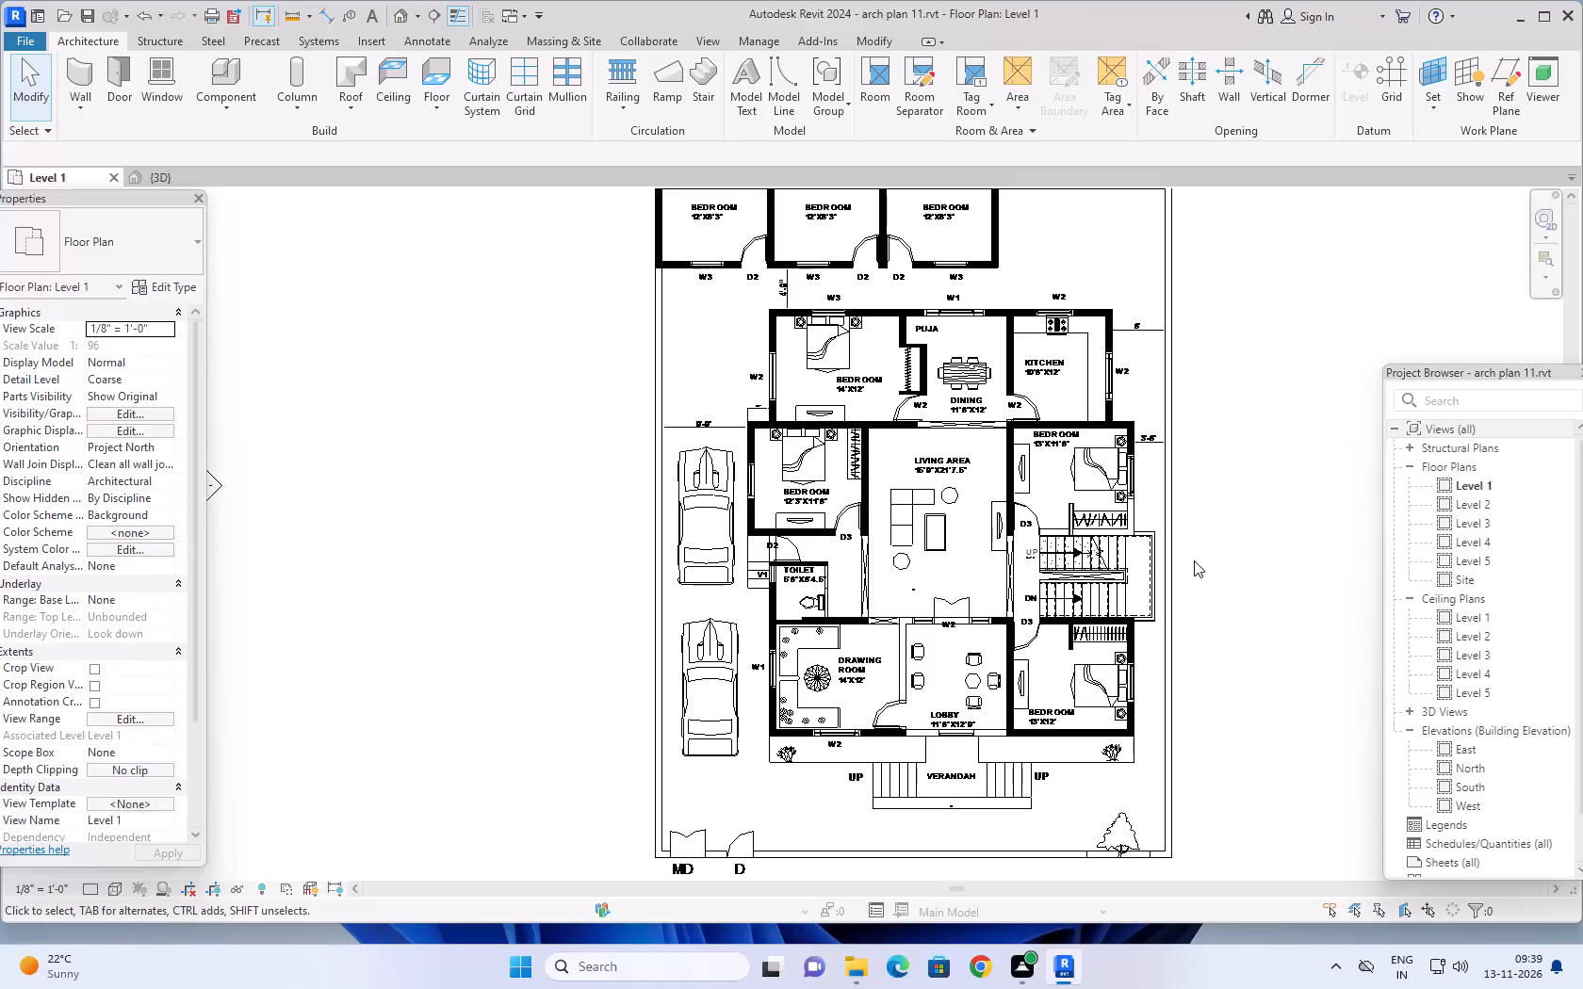
Examine the whole ground floor plan on Level 1 and the front boundary wall around the gate openings.
{"action": "scroll", "coordinate": [1196, 549], "scroll_direction": "down", "scroll_amount": 1}
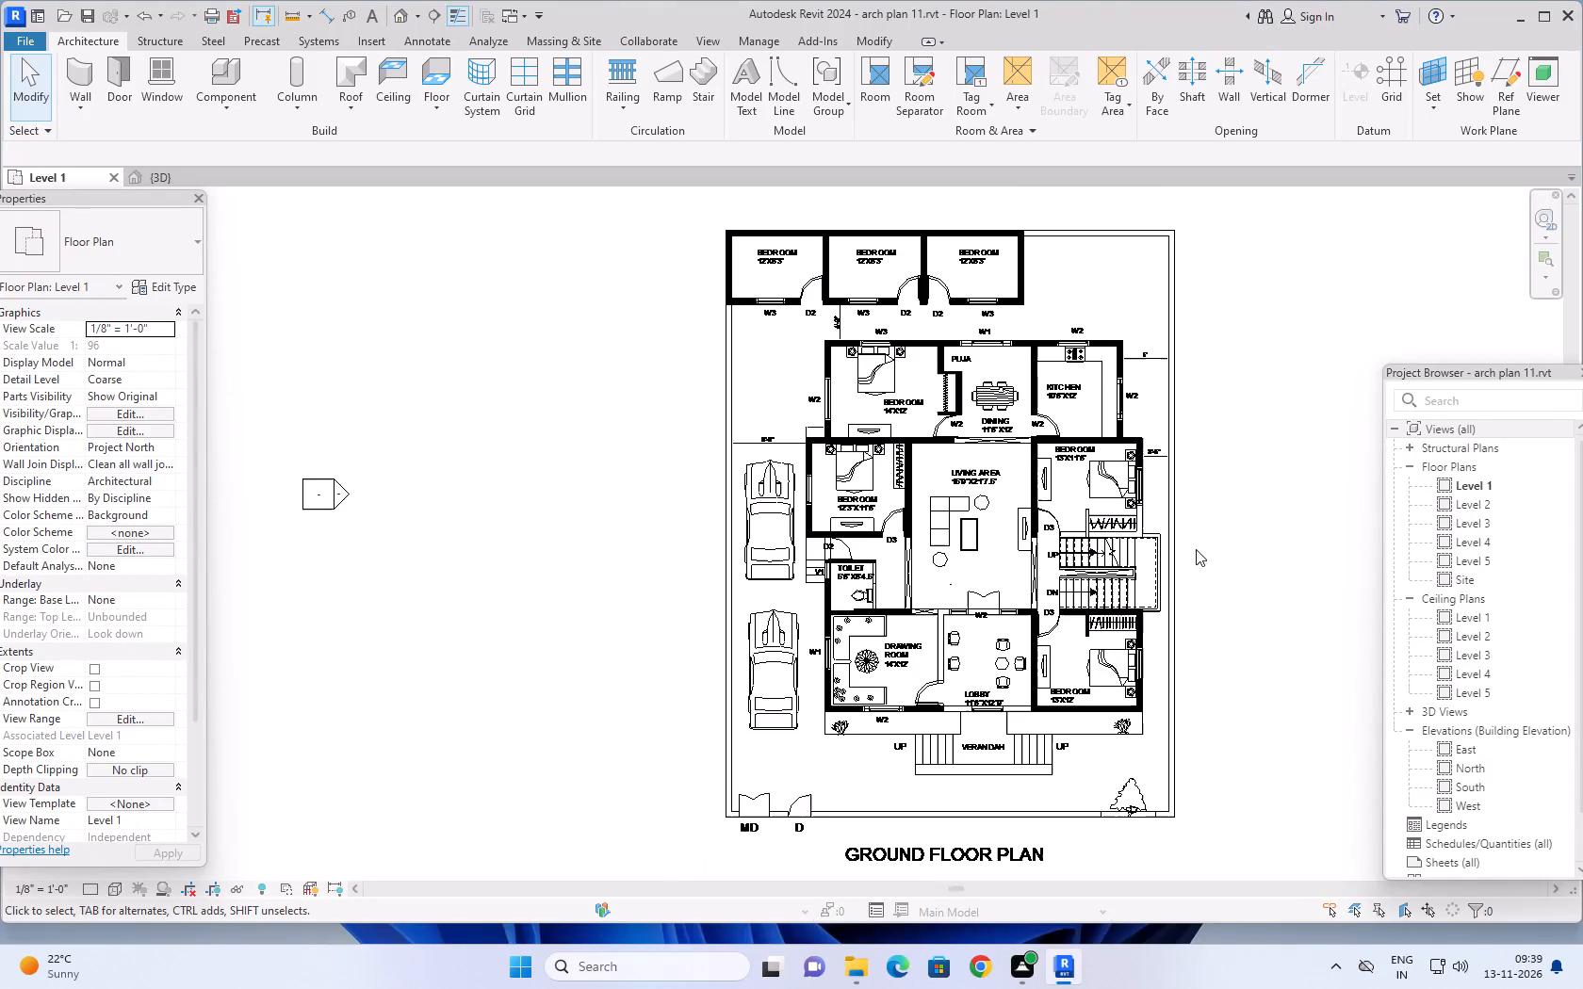
{"action": "middle_click_drag", "start_coordinate": [1227, 563], "coordinate": [1195, 554]}
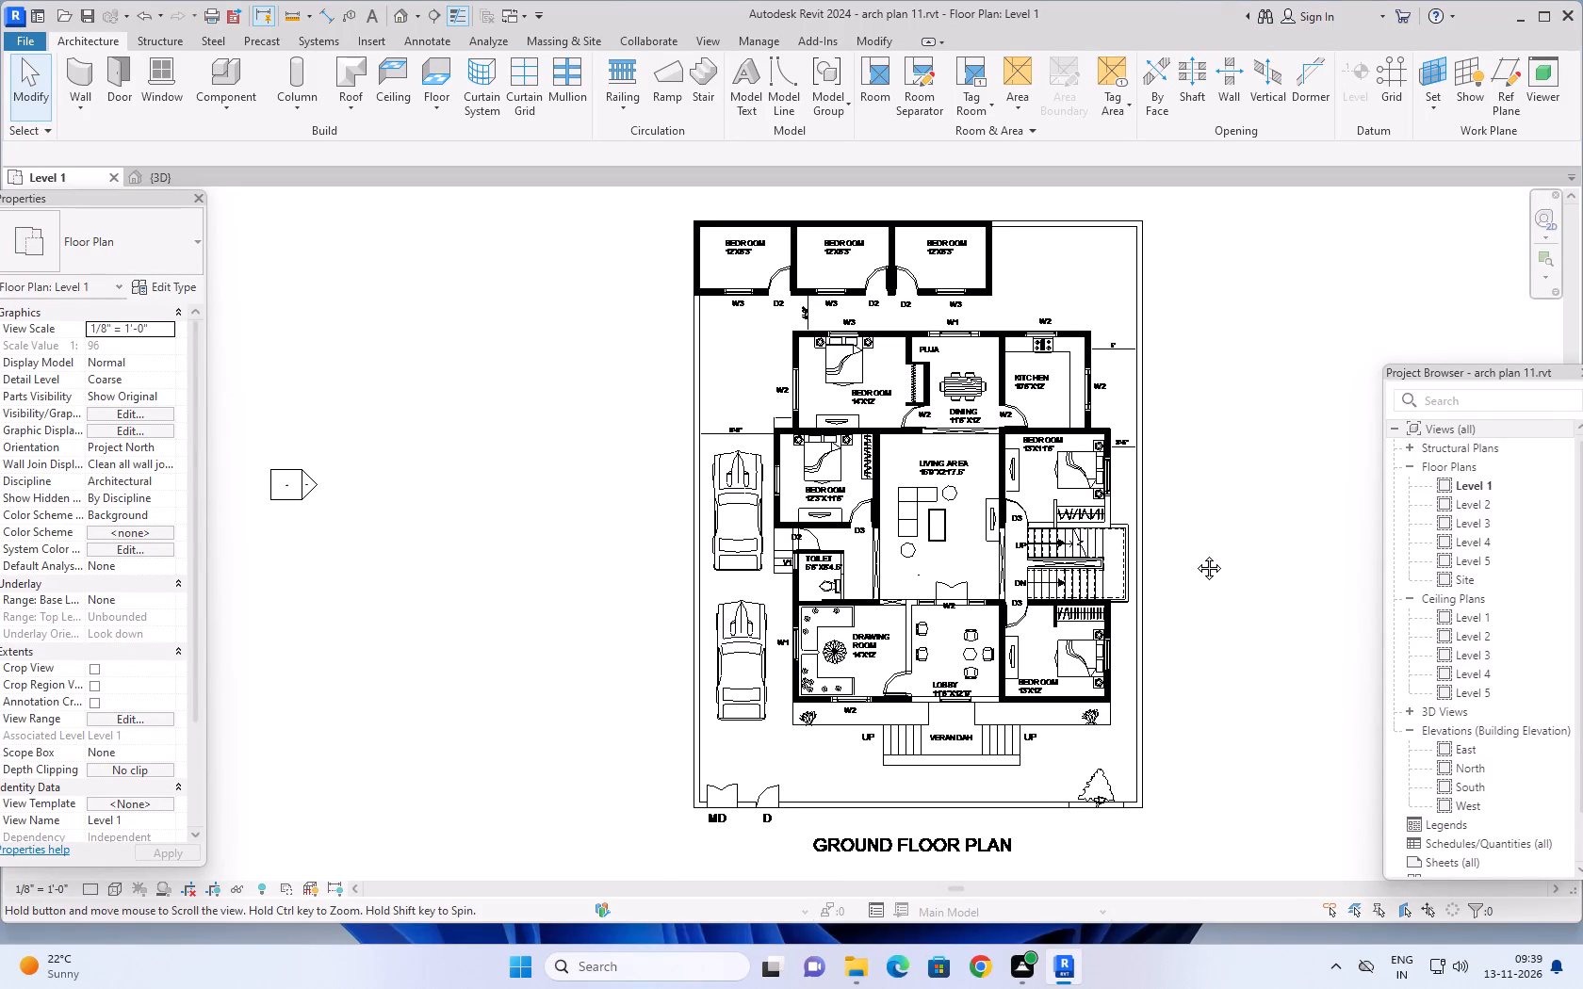
{"action": "middle_click_drag", "start_coordinate": [1195, 554], "coordinate": [1194, 551]}
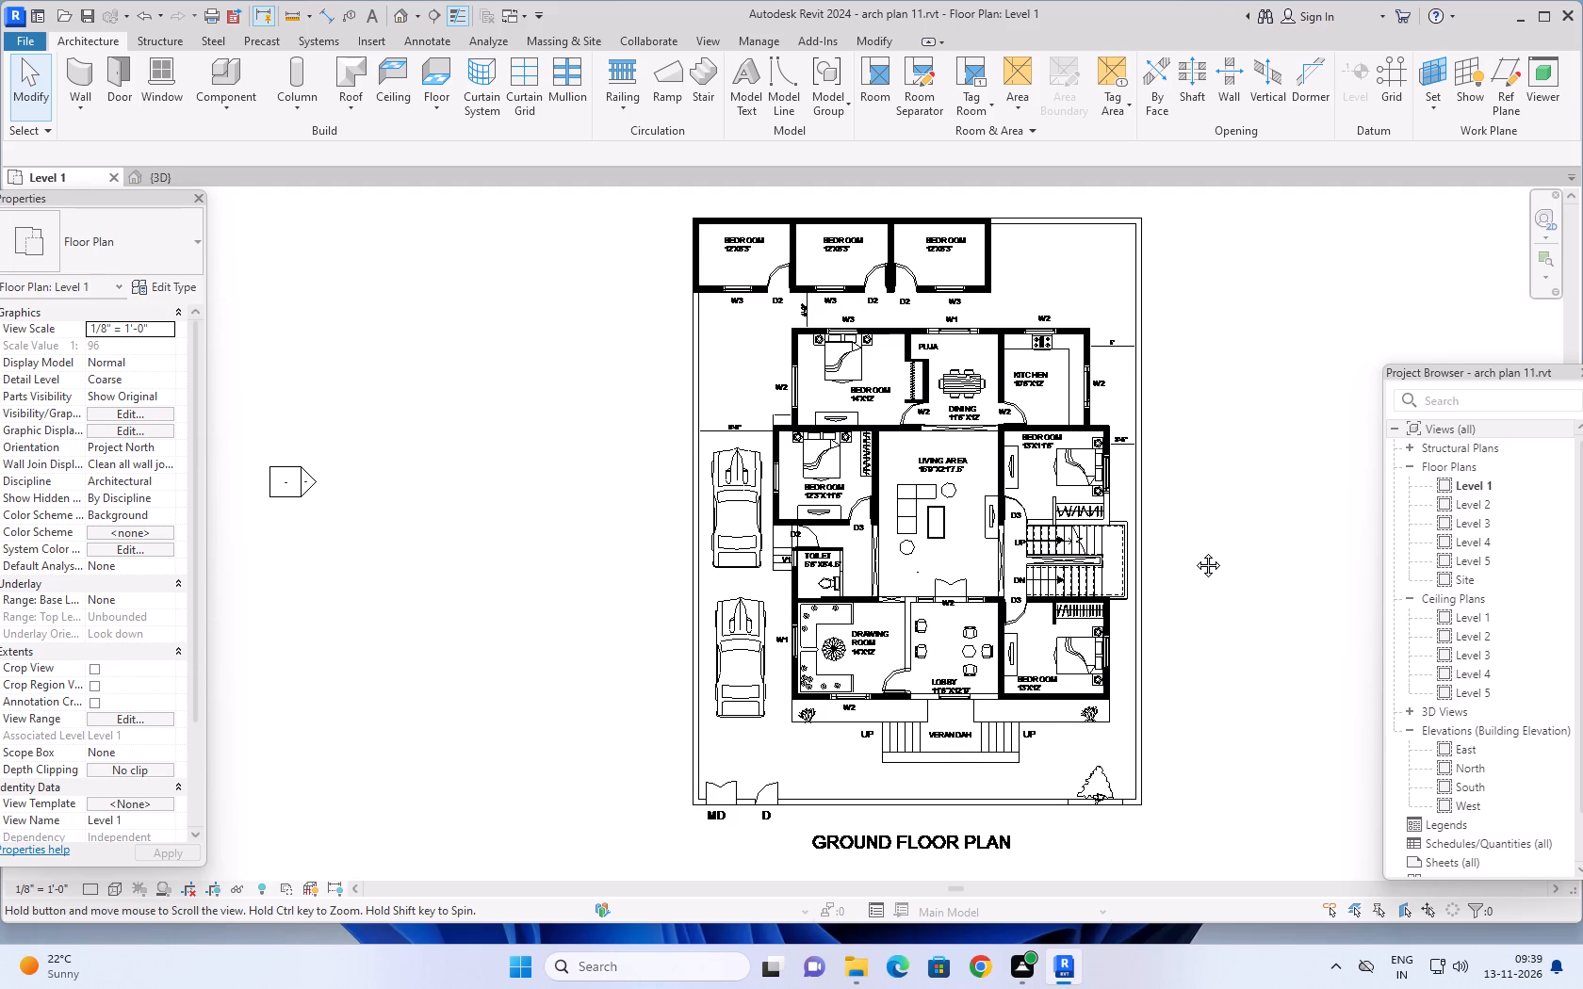
{"action": "middle_click_drag", "start_coordinate": [1194, 551], "coordinate": [1188, 551]}
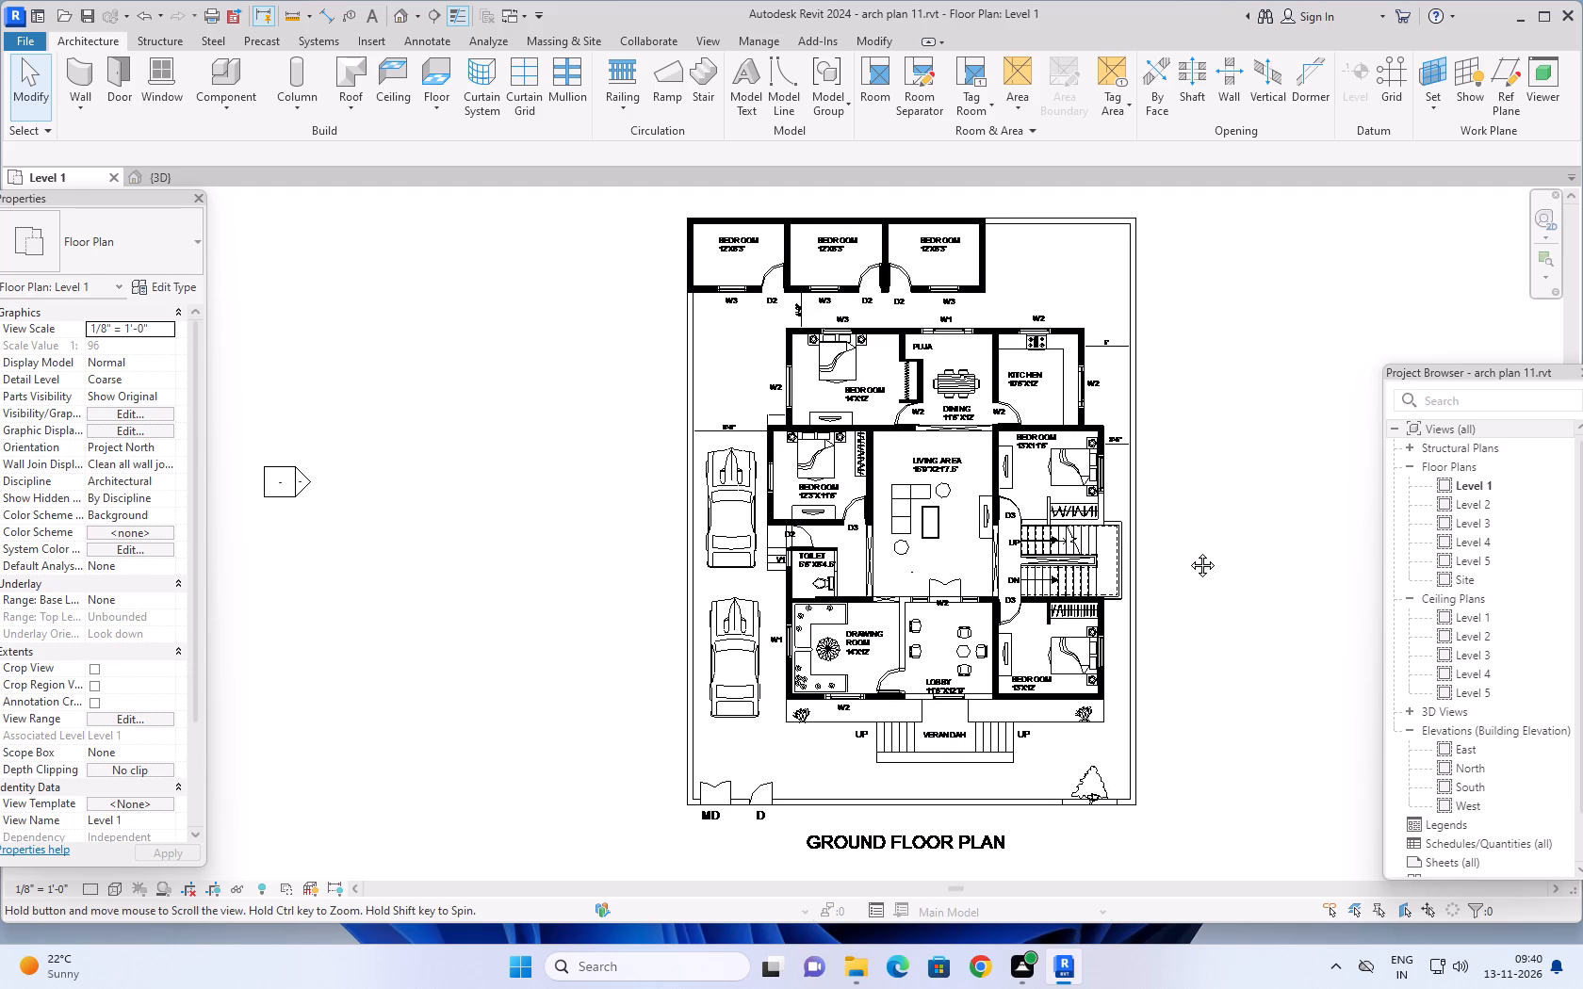
{"action": "middle_click_drag", "start_coordinate": [1188, 551], "coordinate": [1185, 551]}
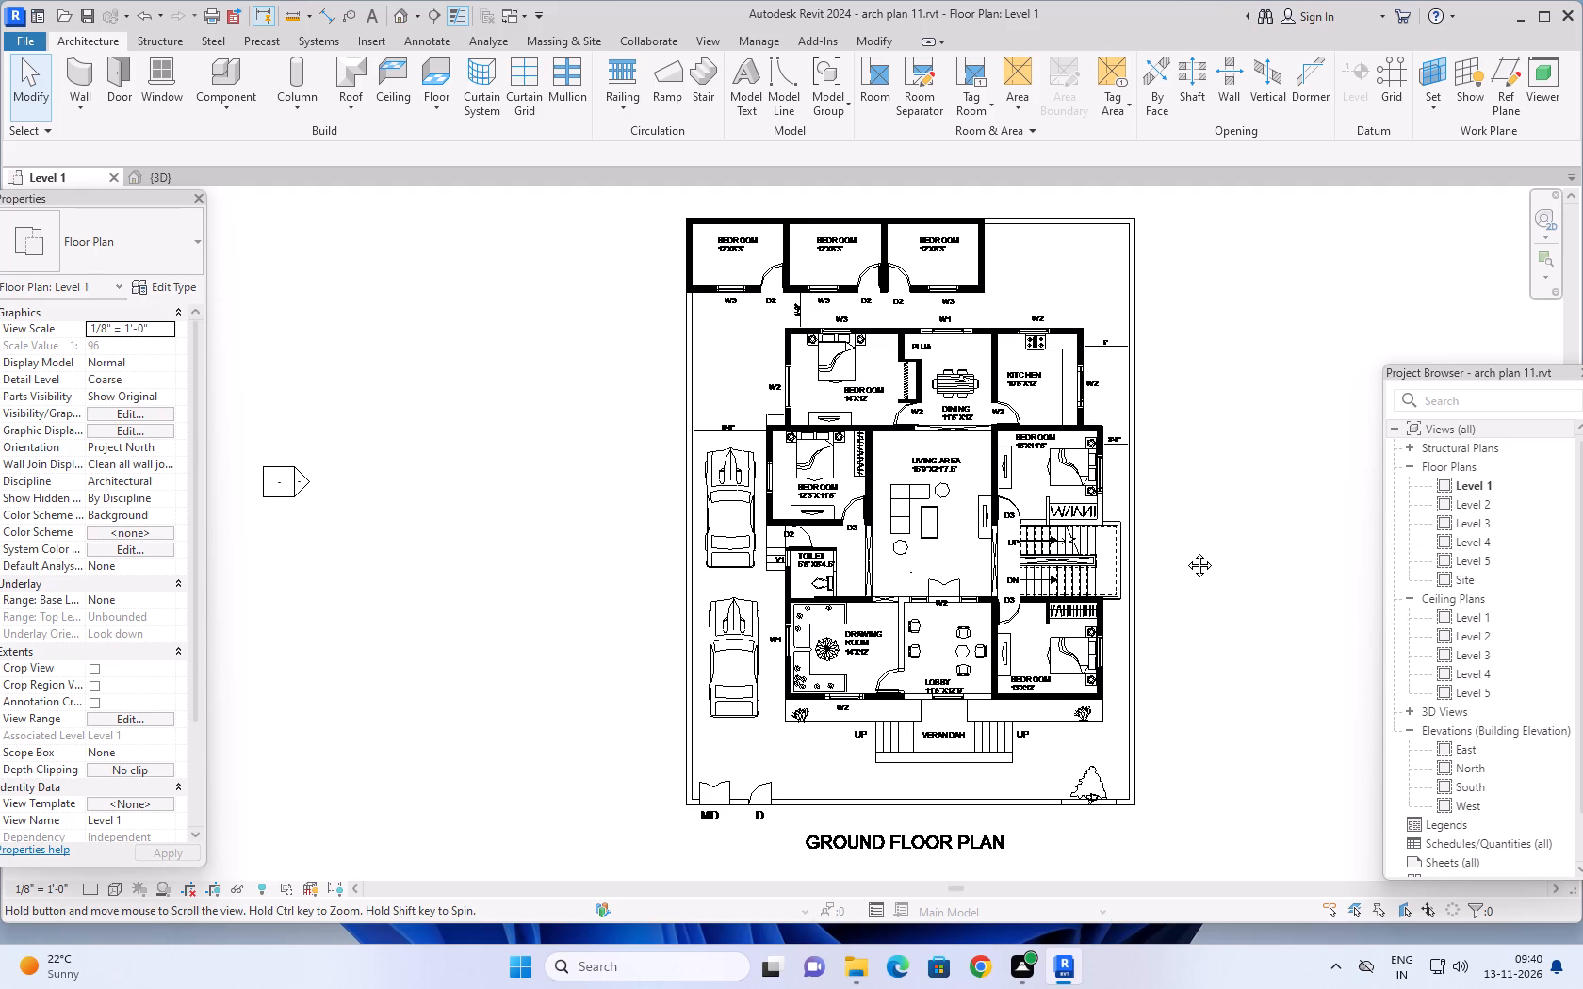
{"action": "middle_click_drag", "start_coordinate": [1185, 551], "coordinate": [1179, 553]}
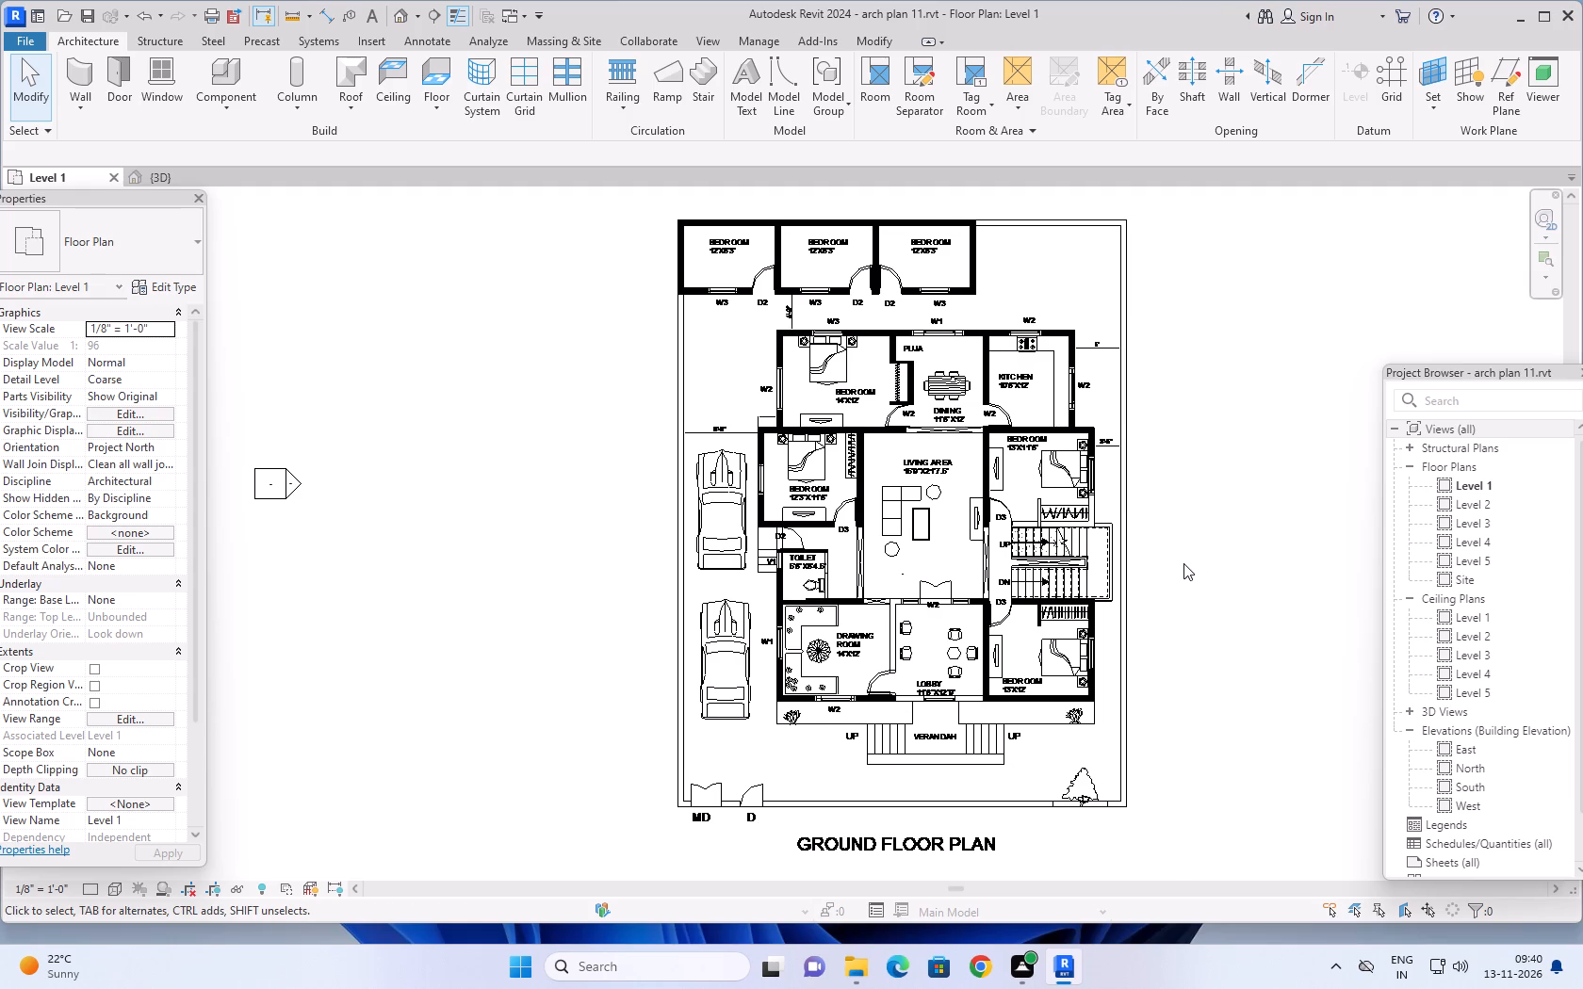
{"action": "scroll", "coordinate": [1185, 566], "scroll_direction": "down", "scroll_amount": 1}
{"action": "middle_click_drag", "start_coordinate": [1201, 574], "coordinate": [1134, 571]}
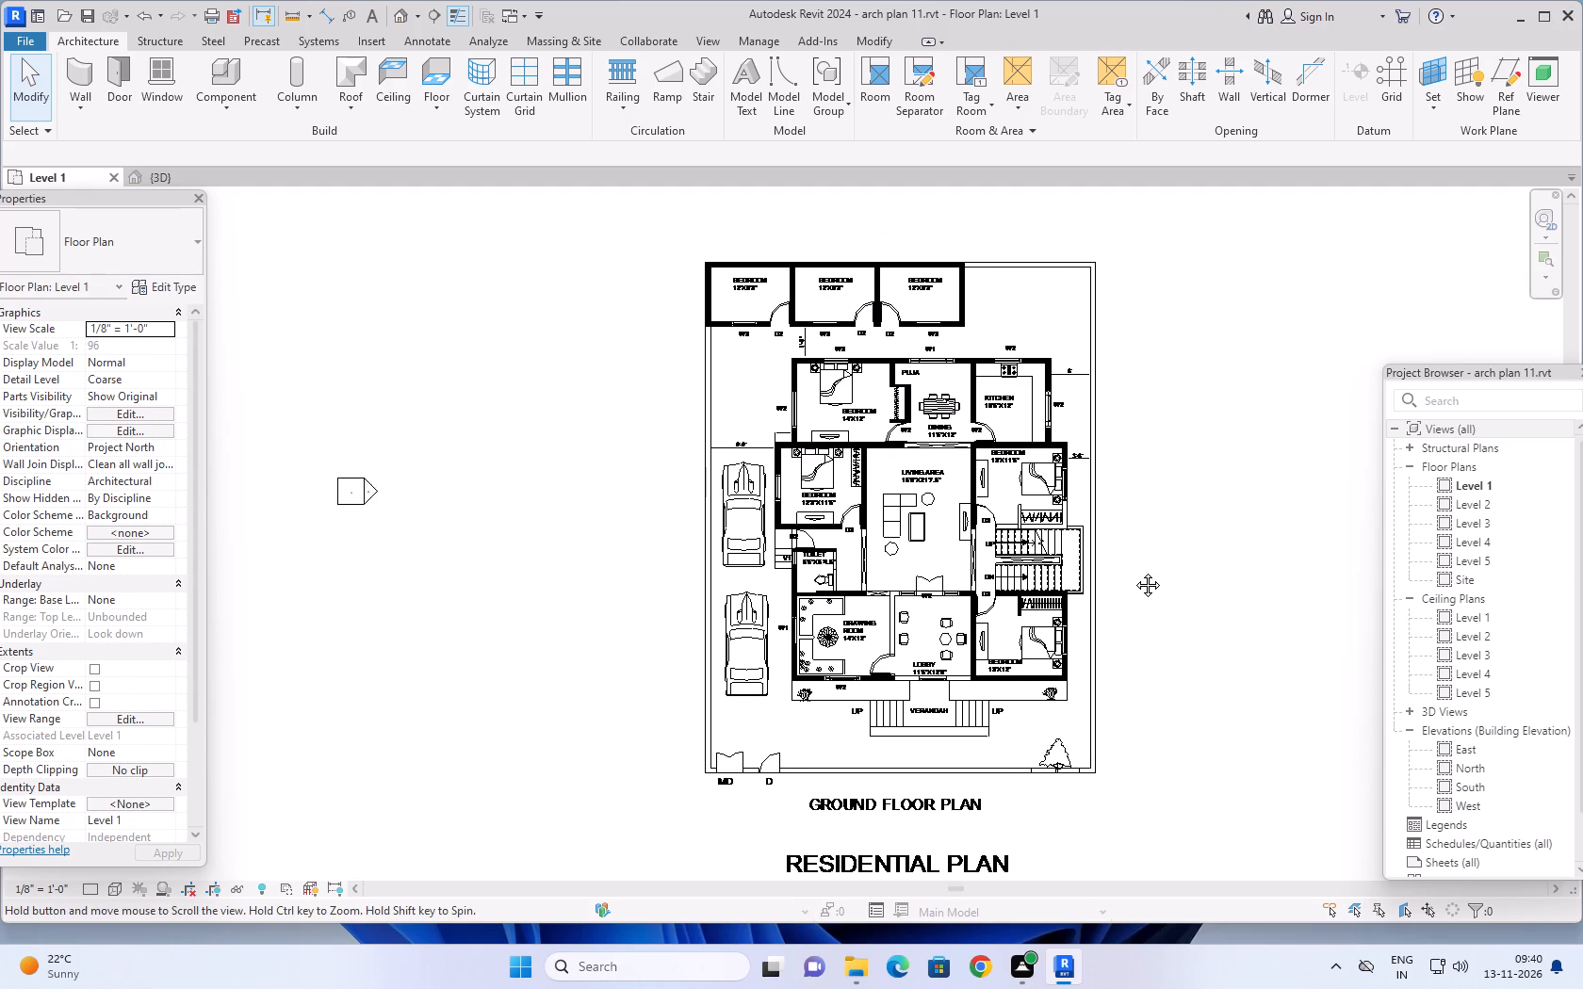
{"action": "middle_click_drag", "start_coordinate": [1134, 571], "coordinate": [1121, 571]}
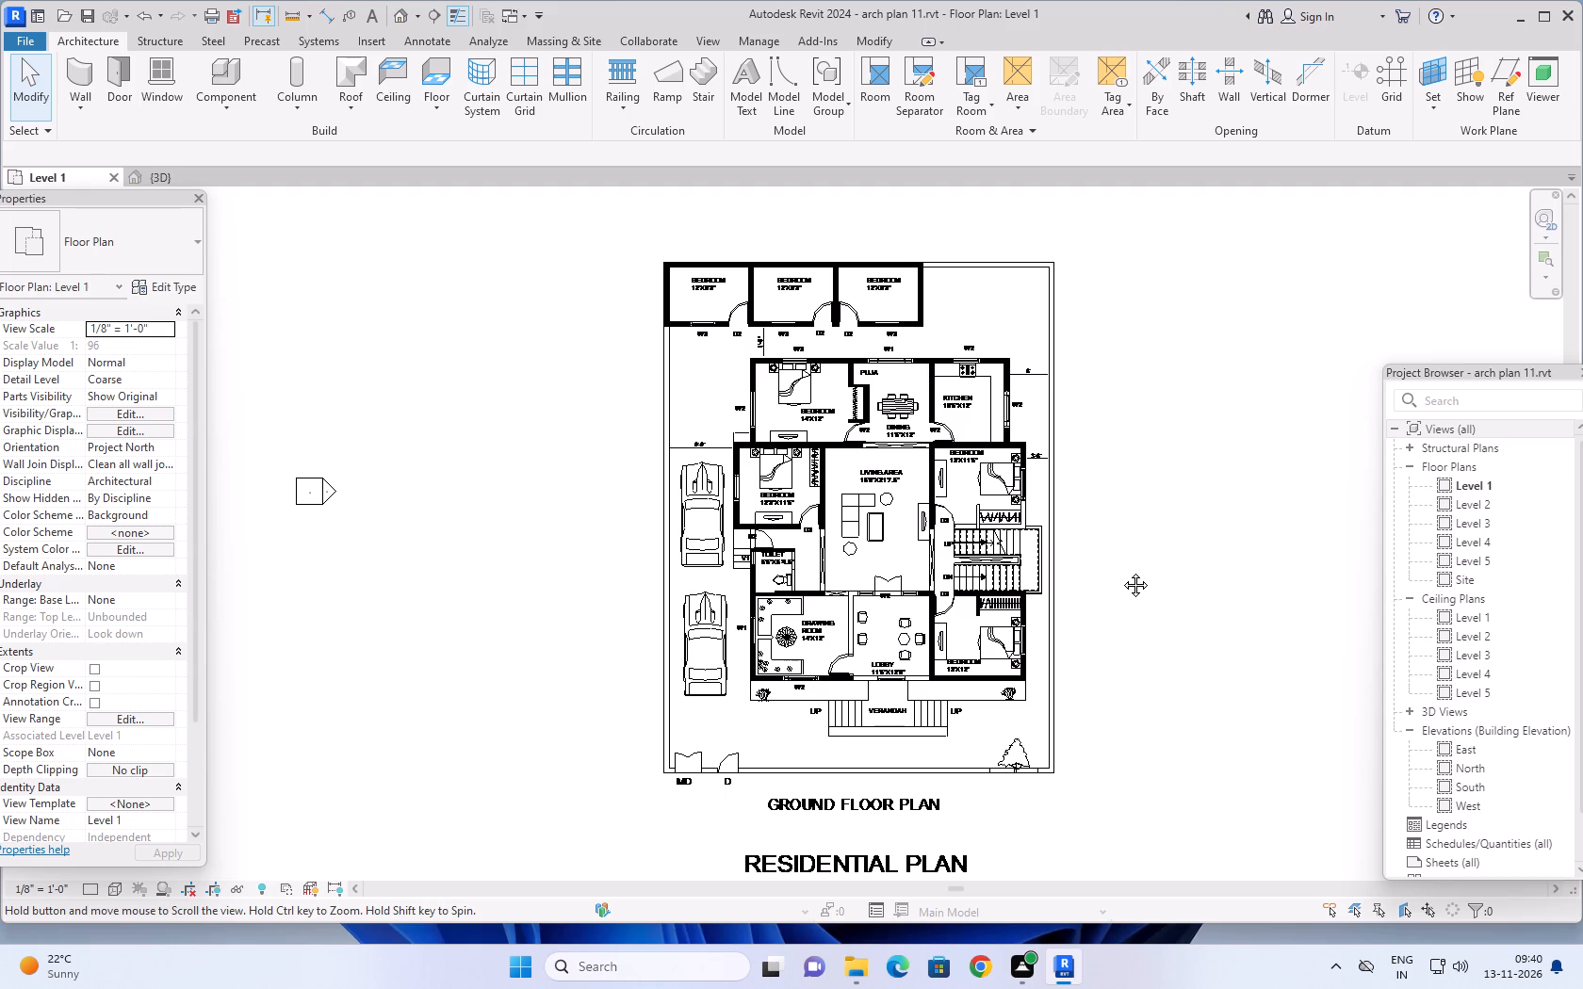
{"action": "middle_click_drag", "start_coordinate": [1121, 571], "coordinate": [1121, 573]}
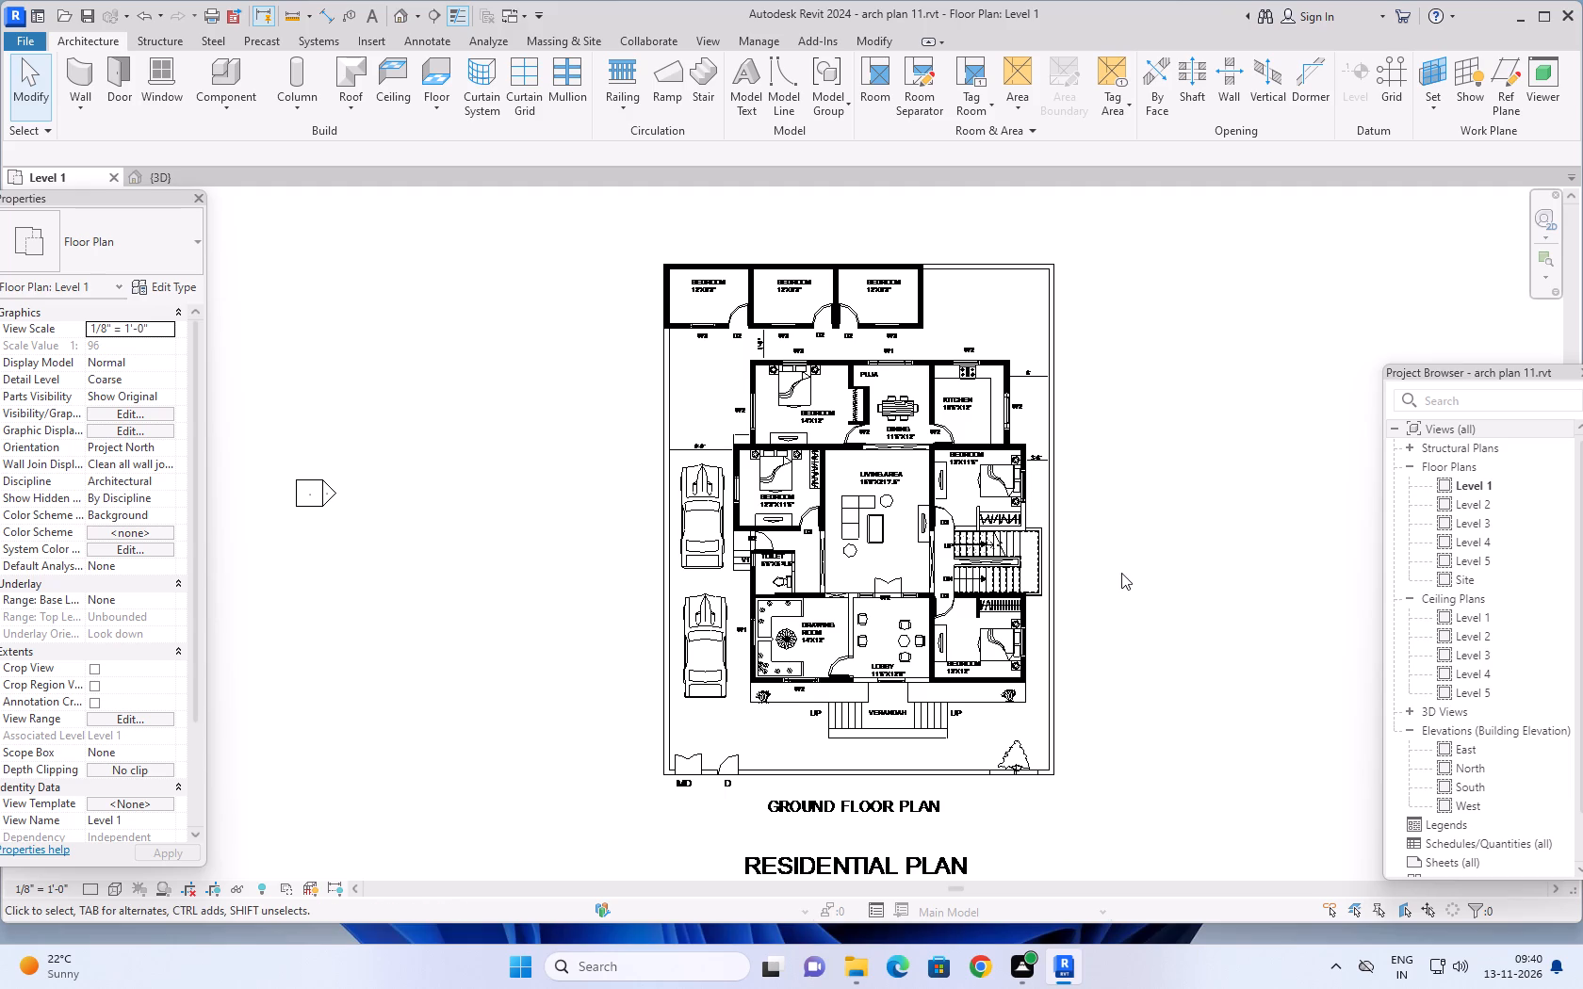
{"action": "scroll", "coordinate": [1121, 573], "scroll_direction": "down", "scroll_amount": 1}
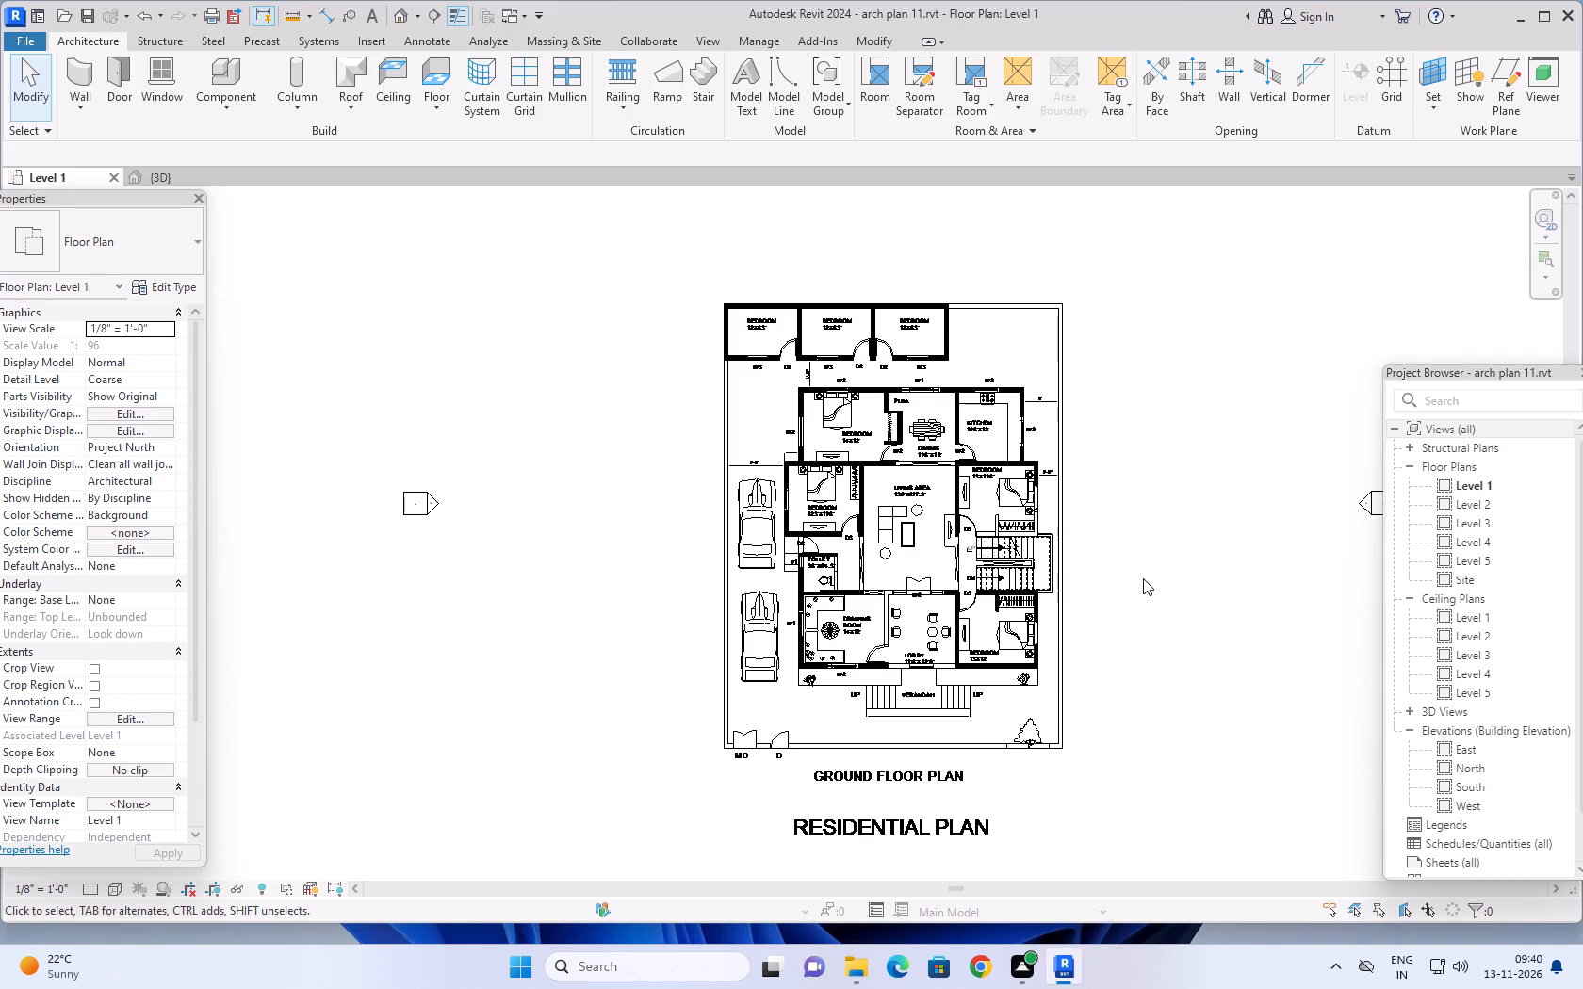
{"action": "middle_click_drag", "start_coordinate": [1141, 578], "coordinate": [1126, 579]}
{"action": "scroll", "coordinate": [1126, 580], "scroll_direction": "down", "scroll_amount": 1}
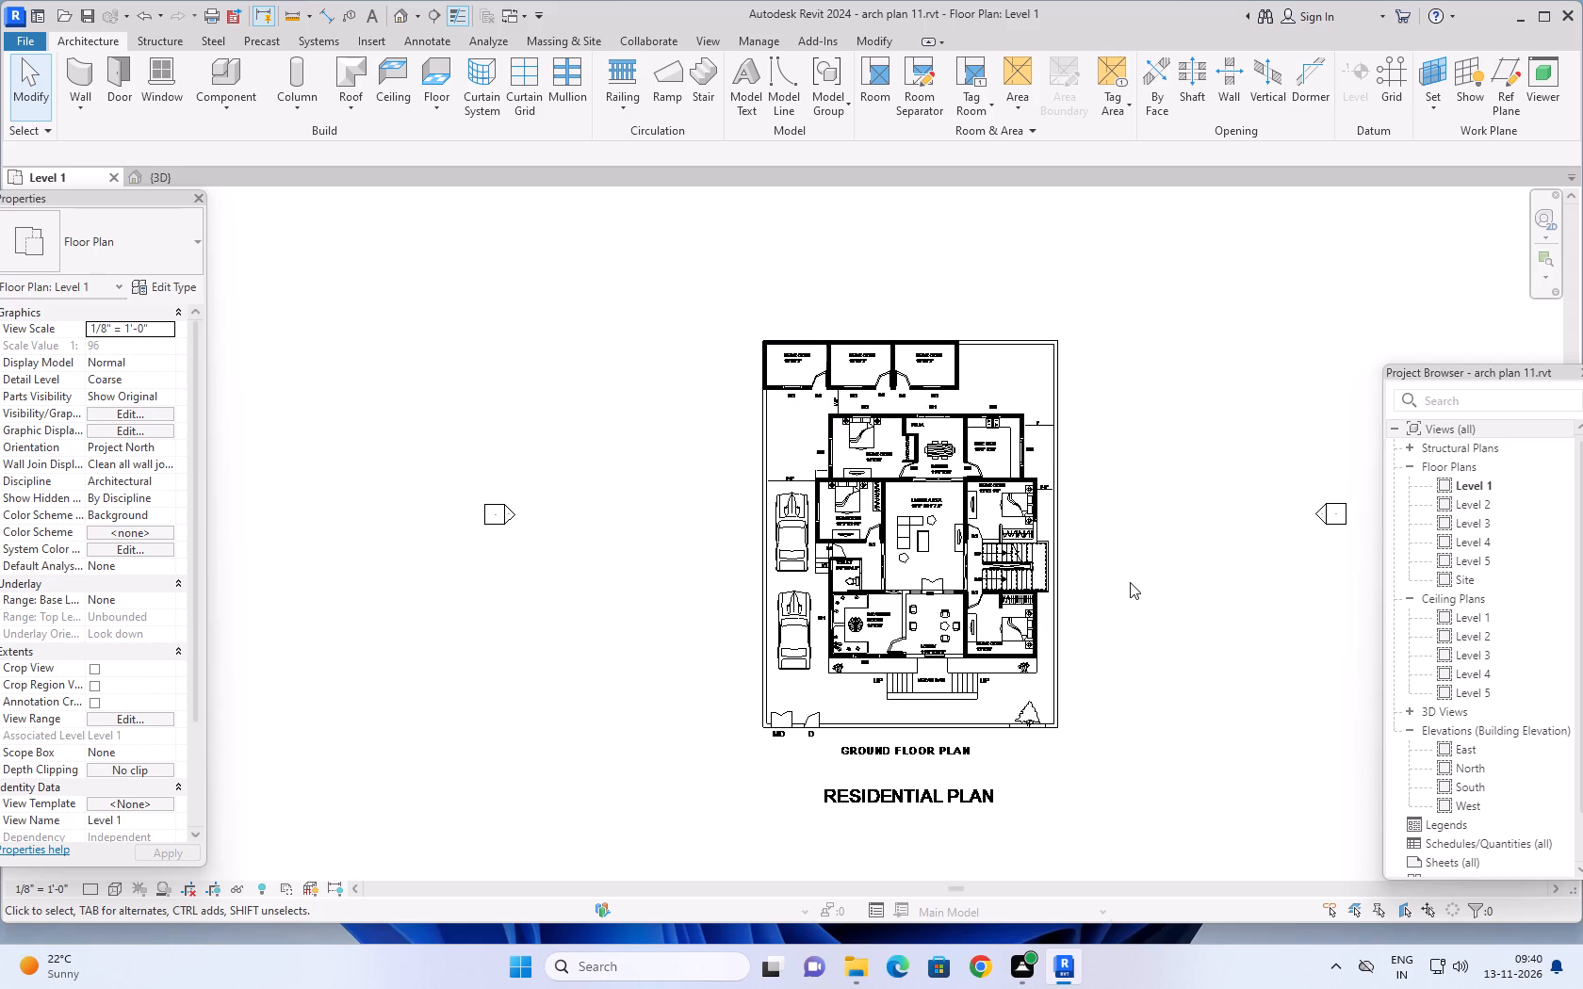
{"action": "middle_click_drag", "start_coordinate": [1151, 577], "coordinate": [1125, 622]}
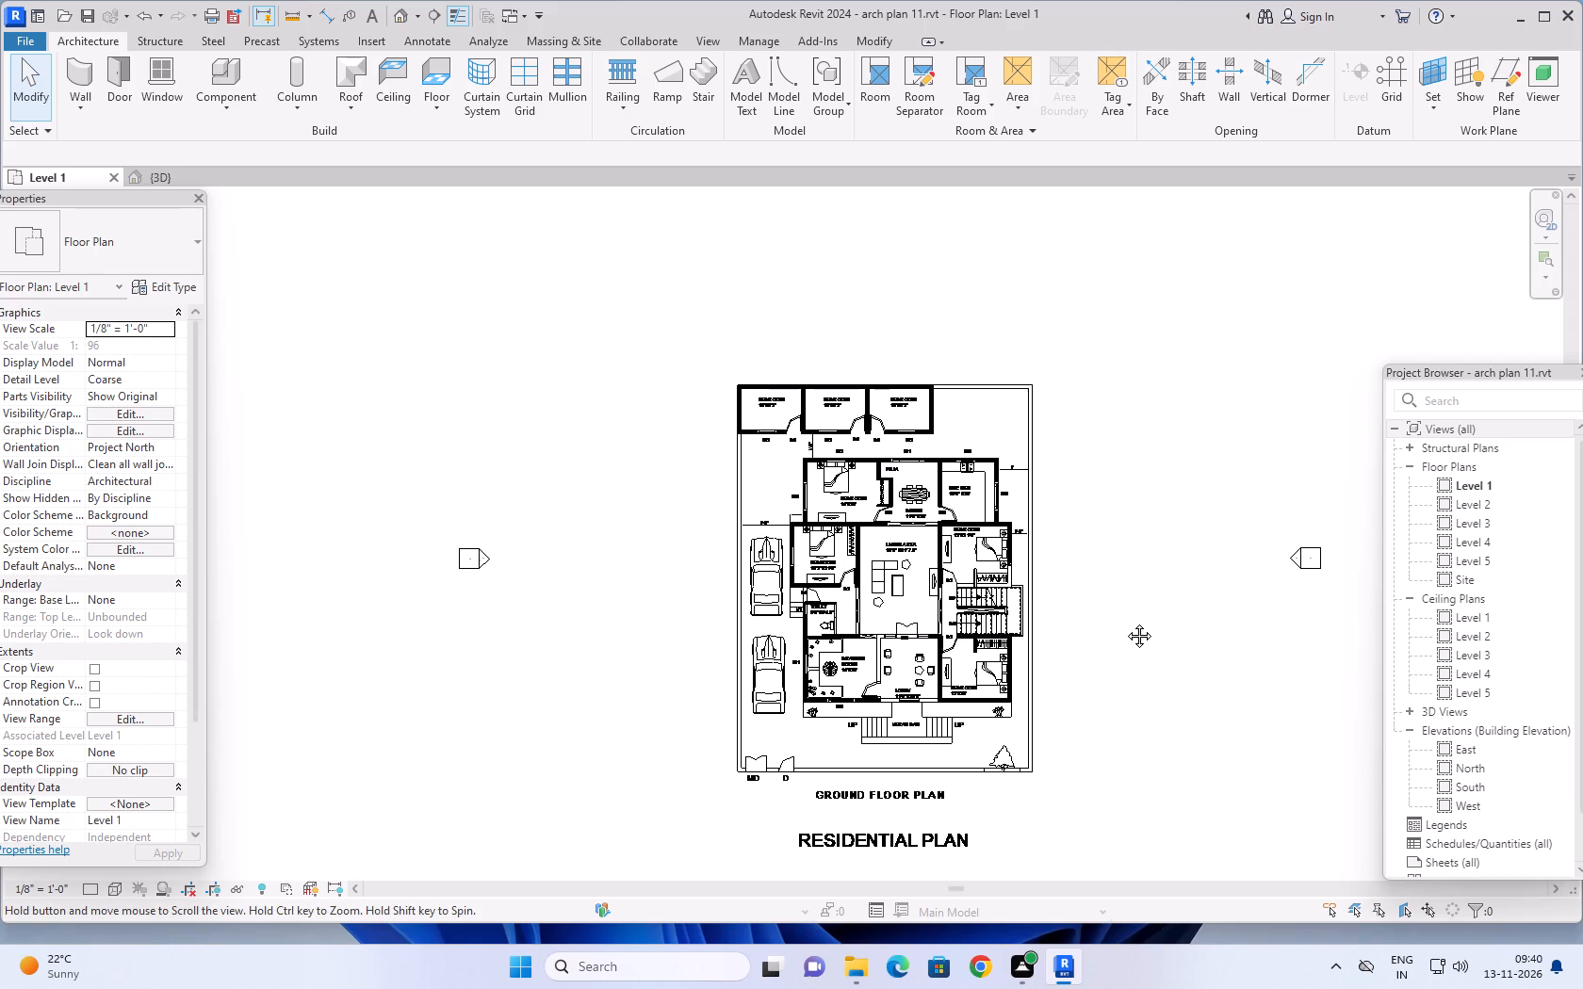
{"action": "middle_click_drag", "start_coordinate": [1125, 622], "coordinate": [1119, 602]}
{"action": "scroll", "coordinate": [904, 776], "scroll_direction": "up", "scroll_amount": 6}
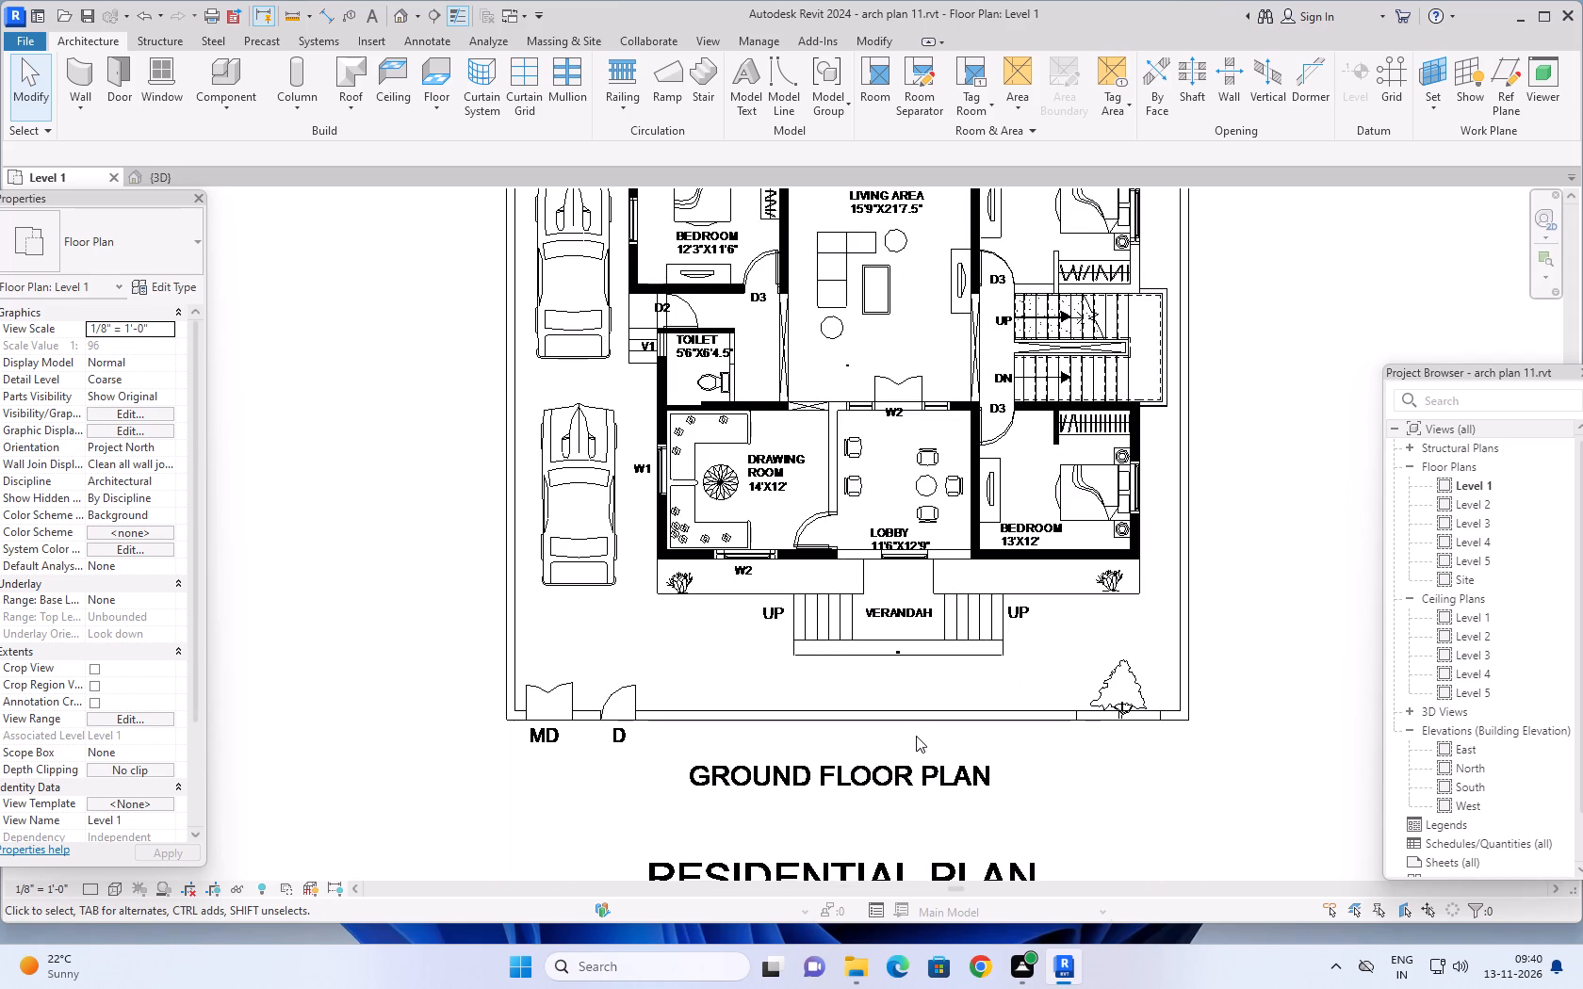
{"action": "scroll", "coordinate": [917, 732], "scroll_direction": "up", "scroll_amount": 5}
{"action": "scroll", "coordinate": [925, 713], "scroll_direction": "down", "scroll_amount": 5}
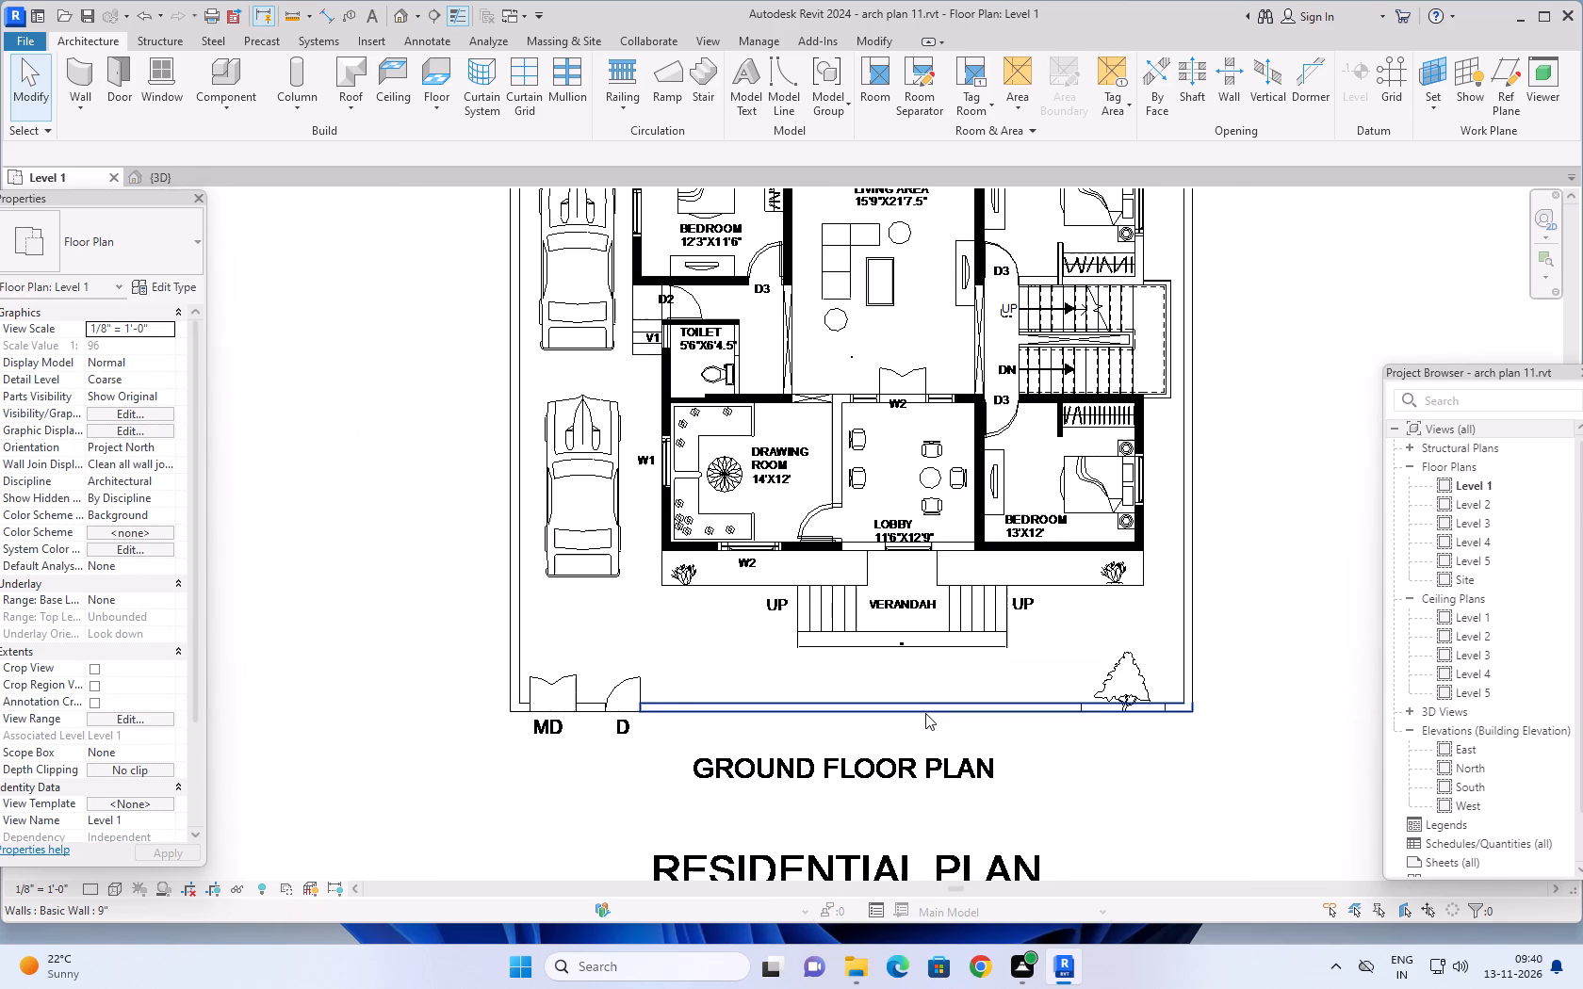
{"action": "scroll", "coordinate": [925, 713], "scroll_direction": "down", "scroll_amount": 2}
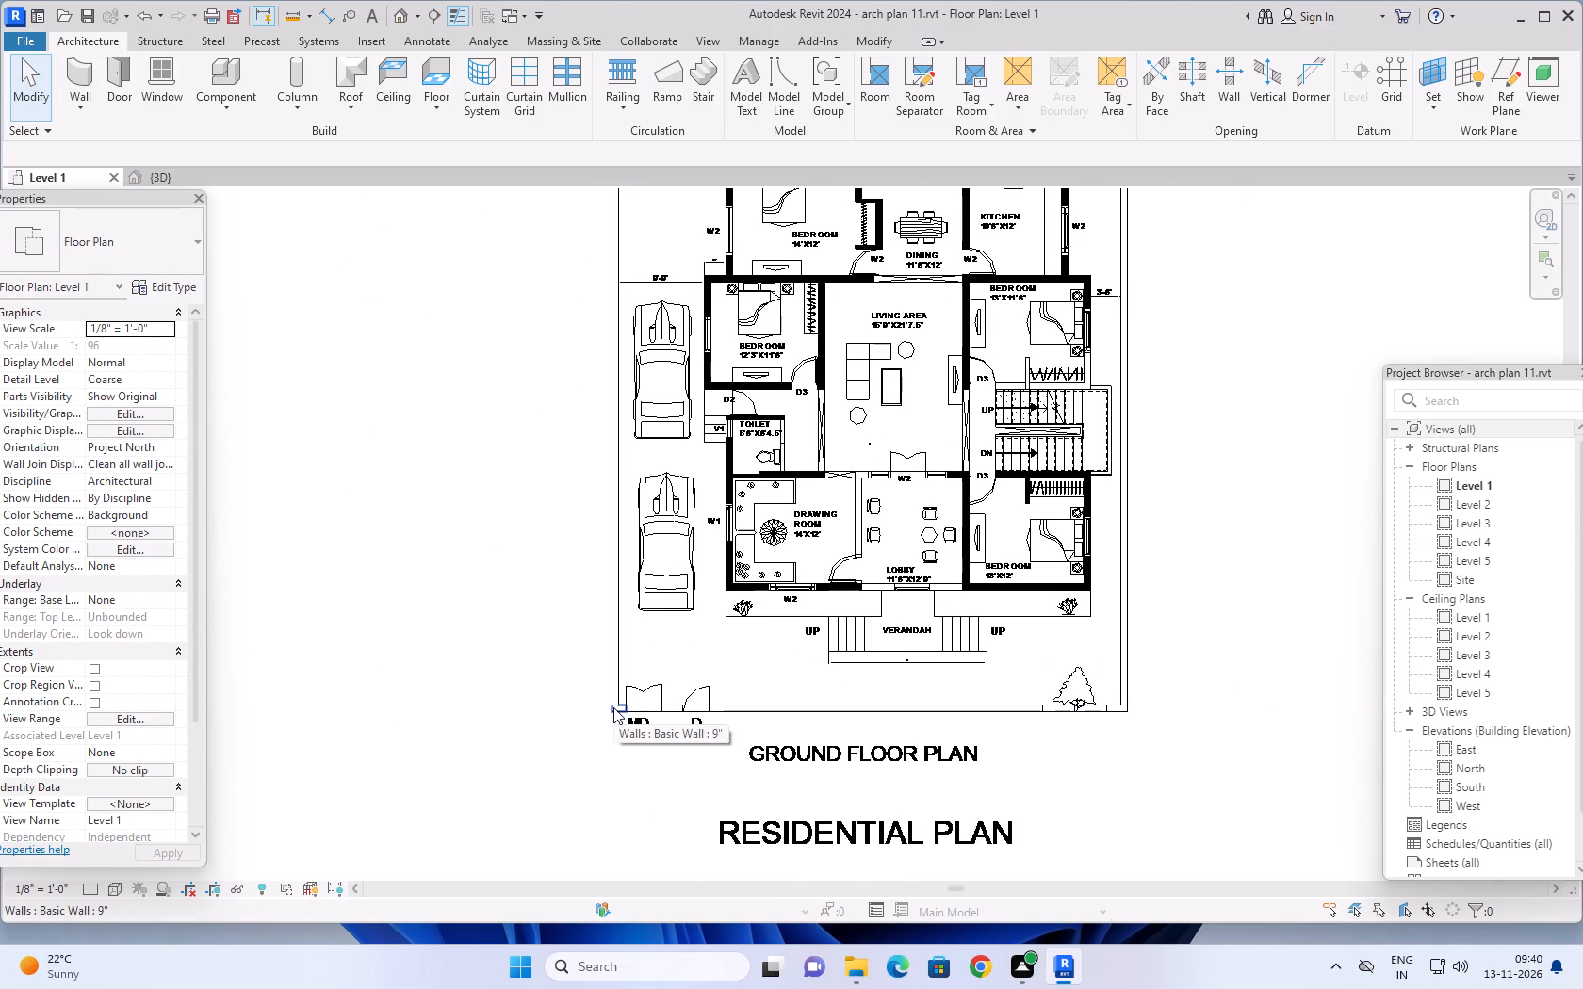
{"action": "scroll", "coordinate": [655, 673], "scroll_direction": "down", "scroll_amount": 1}
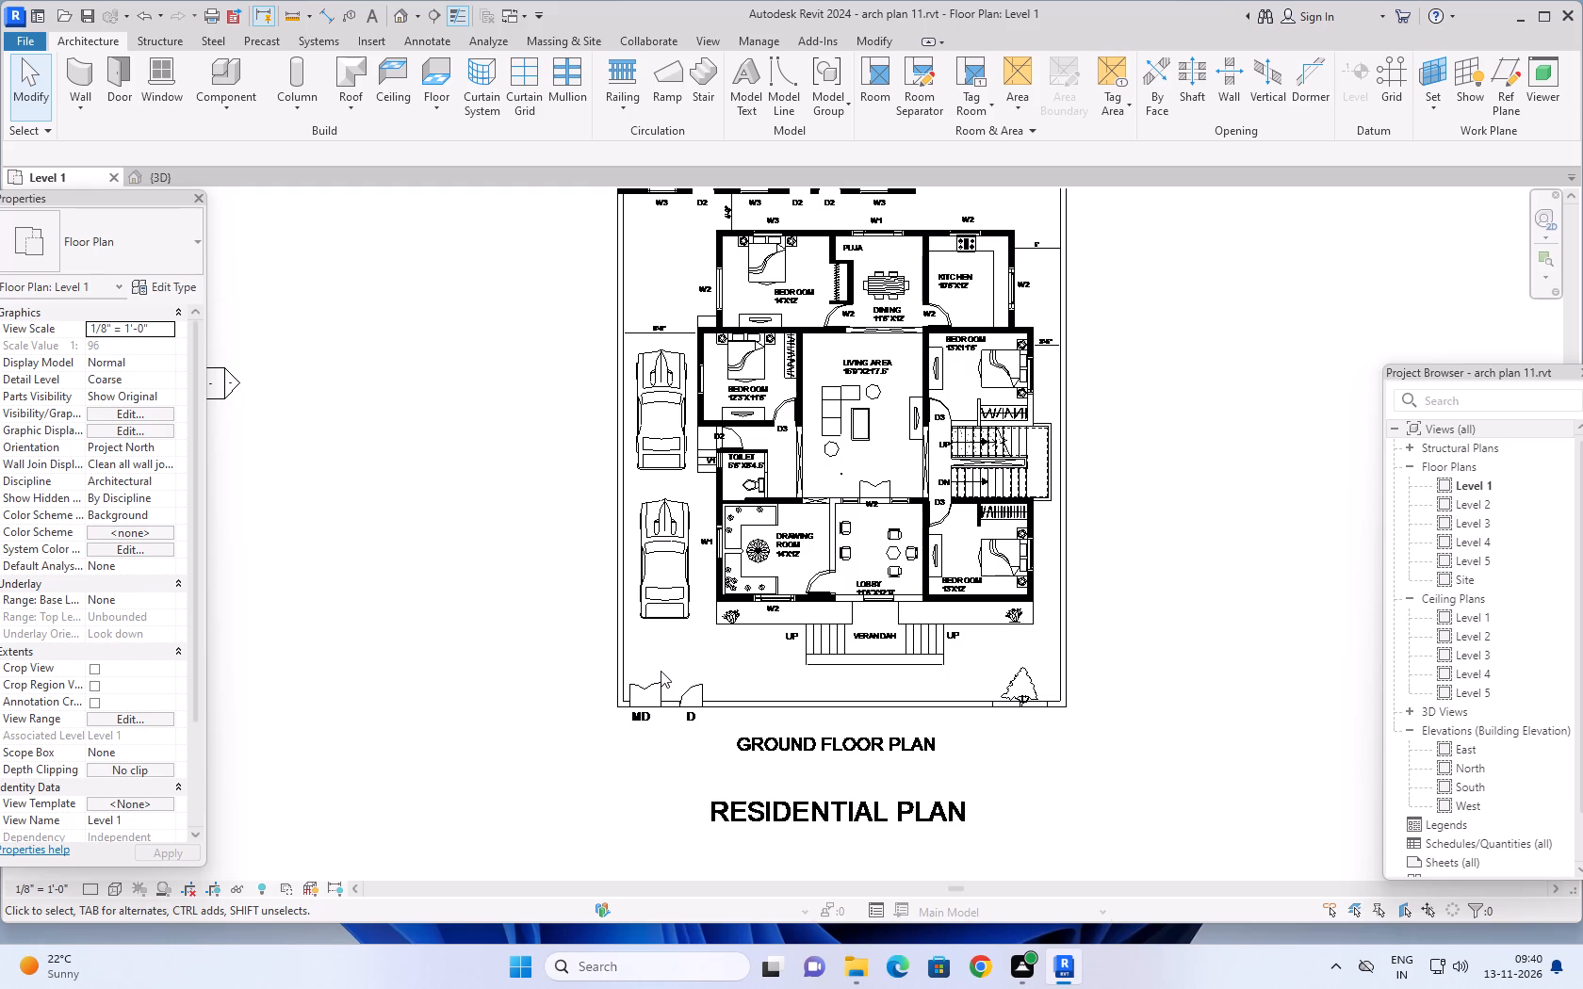
Measure with an aligned dimension the overall span from the MD gate's outer edge to the D gate's far edge.
{"action": "scroll", "coordinate": [625, 717], "scroll_direction": "up", "scroll_amount": 6}
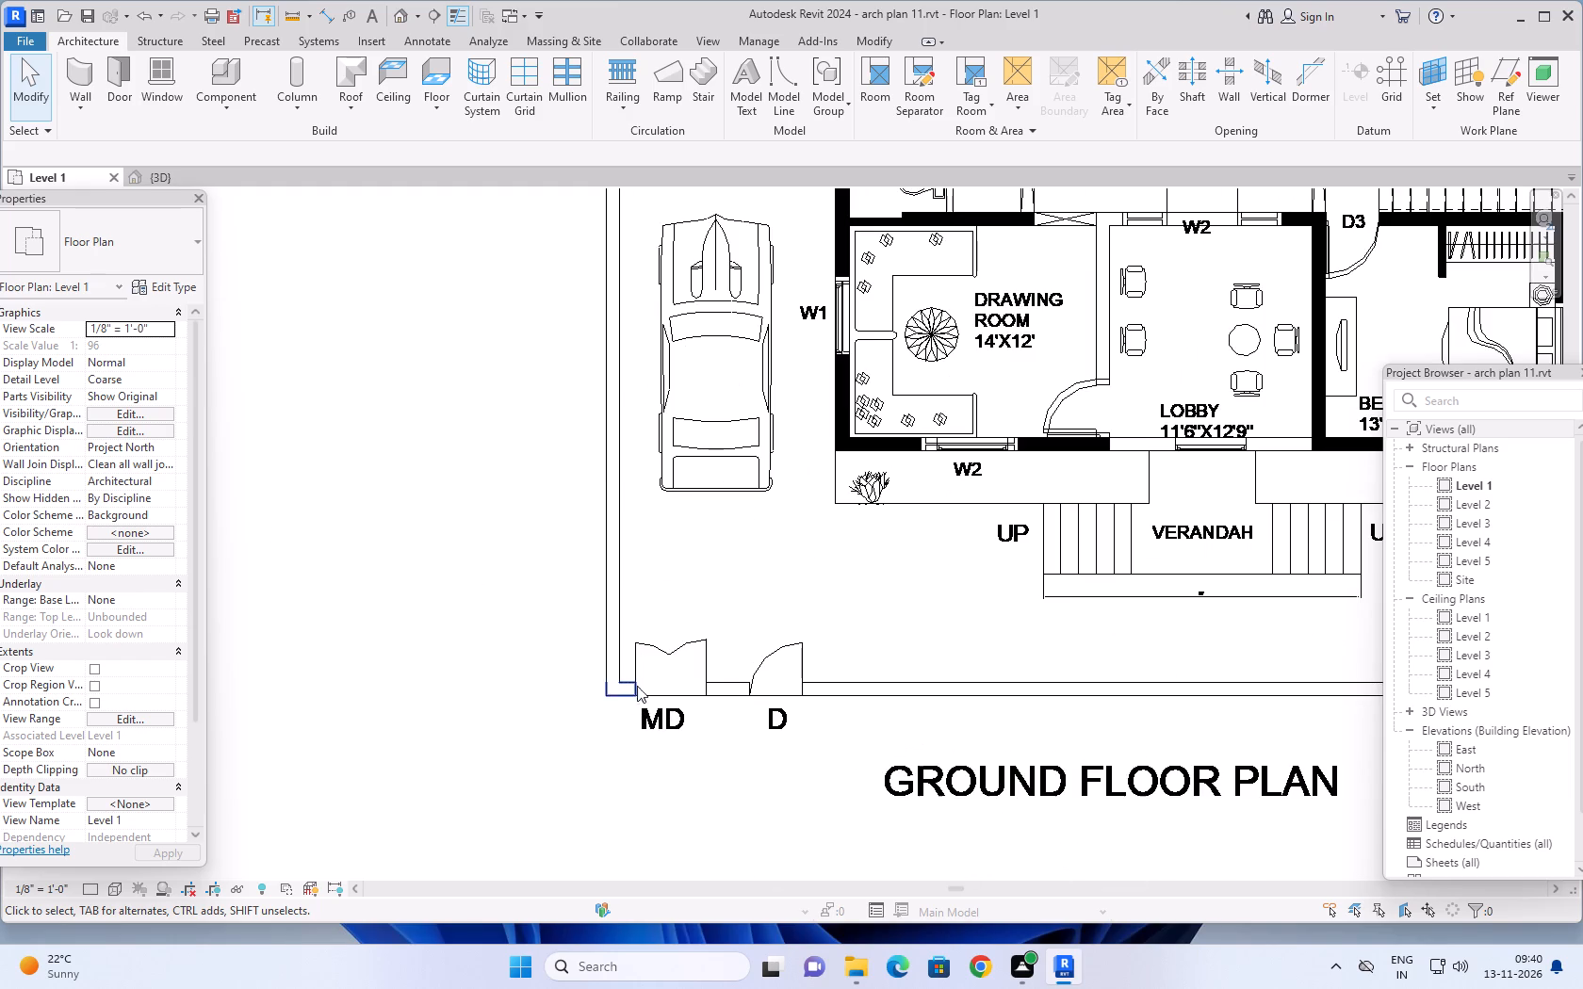
{"action": "left_click", "coordinate": [329, 14]}
{"action": "scroll", "coordinate": [632, 669], "scroll_direction": "up", "scroll_amount": 12}
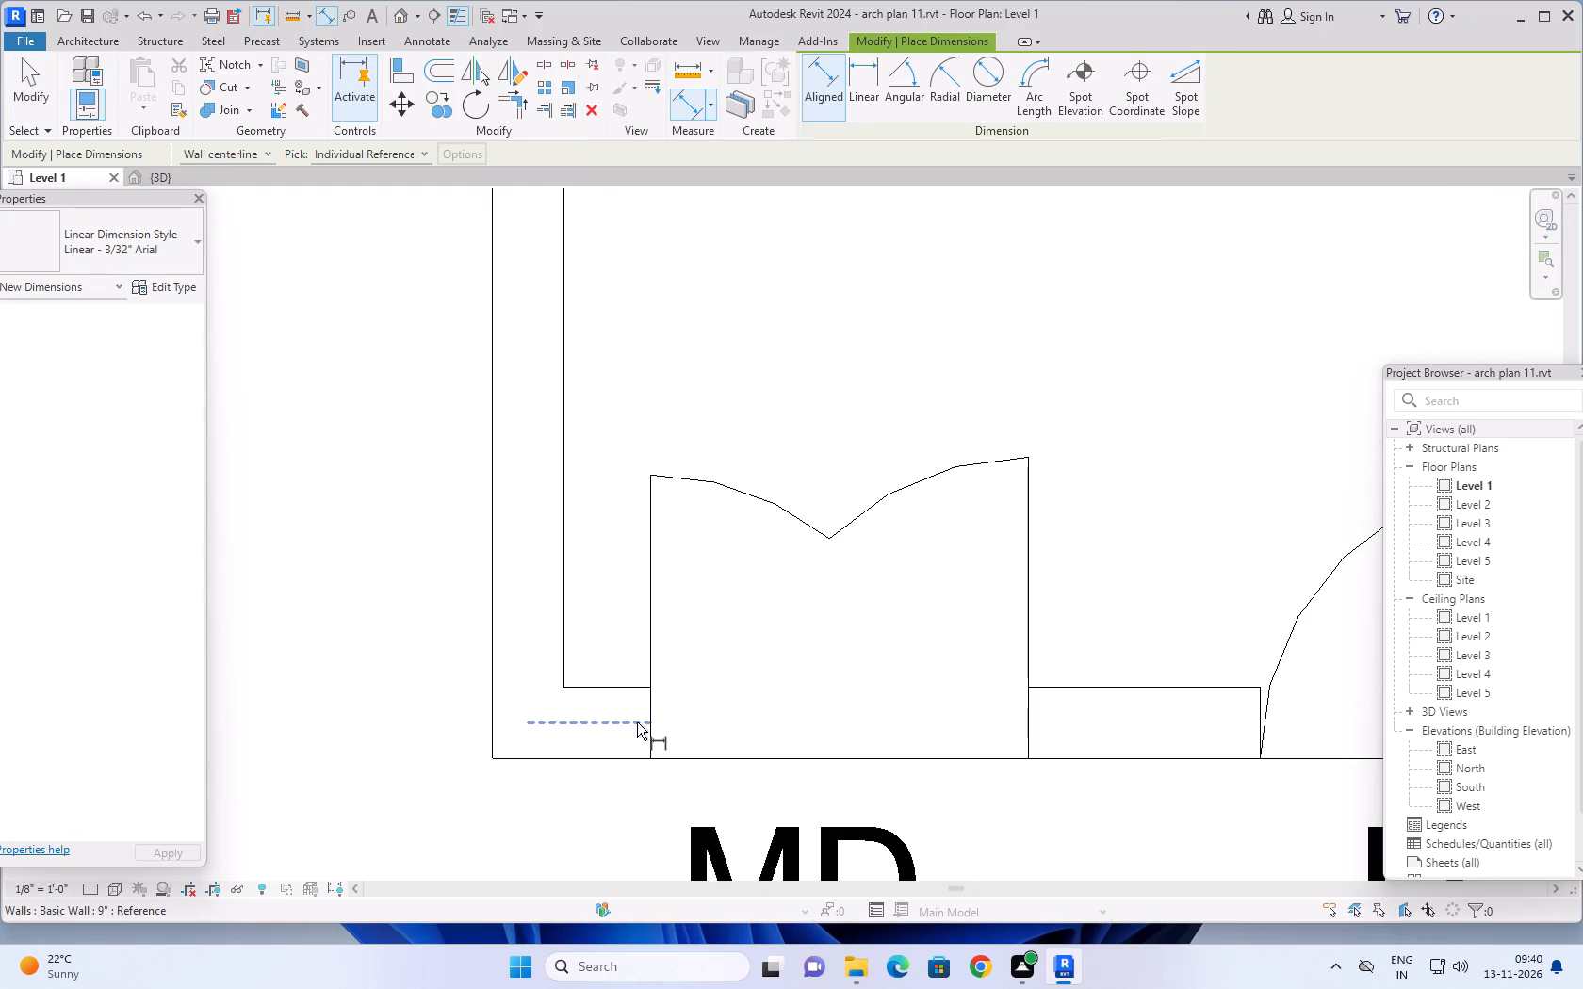
{"action": "left_click", "coordinate": [646, 721]}
{"action": "scroll", "coordinate": [879, 724], "scroll_direction": "down", "scroll_amount": 5}
{"action": "middle_click_drag", "start_coordinate": [943, 722], "coordinate": [604, 661]}
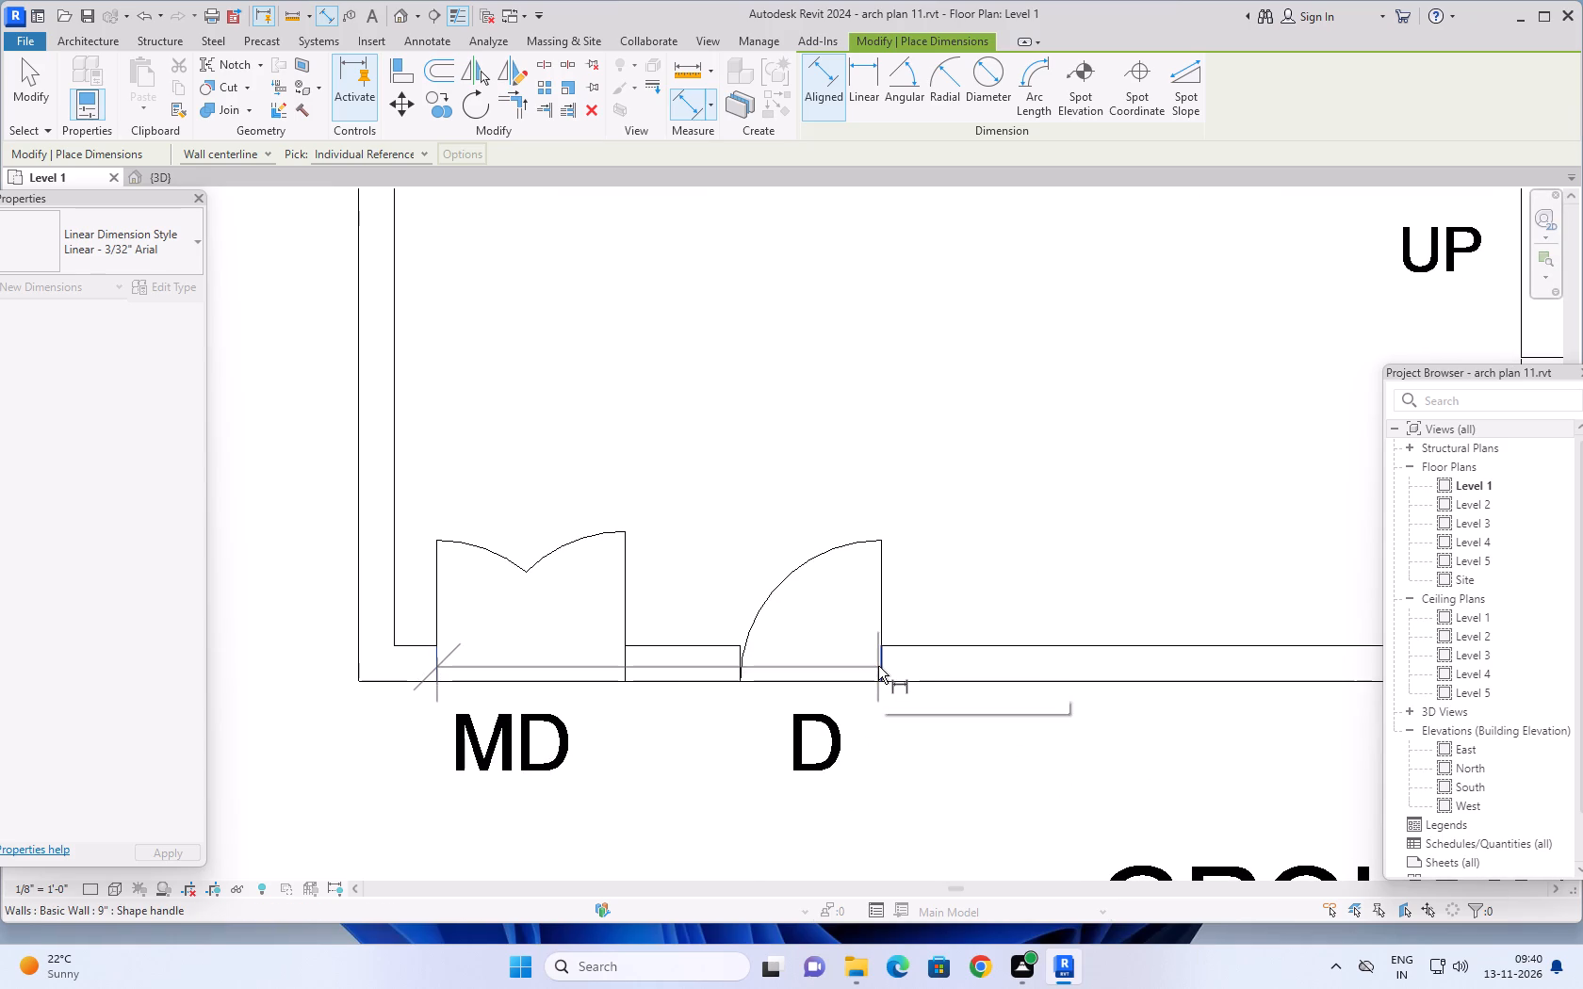
{"action": "left_click", "coordinate": [882, 665]}
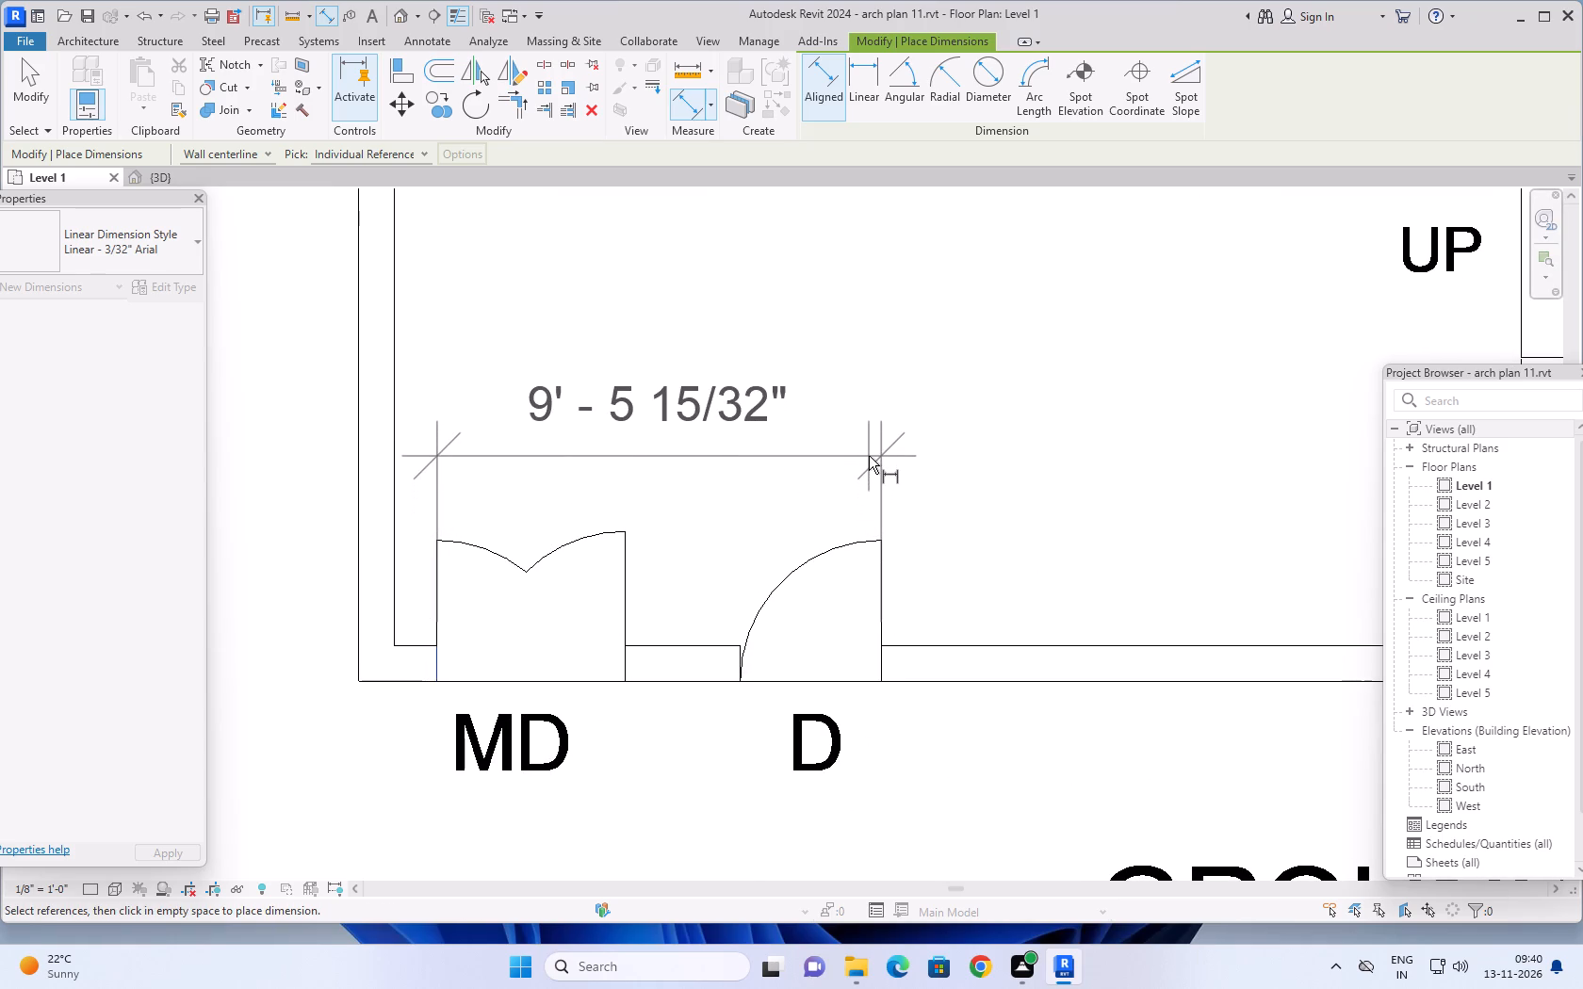
{"action": "key", "text": "Escape"}
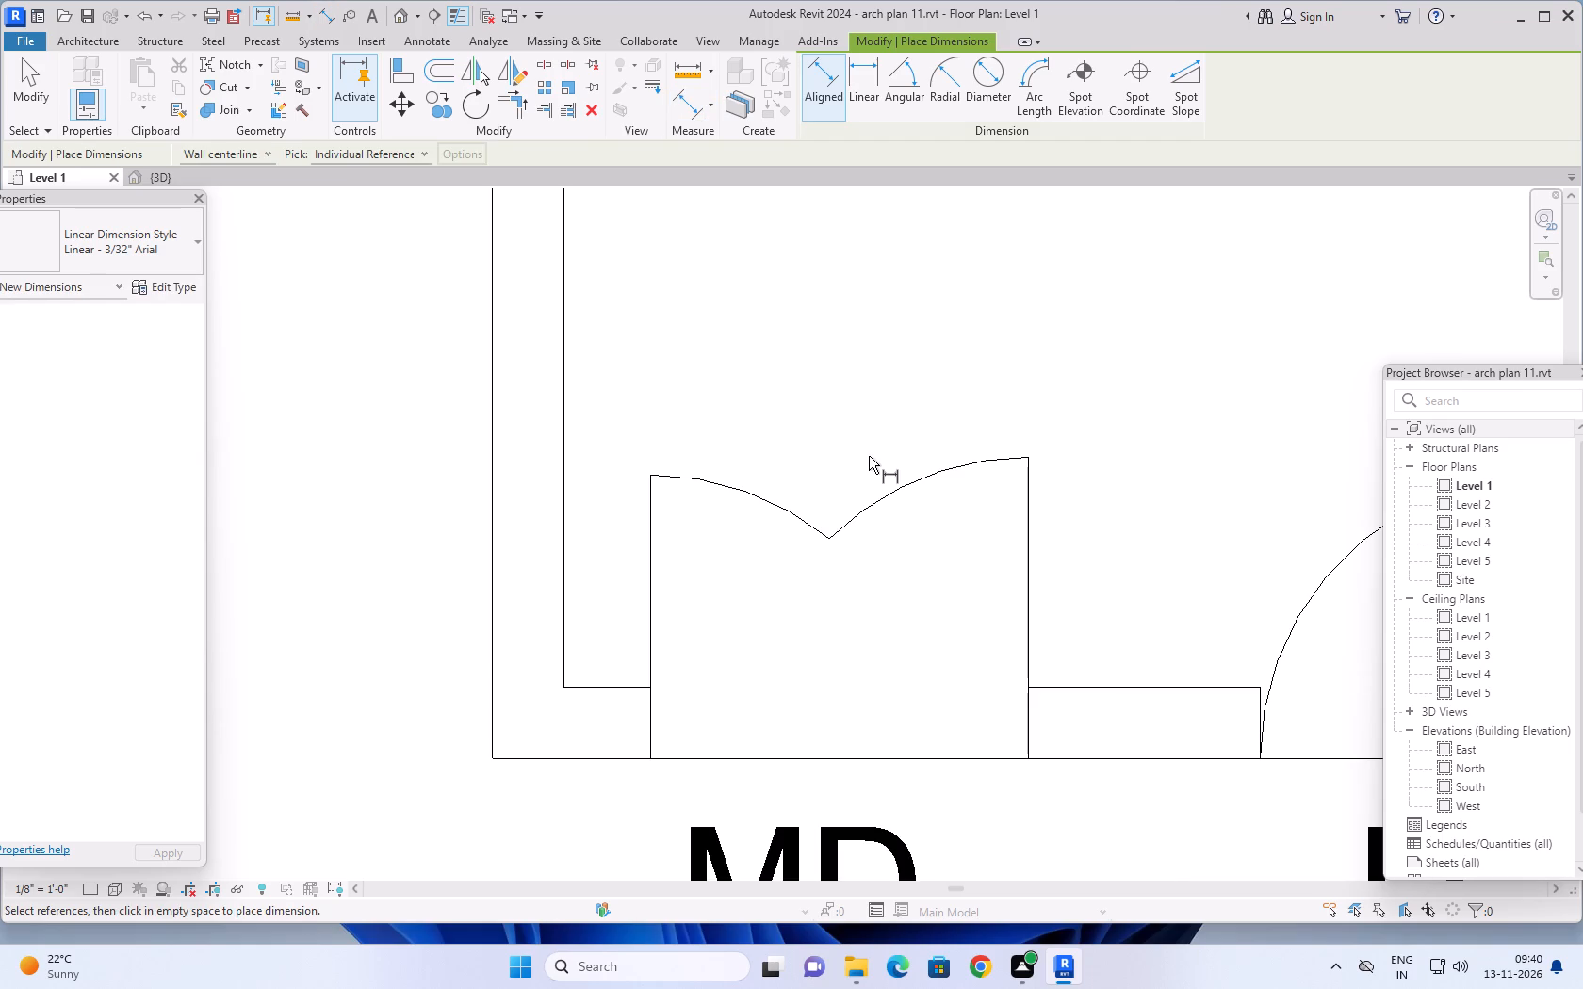
Set the project length units to round to the nearest 1/8".
{"action": "type", "text": "un"}
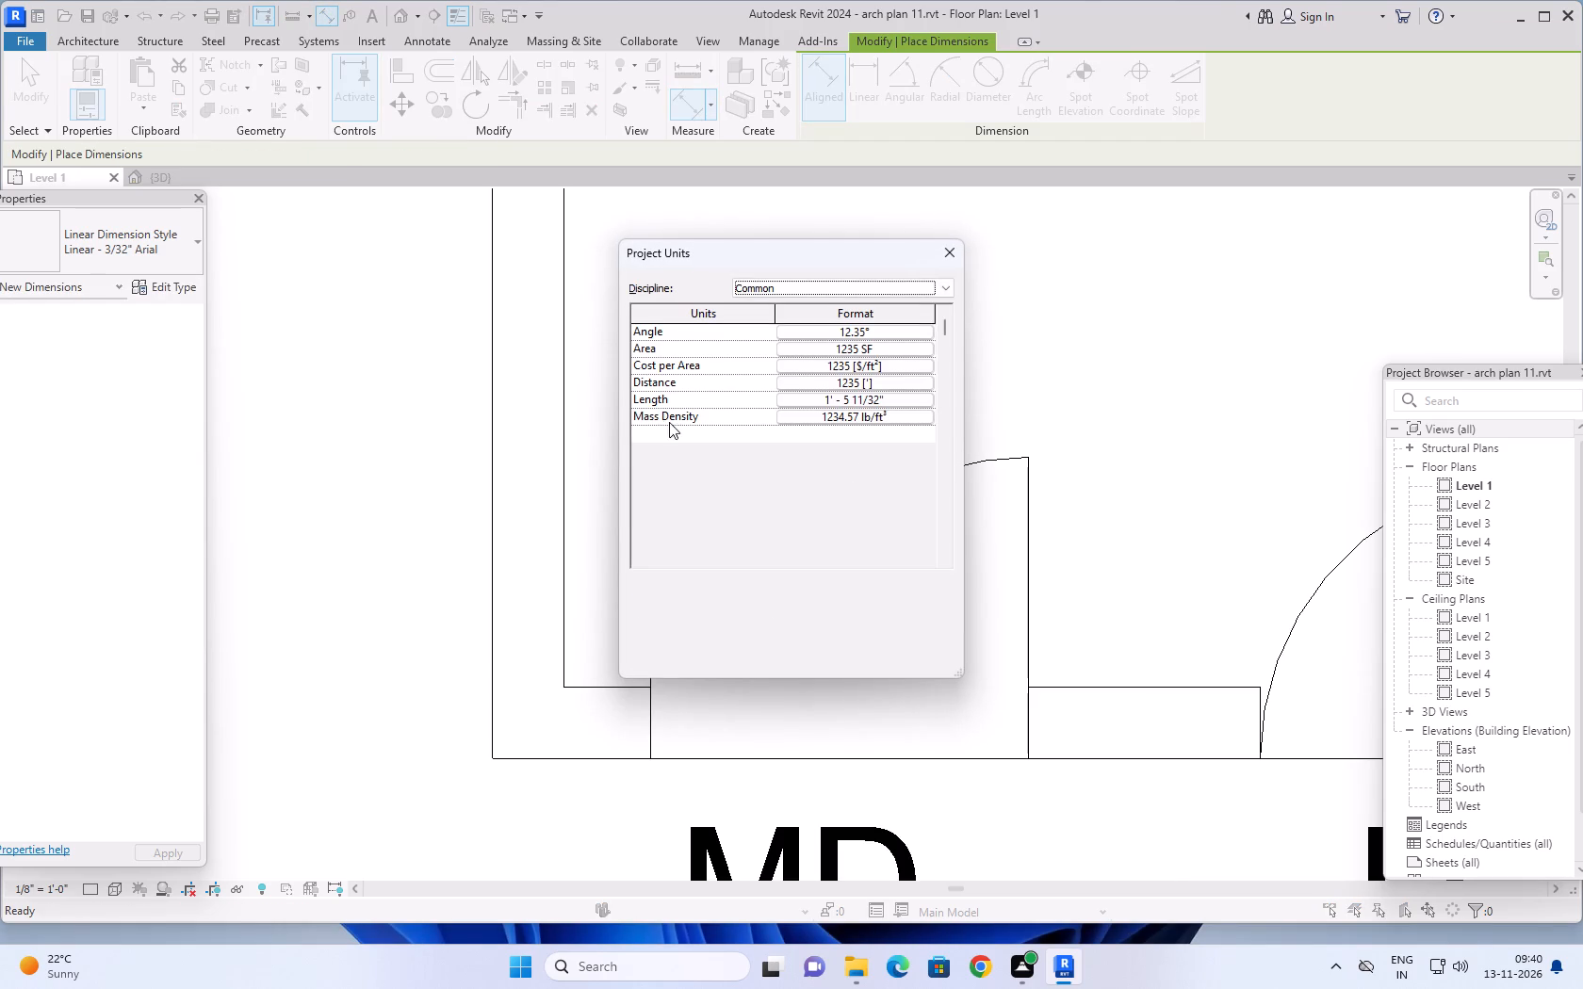
{"action": "left_click", "coordinate": [900, 398]}
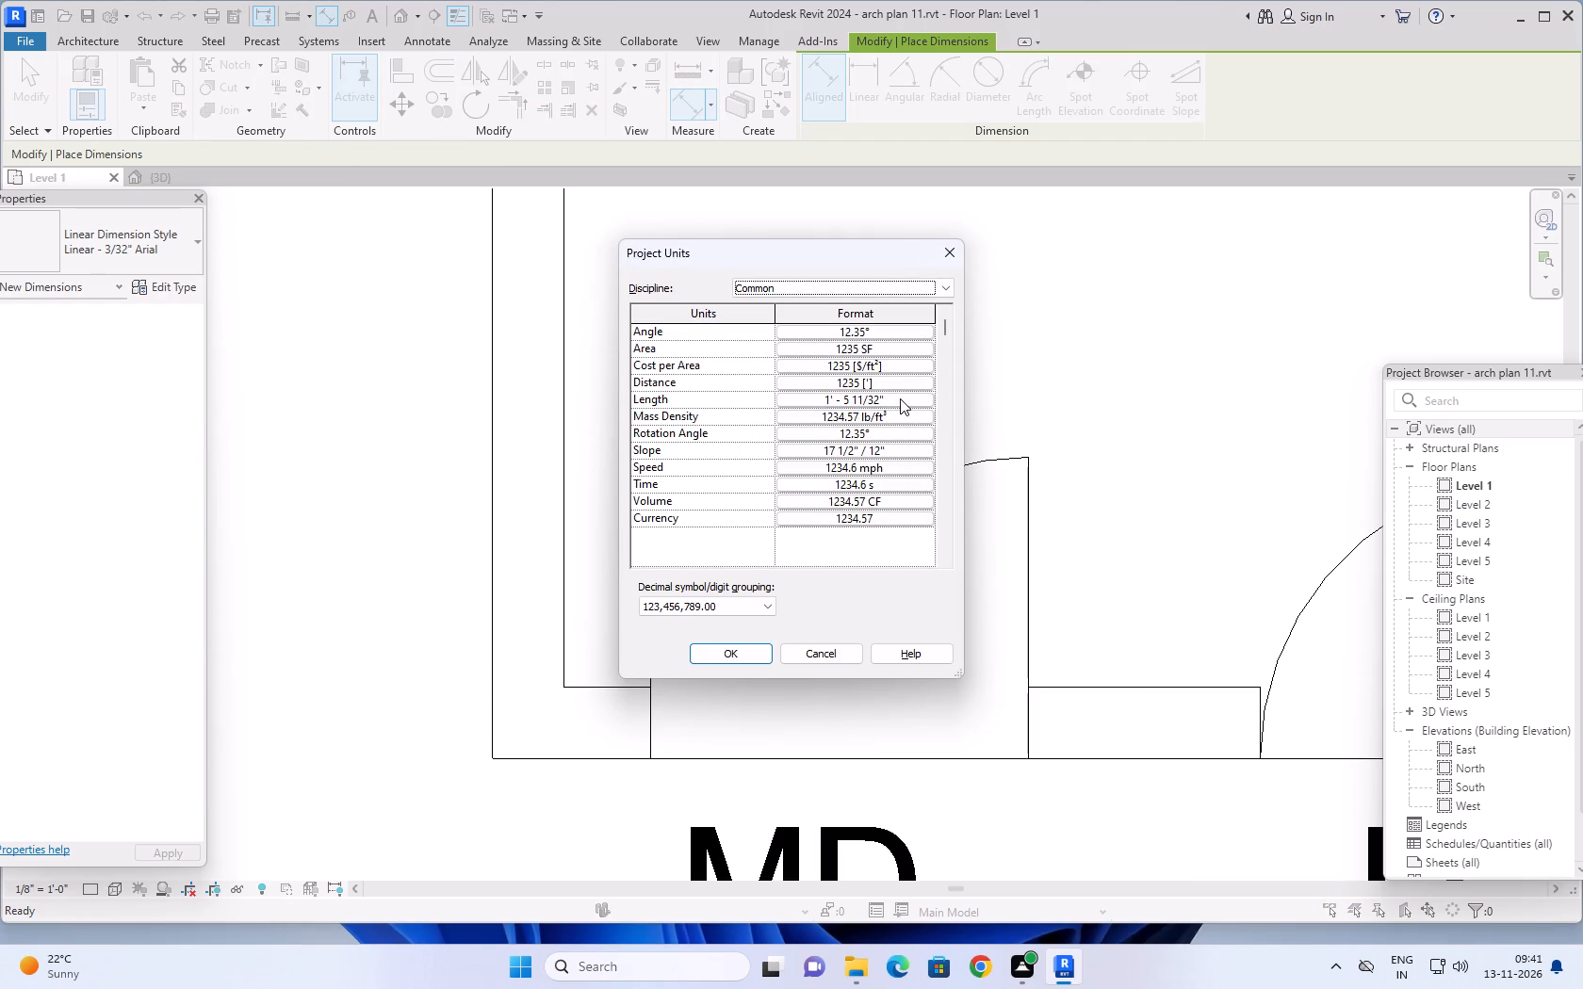
{"action": "left_click", "coordinate": [752, 416]}
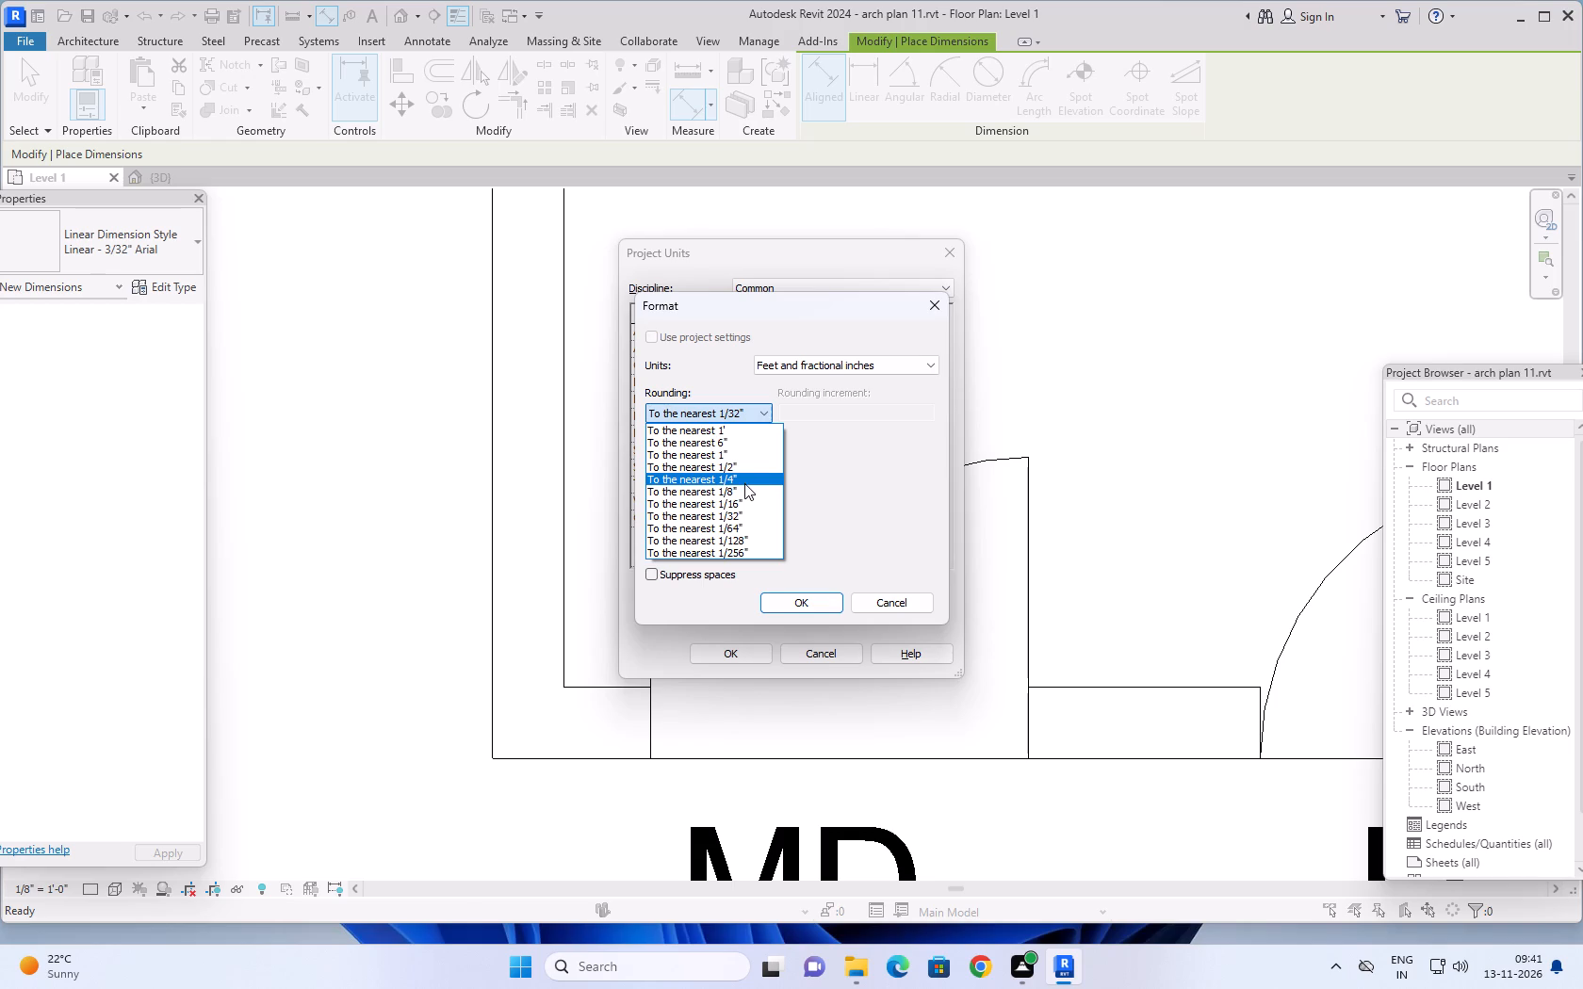
{"action": "left_click", "coordinate": [744, 487]}
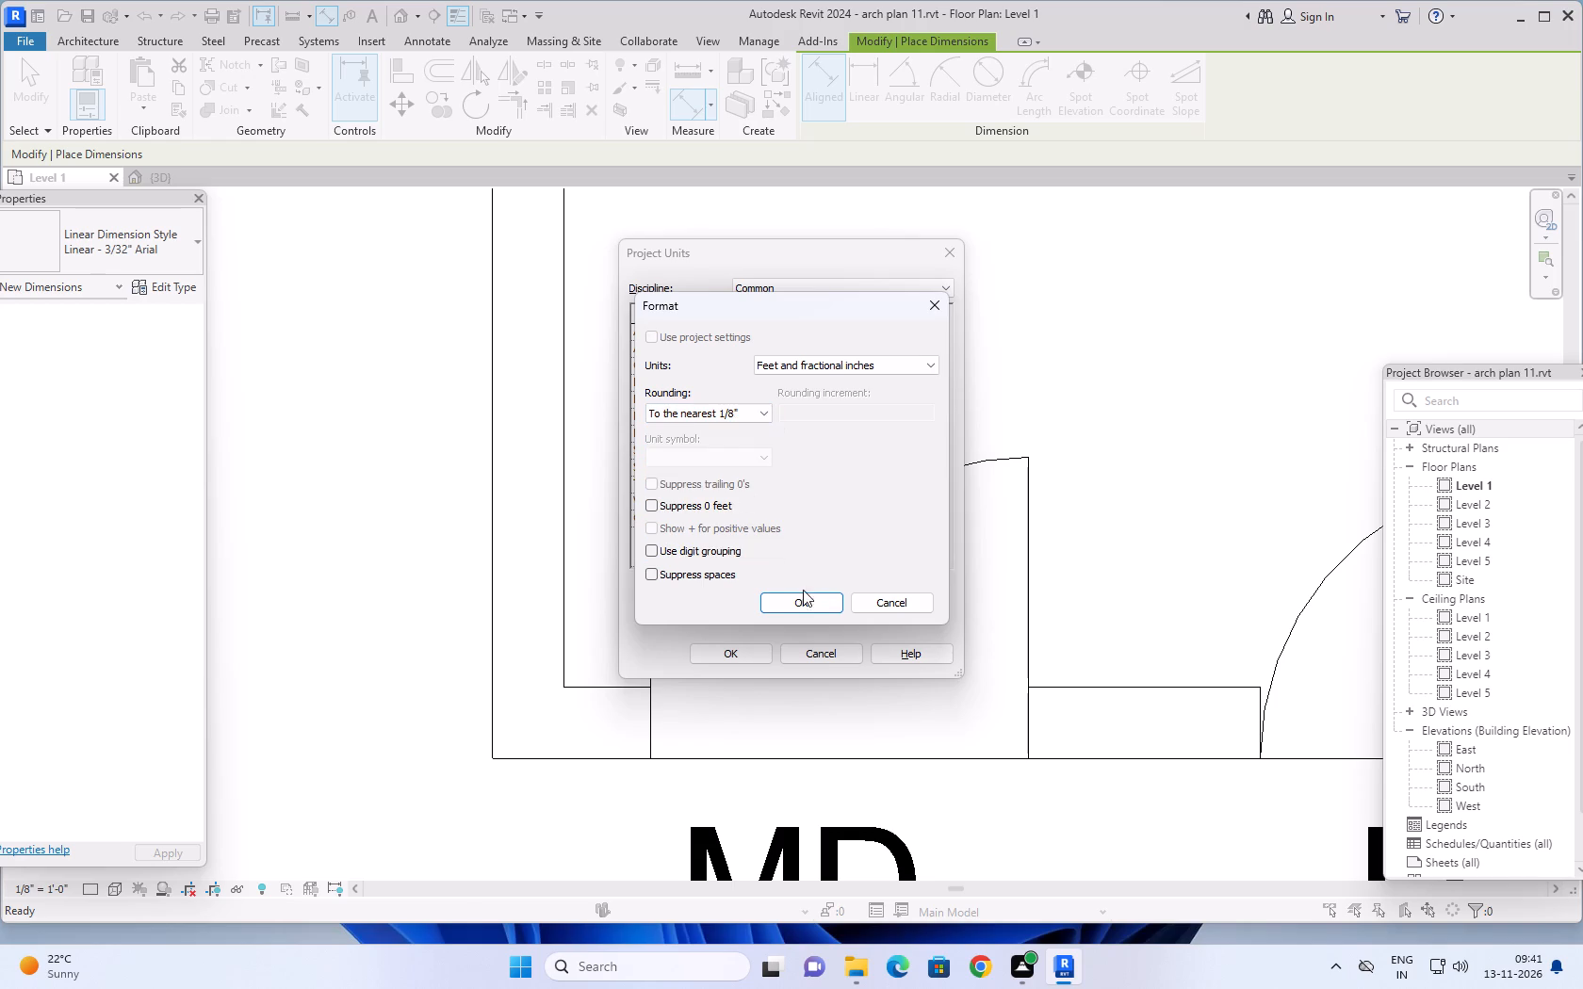
{"action": "left_click", "coordinate": [803, 606]}
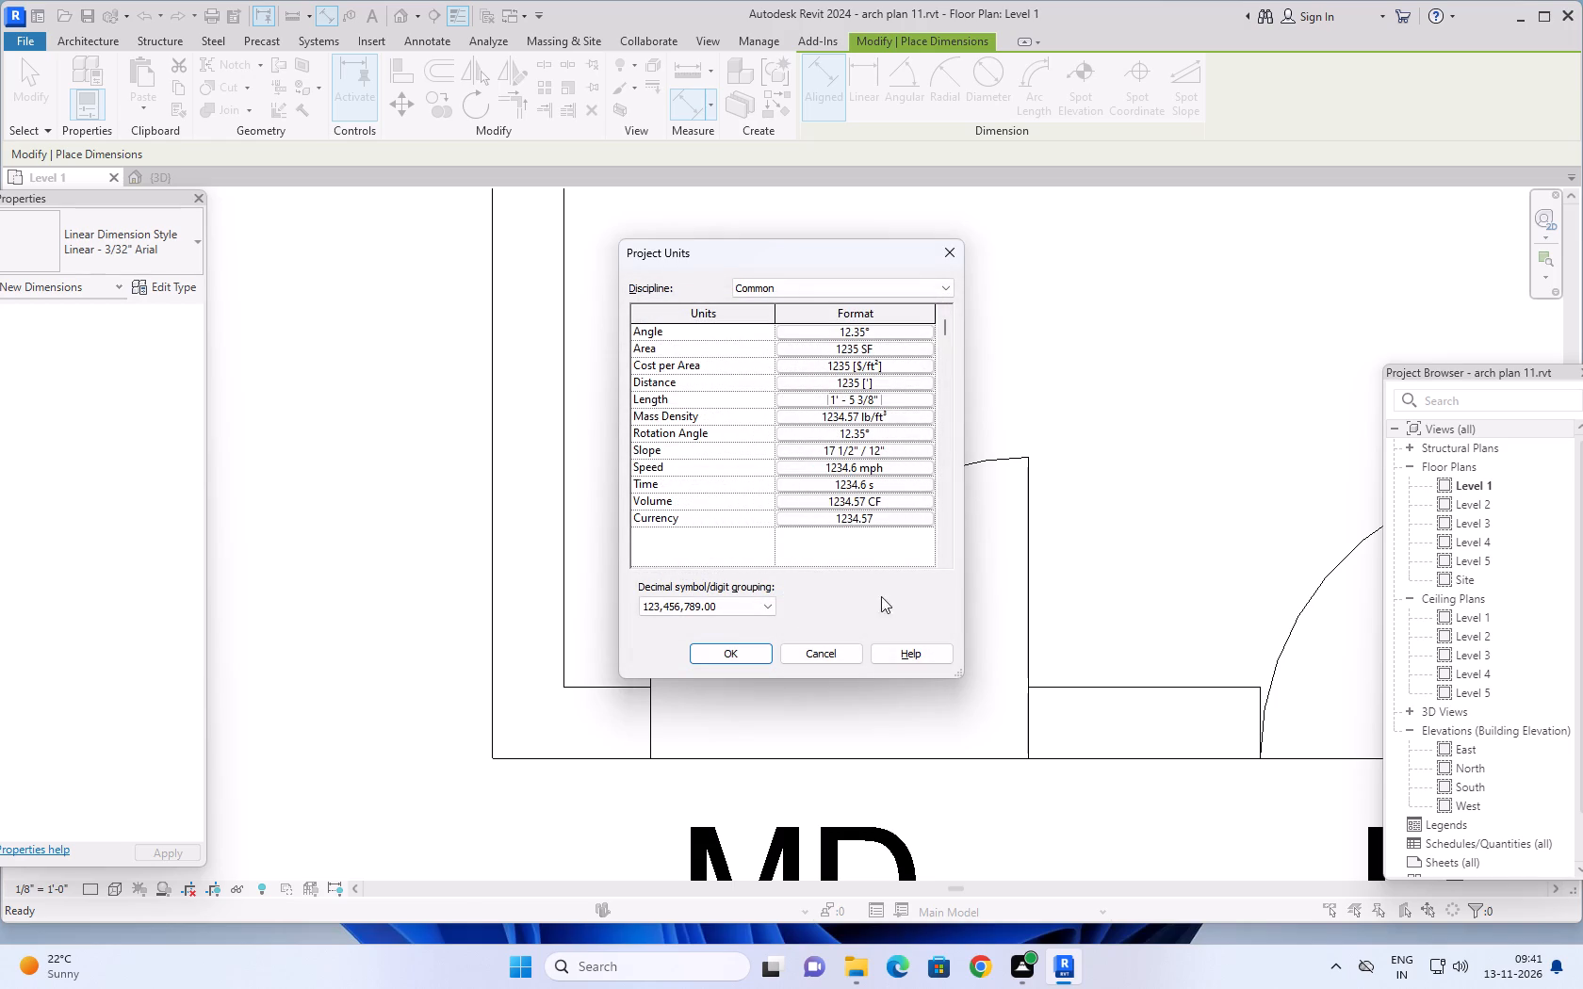
{"action": "left_click", "coordinate": [739, 655]}
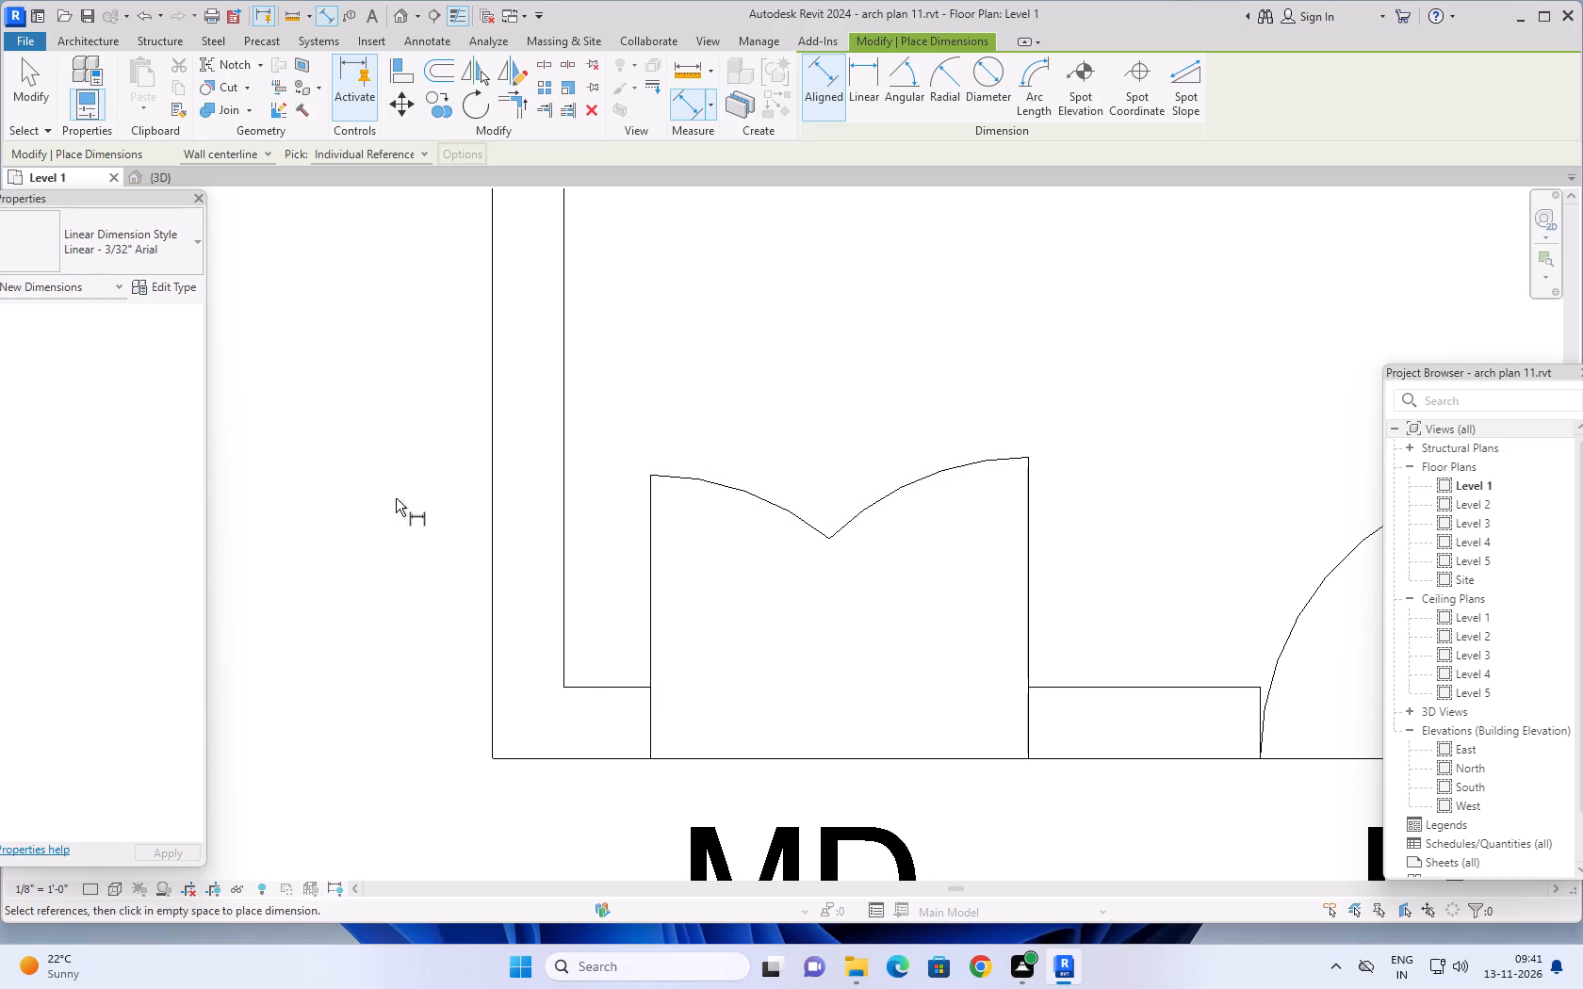
Measure the width of the MD gate opening in the front boundary wall with an aligned dimension.
{"action": "left_click", "coordinate": [653, 719]}
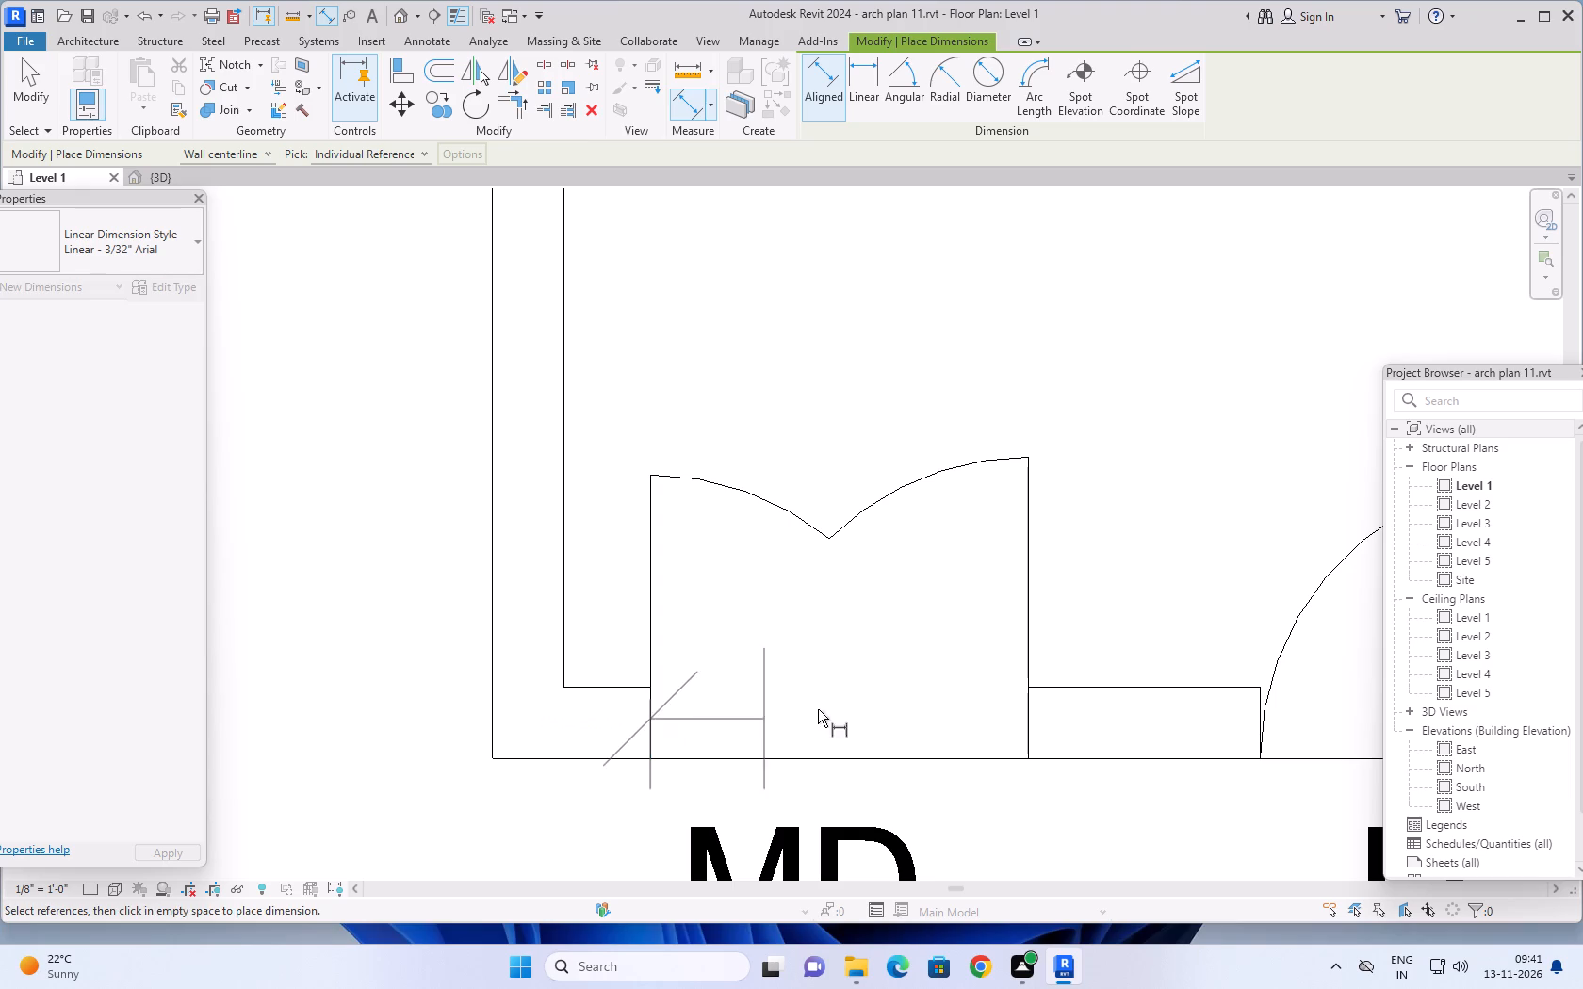
{"action": "left_click", "coordinate": [1030, 709]}
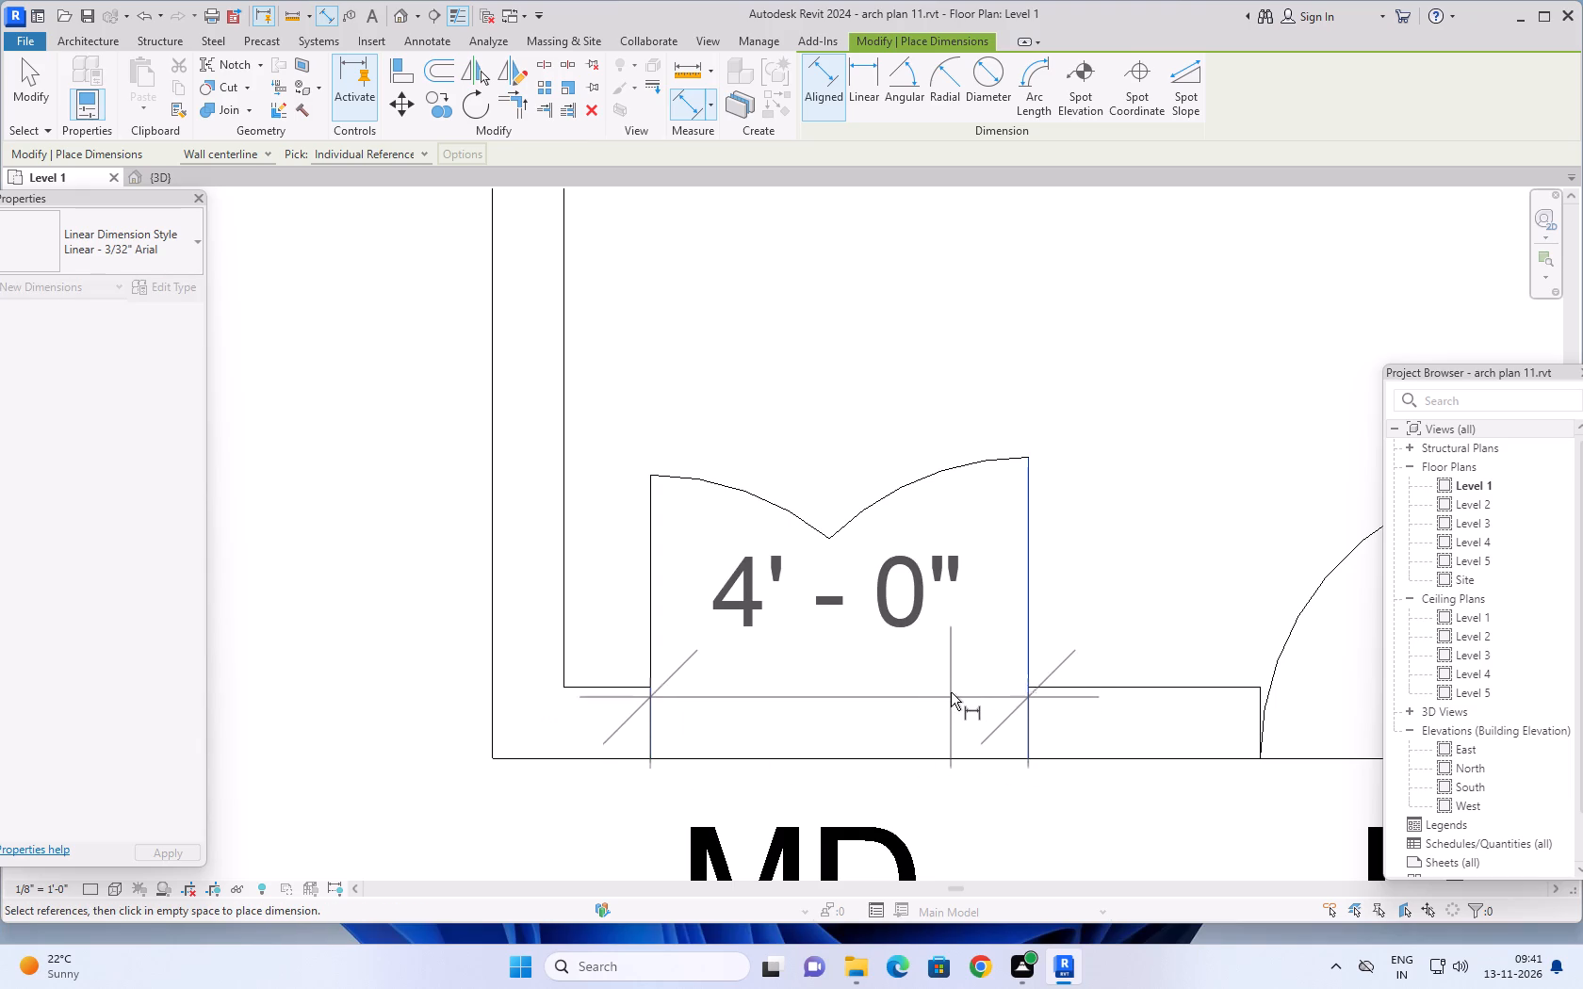
{"action": "scroll", "coordinate": [951, 687], "scroll_direction": "down", "scroll_amount": 4}
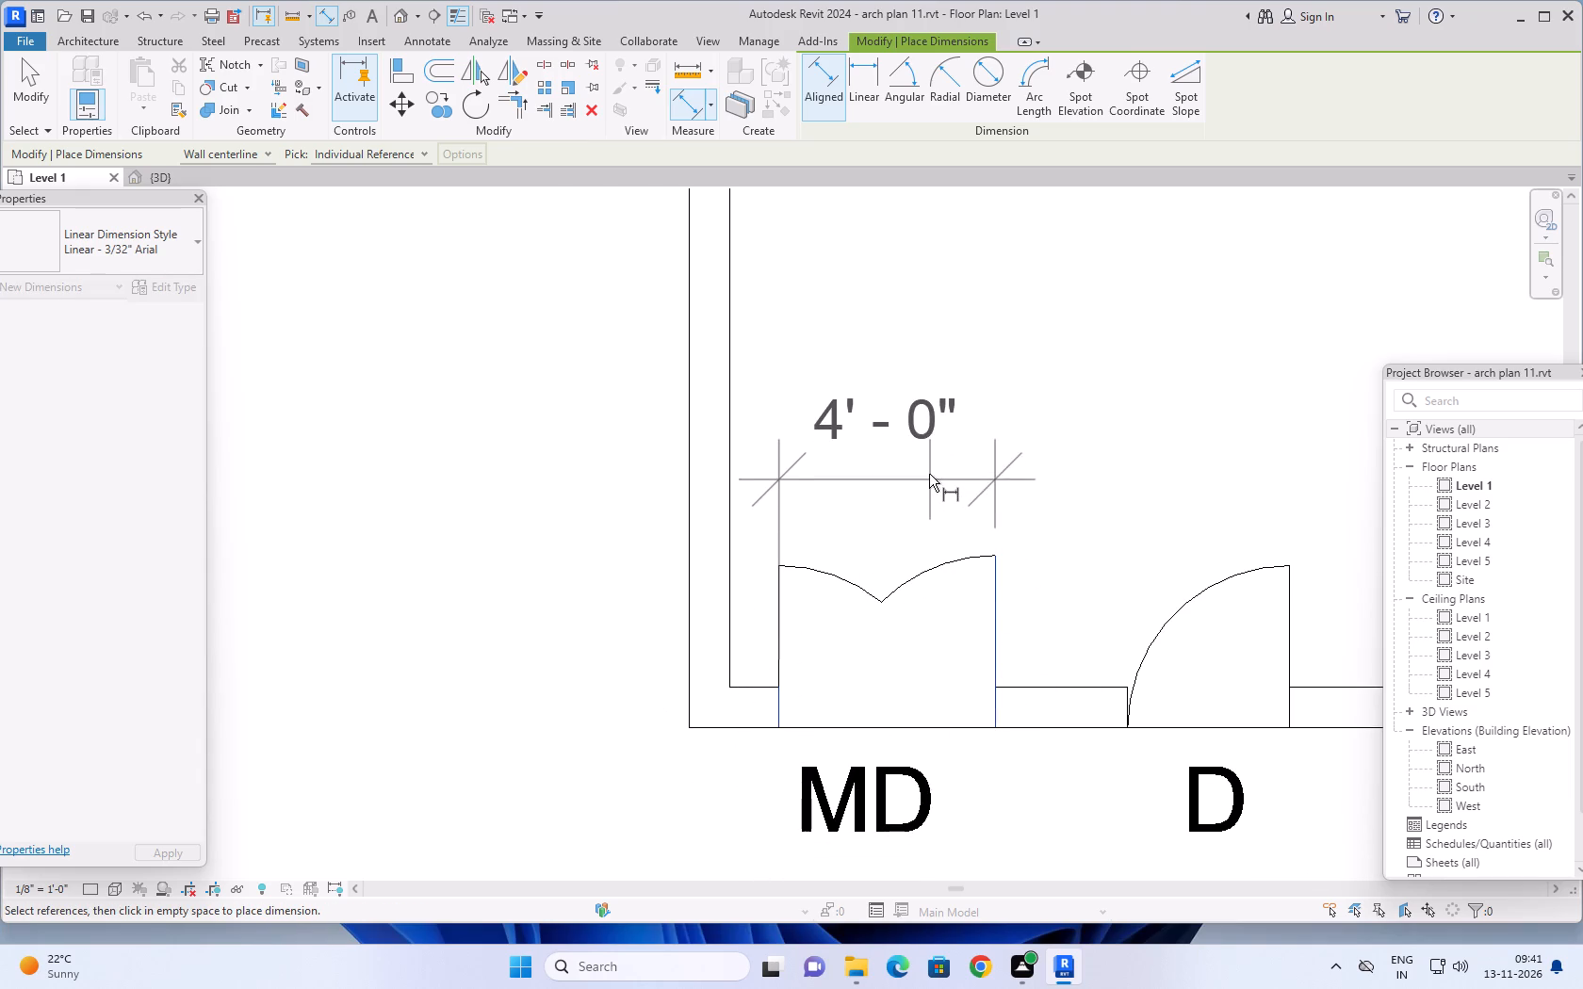
{"action": "scroll", "coordinate": [929, 471], "scroll_direction": "down", "scroll_amount": 6}
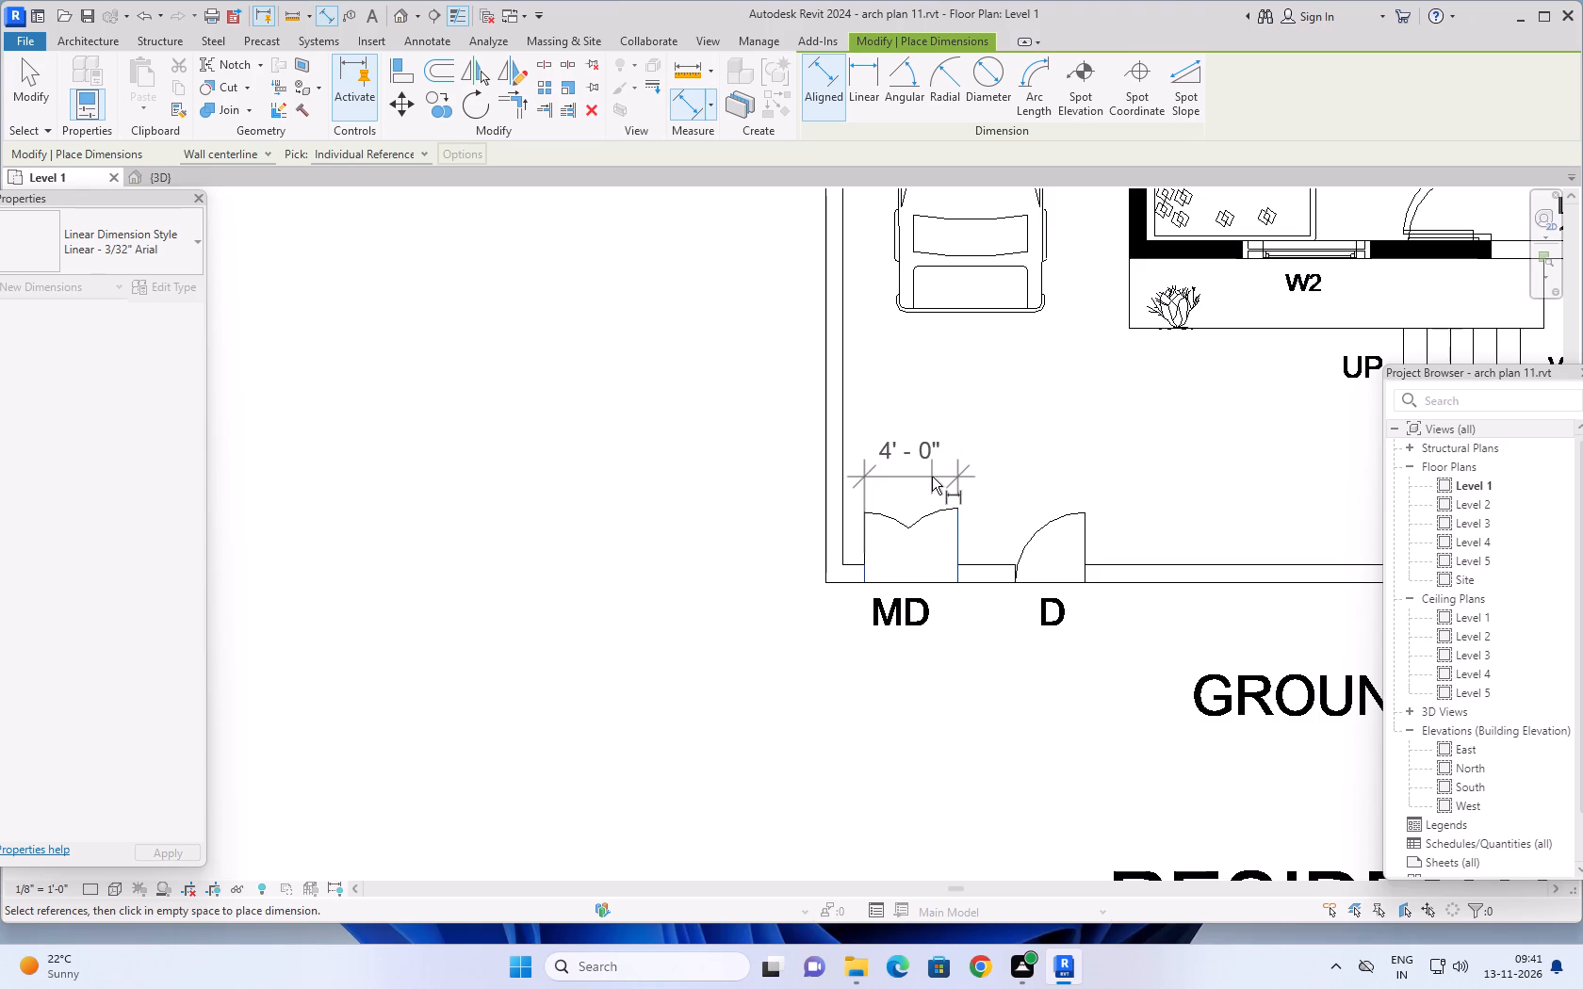
{"action": "key", "text": "Escape"}
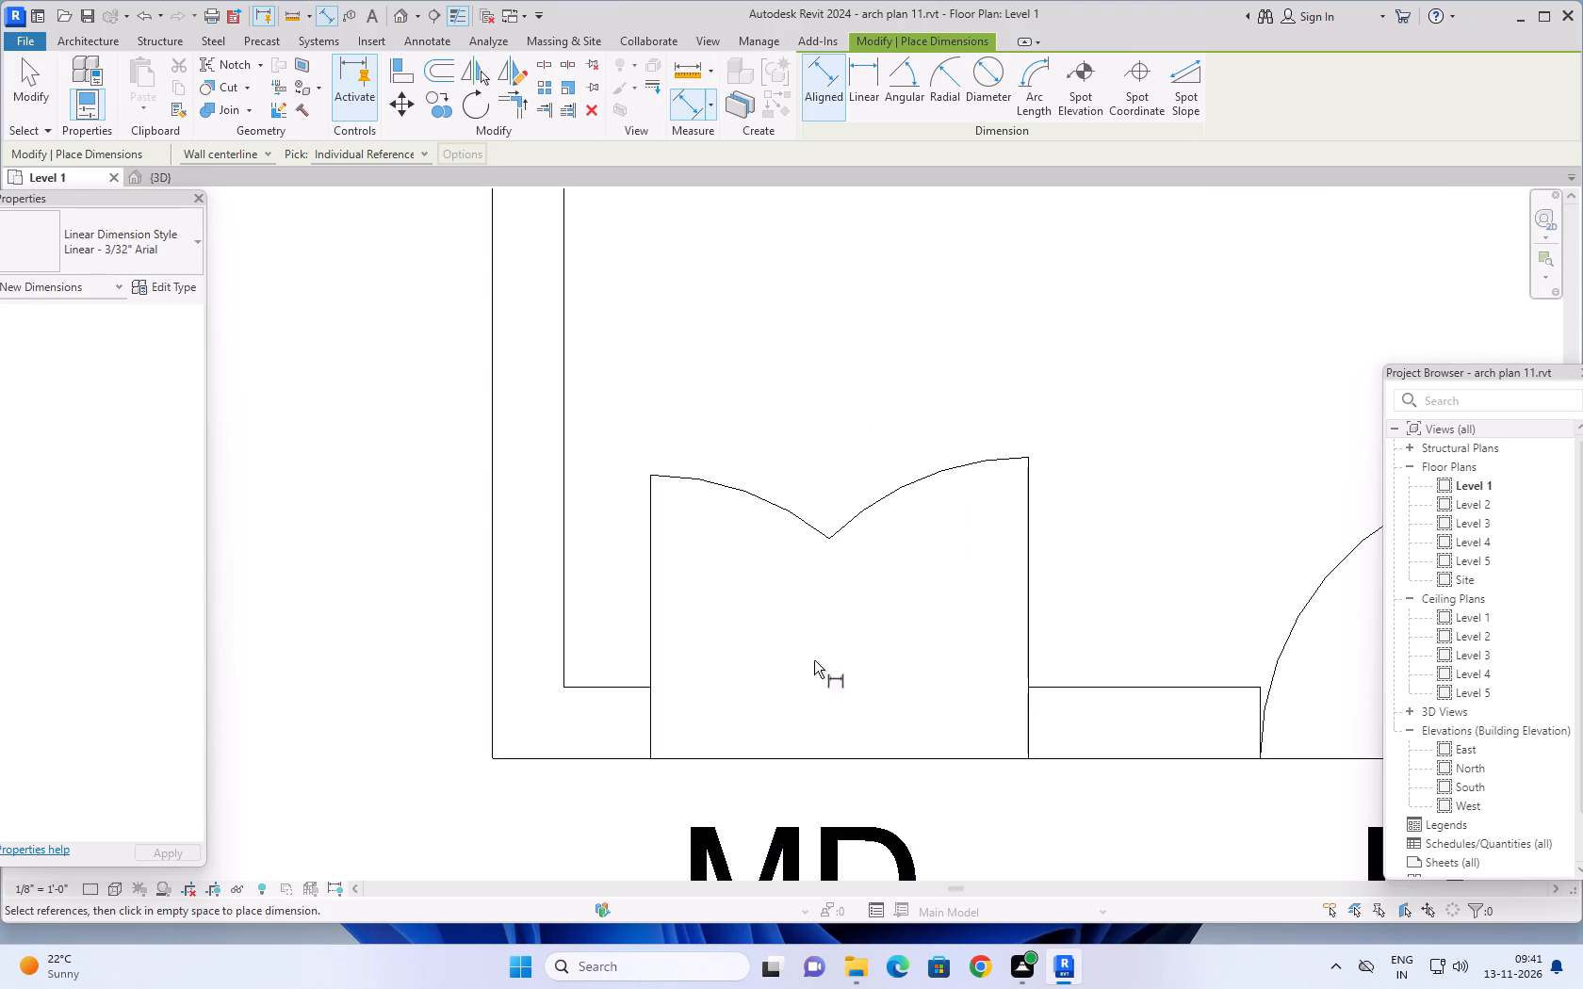
Measure with an aligned dimension the overall span from the MD gate's outer edge to the D gate's far edge.
{"action": "left_click", "coordinate": [651, 725]}
{"action": "scroll", "coordinate": [988, 681], "scroll_direction": "down", "scroll_amount": 2}
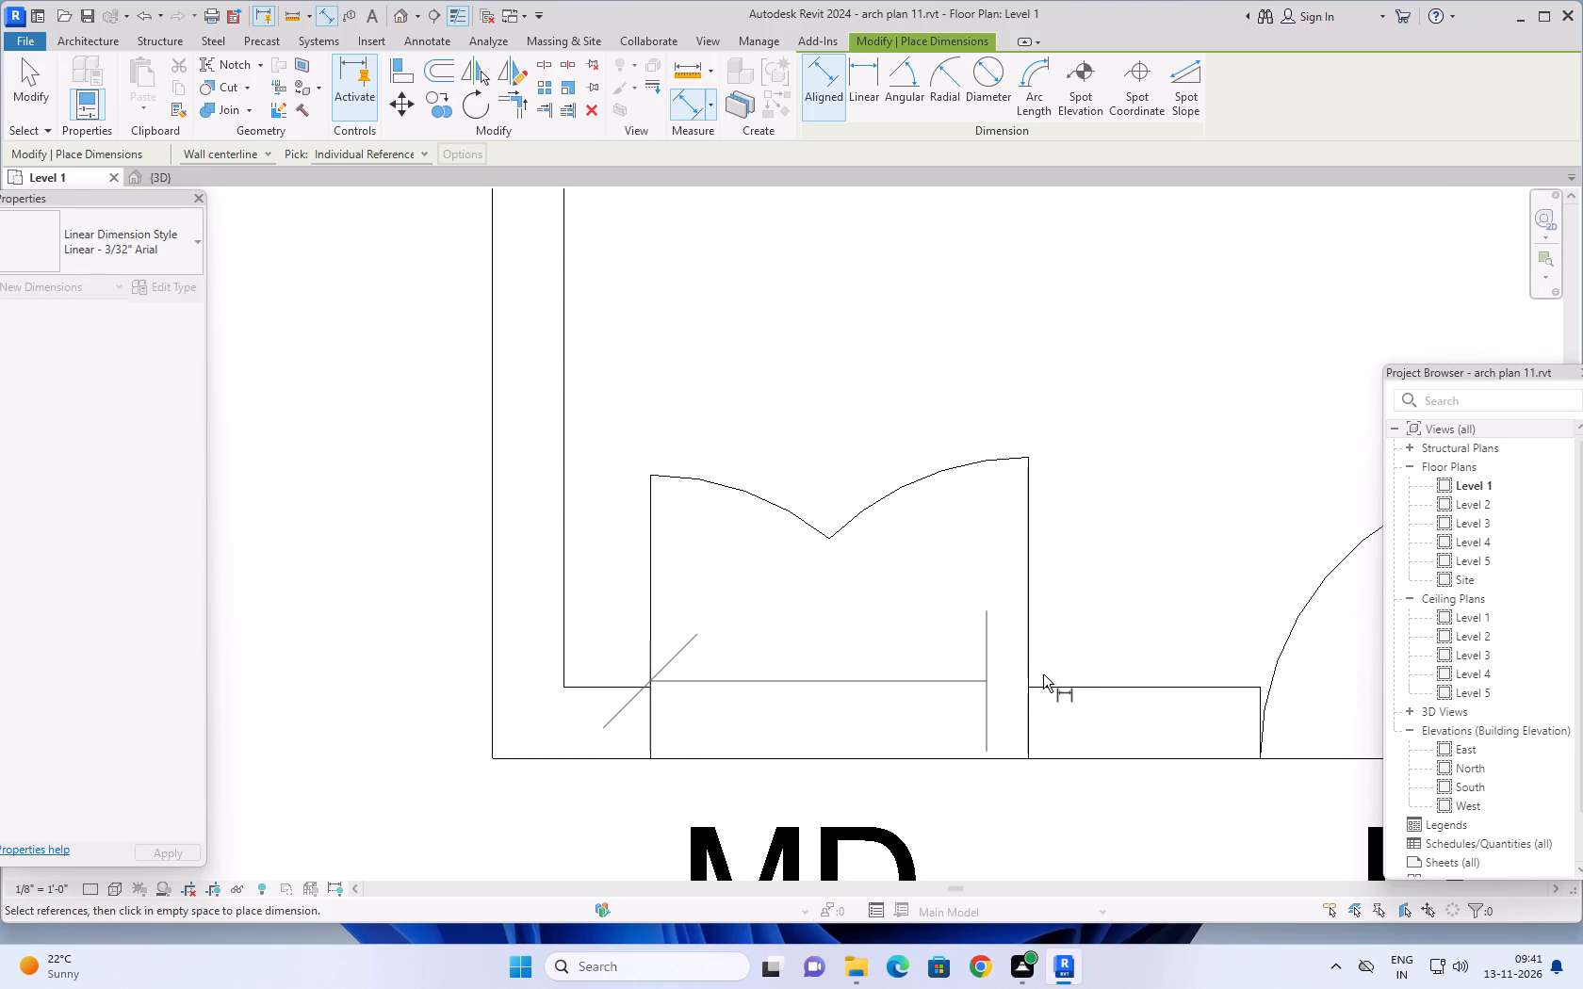
{"action": "scroll", "coordinate": [1043, 674], "scroll_direction": "down", "scroll_amount": 4}
{"action": "middle_click_drag", "start_coordinate": [1052, 667], "coordinate": [879, 618]}
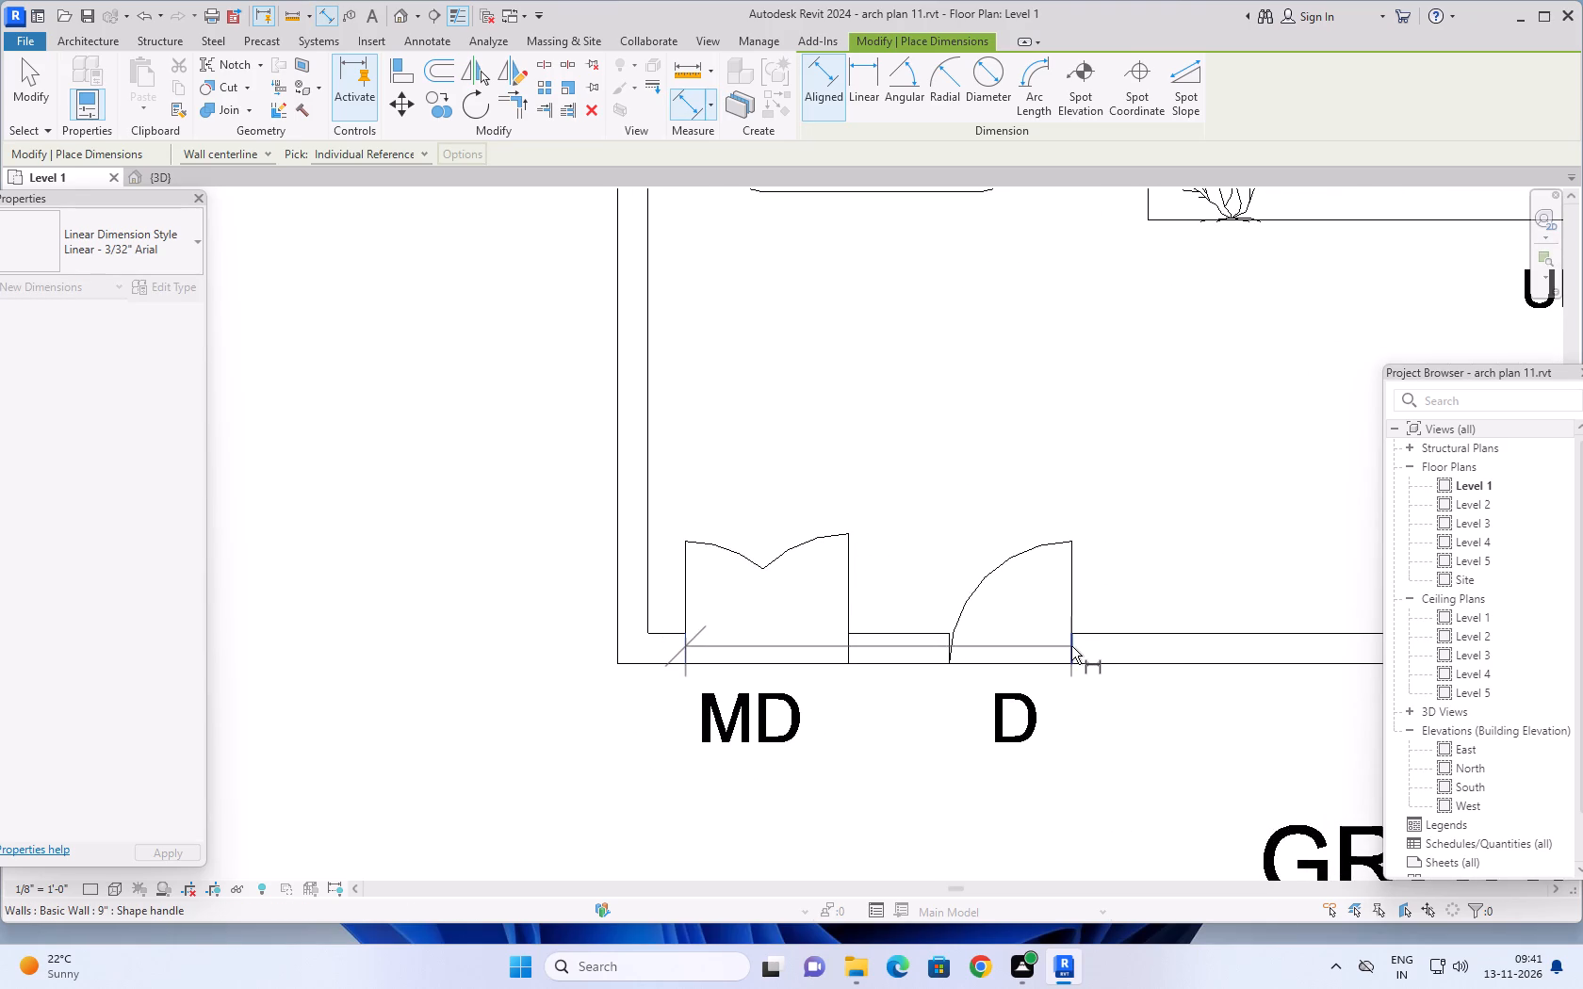
{"action": "left_click", "coordinate": [1071, 646]}
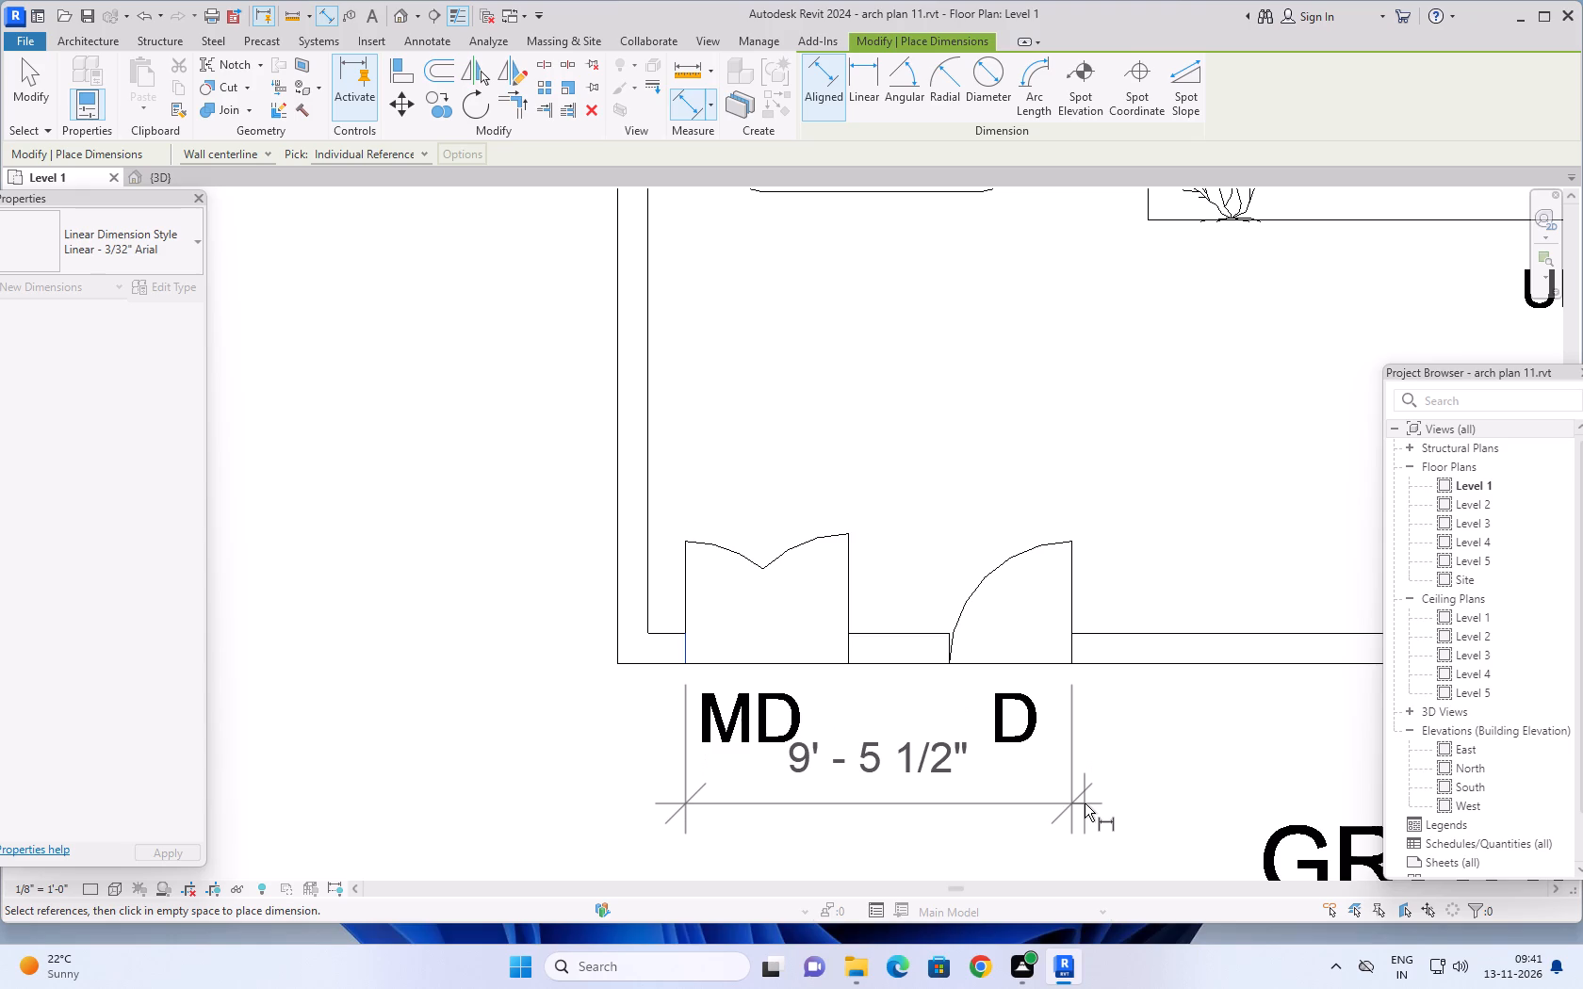
{"action": "key", "text": "Escape"}
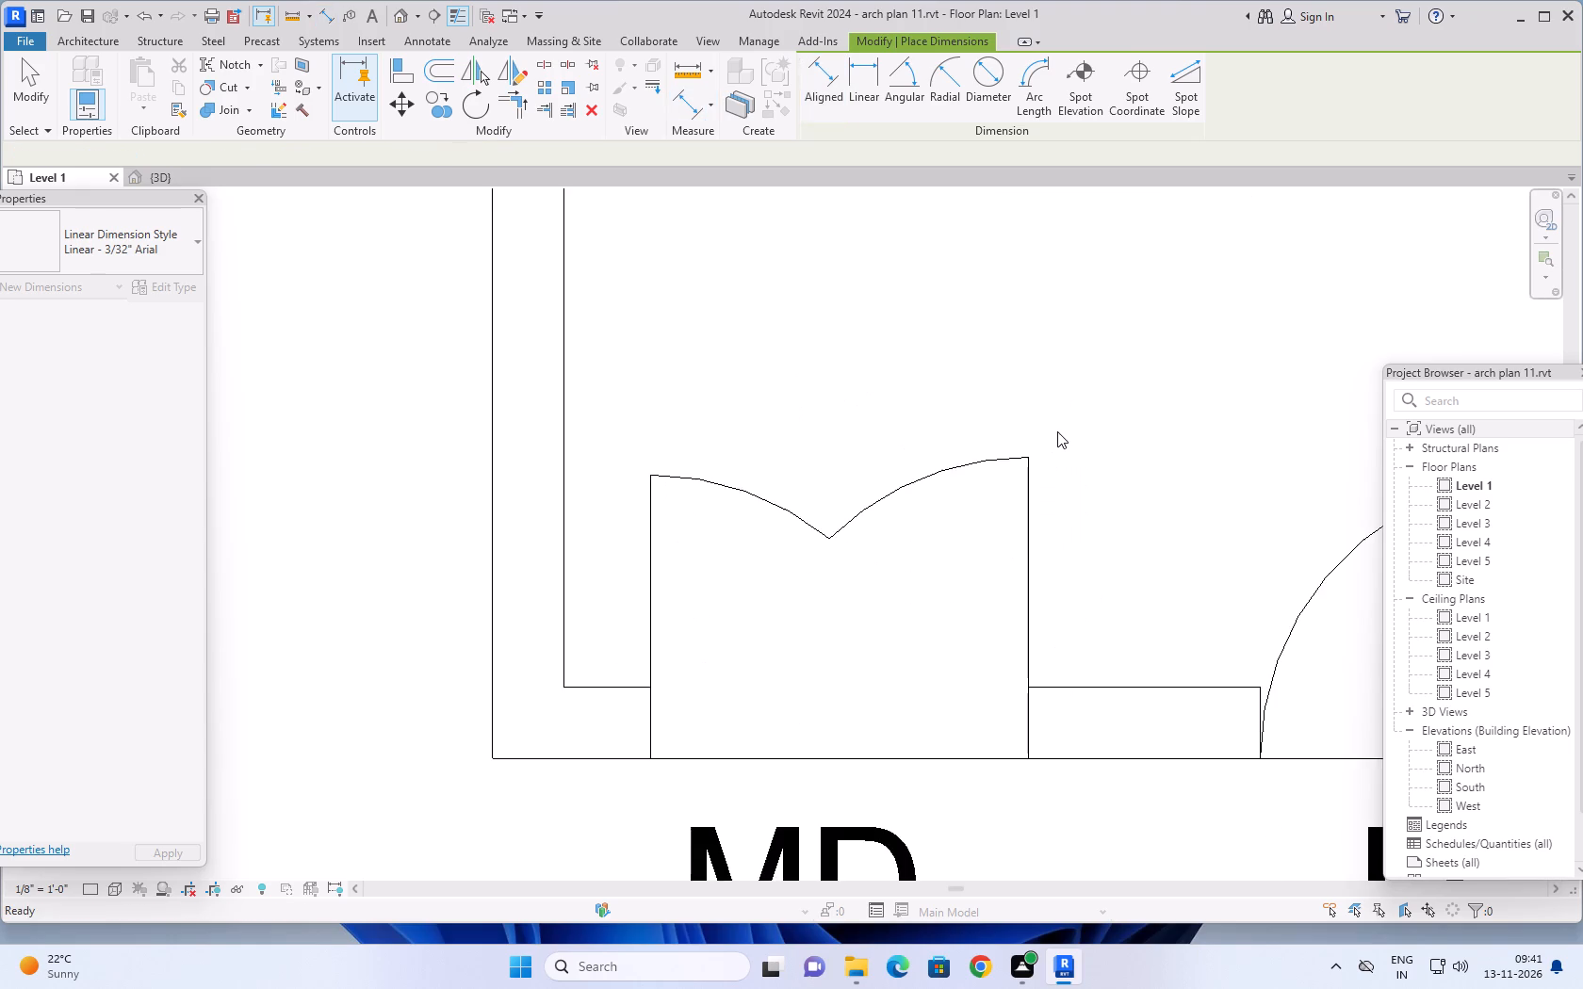
Examine the MD and D gate openings in relation to the rest of the ground floor plan.
{"action": "scroll", "coordinate": [1057, 431], "scroll_direction": "down", "scroll_amount": 8}
{"action": "middle_click_drag", "start_coordinate": [1022, 670], "coordinate": [982, 670]}
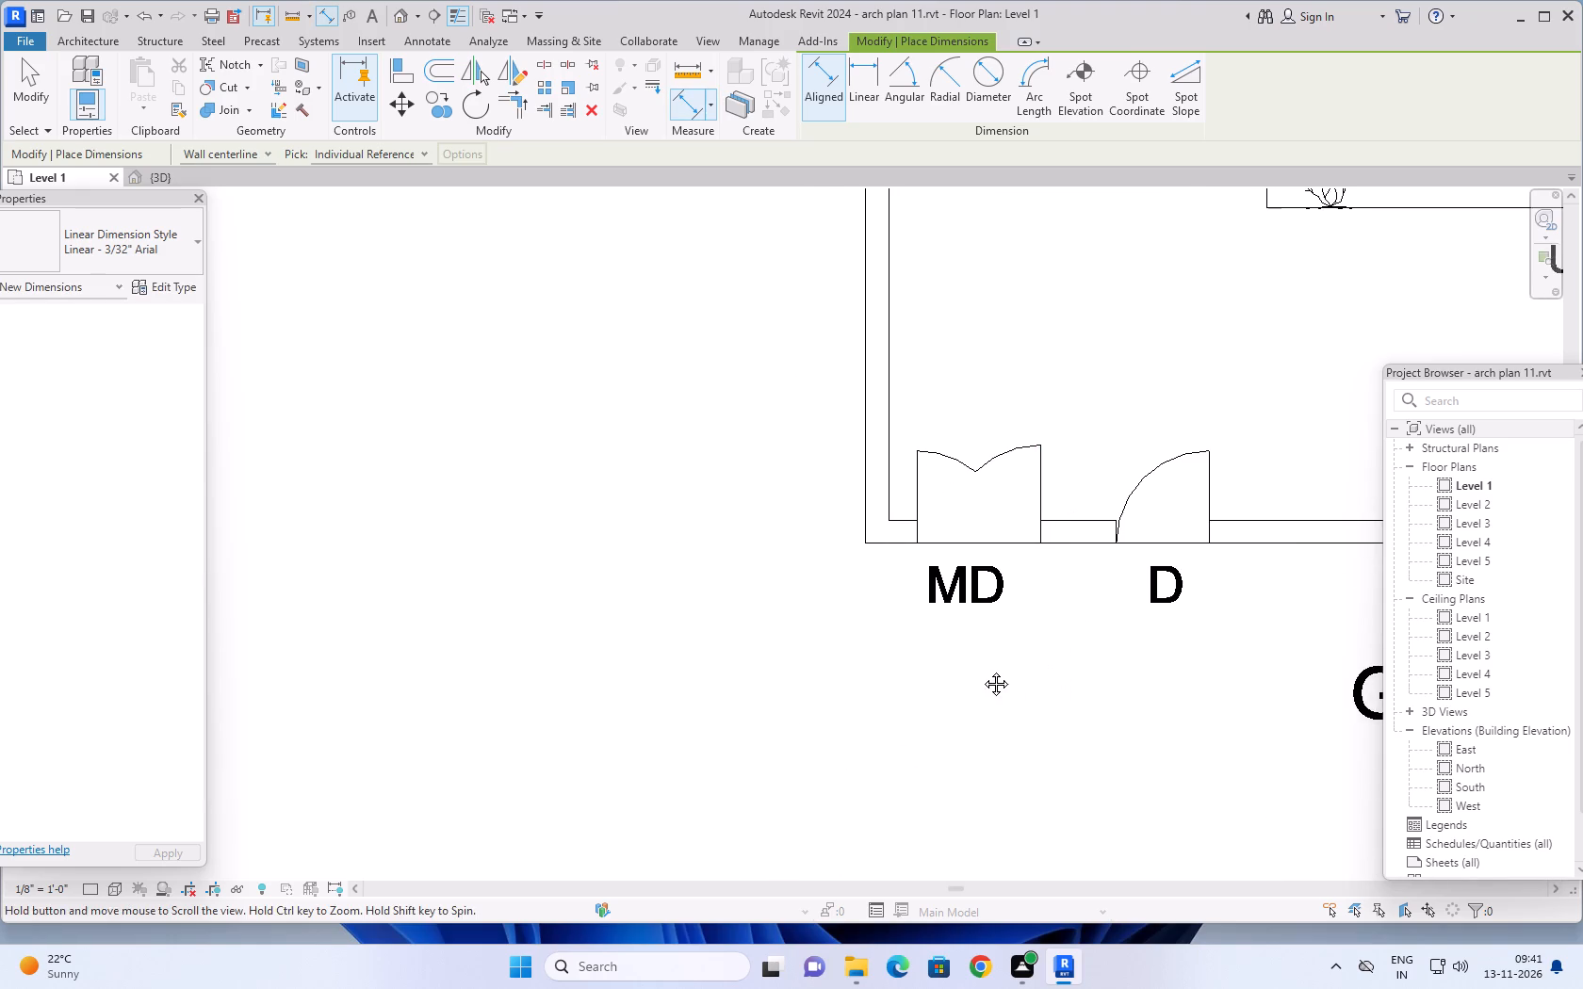
{"action": "middle_click_drag", "start_coordinate": [982, 670], "coordinate": [955, 671]}
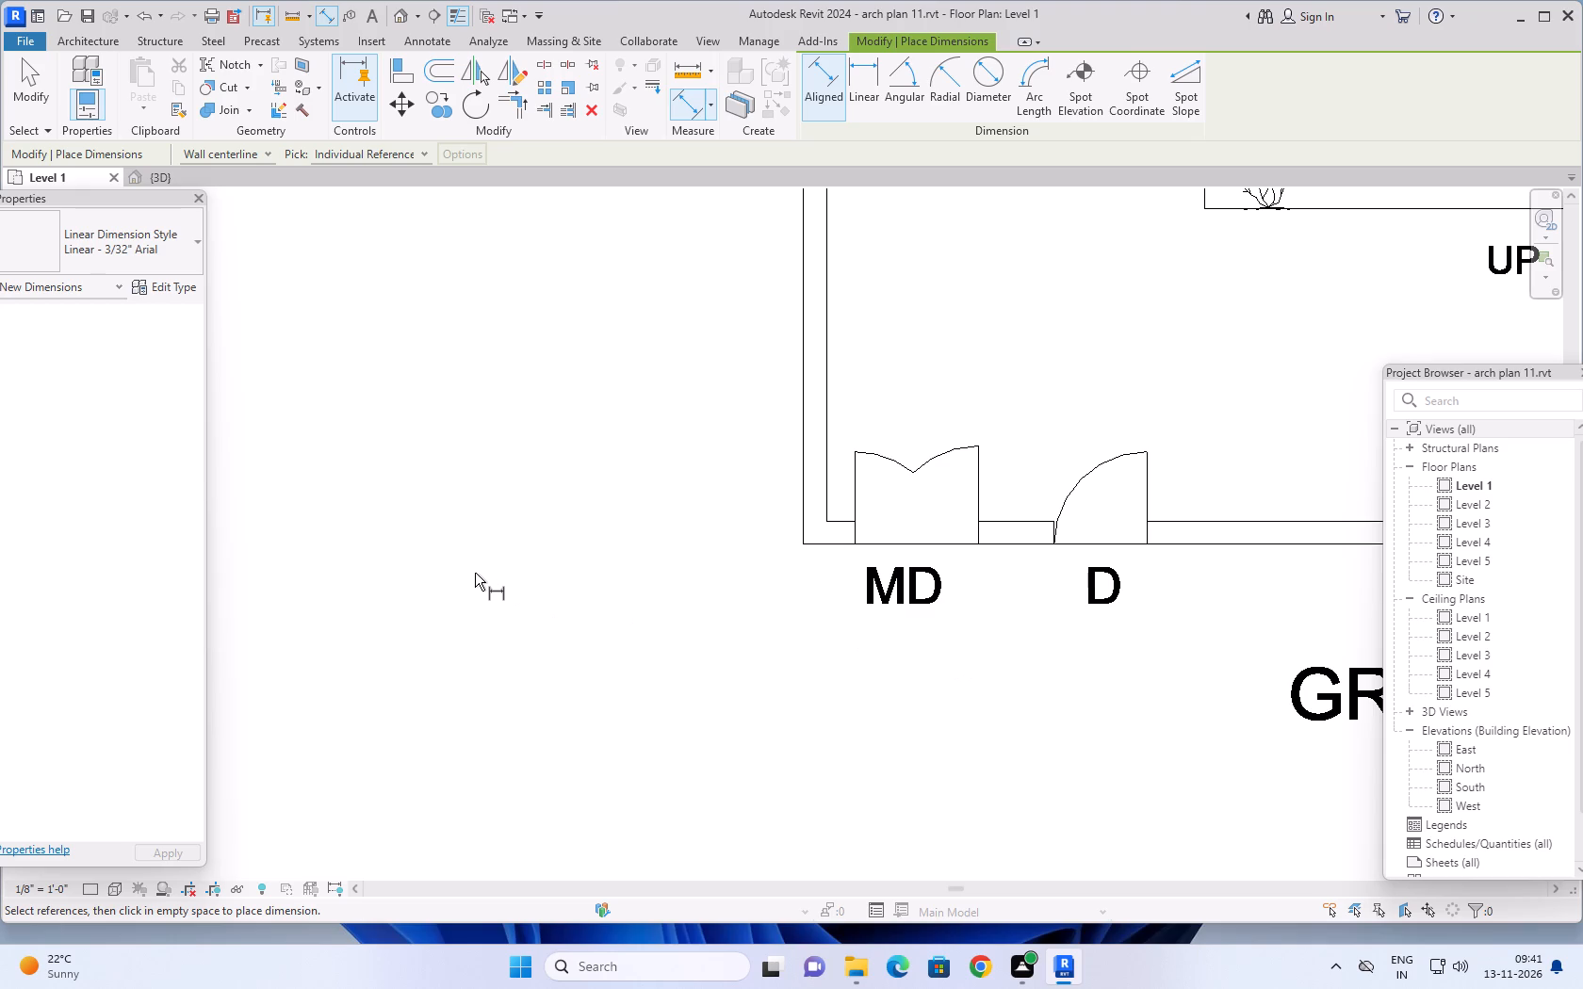
{"action": "scroll", "coordinate": [475, 573], "scroll_direction": "down", "scroll_amount": 1}
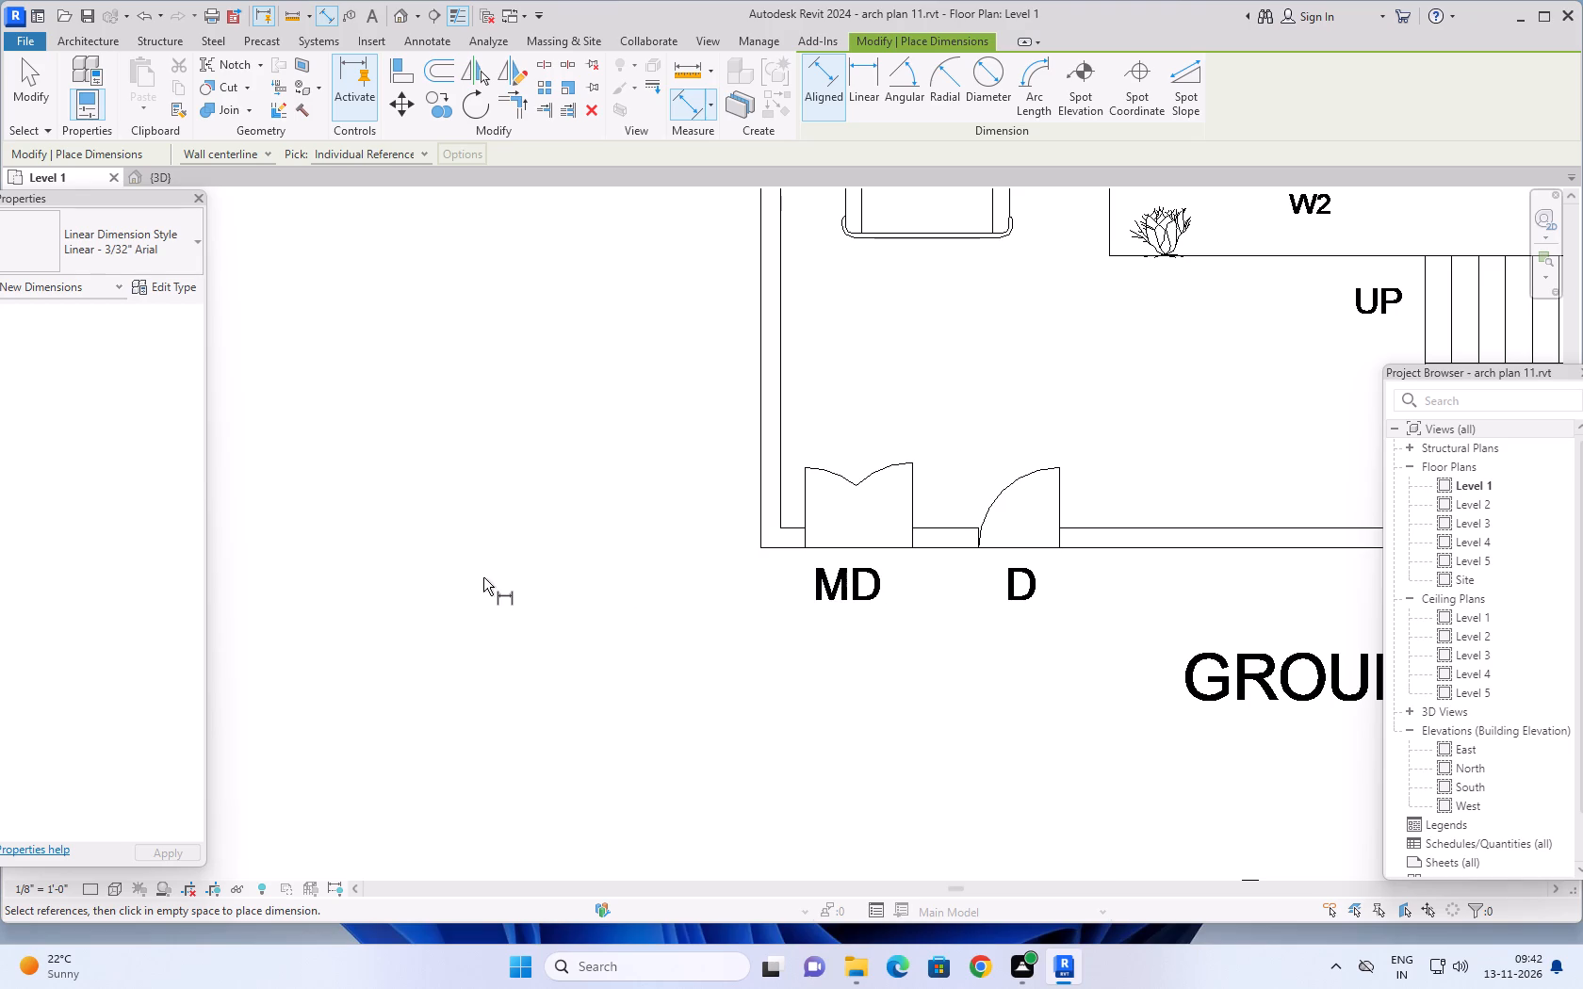
{"action": "scroll", "coordinate": [486, 582], "scroll_direction": "down", "scroll_amount": 3}
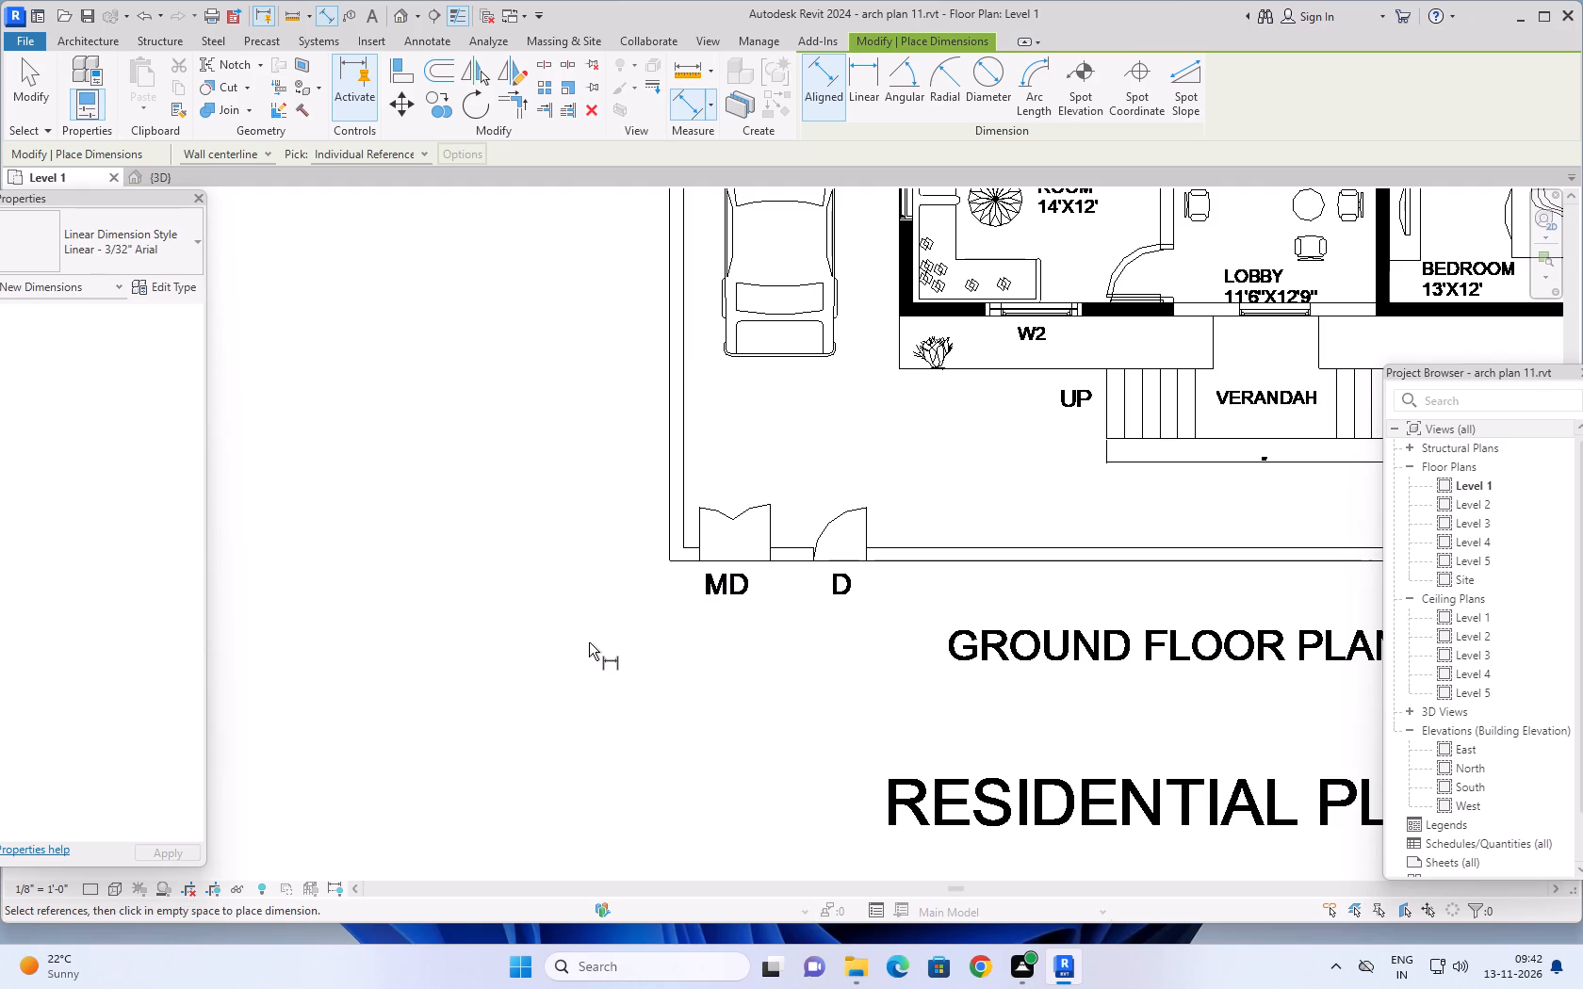
{"action": "scroll", "coordinate": [595, 657], "scroll_direction": "down", "scroll_amount": 4}
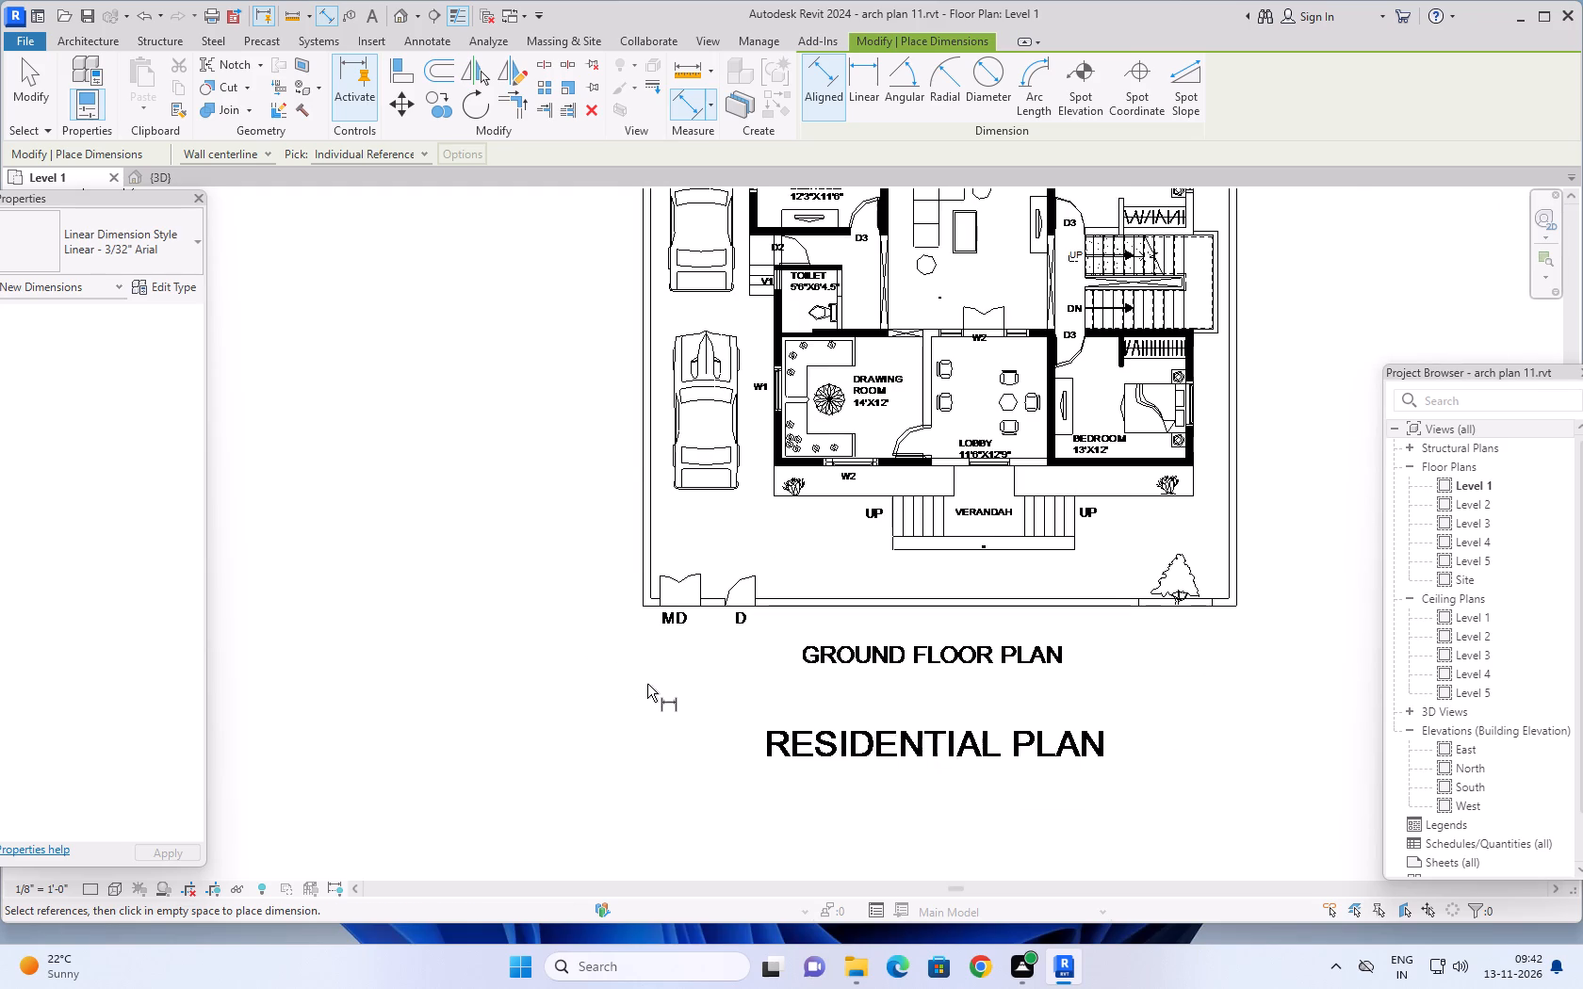
{"action": "middle_click_drag", "start_coordinate": [647, 687], "coordinate": [560, 694]}
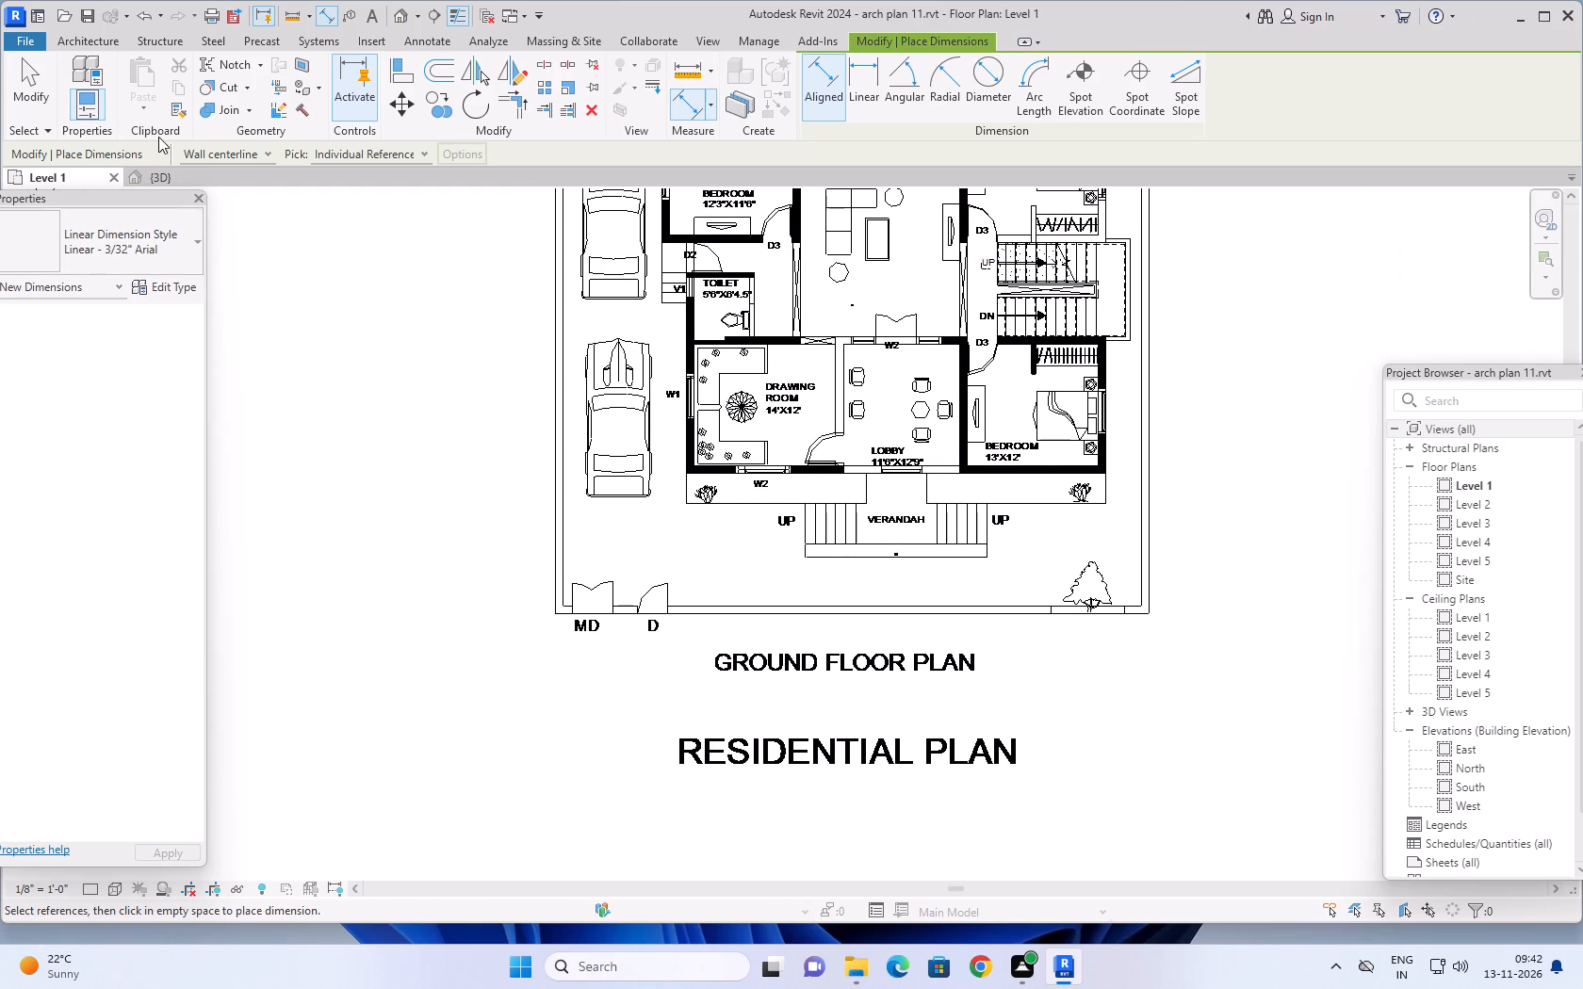
Start placing a component, open family loading, and look through the ceiling lights and fans folder for a suitable family.
{"action": "left_click", "coordinate": [101, 41]}
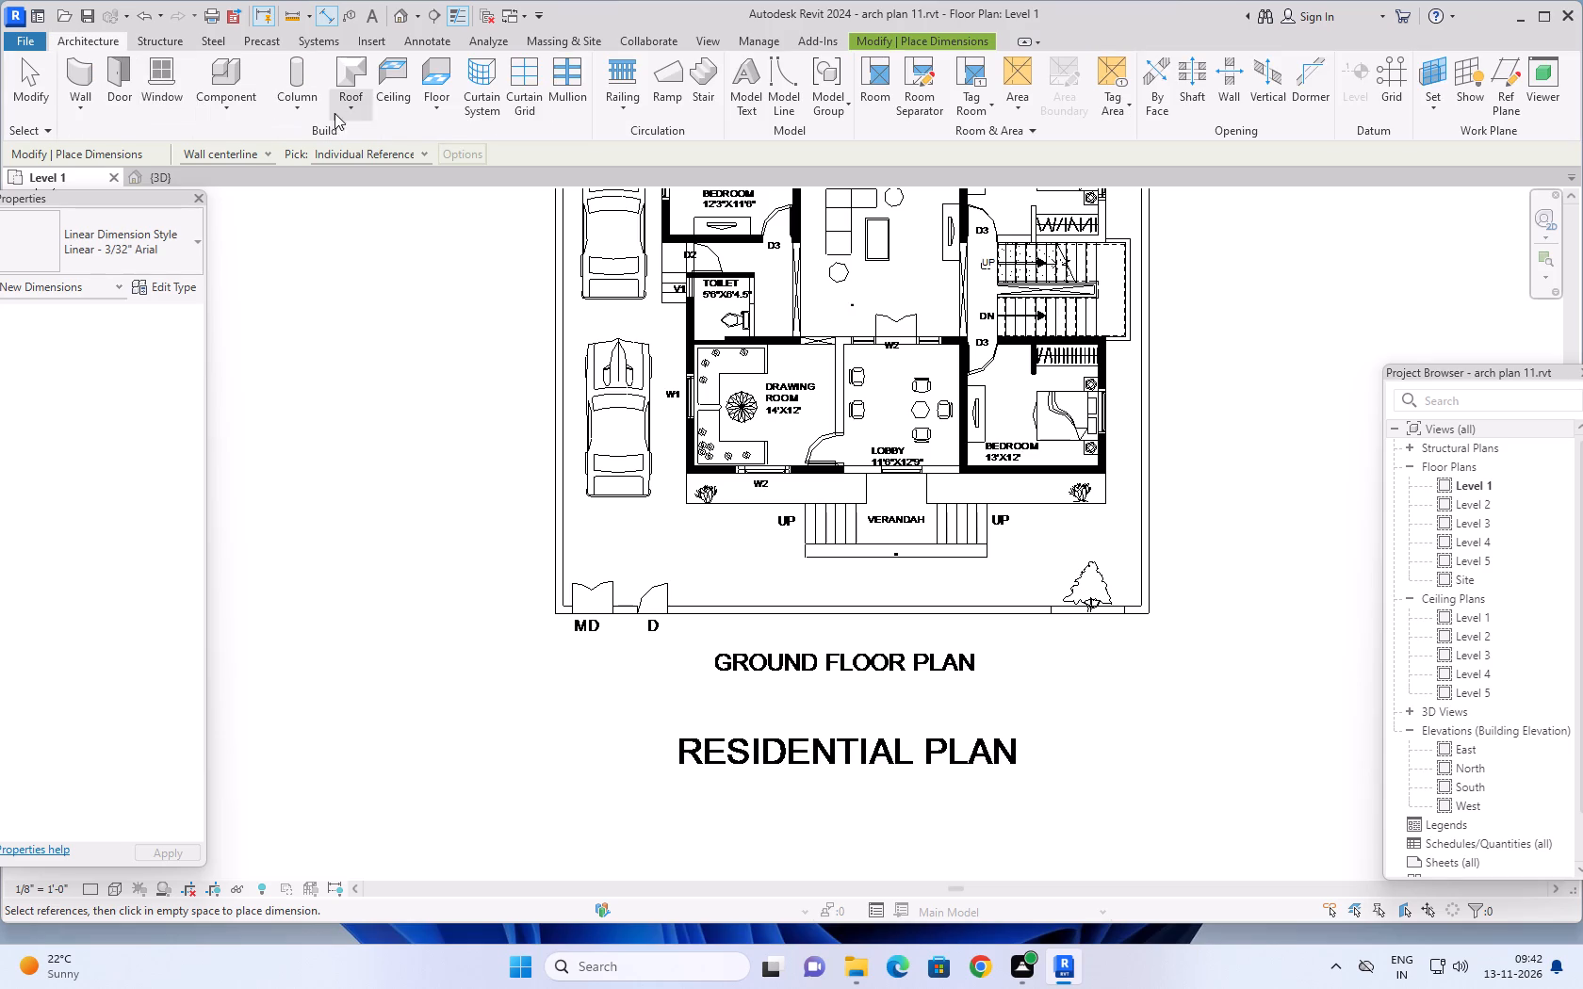
{"action": "left_click", "coordinate": [246, 106]}
{"action": "left_click", "coordinate": [263, 141]}
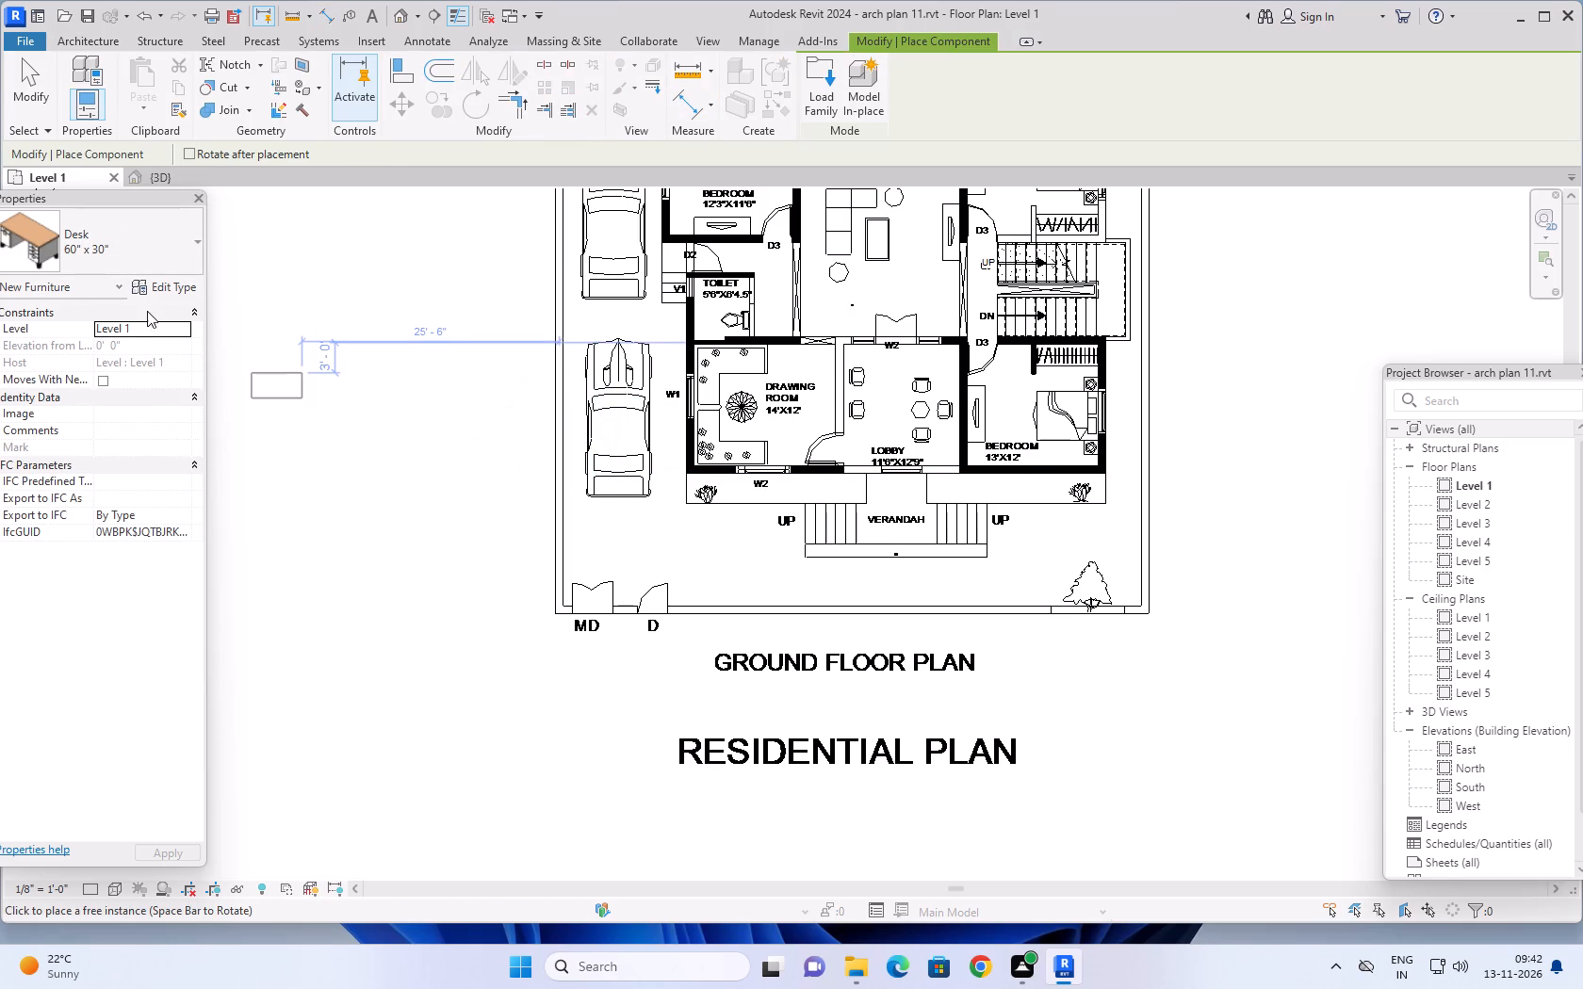
{"action": "left_click", "coordinate": [808, 77]}
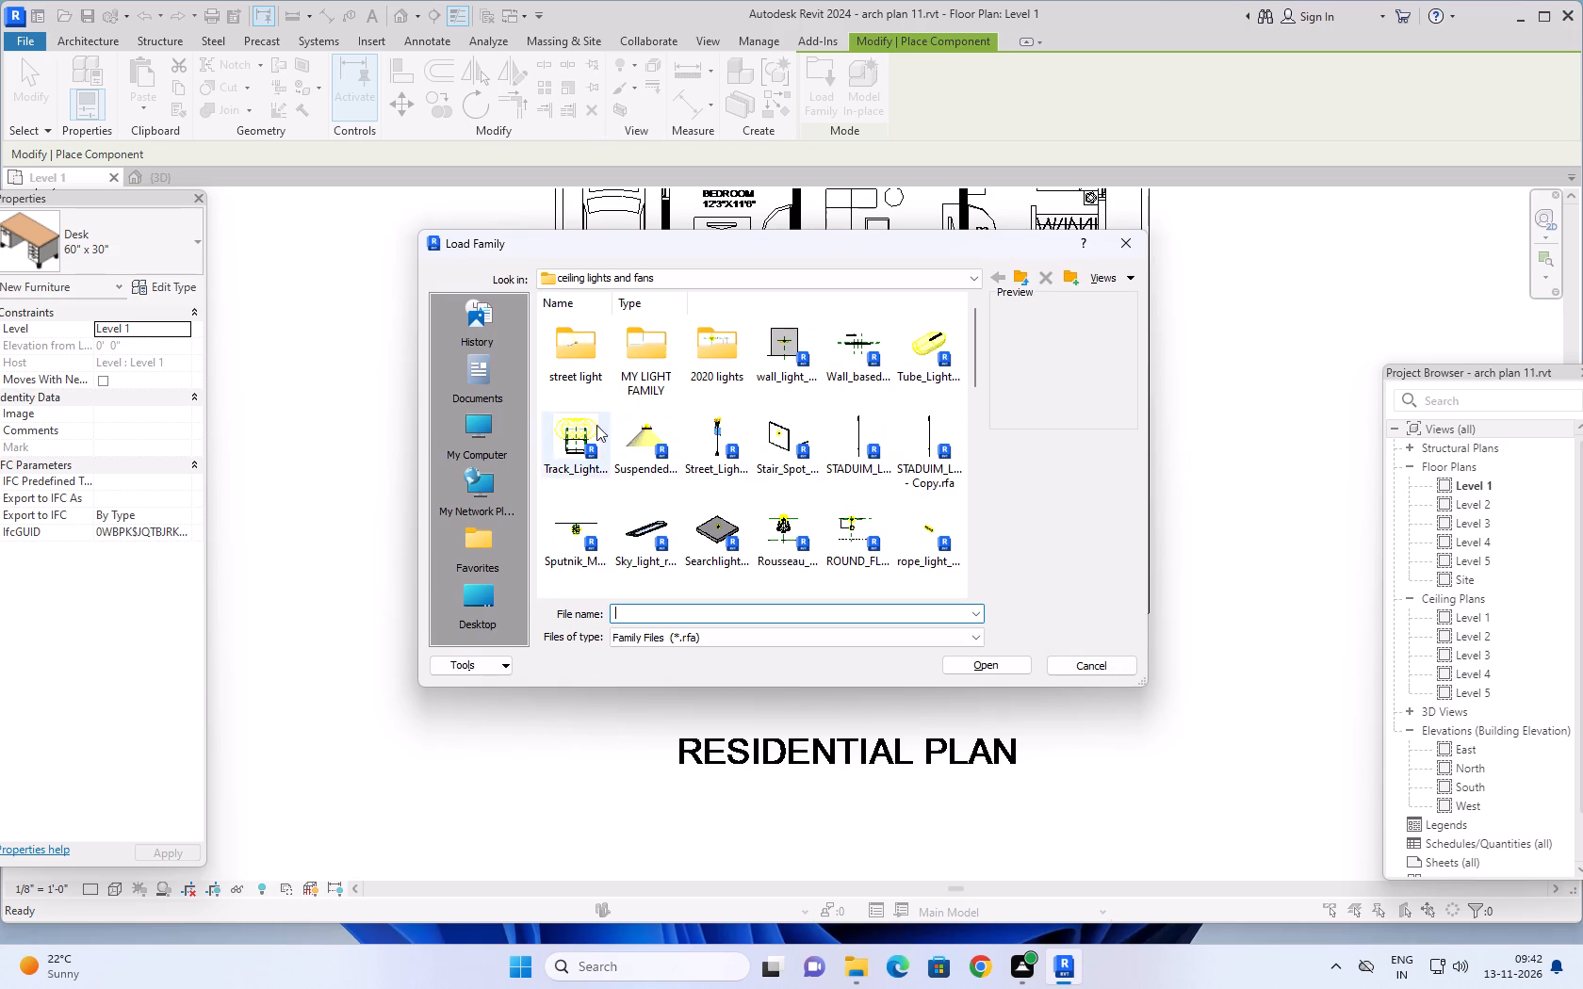
{"action": "scroll", "coordinate": [692, 447], "scroll_direction": "down", "scroll_amount": 1}
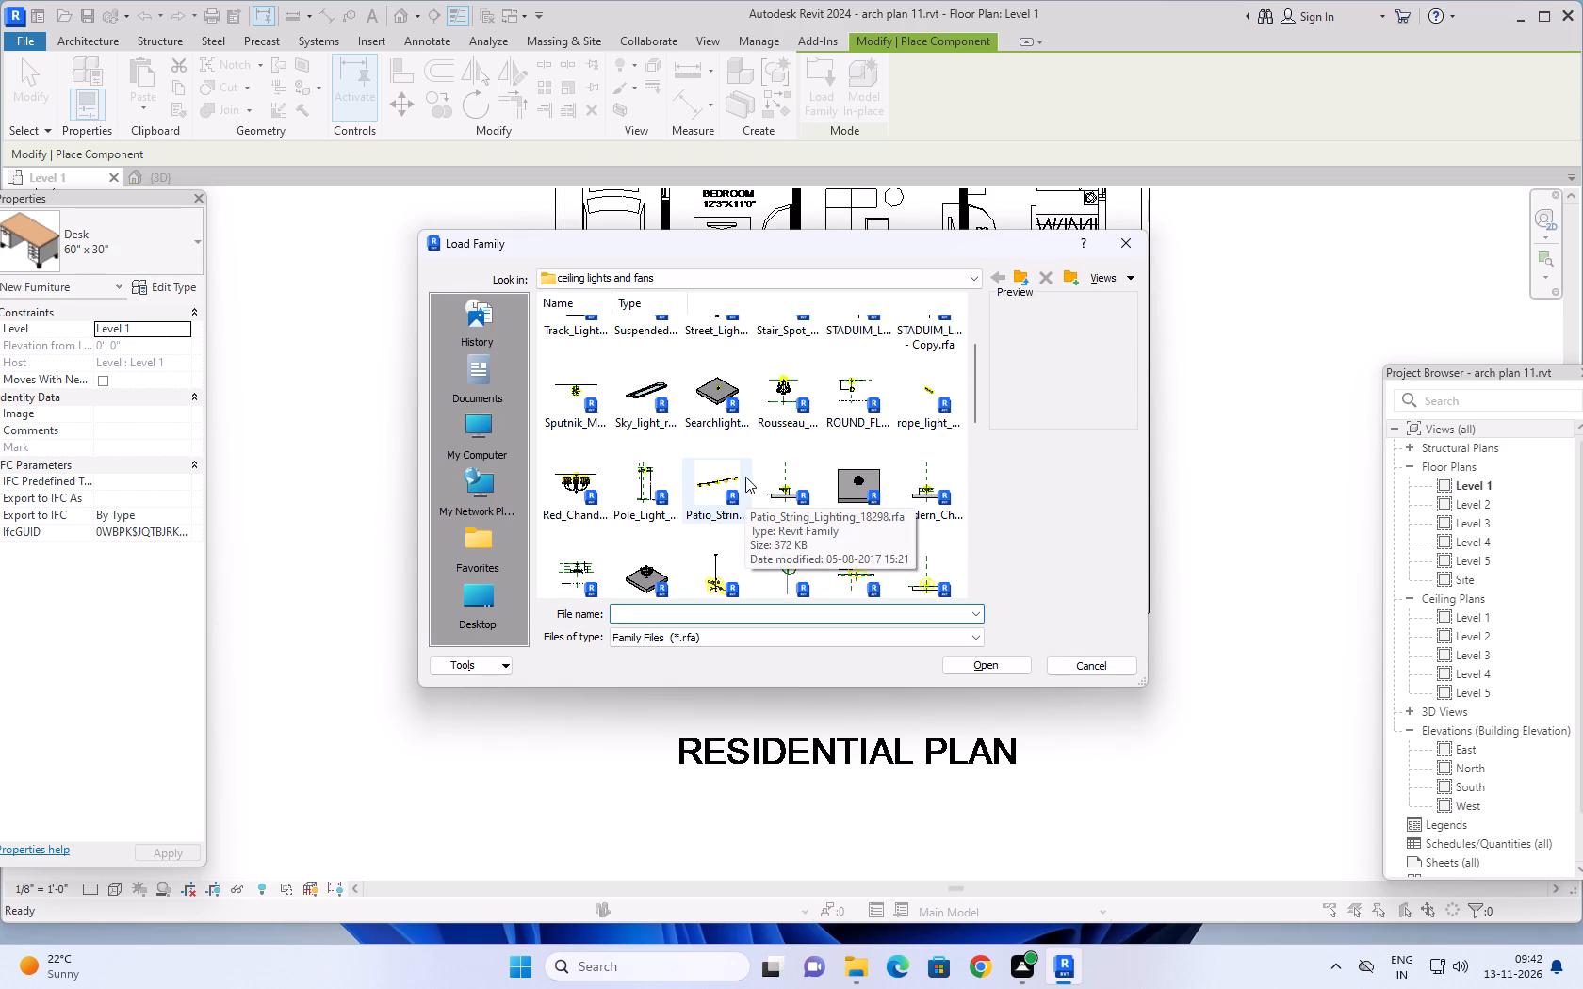
{"action": "scroll", "coordinate": [739, 456], "scroll_direction": "down", "scroll_amount": 2}
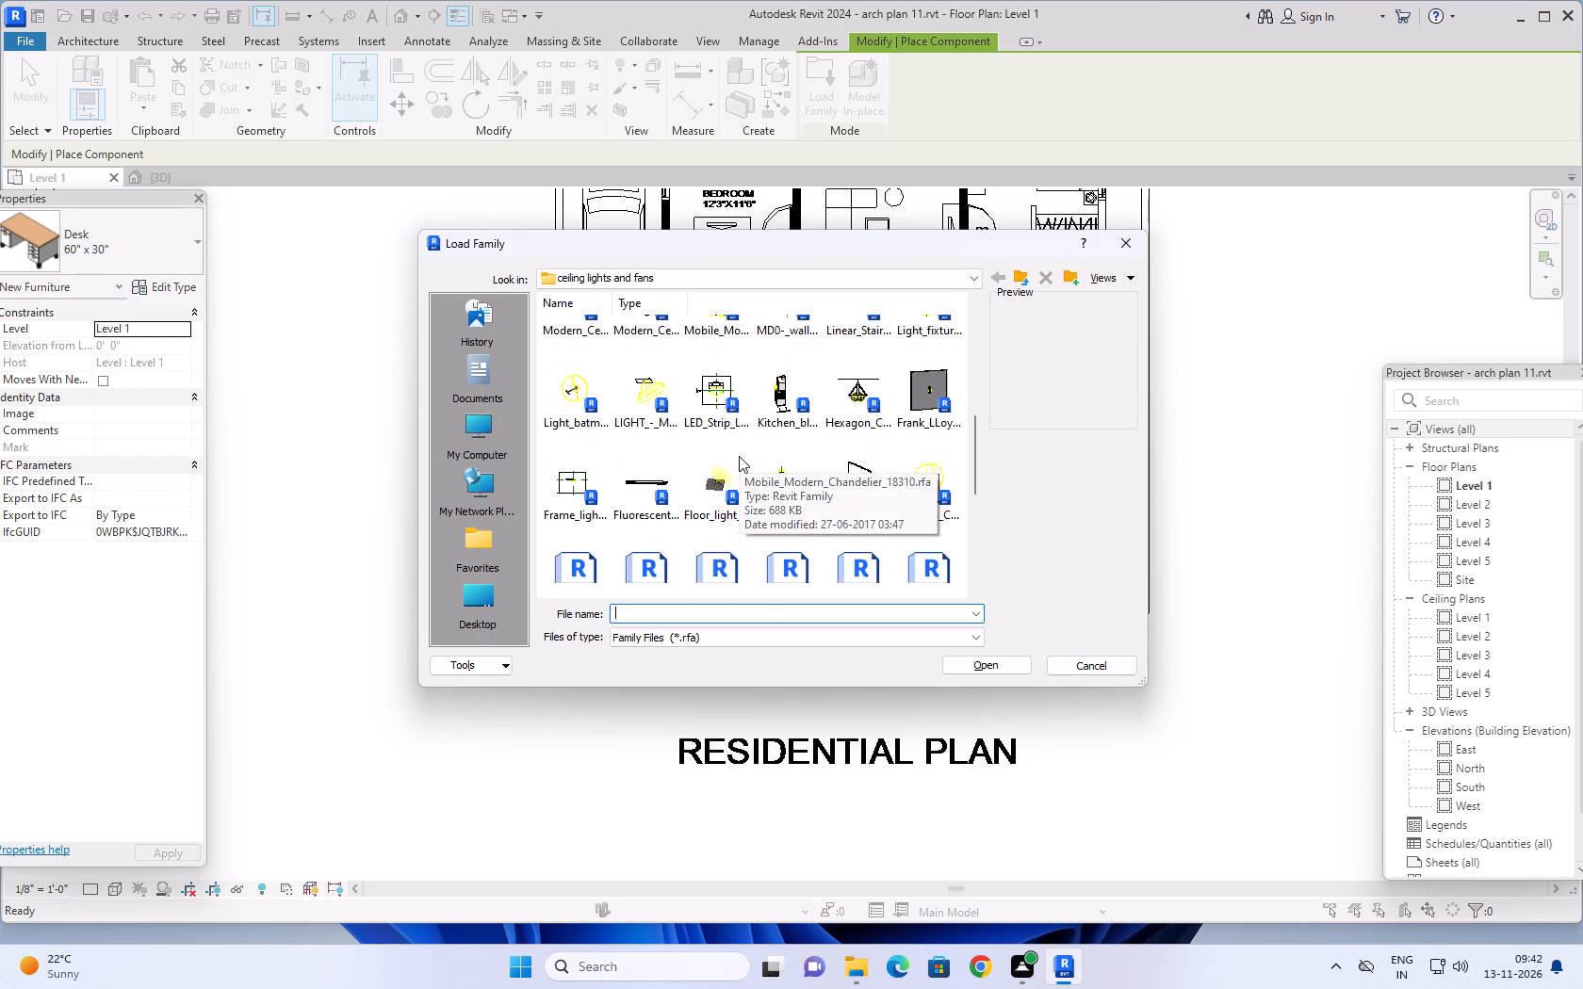
{"action": "scroll", "coordinate": [746, 431], "scroll_direction": "down", "scroll_amount": 2}
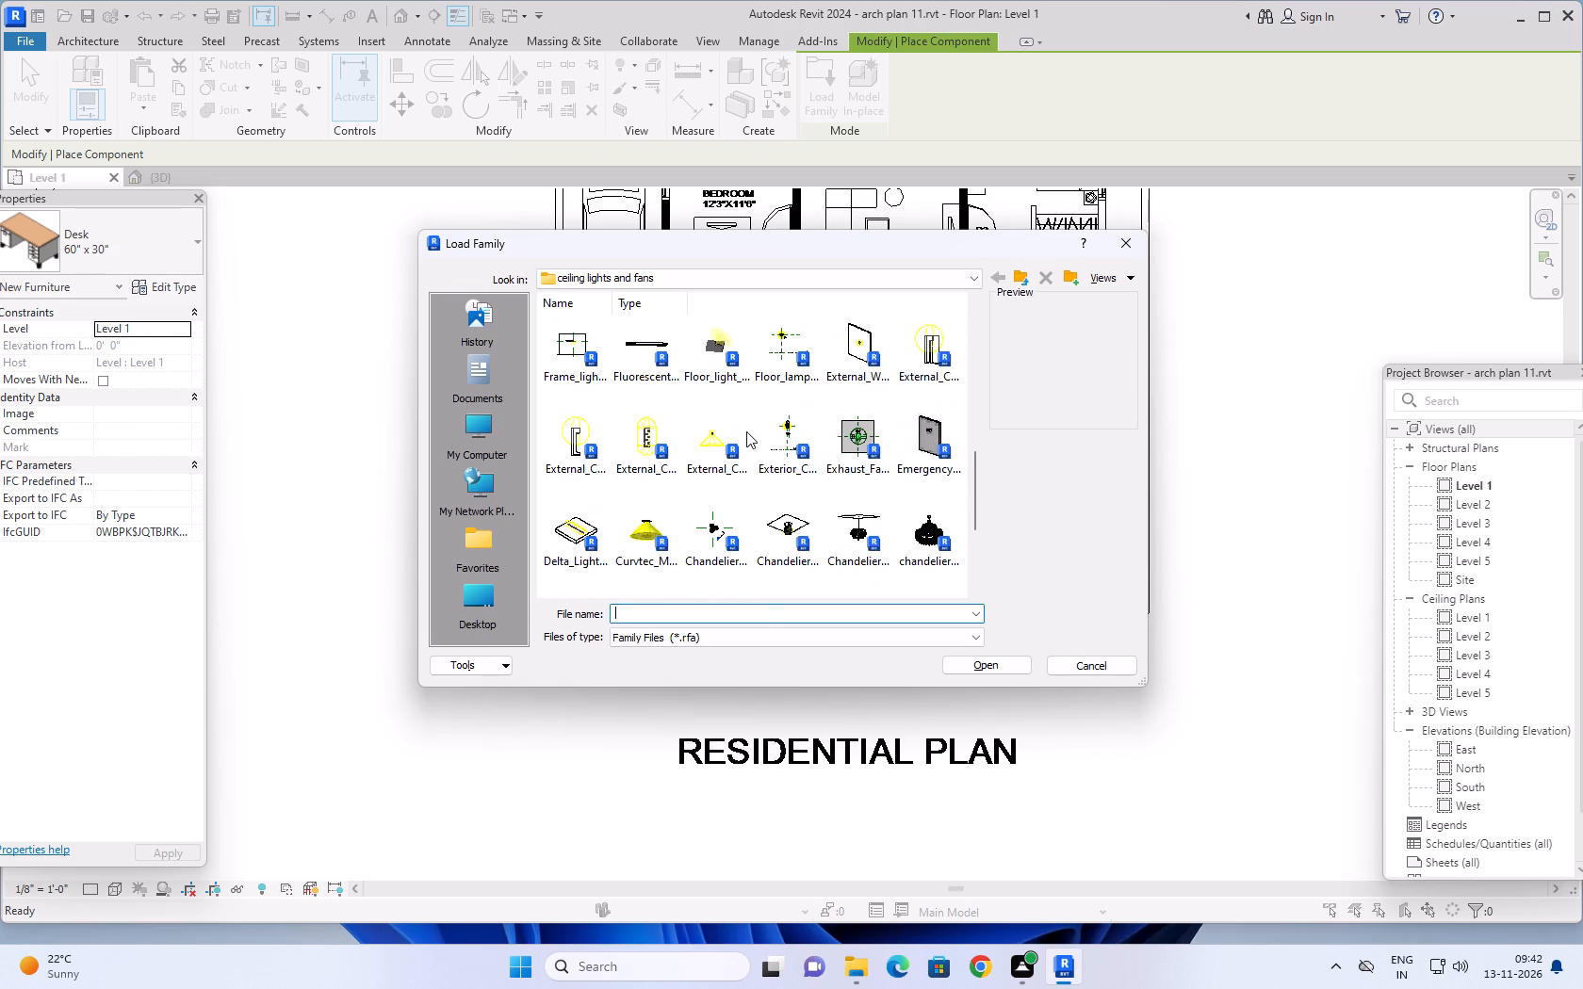
{"action": "scroll", "coordinate": [740, 444], "scroll_direction": "down", "scroll_amount": 1}
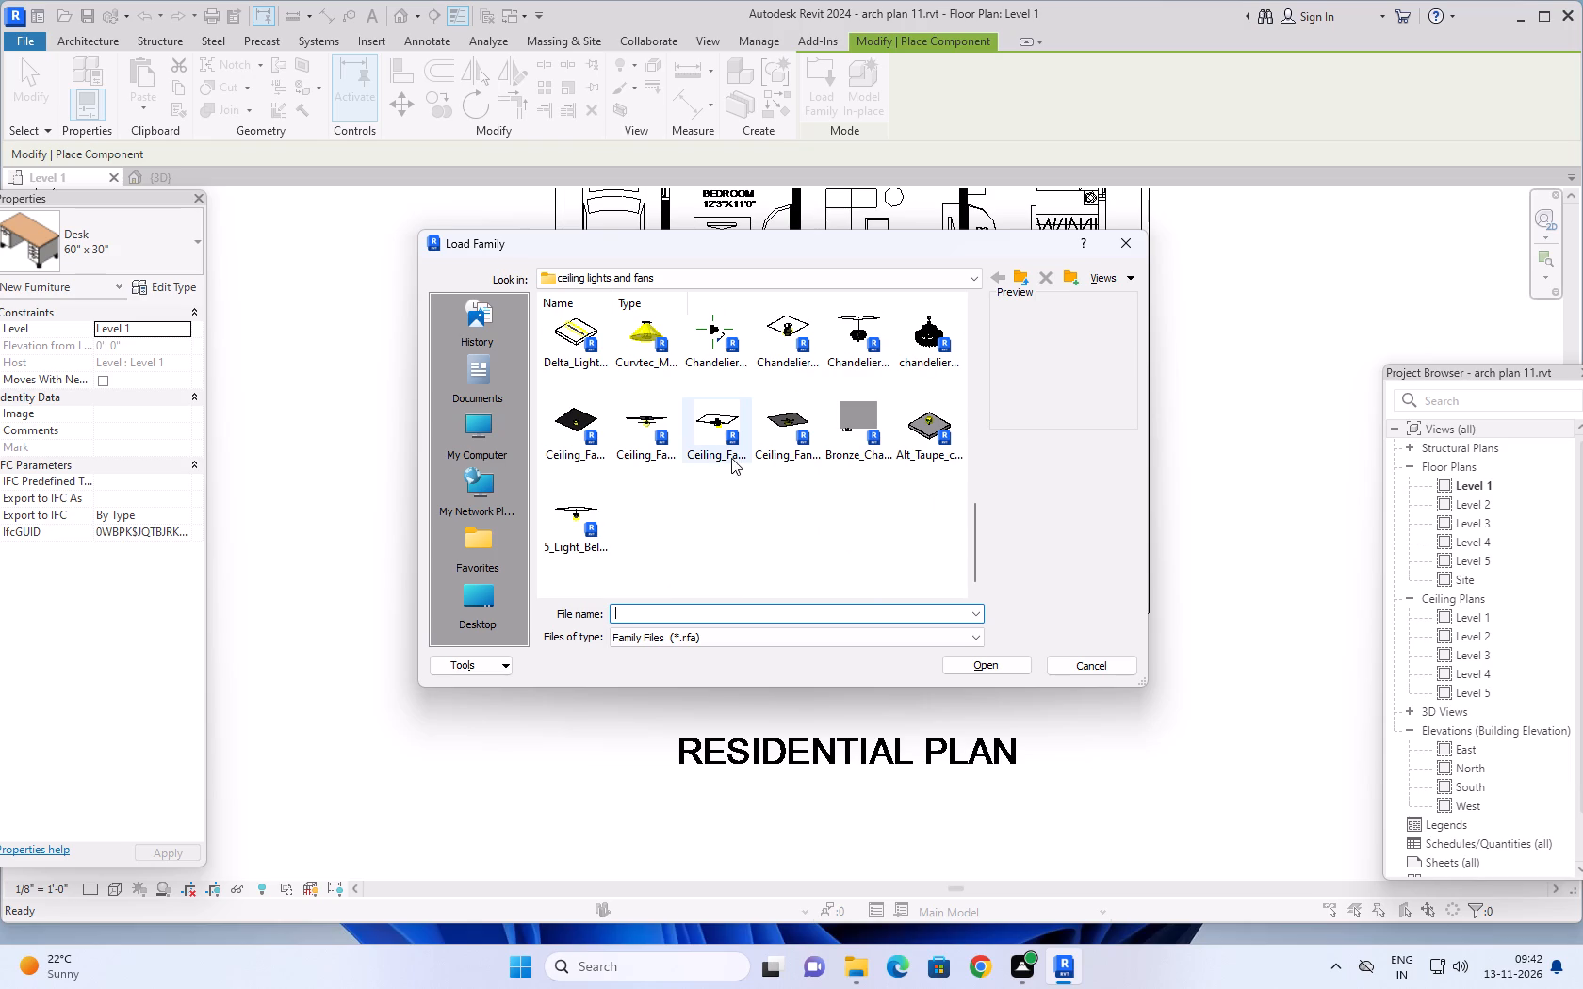
{"action": "left_click", "coordinate": [710, 427]}
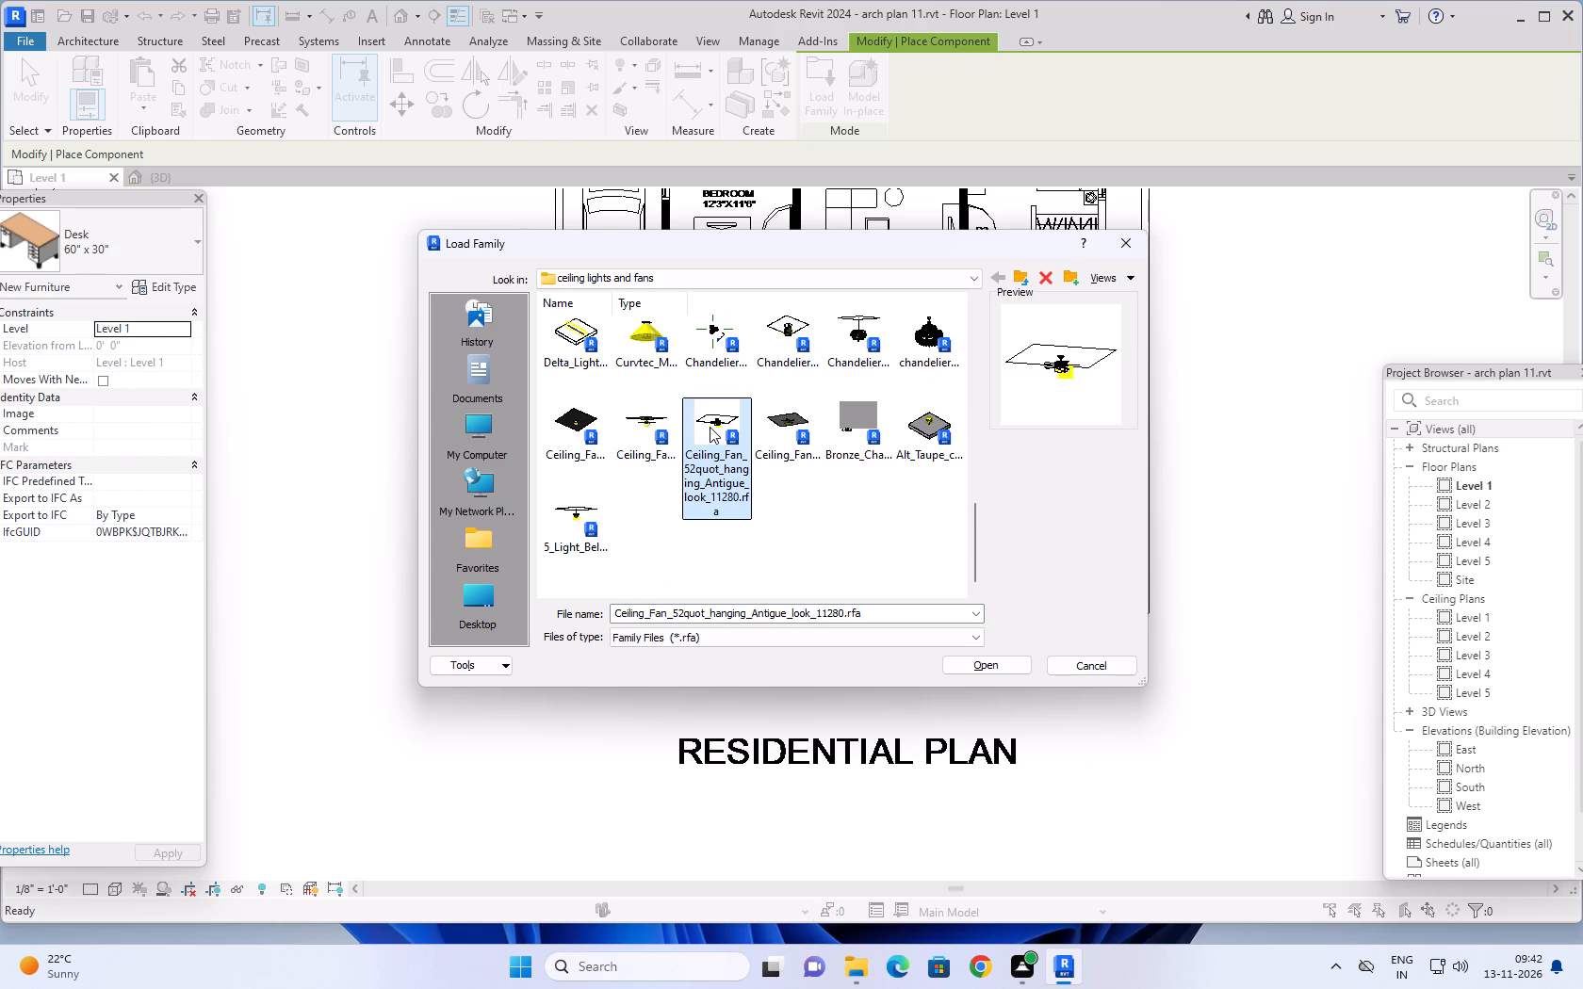
{"action": "scroll", "coordinate": [708, 434], "scroll_direction": "down", "scroll_amount": 5}
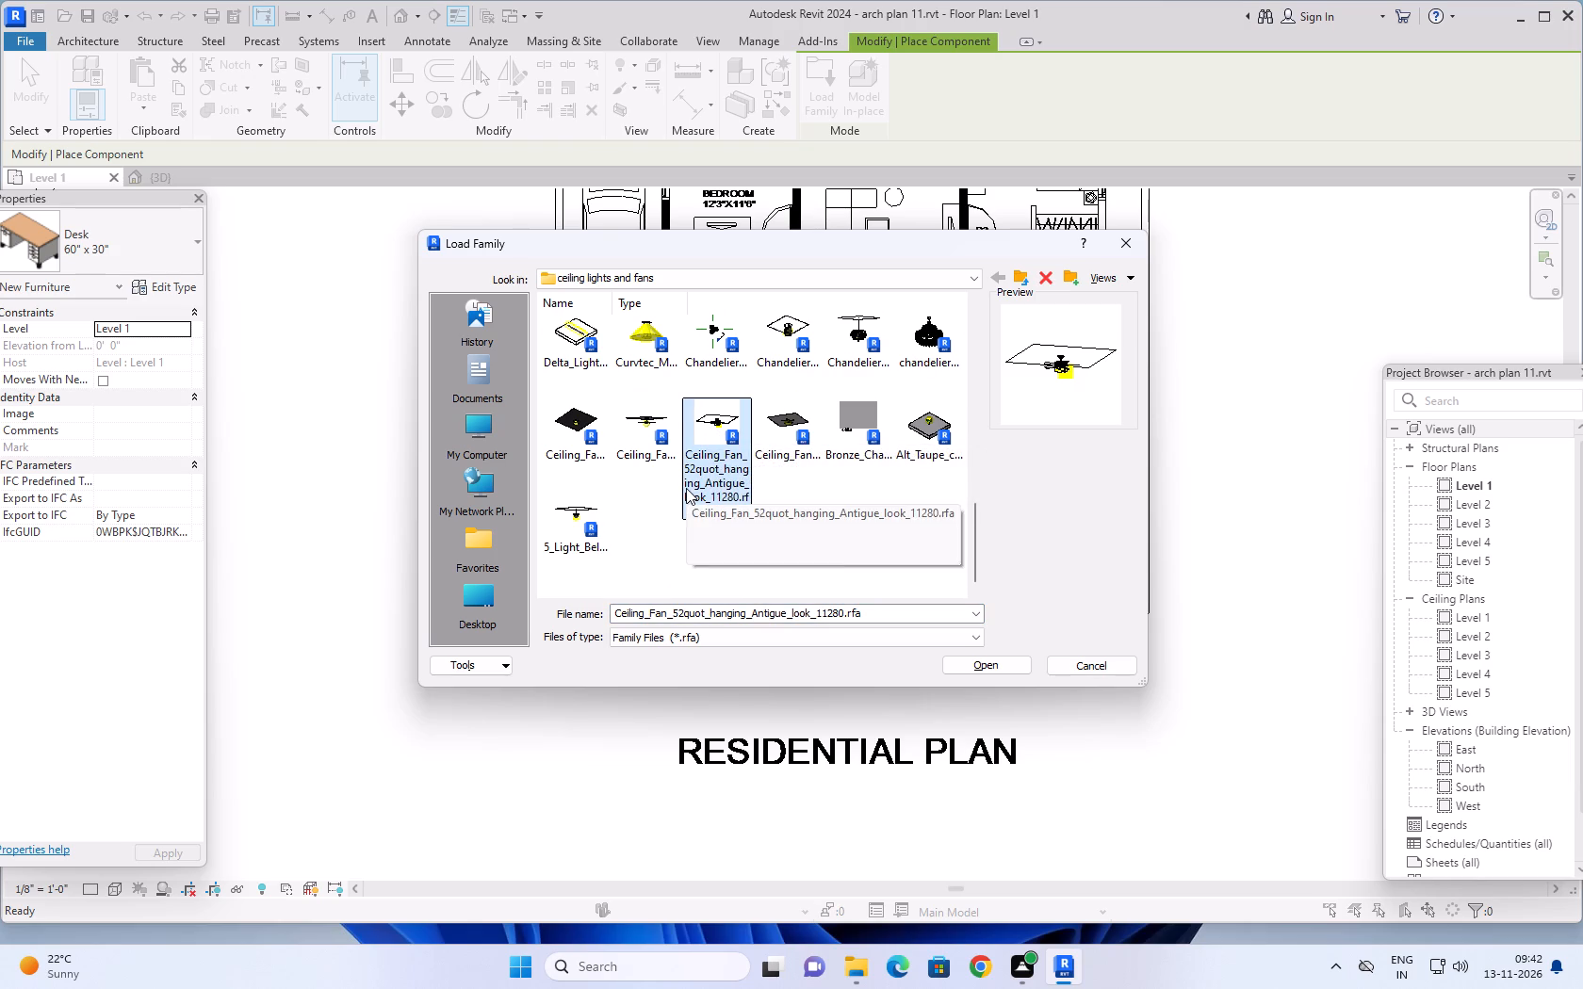
{"action": "scroll", "coordinate": [659, 511], "scroll_direction": "up", "scroll_amount": 4}
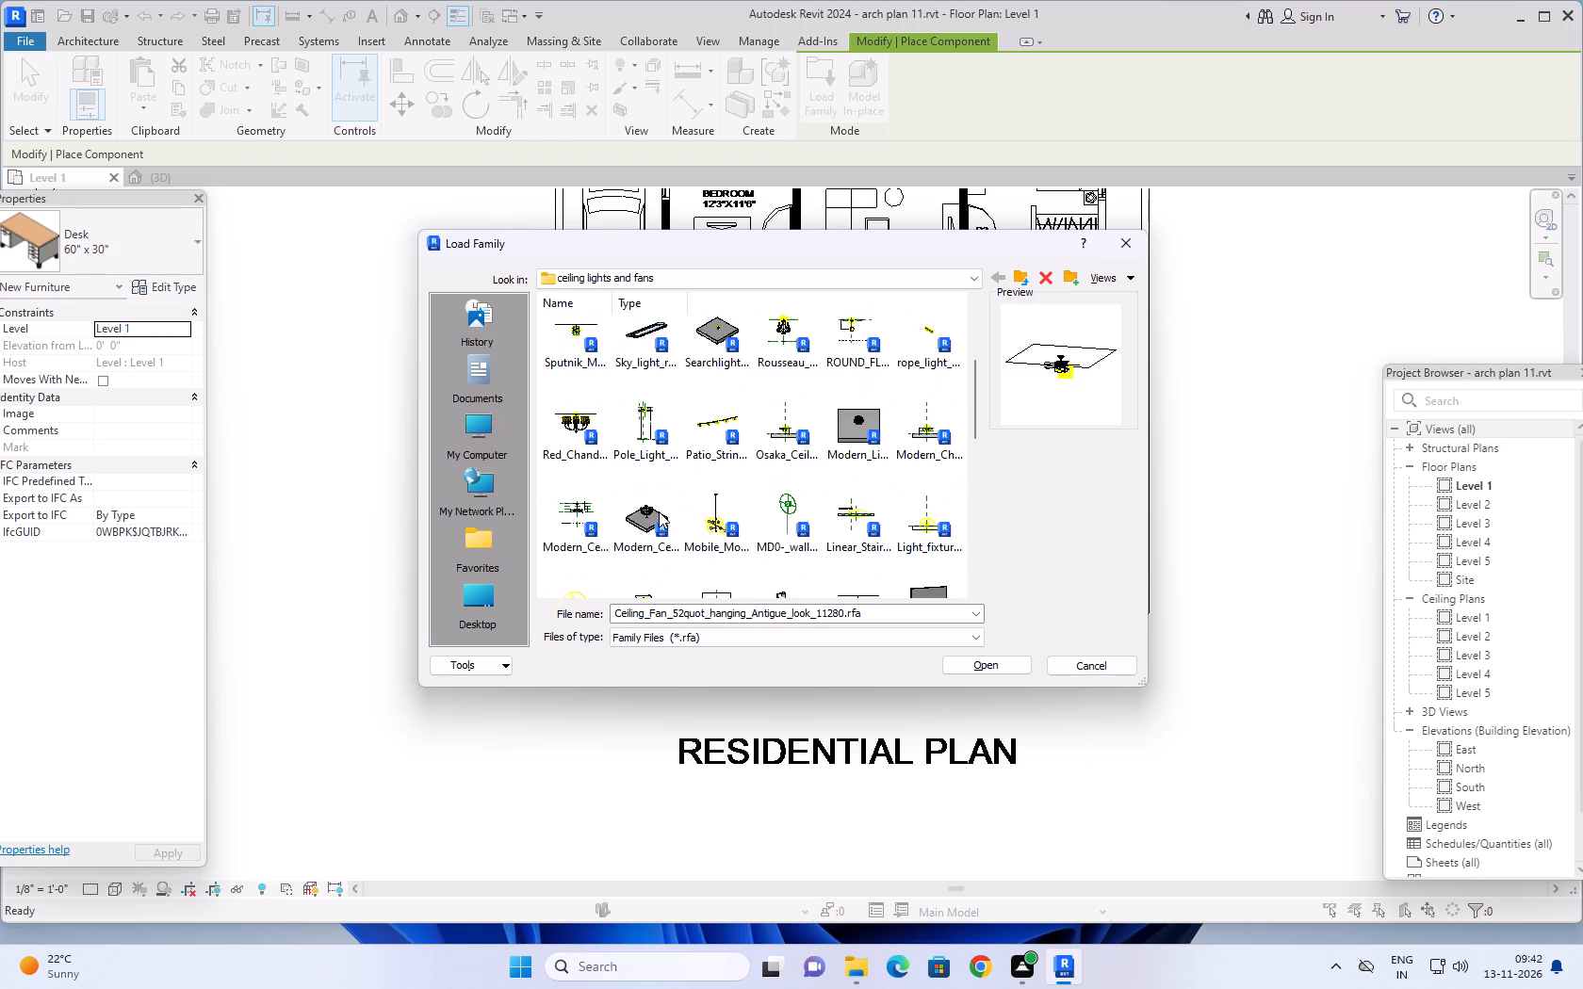
{"action": "scroll", "coordinate": [659, 511], "scroll_direction": "up", "scroll_amount": 5}
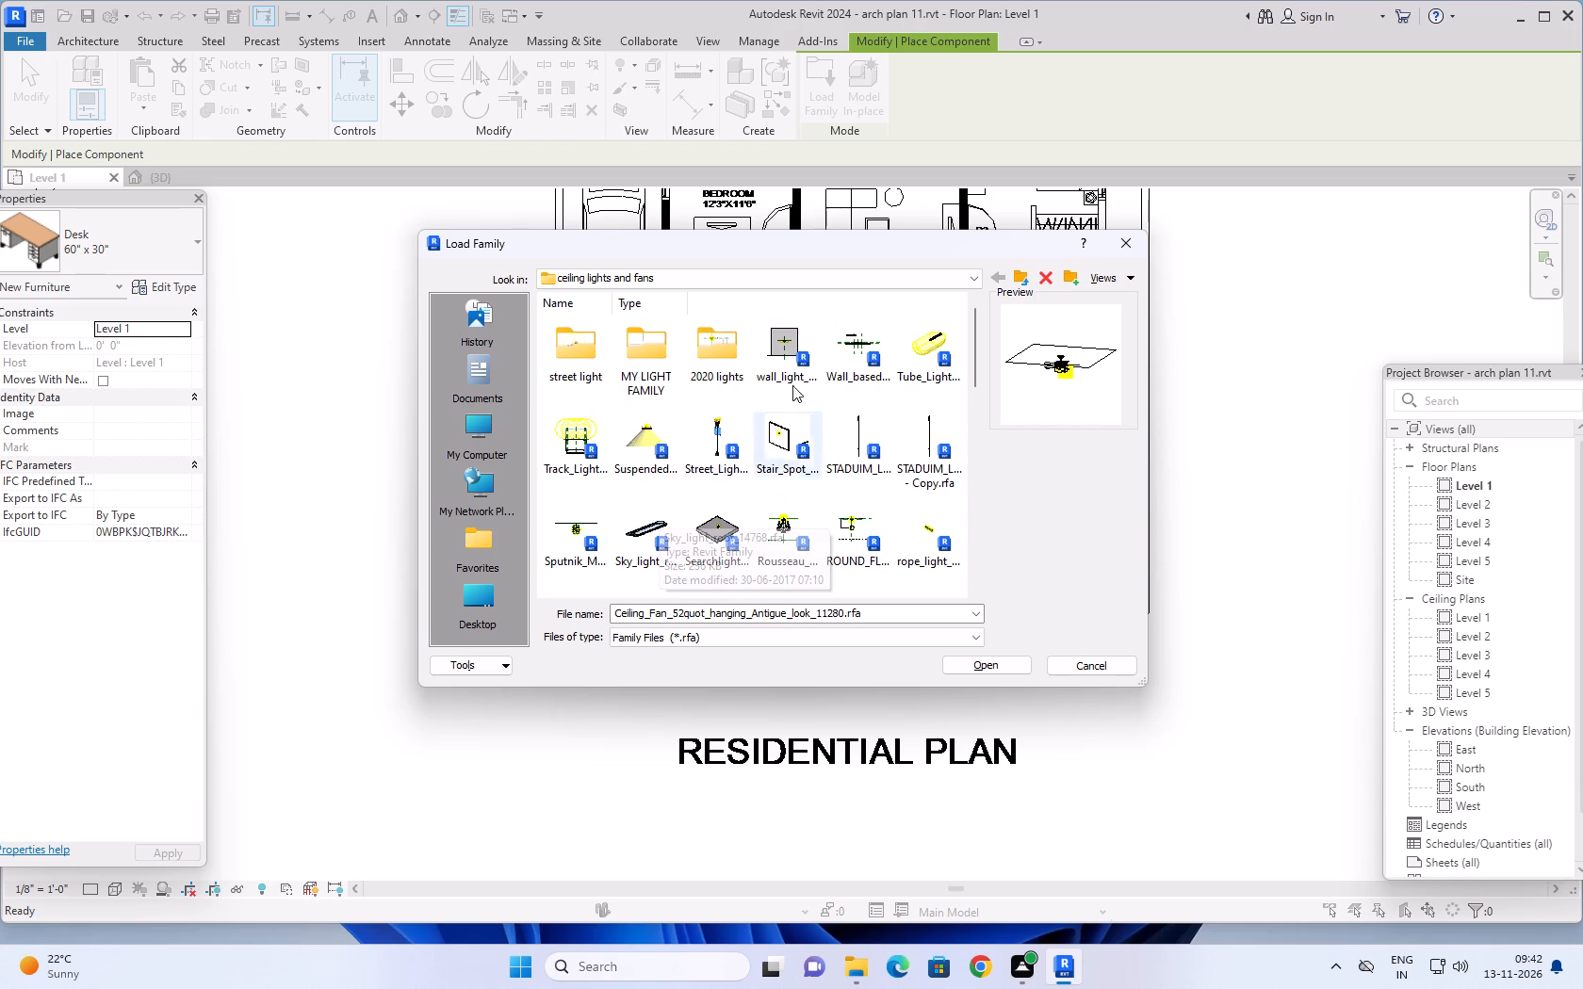
Look through the families in the beds folder of the SHUBHAM CITY library.
{"action": "left_click", "coordinate": [1017, 275]}
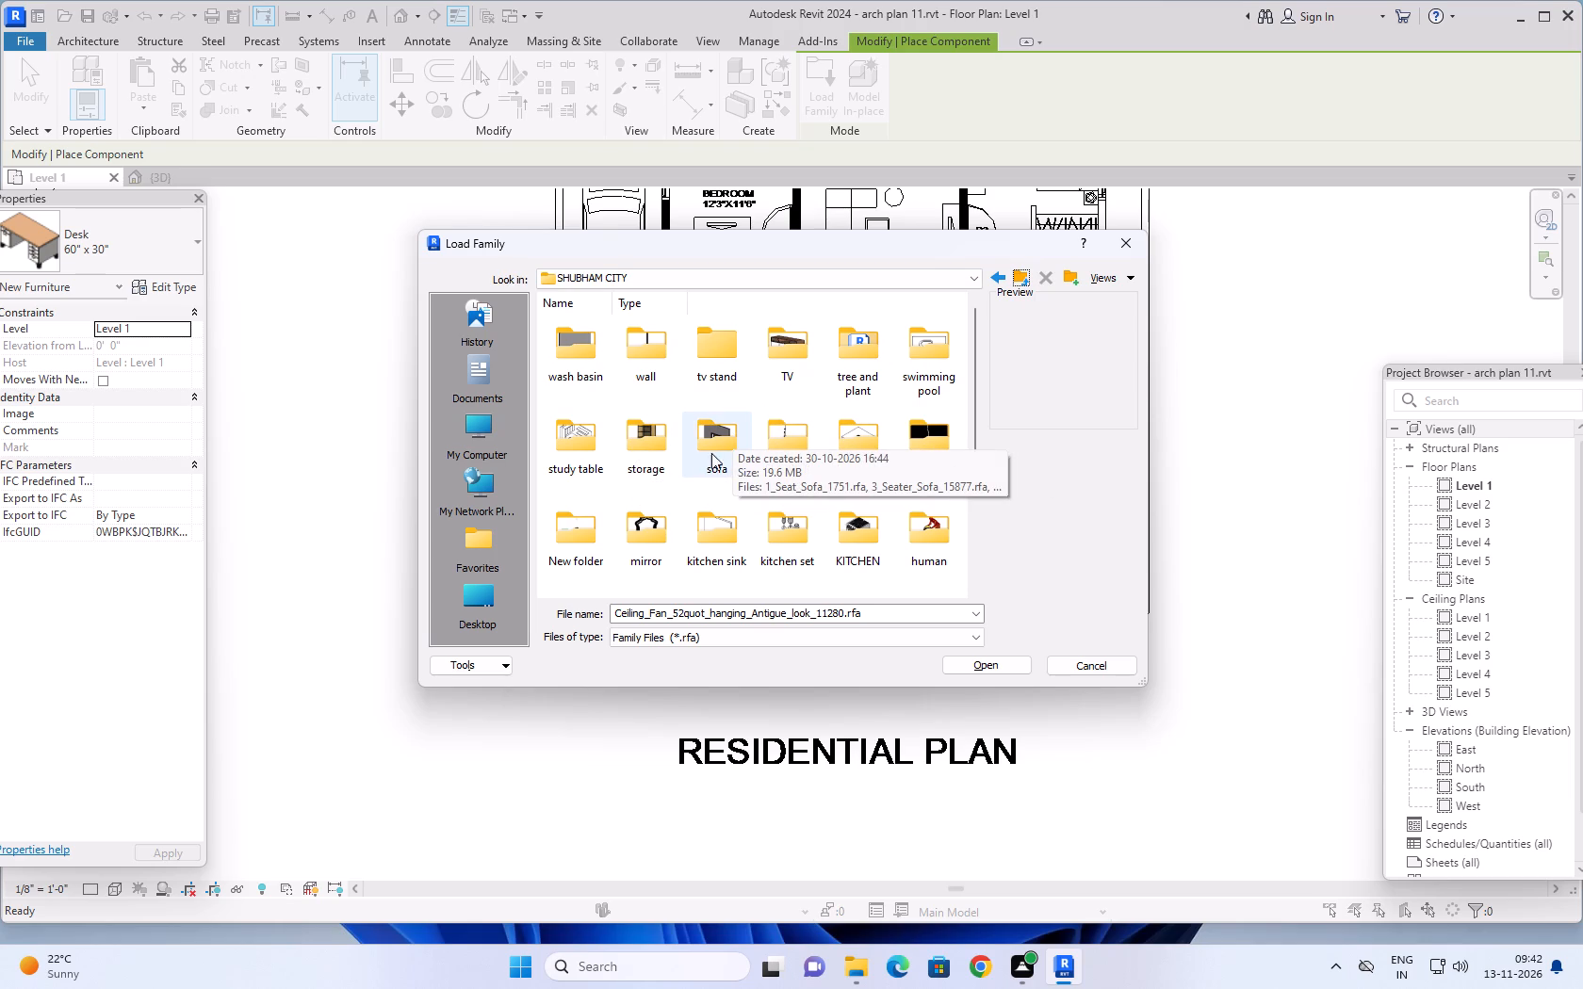
{"action": "scroll", "coordinate": [715, 448], "scroll_direction": "down", "scroll_amount": 6}
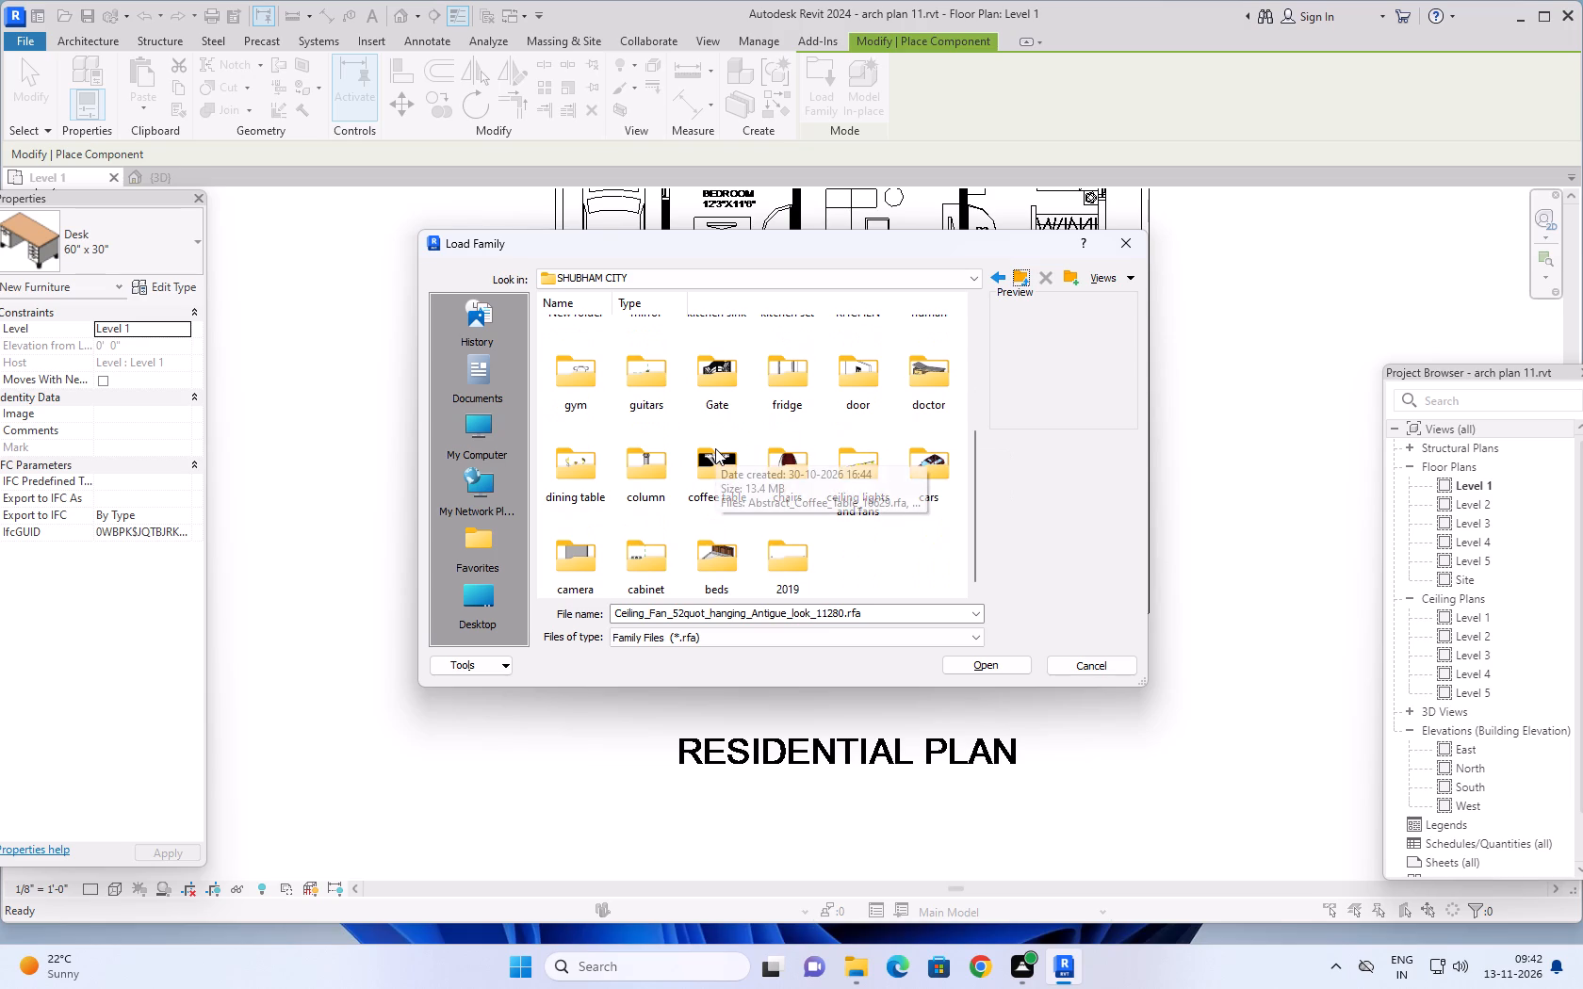
{"action": "double_click", "coordinate": [704, 566]}
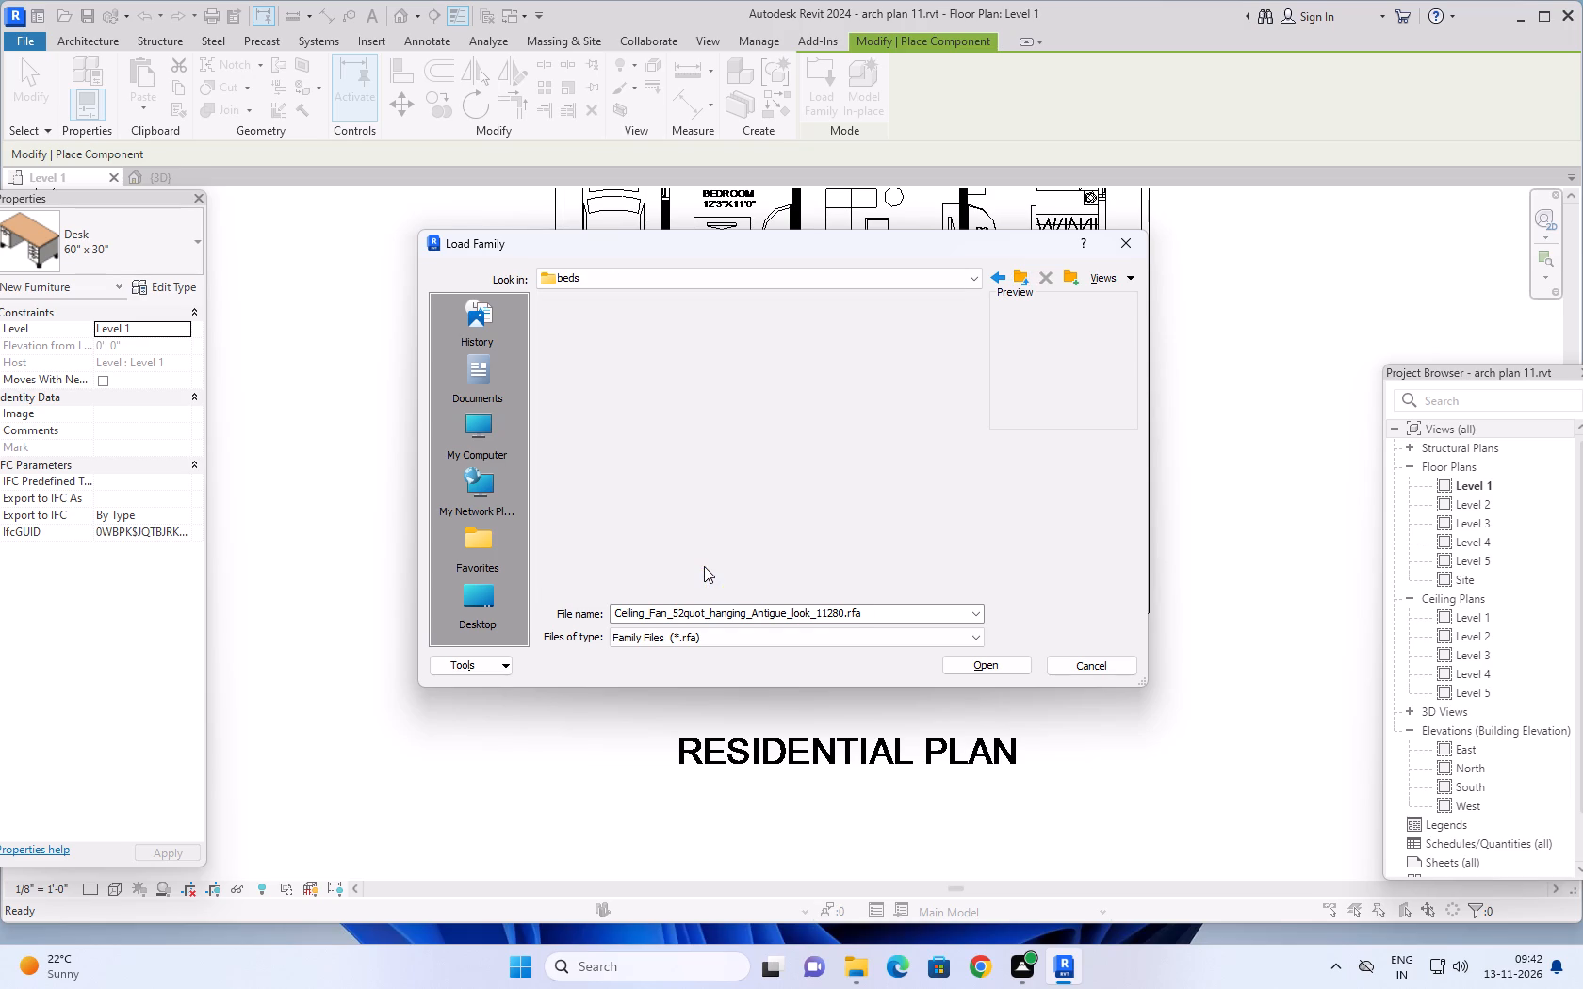
{"action": "scroll", "coordinate": [721, 388], "scroll_direction": "down", "scroll_amount": 5}
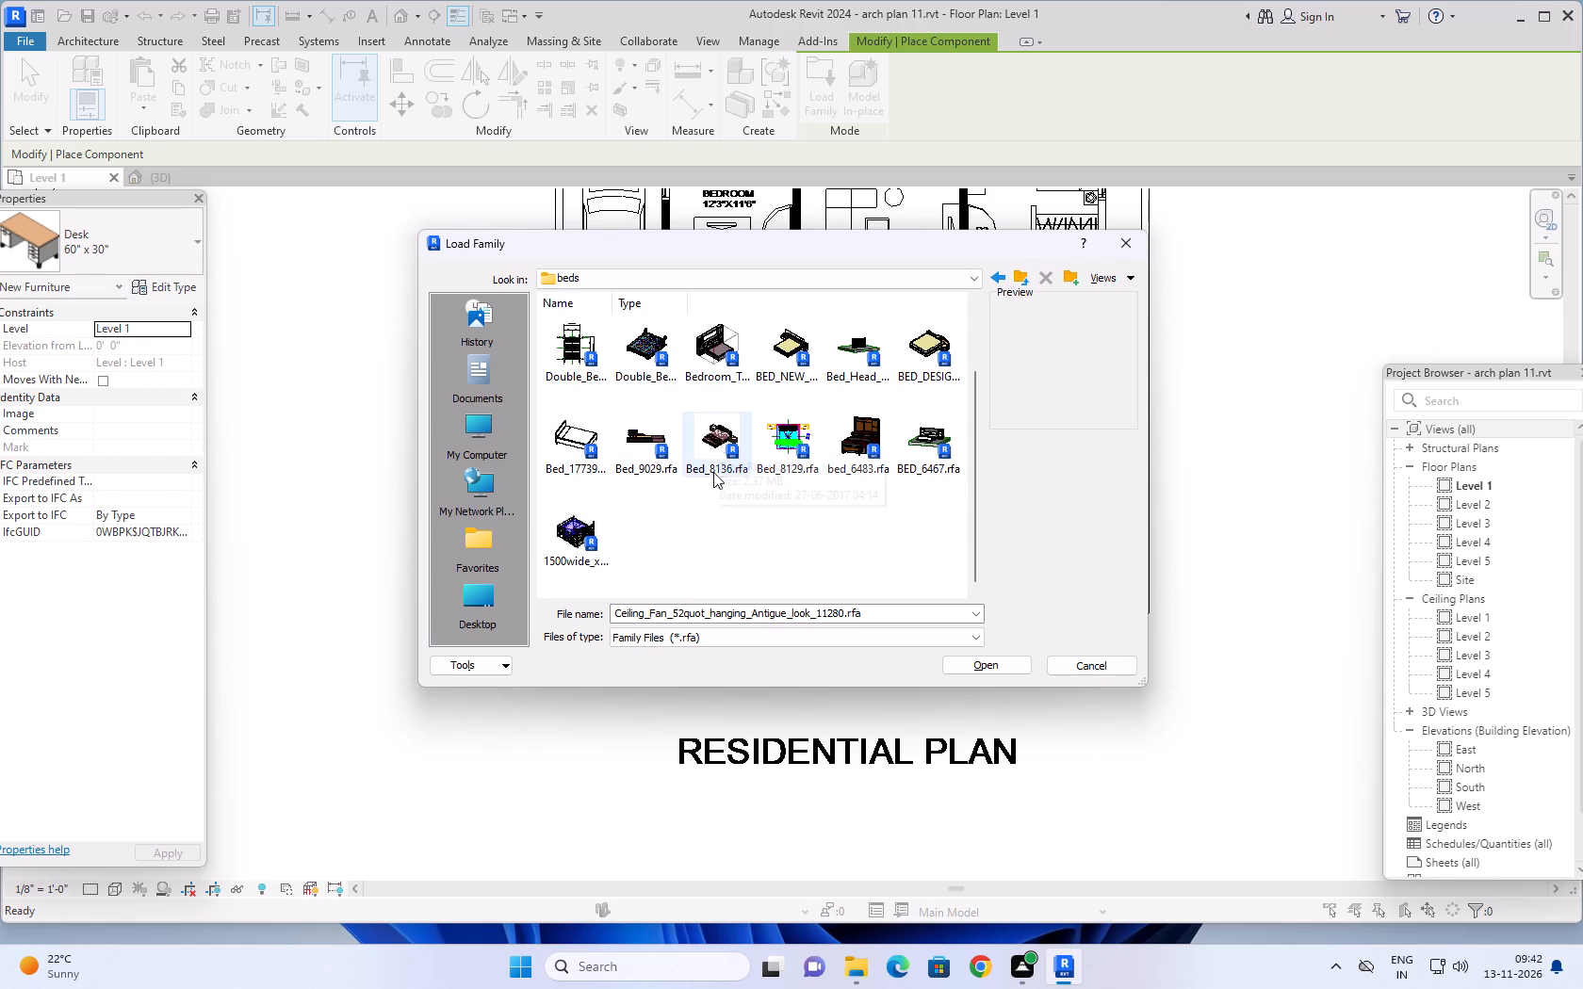
{"action": "scroll", "coordinate": [713, 504], "scroll_direction": "up", "scroll_amount": 6}
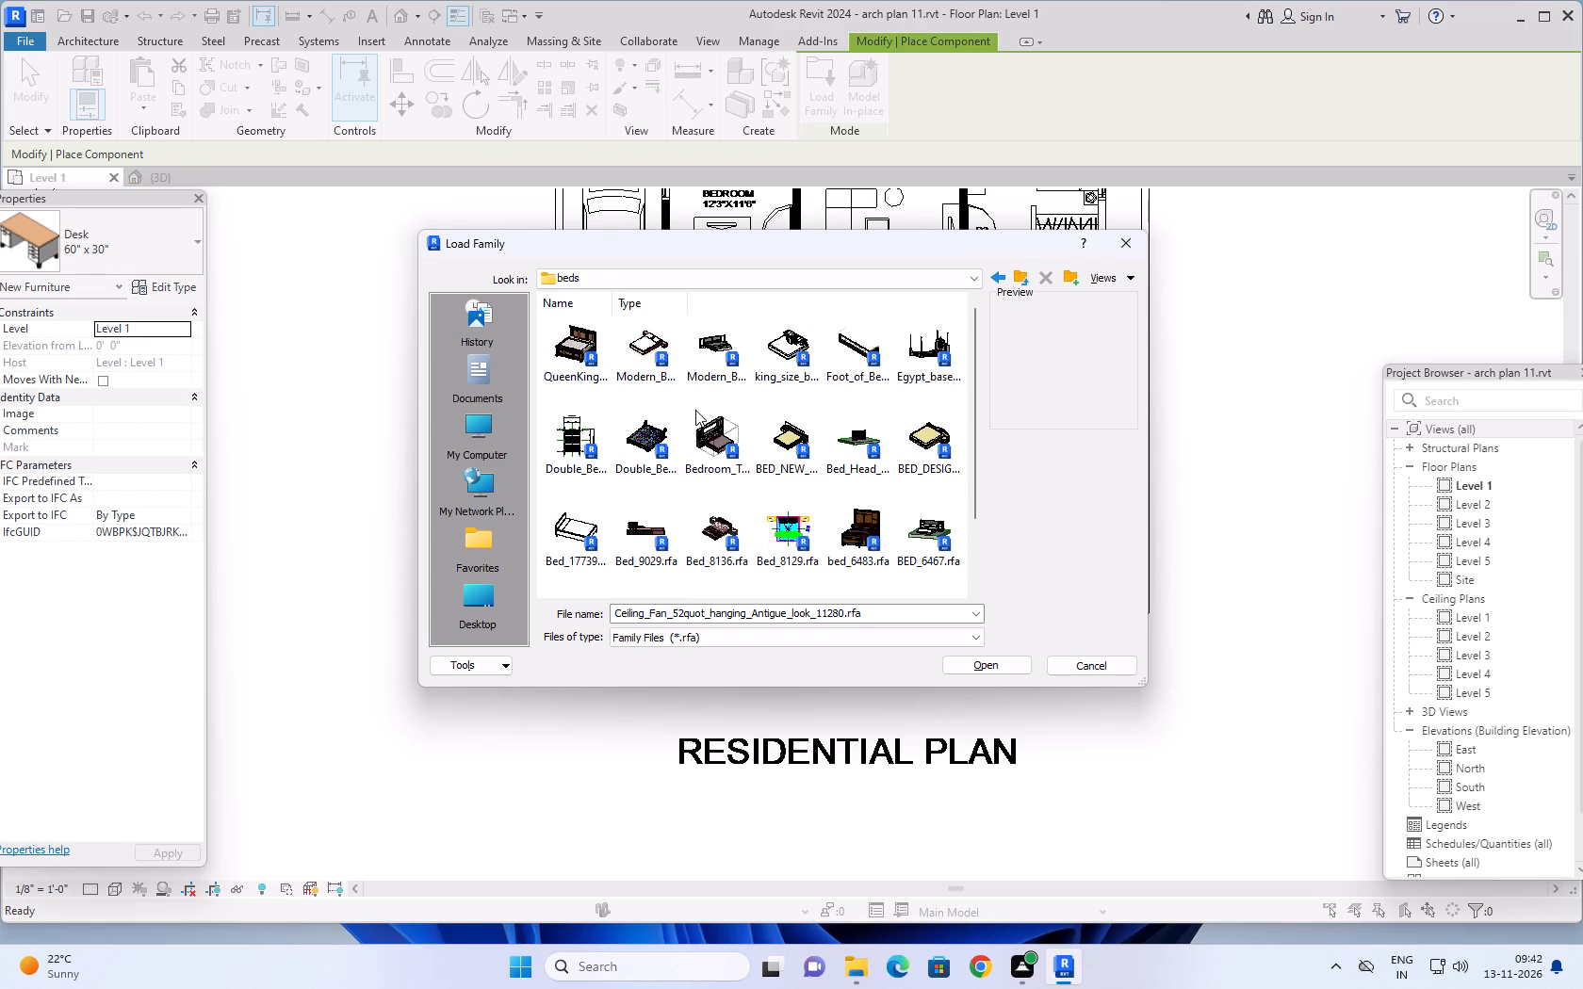
{"action": "scroll", "coordinate": [695, 410], "scroll_direction": "up", "scroll_amount": 5}
Load the SHUBHAM GATE.0004 family from the library's Gate folder and preview it at the MD and D openings.
{"action": "left_click", "coordinate": [1026, 274]}
{"action": "scroll", "coordinate": [724, 470], "scroll_direction": "down", "scroll_amount": 5}
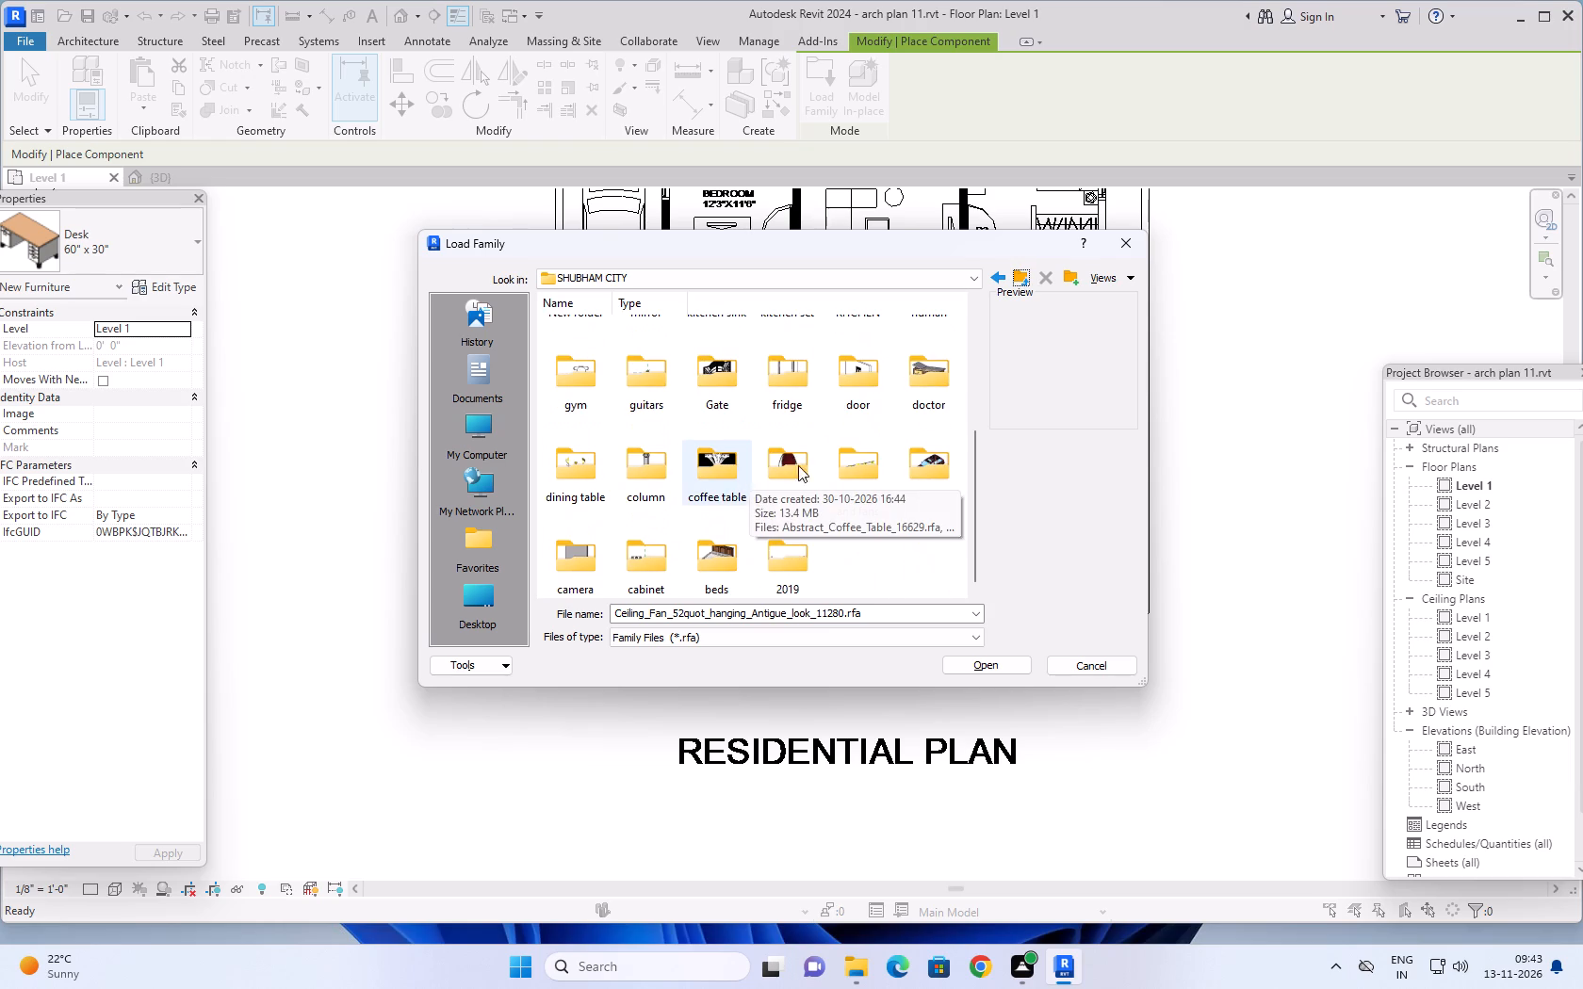
{"action": "left_click", "coordinate": [741, 388]}
{"action": "double_click", "coordinate": [733, 378]}
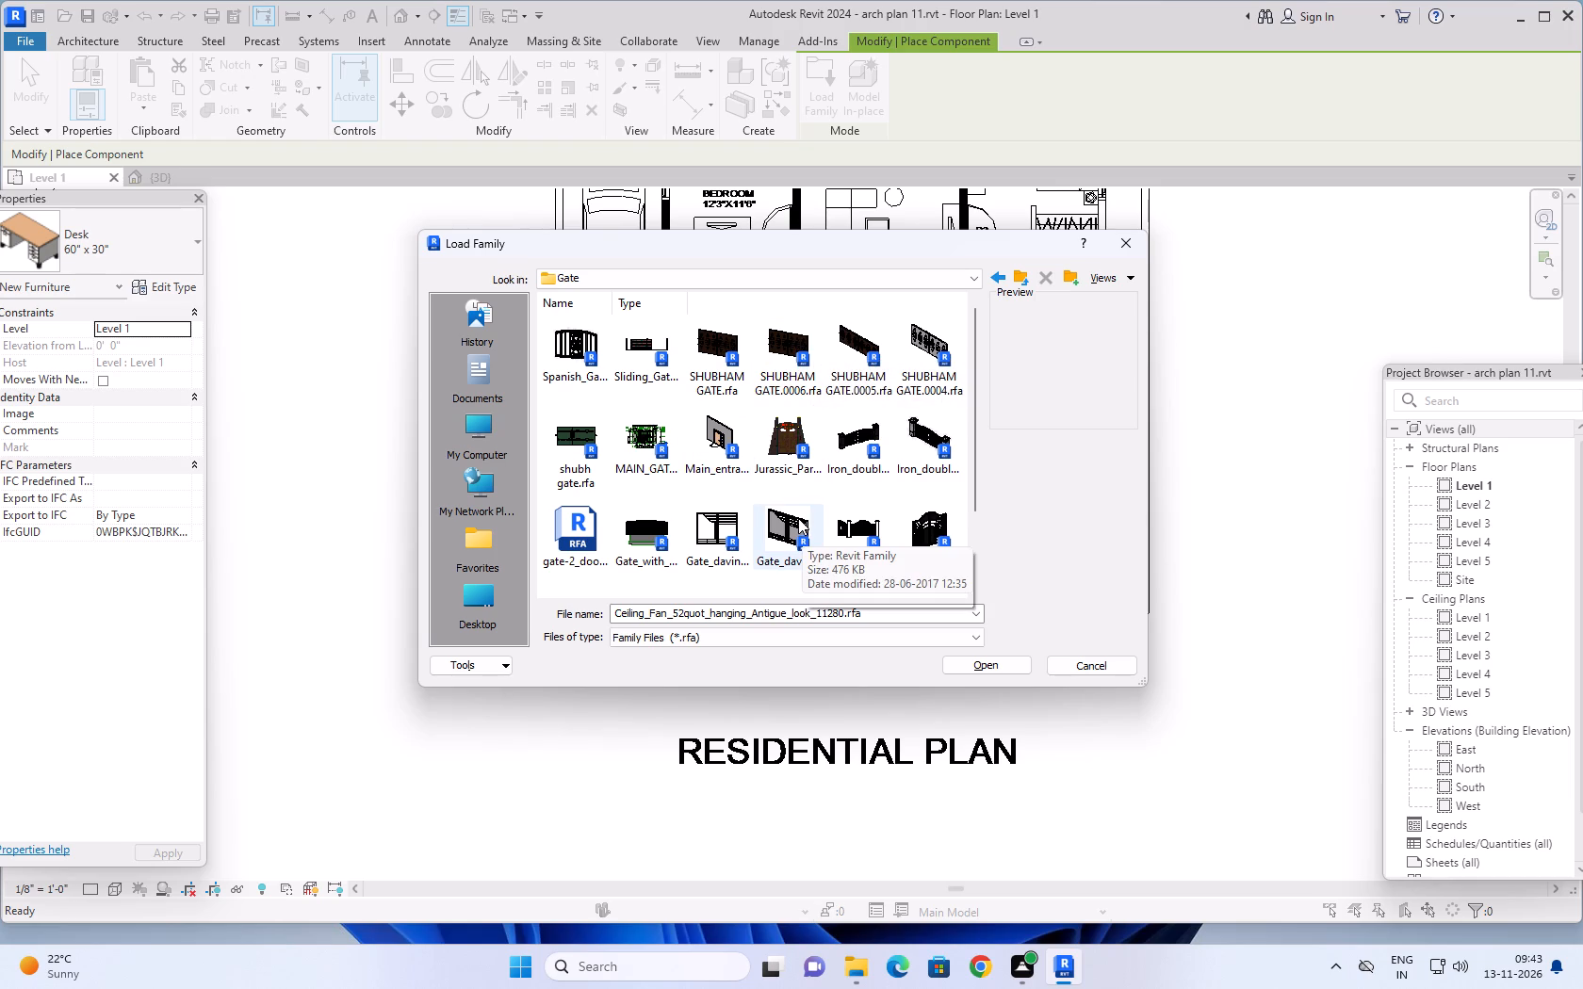
{"action": "left_click", "coordinate": [918, 348]}
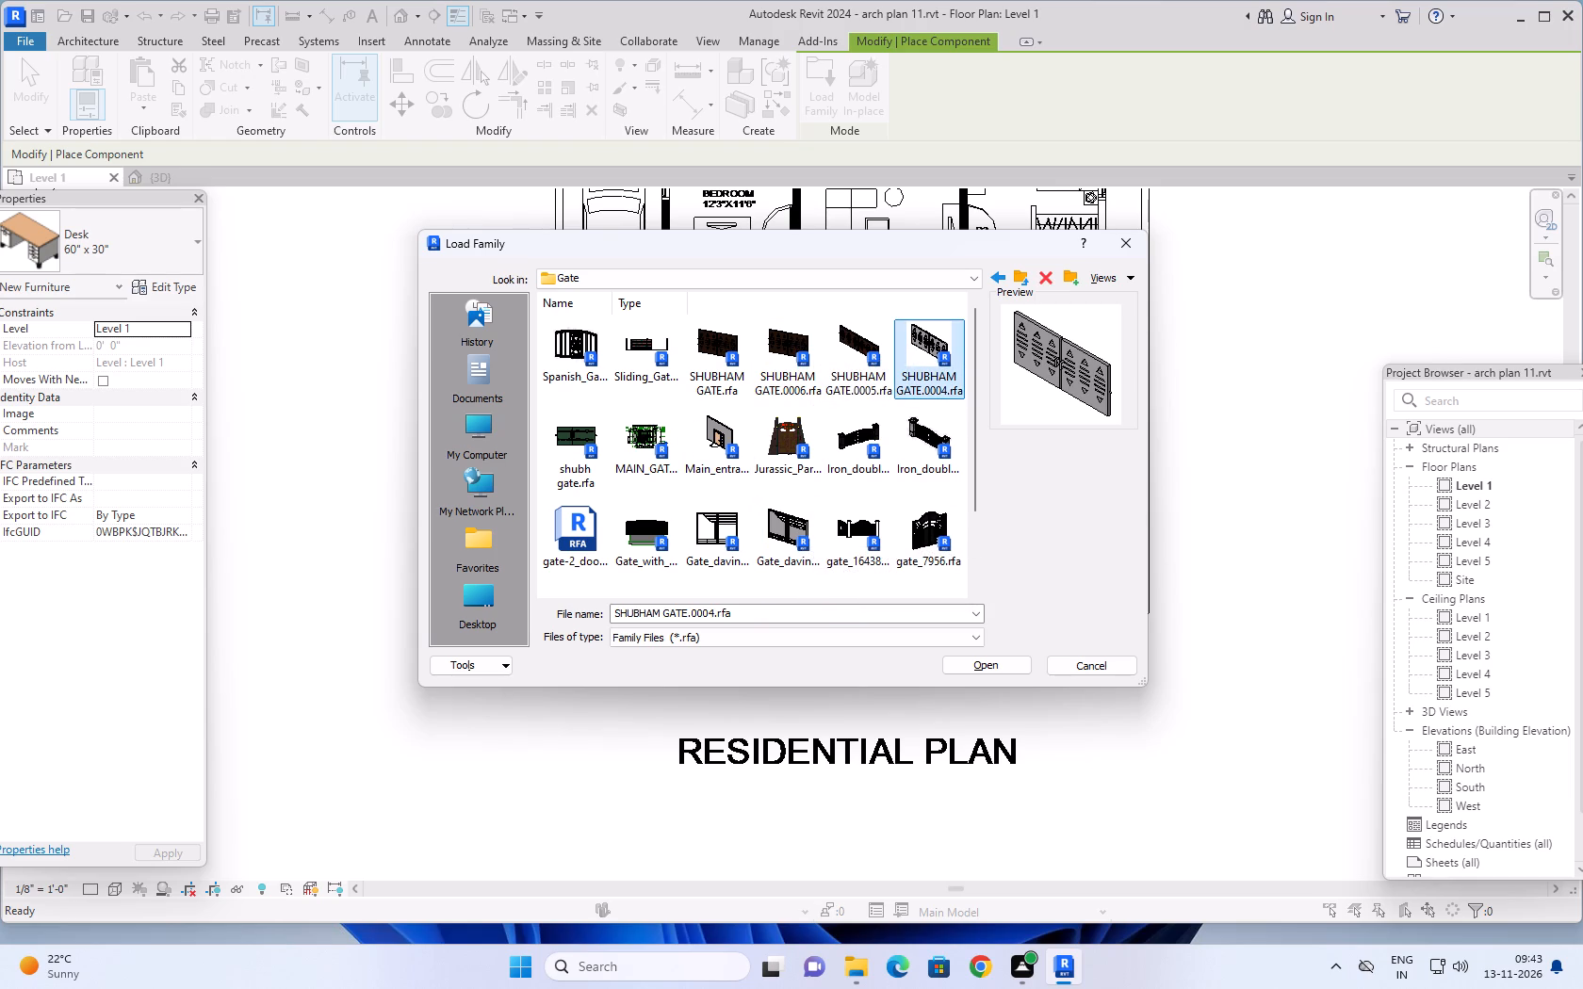
{"action": "left_click", "coordinate": [964, 661]}
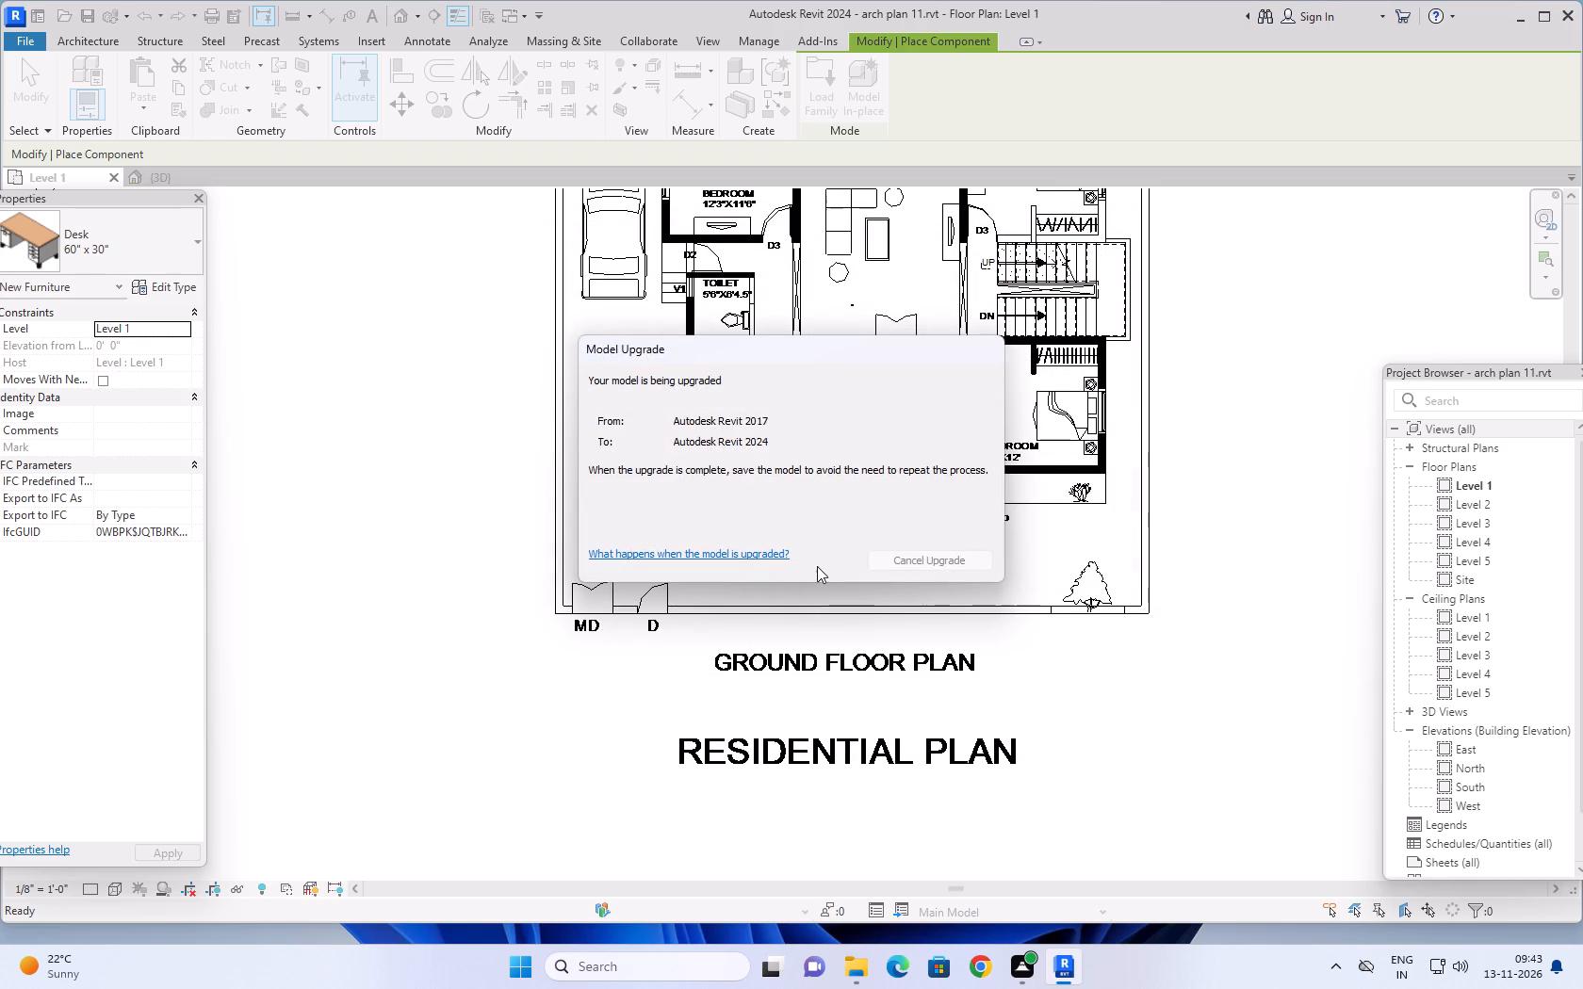
{"action": "scroll", "coordinate": [603, 608], "scroll_direction": "up", "scroll_amount": 5}
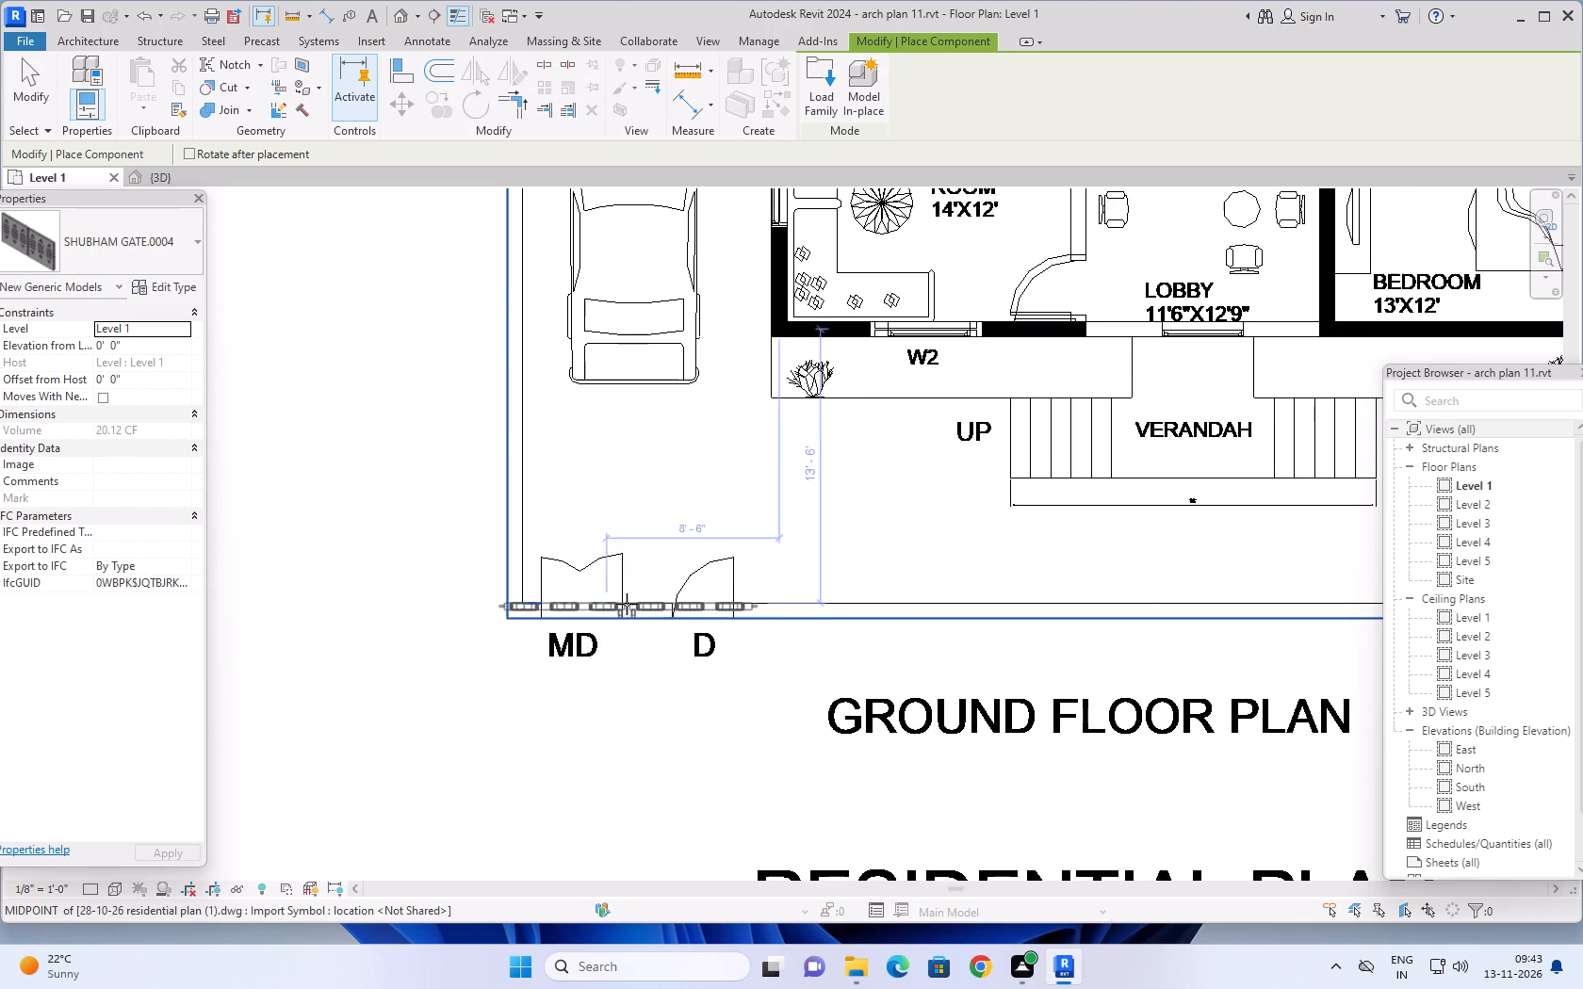
{"action": "scroll", "coordinate": [632, 603], "scroll_direction": "up", "scroll_amount": 6}
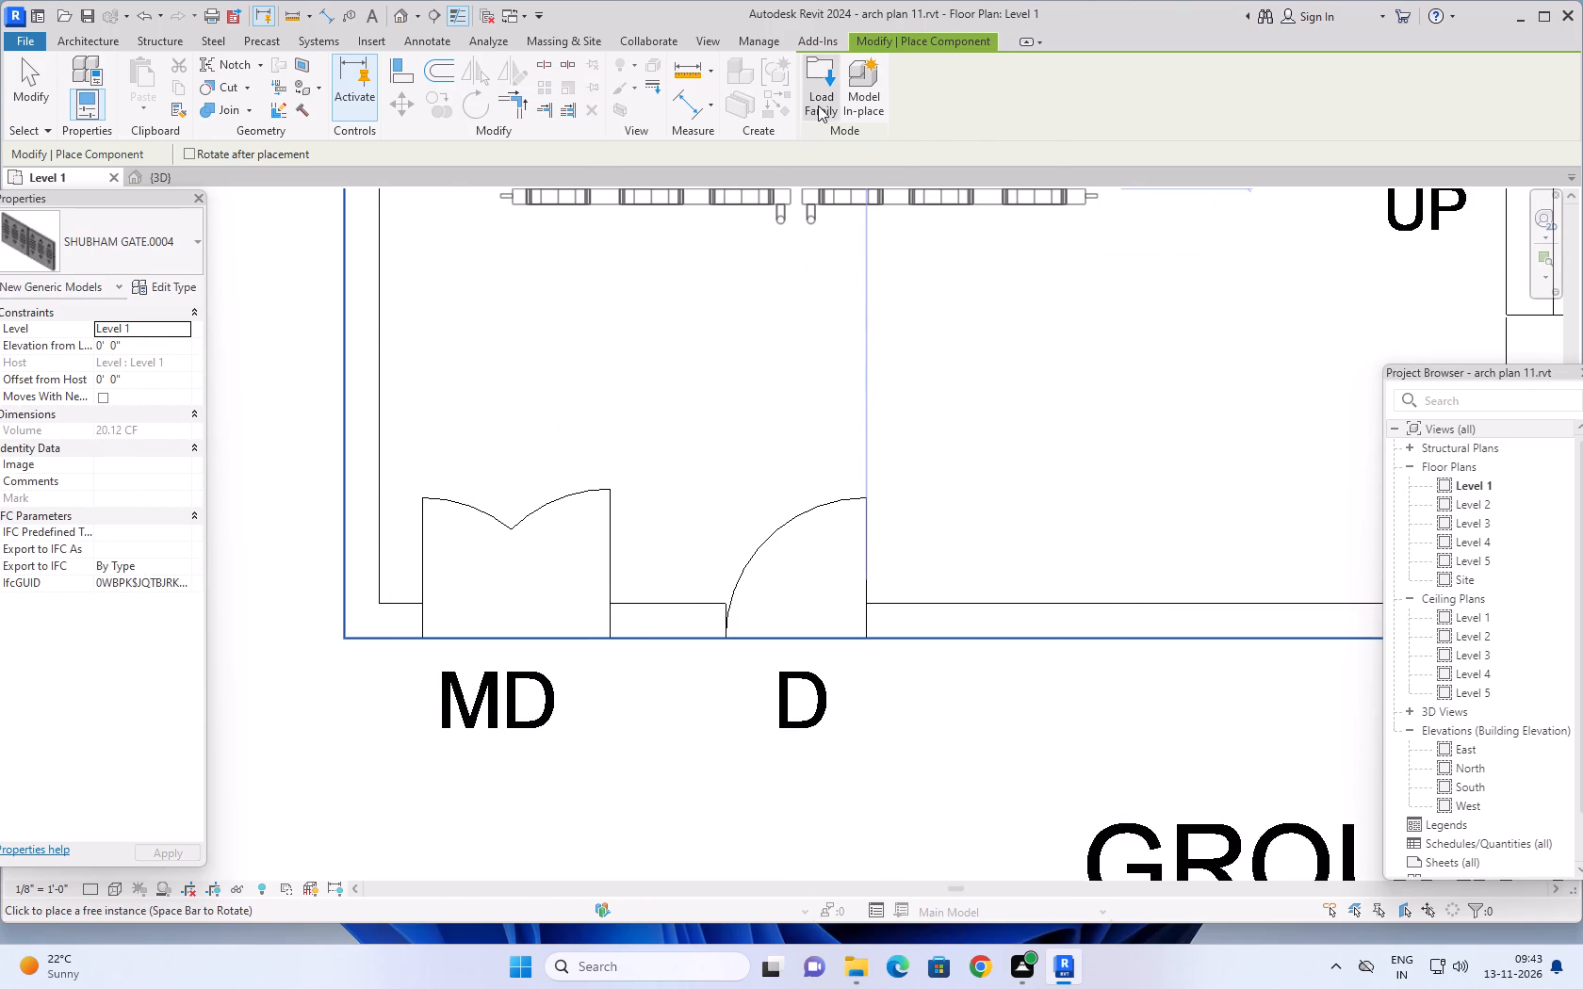
Load the SHUBHAM GATE.0006 family from the Gate folder and preview it at the MD and D openings without placing it.
{"action": "left_click", "coordinate": [824, 82]}
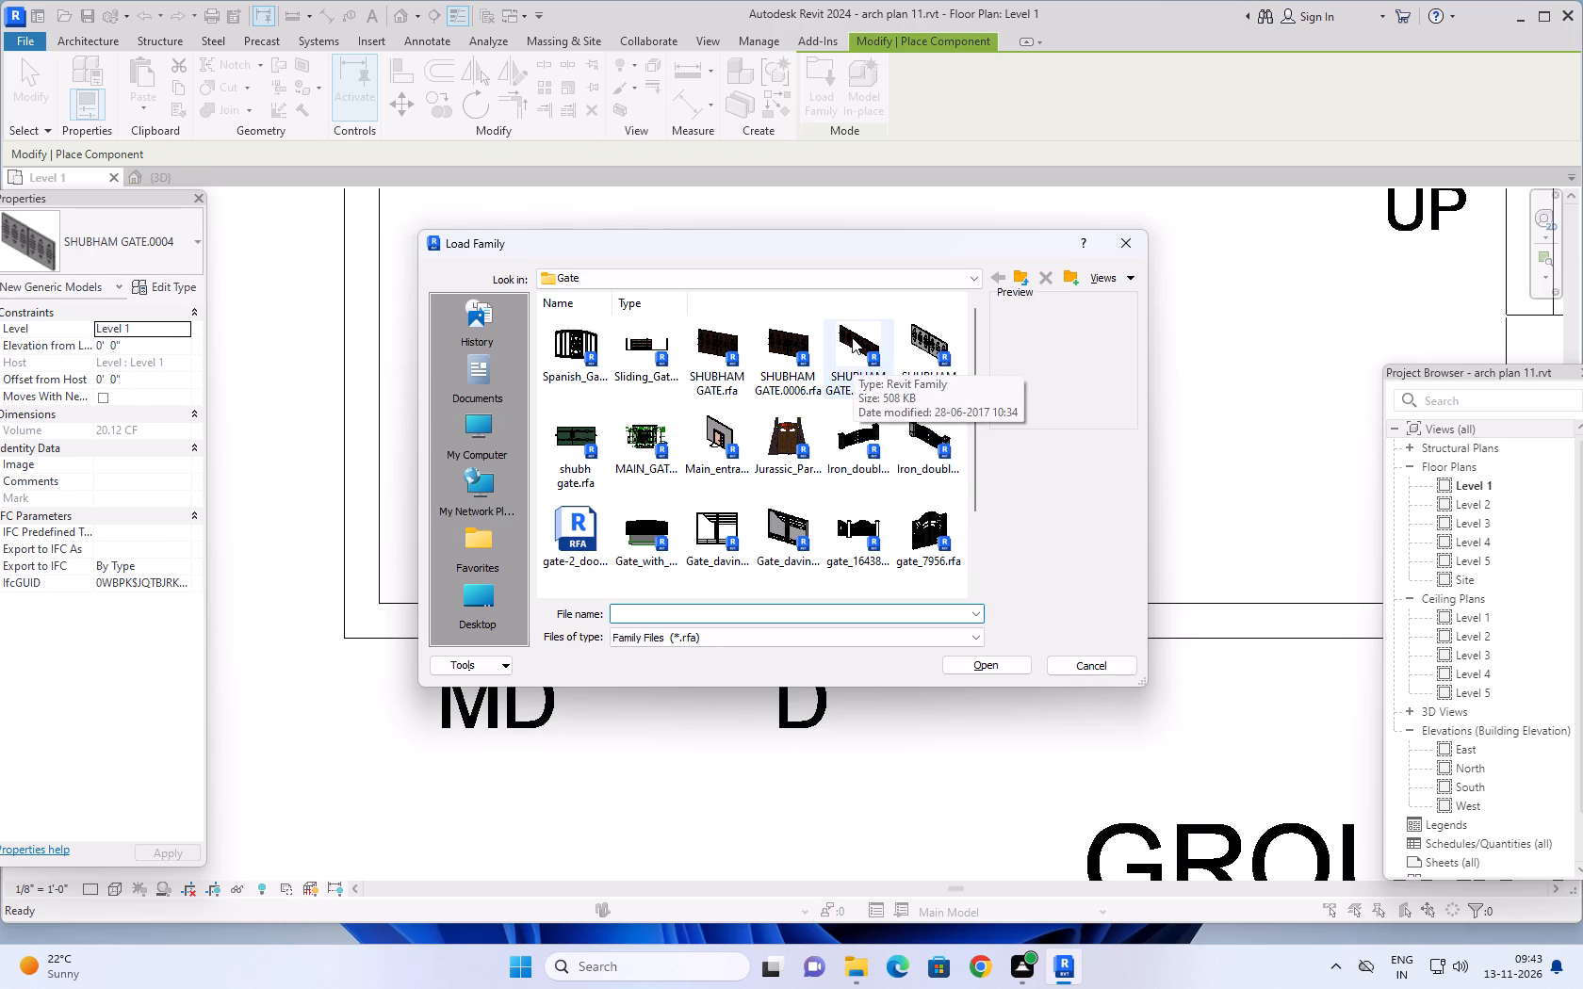
{"action": "left_click", "coordinate": [780, 338]}
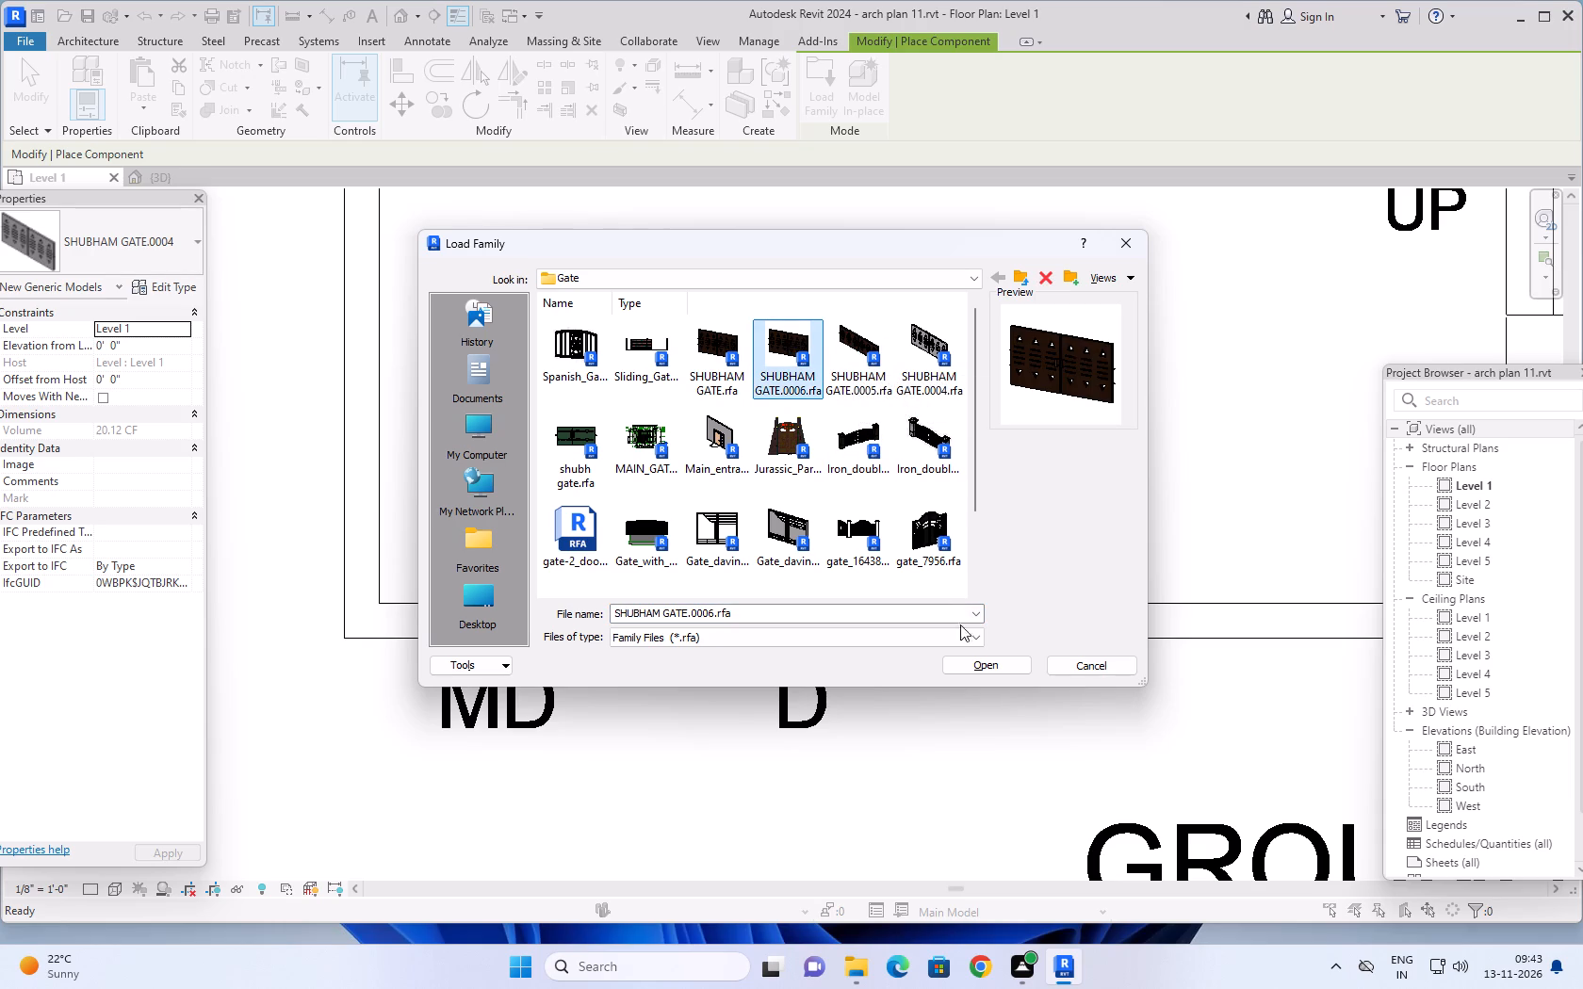
{"action": "left_click", "coordinate": [984, 661]}
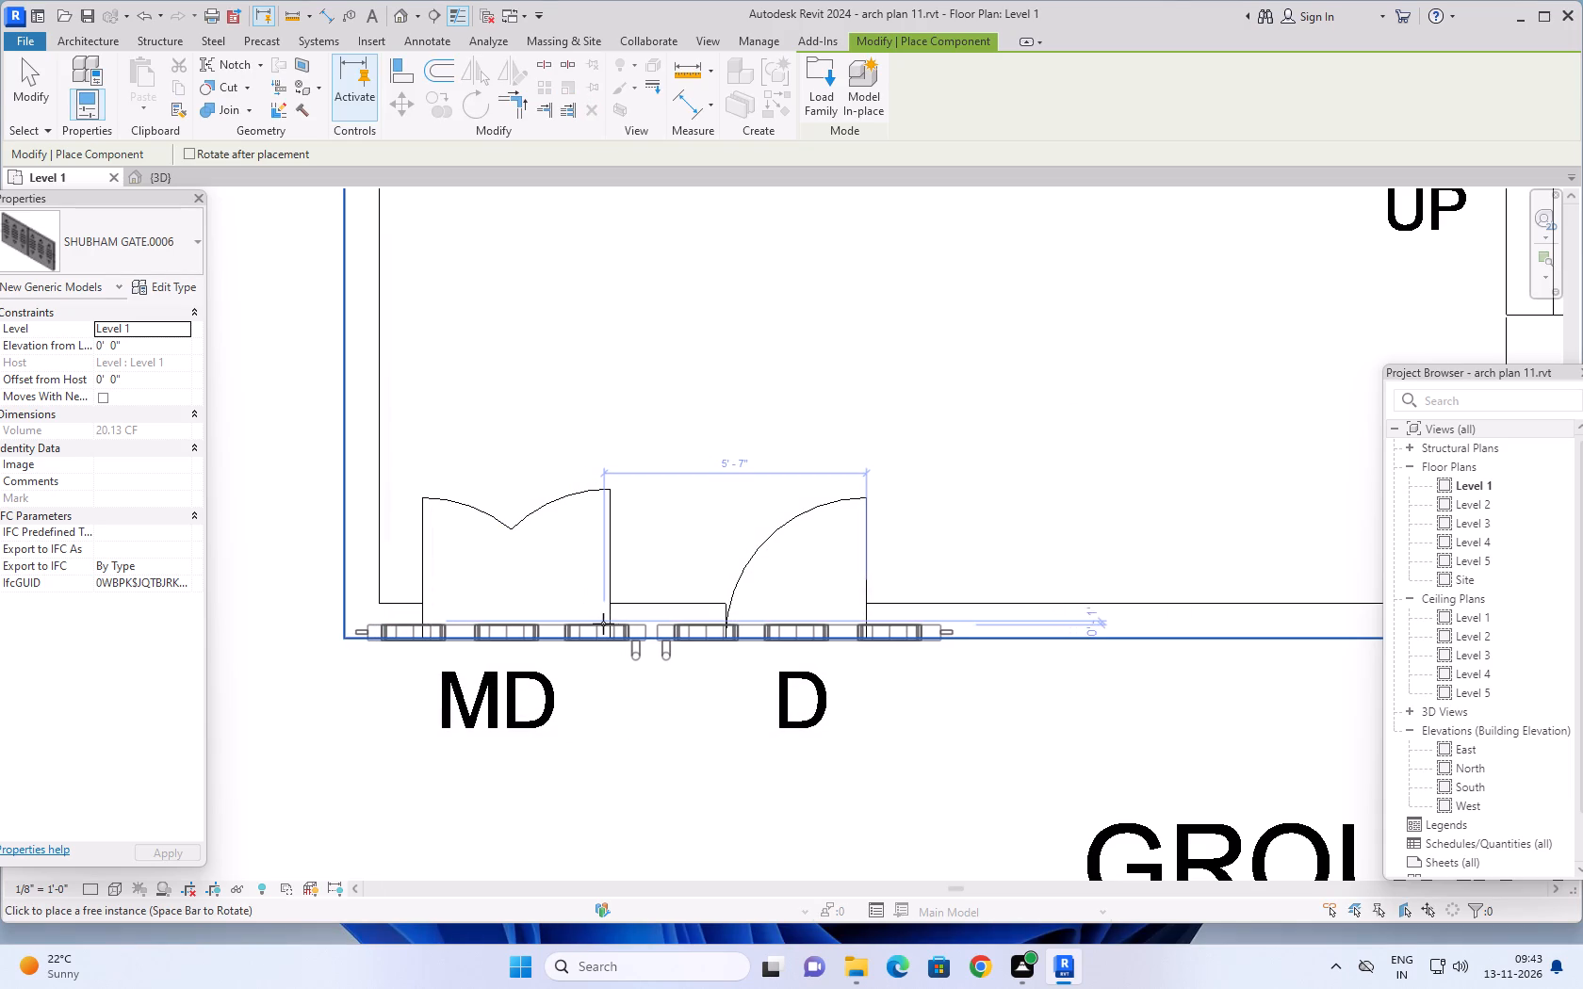
{"action": "key", "text": "Escape"}
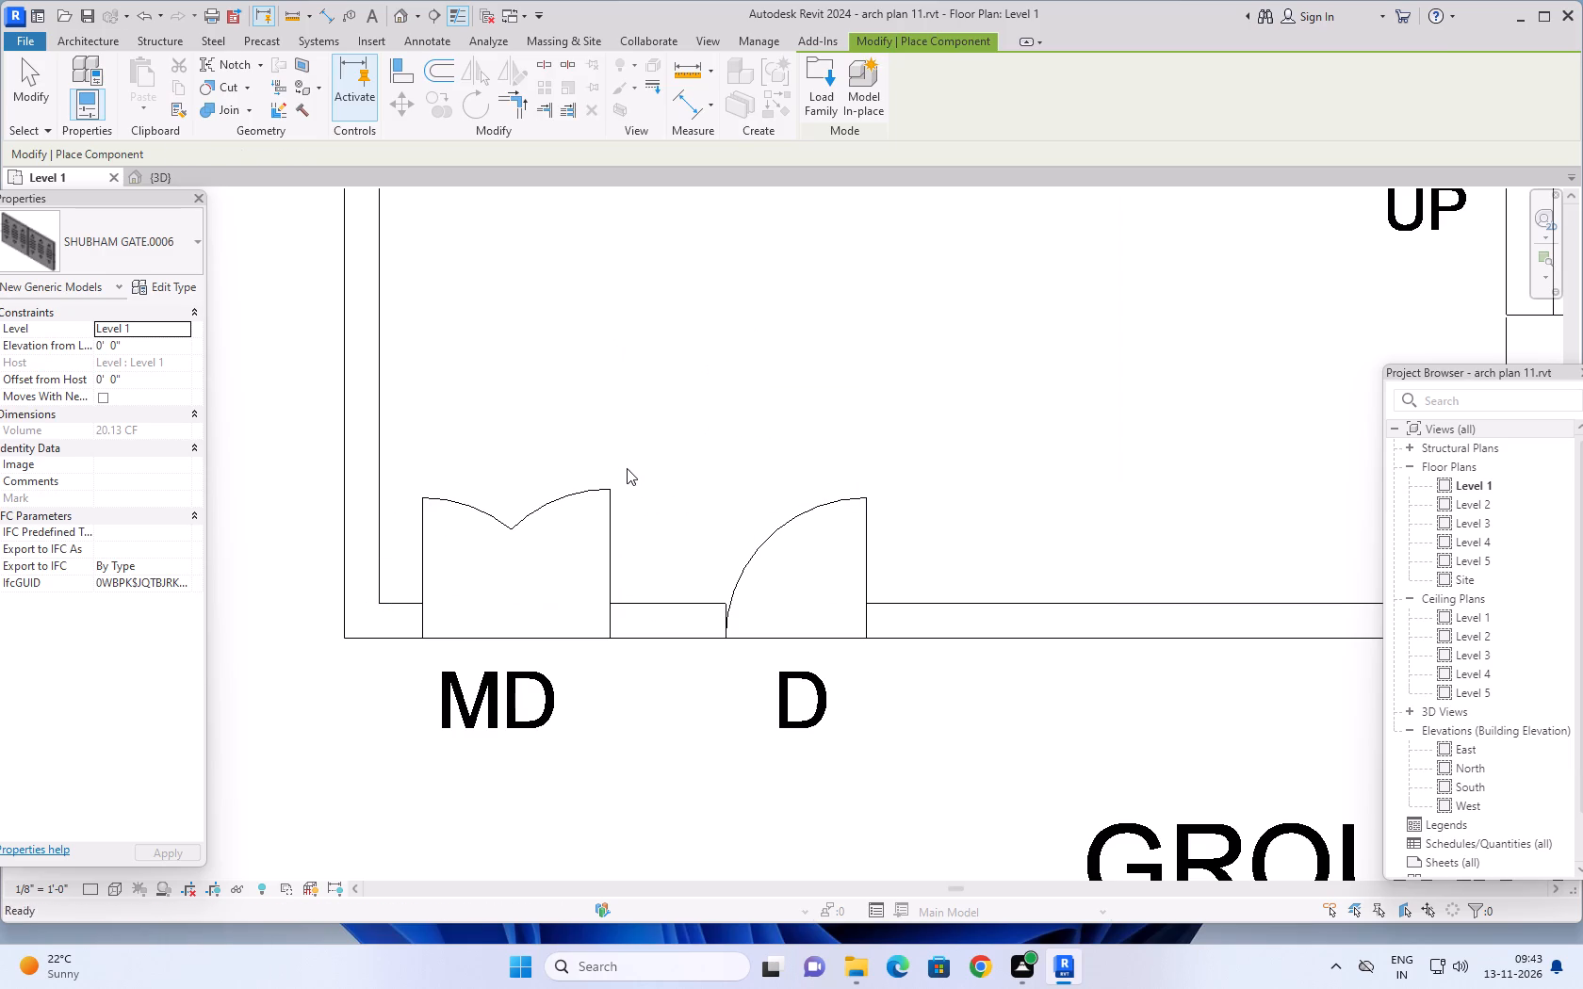
Restart component placement and load the Gate_davinder_11707.0001 family from the Gate folder to preview it in the plan.
{"action": "left_click", "coordinate": [106, 42]}
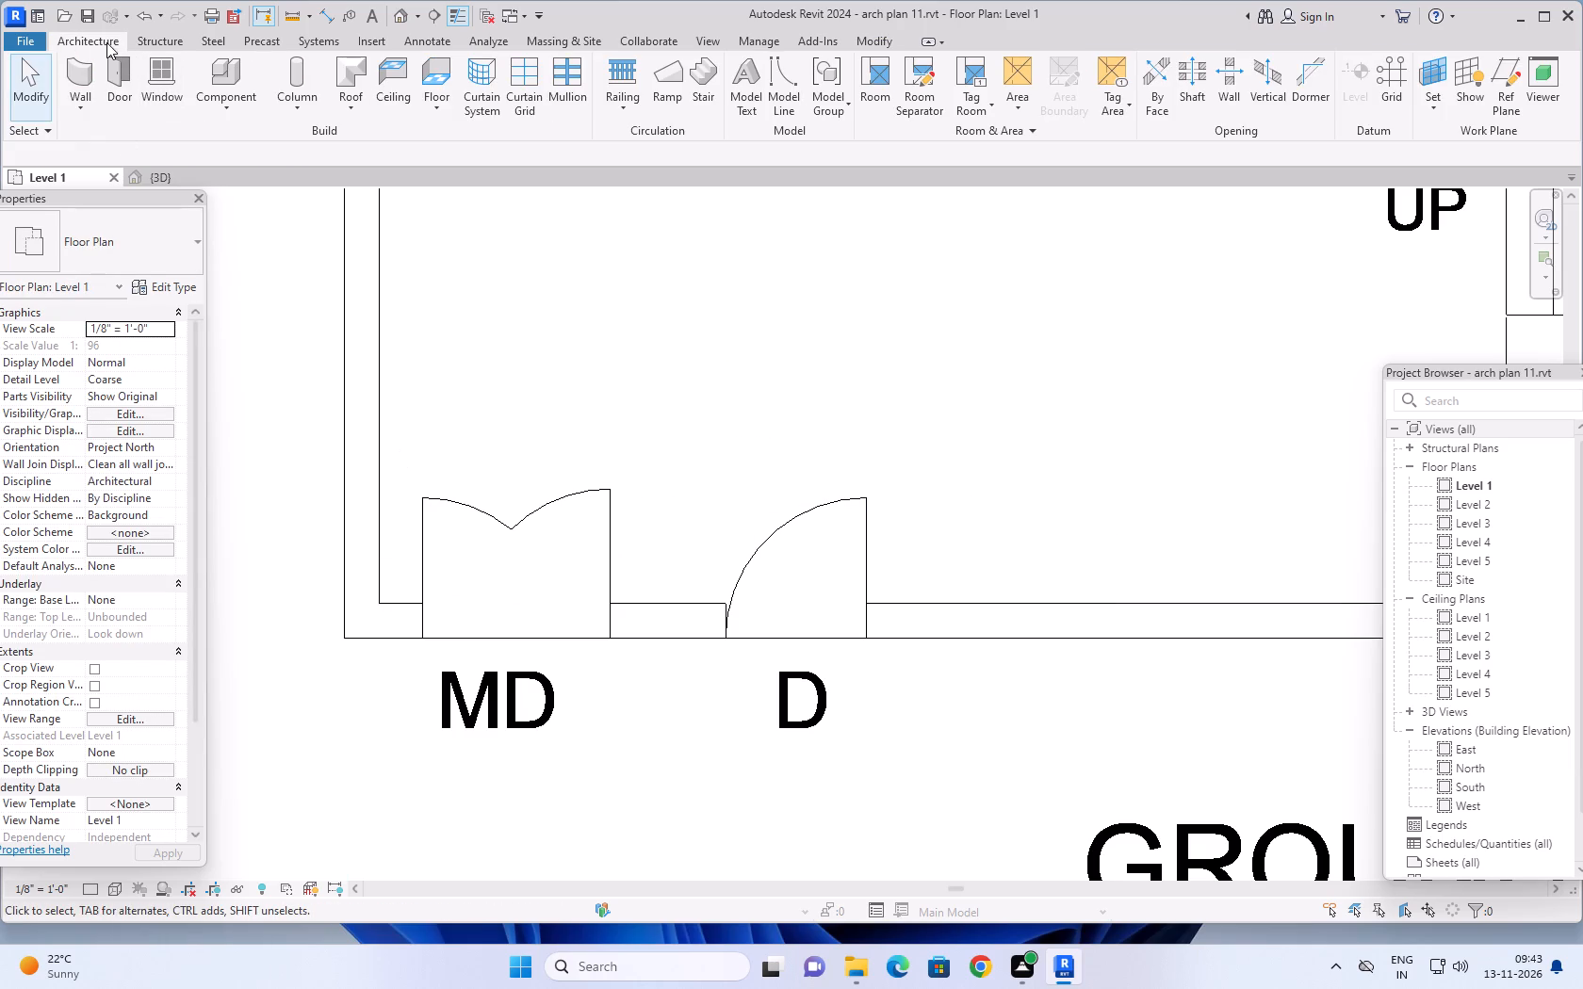
{"action": "left_click", "coordinate": [245, 105]}
{"action": "left_click", "coordinate": [260, 138]}
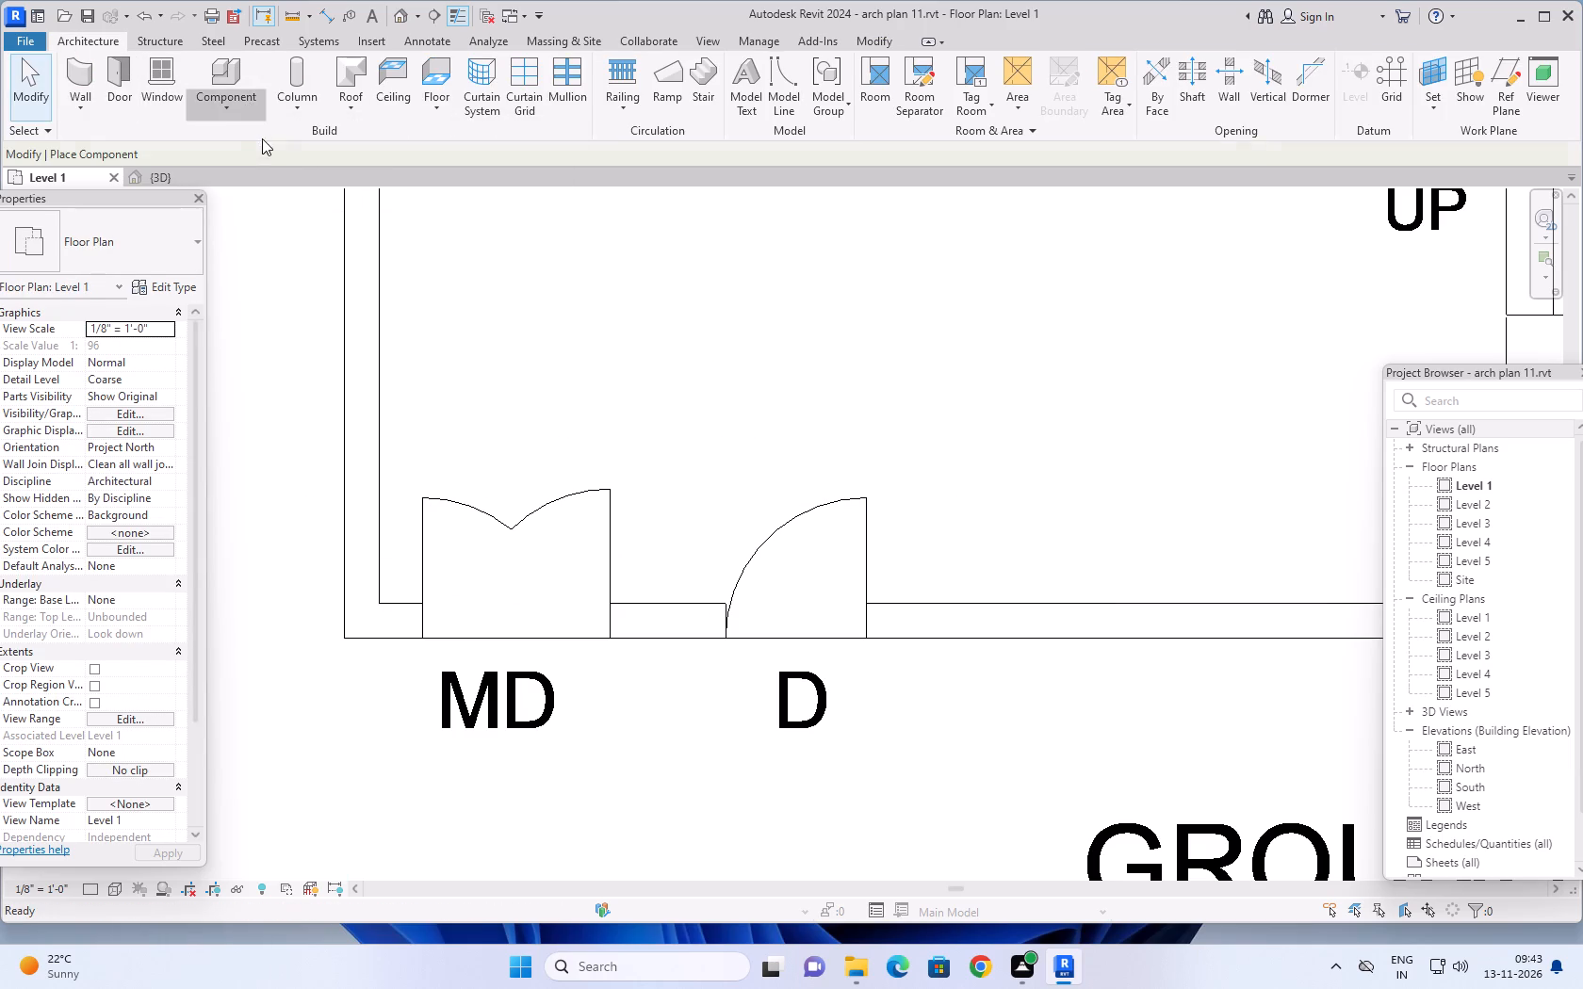
{"action": "left_click", "coordinate": [819, 71]}
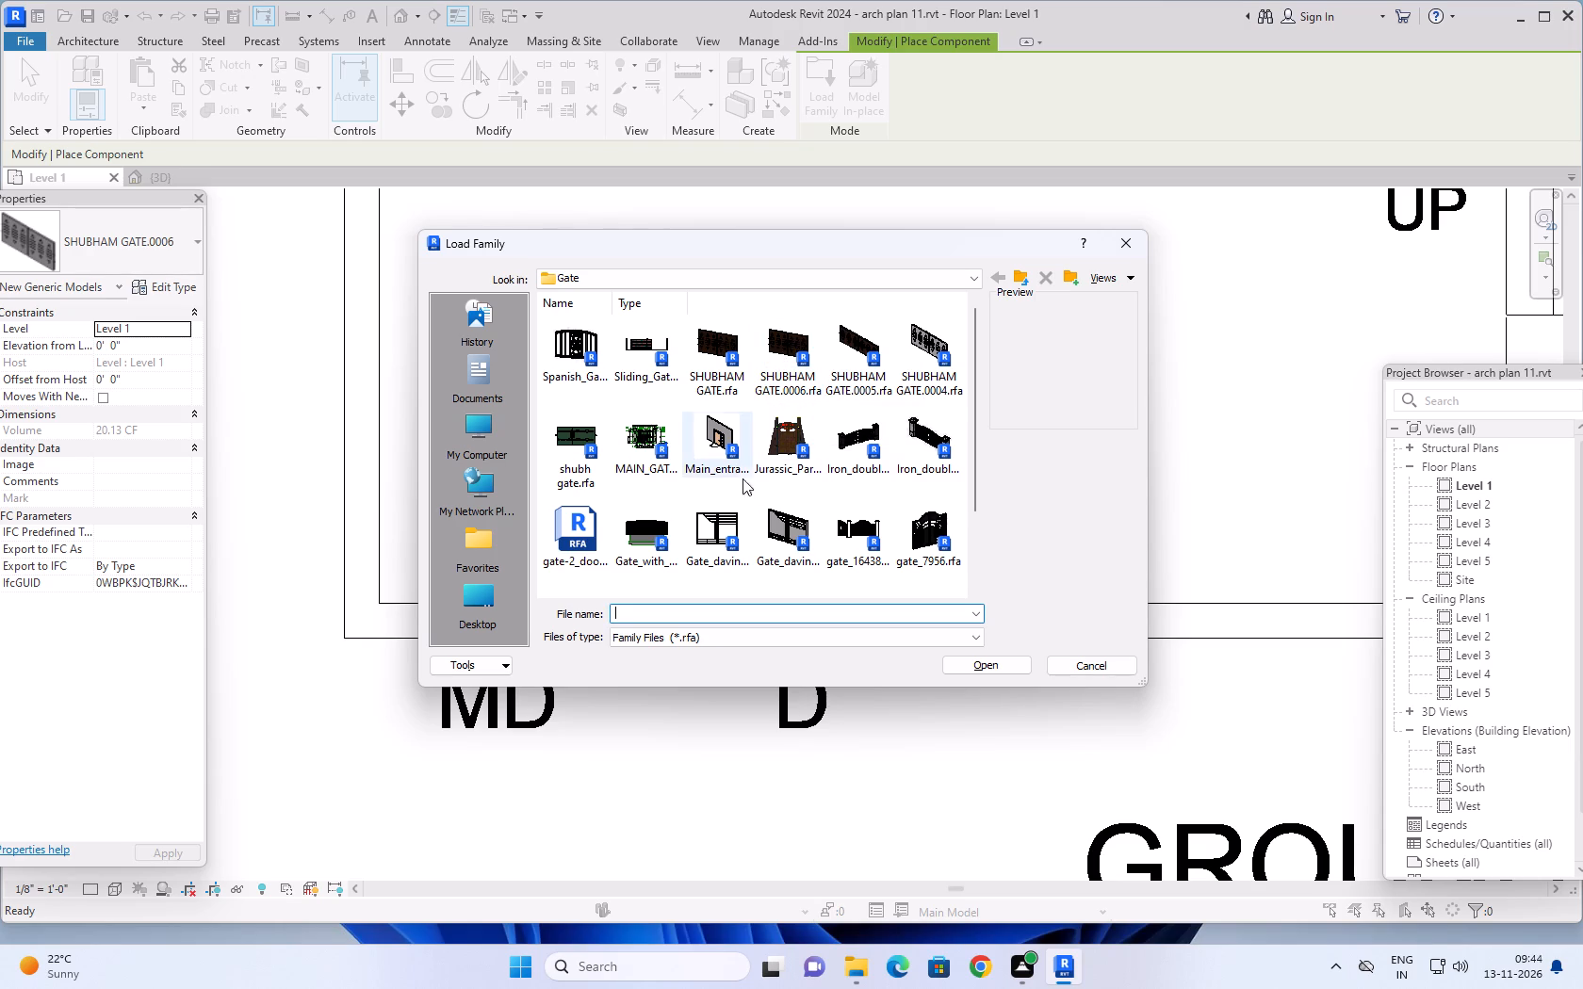
{"action": "left_click", "coordinate": [785, 524]}
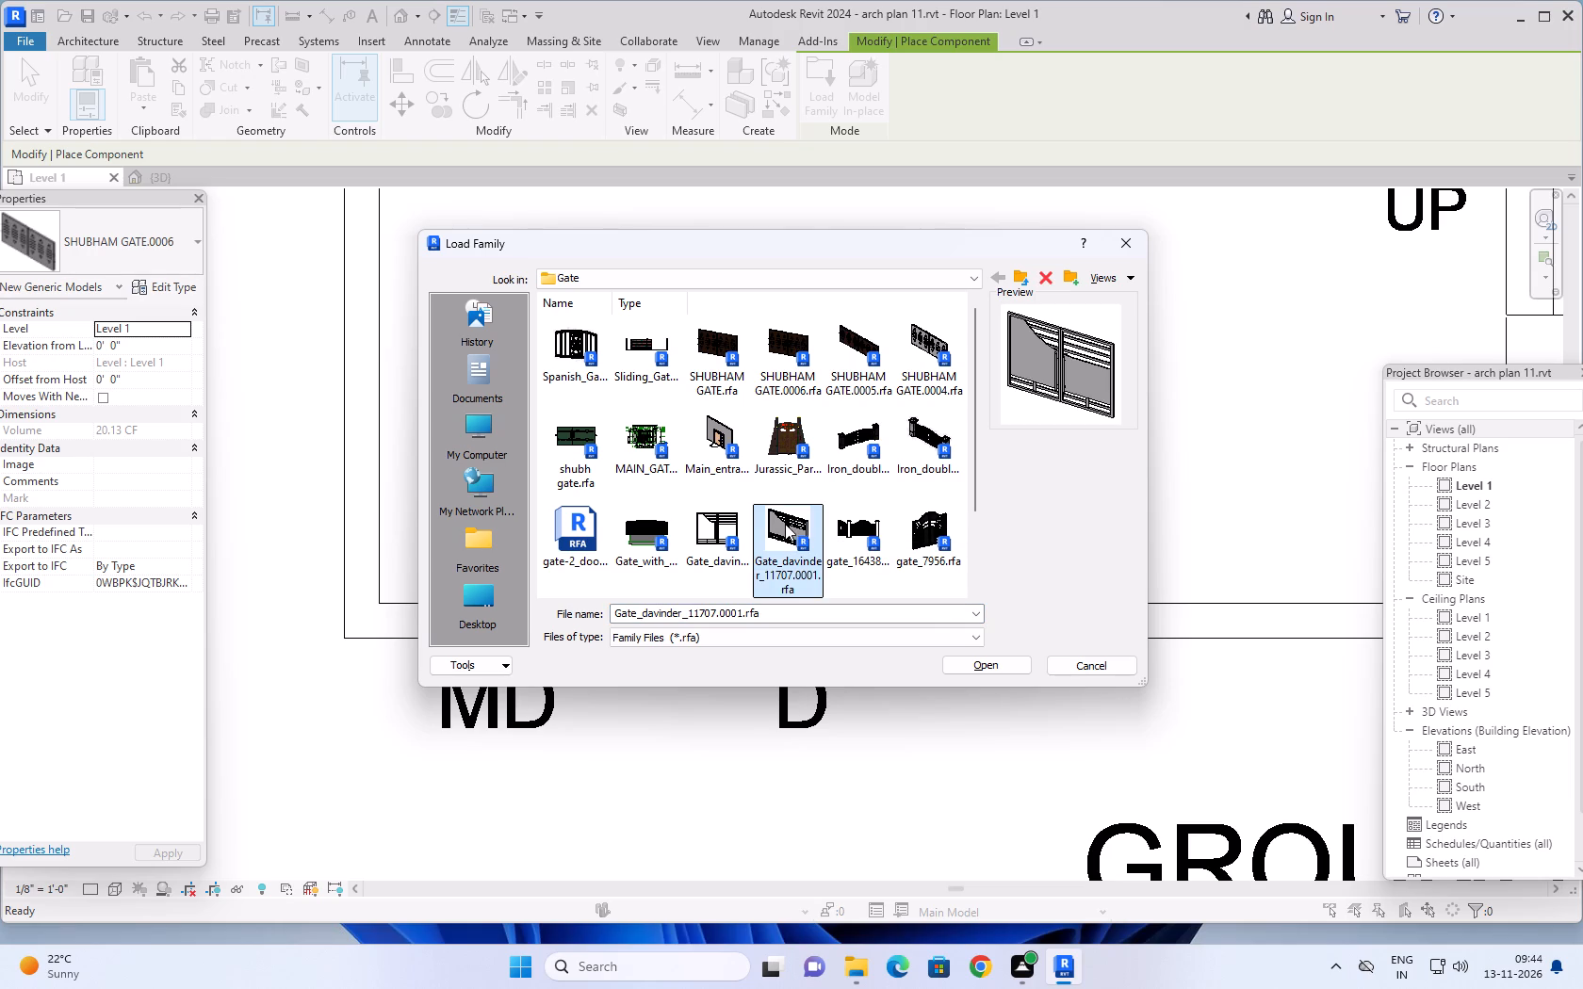
{"action": "left_click", "coordinate": [962, 667]}
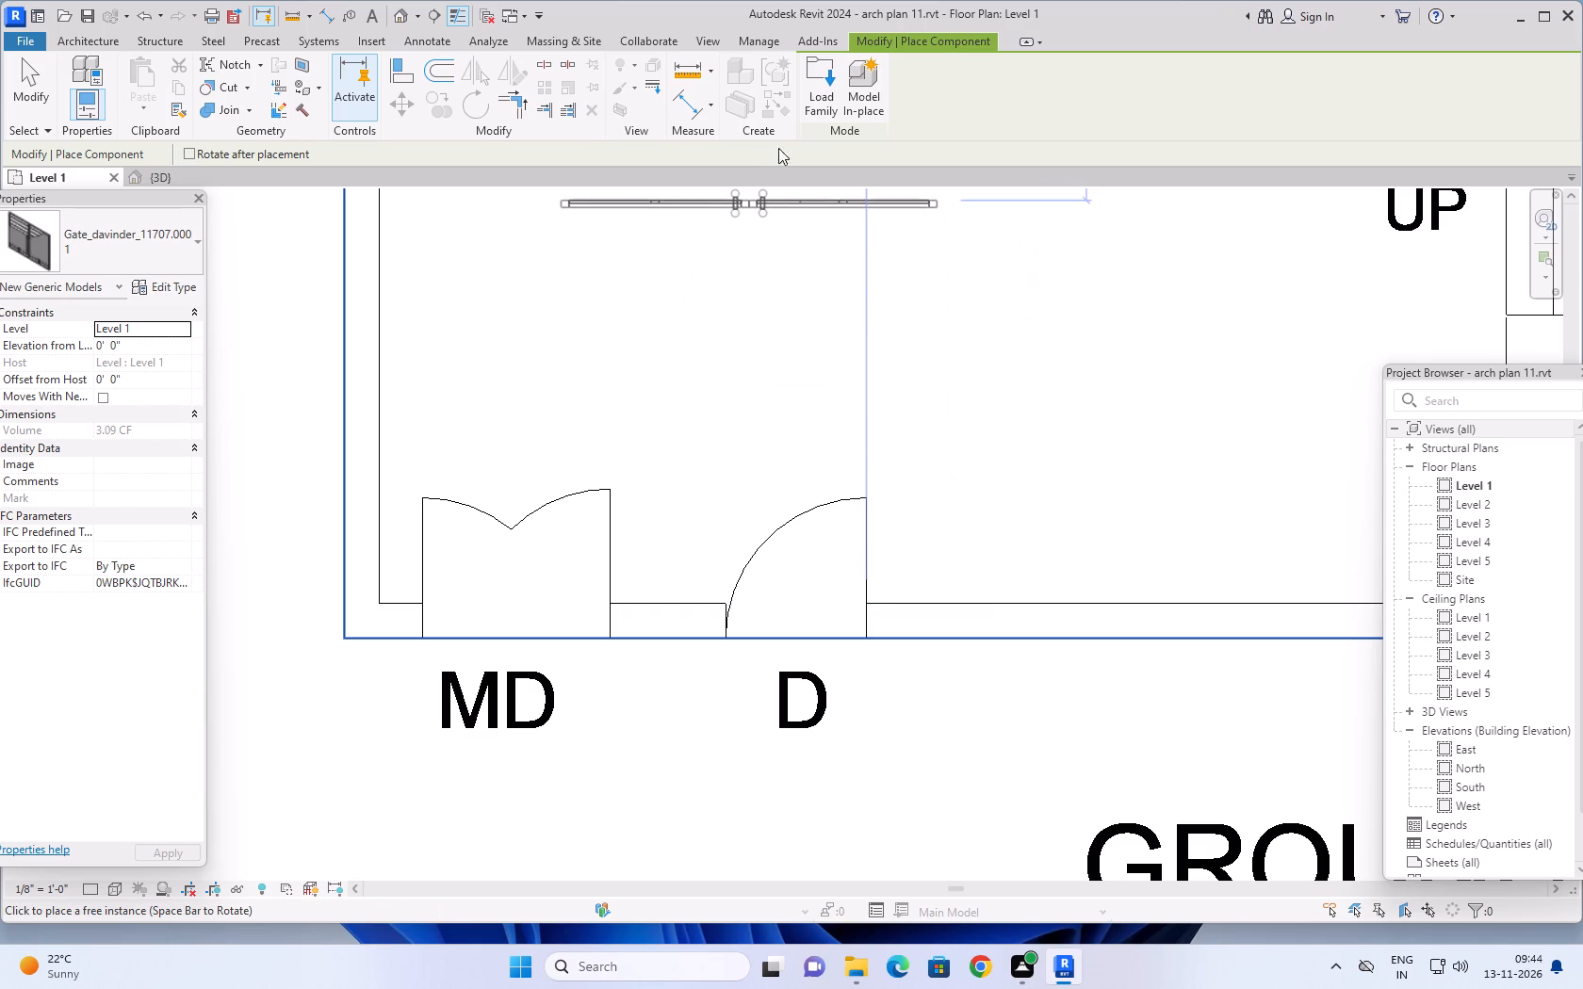
Load the DUMPSTER_ENCLOSURE_GATE_10801 family from the Gate folder and preview it over the MD and D openings.
{"action": "left_click", "coordinate": [813, 92]}
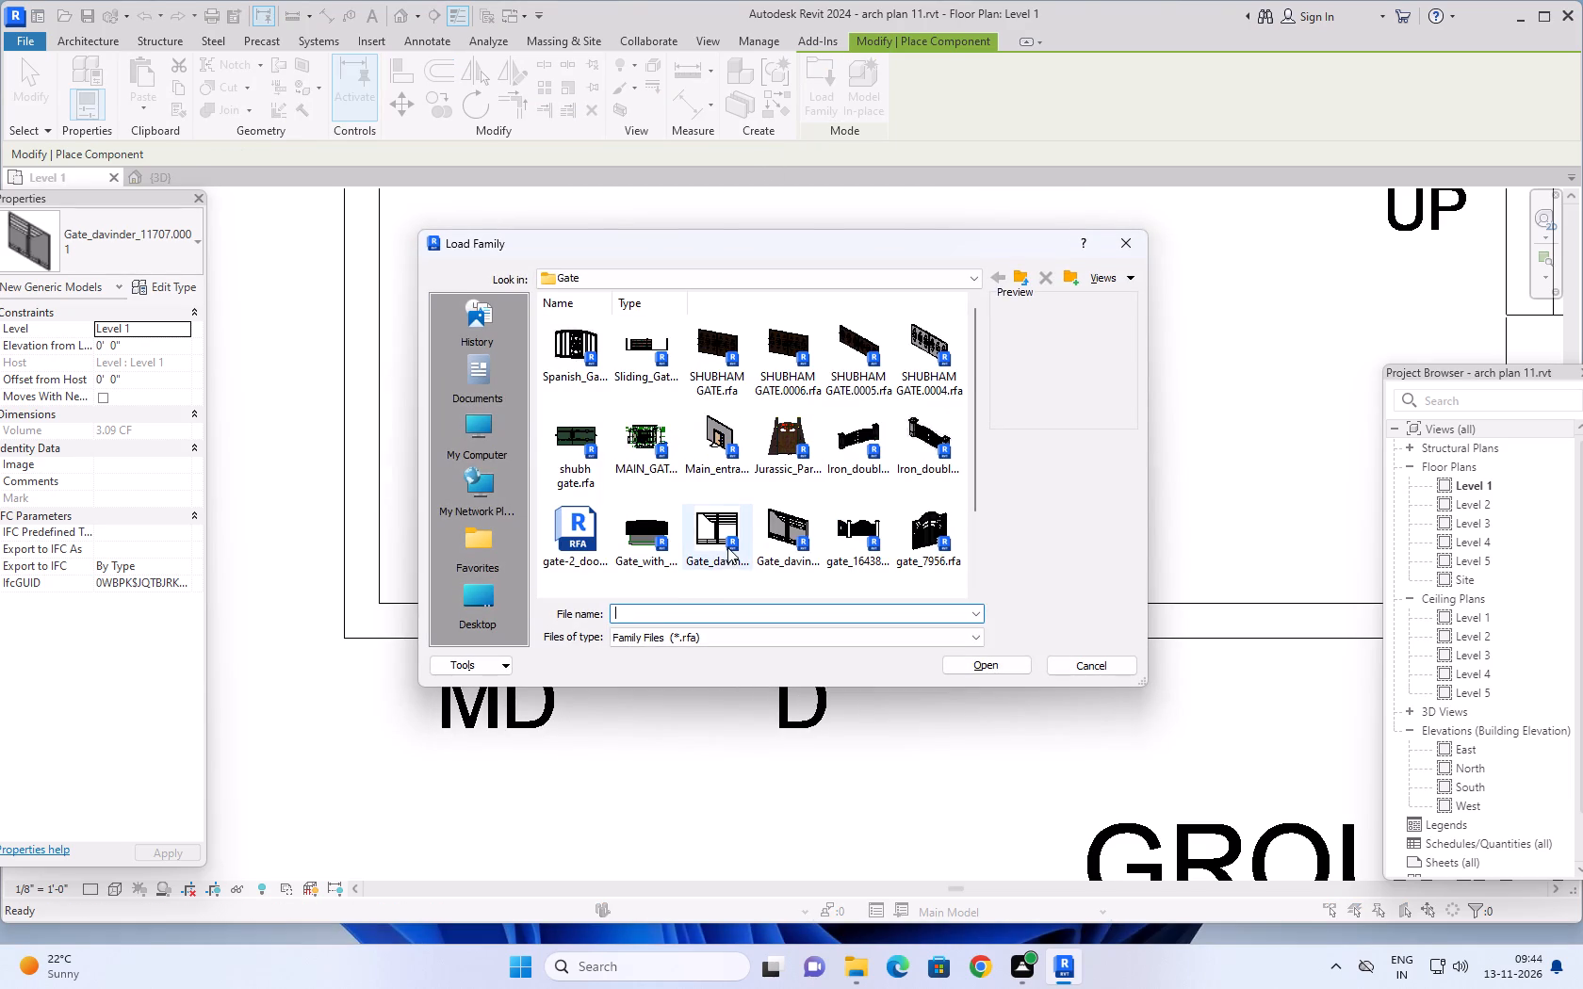
{"action": "scroll", "coordinate": [727, 547], "scroll_direction": "down", "scroll_amount": 4}
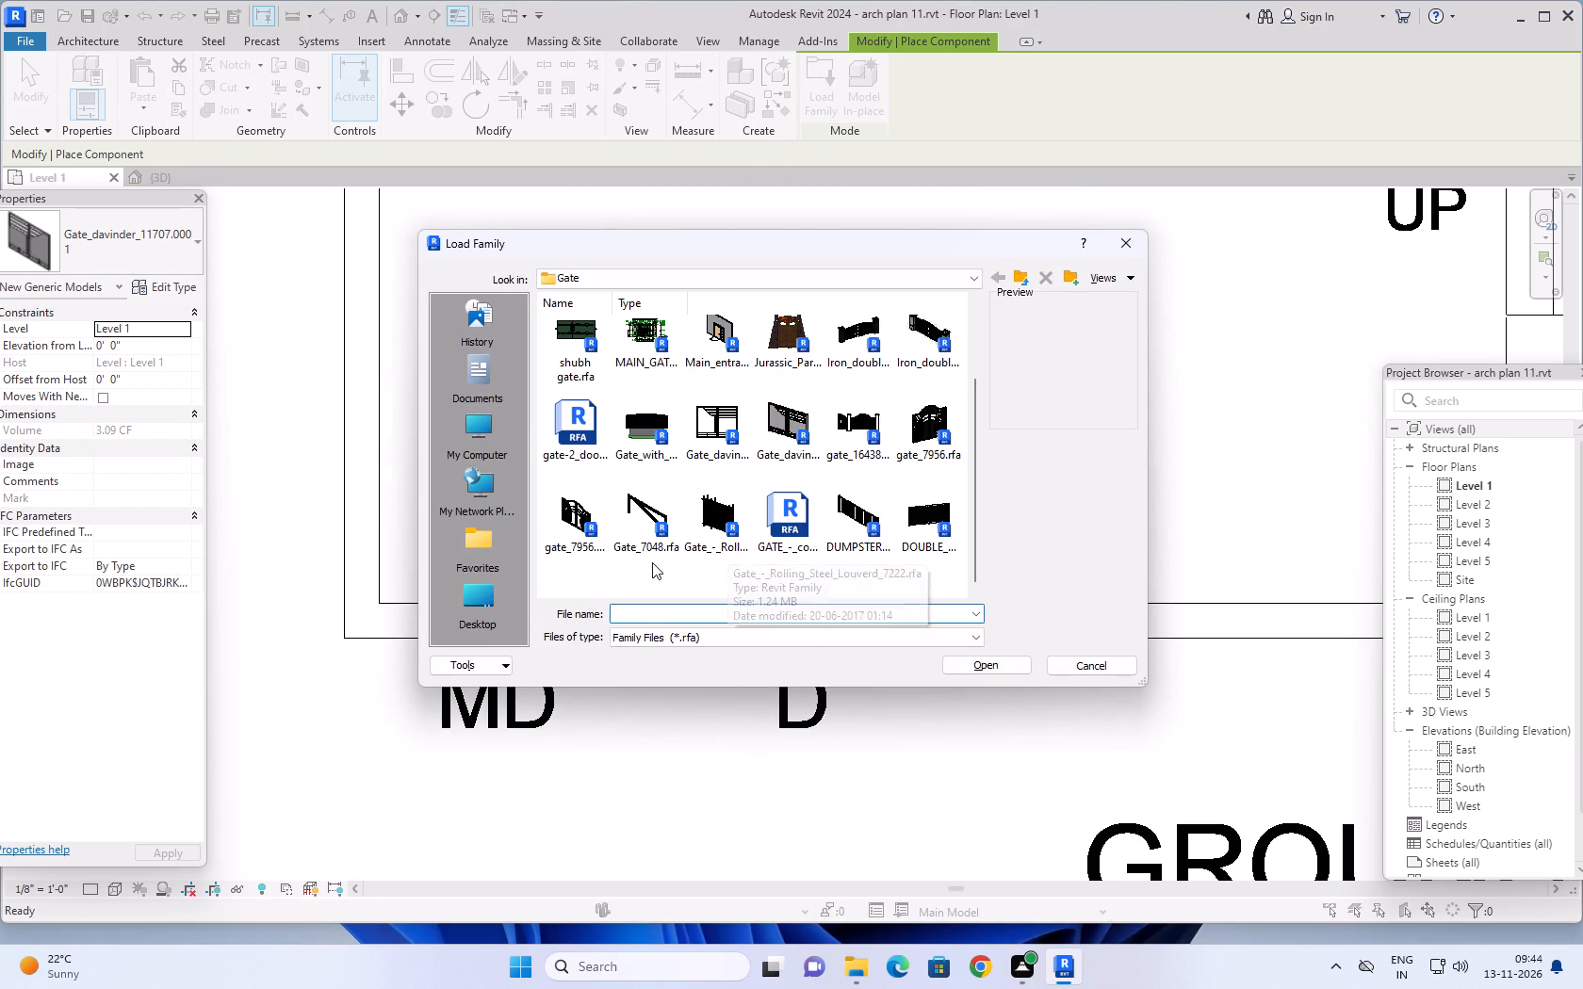
{"action": "left_click", "coordinate": [840, 513]}
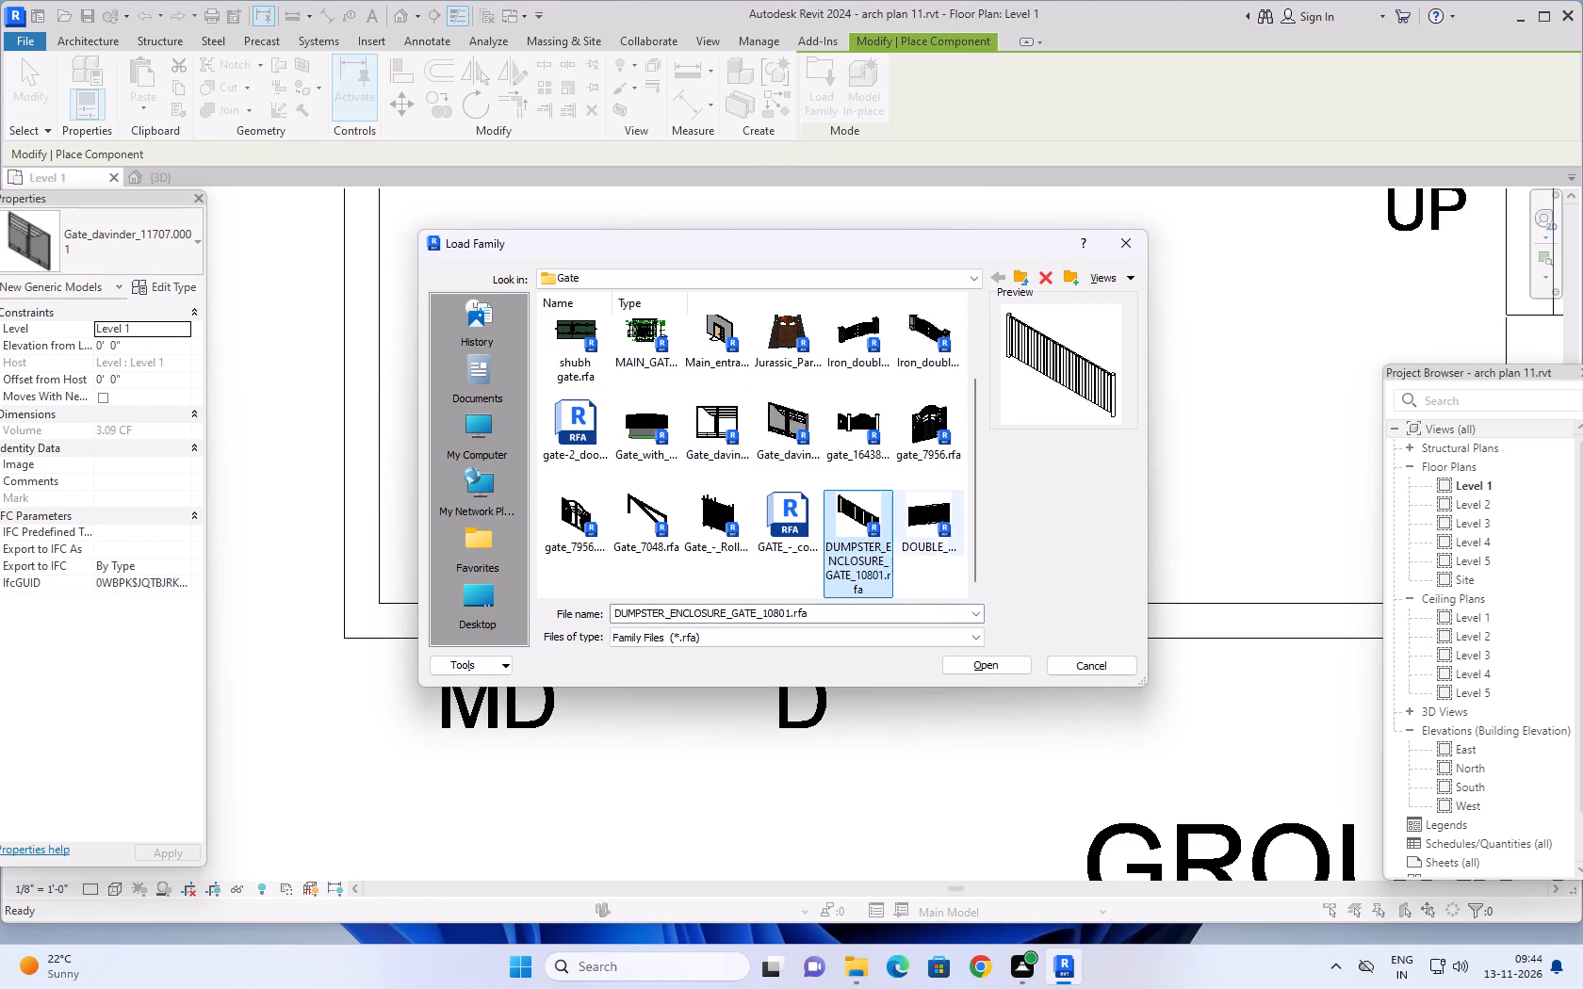
{"action": "left_click", "coordinate": [961, 658]}
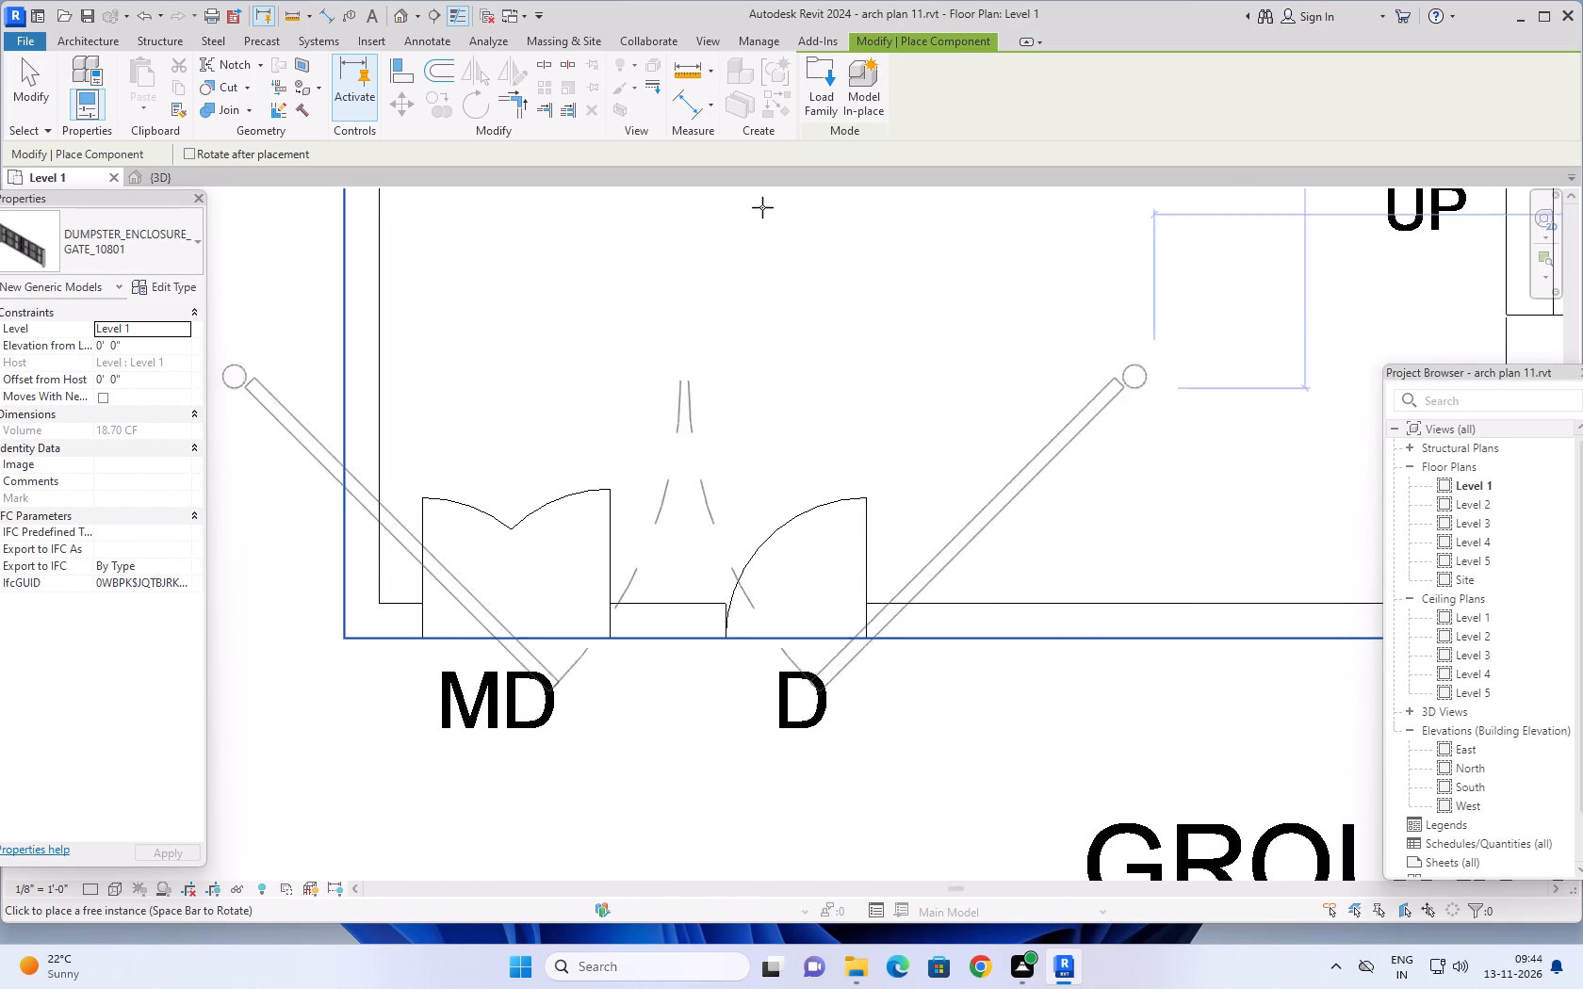
Load the DOUBLE_METAL_GATE_10830 family from the Gate folder and preview it near the D opening.
{"action": "left_click", "coordinate": [824, 86]}
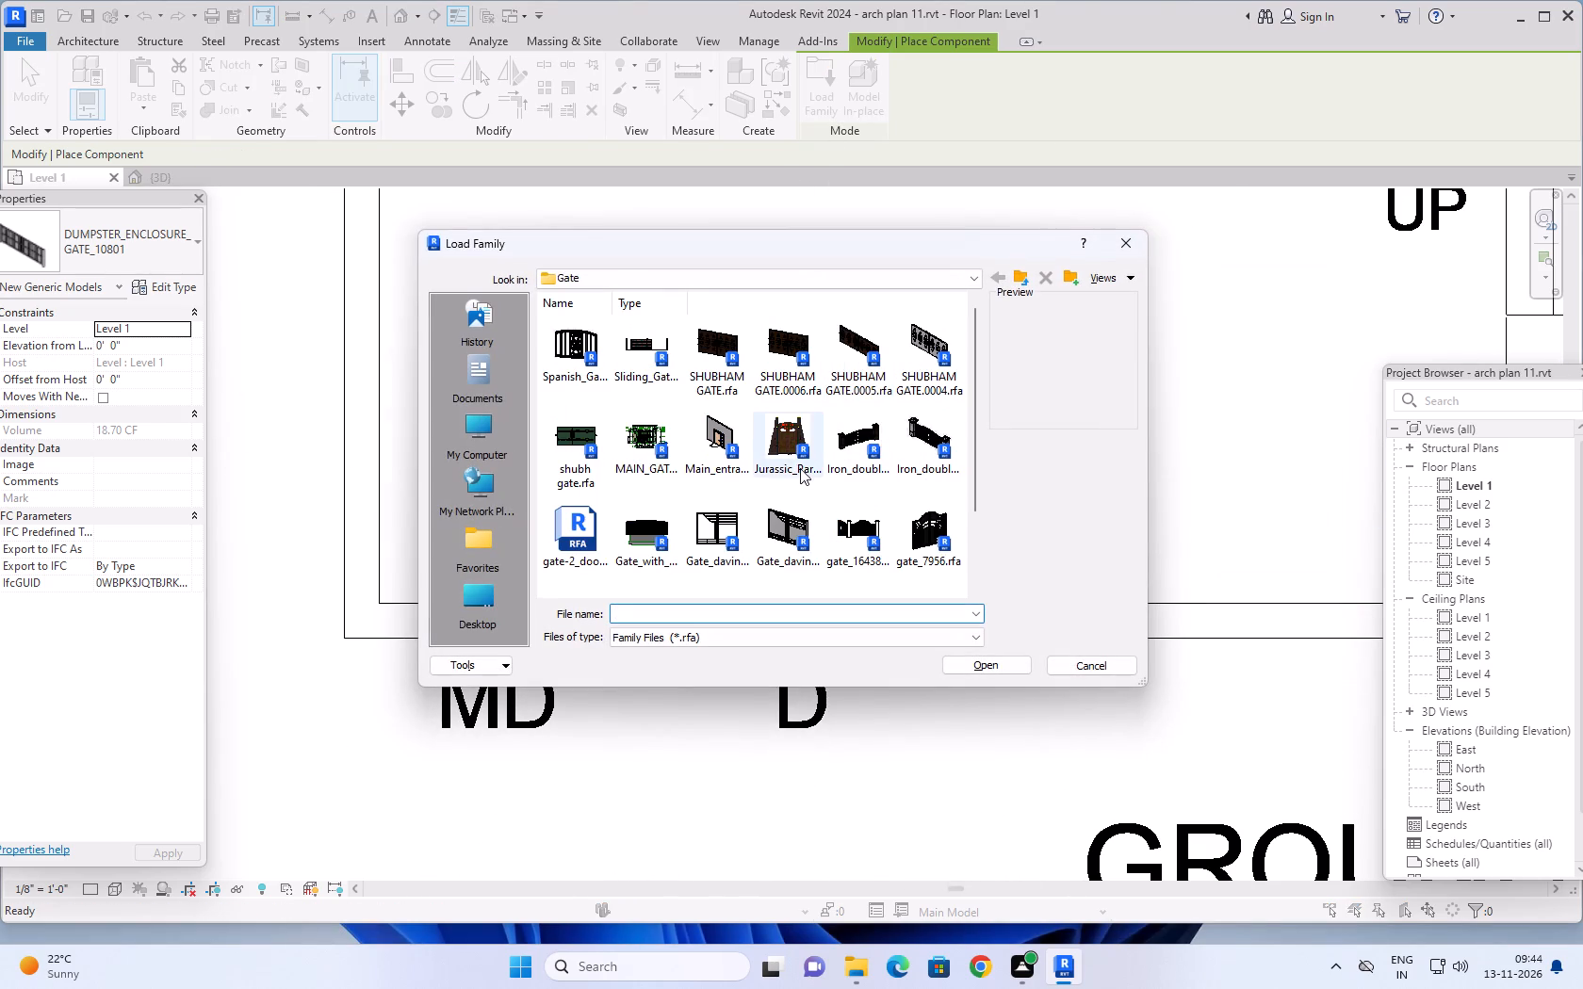
{"action": "scroll", "coordinate": [759, 459], "scroll_direction": "down", "scroll_amount": 4}
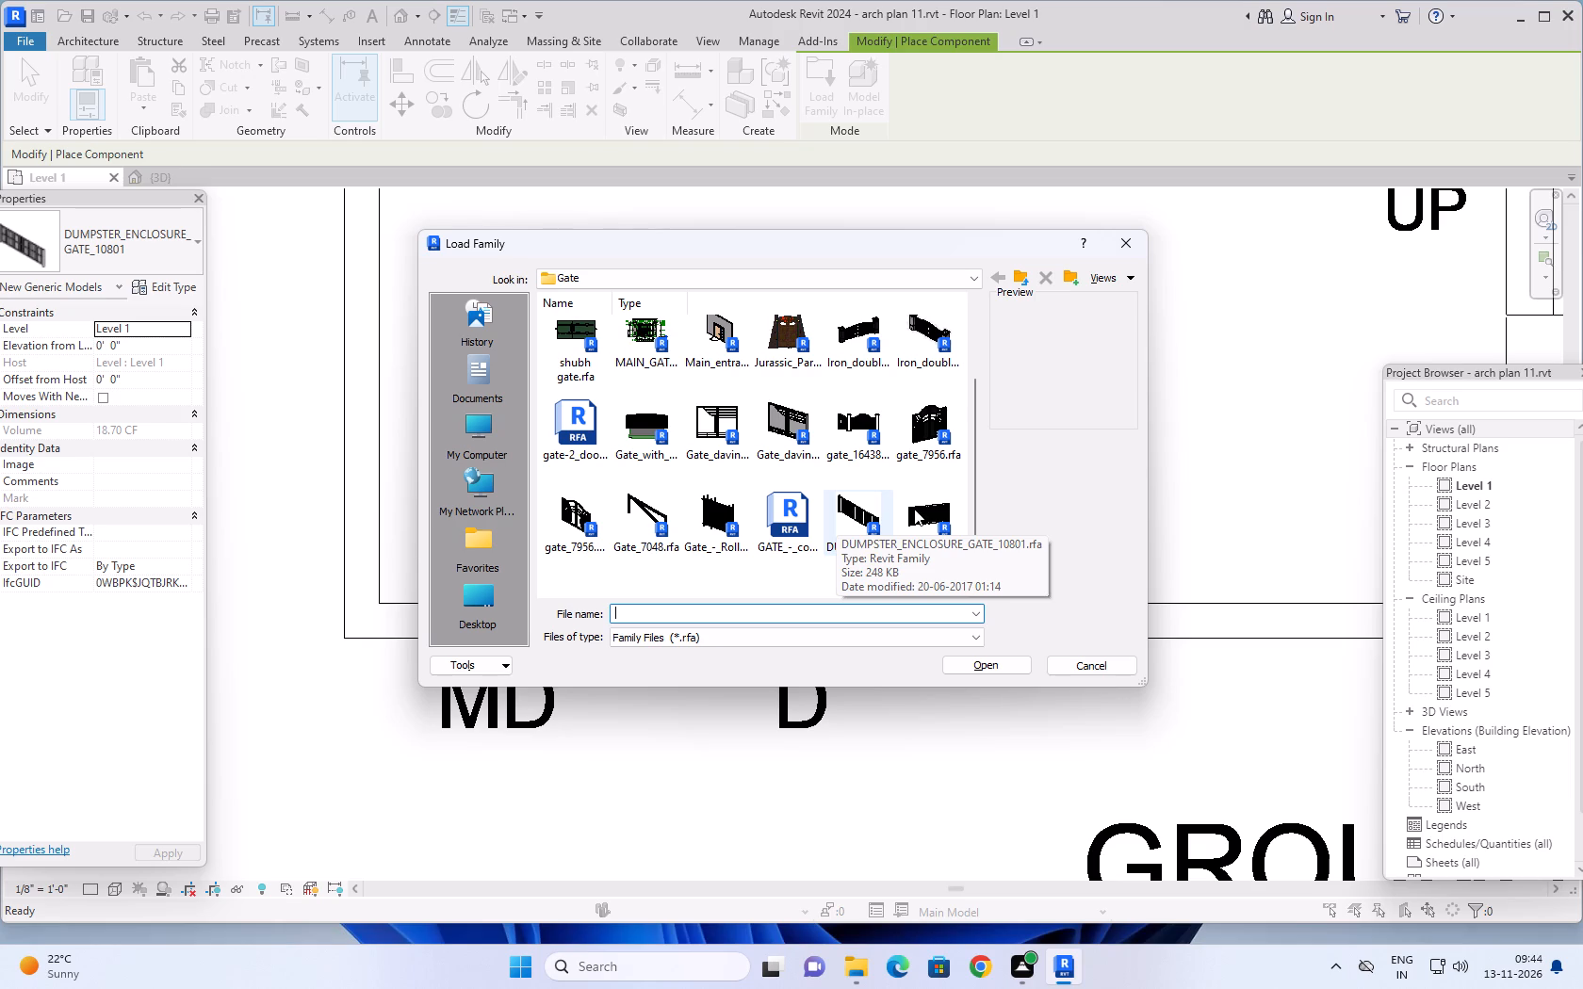
{"action": "left_click", "coordinate": [942, 506]}
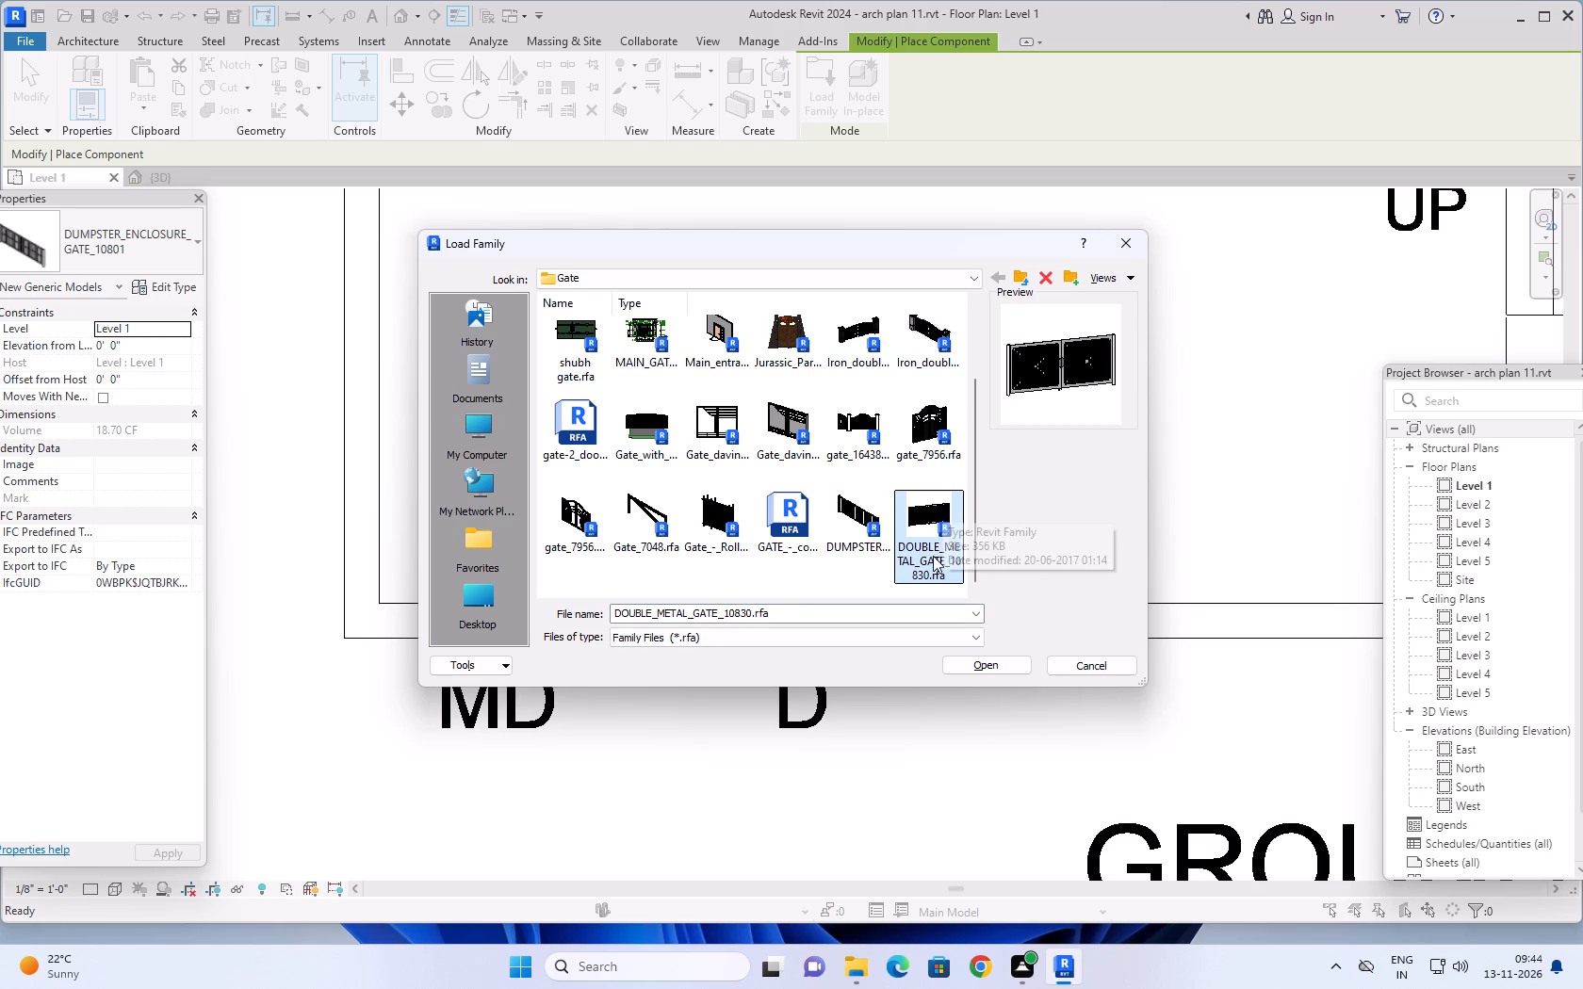
{"action": "left_click", "coordinate": [992, 662]}
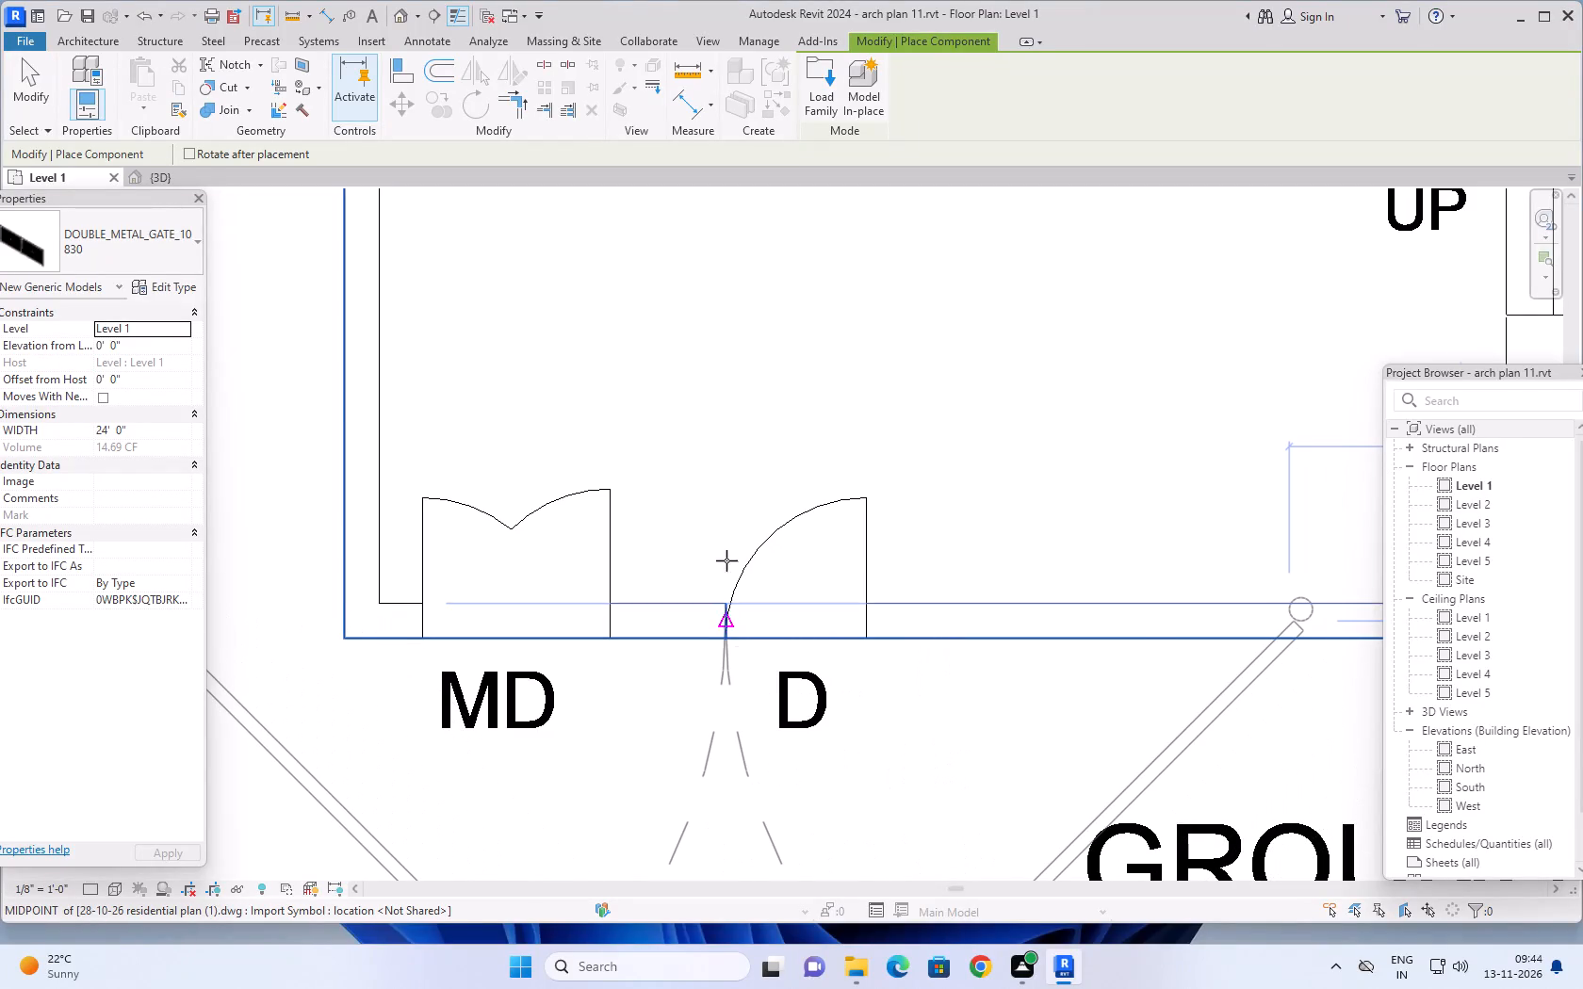
Look through the Gate folder again, load the SHUBHAM GATE family and preview it along the front boundary wall.
{"action": "left_click", "coordinate": [819, 77]}
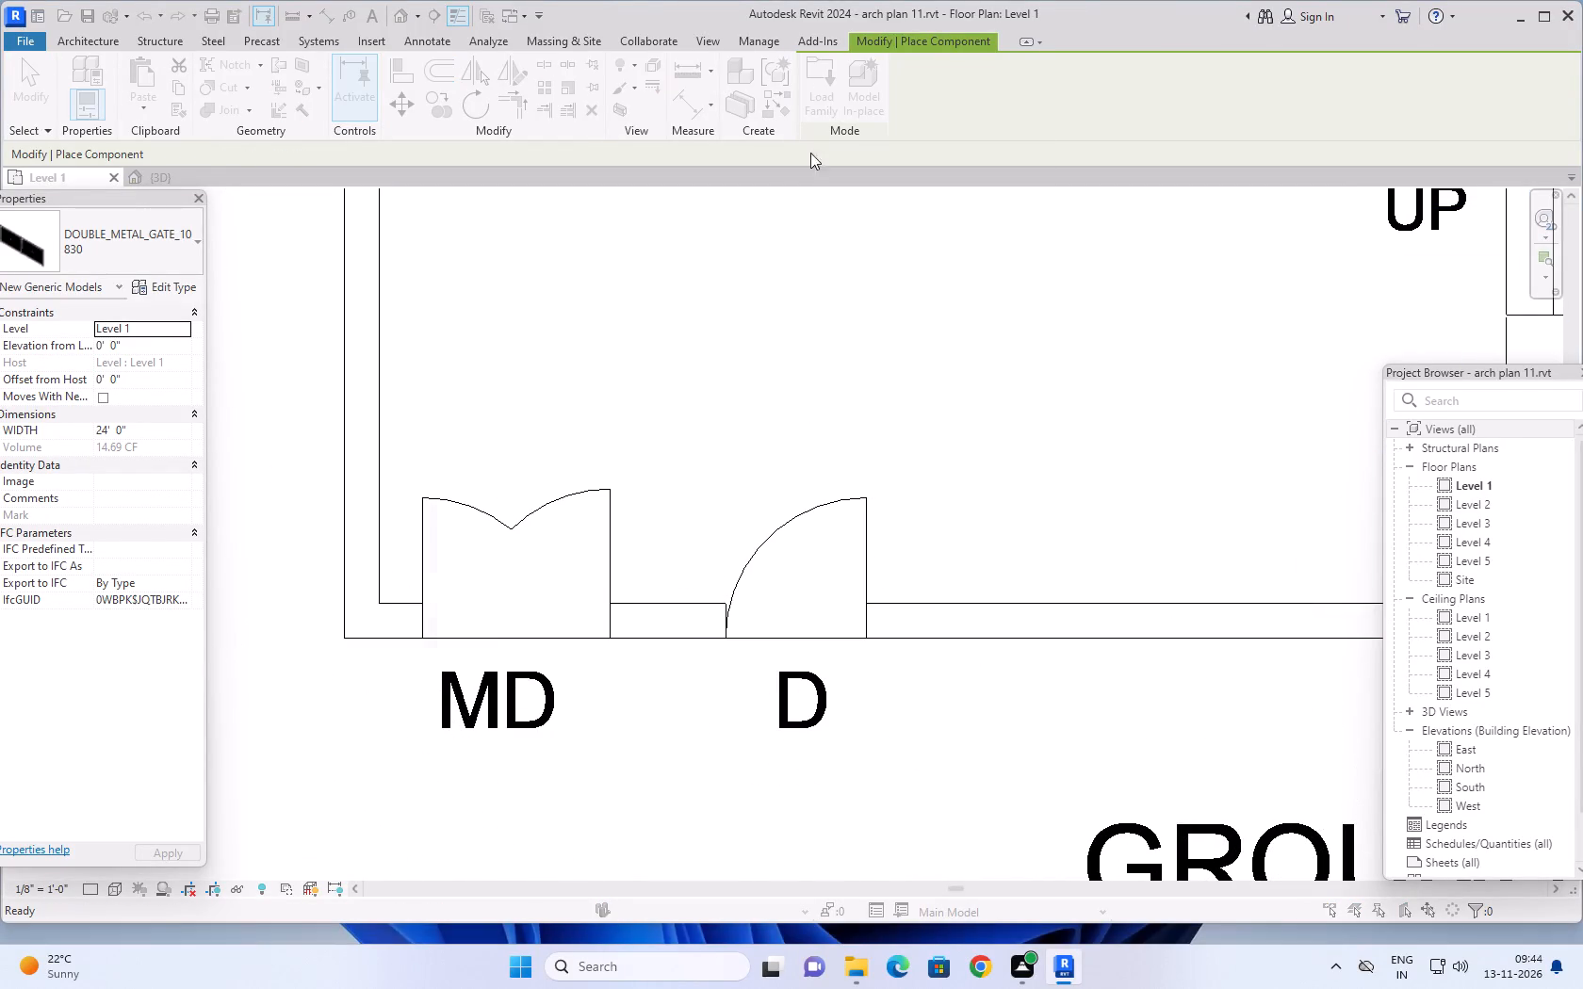
{"action": "scroll", "coordinate": [716, 502], "scroll_direction": "down", "scroll_amount": 3}
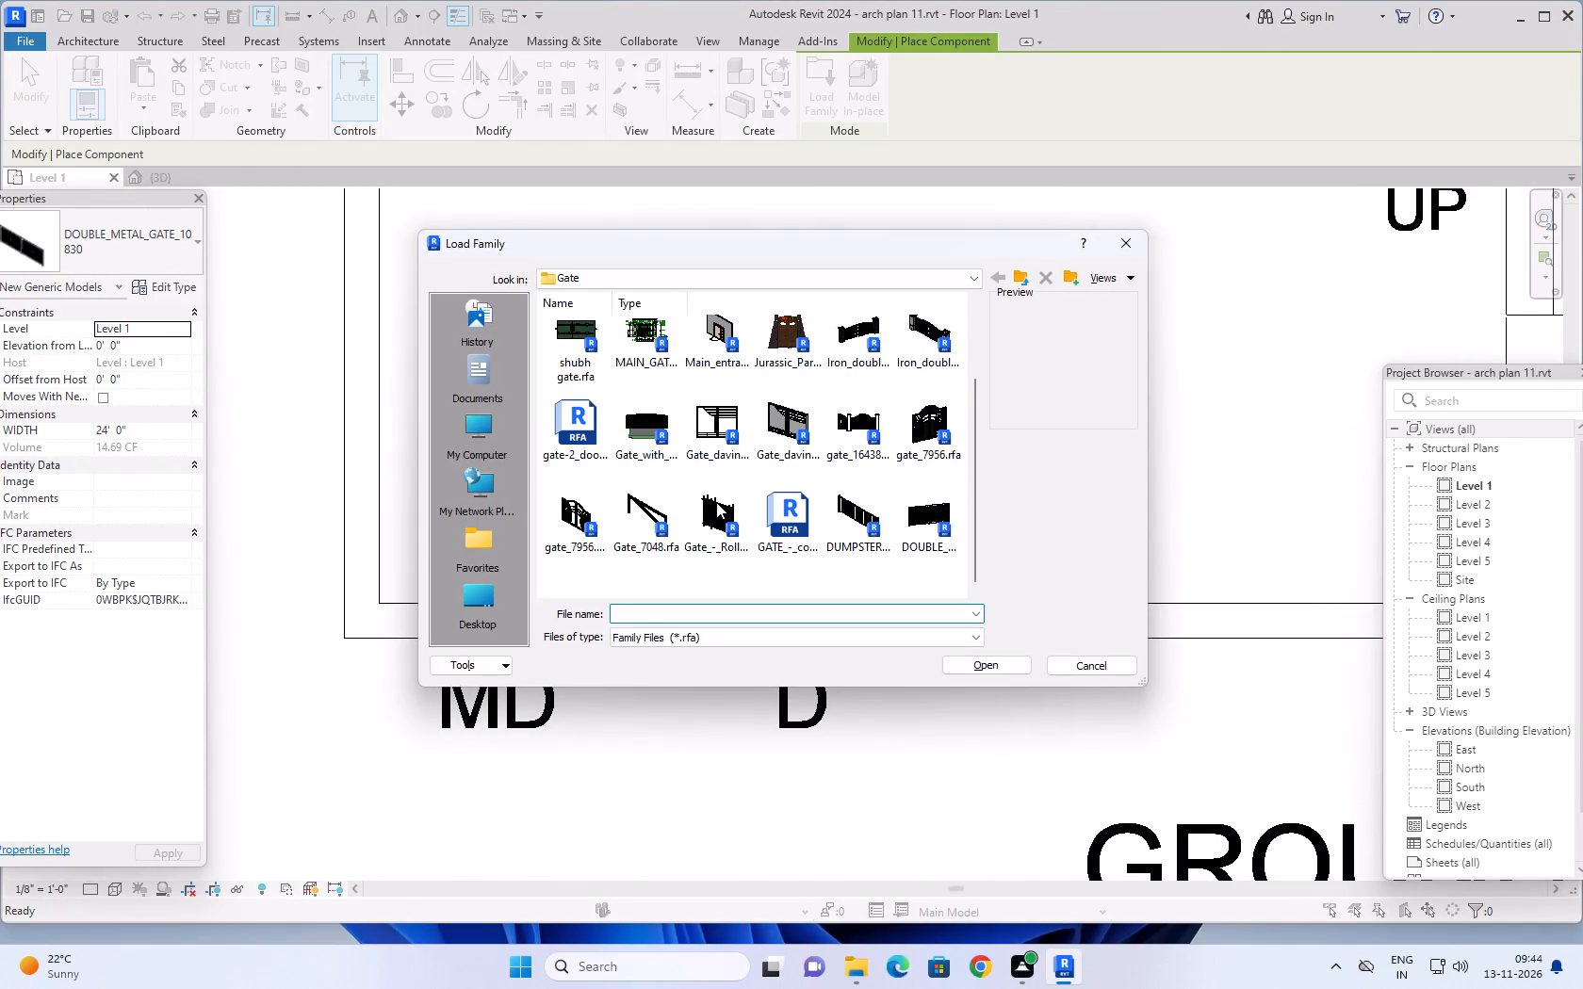
{"action": "scroll", "coordinate": [716, 502], "scroll_direction": "down", "scroll_amount": 1}
{"action": "scroll", "coordinate": [626, 505], "scroll_direction": "up", "scroll_amount": 5}
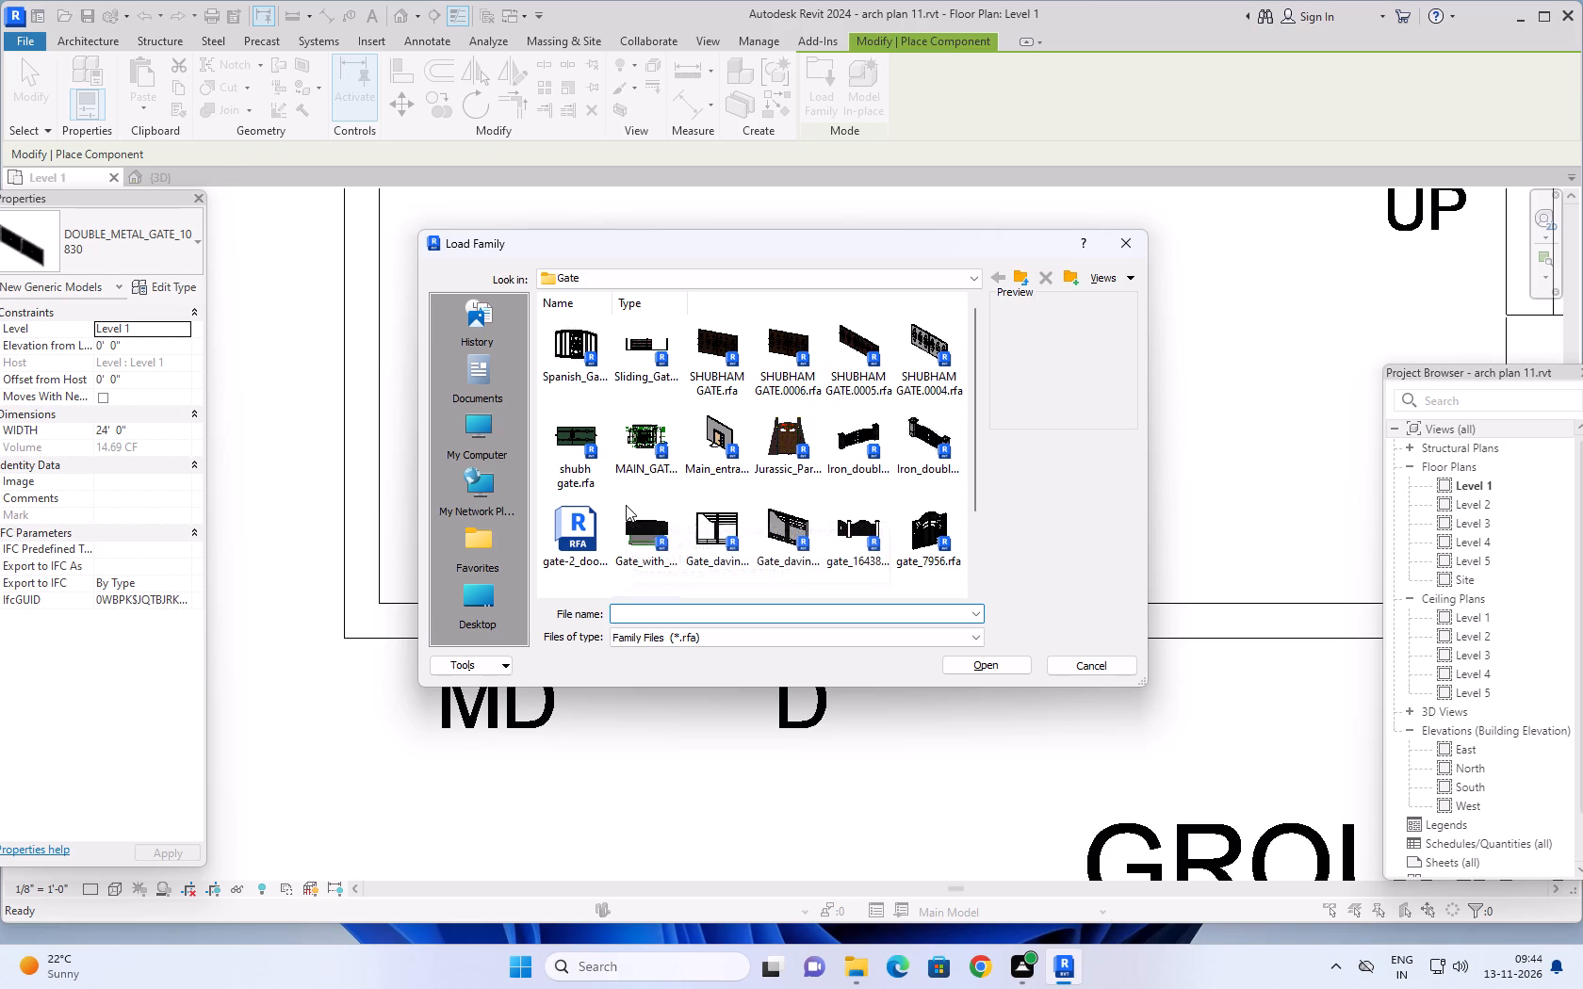
{"action": "left_click", "coordinate": [713, 338]}
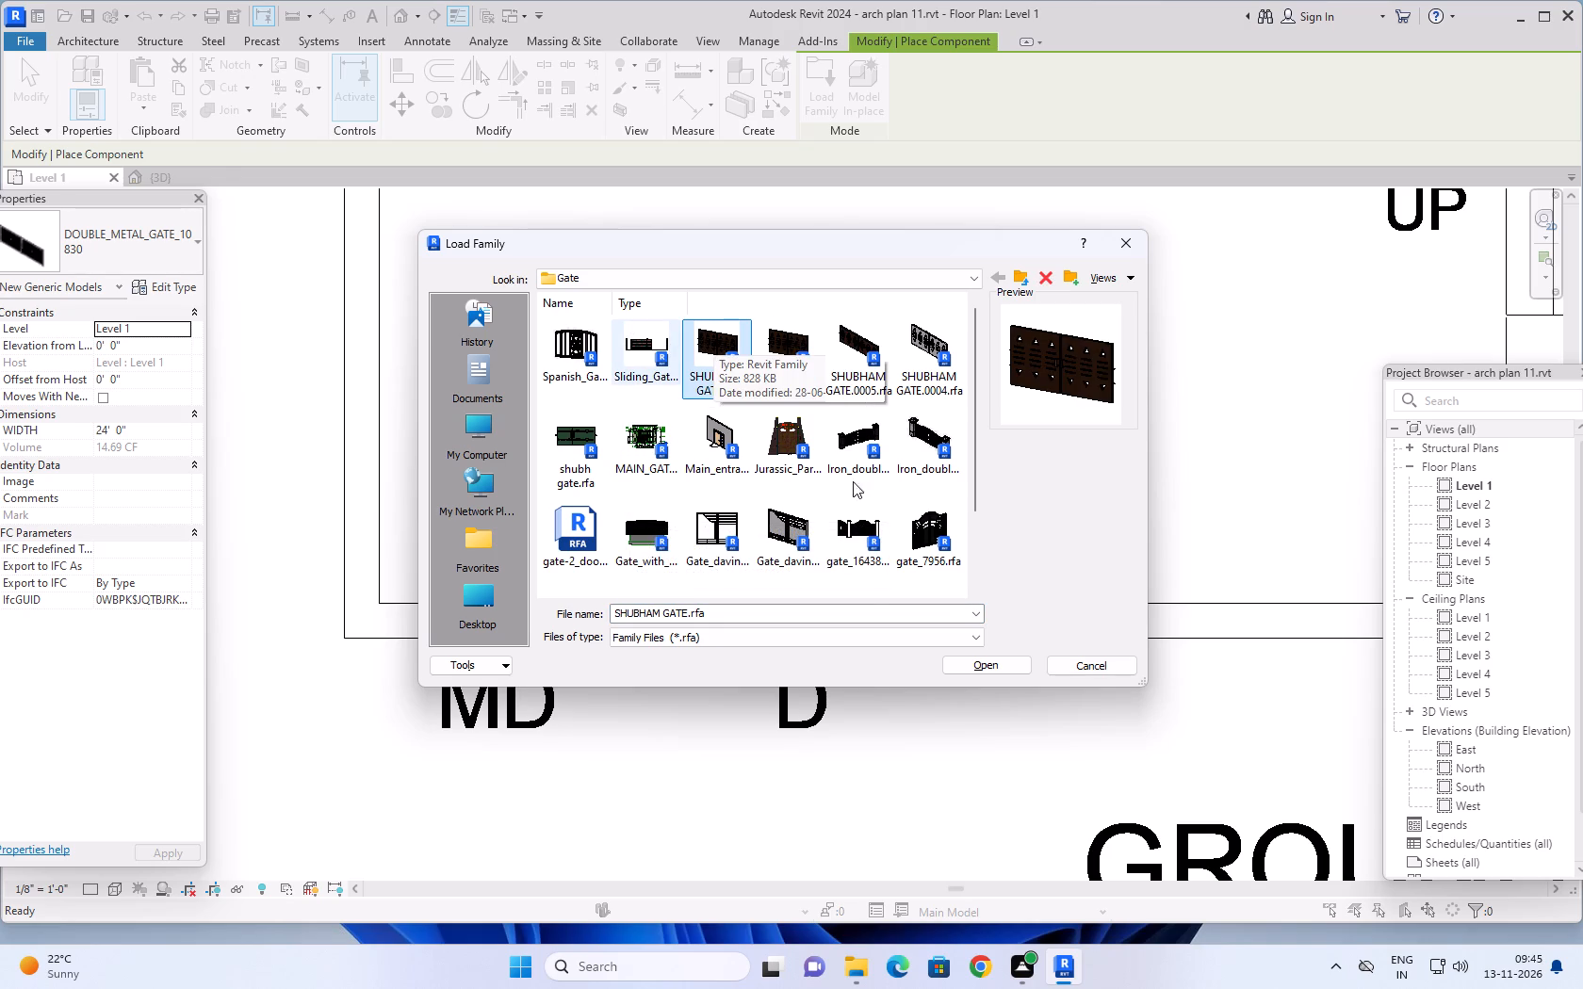
{"action": "left_click", "coordinate": [963, 664]}
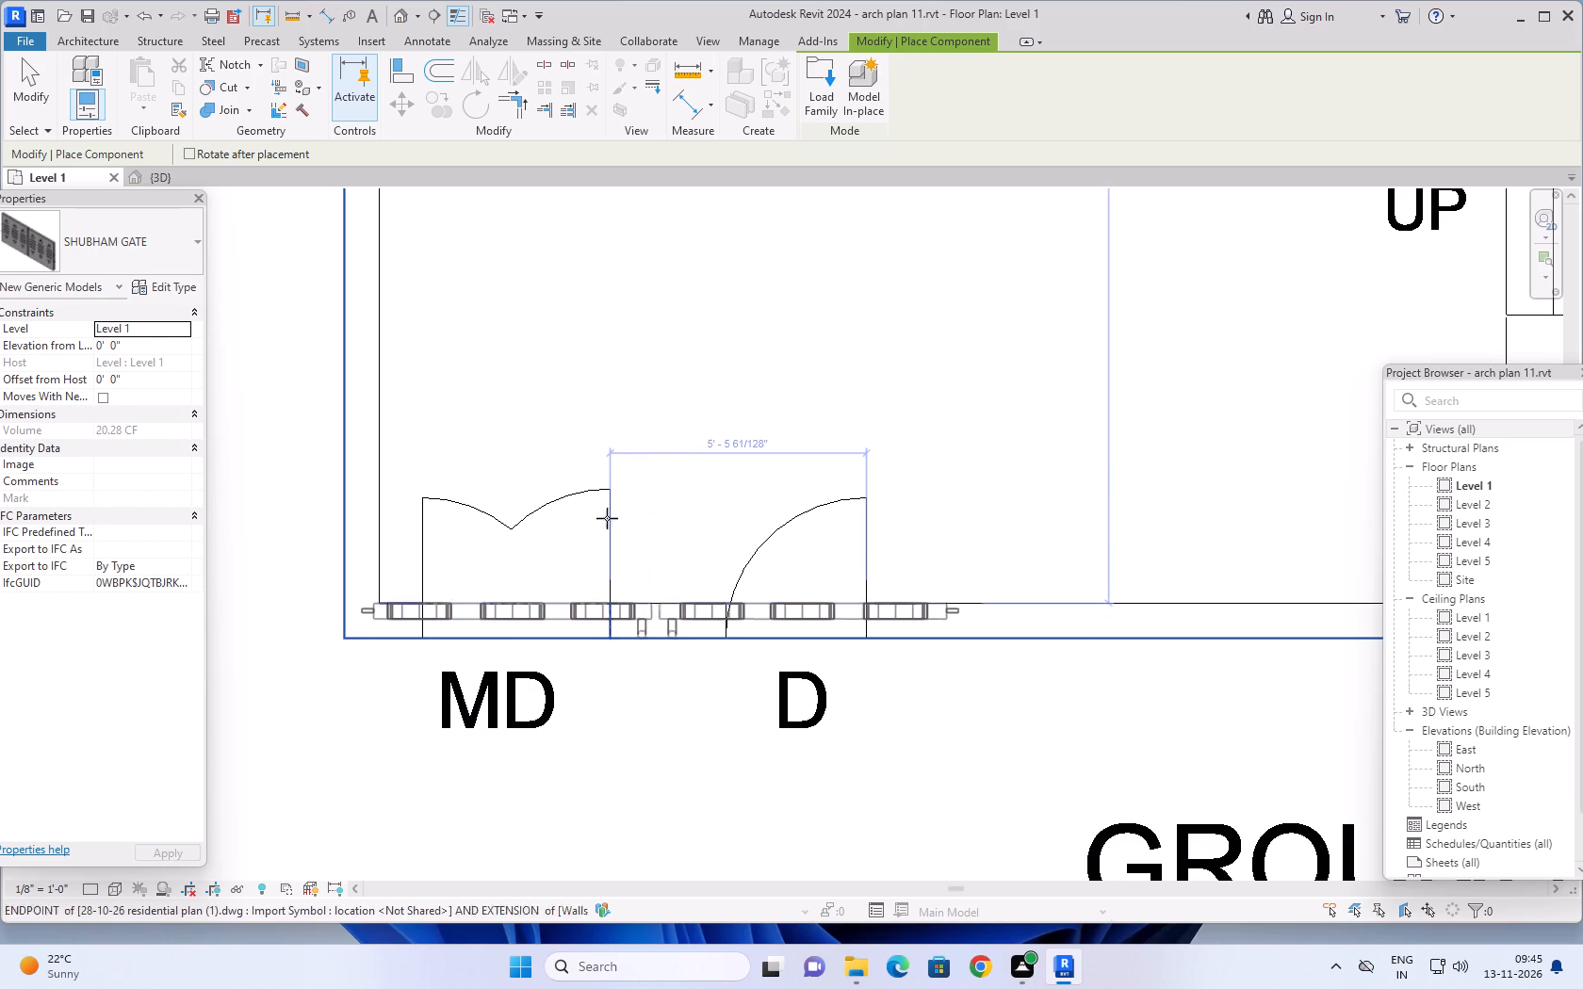
Load the shubh gate family and place one instance in the front boundary wall at the MD opening's jamb nearest D.
{"action": "left_click", "coordinate": [819, 65]}
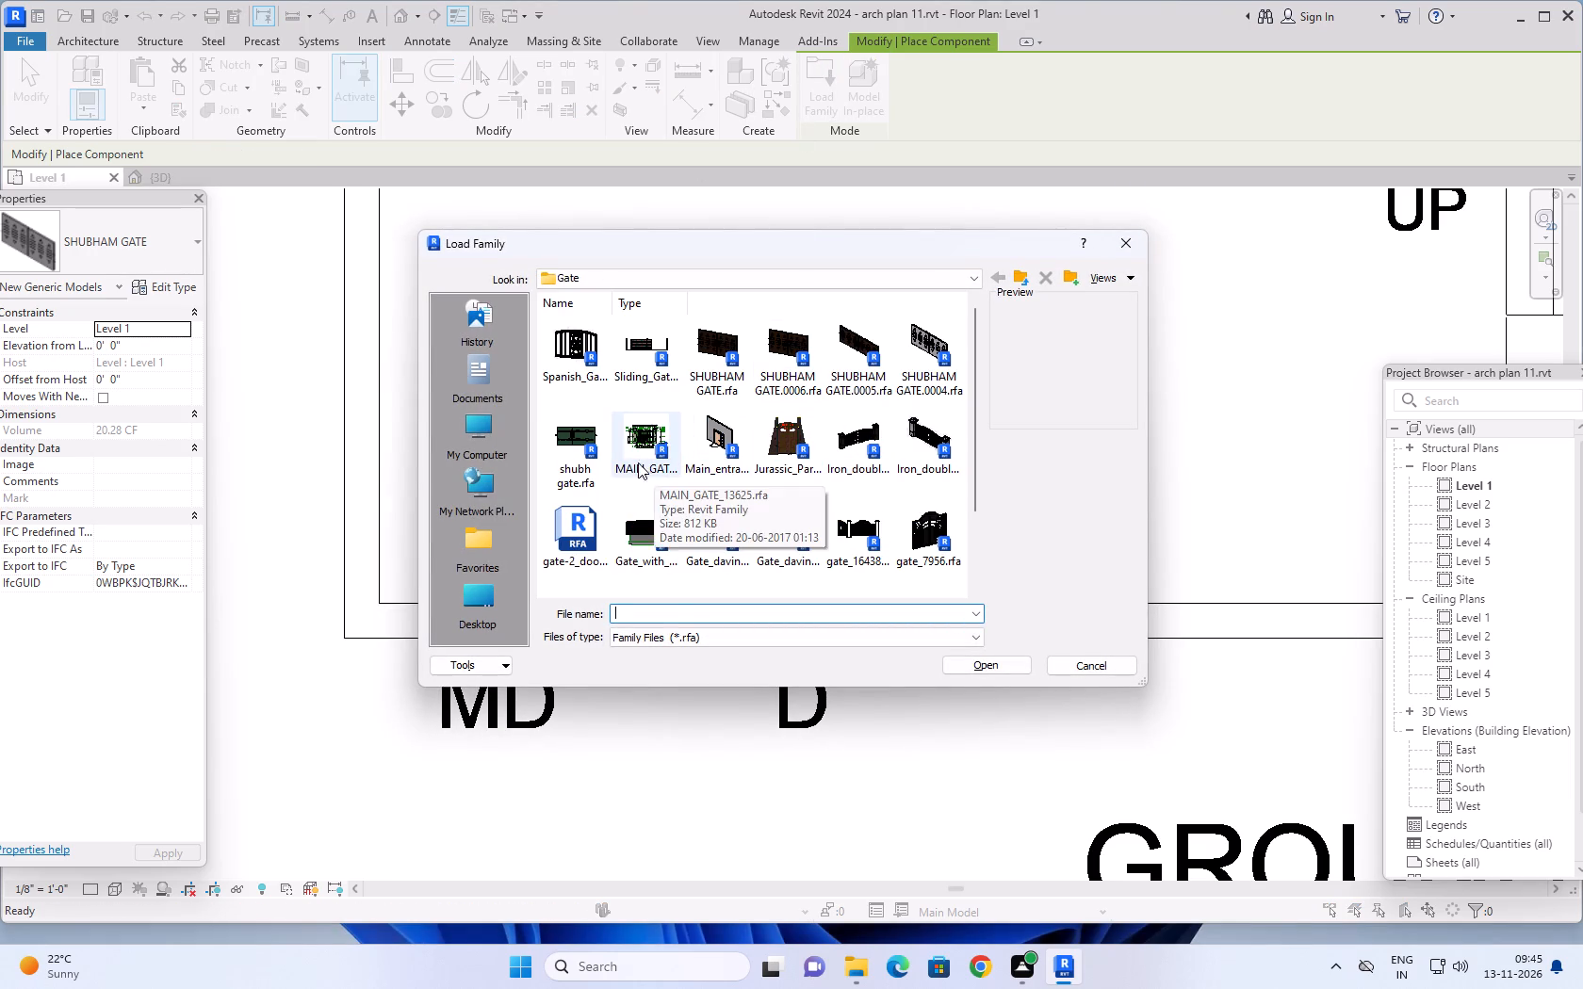
{"action": "left_click", "coordinate": [575, 426]}
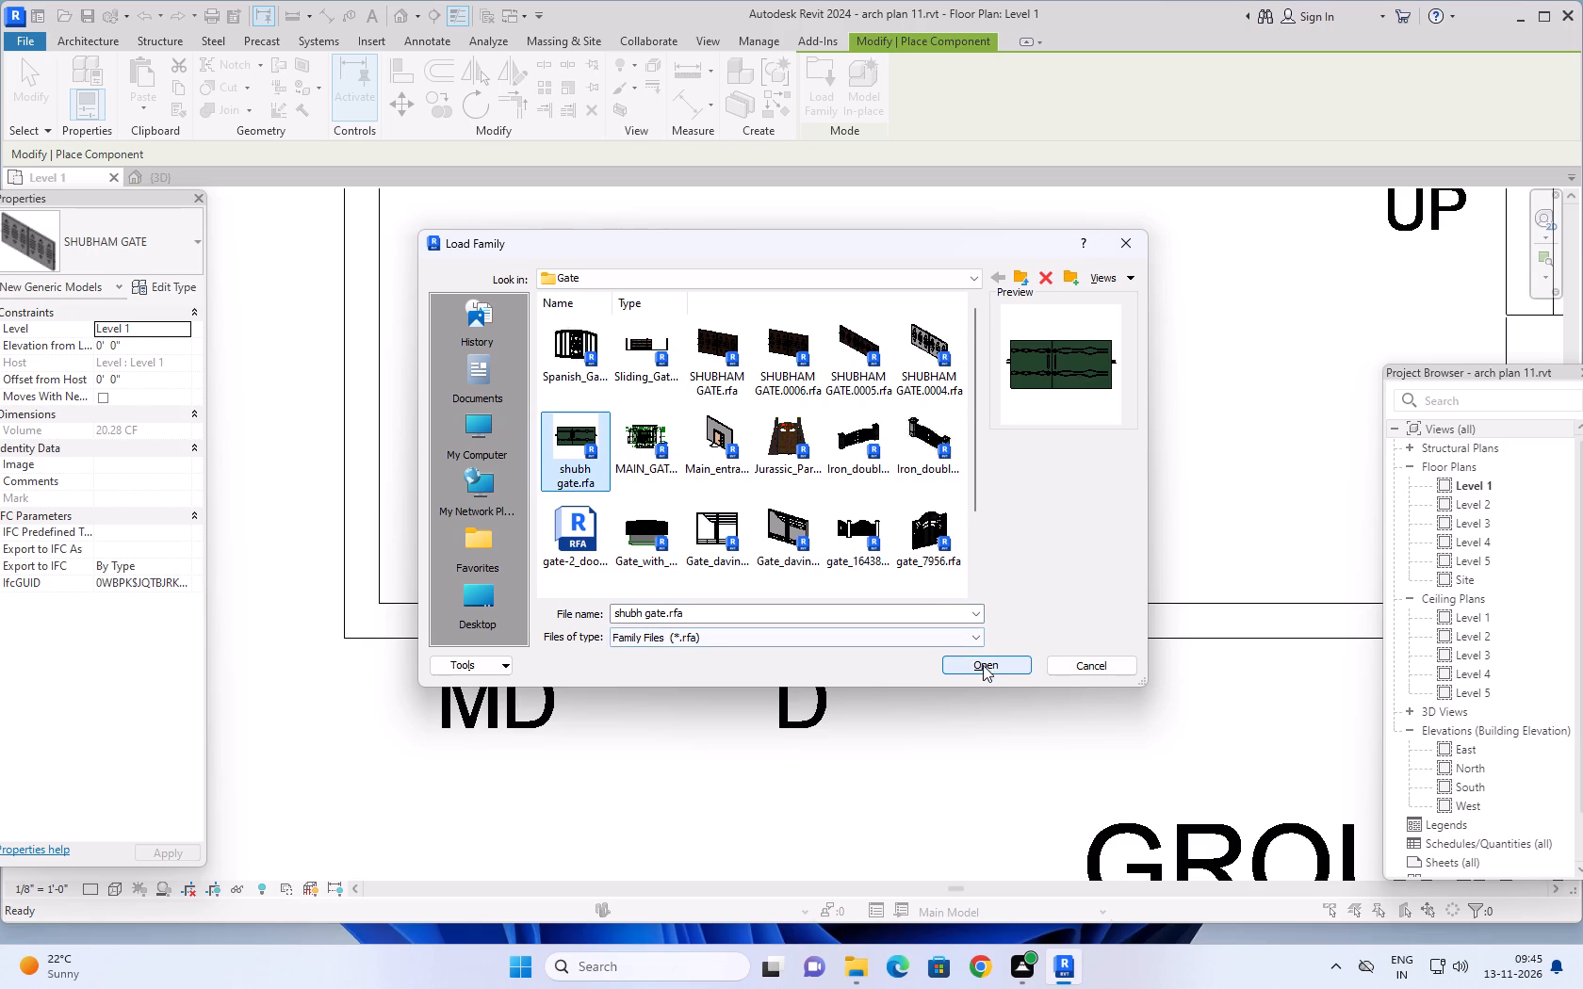
{"action": "left_click", "coordinate": [983, 665]}
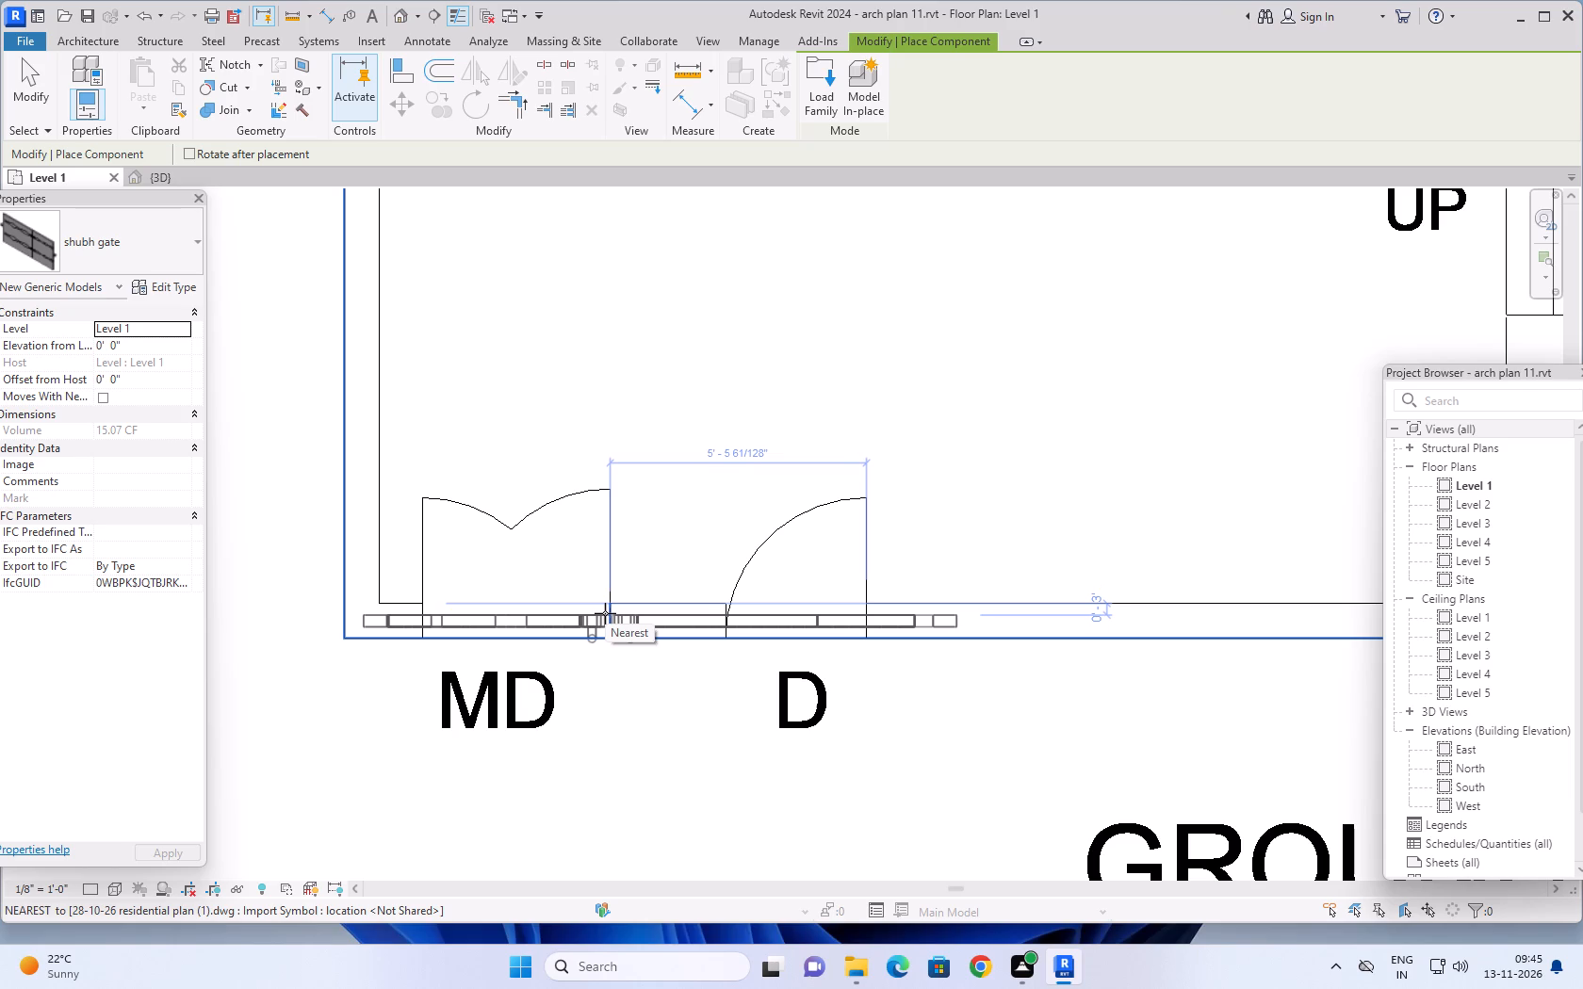
{"action": "left_click", "coordinate": [605, 613]}
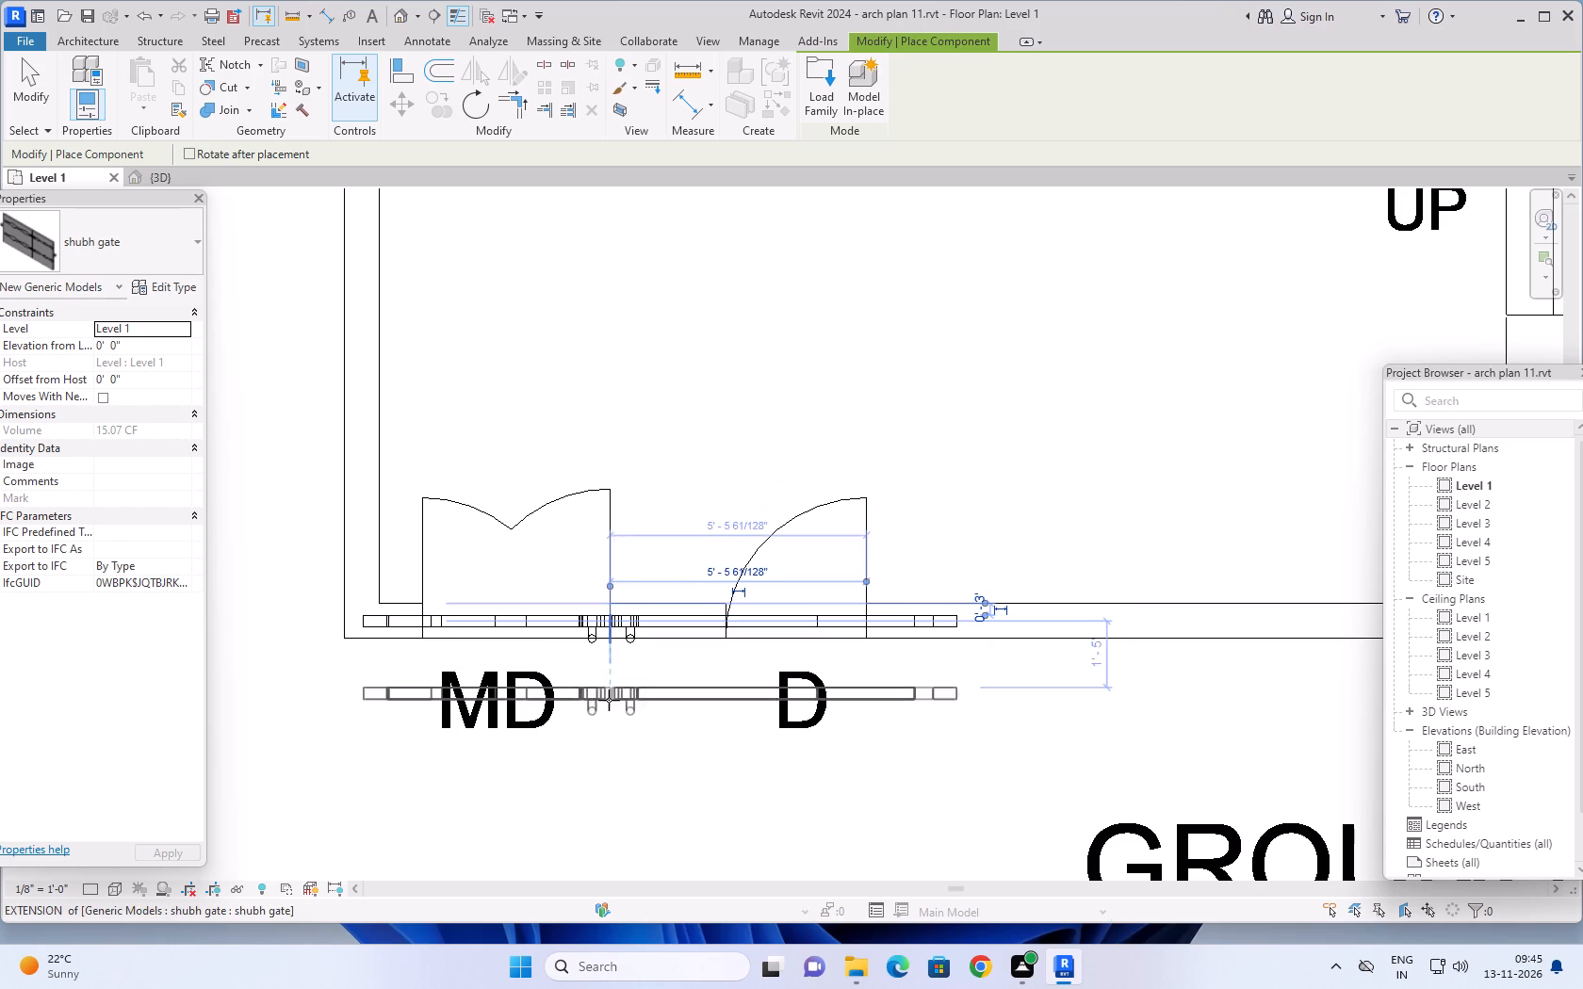
{"action": "key", "text": "Escape"}
{"action": "key", "text": "Escape"}
{"action": "key", "text": "Escape"}
{"action": "key", "text": "Escape"}
{"action": "key", "text": "Escape"}
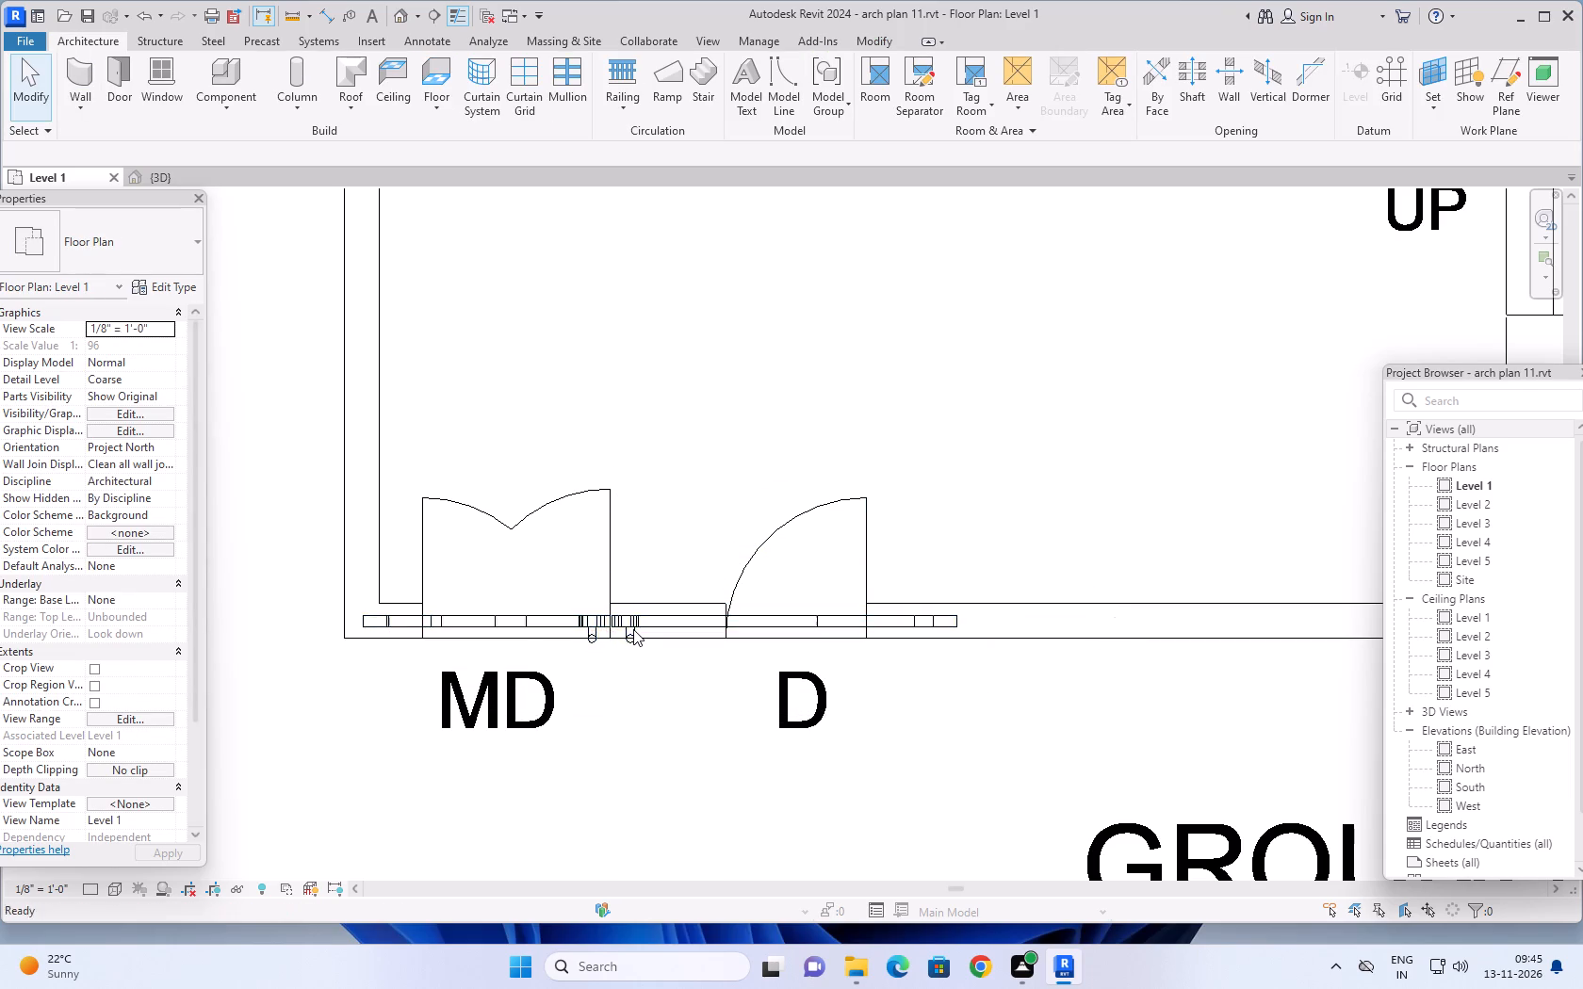
Open the placed shubh gate family for editing from the front boundary wall.
{"action": "double_click", "coordinate": [633, 629]}
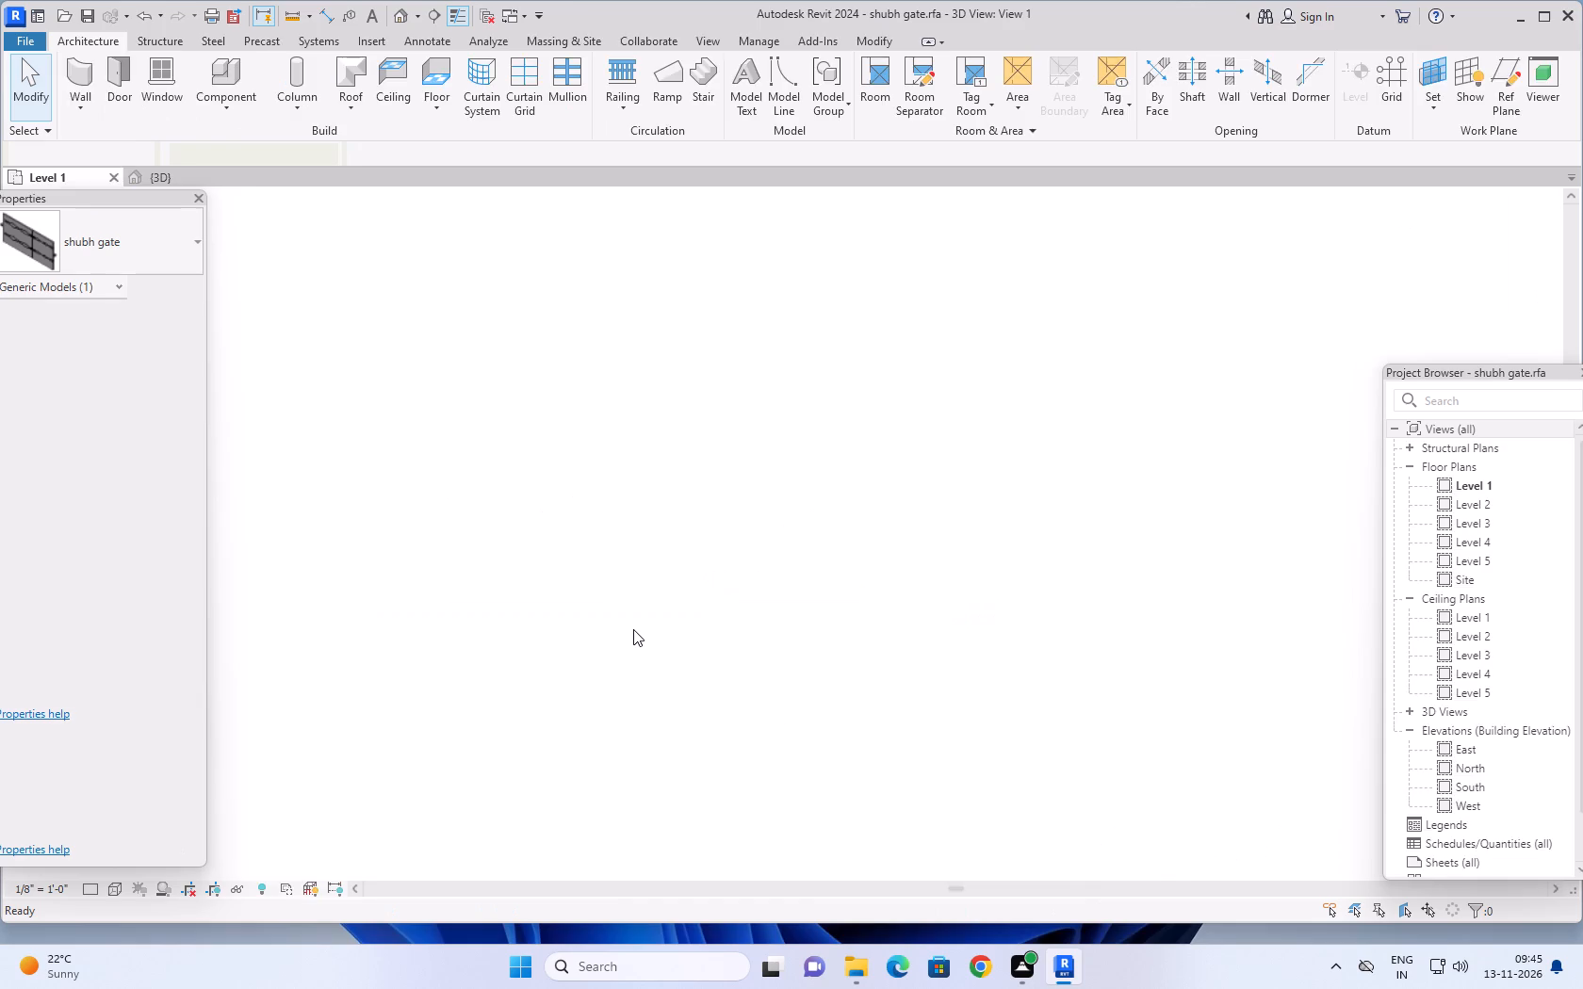
{"action": "scroll", "coordinate": [787, 574], "scroll_direction": "down", "scroll_amount": 2}
{"action": "middle_click_drag", "start_coordinate": [776, 679], "coordinate": [779, 674]}
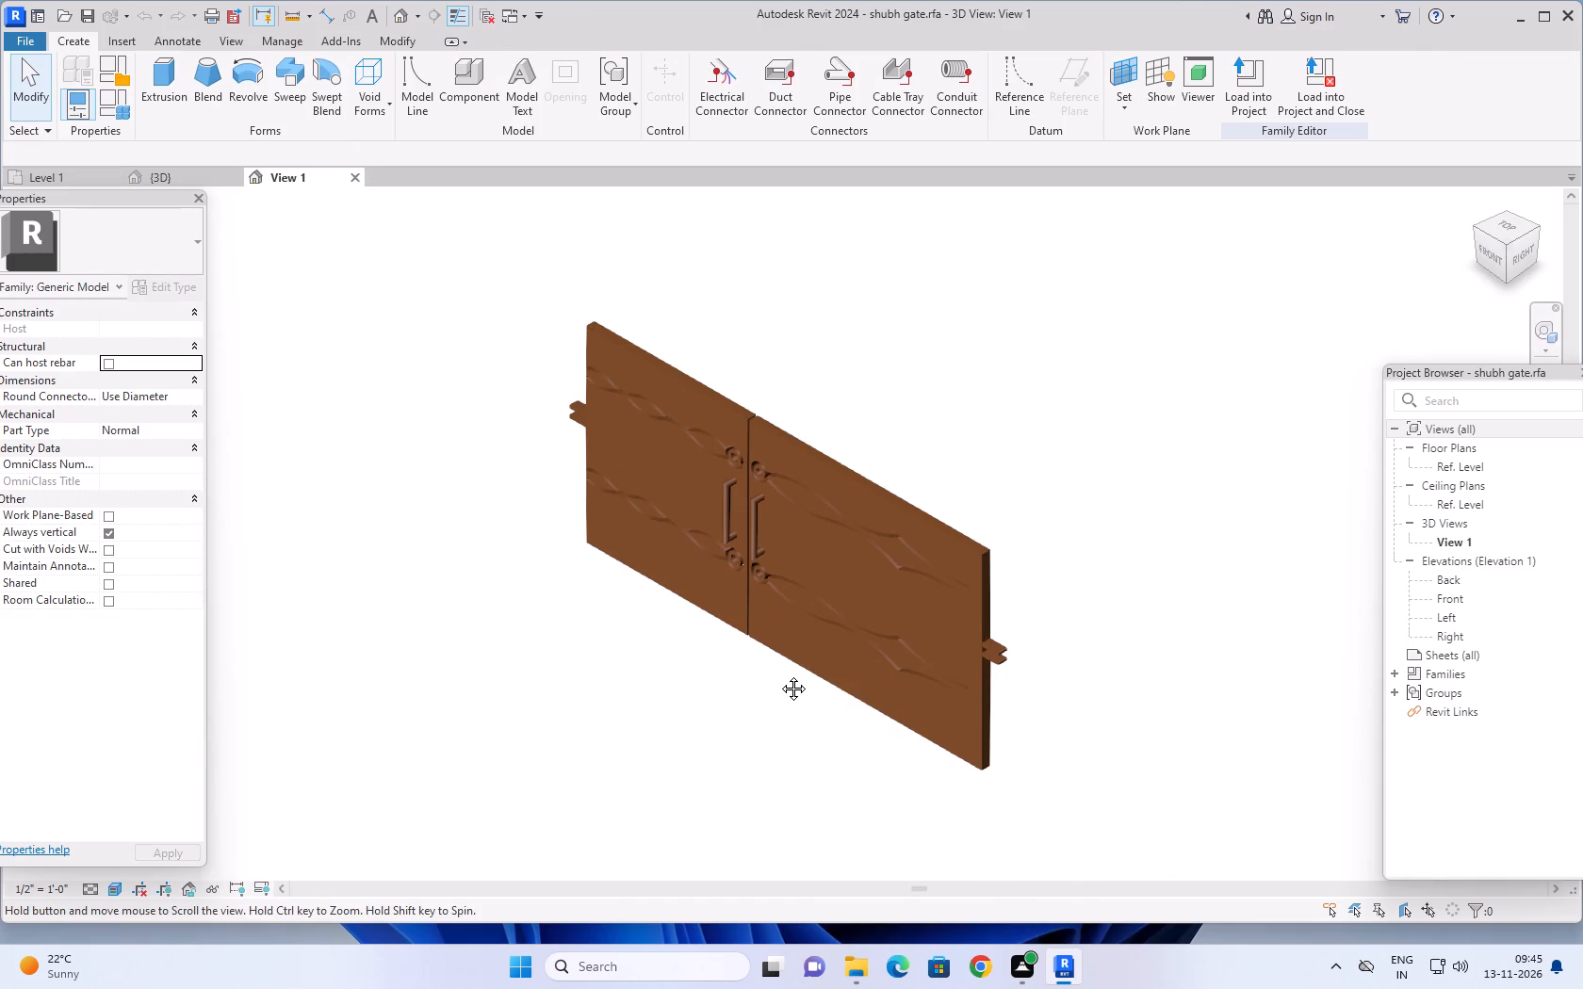
{"action": "middle_click_drag", "start_coordinate": [779, 674], "coordinate": [796, 634]}
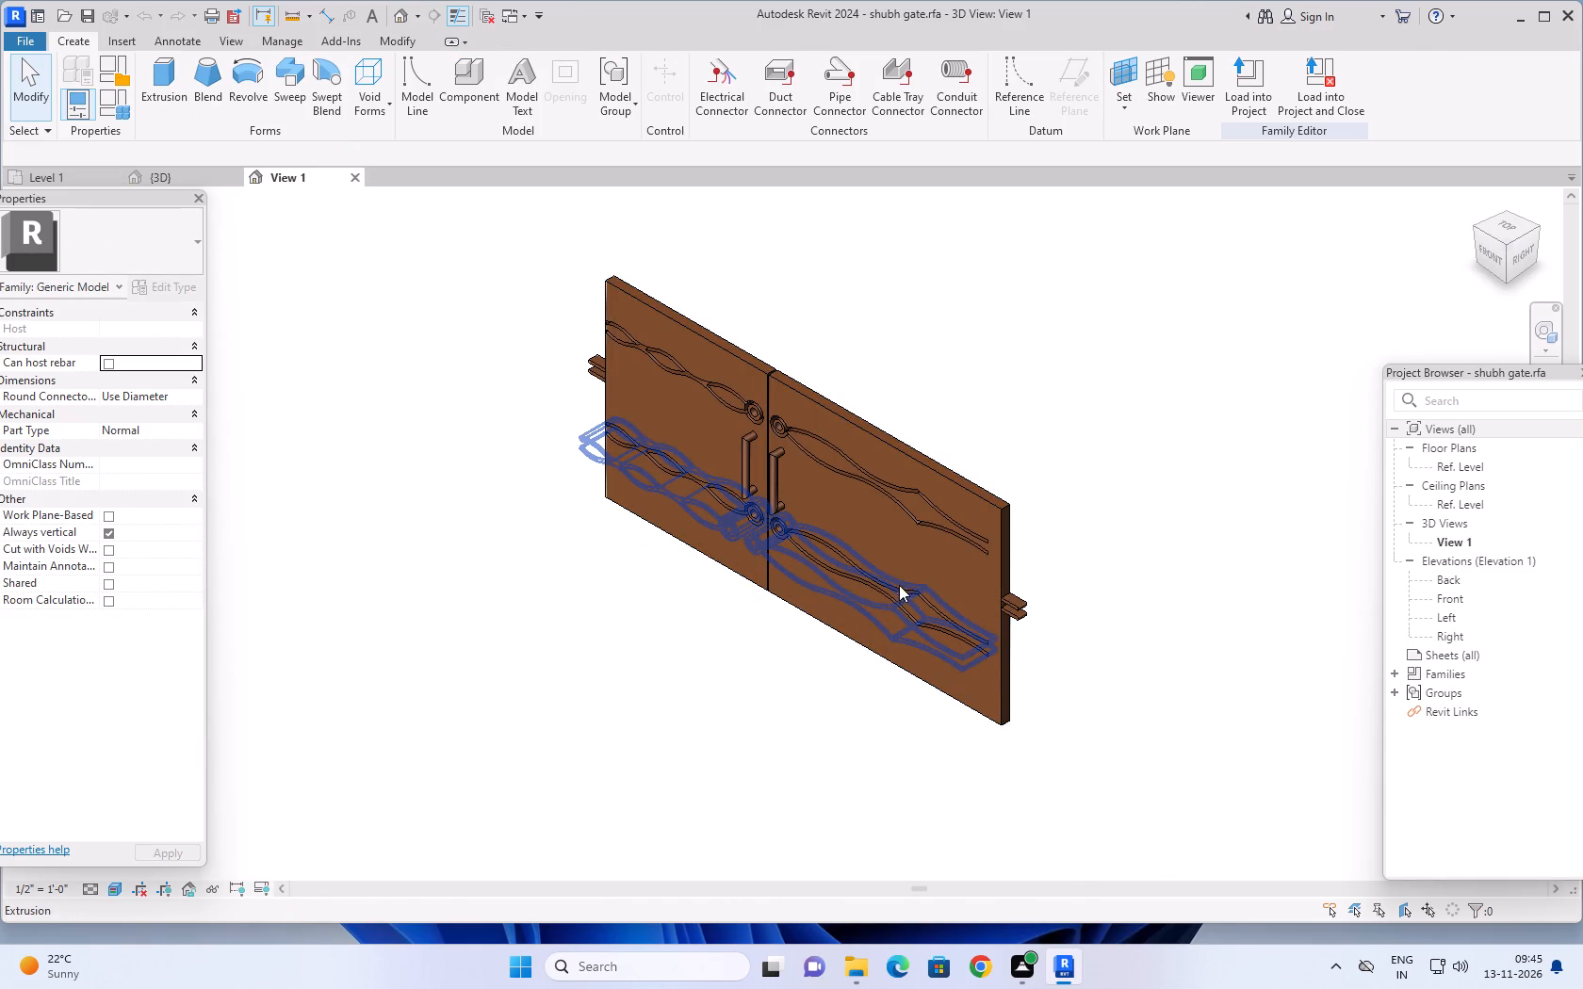
In a front view, pull the outer edge of the gate panel extrusion's wider leaf slightly inward to narrow the gate.
{"action": "left_click", "coordinate": [960, 578]}
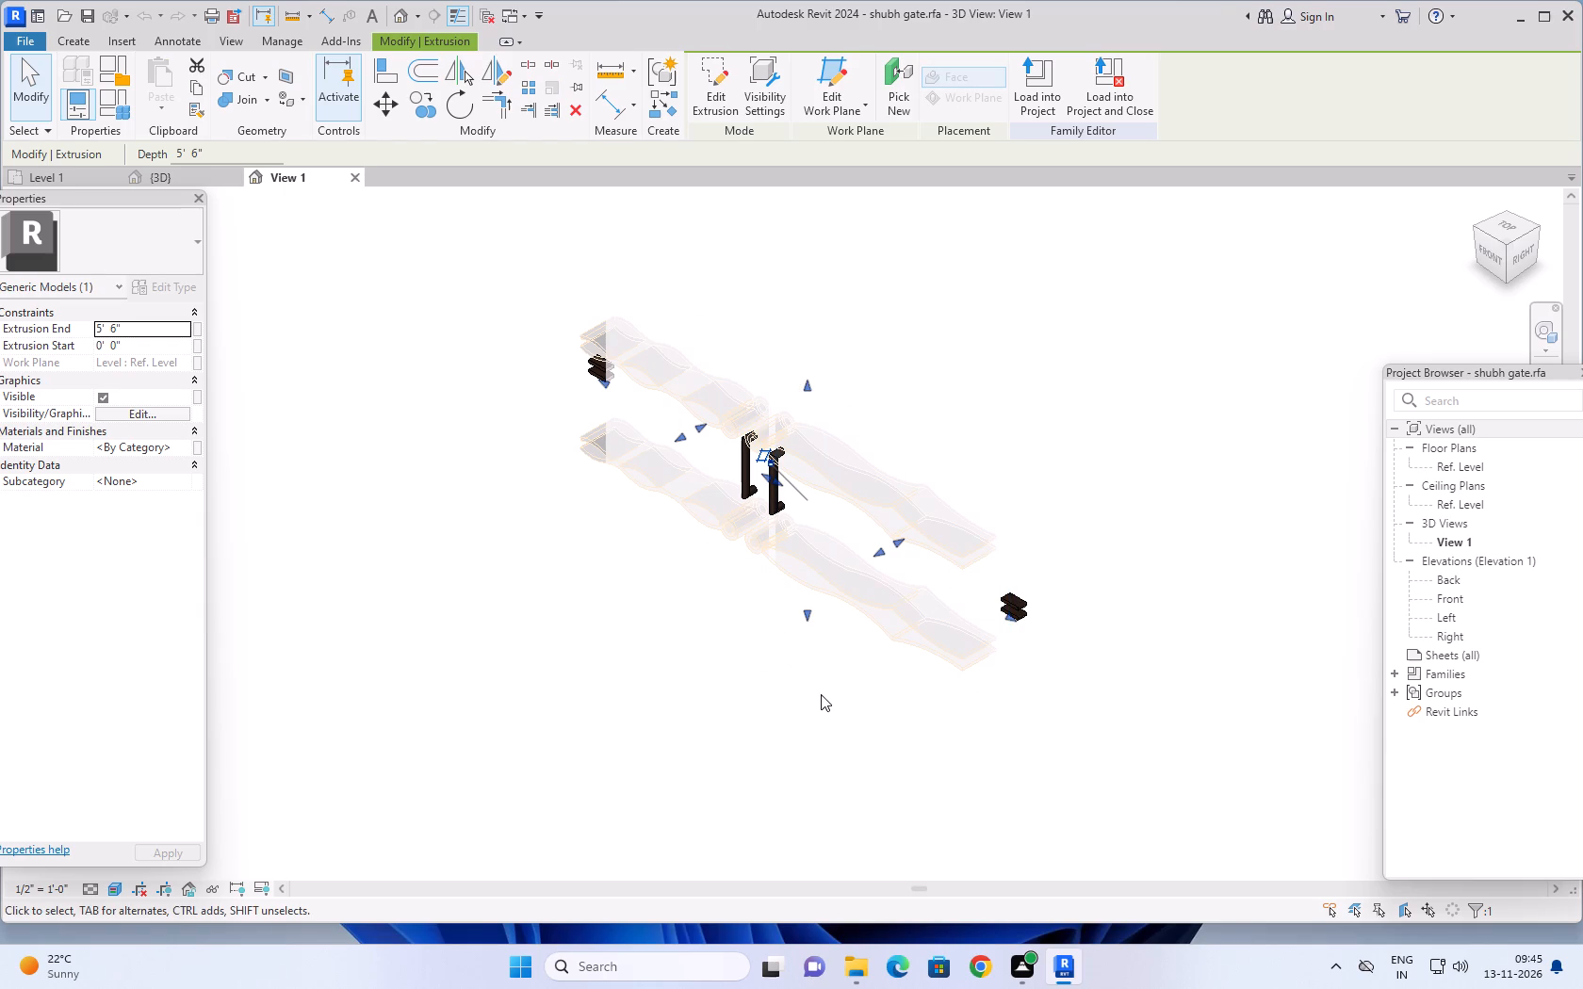
{"action": "middle_click_drag", "start_coordinate": [855, 692], "coordinate": [1048, 613], "text": "shift"}
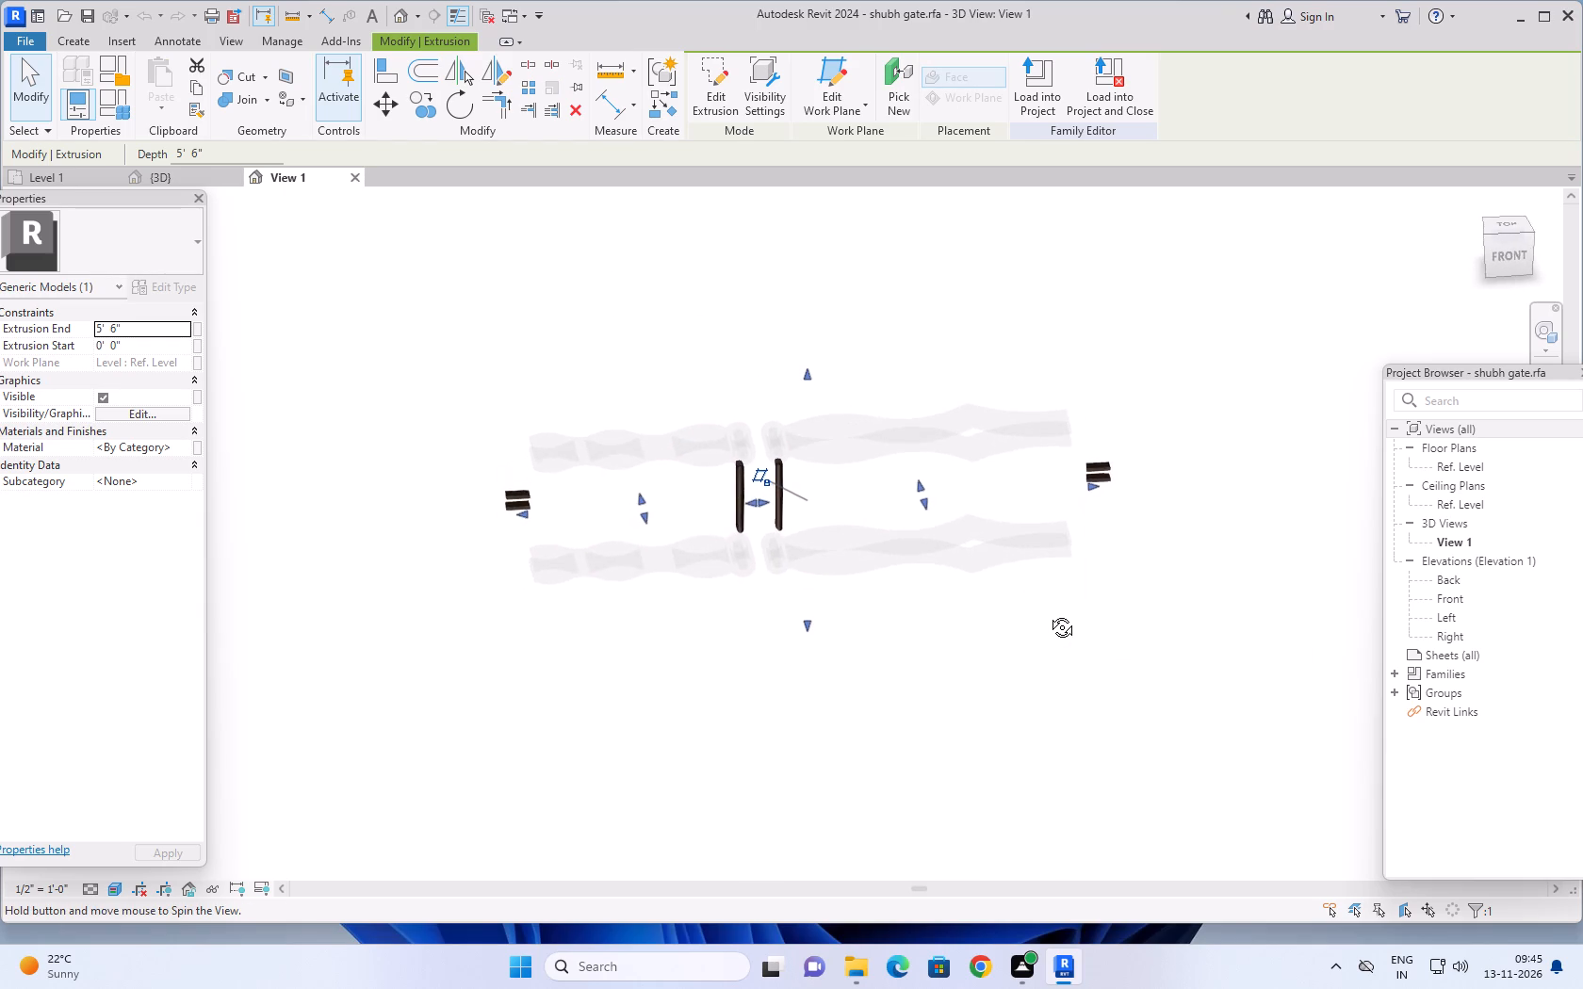
{"action": "middle_click_drag", "start_coordinate": [1048, 613], "coordinate": [1029, 452], "text": "shift"}
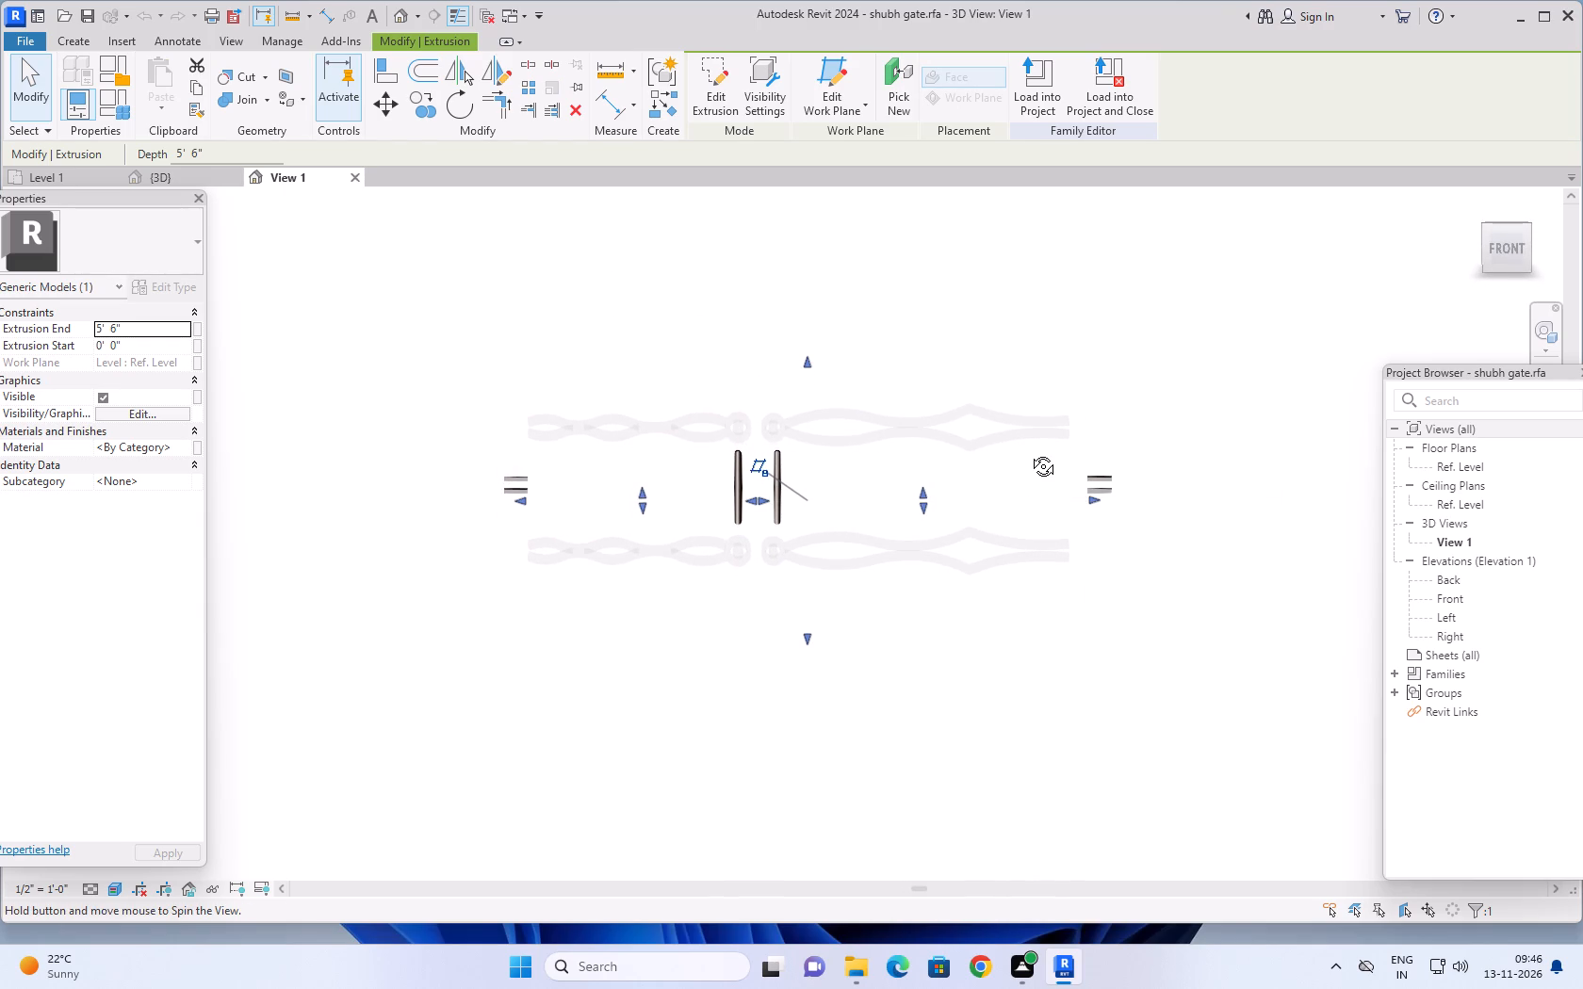
{"action": "middle_click_drag", "start_coordinate": [1029, 452], "coordinate": [1028, 425], "text": "shift"}
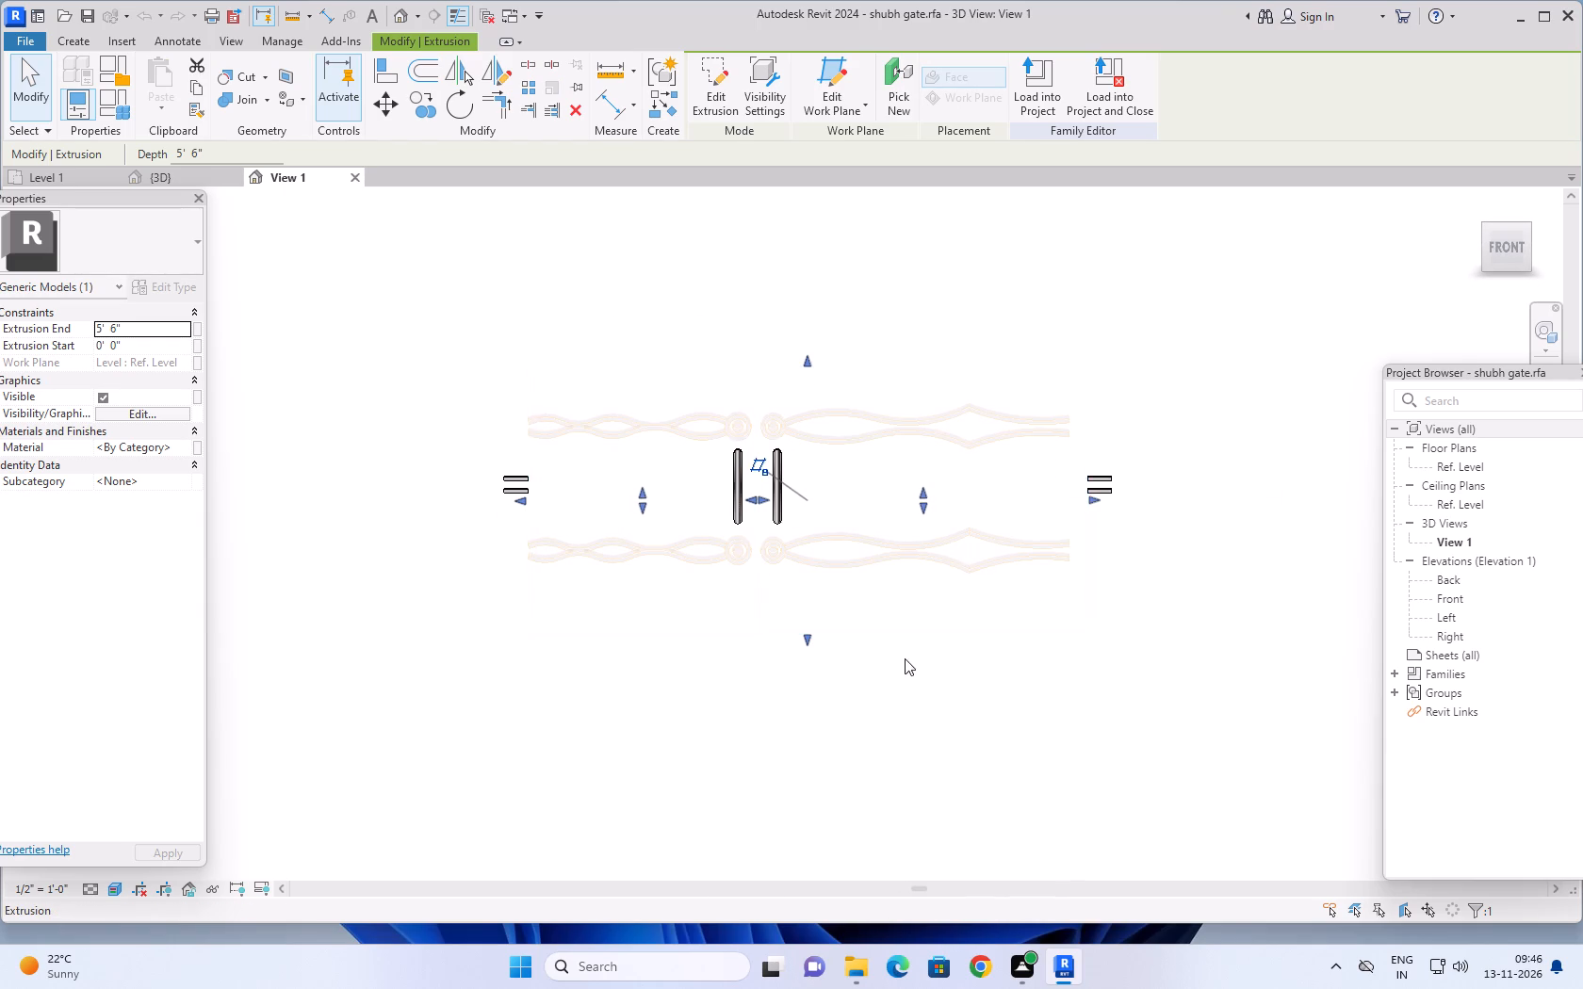
{"action": "scroll", "coordinate": [860, 688], "scroll_direction": "up", "scroll_amount": 2}
{"action": "middle_click_drag", "start_coordinate": [904, 673], "coordinate": [926, 765]}
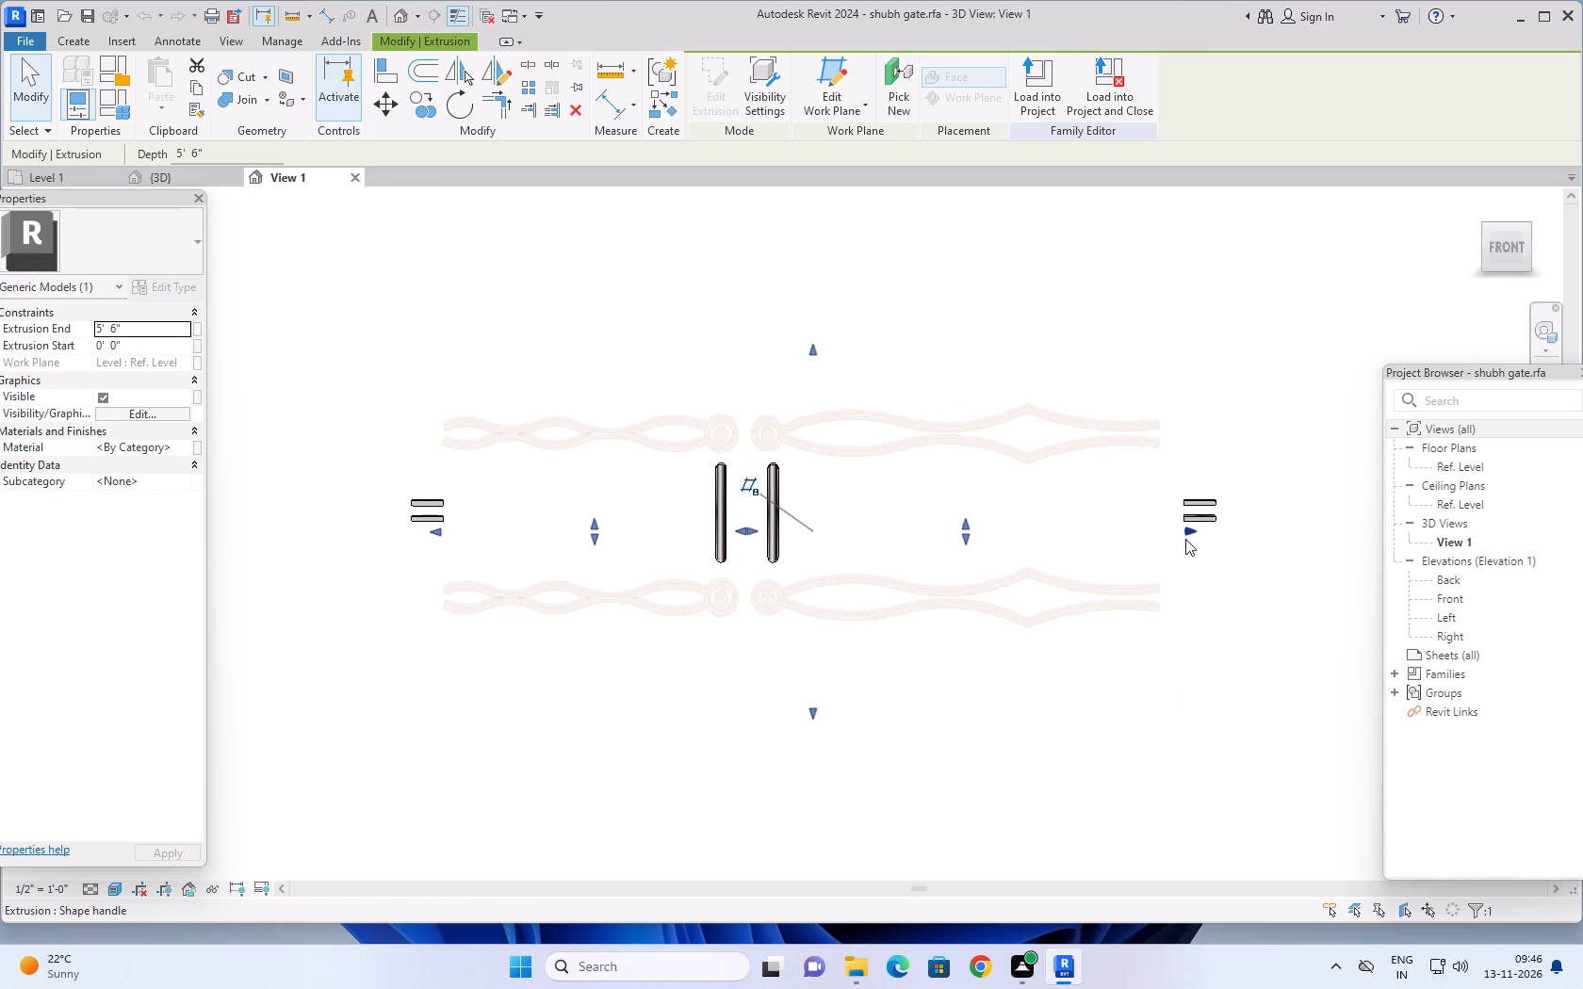
{"action": "left_click_drag", "start_coordinate": [1185, 530], "coordinate": [1156, 536]}
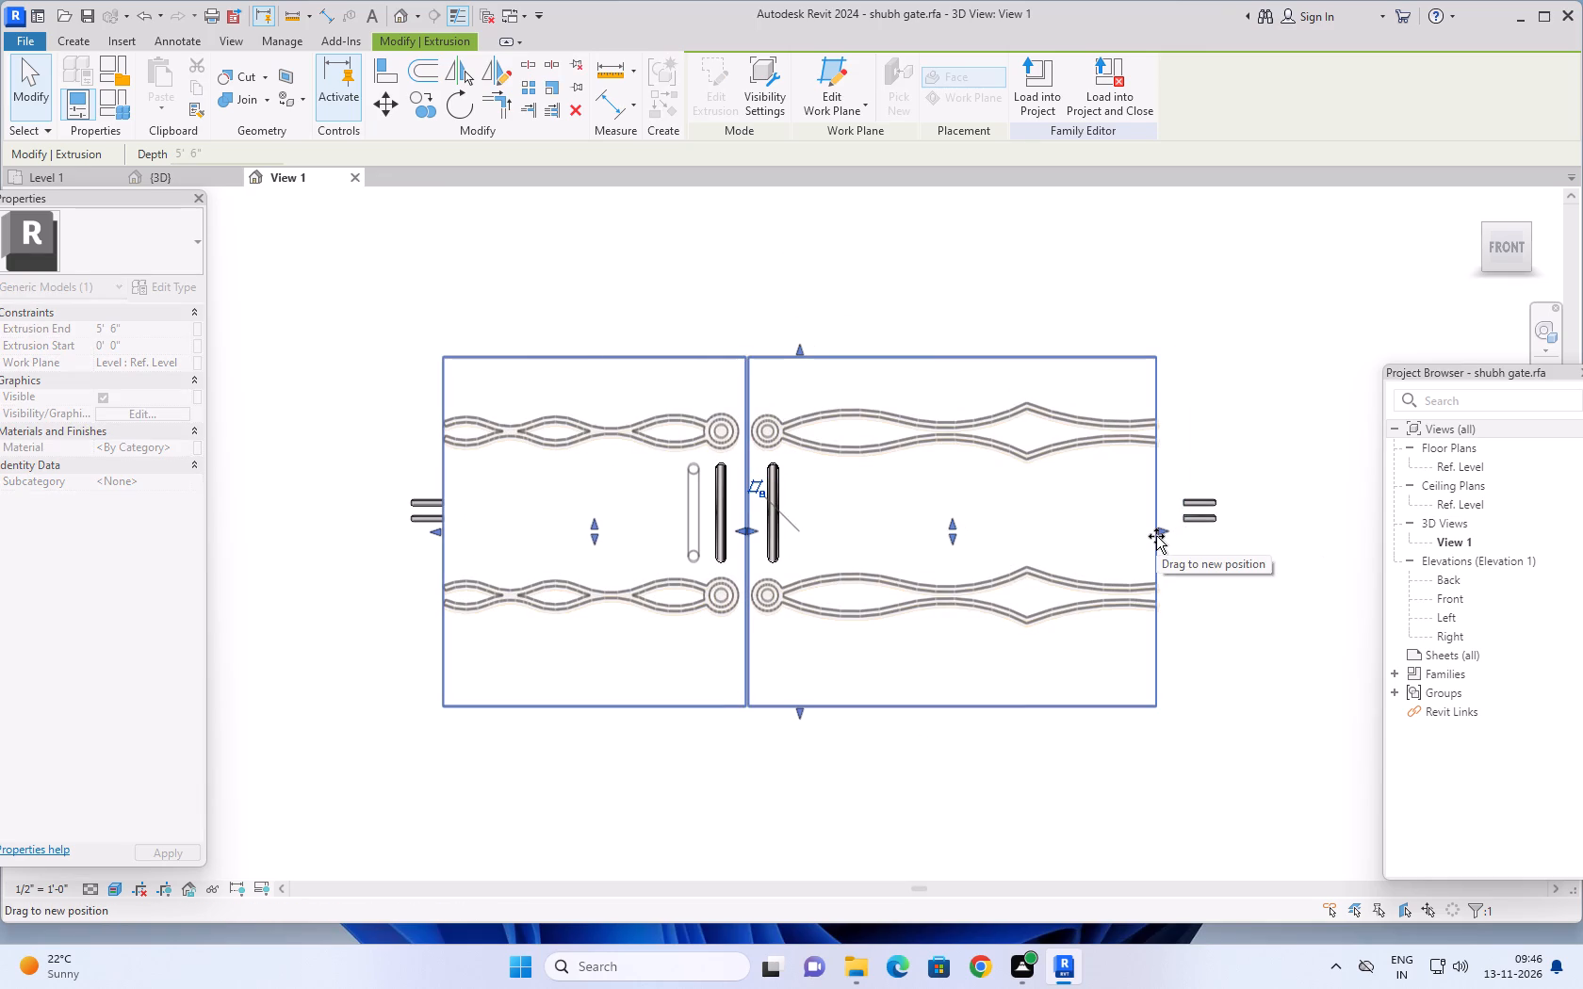
{"action": "left_click_drag", "start_coordinate": [1156, 536], "coordinate": [1148, 536]}
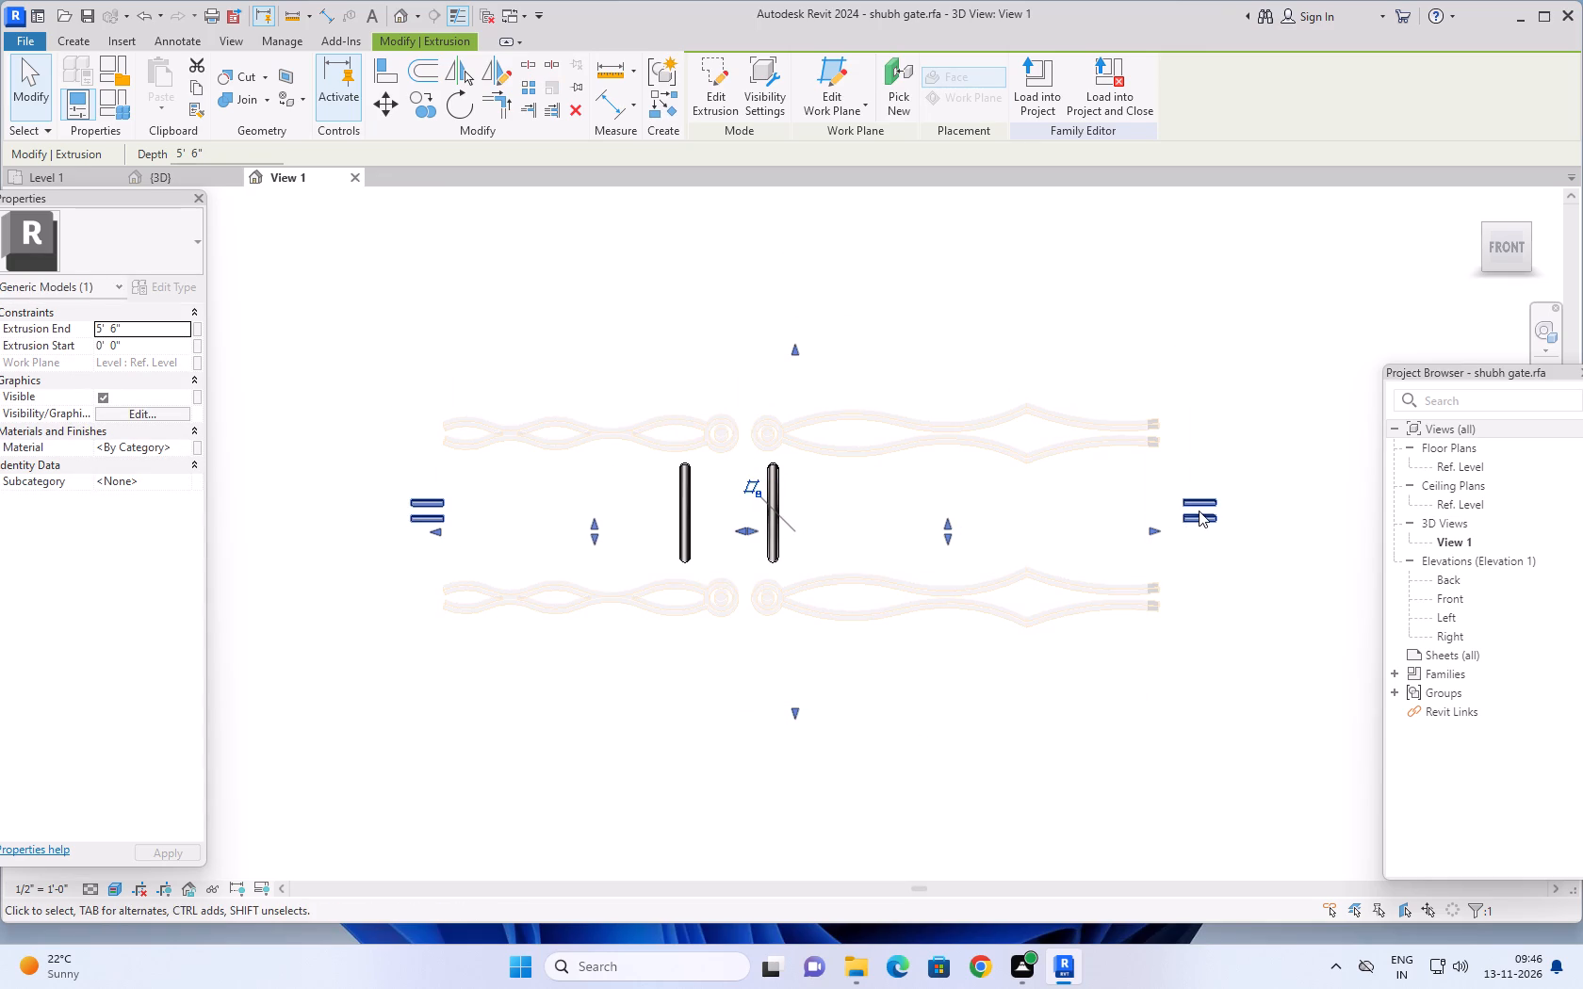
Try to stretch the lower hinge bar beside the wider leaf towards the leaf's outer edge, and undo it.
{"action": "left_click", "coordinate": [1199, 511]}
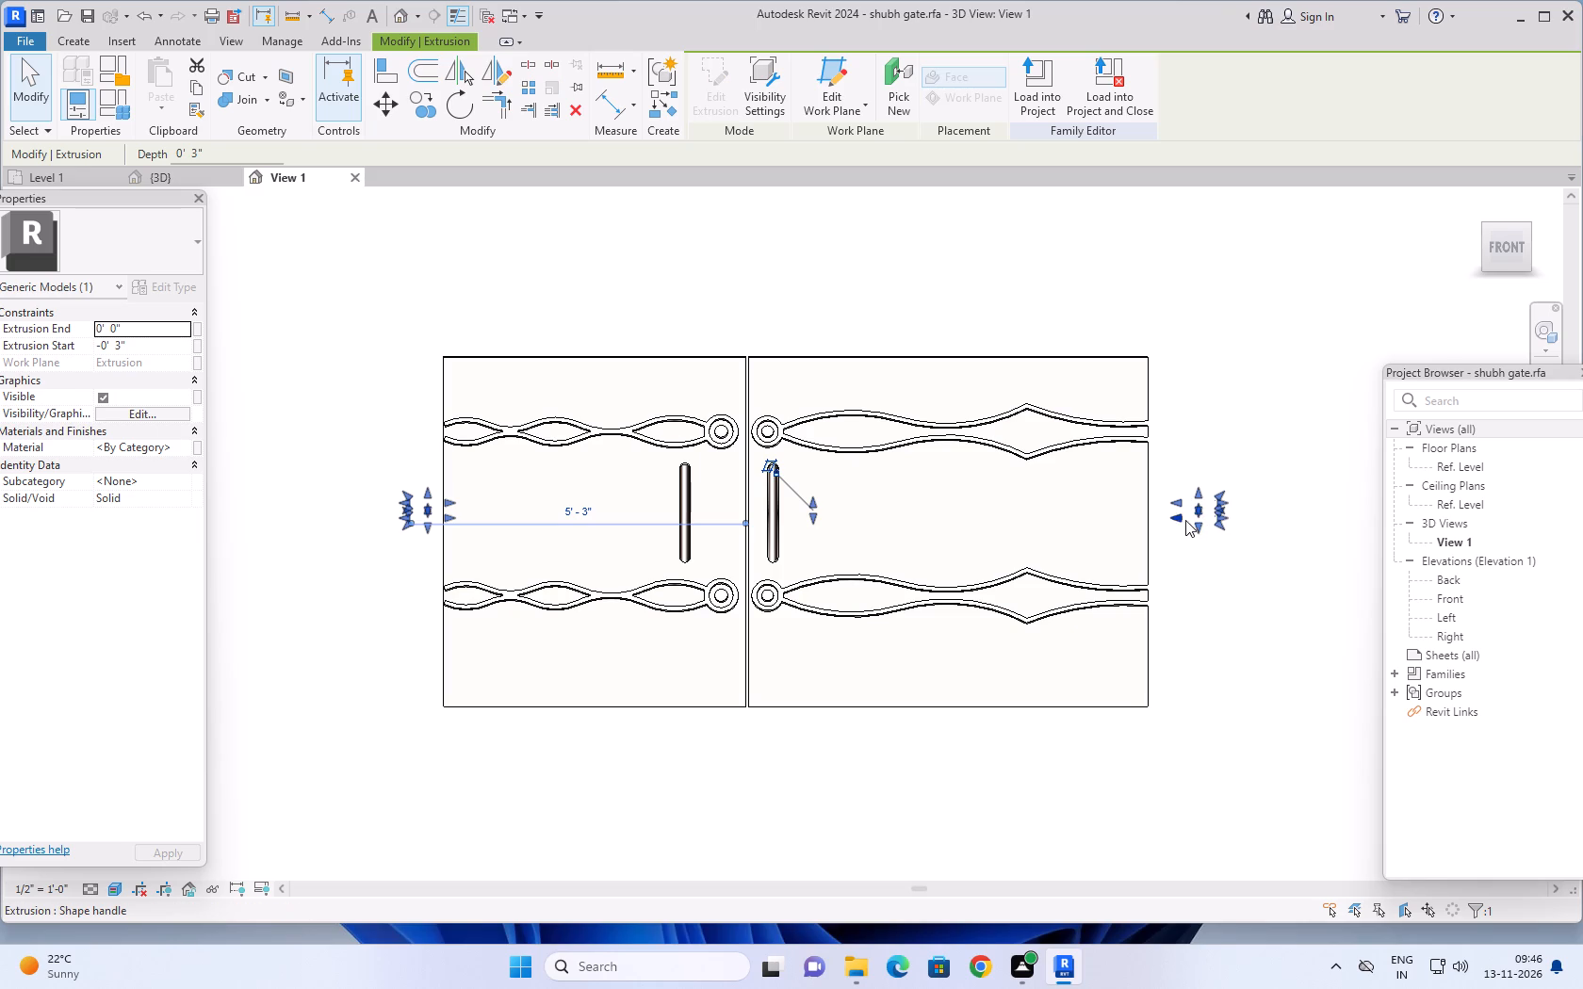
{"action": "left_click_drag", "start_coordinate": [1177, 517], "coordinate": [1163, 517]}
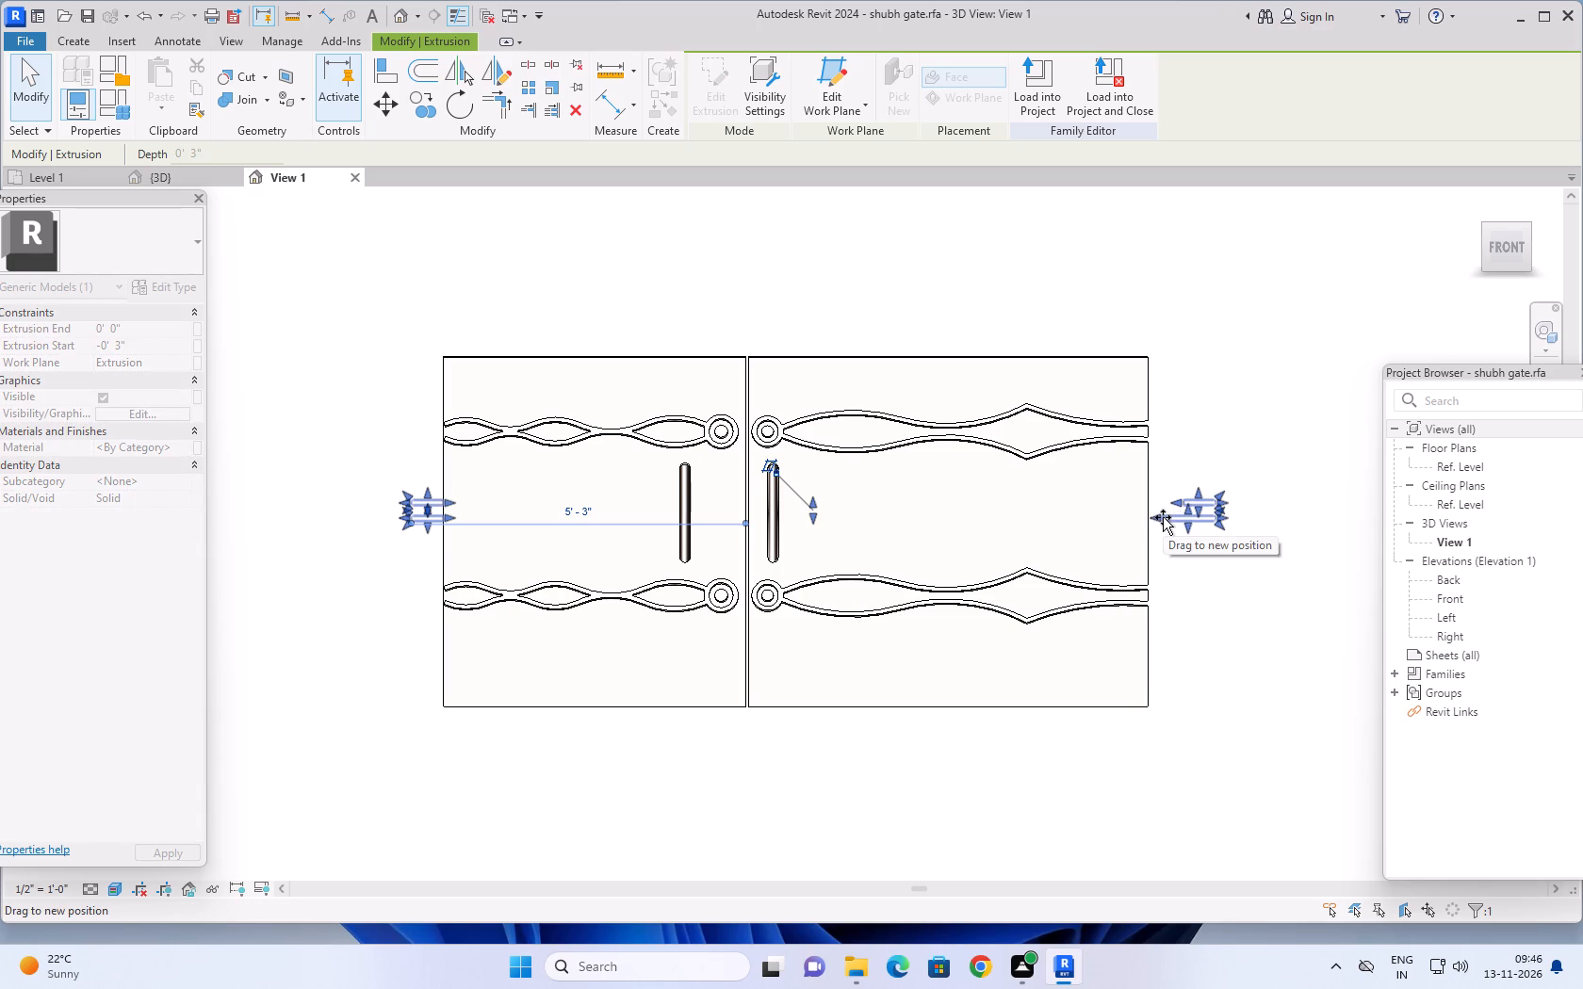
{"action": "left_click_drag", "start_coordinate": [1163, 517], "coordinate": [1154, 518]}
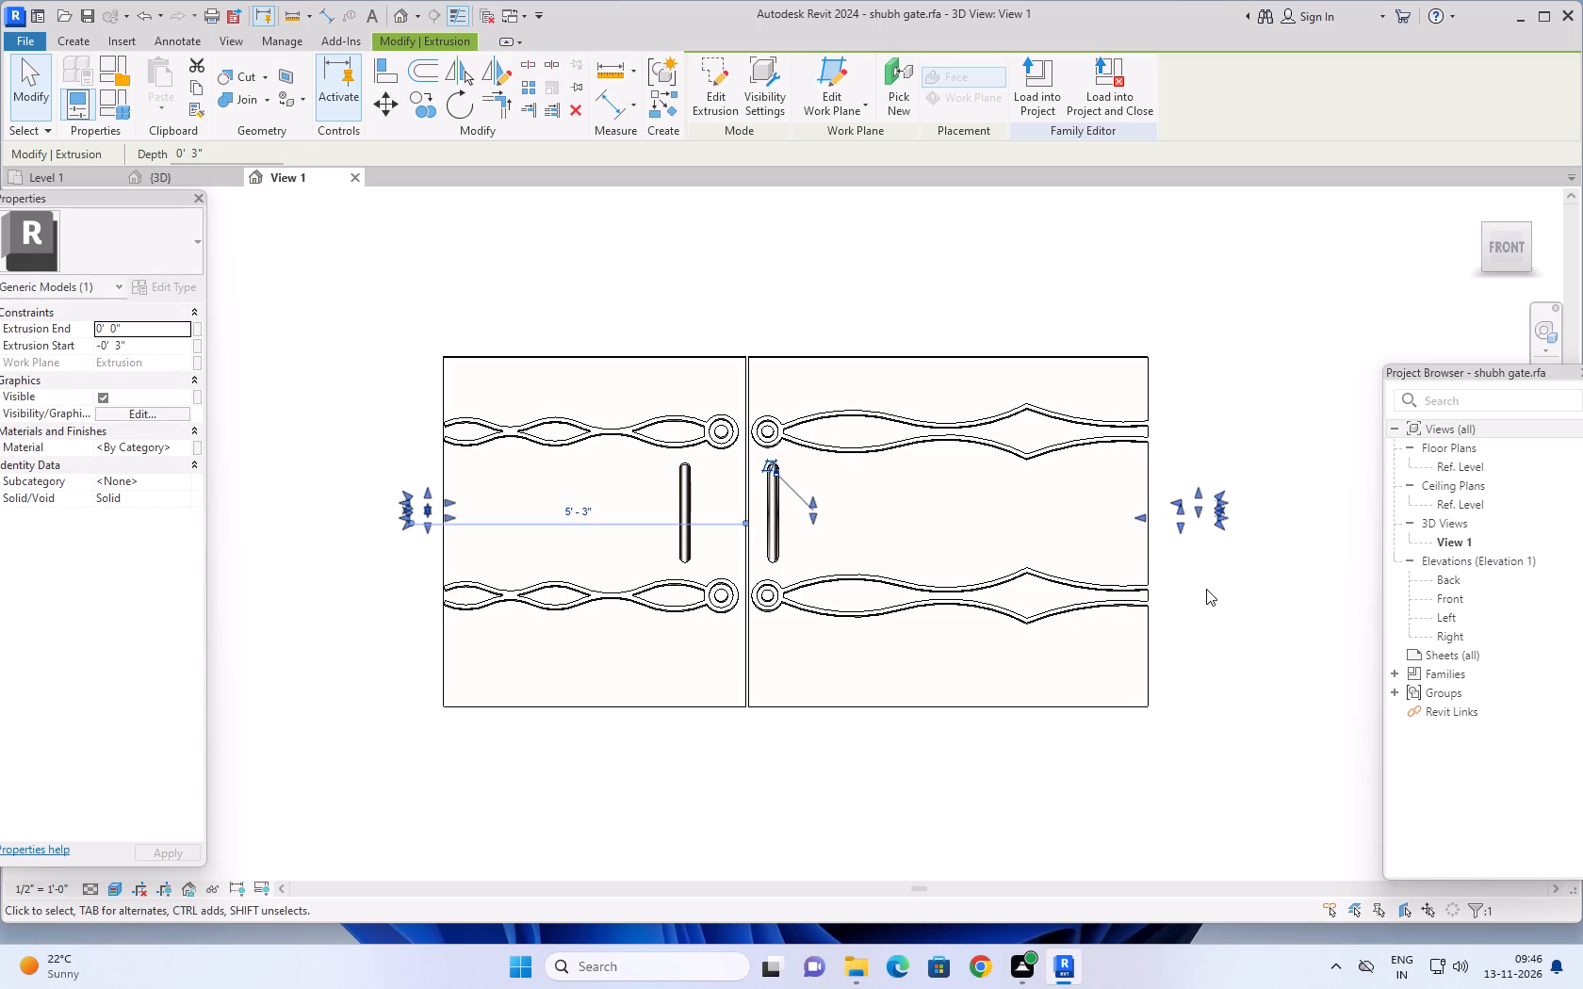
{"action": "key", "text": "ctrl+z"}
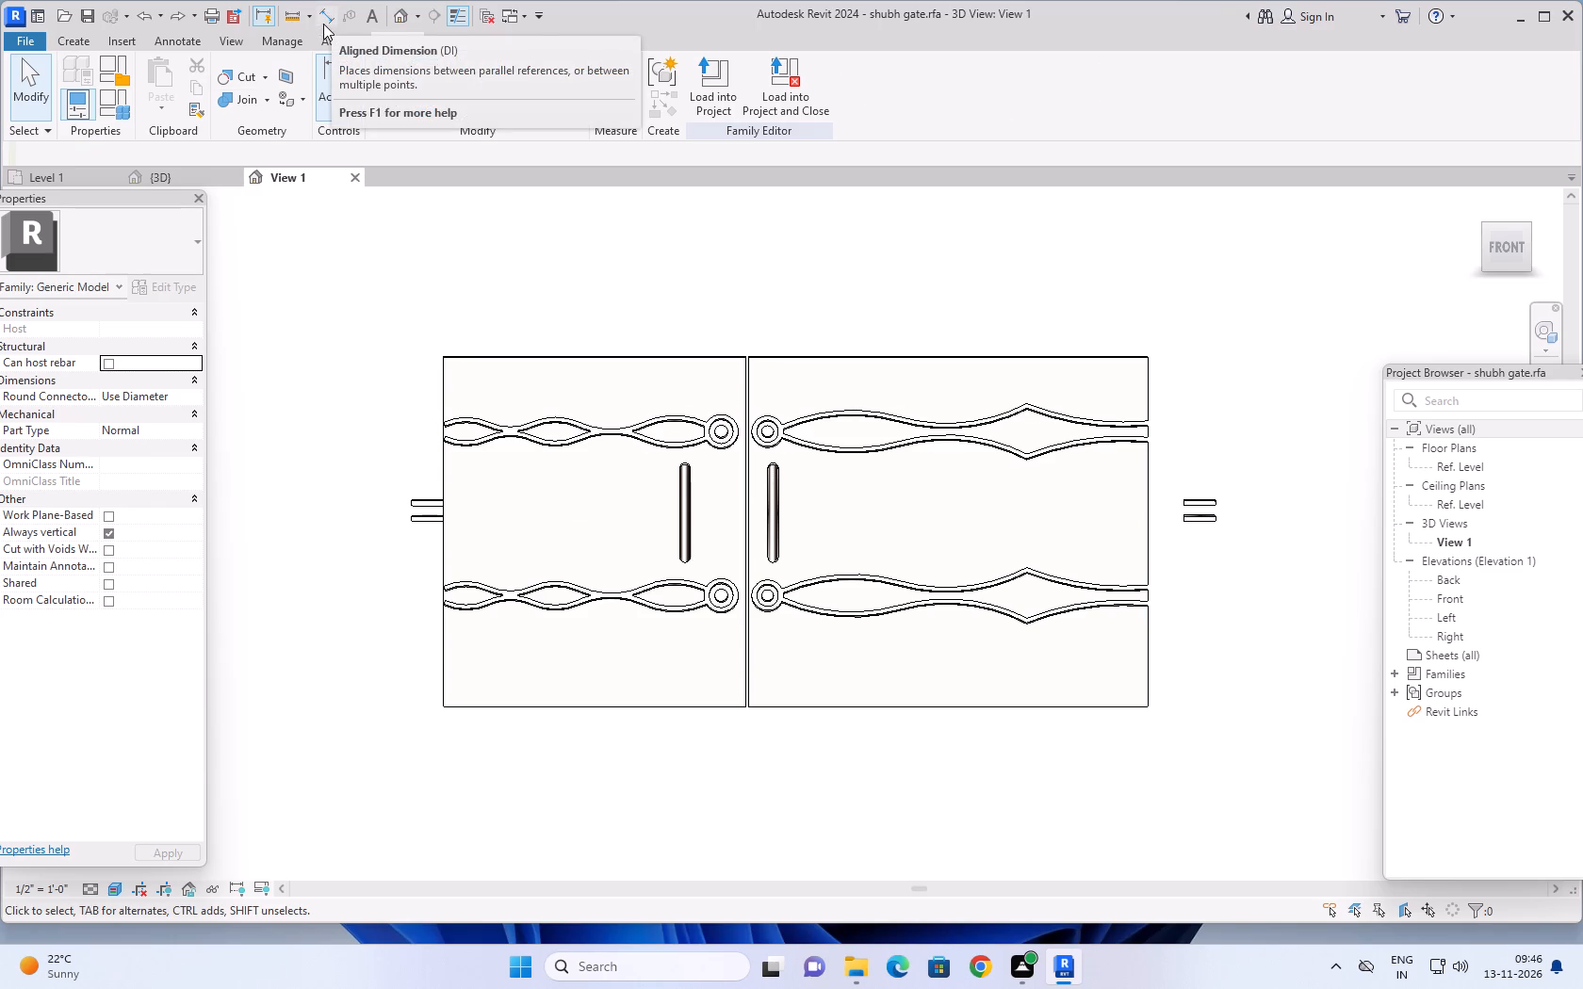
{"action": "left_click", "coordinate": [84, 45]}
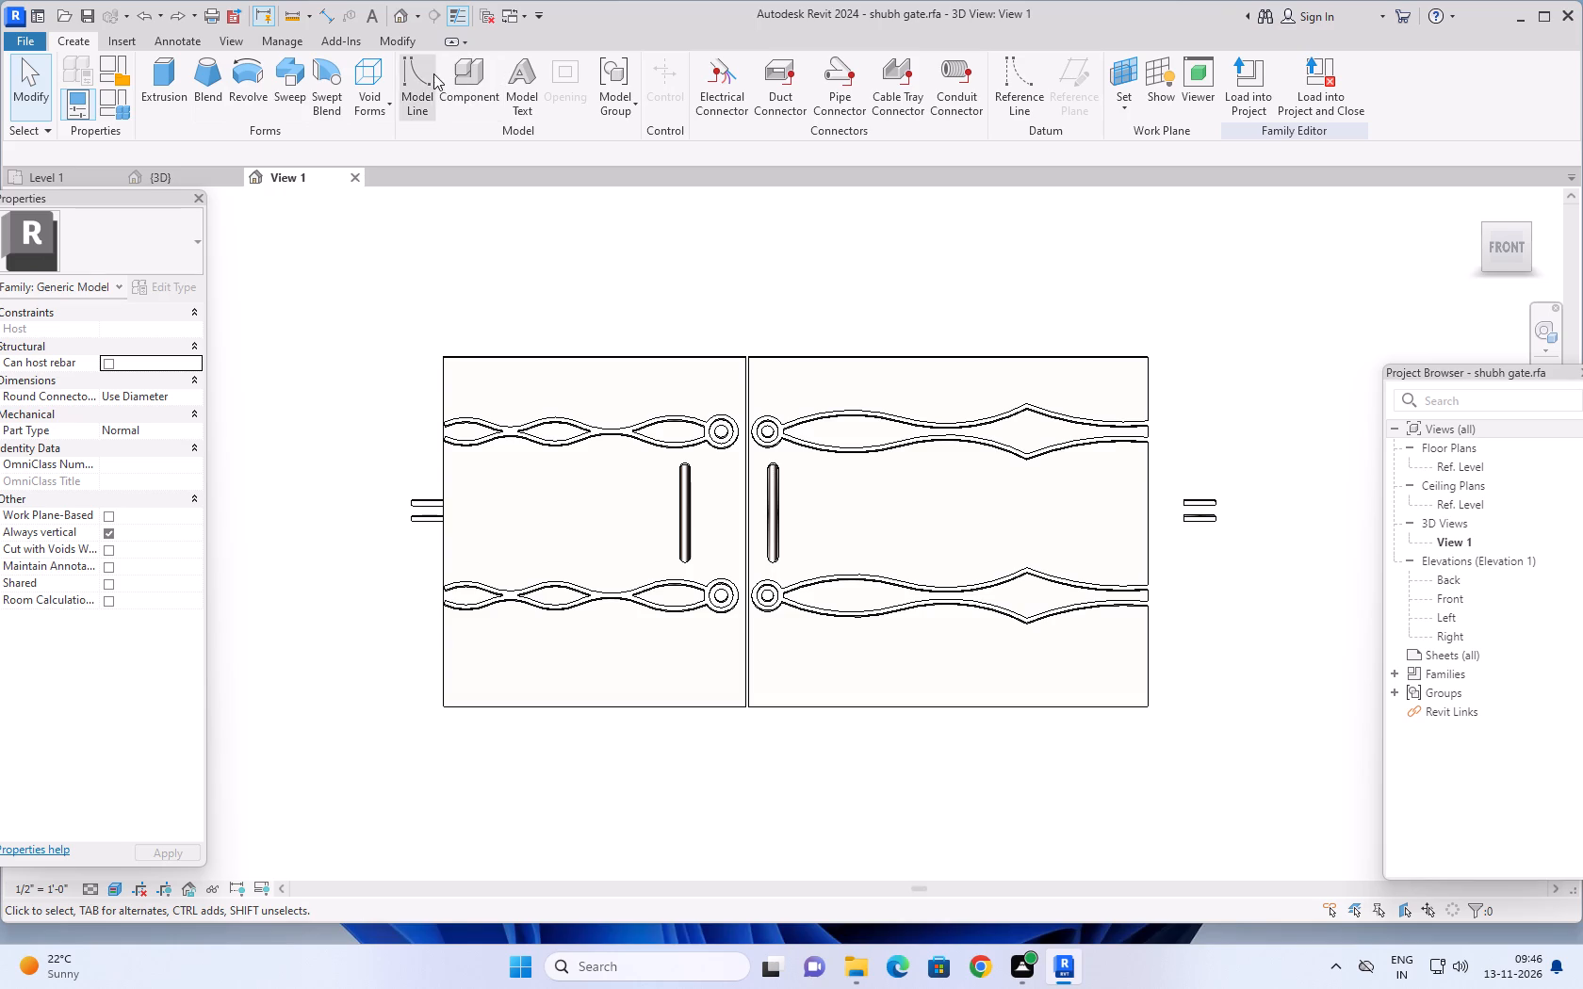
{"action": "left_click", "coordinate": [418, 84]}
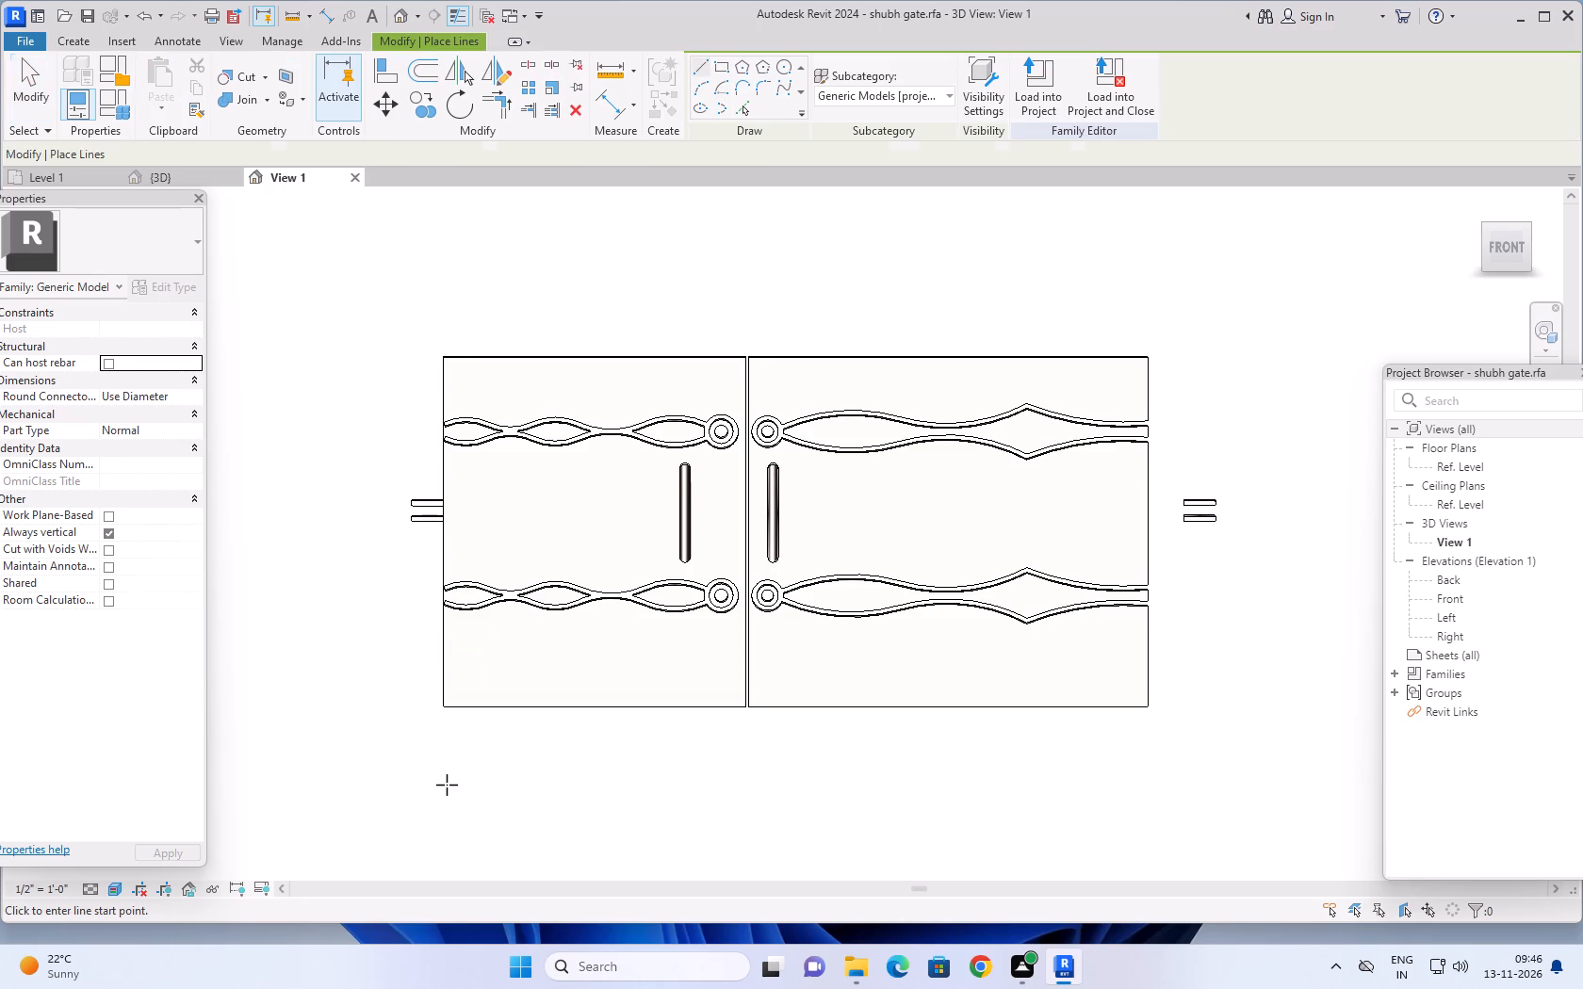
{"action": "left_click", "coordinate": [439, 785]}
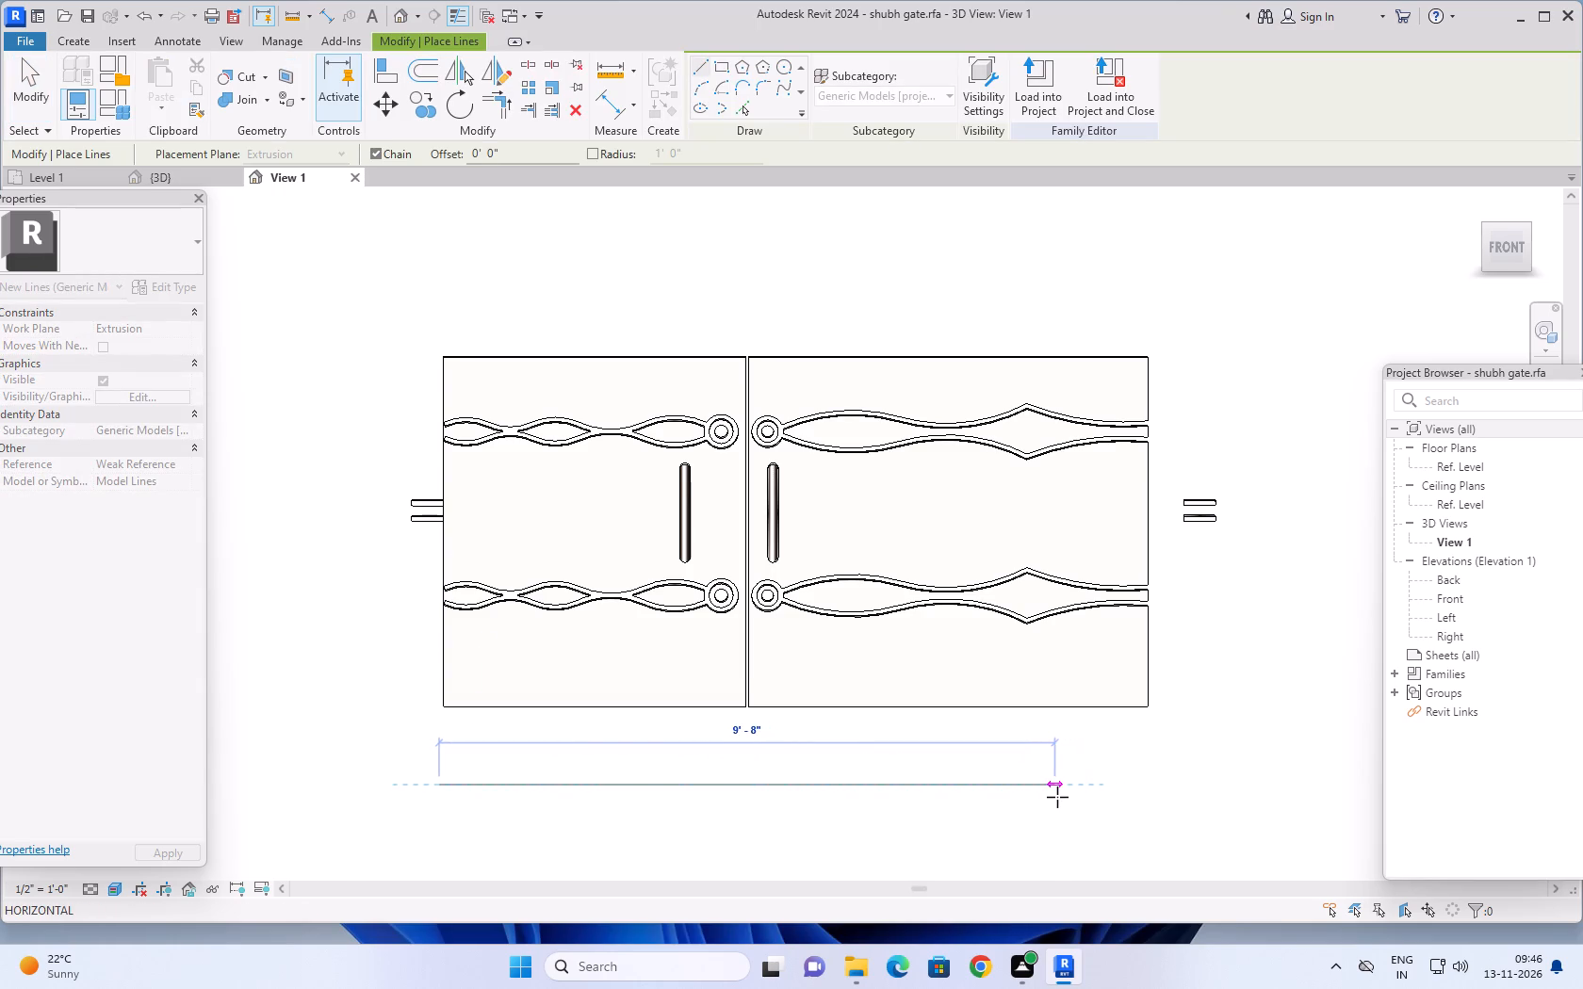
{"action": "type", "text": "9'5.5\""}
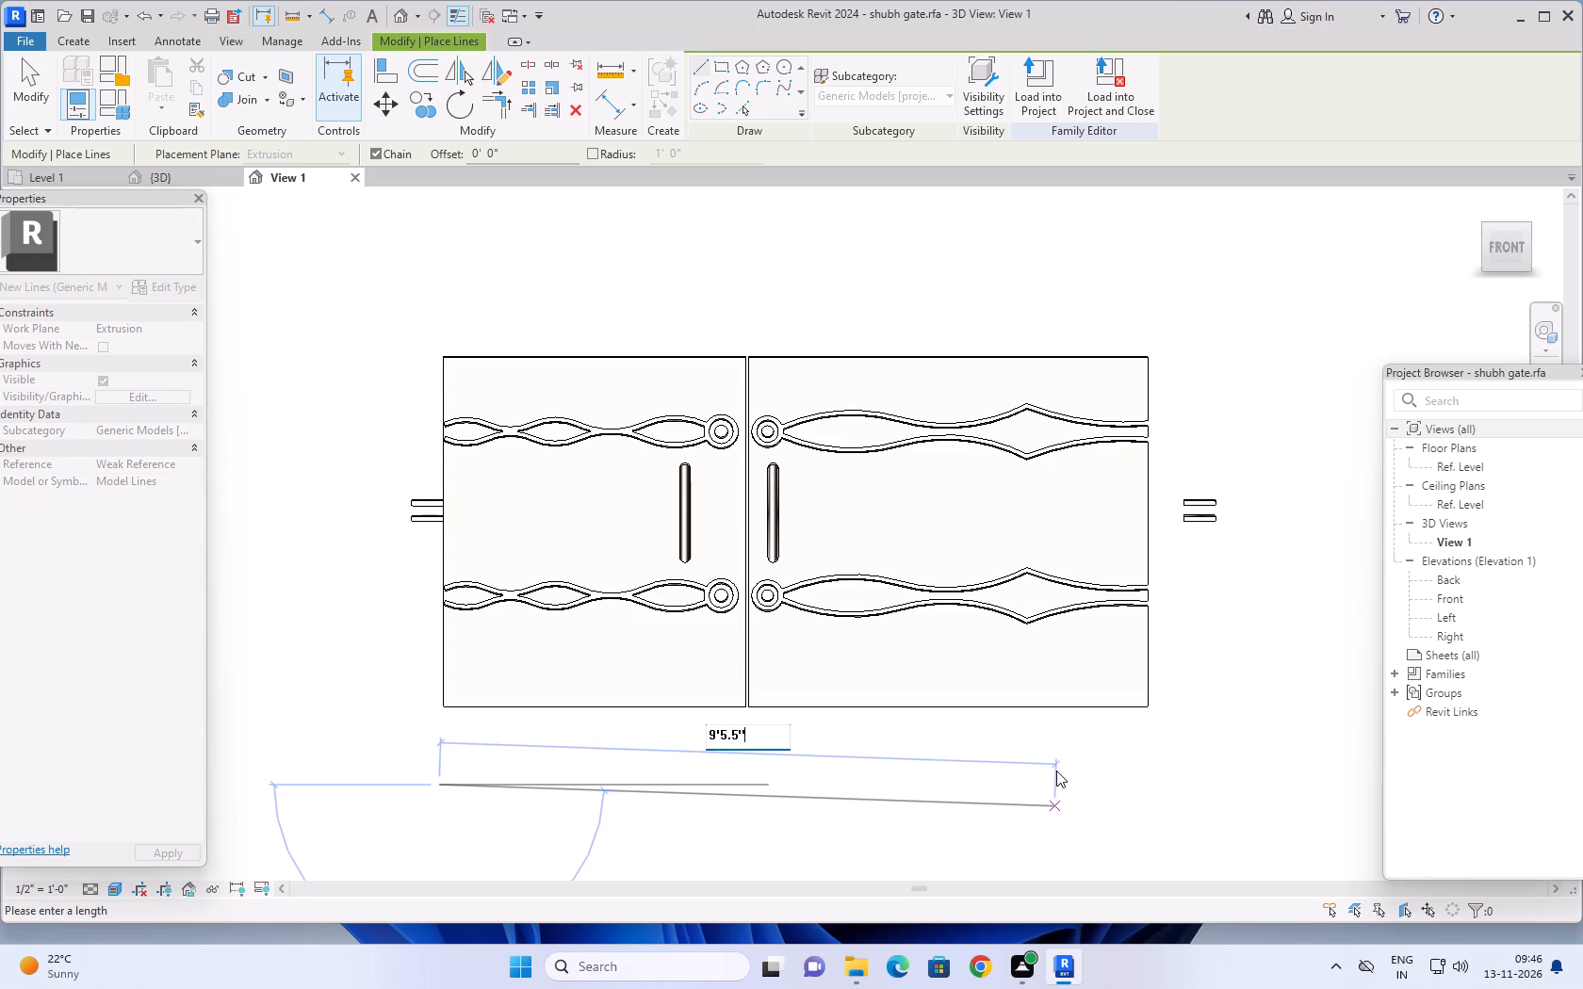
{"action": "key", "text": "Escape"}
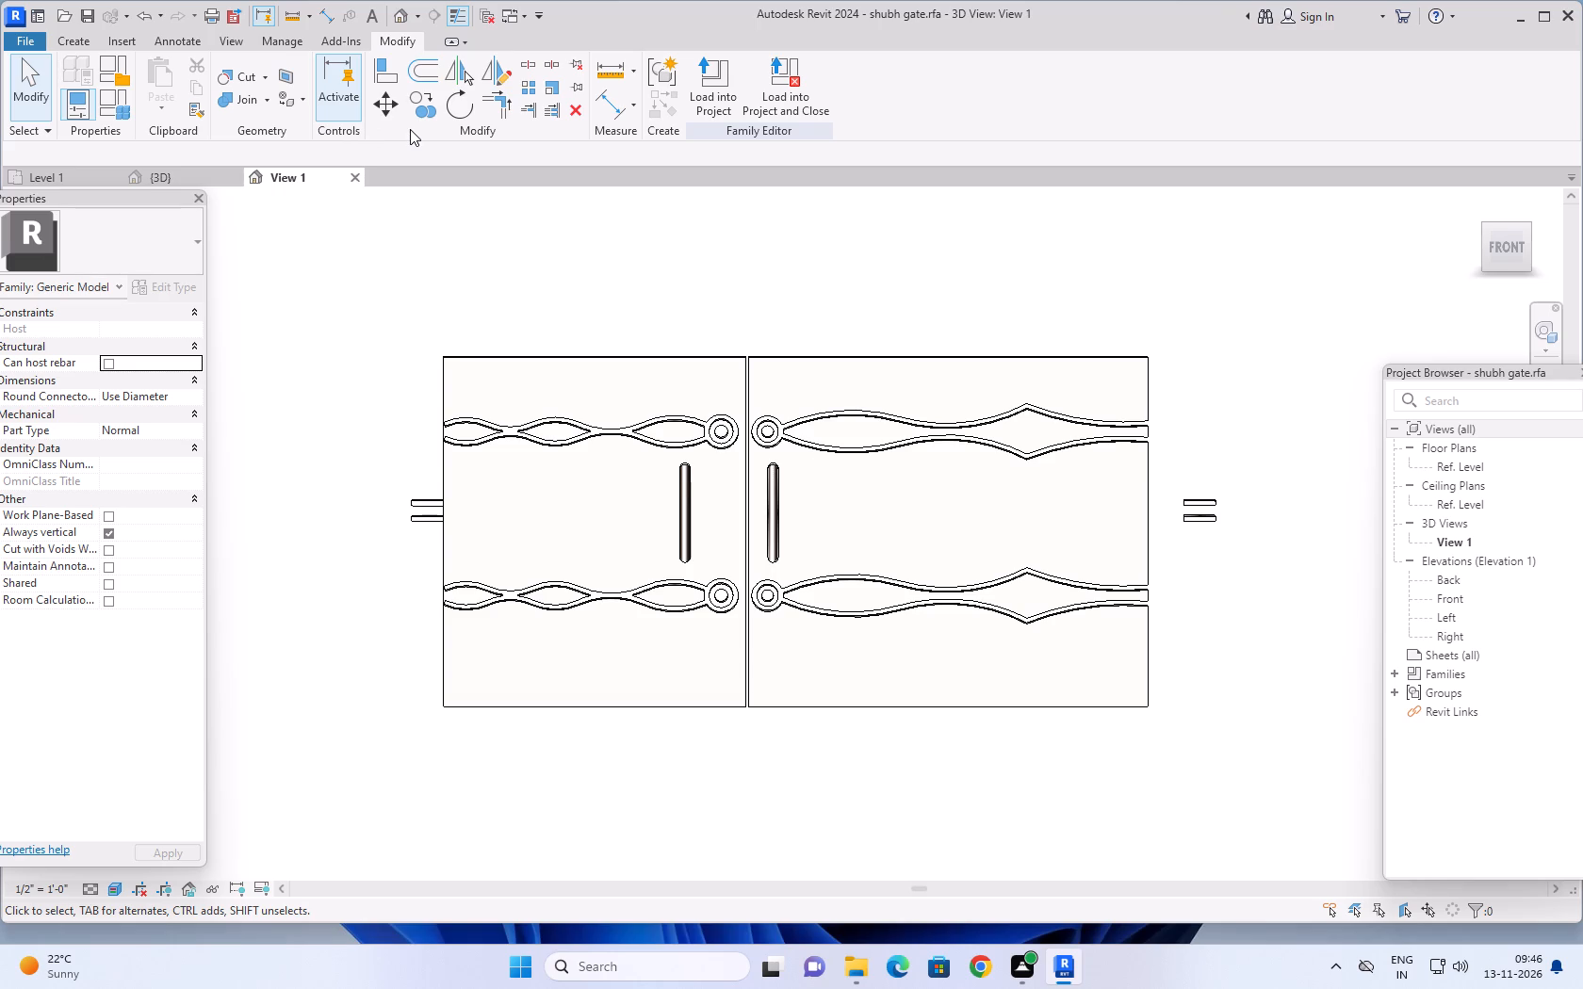
Draw a horizontal model line 9'5.5" long below the gate, starting in line with the narrower leaf's outer edge.
{"action": "left_click", "coordinate": [72, 39]}
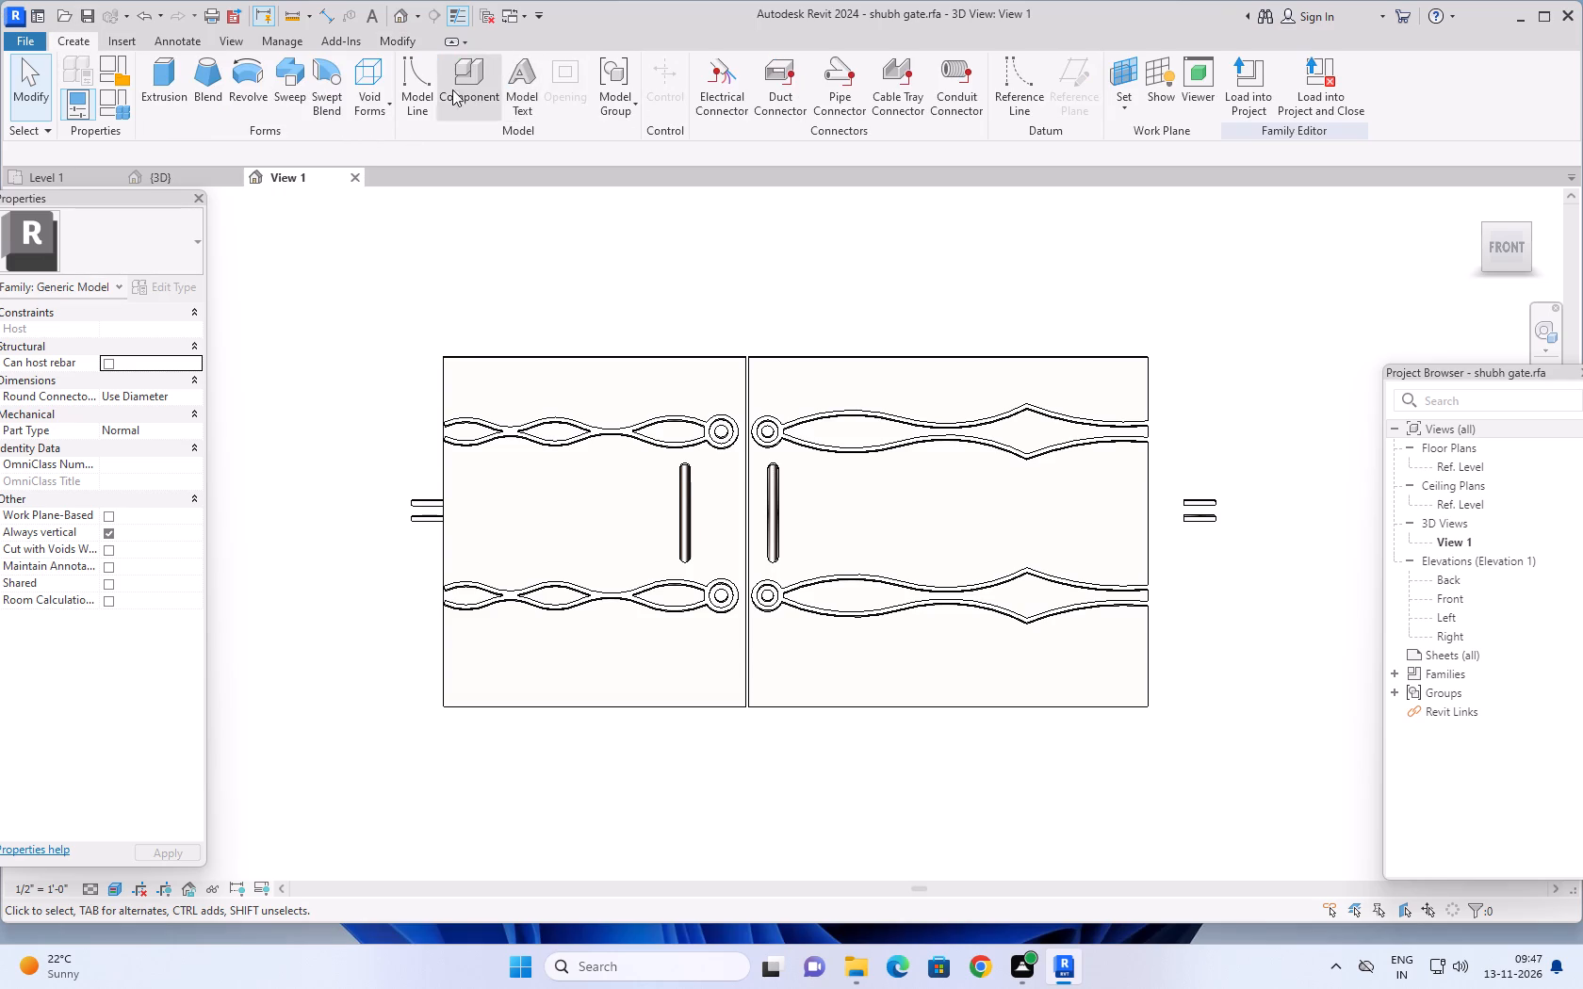
{"action": "left_click", "coordinate": [412, 67]}
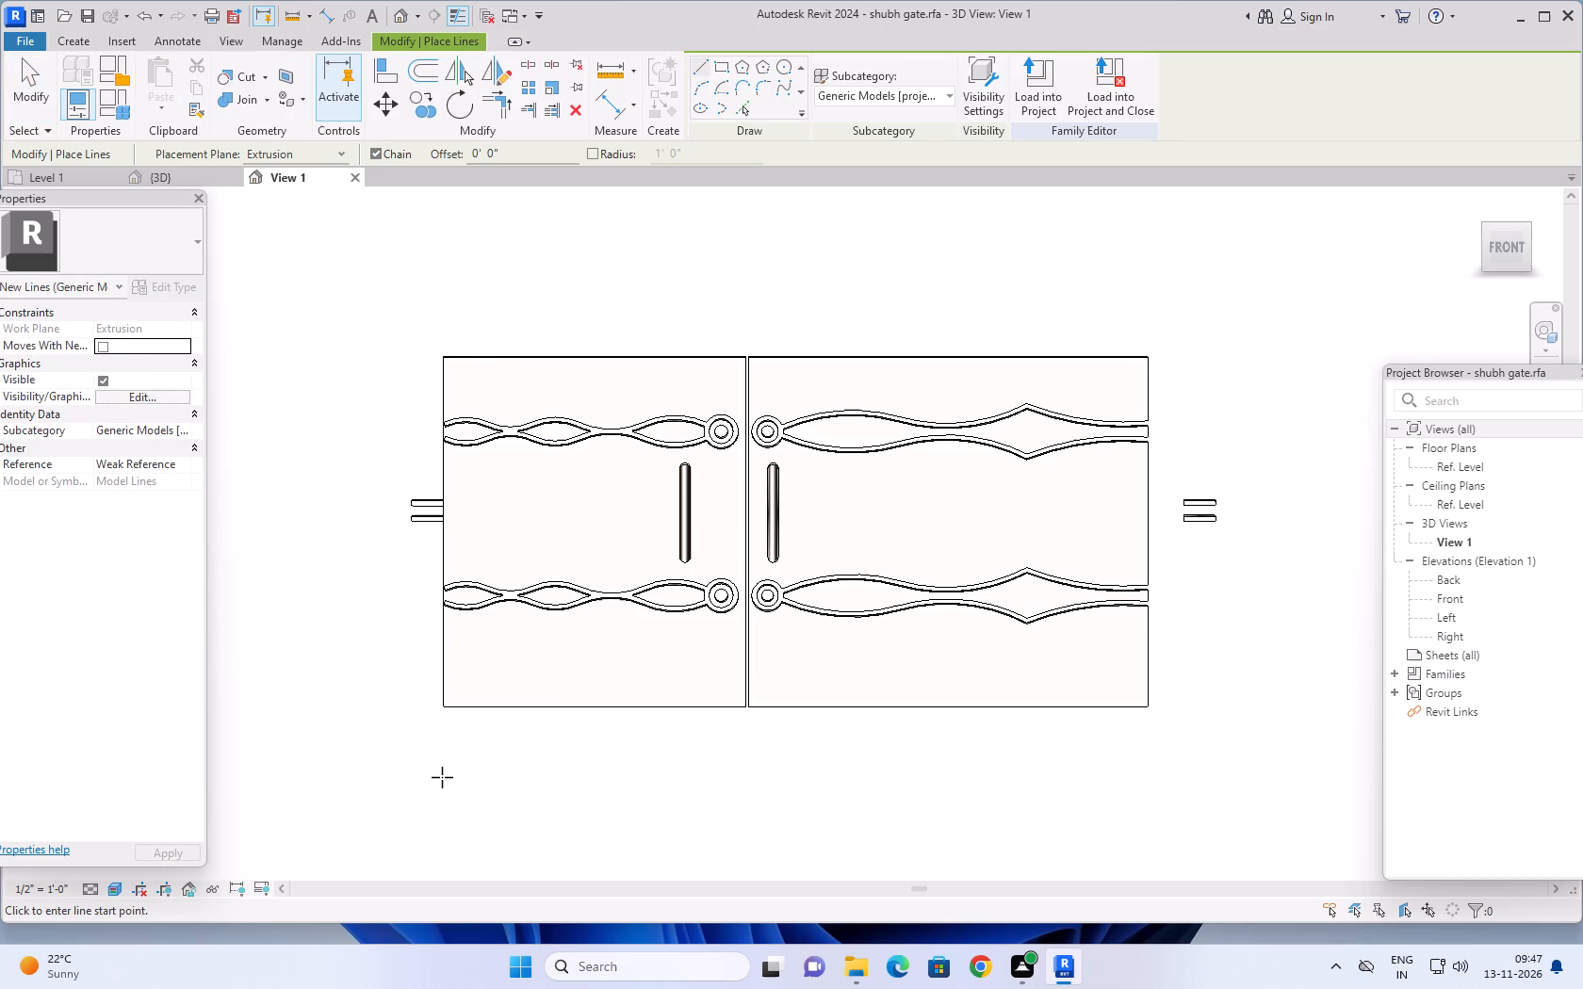
{"action": "left_click", "coordinate": [442, 777]}
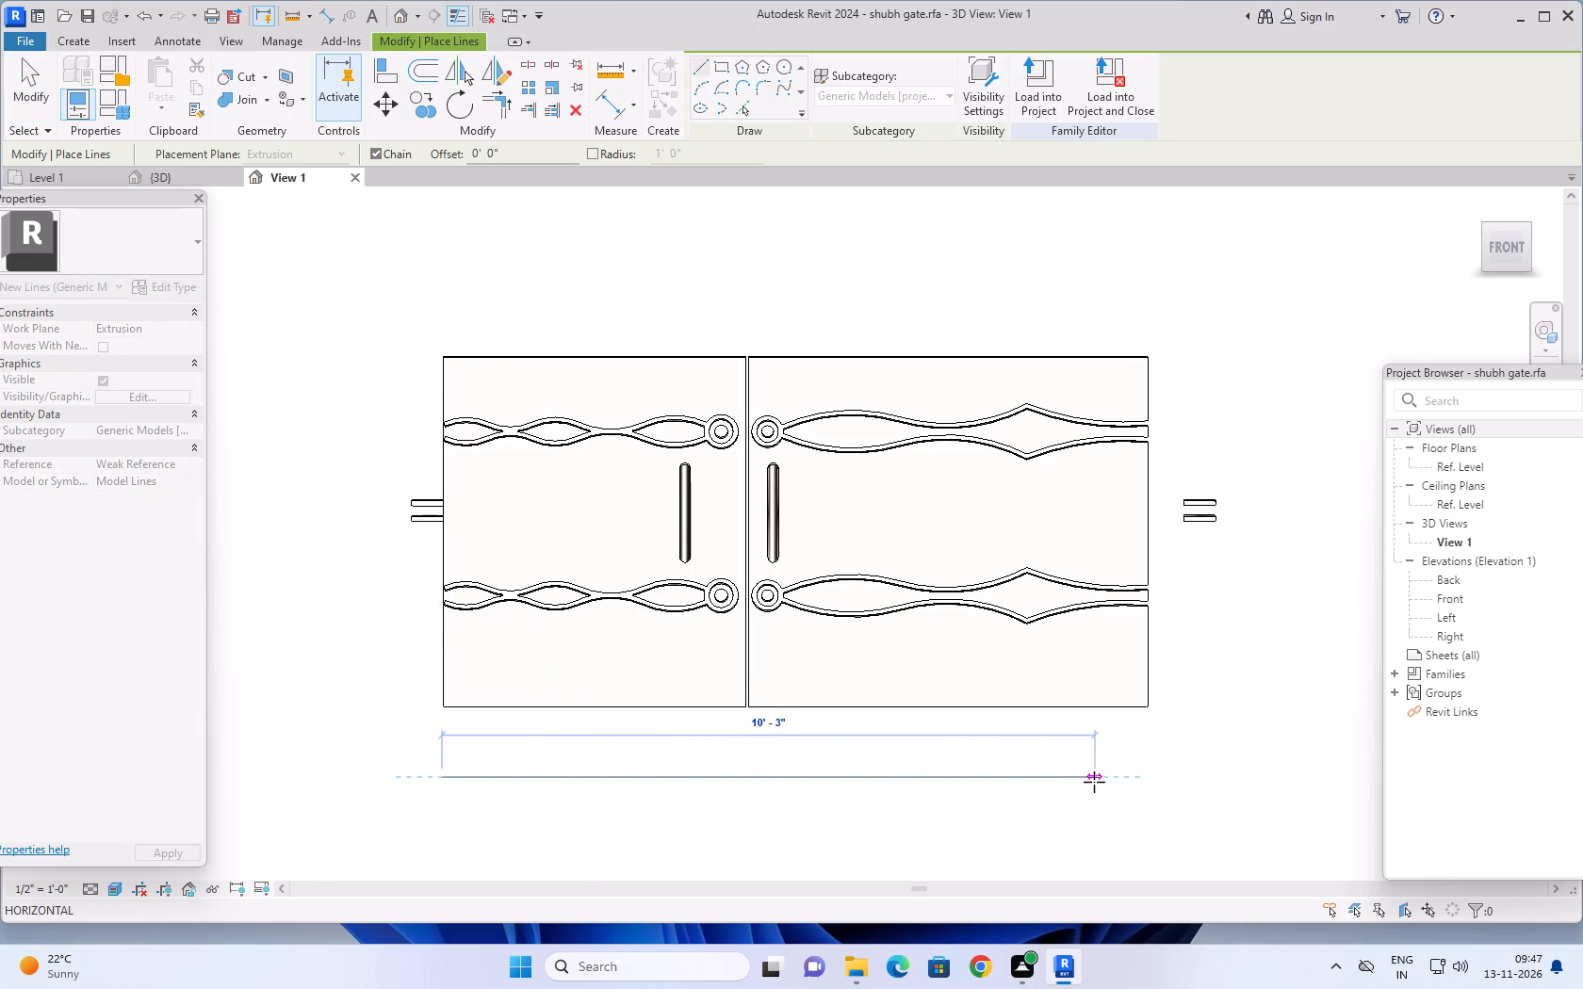
{"action": "type", "text": "9."}
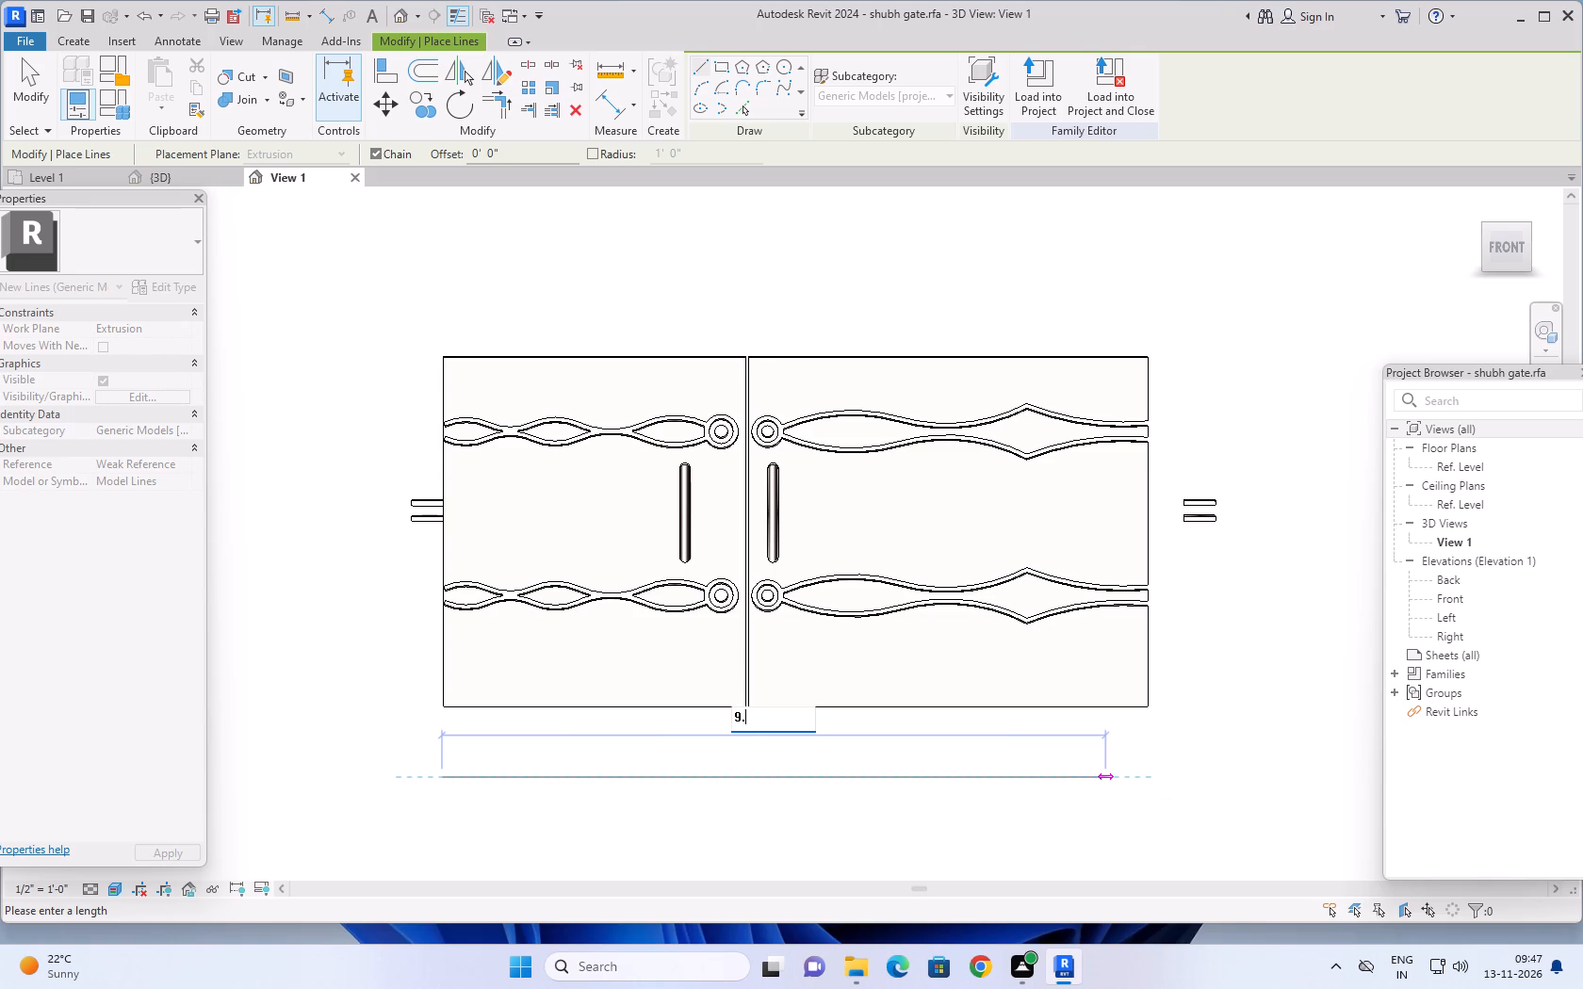
{"action": "key", "text": "BackSpace"}
{"action": "type", "text": "'5.5\""}
{"action": "key", "text": "Return"}
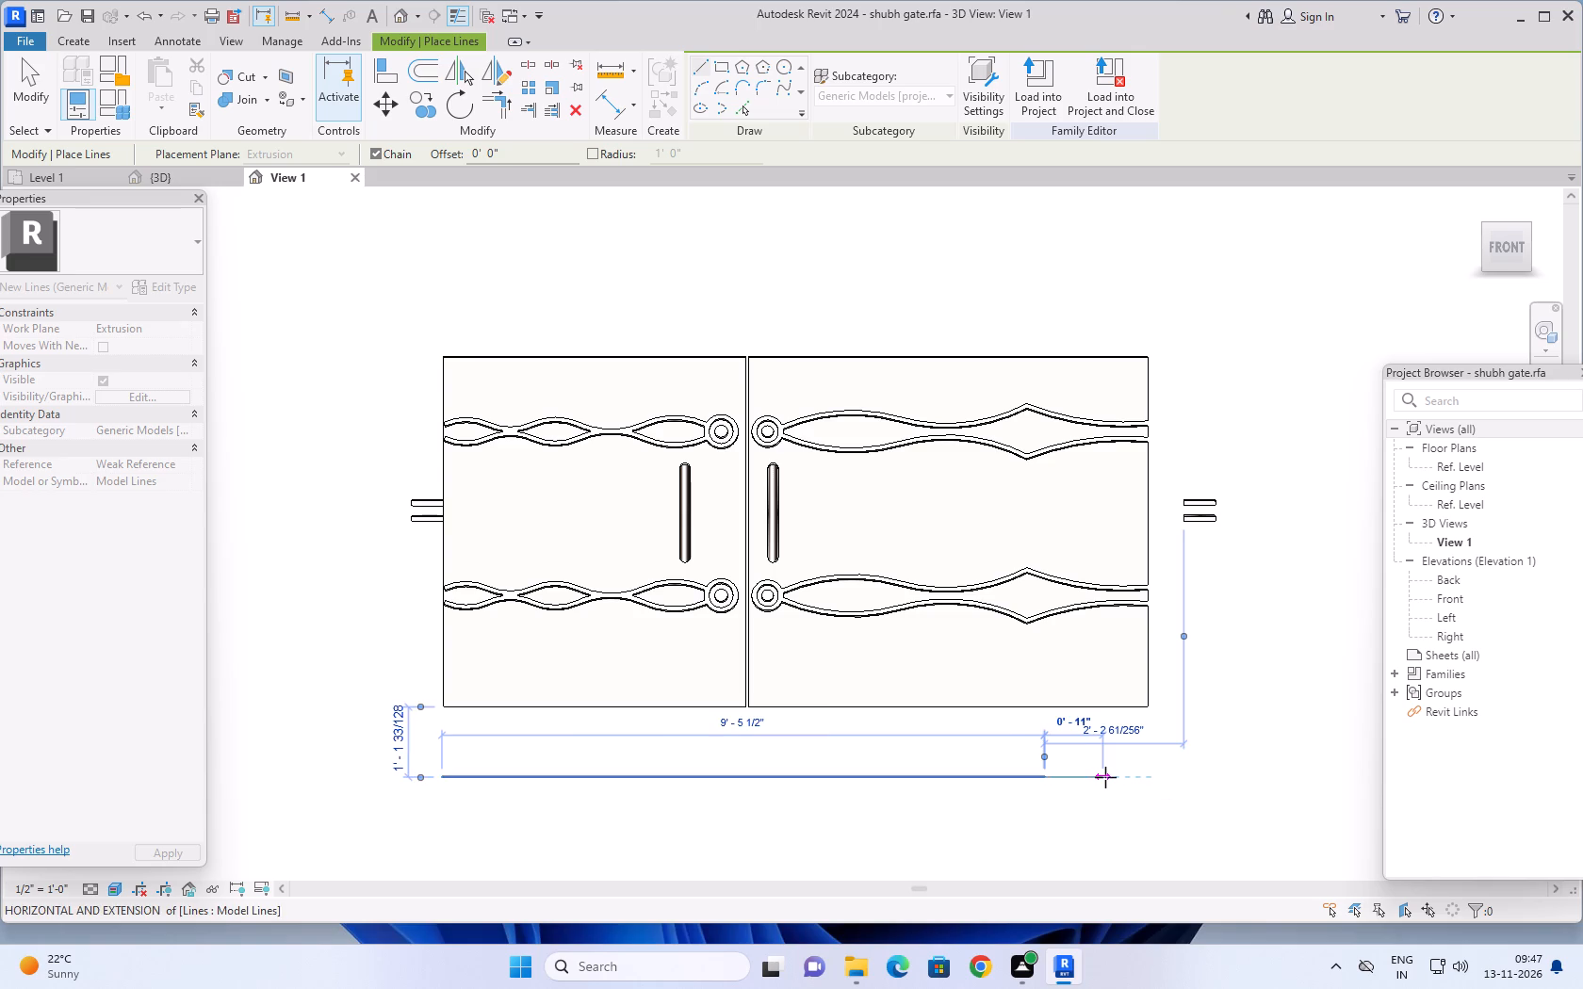
{"action": "key", "text": "Escape"}
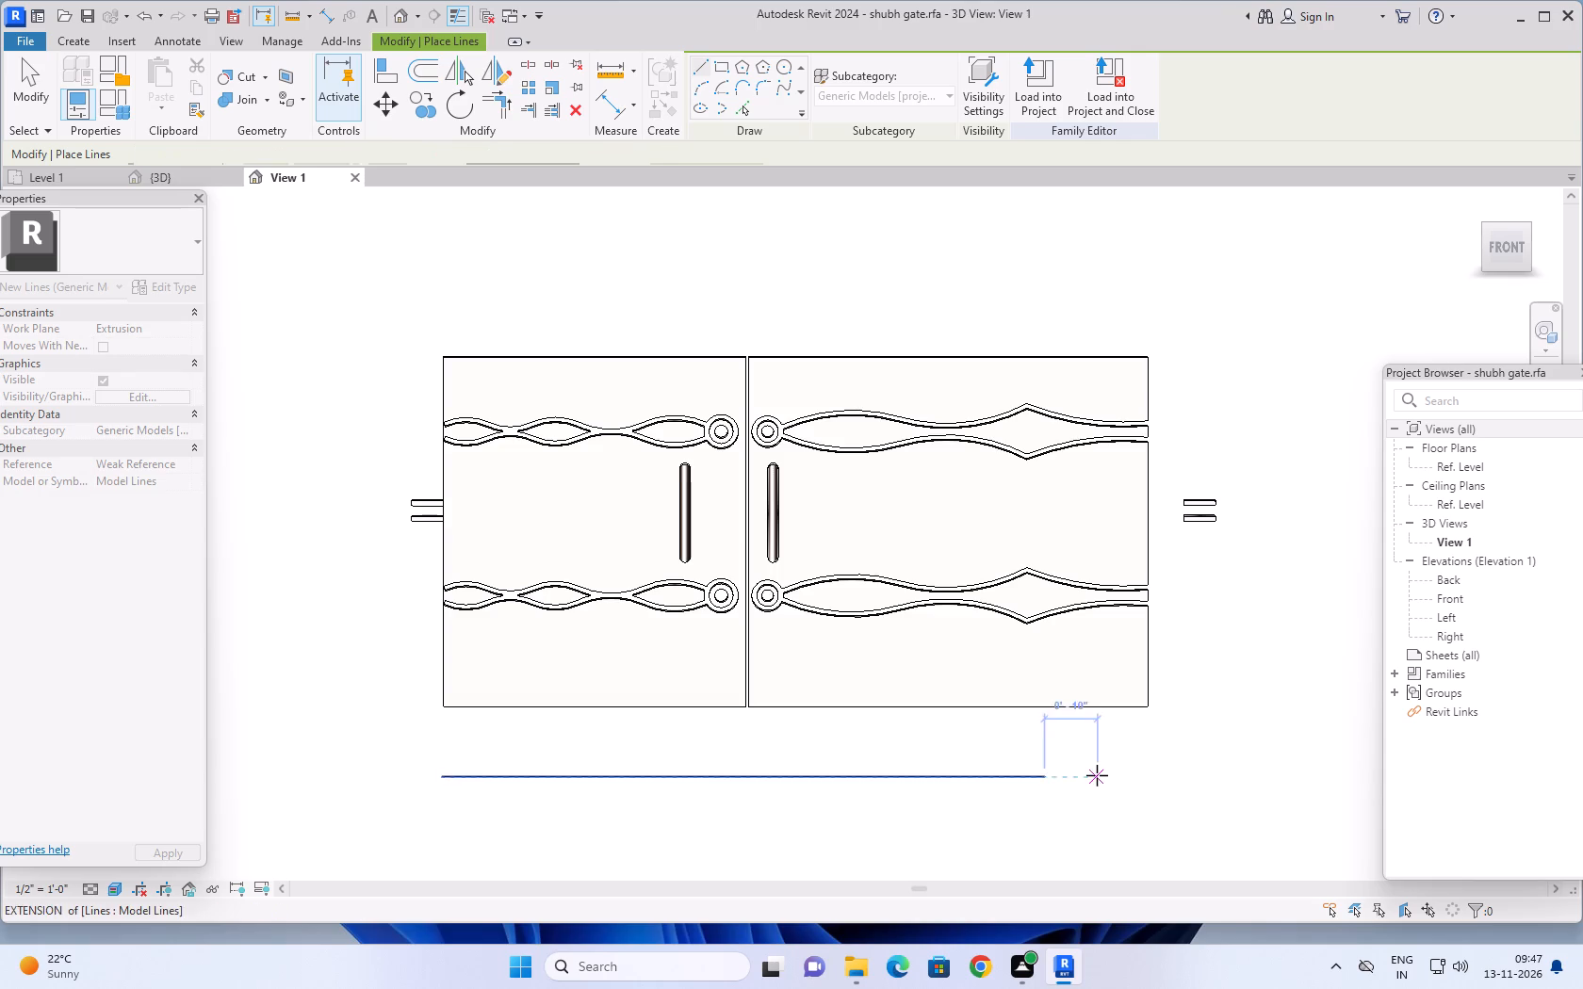
{"action": "scroll", "coordinate": [1097, 775], "scroll_direction": "down", "scroll_amount": 2}
{"action": "scroll", "coordinate": [905, 819], "scroll_direction": "up", "scroll_amount": 5}
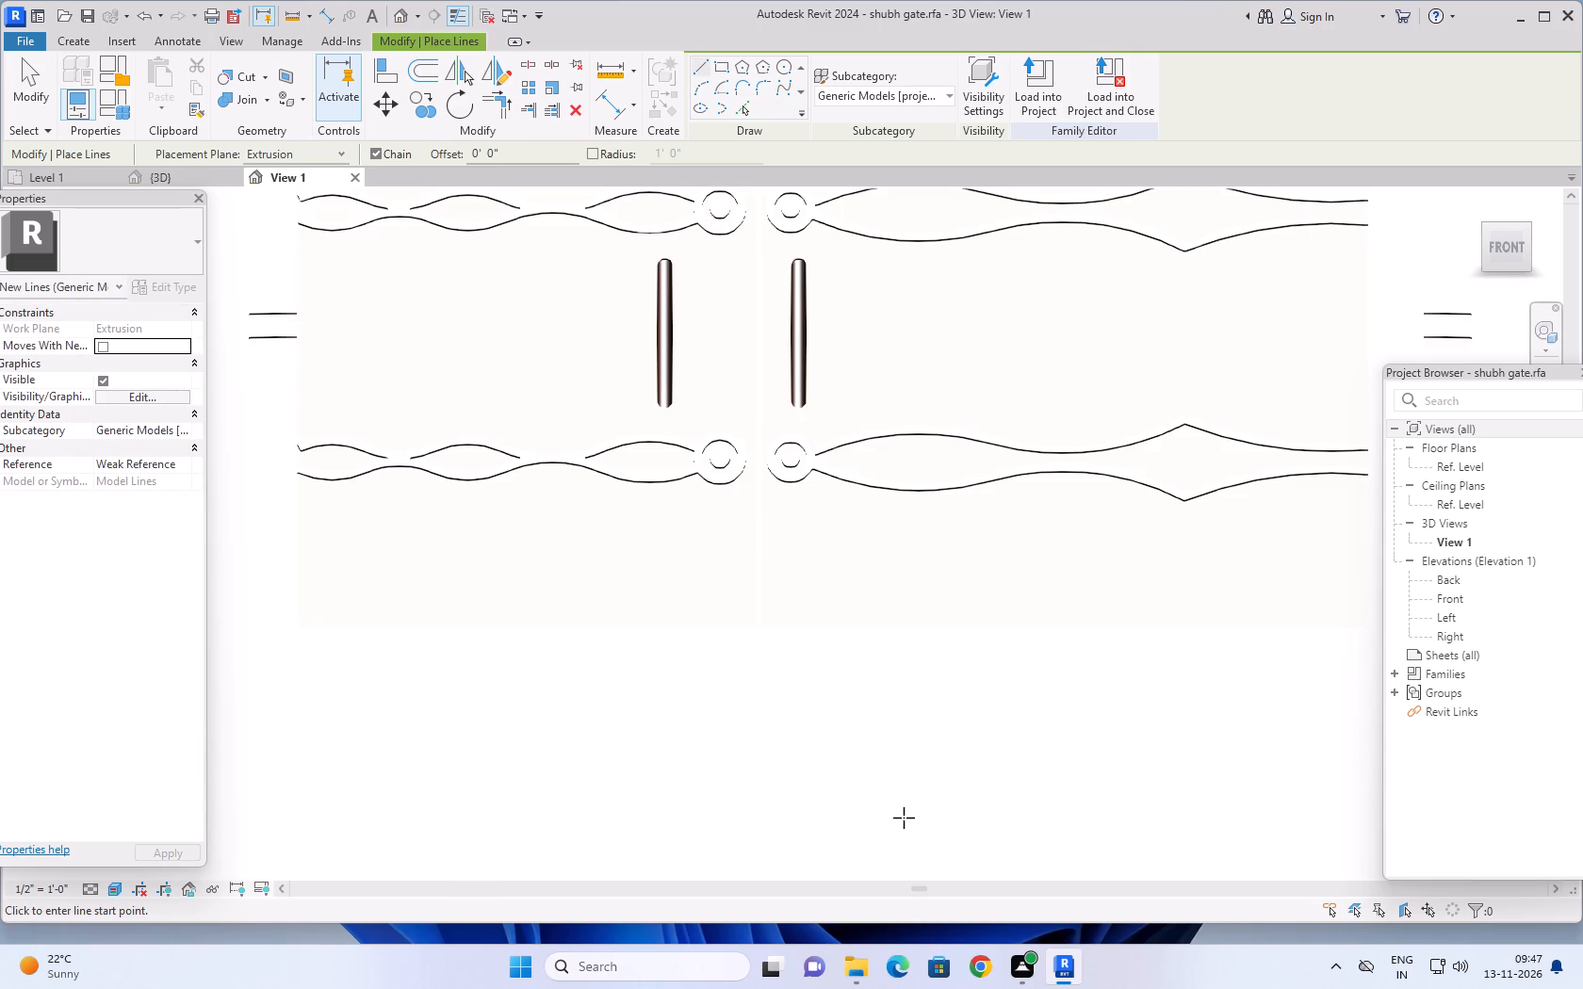
{"action": "scroll", "coordinate": [842, 789], "scroll_direction": "down", "scroll_amount": 5}
{"action": "key", "text": "Escape"}
Narrow the gate panel extrusion by pulling the wider leaf's outer edge inward to the end of the 9'5.5" model line.
{"action": "scroll", "coordinate": [969, 787], "scroll_direction": "down", "scroll_amount": 1}
{"action": "middle_click_drag", "start_coordinate": [956, 793], "coordinate": [938, 777]}
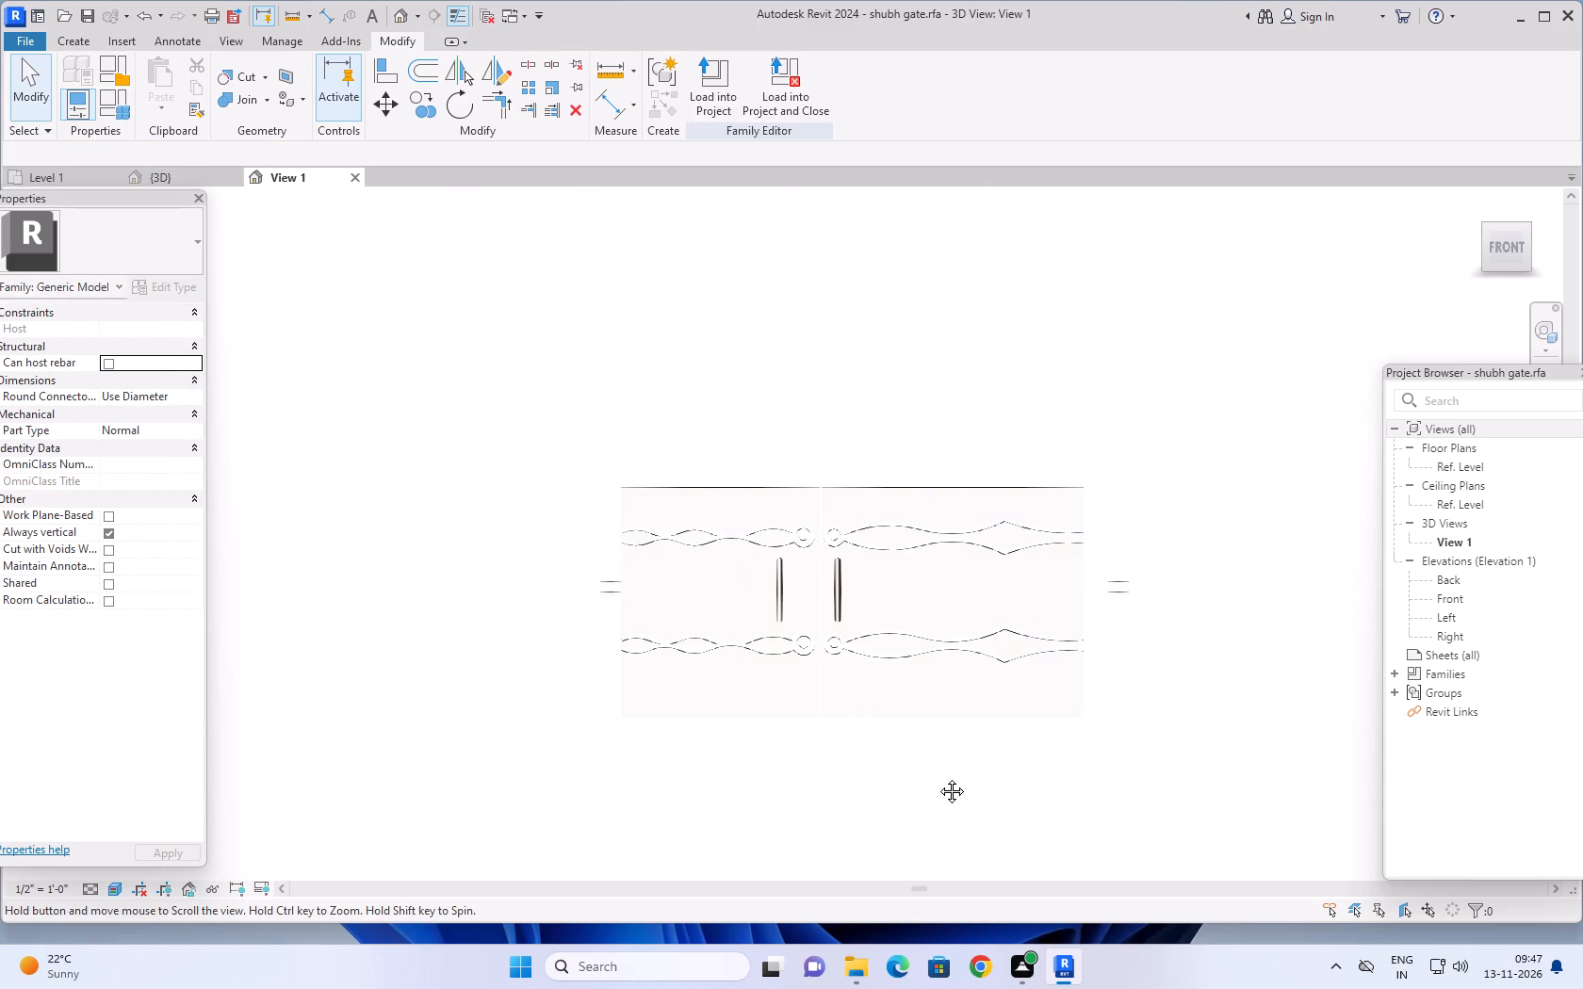
{"action": "middle_click_drag", "start_coordinate": [938, 777], "coordinate": [895, 665]}
{"action": "scroll", "coordinate": [818, 687], "scroll_direction": "up", "scroll_amount": 2}
{"action": "scroll", "coordinate": [817, 686], "scroll_direction": "down", "scroll_amount": 1}
{"action": "scroll", "coordinate": [877, 664], "scroll_direction": "up", "scroll_amount": 5}
{"action": "scroll", "coordinate": [877, 664], "scroll_direction": "down", "scroll_amount": 5}
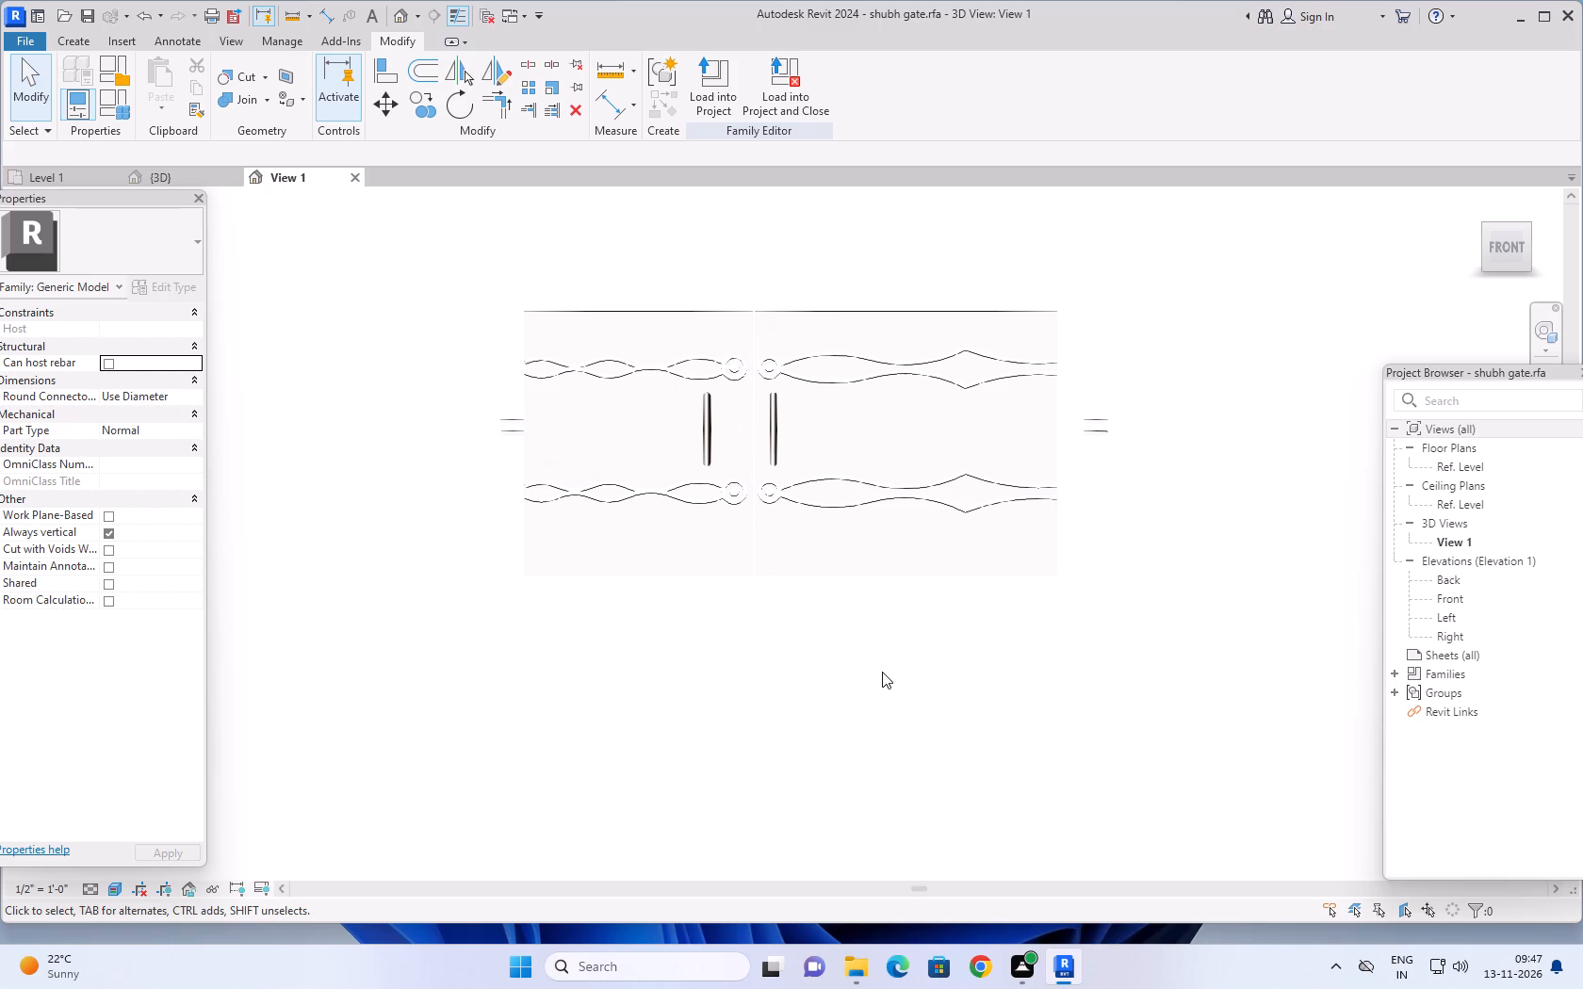
{"action": "middle_click_drag", "start_coordinate": [893, 686], "coordinate": [893, 708]}
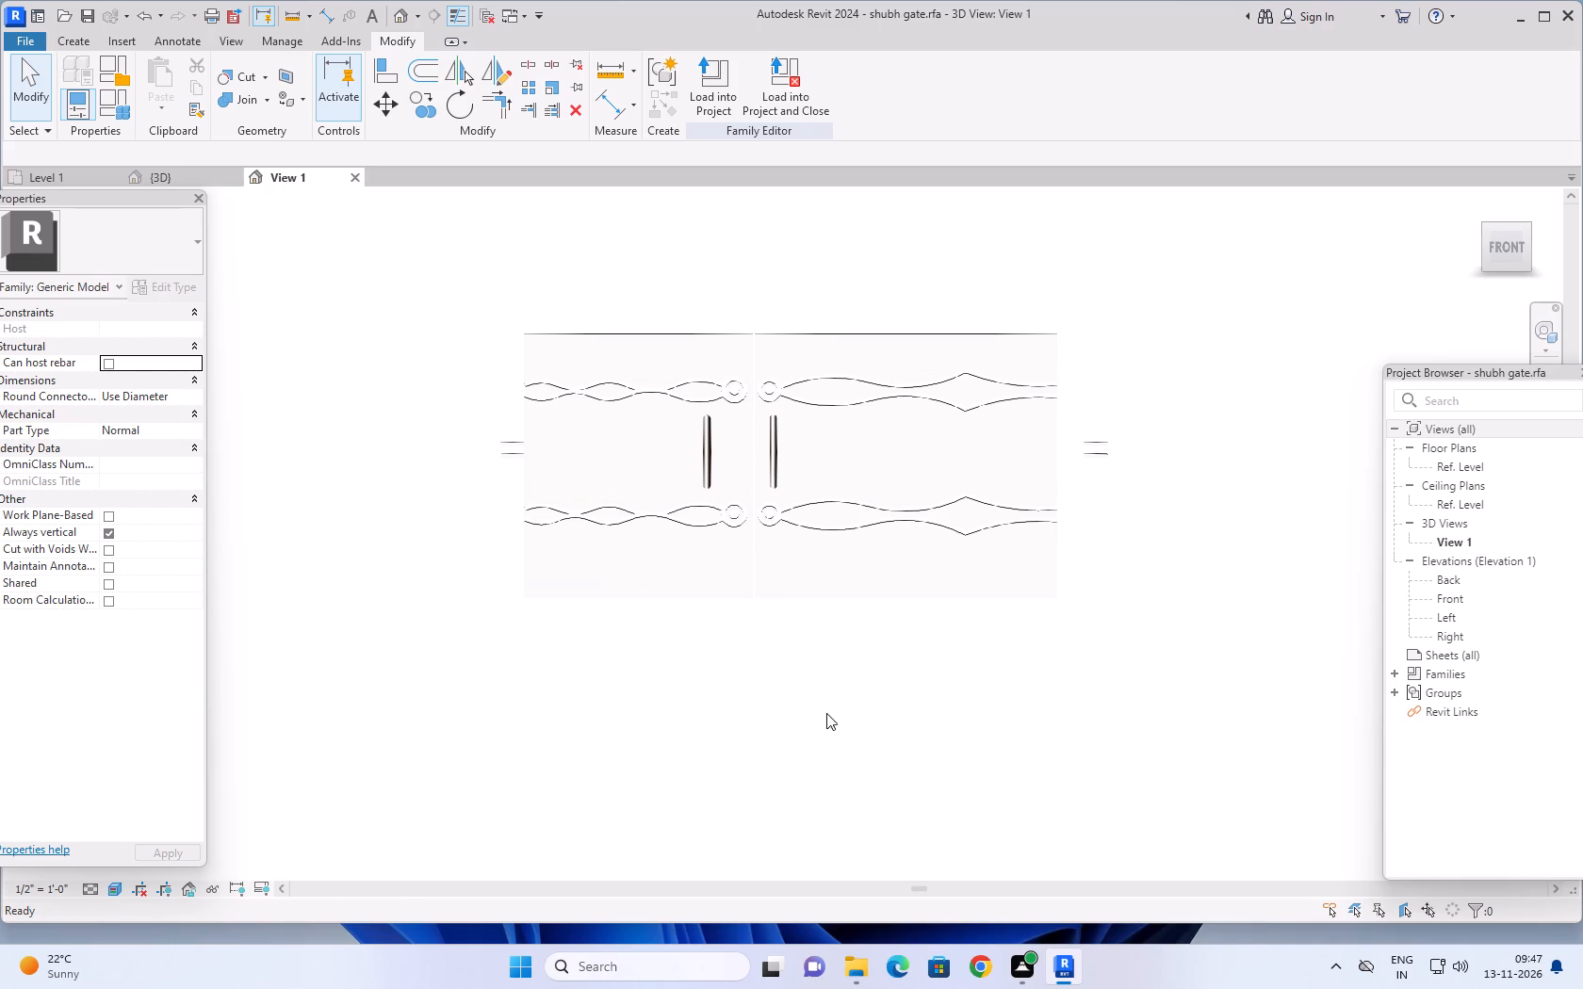
{"action": "middle_click_drag", "start_coordinate": [694, 718], "coordinate": [759, 750]}
{"action": "scroll", "coordinate": [709, 707], "scroll_direction": "up", "scroll_amount": 3}
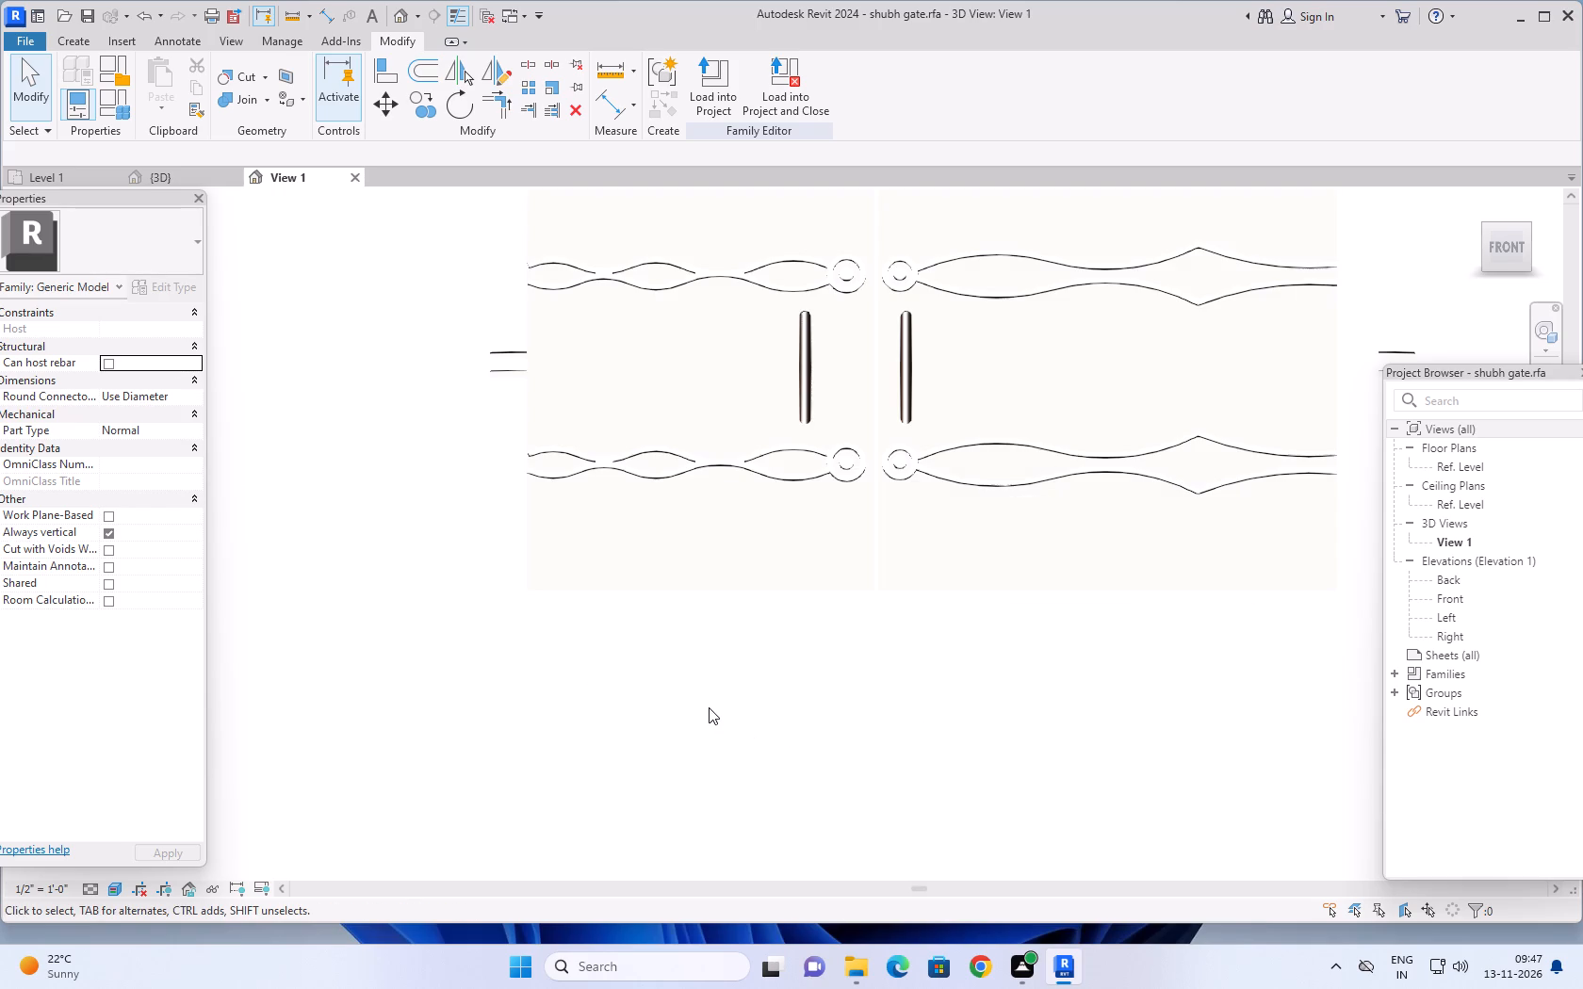
{"action": "scroll", "coordinate": [710, 719], "scroll_direction": "down", "scroll_amount": 2}
{"action": "middle_click_drag", "start_coordinate": [765, 730], "coordinate": [755, 728]}
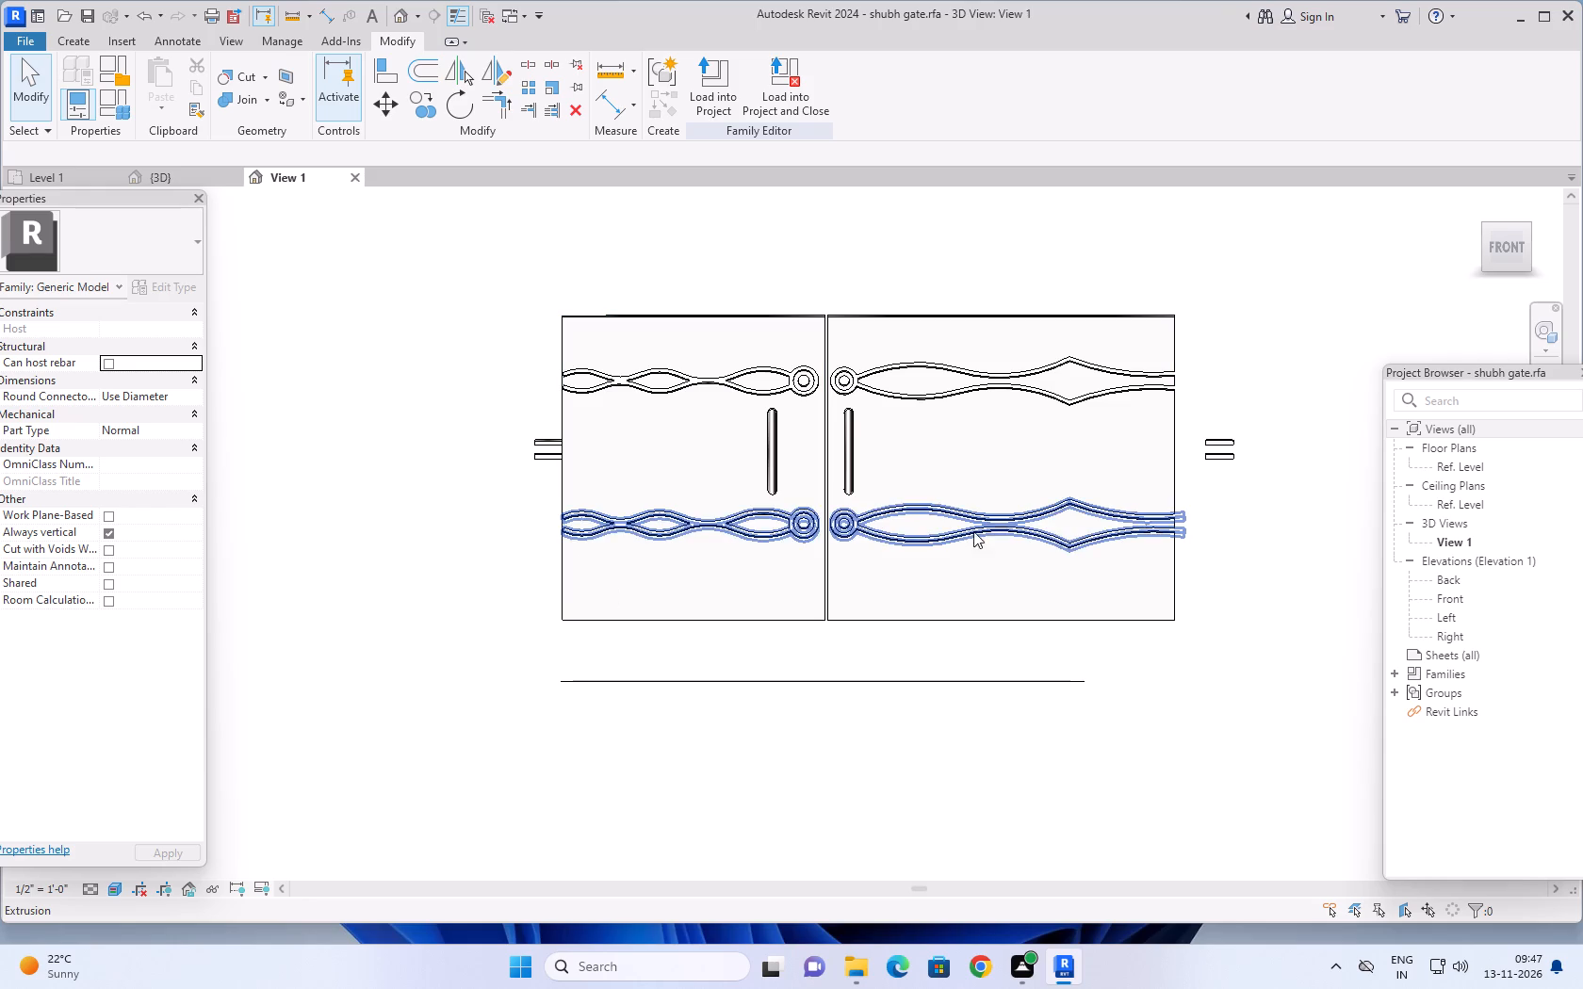
{"action": "left_click", "coordinate": [1172, 579]}
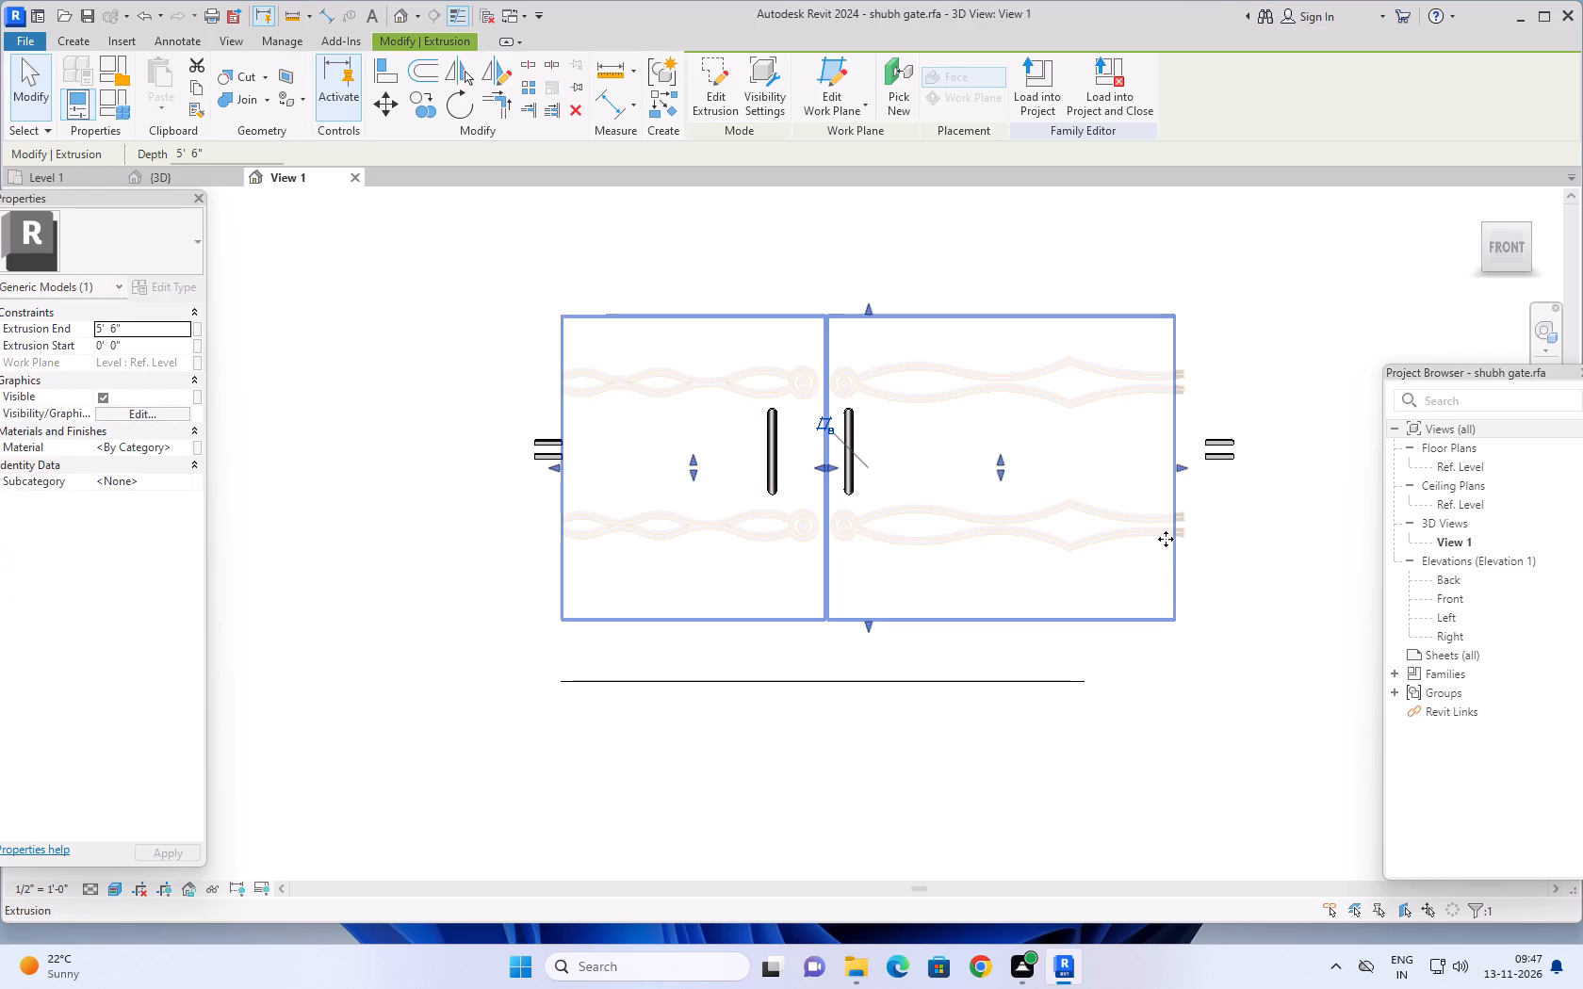
{"action": "left_click_drag", "start_coordinate": [1177, 467], "coordinate": [1161, 466]}
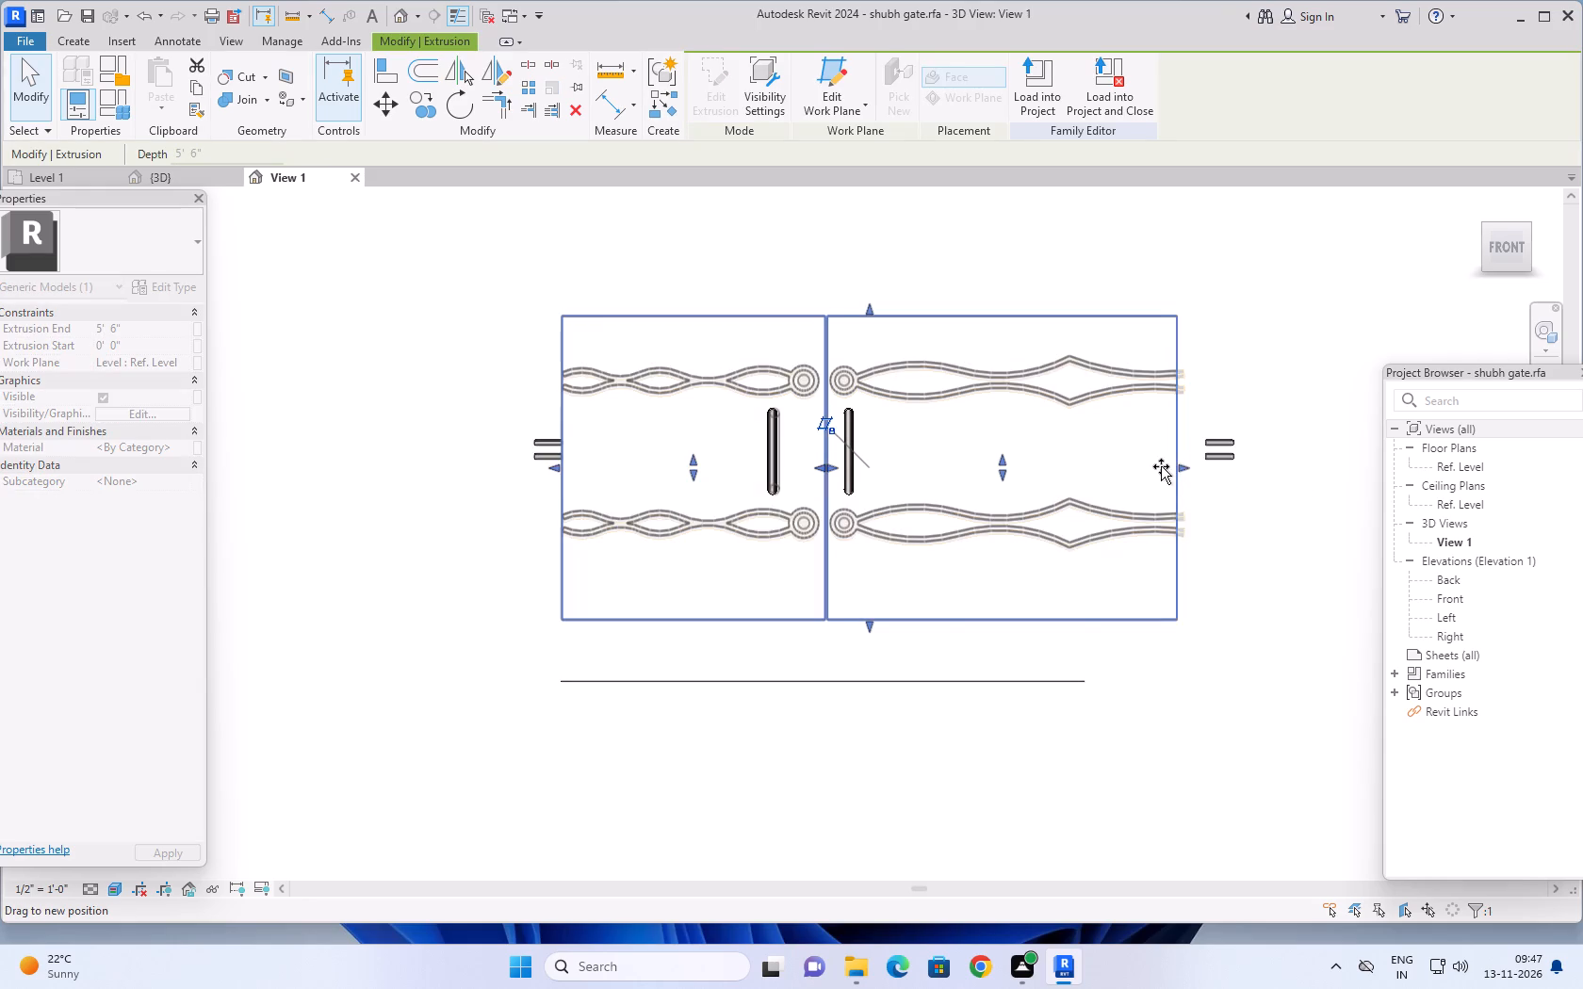
{"action": "left_click_drag", "start_coordinate": [1161, 466], "coordinate": [1098, 477]}
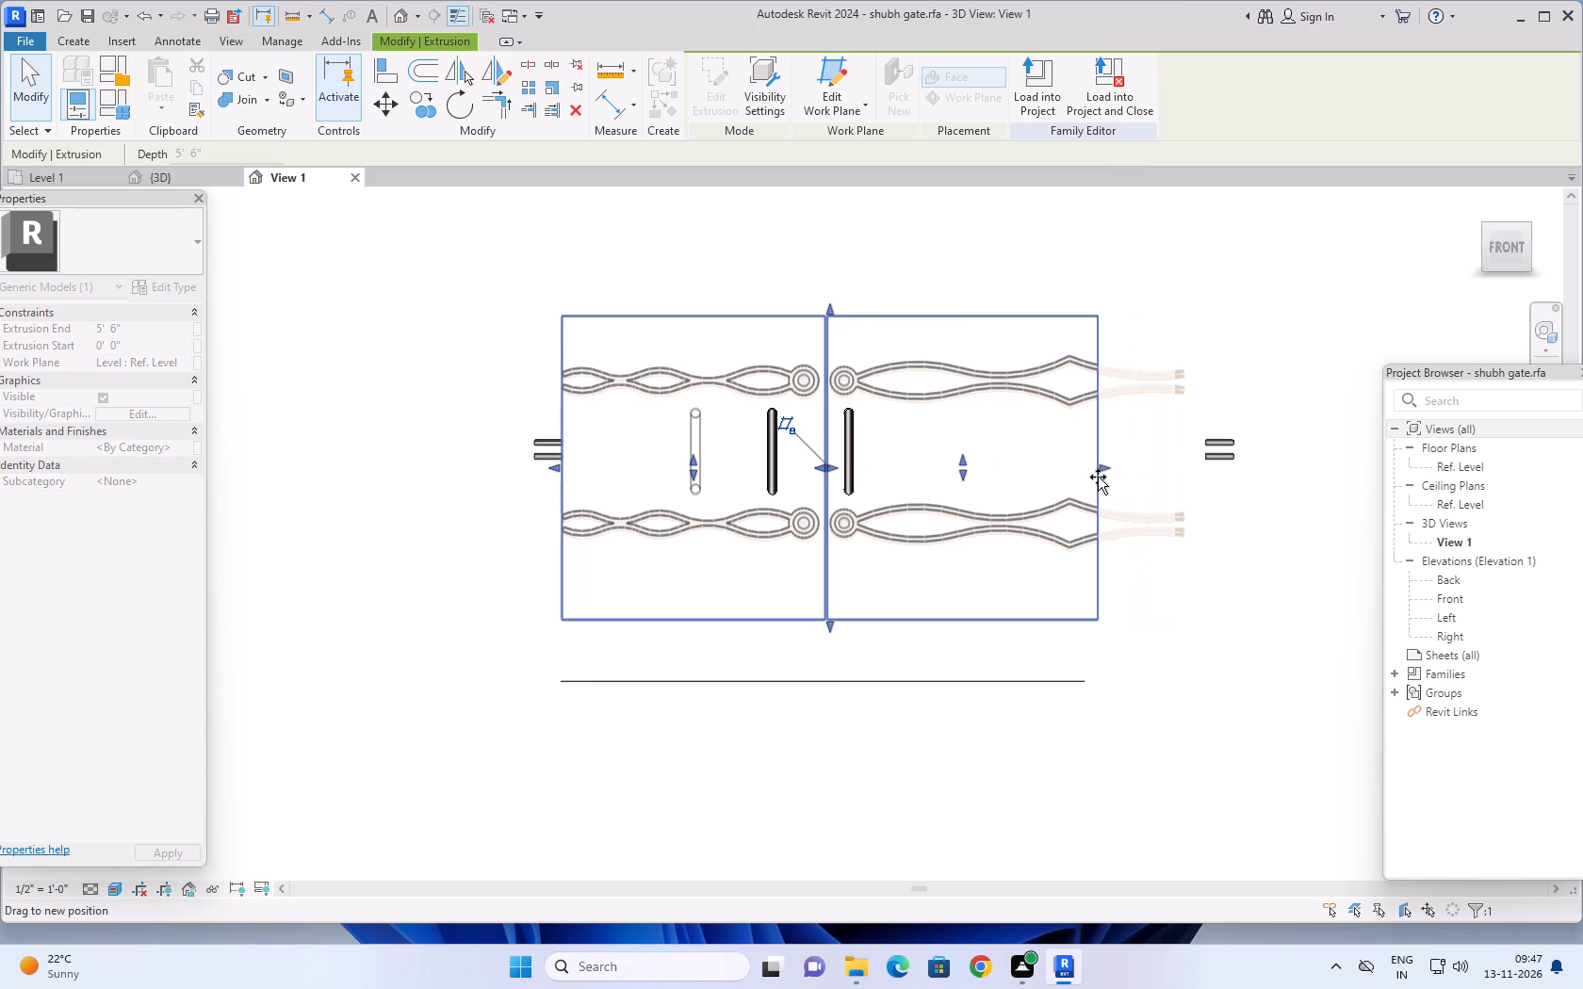
{"action": "left_click_drag", "start_coordinate": [1098, 477], "coordinate": [1083, 480]}
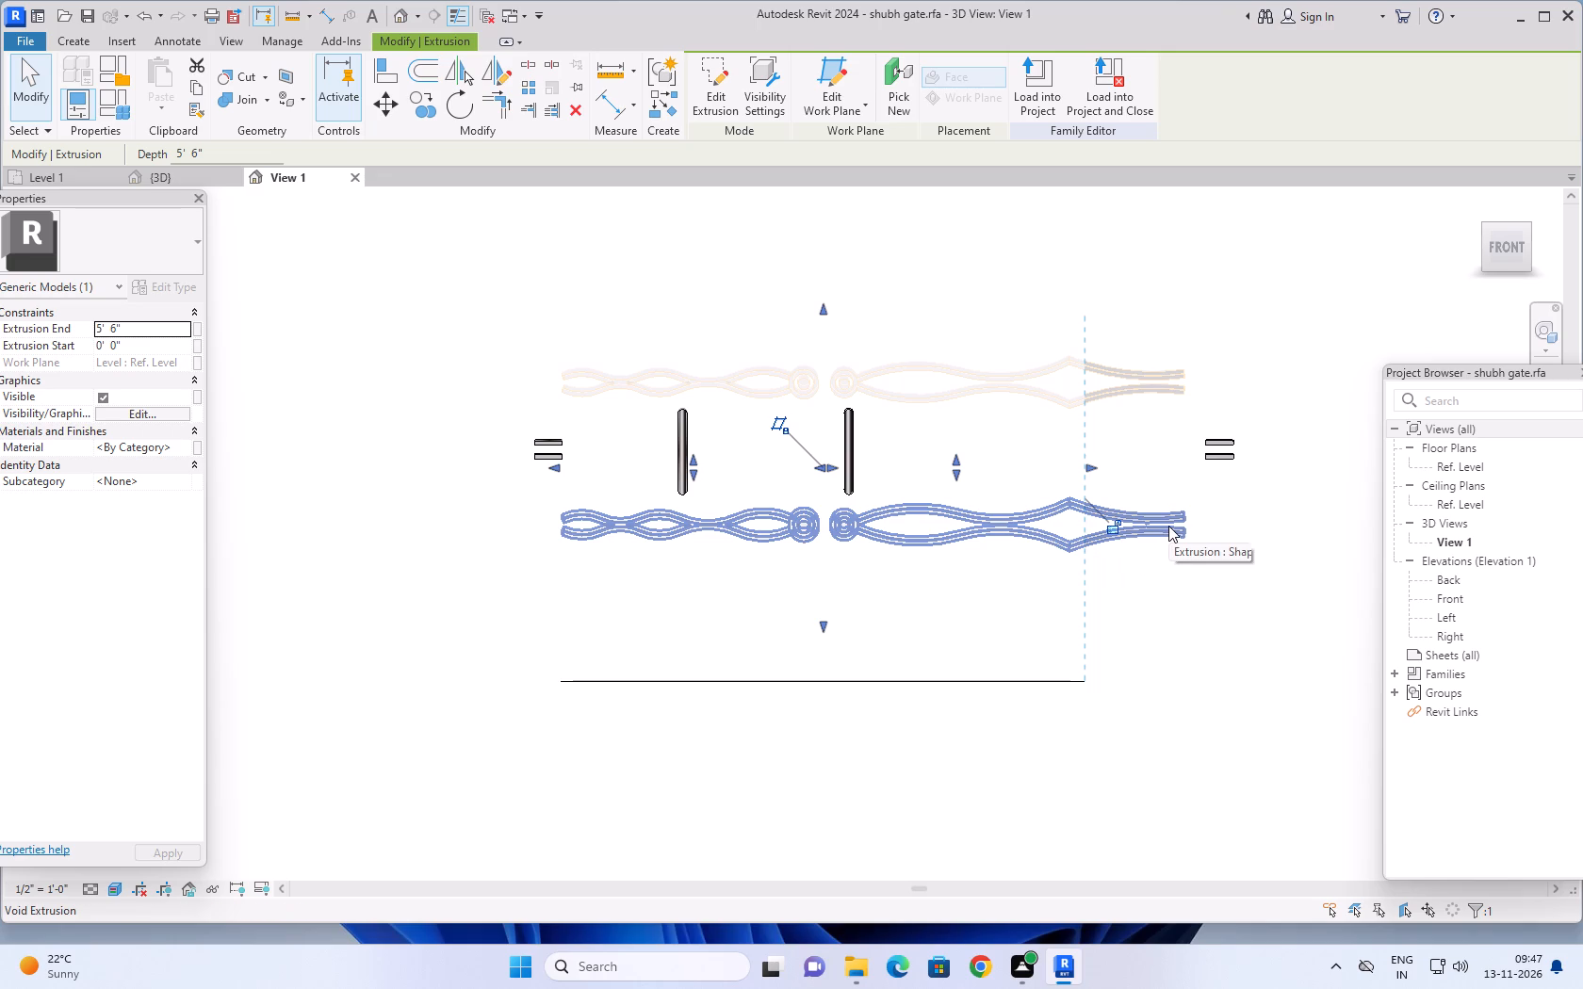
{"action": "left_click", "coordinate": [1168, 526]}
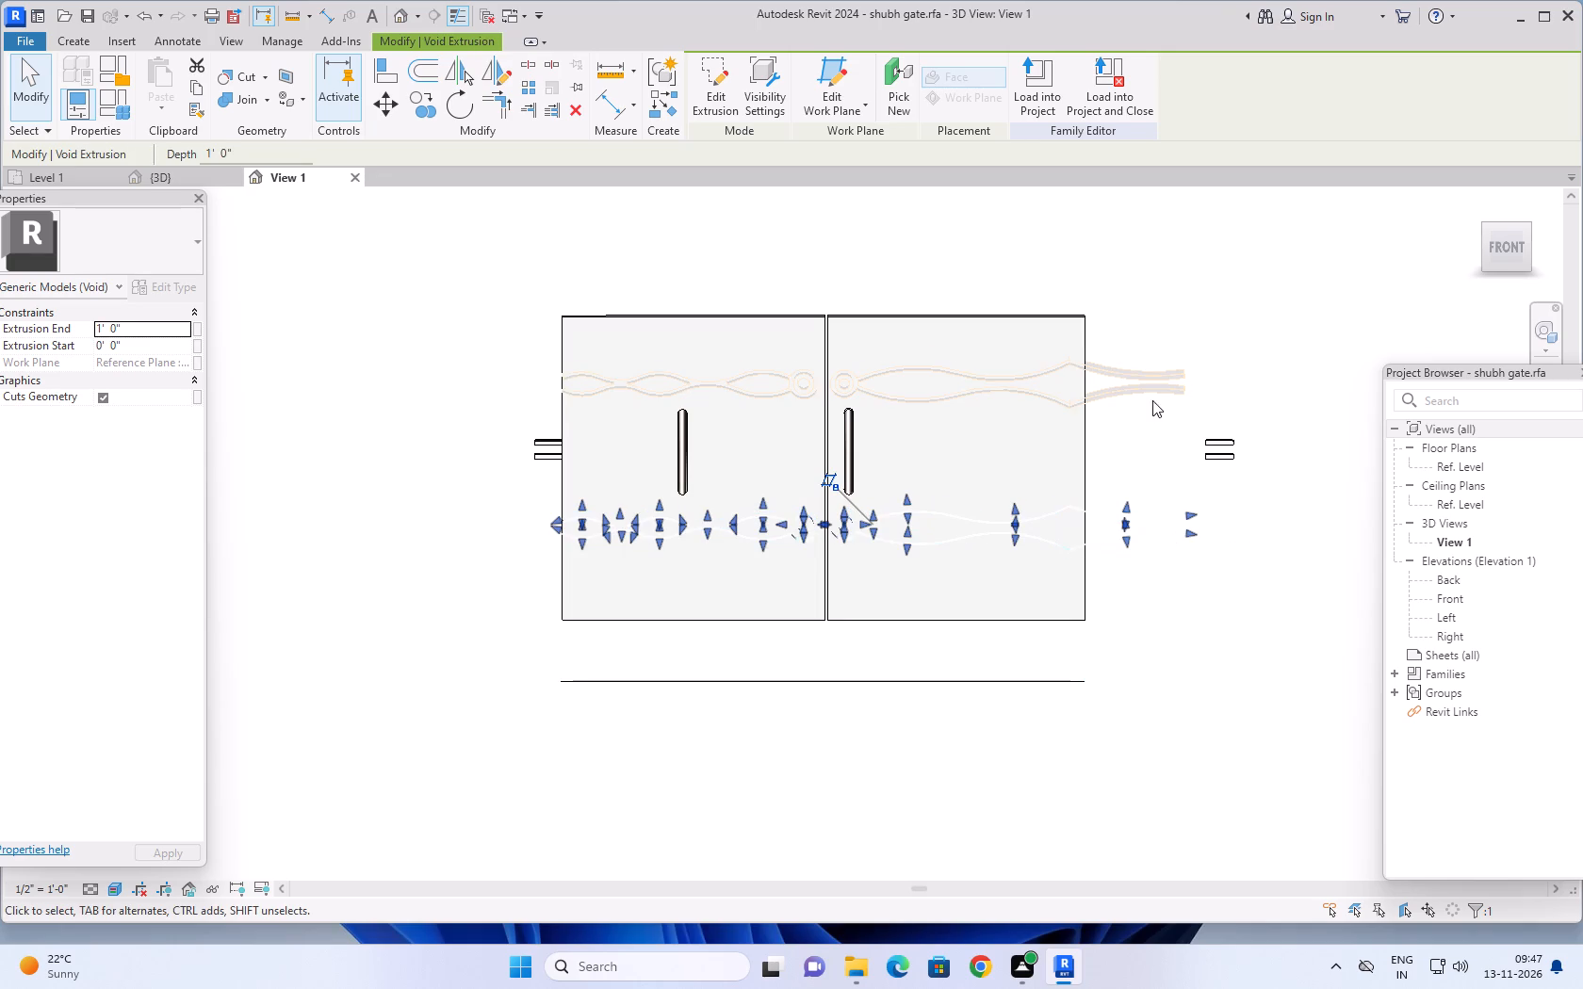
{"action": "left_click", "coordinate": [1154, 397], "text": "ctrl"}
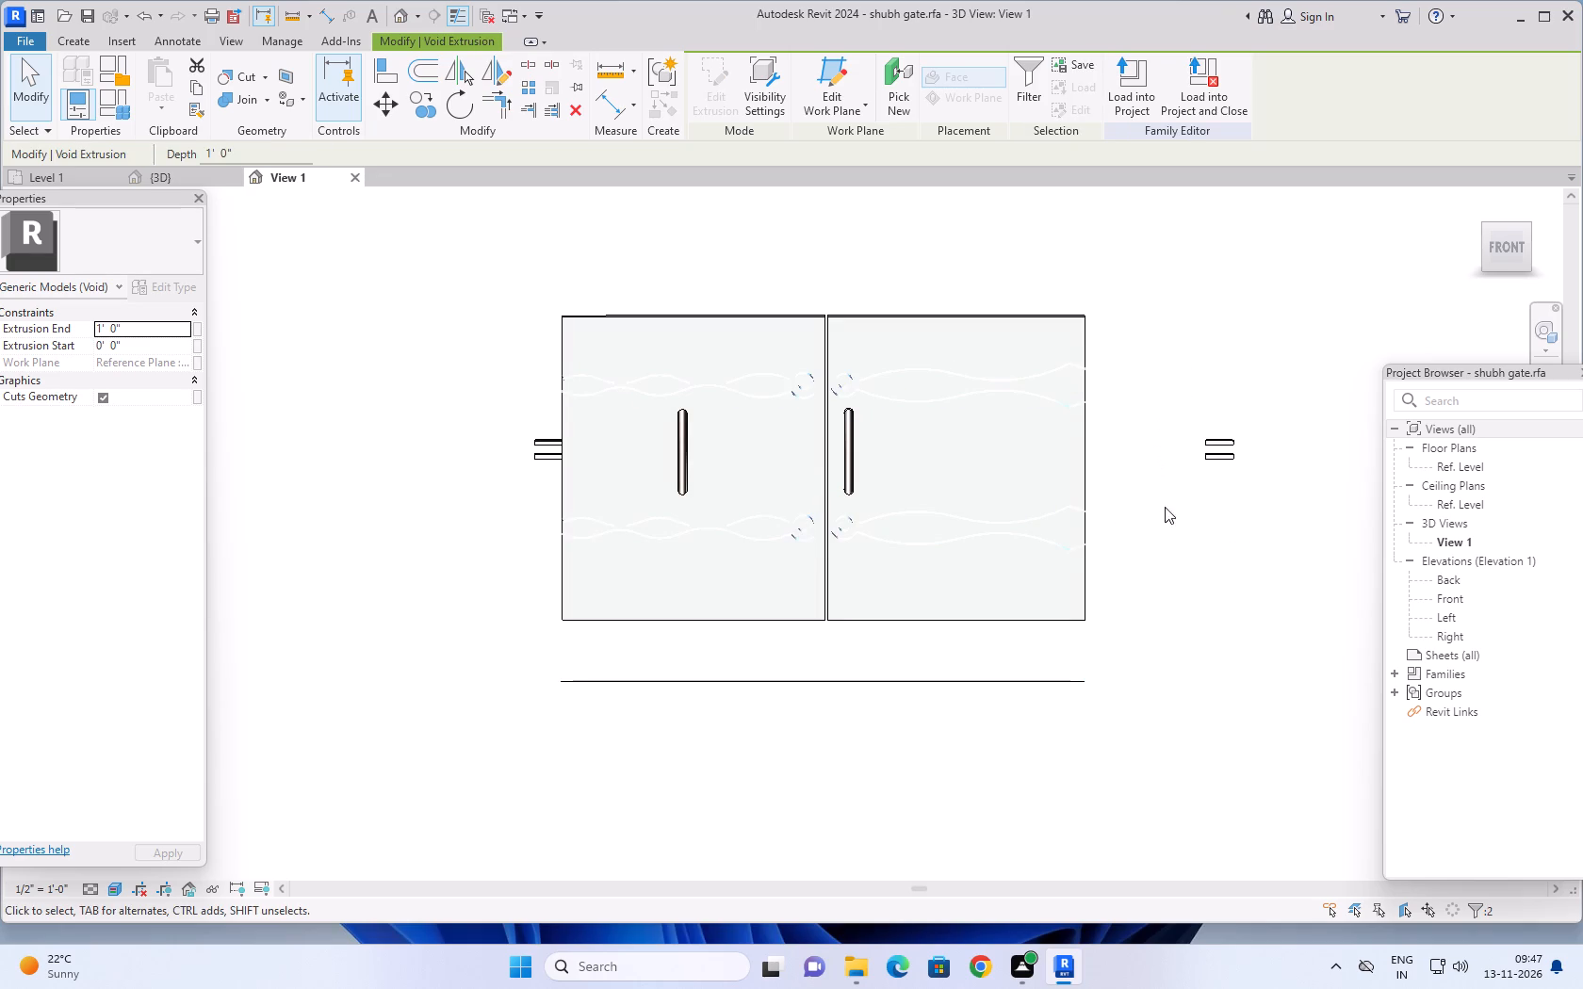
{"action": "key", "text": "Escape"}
Shorten both outer ends of the lower wavy void extrusion to just inside the wider leaf's new outer edge.
{"action": "left_click", "coordinate": [1053, 544]}
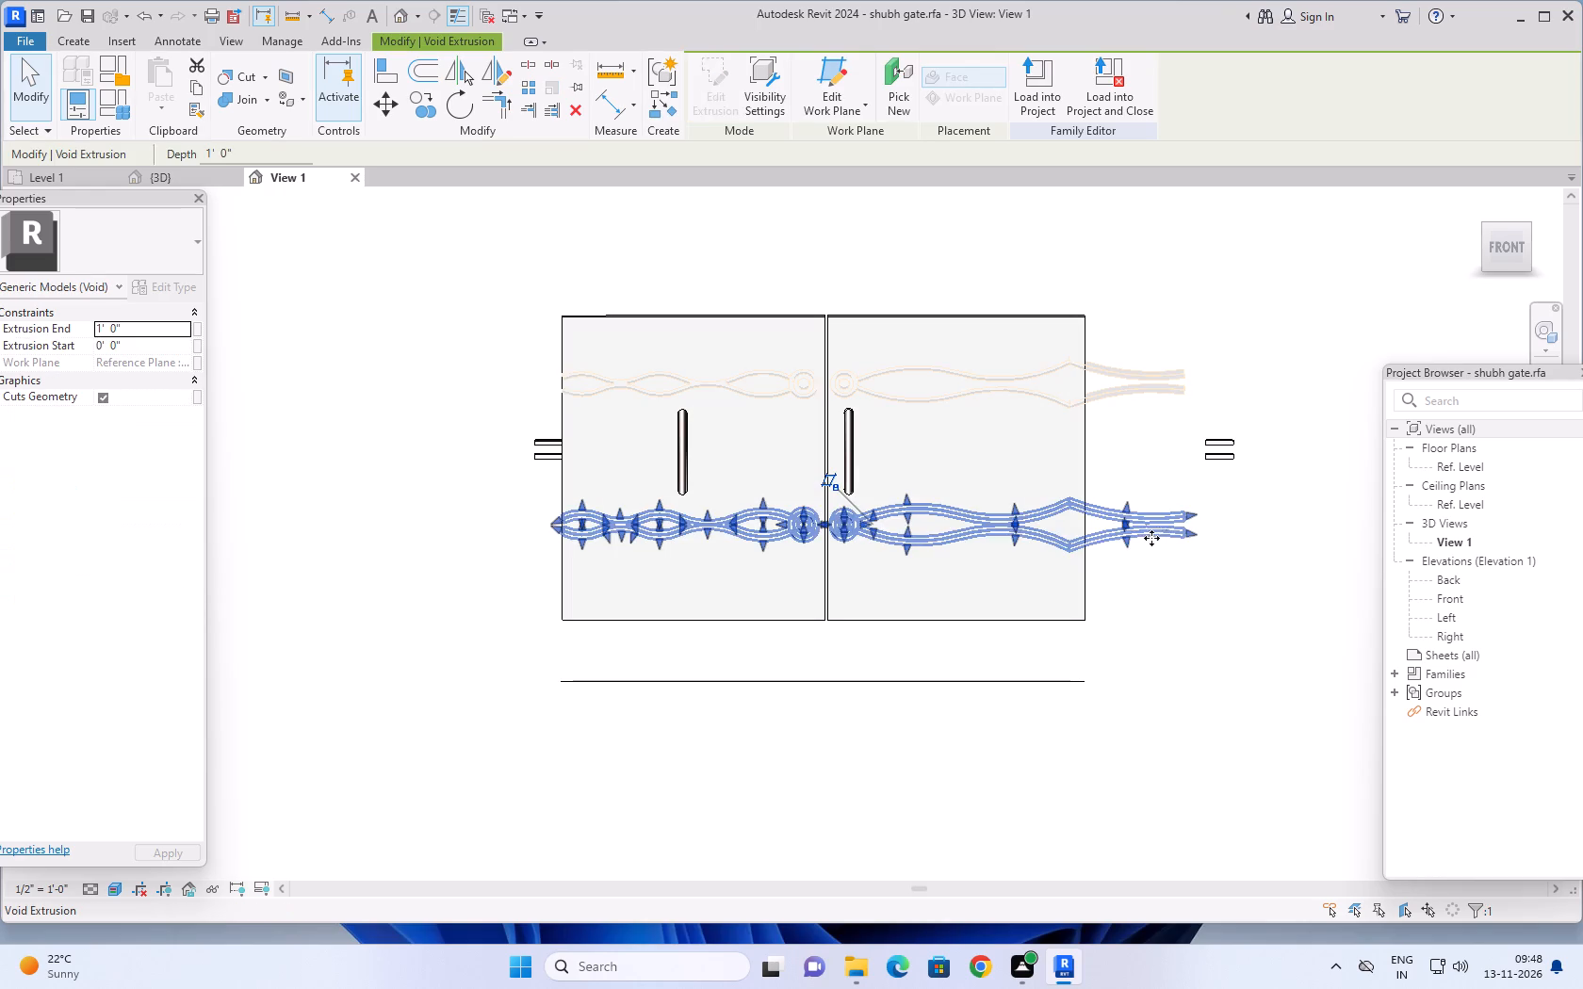
{"action": "left_click_drag", "start_coordinate": [1186, 530], "coordinate": [1093, 530]}
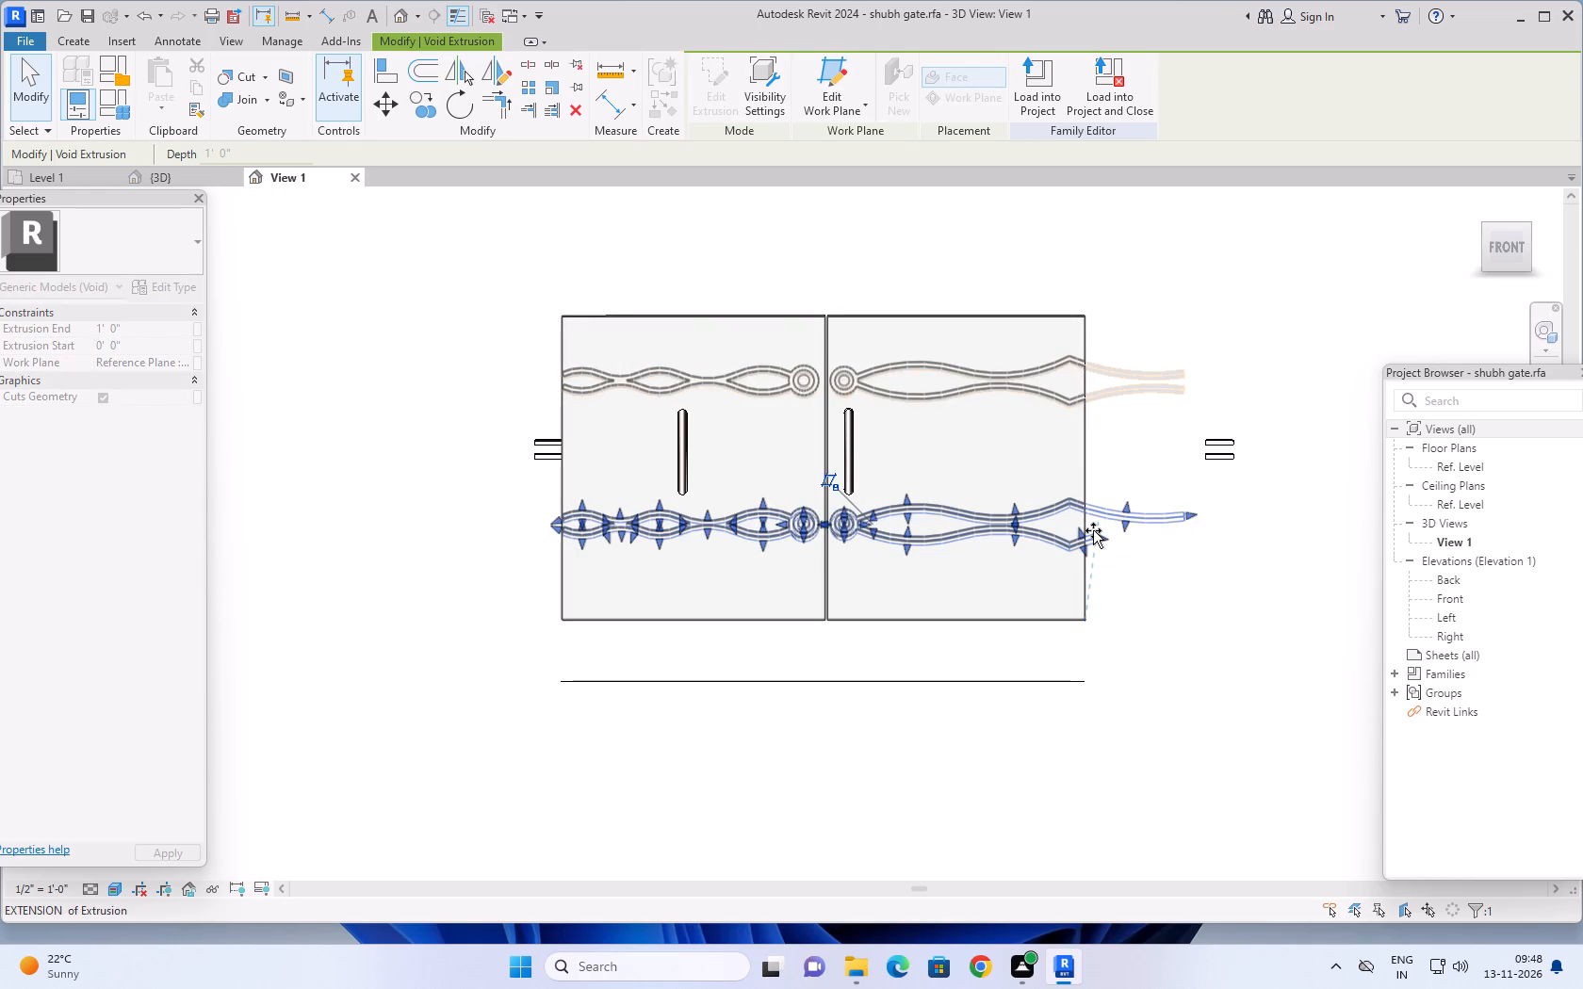
{"action": "left_click_drag", "start_coordinate": [1093, 530], "coordinate": [1078, 530]}
{"action": "left_click_drag", "start_coordinate": [1078, 530], "coordinate": [1079, 528]}
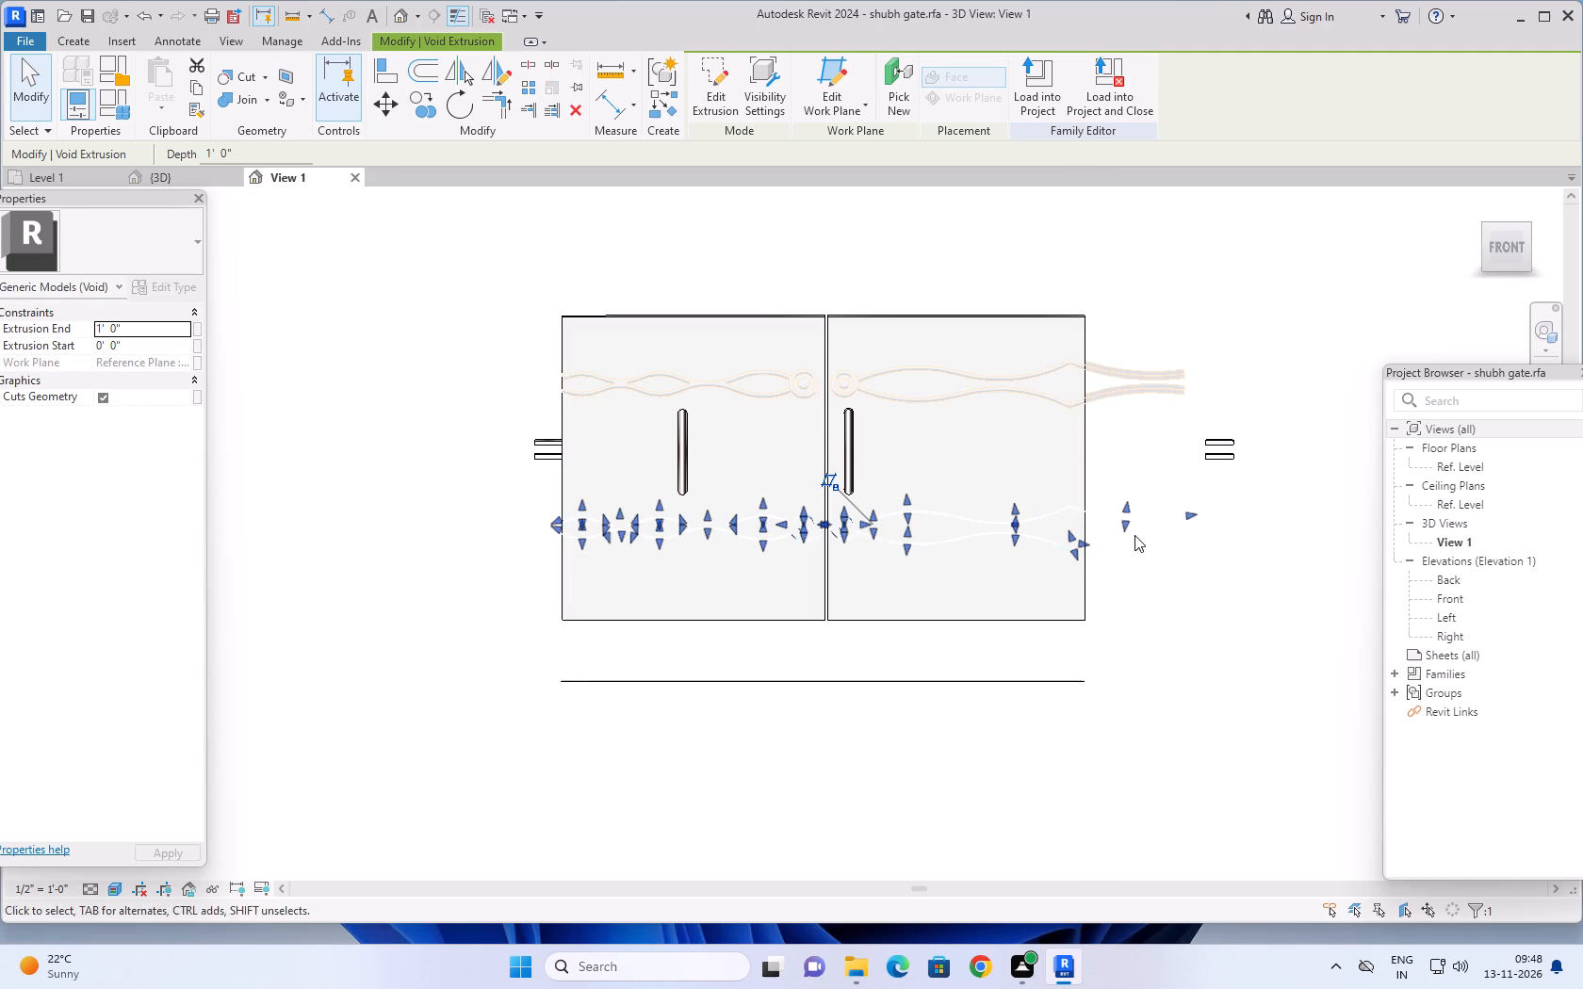
{"action": "left_click_drag", "start_coordinate": [1188, 513], "coordinate": [1134, 515]}
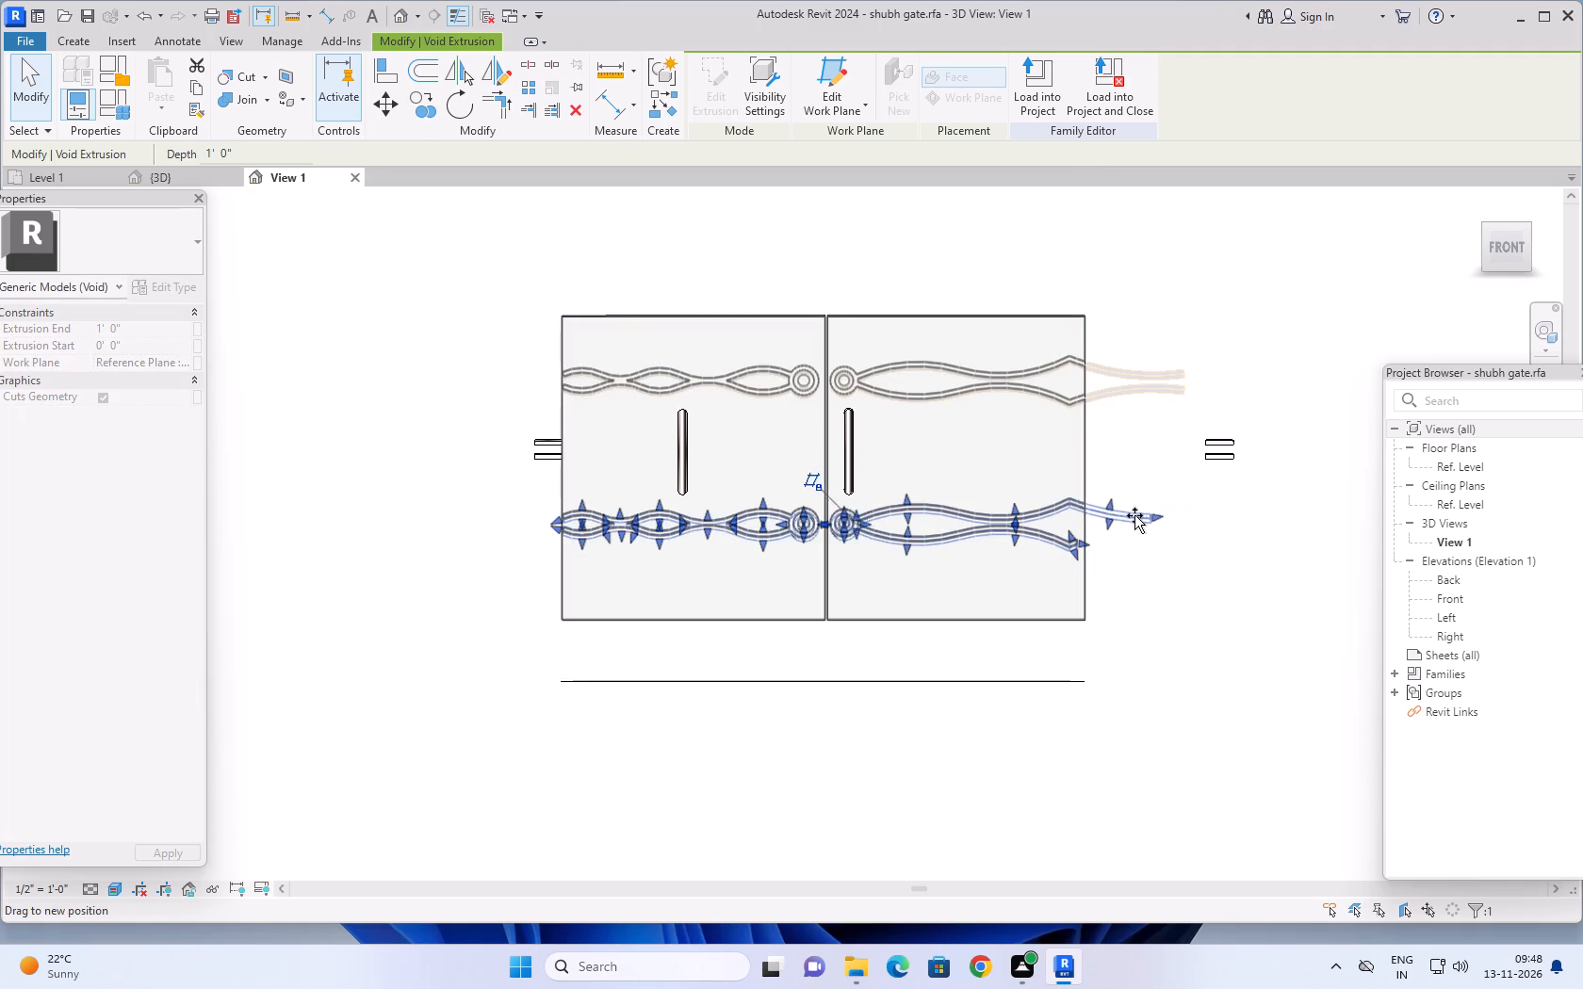
{"action": "left_click_drag", "start_coordinate": [1134, 515], "coordinate": [1086, 512]}
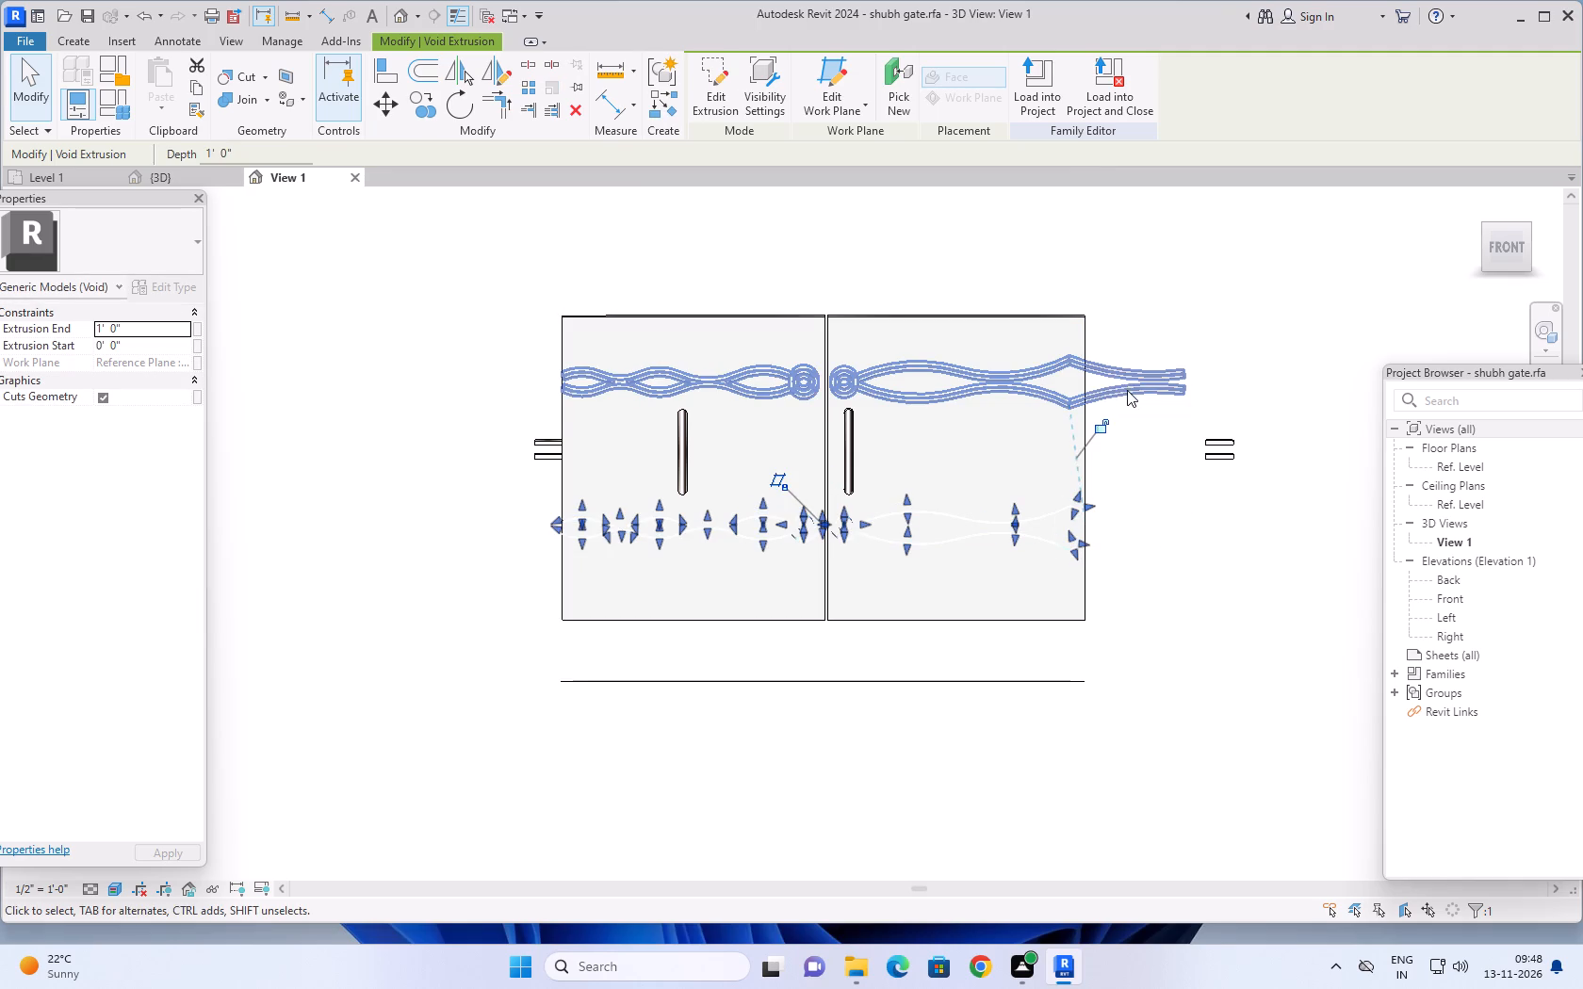
Shorten both outer ends of the upper wavy void extrusion to the wider leaf's new outer edge.
{"action": "left_click", "coordinate": [1127, 390]}
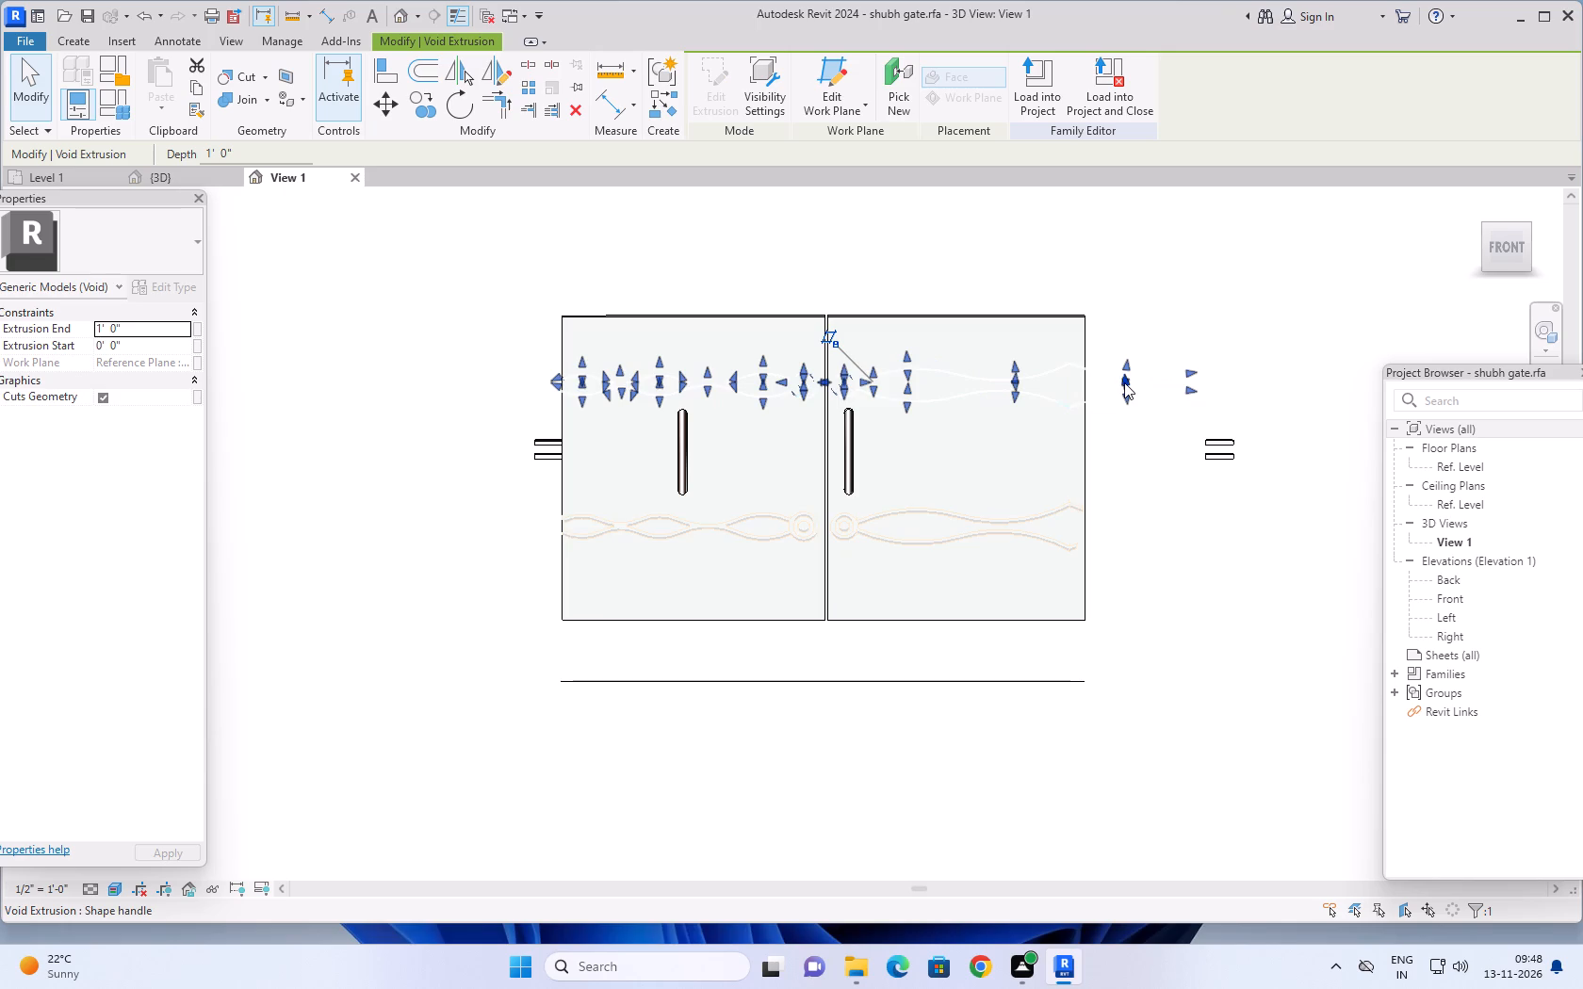
{"action": "left_click_drag", "start_coordinate": [1124, 381], "coordinate": [1087, 381]}
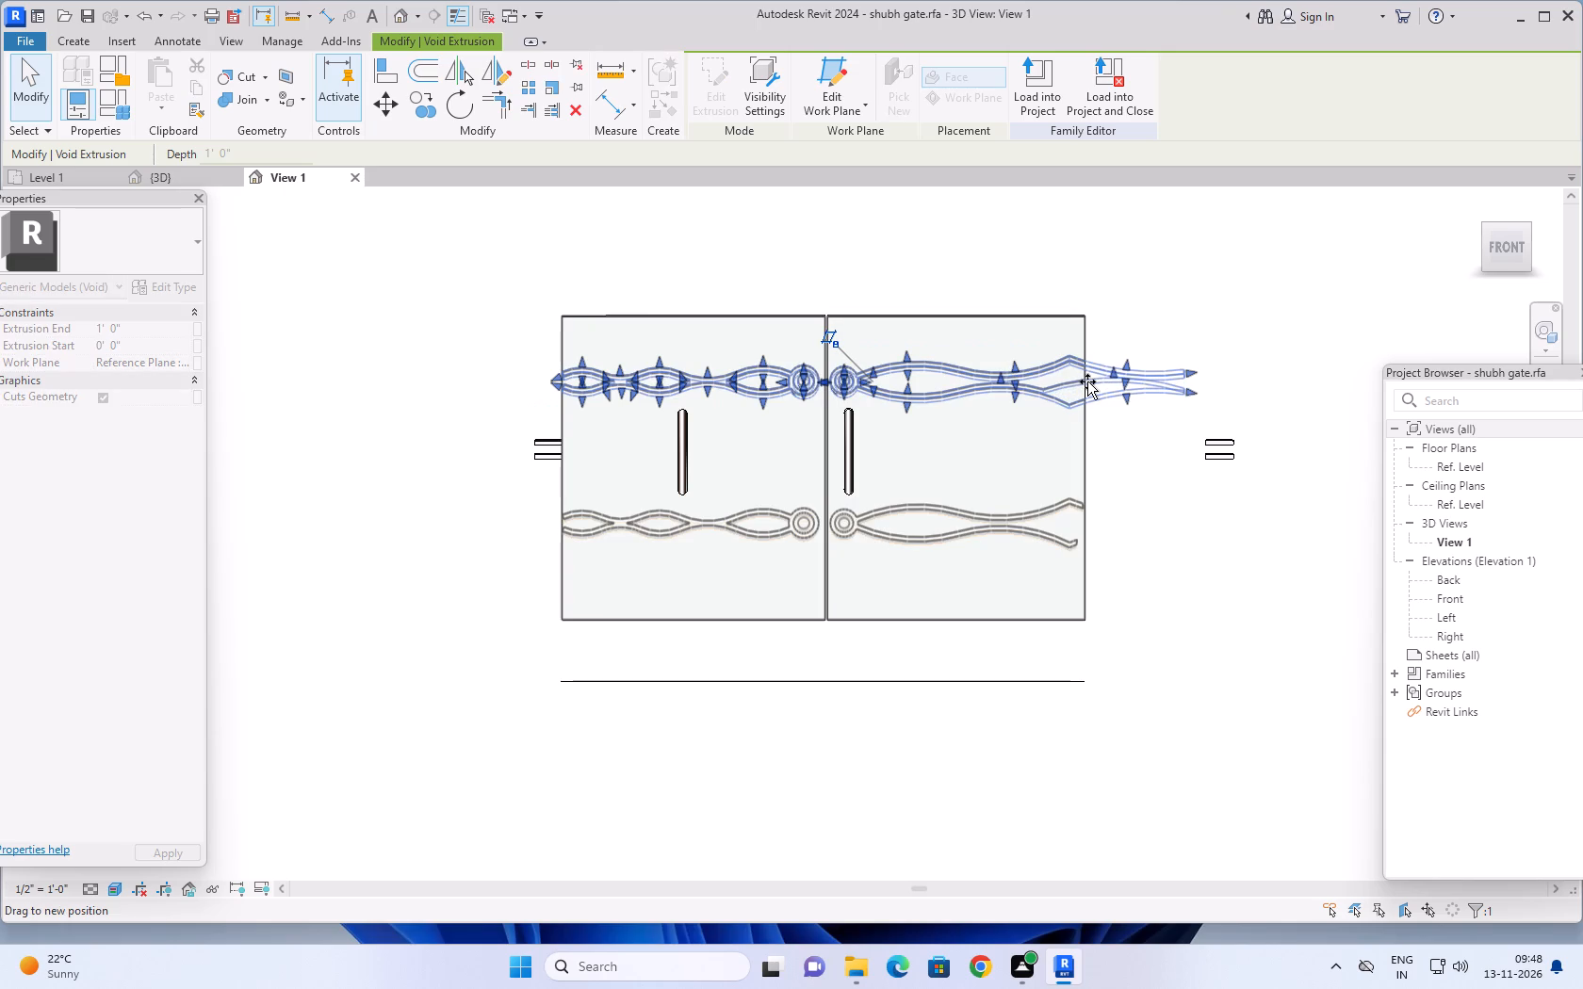
{"action": "left_click_drag", "start_coordinate": [1087, 381], "coordinate": [1104, 384]}
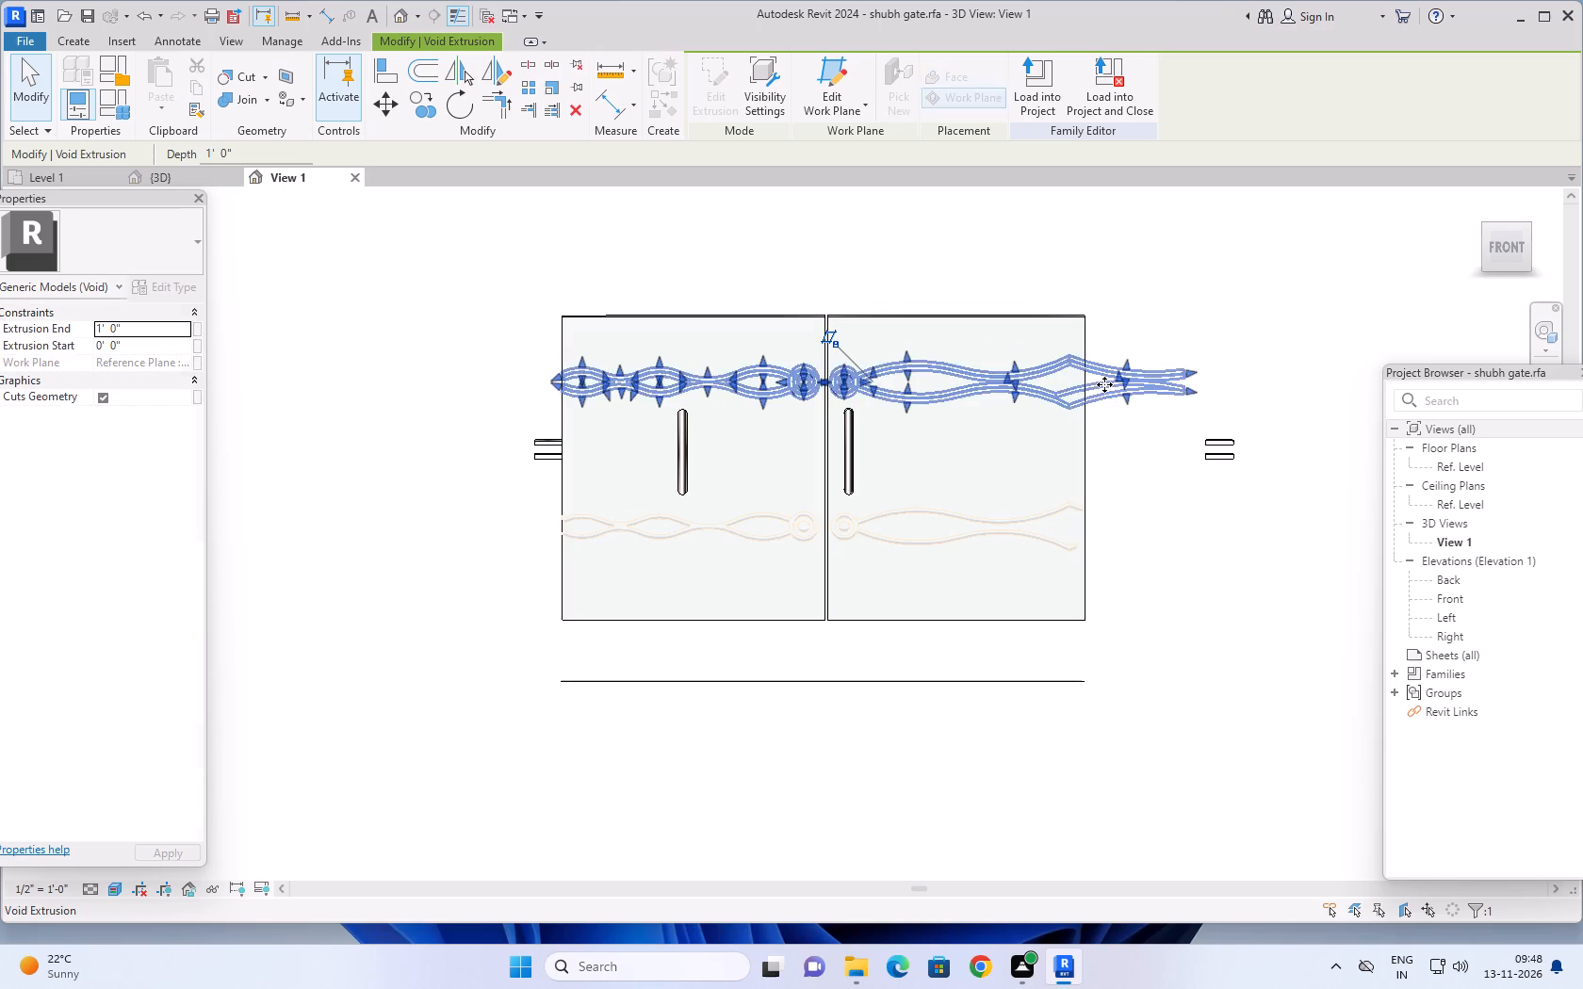
{"action": "left_click_drag", "start_coordinate": [1187, 390], "coordinate": [1112, 390]}
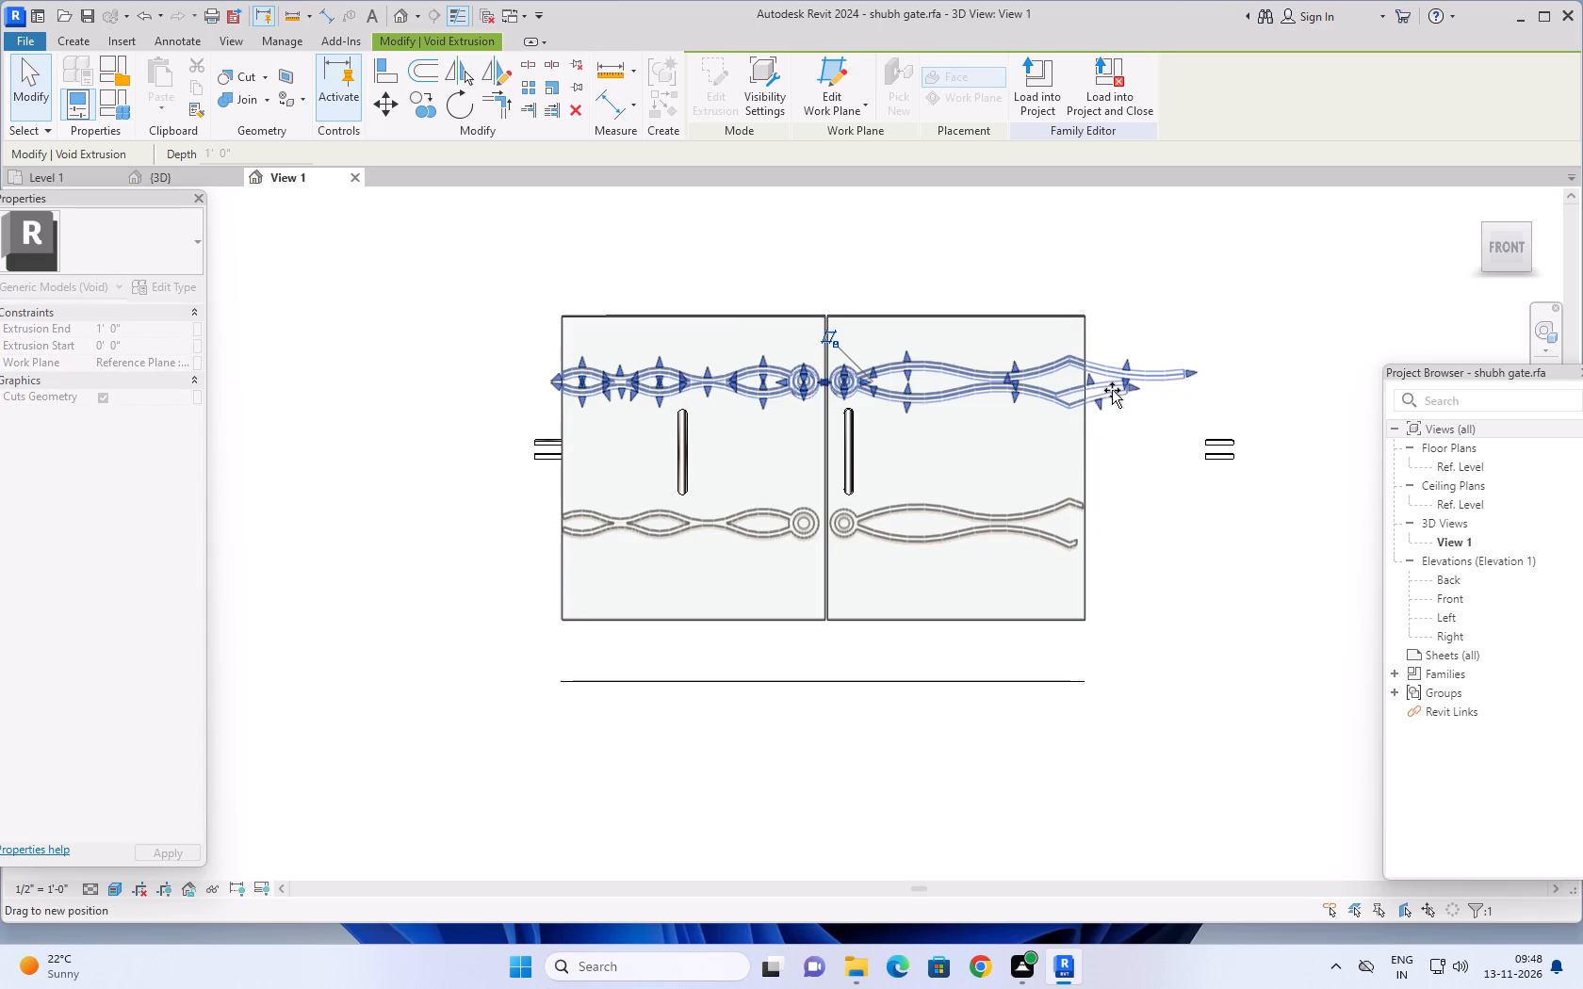
{"action": "left_click_drag", "start_coordinate": [1112, 390], "coordinate": [1080, 390]}
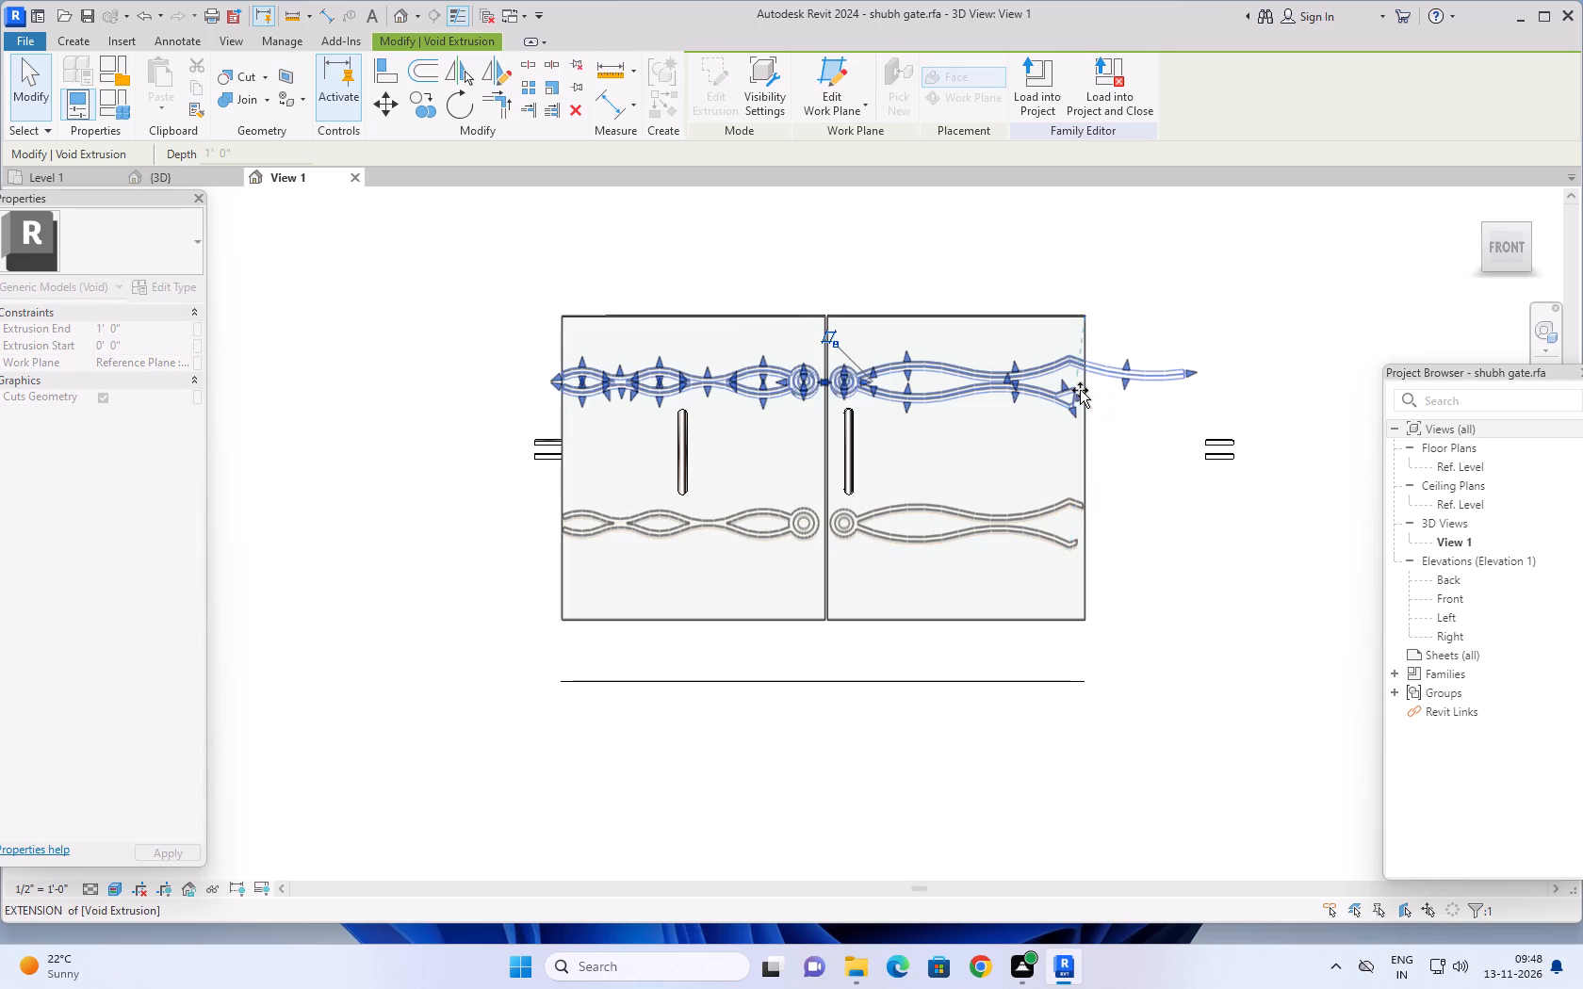
{"action": "left_click_drag", "start_coordinate": [1080, 390], "coordinate": [1083, 390]}
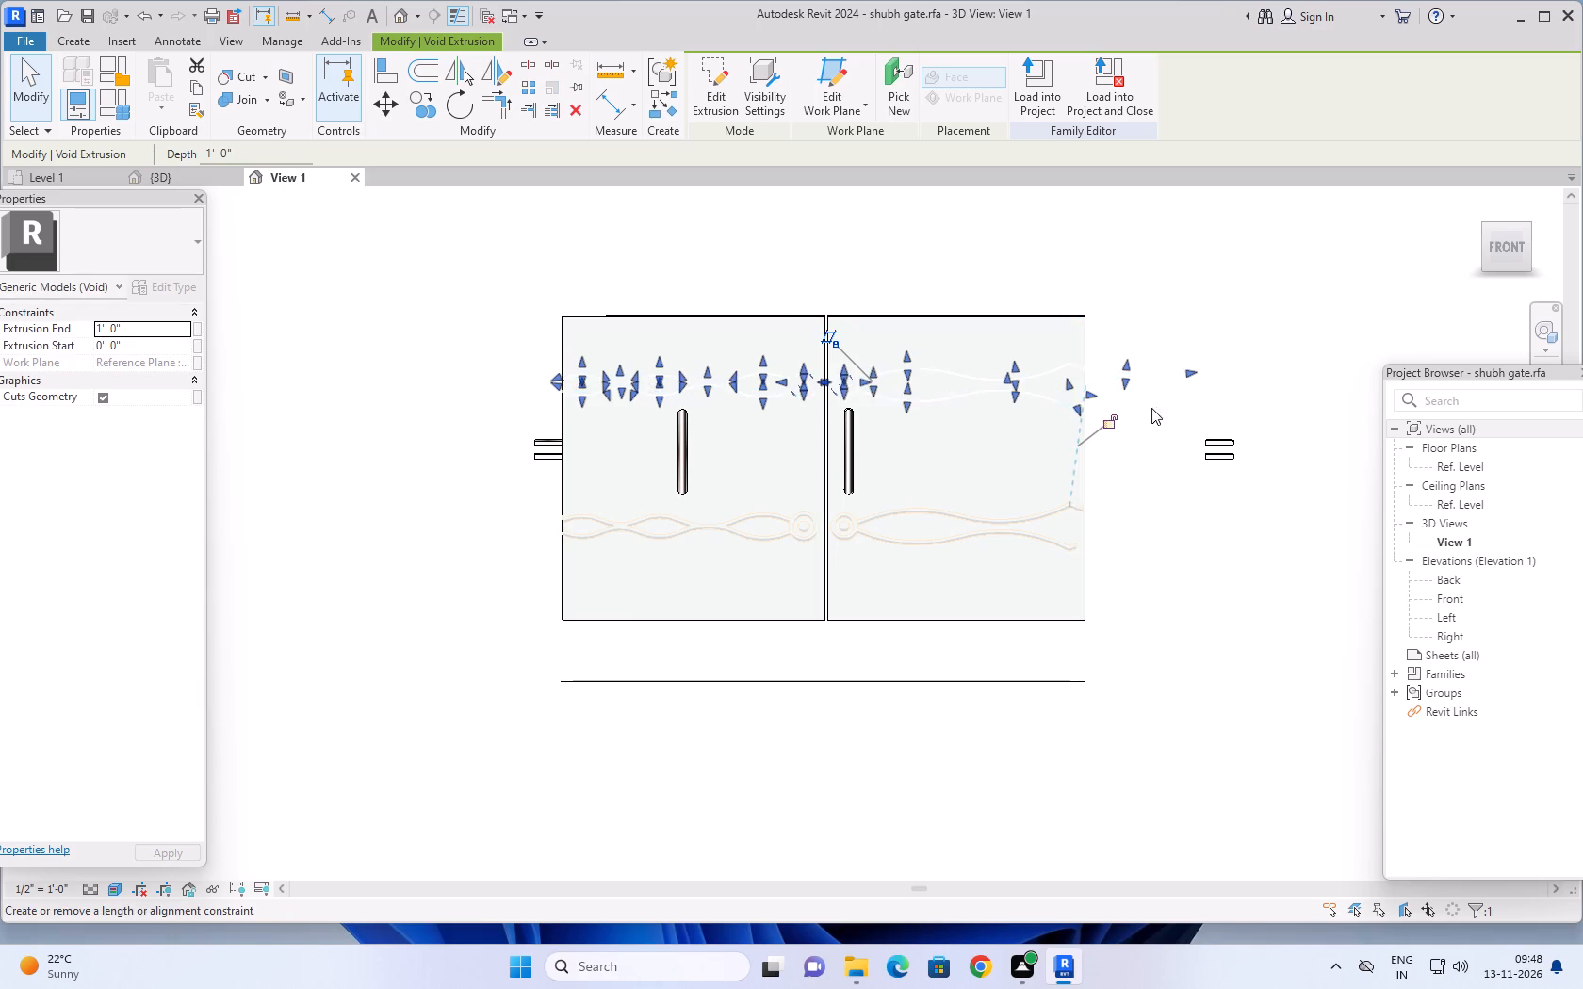
{"action": "left_click_drag", "start_coordinate": [1190, 375], "coordinate": [1129, 375]}
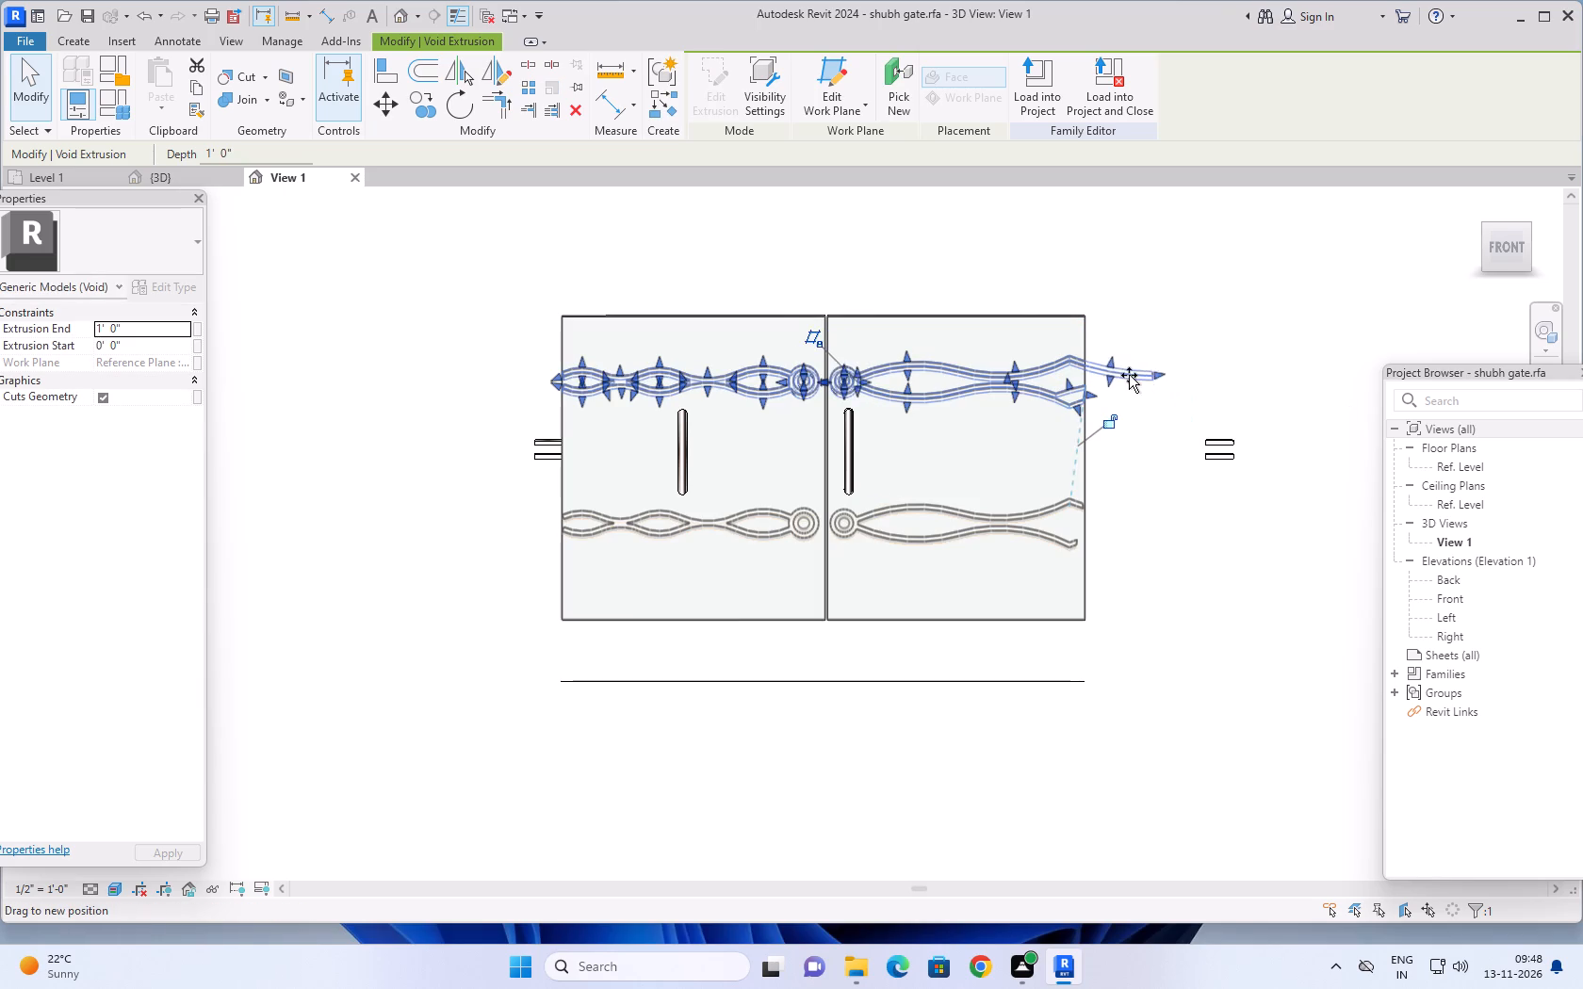
{"action": "left_click_drag", "start_coordinate": [1129, 375], "coordinate": [1082, 368]}
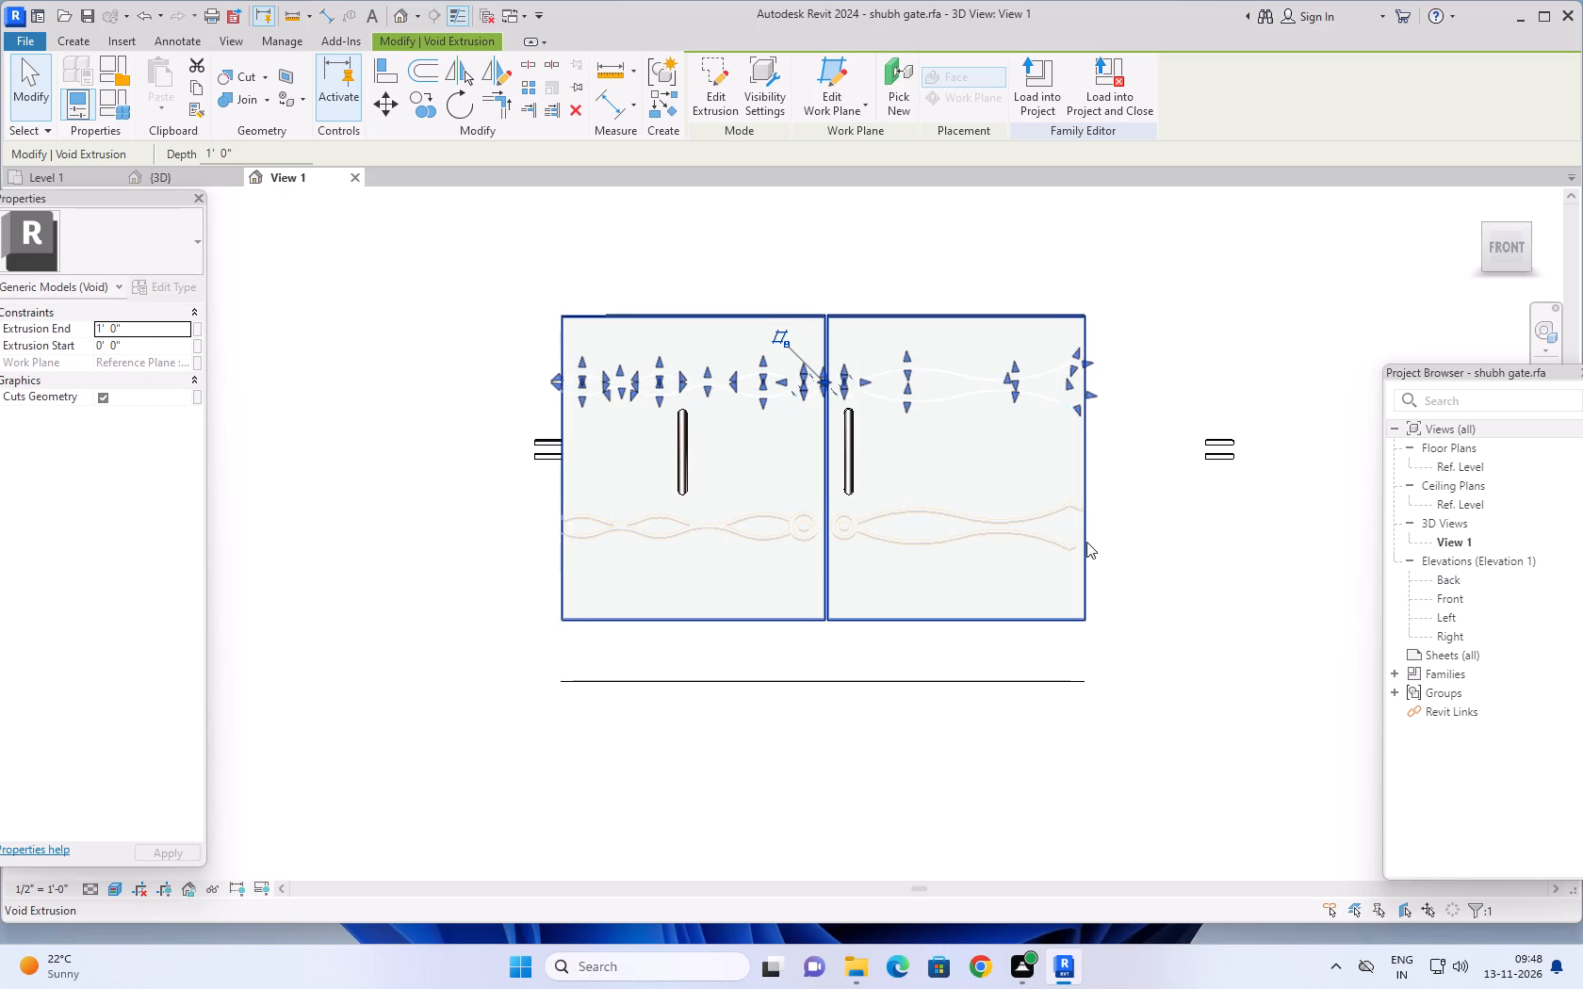
Delete the hinge bar extrusion beside both outer edges of the gate.
{"action": "left_click", "coordinate": [547, 446]}
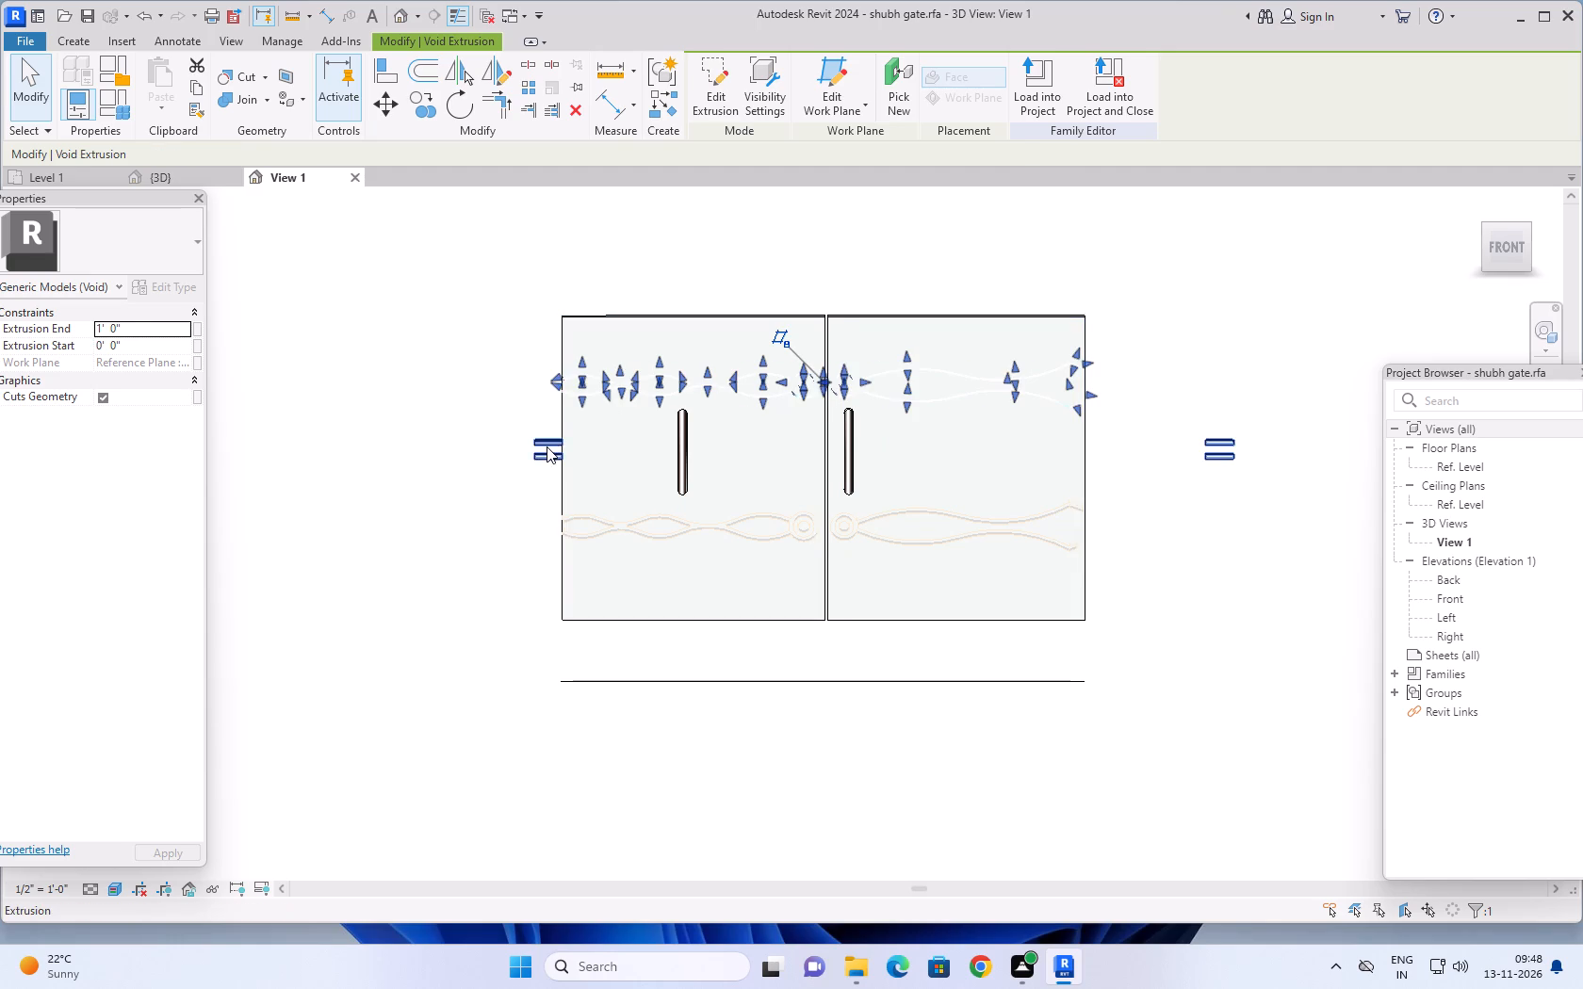
{"action": "key", "text": "Delete"}
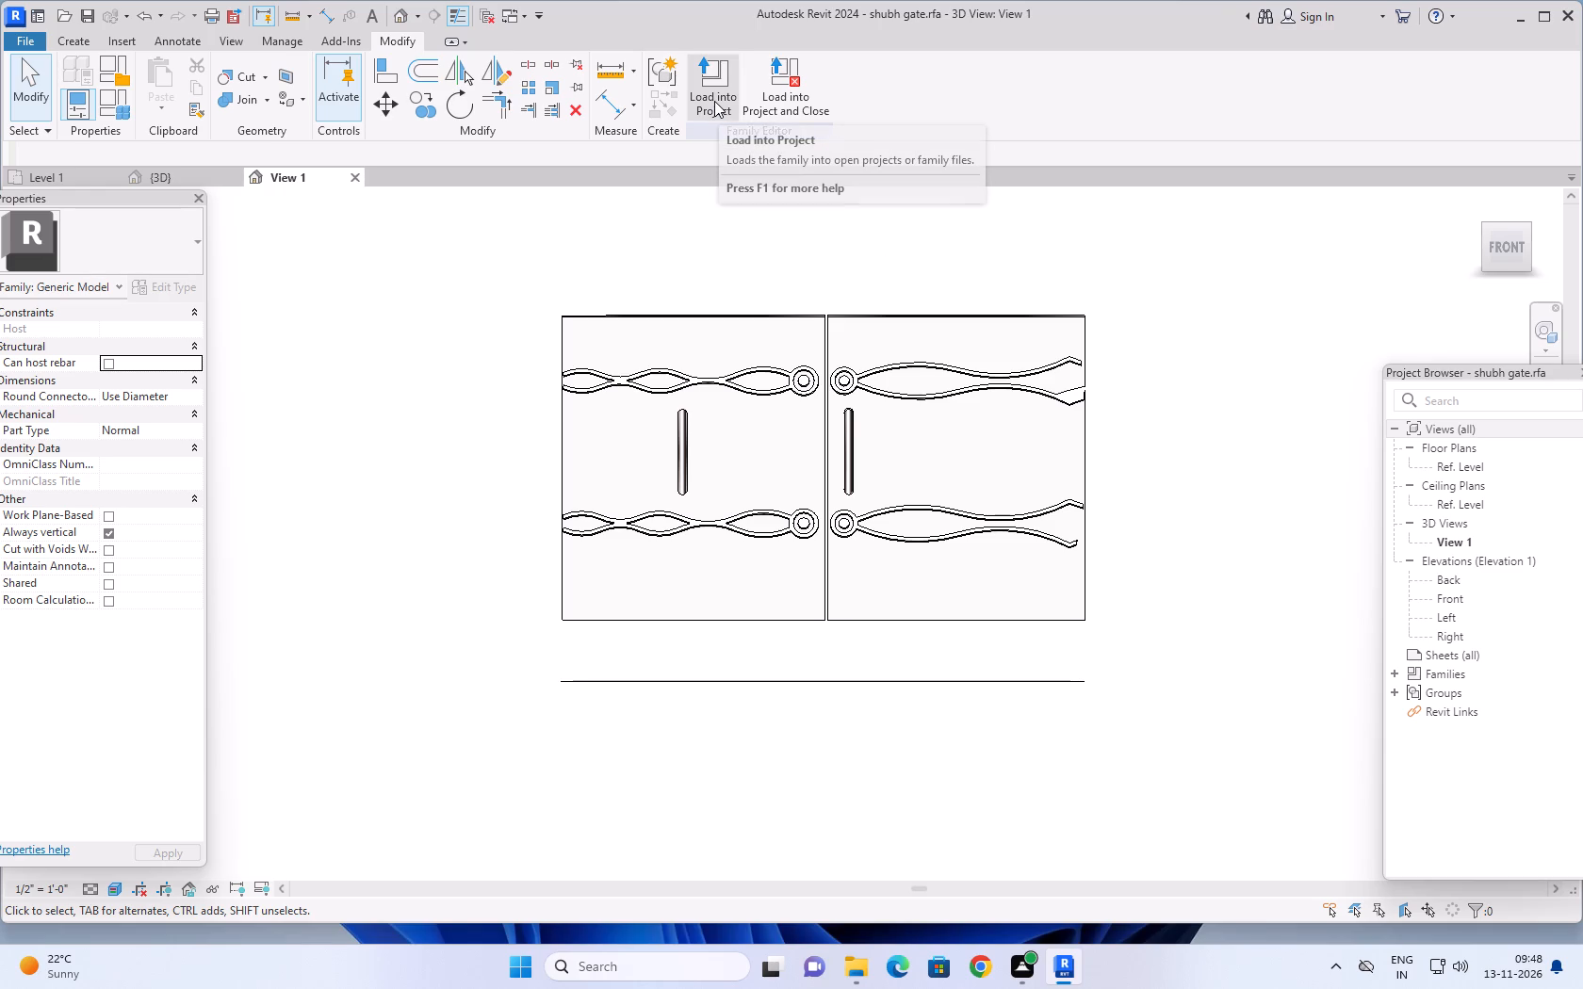
Pull the narrower leaf's outer edge of the gate panel extrusion slightly into line with the start of the model line.
{"action": "left_click", "coordinate": [565, 597]}
{"action": "left_click_drag", "start_coordinate": [549, 465], "coordinate": [562, 465]}
{"action": "left_click", "coordinate": [487, 524]}
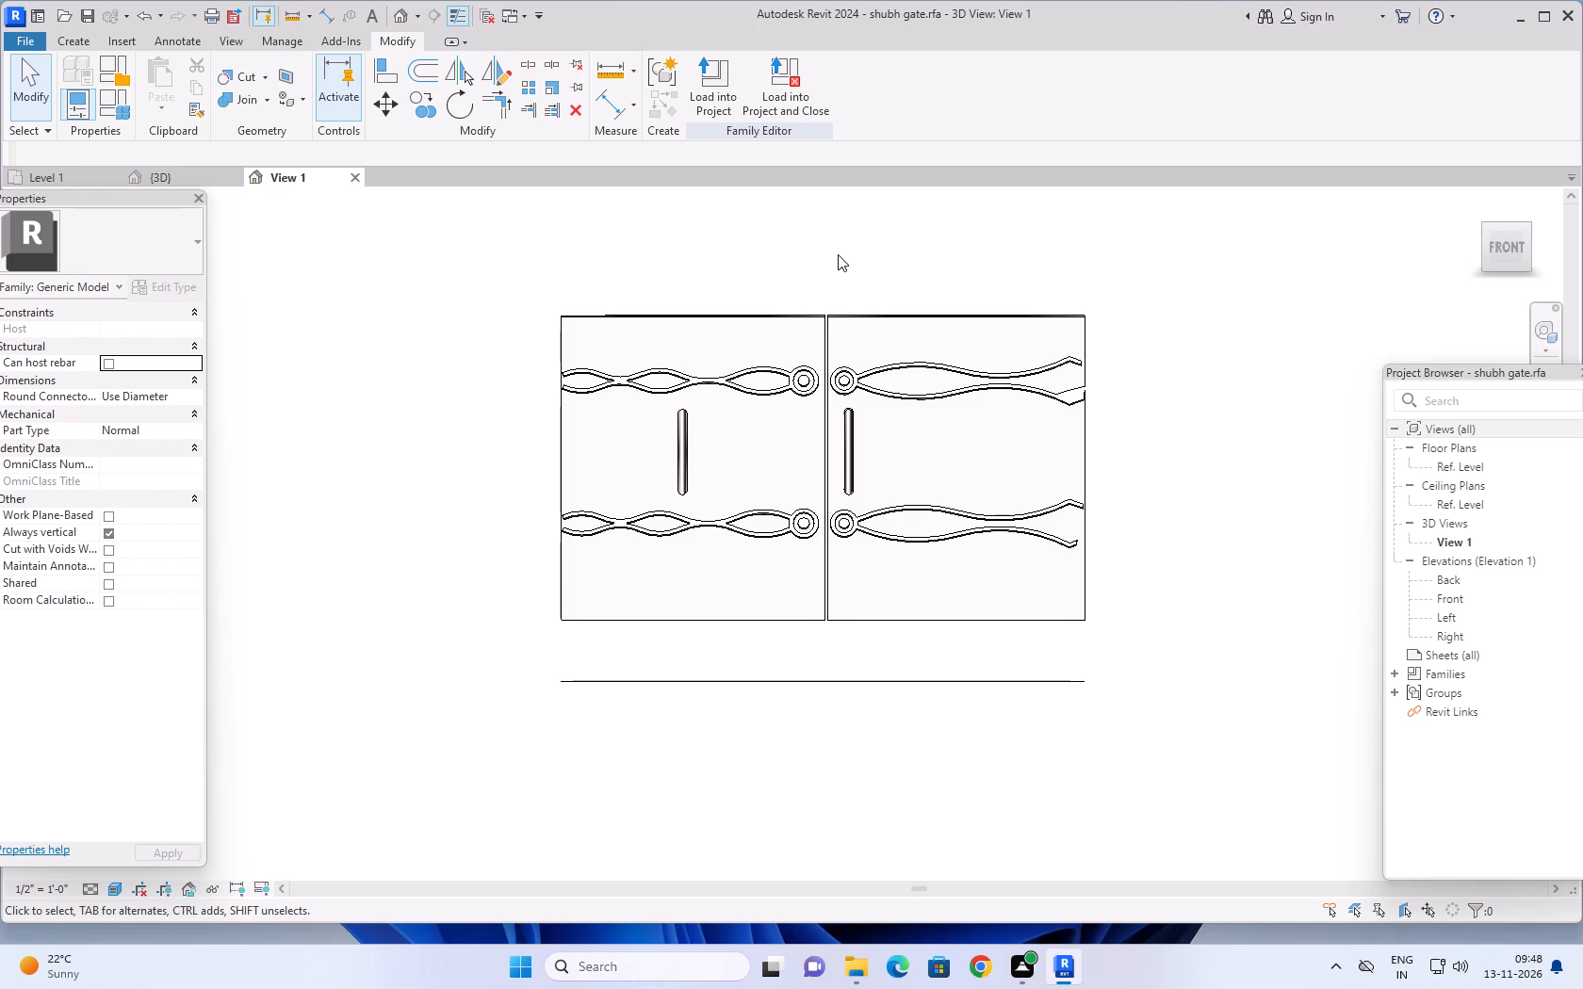
Load the edited shubh gate family into the arch plan 11 project, replacing its existing version.
{"action": "left_click", "coordinate": [710, 85]}
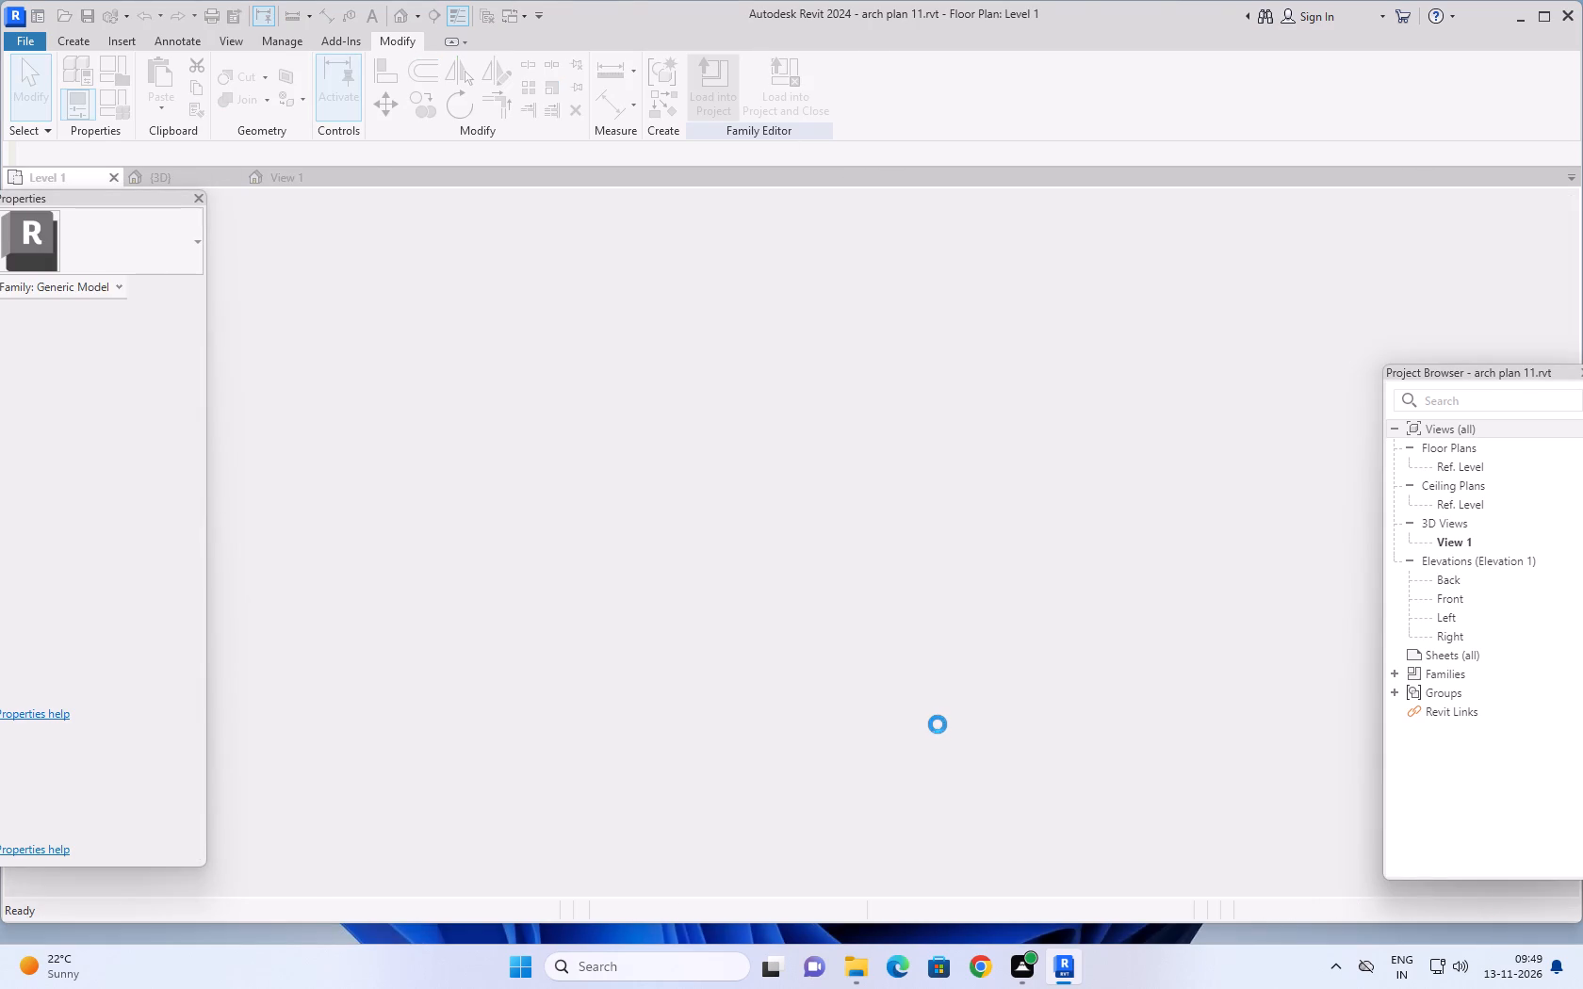
{"action": "left_click", "coordinate": [753, 466]}
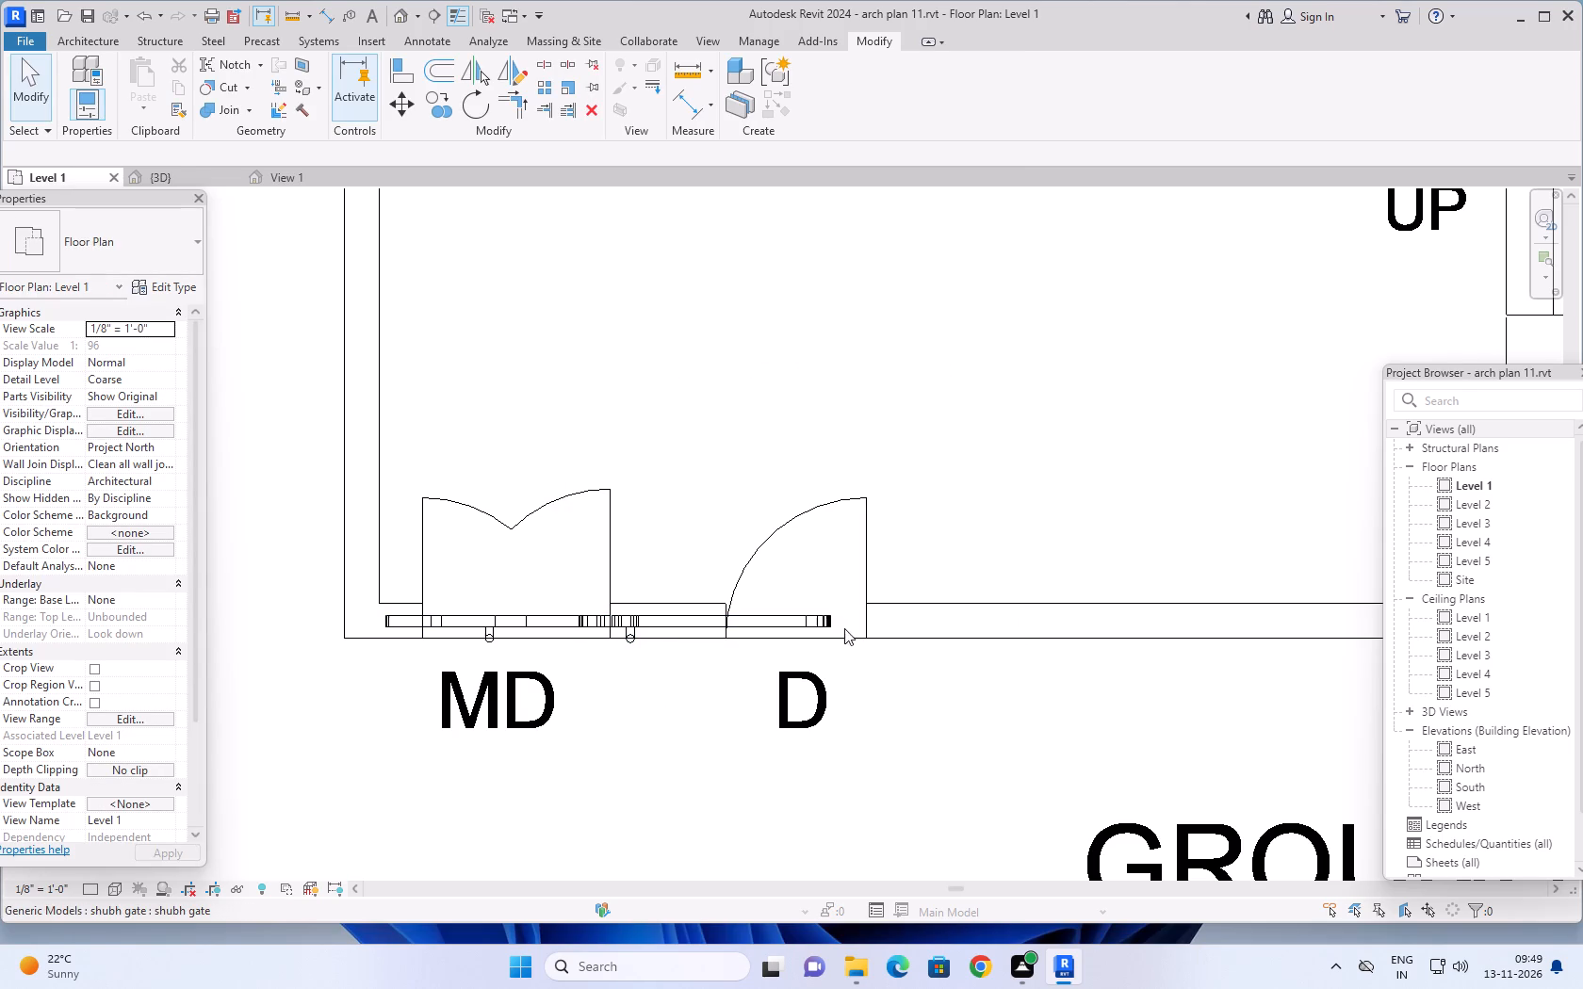
In the Level 1 plan, nudge the shubh gate along the front boundary wall until it spans the MD and D opening.
{"action": "left_click", "coordinate": [563, 624]}
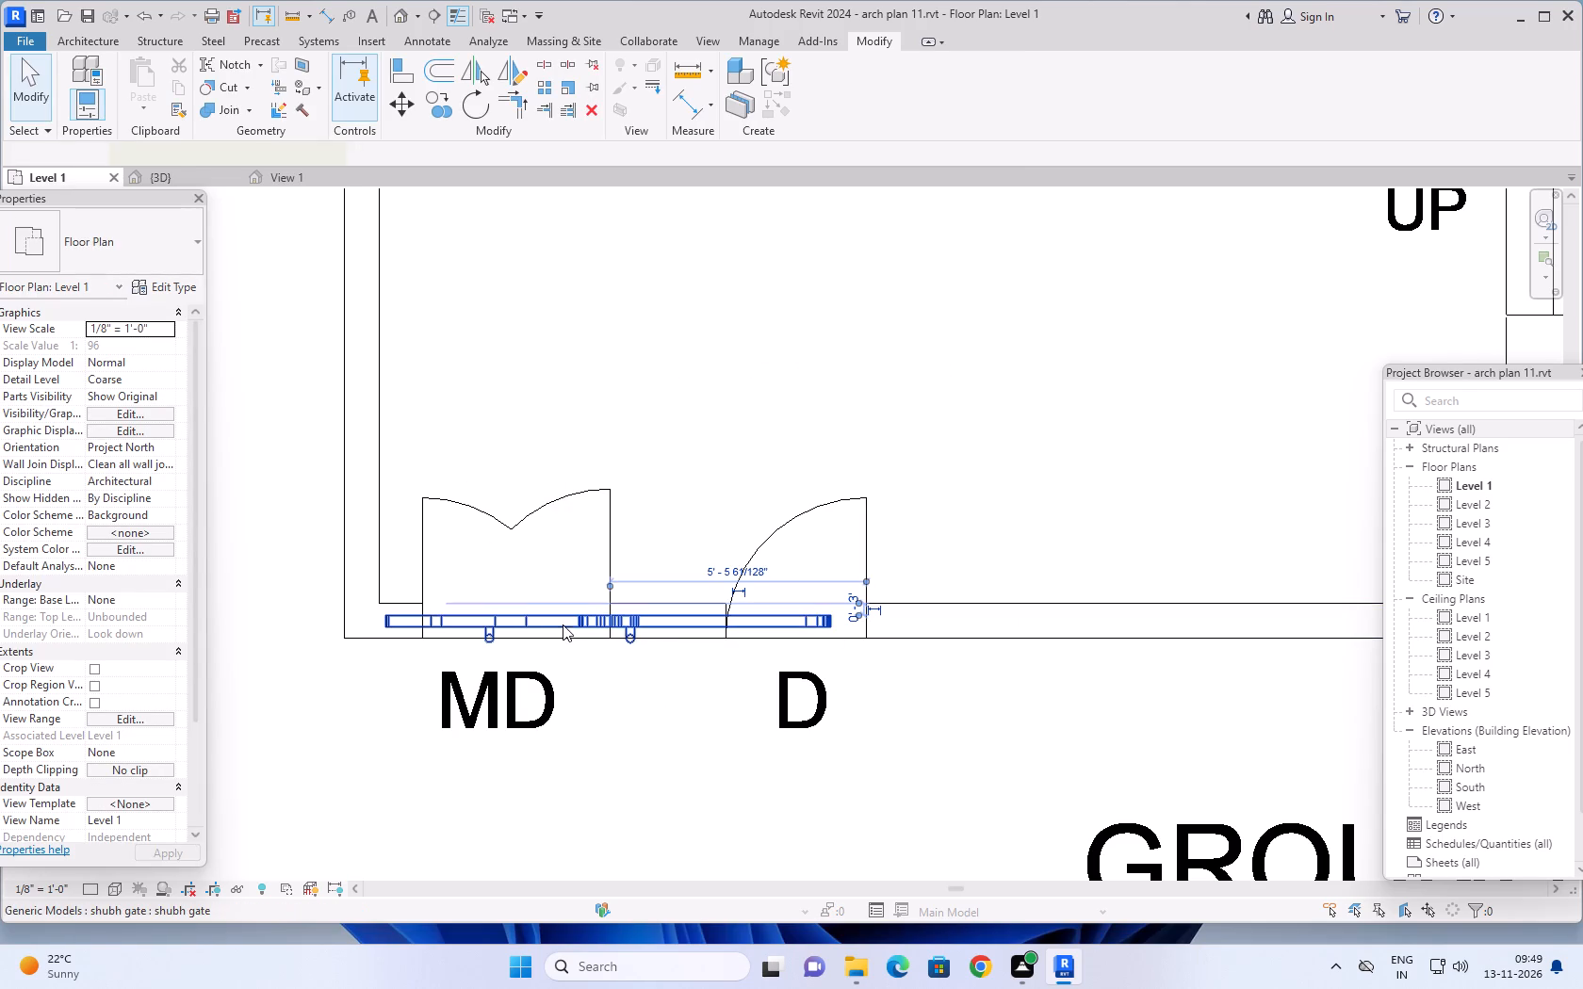
{"action": "key", "text": "Right"}
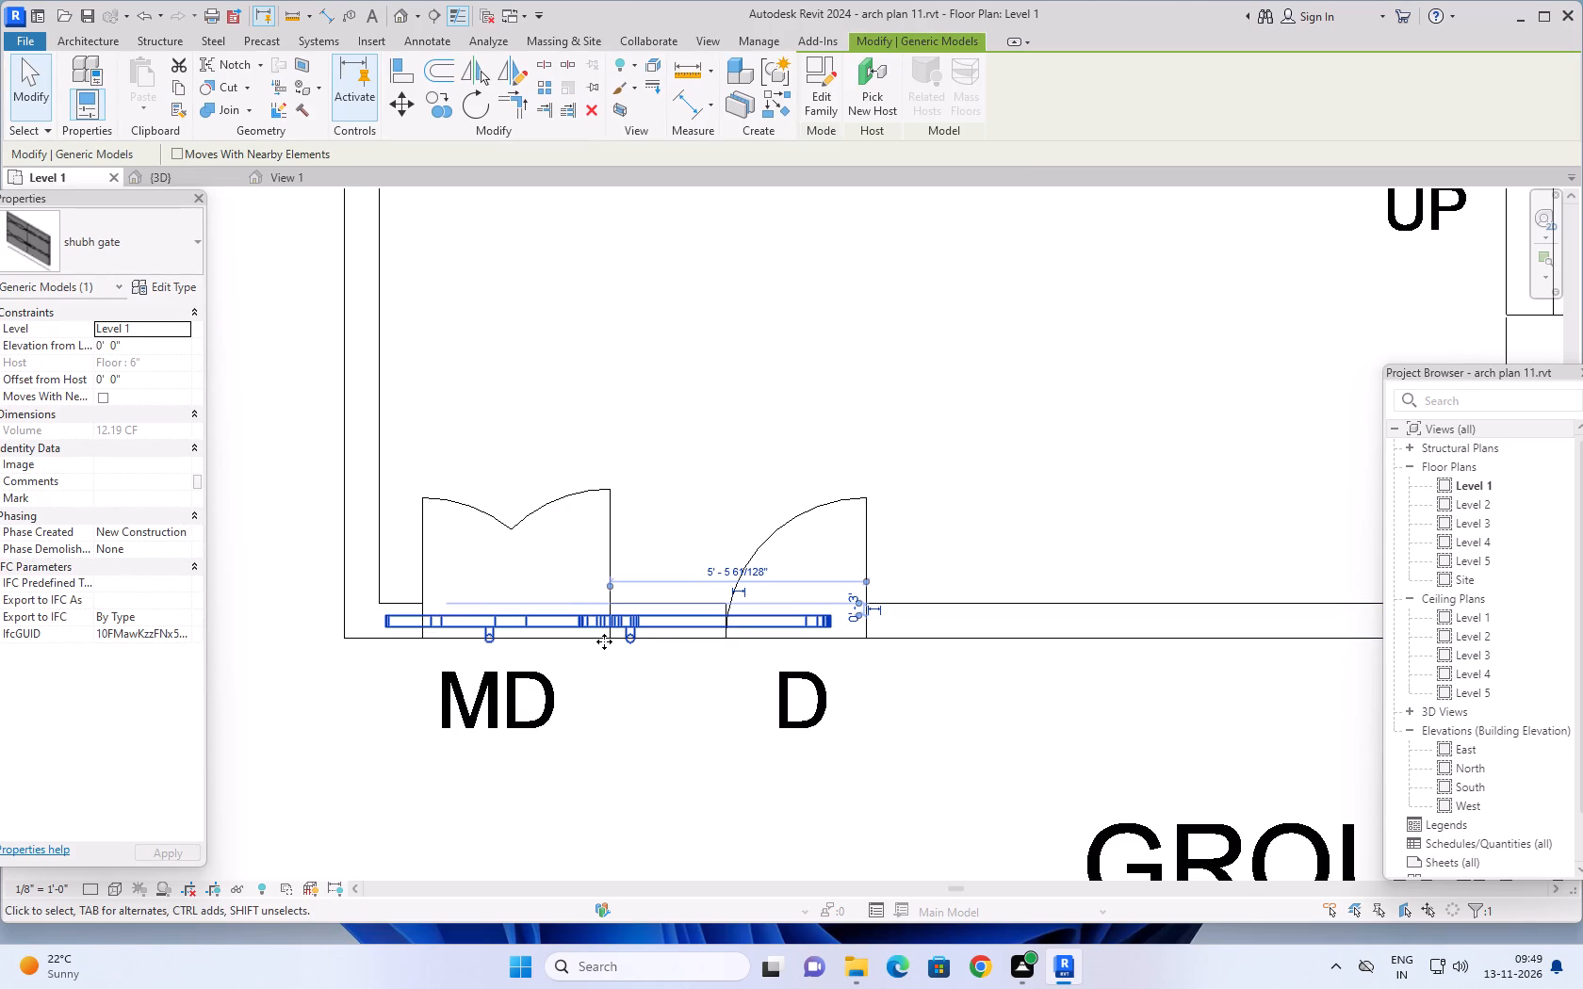
{"action": "key", "text": "Right"}
{"action": "key", "text": "Right"}
{"action": "key", "text": "Right"}
{"action": "key", "text": "Right"}
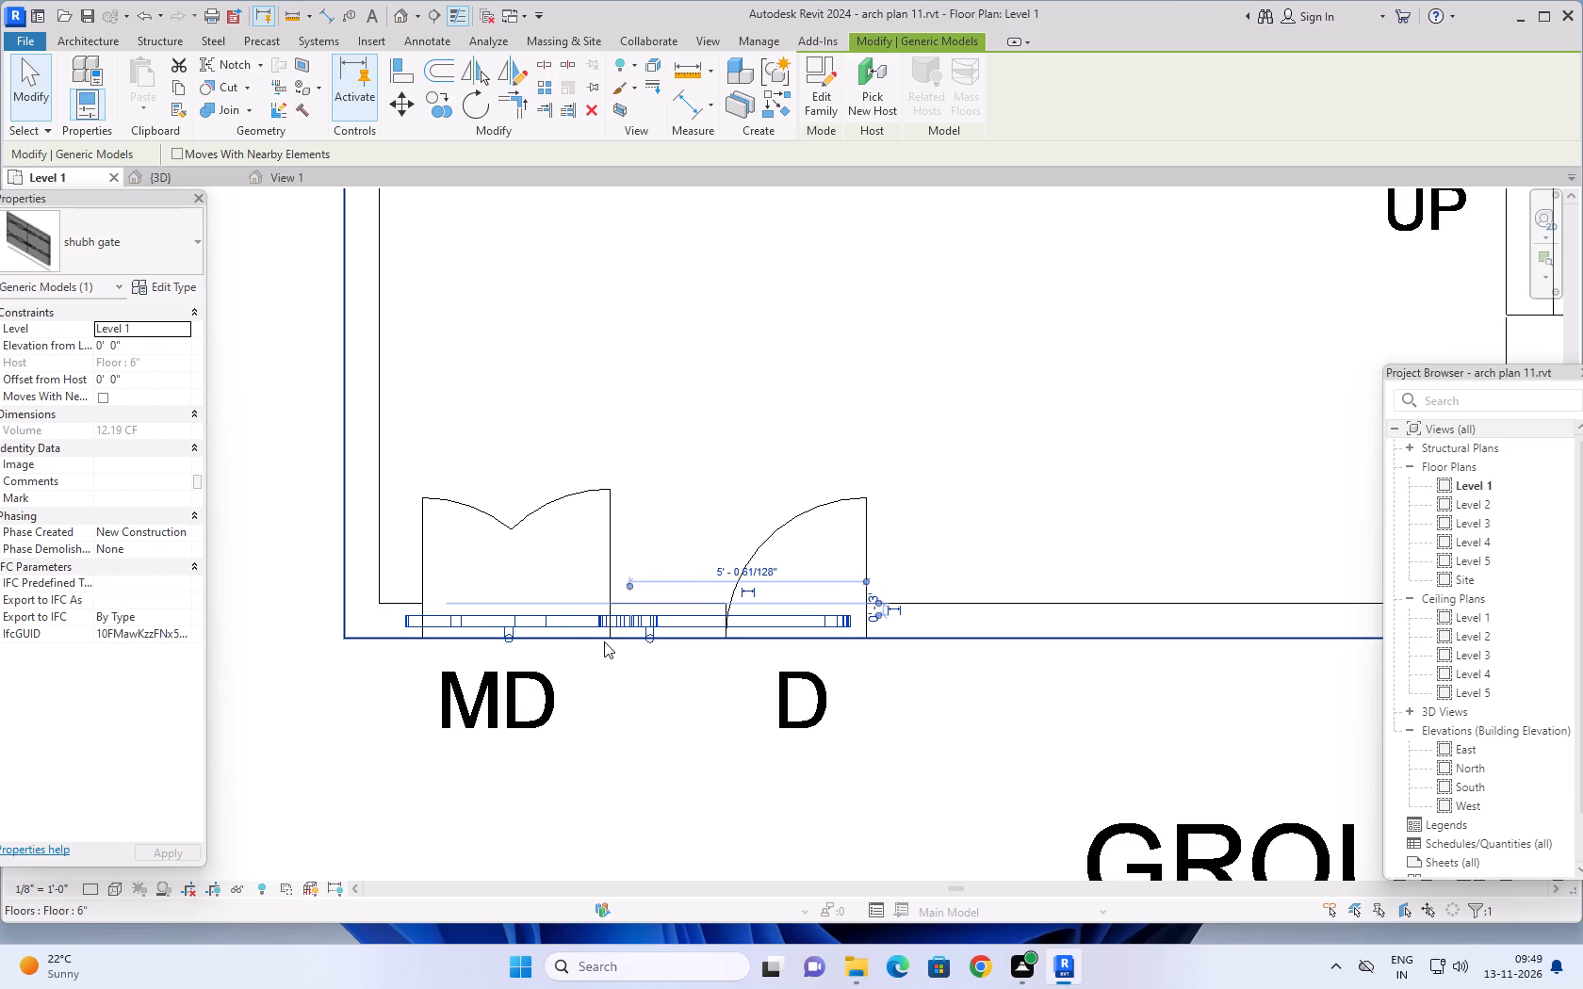
{"action": "key", "text": "Right"}
{"action": "key", "text": "Right"}
{"action": "key", "text": "Right"}
{"action": "key", "text": "Right"}
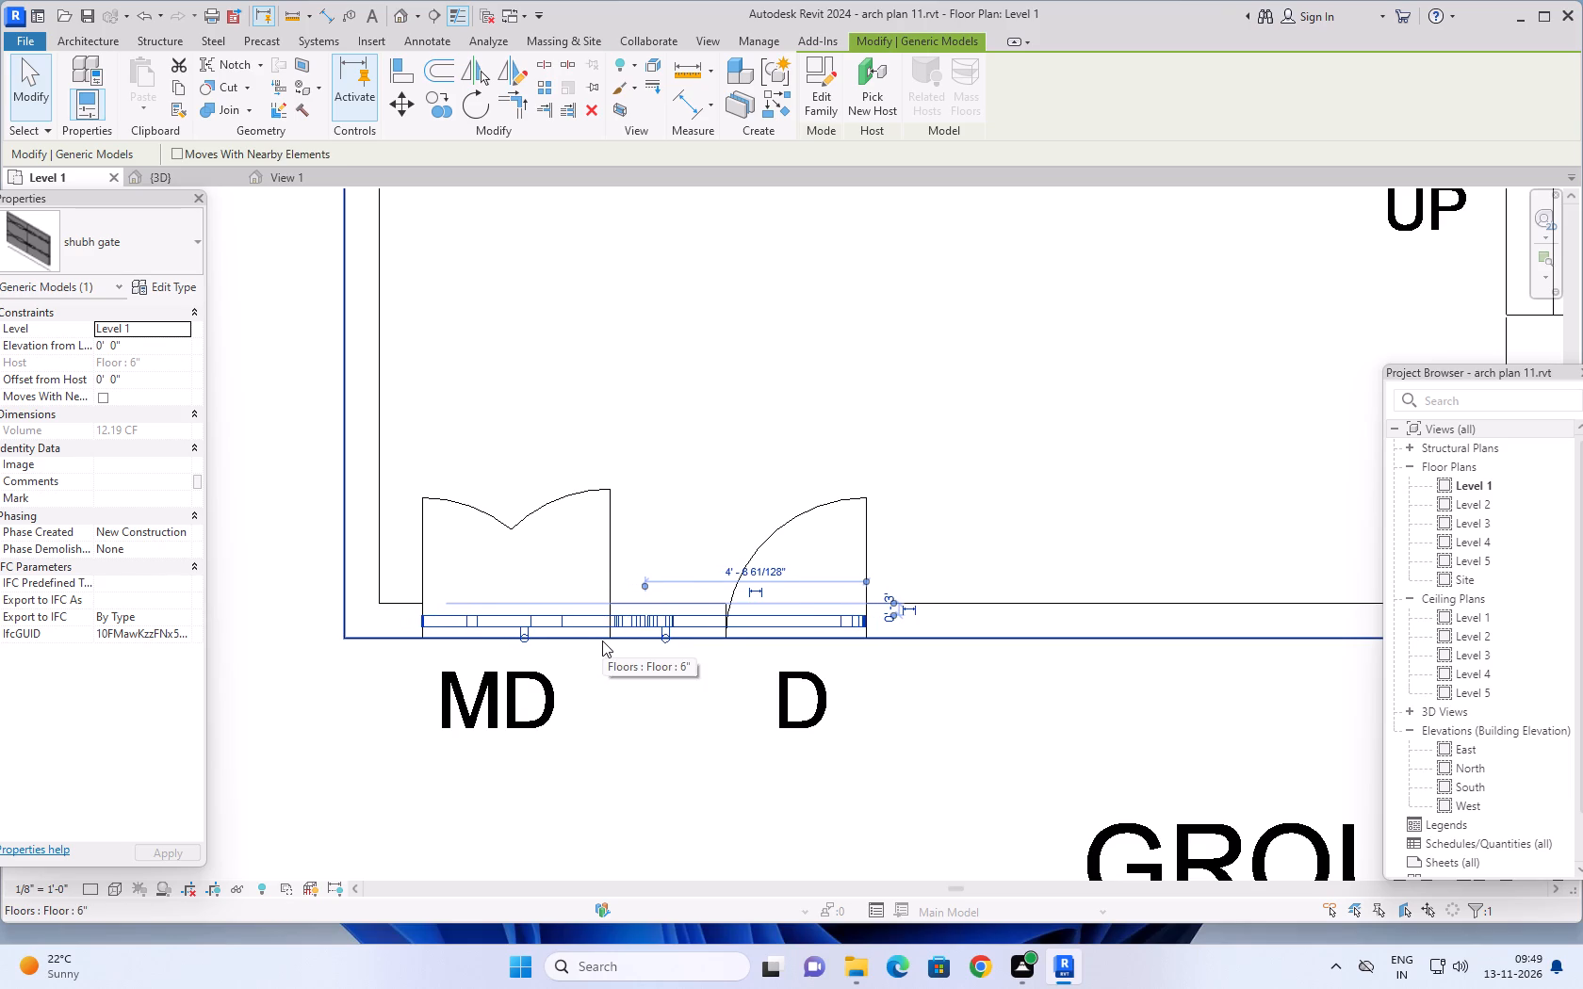
Nudge the shubh gate slightly toward the outer face of the front boundary wall, keeping it across the MD and D opening.
{"action": "key", "text": "Right"}
{"action": "key", "text": "Down"}
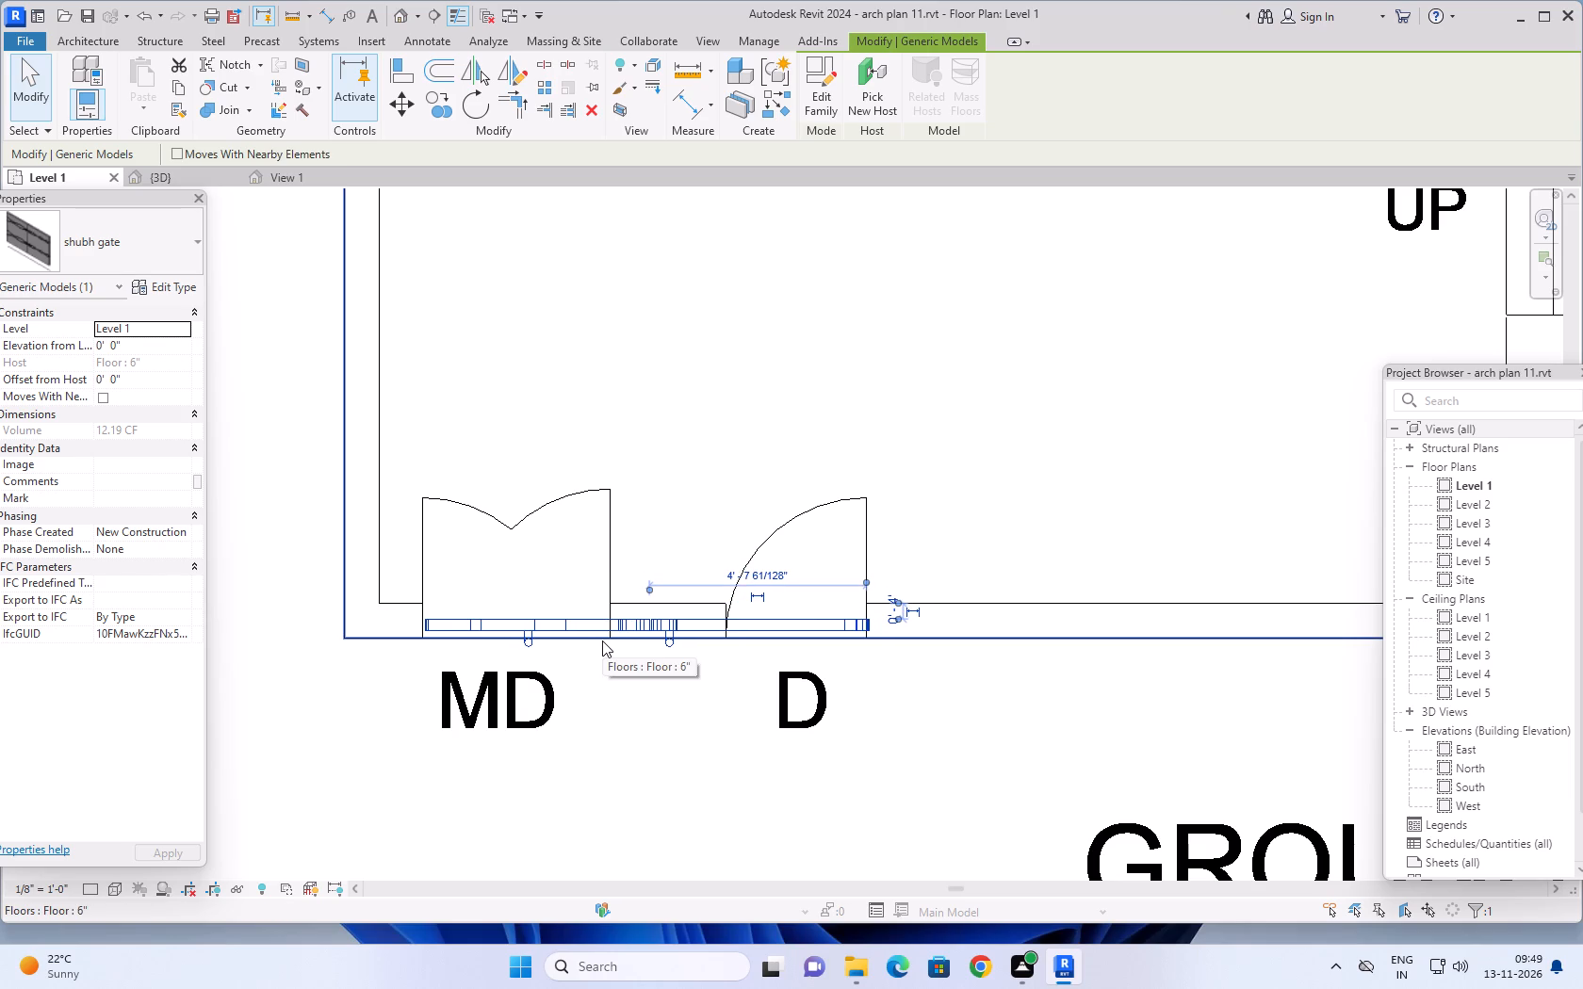
{"action": "key", "text": "Left"}
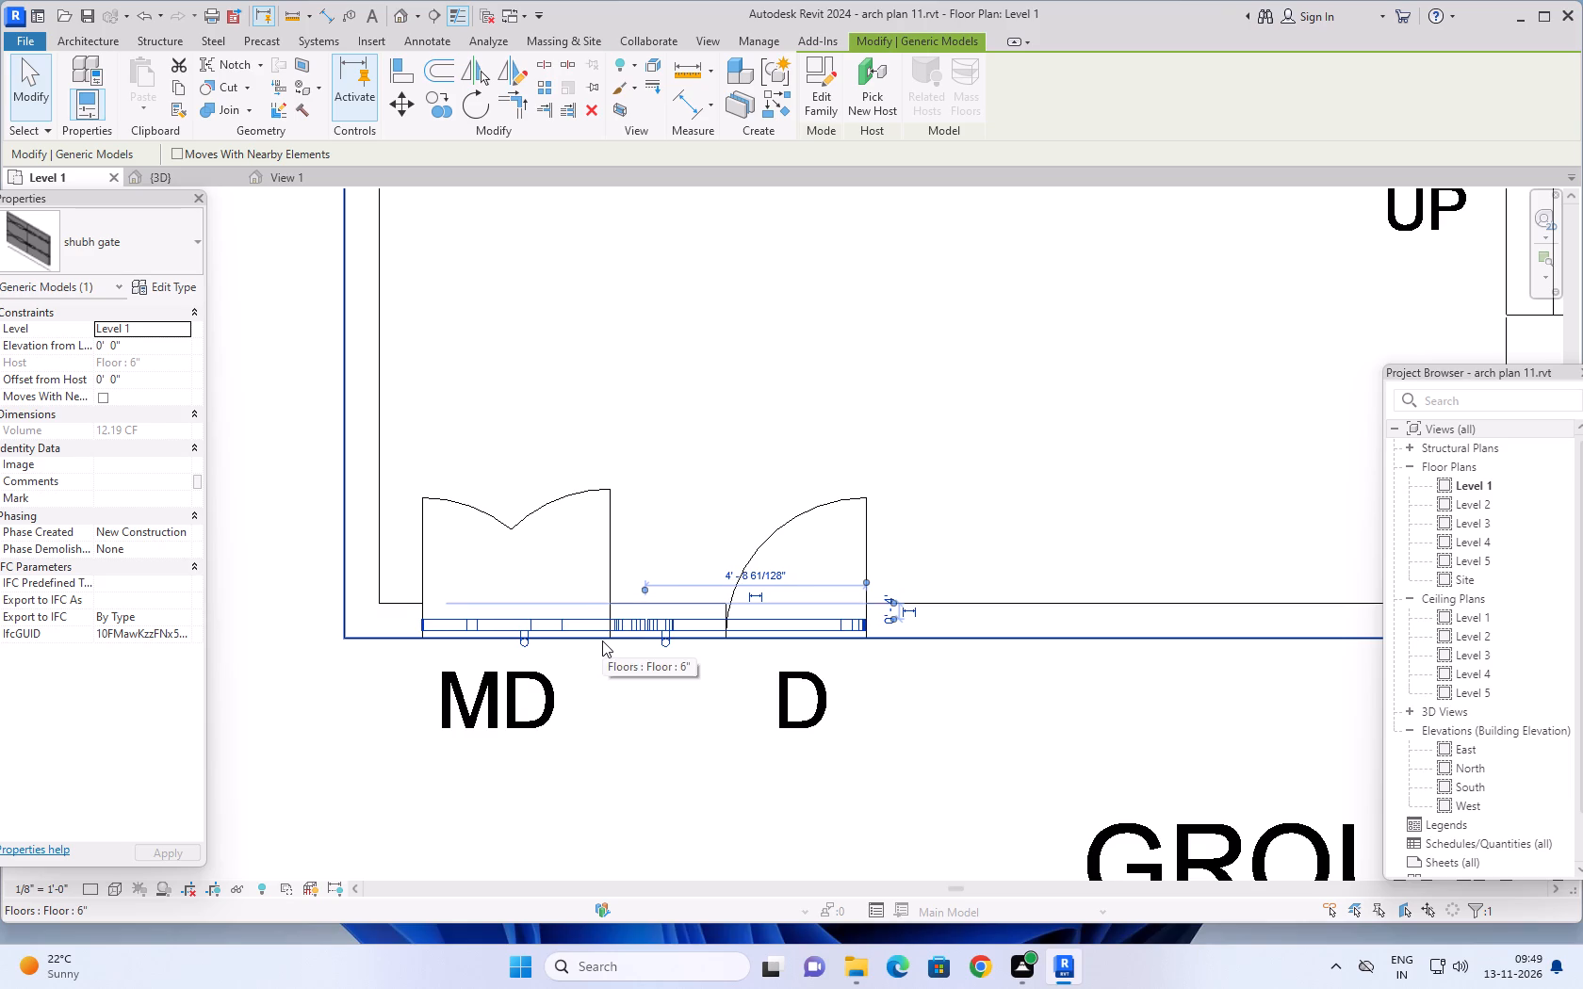
{"action": "middle_click_drag", "start_coordinate": [661, 481], "coordinate": [665, 452]}
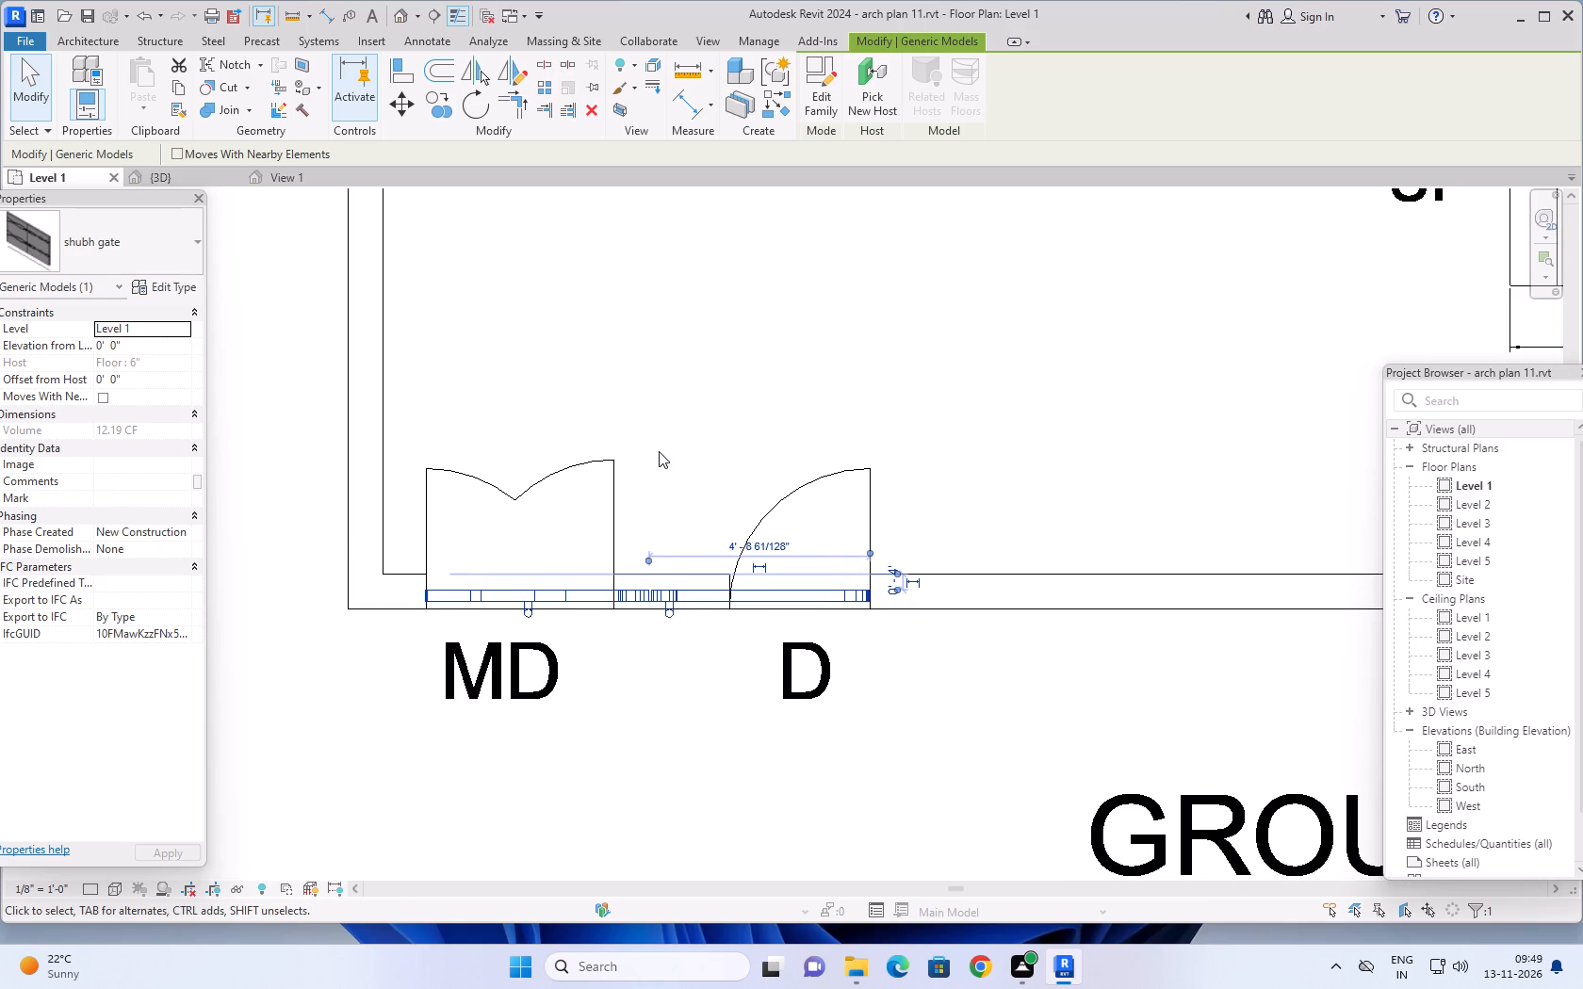
Examine how the shubh gate sits in the front boundary wall opening in the 3D view.
{"action": "left_click", "coordinate": [171, 179]}
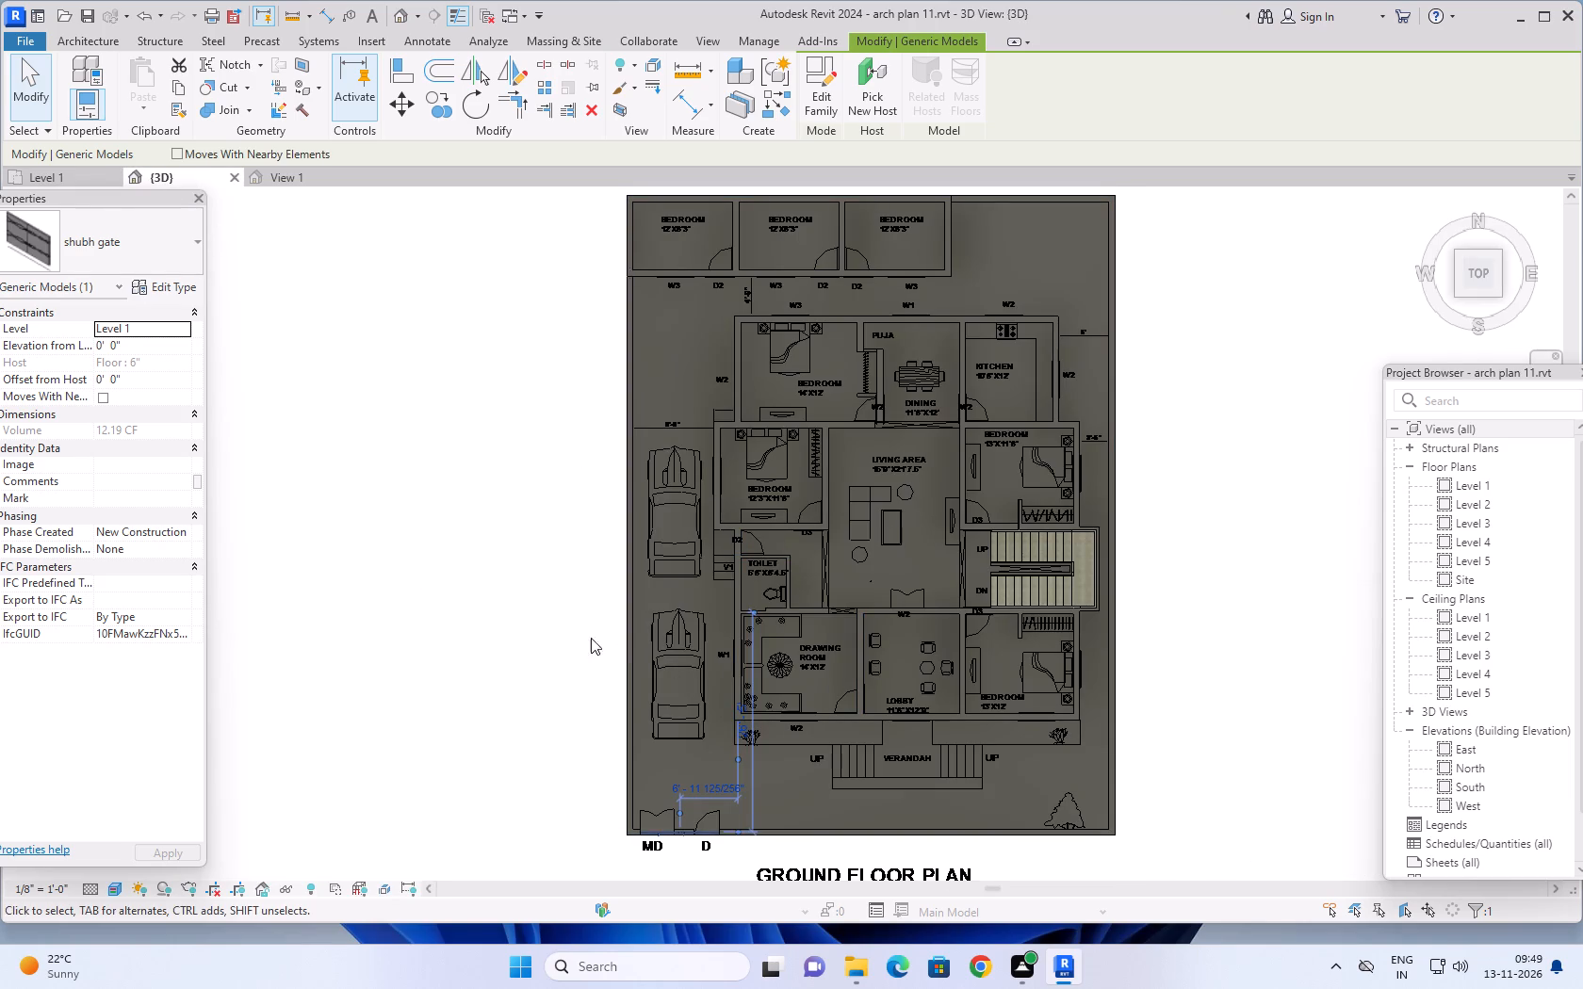
{"action": "middle_click_drag", "start_coordinate": [557, 664], "coordinate": [551, 381], "text": "shift"}
{"action": "middle_click_drag", "start_coordinate": [533, 719], "coordinate": [571, 636], "text": "shift"}
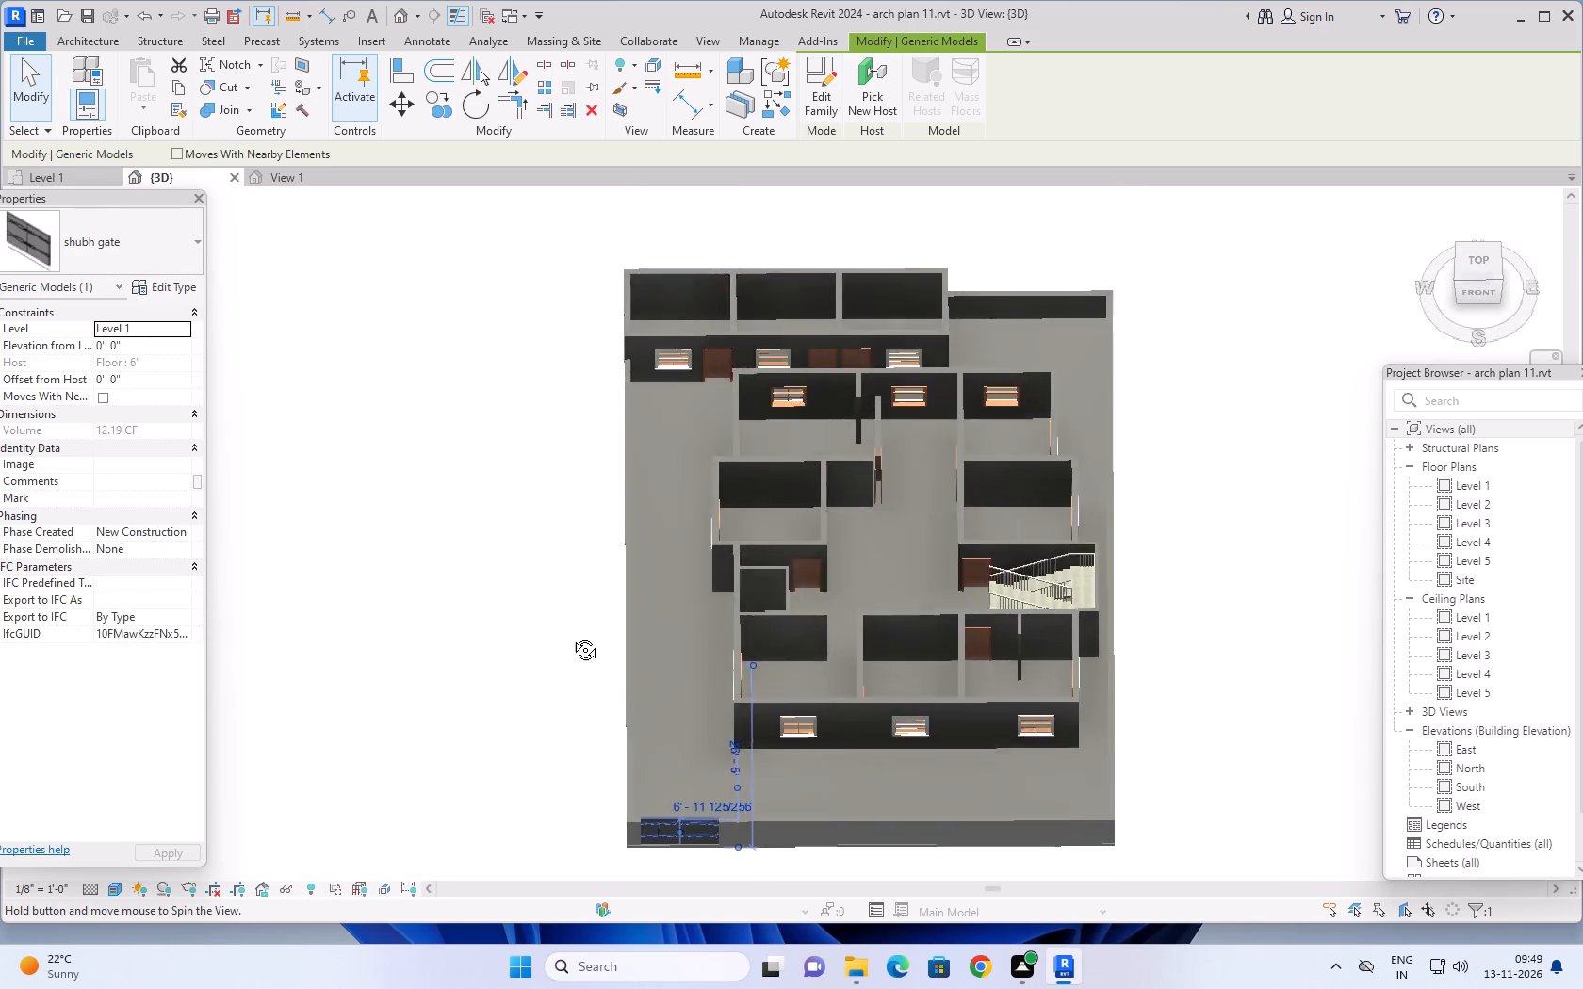
{"action": "middle_click_drag", "start_coordinate": [571, 636], "coordinate": [590, 441], "text": "shift"}
{"action": "middle_click_drag", "start_coordinate": [488, 738], "coordinate": [430, 604]}
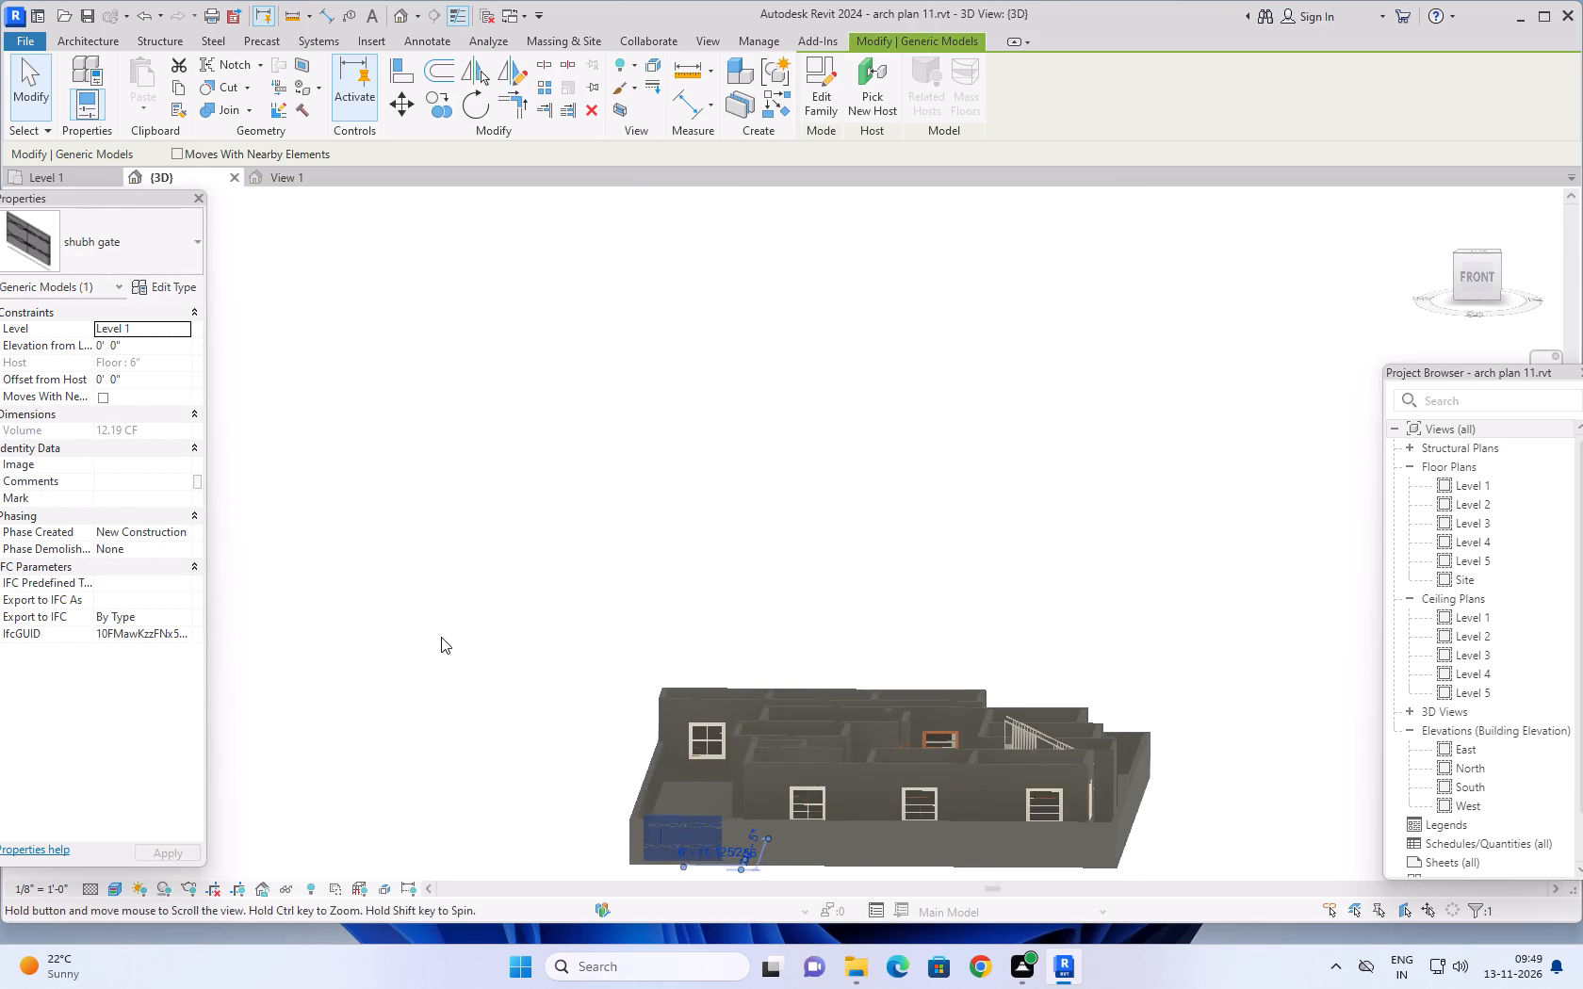
{"action": "scroll", "coordinate": [492, 722], "scroll_direction": "down", "scroll_amount": 1}
{"action": "middle_click_drag", "start_coordinate": [499, 706], "coordinate": [529, 564]}
{"action": "left_click", "coordinate": [491, 681]}
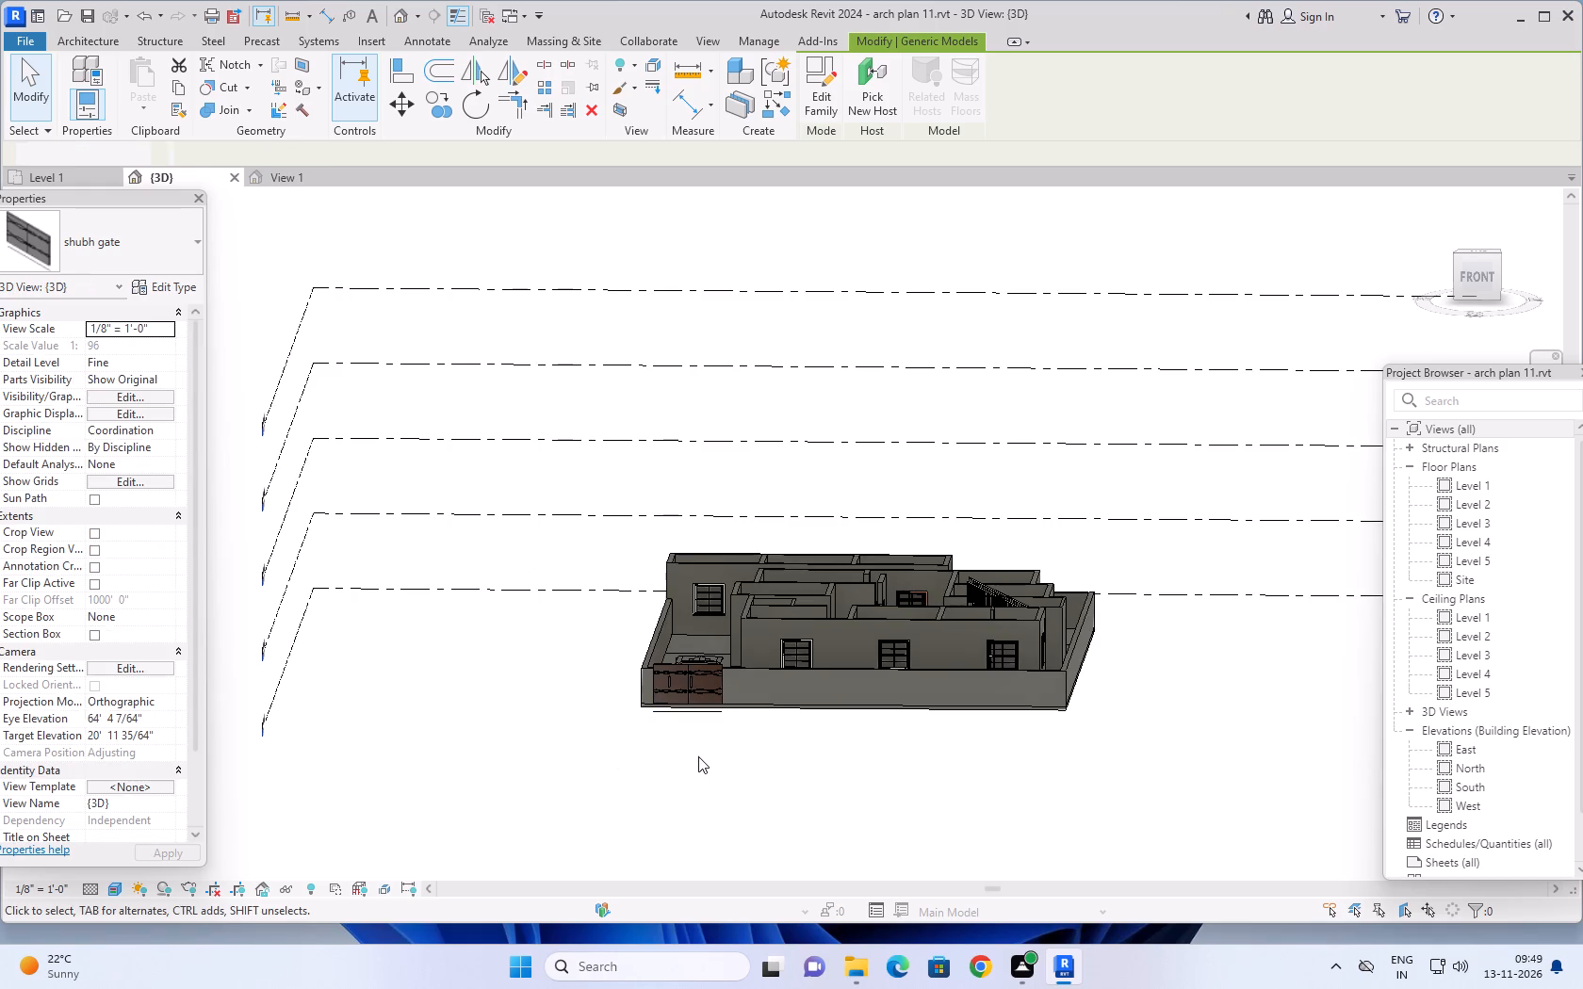
{"action": "middle_click_drag", "start_coordinate": [743, 743], "coordinate": [780, 736], "text": "shift"}
{"action": "scroll", "coordinate": [696, 743], "scroll_direction": "up", "scroll_amount": 6}
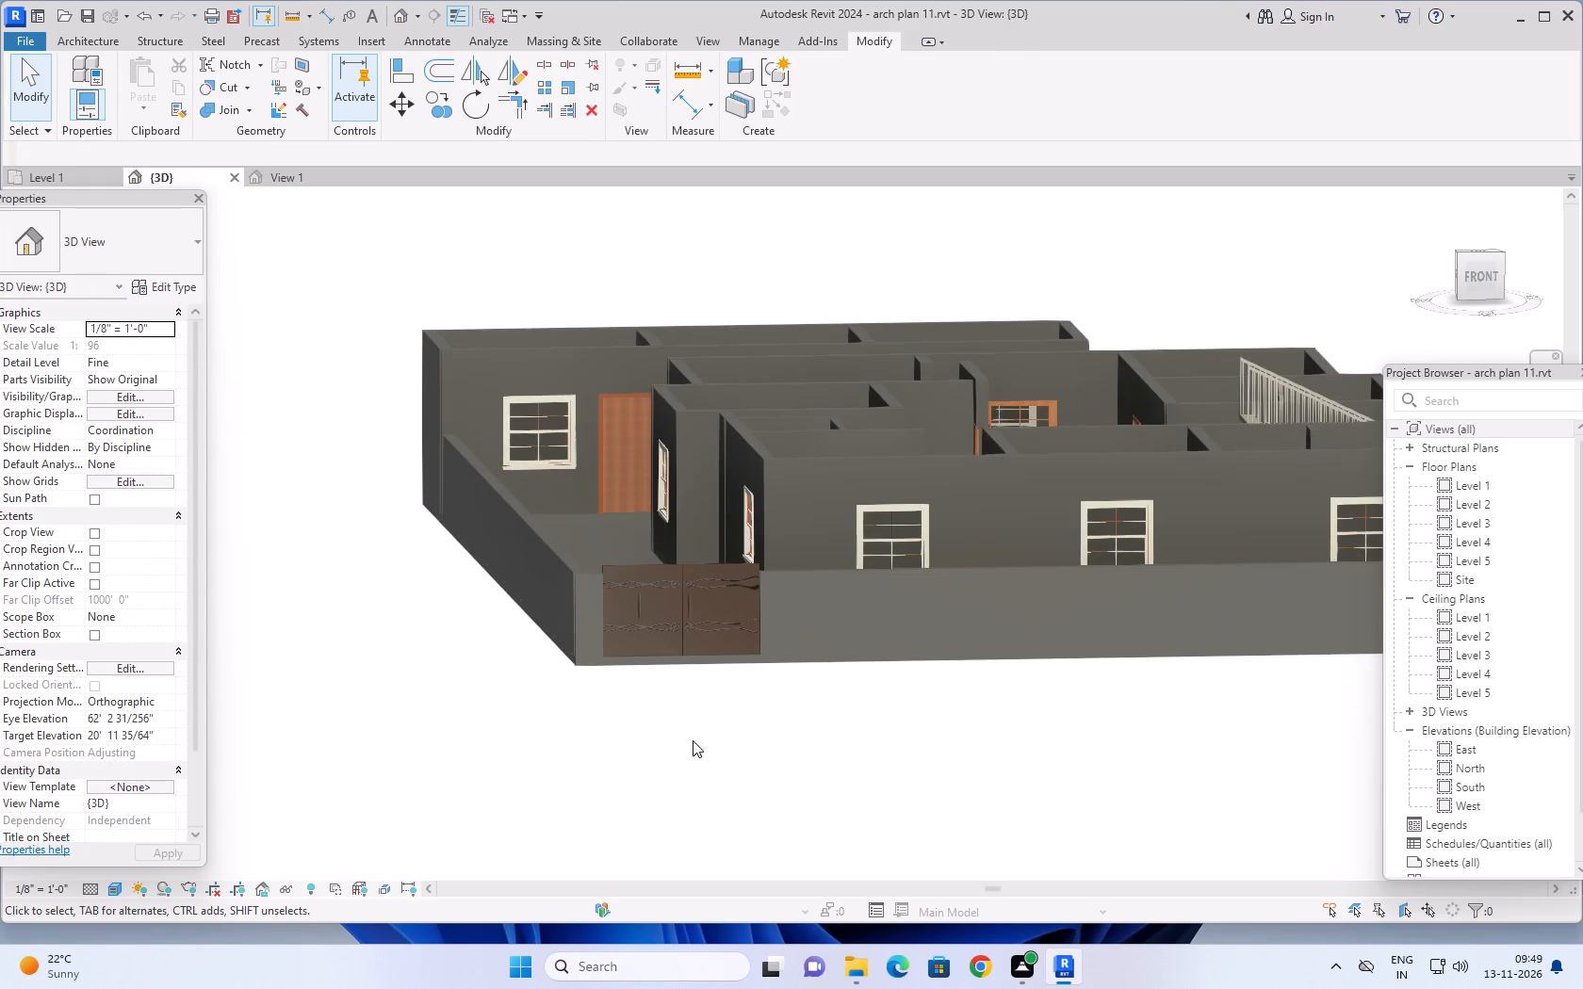
{"action": "middle_click_drag", "start_coordinate": [714, 703], "coordinate": [706, 720], "text": "shift"}
{"action": "scroll", "coordinate": [683, 706], "scroll_direction": "up", "scroll_amount": 2}
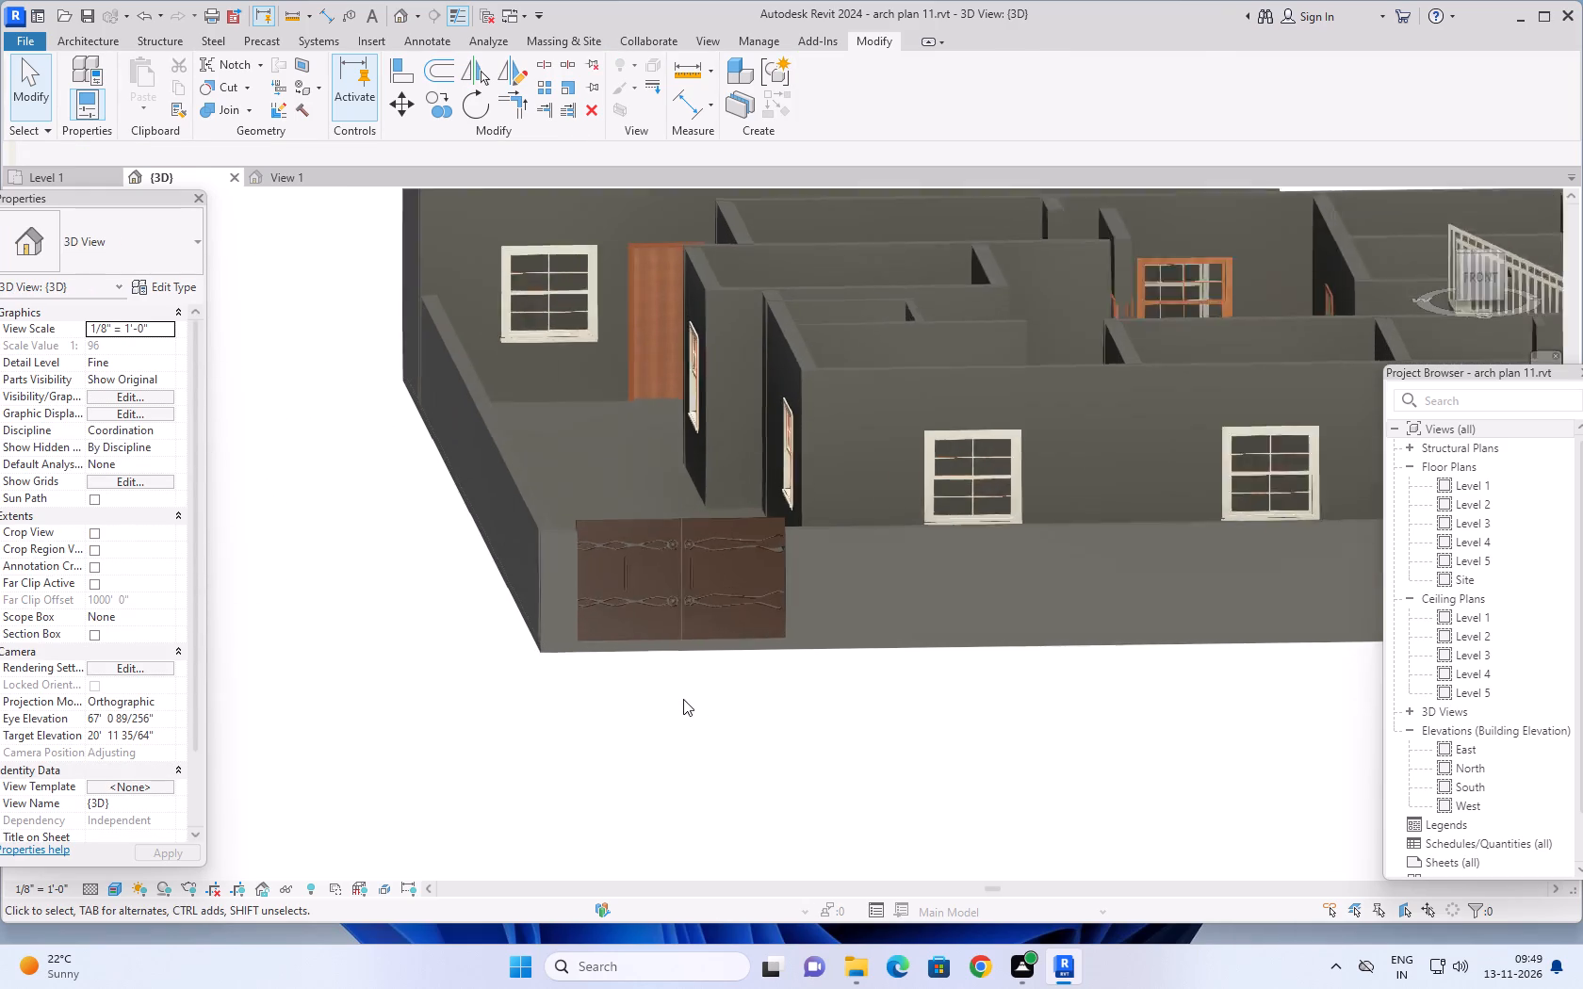
{"action": "scroll", "coordinate": [683, 699], "scroll_direction": "up", "scroll_amount": 2}
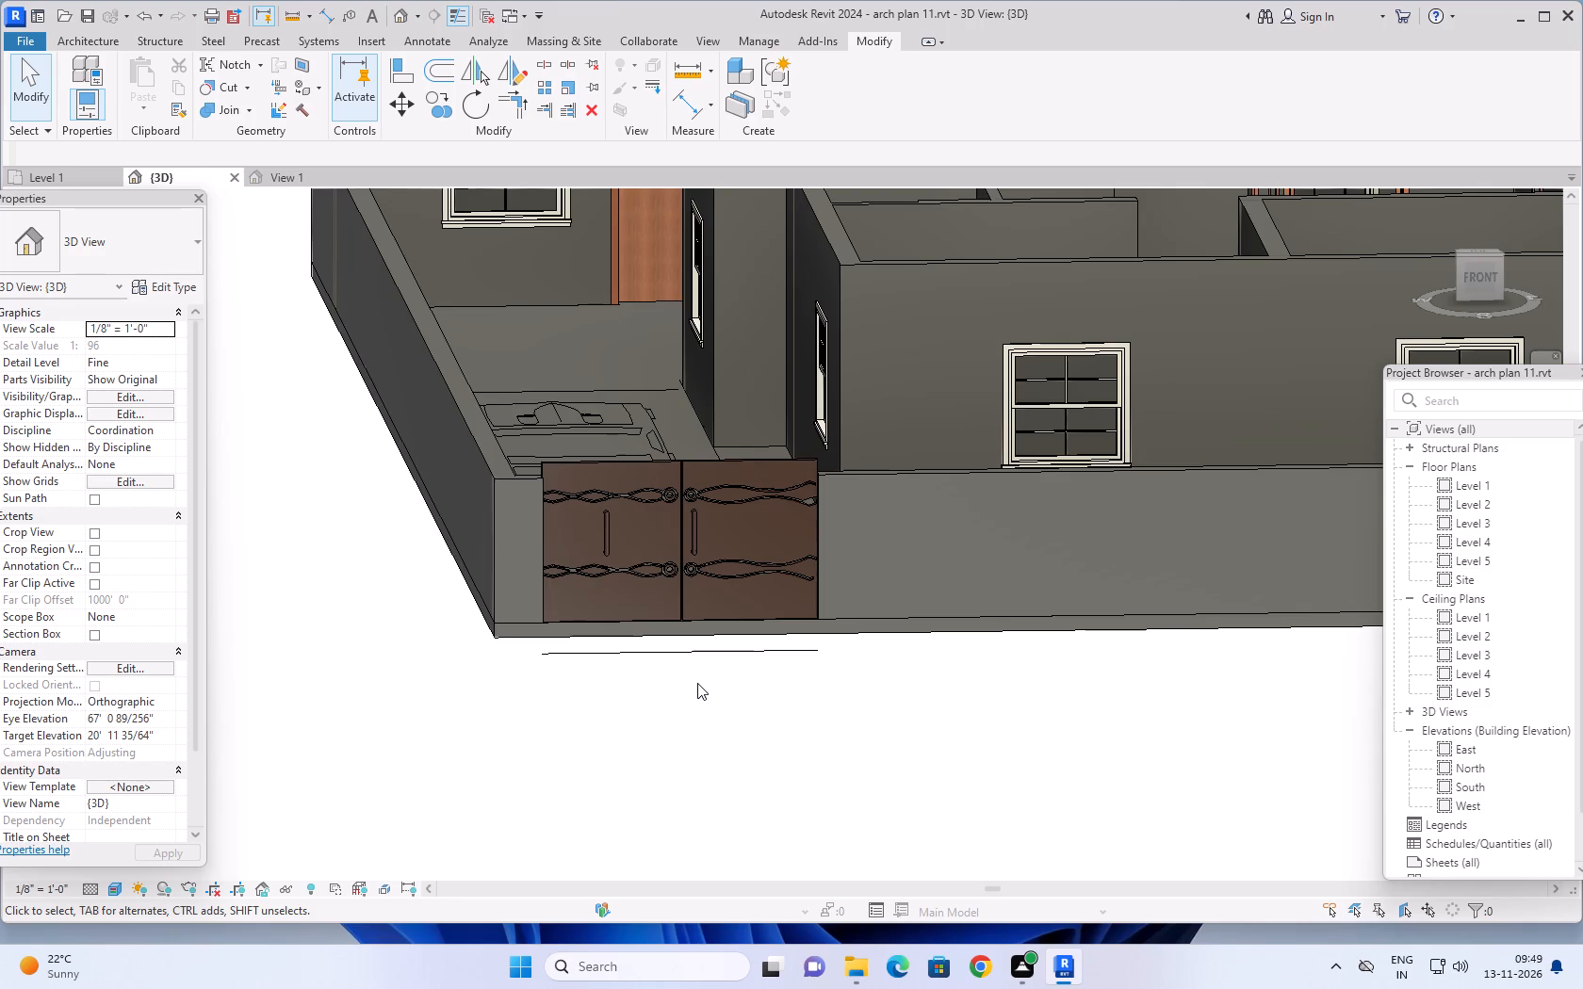
{"action": "middle_click", "coordinate": [720, 686], "text": "shift"}
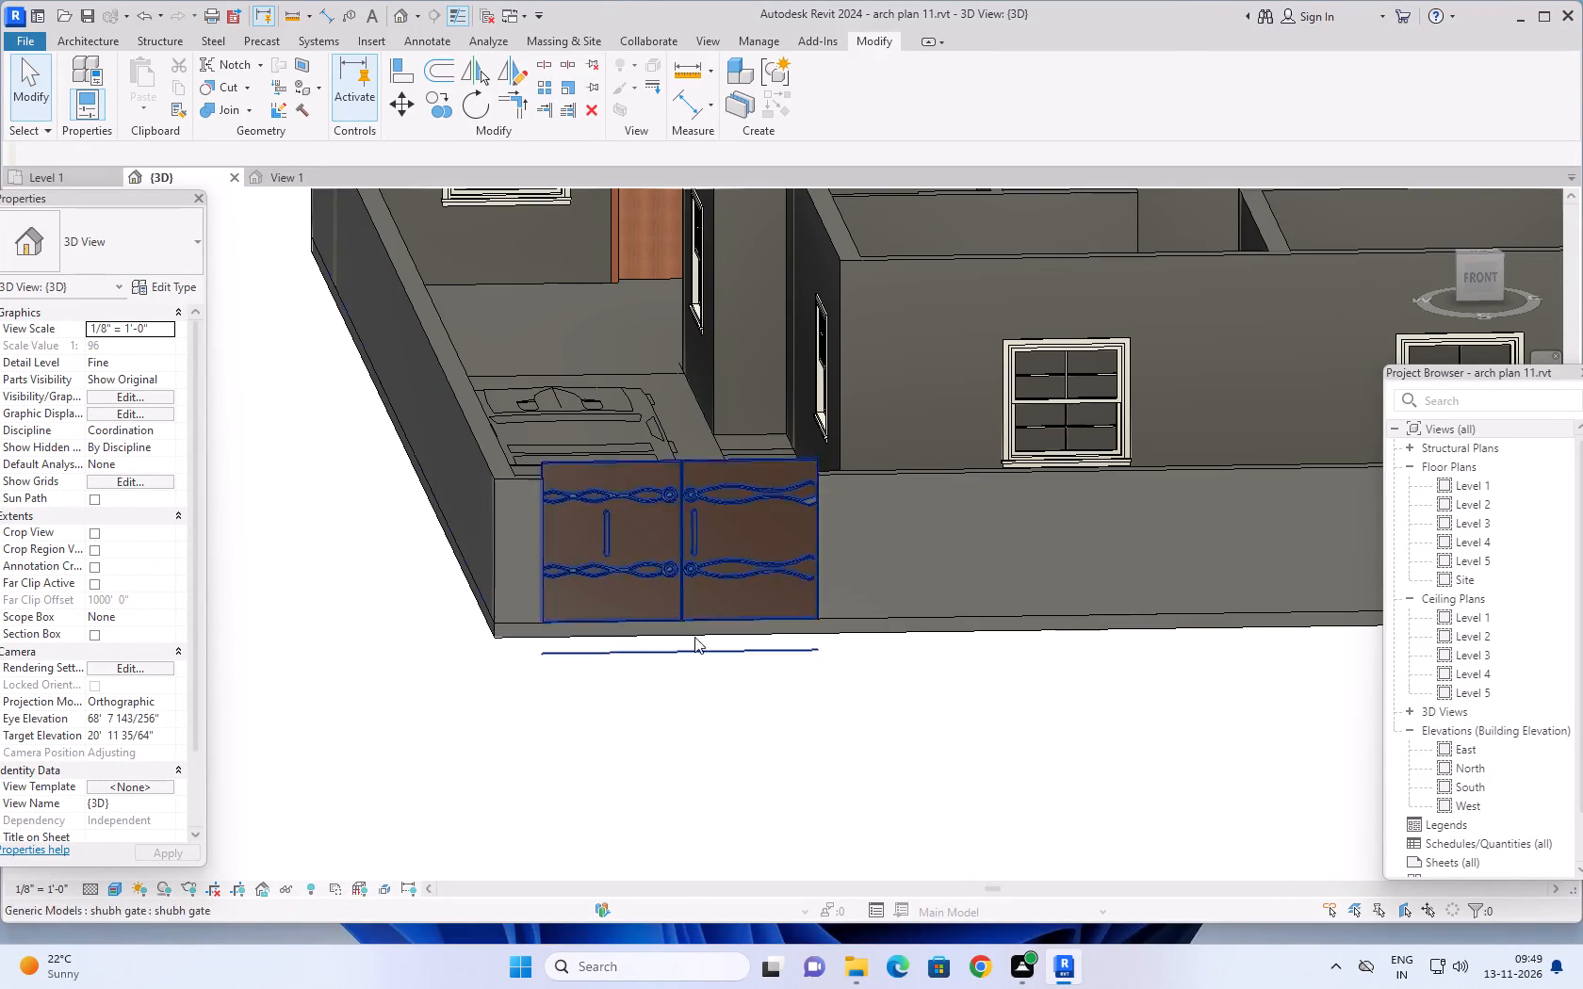
Nudge the shubh gate slightly inward, toward the house, within the boundary wall thickness in the 3D view.
{"action": "scroll", "coordinate": [689, 614], "scroll_direction": "up", "scroll_amount": 6}
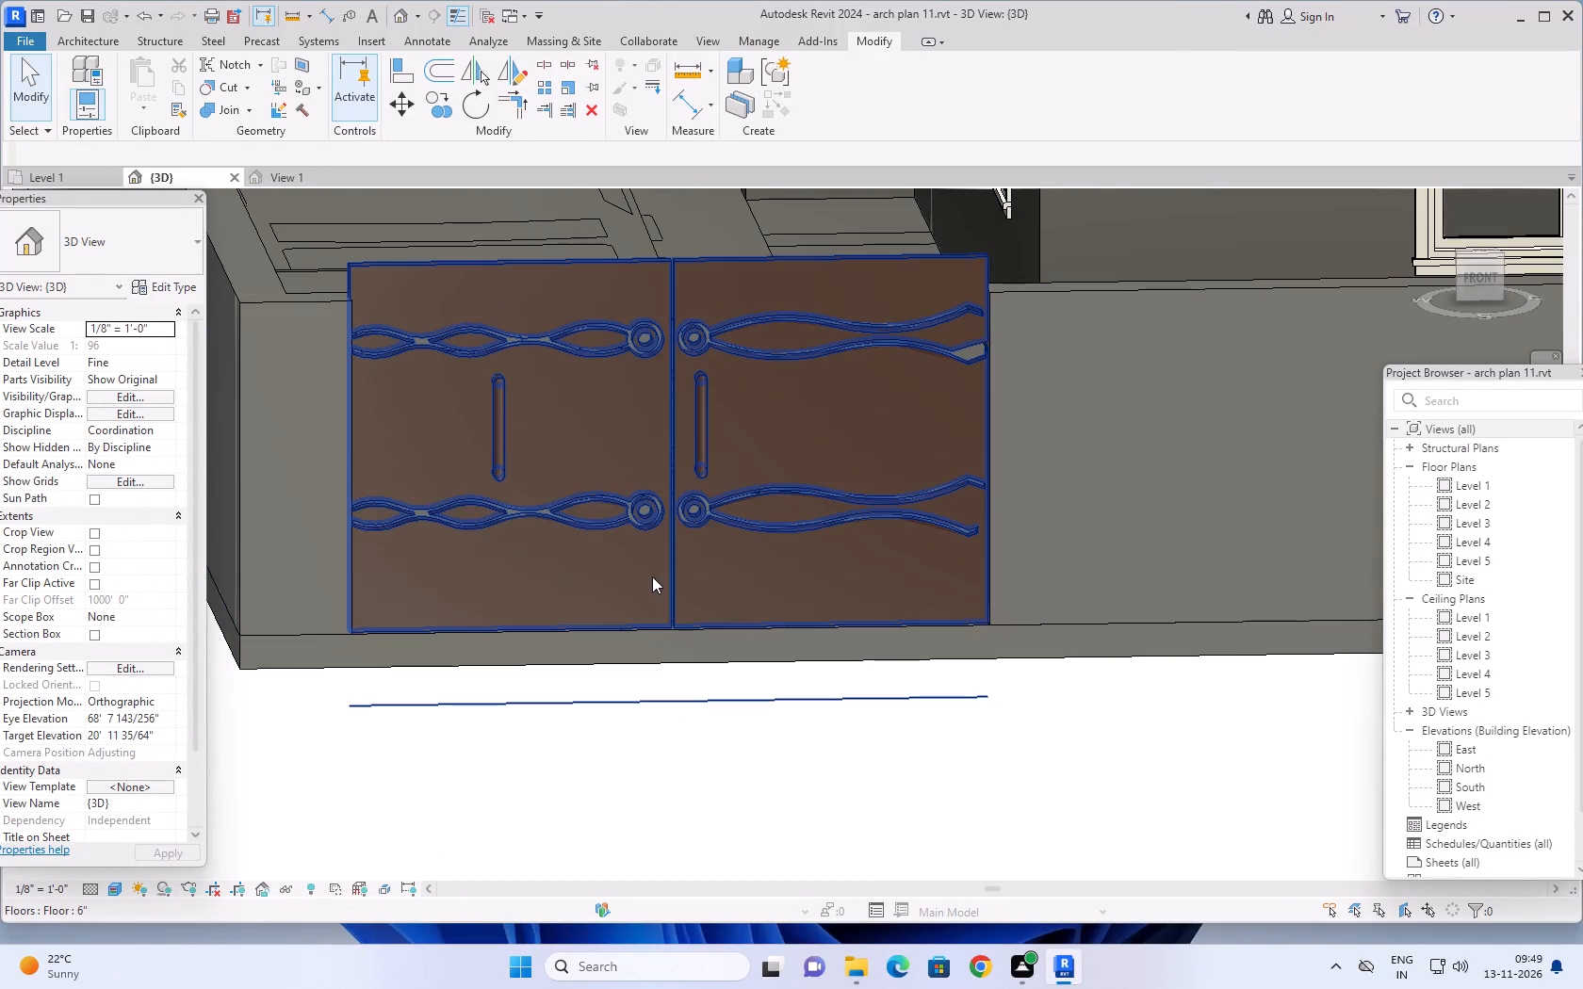
{"action": "left_click", "coordinate": [652, 576]}
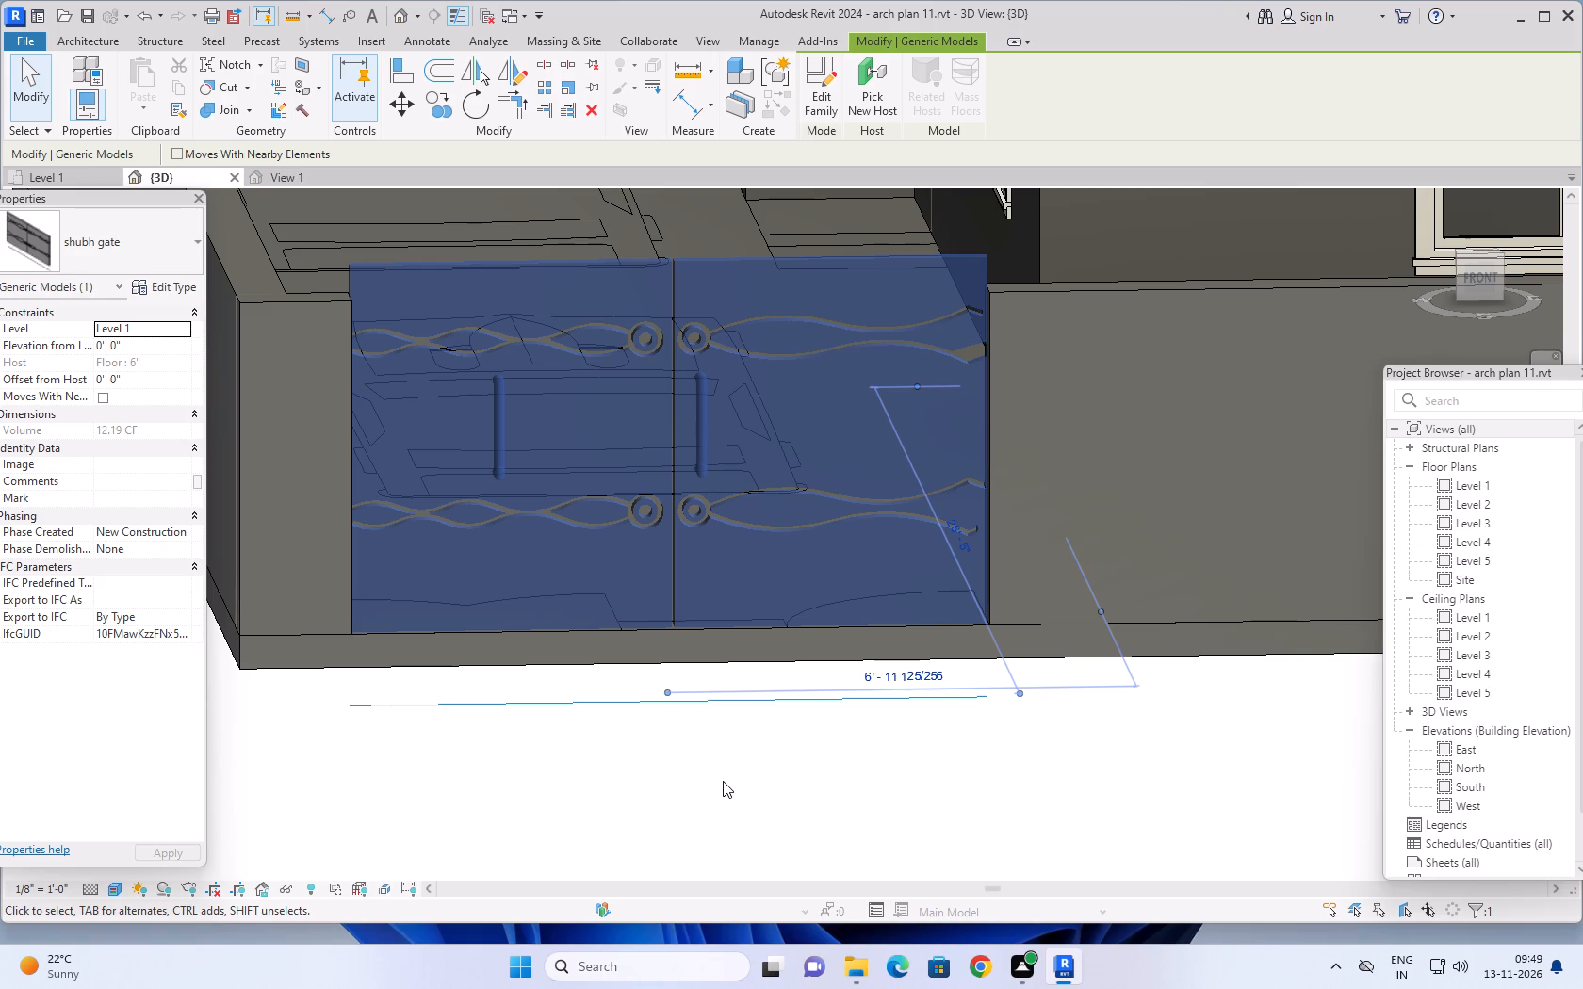
{"action": "key", "text": "Up"}
{"action": "key", "text": "Up"}
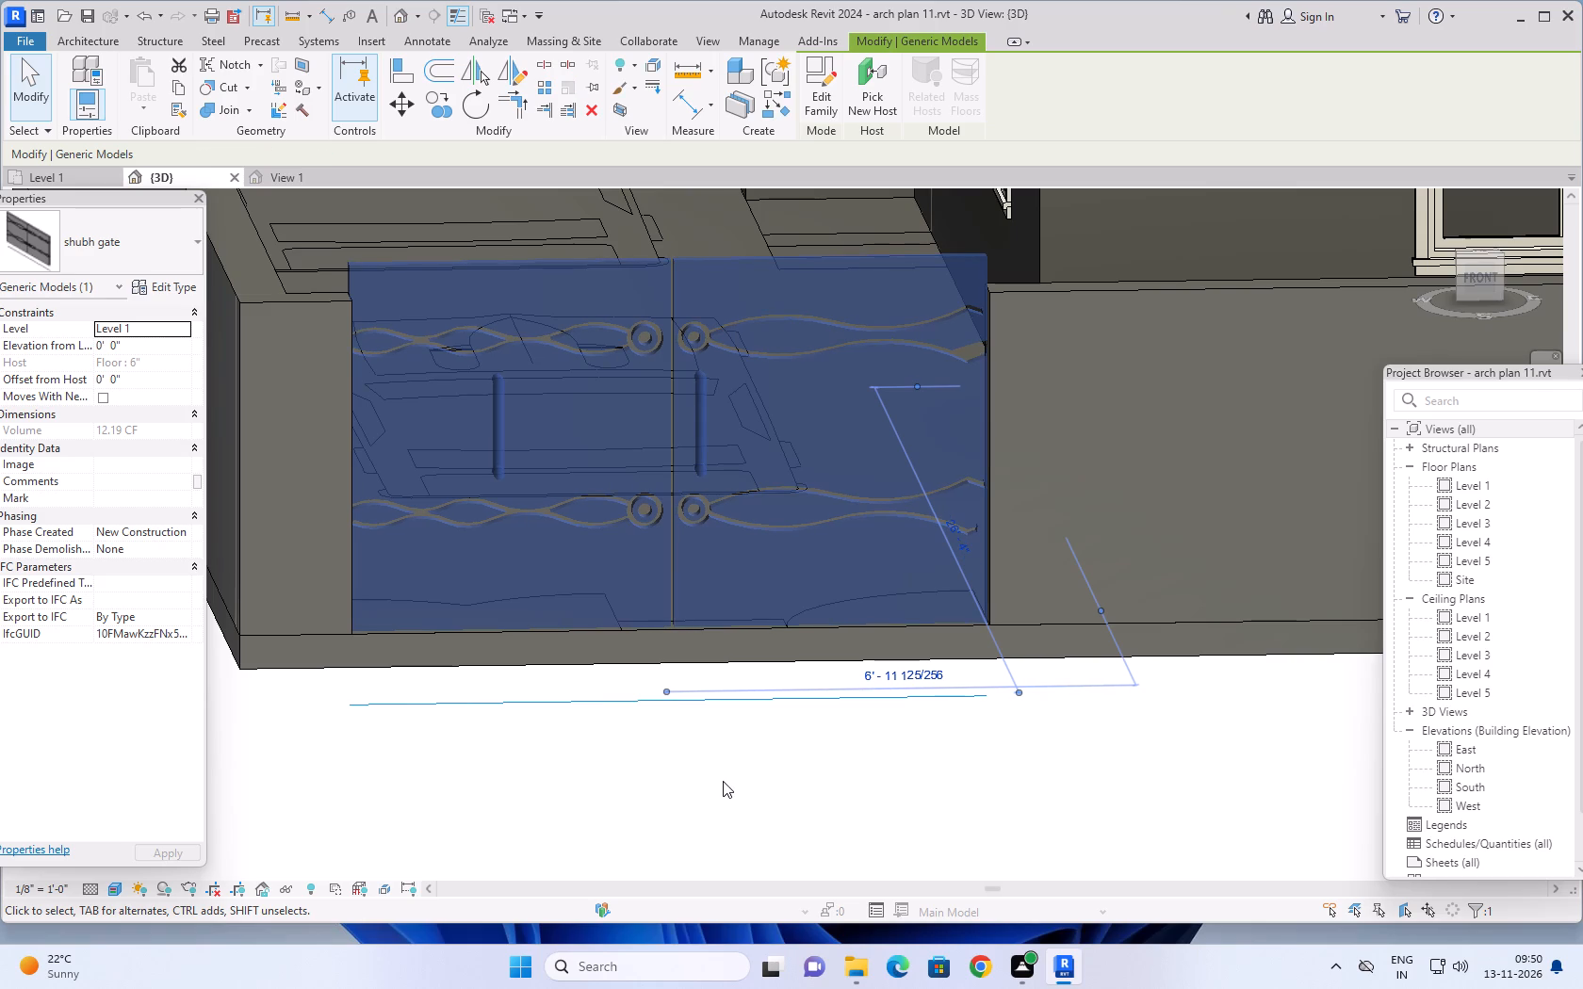
{"action": "key", "text": "Up"}
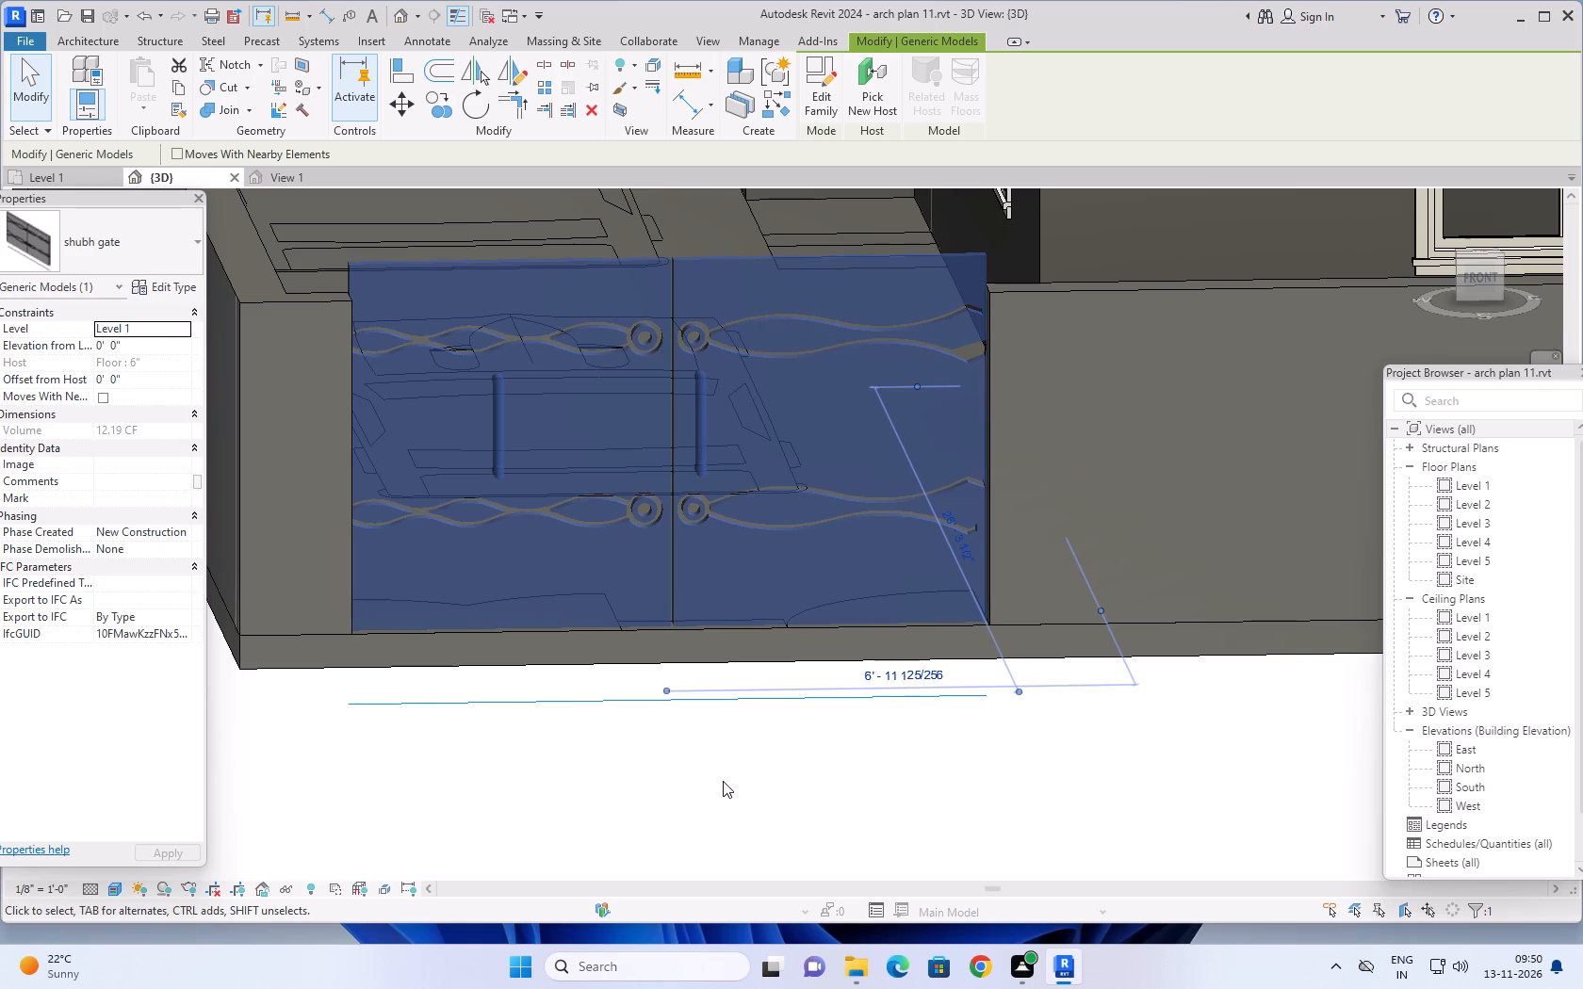
{"action": "key", "text": "Escape"}
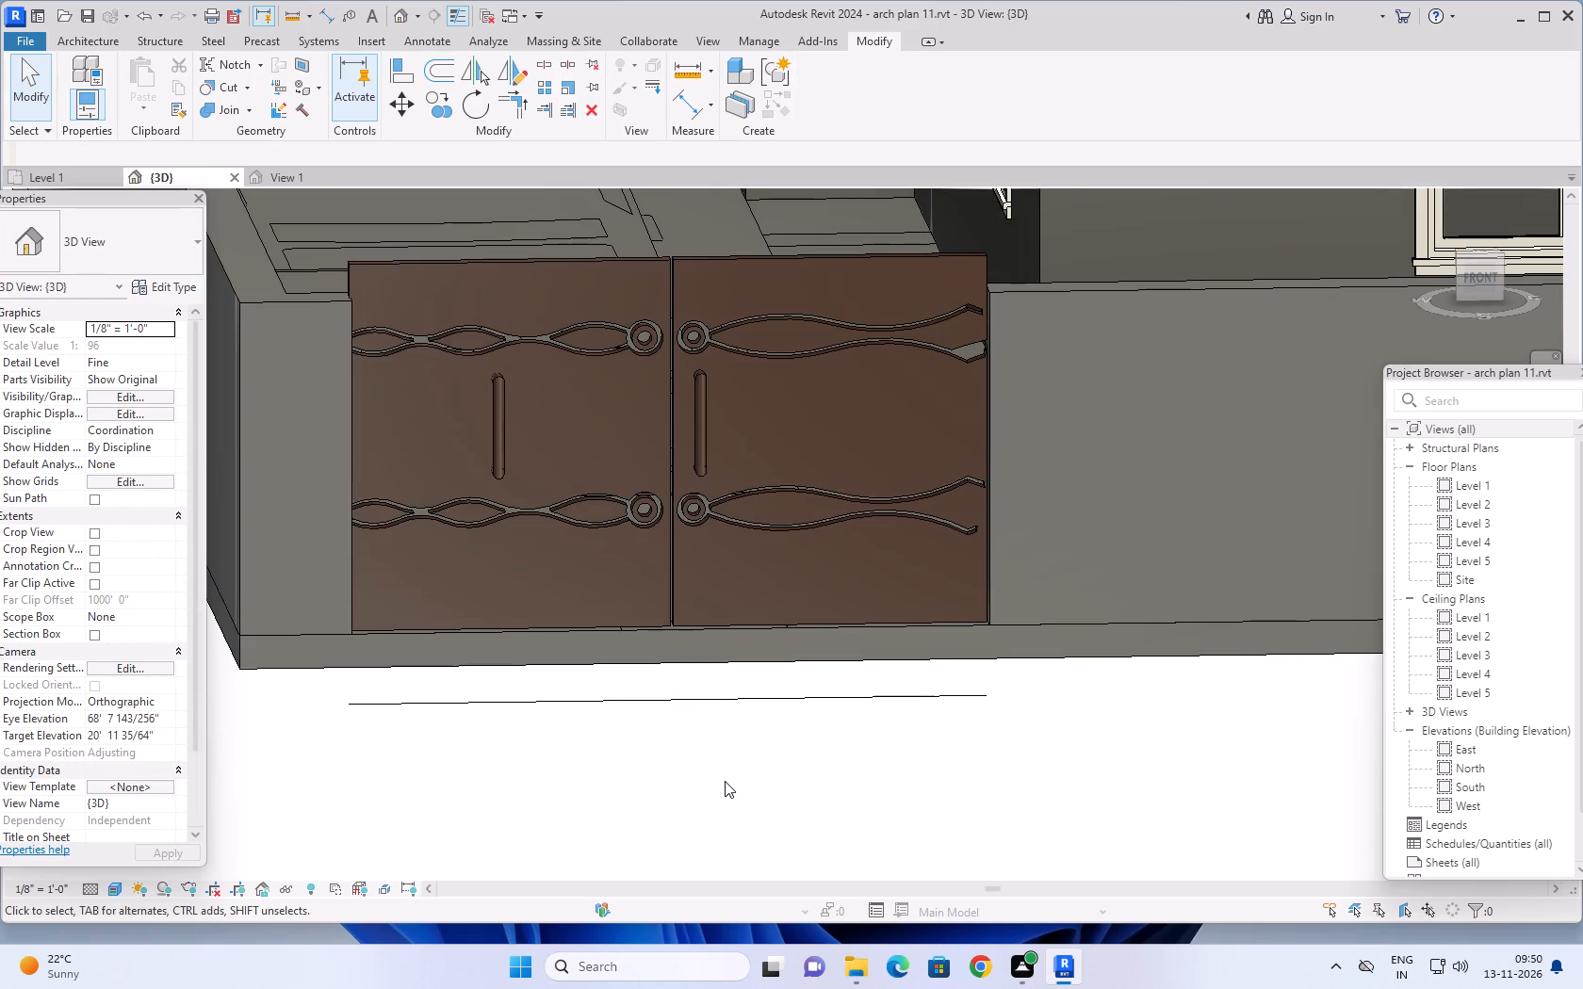
{"action": "scroll", "coordinate": [752, 771], "scroll_direction": "down", "scroll_amount": 3}
{"action": "middle_click_drag", "start_coordinate": [773, 771], "coordinate": [799, 721]}
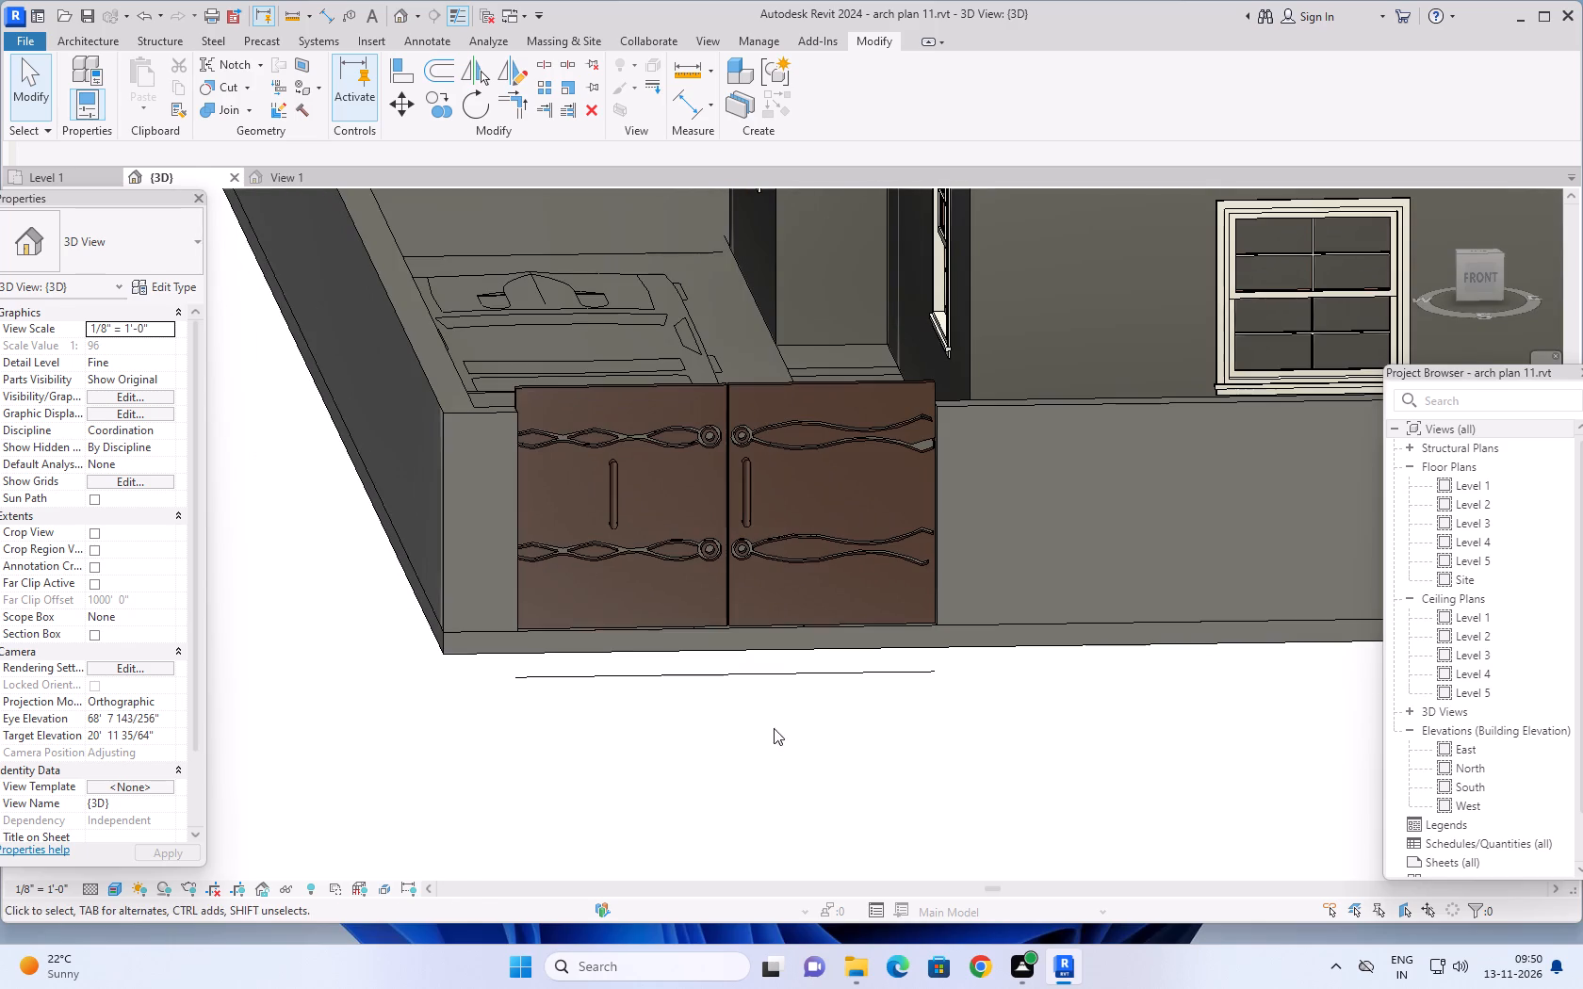
In the Level 1 plan, delete the short front wall piece between the side boundary wall and the gate's MD edge.
{"action": "left_click", "coordinate": [67, 178]}
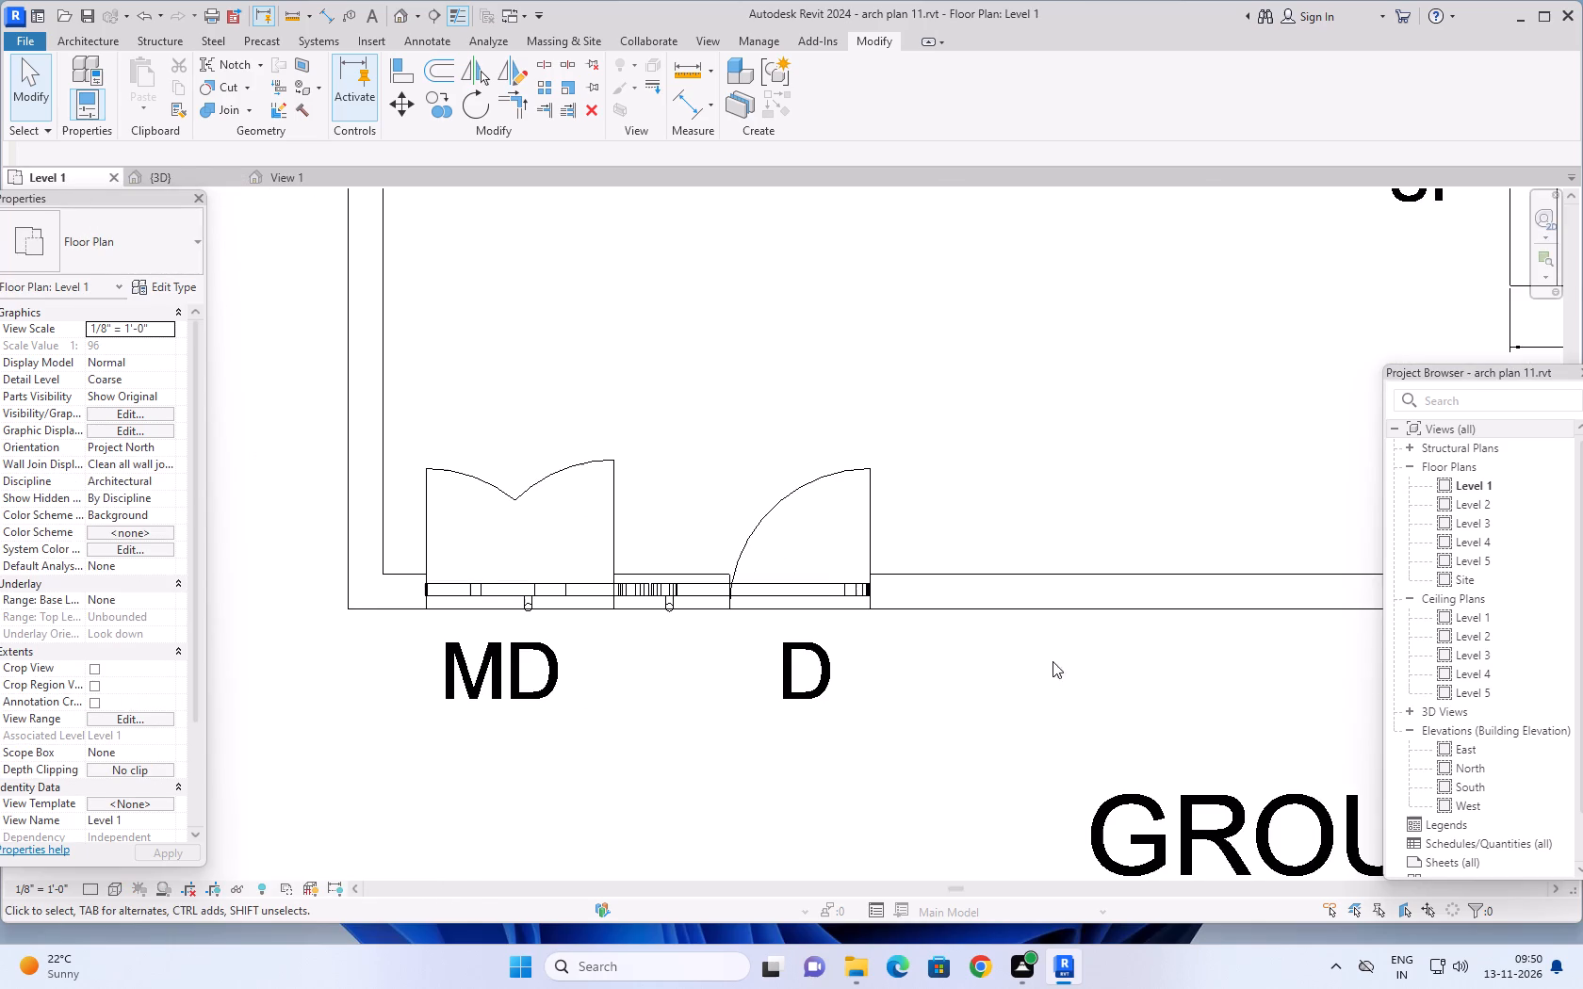
{"action": "left_click", "coordinate": [873, 604]}
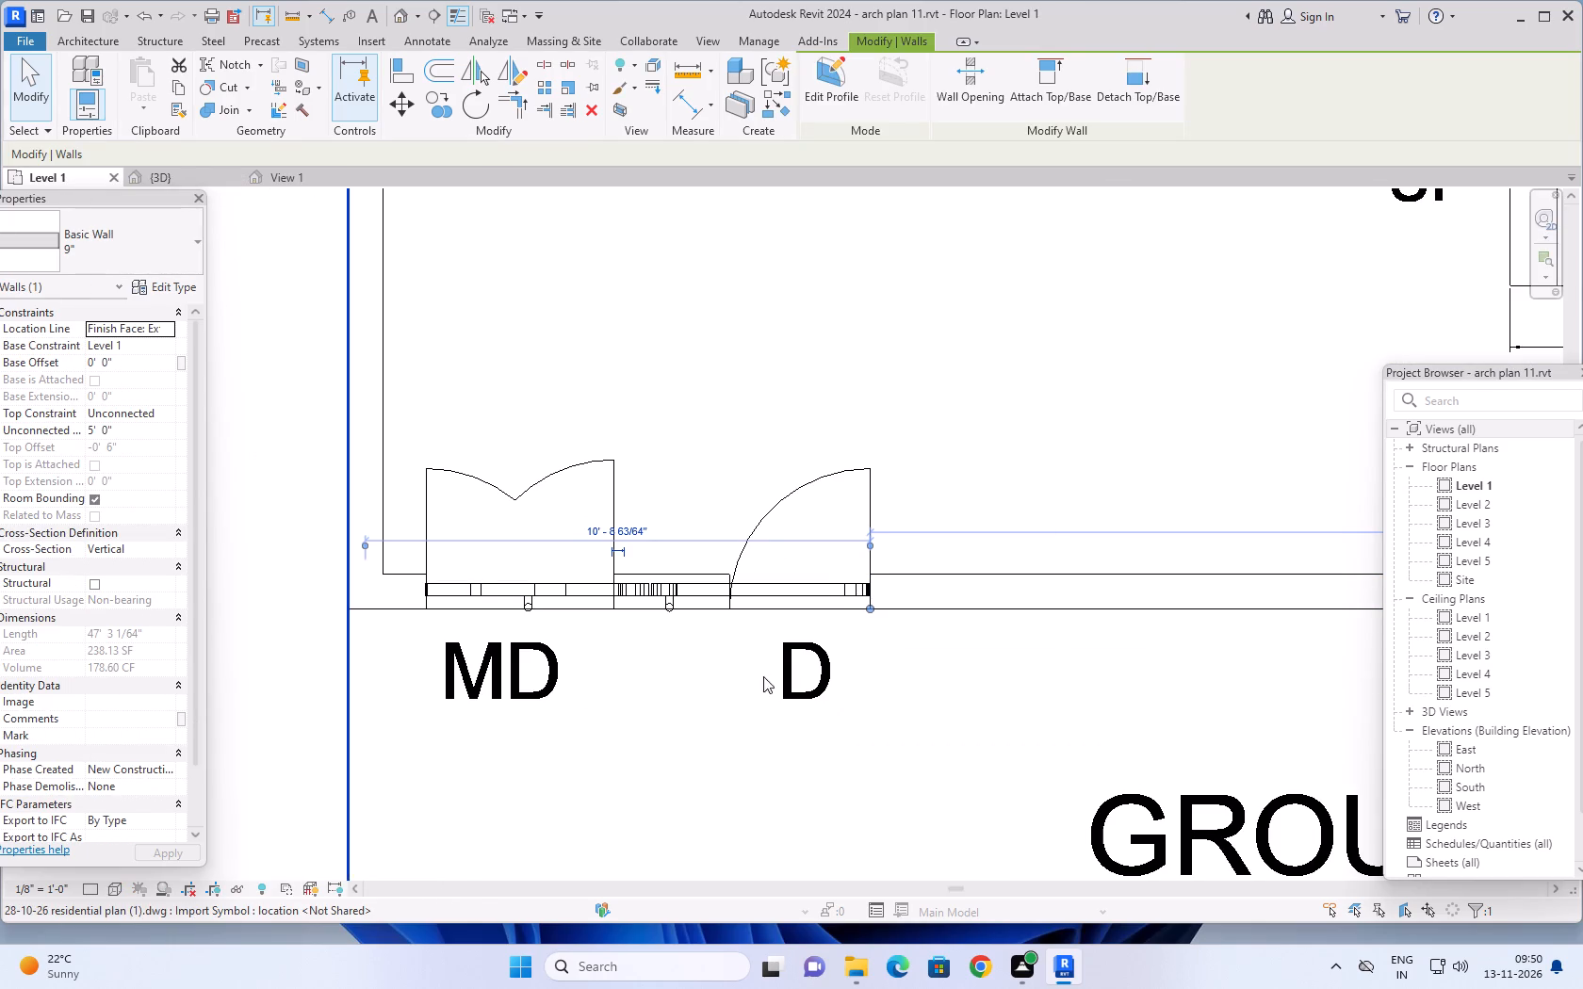
{"action": "scroll", "coordinate": [378, 622], "scroll_direction": "down", "scroll_amount": 2}
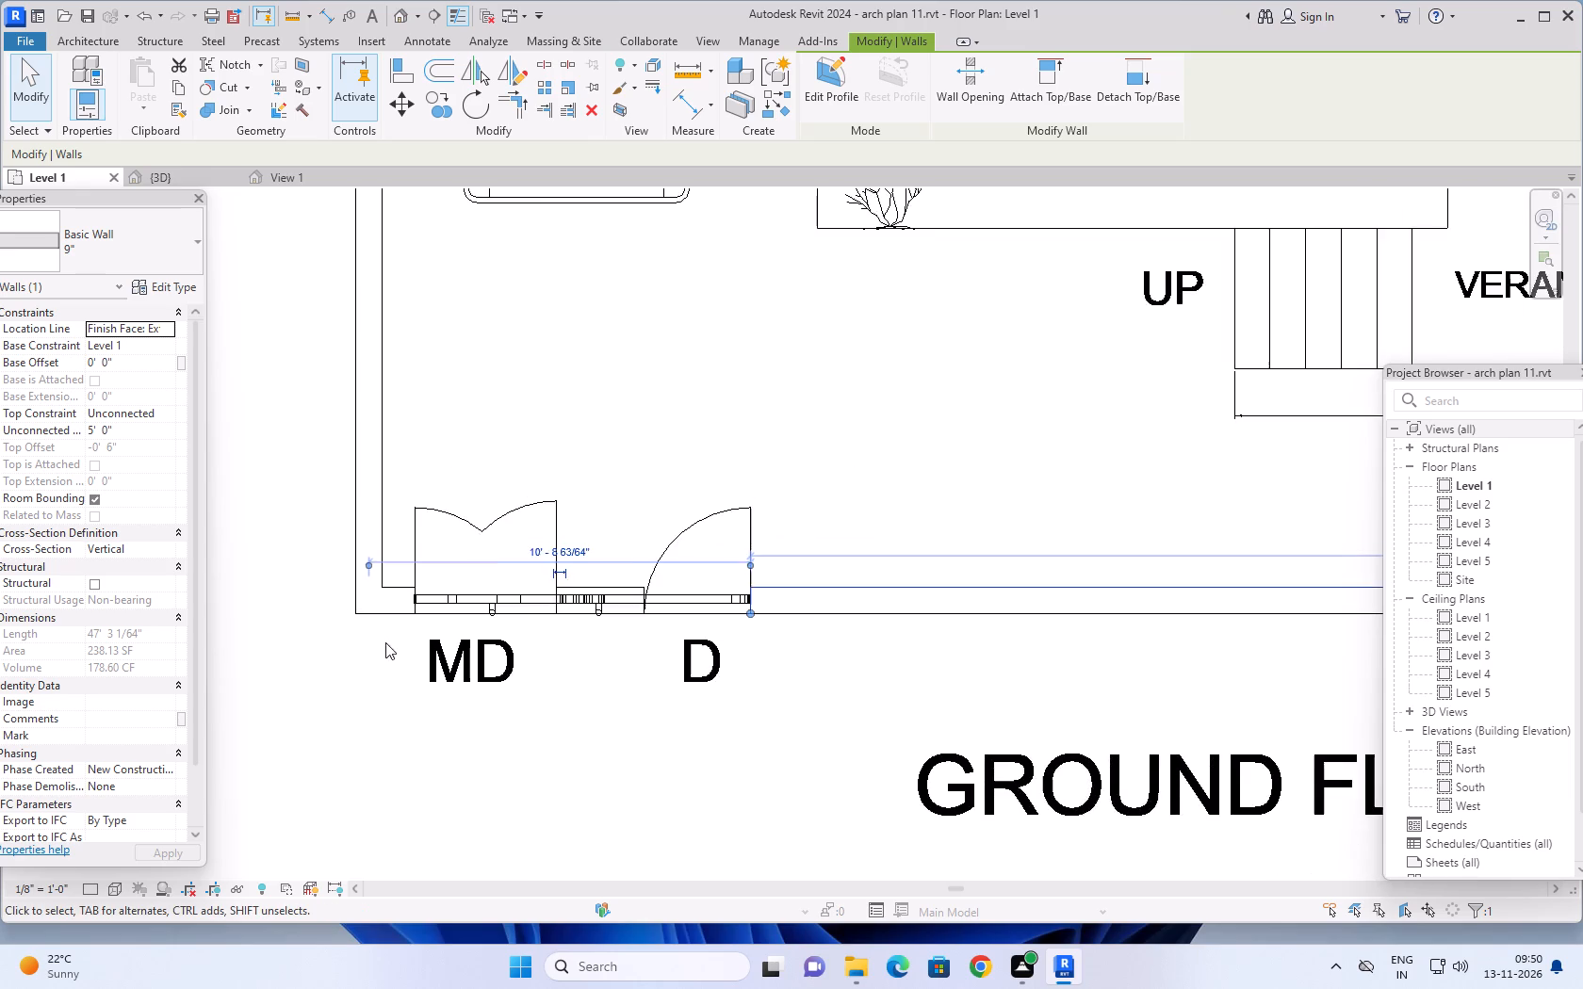
{"action": "scroll", "coordinate": [471, 705], "scroll_direction": "down", "scroll_amount": 2}
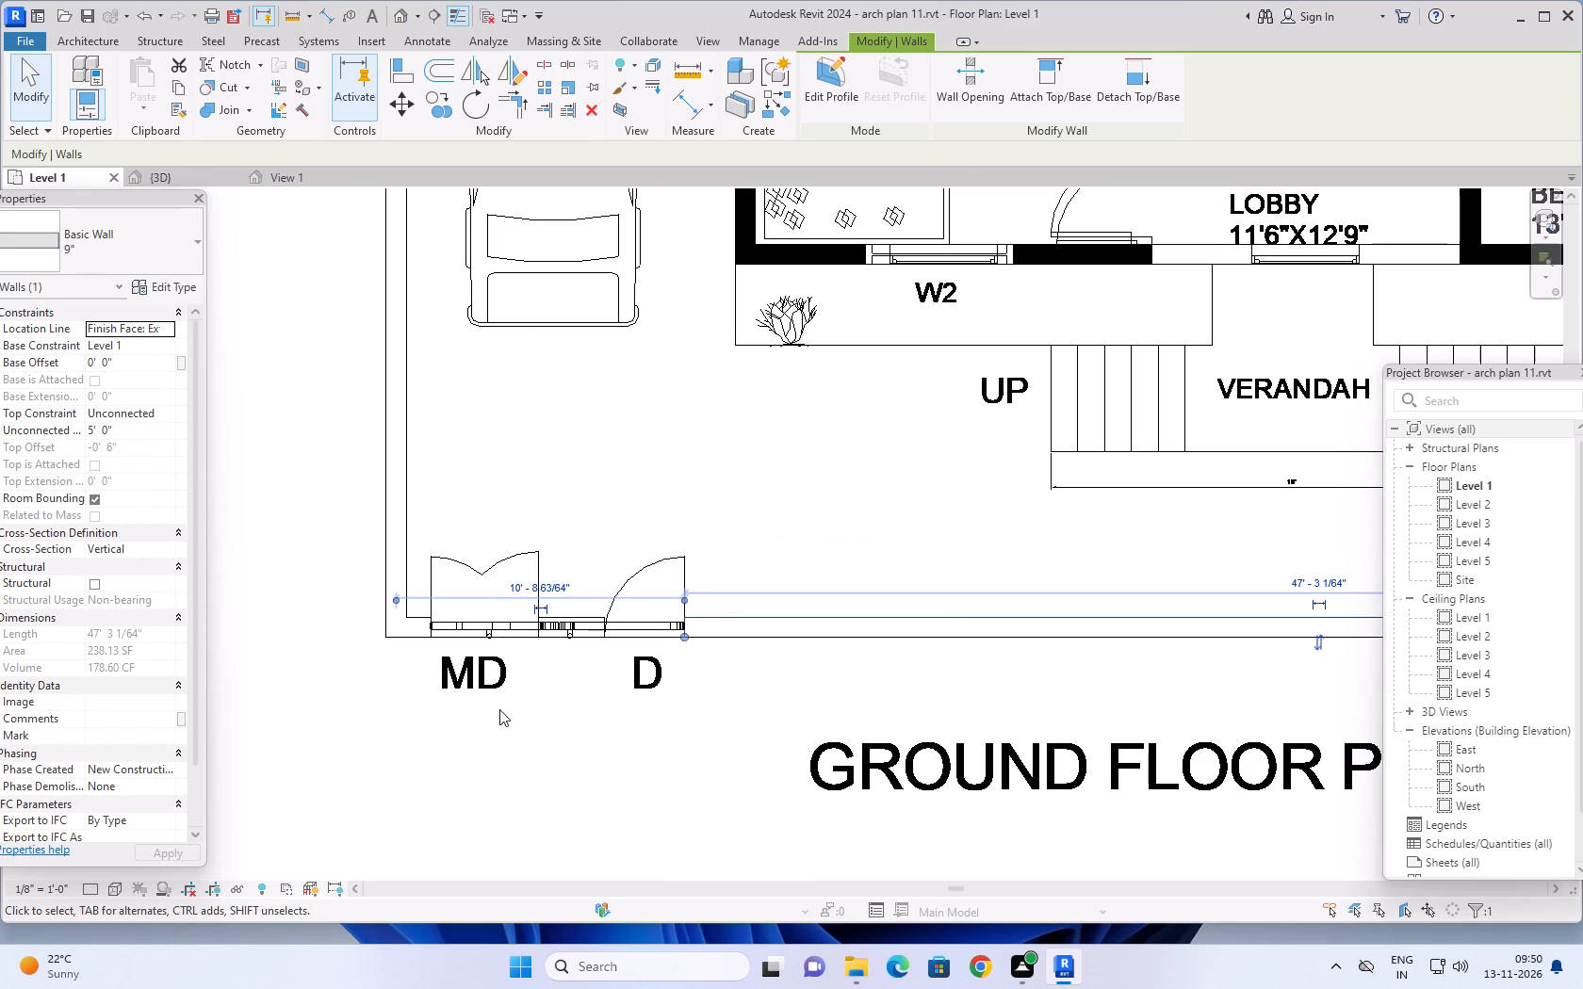
{"action": "left_click", "coordinate": [414, 630]}
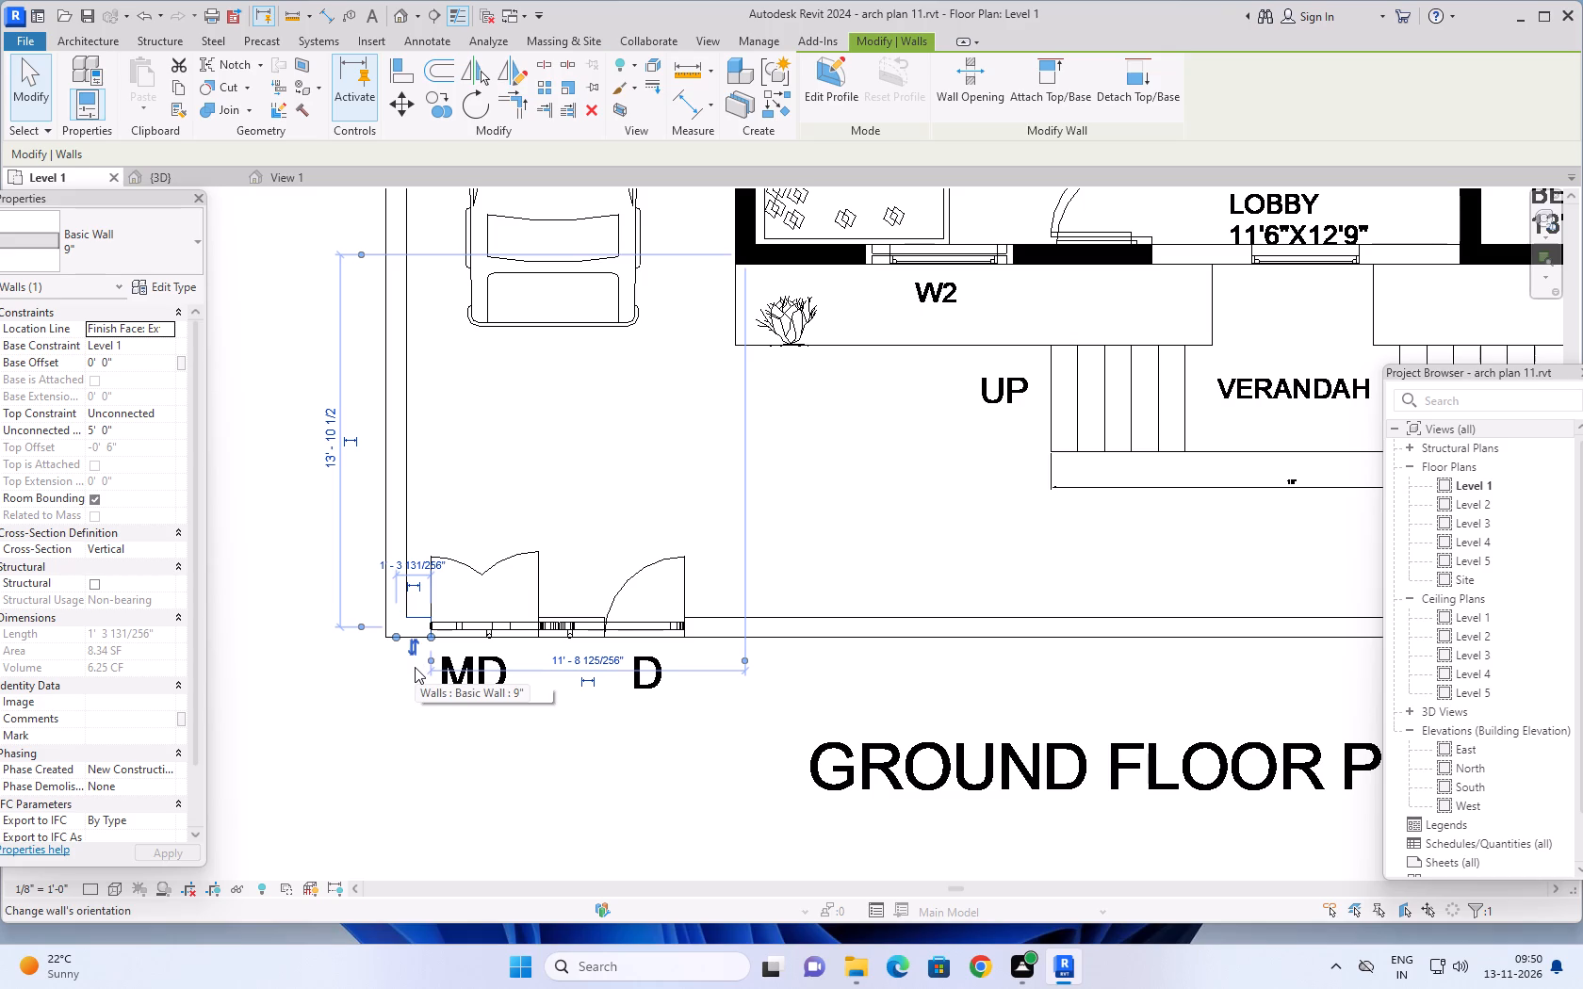
{"action": "key", "text": "Delete"}
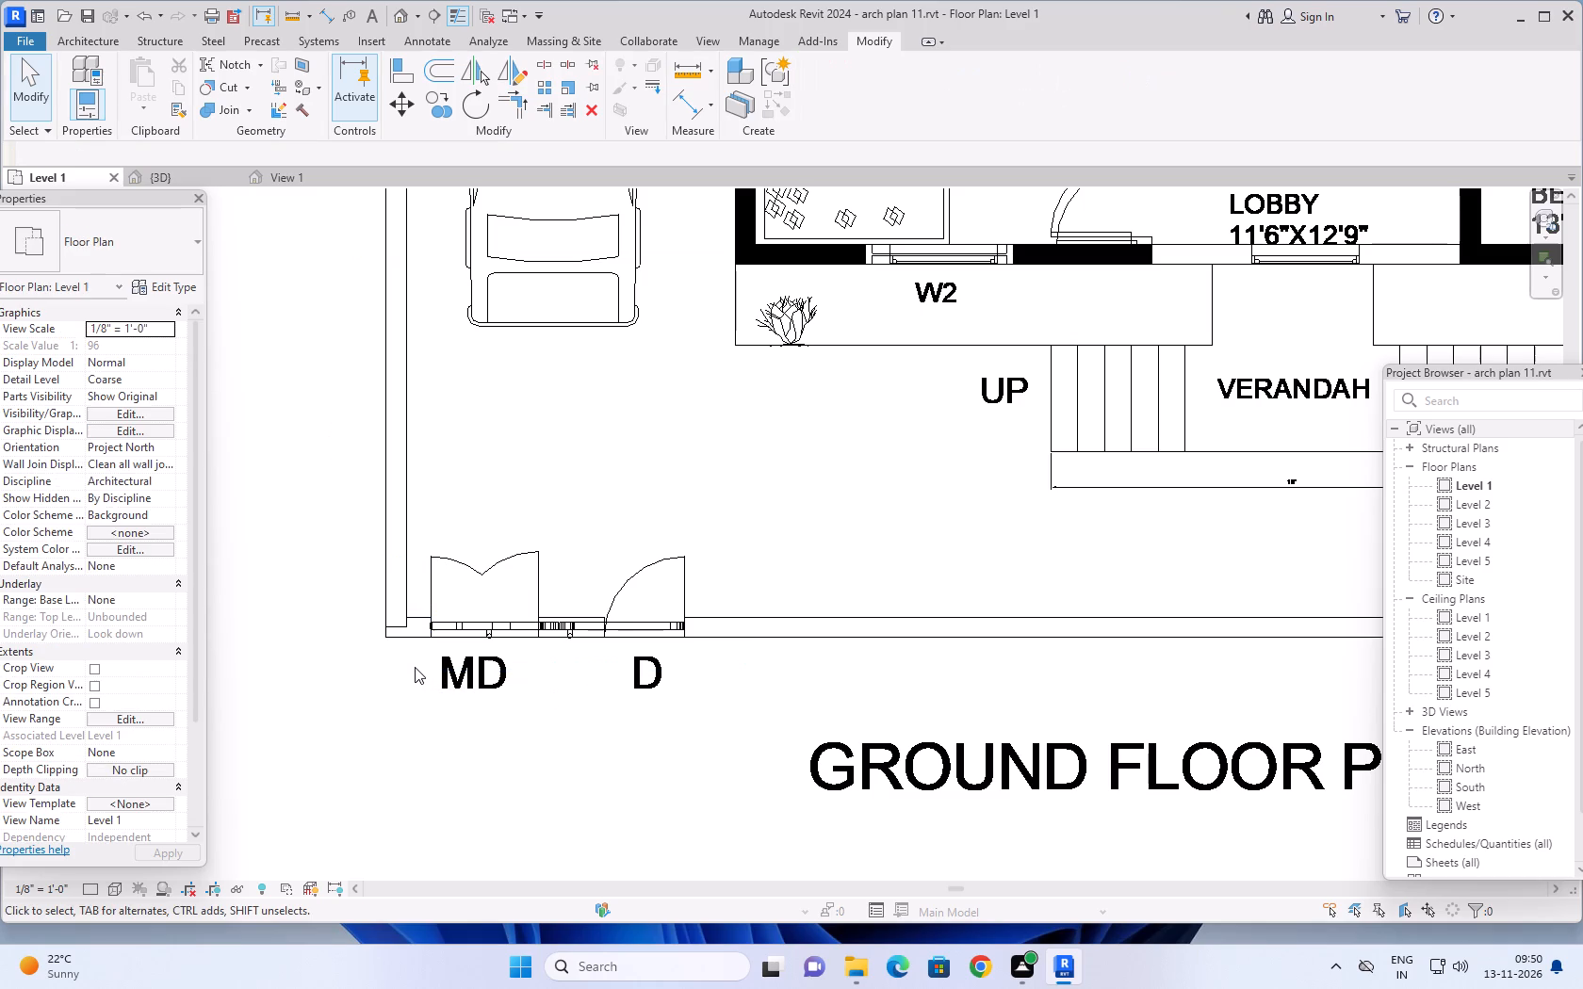
Pull the long front boundary wall's end back from the gate's D edge, leaving the wall about 45' 4 1/2" long.
{"action": "left_click", "coordinate": [725, 632]}
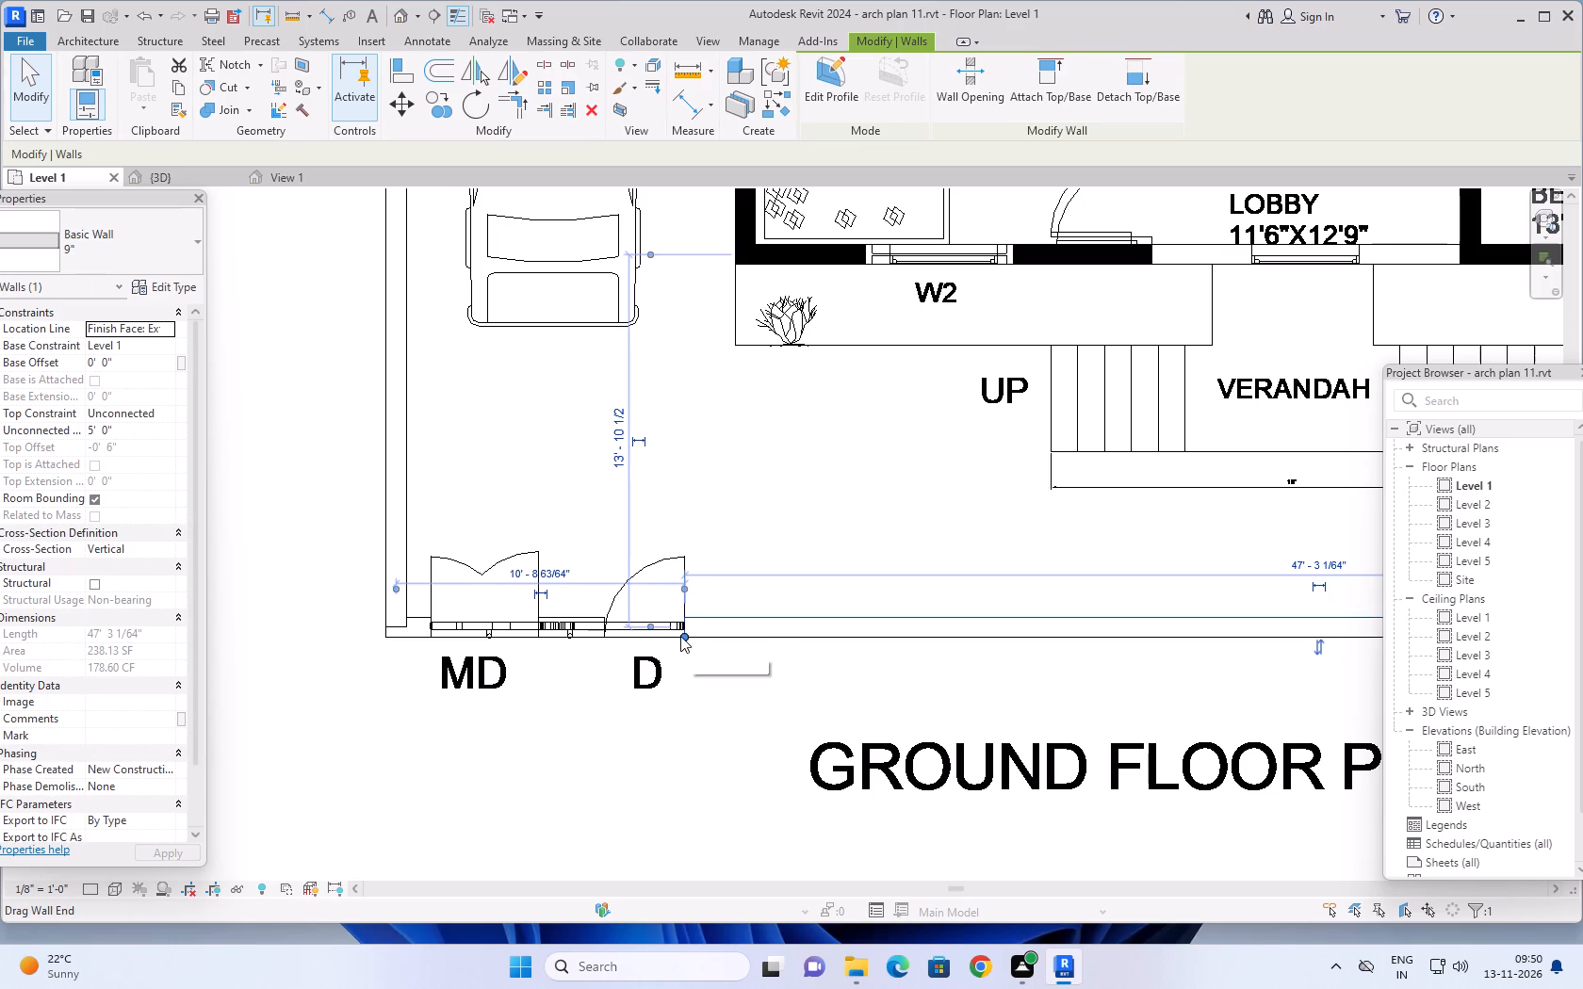
{"action": "left_click_drag", "start_coordinate": [681, 636], "coordinate": [721, 641]}
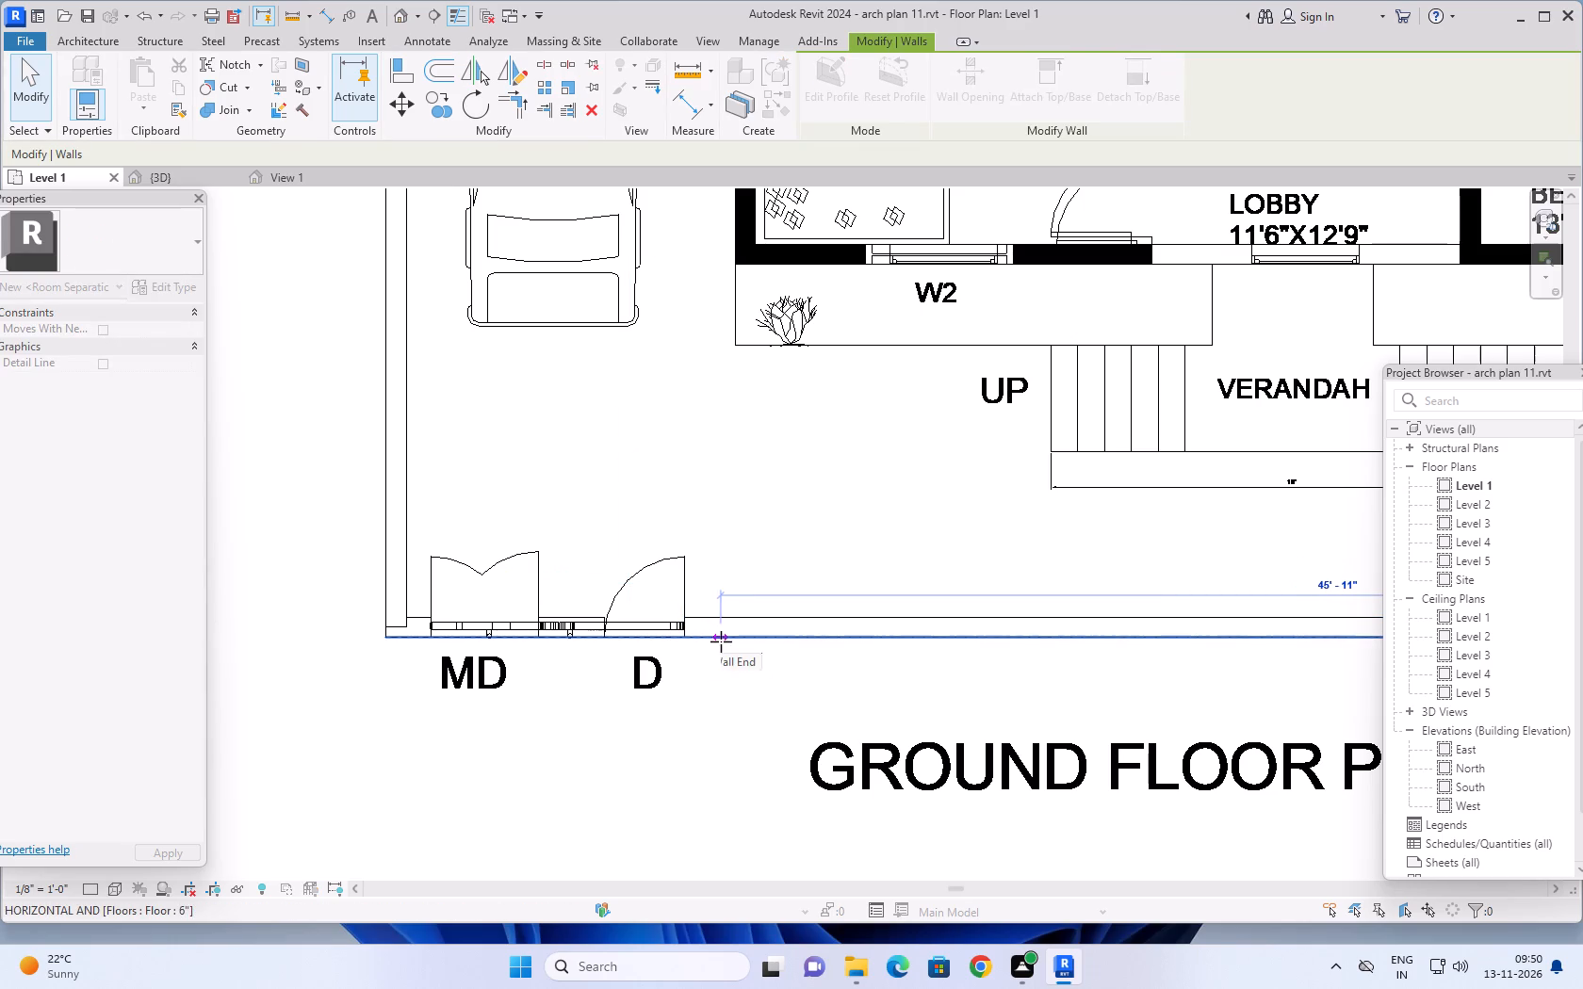
{"action": "left_click_drag", "start_coordinate": [721, 641], "coordinate": [730, 641]}
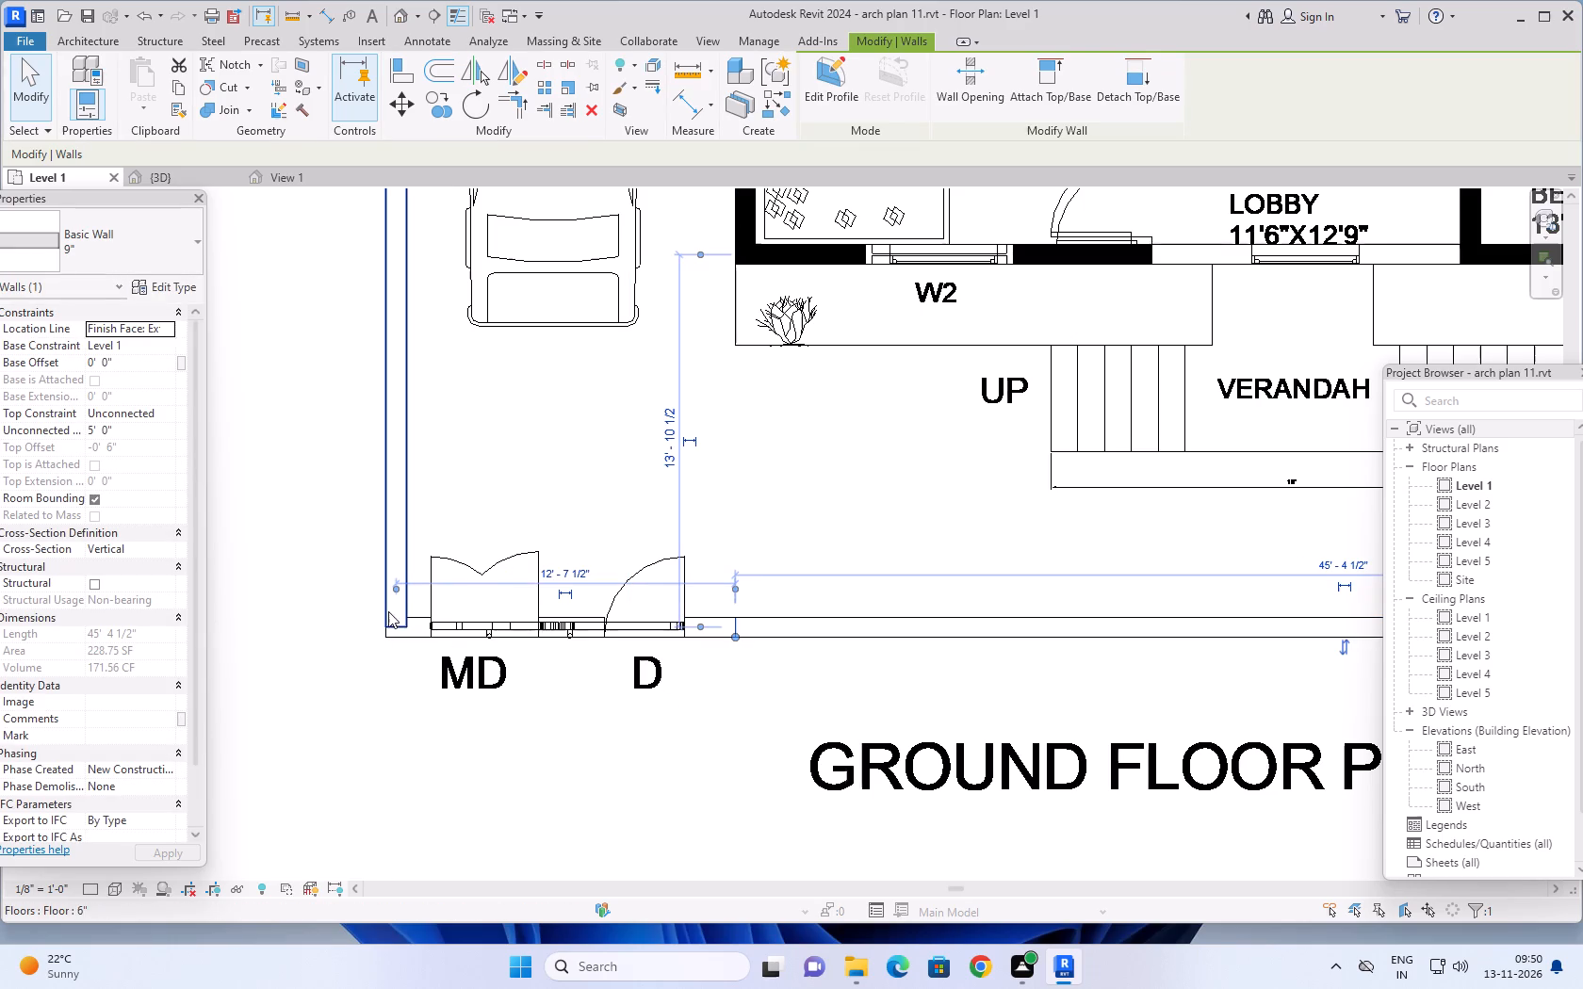
Extend the side boundary wall's front end to the outer floor corner, making the wall about 67' 7 1/2" long.
{"action": "left_click", "coordinate": [388, 619]}
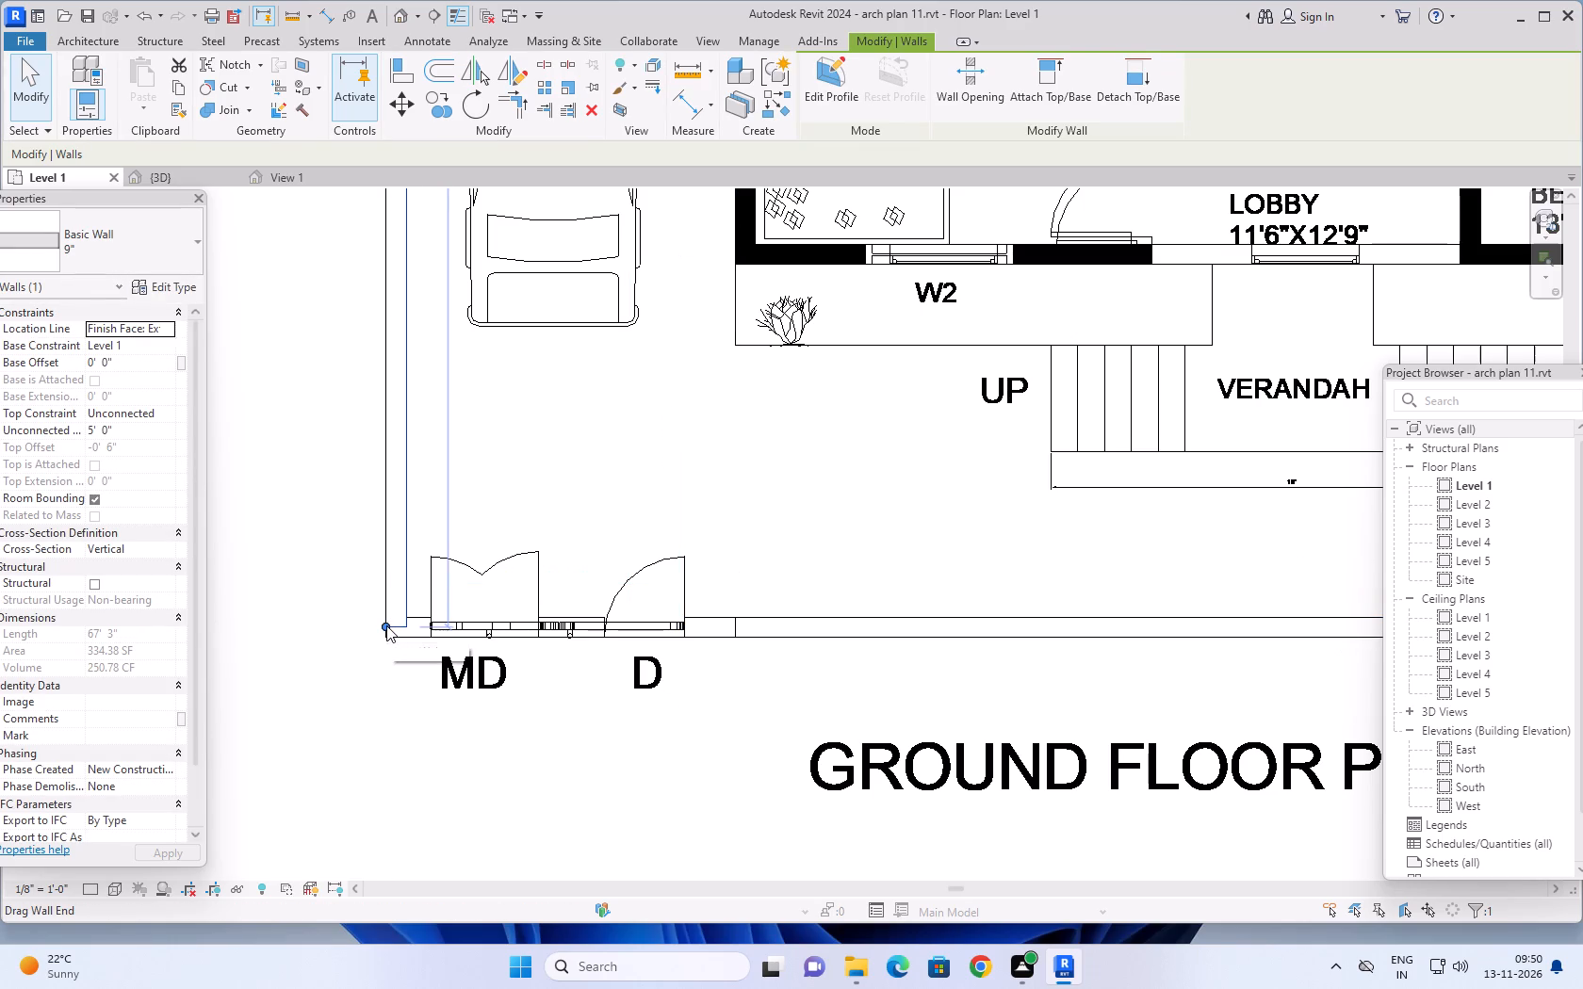
{"action": "left_click", "coordinate": [386, 625]}
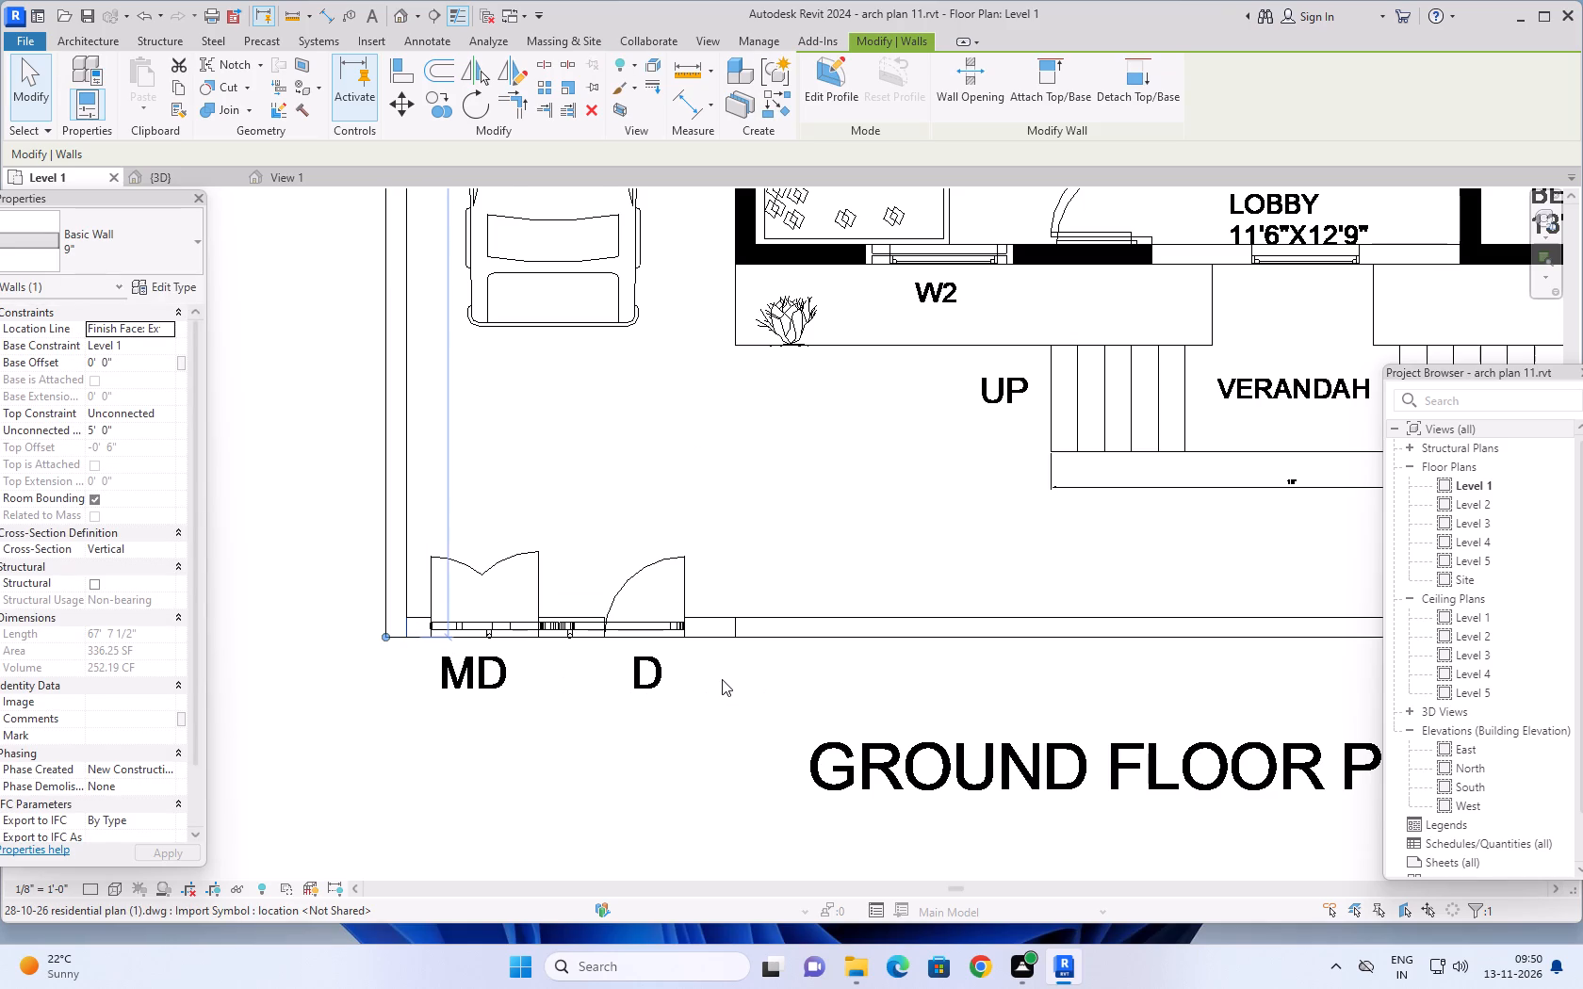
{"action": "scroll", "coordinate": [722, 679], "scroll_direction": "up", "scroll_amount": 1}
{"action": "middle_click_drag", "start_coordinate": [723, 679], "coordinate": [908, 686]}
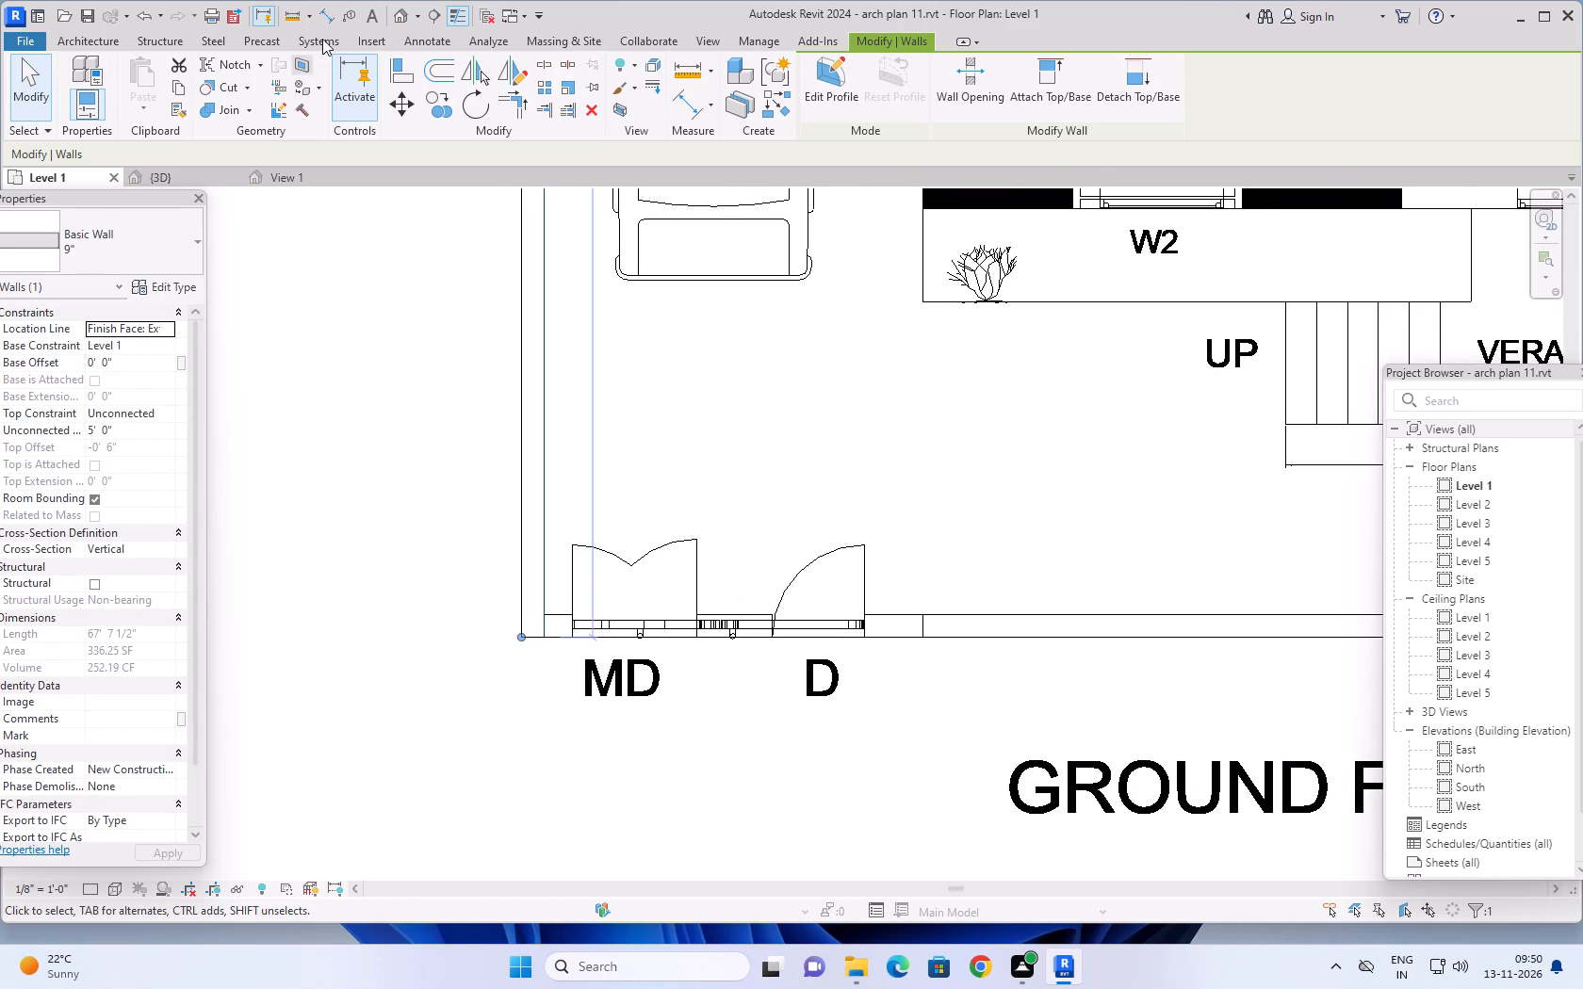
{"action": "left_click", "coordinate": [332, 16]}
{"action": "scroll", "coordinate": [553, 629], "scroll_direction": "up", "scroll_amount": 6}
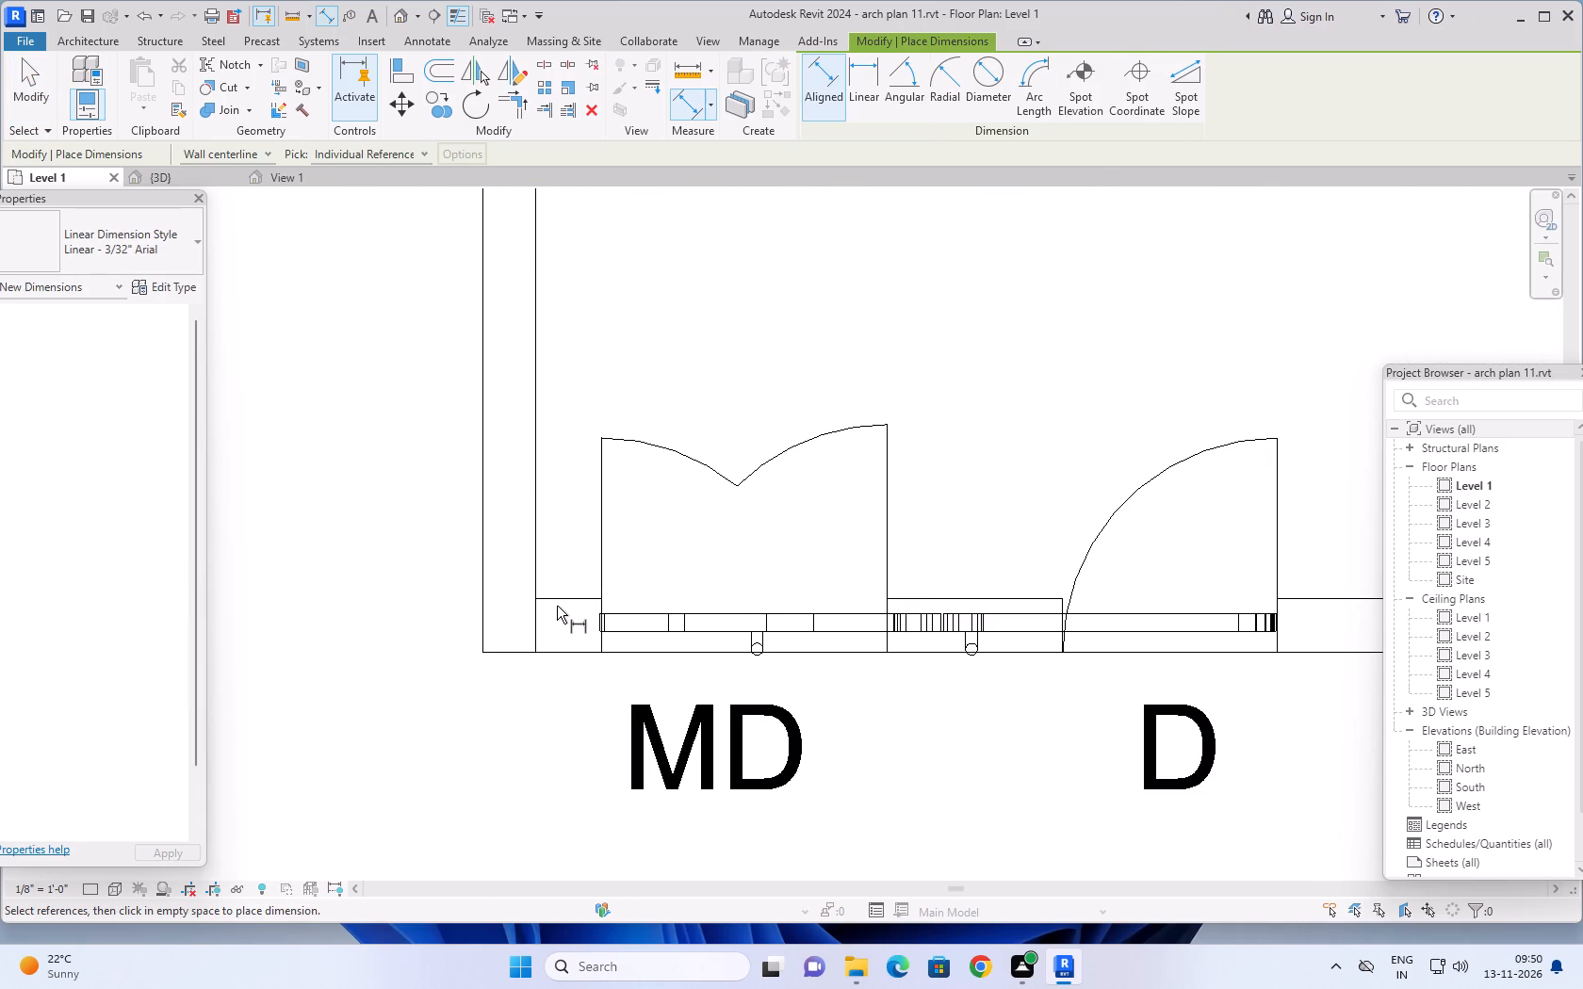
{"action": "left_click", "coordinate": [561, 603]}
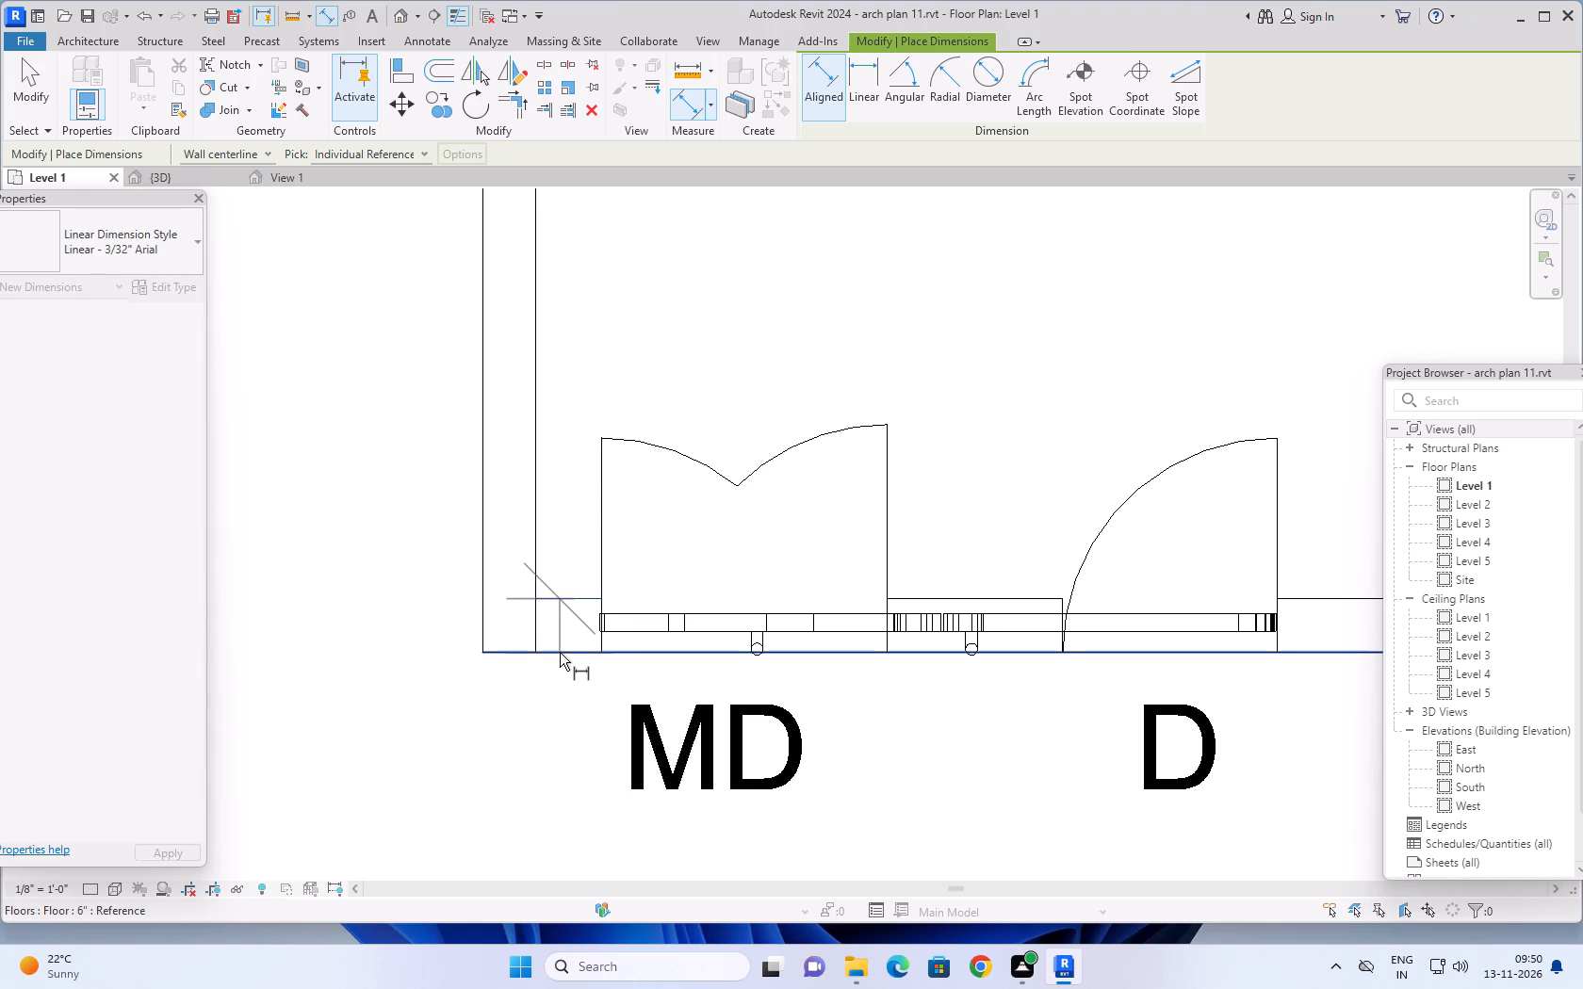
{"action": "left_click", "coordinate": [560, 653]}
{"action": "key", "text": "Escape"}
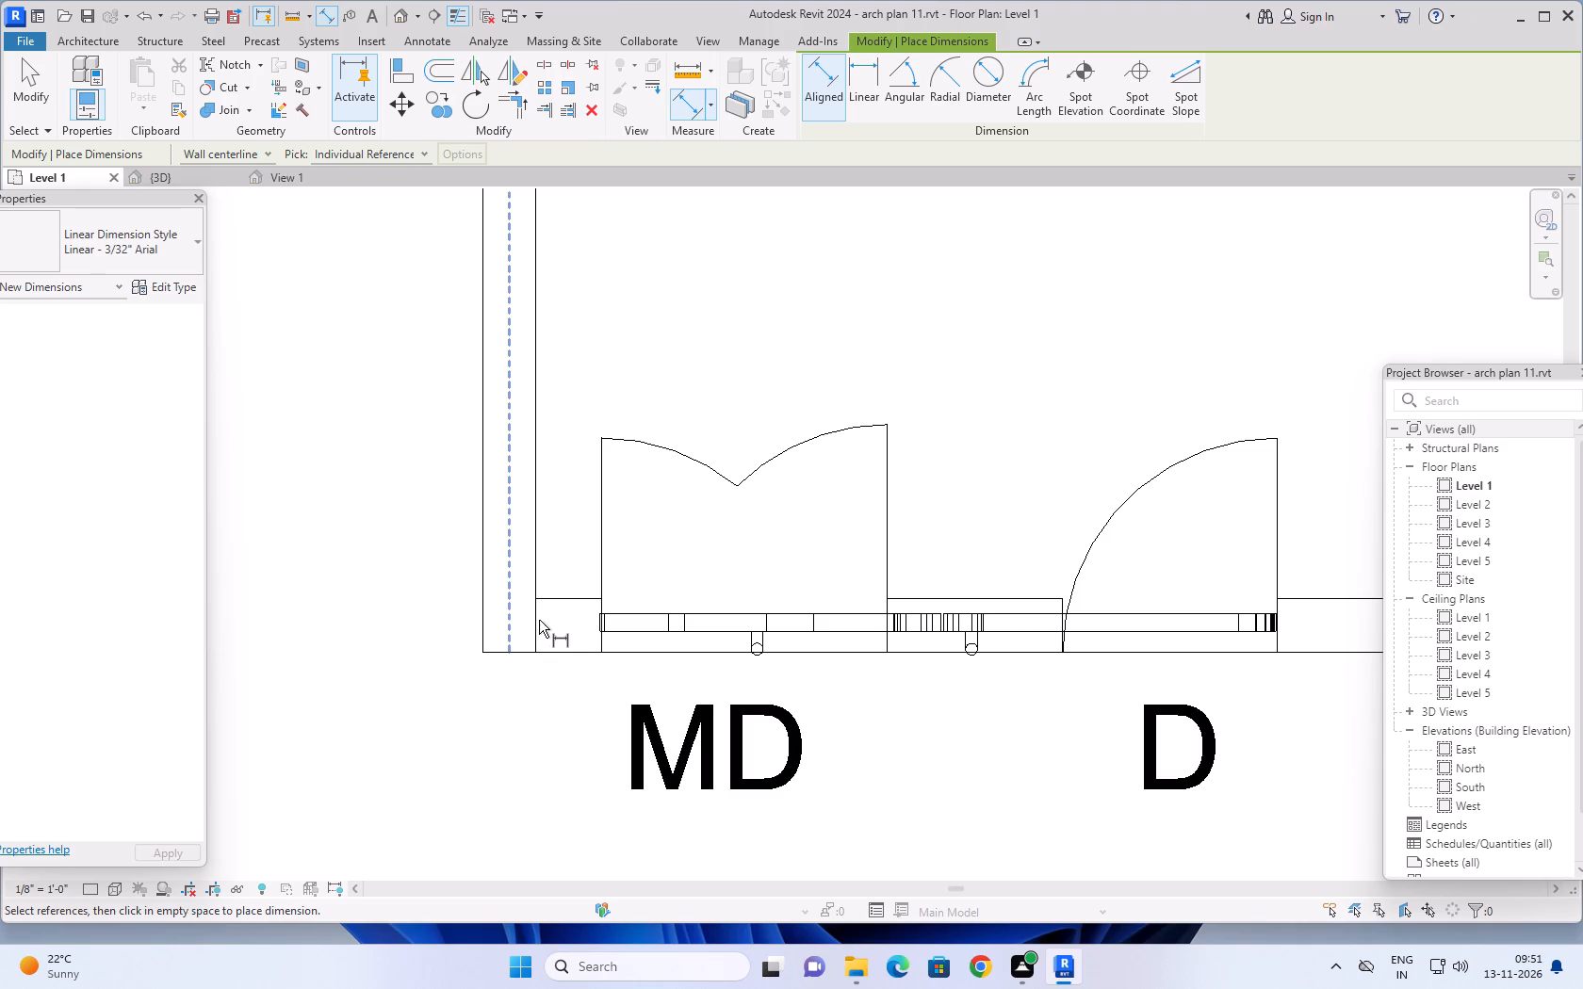
Measure the gap between the side boundary wall's inner face and the gate's MD edge, using wall faces as dimension references.
{"action": "left_click", "coordinate": [268, 150]}
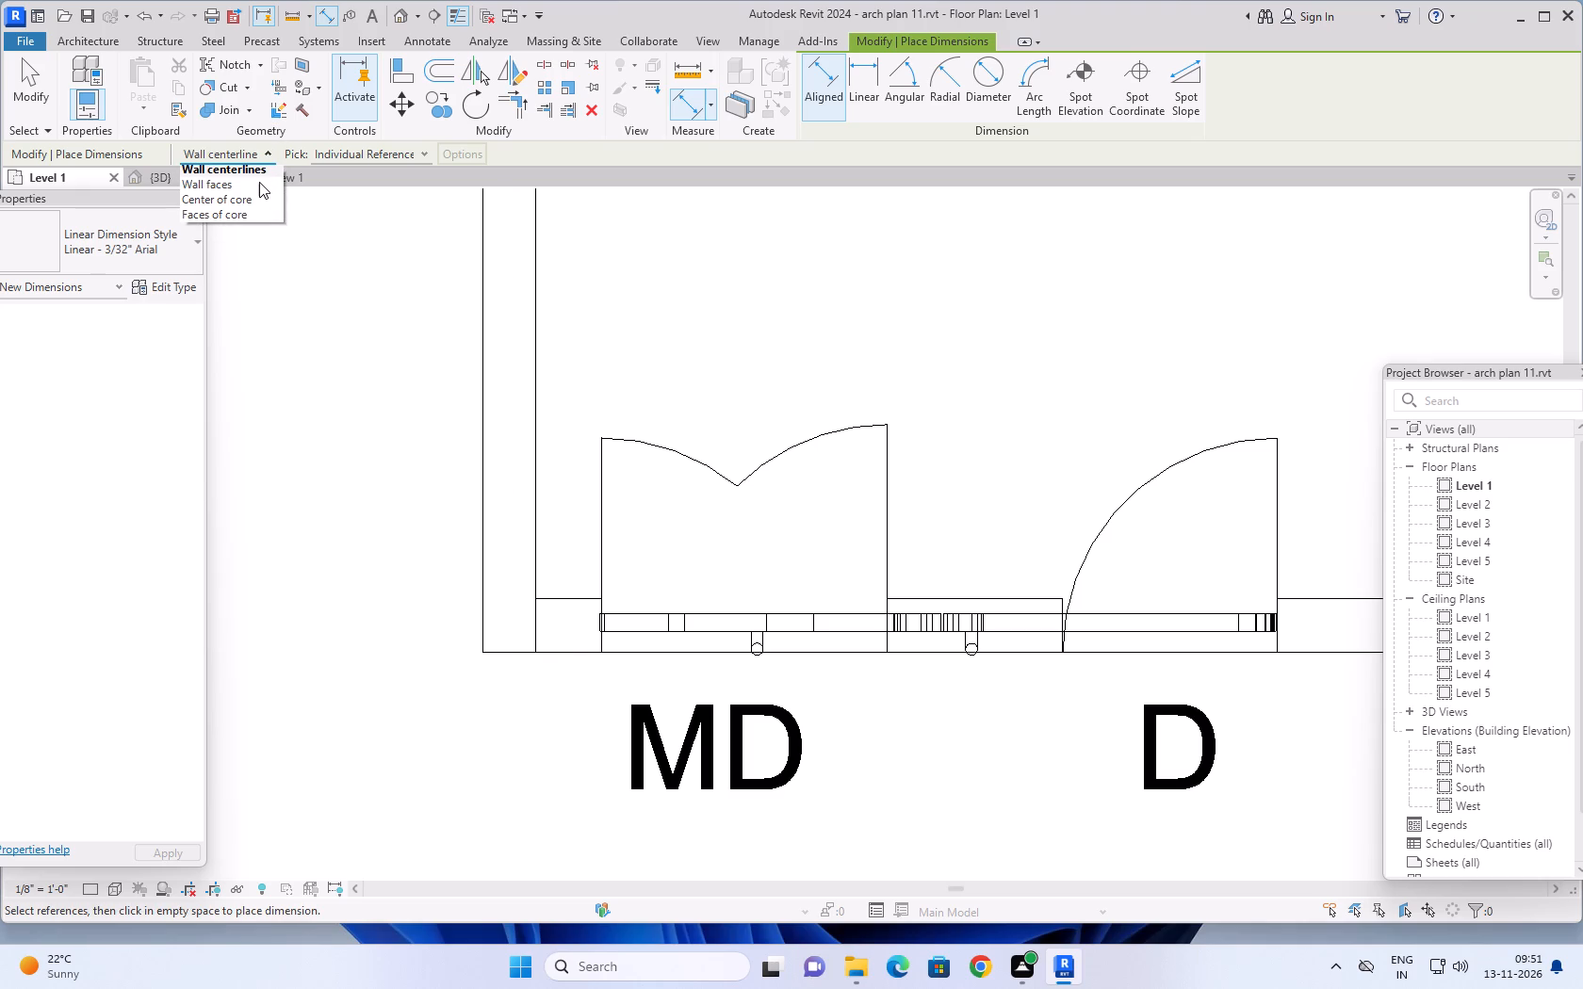
{"action": "left_click", "coordinate": [252, 188]}
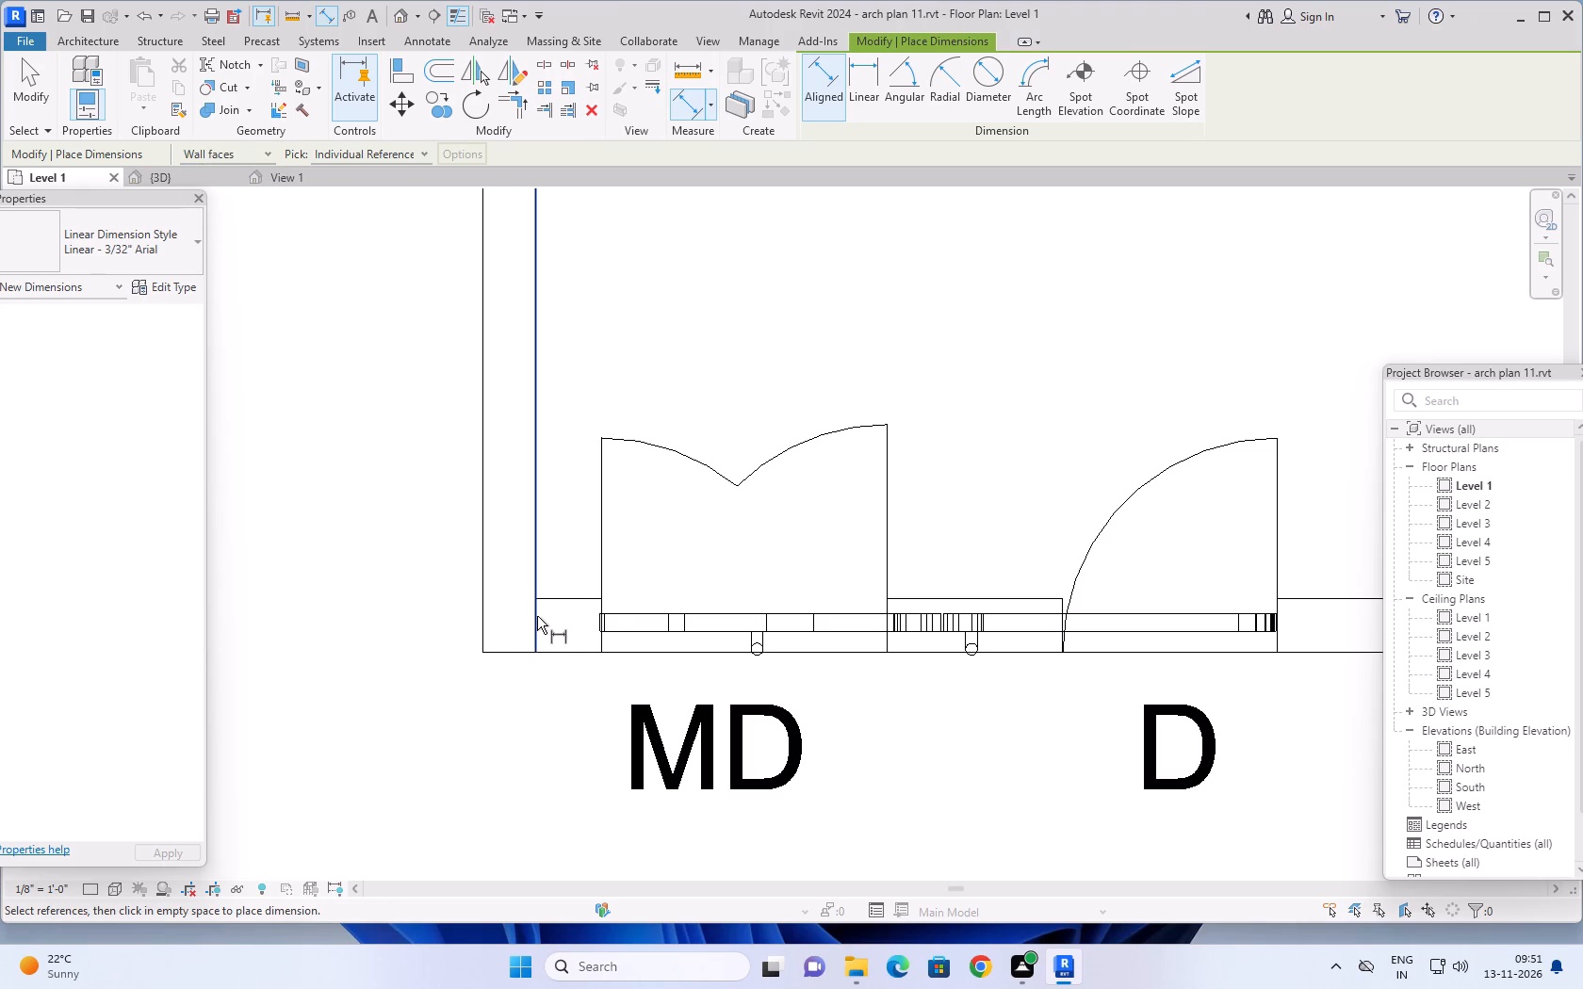
{"action": "left_click", "coordinate": [537, 616]}
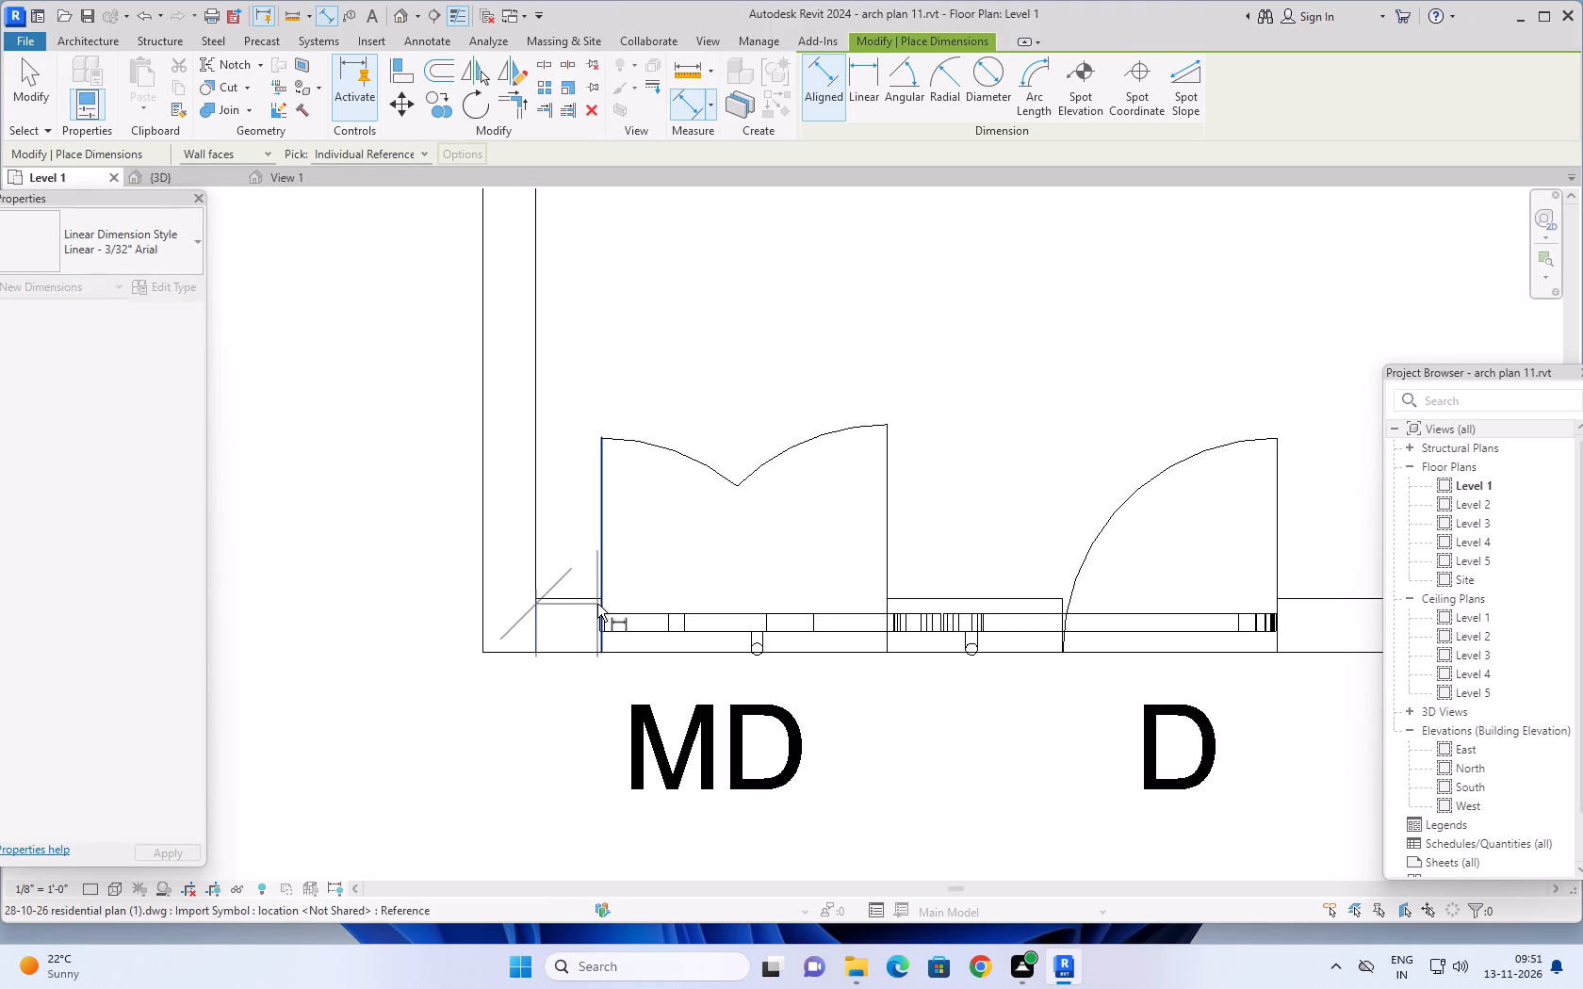
{"action": "left_click", "coordinate": [597, 604]}
{"action": "scroll", "coordinate": [589, 348], "scroll_direction": "down", "scroll_amount": 1}
{"action": "scroll", "coordinate": [589, 430], "scroll_direction": "down", "scroll_amount": 1}
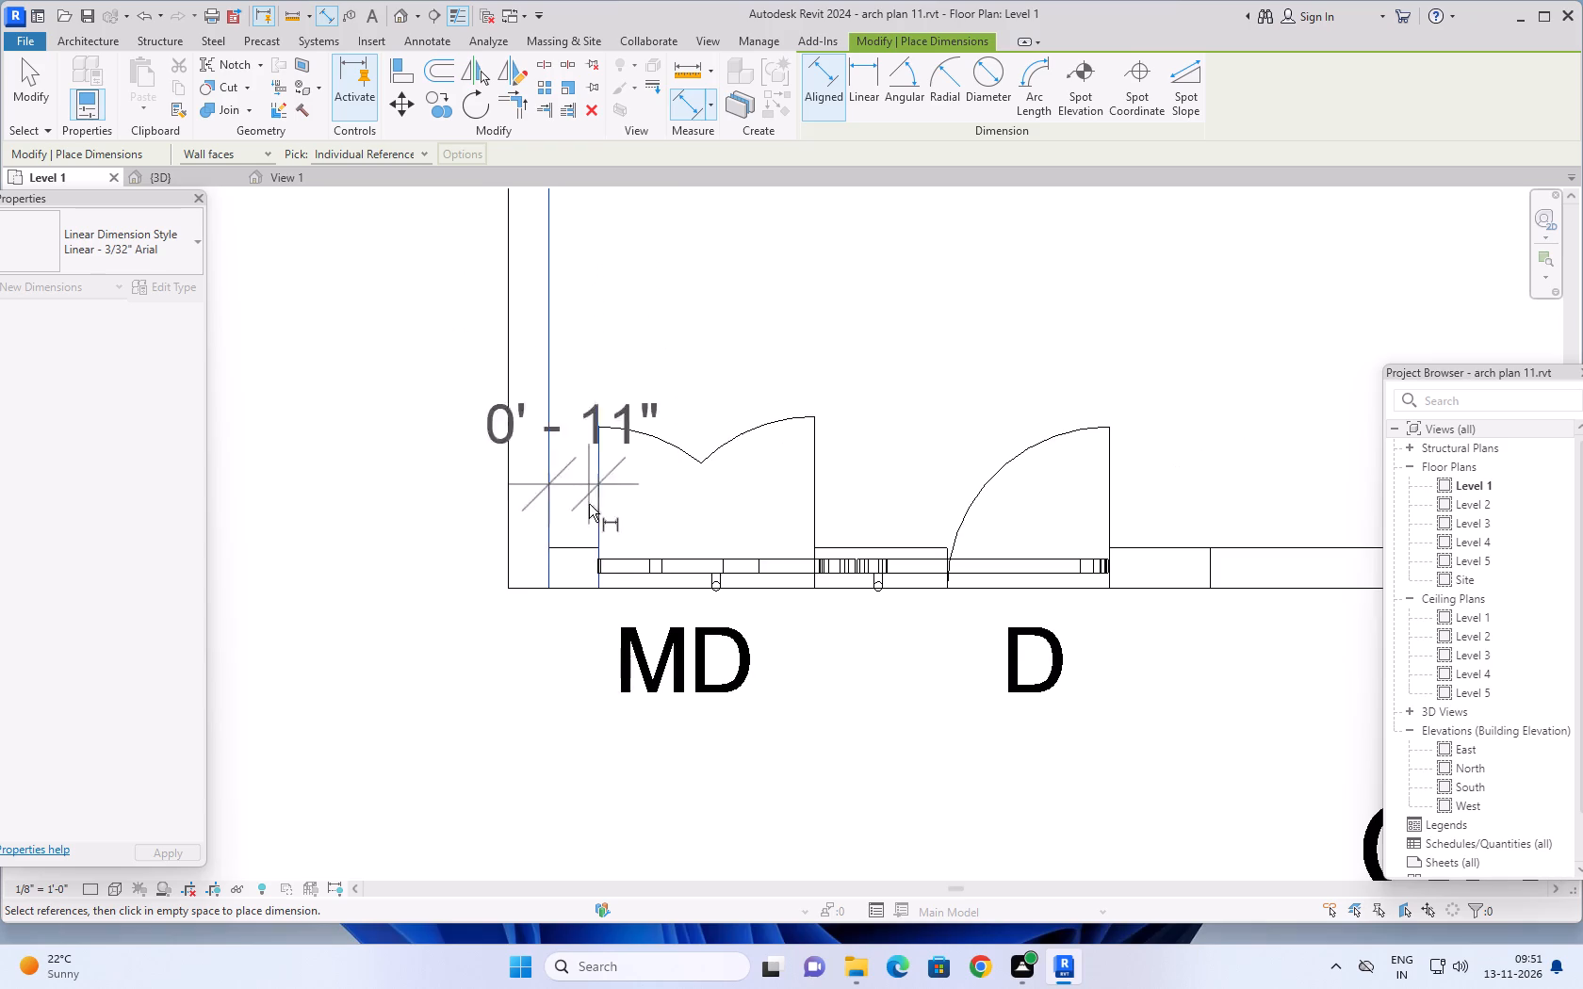
{"action": "key", "text": "Escape"}
{"action": "scroll", "coordinate": [400, 392], "scroll_direction": "down", "scroll_amount": 3}
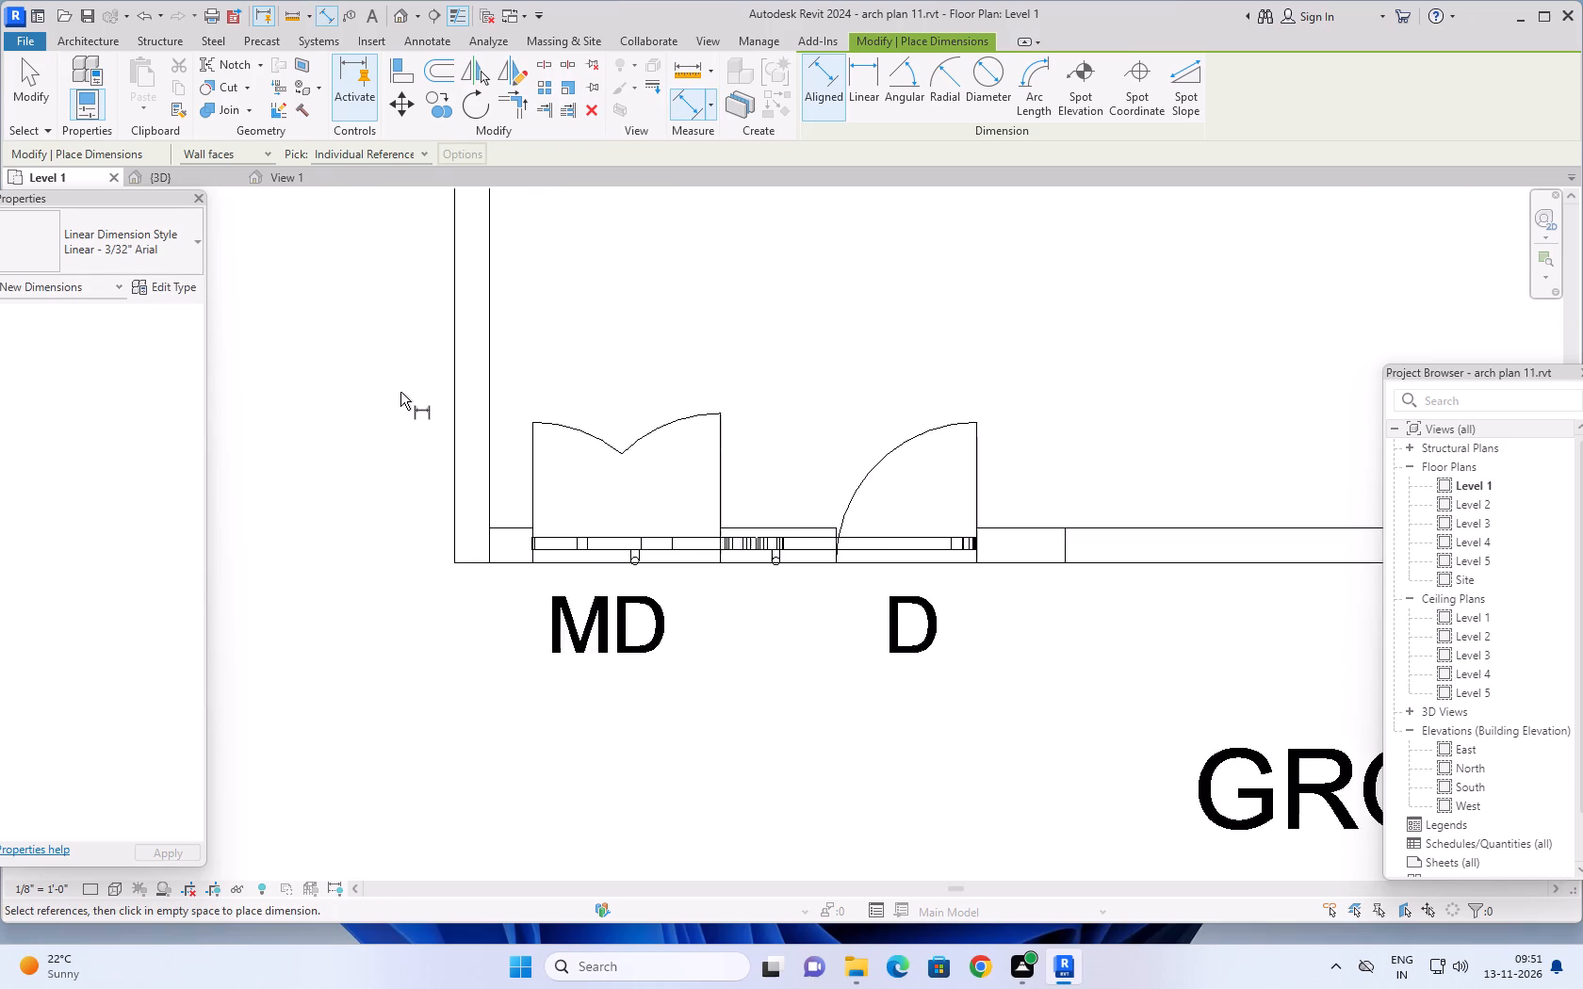
{"action": "scroll", "coordinate": [400, 386], "scroll_direction": "down", "scroll_amount": 2}
Start an architectural column and duplicate the 24" x 24" rectangular column type under the name 9"x11".
{"action": "left_click", "coordinate": [96, 38]}
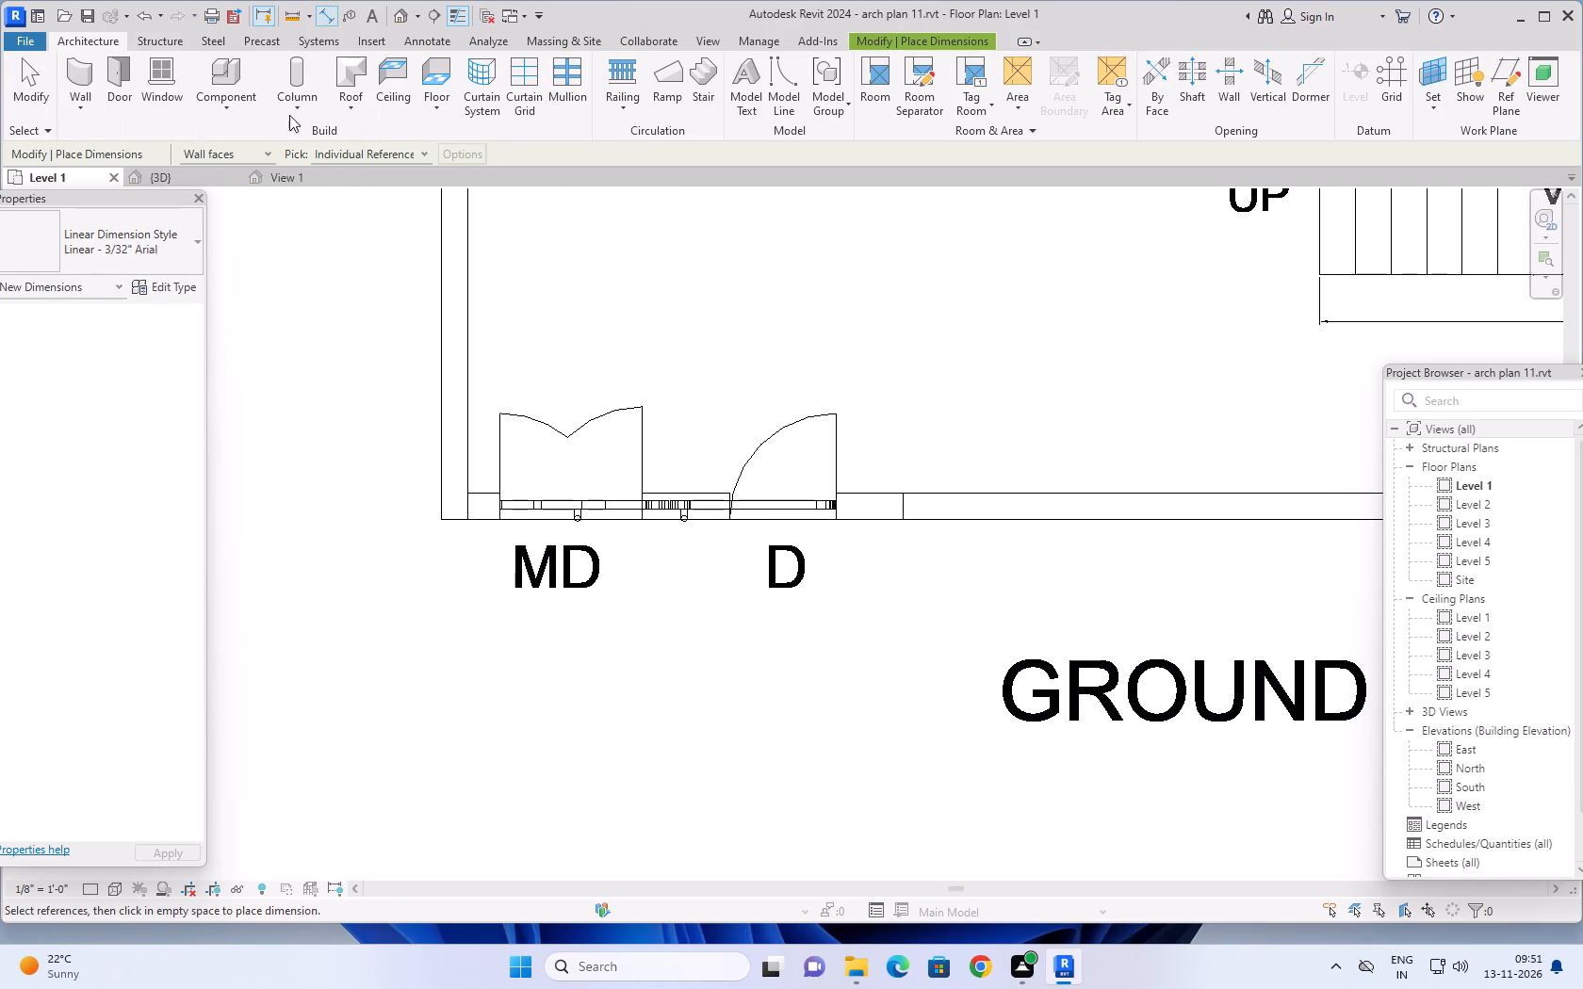
{"action": "left_click", "coordinate": [304, 114]}
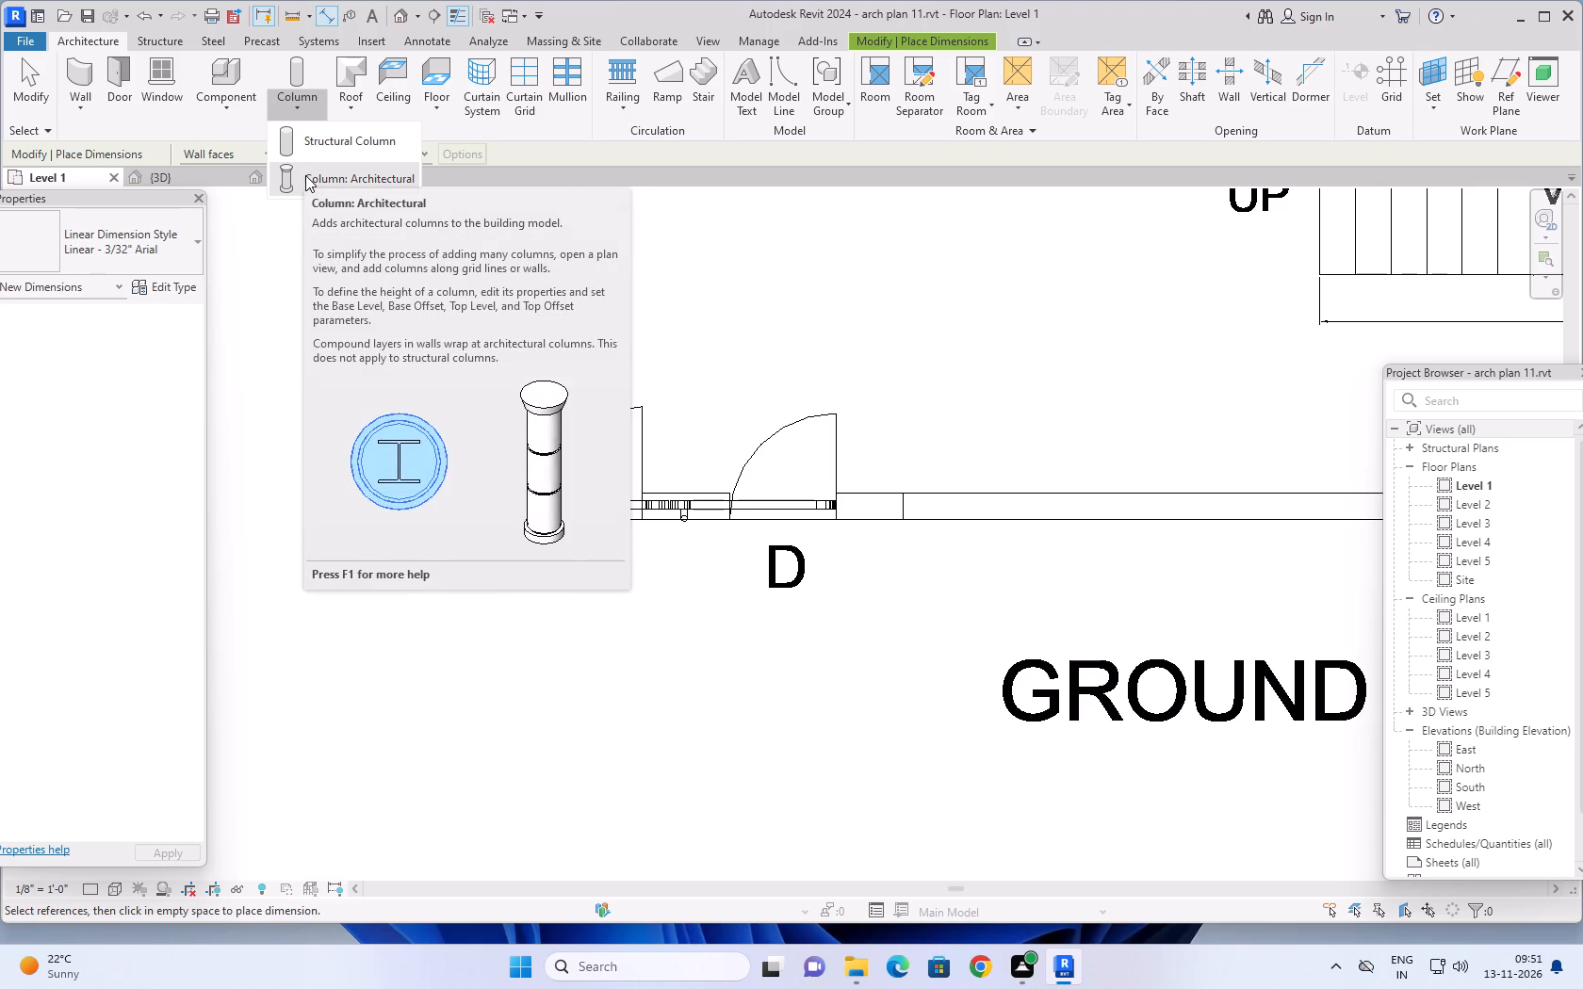
{"action": "left_click", "coordinate": [310, 170]}
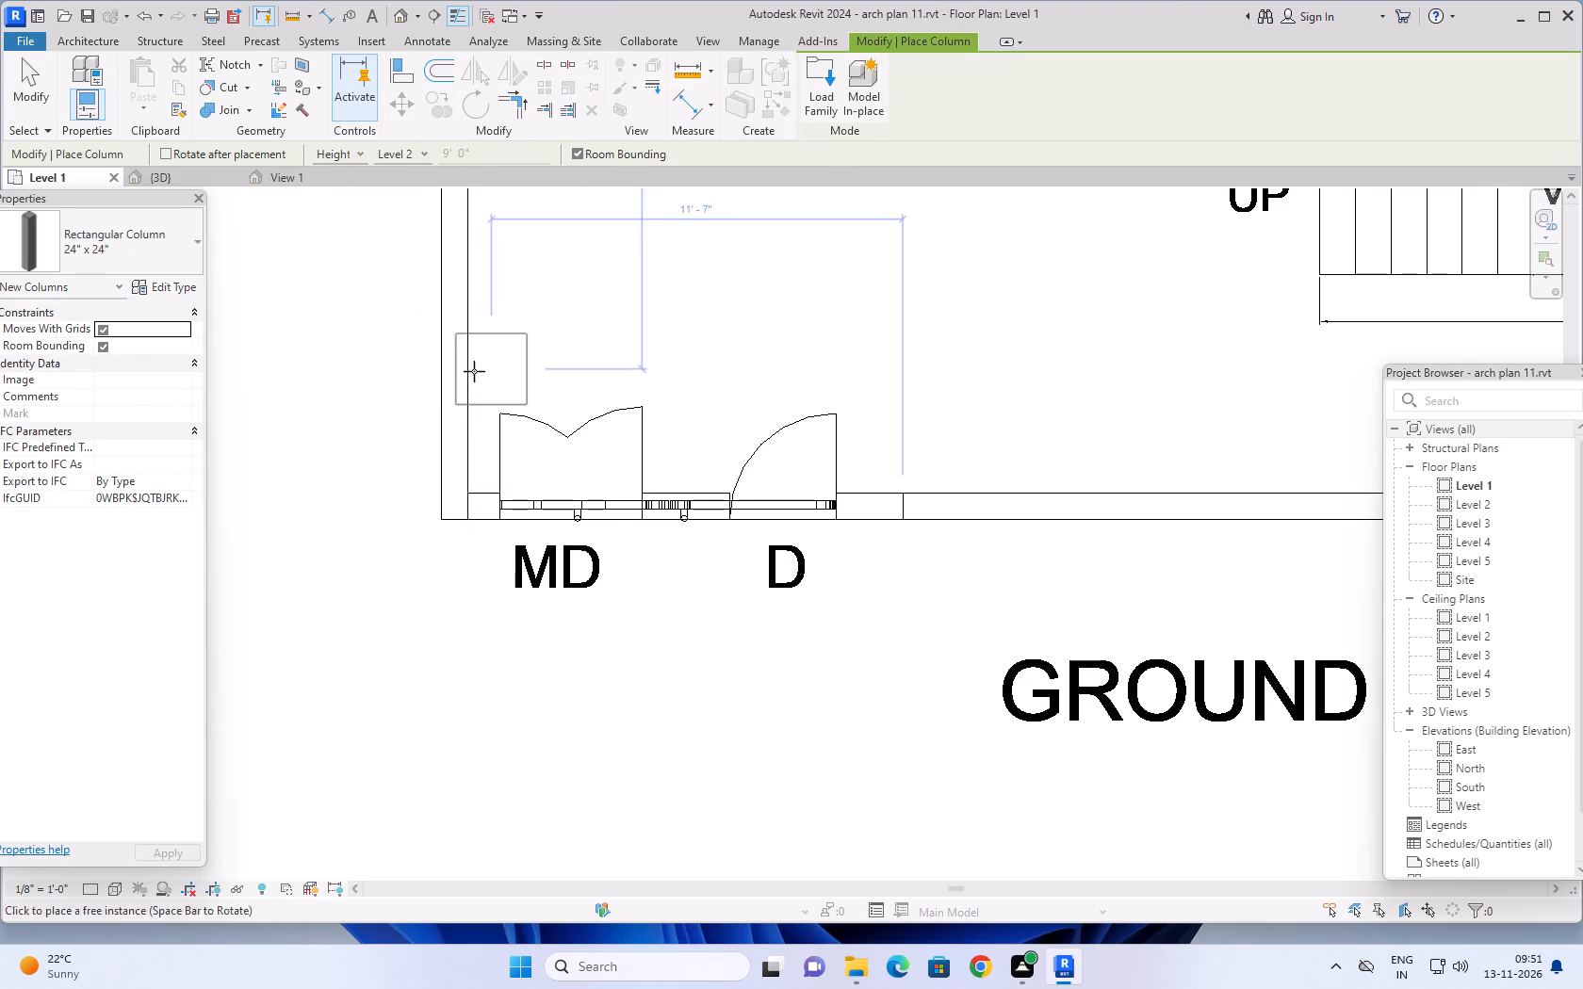
{"action": "left_click", "coordinate": [178, 281]}
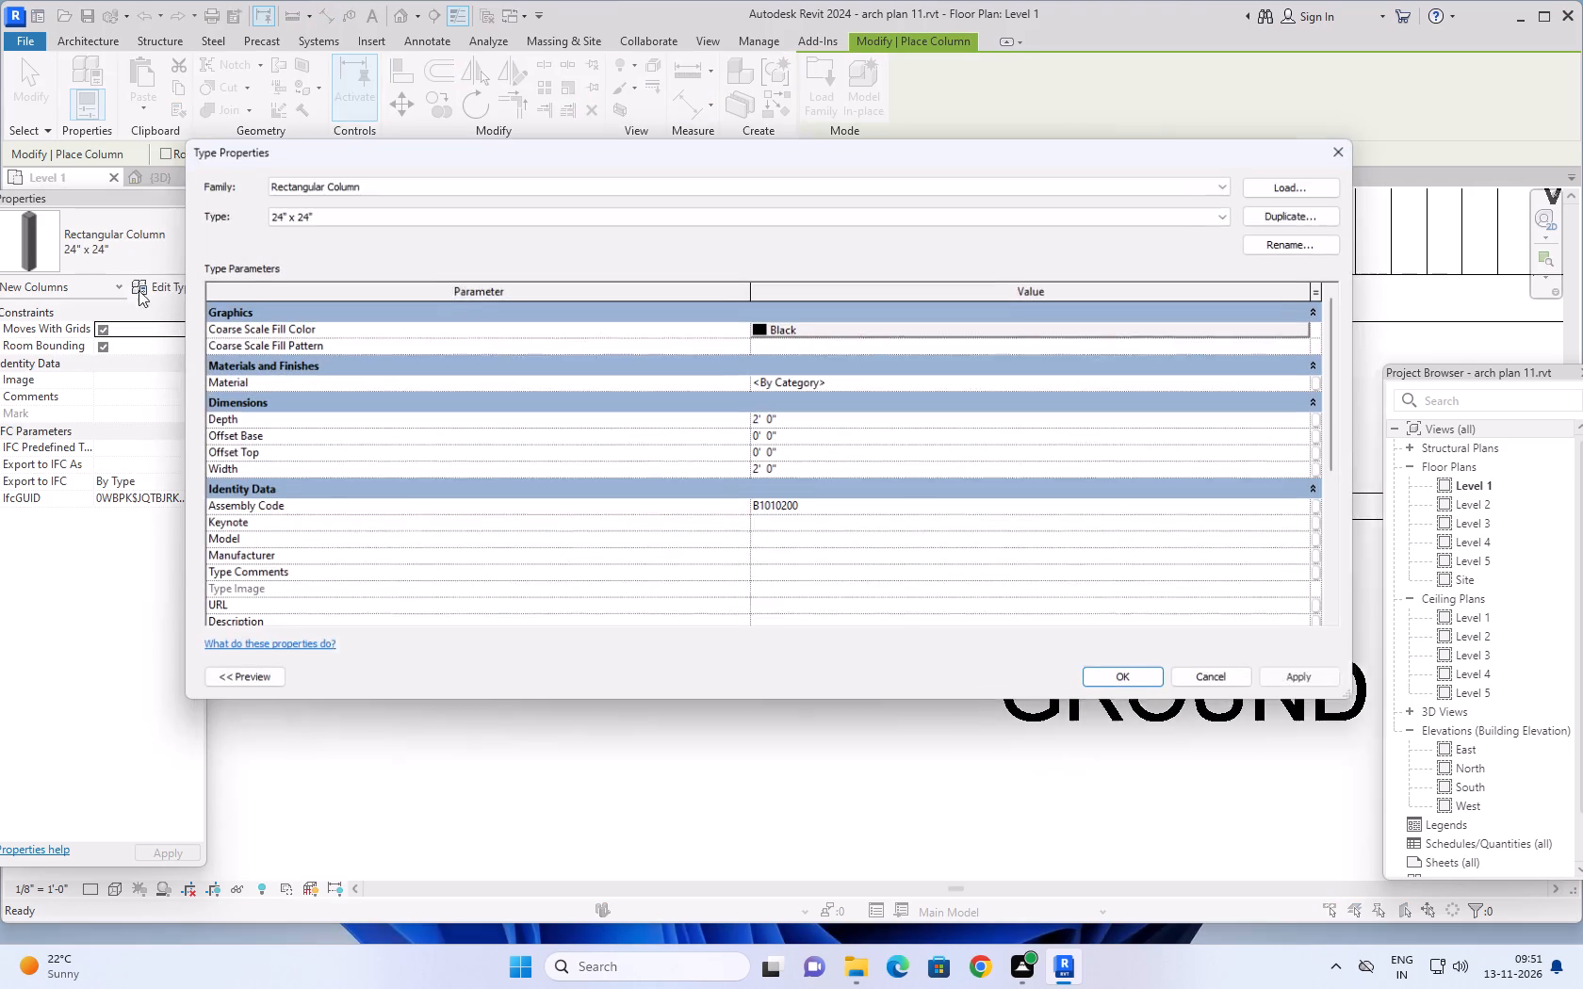
{"action": "left_click", "coordinate": [1298, 209]}
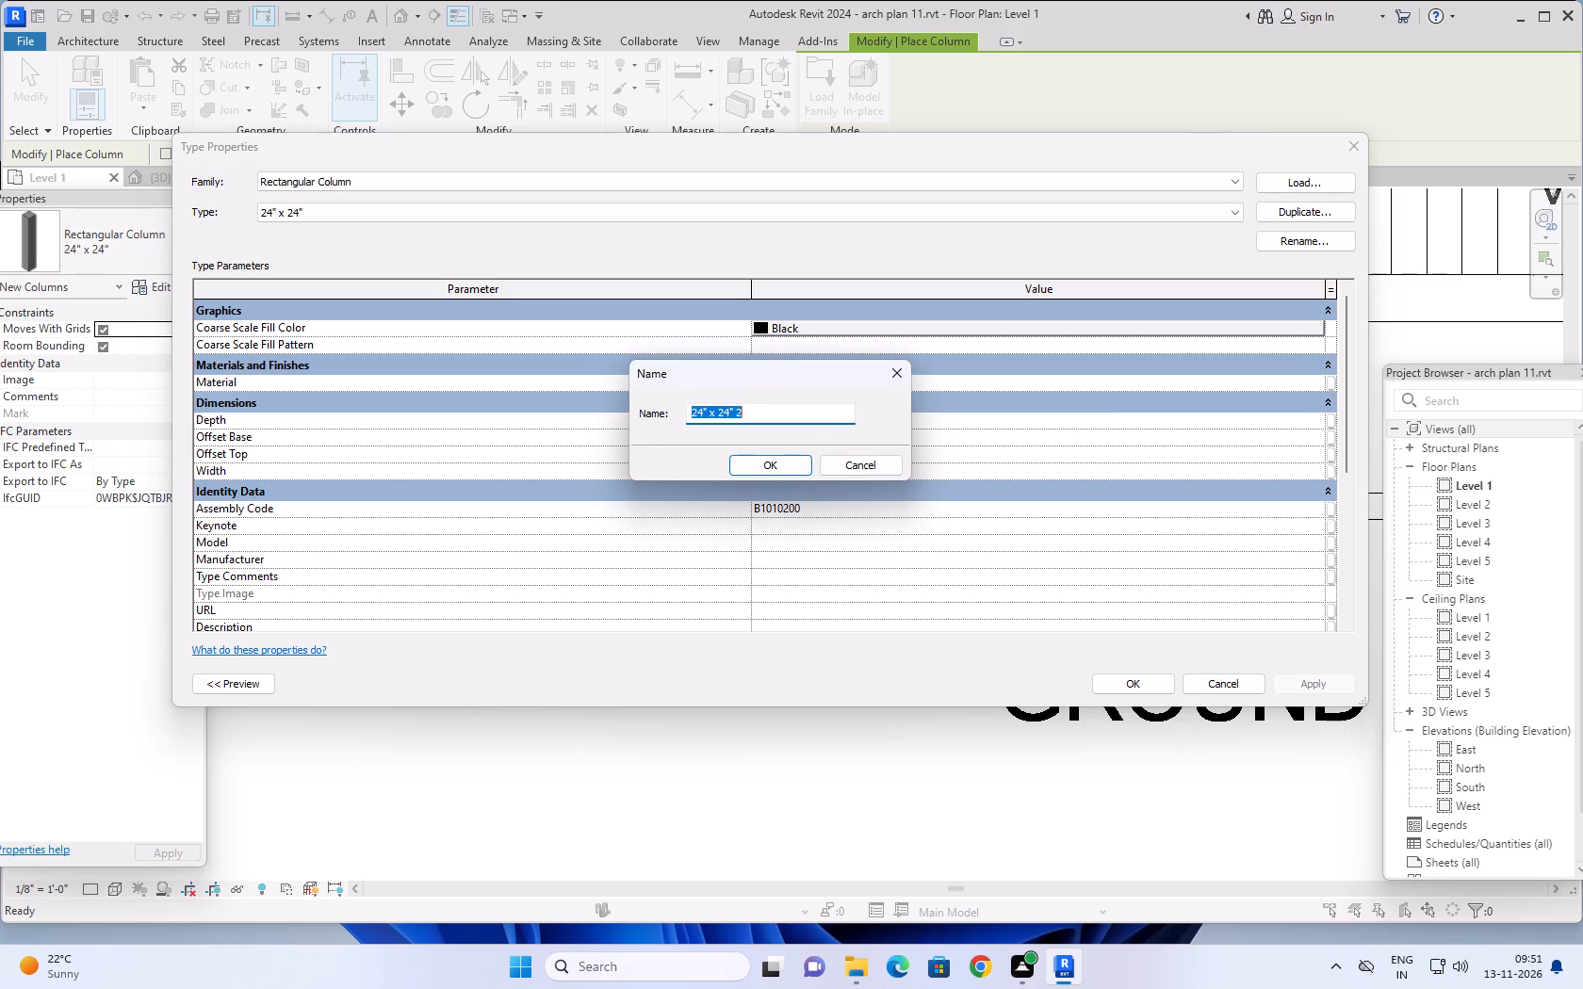
{"action": "key", "text": "9"}
{"action": "key", "text": "shift+quotedbl"}
{"action": "type", "text": "x11\""}
{"action": "key", "text": "Return"}
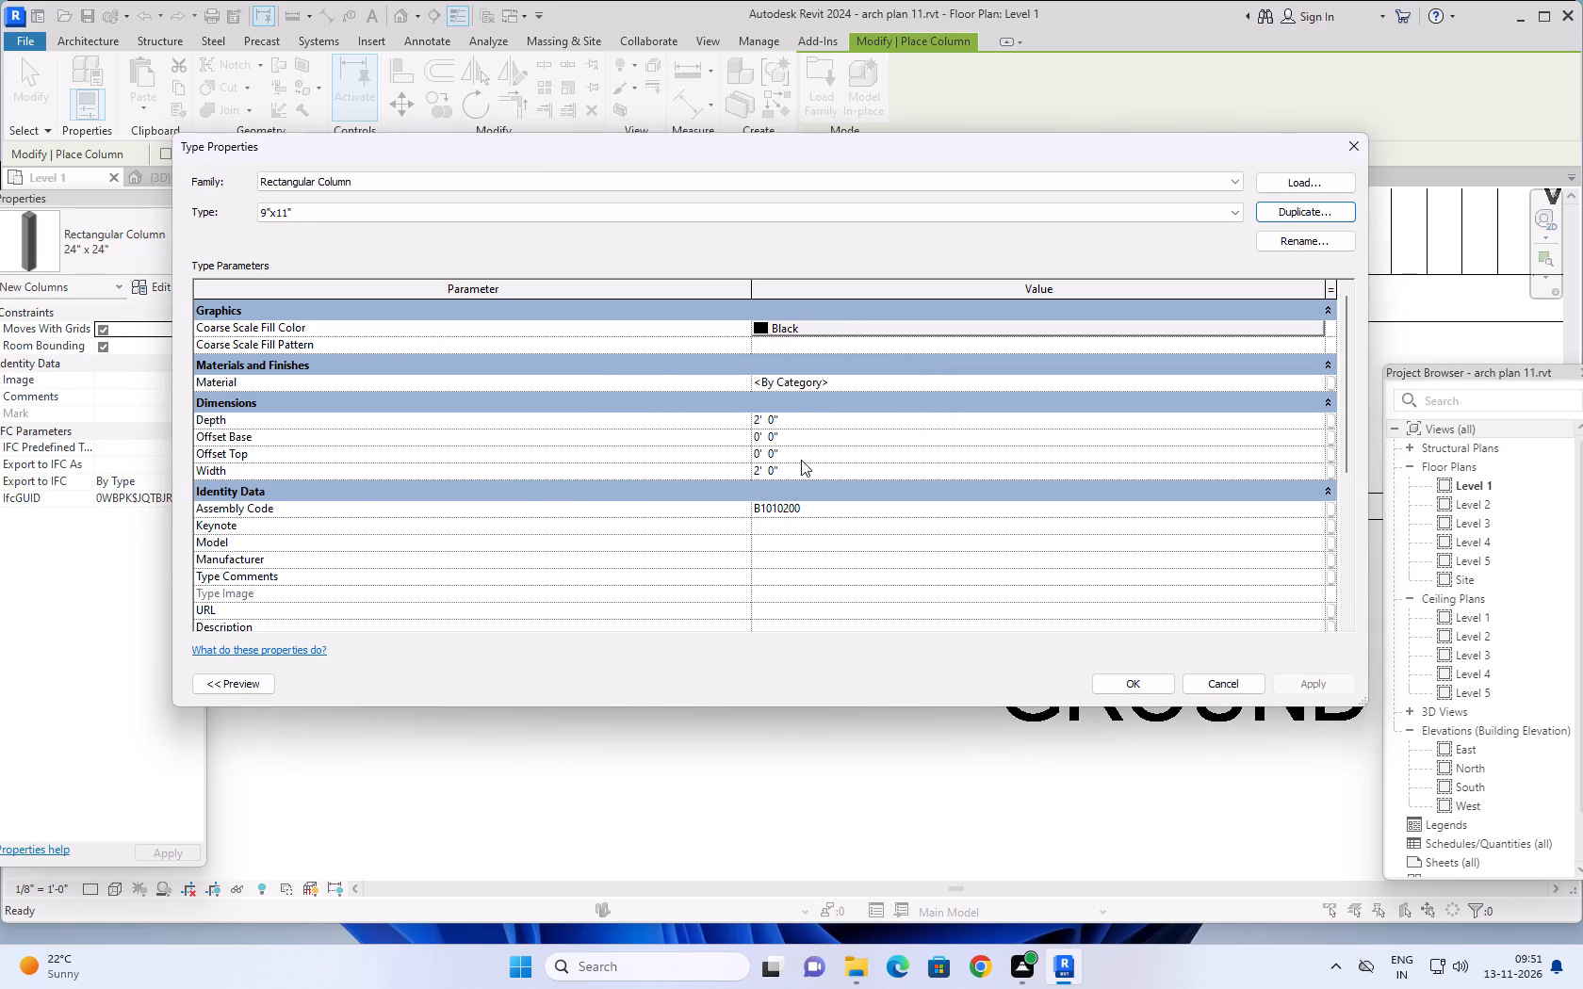
Set the 9"x11" column type's width to 9" and depth to 11", and accept the type properties.
{"action": "left_click", "coordinate": [798, 476]}
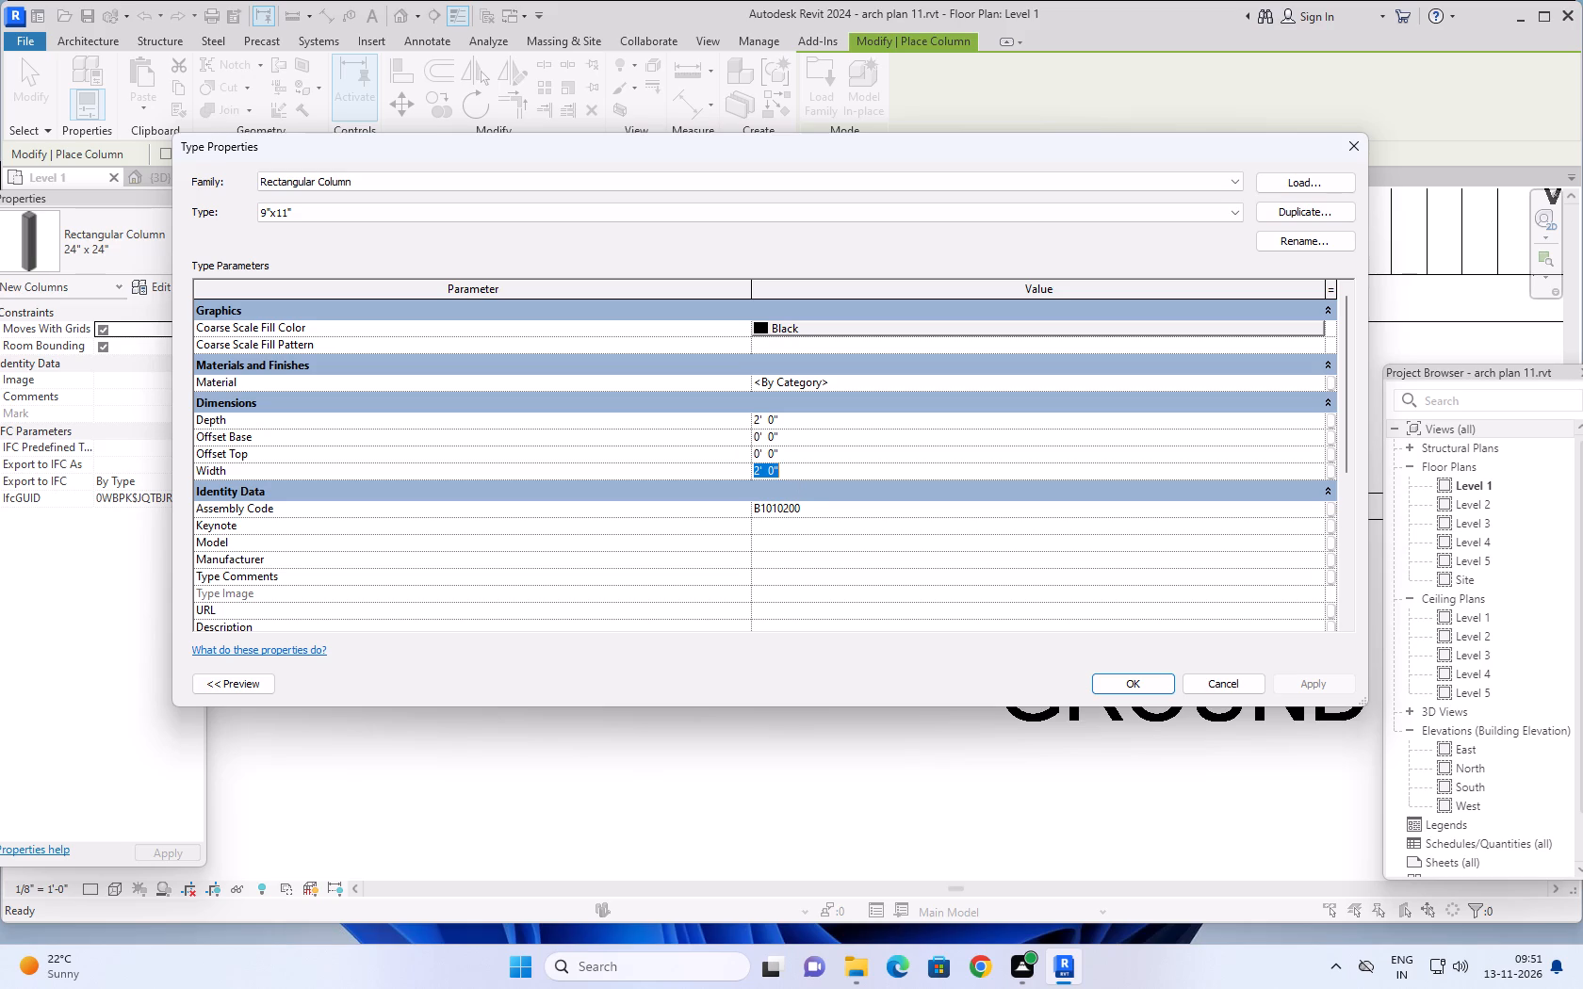
{"action": "key", "text": "9"}
{"action": "key", "text": "shift+quotedbl"}
{"action": "left_click", "coordinate": [794, 418]}
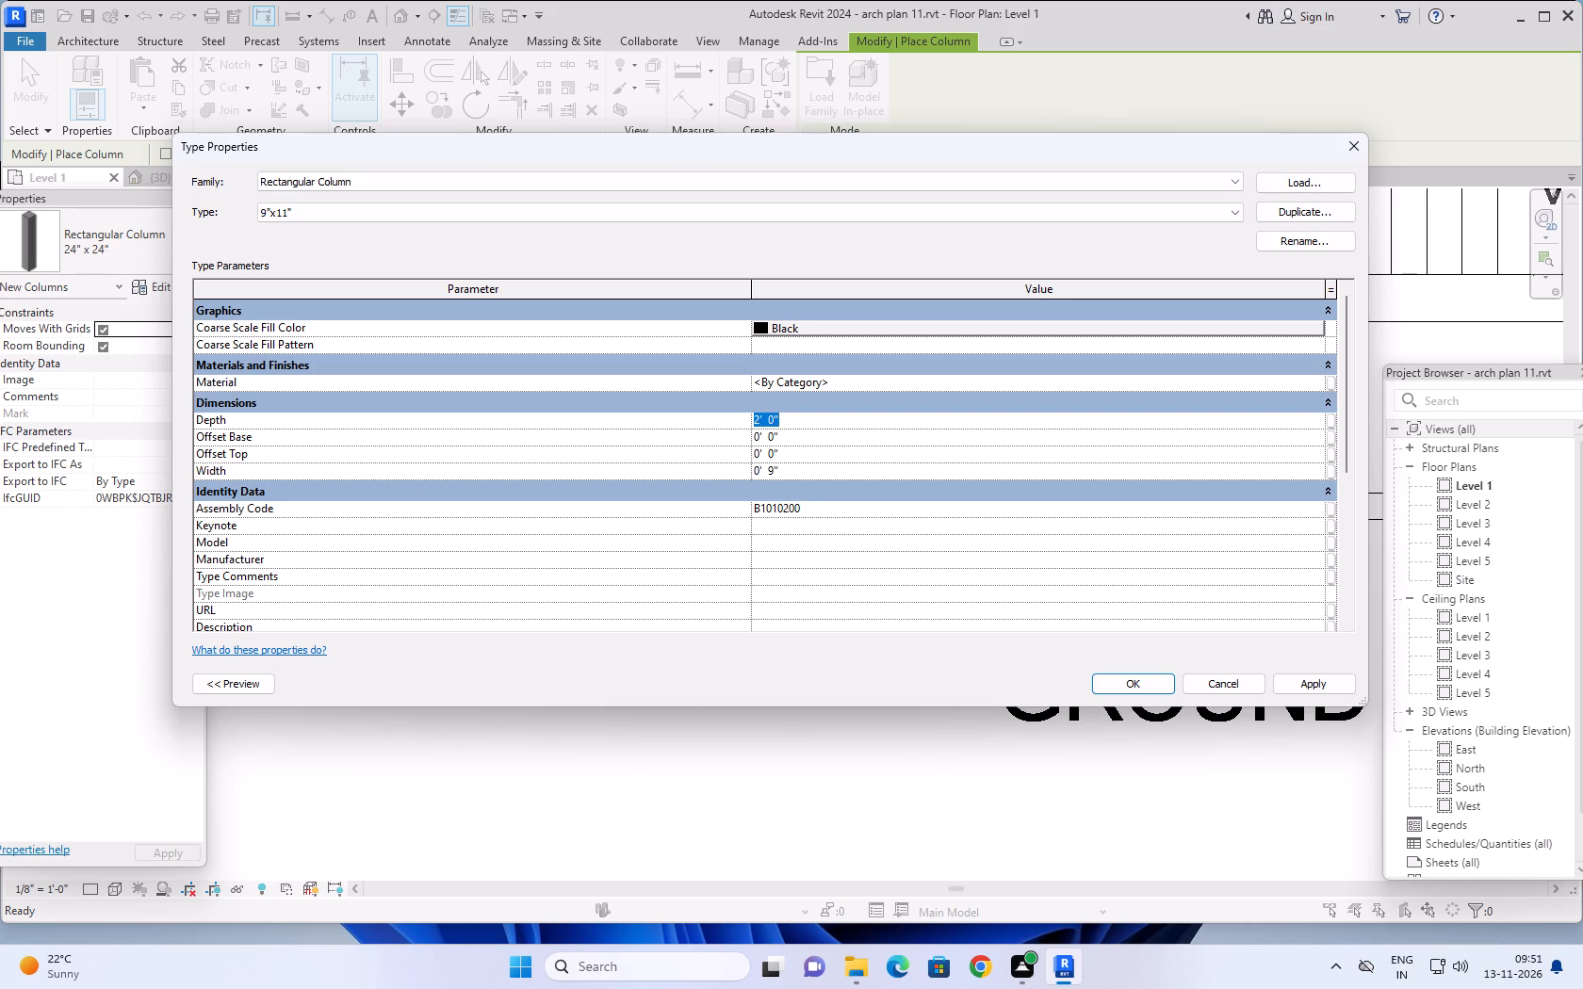
{"action": "type", "text": "11"}
{"action": "key", "text": "shift+quotedbl"}
{"action": "key", "text": "Return"}
{"action": "scroll", "coordinate": [906, 404], "scroll_direction": "down", "scroll_amount": 5}
{"action": "scroll", "coordinate": [968, 504], "scroll_direction": "down", "scroll_amount": 9}
{"action": "left_click", "coordinate": [1329, 679]}
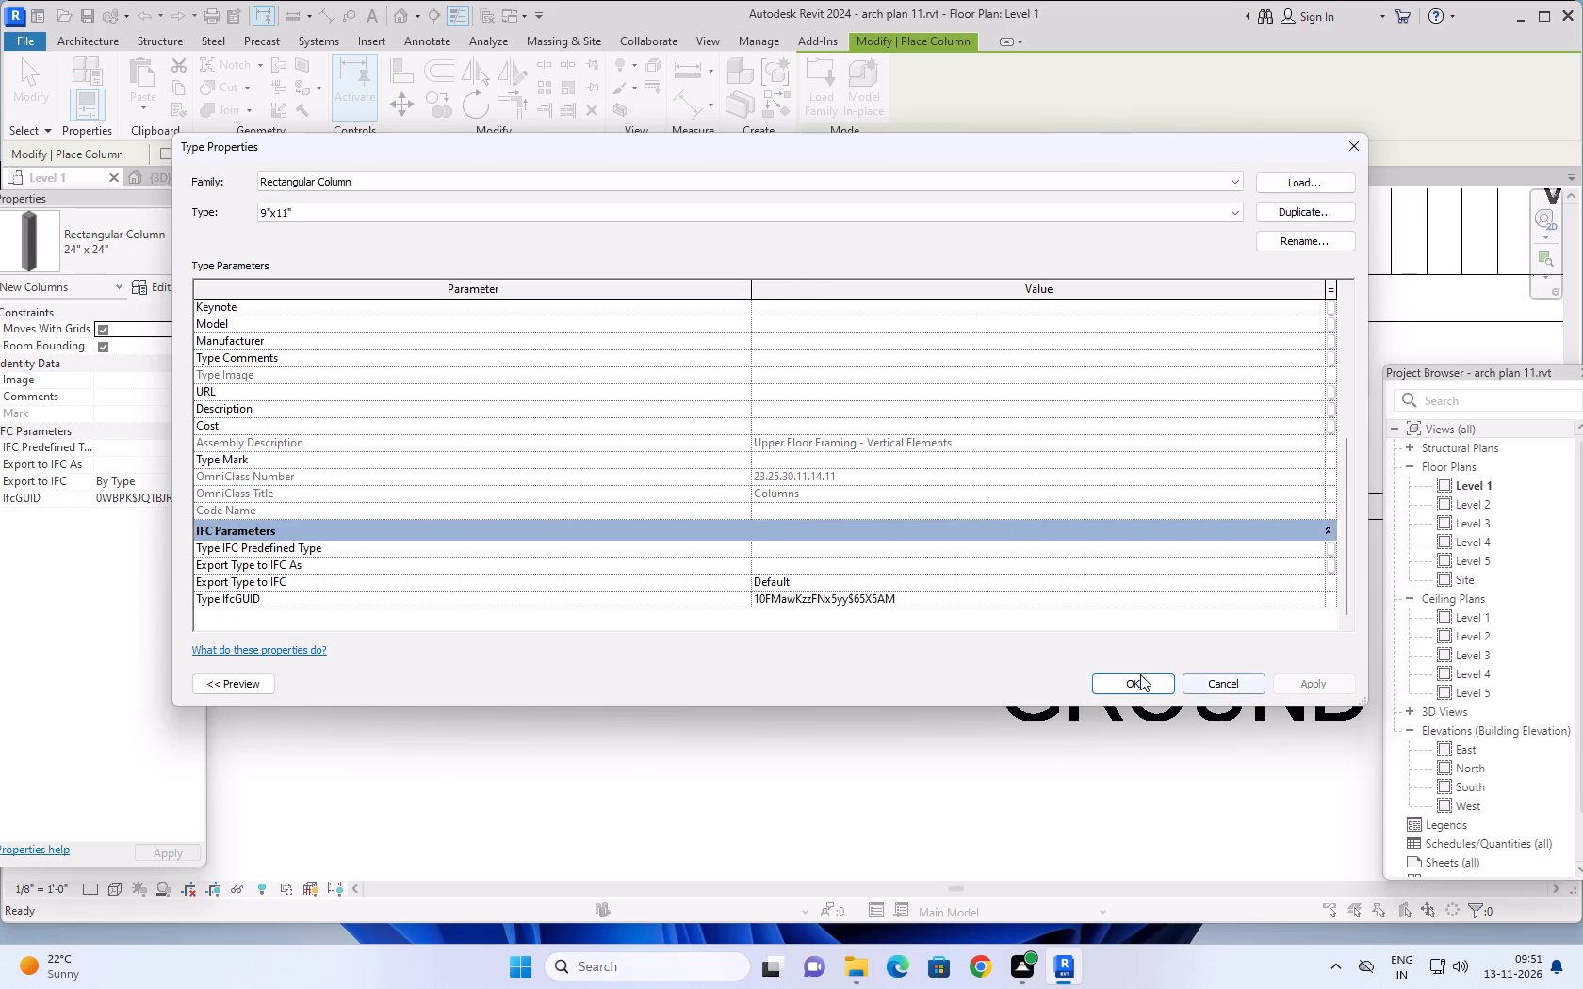
{"action": "left_click", "coordinate": [1143, 681]}
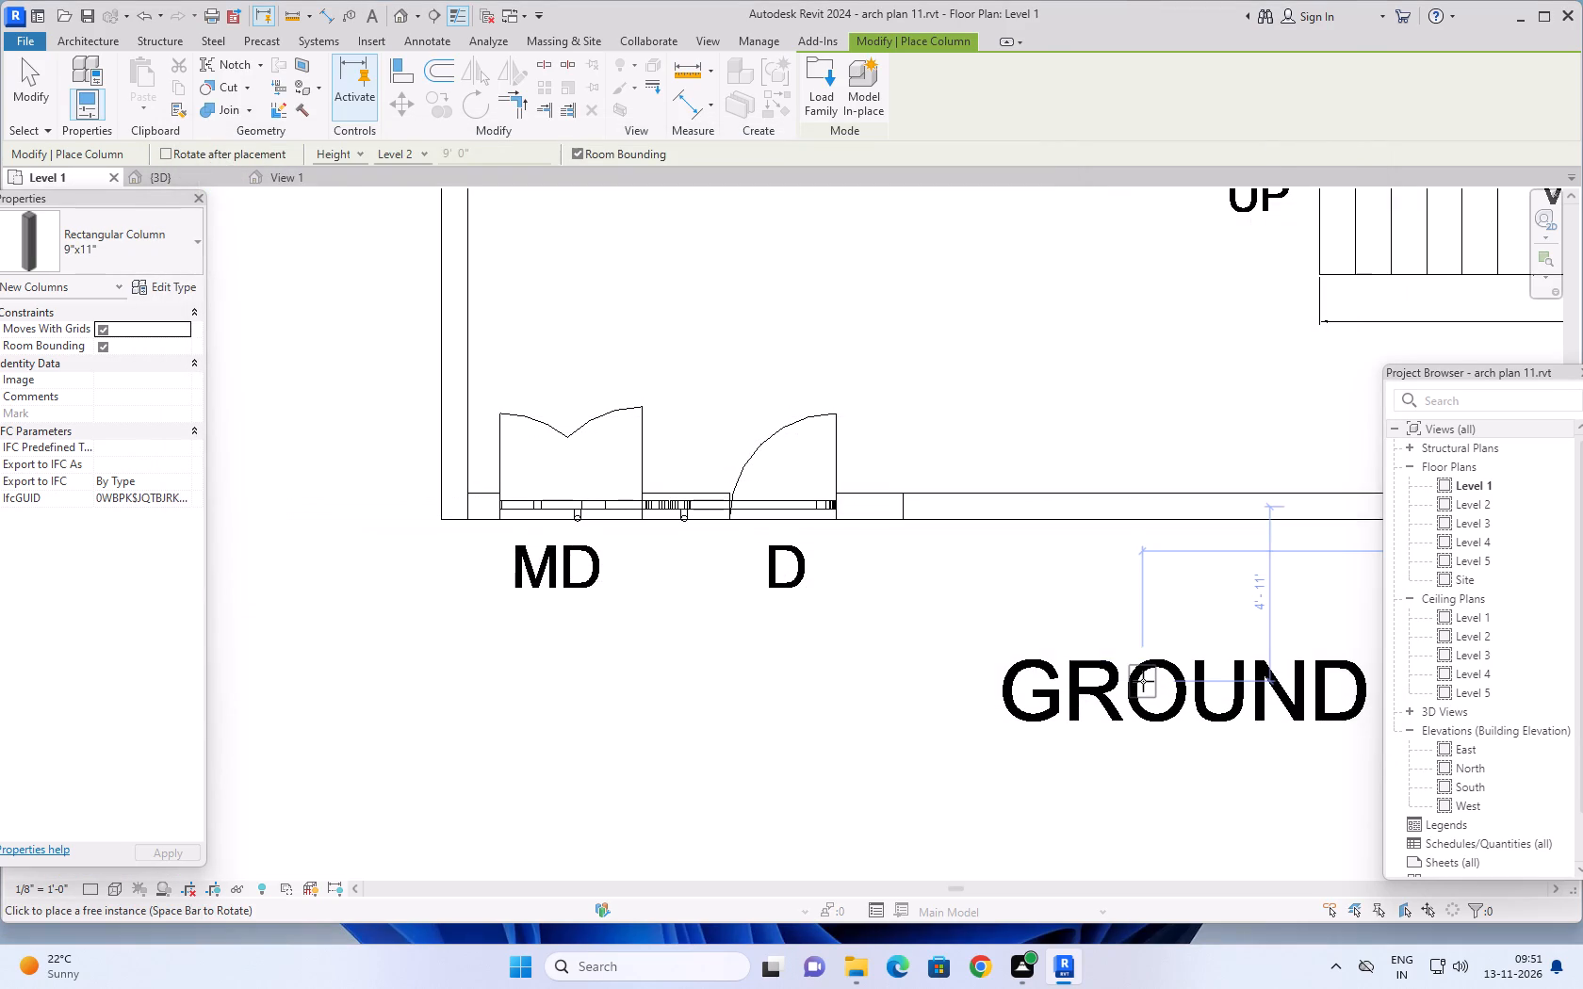
Place a 9"x11" column, rotated lengthwise along the front boundary, in the gap between the side boundary wall and the gate's MD edge.
{"action": "scroll", "coordinate": [486, 511], "scroll_direction": "up", "scroll_amount": 2}
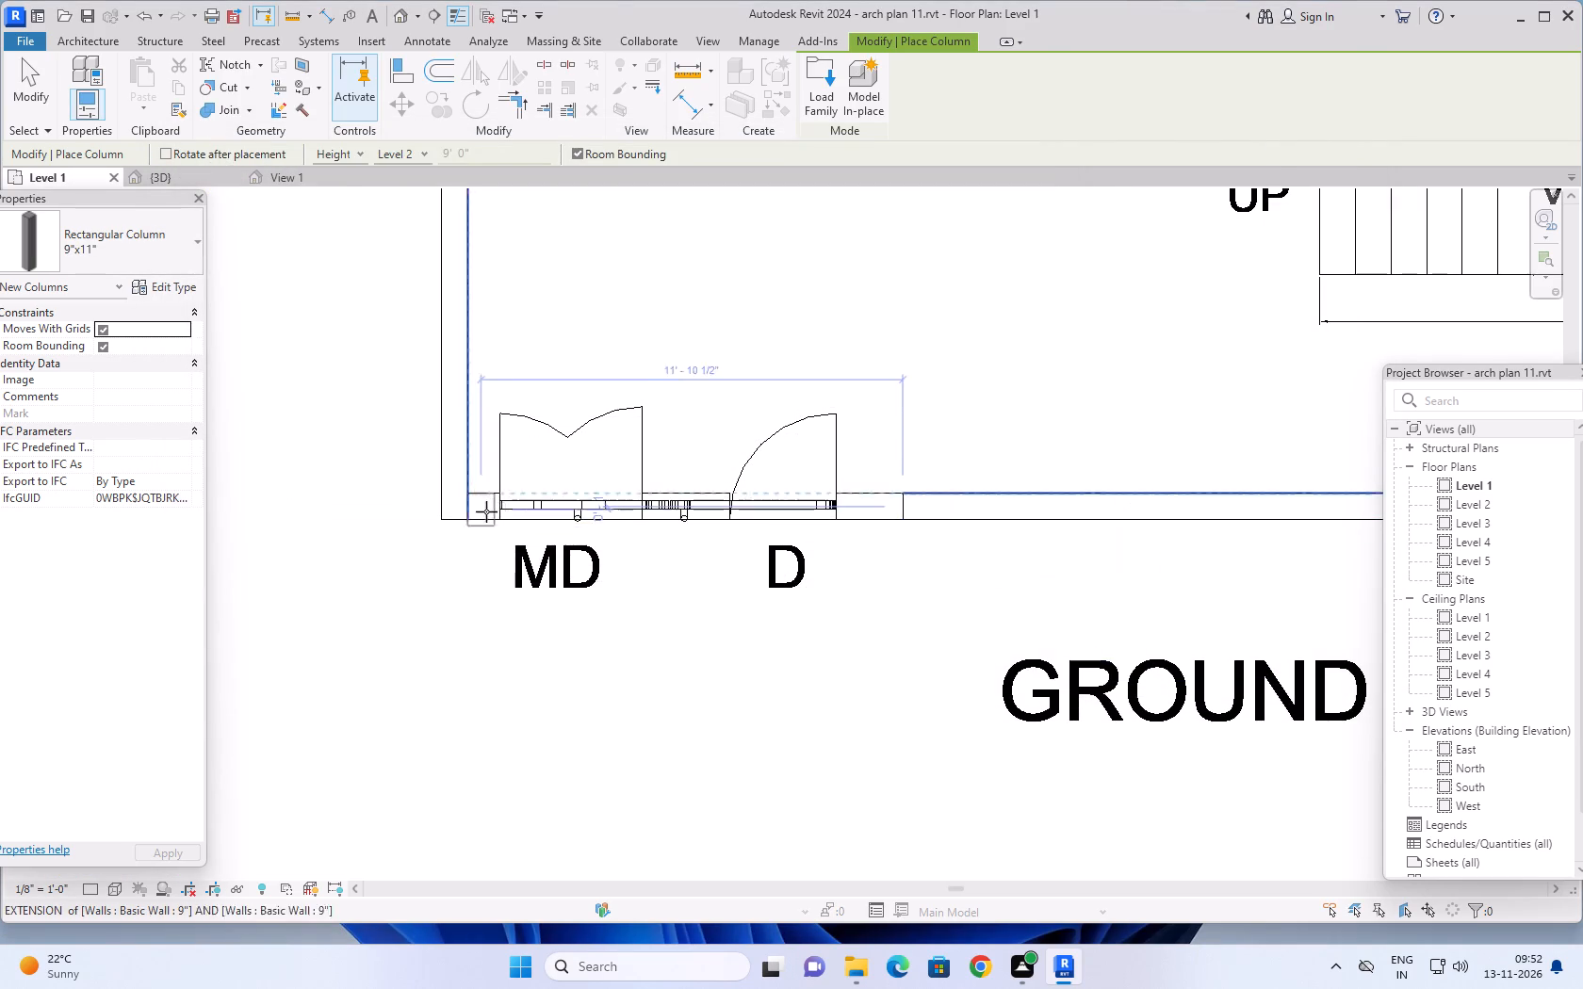
{"action": "scroll", "coordinate": [486, 511], "scroll_direction": "up", "scroll_amount": 8}
{"action": "key", "text": "space"}
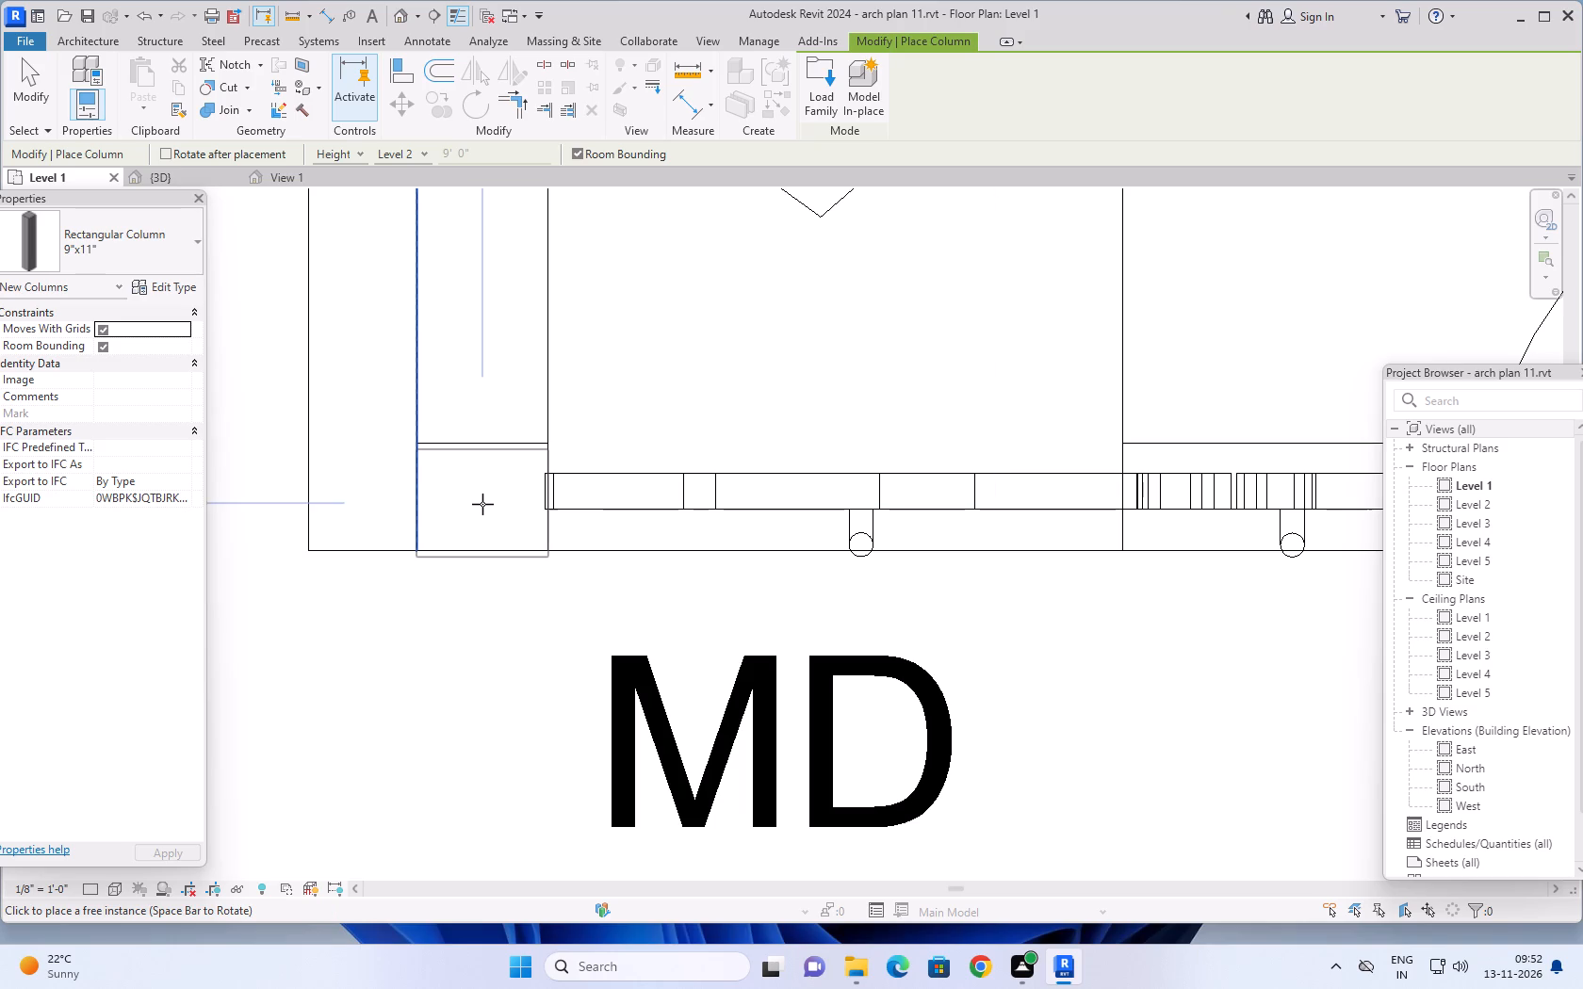
{"action": "scroll", "coordinate": [486, 494], "scroll_direction": "up", "scroll_amount": 4}
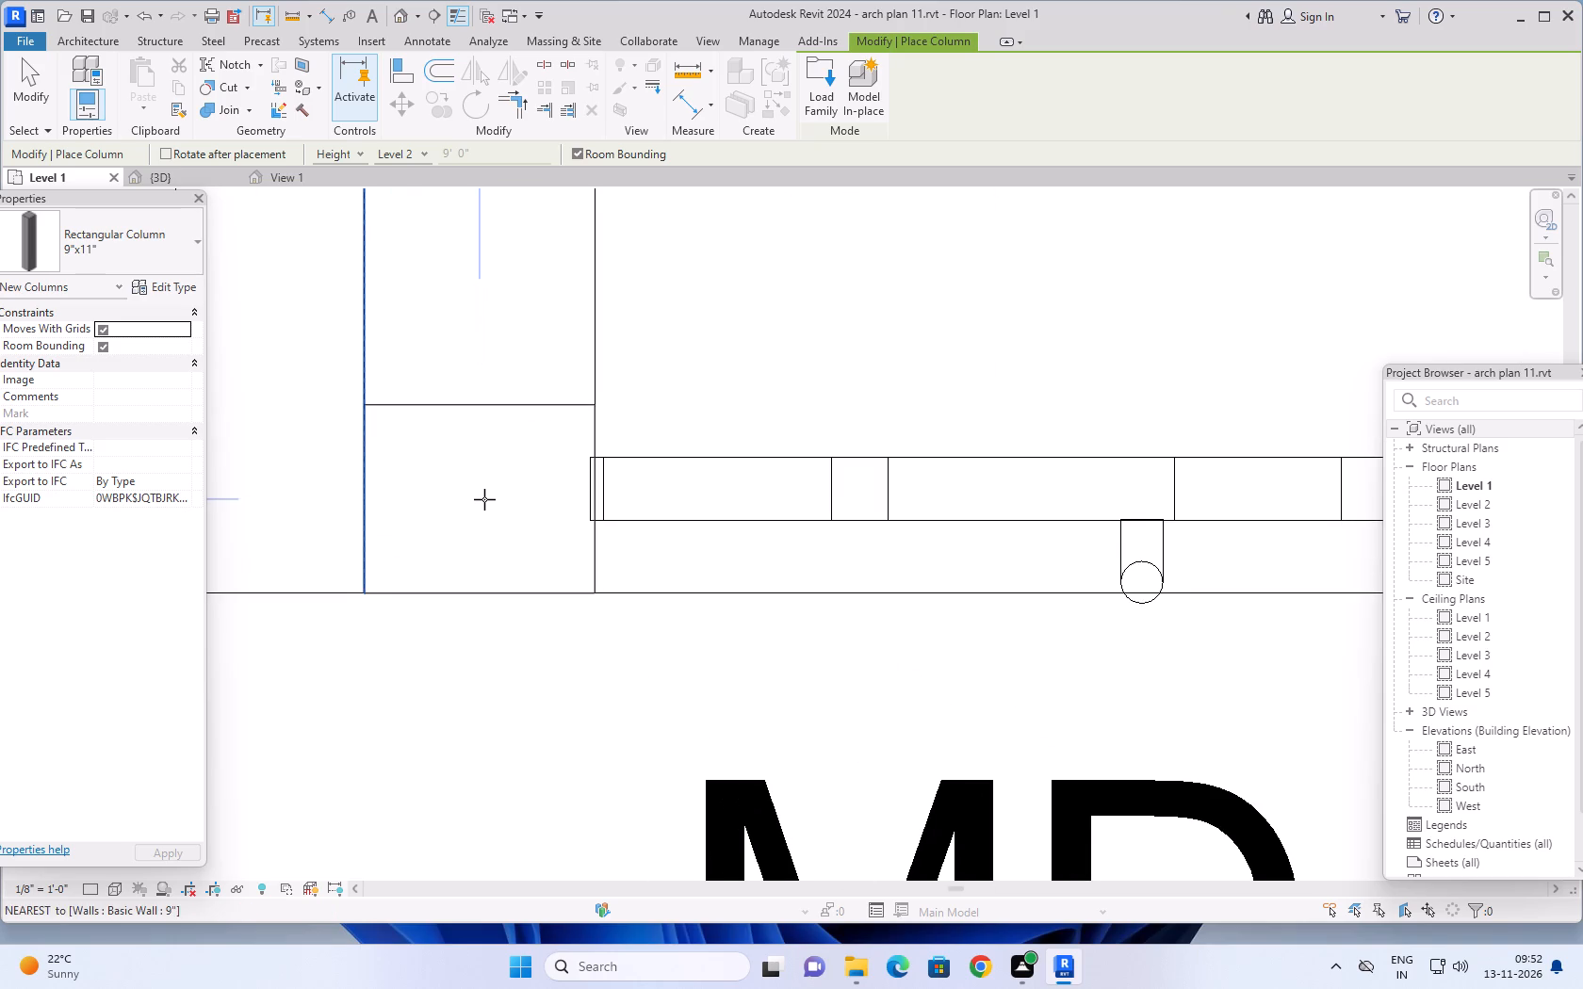
{"action": "left_click", "coordinate": [484, 499]}
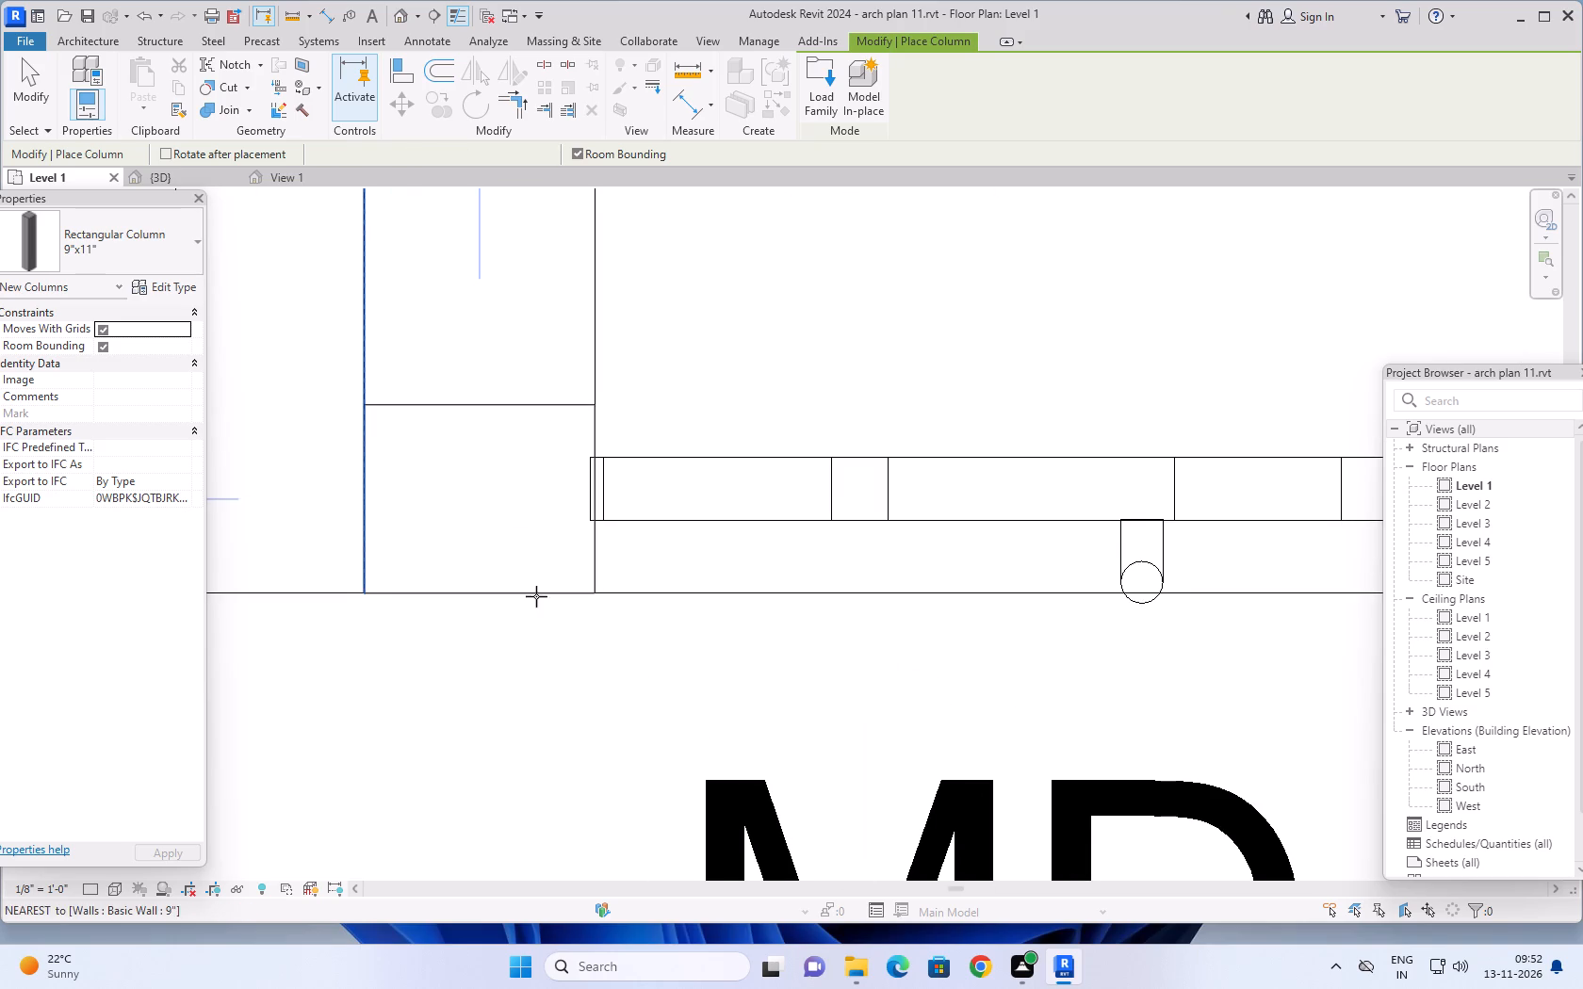
Place a second 9"x11" column against the gate's D edge, in line with the front boundary wall, and finish placing columns.
{"action": "scroll", "coordinate": [583, 656], "scroll_direction": "down", "scroll_amount": 5}
{"action": "middle_click_drag", "start_coordinate": [606, 666], "coordinate": [465, 642]}
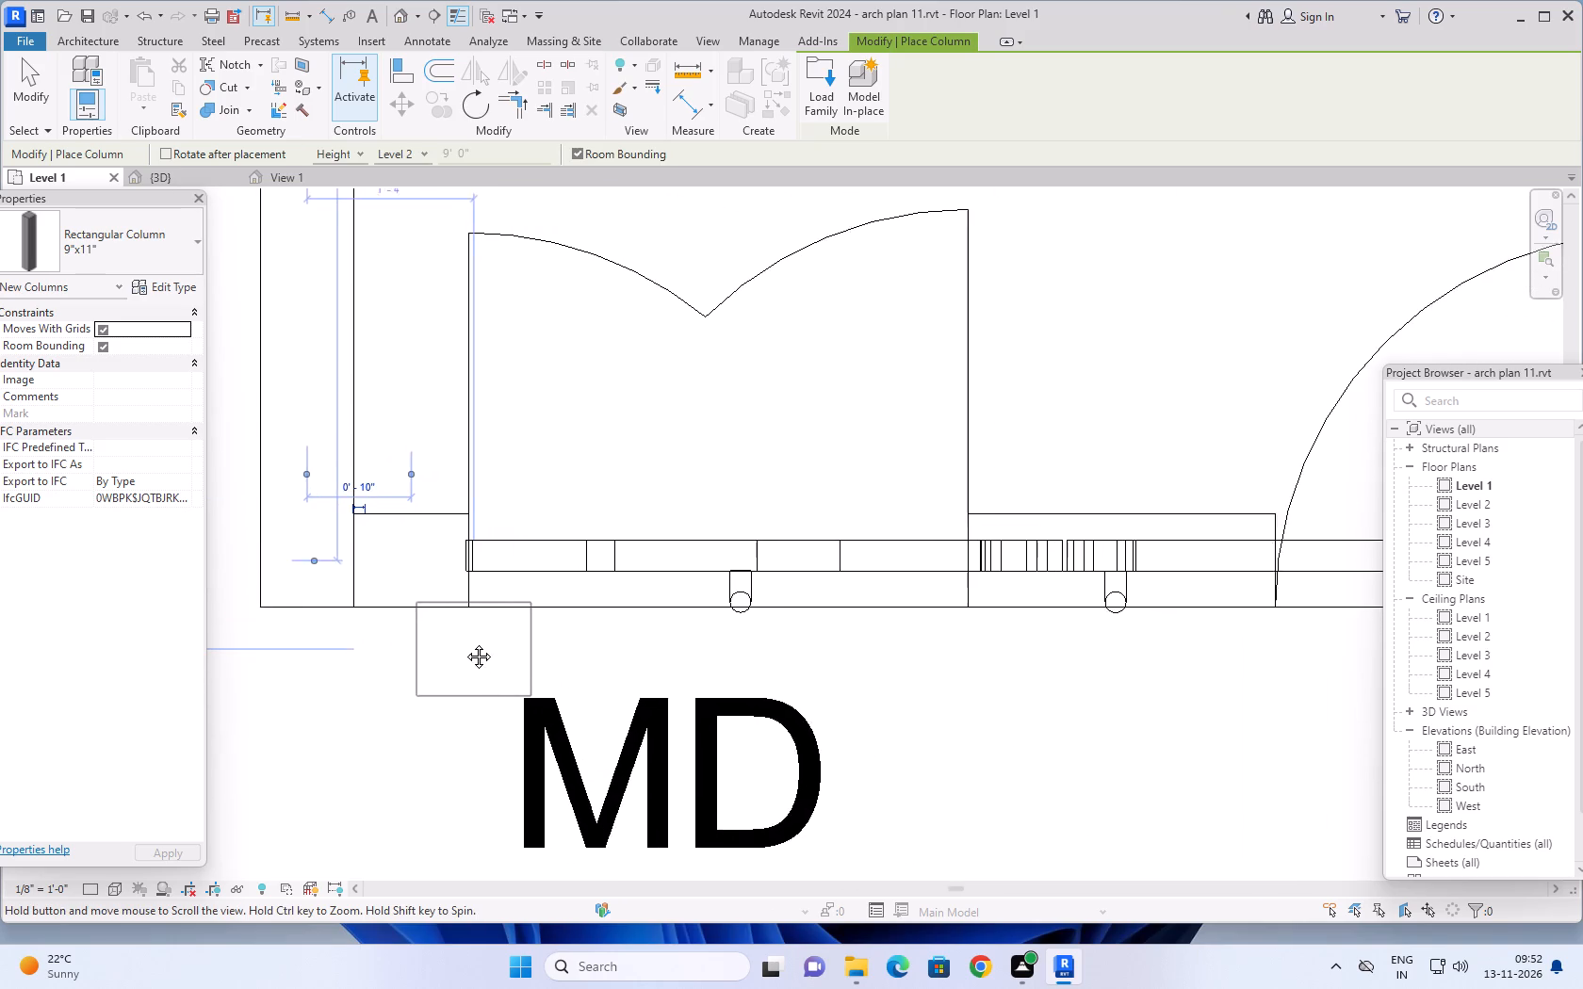
{"action": "middle_click_drag", "start_coordinate": [465, 642], "coordinate": [460, 642]}
{"action": "scroll", "coordinate": [1073, 673], "scroll_direction": "down", "scroll_amount": 2}
{"action": "middle_click_drag", "start_coordinate": [1075, 674], "coordinate": [883, 637]}
{"action": "scroll", "coordinate": [1043, 662], "scroll_direction": "down", "scroll_amount": 2}
{"action": "middle_click_drag", "start_coordinate": [1042, 660], "coordinate": [677, 645]}
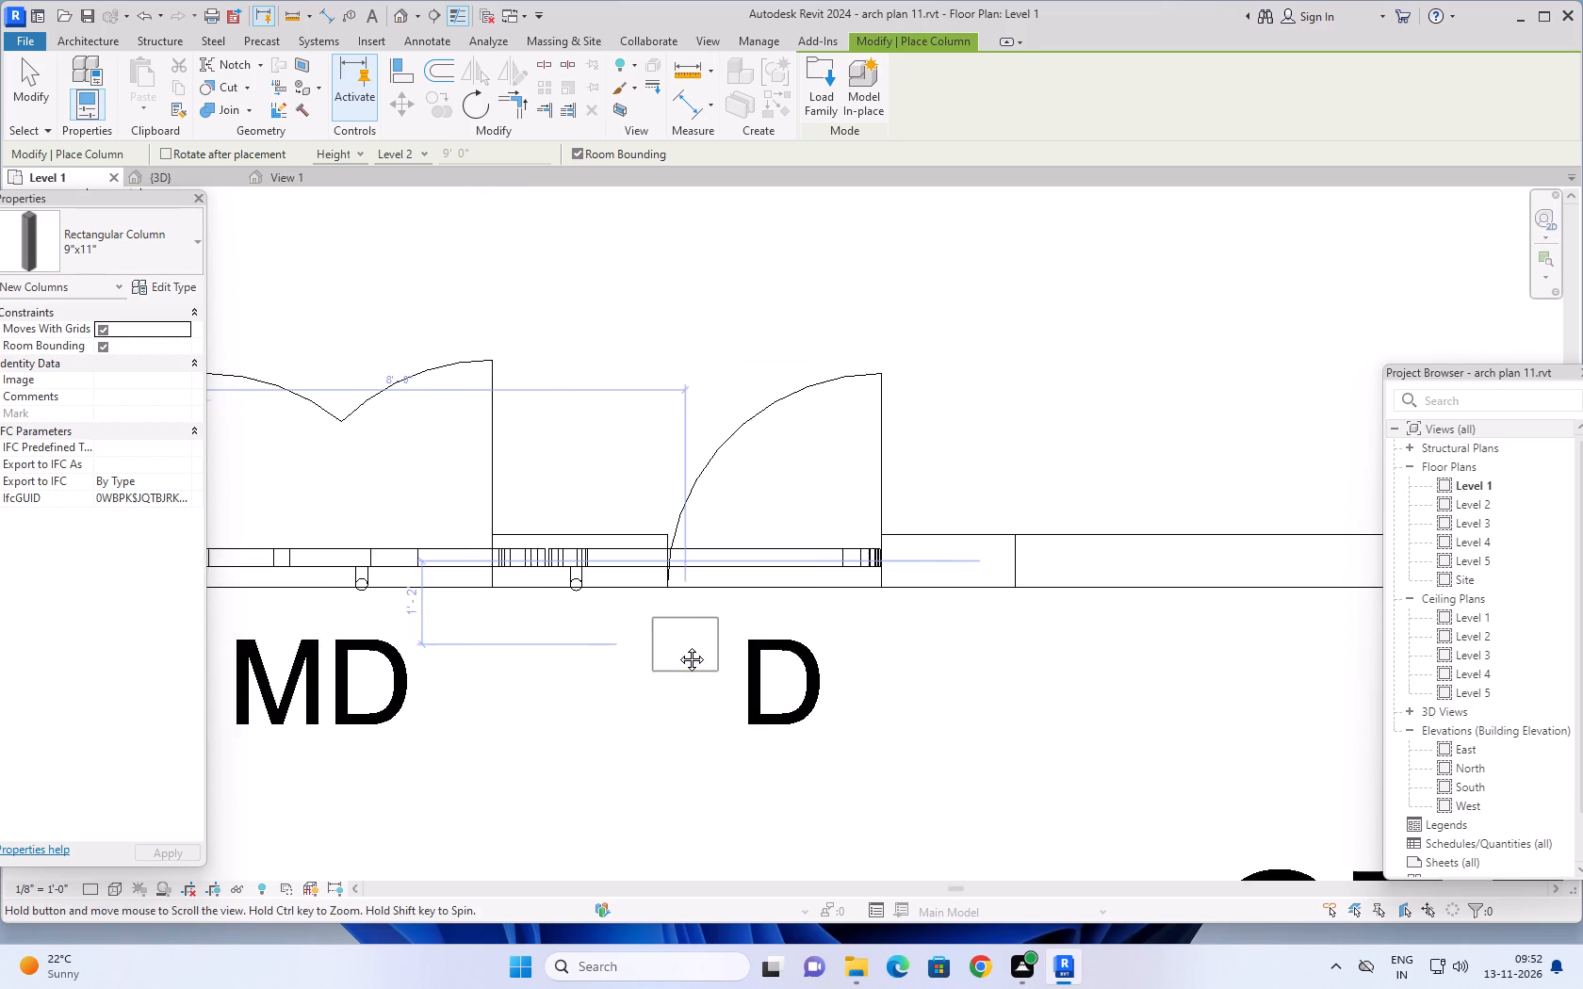
{"action": "middle_click_drag", "start_coordinate": [677, 645], "coordinate": [692, 645]}
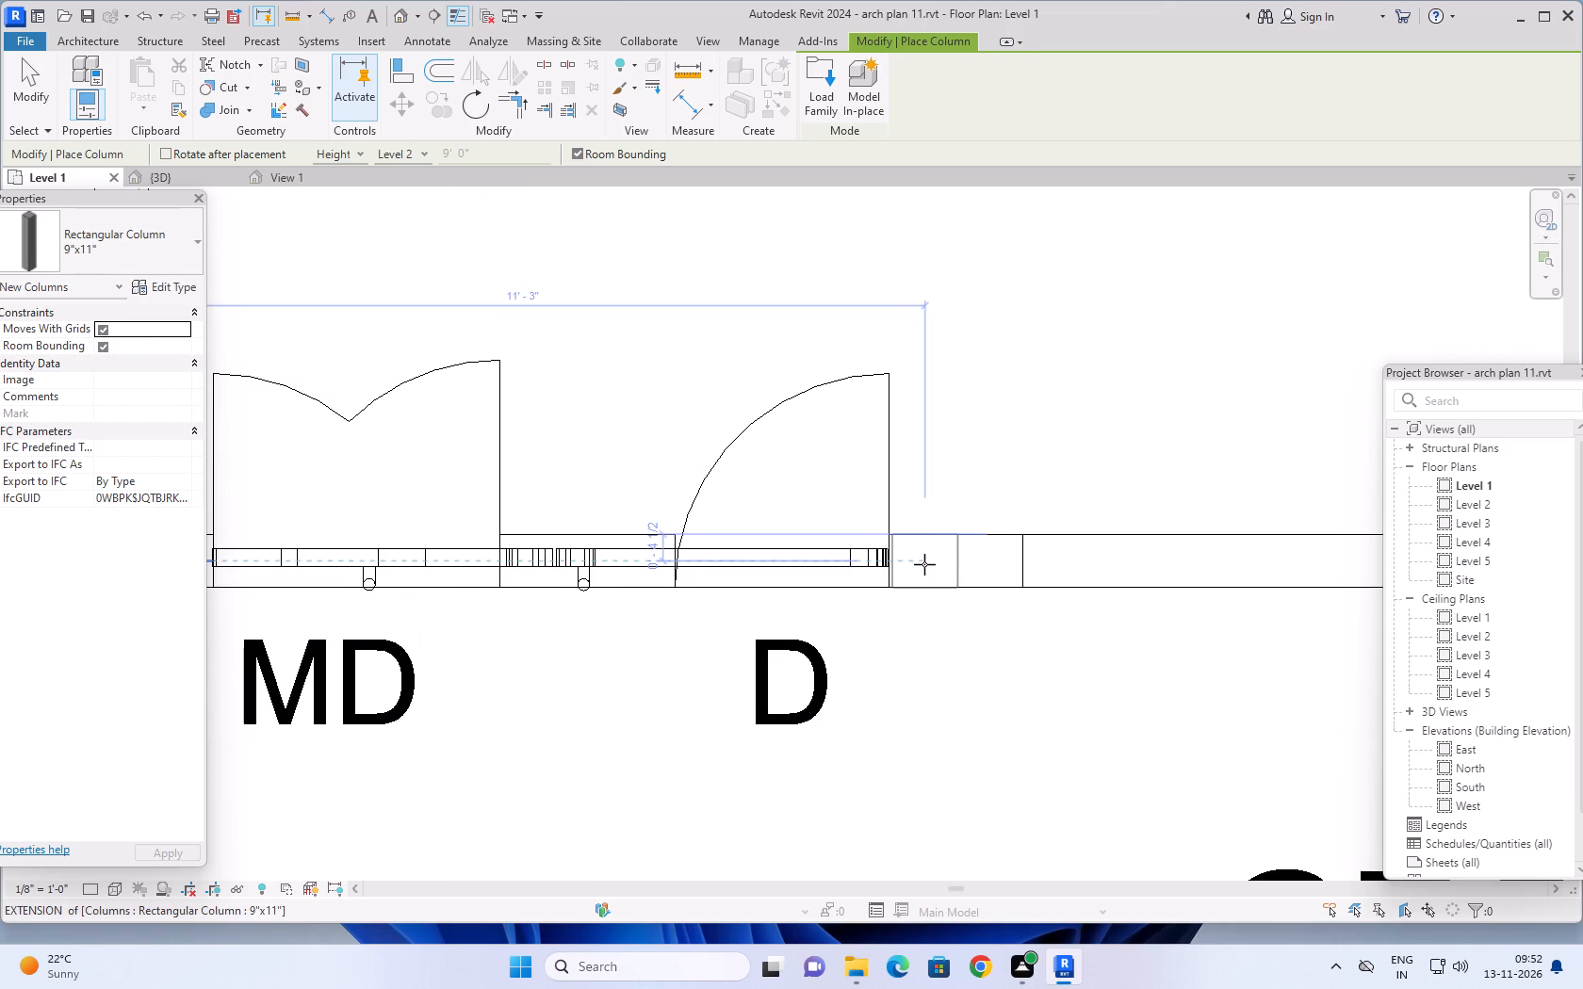
{"action": "scroll", "coordinate": [925, 564], "scroll_direction": "up", "scroll_amount": 8}
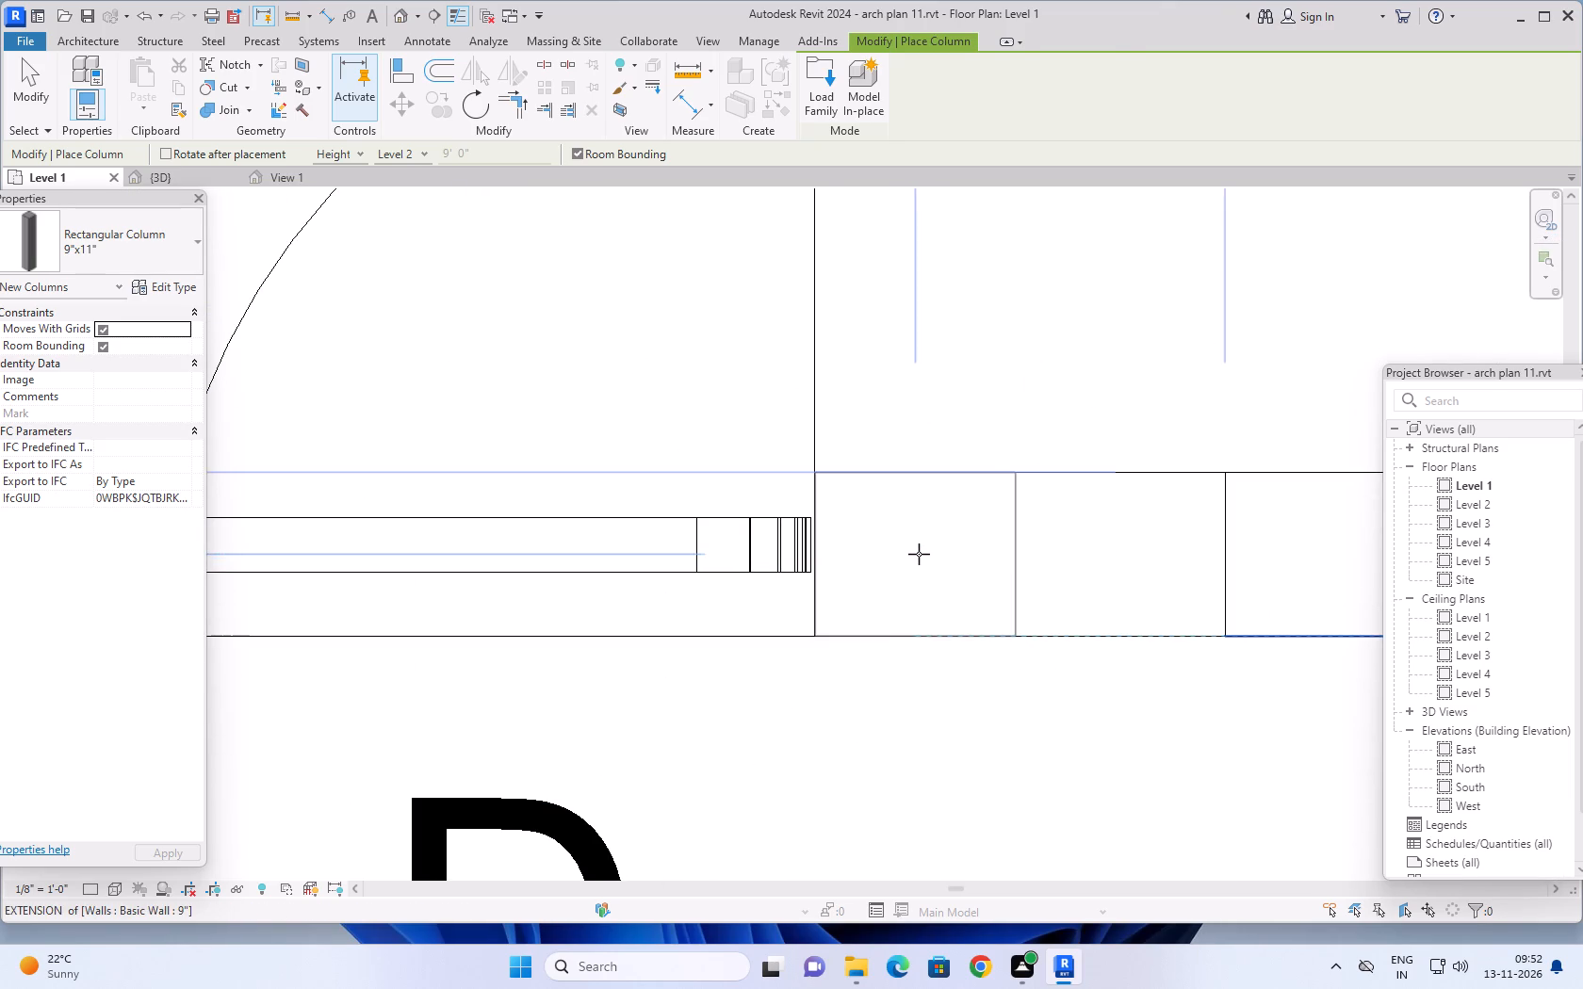
{"action": "left_click", "coordinate": [917, 554]}
{"action": "scroll", "coordinate": [720, 727], "scroll_direction": "down", "scroll_amount": 10}
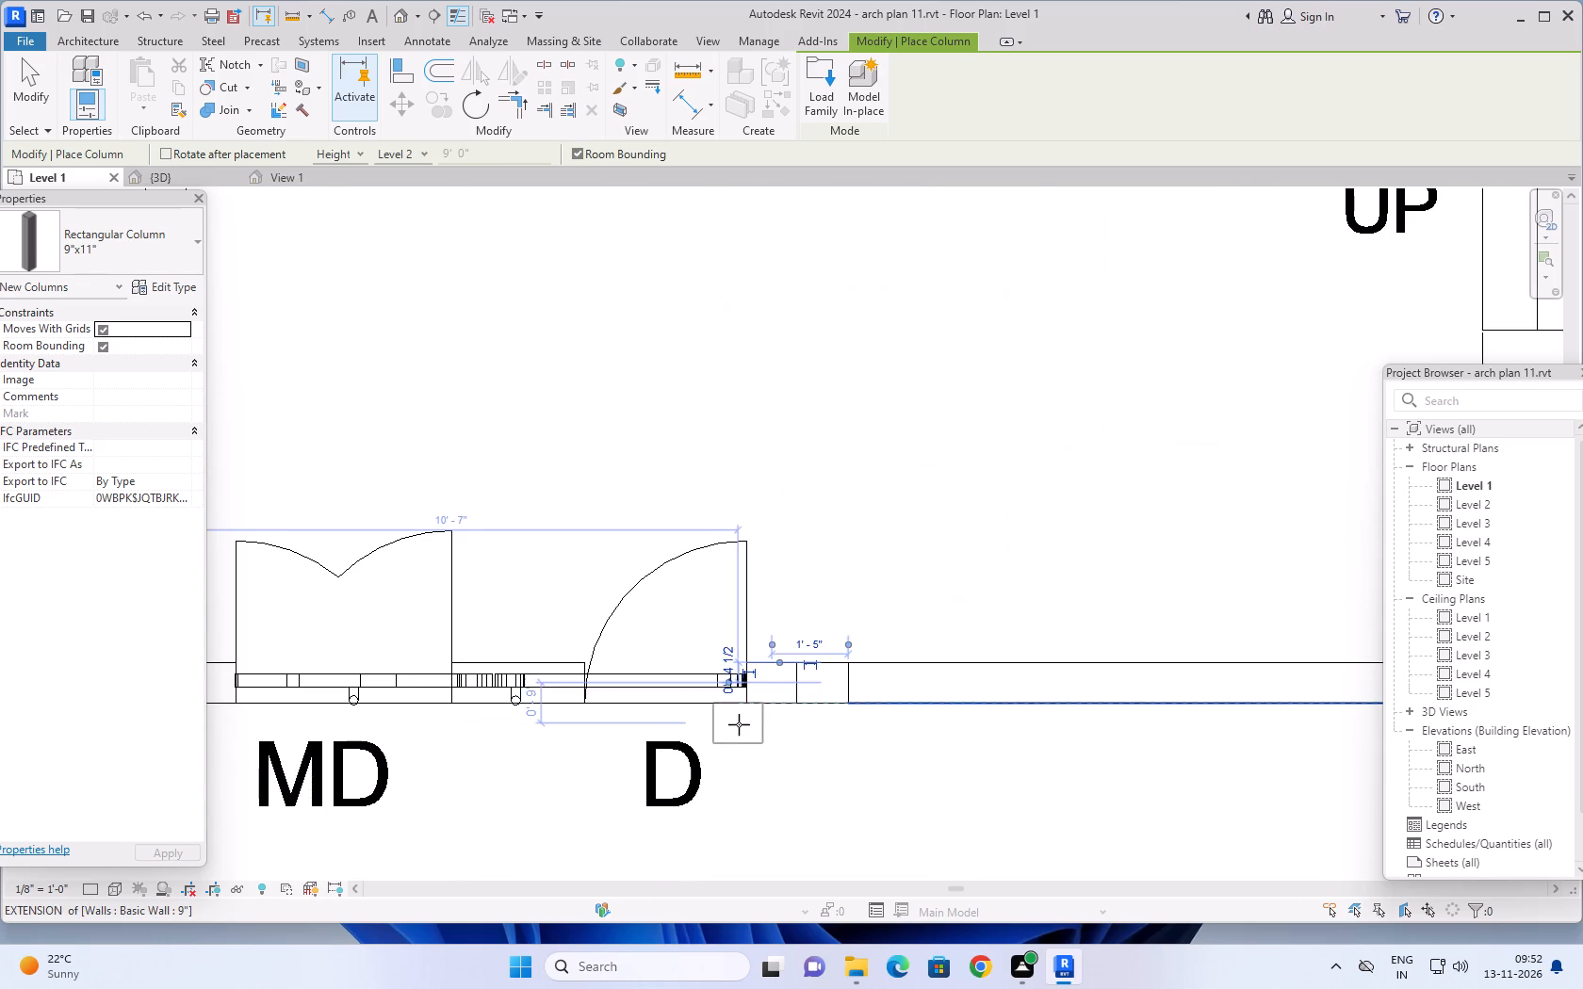
{"action": "scroll", "coordinate": [744, 728], "scroll_direction": "down", "scroll_amount": 5}
{"action": "middle_click_drag", "start_coordinate": [778, 740], "coordinate": [922, 592]}
{"action": "key", "text": "Escape"}
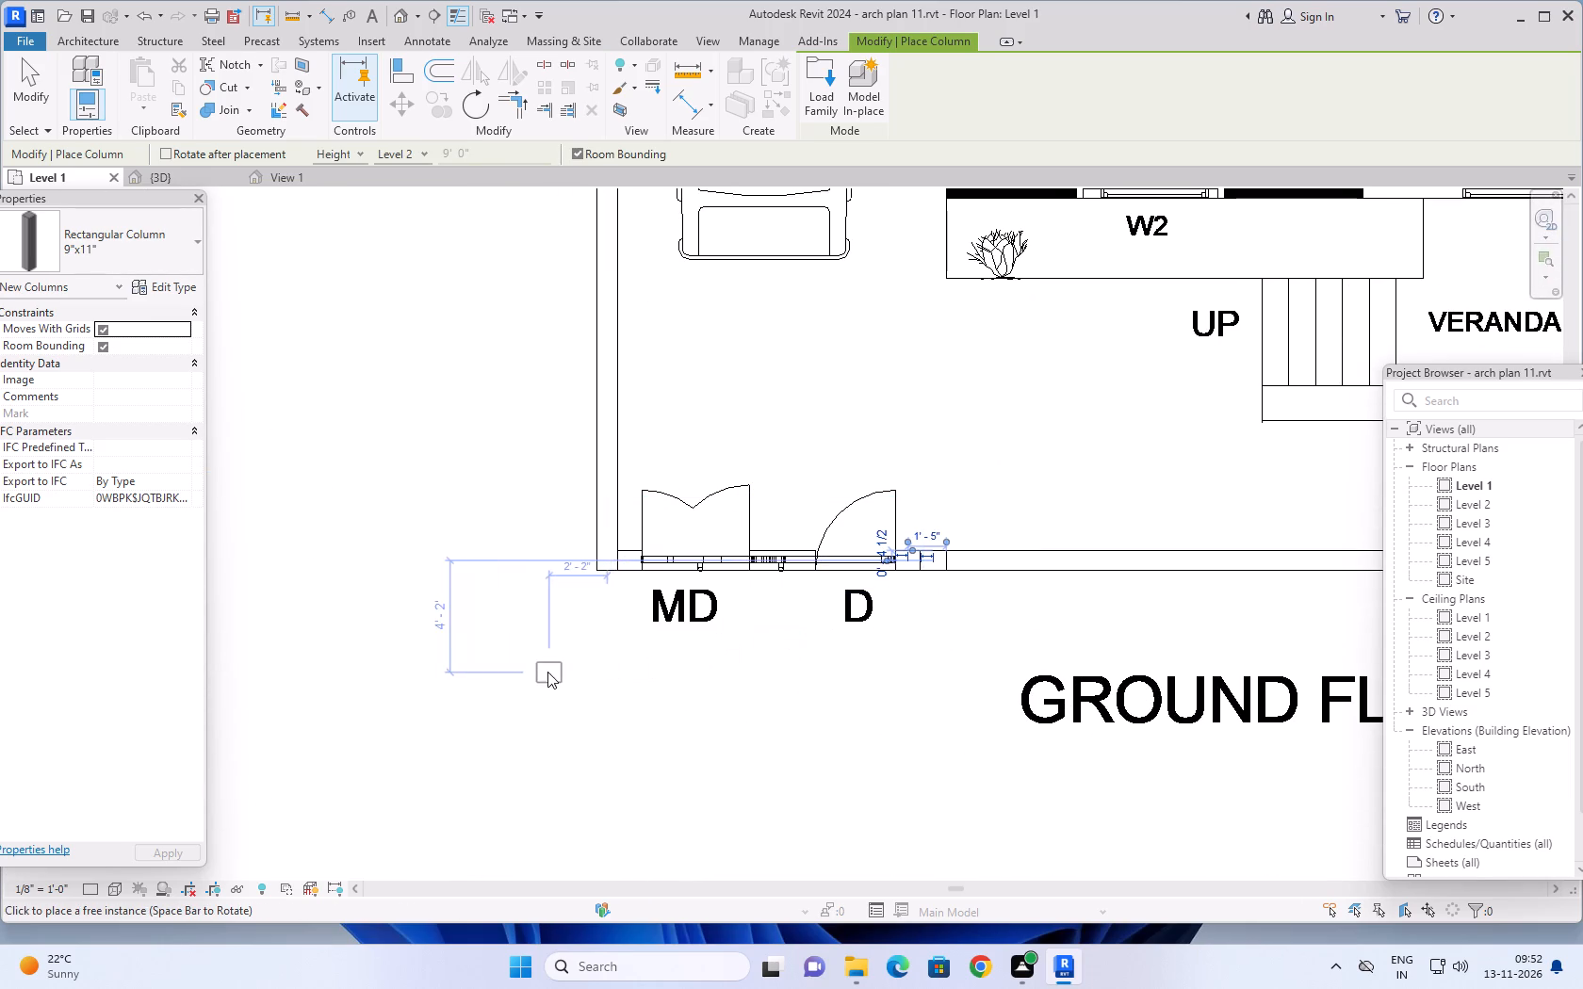
{"action": "key", "text": "Escape"}
{"action": "key", "text": "Escape"}
{"action": "key", "text": "Escape"}
{"action": "key", "text": "Escape"}
Set the top offset of both 9"x11" gate columns to -4', keeping Level 2 as their top level.
{"action": "left_click", "coordinate": [630, 569]}
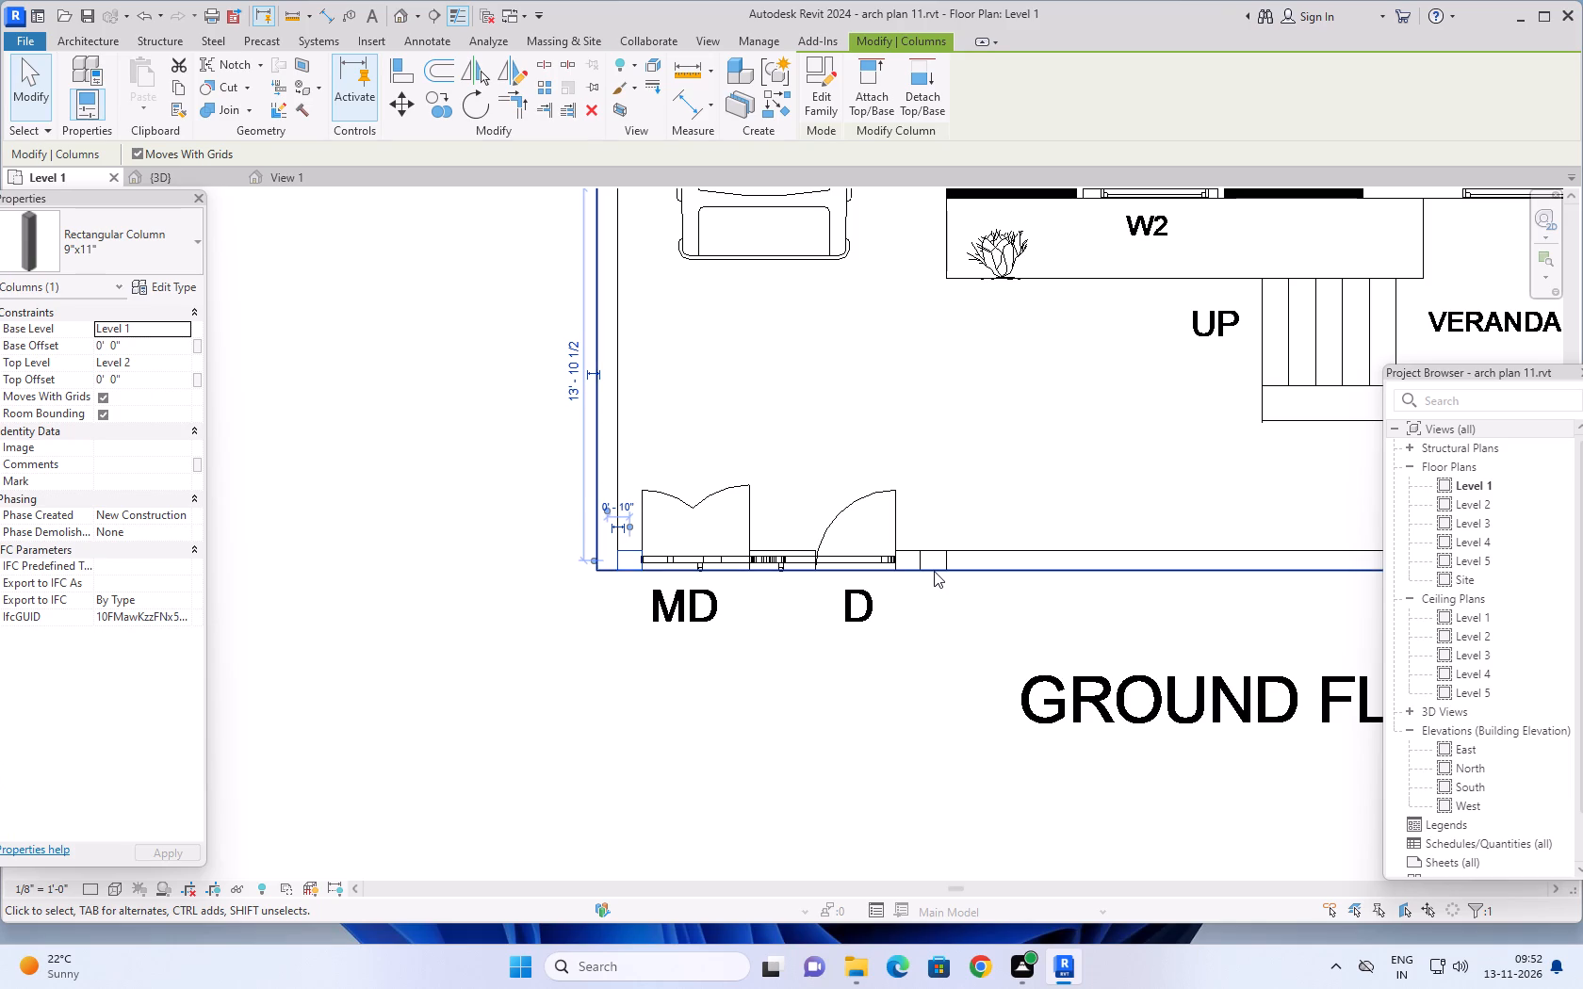
{"action": "left_click", "coordinate": [909, 566], "text": "ctrl"}
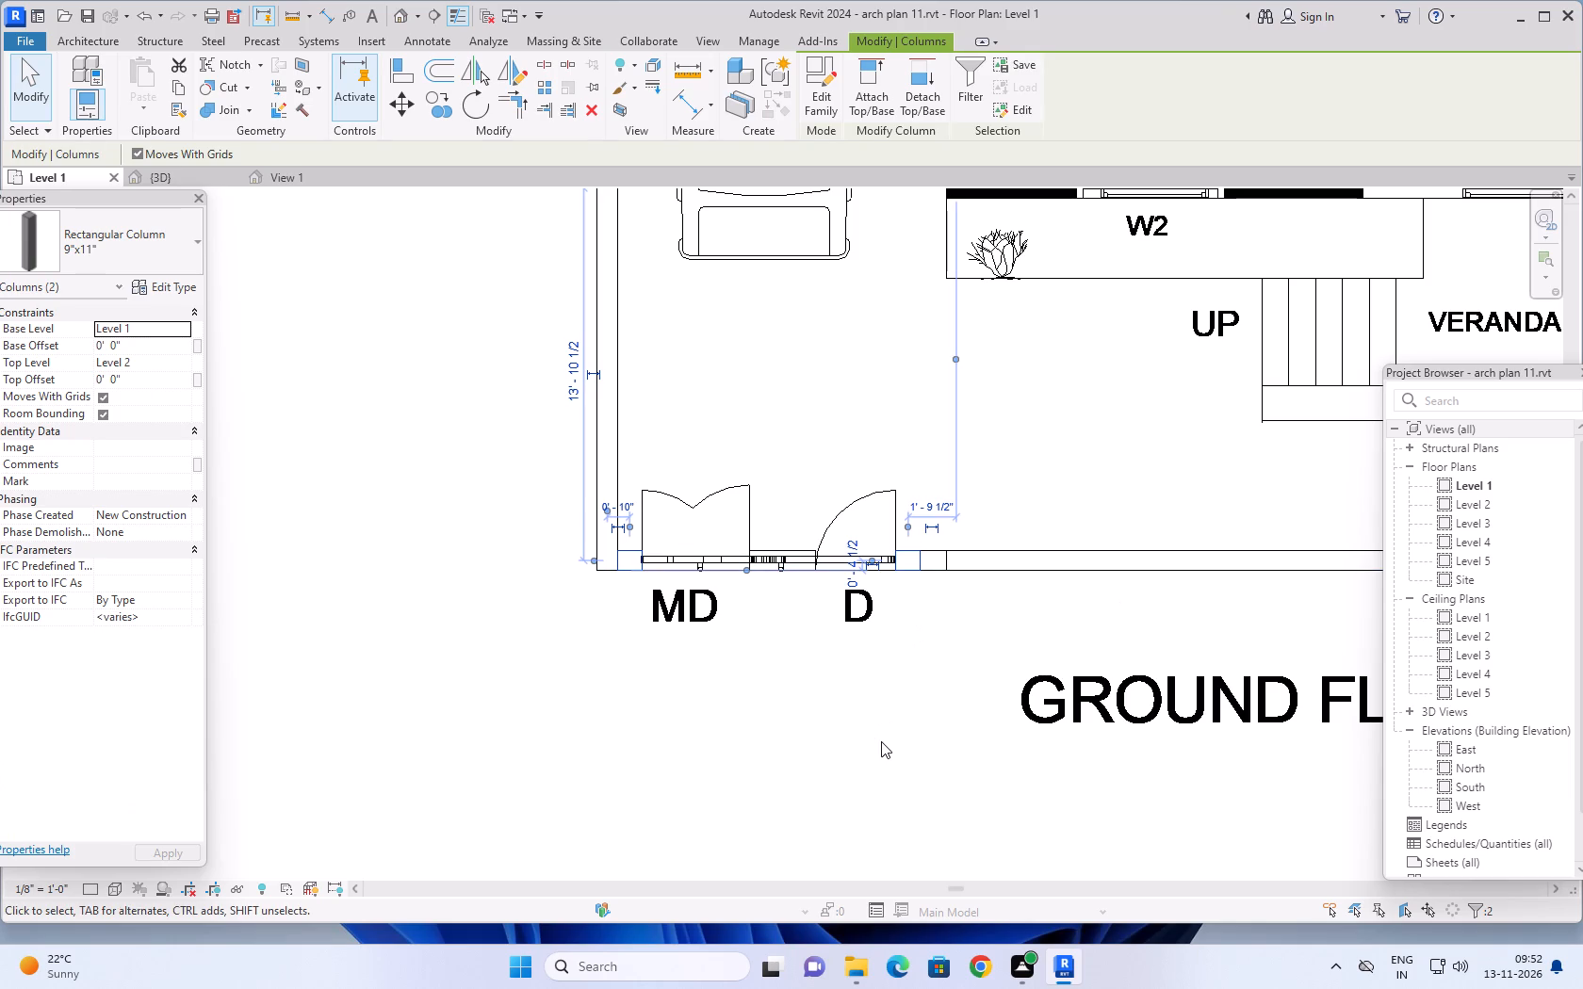
{"action": "left_click", "coordinate": [182, 365]}
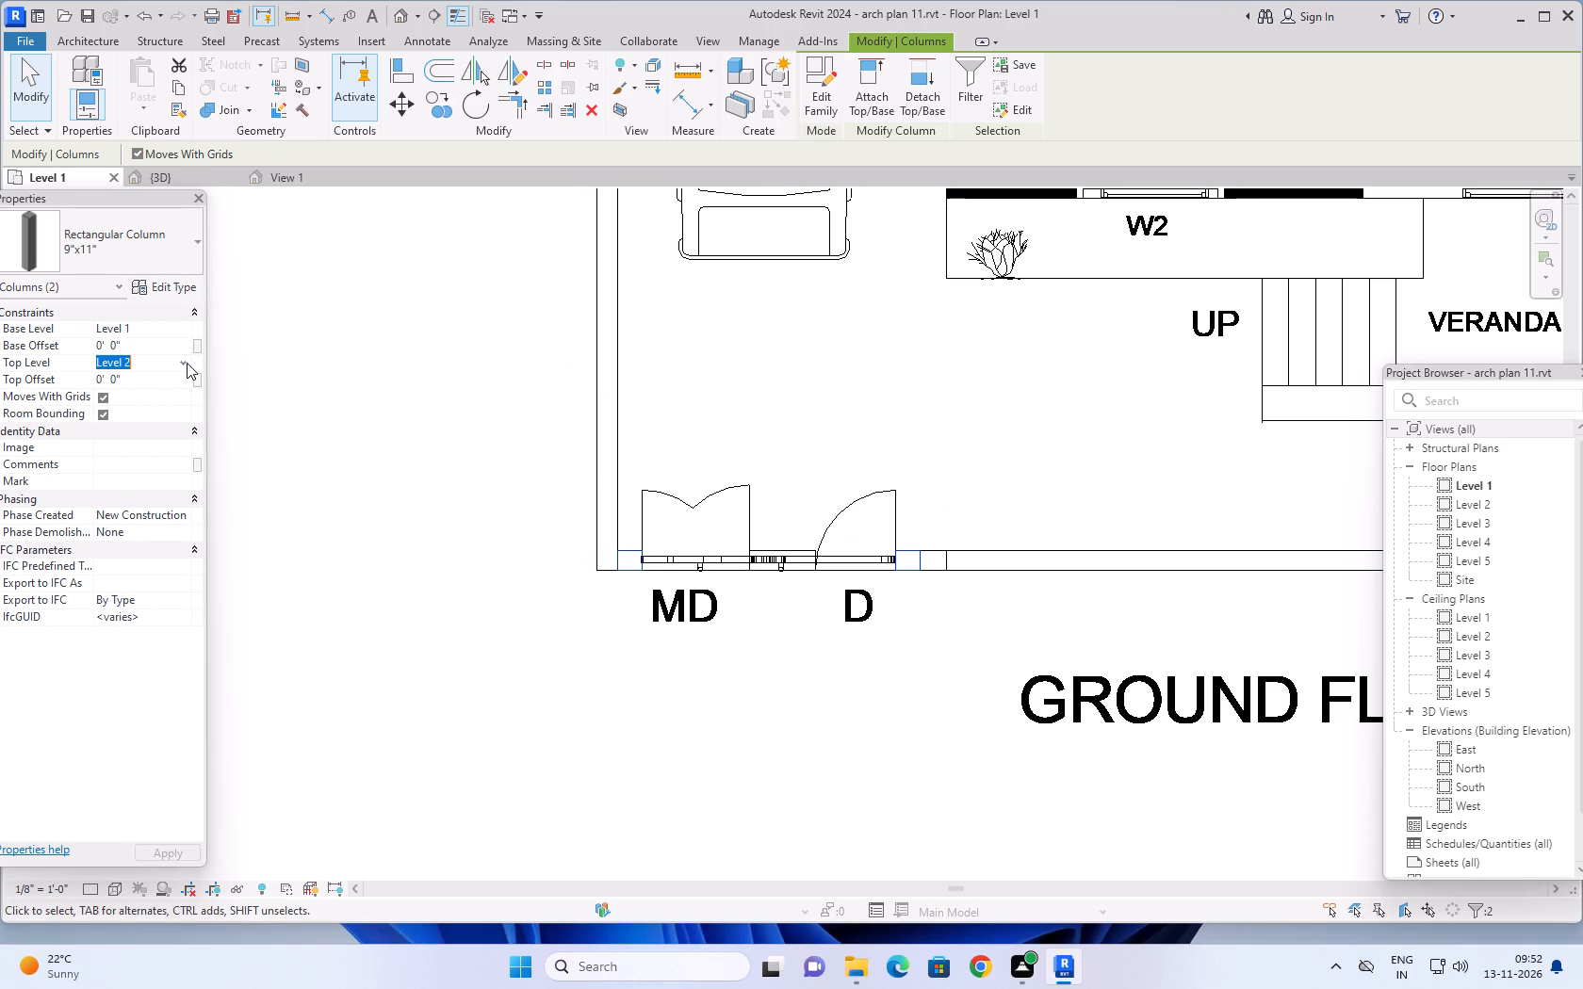
{"action": "left_click", "coordinate": [185, 364]}
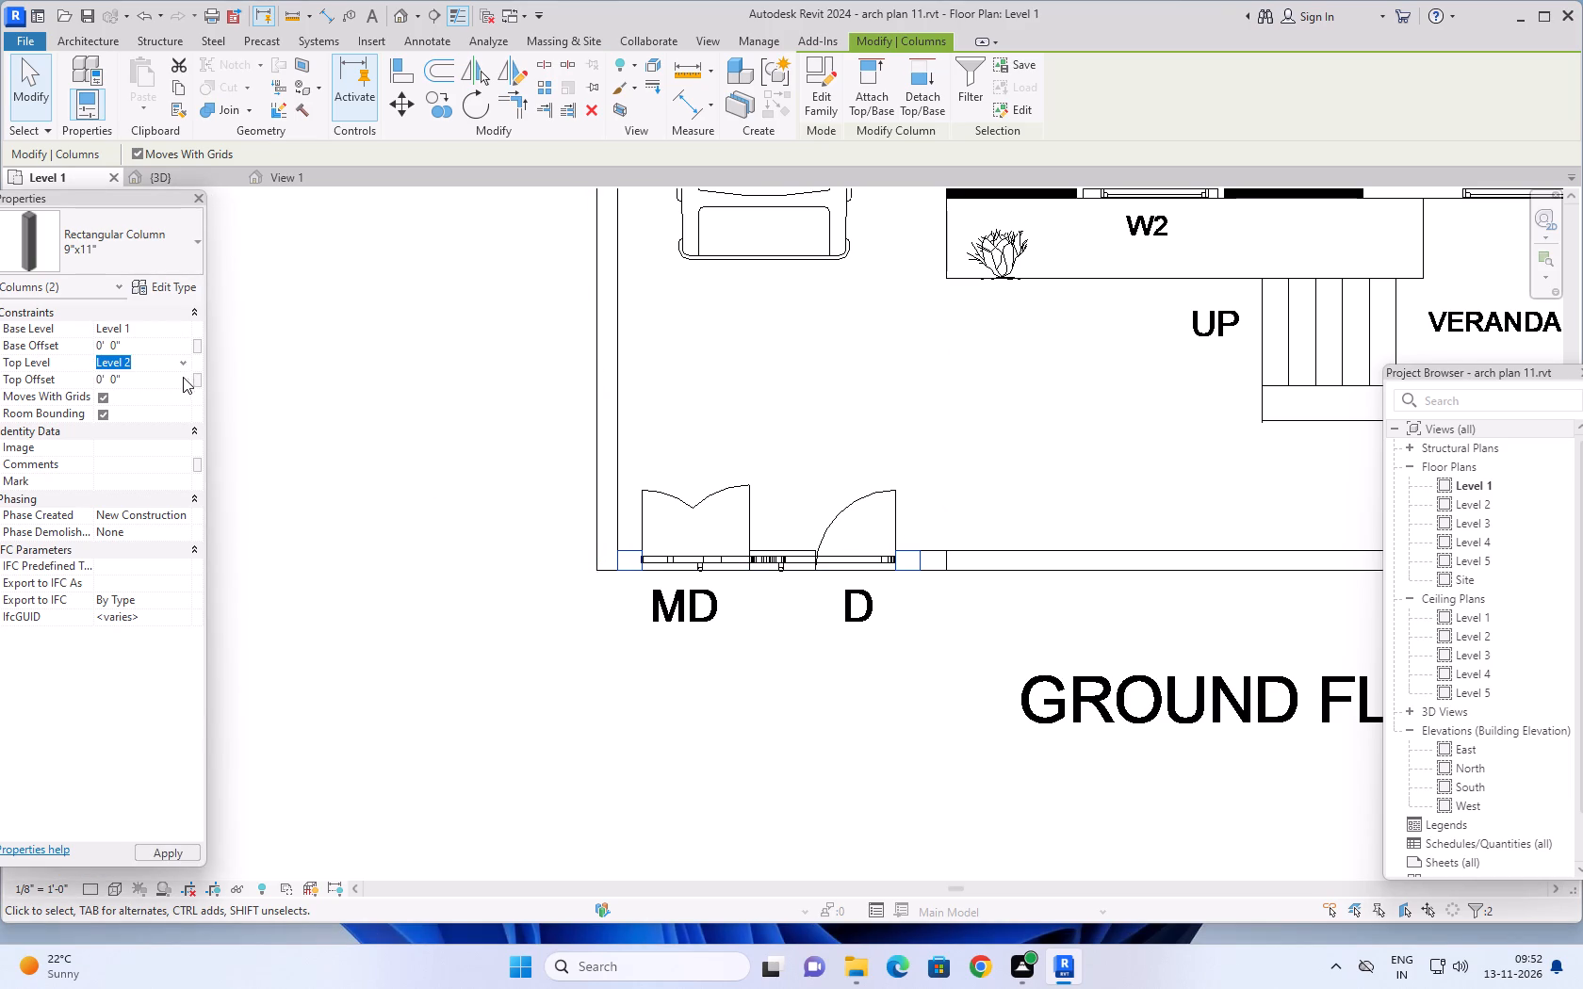
{"action": "left_click", "coordinate": [180, 380]}
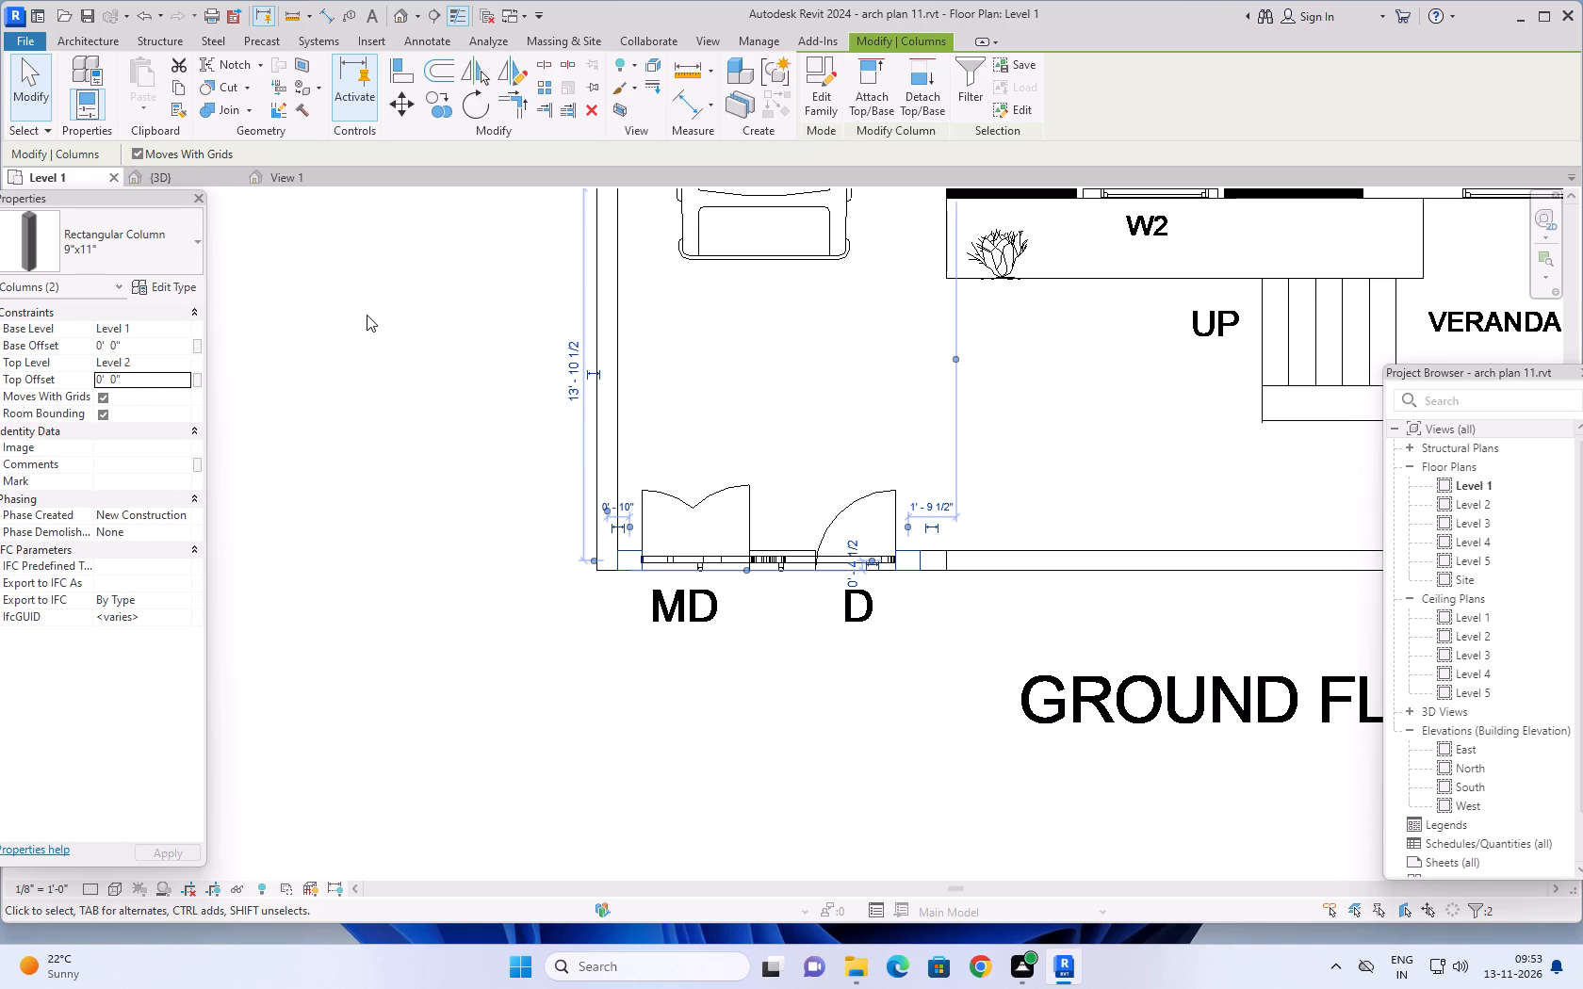
{"action": "left_click", "coordinate": [159, 379]}
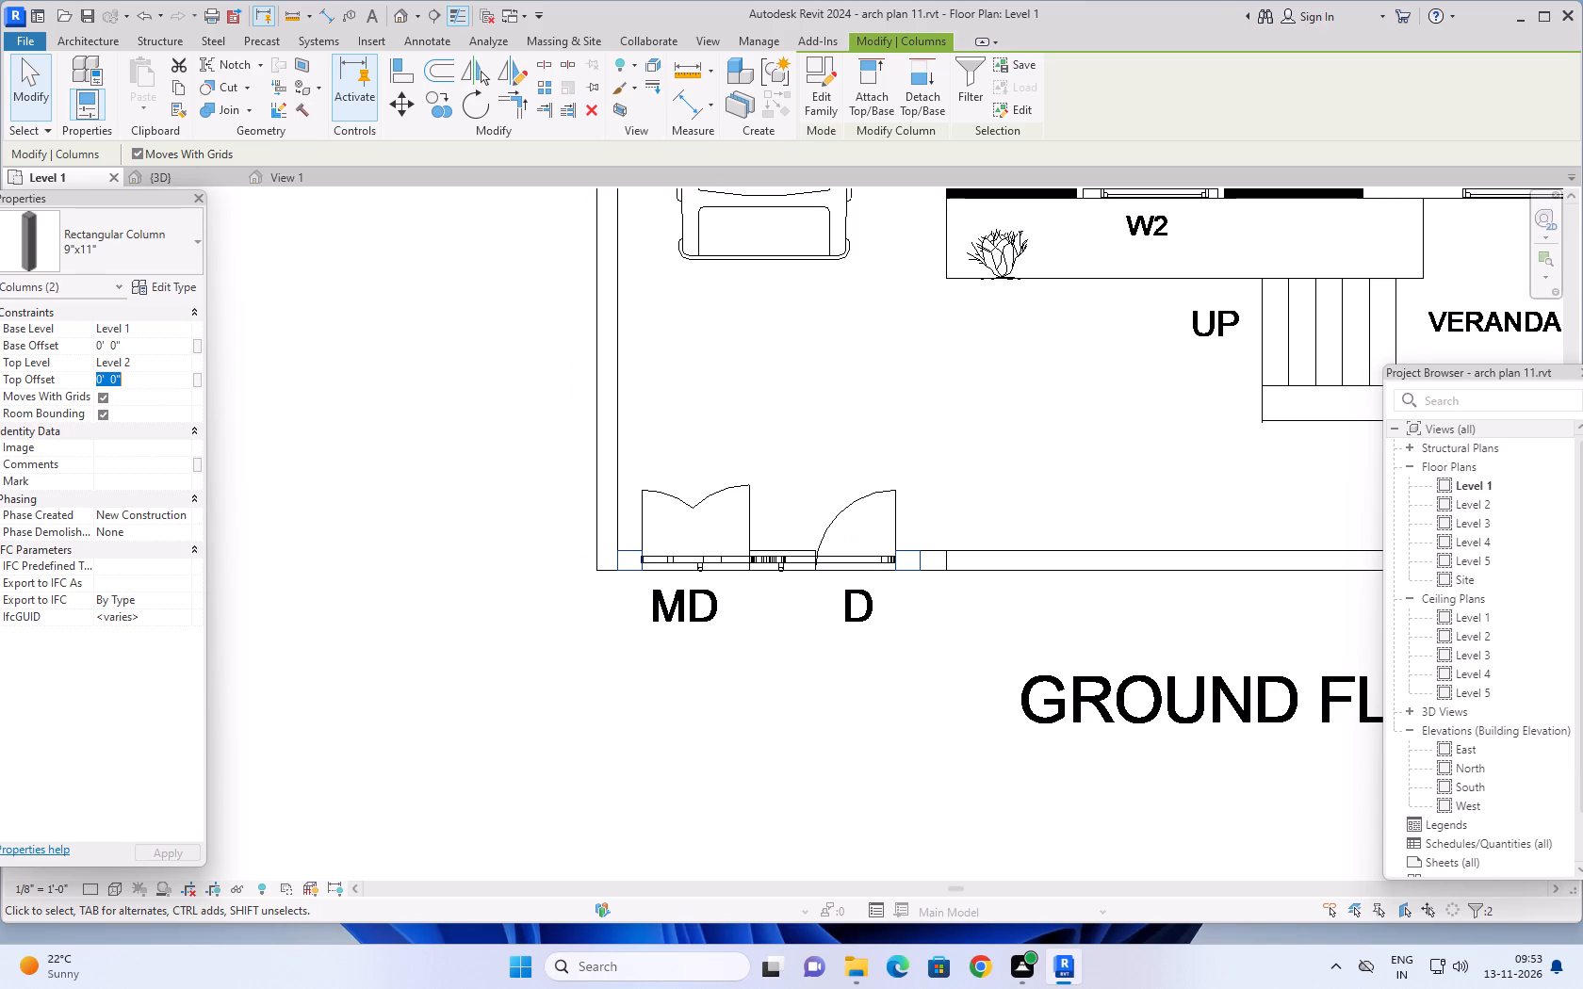
{"action": "type", "text": "-4'"}
{"action": "key", "text": "Return"}
{"action": "key", "text": "Return"}
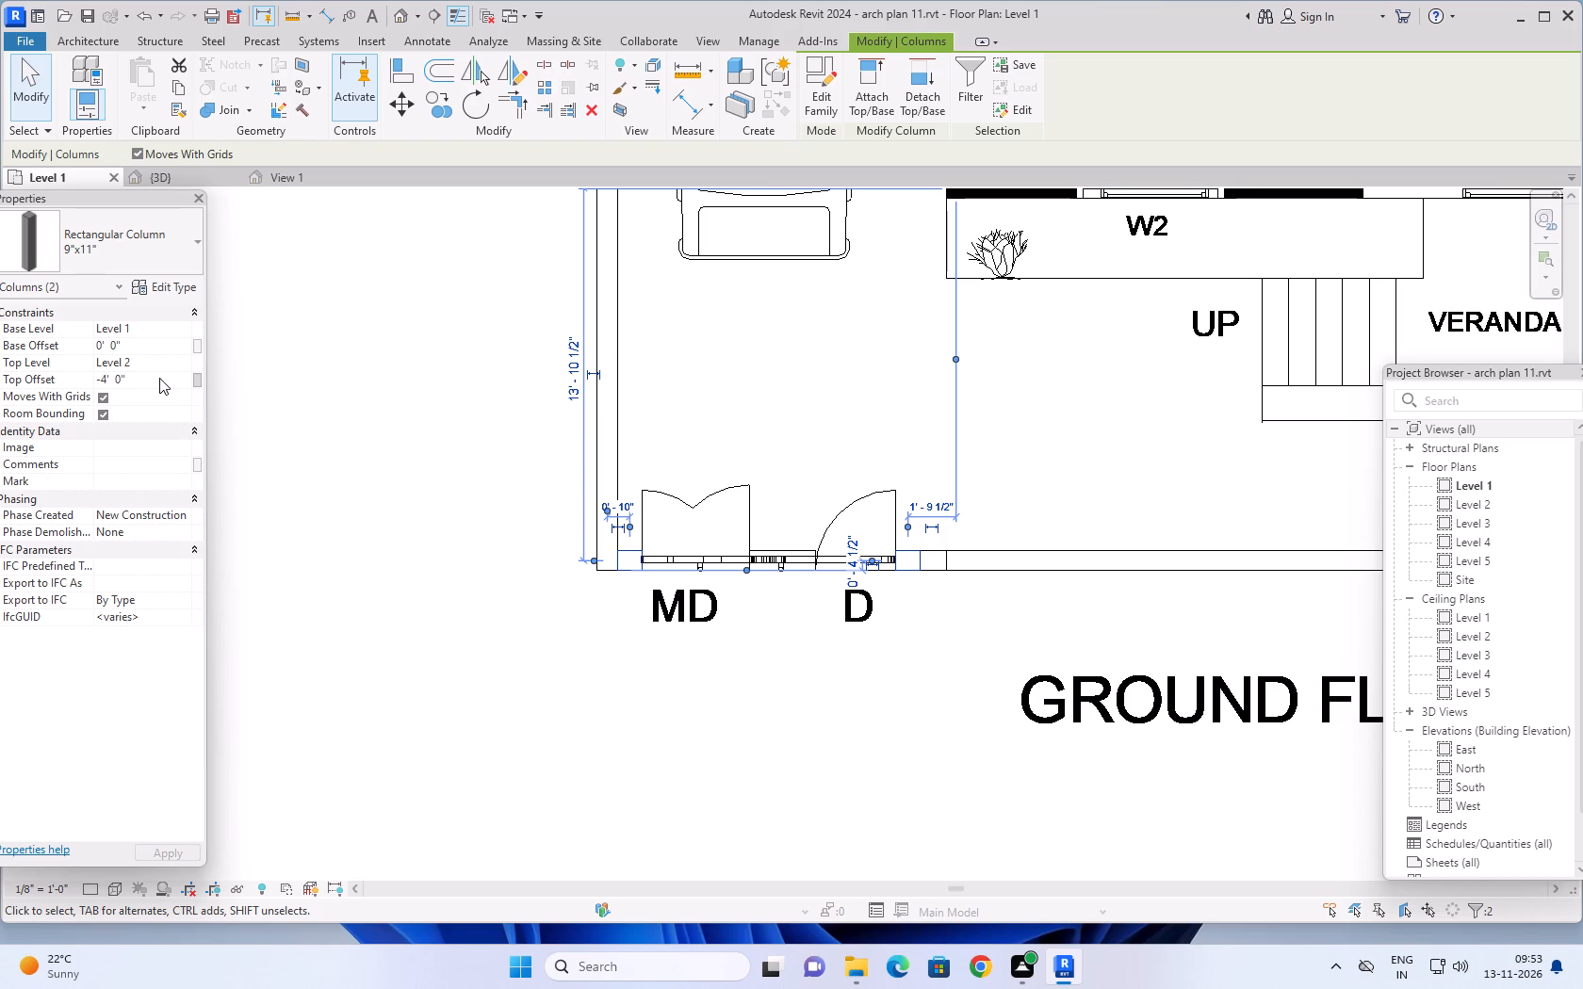
{"action": "left_click", "coordinate": [392, 365]}
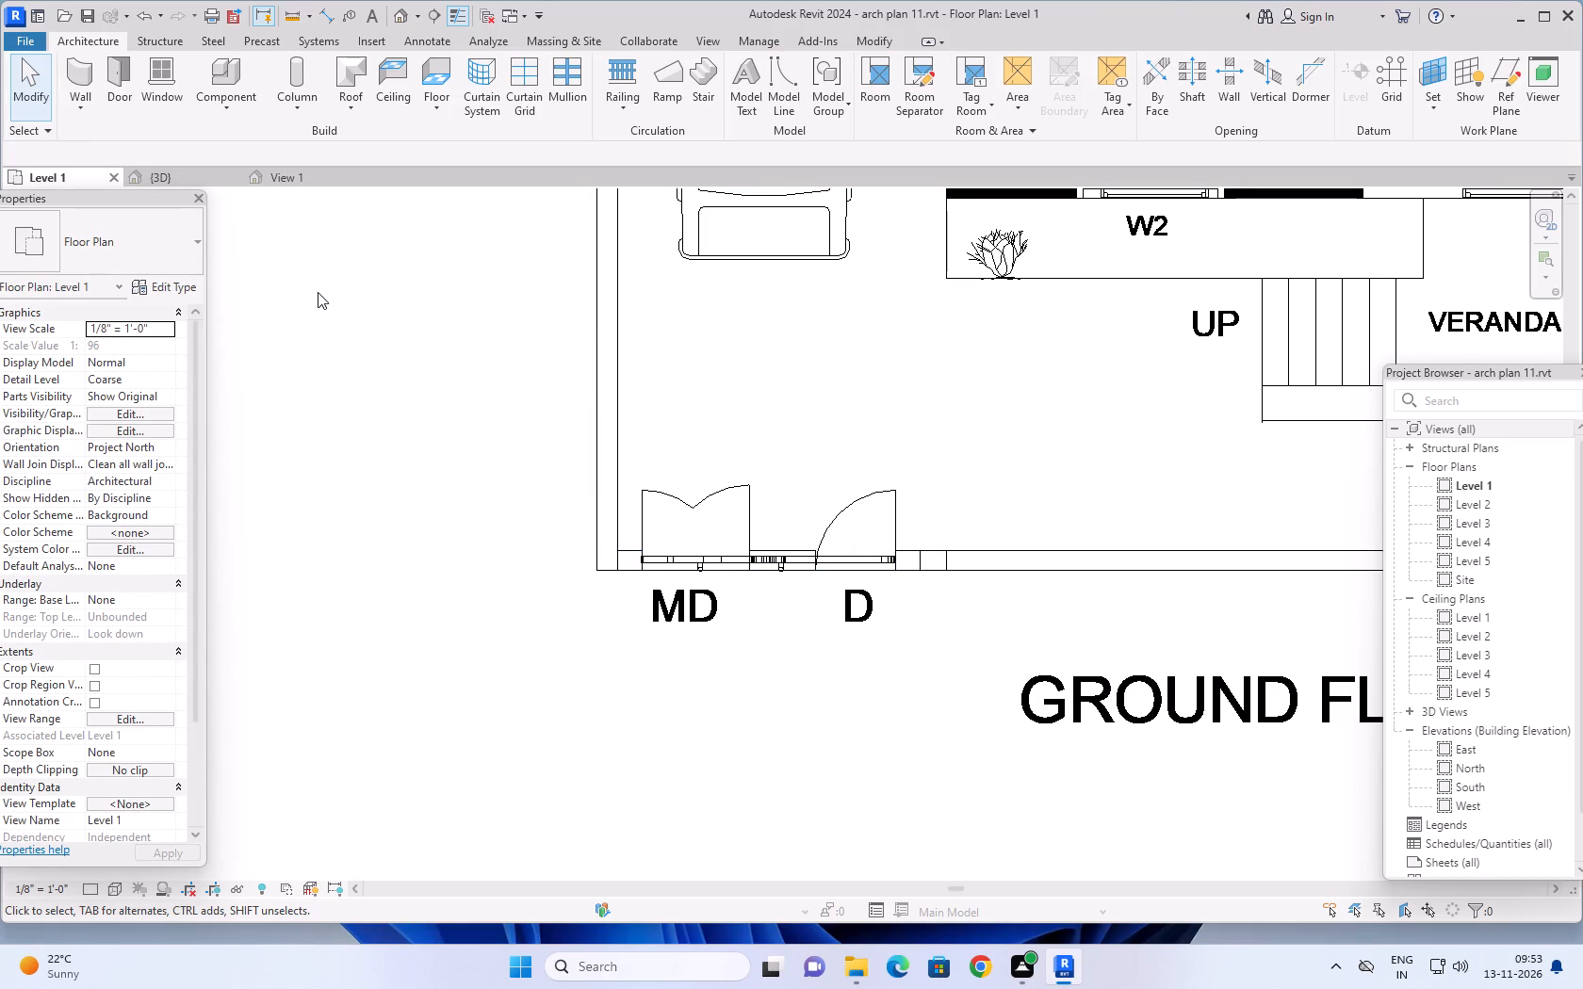
Examine the shortened gate columns, the gate and the adjoining boundary walls from several angles in the 3D view.
{"action": "left_click", "coordinate": [191, 178]}
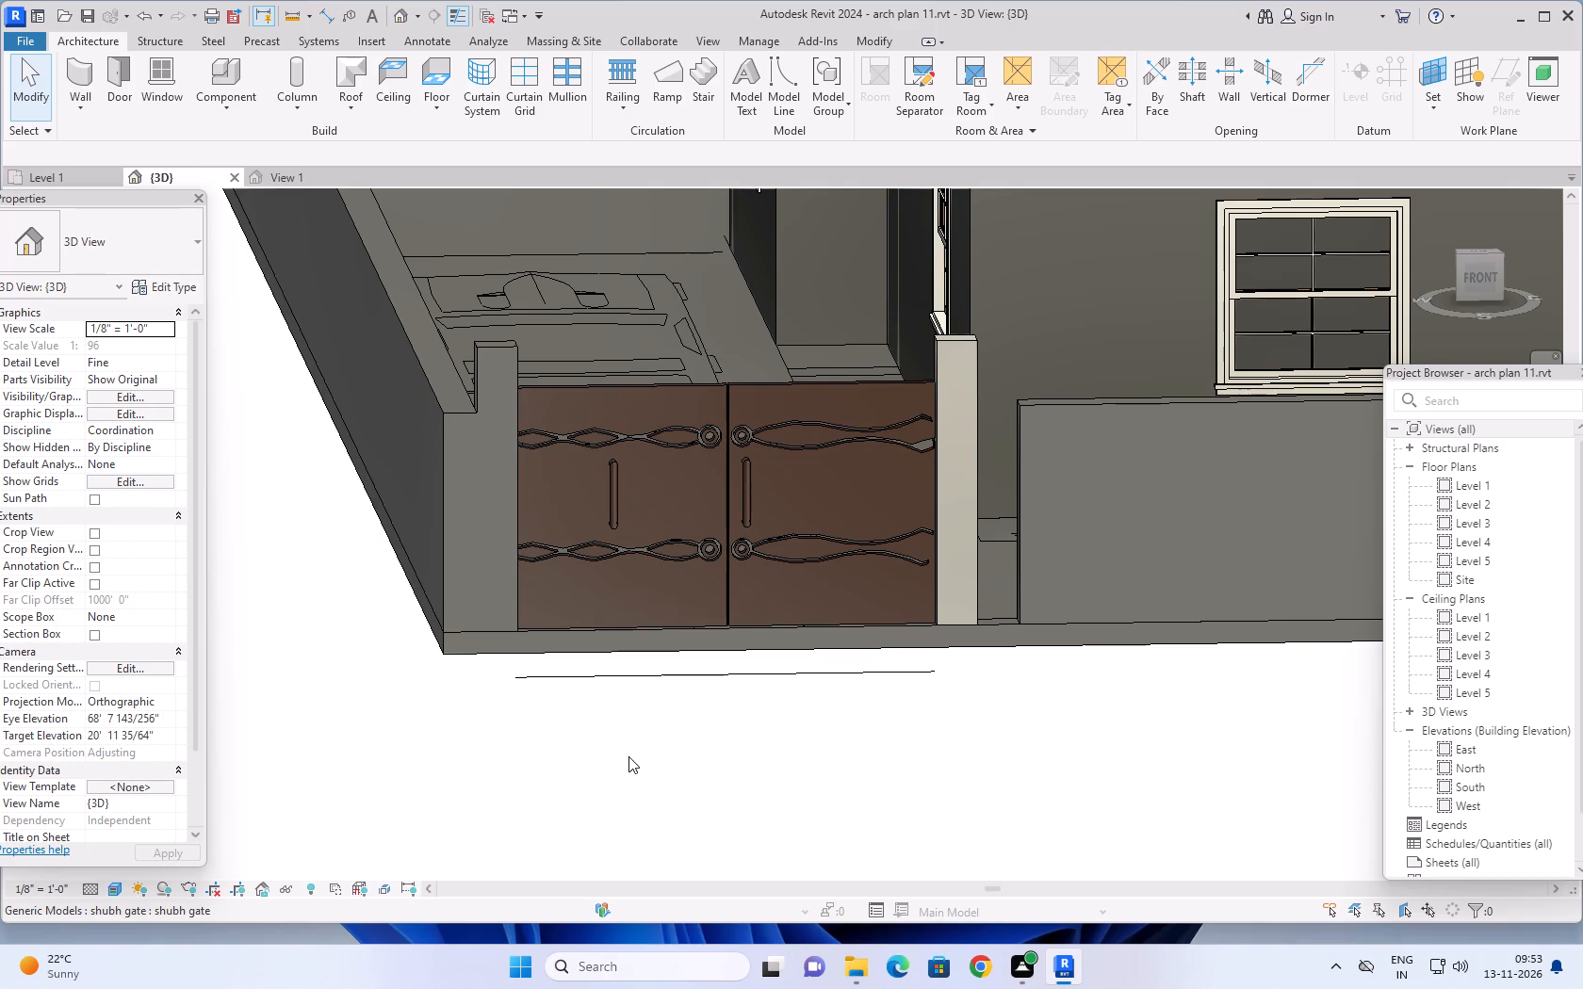
{"action": "middle_click_drag", "start_coordinate": [757, 752], "coordinate": [693, 784]}
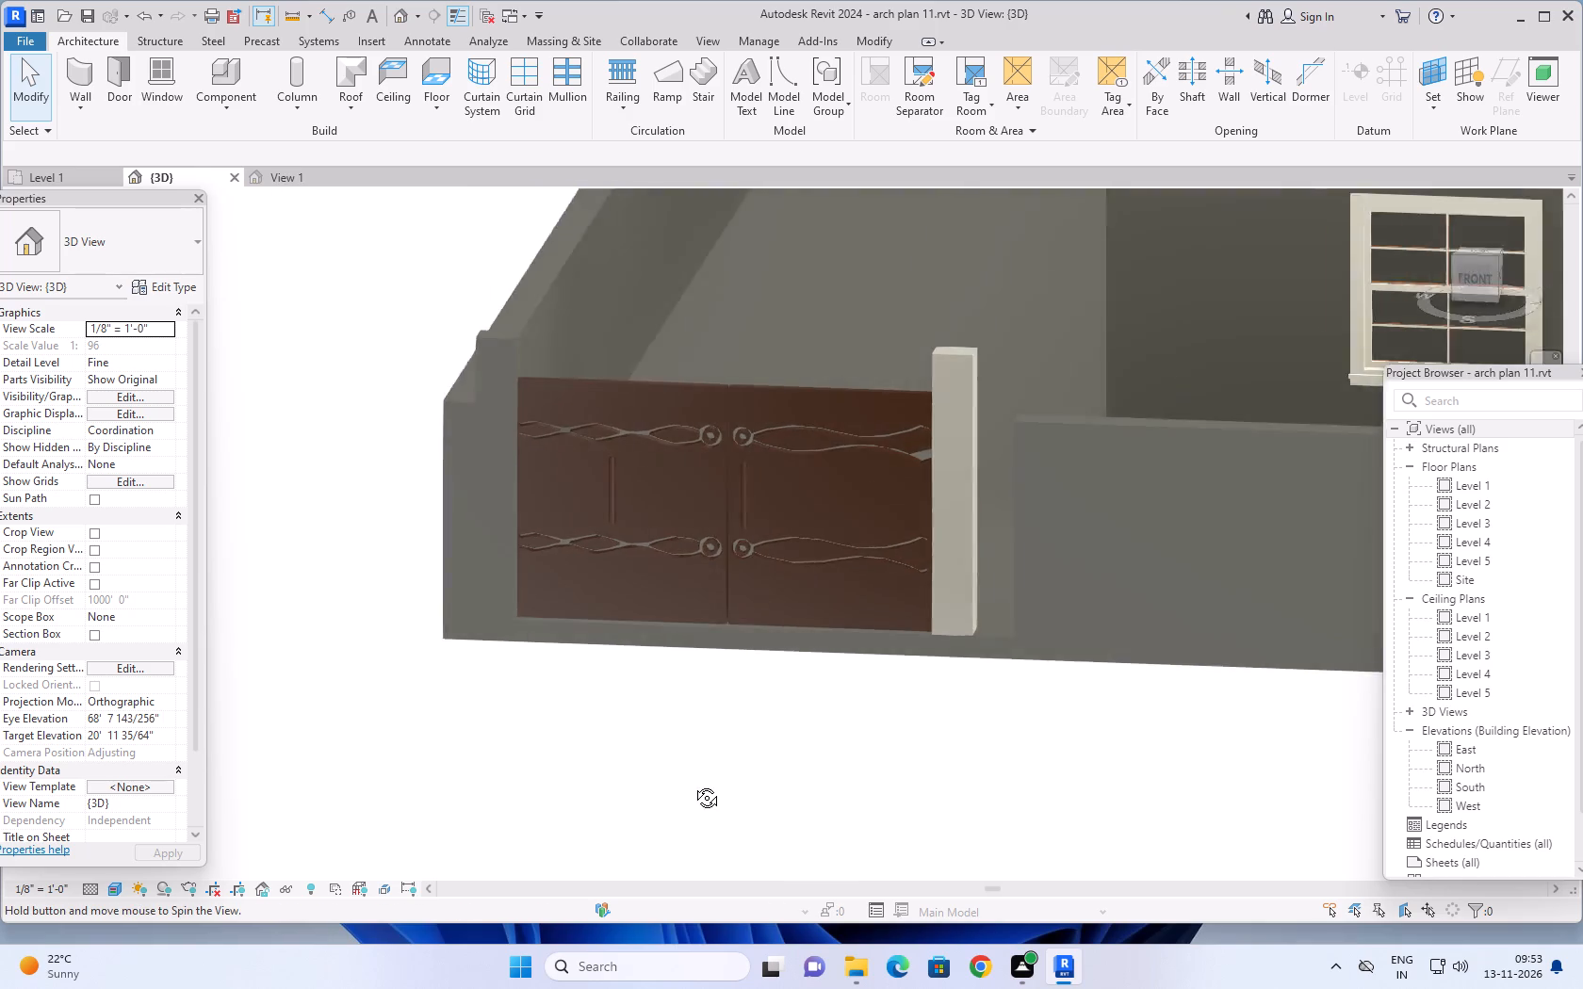
{"action": "middle_click_drag", "start_coordinate": [693, 784], "coordinate": [719, 790]}
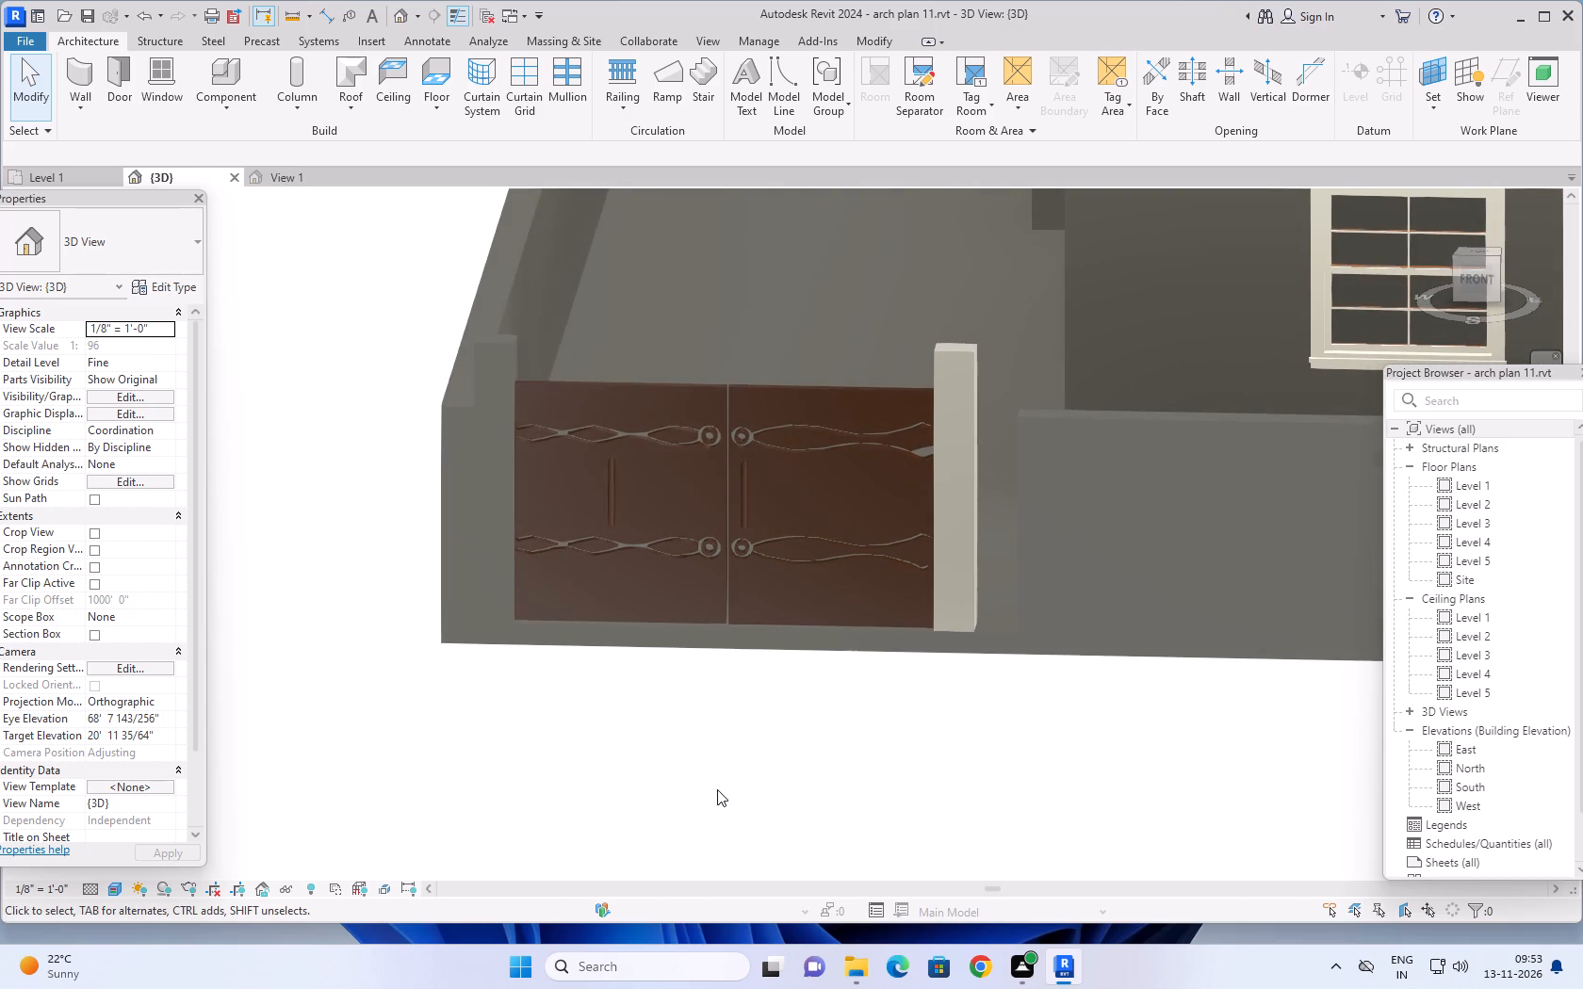
{"action": "middle_click_drag", "start_coordinate": [737, 769], "coordinate": [743, 707]}
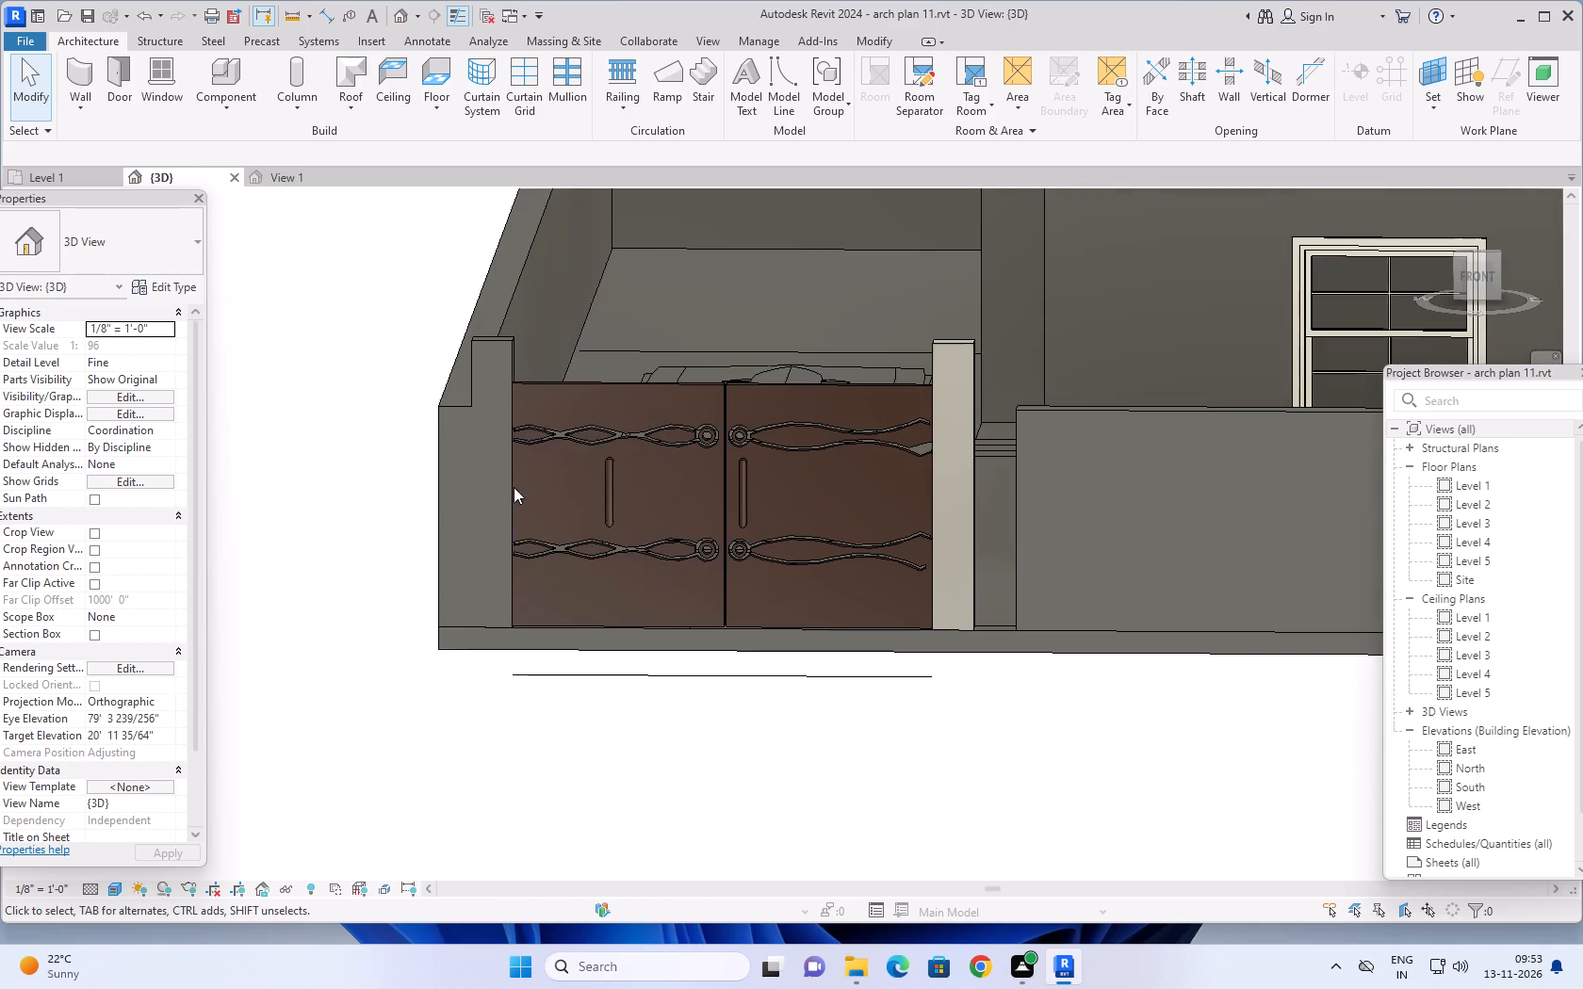
{"action": "left_click", "coordinate": [494, 449]}
{"action": "middle_click_drag", "start_coordinate": [379, 440], "coordinate": [373, 475]}
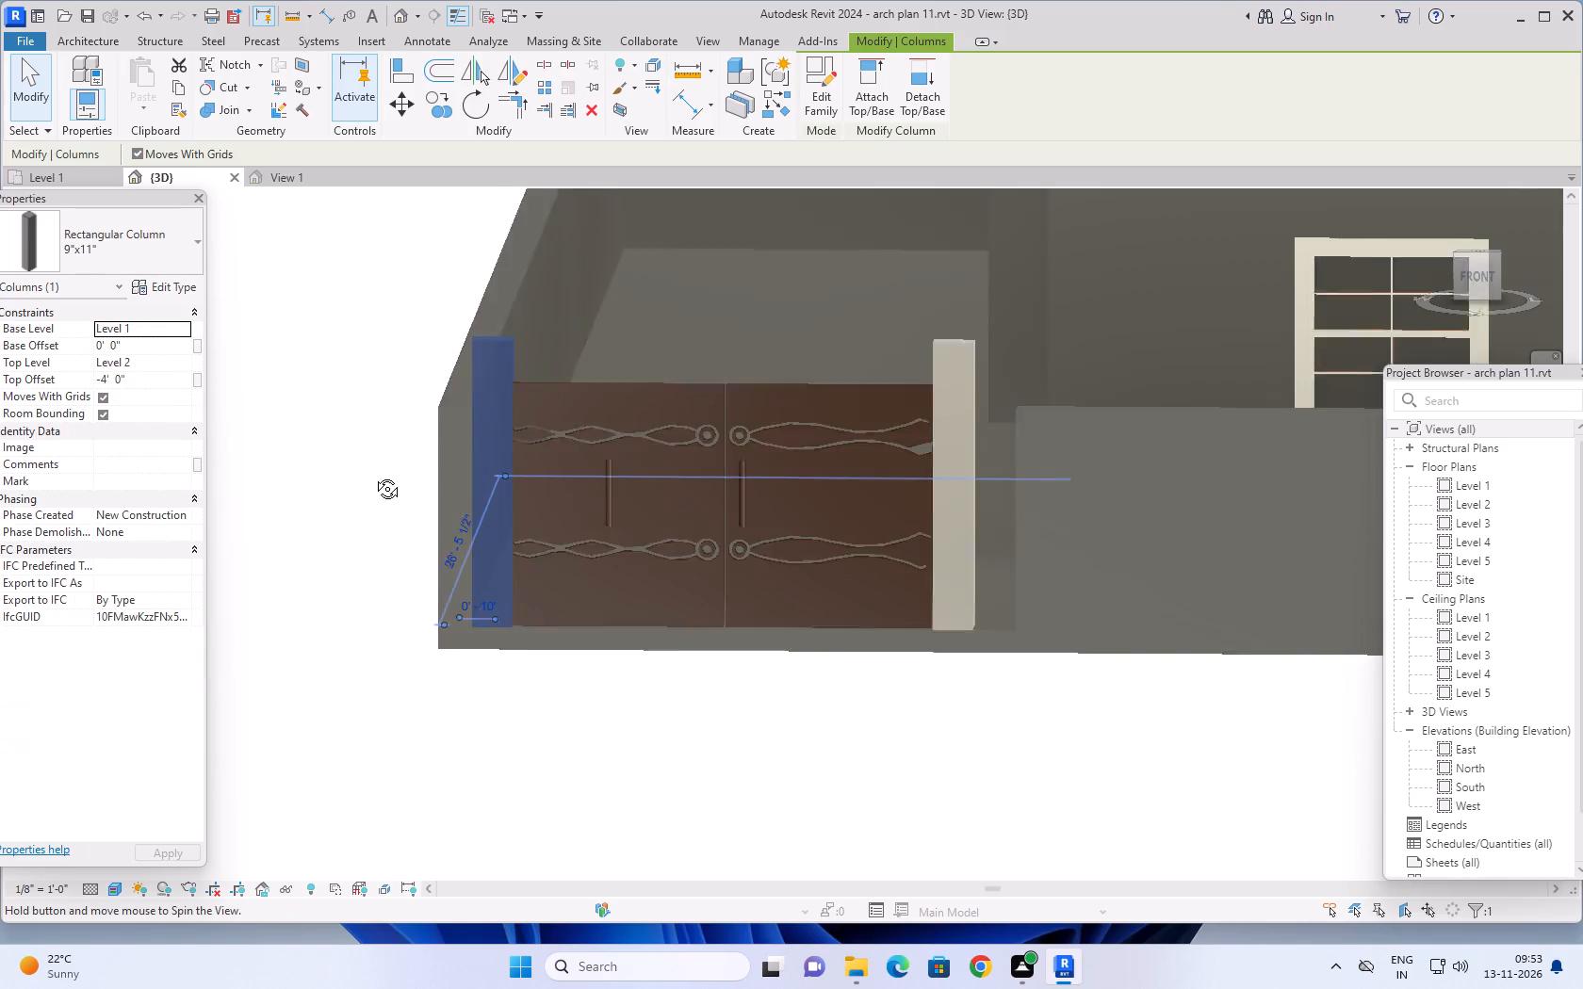
{"action": "middle_click_drag", "start_coordinate": [373, 475], "coordinate": [377, 710]}
{"action": "middle_click_drag", "start_coordinate": [335, 472], "coordinate": [352, 666], "text": "shift"}
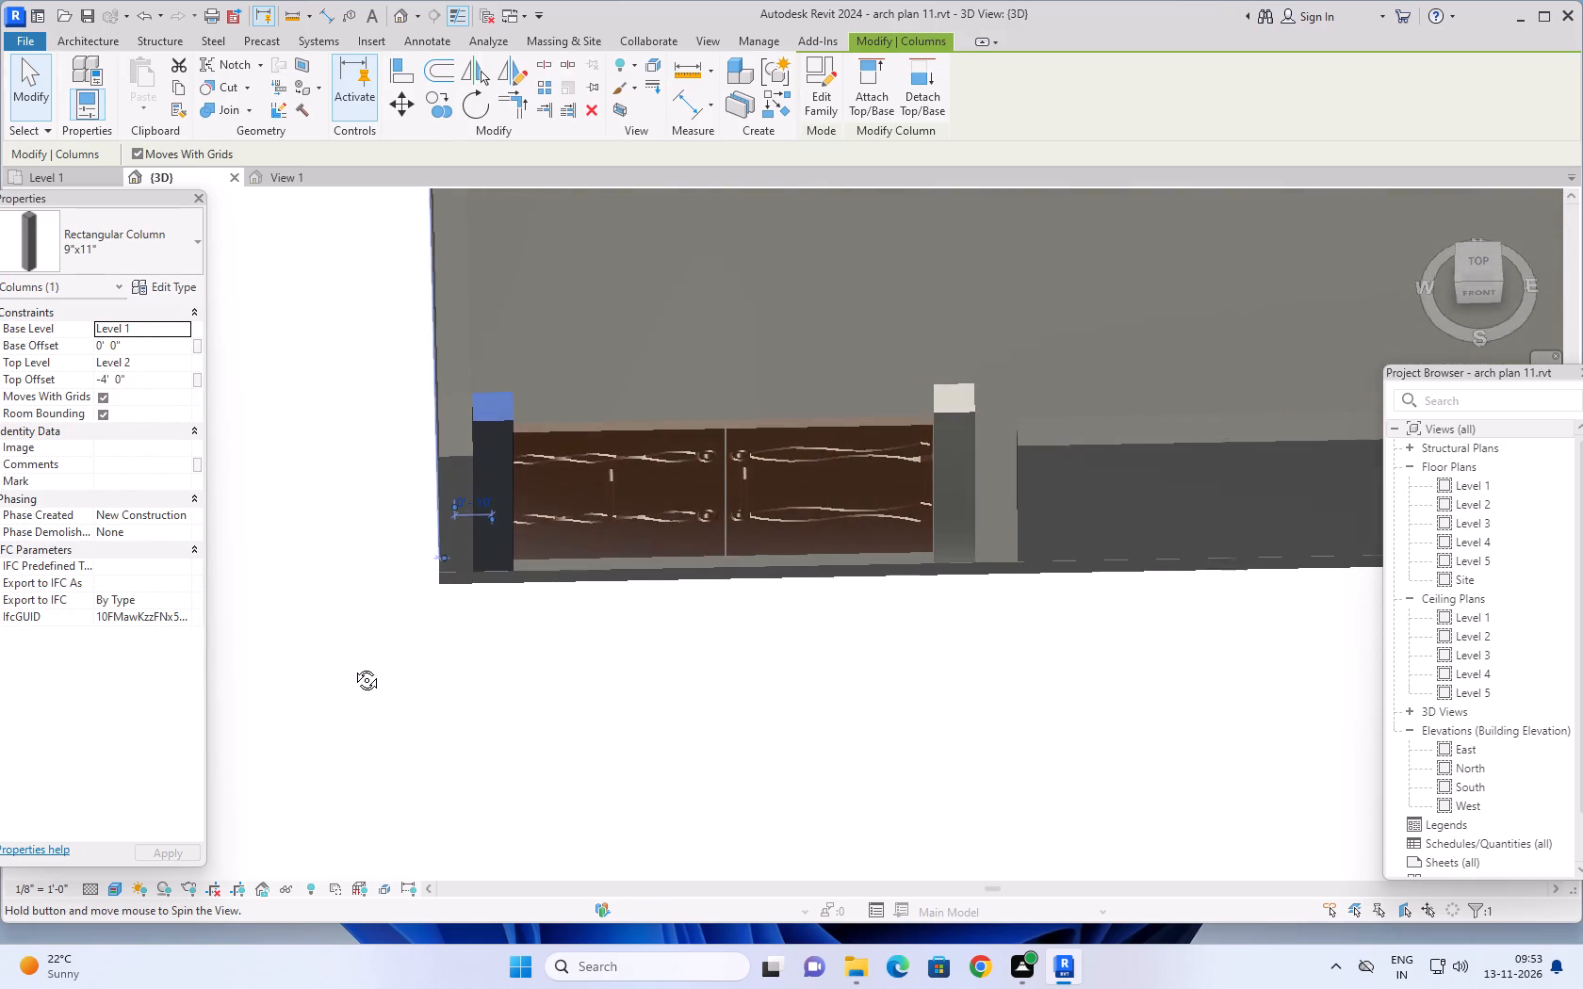
{"action": "middle_click_drag", "start_coordinate": [352, 666], "coordinate": [352, 682], "text": "shift"}
In the Level 1 plan, extend the front boundary wall's gate-side end to the outer corner of the column beside D.
{"action": "left_click", "coordinate": [70, 176]}
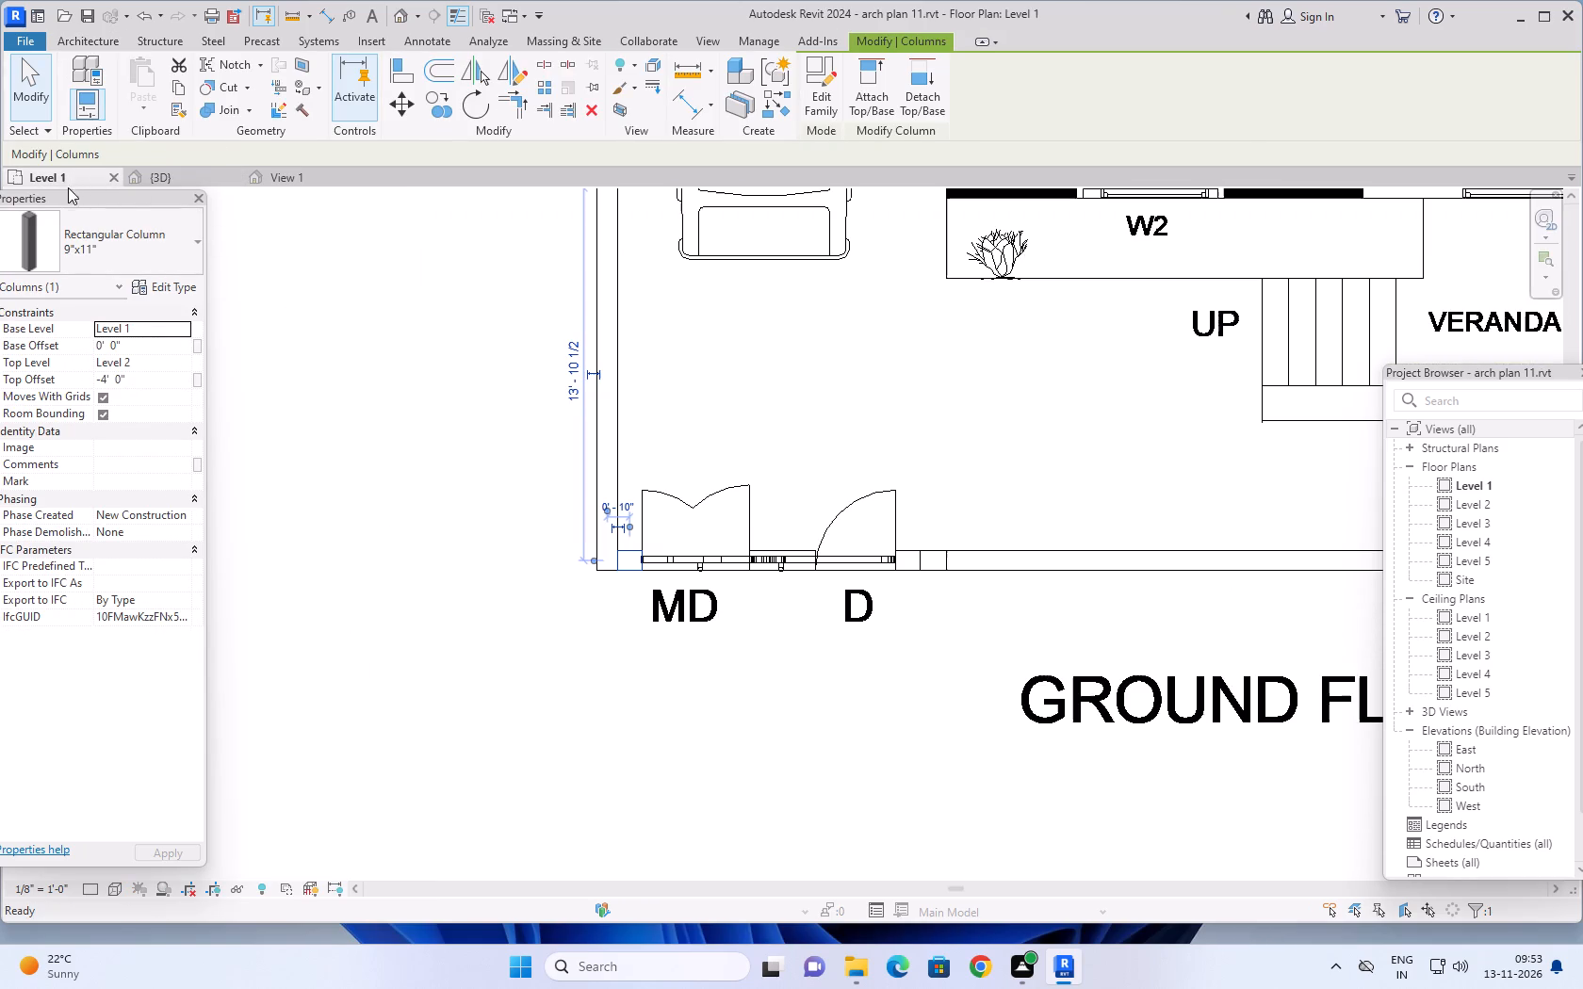
{"action": "left_click", "coordinate": [961, 557]}
{"action": "scroll", "coordinate": [911, 595], "scroll_direction": "up", "scroll_amount": 3}
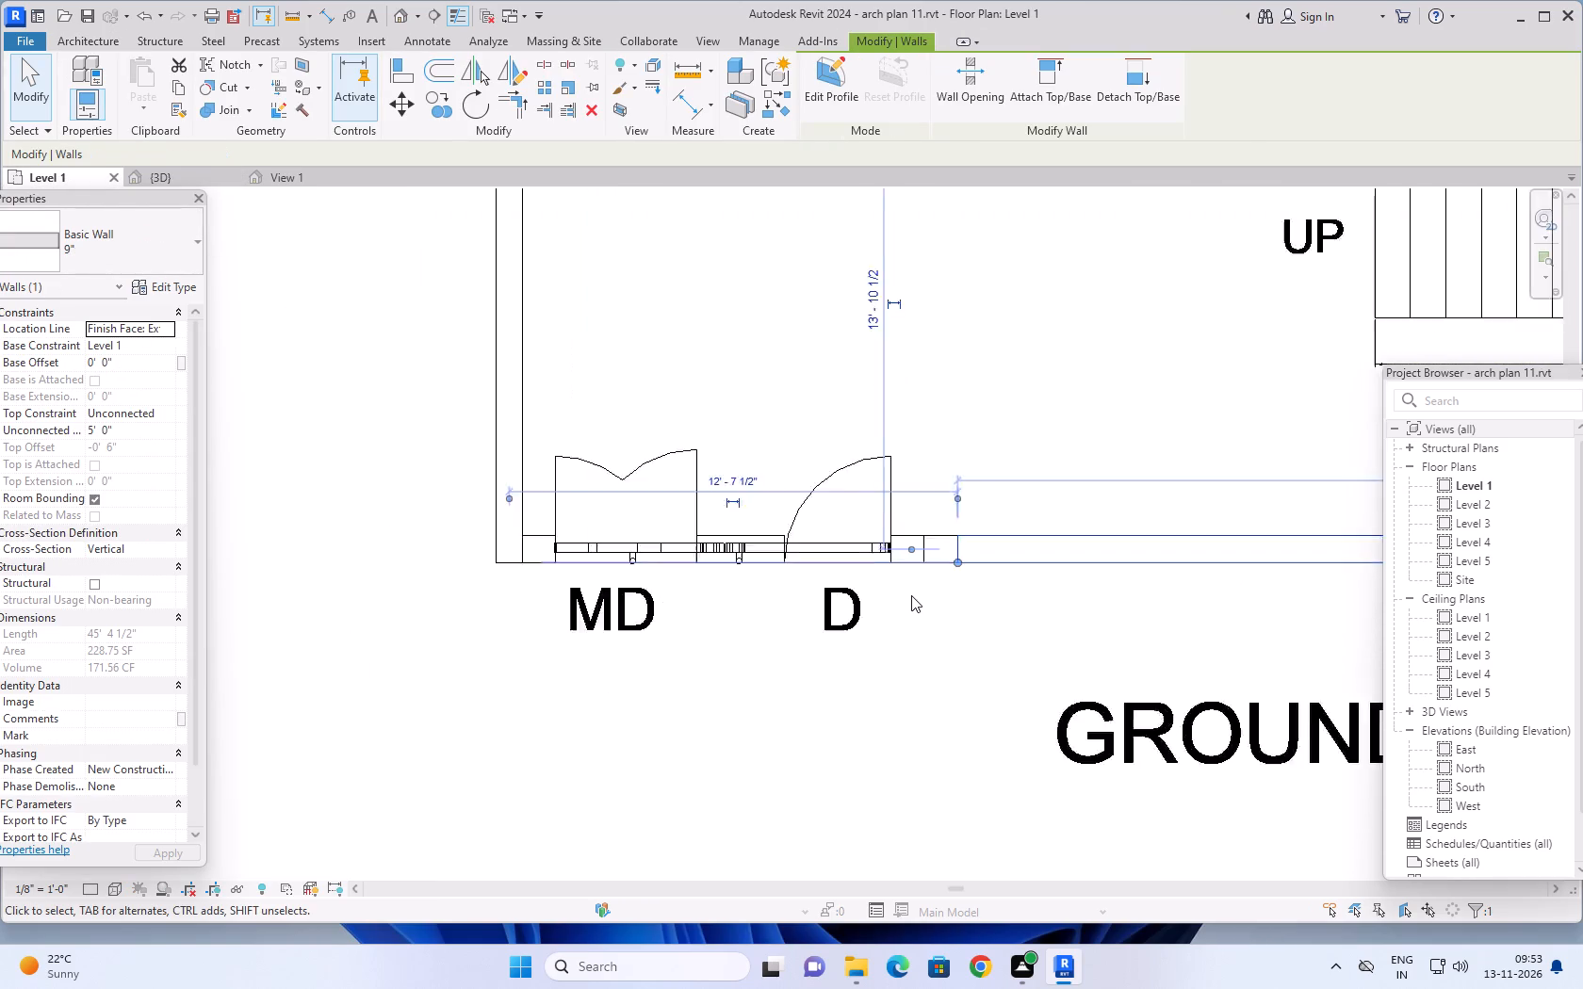
{"action": "scroll", "coordinate": [911, 595], "scroll_direction": "up", "scroll_amount": 8}
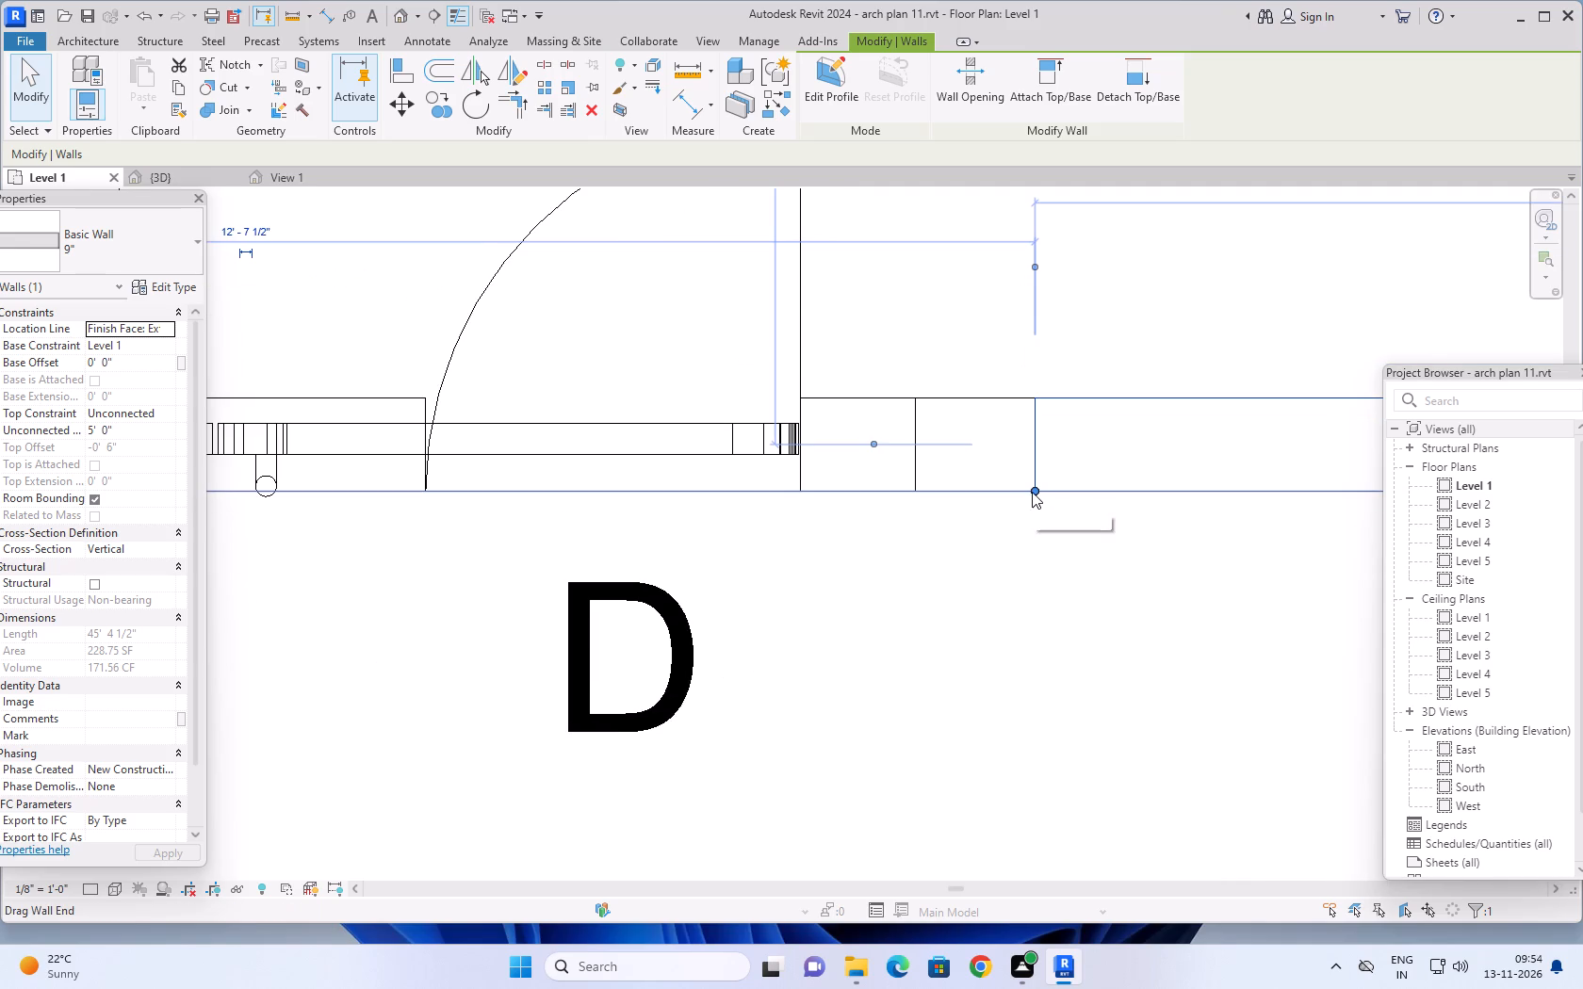
{"action": "left_click_drag", "start_coordinate": [1032, 492], "coordinate": [917, 485]}
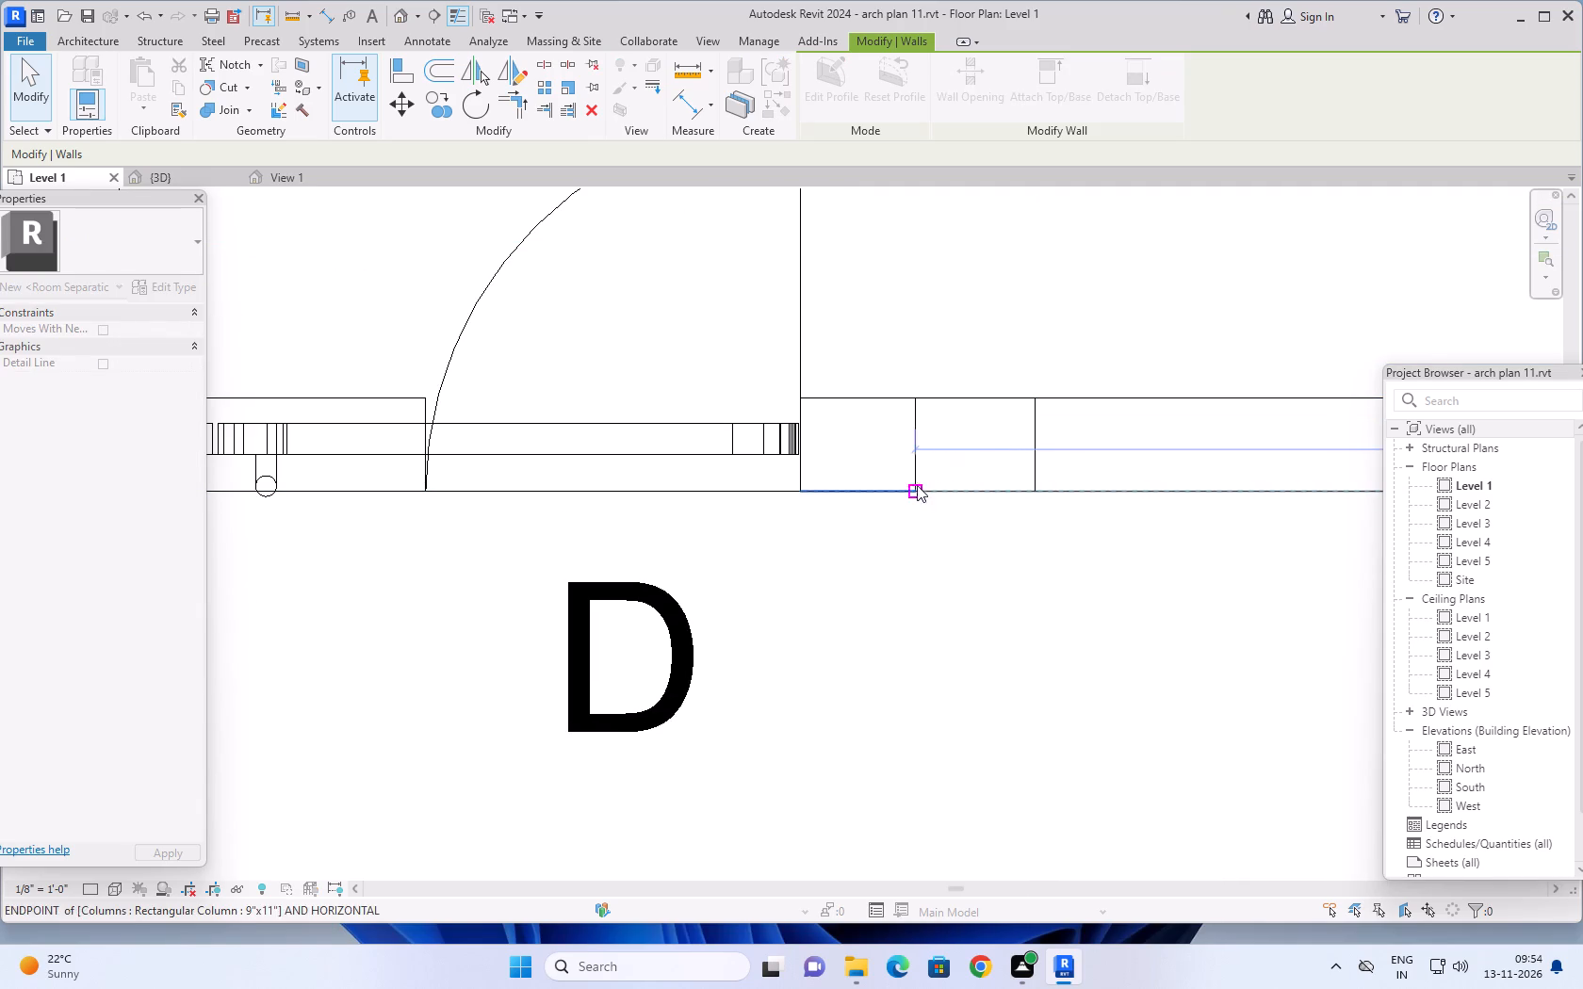
{"action": "scroll", "coordinate": [947, 623], "scroll_direction": "down", "scroll_amount": 1}
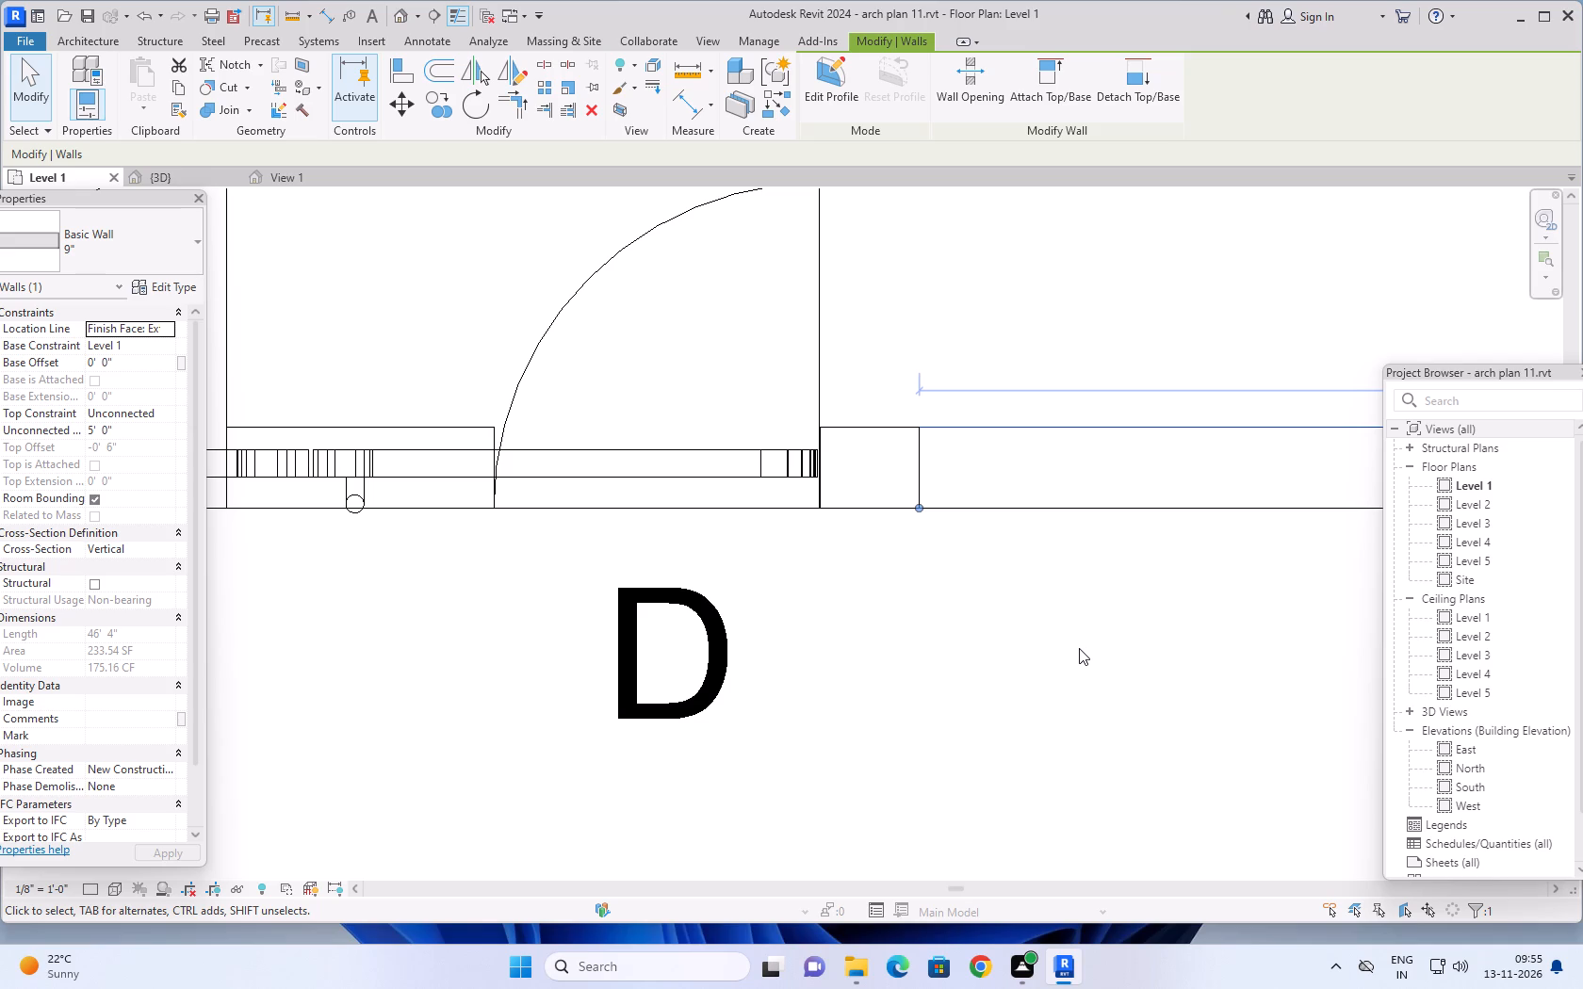
{"action": "scroll", "coordinate": [1092, 653], "scroll_direction": "down", "scroll_amount": 4}
{"action": "middle_click_drag", "start_coordinate": [1123, 670], "coordinate": [1075, 652]}
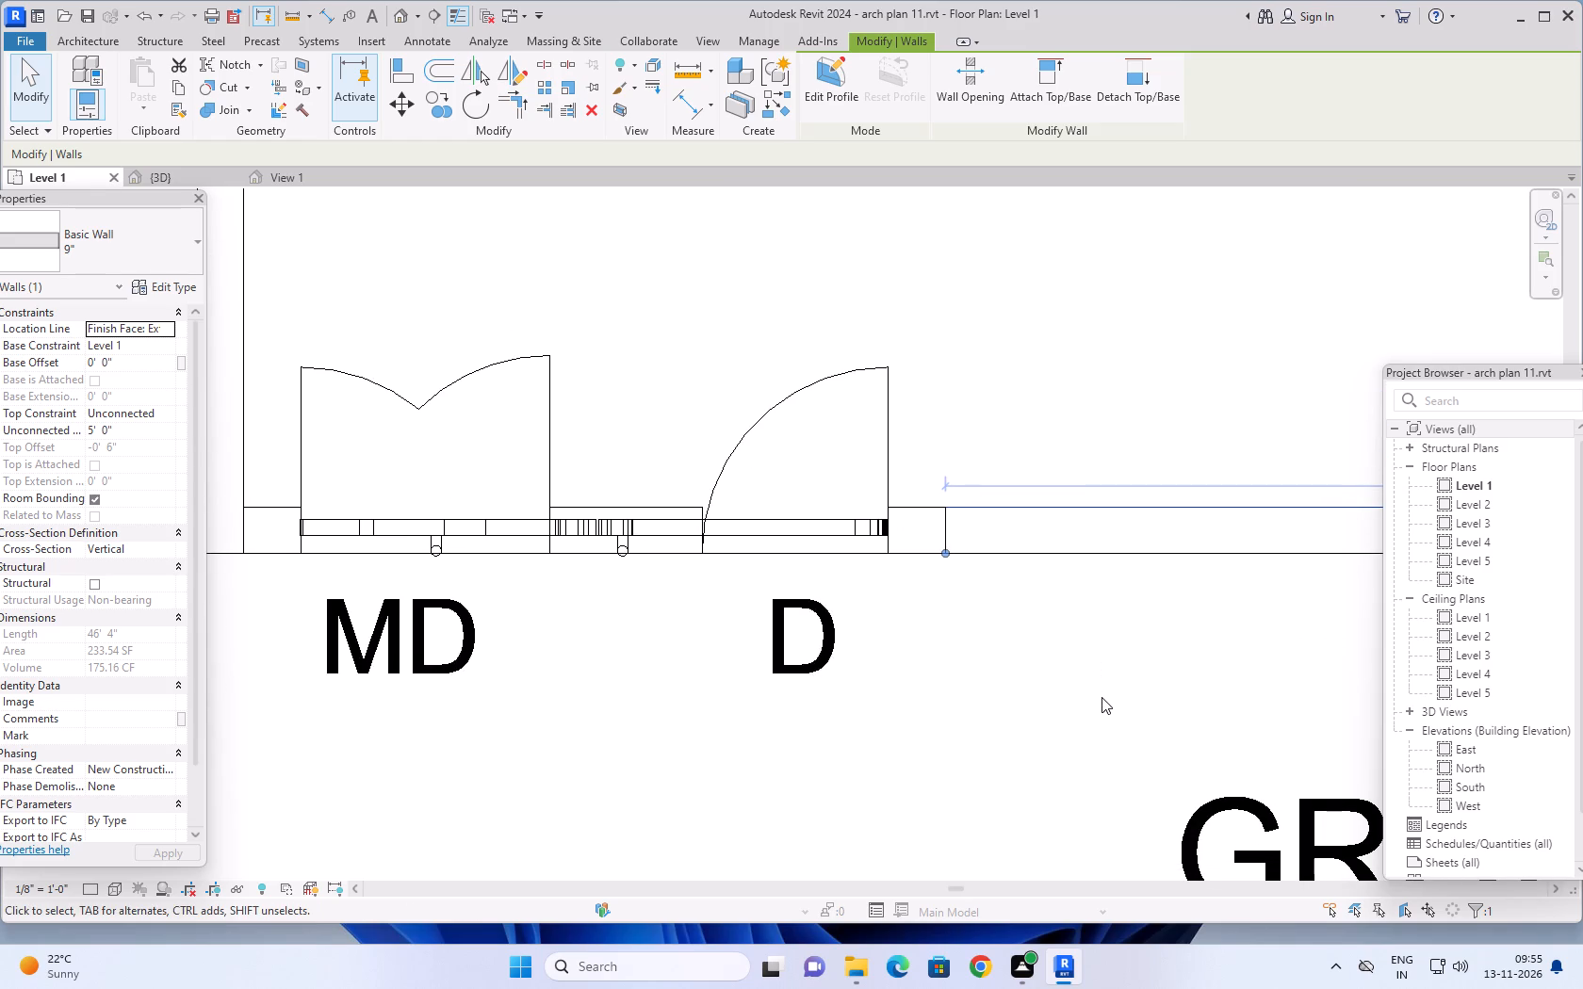
{"action": "scroll", "coordinate": [1102, 697], "scroll_direction": "down", "scroll_amount": 2}
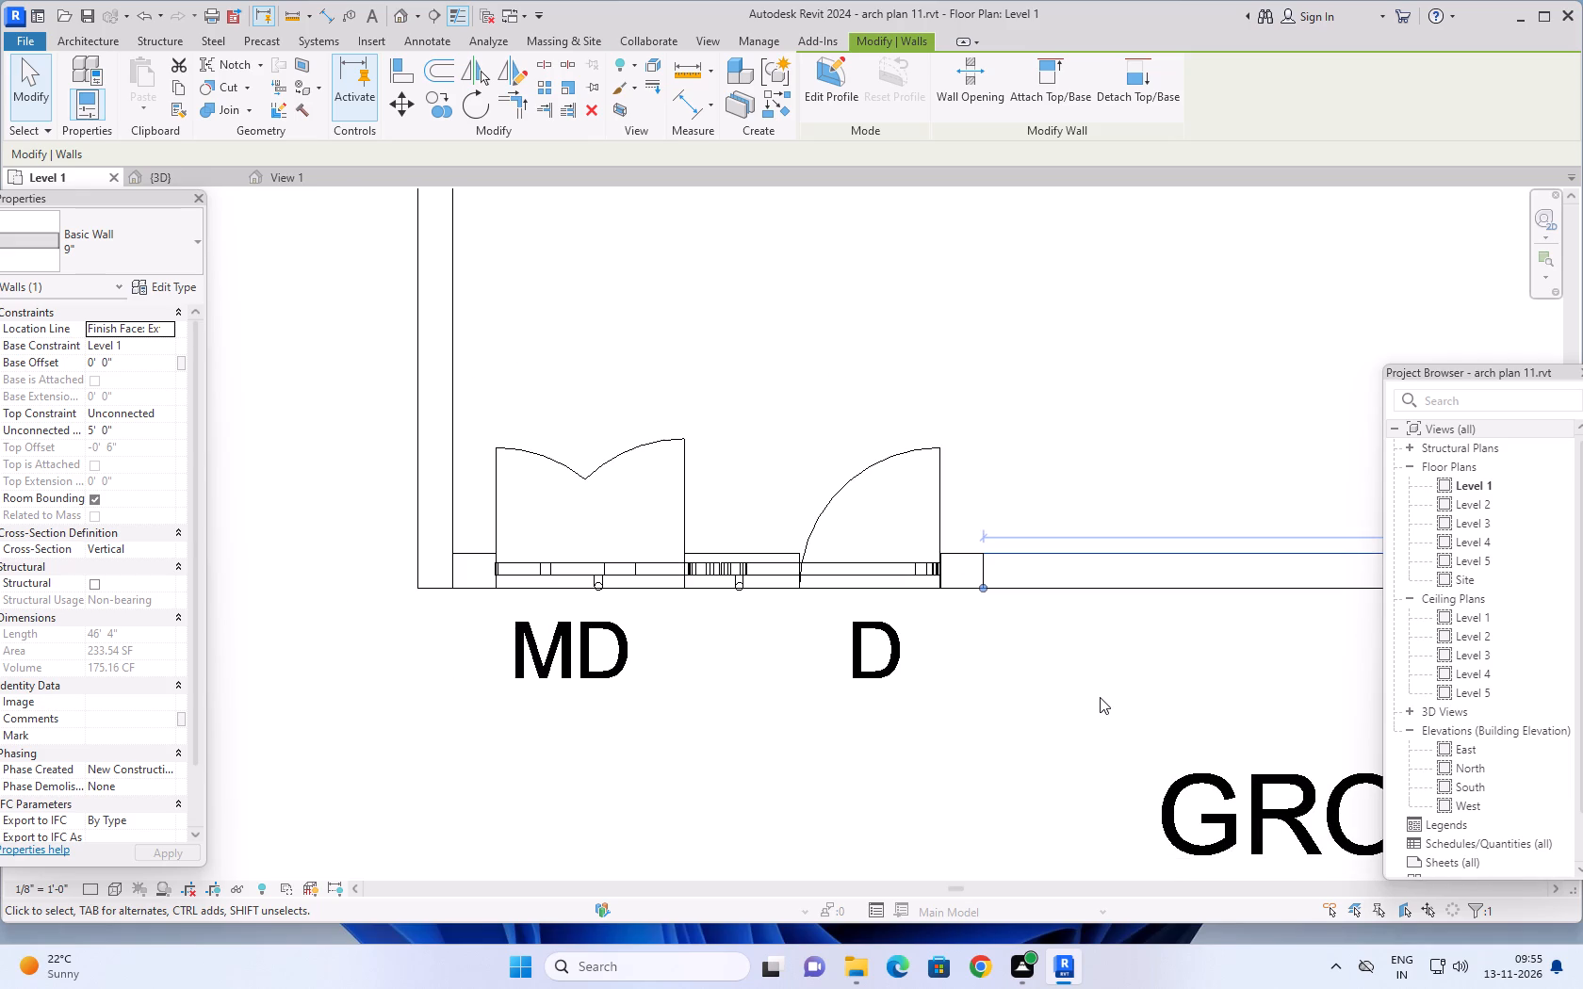
{"action": "middle_click_drag", "start_coordinate": [1110, 693], "coordinate": [974, 658]}
{"action": "scroll", "coordinate": [980, 657], "scroll_direction": "down", "scroll_amount": 7}
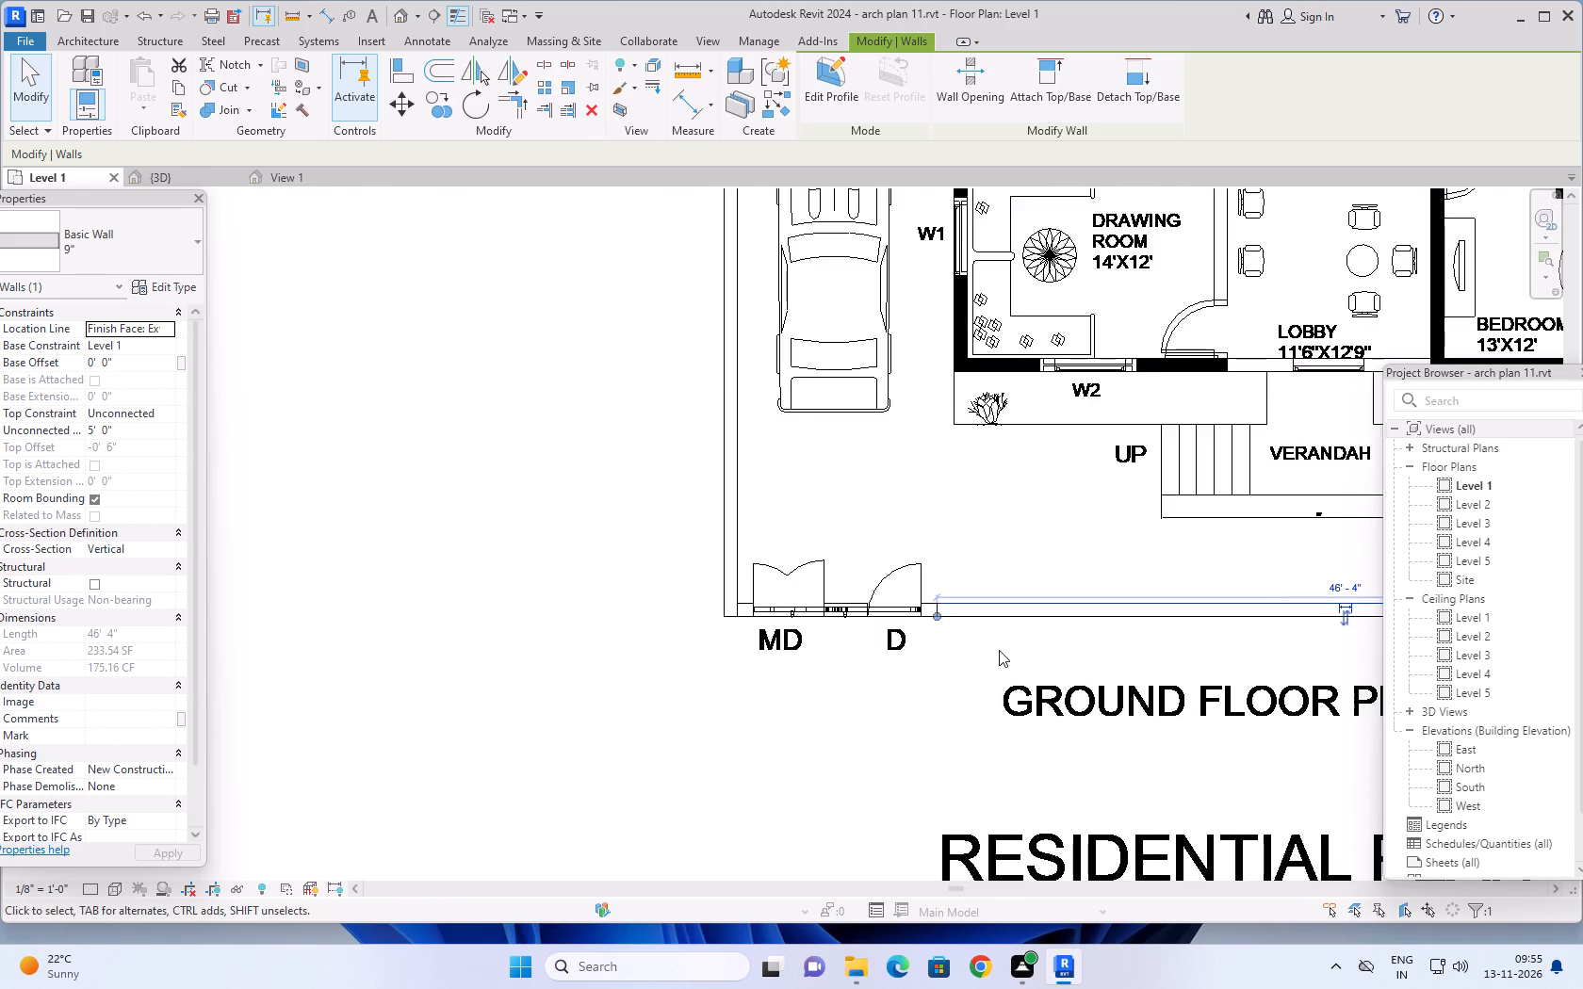
{"action": "scroll", "coordinate": [999, 650], "scroll_direction": "down", "scroll_amount": 1}
{"action": "key", "text": "Escape"}
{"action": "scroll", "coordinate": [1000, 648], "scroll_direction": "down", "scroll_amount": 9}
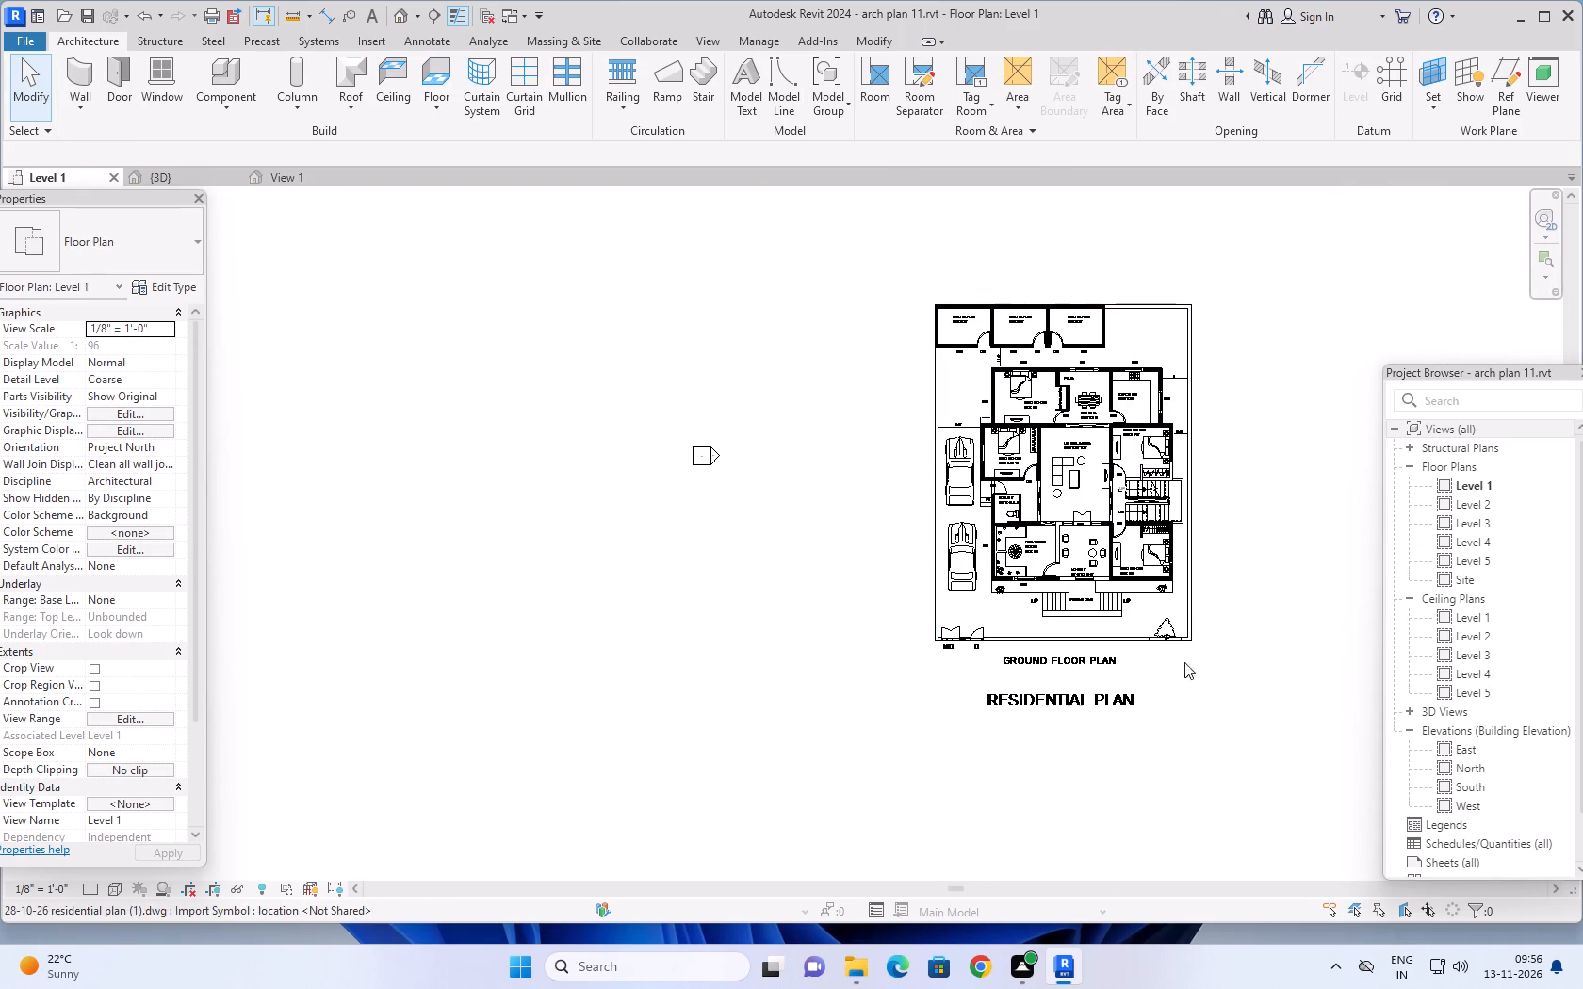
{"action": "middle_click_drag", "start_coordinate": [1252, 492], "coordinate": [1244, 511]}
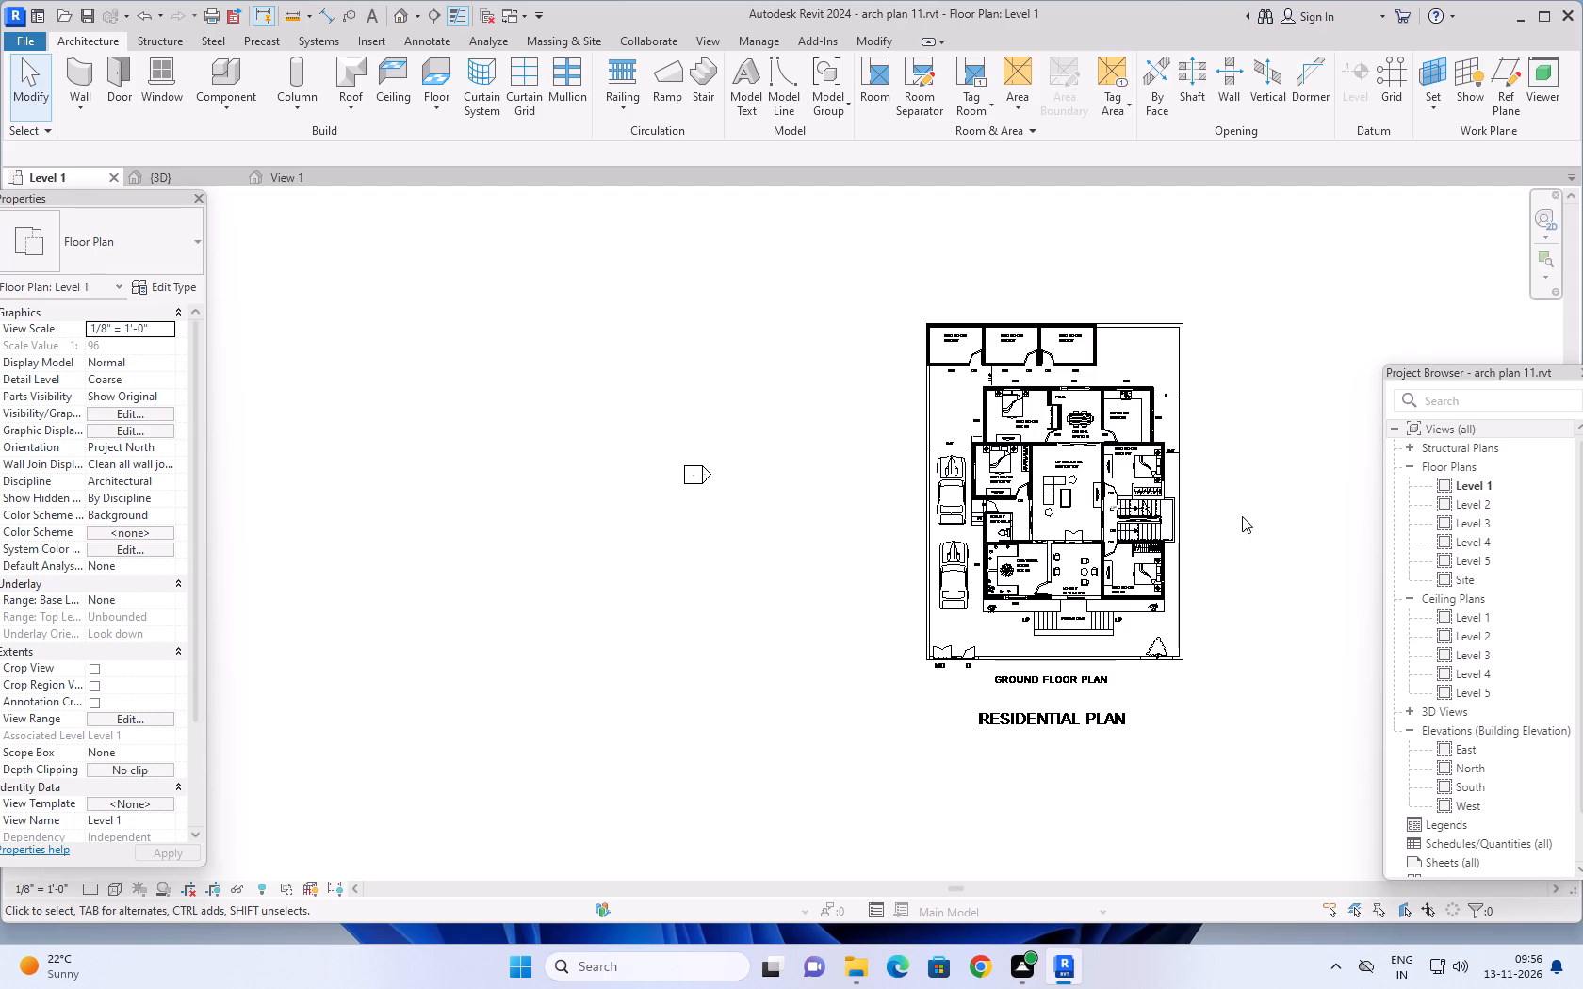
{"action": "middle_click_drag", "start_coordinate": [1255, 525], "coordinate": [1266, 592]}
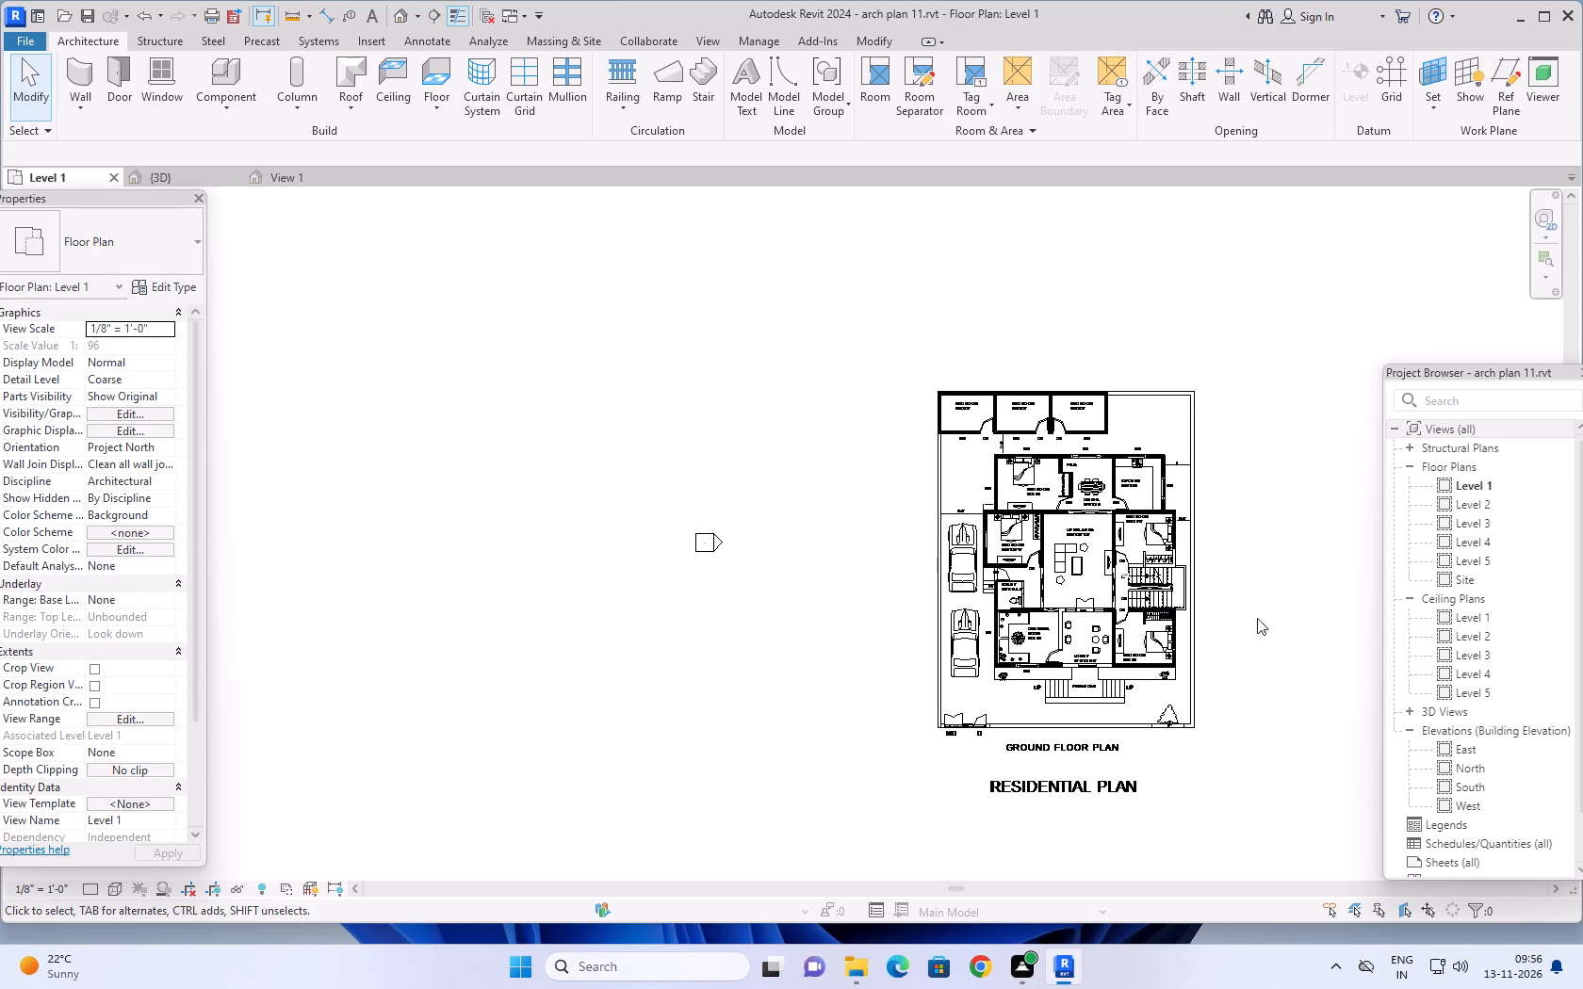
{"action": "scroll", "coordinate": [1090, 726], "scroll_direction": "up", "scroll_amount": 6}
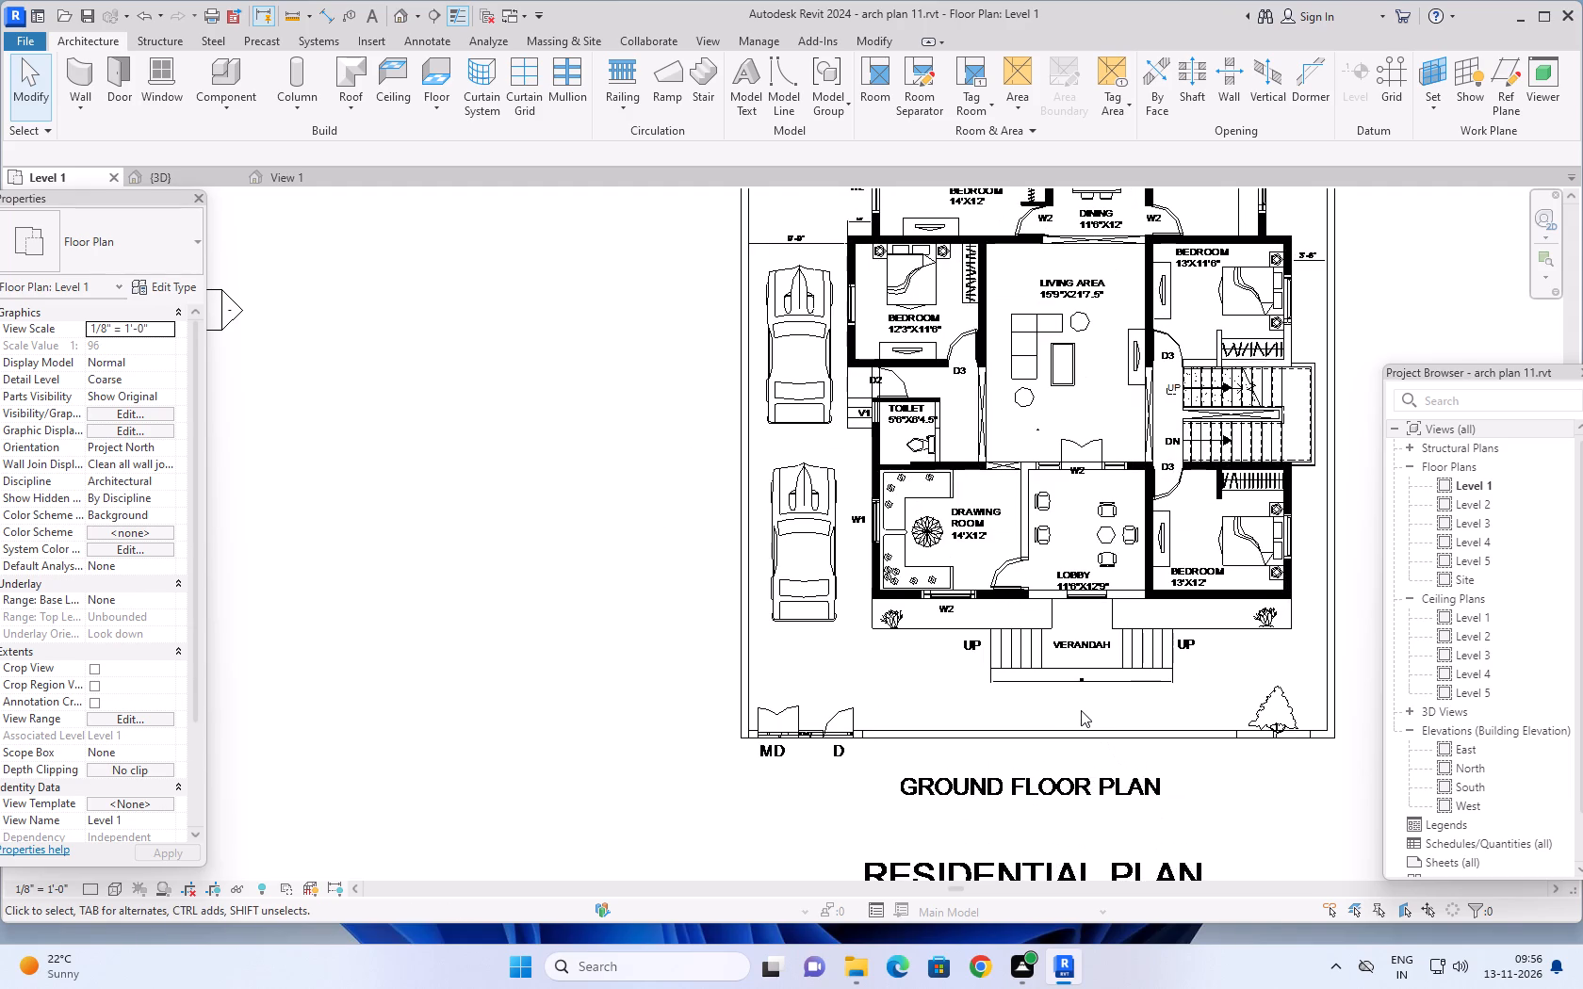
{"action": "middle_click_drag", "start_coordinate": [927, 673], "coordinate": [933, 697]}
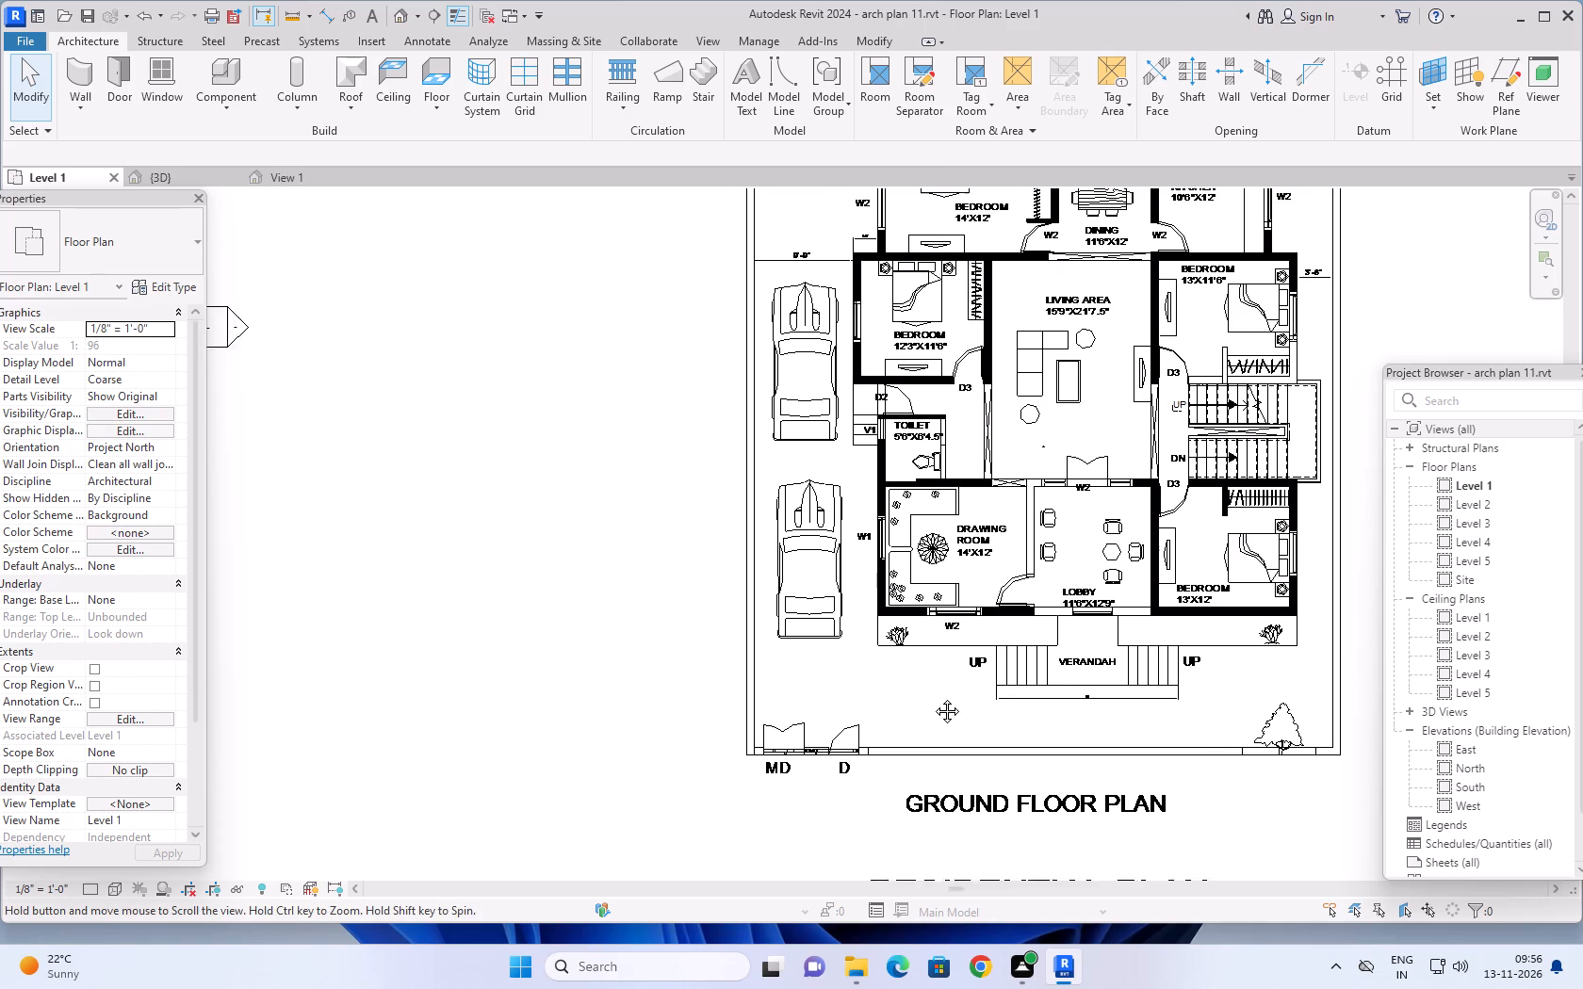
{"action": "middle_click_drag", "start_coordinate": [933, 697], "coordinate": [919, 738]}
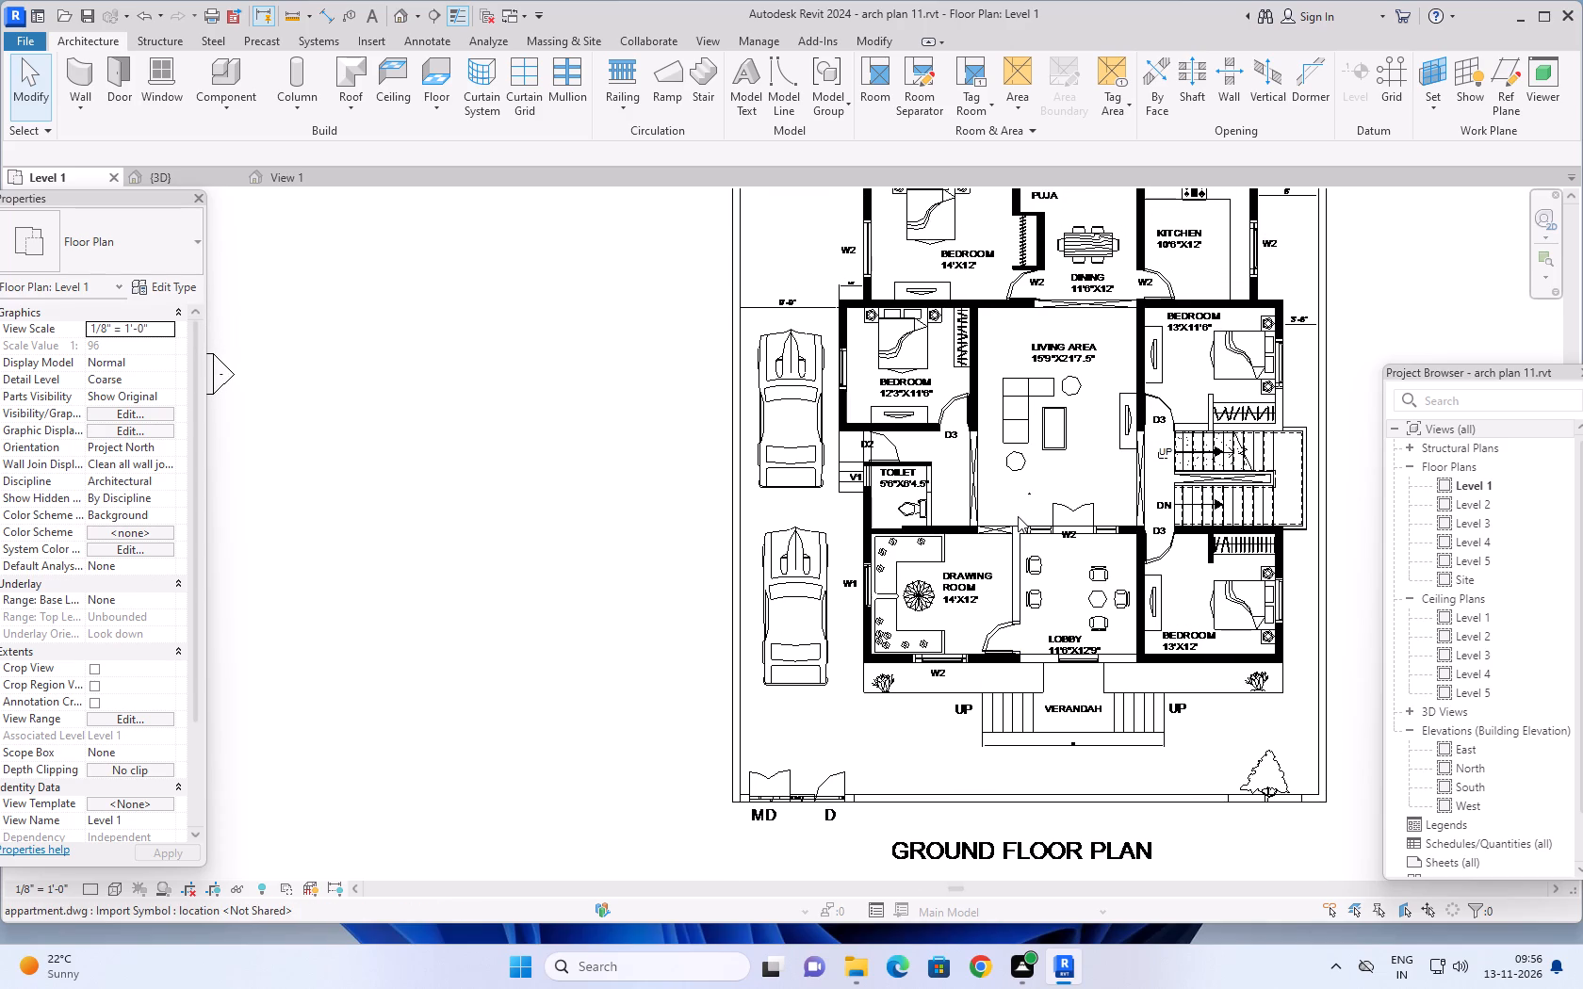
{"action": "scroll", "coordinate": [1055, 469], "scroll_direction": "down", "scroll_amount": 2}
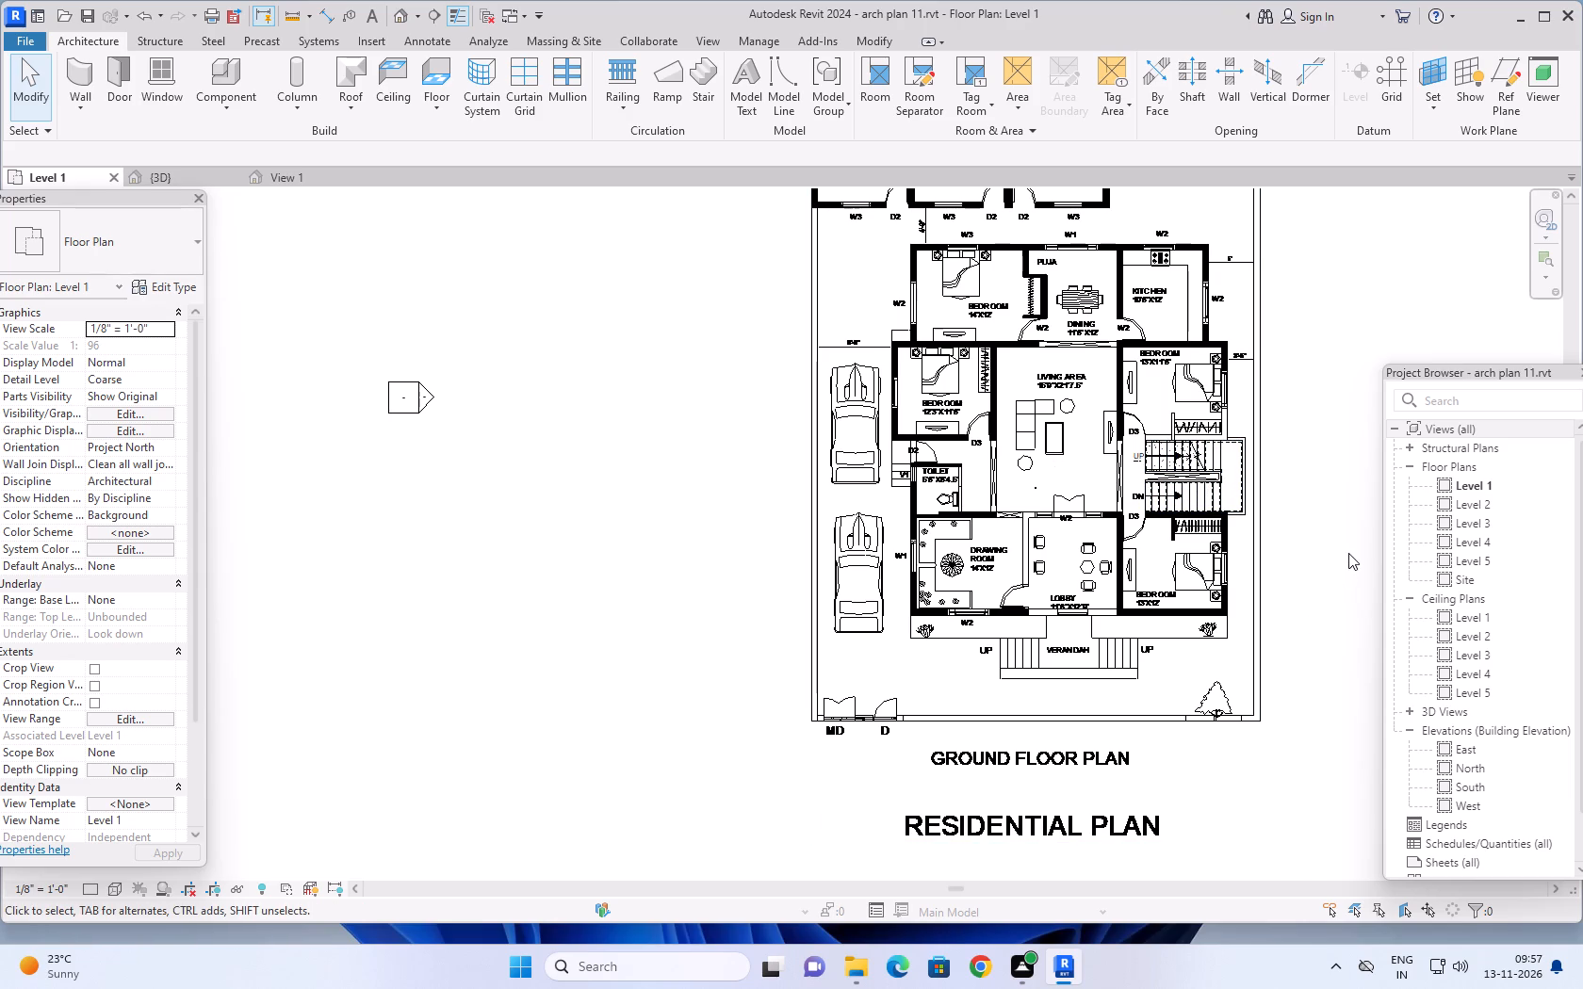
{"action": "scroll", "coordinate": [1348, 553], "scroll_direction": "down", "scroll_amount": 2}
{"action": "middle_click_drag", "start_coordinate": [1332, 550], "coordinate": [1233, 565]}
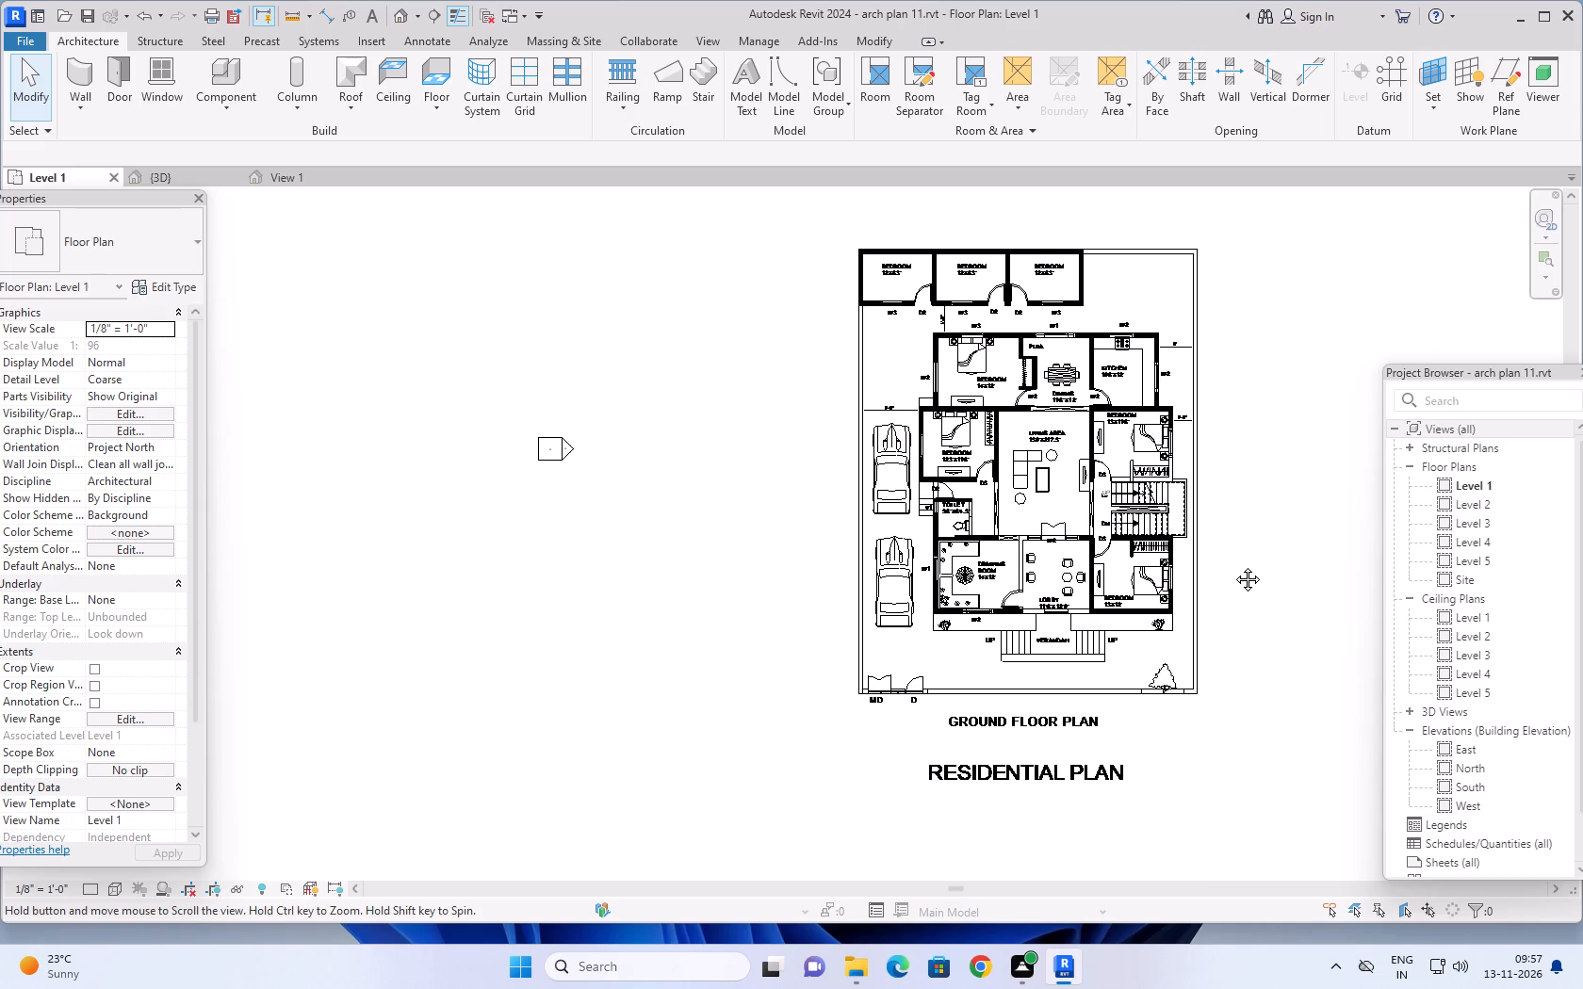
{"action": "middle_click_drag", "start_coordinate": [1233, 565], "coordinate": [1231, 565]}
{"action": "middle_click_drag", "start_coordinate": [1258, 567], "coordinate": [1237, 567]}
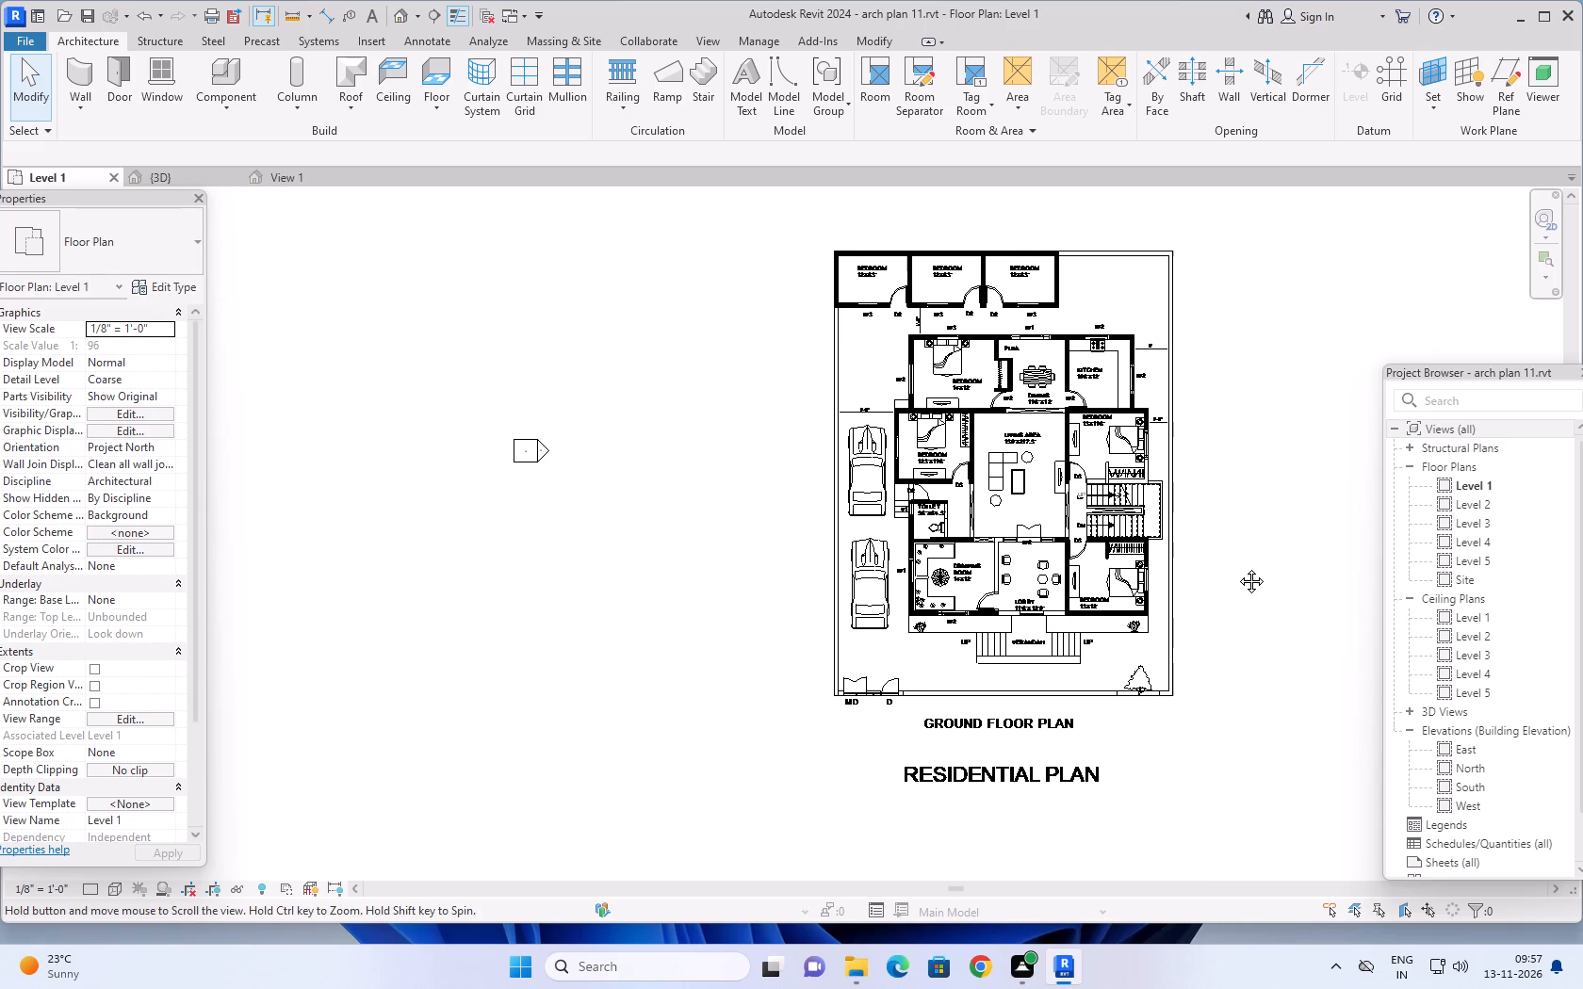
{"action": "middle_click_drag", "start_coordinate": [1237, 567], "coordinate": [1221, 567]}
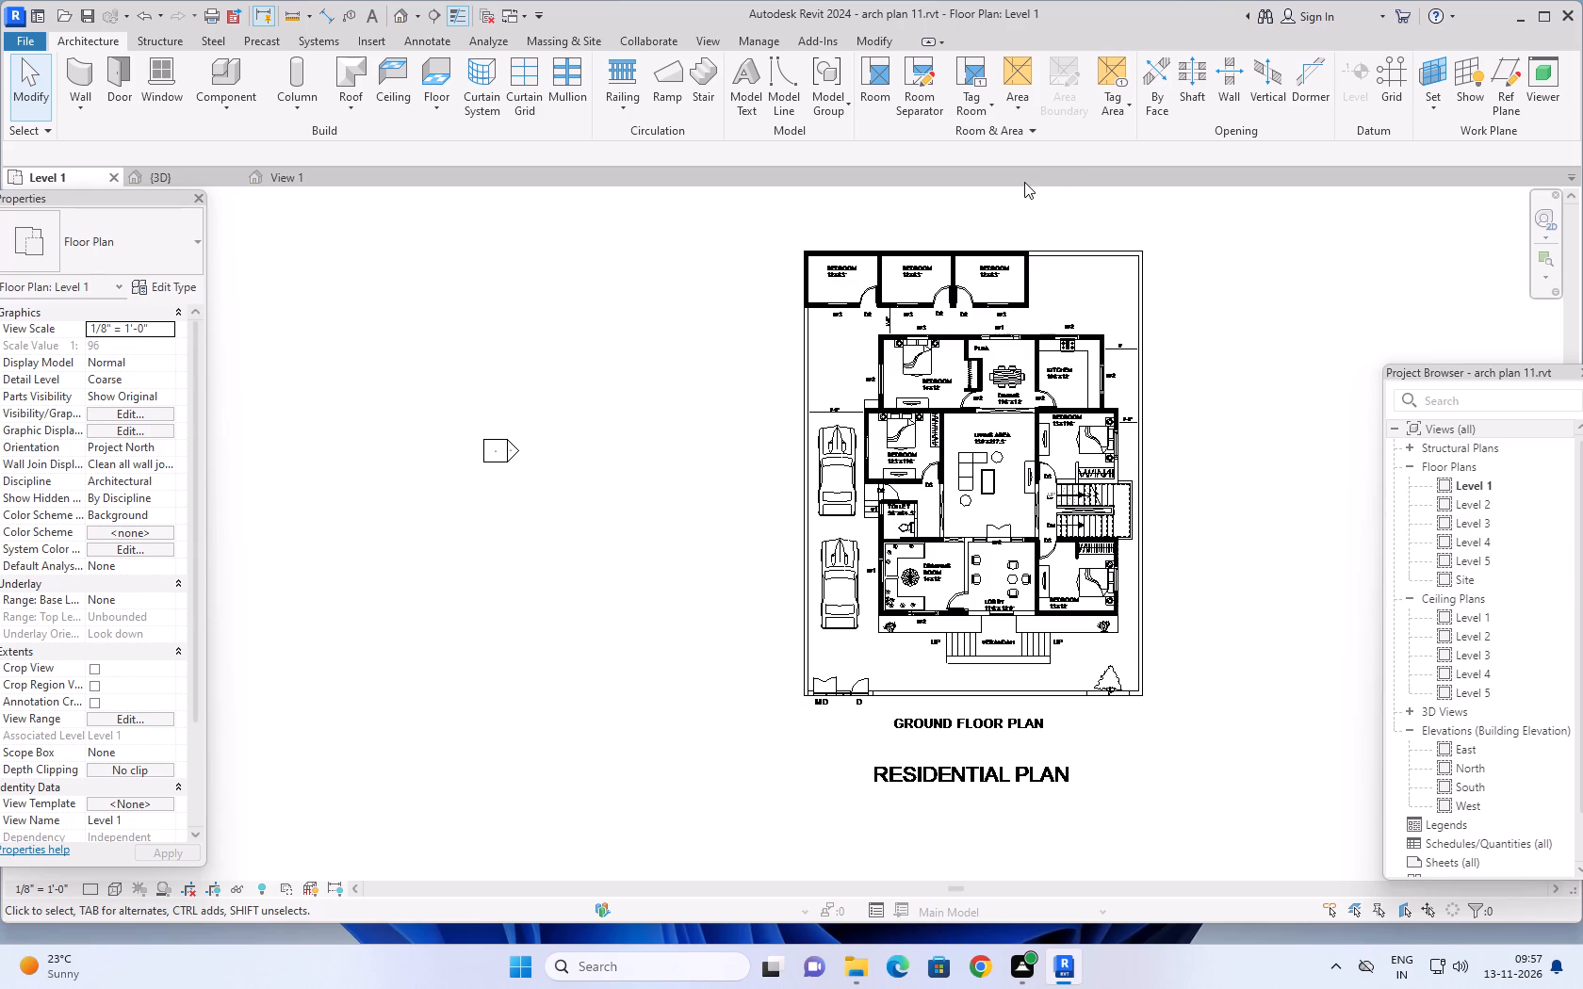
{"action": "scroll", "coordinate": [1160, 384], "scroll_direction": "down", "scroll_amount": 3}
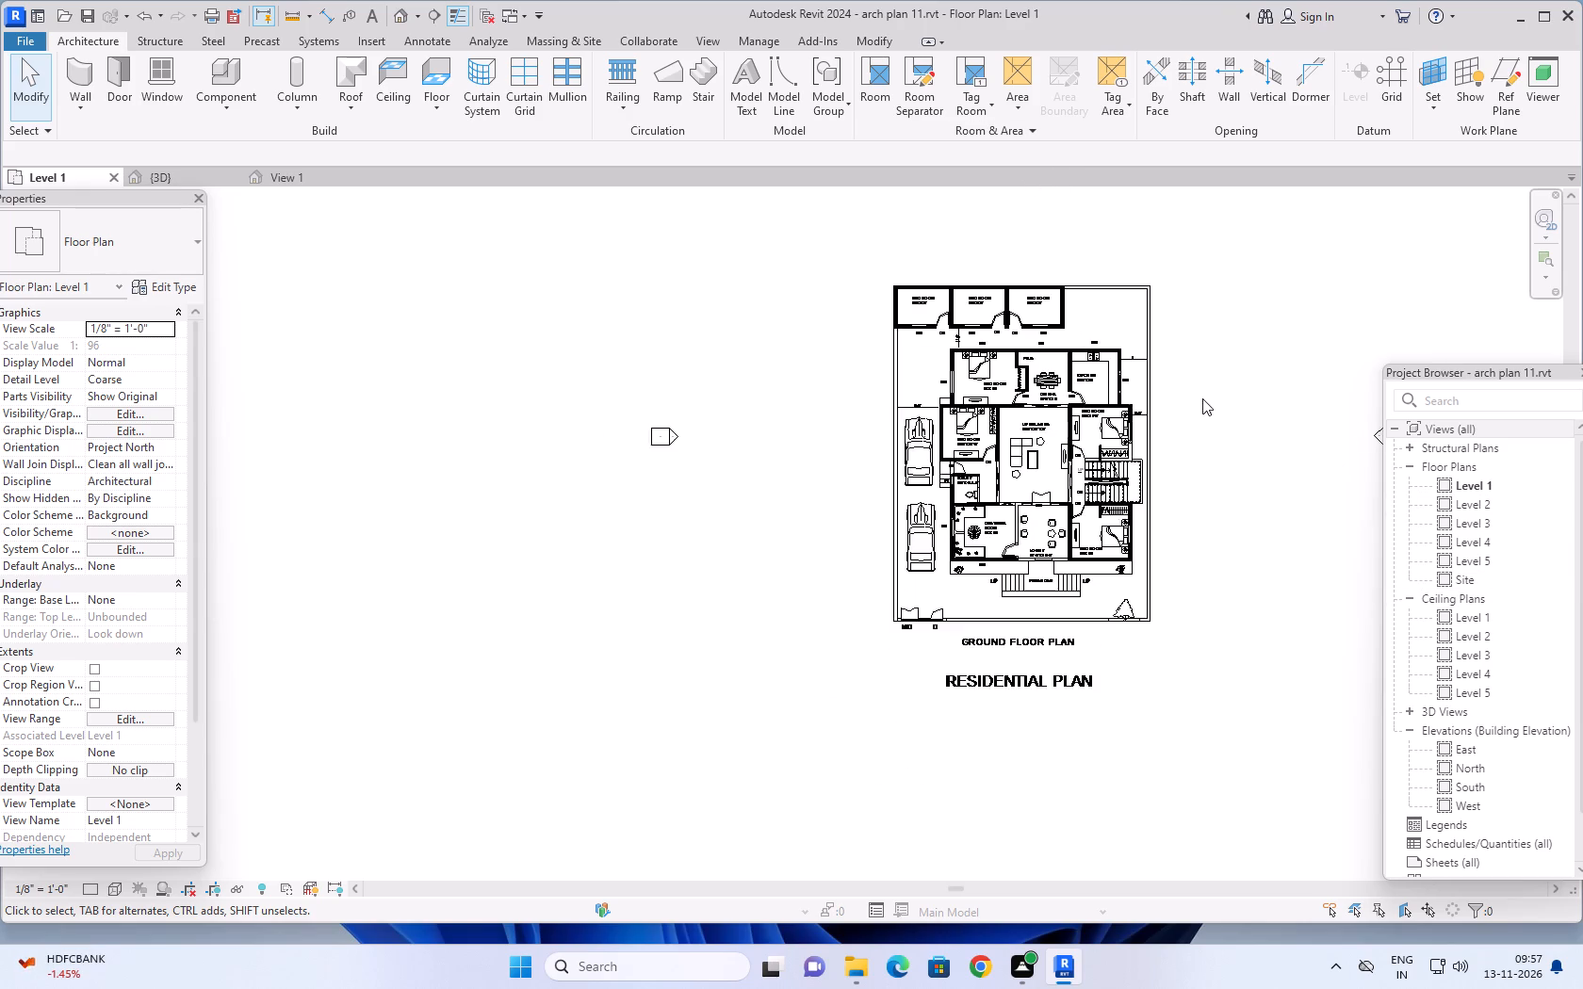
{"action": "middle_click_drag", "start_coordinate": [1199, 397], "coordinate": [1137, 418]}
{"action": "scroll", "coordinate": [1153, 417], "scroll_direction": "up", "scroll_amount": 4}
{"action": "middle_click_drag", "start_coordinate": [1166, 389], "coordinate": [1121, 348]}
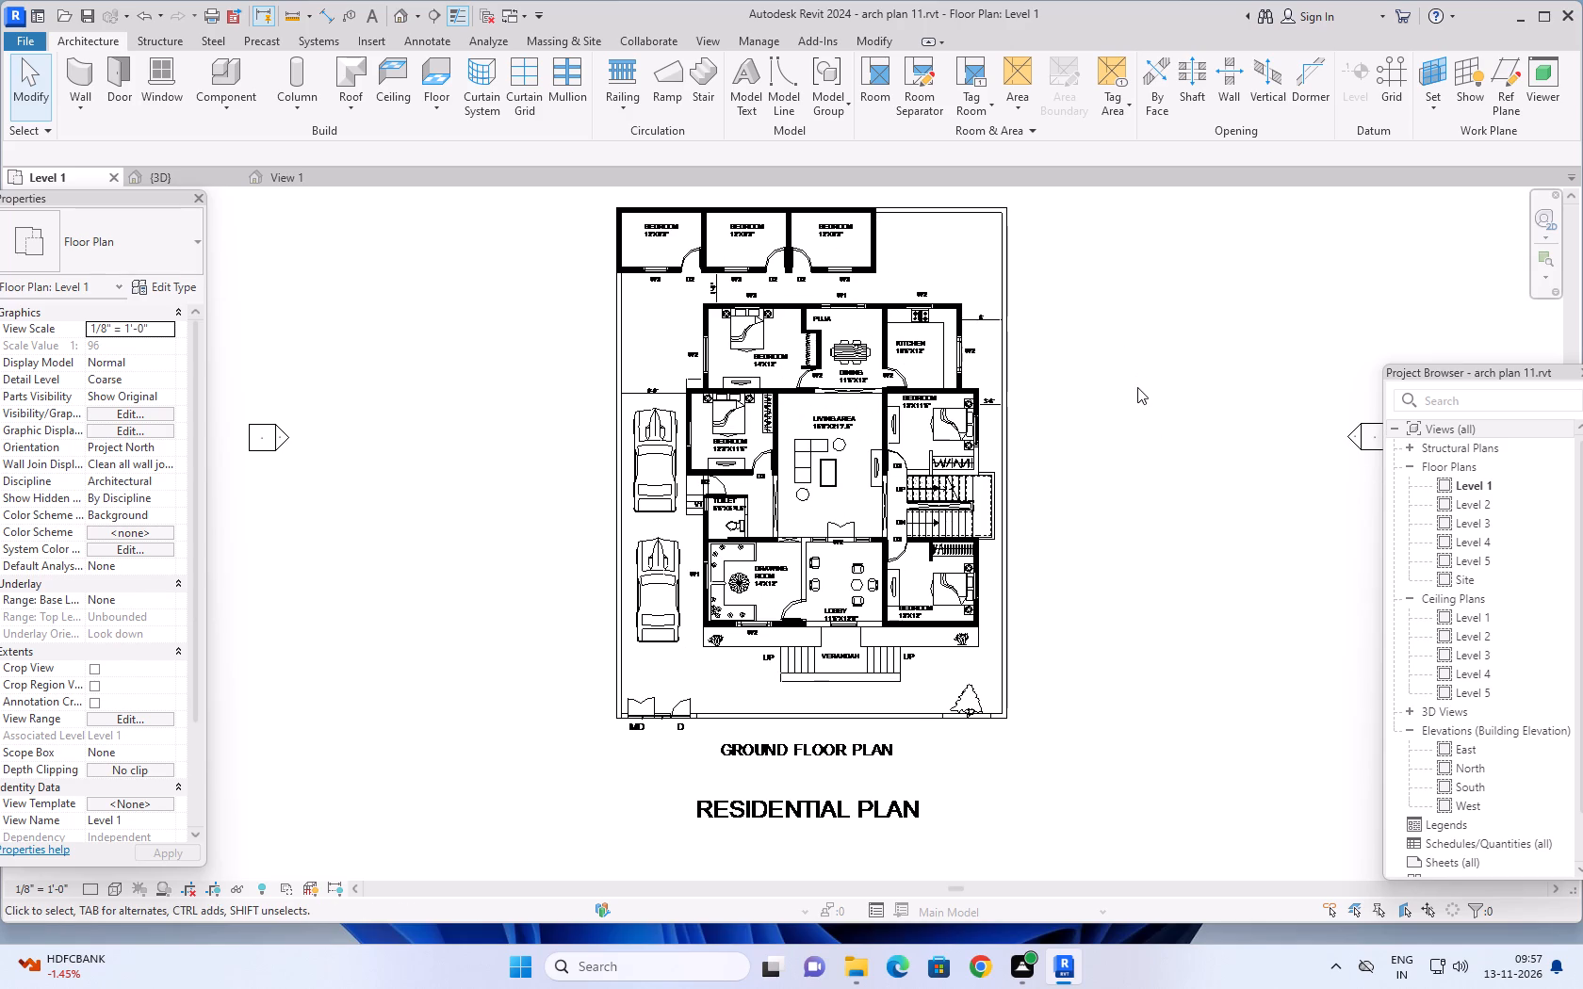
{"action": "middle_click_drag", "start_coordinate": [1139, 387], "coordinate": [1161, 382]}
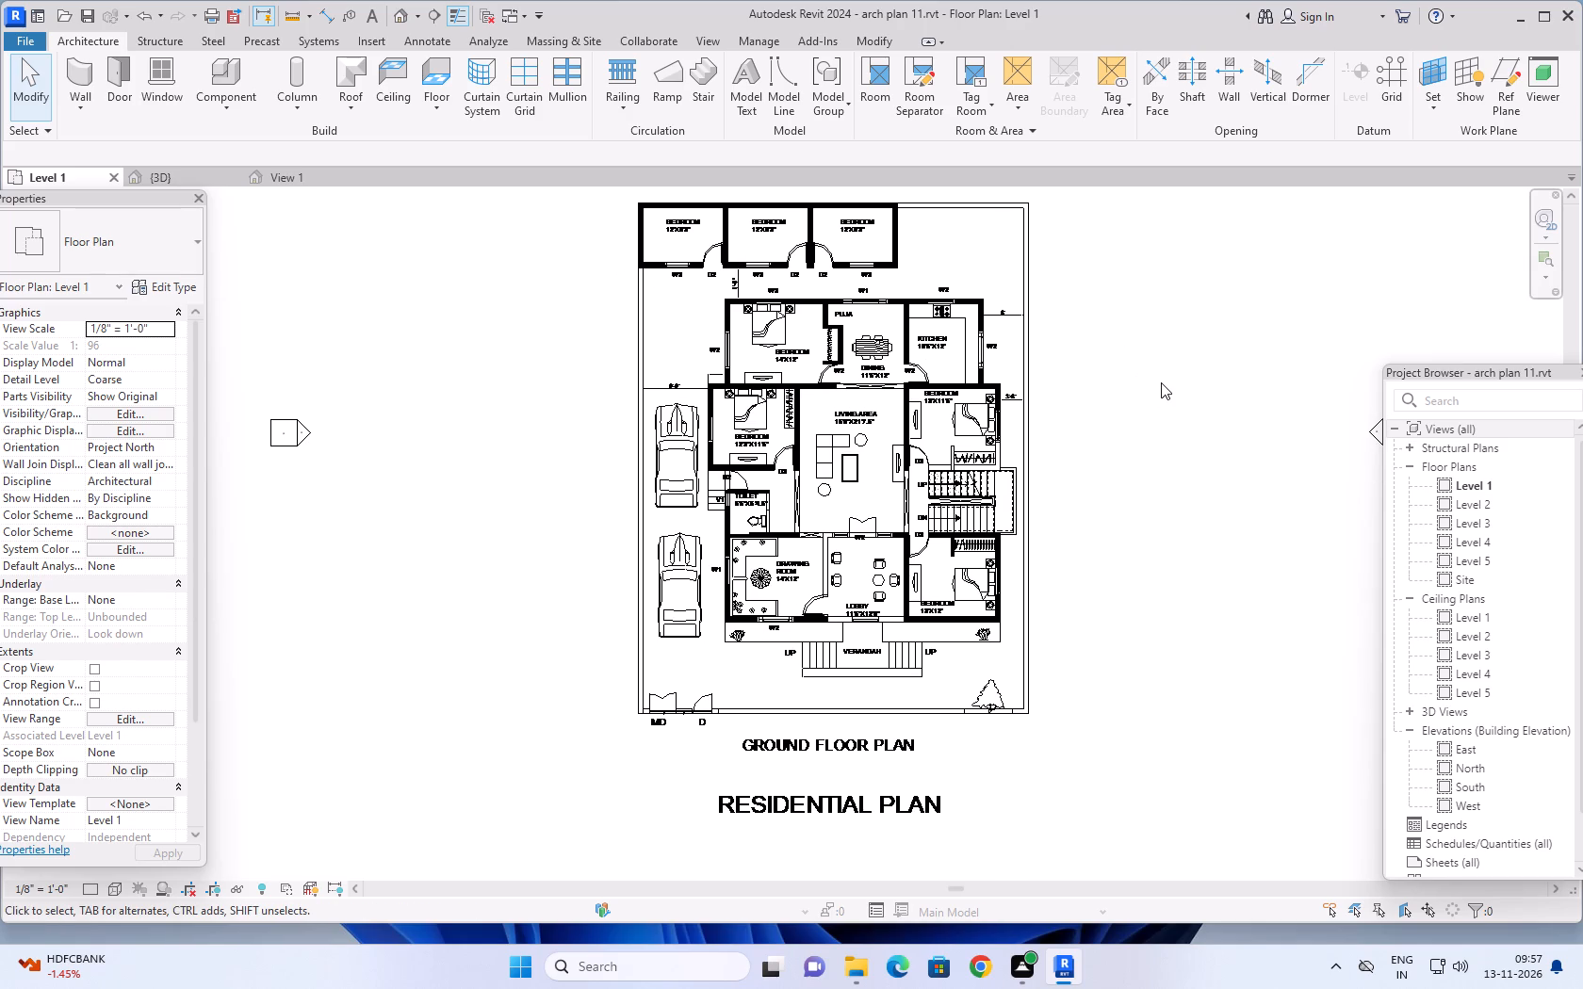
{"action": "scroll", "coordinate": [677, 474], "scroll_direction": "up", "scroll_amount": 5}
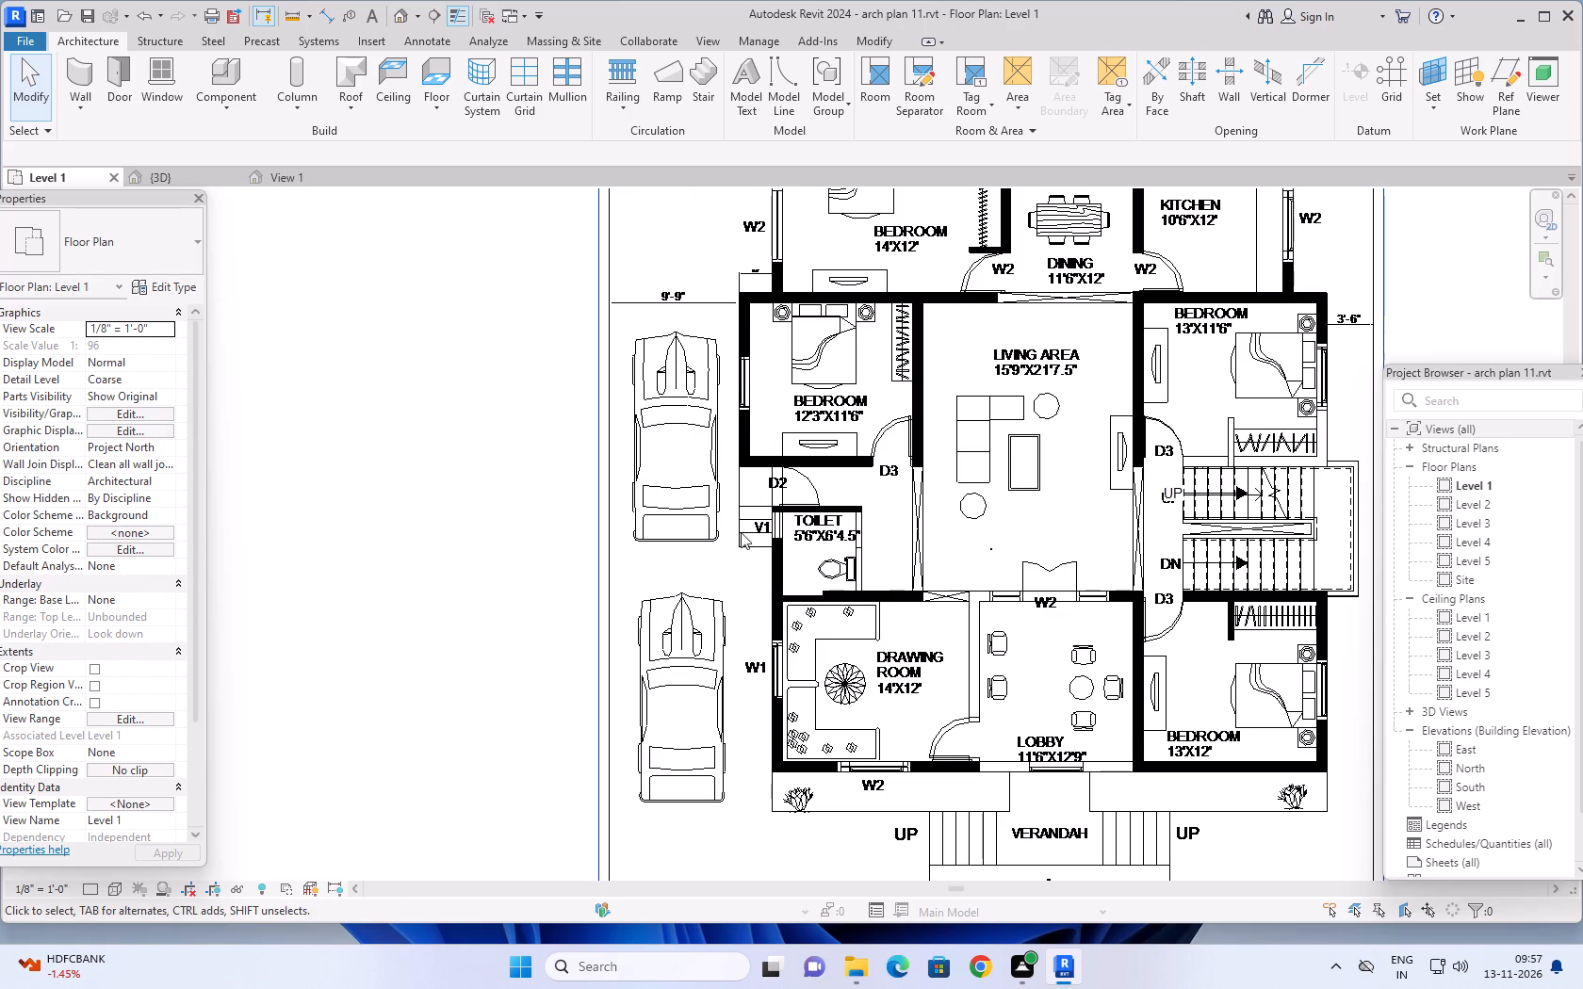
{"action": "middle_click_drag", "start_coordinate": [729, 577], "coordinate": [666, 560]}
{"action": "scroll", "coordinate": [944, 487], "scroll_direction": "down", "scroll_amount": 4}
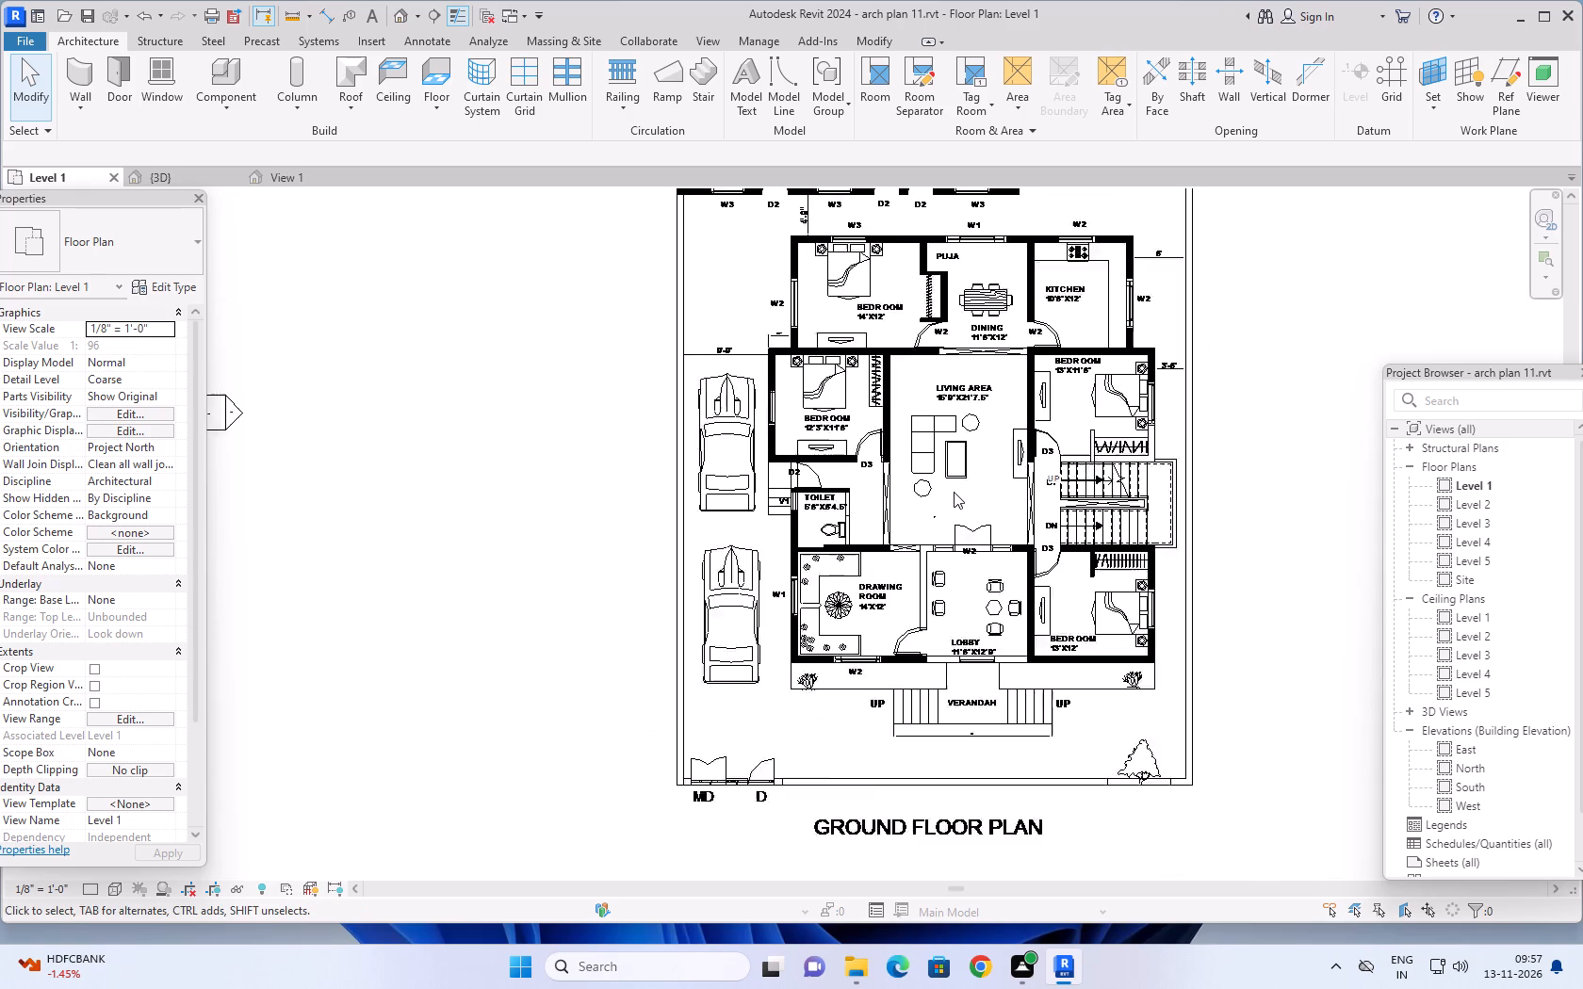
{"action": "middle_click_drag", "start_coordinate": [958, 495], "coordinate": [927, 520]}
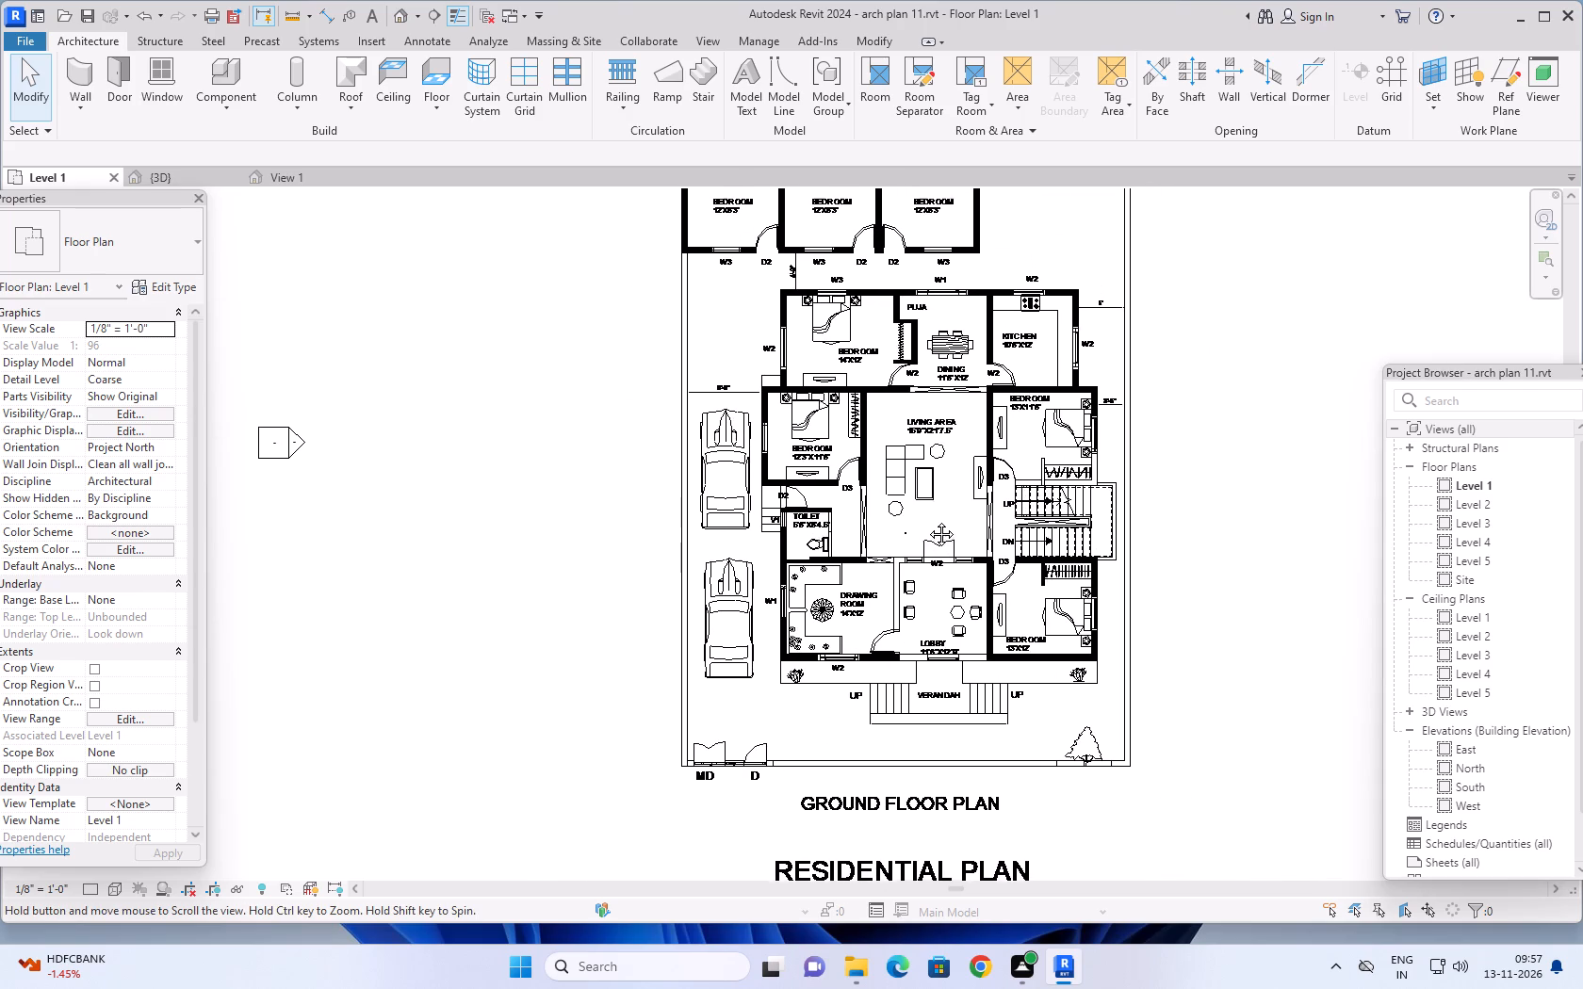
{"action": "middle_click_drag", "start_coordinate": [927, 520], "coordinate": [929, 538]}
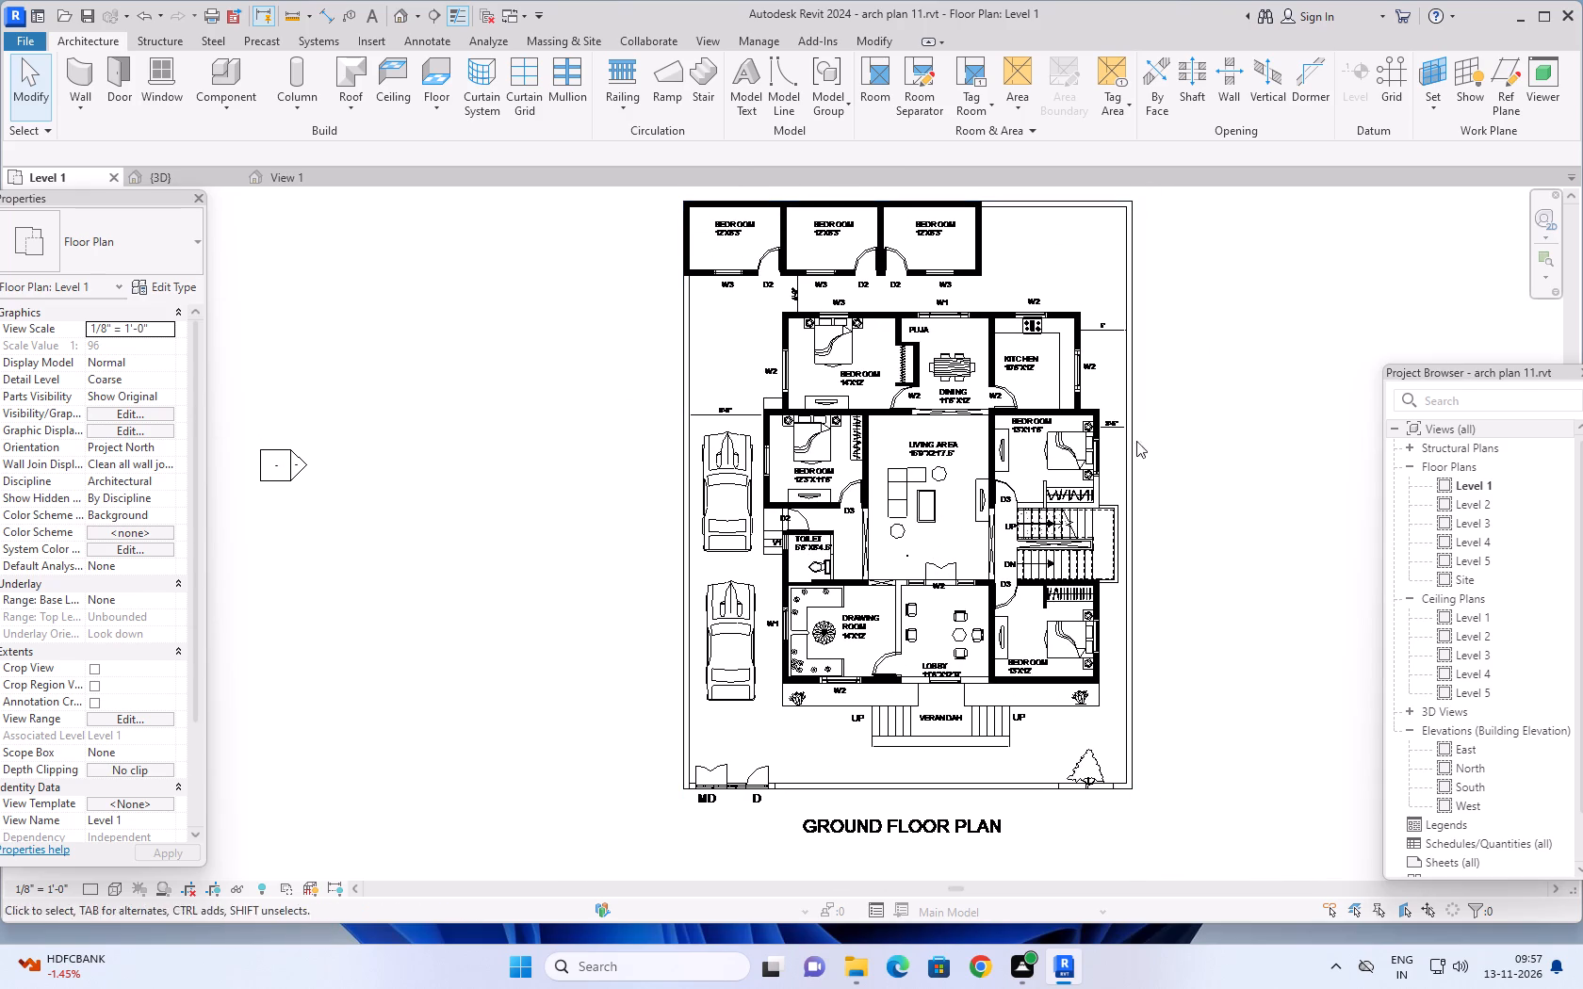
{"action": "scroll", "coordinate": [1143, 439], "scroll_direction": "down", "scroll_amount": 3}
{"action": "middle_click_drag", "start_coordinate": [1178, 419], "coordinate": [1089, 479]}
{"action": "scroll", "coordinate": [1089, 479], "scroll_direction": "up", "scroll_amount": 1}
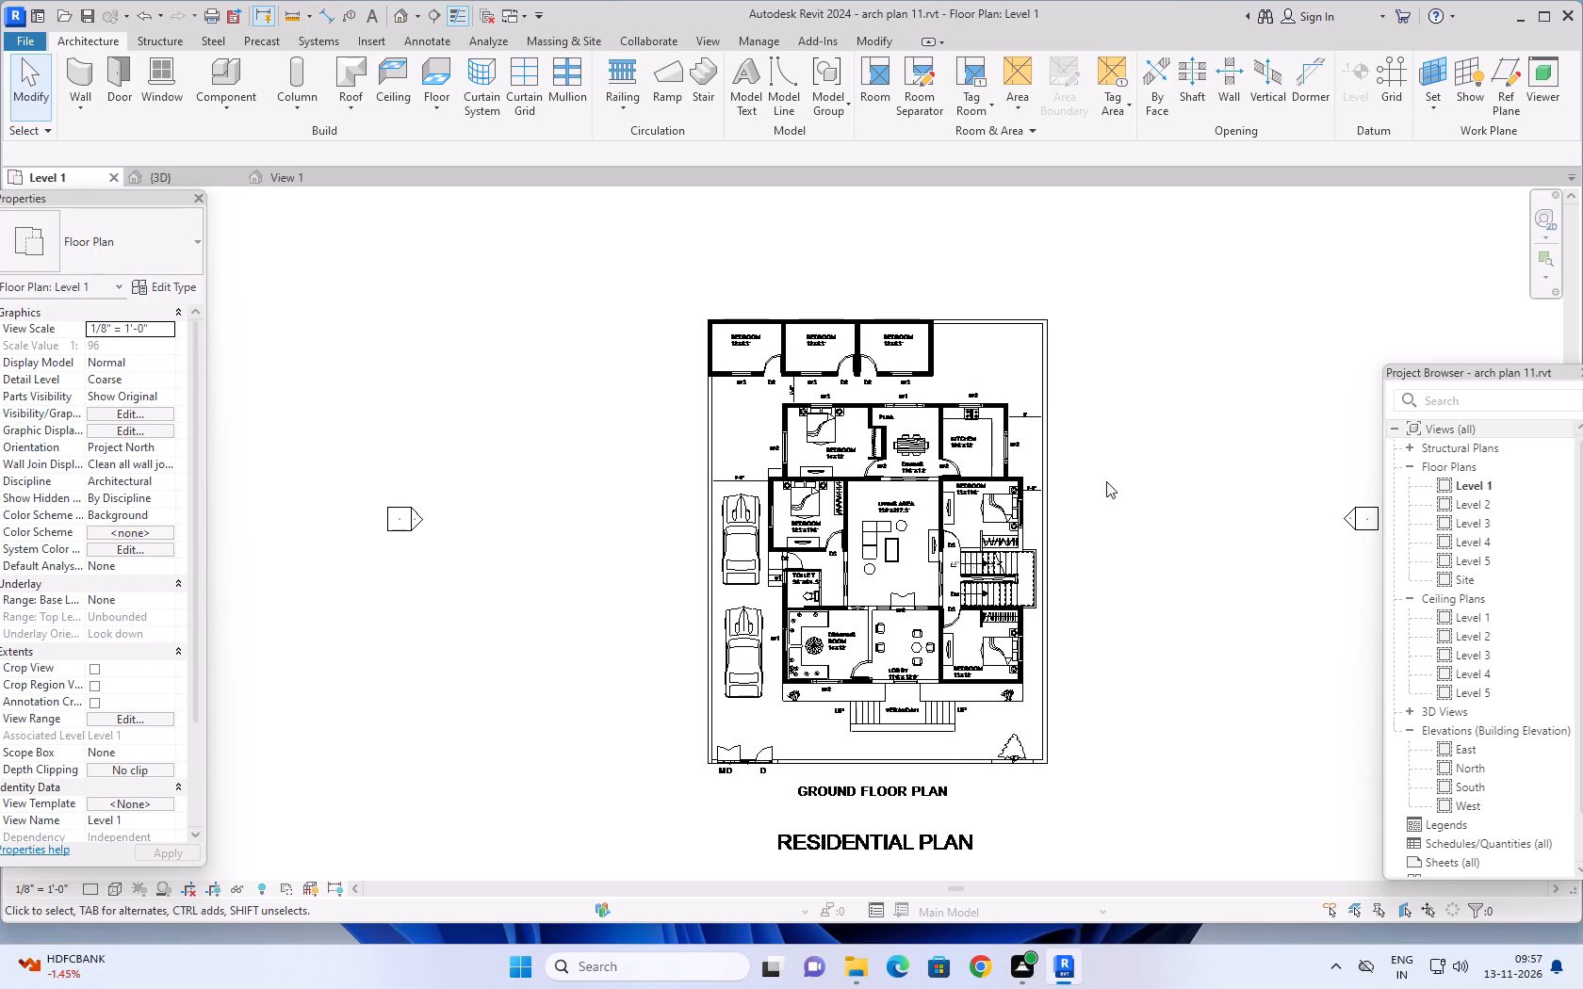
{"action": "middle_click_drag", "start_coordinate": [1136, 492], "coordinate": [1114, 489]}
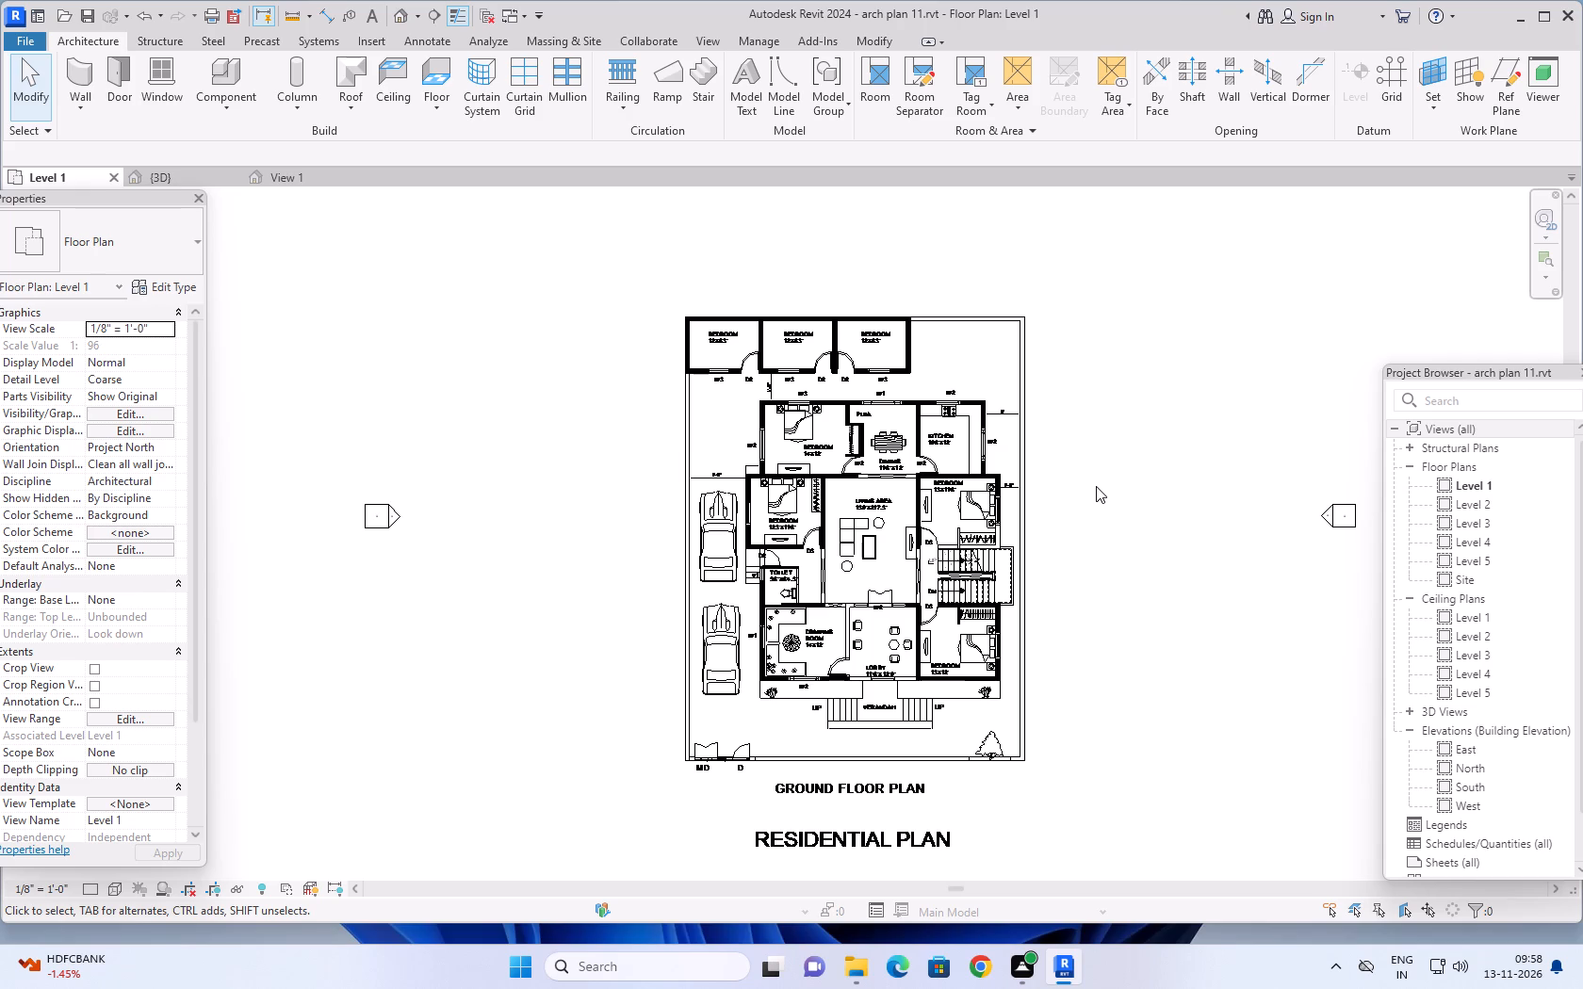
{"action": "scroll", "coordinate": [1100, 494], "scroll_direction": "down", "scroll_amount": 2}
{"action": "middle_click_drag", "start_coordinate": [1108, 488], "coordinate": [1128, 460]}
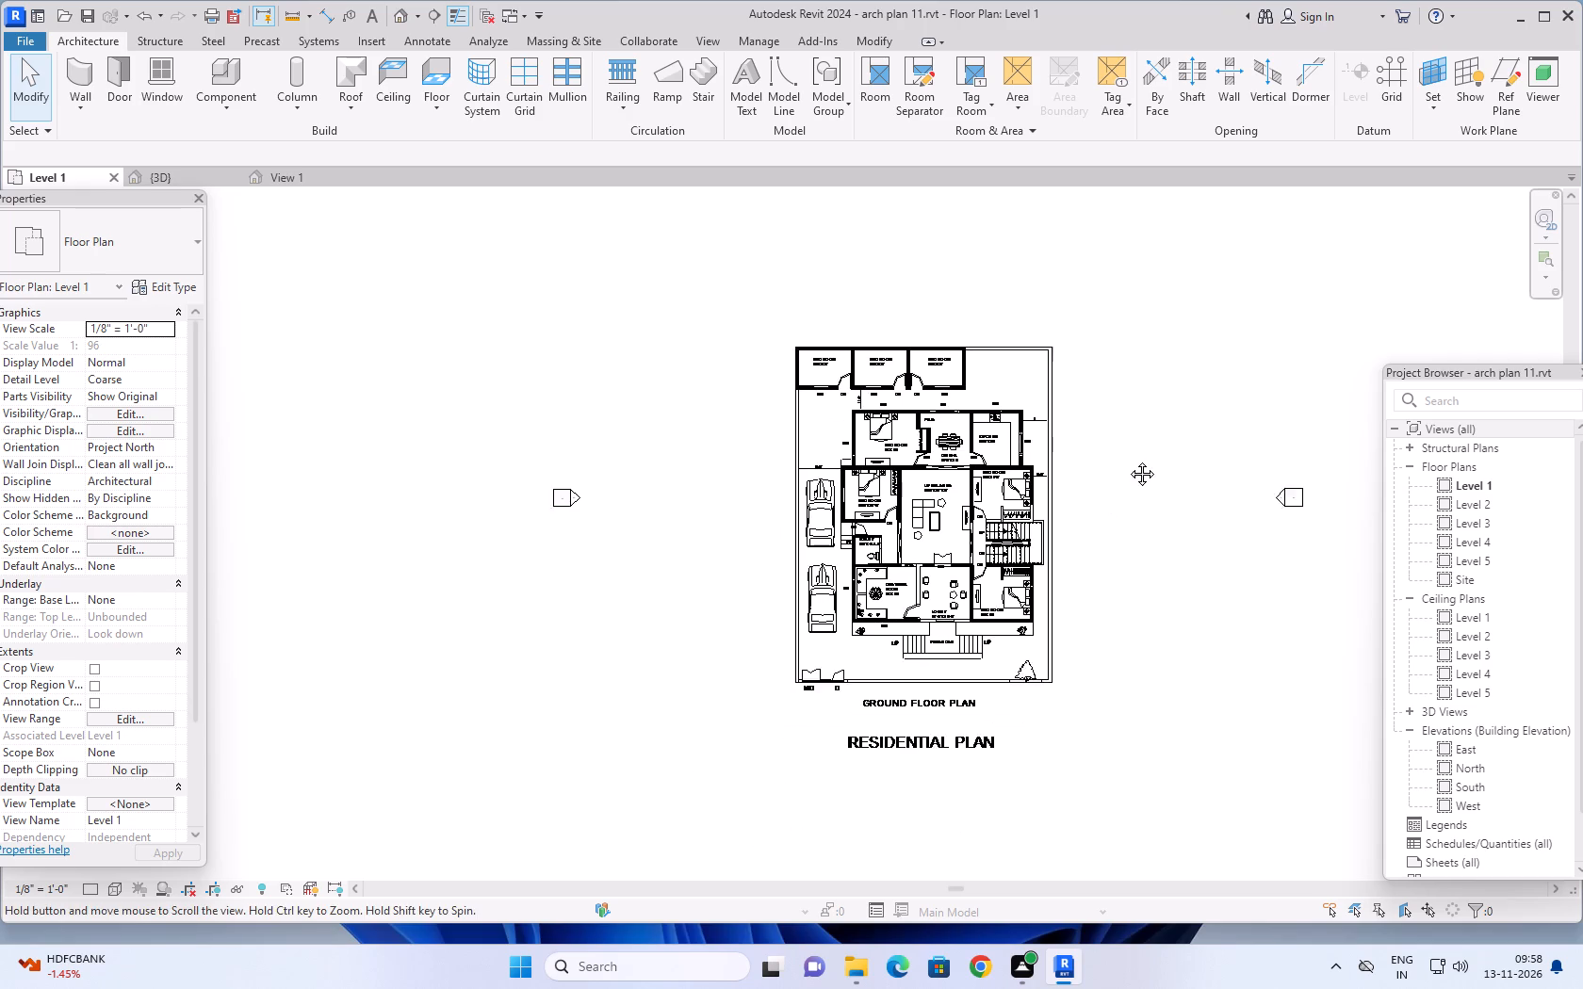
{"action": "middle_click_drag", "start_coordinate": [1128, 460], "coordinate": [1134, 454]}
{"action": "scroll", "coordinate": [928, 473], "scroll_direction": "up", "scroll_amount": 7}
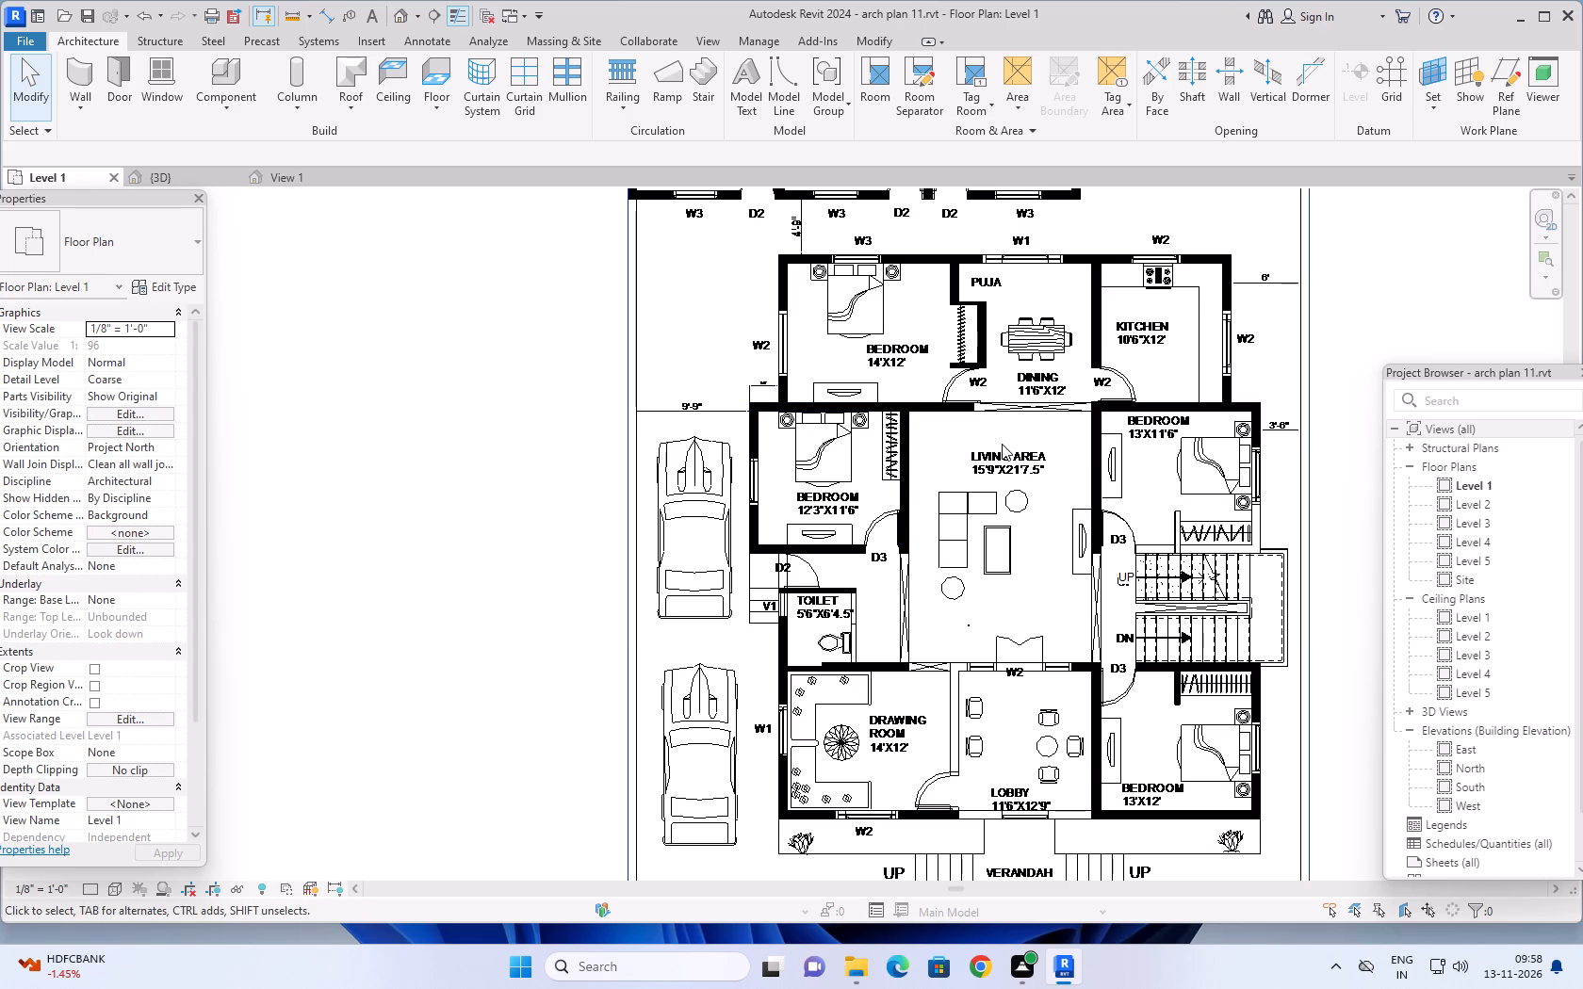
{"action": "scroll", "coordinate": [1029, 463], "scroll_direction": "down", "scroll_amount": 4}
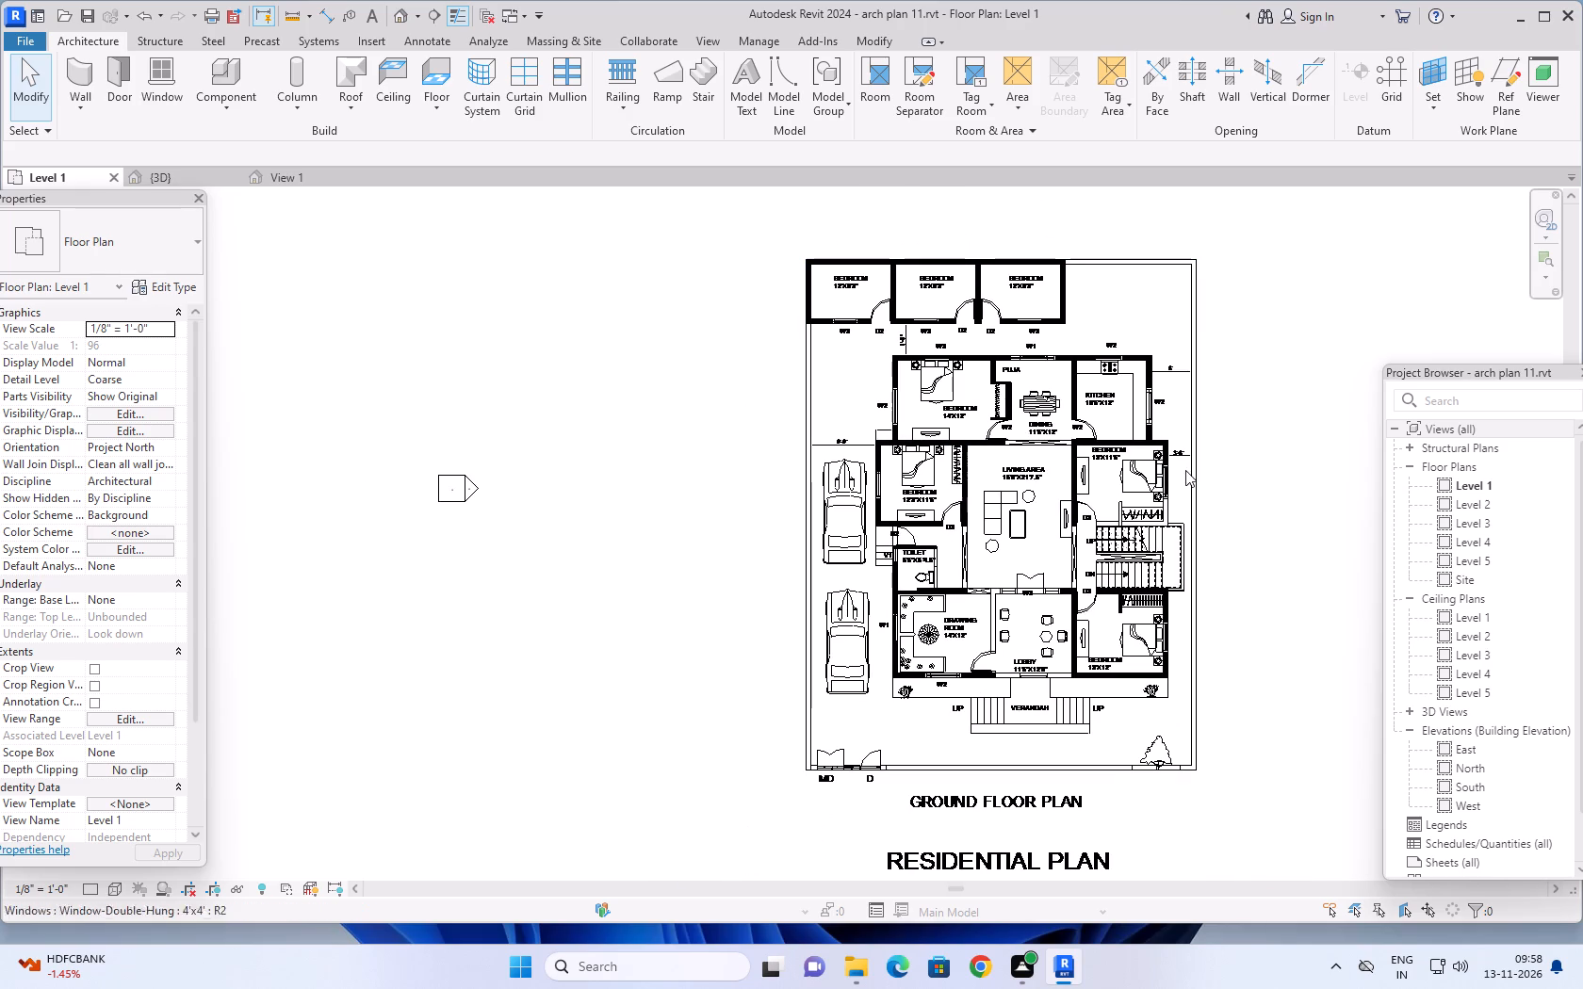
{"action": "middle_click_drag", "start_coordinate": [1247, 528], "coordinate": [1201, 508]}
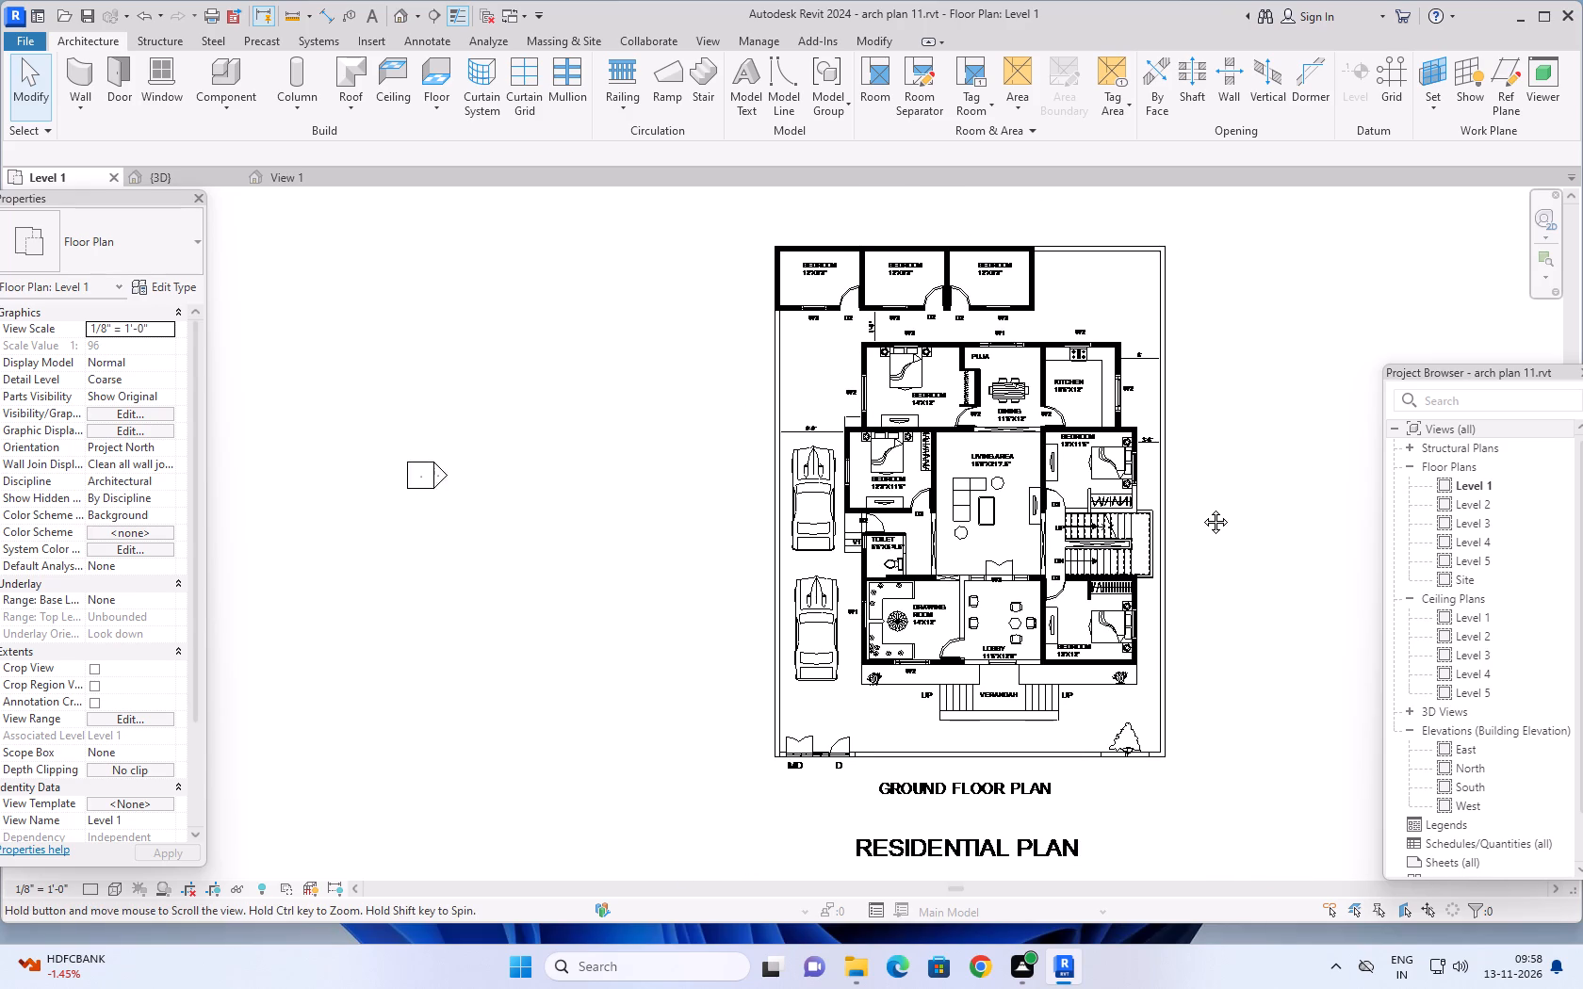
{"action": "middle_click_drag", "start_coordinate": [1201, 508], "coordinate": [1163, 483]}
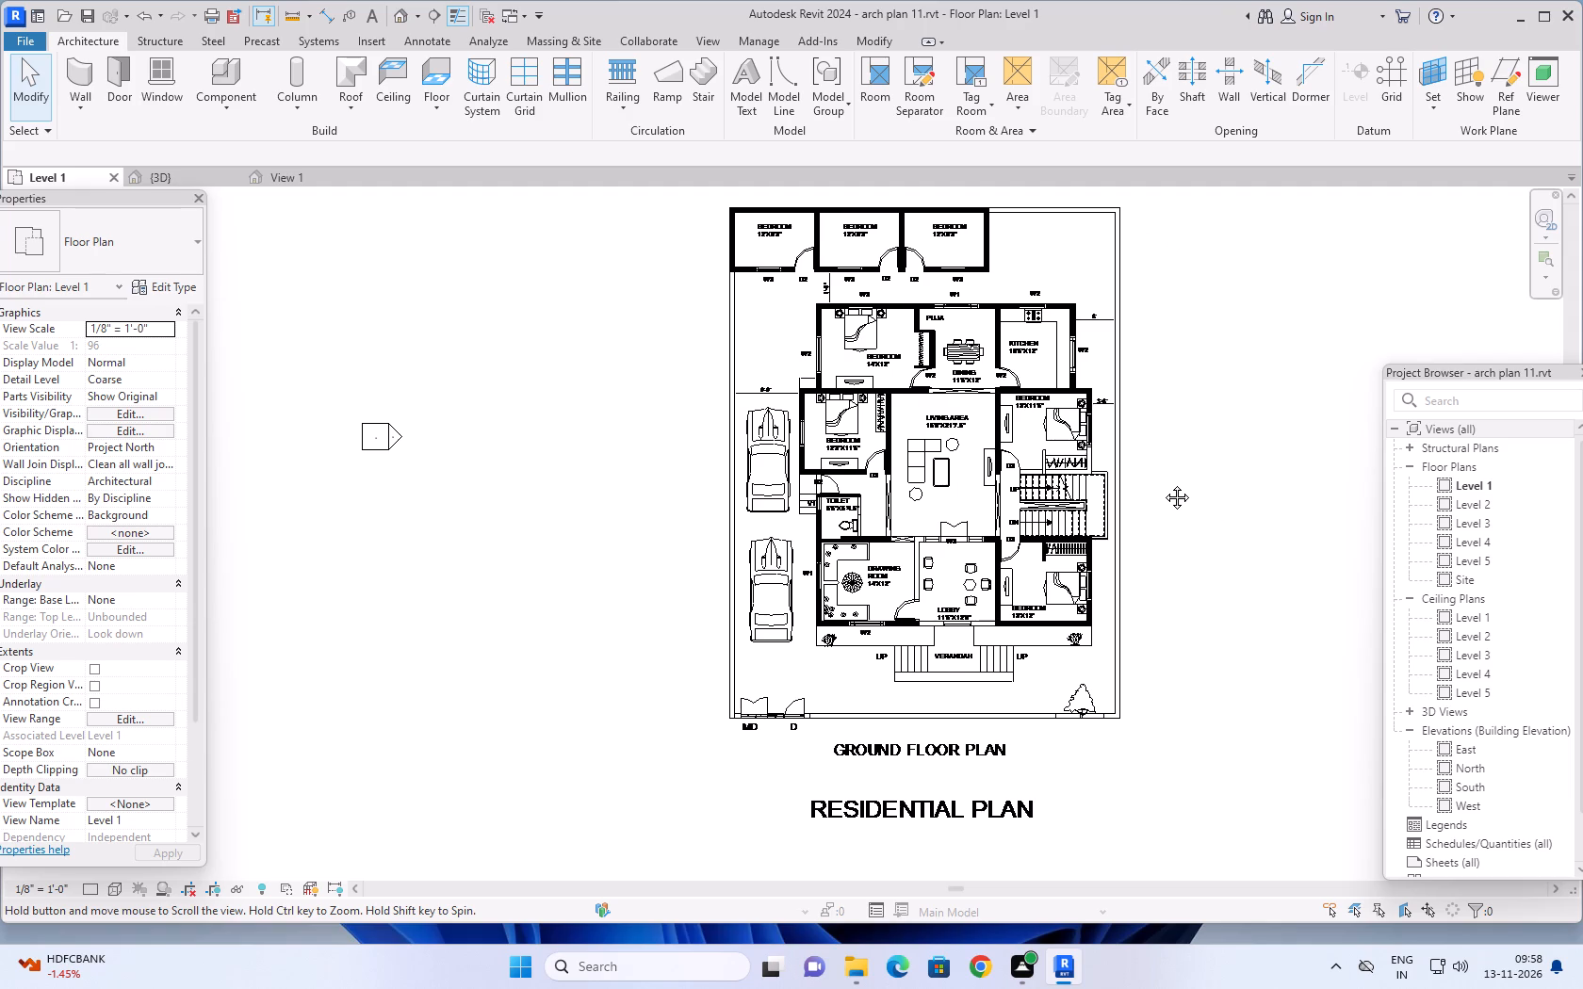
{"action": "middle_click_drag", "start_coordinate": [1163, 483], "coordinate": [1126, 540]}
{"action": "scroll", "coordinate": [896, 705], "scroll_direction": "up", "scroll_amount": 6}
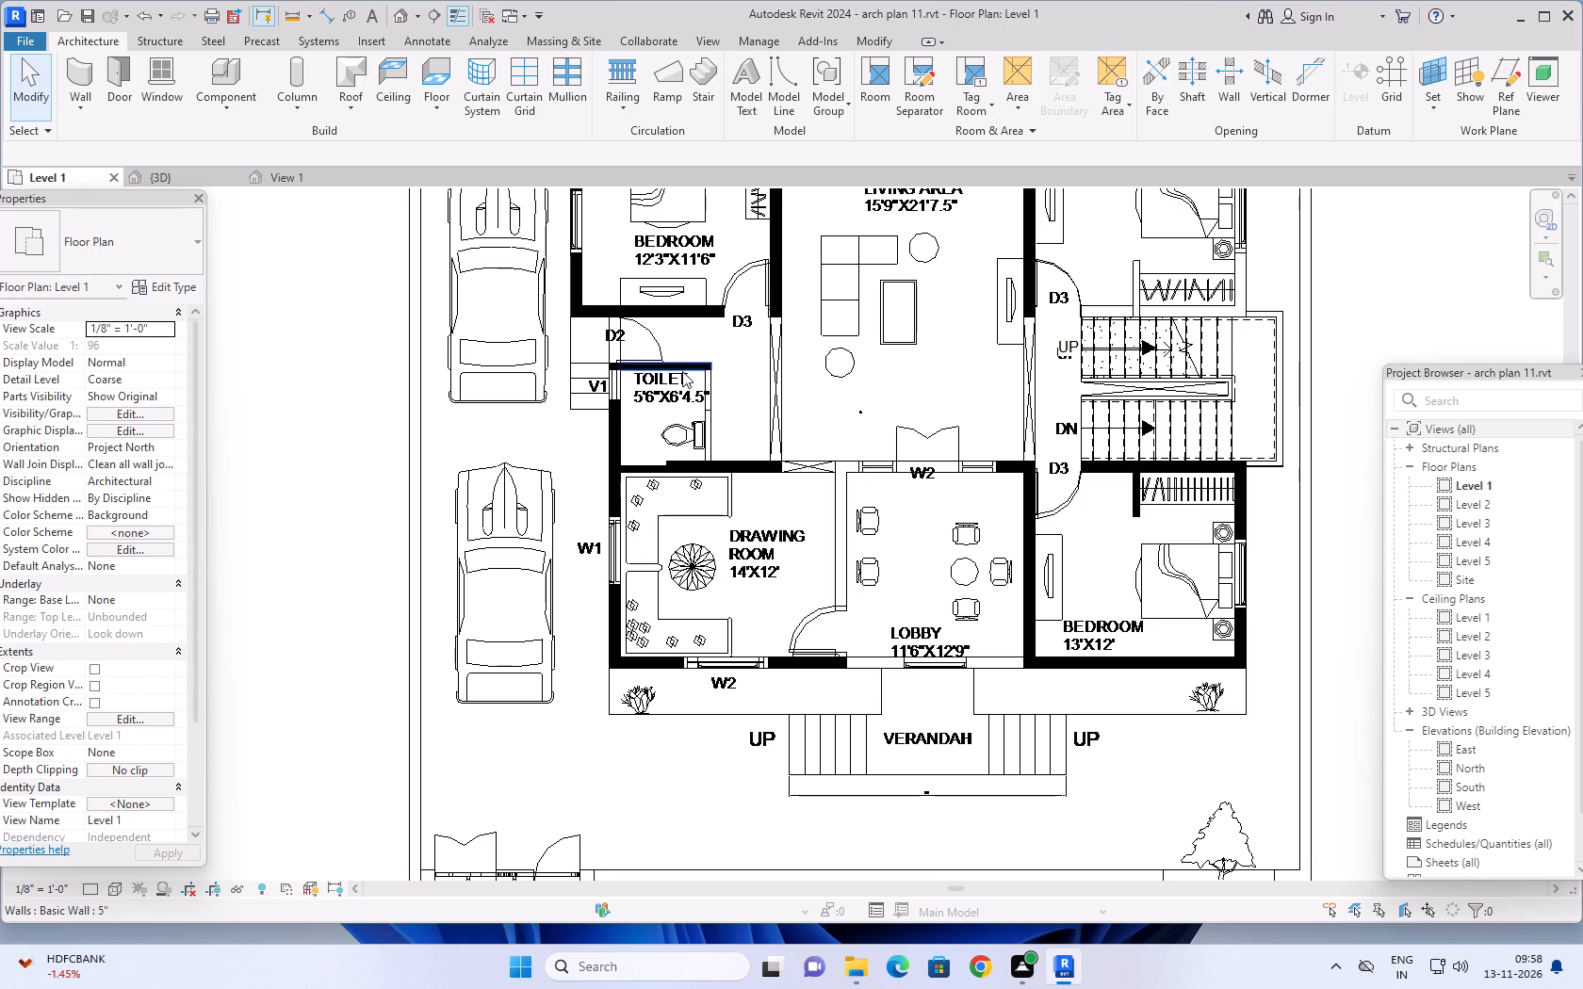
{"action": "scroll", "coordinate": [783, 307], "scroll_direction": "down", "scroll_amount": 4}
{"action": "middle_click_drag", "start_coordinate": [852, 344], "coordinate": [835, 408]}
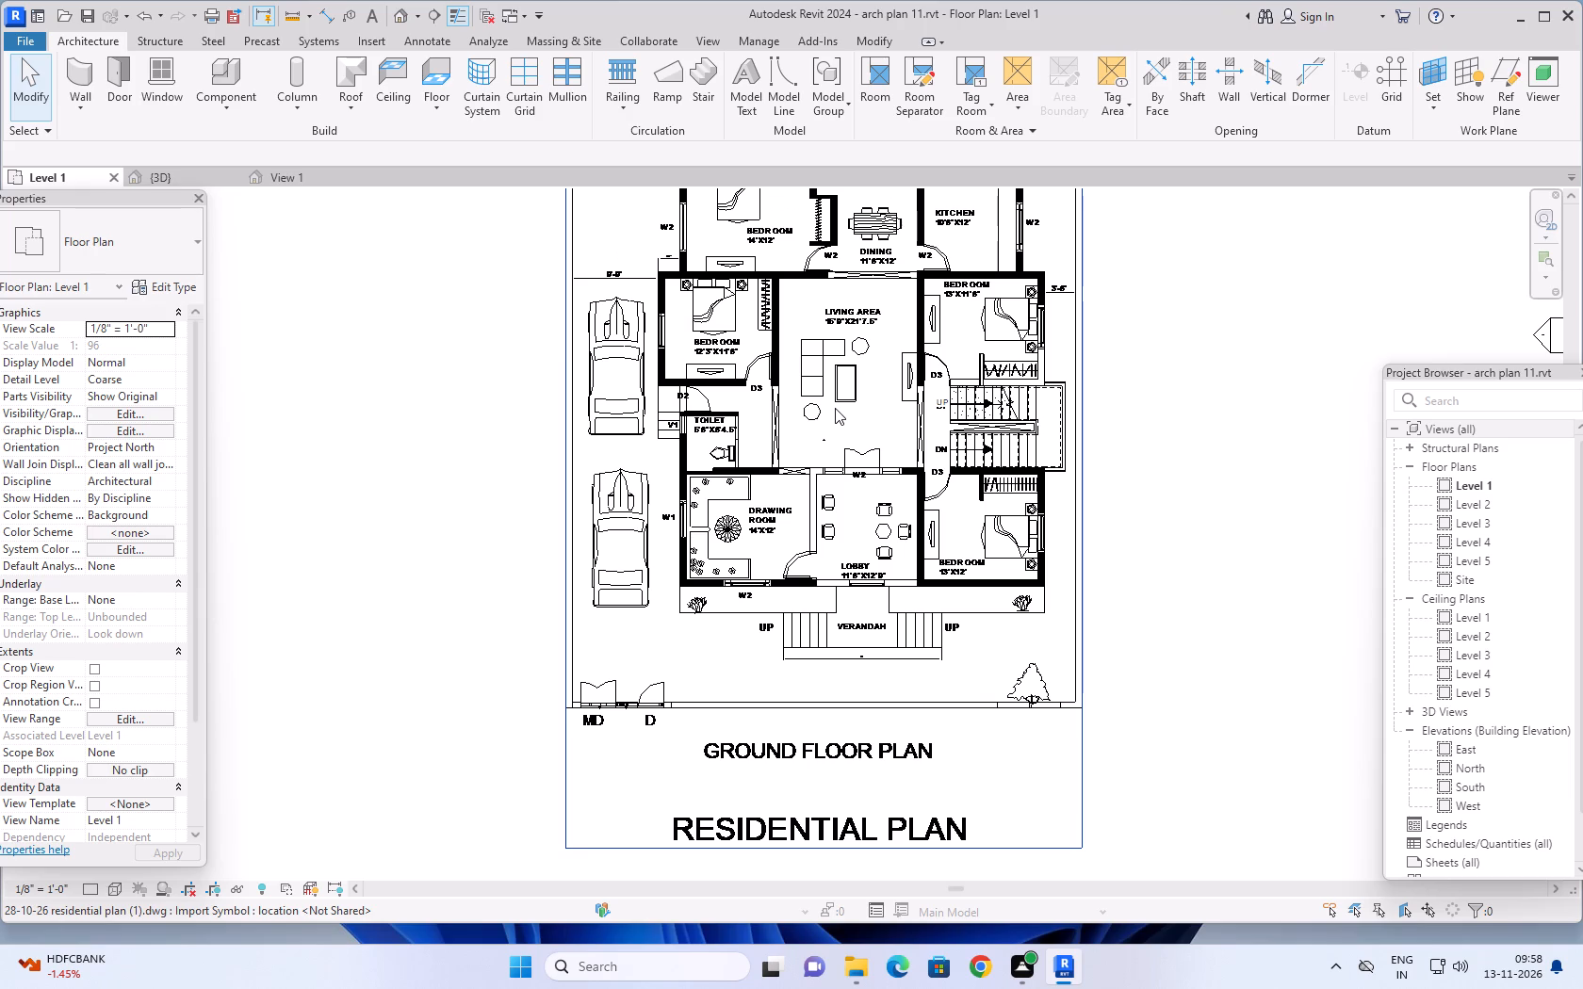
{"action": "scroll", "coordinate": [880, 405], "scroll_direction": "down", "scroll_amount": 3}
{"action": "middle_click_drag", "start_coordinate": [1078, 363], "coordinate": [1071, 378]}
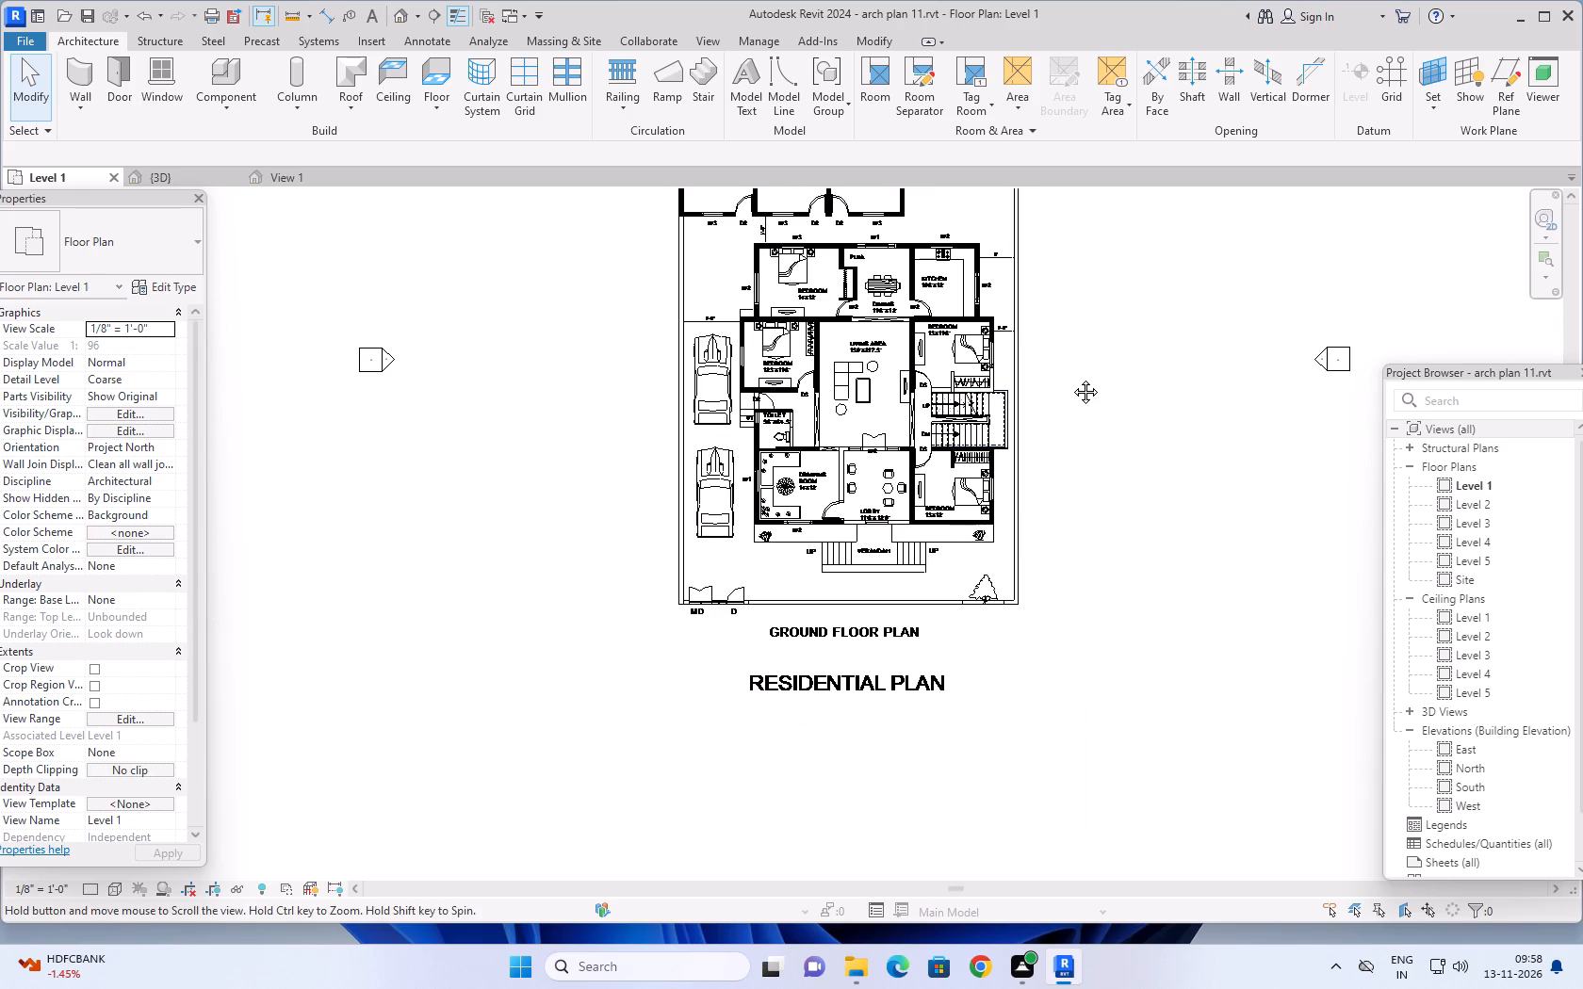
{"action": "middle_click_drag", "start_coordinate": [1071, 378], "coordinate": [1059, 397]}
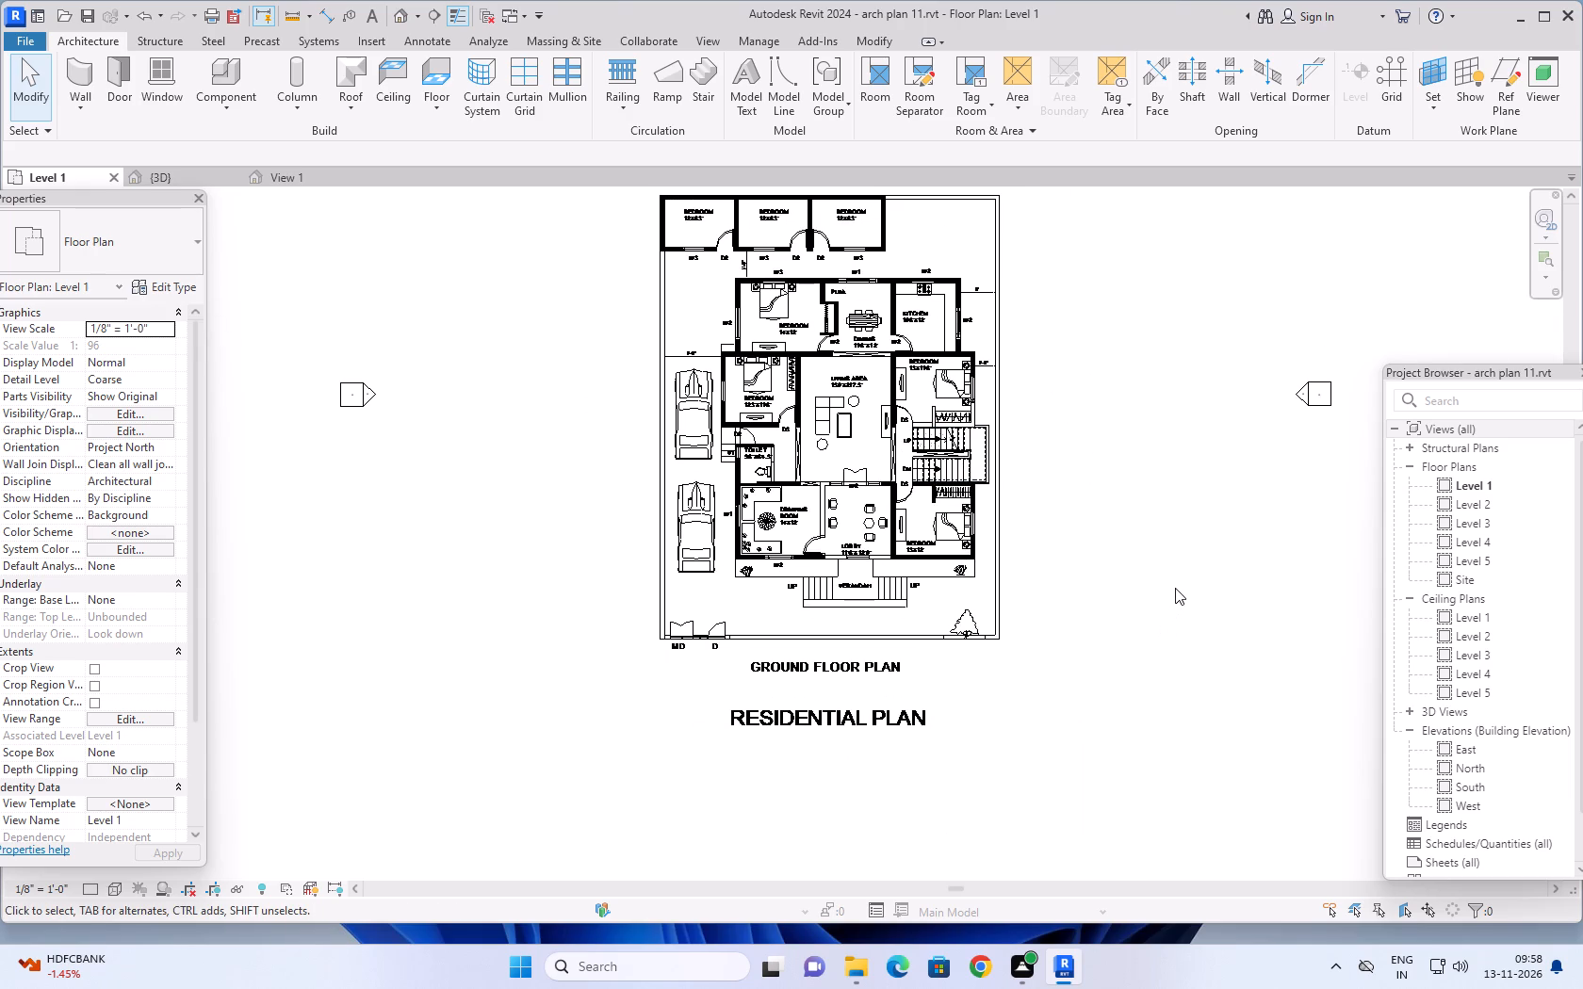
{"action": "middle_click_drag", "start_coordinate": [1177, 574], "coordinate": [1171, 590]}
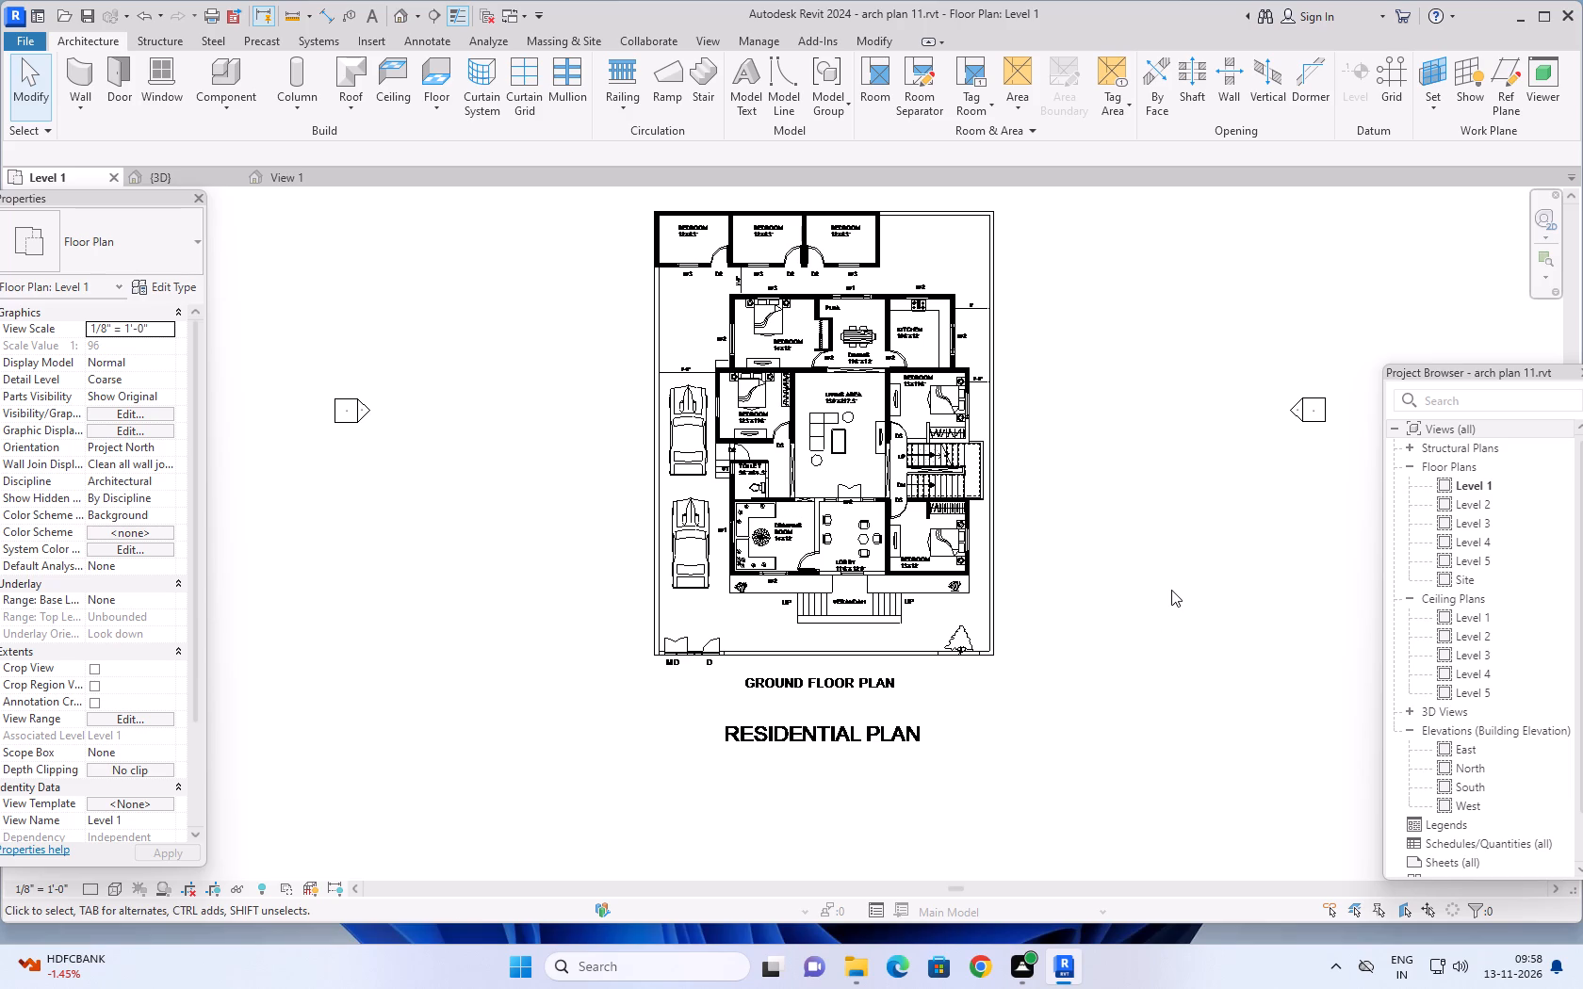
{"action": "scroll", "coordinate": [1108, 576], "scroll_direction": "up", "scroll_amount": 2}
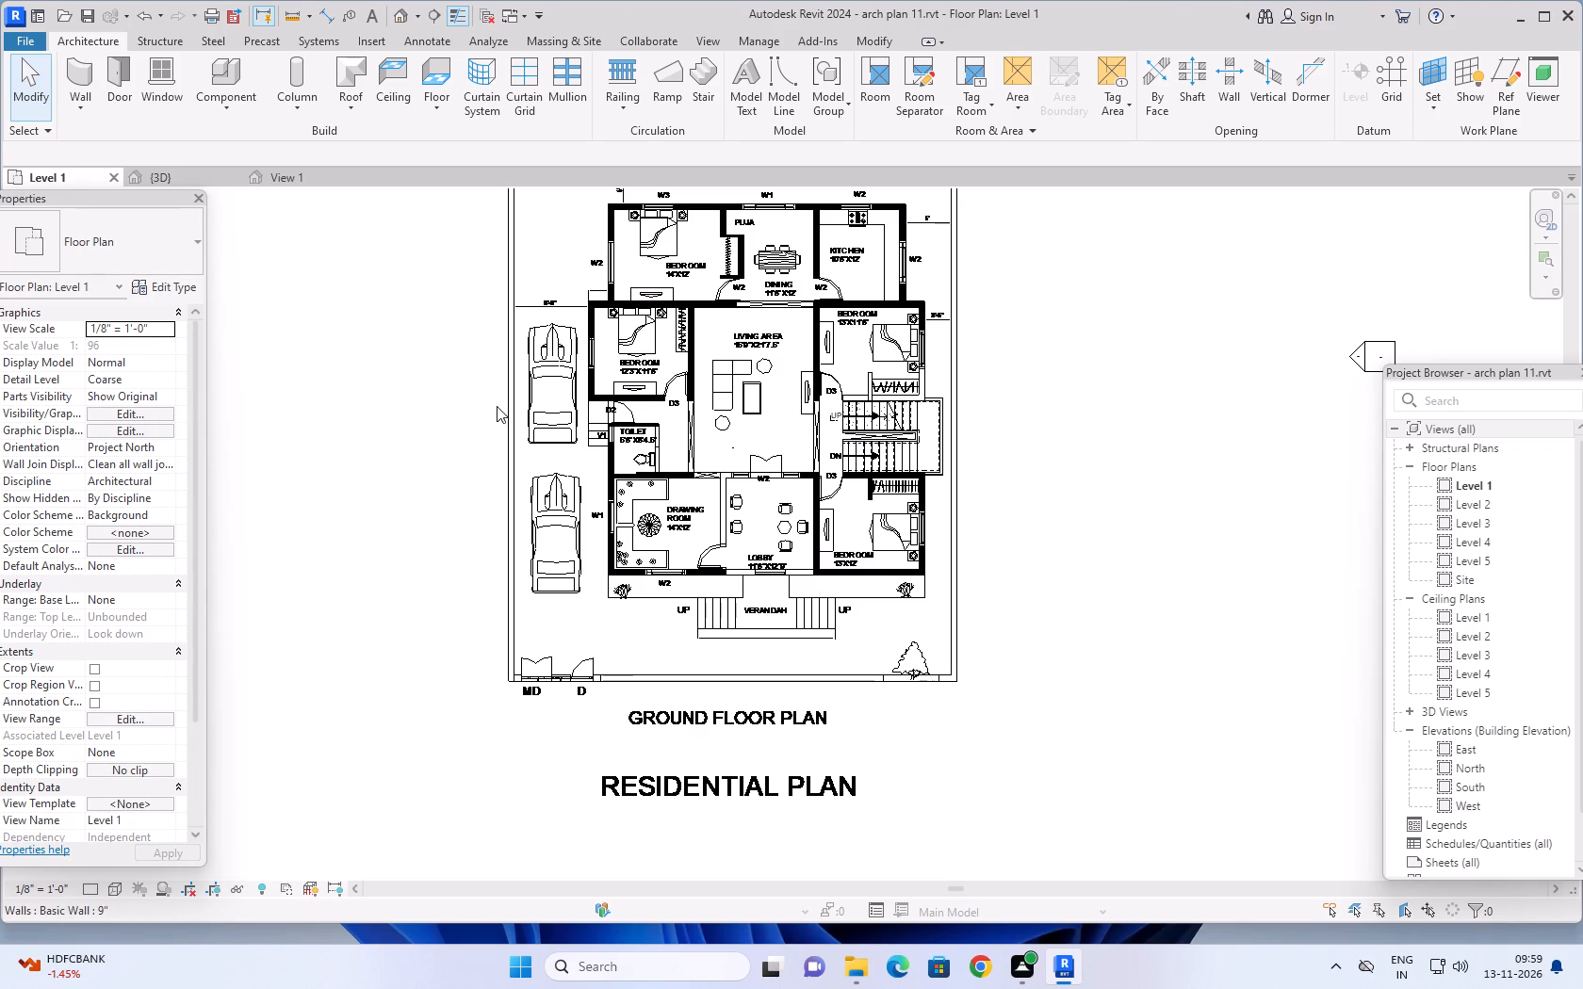
Examine the front gate, its columns, the boundary walls and the house layout in the 3D view from the front, the left side and above.
{"action": "left_click", "coordinate": [188, 180]}
{"action": "scroll", "coordinate": [810, 530], "scroll_direction": "down", "scroll_amount": 2}
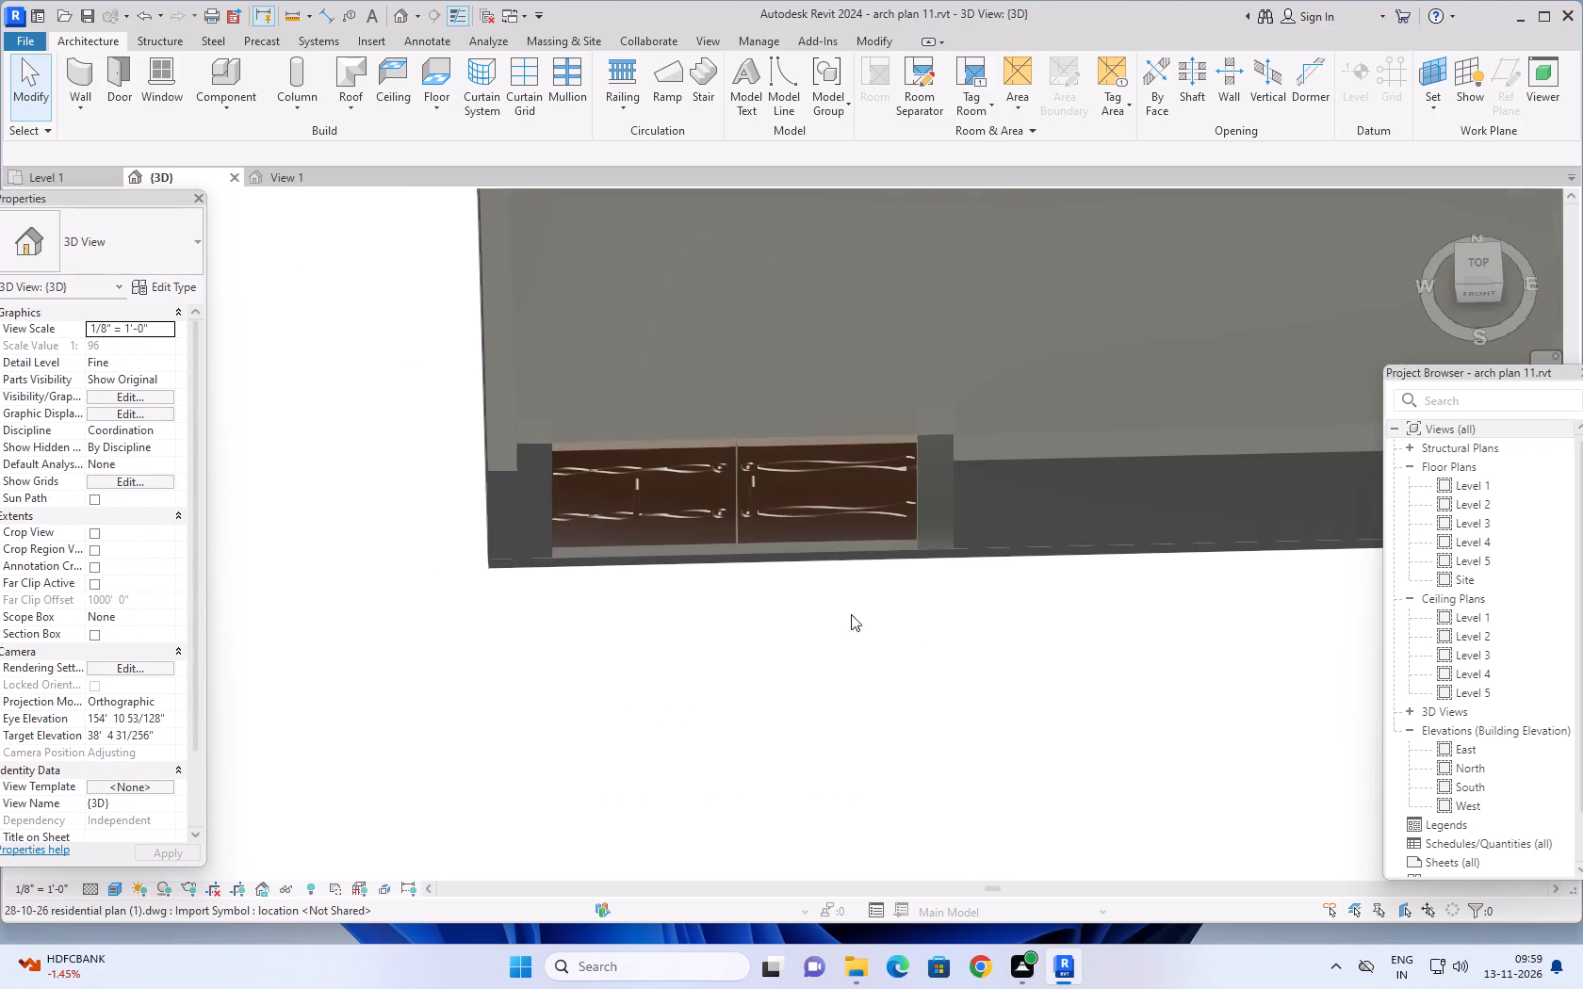
{"action": "middle_click_drag", "start_coordinate": [833, 695], "coordinate": [842, 474], "text": "shift"}
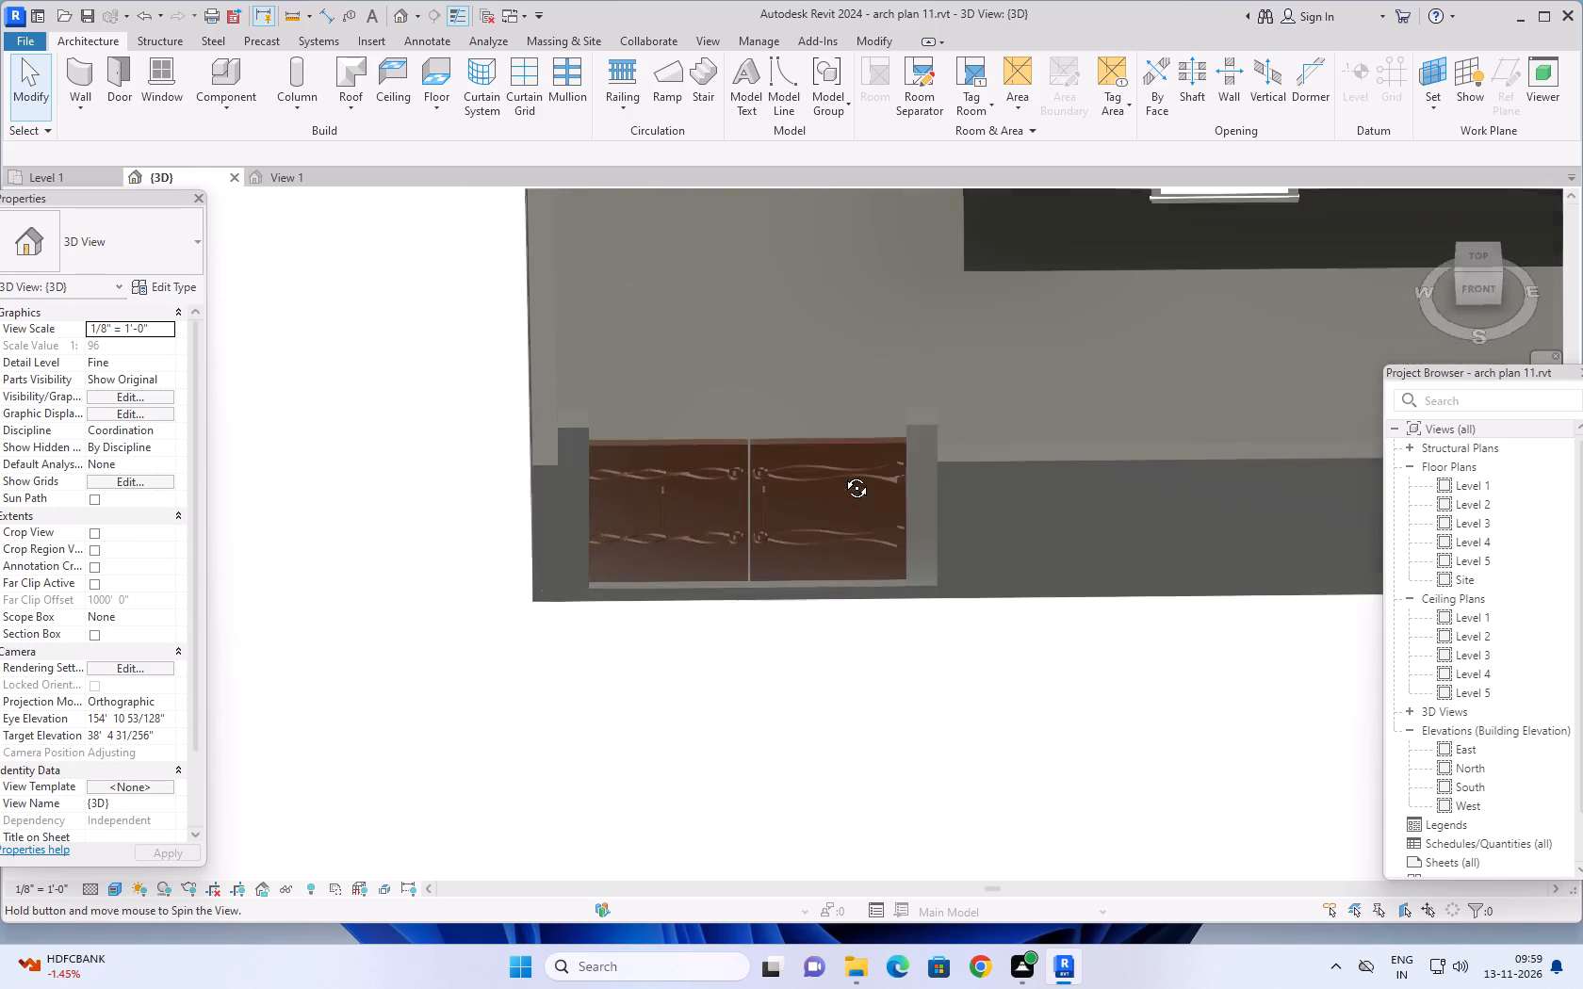
{"action": "middle_click_drag", "start_coordinate": [842, 474], "coordinate": [867, 382], "text": "shift"}
{"action": "middle_click_drag", "start_coordinate": [989, 651], "coordinate": [936, 538]}
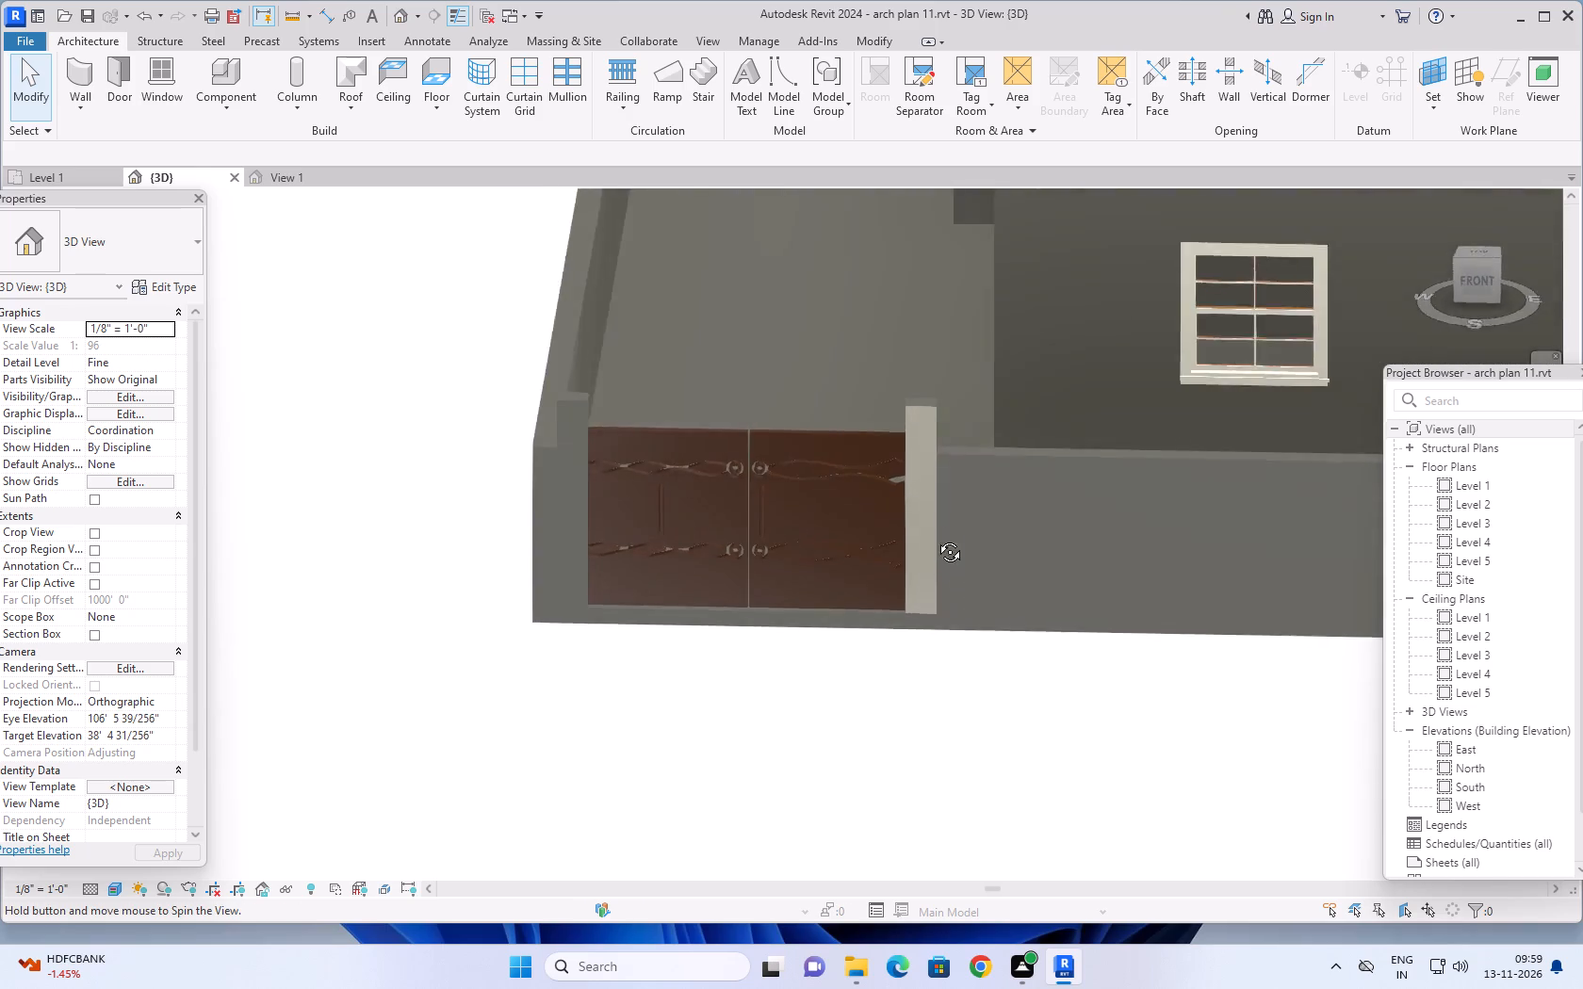
{"action": "middle_click_drag", "start_coordinate": [936, 538], "coordinate": [958, 439]}
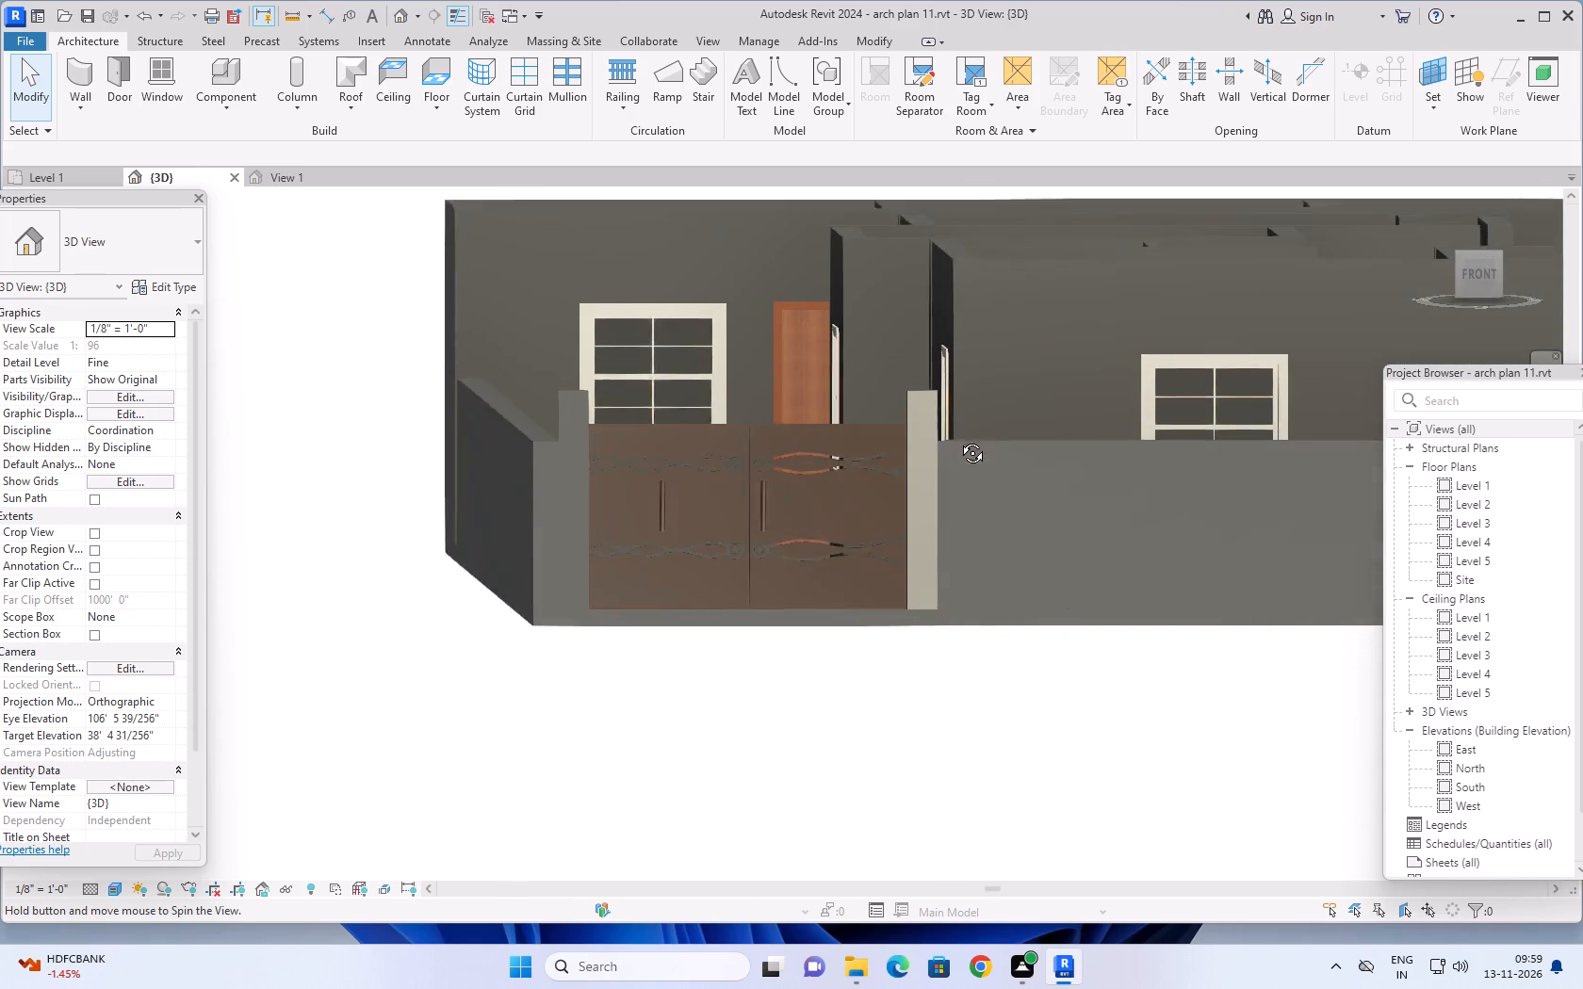
{"action": "middle_click_drag", "start_coordinate": [958, 439], "coordinate": [958, 461]}
{"action": "scroll", "coordinate": [960, 553], "scroll_direction": "down", "scroll_amount": 2}
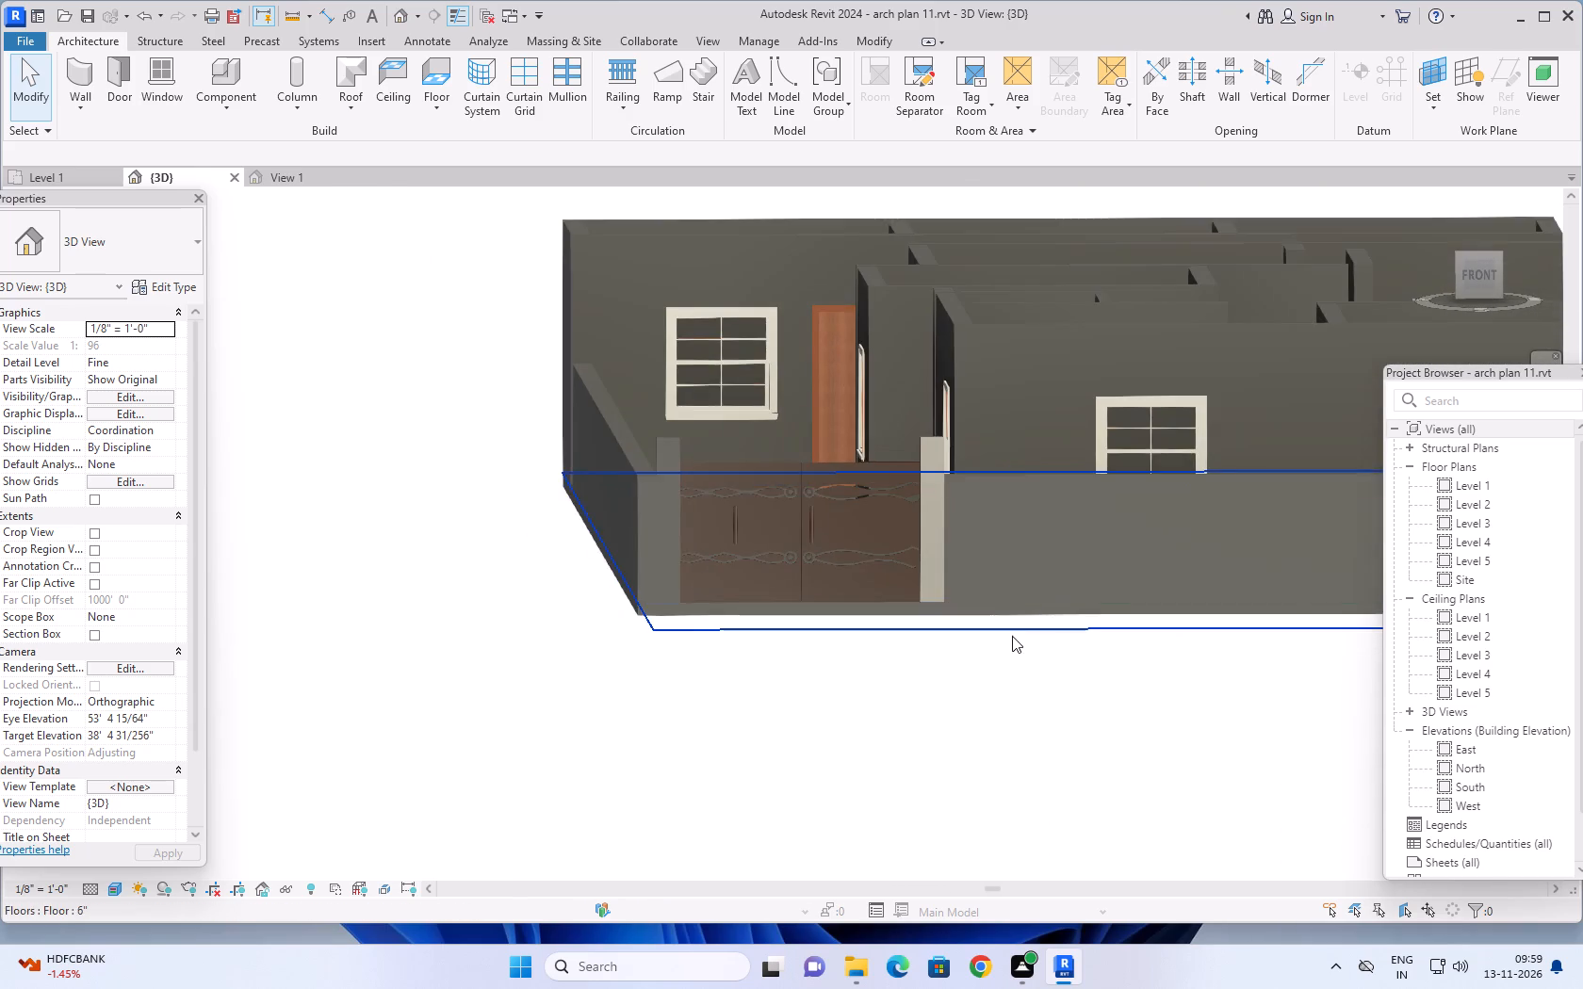
{"action": "scroll", "coordinate": [1013, 636], "scroll_direction": "down", "scroll_amount": 3}
{"action": "middle_click_drag", "start_coordinate": [1014, 645], "coordinate": [916, 636]}
{"action": "middle_click_drag", "start_coordinate": [939, 669], "coordinate": [1120, 695]}
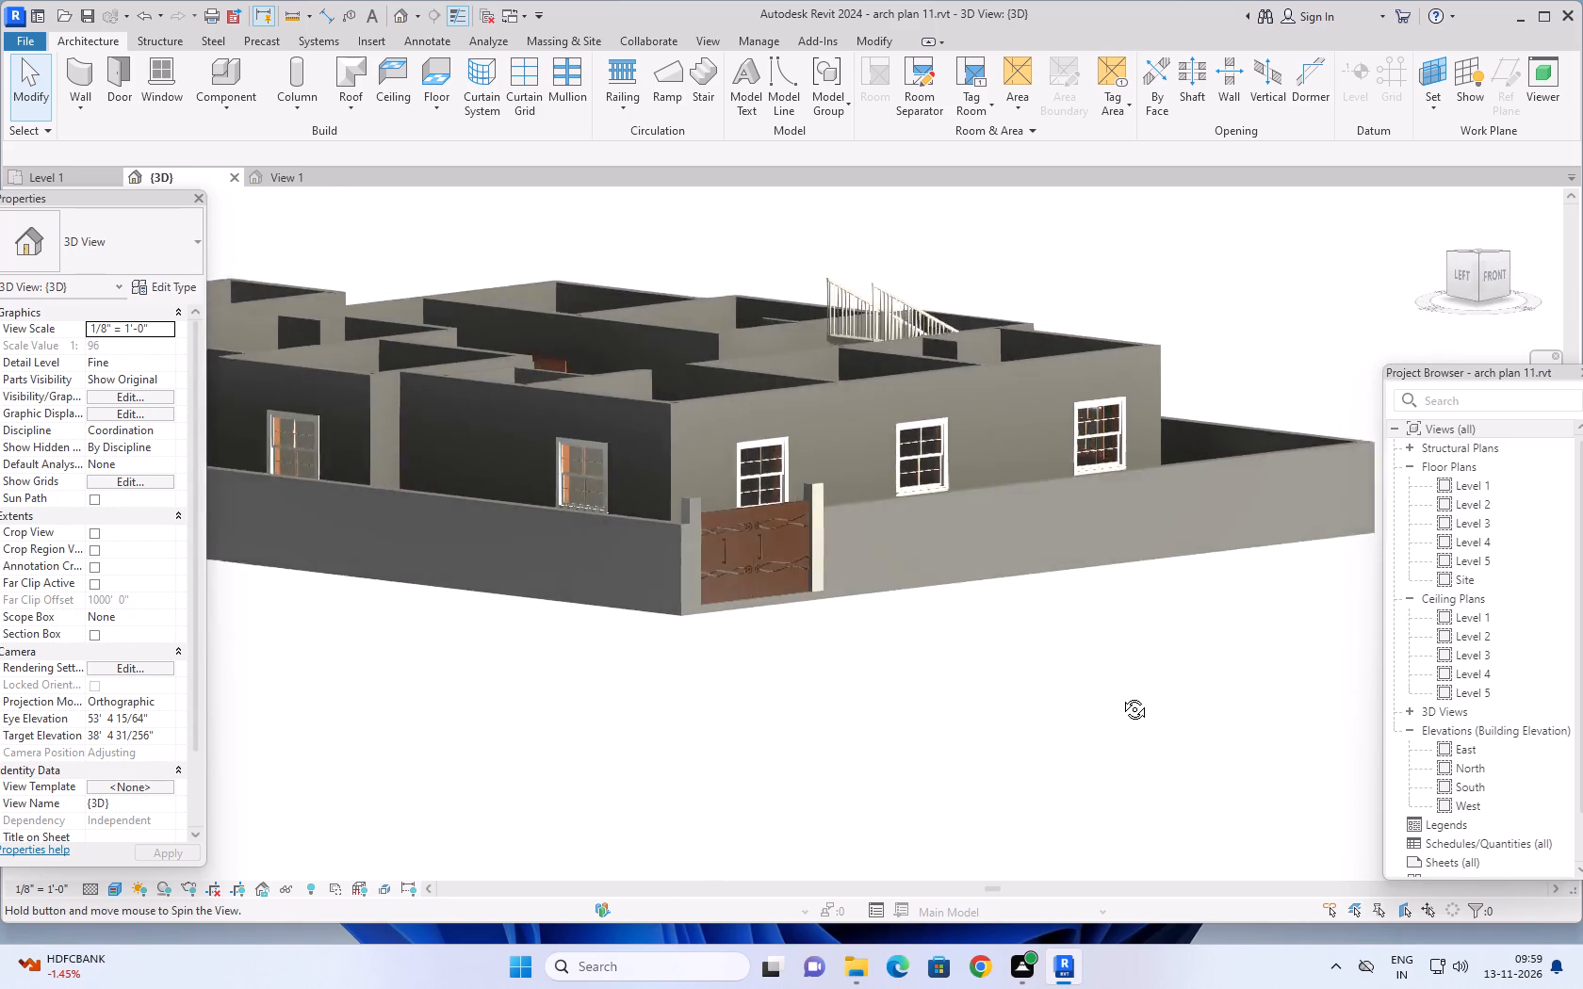
{"action": "middle_click_drag", "start_coordinate": [1120, 695], "coordinate": [1144, 690]}
{"action": "middle_click_drag", "start_coordinate": [986, 689], "coordinate": [1207, 668]}
{"action": "middle_click_drag", "start_coordinate": [979, 678], "coordinate": [1102, 688], "text": "shift"}
{"action": "scroll", "coordinate": [1102, 688], "scroll_direction": "down", "scroll_amount": 1}
{"action": "scroll", "coordinate": [900, 694], "scroll_direction": "down", "scroll_amount": 3}
{"action": "middle_click_drag", "start_coordinate": [775, 700], "coordinate": [1016, 693]}
{"action": "middle_click_drag", "start_coordinate": [896, 690], "coordinate": [902, 673], "text": "shift"}
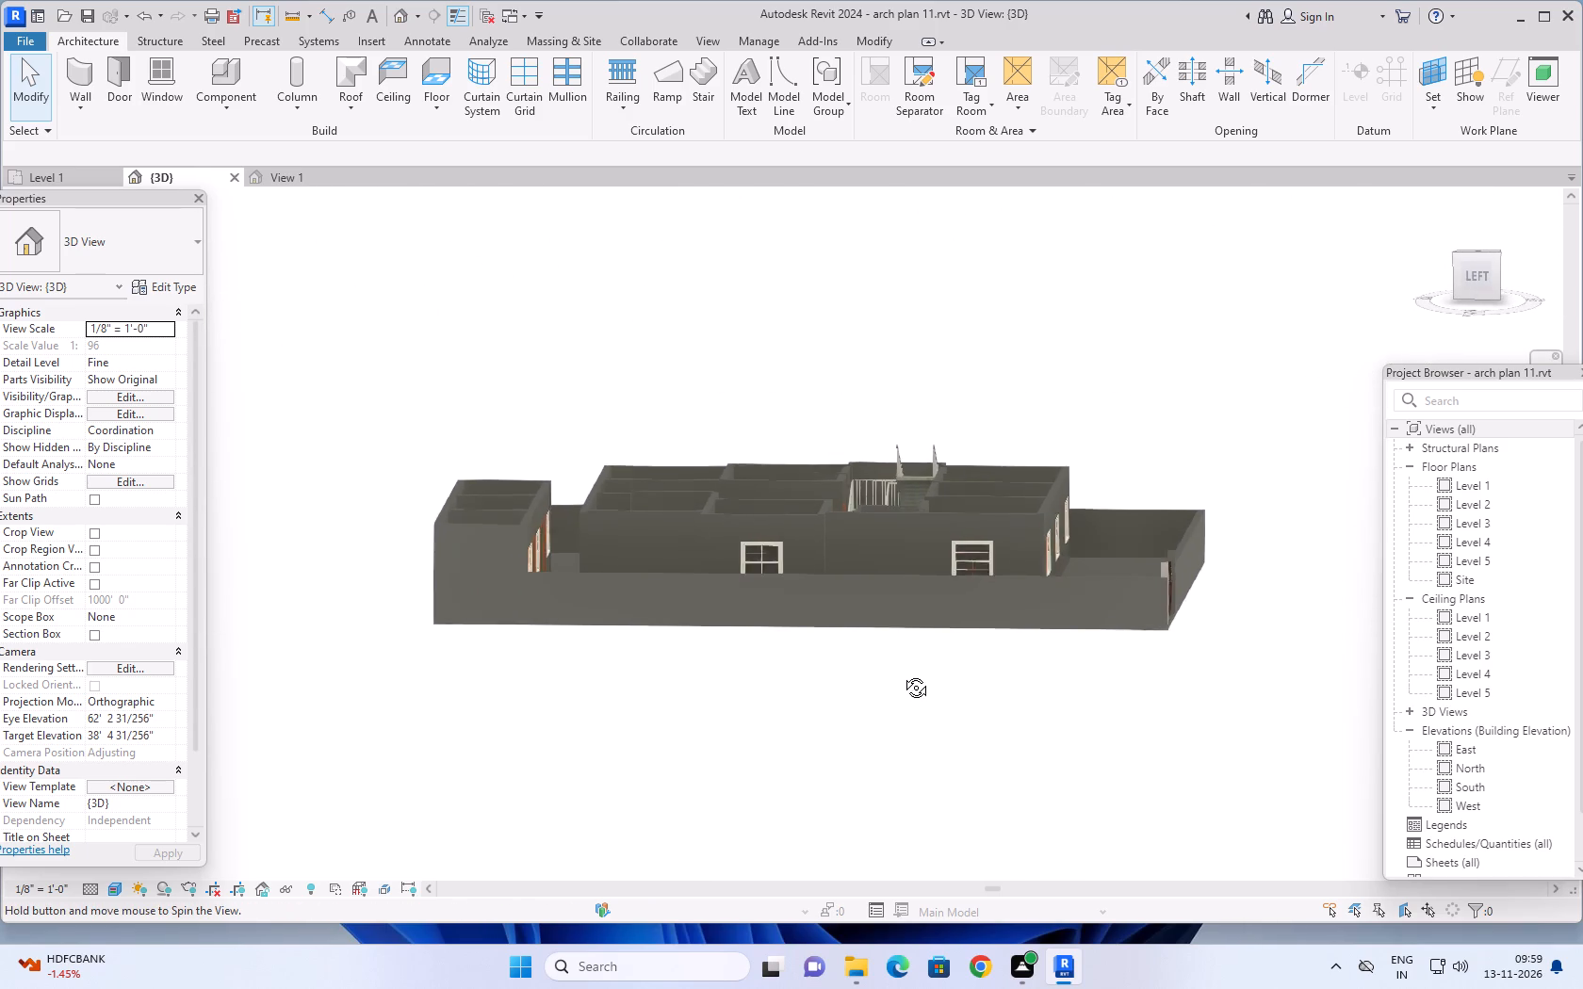
{"action": "middle_click_drag", "start_coordinate": [902, 673], "coordinate": [911, 685], "text": "shift"}
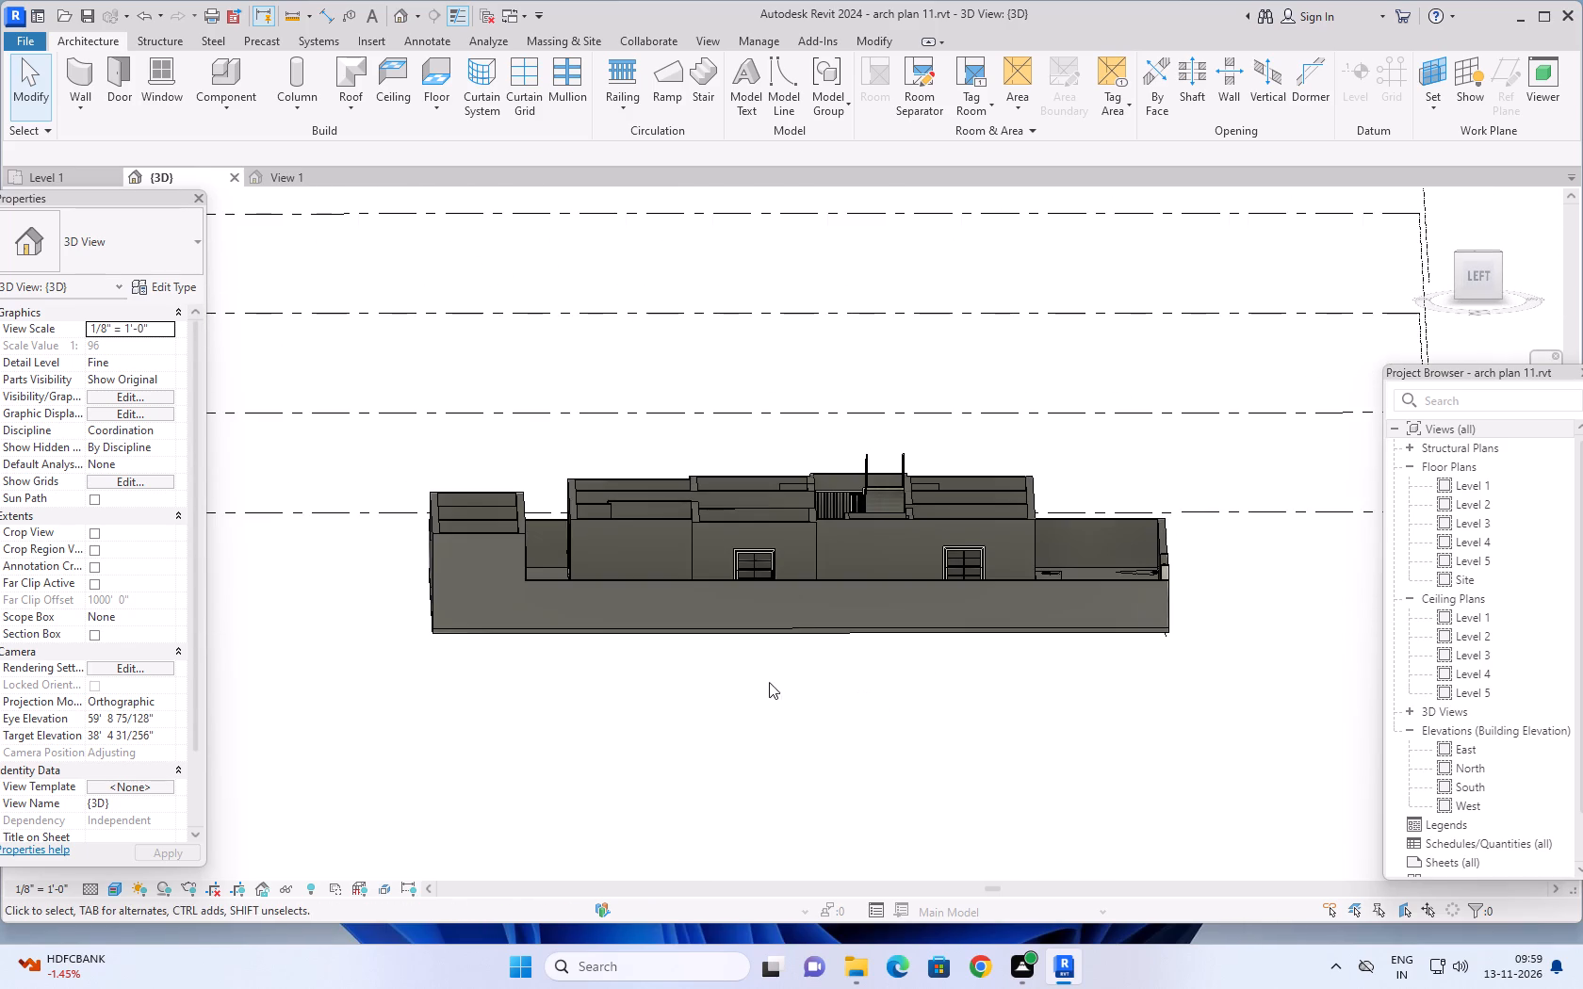
{"action": "middle_click_drag", "start_coordinate": [765, 676], "coordinate": [763, 747], "text": "shift"}
{"action": "middle_click_drag", "start_coordinate": [772, 684], "coordinate": [772, 776], "text": "shift"}
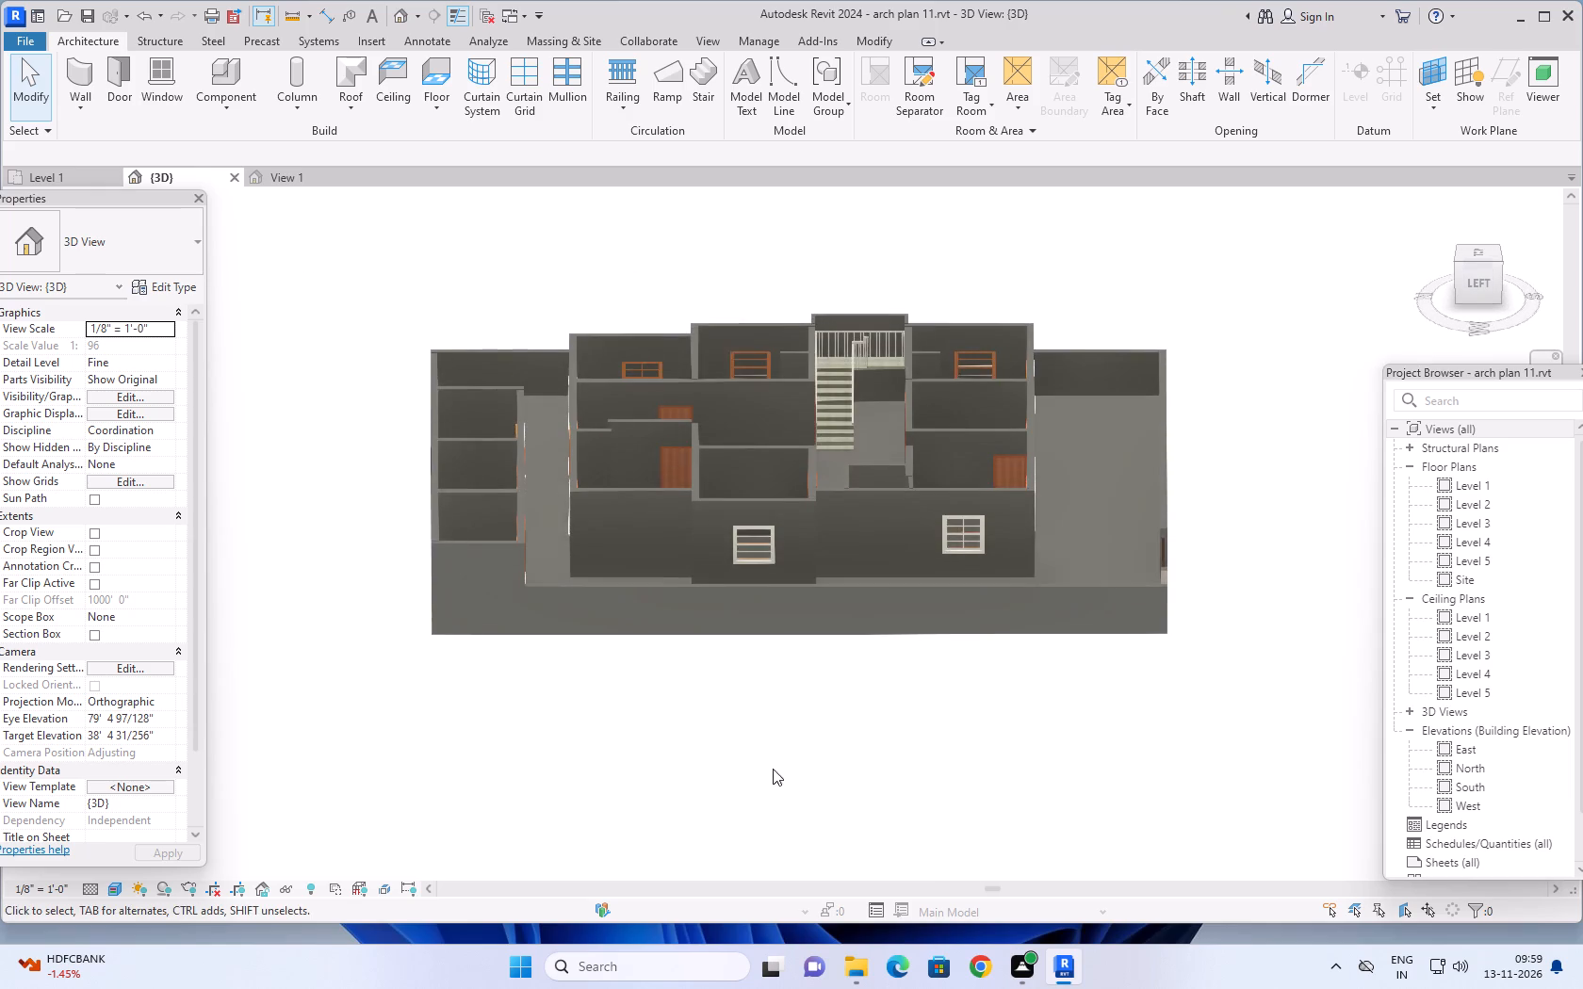
{"action": "middle_click_drag", "start_coordinate": [765, 708], "coordinate": [760, 776], "text": "shift"}
{"action": "middle_click_drag", "start_coordinate": [856, 539], "coordinate": [801, 673], "text": "shift"}
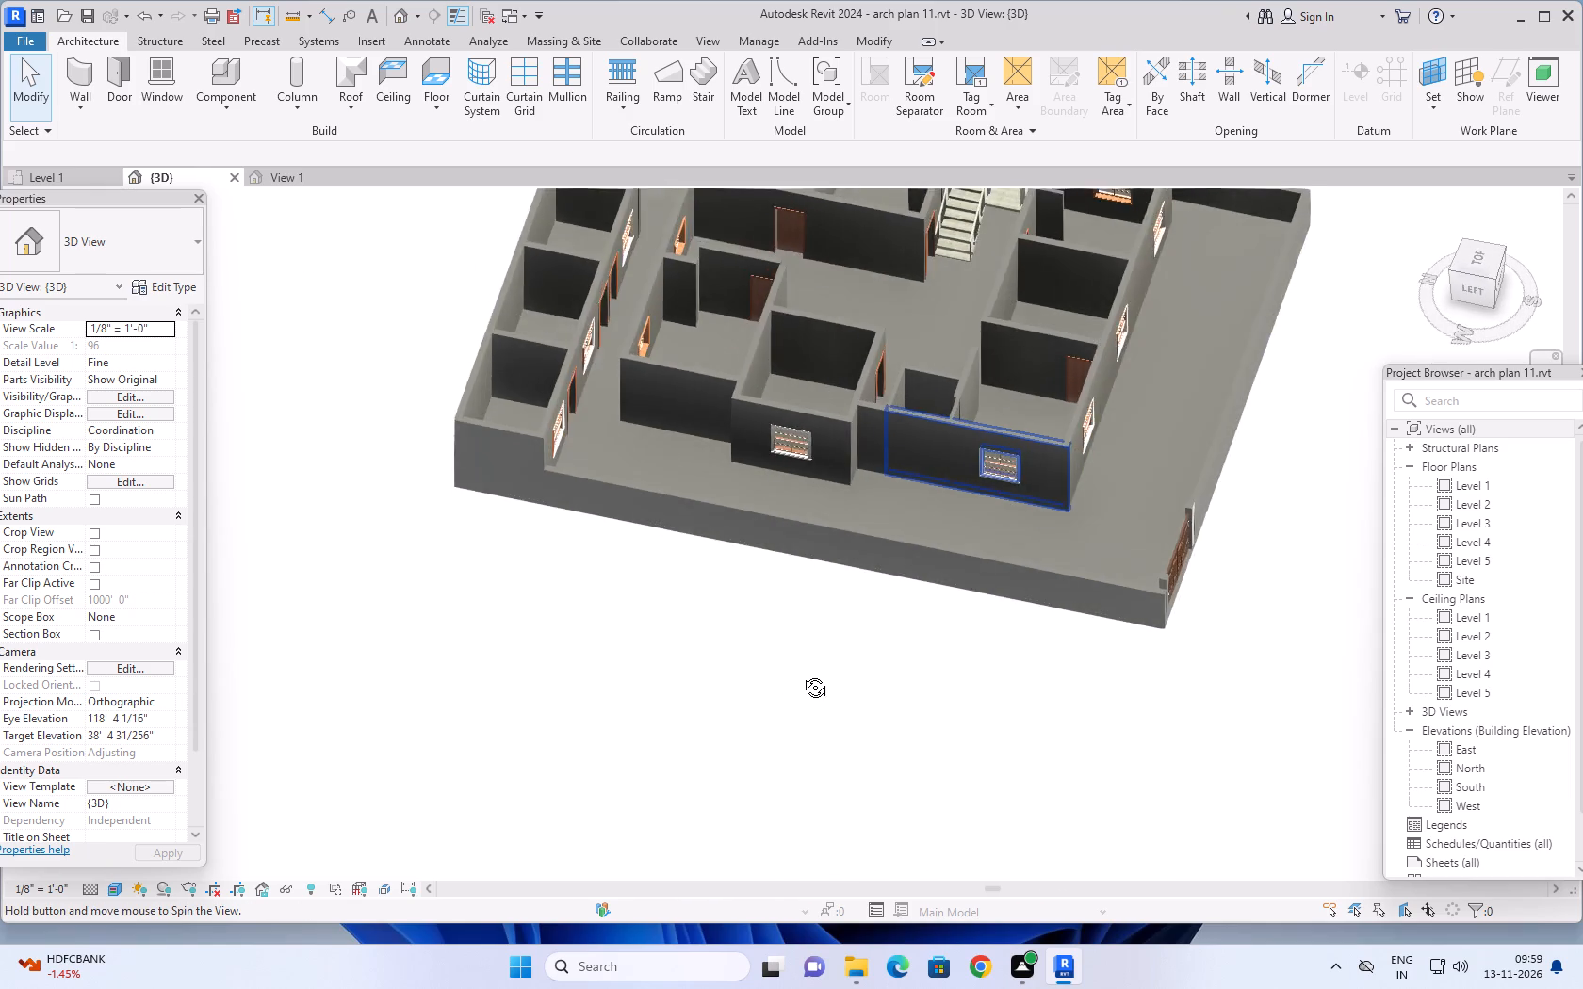
{"action": "middle_click_drag", "start_coordinate": [801, 673], "coordinate": [694, 655], "text": "shift"}
{"action": "middle_click_drag", "start_coordinate": [1007, 668], "coordinate": [944, 655], "text": "shift"}
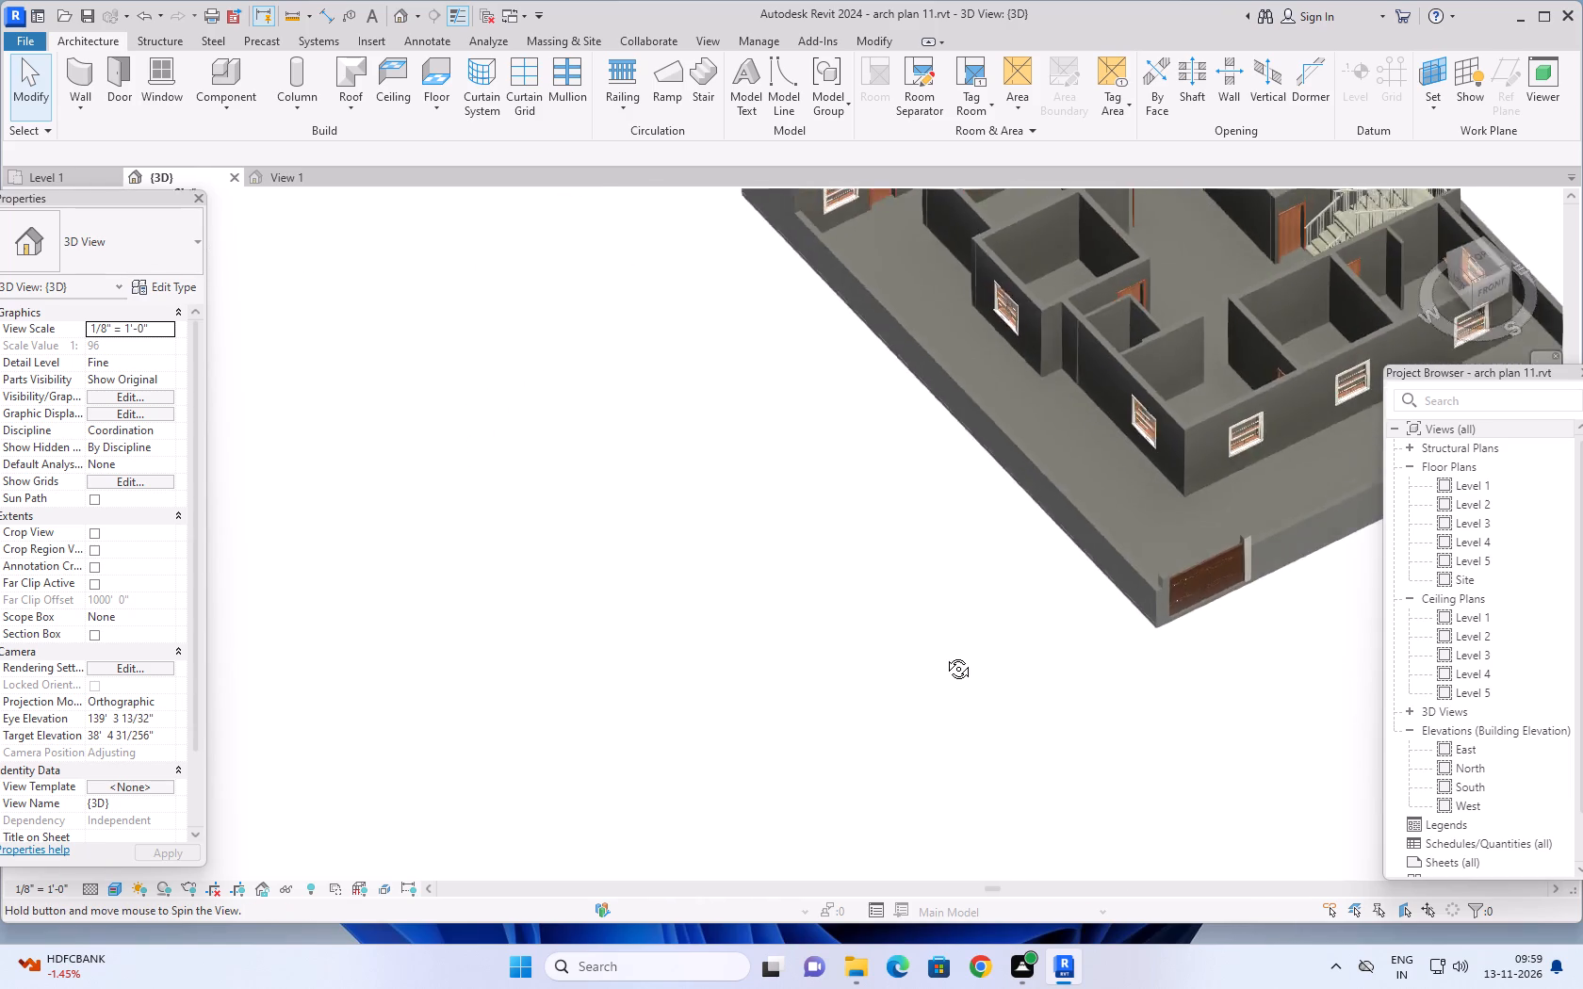
{"action": "middle_click_drag", "start_coordinate": [944, 655], "coordinate": [913, 649], "text": "shift"}
{"action": "middle_click_drag", "start_coordinate": [1015, 676], "coordinate": [765, 669]}
{"action": "middle_click_drag", "start_coordinate": [1243, 667], "coordinate": [1134, 736], "text": "shift"}
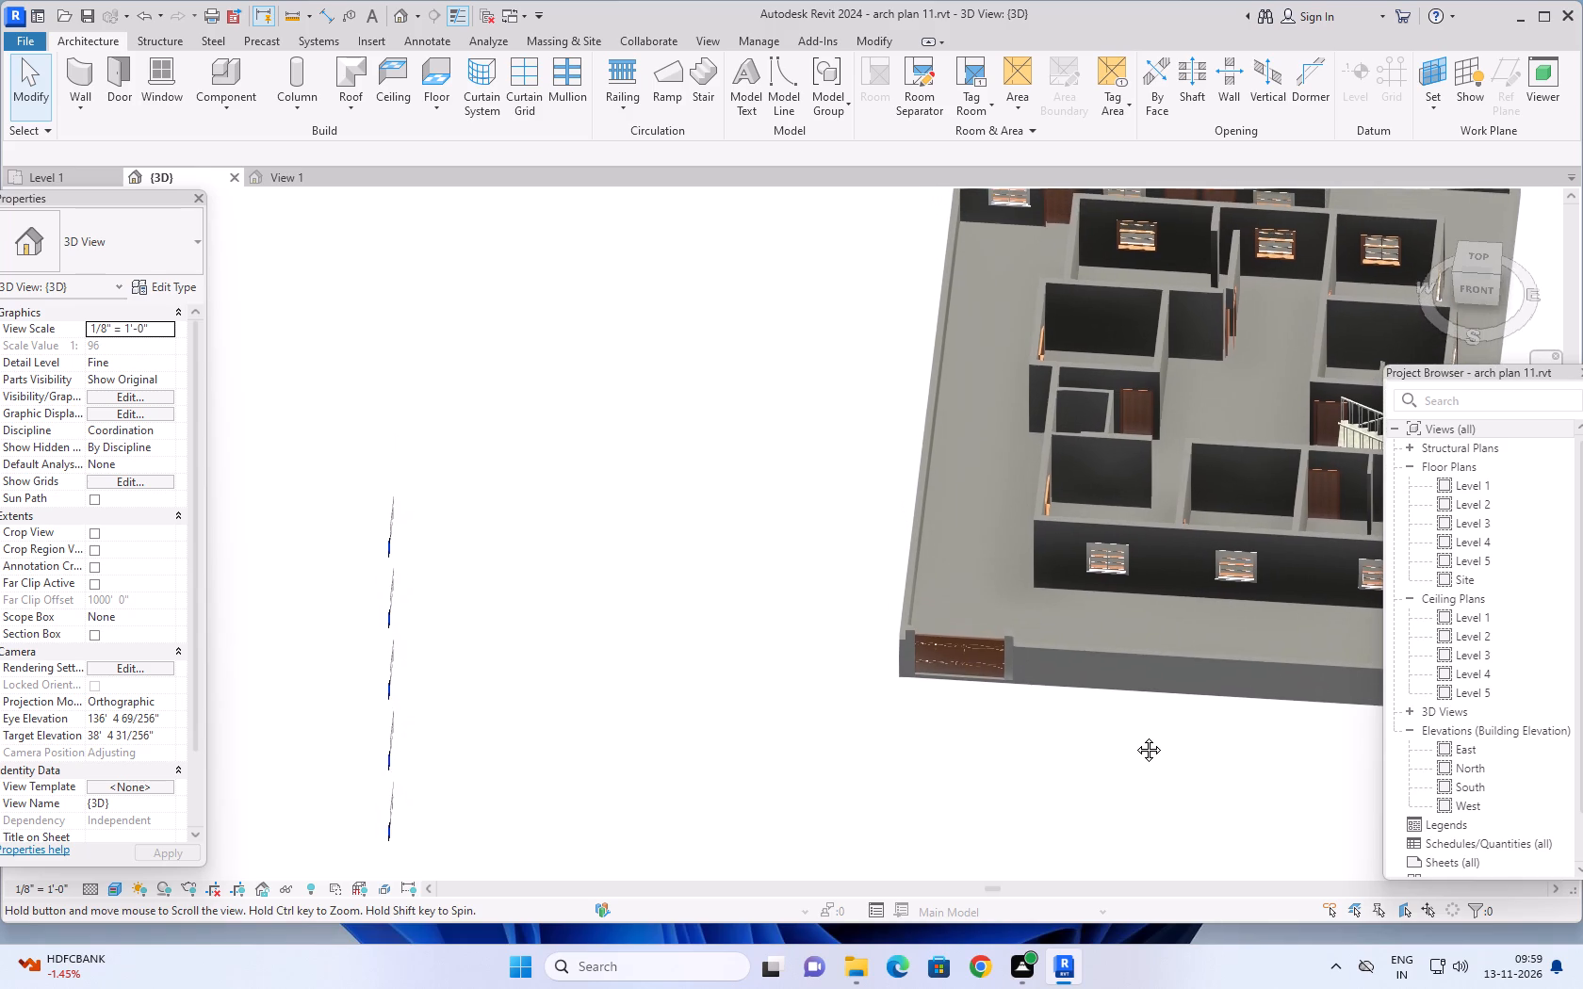
{"action": "middle_click_drag", "start_coordinate": [1134, 736], "coordinate": [1138, 745], "text": "shift"}
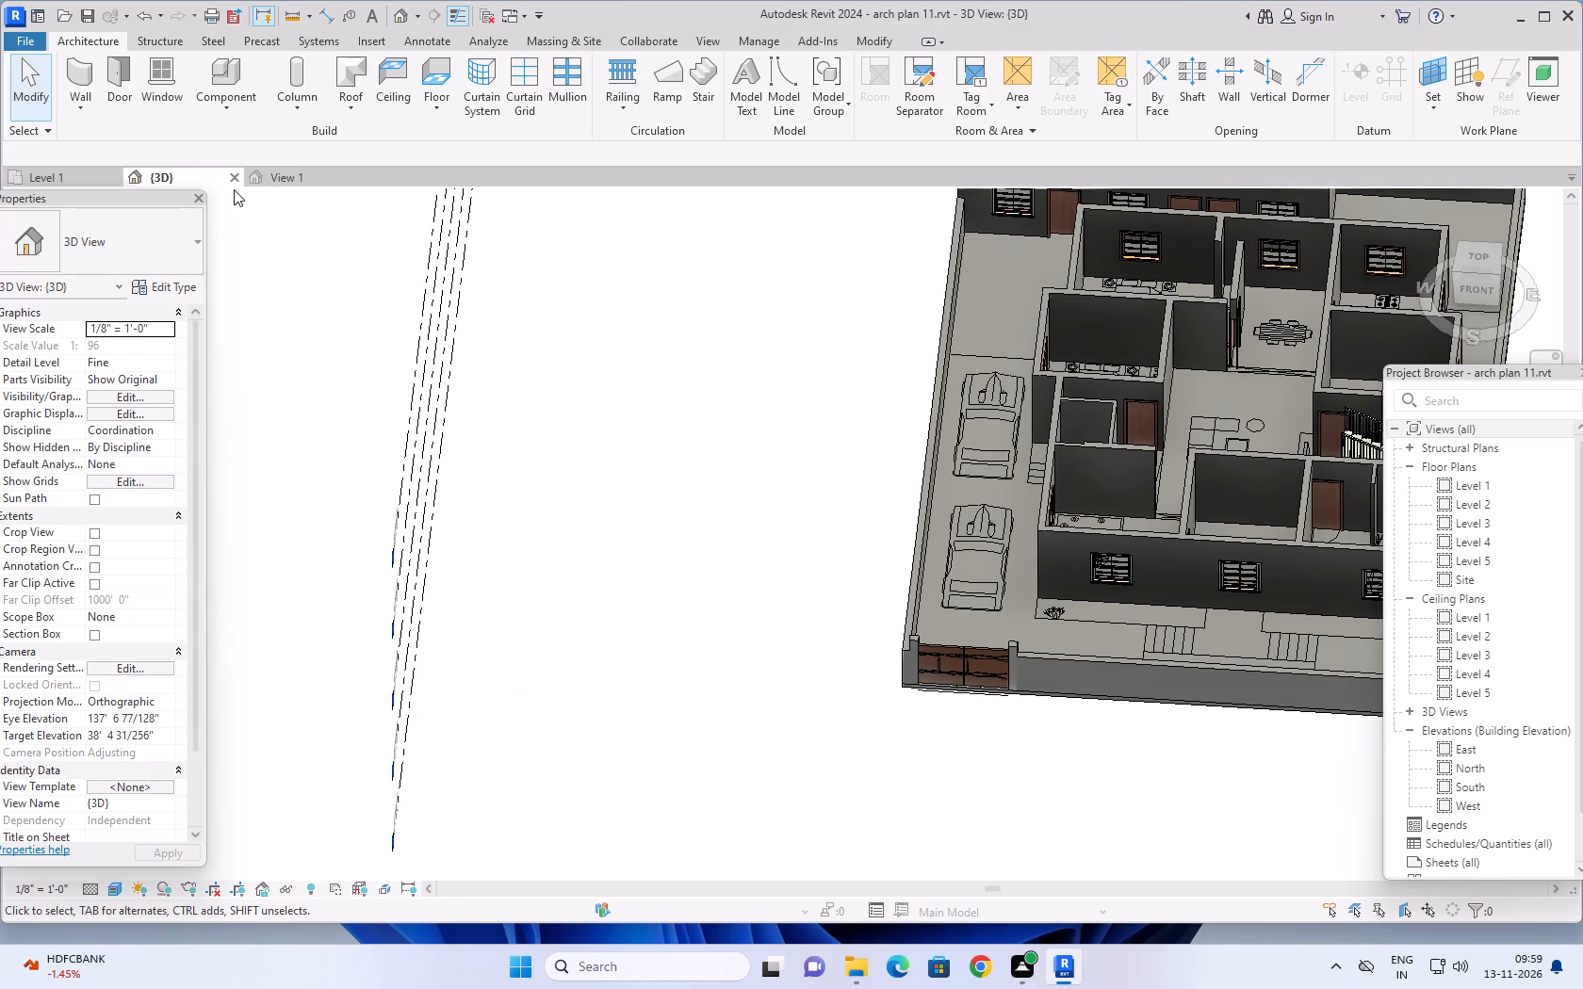
In the Level 1 plan, place a Single-Flush 36" x 84" door at D2 in the outer wall opening above the toilet.
{"action": "left_click", "coordinate": [43, 176]}
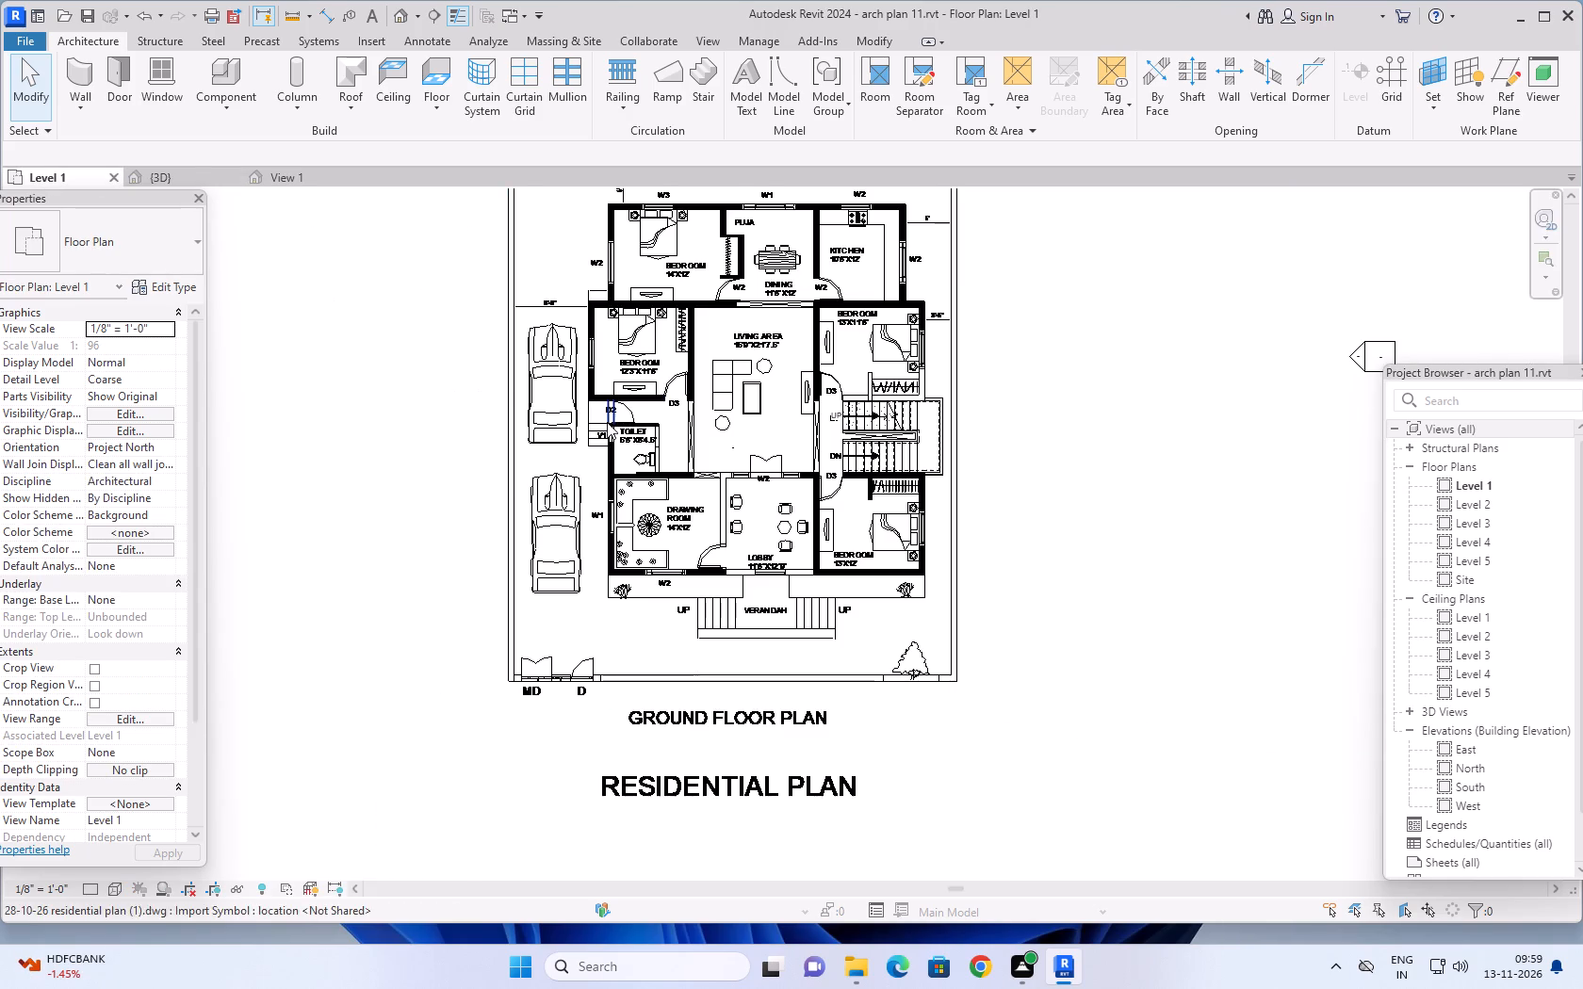
{"action": "scroll", "coordinate": [607, 422], "scroll_direction": "up", "scroll_amount": 6}
{"action": "scroll", "coordinate": [572, 460], "scroll_direction": "down", "scroll_amount": 5}
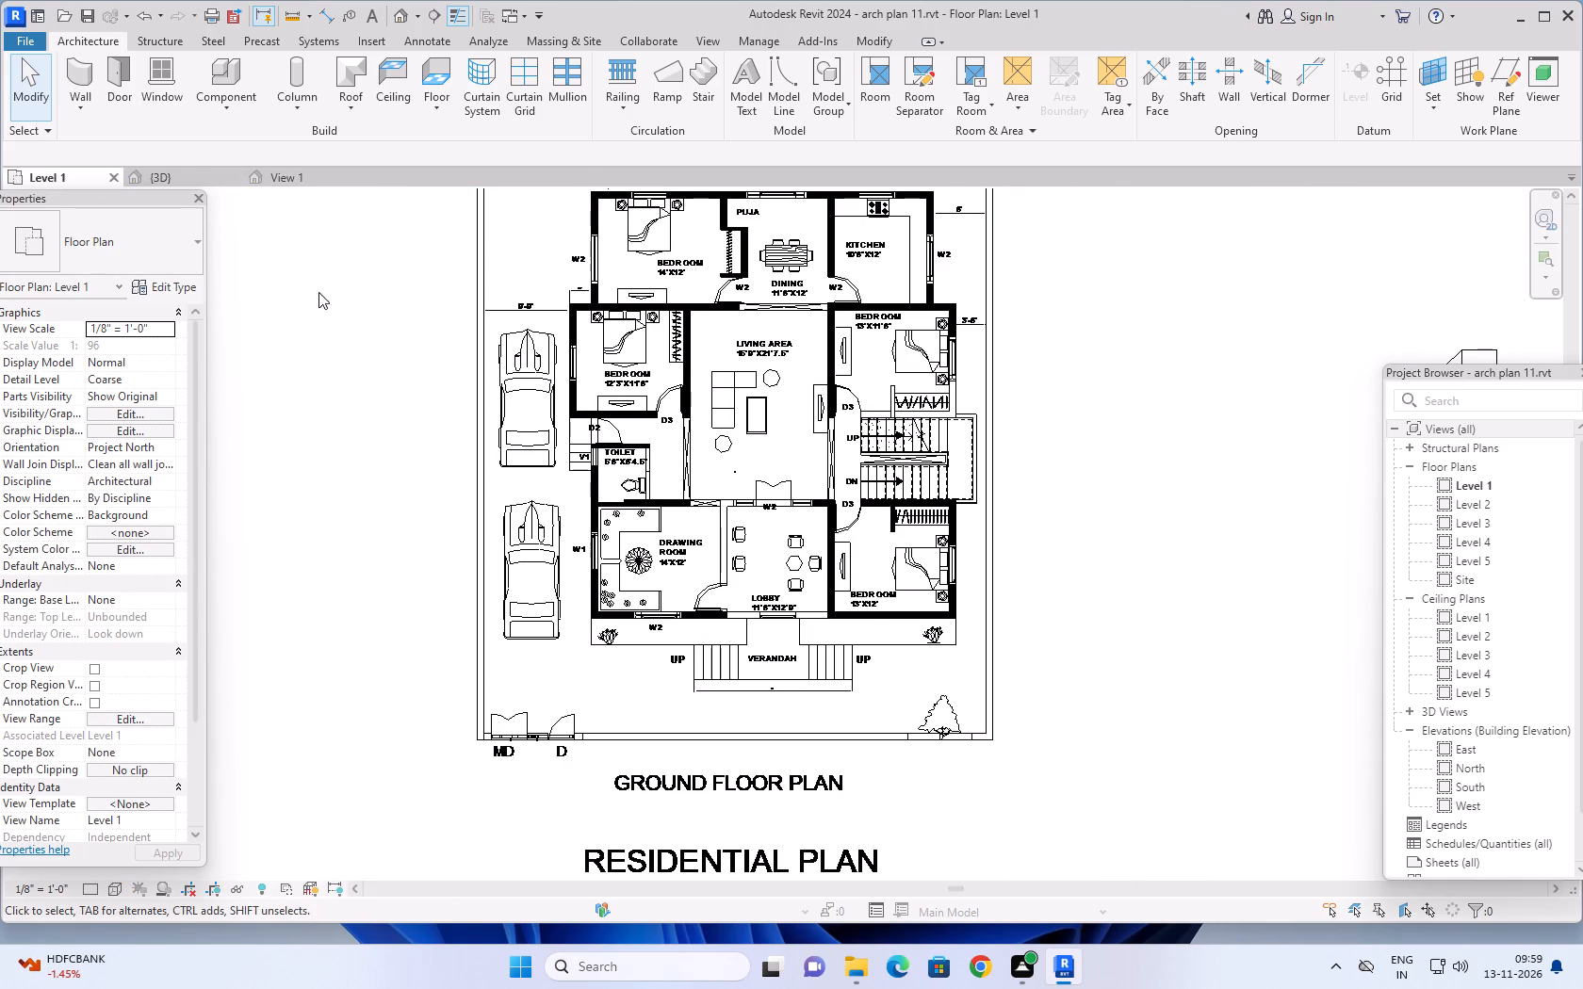
{"action": "left_click", "coordinate": [126, 73]}
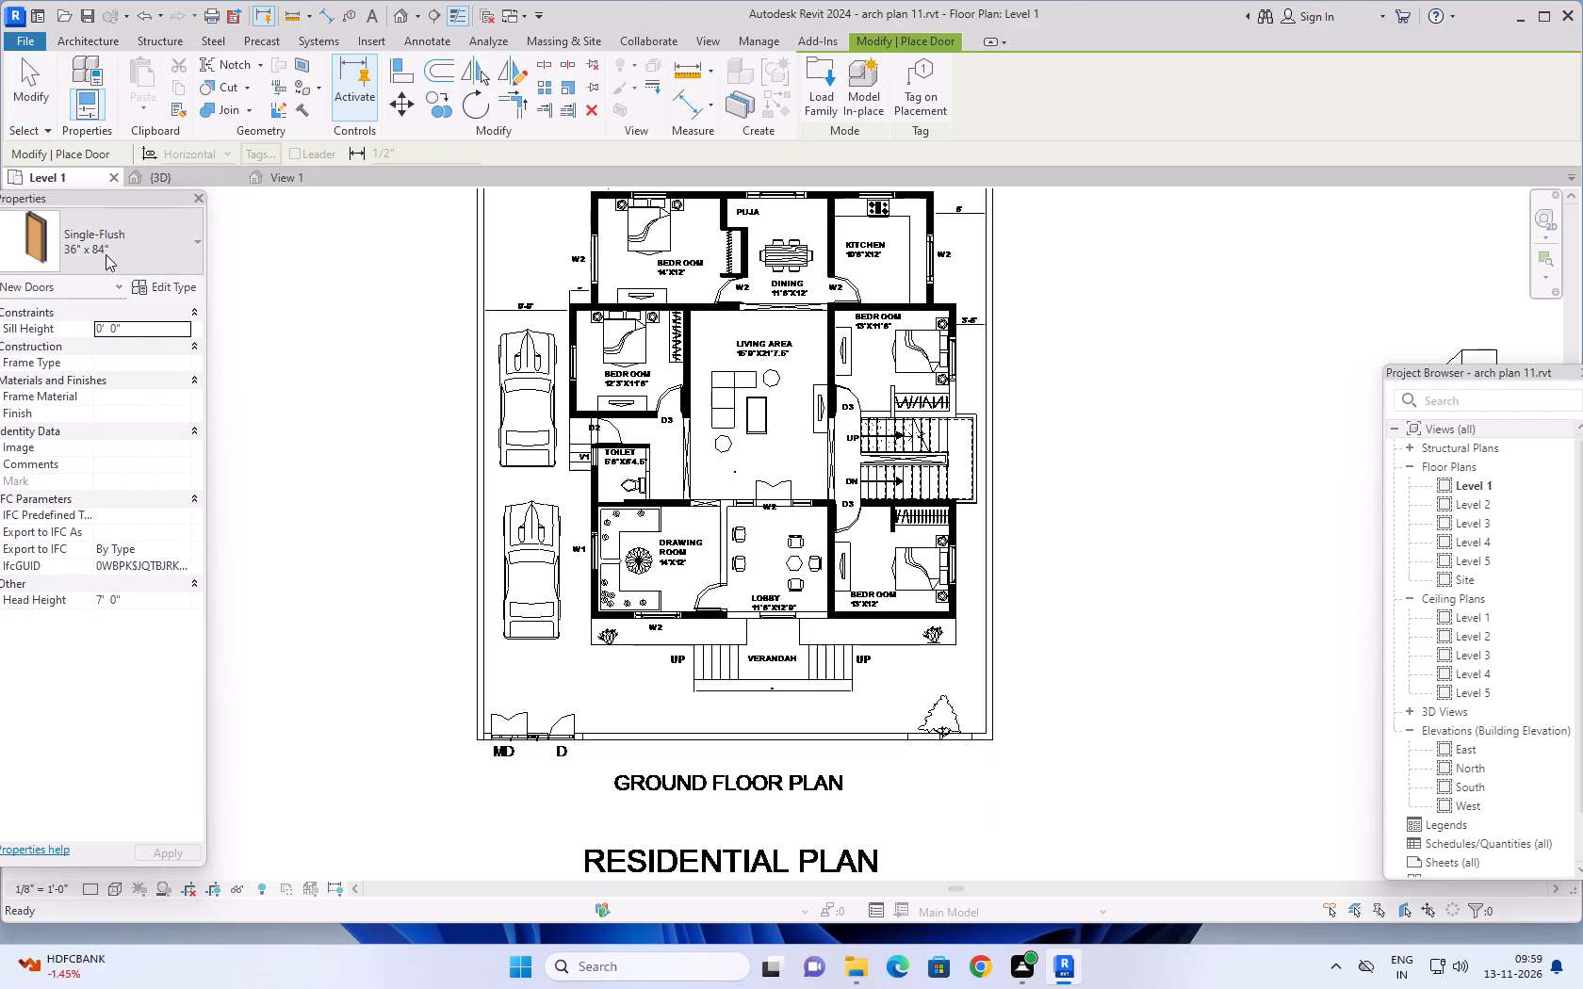
{"action": "scroll", "coordinate": [596, 462], "scroll_direction": "up", "scroll_amount": 6}
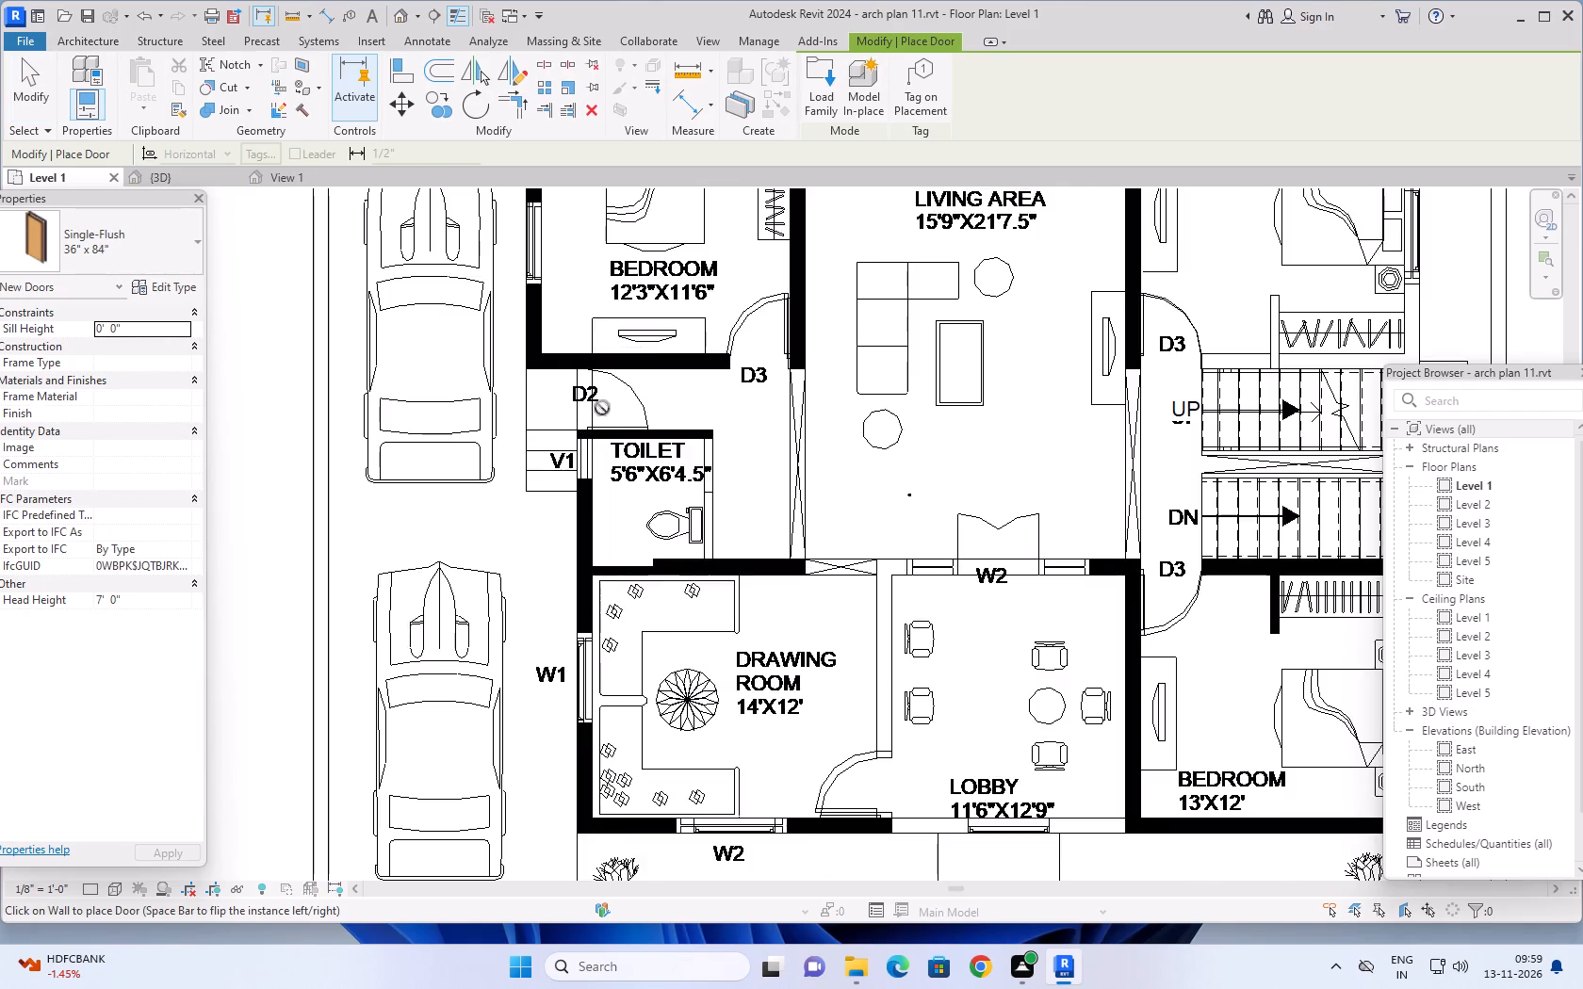
{"action": "scroll", "coordinate": [596, 404], "scroll_direction": "up", "scroll_amount": 6}
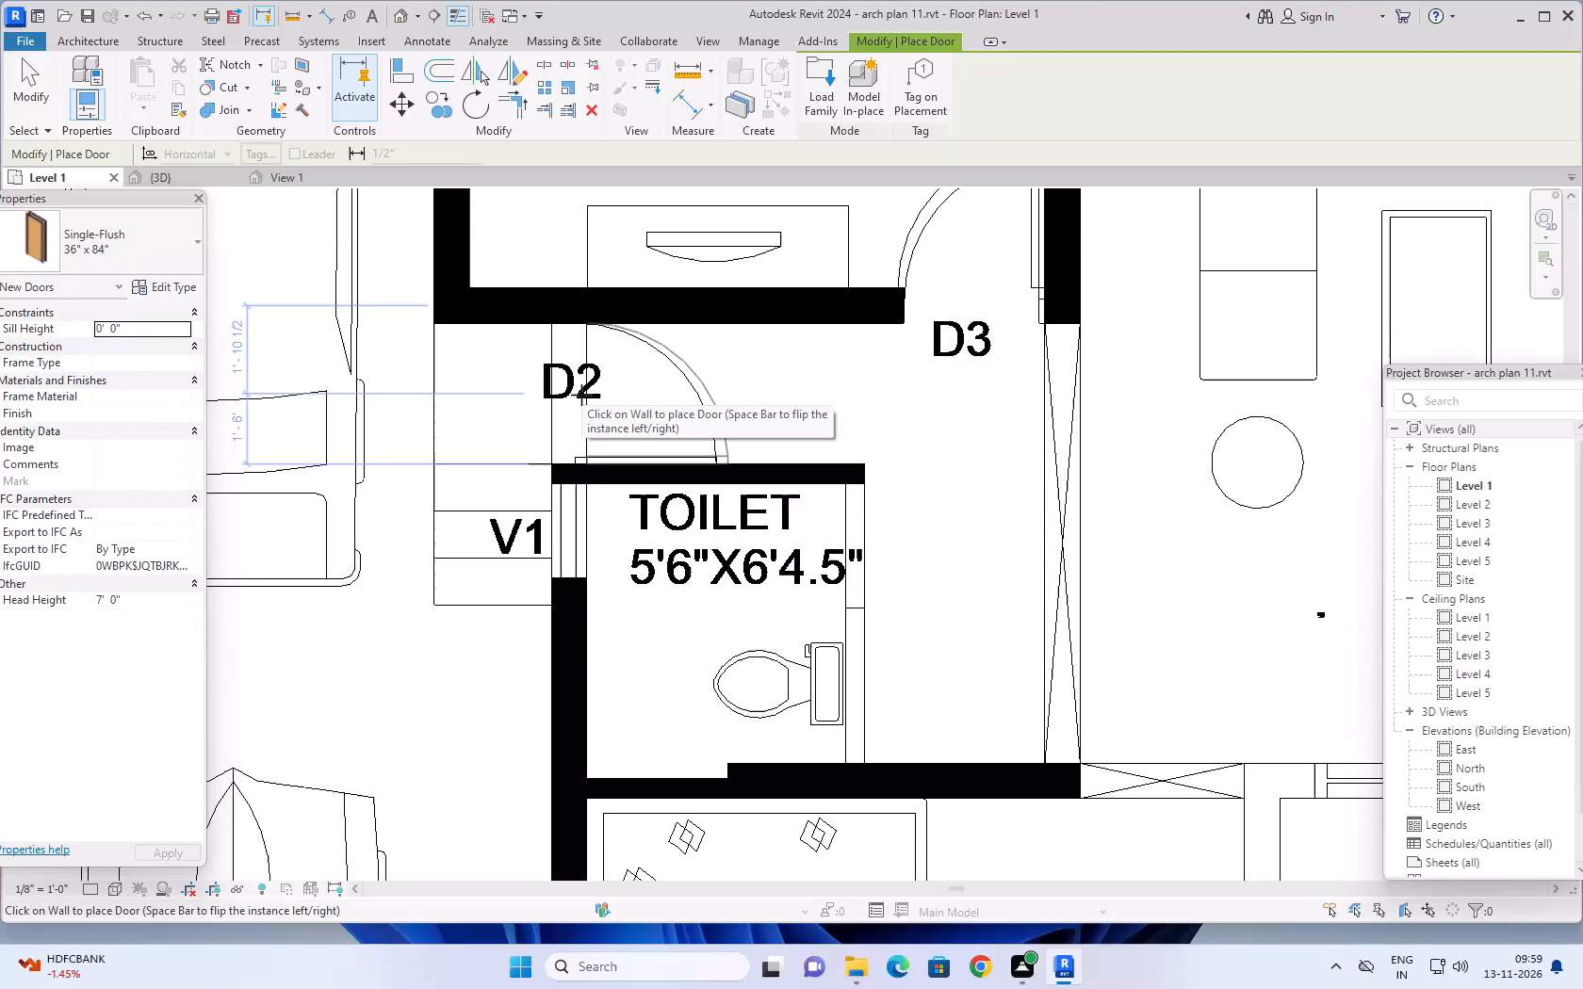
{"action": "left_click", "coordinate": [581, 395]}
{"action": "scroll", "coordinate": [527, 415], "scroll_direction": "down", "scroll_amount": 6}
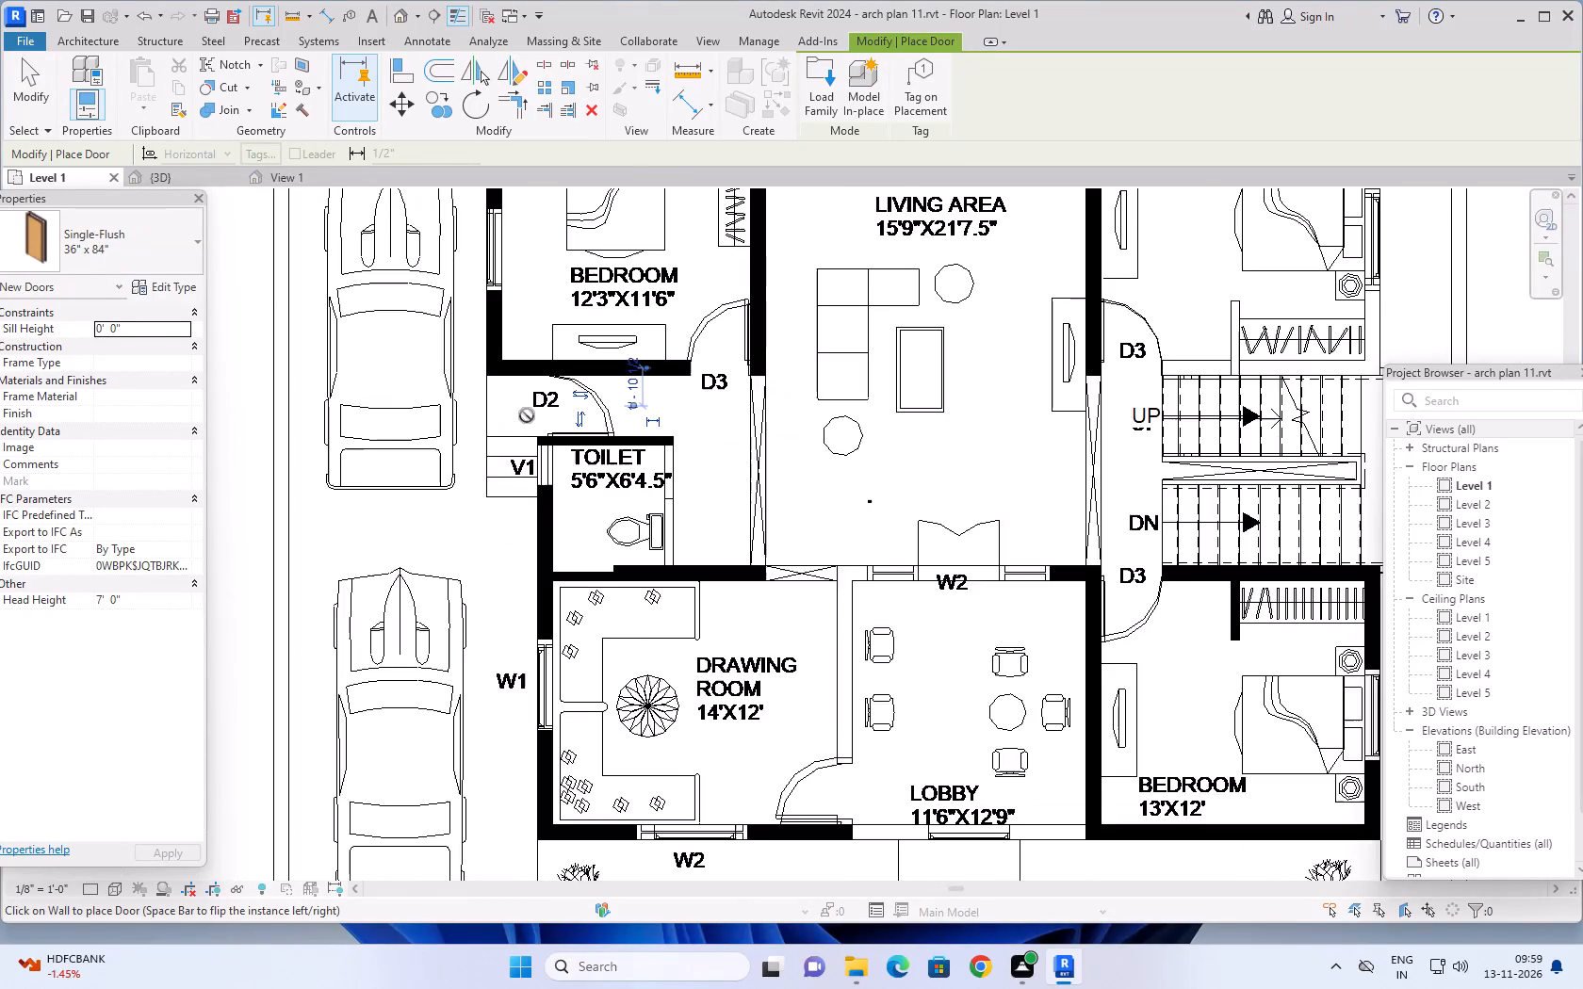
{"action": "scroll", "coordinate": [527, 415], "scroll_direction": "down", "scroll_amount": 6}
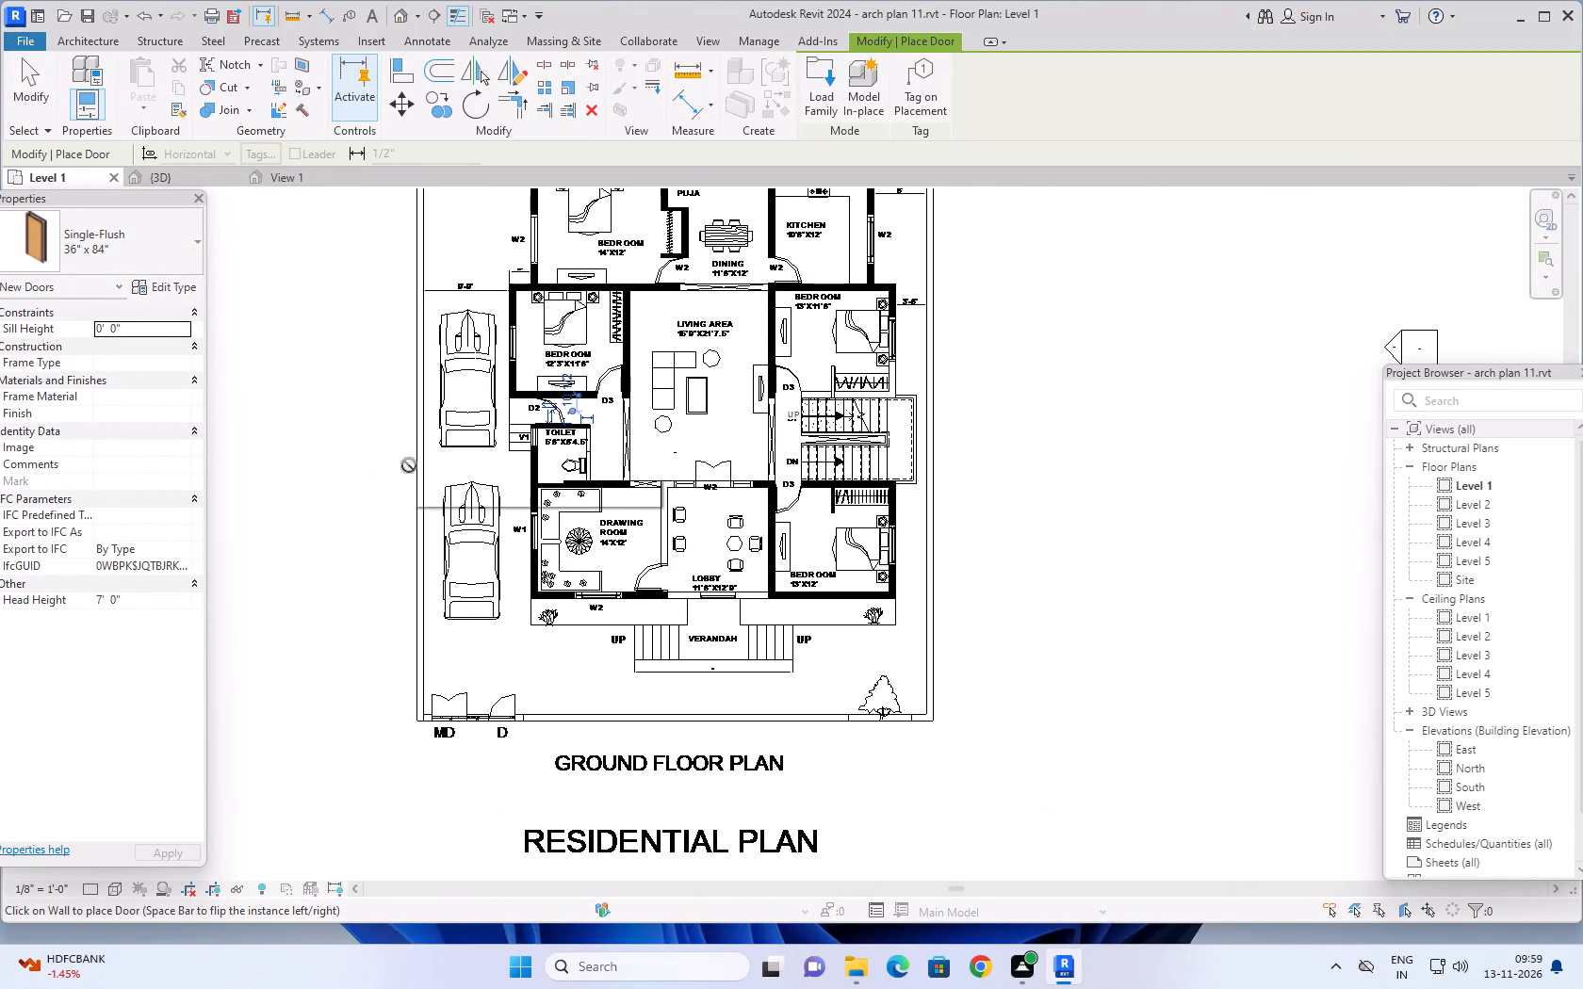
{"action": "key", "text": "Escape"}
{"action": "scroll", "coordinate": [414, 465], "scroll_direction": "down", "scroll_amount": 3}
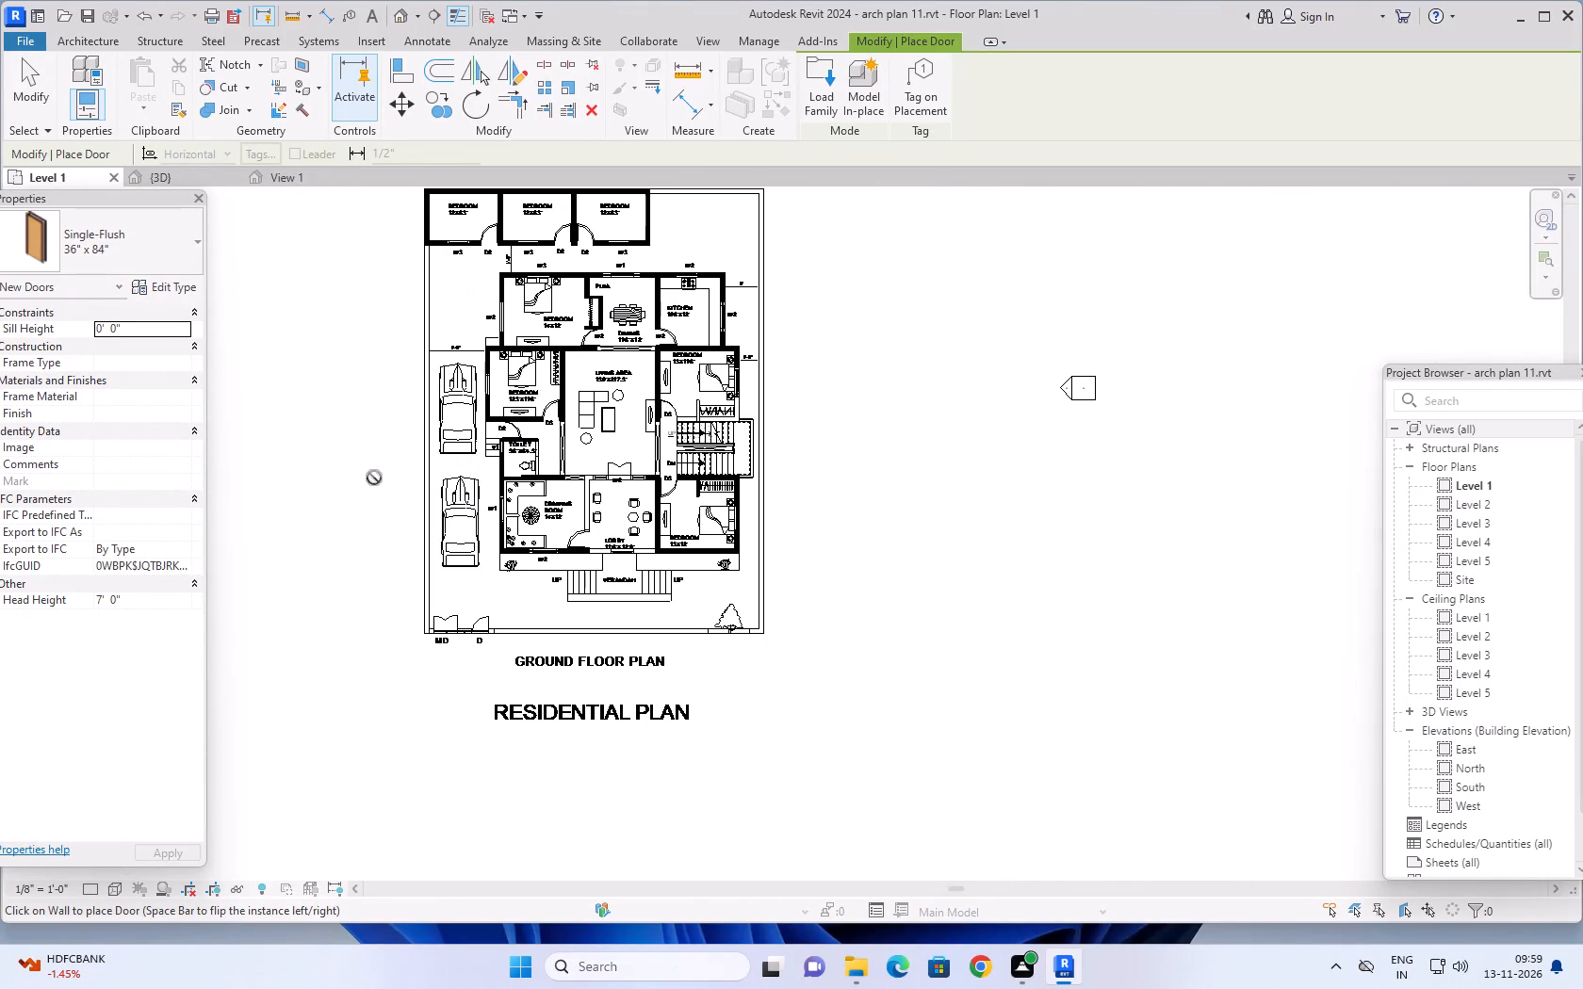
{"action": "scroll", "coordinate": [334, 508], "scroll_direction": "up", "scroll_amount": 3}
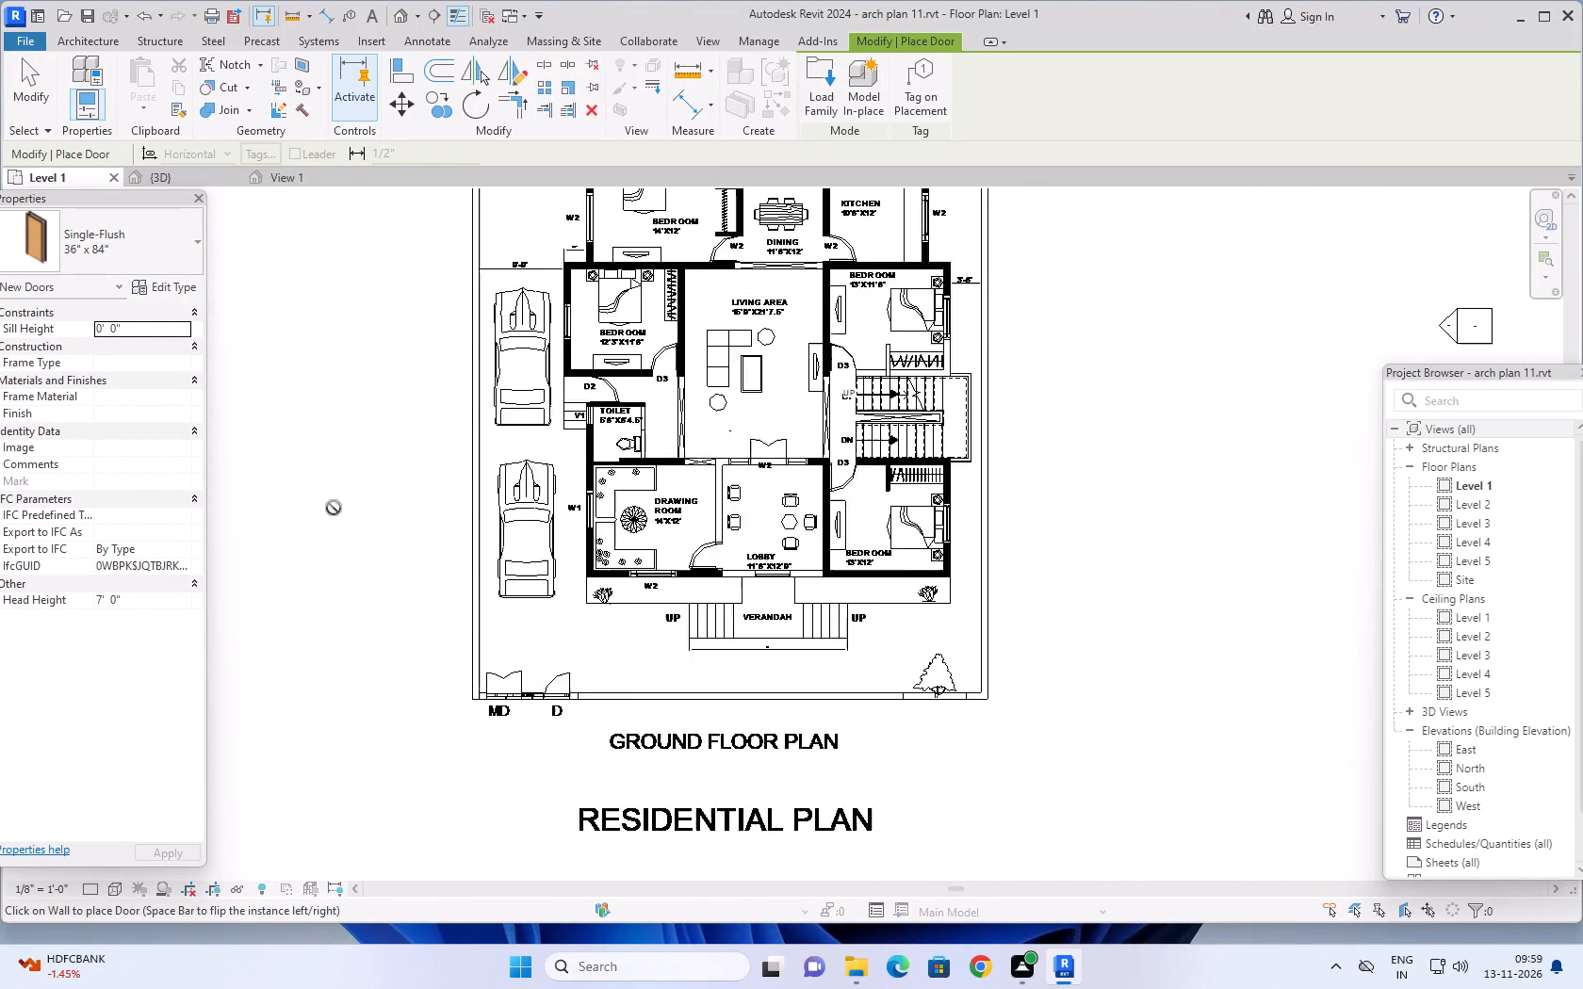
{"action": "scroll", "coordinate": [334, 508], "scroll_direction": "up", "scroll_amount": 1}
{"action": "key", "text": "Escape"}
{"action": "scroll", "coordinate": [344, 511], "scroll_direction": "down", "scroll_amount": 2}
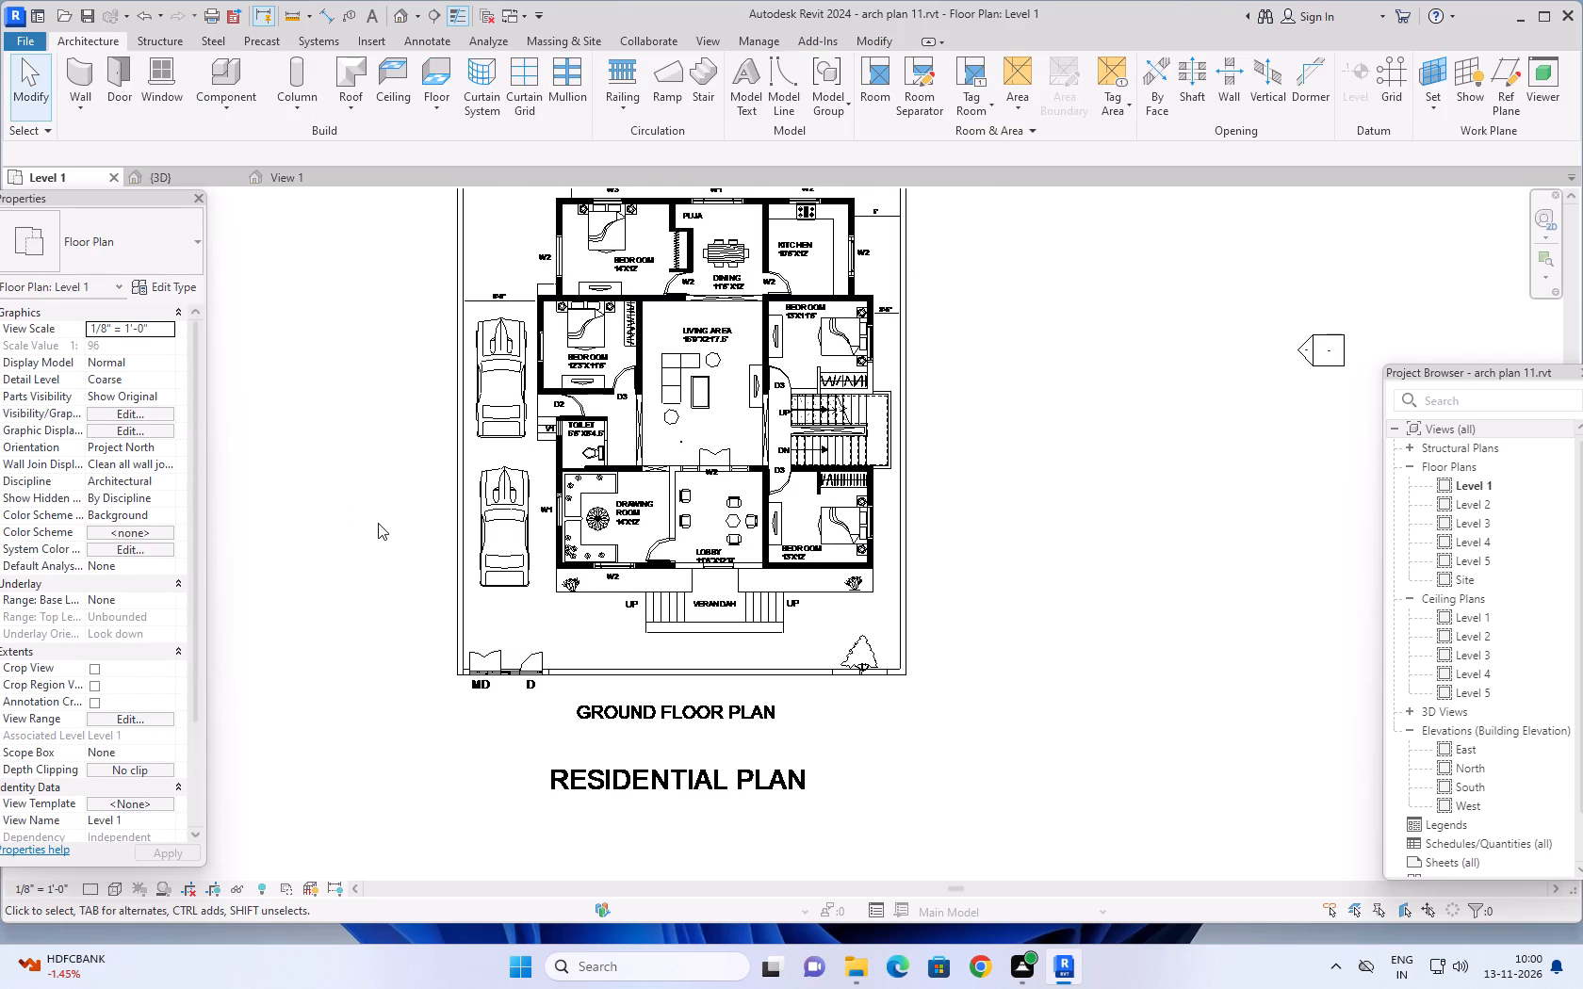
Examine the new D2 door and the house's car-parking side in the 3D view from the left, front and above.
{"action": "left_click", "coordinate": [187, 178]}
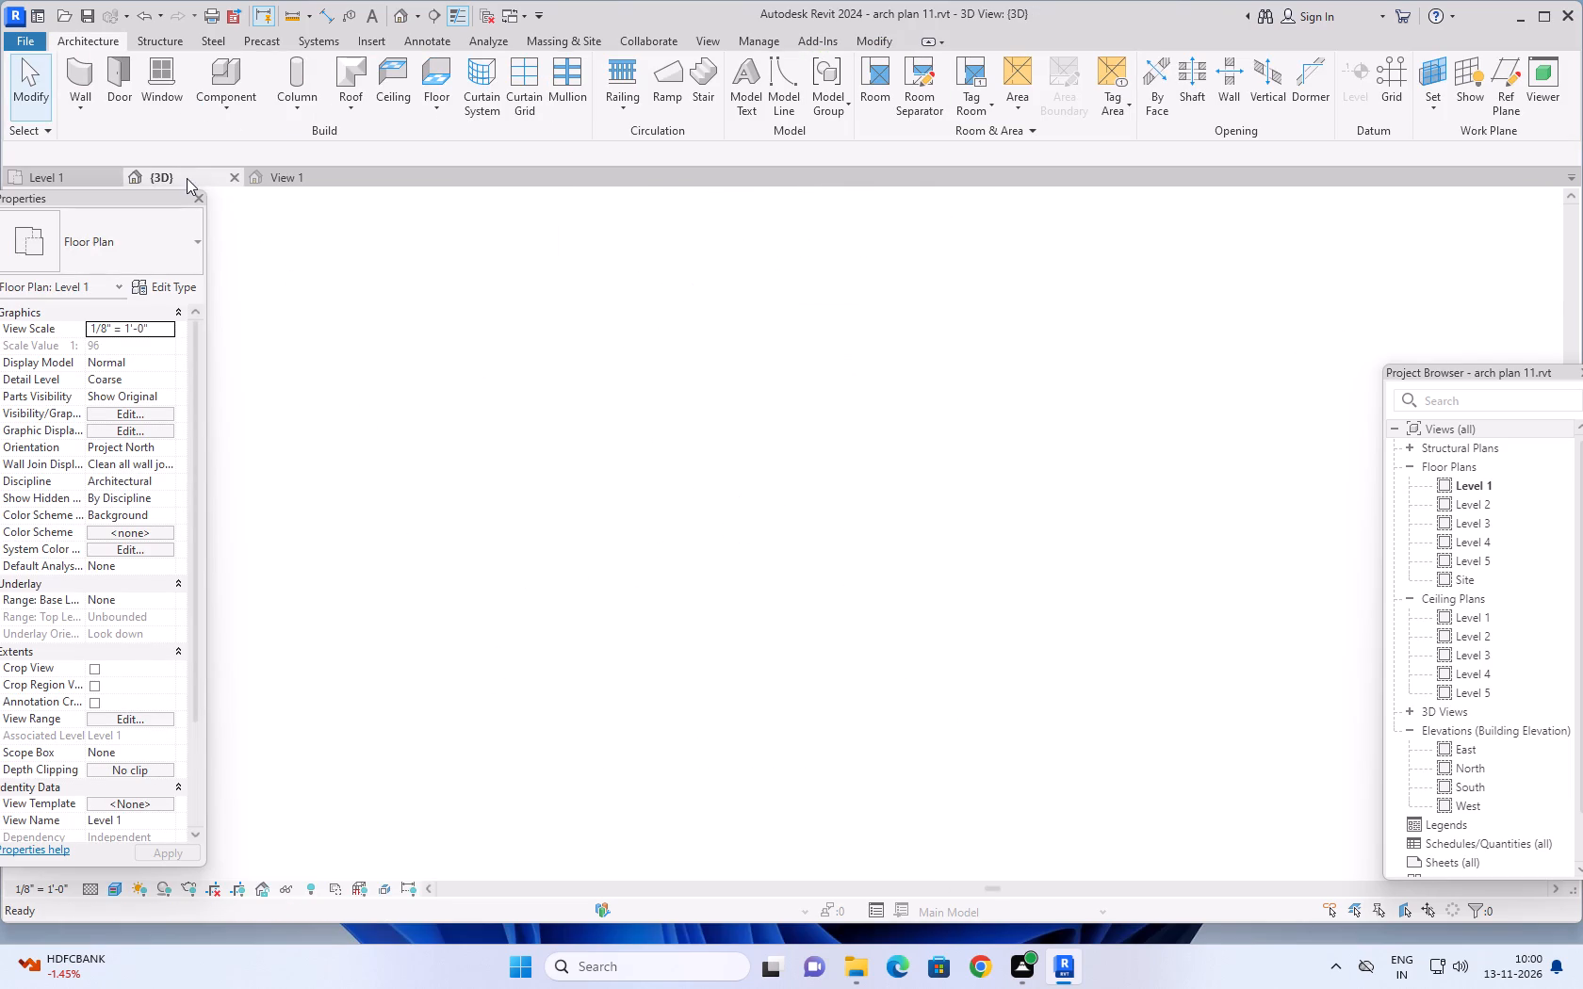
{"action": "middle_click_drag", "start_coordinate": [839, 616], "coordinate": [847, 607], "text": "shift"}
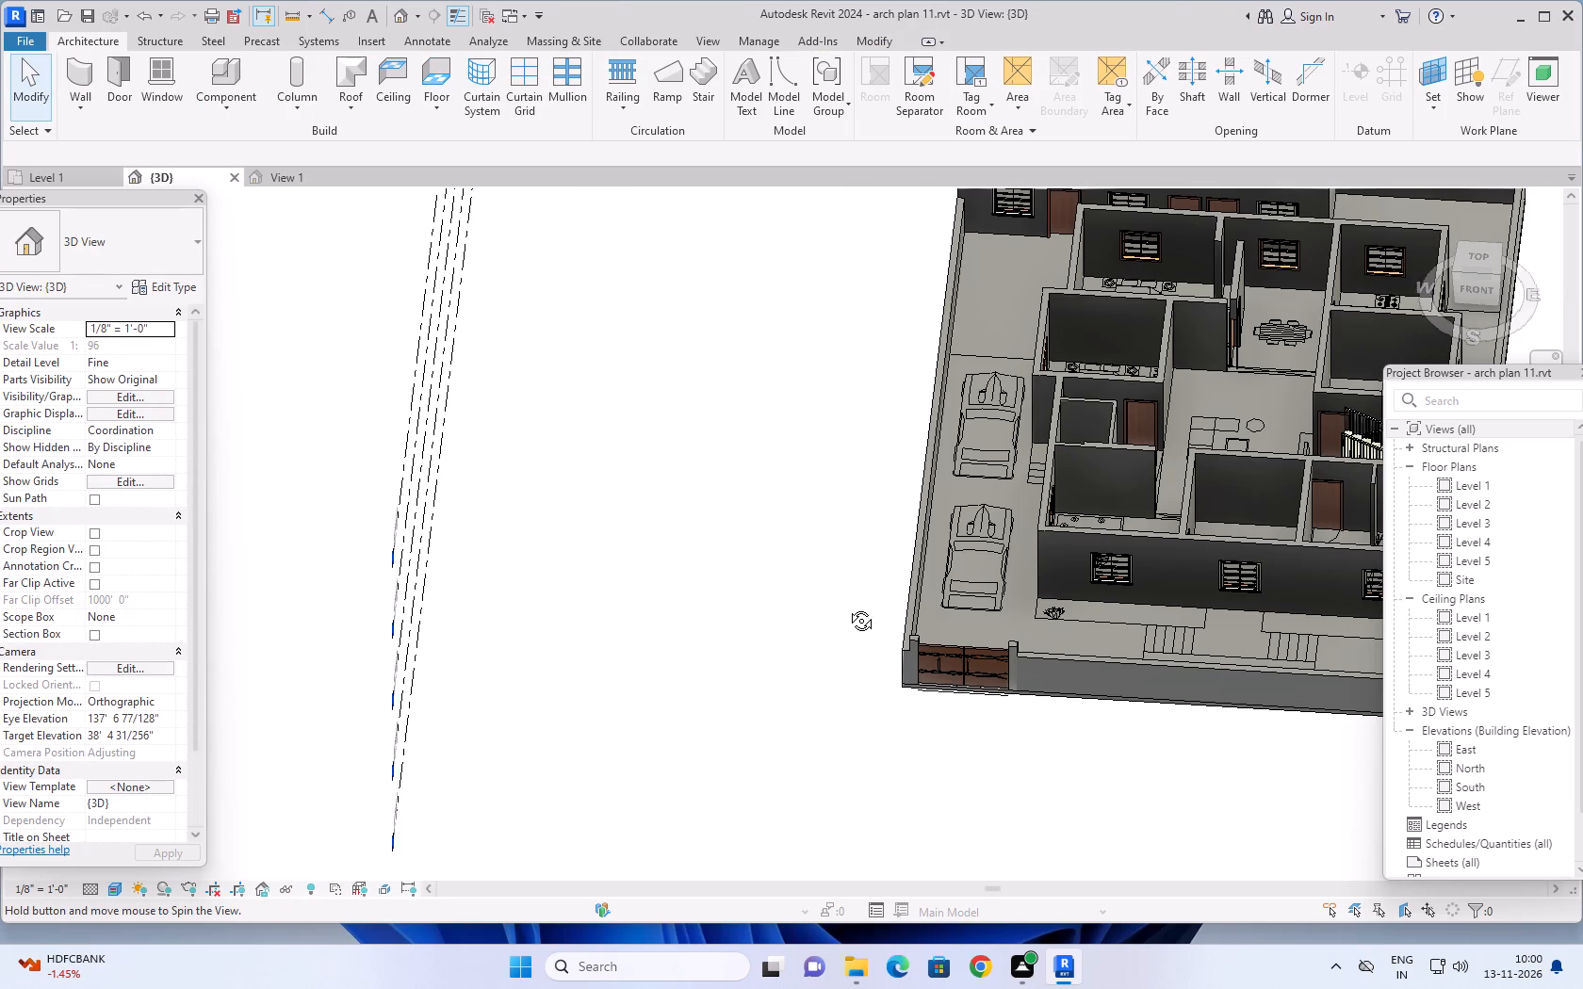
{"action": "middle_click_drag", "start_coordinate": [847, 607], "coordinate": [1126, 477], "text": "shift"}
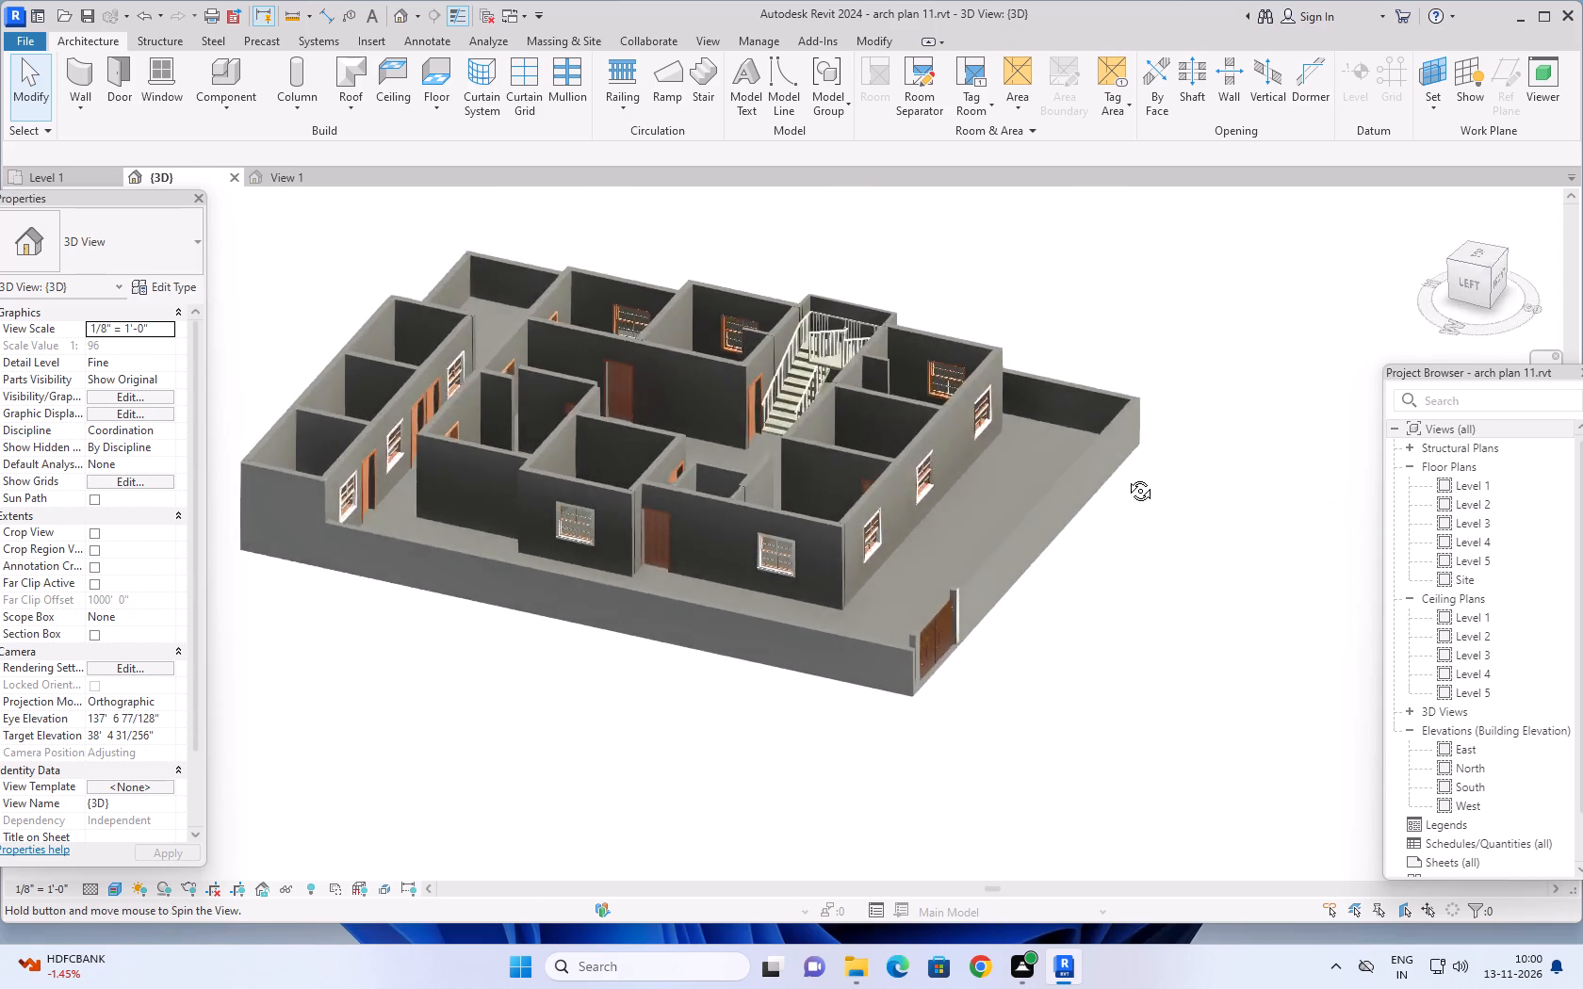
{"action": "middle_click_drag", "start_coordinate": [1126, 477], "coordinate": [1140, 470], "text": "shift"}
{"action": "scroll", "coordinate": [662, 546], "scroll_direction": "up", "scroll_amount": 2}
{"action": "middle_click_drag", "start_coordinate": [726, 594], "coordinate": [739, 583]}
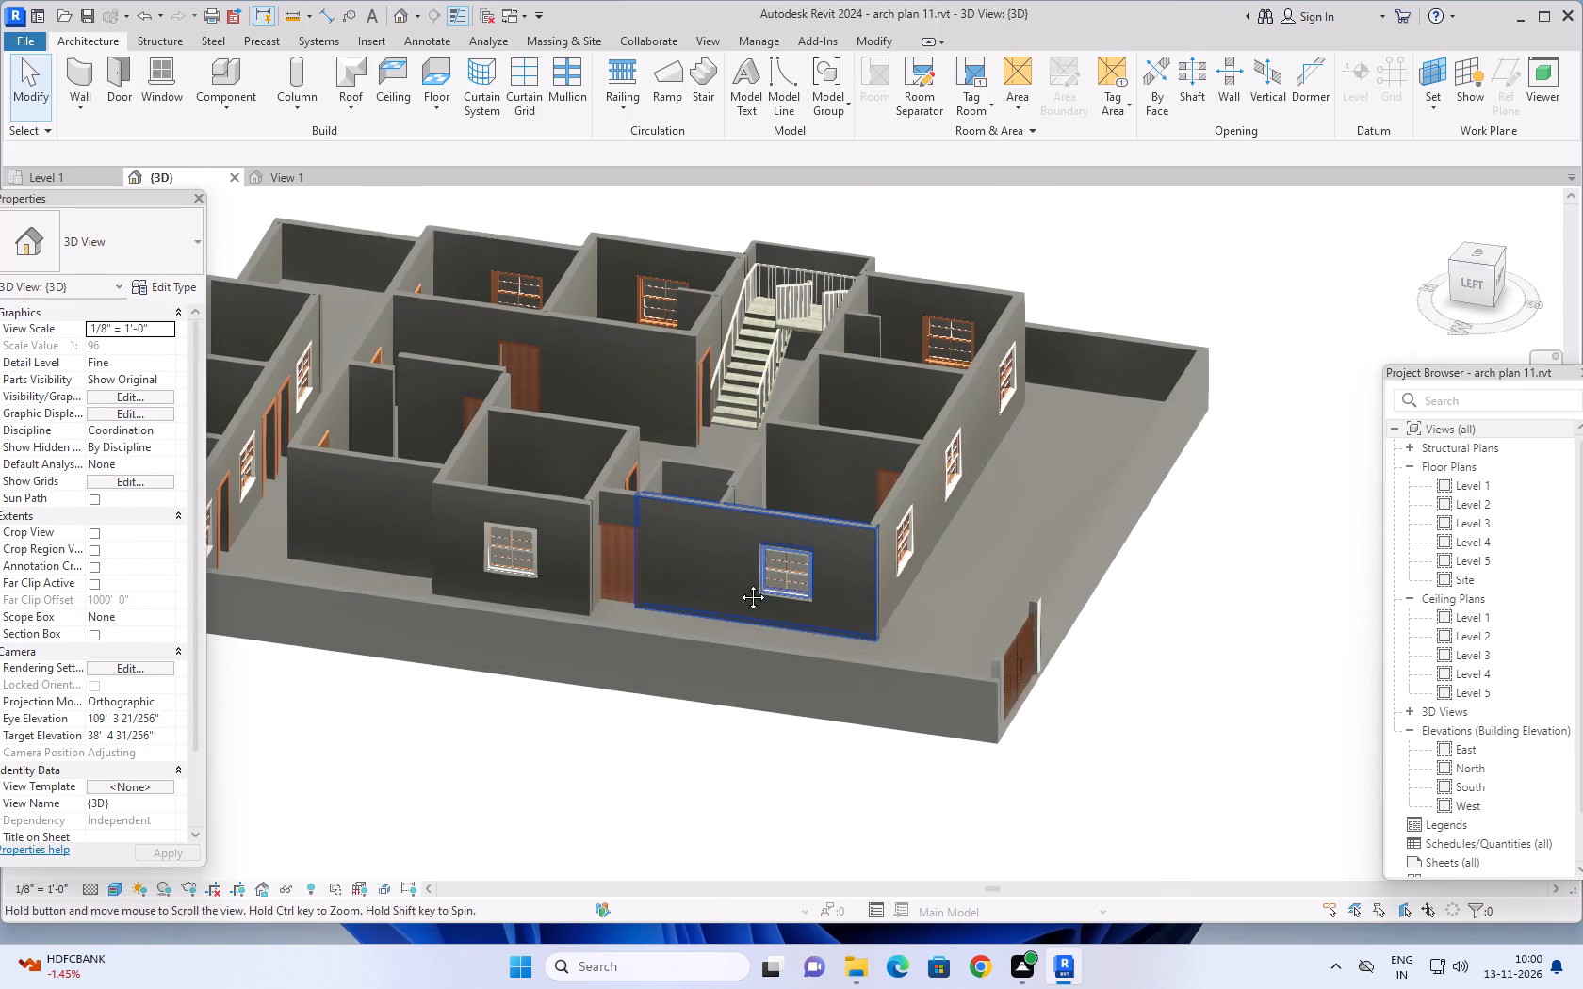
{"action": "middle_click_drag", "start_coordinate": [739, 583], "coordinate": [808, 515]}
{"action": "middle_click_drag", "start_coordinate": [663, 691], "coordinate": [676, 686]}
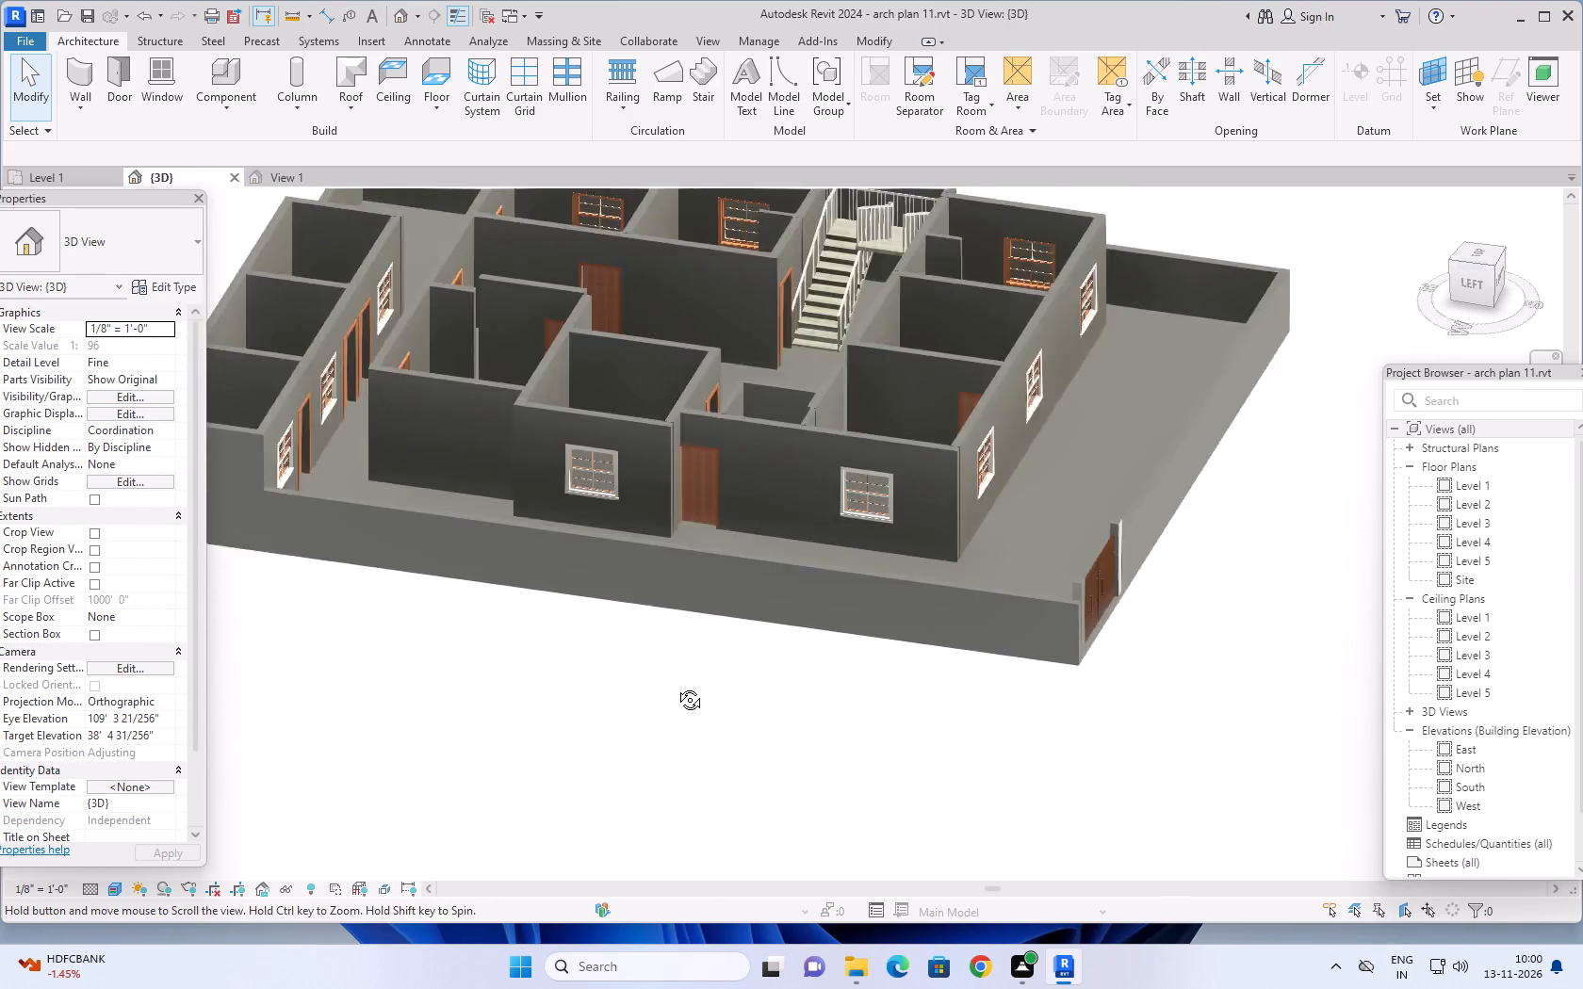
{"action": "middle_click_drag", "start_coordinate": [676, 686], "coordinate": [742, 651]}
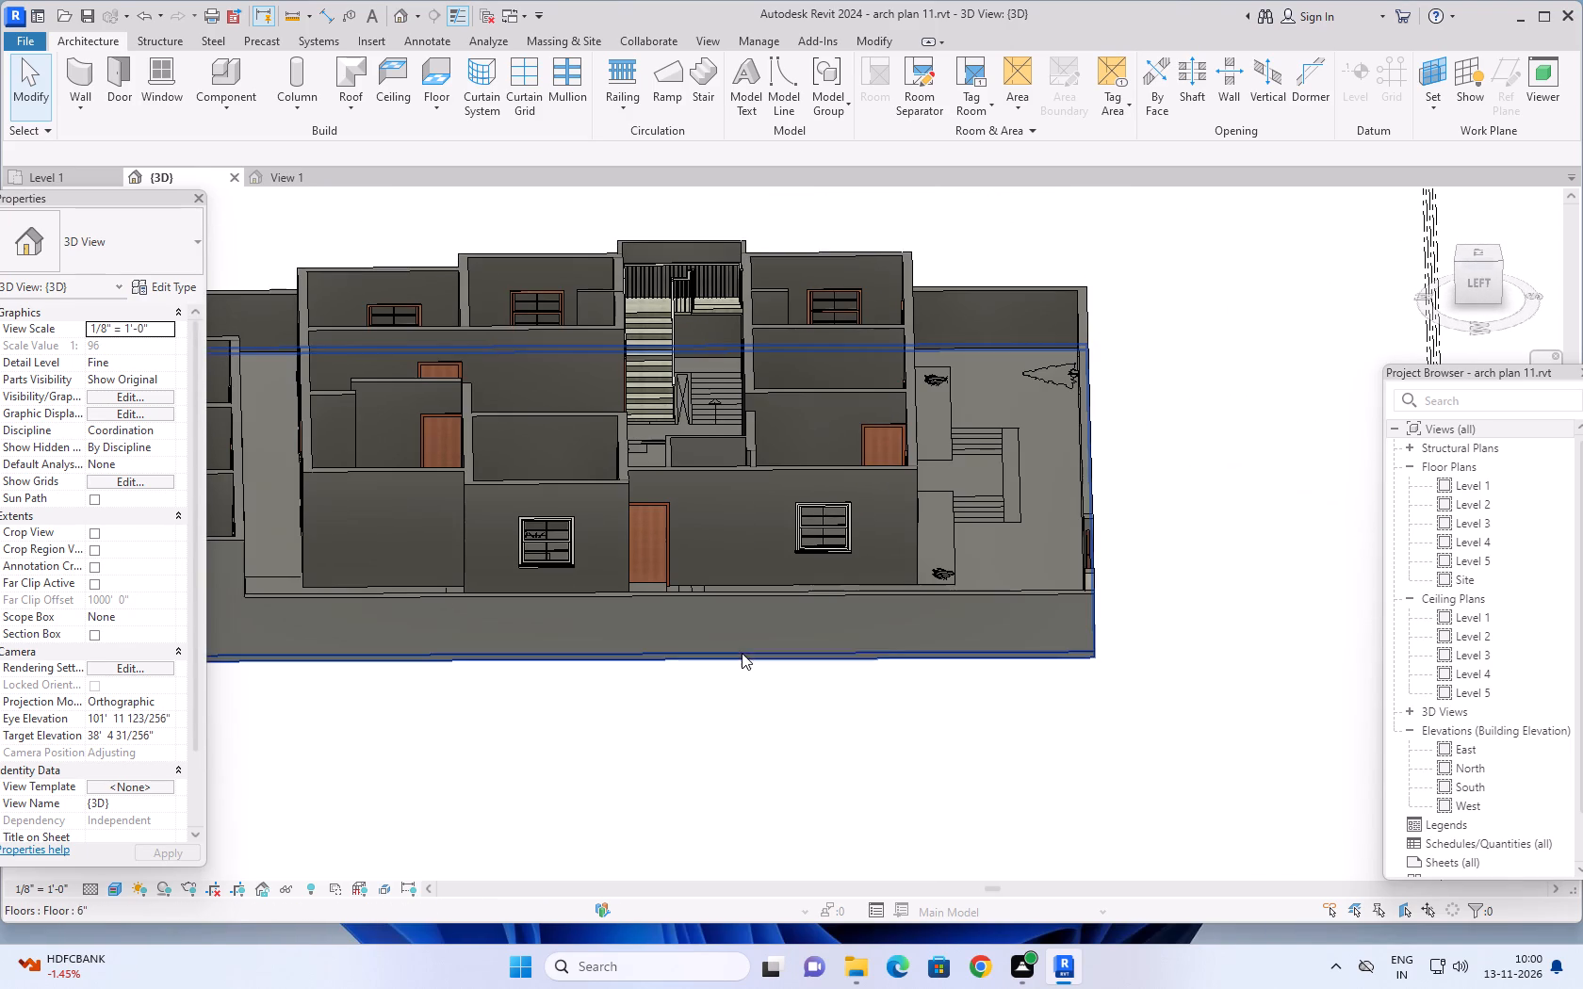
{"action": "middle_click_drag", "start_coordinate": [742, 662], "coordinate": [742, 631], "text": "shift"}
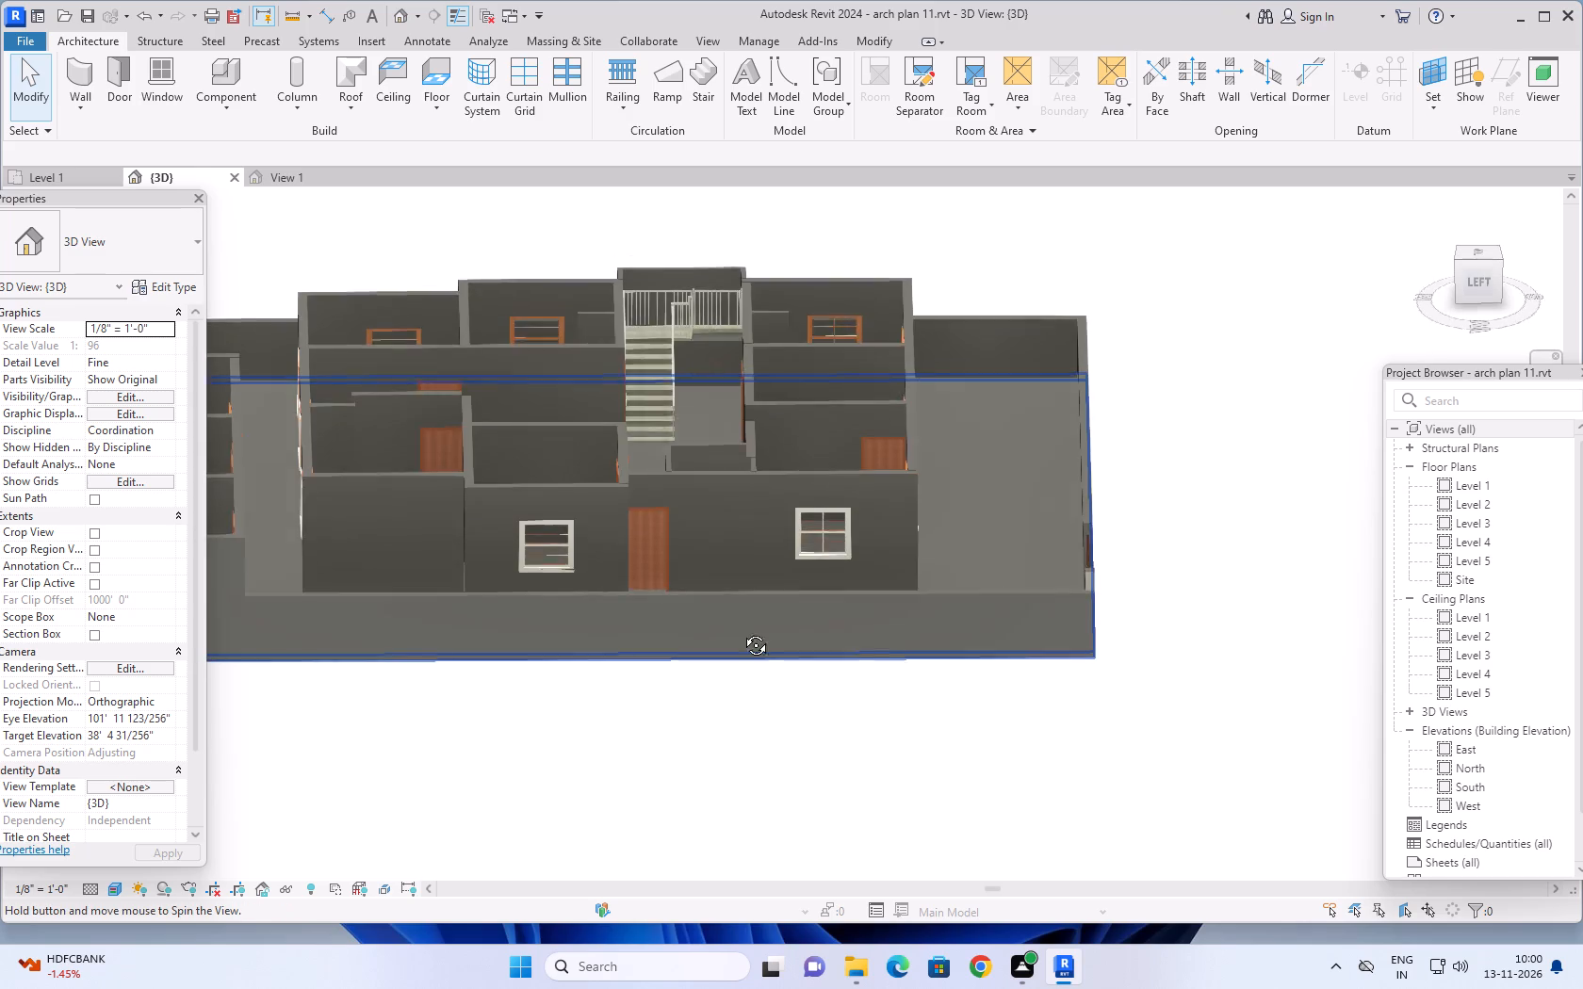
{"action": "middle_click_drag", "start_coordinate": [742, 631], "coordinate": [737, 681], "text": "shift"}
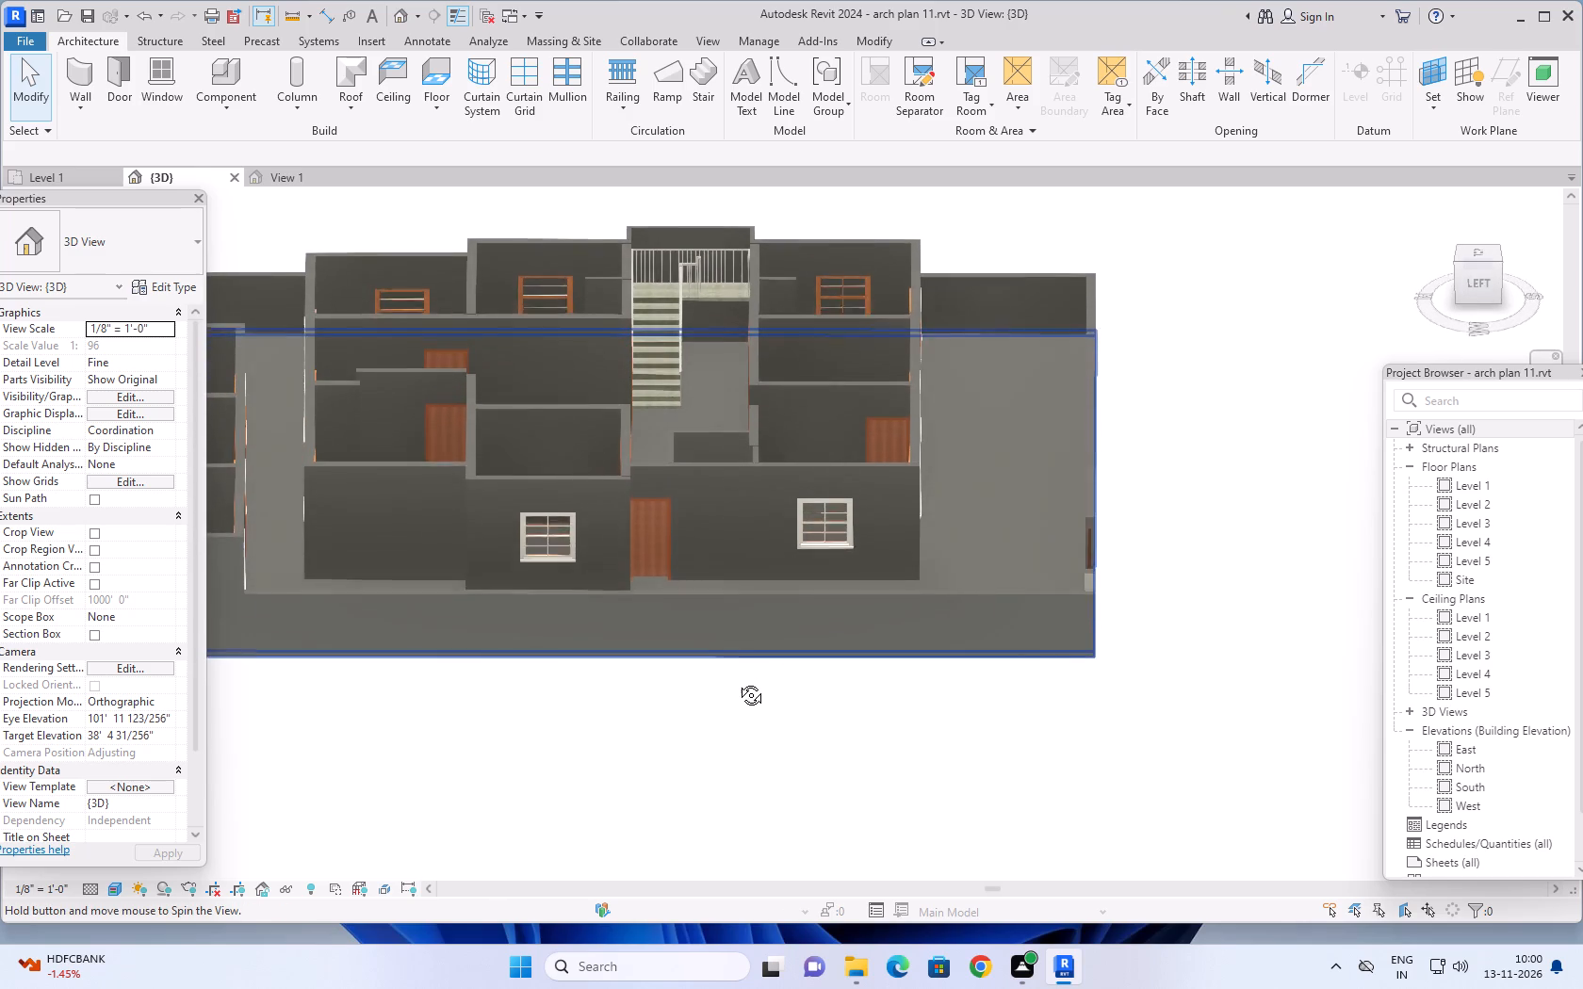
{"action": "middle_click_drag", "start_coordinate": [737, 681], "coordinate": [737, 737], "text": "shift"}
{"action": "middle_click_drag", "start_coordinate": [744, 728], "coordinate": [813, 686]}
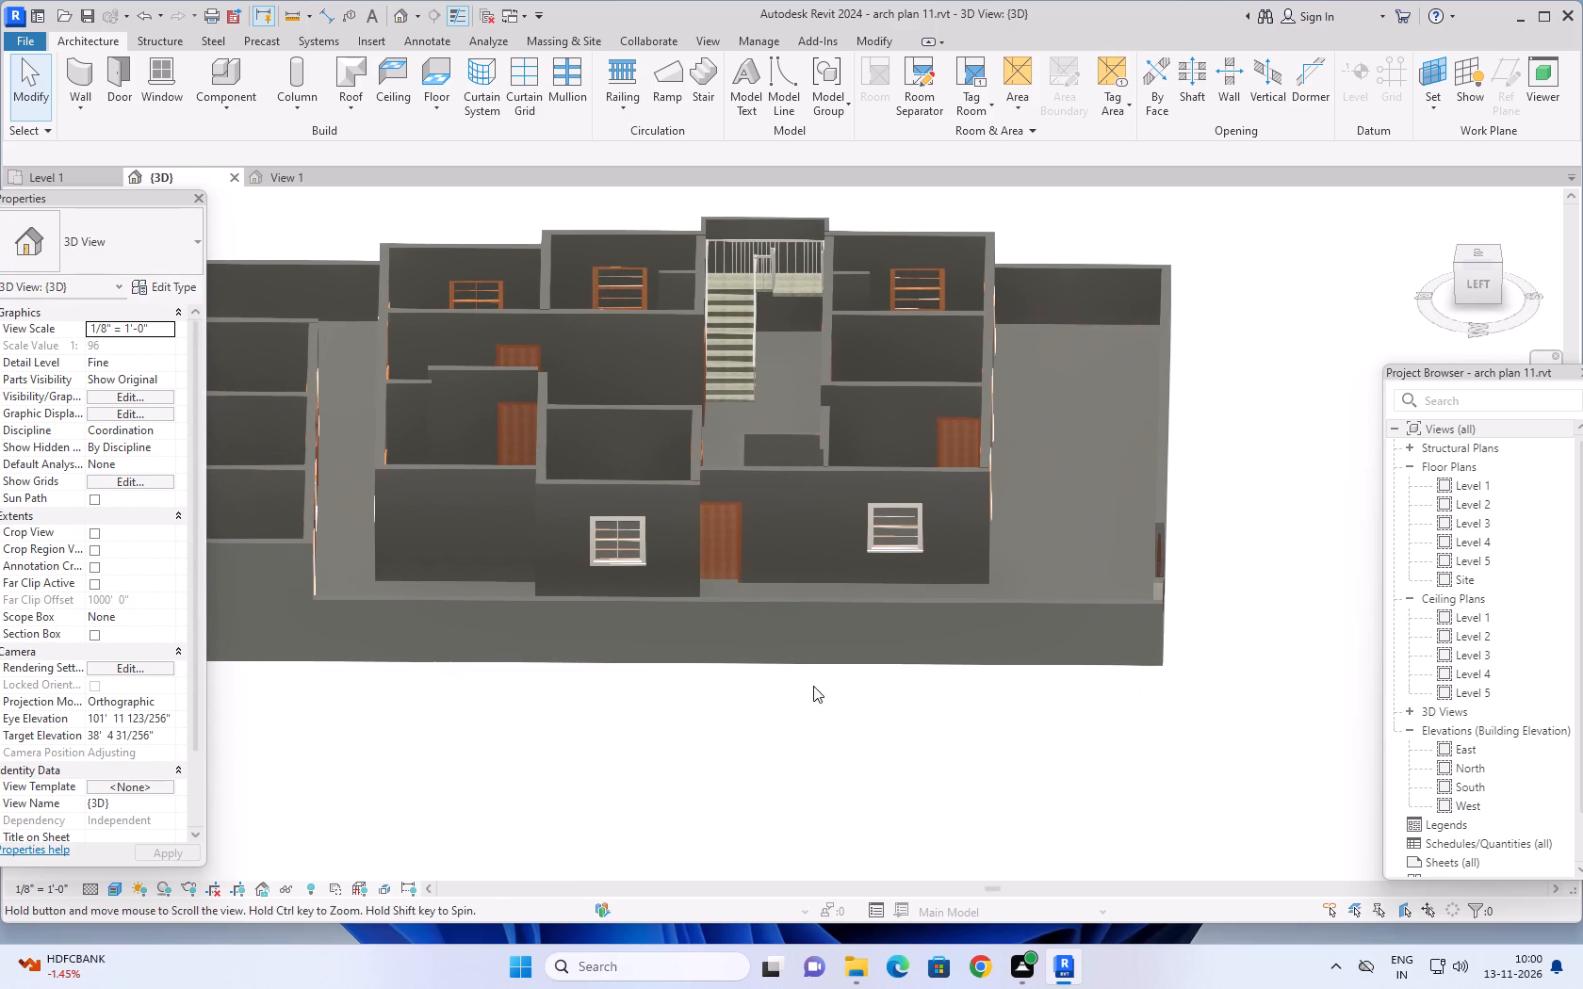
{"action": "middle_click", "coordinate": [808, 692]}
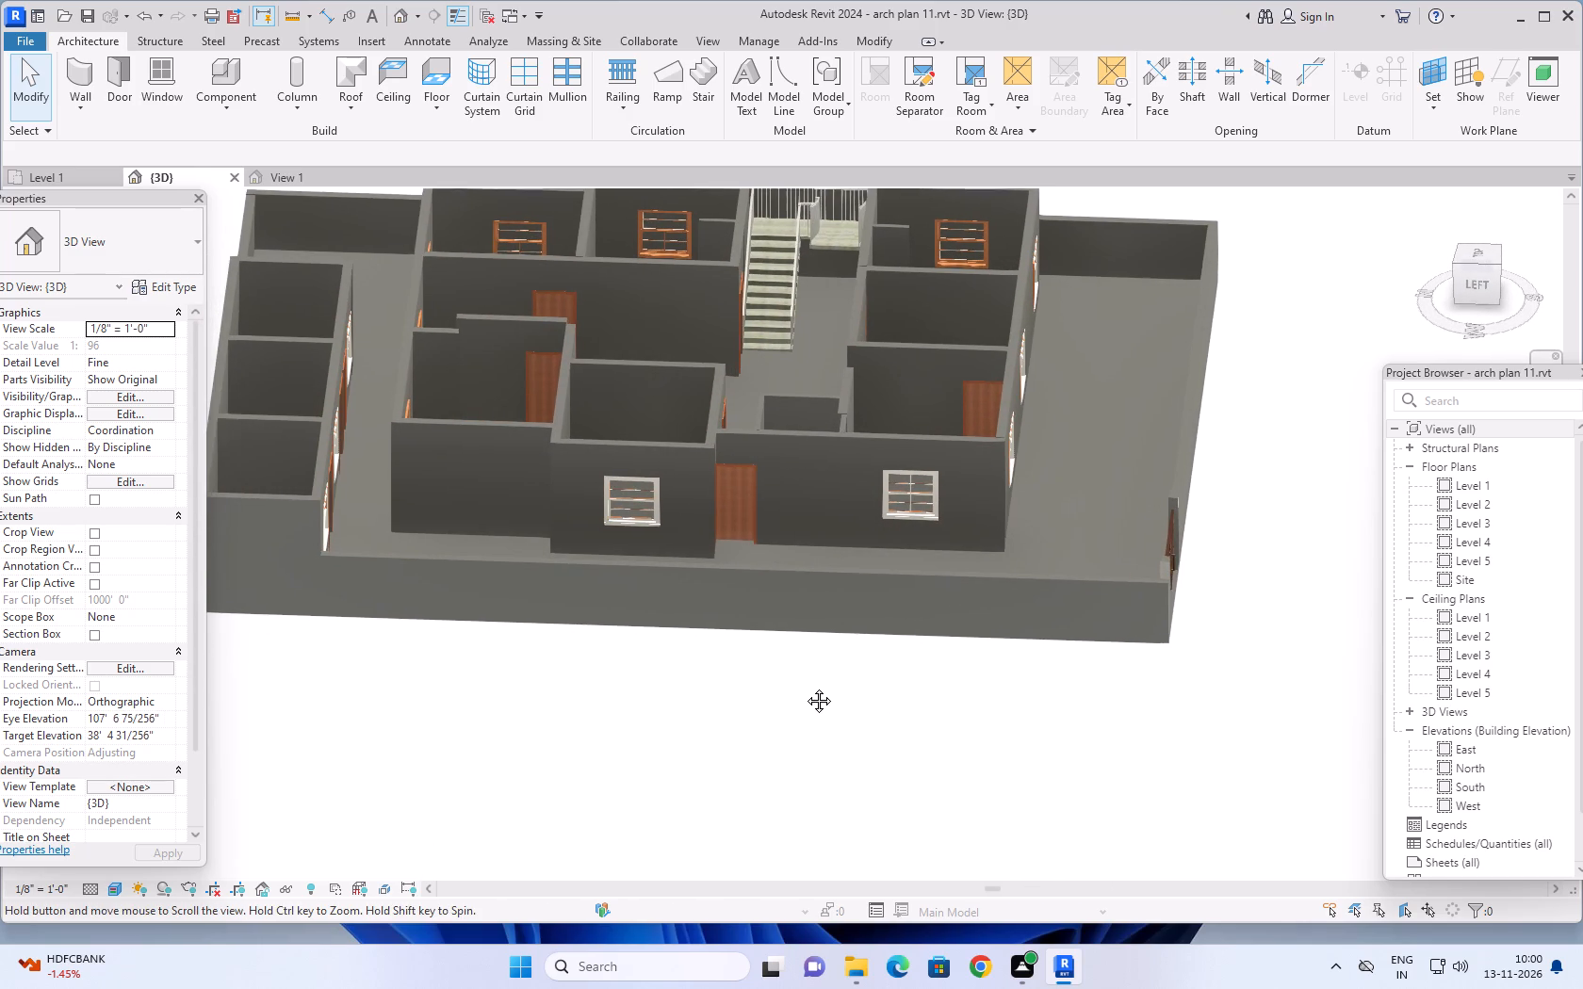
{"action": "middle_click_drag", "start_coordinate": [790, 696], "coordinate": [923, 774]}
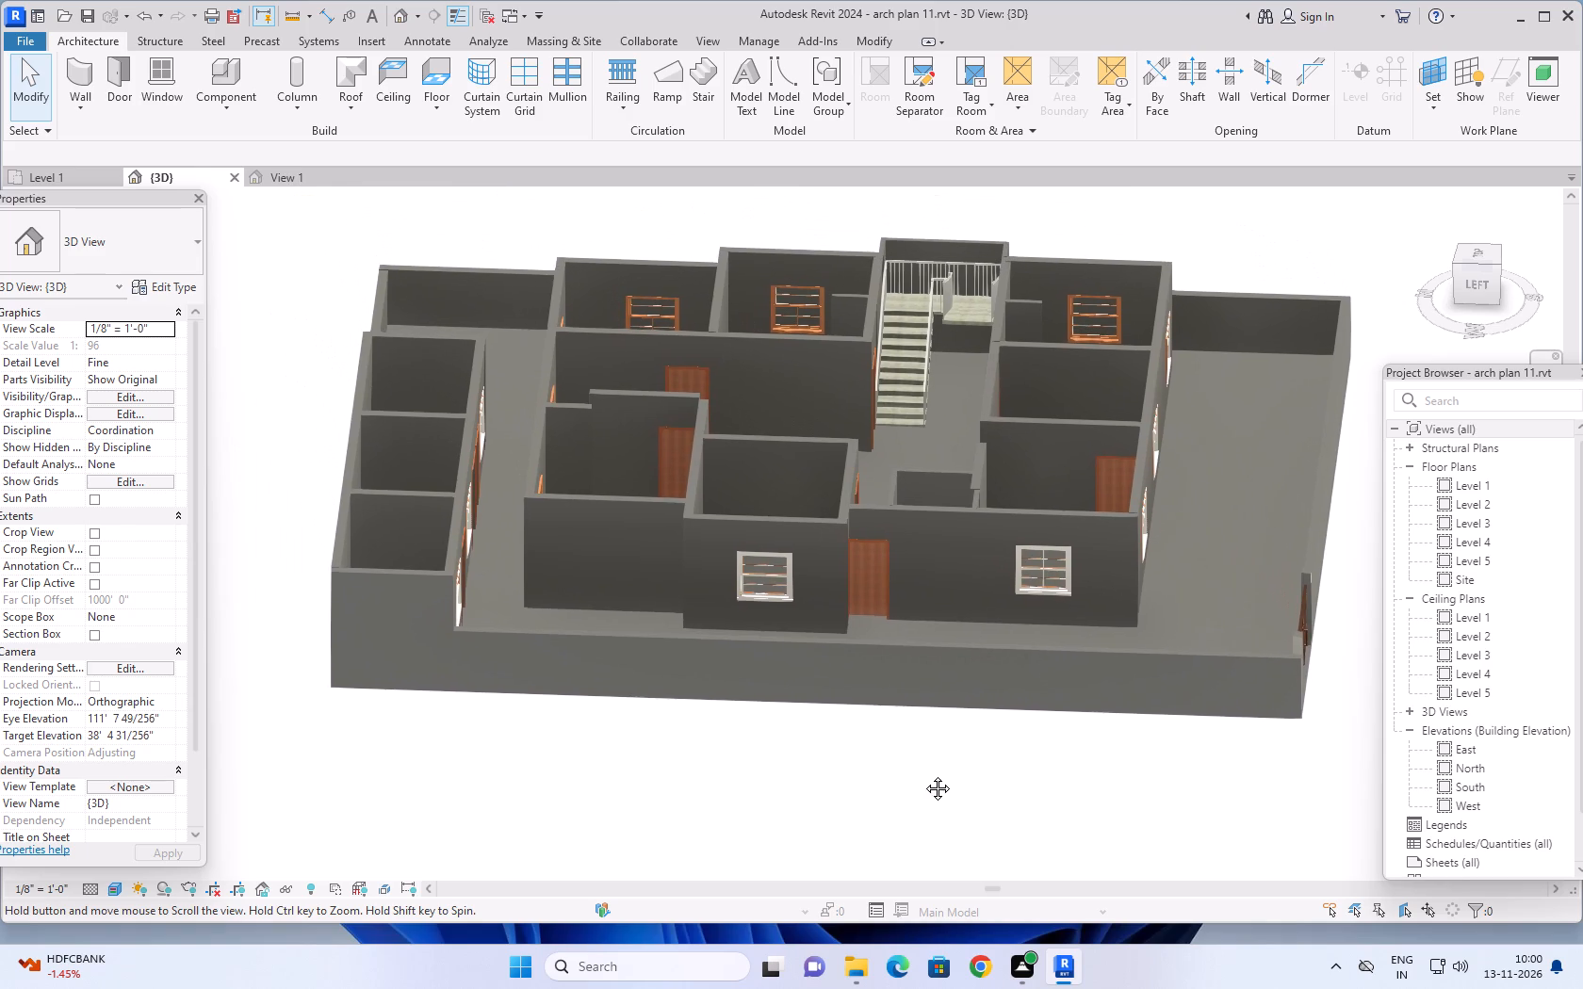
{"action": "middle_click_drag", "start_coordinate": [923, 774], "coordinate": [920, 815]}
{"action": "middle_click_drag", "start_coordinate": [922, 808], "coordinate": [732, 803], "text": "shift"}
{"action": "middle_click_drag", "start_coordinate": [873, 735], "coordinate": [798, 745]}
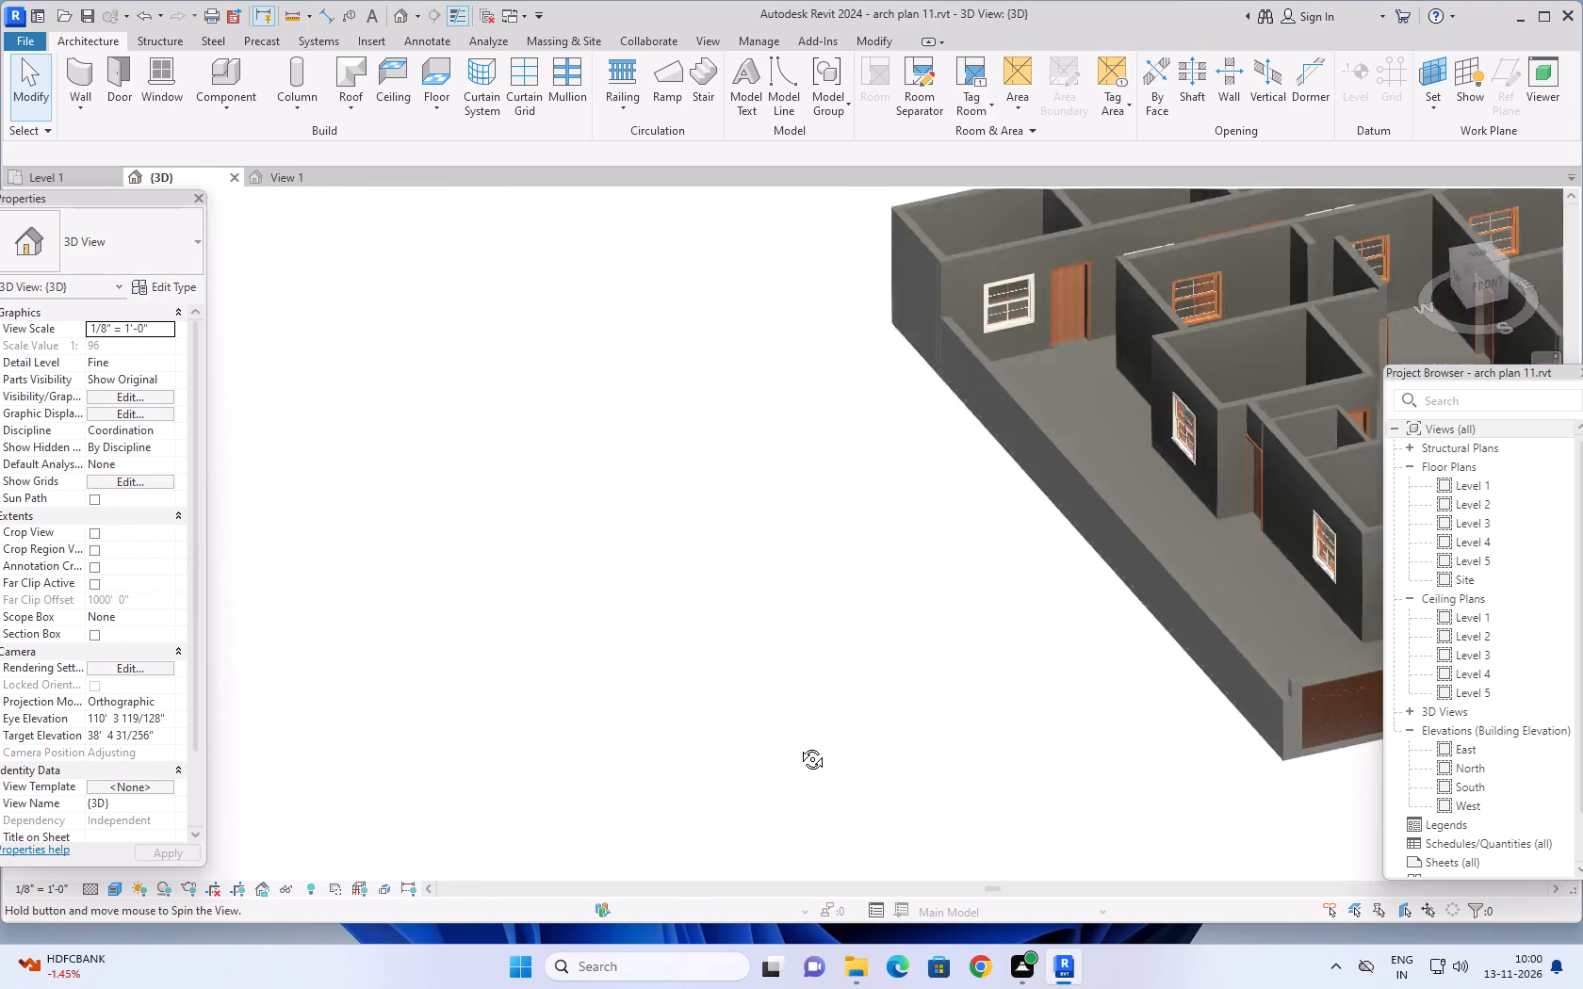
{"action": "middle_click_drag", "start_coordinate": [798, 745], "coordinate": [778, 749]}
{"action": "middle_click_drag", "start_coordinate": [912, 692], "coordinate": [573, 713]}
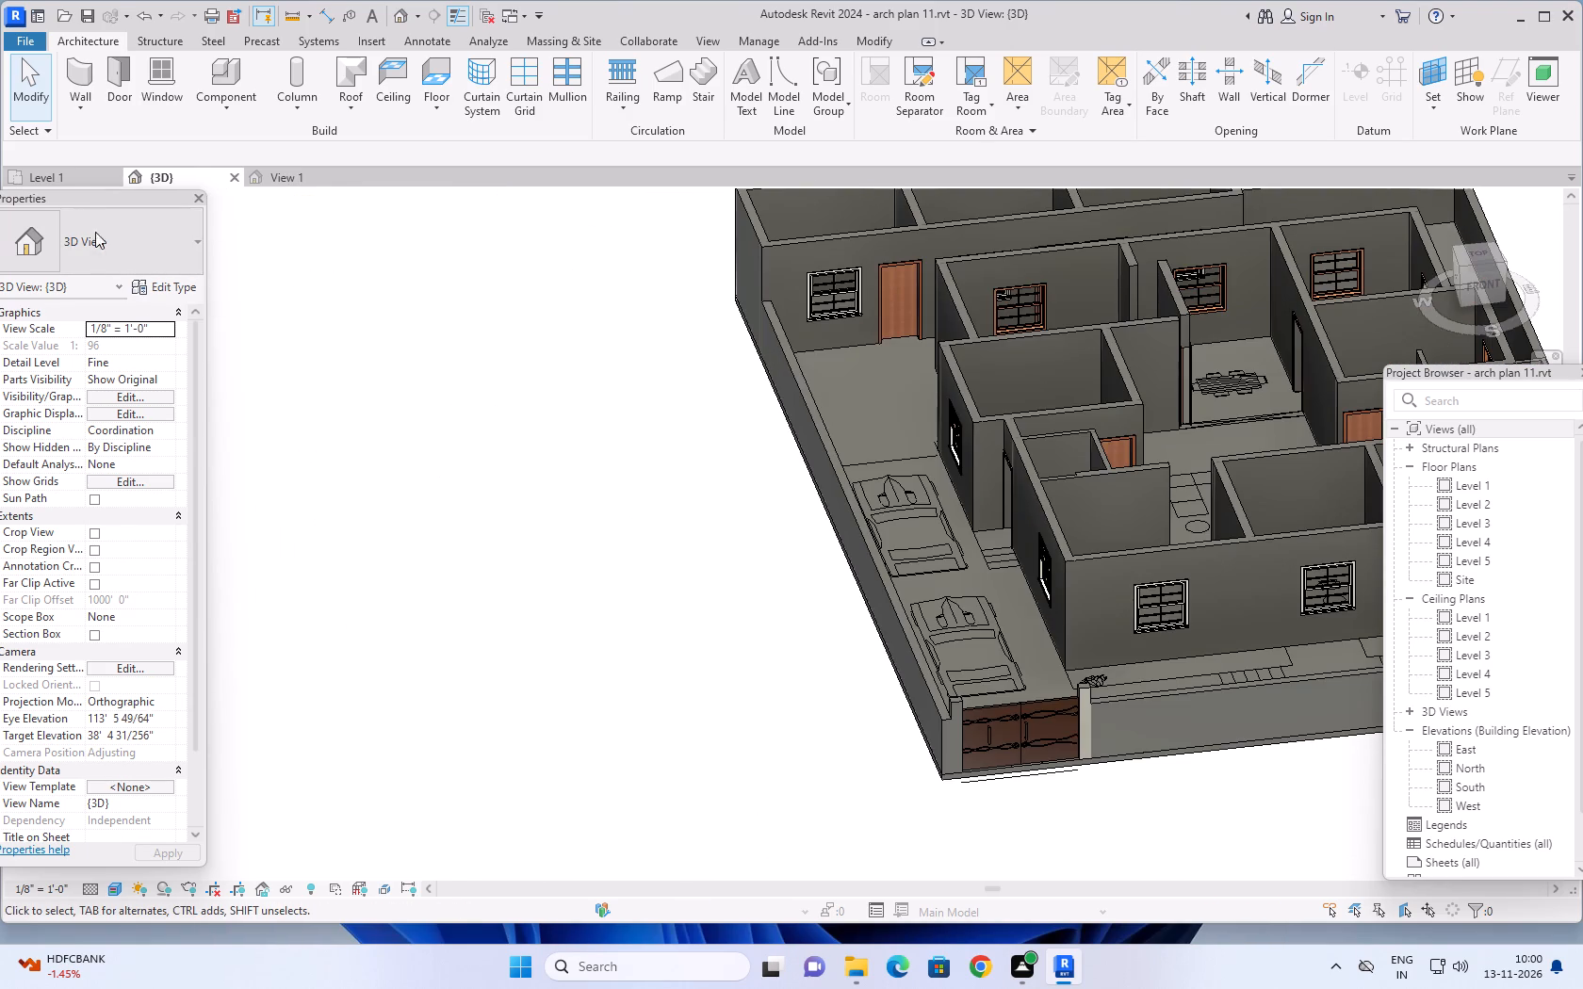
Compare the window marks on the Level 1 plan's car-parking side with the modelled walls in the 3D view.
{"action": "left_click", "coordinate": [65, 177]}
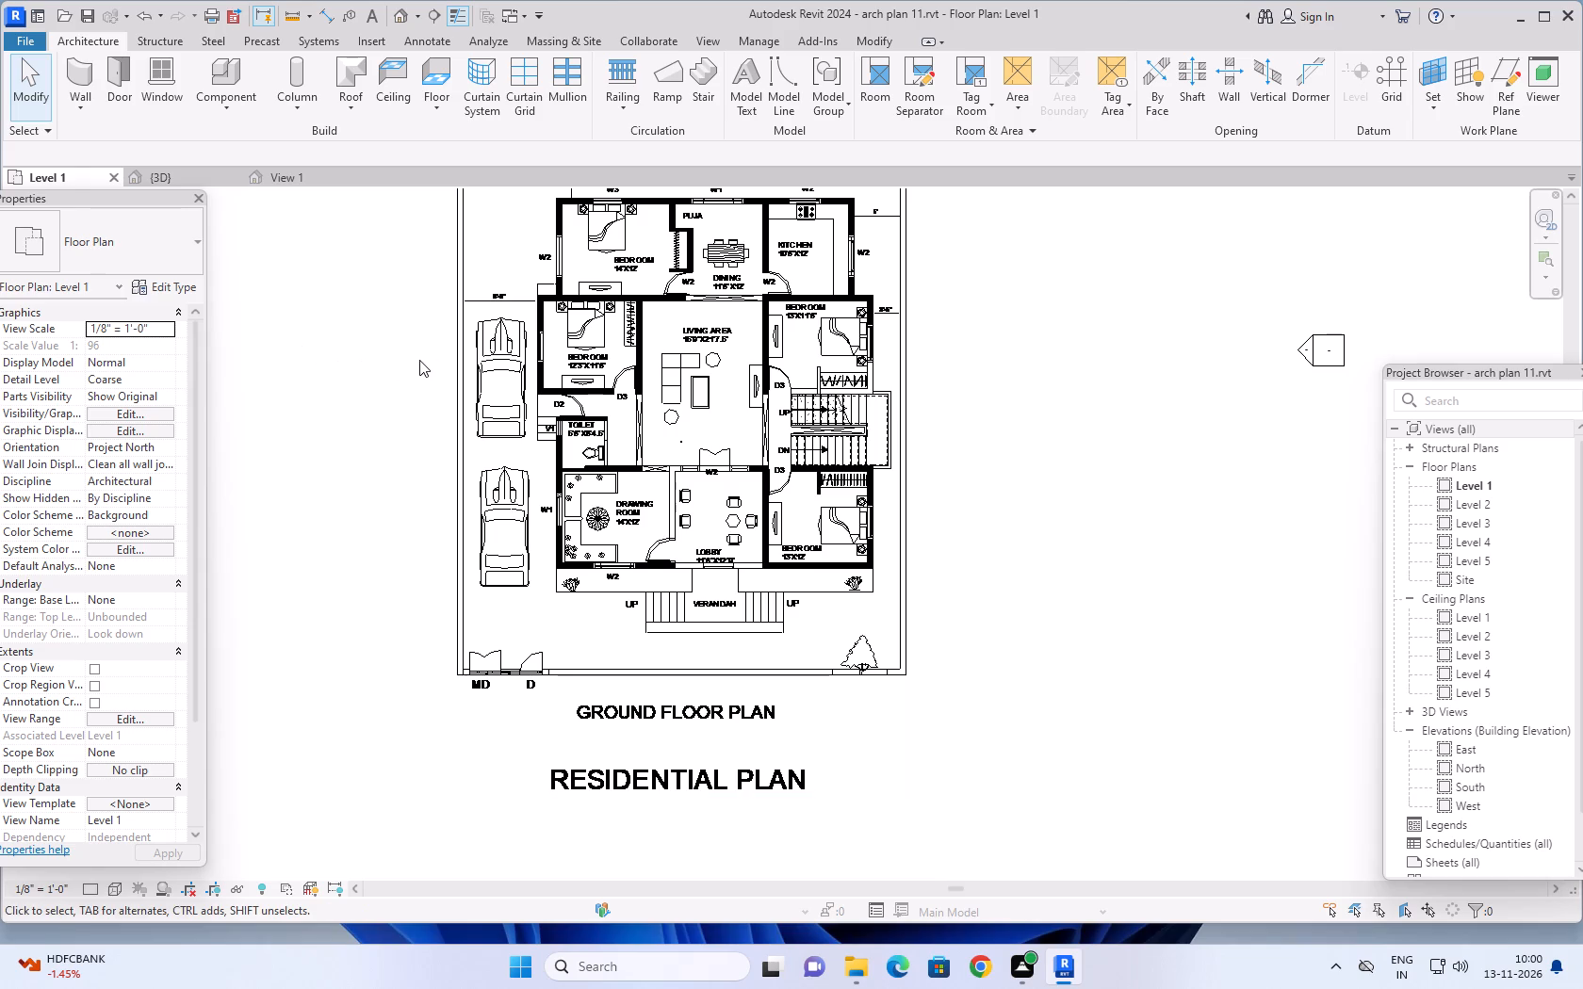
{"action": "middle_click_drag", "start_coordinate": [381, 389], "coordinate": [449, 518]}
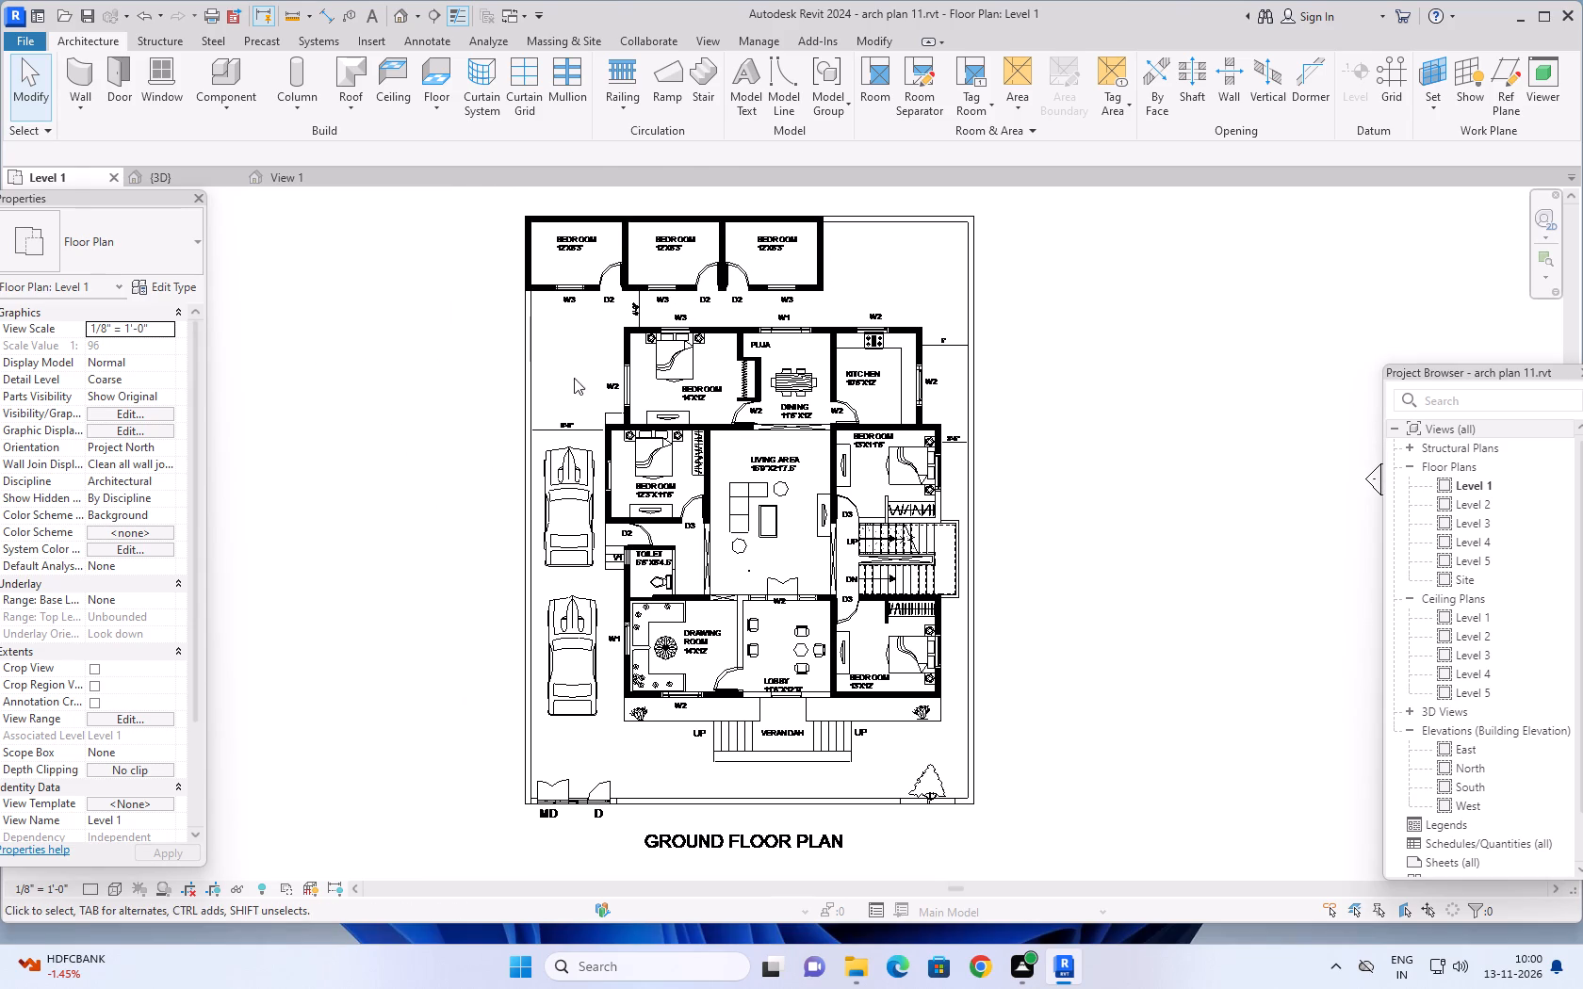
{"action": "scroll", "coordinate": [626, 379], "scroll_direction": "up", "scroll_amount": 2}
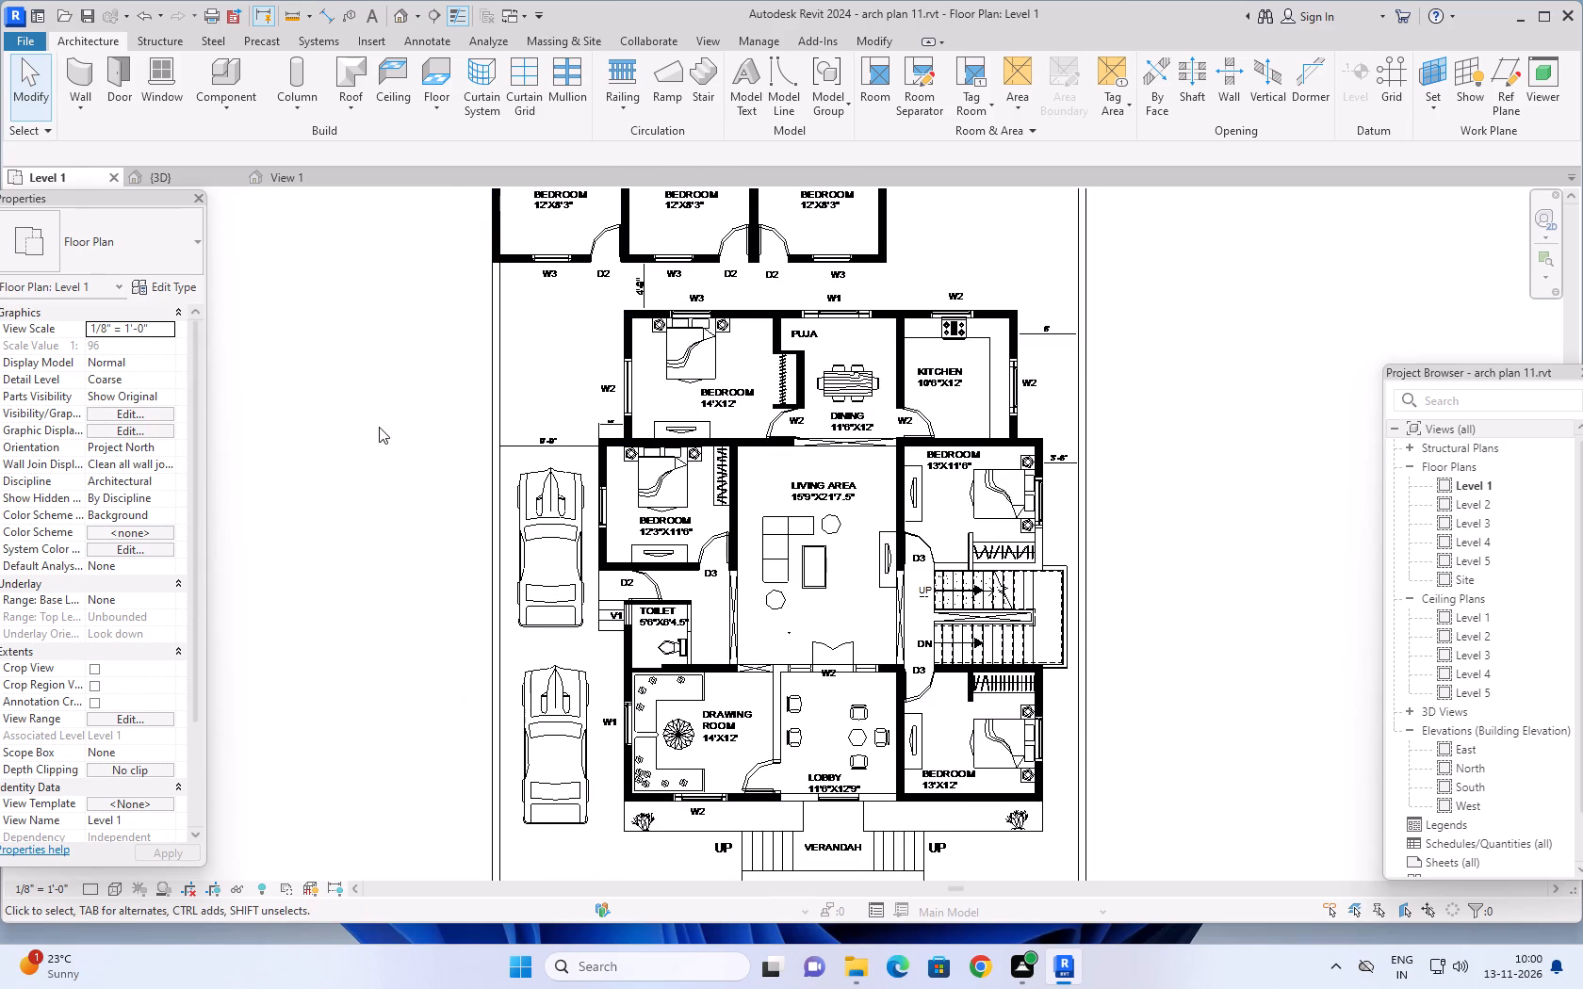
{"action": "left_click", "coordinate": [182, 170]}
{"action": "middle_click_drag", "start_coordinate": [591, 463], "coordinate": [710, 476], "text": "shift"}
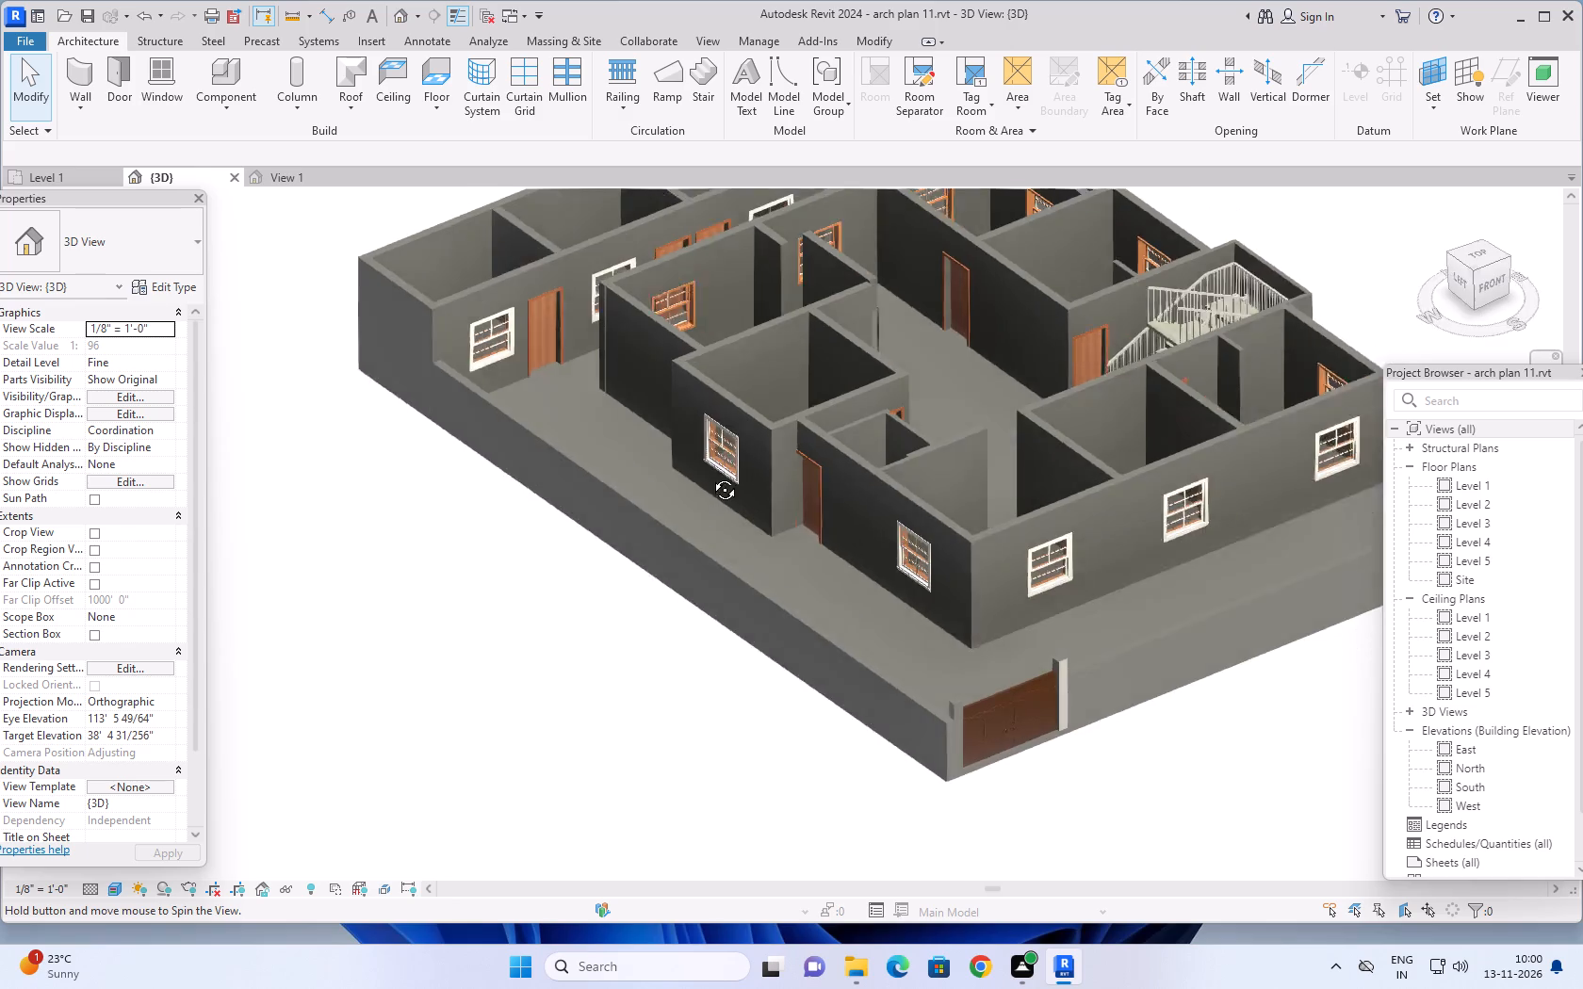
{"action": "middle_click_drag", "start_coordinate": [710, 476], "coordinate": [788, 424], "text": "shift"}
{"action": "middle_click_drag", "start_coordinate": [778, 503], "coordinate": [627, 545]}
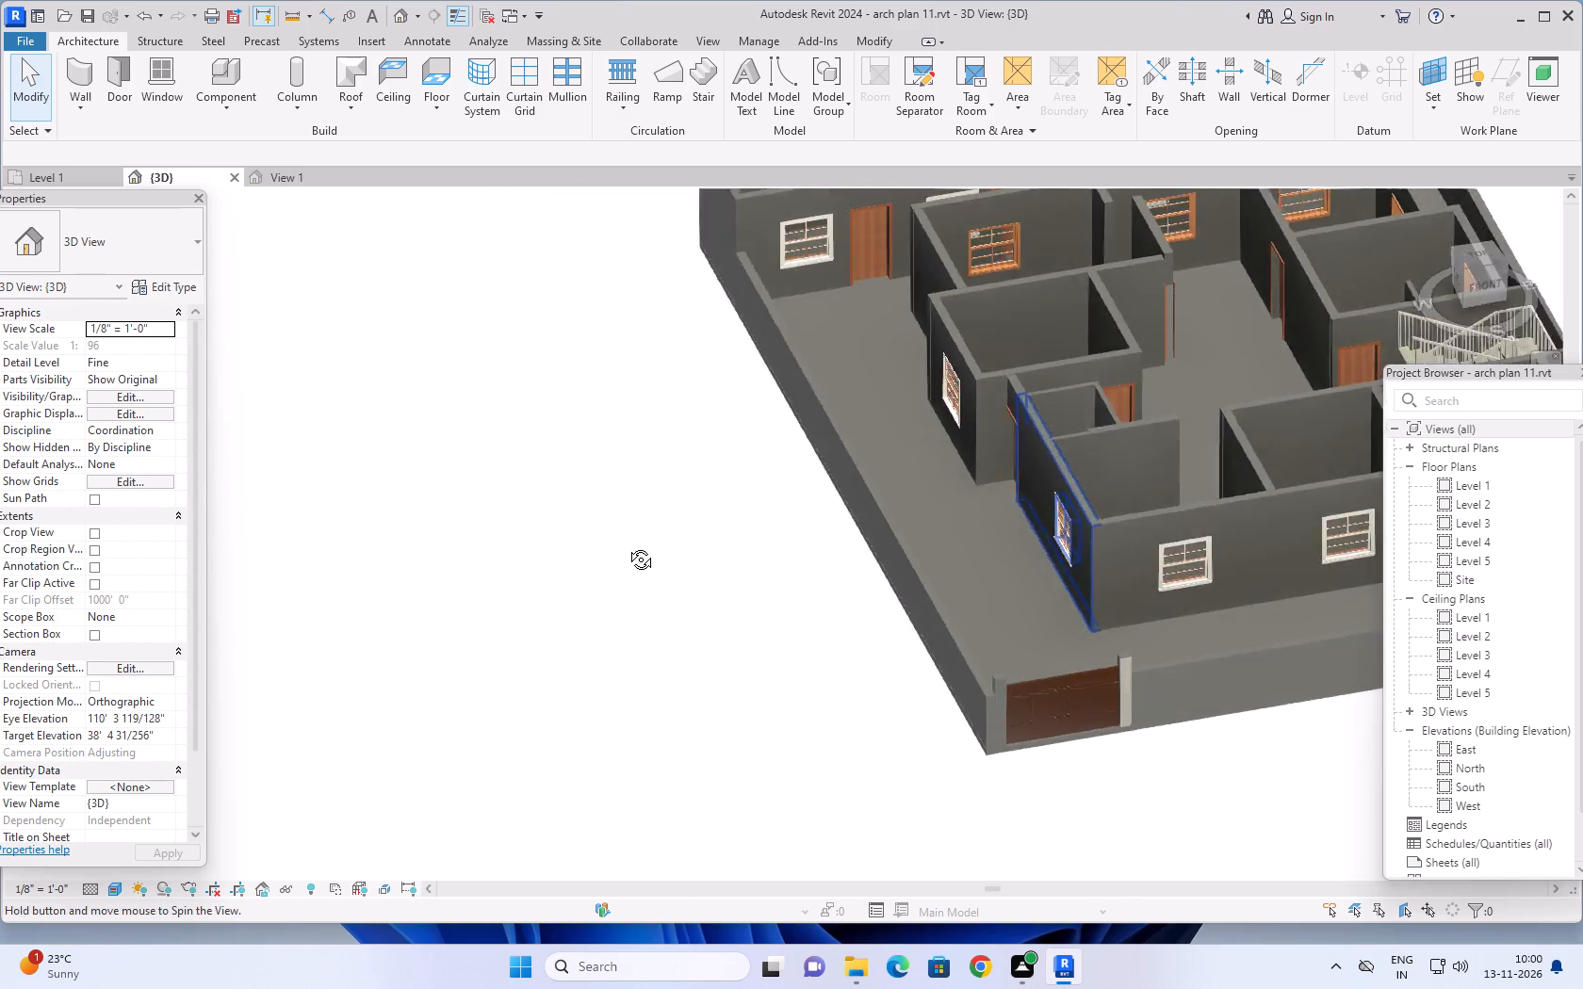
{"action": "middle_click_drag", "start_coordinate": [627, 545], "coordinate": [604, 539]}
{"action": "middle_click_drag", "start_coordinate": [605, 543], "coordinate": [460, 533]}
{"action": "scroll", "coordinate": [595, 540], "scroll_direction": "up", "scroll_amount": 1}
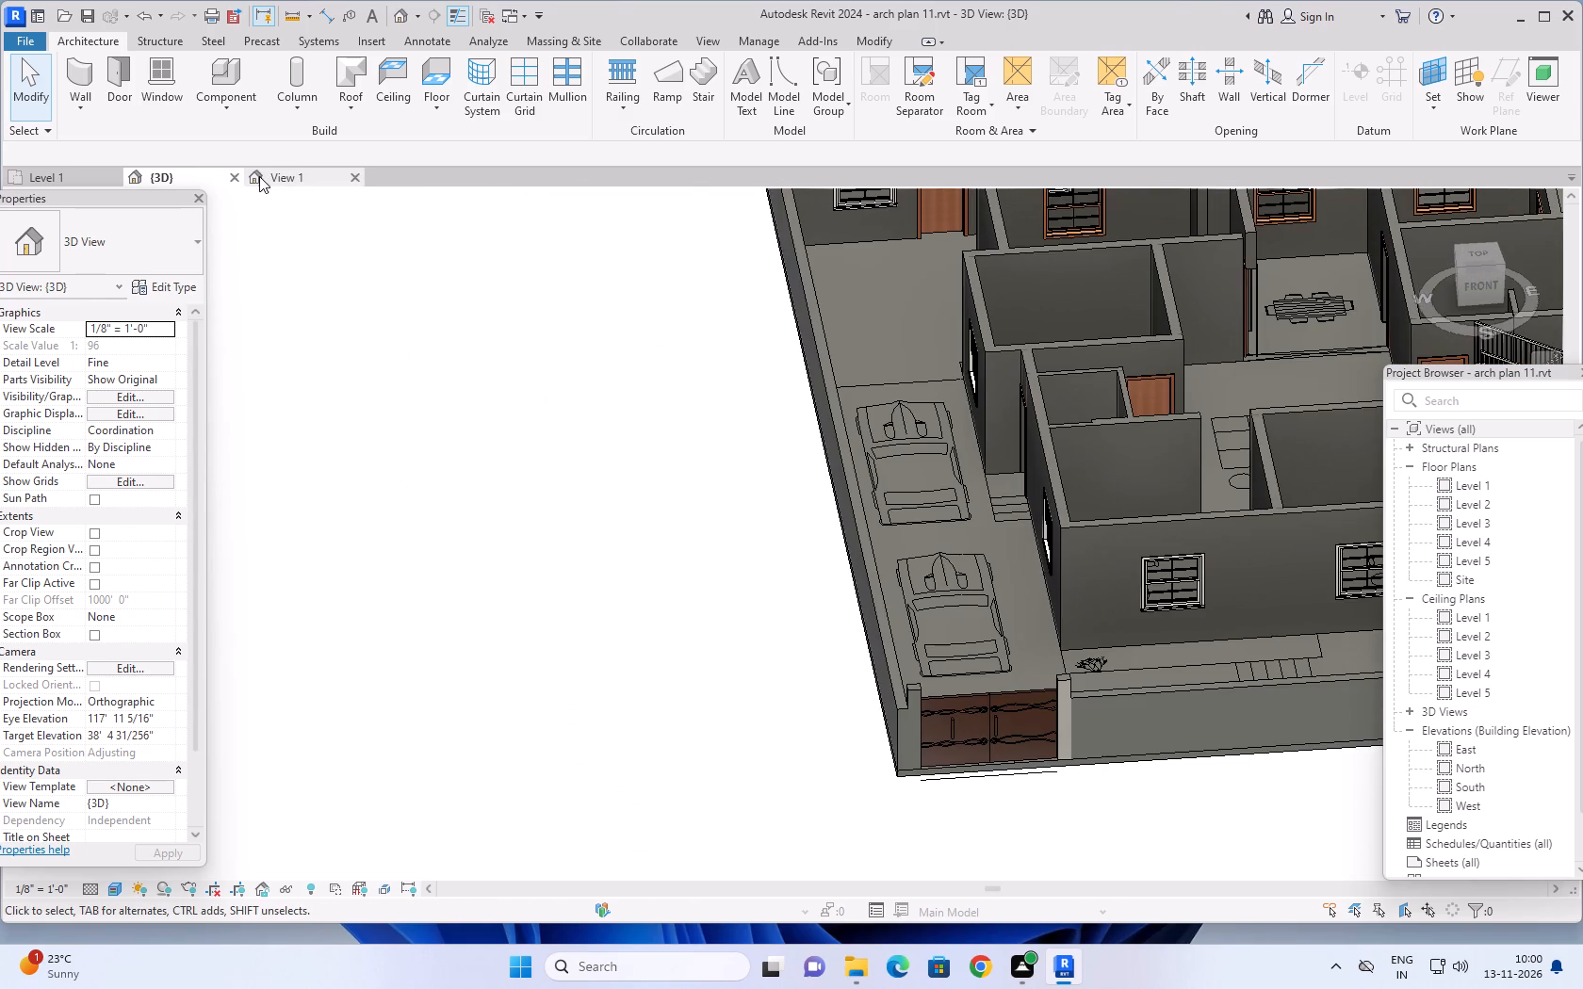
In the Level 1 plan, place a 4'x4' Window-Double-Hung at W2 in the 14'x12' bedroom's outer side wall, about 5'-6" from its lower wall.
{"action": "left_click", "coordinate": [58, 180]}
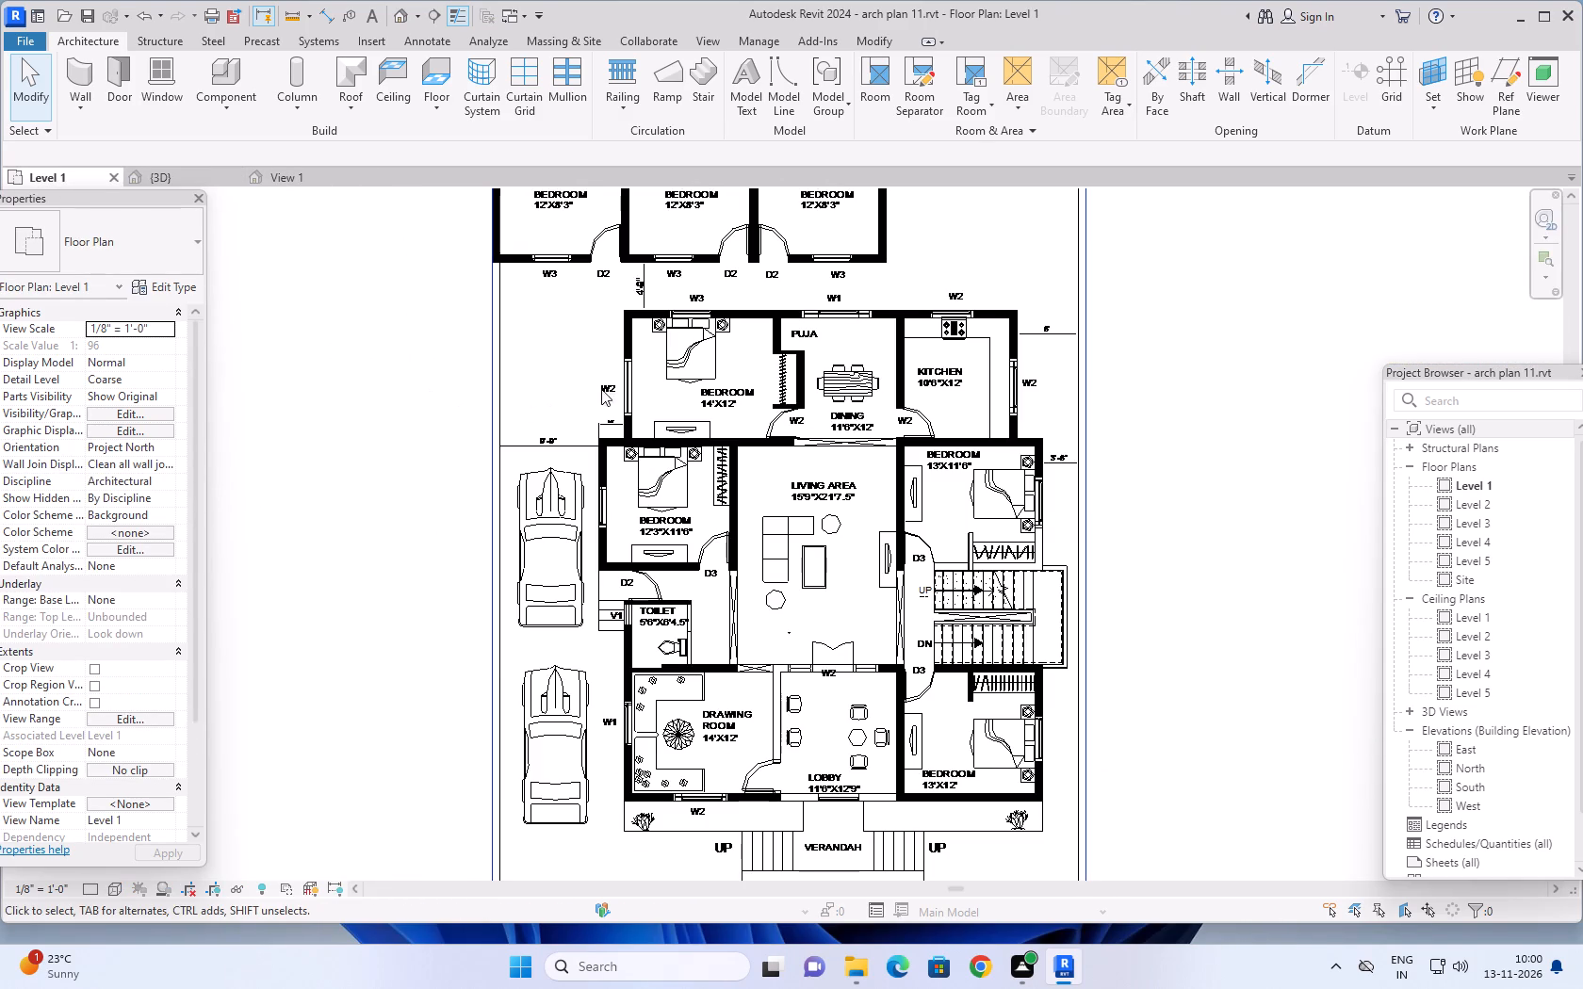
{"action": "scroll", "coordinate": [613, 391], "scroll_direction": "up", "scroll_amount": 4}
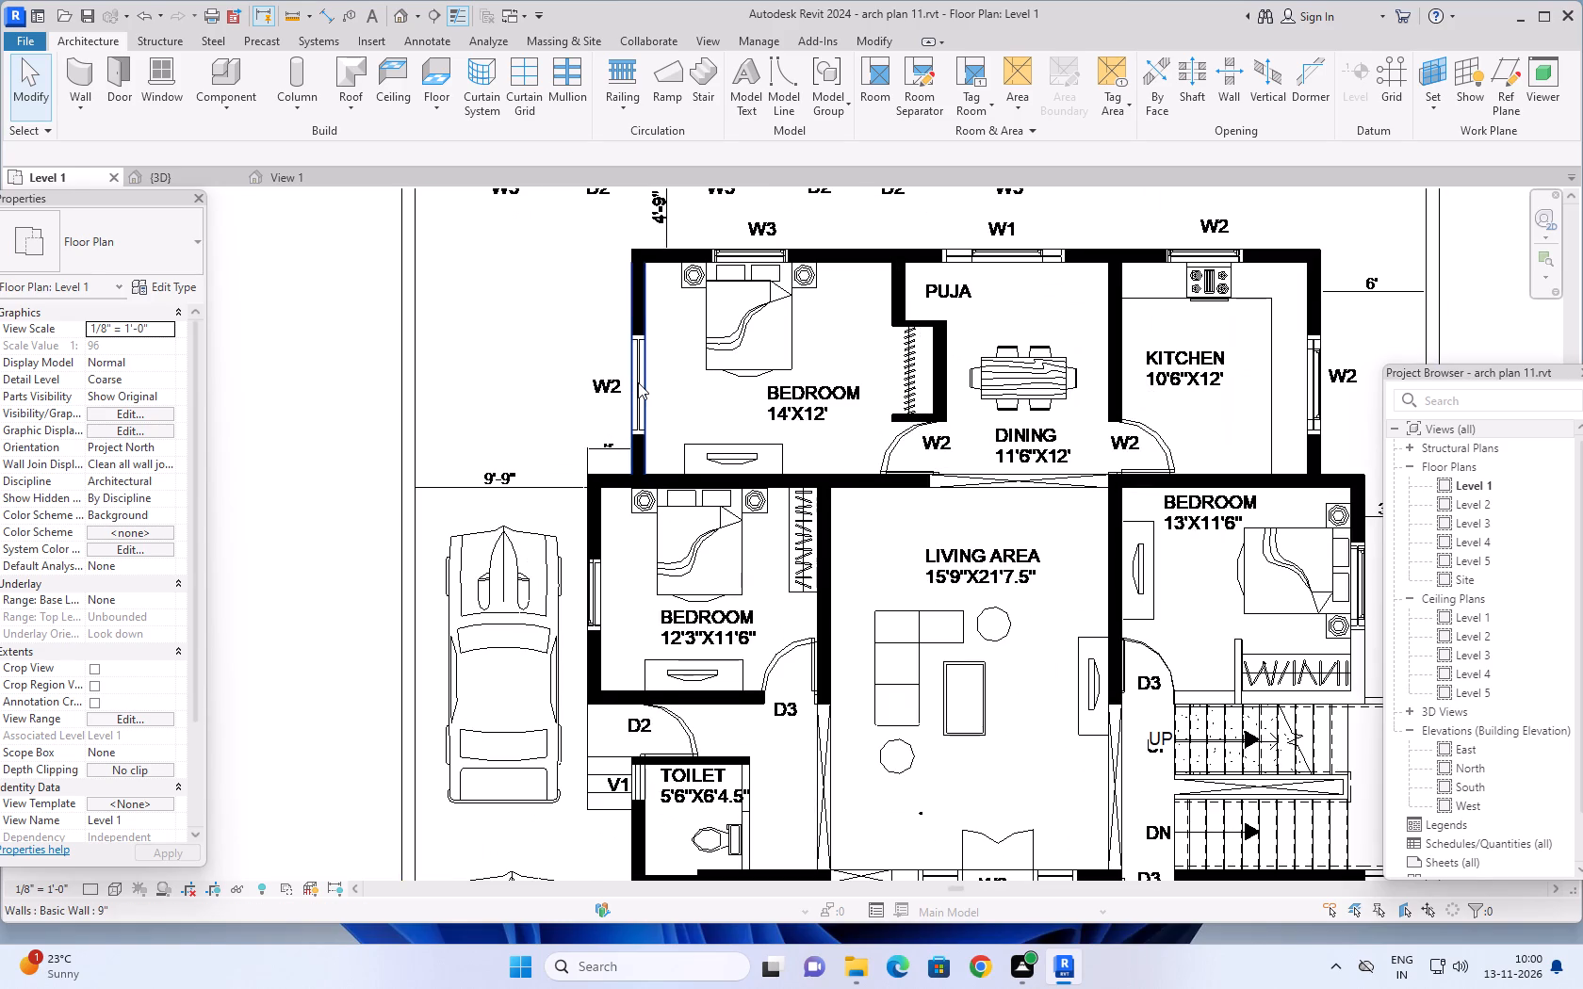
{"action": "left_click", "coordinate": [173, 75]}
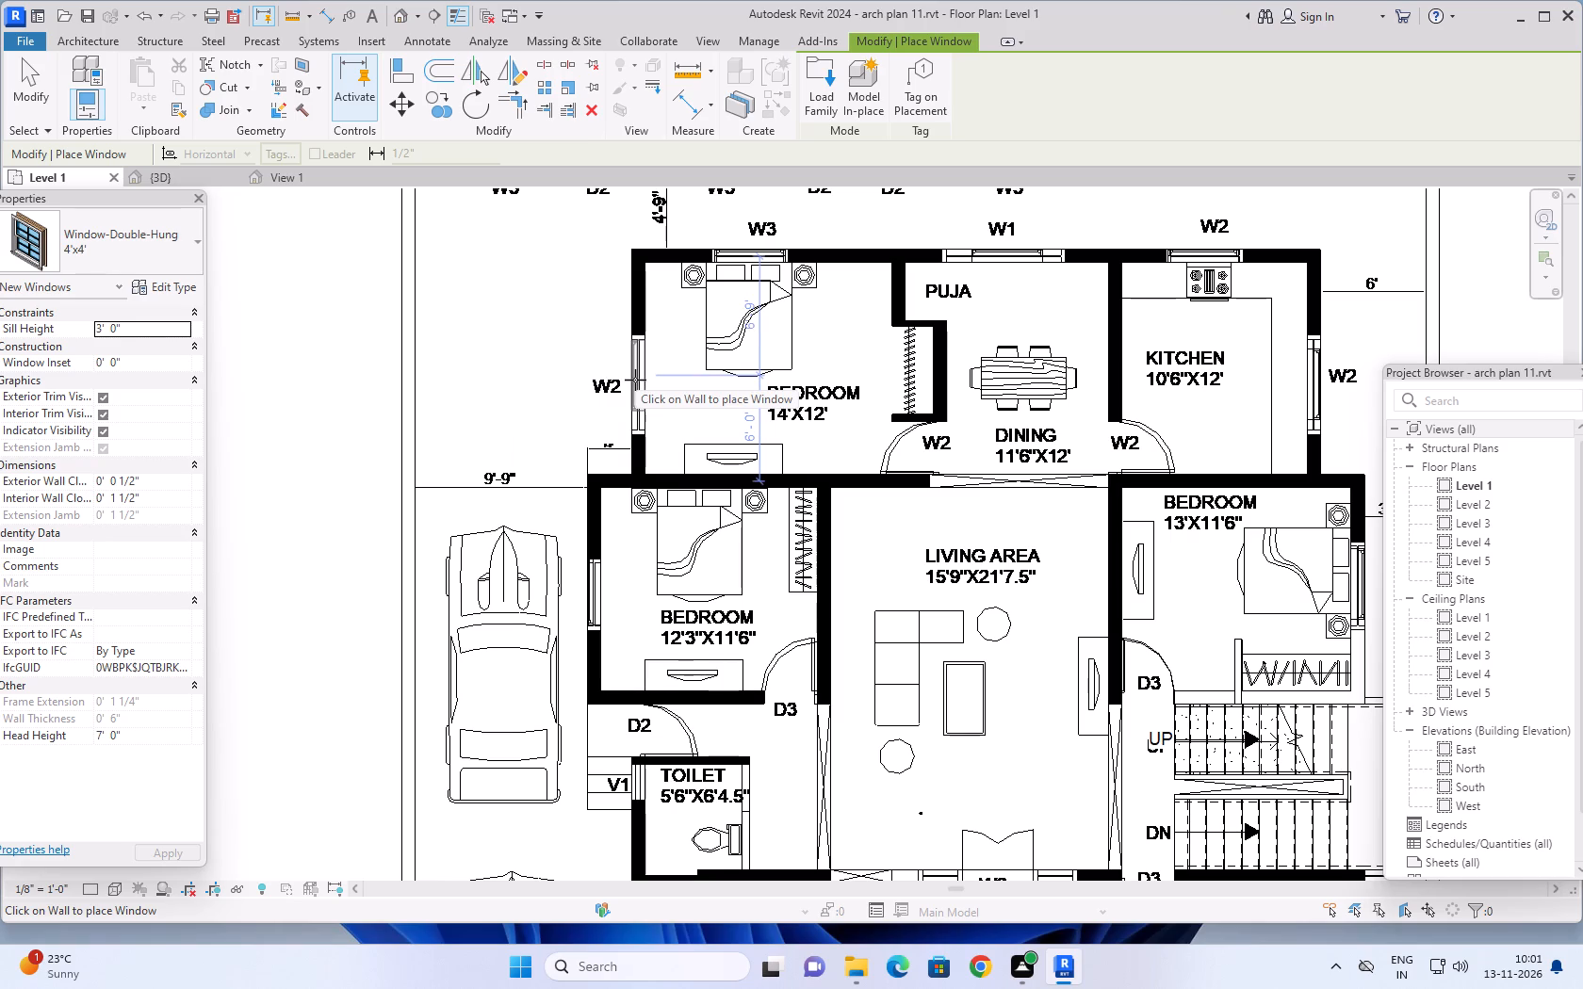
{"action": "left_click", "coordinate": [635, 381]}
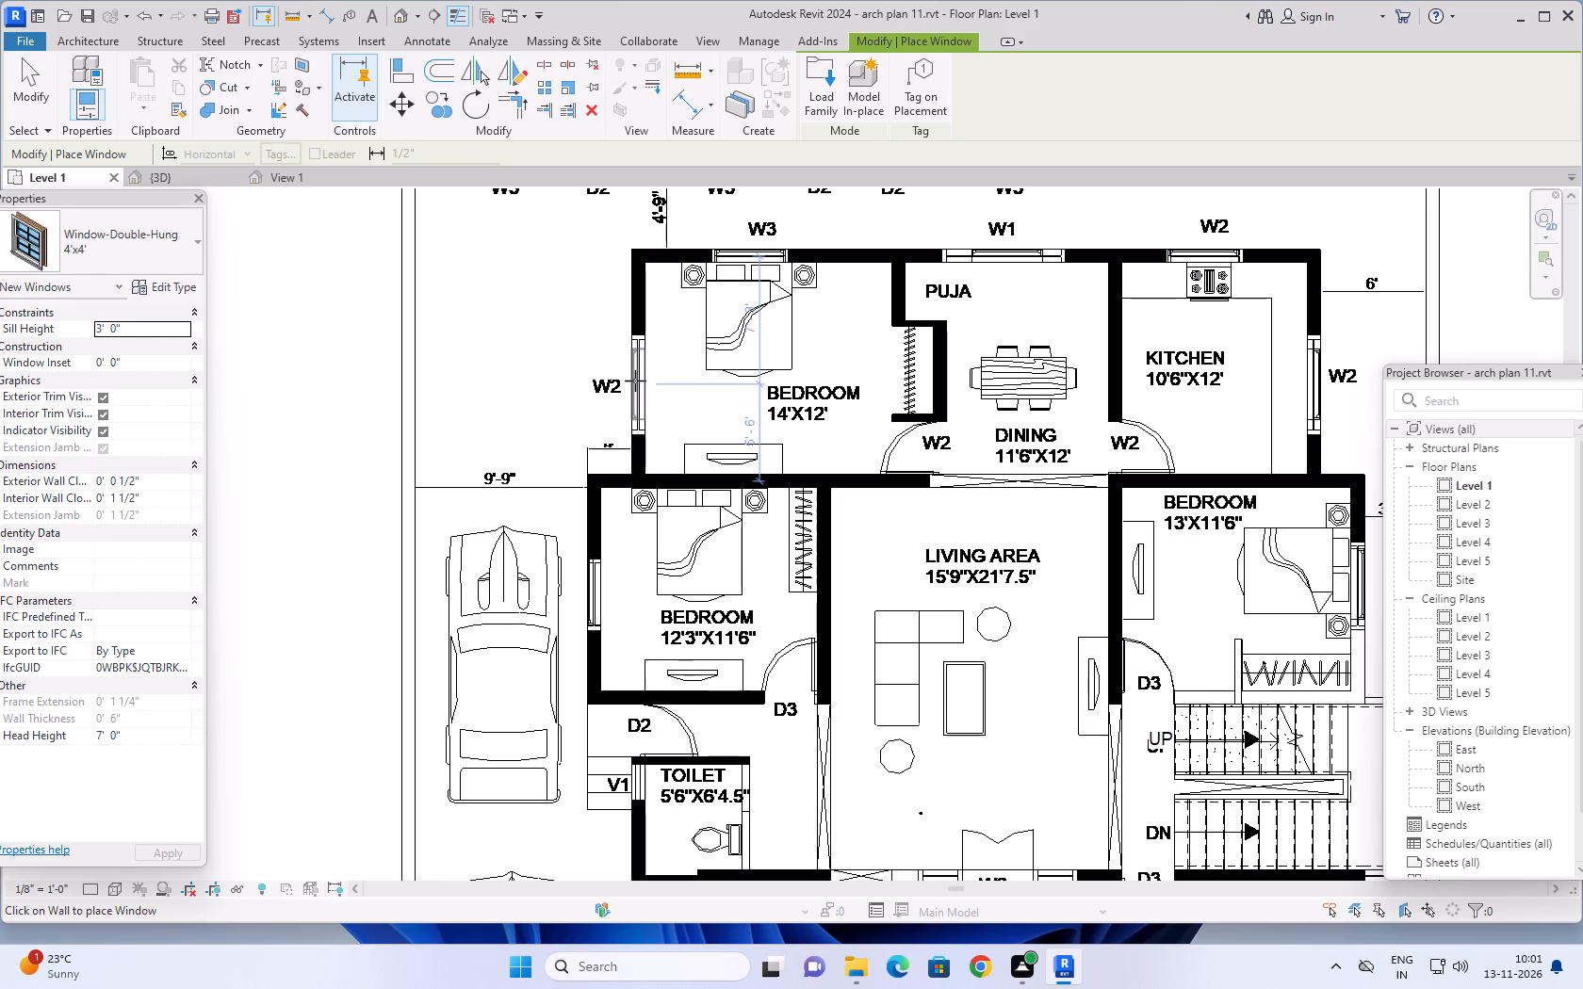
{"action": "scroll", "coordinate": [510, 407], "scroll_direction": "down", "scroll_amount": 5}
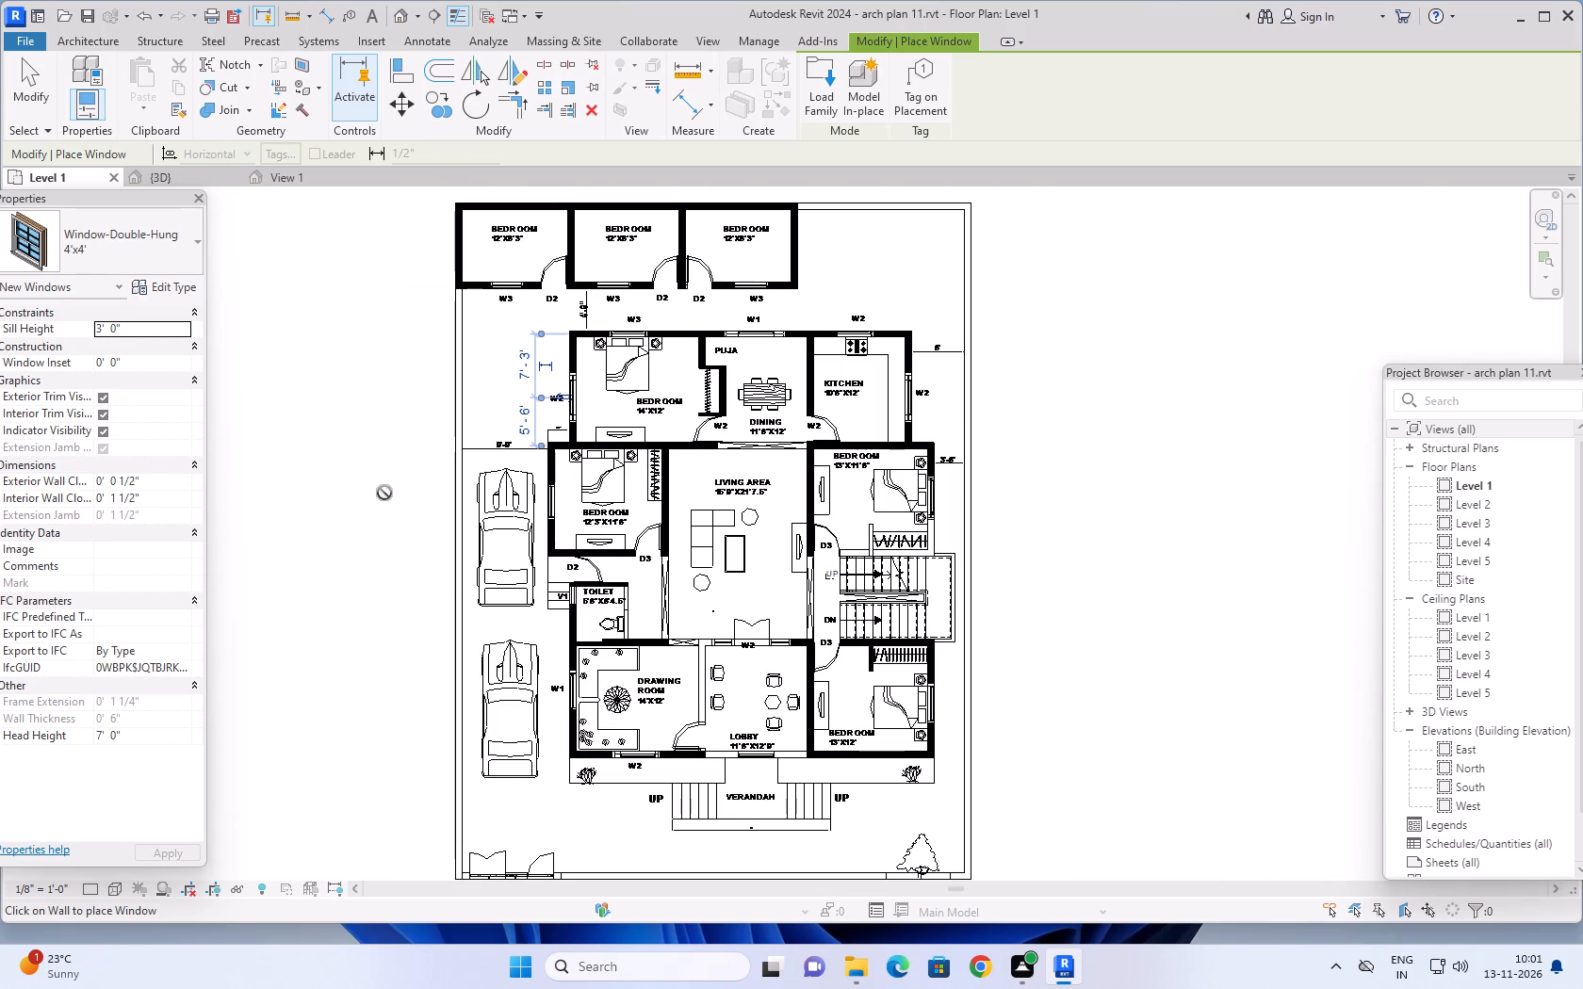
{"action": "key", "text": "Escape"}
{"action": "middle_click_drag", "start_coordinate": [394, 486], "coordinate": [442, 403]}
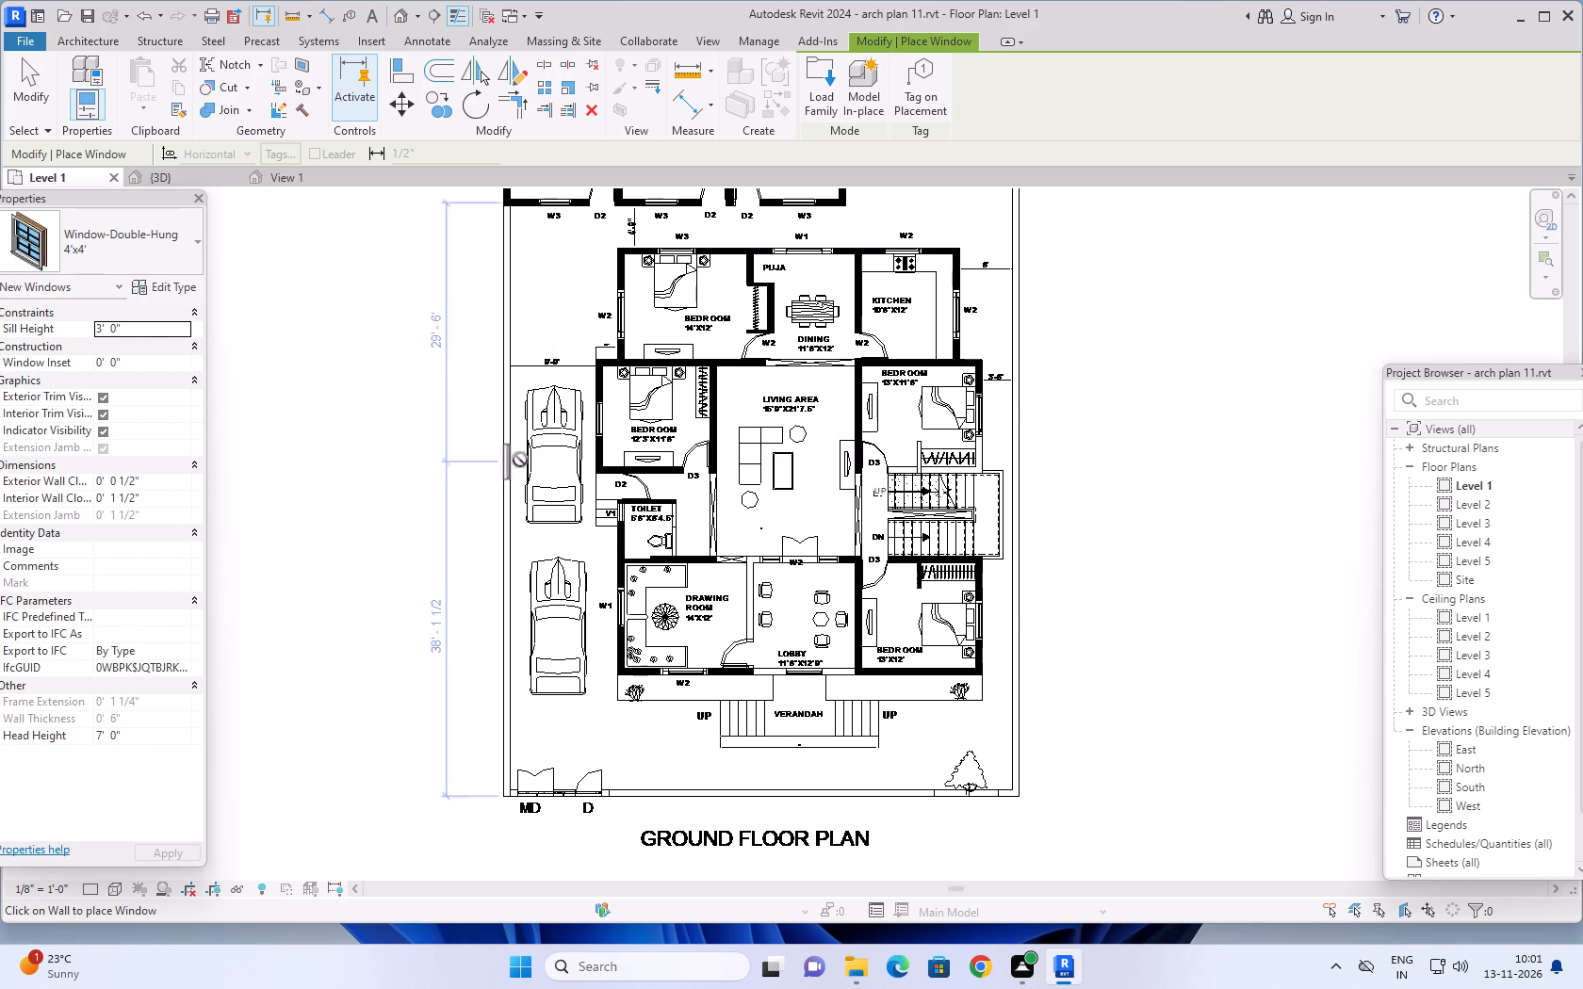
Measure the width of the double-door opening in the wall between the lobby and the living area on the Level 1 plan.
{"action": "scroll", "coordinate": [808, 570], "scroll_direction": "up", "scroll_amount": 2}
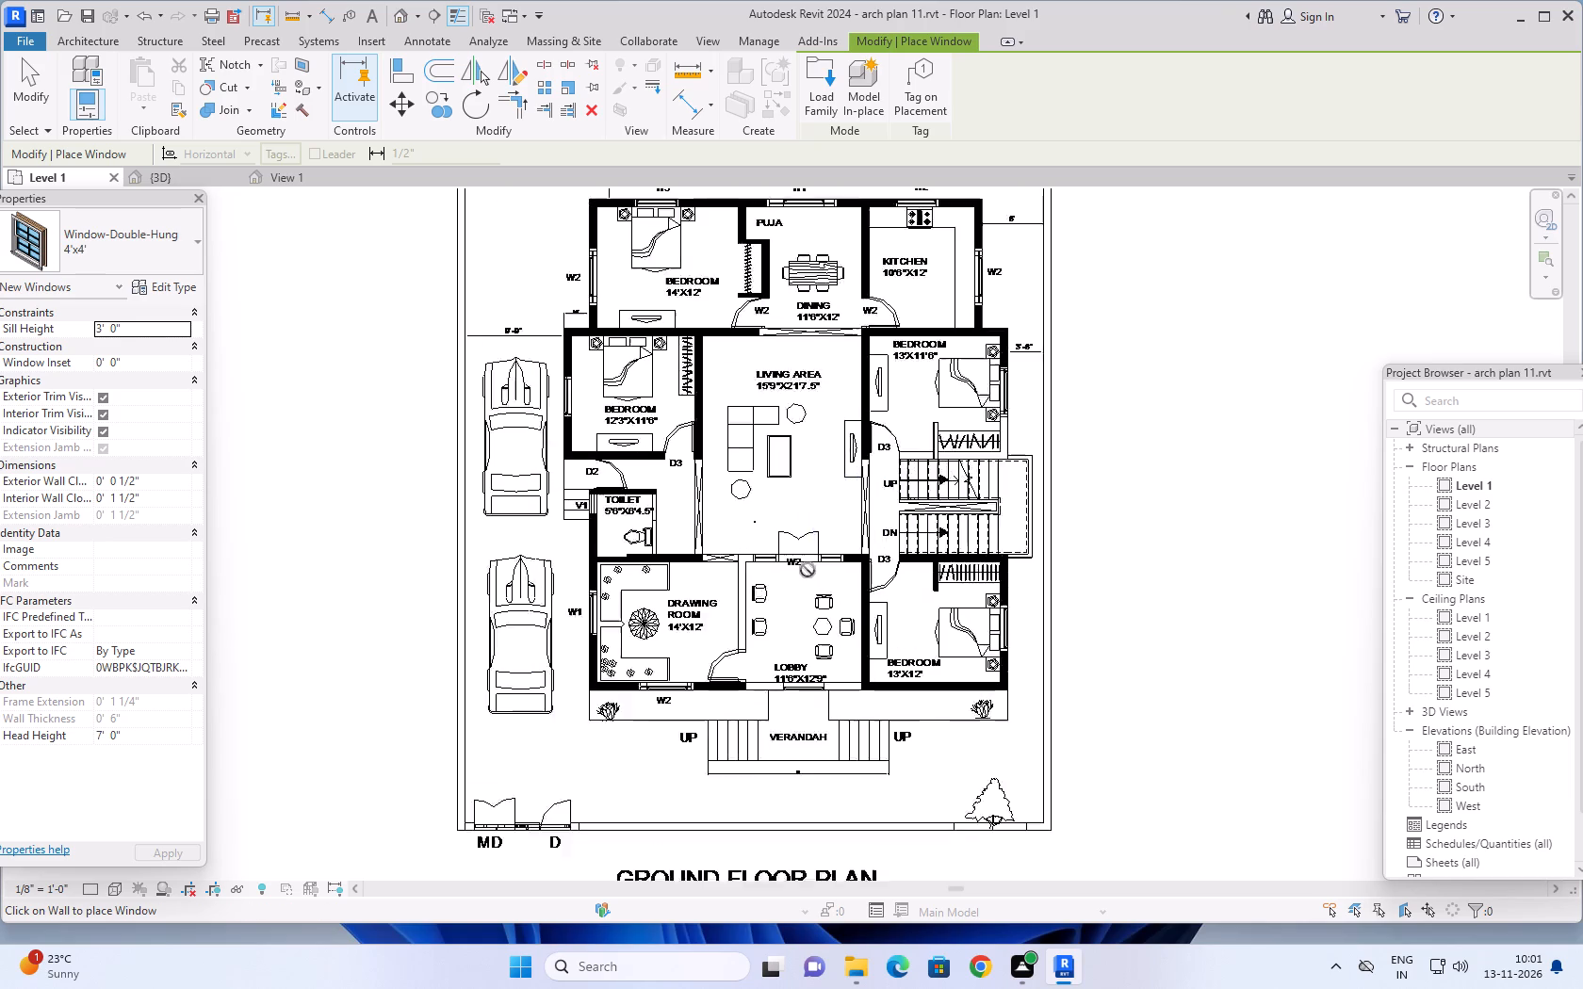
{"action": "scroll", "coordinate": [808, 570], "scroll_direction": "up", "scroll_amount": 4}
{"action": "key", "text": "Escape"}
{"action": "key", "text": "Escape"}
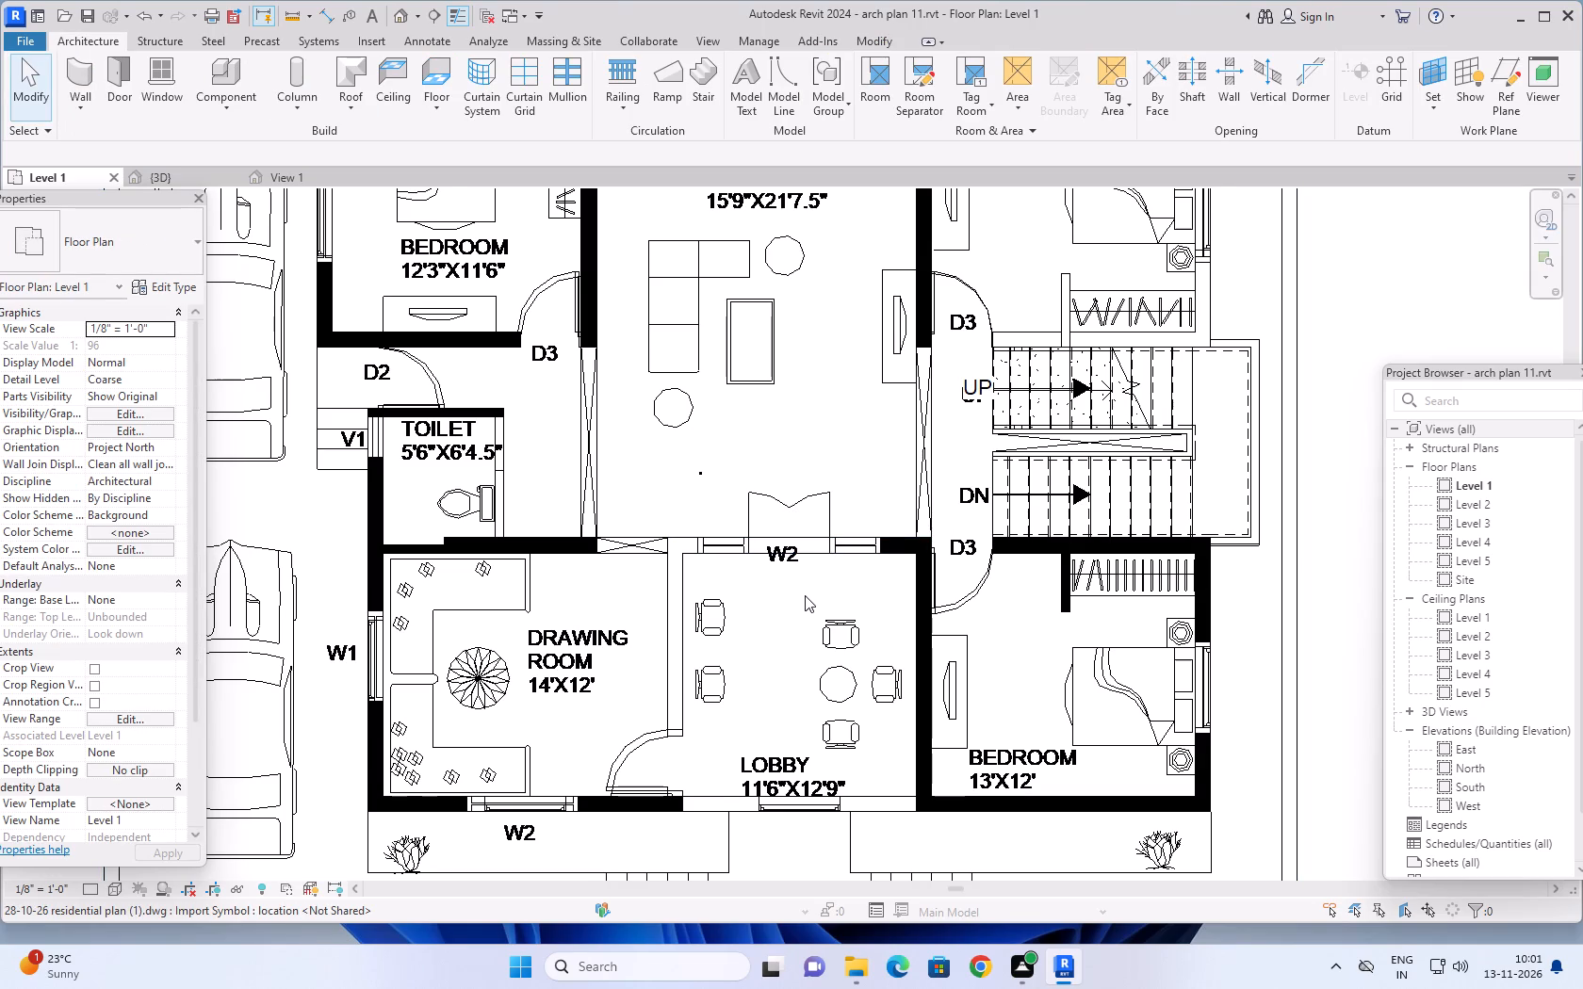
{"action": "scroll", "coordinate": [805, 595], "scroll_direction": "down", "scroll_amount": 1}
{"action": "middle_click_drag", "start_coordinate": [806, 602], "coordinate": [791, 603]}
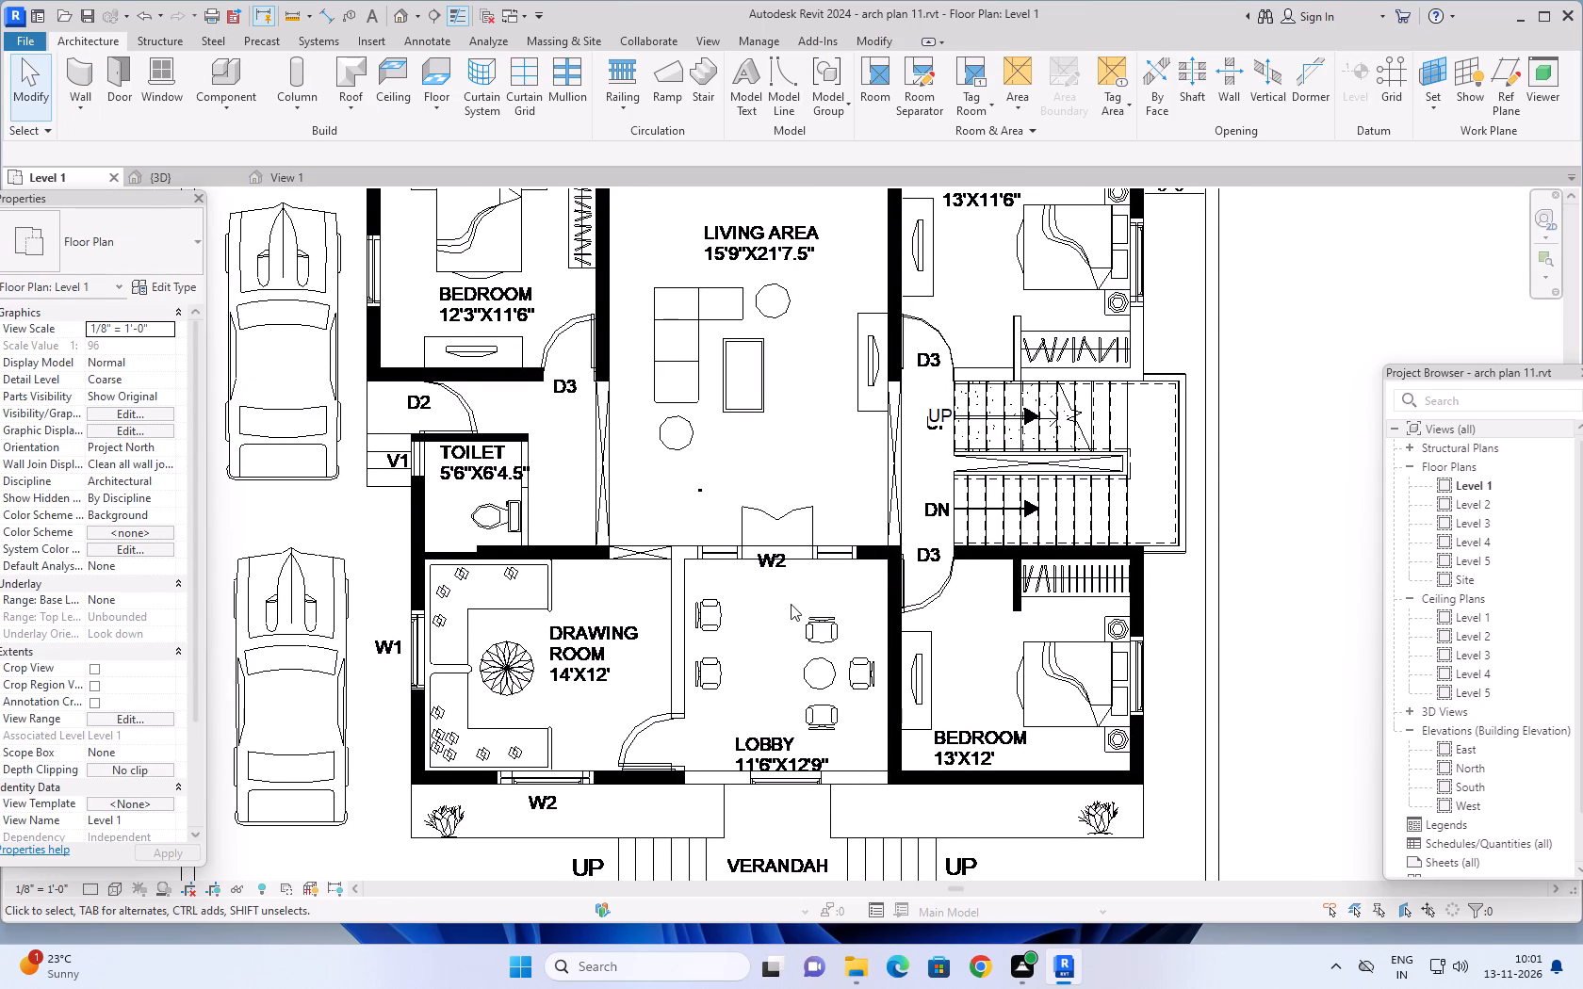
{"action": "scroll", "coordinate": [765, 609], "scroll_direction": "down", "scroll_amount": 2}
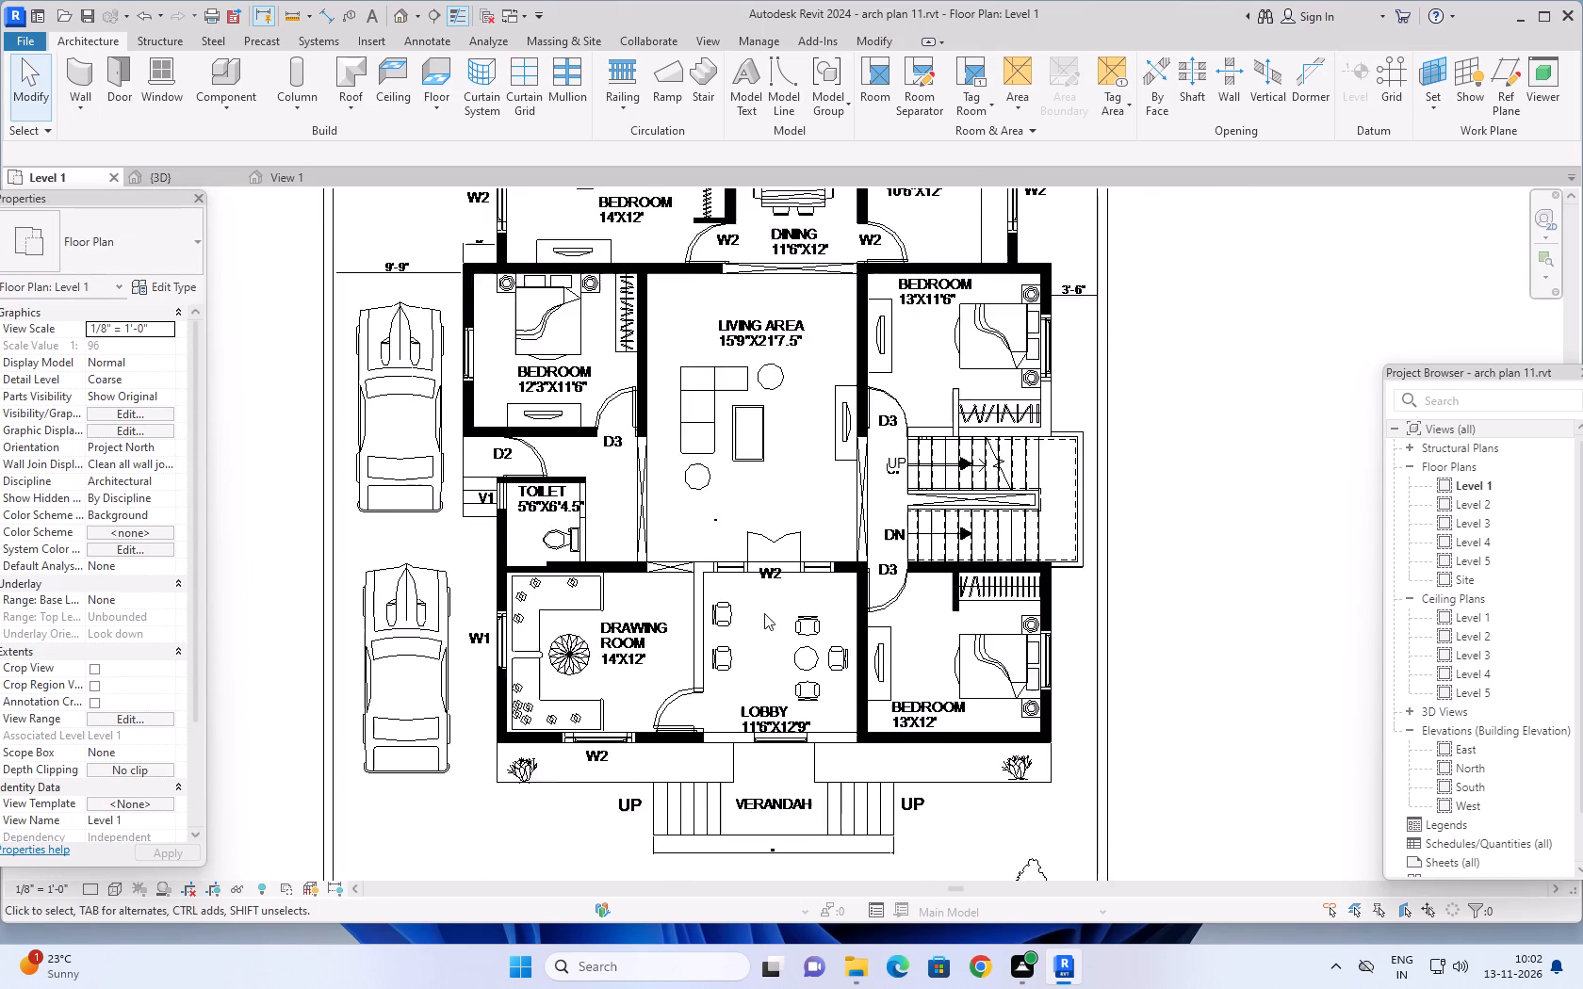
{"action": "scroll", "coordinate": [764, 613], "scroll_direction": "down", "scroll_amount": 1}
{"action": "scroll", "coordinate": [783, 523], "scroll_direction": "down", "scroll_amount": 2}
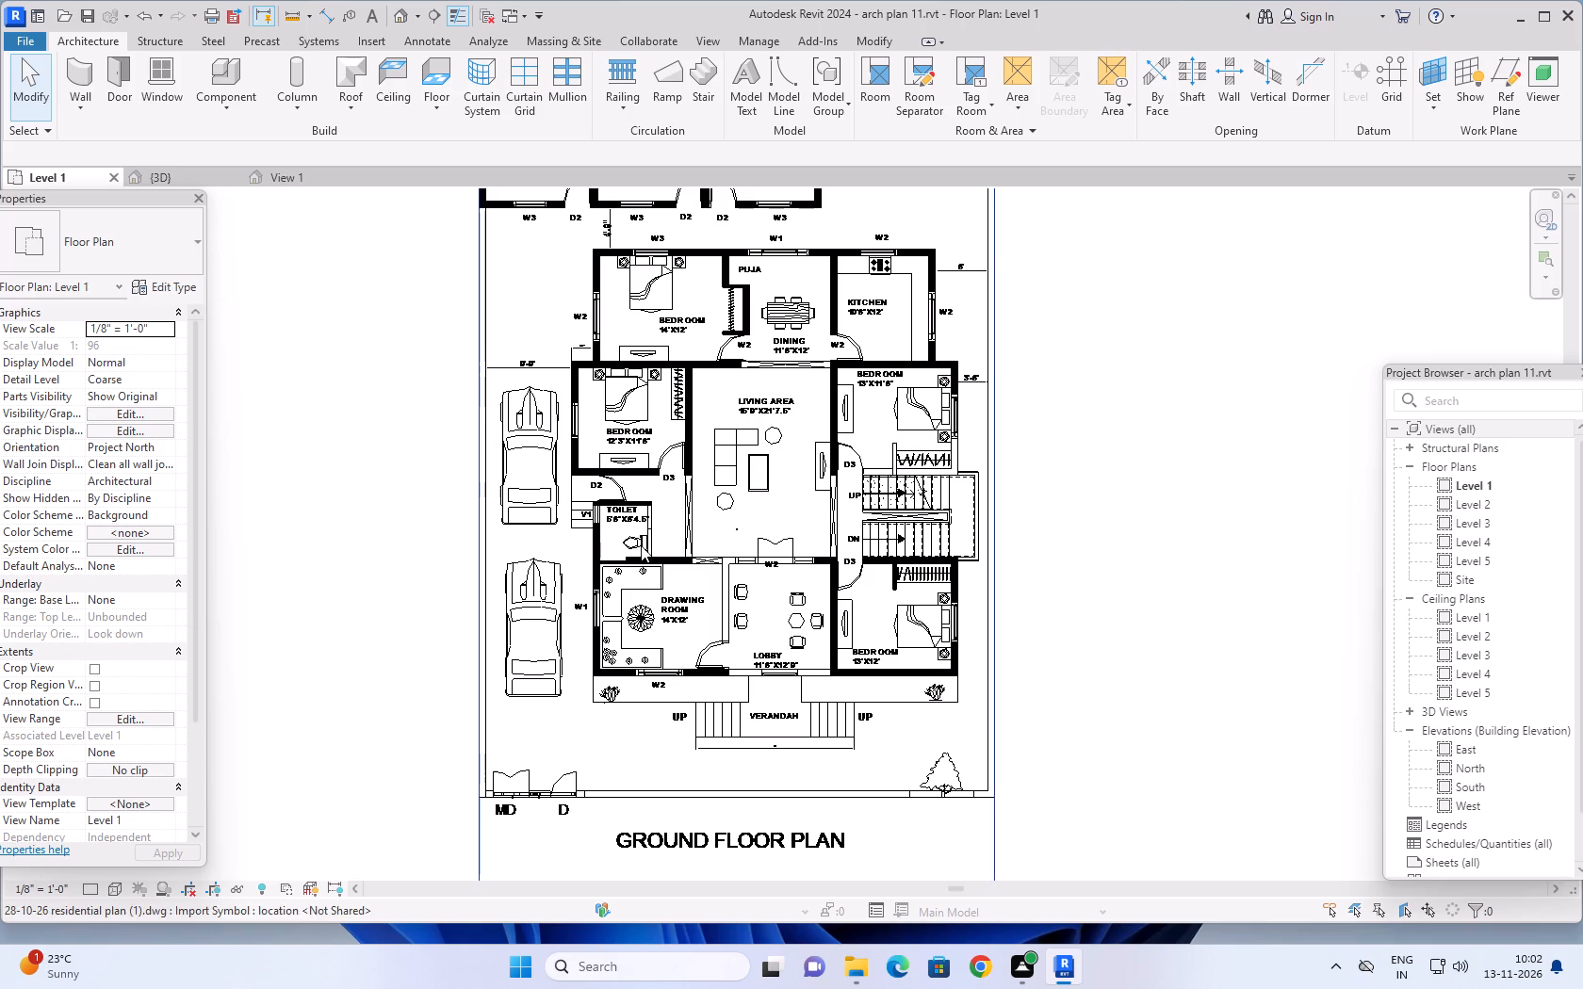
{"action": "left_click", "coordinate": [334, 19]}
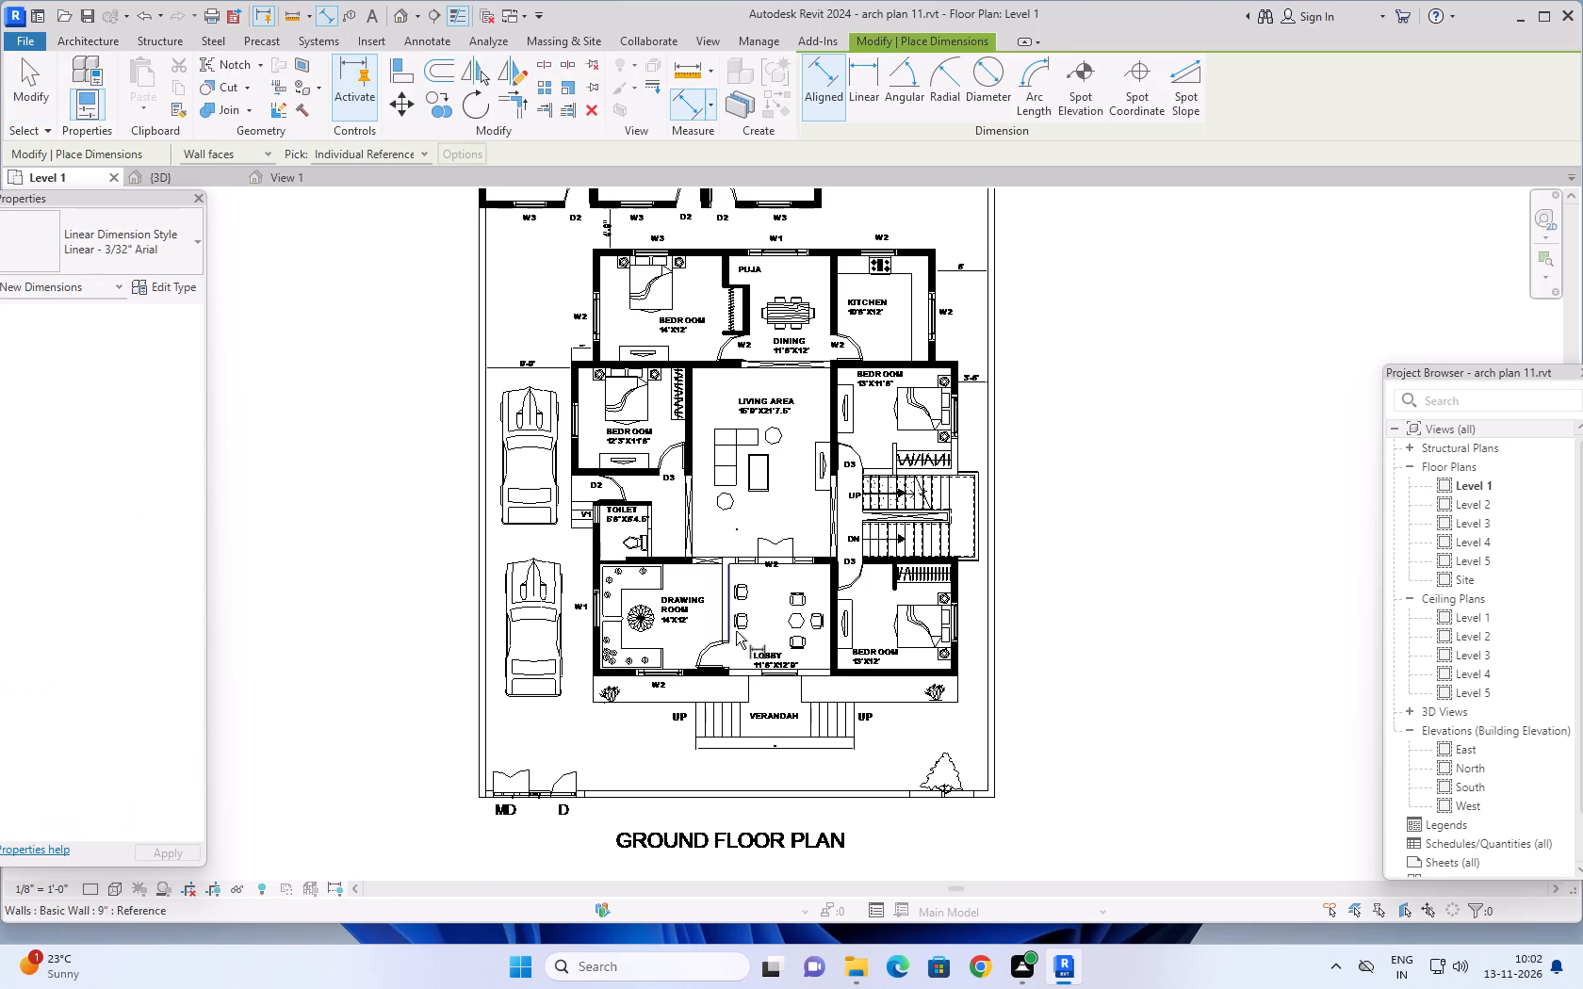
{"action": "scroll", "coordinate": [758, 565], "scroll_direction": "up", "scroll_amount": 15}
{"action": "left_click", "coordinate": [741, 550]}
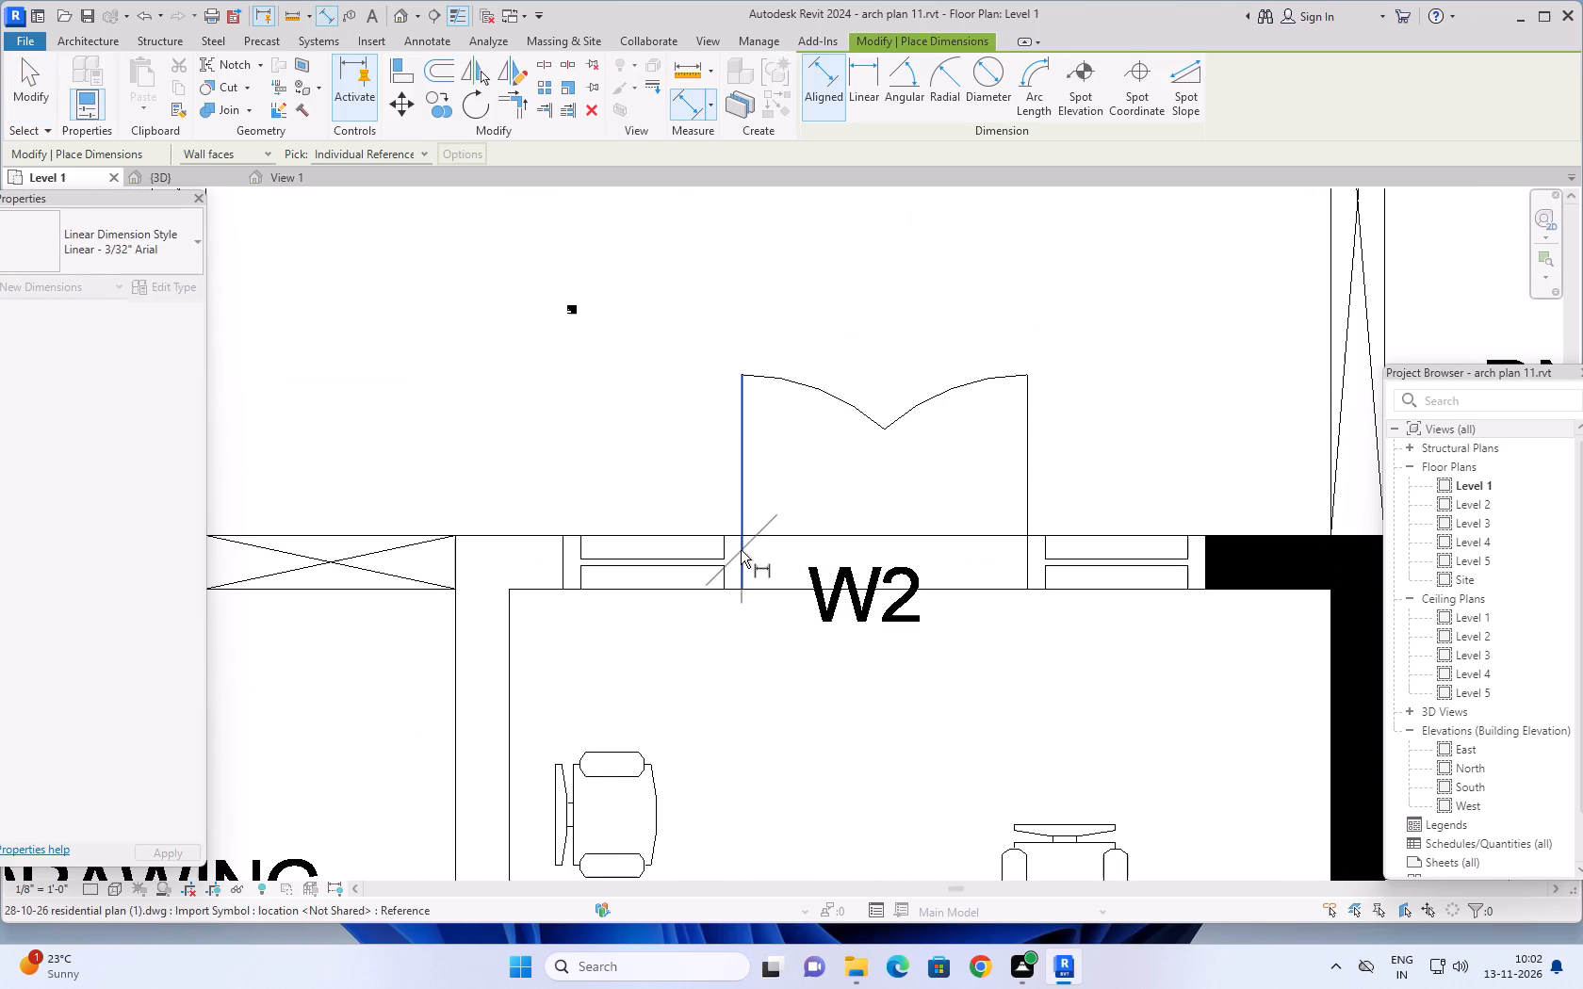
{"action": "left_click", "coordinate": [1028, 540]}
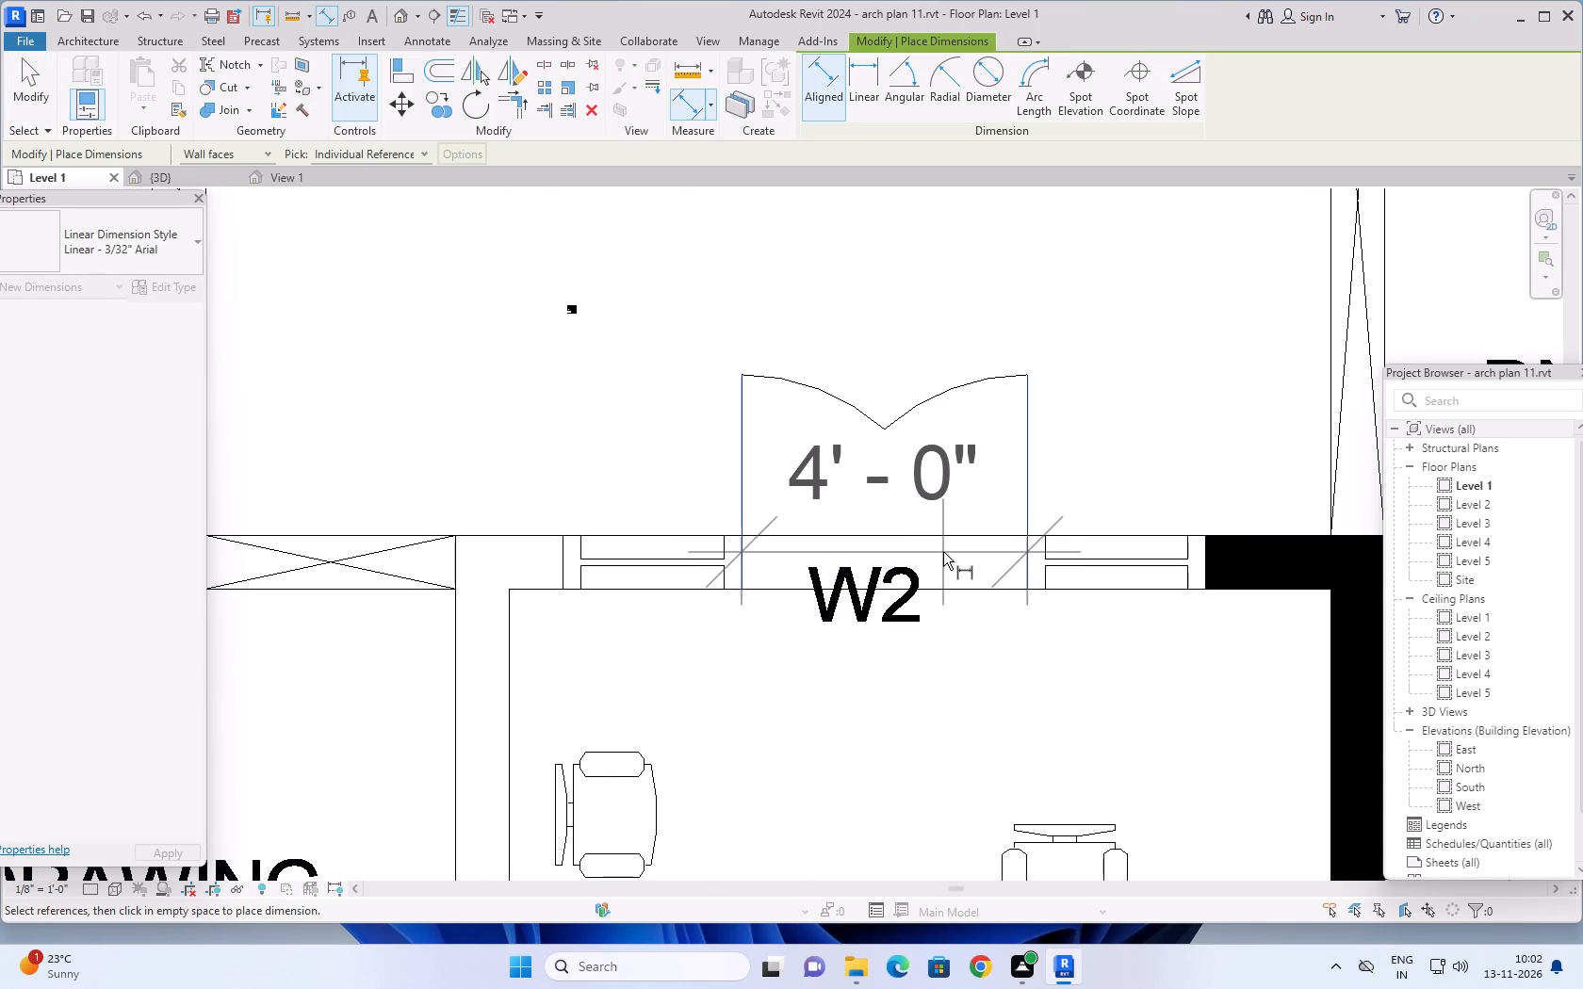
{"action": "key", "text": "Escape"}
{"action": "scroll", "coordinate": [818, 391], "scroll_direction": "down", "scroll_amount": 7}
{"action": "middle_click_drag", "start_coordinate": [850, 349], "coordinate": [829, 382]}
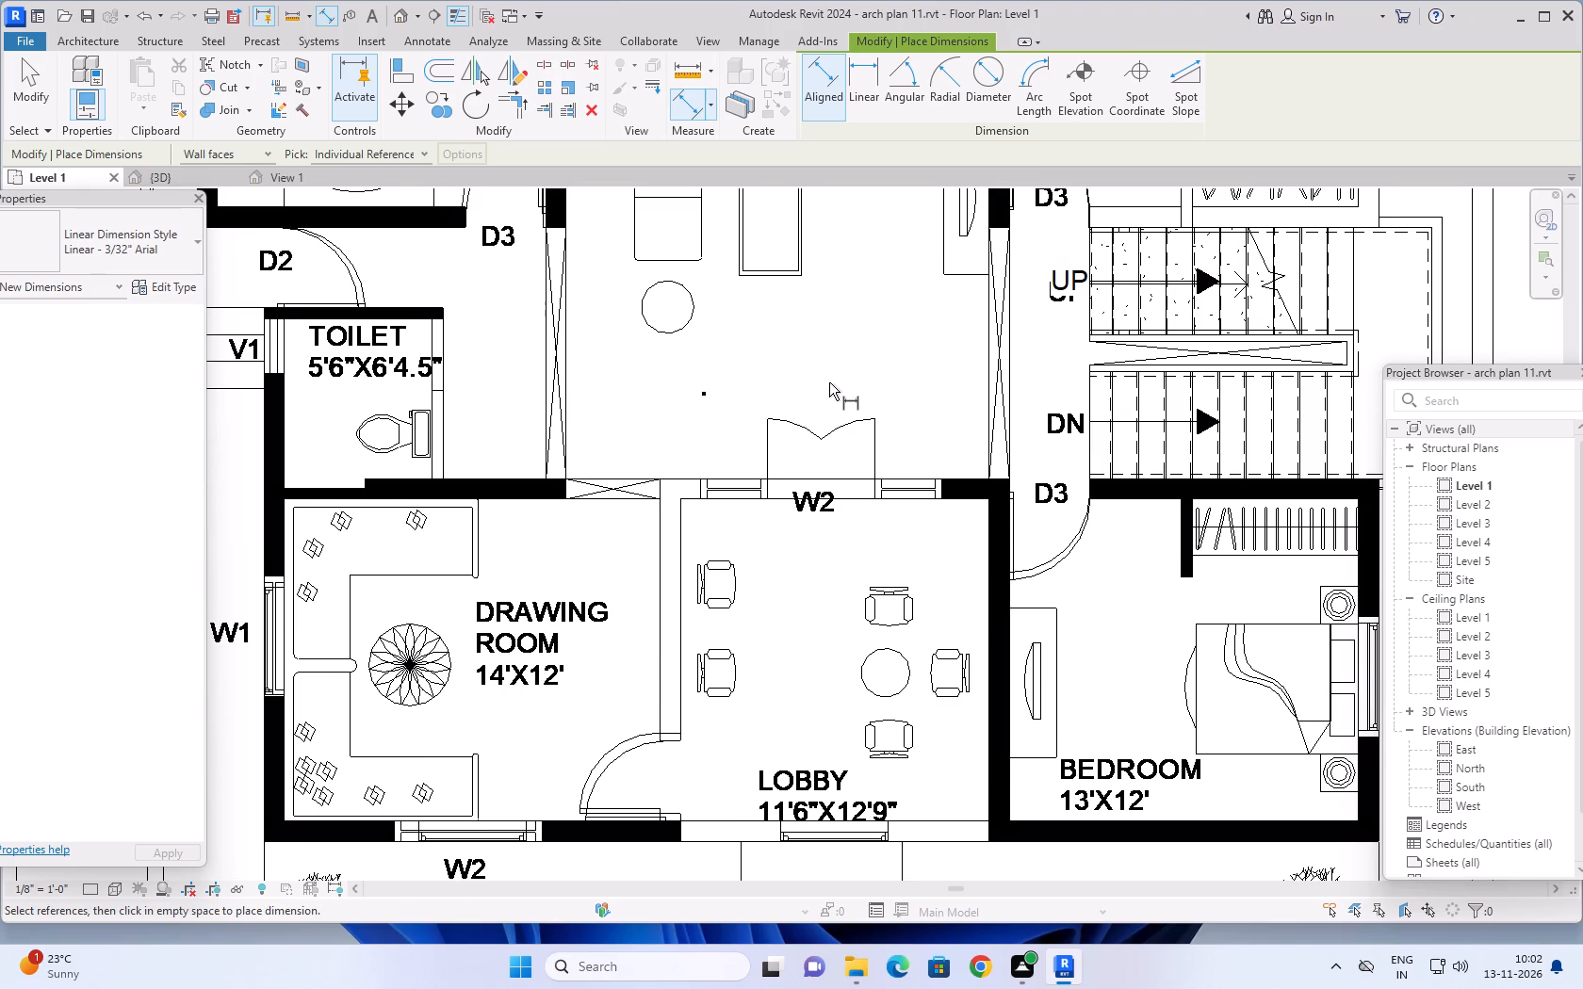
Start loading a new door family for the Door tool and browse to the ProgramData folder on Local Disk (C:).
{"action": "left_click", "coordinate": [91, 37]}
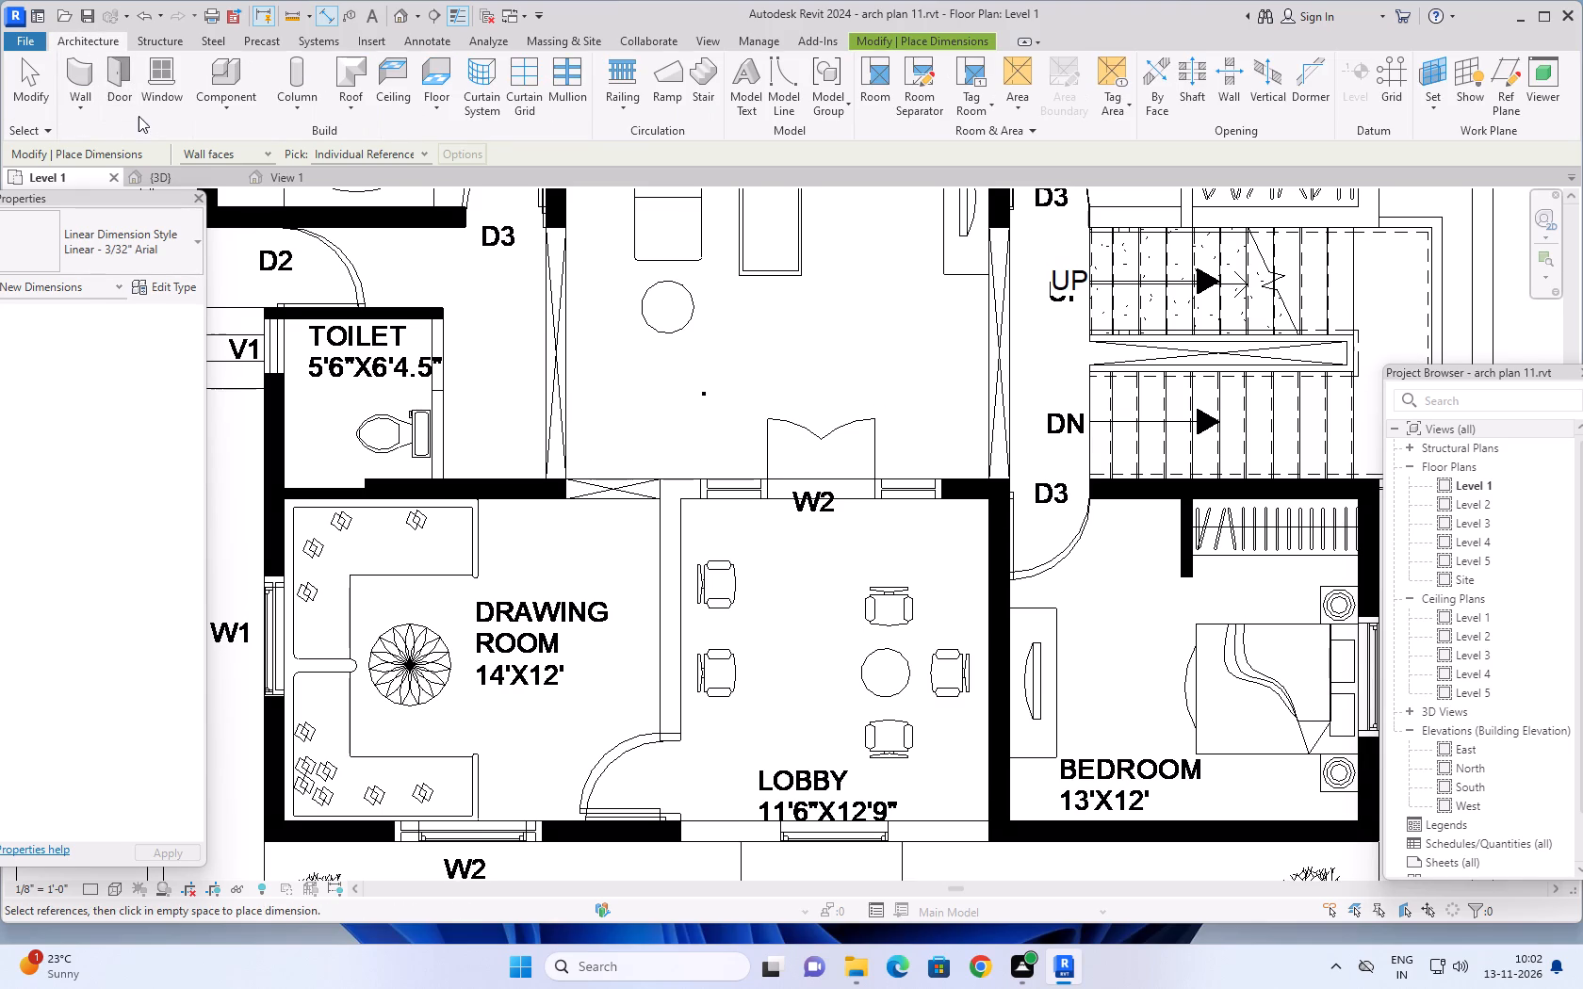
{"action": "left_click", "coordinate": [120, 88]}
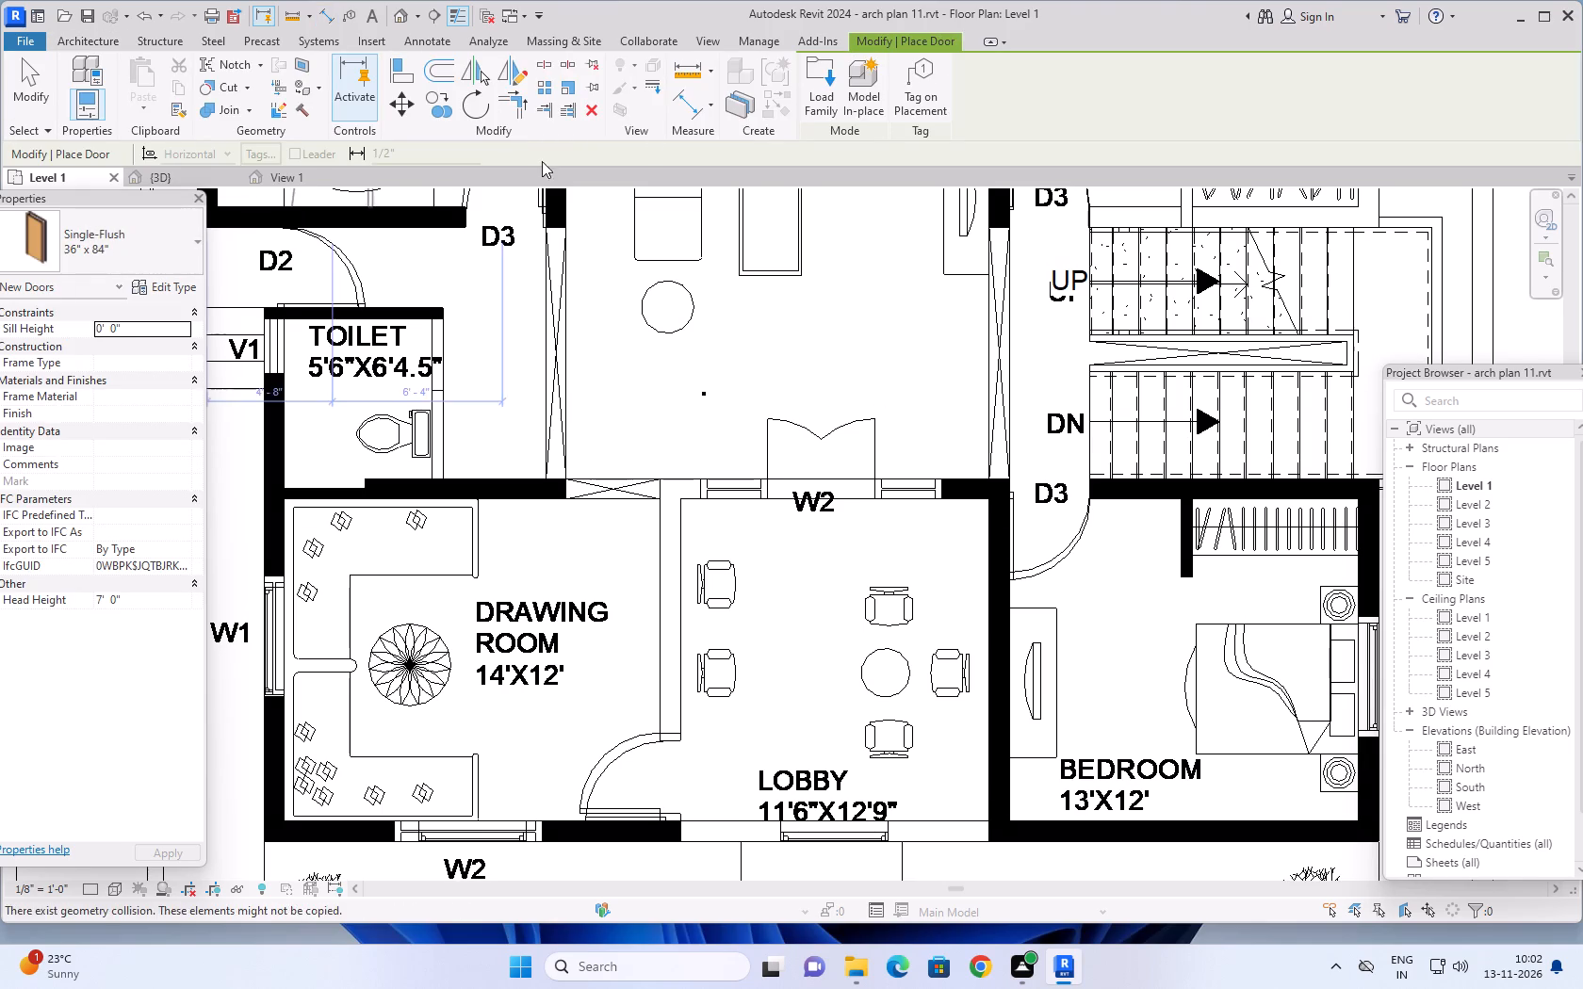
{"action": "left_click", "coordinate": [822, 78]}
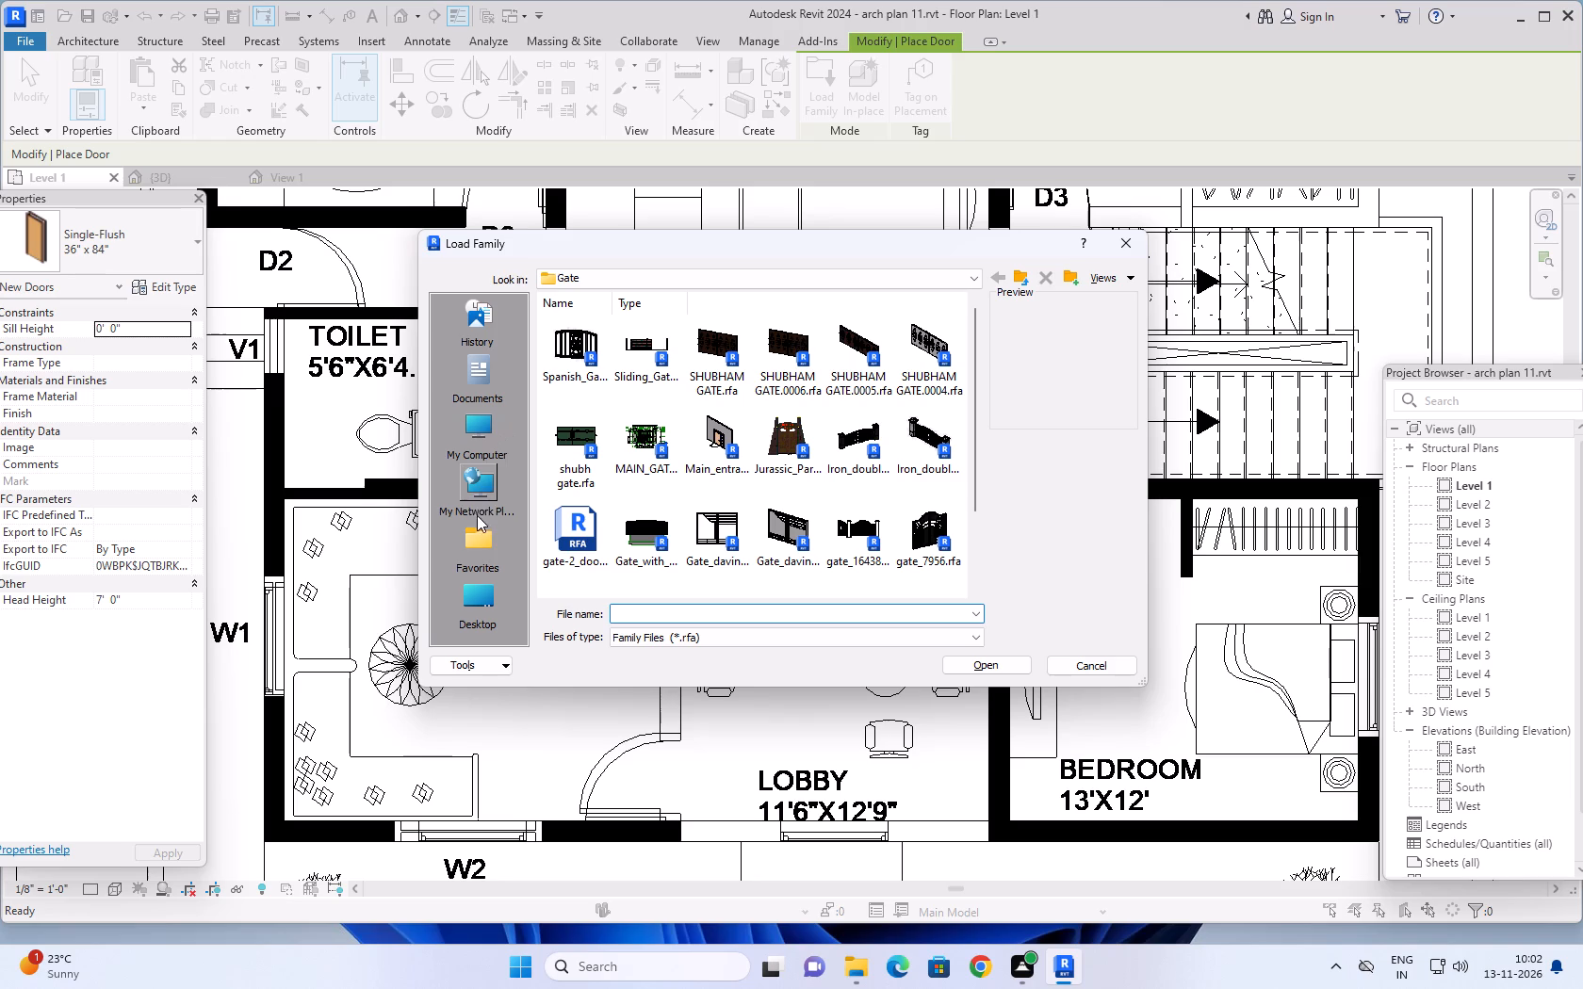
{"action": "left_click", "coordinate": [483, 584]}
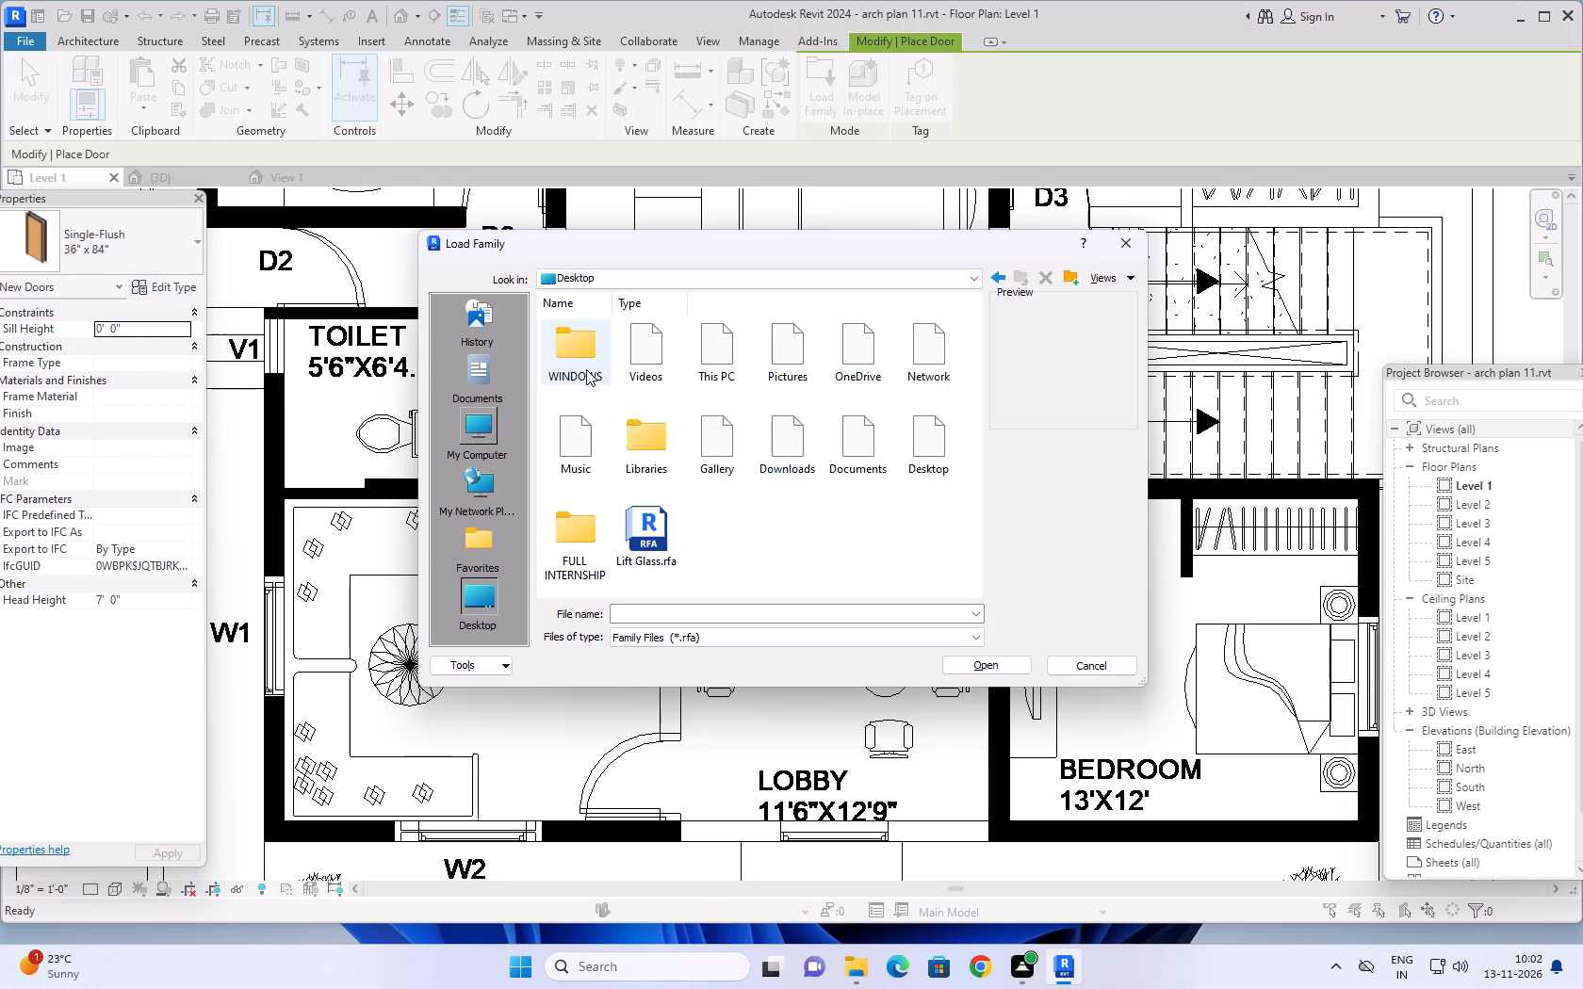
{"action": "double_click", "coordinate": [706, 346]}
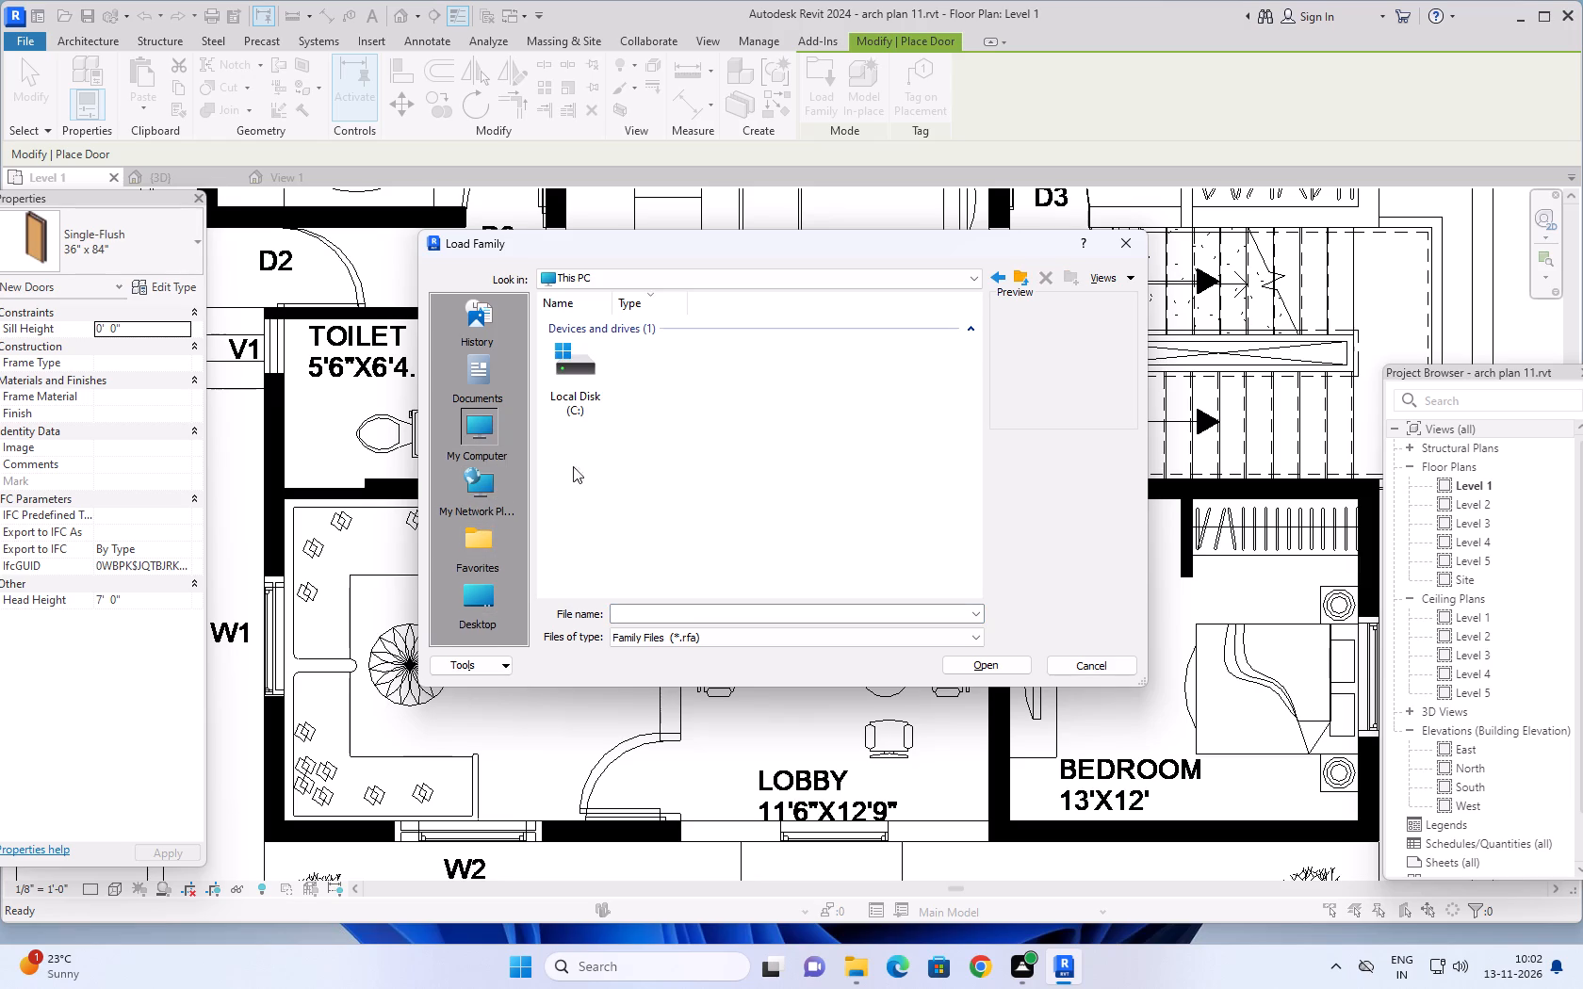
{"action": "double_click", "coordinate": [572, 394]}
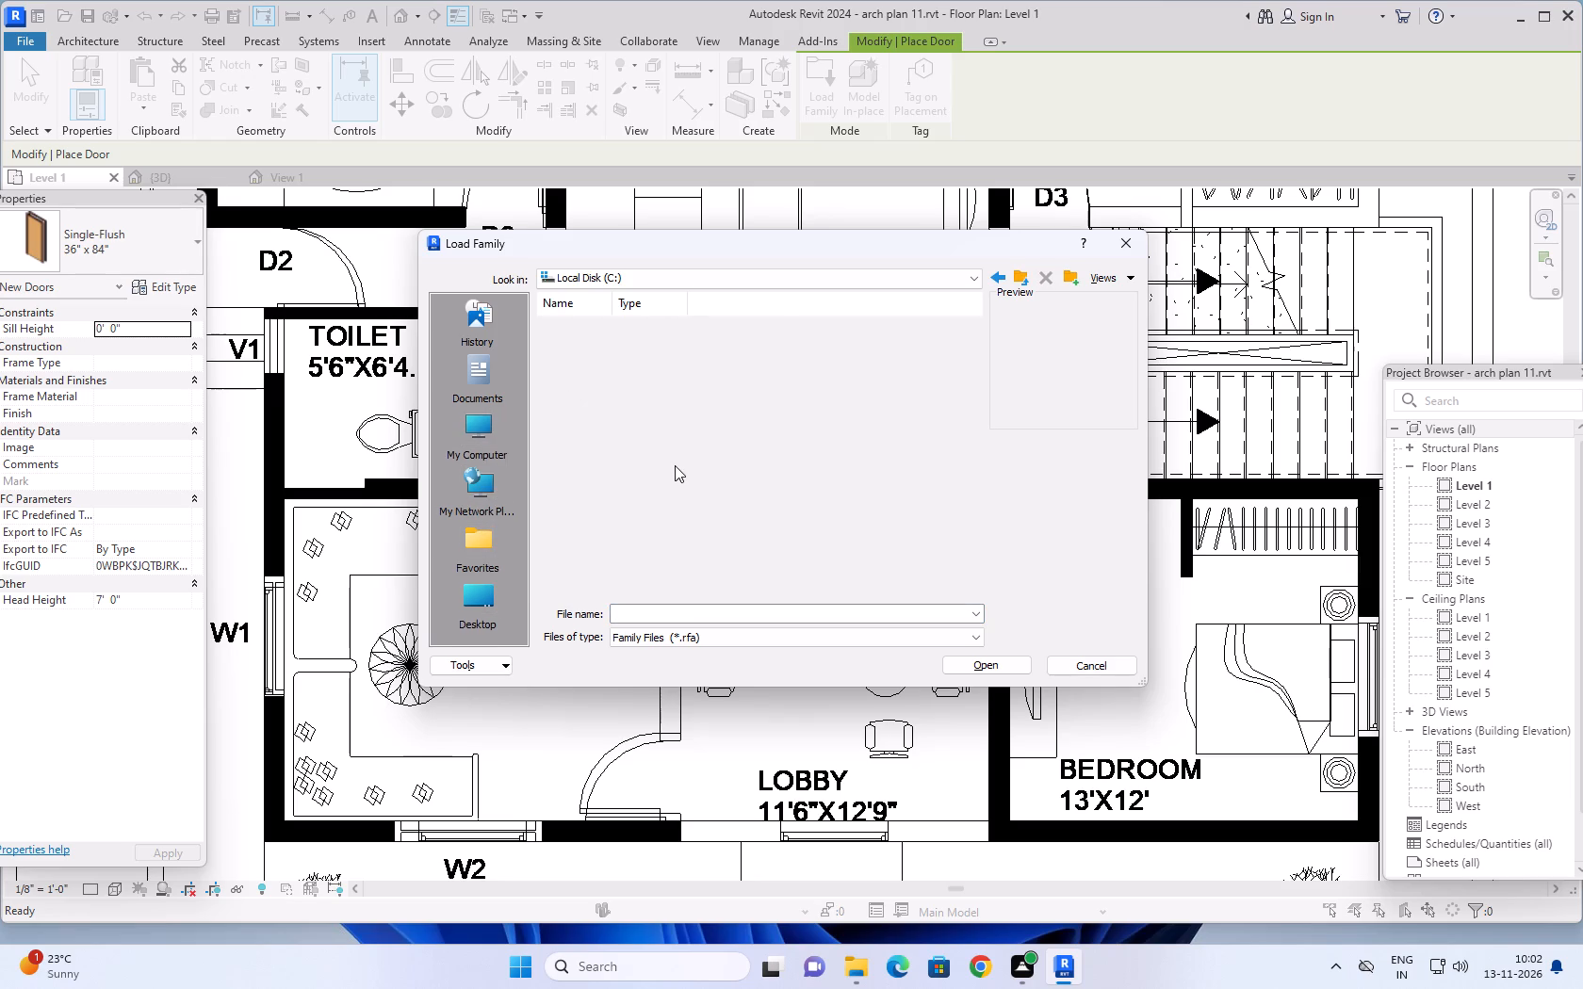
{"action": "scroll", "coordinate": [761, 487], "scroll_direction": "down", "scroll_amount": 1}
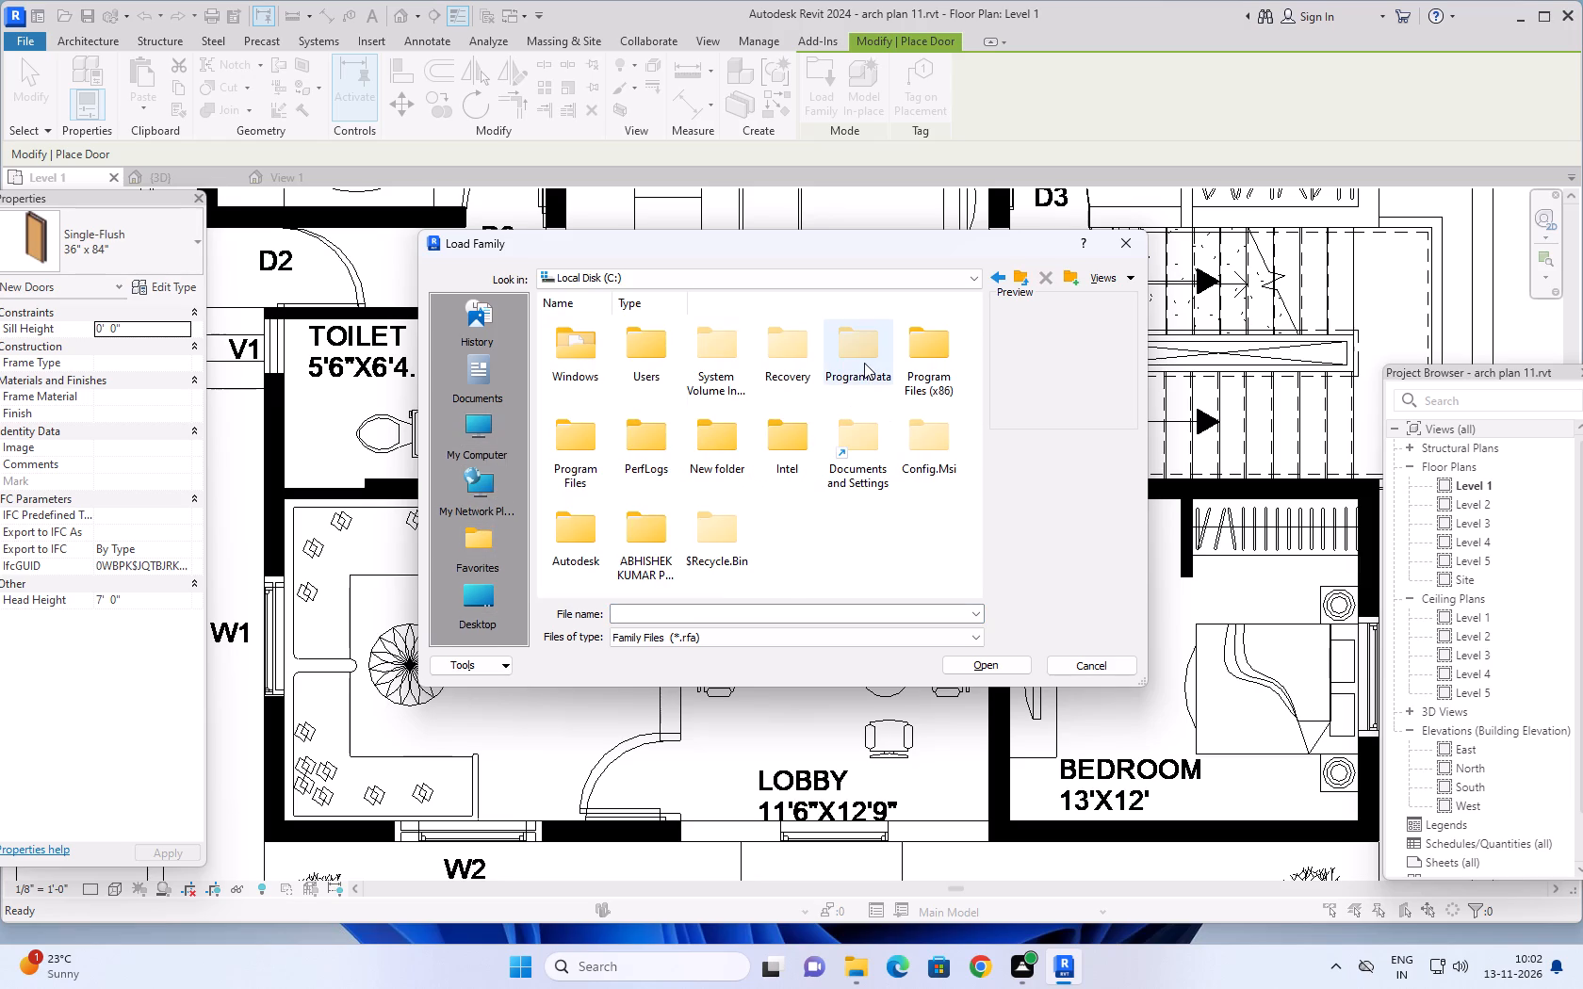
{"action": "left_click", "coordinate": [864, 363]}
{"action": "double_click", "coordinate": [864, 363]}
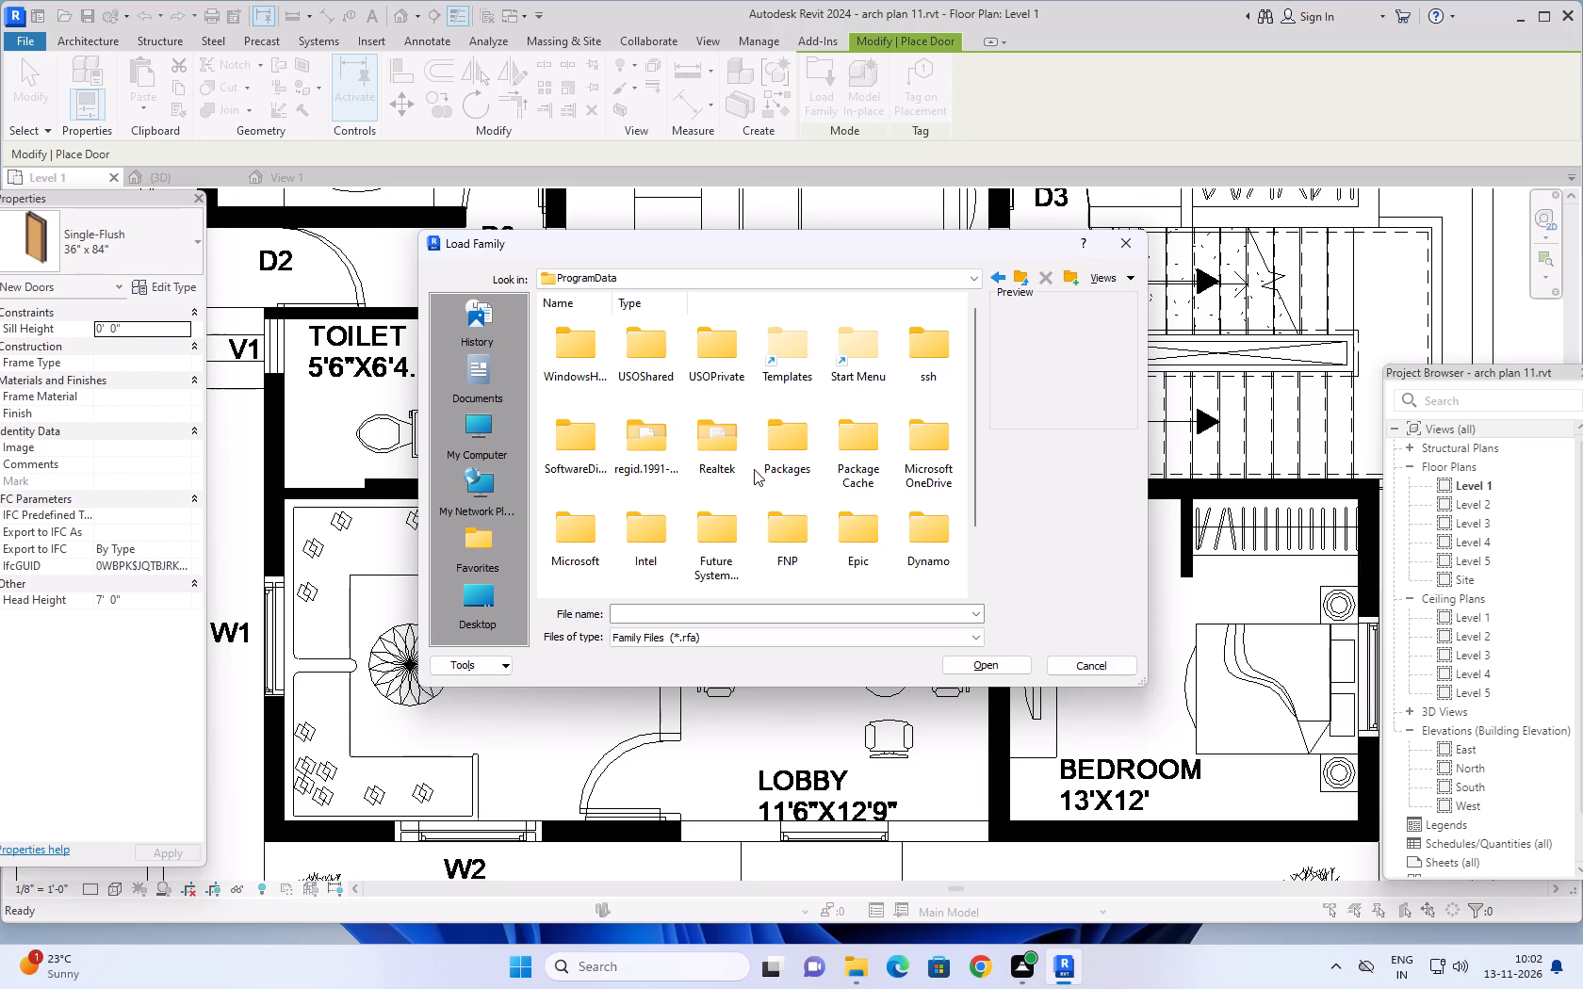
Within ProgramData, open the door family library folder at Autodesk > RVT 2024 > Libraries > English-Imperial > US.
{"action": "scroll", "coordinate": [767, 408], "scroll_direction": "down", "scroll_amount": 13}
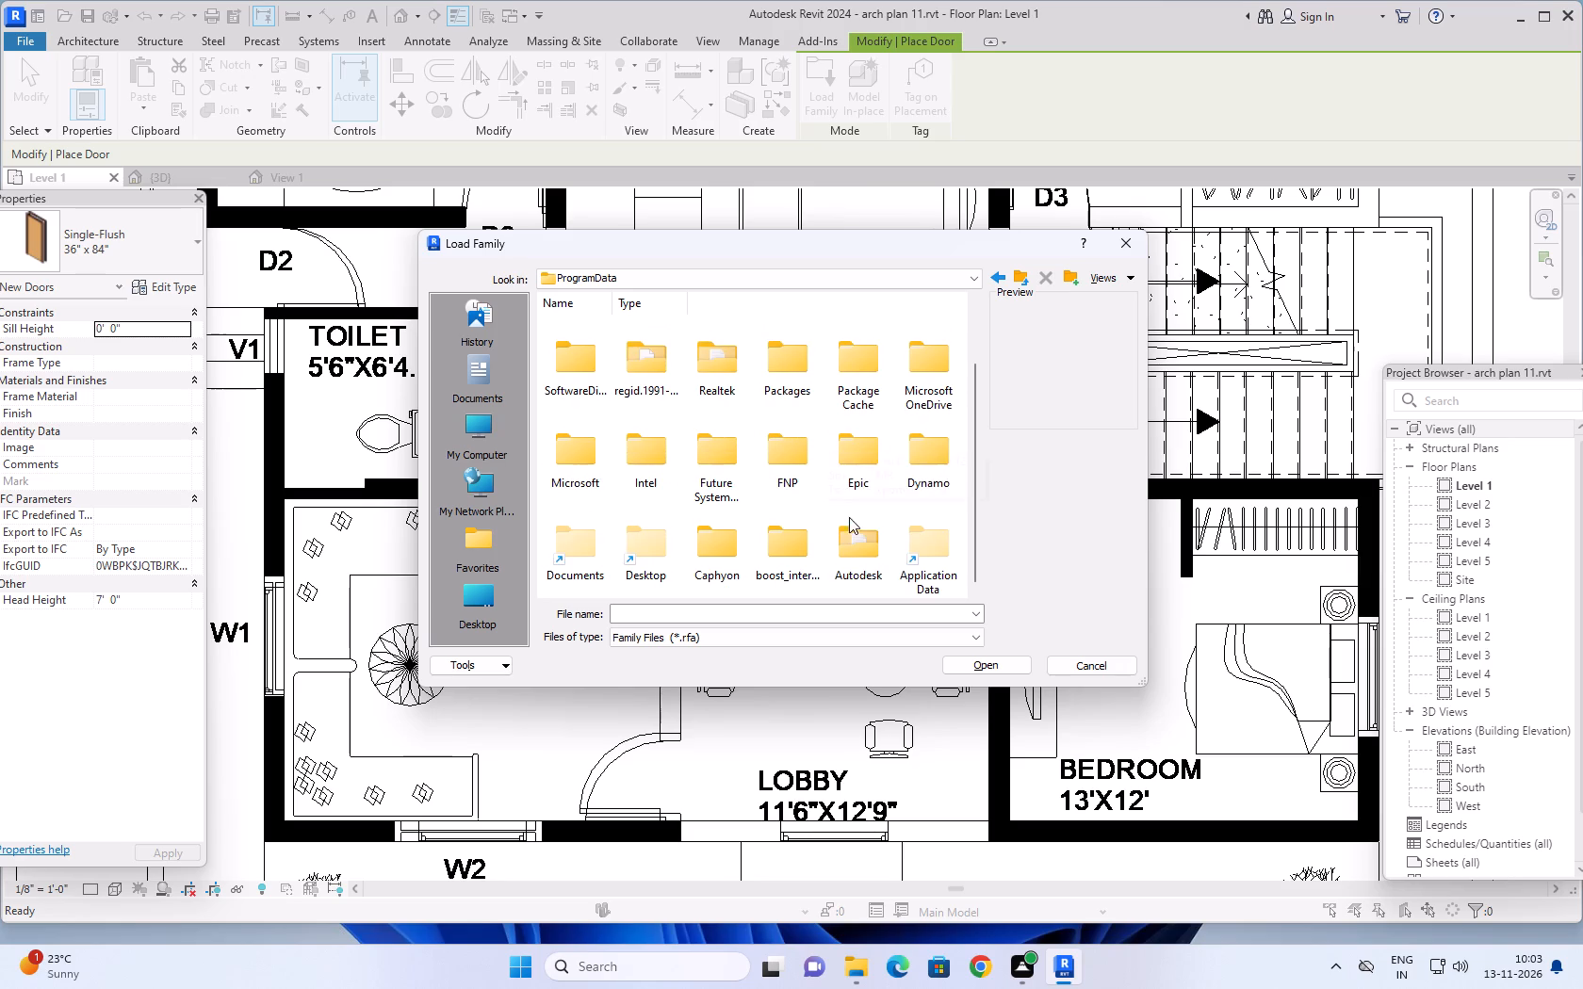
{"action": "double_click", "coordinate": [853, 539]}
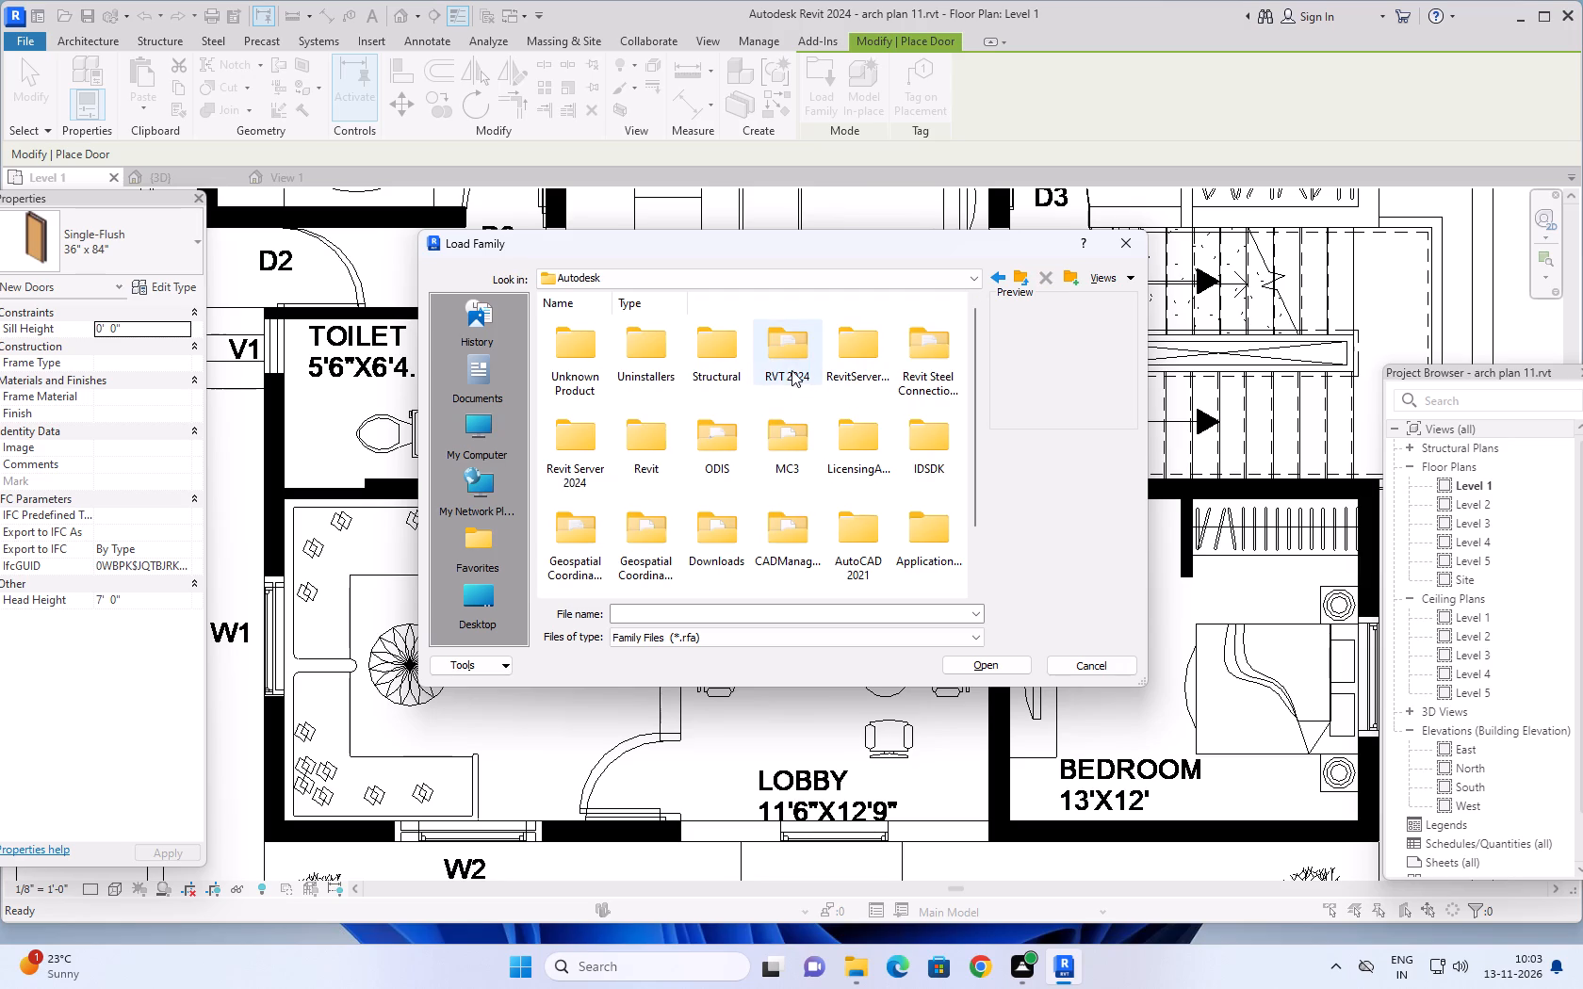
{"action": "double_click", "coordinate": [789, 367]}
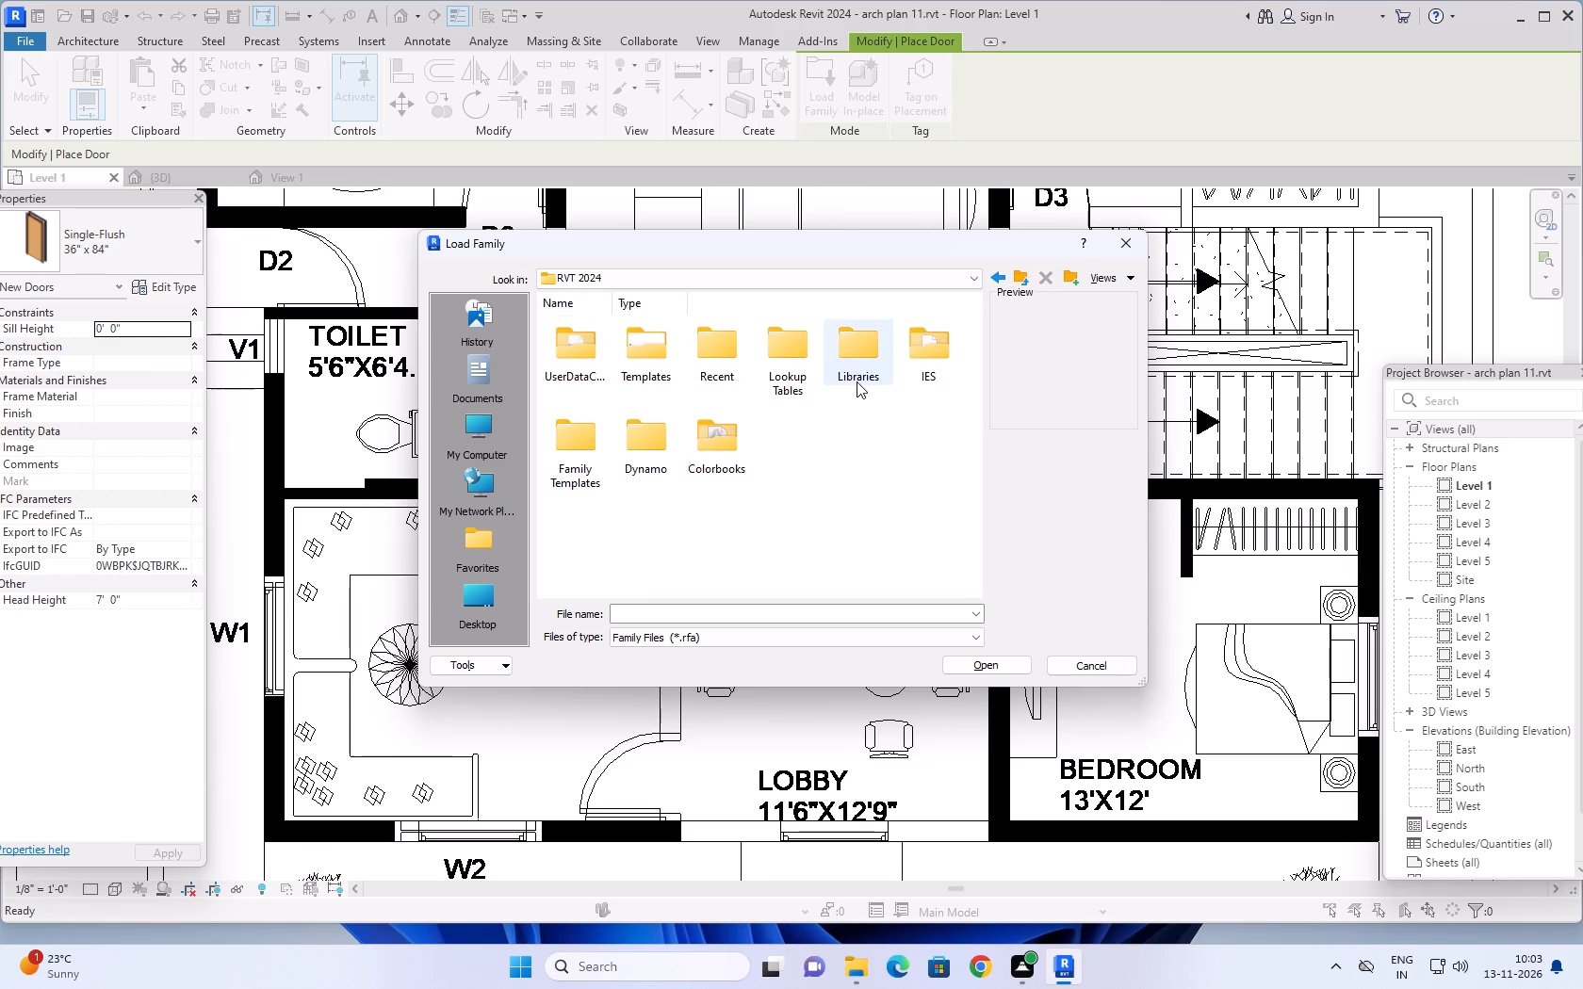
{"action": "double_click", "coordinate": [857, 381]}
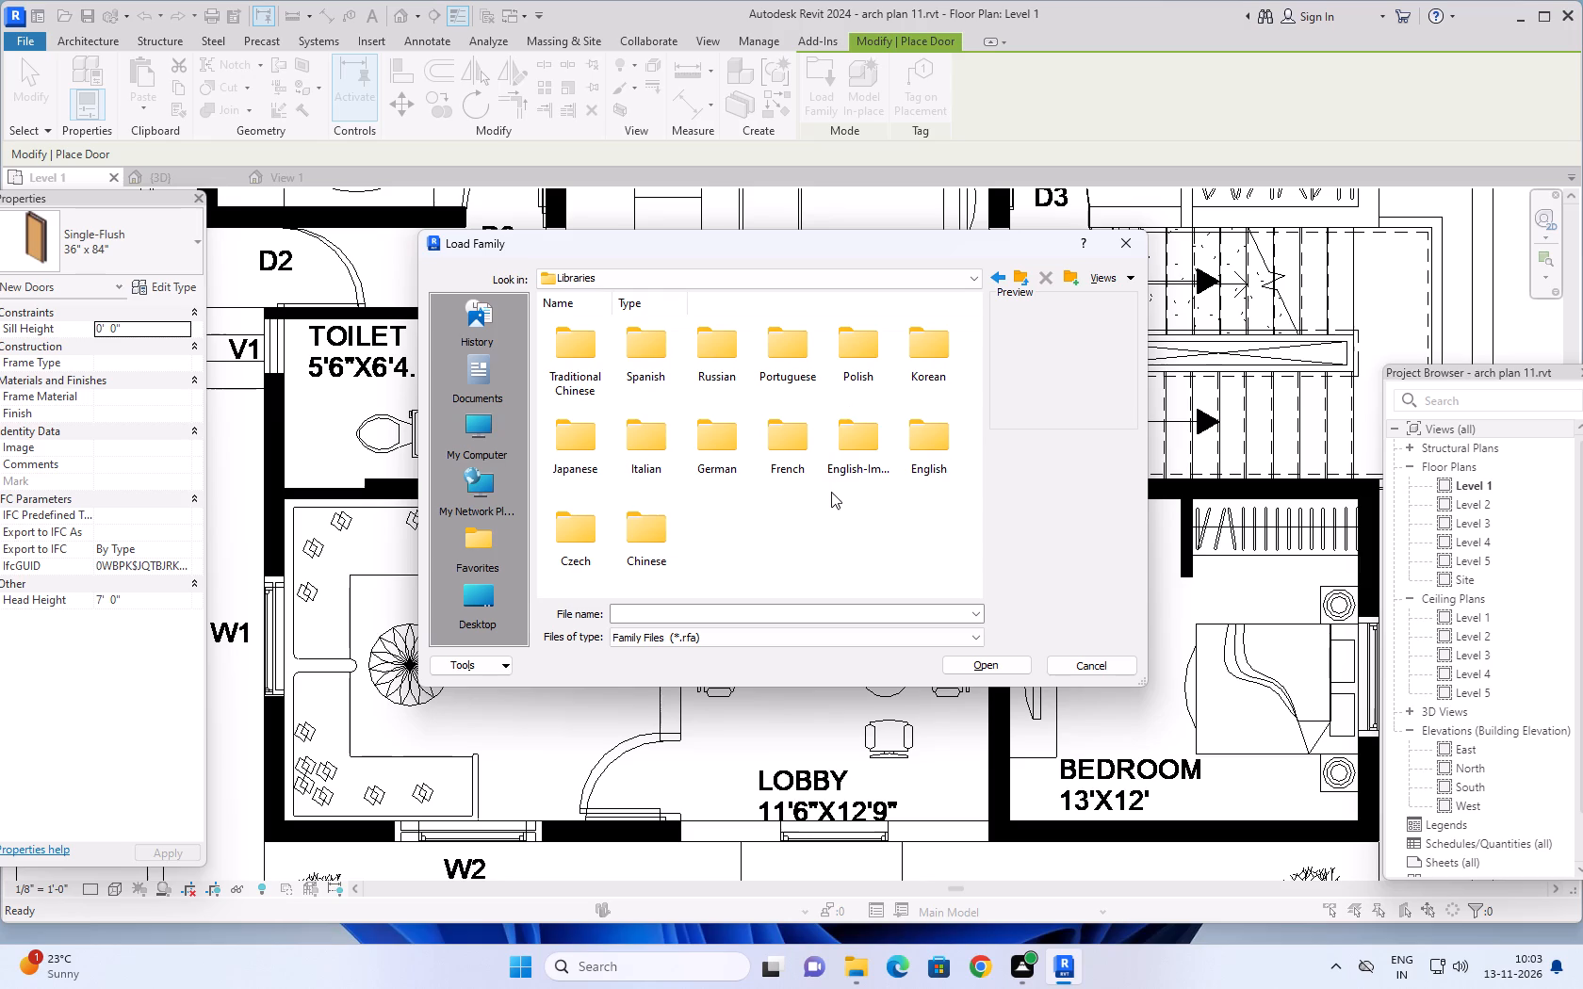
{"action": "double_click", "coordinate": [849, 457]}
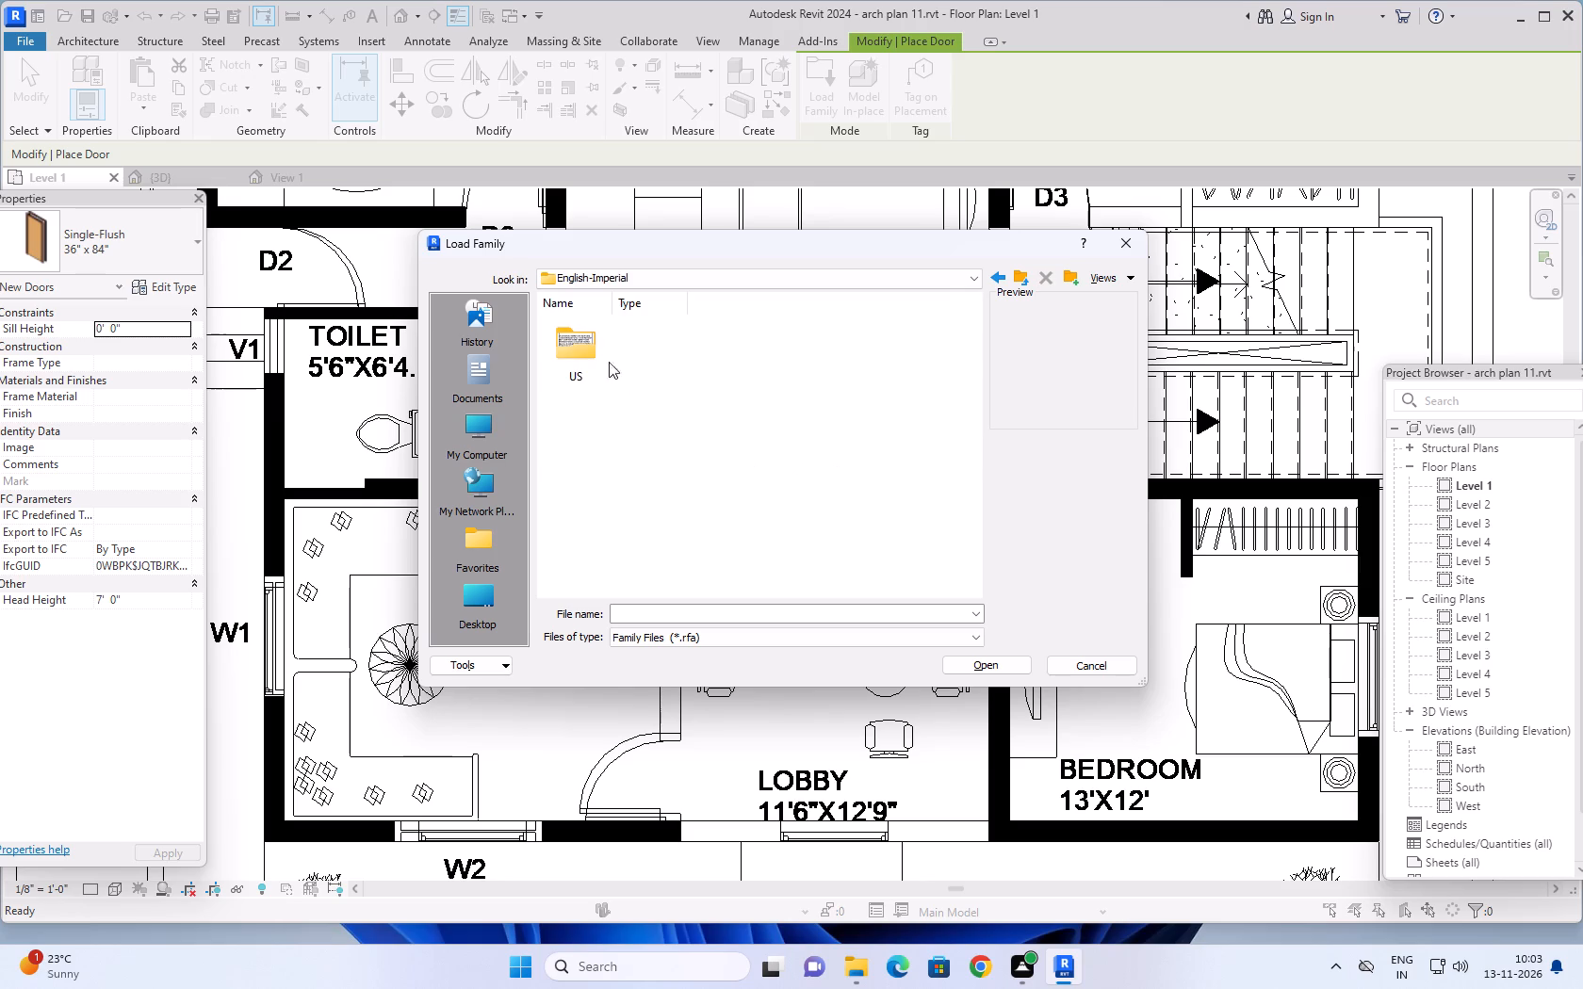
{"action": "double_click", "coordinate": [586, 351]}
{"action": "double_click", "coordinate": [582, 381]}
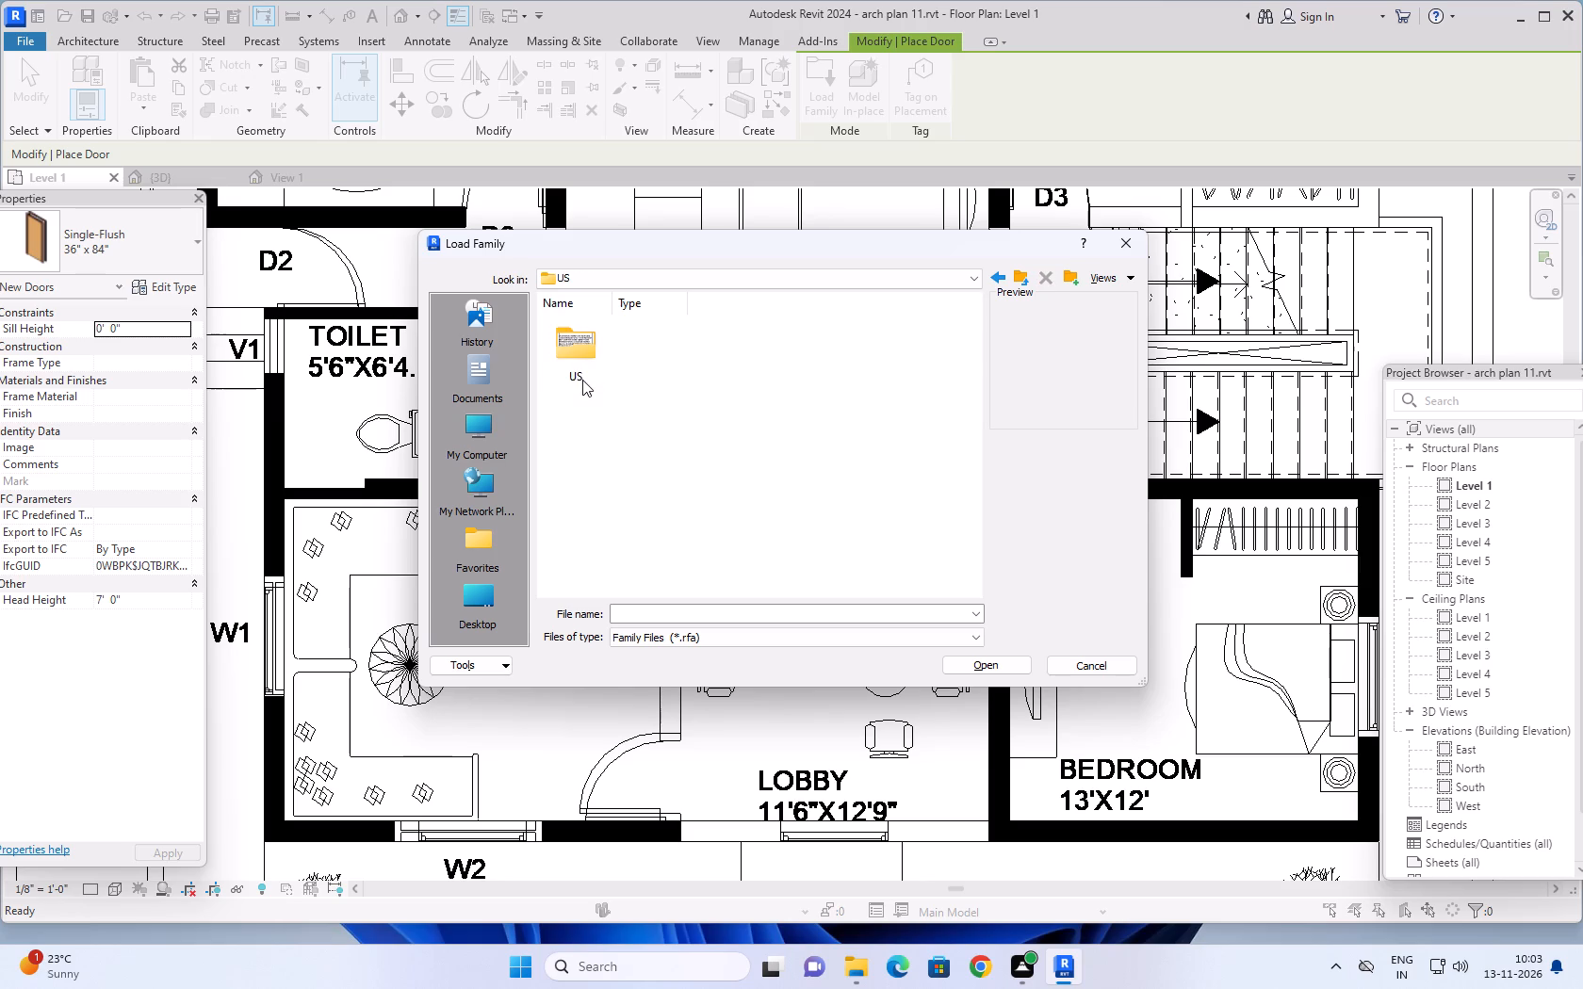
{"action": "left_click", "coordinate": [589, 369]}
{"action": "double_click", "coordinate": [583, 356]}
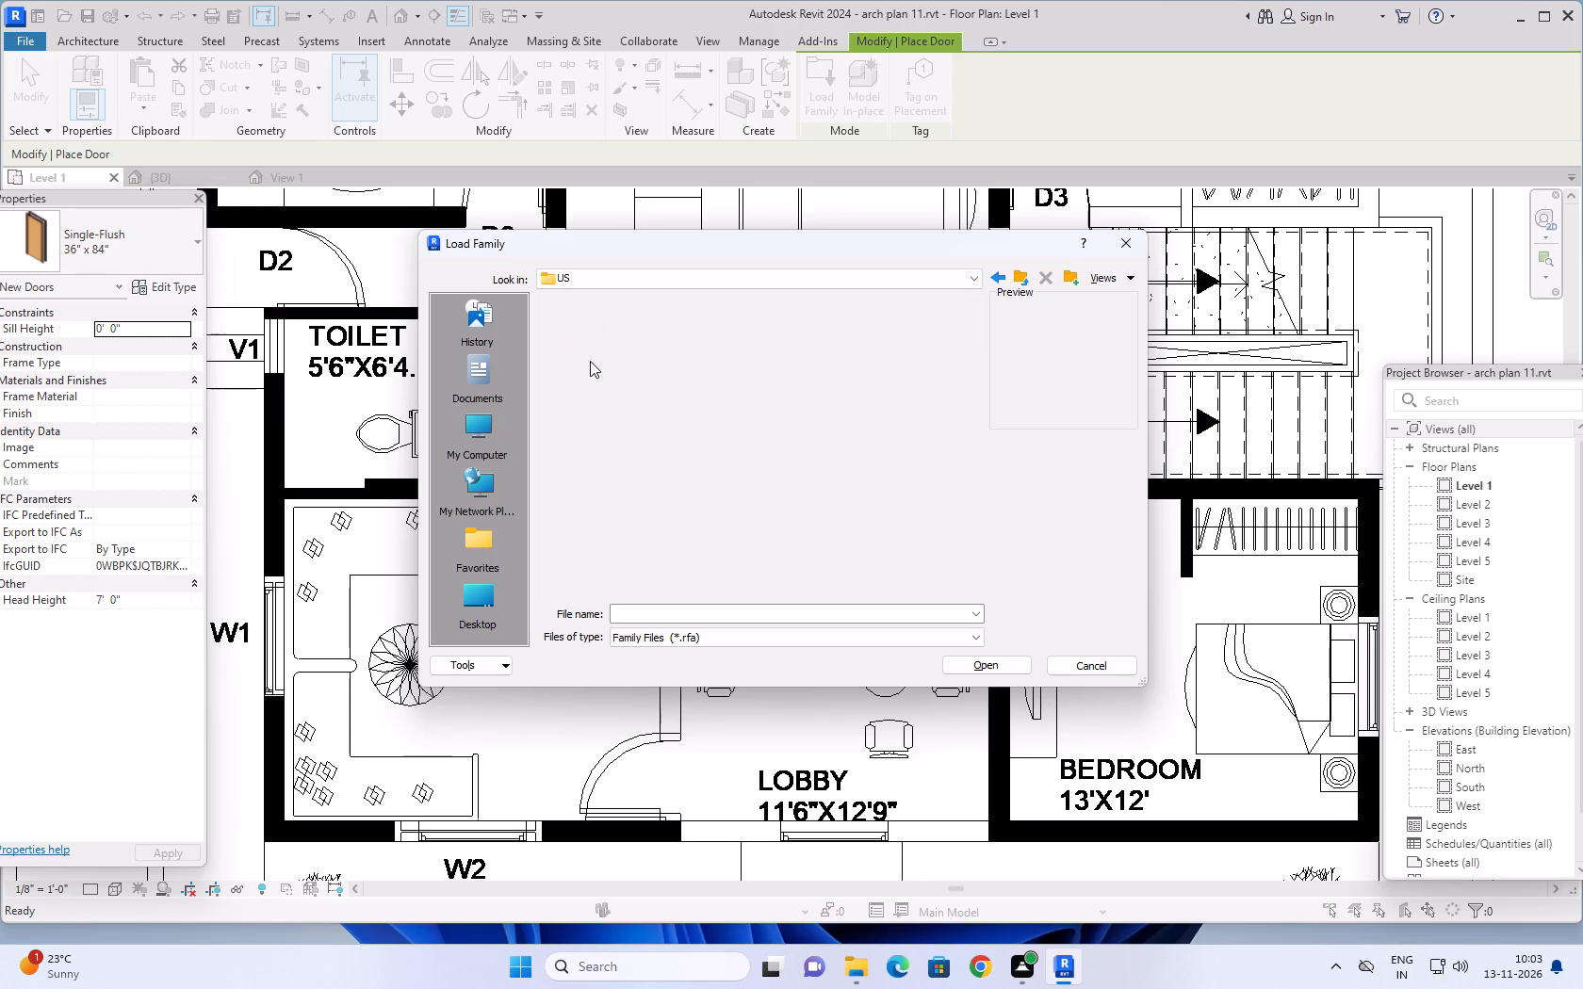
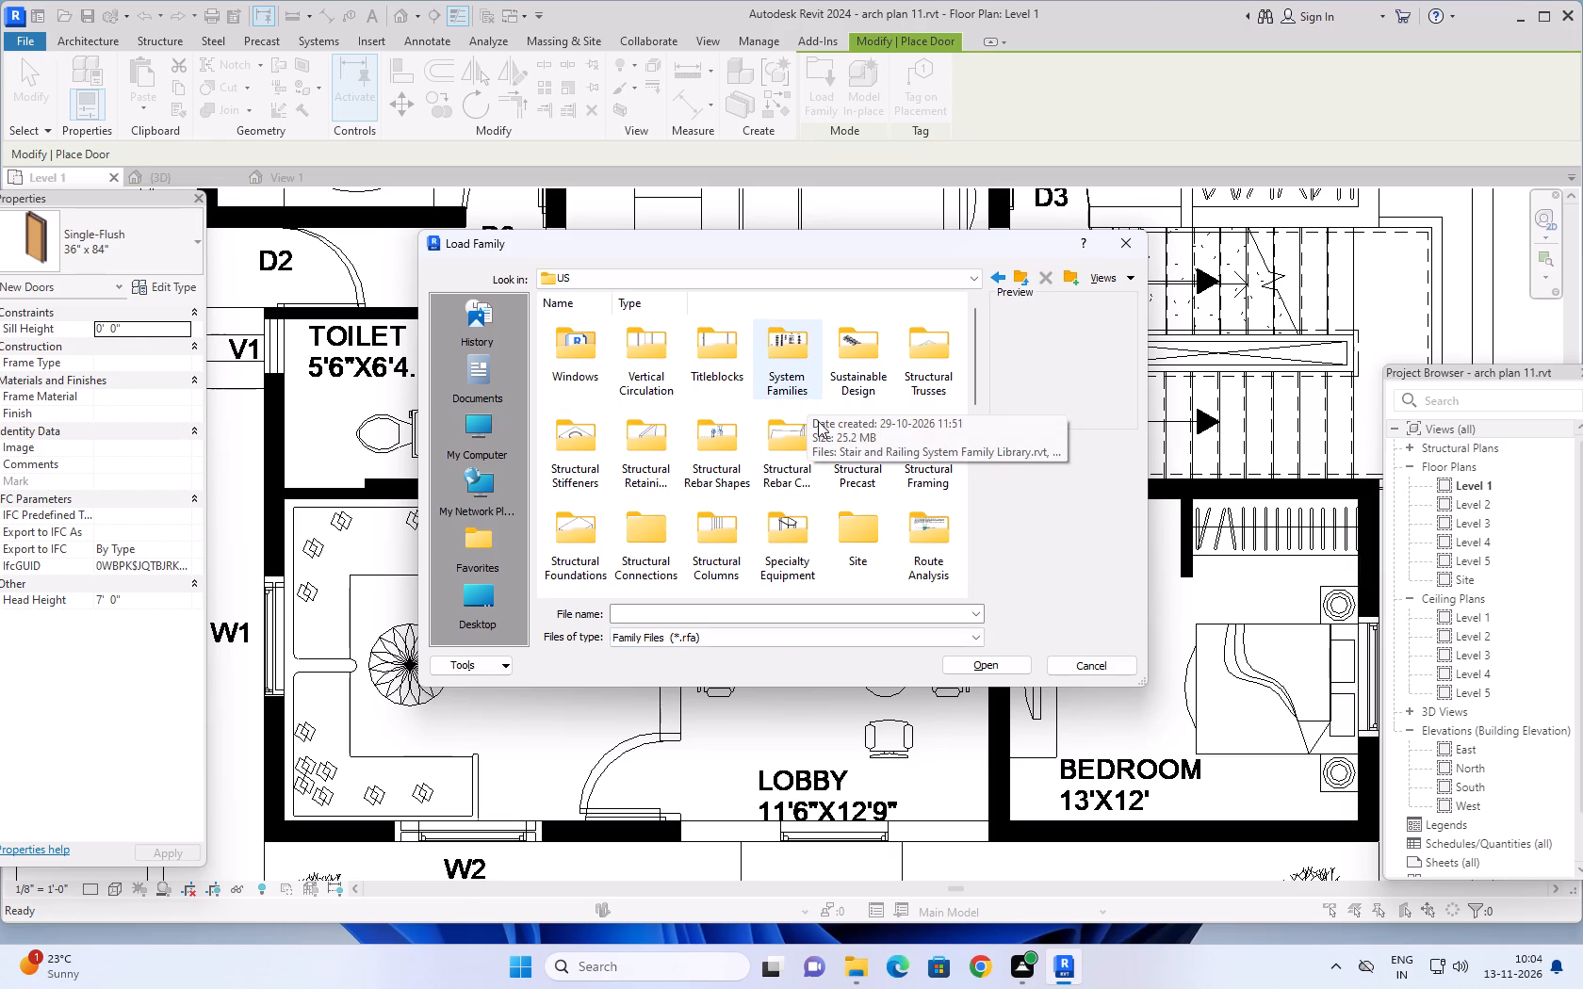
Find and open the Doors folder in the US family library.
{"action": "scroll", "coordinate": [816, 423], "scroll_direction": "down", "scroll_amount": 4}
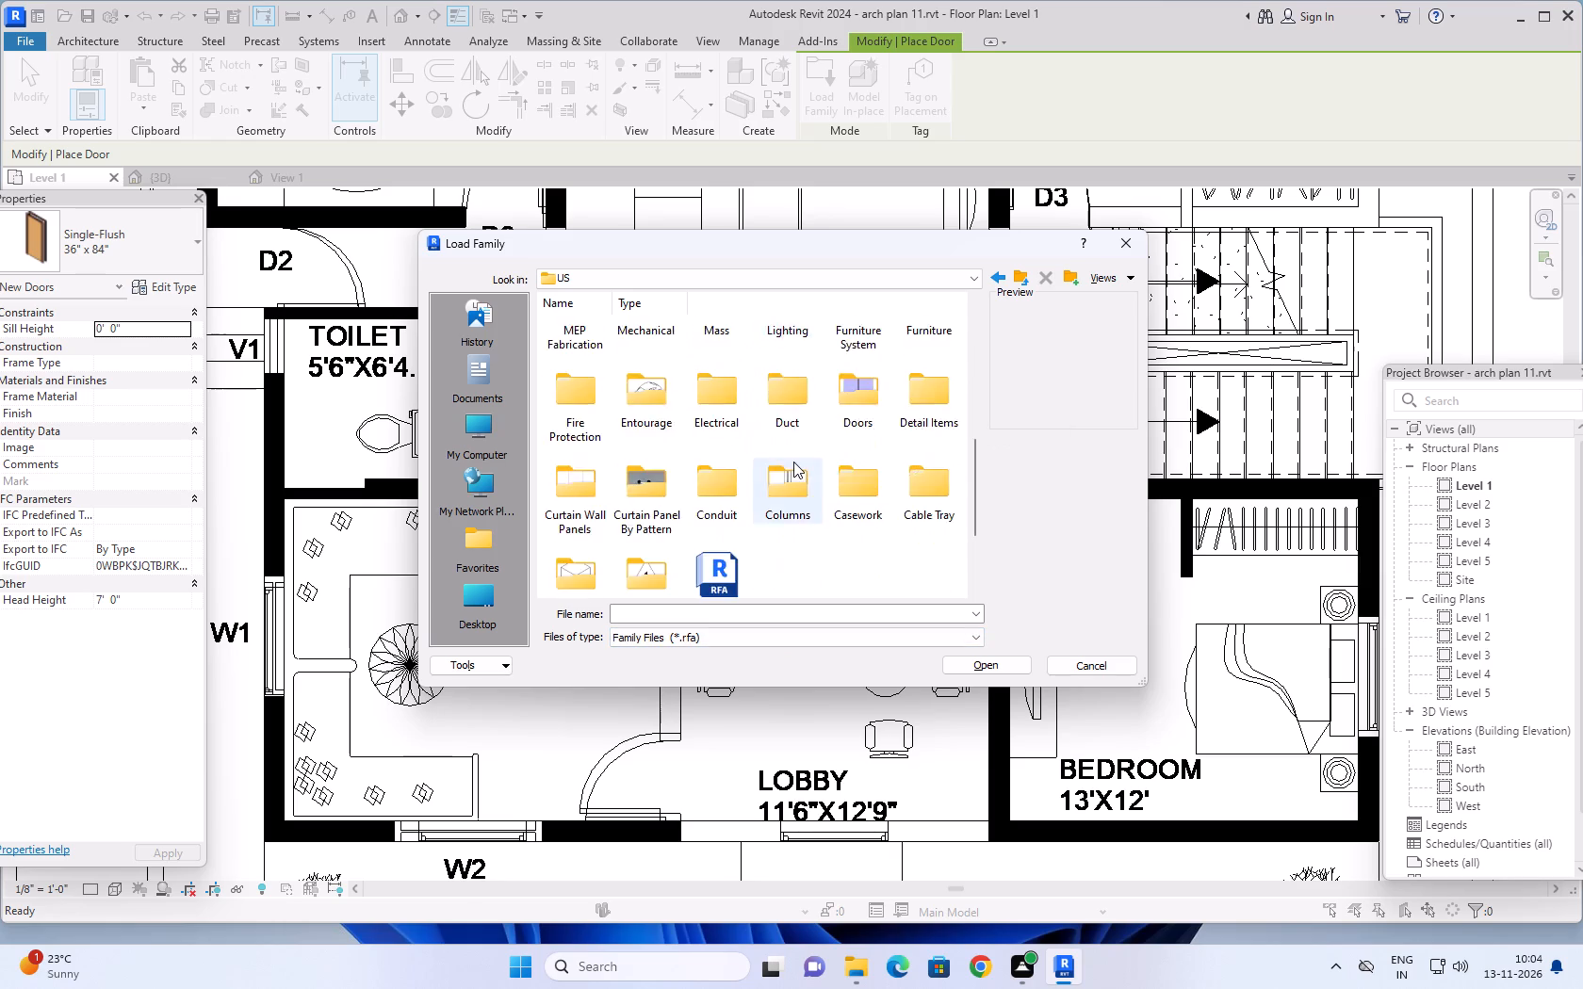
{"action": "scroll", "coordinate": [793, 462], "scroll_direction": "down", "scroll_amount": 1}
{"action": "scroll", "coordinate": [793, 462], "scroll_direction": "up", "scroll_amount": 7}
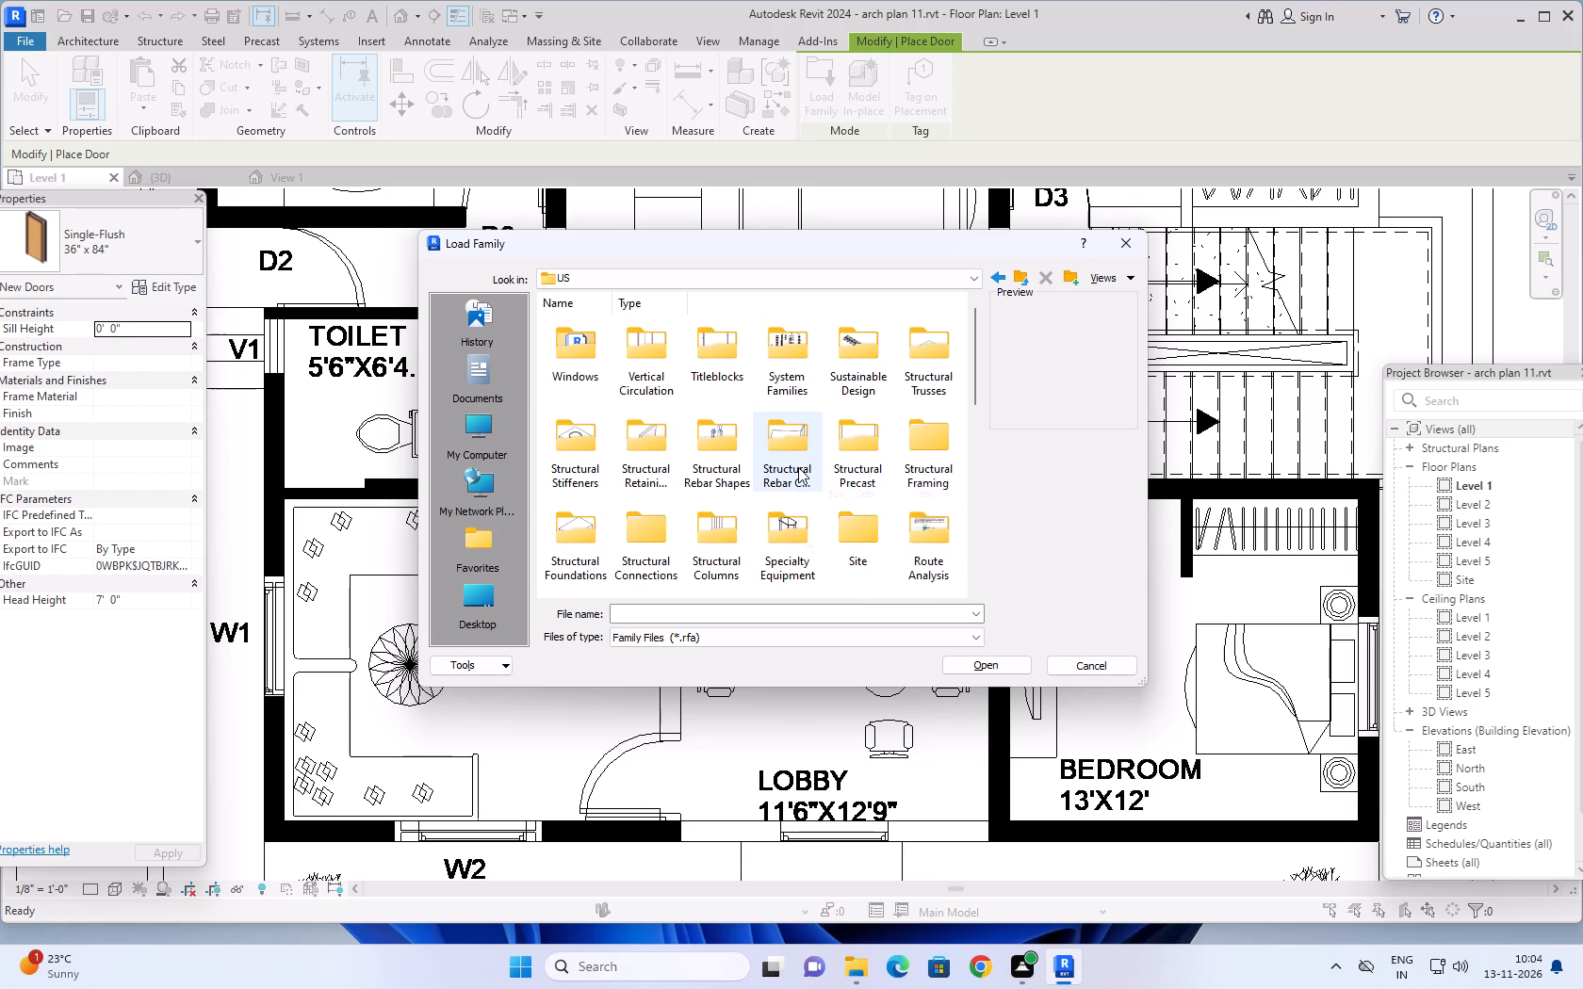
{"action": "scroll", "coordinate": [798, 467], "scroll_direction": "up", "scroll_amount": 1}
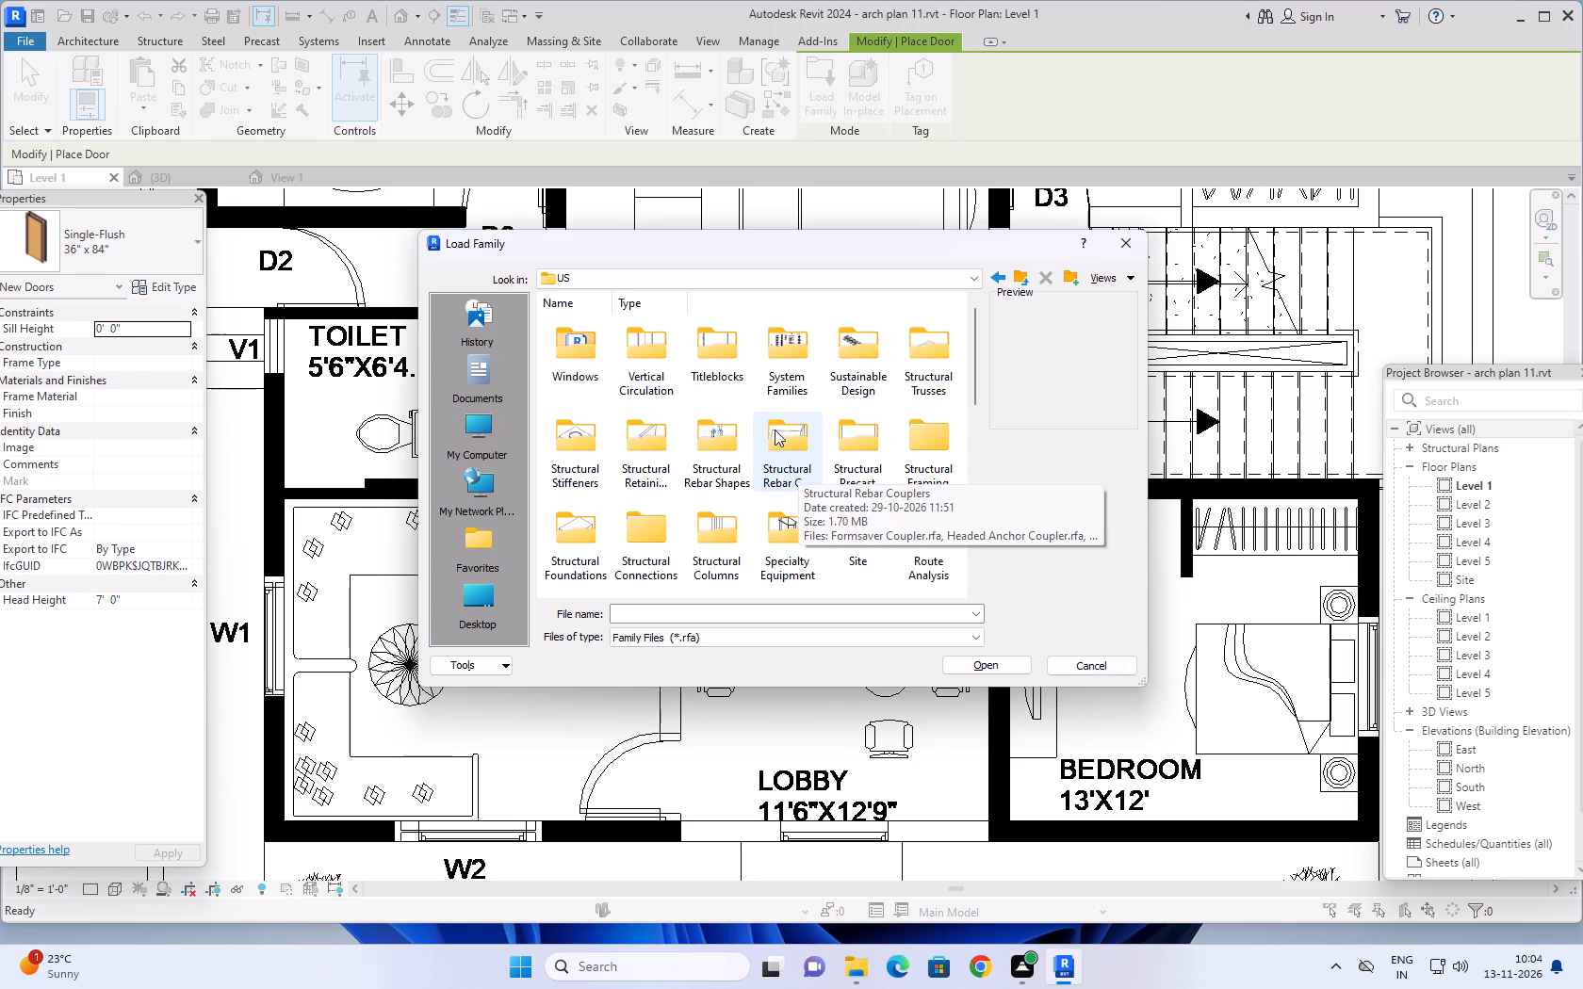
{"action": "scroll", "coordinate": [774, 437], "scroll_direction": "up", "scroll_amount": 3}
{"action": "scroll", "coordinate": [772, 444], "scroll_direction": "down", "scroll_amount": 1}
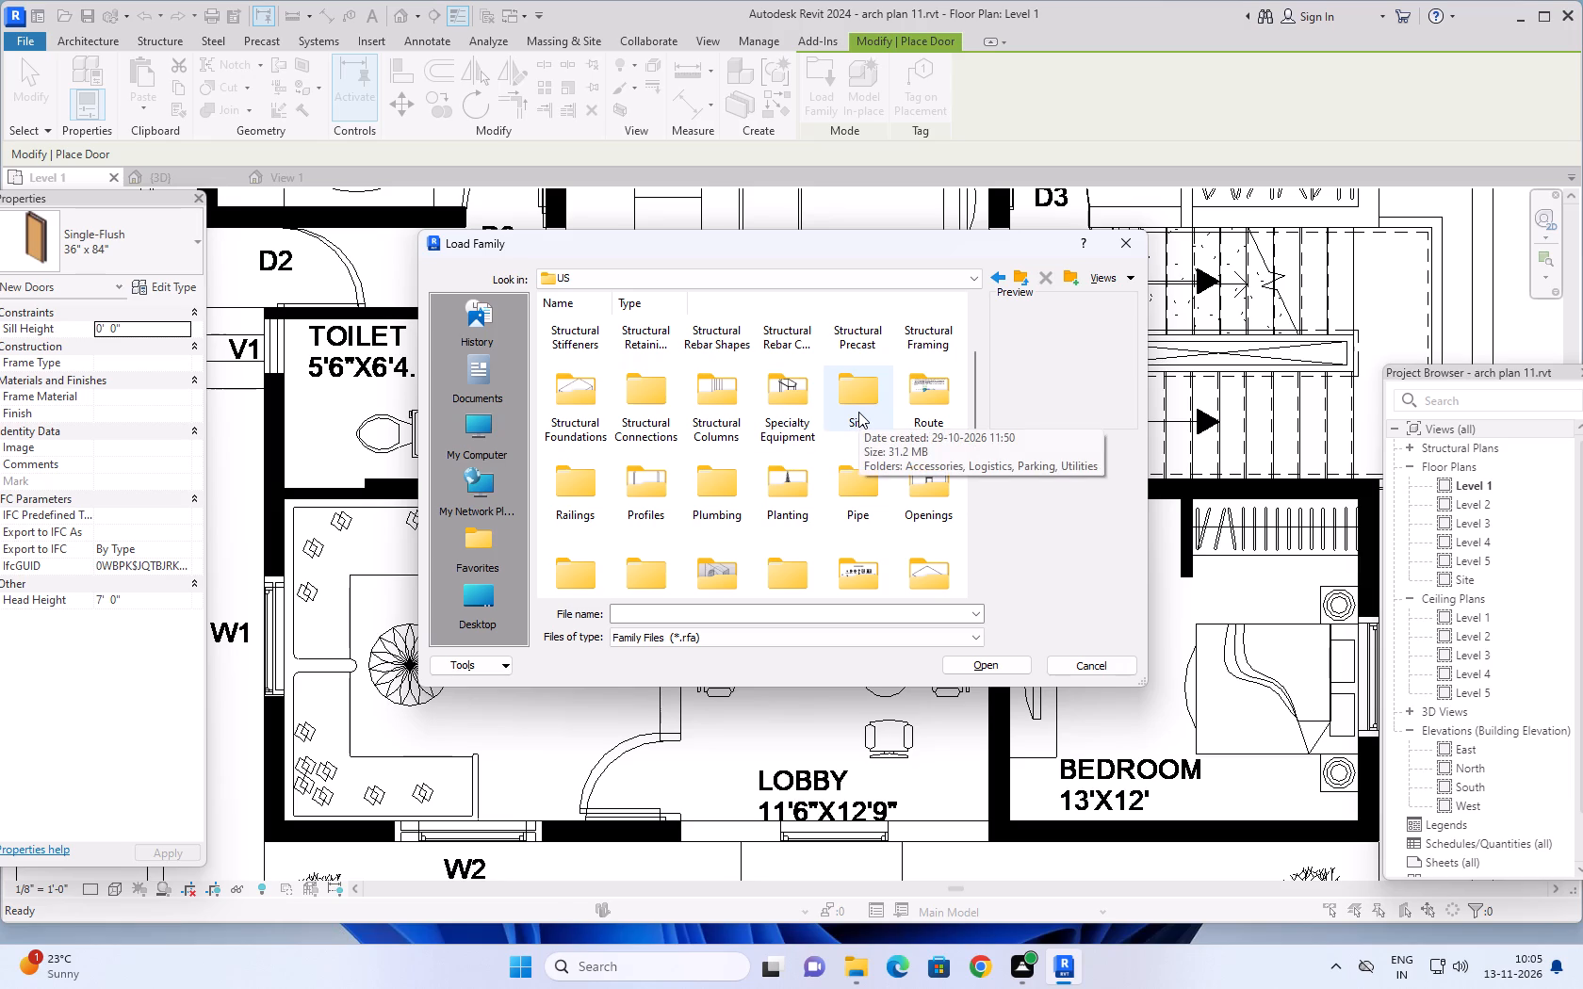
{"action": "scroll", "coordinate": [858, 412], "scroll_direction": "down", "scroll_amount": 5}
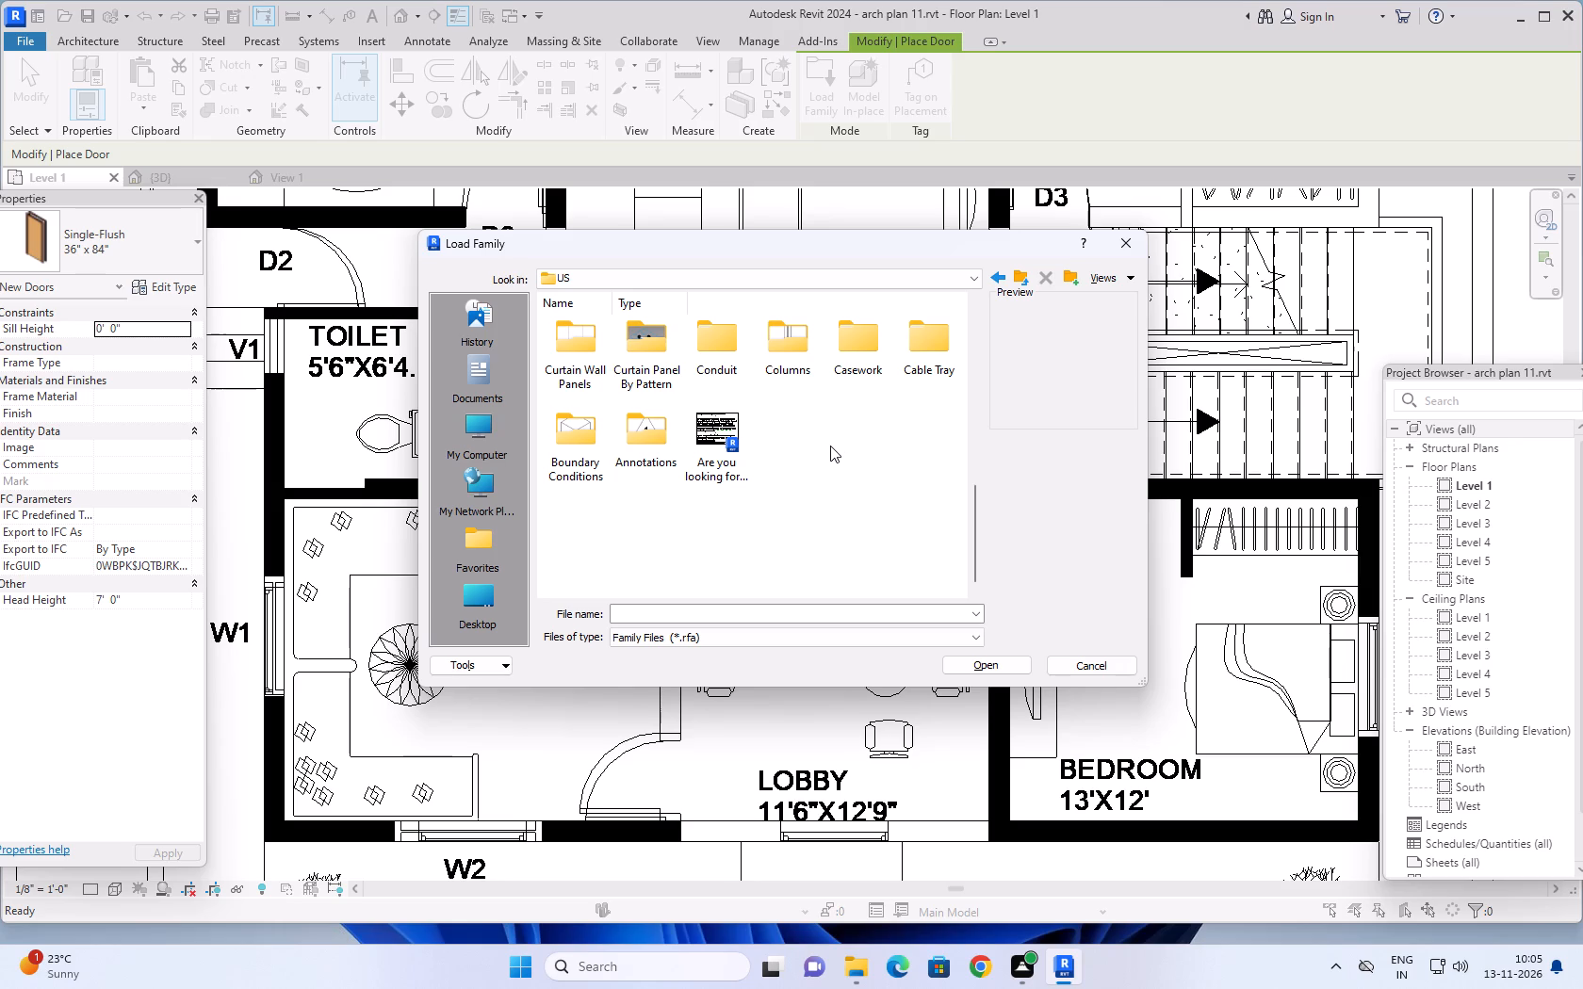
{"action": "scroll", "coordinate": [830, 446], "scroll_direction": "down", "scroll_amount": 4}
{"action": "scroll", "coordinate": [798, 511], "scroll_direction": "up", "scroll_amount": 4}
{"action": "scroll", "coordinate": [798, 511], "scroll_direction": "down", "scroll_amount": 1}
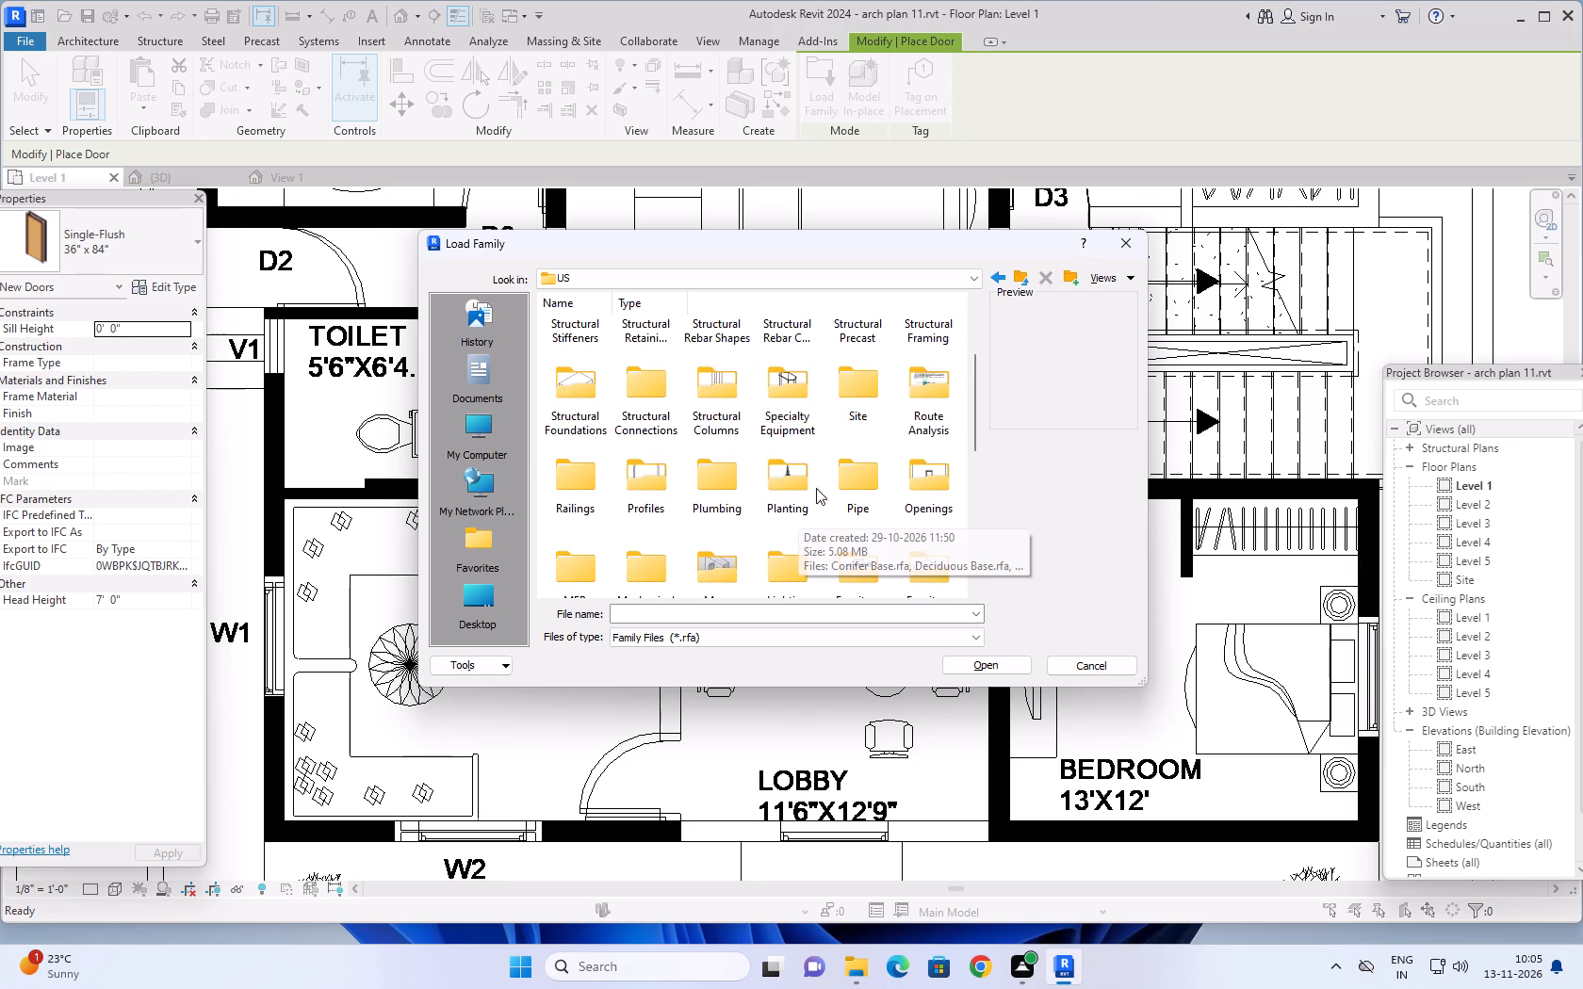
{"action": "scroll", "coordinate": [831, 468], "scroll_direction": "down", "scroll_amount": 2}
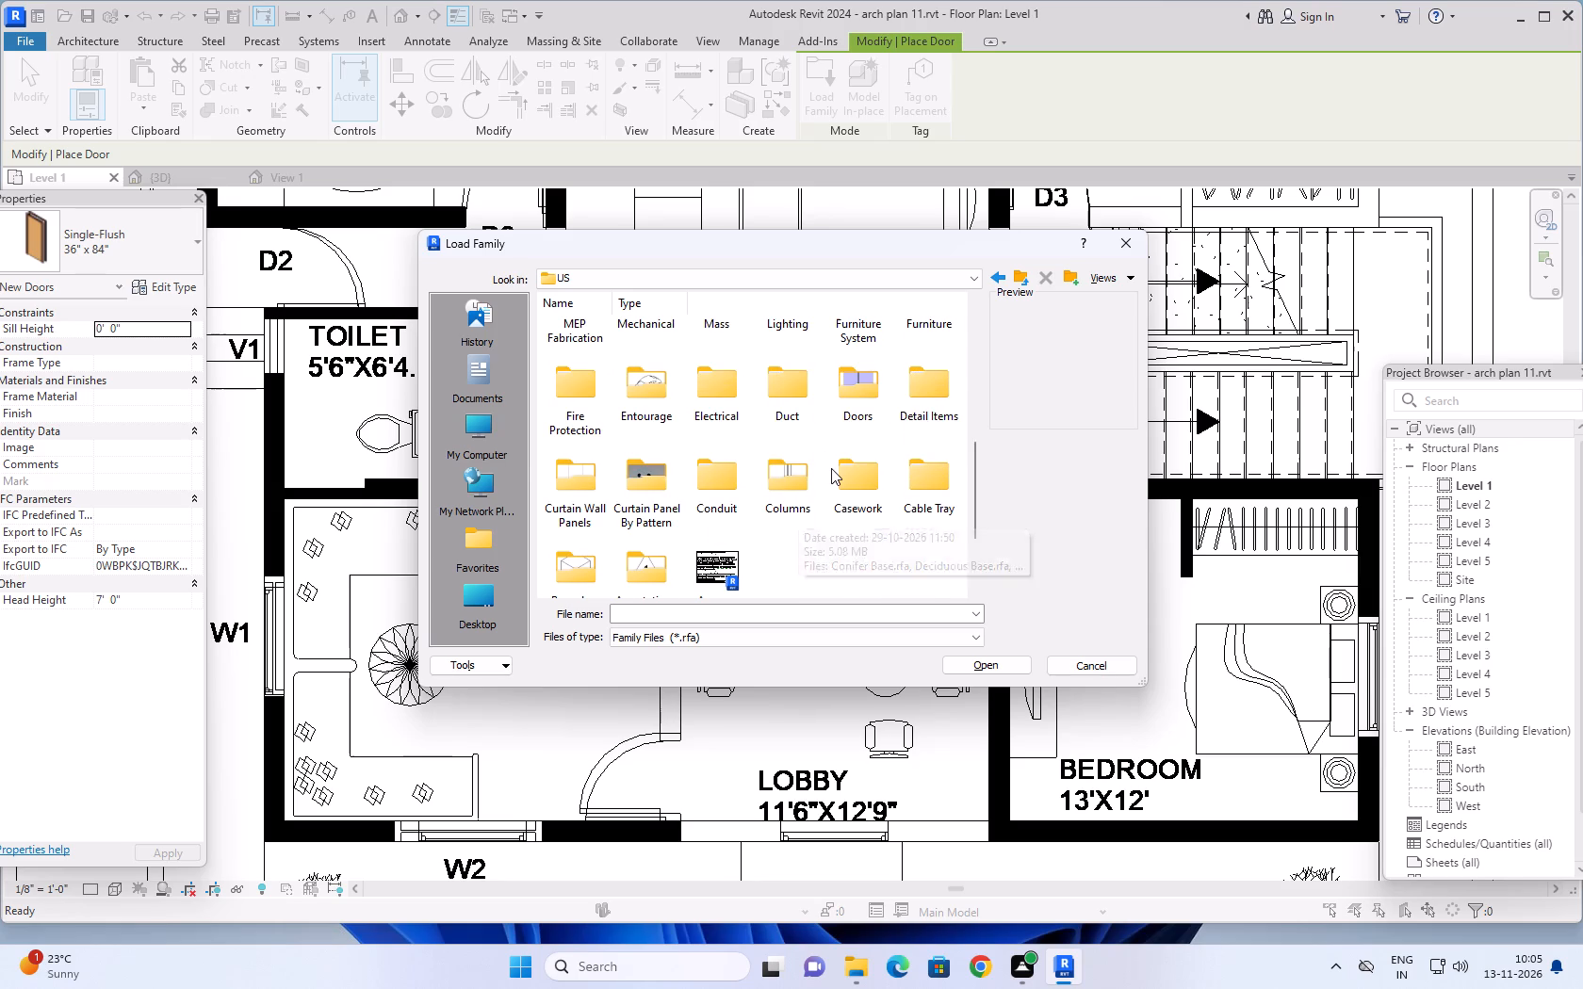
{"action": "double_click", "coordinate": [857, 400]}
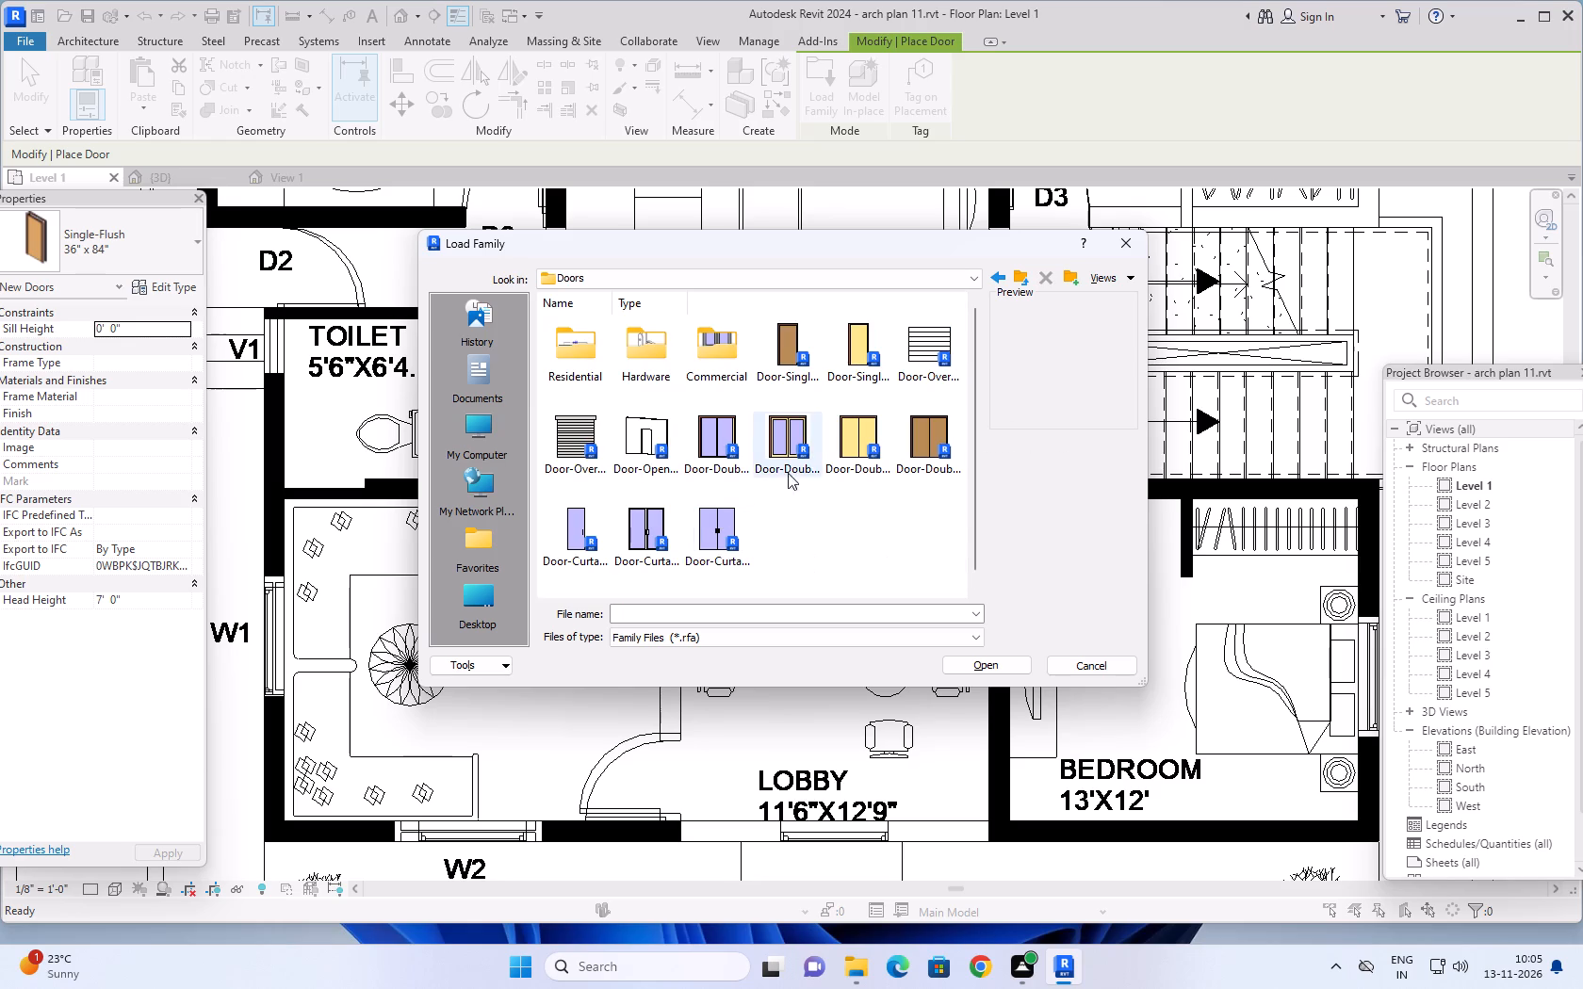
Load the Door-Double-Flush_Panel family with its 68" x 80" type, dismissing the save reminder without saving.
{"action": "left_click", "coordinate": [925, 427]}
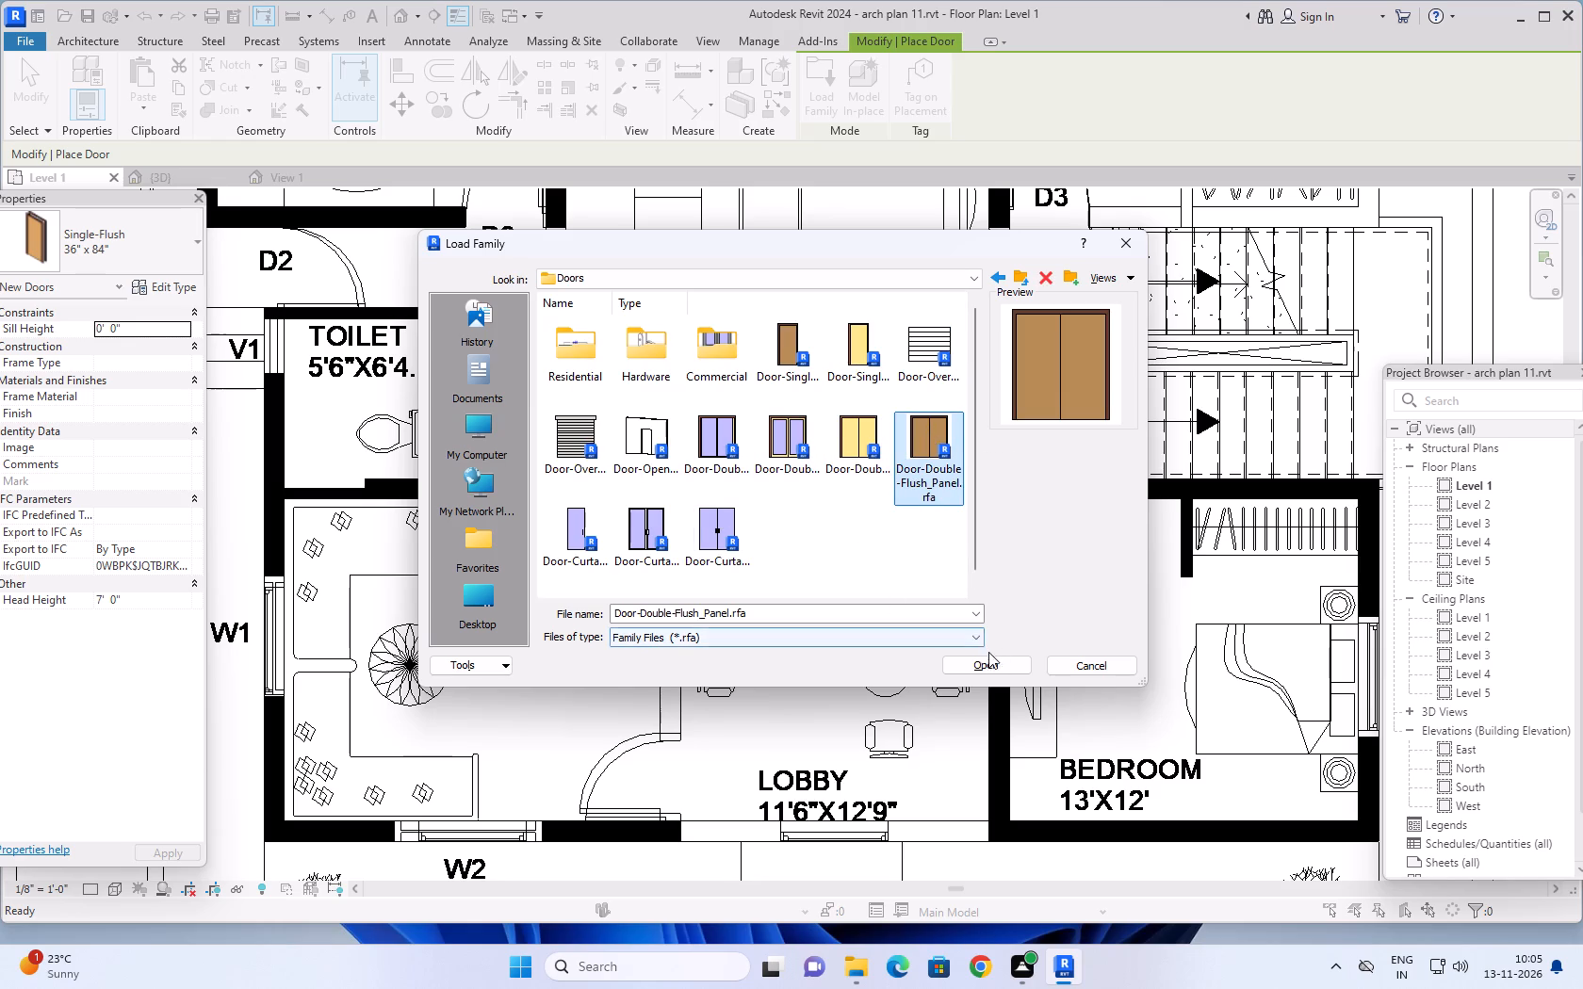
{"action": "left_click", "coordinate": [989, 662]}
{"action": "scroll", "coordinate": [717, 480], "scroll_direction": "up", "scroll_amount": 4}
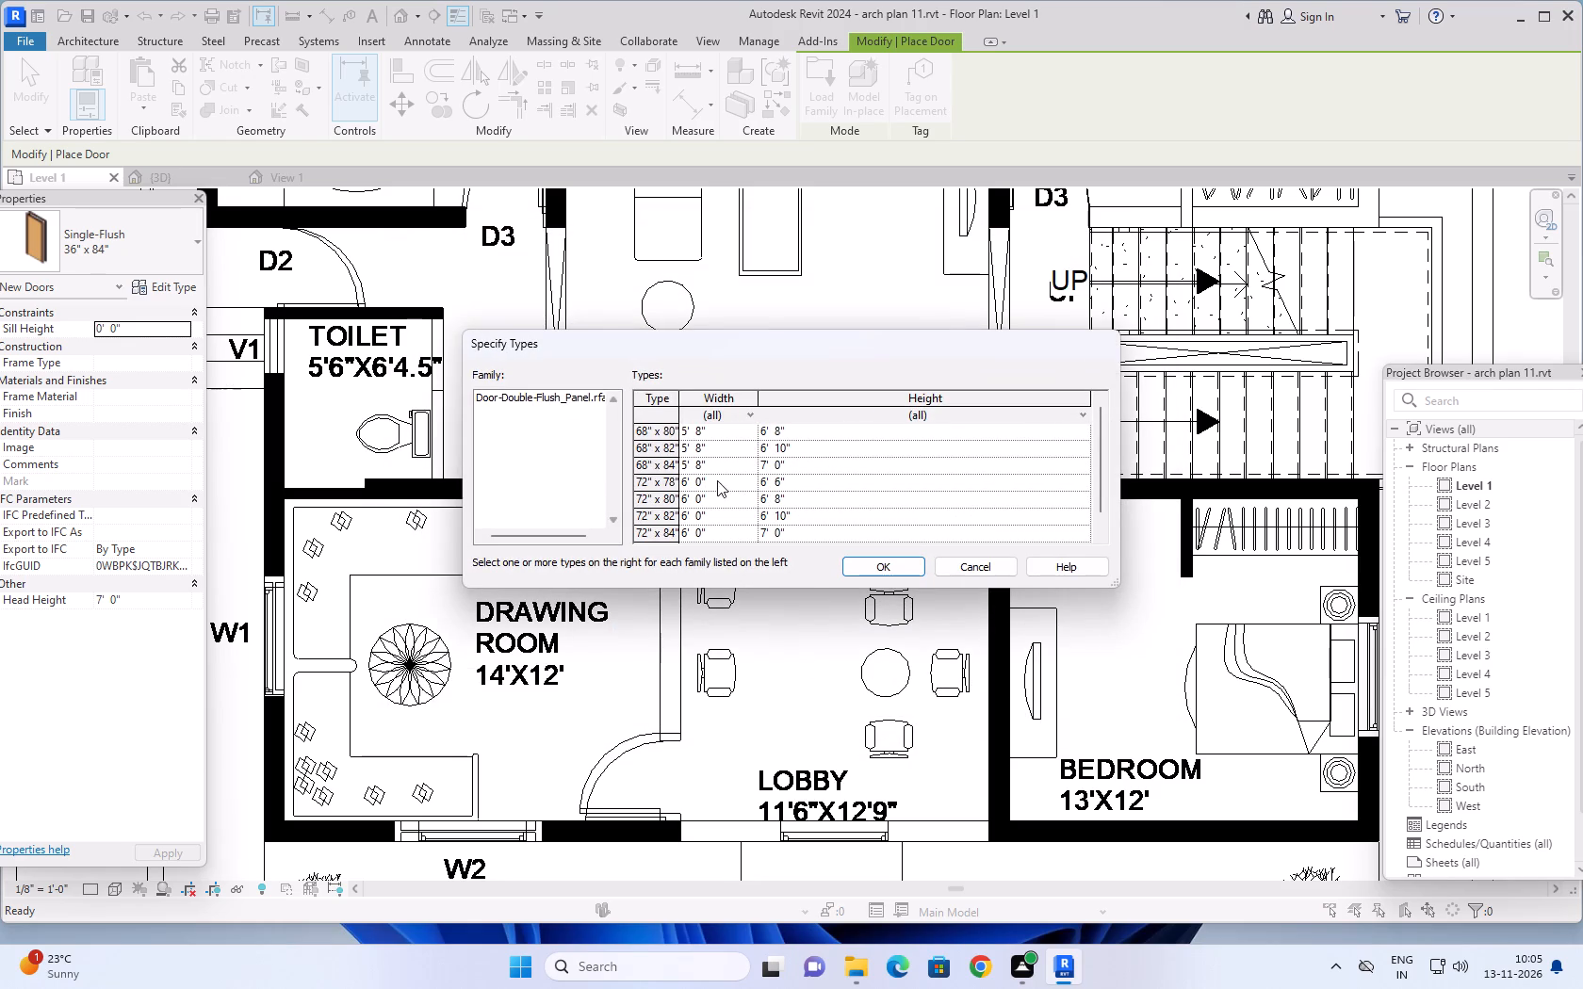
{"action": "left_click", "coordinate": [730, 436]}
{"action": "left_click", "coordinate": [881, 562]}
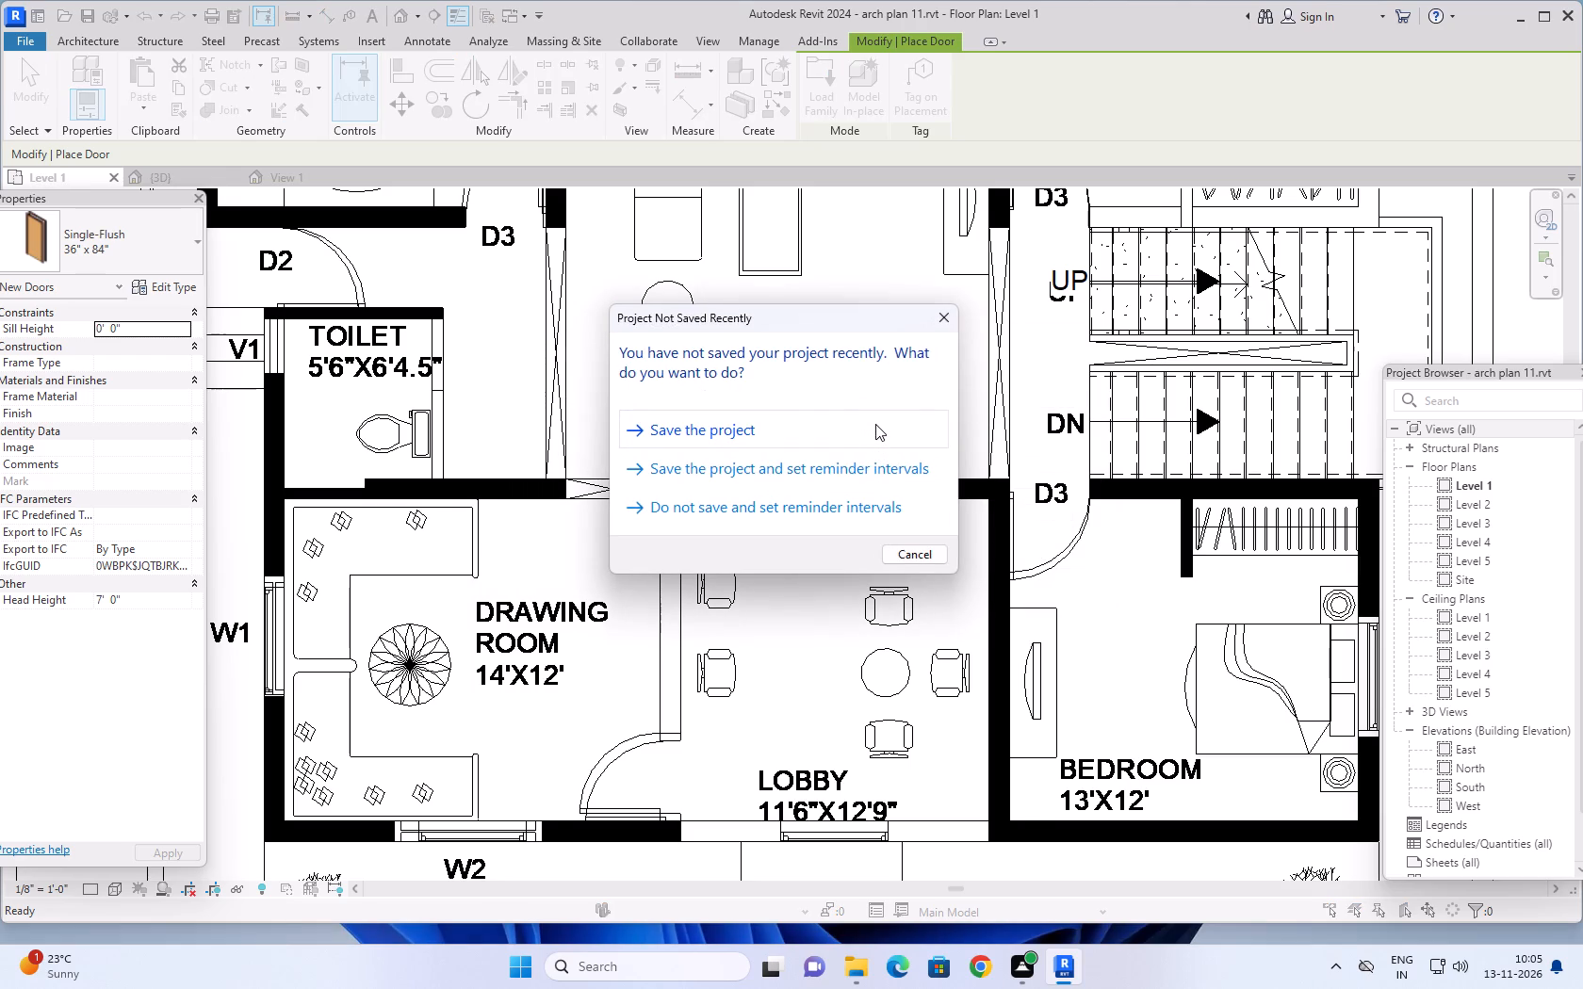
{"action": "left_click", "coordinate": [943, 314]}
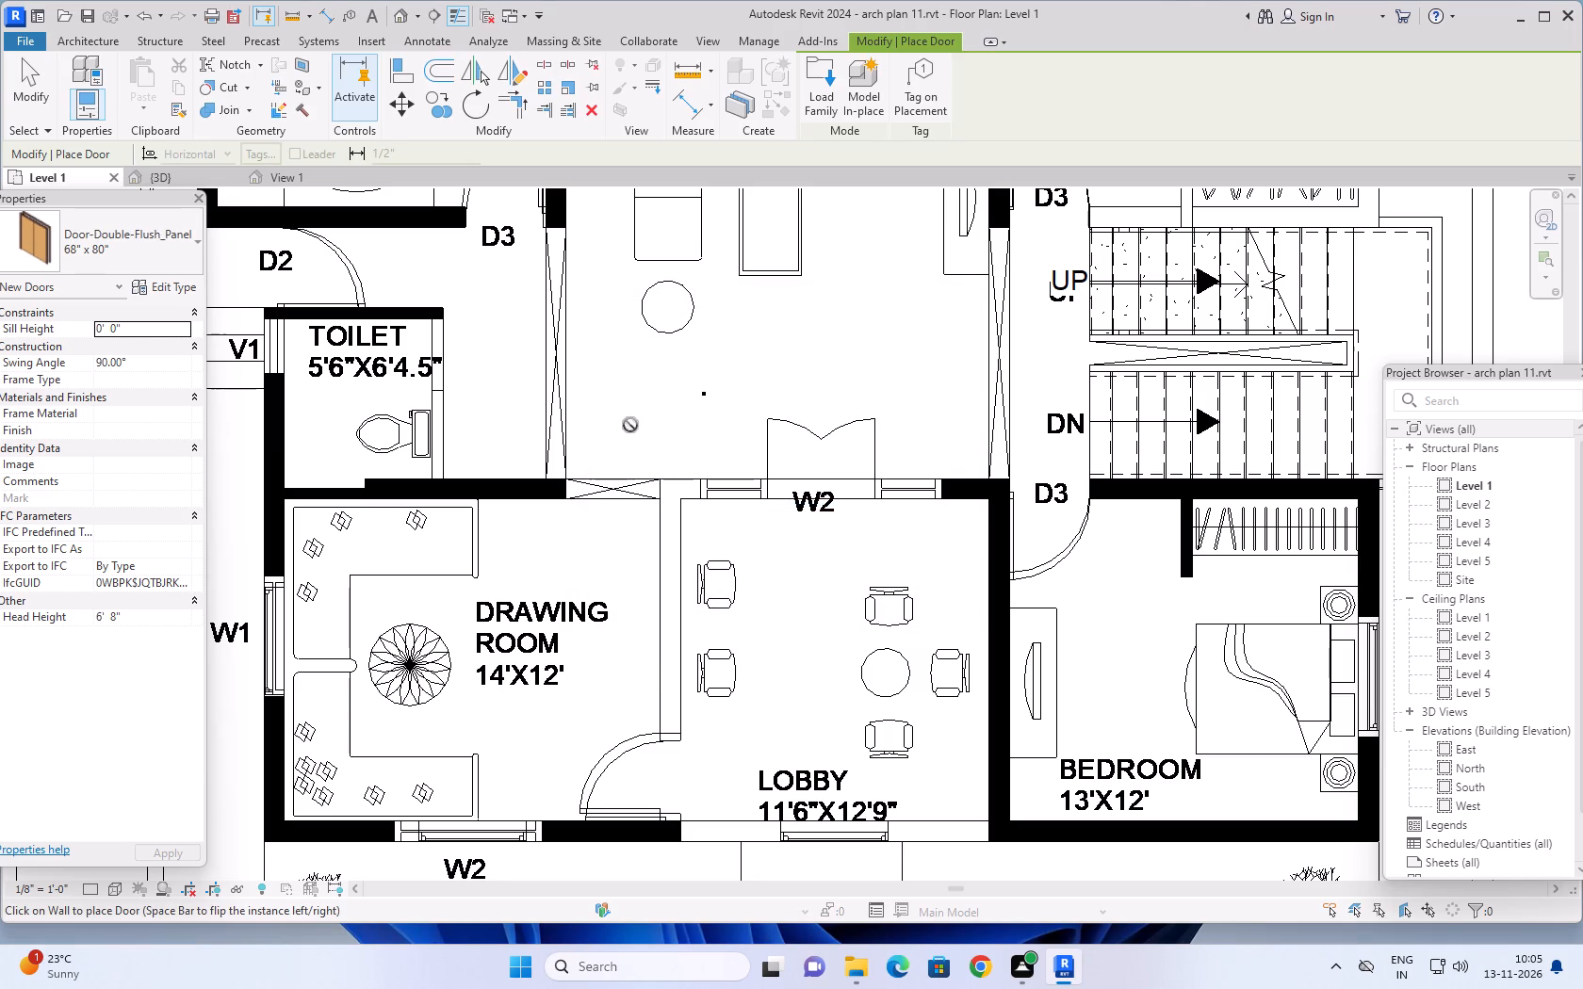
Duplicate the 68" x 80" double-door type as 4'x7' and set its height to 7' and width to 4'.
{"action": "left_click", "coordinate": [175, 282]}
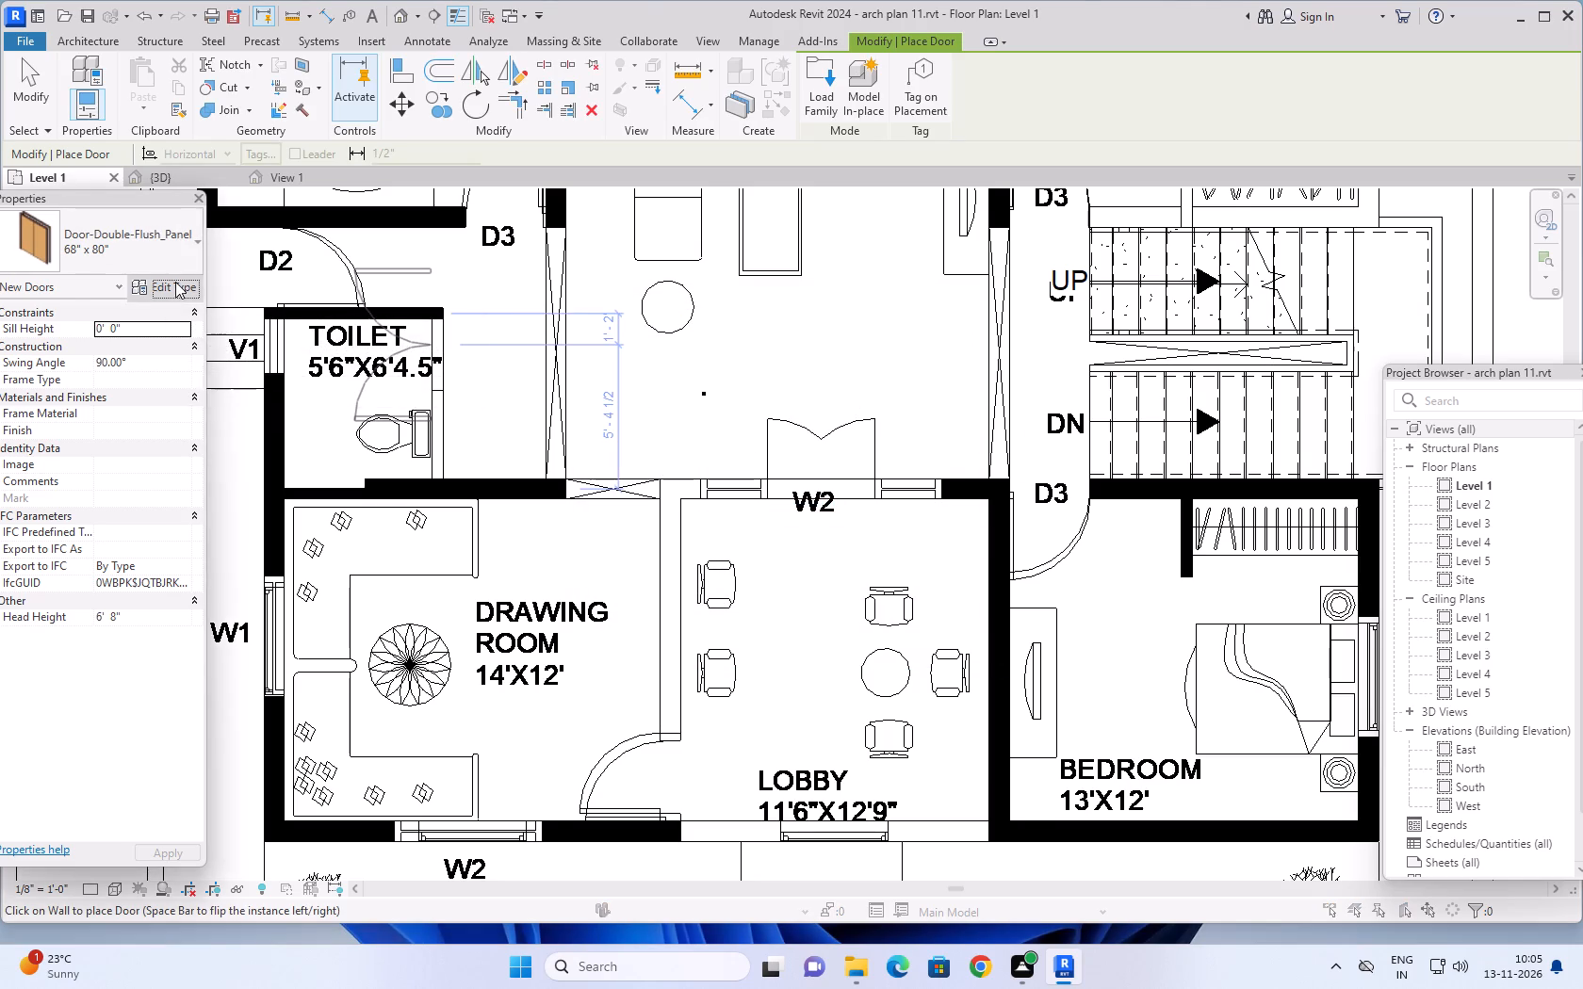
{"action": "left_click", "coordinate": [1280, 215]}
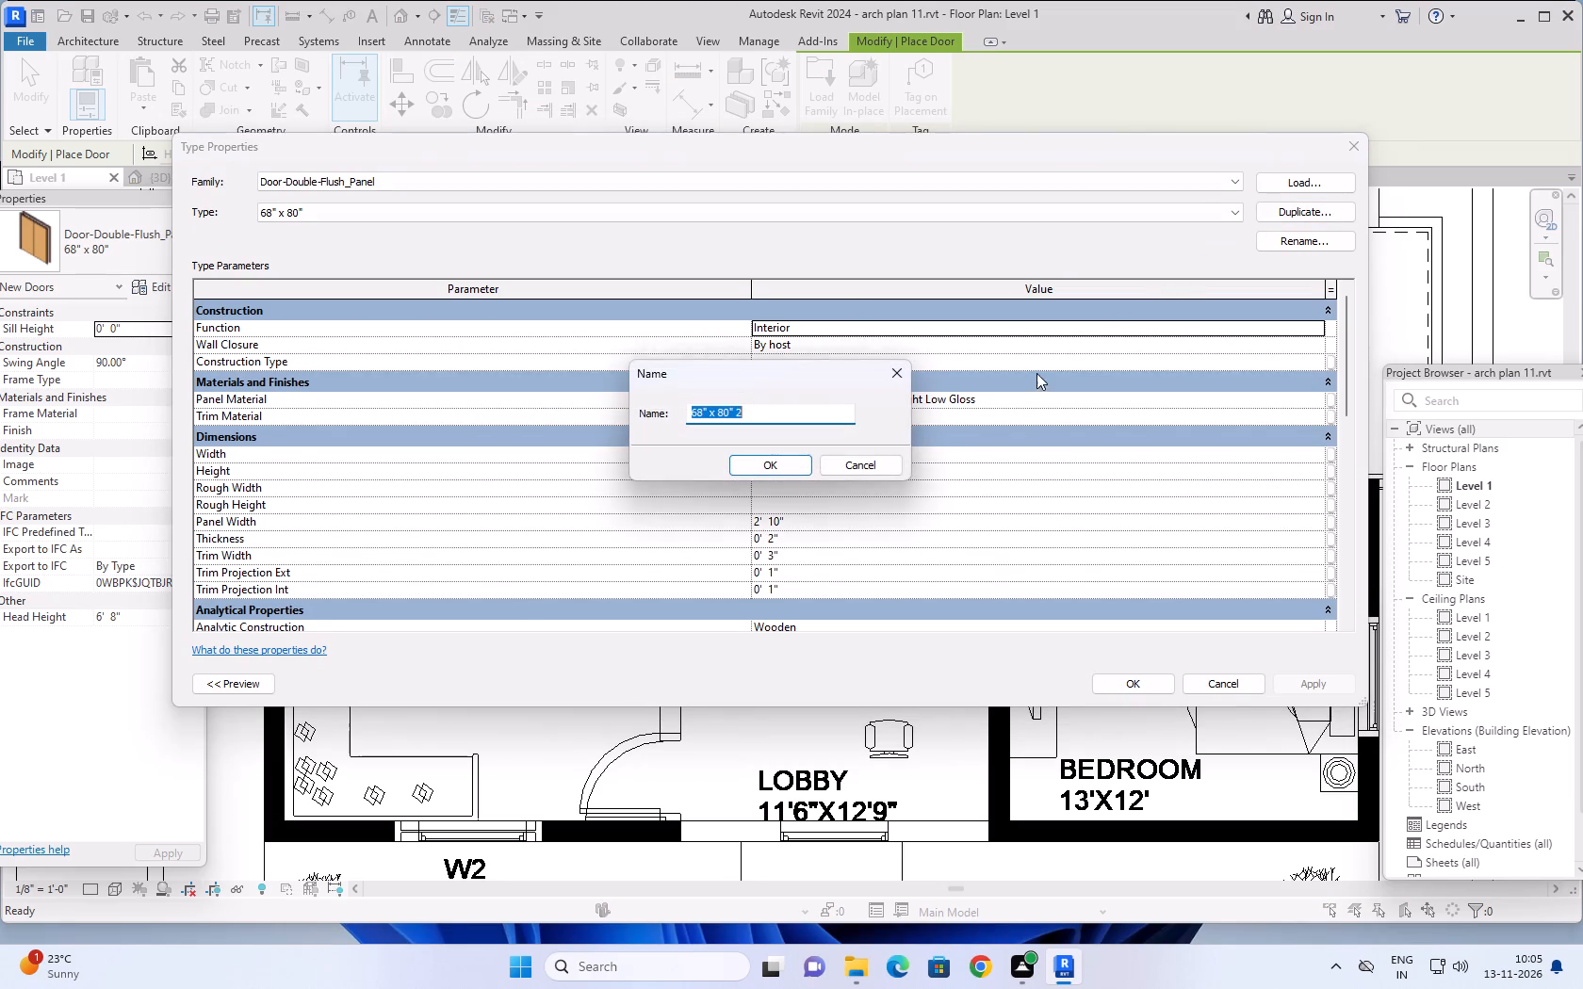
{"action": "type", "text": "4'"}
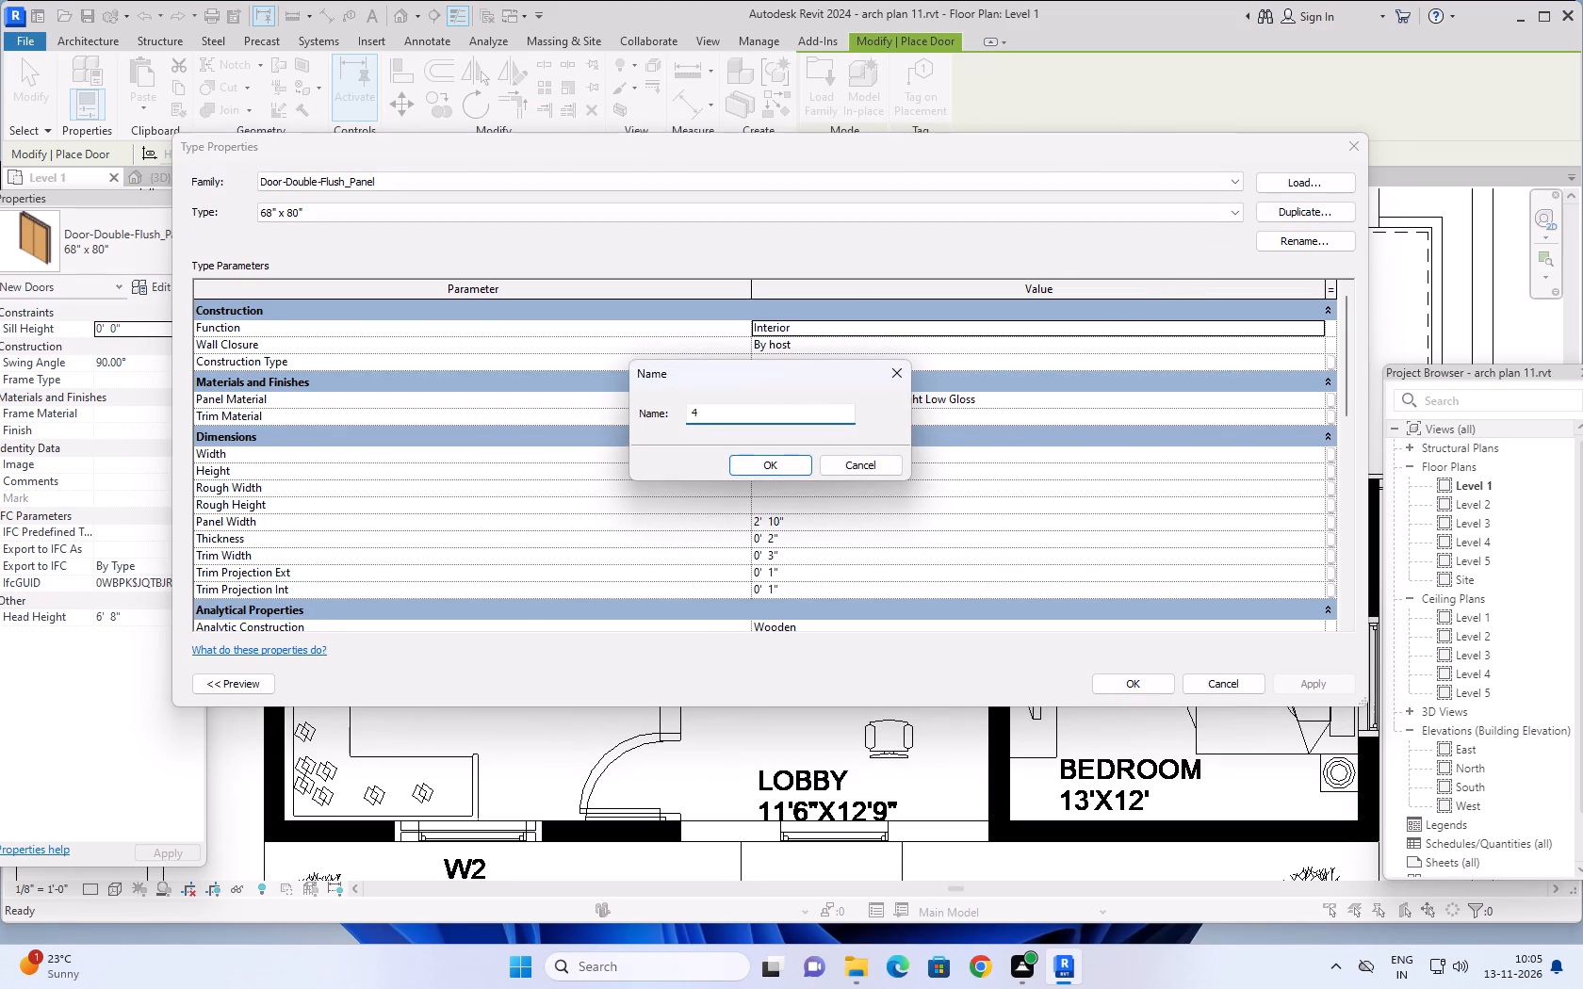
{"action": "type", "text": "x7'"}
{"action": "key", "text": "Return"}
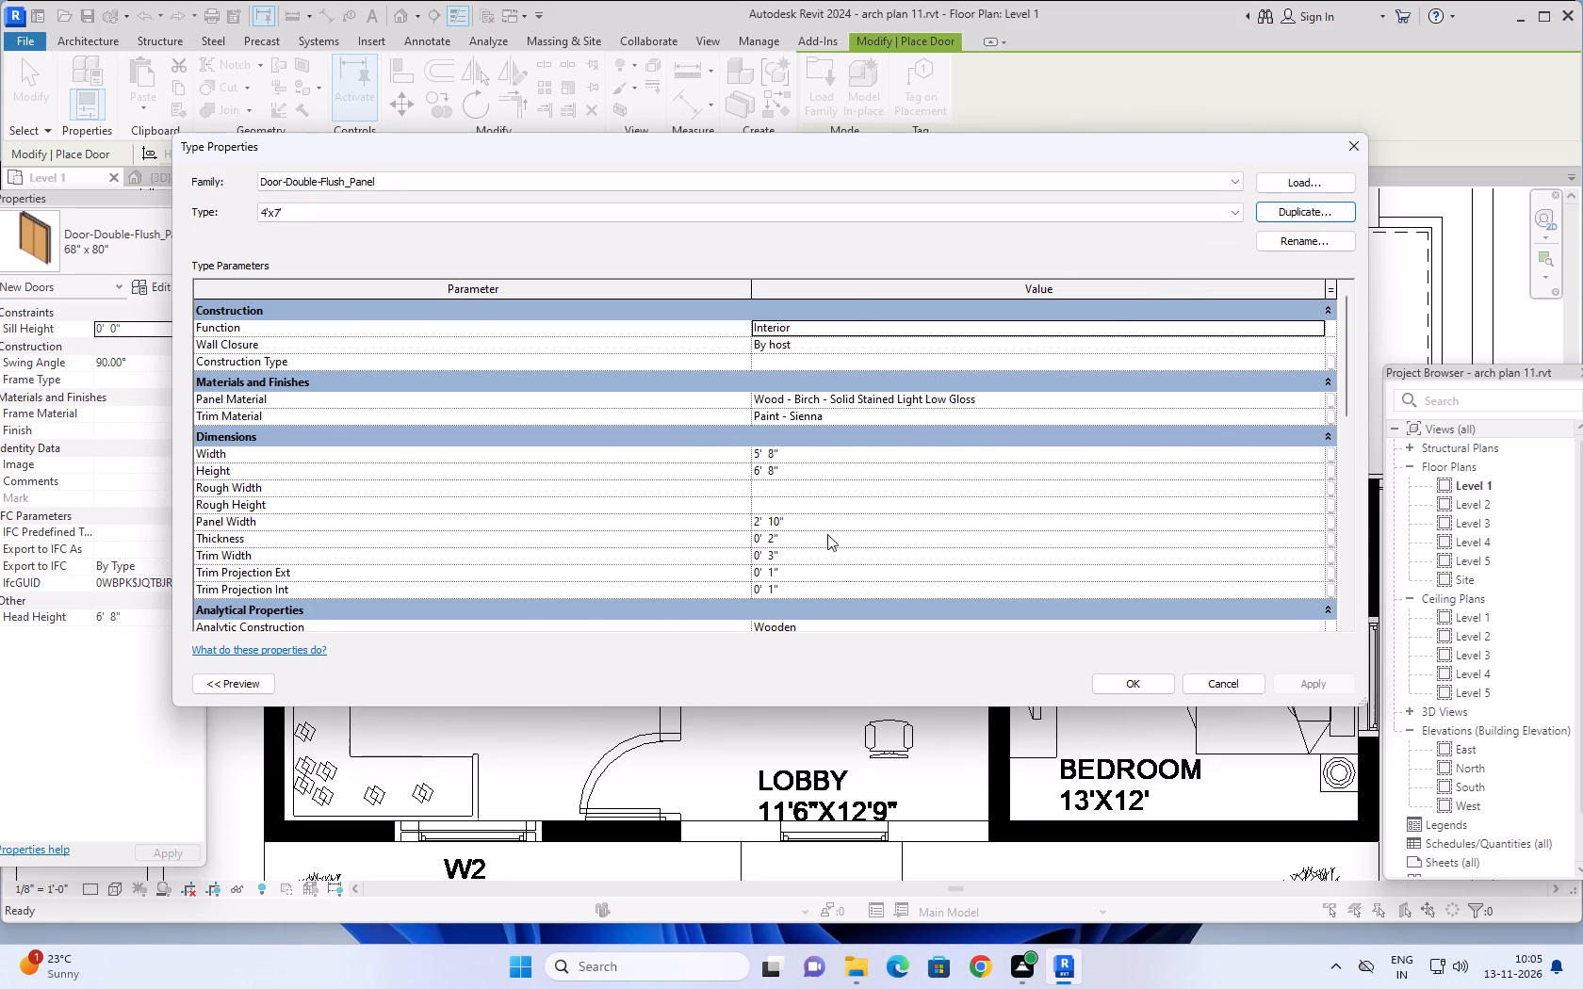
{"action": "left_click", "coordinate": [808, 469]}
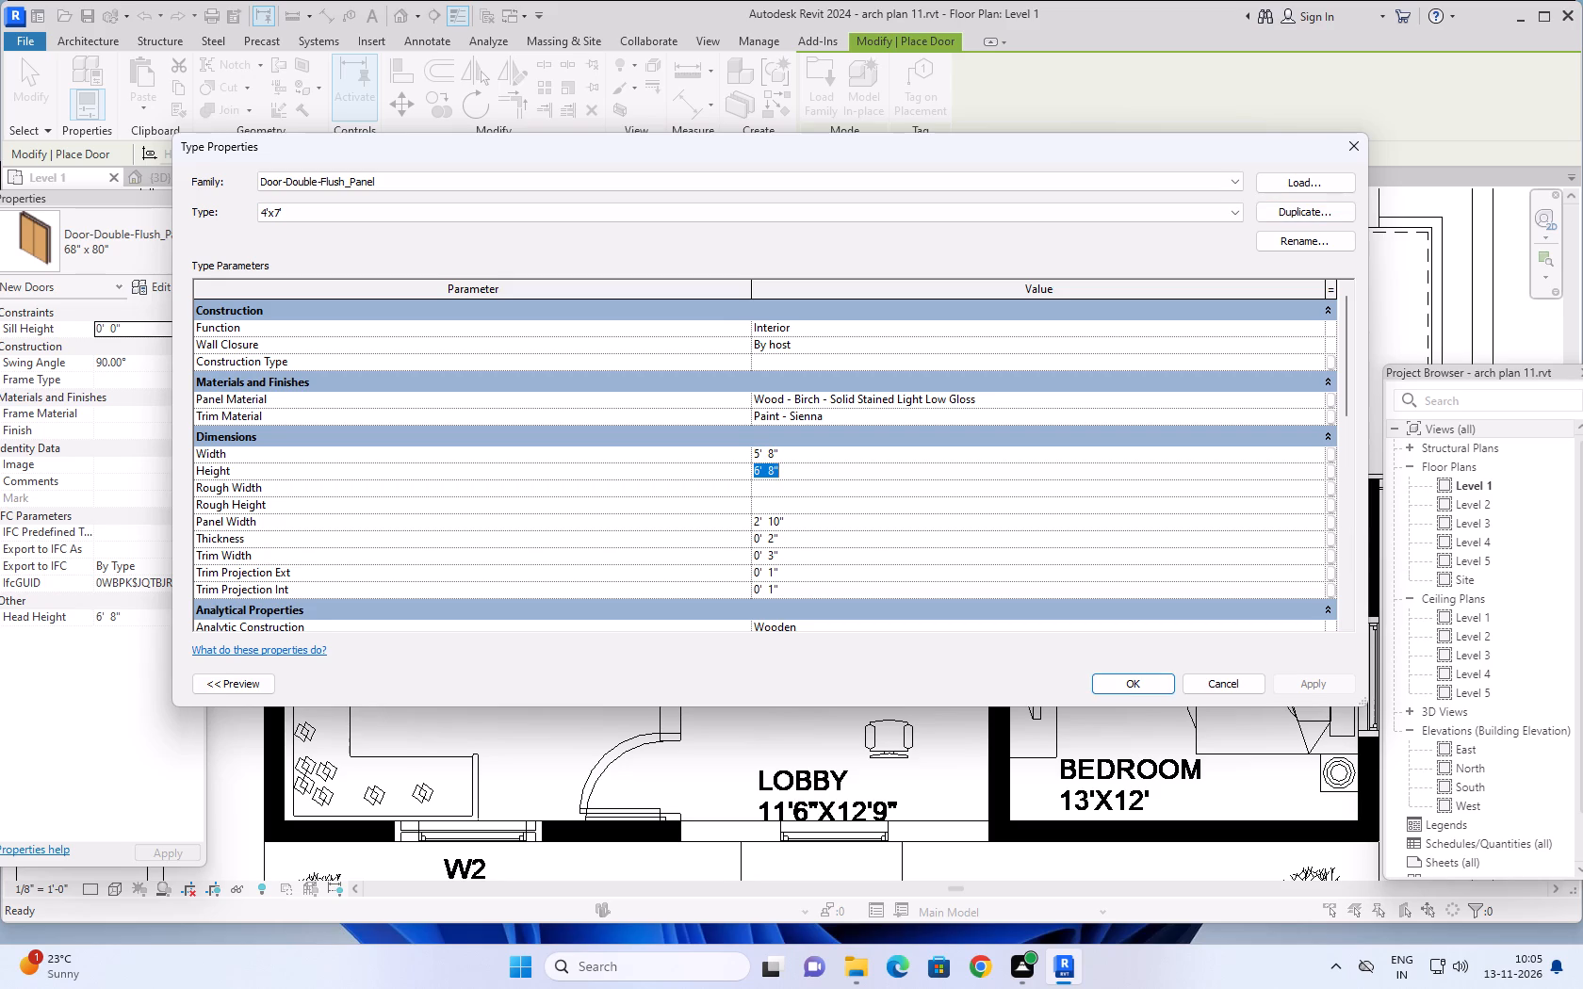
{"action": "type", "text": "7'"}
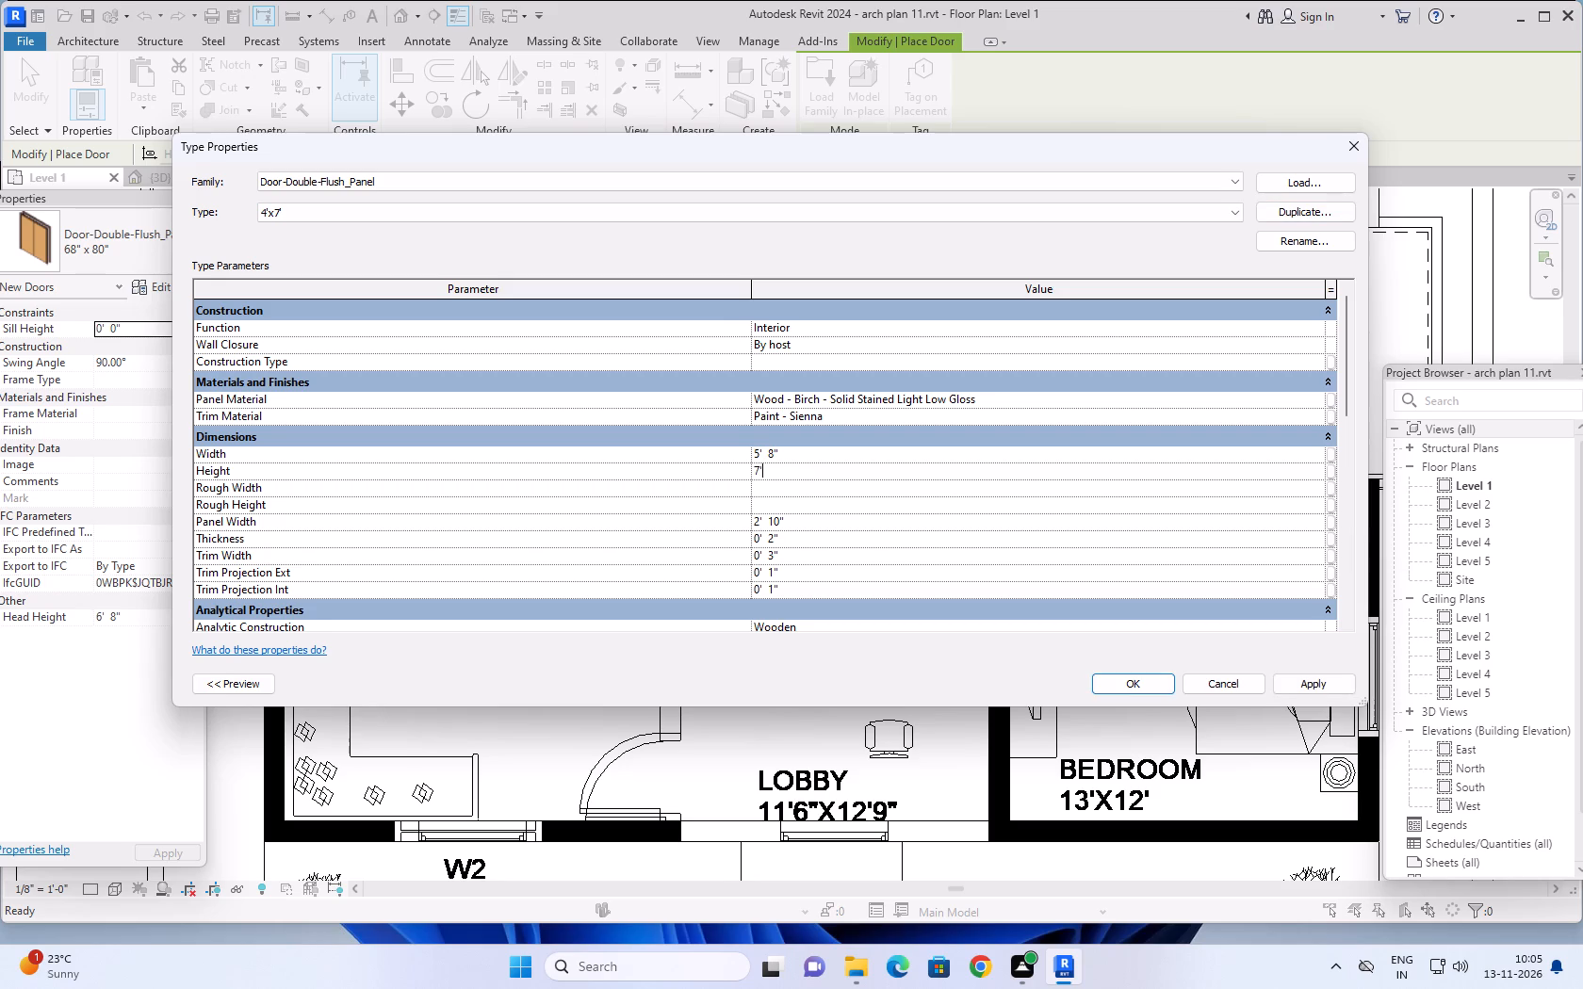
{"action": "left_click", "coordinate": [814, 457]}
{"action": "type", "text": "4'"}
{"action": "key", "text": "Return"}
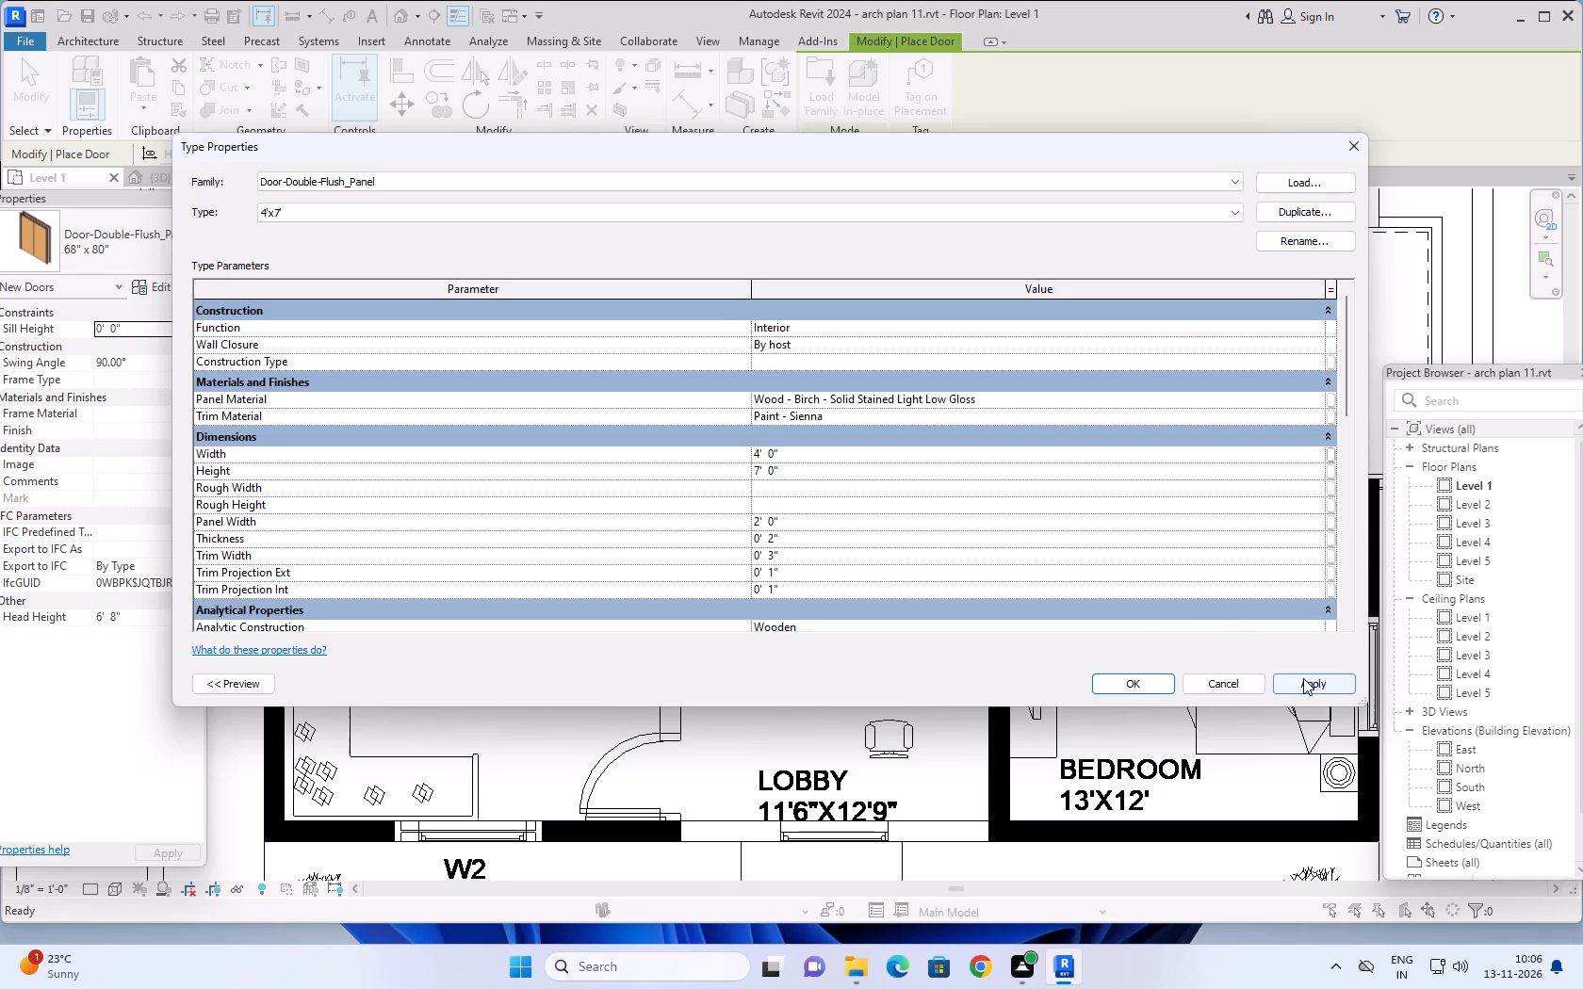
{"action": "left_click", "coordinate": [1303, 678]}
{"action": "left_click", "coordinate": [1141, 681]}
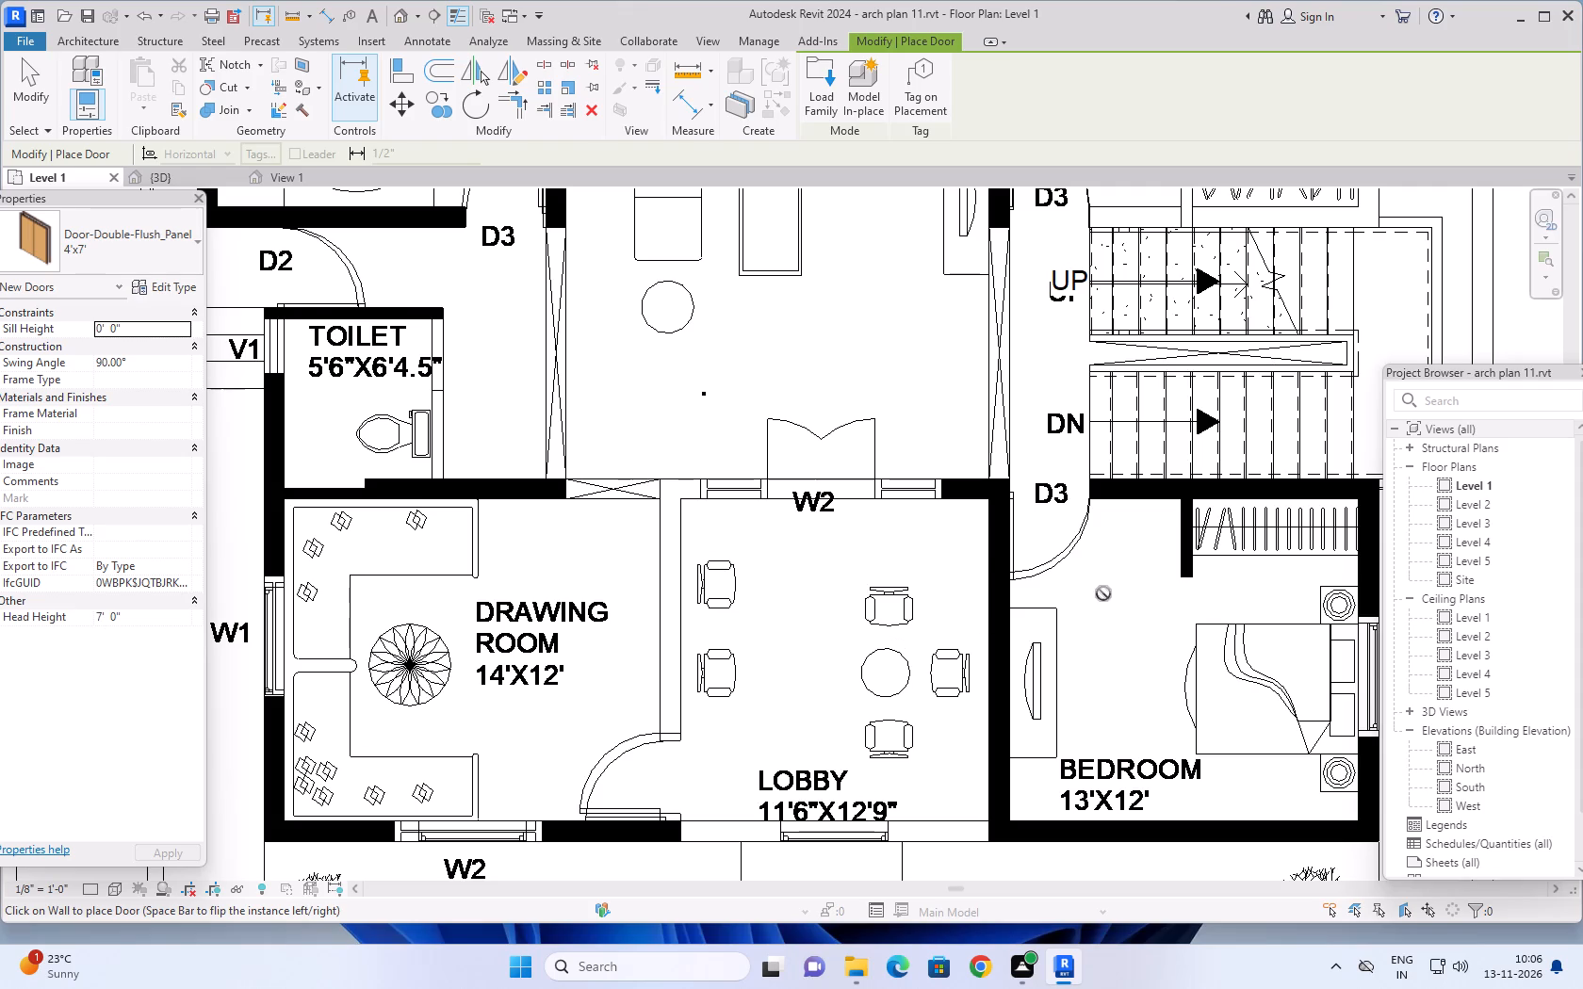
Place the 4'x7' double door in the lobby–living area opening, about 5'-7" from the drawing room wall, swinging into the living area.
{"action": "scroll", "coordinate": [815, 489], "scroll_direction": "up", "scroll_amount": 4}
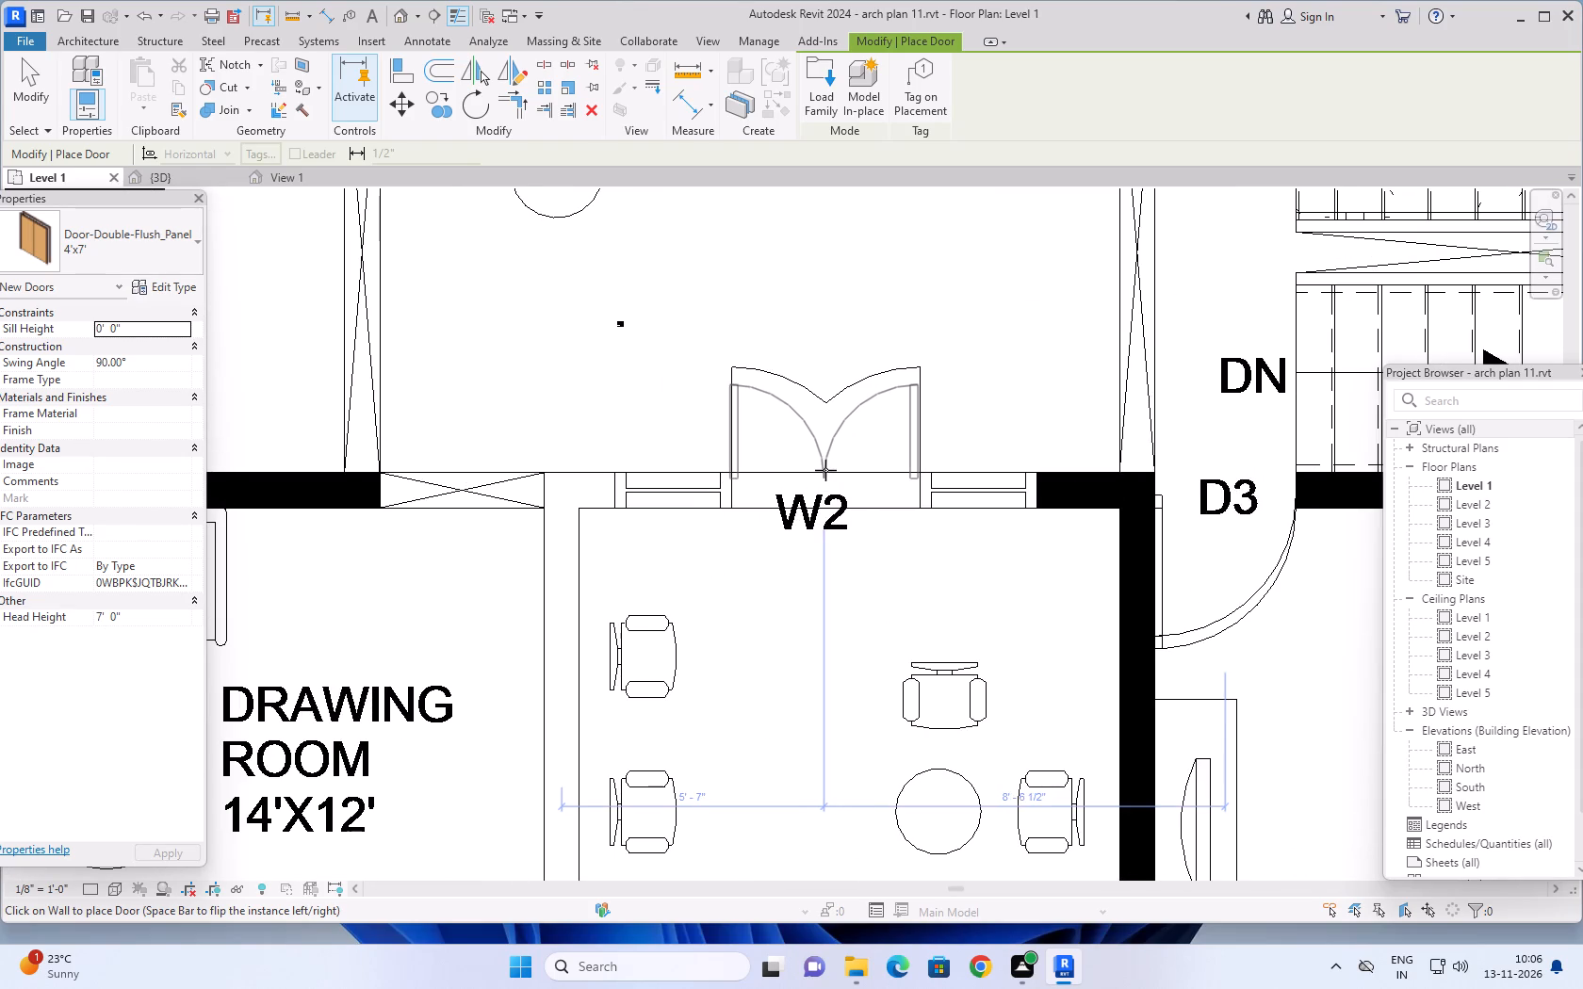
{"action": "left_click", "coordinate": [824, 470]}
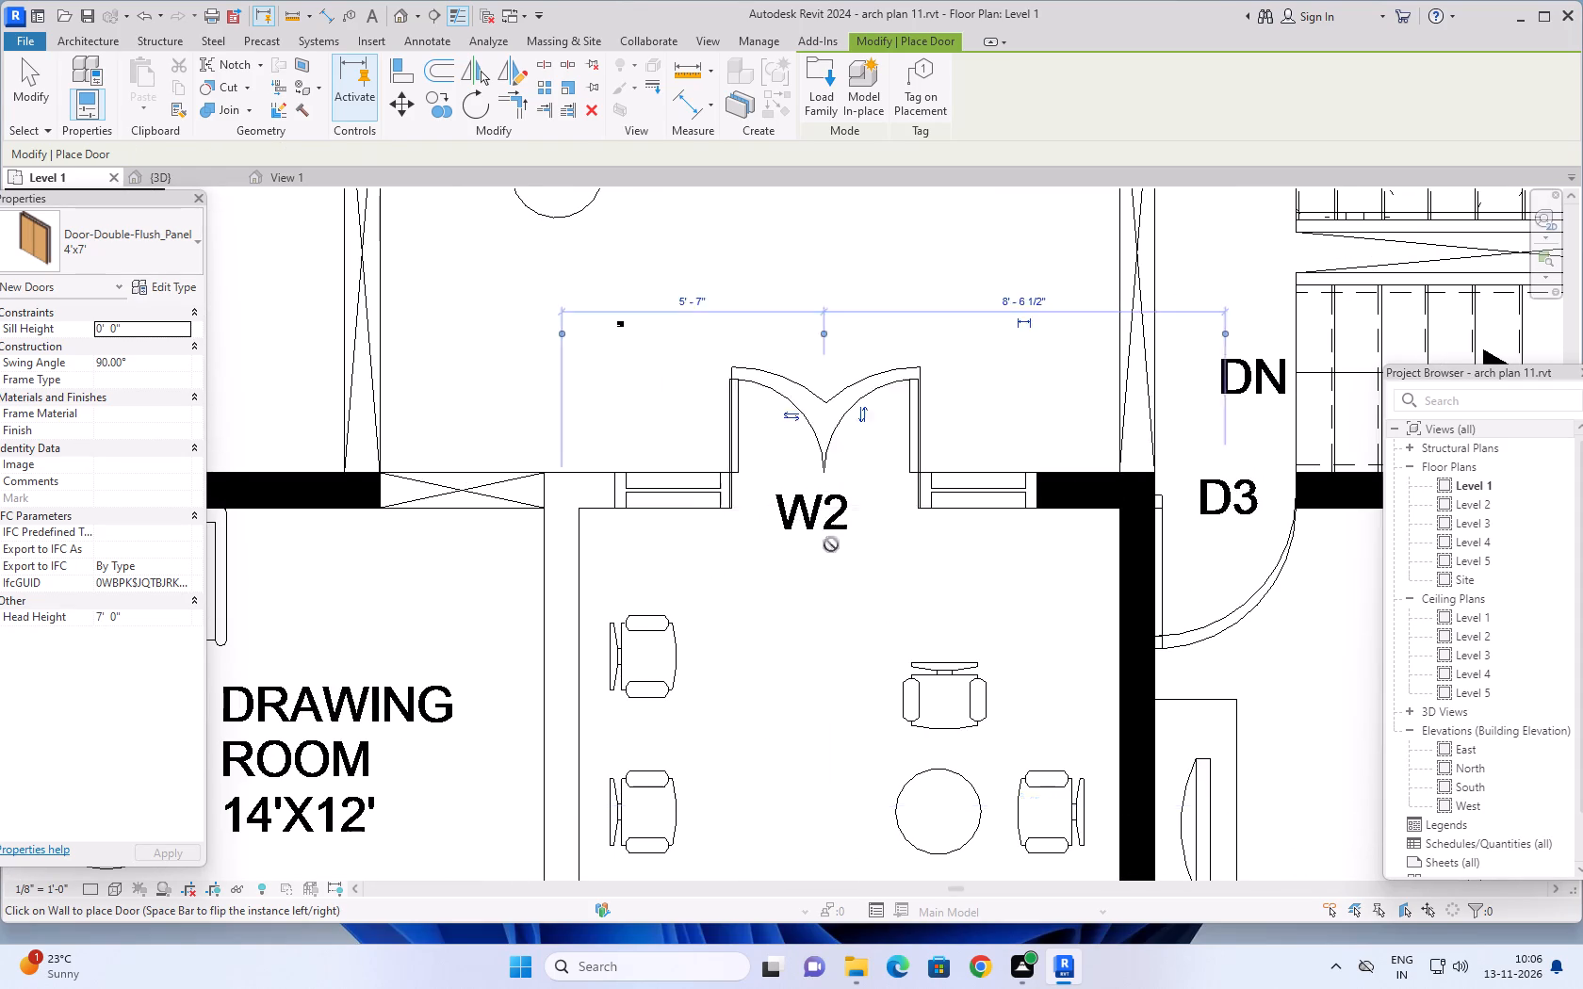
Align the double door's bedroom-side edge with the matching edge of the opening on the imported plan.
{"action": "scroll", "coordinate": [840, 571], "scroll_direction": "up", "scroll_amount": 1}
{"action": "middle_click_drag", "start_coordinate": [863, 558], "coordinate": [845, 619]}
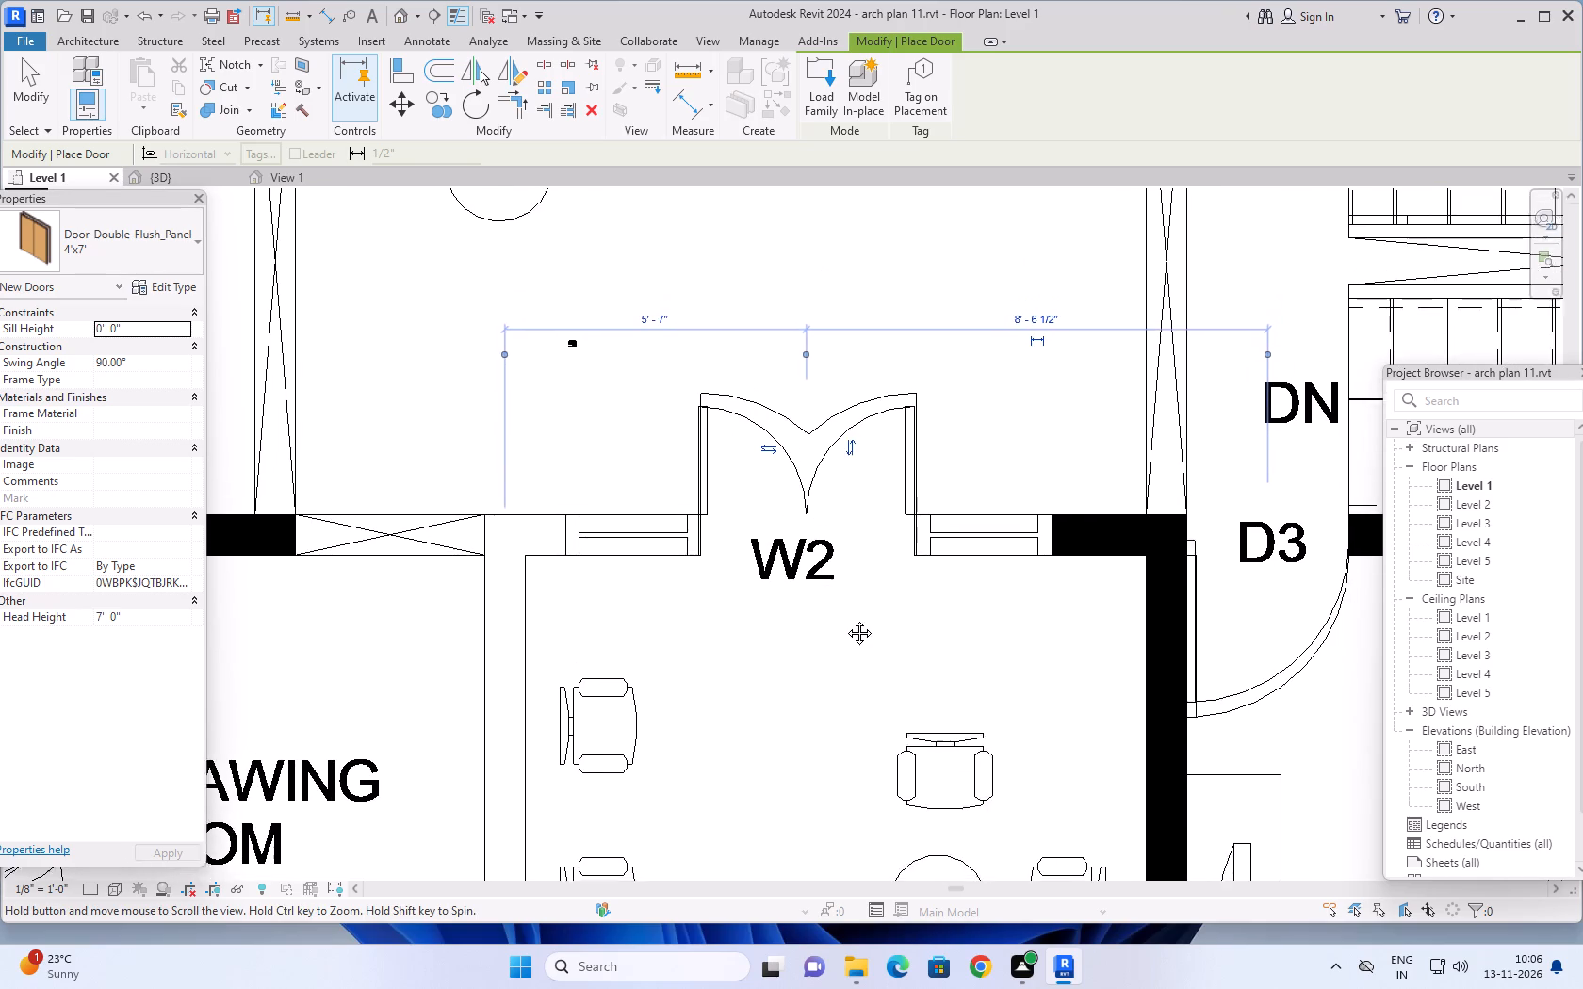
{"action": "middle_click_drag", "start_coordinate": [845, 619], "coordinate": [842, 651]}
{"action": "scroll", "coordinate": [897, 505], "scroll_direction": "up", "scroll_amount": 5}
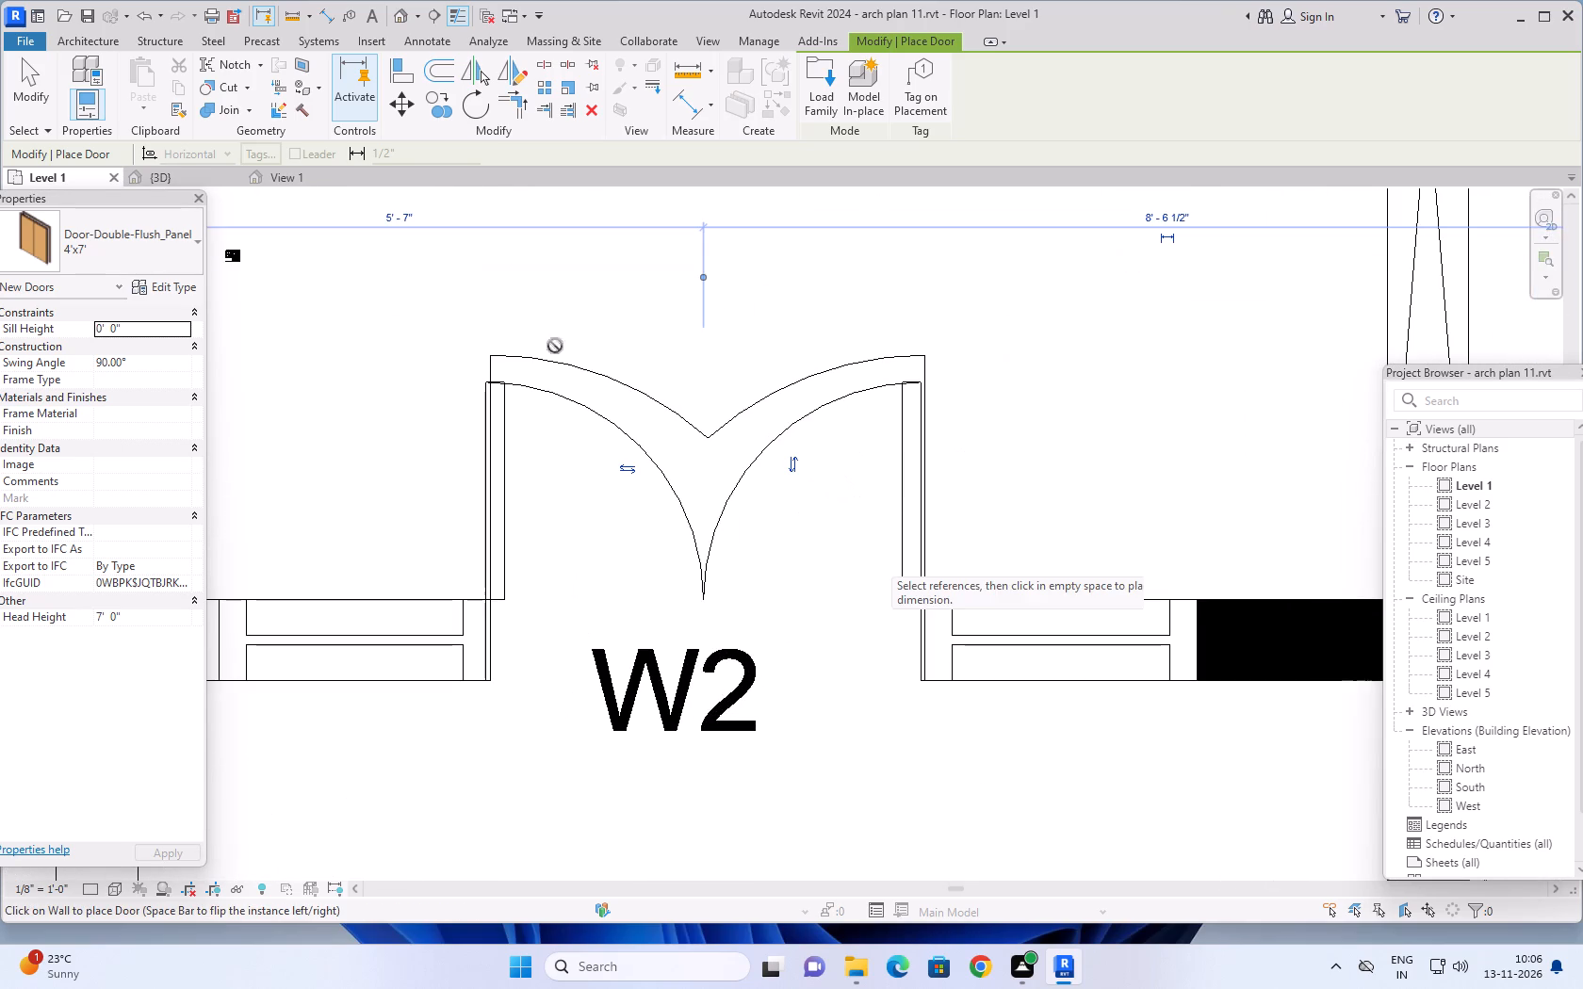
{"action": "left_click", "coordinate": [411, 72]}
{"action": "scroll", "coordinate": [925, 642], "scroll_direction": "up", "scroll_amount": 6}
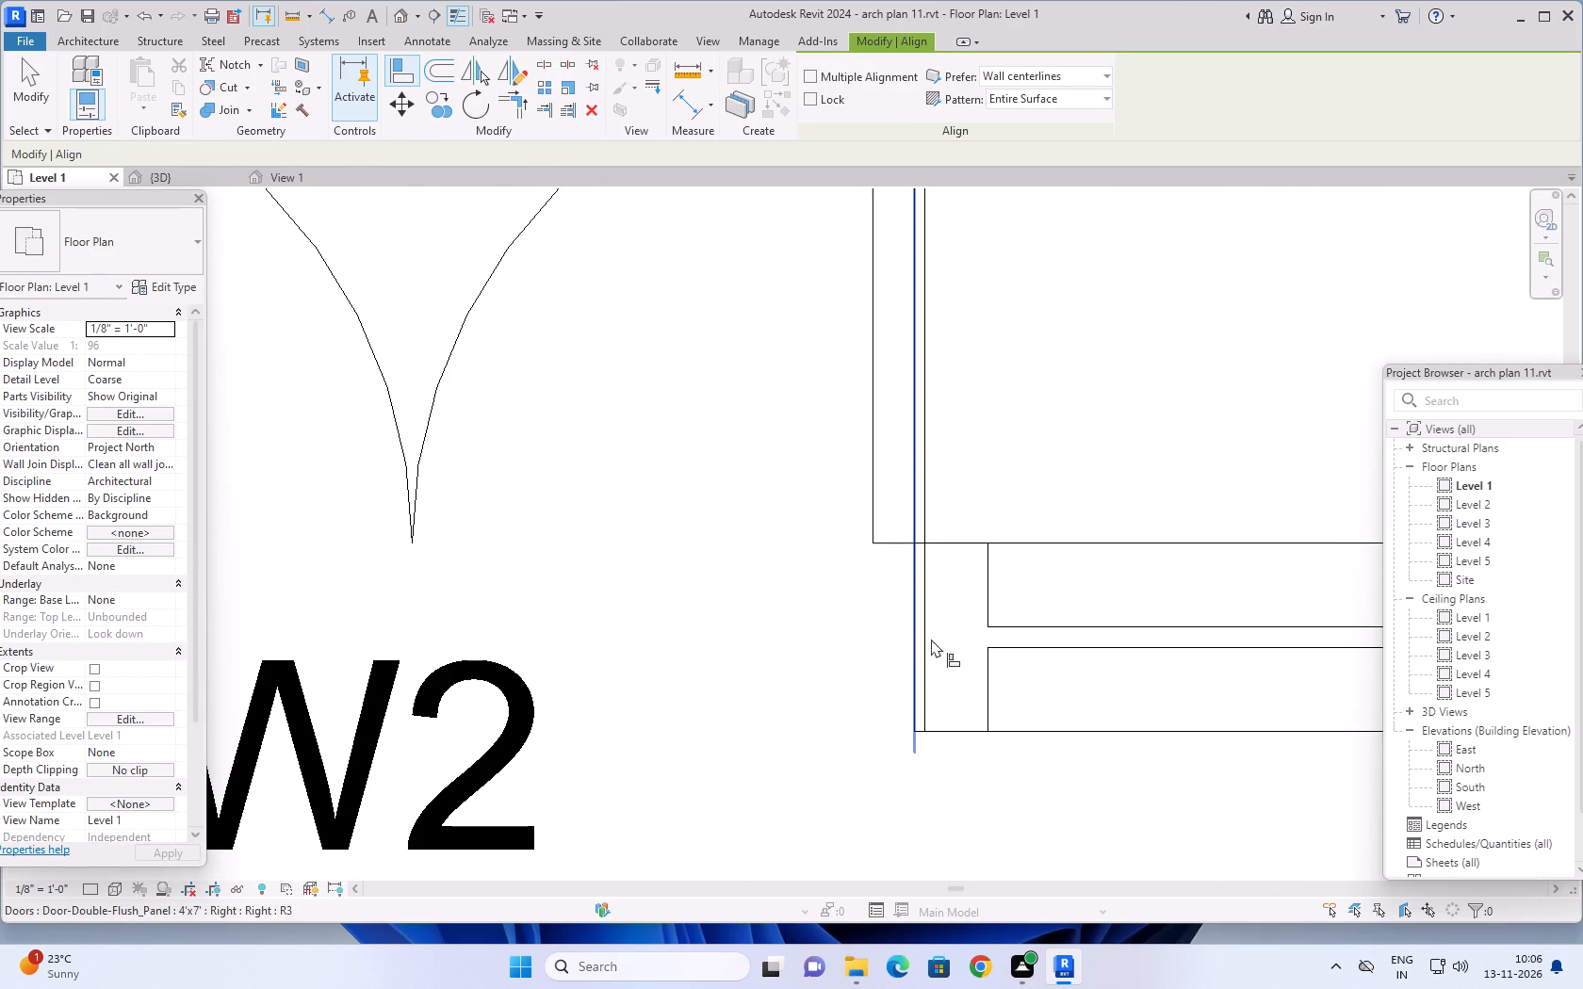
{"action": "left_click", "coordinate": [930, 504]}
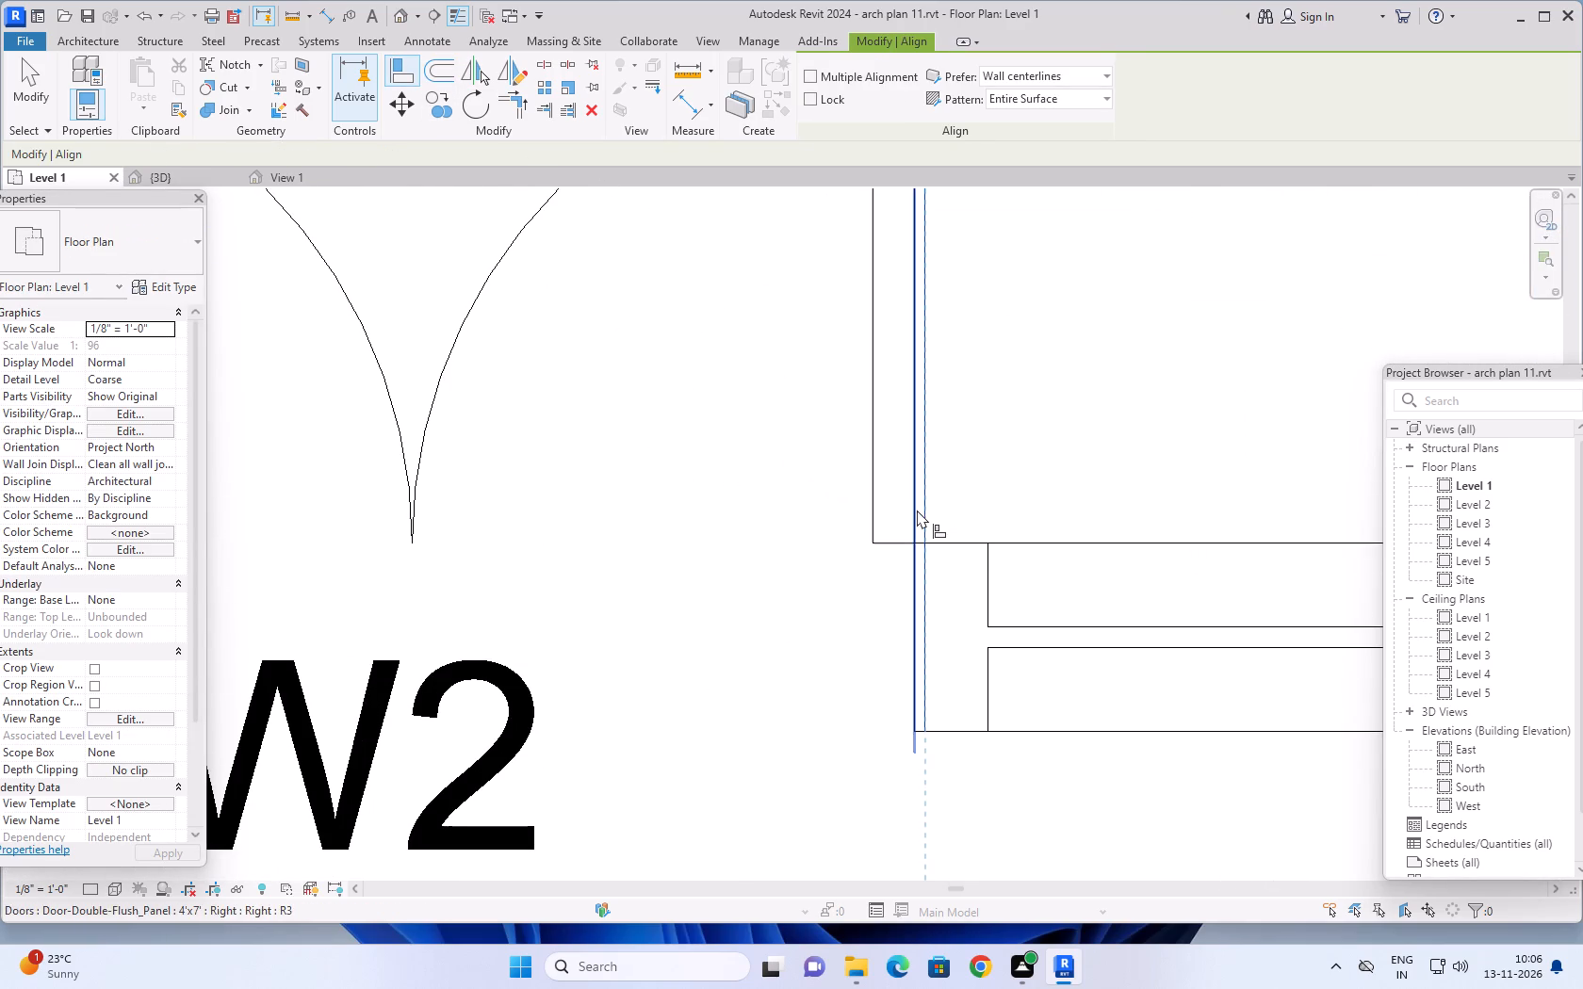
{"action": "left_click", "coordinate": [917, 510]}
{"action": "scroll", "coordinate": [855, 609], "scroll_direction": "down", "scroll_amount": 10}
{"action": "key", "text": "Escape"}
Look over the whole ground floor plan on Level 1 and leave the Align command.
{"action": "scroll", "coordinate": [854, 680], "scroll_direction": "down", "scroll_amount": 5}
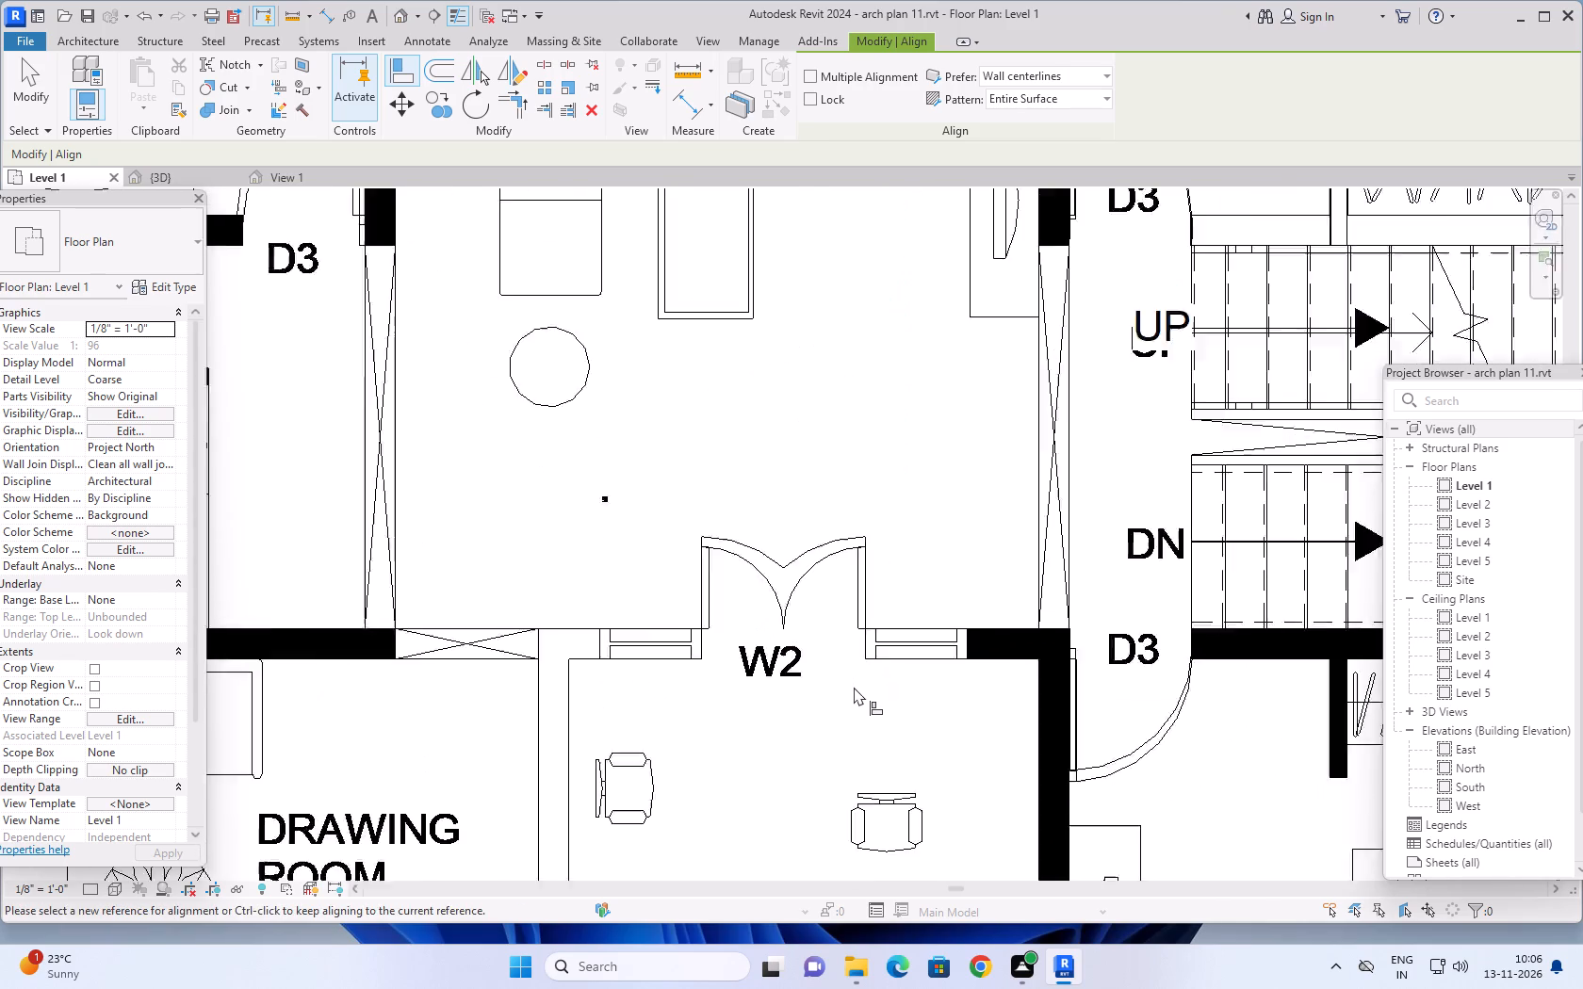
{"action": "scroll", "coordinate": [854, 688], "scroll_direction": "down", "scroll_amount": 4}
{"action": "middle_click_drag", "start_coordinate": [853, 696], "coordinate": [877, 573]}
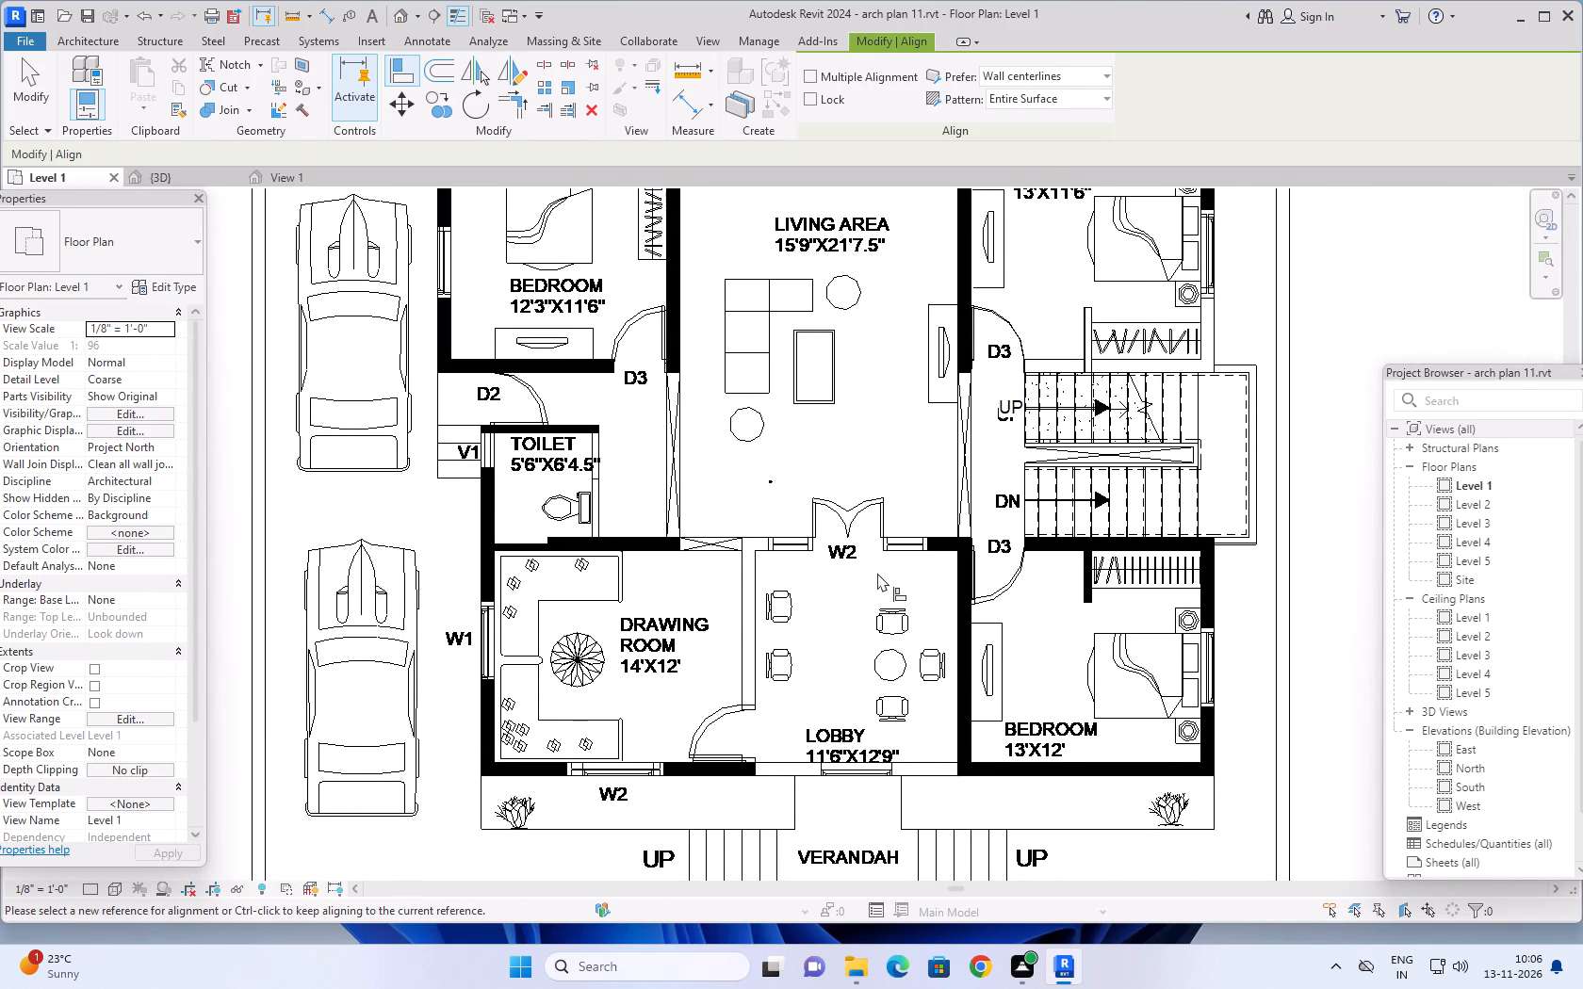
{"action": "scroll", "coordinate": [877, 573], "scroll_direction": "down", "scroll_amount": 3}
{"action": "middle_click_drag", "start_coordinate": [874, 607], "coordinate": [862, 504]}
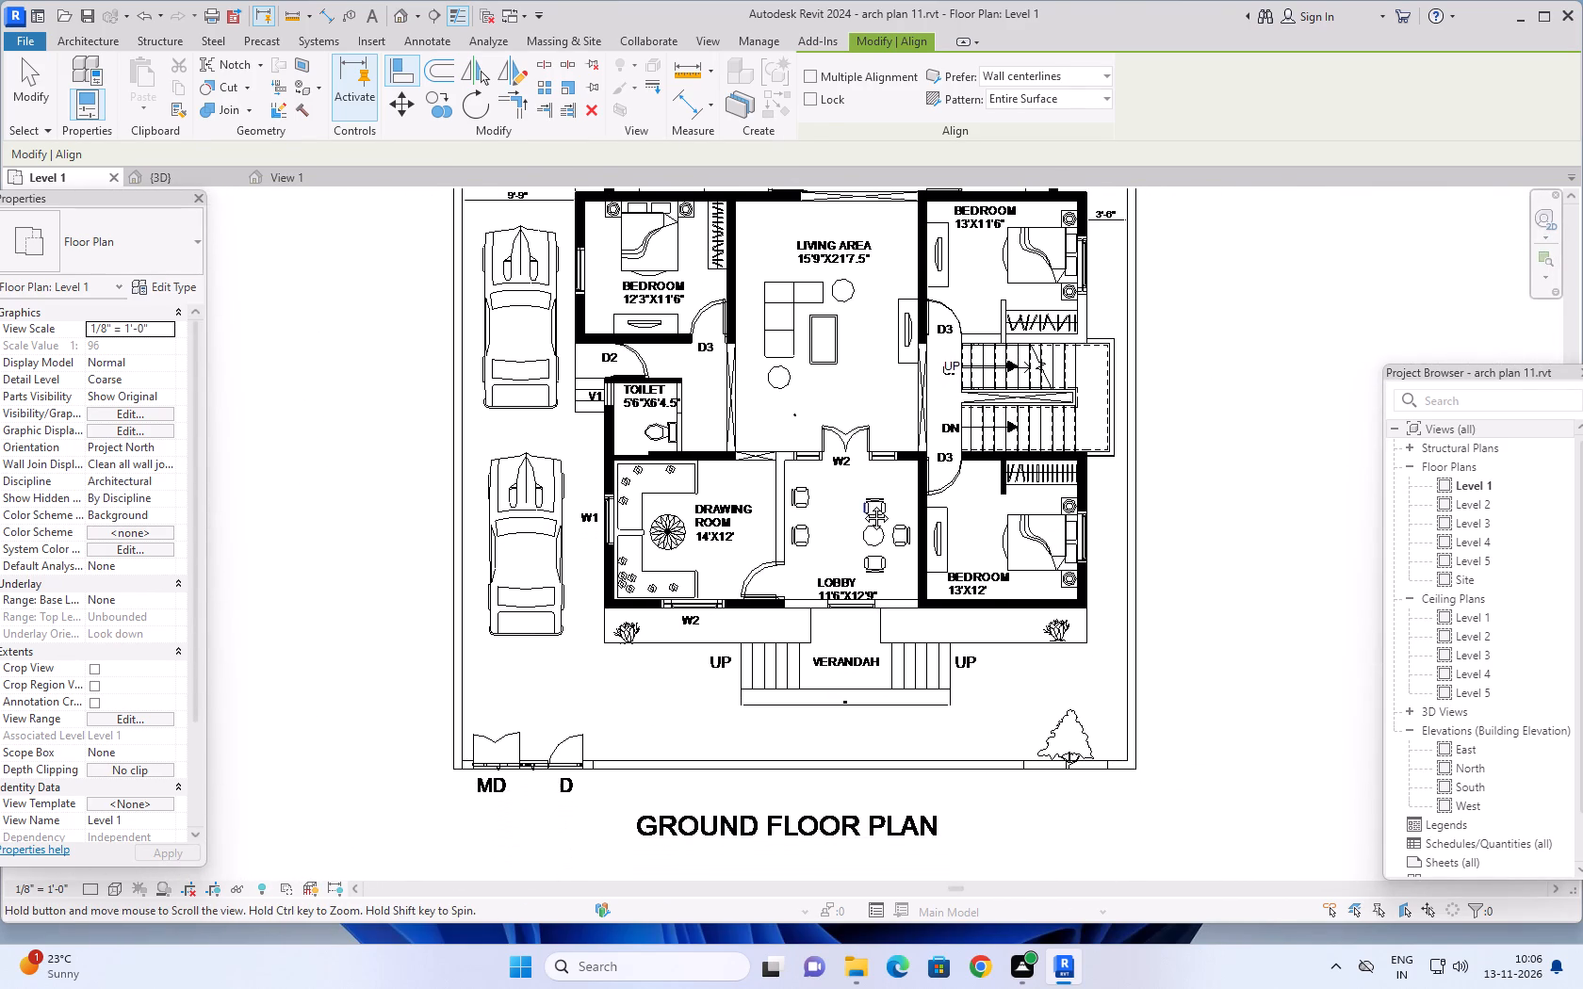
{"action": "middle_click_drag", "start_coordinate": [862, 504], "coordinate": [861, 497]}
{"action": "middle_click", "coordinate": [861, 497]}
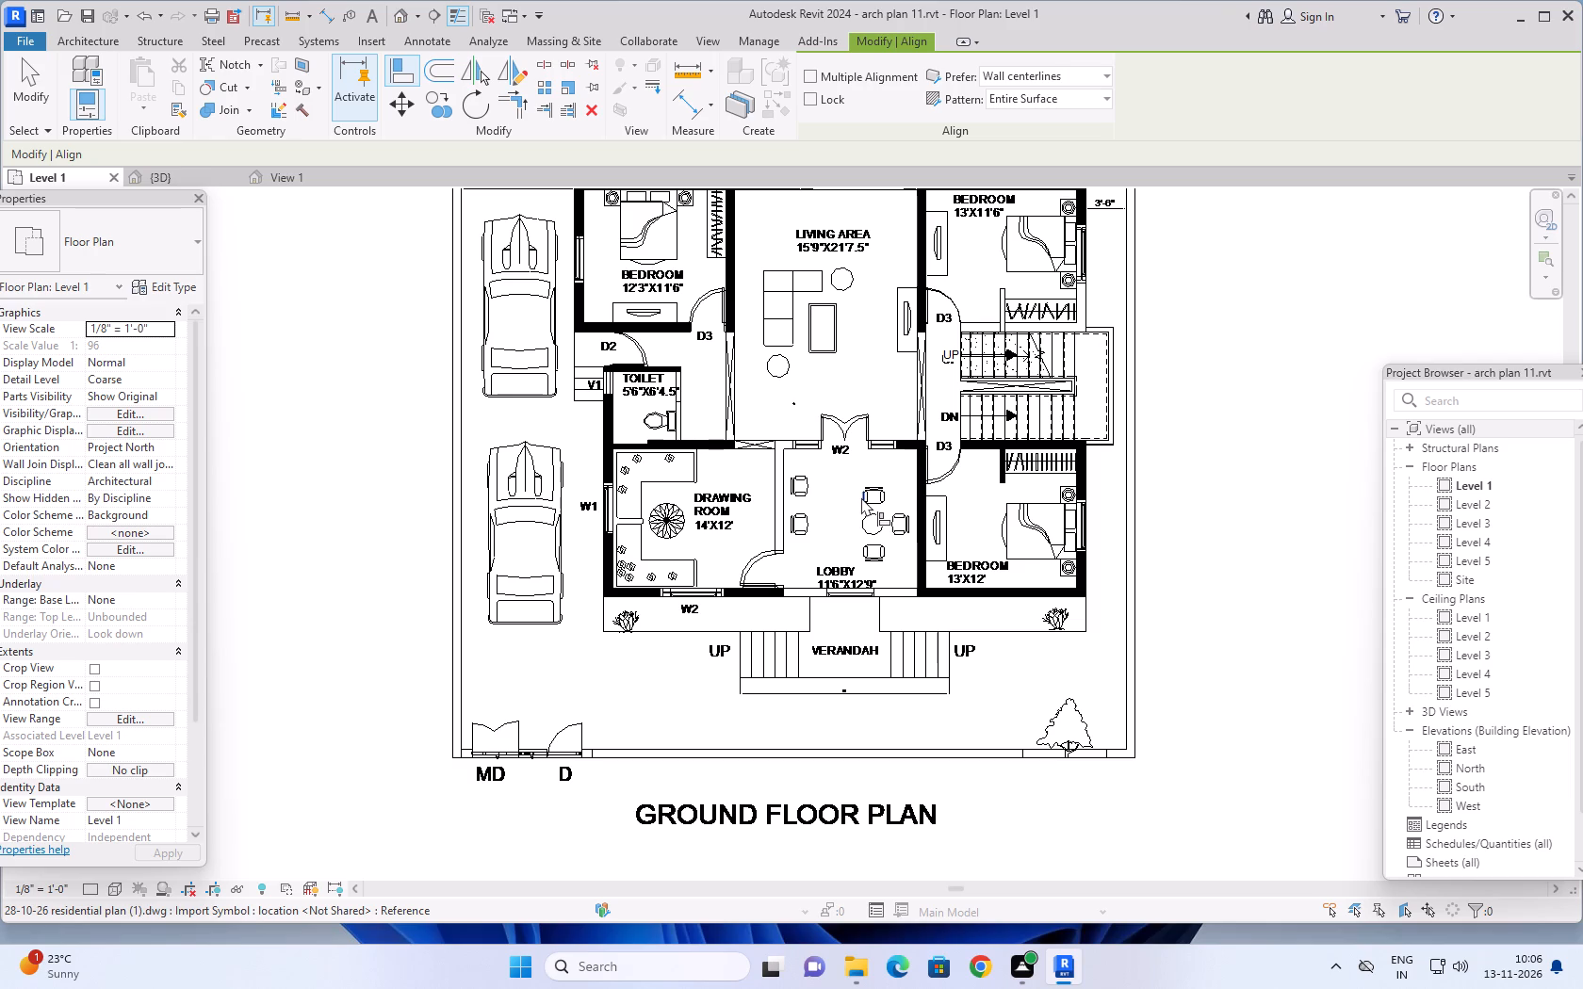
{"action": "scroll", "coordinate": [861, 497], "scroll_direction": "down", "scroll_amount": 2}
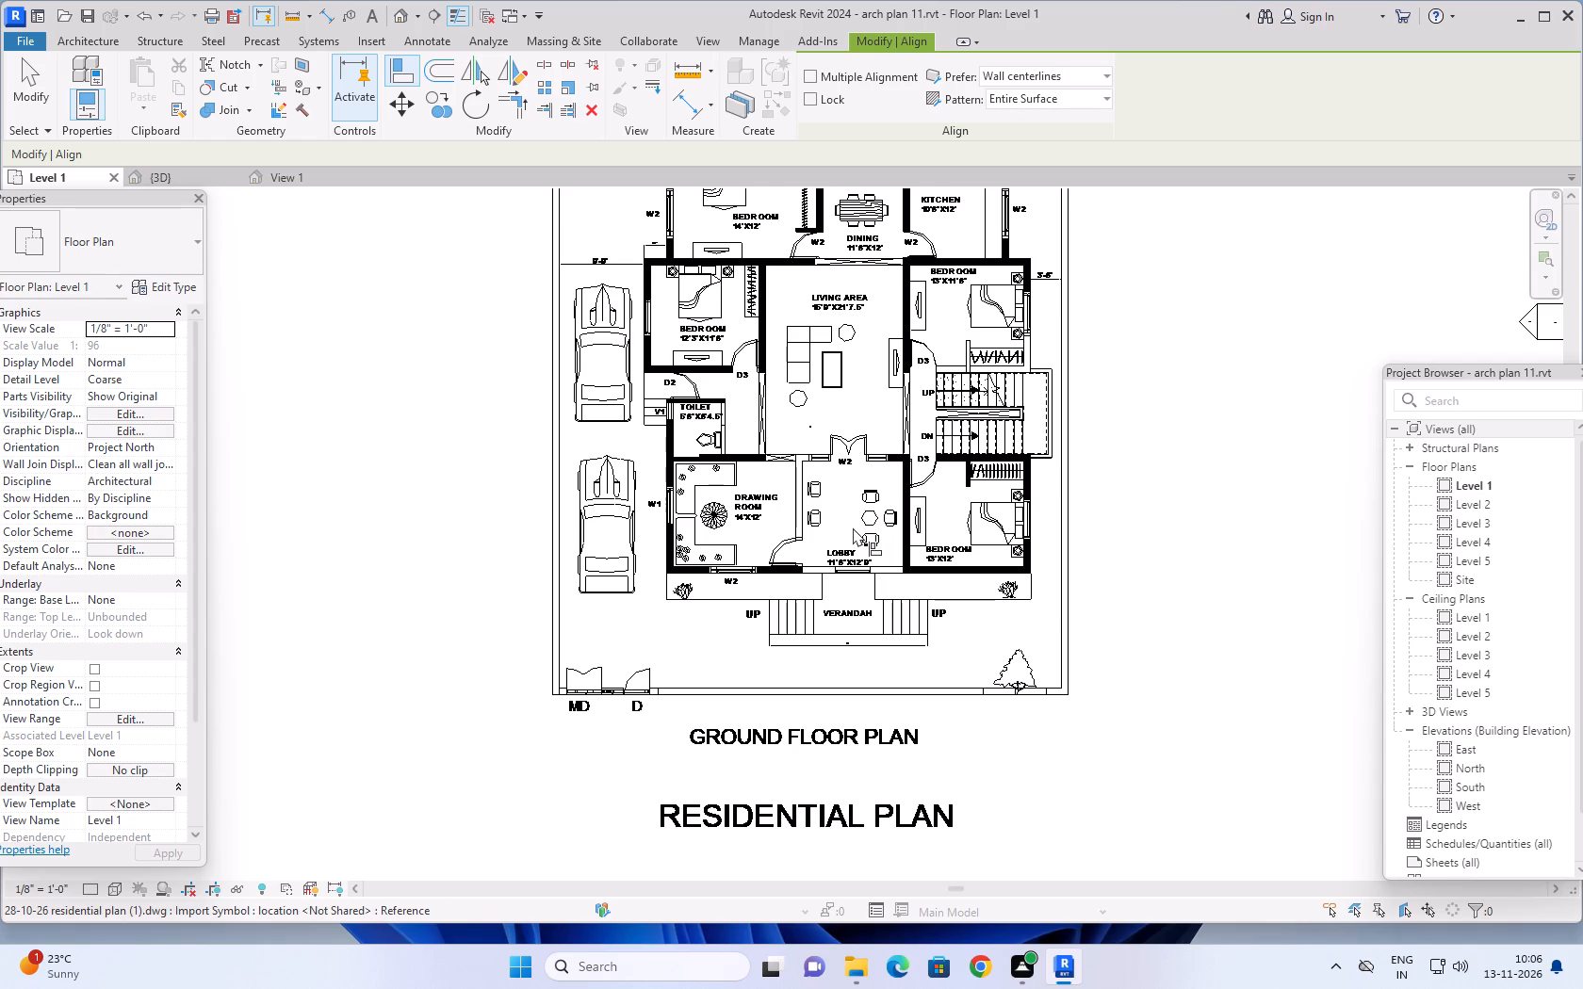
{"action": "scroll", "coordinate": [853, 527], "scroll_direction": "down", "scroll_amount": 1}
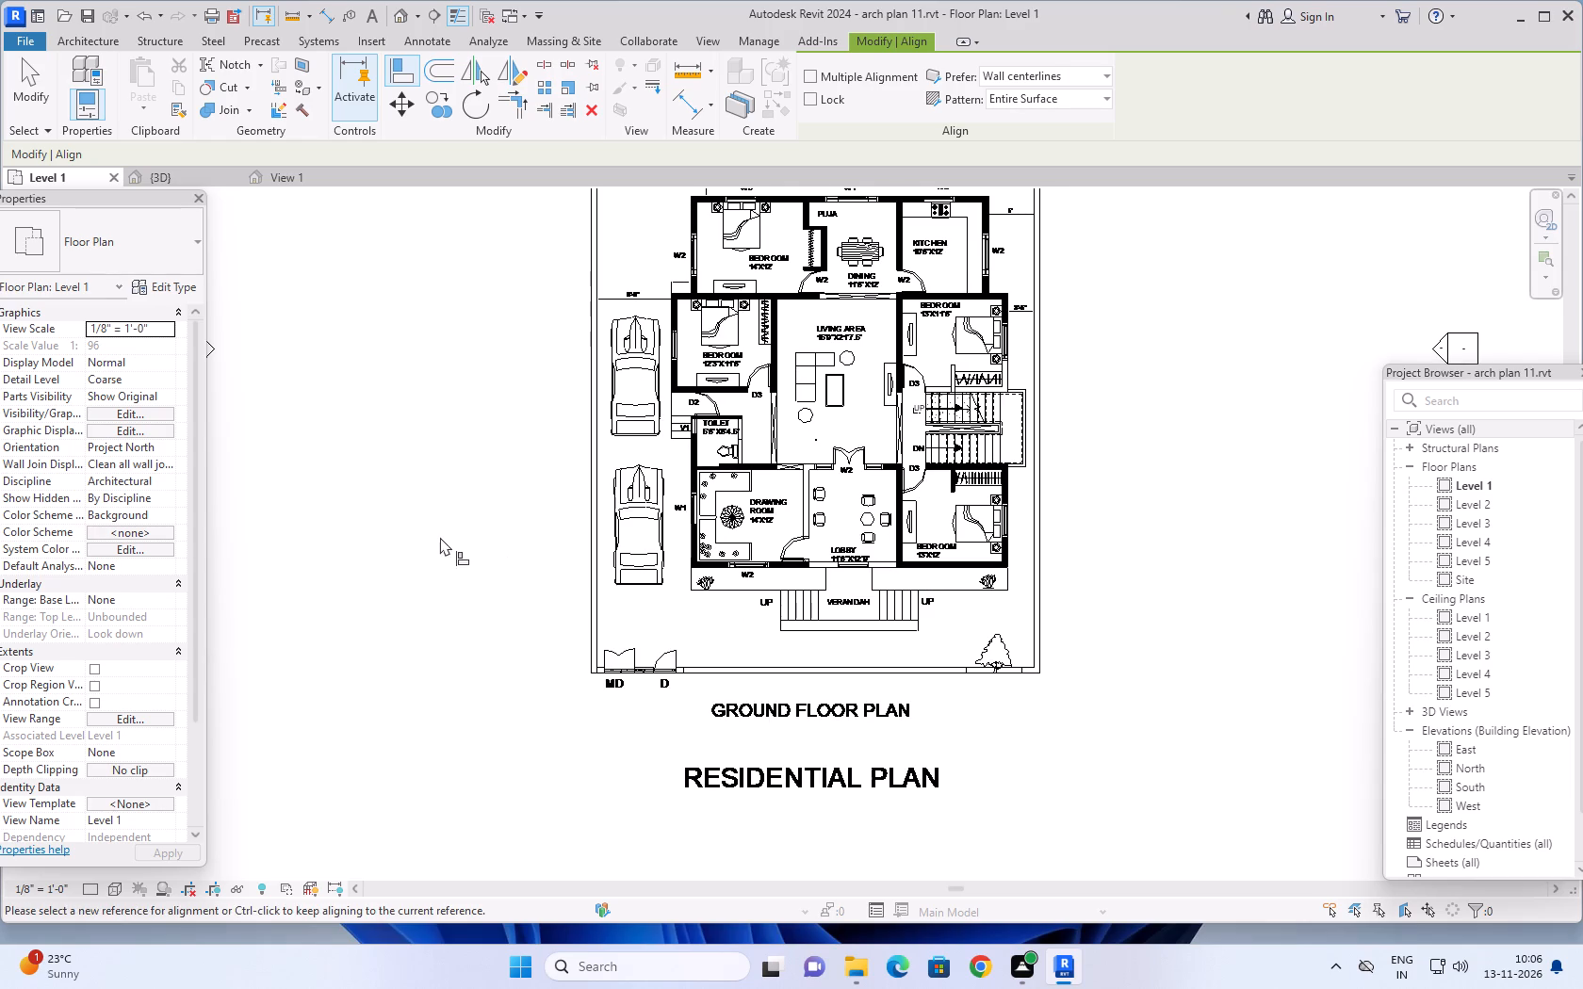
{"action": "key", "text": "Escape"}
{"action": "scroll", "coordinate": [443, 533], "scroll_direction": "down", "scroll_amount": 2}
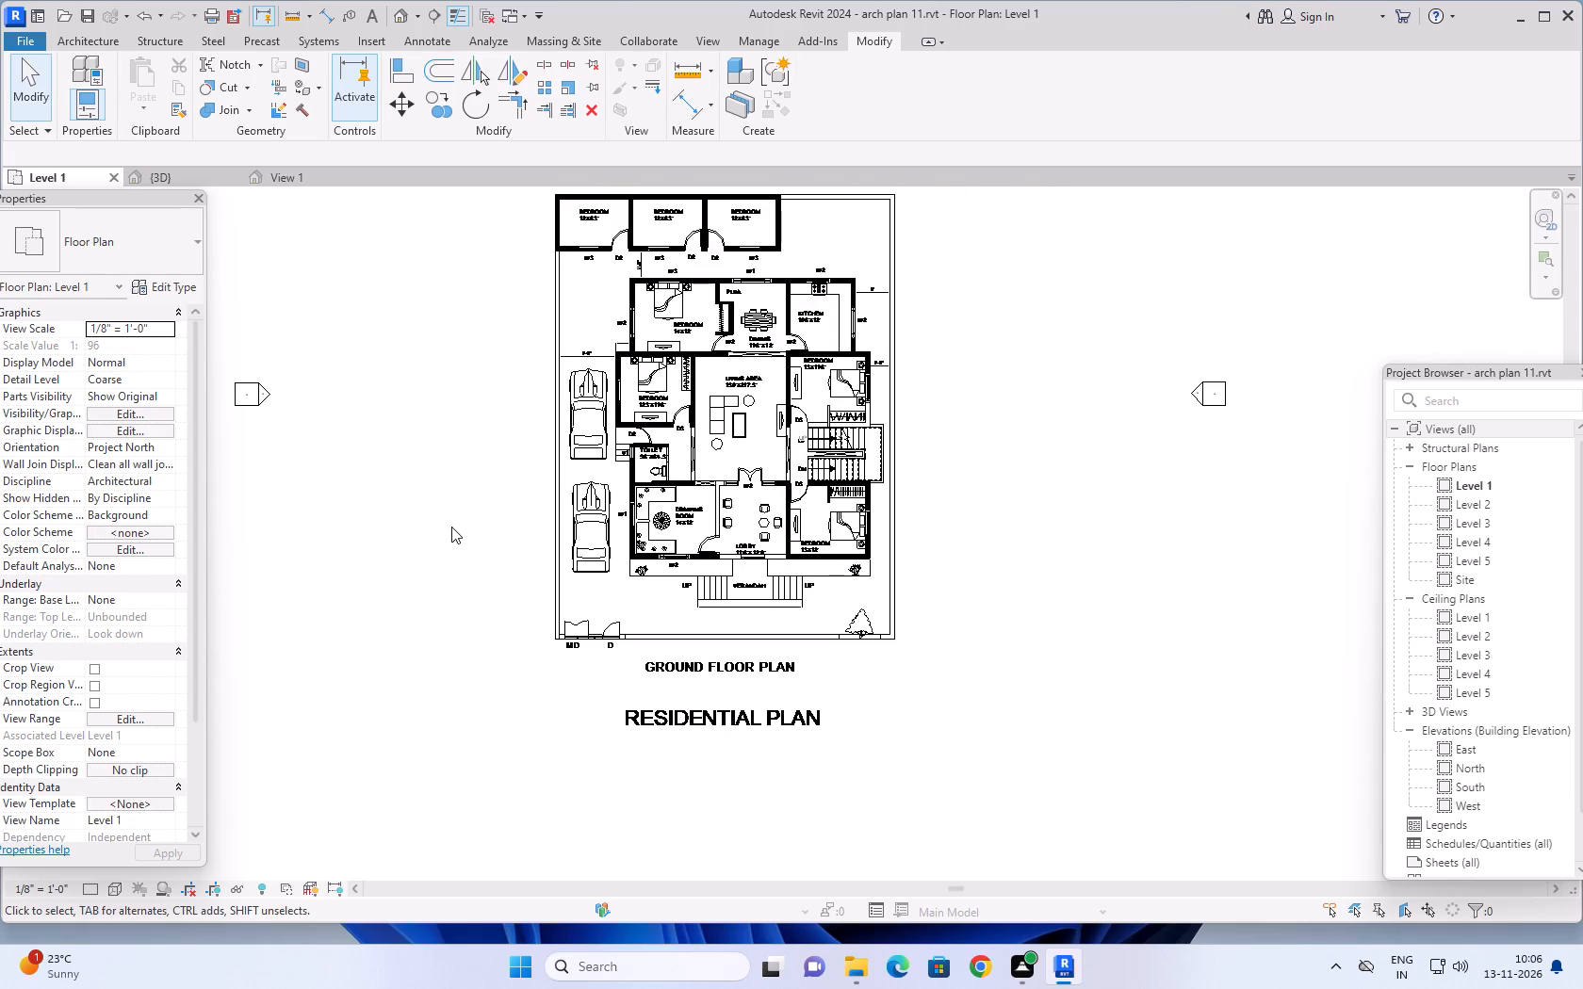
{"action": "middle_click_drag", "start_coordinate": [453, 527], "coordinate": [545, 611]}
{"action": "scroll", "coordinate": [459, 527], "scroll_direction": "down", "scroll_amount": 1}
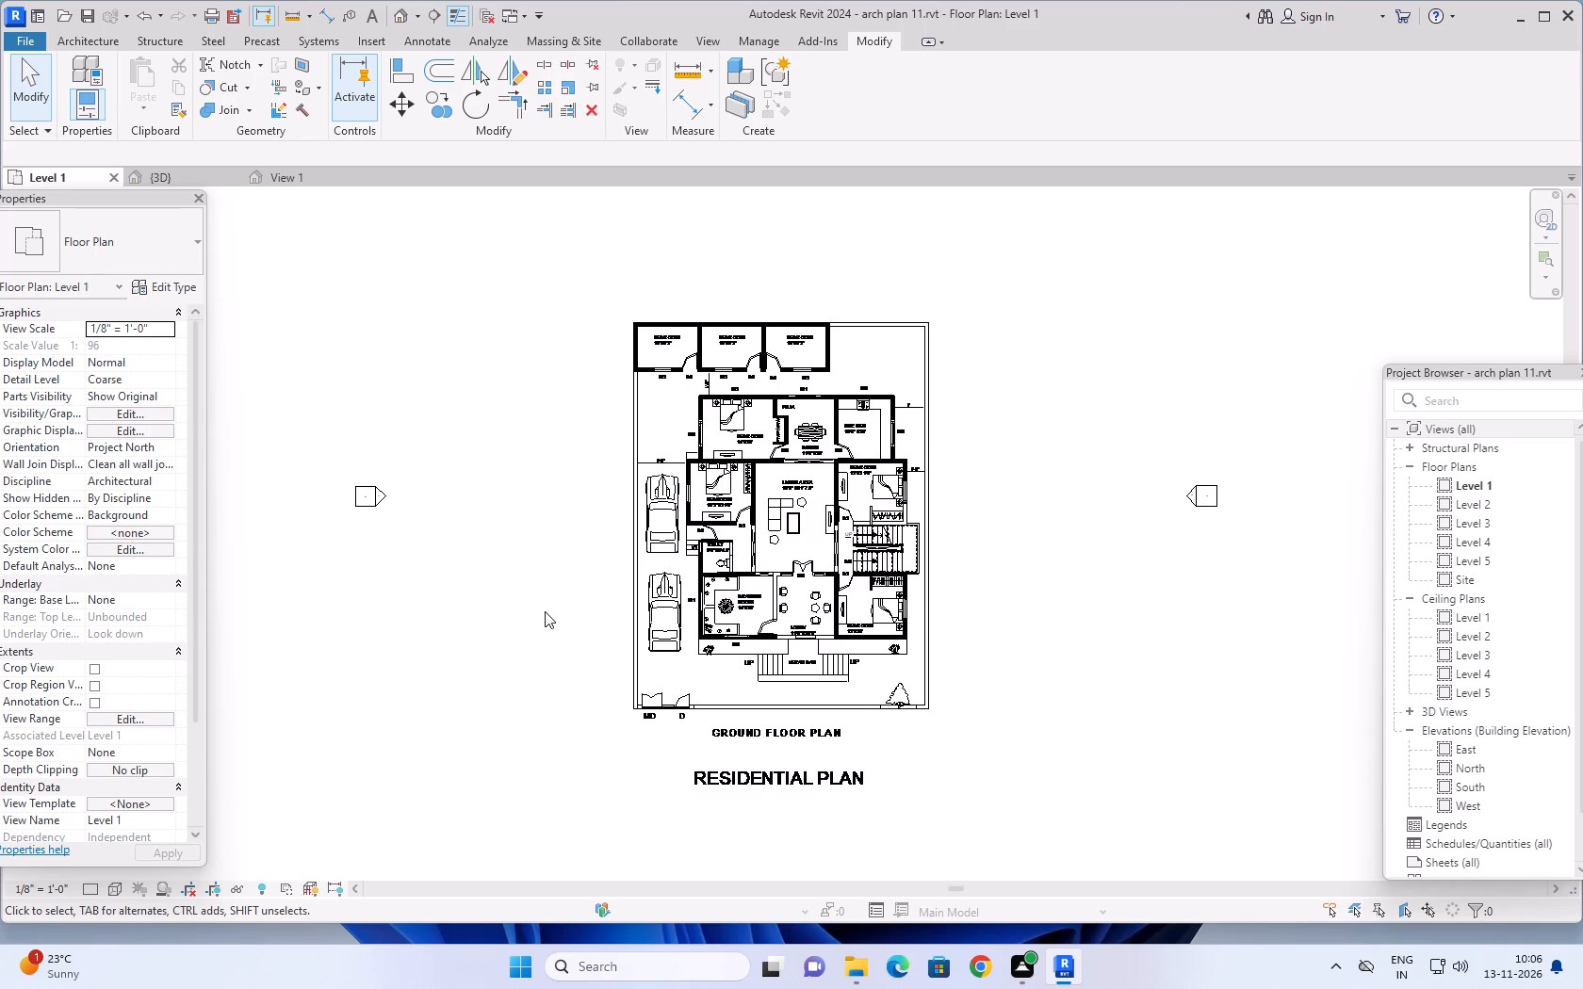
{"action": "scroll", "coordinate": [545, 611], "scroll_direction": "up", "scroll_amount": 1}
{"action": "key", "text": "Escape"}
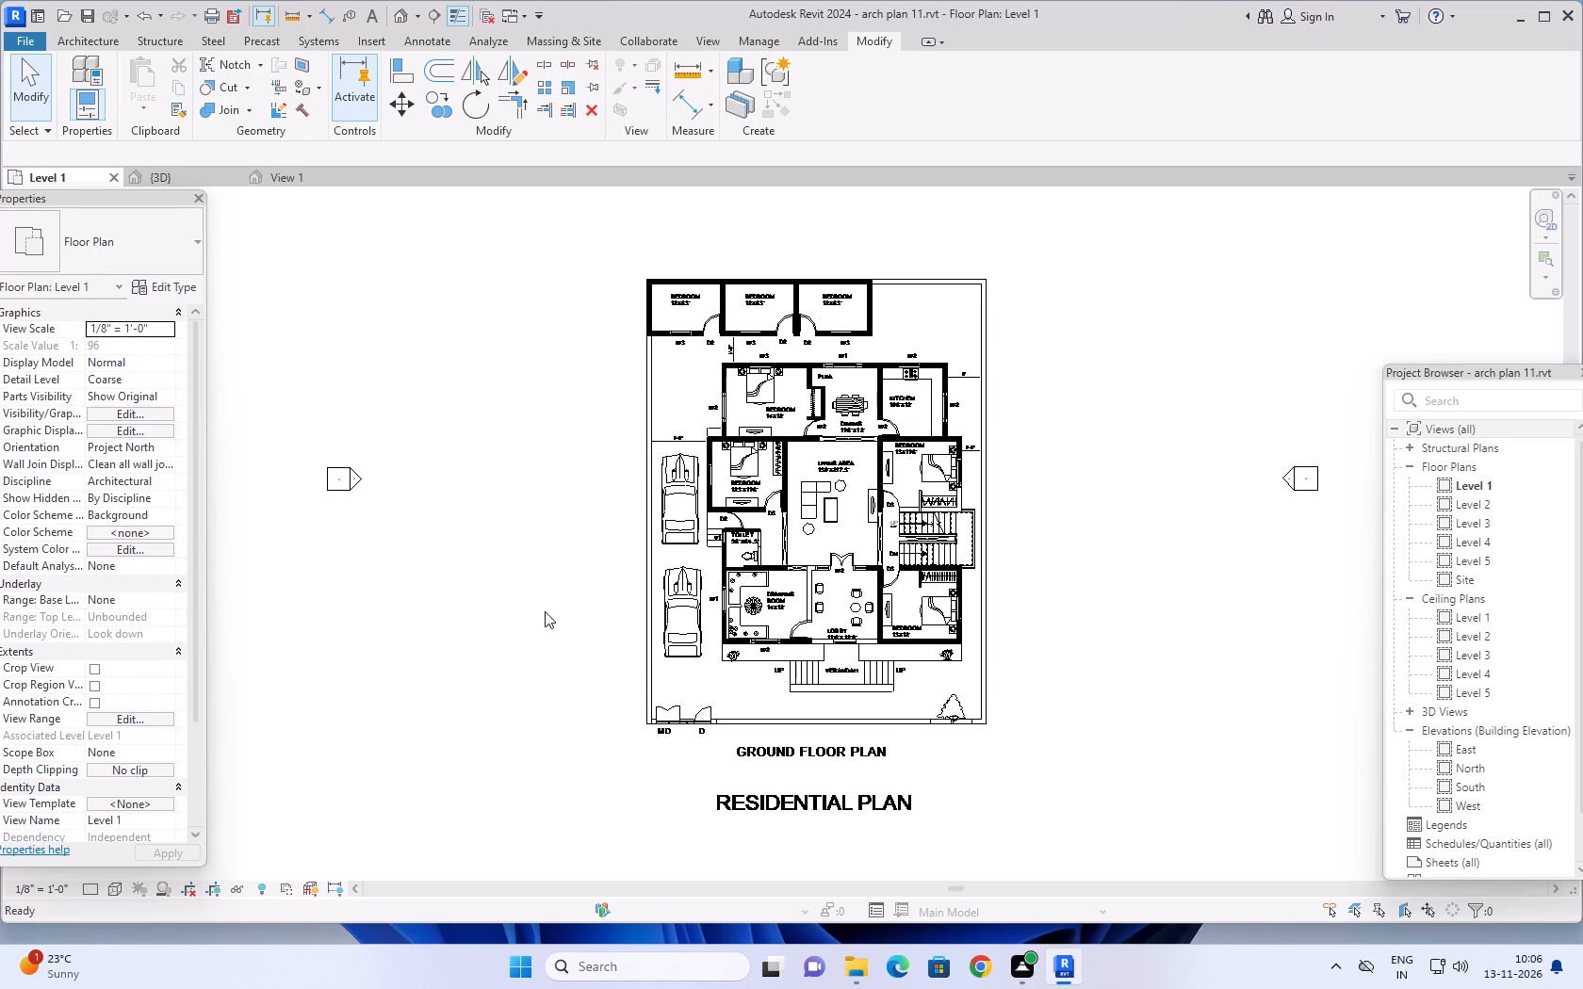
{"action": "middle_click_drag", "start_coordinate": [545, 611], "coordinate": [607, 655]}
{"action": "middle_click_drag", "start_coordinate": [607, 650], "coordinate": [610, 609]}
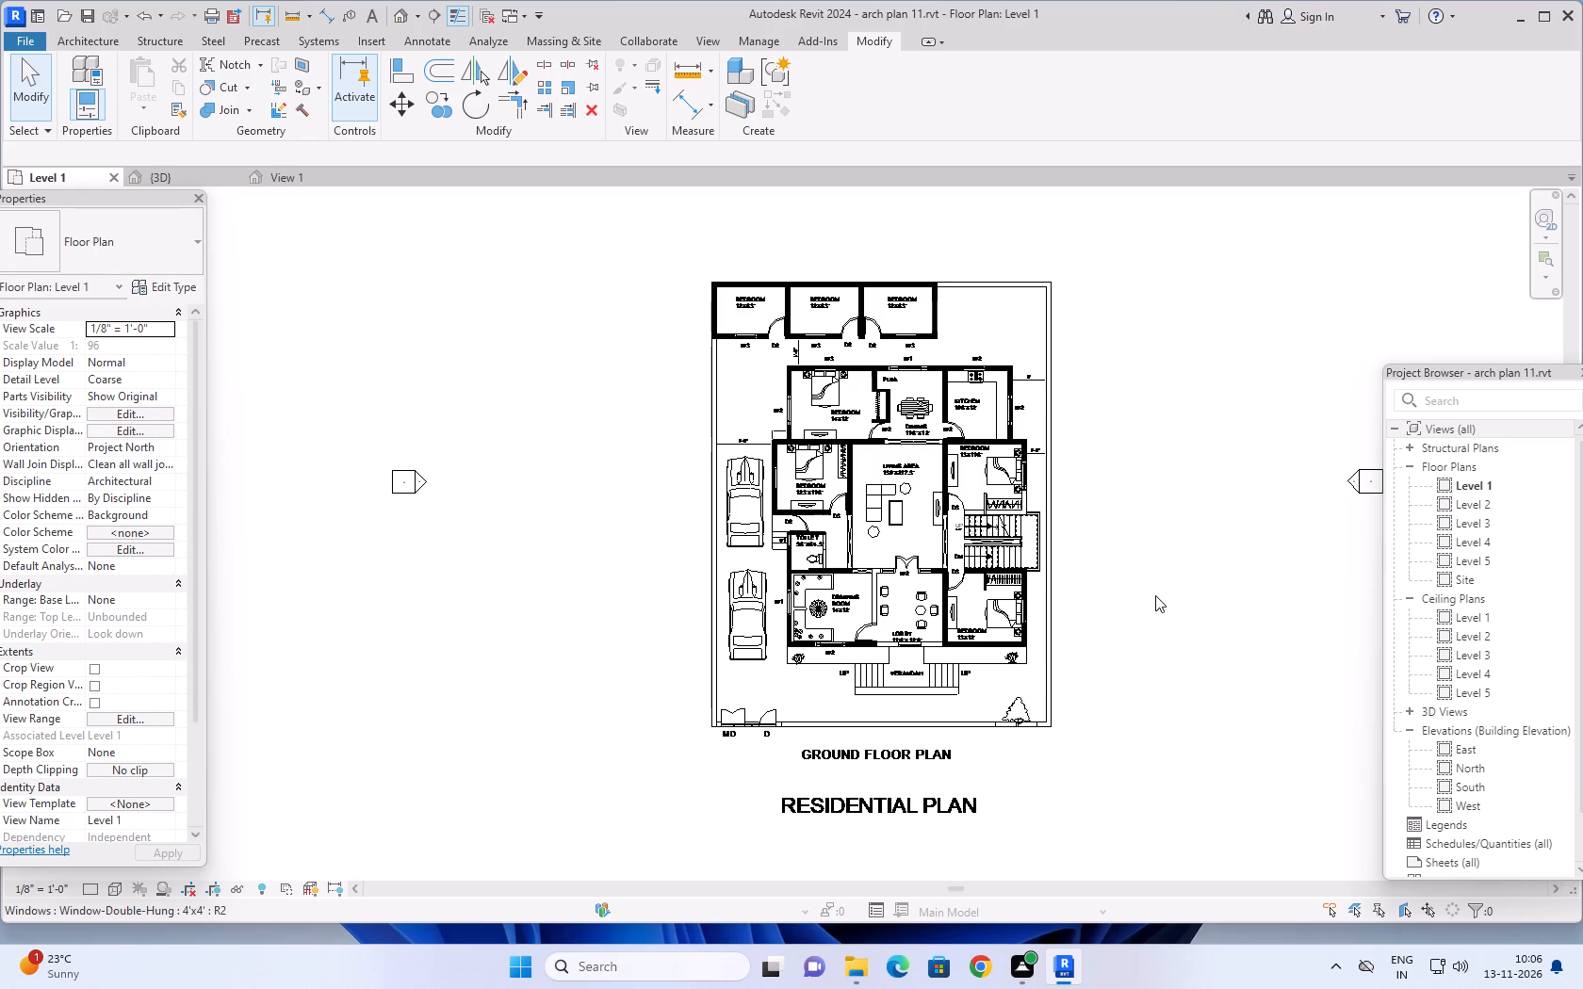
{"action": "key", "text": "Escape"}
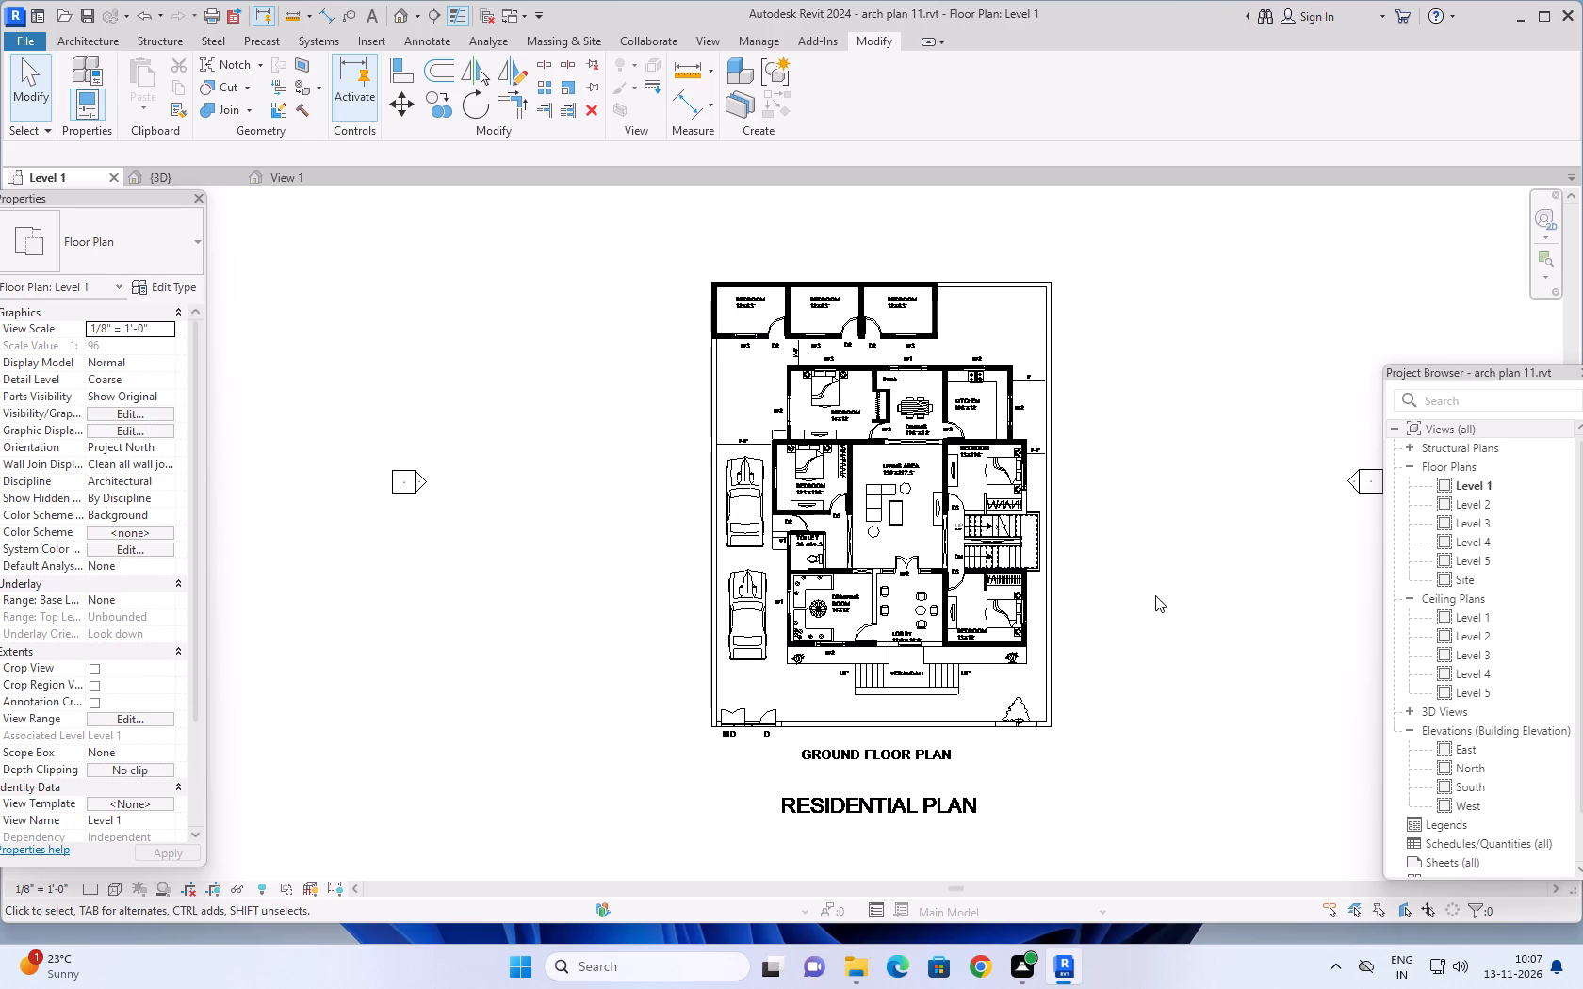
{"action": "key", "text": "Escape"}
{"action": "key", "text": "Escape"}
Examine the ground floor plan on Level 1 around the drawing room, lobby and verandah, comparing it with the overall layout.
{"action": "scroll", "coordinate": [795, 722], "scroll_direction": "up", "scroll_amount": 6}
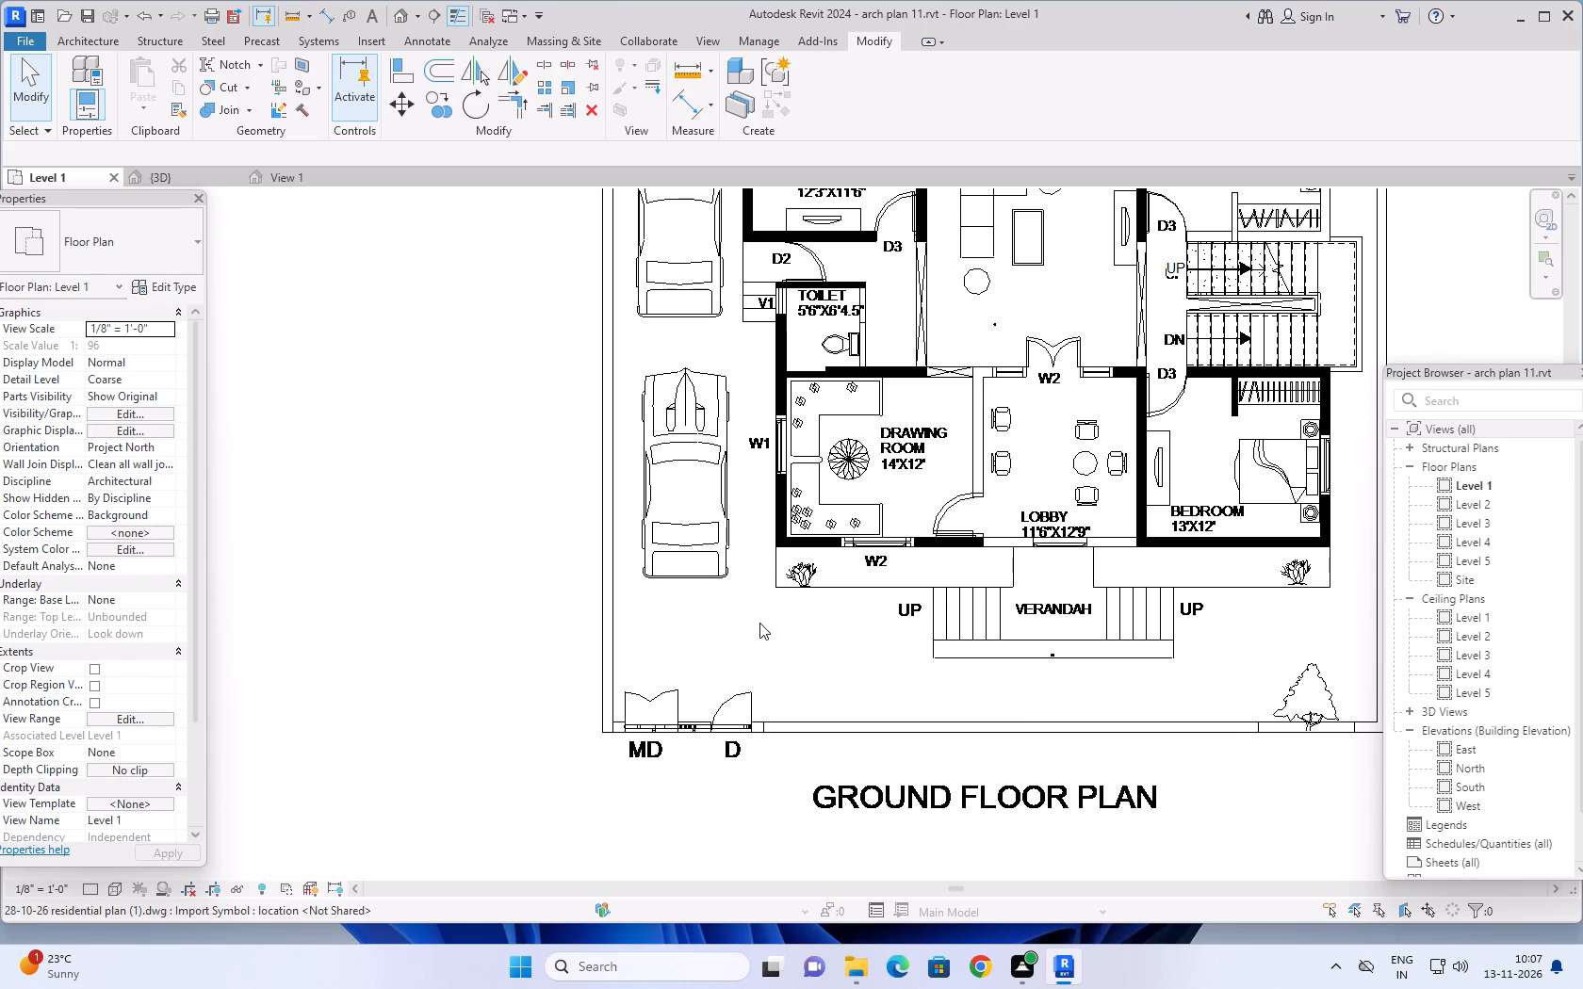
{"action": "scroll", "coordinate": [759, 624], "scroll_direction": "down", "scroll_amount": 6}
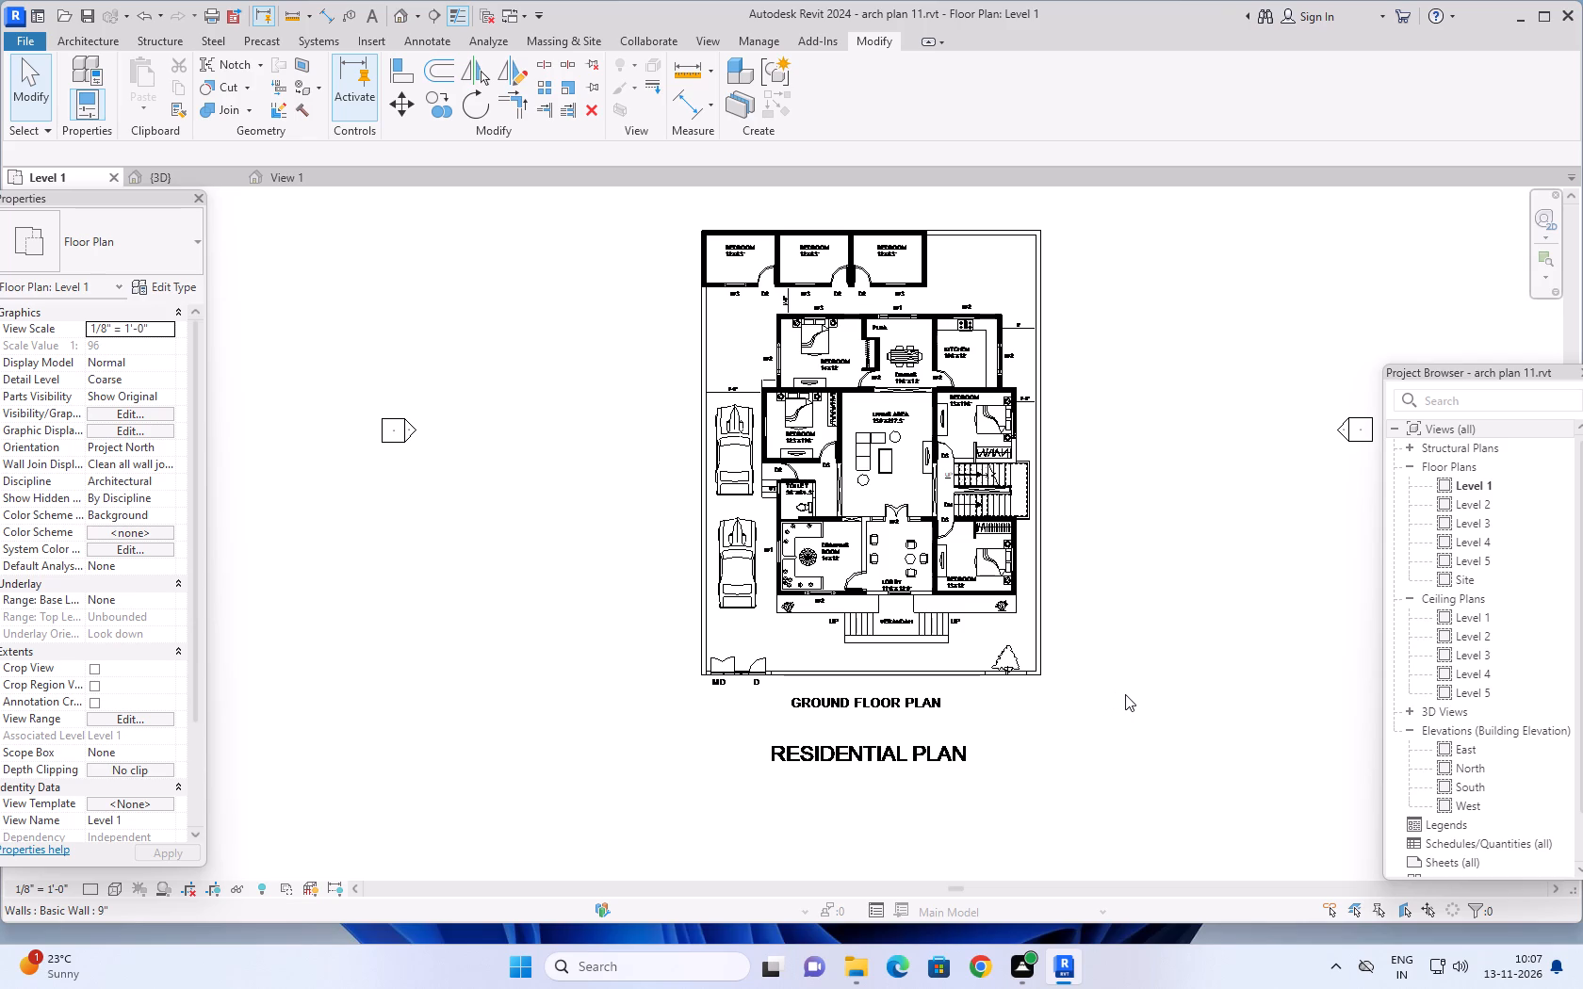
{"action": "scroll", "coordinate": [1109, 670], "scroll_direction": "down", "scroll_amount": 1}
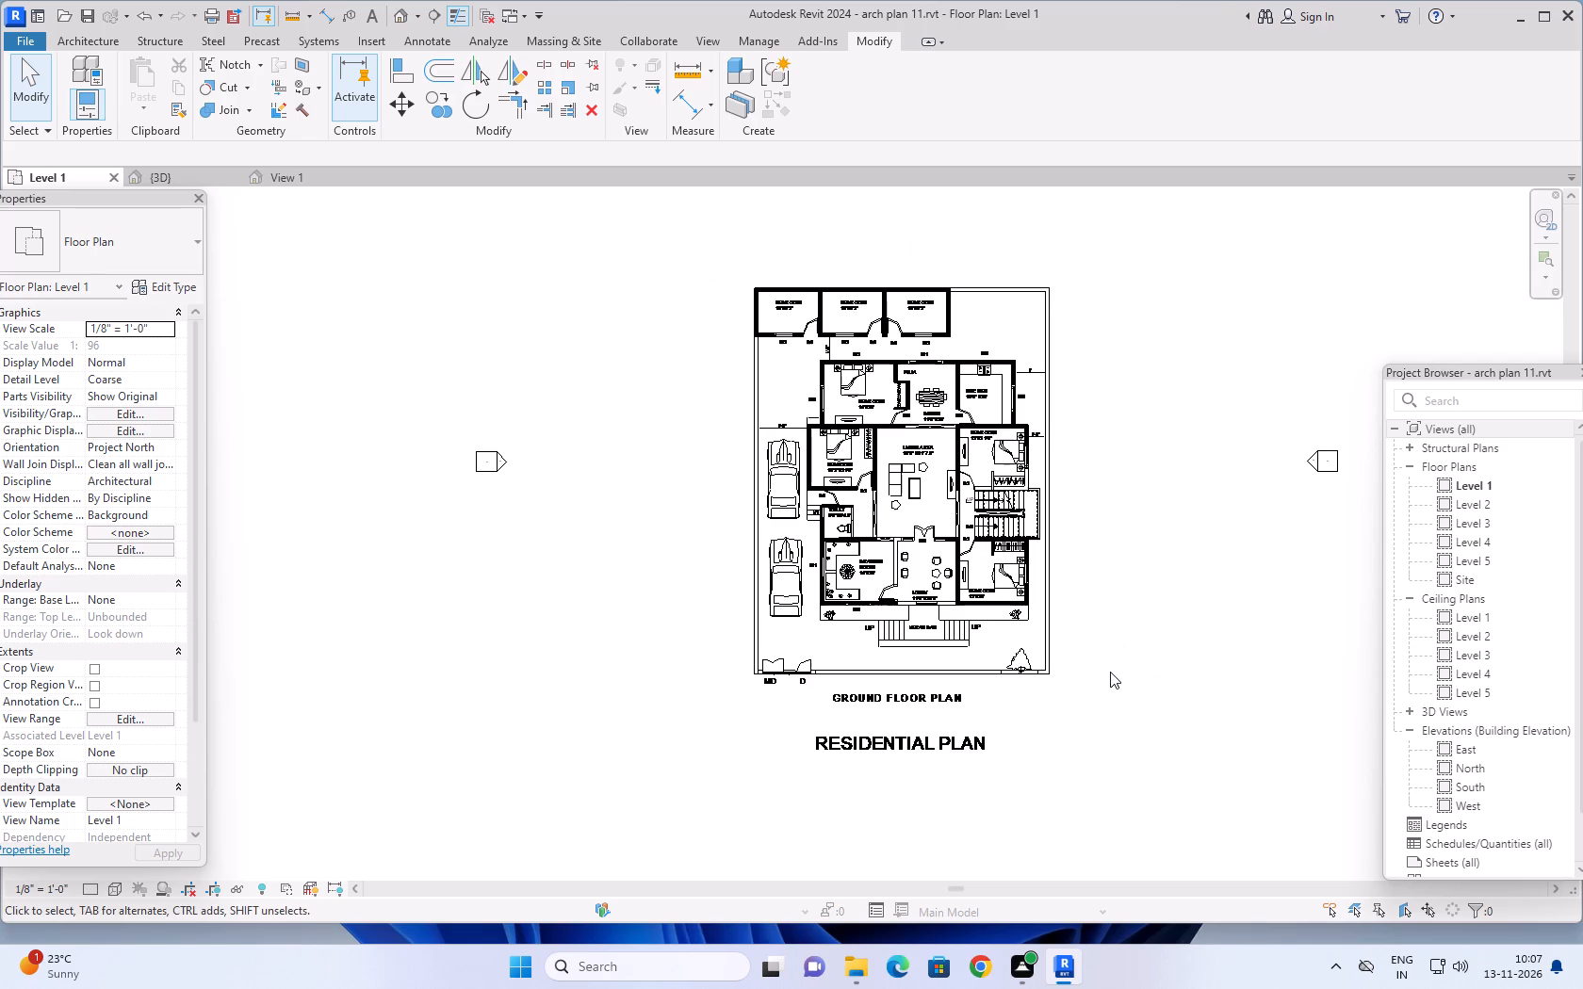
{"action": "middle_click_drag", "start_coordinate": [1130, 609], "coordinate": [1147, 667]}
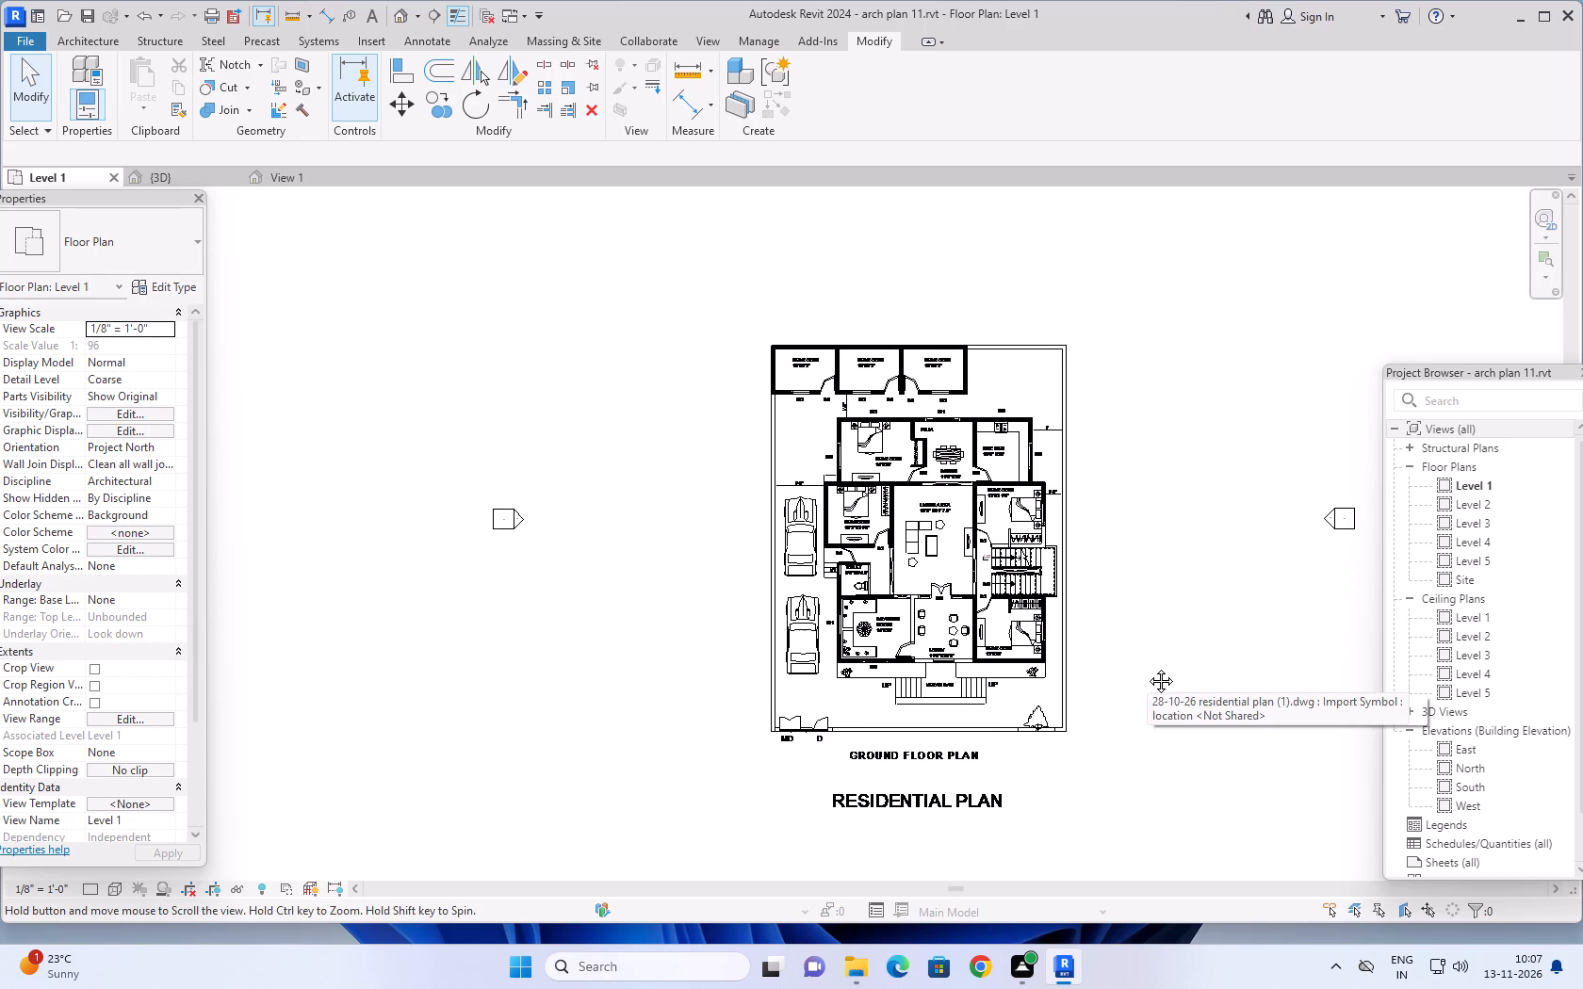
{"action": "middle_click_drag", "start_coordinate": [1147, 667], "coordinate": [1143, 654]}
{"action": "scroll", "coordinate": [1020, 687], "scroll_direction": "up", "scroll_amount": 2}
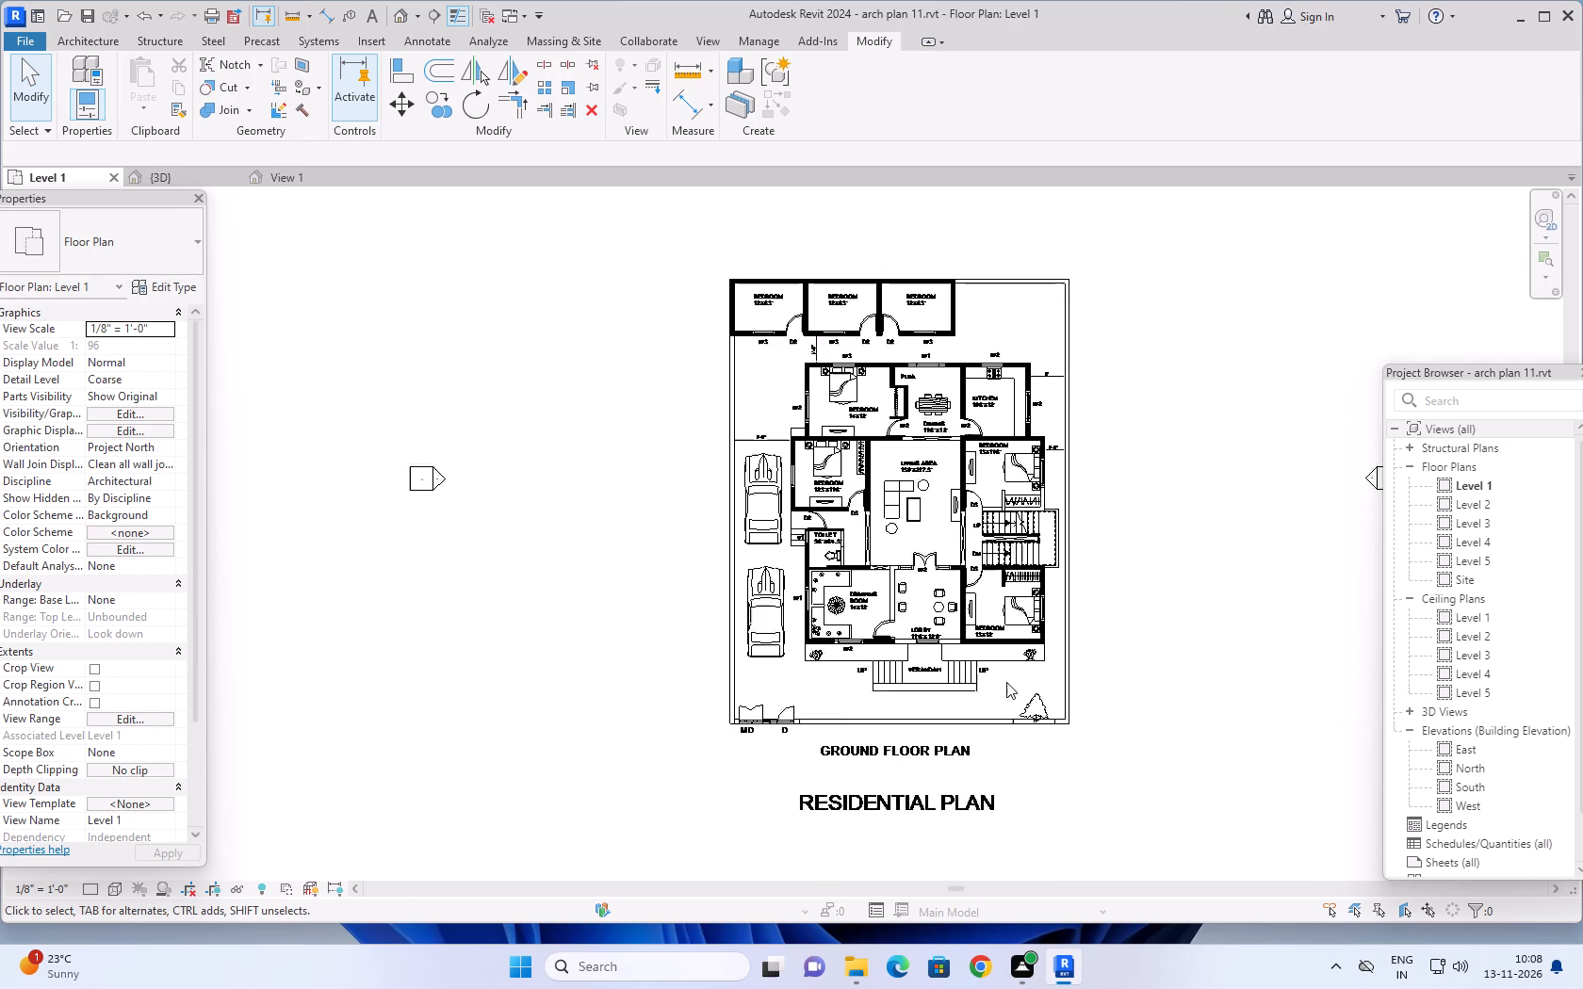
{"action": "scroll", "coordinate": [1006, 682], "scroll_direction": "up", "scroll_amount": 2}
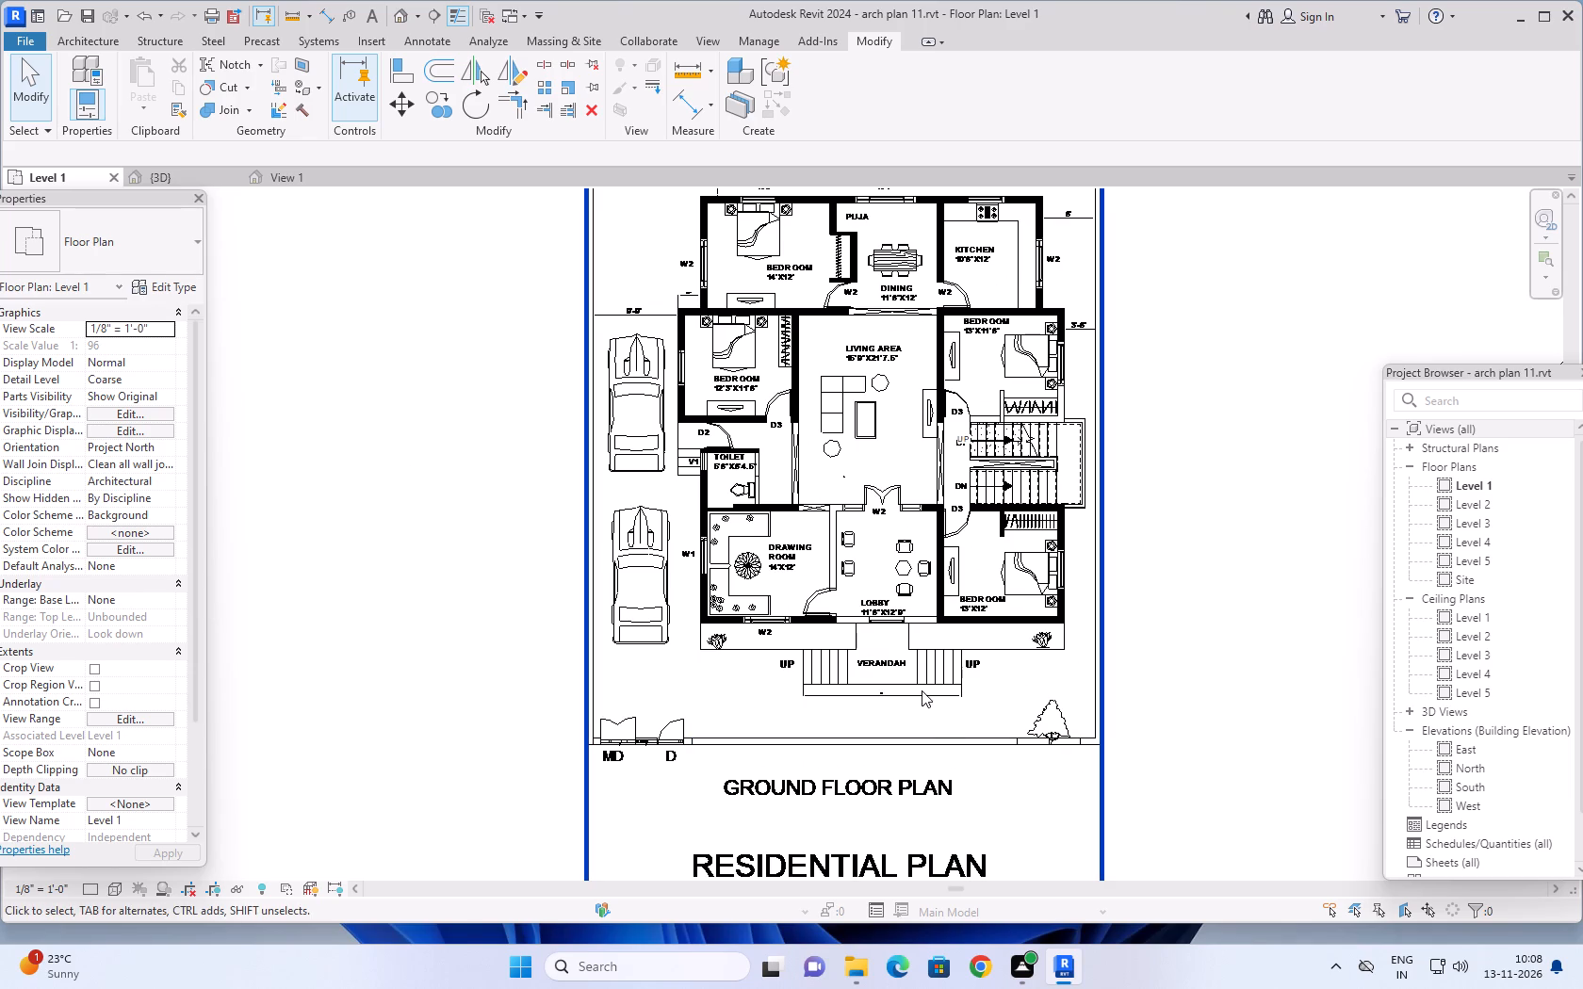
{"action": "scroll", "coordinate": [921, 688], "scroll_direction": "down", "scroll_amount": 2}
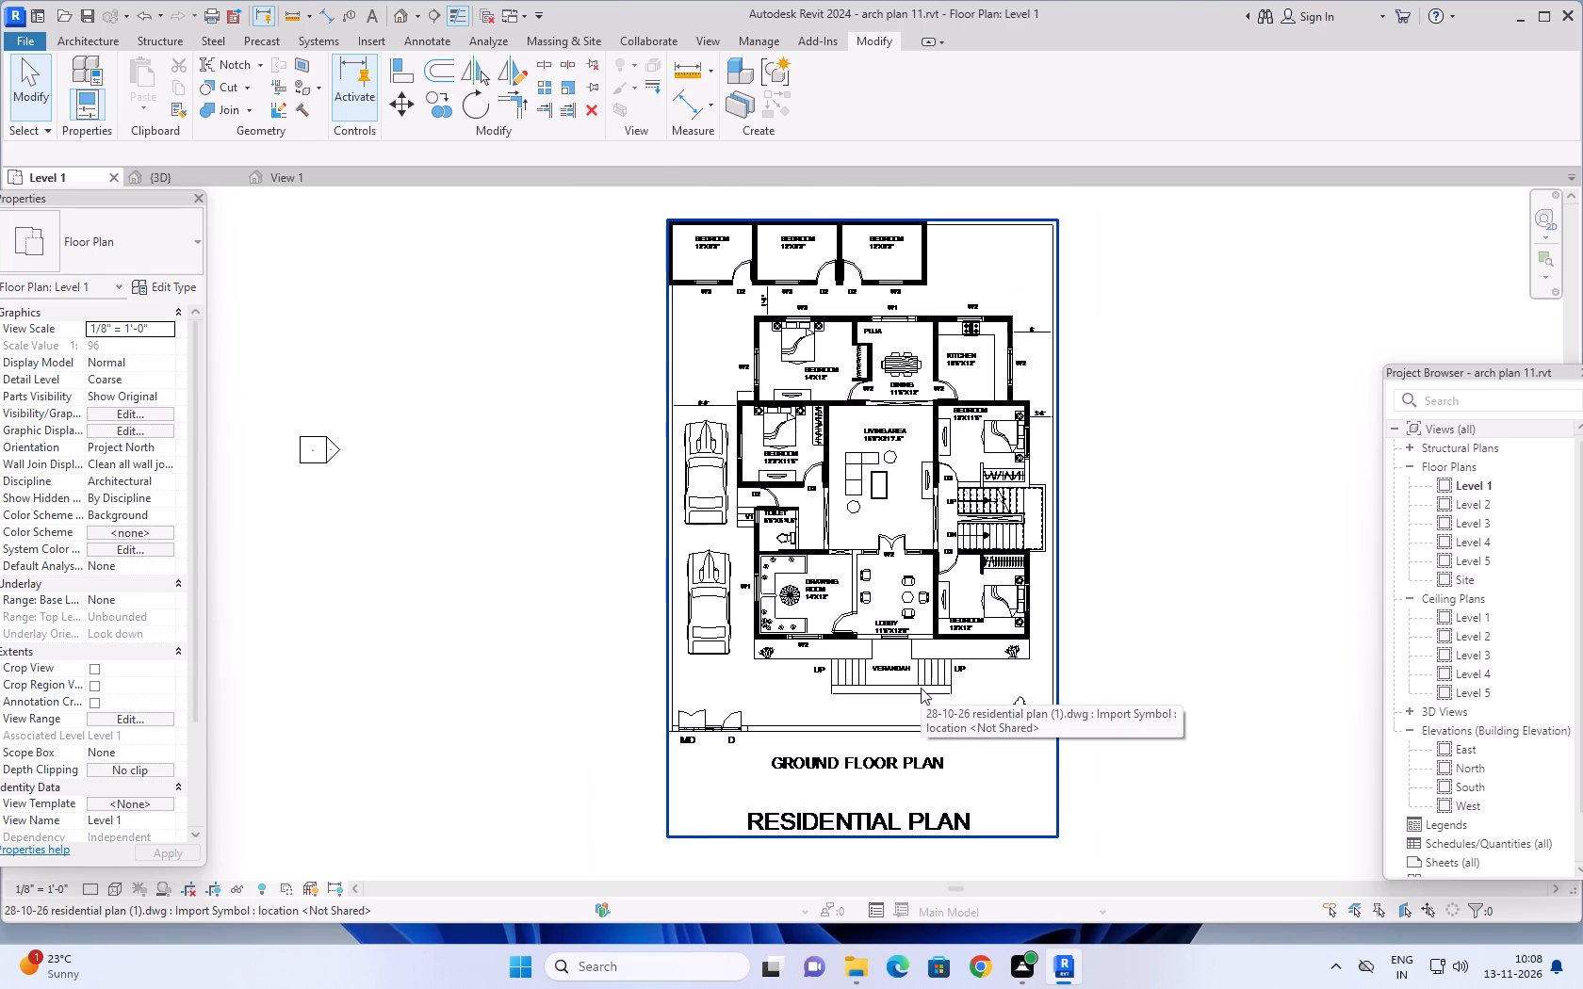
{"action": "scroll", "coordinate": [921, 688], "scroll_direction": "down", "scroll_amount": 2}
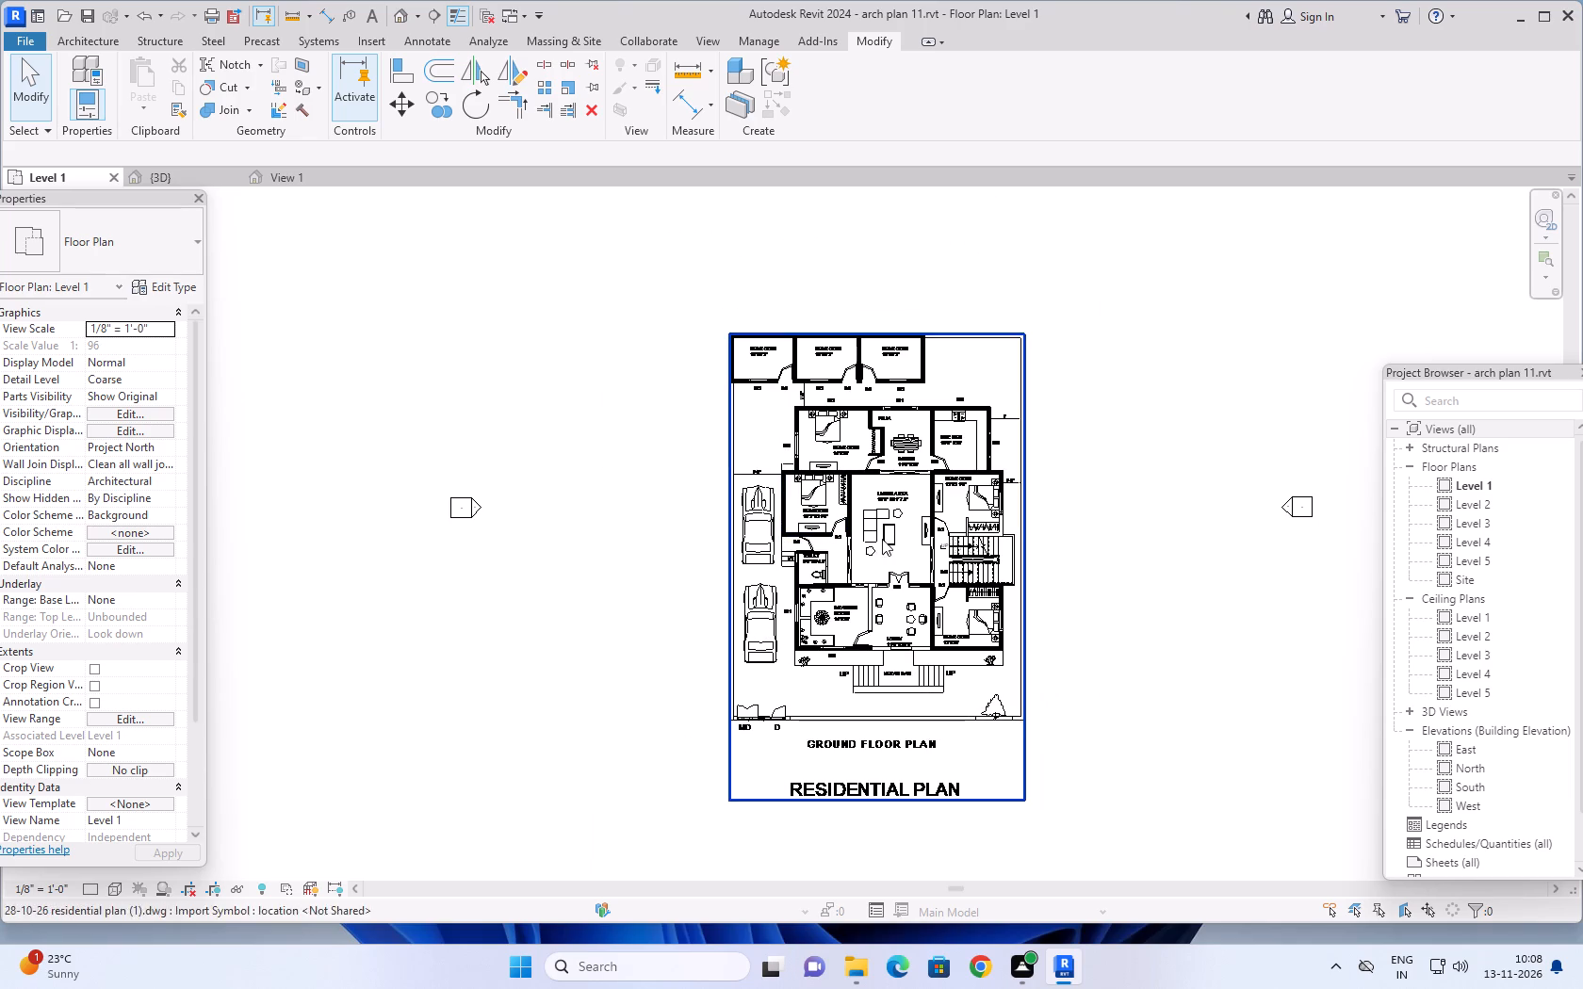
{"action": "scroll", "coordinate": [1130, 646], "scroll_direction": "down", "scroll_amount": 1}
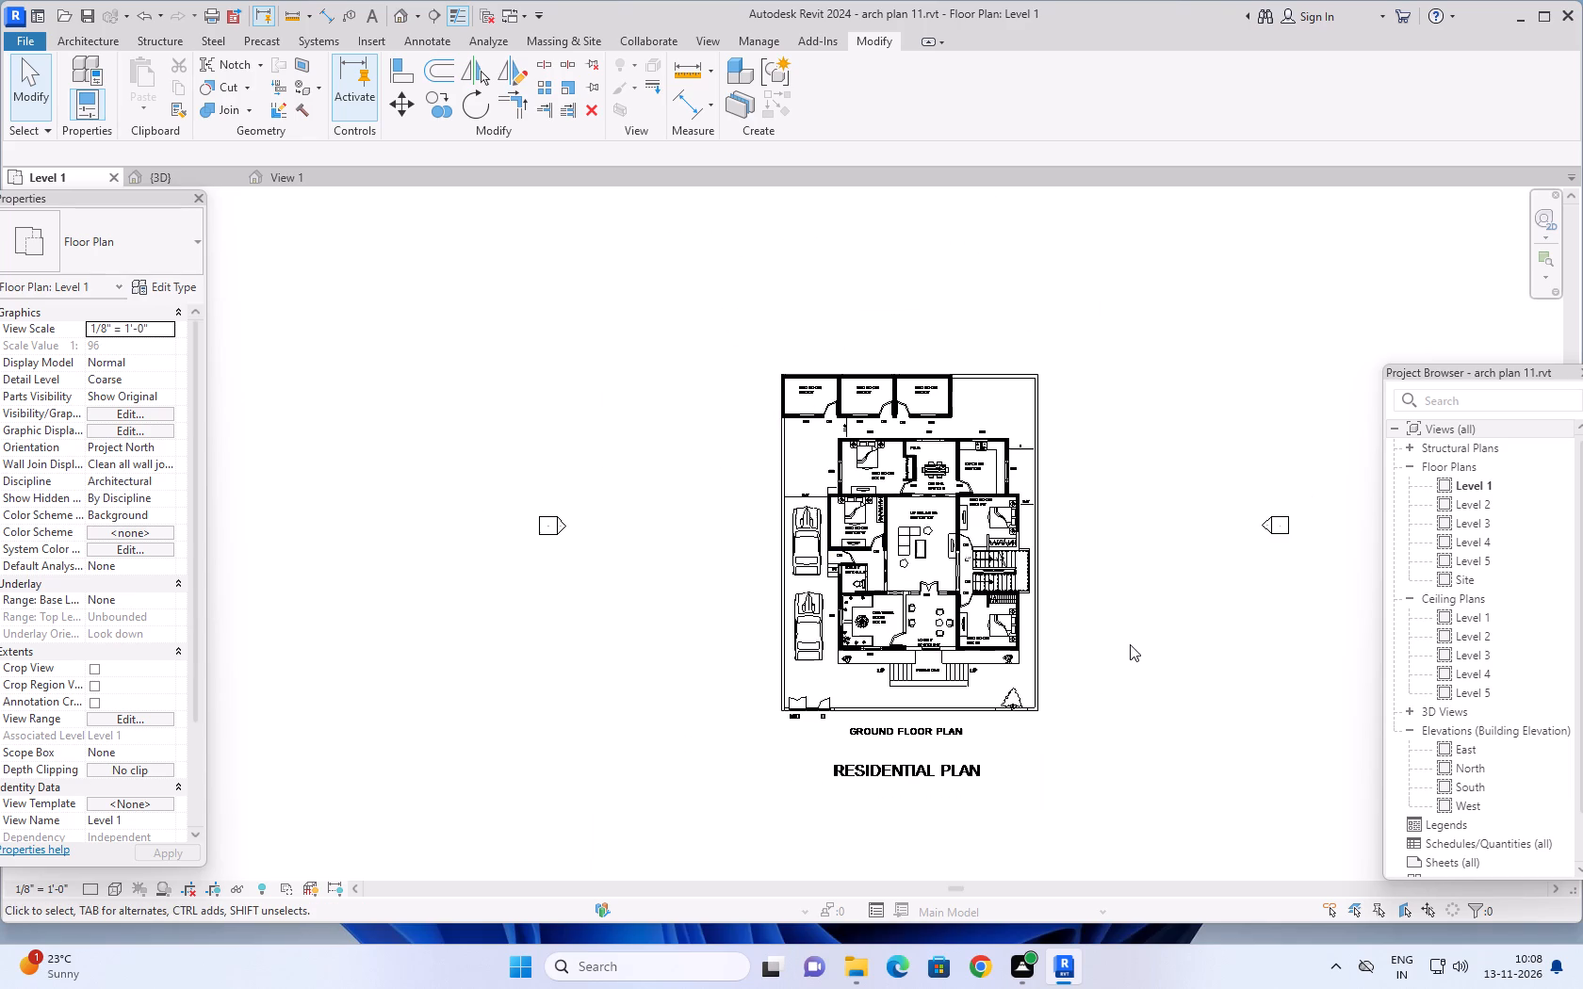
{"action": "middle_click_drag", "start_coordinate": [1128, 636], "coordinate": [1152, 646]}
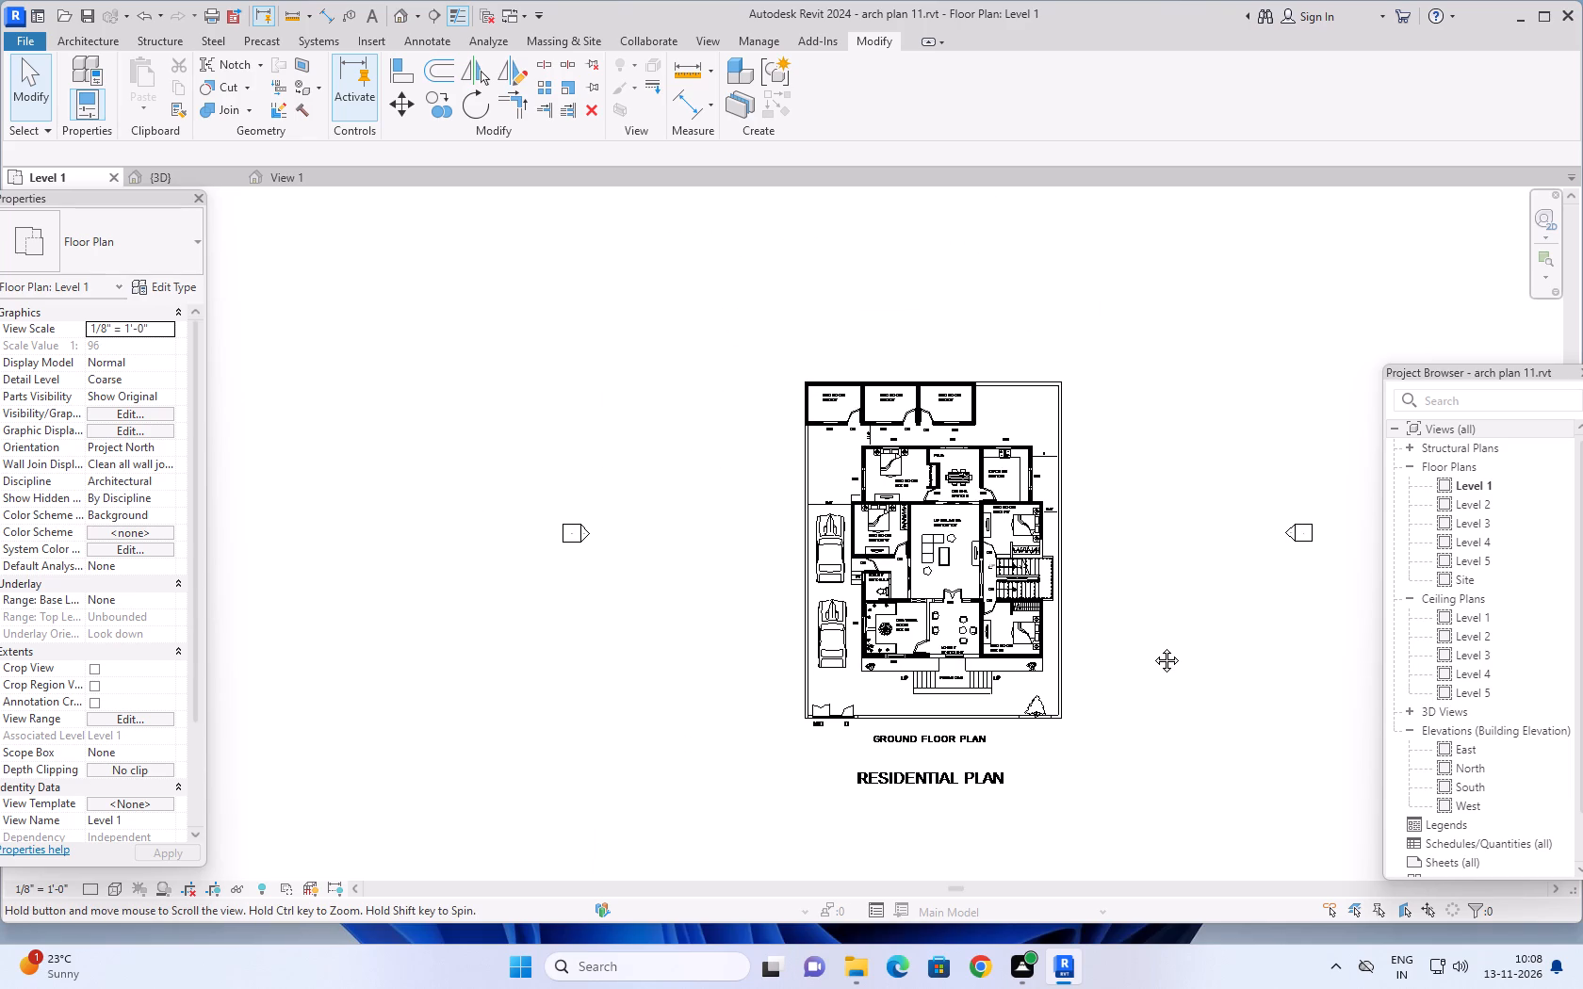
{"action": "middle_click_drag", "start_coordinate": [1152, 646], "coordinate": [1155, 651]}
Inspect the double door between the lobby and living area, and check the doors and windows of the surrounding rooms.
{"action": "scroll", "coordinate": [981, 636], "scroll_direction": "up", "scroll_amount": 4}
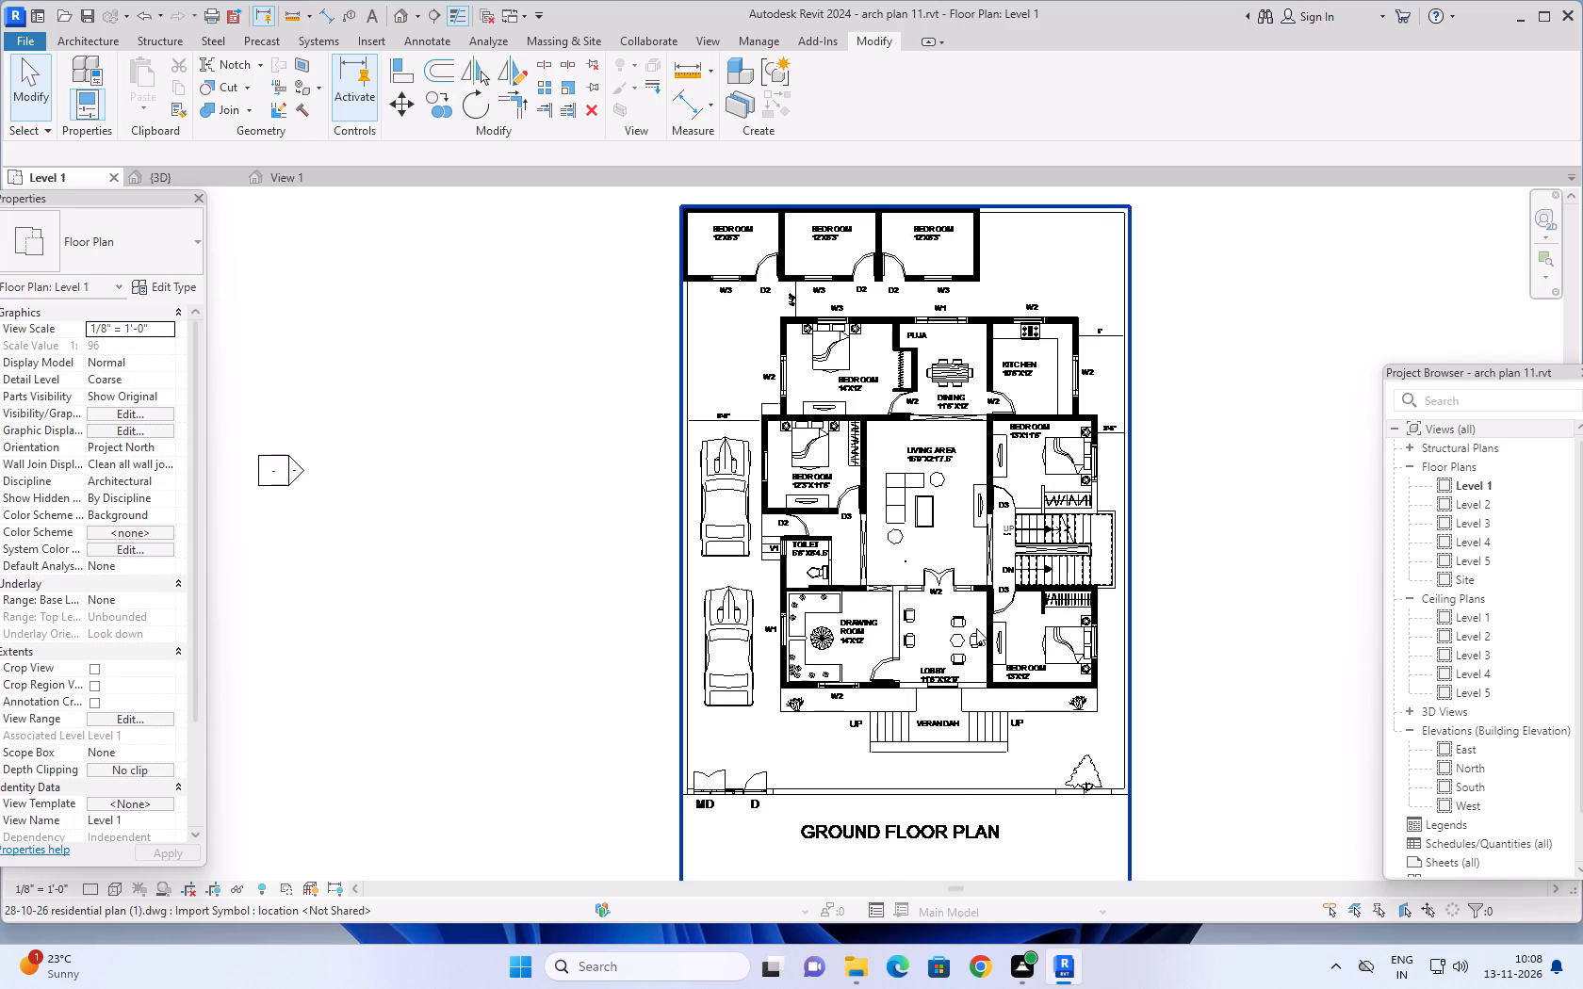
{"action": "scroll", "coordinate": [924, 591], "scroll_direction": "up", "scroll_amount": 4}
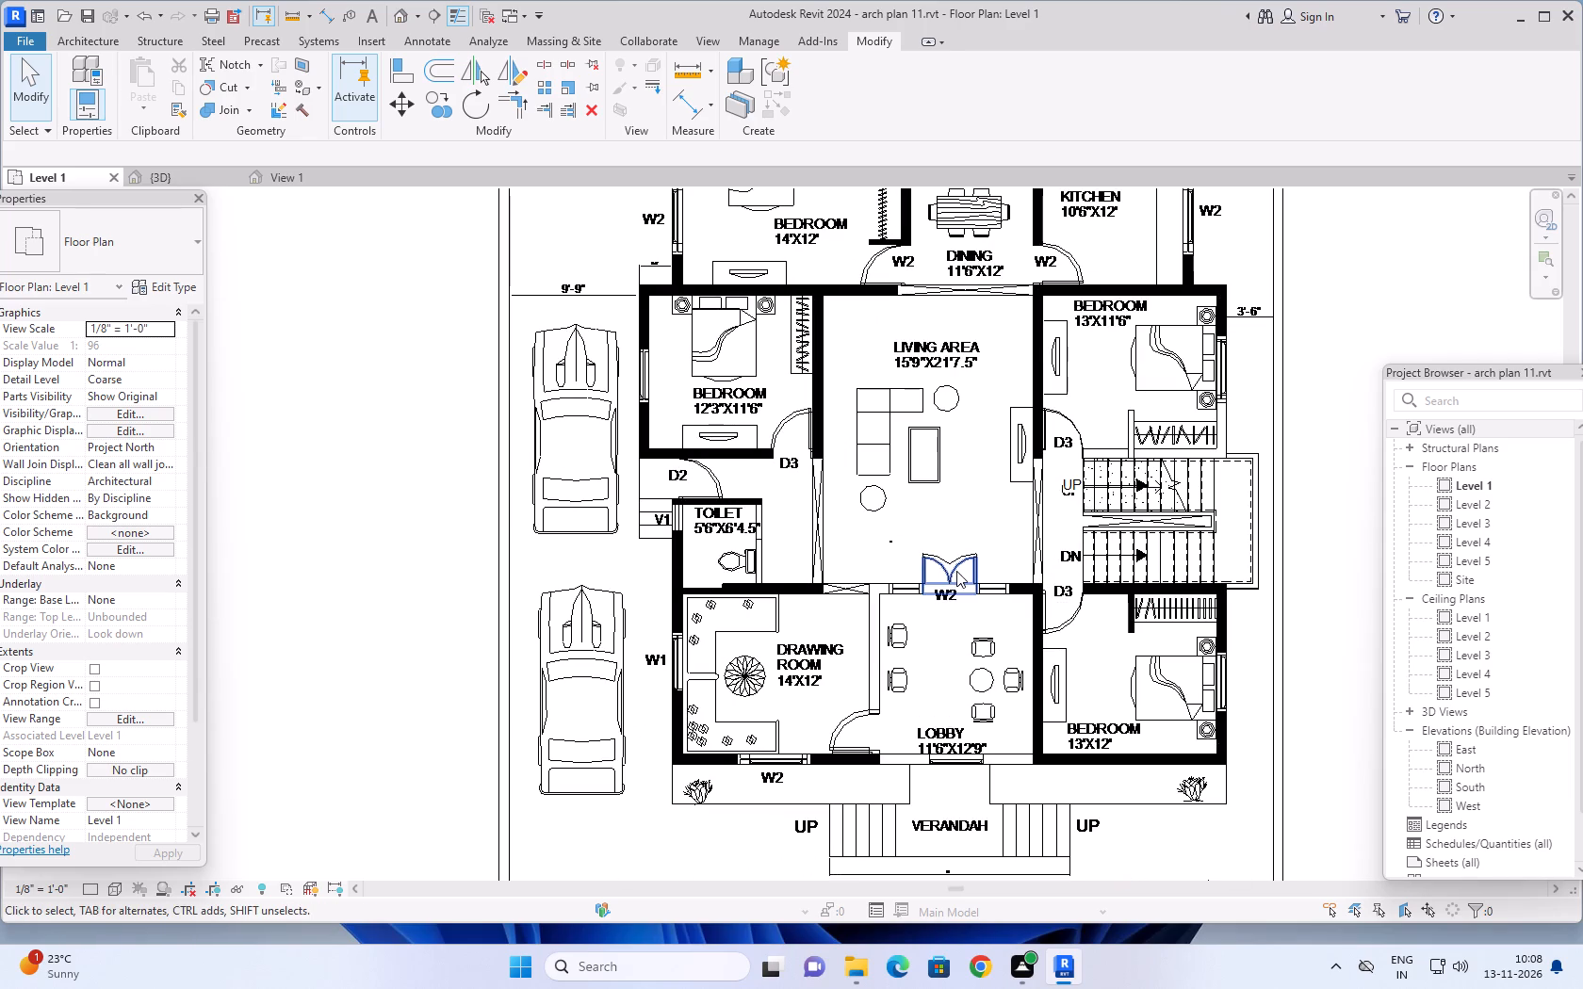
{"action": "scroll", "coordinate": [956, 570], "scroll_direction": "up", "scroll_amount": 5}
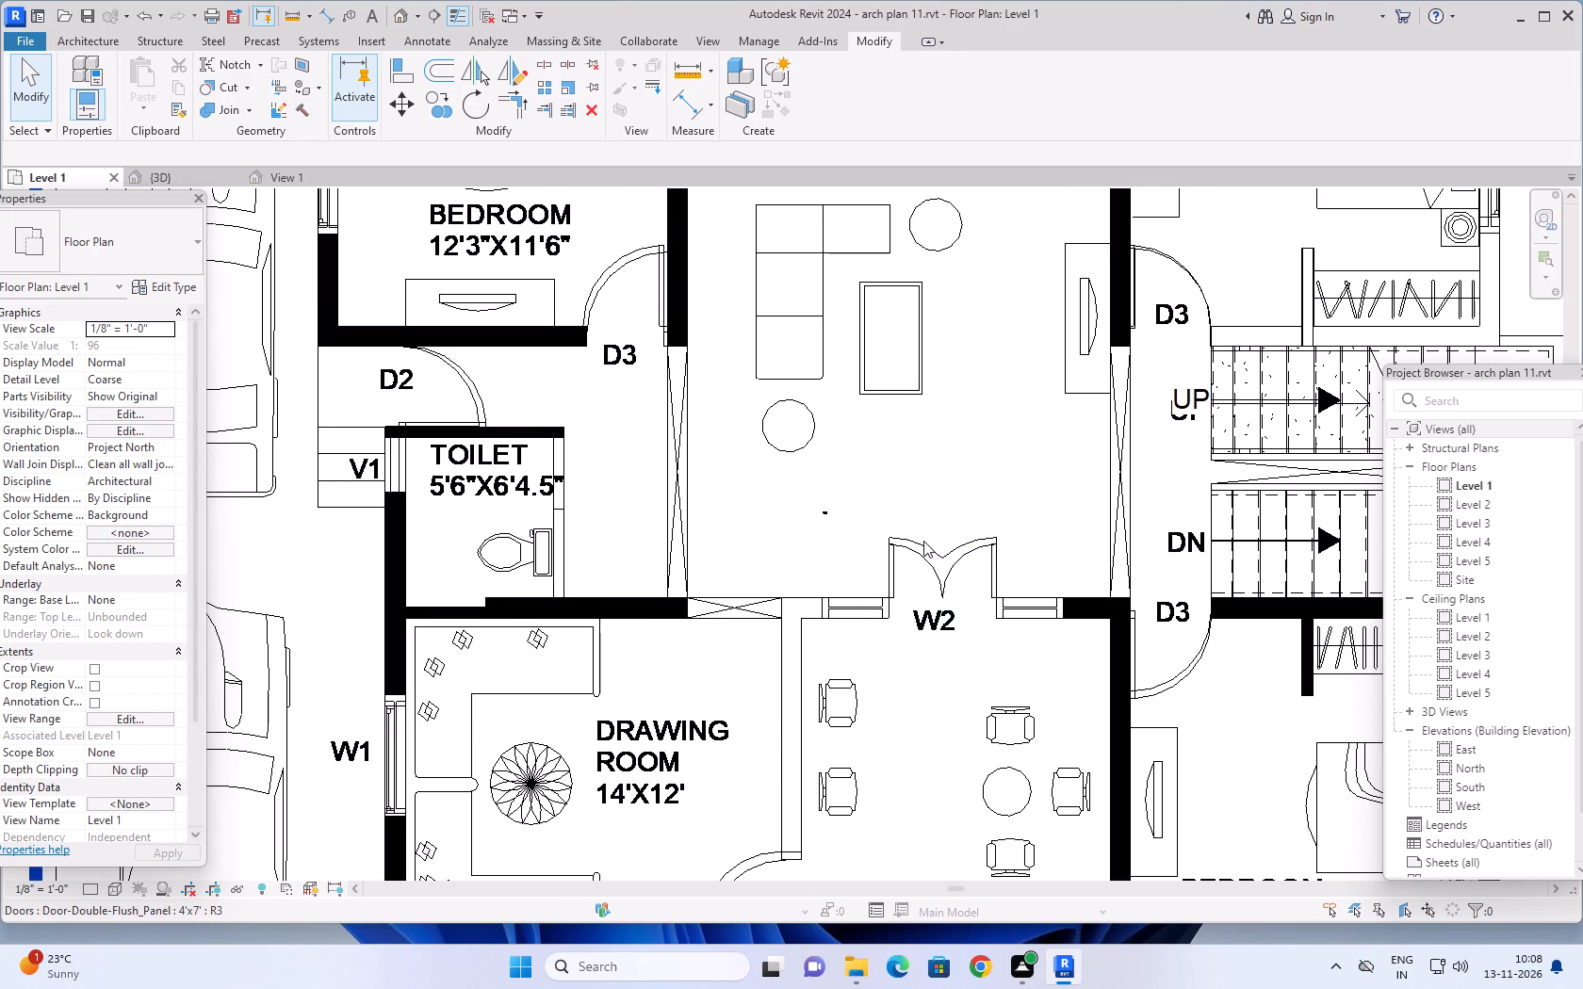
{"action": "scroll", "coordinate": [922, 540], "scroll_direction": "down", "scroll_amount": 3}
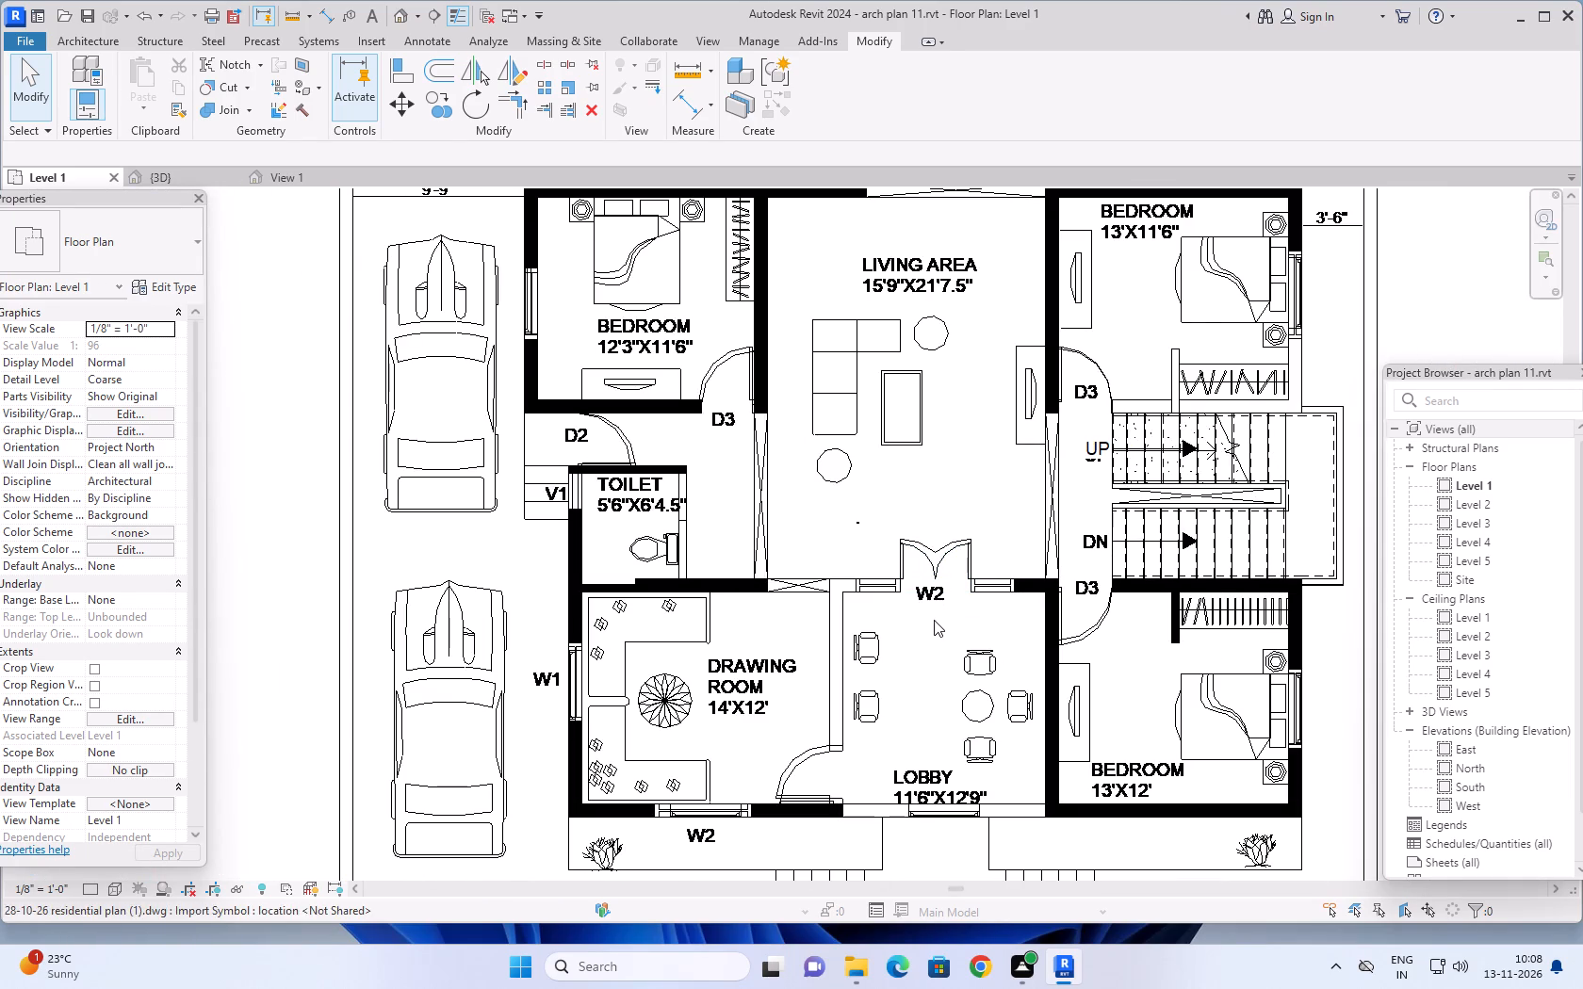
{"action": "scroll", "coordinate": [935, 620], "scroll_direction": "down", "scroll_amount": 2}
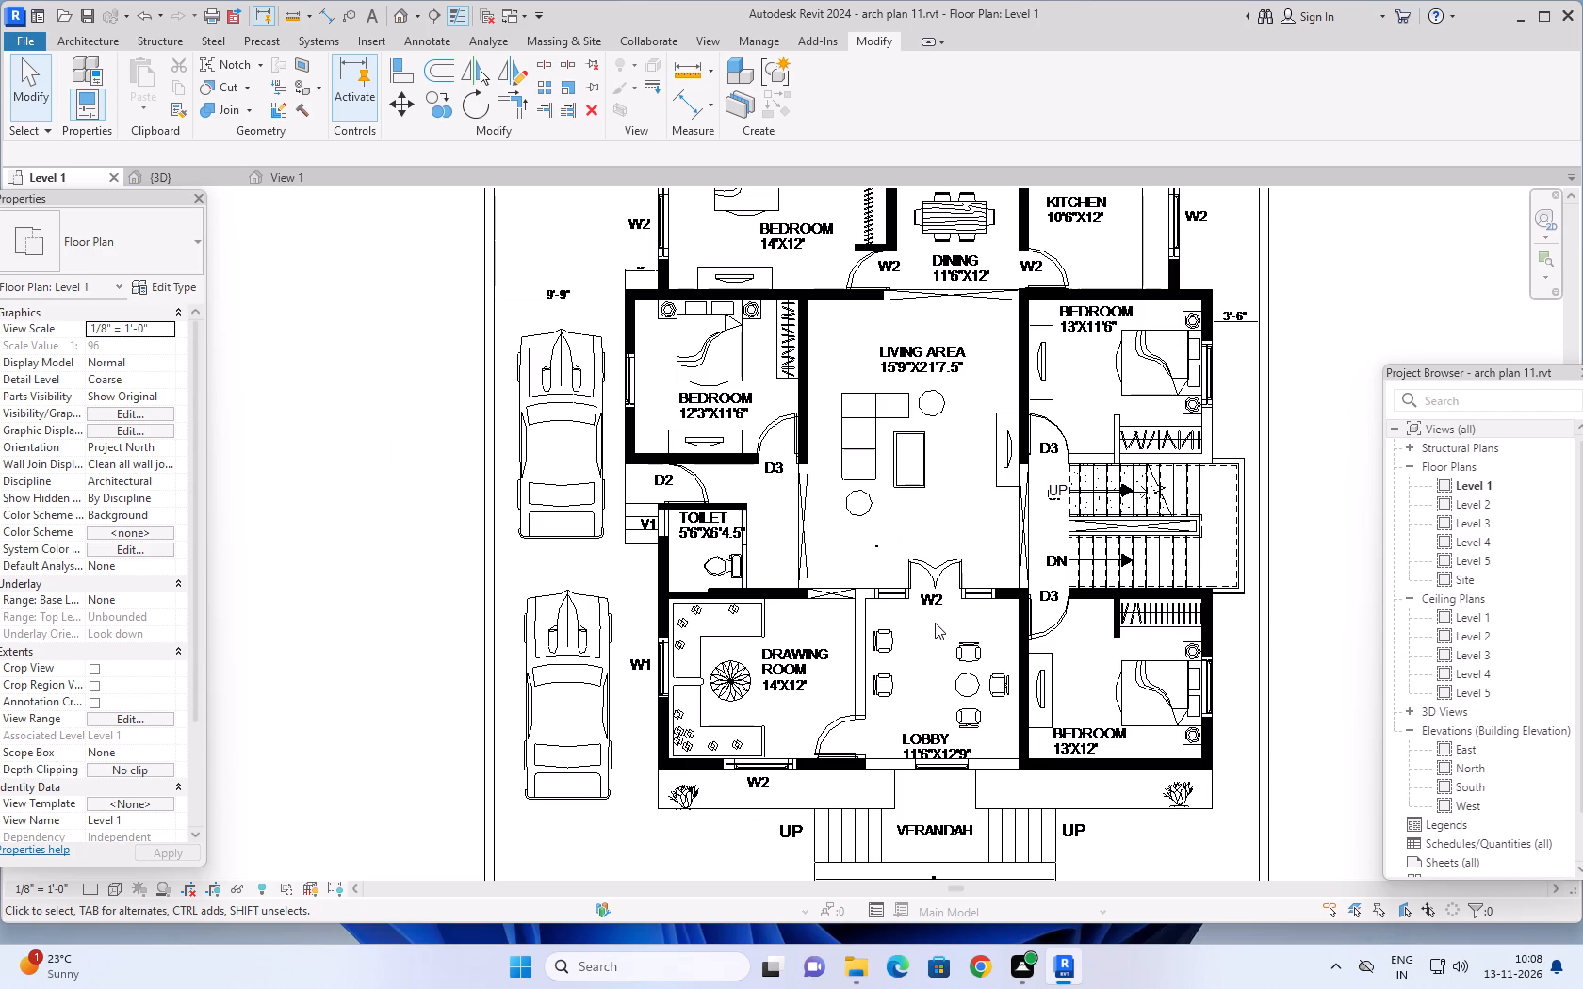
{"action": "scroll", "coordinate": [935, 623], "scroll_direction": "down", "scroll_amount": 1}
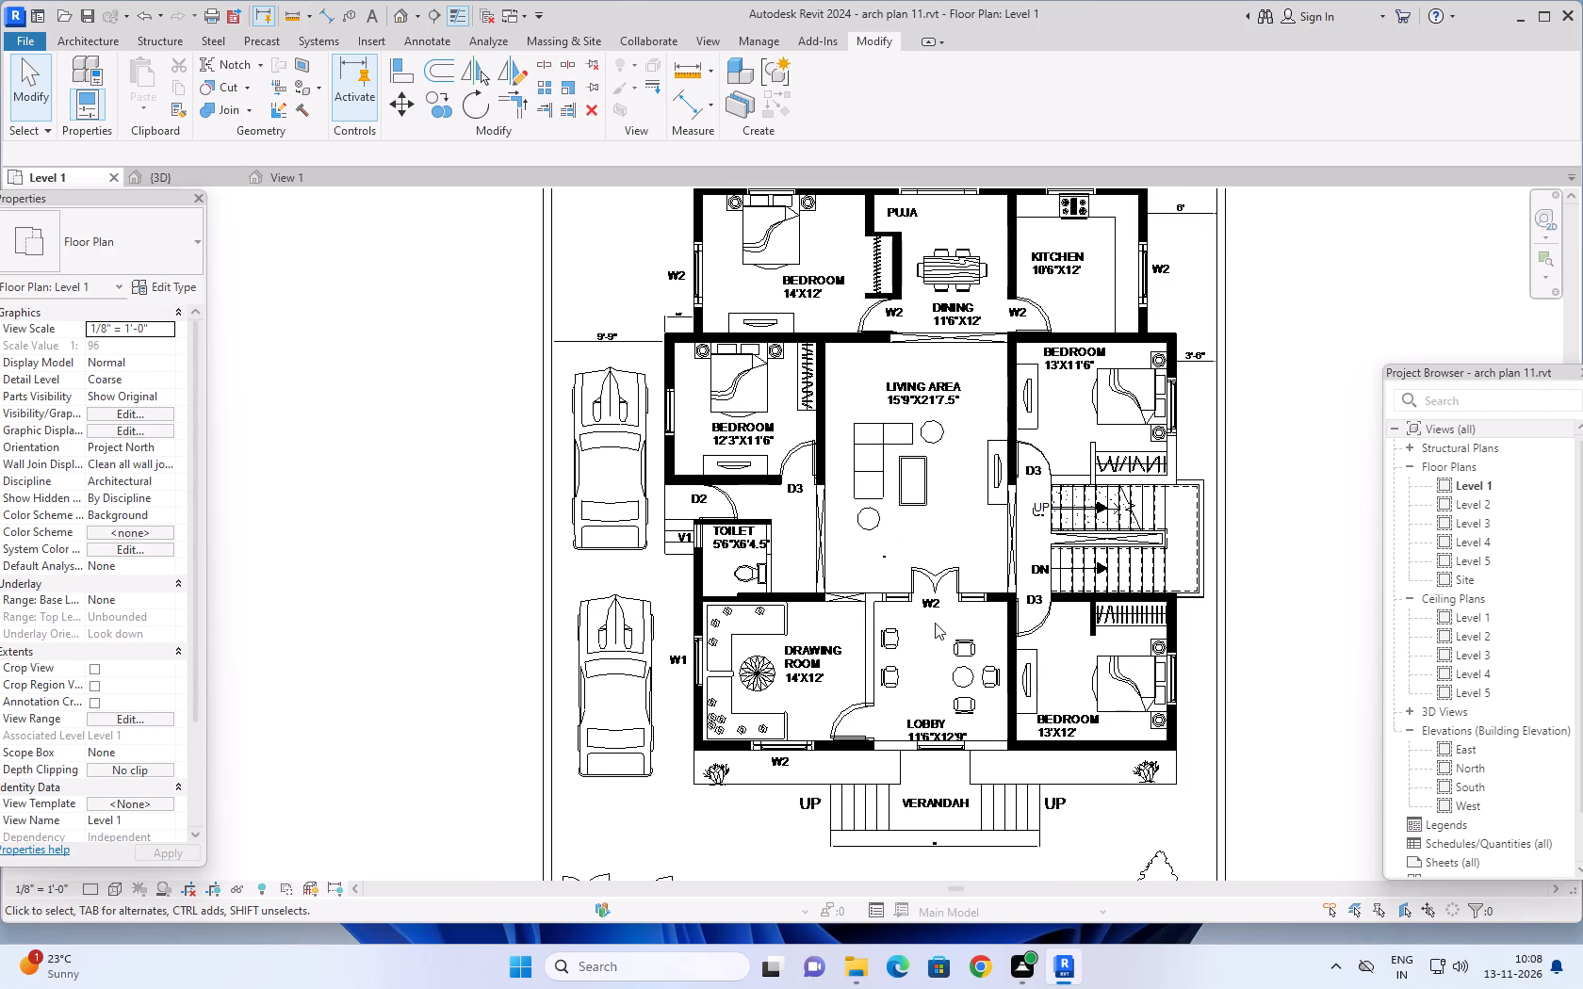
{"action": "scroll", "coordinate": [935, 623], "scroll_direction": "down", "scroll_amount": 2}
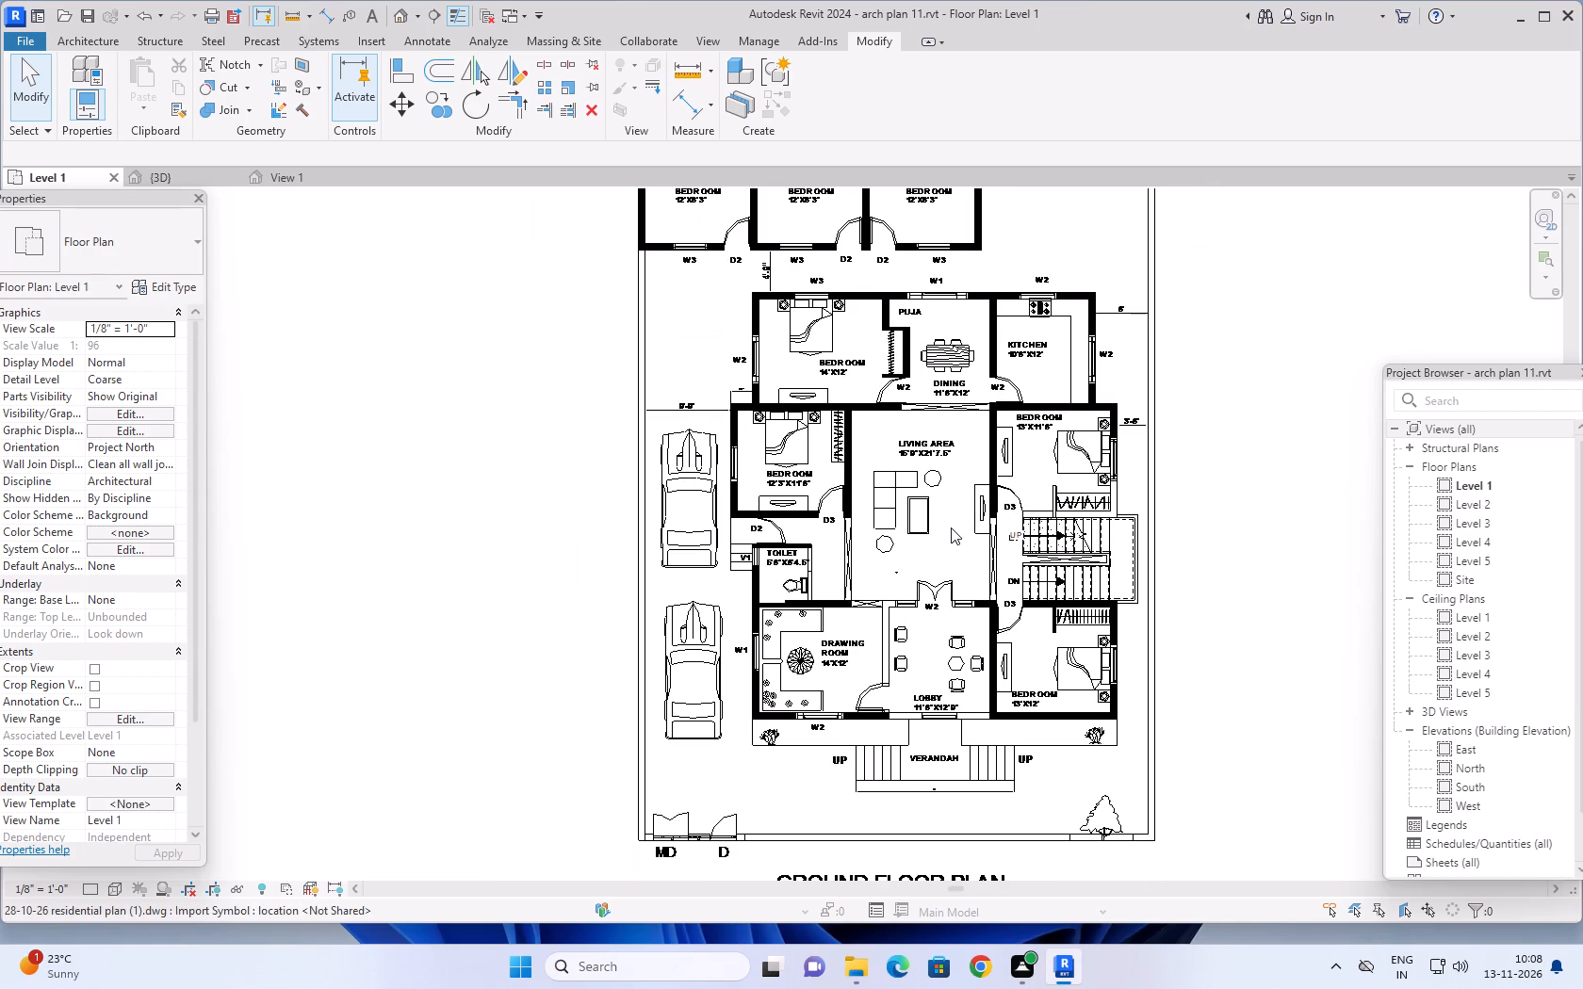
{"action": "middle_click_drag", "start_coordinate": [952, 527], "coordinate": [941, 564]}
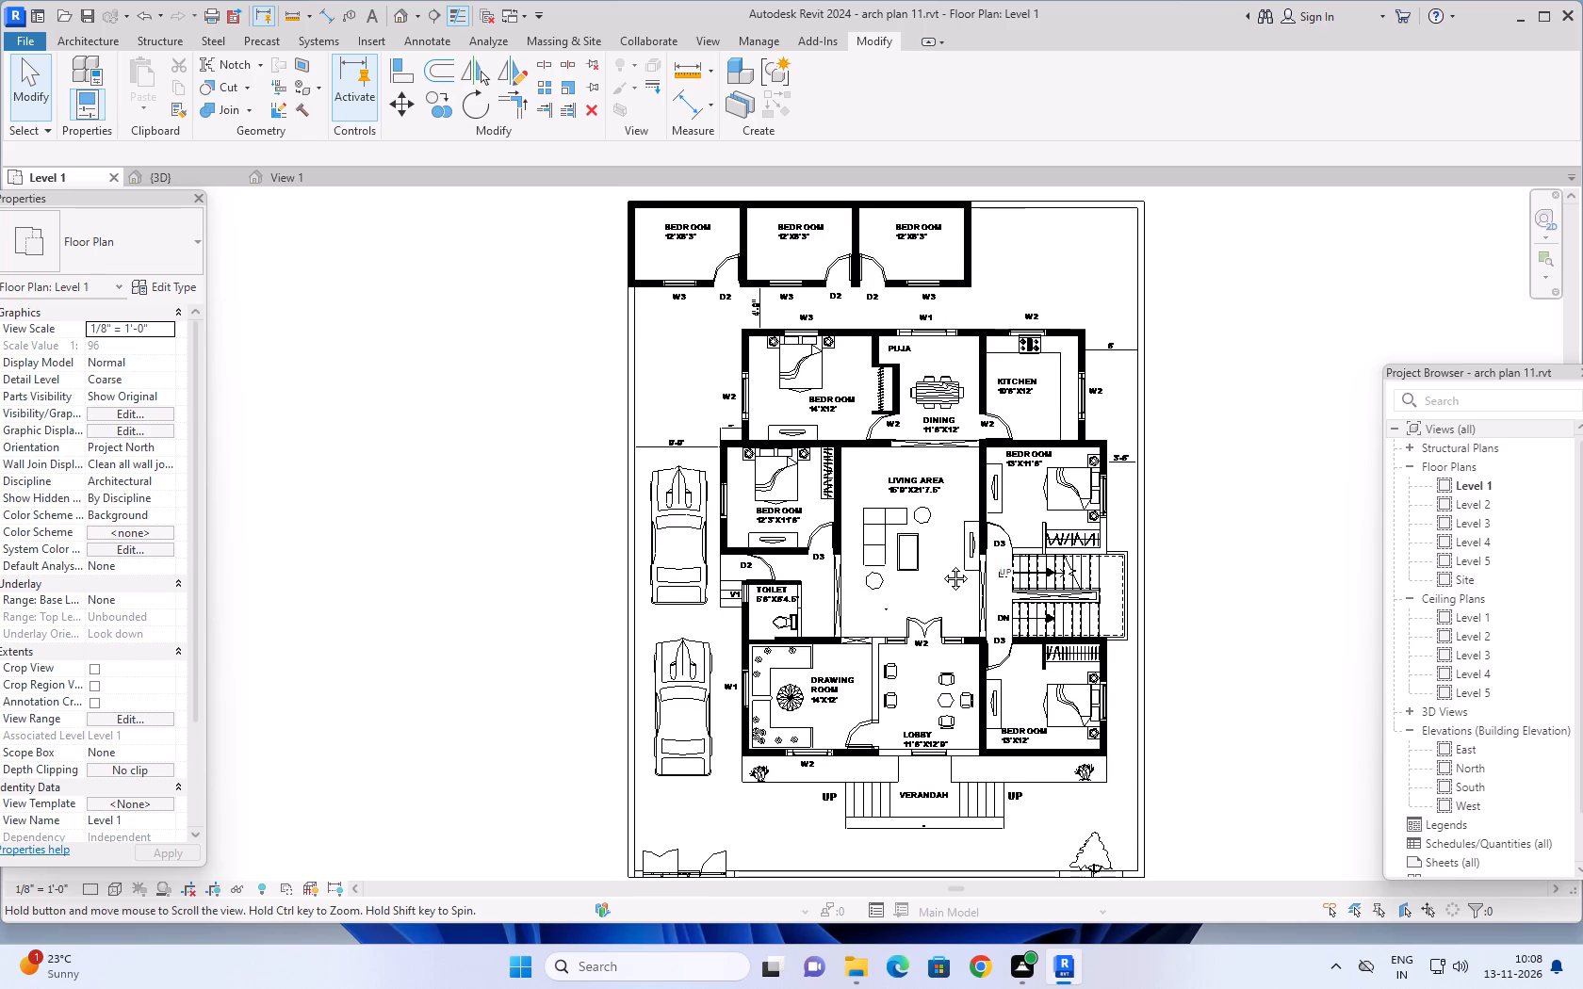
{"action": "middle_click_drag", "start_coordinate": [941, 564], "coordinate": [941, 545]}
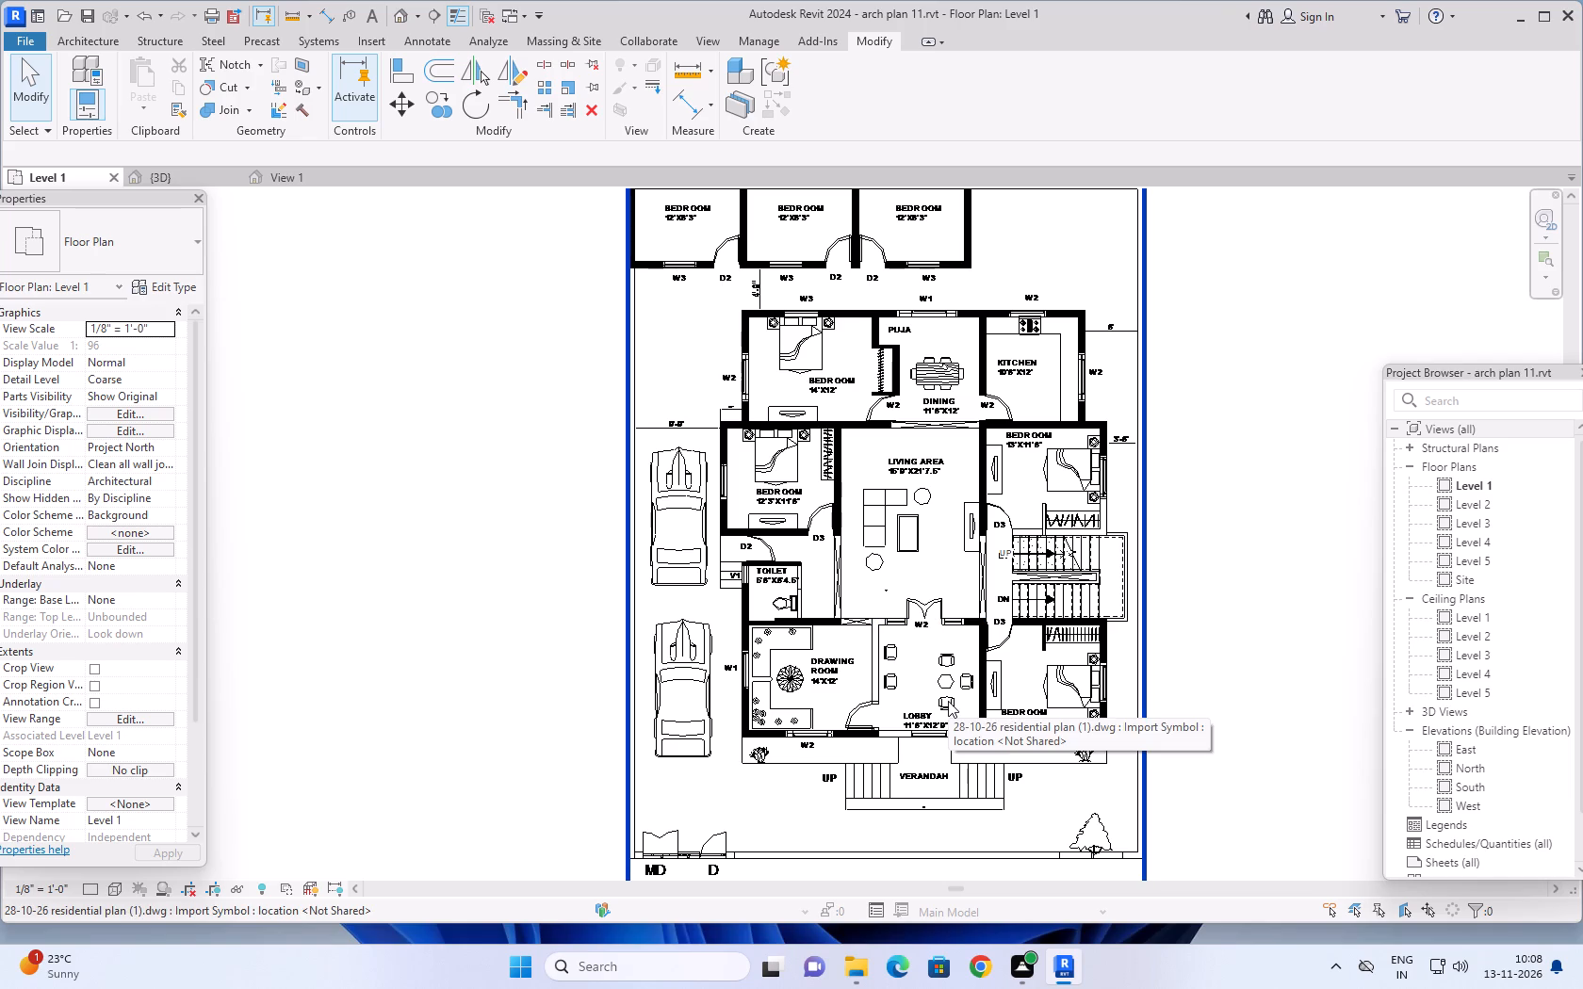
{"action": "scroll", "coordinate": [1183, 728], "scroll_direction": "down", "scroll_amount": 3}
{"action": "middle_click_drag", "start_coordinate": [1191, 719], "coordinate": [1183, 709]}
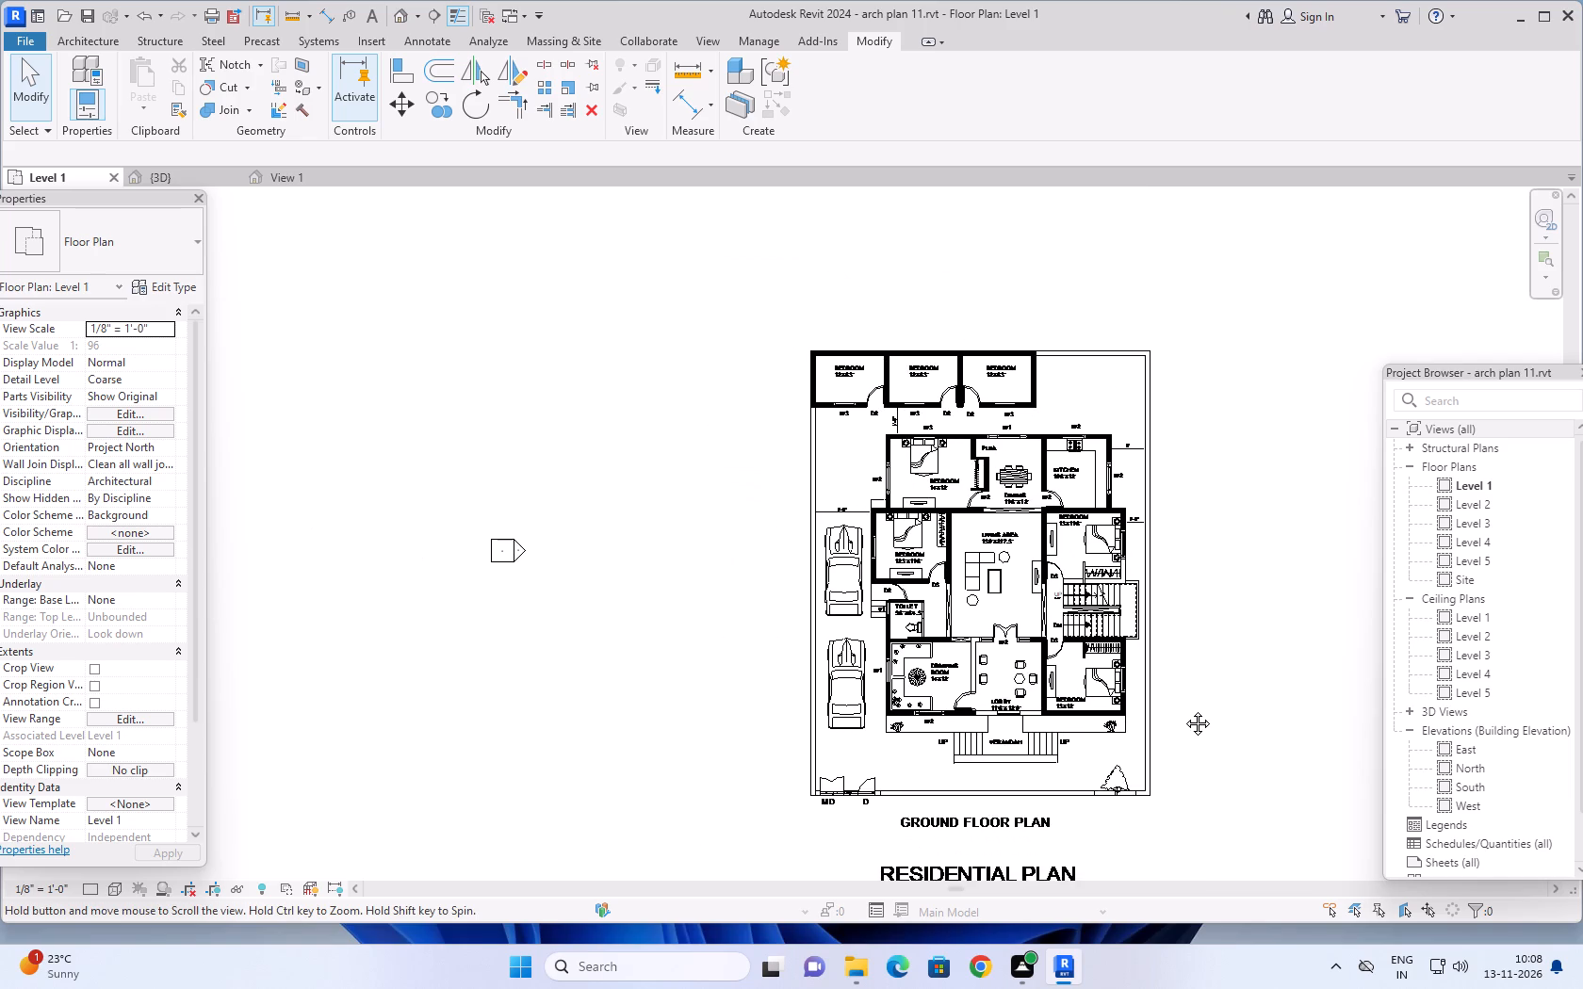
{"action": "middle_click_drag", "start_coordinate": [1183, 709], "coordinate": [1176, 718]}
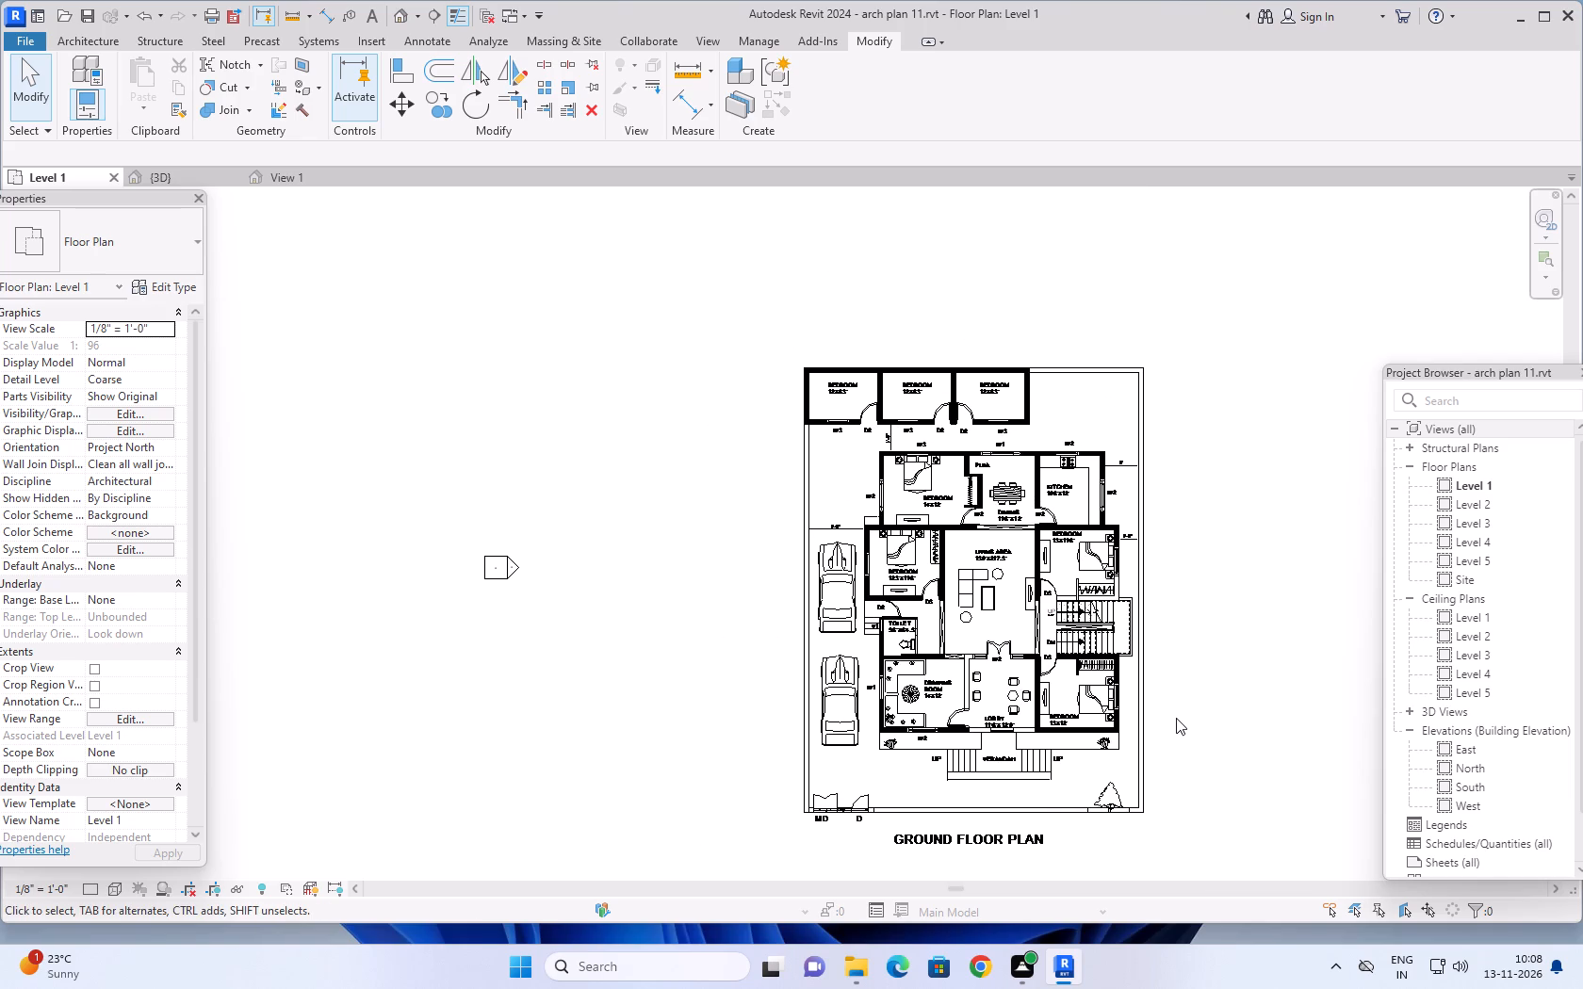
{"action": "scroll", "coordinate": [884, 591], "scroll_direction": "up", "scroll_amount": 6}
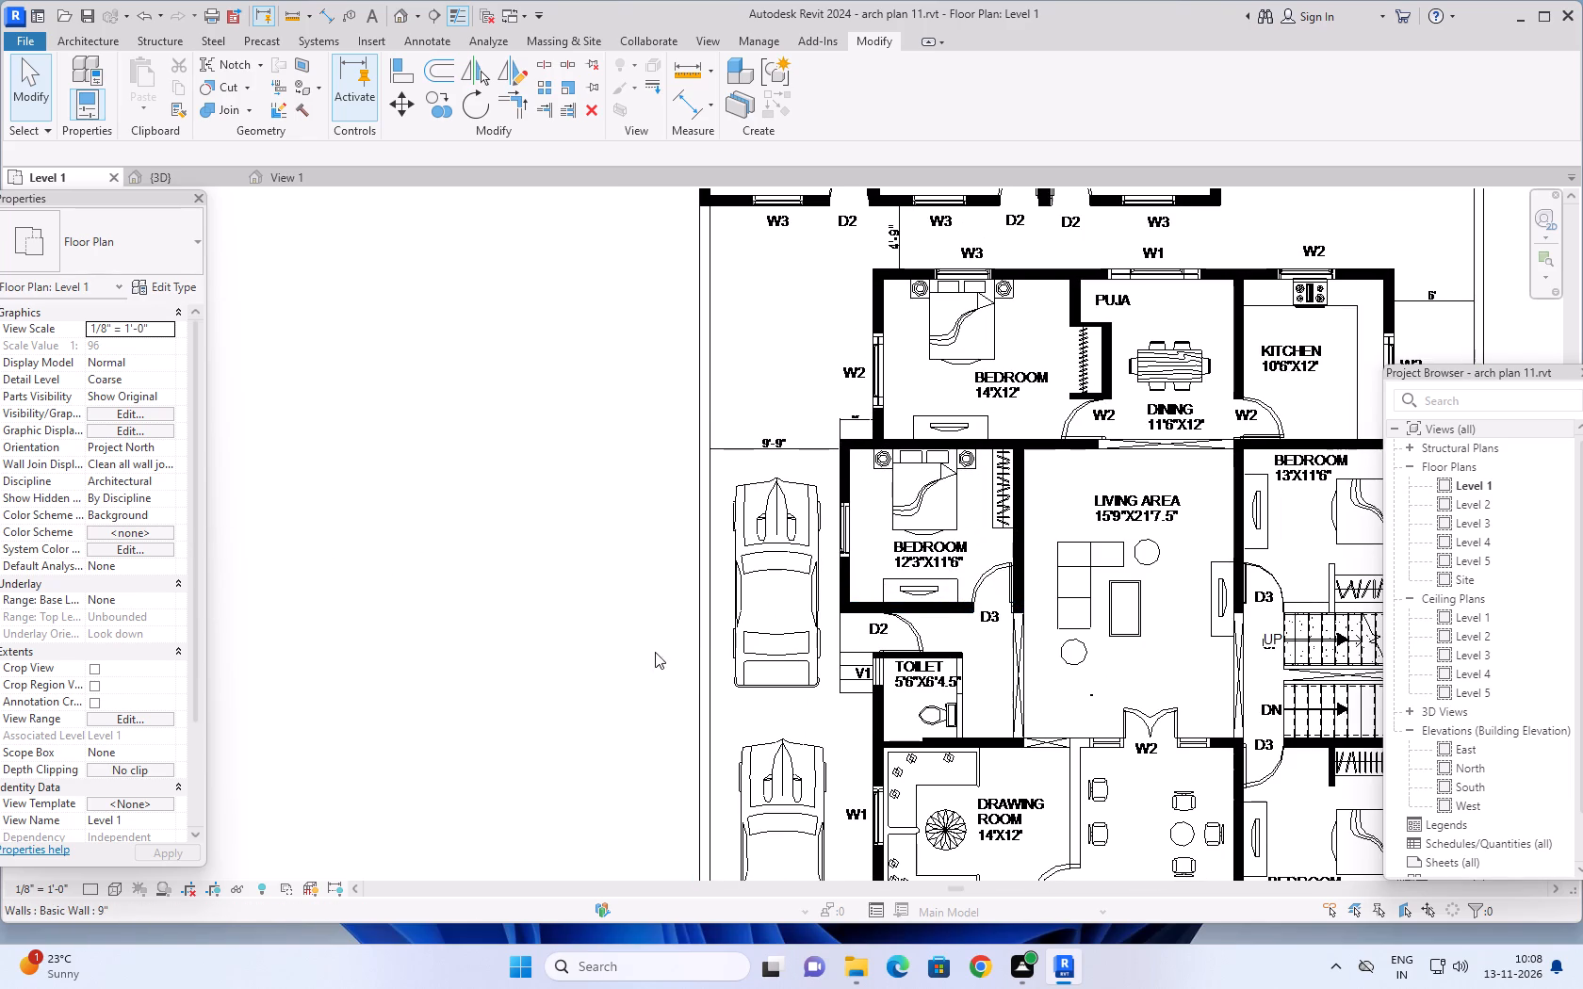
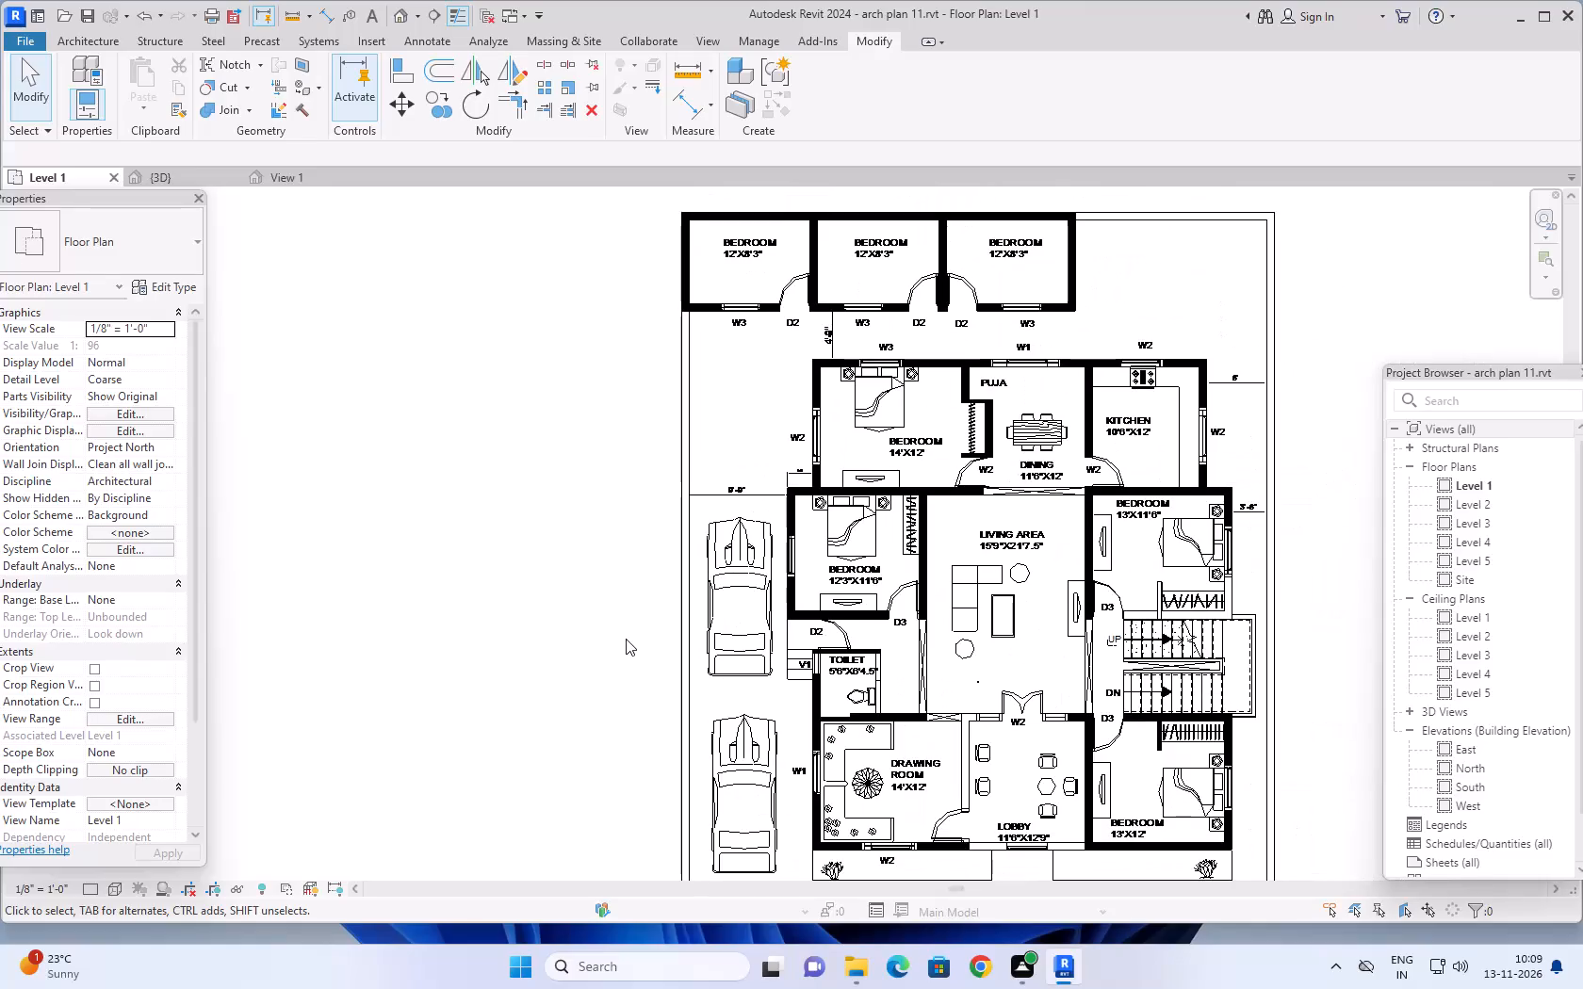
Delete the east end wall and the south wall of the row of three detached 12'x8'3" bedrooms on Level 1.
{"action": "scroll", "coordinate": [626, 639], "scroll_direction": "down", "scroll_amount": 2}
{"action": "middle_click_drag", "start_coordinate": [625, 672], "coordinate": [618, 651]}
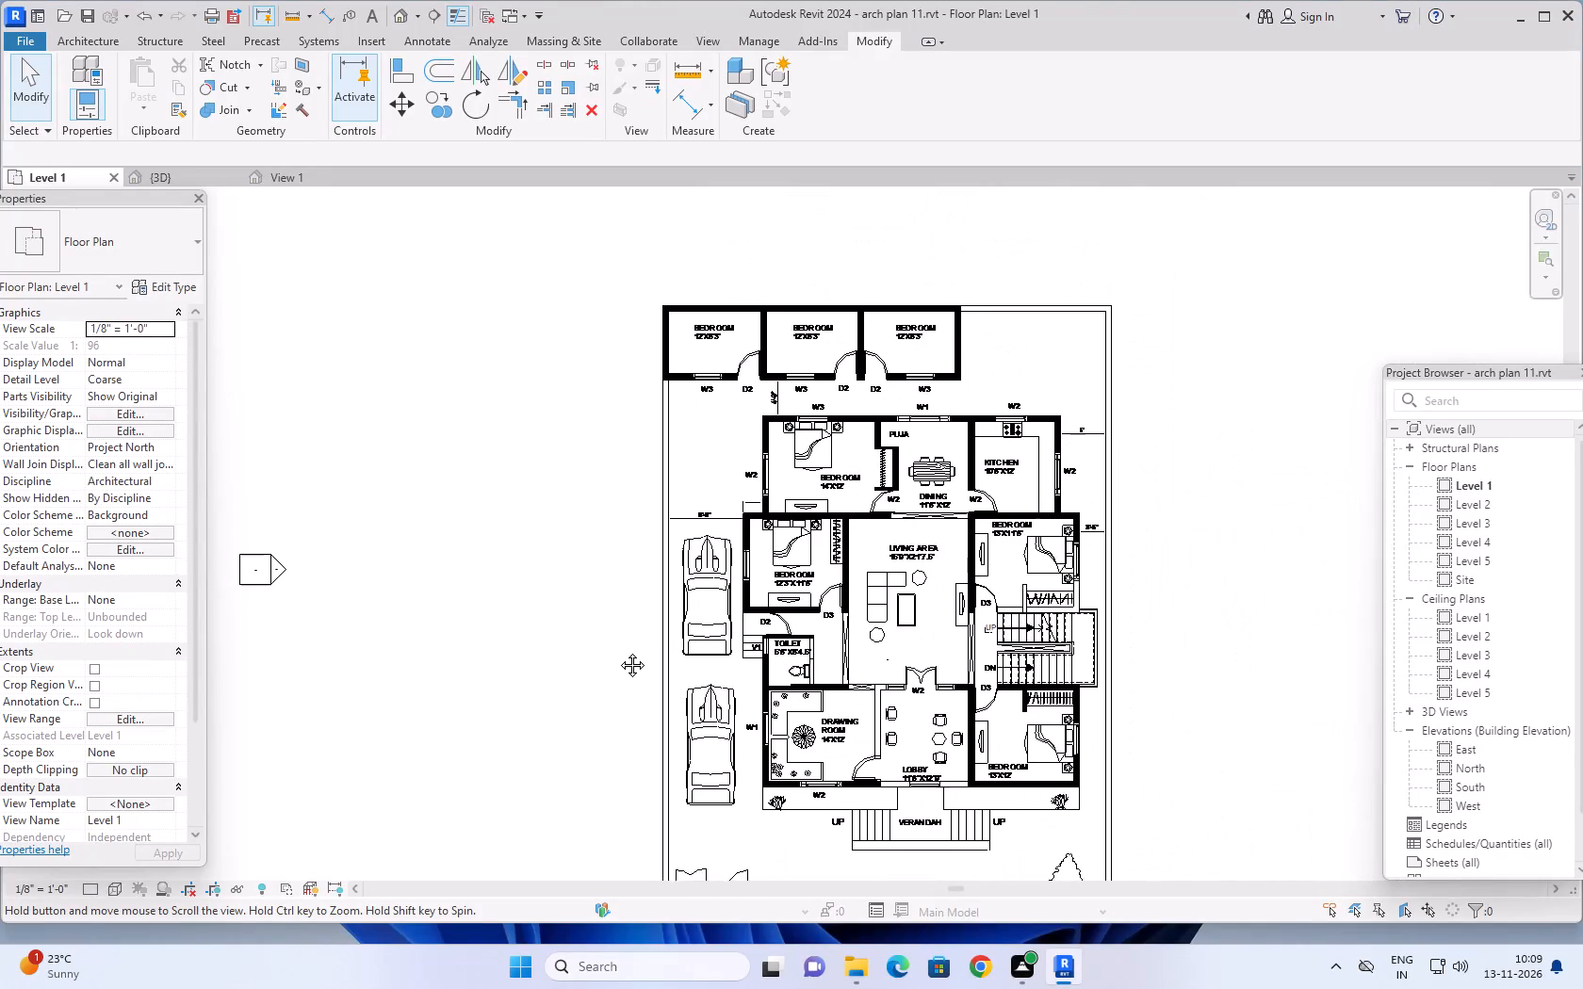
{"action": "middle_click_drag", "start_coordinate": [618, 651], "coordinate": [618, 621]}
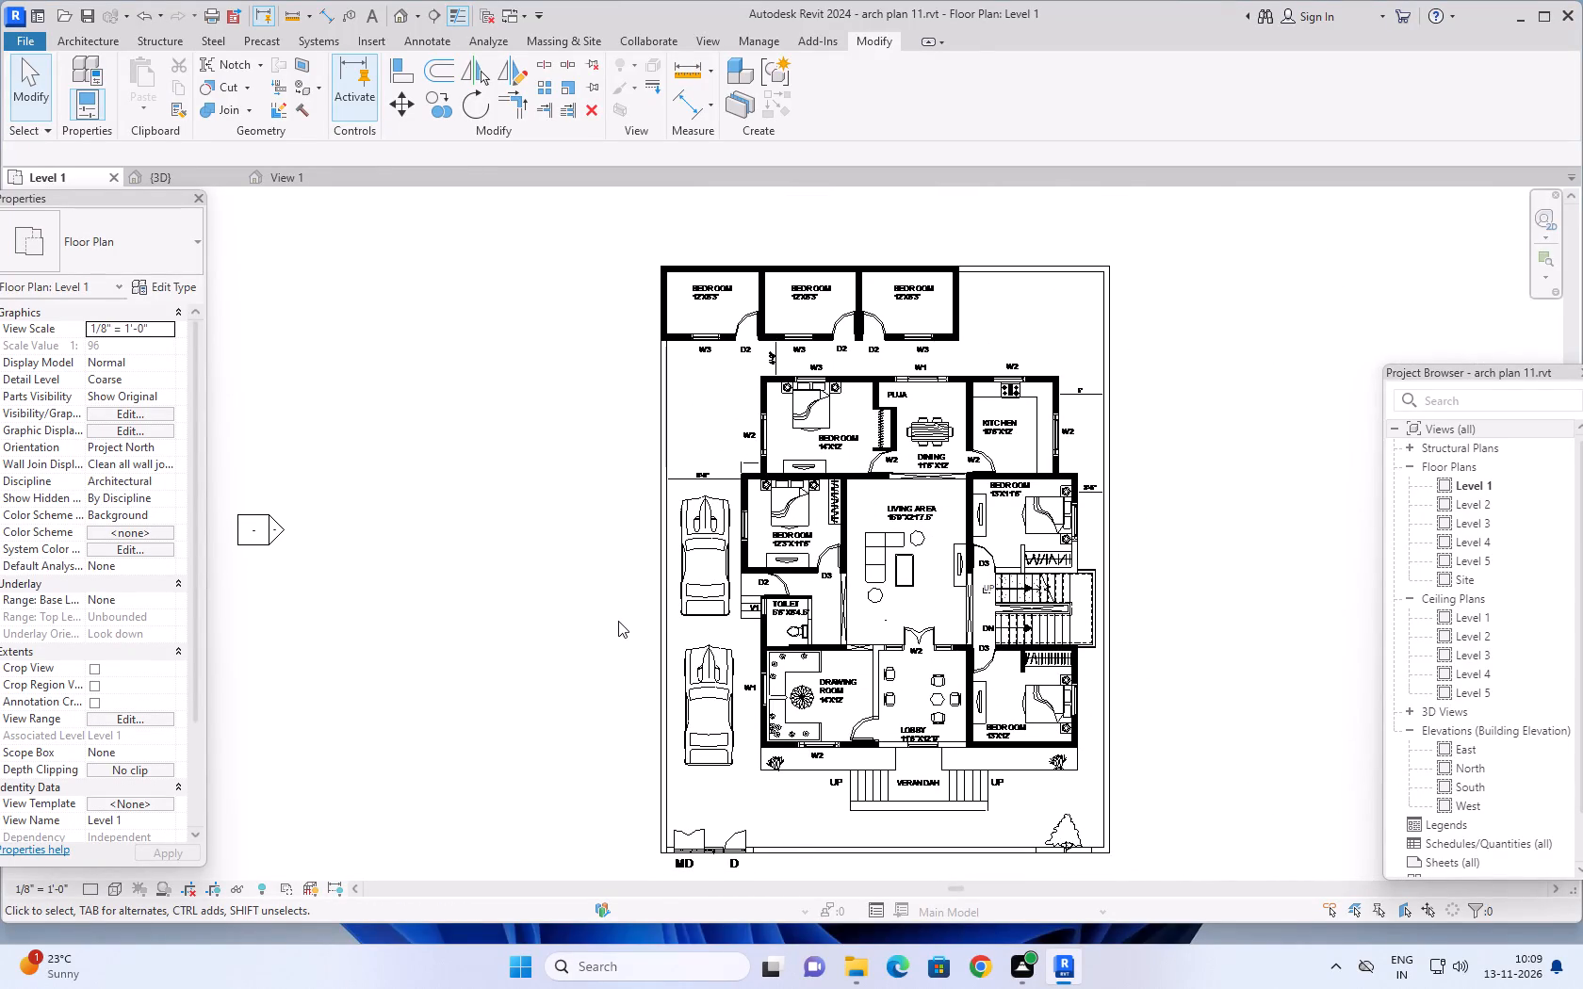
{"action": "scroll", "coordinate": [618, 621], "scroll_direction": "down", "scroll_amount": 2}
{"action": "middle_click_drag", "start_coordinate": [1170, 617], "coordinate": [1154, 620]}
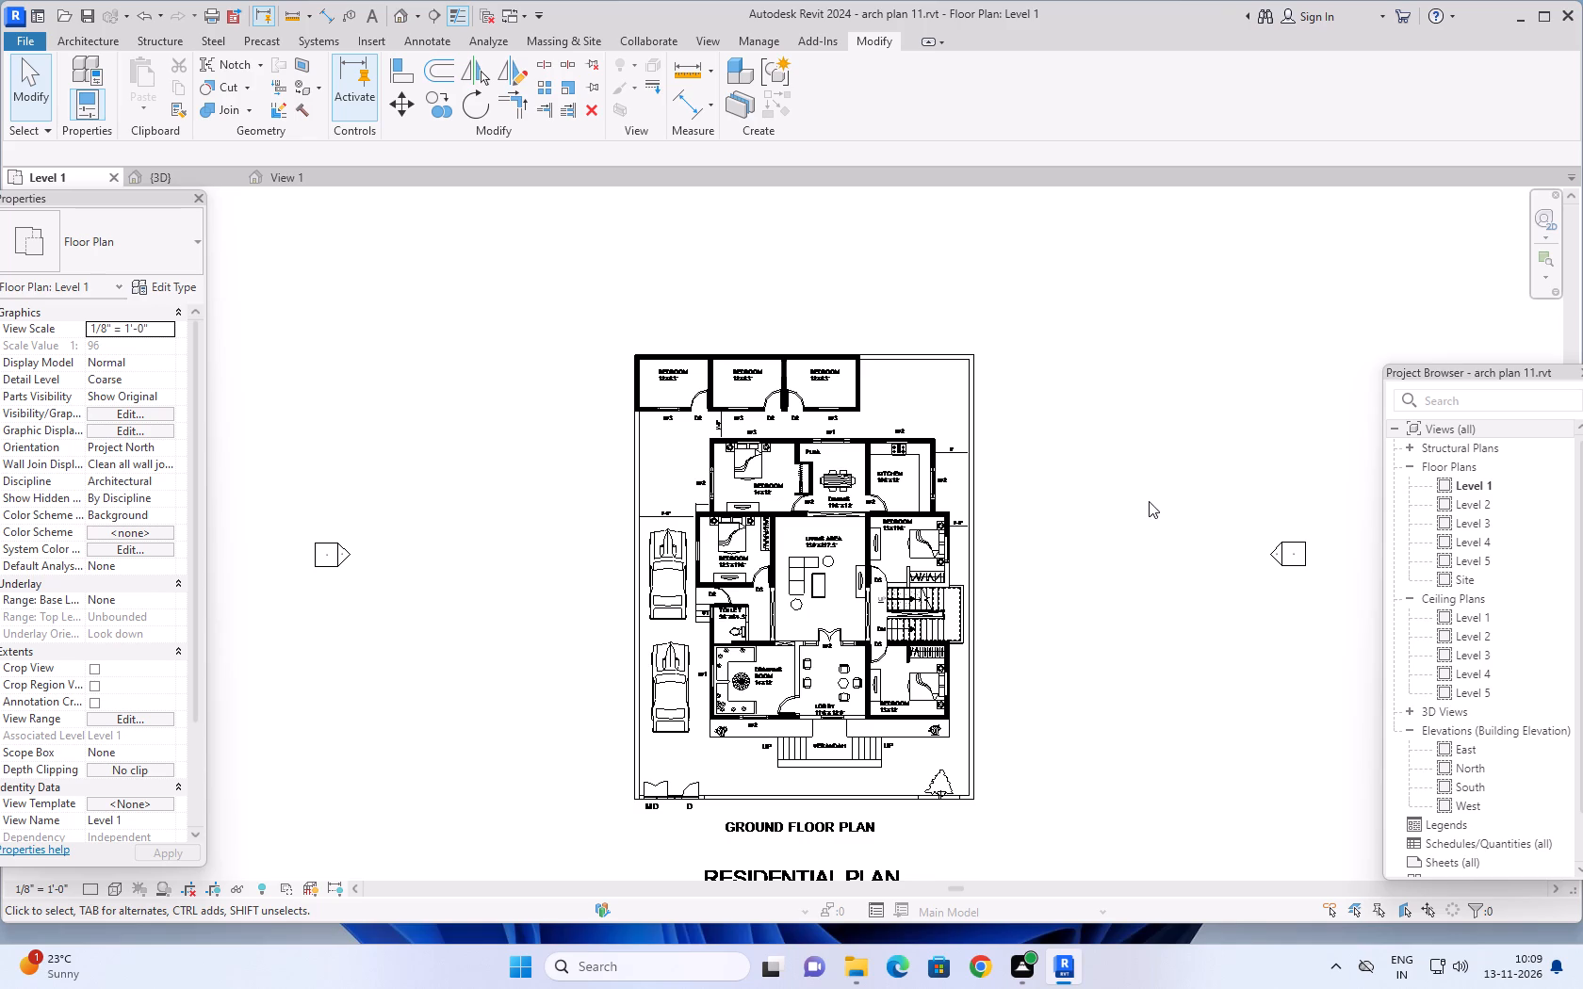
{"action": "scroll", "coordinate": [851, 413], "scroll_direction": "up", "scroll_amount": 5}
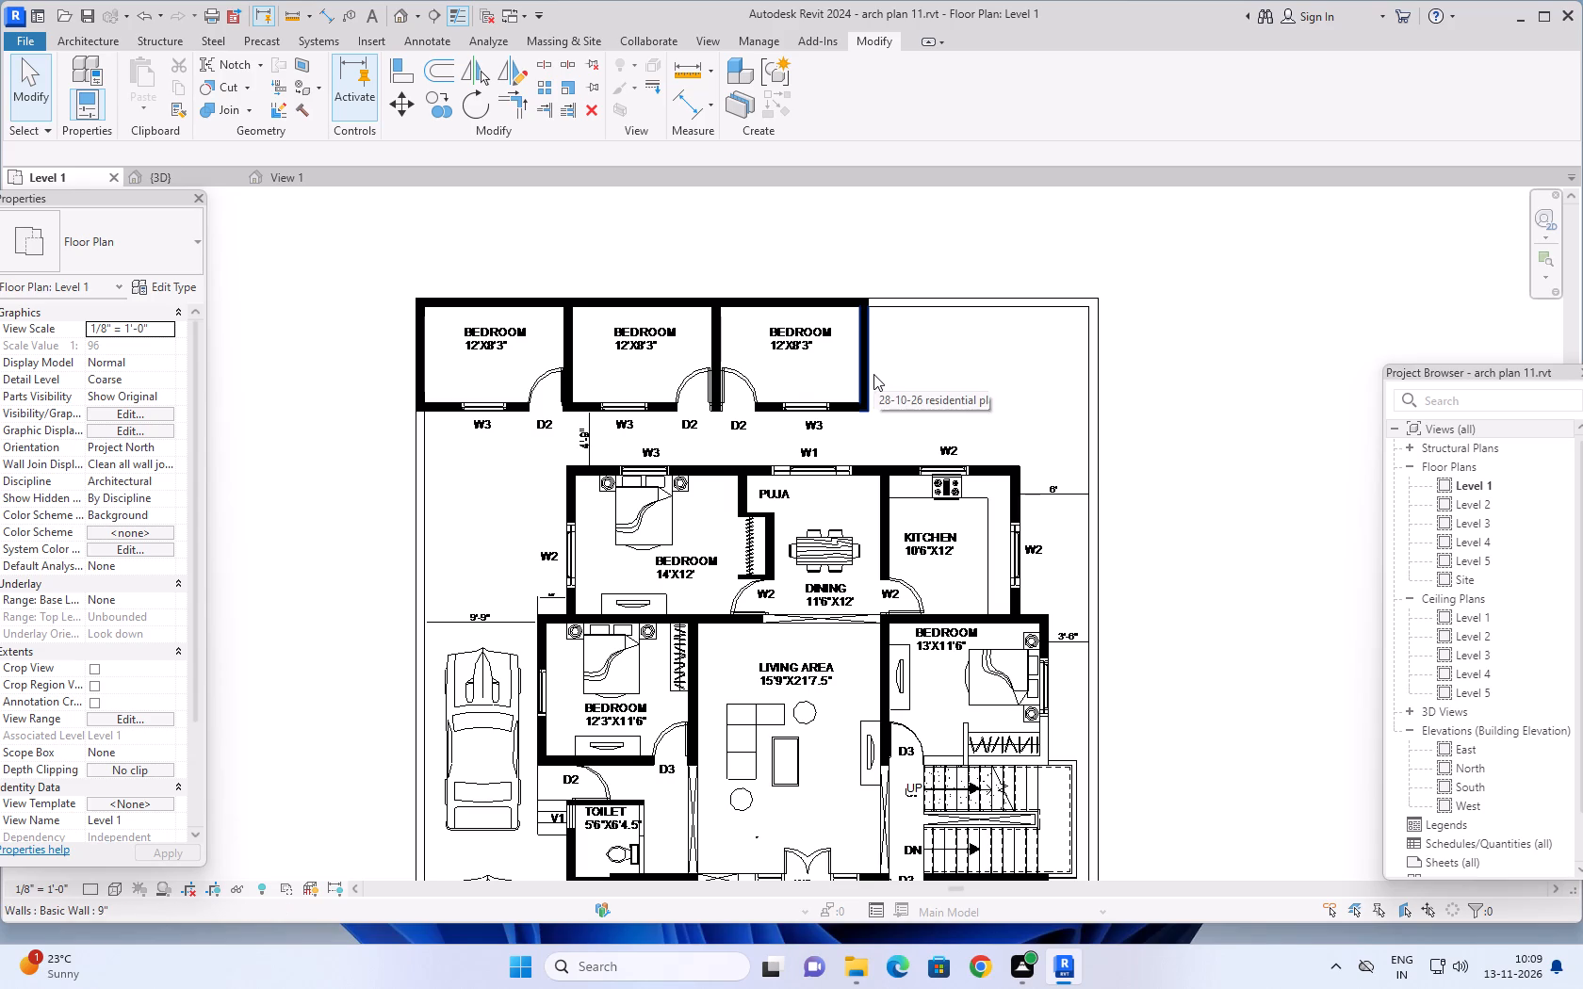
{"action": "left_click", "coordinate": [873, 374]}
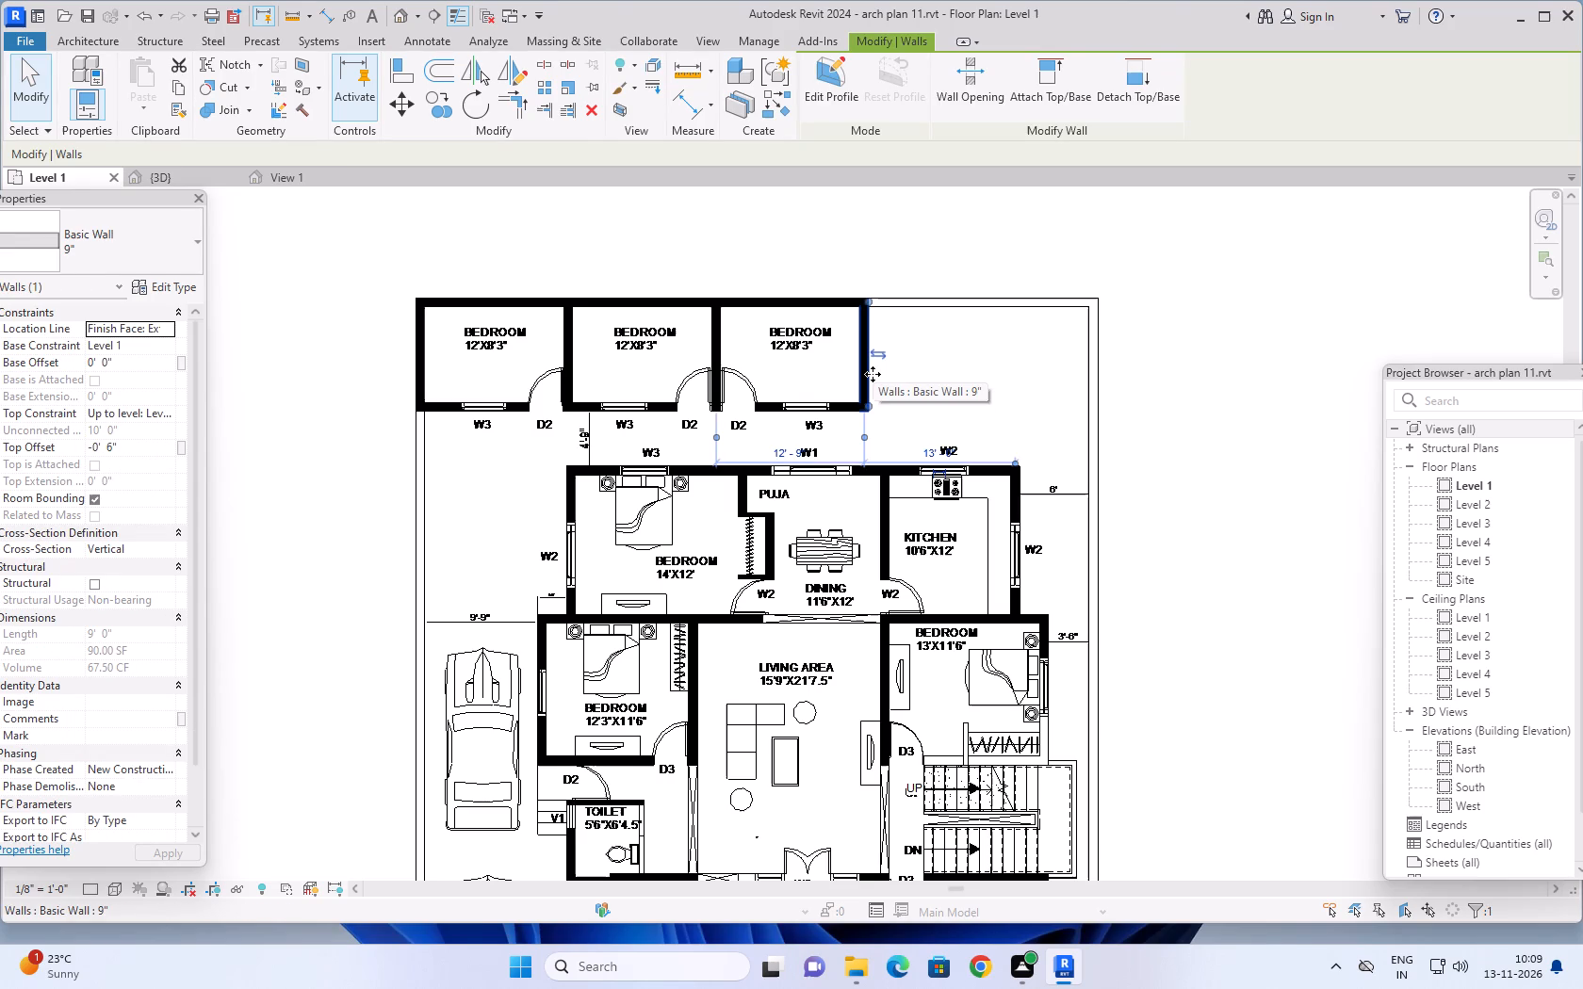
{"action": "key", "text": "Delete"}
{"action": "left_click", "coordinate": [840, 414]}
{"action": "key", "text": "Delete"}
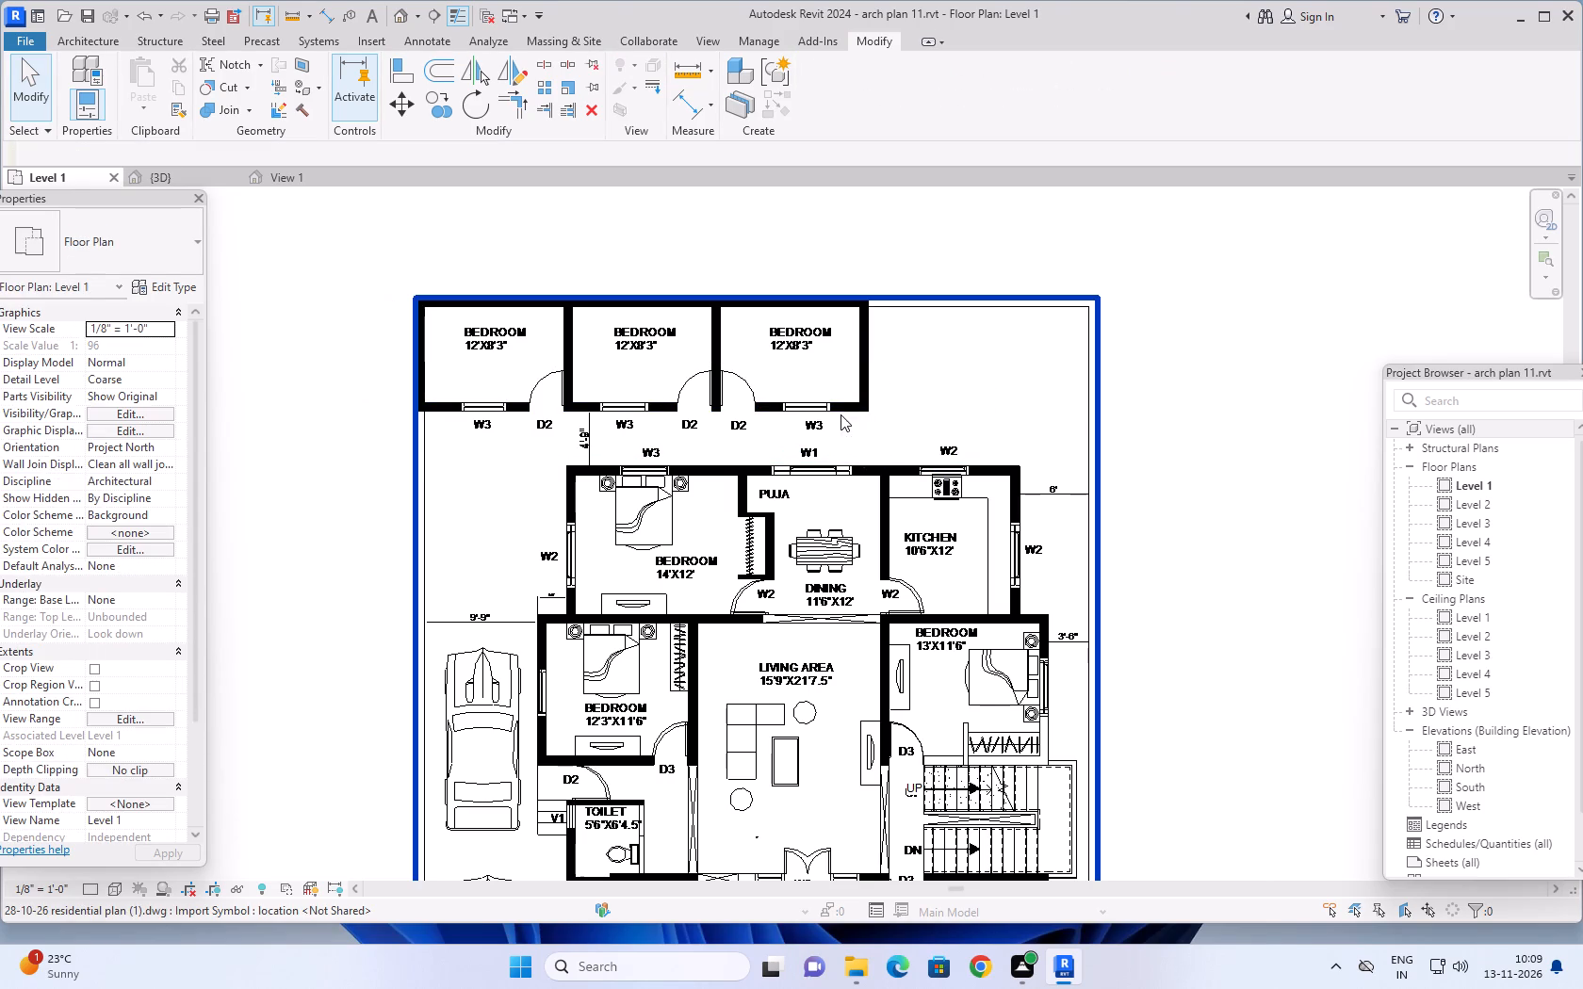
{"action": "left_click", "coordinate": [800, 412]}
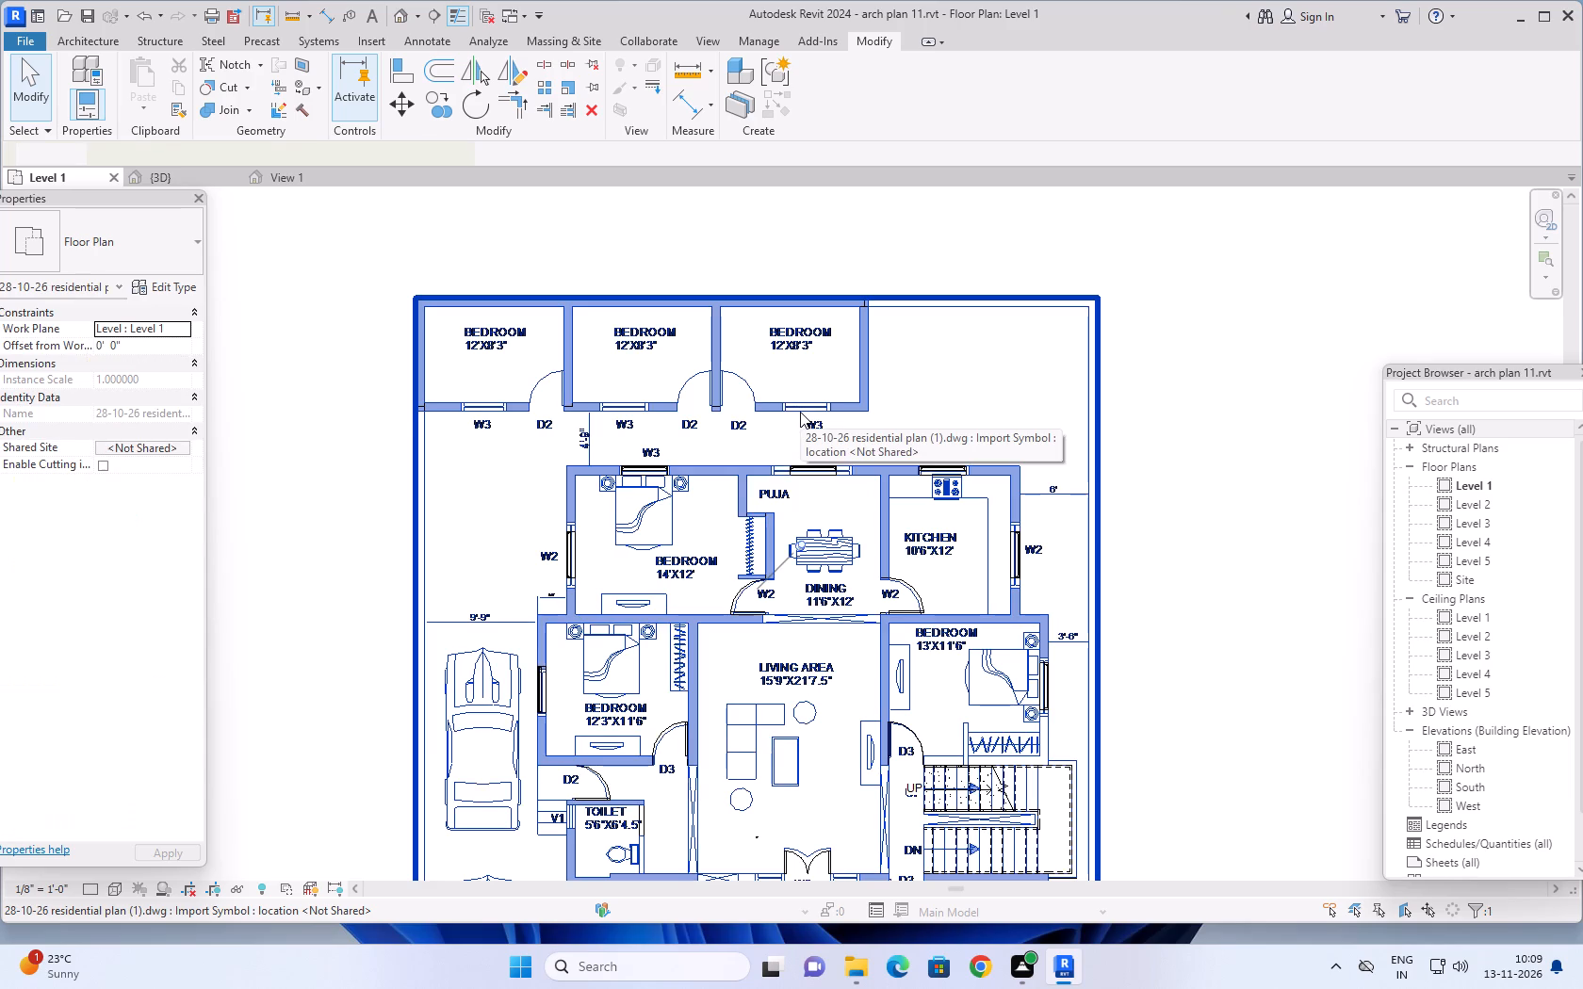
{"action": "left_click", "coordinate": [985, 380]}
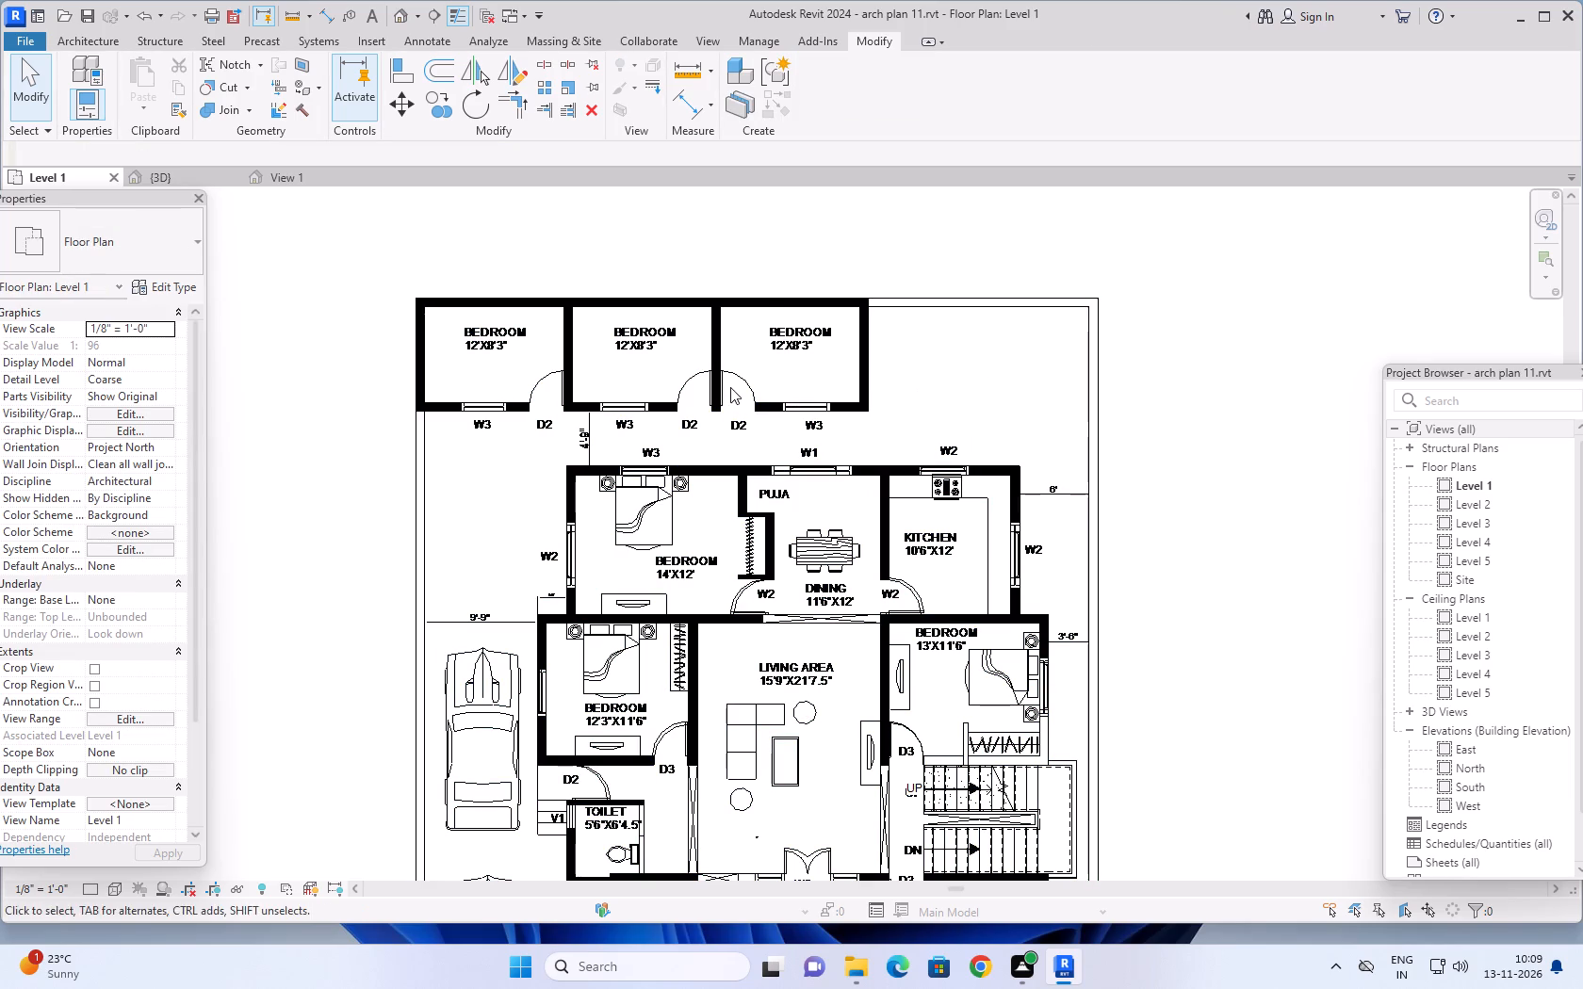
Delete the two partition walls, the west end wall and the north wall of the detached three-bedroom row.
{"action": "left_click", "coordinate": [723, 390]}
{"action": "key", "text": "Delete"}
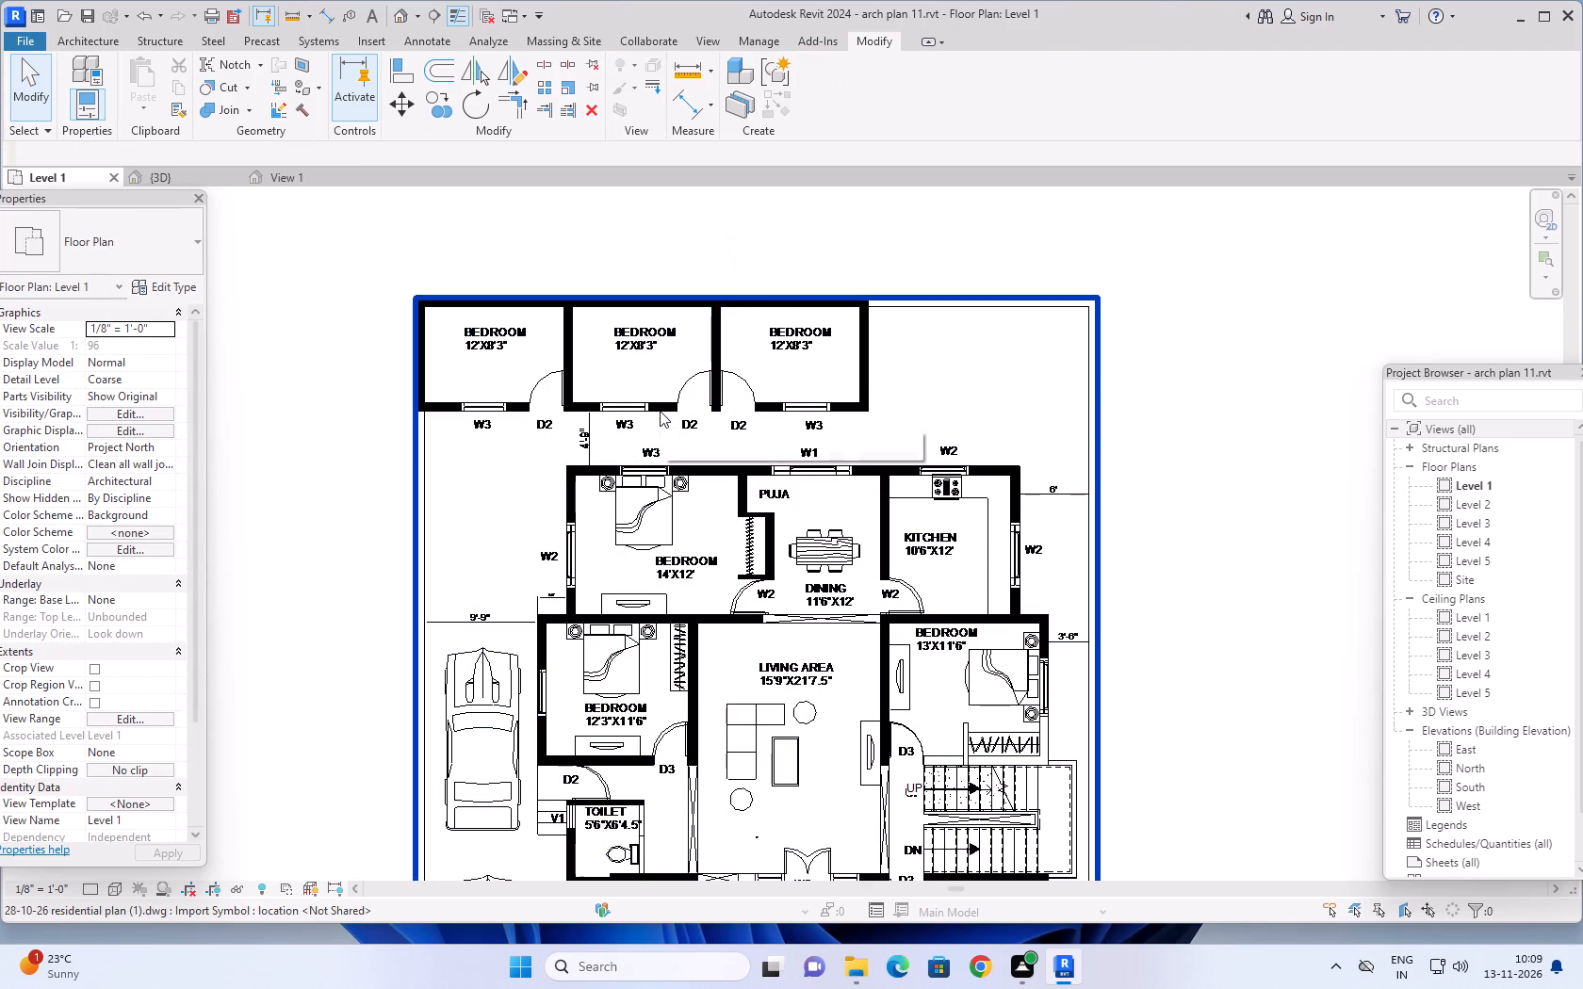
{"action": "left_click", "coordinate": [567, 349]}
{"action": "key", "text": "Delete"}
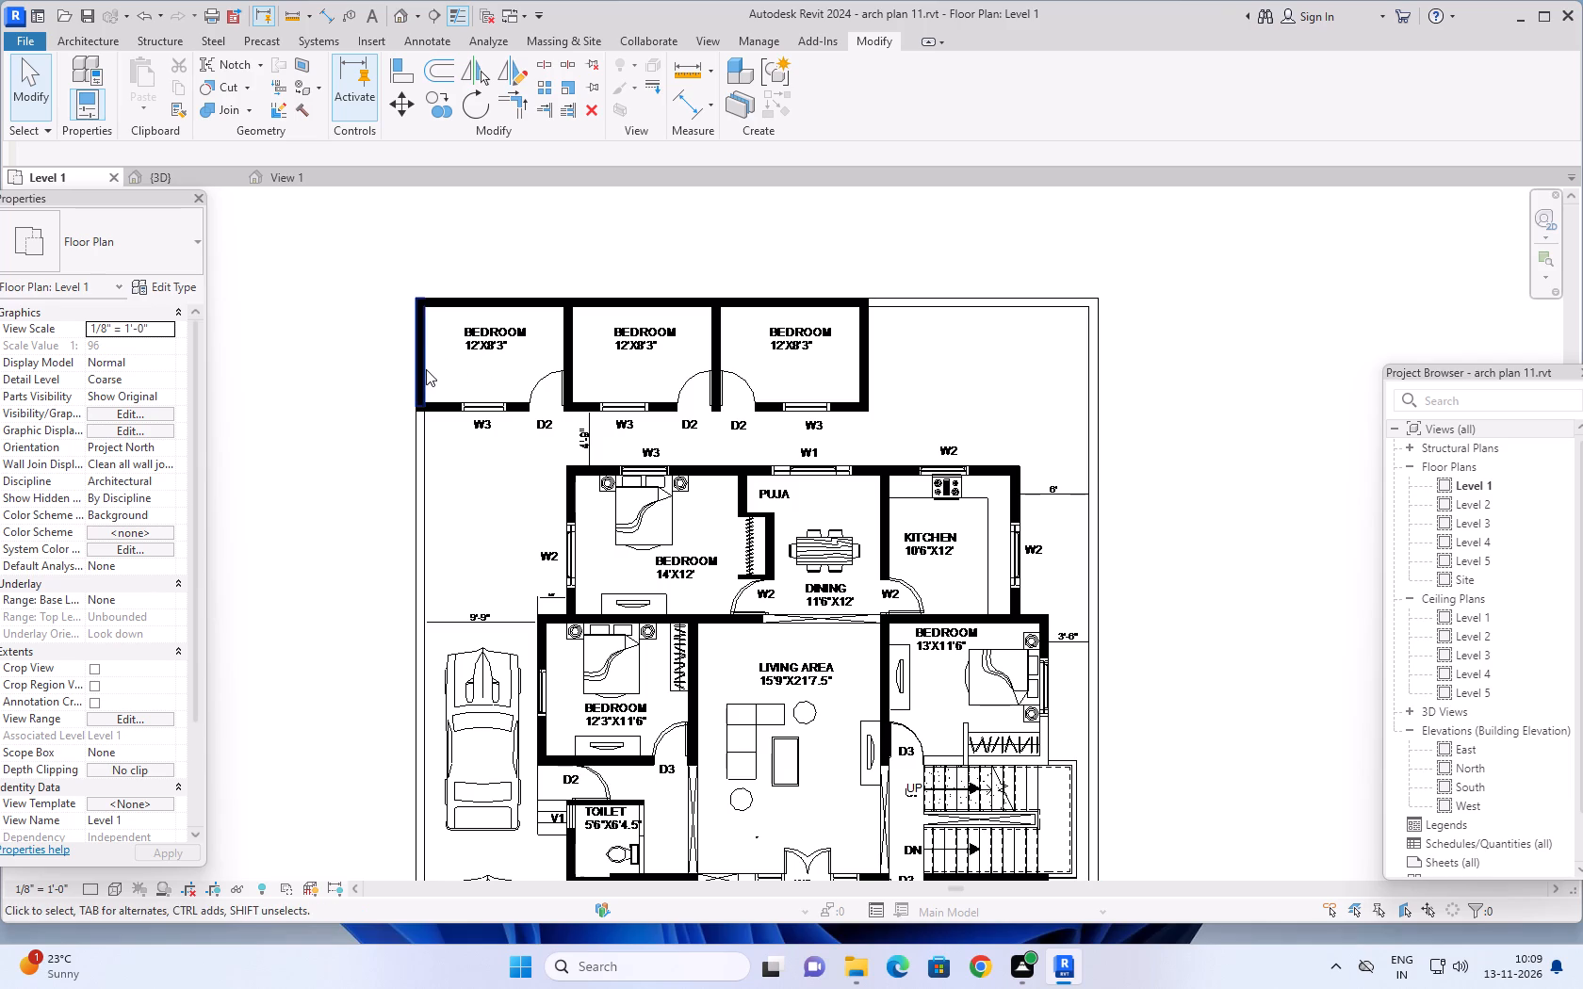
{"action": "left_click", "coordinate": [426, 369]}
{"action": "key", "text": "Delete"}
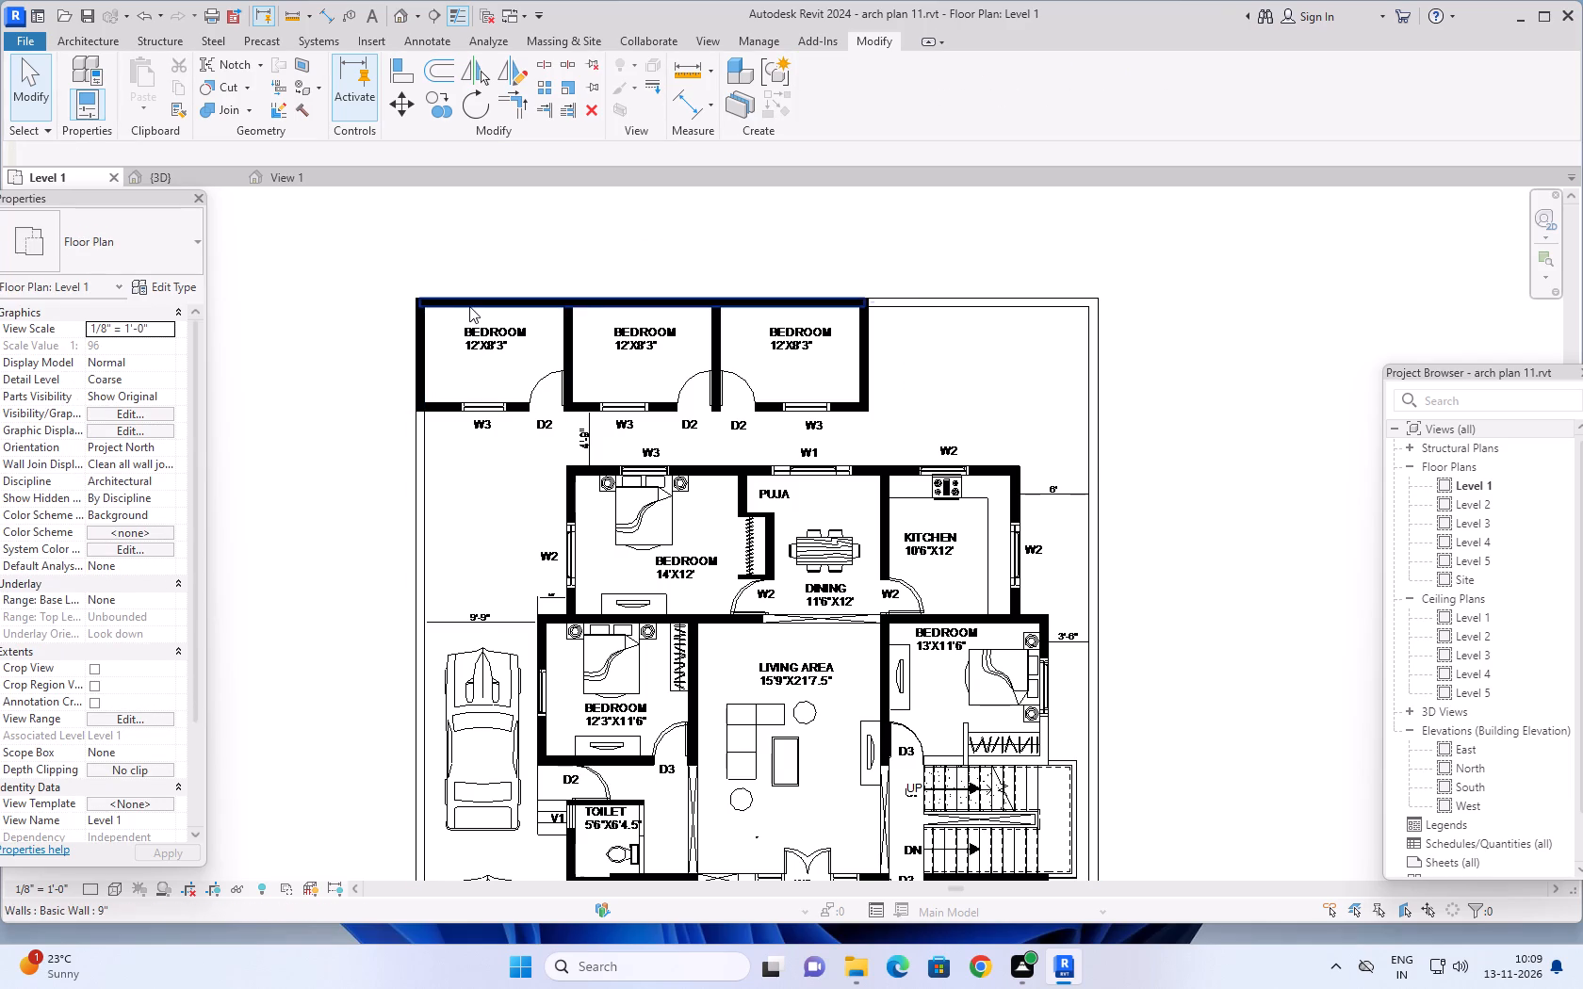
{"action": "left_click", "coordinate": [469, 306]}
{"action": "key", "text": "Delete"}
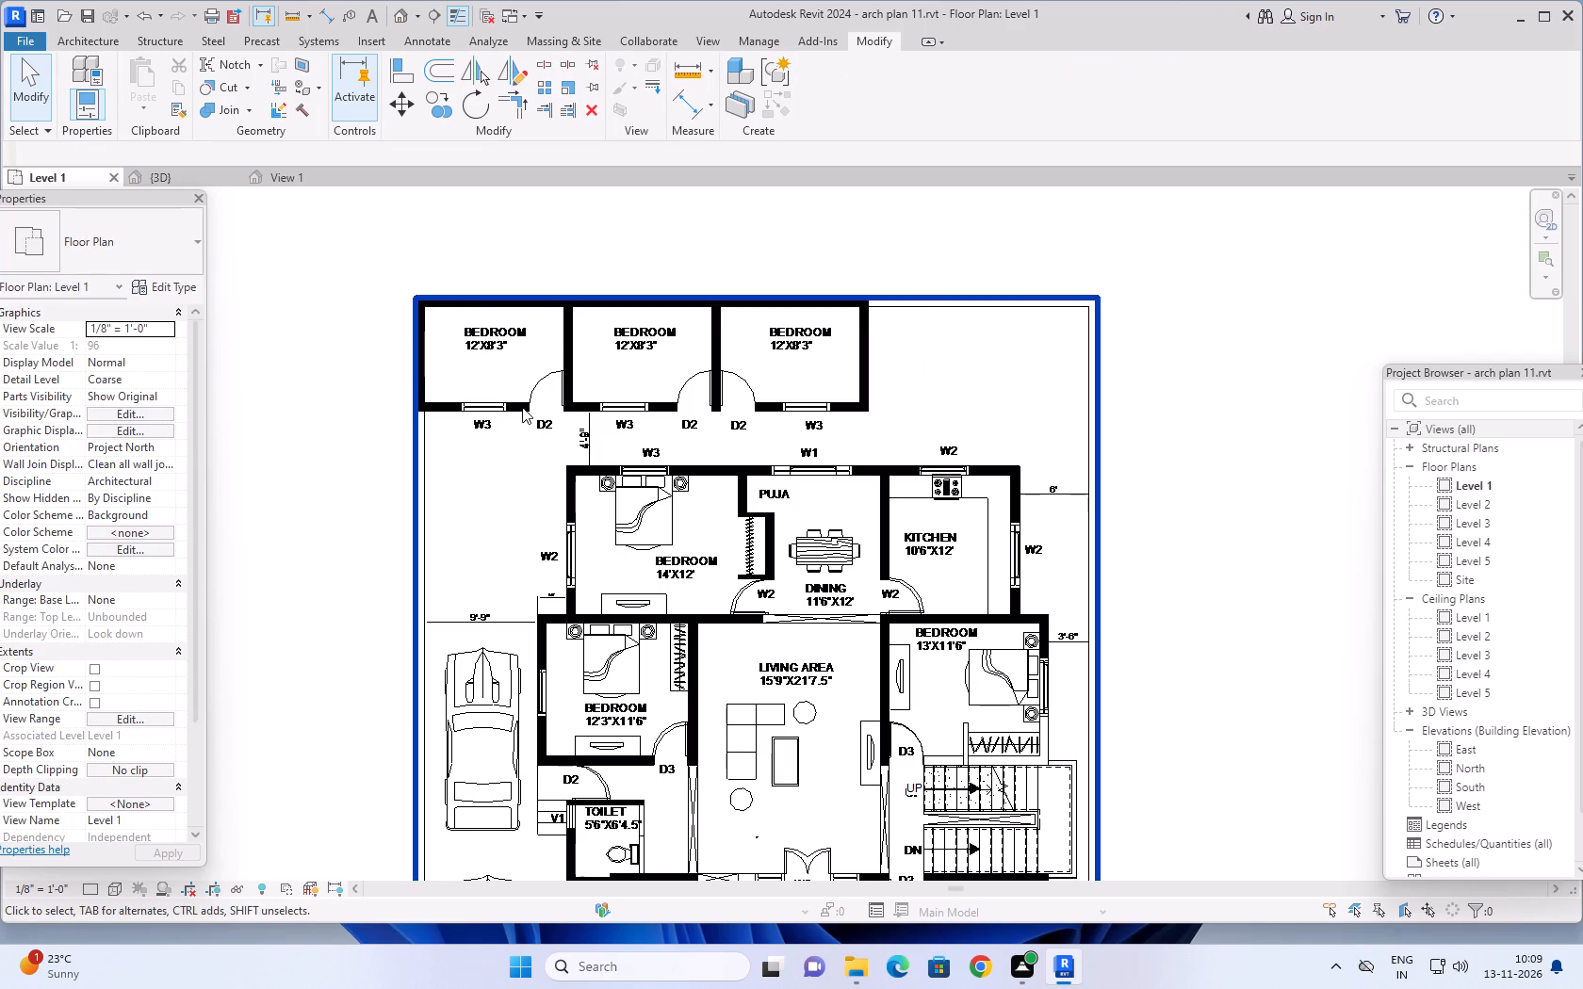
{"action": "left_click", "coordinate": [622, 408]}
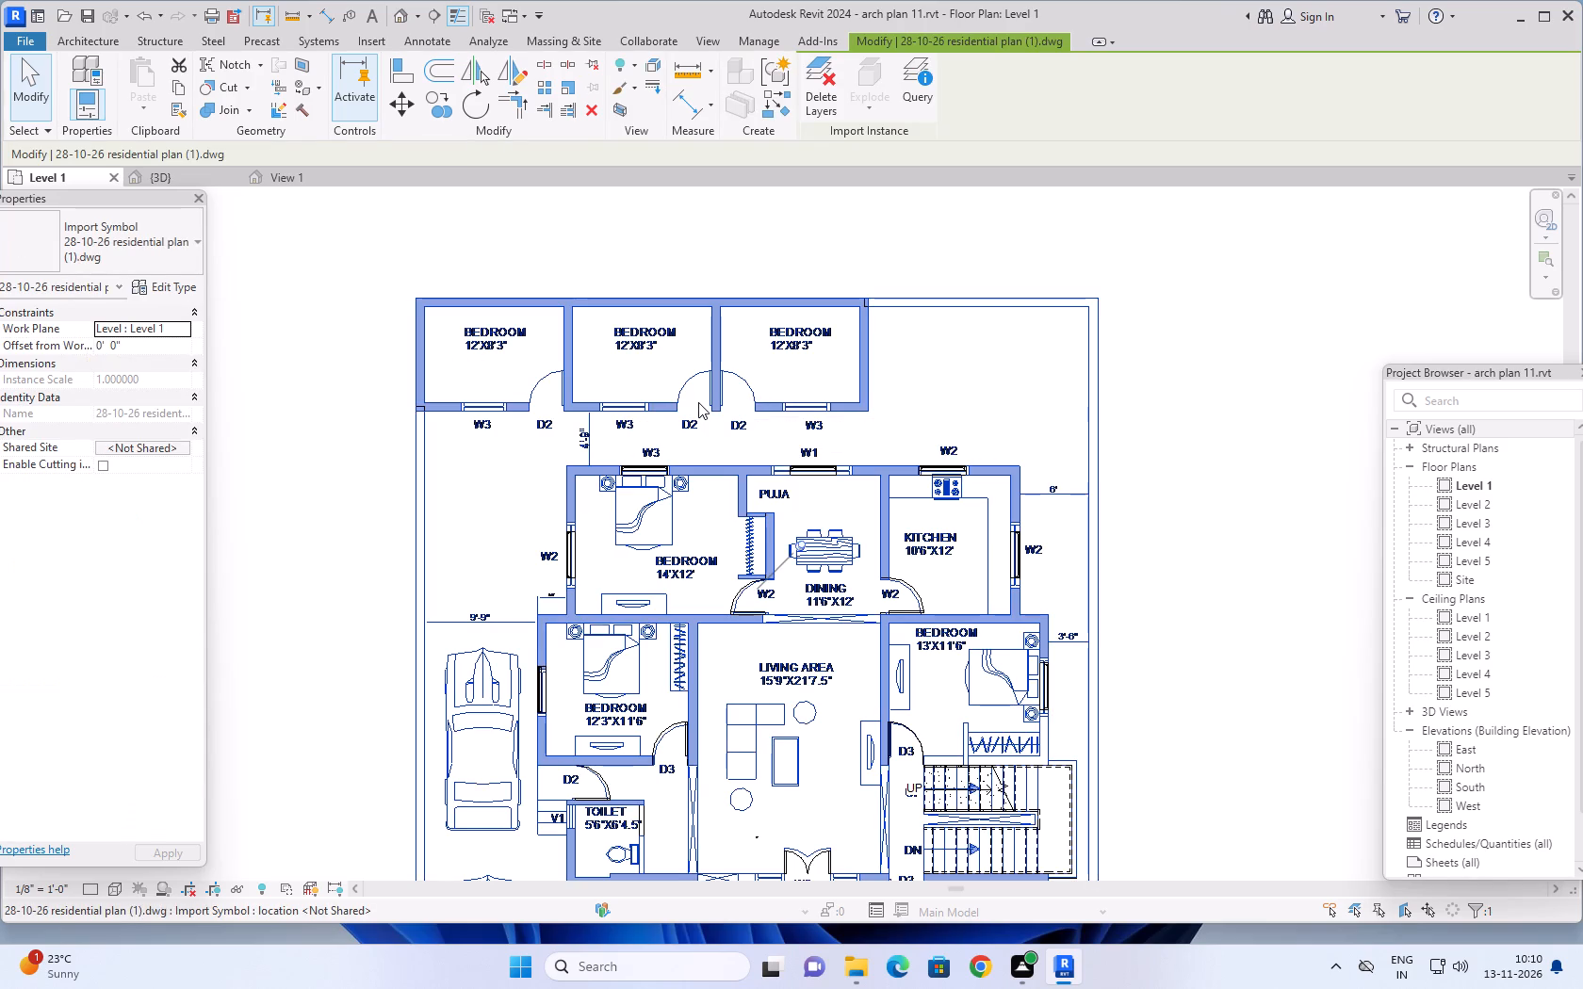
{"action": "left_click", "coordinate": [698, 404]}
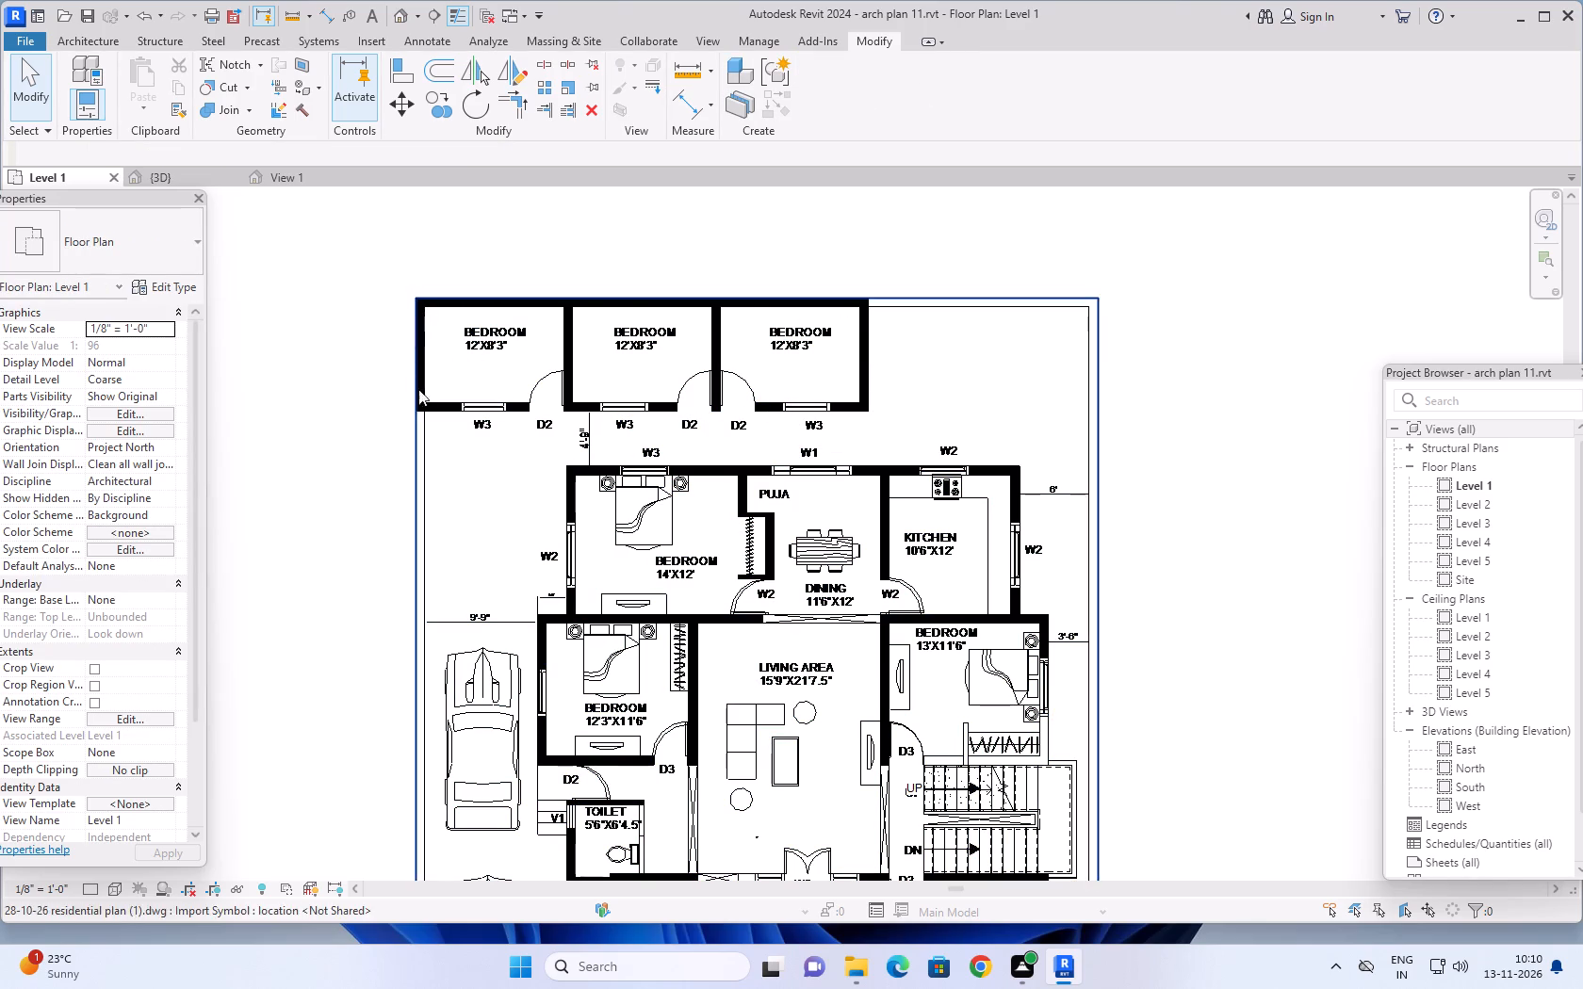
Examine the whole ground floor plan on Level 1, including the area around the staircase, living area and lobby.
{"action": "scroll", "coordinate": [496, 388], "scroll_direction": "down", "scroll_amount": 4}
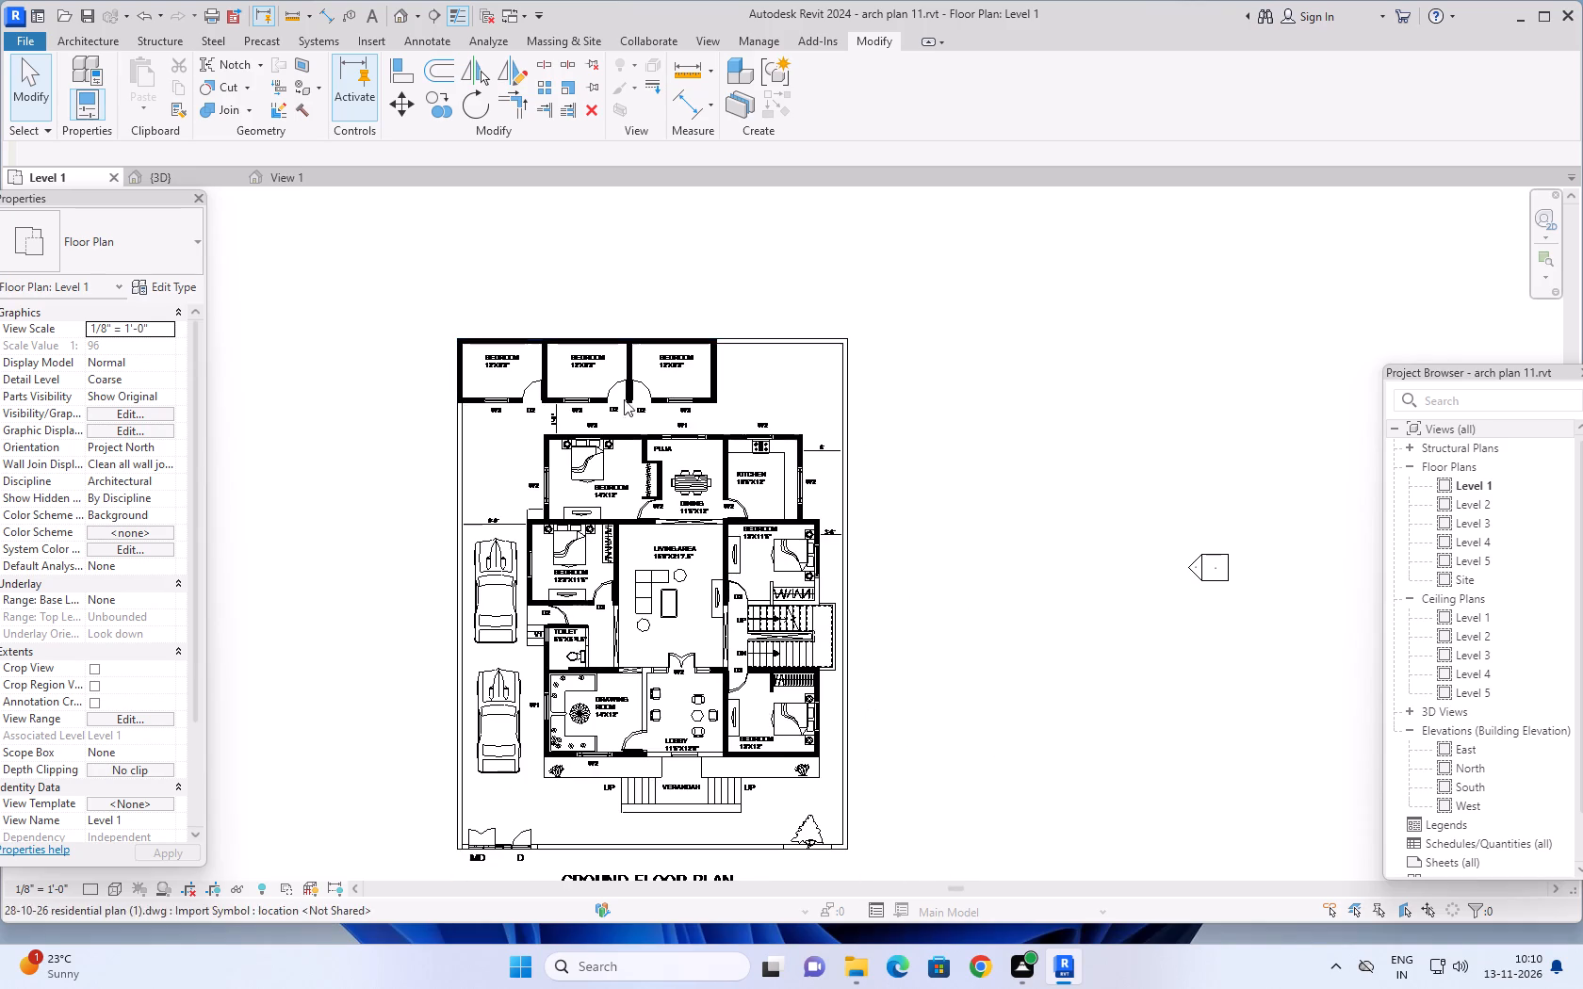
{"action": "middle_click_drag", "start_coordinate": [886, 547], "coordinate": [901, 494]}
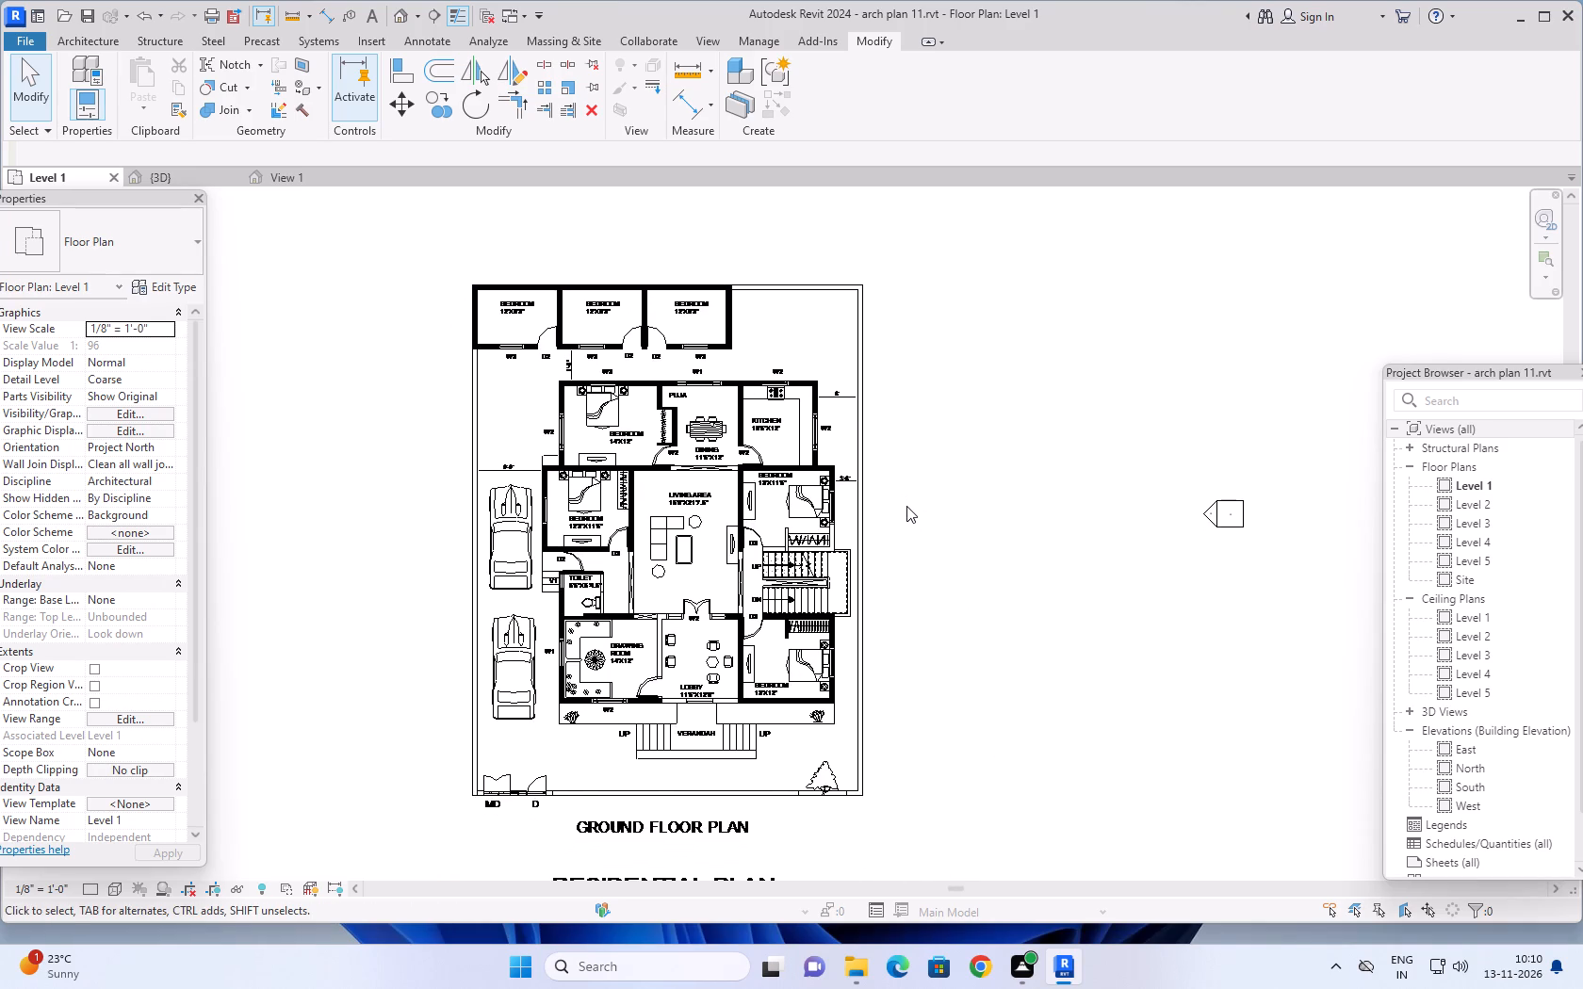
{"action": "scroll", "coordinate": [906, 506], "scroll_direction": "down", "scroll_amount": 2}
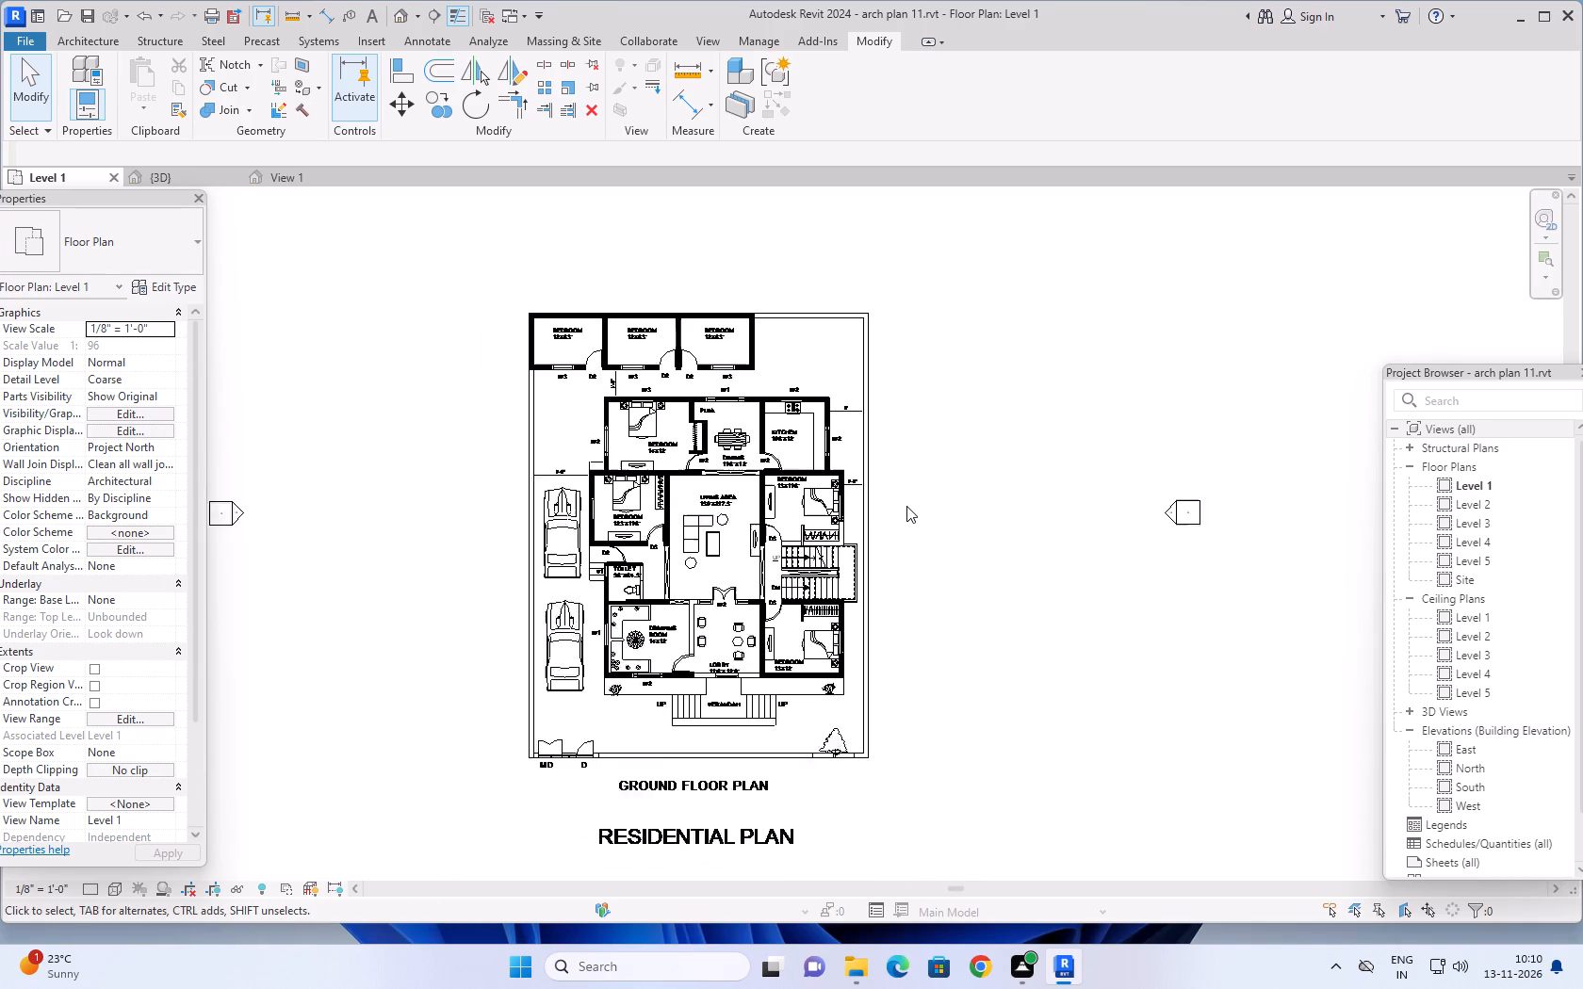
{"action": "middle_click_drag", "start_coordinate": [920, 527], "coordinate": [900, 519]}
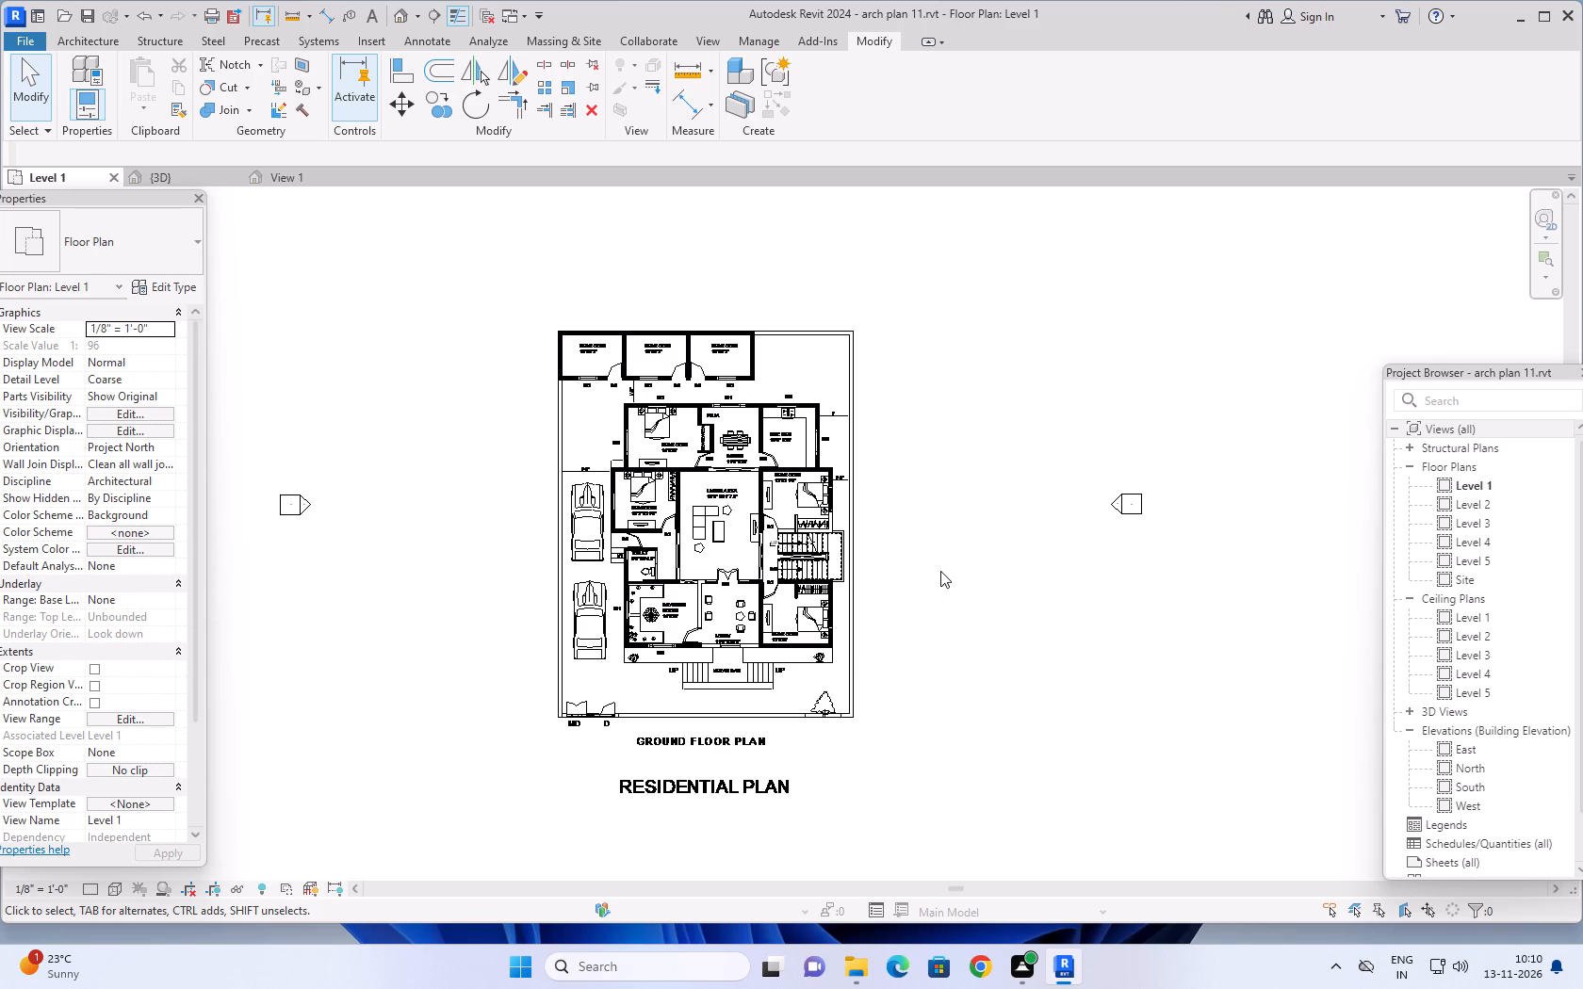
{"action": "scroll", "coordinate": [948, 566], "scroll_direction": "down", "scroll_amount": 1}
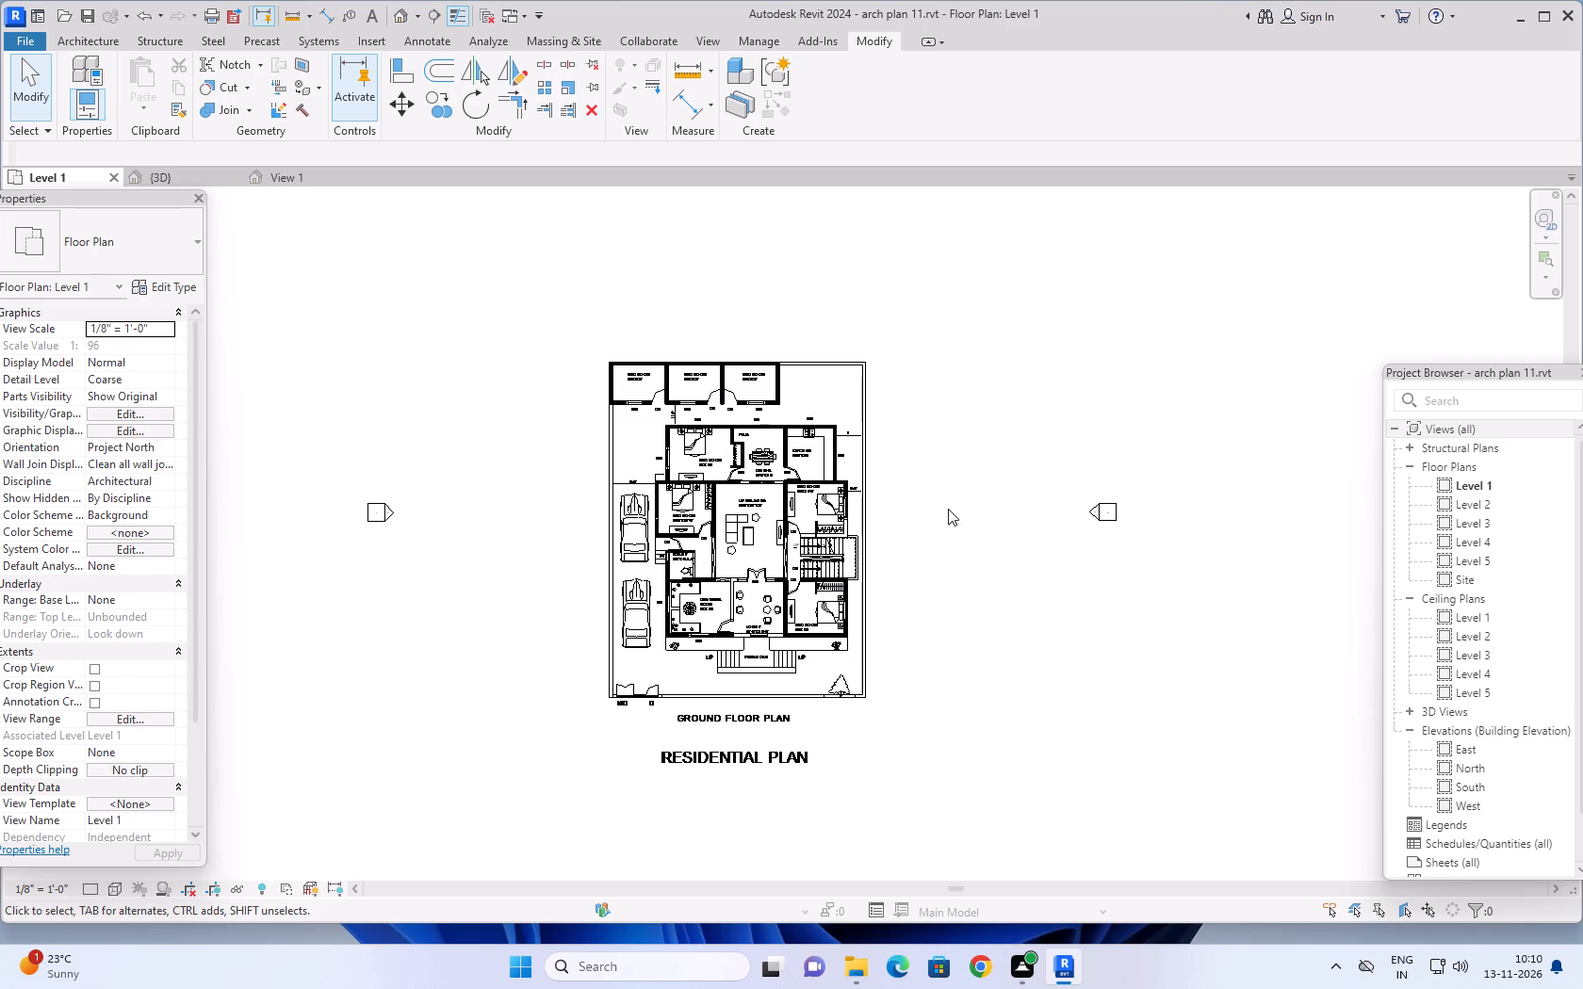
{"action": "scroll", "coordinate": [943, 580], "scroll_direction": "up", "scroll_amount": 1}
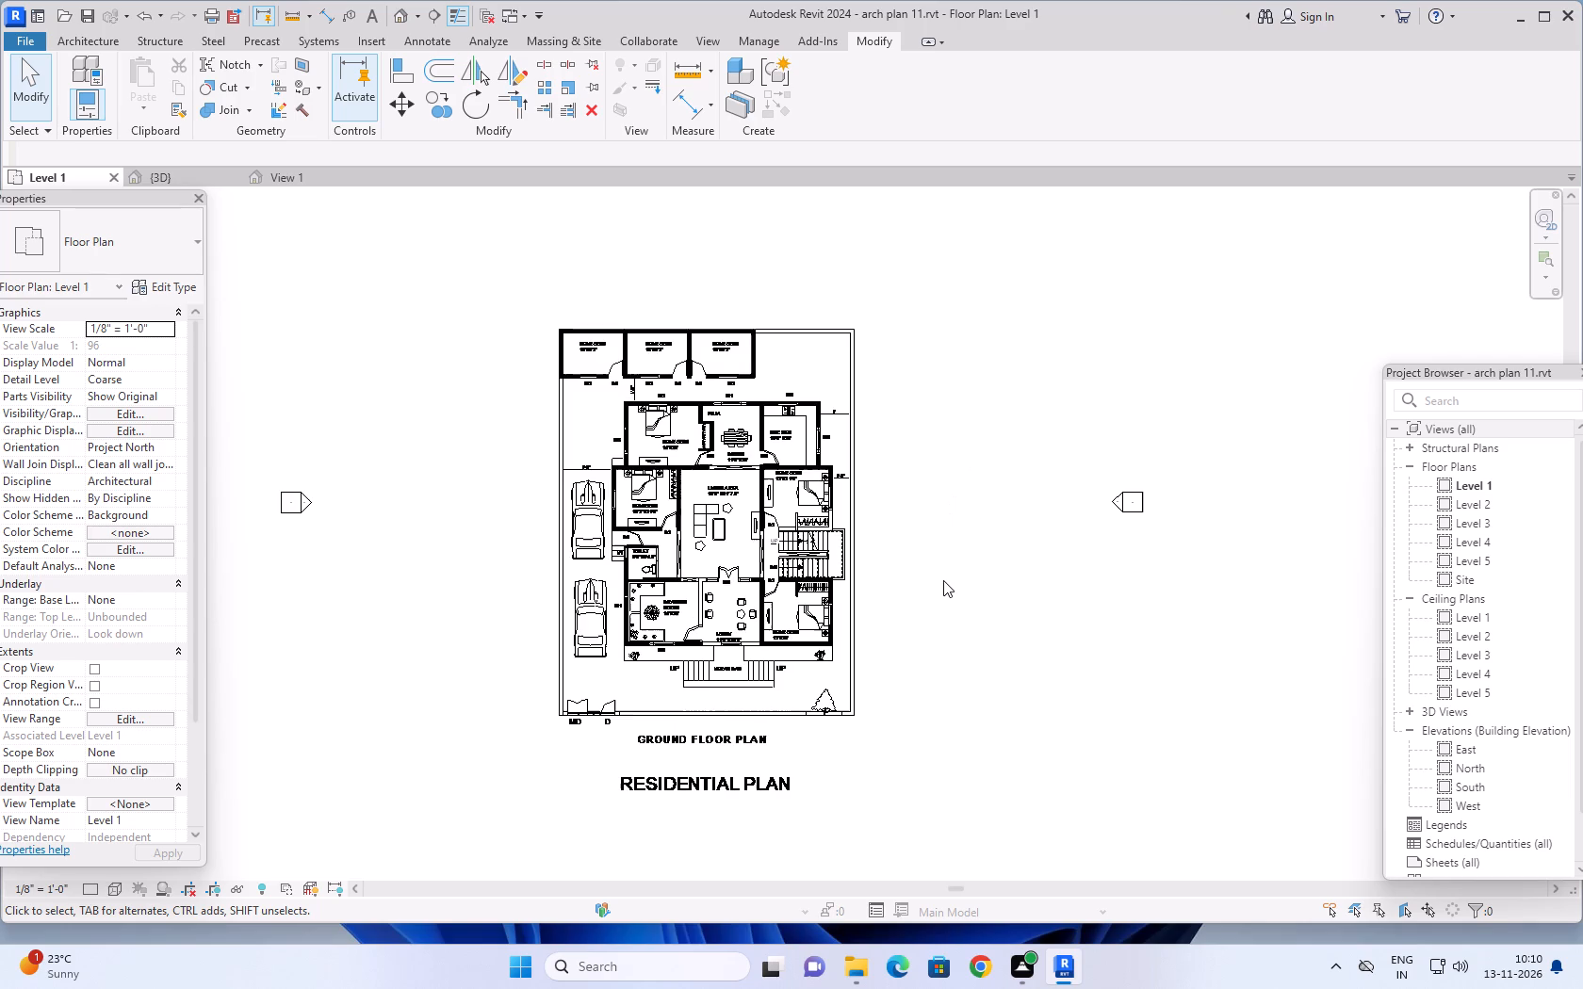
{"action": "scroll", "coordinate": [948, 566], "scroll_direction": "up", "scroll_amount": 1}
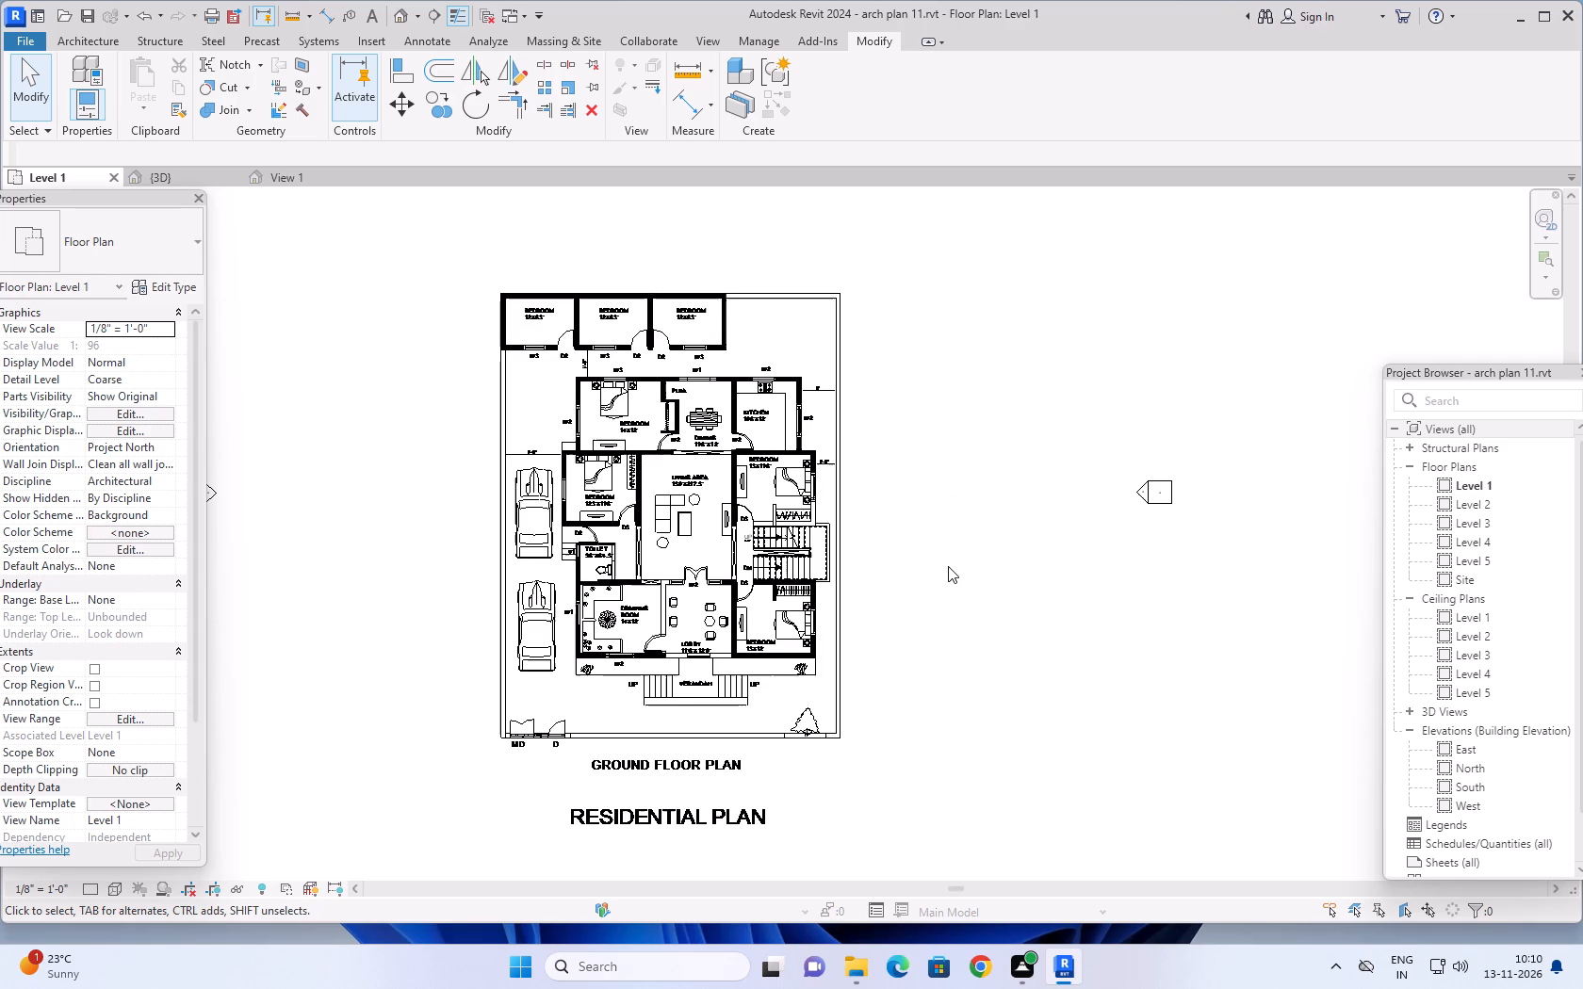
{"action": "scroll", "coordinate": [948, 566], "scroll_direction": "up", "scroll_amount": 1}
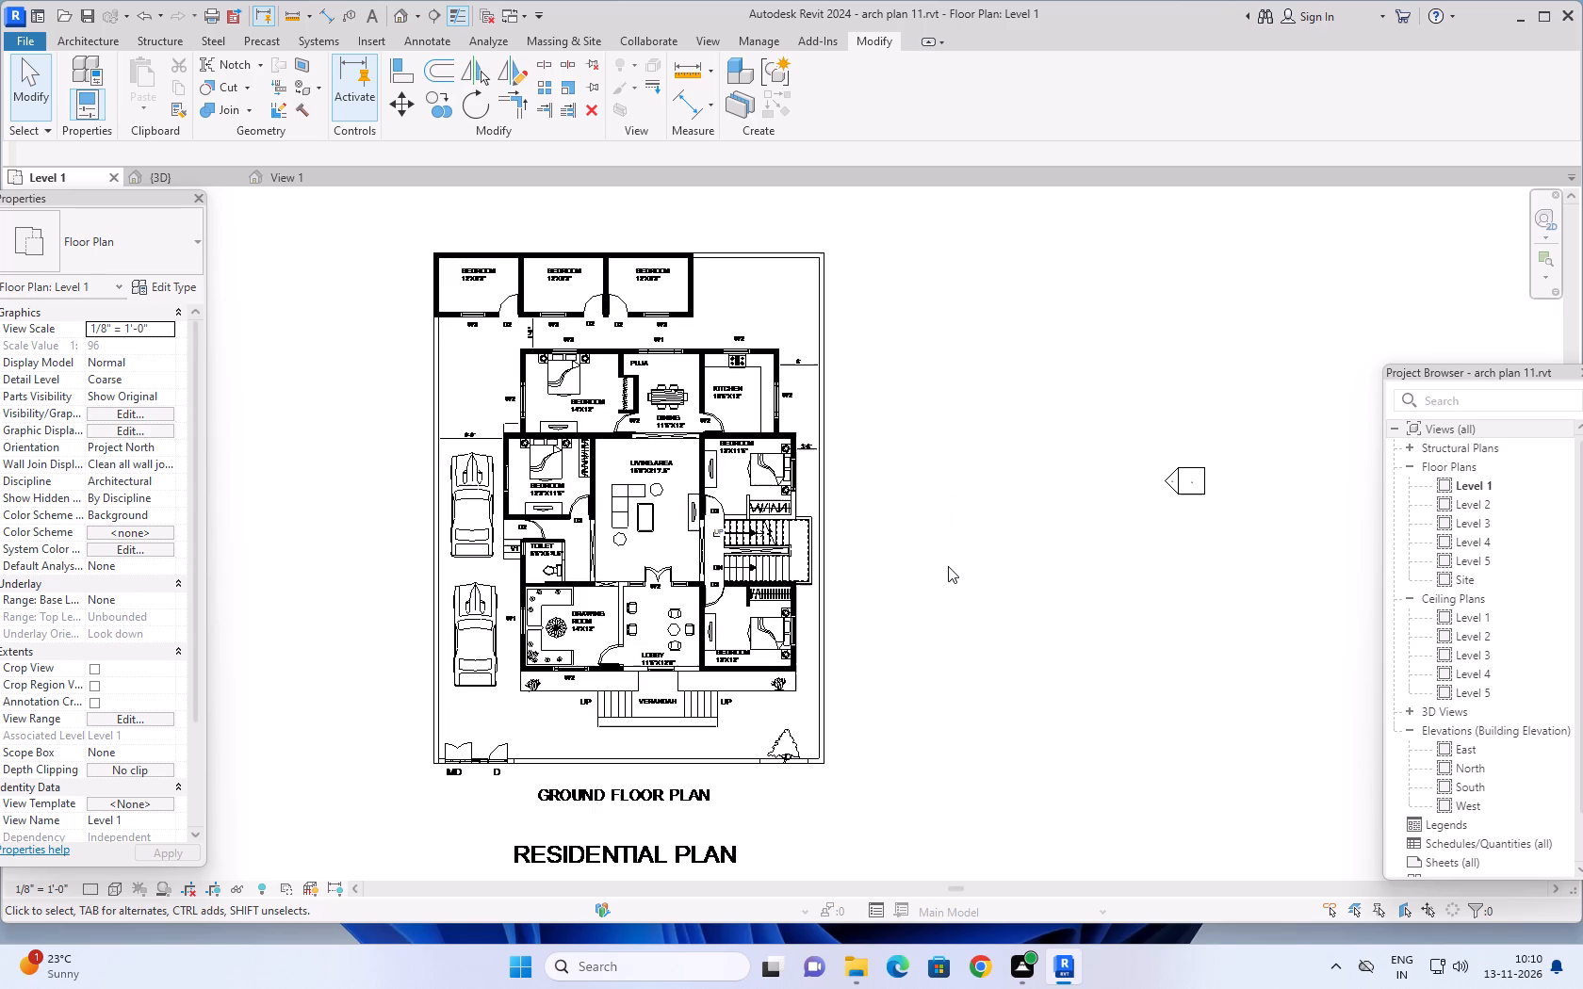
{"action": "scroll", "coordinate": [948, 566], "scroll_direction": "down", "scroll_amount": 2}
{"action": "middle_click_drag", "start_coordinate": [971, 564], "coordinate": [1125, 576]}
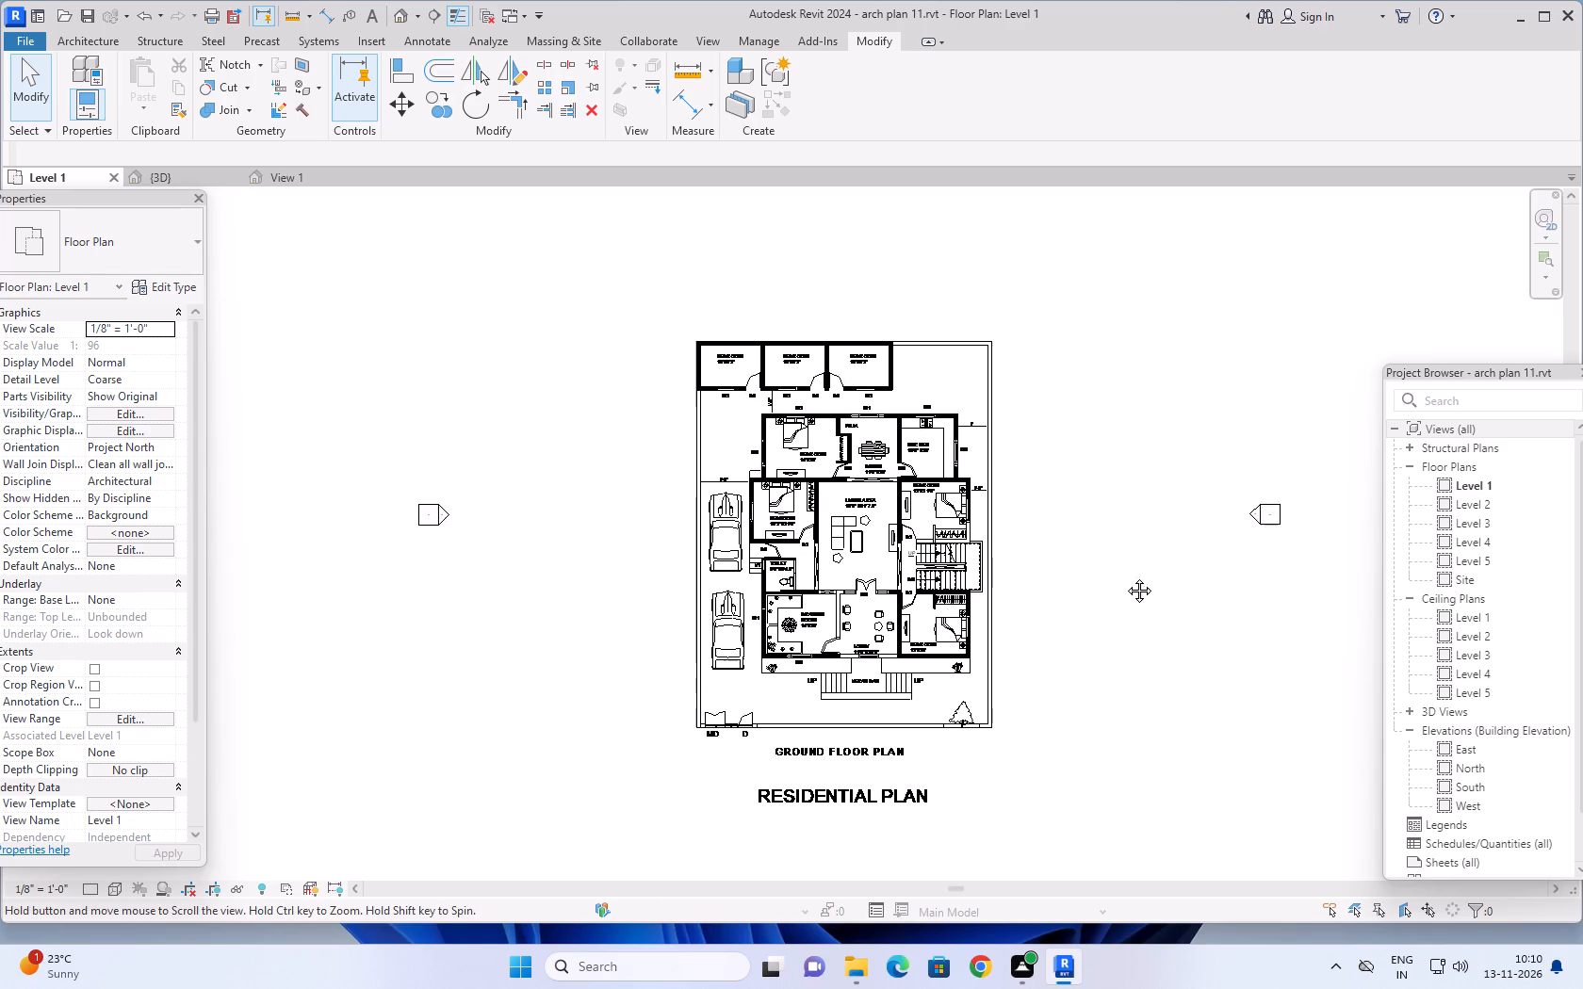
{"action": "middle_click_drag", "start_coordinate": [1125, 576], "coordinate": [1181, 570]}
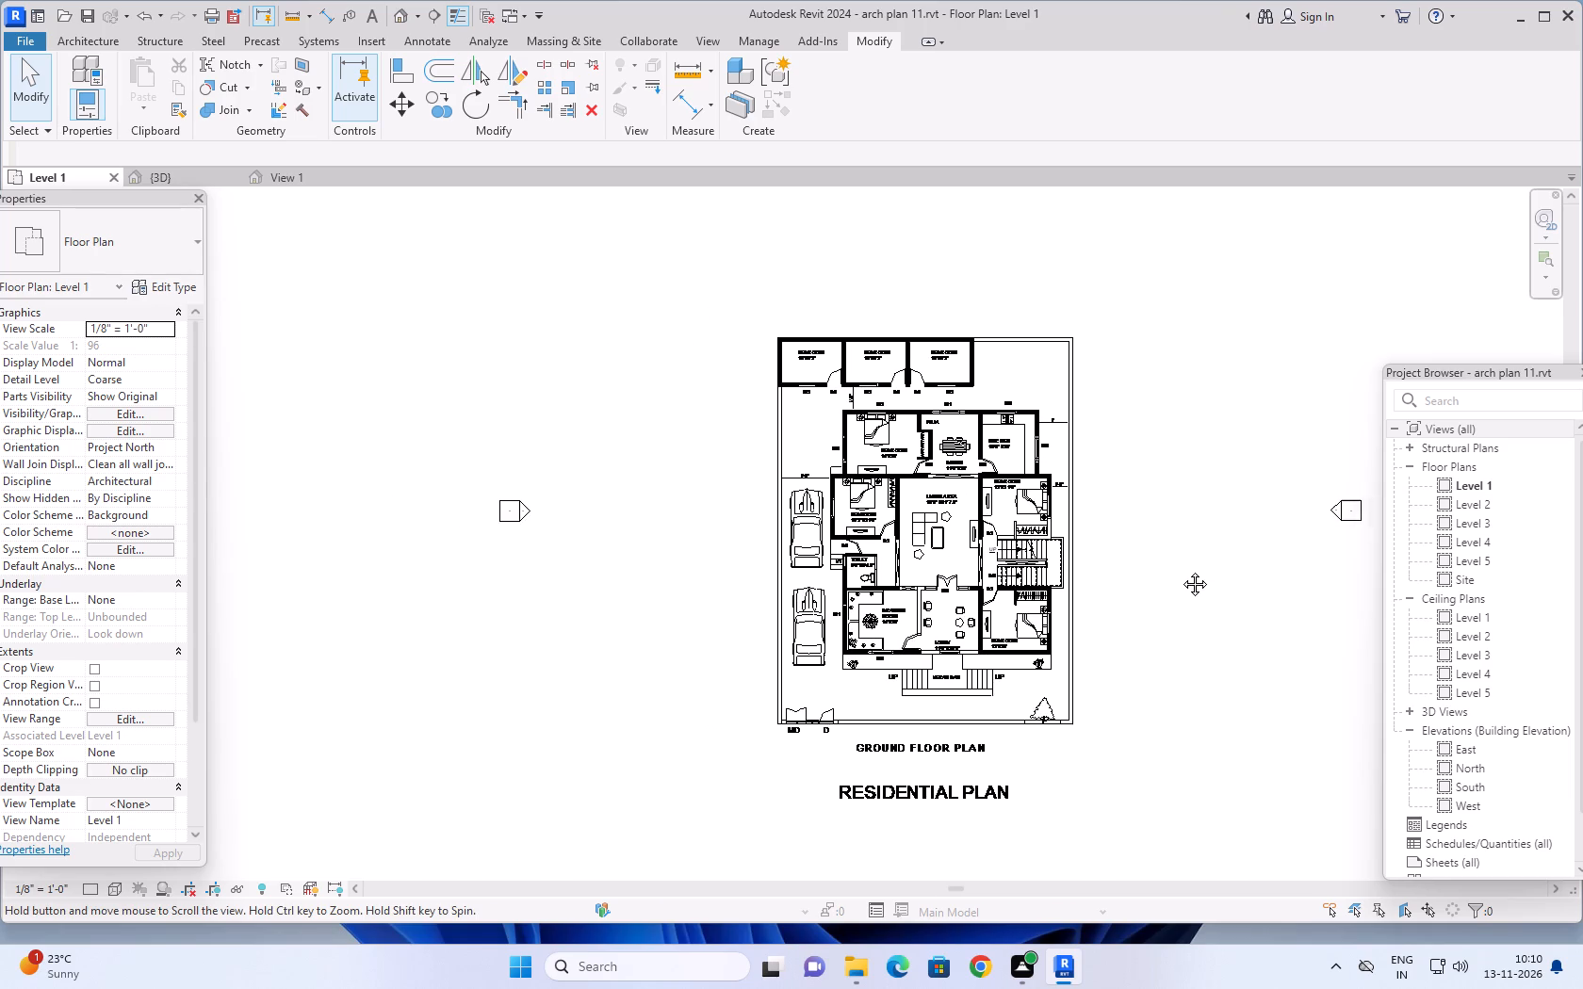
{"action": "middle_click_drag", "start_coordinate": [1181, 570], "coordinate": [1135, 556]}
{"action": "scroll", "coordinate": [942, 538], "scroll_direction": "up", "scroll_amount": 7}
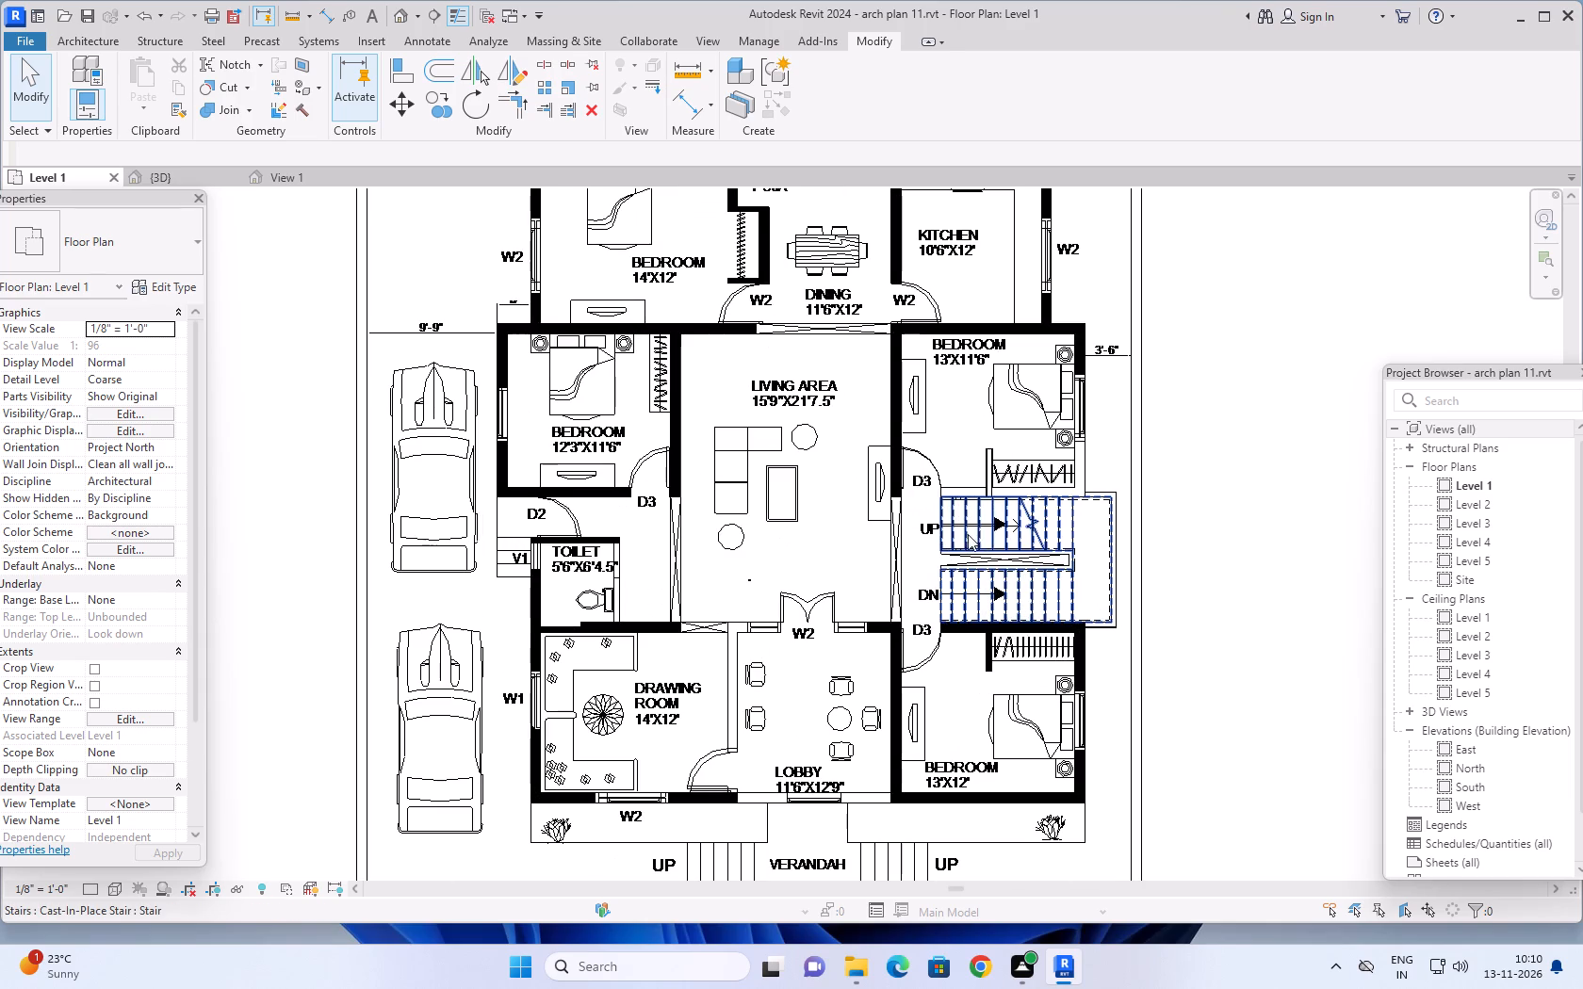
{"action": "scroll", "coordinate": [984, 530], "scroll_direction": "down", "scroll_amount": 3}
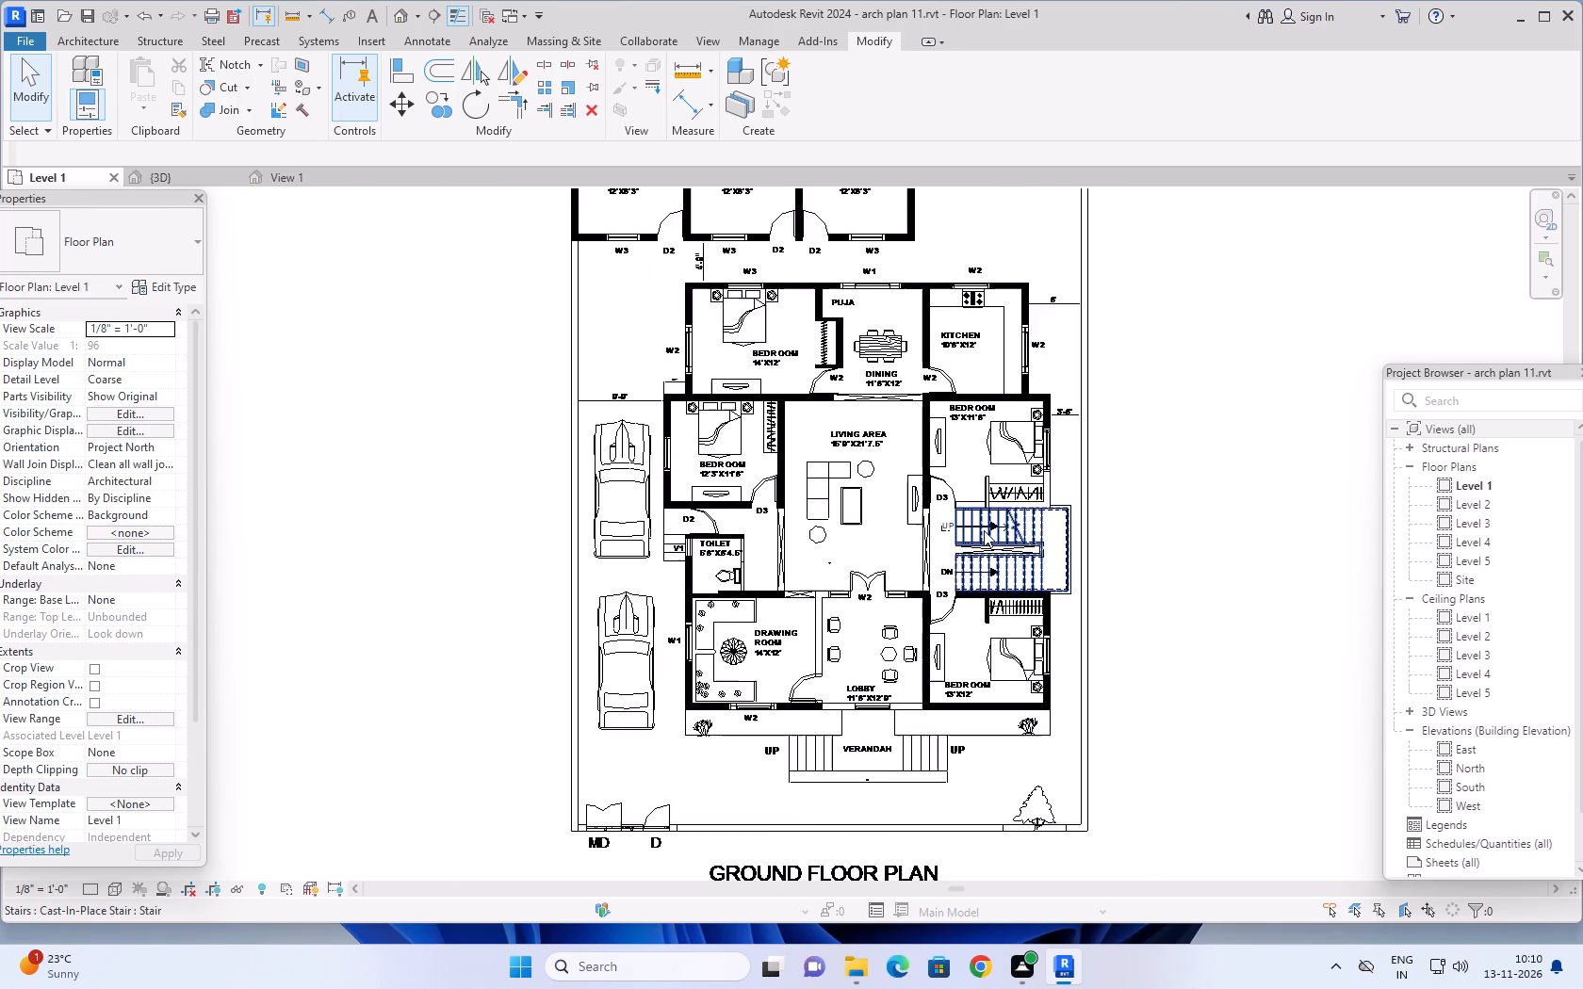
{"action": "scroll", "coordinate": [984, 530], "scroll_direction": "down", "scroll_amount": 2}
{"action": "middle_click_drag", "start_coordinate": [1120, 605], "coordinate": [1104, 607]}
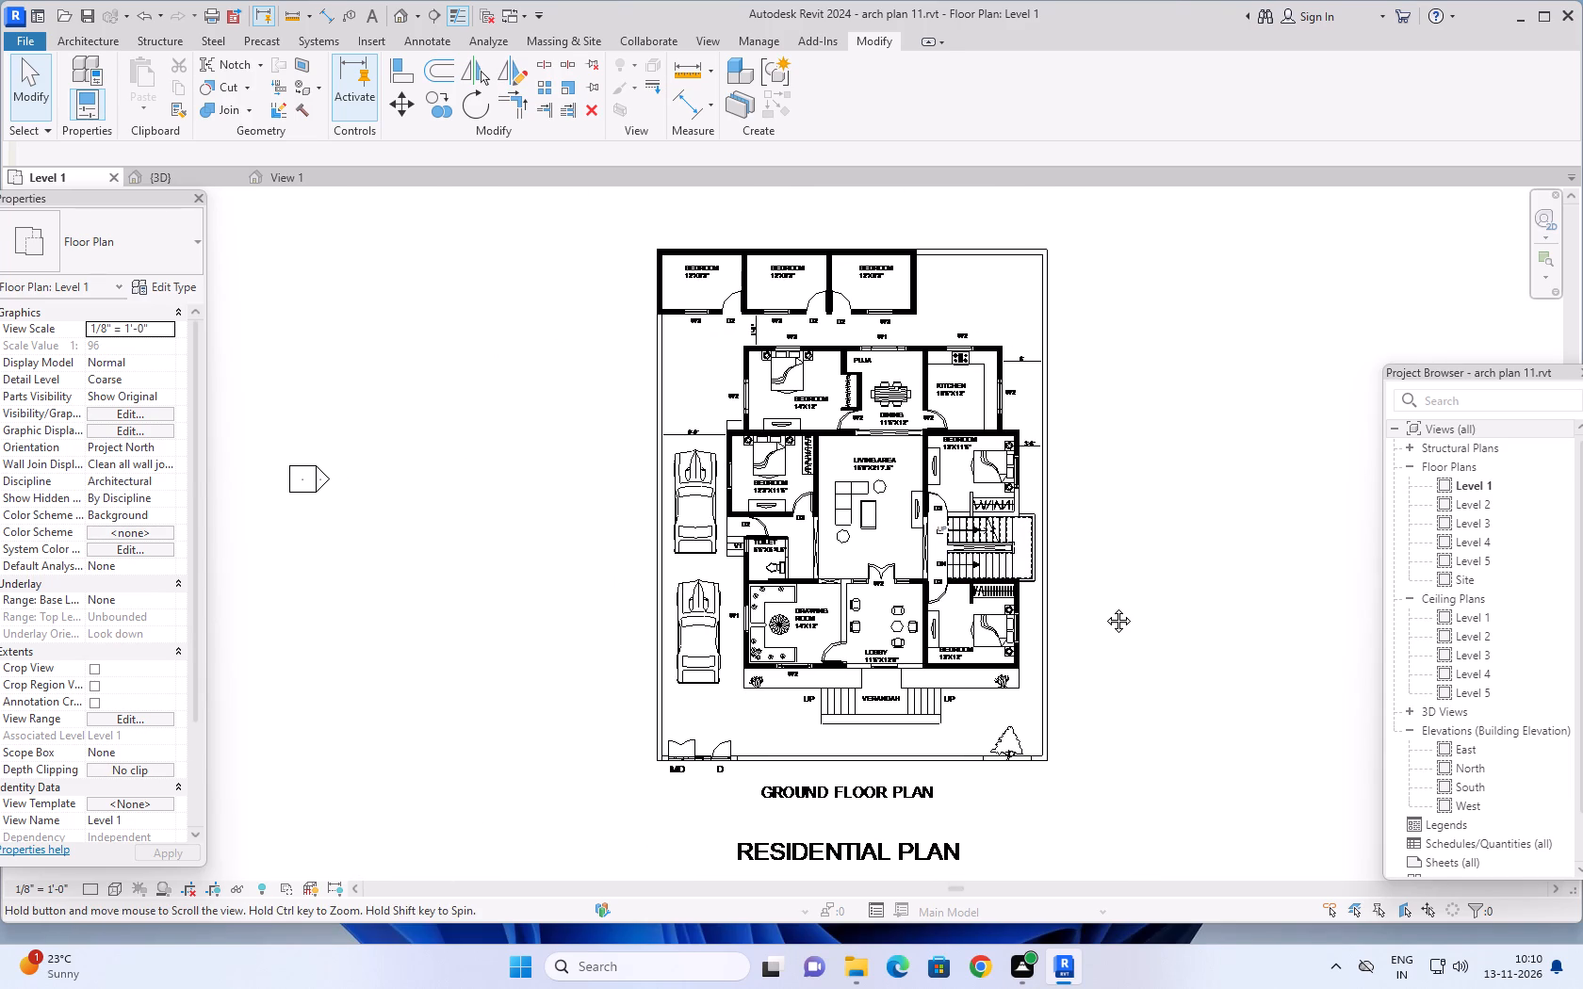
{"action": "middle_click_drag", "start_coordinate": [1104, 607], "coordinate": [1068, 602]}
Open the Level 2 floor plan.
{"action": "left_click", "coordinate": [1499, 511]}
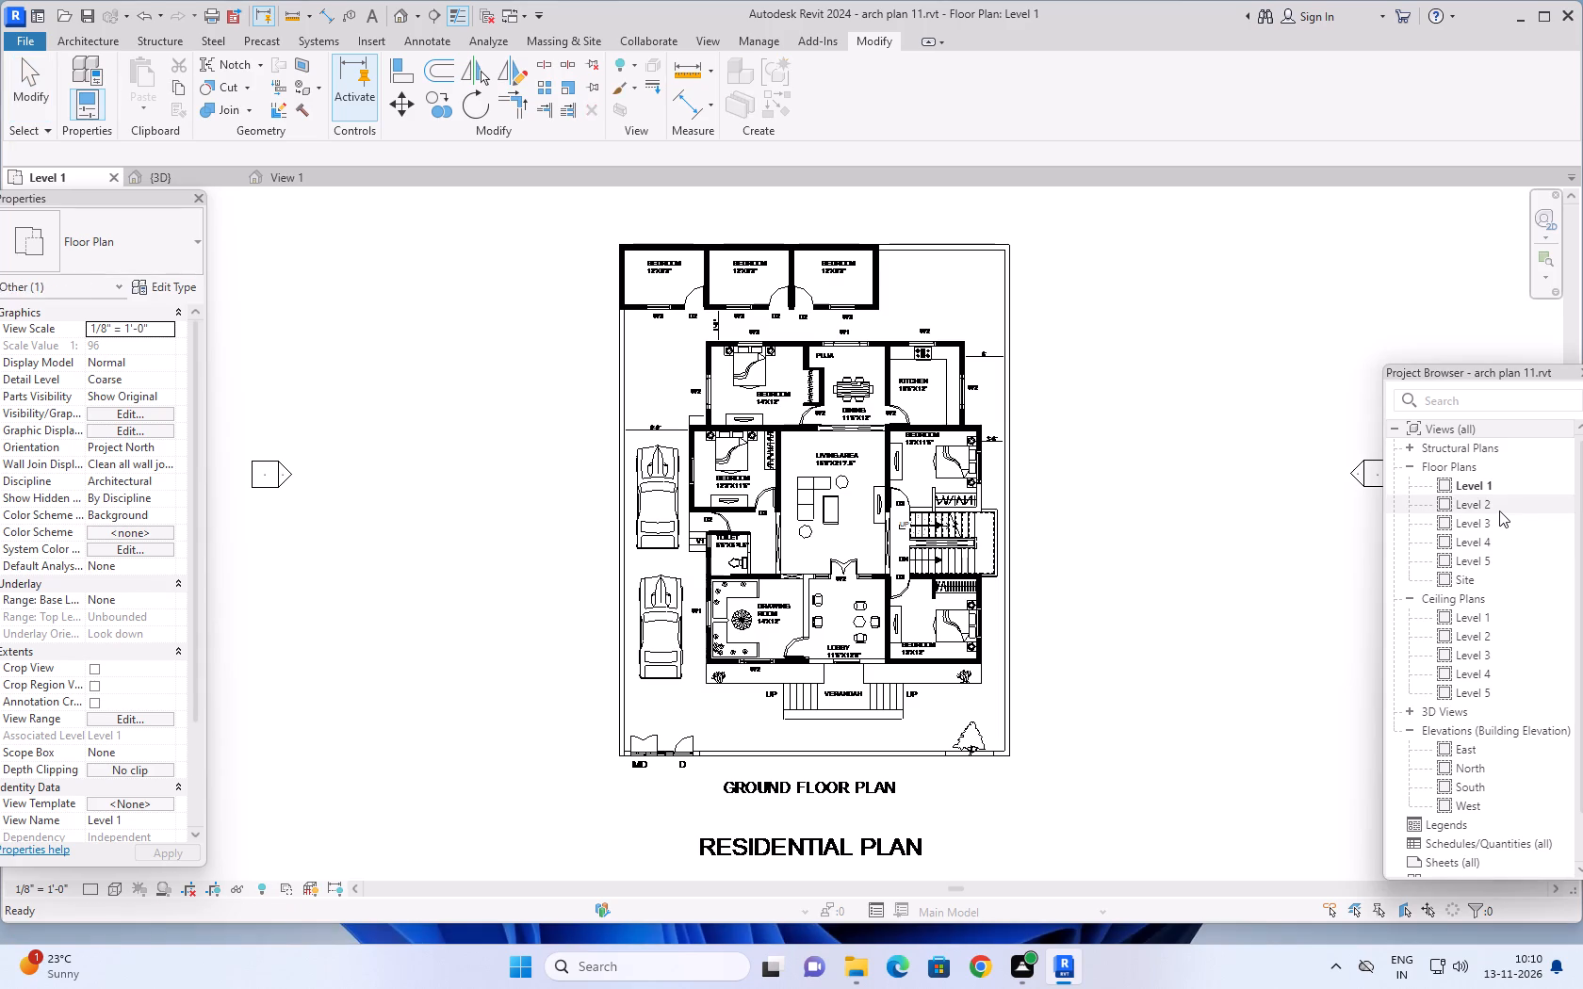
{"action": "left_click", "coordinate": [1499, 511]}
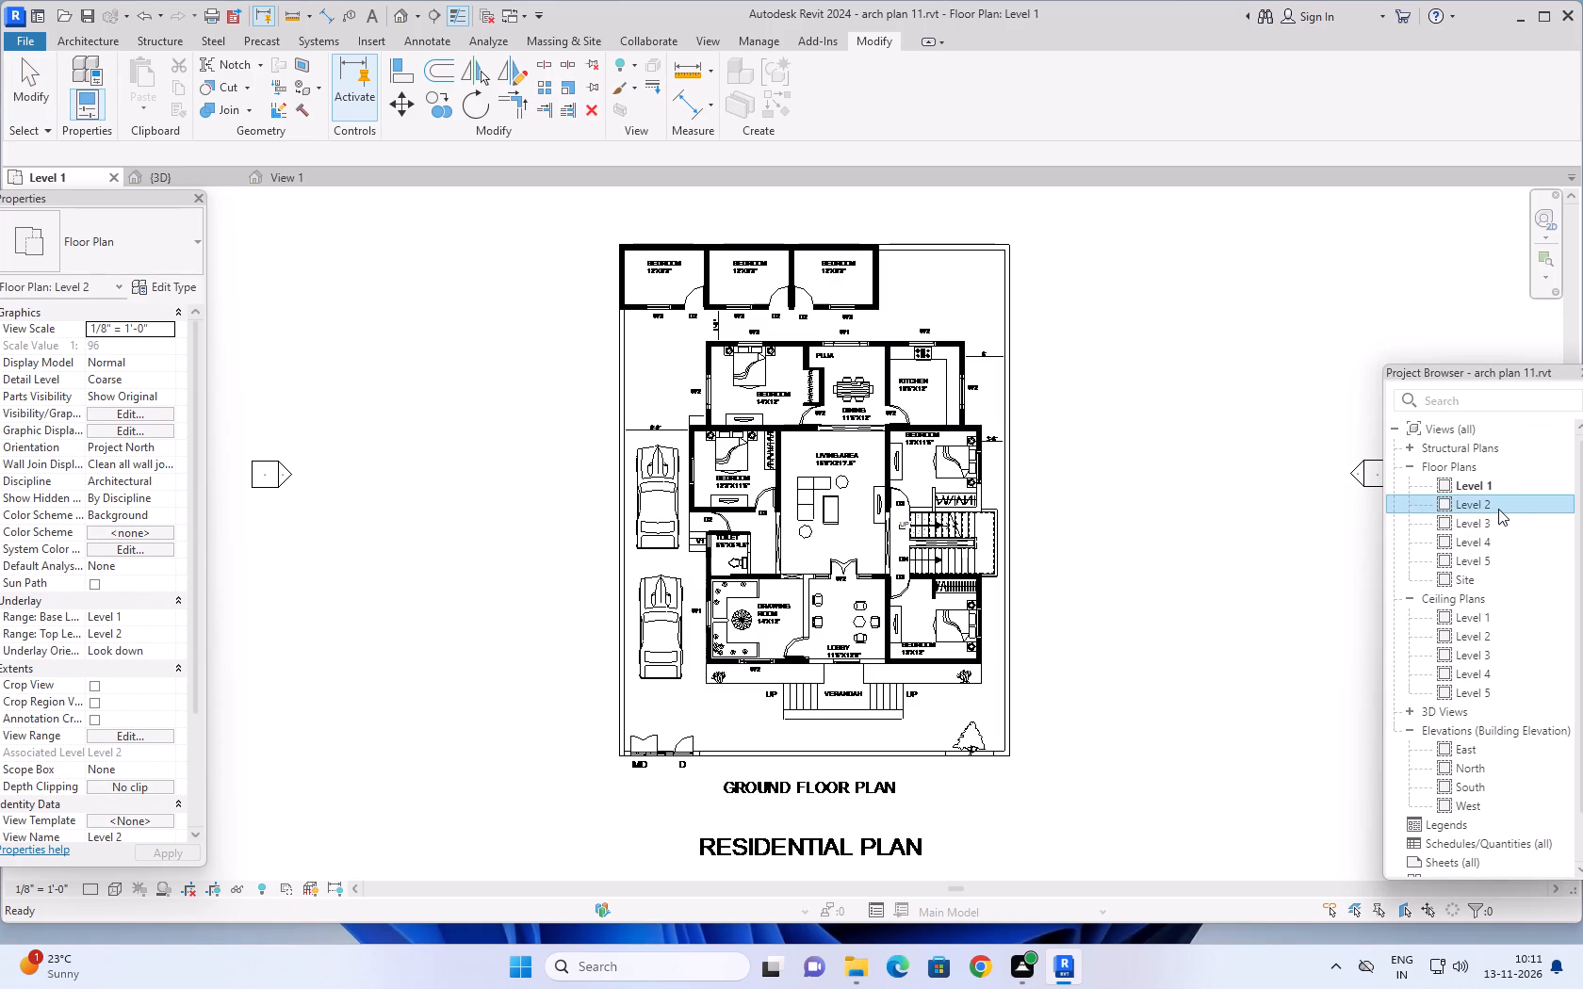
{"action": "double_click", "coordinate": [1498, 509]}
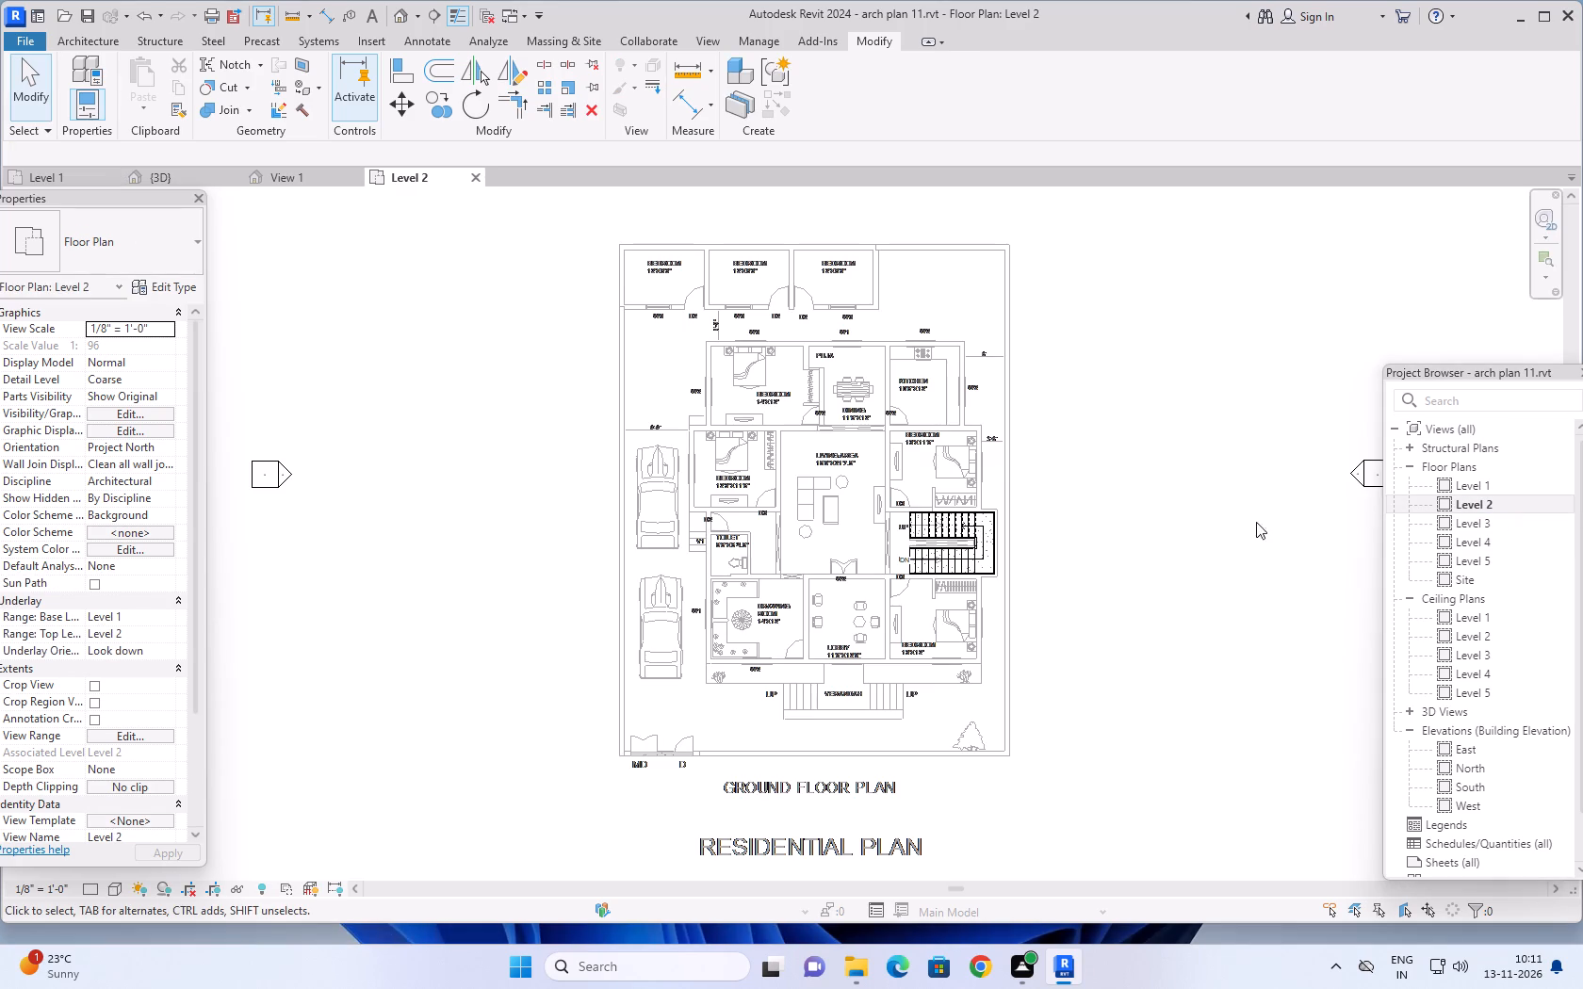
Examine the Level 2 floor plan, checking the staircase and the rooms against the underlaid ground floor plan.
{"action": "scroll", "coordinate": [1147, 526], "scroll_direction": "down", "scroll_amount": 1}
{"action": "middle_click_drag", "start_coordinate": [1141, 510], "coordinate": [1179, 582]}
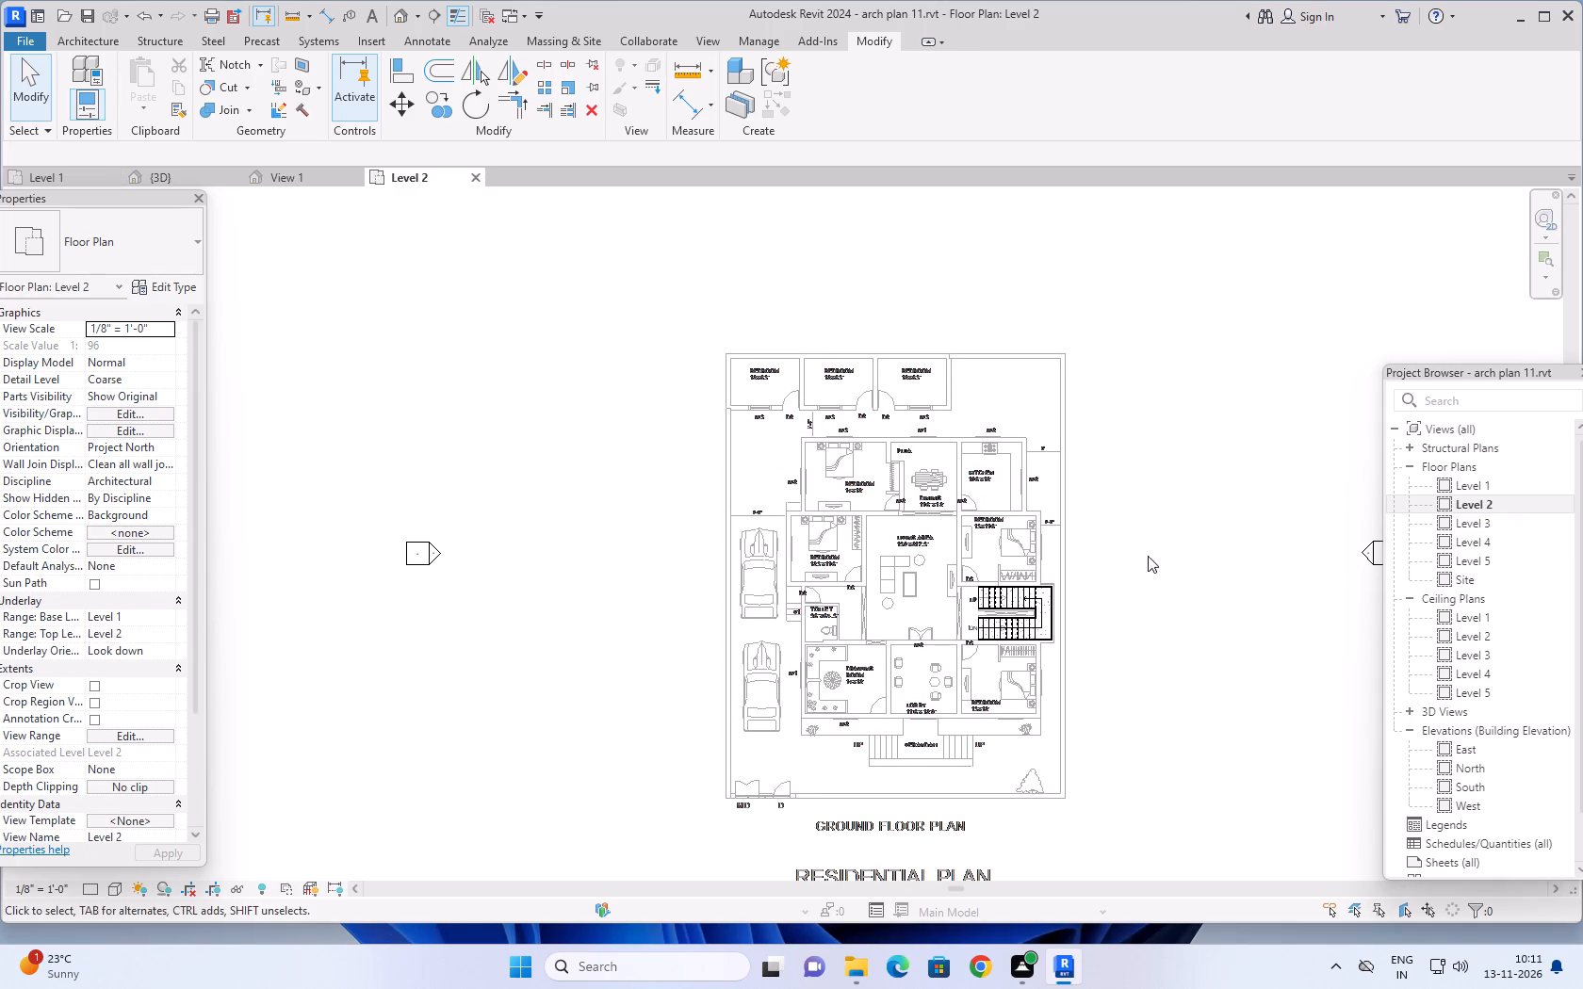
{"action": "scroll", "coordinate": [767, 352], "scroll_direction": "up", "scroll_amount": 4}
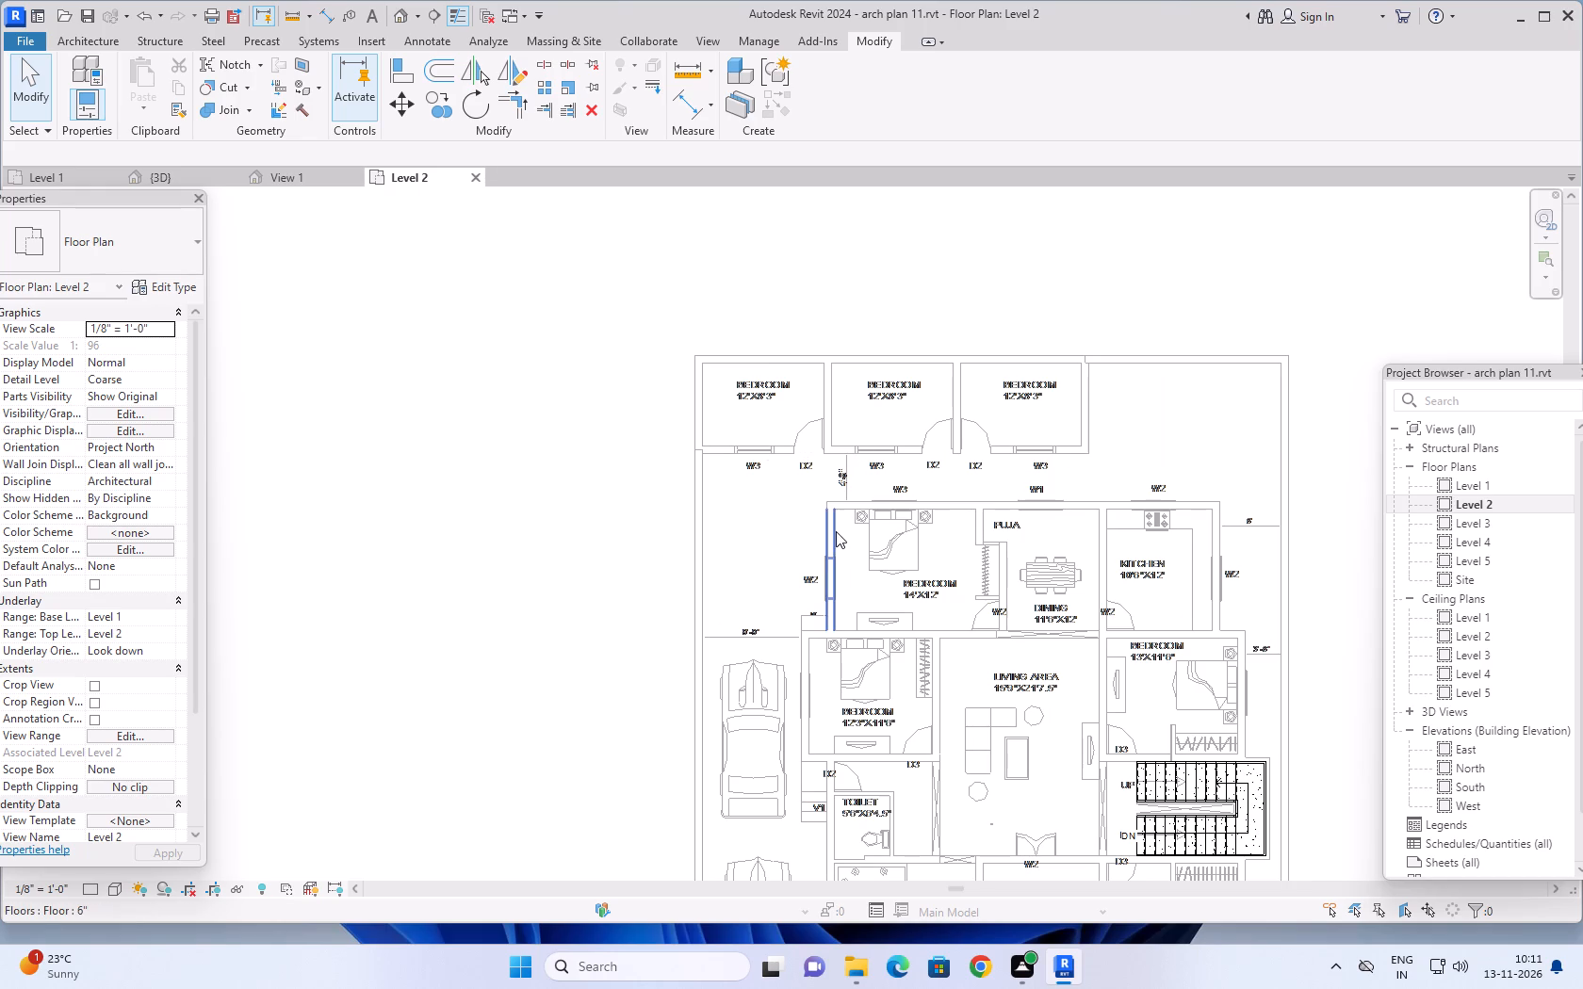
{"action": "scroll", "coordinate": [834, 535], "scroll_direction": "down", "scroll_amount": 3}
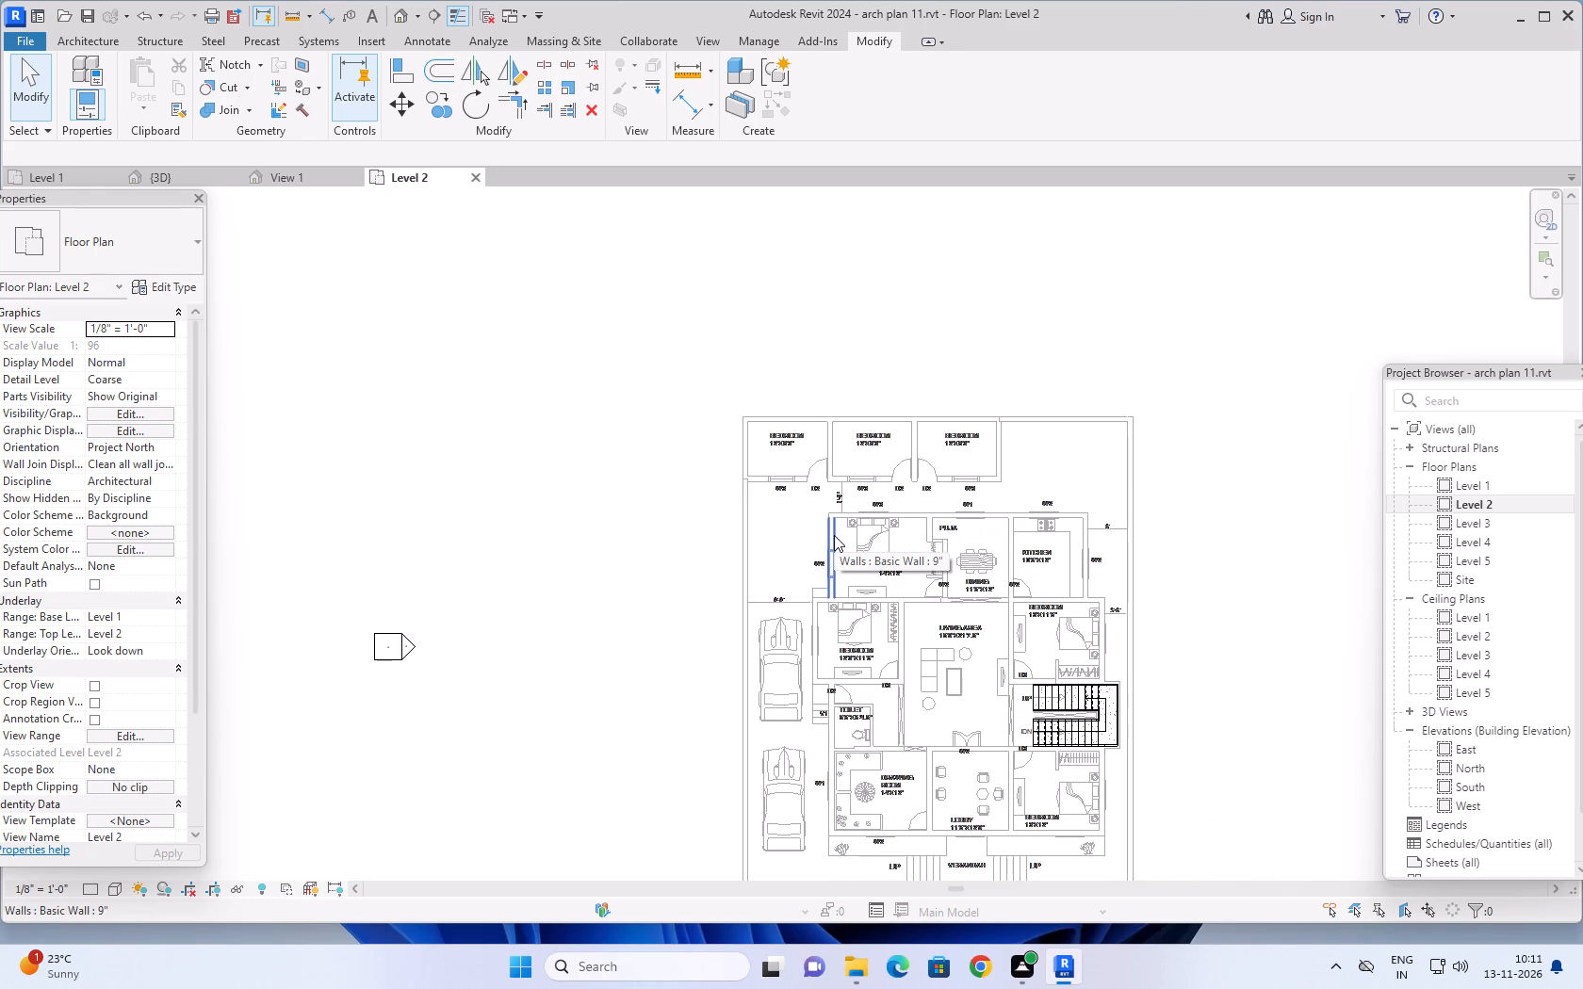
{"action": "scroll", "coordinate": [869, 535], "scroll_direction": "down", "scroll_amount": 2}
{"action": "scroll", "coordinate": [1128, 579], "scroll_direction": "down", "scroll_amount": 1}
{"action": "middle_click_drag", "start_coordinate": [1133, 574], "coordinate": [1080, 485]}
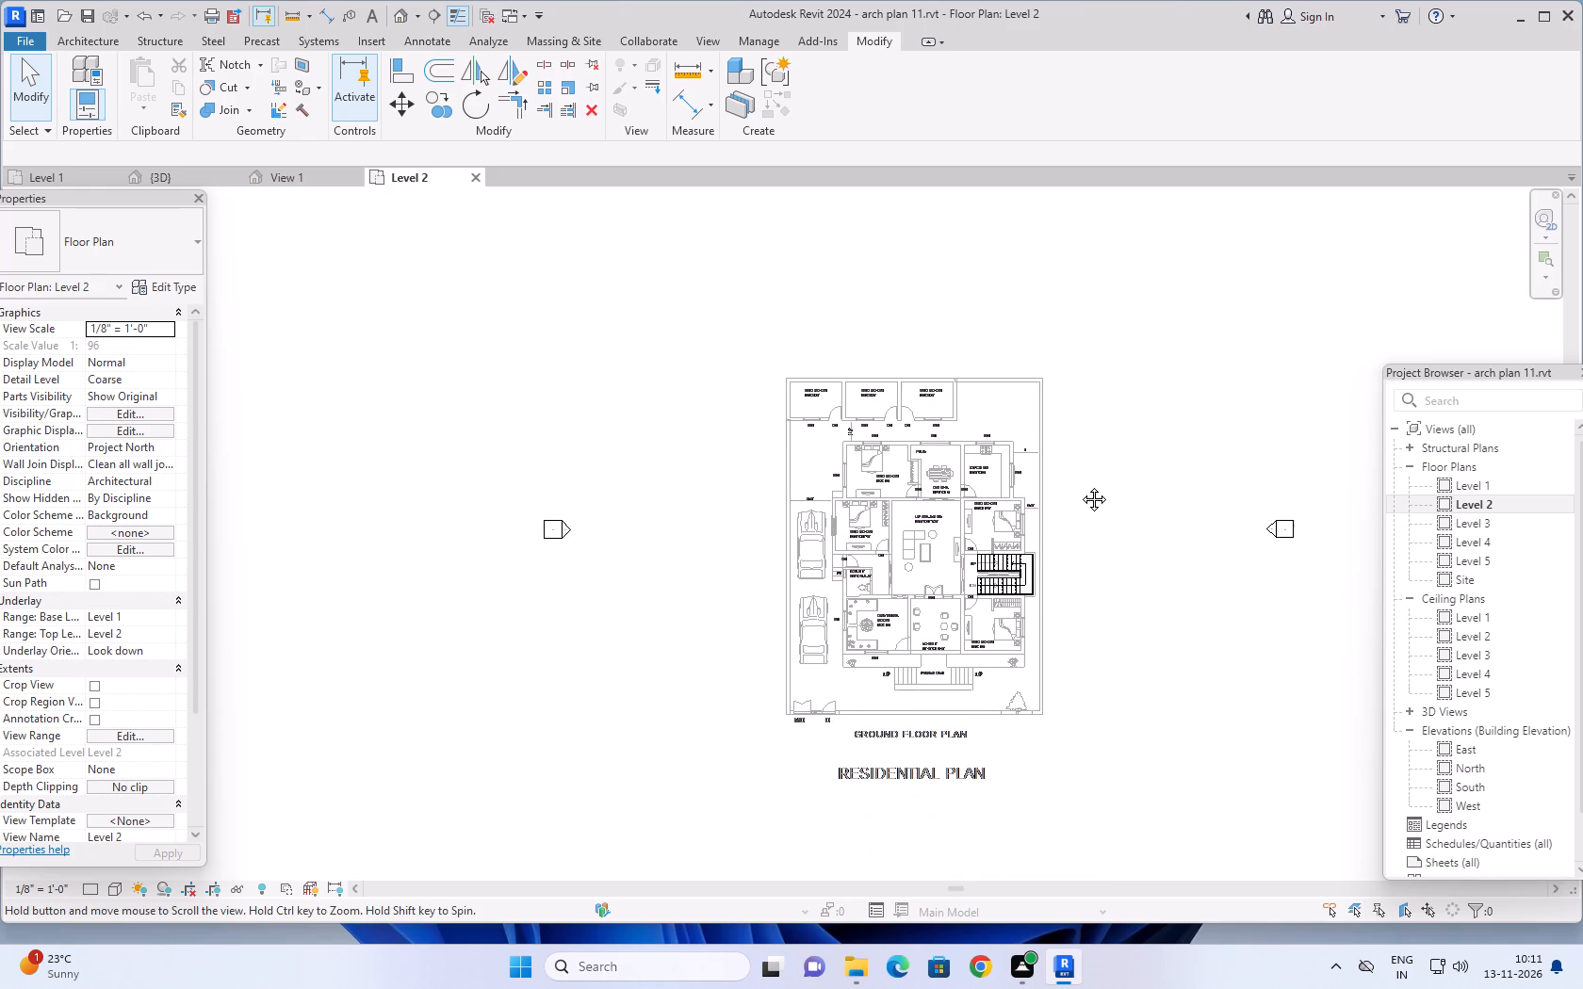
{"action": "middle_click_drag", "start_coordinate": [1080, 485], "coordinate": [1007, 527]}
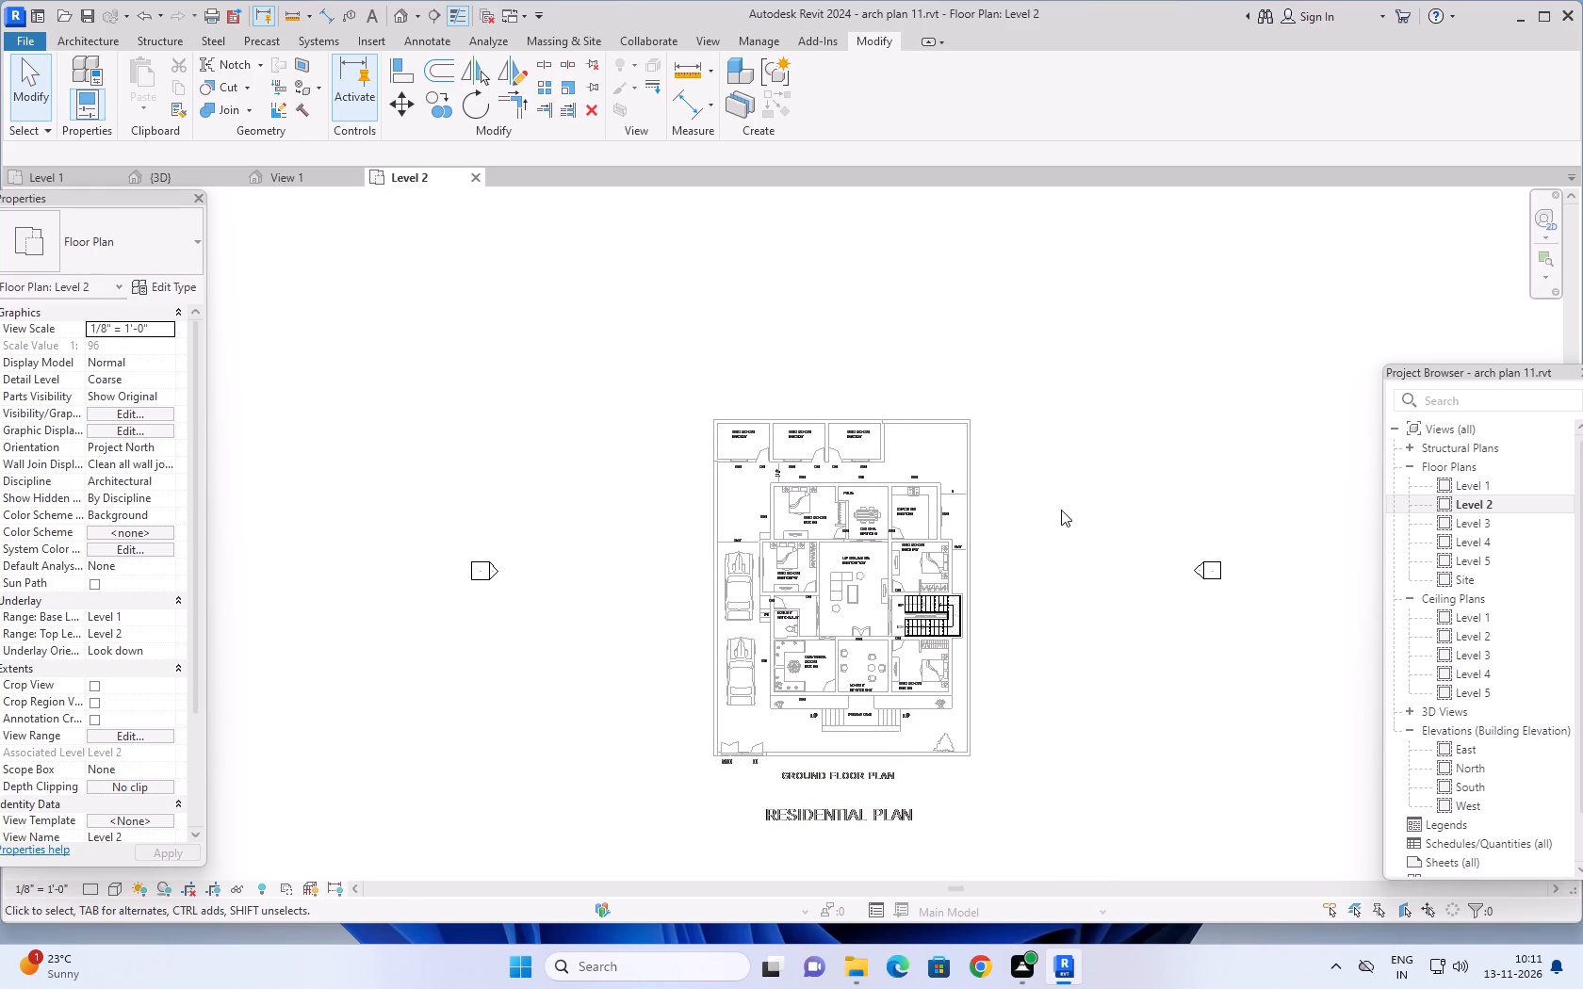
Start an architectural floor on Level 2 using the 6" floor type.
{"action": "middle_click_drag", "start_coordinate": [1036, 501], "coordinate": [998, 483]}
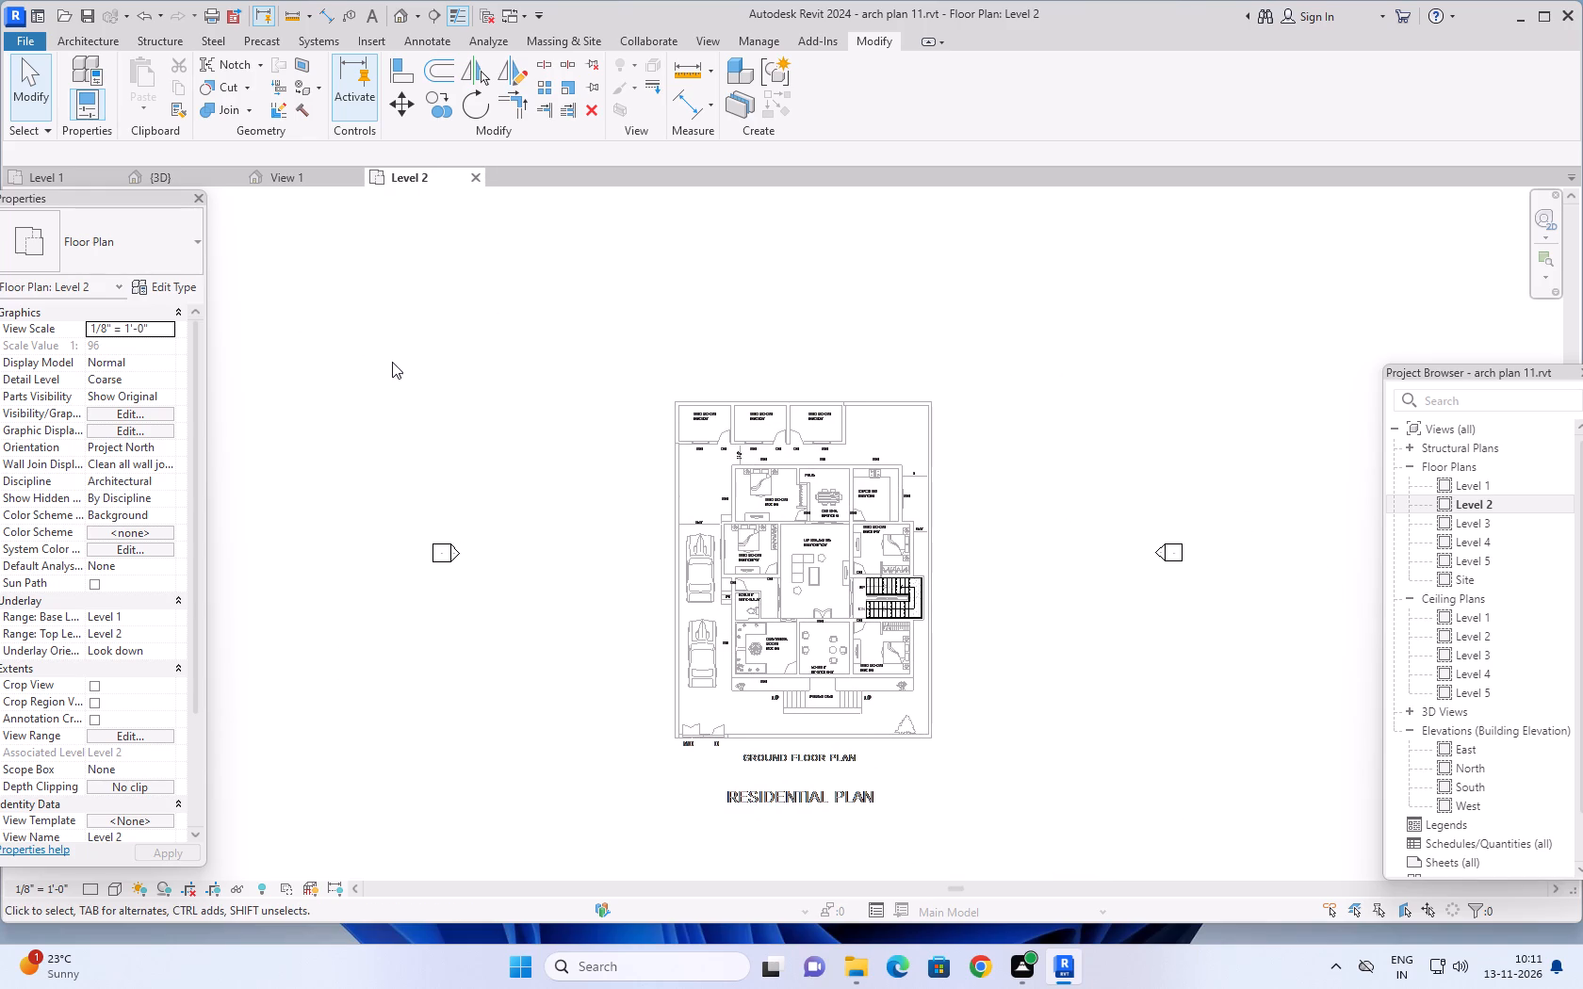
{"action": "left_click", "coordinate": [90, 41]}
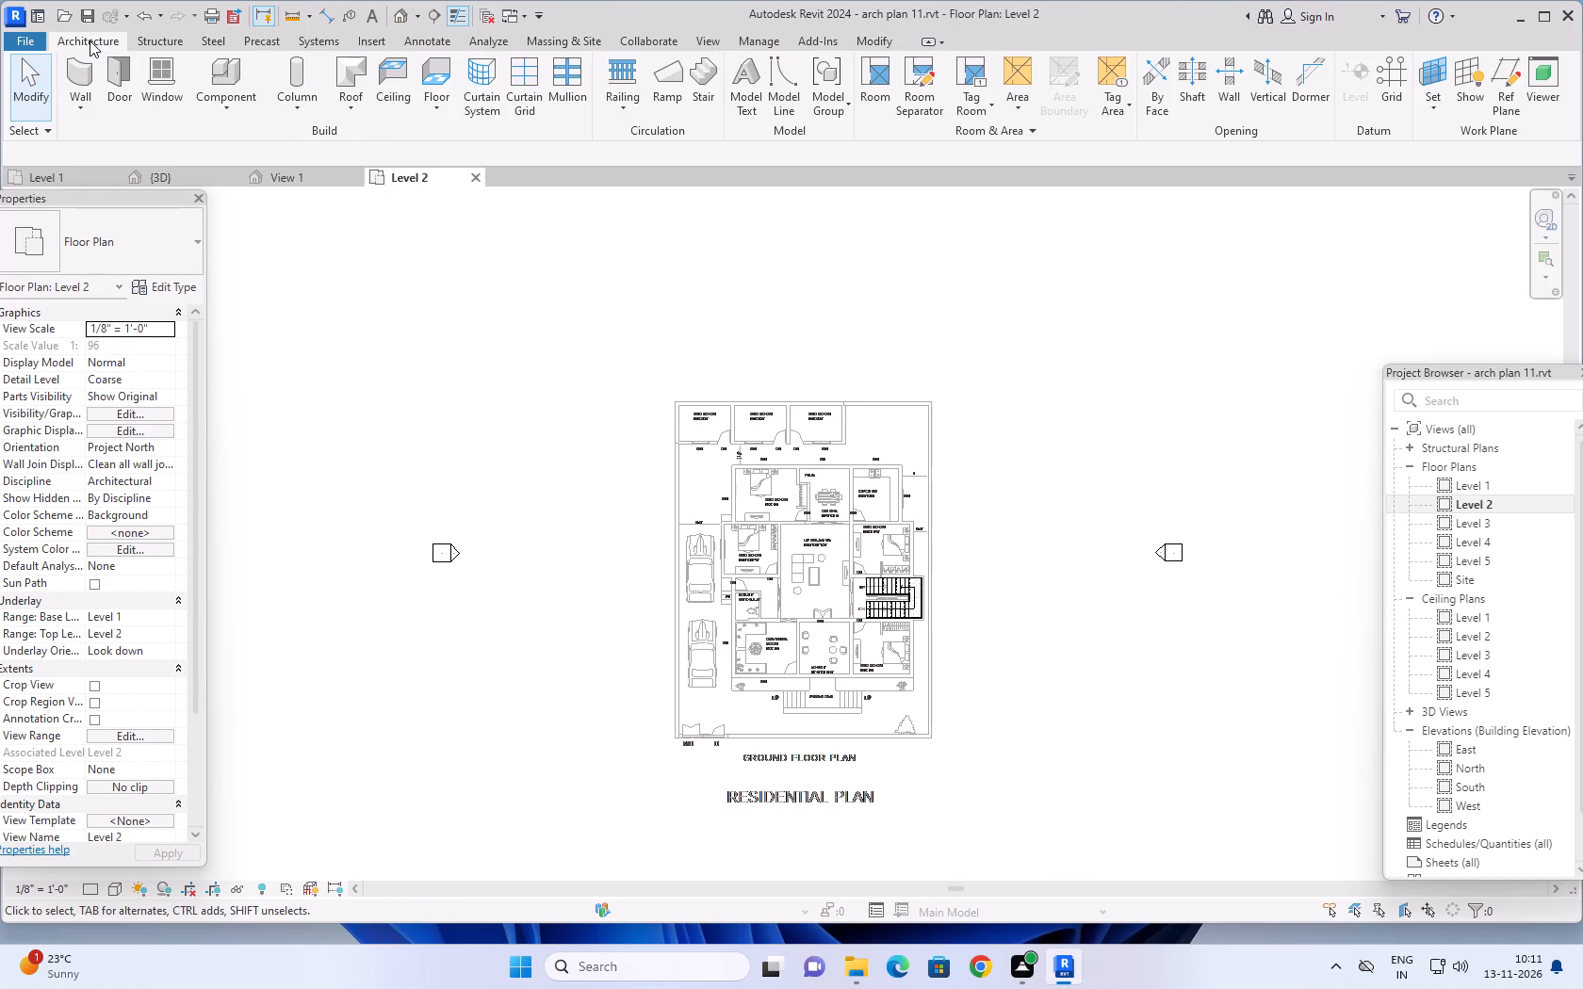
{"action": "left_click", "coordinate": [431, 106]}
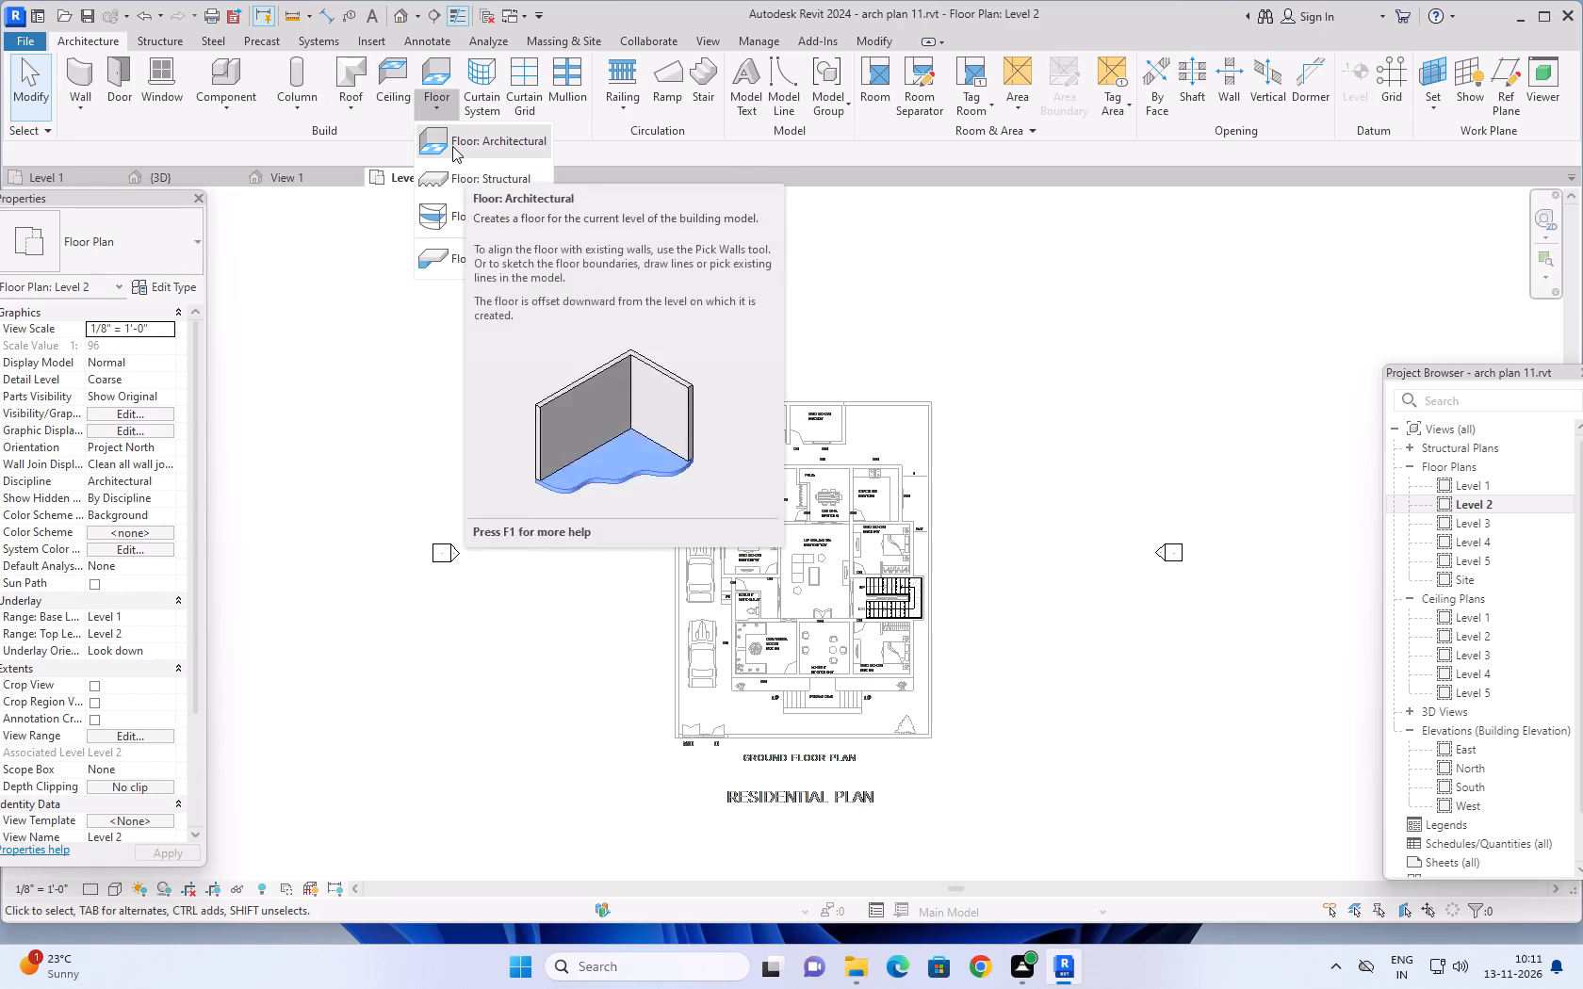
{"action": "left_click", "coordinate": [452, 146]}
Set up the floor boundary sketch for chained straight lines with a 2' 0" offset.
{"action": "scroll", "coordinate": [734, 548], "scroll_direction": "up", "scroll_amount": 9}
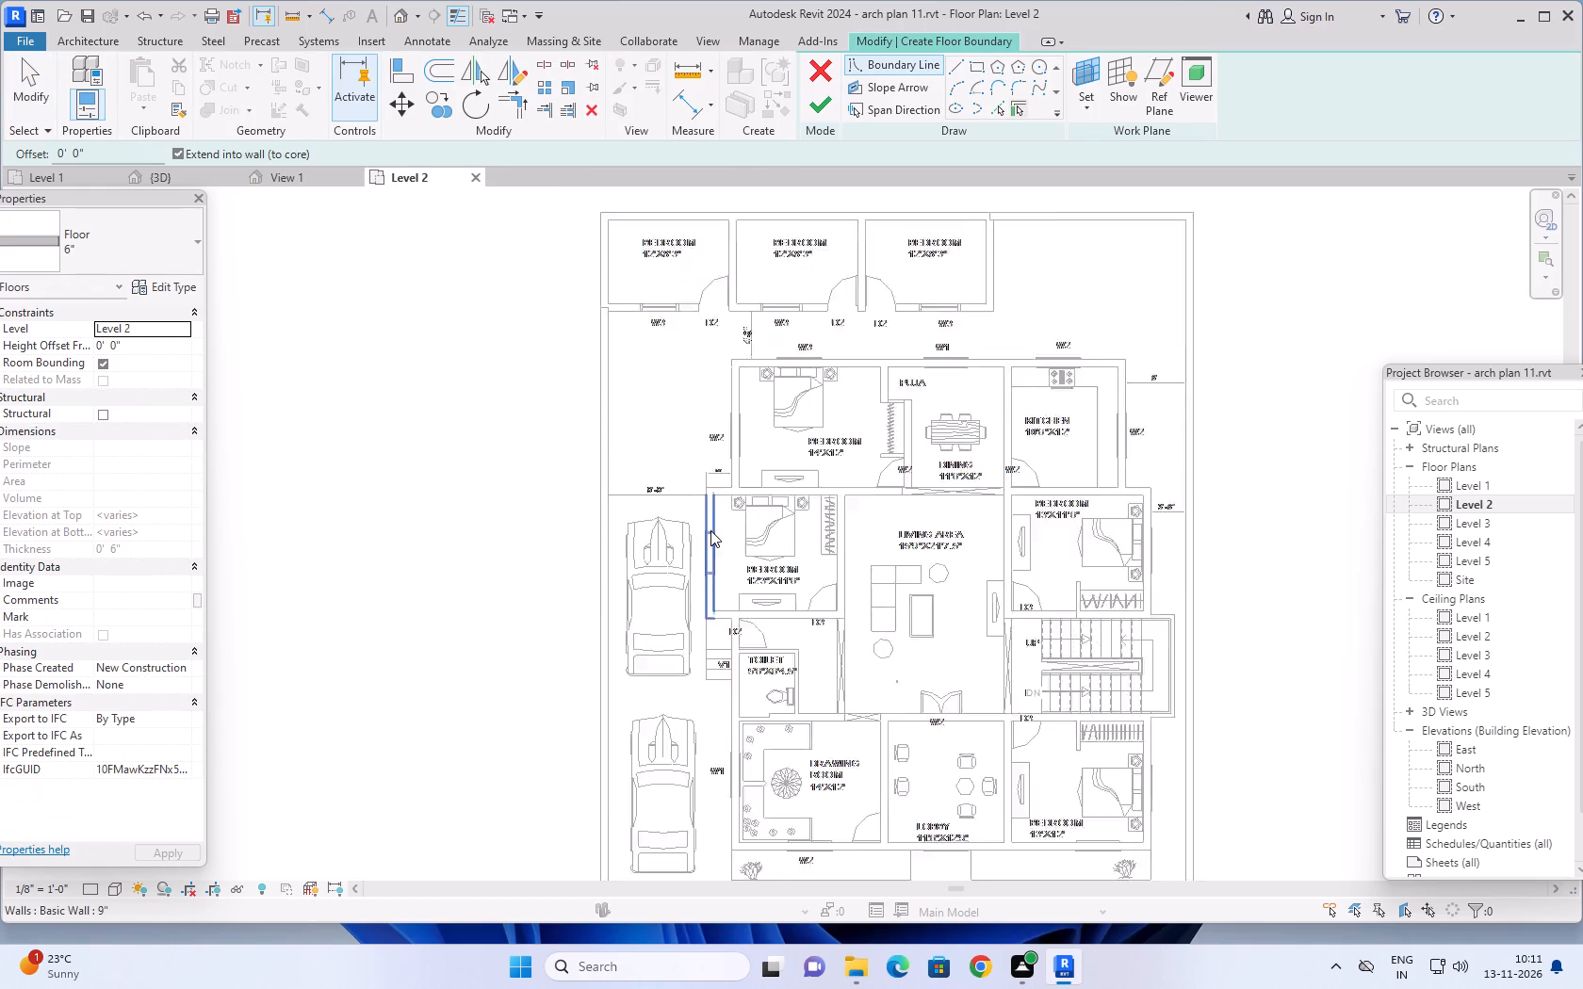
{"action": "scroll", "coordinate": [710, 530], "scroll_direction": "up", "scroll_amount": 2}
{"action": "scroll", "coordinate": [646, 408], "scroll_direction": "down", "scroll_amount": 1}
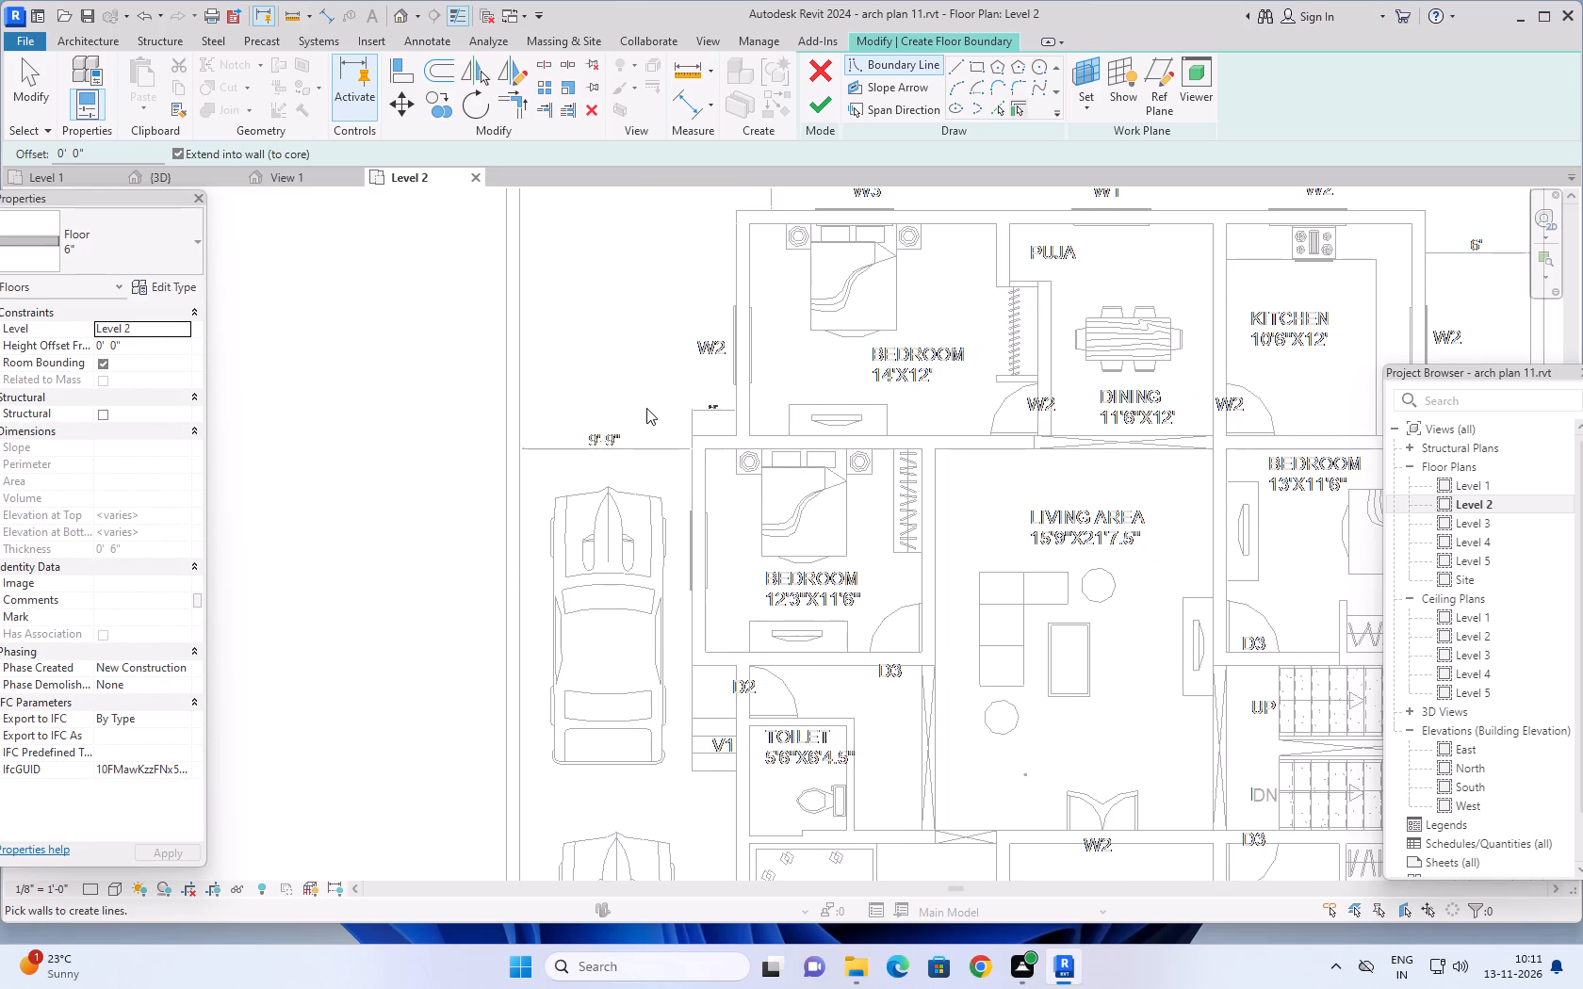
{"action": "scroll", "coordinate": [646, 408], "scroll_direction": "down", "scroll_amount": 3}
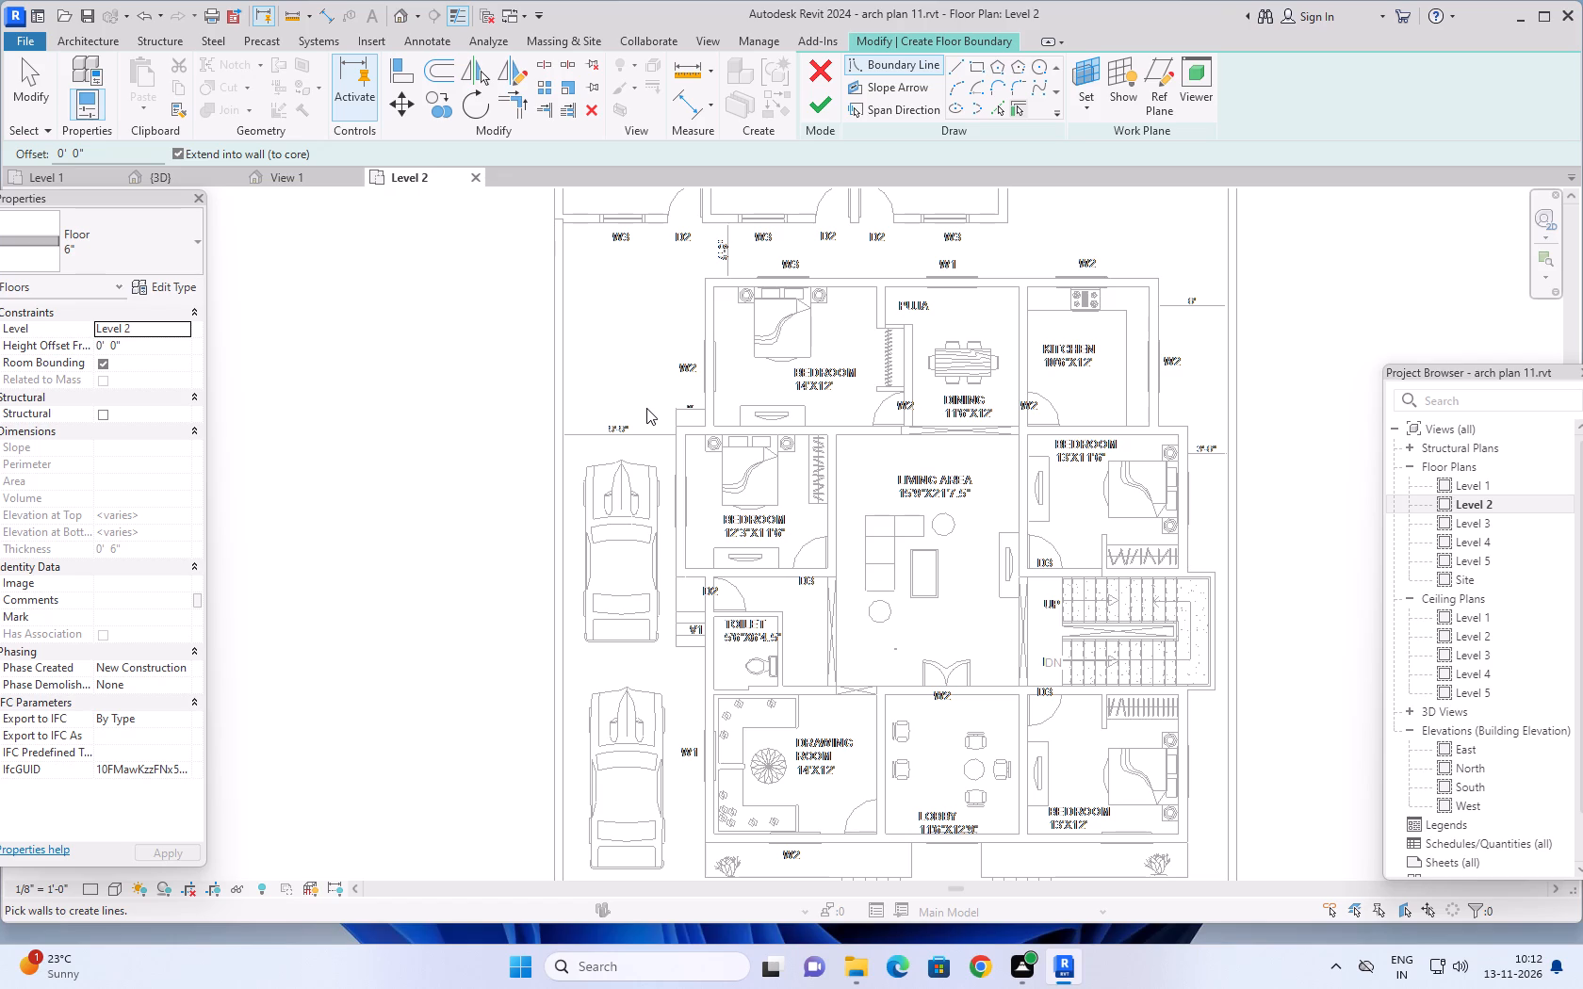
{"action": "scroll", "coordinate": [697, 350], "scroll_direction": "down", "scroll_amount": 4}
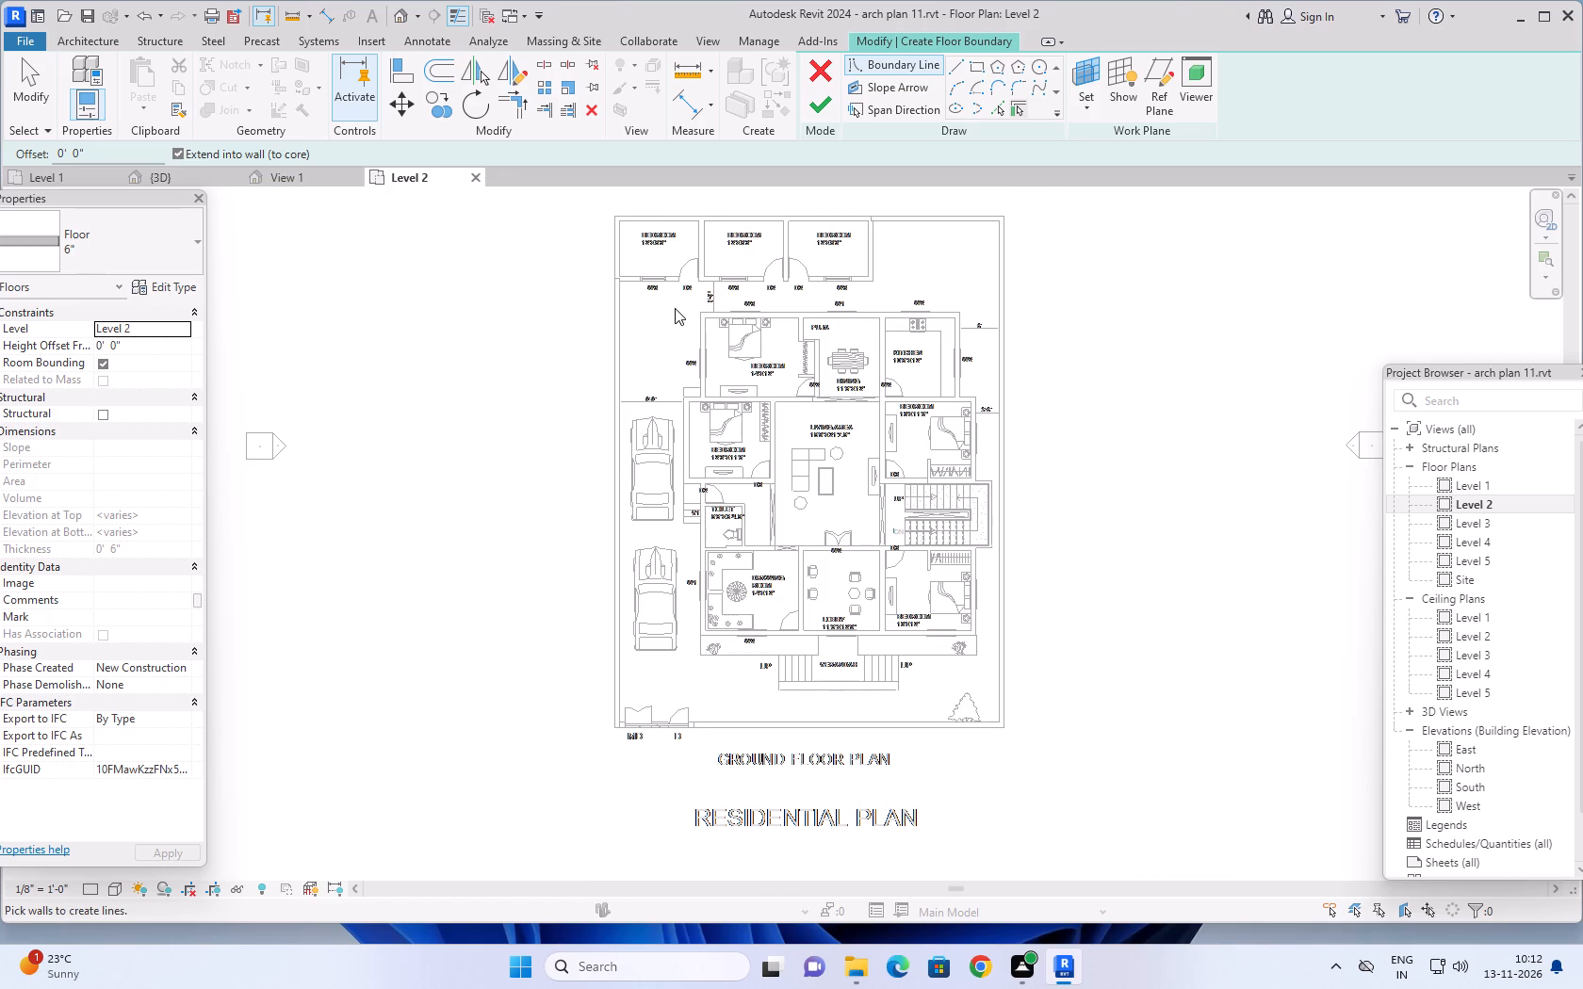
{"action": "scroll", "coordinate": [676, 306], "scroll_direction": "up", "scroll_amount": 1}
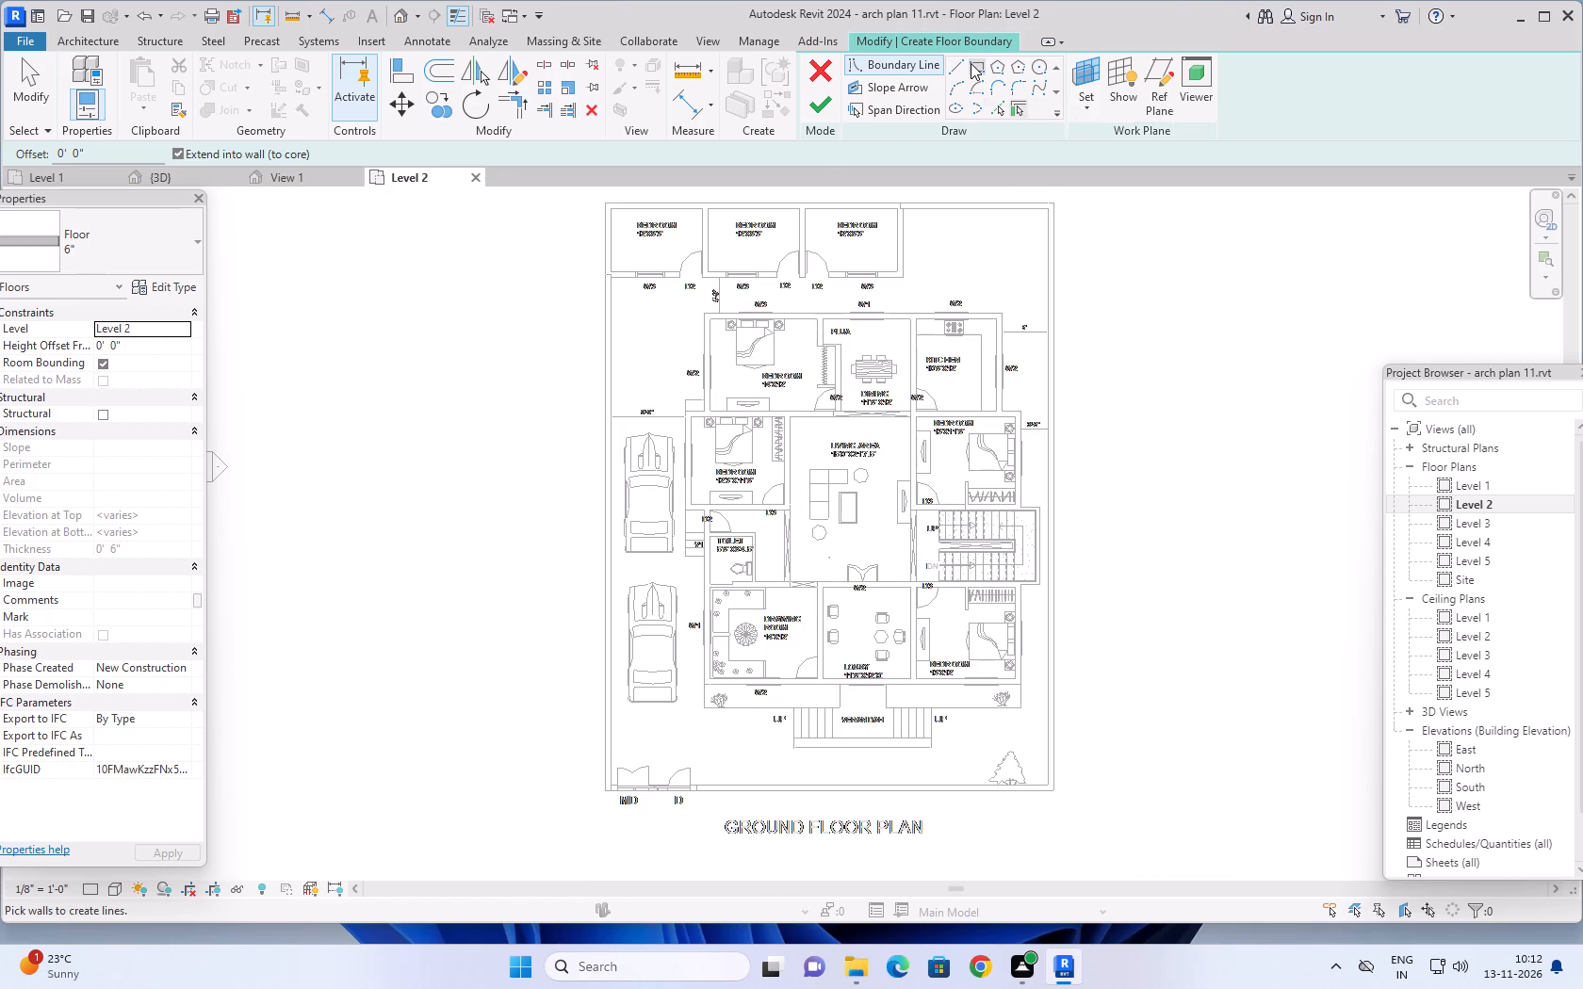
{"action": "left_click", "coordinate": [971, 63]}
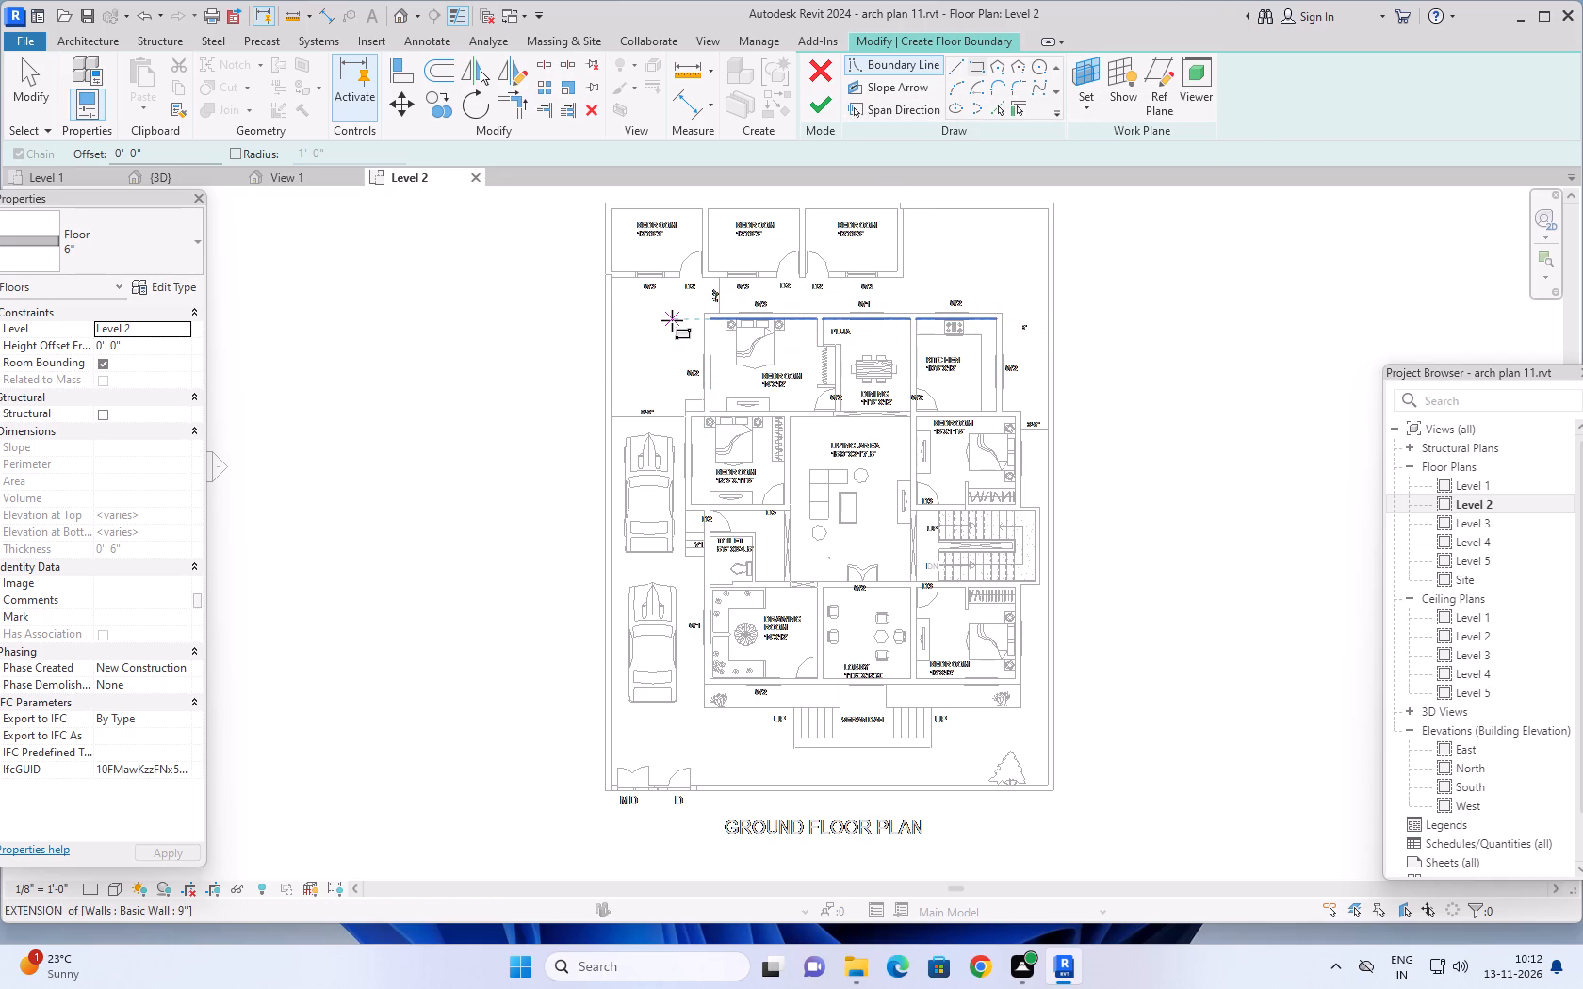
{"action": "scroll", "coordinate": [673, 319], "scroll_direction": "up", "scroll_amount": 5}
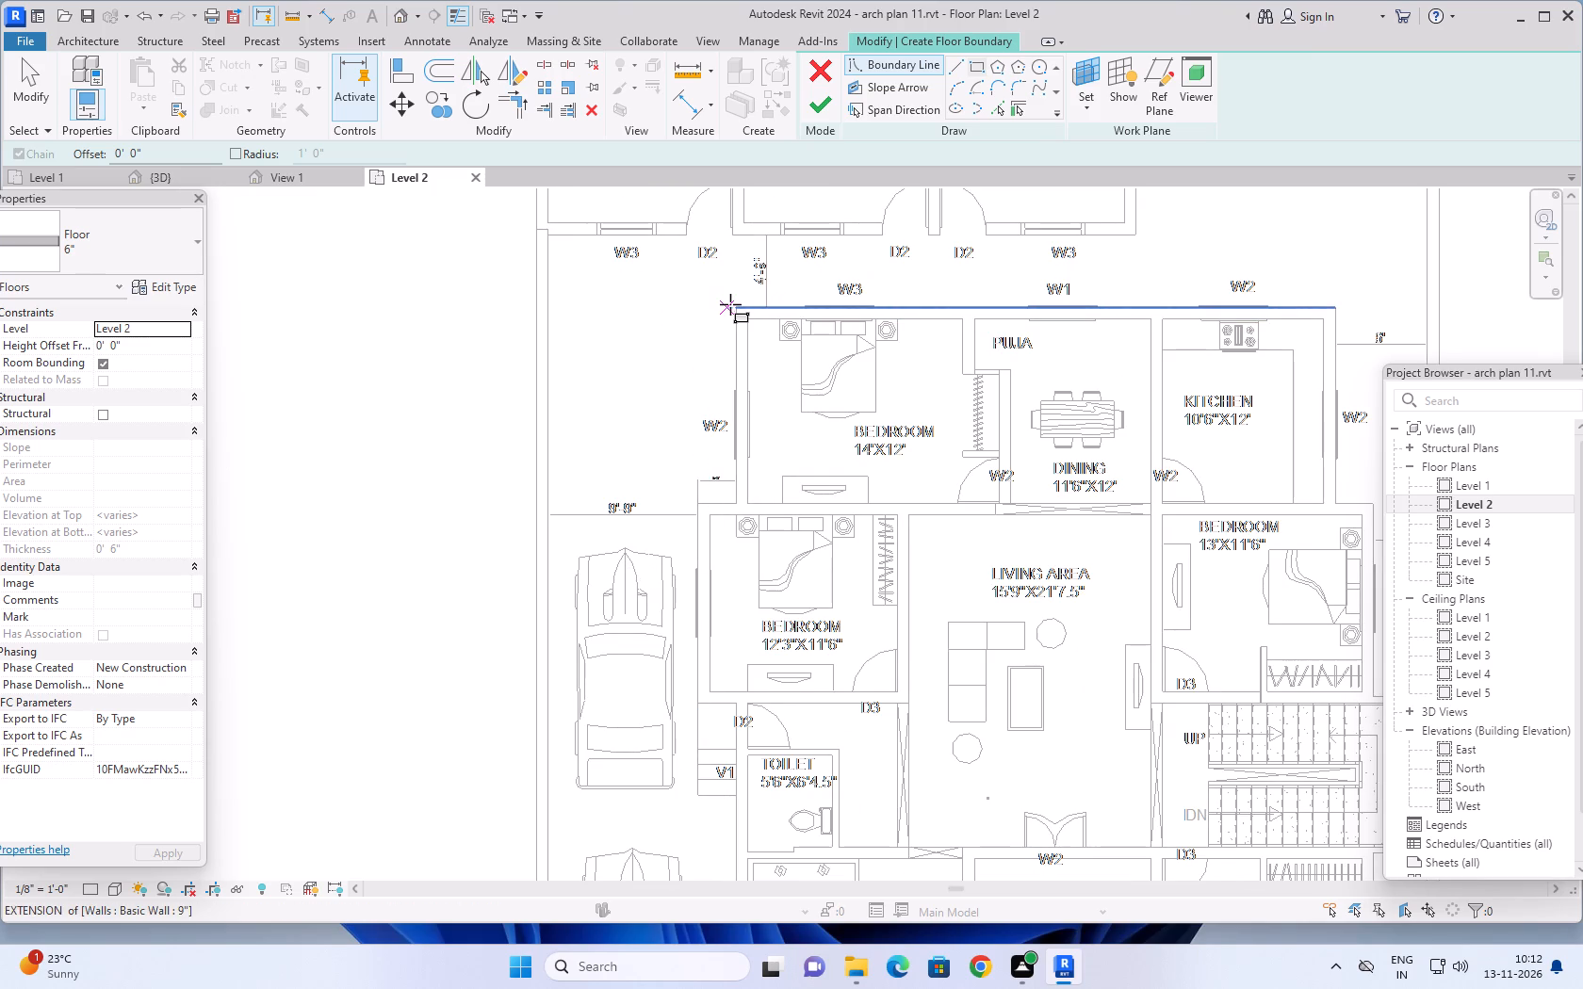
{"action": "left_click", "coordinate": [960, 66]}
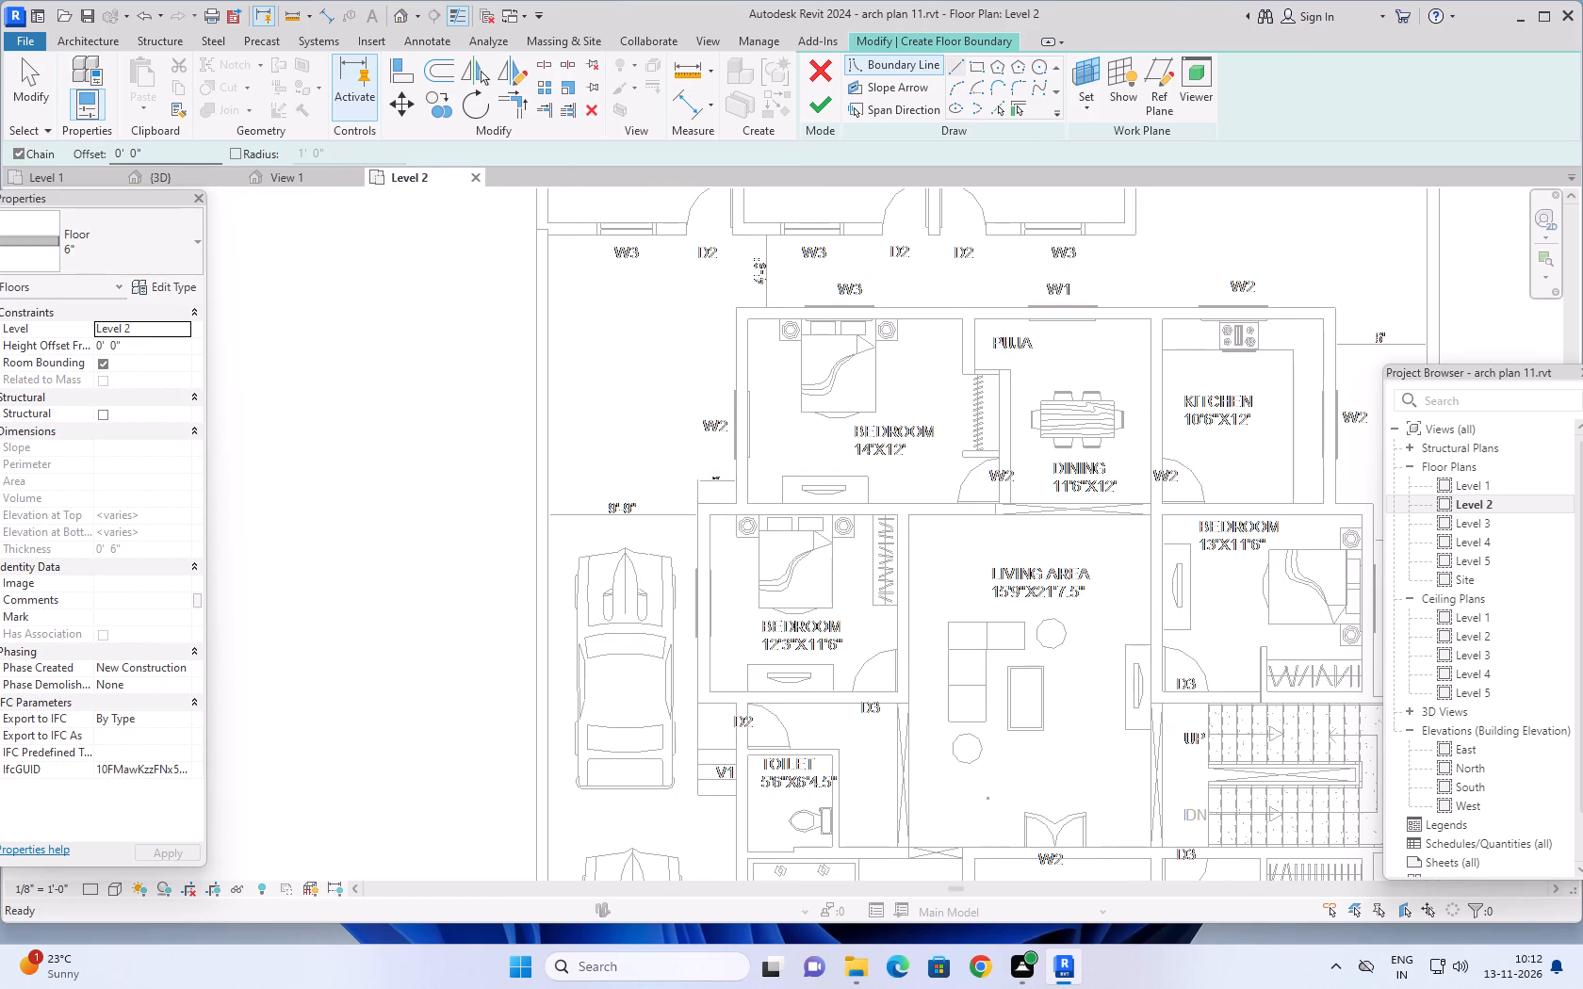
{"action": "left_click_drag", "start_coordinate": [182, 154], "coordinate": [80, 158]}
{"action": "key", "text": "2"}
{"action": "key", "text": "apostrophe"}
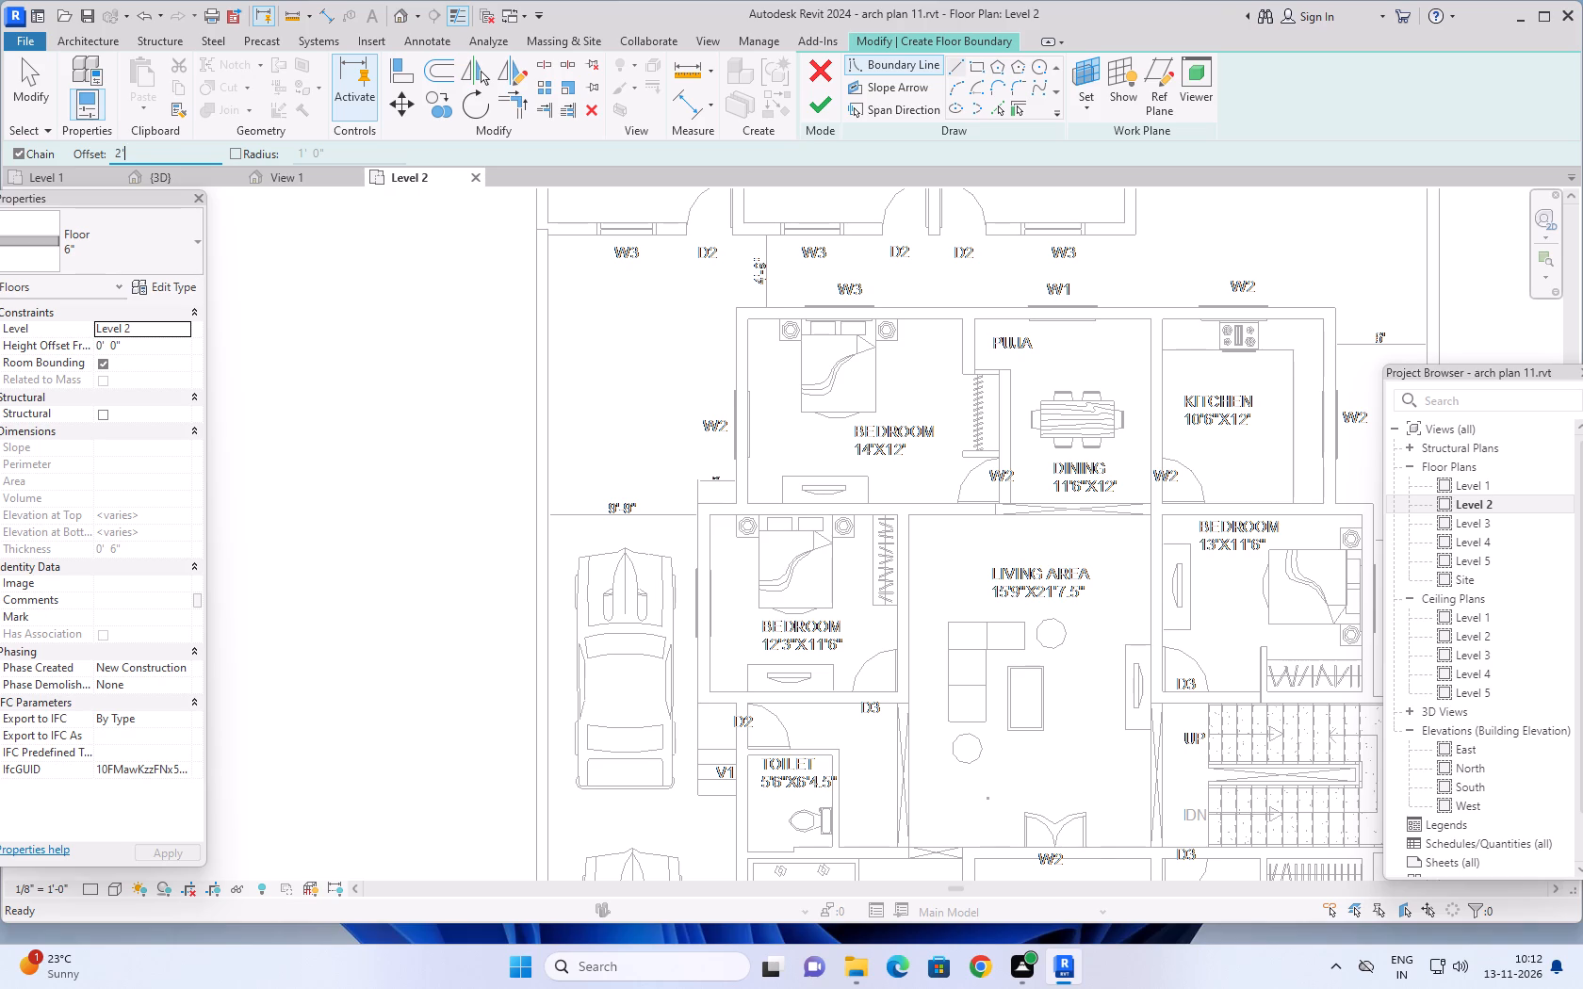
{"action": "key", "text": "Return"}
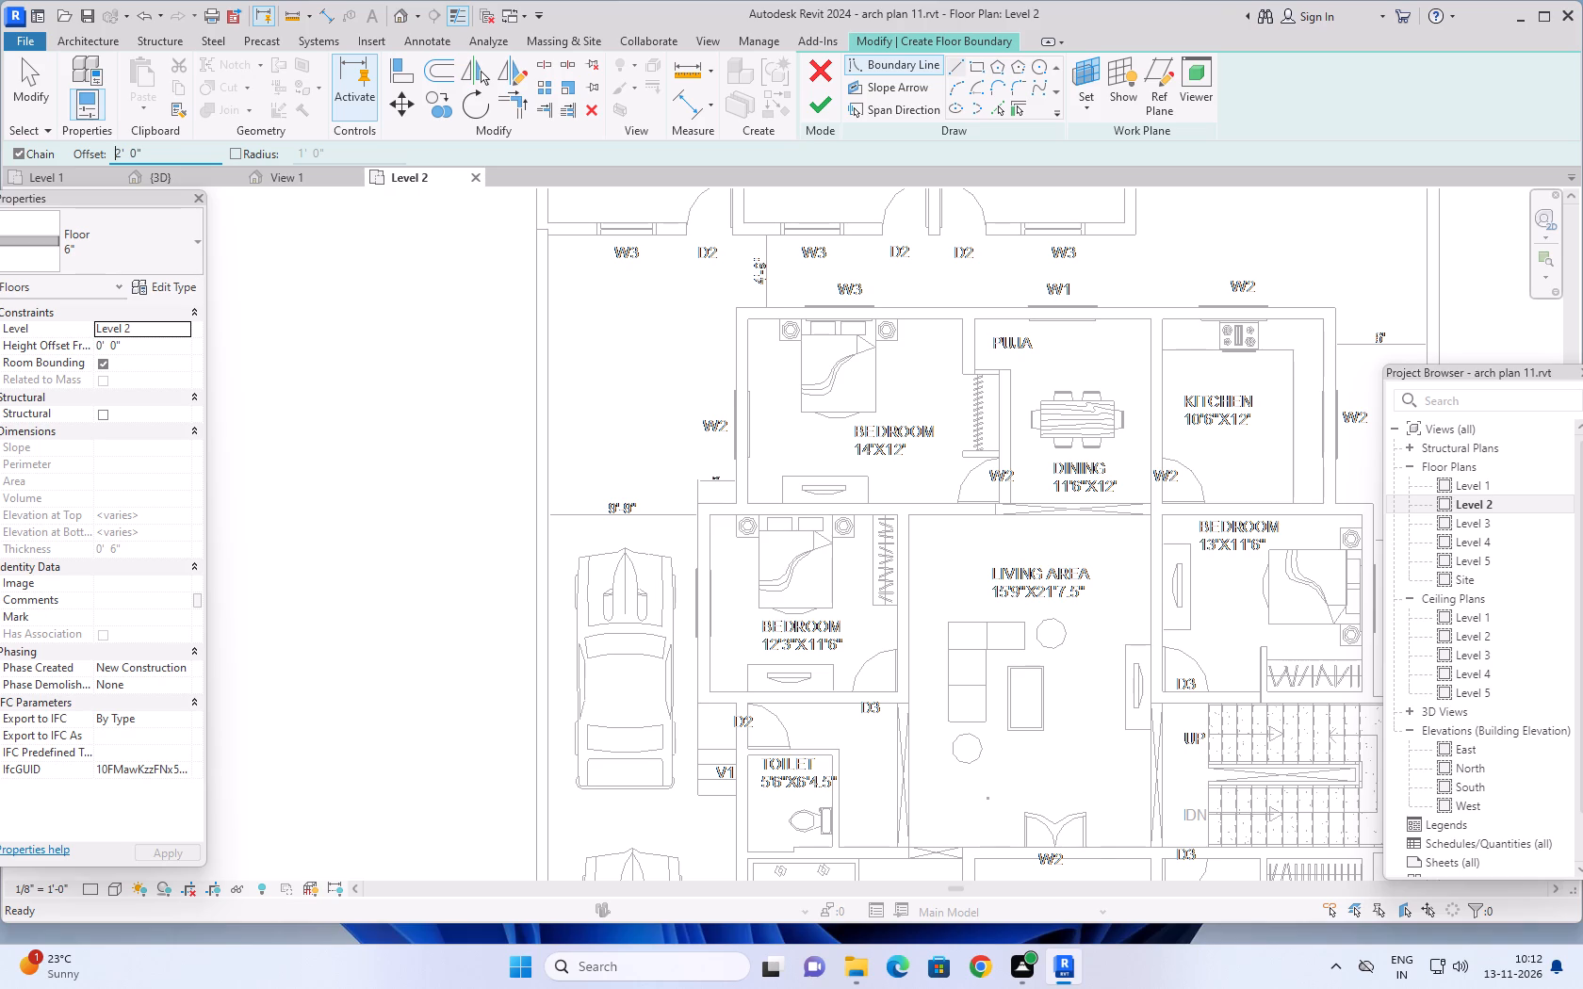
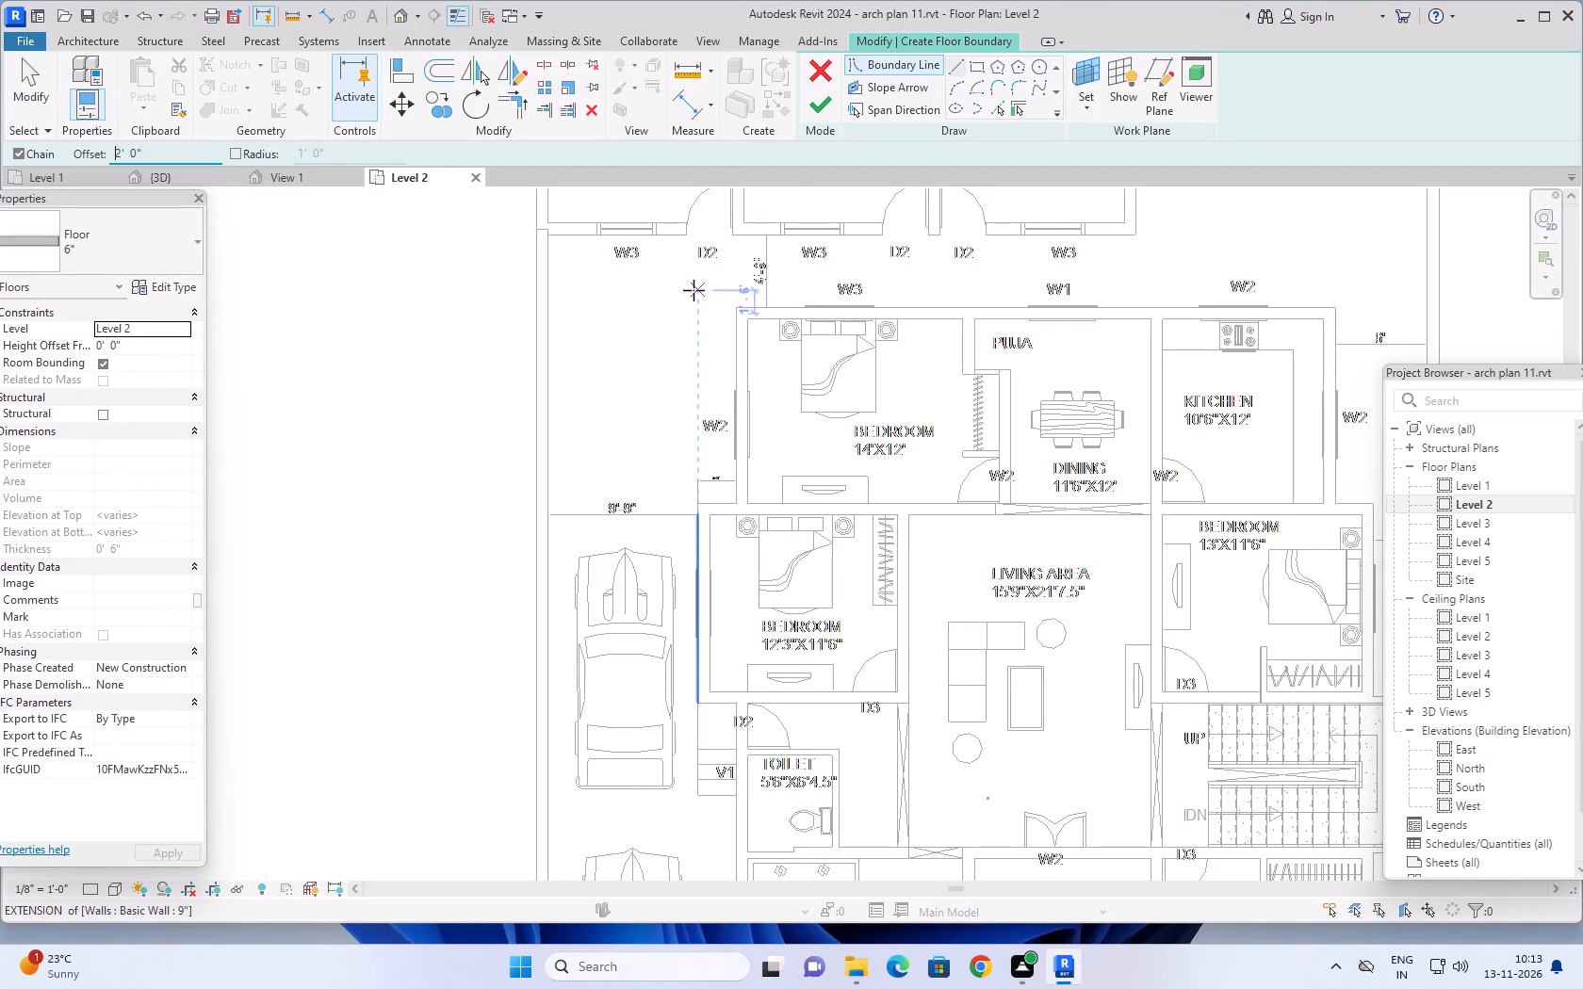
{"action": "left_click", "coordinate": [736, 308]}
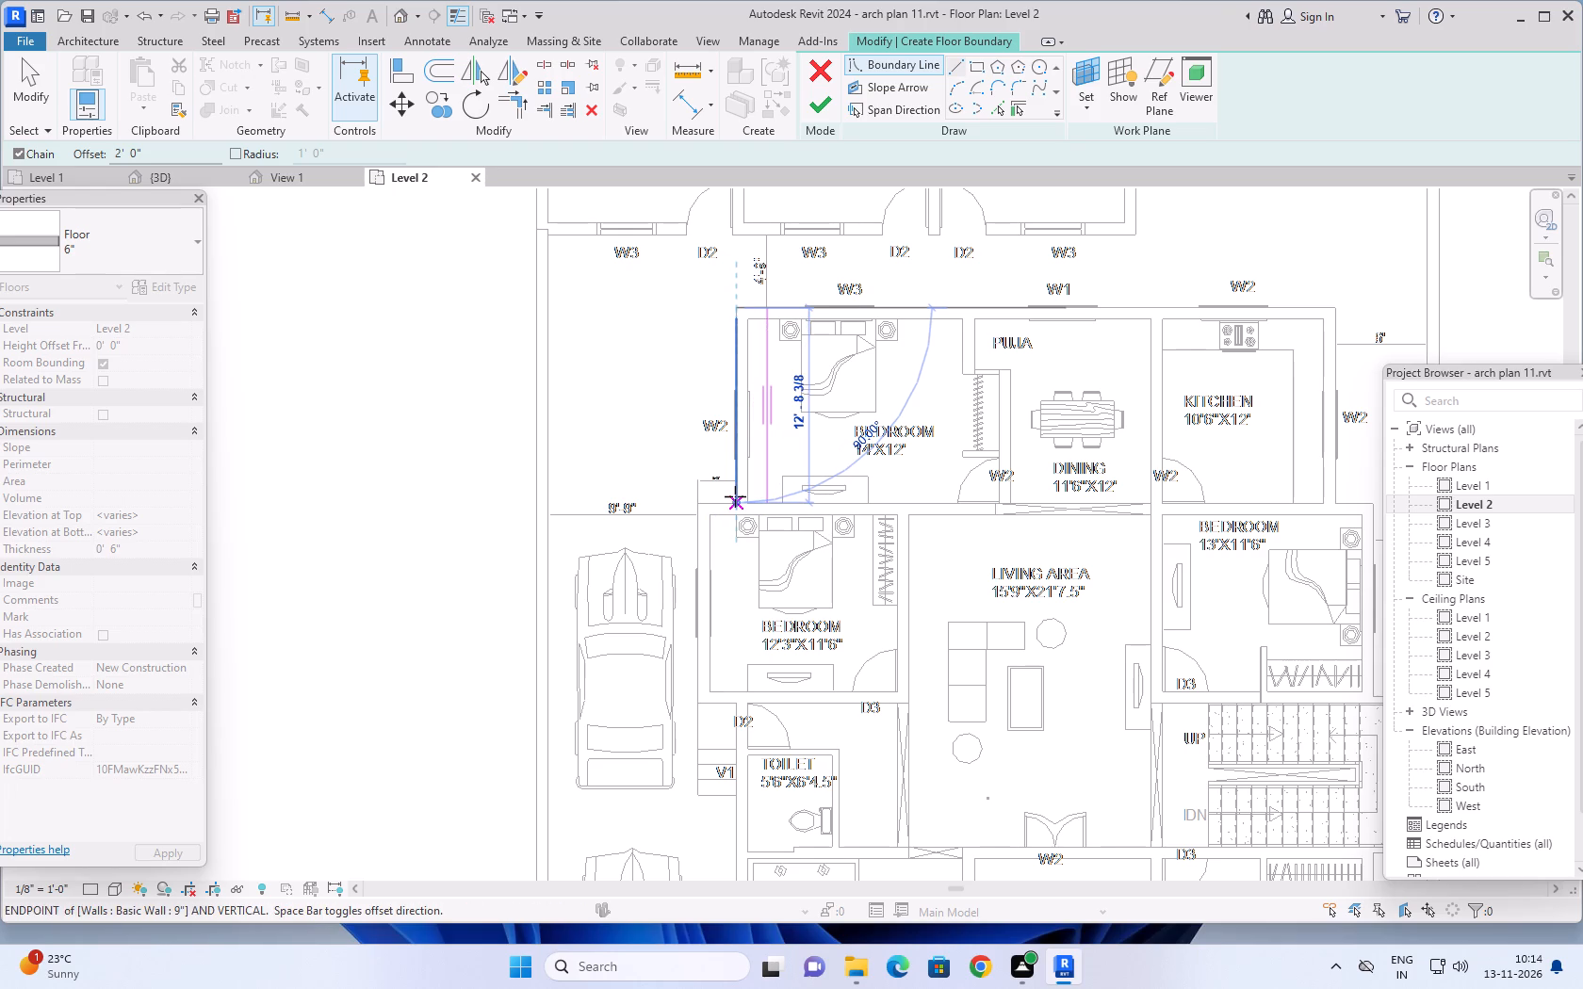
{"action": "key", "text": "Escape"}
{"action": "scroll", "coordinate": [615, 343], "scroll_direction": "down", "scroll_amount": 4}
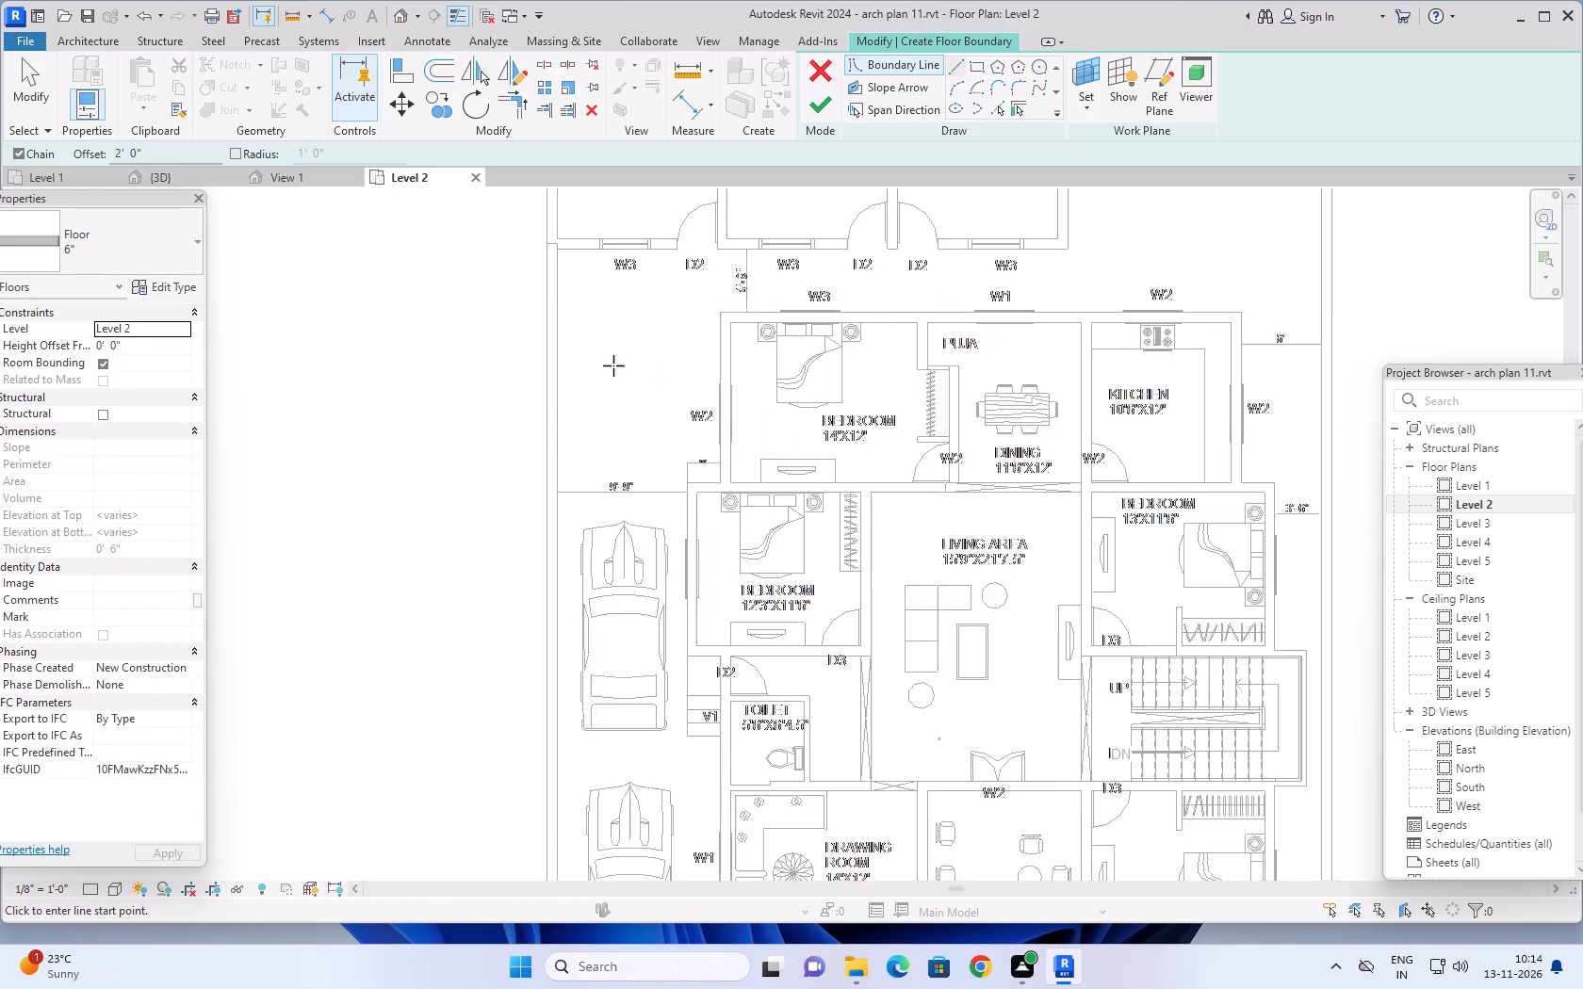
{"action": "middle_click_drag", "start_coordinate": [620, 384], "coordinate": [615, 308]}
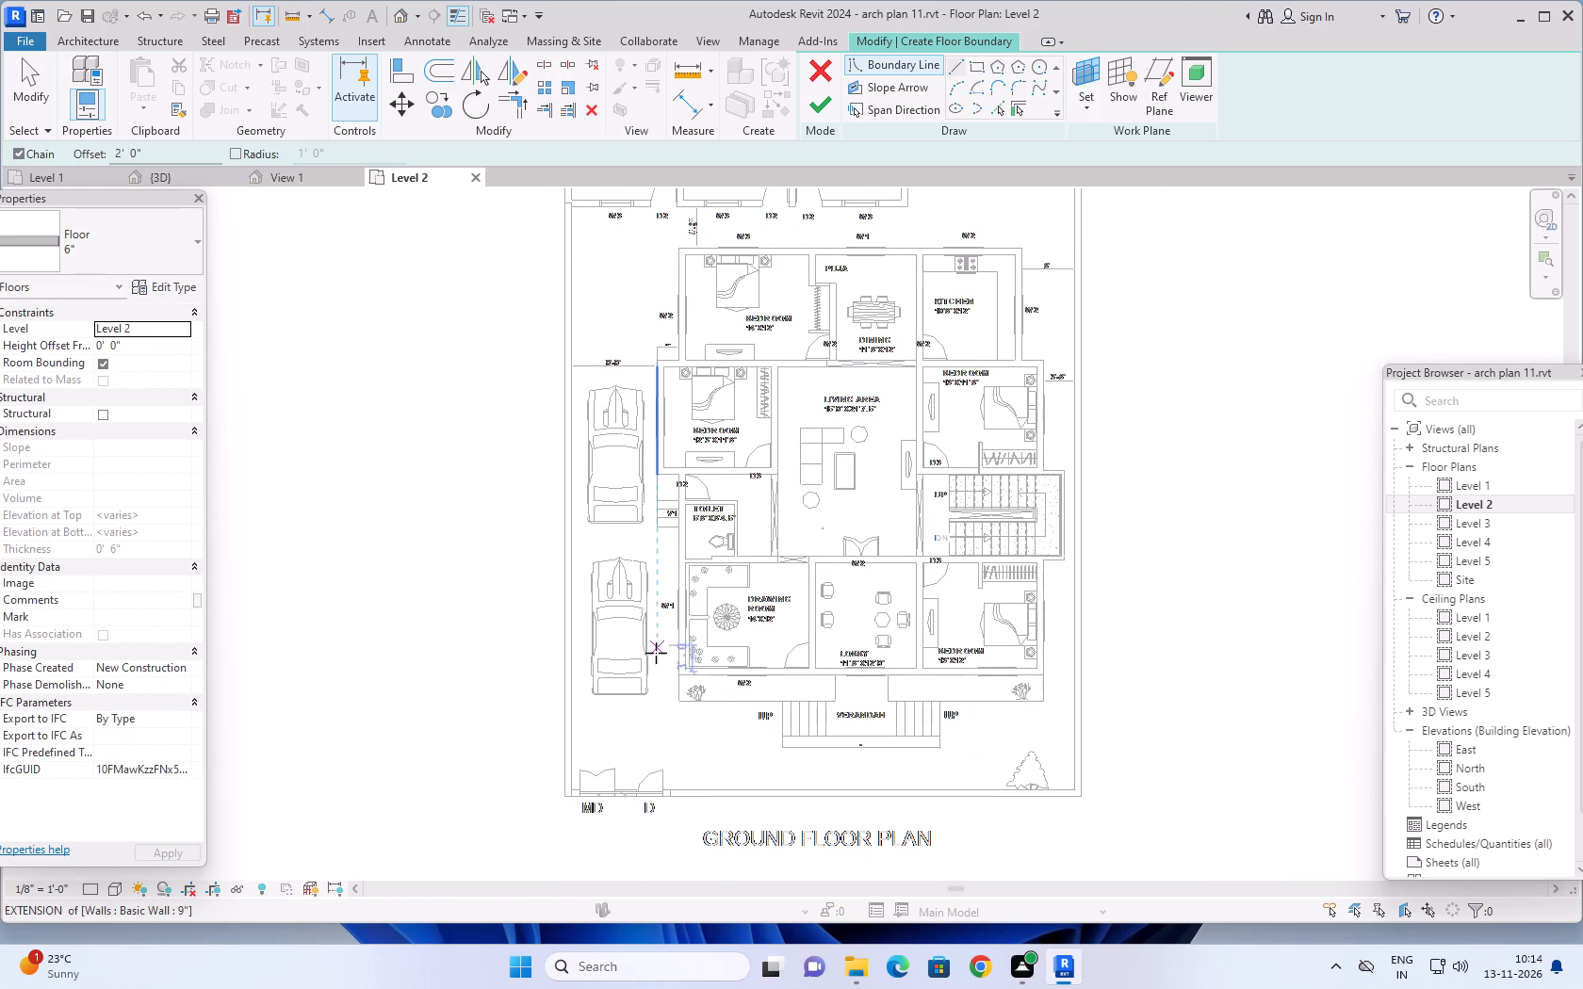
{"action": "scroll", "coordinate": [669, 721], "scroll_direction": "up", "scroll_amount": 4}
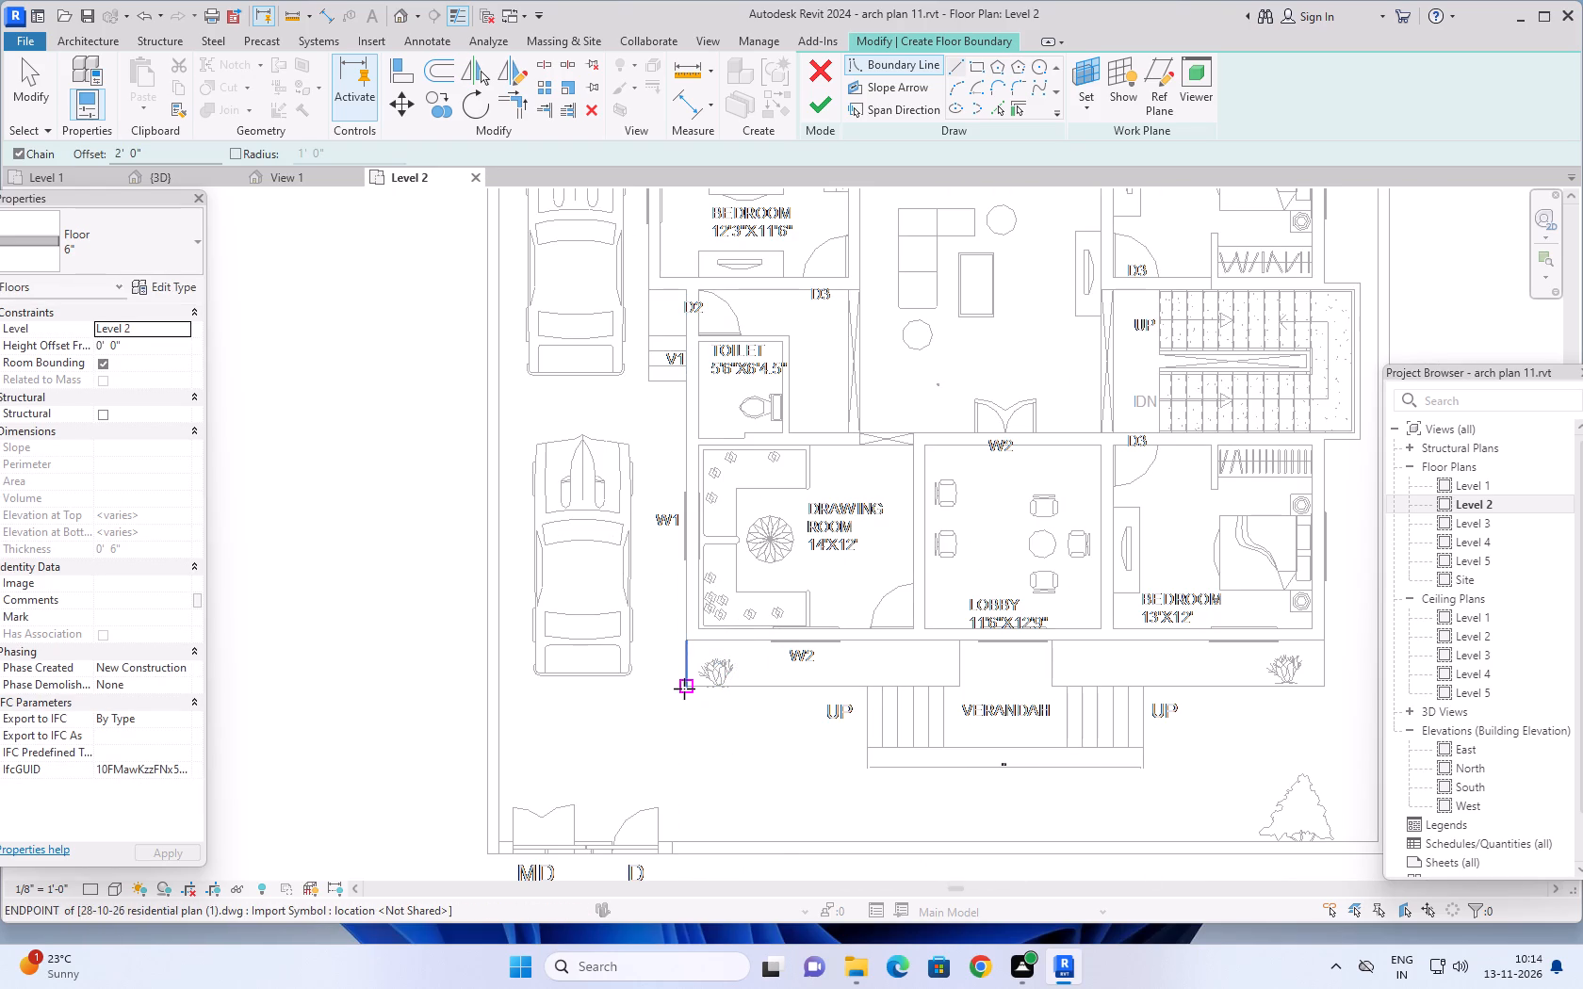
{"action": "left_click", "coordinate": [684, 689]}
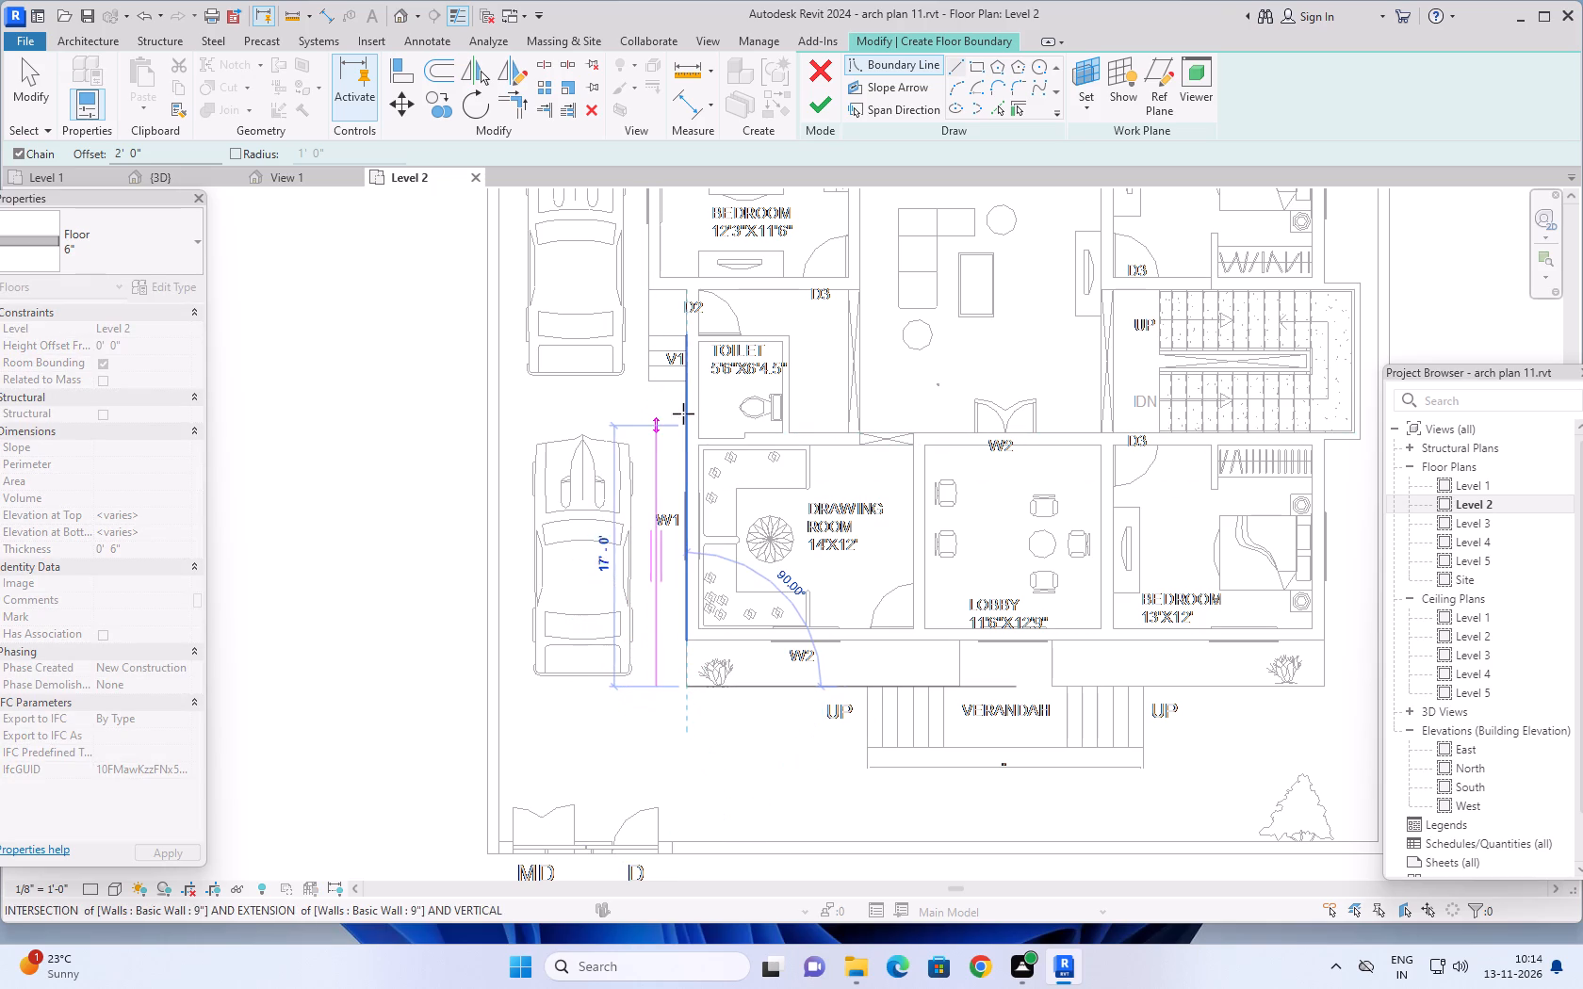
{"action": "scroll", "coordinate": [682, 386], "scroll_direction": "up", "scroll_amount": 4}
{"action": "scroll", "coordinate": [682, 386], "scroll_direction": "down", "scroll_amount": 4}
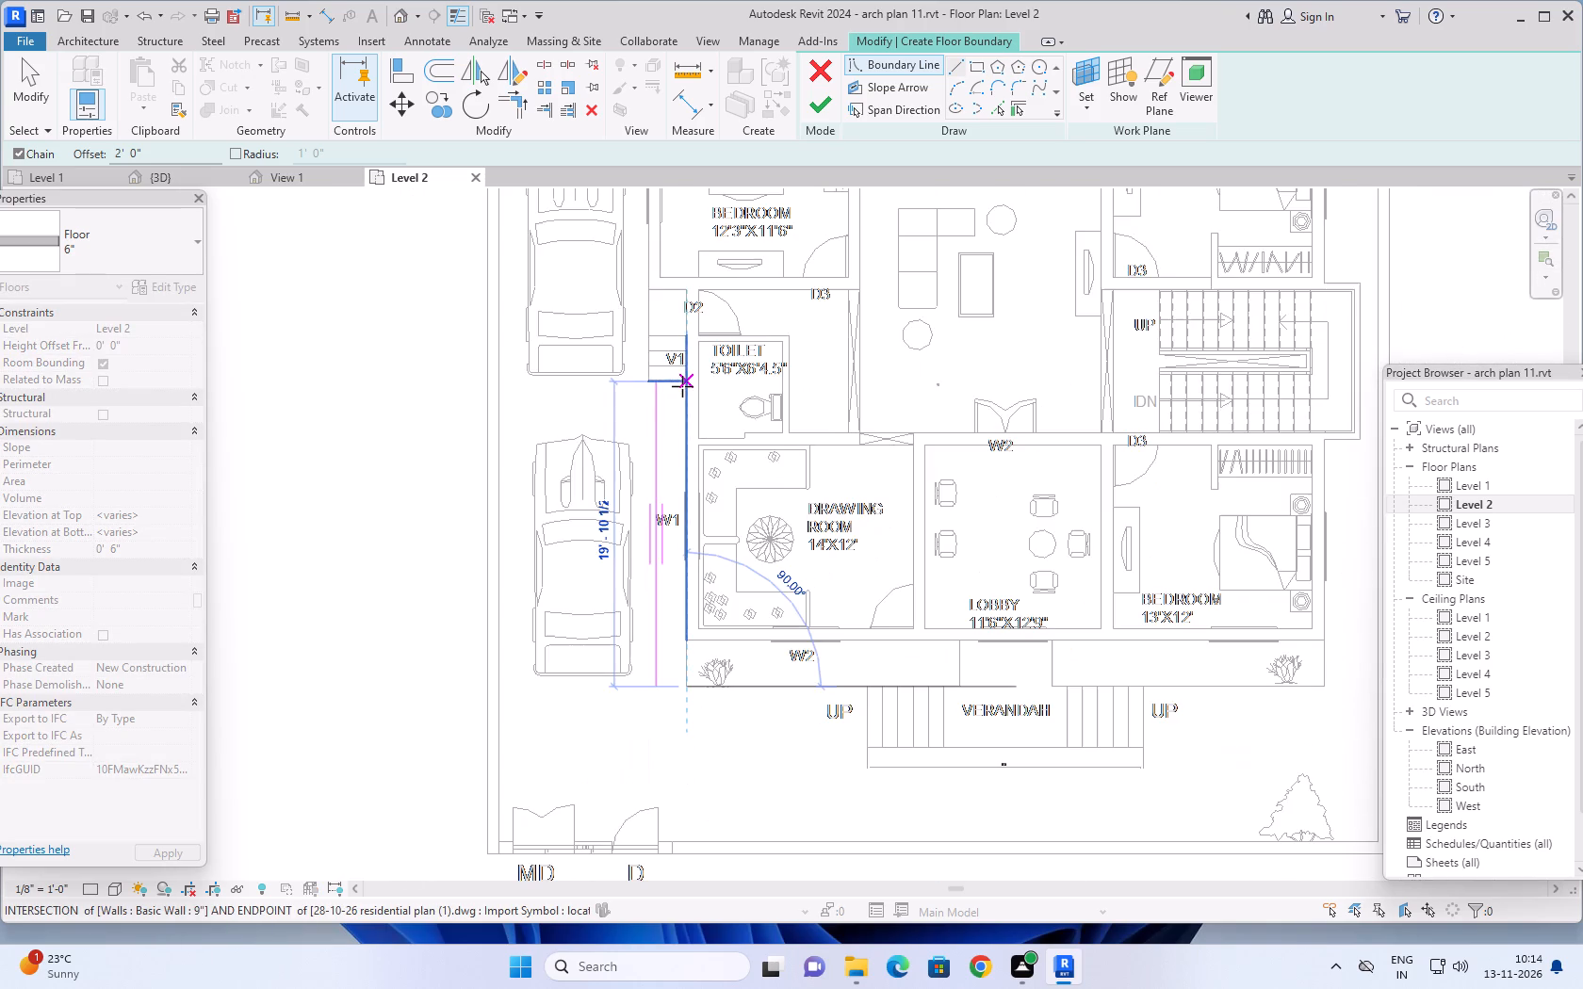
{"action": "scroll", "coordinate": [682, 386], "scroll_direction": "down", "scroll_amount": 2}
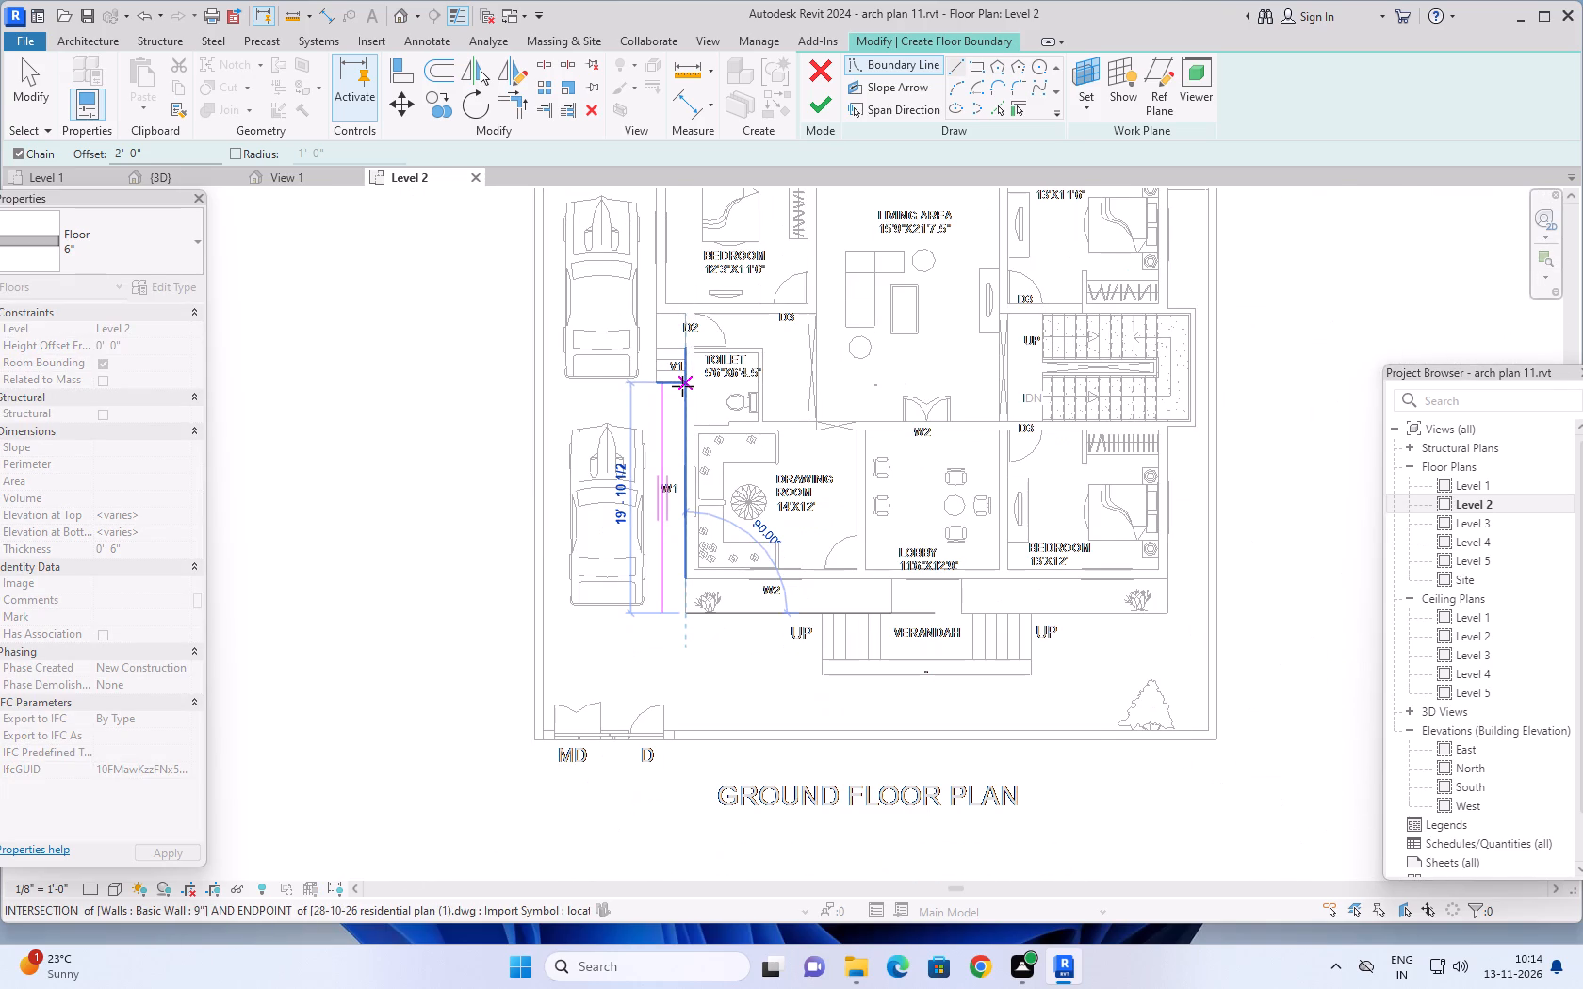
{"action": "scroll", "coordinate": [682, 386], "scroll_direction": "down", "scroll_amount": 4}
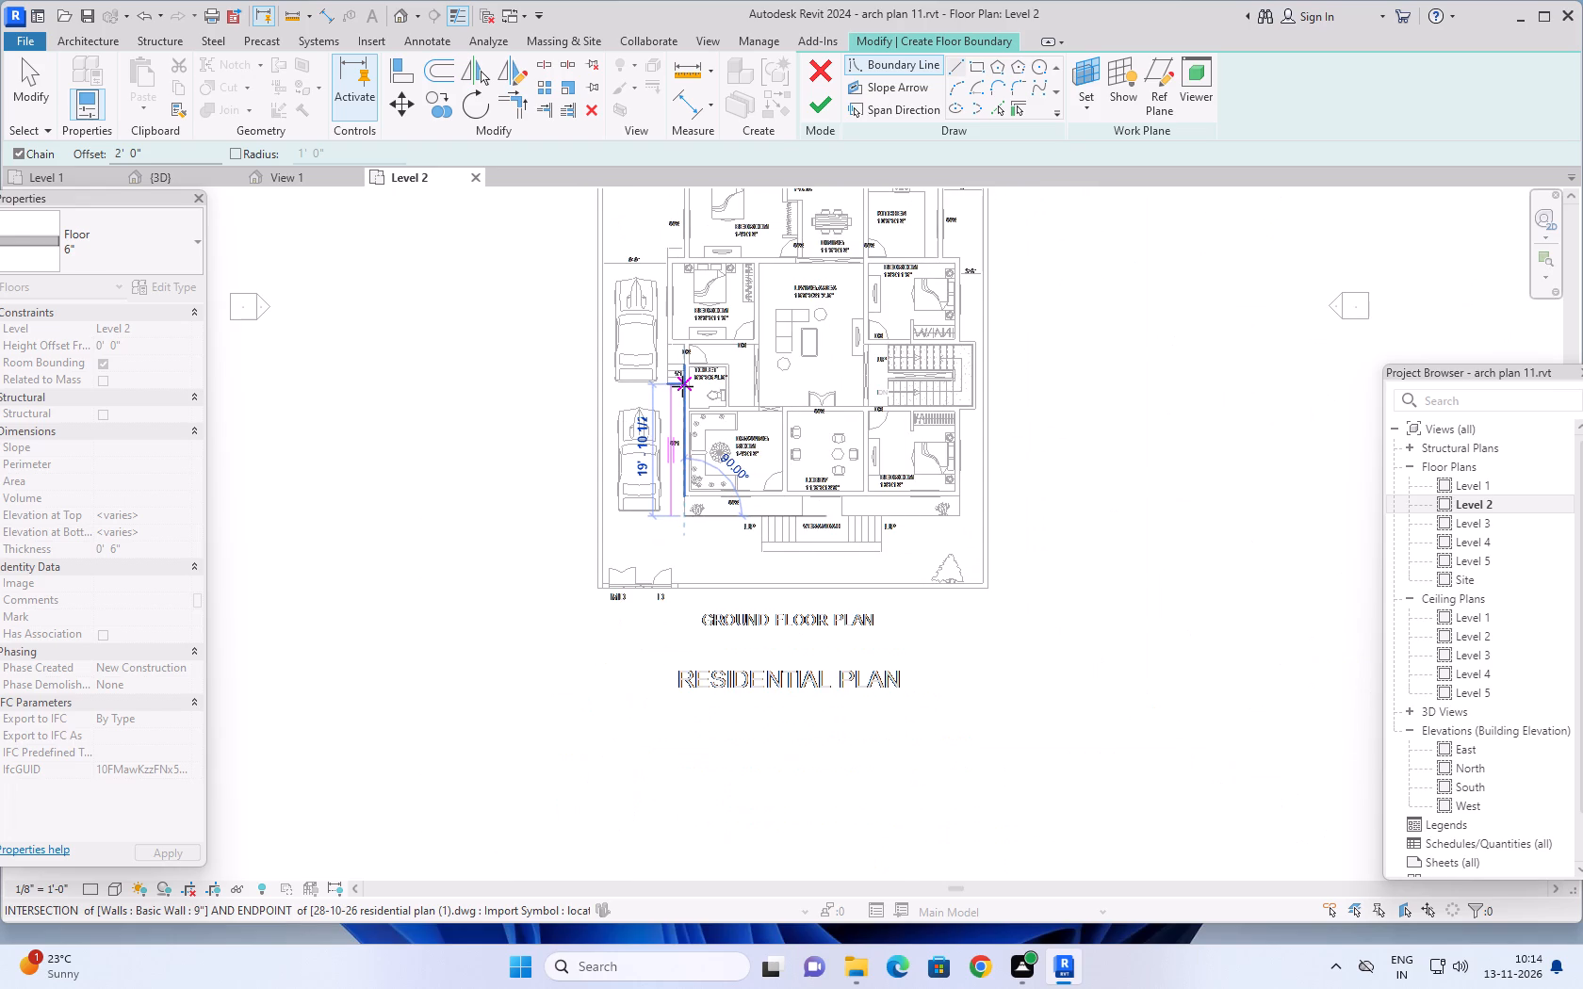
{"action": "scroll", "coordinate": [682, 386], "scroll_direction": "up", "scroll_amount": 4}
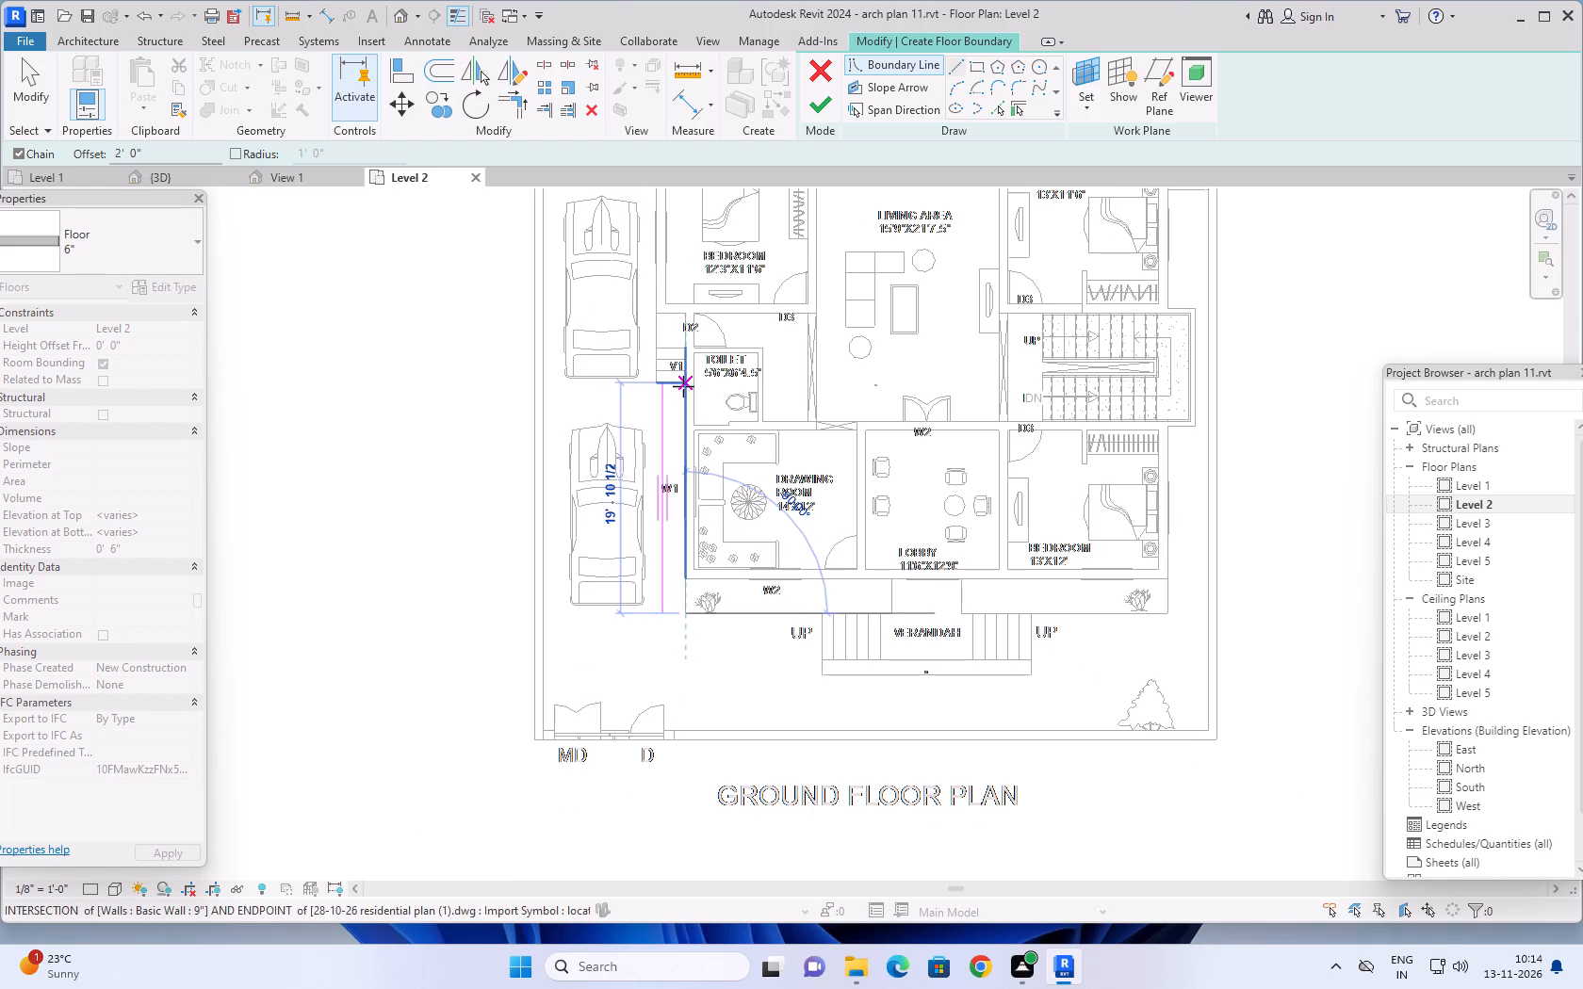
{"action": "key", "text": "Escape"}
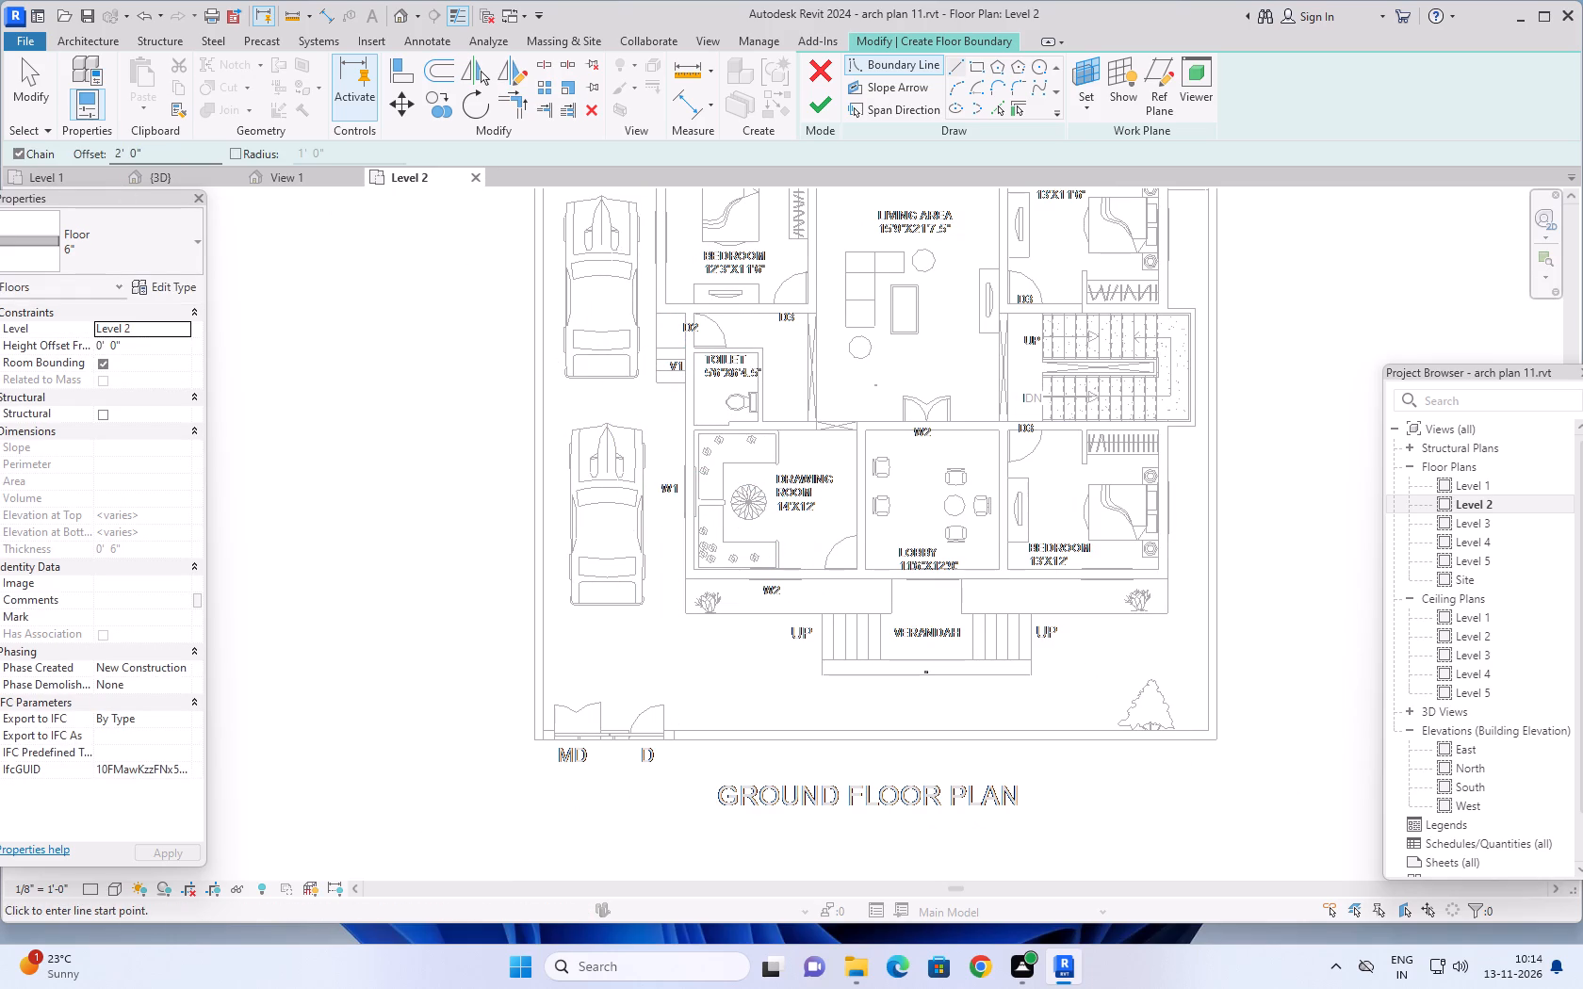
Set the boundary line offset to 0 and draw a vertical edge about 25' 6" from the 12'3"x11'6" bedroom's outer corner near D2 to the verandah front.
{"action": "left_click_drag", "start_coordinate": [146, 149], "coordinate": [107, 157]}
{"action": "key", "text": "0"}
{"action": "key", "text": "Return"}
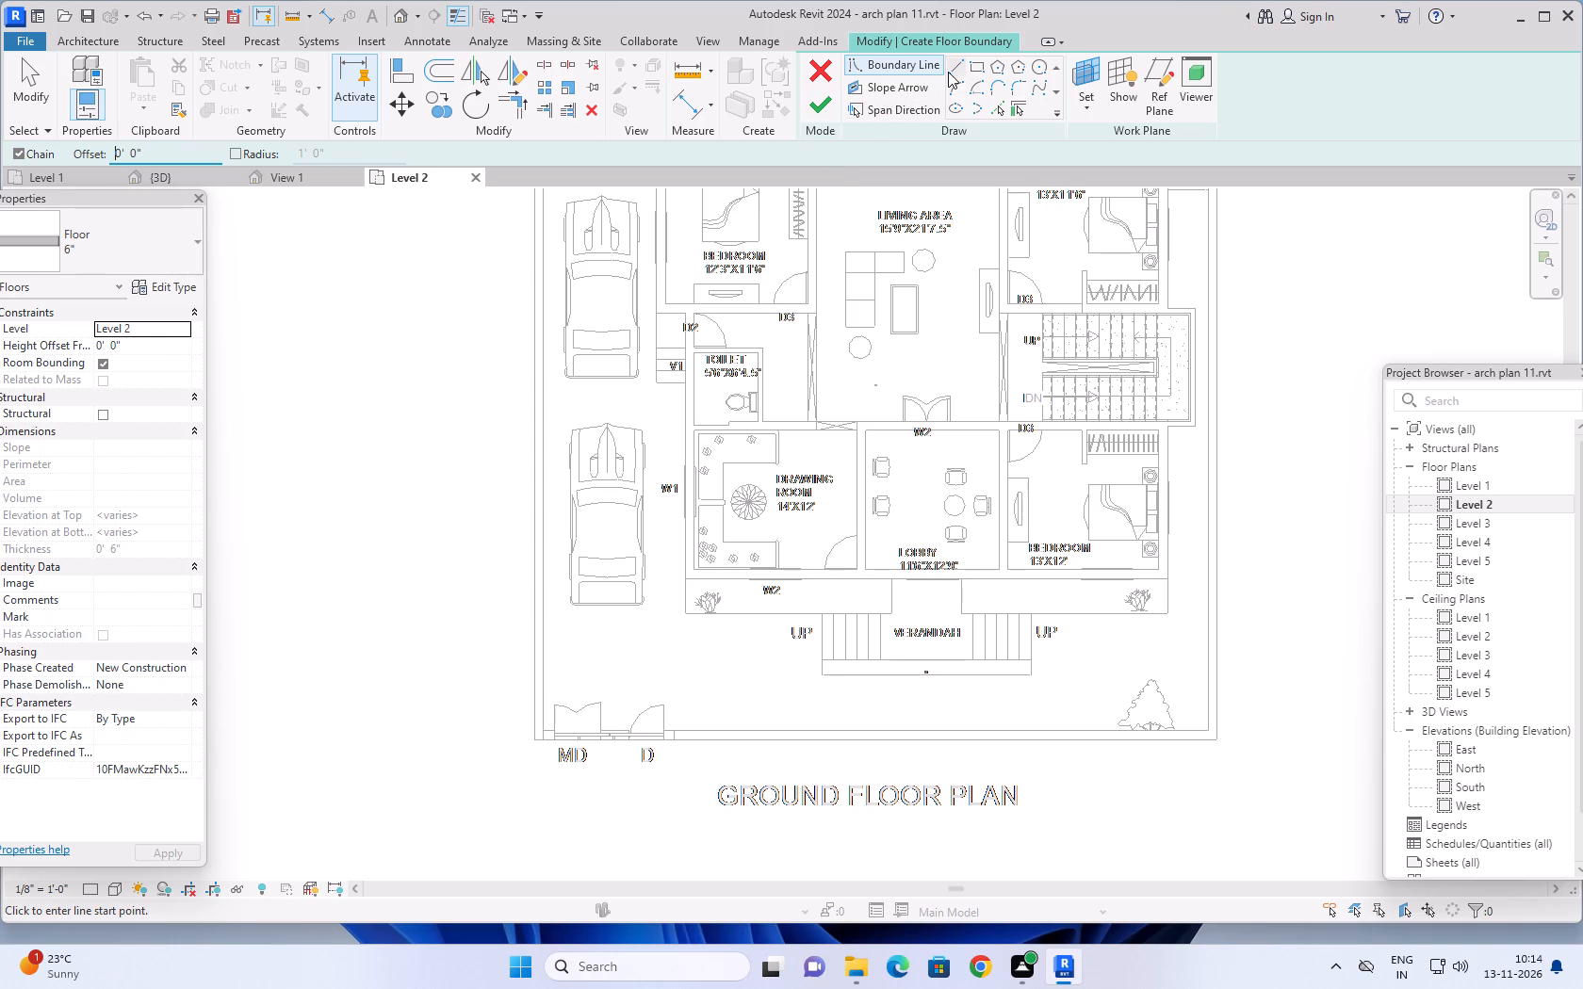
{"action": "left_click", "coordinate": [953, 68]}
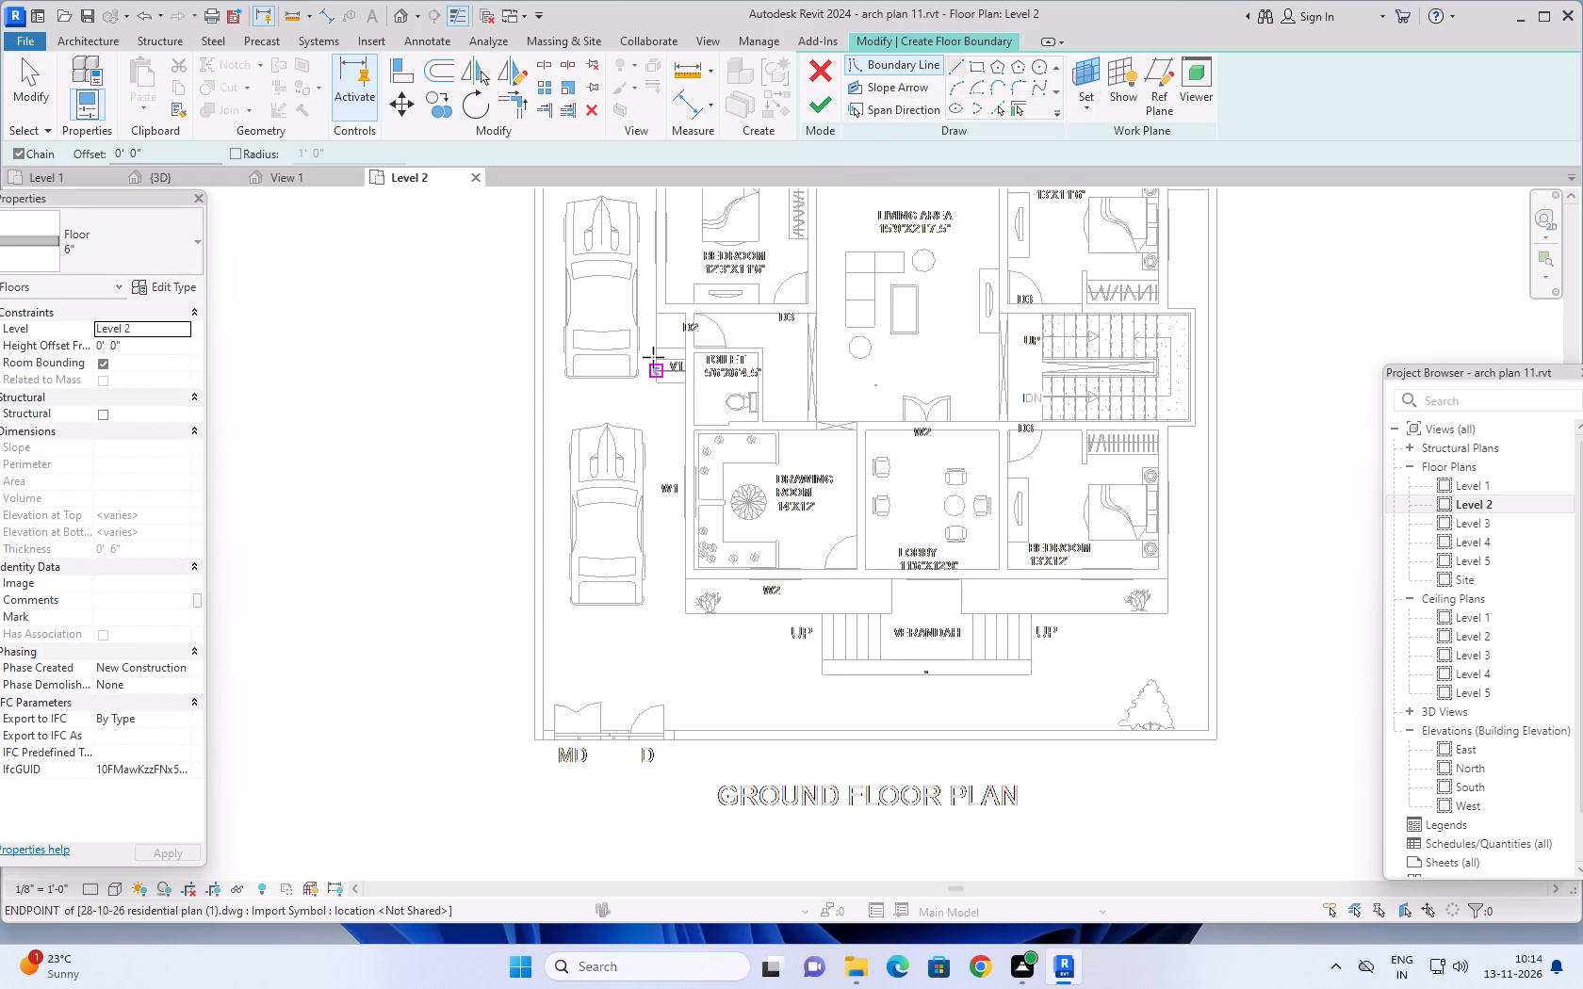
{"action": "left_click", "coordinate": [654, 316]}
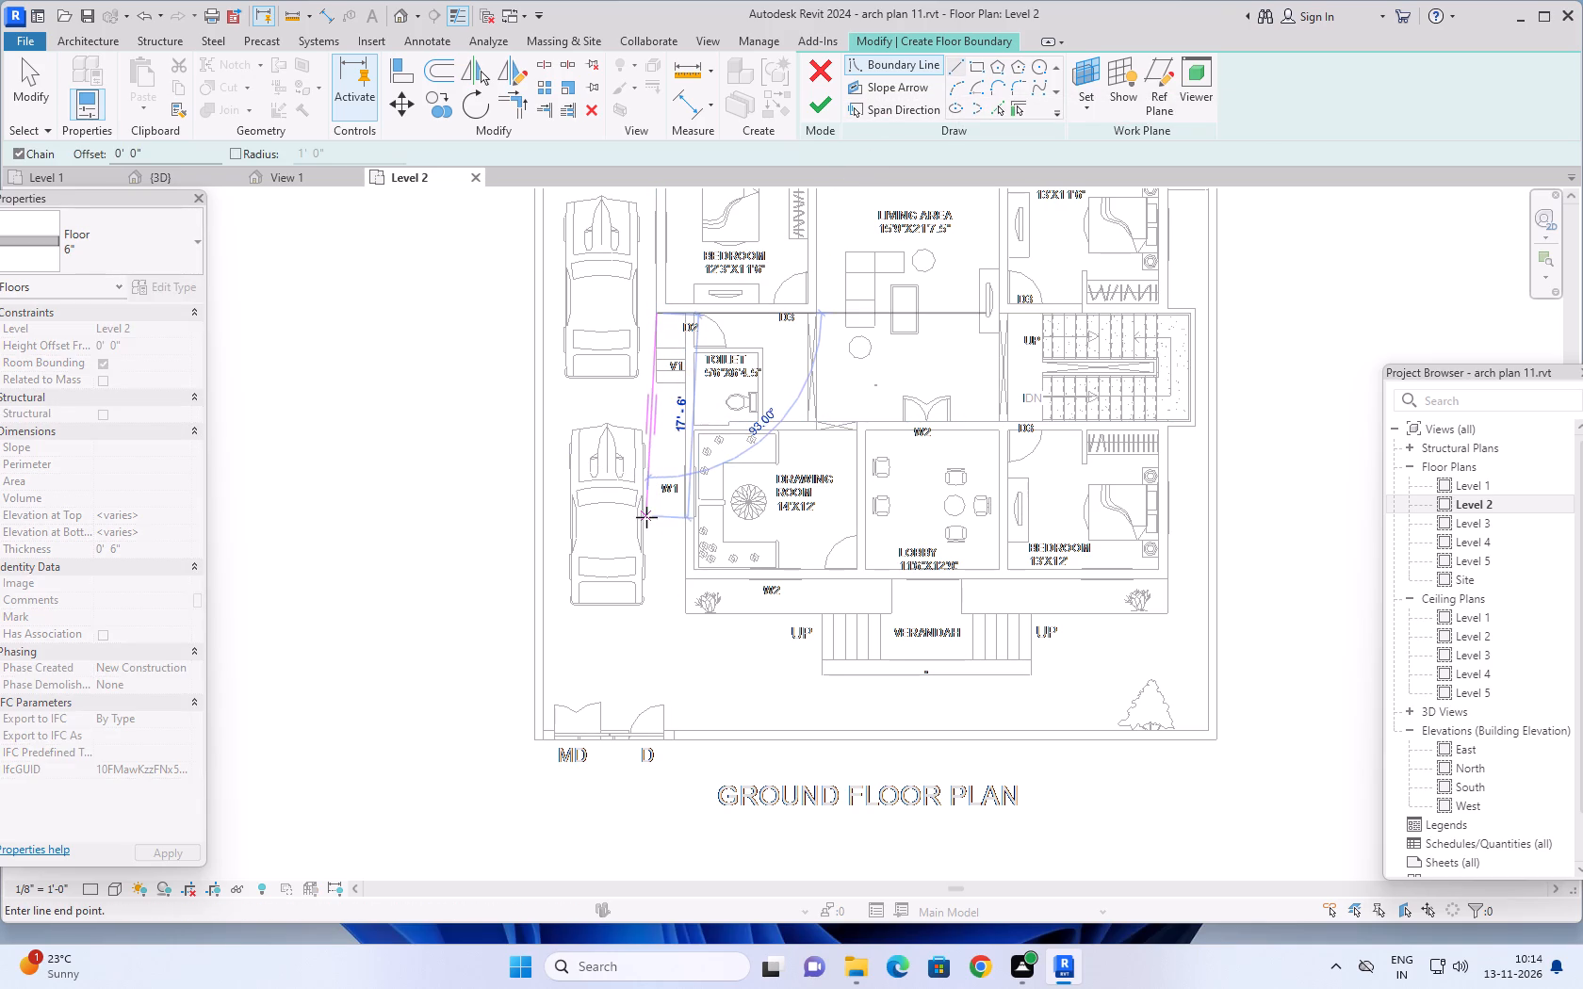
{"action": "scroll", "coordinate": [653, 554], "scroll_direction": "up", "scroll_amount": 5}
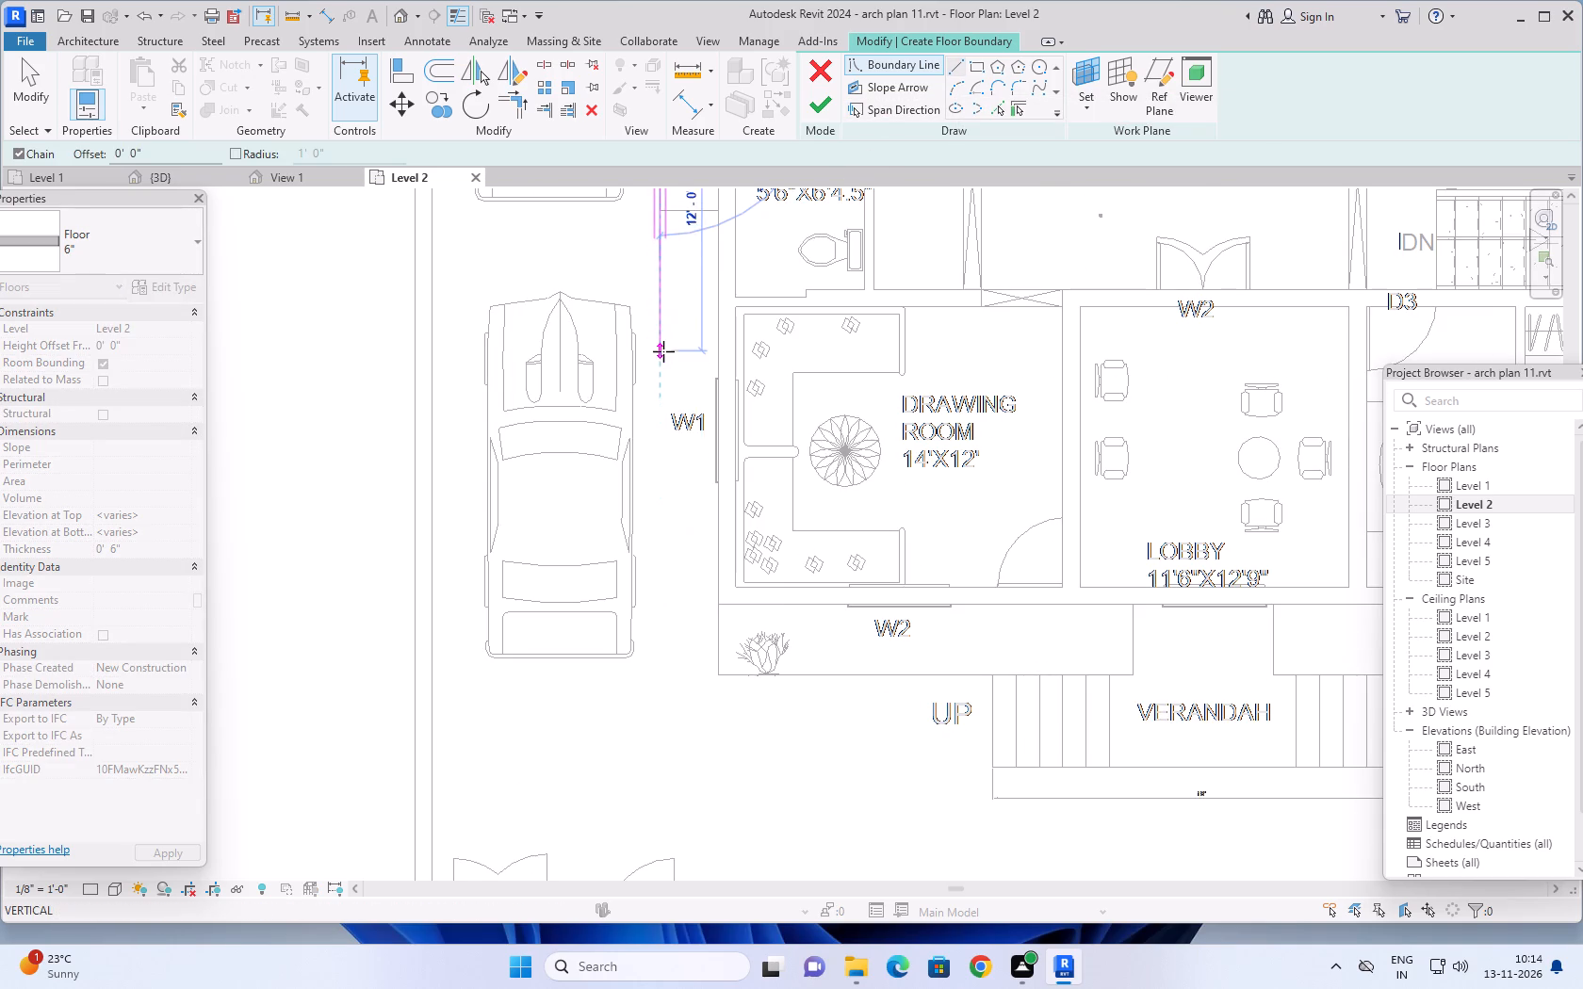
{"action": "middle_click_drag", "start_coordinate": [663, 351], "coordinate": [671, 632]}
{"action": "scroll", "coordinate": [673, 316], "scroll_direction": "up", "scroll_amount": 5}
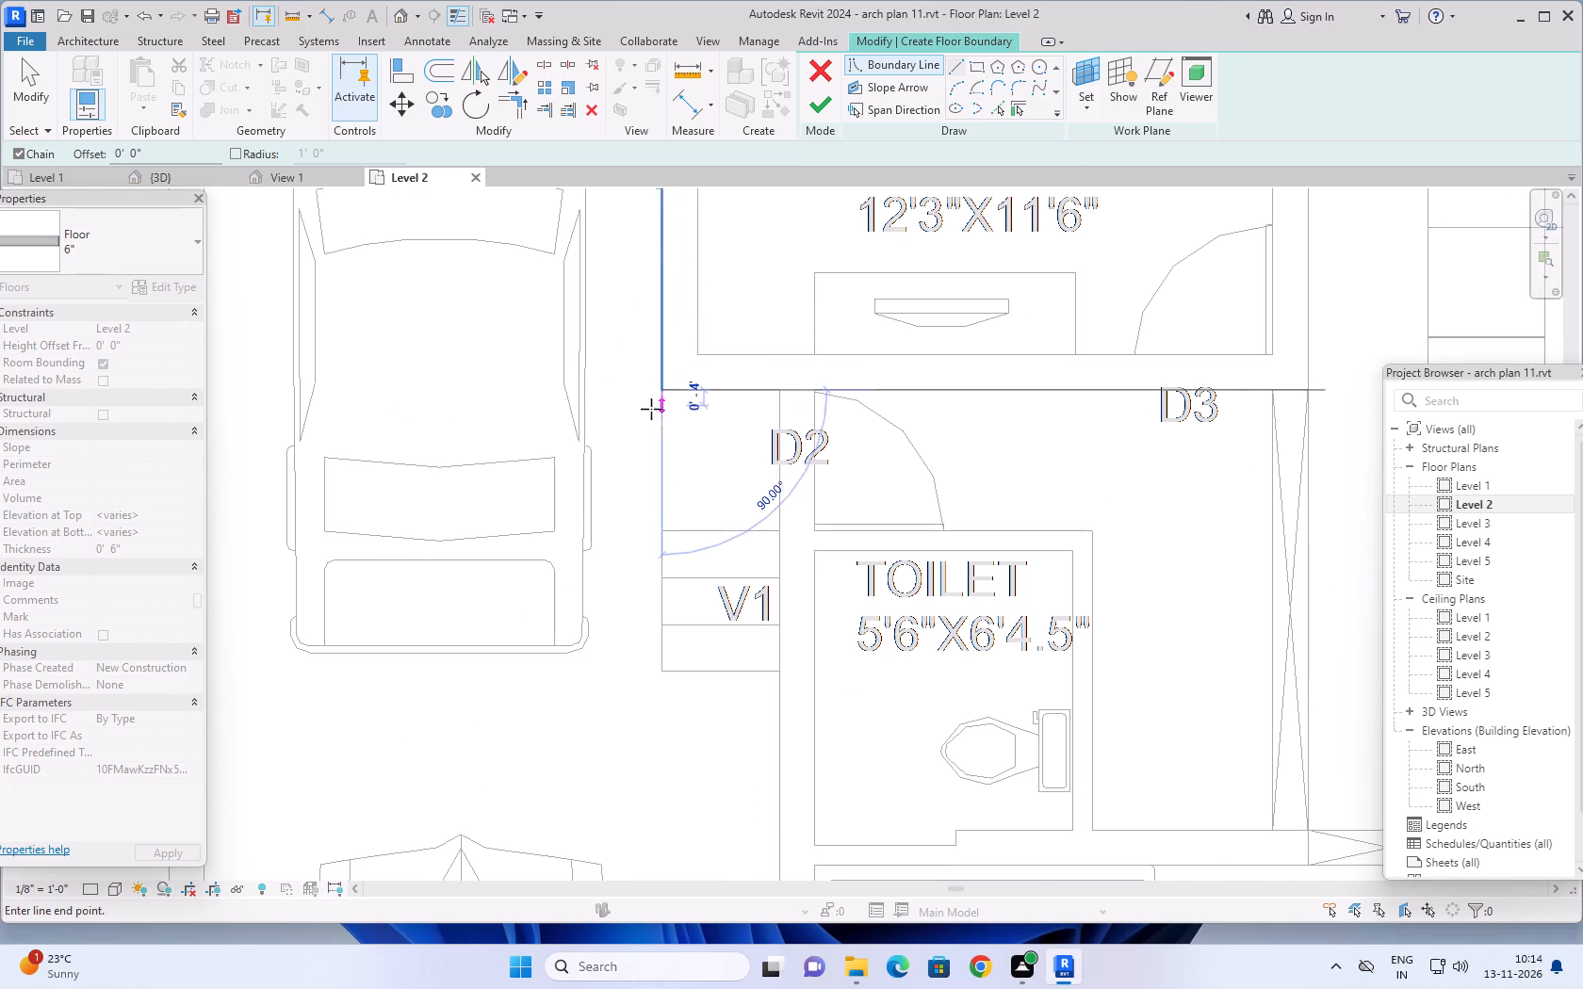
{"action": "scroll", "coordinate": [649, 409], "scroll_direction": "up", "scroll_amount": 14}
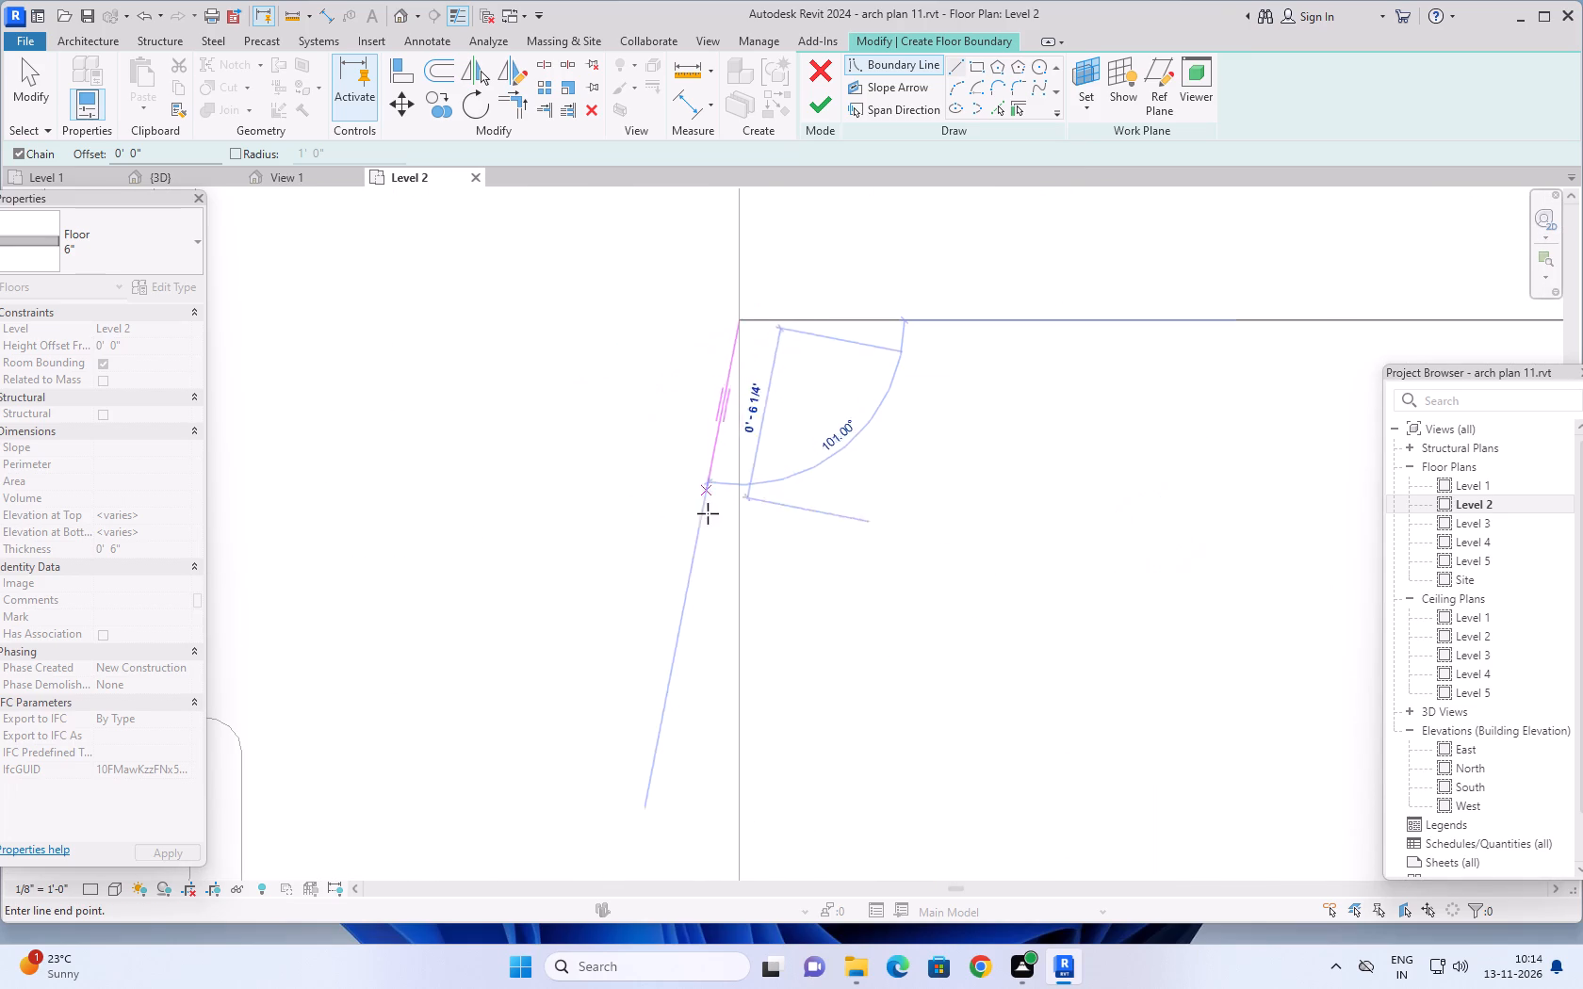
{"action": "scroll", "coordinate": [710, 516], "scroll_direction": "down", "scroll_amount": 20}
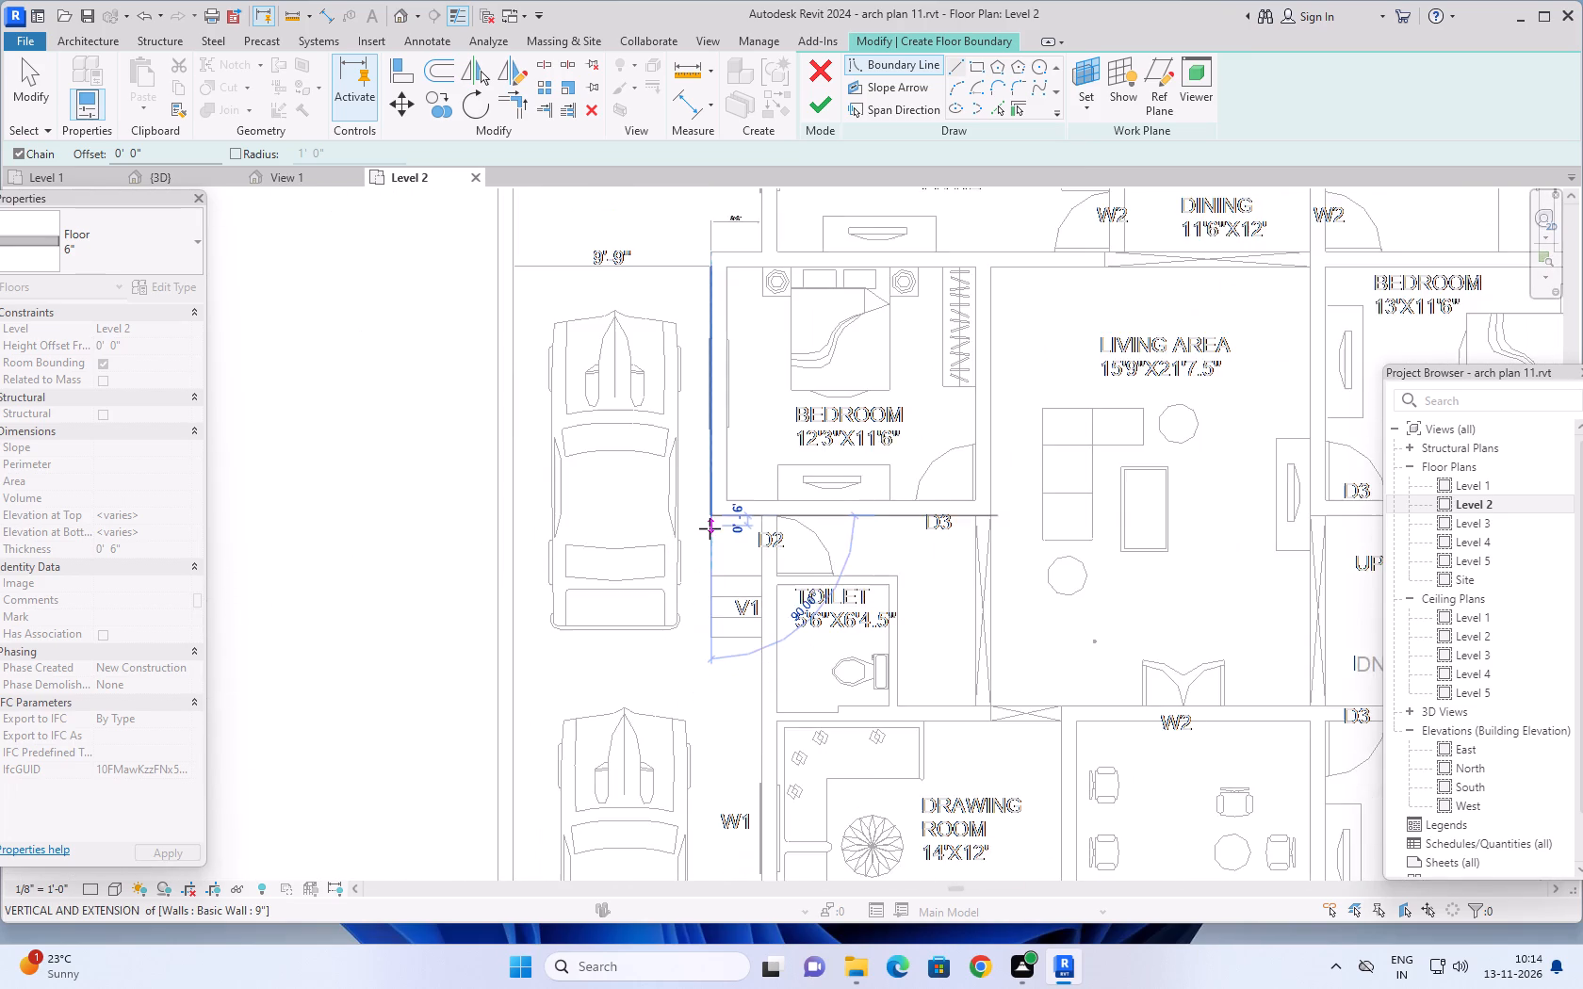
{"action": "scroll", "coordinate": [710, 528], "scroll_direction": "down", "scroll_amount": 5}
{"action": "middle_click_drag", "start_coordinate": [710, 528], "coordinate": [682, 332]}
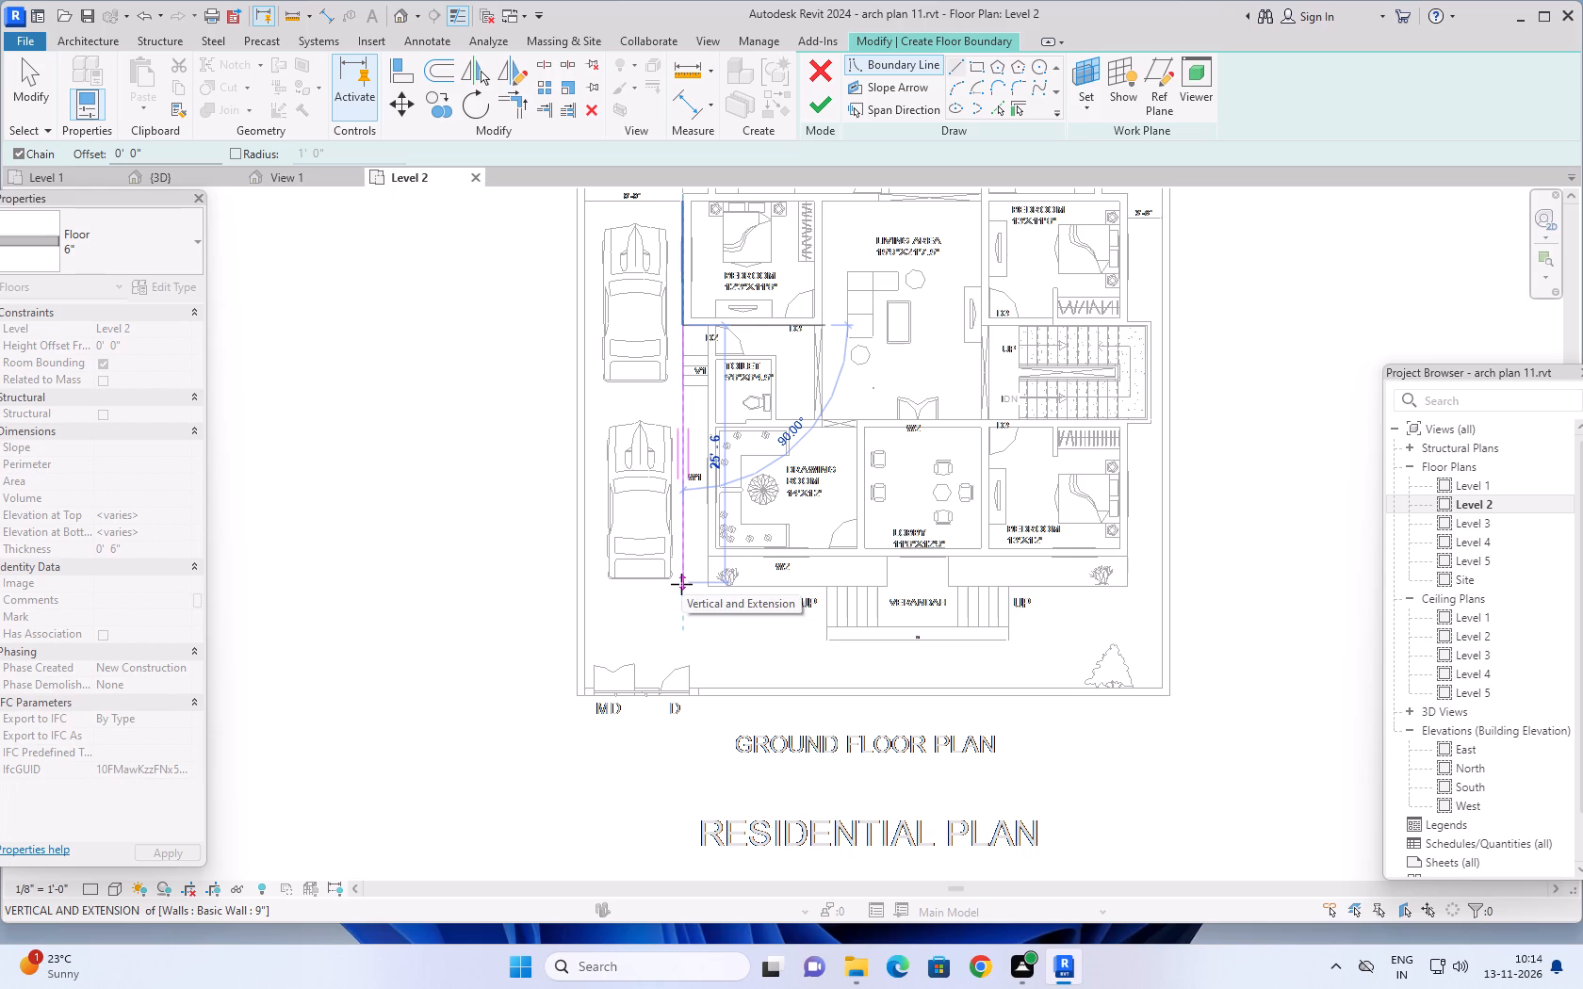
{"action": "left_click", "coordinate": [681, 586]}
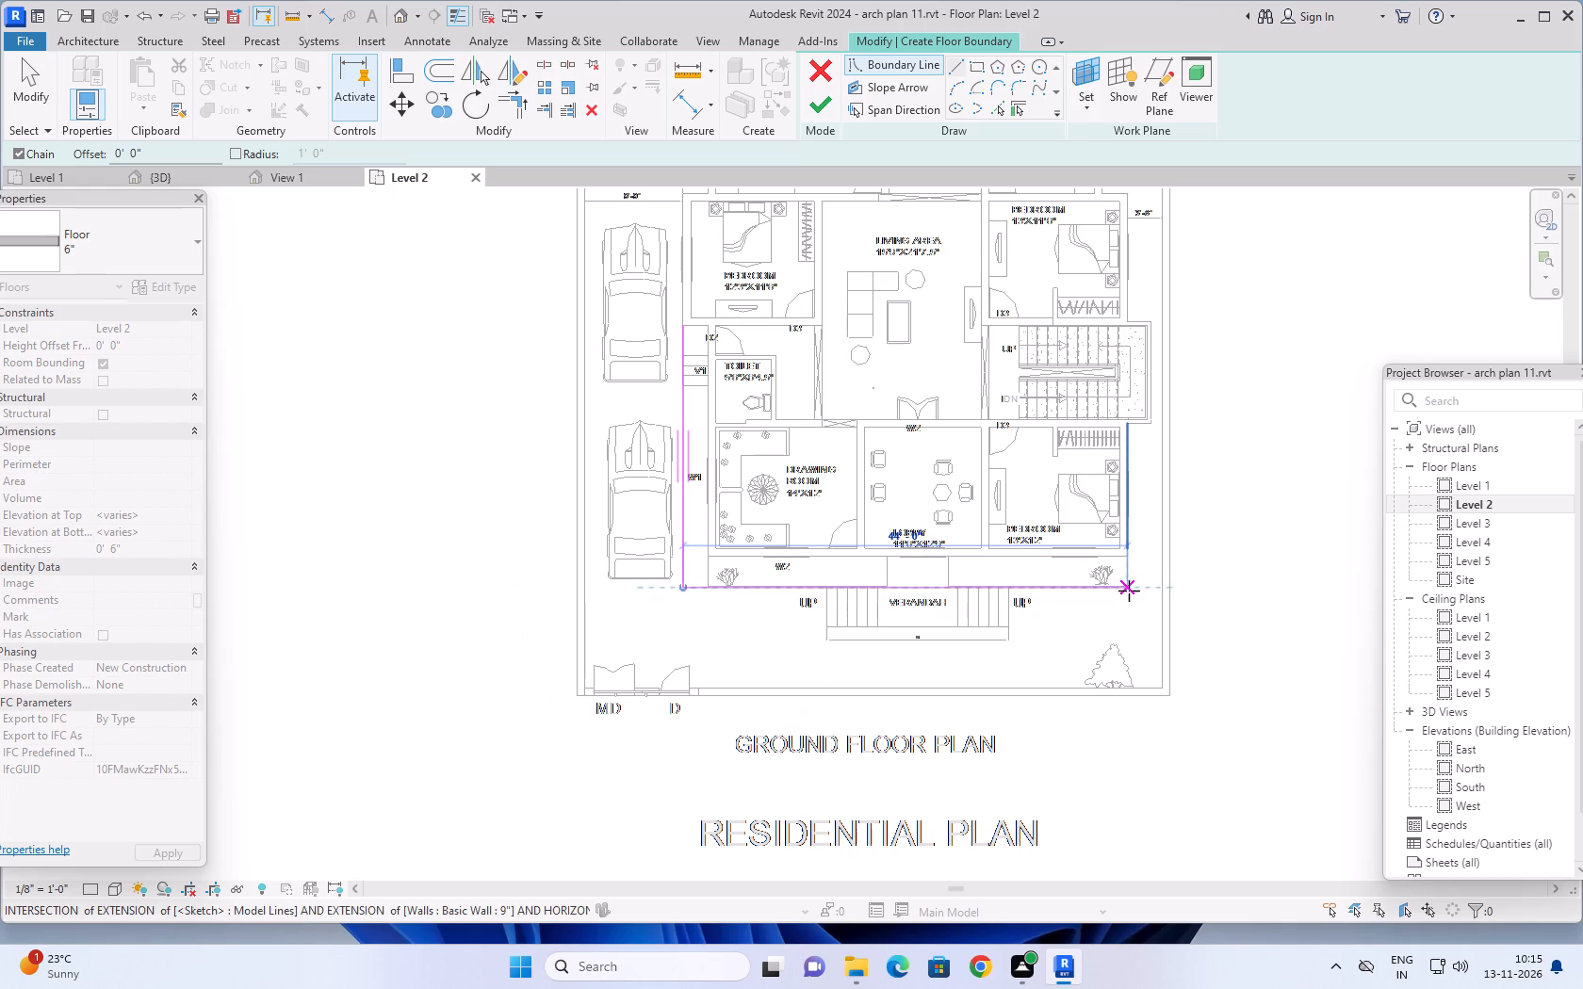
Draw the floor boundary's front edge about 44' long along the verandah front to the far corner by the 13'x12' bedroom.
{"action": "scroll", "coordinate": [1126, 590], "scroll_direction": "up", "scroll_amount": 10}
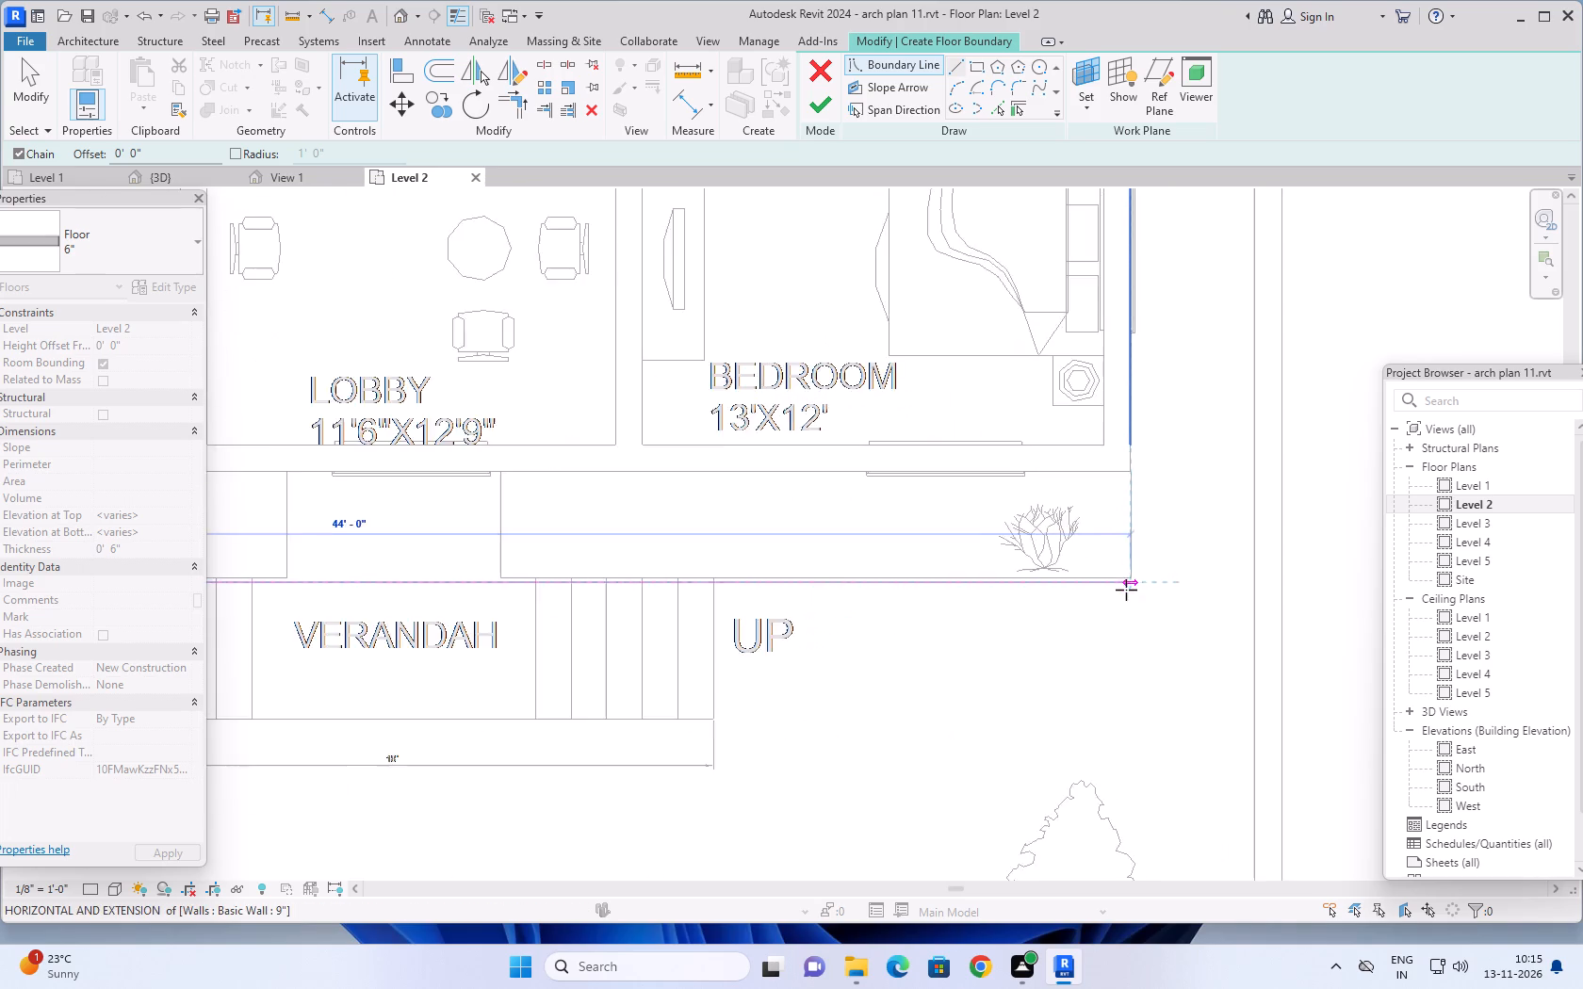
{"action": "scroll", "coordinate": [1126, 590], "scroll_direction": "up", "scroll_amount": 5}
{"action": "scroll", "coordinate": [766, 608], "scroll_direction": "down", "scroll_amount": 7}
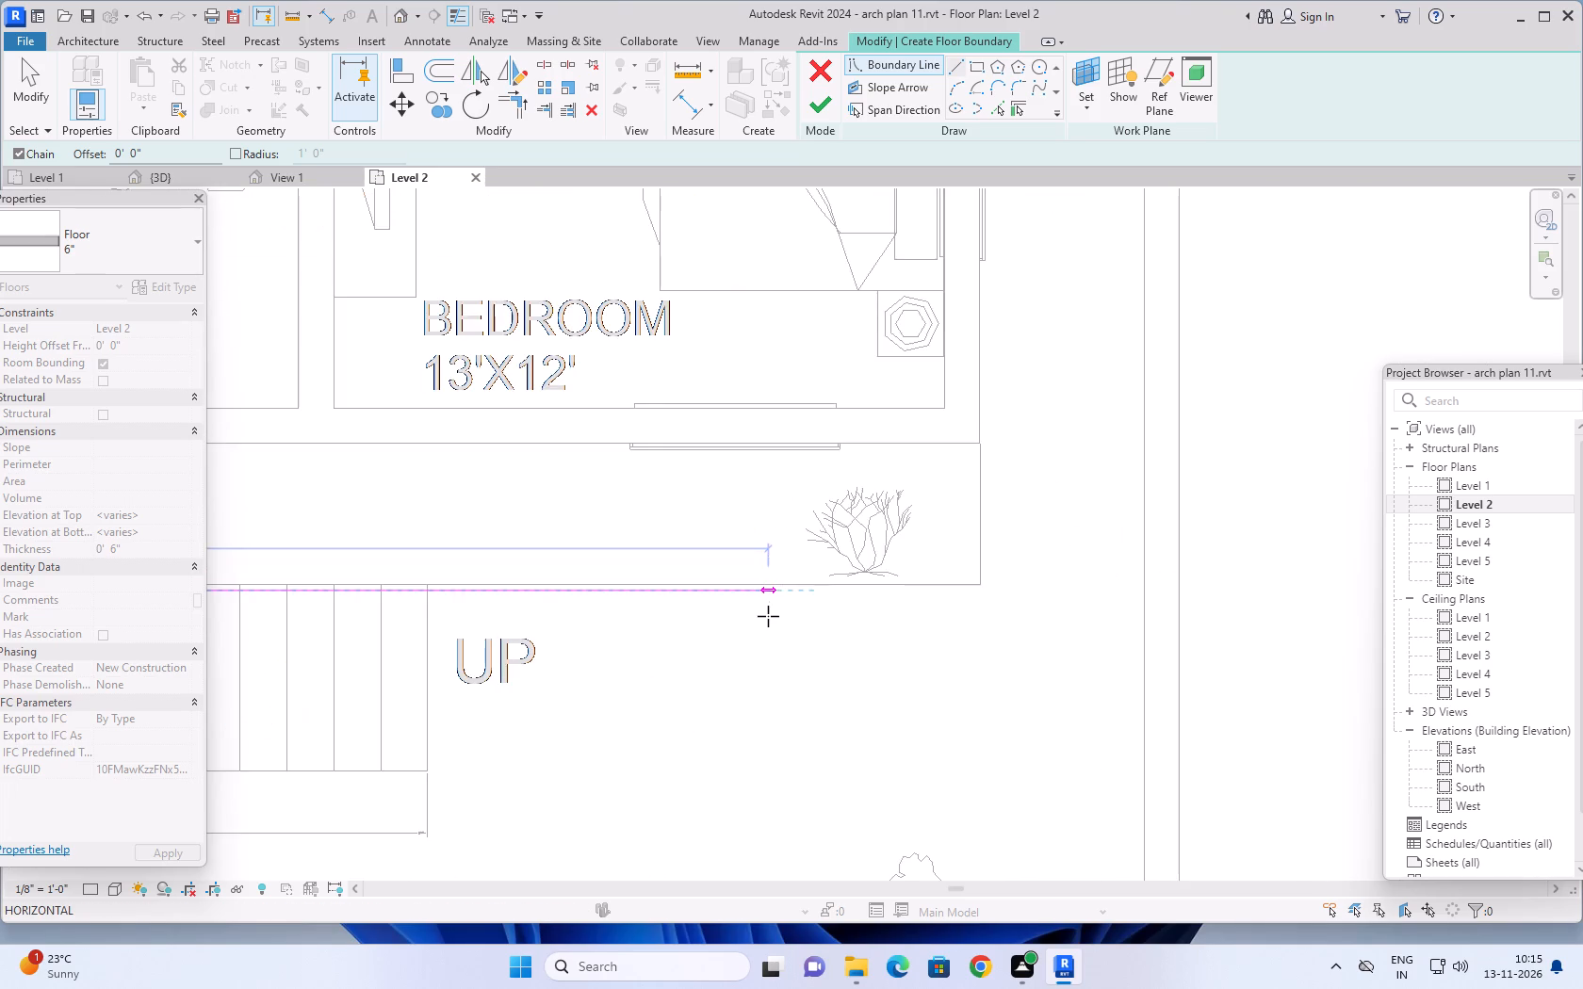
{"action": "scroll", "coordinate": [768, 616], "scroll_direction": "down", "scroll_amount": 3}
{"action": "middle_click_drag", "start_coordinate": [771, 622], "coordinate": [1153, 588]}
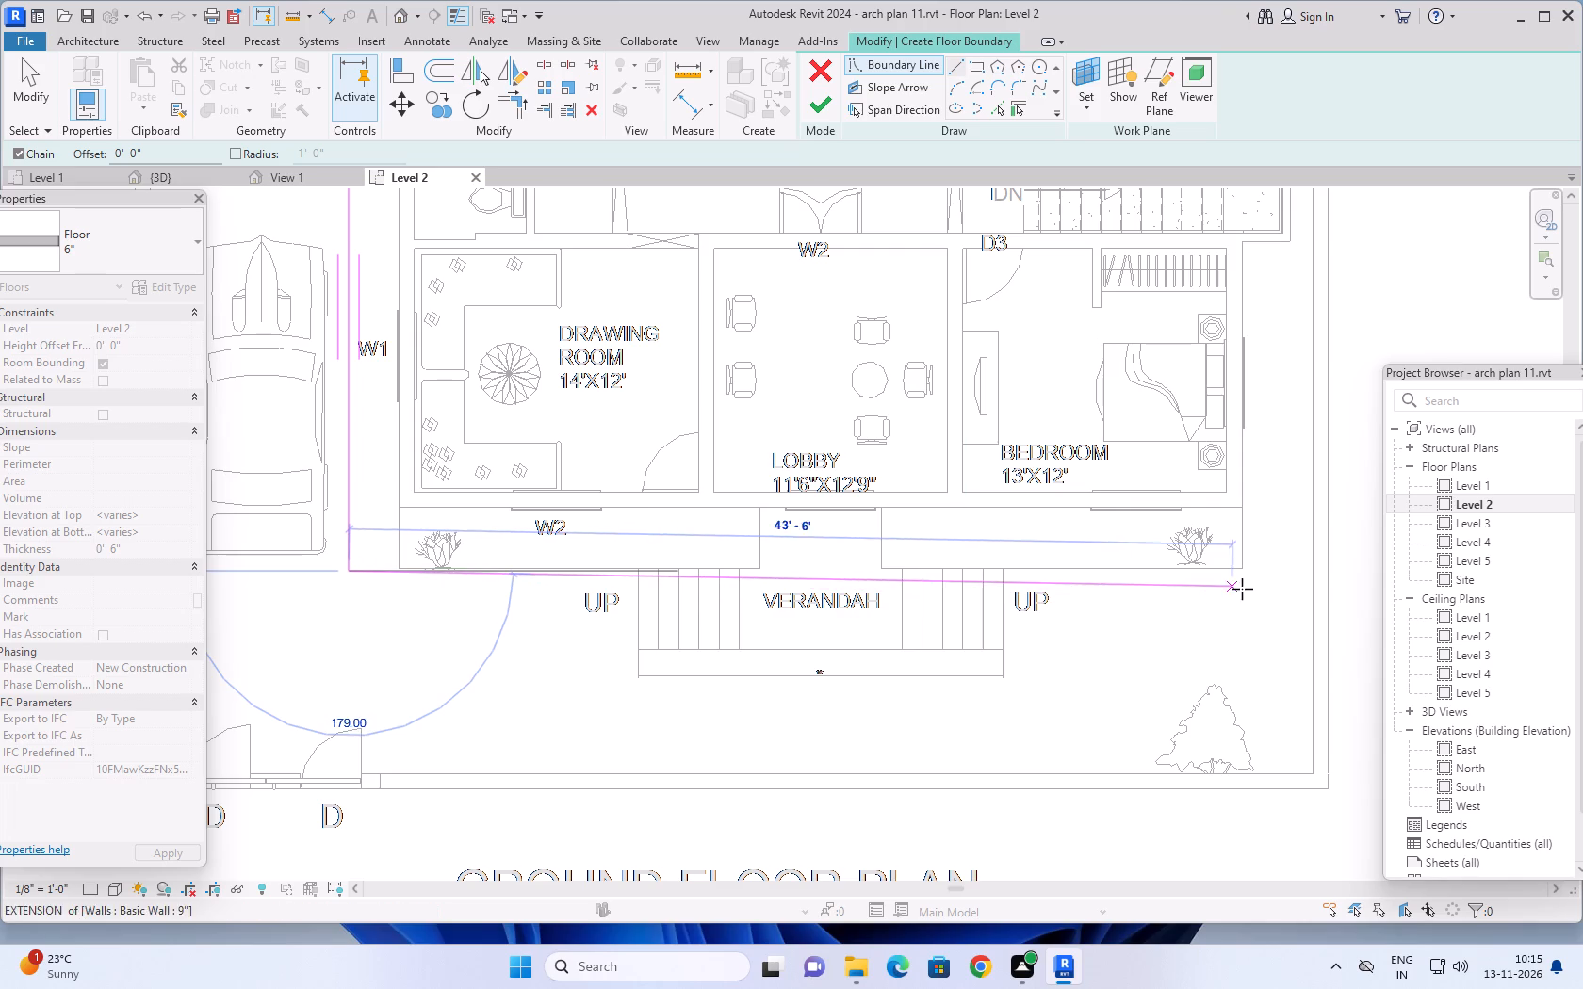
{"action": "scroll", "coordinate": [1248, 570], "scroll_direction": "up", "scroll_amount": 12}
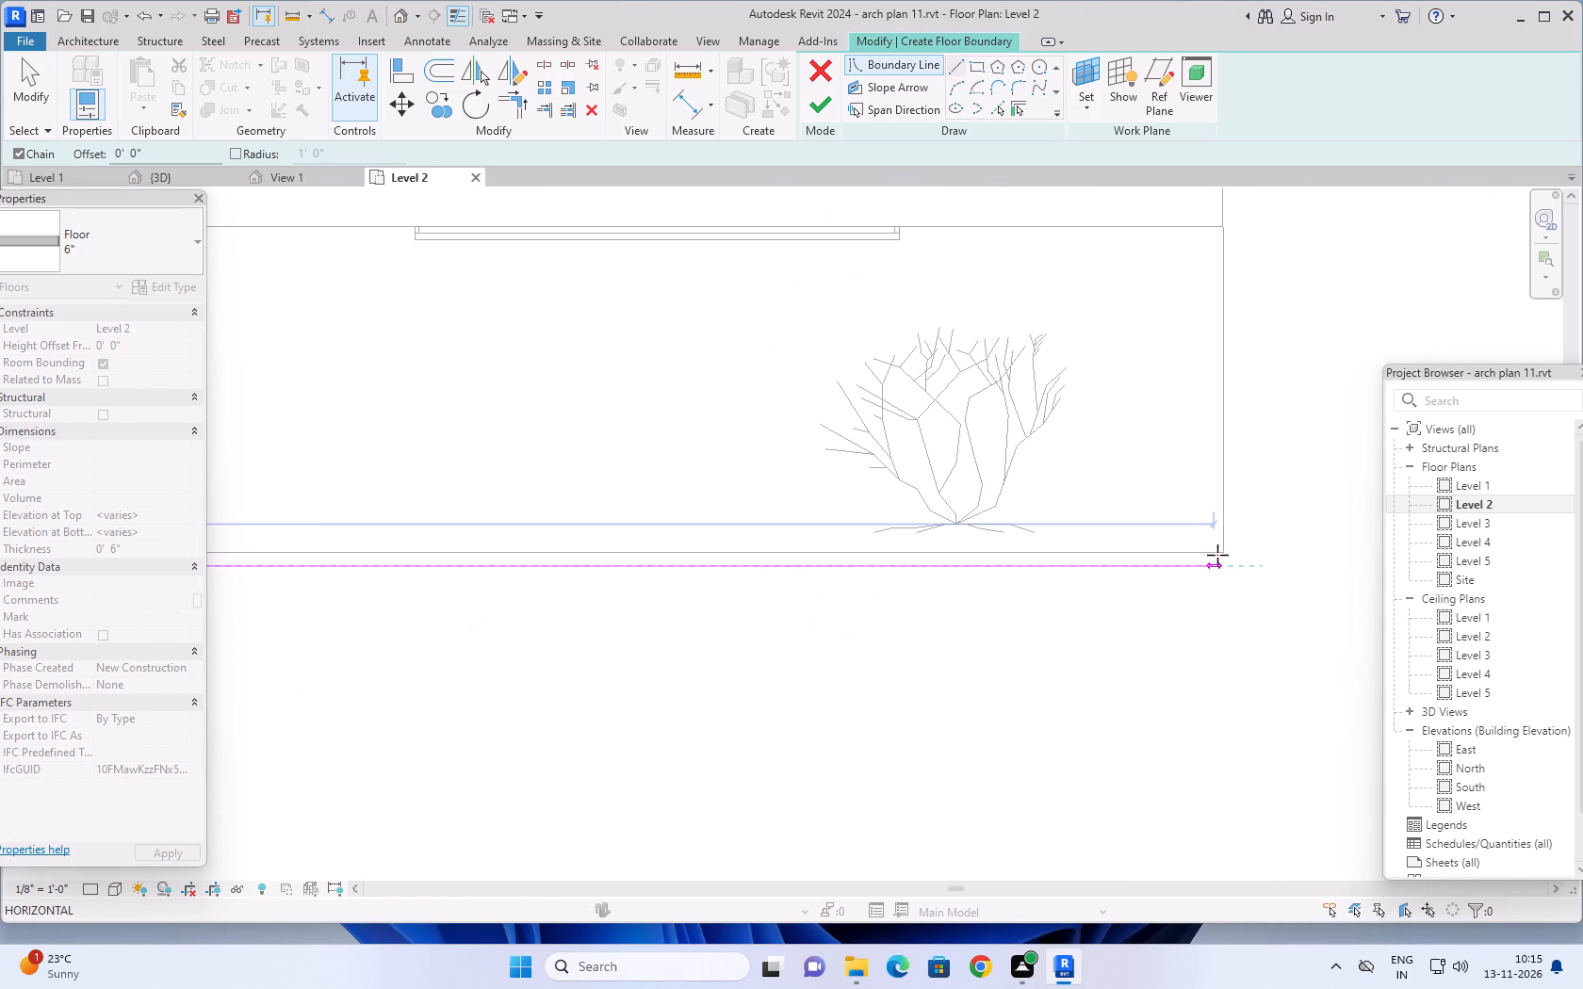
{"action": "left_click", "coordinate": [1224, 557]}
Draw the side boundary edge about 16' 3" along the 13'x12' bedroom's outer wall to the staircase block.
{"action": "scroll", "coordinate": [1217, 414], "scroll_direction": "down", "scroll_amount": 6}
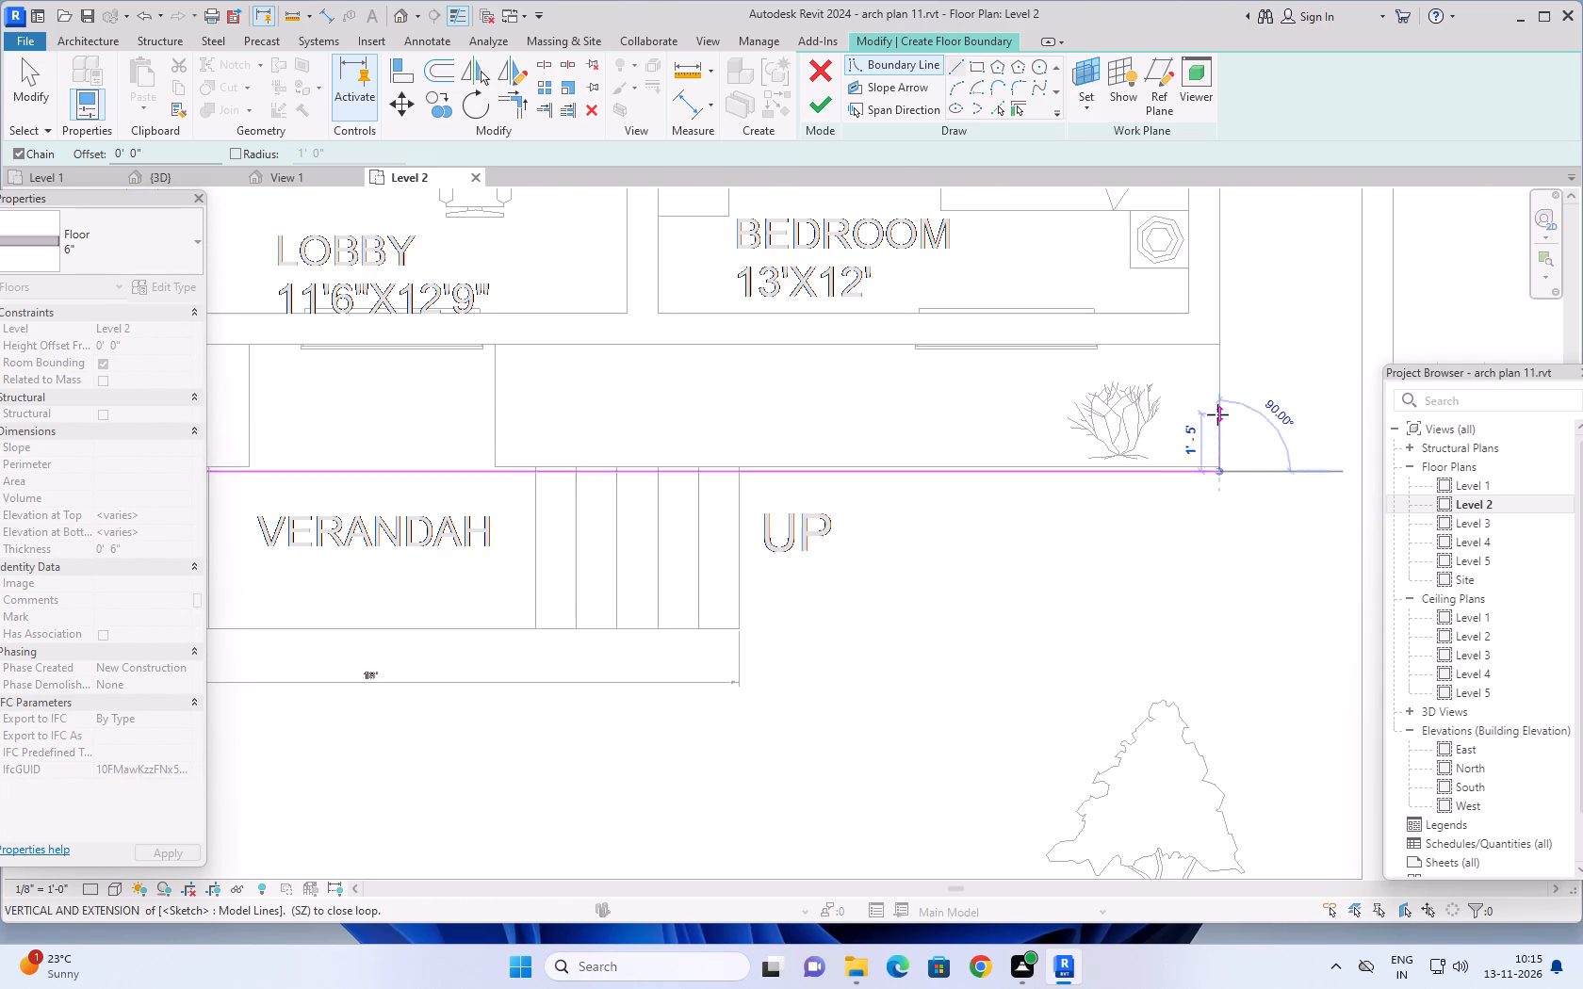
{"action": "scroll", "coordinate": [1217, 413], "scroll_direction": "down", "scroll_amount": 5}
{"action": "middle_click_drag", "start_coordinate": [1218, 401], "coordinate": [1203, 780]}
{"action": "scroll", "coordinate": [1218, 401], "scroll_direction": "down", "scroll_amount": 1}
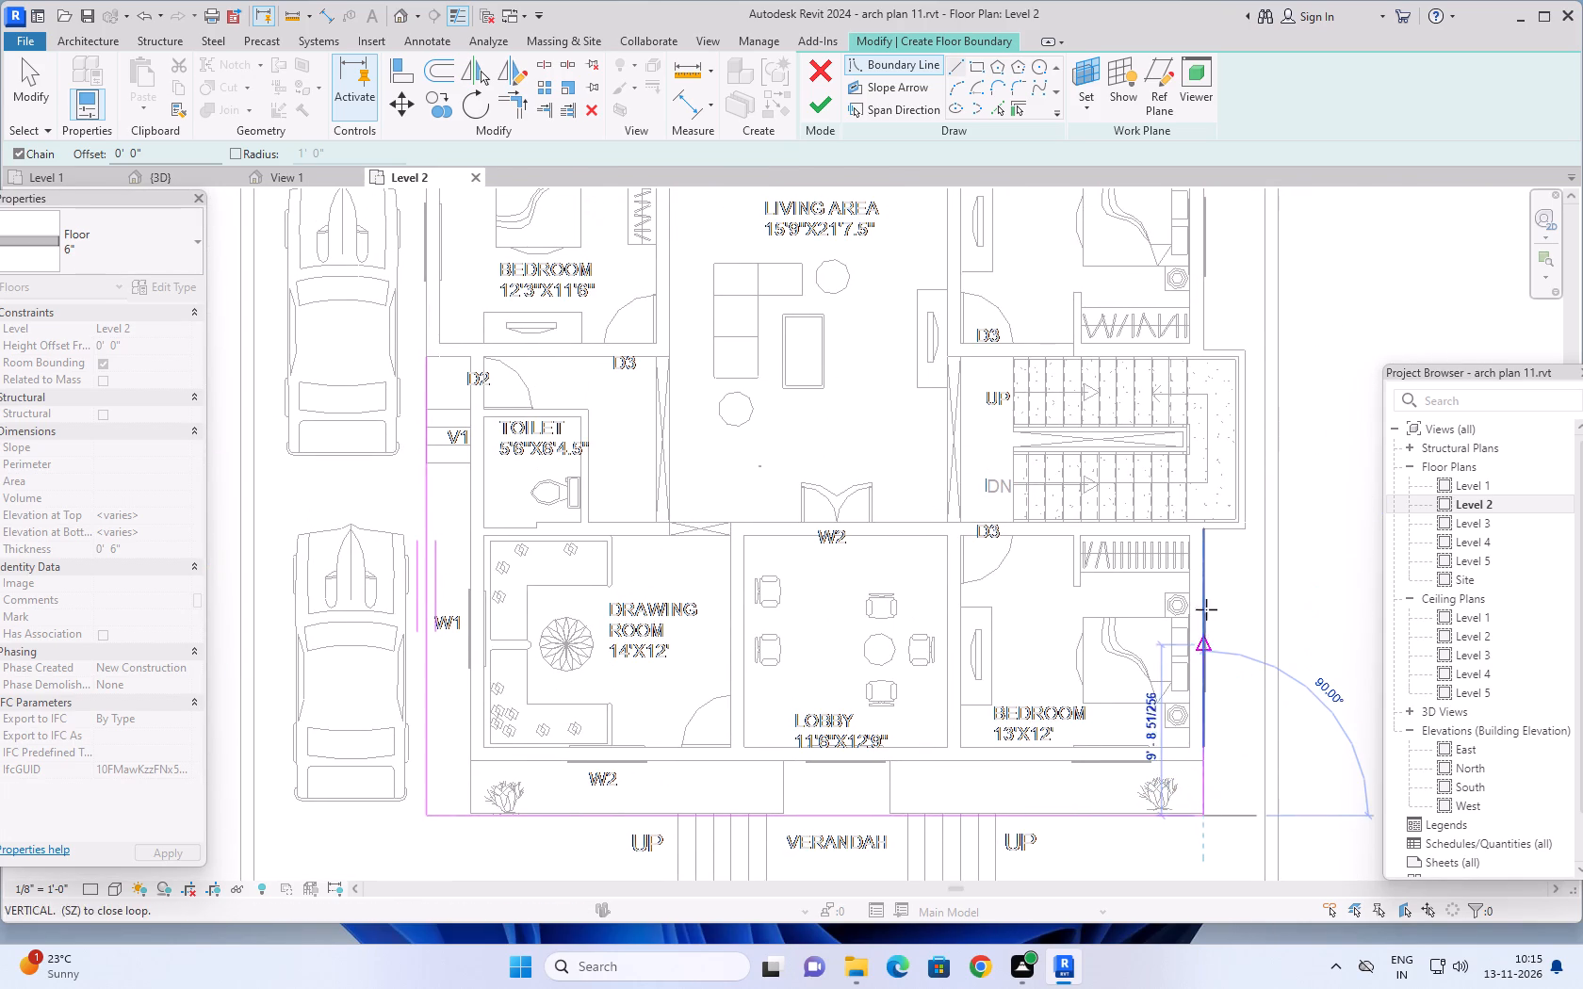
{"action": "scroll", "coordinate": [1206, 532], "scroll_direction": "up", "scroll_amount": 5}
{"action": "left_click", "coordinate": [1201, 526]}
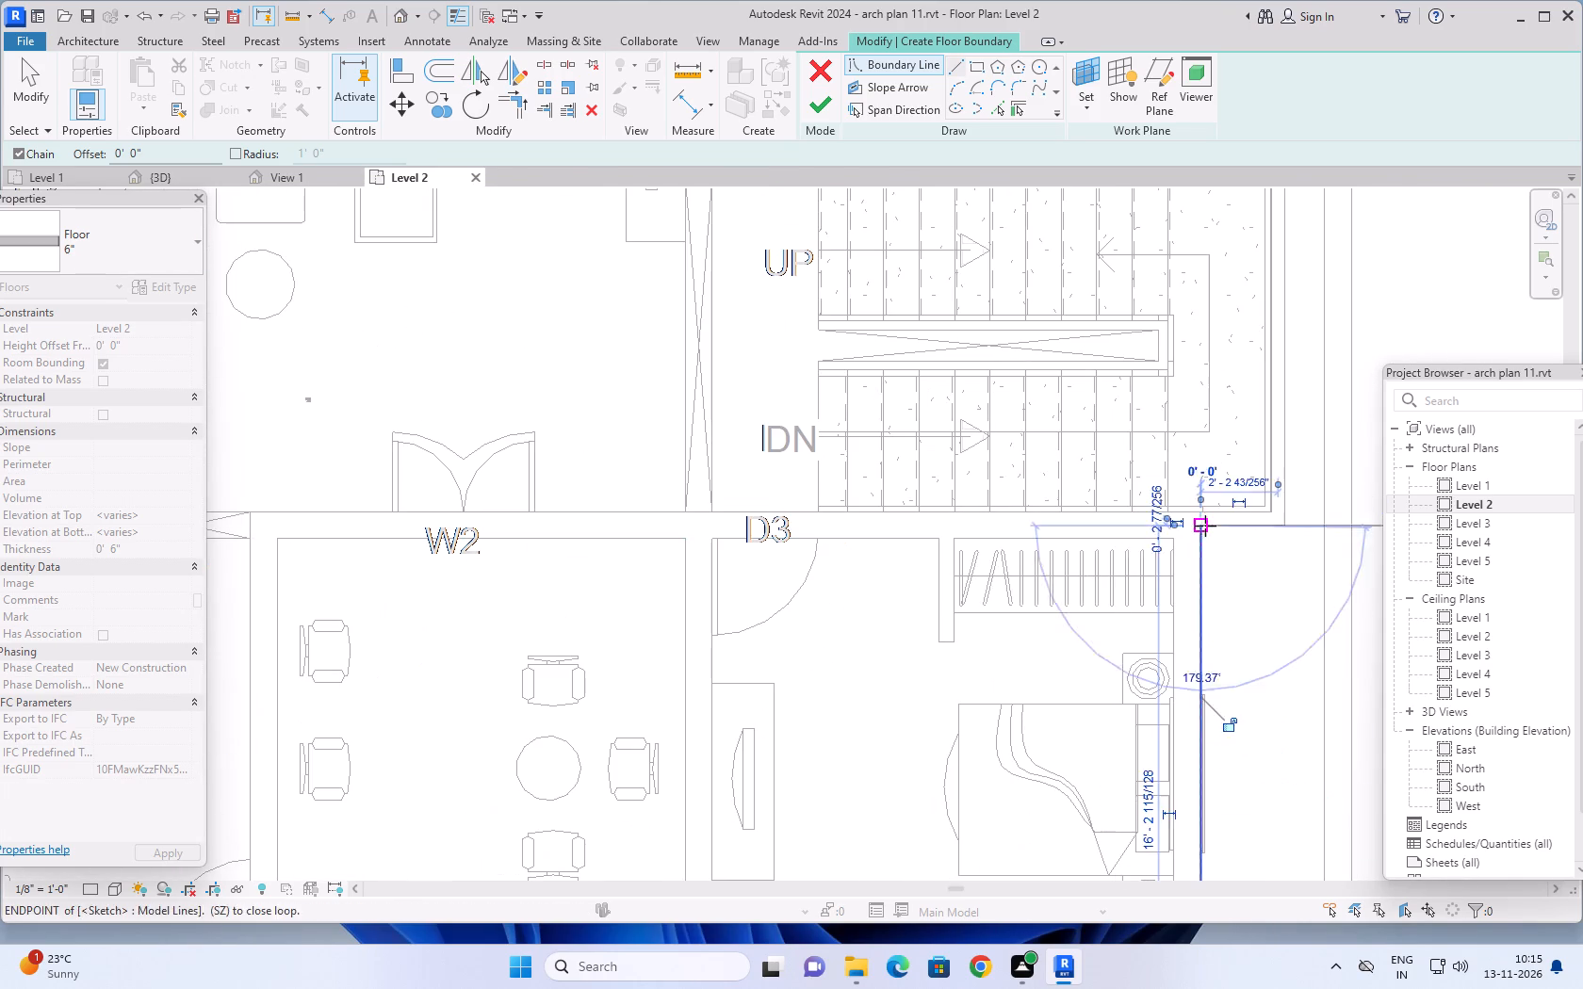
Continue the boundary around the projecting staircase block, with an outer edge about 10' 2" long, back to the 13'x11'6" bedroom's outer wall.
{"action": "left_click", "coordinate": [1288, 523]}
{"action": "scroll", "coordinate": [1282, 441], "scroll_direction": "down", "scroll_amount": 3}
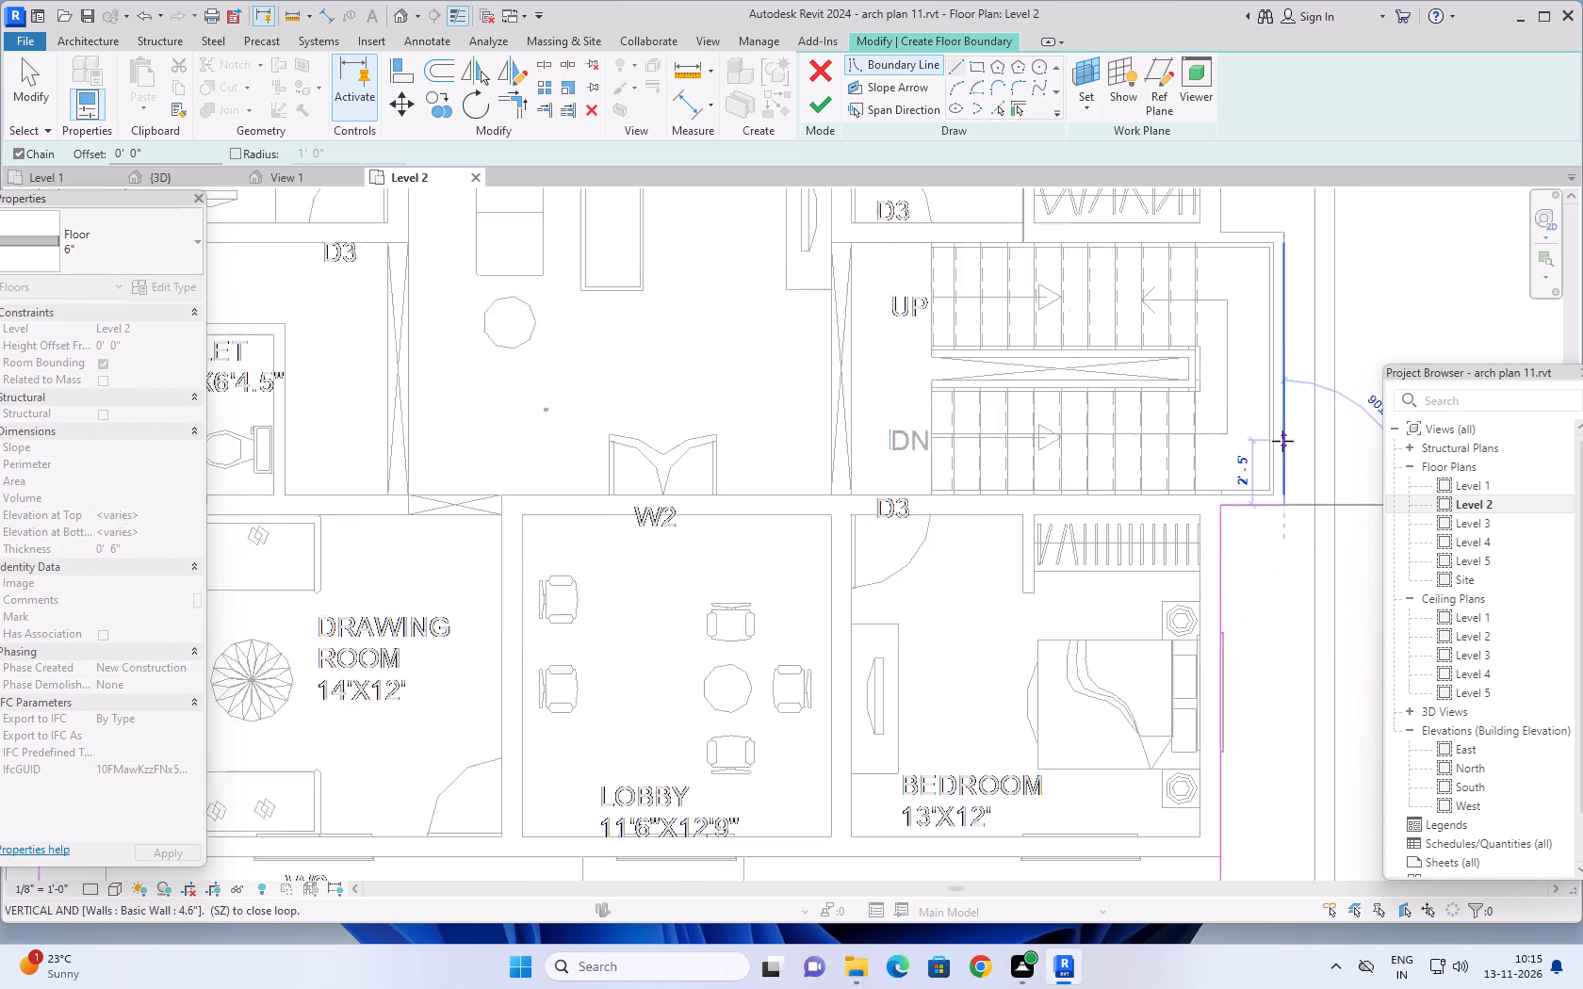
{"action": "scroll", "coordinate": [1282, 441], "scroll_direction": "down", "scroll_amount": 2}
{"action": "middle_click_drag", "start_coordinate": [1282, 441], "coordinate": [1271, 647]}
{"action": "scroll", "coordinate": [1277, 512], "scroll_direction": "up", "scroll_amount": 5}
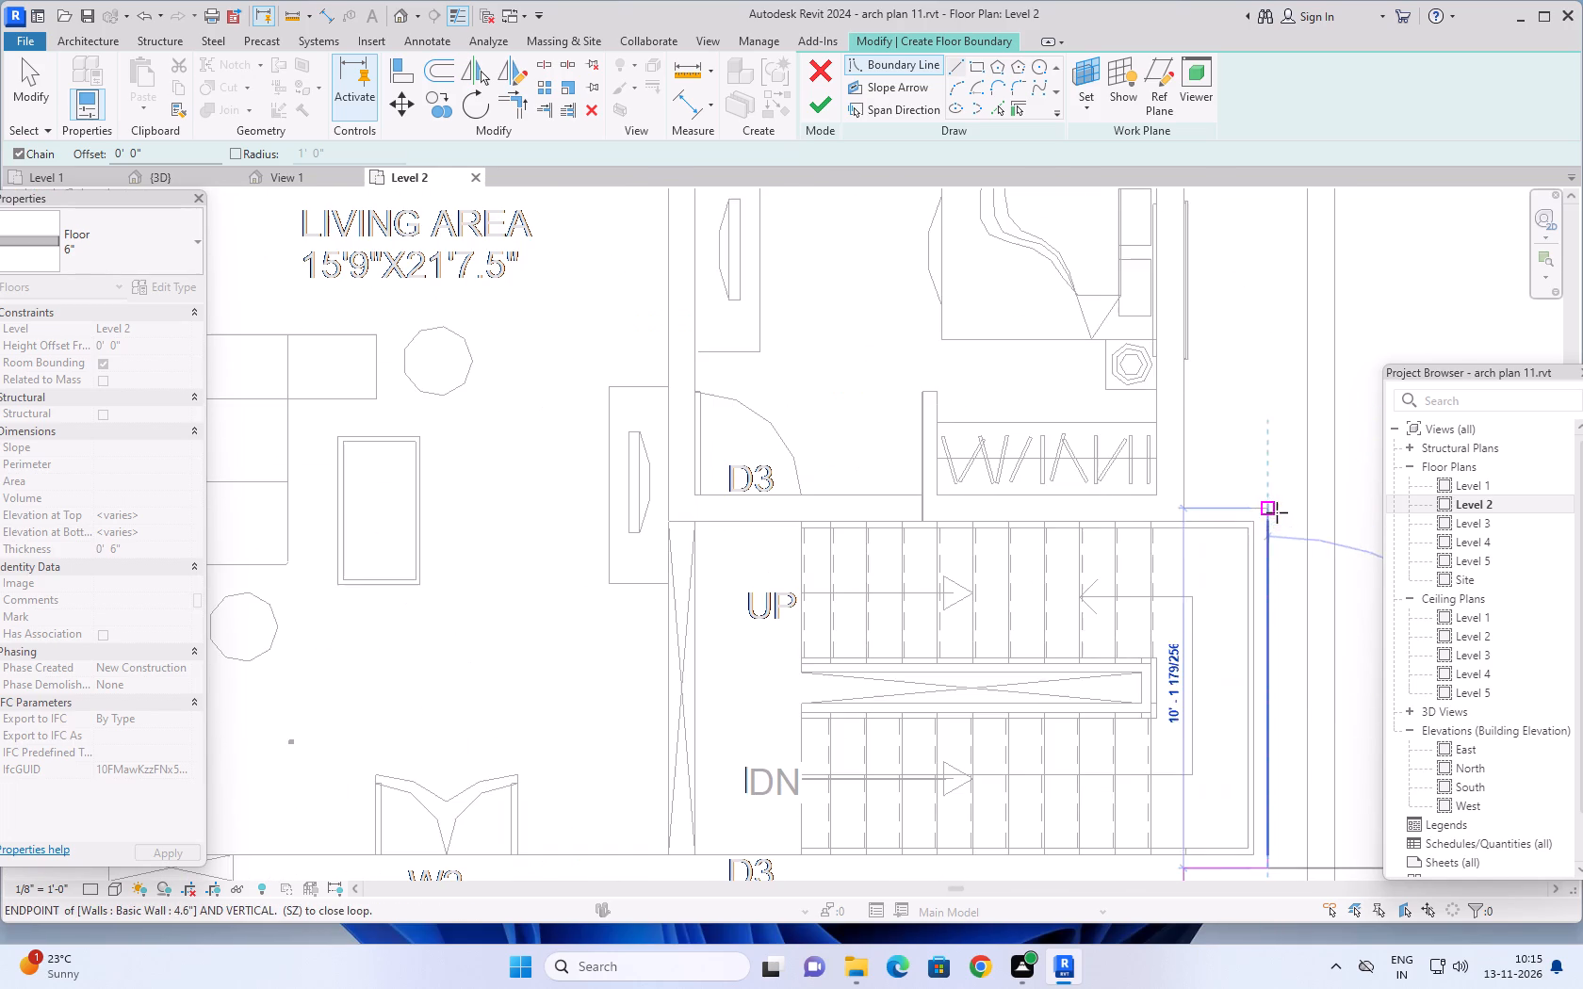
{"action": "left_click", "coordinate": [1266, 508]}
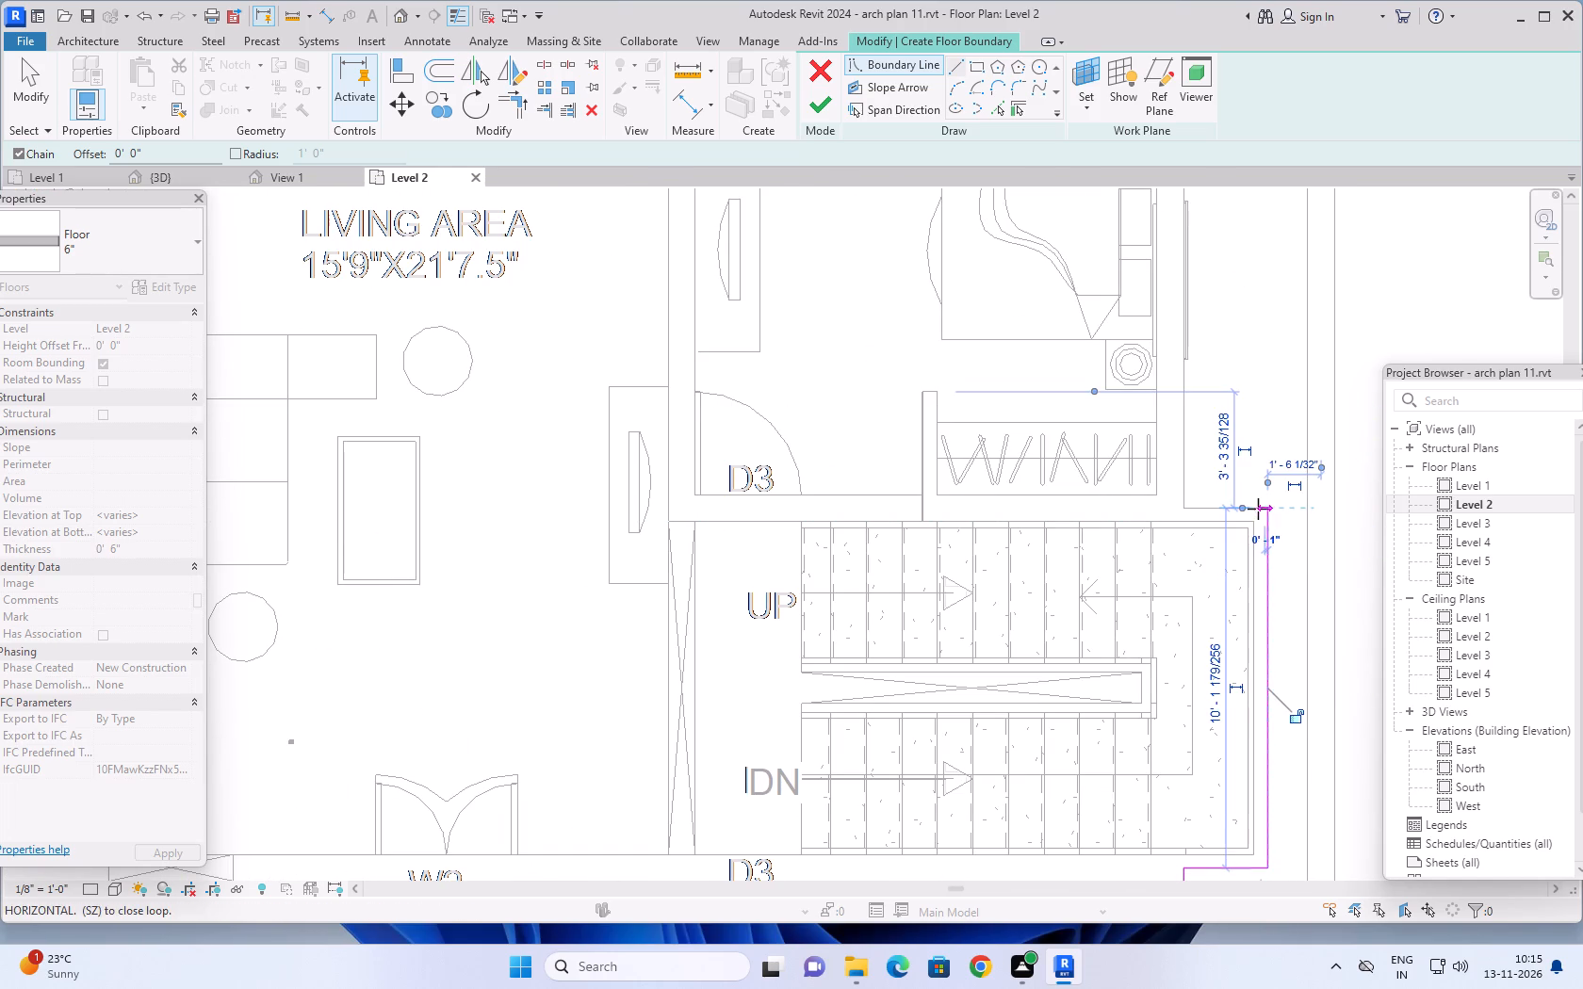
{"action": "left_click", "coordinate": [1182, 505]}
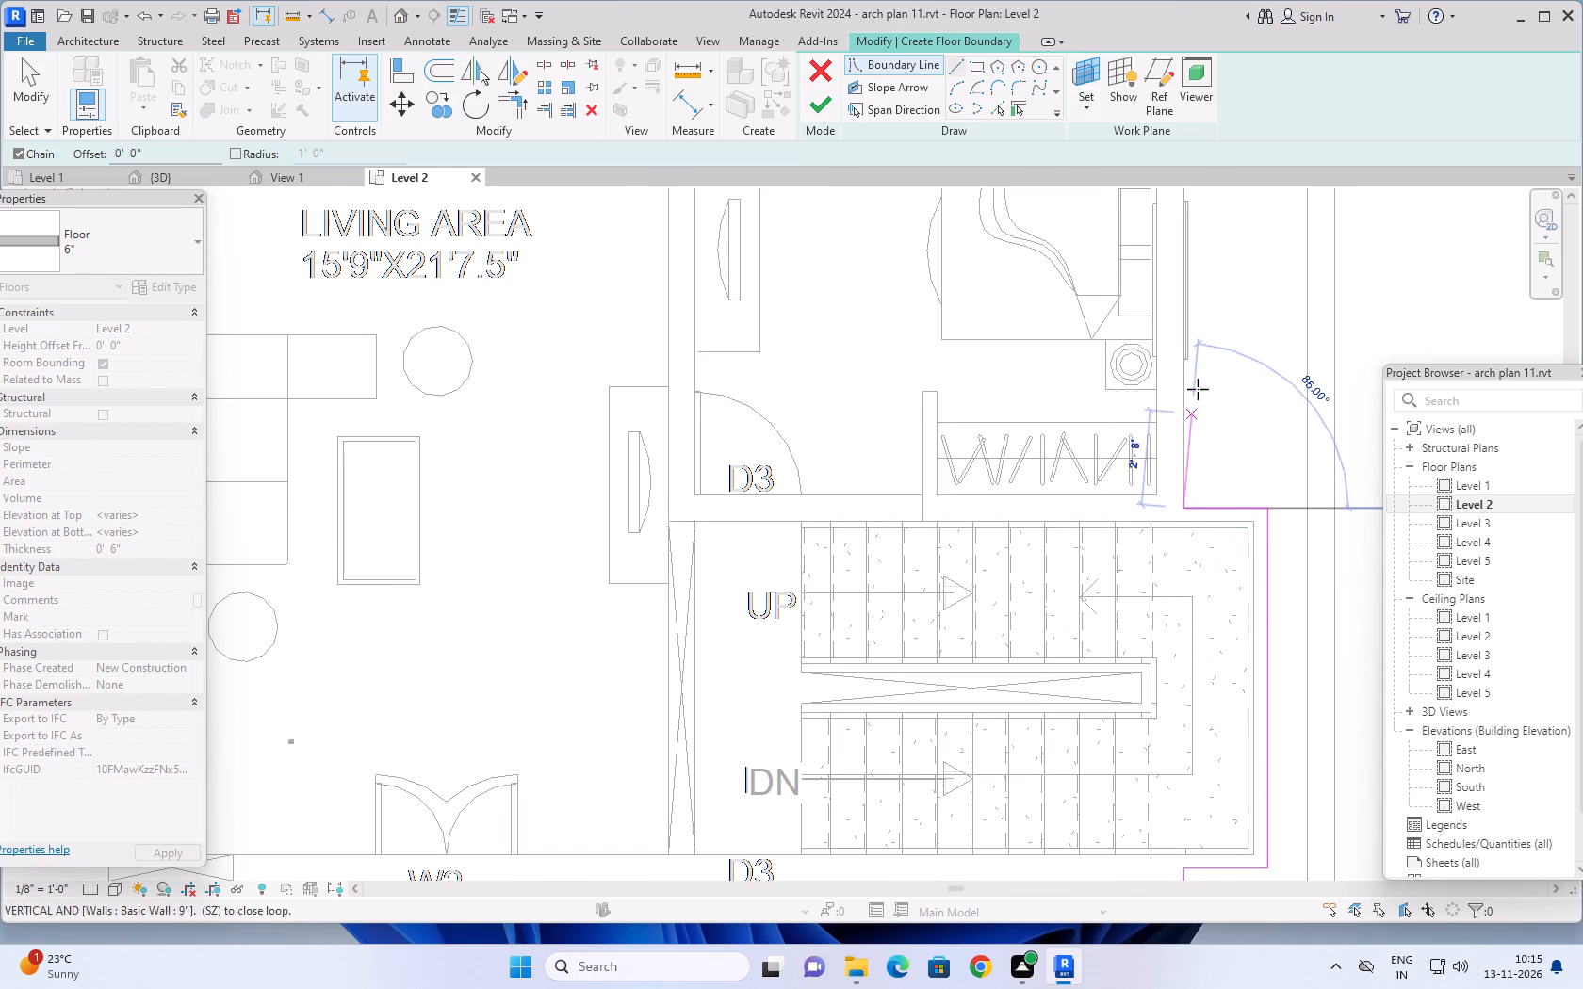
Continue the boundary along the 13'x11'6" bedroom's outer wall, jog in 2' 6" to the kitchen wall, and follow it to the kitchen's rear outer corner.
{"action": "scroll", "coordinate": [1202, 380], "scroll_direction": "down", "scroll_amount": 4}
{"action": "middle_click_drag", "start_coordinate": [1202, 380], "coordinate": [1186, 679]}
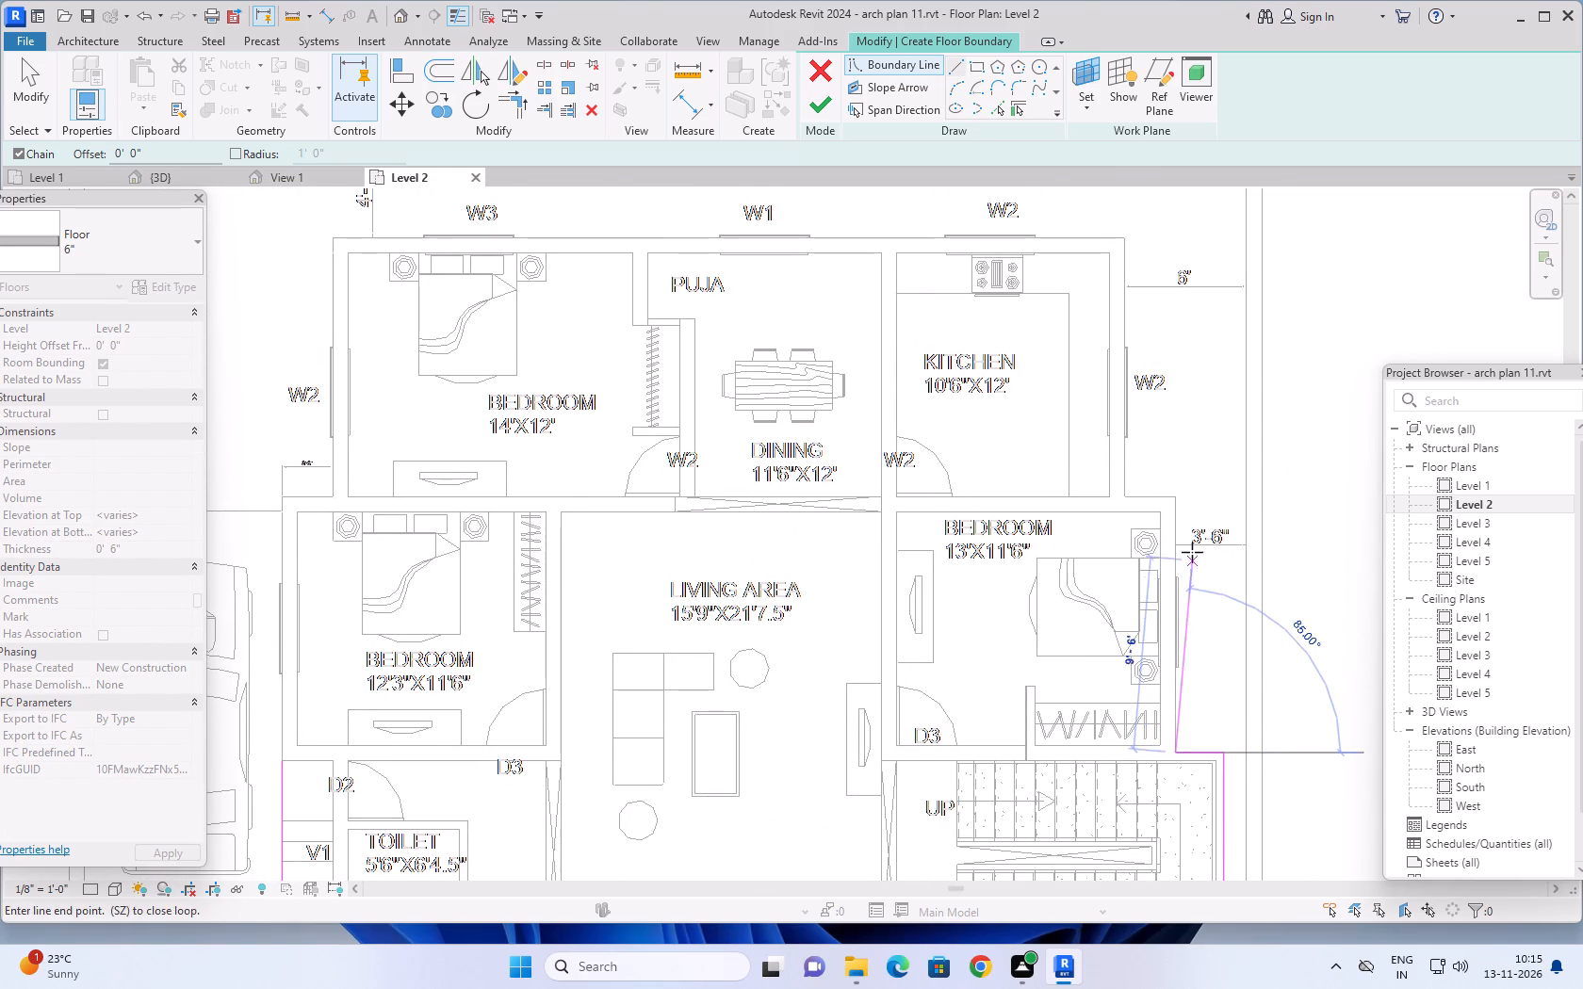
{"action": "left_click", "coordinate": [1177, 498]}
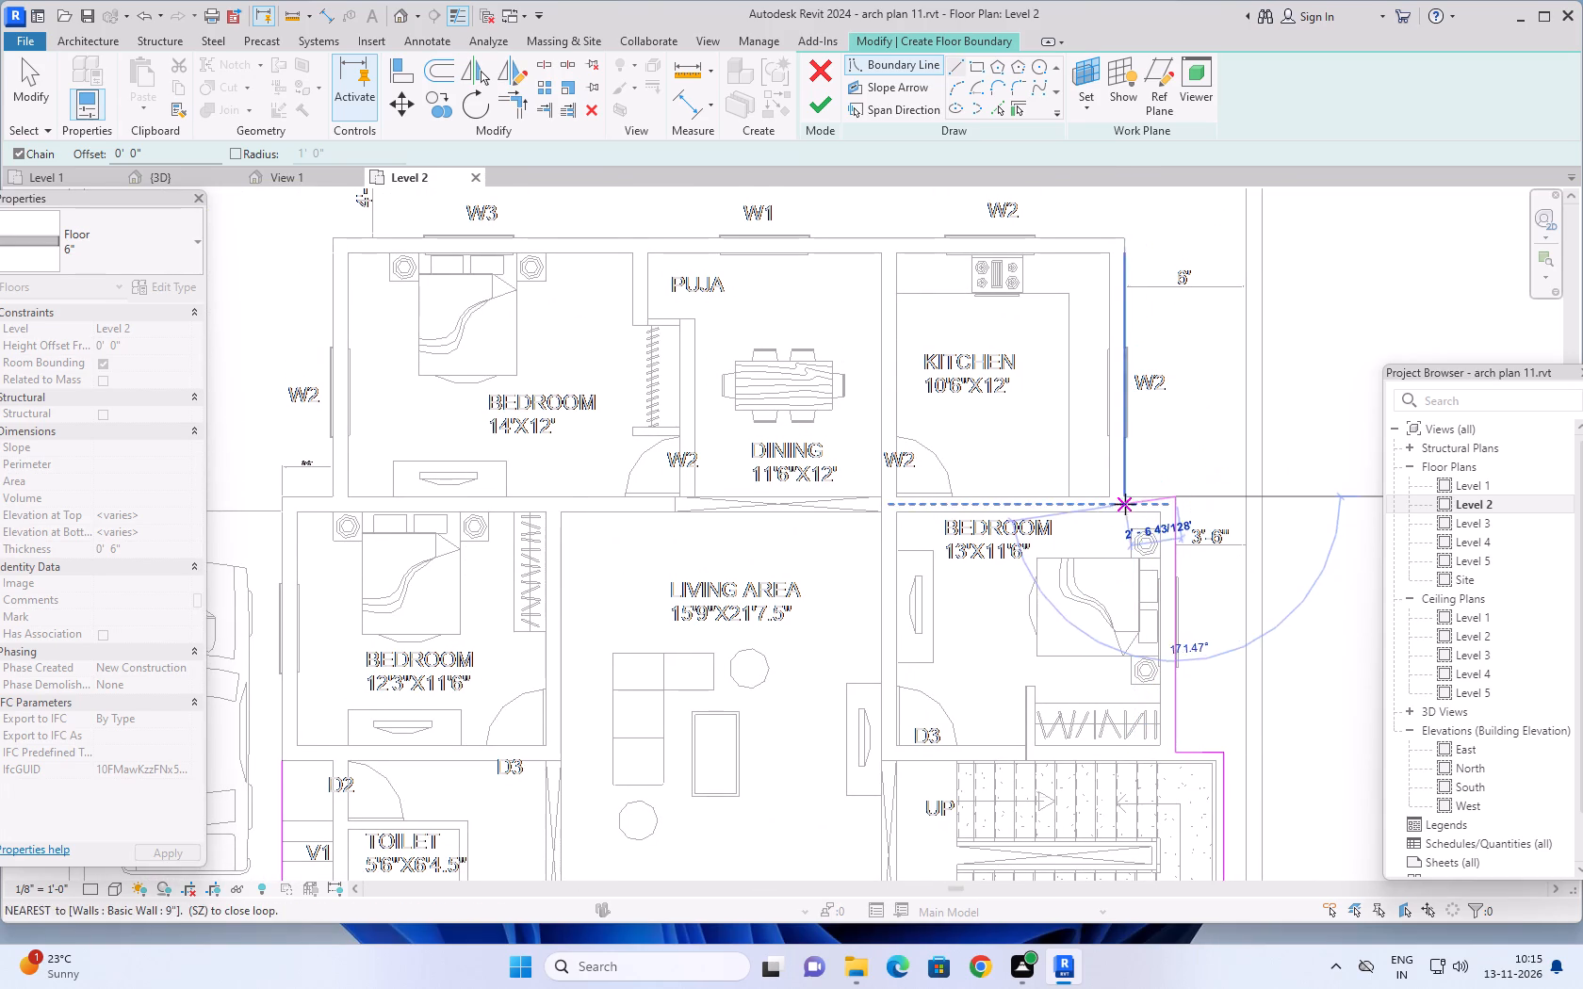
{"action": "left_click", "coordinate": [1122, 495]}
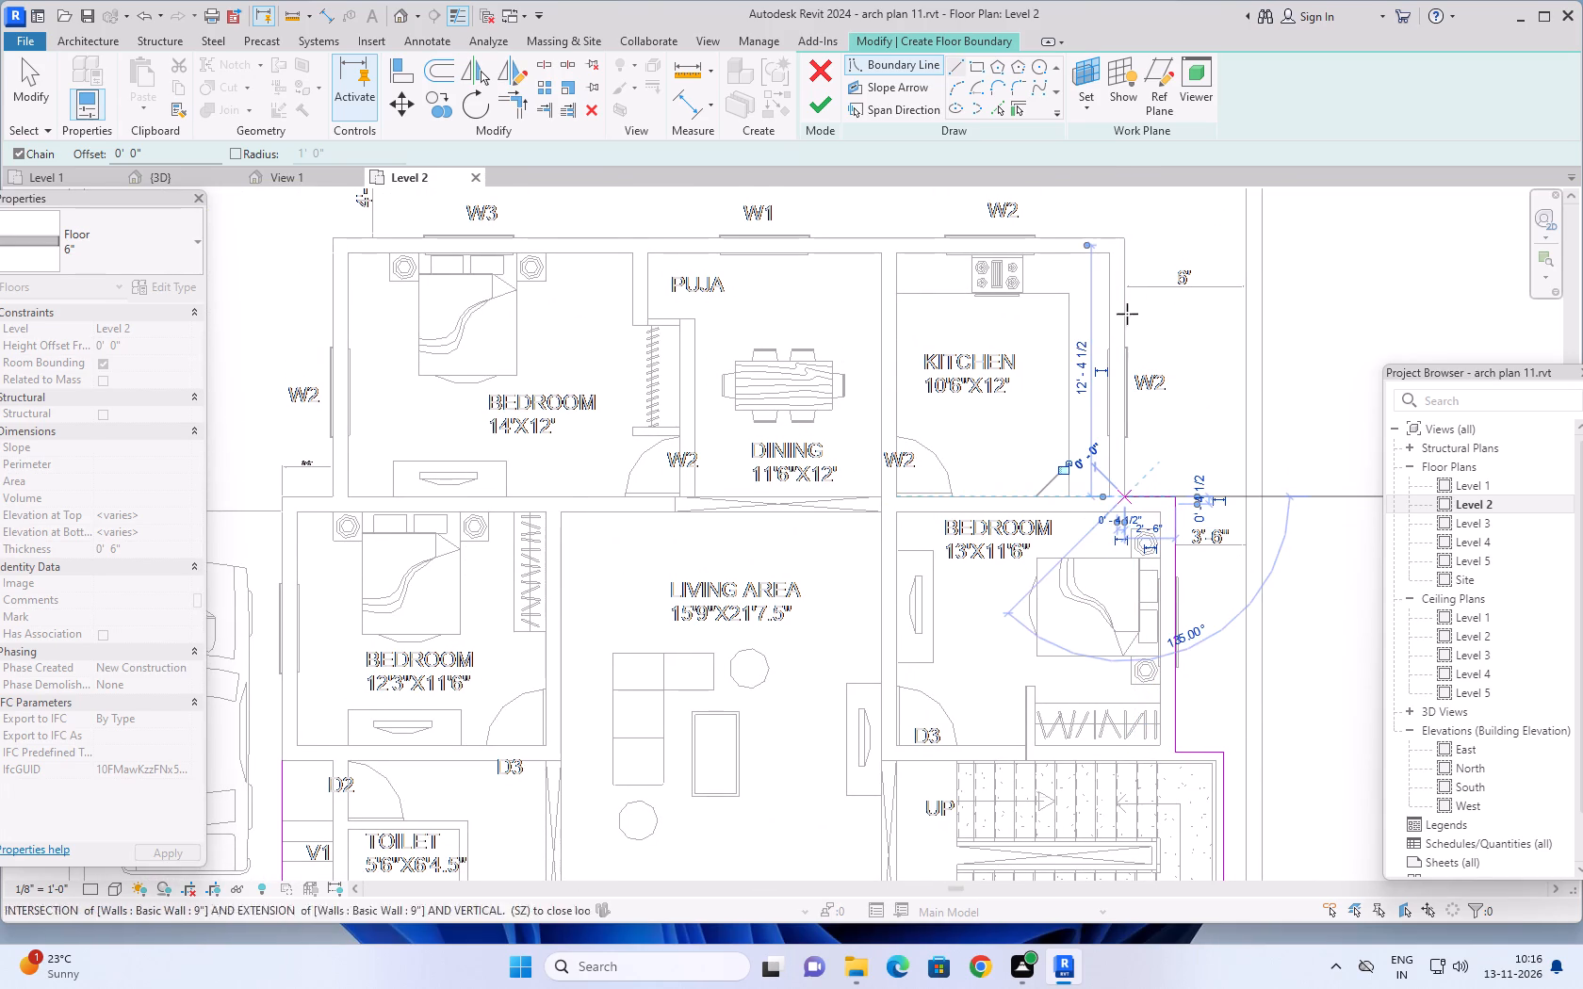
{"action": "left_click", "coordinate": [1122, 239]}
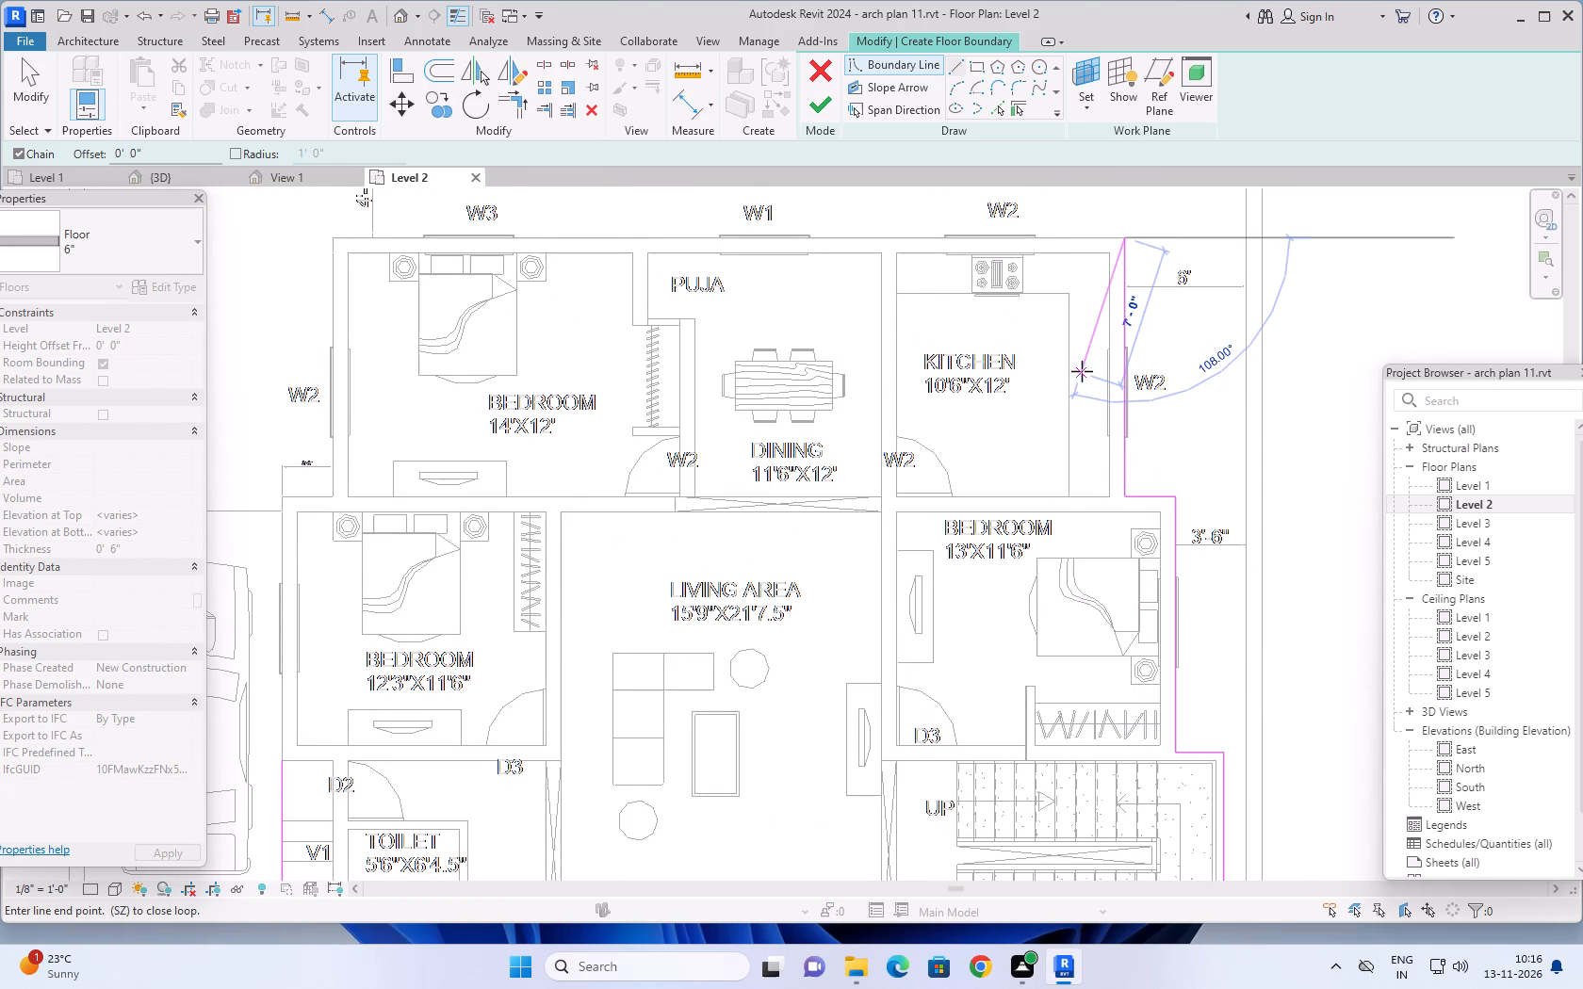
Close the floor boundary with the rear edge from the kitchen corner past the 14'x12' bedroom and a side edge about 25' 9" long.
{"action": "scroll", "coordinate": [1082, 373], "scroll_direction": "down", "scroll_amount": 3}
{"action": "middle_click_drag", "start_coordinate": [1083, 386], "coordinate": [1262, 439]}
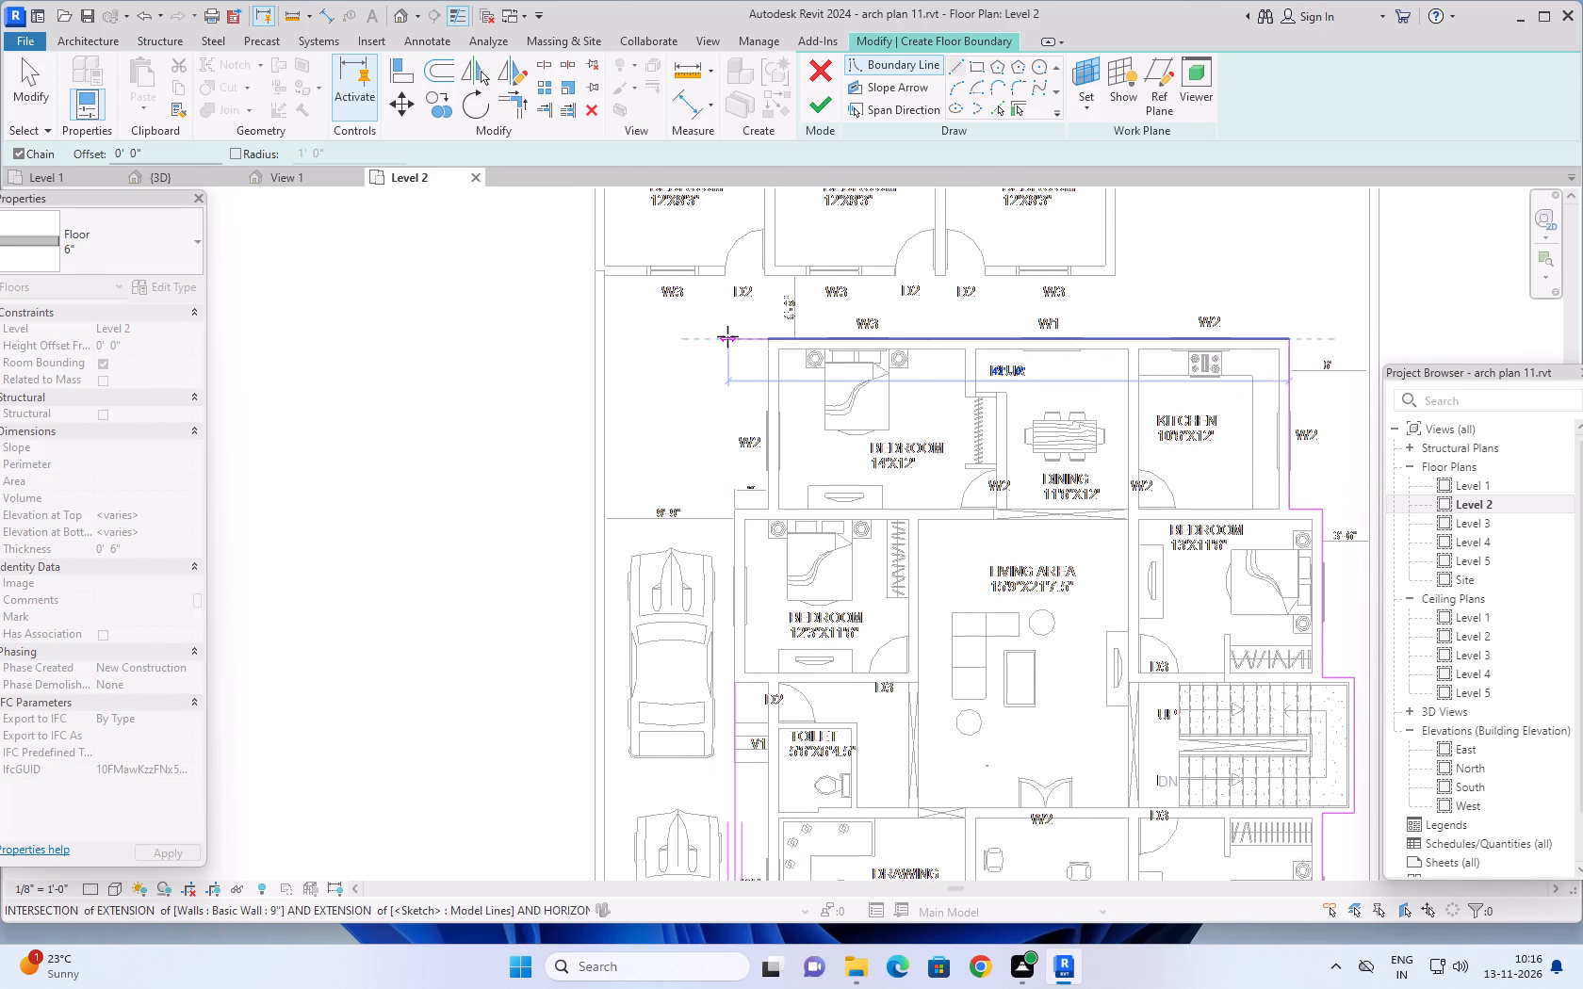
{"action": "left_click", "coordinate": [730, 336]}
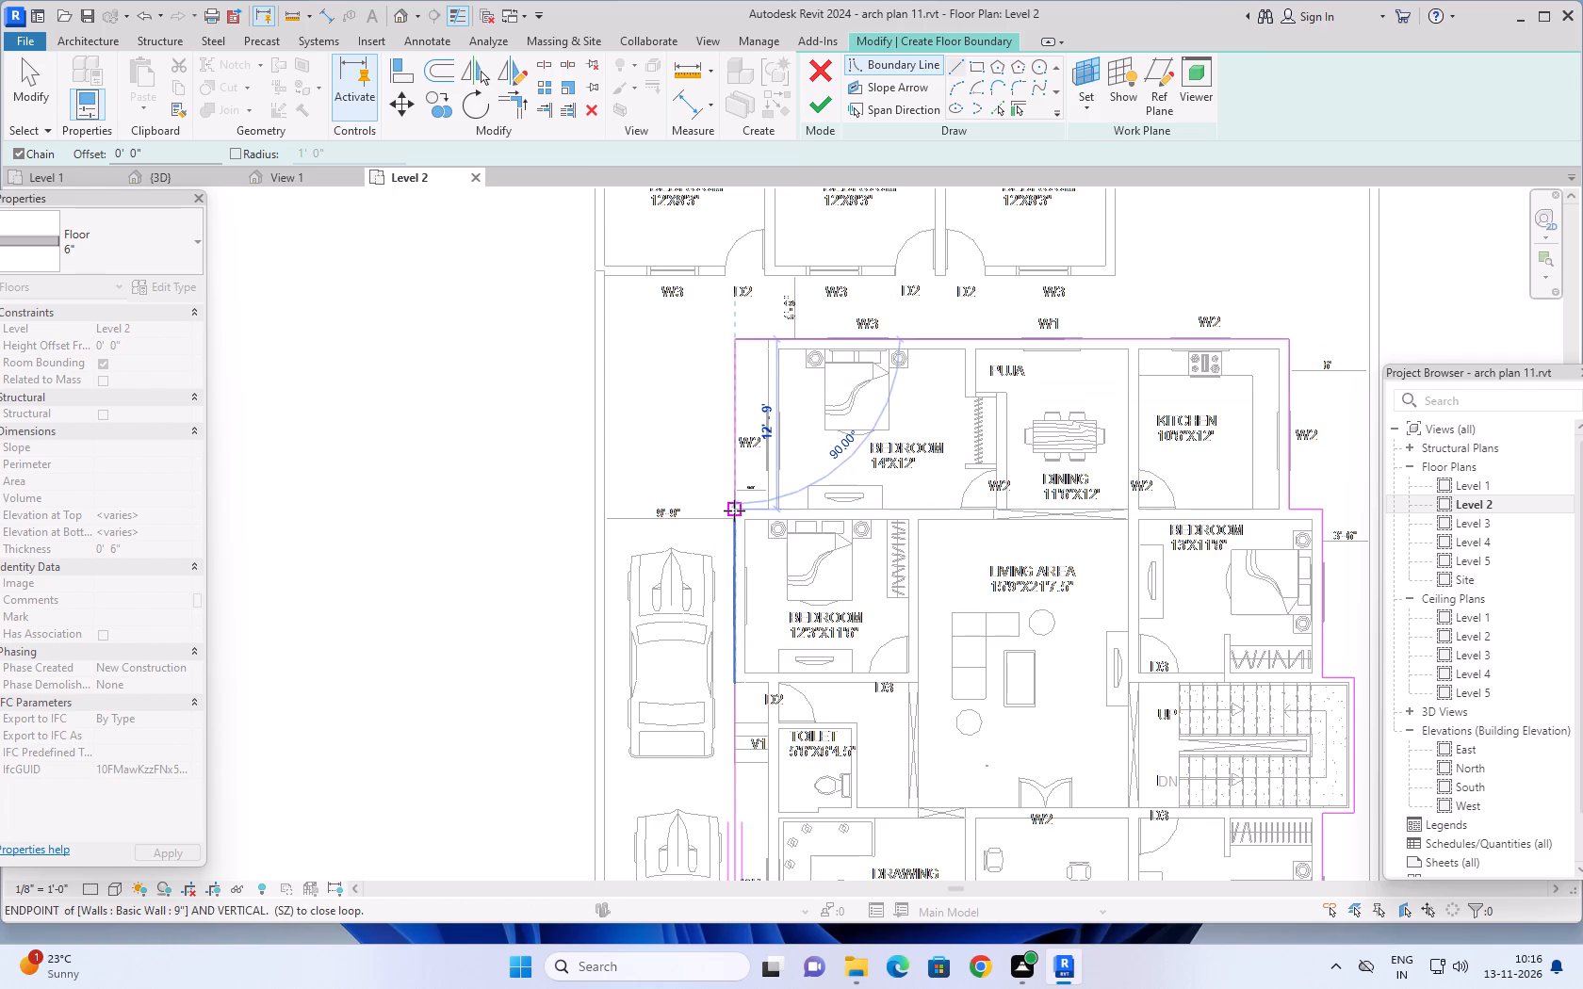
{"action": "left_click", "coordinate": [730, 681]}
{"action": "scroll", "coordinate": [696, 543], "scroll_direction": "down", "scroll_amount": 4}
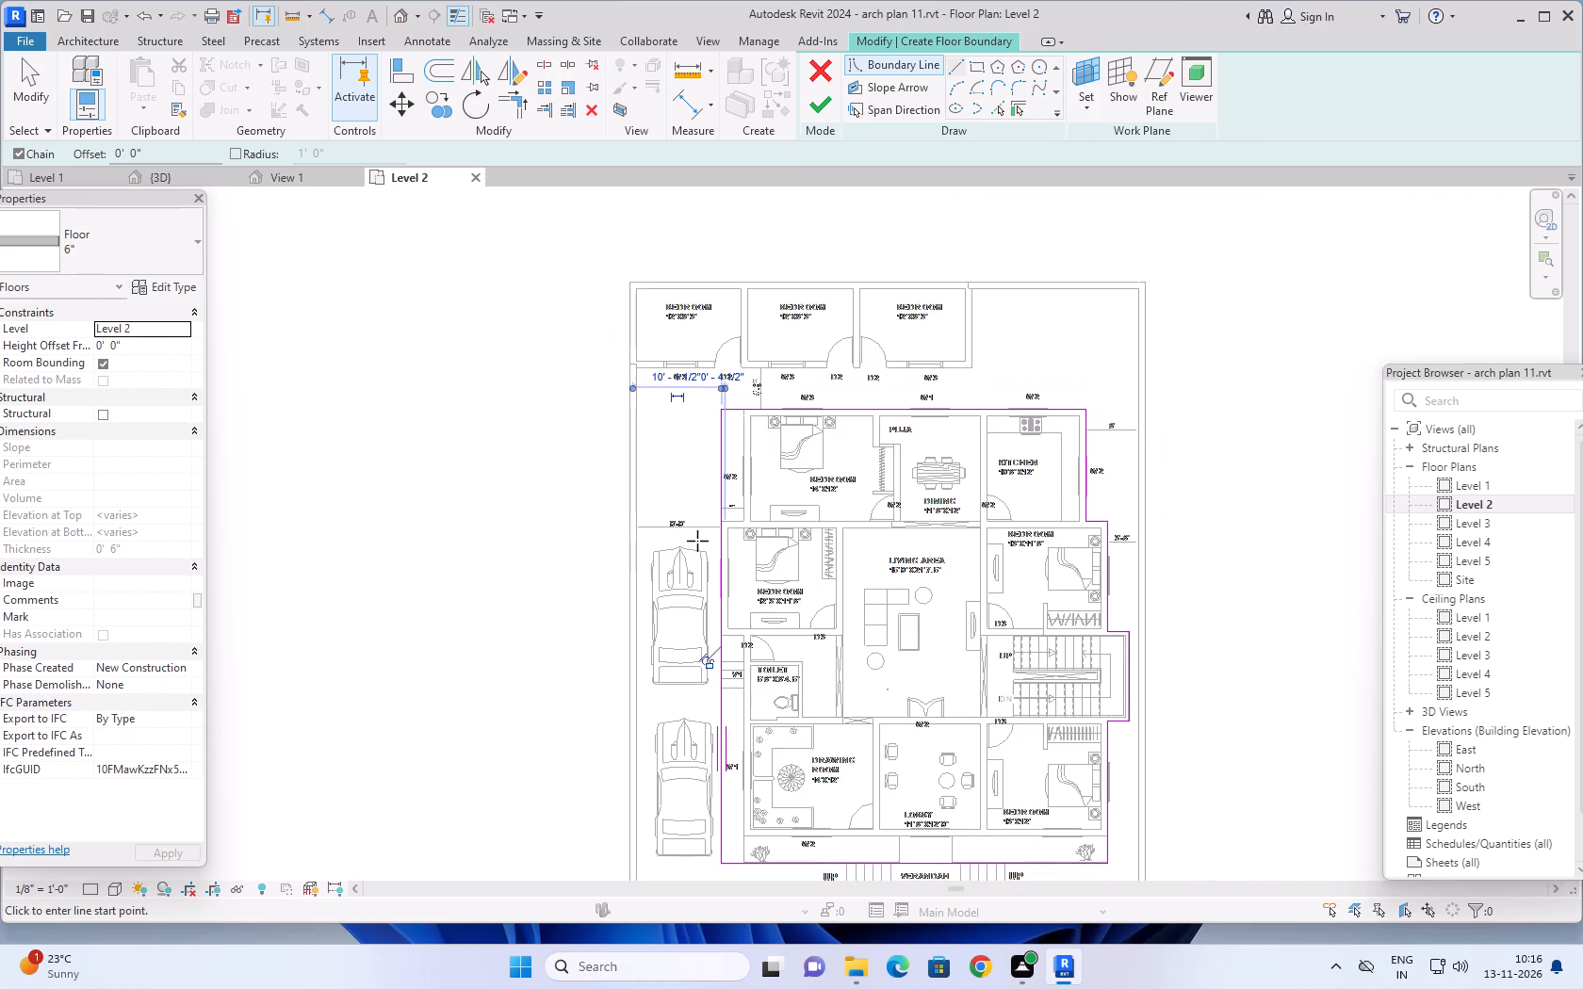
{"action": "scroll", "coordinate": [697, 541], "scroll_direction": "down", "scroll_amount": 2}
{"action": "scroll", "coordinate": [697, 539], "scroll_direction": "up", "scroll_amount": 8}
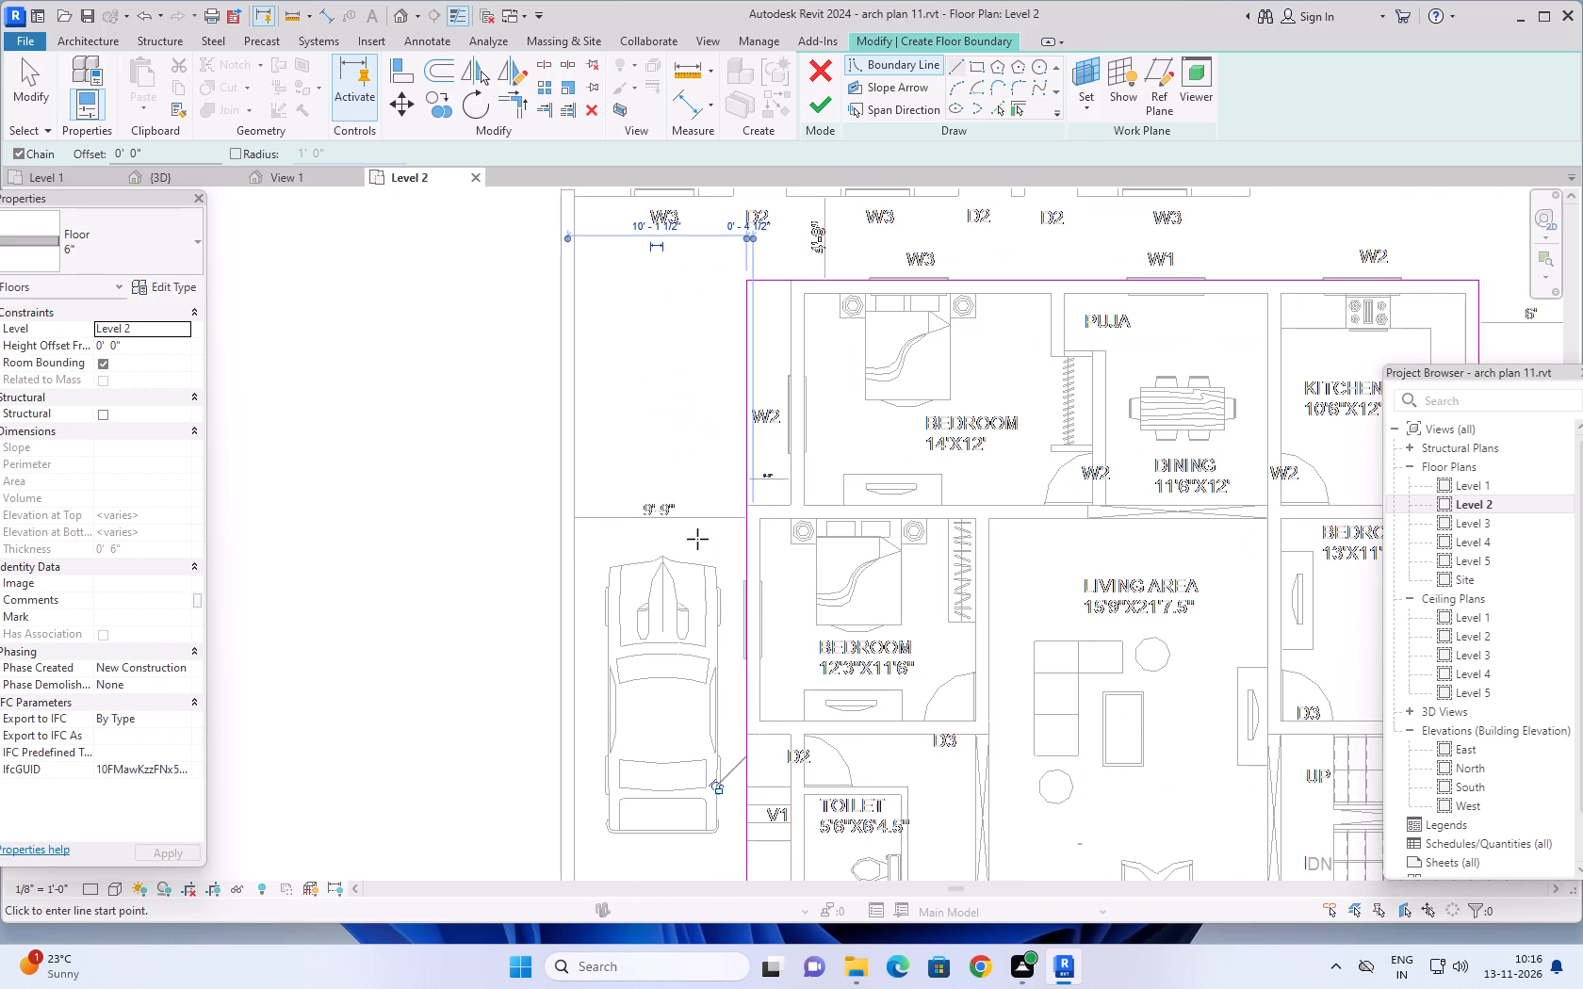
{"action": "key", "text": "Escape"}
{"action": "key", "text": "Escape"}
{"action": "scroll", "coordinate": [717, 529], "scroll_direction": "down", "scroll_amount": 5}
{"action": "key", "text": "Escape"}
{"action": "key", "text": "Escape"}
{"action": "scroll", "coordinate": [722, 529], "scroll_direction": "down", "scroll_amount": 2}
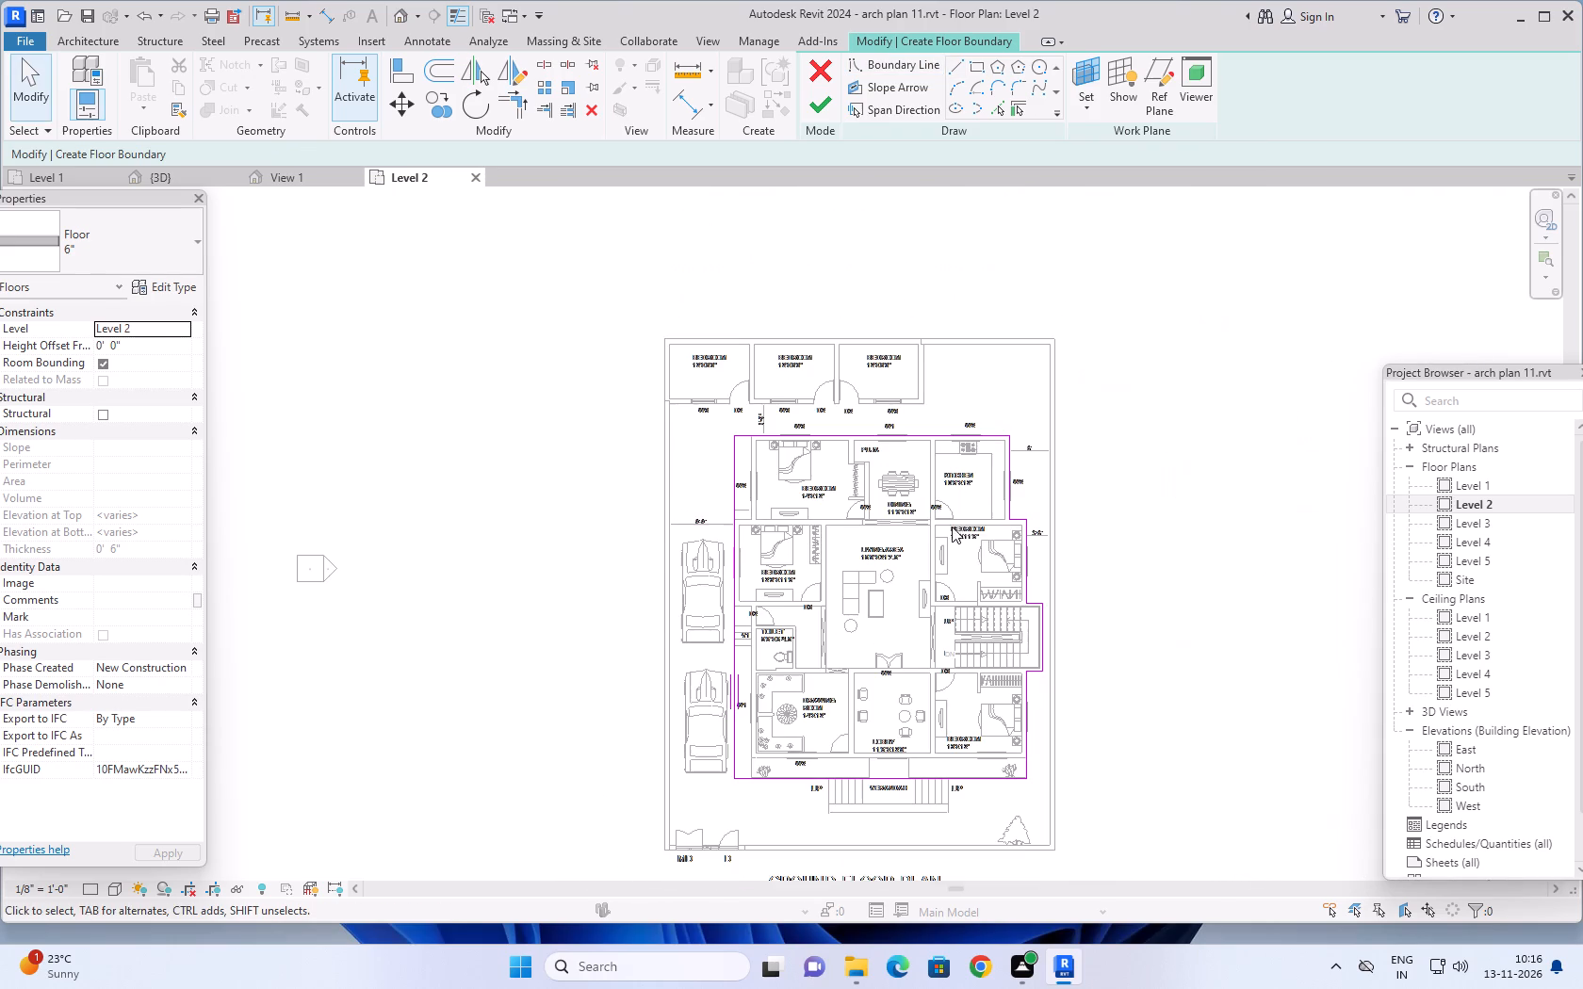
{"action": "key", "text": "Escape"}
Align the front floor boundary line to the verandah's front edge line in the imported plan.
{"action": "middle_click_drag", "start_coordinate": [1108, 559], "coordinate": [1131, 486]}
{"action": "scroll", "coordinate": [910, 698], "scroll_direction": "up", "scroll_amount": 4}
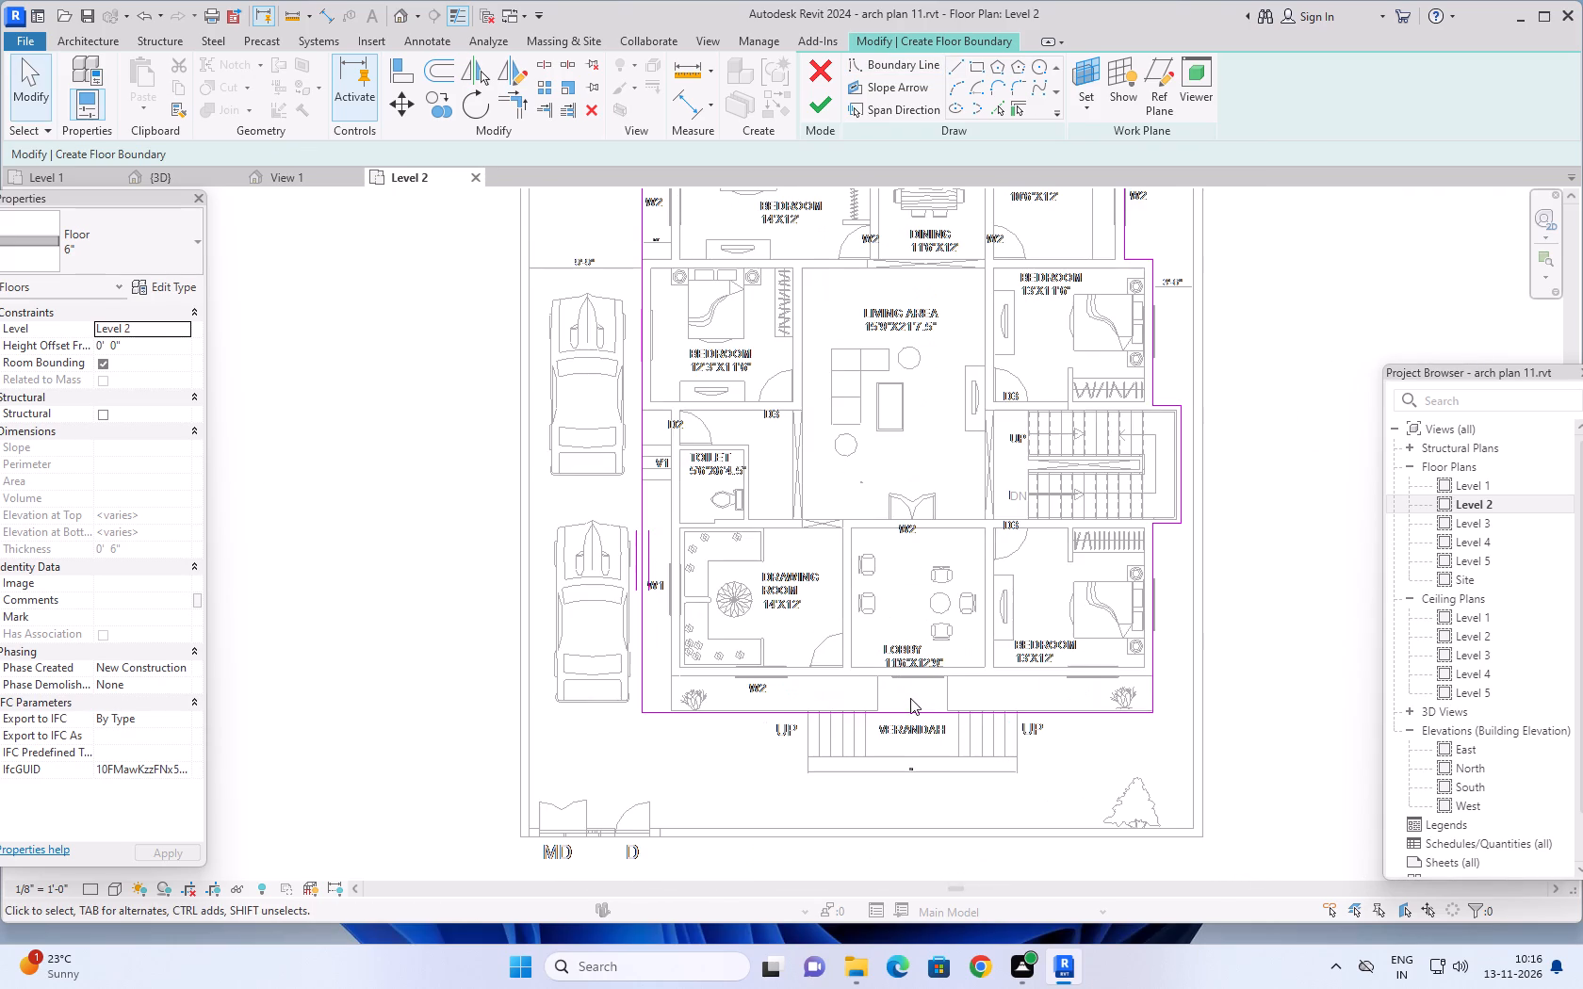
{"action": "middle_click_drag", "start_coordinate": [926, 685], "coordinate": [962, 616]}
{"action": "scroll", "coordinate": [833, 646], "scroll_direction": "up", "scroll_amount": 6}
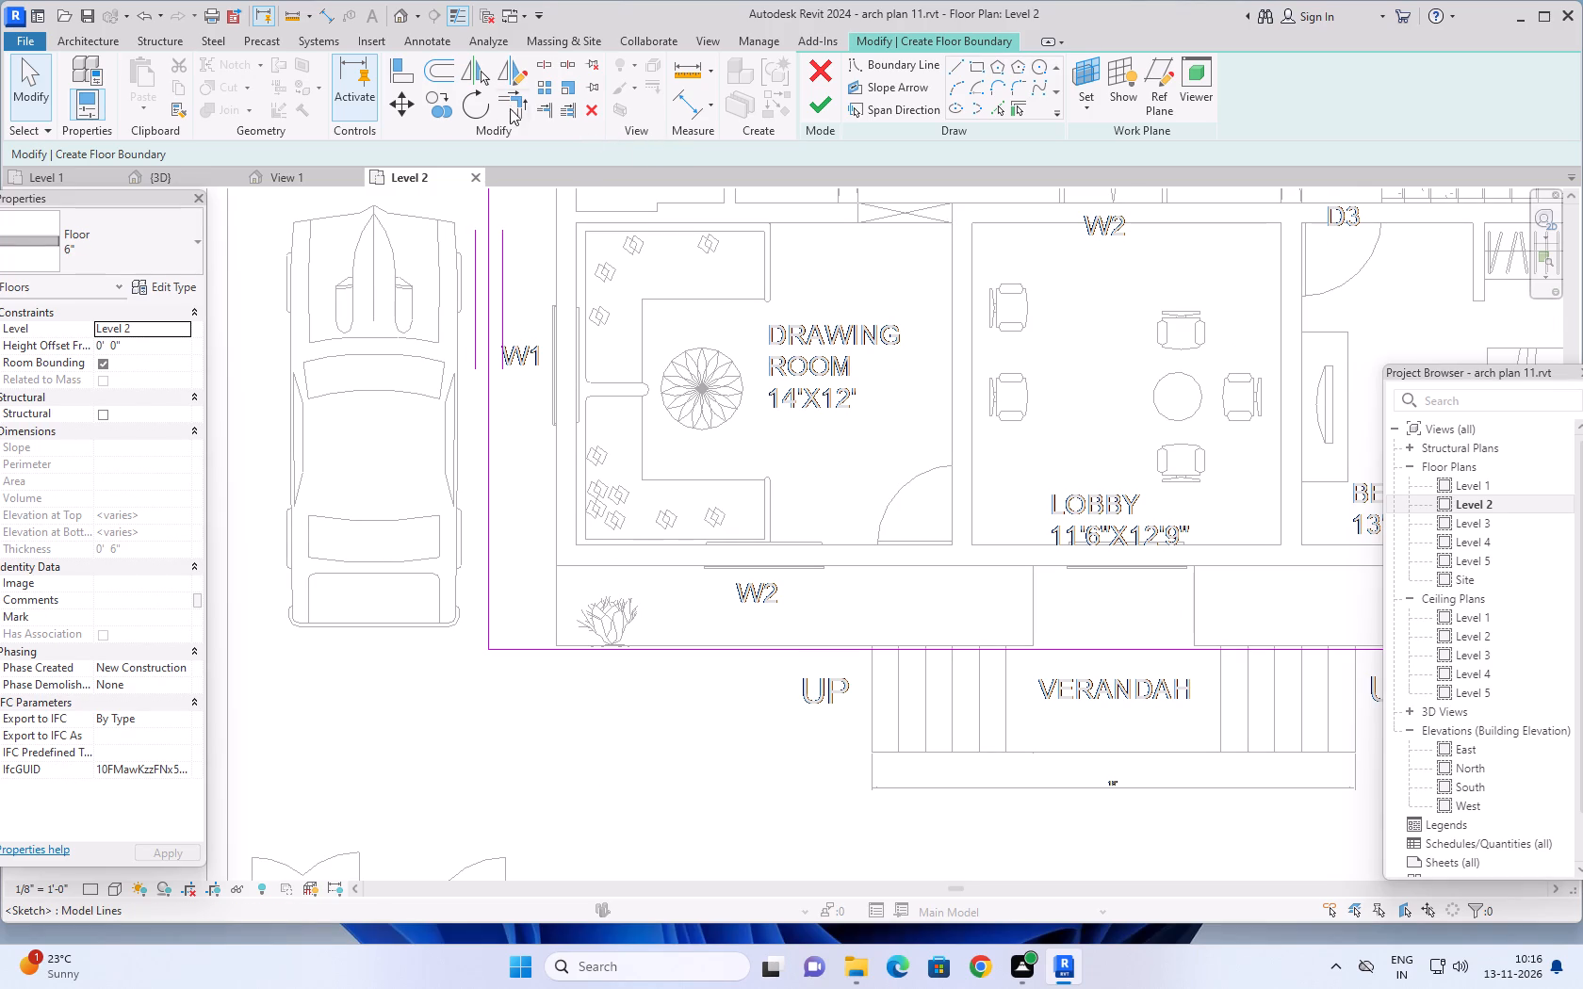
{"action": "left_click", "coordinate": [404, 69]}
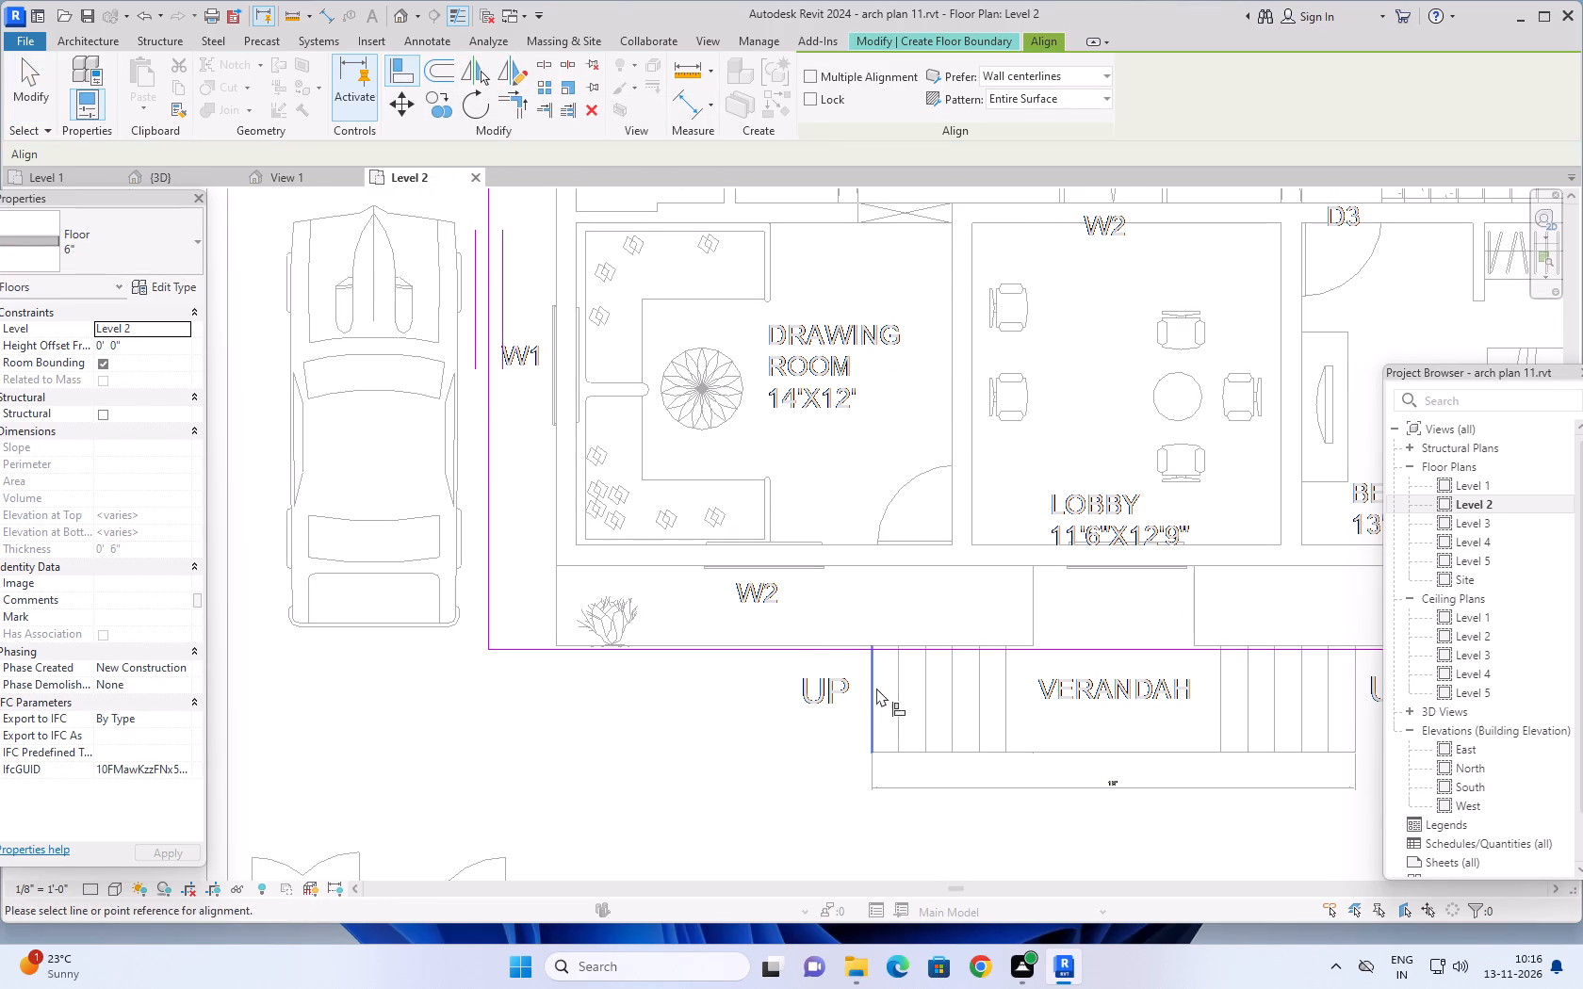
{"action": "scroll", "coordinate": [878, 687], "scroll_direction": "up", "scroll_amount": 4}
{"action": "scroll", "coordinate": [747, 609], "scroll_direction": "up", "scroll_amount": 3}
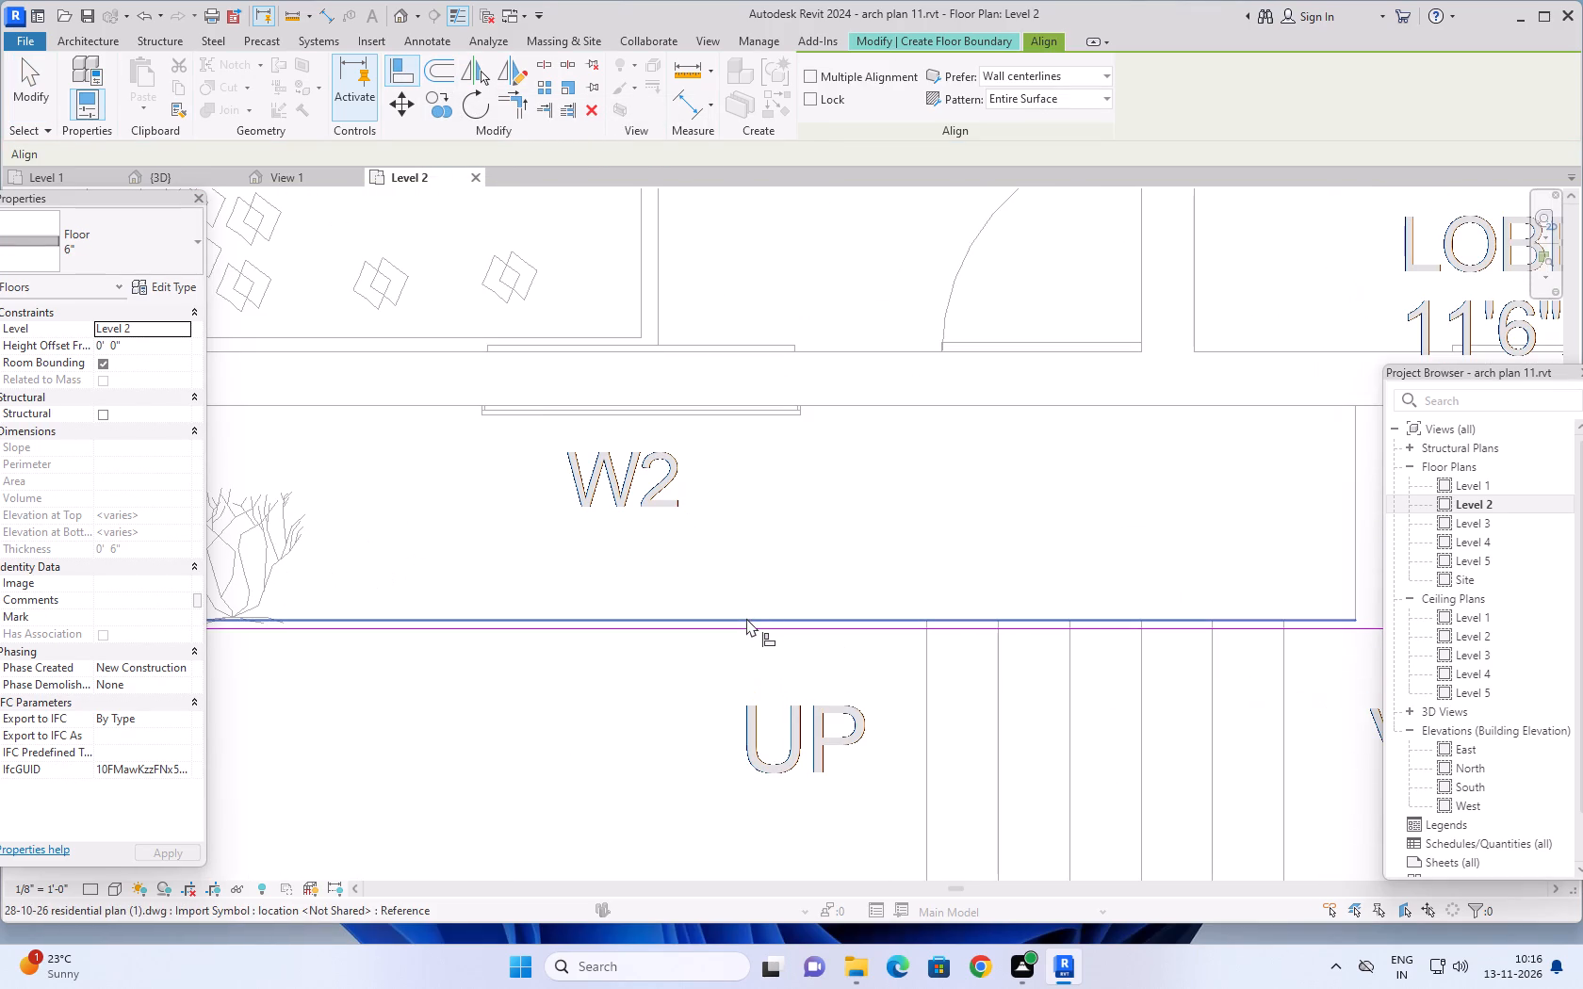
{"action": "left_click", "coordinate": [746, 618]}
{"action": "left_click", "coordinate": [746, 631]}
{"action": "scroll", "coordinate": [736, 657], "scroll_direction": "down", "scroll_amount": 7}
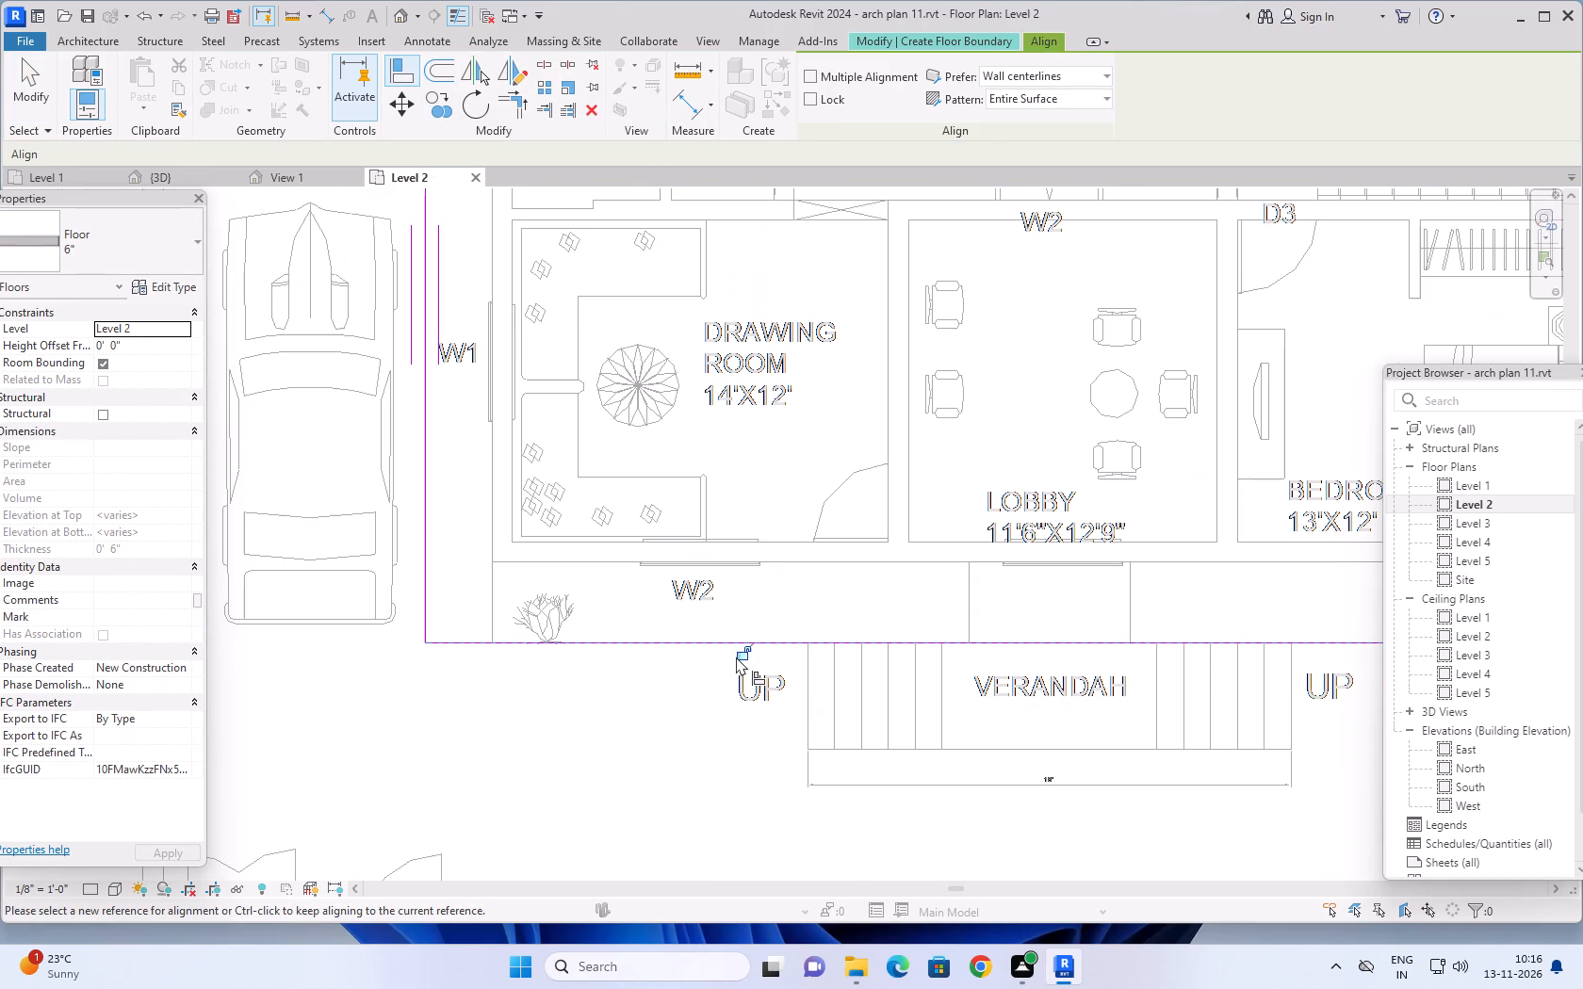
Examine the floor boundary along the parking side and around the whole ground floor plan.
{"action": "scroll", "coordinate": [612, 673], "scroll_direction": "down", "scroll_amount": 5}
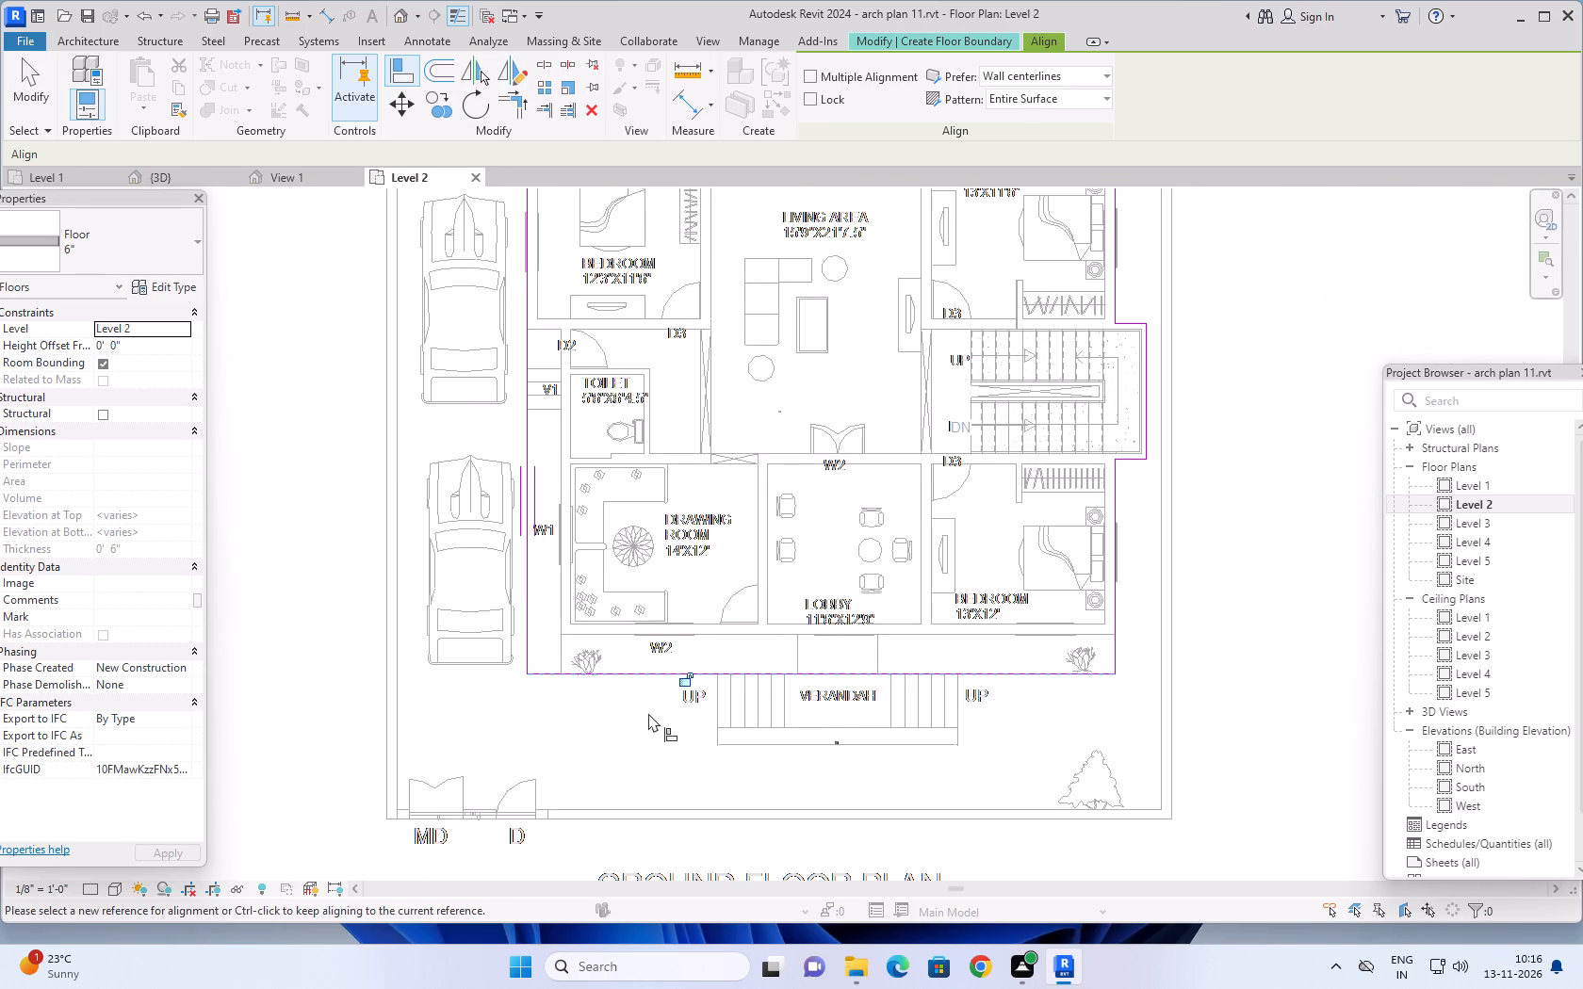
{"action": "scroll", "coordinate": [854, 473], "scroll_direction": "down", "scroll_amount": 3}
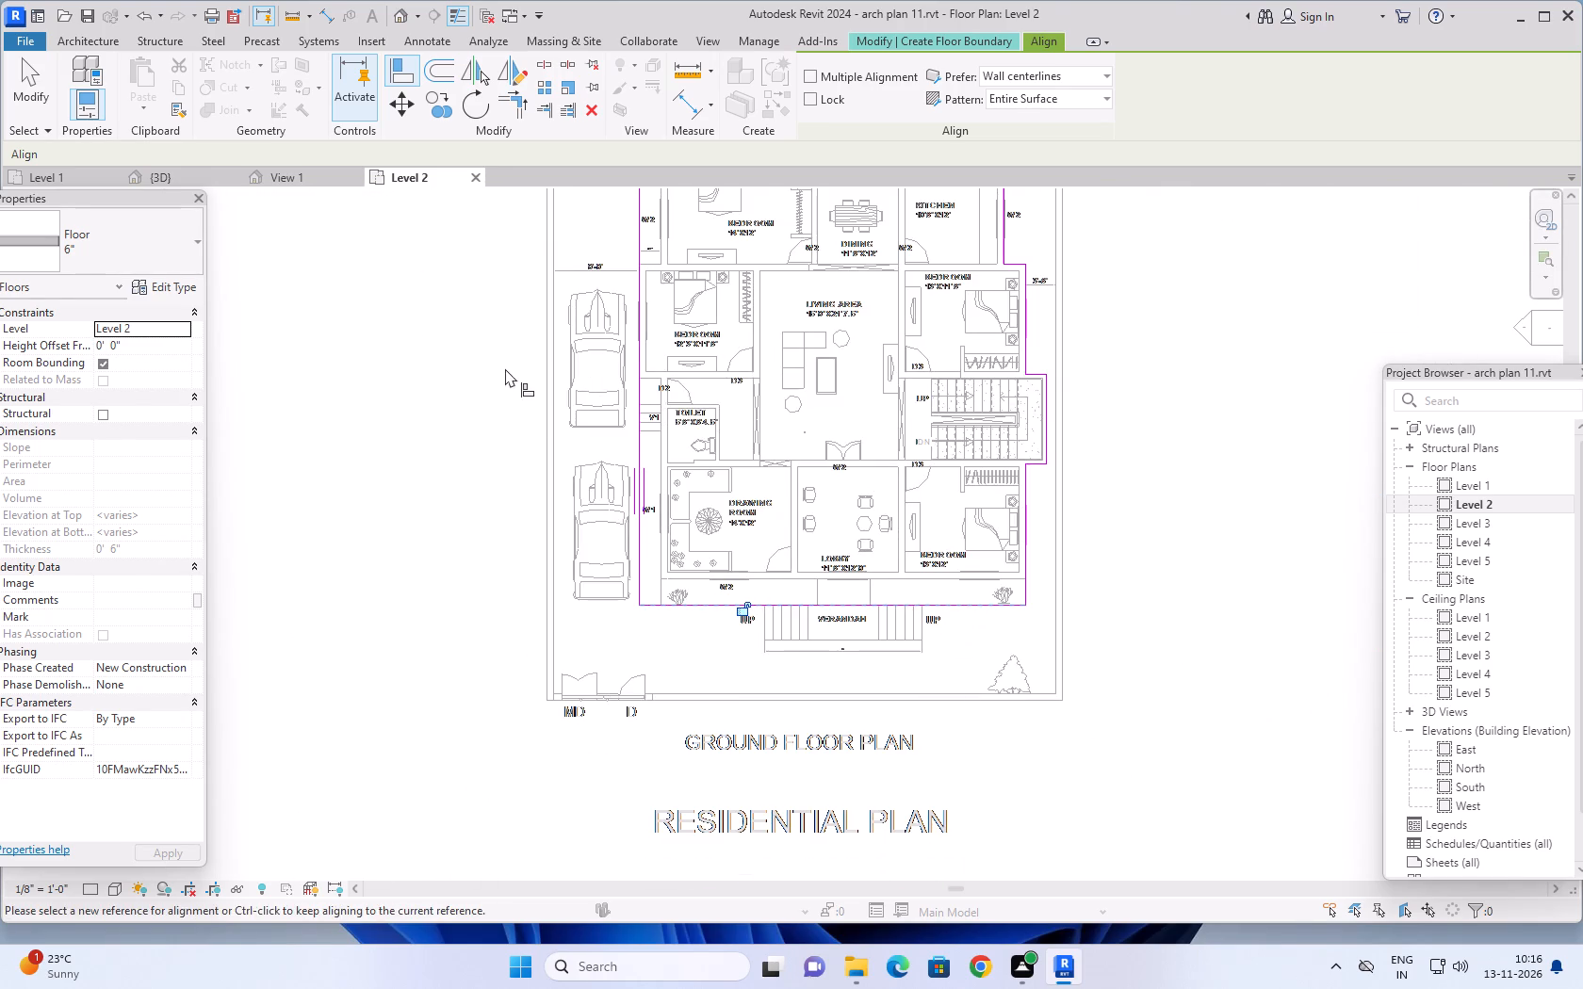
{"action": "scroll", "coordinate": [563, 391], "scroll_direction": "up", "scroll_amount": 5}
{"action": "scroll", "coordinate": [600, 487], "scroll_direction": "up", "scroll_amount": 6}
{"action": "middle_click_drag", "start_coordinate": [709, 490], "coordinate": [594, 702]}
{"action": "middle_click_drag", "start_coordinate": [699, 444], "coordinate": [671, 712]}
{"action": "scroll", "coordinate": [692, 552], "scroll_direction": "down", "scroll_amount": 3}
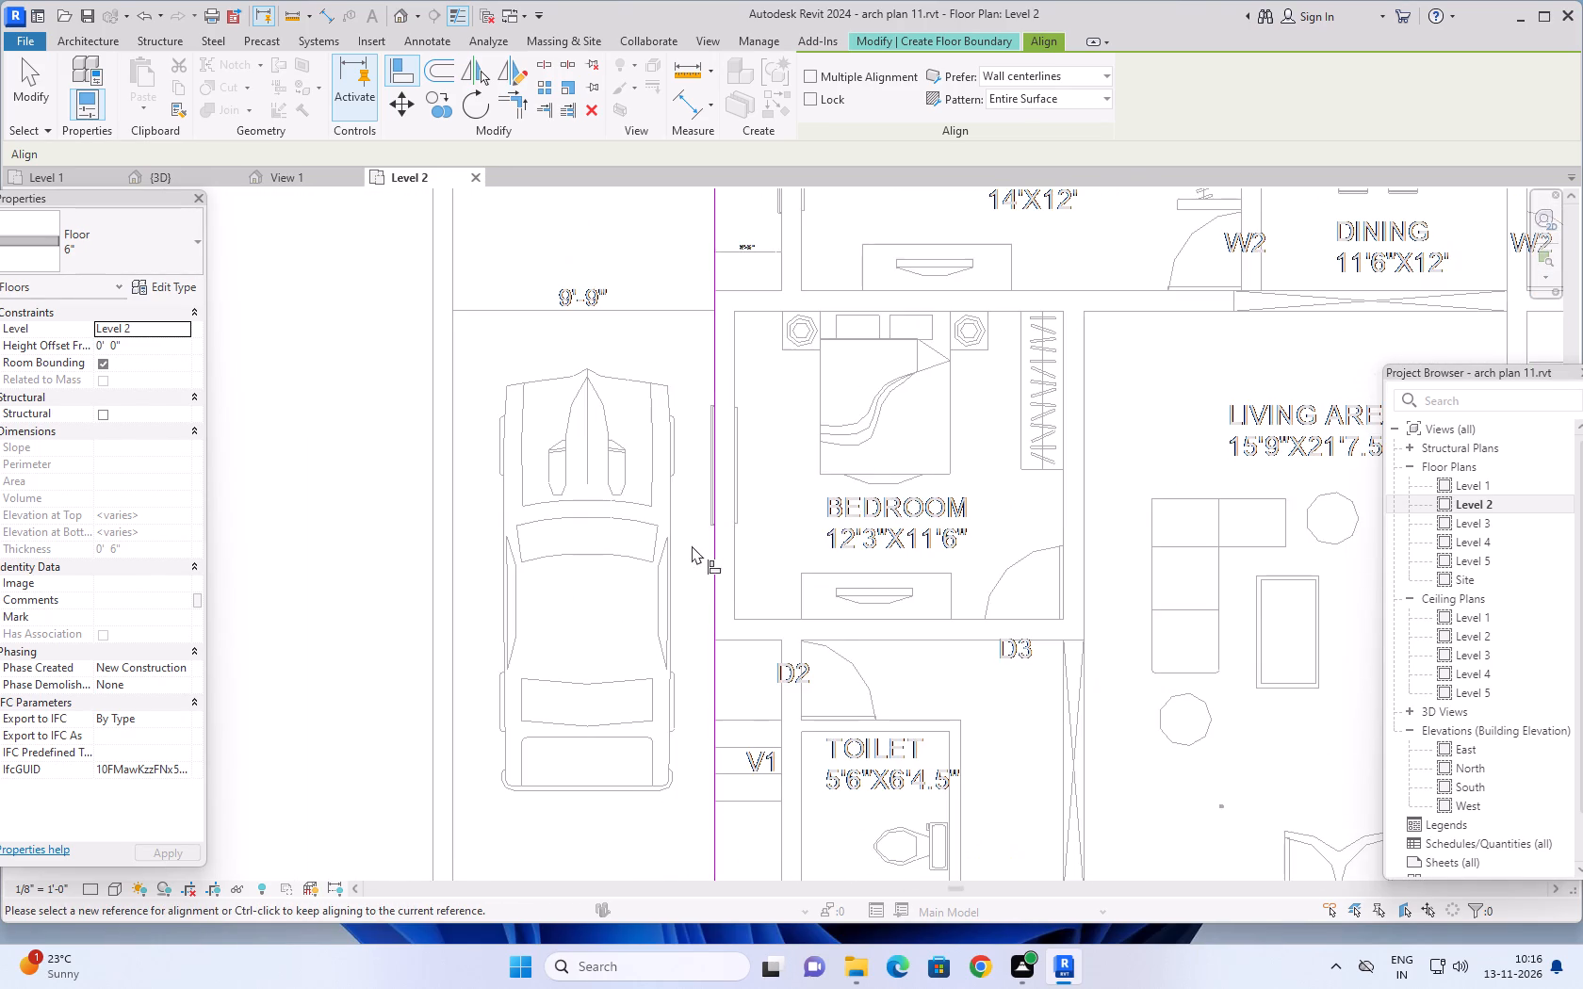
{"action": "middle_click_drag", "start_coordinate": [692, 545], "coordinate": [685, 738]}
{"action": "scroll", "coordinate": [680, 584], "scroll_direction": "down", "scroll_amount": 2}
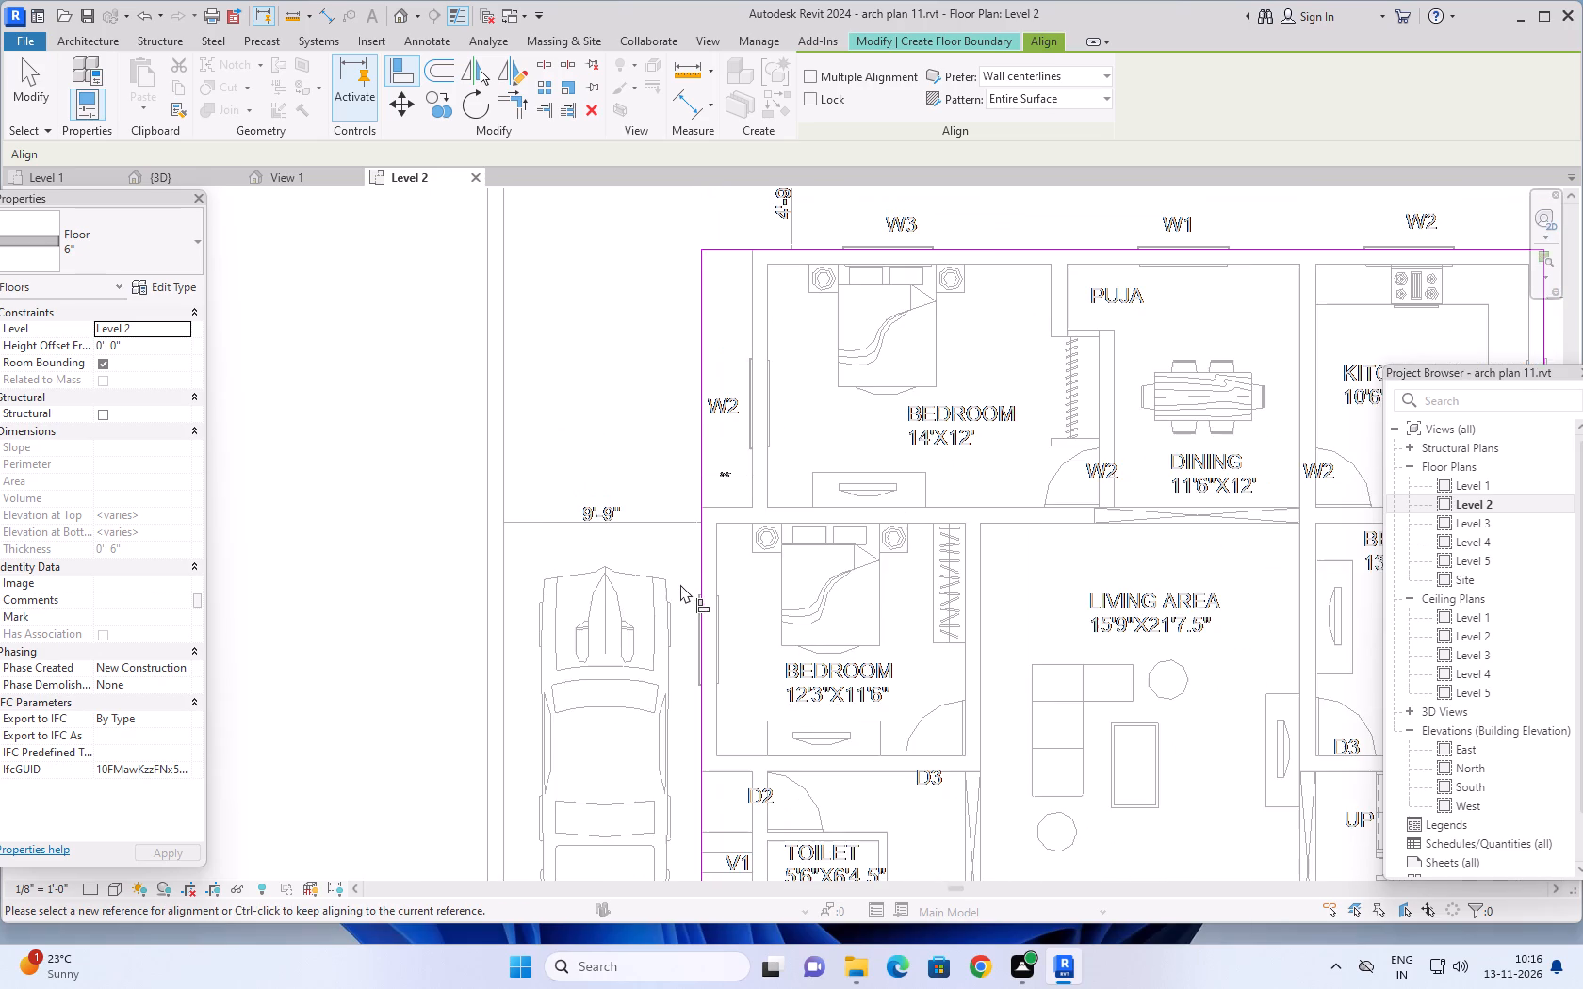
{"action": "scroll", "coordinate": [673, 581], "scroll_direction": "down", "scroll_amount": 1}
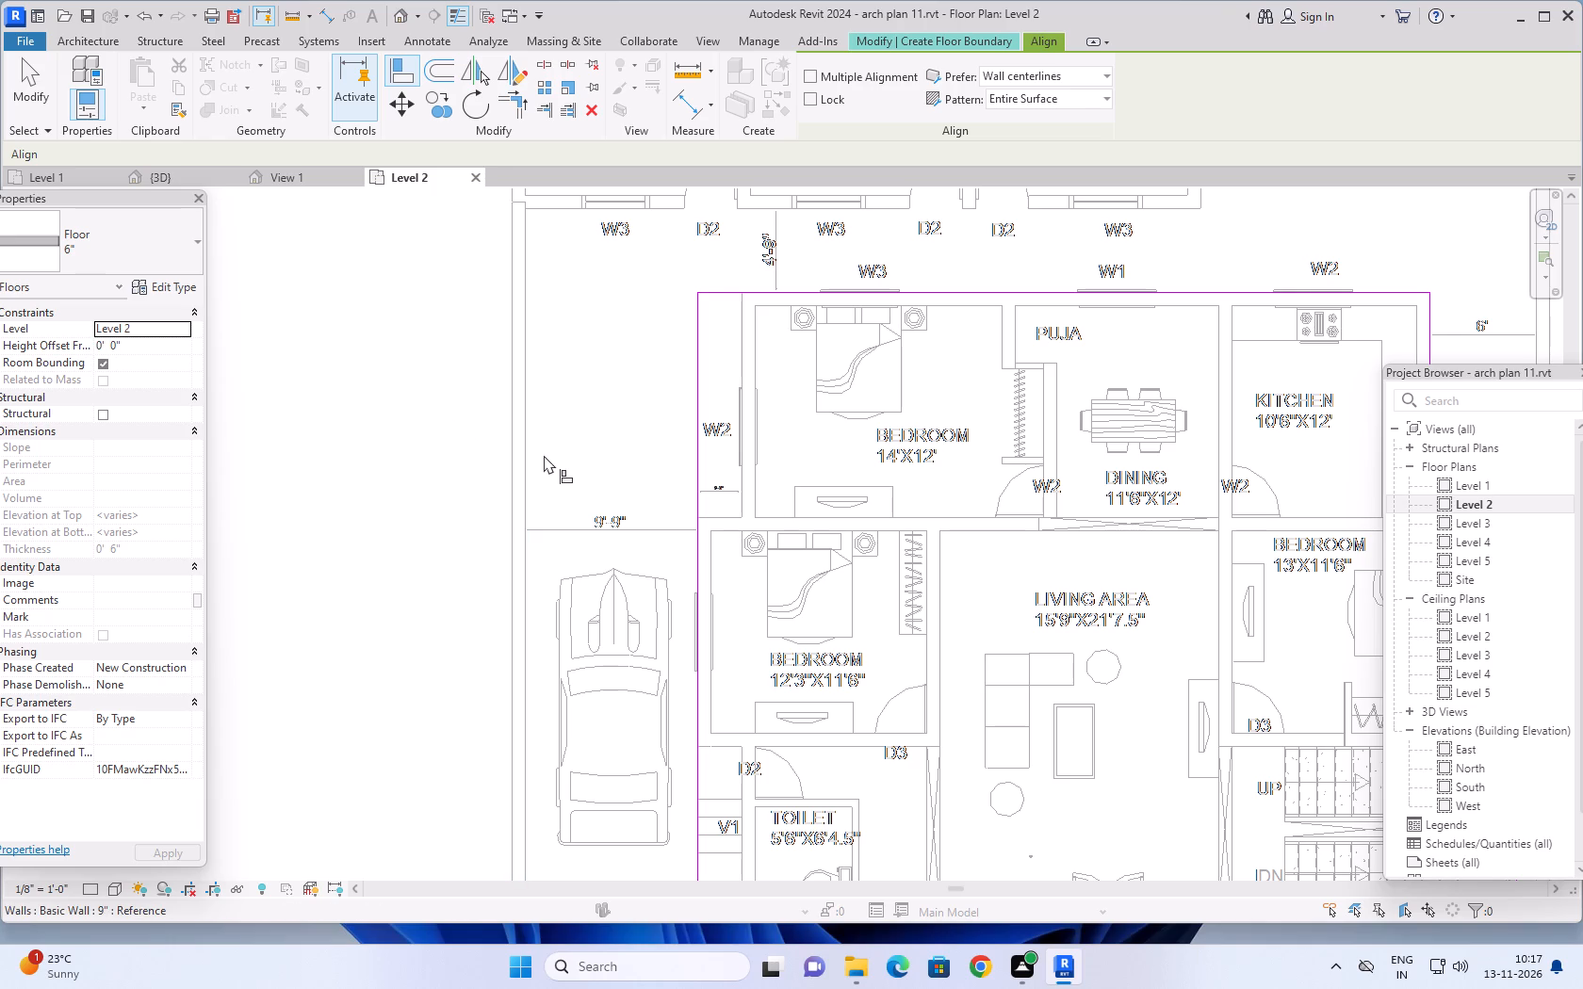
{"action": "scroll", "coordinate": [544, 455], "scroll_direction": "down", "scroll_amount": 6}
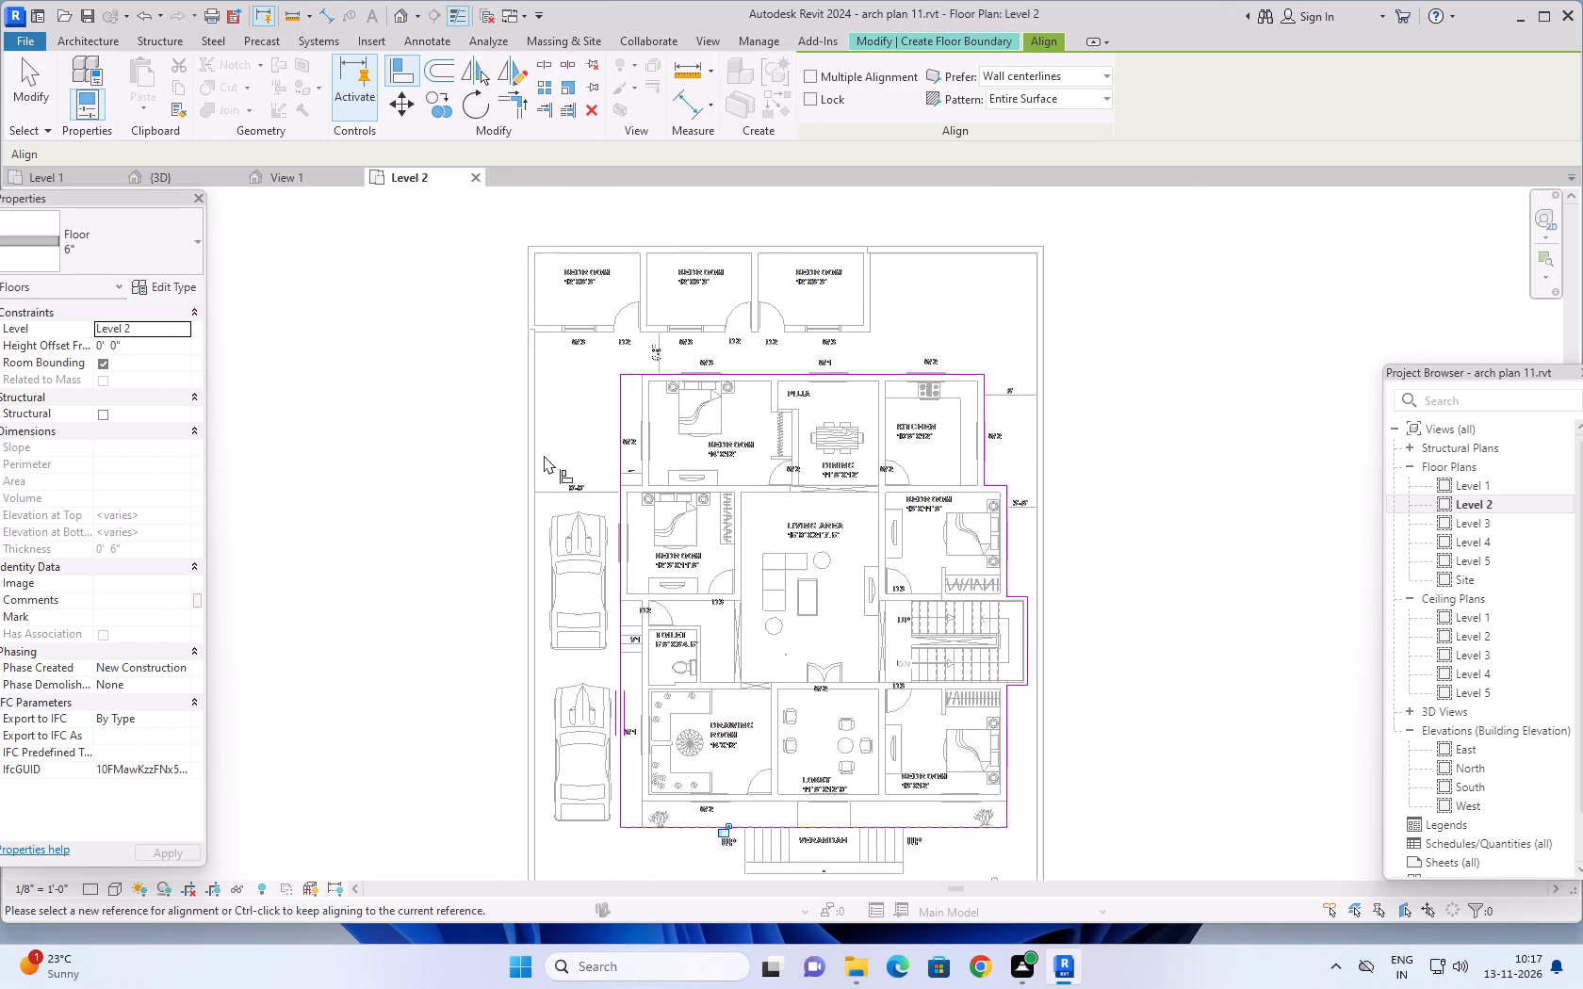
{"action": "scroll", "coordinate": [1053, 575], "scroll_direction": "down", "scroll_amount": 4}
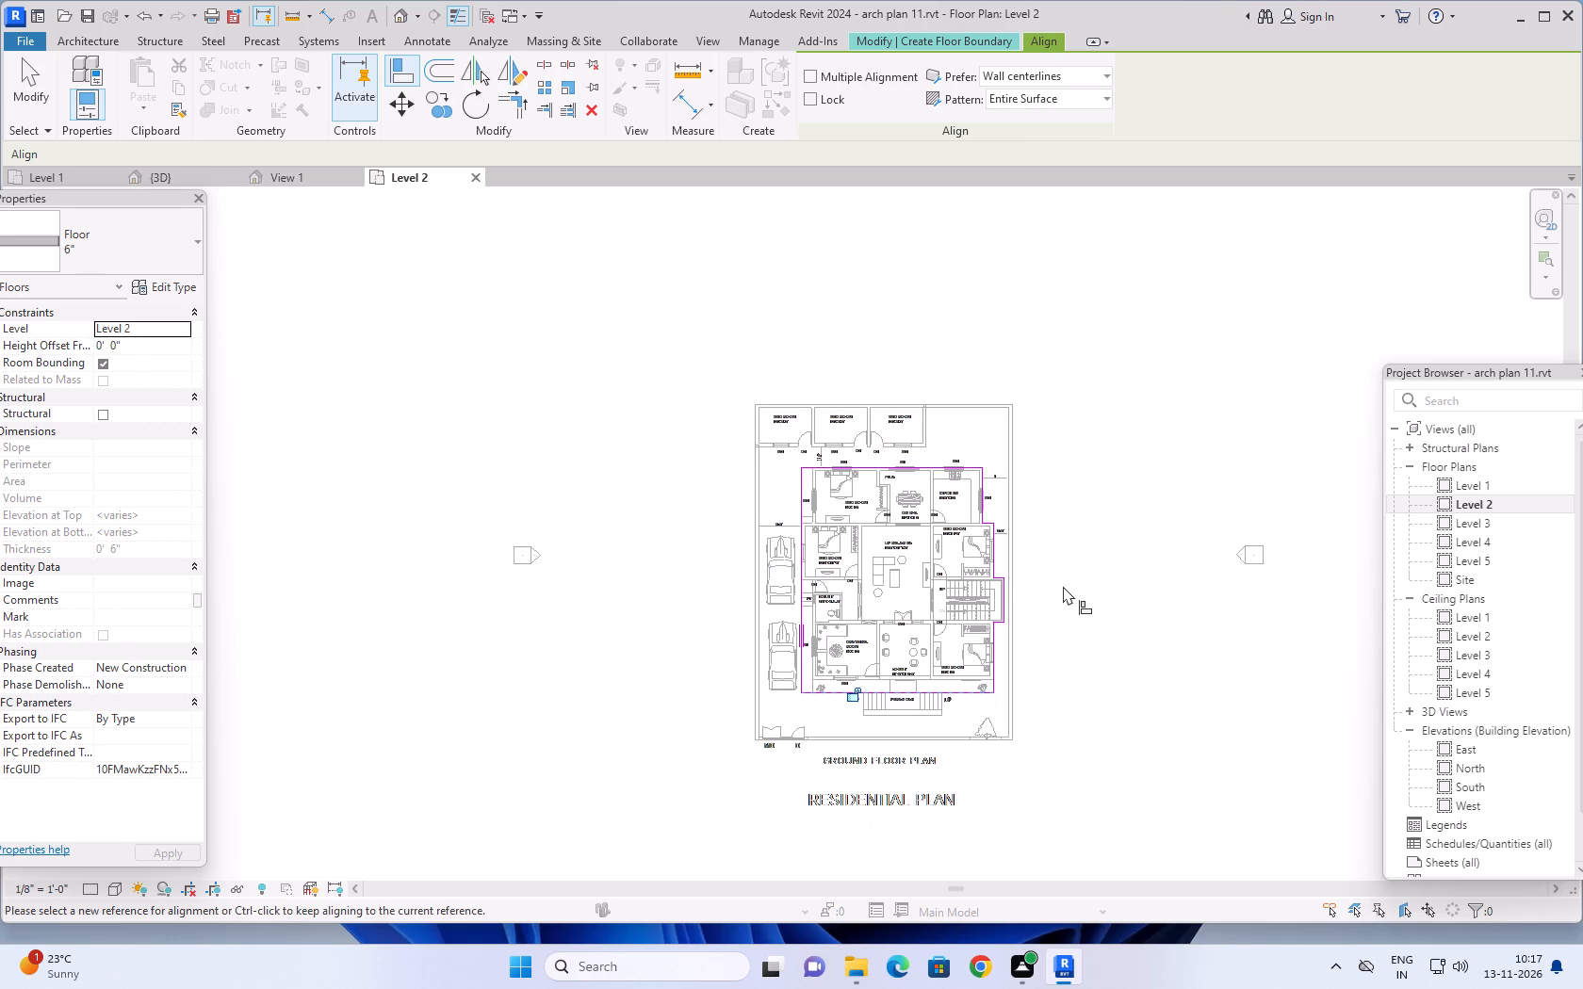
{"action": "middle_click_drag", "start_coordinate": [1063, 586], "coordinate": [1030, 527]}
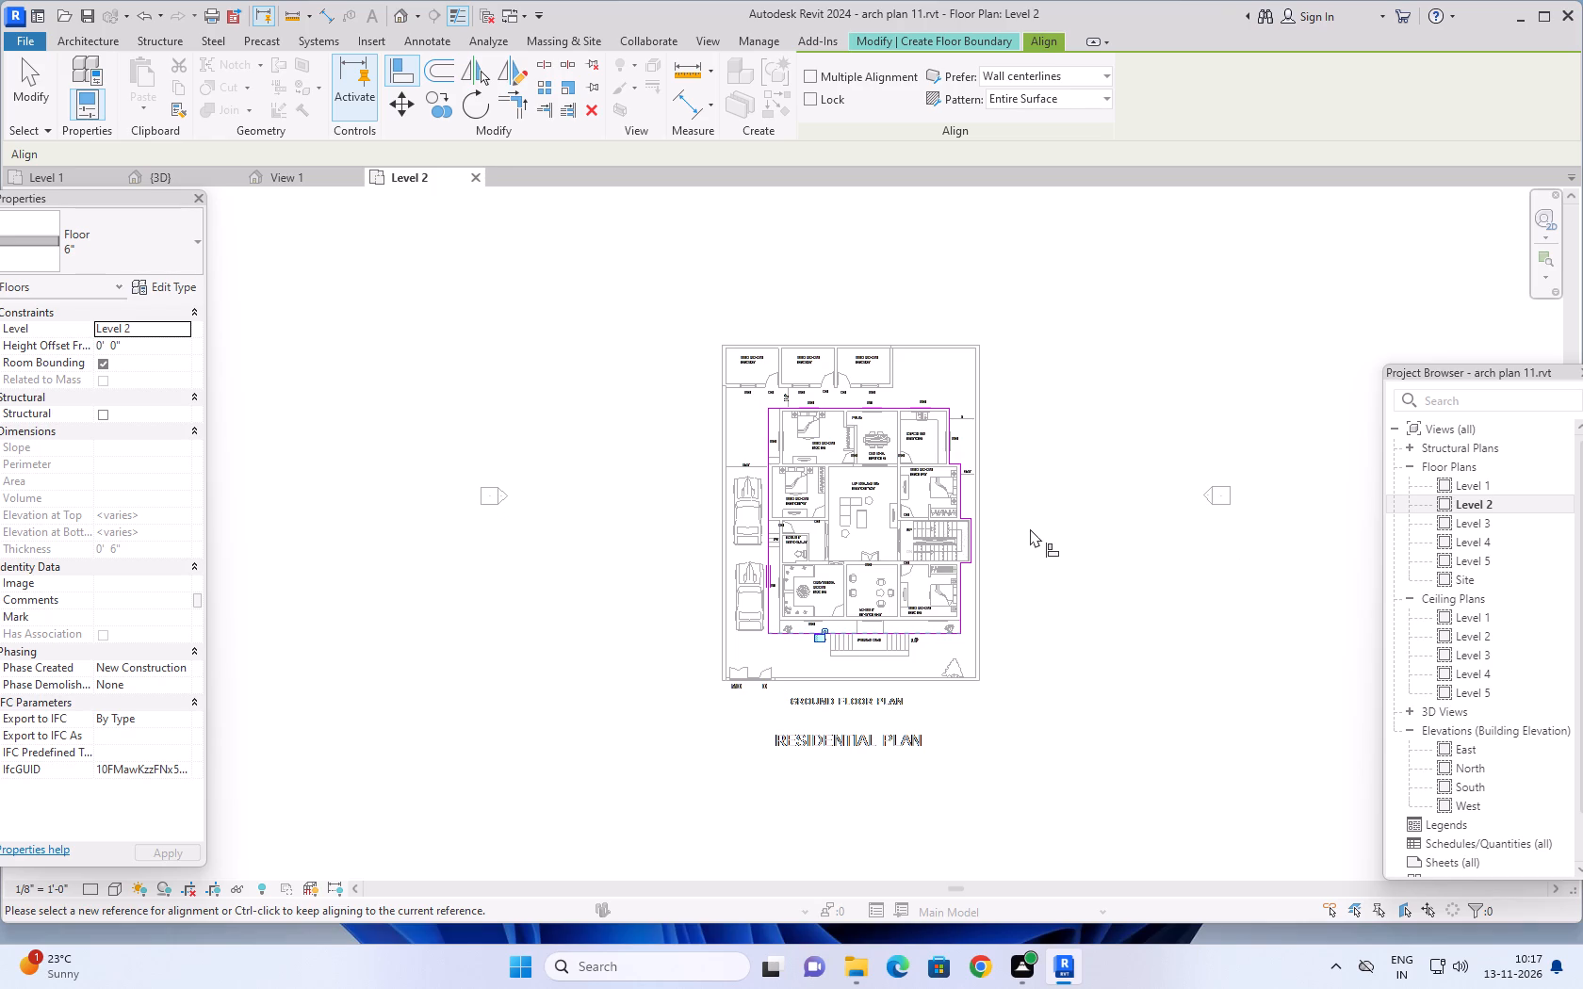
{"action": "middle_click_drag", "start_coordinate": [1018, 595], "coordinate": [1019, 592]}
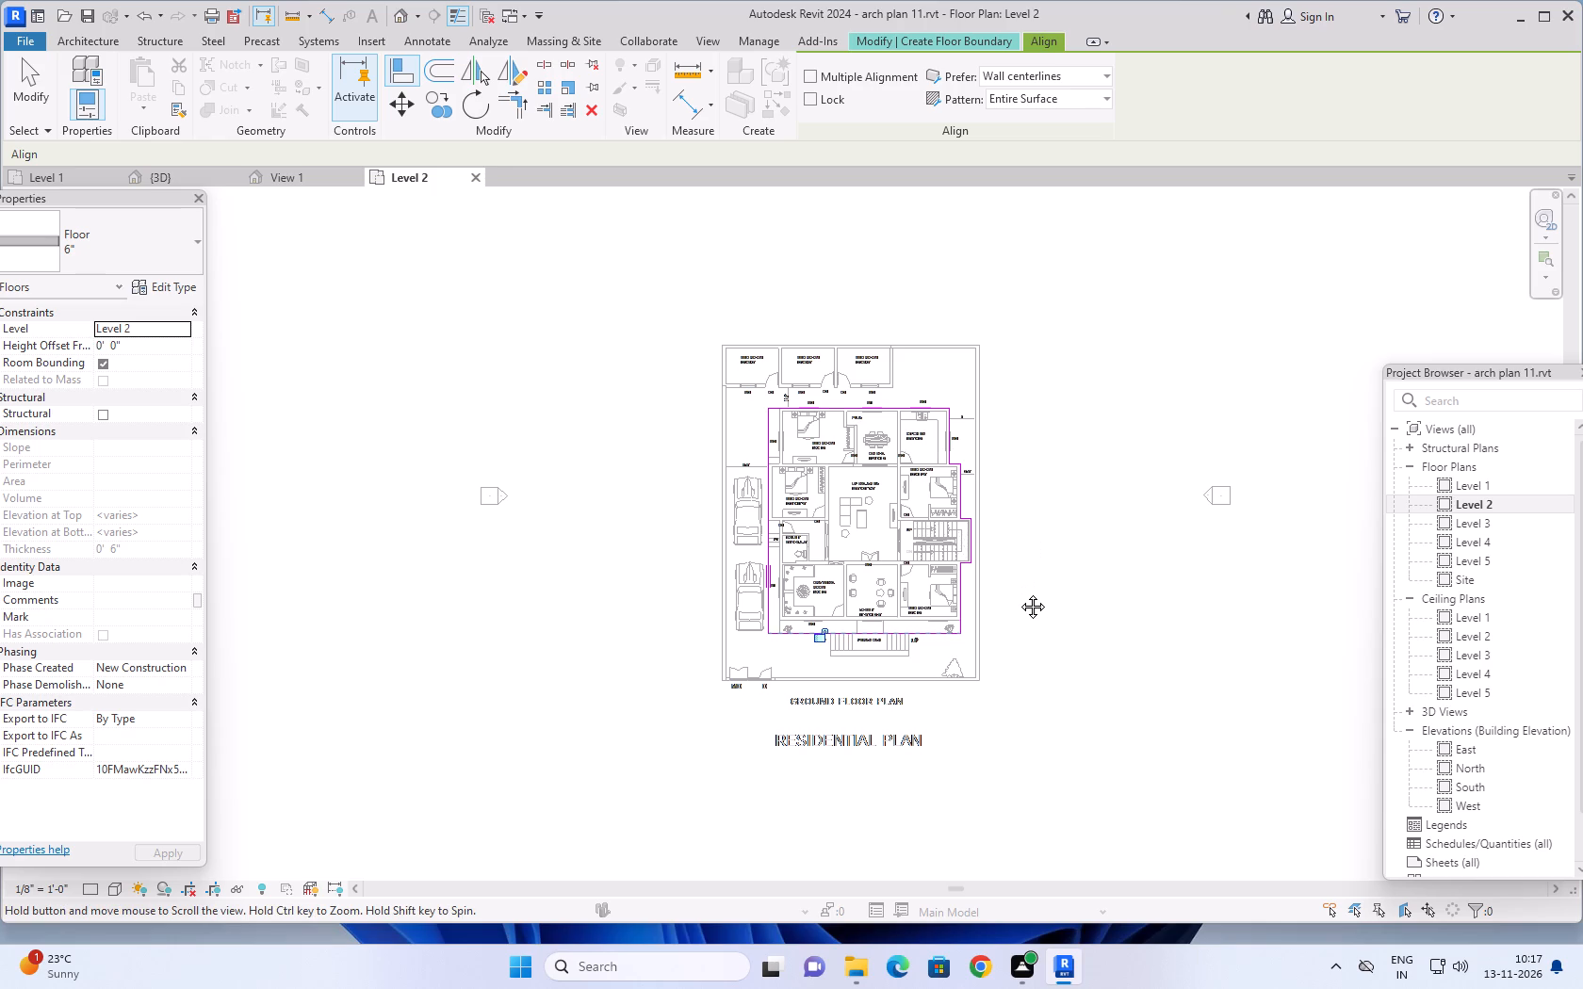
{"action": "middle_click_drag", "start_coordinate": [1019, 592], "coordinate": [1040, 586]}
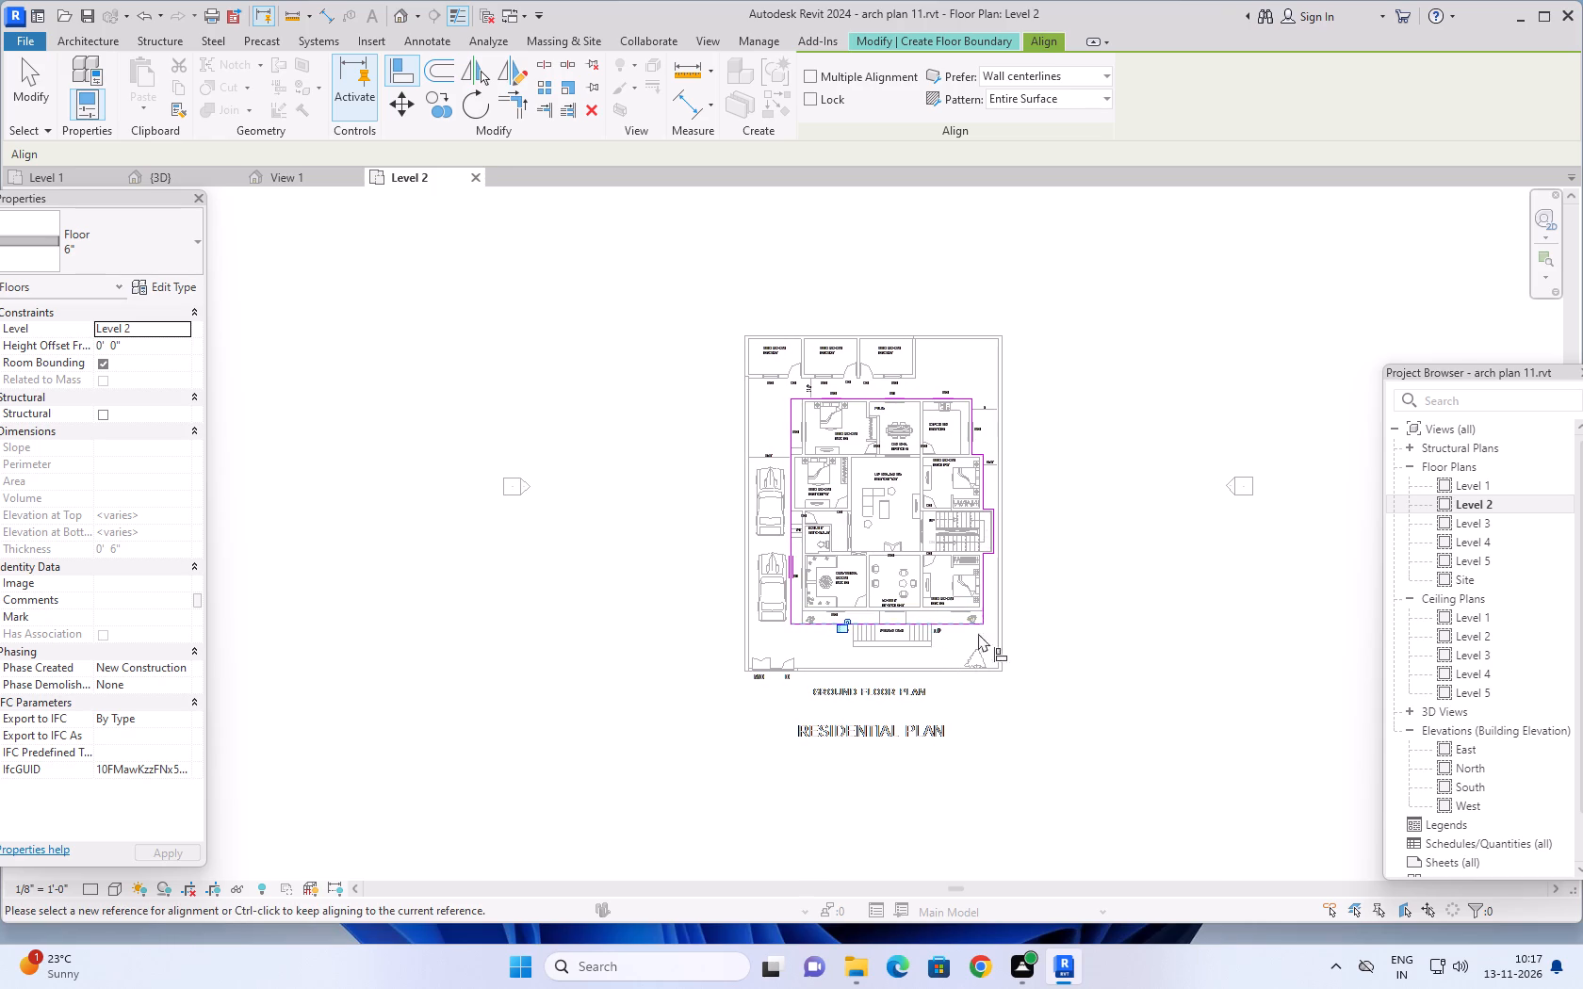
{"action": "scroll", "coordinate": [1036, 633], "scroll_direction": "up", "scroll_amount": 3}
{"action": "middle_click_drag", "start_coordinate": [1020, 475], "coordinate": [1098, 545]}
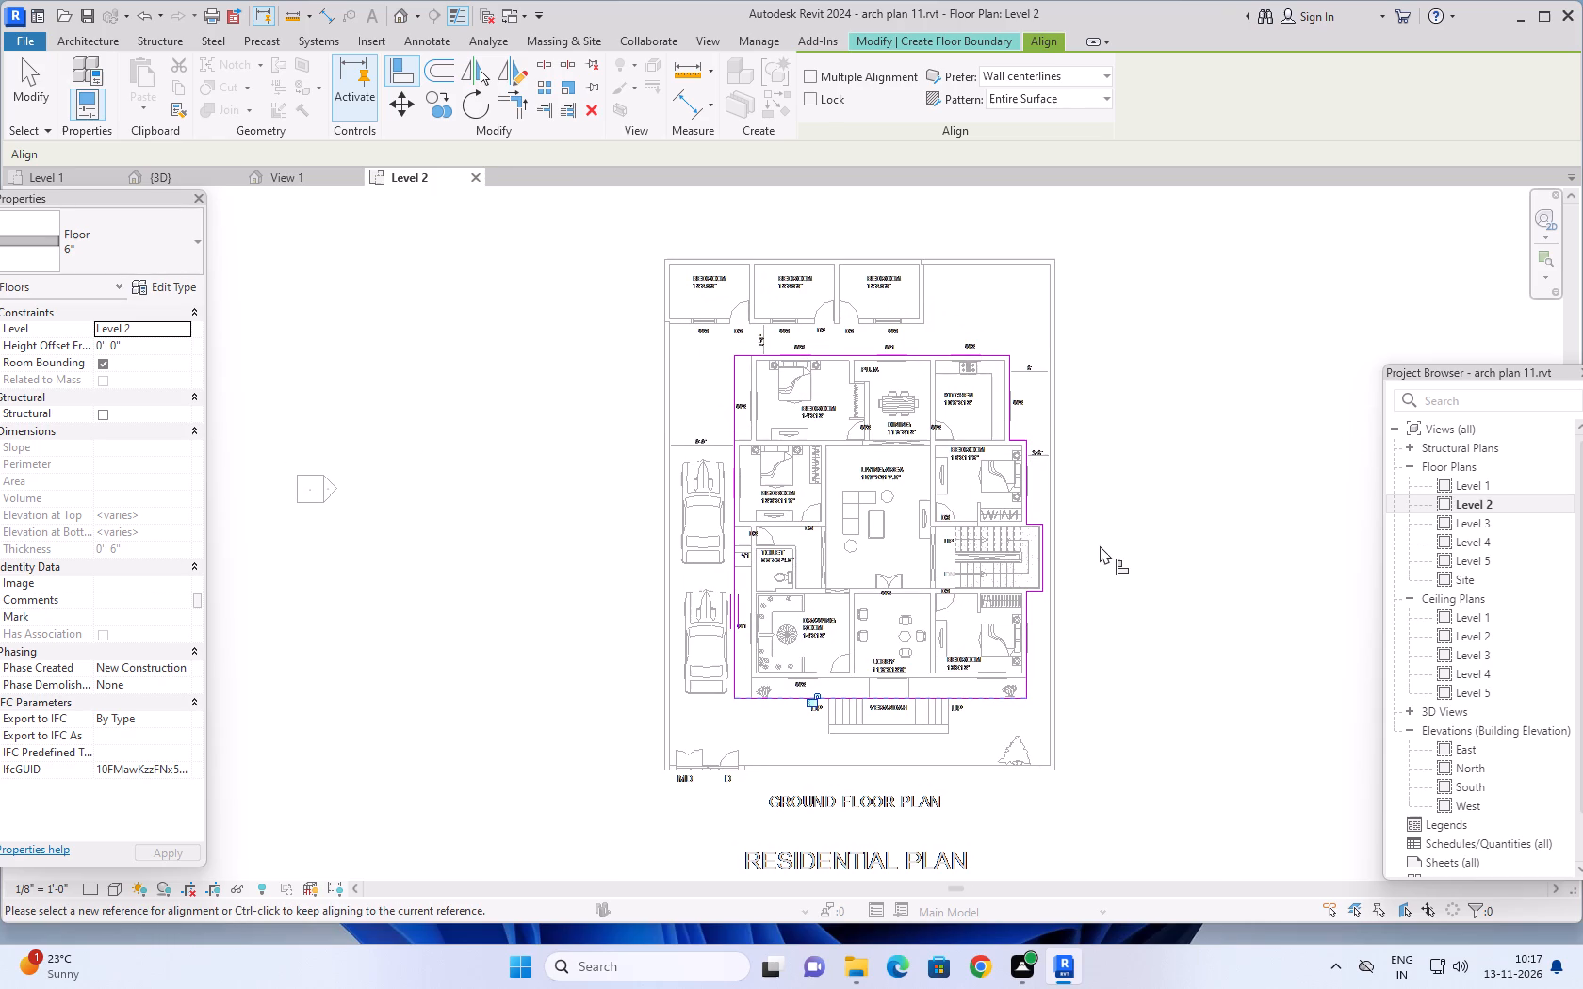
{"action": "scroll", "coordinate": [1116, 530], "scroll_direction": "down", "scroll_amount": 1}
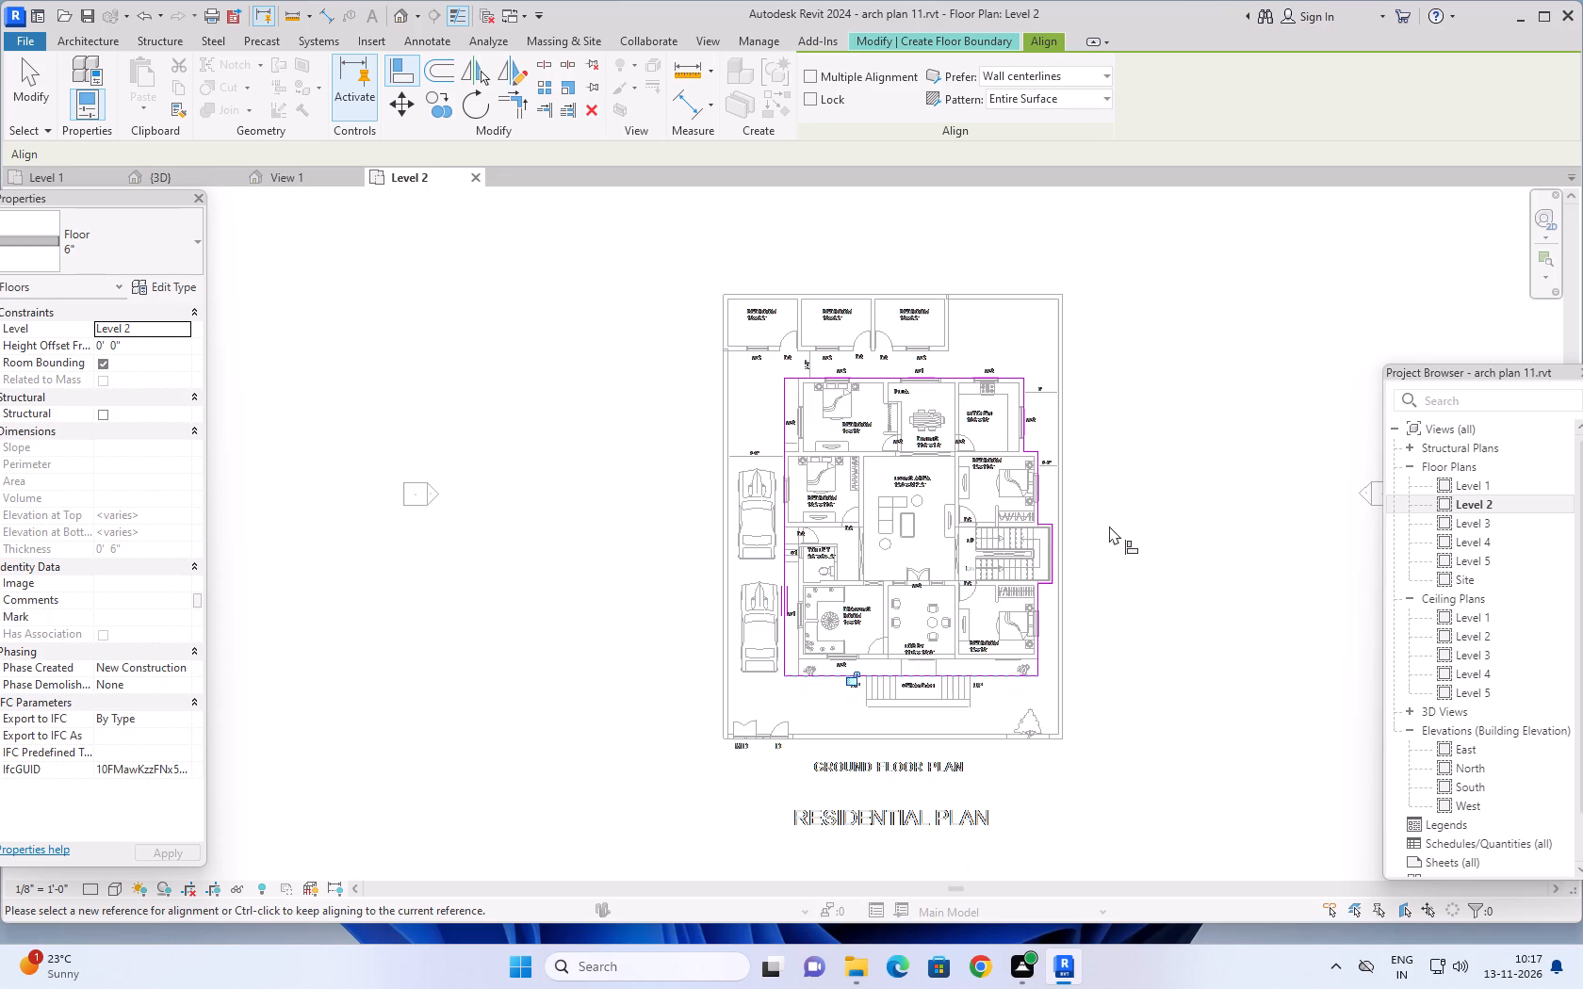
{"action": "middle_click_drag", "start_coordinate": [1097, 514], "coordinate": [1118, 511]}
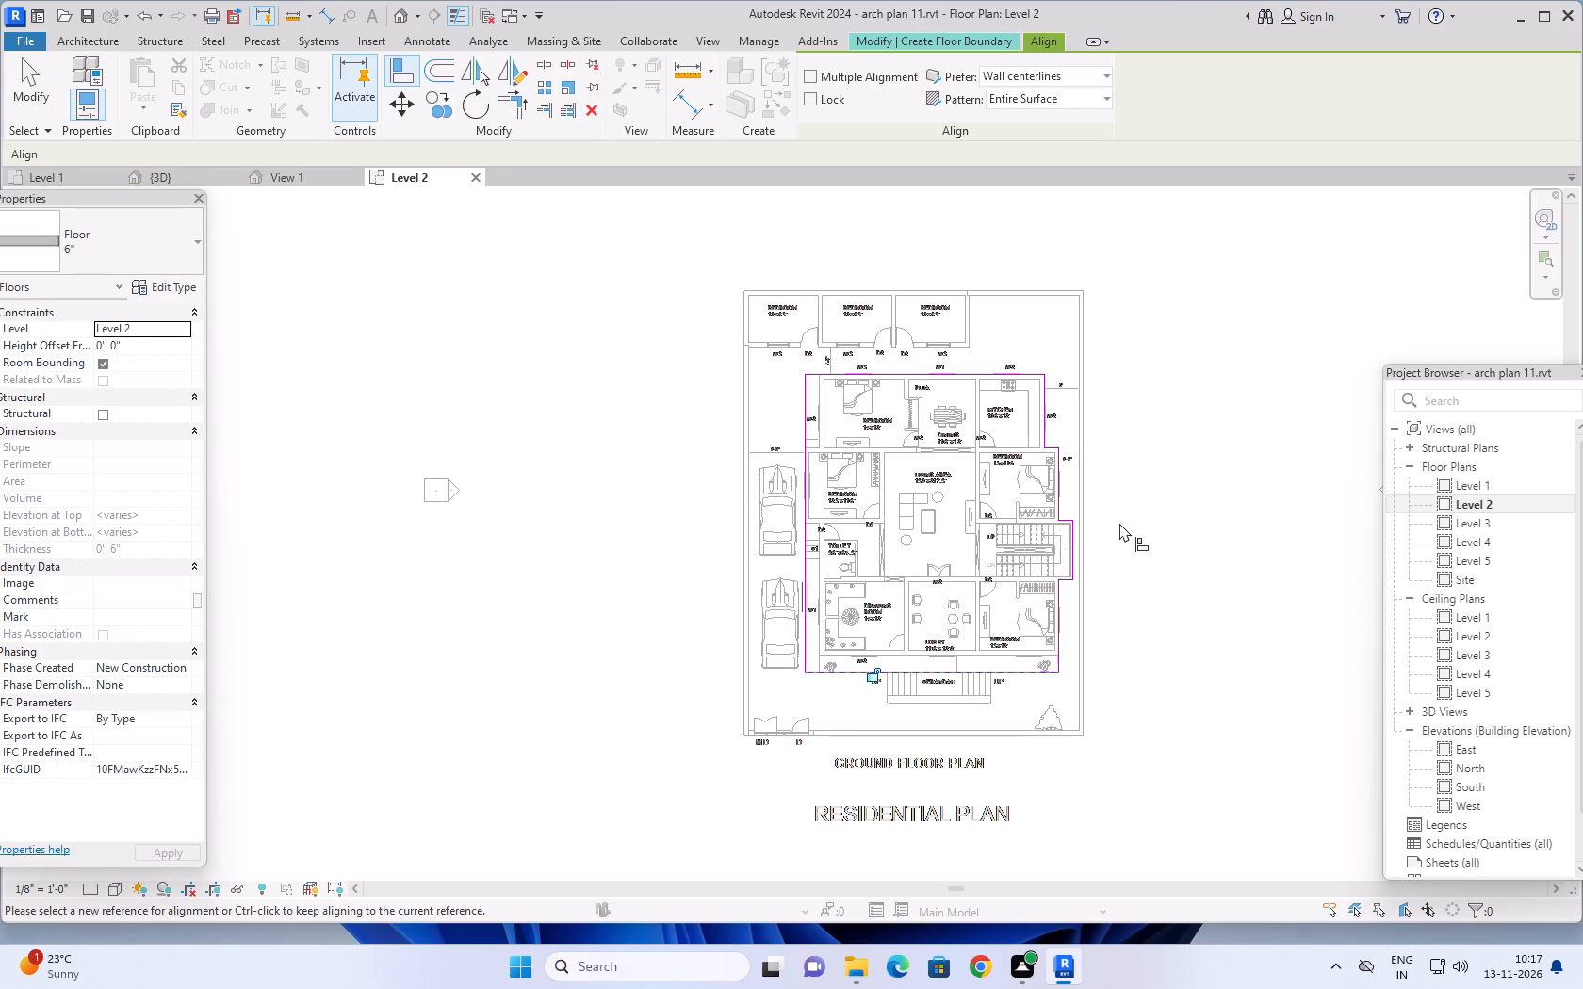
{"action": "scroll", "coordinate": [1118, 517], "scroll_direction": "up", "scroll_amount": 2}
{"action": "middle_click_drag", "start_coordinate": [1117, 510], "coordinate": [1175, 501]}
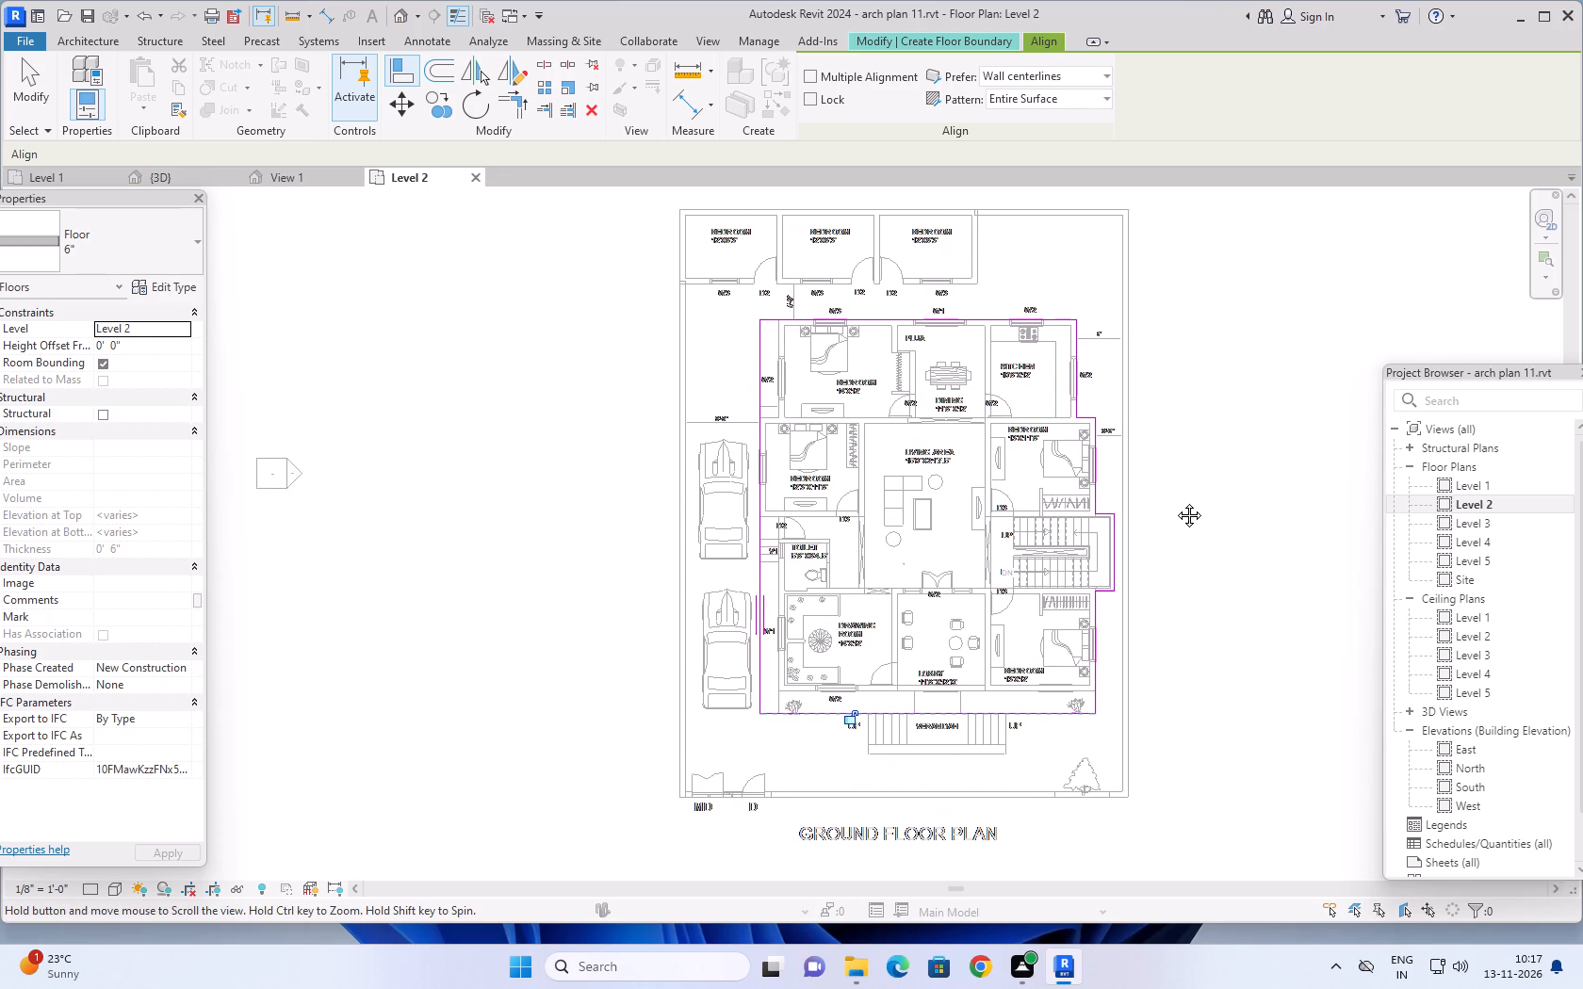
{"action": "middle_click_drag", "start_coordinate": [1175, 501], "coordinate": [1196, 501]}
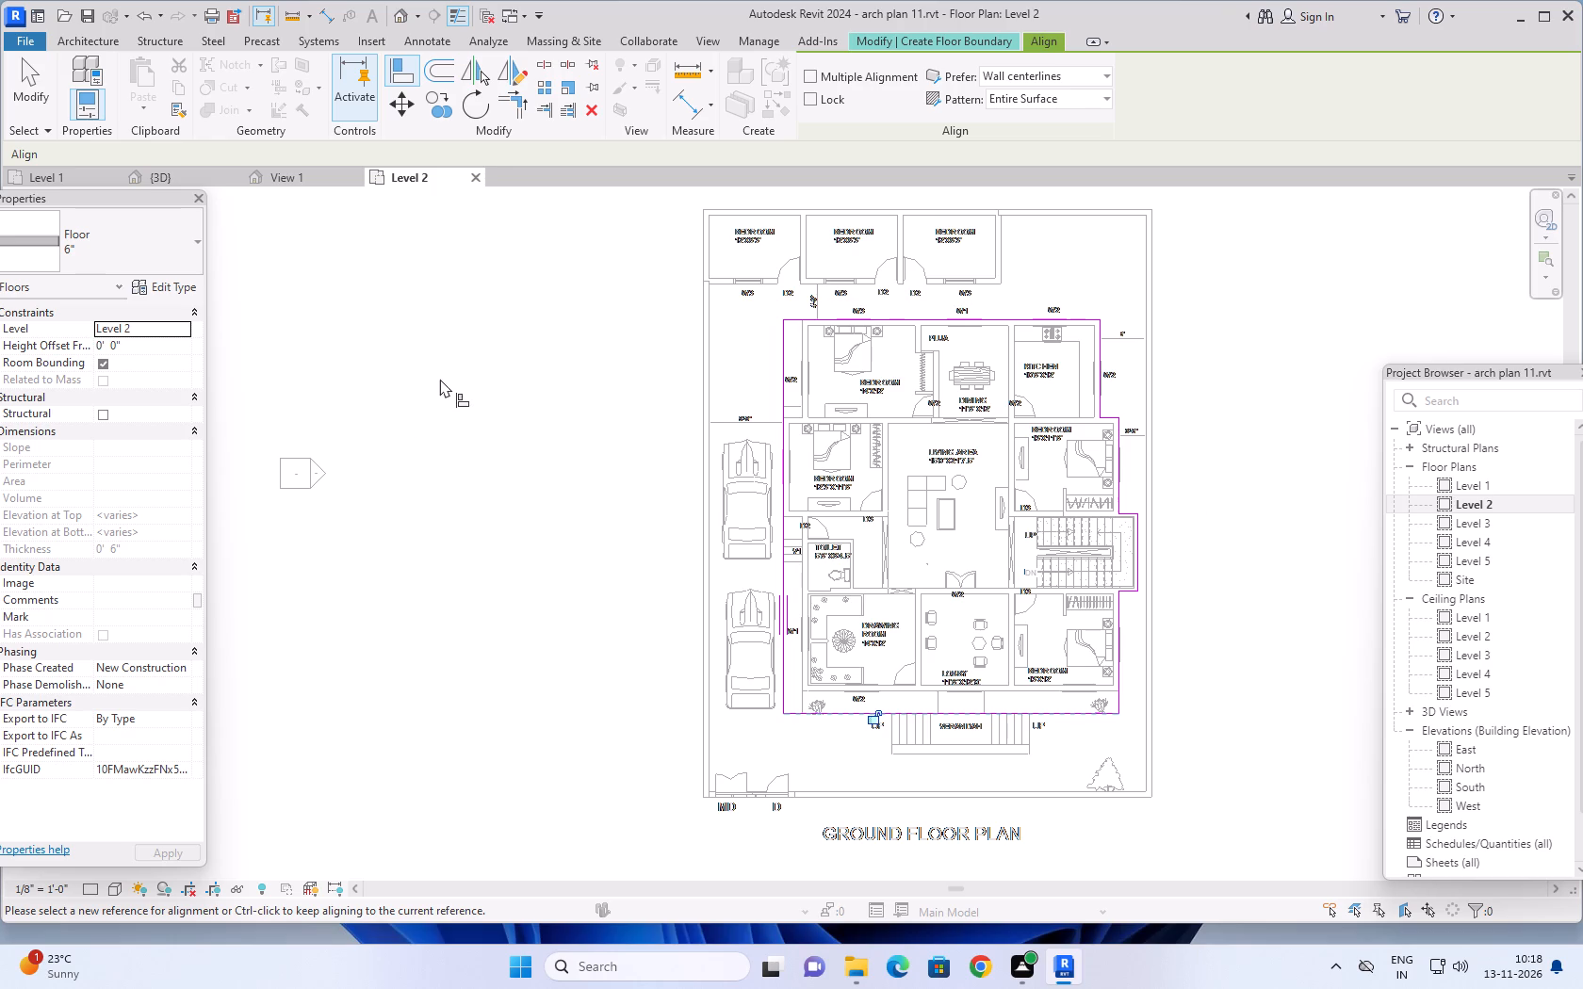
Finish the boundary sketch to create the 6" floor slab on Level 2, and clear the selection.
{"action": "left_click", "coordinate": [914, 39]}
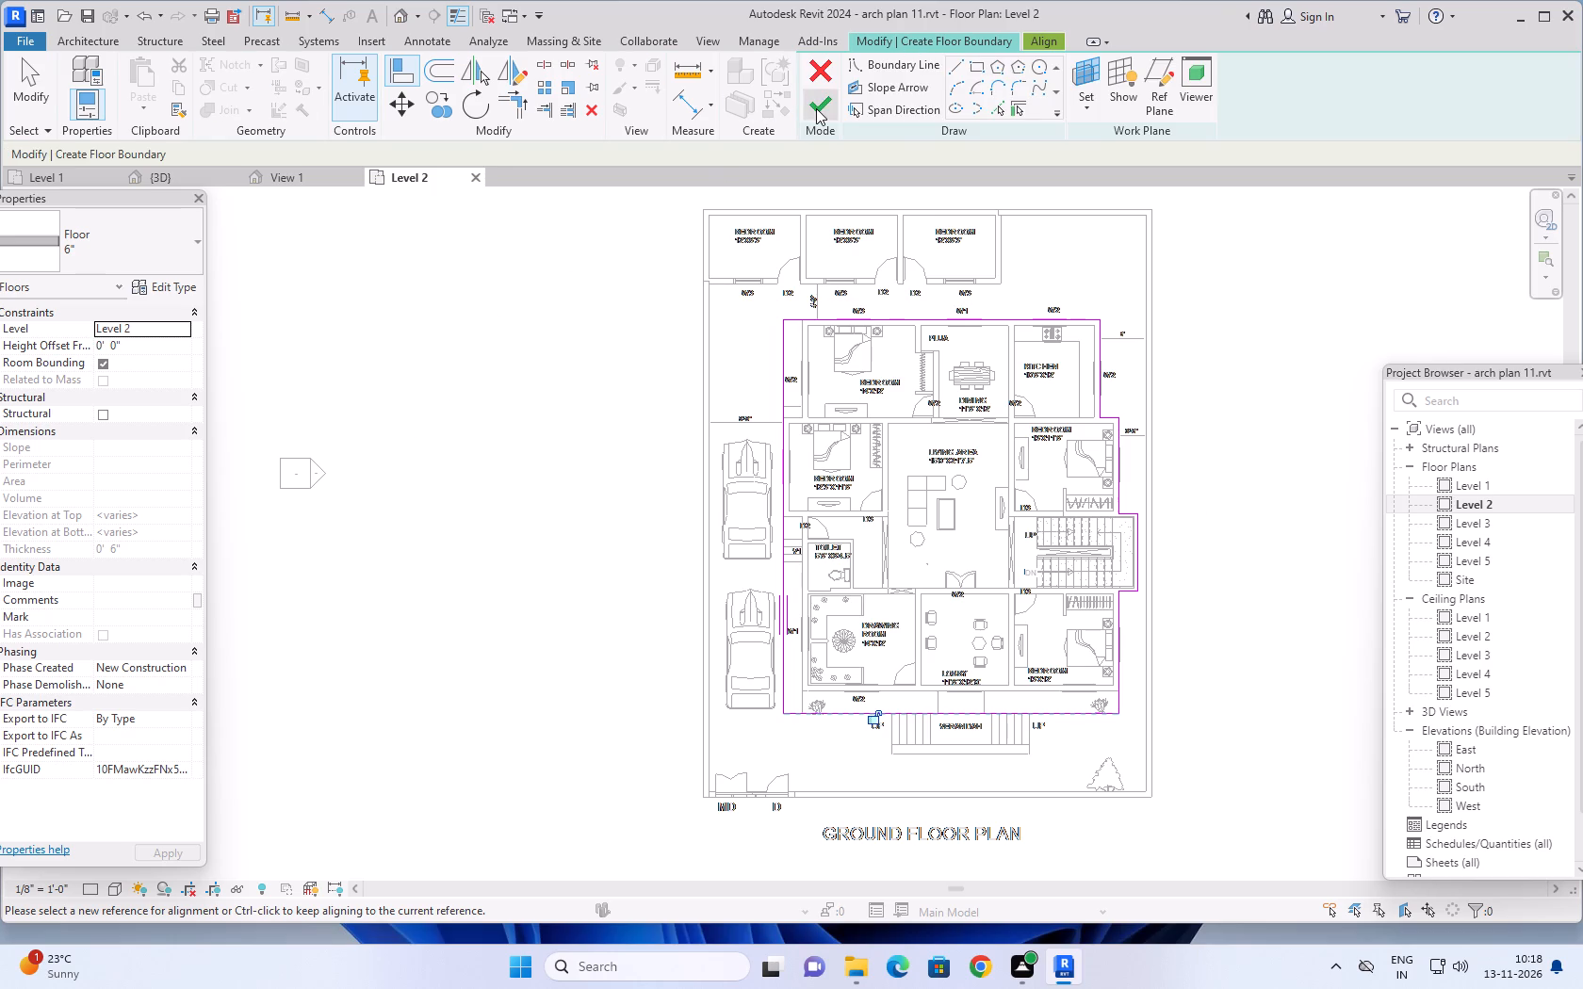
{"action": "left_click", "coordinate": [816, 108]}
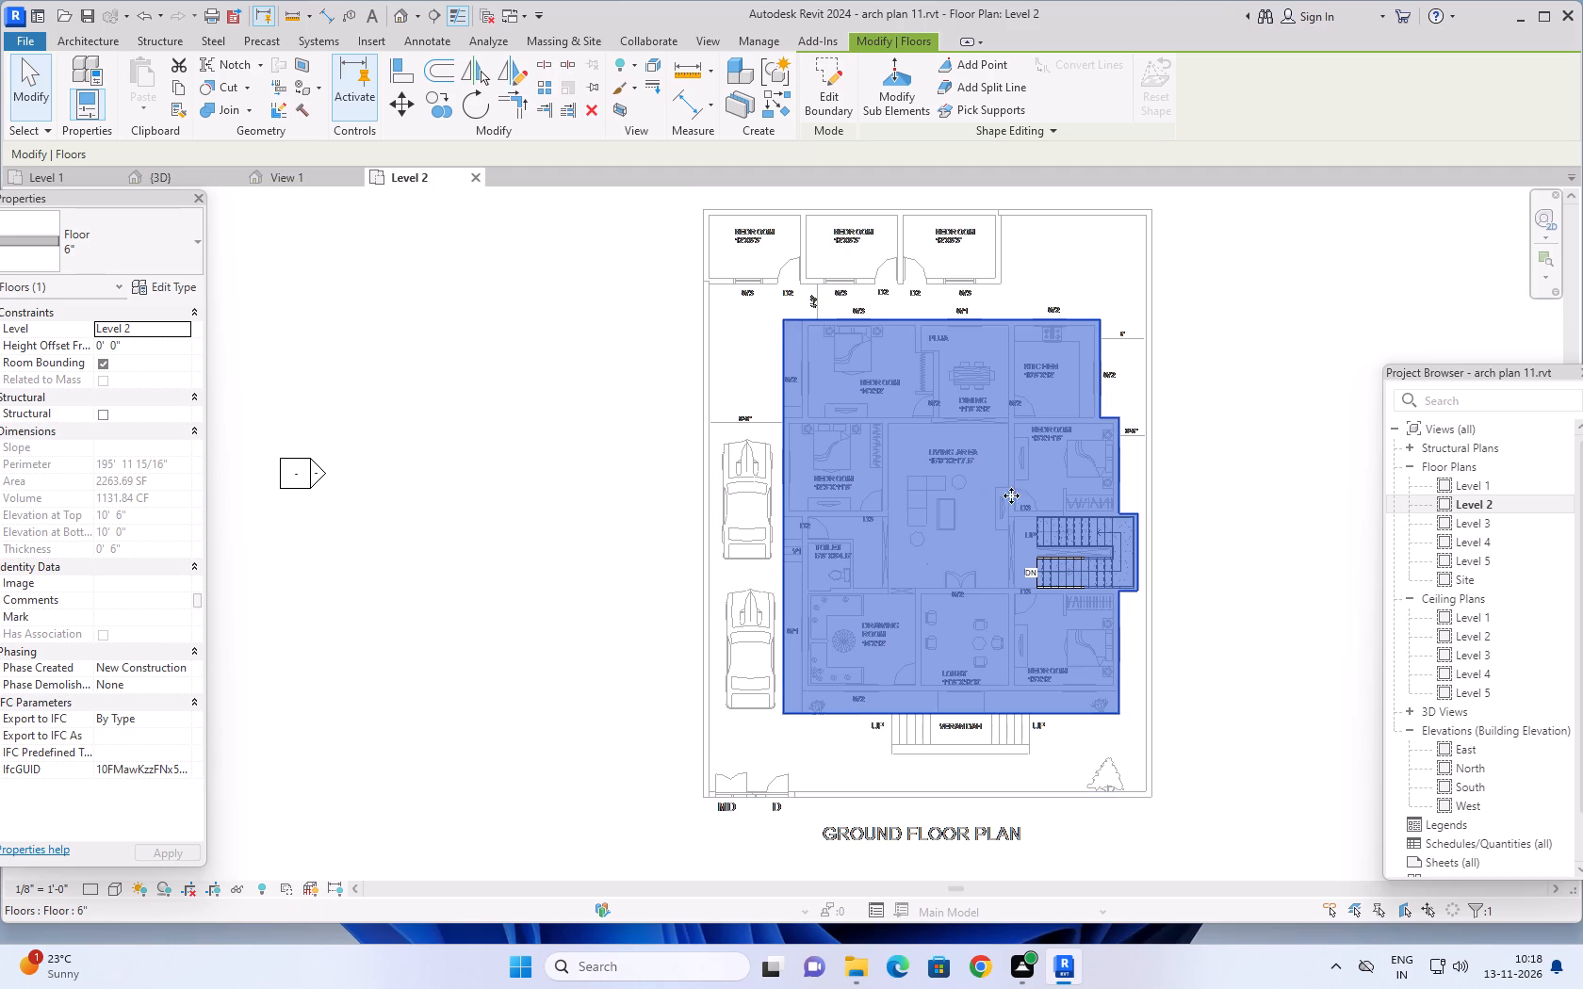
{"action": "scroll", "coordinate": [1173, 505], "scroll_direction": "down", "scroll_amount": 3}
{"action": "middle_click_drag", "start_coordinate": [1216, 510], "coordinate": [1149, 526]}
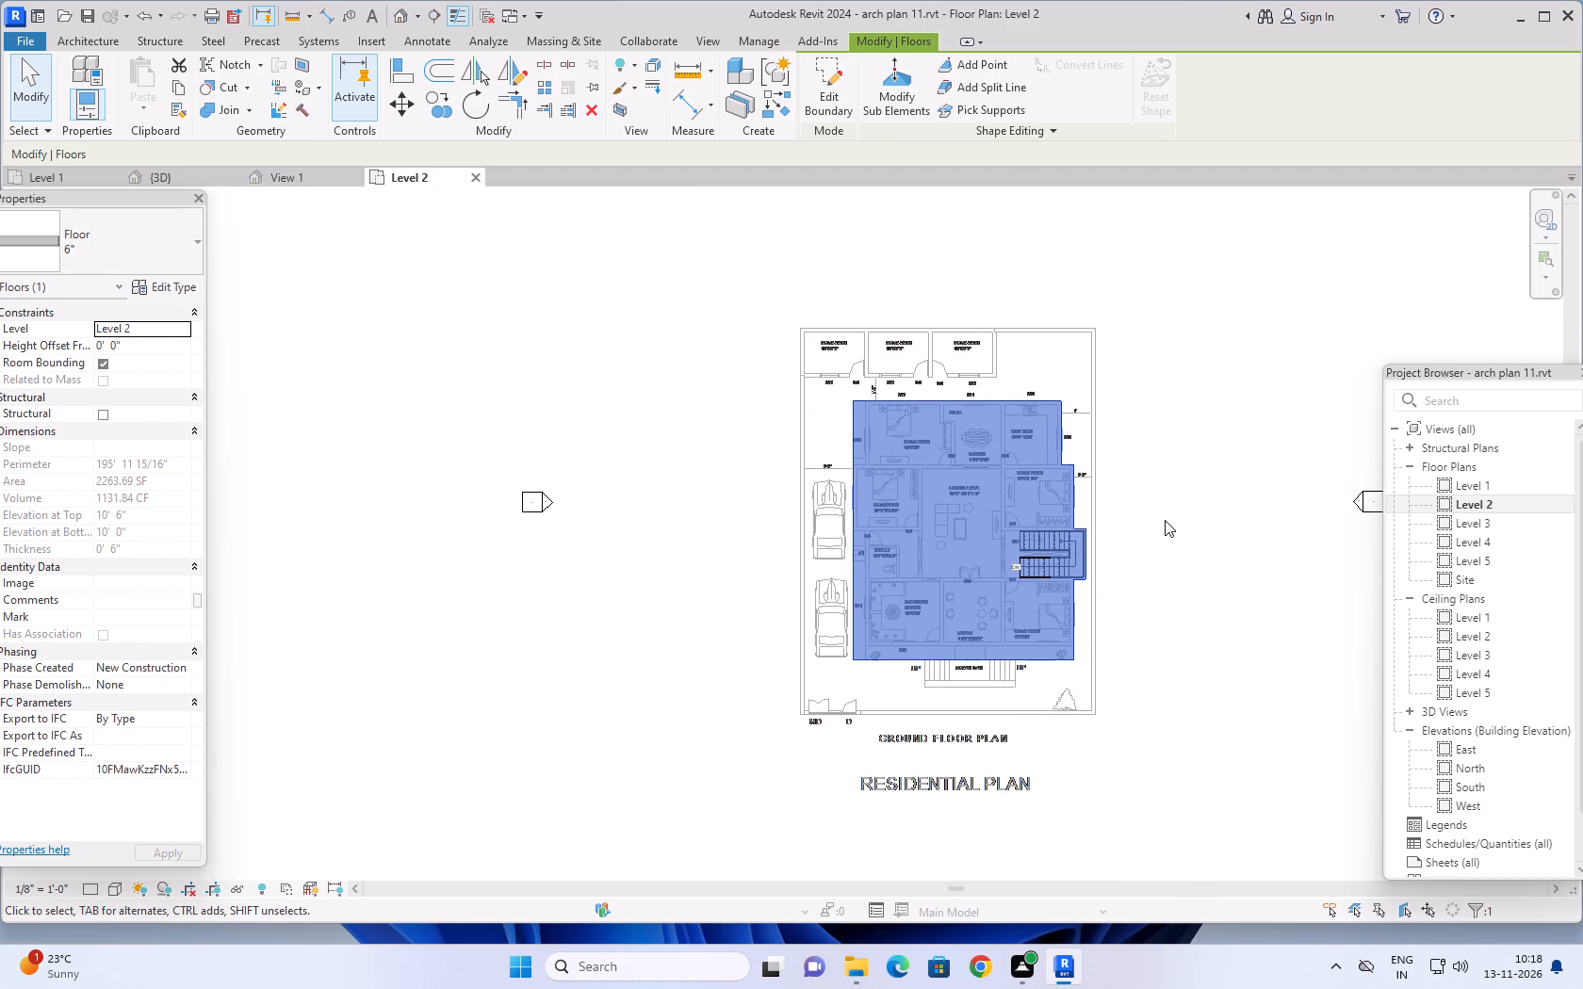
{"action": "key", "text": "Escape"}
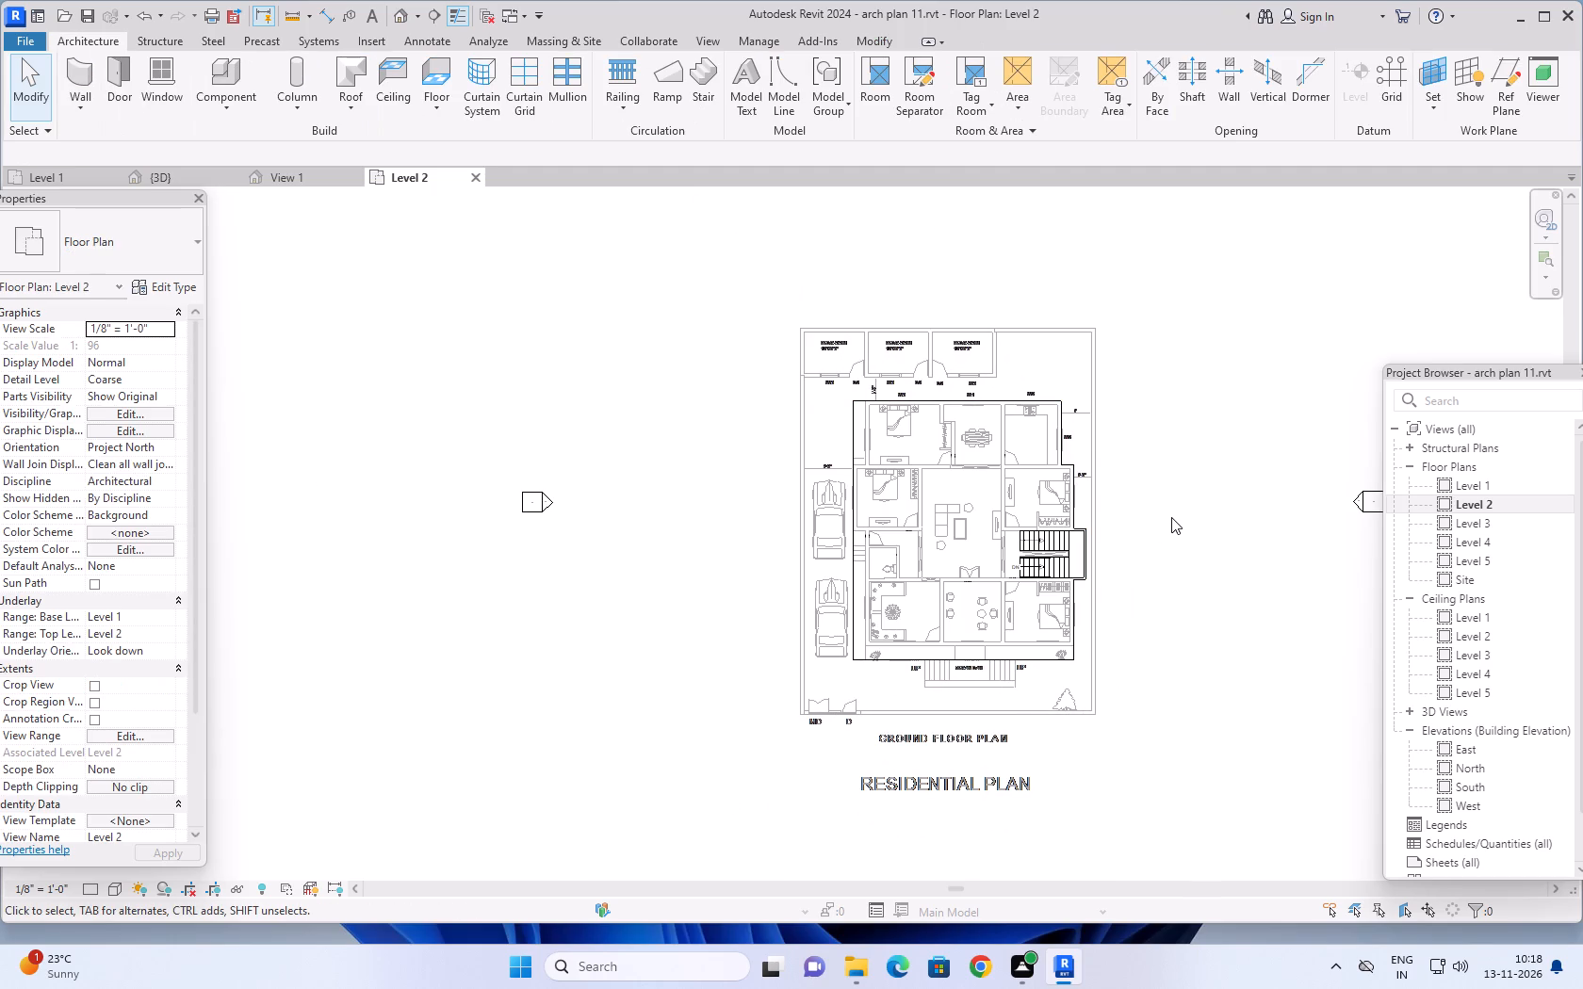
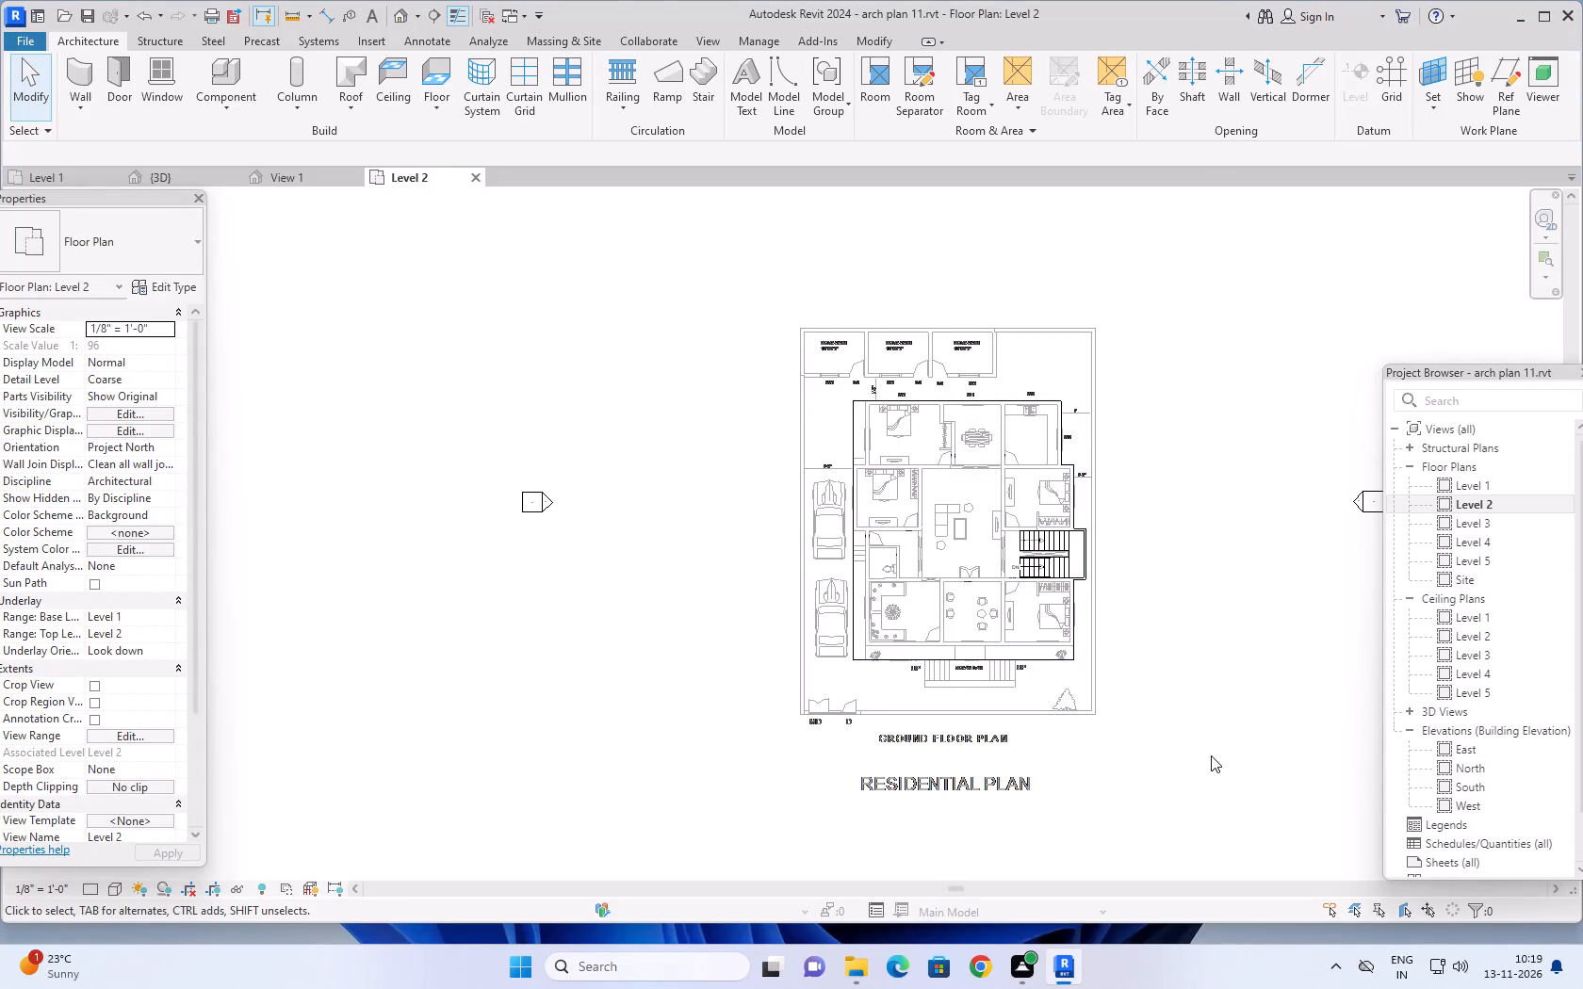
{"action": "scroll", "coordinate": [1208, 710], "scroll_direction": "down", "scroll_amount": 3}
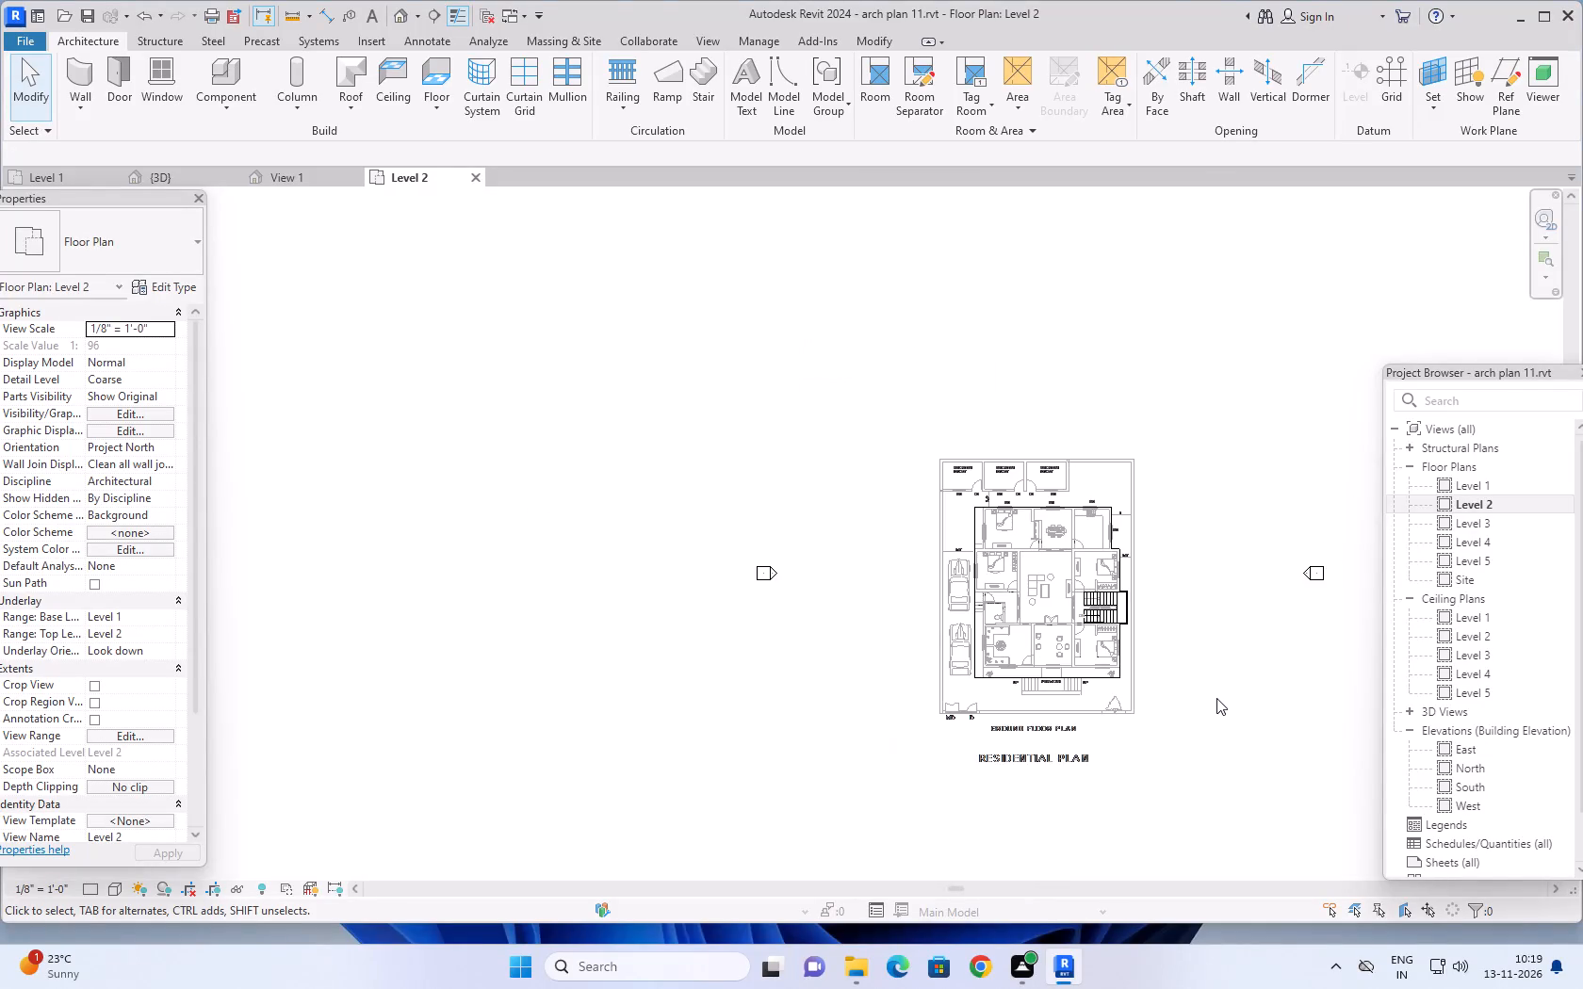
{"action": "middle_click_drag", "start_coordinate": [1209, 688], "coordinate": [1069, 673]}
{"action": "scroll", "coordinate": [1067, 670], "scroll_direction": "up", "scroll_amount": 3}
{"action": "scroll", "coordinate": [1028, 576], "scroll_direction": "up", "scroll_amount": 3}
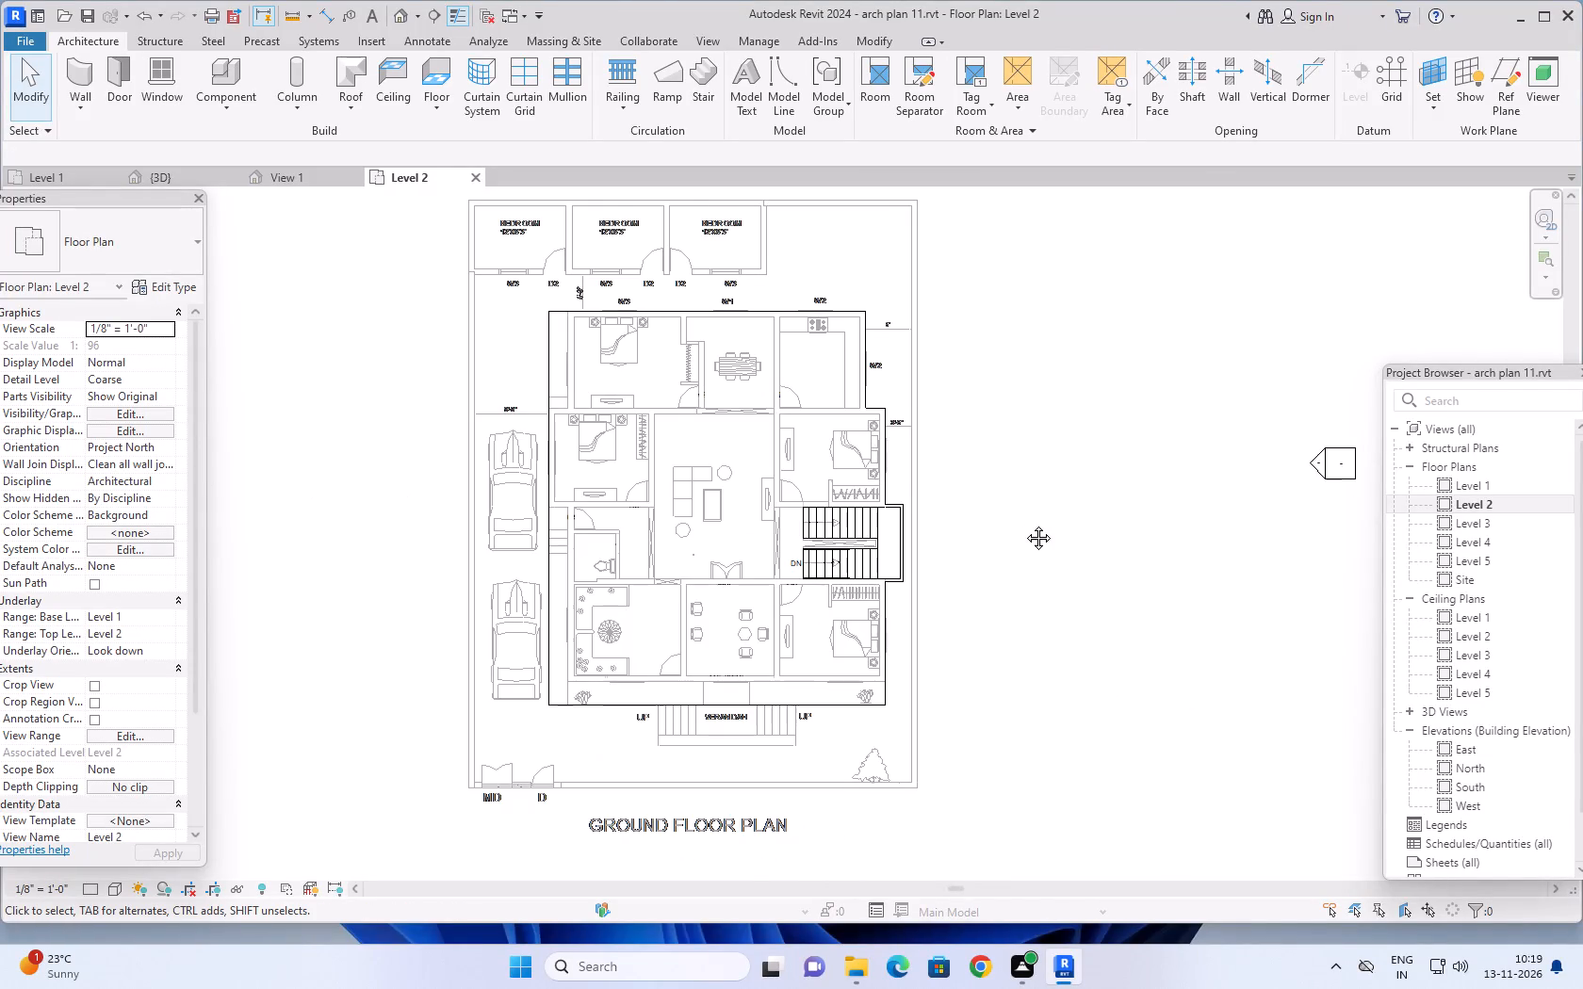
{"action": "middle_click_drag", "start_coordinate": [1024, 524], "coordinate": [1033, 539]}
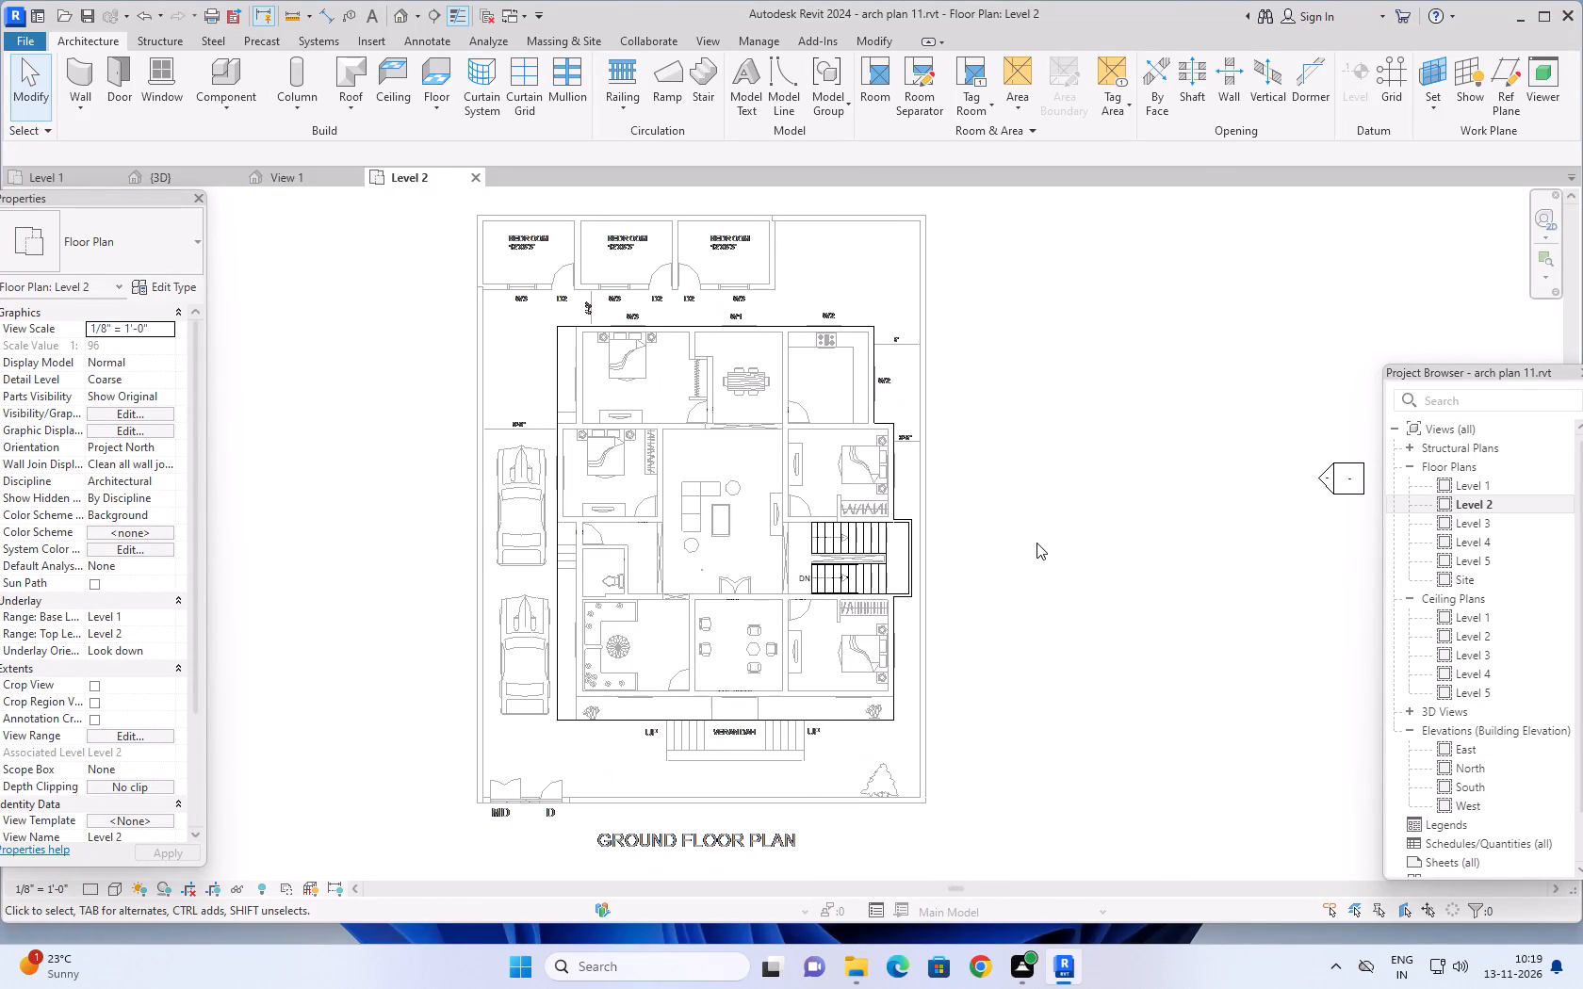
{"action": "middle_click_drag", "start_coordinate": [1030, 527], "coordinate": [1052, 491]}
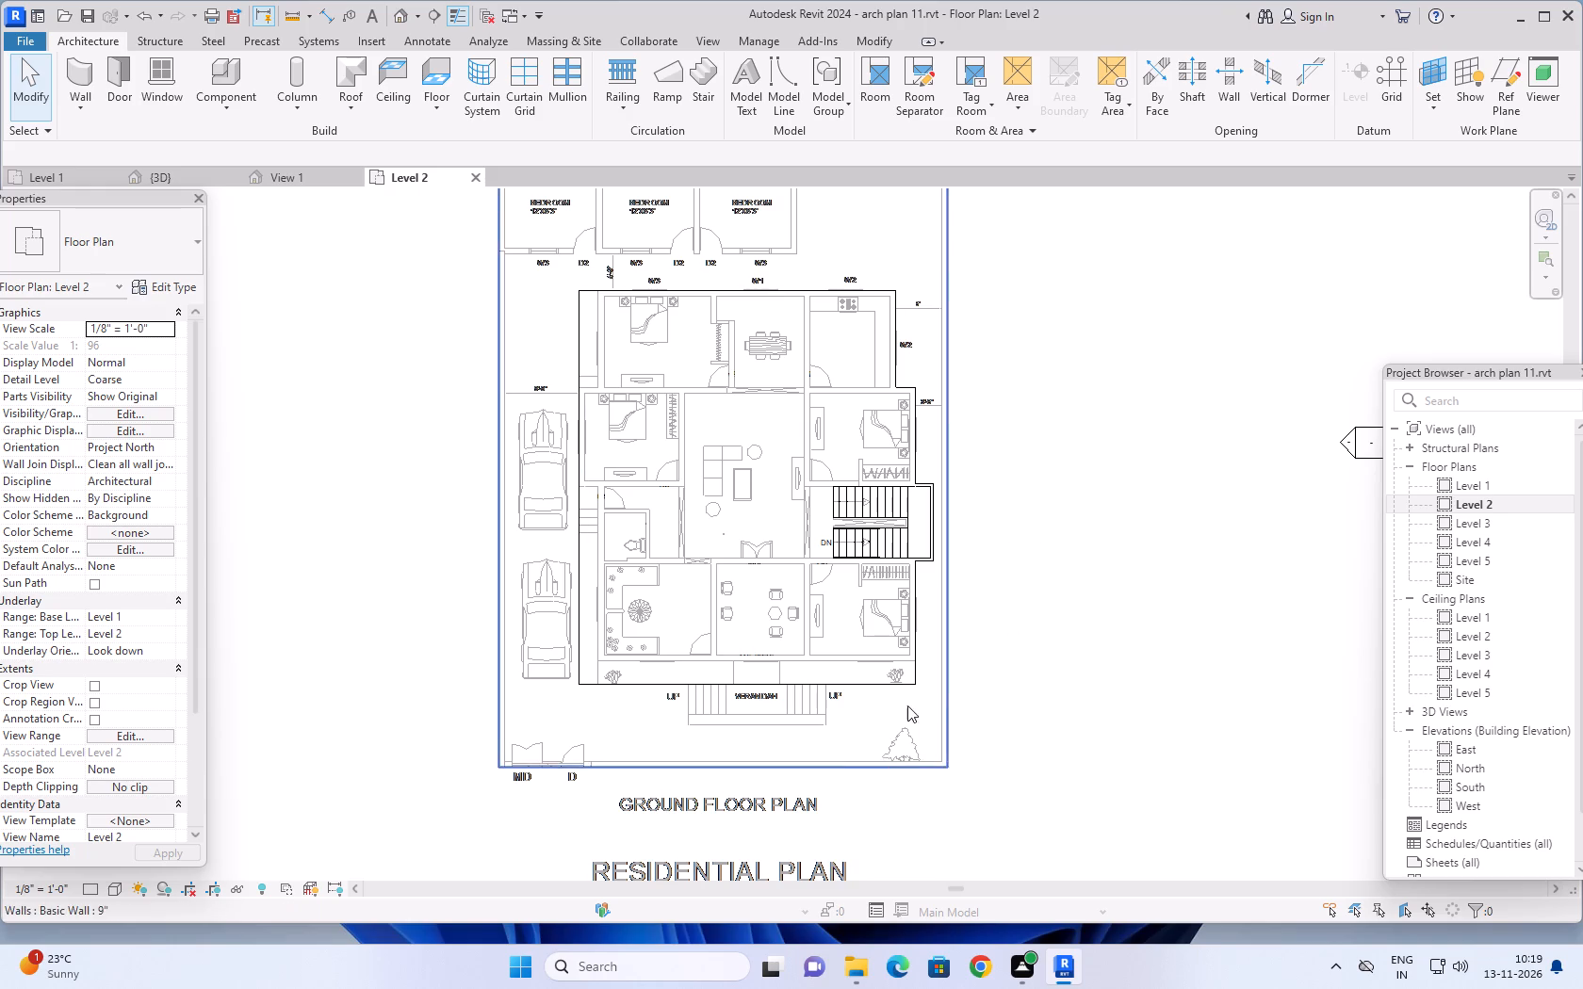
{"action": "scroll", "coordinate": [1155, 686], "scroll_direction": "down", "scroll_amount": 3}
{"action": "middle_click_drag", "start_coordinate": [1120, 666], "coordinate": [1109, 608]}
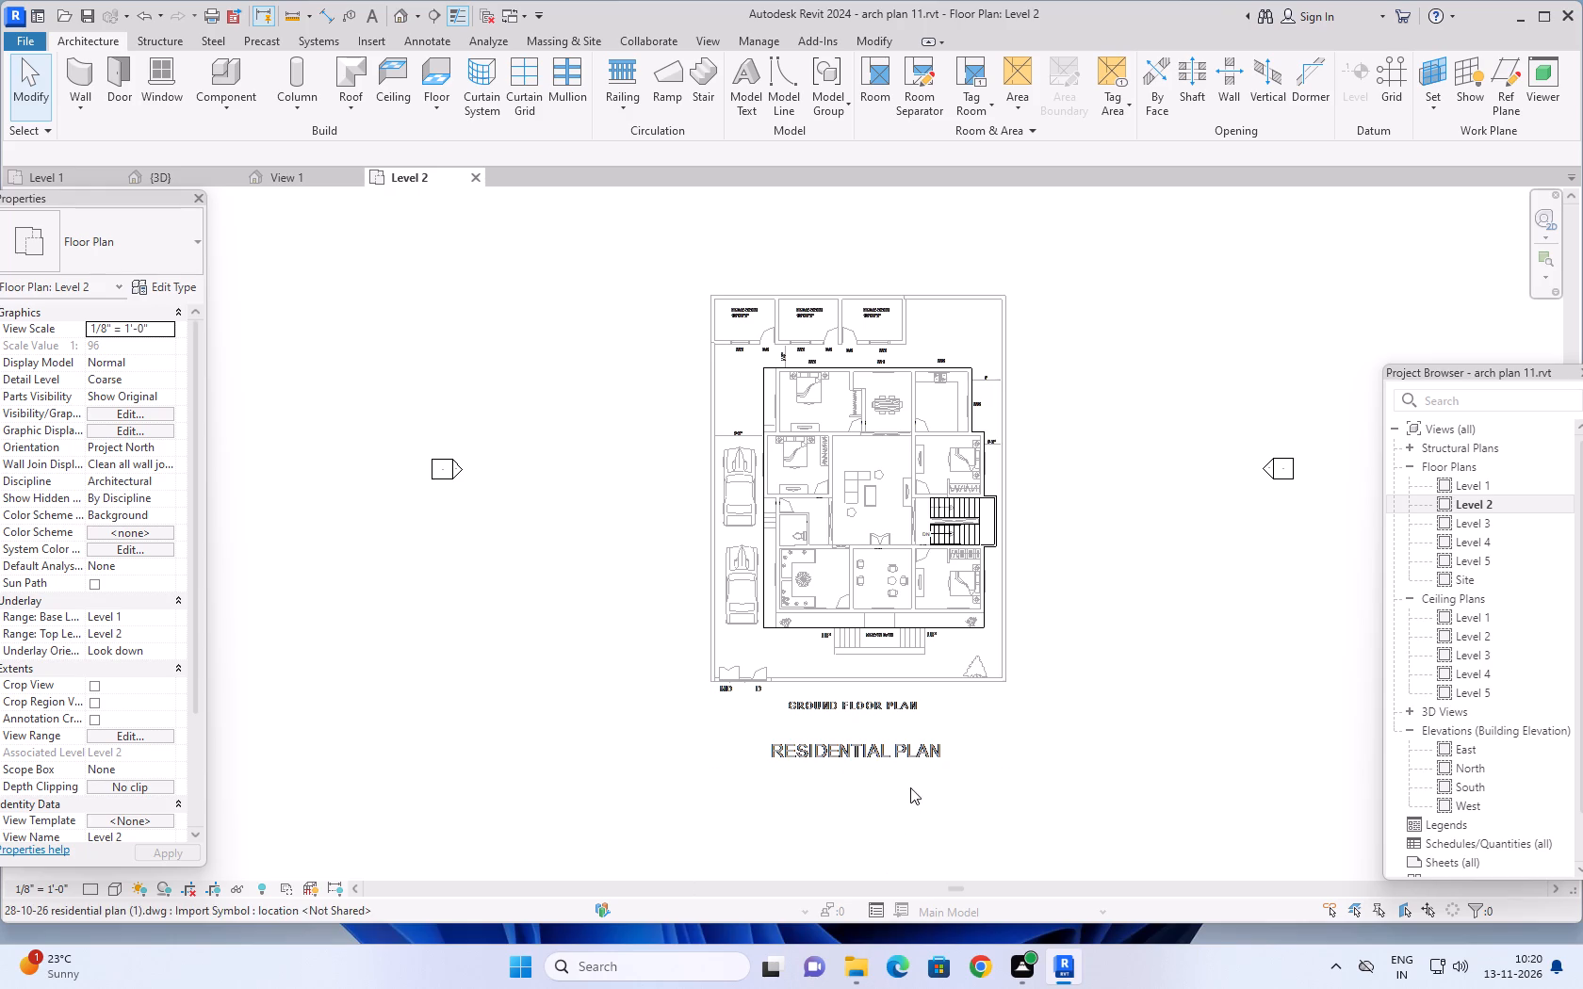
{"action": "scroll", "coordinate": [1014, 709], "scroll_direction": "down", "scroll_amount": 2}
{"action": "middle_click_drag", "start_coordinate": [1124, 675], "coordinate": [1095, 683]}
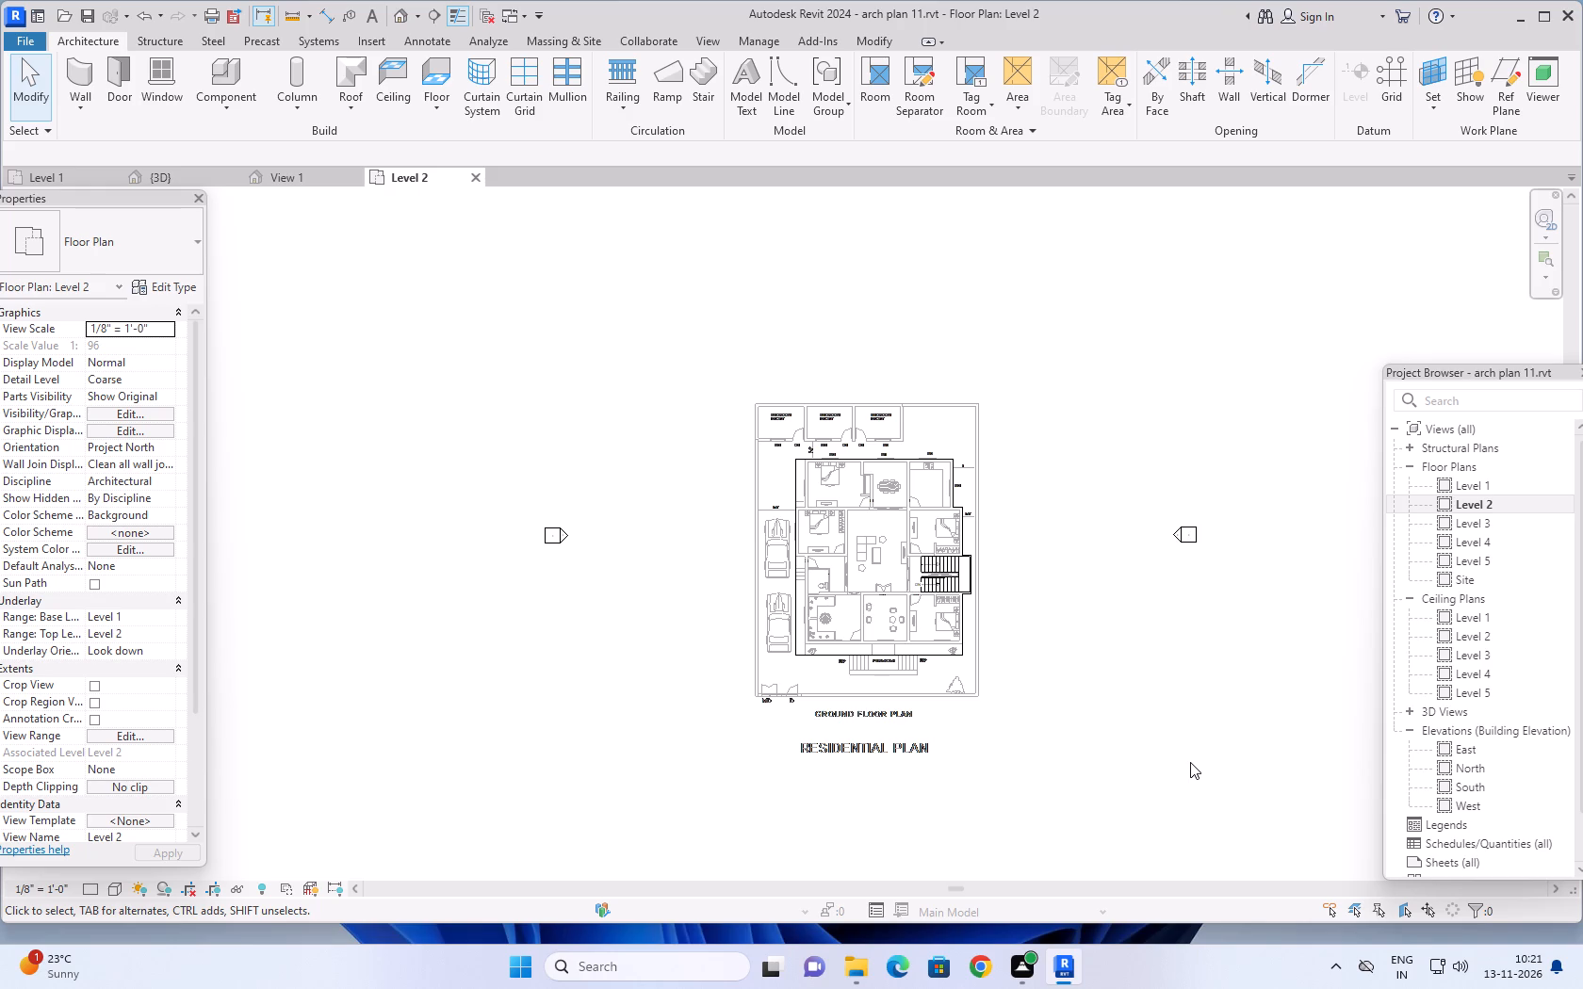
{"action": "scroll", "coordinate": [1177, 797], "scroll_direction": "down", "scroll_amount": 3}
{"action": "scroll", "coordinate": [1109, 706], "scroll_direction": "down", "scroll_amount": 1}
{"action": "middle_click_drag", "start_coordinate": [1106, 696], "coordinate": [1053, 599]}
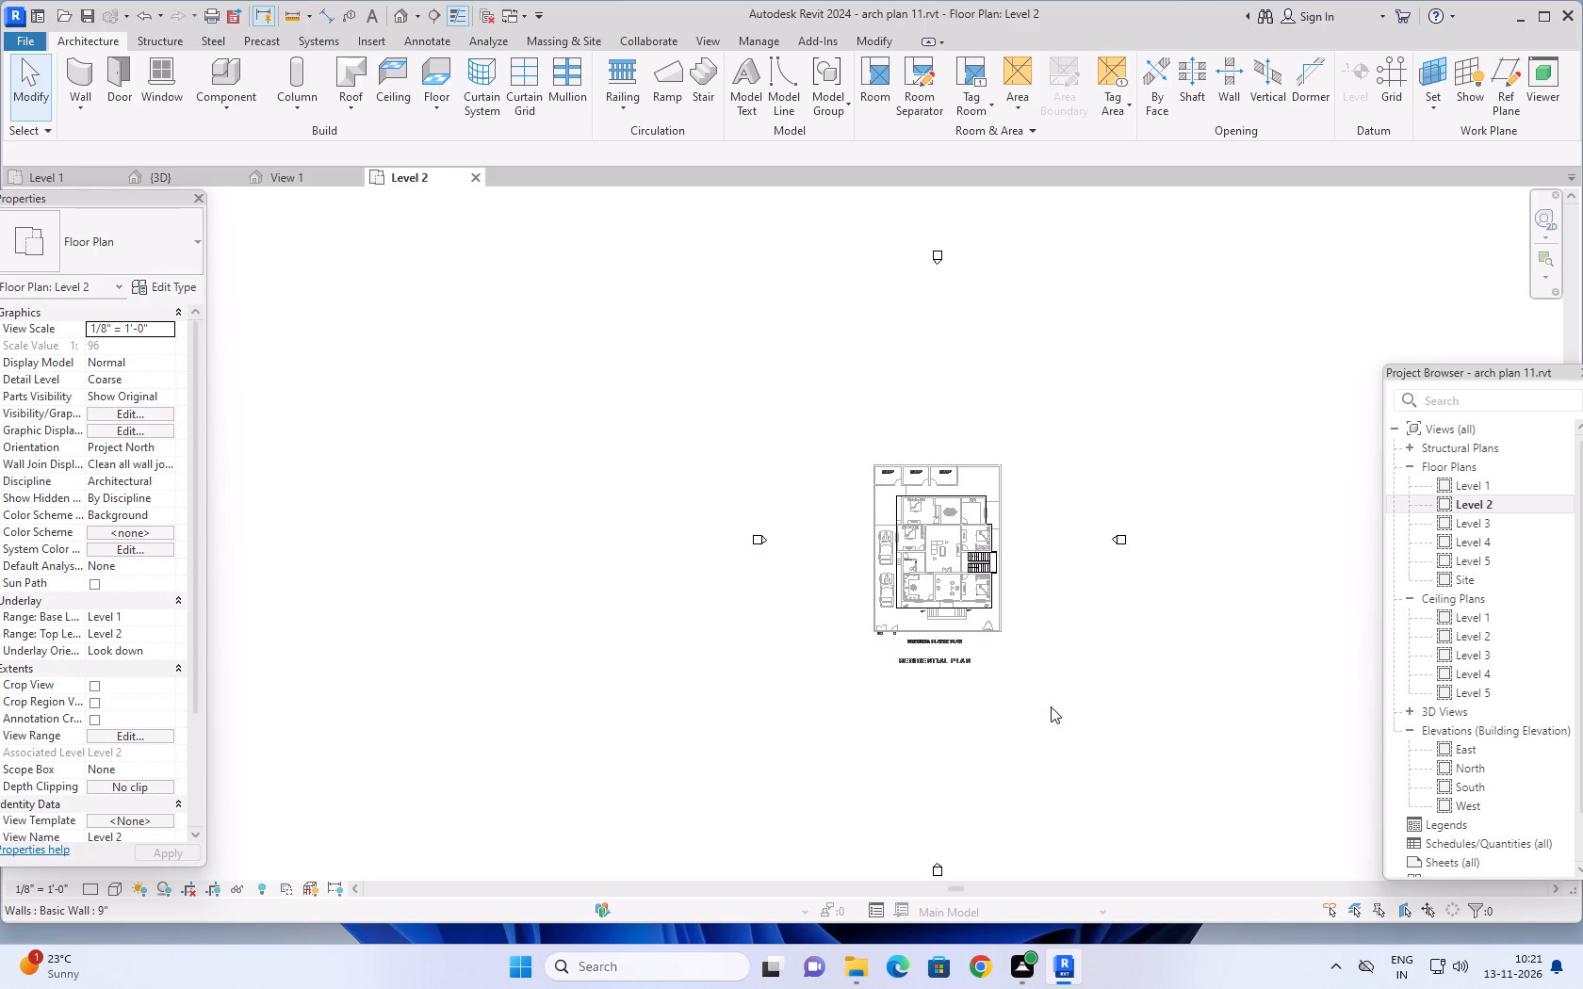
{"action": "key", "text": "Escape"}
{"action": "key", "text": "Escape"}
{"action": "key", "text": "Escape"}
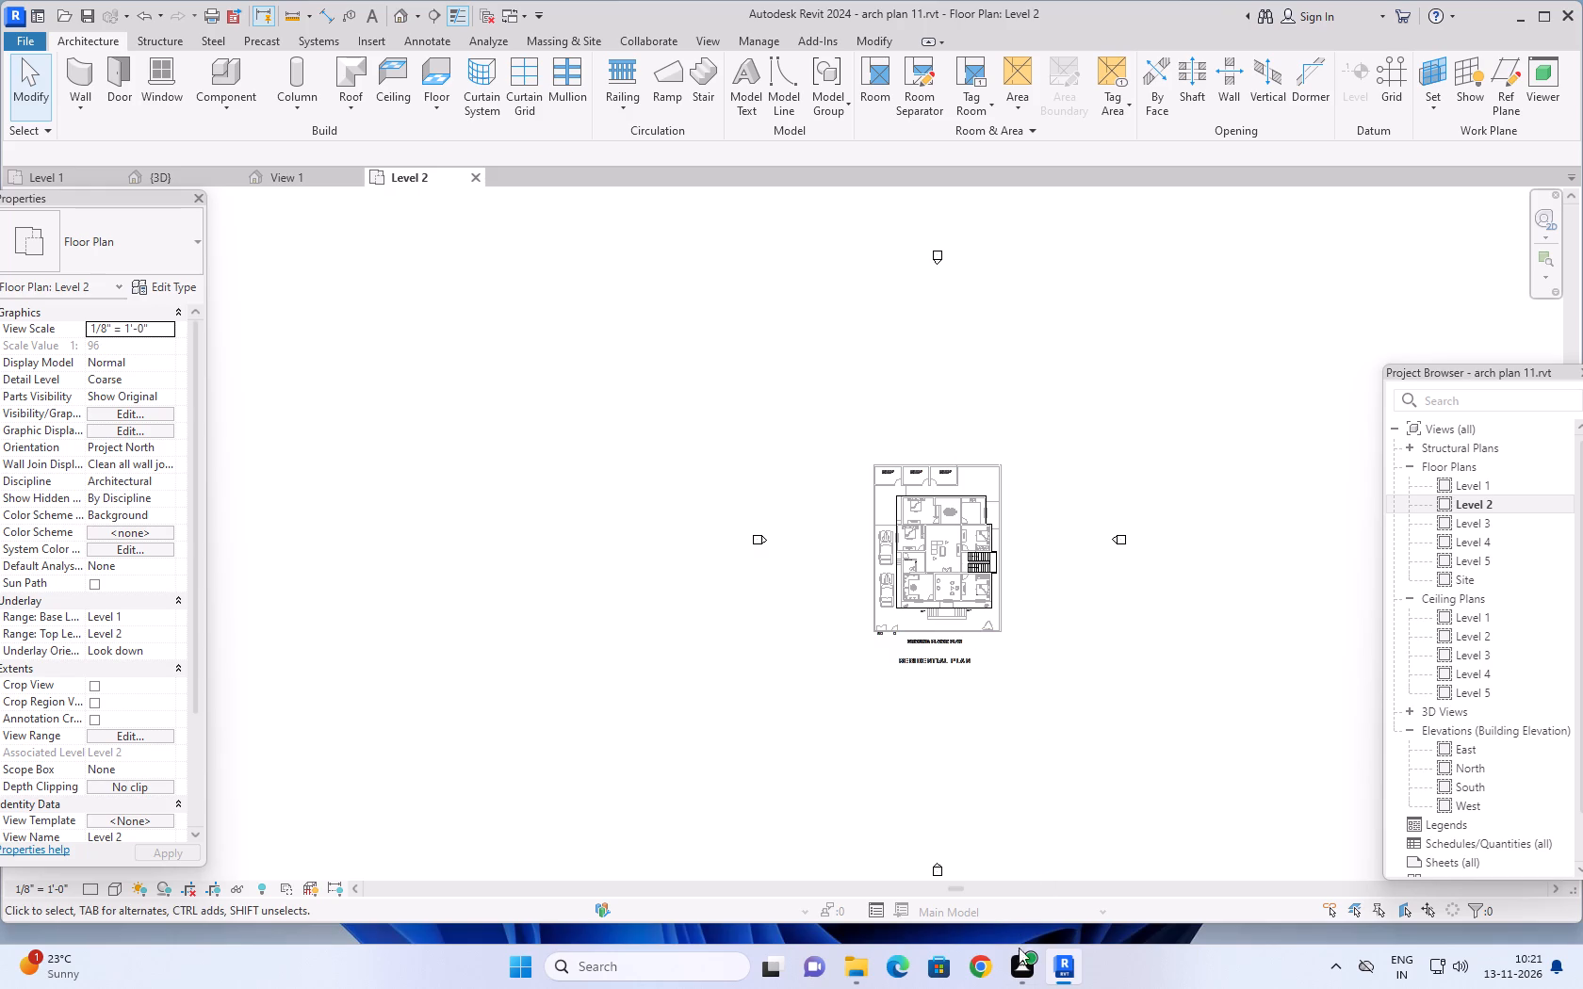
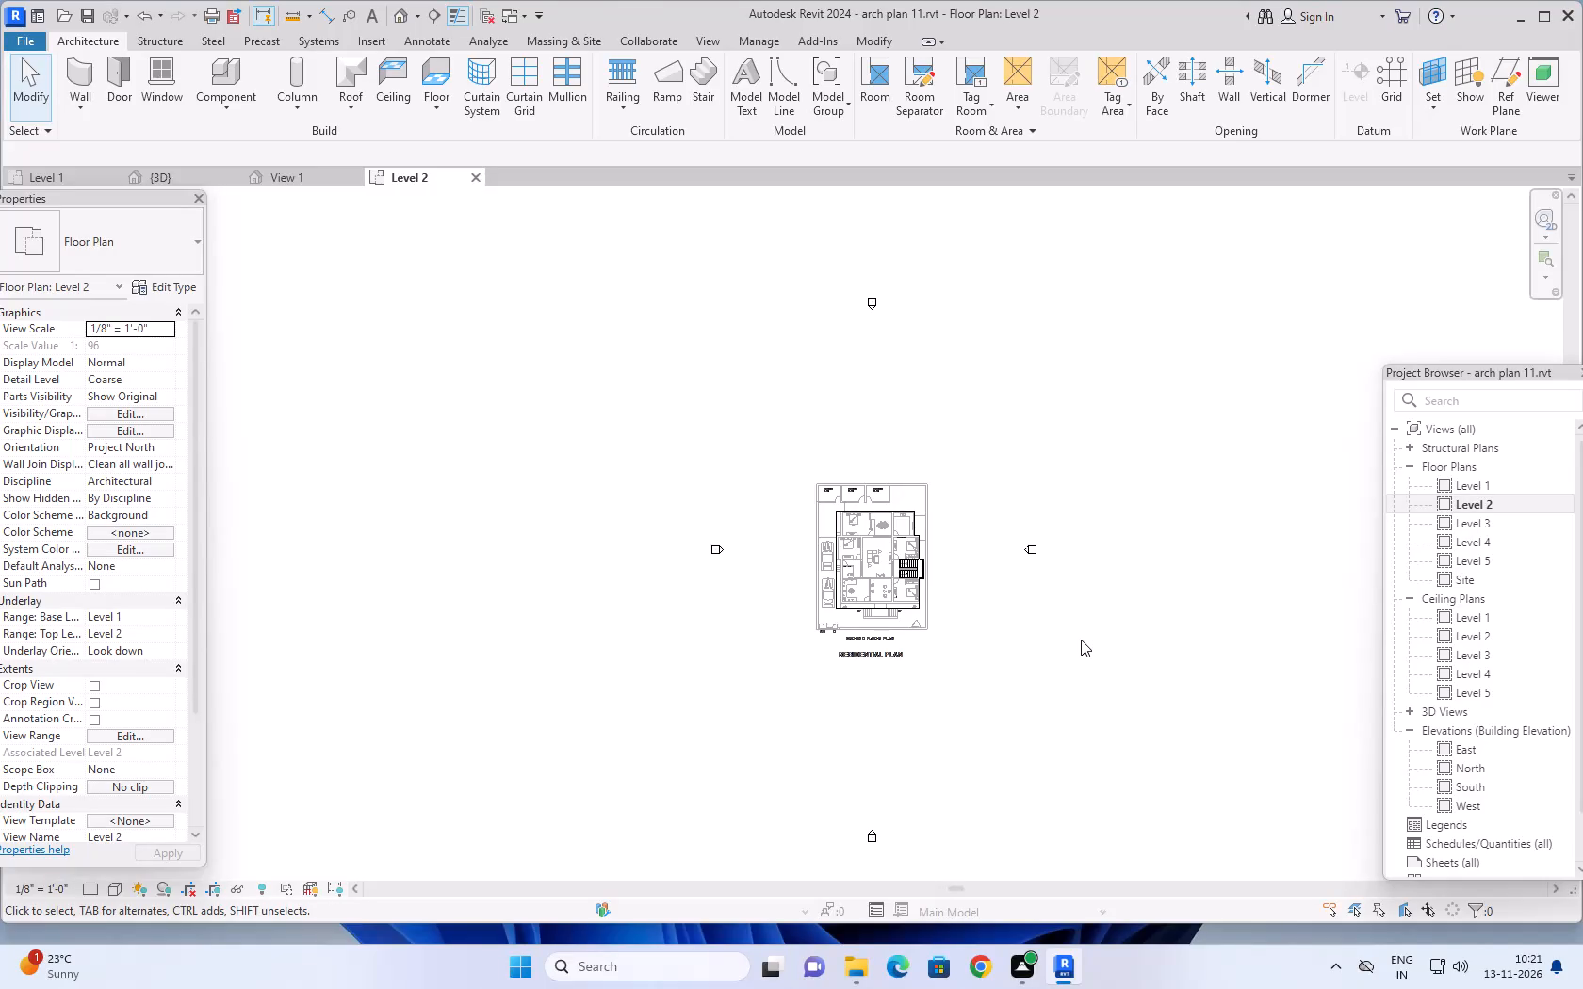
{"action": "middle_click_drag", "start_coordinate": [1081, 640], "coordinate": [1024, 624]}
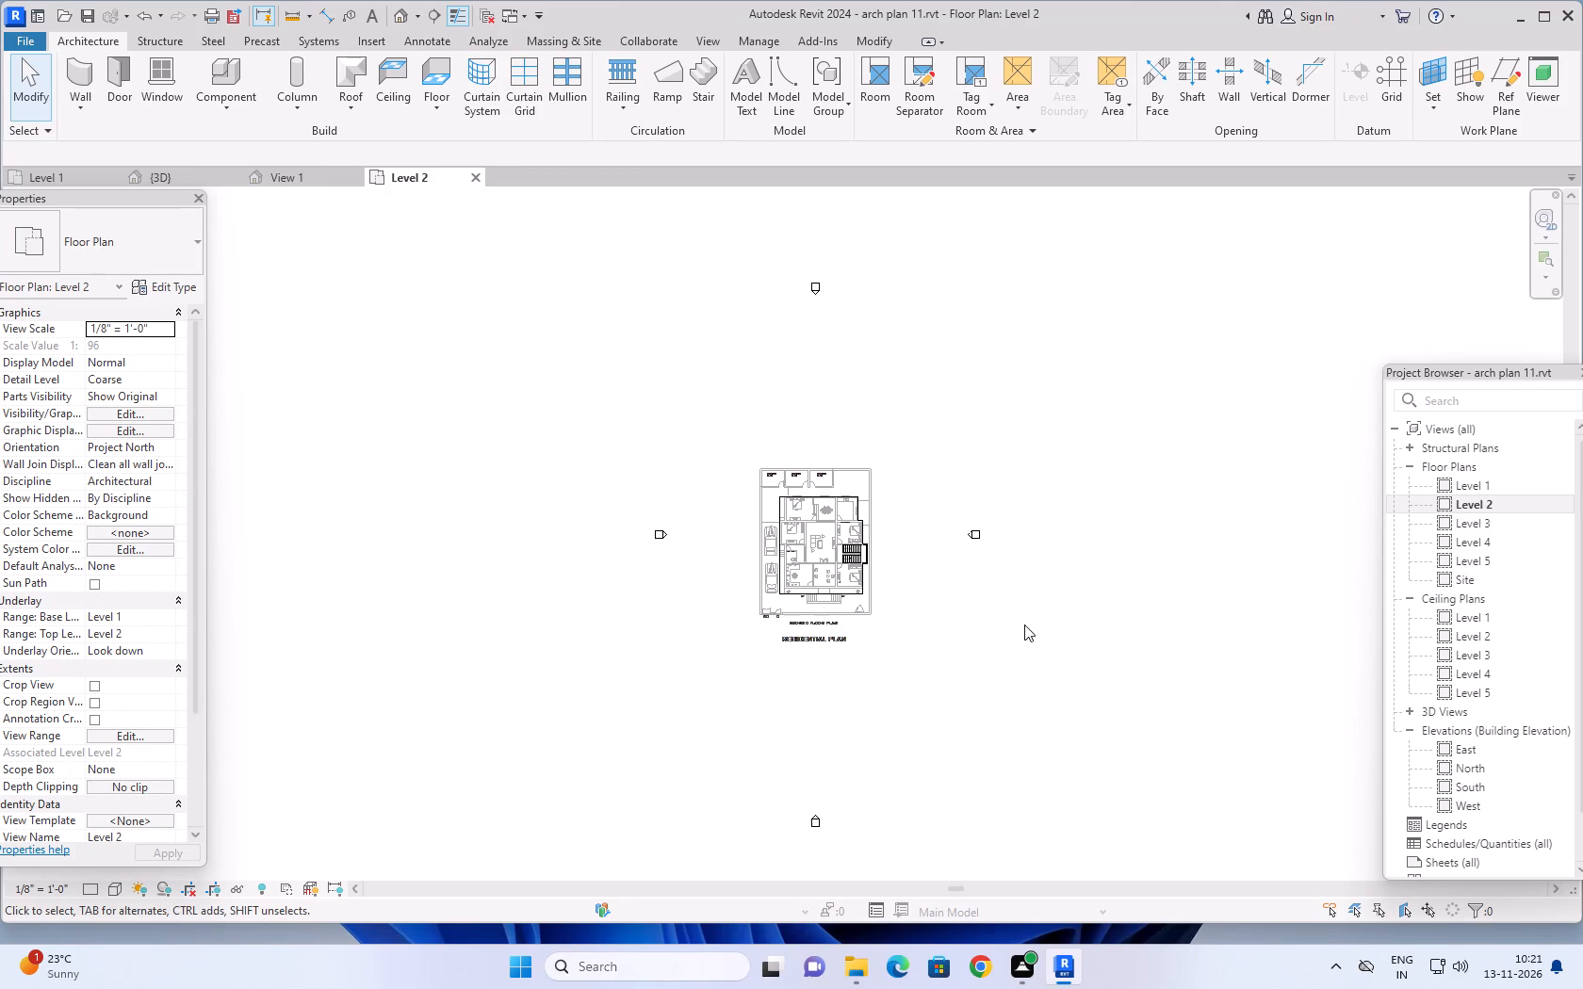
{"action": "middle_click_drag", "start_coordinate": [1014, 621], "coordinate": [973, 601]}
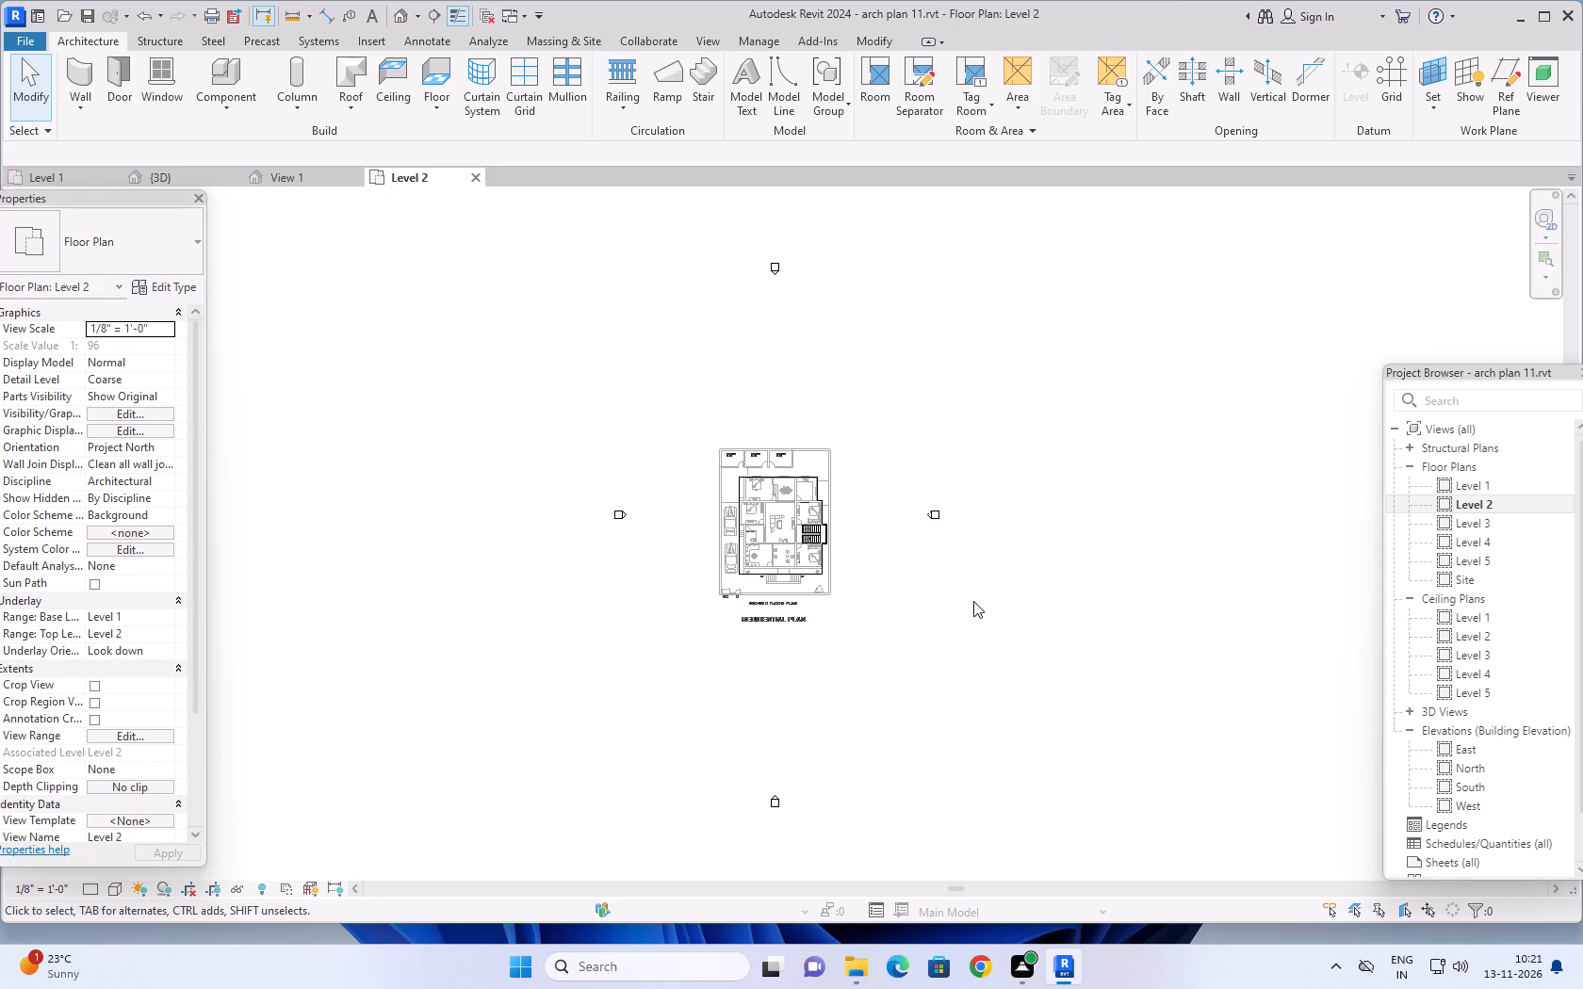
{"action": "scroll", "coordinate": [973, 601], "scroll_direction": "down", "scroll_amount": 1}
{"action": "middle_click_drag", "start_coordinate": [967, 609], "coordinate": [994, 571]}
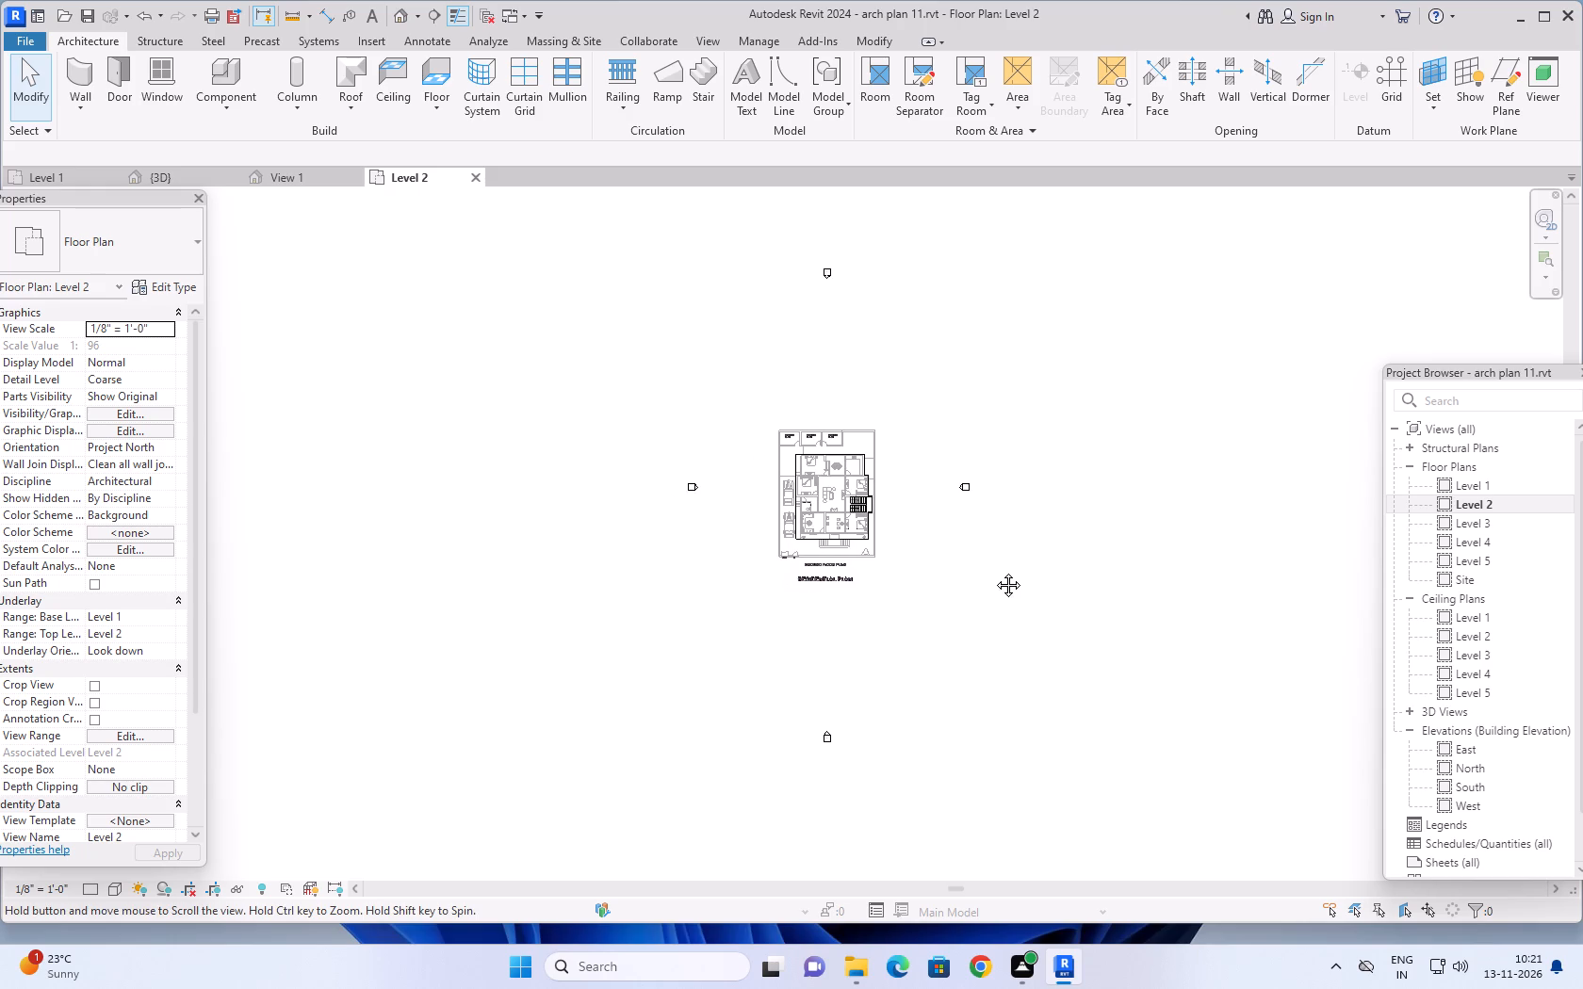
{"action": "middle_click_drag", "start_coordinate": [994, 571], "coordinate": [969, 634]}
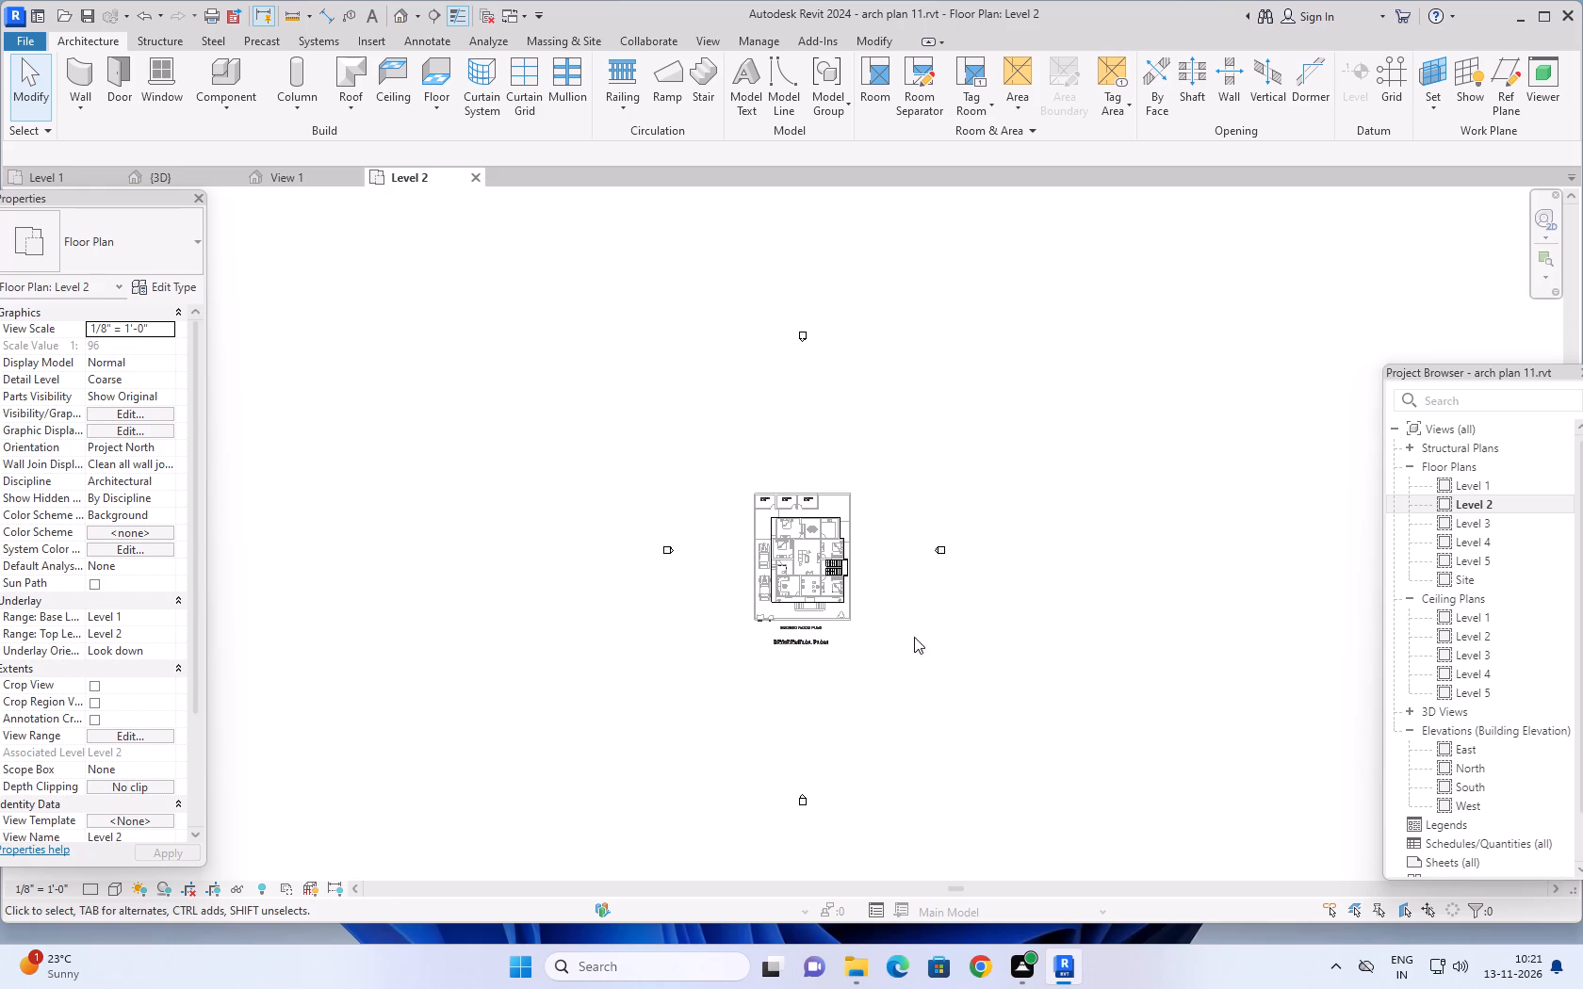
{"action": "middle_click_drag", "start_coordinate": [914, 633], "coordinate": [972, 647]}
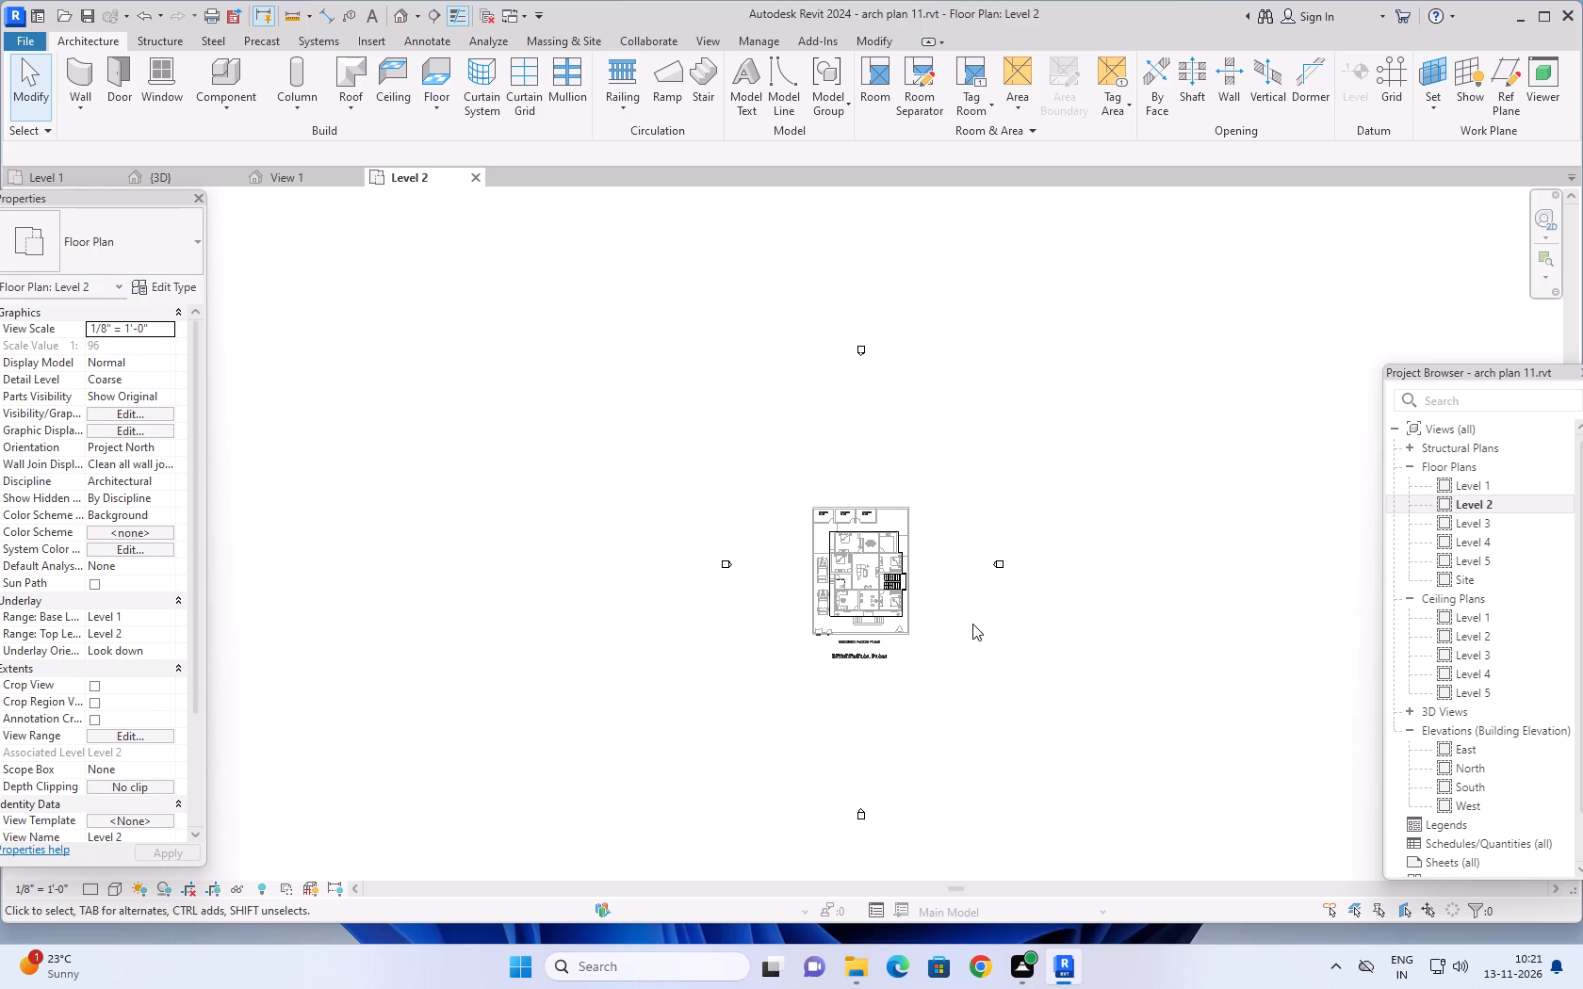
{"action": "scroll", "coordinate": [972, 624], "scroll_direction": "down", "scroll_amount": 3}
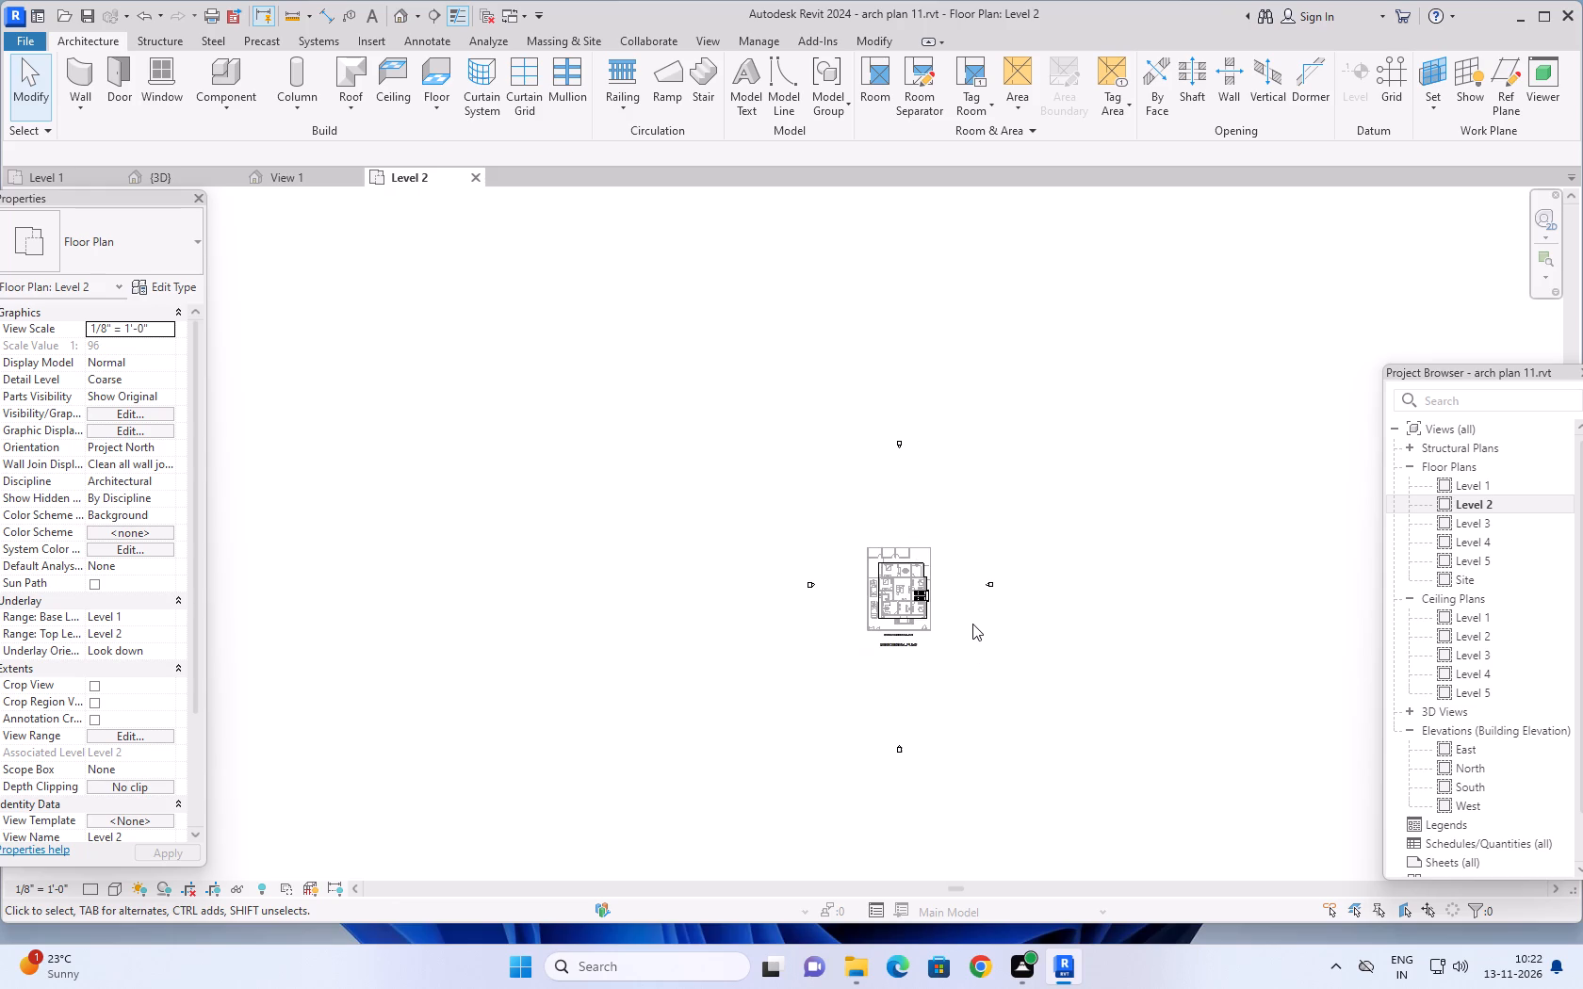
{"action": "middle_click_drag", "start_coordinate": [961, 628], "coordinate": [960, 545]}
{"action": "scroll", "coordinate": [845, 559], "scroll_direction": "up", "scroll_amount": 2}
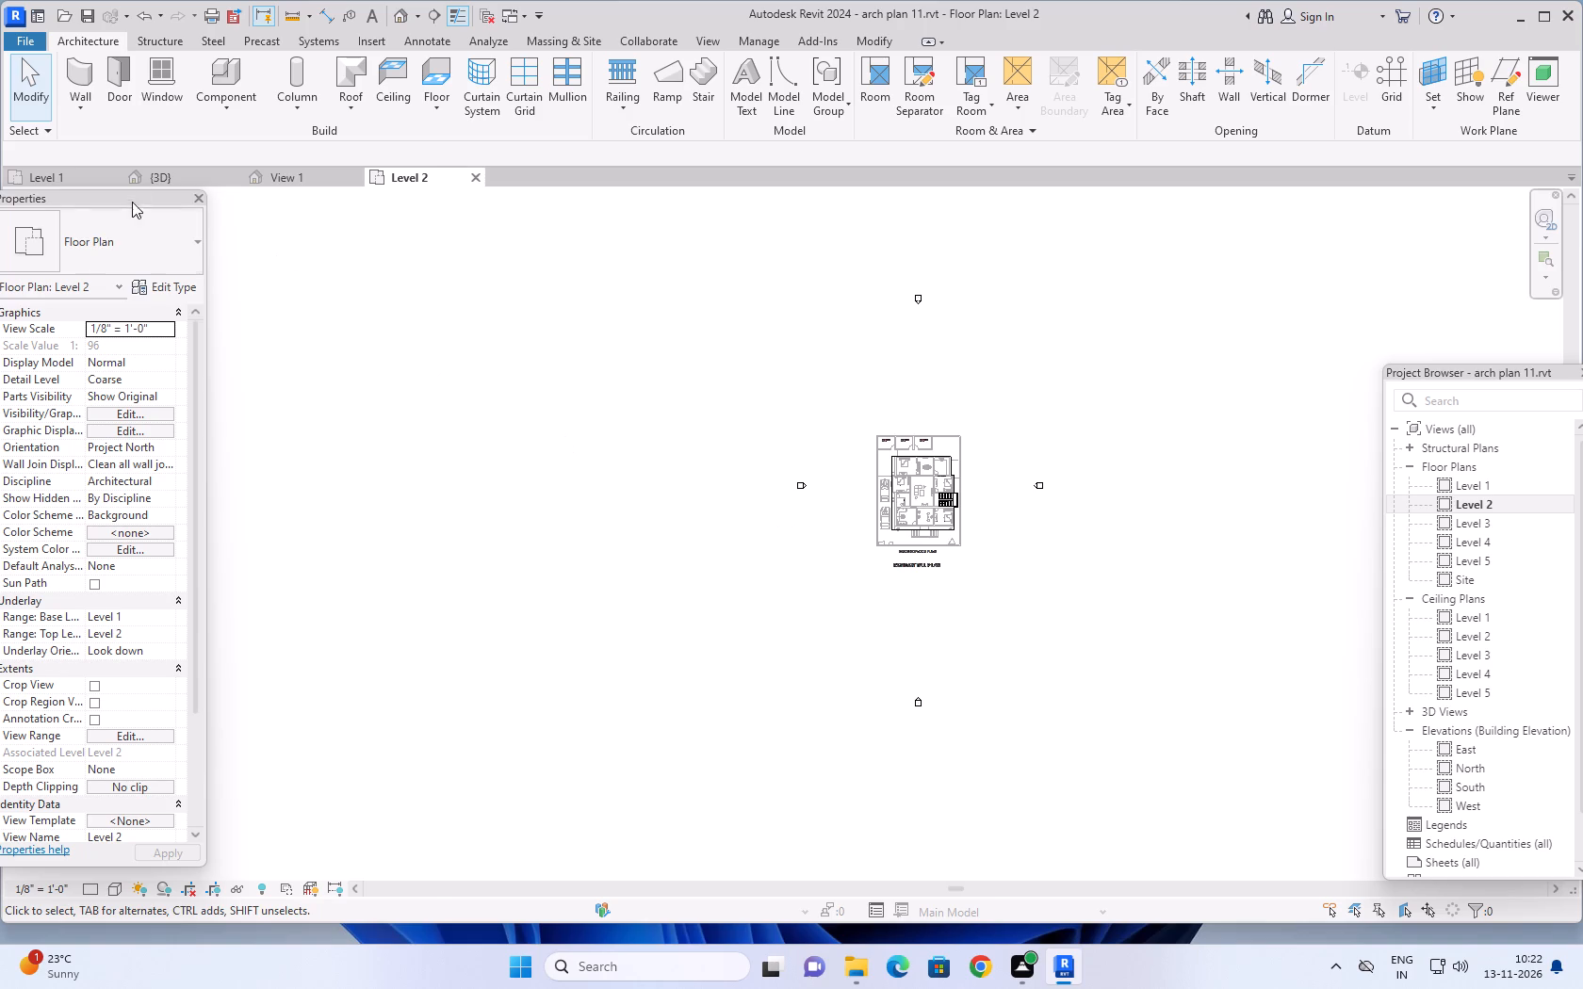
Examine the house, its Level 2 slab and the compound wall in the {3D} view from several sides and from above.
{"action": "left_click", "coordinate": [179, 171]}
{"action": "scroll", "coordinate": [871, 475], "scroll_direction": "down", "scroll_amount": 2}
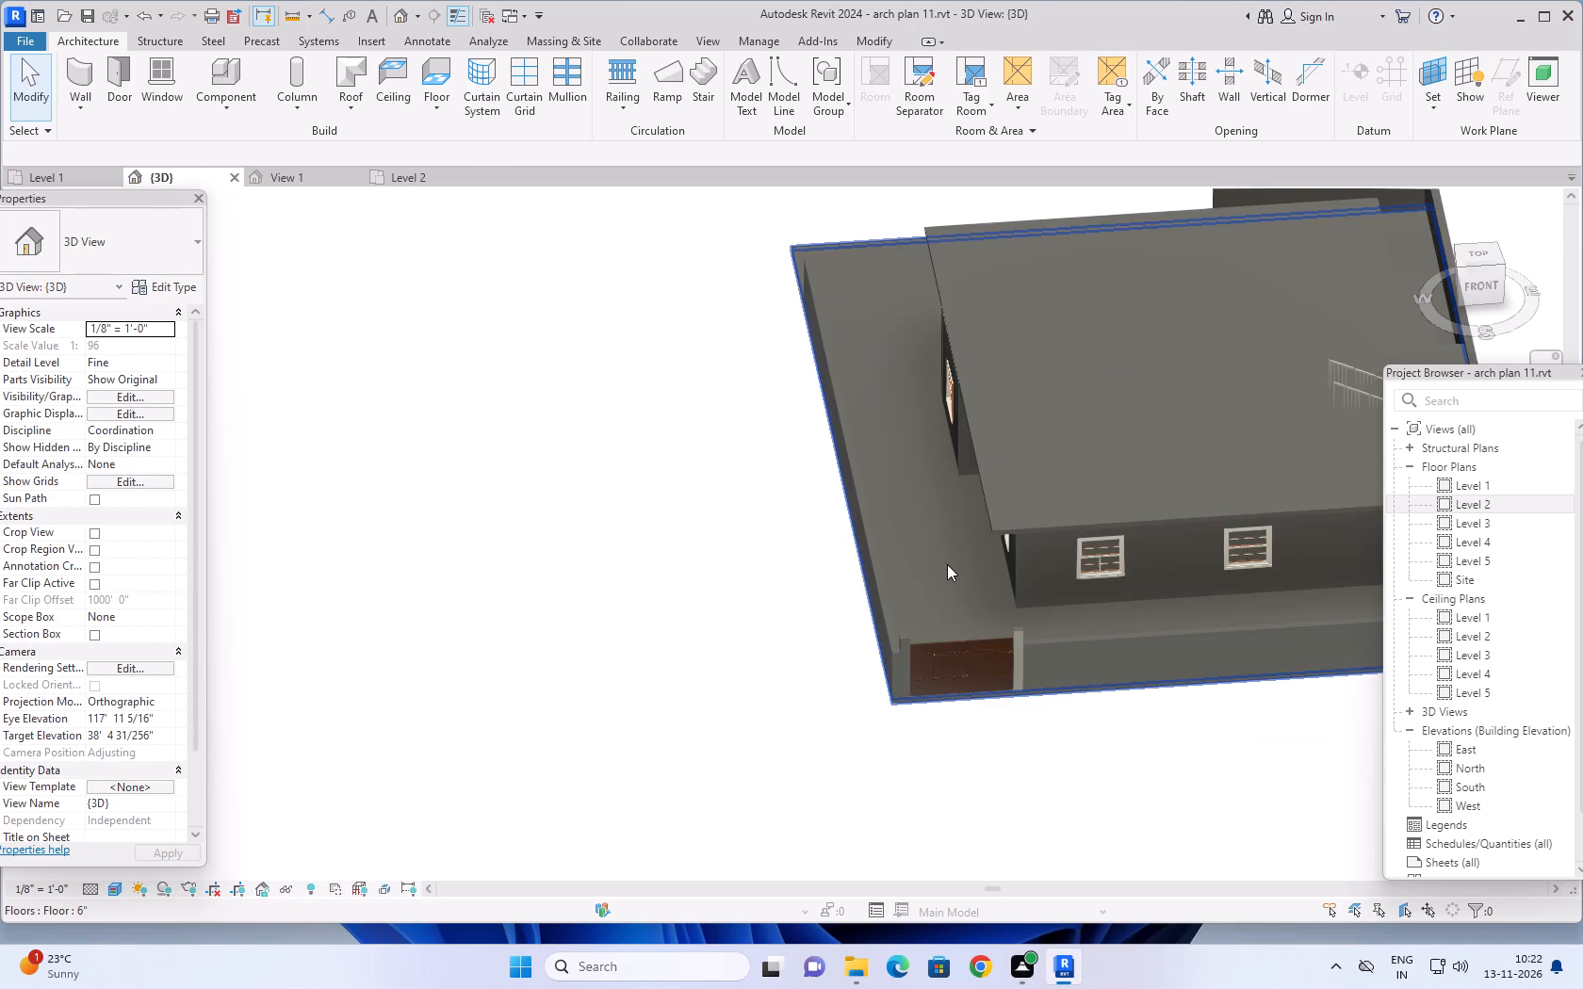
{"action": "scroll", "coordinate": [917, 668], "scroll_direction": "down", "scroll_amount": 1}
{"action": "middle_click_drag", "start_coordinate": [956, 716], "coordinate": [831, 720]}
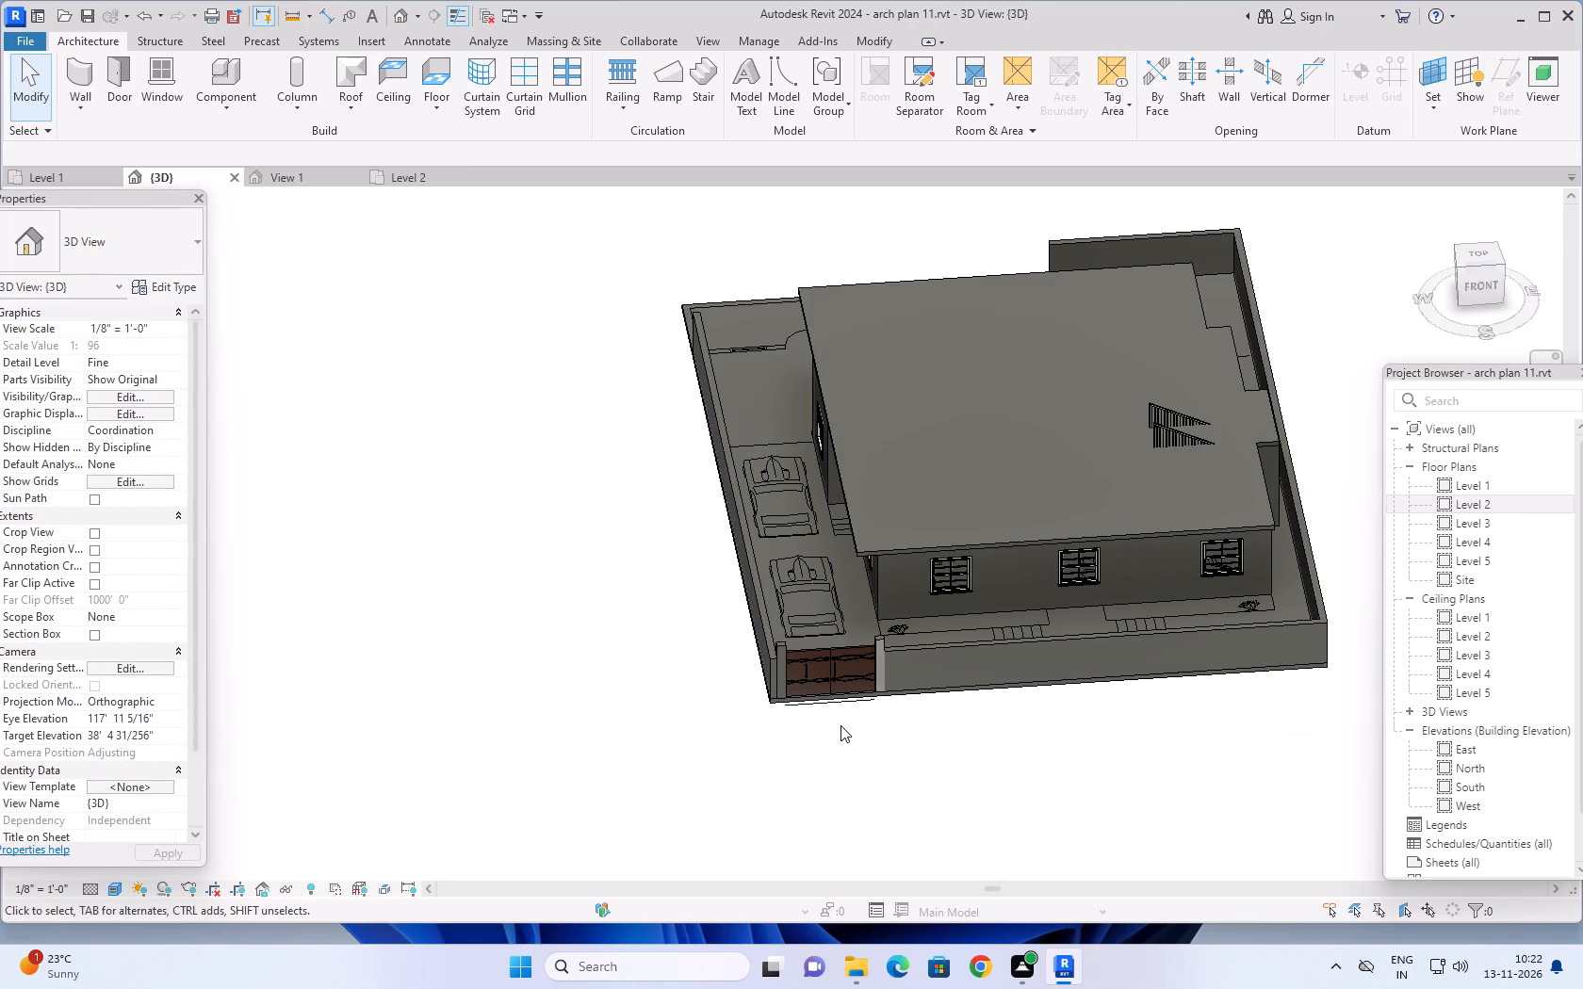
{"action": "middle_click_drag", "start_coordinate": [900, 729], "coordinate": [1140, 510], "text": "shift"}
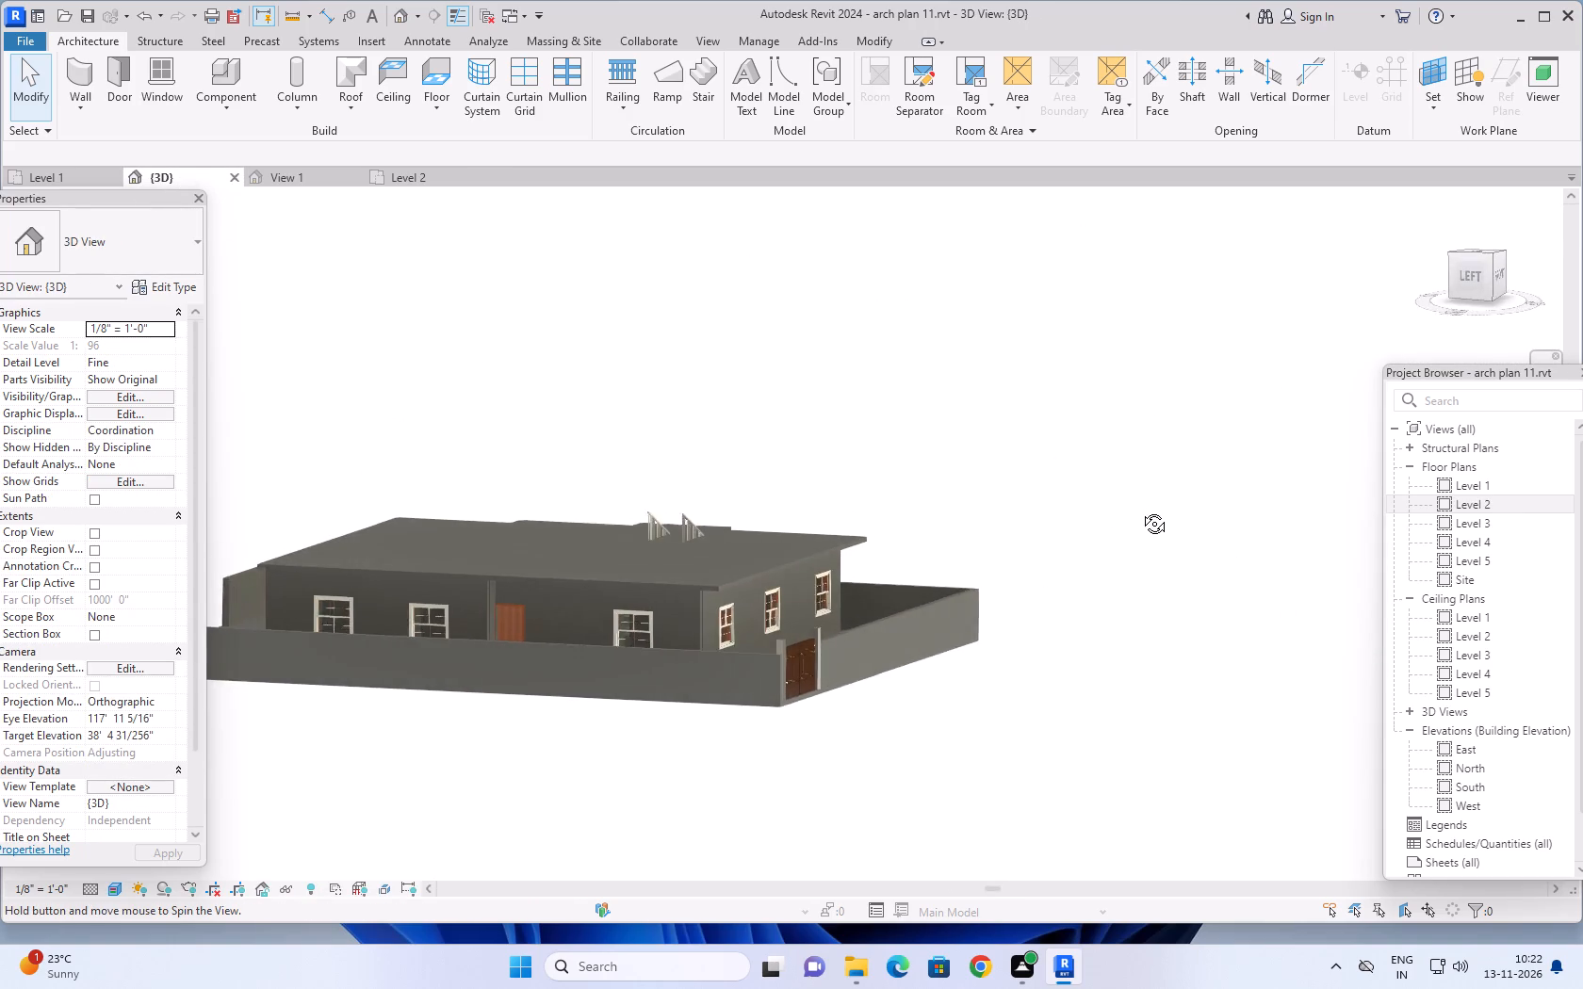
{"action": "middle_click_drag", "start_coordinate": [1140, 510], "coordinate": [1166, 527], "text": "shift"}
{"action": "middle_click_drag", "start_coordinate": [614, 740], "coordinate": [916, 657]}
{"action": "middle_click_drag", "start_coordinate": [813, 673], "coordinate": [824, 649], "text": "shift"}
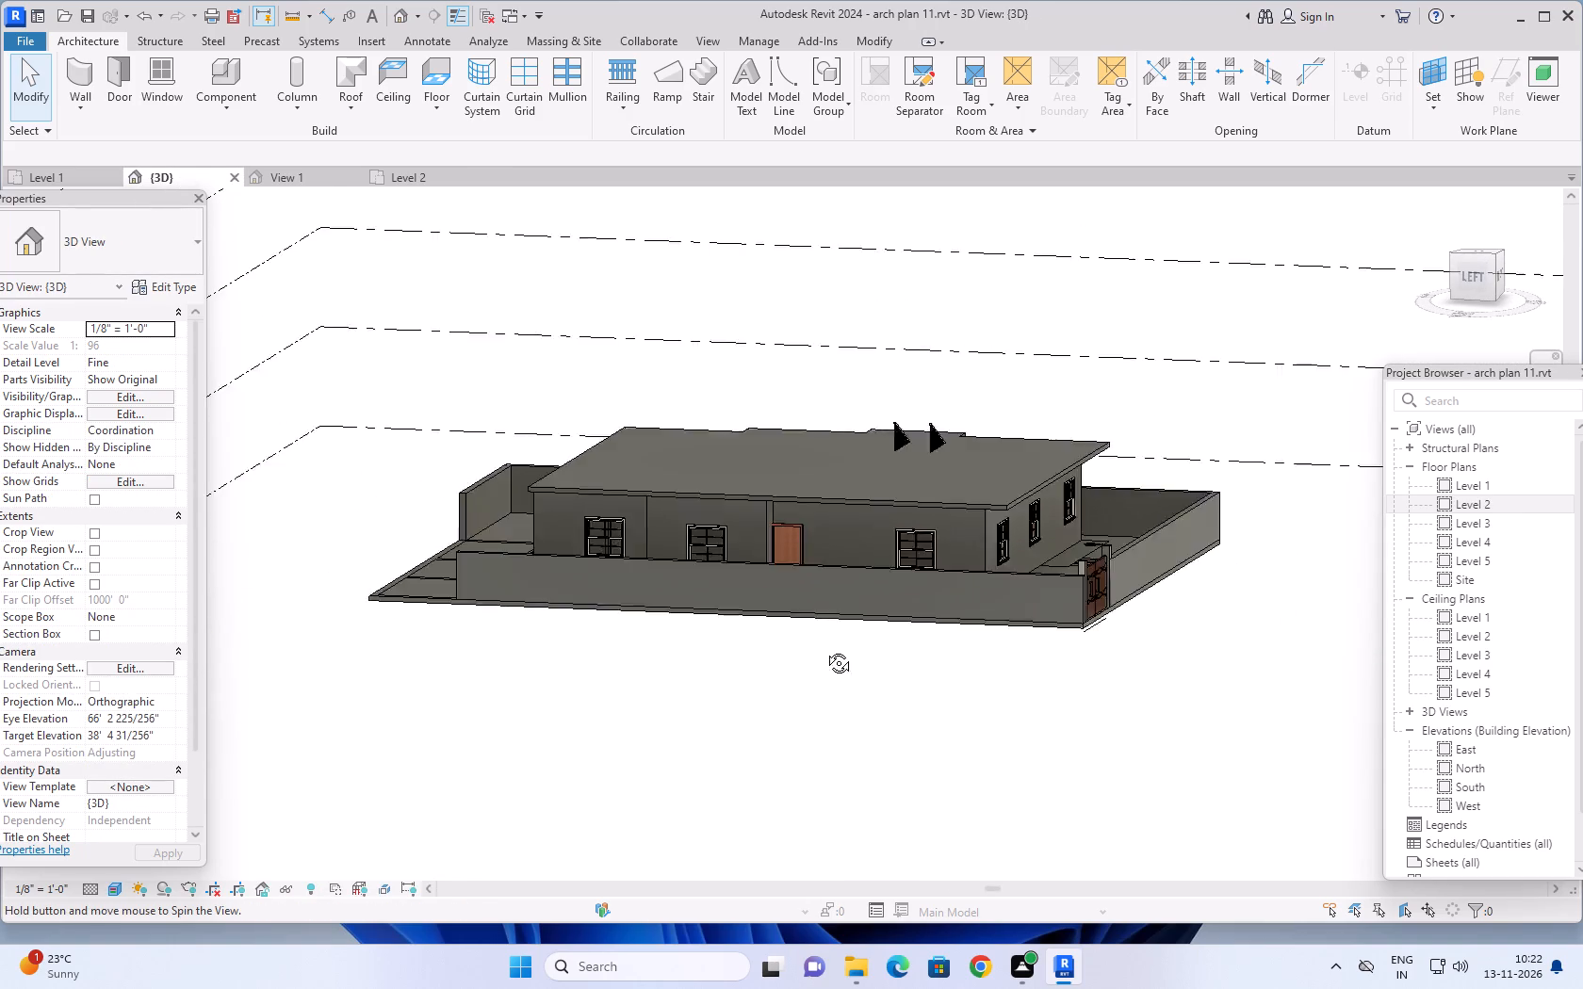
{"action": "middle_click_drag", "start_coordinate": [824, 649], "coordinate": [871, 657], "text": "shift"}
{"action": "scroll", "coordinate": [690, 640], "scroll_direction": "up", "scroll_amount": 2}
{"action": "scroll", "coordinate": [722, 702], "scroll_direction": "up", "scroll_amount": 1, "text": "shift"}
{"action": "middle_click_drag", "start_coordinate": [720, 702], "coordinate": [639, 698], "text": "shift"}
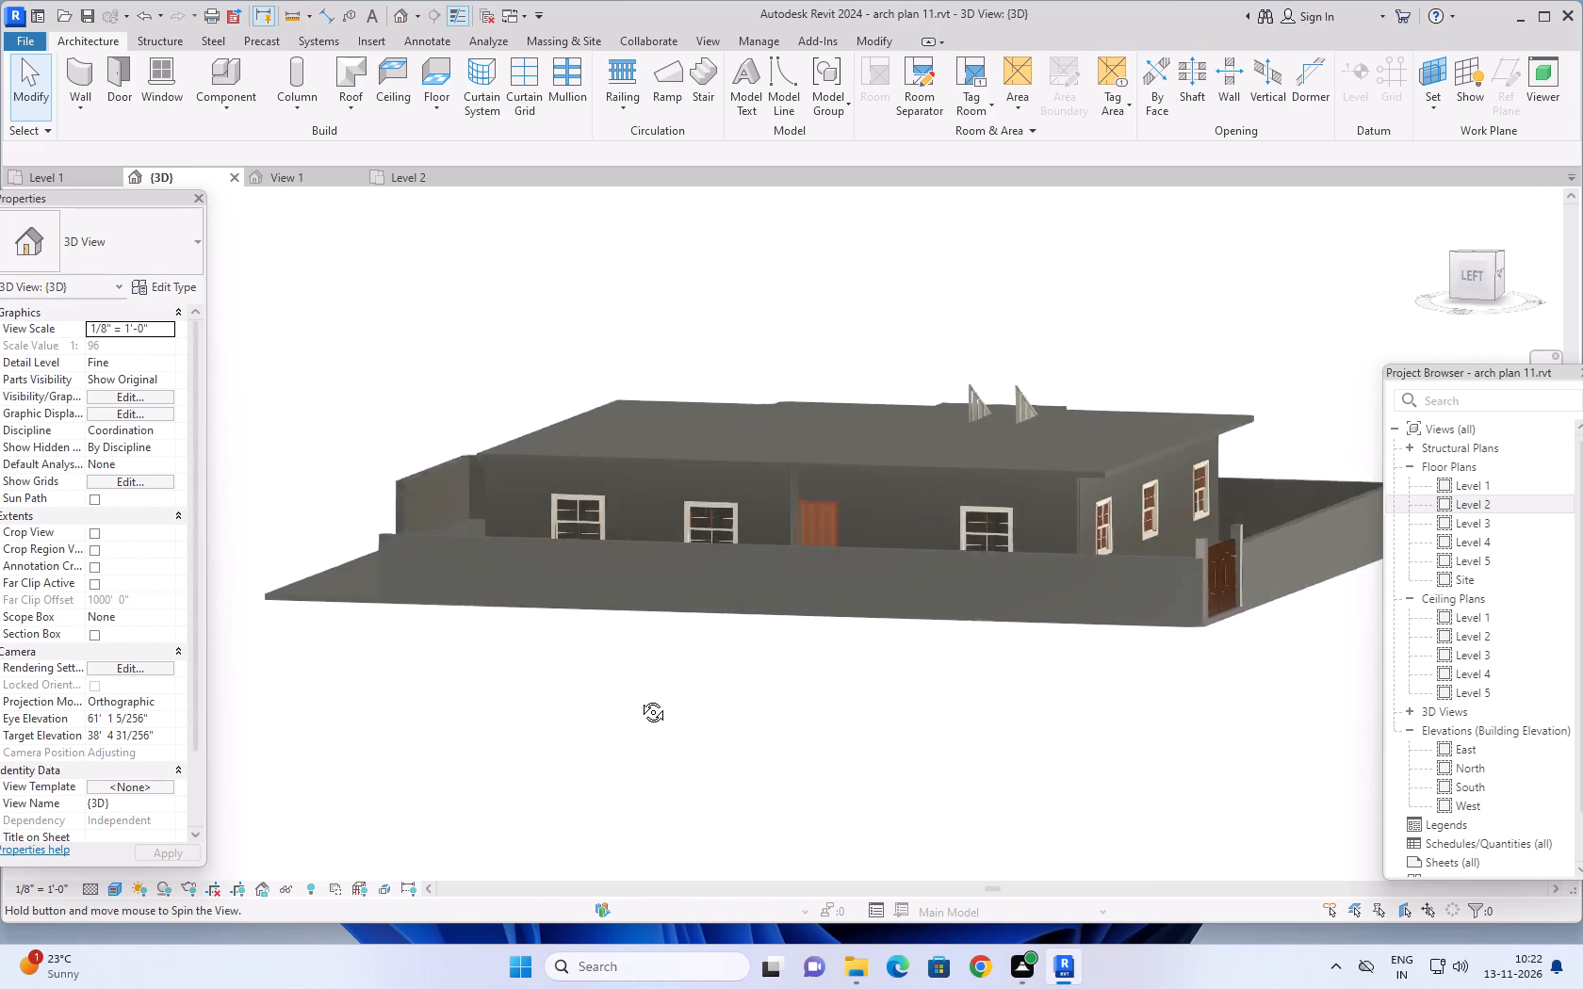
{"action": "middle_click_drag", "start_coordinate": [639, 698], "coordinate": [542, 707], "text": "shift"}
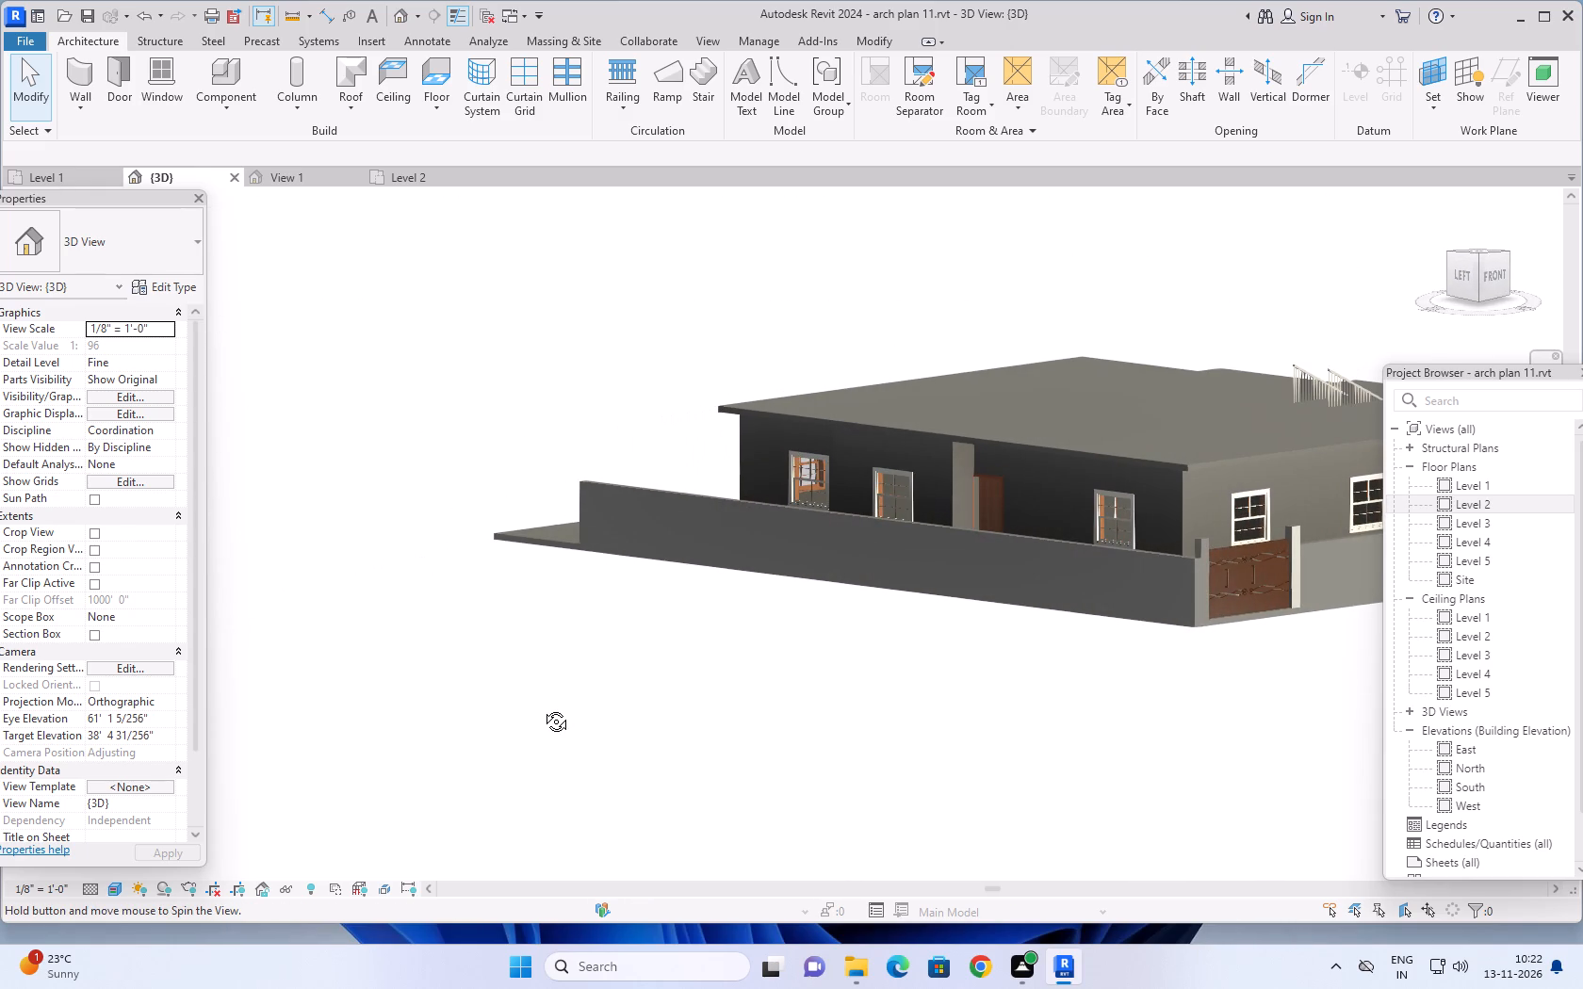
{"action": "middle_click_drag", "start_coordinate": [542, 707], "coordinate": [1132, 698], "text": "shift"}
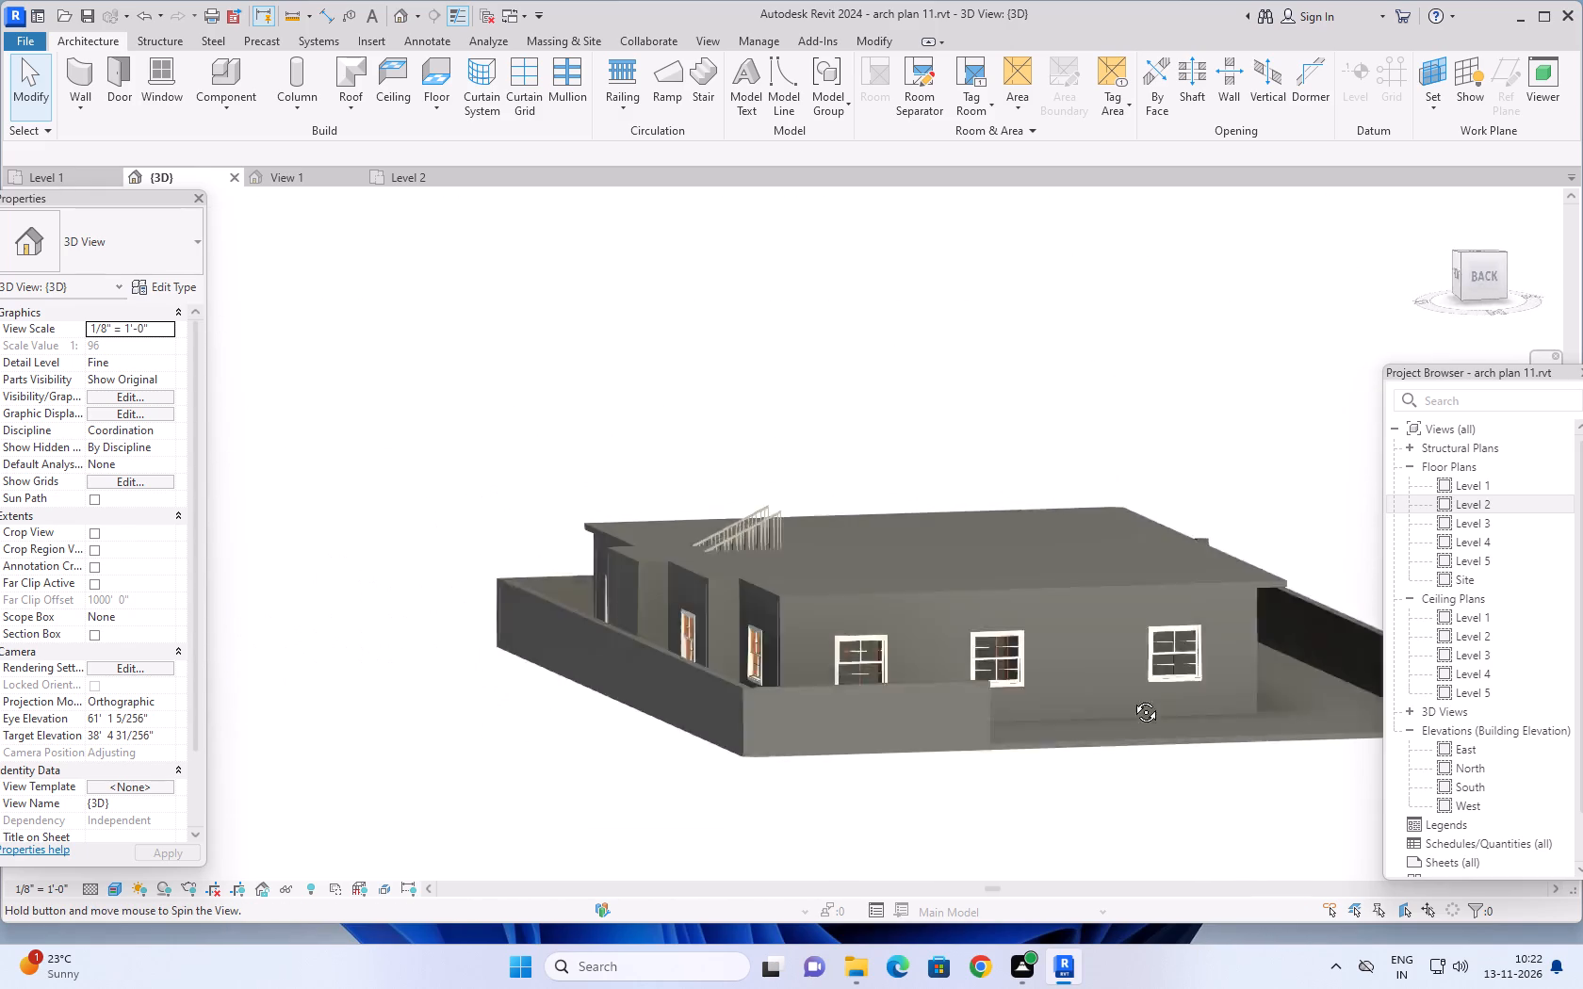
{"action": "middle_click_drag", "start_coordinate": [1132, 698], "coordinate": [716, 731], "text": "shift"}
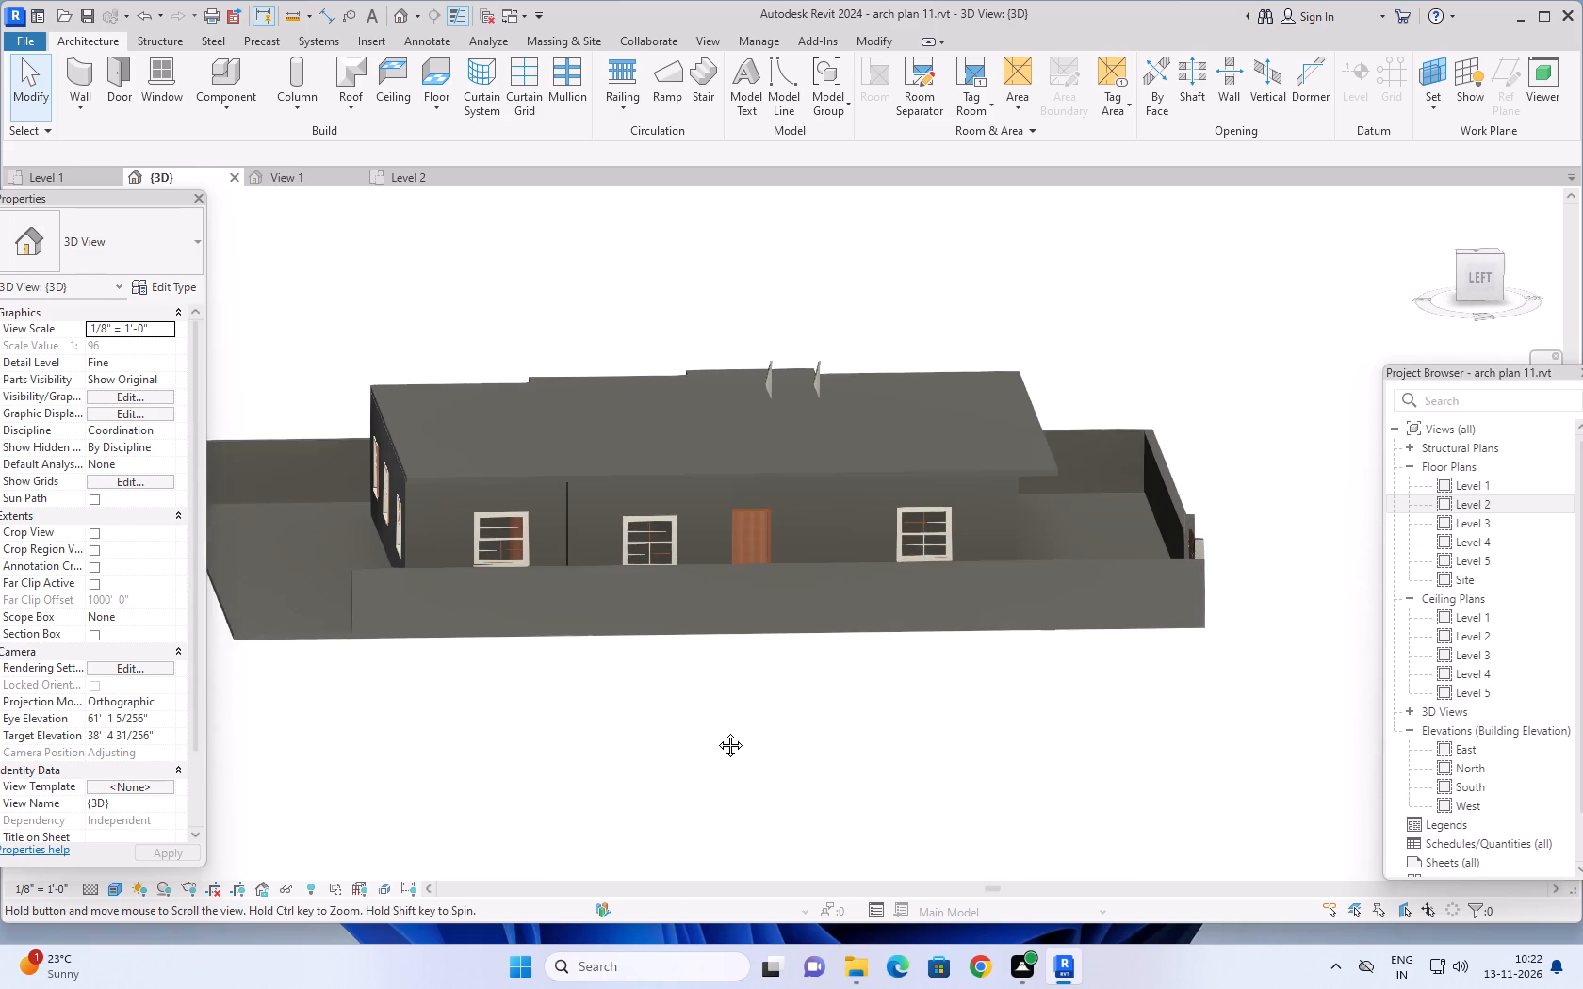
{"action": "middle_click_drag", "start_coordinate": [716, 731], "coordinate": [687, 699], "text": "shift"}
{"action": "middle_click_drag", "start_coordinate": [691, 711], "coordinate": [677, 694], "text": "shift"}
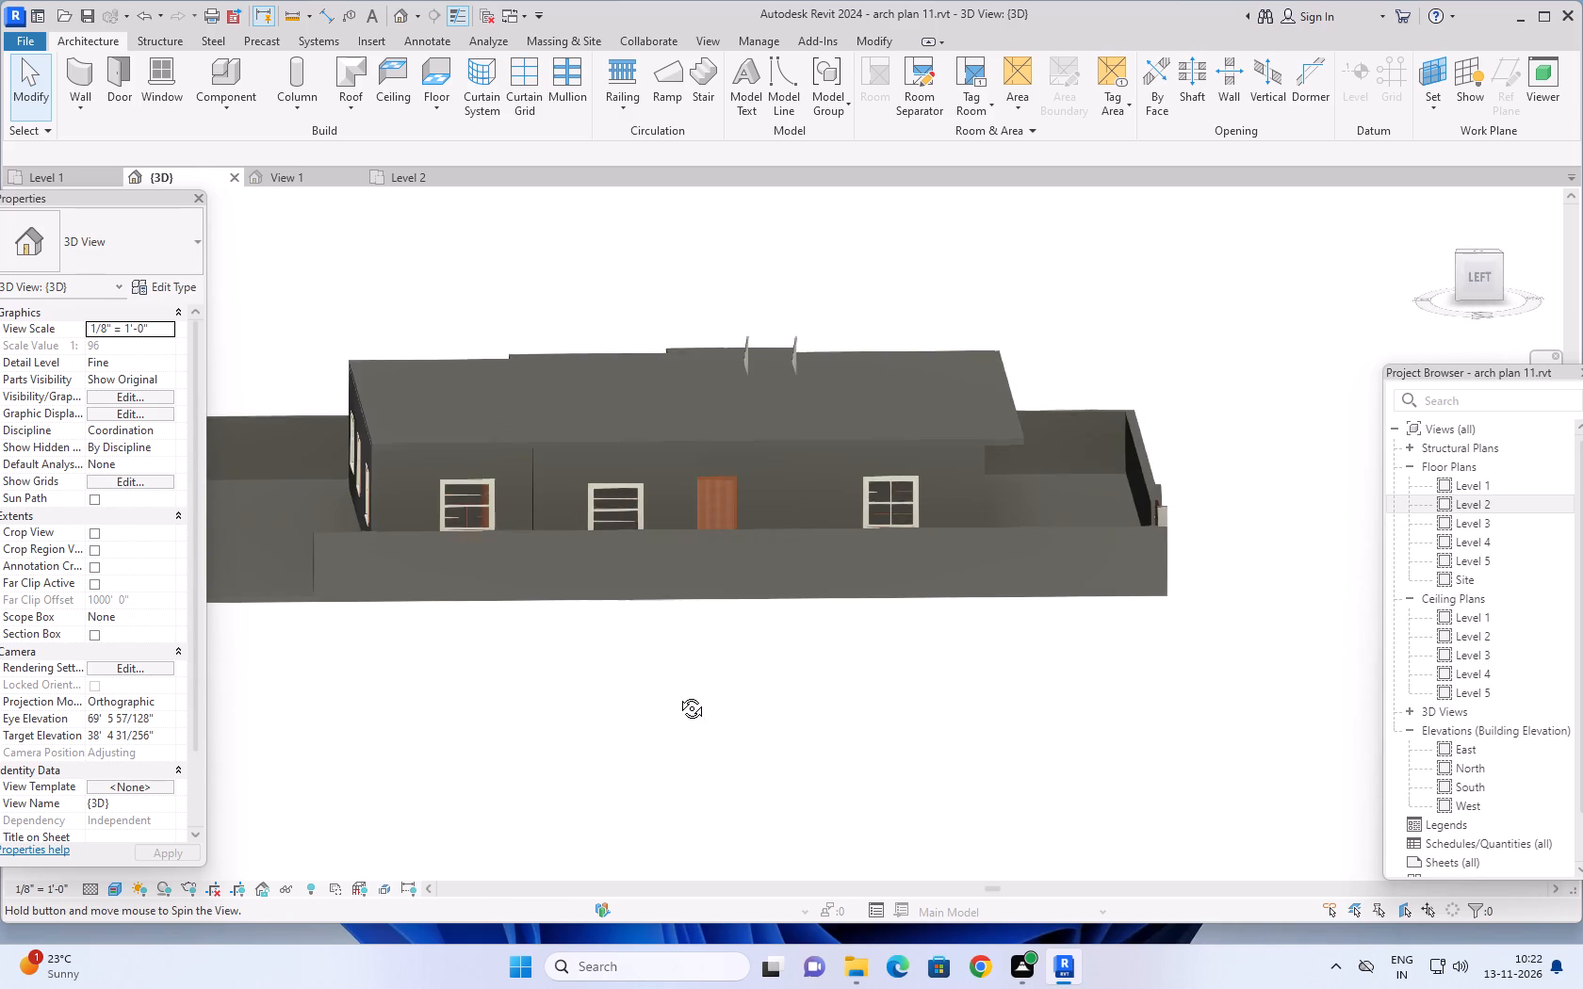
{"action": "middle_click_drag", "start_coordinate": [677, 694], "coordinate": [668, 632], "text": "shift"}
{"action": "middle_click", "coordinate": [668, 632], "text": "shift"}
{"action": "middle_click_drag", "start_coordinate": [668, 632], "coordinate": [677, 624], "text": "shift"}
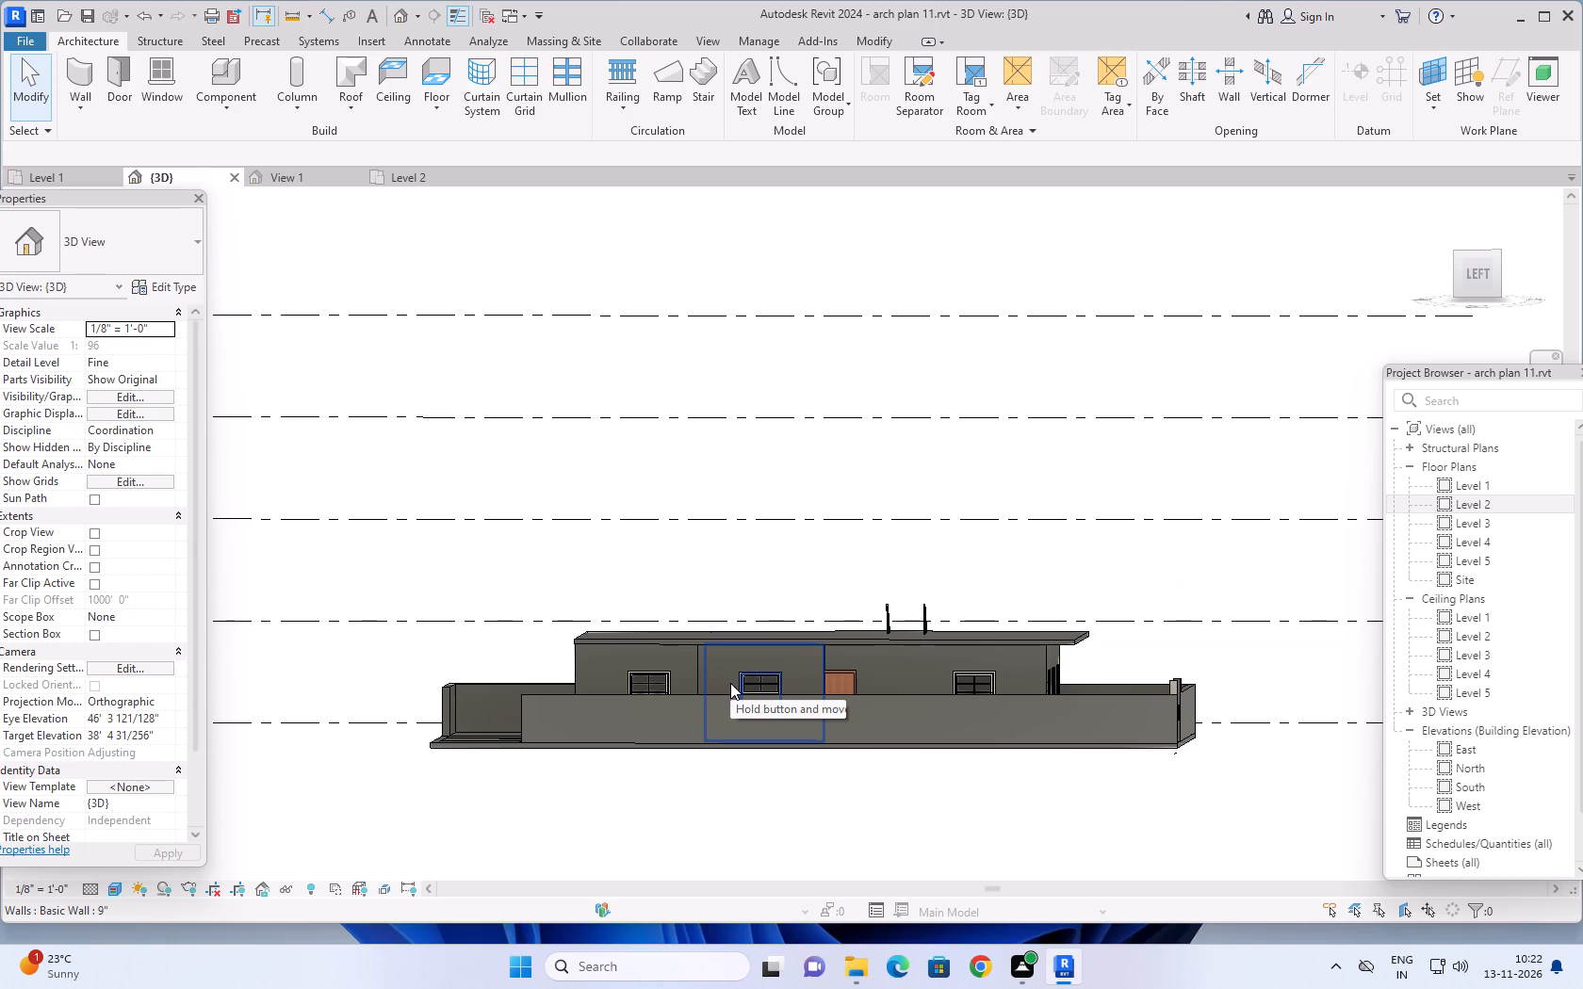
{"action": "scroll", "coordinate": [731, 683], "scroll_direction": "down", "scroll_amount": 1}
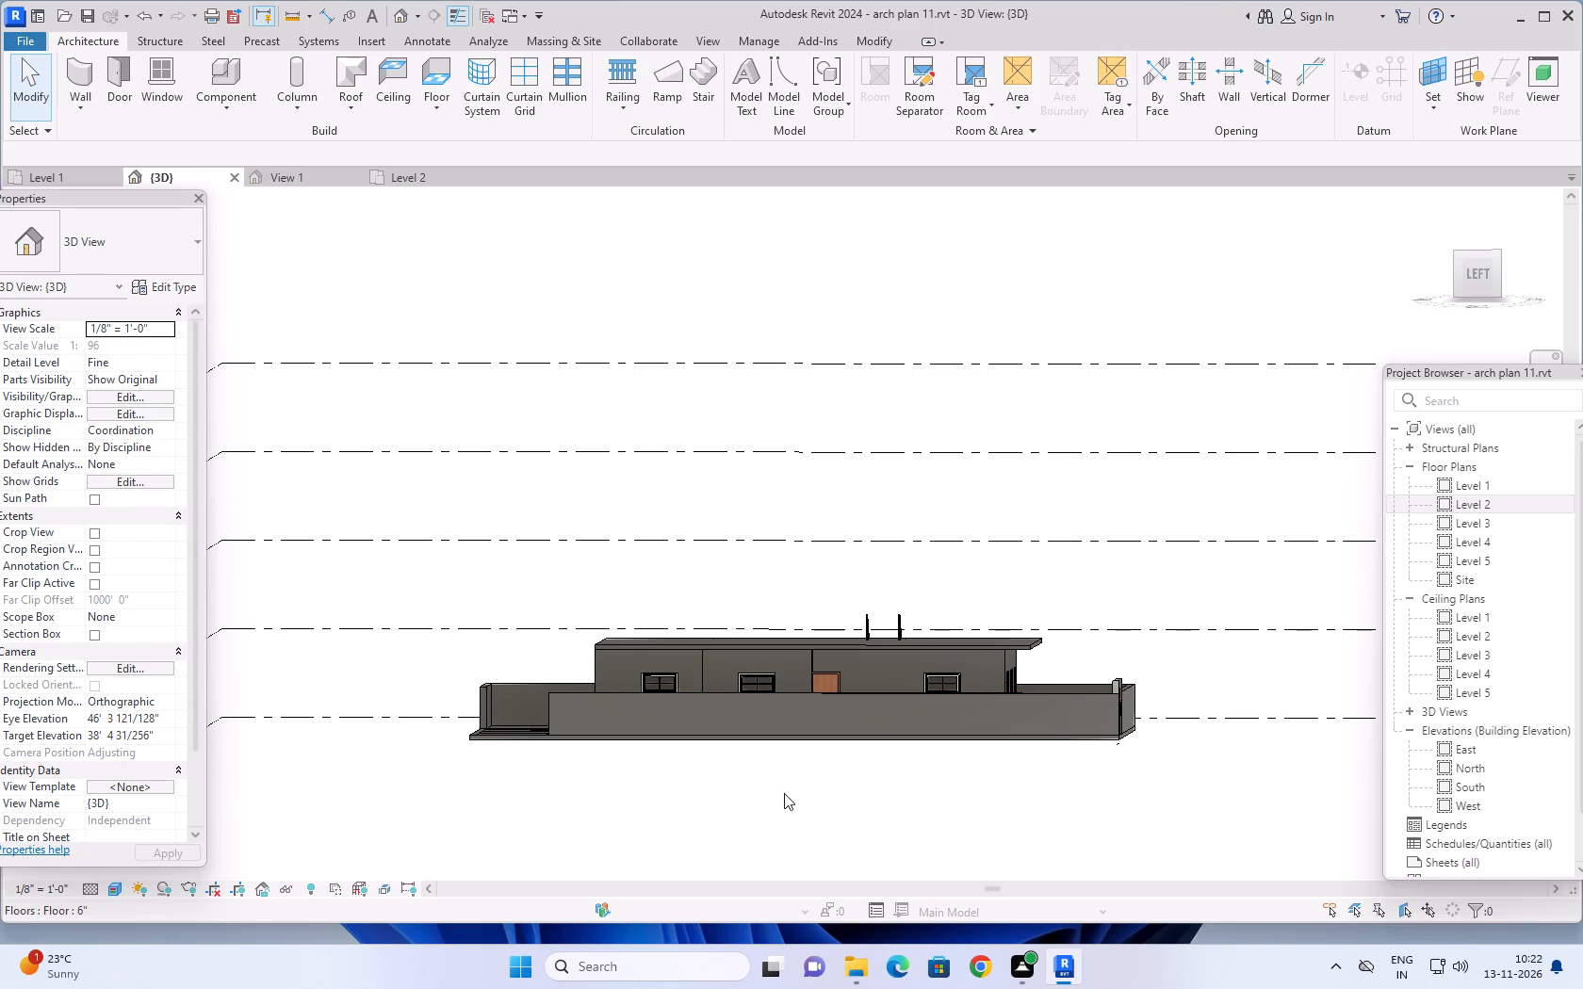
{"action": "scroll", "coordinate": [779, 770], "scroll_direction": "down", "scroll_amount": 1}
{"action": "middle_click_drag", "start_coordinate": [782, 760], "coordinate": [857, 754]}
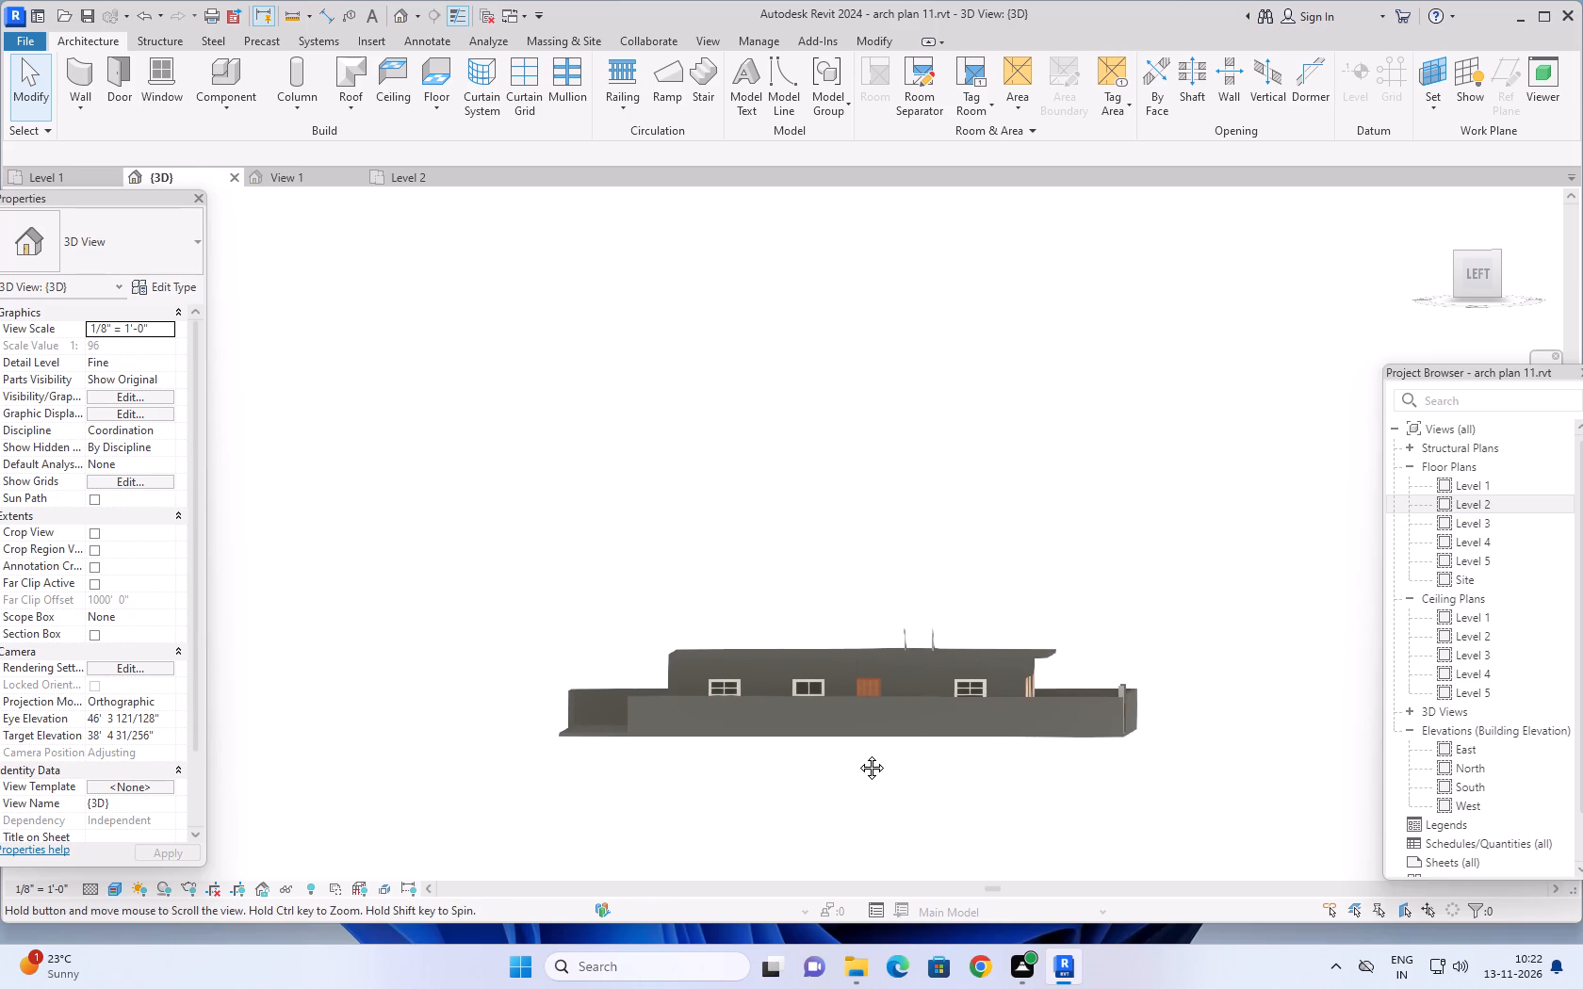
{"action": "middle_click_drag", "start_coordinate": [857, 754], "coordinate": [859, 754]}
{"action": "scroll", "coordinate": [857, 754], "scroll_direction": "up", "scroll_amount": 3}
{"action": "middle_click", "coordinate": [859, 743]}
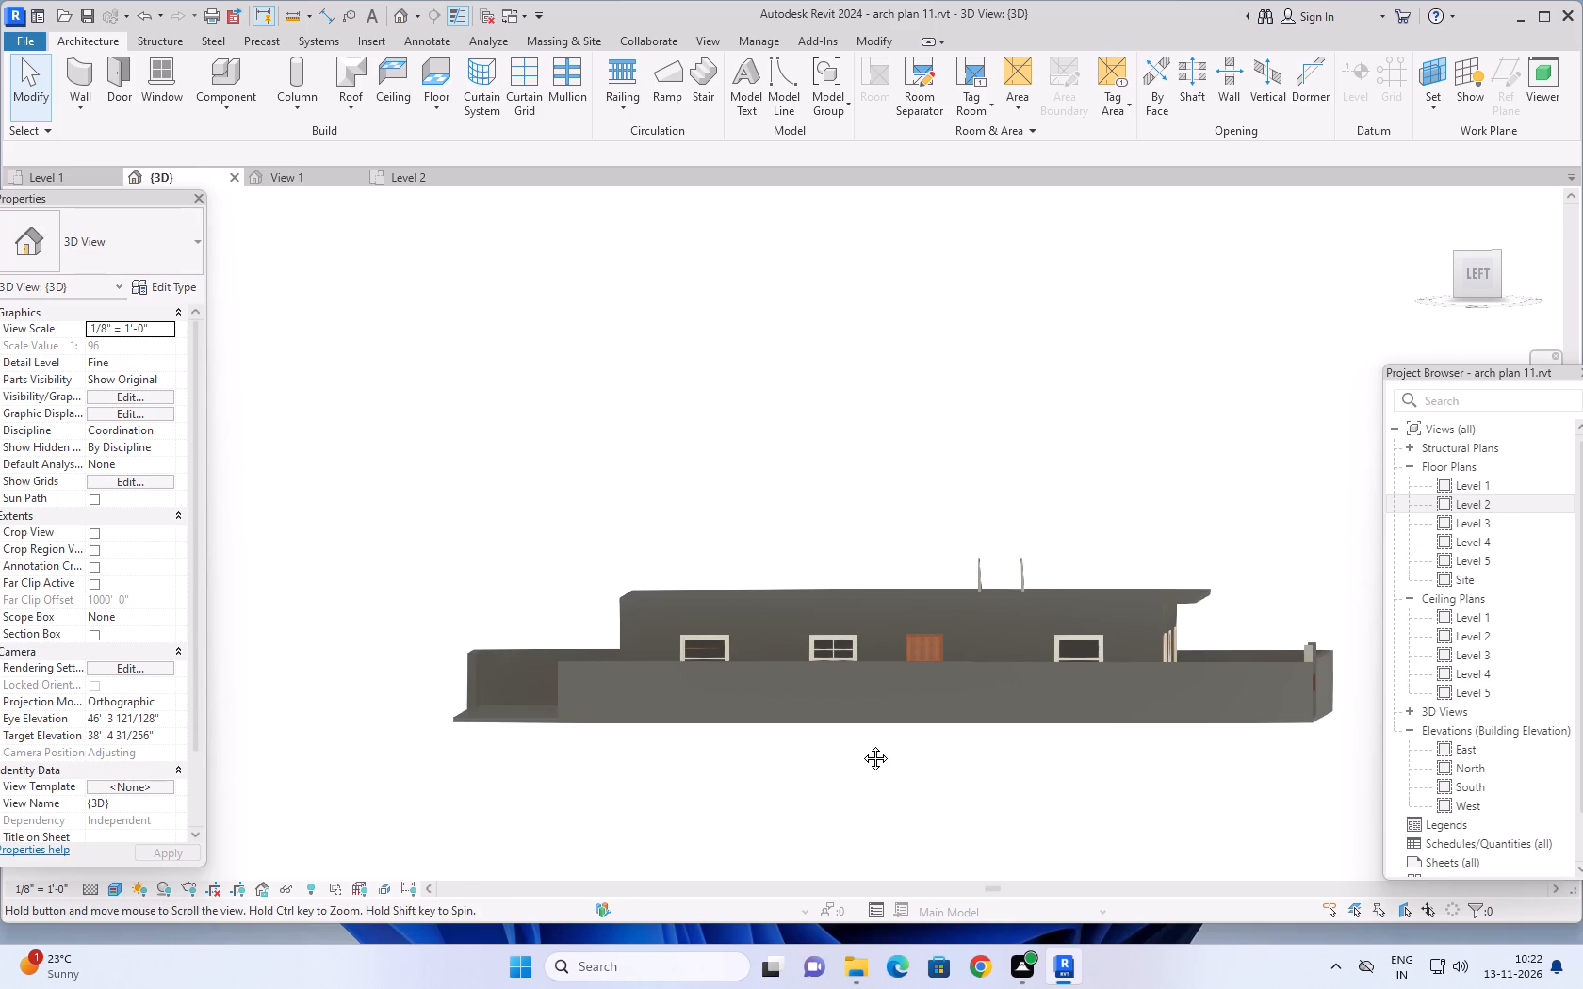
{"action": "middle_click_drag", "start_coordinate": [514, 743], "coordinate": [513, 793], "text": "shift"}
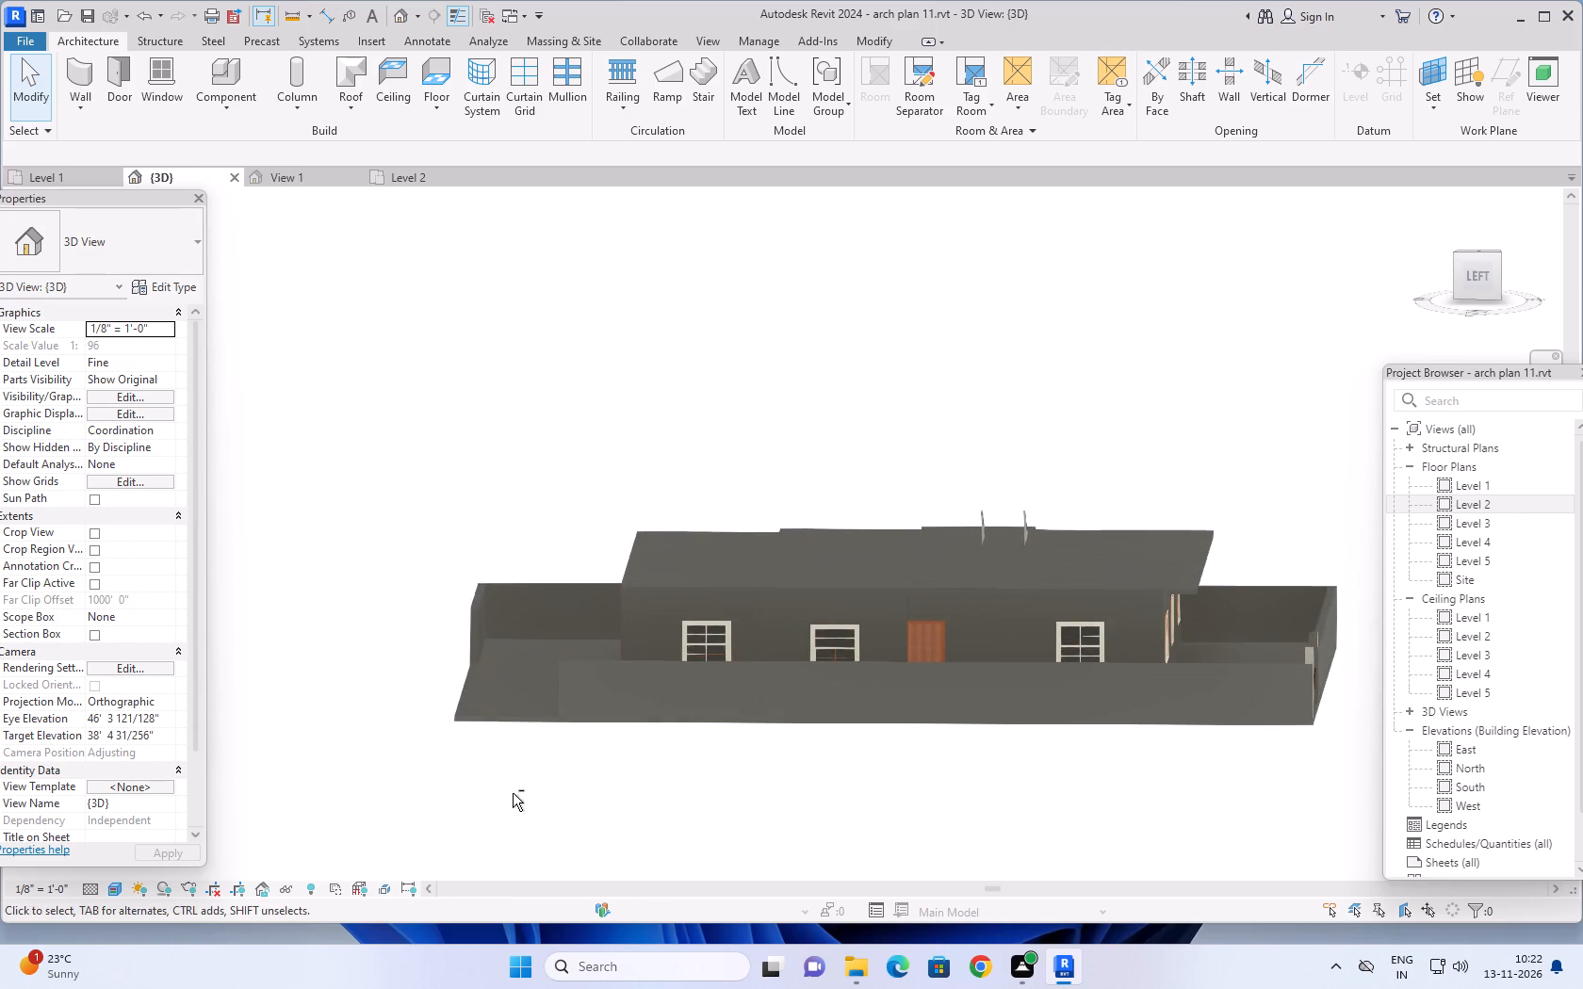
{"action": "middle_click_drag", "start_coordinate": [557, 751], "coordinate": [589, 777]}
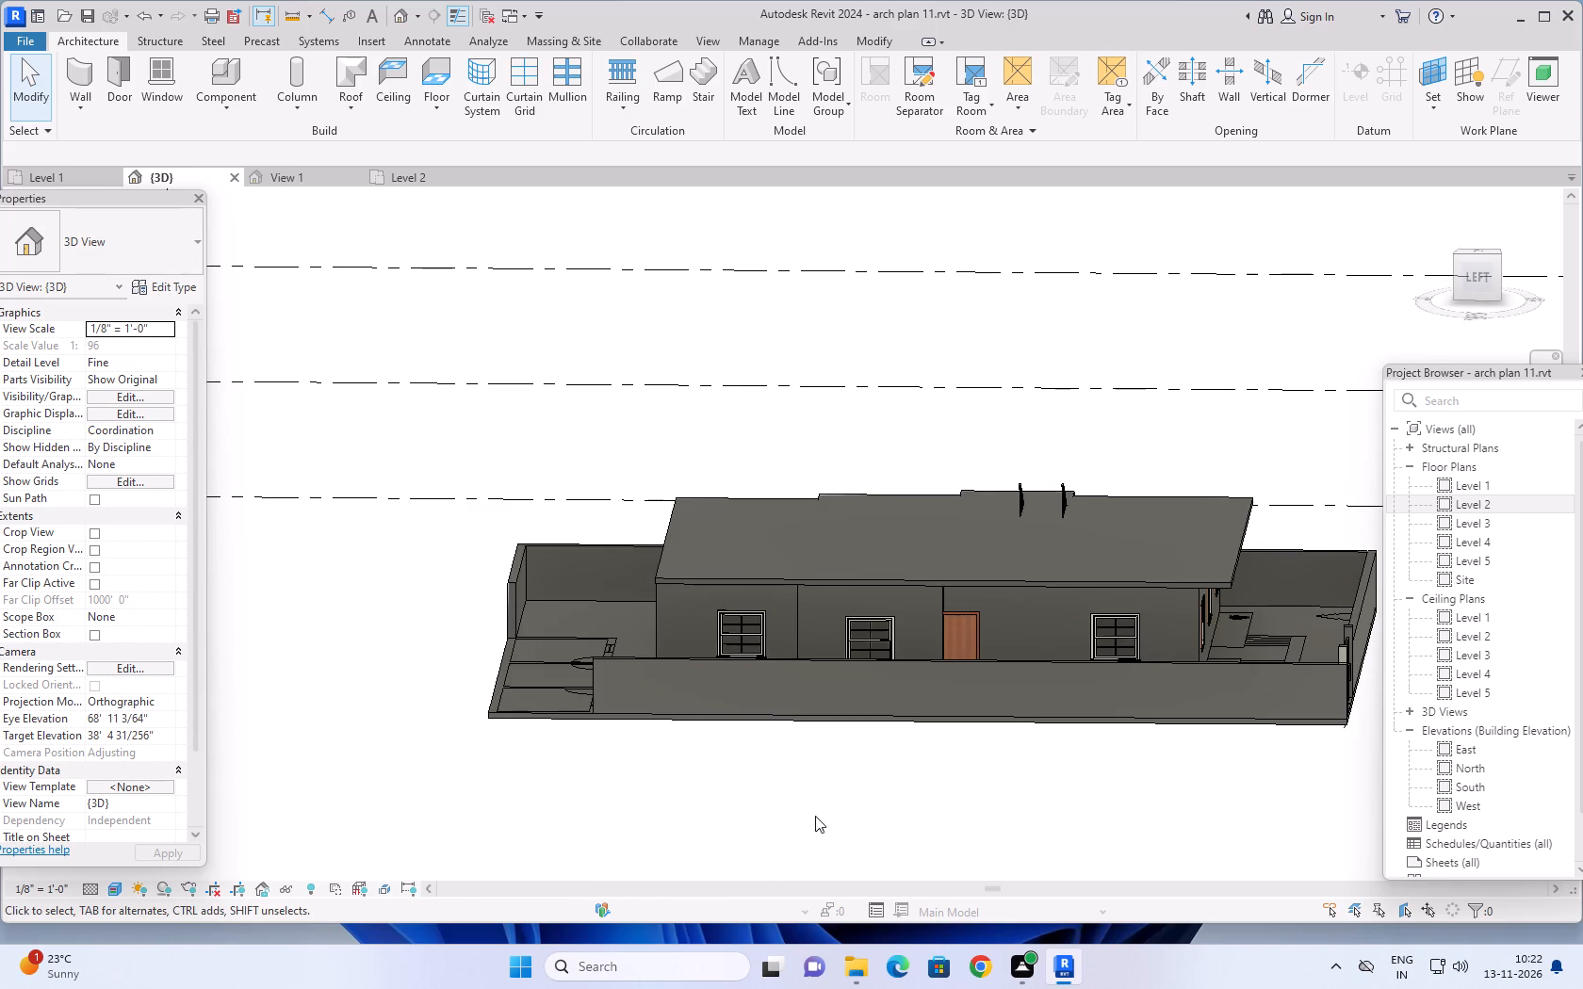
{"action": "middle_click_drag", "start_coordinate": [812, 807], "coordinate": [812, 728], "text": "shift"}
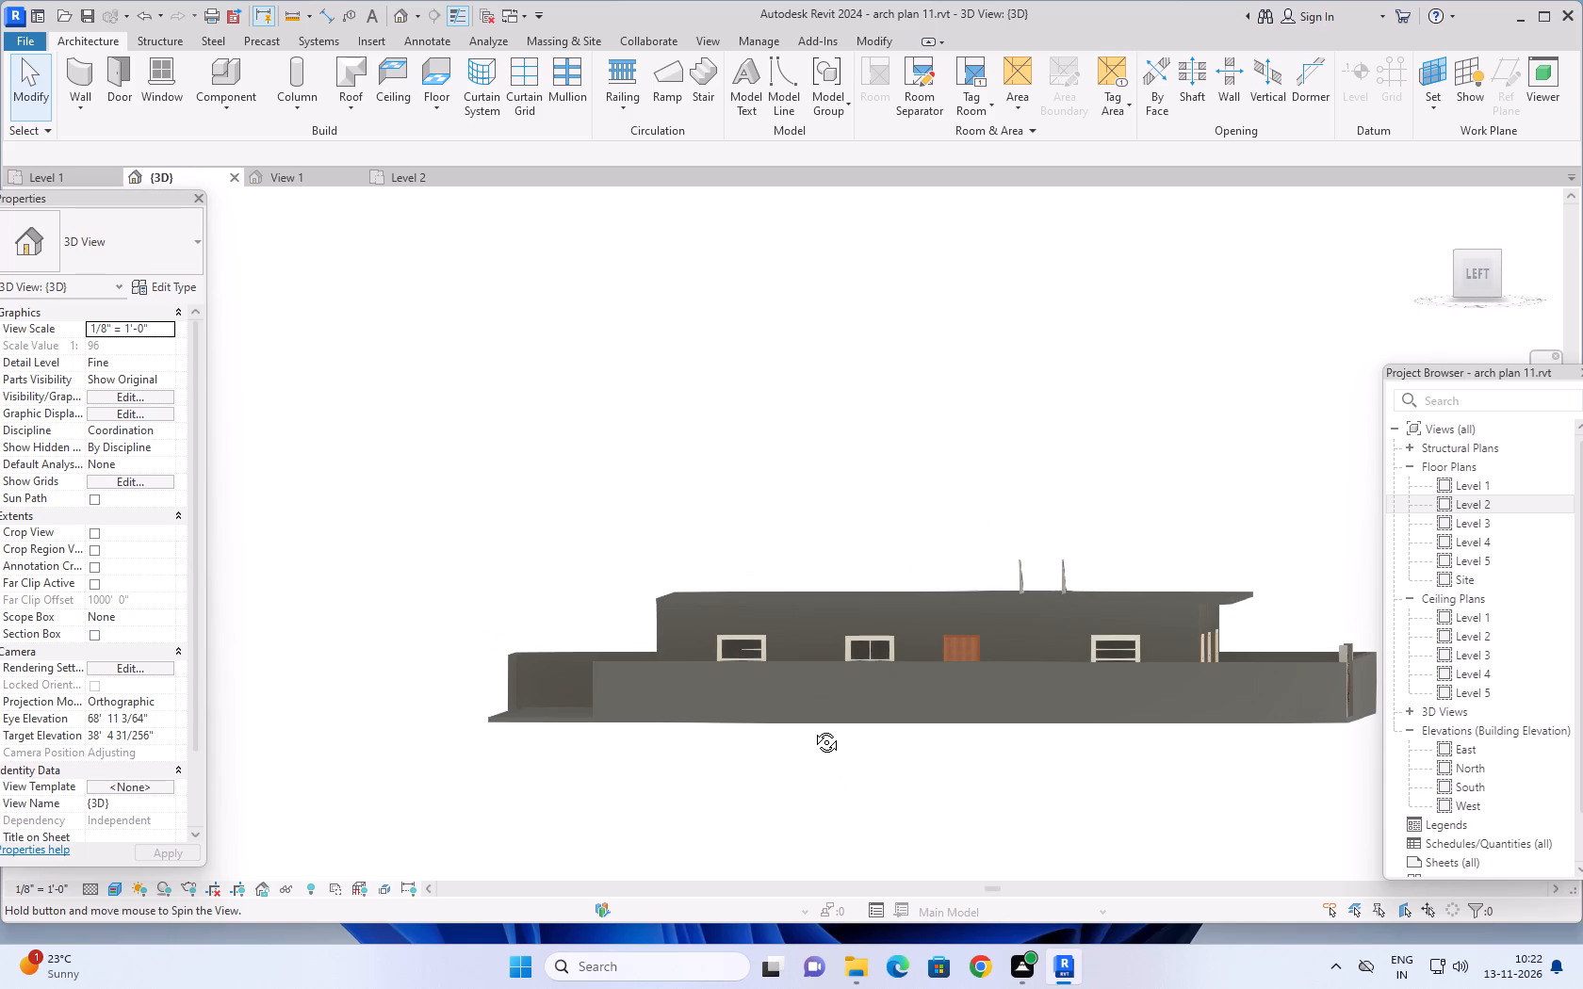
{"action": "middle_click_drag", "start_coordinate": [812, 728], "coordinate": [830, 724], "text": "shift"}
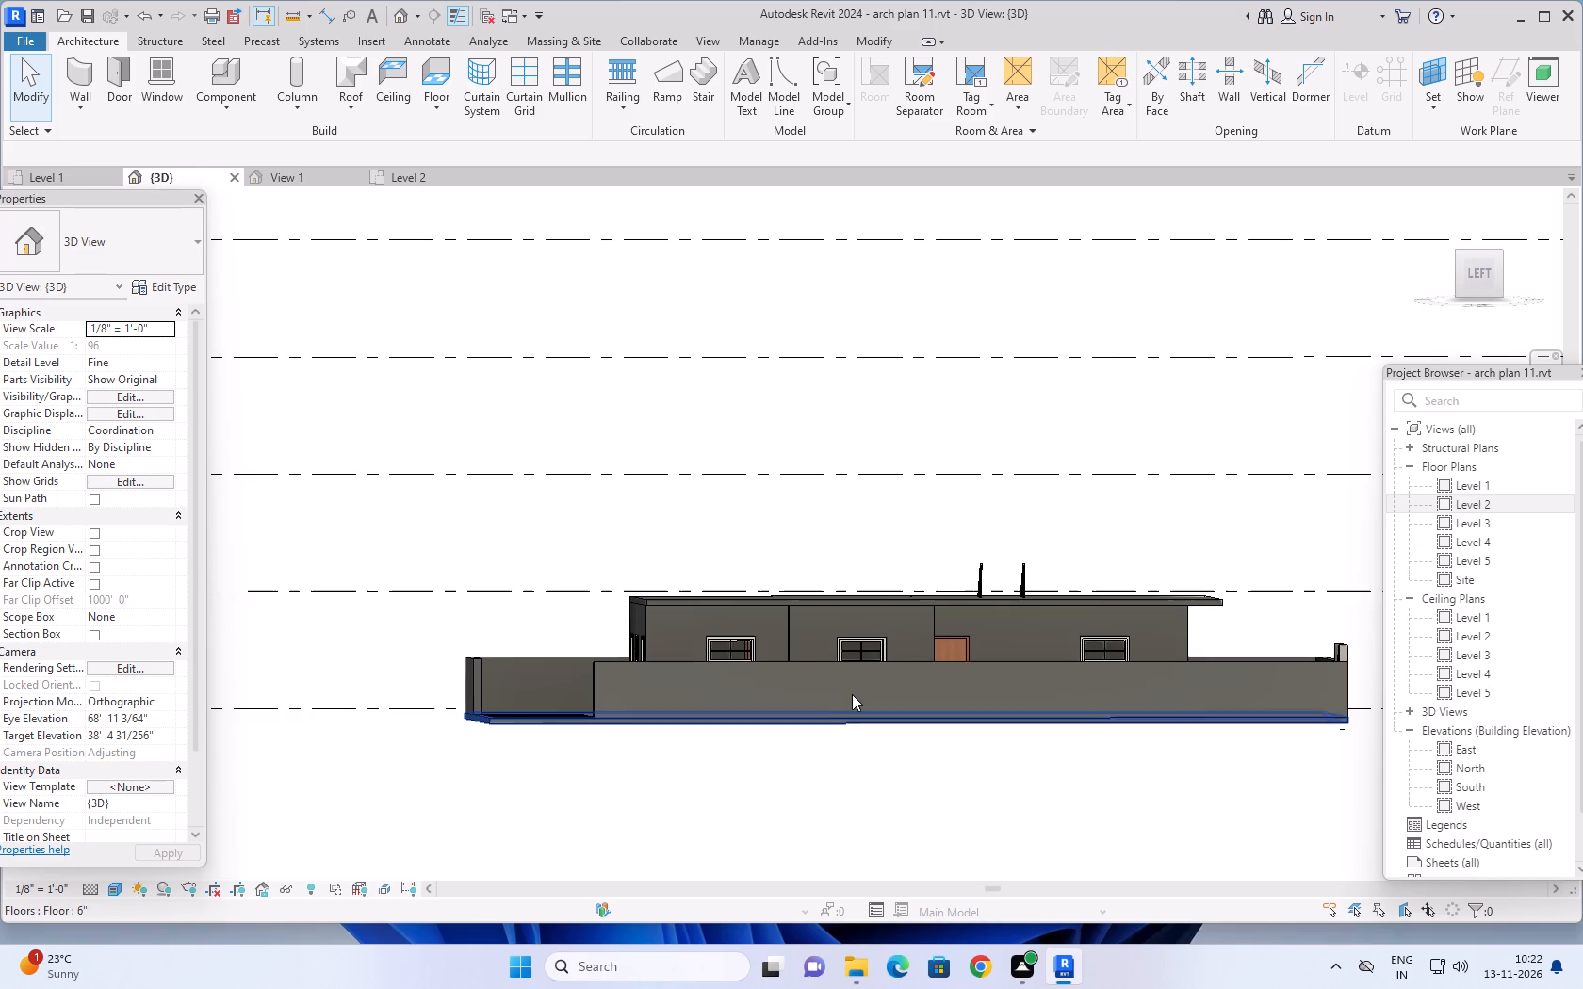
{"action": "left_click", "coordinate": [854, 689]}
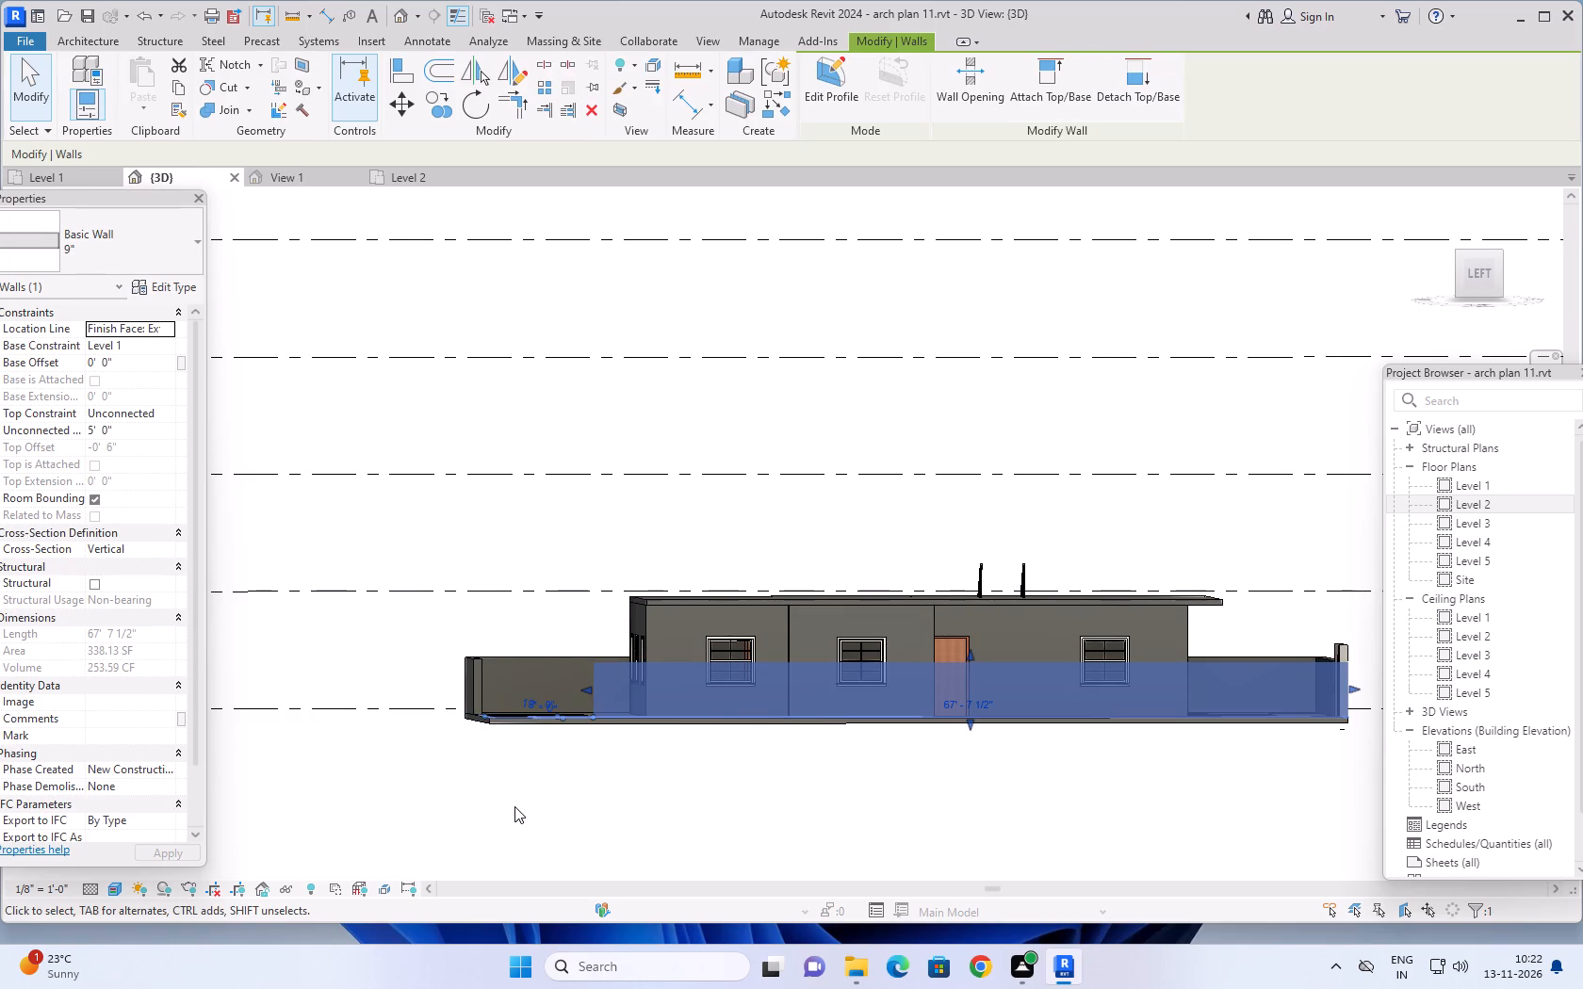
{"action": "key", "text": "Escape"}
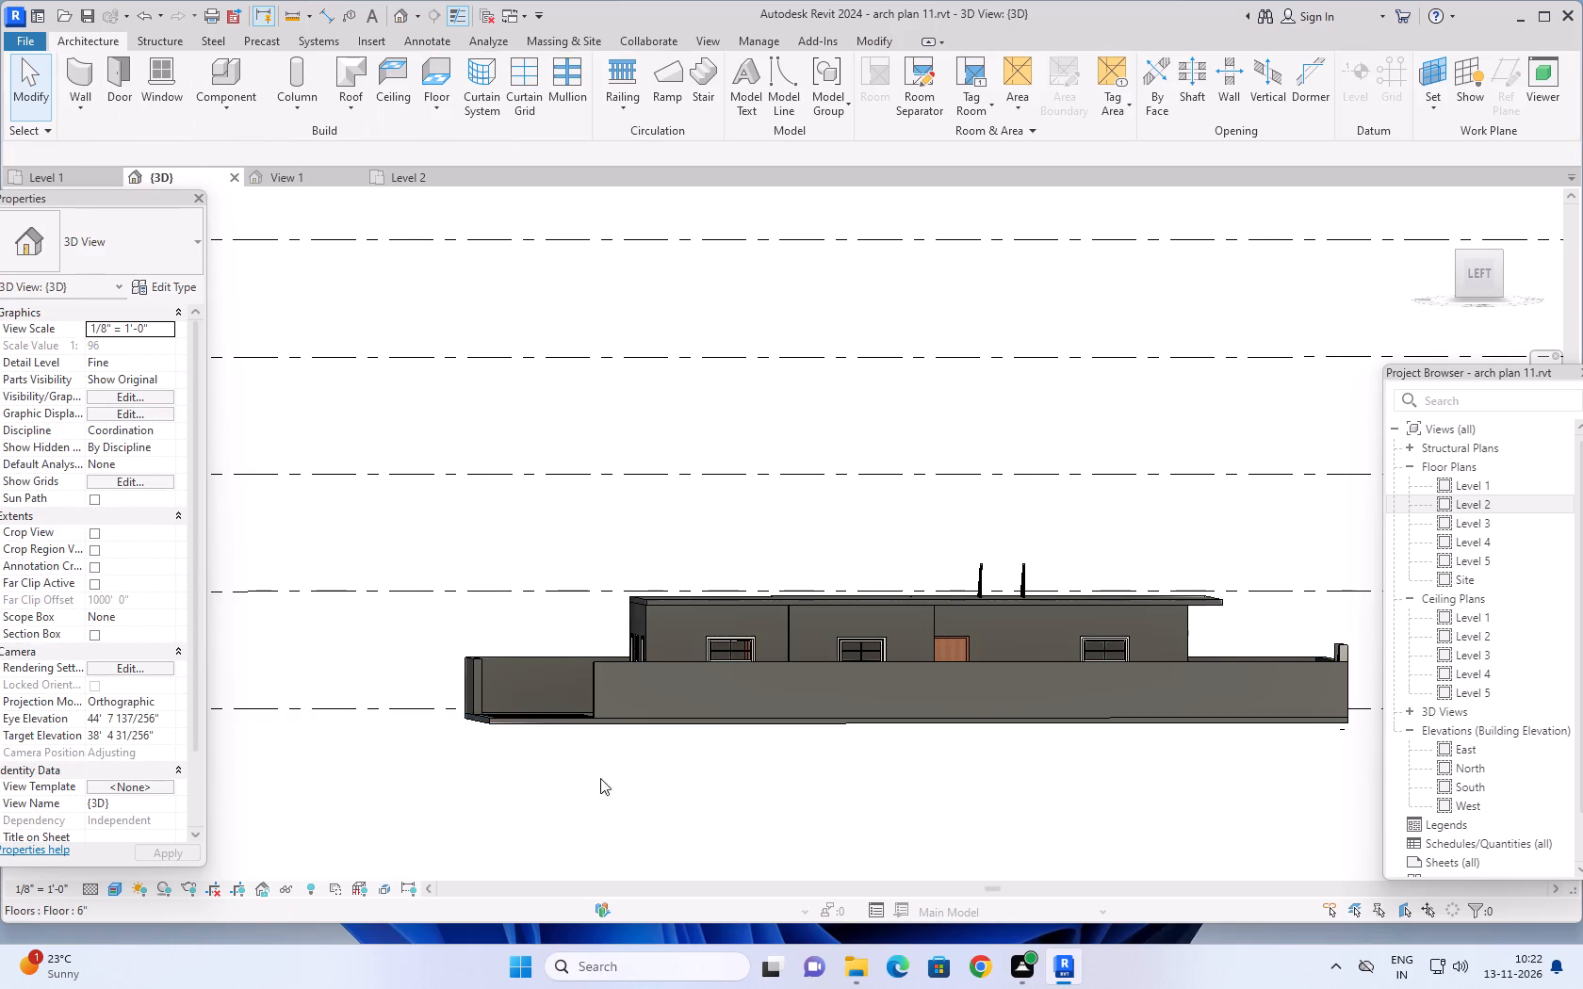
{"action": "middle_click_drag", "start_coordinate": [857, 524], "coordinate": [751, 670], "text": "shift"}
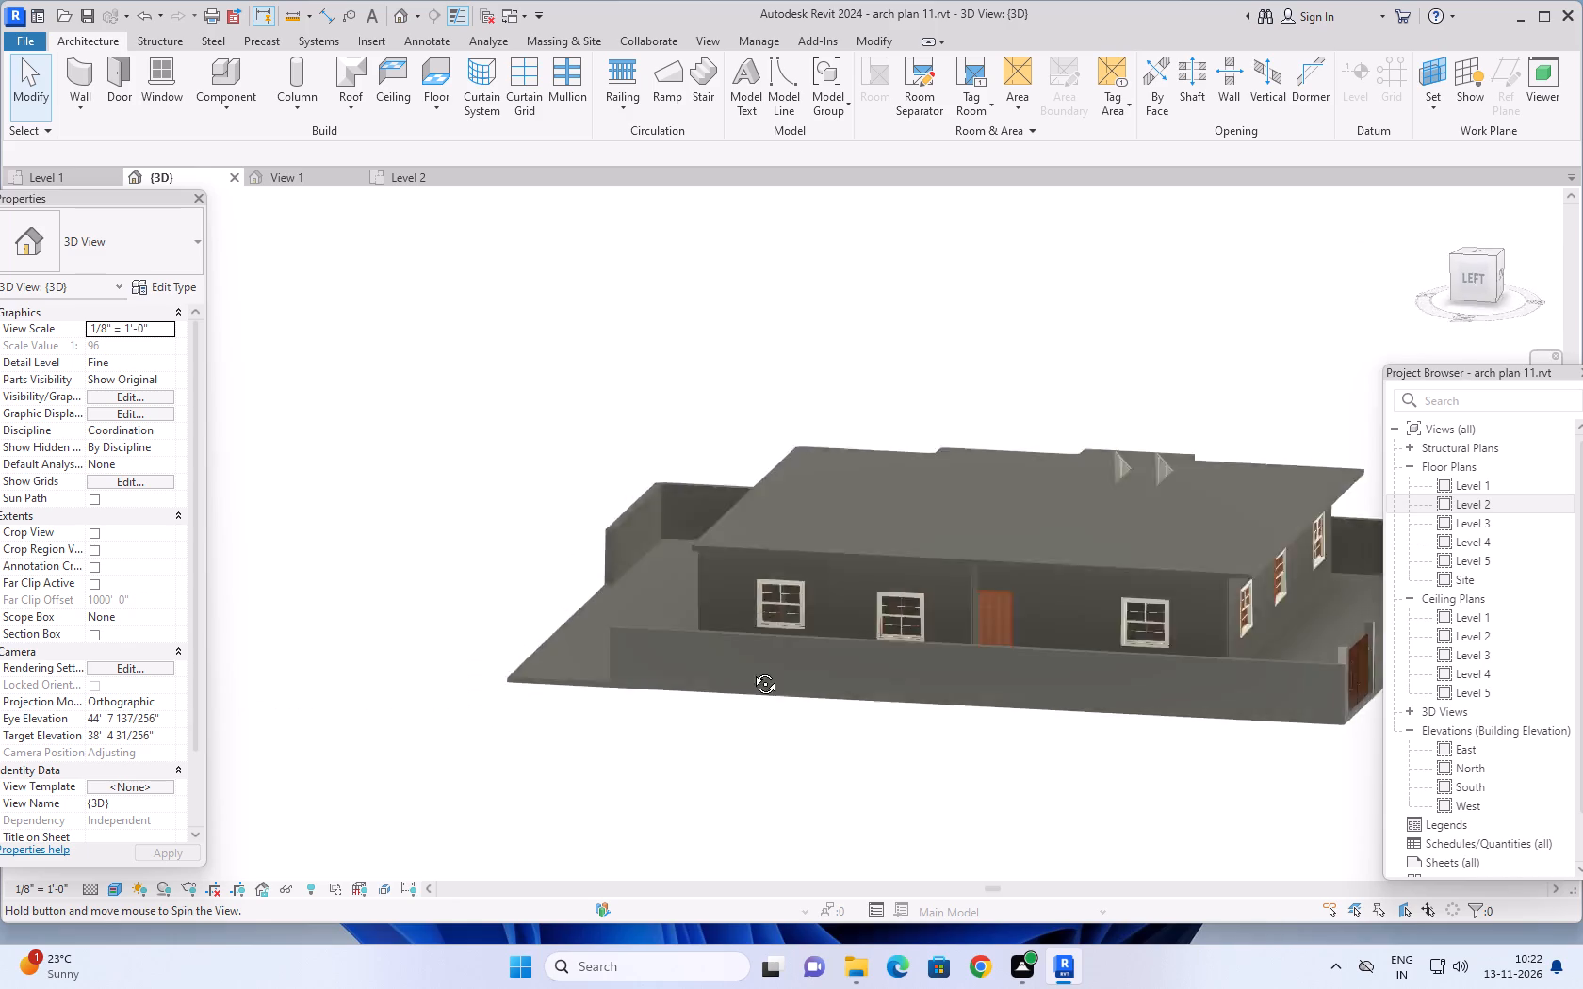
{"action": "middle_click_drag", "start_coordinate": [751, 670], "coordinate": [665, 701], "text": "shift"}
{"action": "middle_click_drag", "start_coordinate": [798, 640], "coordinate": [717, 703]}
{"action": "scroll", "coordinate": [856, 605], "scroll_direction": "down", "scroll_amount": 3}
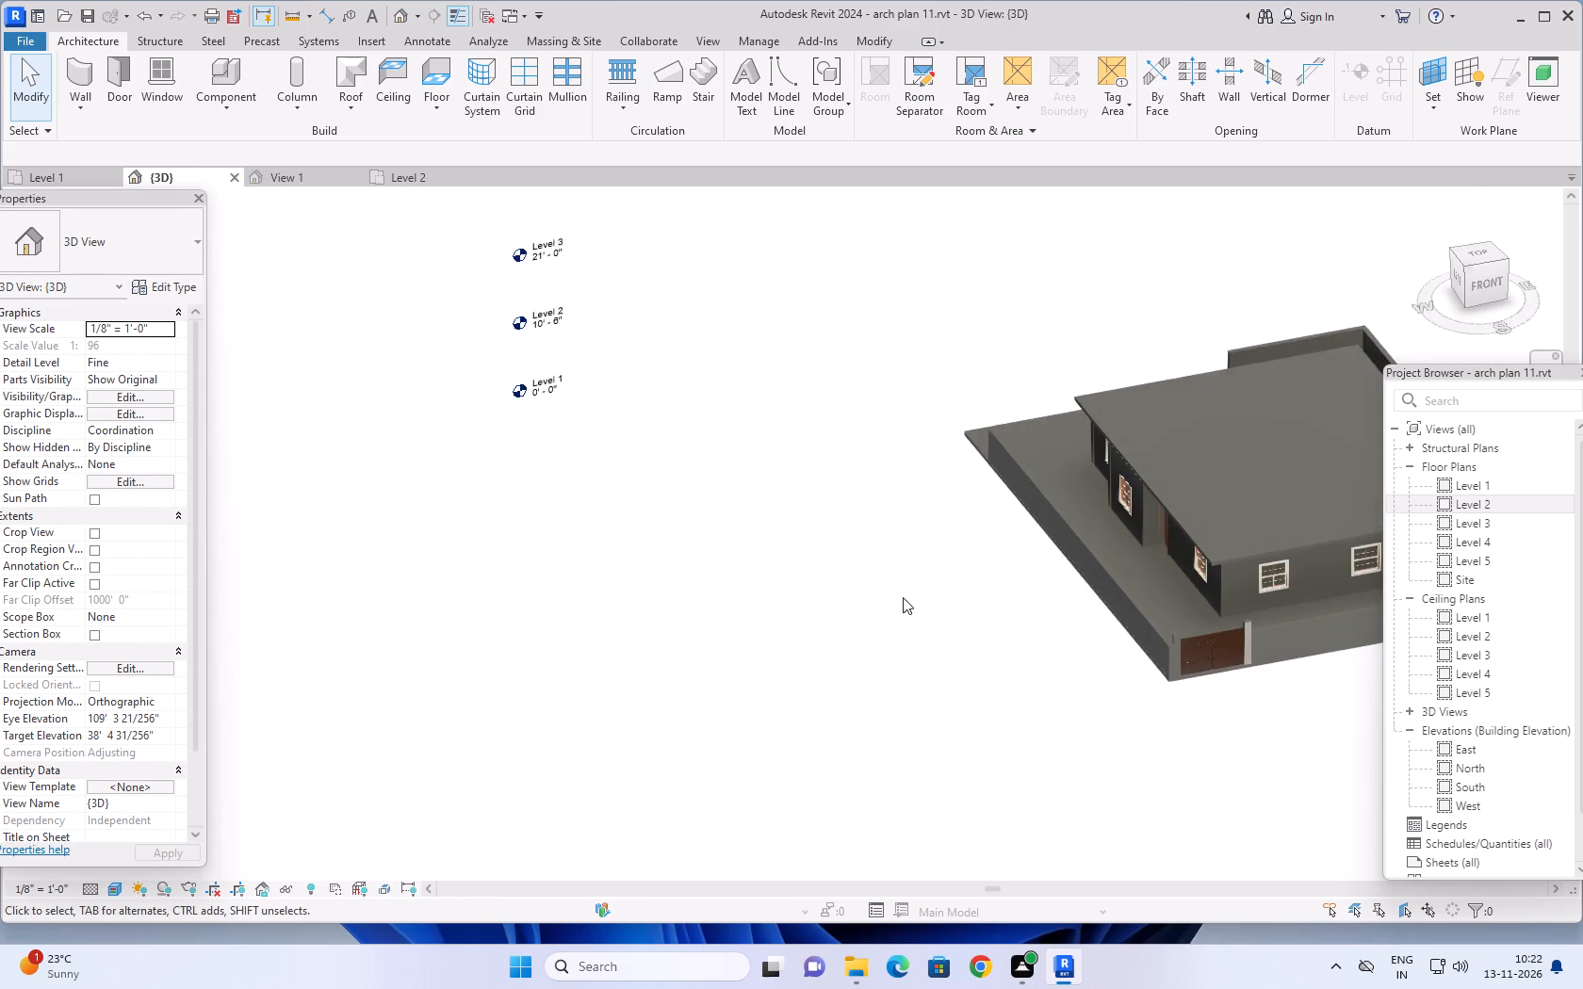
{"action": "scroll", "coordinate": [908, 600], "scroll_direction": "down", "scroll_amount": 3}
{"action": "middle_click_drag", "start_coordinate": [911, 617], "coordinate": [843, 721]}
{"action": "middle_click_drag", "start_coordinate": [896, 528], "coordinate": [873, 663], "text": "shift"}
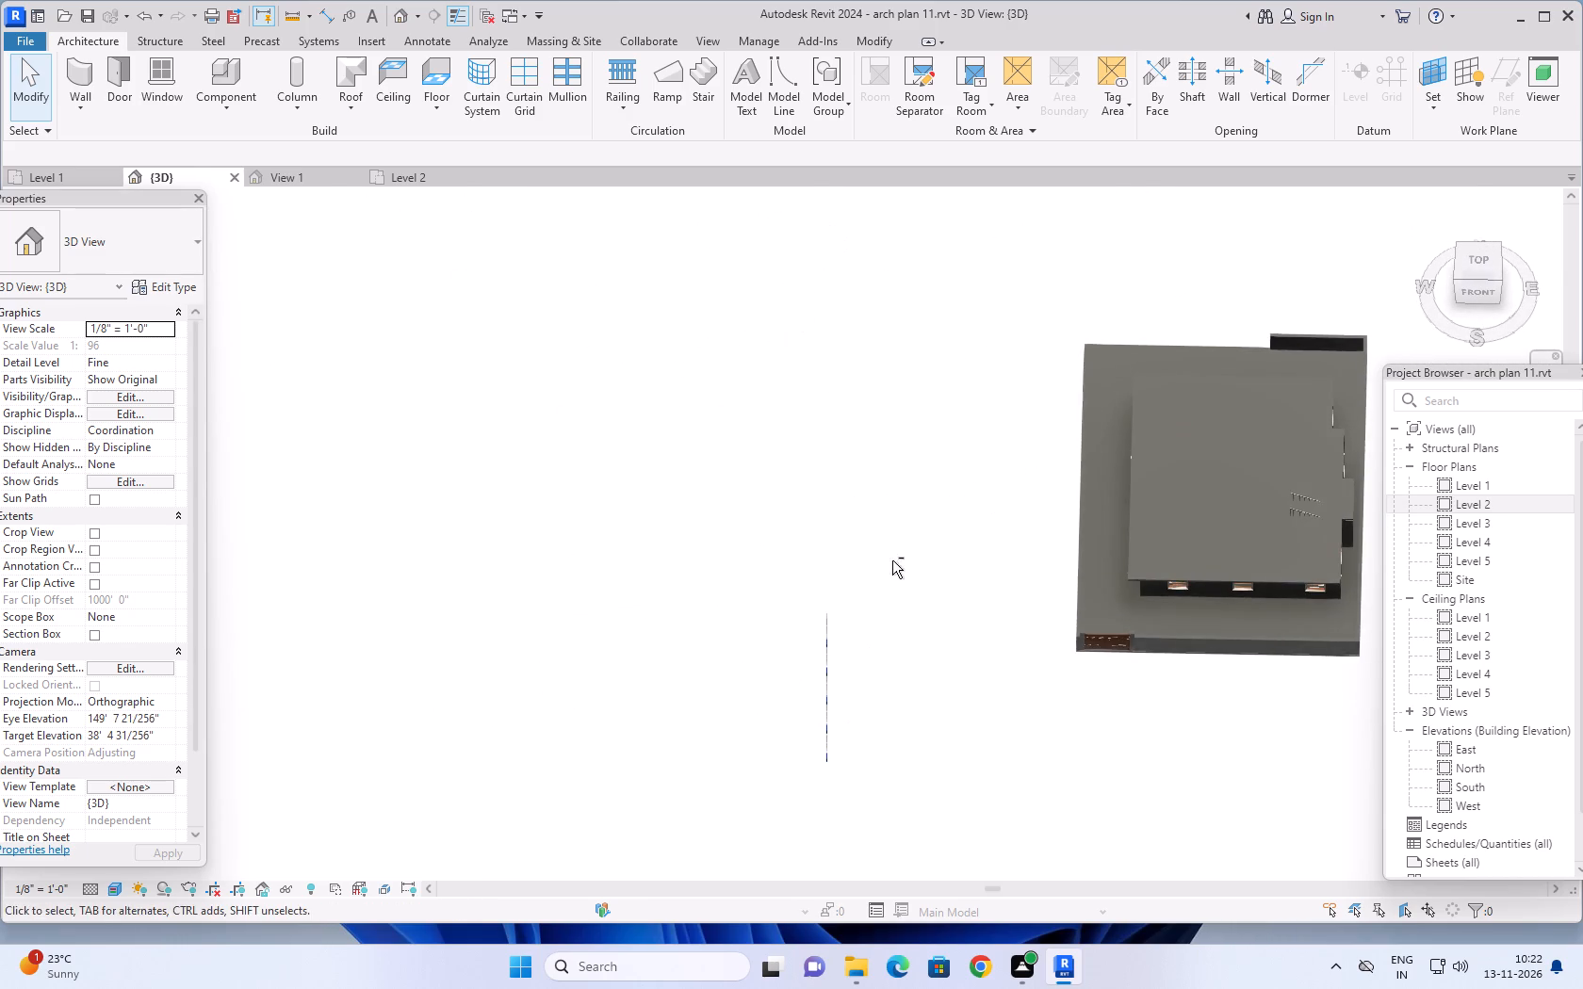
{"action": "middle_click_drag", "start_coordinate": [906, 465], "coordinate": [802, 690]}
{"action": "middle_click_drag", "start_coordinate": [854, 472], "coordinate": [856, 706], "text": "shift"}
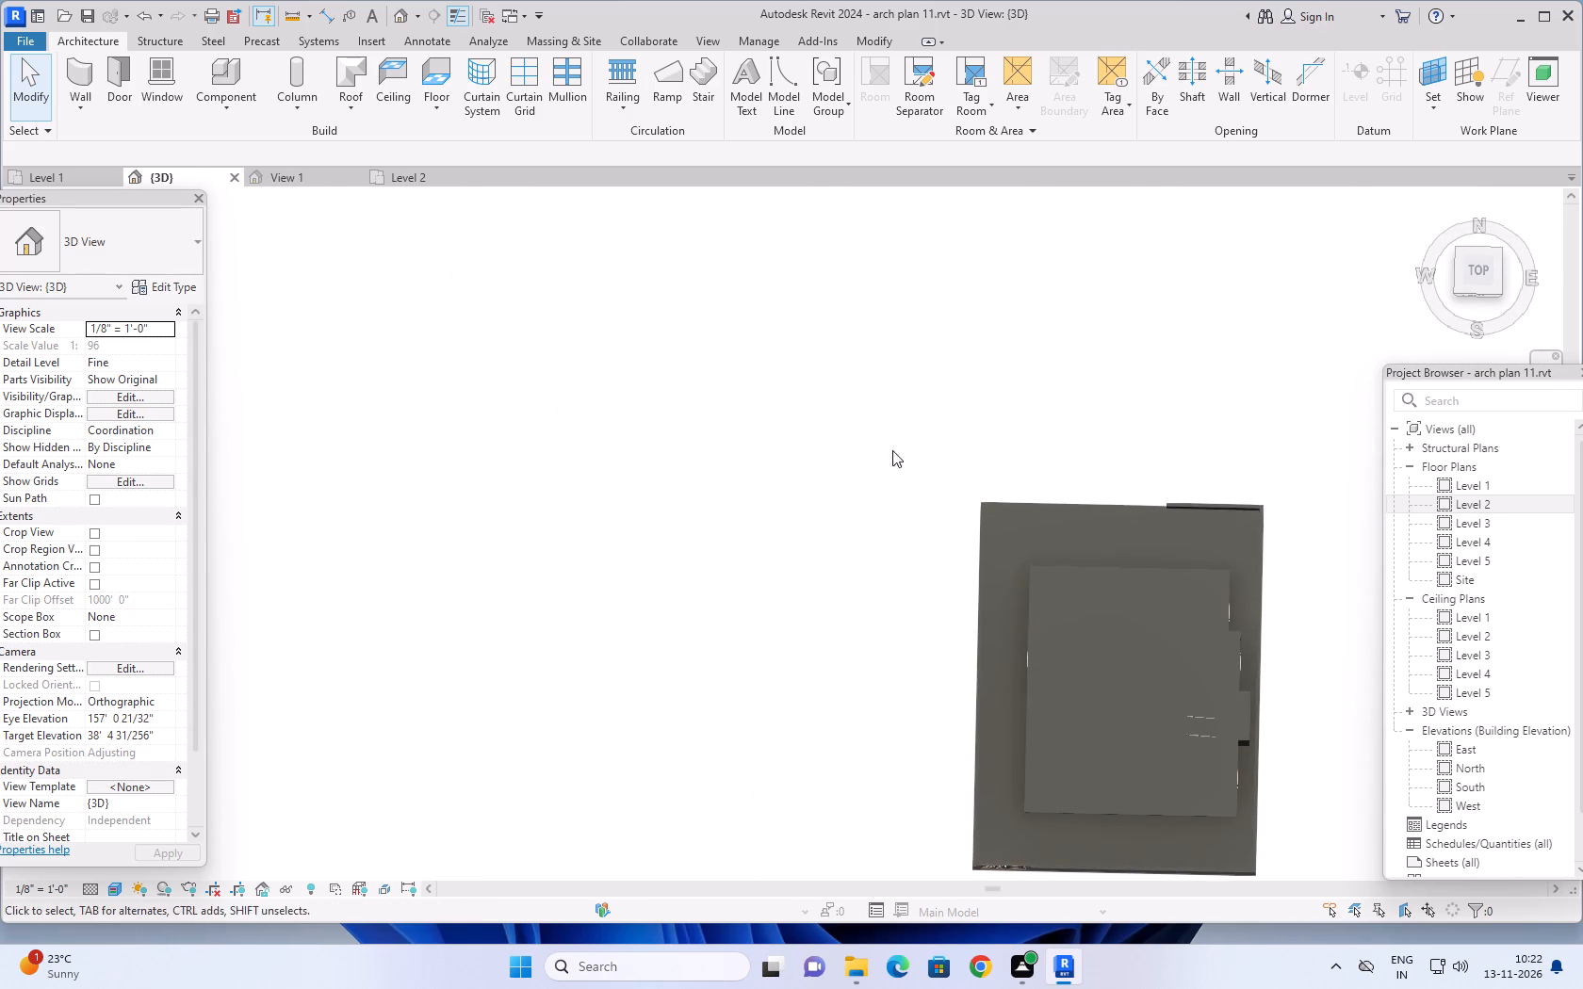
{"action": "middle_click_drag", "start_coordinate": [892, 450], "coordinate": [892, 566]}
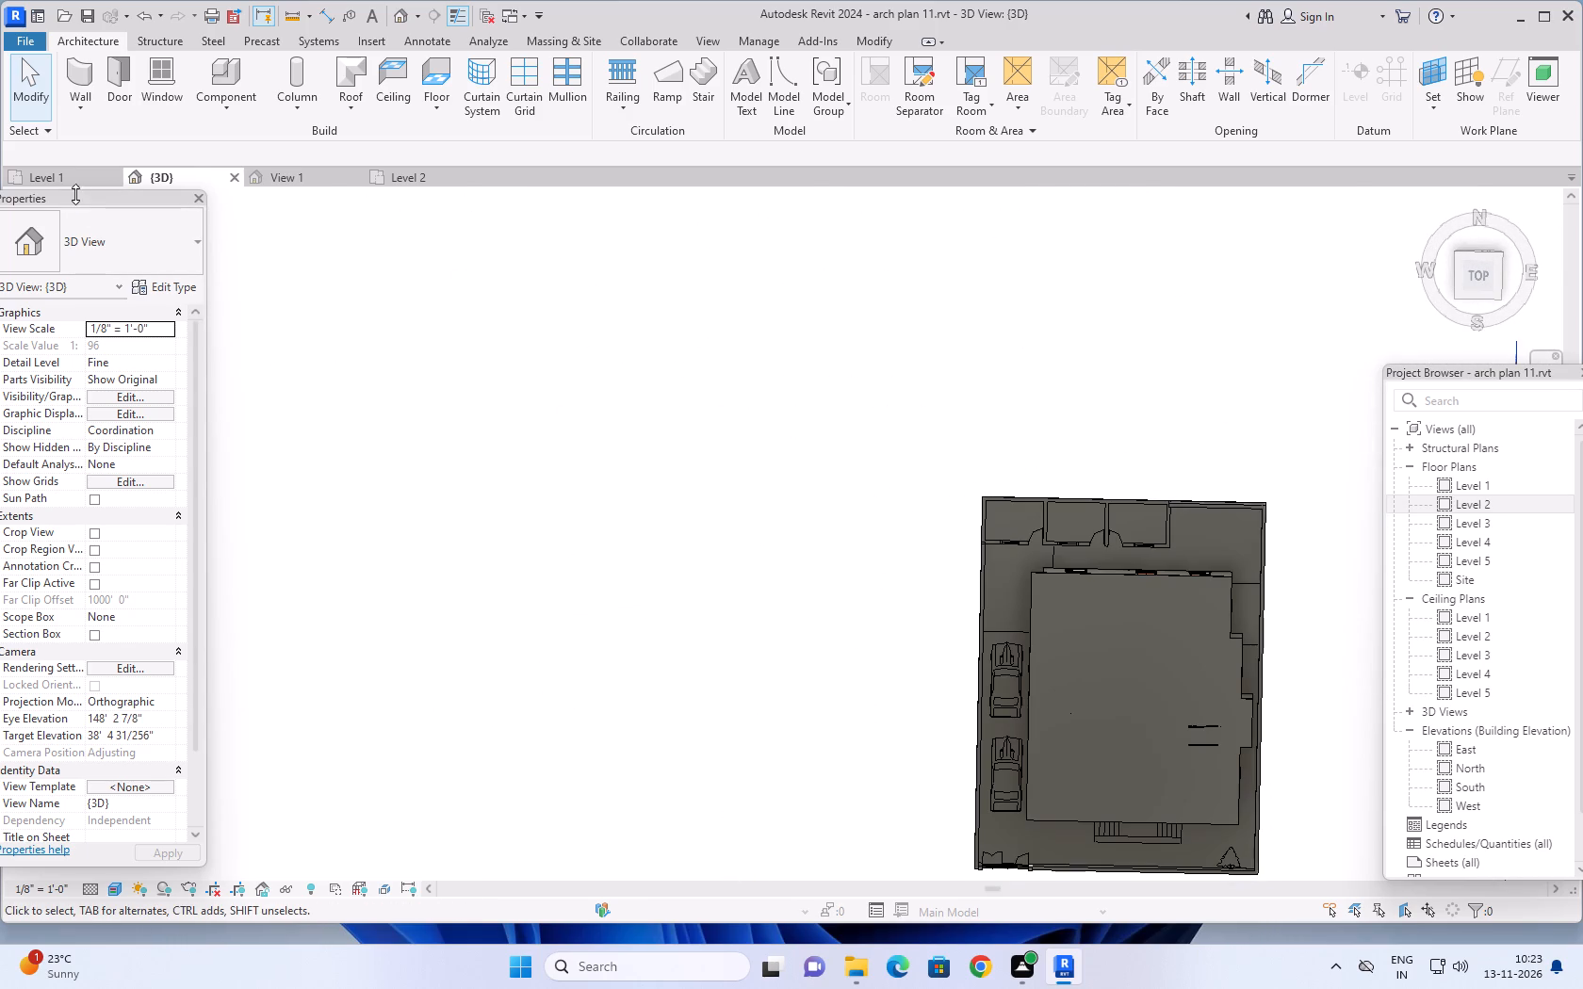
On Level 1, draw 9" walls 5' high along the rear bedroom block's back edge, 38'-3" long, and down its west side, 9' long.
{"action": "left_click", "coordinate": [72, 180]}
{"action": "scroll", "coordinate": [448, 293], "scroll_direction": "down", "scroll_amount": 1}
{"action": "middle_click_drag", "start_coordinate": [470, 317], "coordinate": [519, 490]}
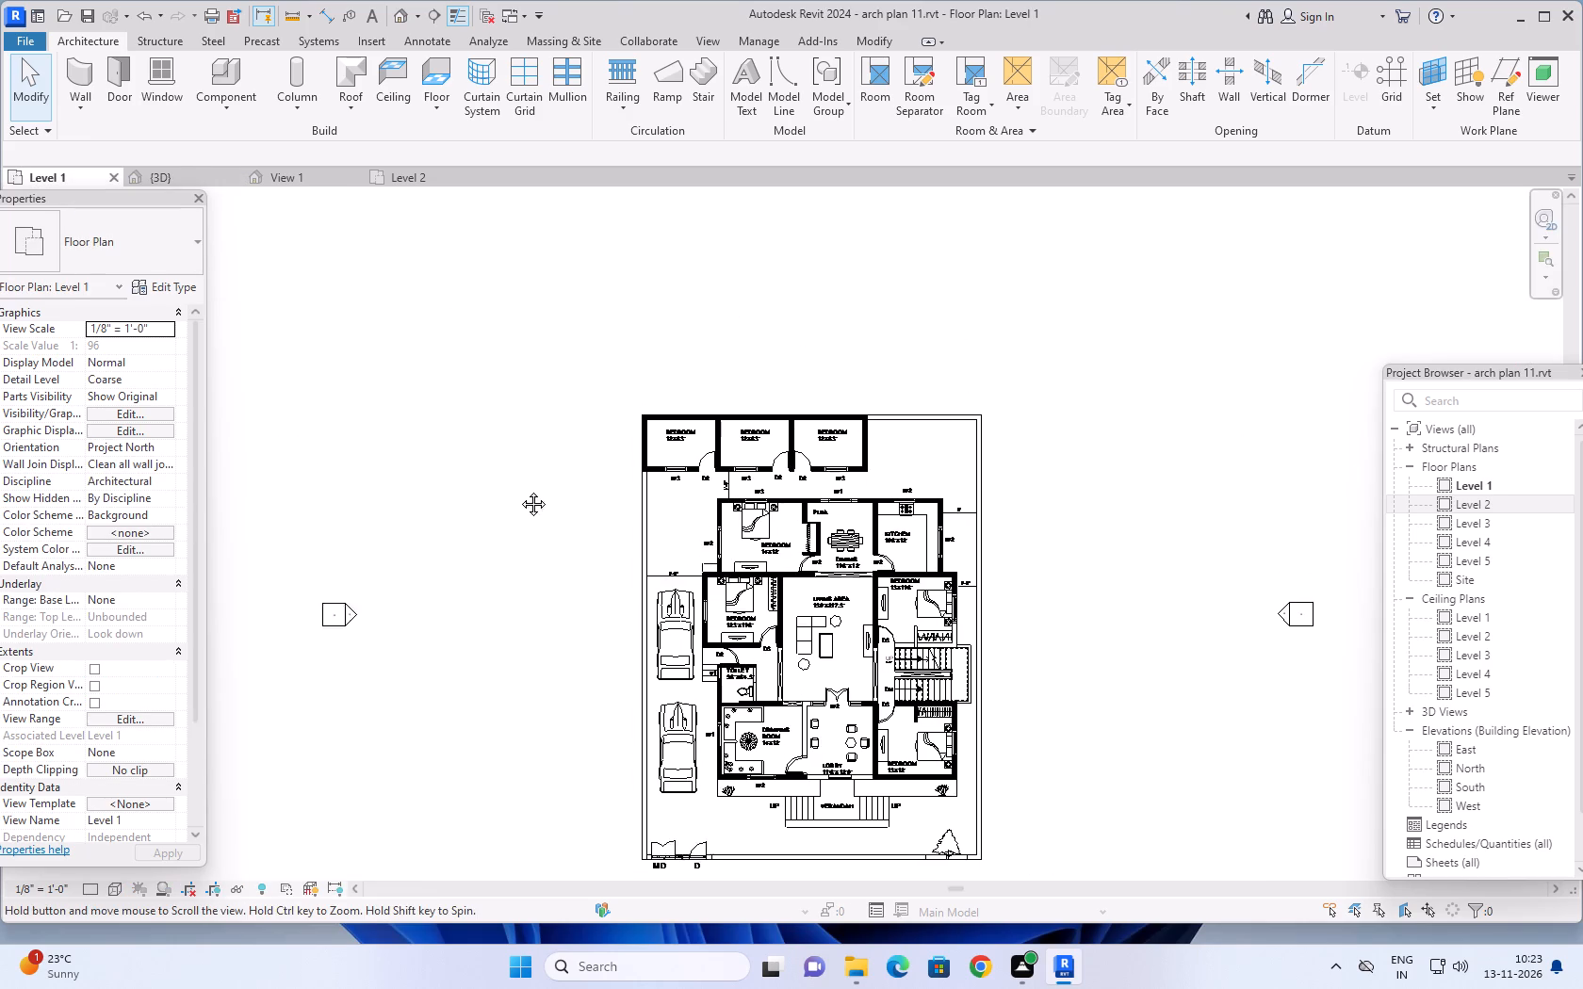
{"action": "middle_click_drag", "start_coordinate": [519, 490], "coordinate": [520, 494]}
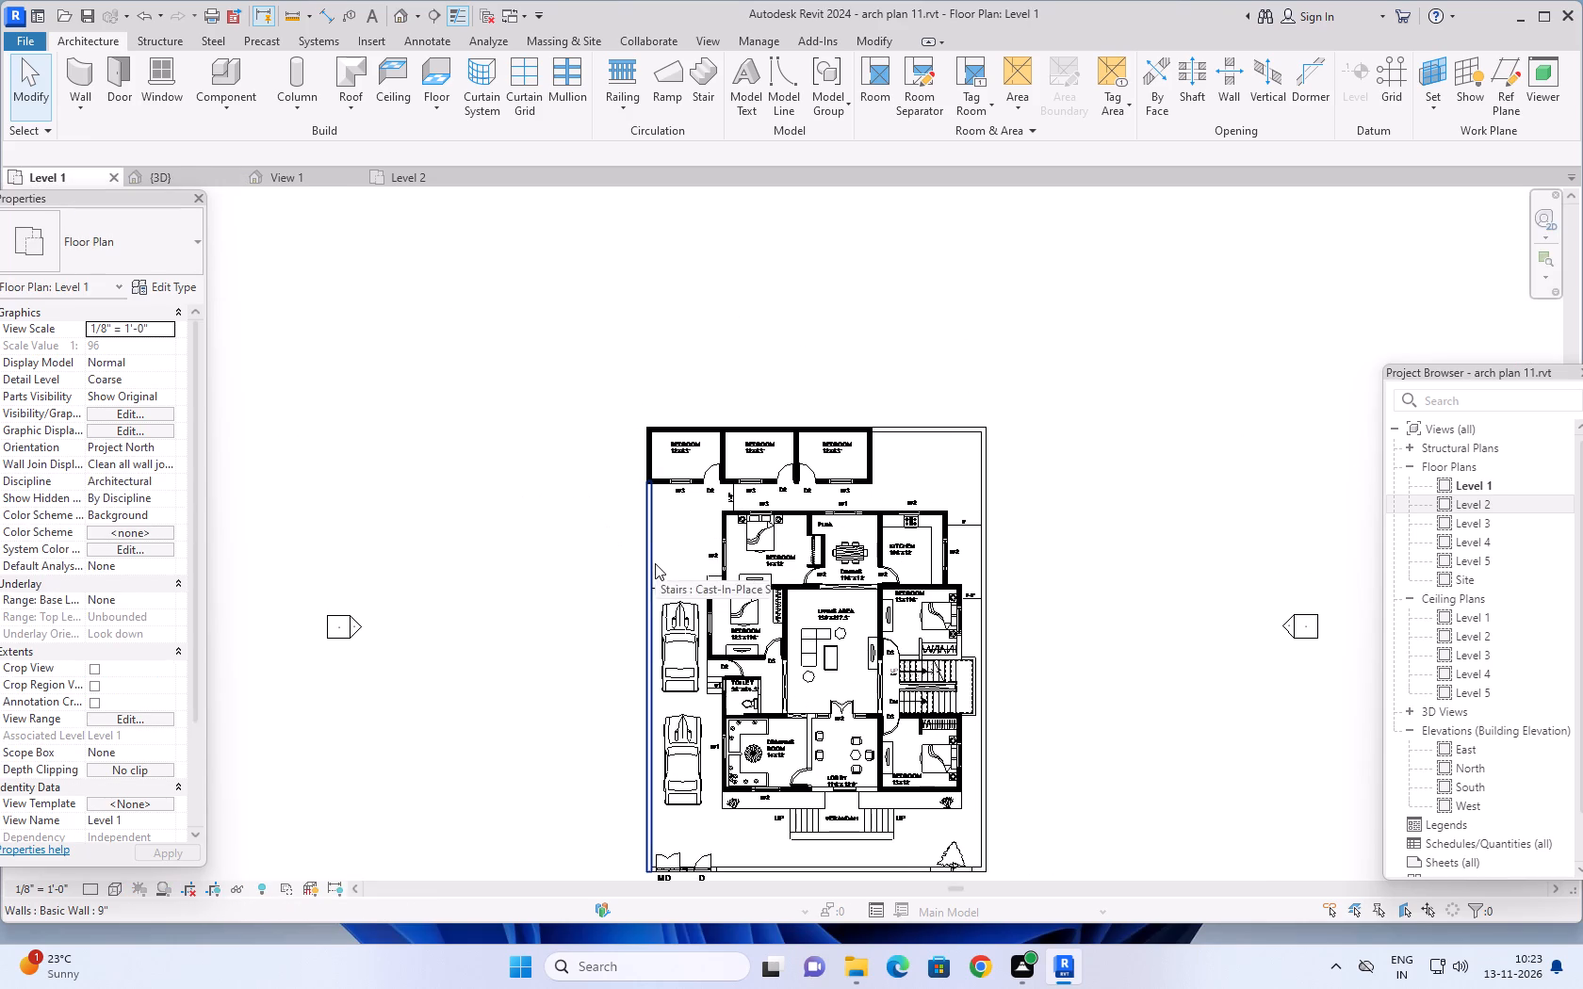
{"action": "left_click", "coordinate": [78, 73]}
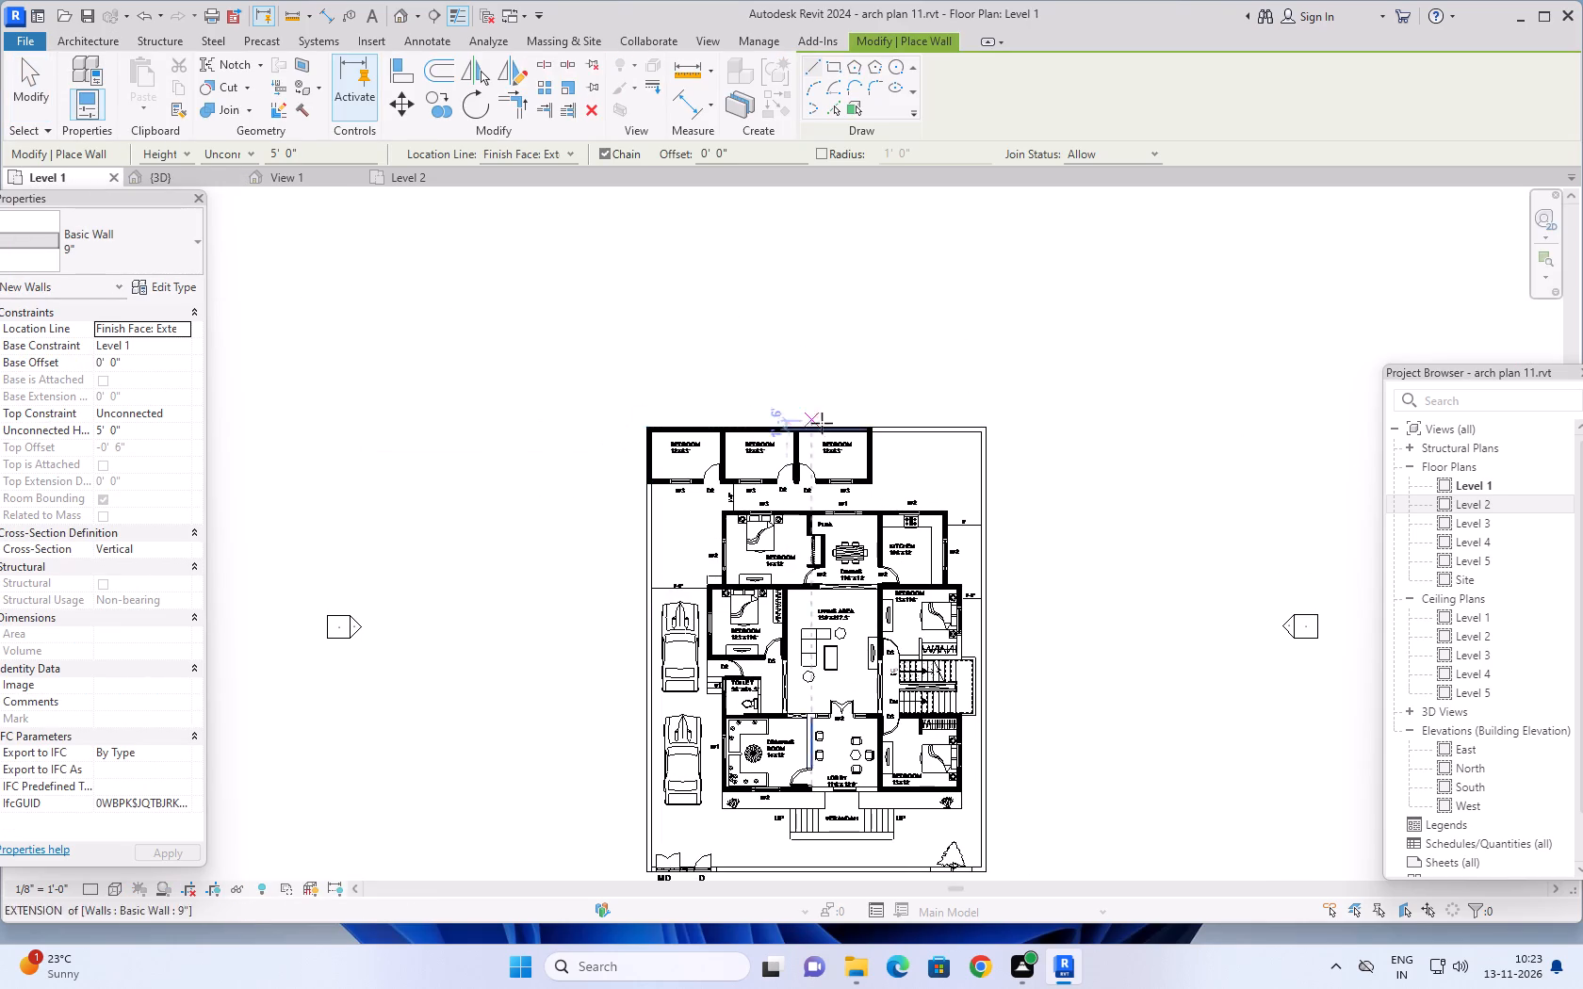
{"action": "scroll", "coordinate": [857, 433], "scroll_direction": "up", "scroll_amount": 13}
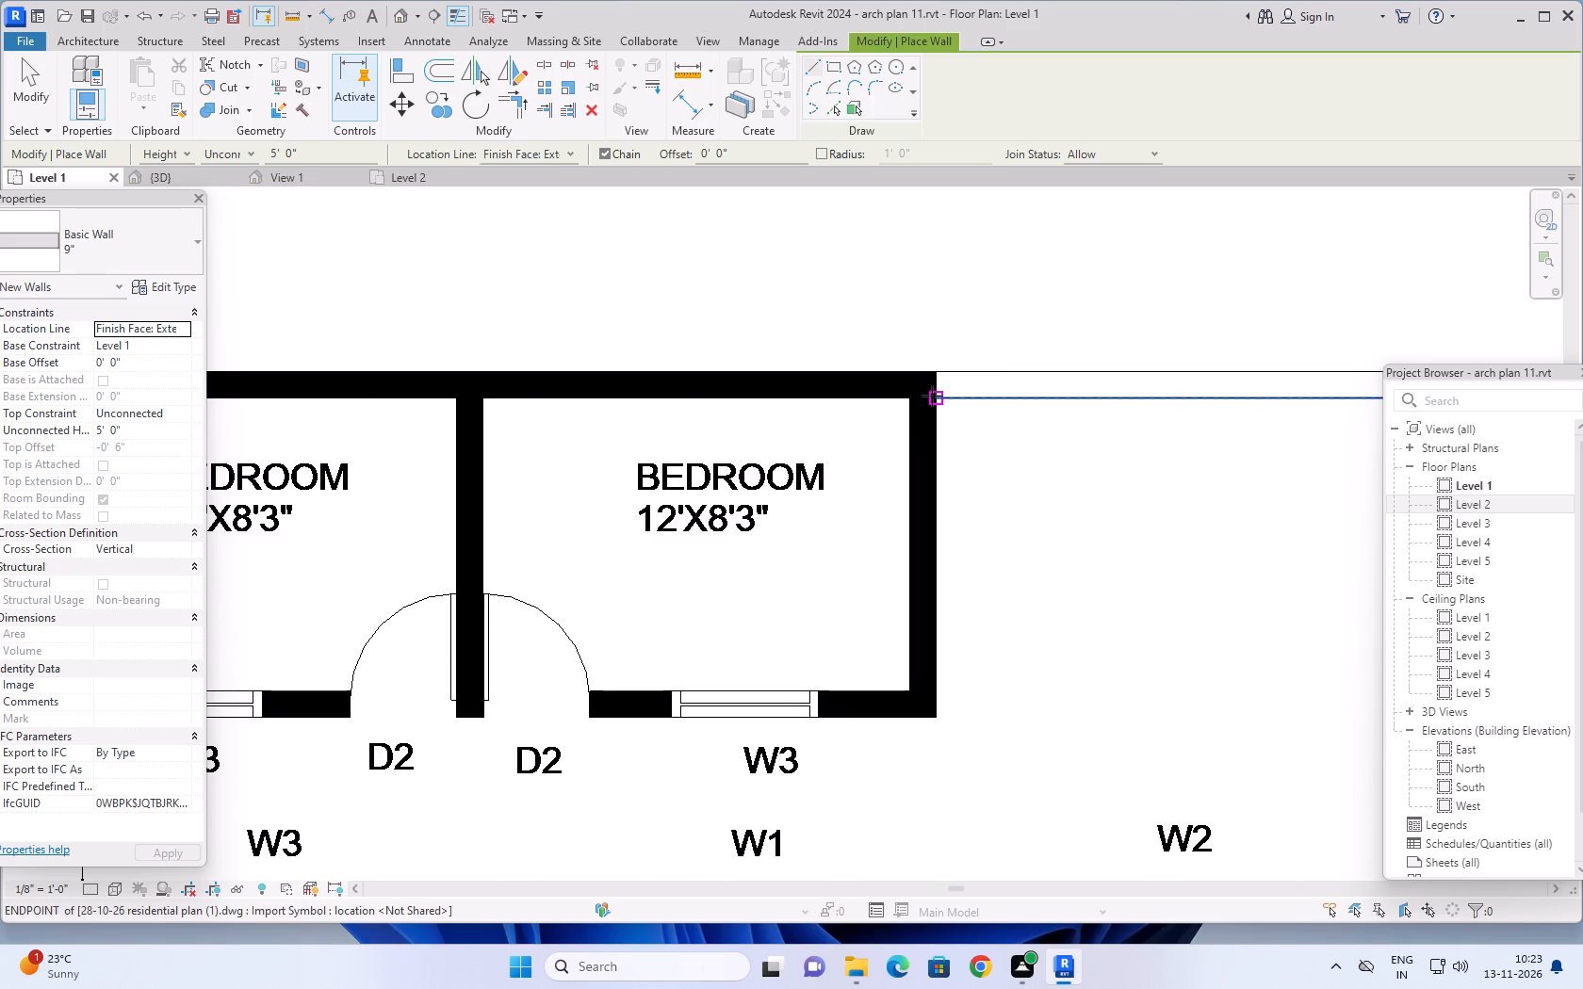
{"action": "left_click", "coordinate": [932, 396]}
{"action": "scroll", "coordinate": [303, 392], "scroll_direction": "down", "scroll_amount": 8}
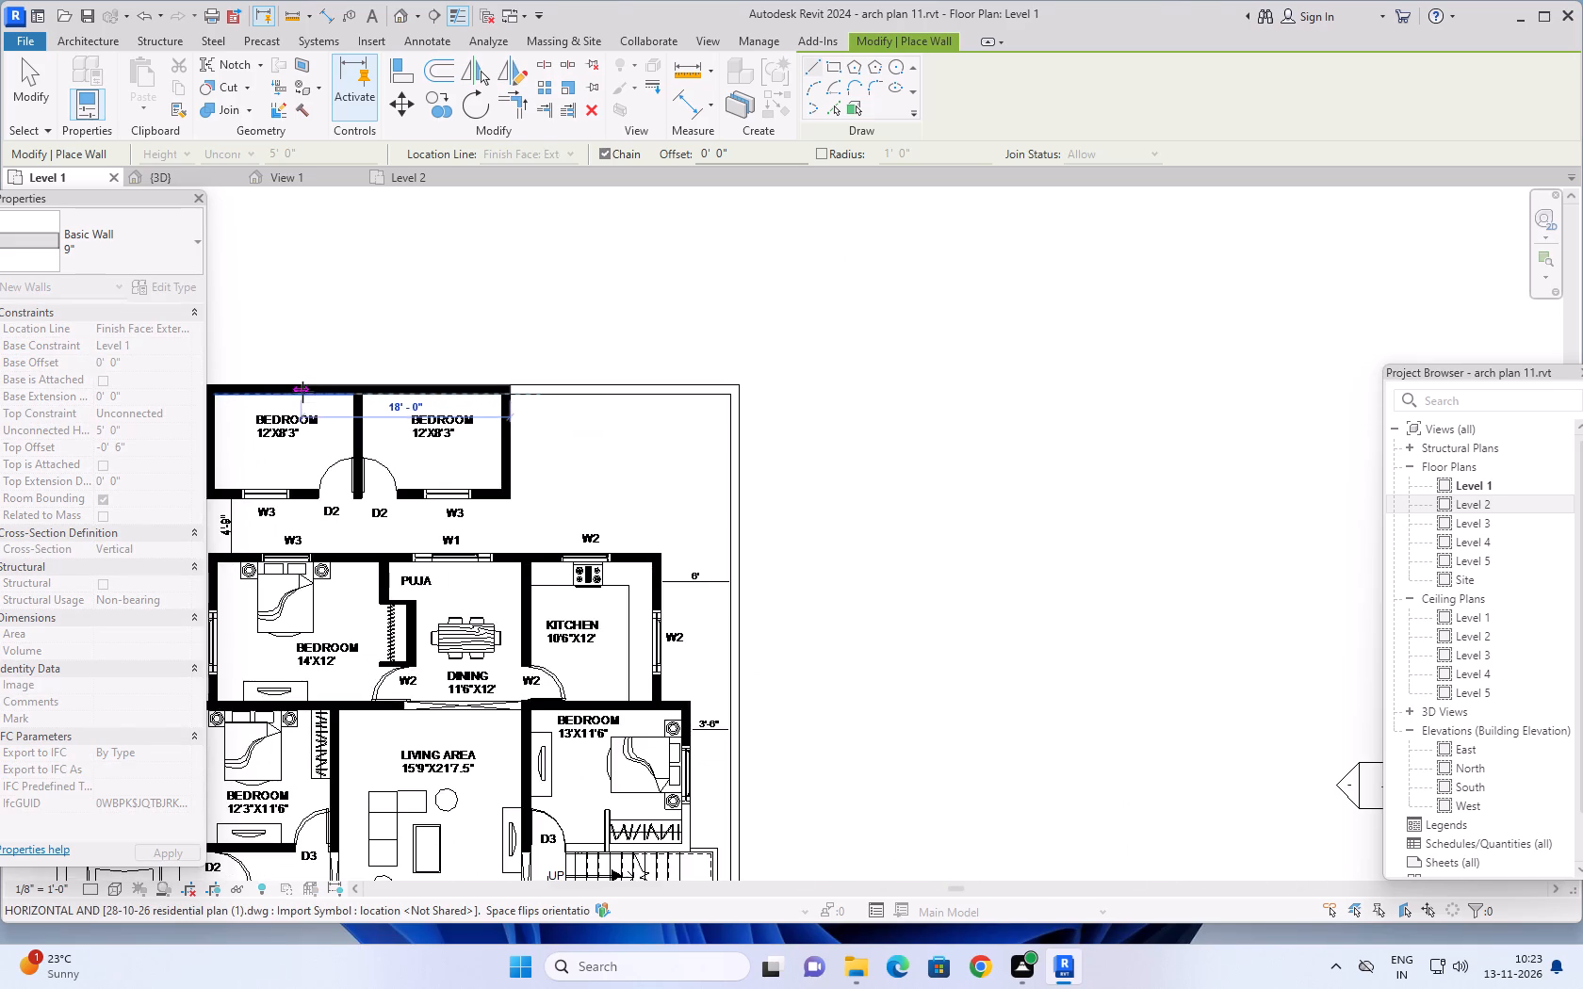
{"action": "middle_click_drag", "start_coordinate": [302, 392], "coordinate": [836, 367]}
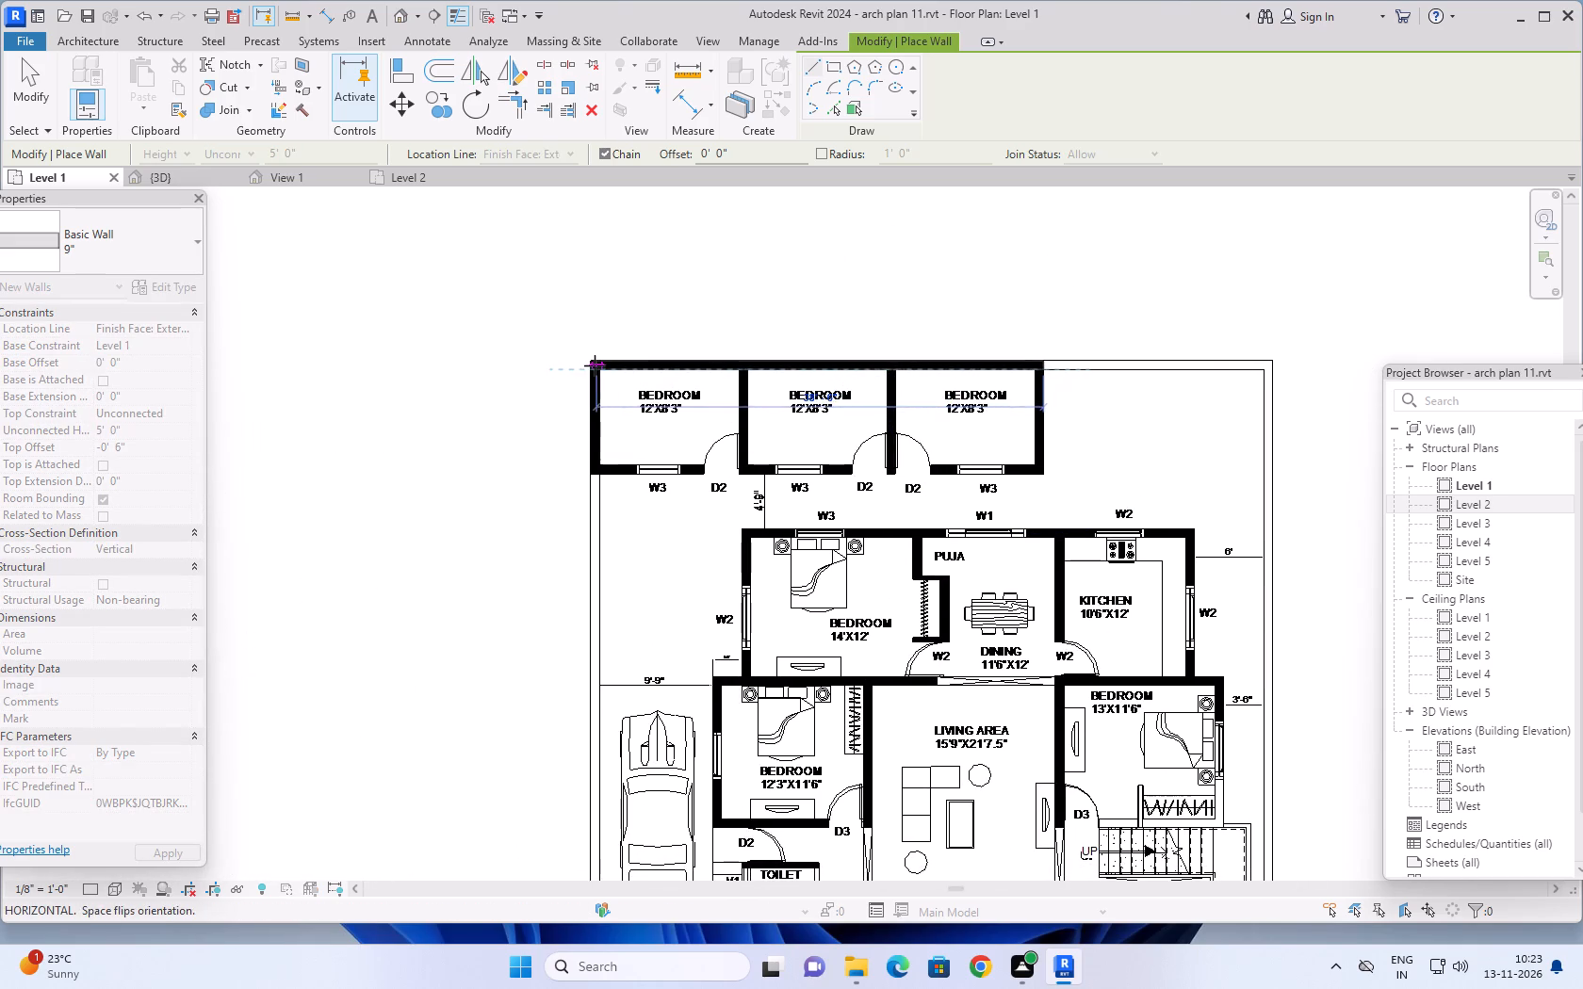
{"action": "scroll", "coordinate": [593, 365], "scroll_direction": "up", "scroll_amount": 6}
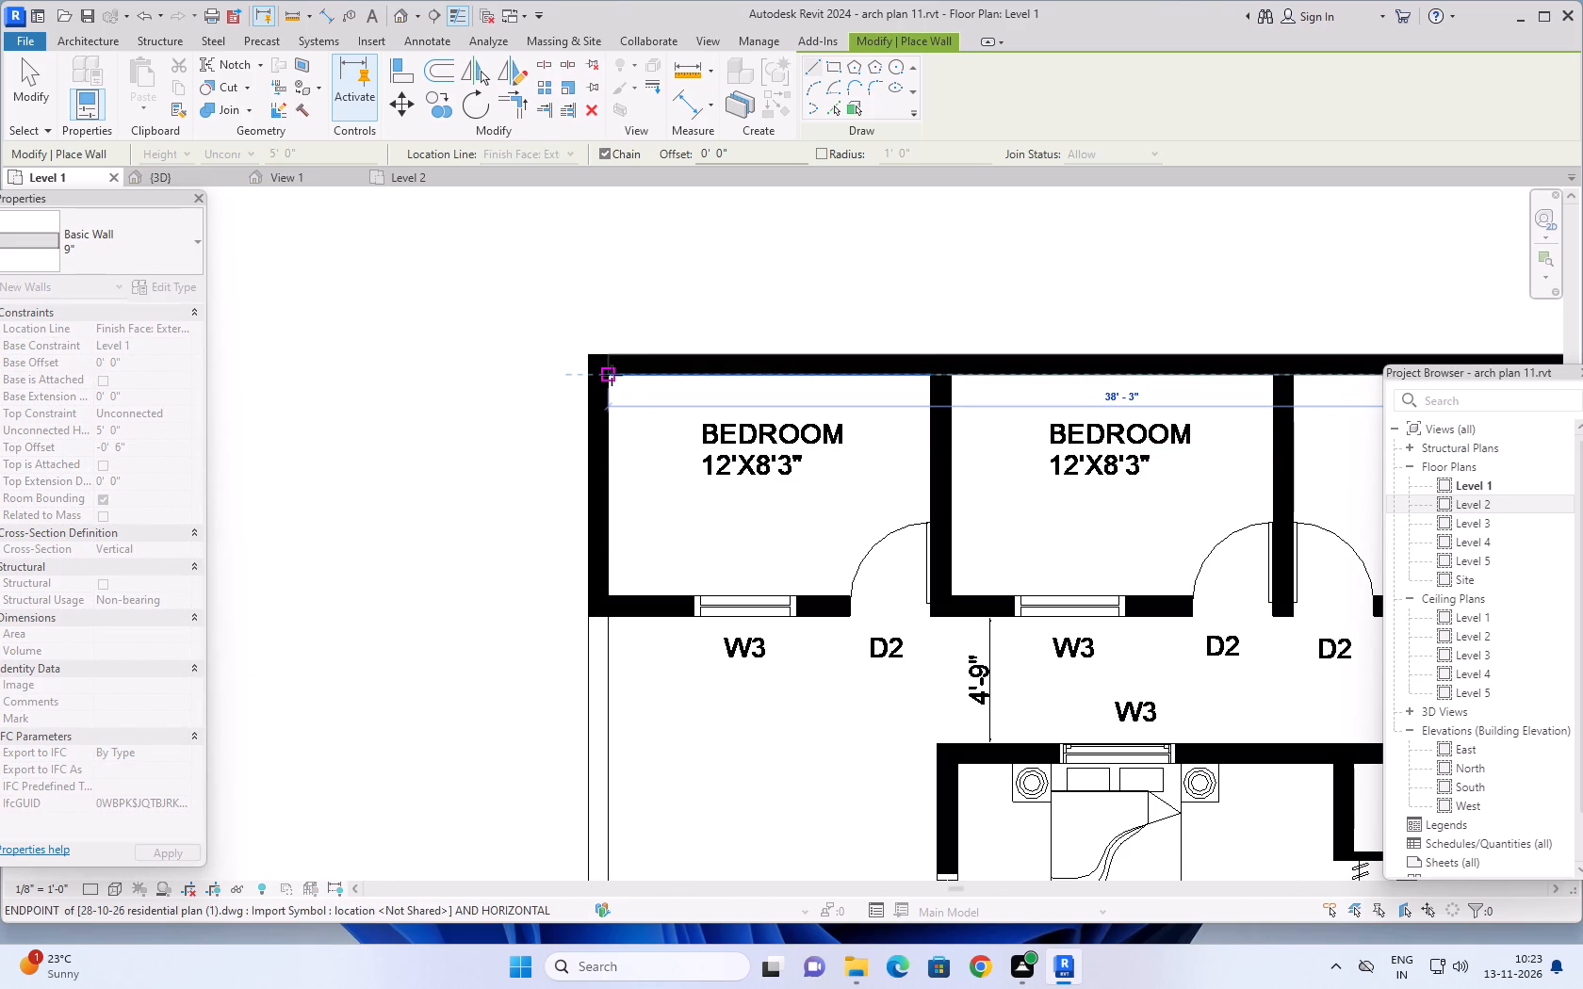
{"action": "left_click", "coordinate": [612, 375]}
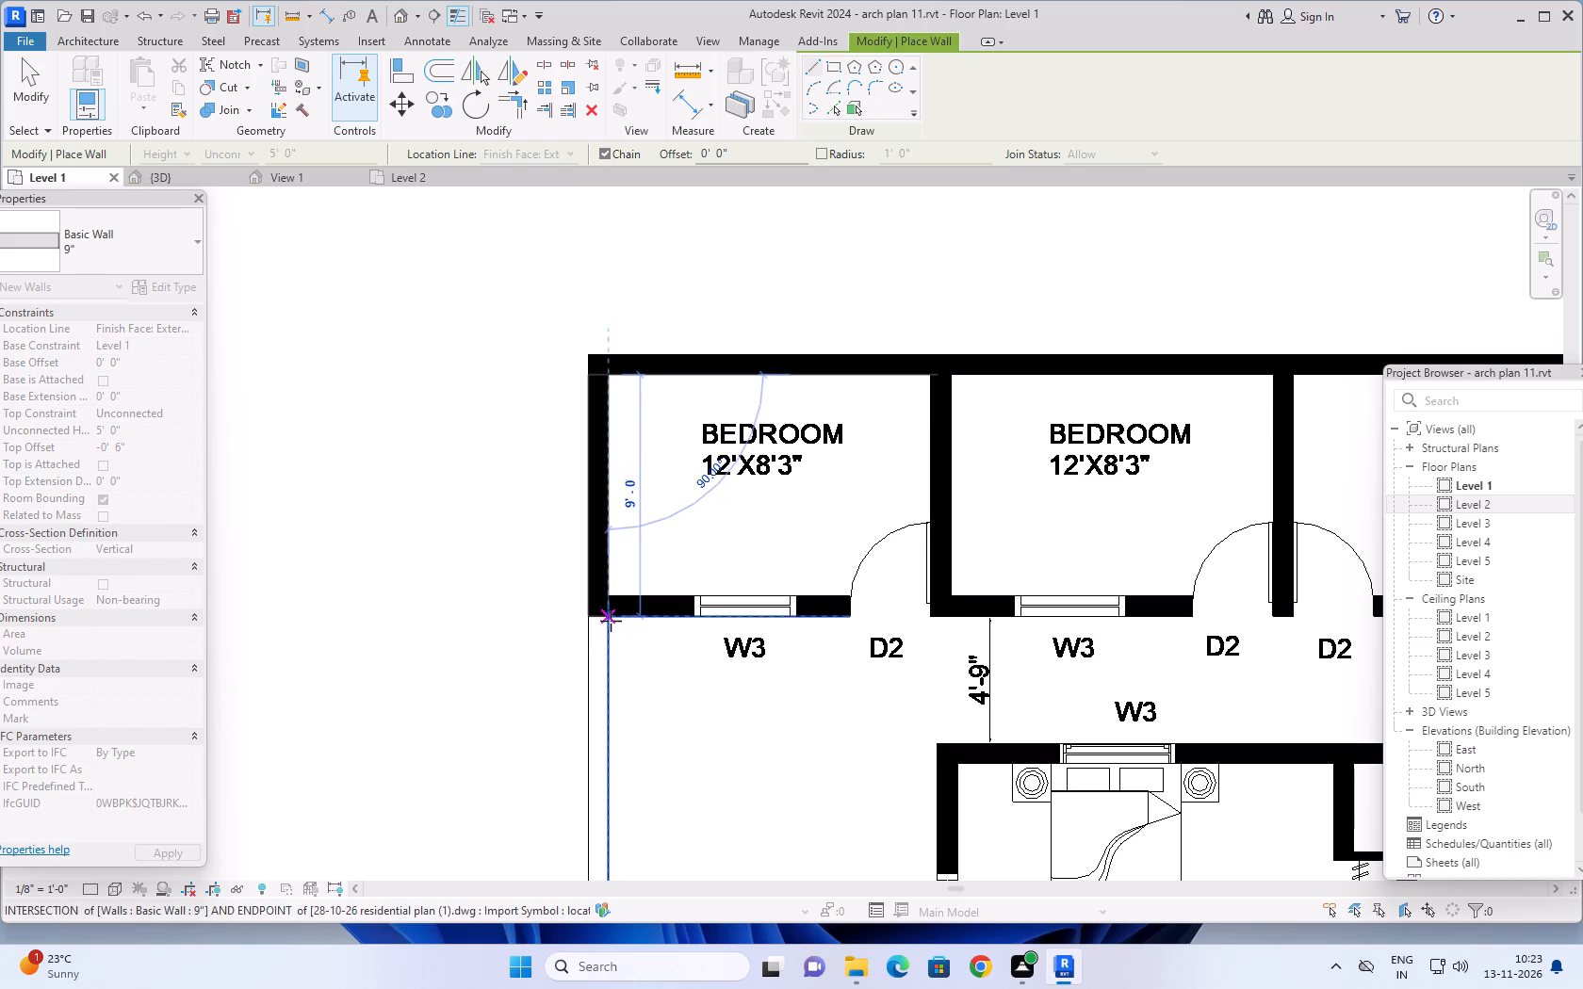
{"action": "left_click", "coordinate": [611, 621]}
{"action": "key", "text": "Escape"}
{"action": "key", "text": "Escape"}
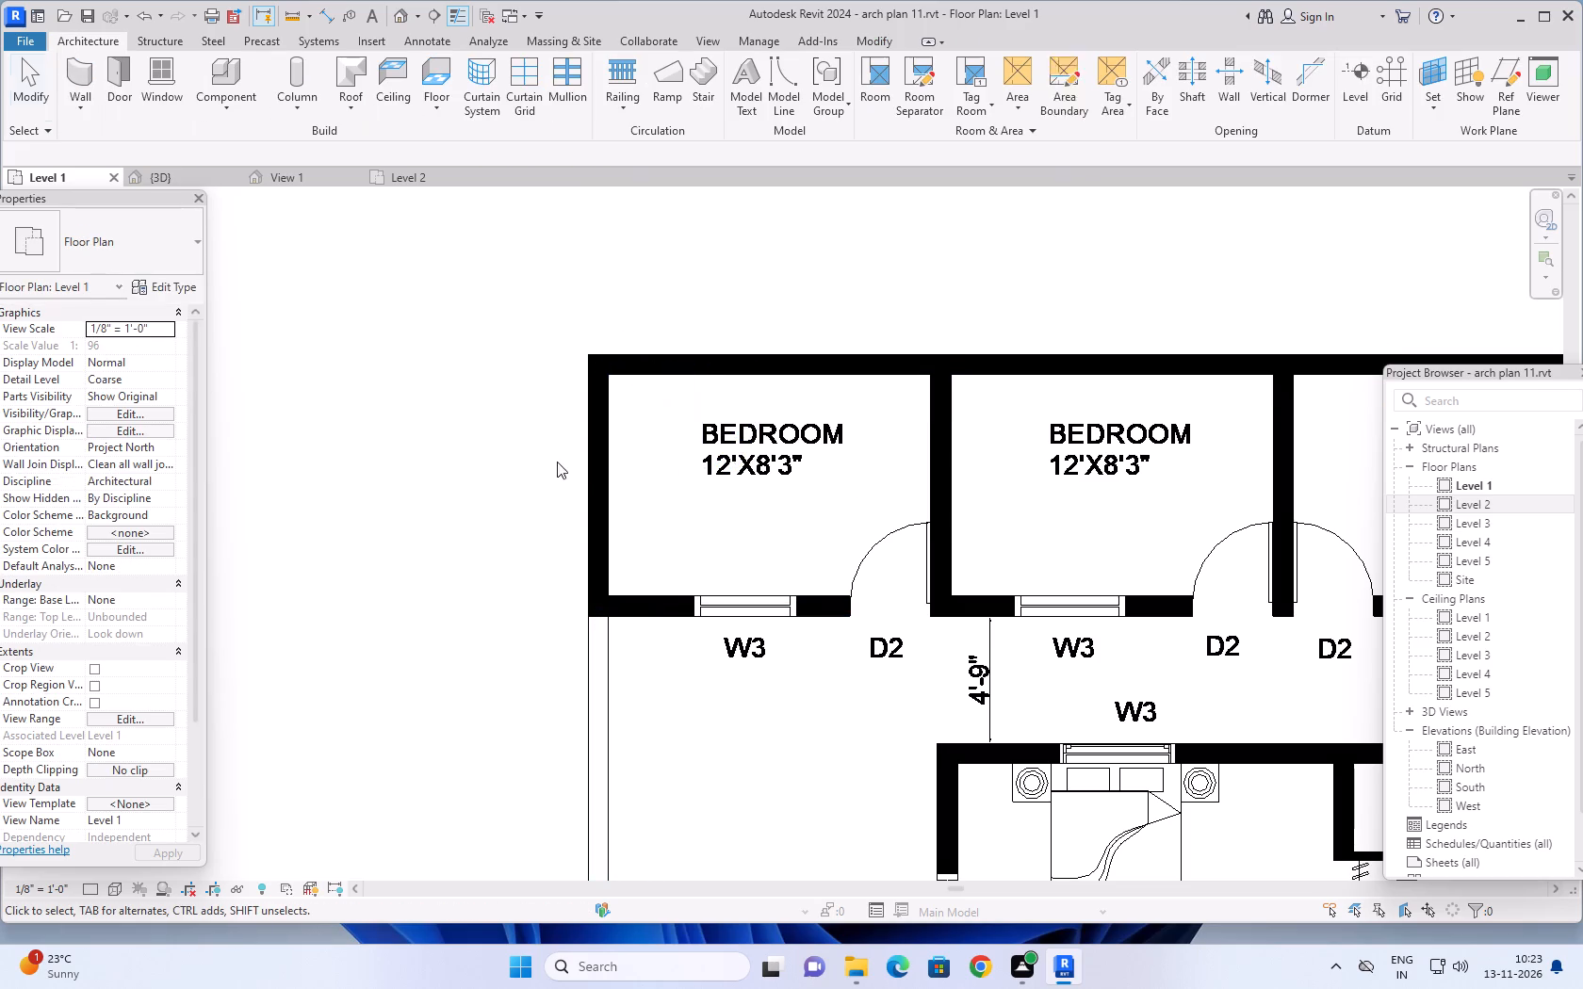
Examine the Level 1 ground floor plan, including the rooms around the staircase and the compound boundary.
{"action": "scroll", "coordinate": [549, 463], "scroll_direction": "down", "scroll_amount": 9}
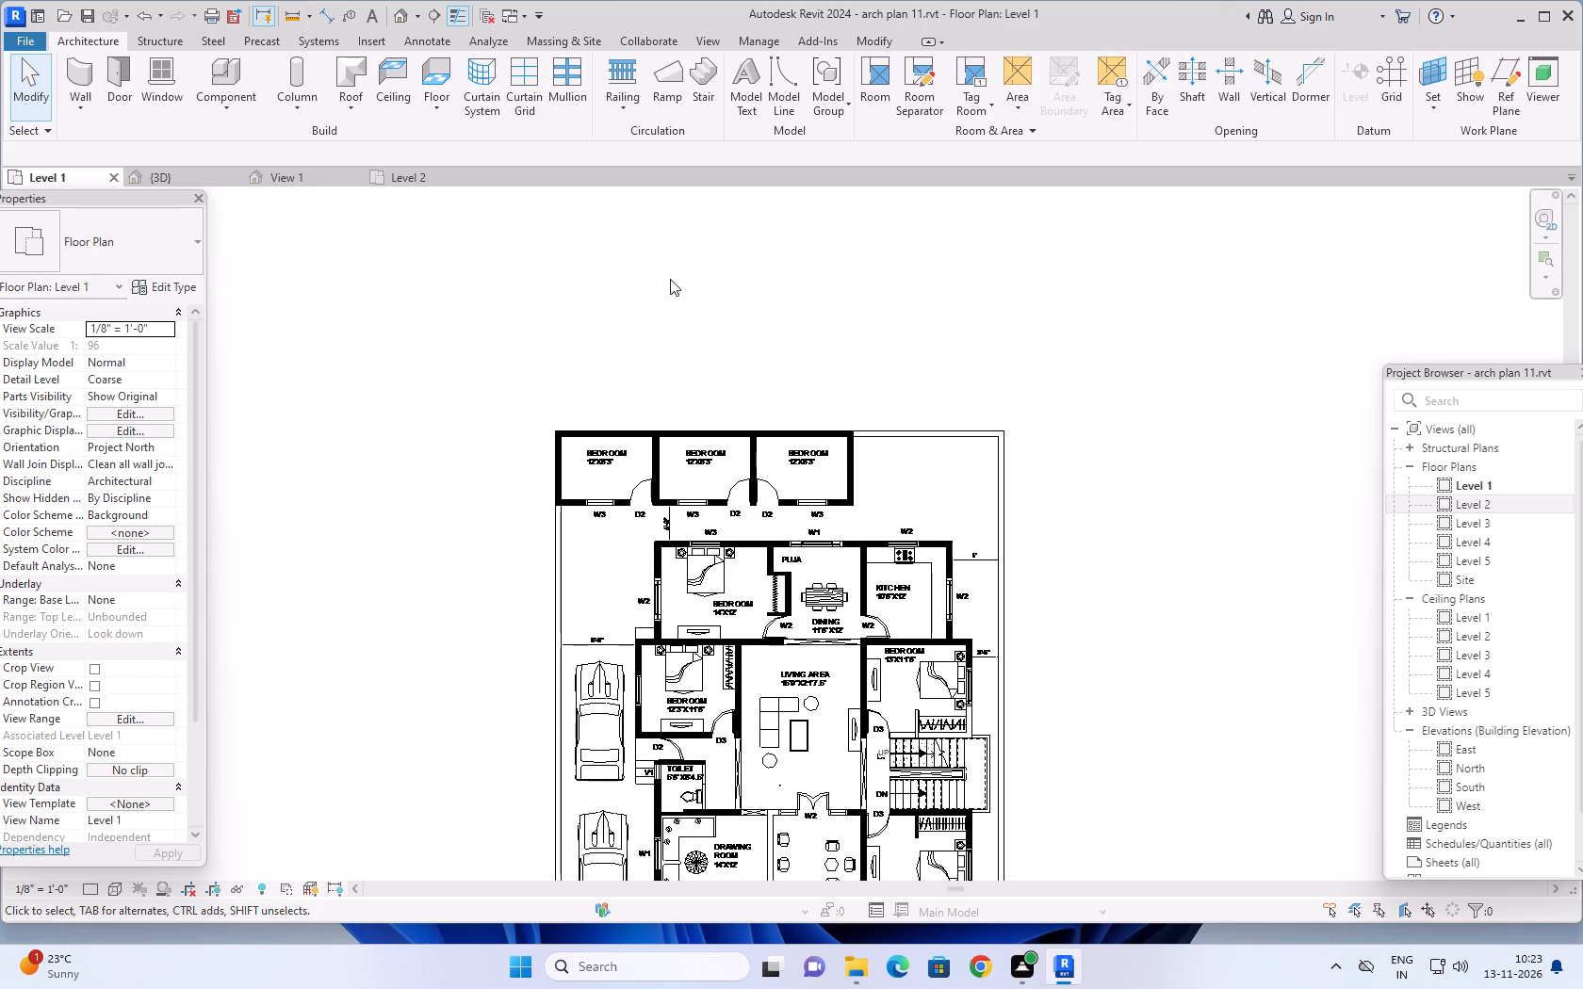
{"action": "scroll", "coordinate": [753, 284], "scroll_direction": "down", "scroll_amount": 3}
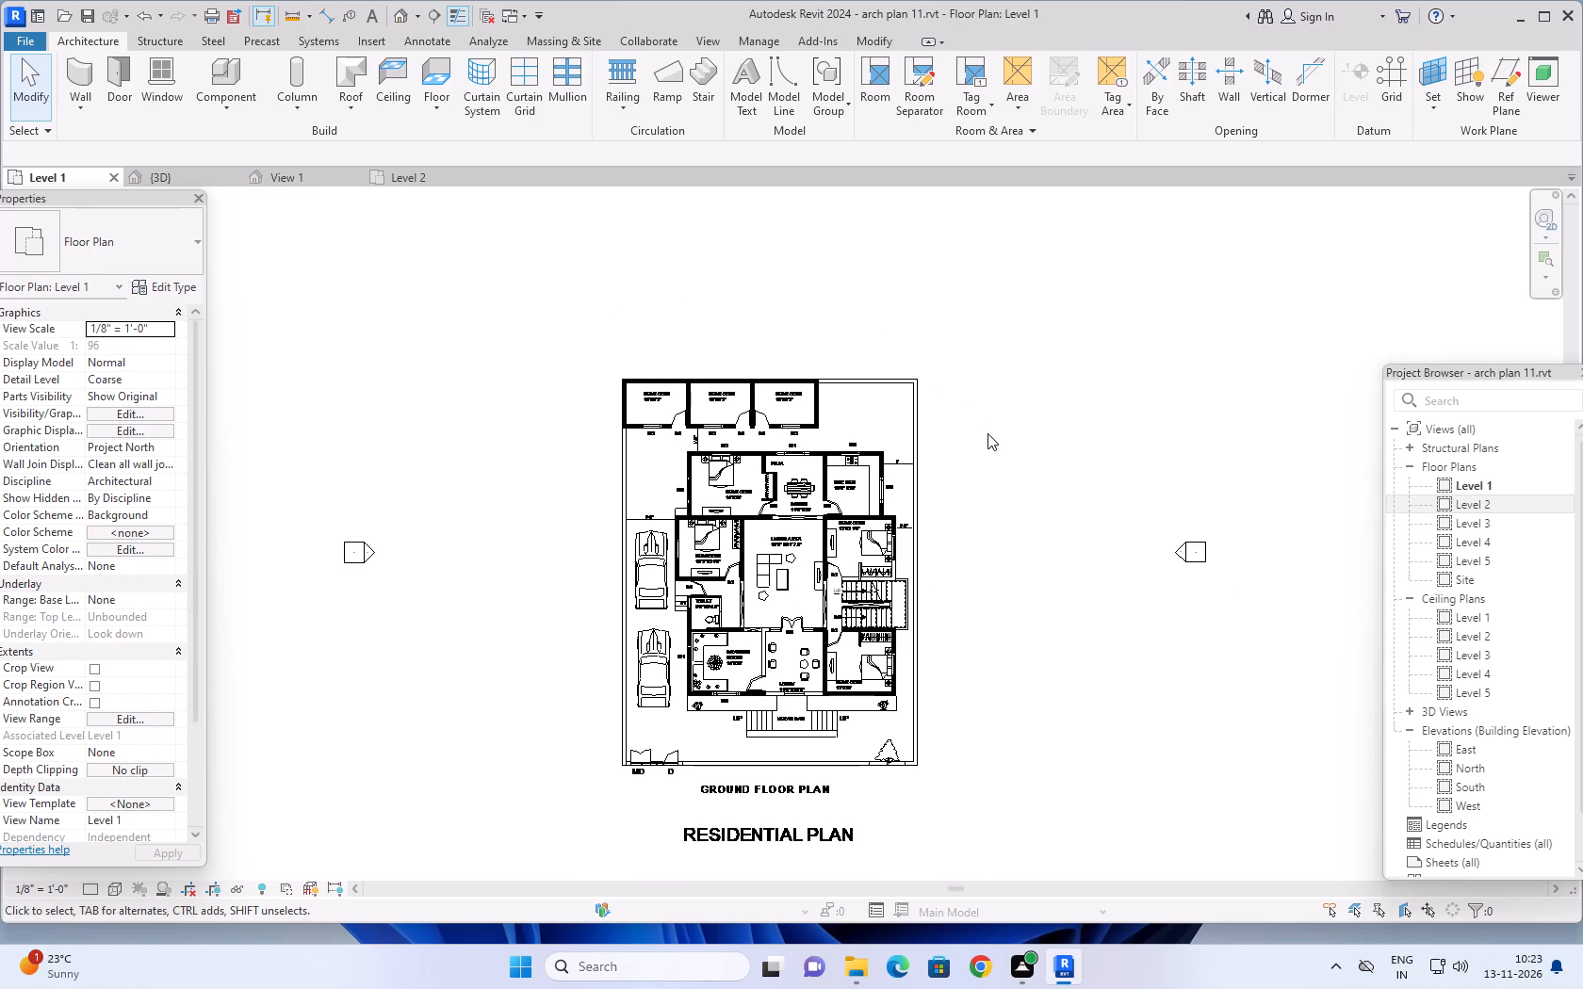
{"action": "middle_click_drag", "start_coordinate": [1006, 431], "coordinate": [1055, 372]}
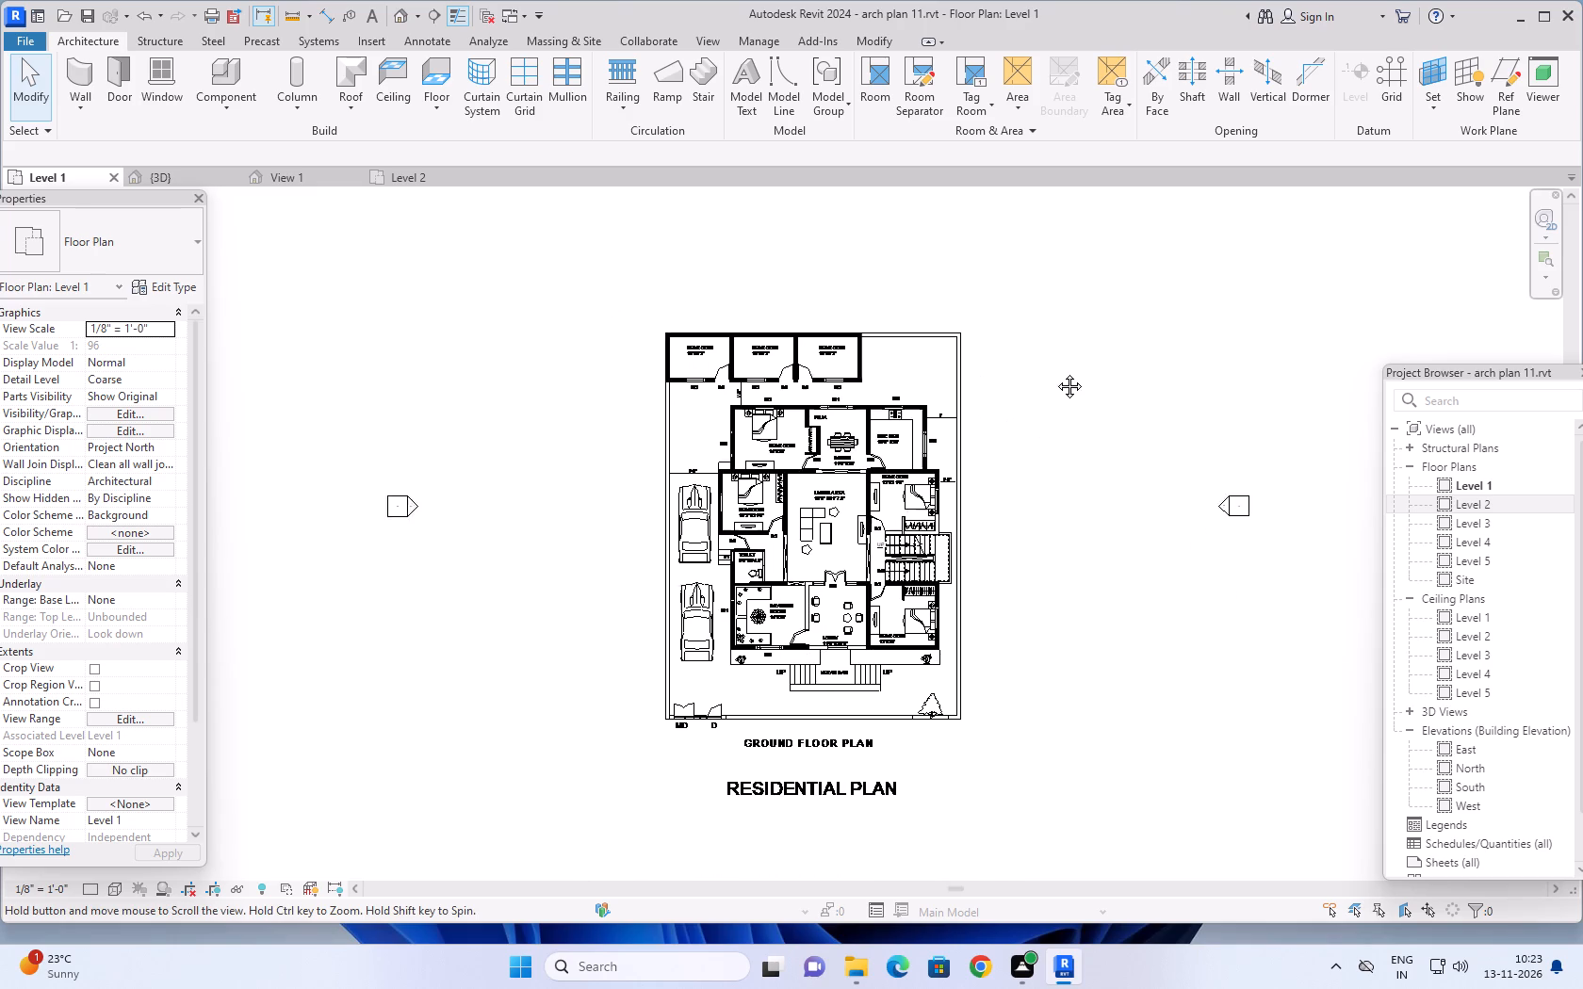
{"action": "middle_click_drag", "start_coordinate": [1055, 372], "coordinate": [1059, 318]}
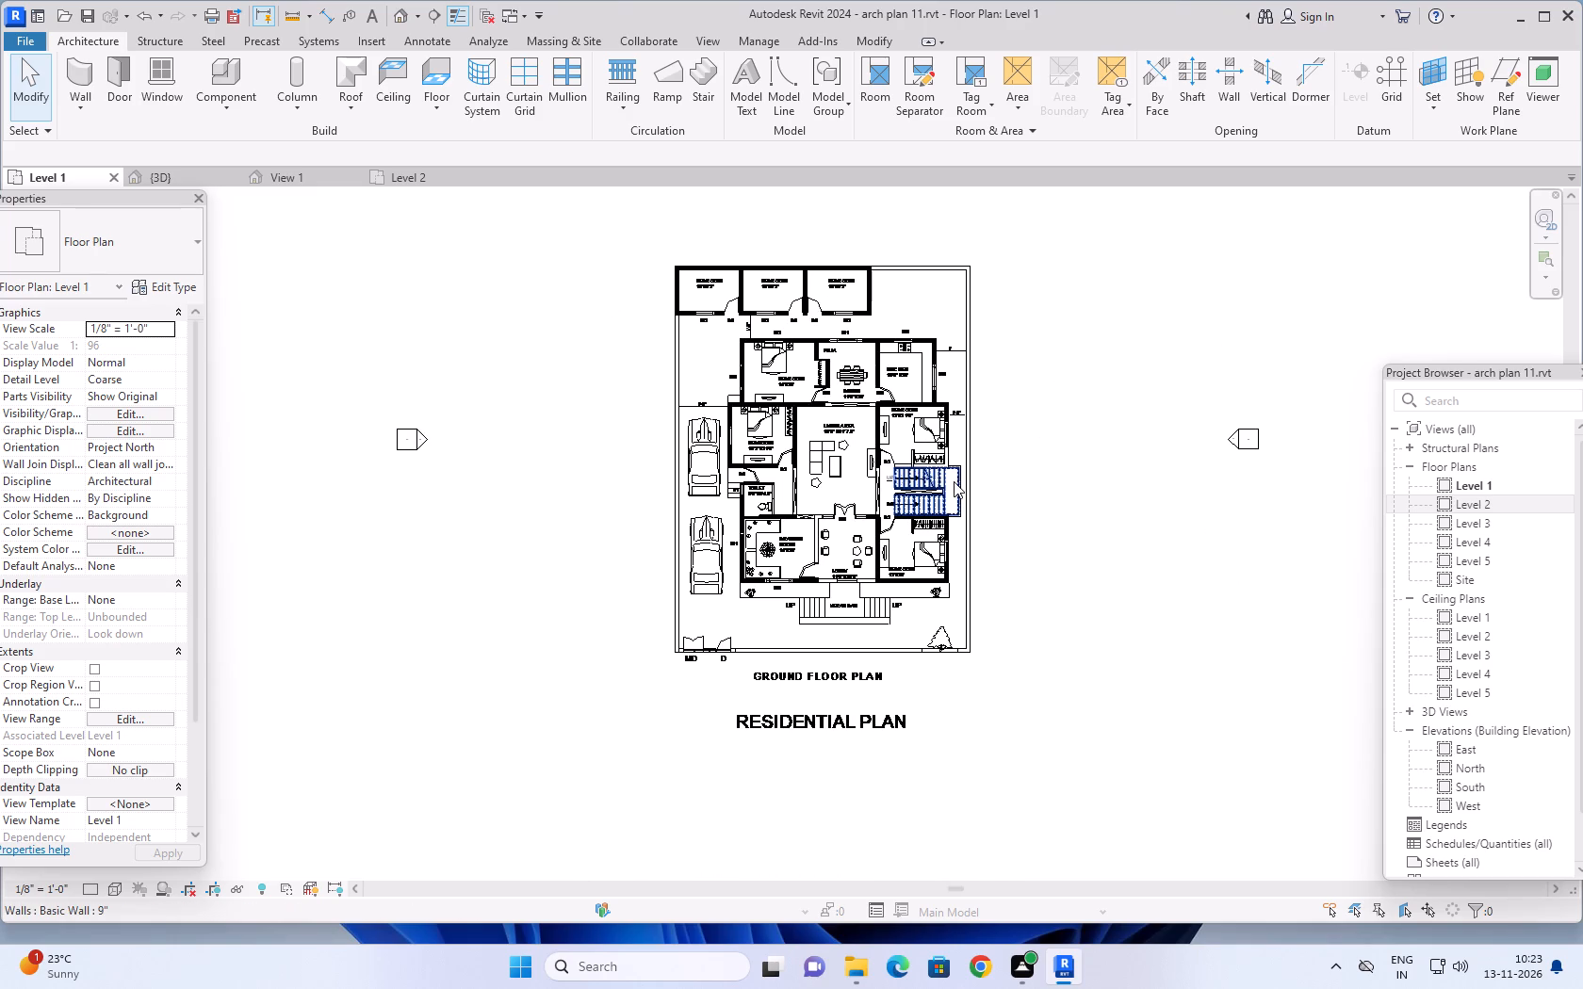
{"action": "scroll", "coordinate": [950, 487], "scroll_direction": "up", "scroll_amount": 9}
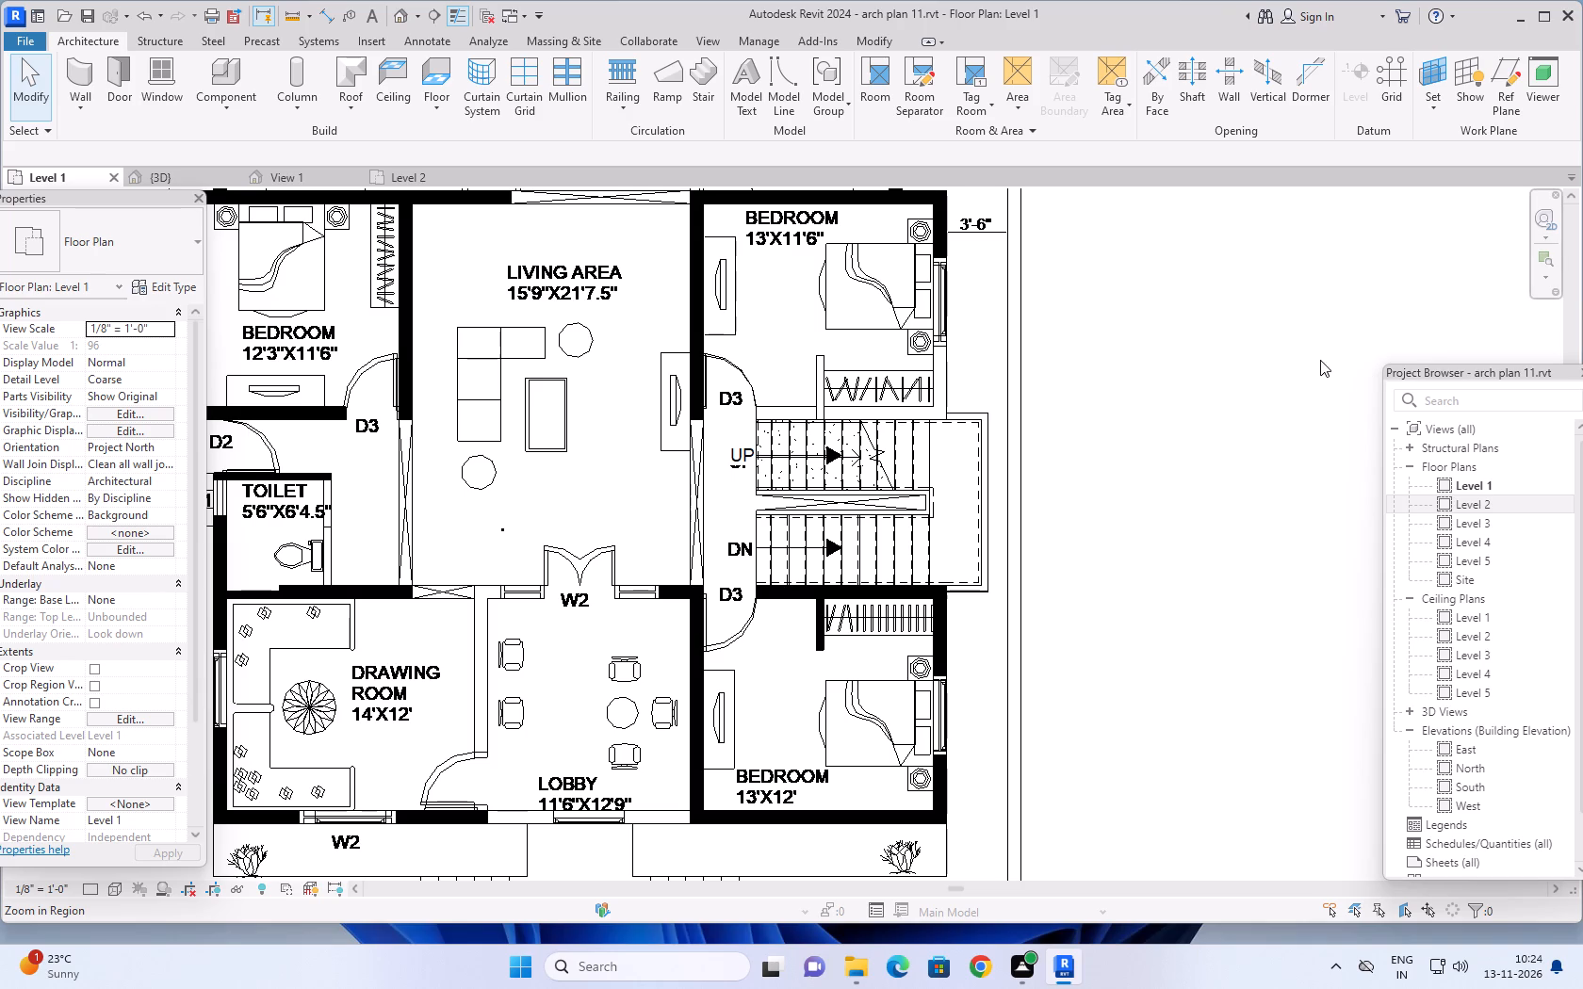
{"action": "scroll", "coordinate": [1259, 525], "scroll_direction": "down", "scroll_amount": 3}
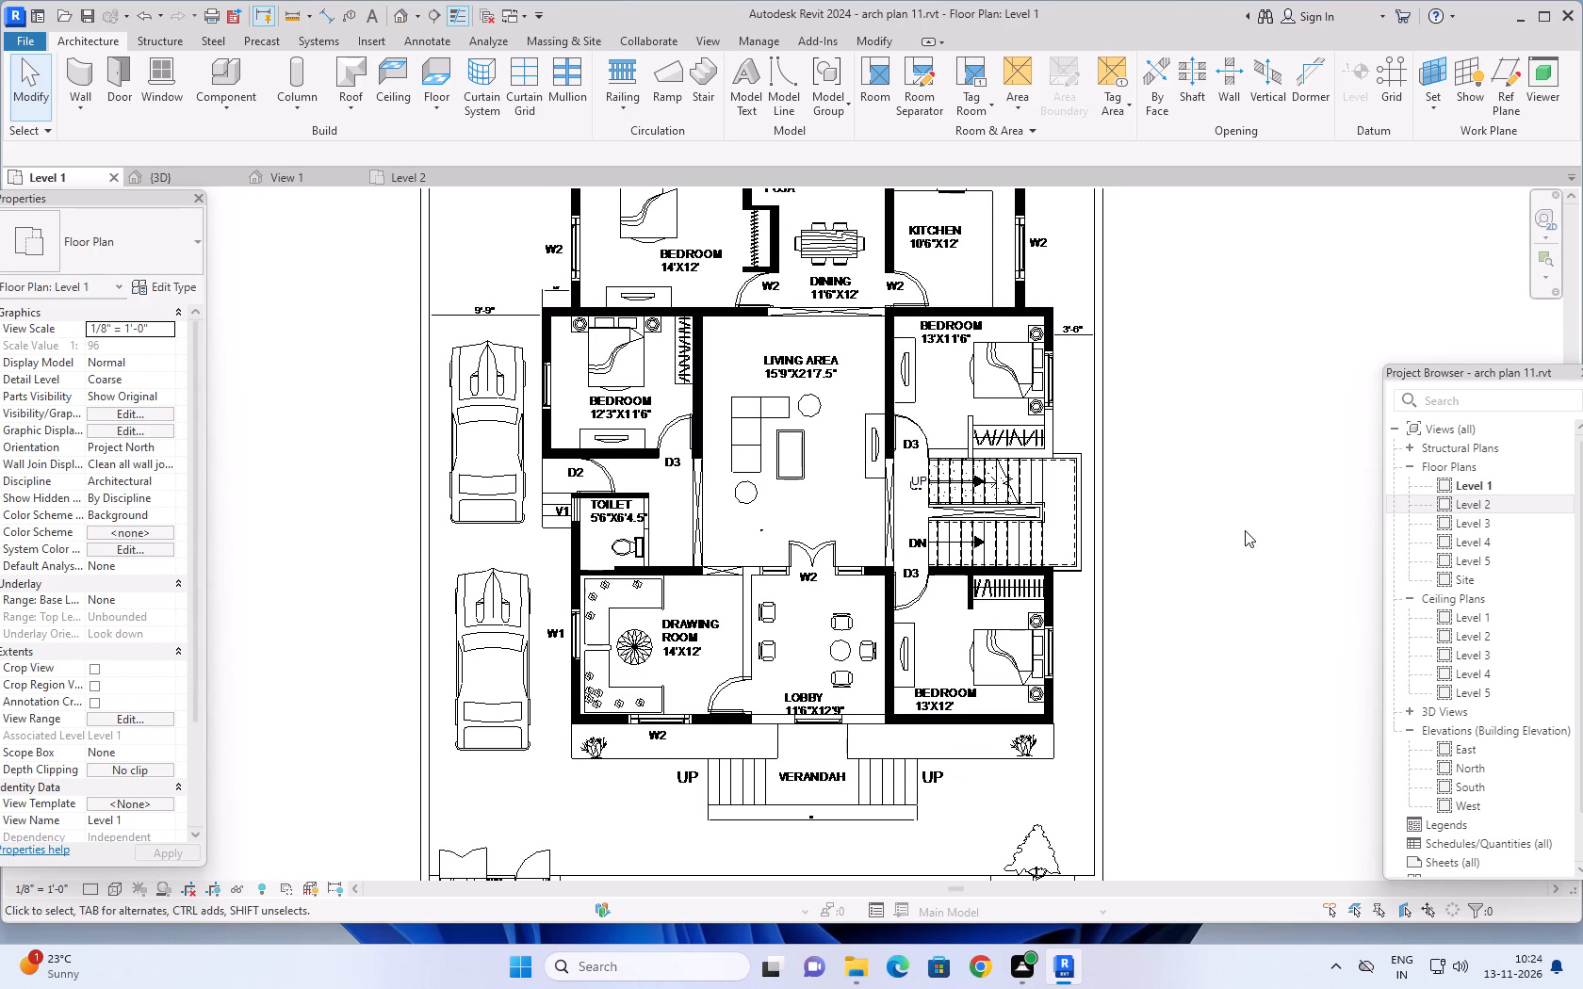
{"action": "scroll", "coordinate": [1260, 516], "scroll_direction": "down", "scroll_amount": 2}
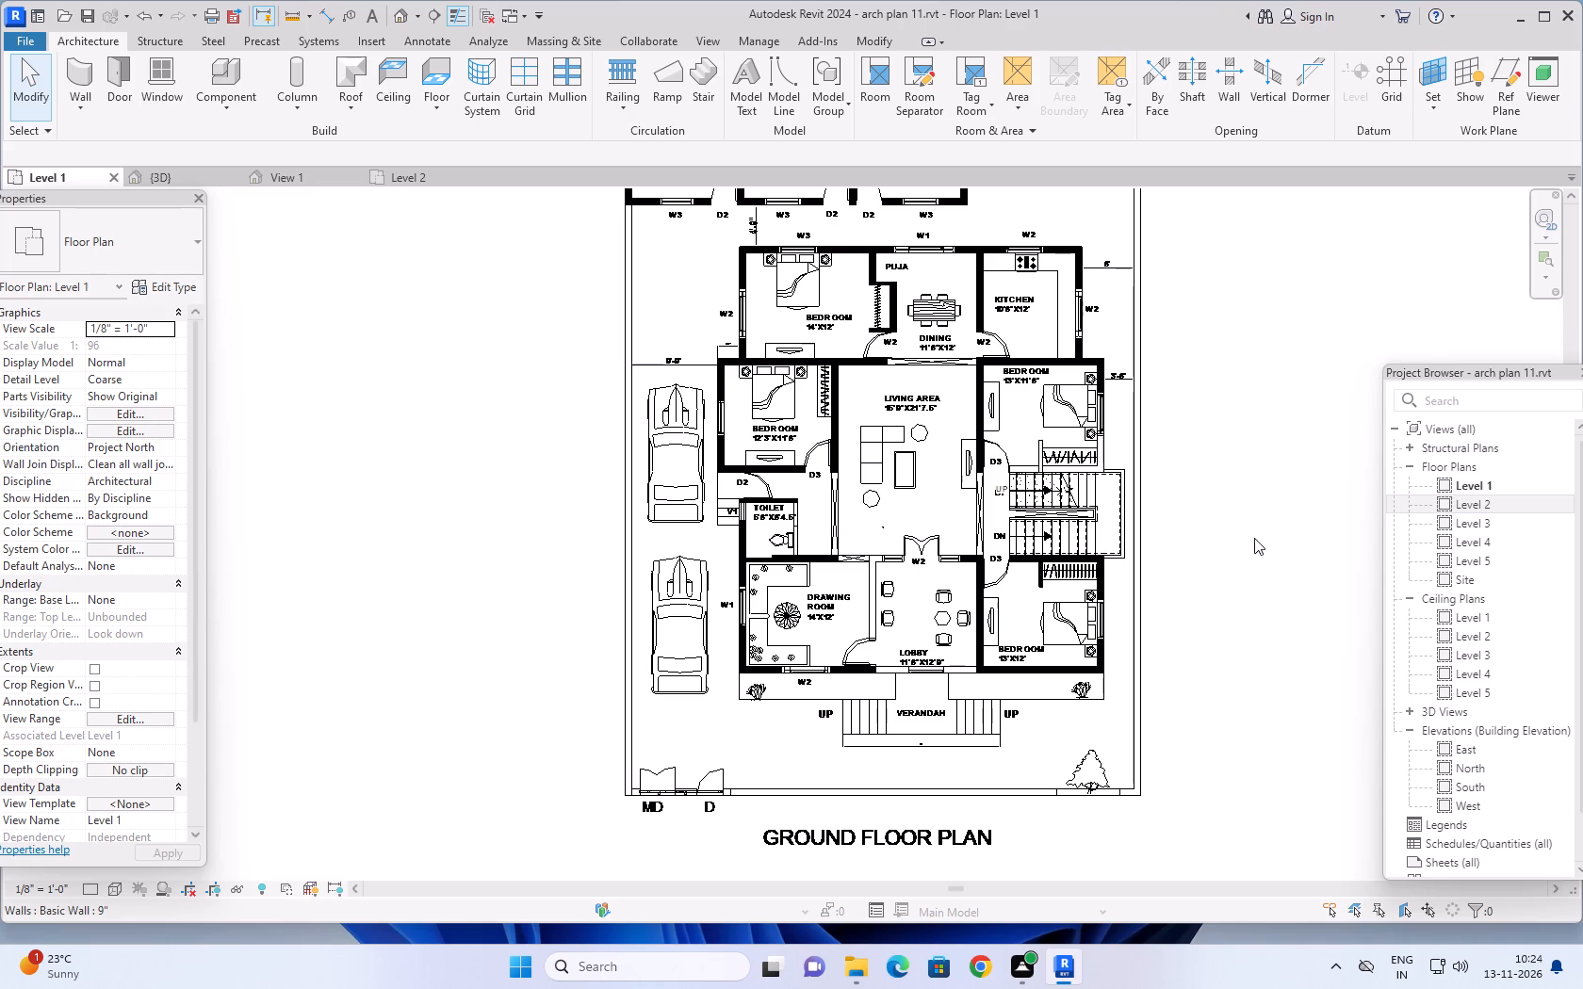
{"action": "scroll", "coordinate": [1251, 511], "scroll_direction": "down", "scroll_amount": 3}
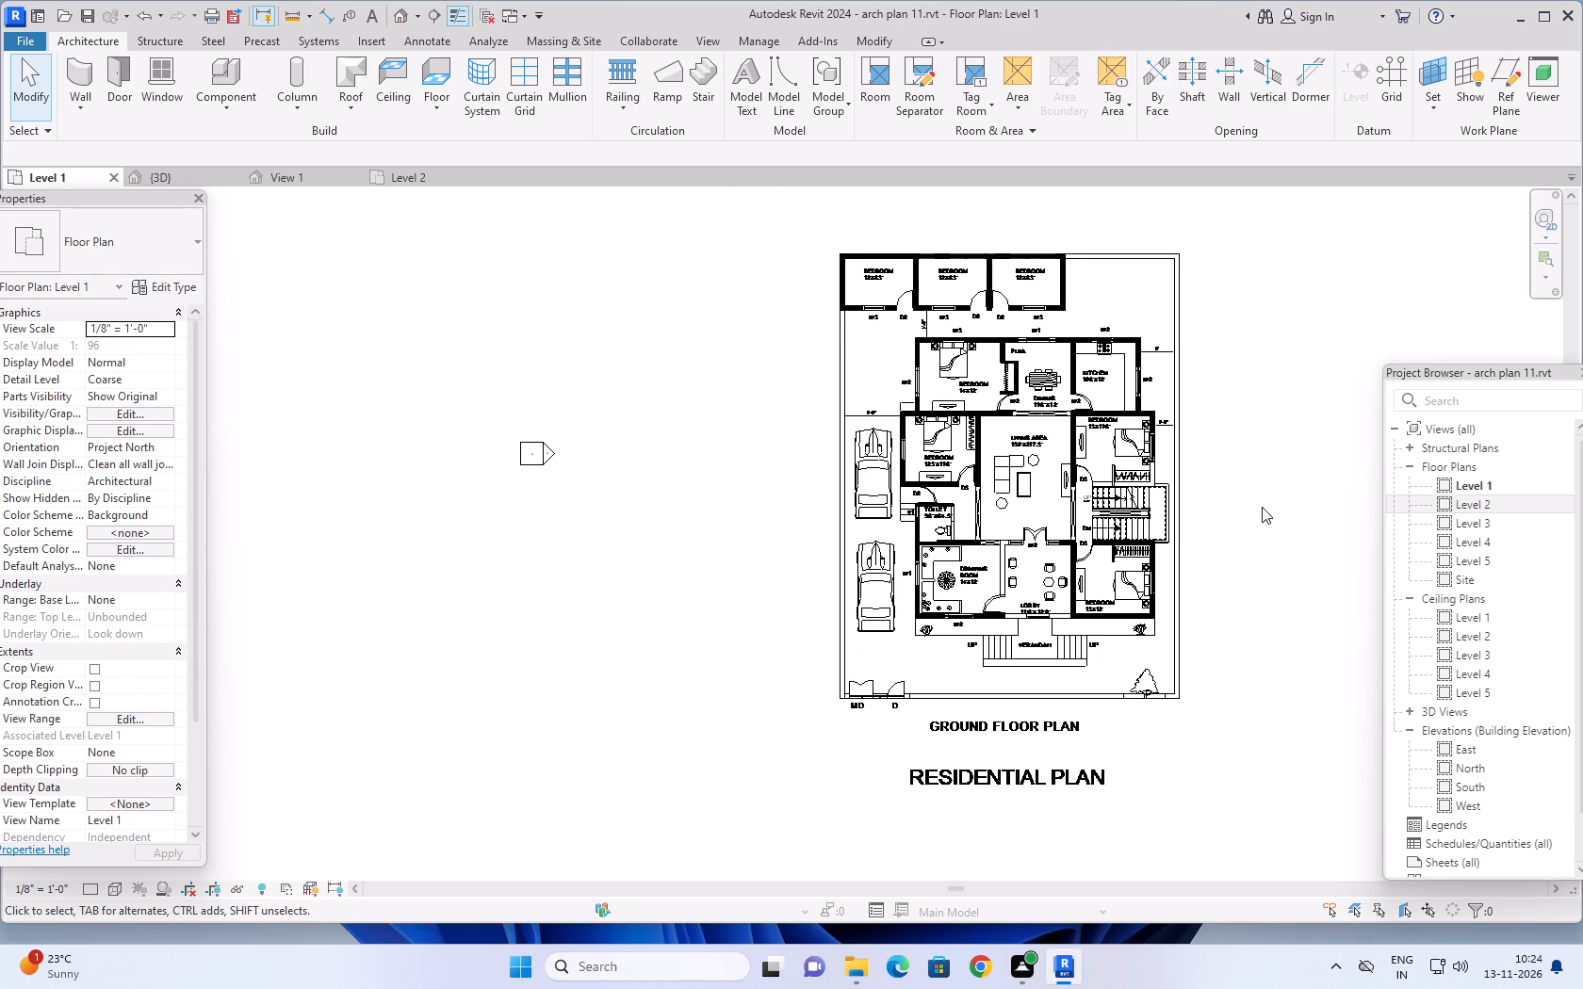
{"action": "middle_click_drag", "start_coordinate": [1256, 506], "coordinate": [1139, 538]}
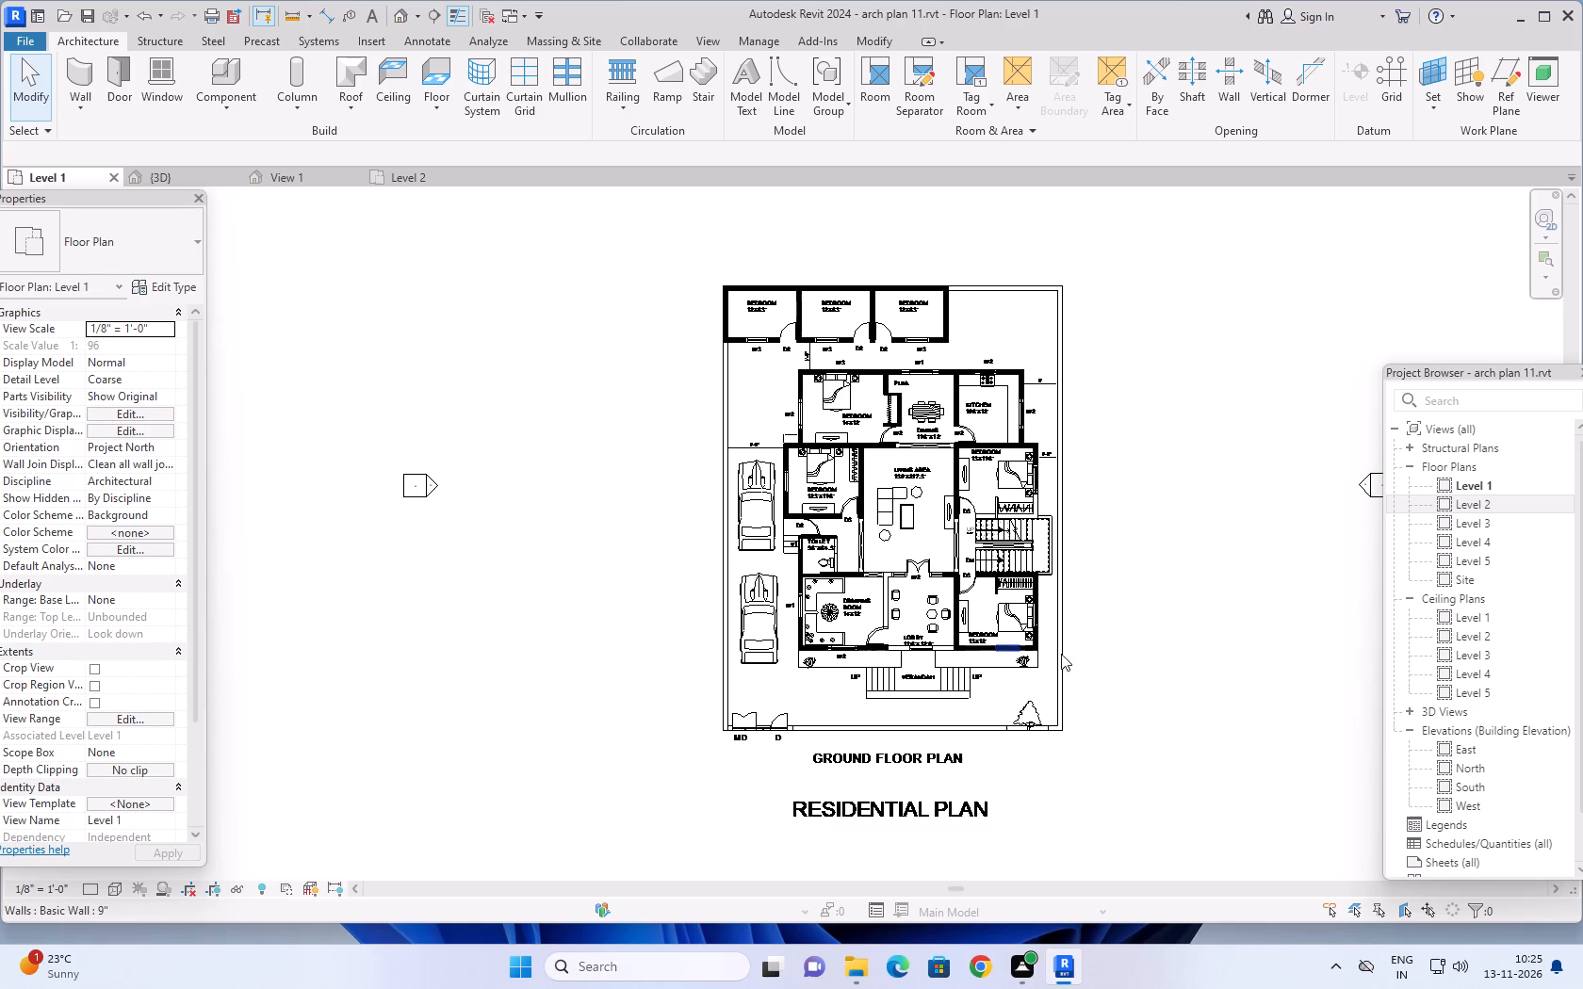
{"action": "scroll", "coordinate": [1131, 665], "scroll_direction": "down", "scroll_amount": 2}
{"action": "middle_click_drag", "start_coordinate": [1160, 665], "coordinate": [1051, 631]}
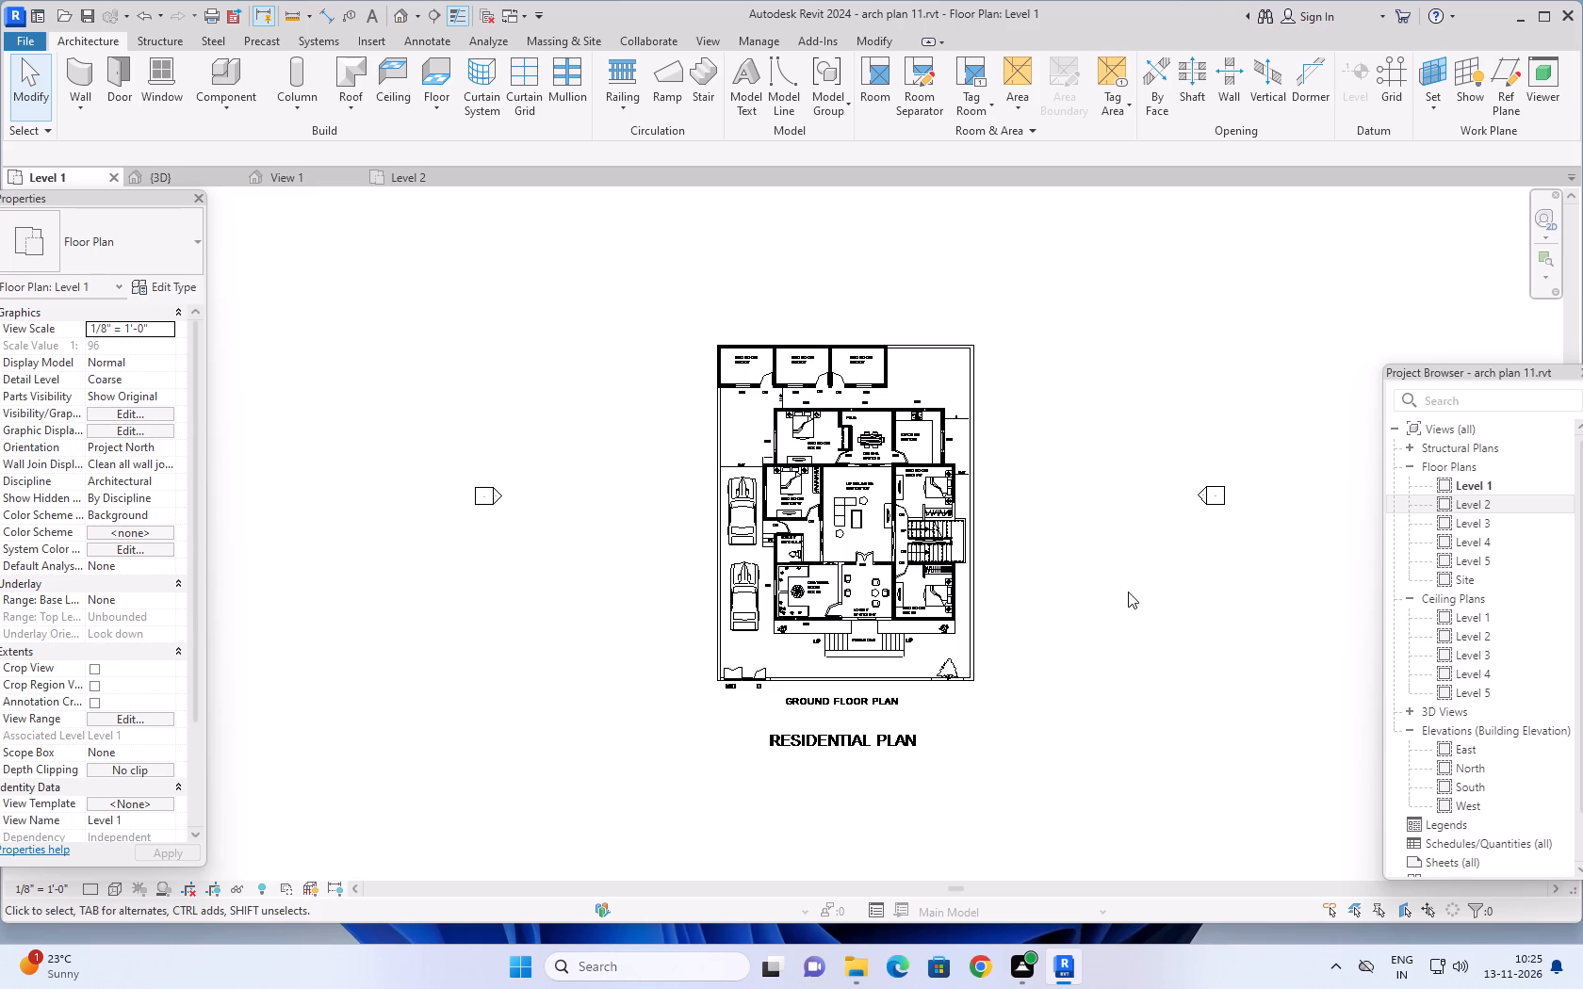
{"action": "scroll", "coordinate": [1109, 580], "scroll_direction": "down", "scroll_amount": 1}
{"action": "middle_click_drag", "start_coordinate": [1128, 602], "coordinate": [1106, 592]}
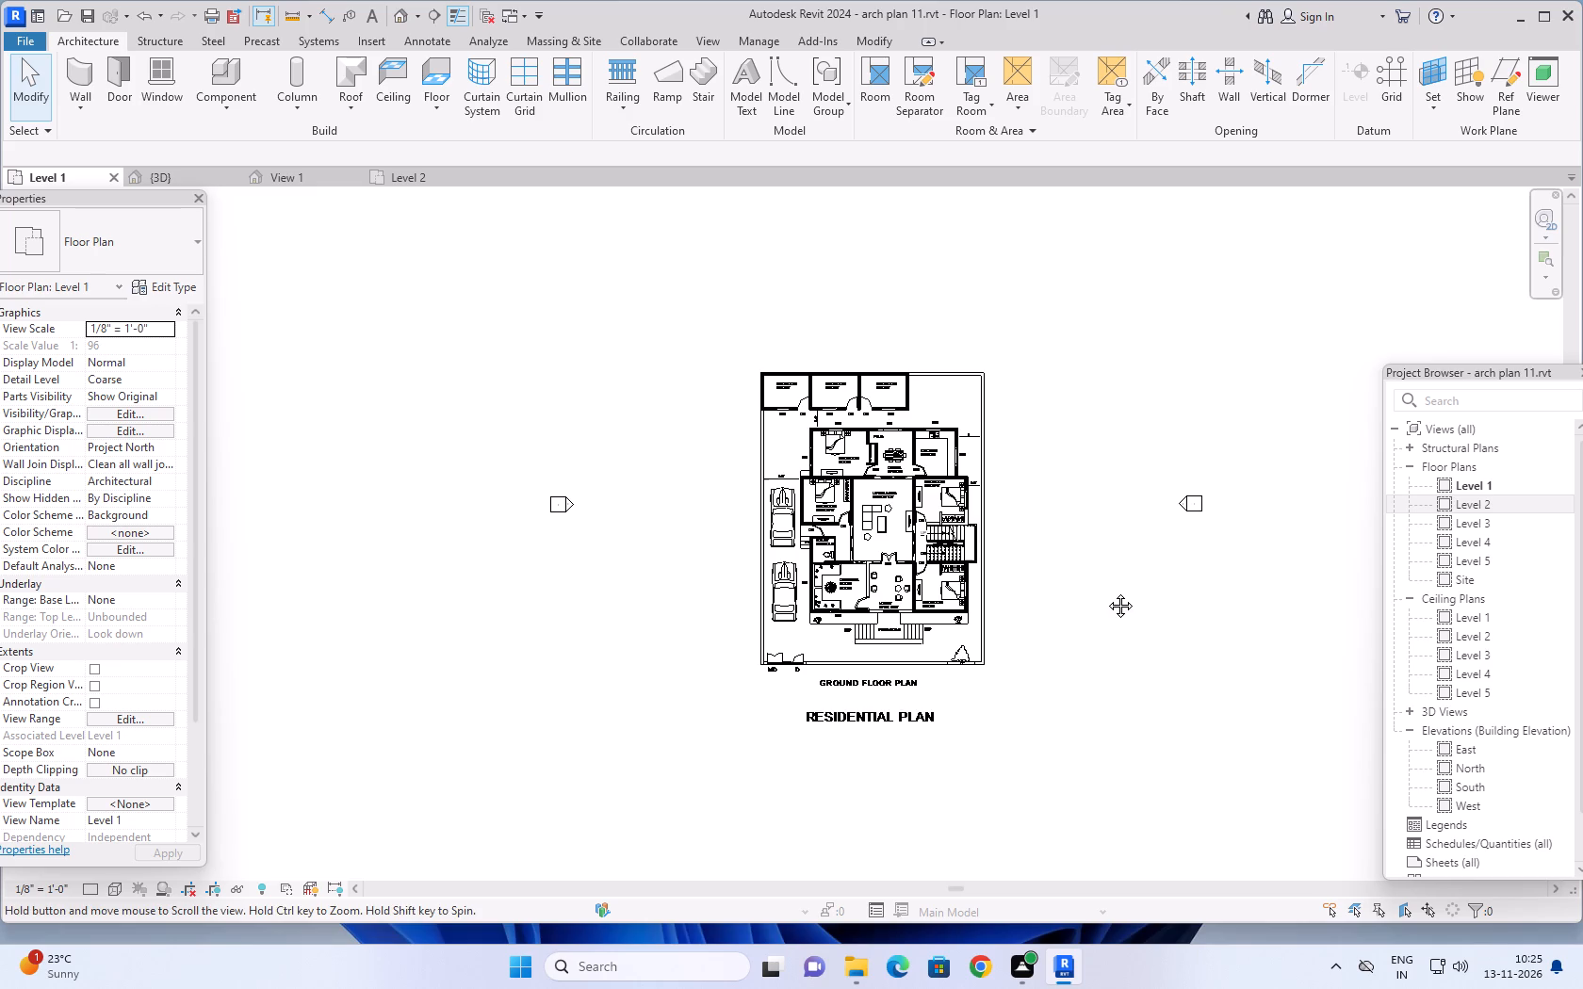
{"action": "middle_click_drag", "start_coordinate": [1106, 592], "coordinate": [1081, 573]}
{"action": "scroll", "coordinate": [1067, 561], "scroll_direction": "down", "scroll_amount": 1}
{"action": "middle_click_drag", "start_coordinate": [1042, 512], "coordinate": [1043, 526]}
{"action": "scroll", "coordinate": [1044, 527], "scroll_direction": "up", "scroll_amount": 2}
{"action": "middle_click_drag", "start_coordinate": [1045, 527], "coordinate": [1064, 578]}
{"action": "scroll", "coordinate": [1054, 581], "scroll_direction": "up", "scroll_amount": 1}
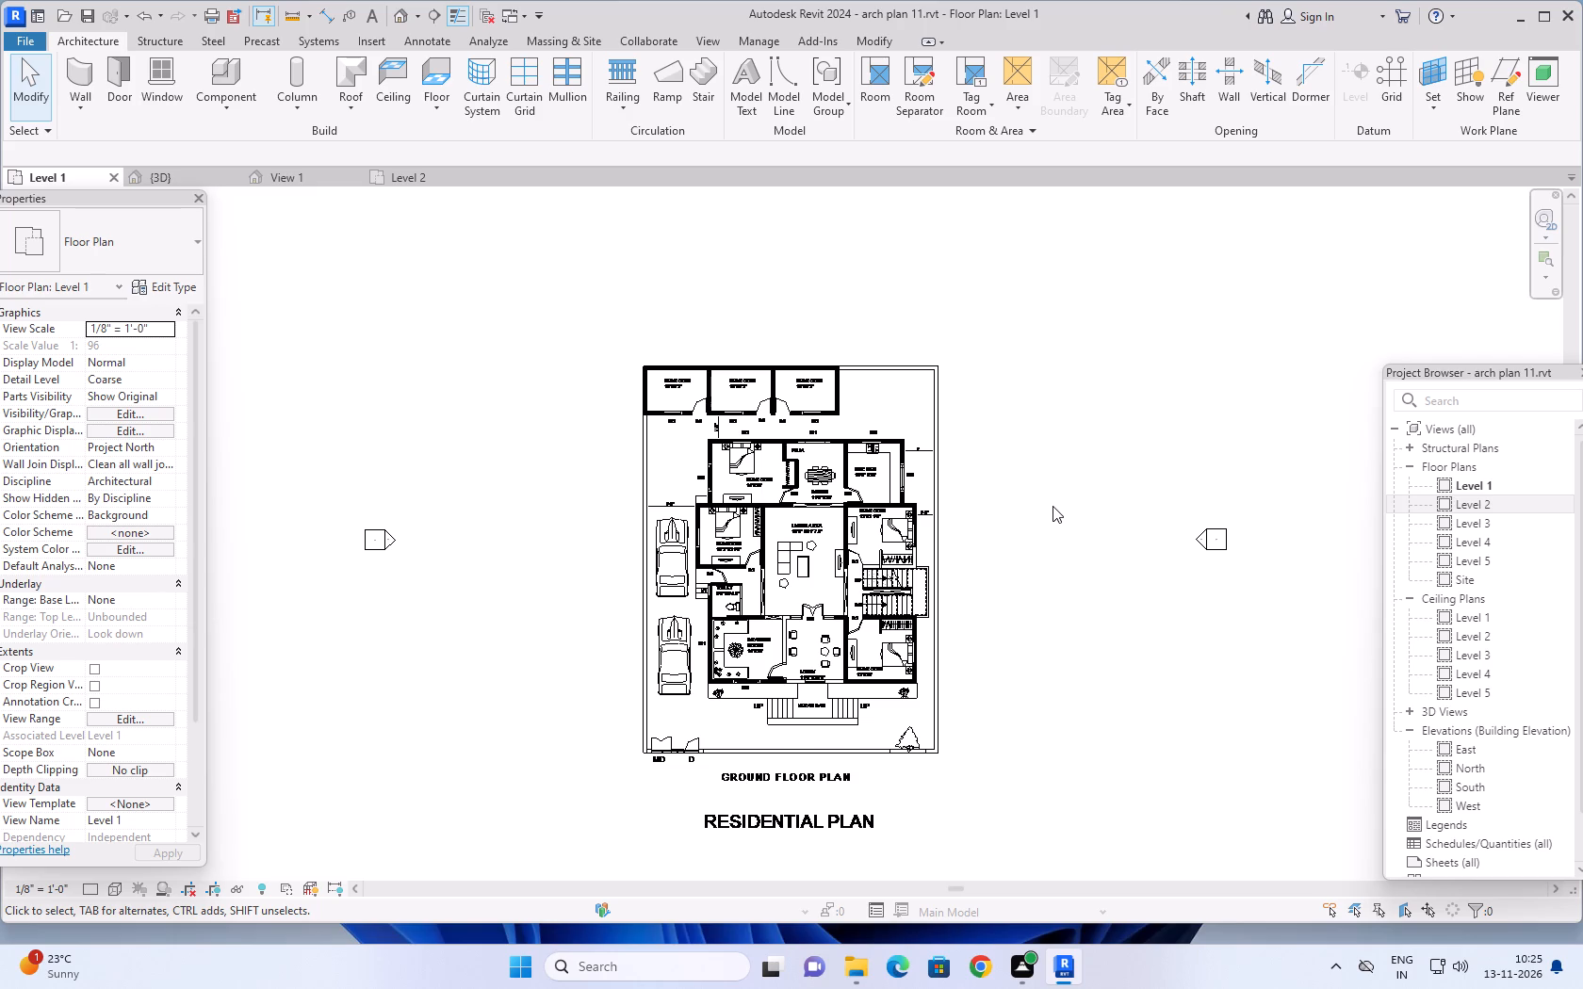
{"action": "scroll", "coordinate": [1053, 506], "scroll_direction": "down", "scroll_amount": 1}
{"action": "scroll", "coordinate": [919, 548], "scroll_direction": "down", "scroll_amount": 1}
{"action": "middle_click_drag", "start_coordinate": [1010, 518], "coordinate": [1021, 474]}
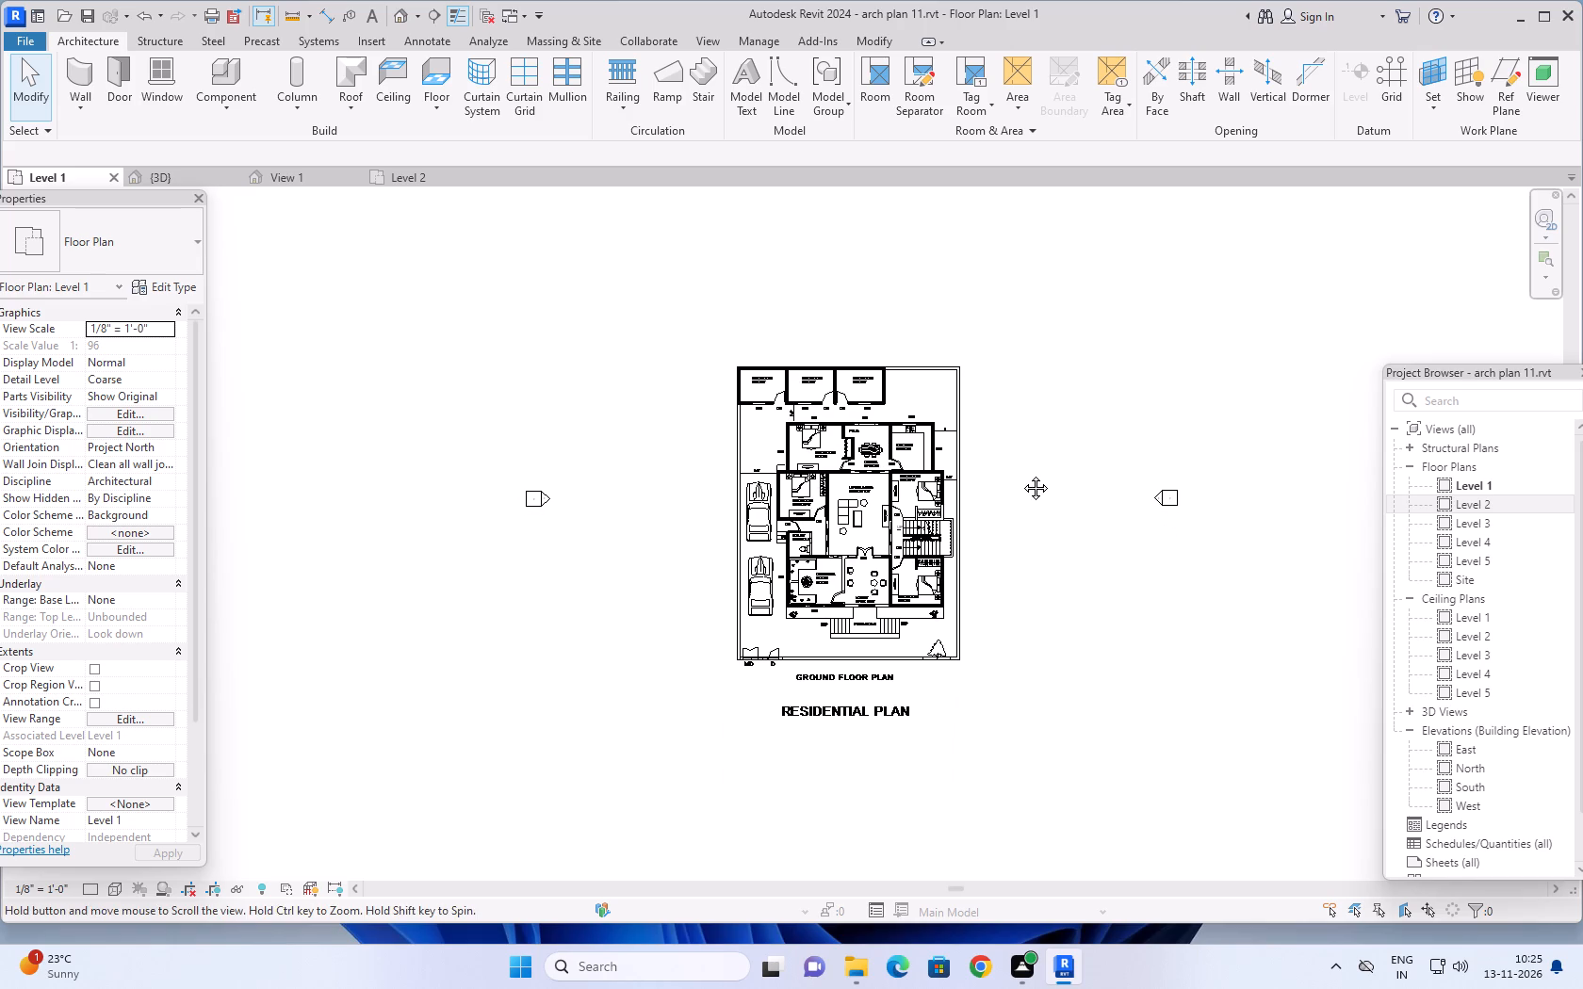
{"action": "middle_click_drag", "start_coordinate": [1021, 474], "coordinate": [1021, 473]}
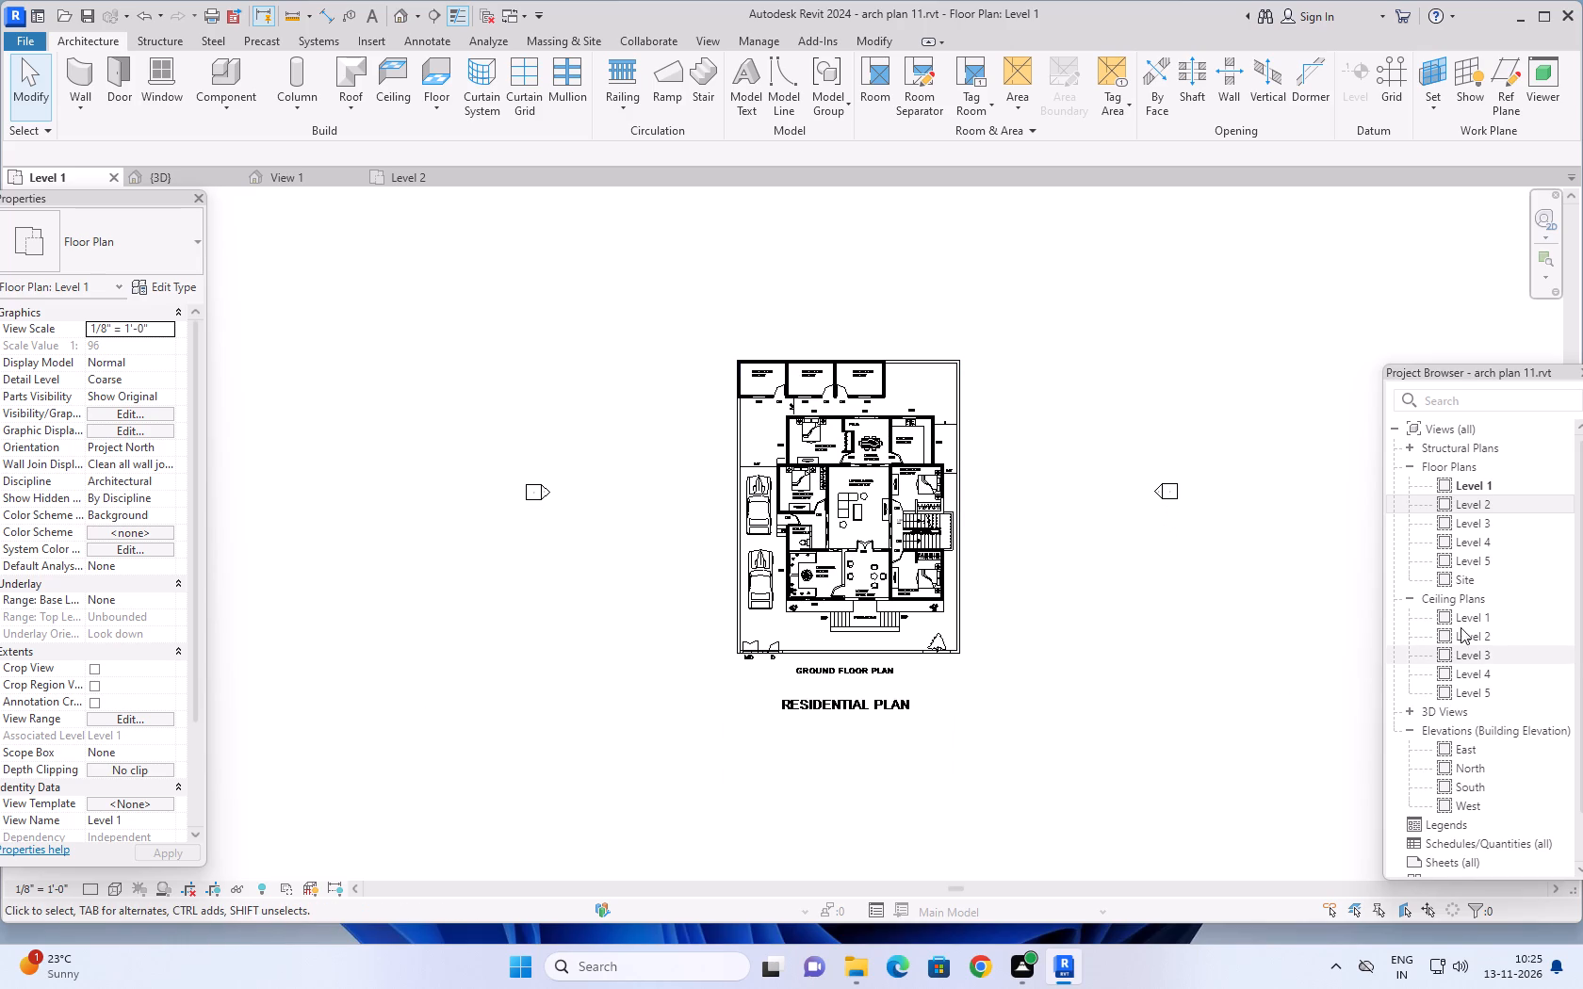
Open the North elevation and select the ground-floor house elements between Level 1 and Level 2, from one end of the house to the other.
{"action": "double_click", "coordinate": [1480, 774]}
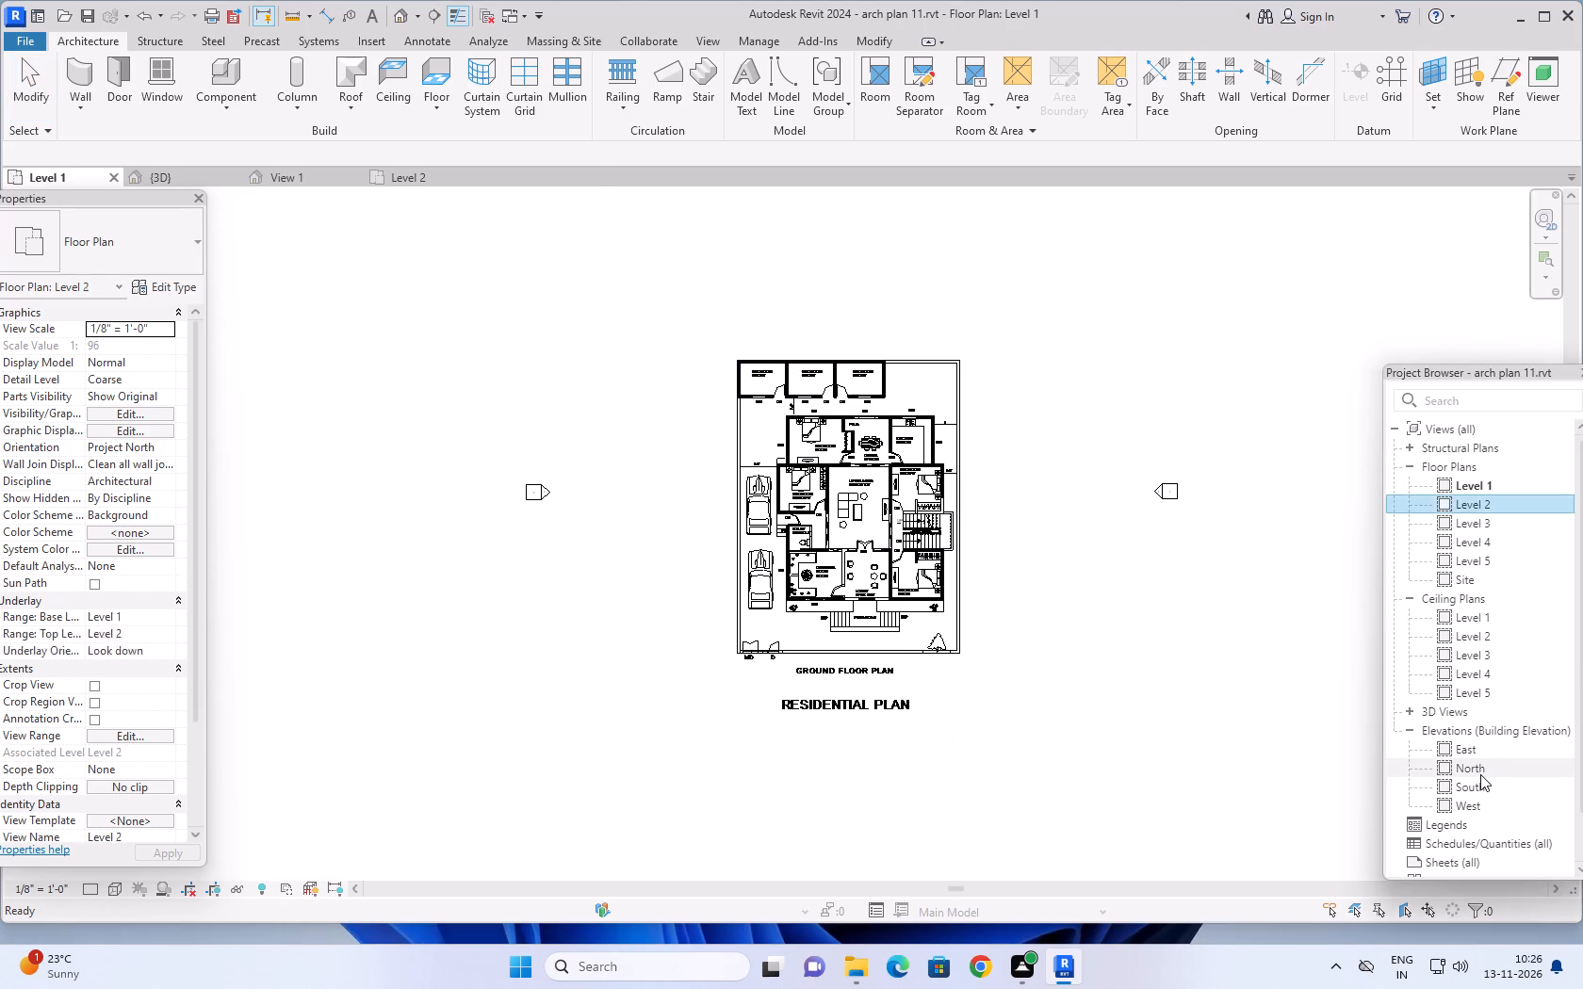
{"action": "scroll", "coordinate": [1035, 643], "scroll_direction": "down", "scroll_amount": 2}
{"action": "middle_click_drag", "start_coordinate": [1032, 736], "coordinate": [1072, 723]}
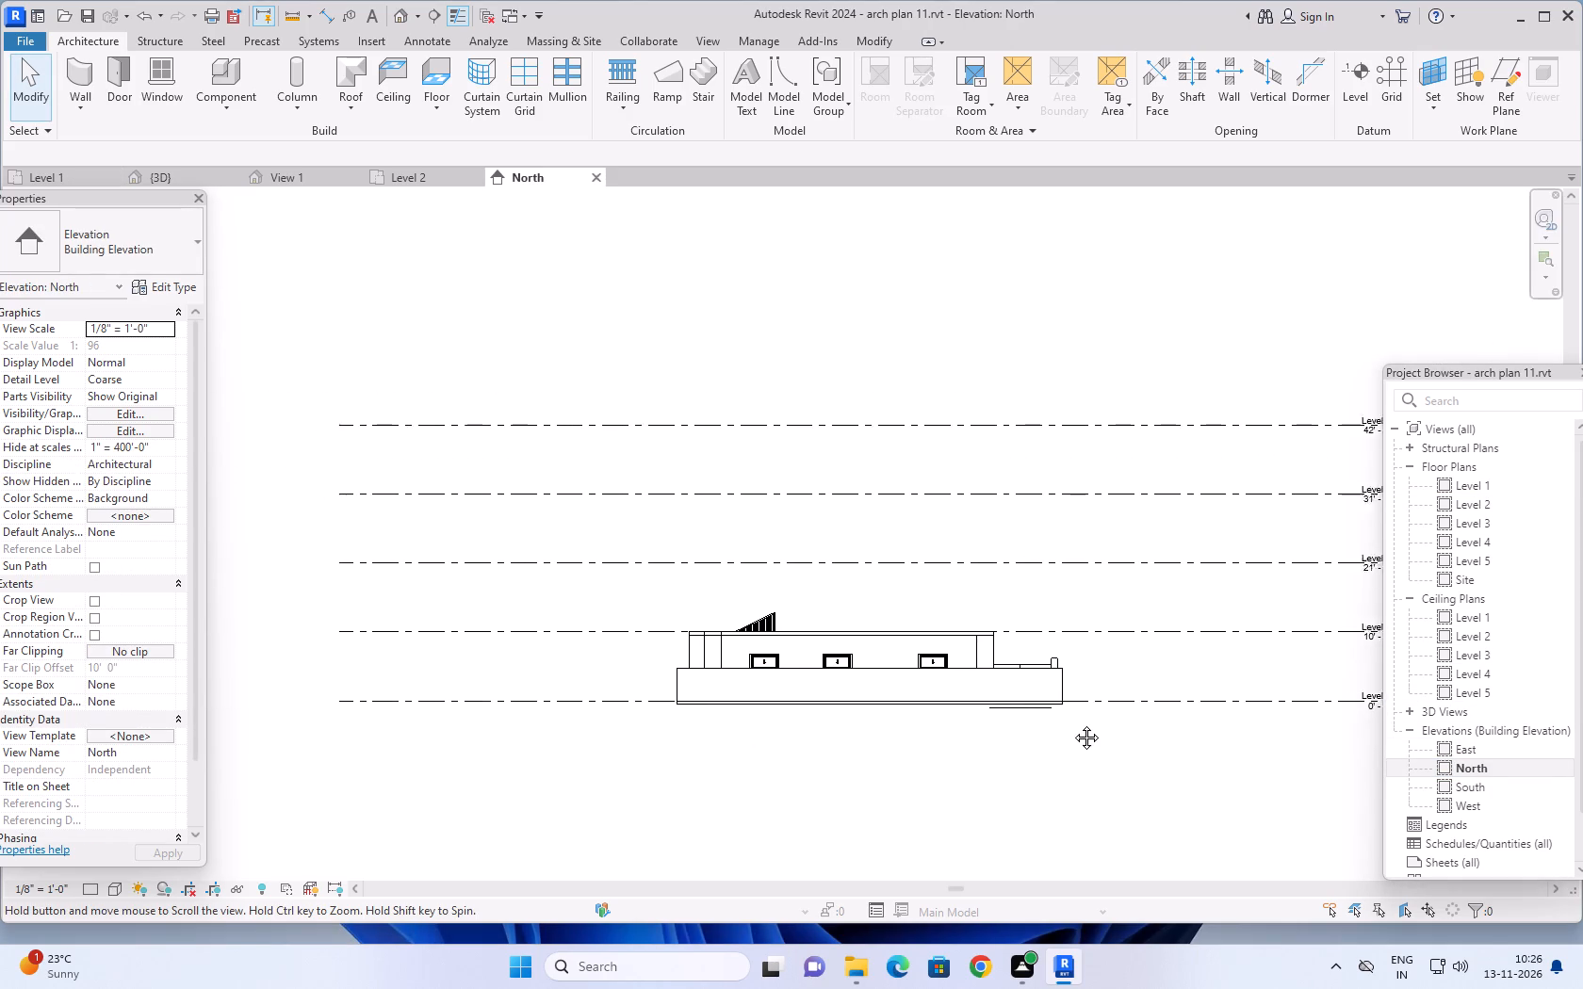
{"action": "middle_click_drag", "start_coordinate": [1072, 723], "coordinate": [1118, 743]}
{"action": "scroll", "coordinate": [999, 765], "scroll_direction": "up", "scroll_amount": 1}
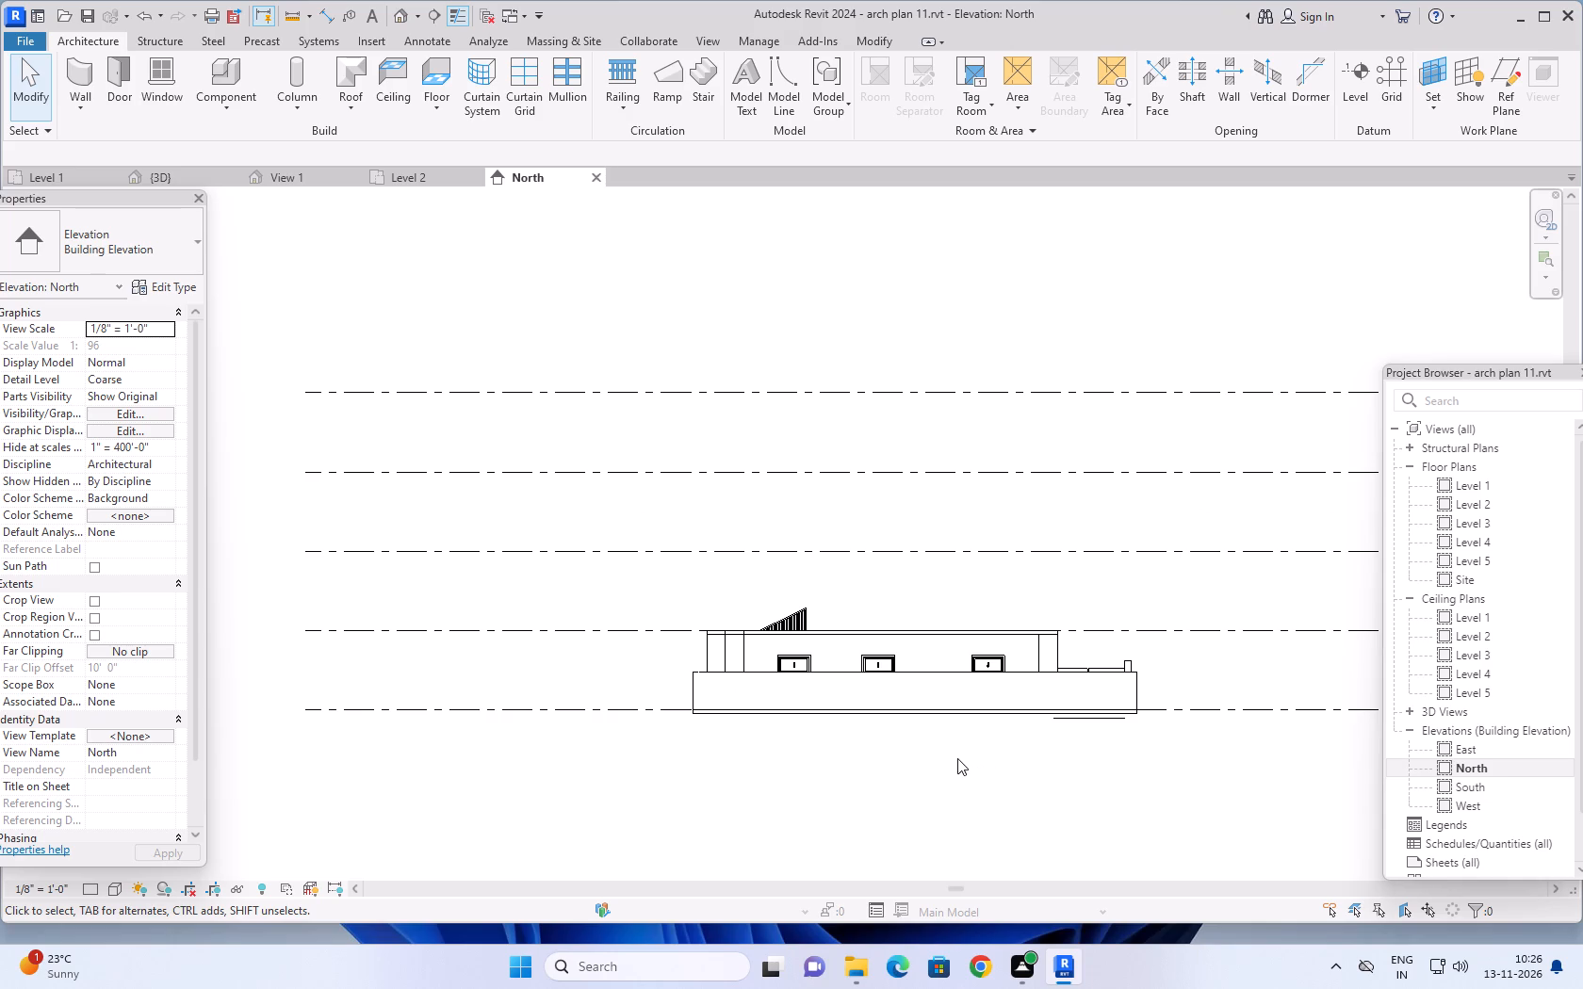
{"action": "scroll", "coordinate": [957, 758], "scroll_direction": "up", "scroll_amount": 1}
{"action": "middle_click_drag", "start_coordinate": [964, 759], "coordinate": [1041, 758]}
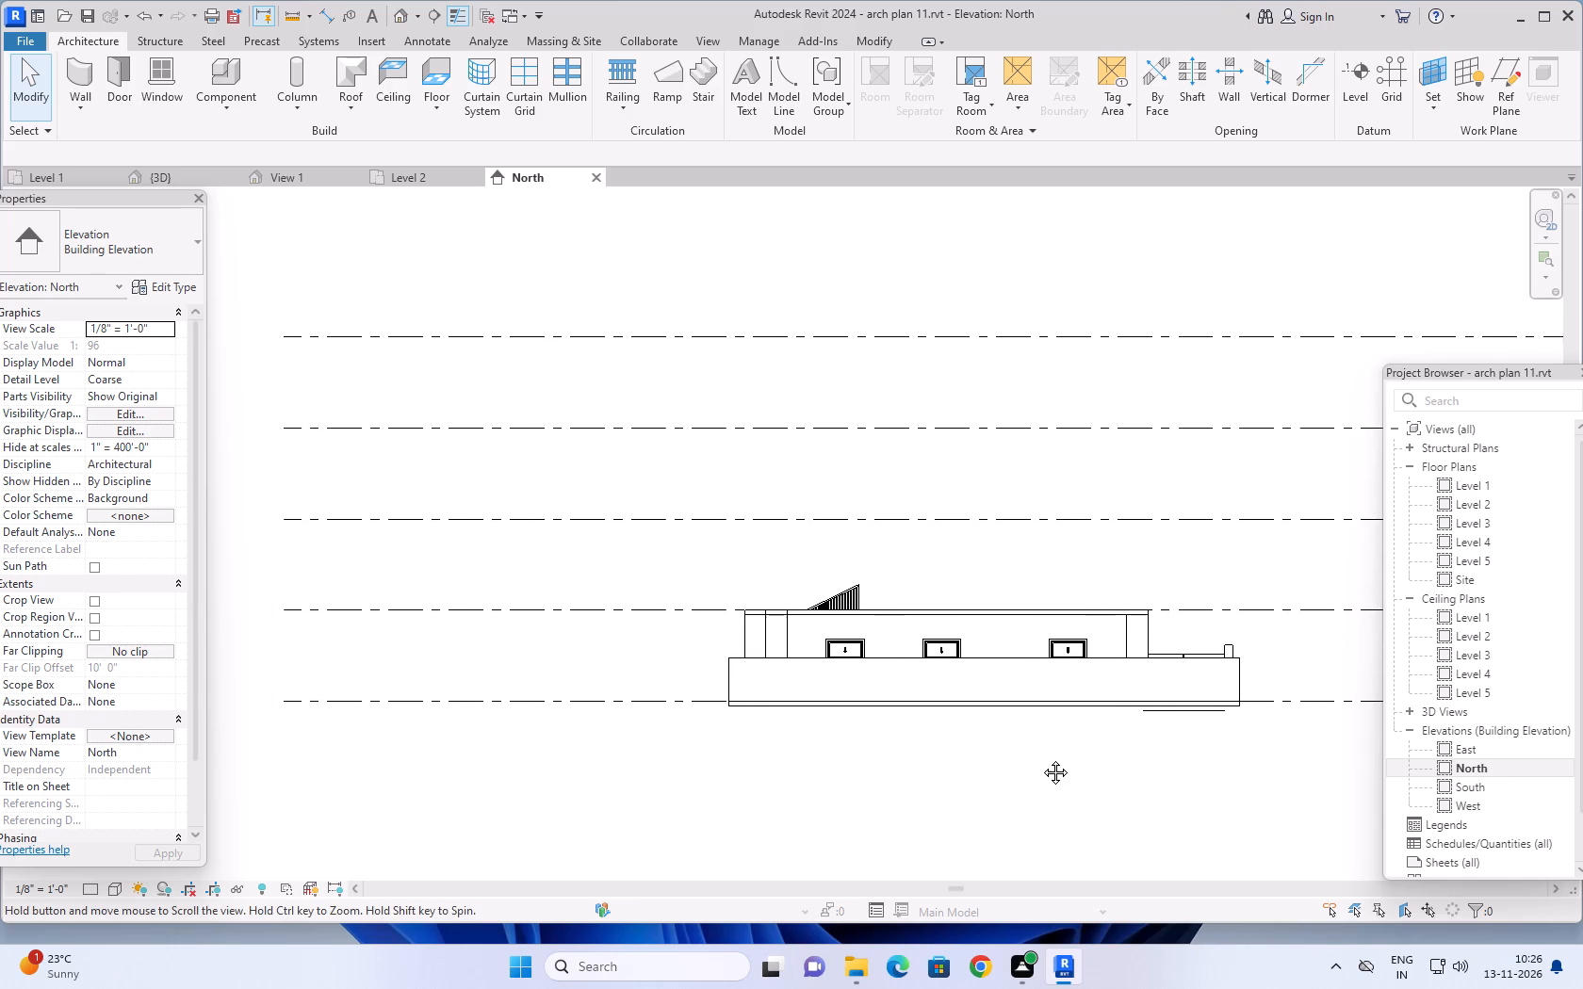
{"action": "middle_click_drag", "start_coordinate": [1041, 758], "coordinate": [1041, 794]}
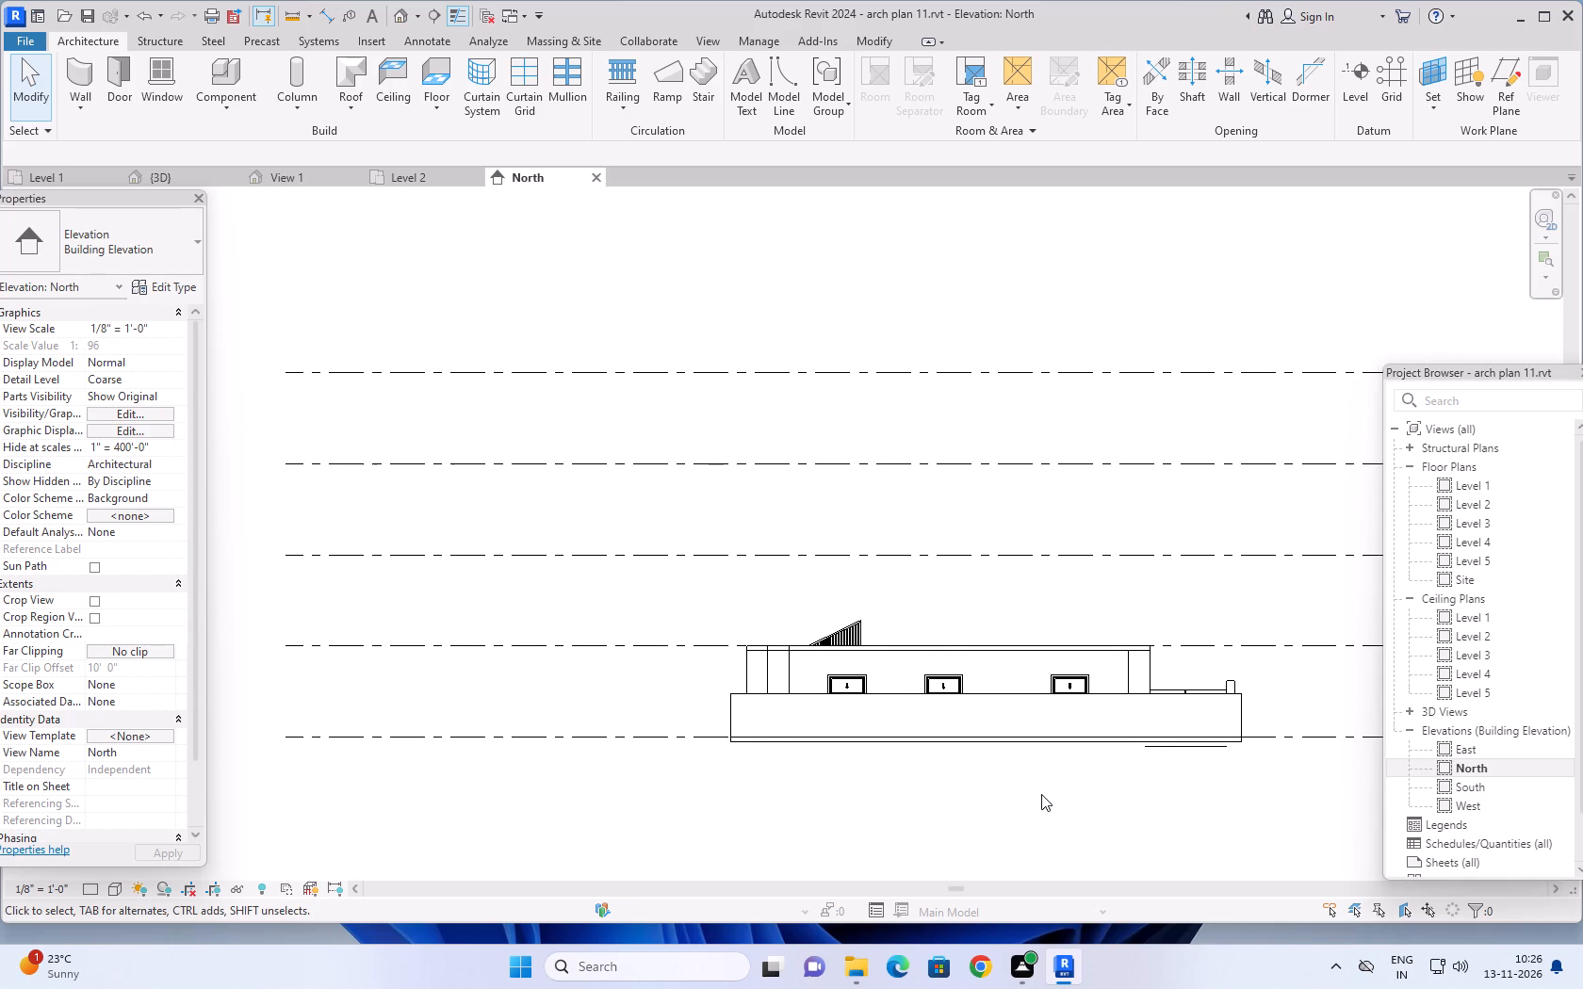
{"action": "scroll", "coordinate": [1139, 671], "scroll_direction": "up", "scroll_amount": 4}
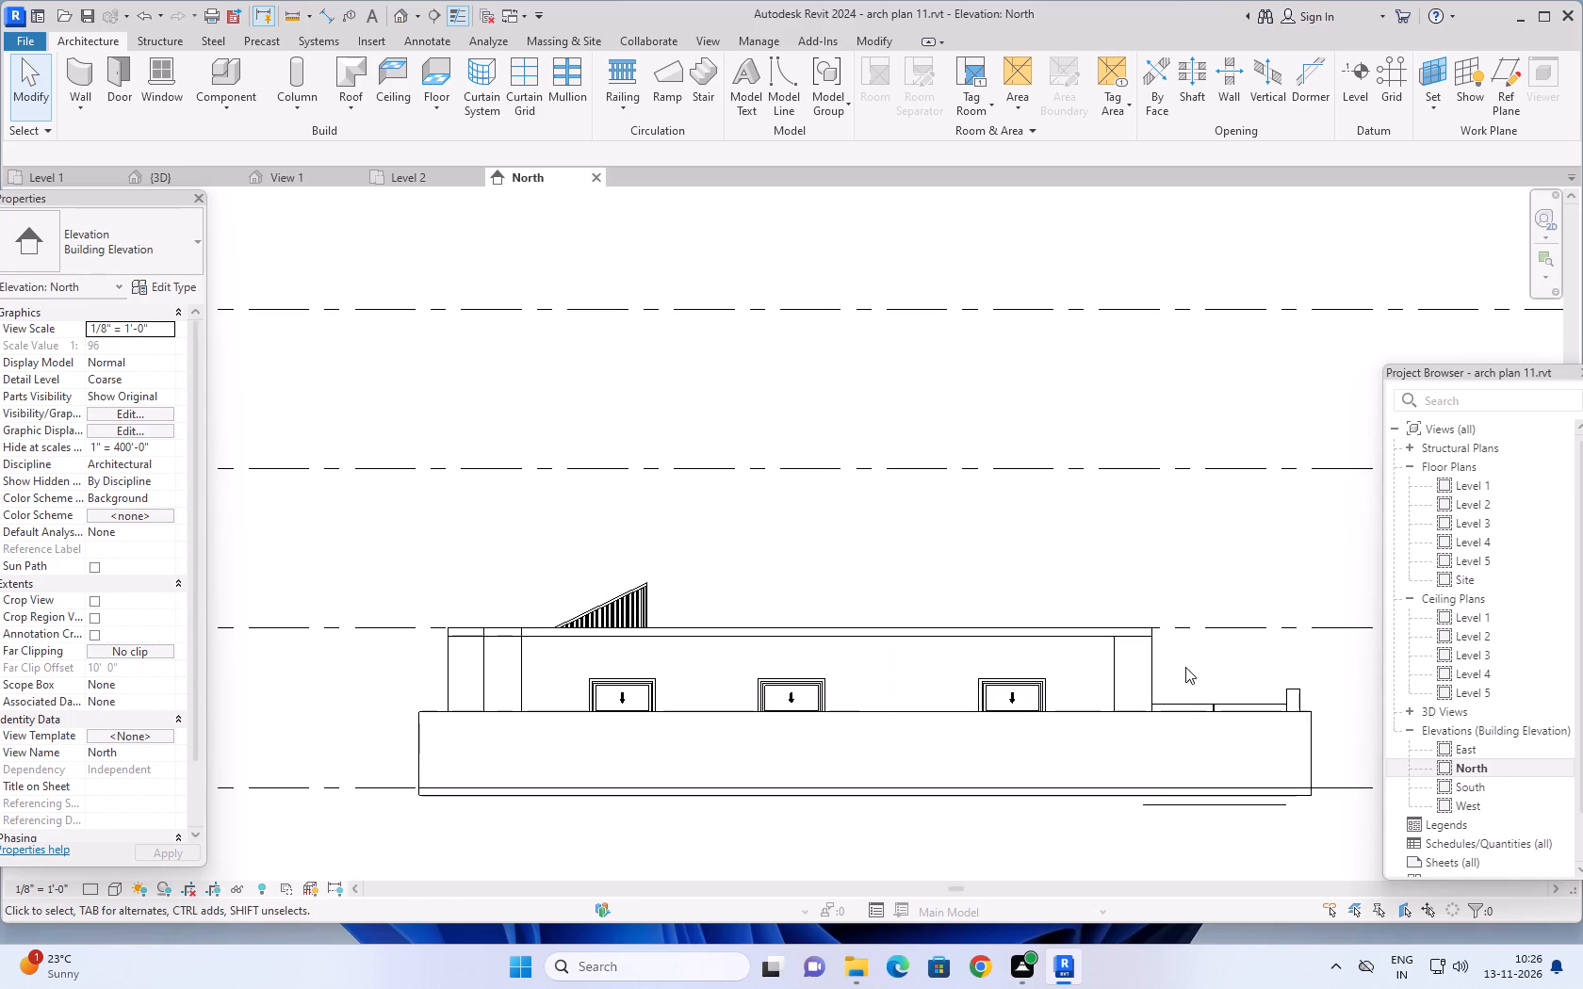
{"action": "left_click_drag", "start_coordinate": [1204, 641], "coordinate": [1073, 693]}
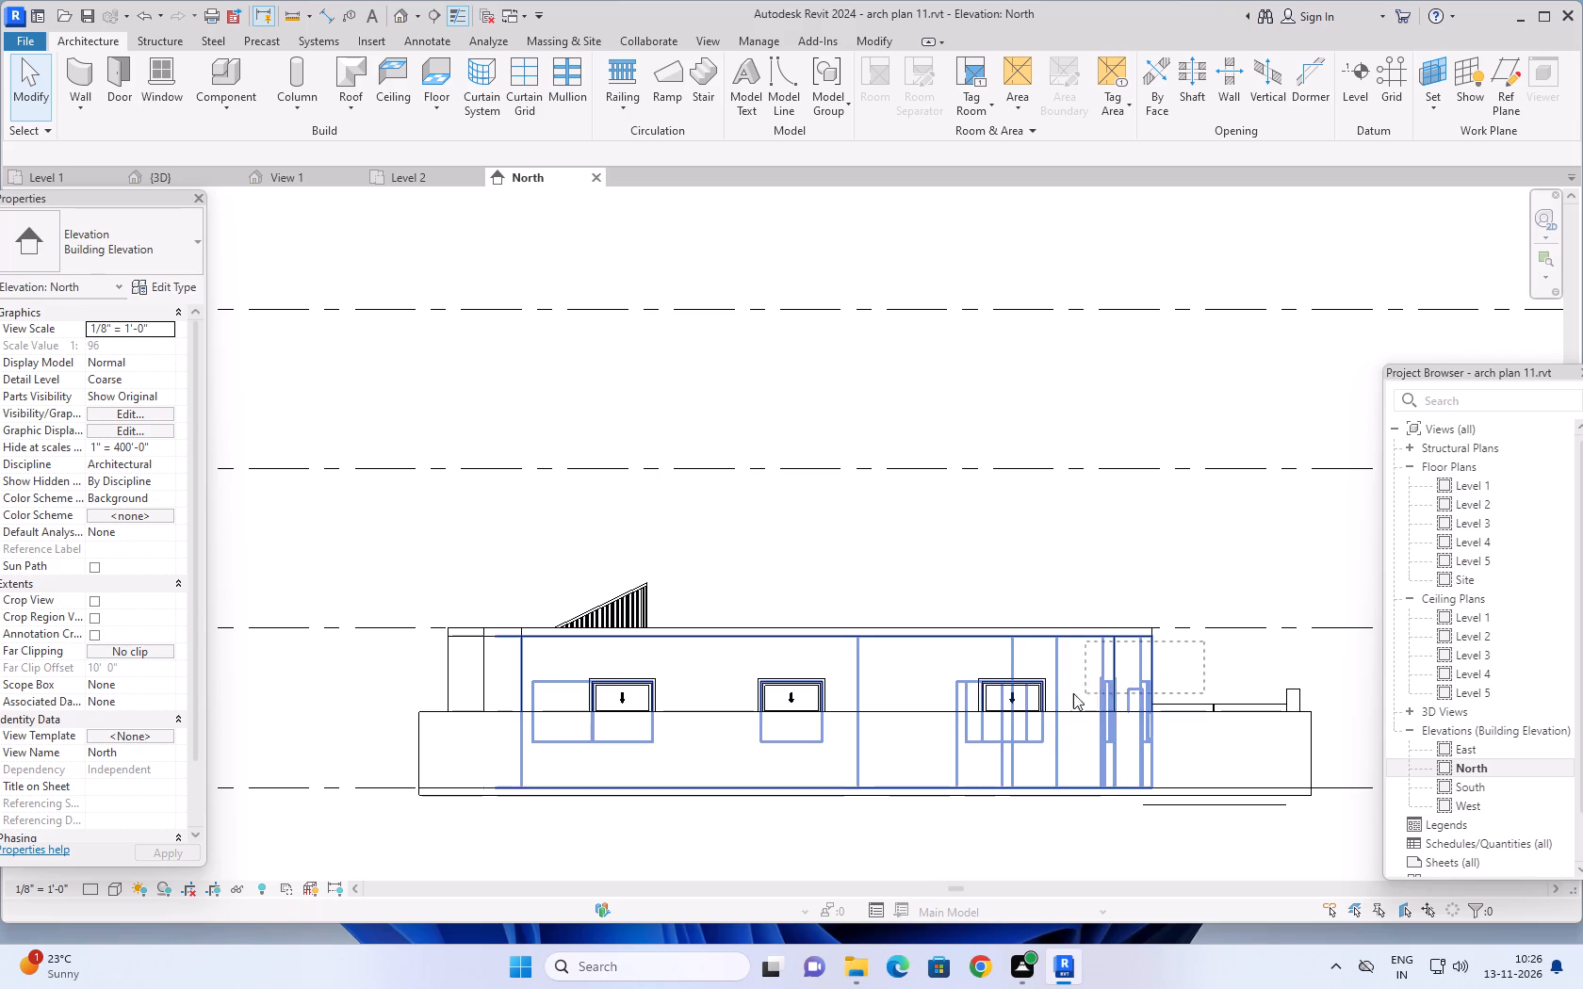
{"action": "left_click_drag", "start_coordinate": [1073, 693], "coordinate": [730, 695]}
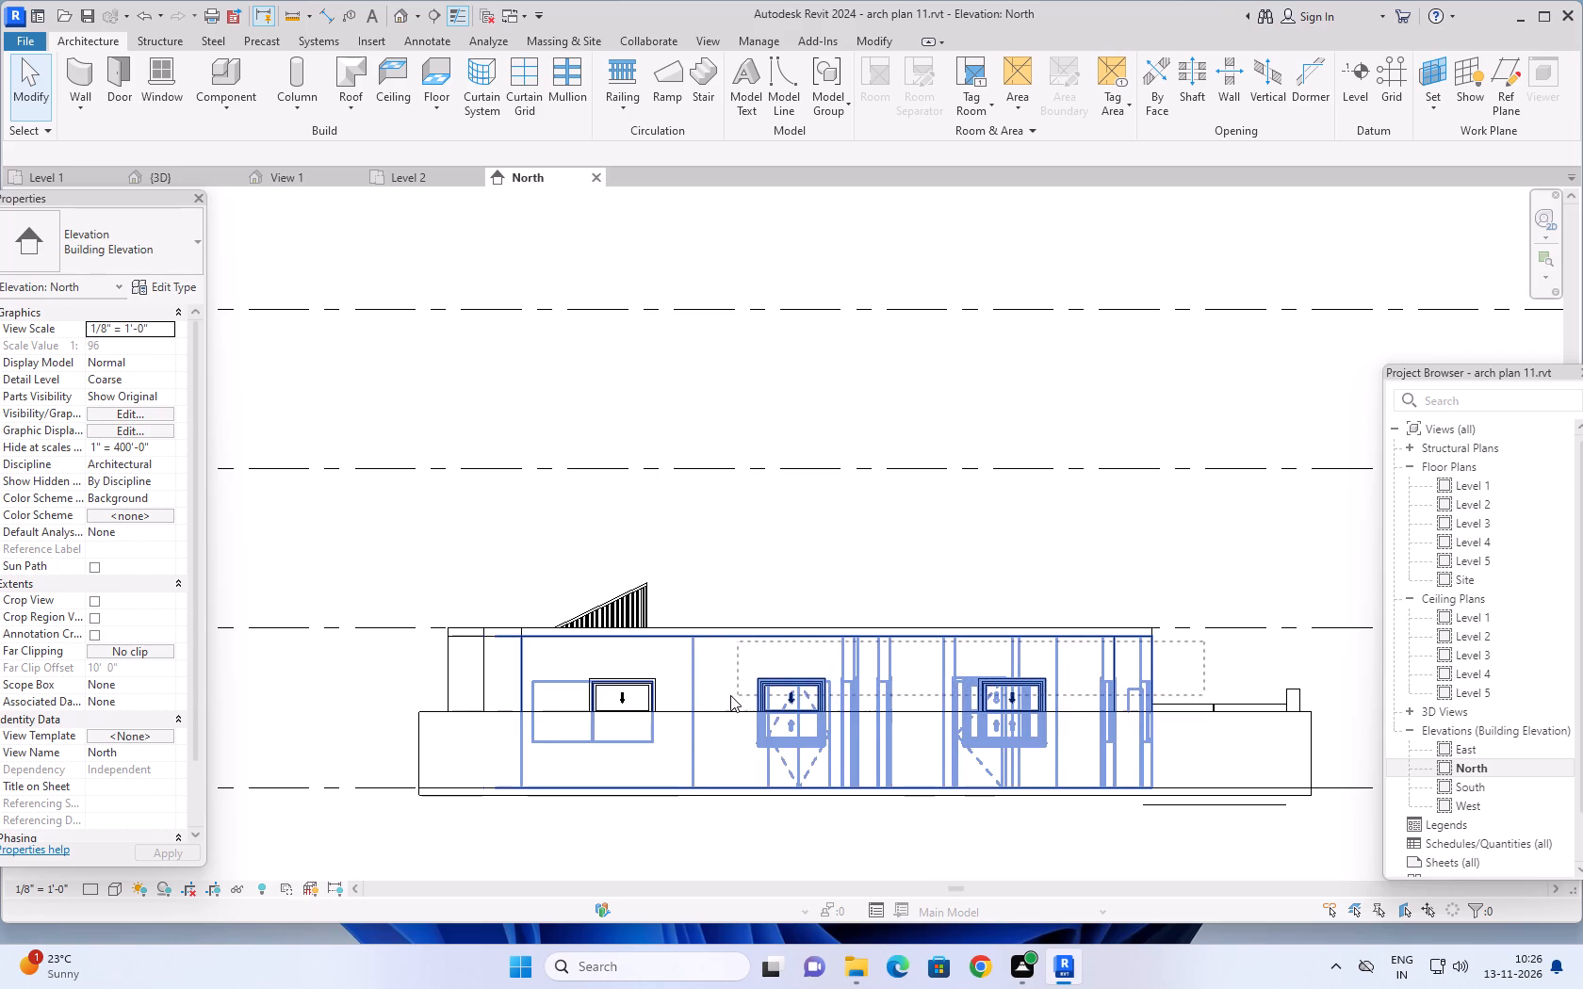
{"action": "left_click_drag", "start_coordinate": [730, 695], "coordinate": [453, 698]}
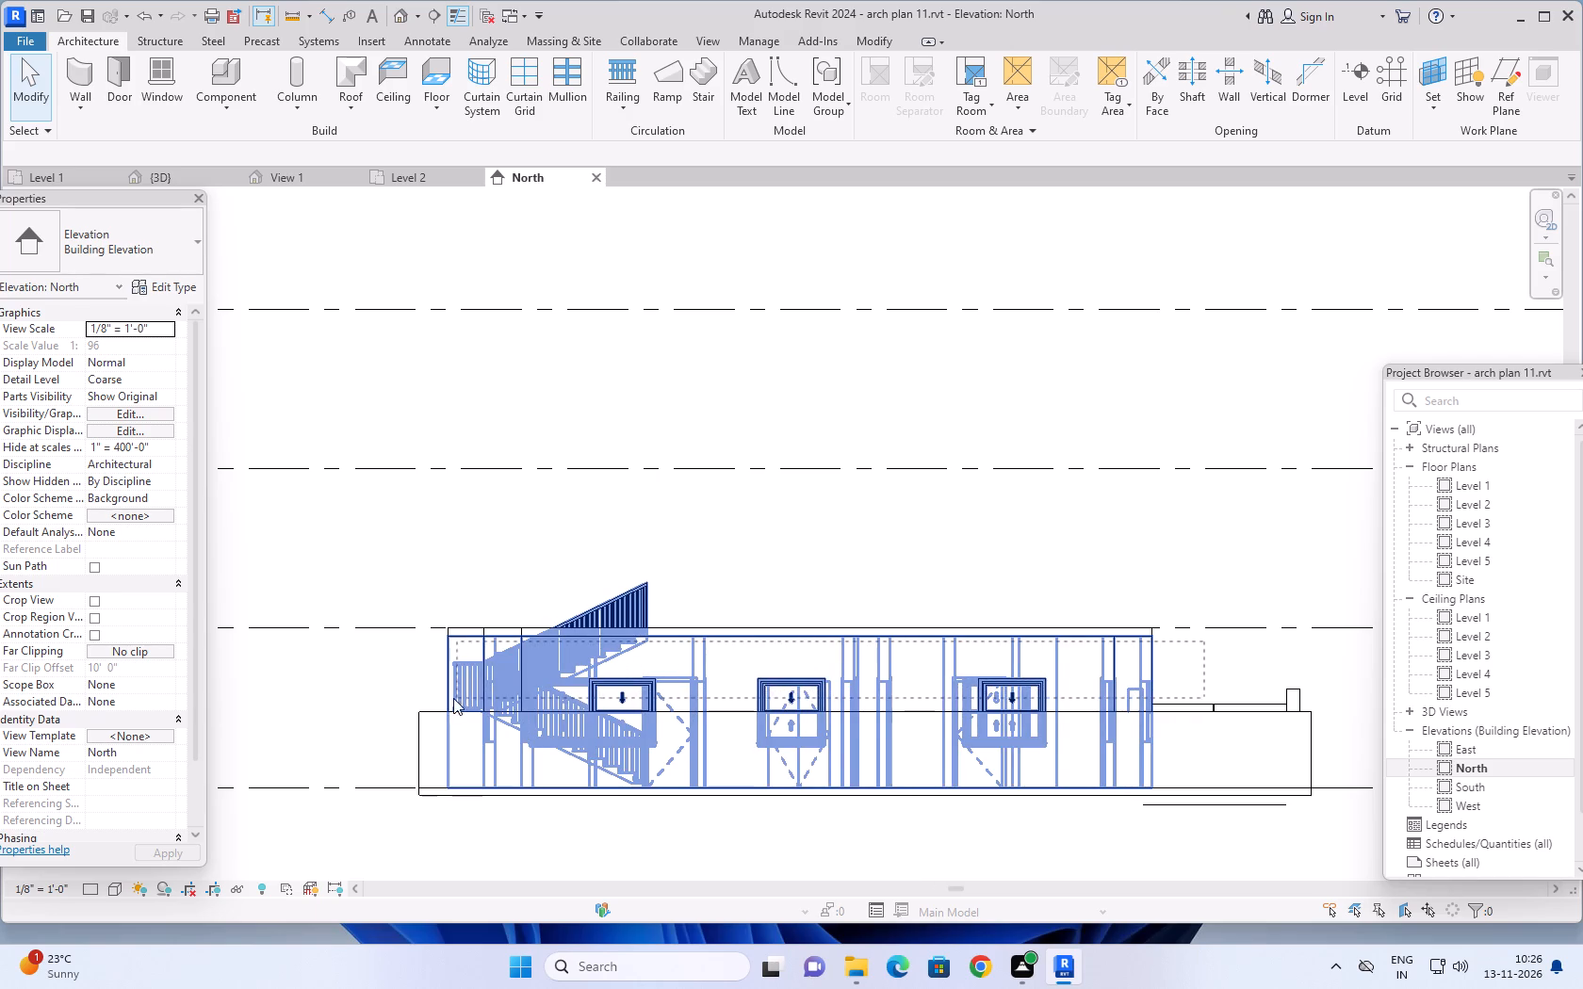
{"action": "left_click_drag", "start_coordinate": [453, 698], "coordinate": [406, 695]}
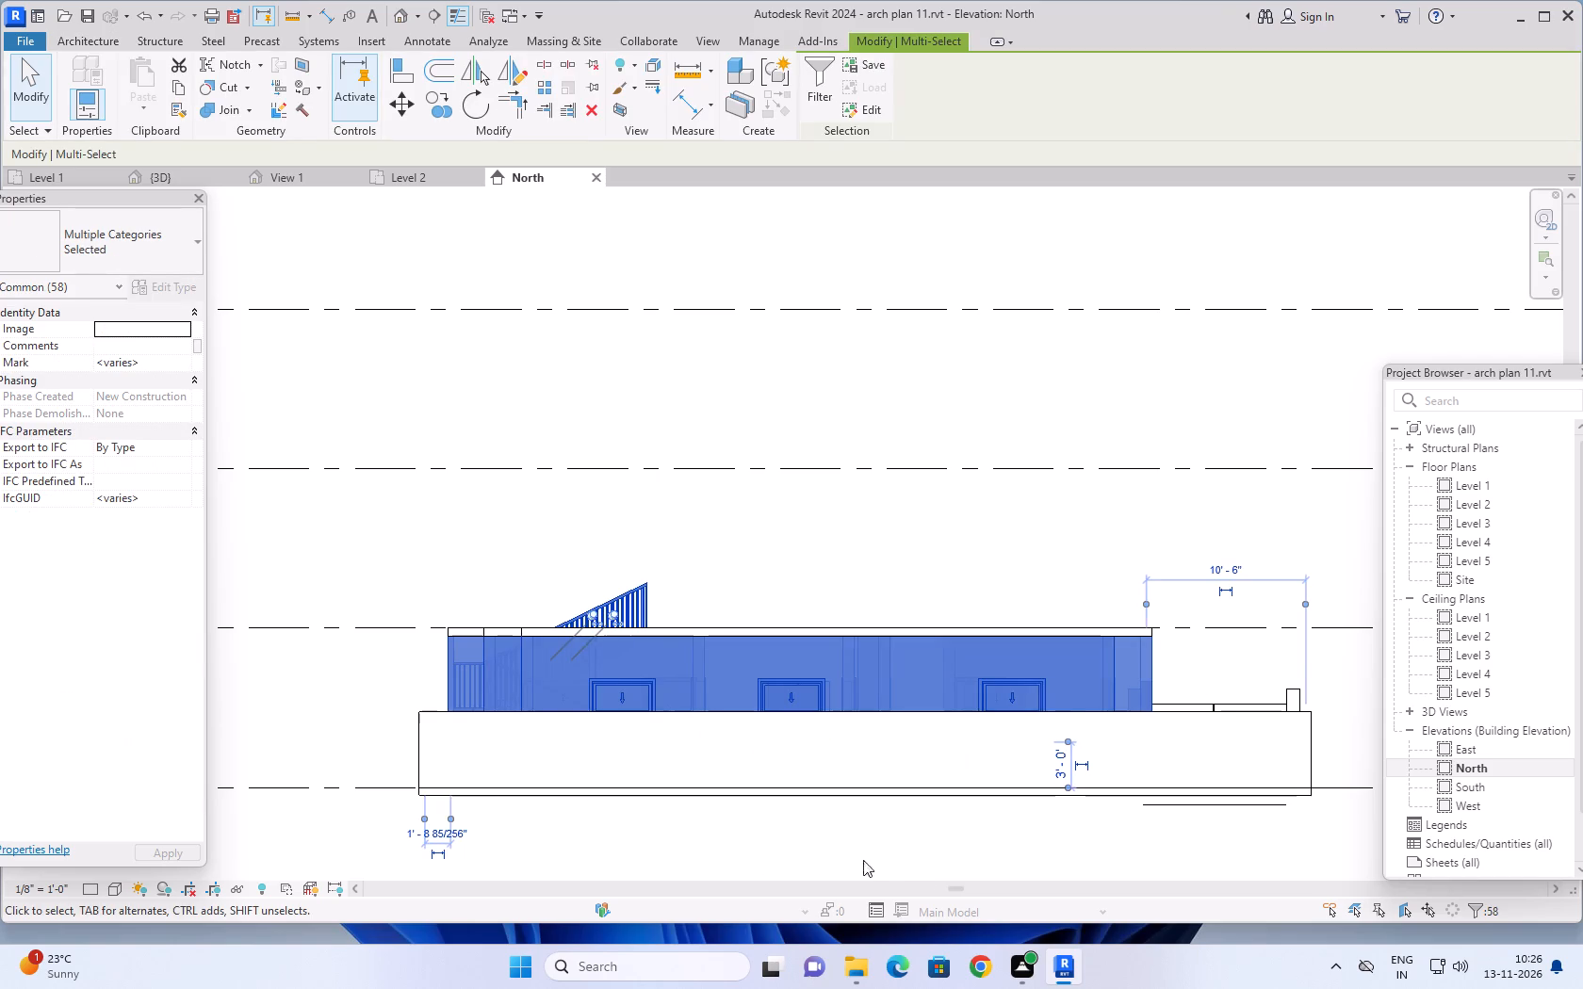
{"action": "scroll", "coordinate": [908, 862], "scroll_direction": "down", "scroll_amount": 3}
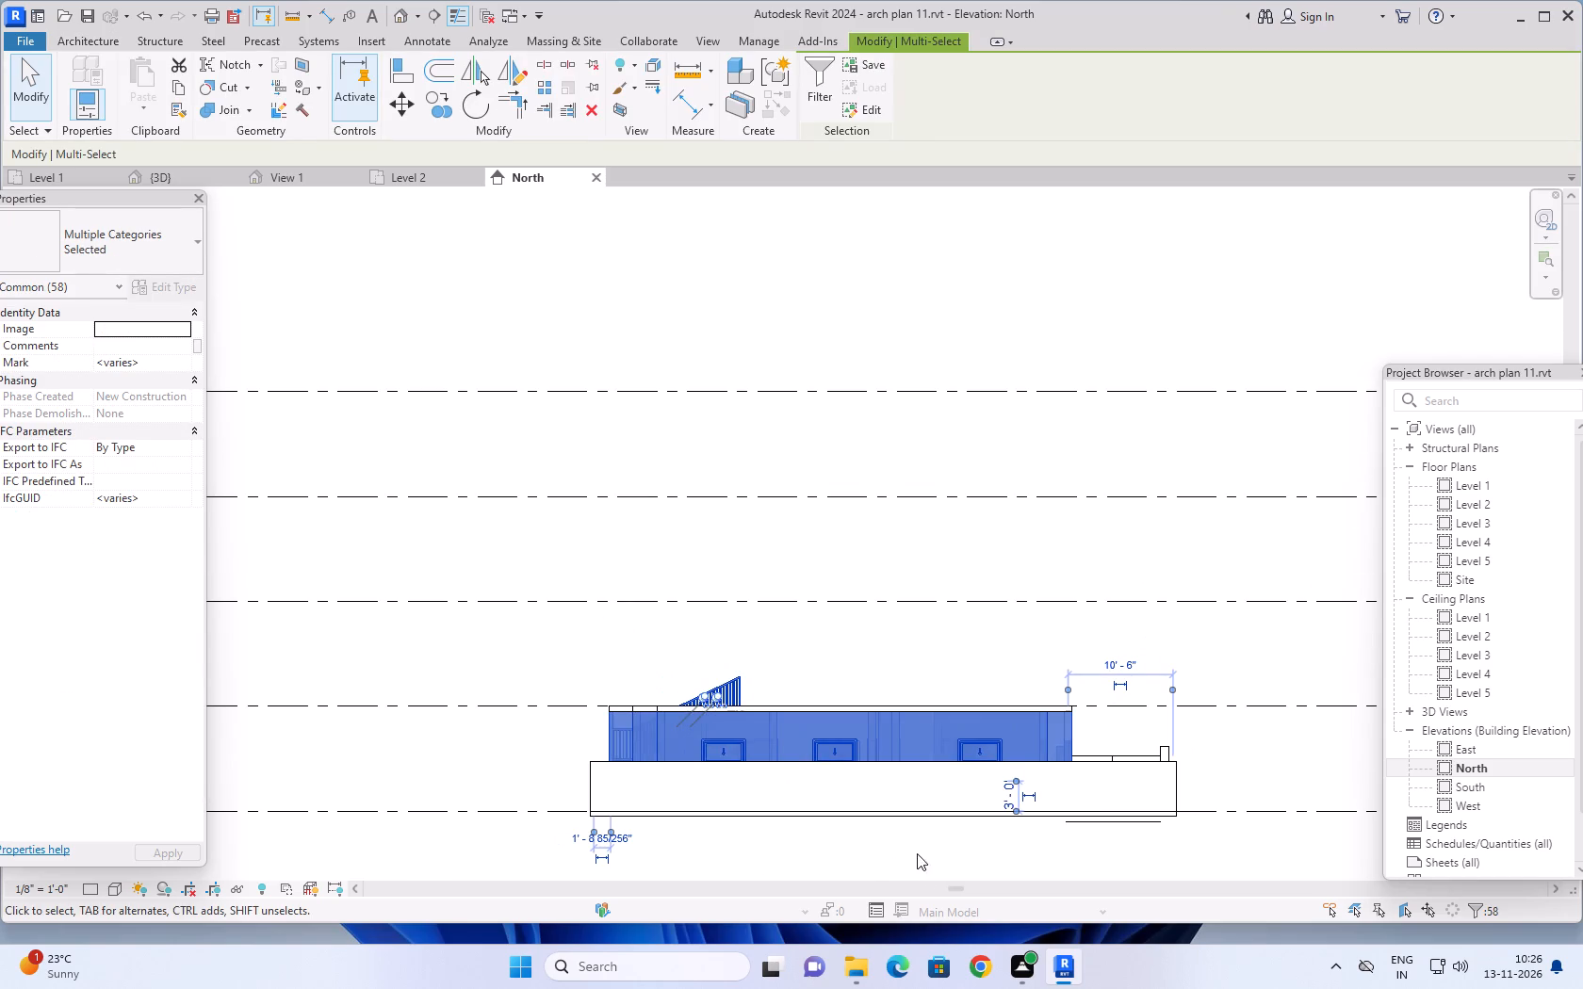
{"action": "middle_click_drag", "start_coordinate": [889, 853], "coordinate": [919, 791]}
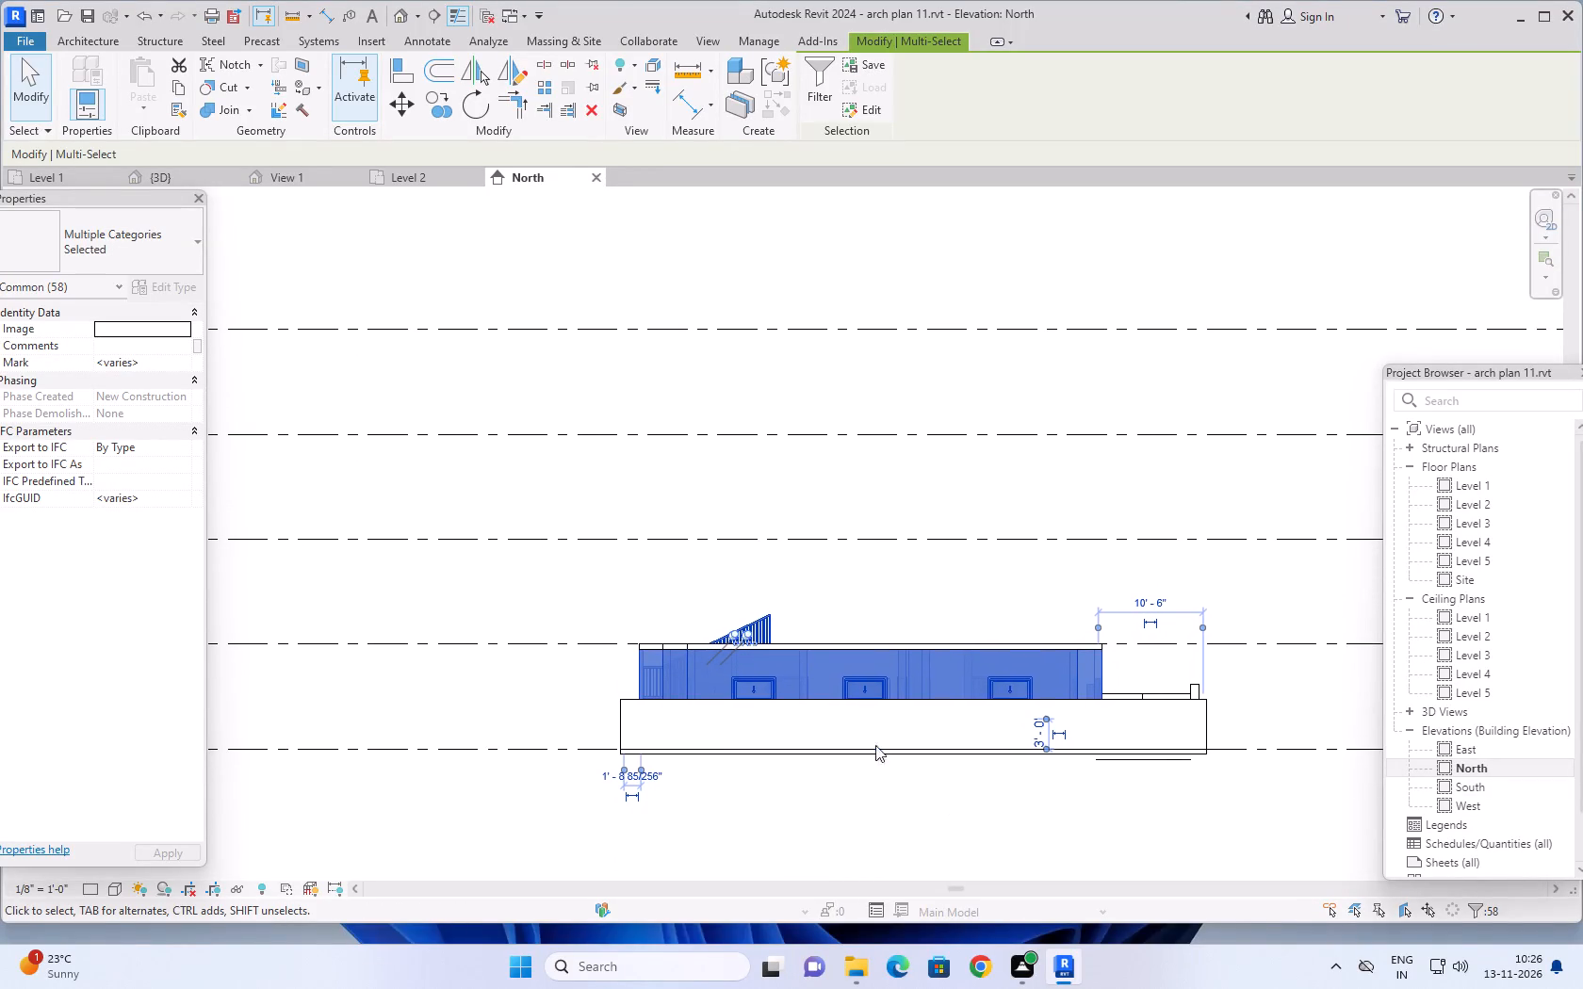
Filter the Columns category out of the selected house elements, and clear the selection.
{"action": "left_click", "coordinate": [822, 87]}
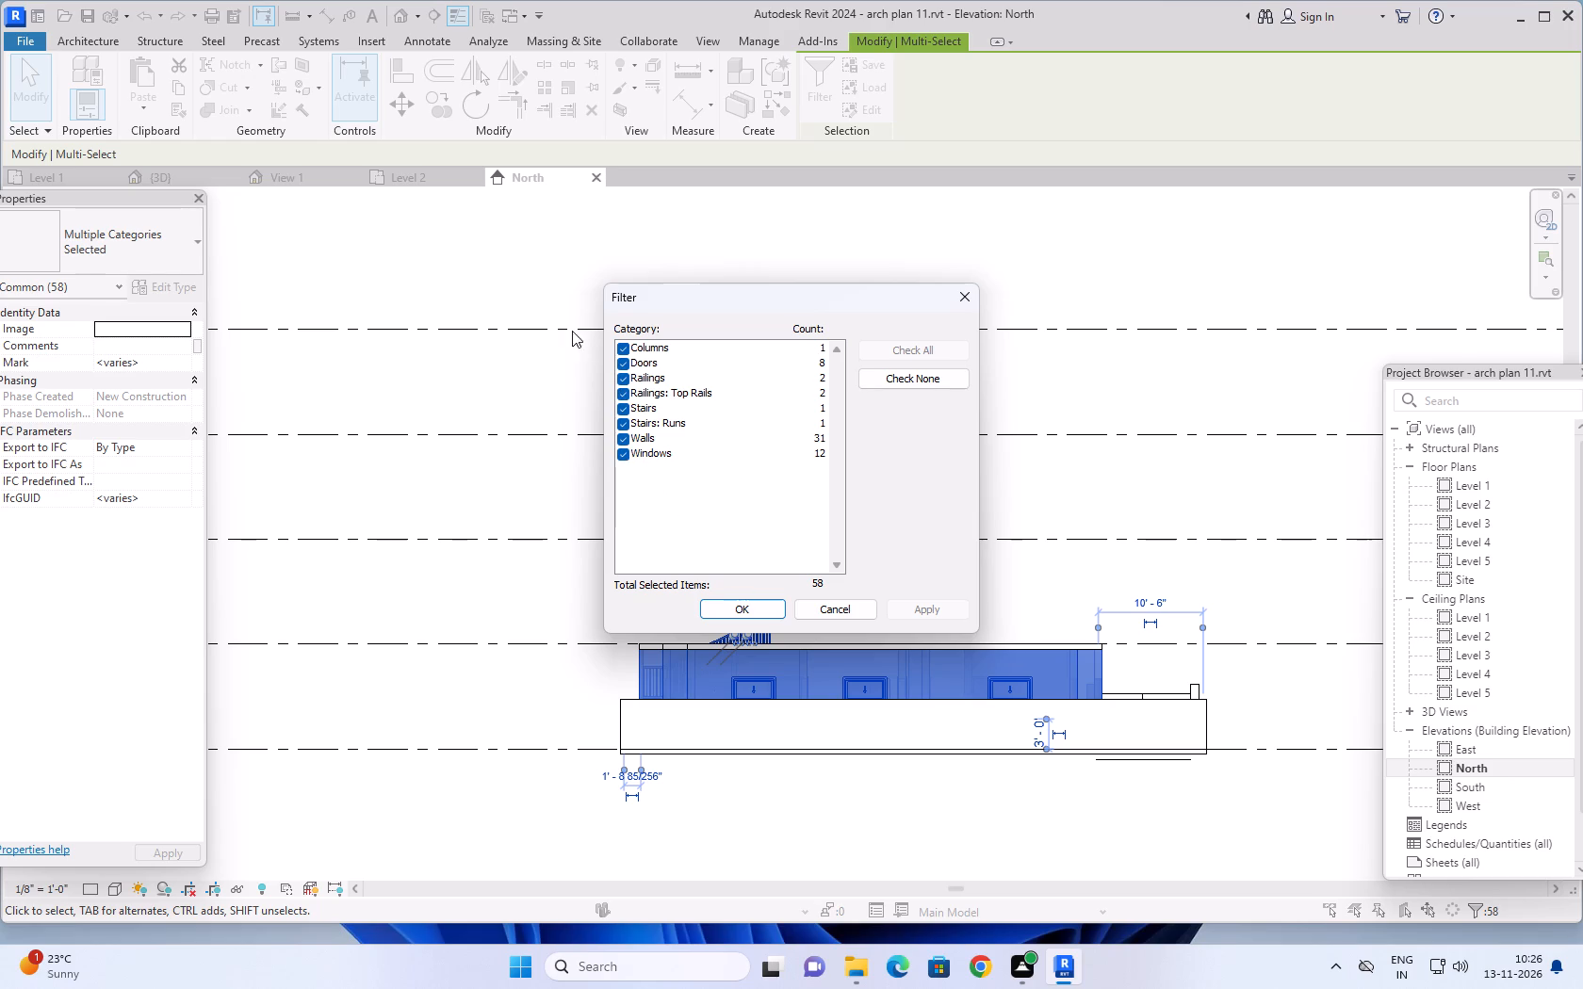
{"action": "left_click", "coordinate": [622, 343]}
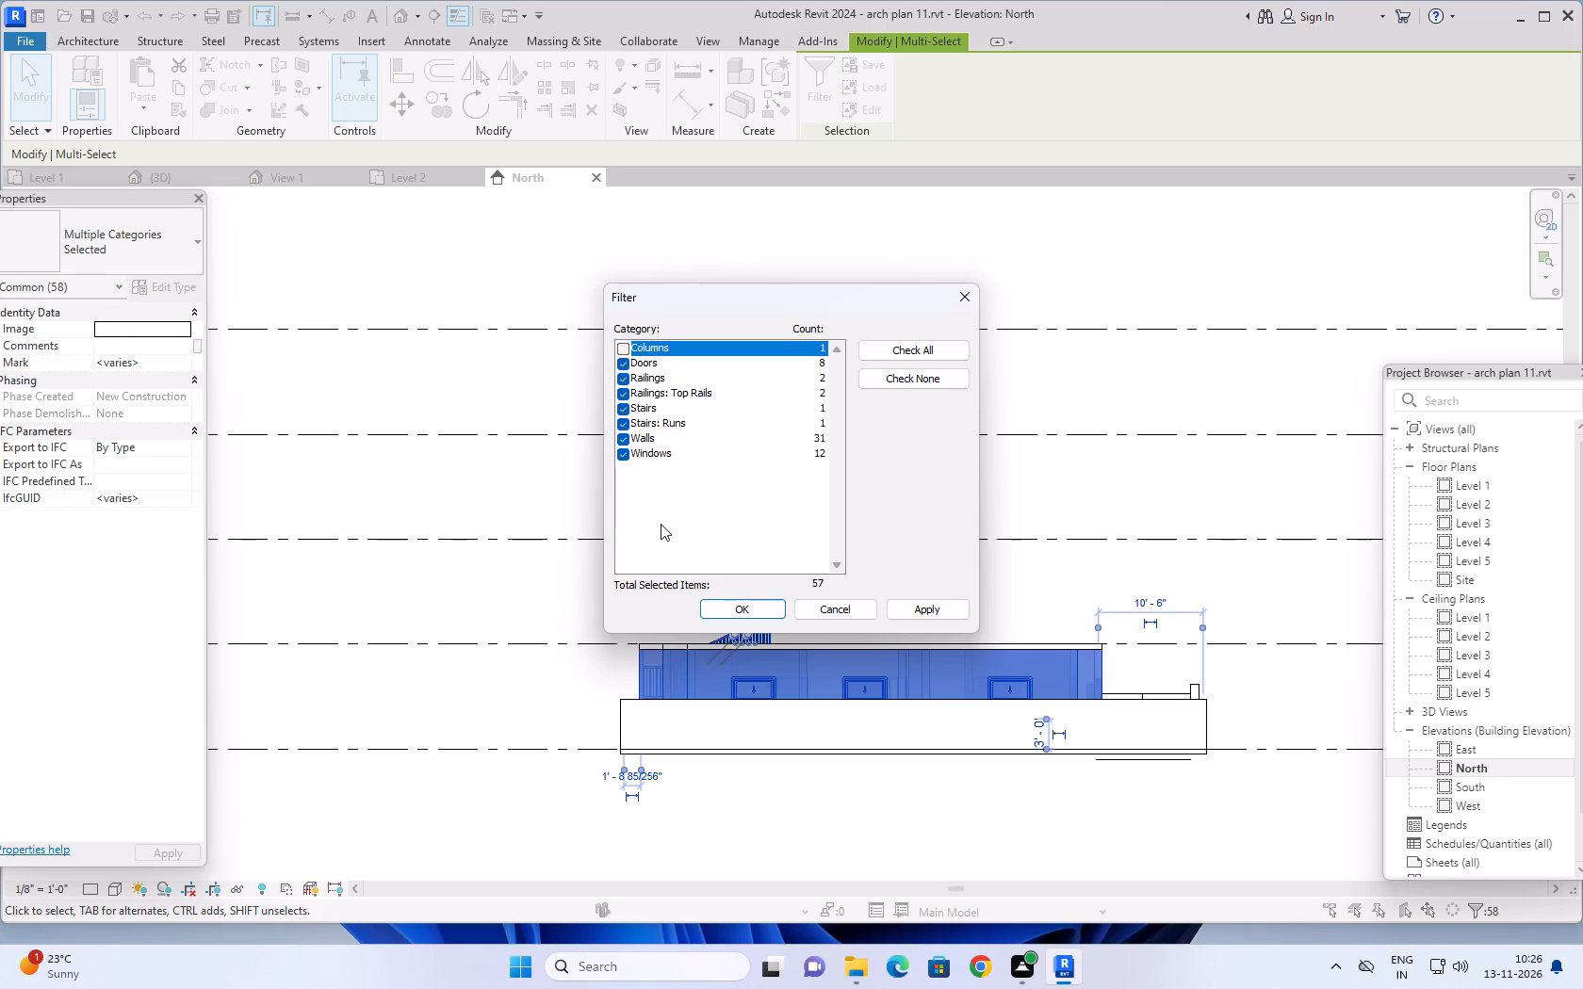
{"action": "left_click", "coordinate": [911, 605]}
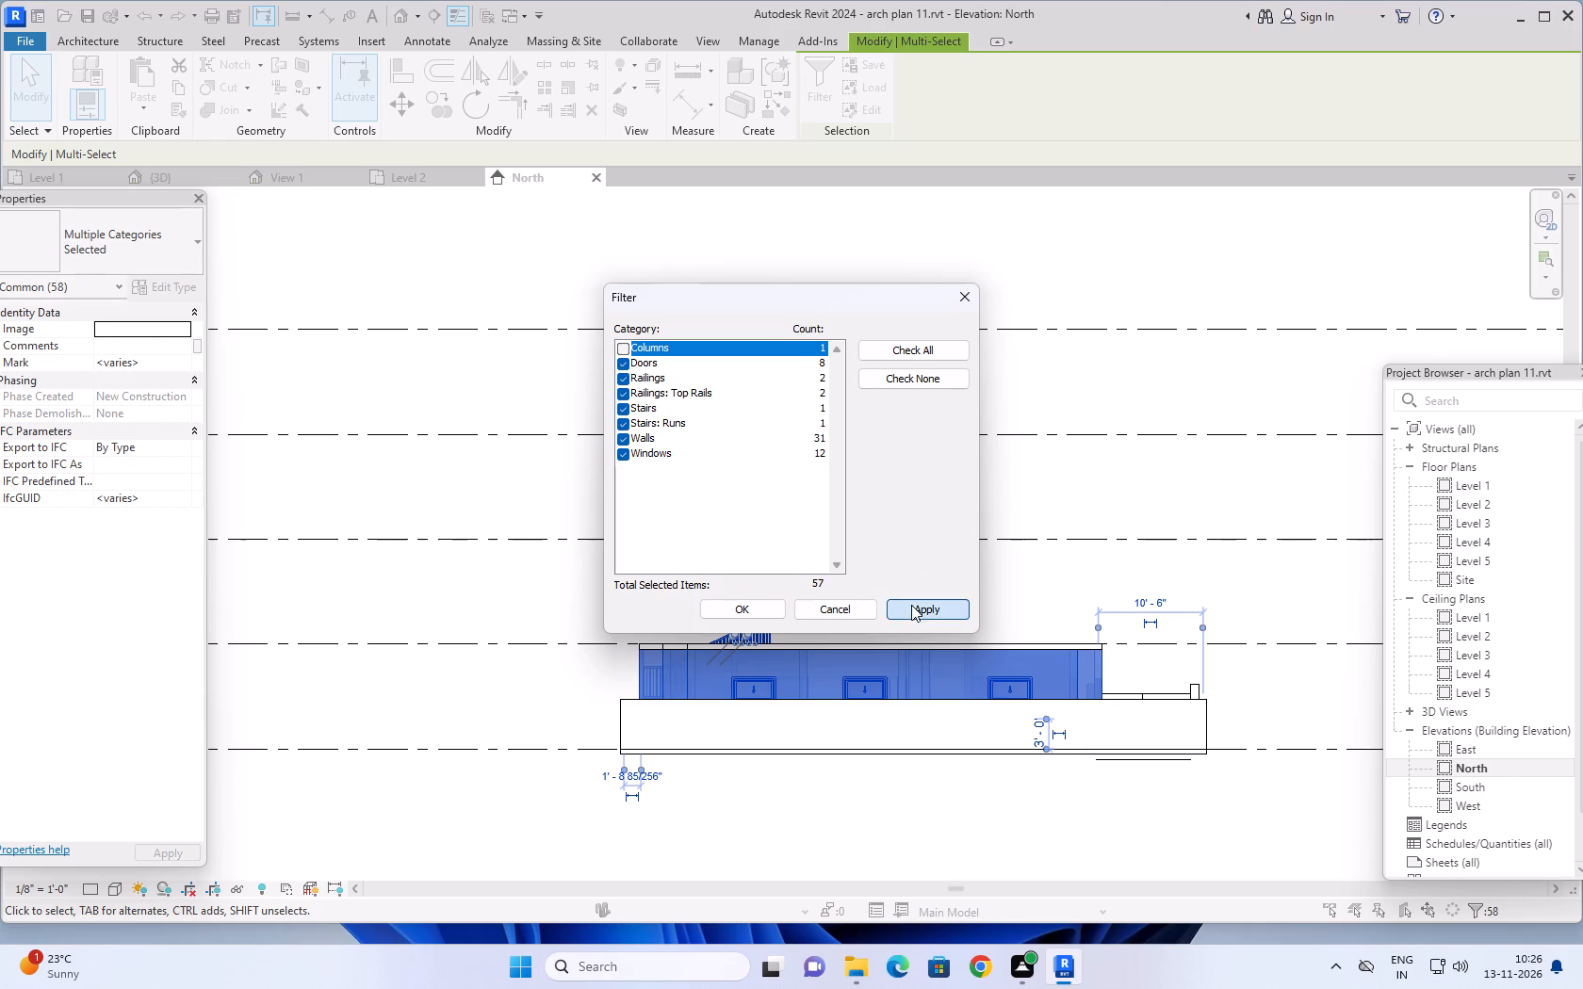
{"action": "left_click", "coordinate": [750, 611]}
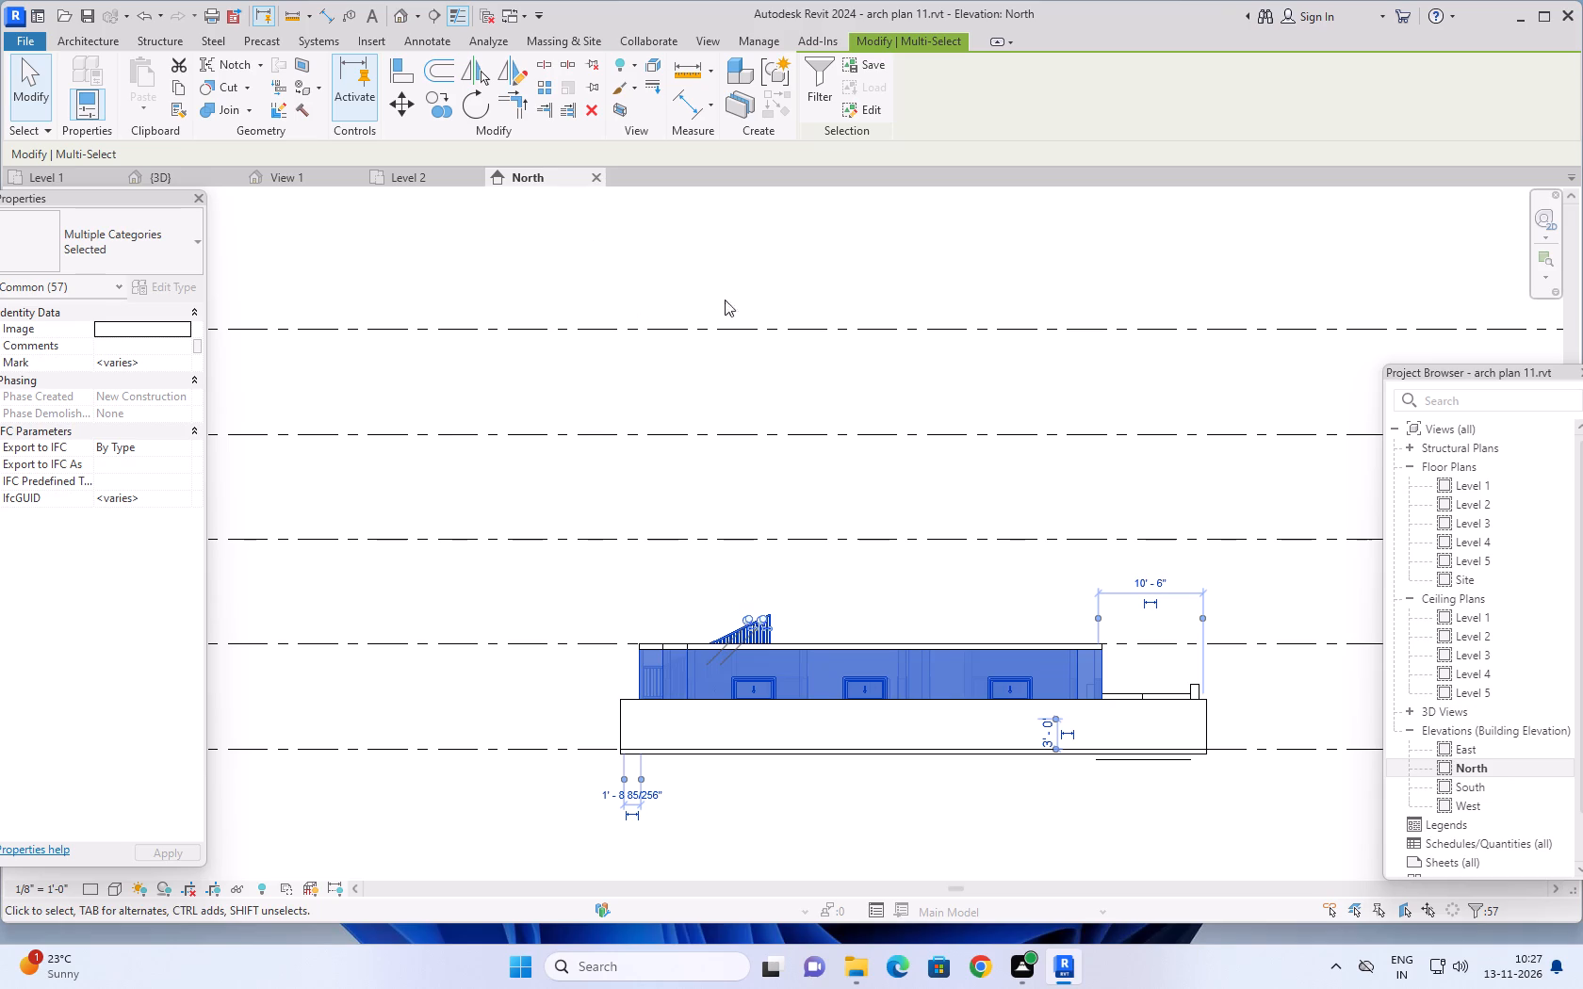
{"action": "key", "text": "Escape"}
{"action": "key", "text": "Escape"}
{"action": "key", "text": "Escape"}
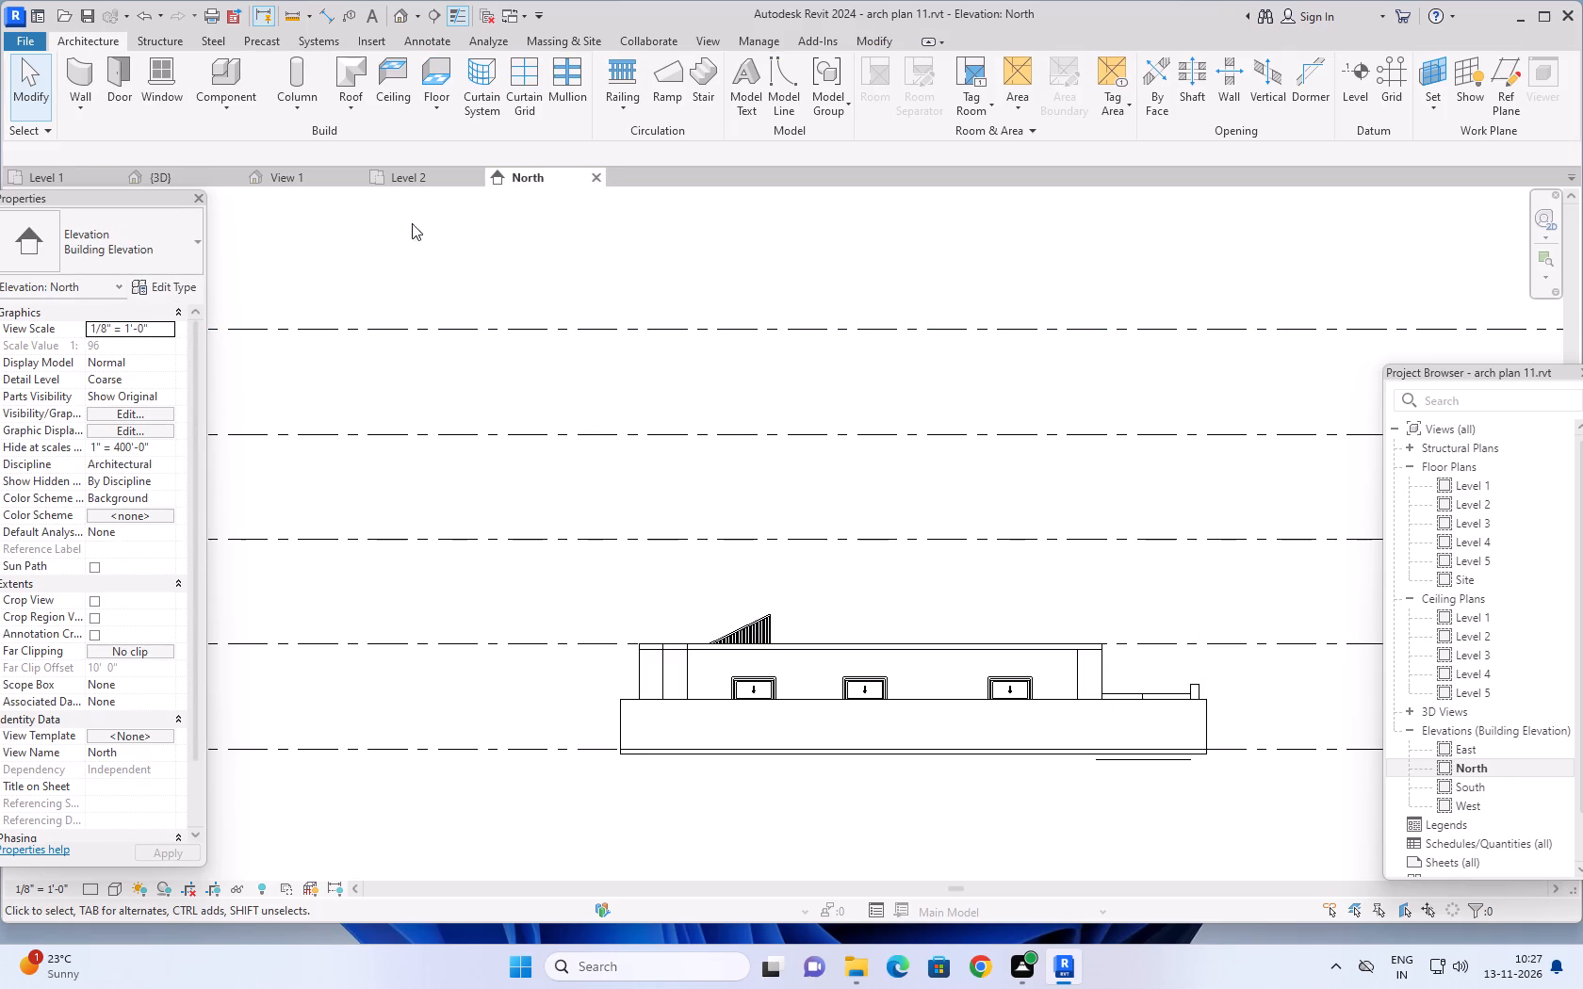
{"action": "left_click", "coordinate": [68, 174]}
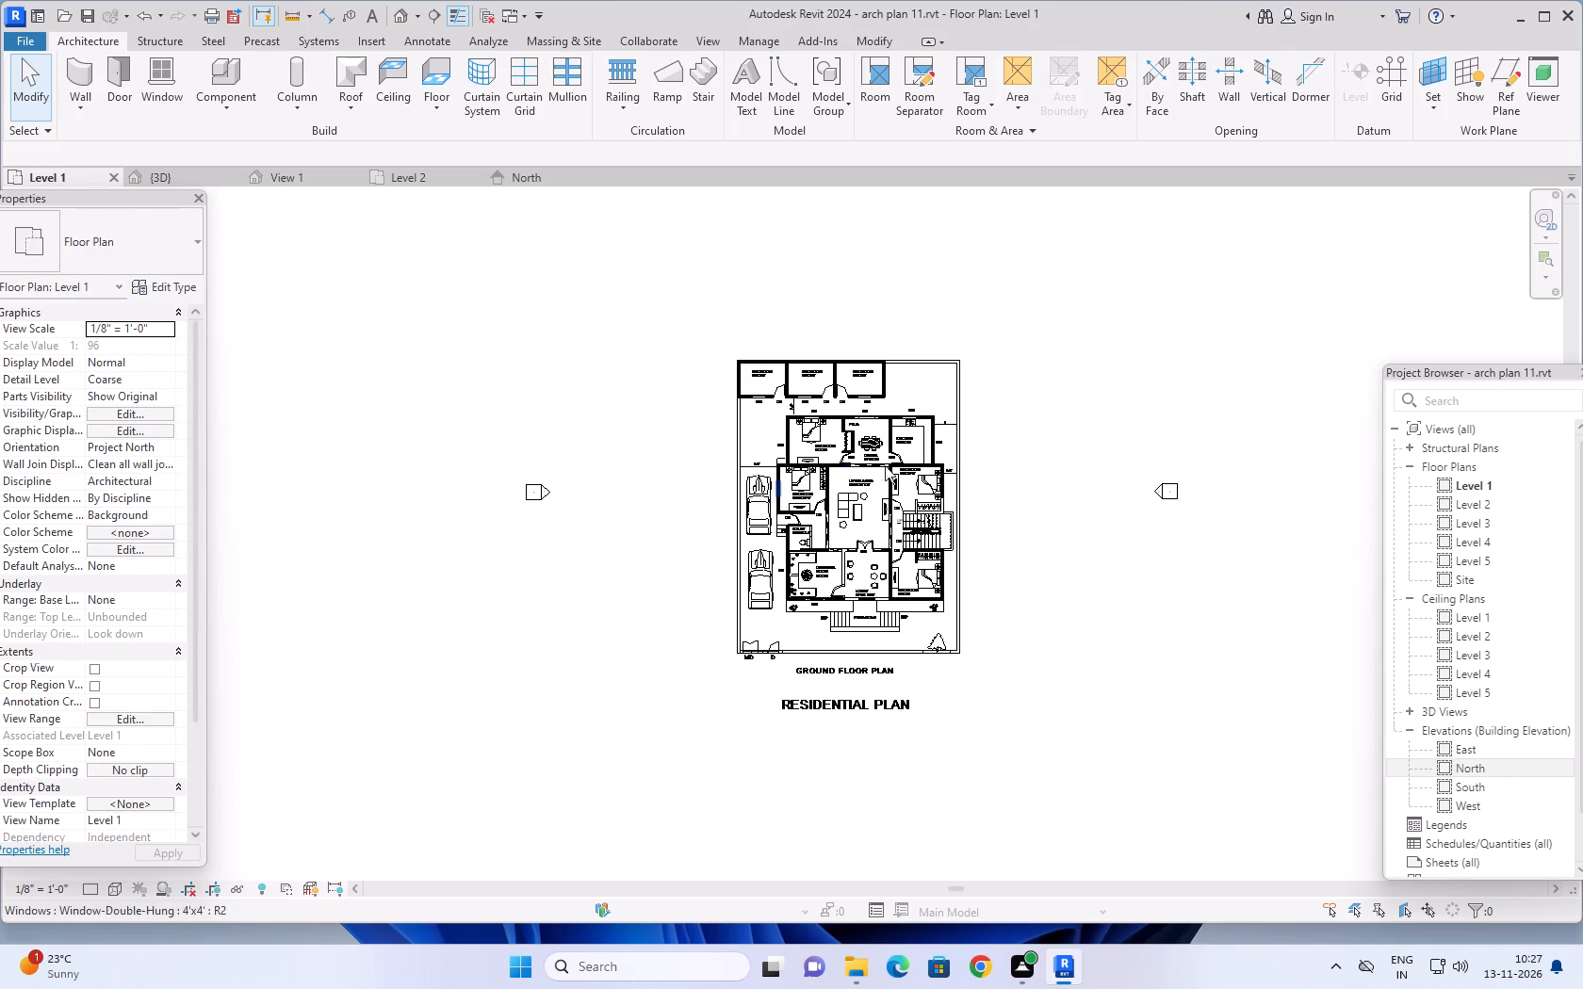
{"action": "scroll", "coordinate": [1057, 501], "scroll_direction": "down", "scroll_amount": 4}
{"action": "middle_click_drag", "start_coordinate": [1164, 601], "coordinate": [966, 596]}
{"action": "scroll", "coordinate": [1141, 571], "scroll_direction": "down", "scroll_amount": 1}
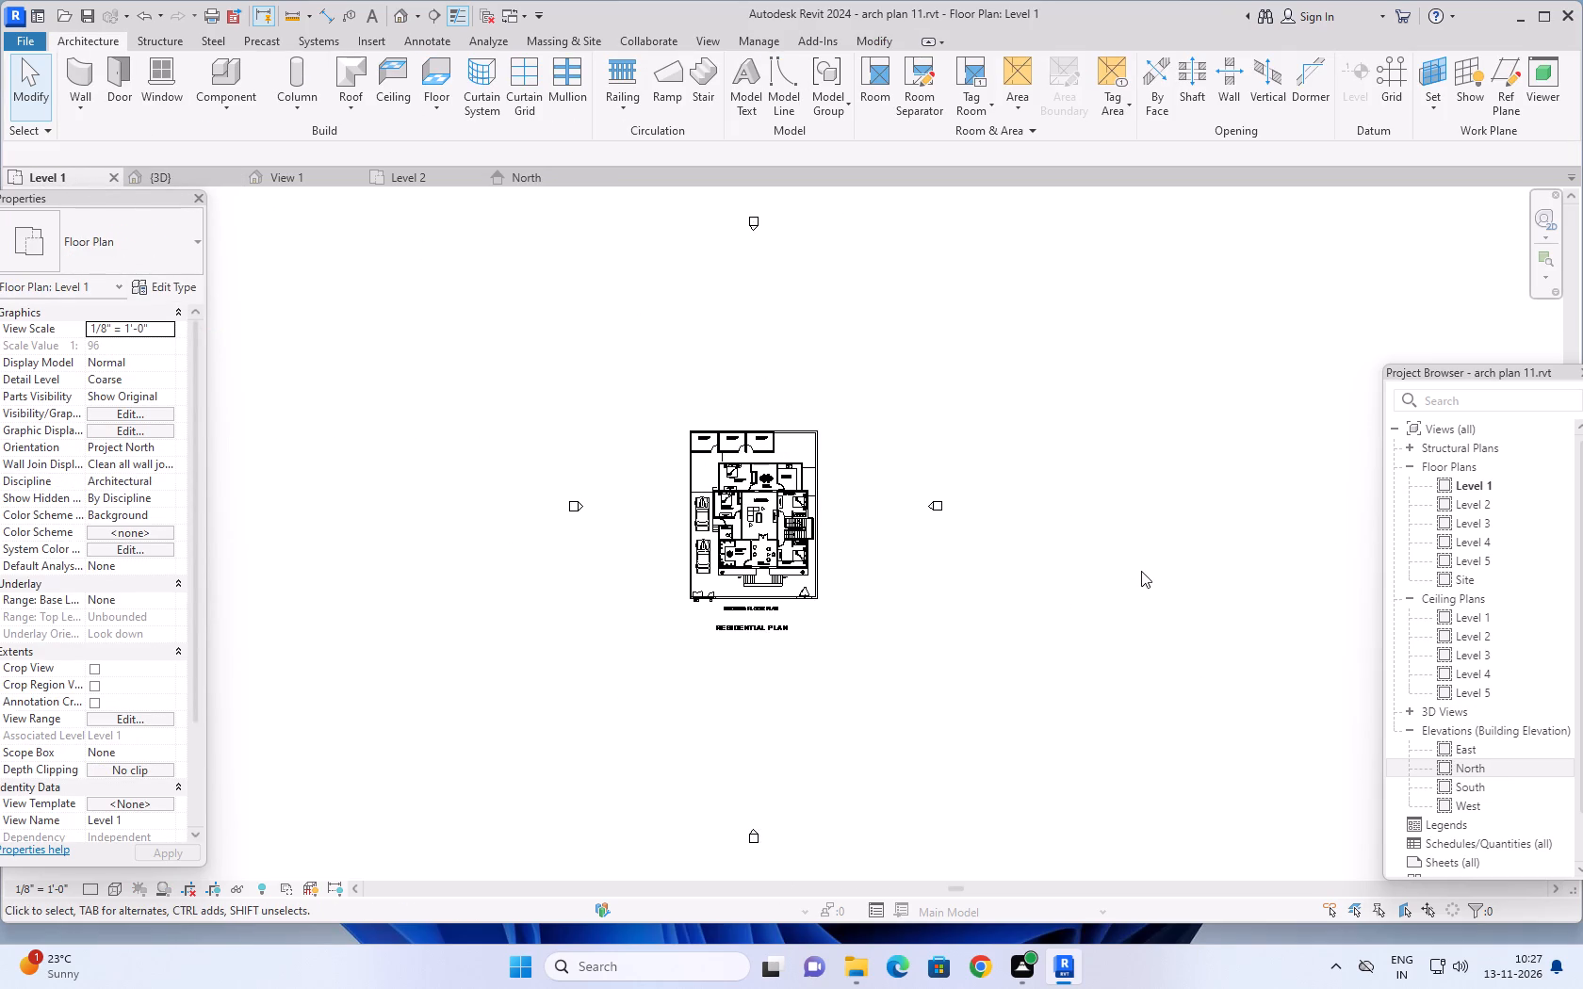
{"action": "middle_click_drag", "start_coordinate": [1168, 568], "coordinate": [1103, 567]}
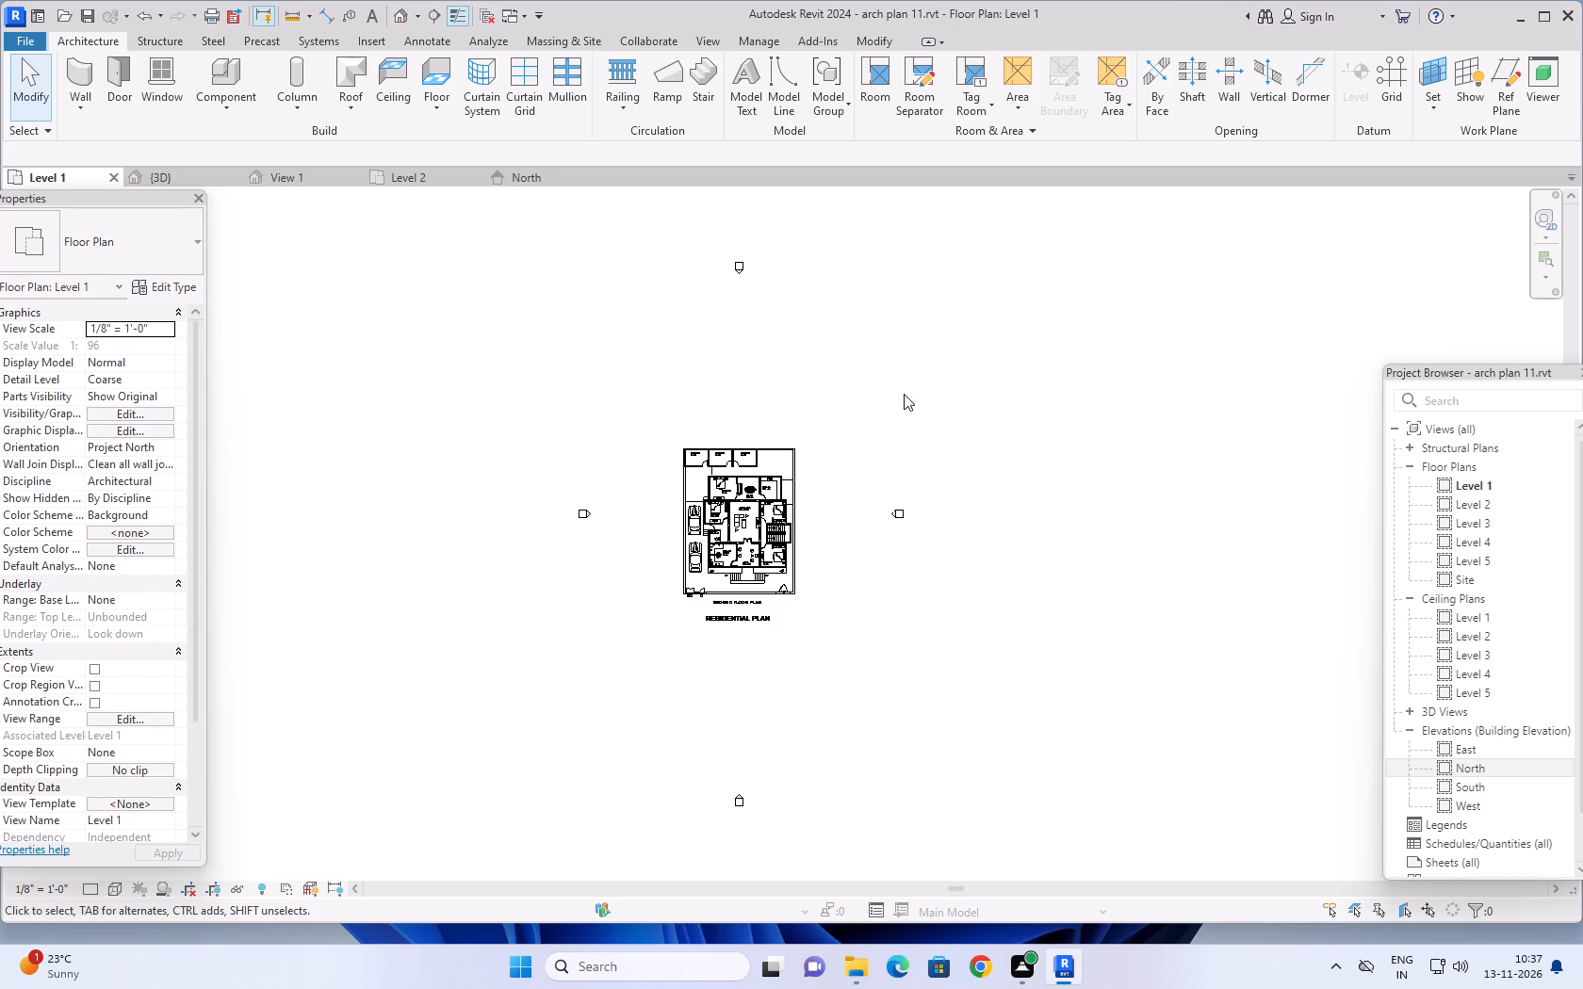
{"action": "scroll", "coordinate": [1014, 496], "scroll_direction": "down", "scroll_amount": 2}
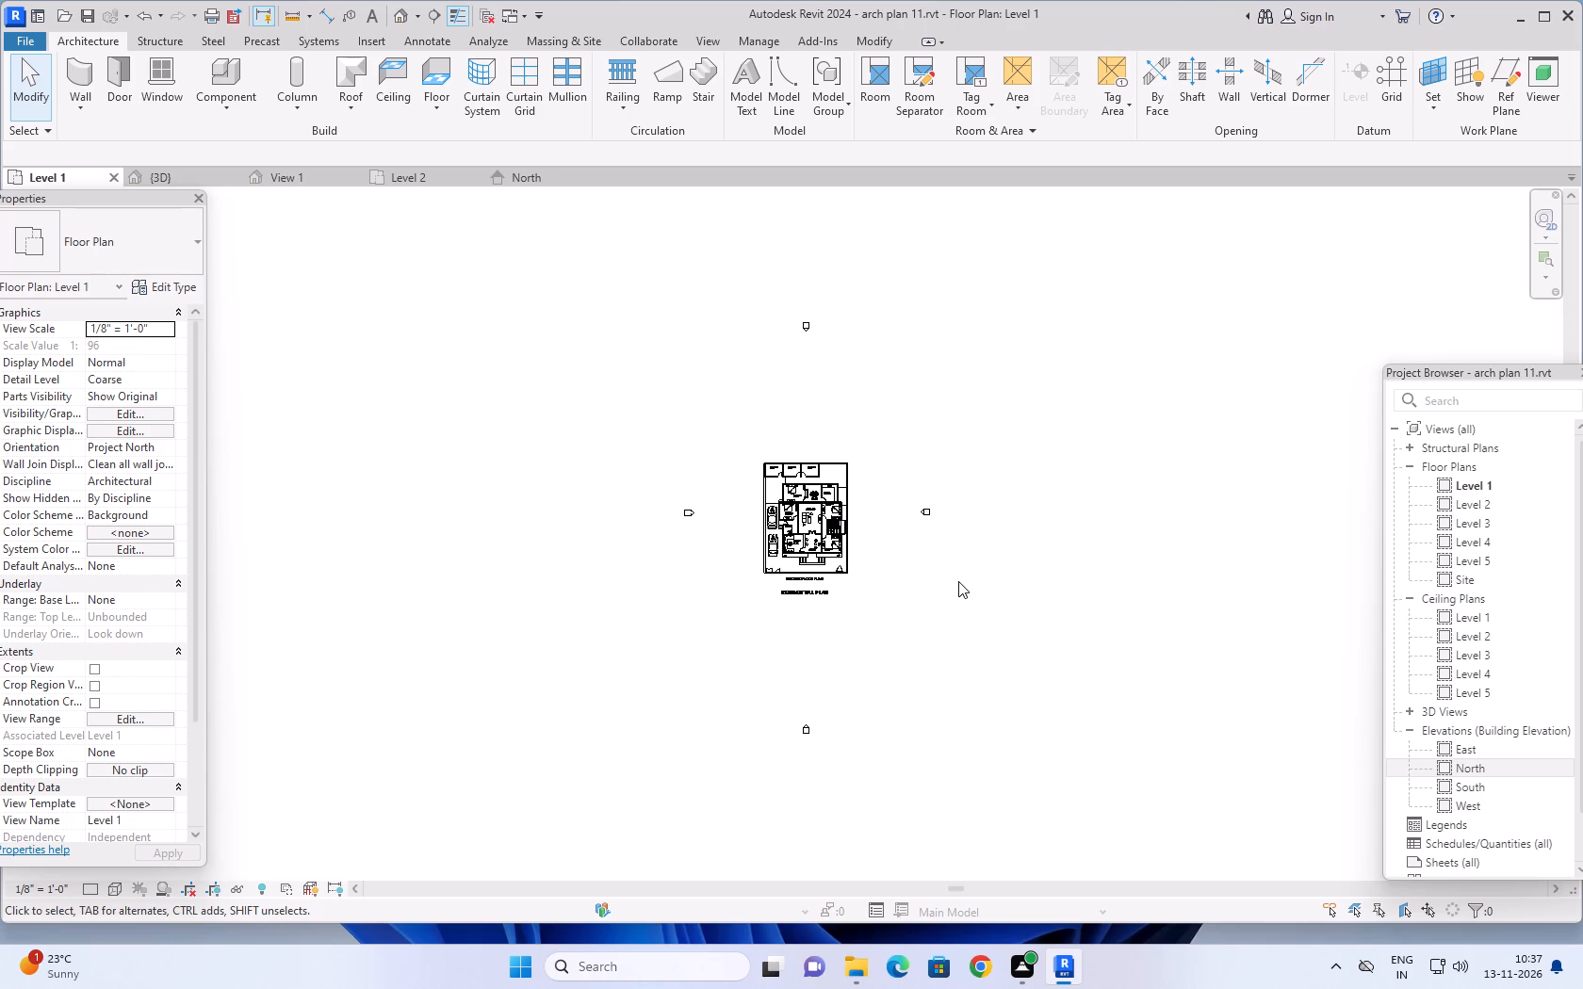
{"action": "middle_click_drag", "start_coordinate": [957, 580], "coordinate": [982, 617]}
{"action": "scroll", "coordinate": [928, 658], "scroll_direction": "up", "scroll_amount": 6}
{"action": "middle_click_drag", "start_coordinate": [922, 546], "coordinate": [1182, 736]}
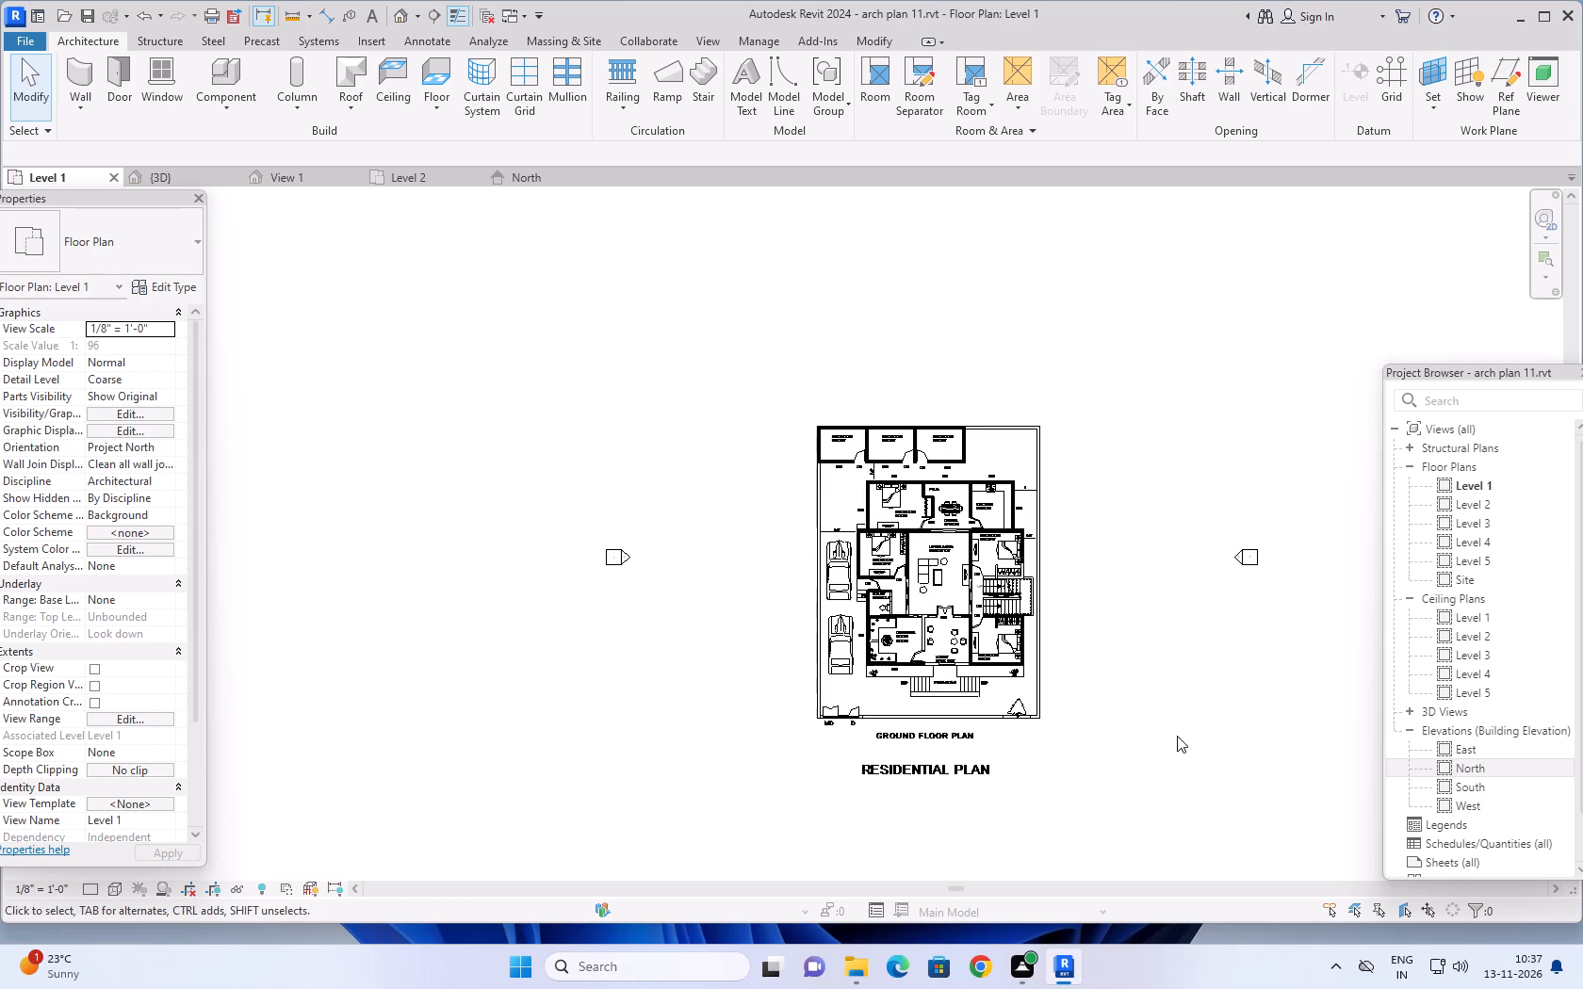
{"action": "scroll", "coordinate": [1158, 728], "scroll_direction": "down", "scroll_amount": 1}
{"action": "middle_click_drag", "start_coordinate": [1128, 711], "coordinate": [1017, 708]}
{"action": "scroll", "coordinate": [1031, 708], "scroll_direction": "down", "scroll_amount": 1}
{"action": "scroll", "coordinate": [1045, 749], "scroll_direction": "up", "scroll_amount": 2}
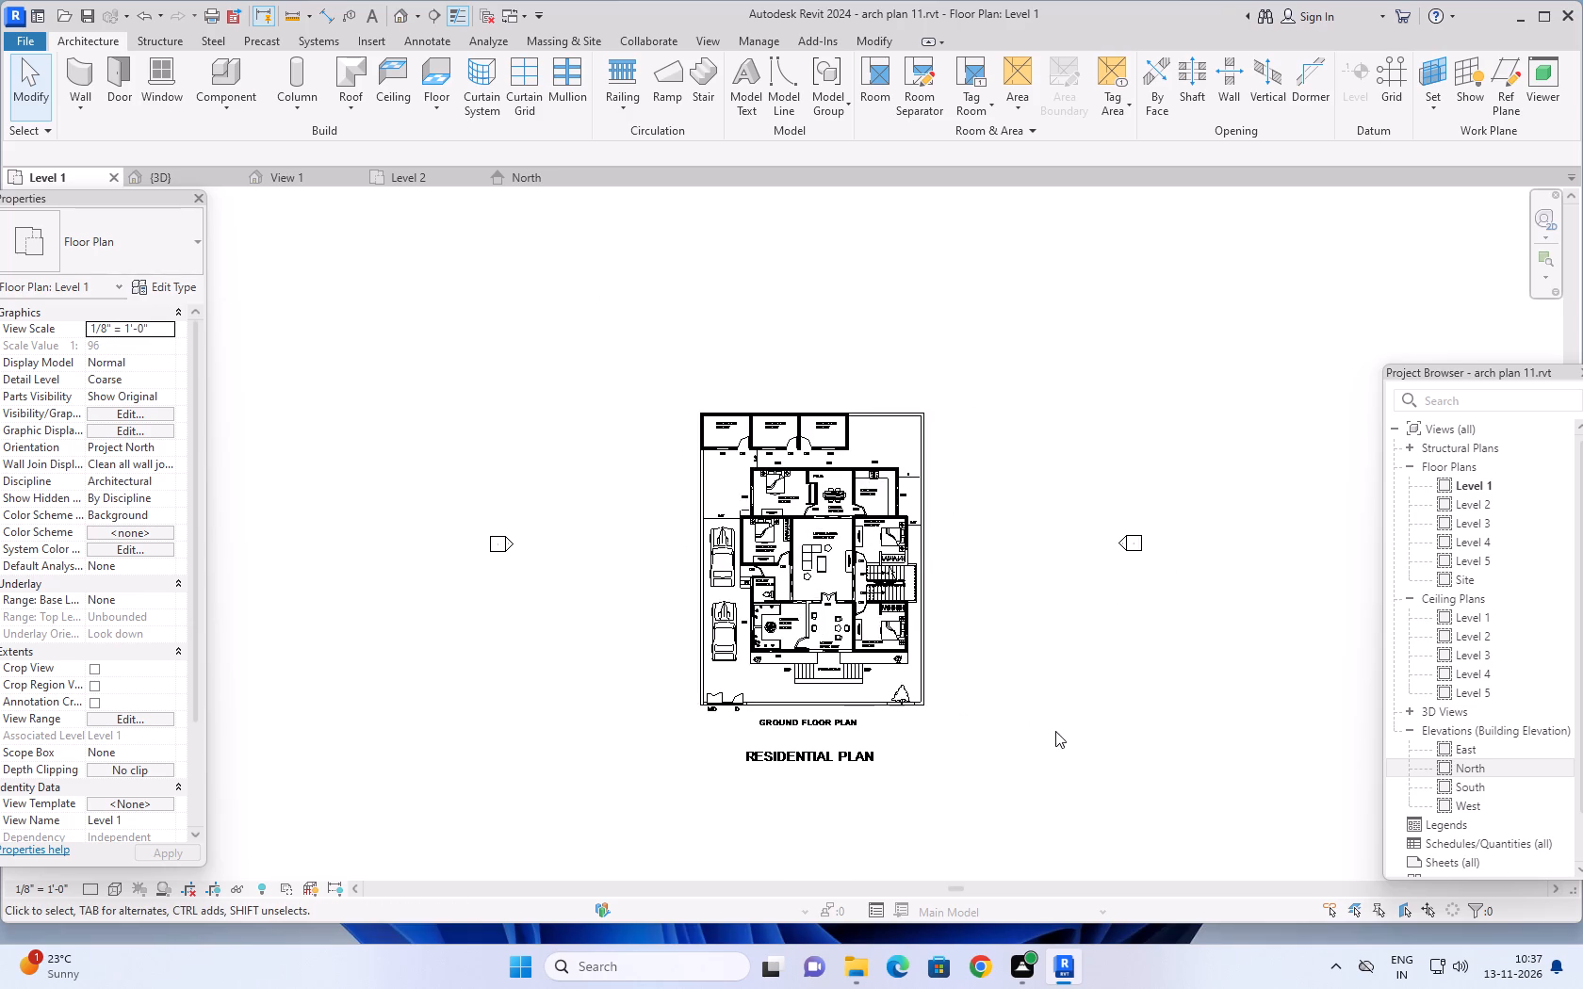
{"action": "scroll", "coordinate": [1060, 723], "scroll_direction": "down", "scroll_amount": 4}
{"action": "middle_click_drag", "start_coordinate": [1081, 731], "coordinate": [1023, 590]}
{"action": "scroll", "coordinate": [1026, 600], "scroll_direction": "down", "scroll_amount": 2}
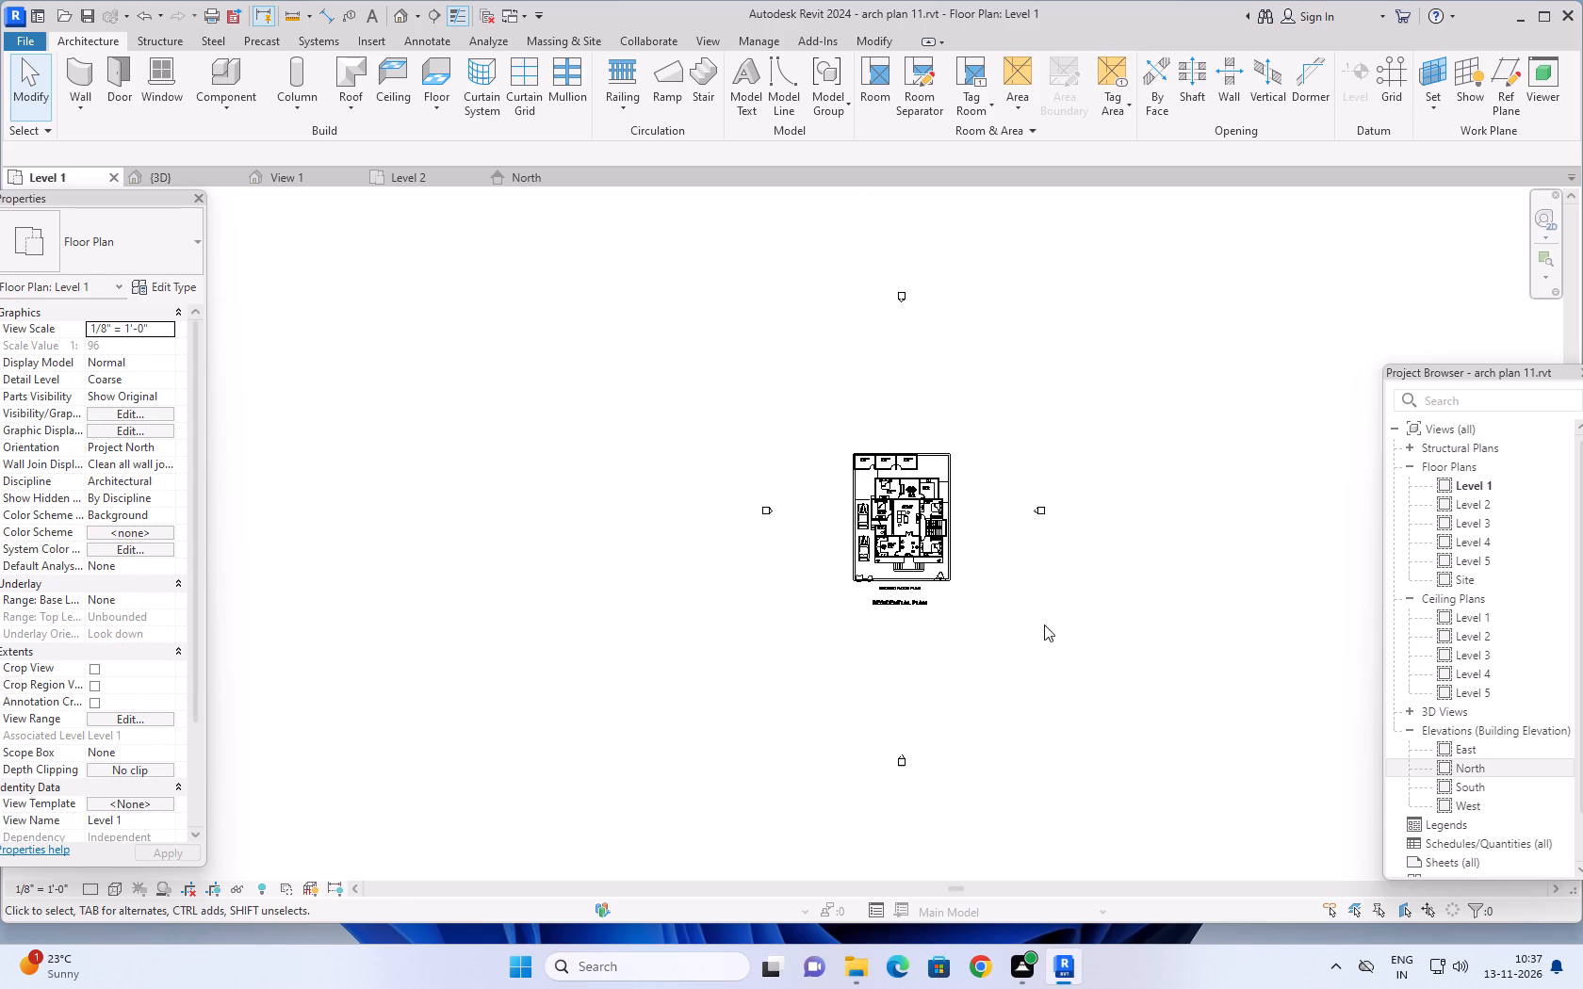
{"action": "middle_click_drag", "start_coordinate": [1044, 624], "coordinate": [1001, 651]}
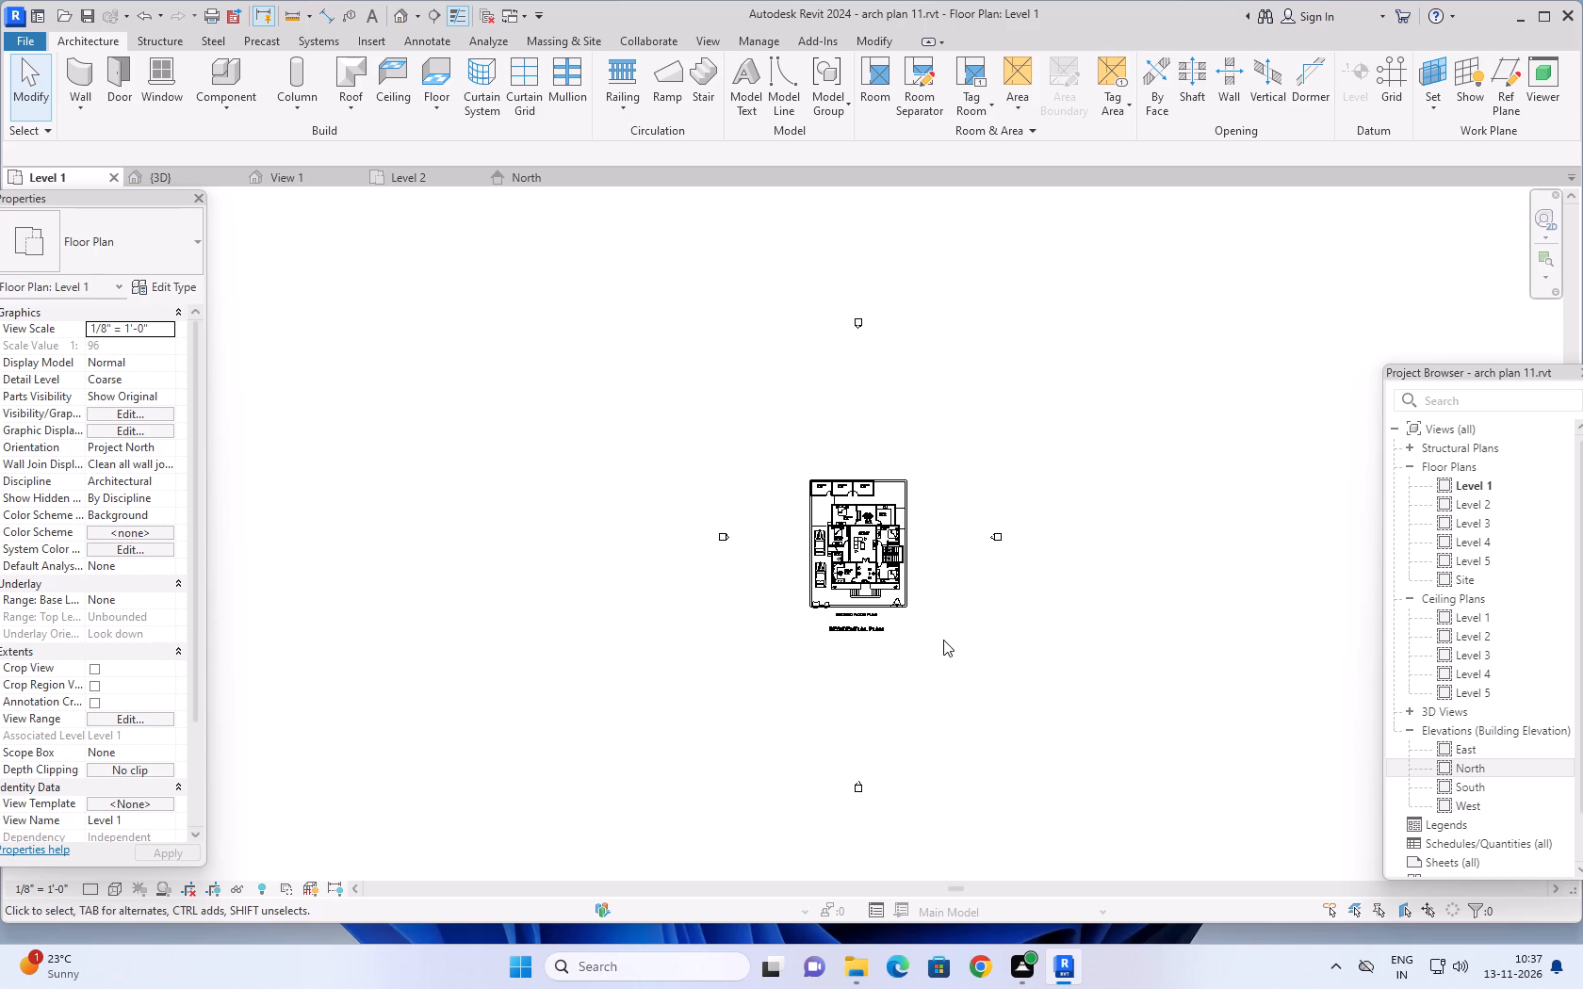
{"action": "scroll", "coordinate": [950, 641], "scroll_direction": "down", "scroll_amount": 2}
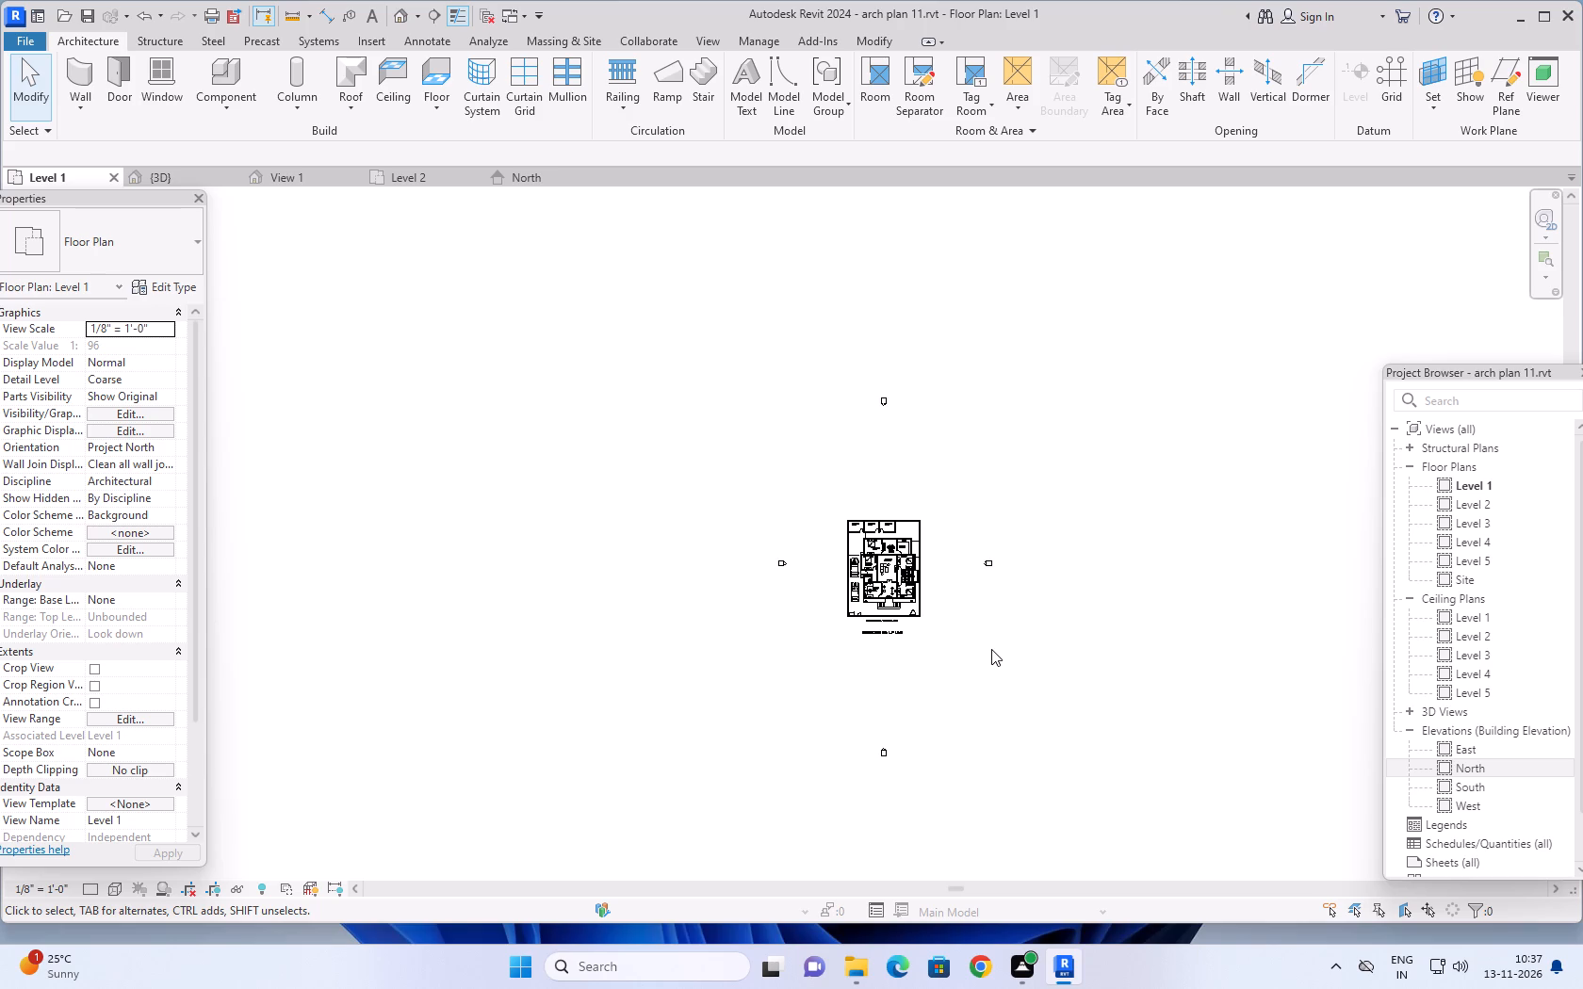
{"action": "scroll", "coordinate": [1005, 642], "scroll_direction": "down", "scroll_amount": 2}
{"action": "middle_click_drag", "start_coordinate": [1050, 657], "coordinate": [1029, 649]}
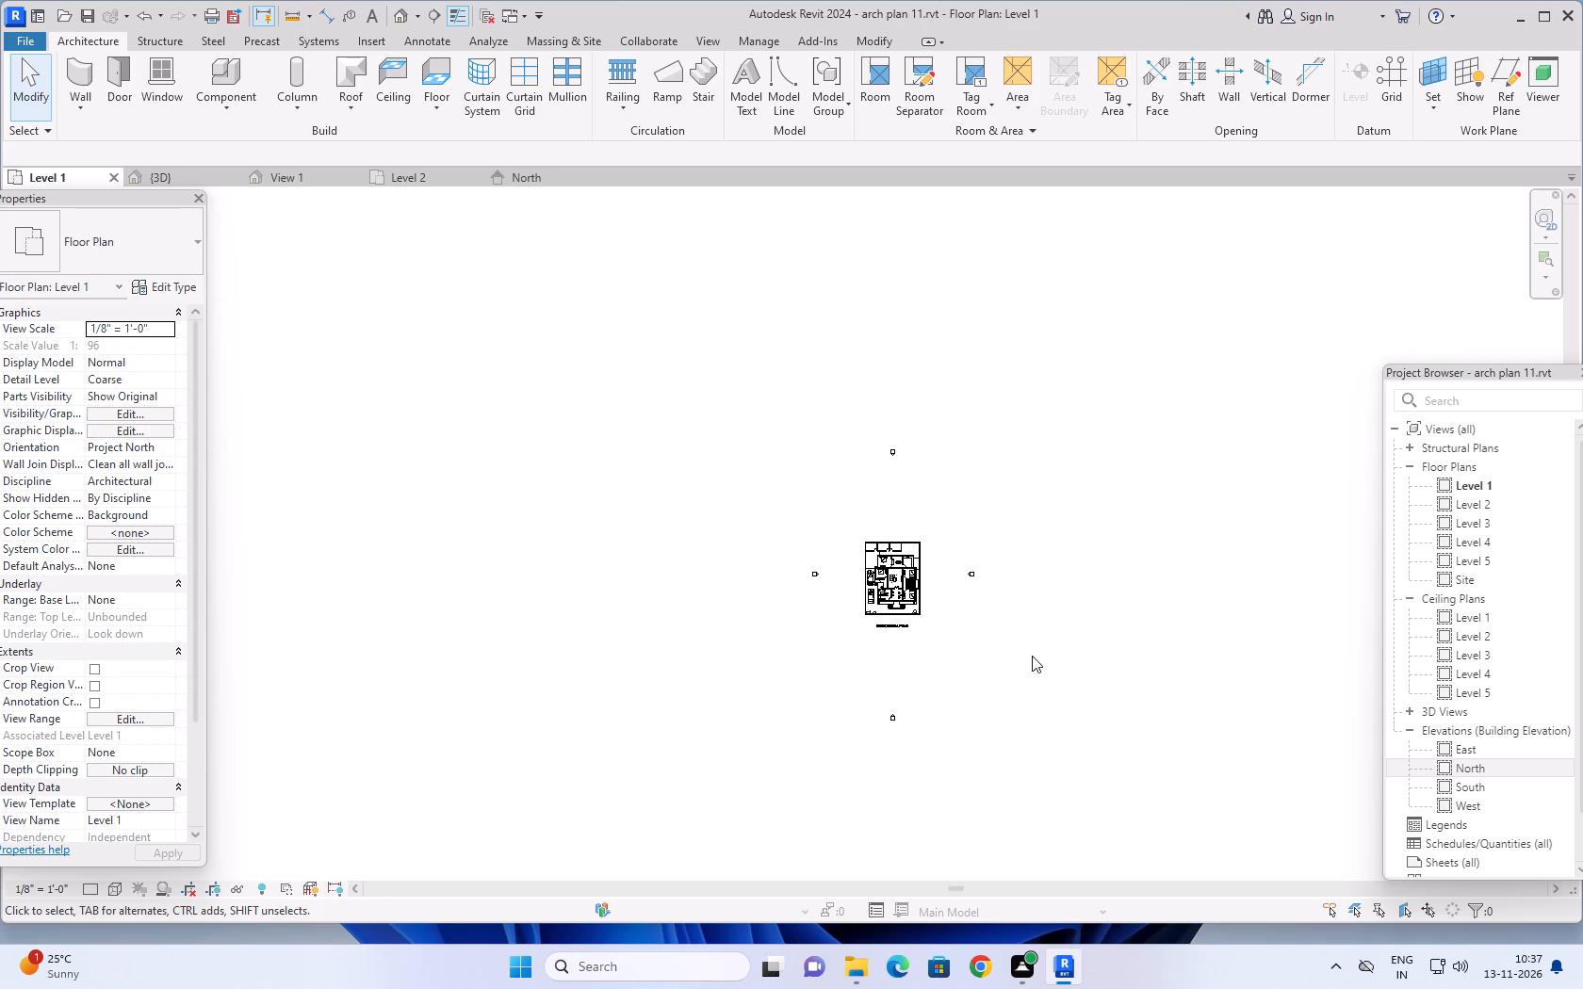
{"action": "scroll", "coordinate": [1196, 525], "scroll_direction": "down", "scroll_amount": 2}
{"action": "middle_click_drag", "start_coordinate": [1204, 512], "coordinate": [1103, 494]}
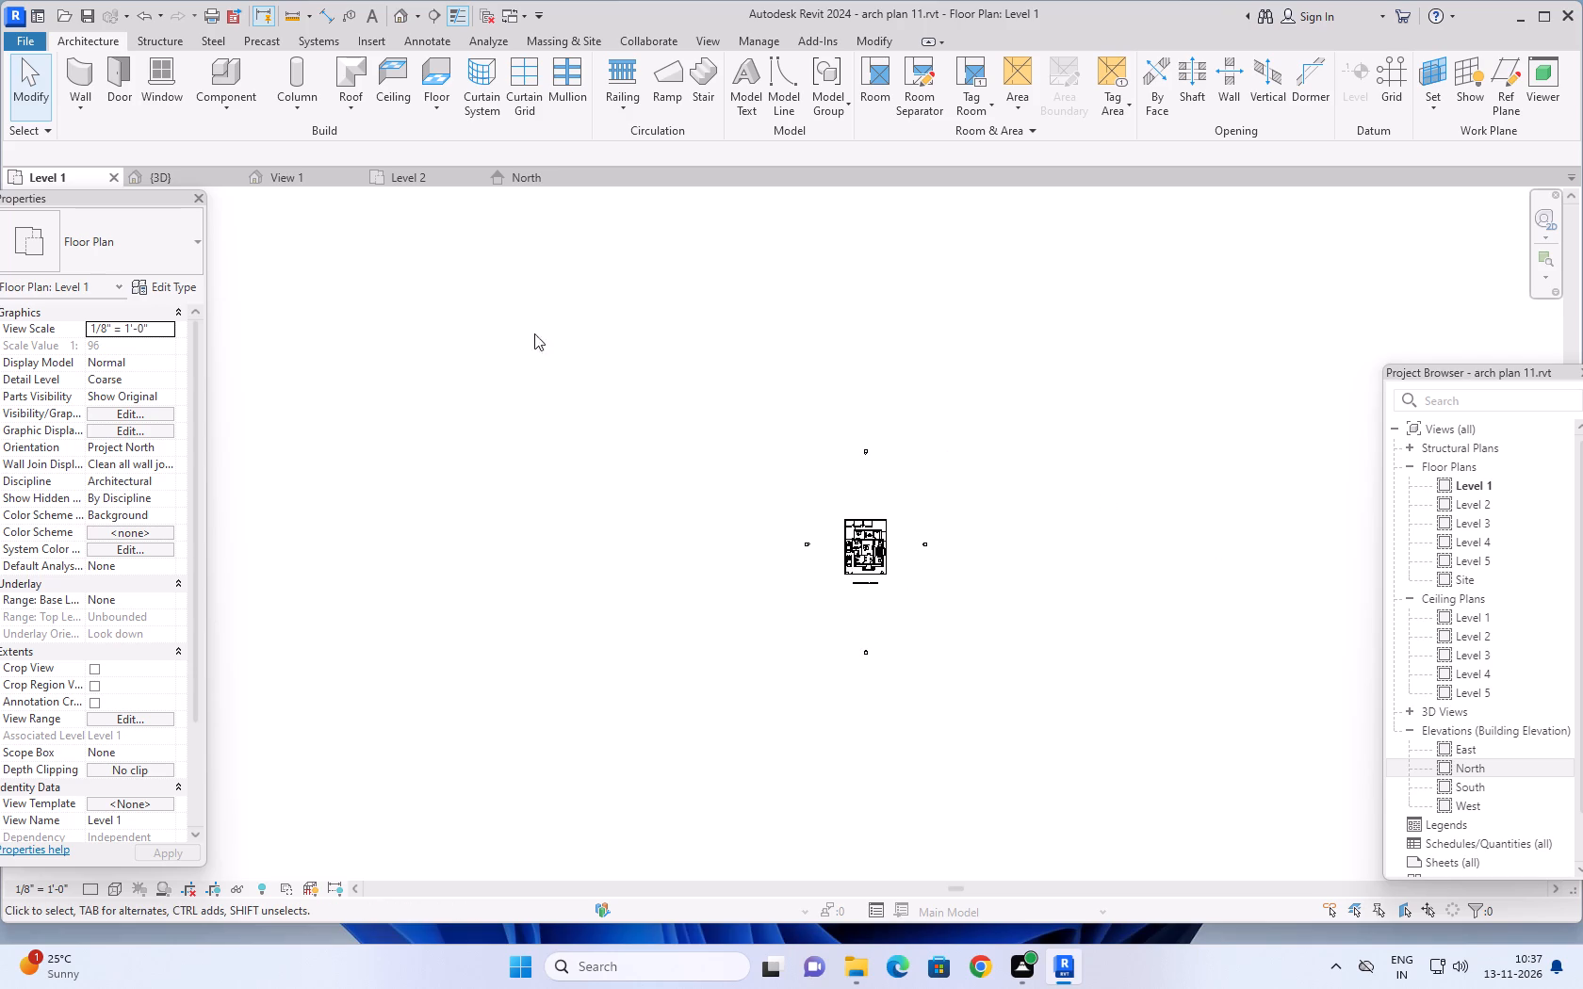
In the North elevation, select the ground-floor house elements between Level 1 and Level 2 and filter out the Columns category.
{"action": "left_click", "coordinate": [532, 177]}
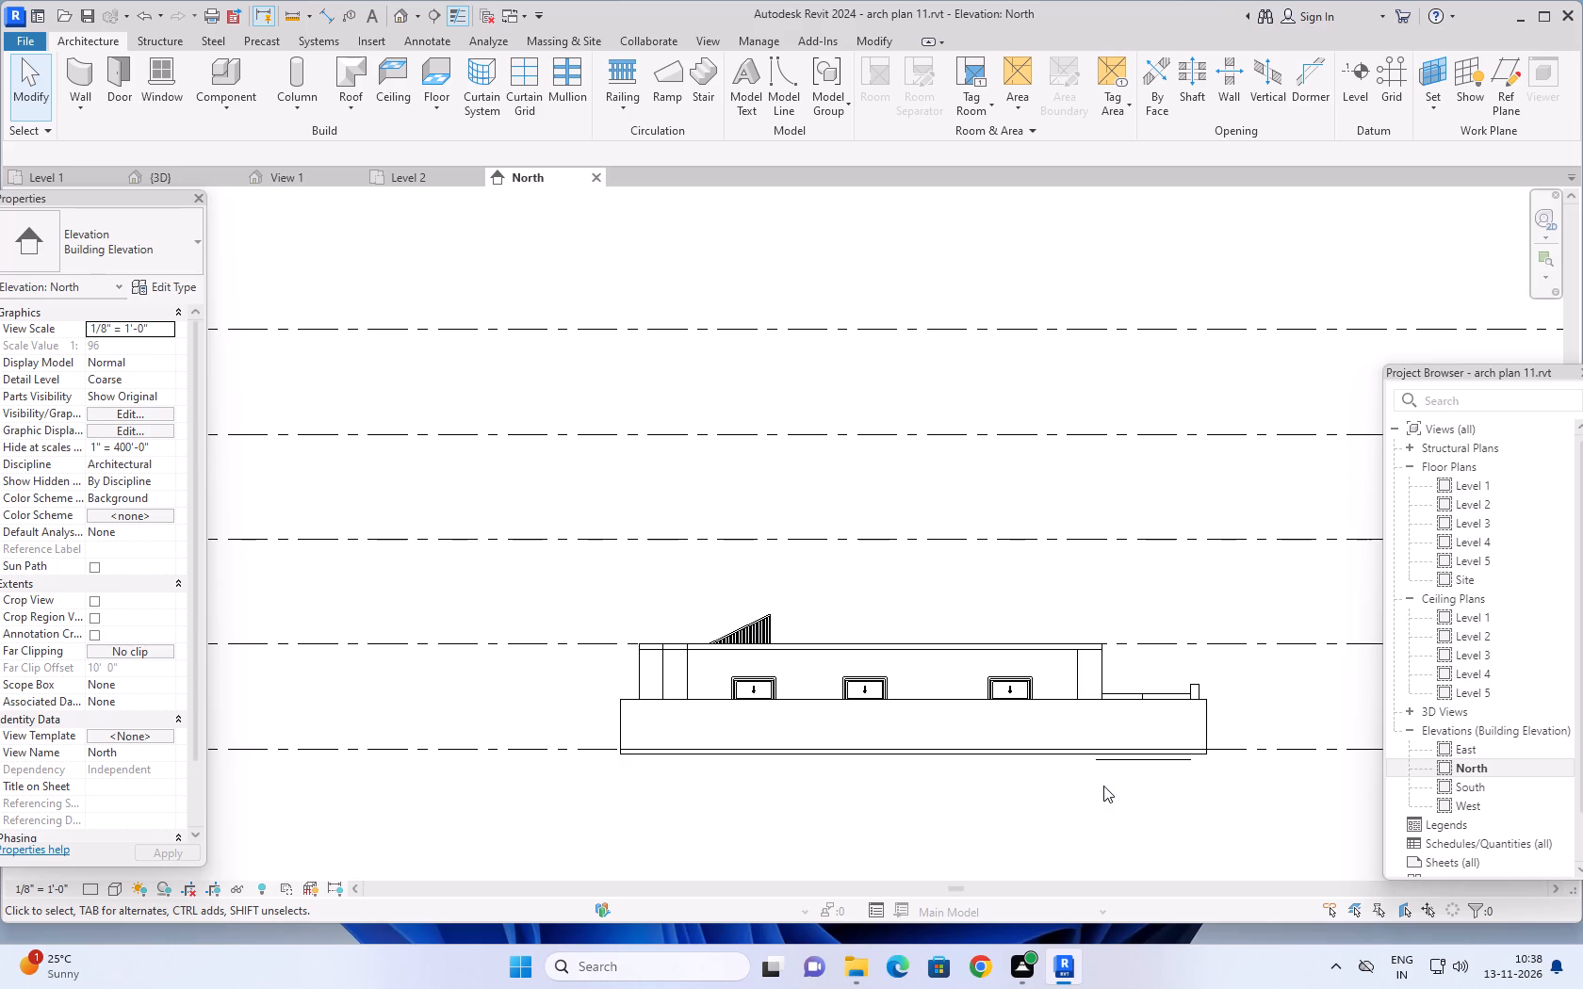
{"action": "scroll", "coordinate": [956, 571], "scroll_direction": "down", "scroll_amount": 1}
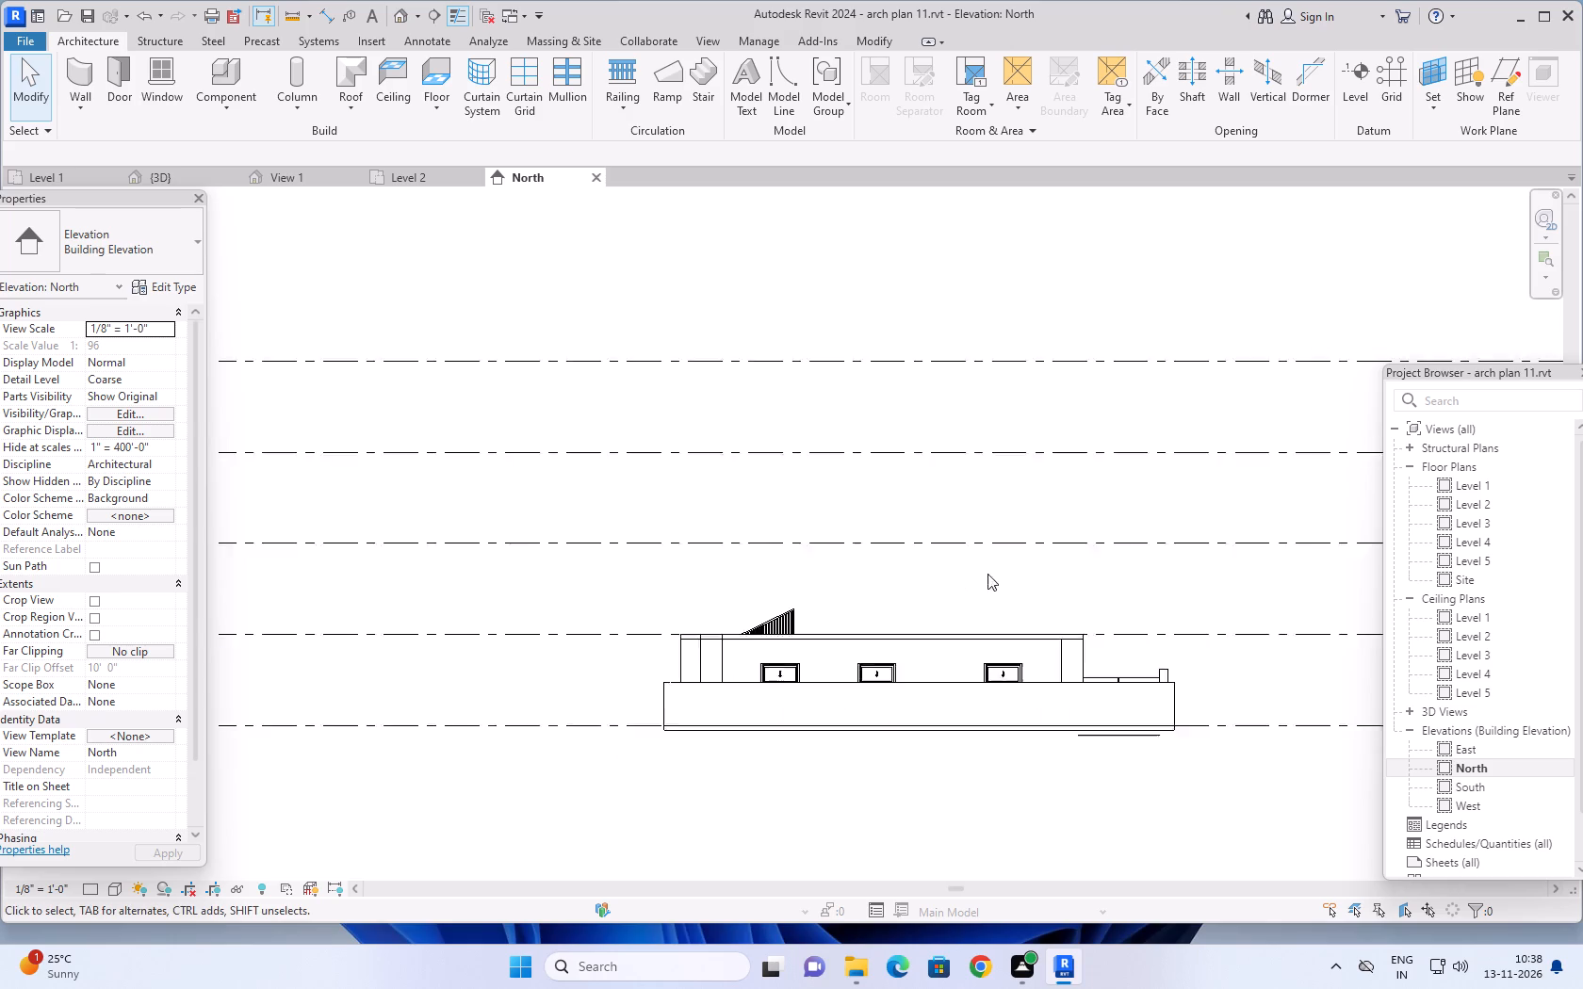
{"action": "scroll", "coordinate": [987, 574], "scroll_direction": "down", "scroll_amount": 2}
{"action": "middle_click_drag", "start_coordinate": [1097, 594], "coordinate": [1004, 589]}
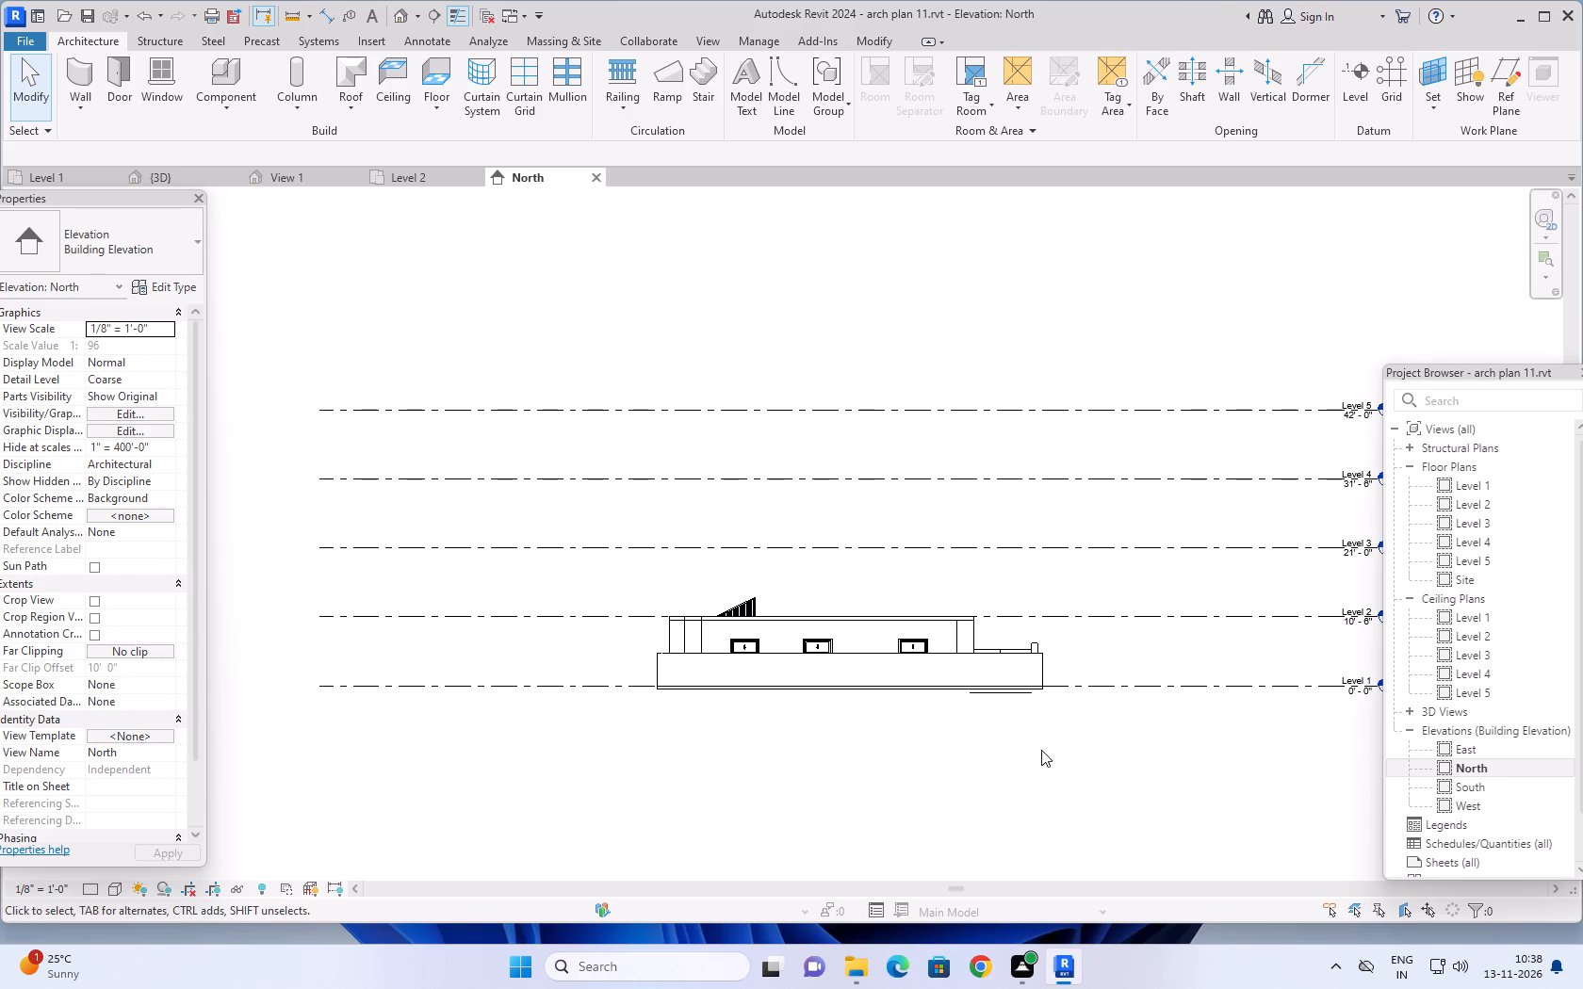
{"action": "scroll", "coordinate": [1003, 774], "scroll_direction": "up", "scroll_amount": 1}
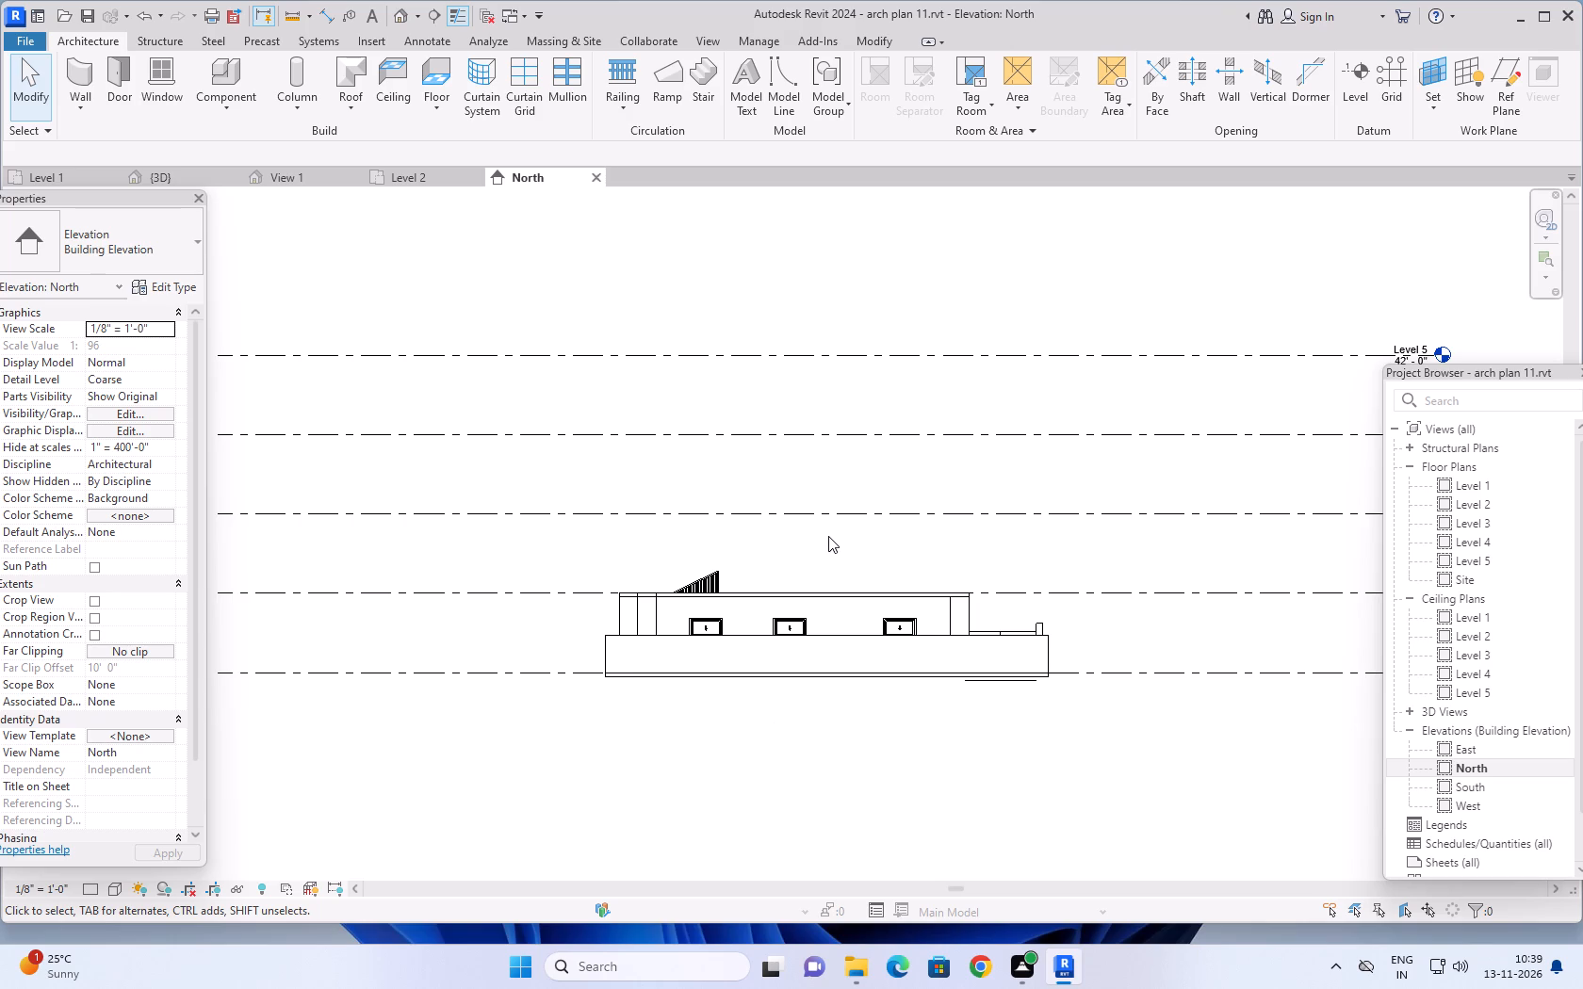
{"action": "scroll", "coordinate": [838, 754], "scroll_direction": "down", "scroll_amount": 1}
{"action": "middle_click_drag", "start_coordinate": [840, 757], "coordinate": [861, 743]}
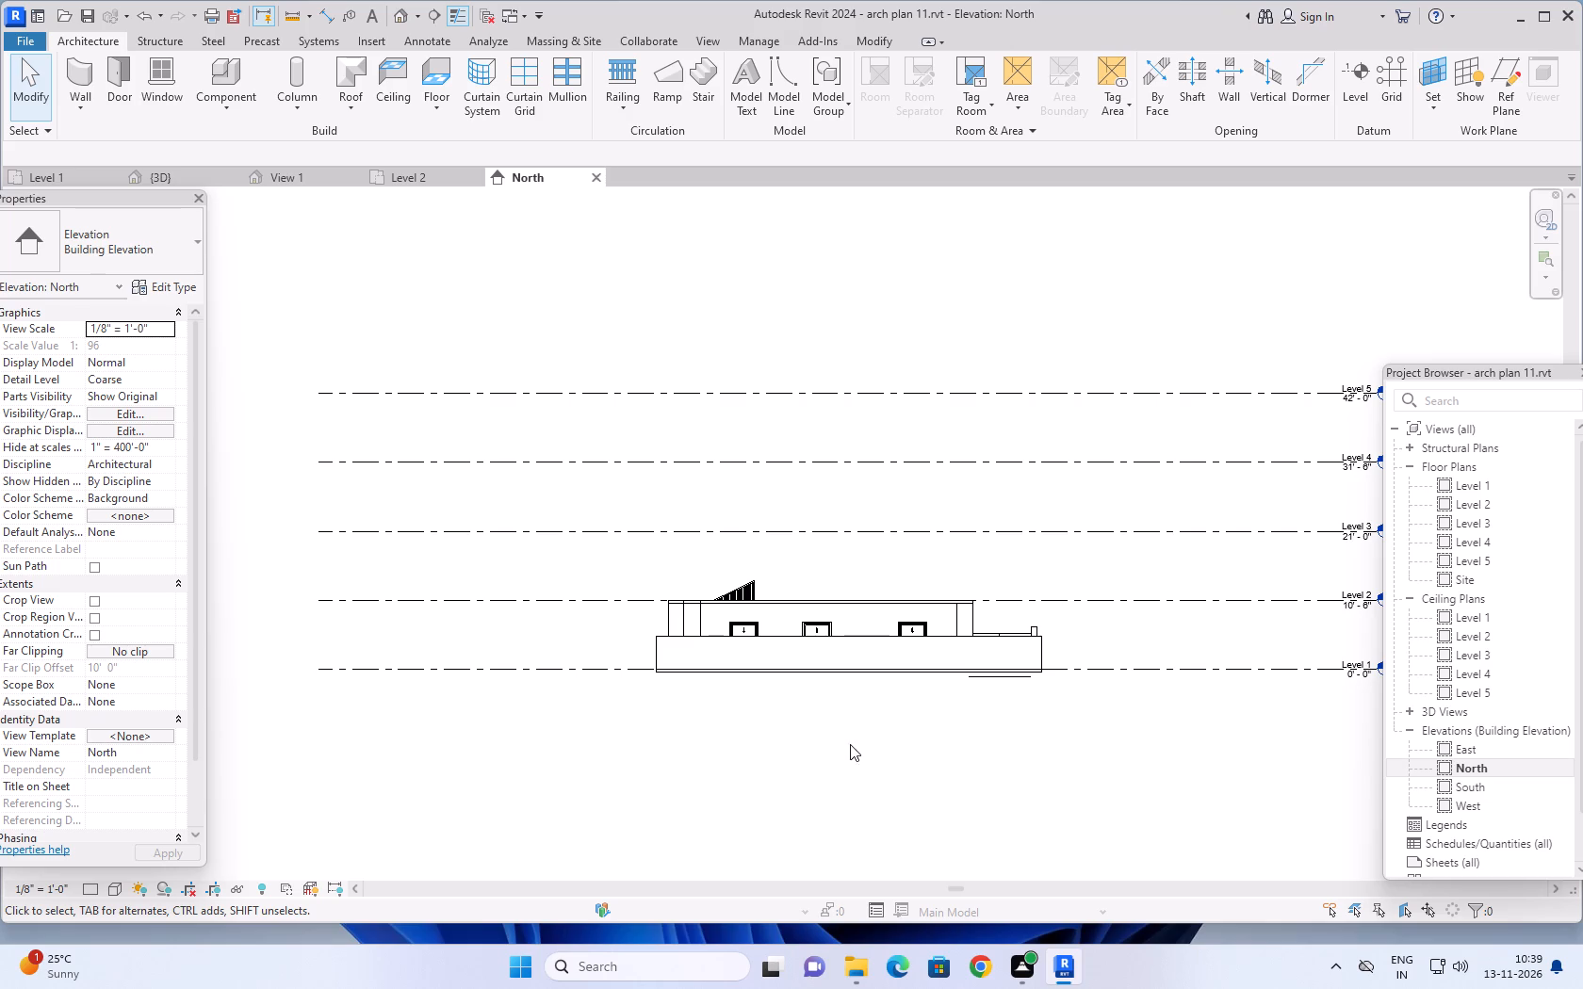
{"action": "scroll", "coordinate": [1020, 605], "scroll_direction": "up", "scroll_amount": 3}
{"action": "middle_click_drag", "start_coordinate": [987, 624], "coordinate": [1022, 581]}
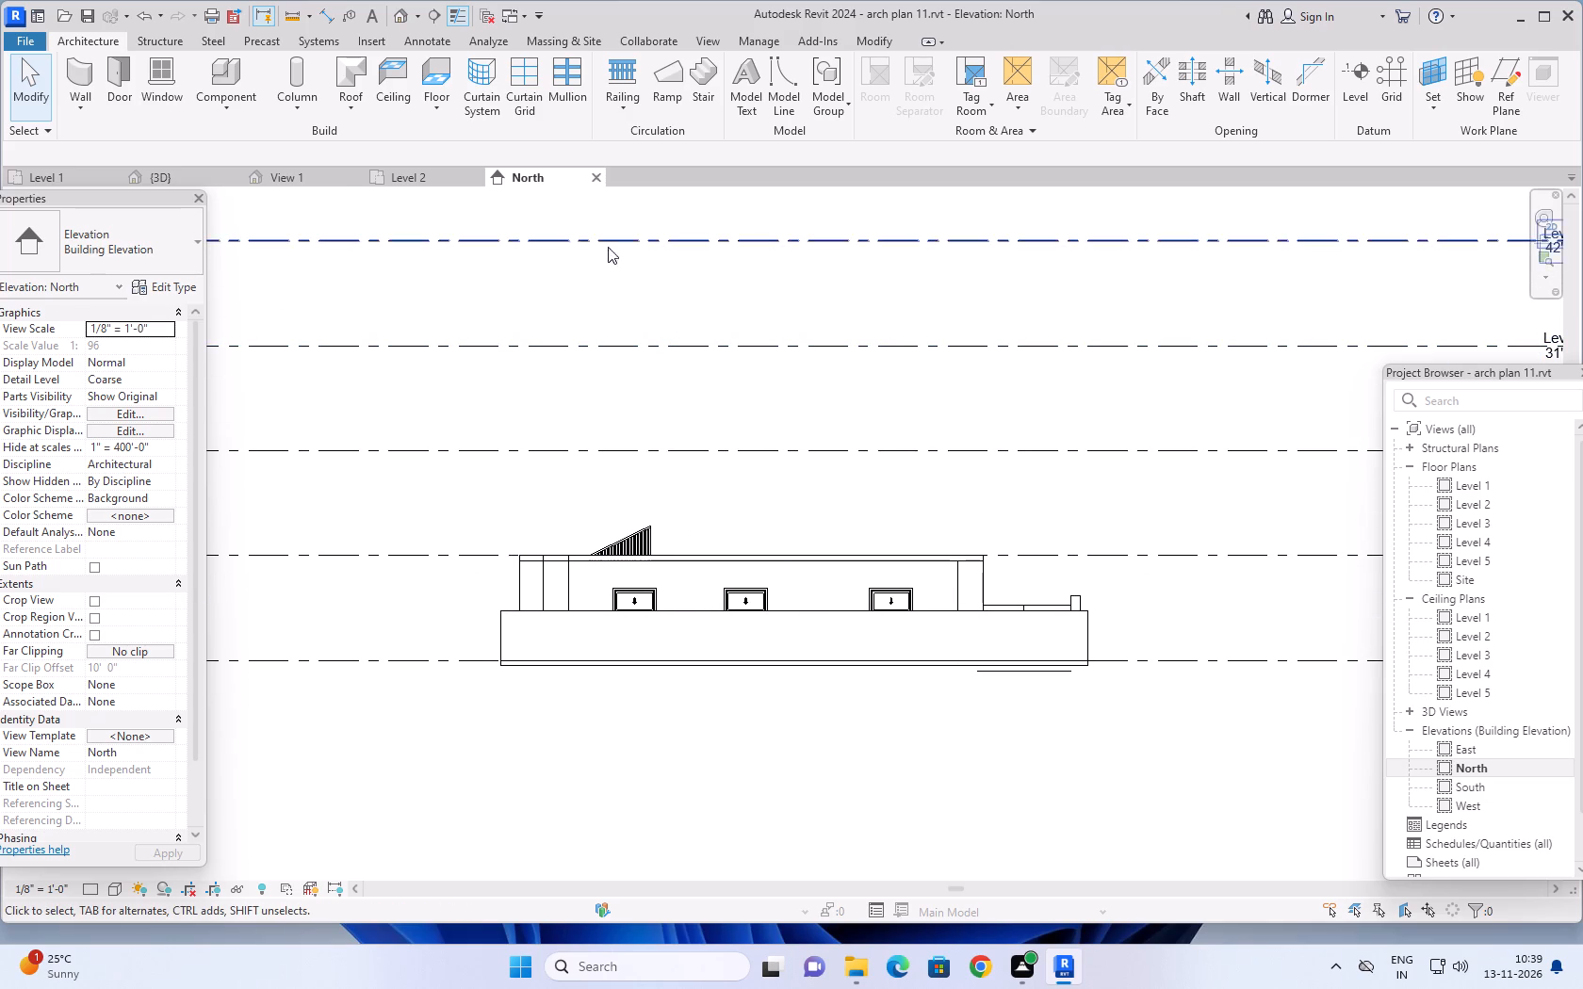
{"action": "left_click_drag", "start_coordinate": [1034, 576], "coordinate": [1017, 581]}
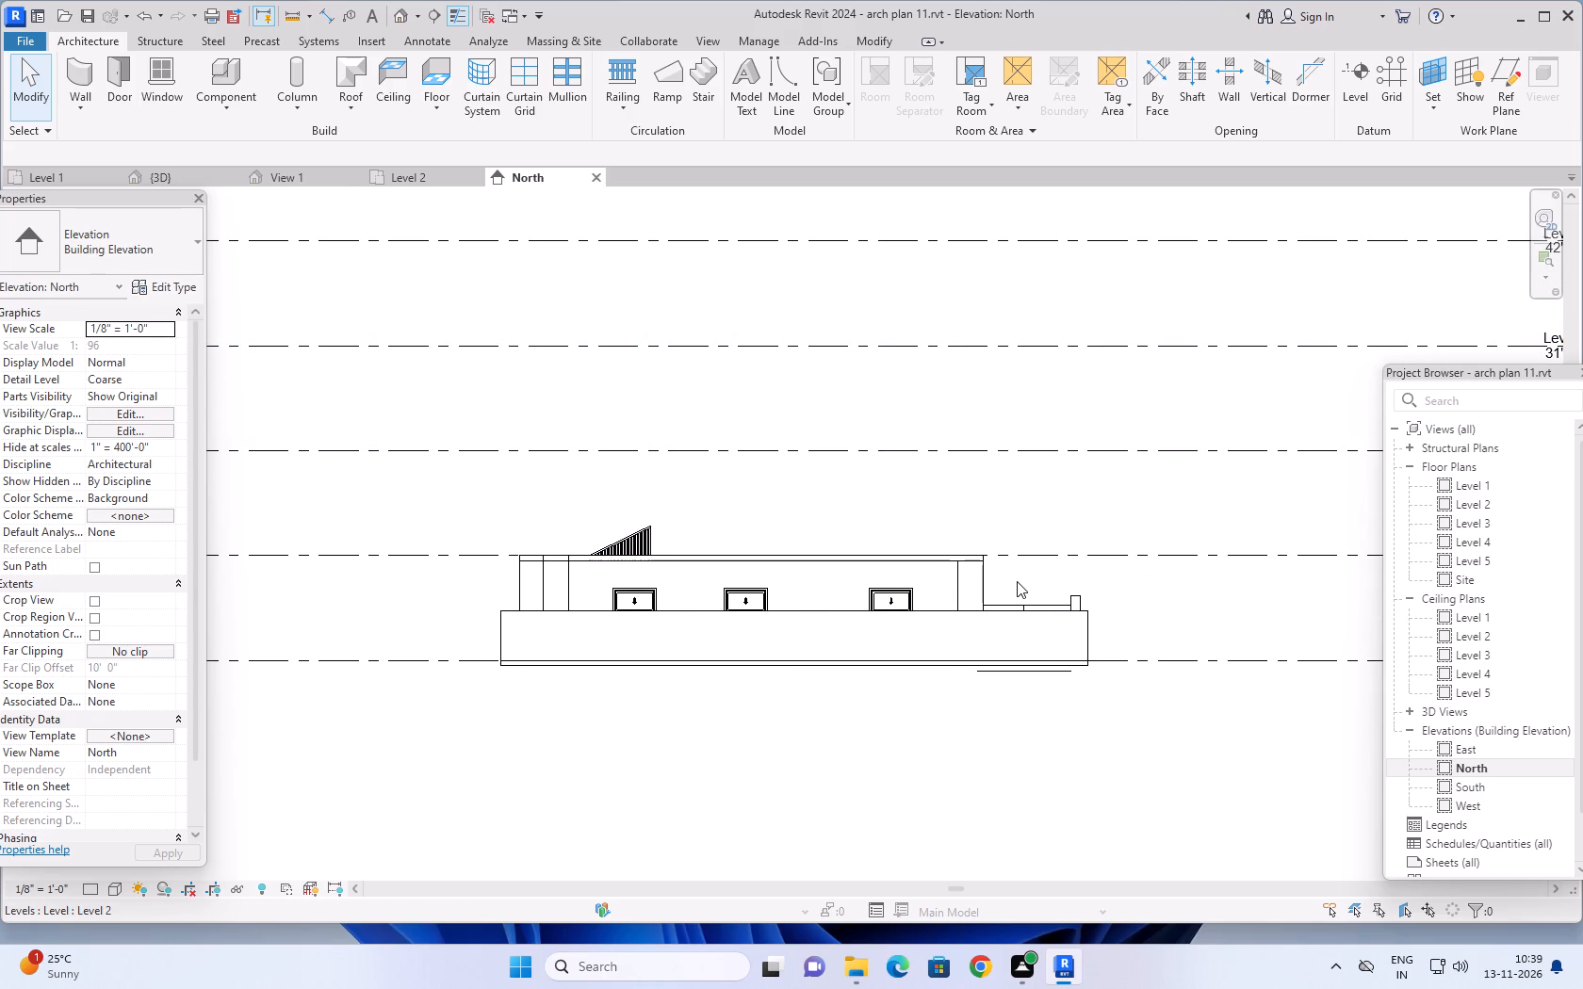
{"action": "left_click_drag", "start_coordinate": [1017, 581], "coordinate": [786, 601]}
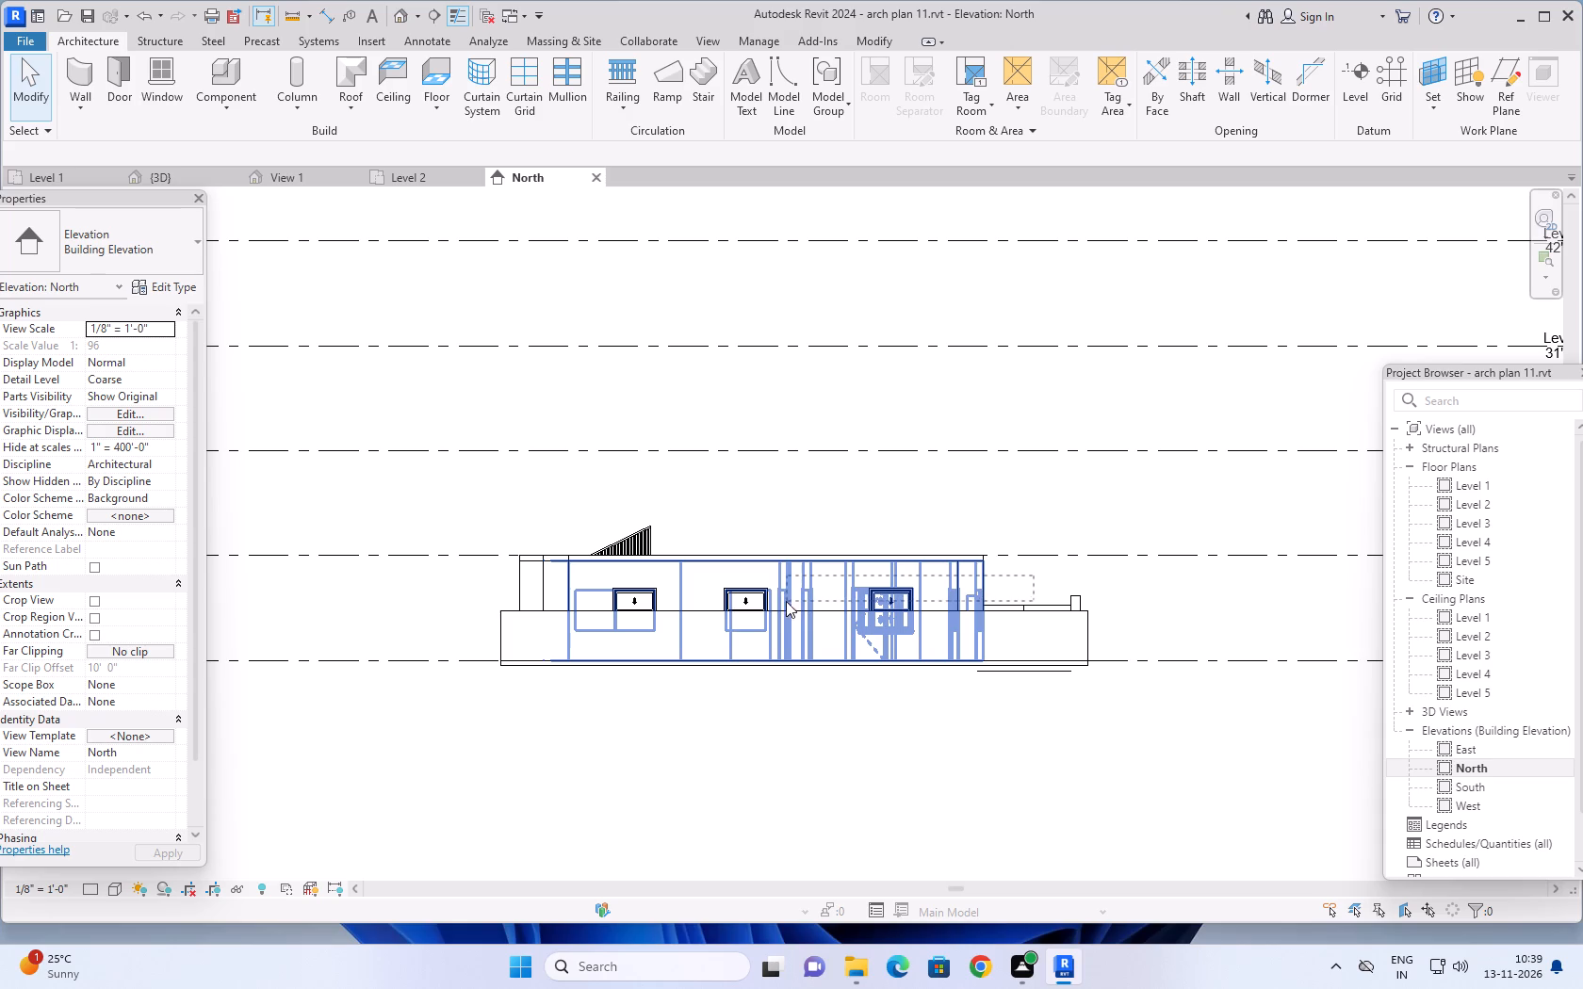
{"action": "left_click_drag", "start_coordinate": [786, 601], "coordinate": [621, 598]}
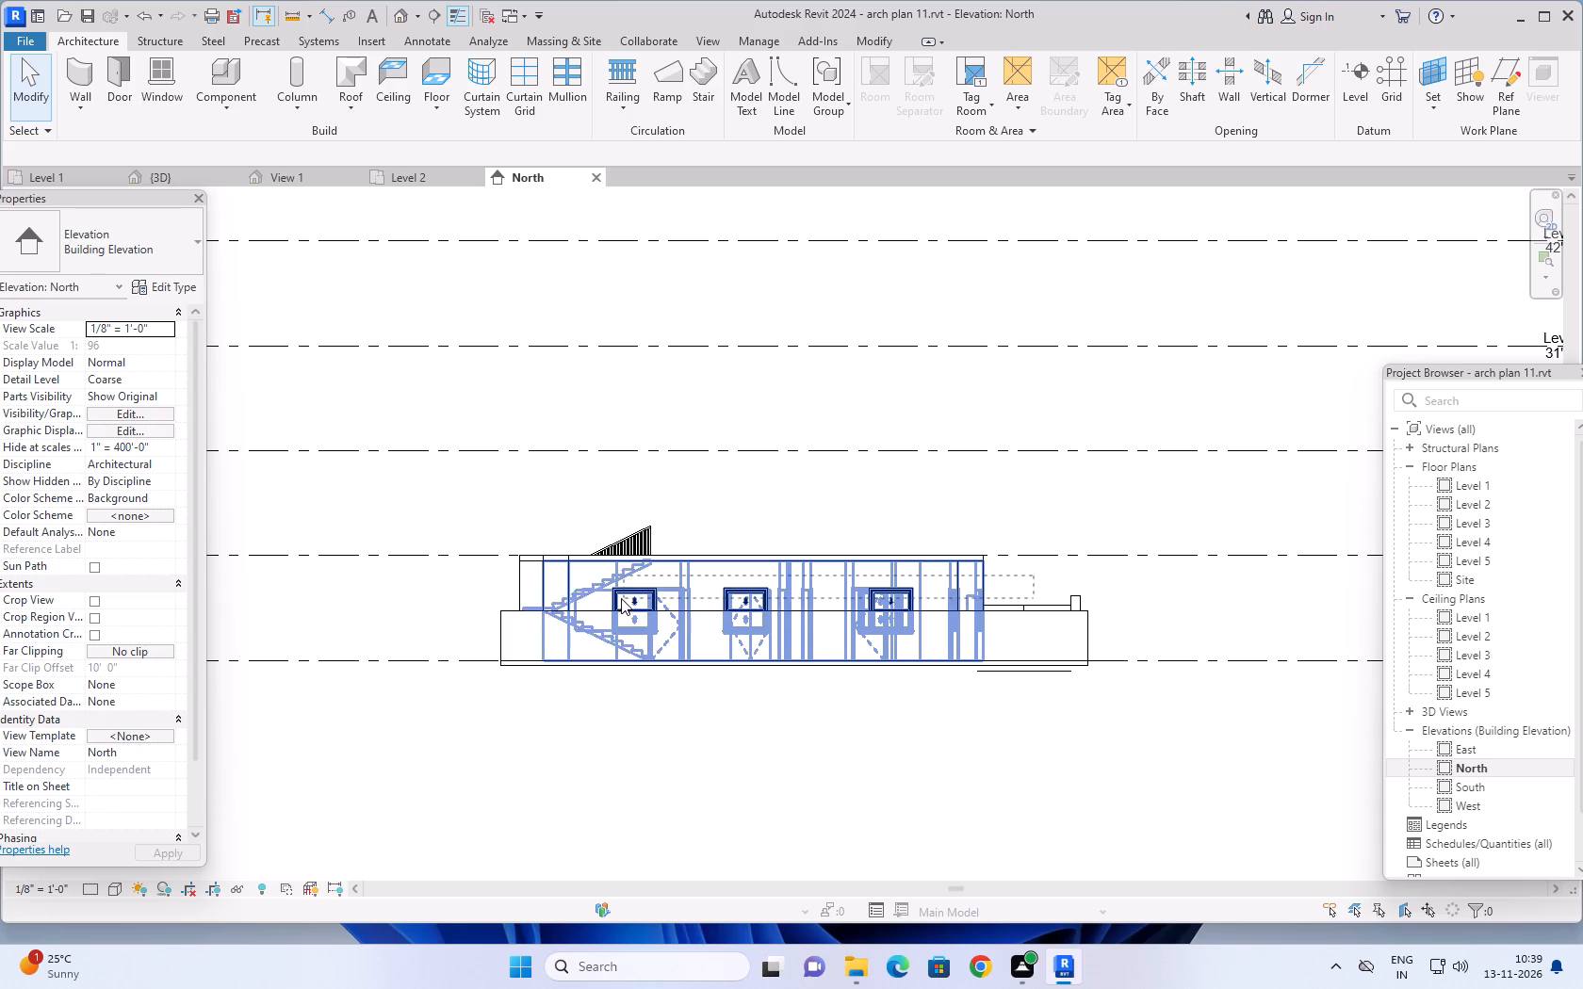
{"action": "left_click_drag", "start_coordinate": [621, 598], "coordinate": [492, 598]}
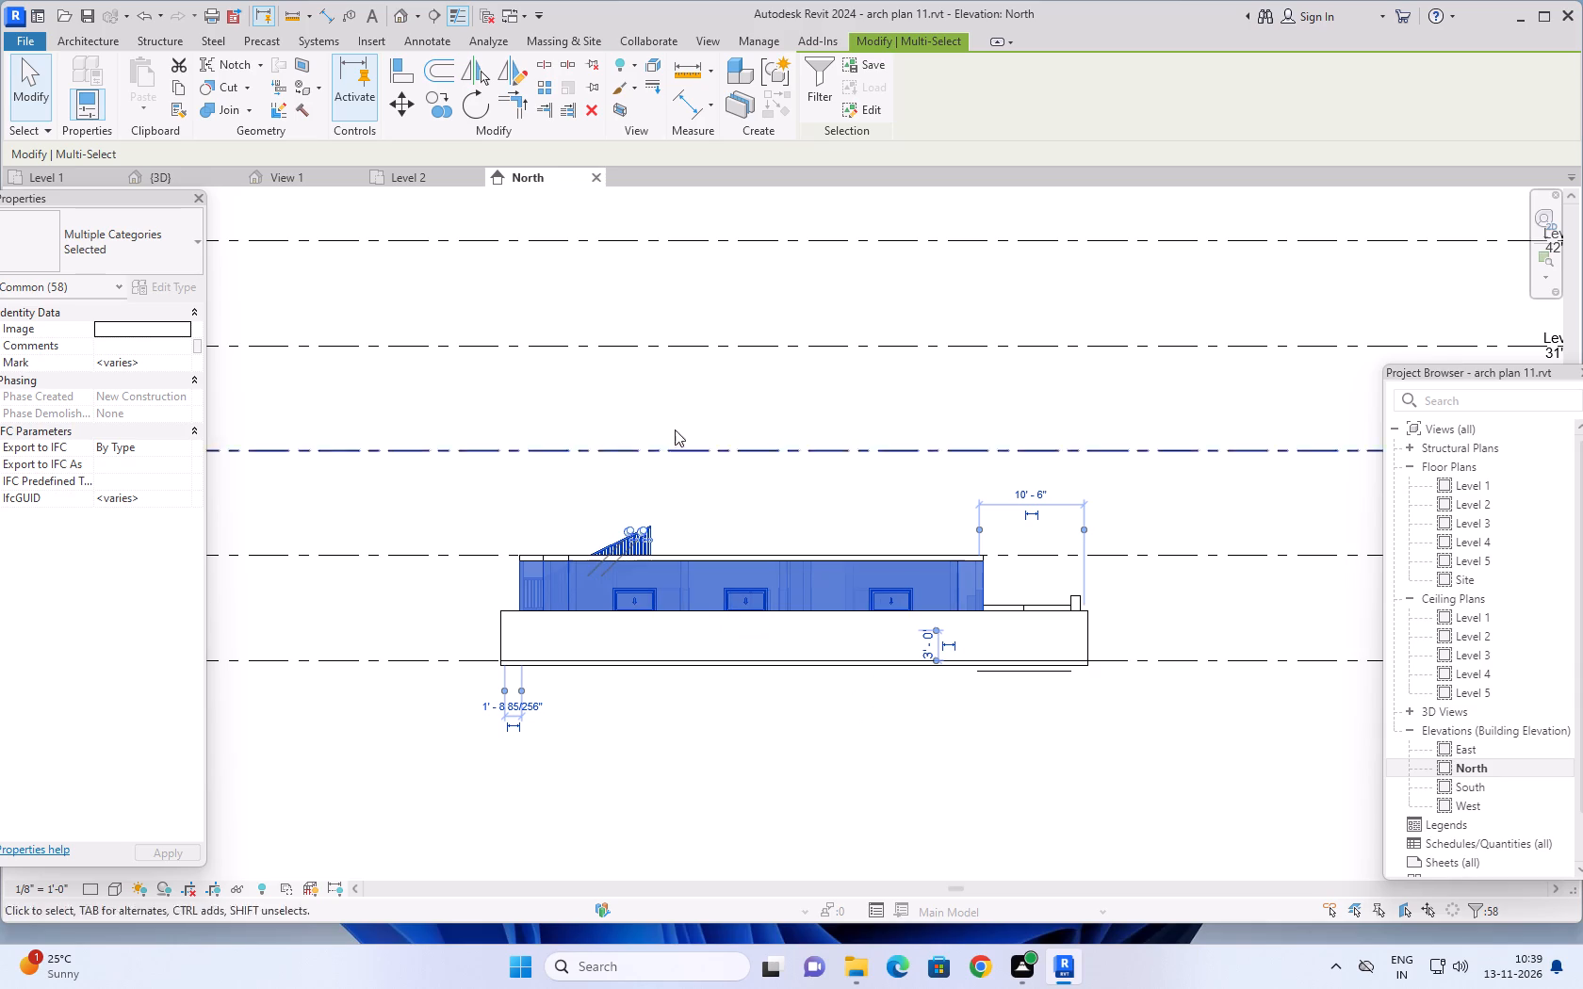
{"action": "left_click", "coordinate": [818, 84]}
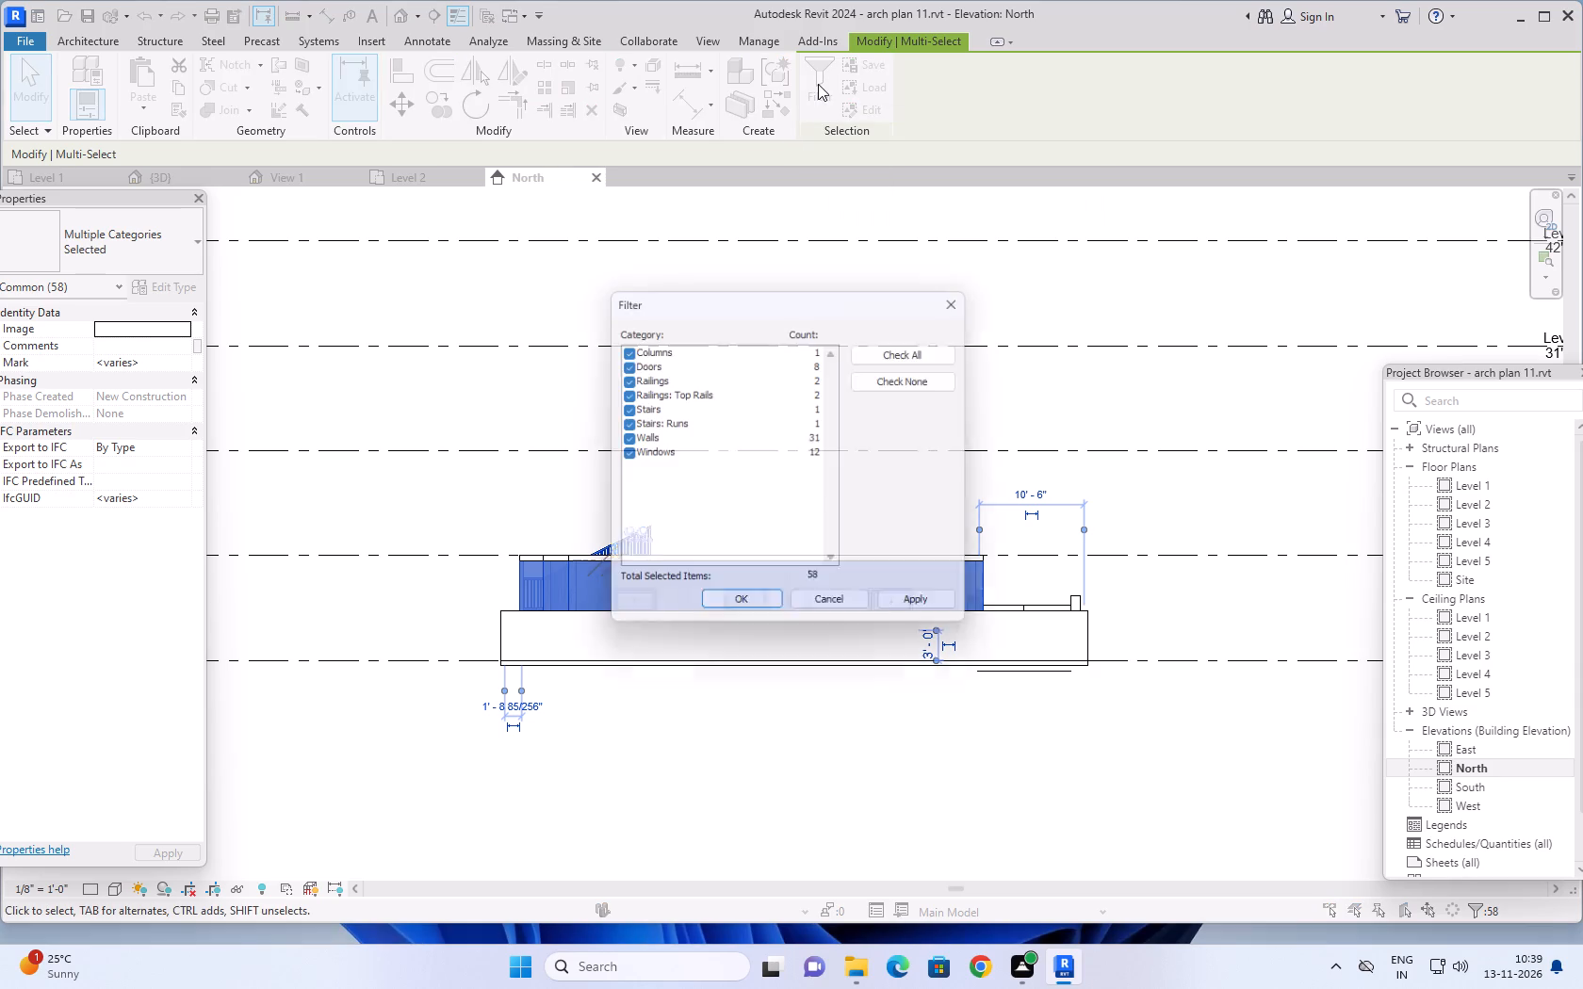
{"action": "left_click", "coordinate": [622, 348]}
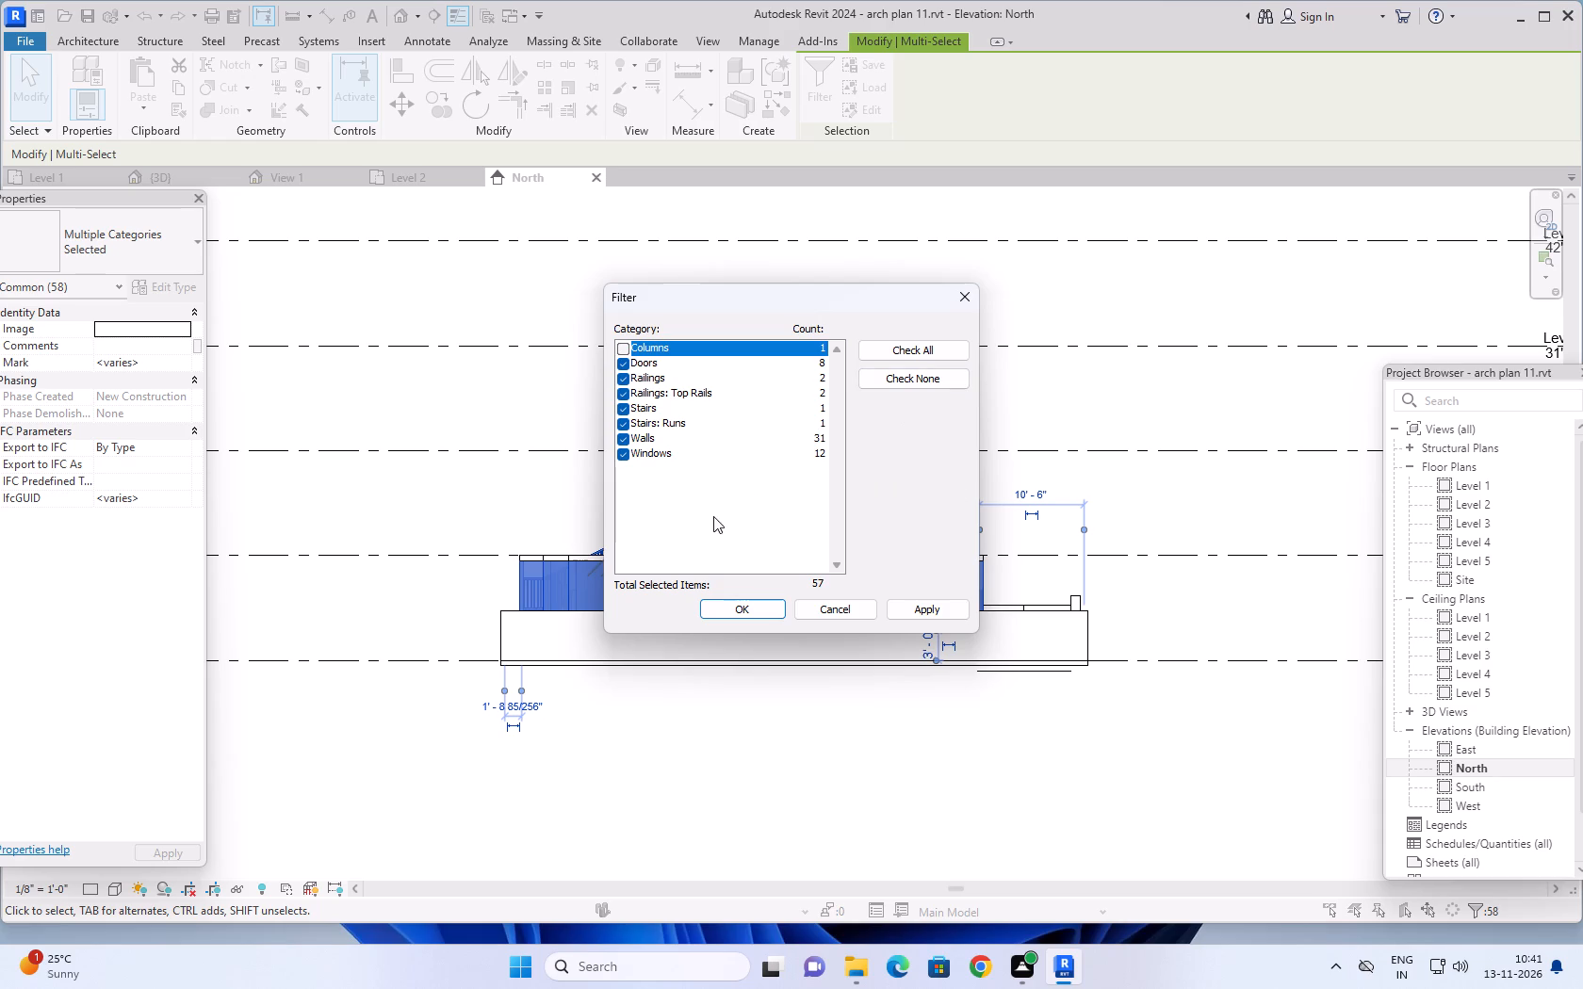
{"action": "scroll", "coordinate": [742, 499], "scroll_direction": "down", "scroll_amount": 1}
{"action": "left_click", "coordinate": [917, 606]}
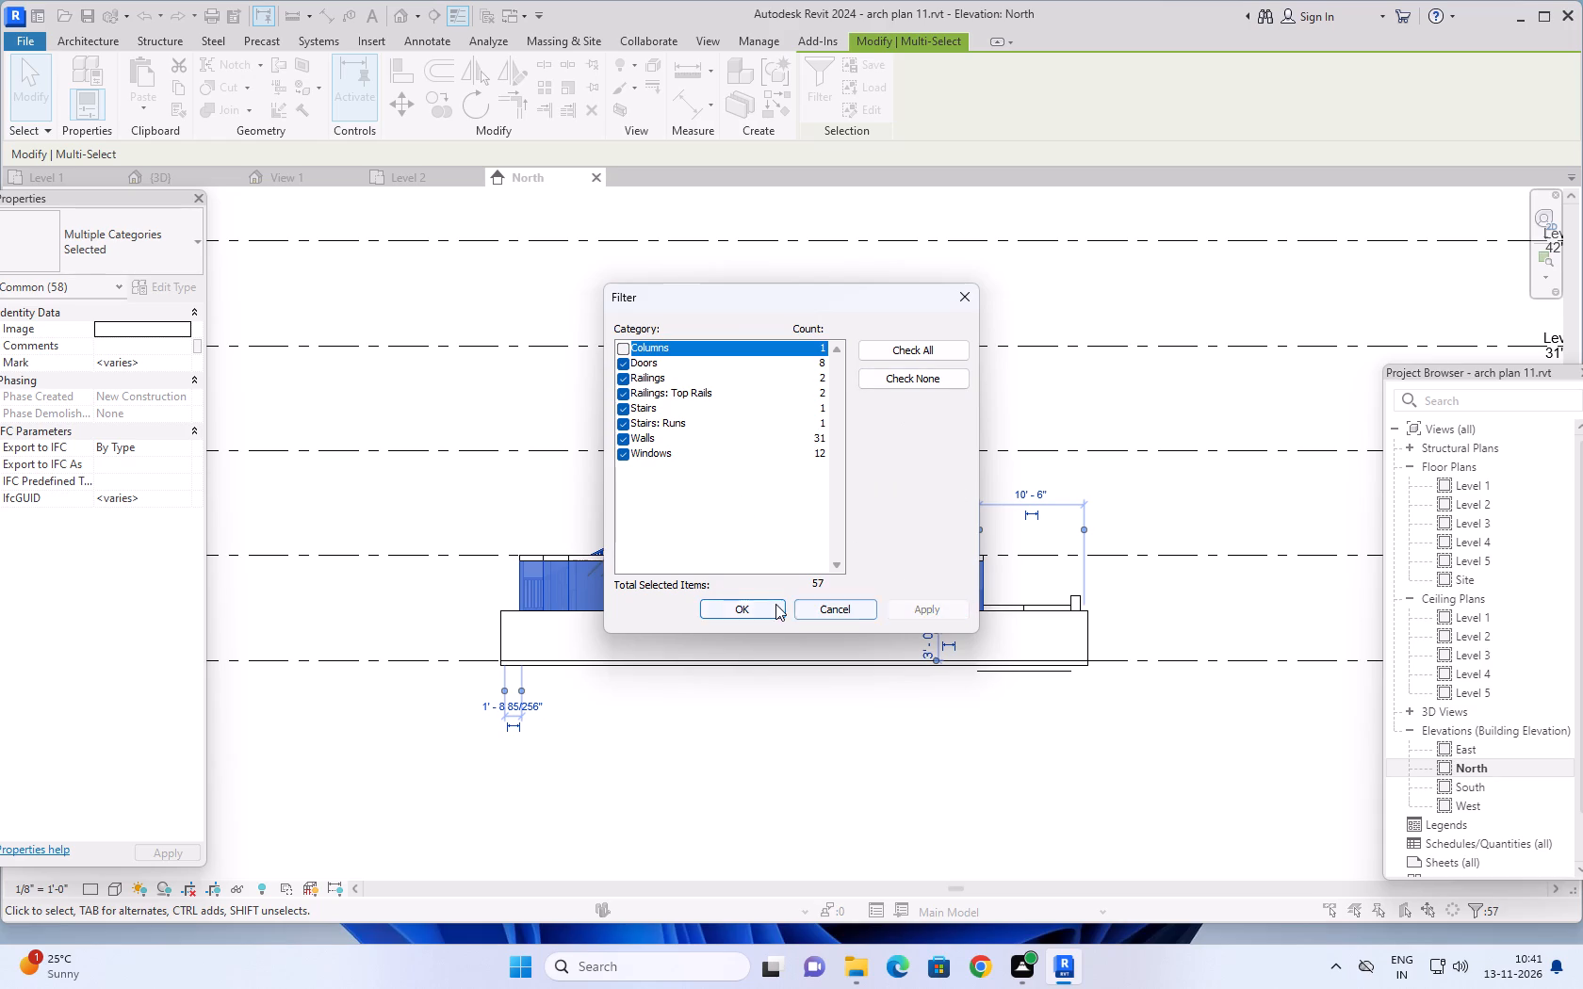
{"action": "left_click", "coordinate": [770, 606]}
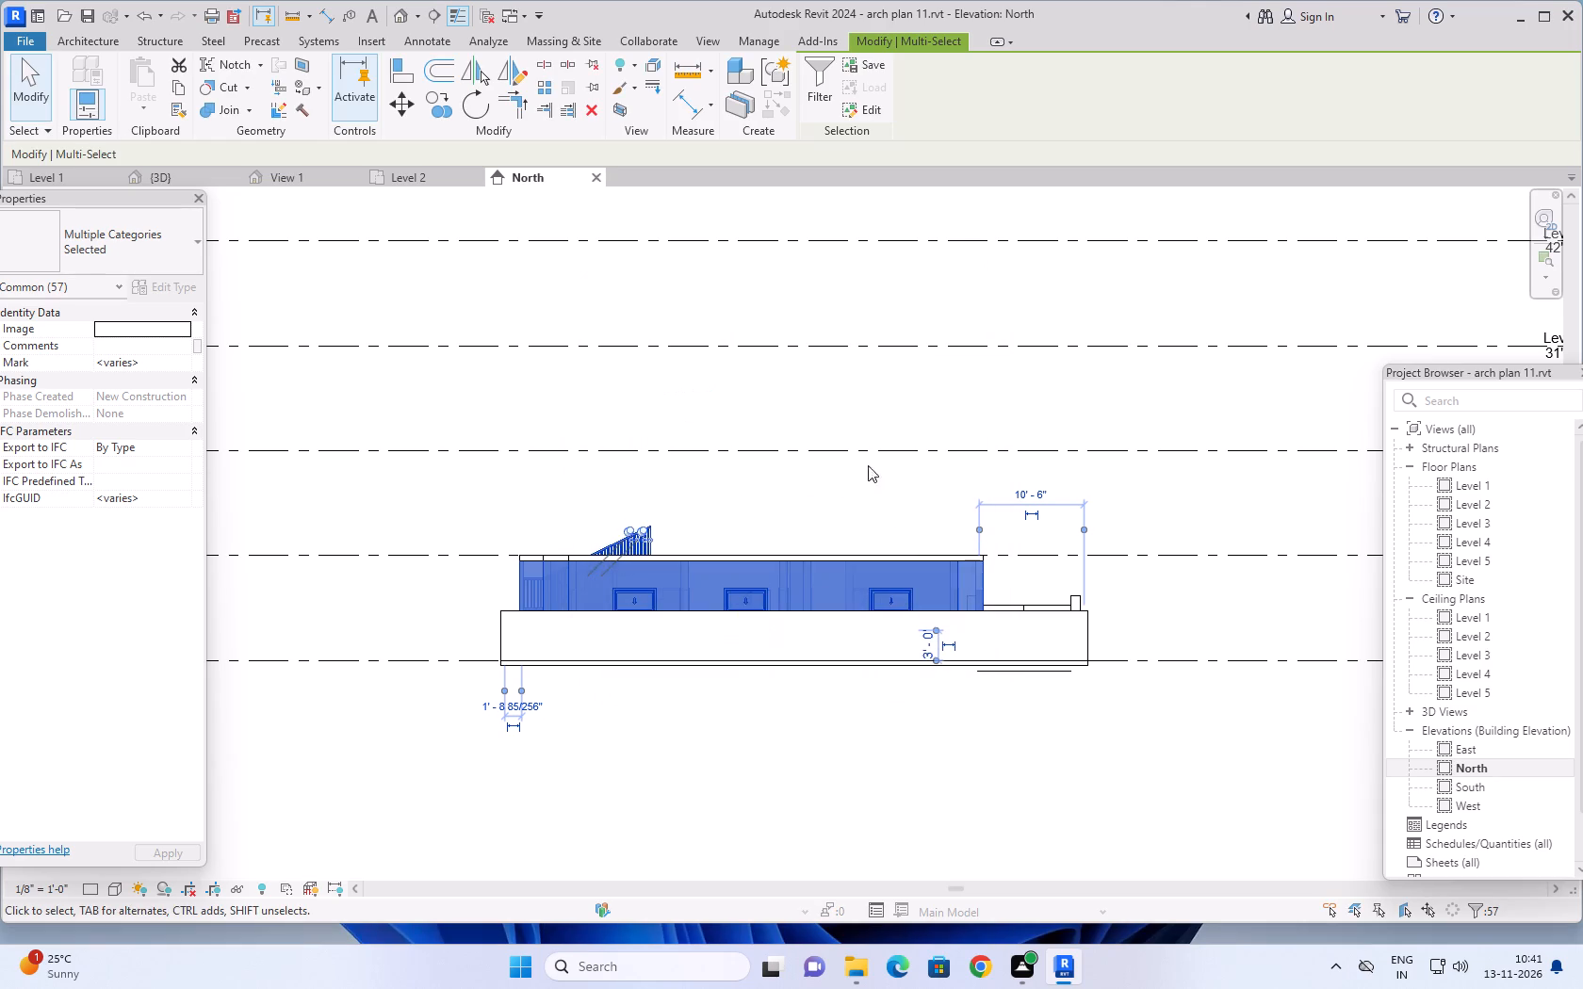
Copy the selected ground-floor elements and paste them aligned to Level 2, dismissing the save reminder, and clear the selection.
{"action": "left_click", "coordinate": [179, 89]}
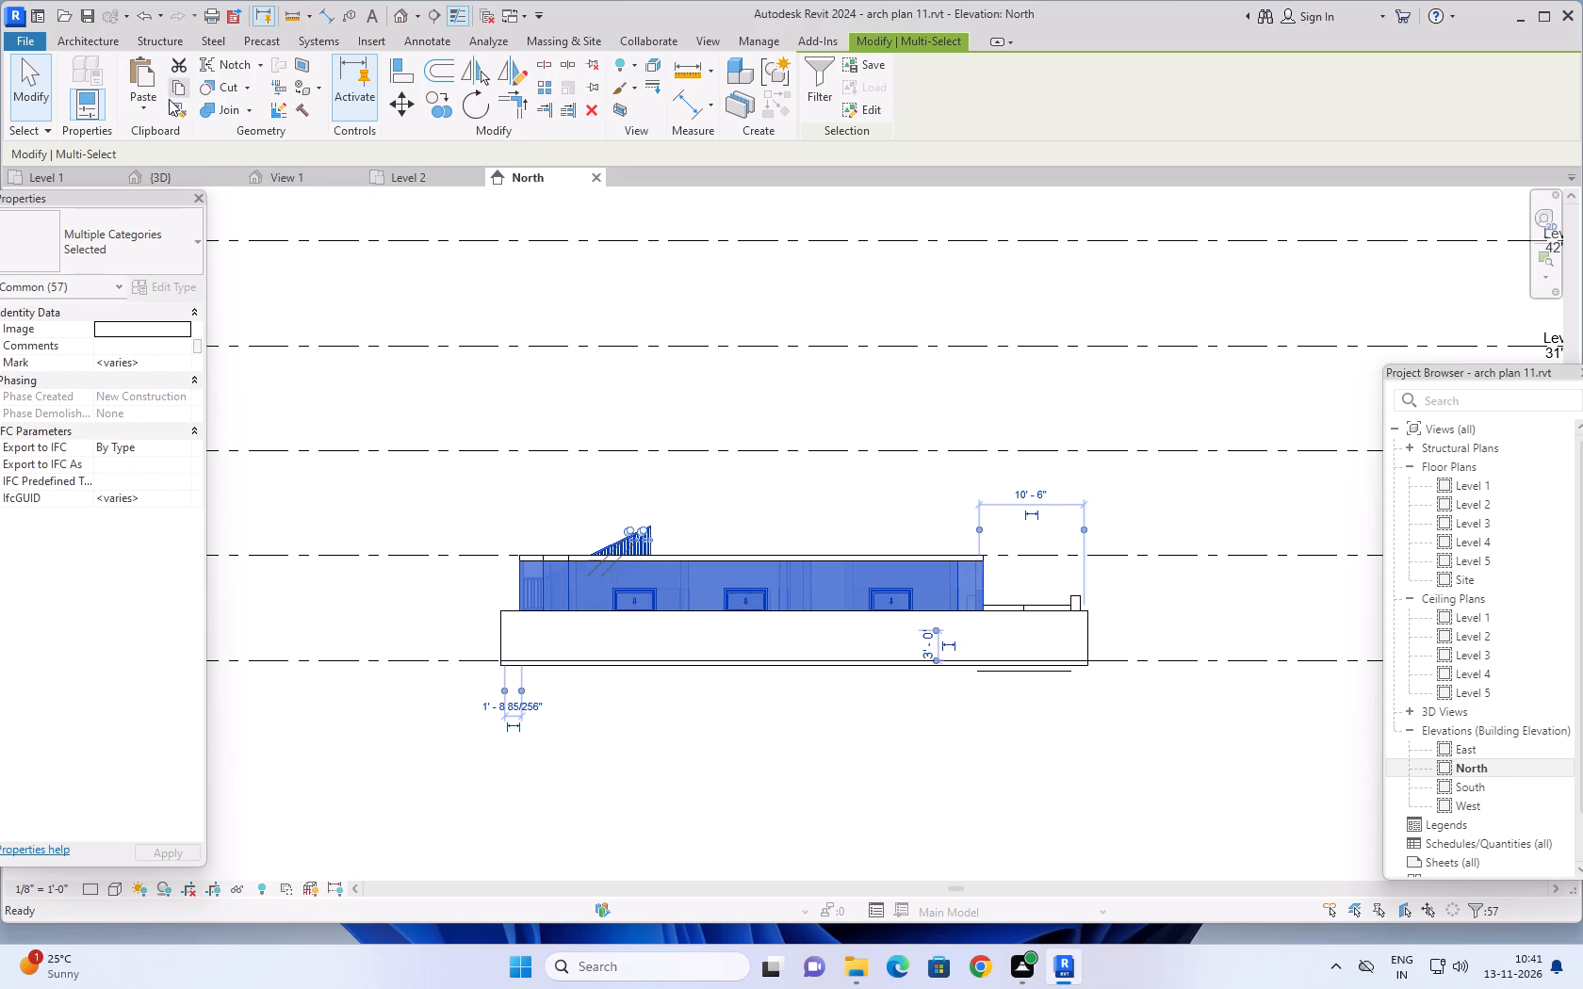
{"action": "left_click", "coordinate": [153, 110]}
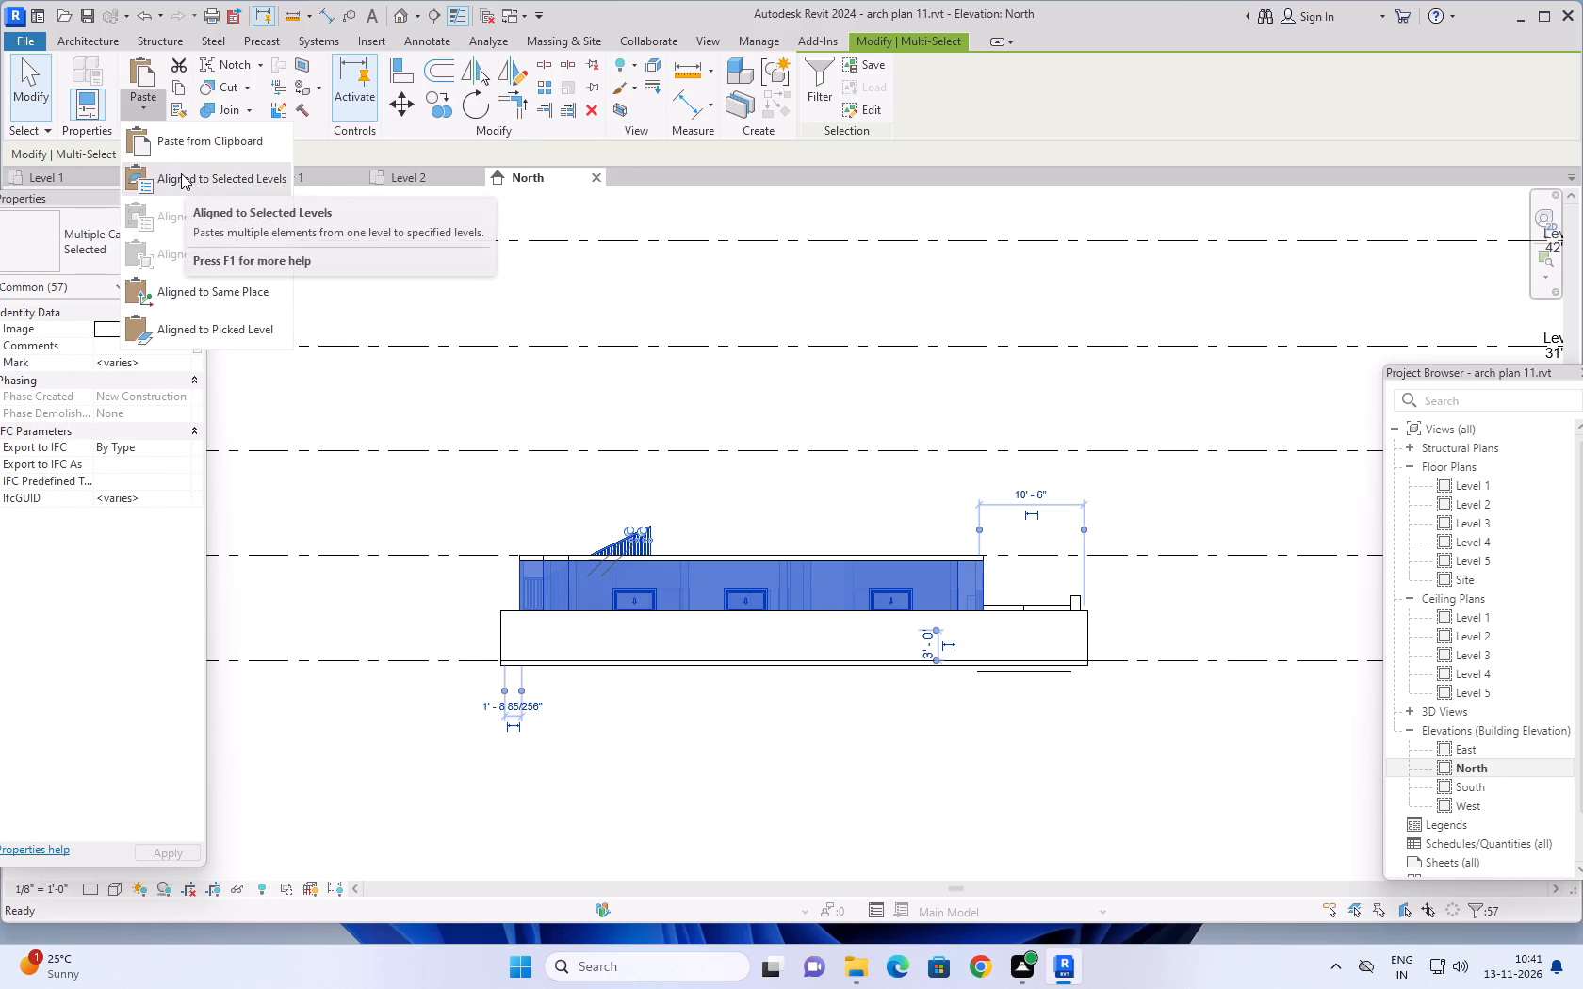
{"action": "left_click", "coordinate": [181, 173]}
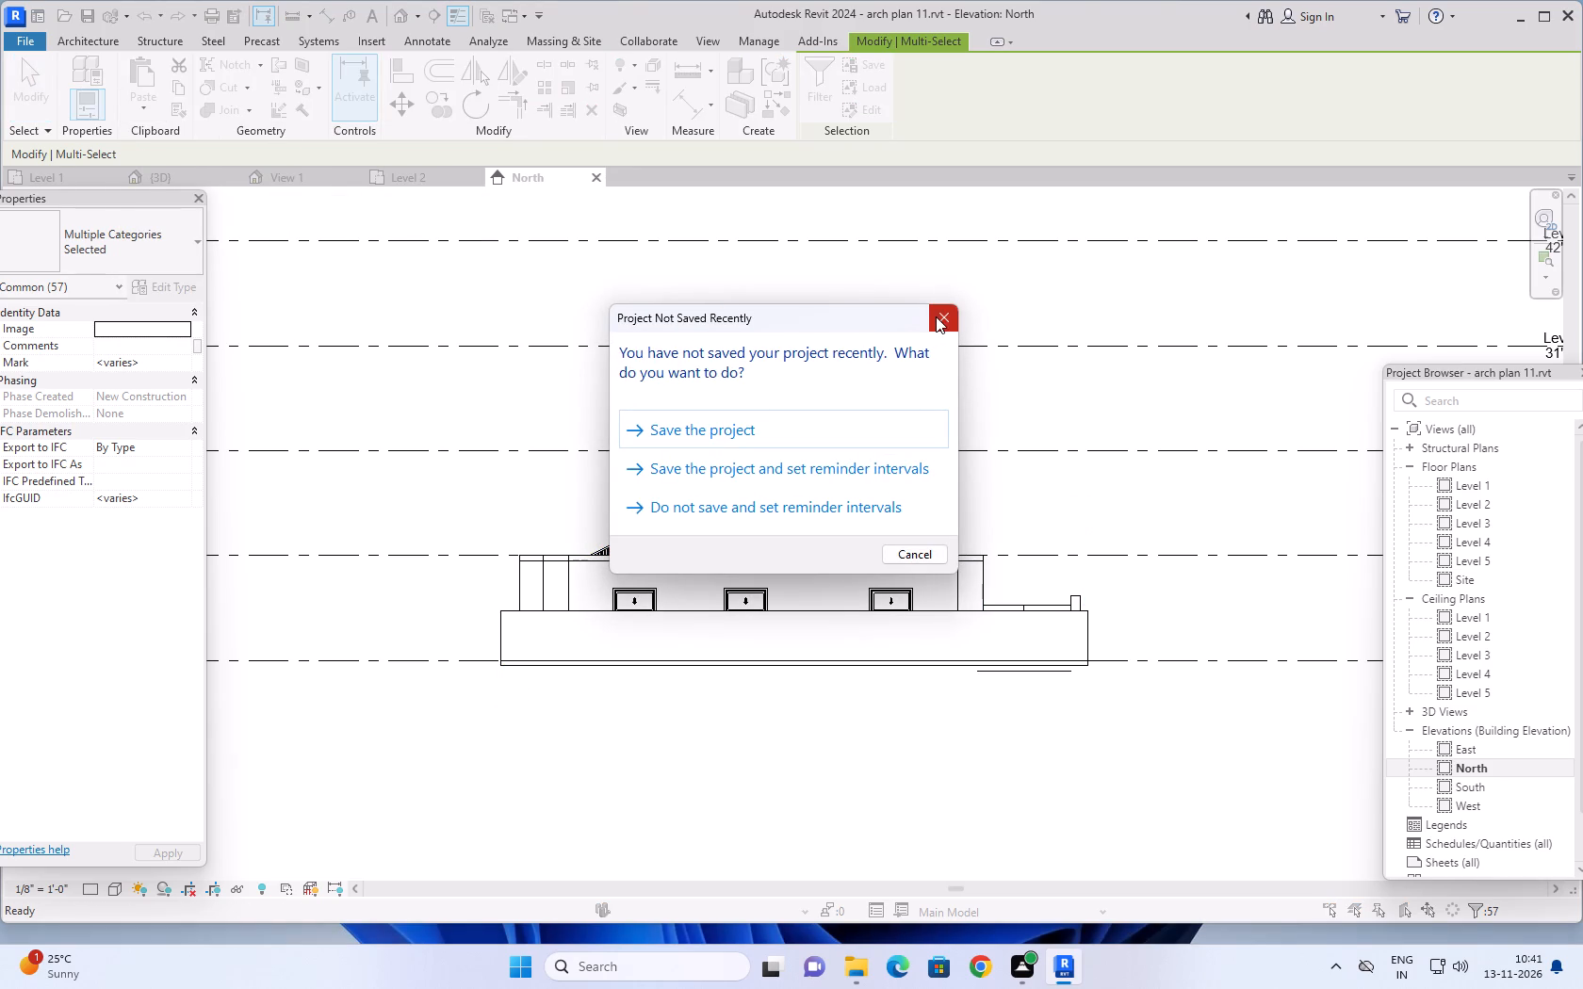
{"action": "left_click", "coordinate": [937, 316]}
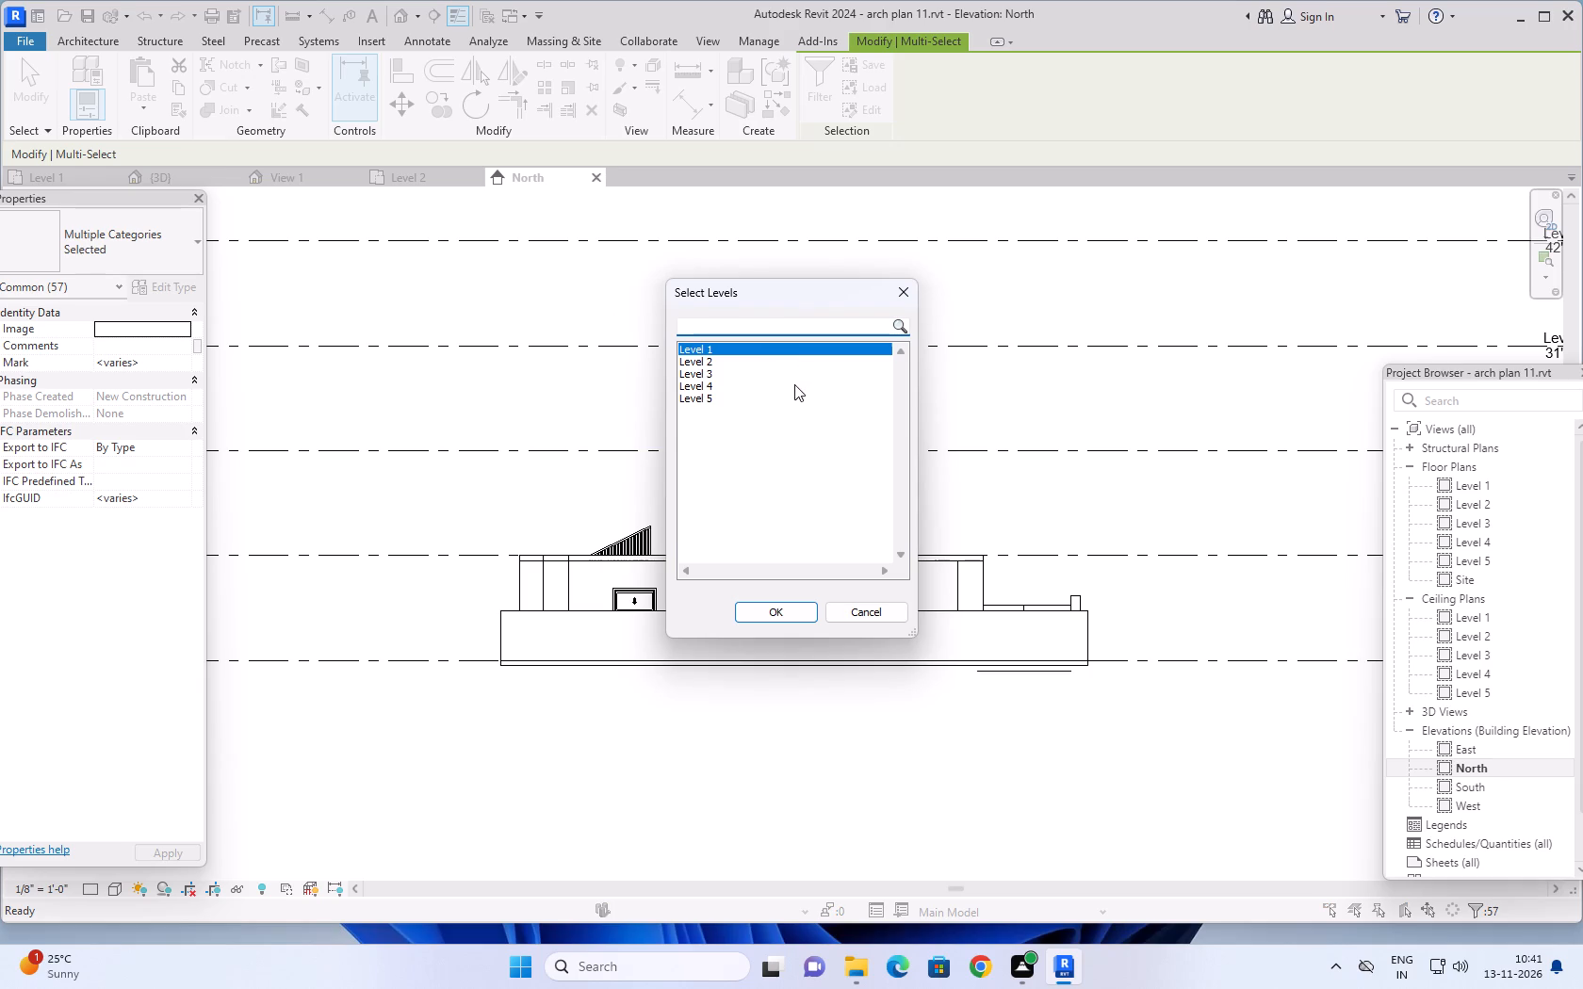
{"action": "left_click", "coordinate": [743, 360]}
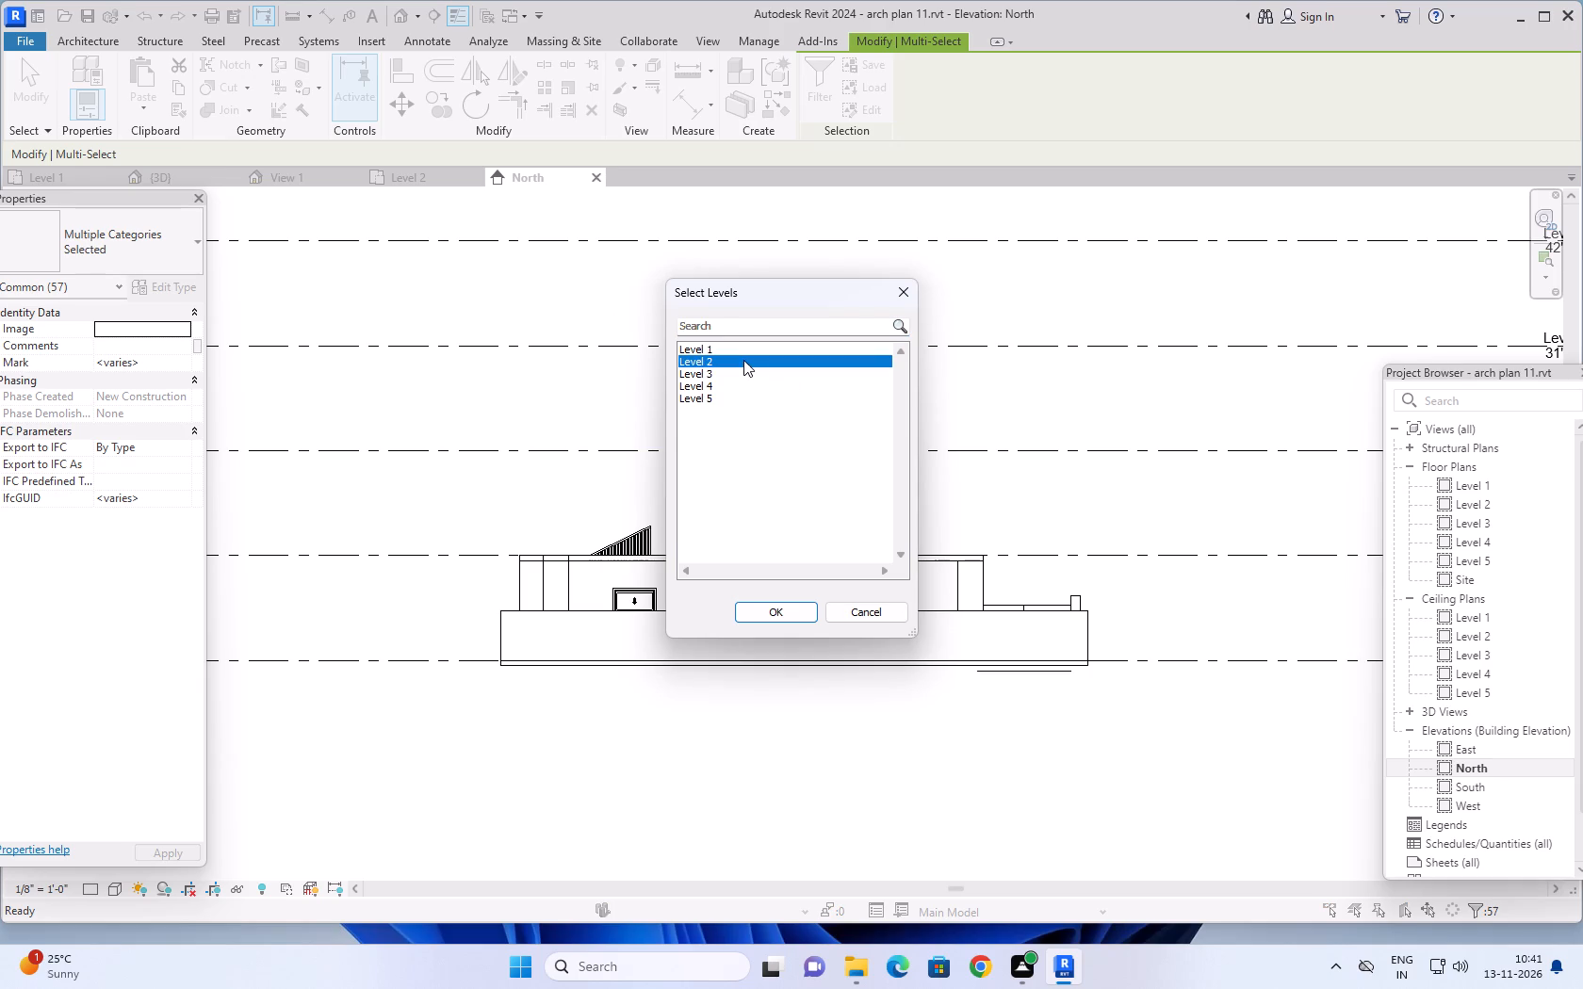
{"action": "left_click", "coordinate": [791, 617]}
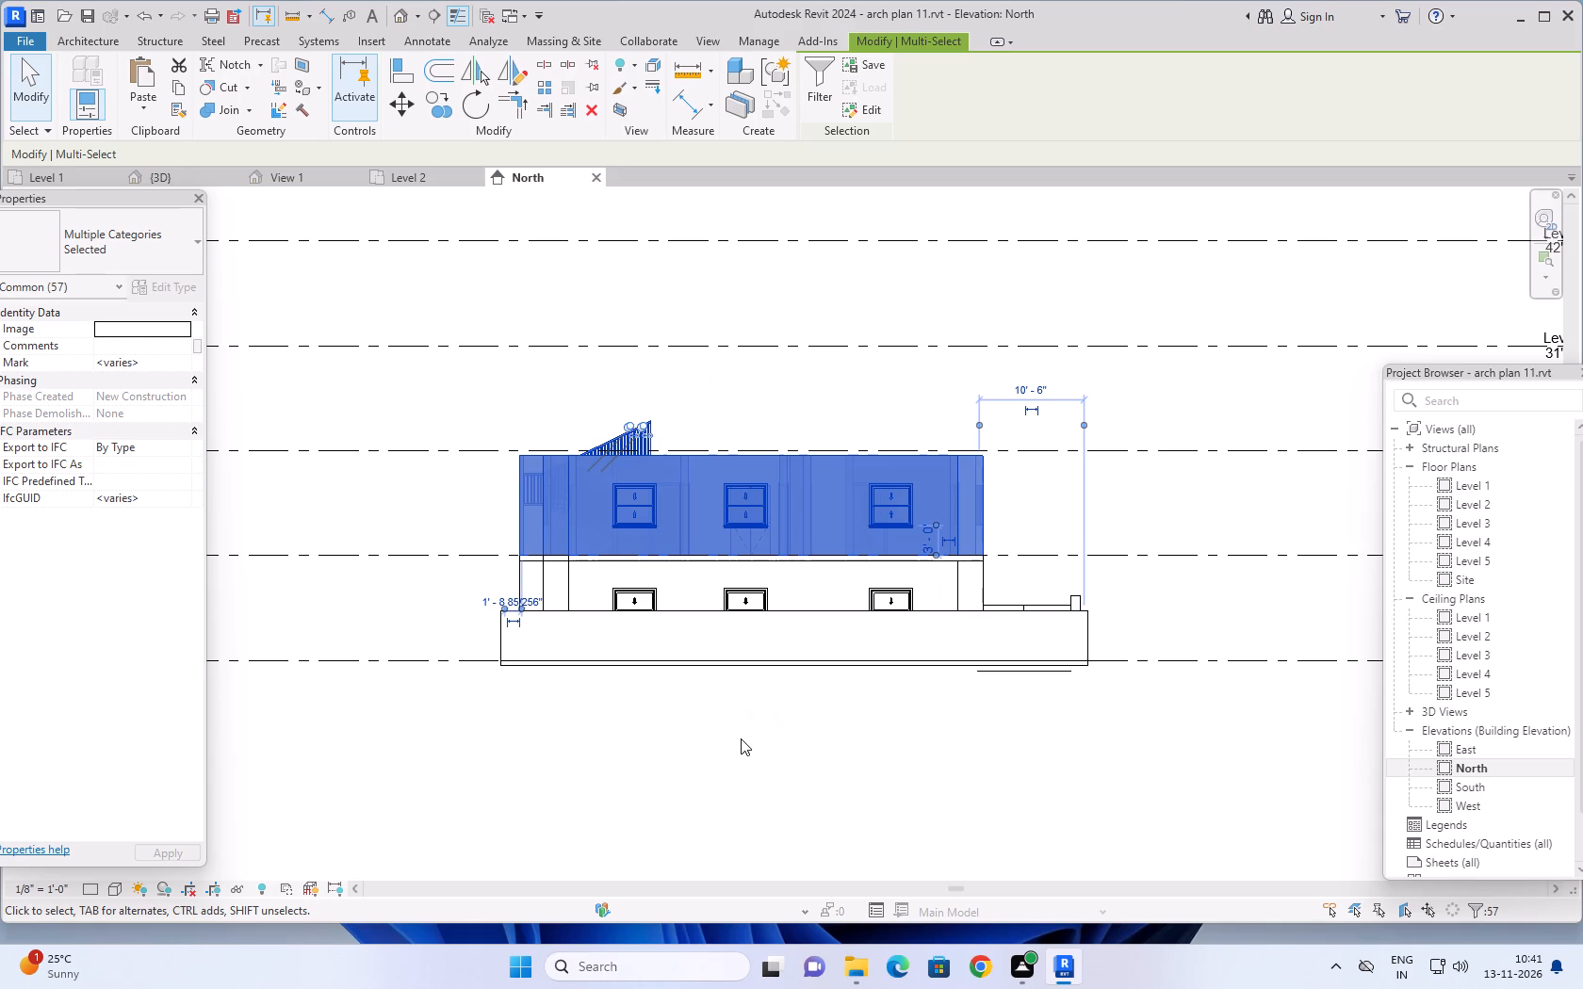
{"action": "key", "text": "Escape"}
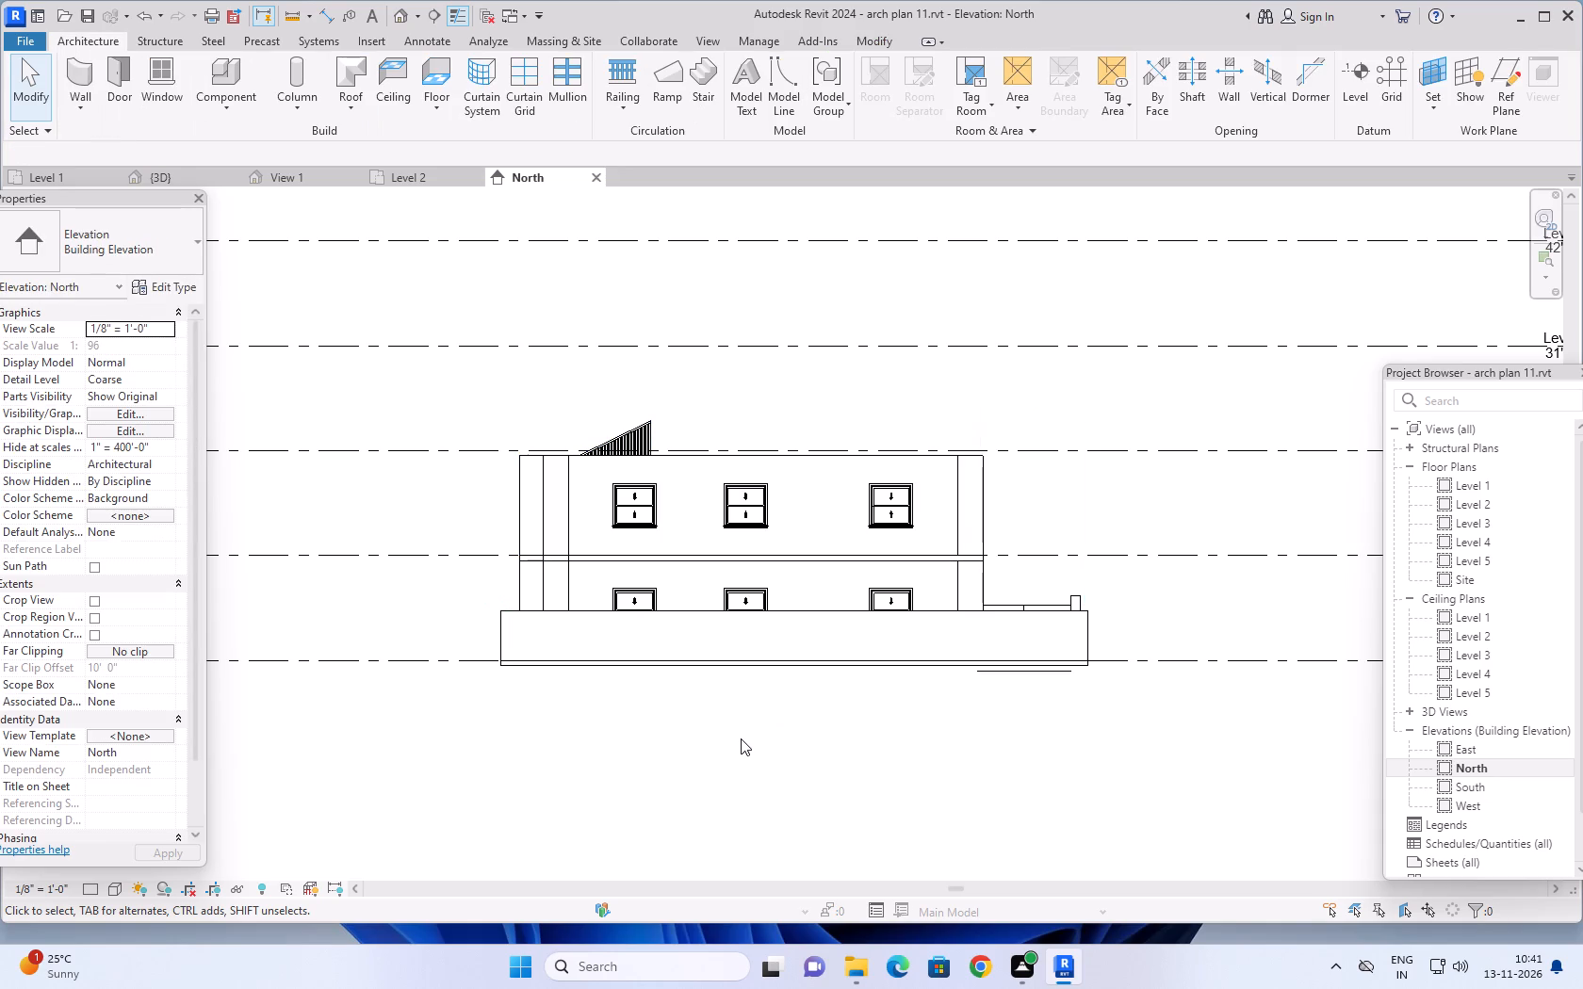
{"action": "key", "text": "Escape"}
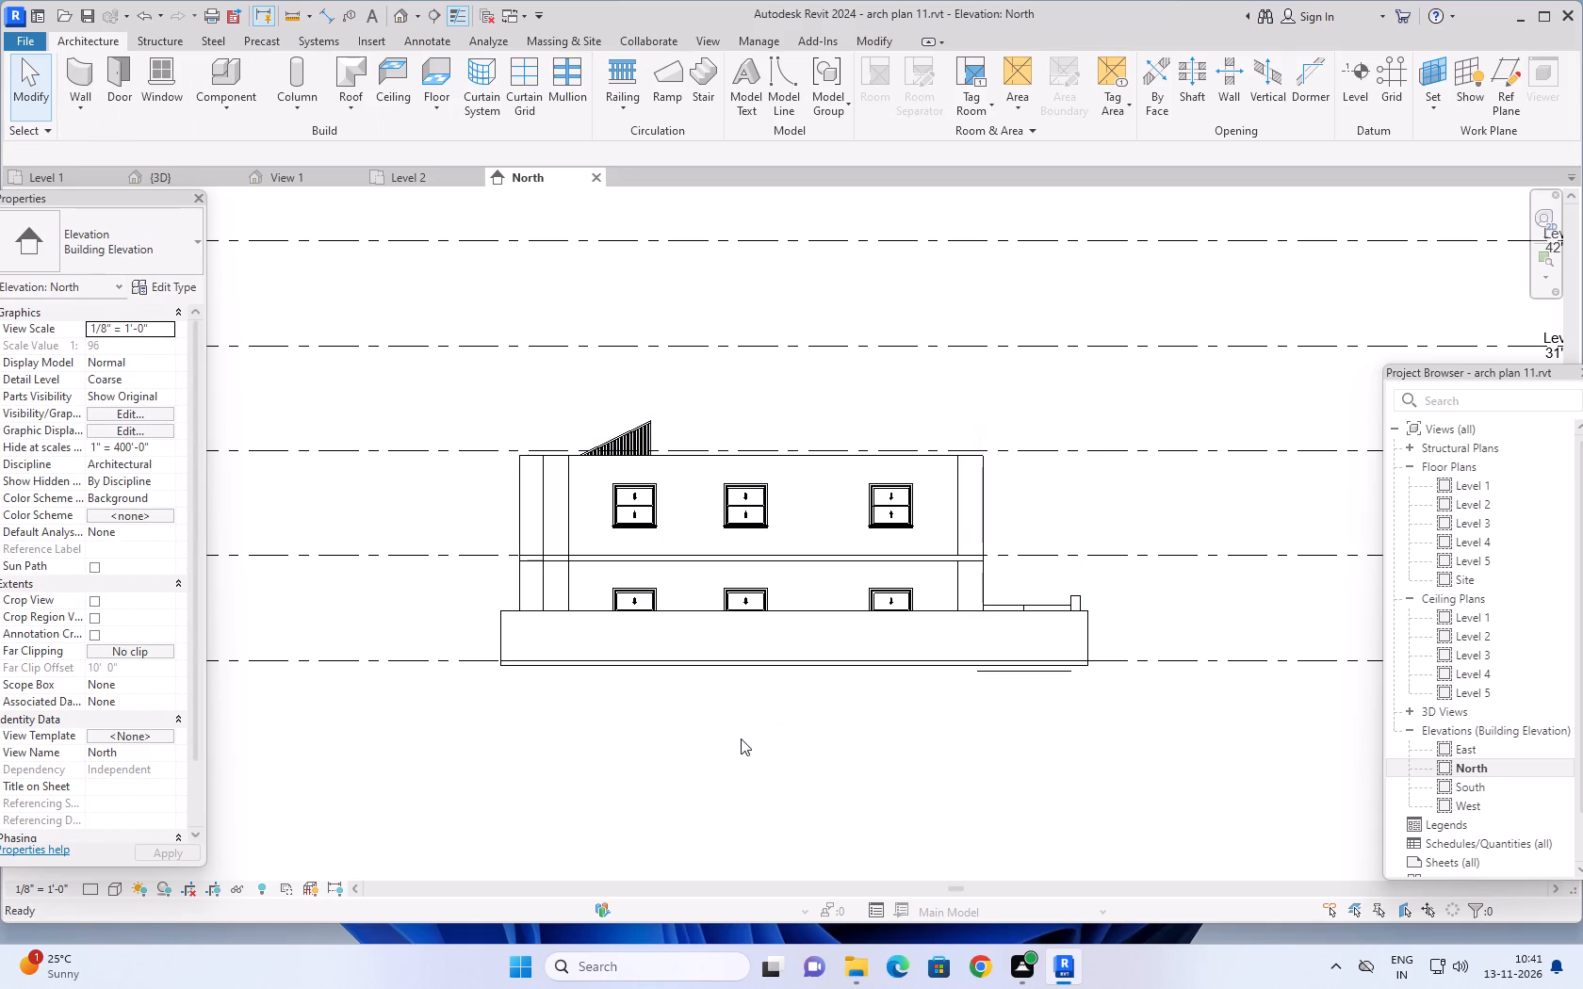
Examine the two-storey house in the North elevation against the level lines, including the boundary wall end at Level 1.
{"action": "scroll", "coordinate": [763, 751], "scroll_direction": "down", "scroll_amount": 2}
{"action": "middle_click_drag", "start_coordinate": [773, 754], "coordinate": [753, 729]}
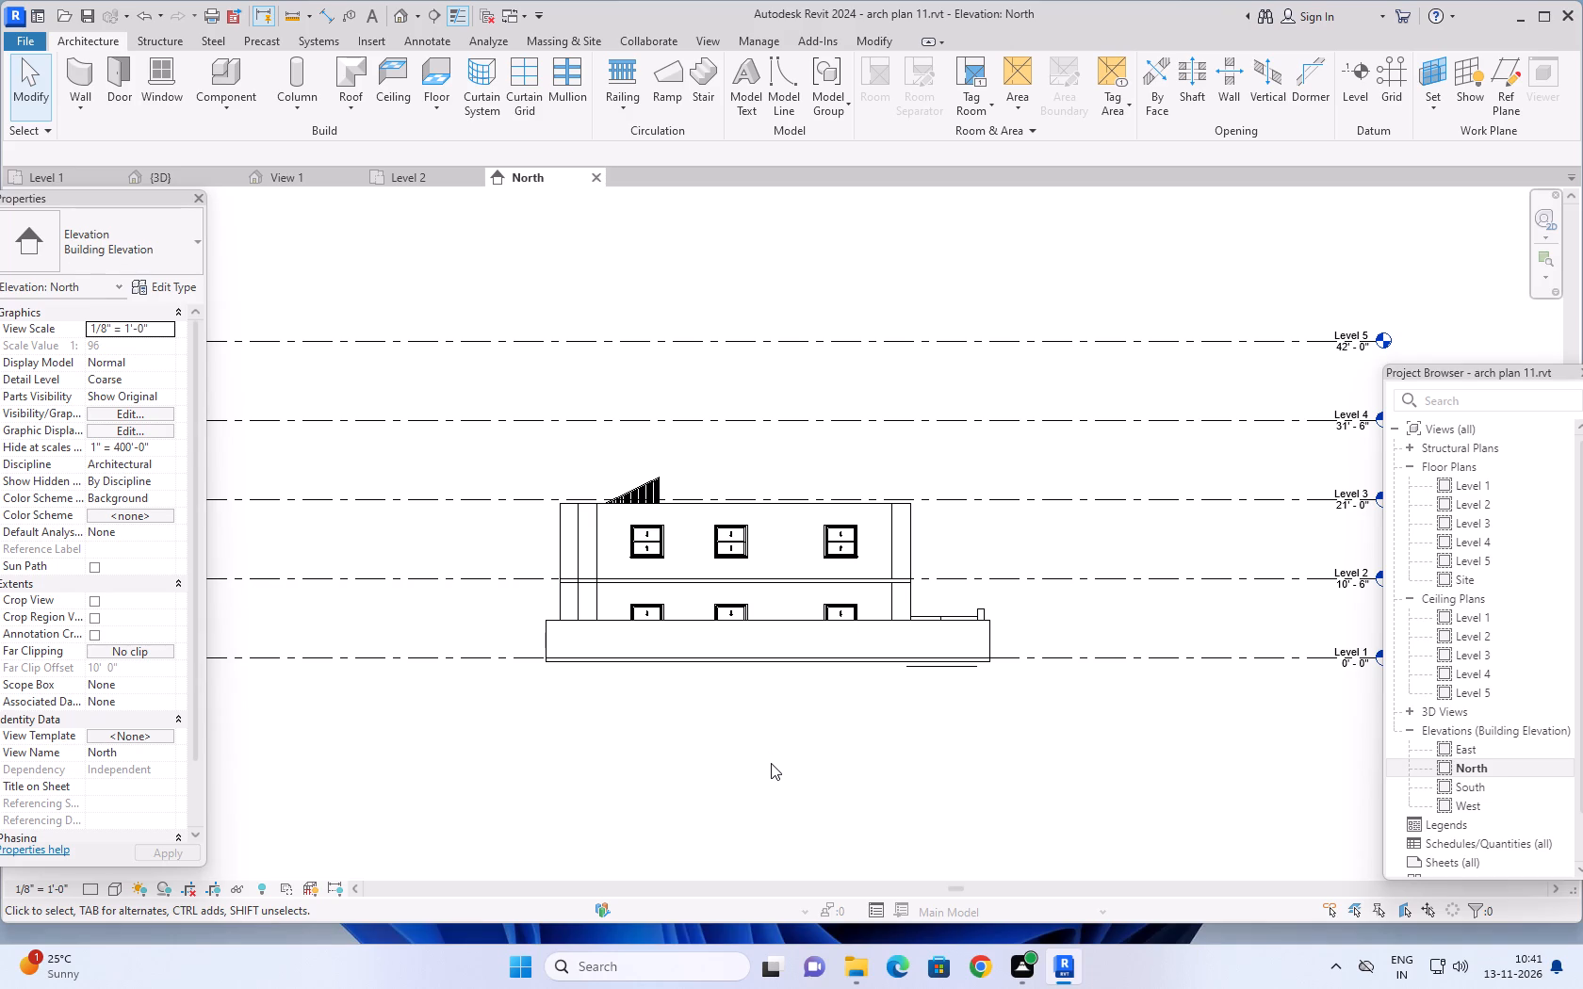
{"action": "scroll", "coordinate": [772, 765], "scroll_direction": "down", "scroll_amount": 1}
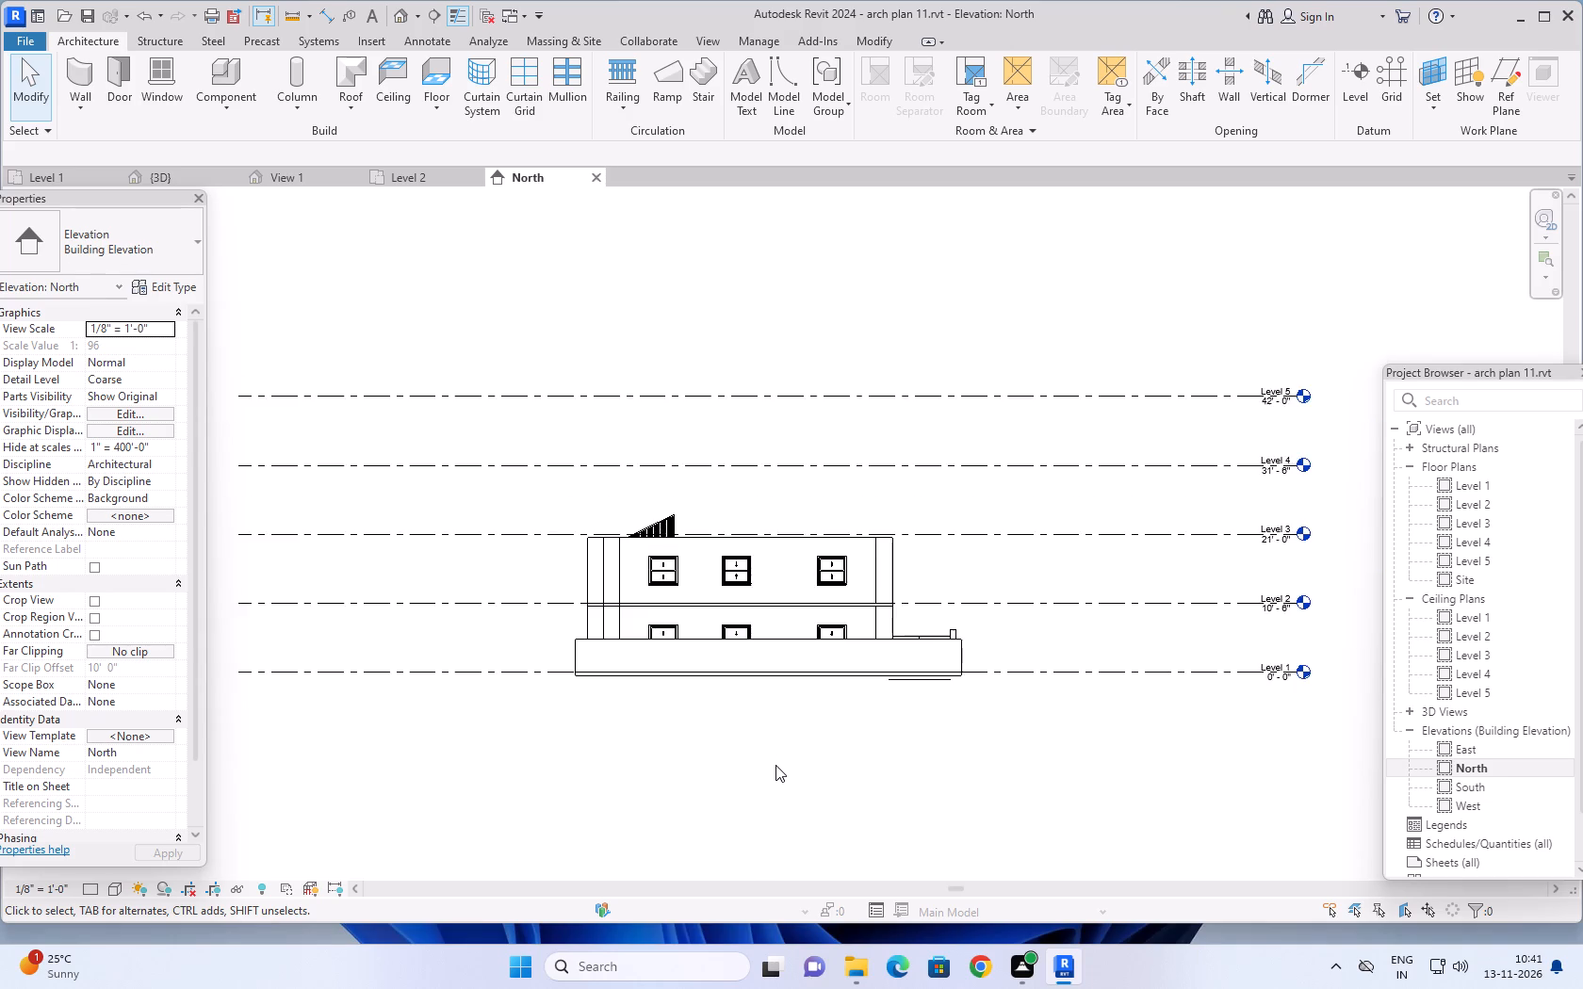
{"action": "scroll", "coordinate": [775, 765], "scroll_direction": "down", "scroll_amount": 2}
{"action": "middle_click_drag", "start_coordinate": [835, 735], "coordinate": [882, 769]}
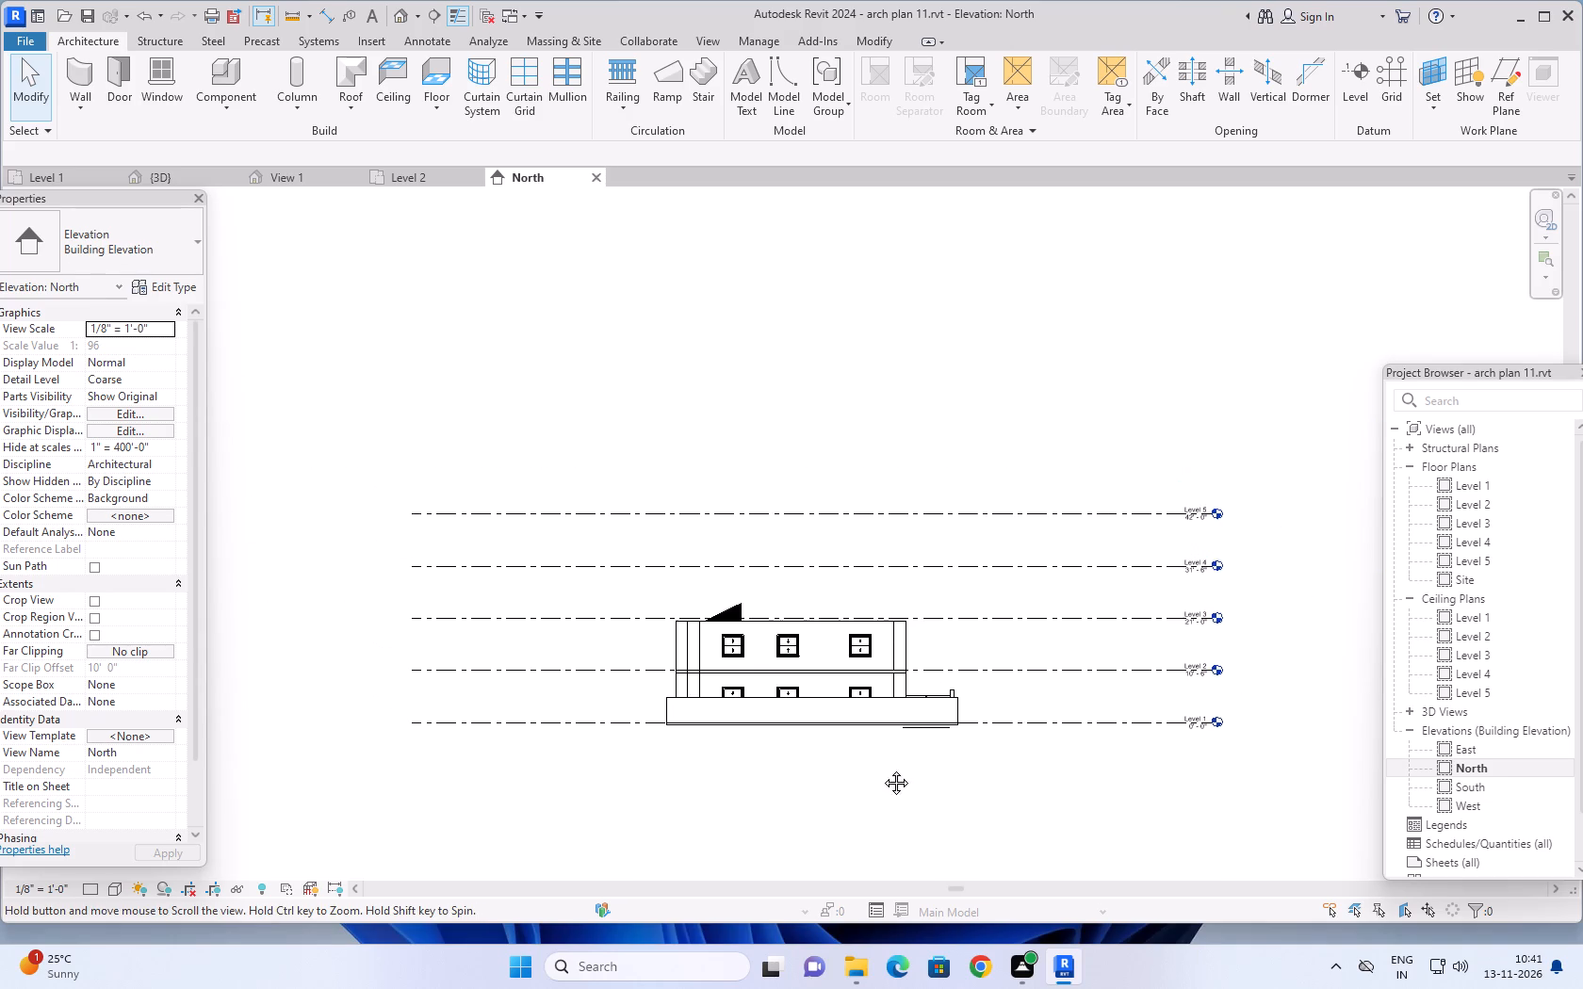
{"action": "middle_click_drag", "start_coordinate": [882, 769], "coordinate": [899, 793]}
{"action": "scroll", "coordinate": [904, 766], "scroll_direction": "up", "scroll_amount": 7}
{"action": "scroll", "coordinate": [1054, 731], "scroll_direction": "up", "scroll_amount": 6}
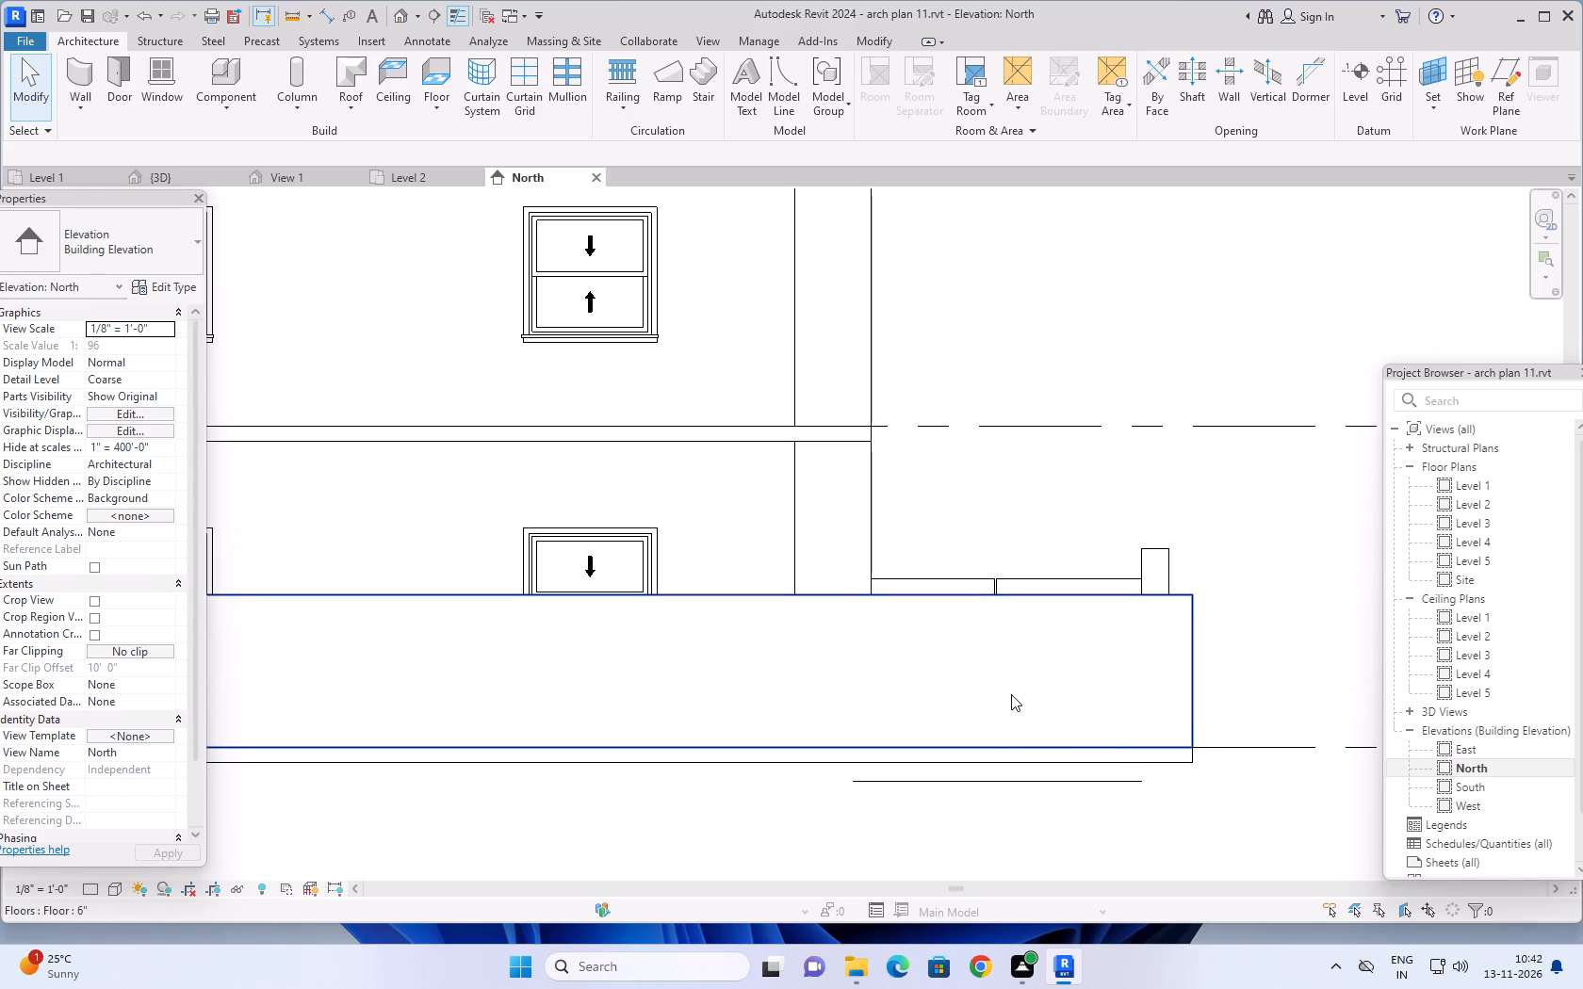
{"action": "scroll", "coordinate": [795, 622], "scroll_direction": "down", "scroll_amount": 8}
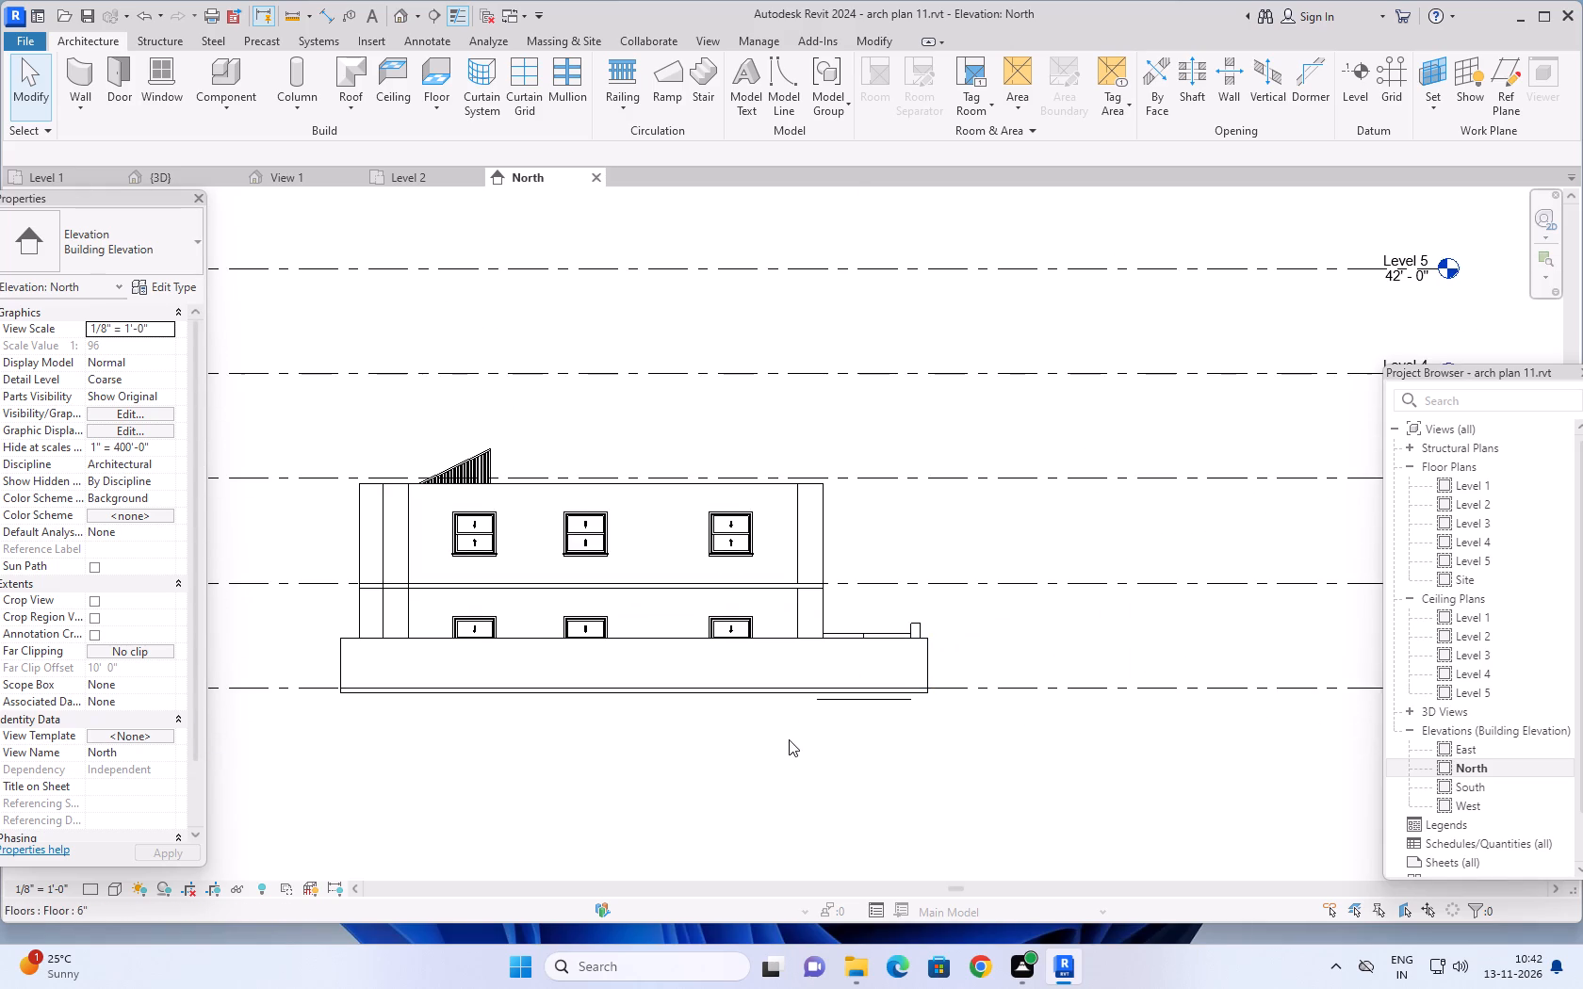
{"action": "middle_click_drag", "start_coordinate": [788, 741], "coordinate": [825, 702]}
Open the default 3D view and examine the two-storey house from above, the front and the west side.
{"action": "left_click", "coordinate": [171, 176]}
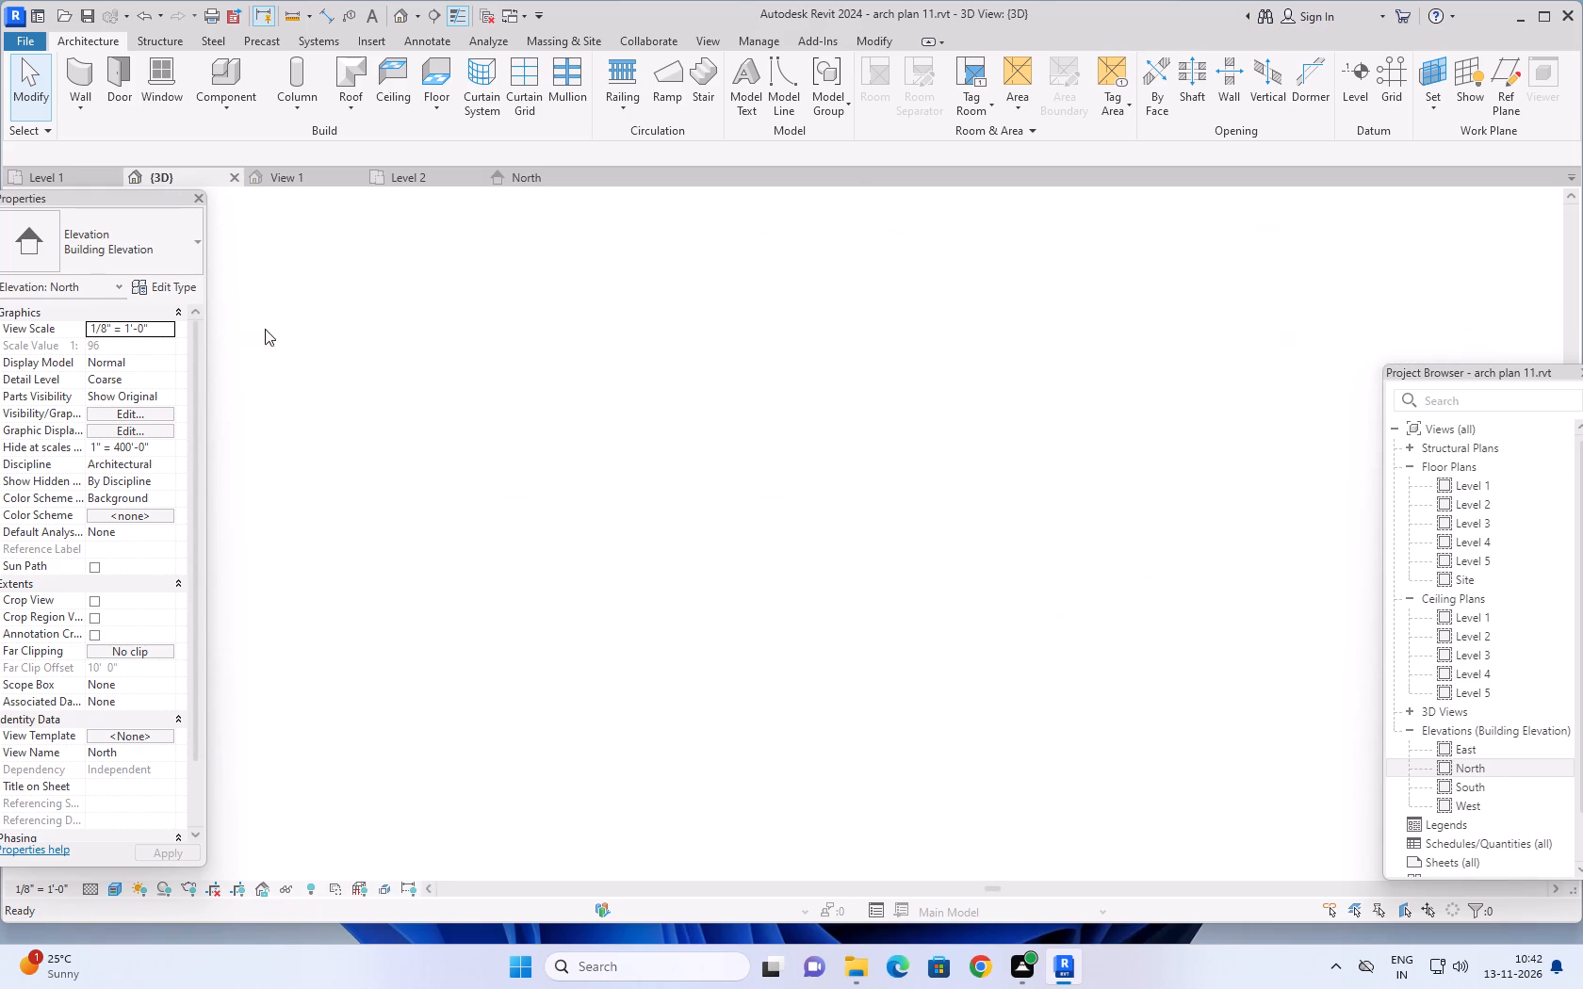
{"action": "scroll", "coordinate": [663, 624], "scroll_direction": "down", "scroll_amount": 1}
{"action": "middle_click_drag", "start_coordinate": [691, 628], "coordinate": [645, 568]}
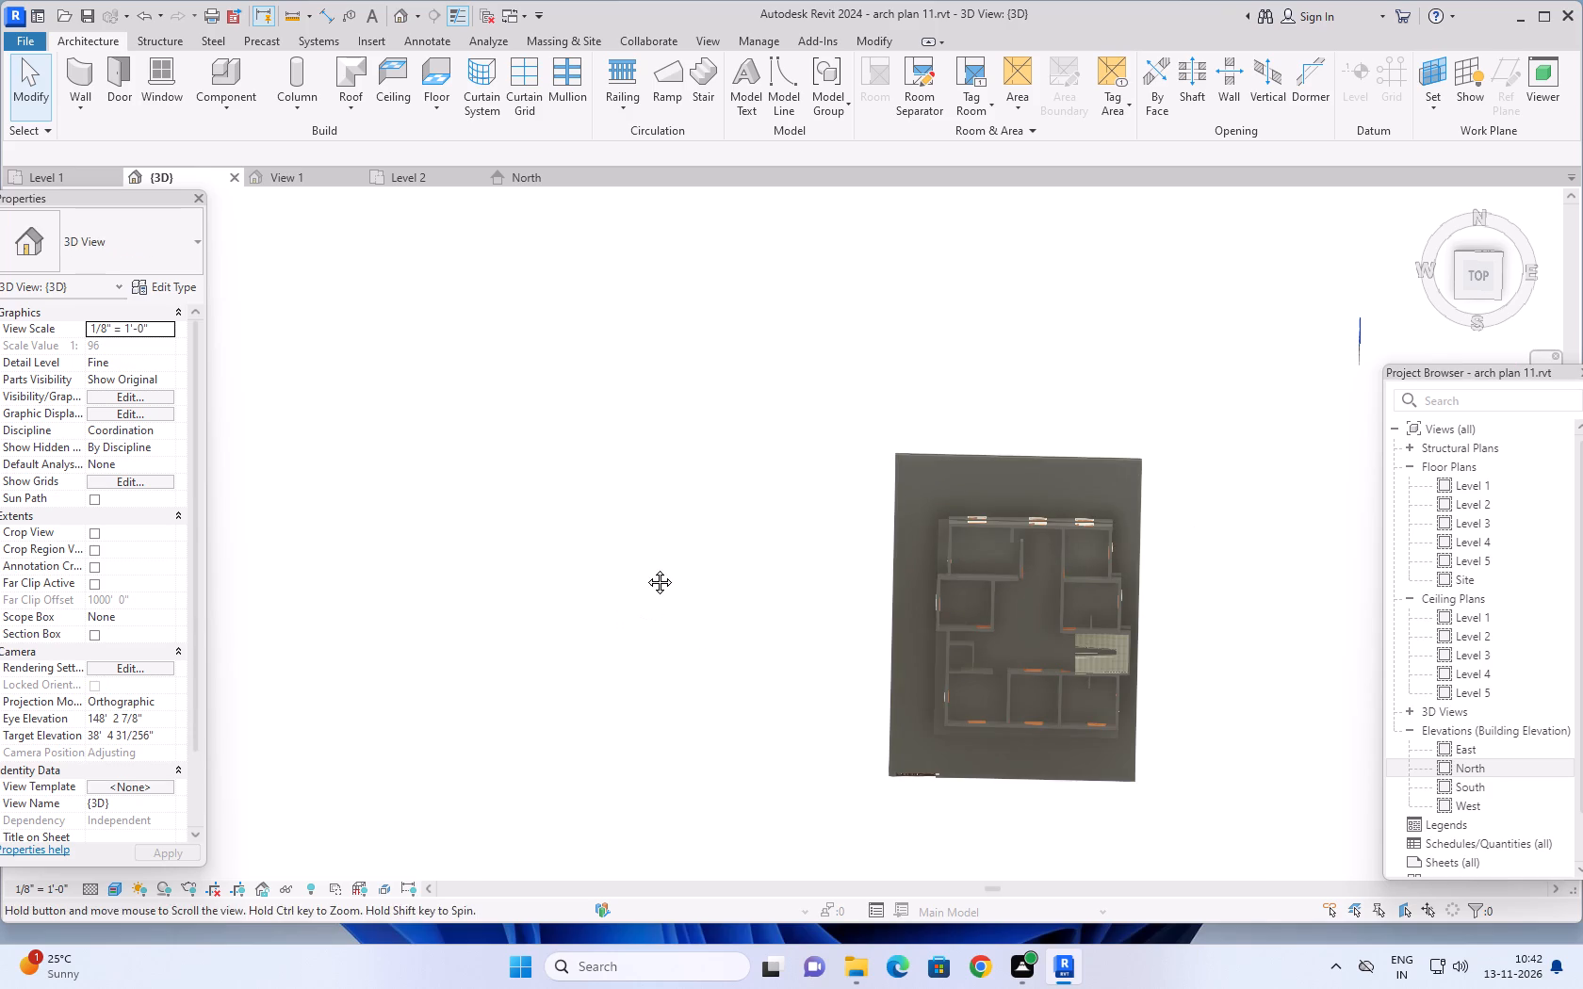
{"action": "middle_click_drag", "start_coordinate": [662, 609], "coordinate": [574, 383], "text": "shift"}
{"action": "middle_click_drag", "start_coordinate": [689, 630], "coordinate": [707, 410]}
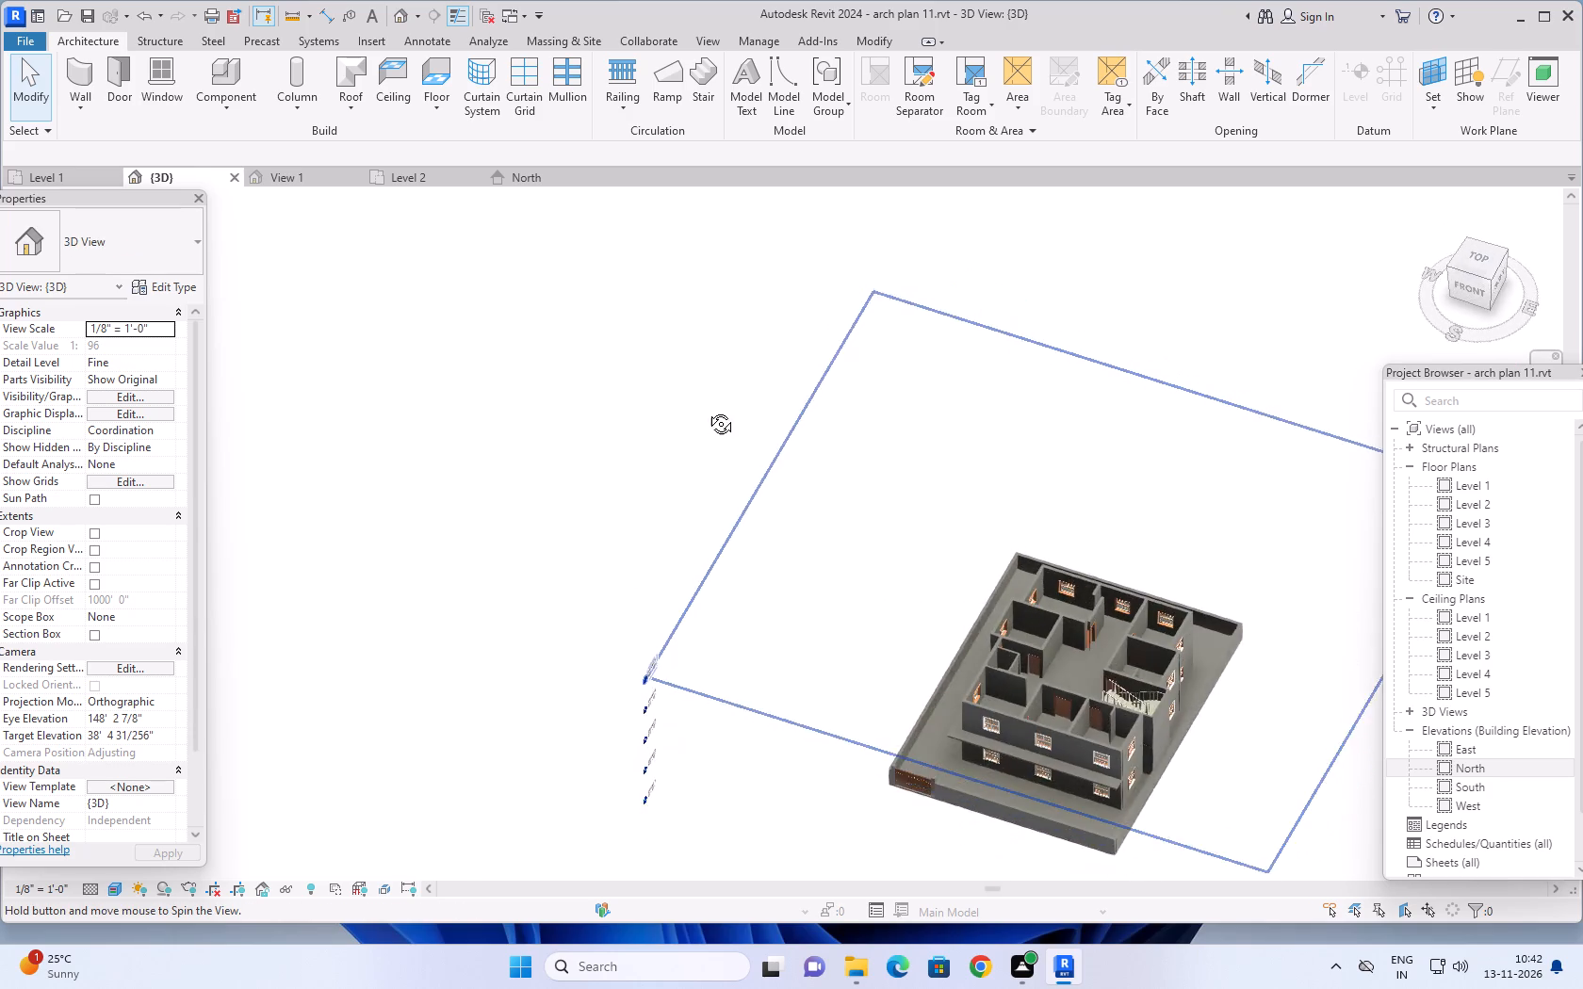
{"action": "middle_click_drag", "start_coordinate": [707, 410], "coordinate": [721, 392]}
{"action": "middle_click_drag", "start_coordinate": [797, 640], "coordinate": [840, 578], "text": "shift"}
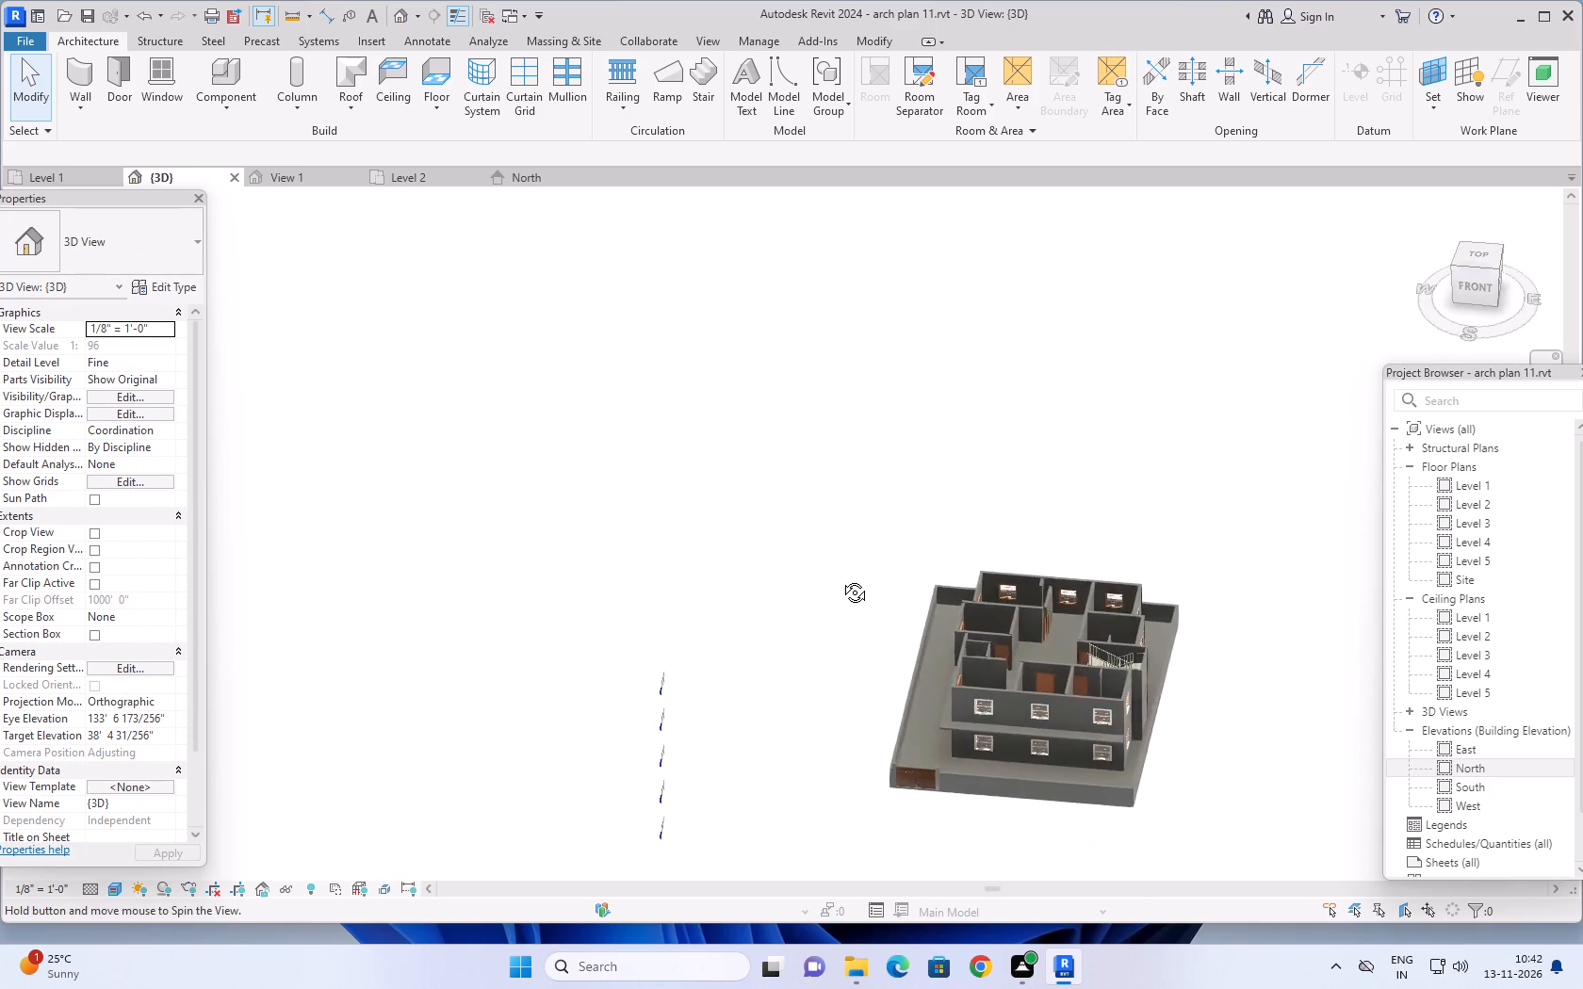
{"action": "middle_click_drag", "start_coordinate": [840, 578], "coordinate": [1056, 520], "text": "shift"}
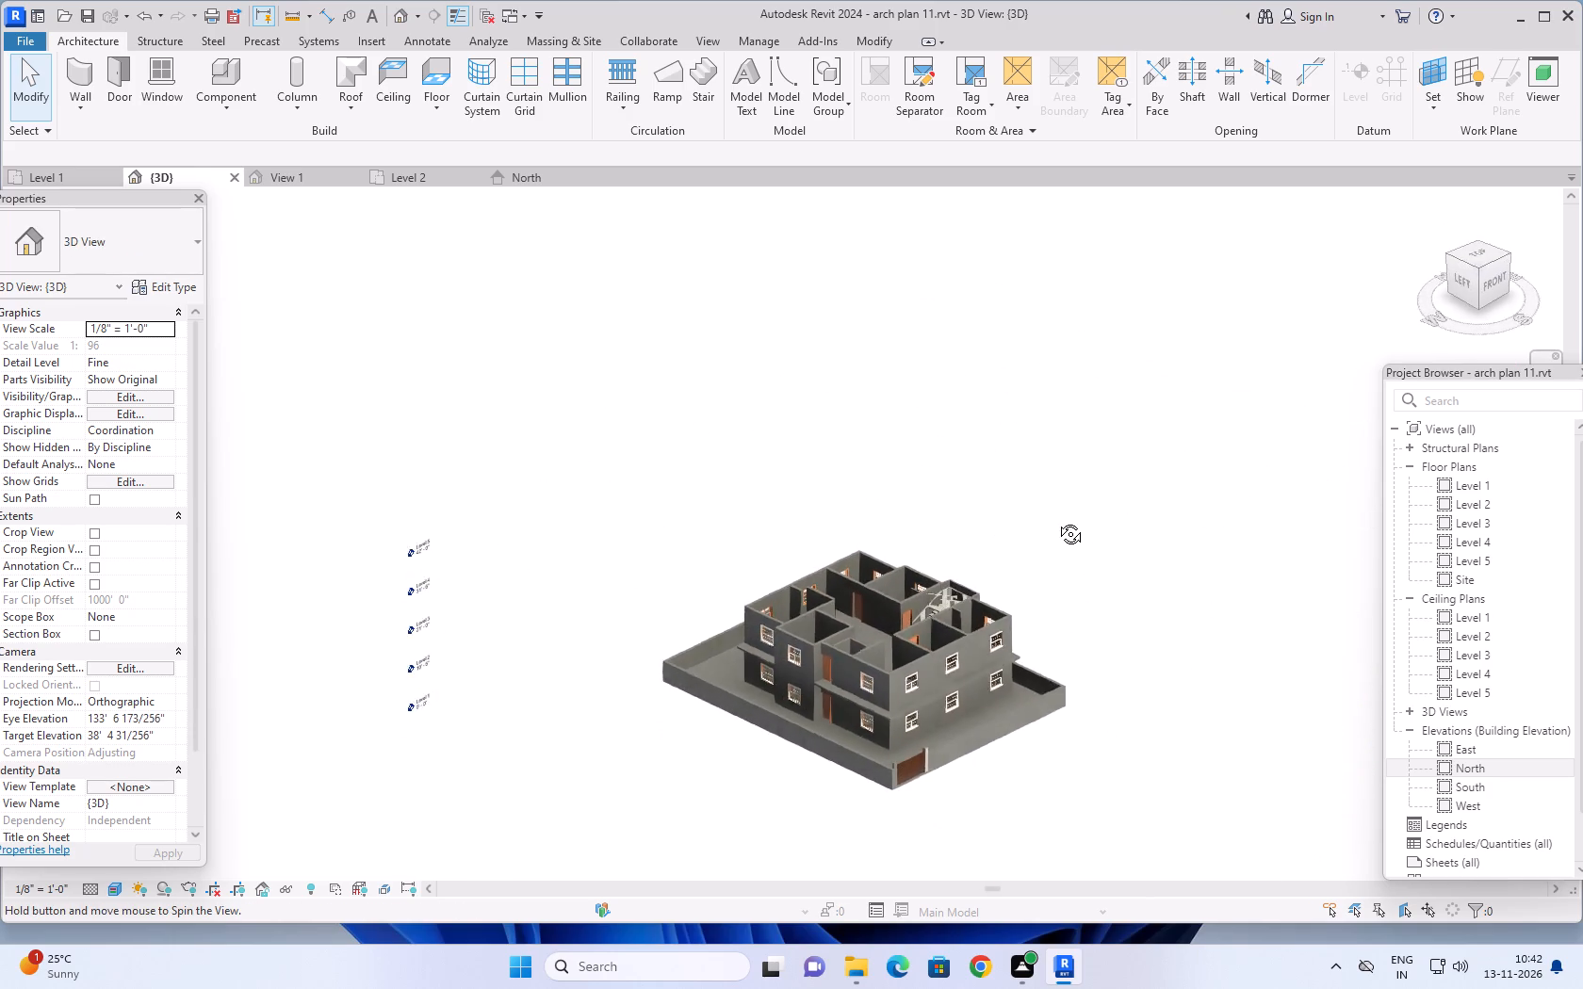
{"action": "middle_click_drag", "start_coordinate": [1056, 520], "coordinate": [1069, 518], "text": "shift"}
{"action": "middle_click_drag", "start_coordinate": [1055, 586], "coordinate": [1197, 659], "text": "shift"}
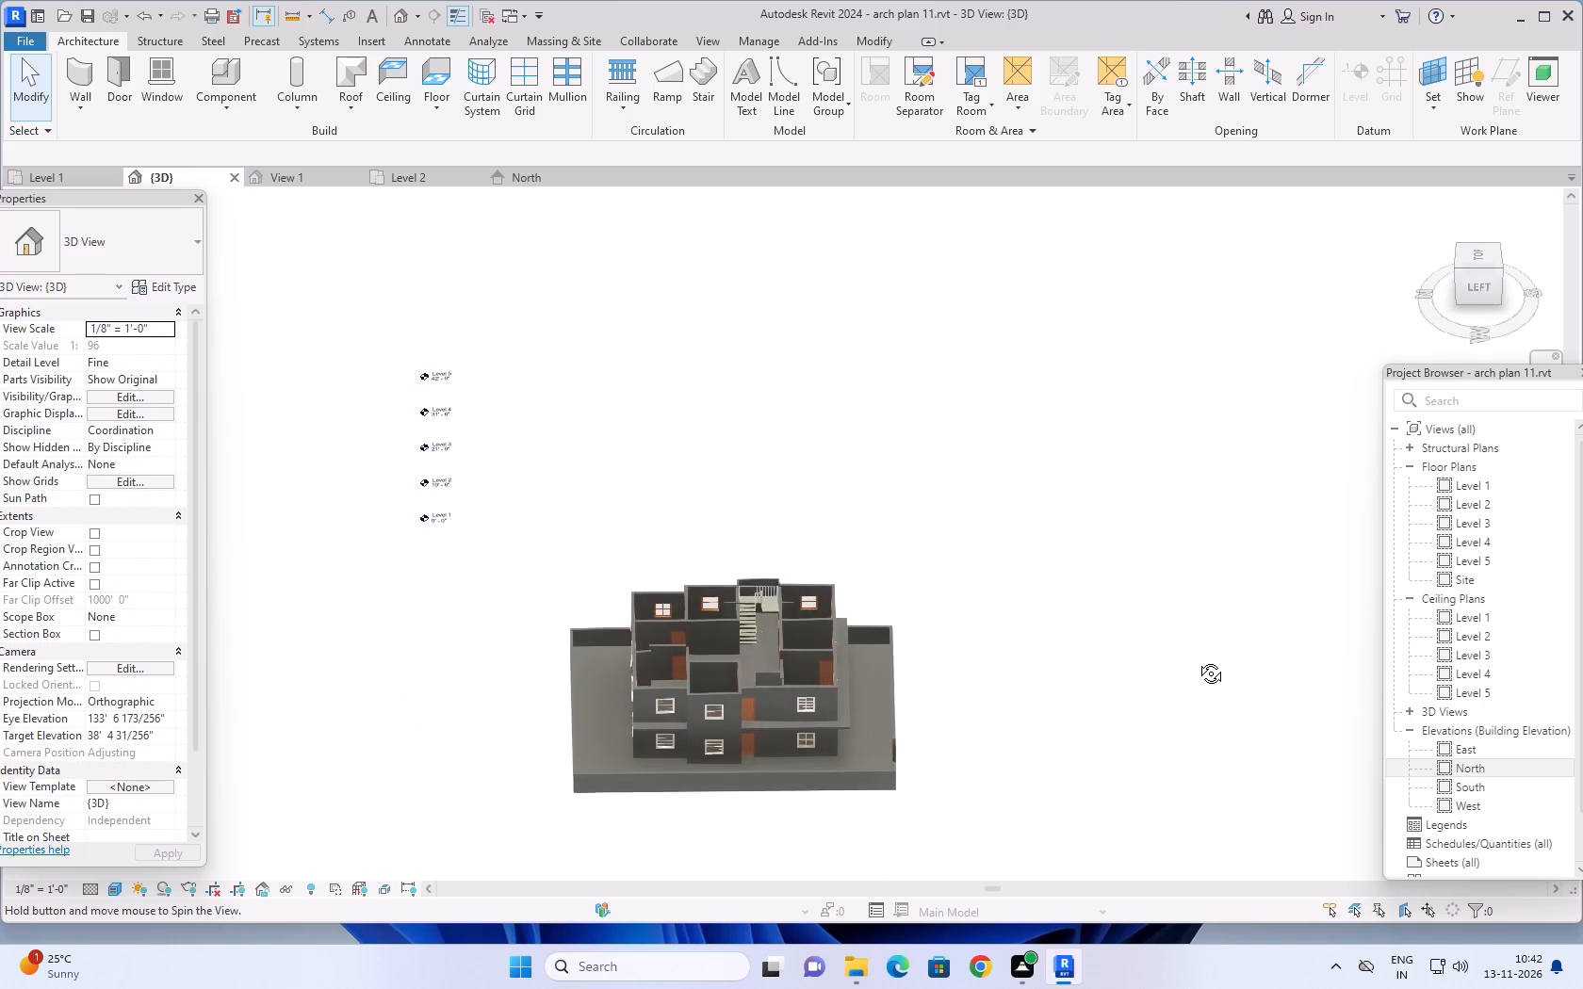
{"action": "middle_click_drag", "start_coordinate": [1197, 659], "coordinate": [1156, 522], "text": "shift"}
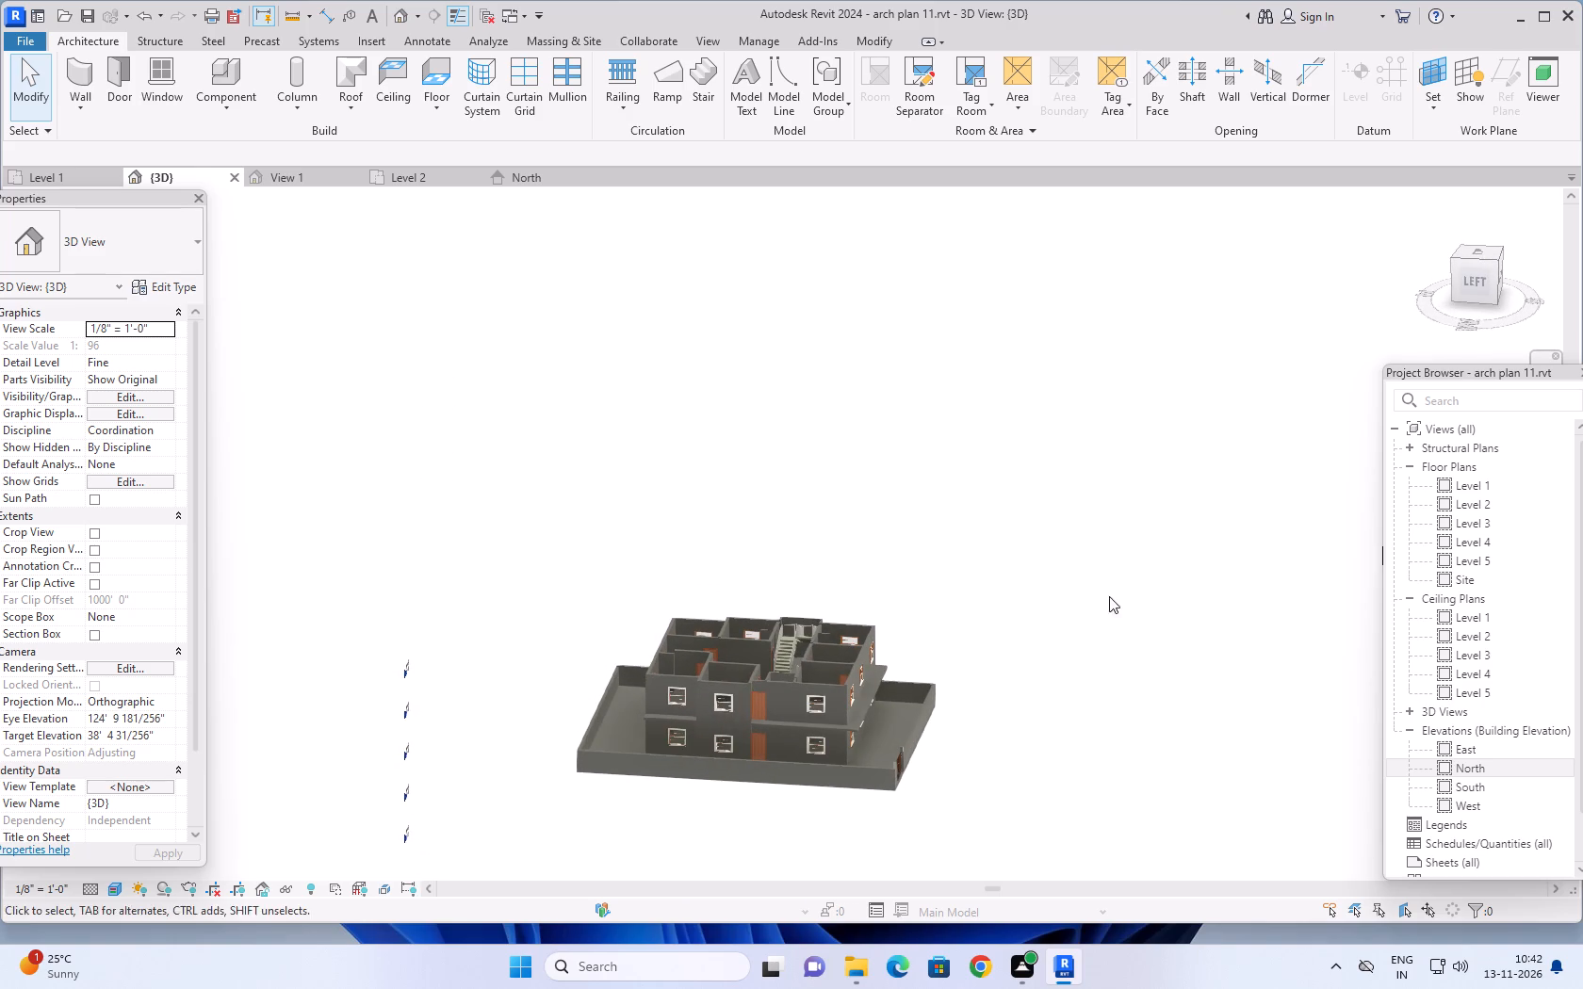
Examine the two-storey house in 3D from its west side, checking the windows, doors and staircase on both floors.
{"action": "scroll", "coordinate": [799, 729], "scroll_direction": "up", "scroll_amount": 7}
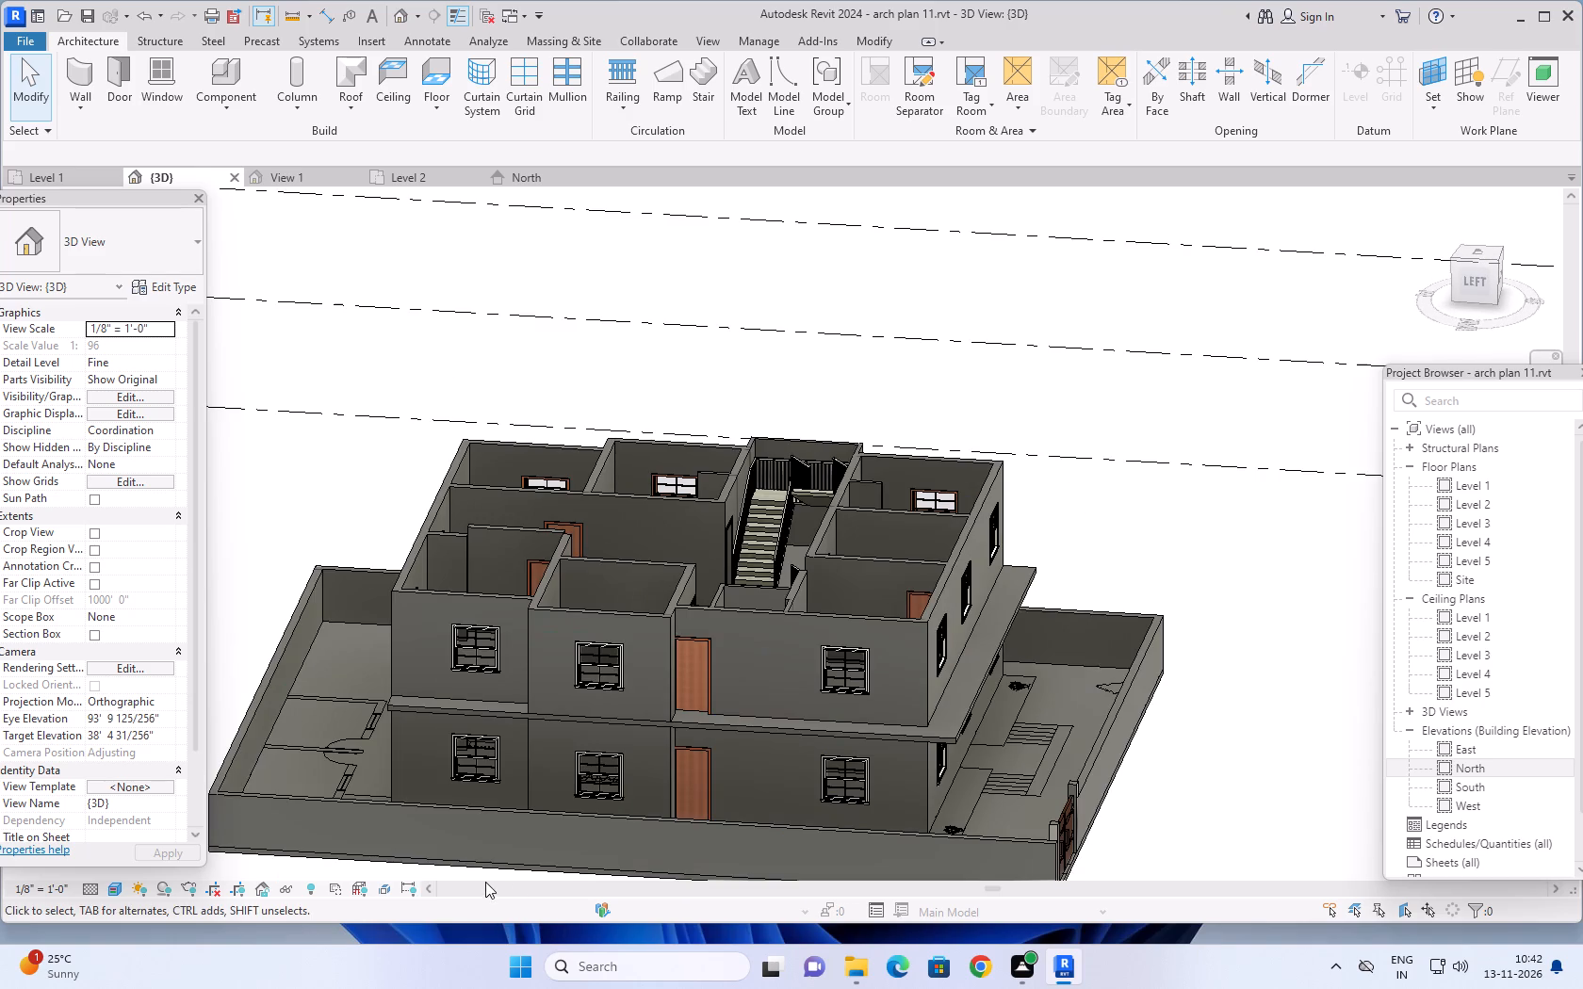
{"action": "scroll", "coordinate": [495, 815], "scroll_direction": "down", "scroll_amount": 2}
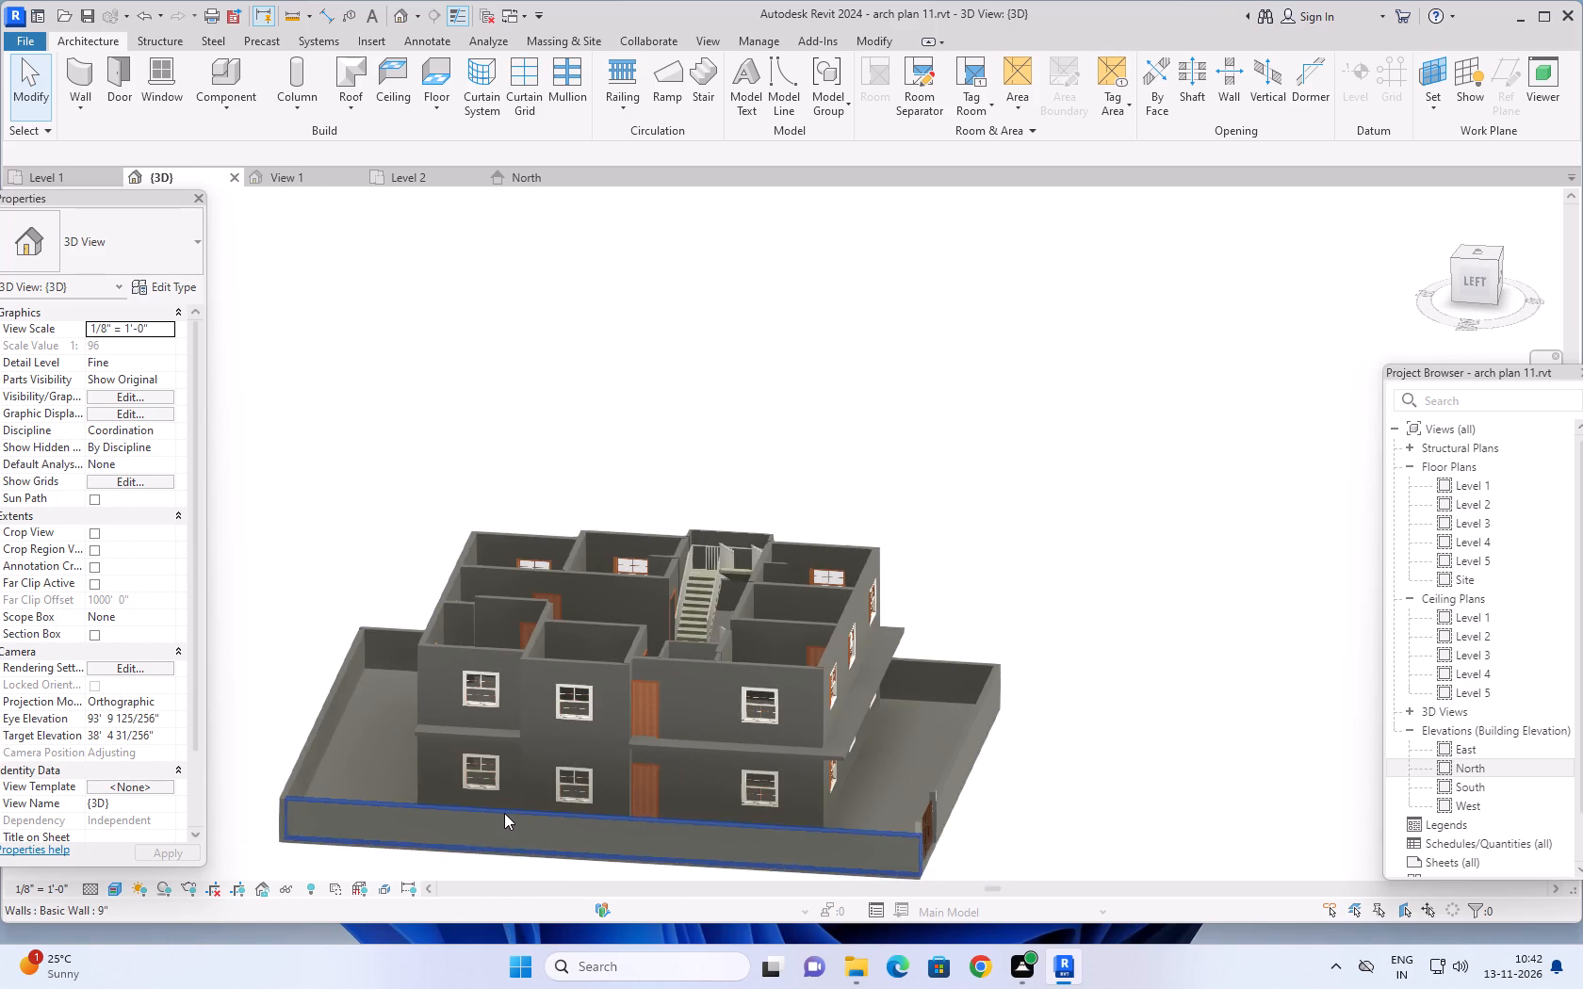
{"action": "scroll", "coordinate": [591, 781], "scroll_direction": "down", "scroll_amount": 1}
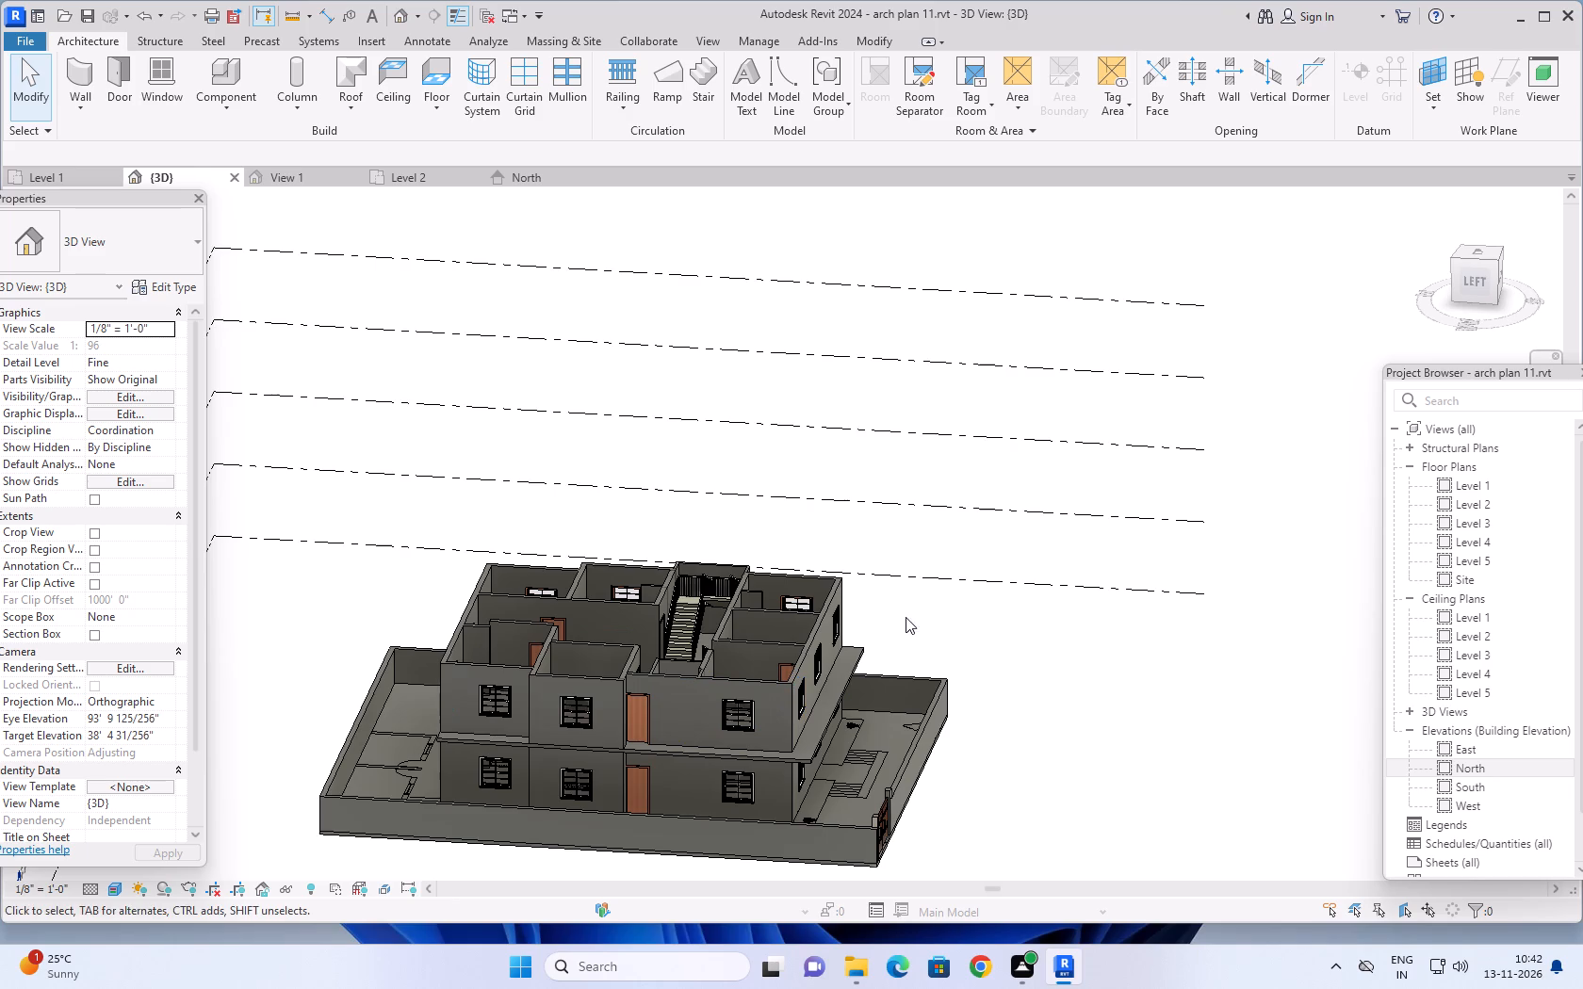
{"action": "middle_click_drag", "start_coordinate": [913, 610], "coordinate": [961, 545]}
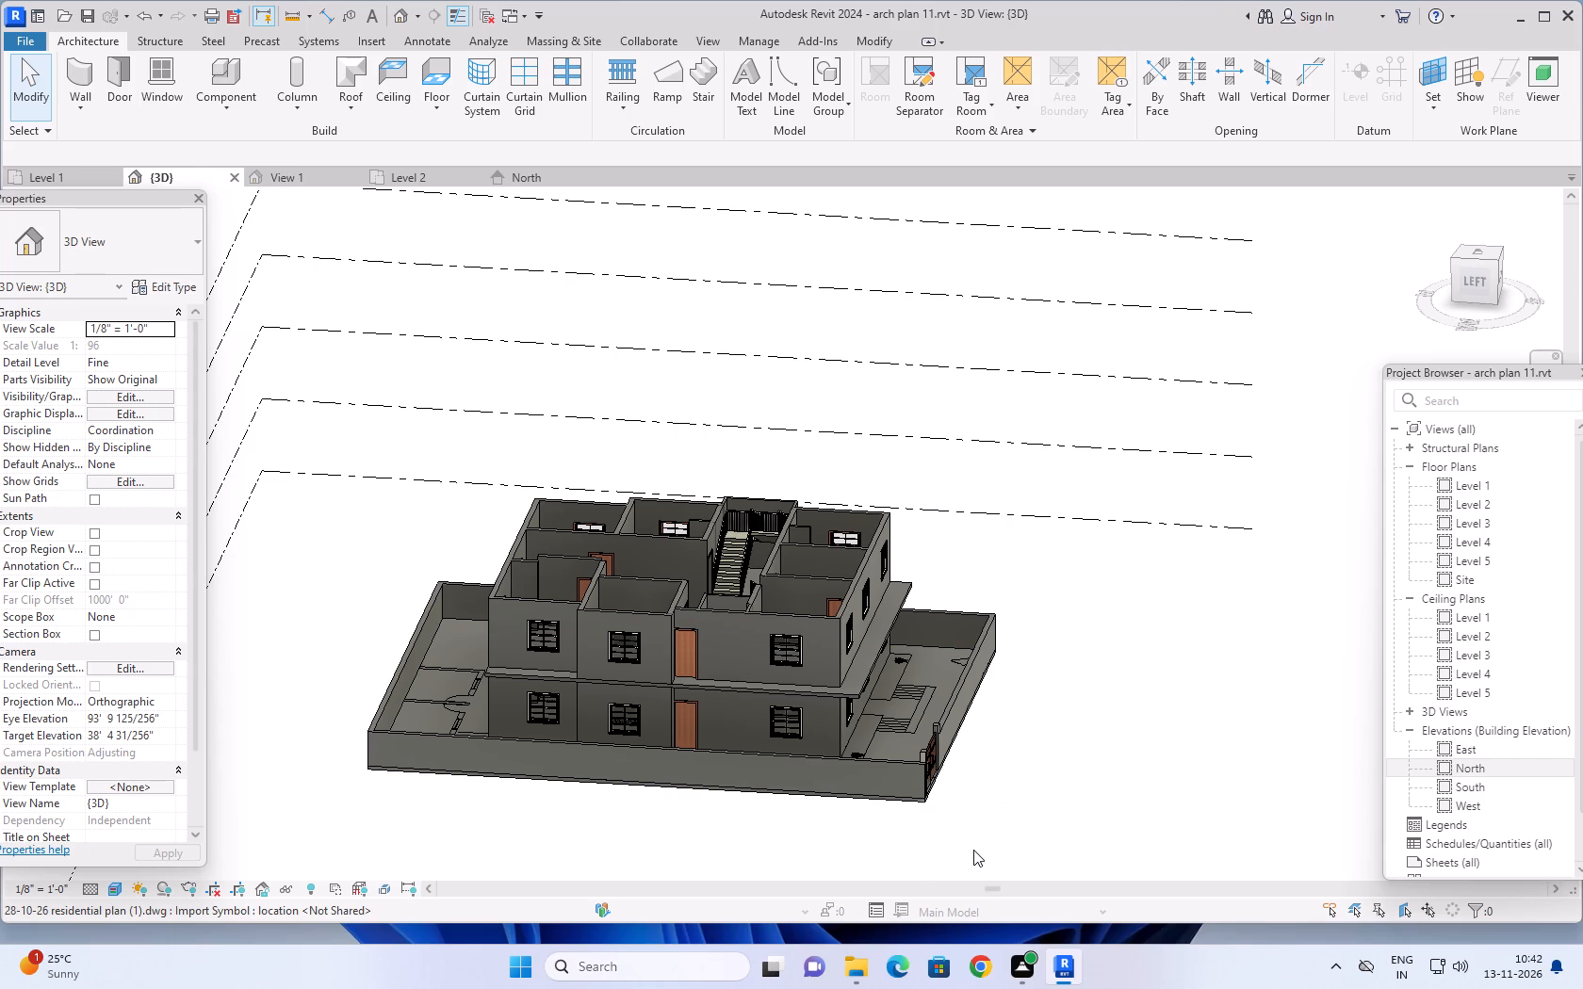
{"action": "scroll", "coordinate": [1045, 782], "scroll_direction": "down", "scroll_amount": 1}
{"action": "middle_click_drag", "start_coordinate": [1044, 781], "coordinate": [1083, 721], "text": "shift"}
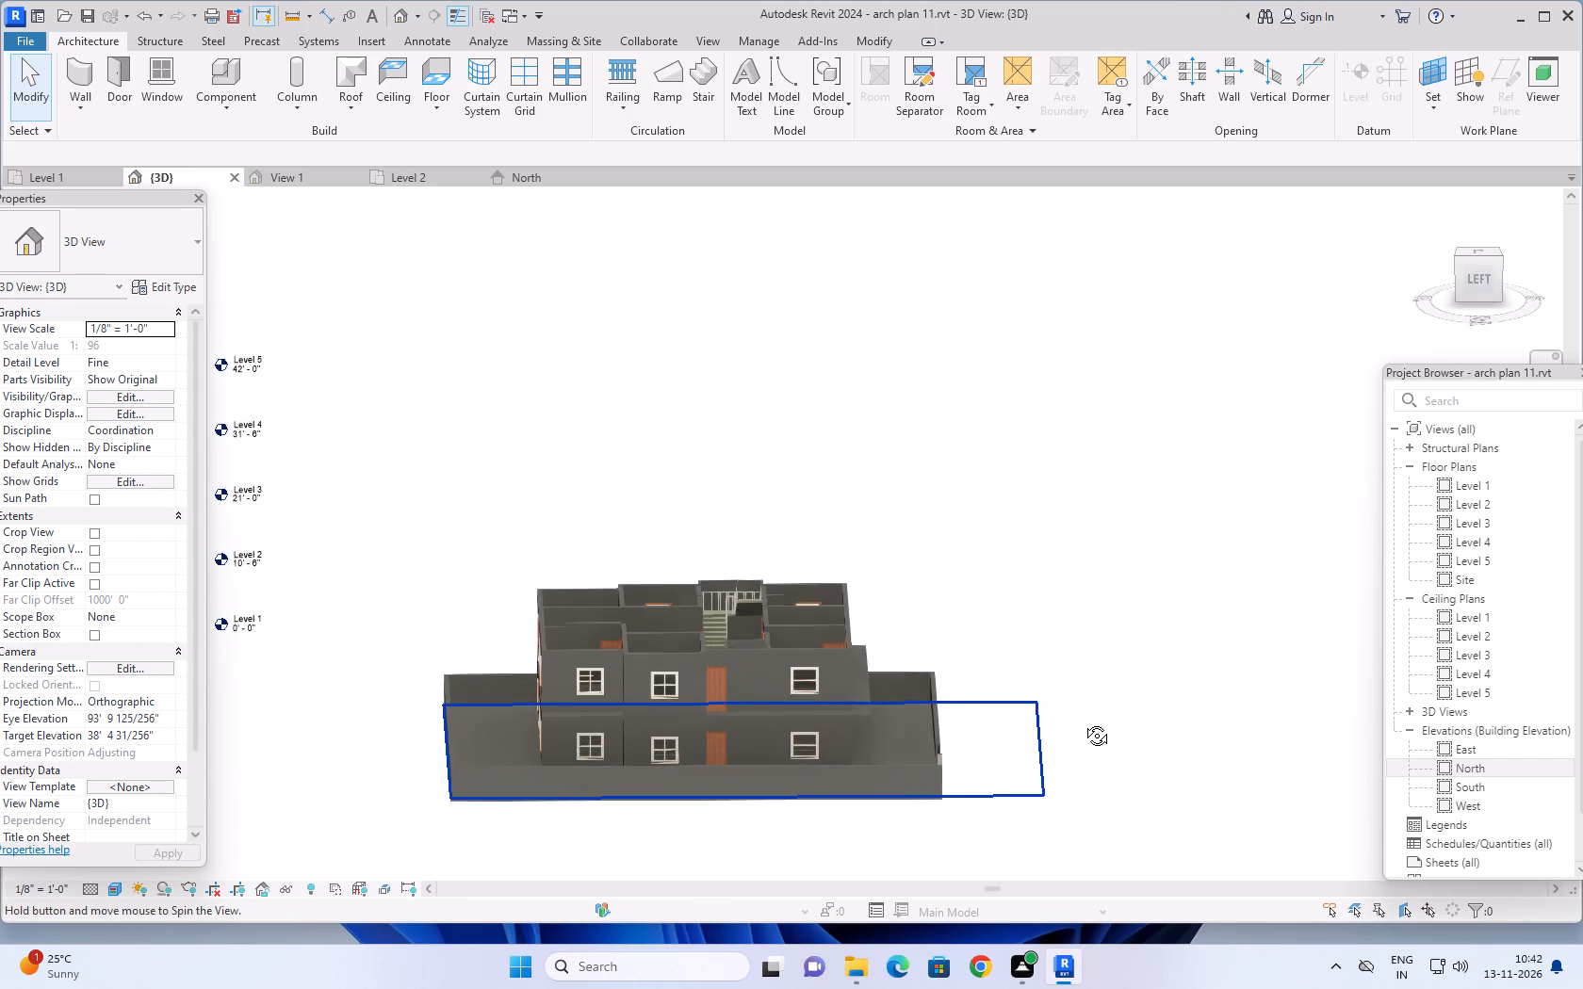
{"action": "middle_click_drag", "start_coordinate": [1083, 721], "coordinate": [1080, 714], "text": "shift"}
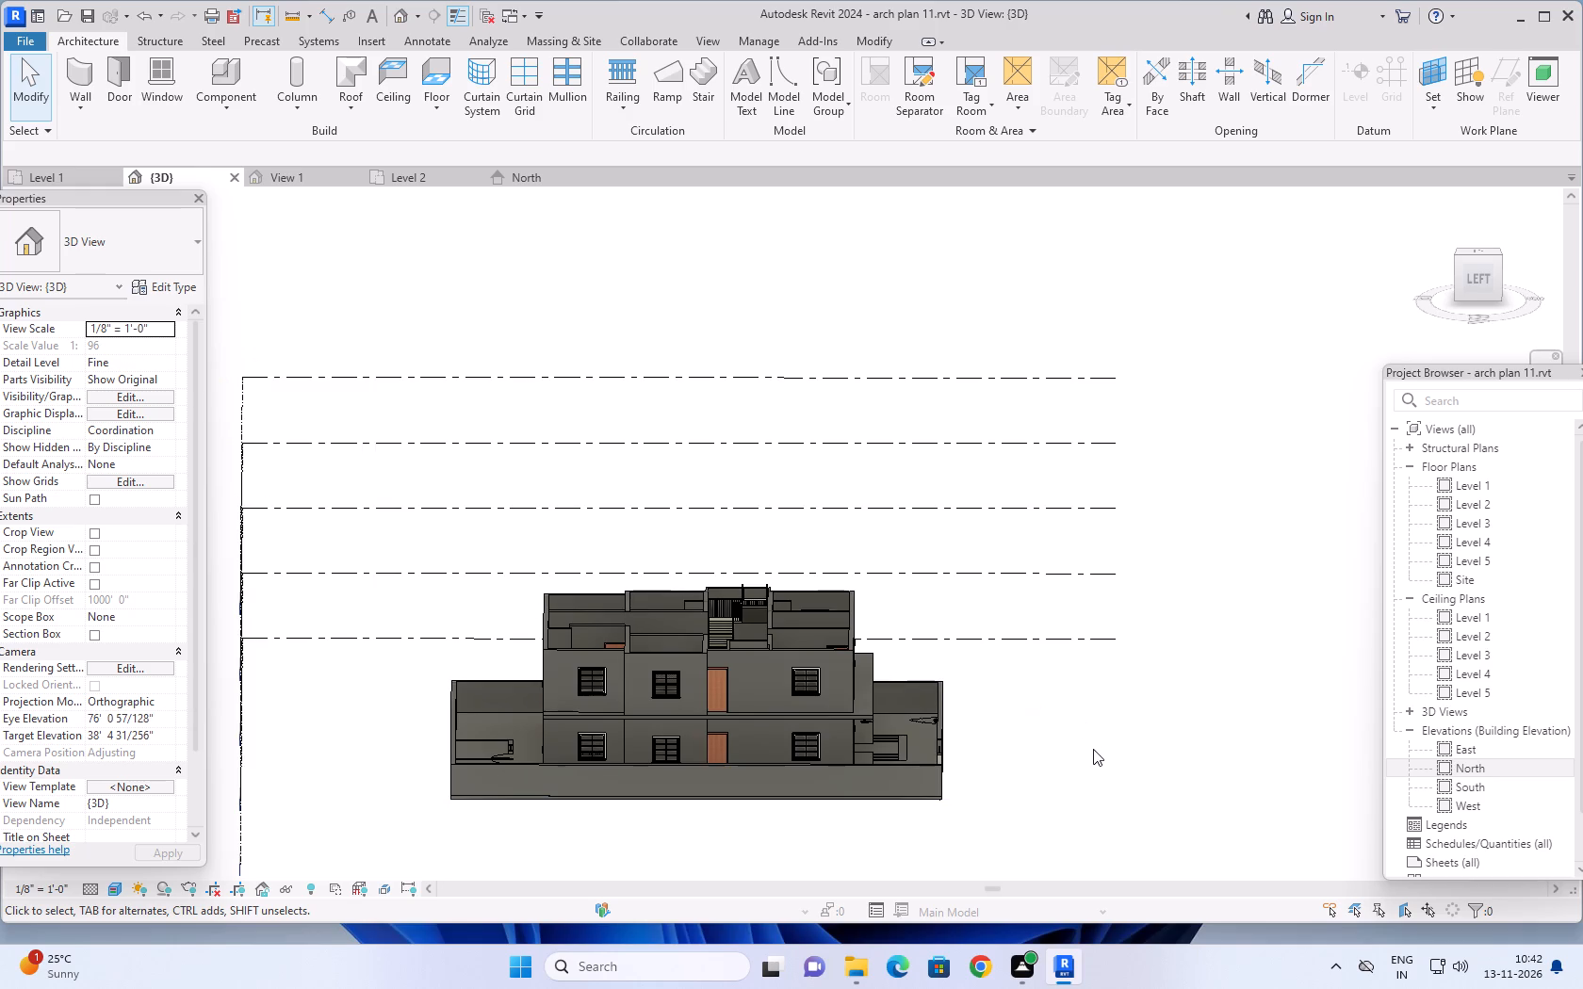
{"action": "scroll", "coordinate": [1064, 712], "scroll_direction": "down", "scroll_amount": 1}
{"action": "middle_click_drag", "start_coordinate": [1064, 689], "coordinate": [1076, 679]}
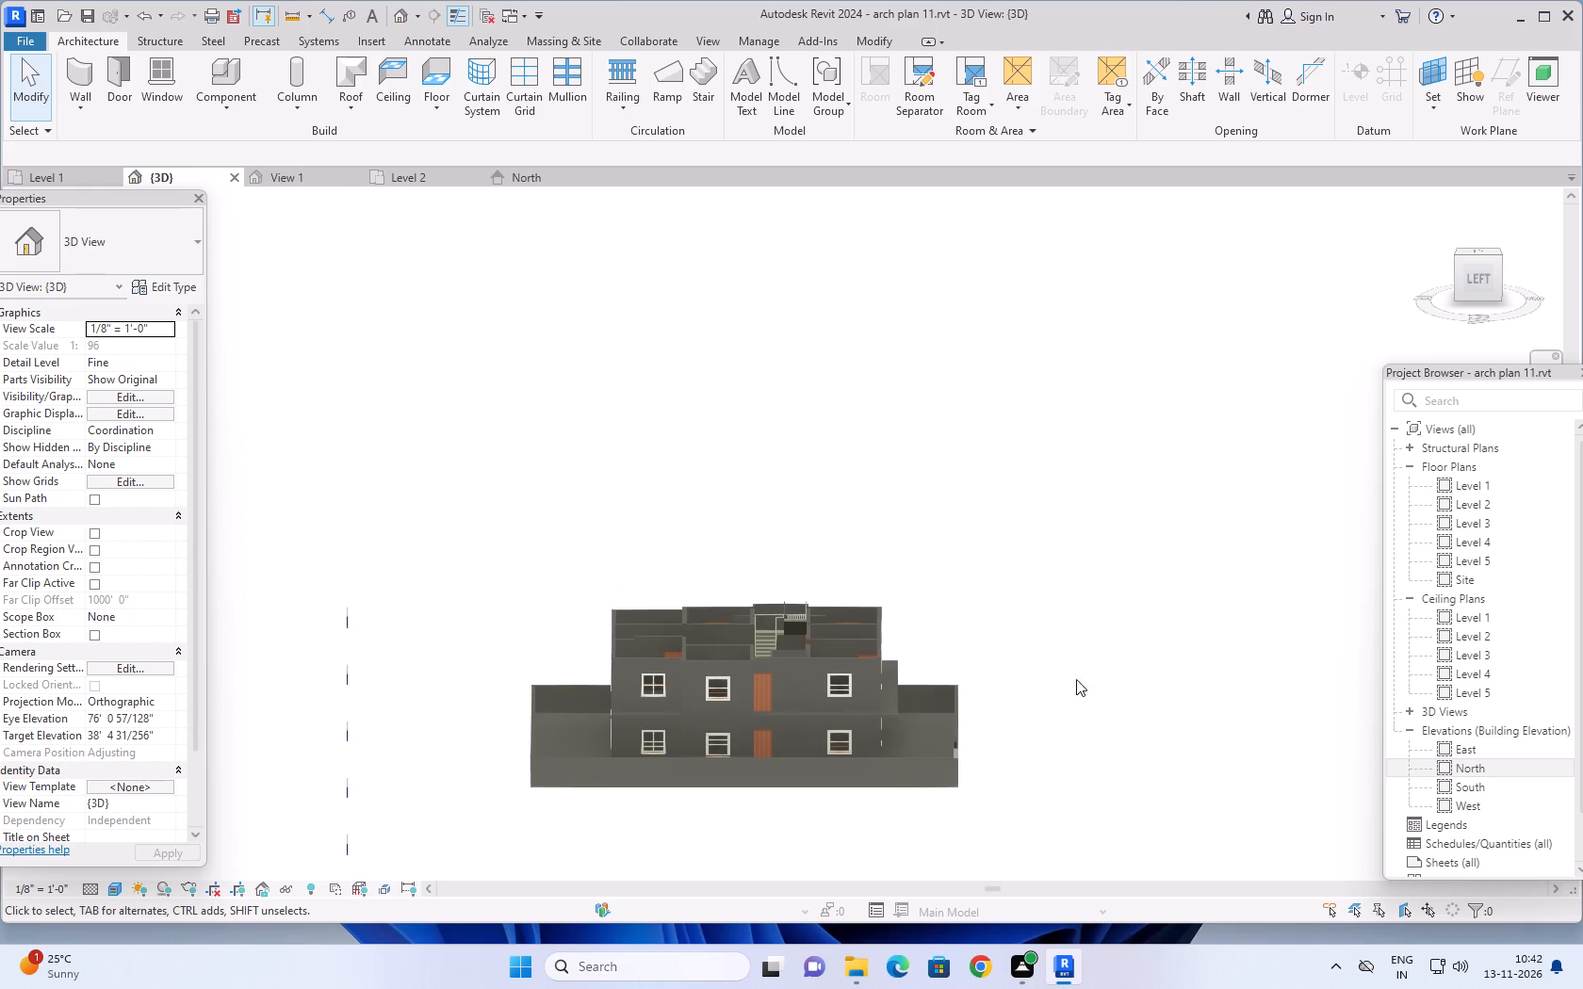
{"action": "middle_click_drag", "start_coordinate": [1076, 679], "coordinate": [1229, 640]}
{"action": "middle_click_drag", "start_coordinate": [987, 799], "coordinate": [987, 717], "text": "shift"}
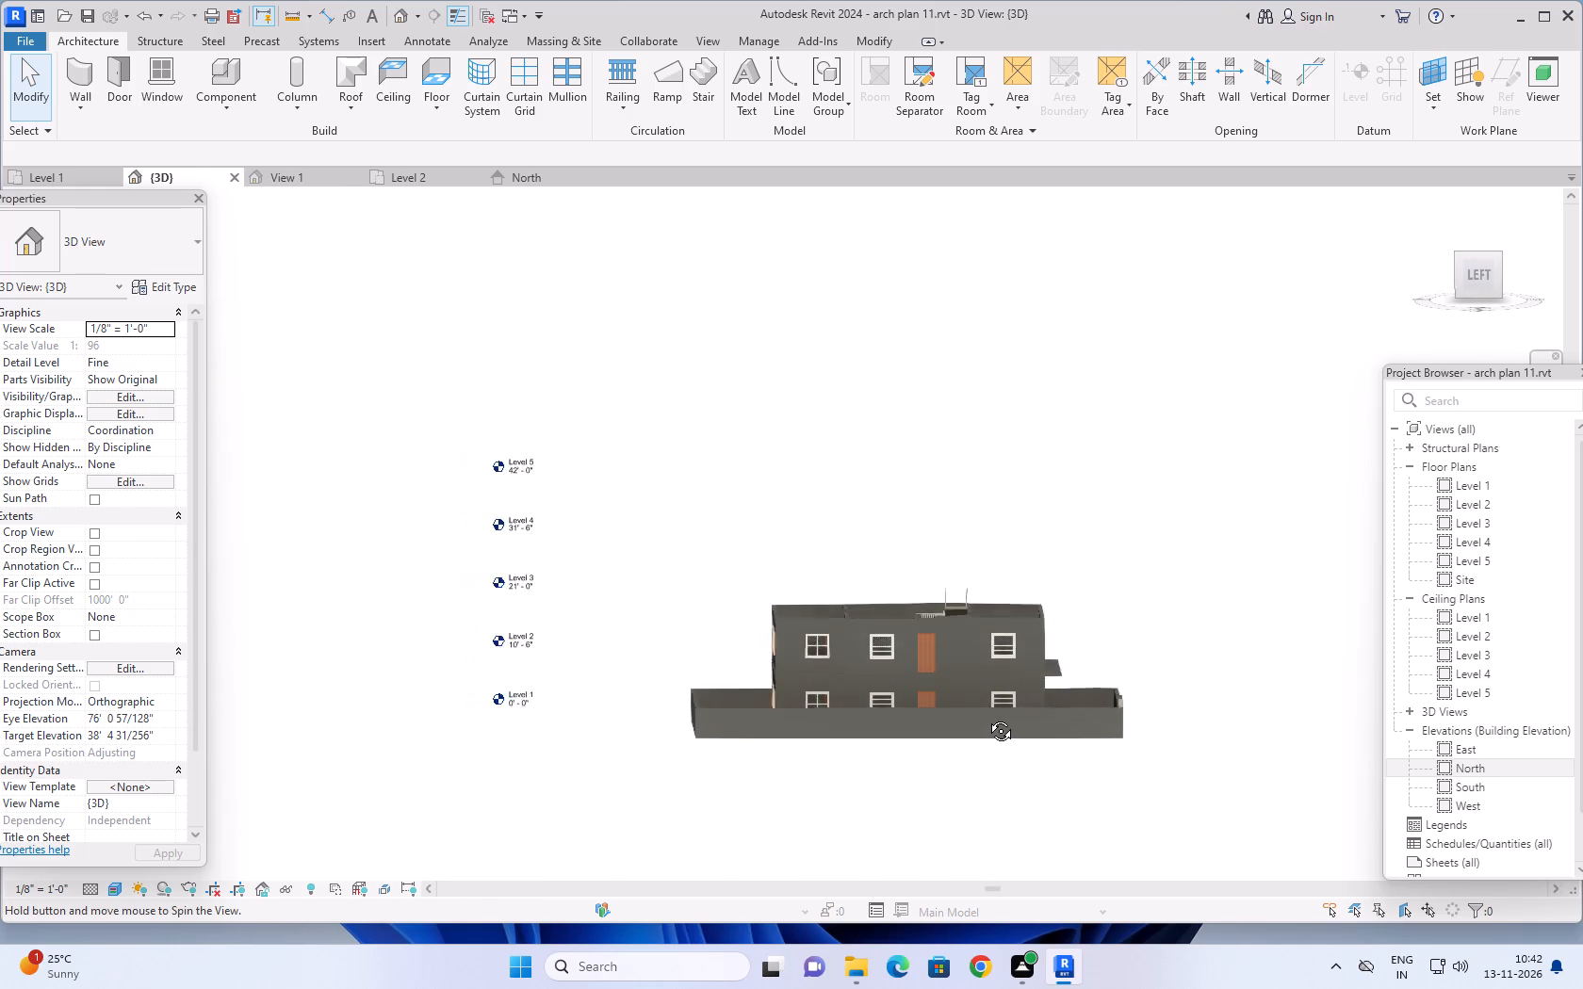
{"action": "middle_click_drag", "start_coordinate": [987, 717], "coordinate": [980, 725], "text": "shift"}
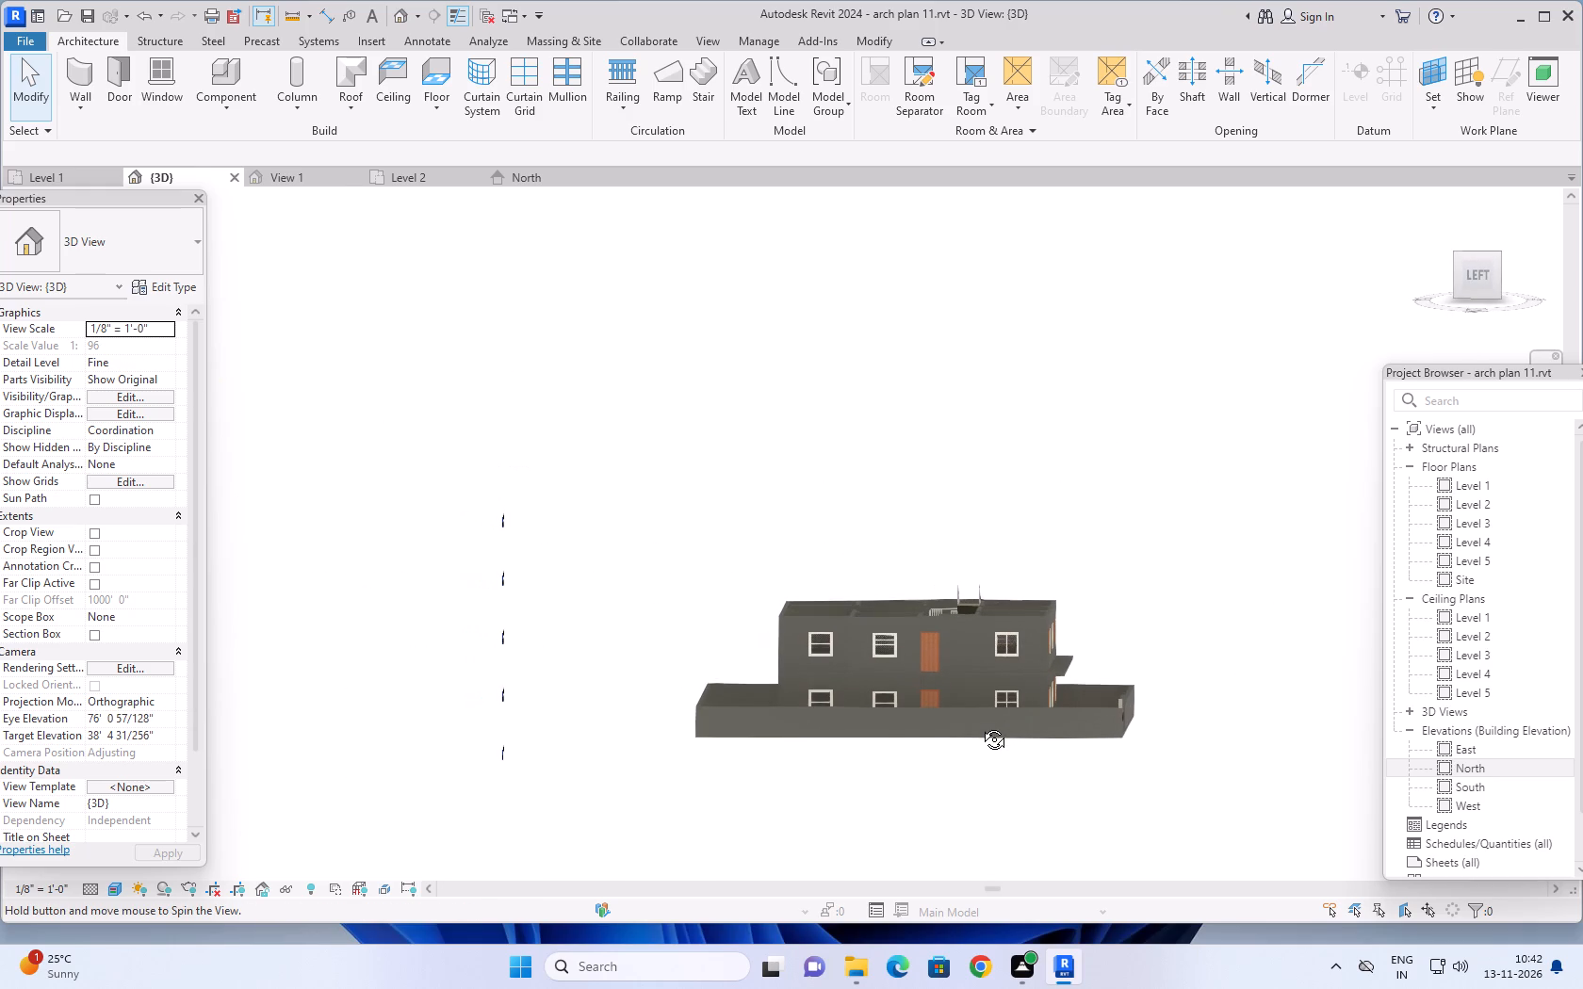
{"action": "middle_click_drag", "start_coordinate": [980, 725], "coordinate": [980, 738], "text": "shift"}
{"action": "scroll", "coordinate": [780, 637], "scroll_direction": "up", "scroll_amount": 8}
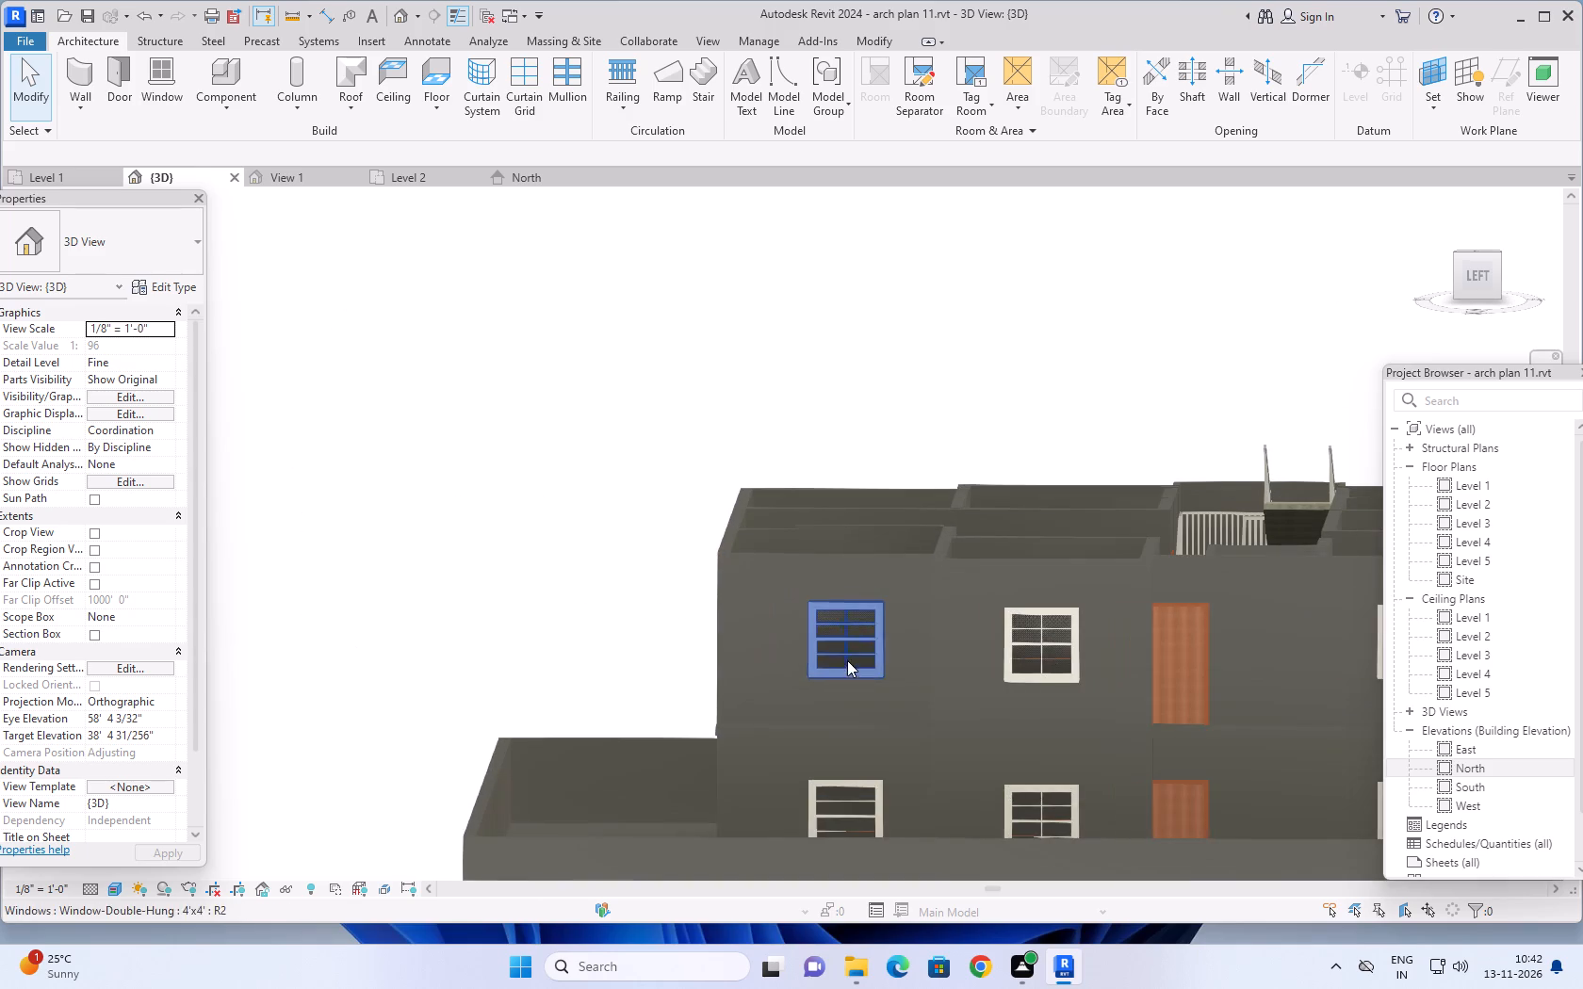
{"action": "scroll", "coordinate": [781, 717], "scroll_direction": "down", "scroll_amount": 4}
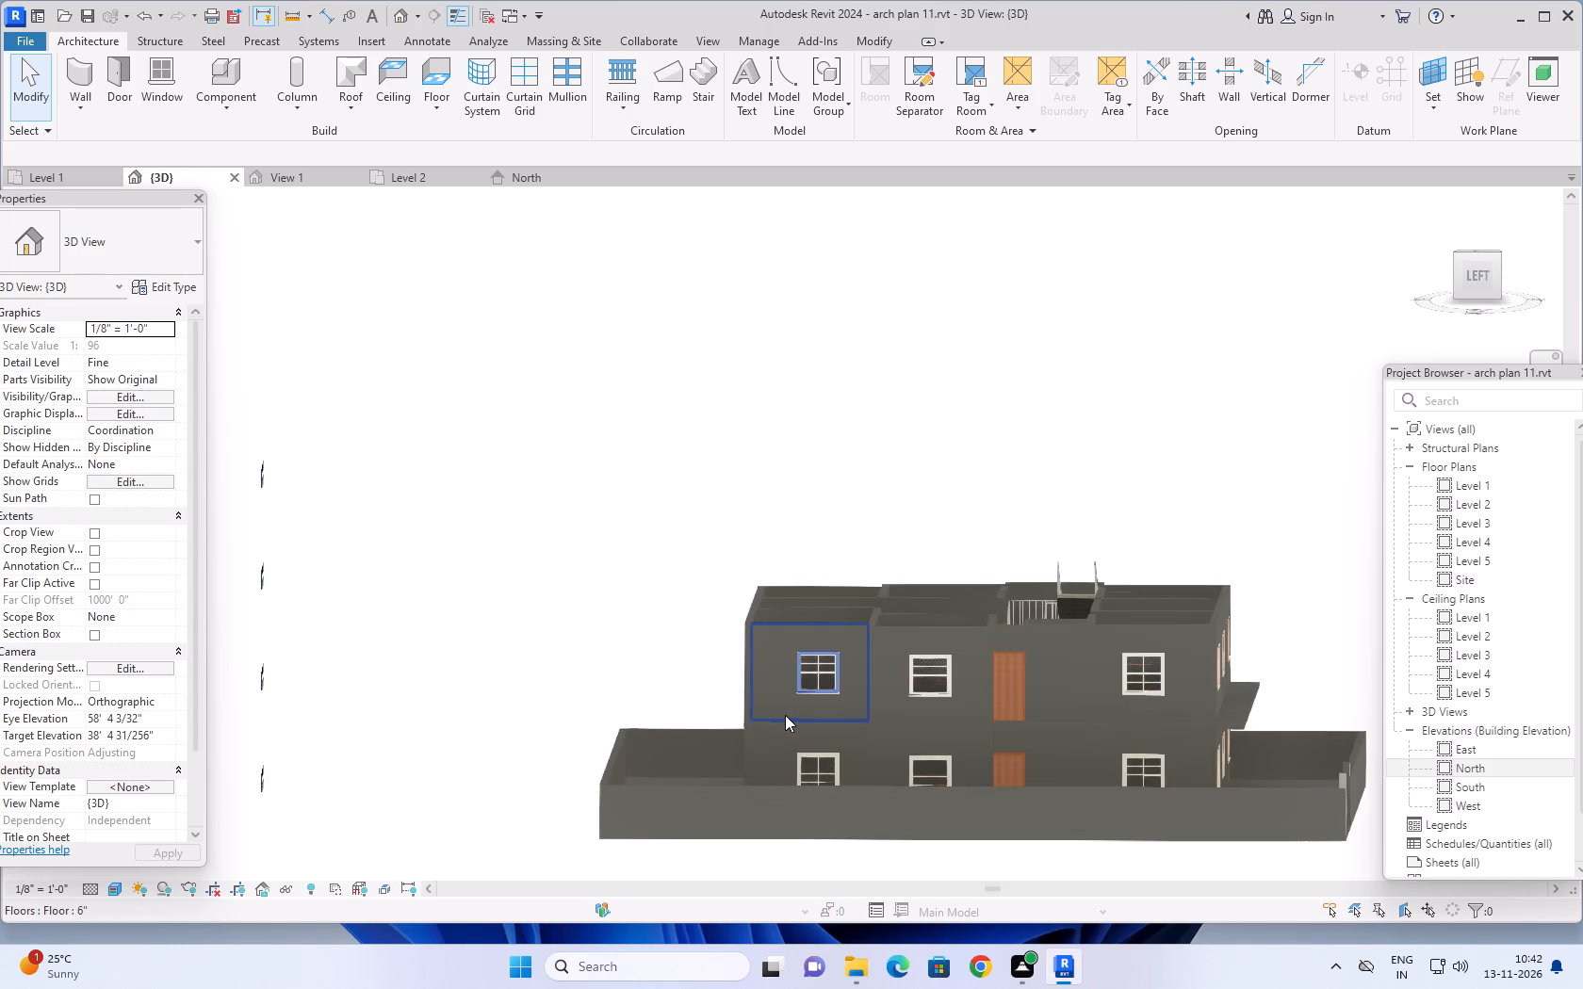
{"action": "scroll", "coordinate": [788, 709], "scroll_direction": "down", "scroll_amount": 3}
Examine the upper storey's room layout and the front of the house in 3D from the raised southwest corner.
{"action": "middle_click_drag", "start_coordinate": [923, 536], "coordinate": [817, 739], "text": "shift"}
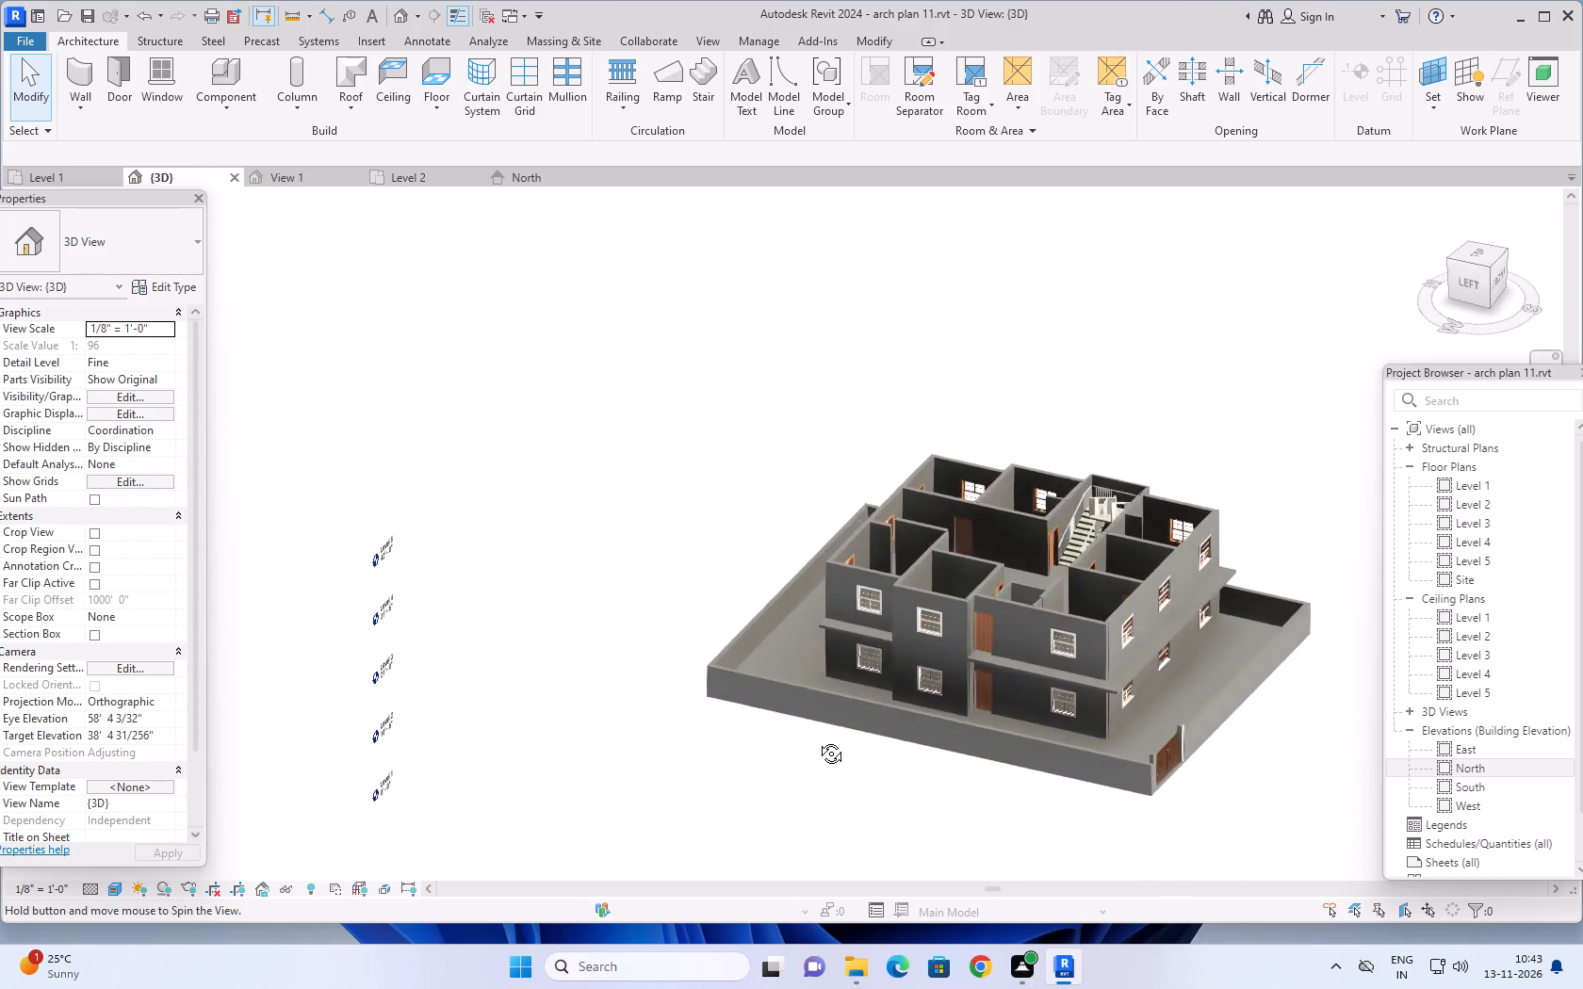
{"action": "middle_click_drag", "start_coordinate": [817, 739], "coordinate": [768, 752], "text": "shift"}
{"action": "scroll", "coordinate": [774, 748], "scroll_direction": "down", "scroll_amount": 1, "text": "shift"}
{"action": "scroll", "coordinate": [773, 752], "scroll_direction": "up", "scroll_amount": 1}
{"action": "scroll", "coordinate": [791, 745], "scroll_direction": "down", "scroll_amount": 3}
{"action": "middle_click_drag", "start_coordinate": [853, 746], "coordinate": [786, 772]}
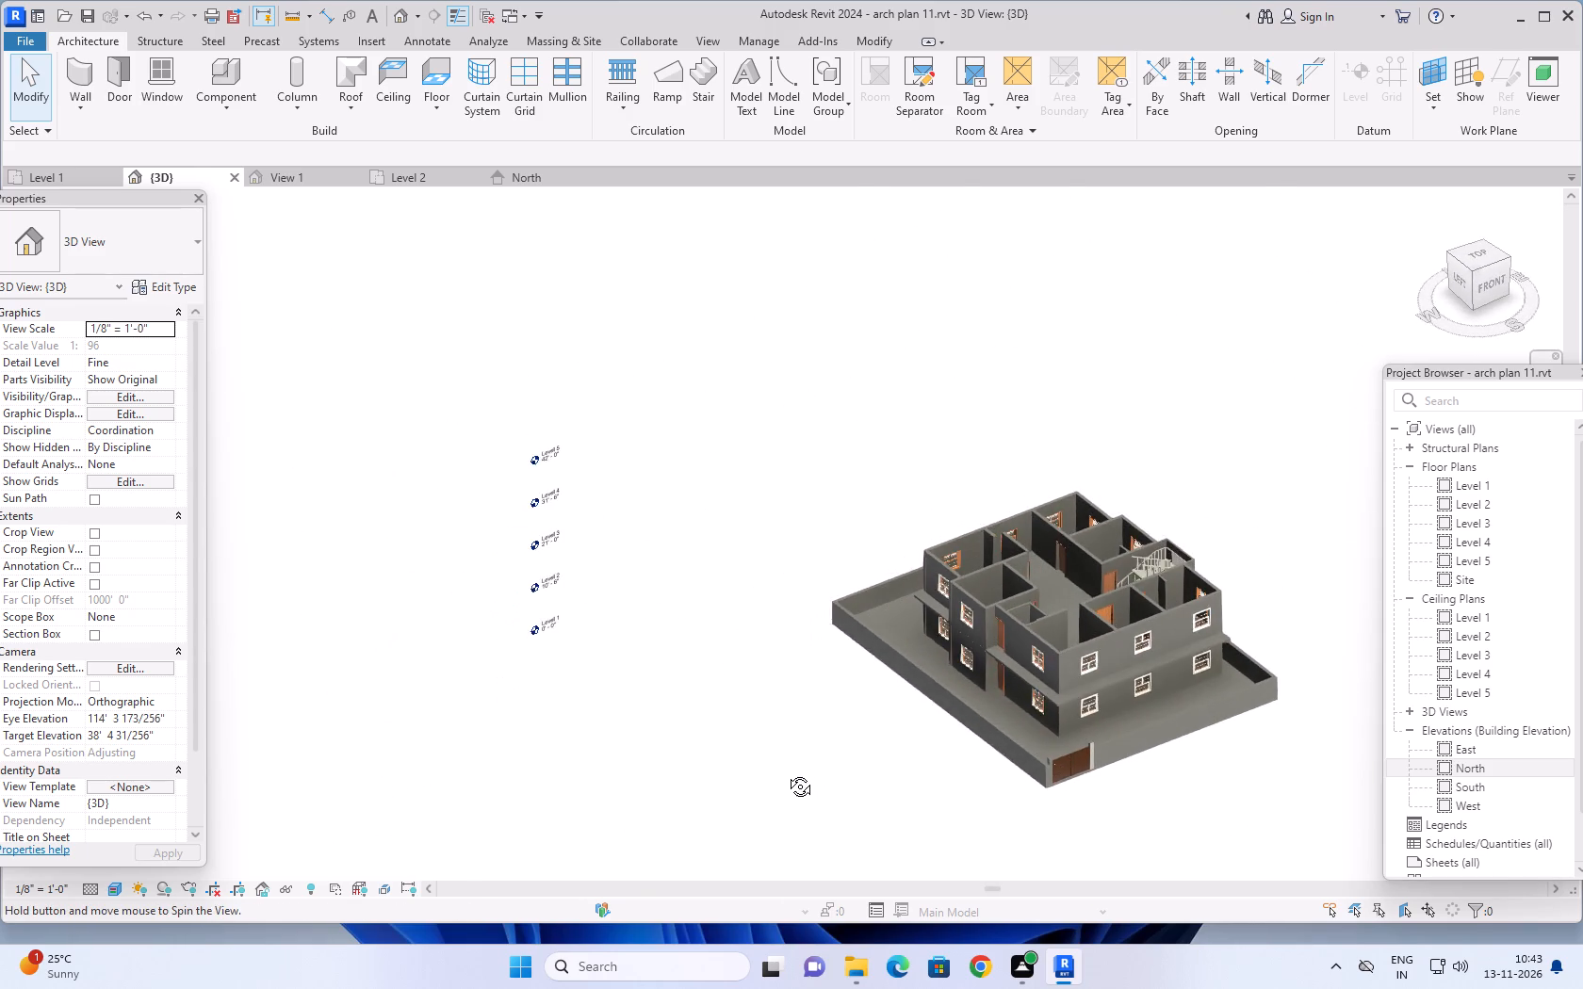
{"action": "middle_click_drag", "start_coordinate": [786, 772], "coordinate": [780, 780]}
{"action": "middle_click_drag", "start_coordinate": [815, 722], "coordinate": [814, 781], "text": "shift"}
{"action": "middle_click_drag", "start_coordinate": [847, 696], "coordinate": [899, 786]}
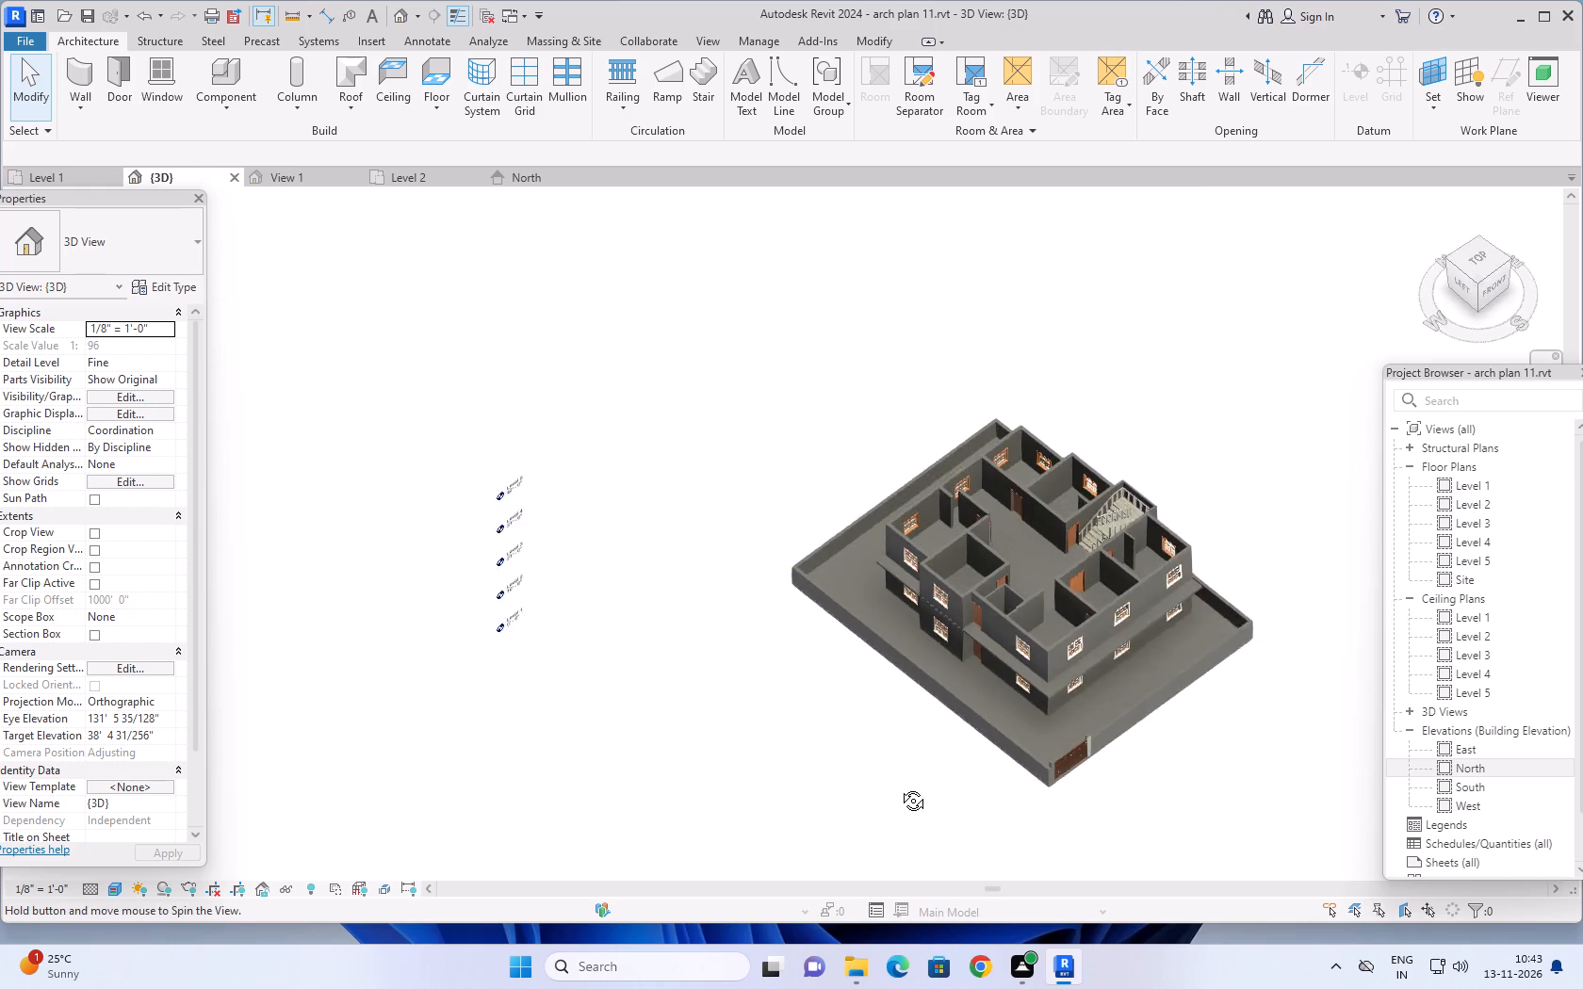
{"action": "middle_click_drag", "start_coordinate": [899, 786], "coordinate": [903, 821]}
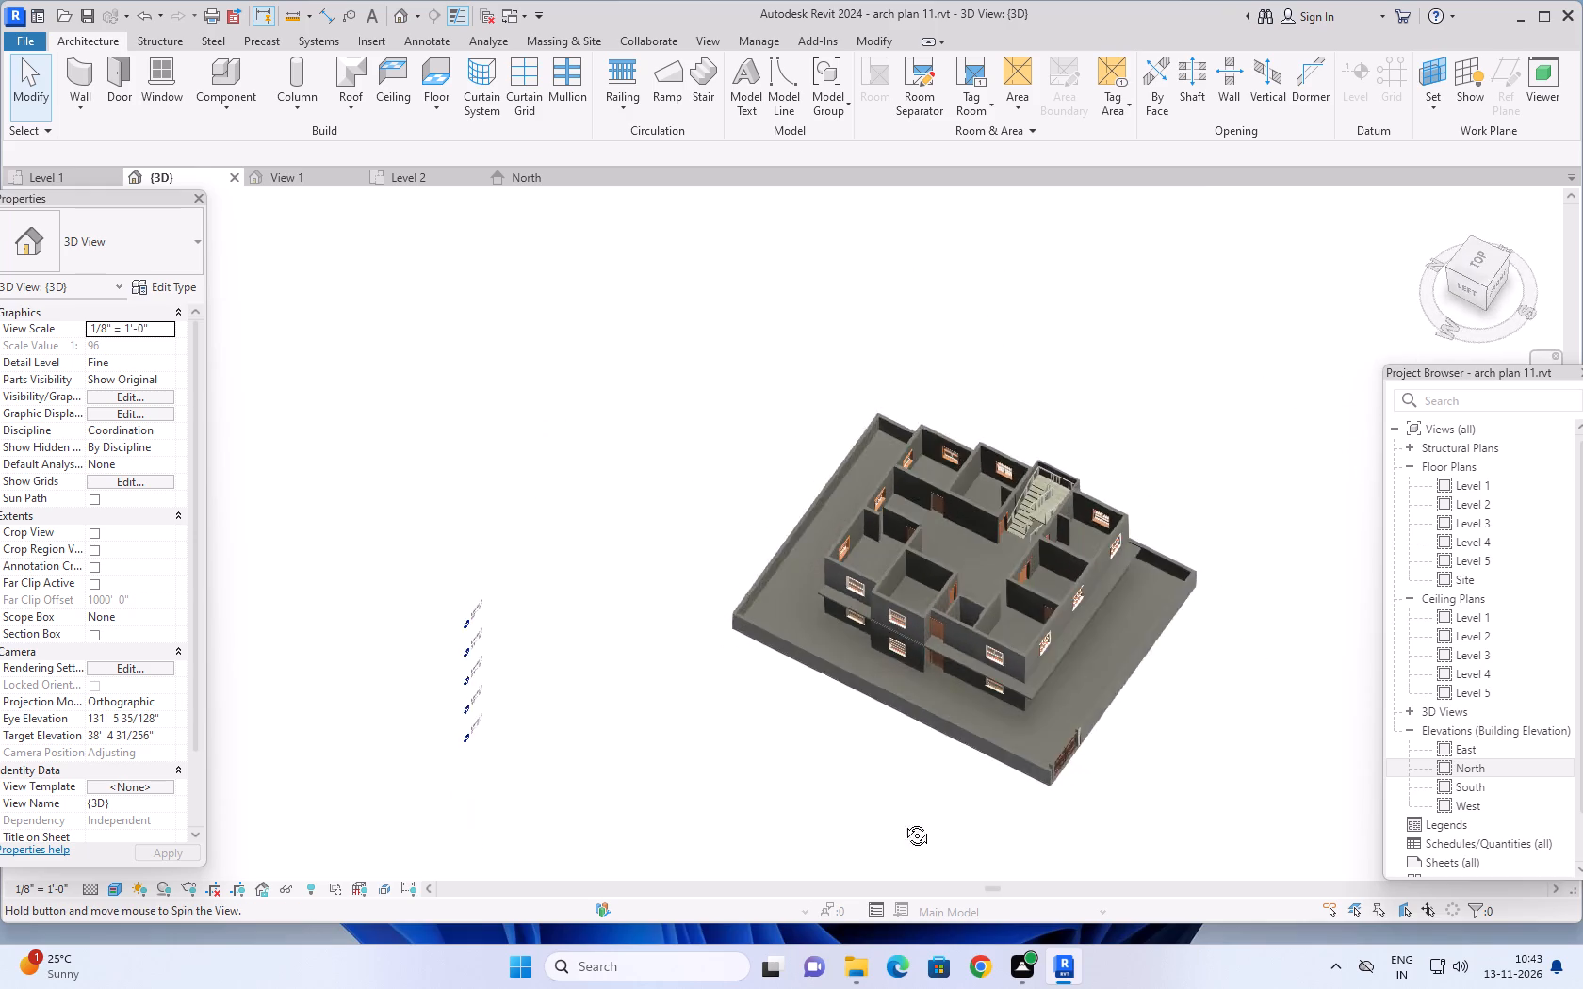
{"action": "middle_click_drag", "start_coordinate": [903, 821], "coordinate": [784, 784]}
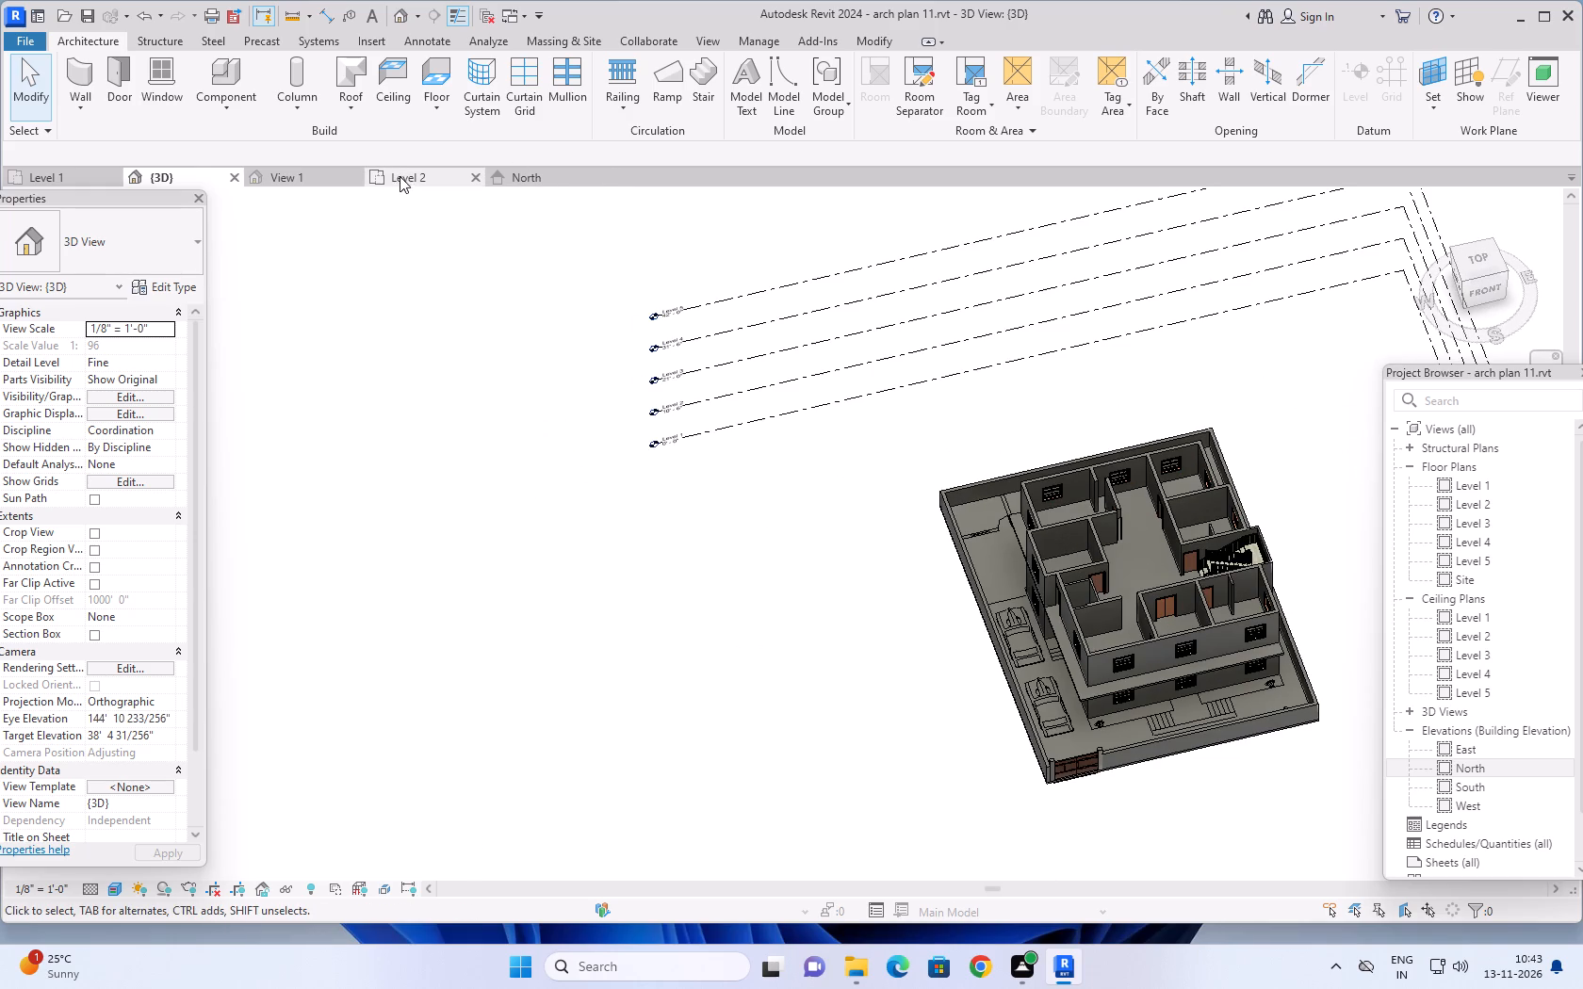
In the Level 2 floor plan, delete the 4'x4' double-hung window in the west wall of the northwest bedroom.
{"action": "left_click", "coordinate": [401, 174]}
{"action": "scroll", "coordinate": [850, 480], "scroll_direction": "up", "scroll_amount": 6}
{"action": "scroll", "coordinate": [937, 444], "scroll_direction": "up", "scroll_amount": 6}
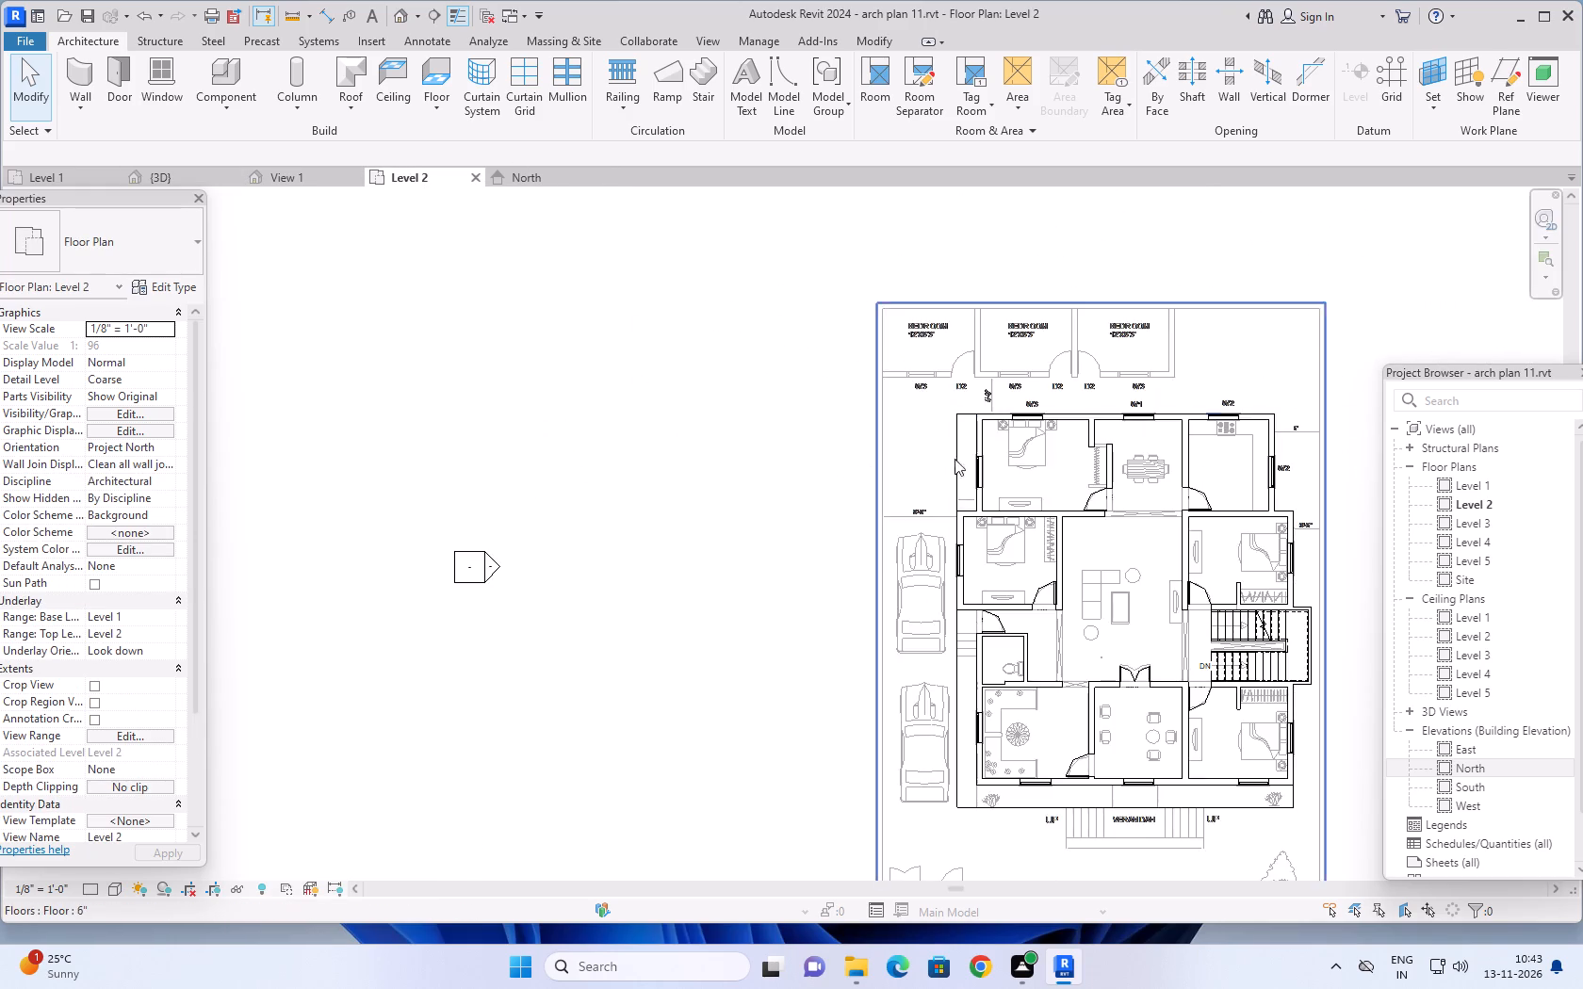
{"action": "scroll", "coordinate": [970, 469], "scroll_direction": "up", "scroll_amount": 6}
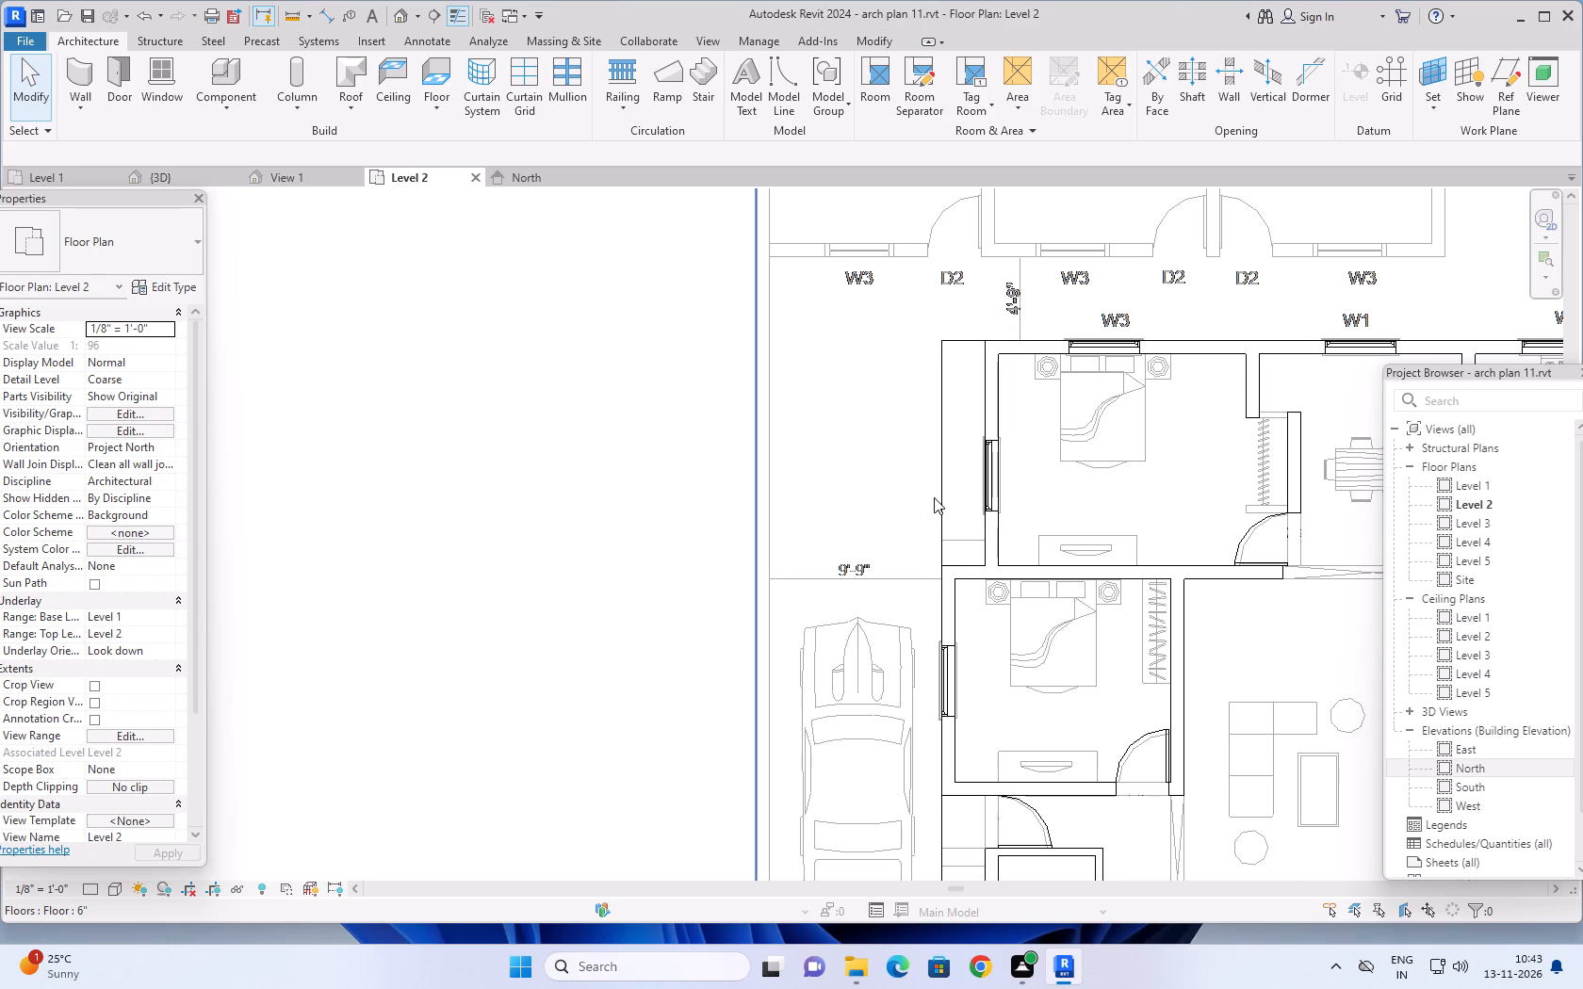
{"action": "scroll", "coordinate": [906, 494], "scroll_direction": "down", "scroll_amount": 1}
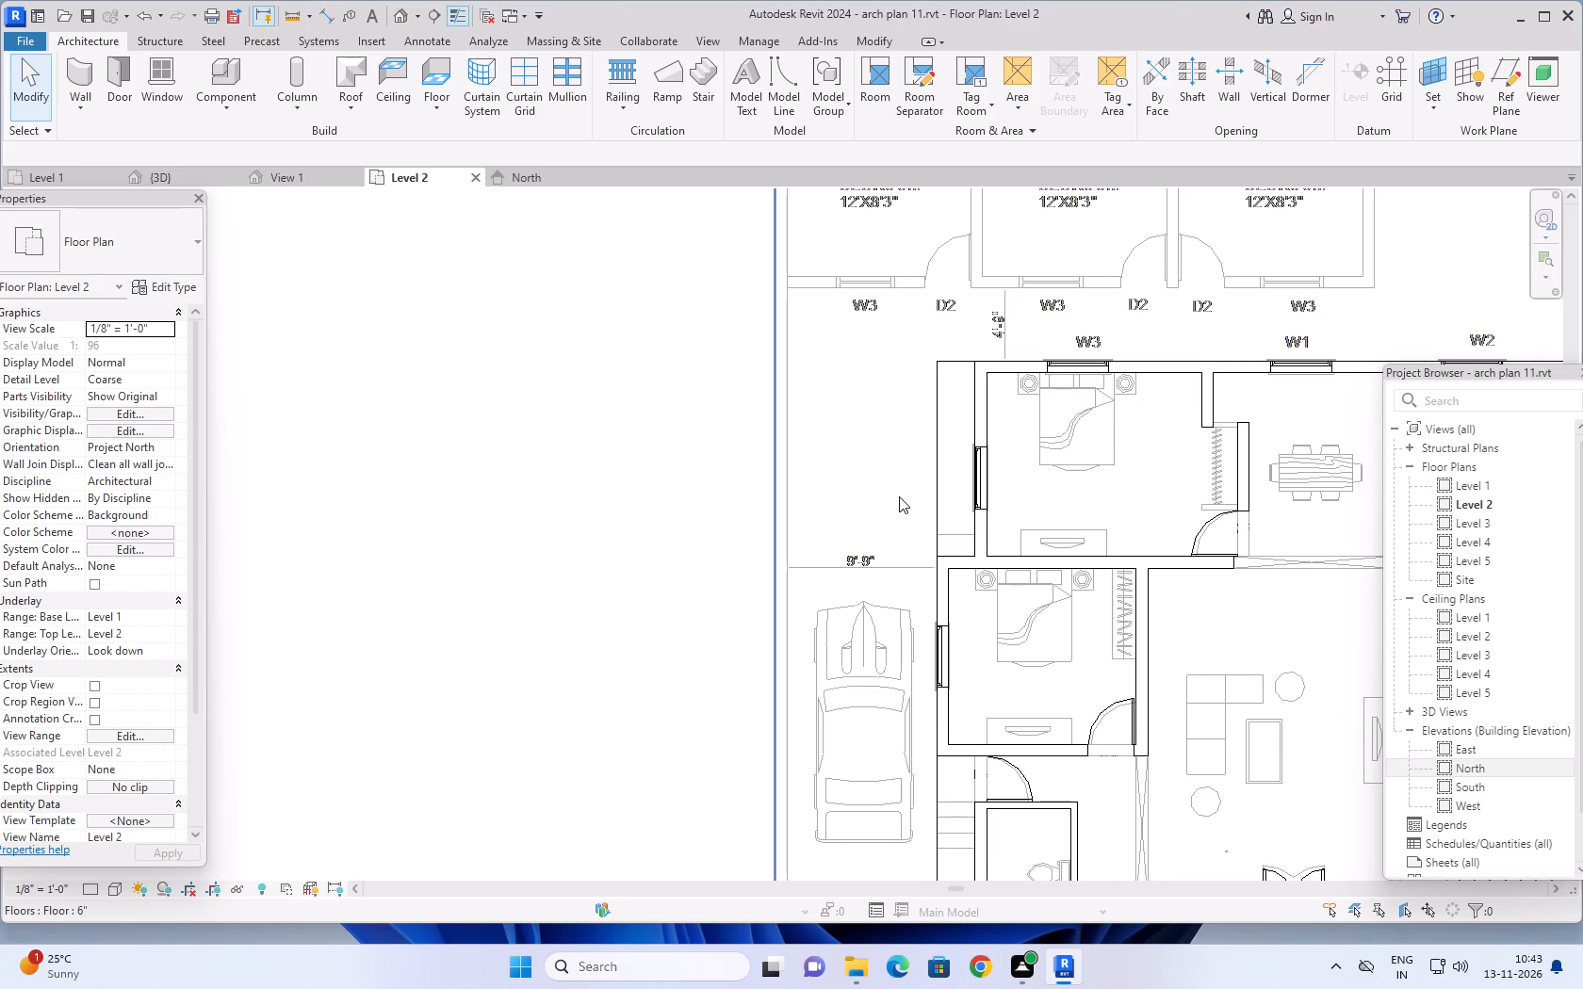
{"action": "scroll", "coordinate": [1011, 488], "scroll_direction": "down", "scroll_amount": 2}
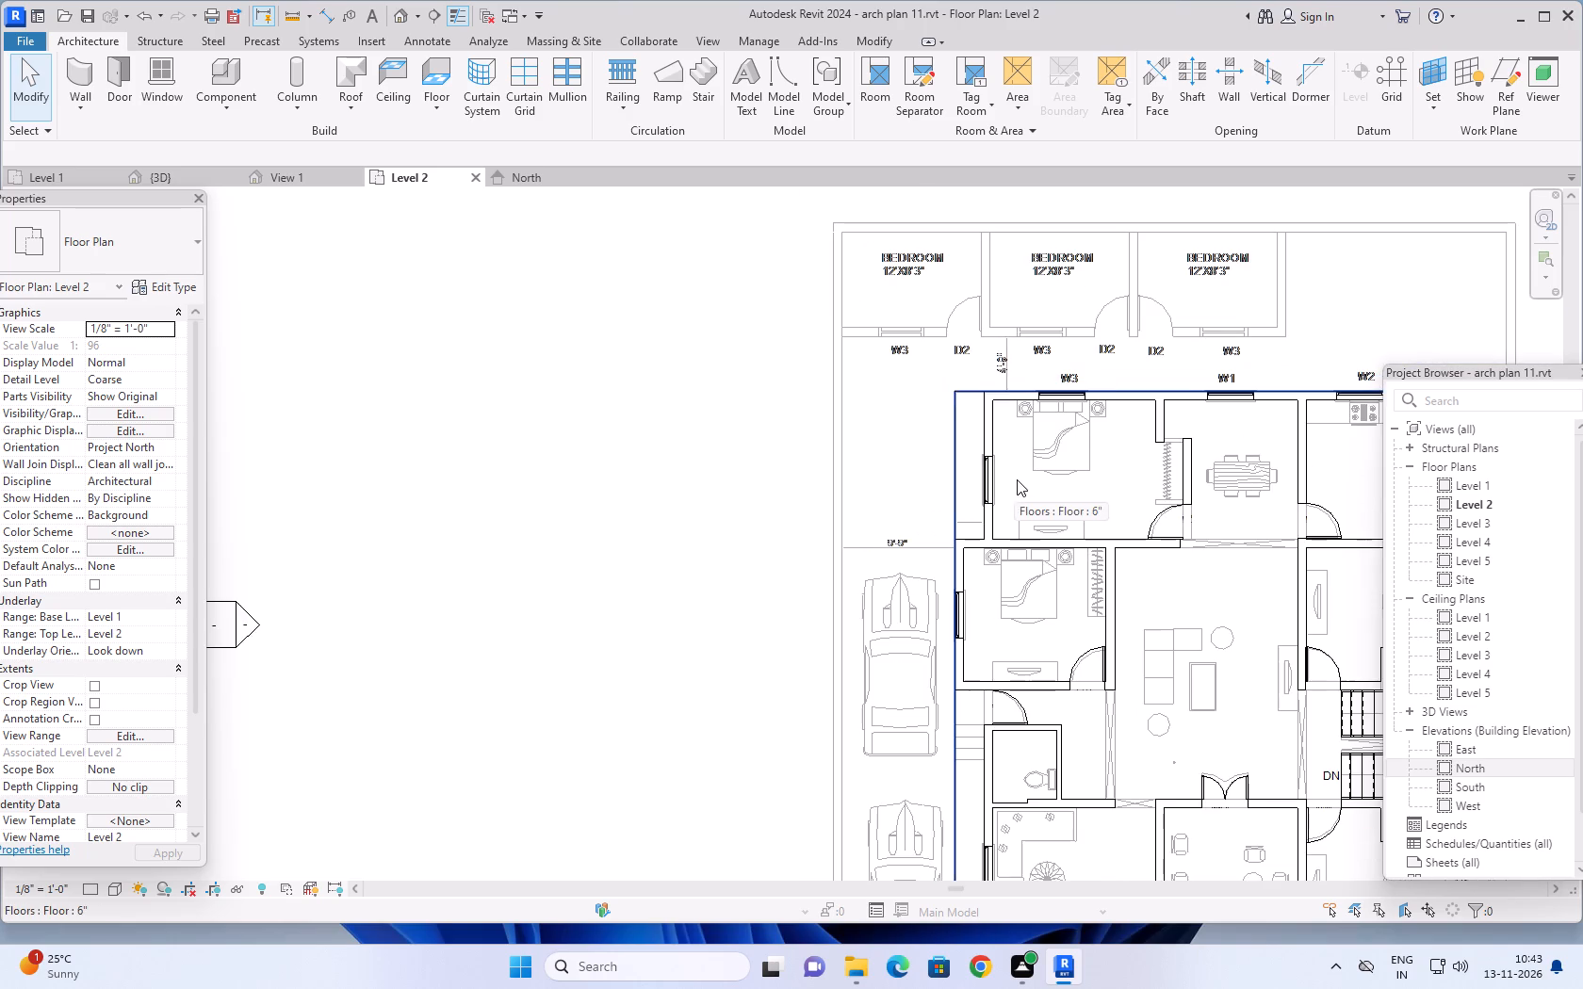
{"action": "middle_click_drag", "start_coordinate": [1011, 474], "coordinate": [943, 464]}
{"action": "scroll", "coordinate": [948, 464], "scroll_direction": "up", "scroll_amount": 5}
{"action": "key", "text": "Escape"}
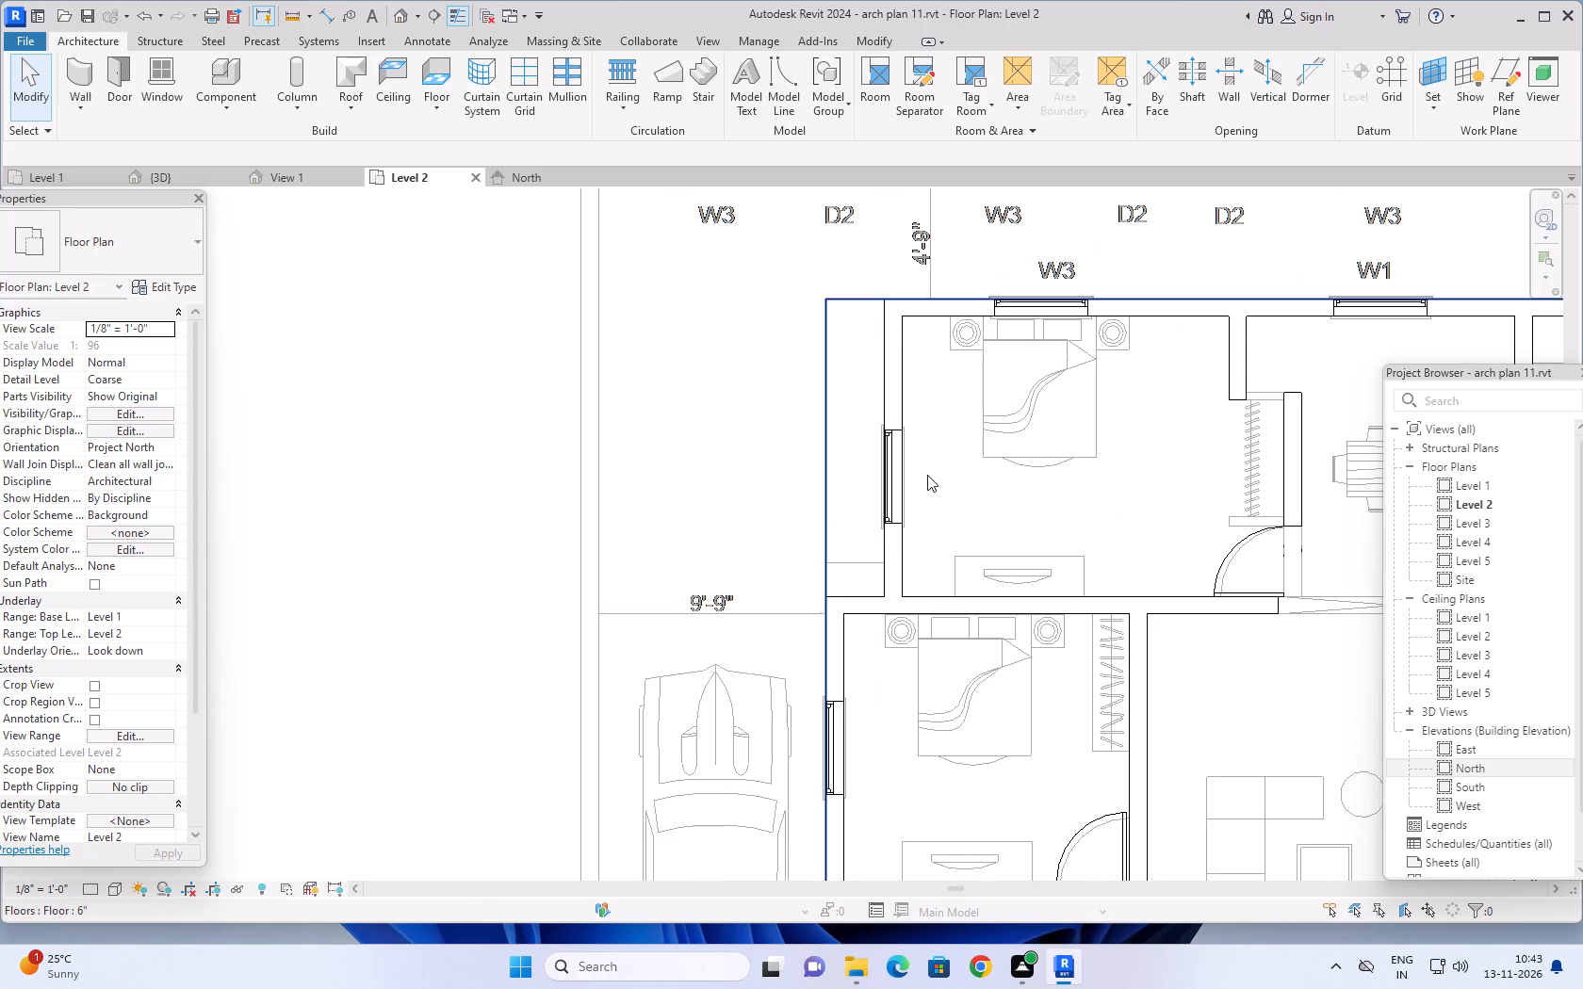
{"action": "key", "text": "Escape"}
{"action": "left_click", "coordinate": [894, 469]}
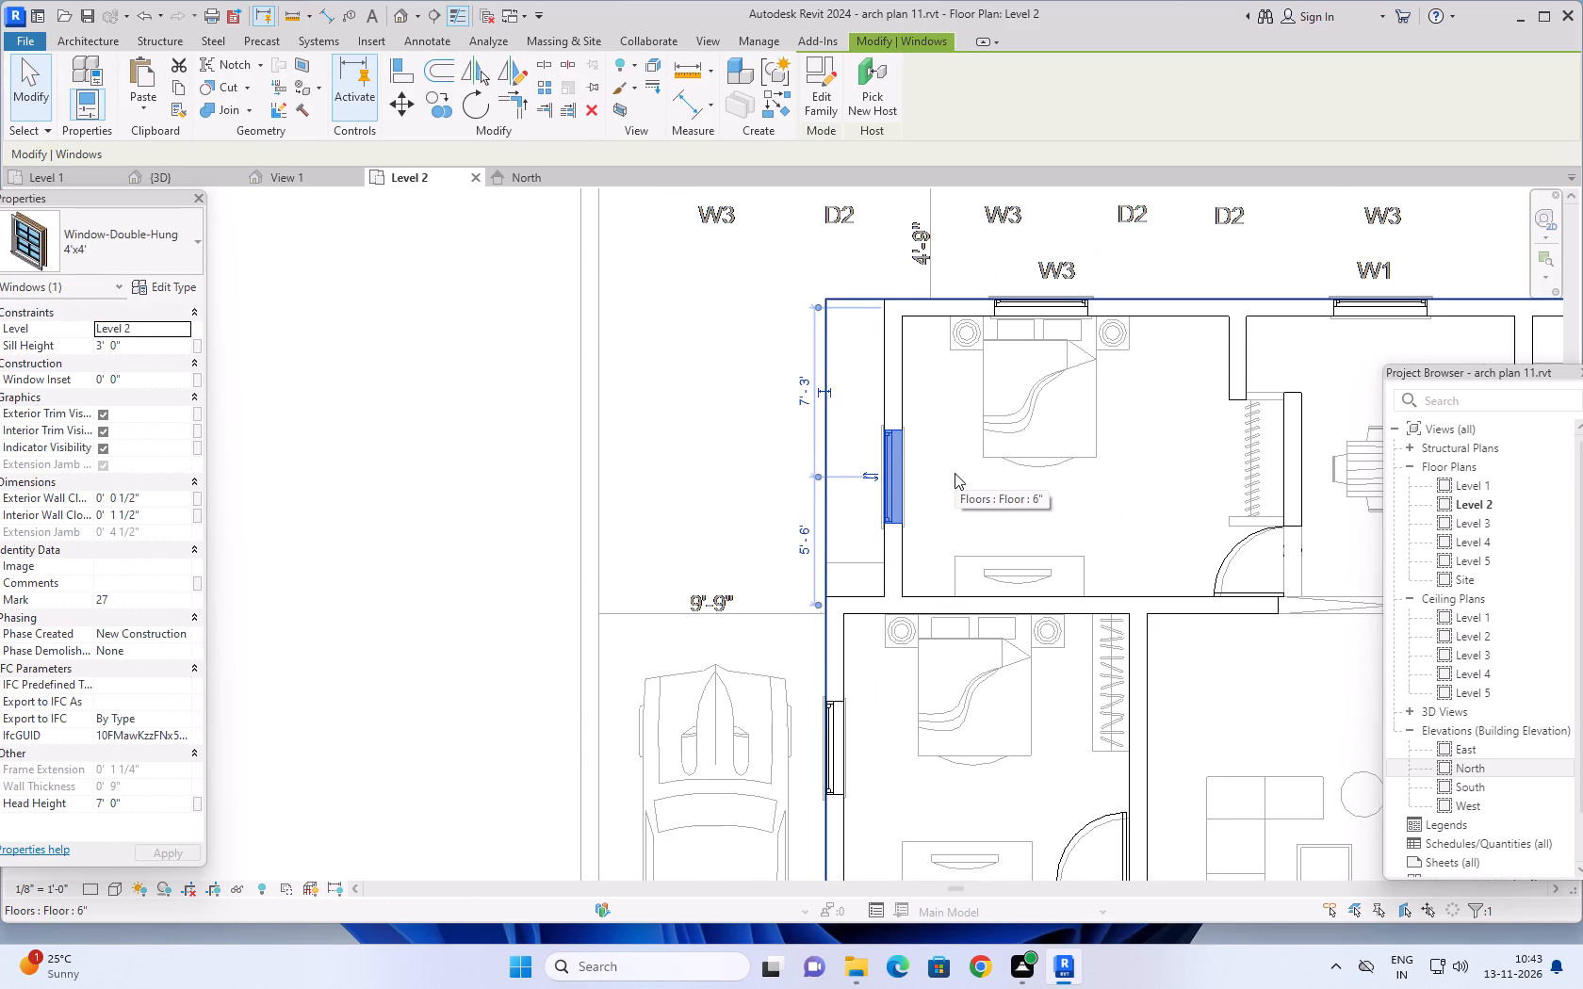
{"action": "key", "text": "Delete"}
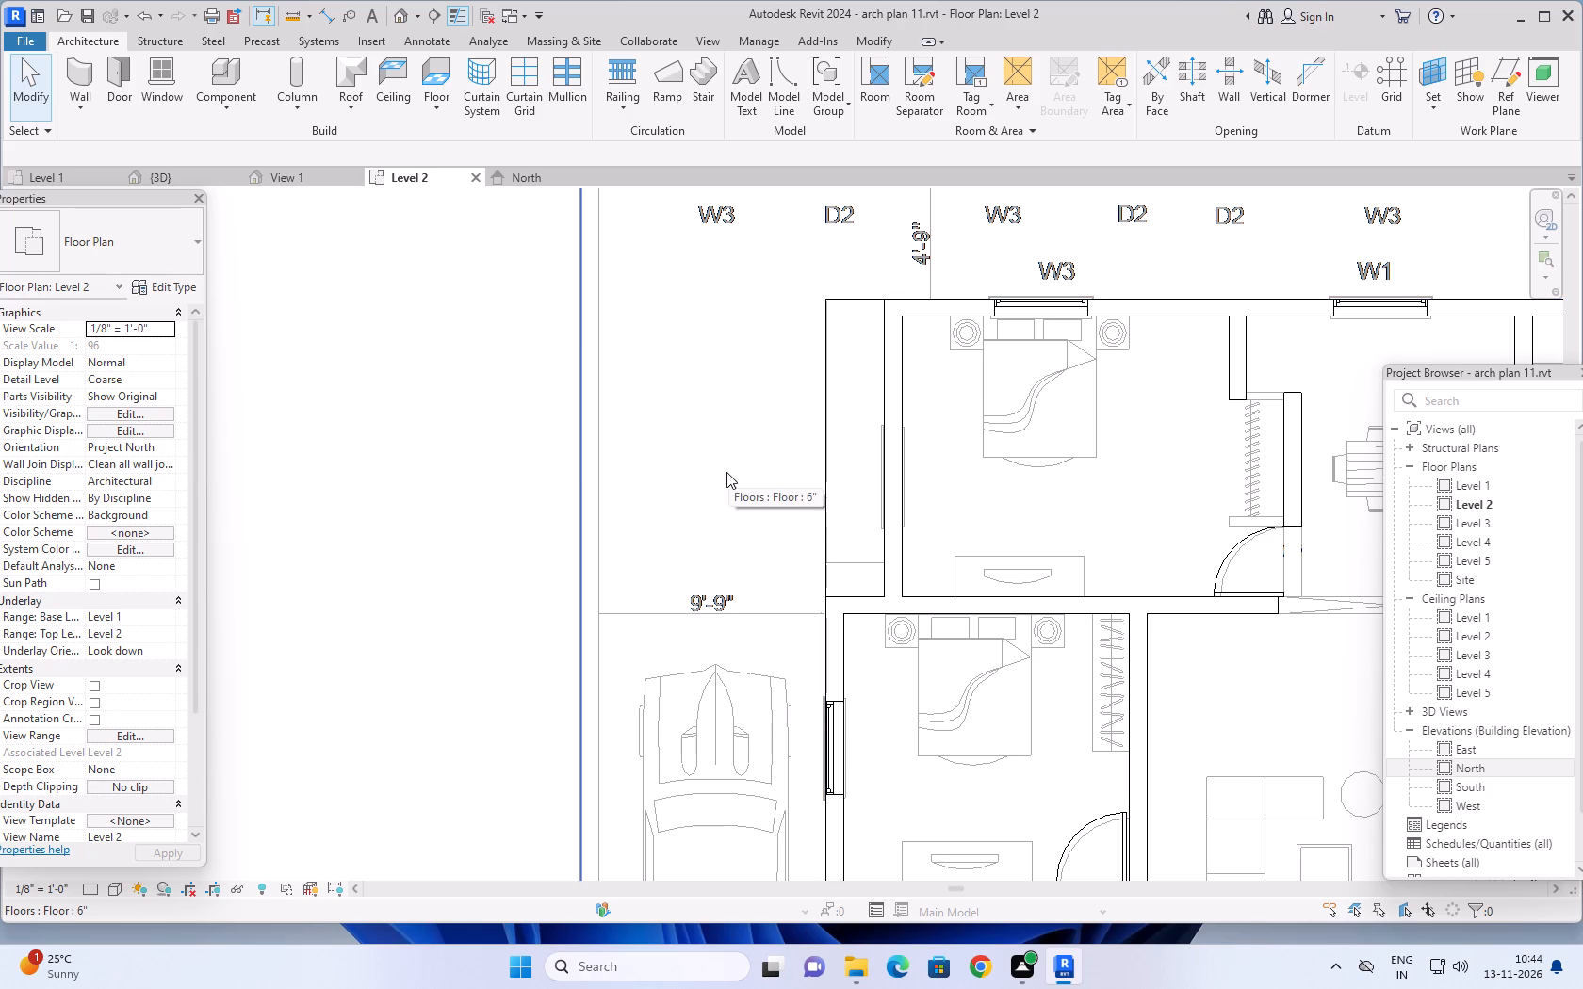
Load the Door-Double-Sliding family with the 72" x 84" type for door placement.
{"action": "left_click", "coordinate": [123, 75]}
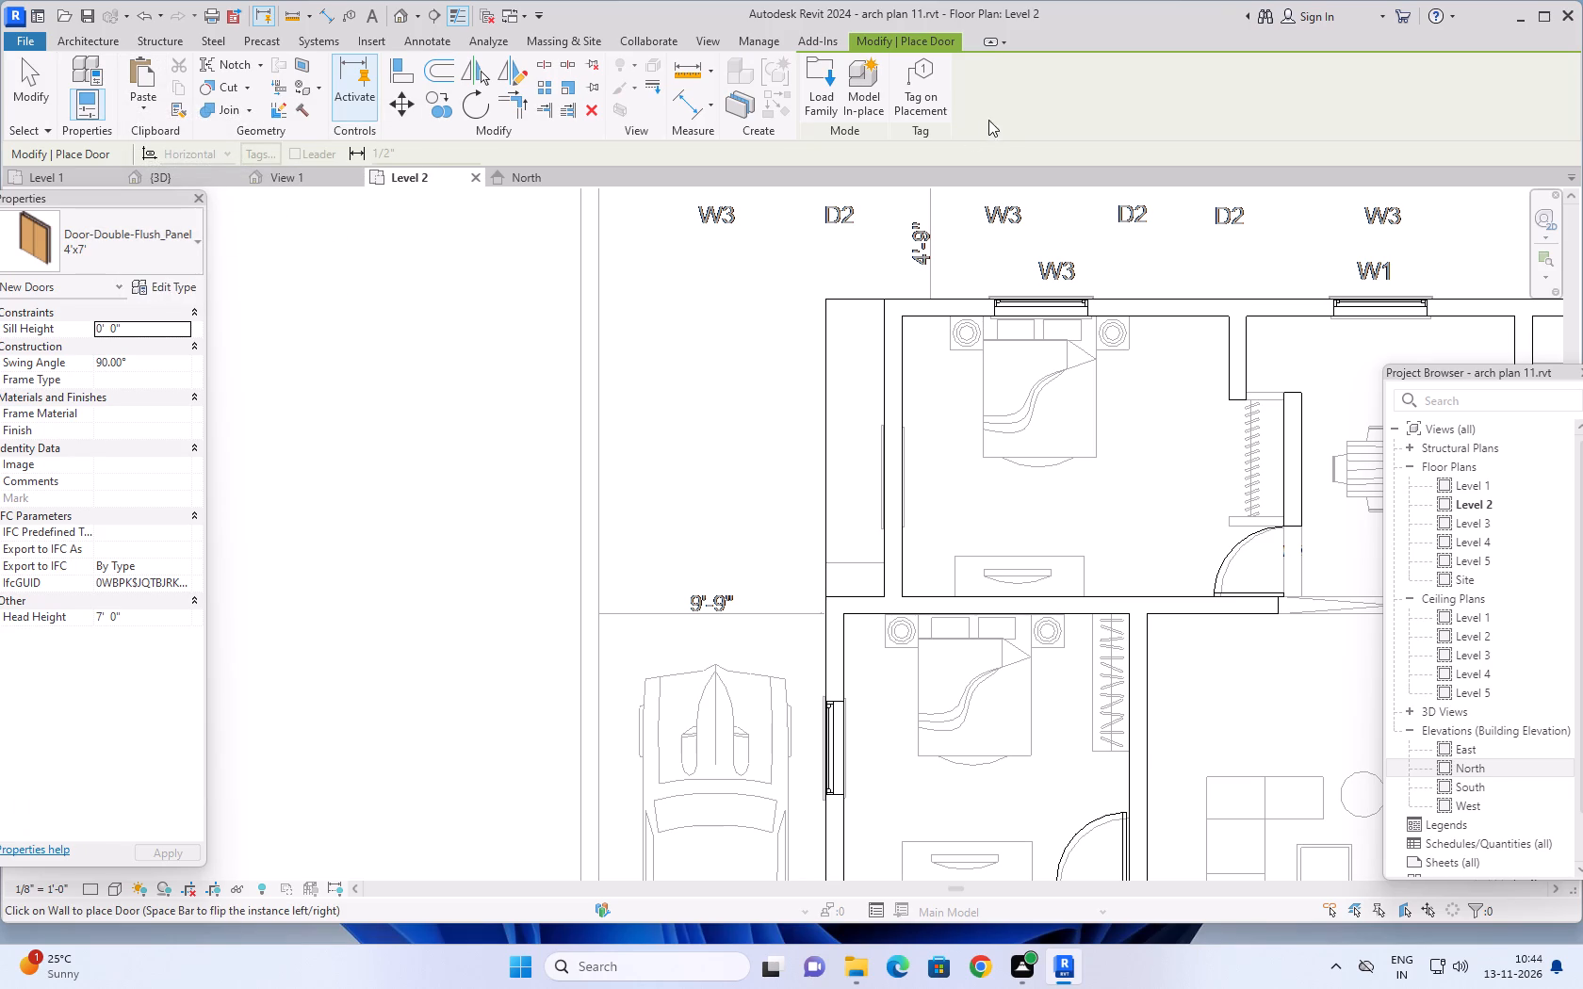
{"action": "left_click", "coordinate": [819, 70]}
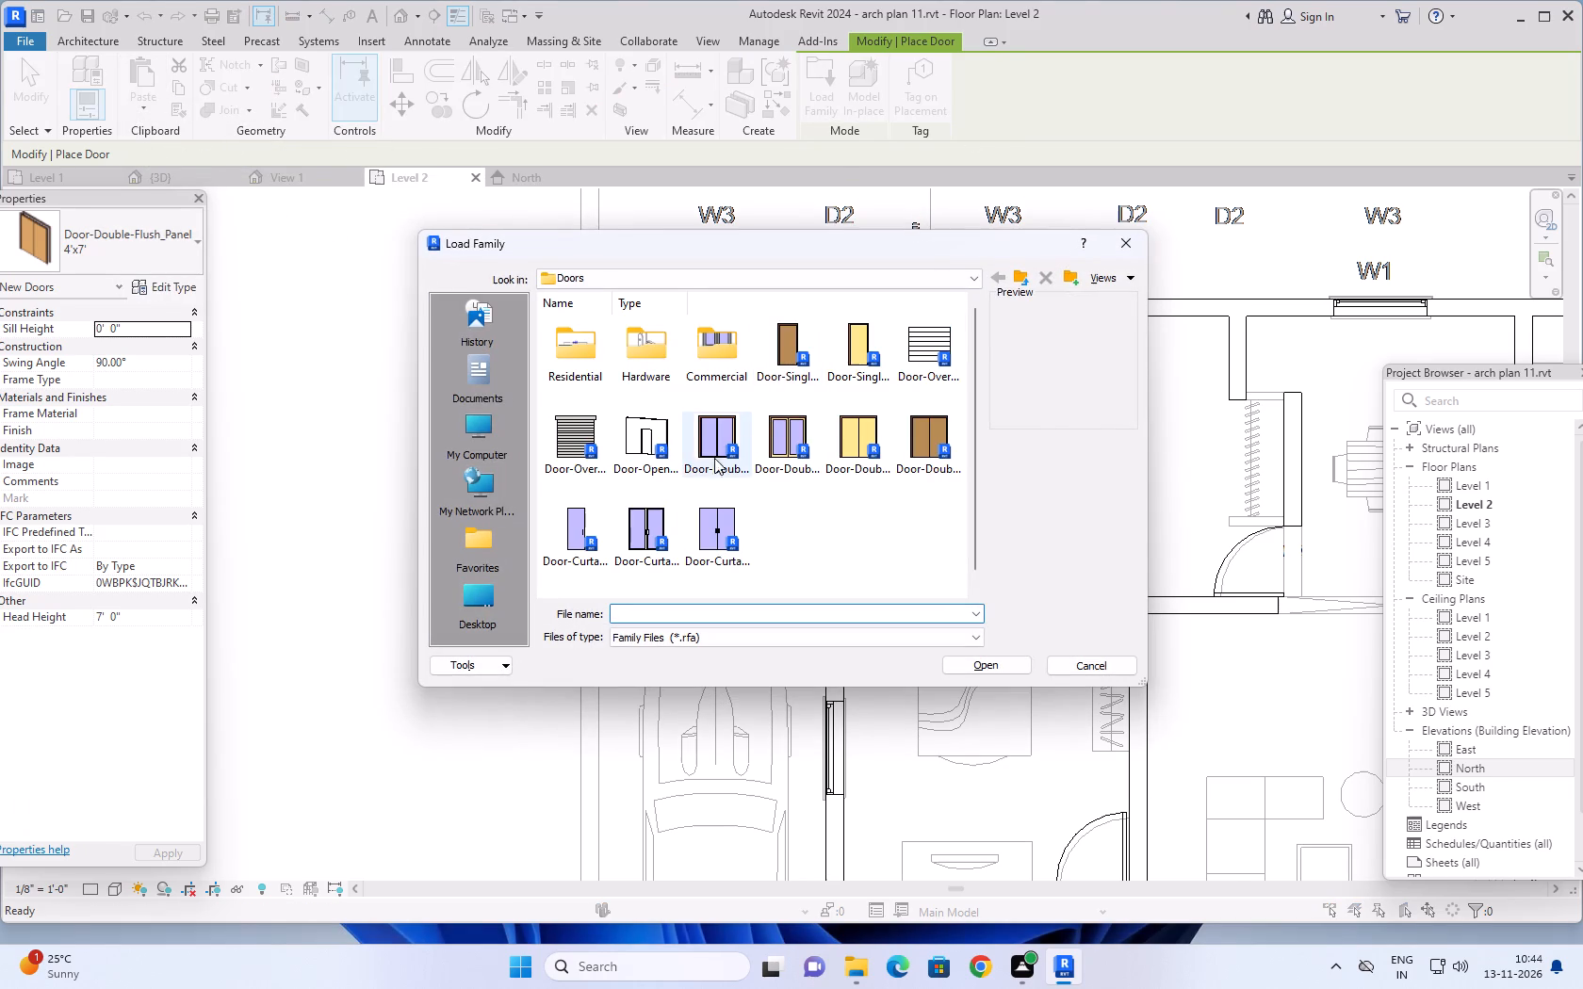
{"action": "left_click", "coordinate": [706, 445]}
{"action": "left_click", "coordinate": [988, 665]}
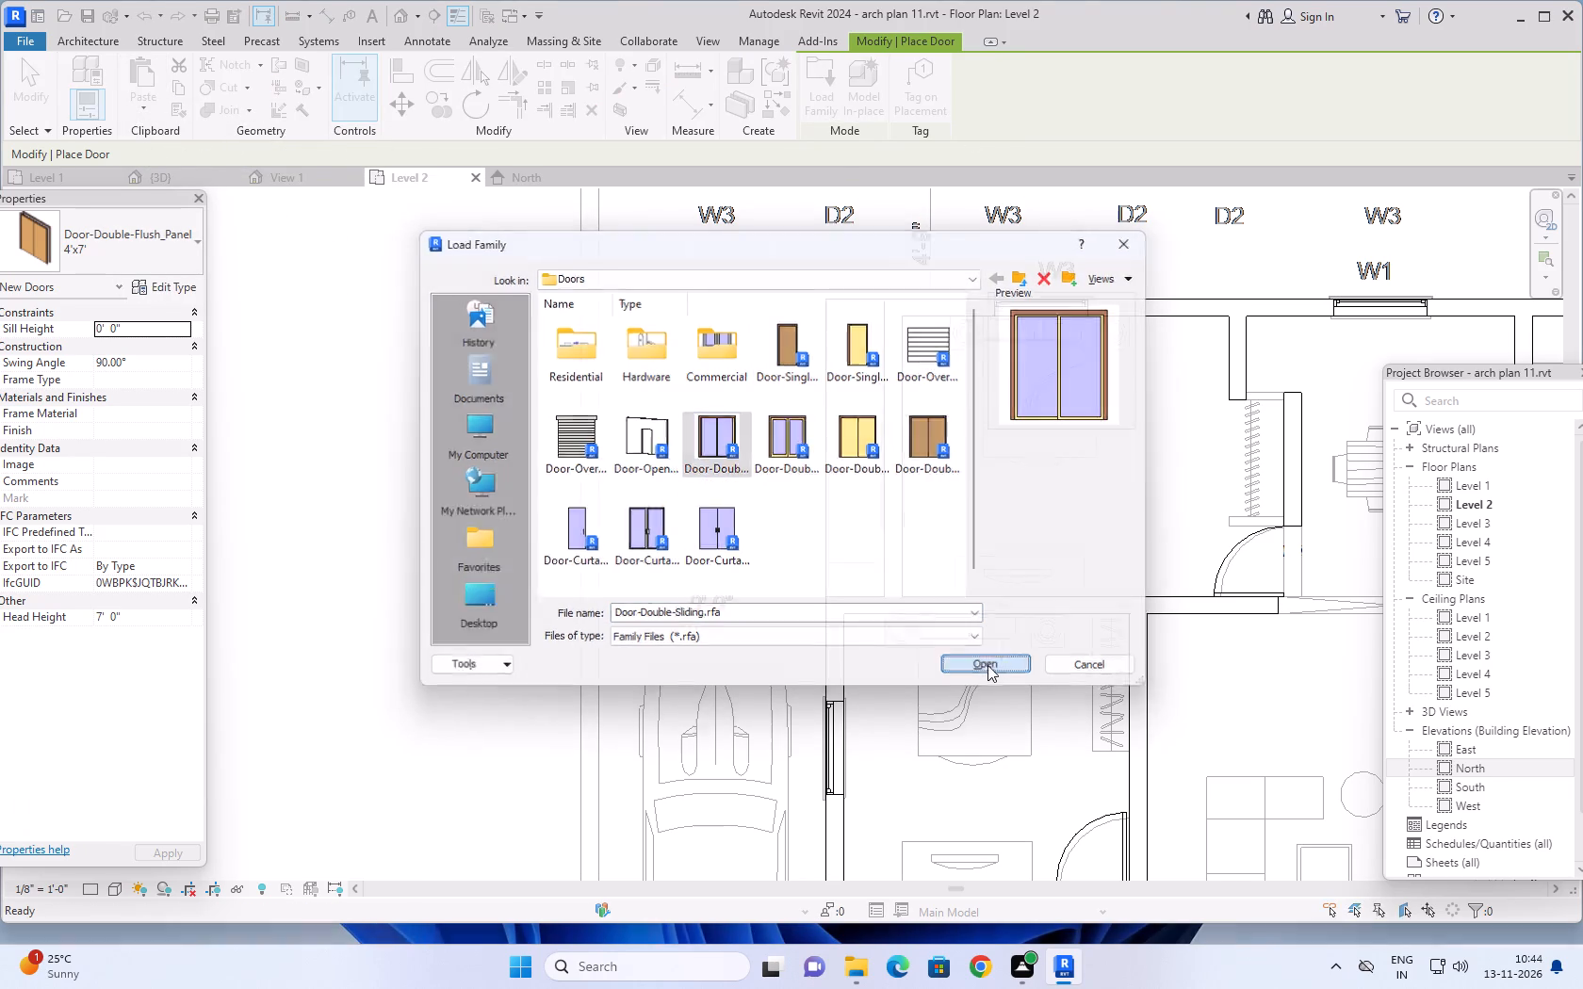
{"action": "left_click", "coordinate": [734, 530]}
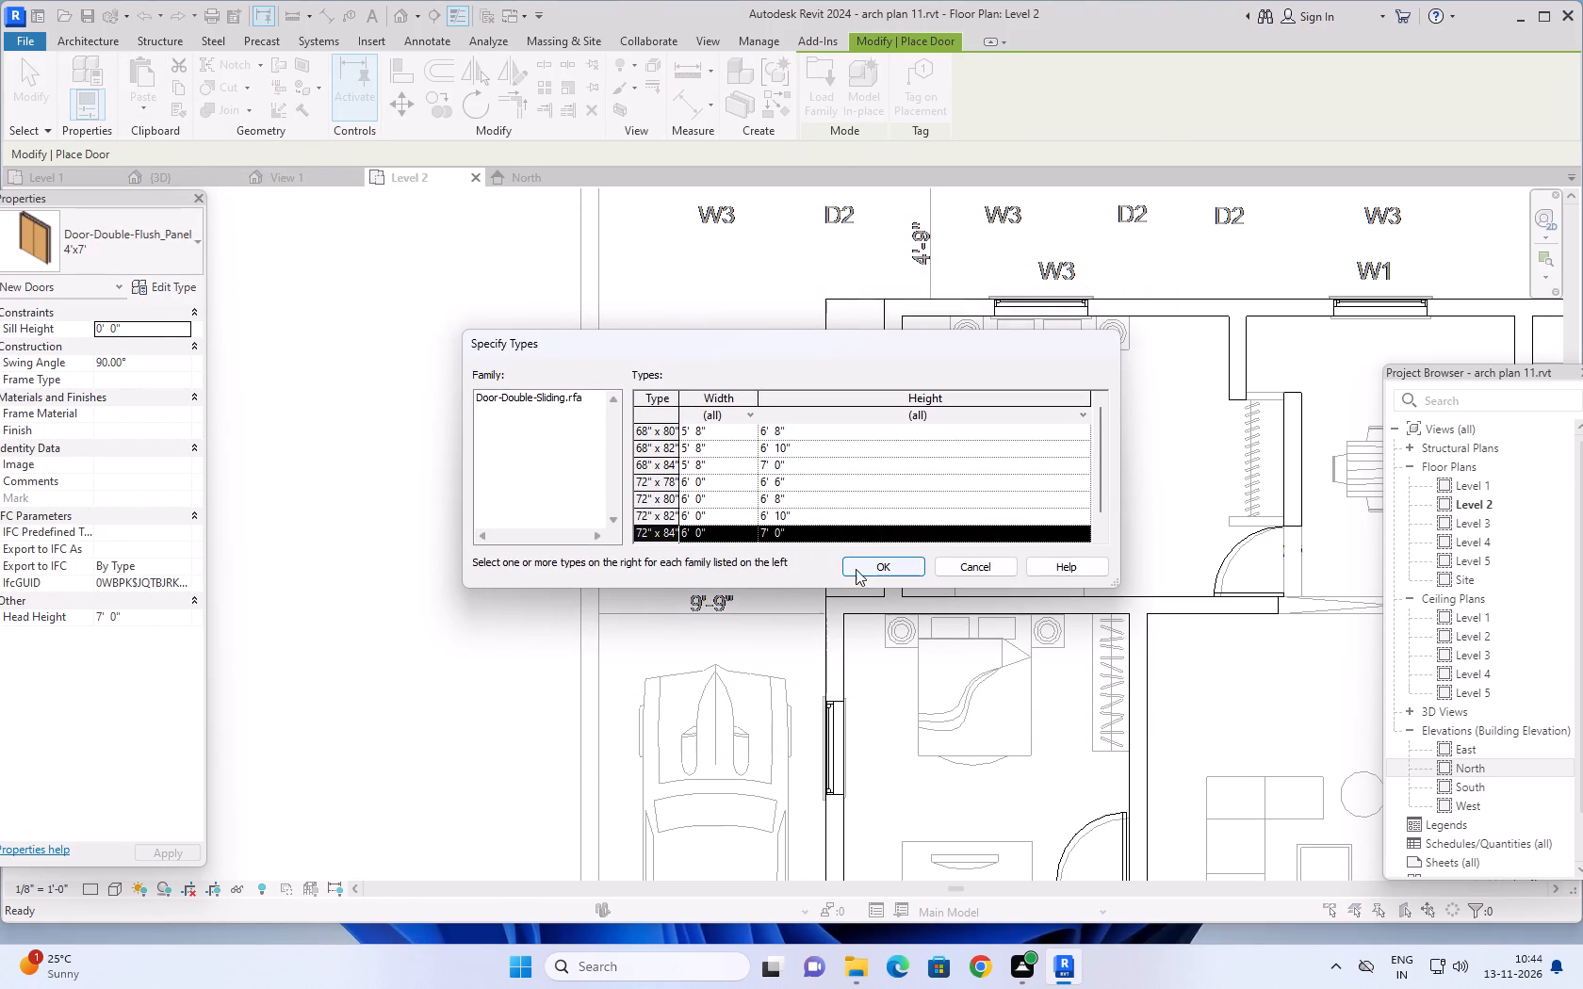
{"action": "left_click", "coordinate": [863, 564]}
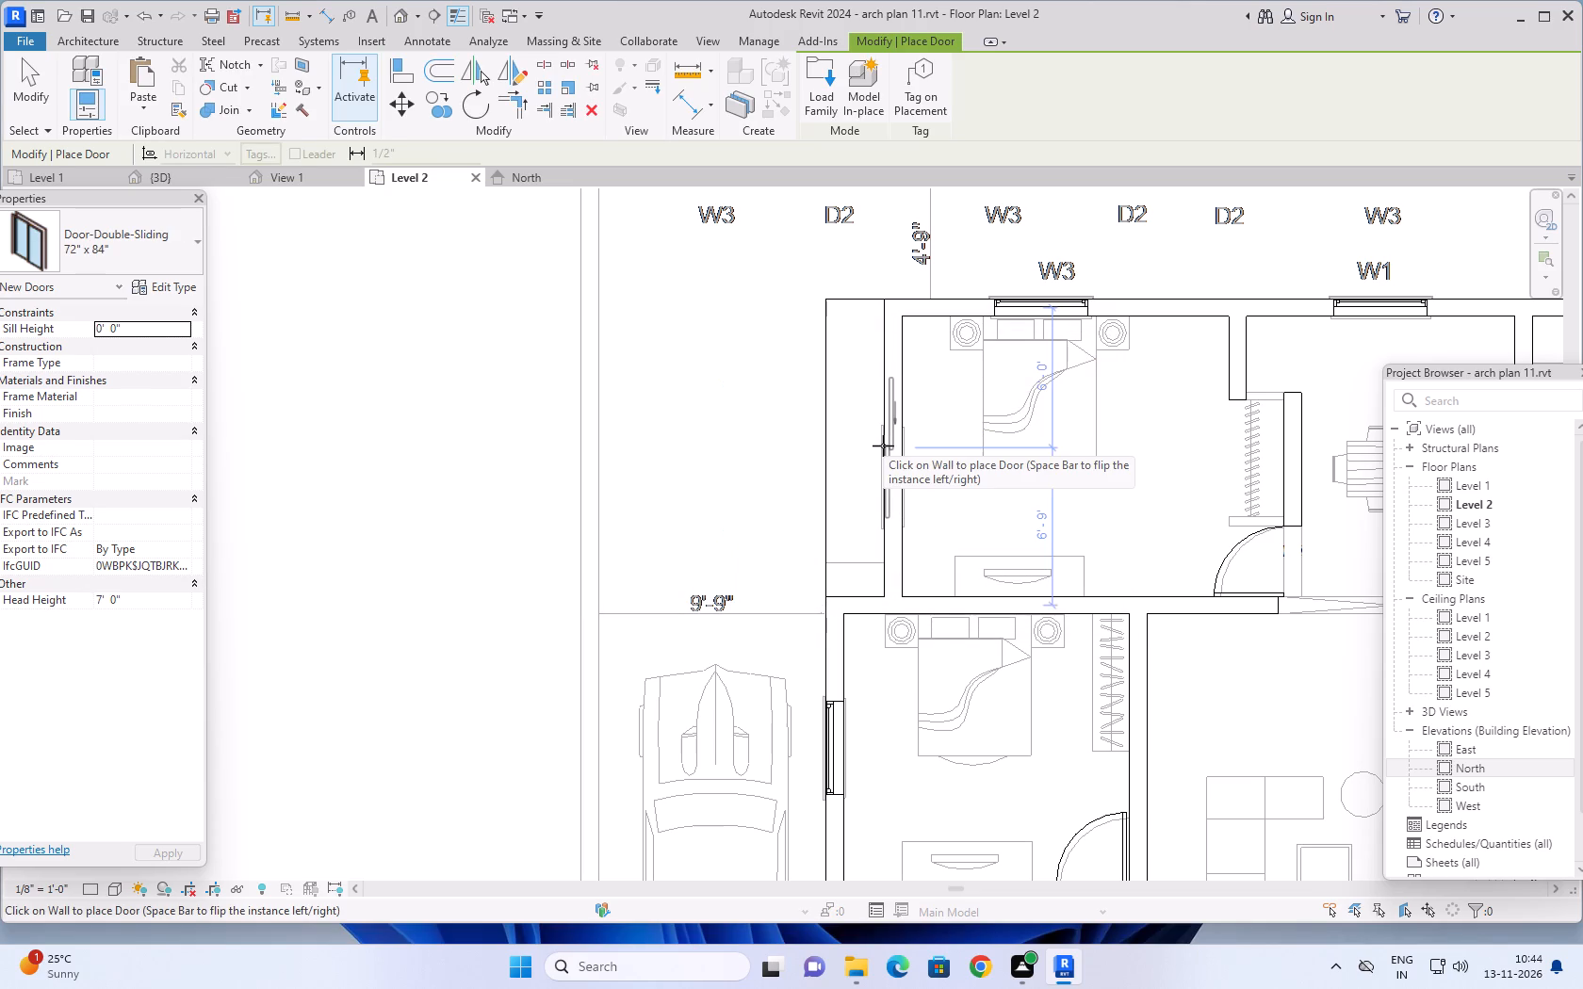
Place the 72" x 84" double-sliding door in the northwest bedroom's west wall, centred about 6'-0" from the north wall.
{"action": "left_click", "coordinate": [883, 446]}
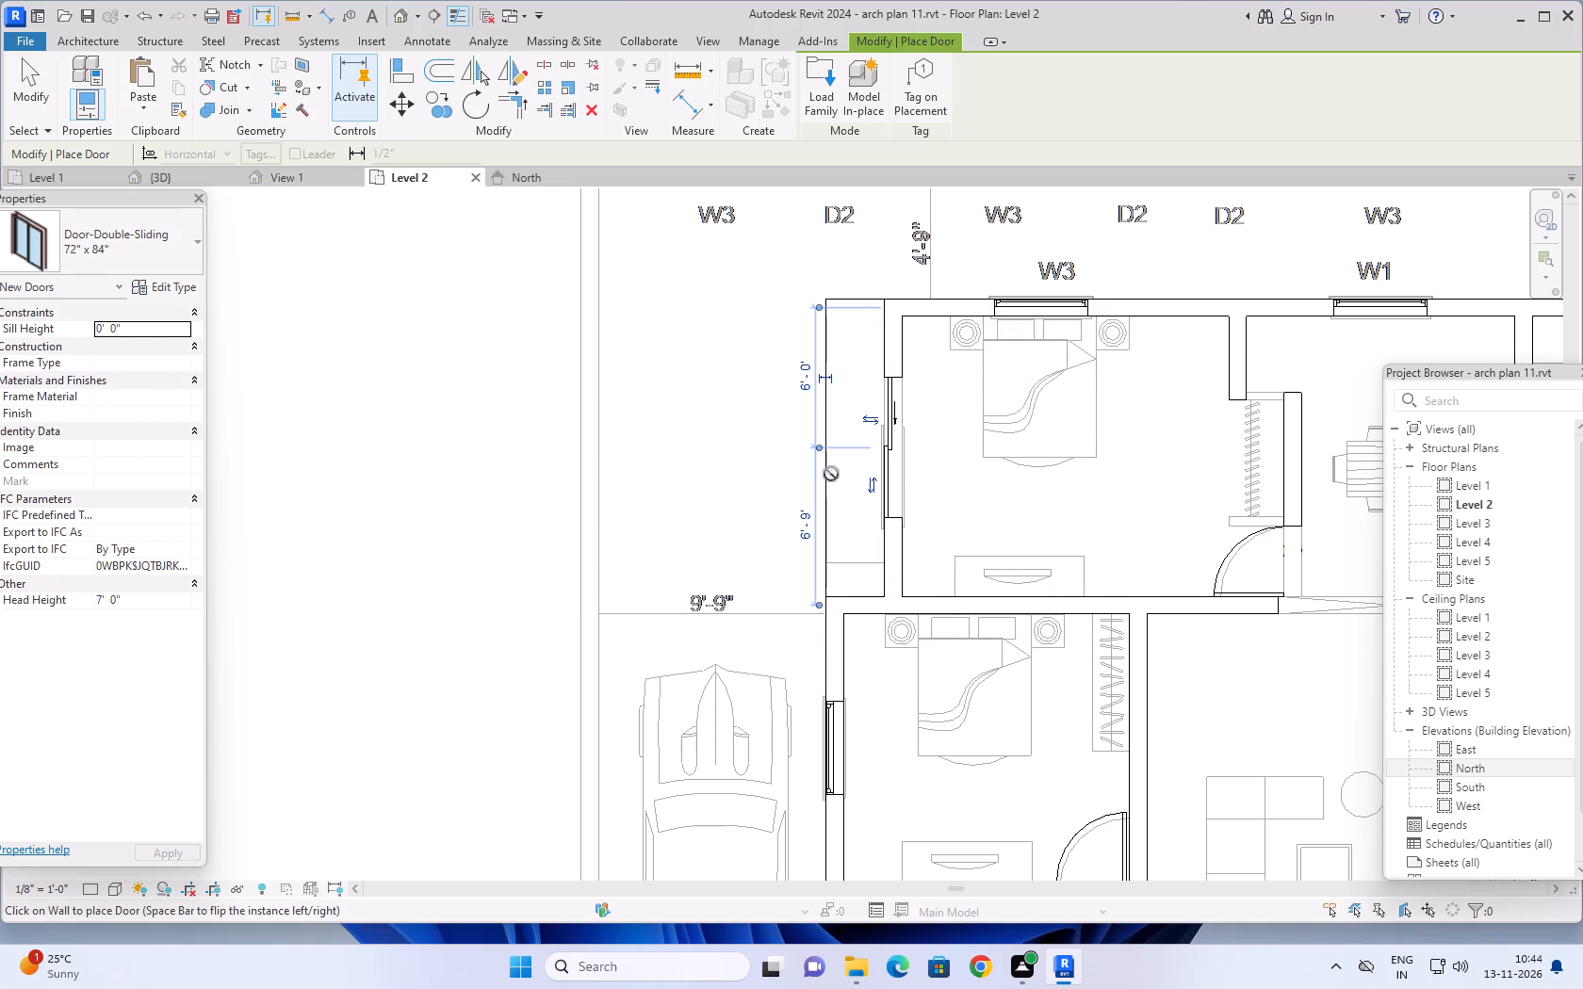
{"action": "key", "text": "Escape"}
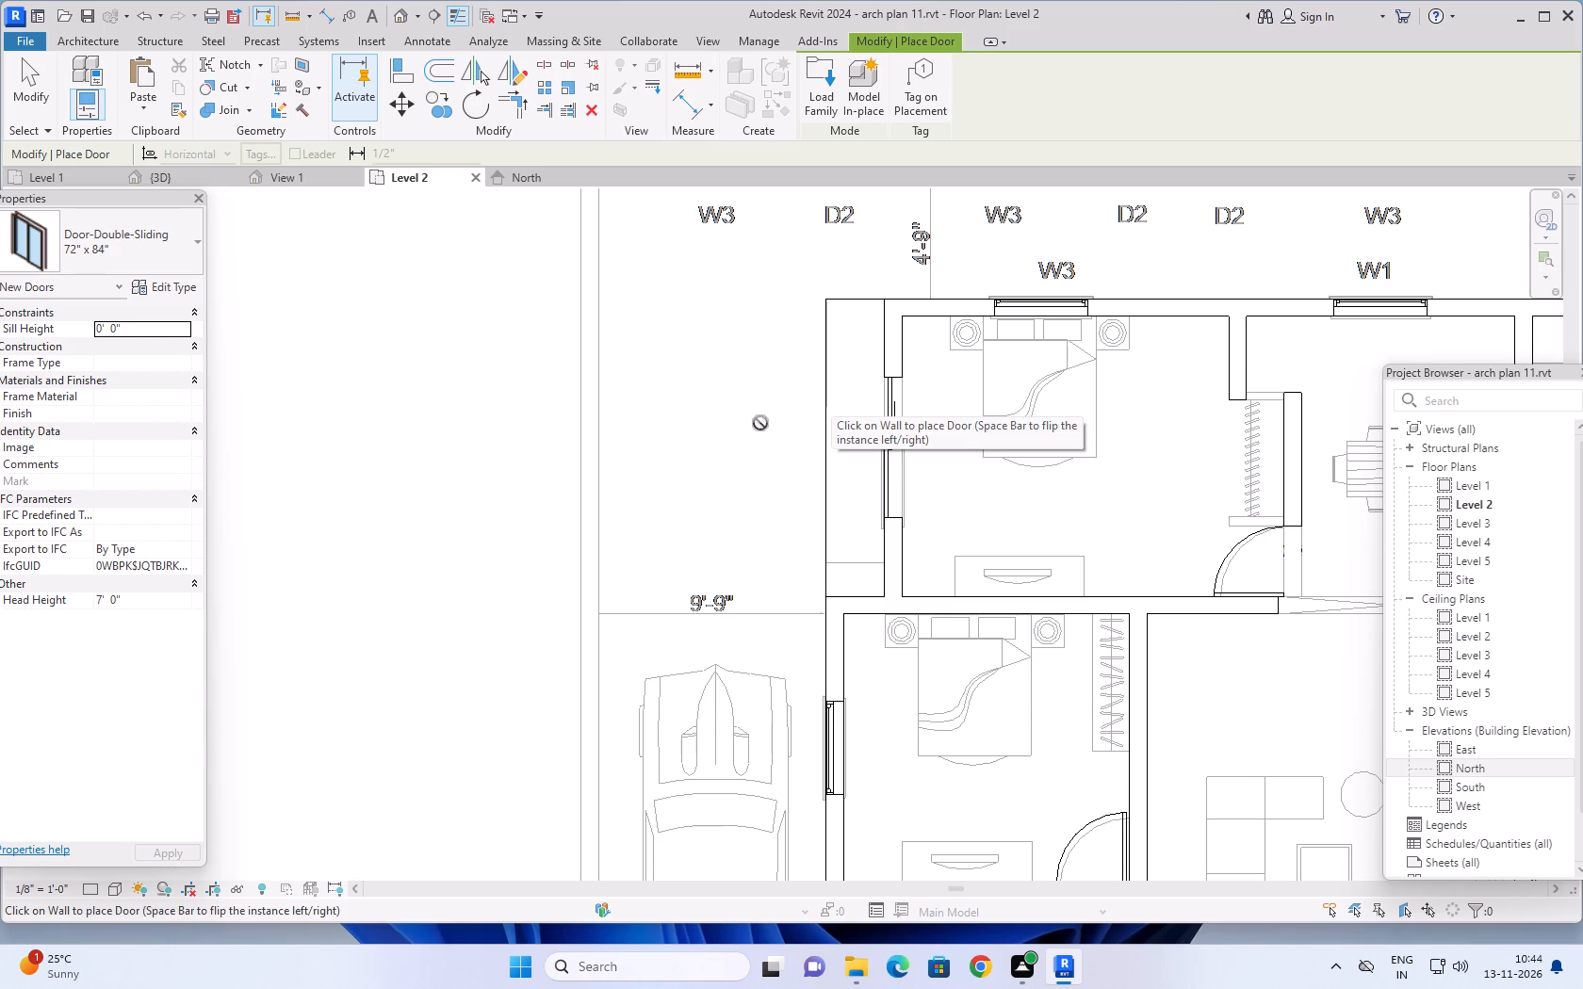
{"action": "scroll", "coordinate": [734, 482], "scroll_direction": "down", "scroll_amount": 3}
{"action": "key", "text": "Escape"}
{"action": "key", "text": "Escape"}
Examine the whole Level 2 floor plan, from the northwest bedroom to the stair and front verandah.
{"action": "scroll", "coordinate": [730, 485], "scroll_direction": "down", "scroll_amount": 1}
{"action": "middle_click_drag", "start_coordinate": [727, 488], "coordinate": [694, 450]}
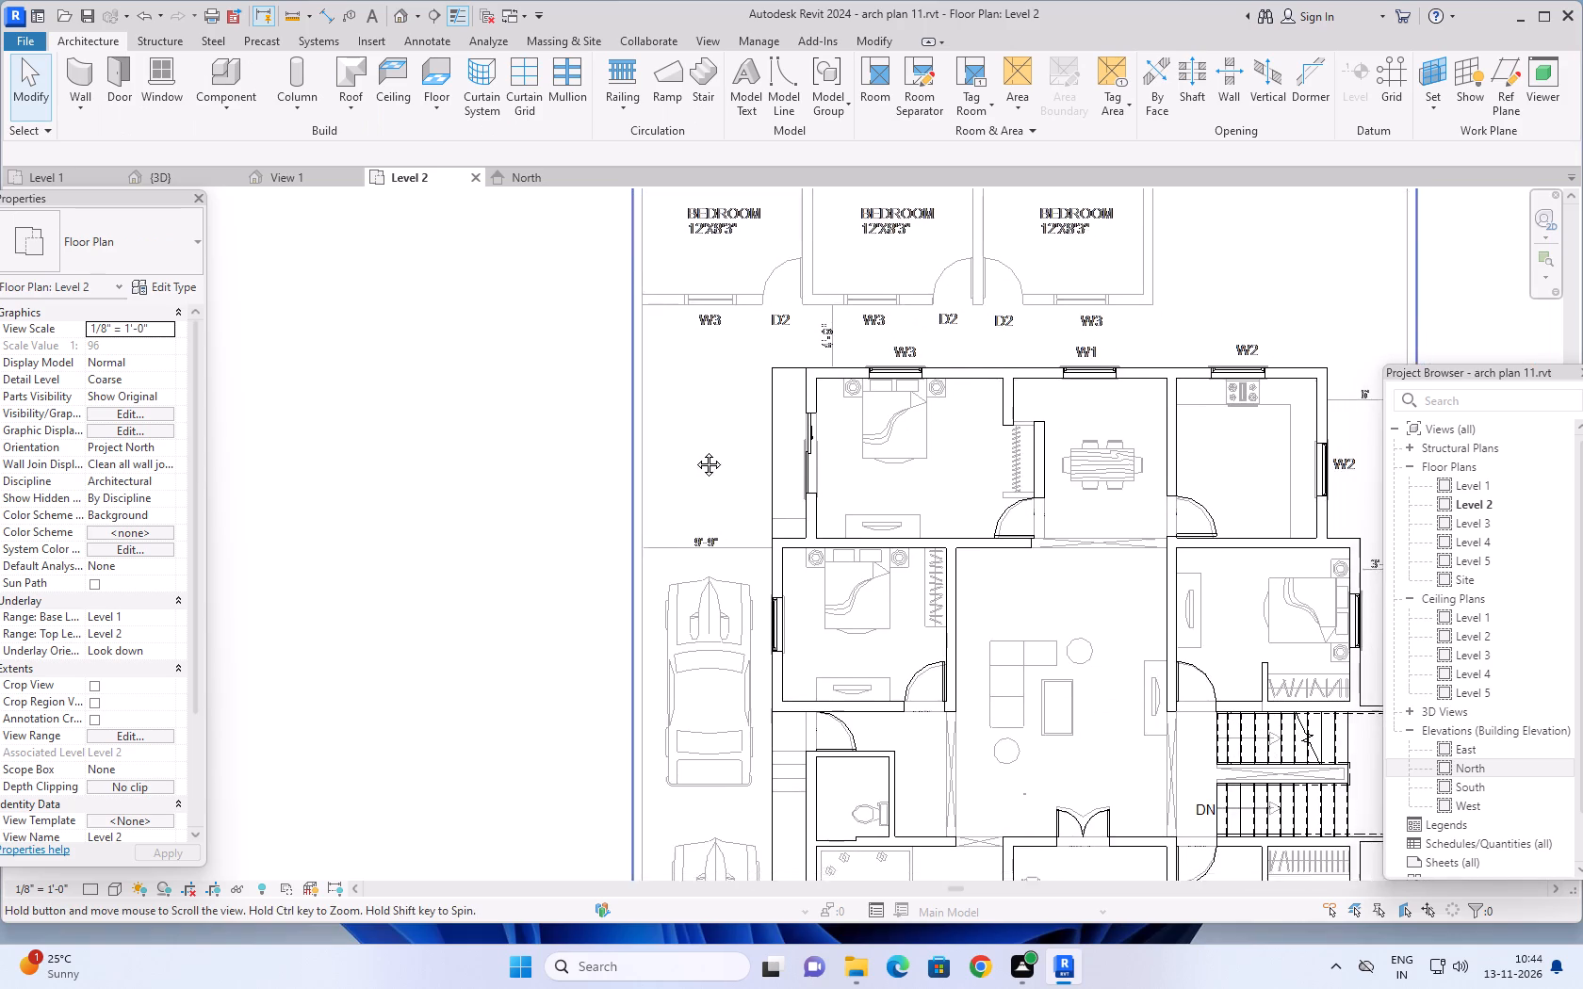
{"action": "middle_click_drag", "start_coordinate": [694, 450], "coordinate": [676, 426]}
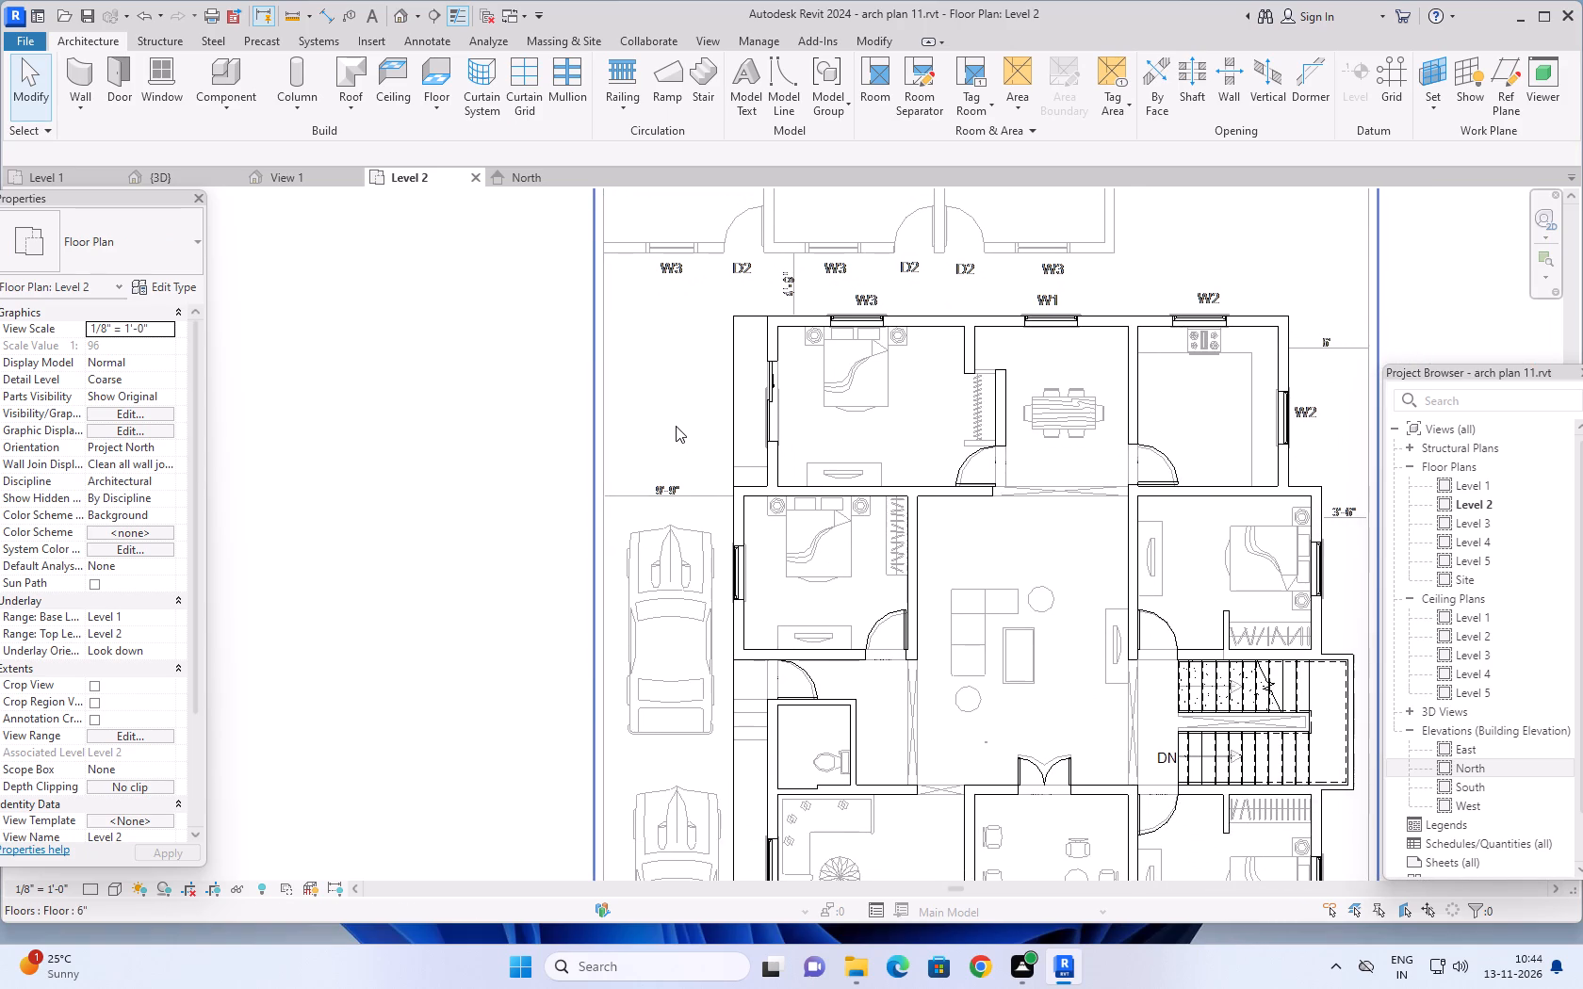
{"action": "scroll", "coordinate": [676, 426], "scroll_direction": "down", "scroll_amount": 6}
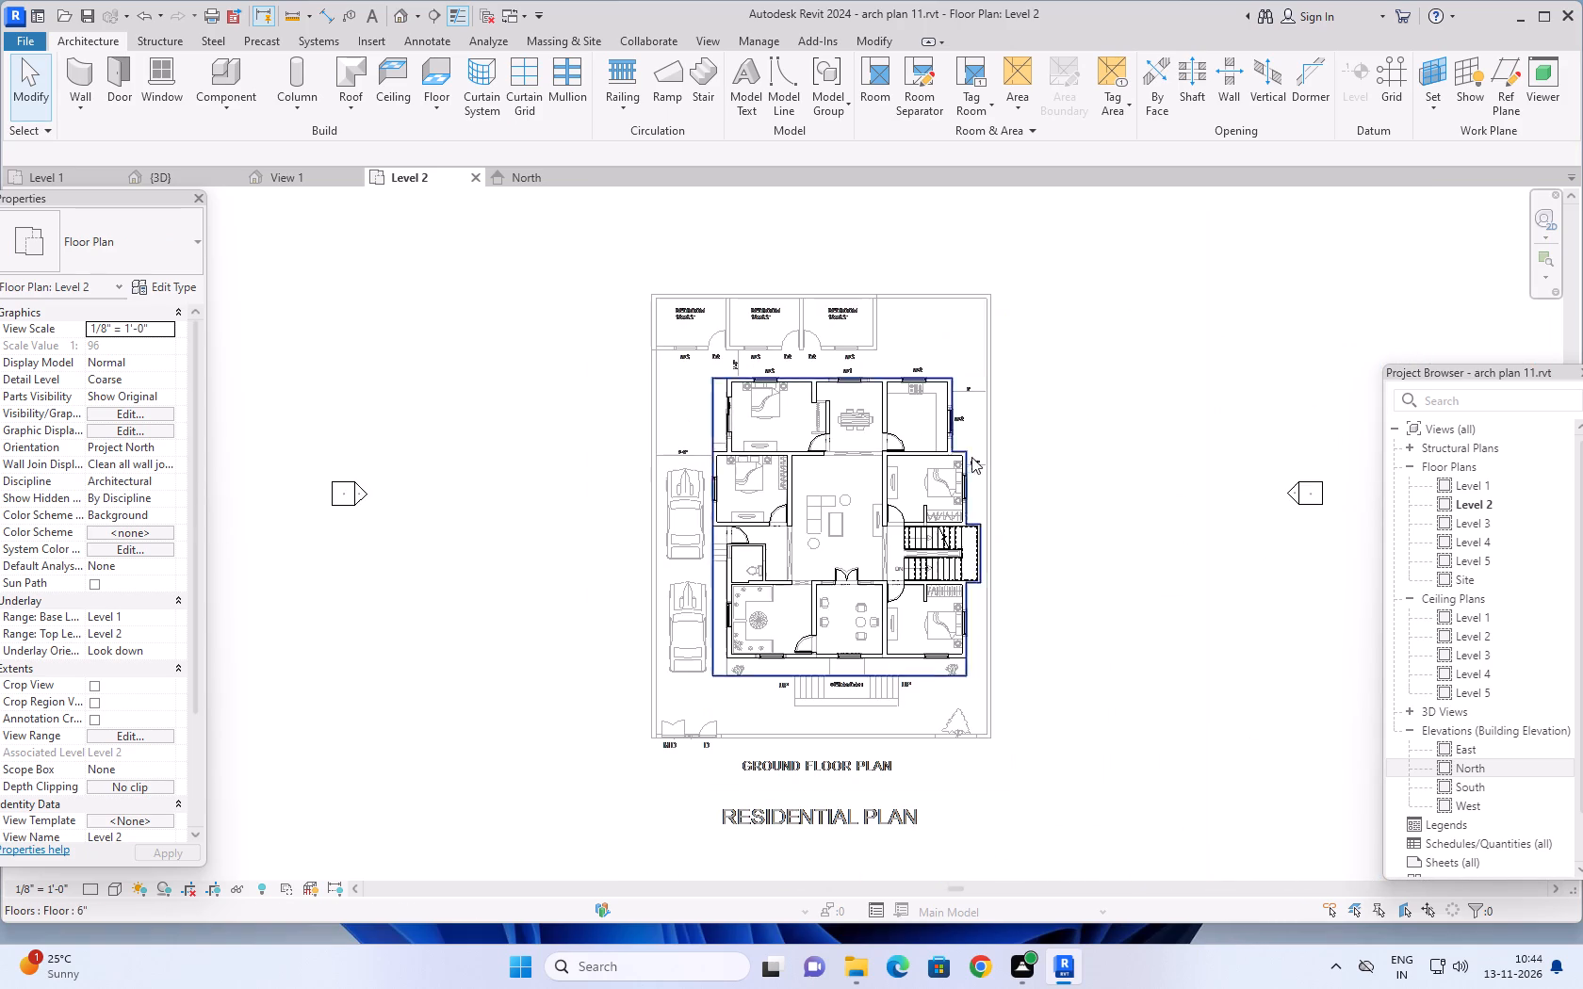
{"action": "middle_click_drag", "start_coordinate": [1094, 503], "coordinate": [989, 492]}
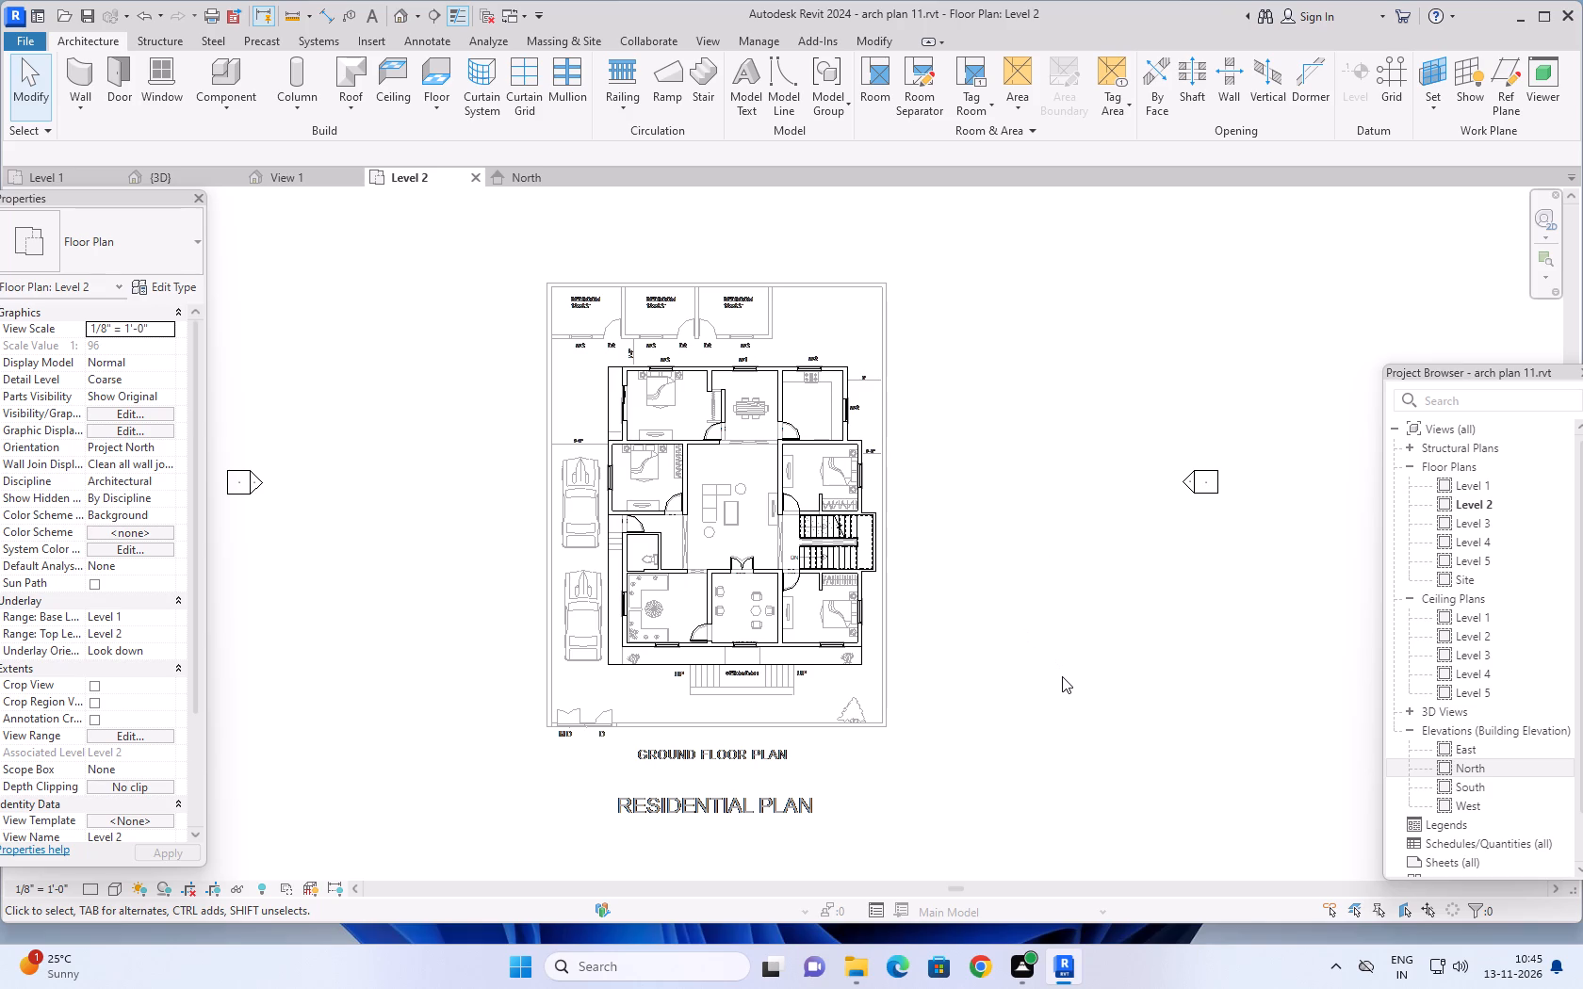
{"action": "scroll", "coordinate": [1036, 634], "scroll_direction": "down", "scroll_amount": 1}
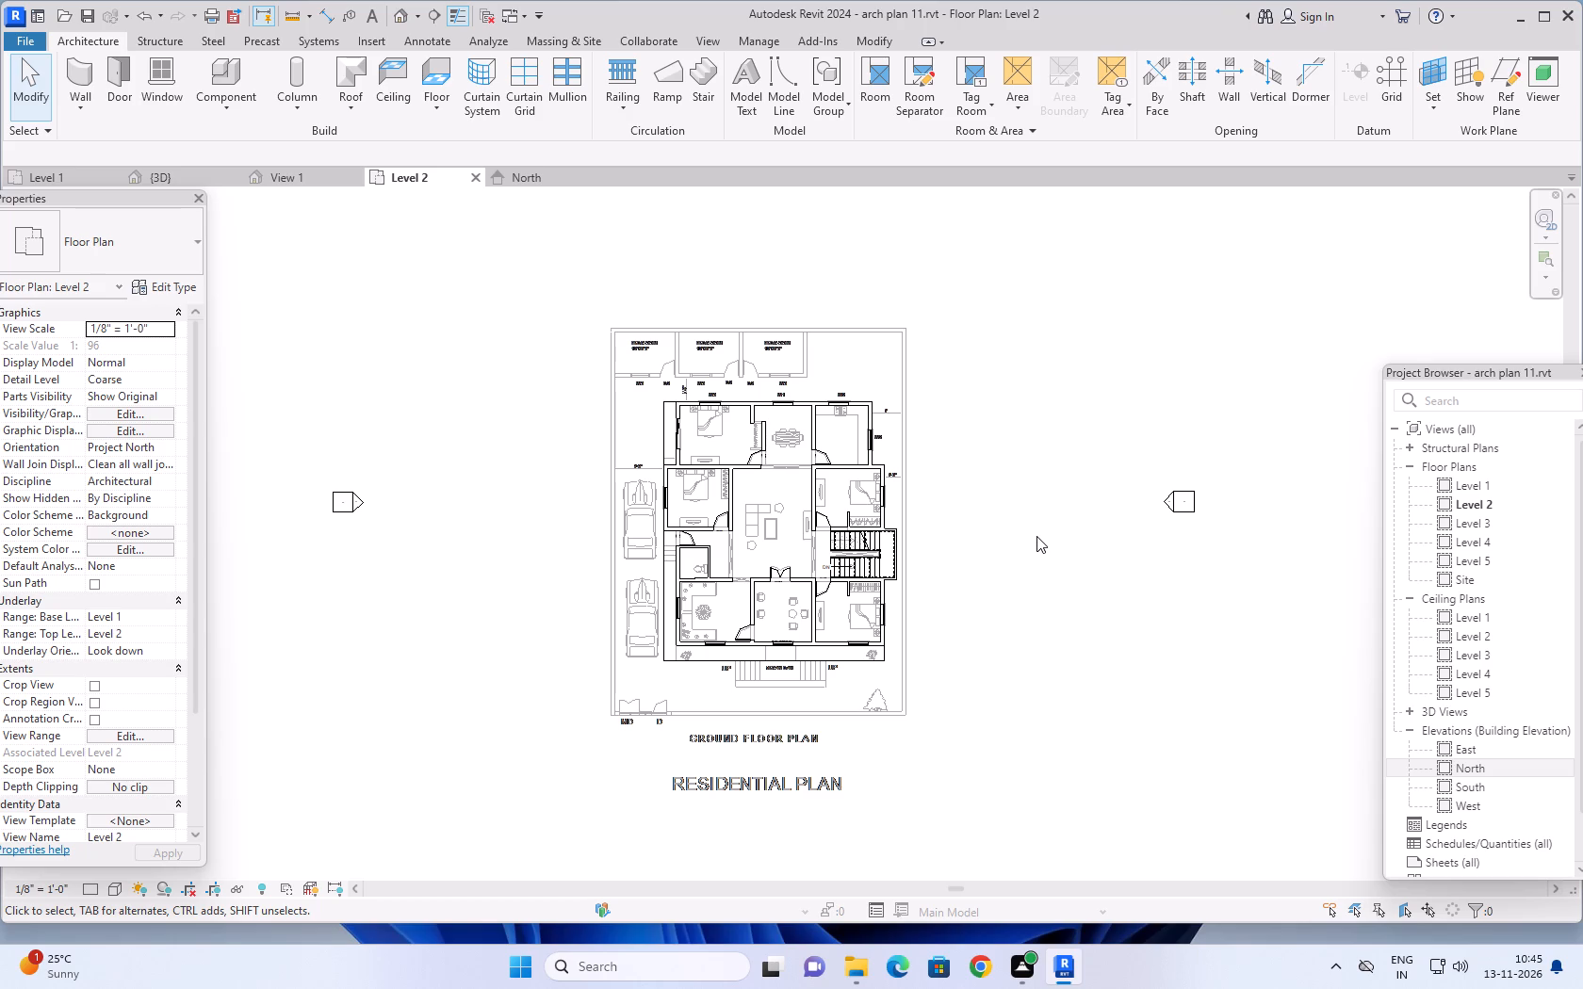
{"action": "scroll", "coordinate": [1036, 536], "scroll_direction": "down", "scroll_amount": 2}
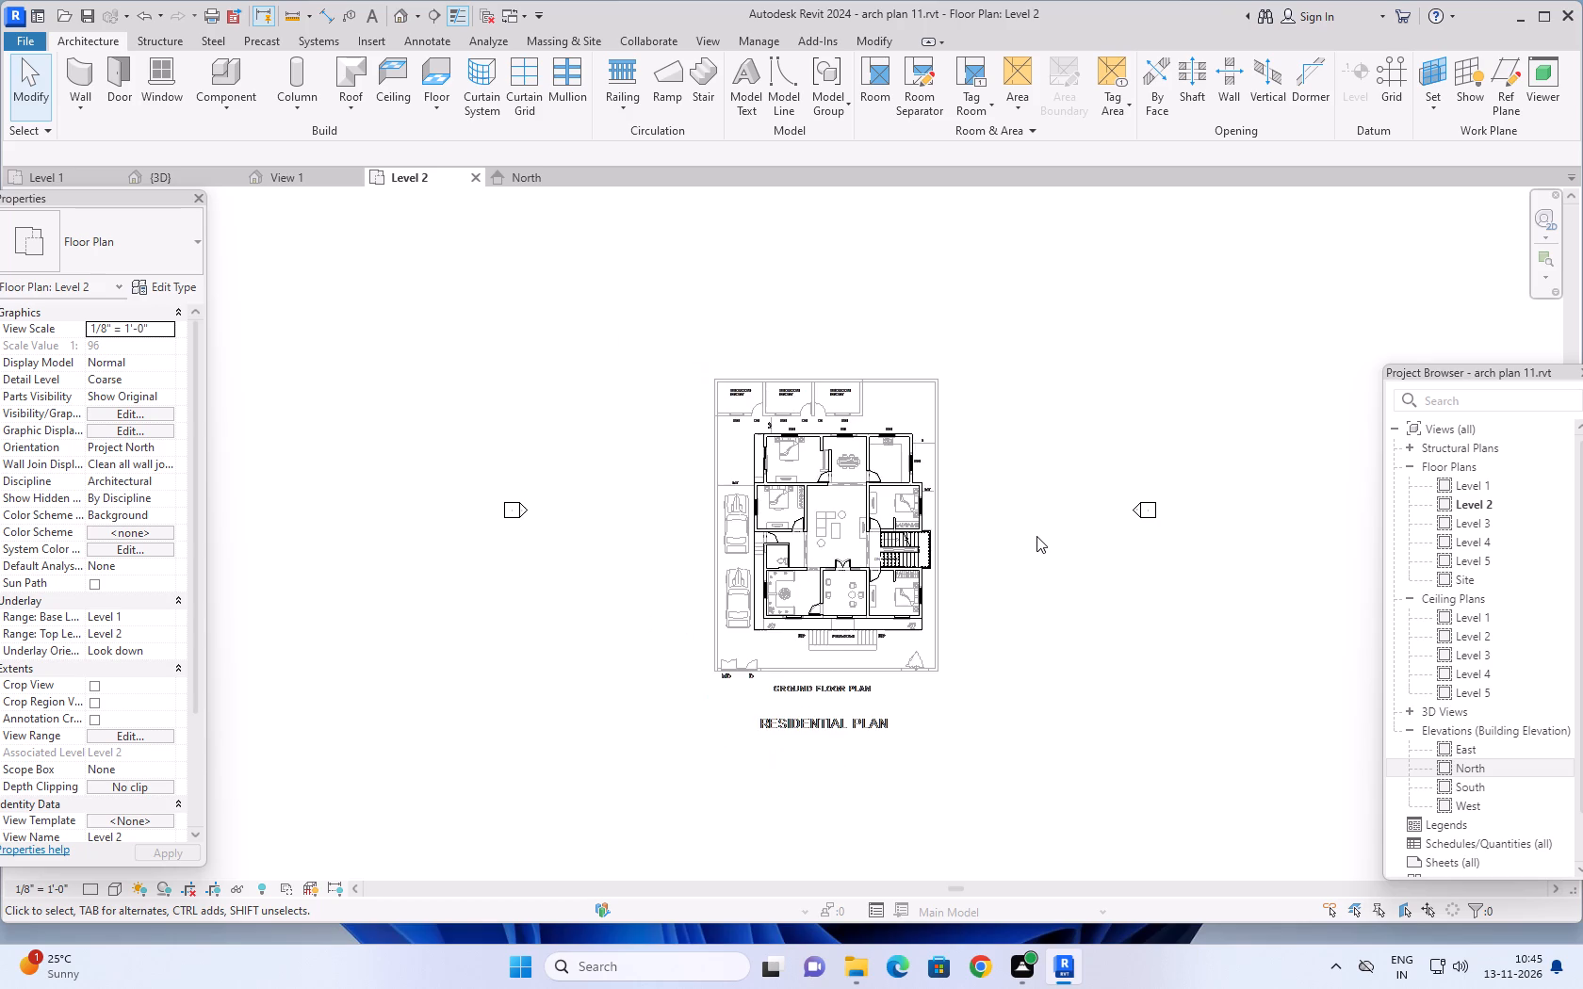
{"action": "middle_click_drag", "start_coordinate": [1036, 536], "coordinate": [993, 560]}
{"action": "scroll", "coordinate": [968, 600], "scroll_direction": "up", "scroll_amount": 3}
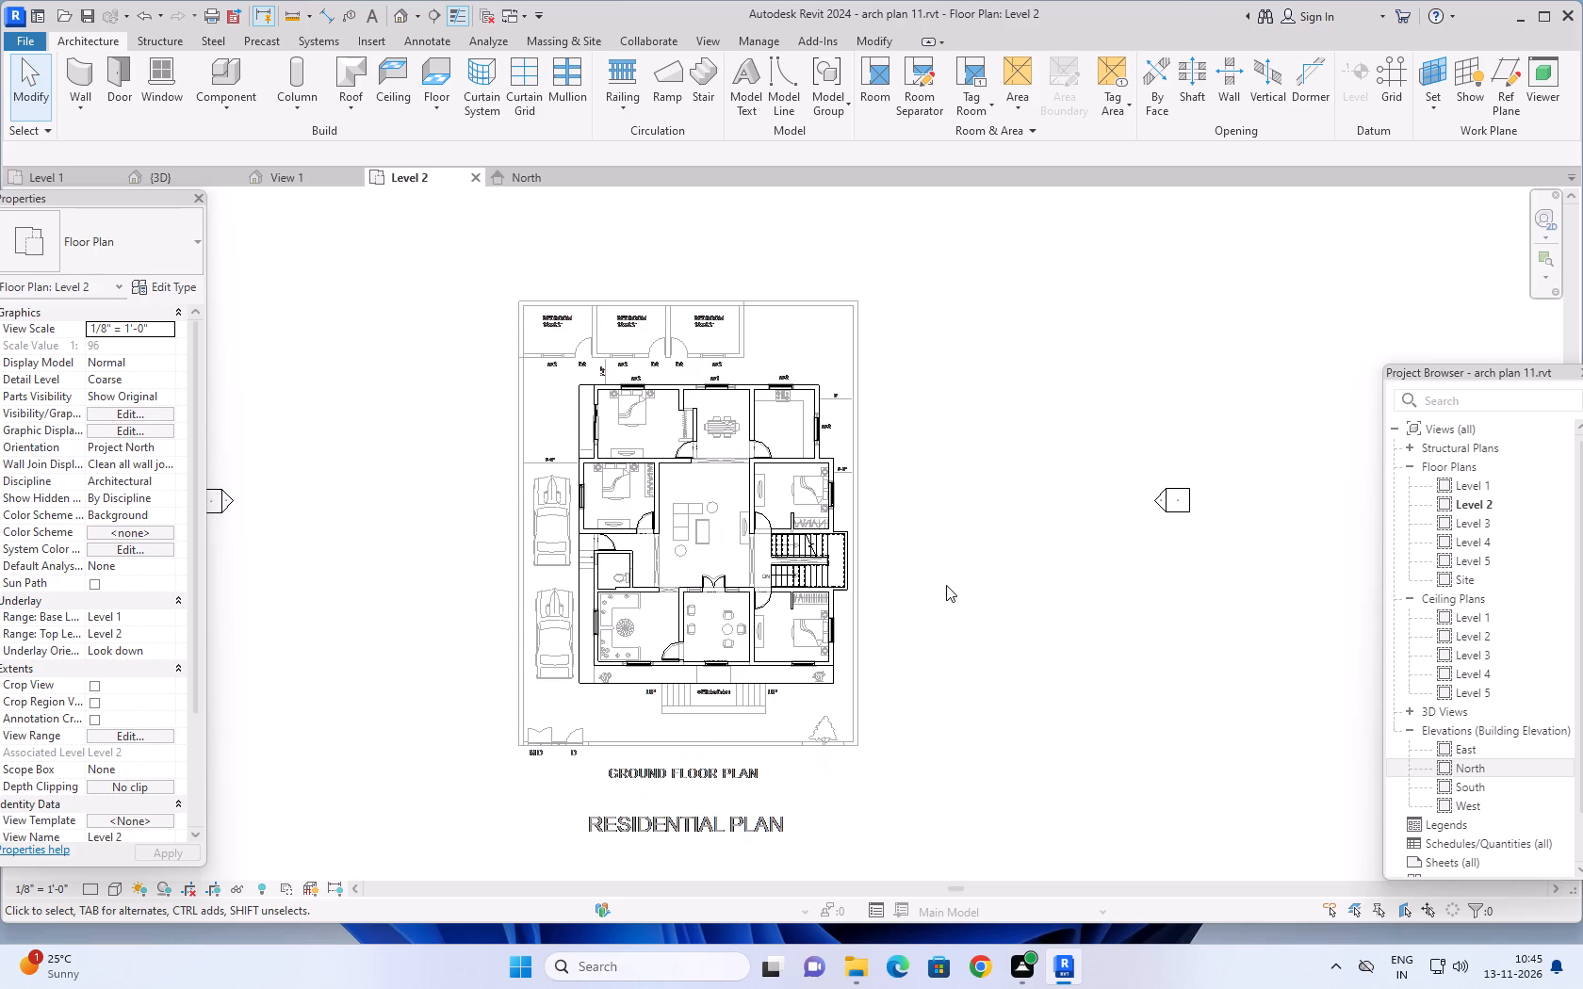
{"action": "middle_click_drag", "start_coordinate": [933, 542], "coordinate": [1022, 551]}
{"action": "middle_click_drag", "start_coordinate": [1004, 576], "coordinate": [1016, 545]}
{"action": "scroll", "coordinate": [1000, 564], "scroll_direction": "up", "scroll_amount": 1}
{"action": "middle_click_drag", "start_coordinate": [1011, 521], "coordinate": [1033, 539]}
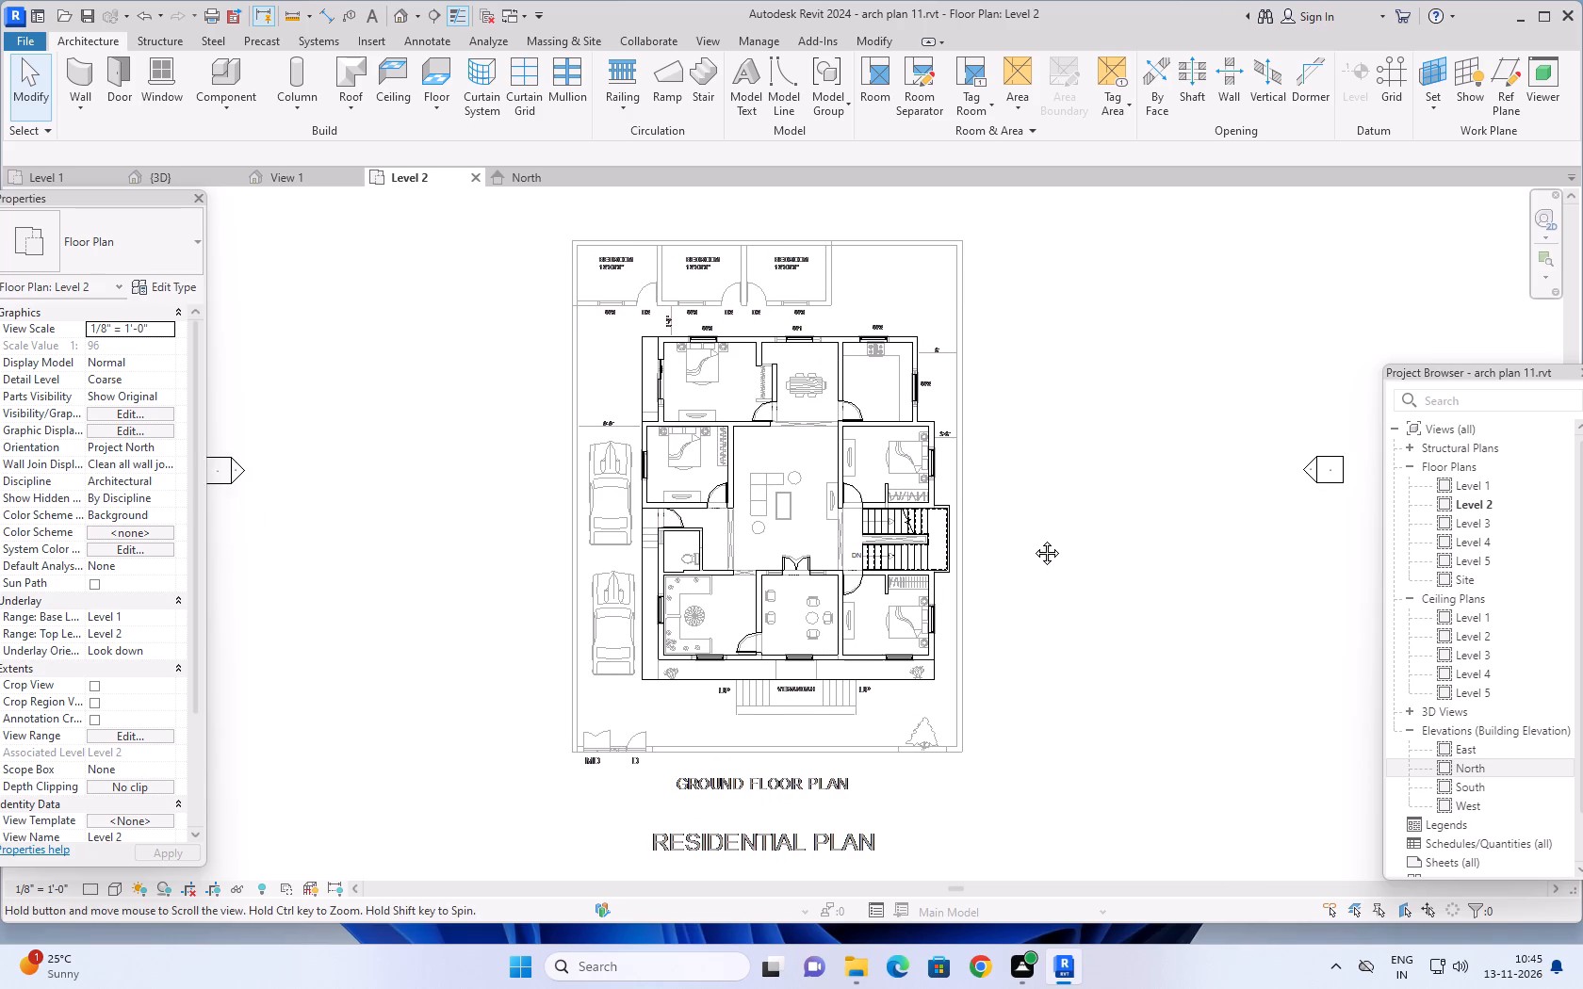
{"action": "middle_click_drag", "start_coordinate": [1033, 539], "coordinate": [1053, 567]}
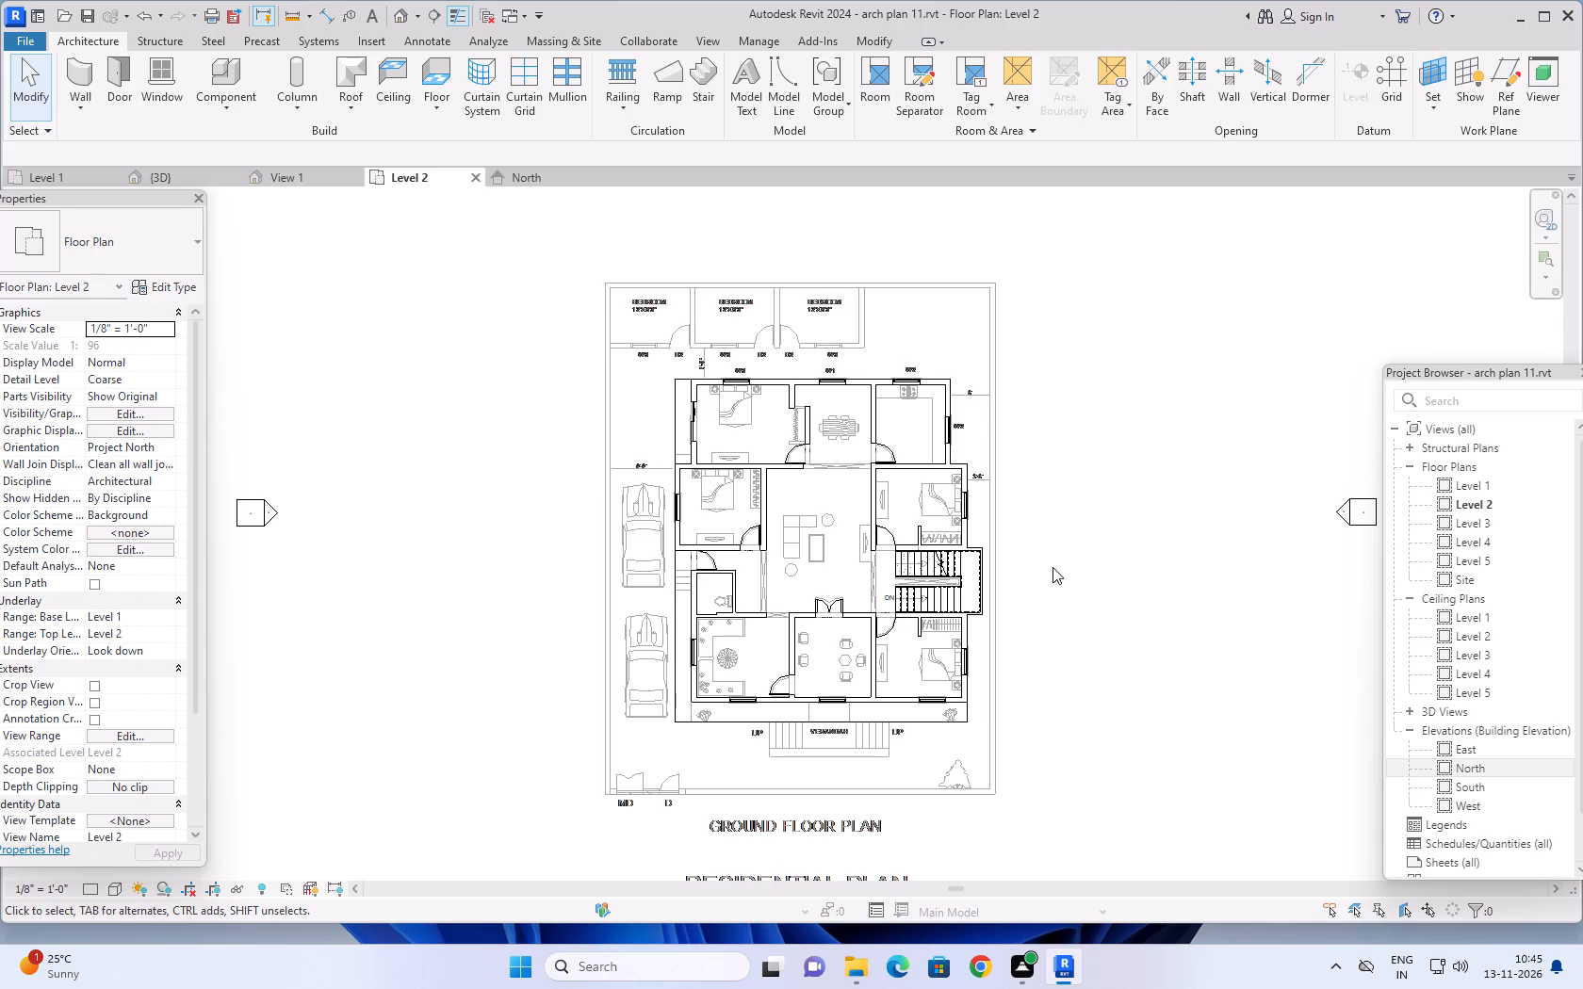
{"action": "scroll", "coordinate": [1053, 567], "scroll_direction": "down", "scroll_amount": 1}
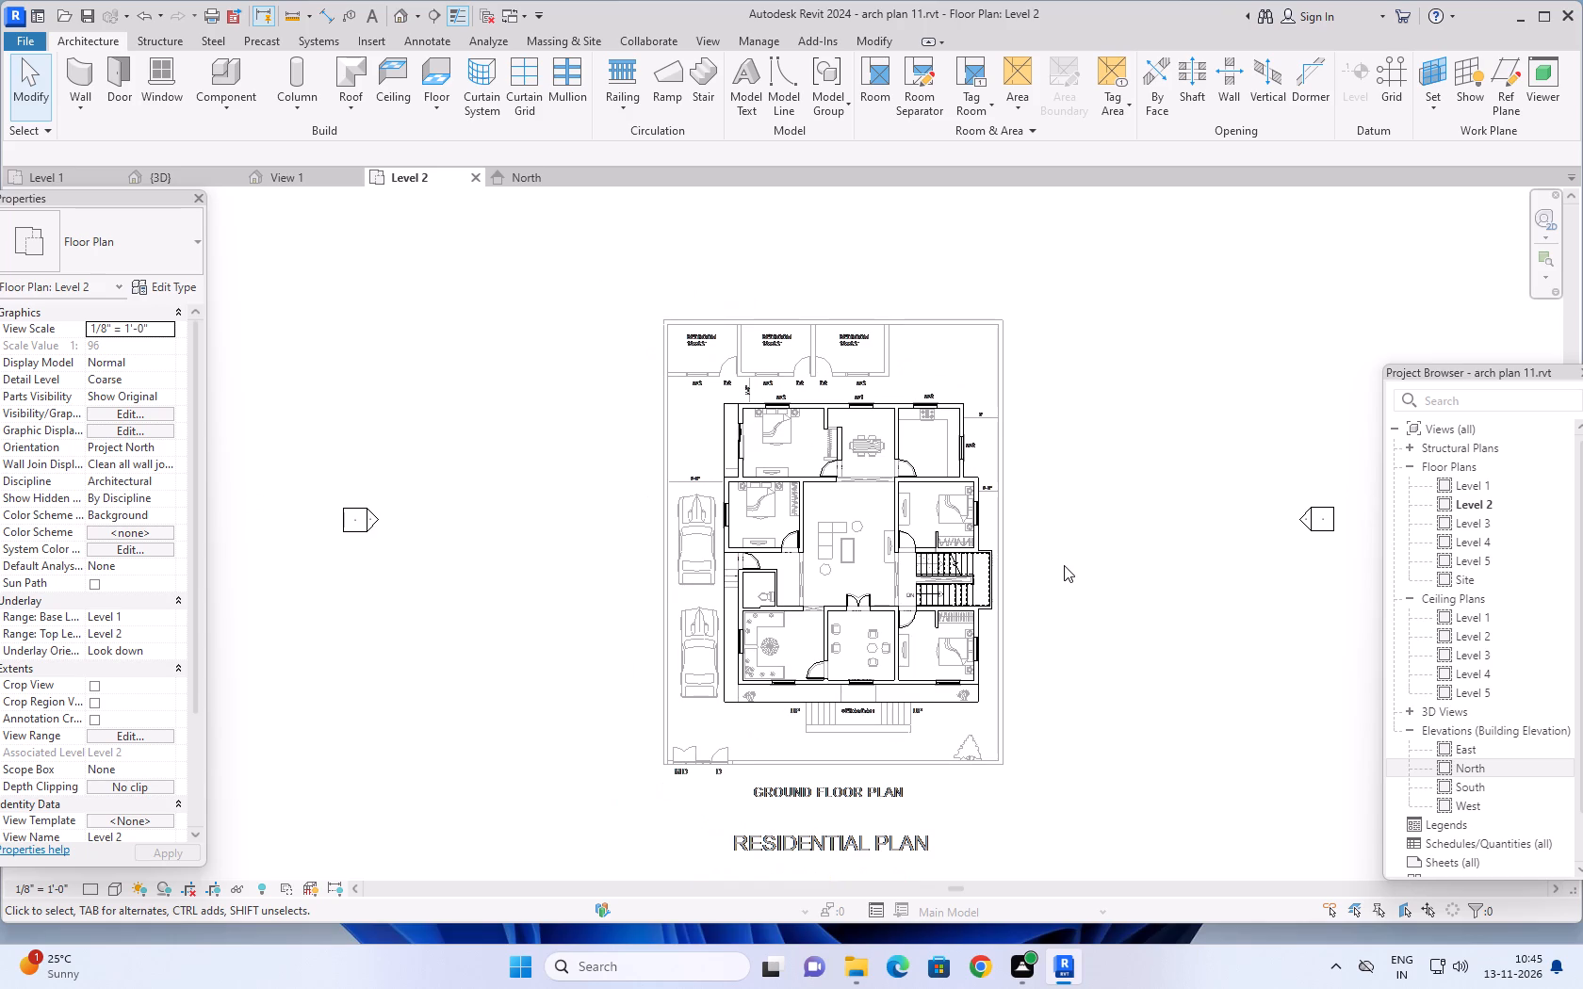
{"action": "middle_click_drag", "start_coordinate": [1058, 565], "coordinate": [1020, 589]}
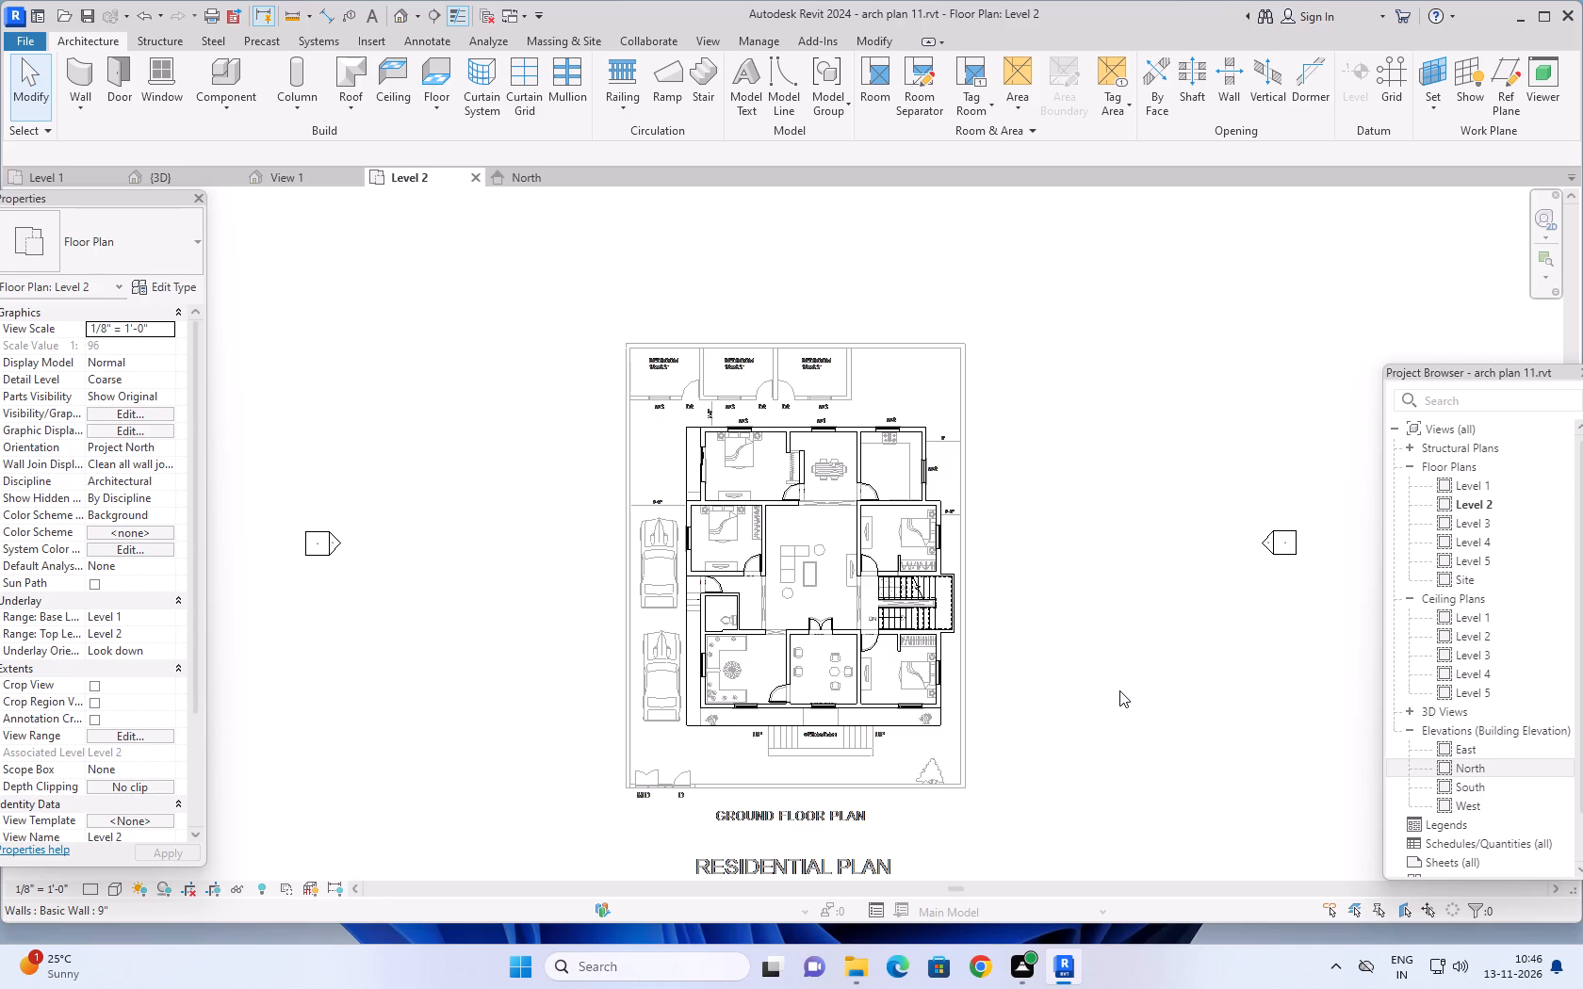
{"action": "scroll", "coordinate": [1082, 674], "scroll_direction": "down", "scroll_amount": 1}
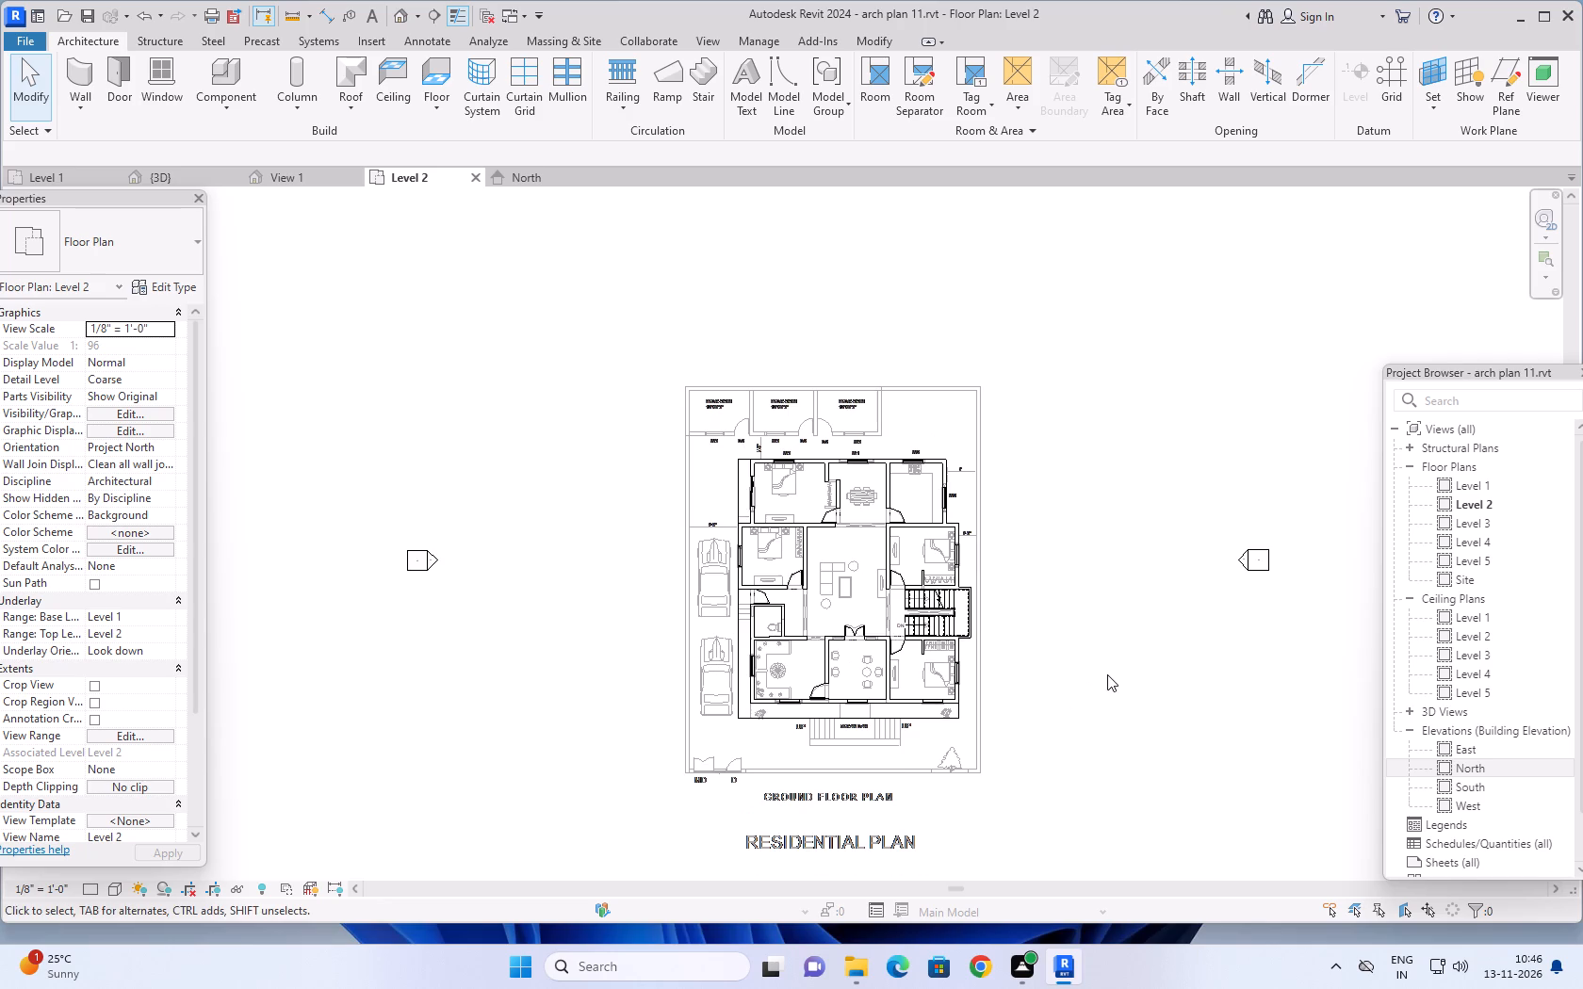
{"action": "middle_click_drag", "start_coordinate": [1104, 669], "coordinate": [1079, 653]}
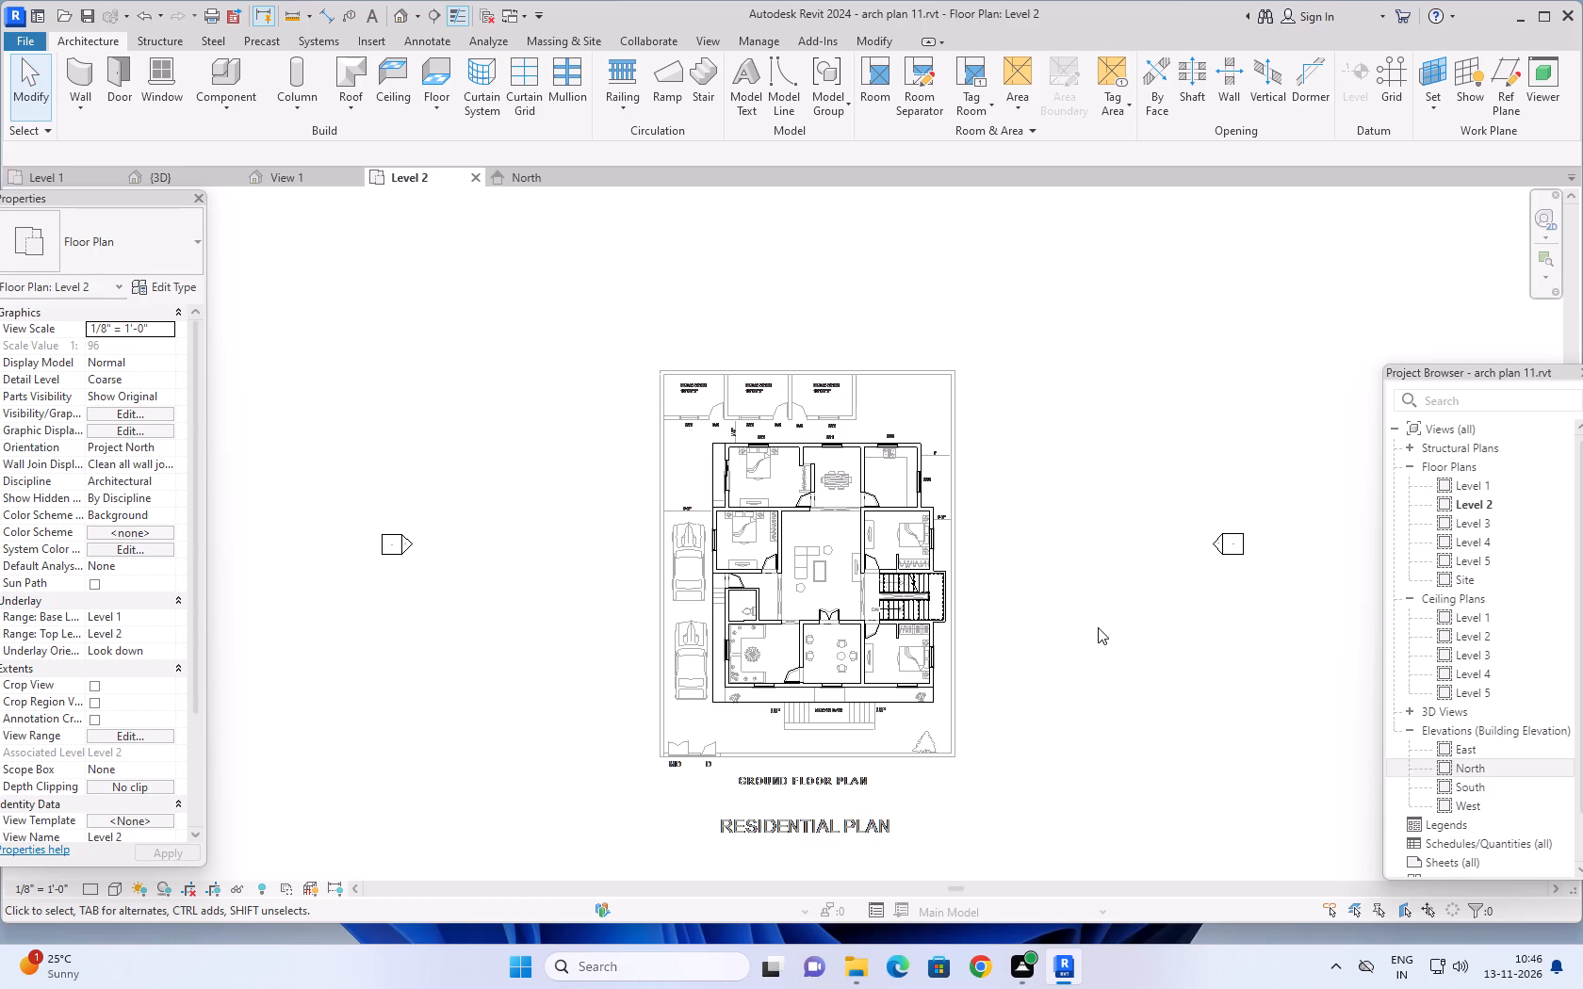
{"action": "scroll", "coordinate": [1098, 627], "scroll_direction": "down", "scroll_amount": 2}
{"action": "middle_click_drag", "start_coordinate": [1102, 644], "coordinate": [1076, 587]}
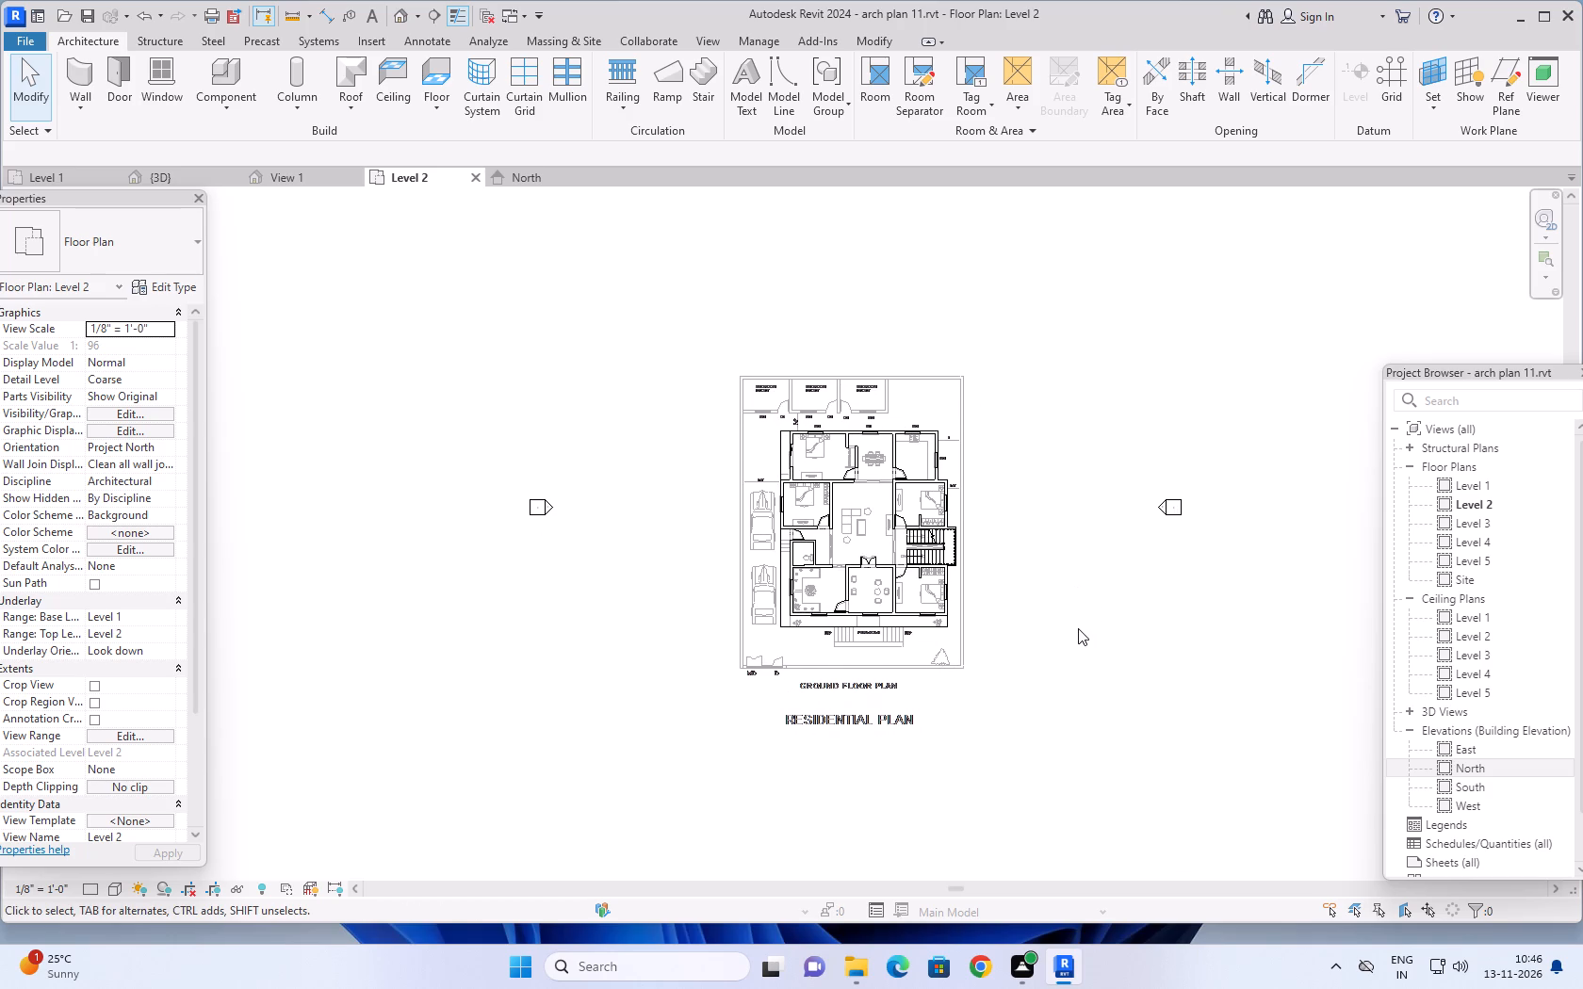
Open the North elevation view at the level heads.
{"action": "left_click", "coordinate": [531, 175]}
{"action": "scroll", "coordinate": [1020, 737], "scroll_direction": "down", "scroll_amount": 2}
{"action": "middle_click_drag", "start_coordinate": [1066, 751], "coordinate": [875, 721]}
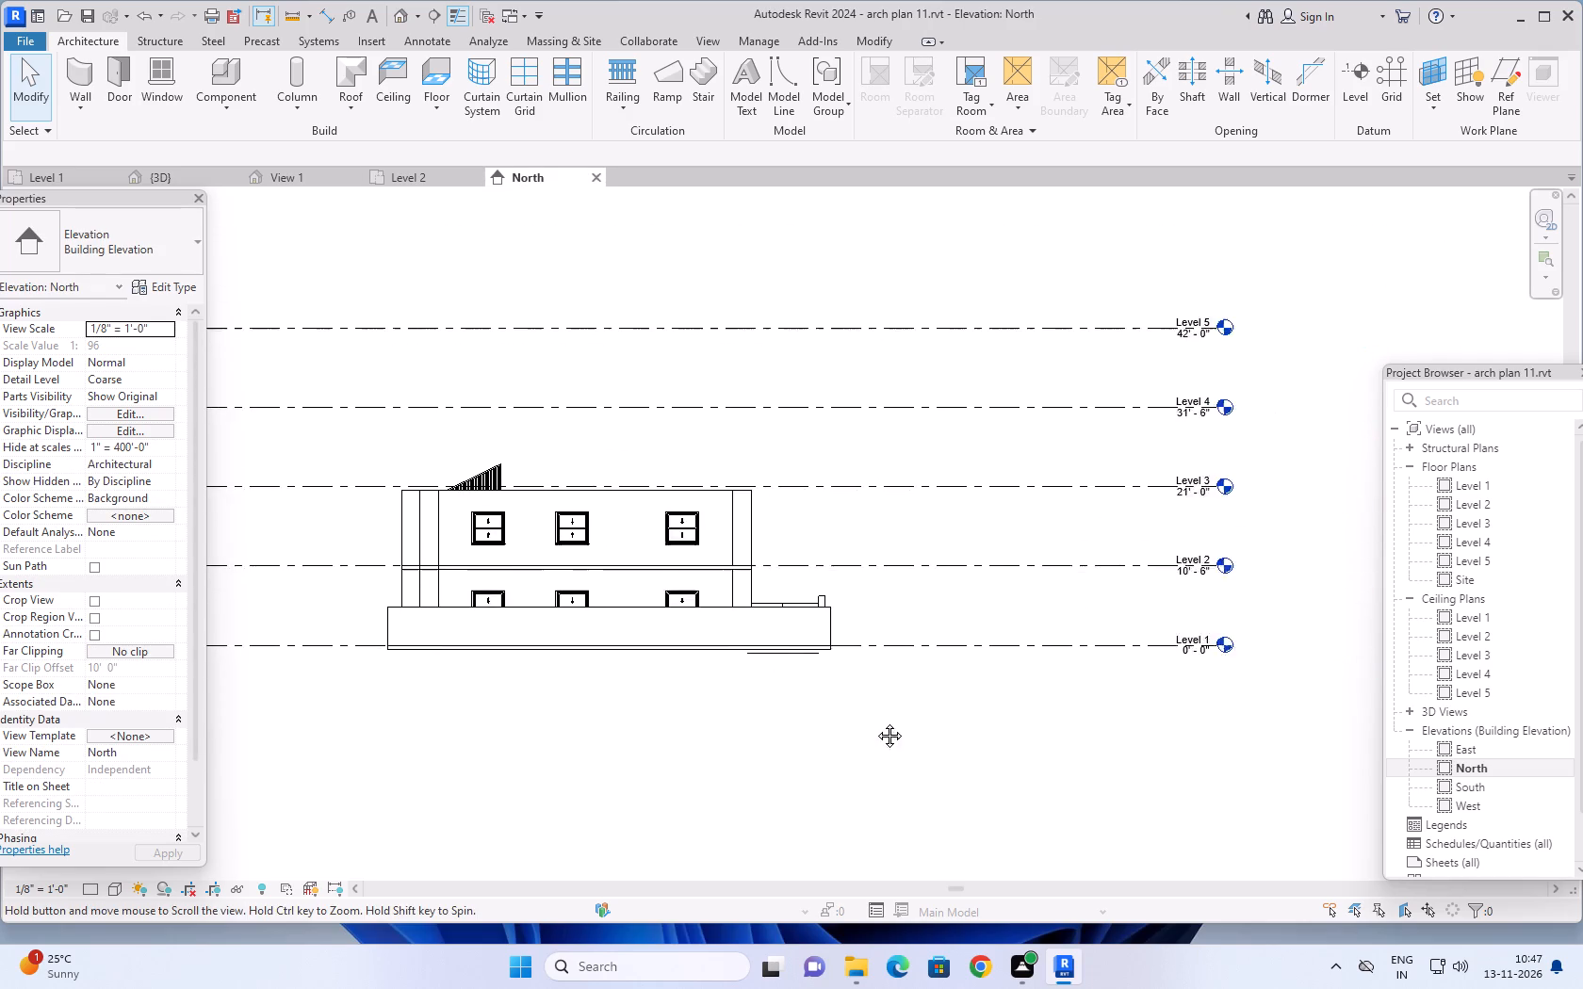
{"action": "middle_click_drag", "start_coordinate": [875, 721], "coordinate": [794, 721]}
{"action": "middle_click_drag", "start_coordinate": [1010, 703], "coordinate": [1028, 788]}
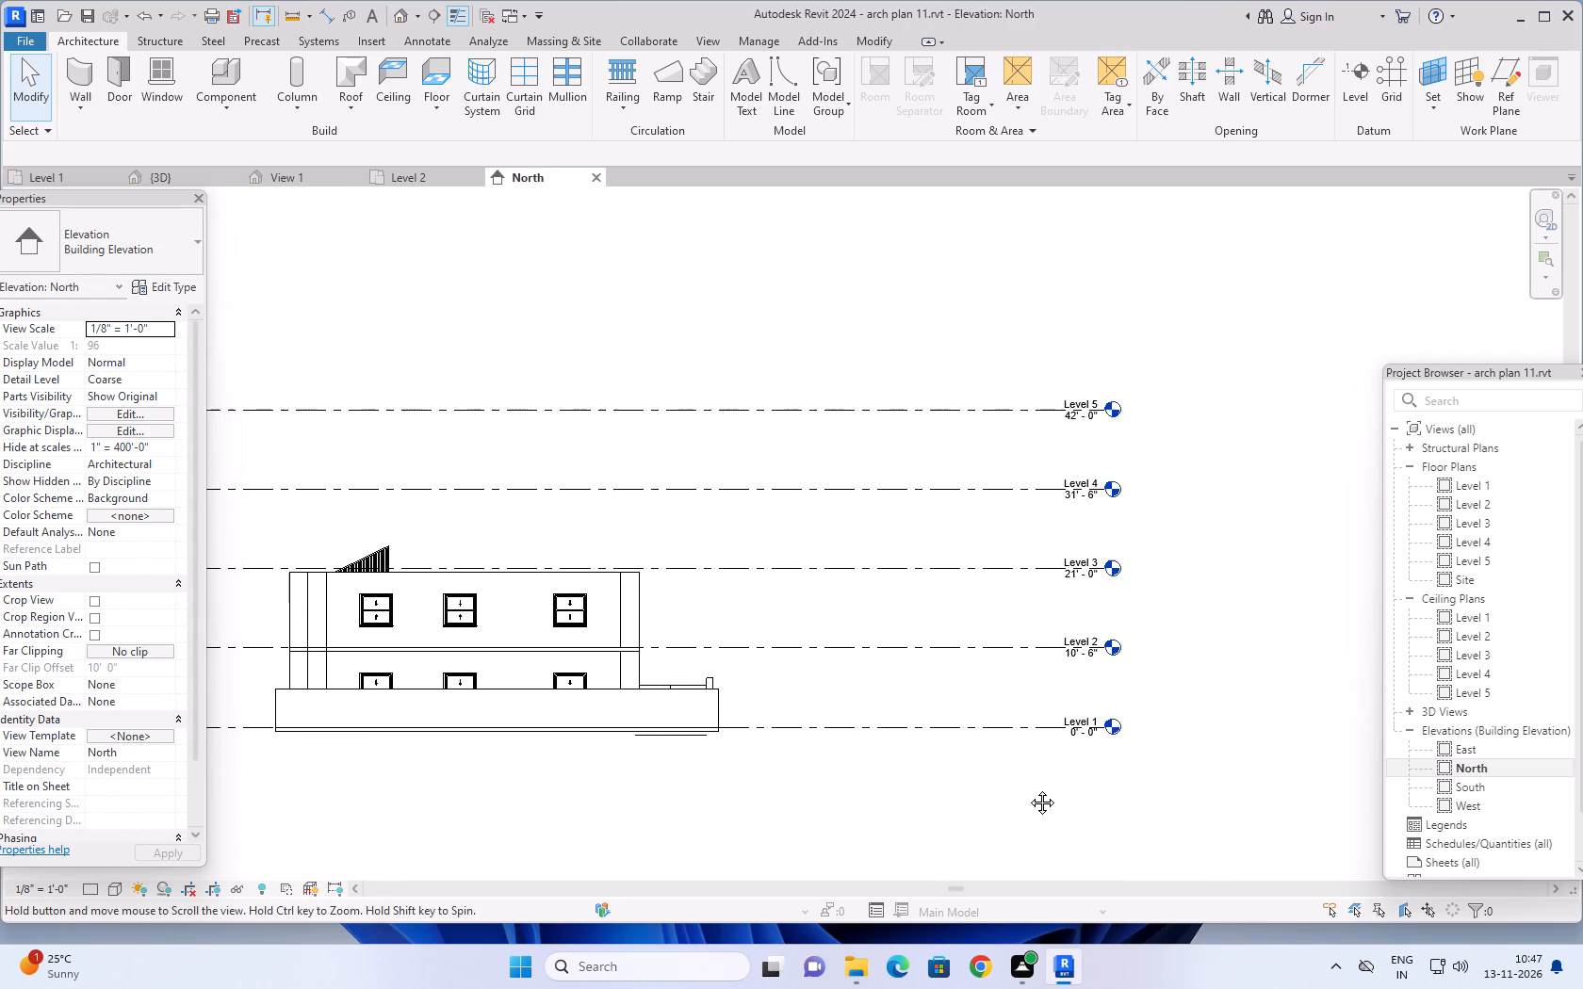
{"action": "middle_click_drag", "start_coordinate": [1028, 788], "coordinate": [1067, 770]}
{"action": "middle_click", "coordinate": [1067, 770]}
{"action": "middle_click", "coordinate": [1068, 770]}
{"action": "middle_click", "coordinate": [1068, 768]}
{"action": "middle_click", "coordinate": [1068, 767]}
{"action": "middle_click", "coordinate": [1067, 764]}
{"action": "middle_click_drag", "start_coordinate": [1150, 780], "coordinate": [812, 740]}
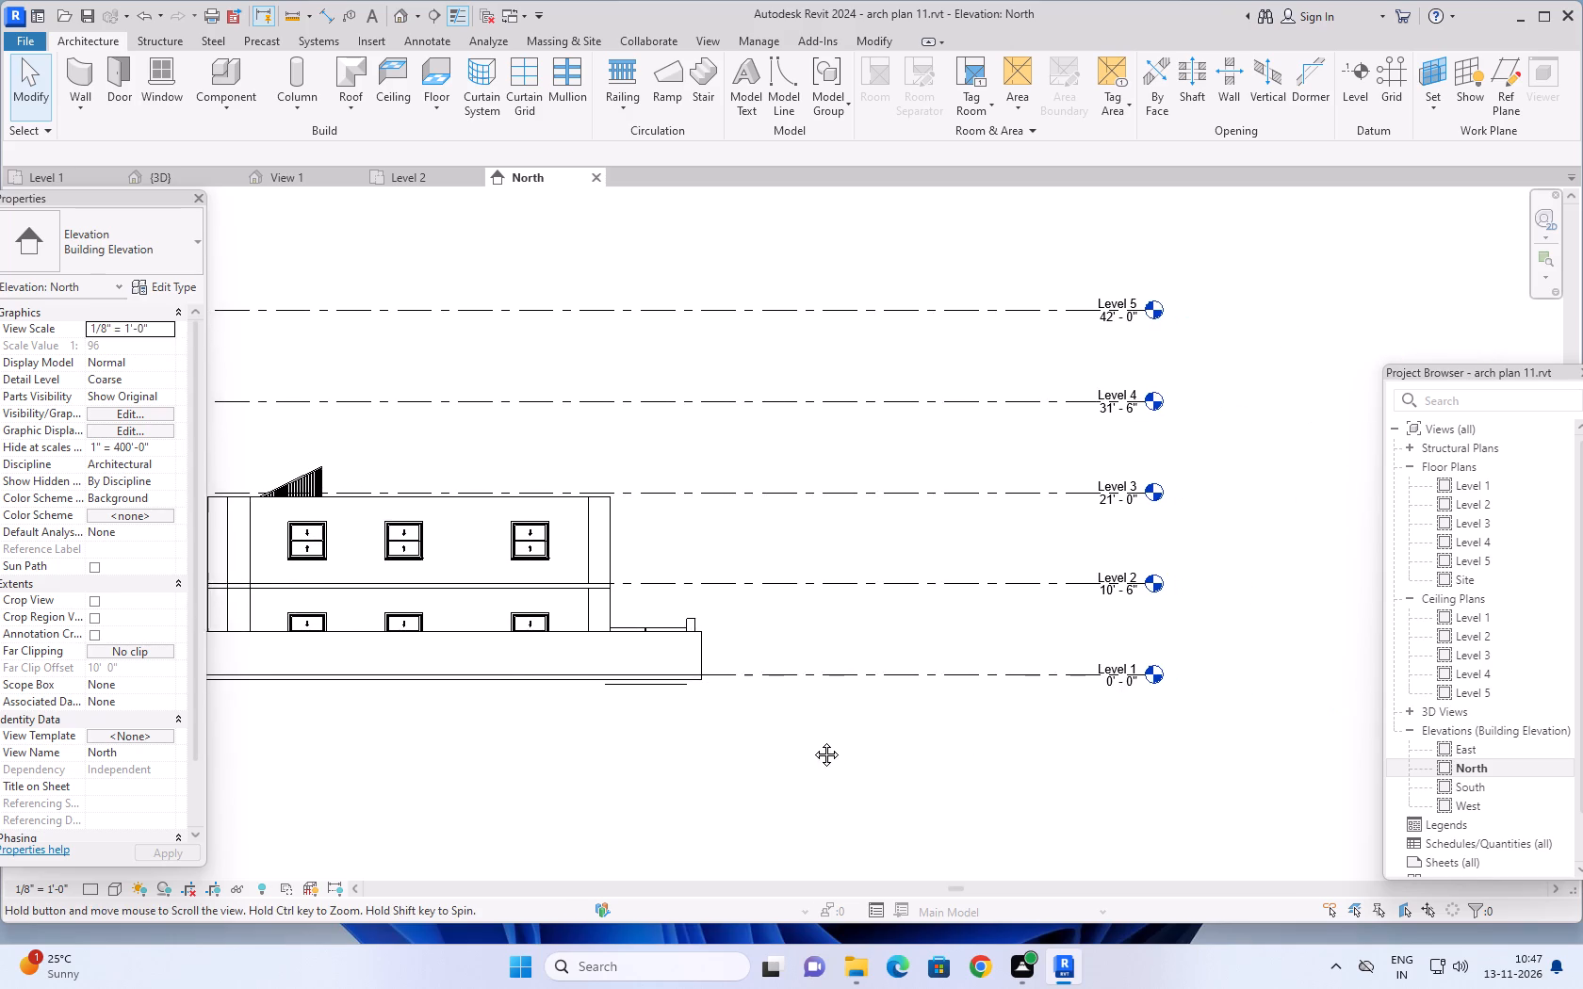
{"action": "middle_click_drag", "start_coordinate": [812, 740], "coordinate": [811, 740]}
{"action": "scroll", "coordinate": [987, 738], "scroll_direction": "up", "scroll_amount": 1}
{"action": "middle_click_drag", "start_coordinate": [1021, 735], "coordinate": [888, 759]}
{"action": "scroll", "coordinate": [1005, 665], "scroll_direction": "up", "scroll_amount": 4}
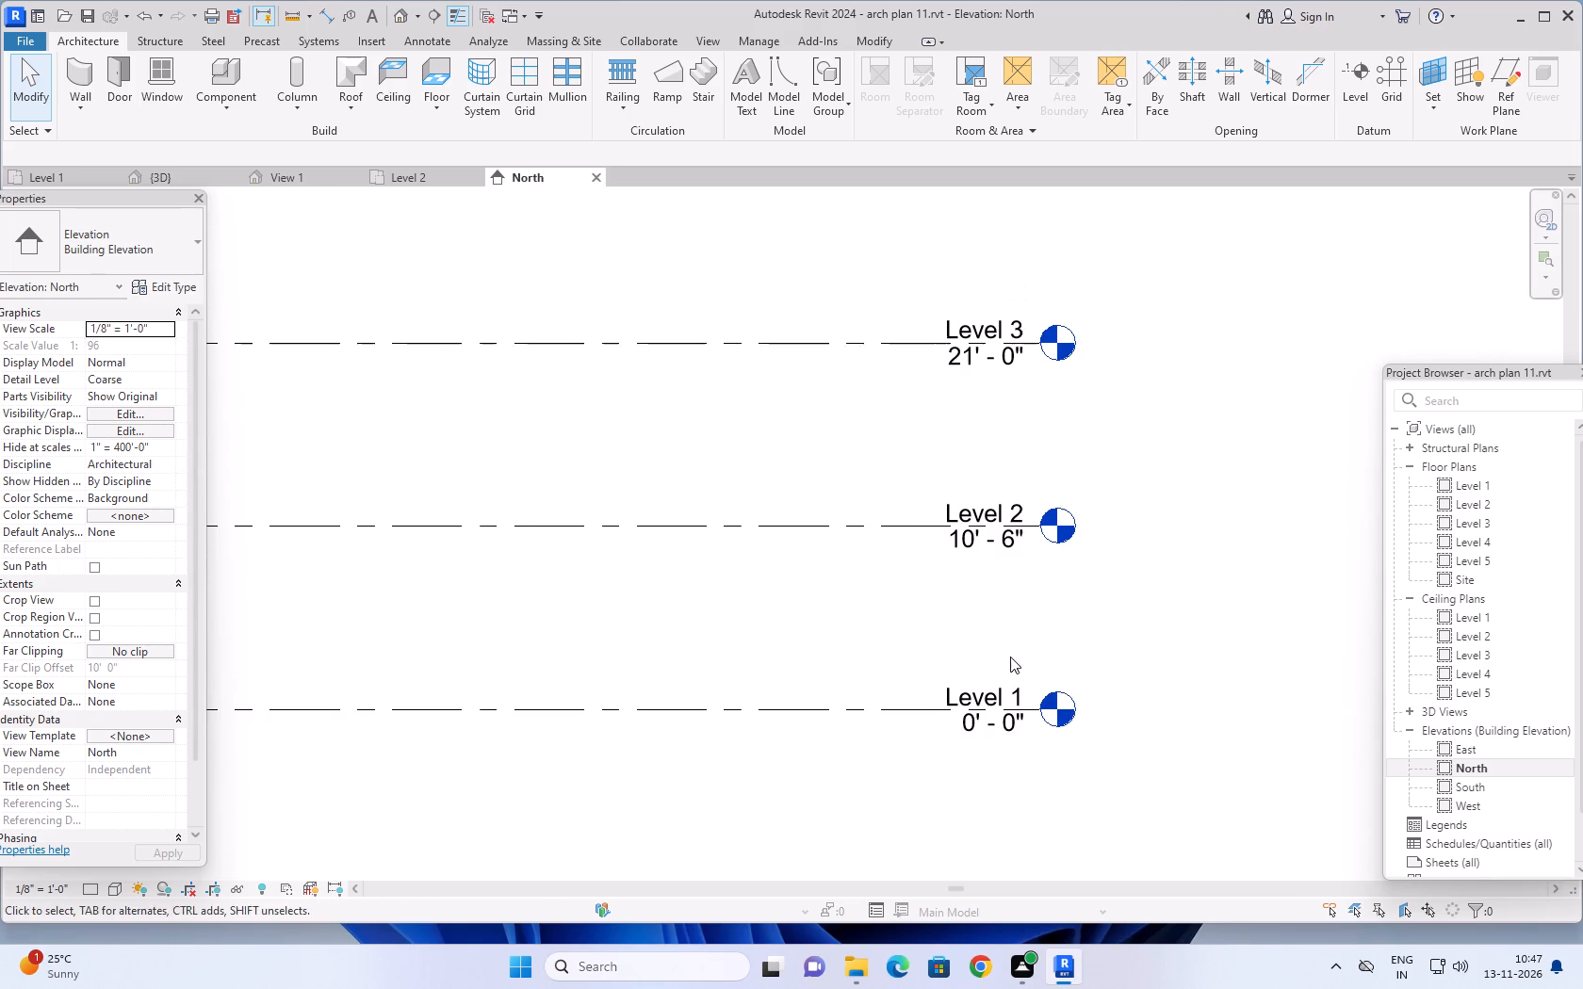
{"action": "middle_click_drag", "start_coordinate": [1117, 653], "coordinate": [1152, 604]}
{"action": "key", "text": "Escape"}
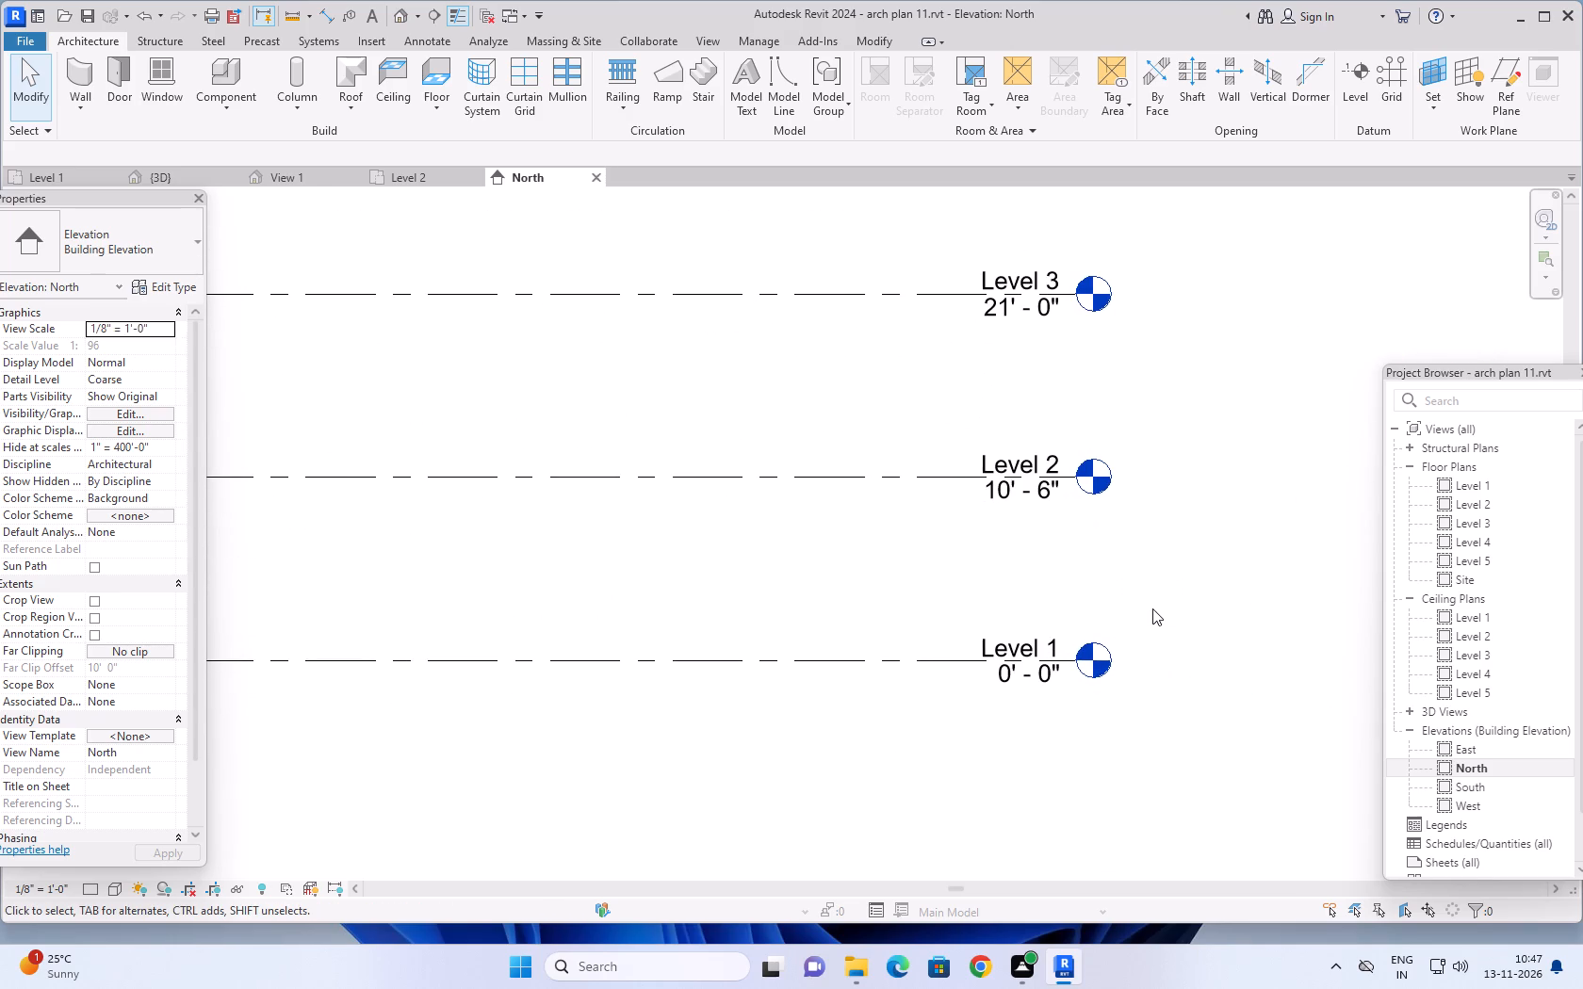
{"action": "key", "text": "Escape"}
{"action": "key", "text": "Escape"}
{"action": "scroll", "coordinate": [1152, 608], "scroll_direction": "up", "scroll_amount": 2}
{"action": "middle_click_drag", "start_coordinate": [1155, 615], "coordinate": [1186, 495]}
{"action": "key", "text": "Escape"}
{"action": "key", "text": "Escape"}
Rename Level 1 as GROUND FLOOR on its level head in the North elevation.
{"action": "left_click", "coordinate": [995, 536]}
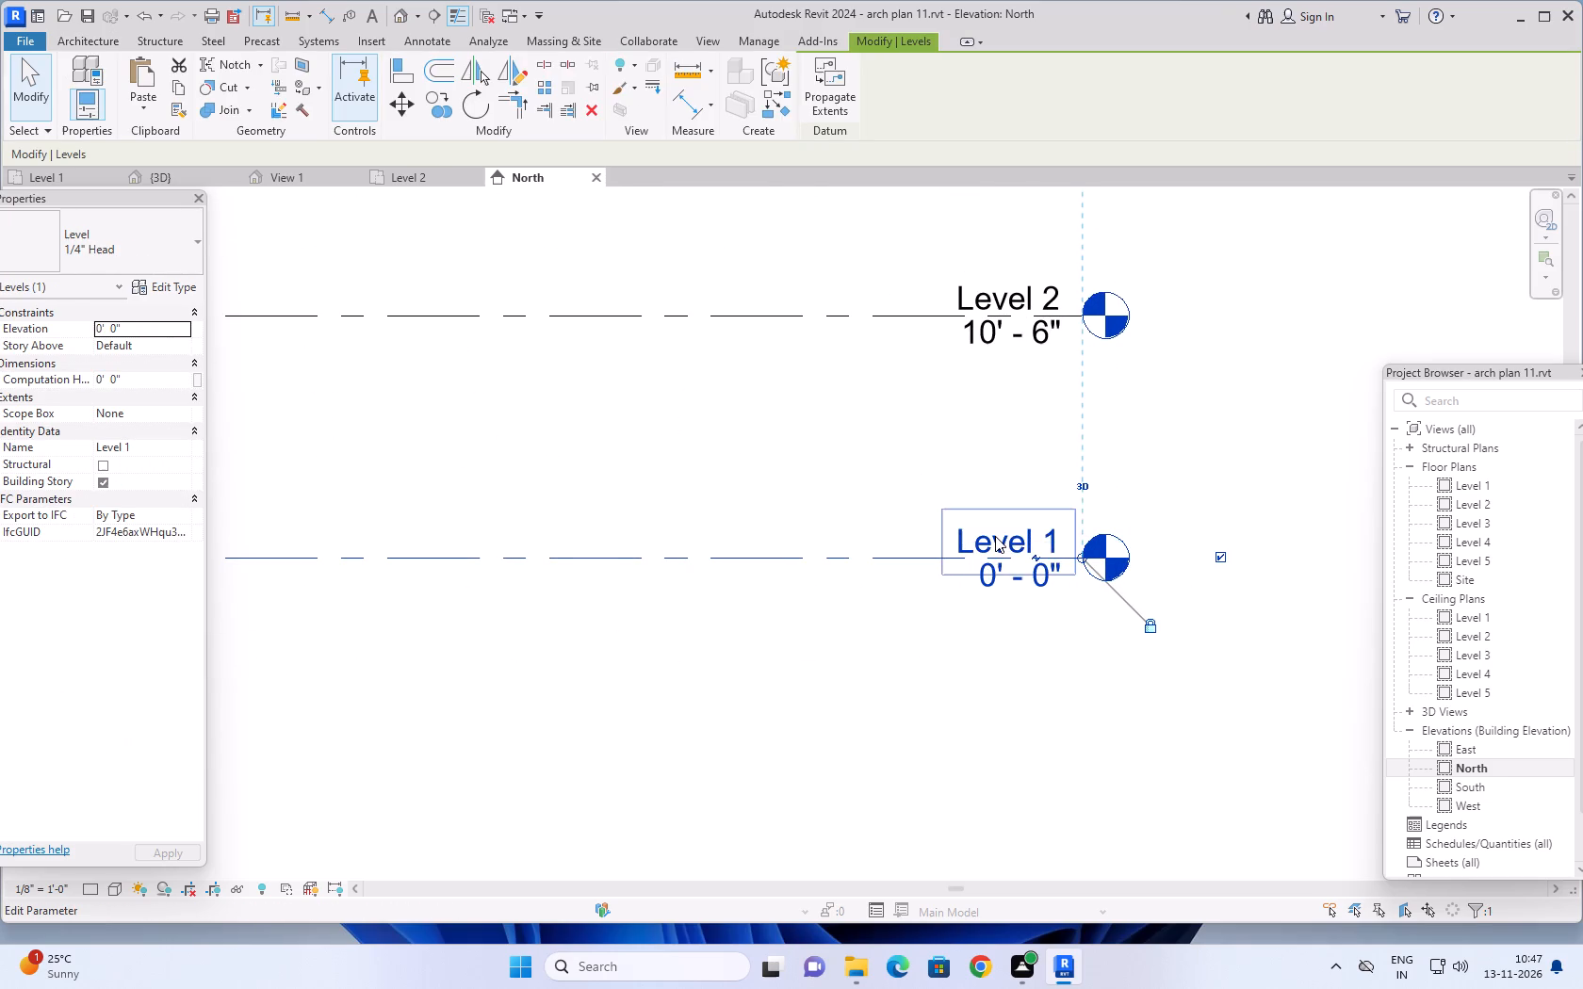
{"action": "double_click", "coordinate": [995, 536]}
{"action": "left_click", "coordinate": [995, 547]}
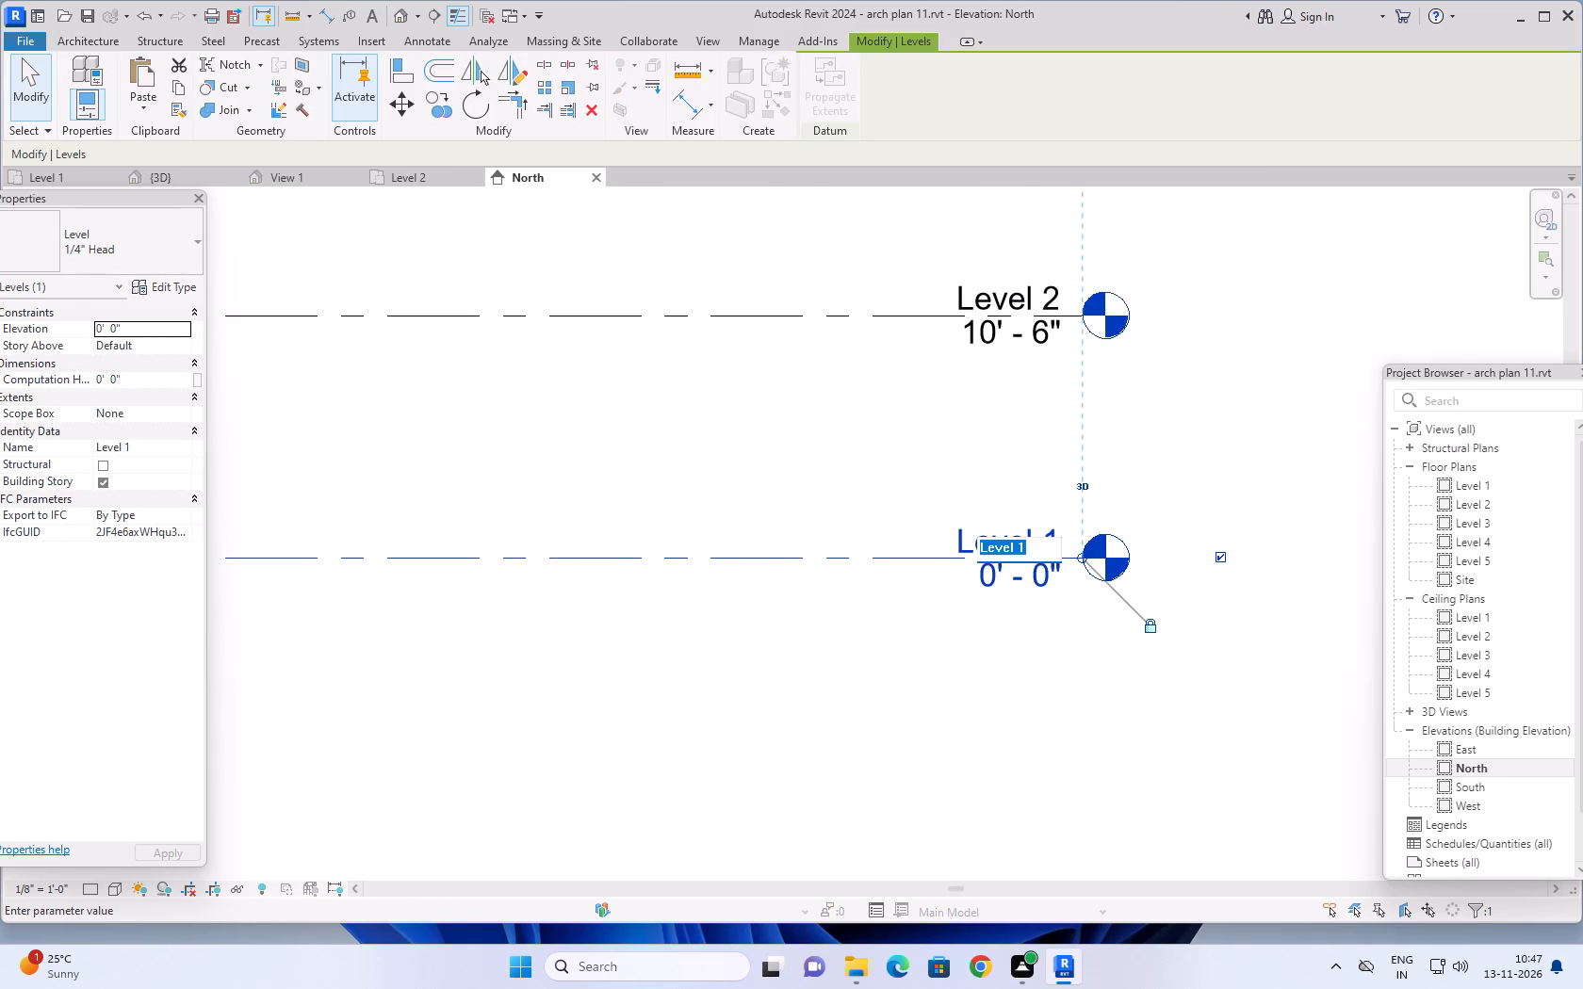
{"action": "type", "text": "ground floor"}
{"action": "key", "text": "BackSpace"}
{"action": "key", "text": "BackSpace"}
{"action": "key", "text": "BackSpace"}
{"action": "key", "text": "BackSpace"}
{"action": "key", "text": "BackSpace"}
{"action": "key", "text": "BackSpace"}
{"action": "key", "text": "BackSpace"}
{"action": "key", "text": "BackSpace"}
{"action": "key", "text": "BackSpace"}
{"action": "key", "text": "BackSpace"}
{"action": "key", "text": "BackSpace"}
{"action": "key", "text": "BackSpace"}
{"action": "key", "text": "BackSpace"}
{"action": "key", "text": "BackSpace"}
{"action": "key", "text": "BackSpace"}
{"action": "key", "text": "BackSpace"}
{"action": "key", "text": "BackSpace"}
{"action": "key", "text": "BackSpace"}
{"action": "key", "text": "BackSpace"}
{"action": "key", "text": "BackSpace"}
{"action": "key", "text": "BackSpace"}
{"action": "key", "text": "BackSpace"}
{"action": "key", "text": "BackSpace"}
{"action": "type", "text": "GROUND FLOOR"}
{"action": "left_click", "coordinate": [1173, 407]}
Rename Level 2, the level at 10'-6", as FIRST FLOOR in the North elevation.
{"action": "scroll", "coordinate": [1174, 414], "scroll_direction": "down", "scroll_amount": 3}
{"action": "middle_click_drag", "start_coordinate": [1181, 410], "coordinate": [1070, 580]}
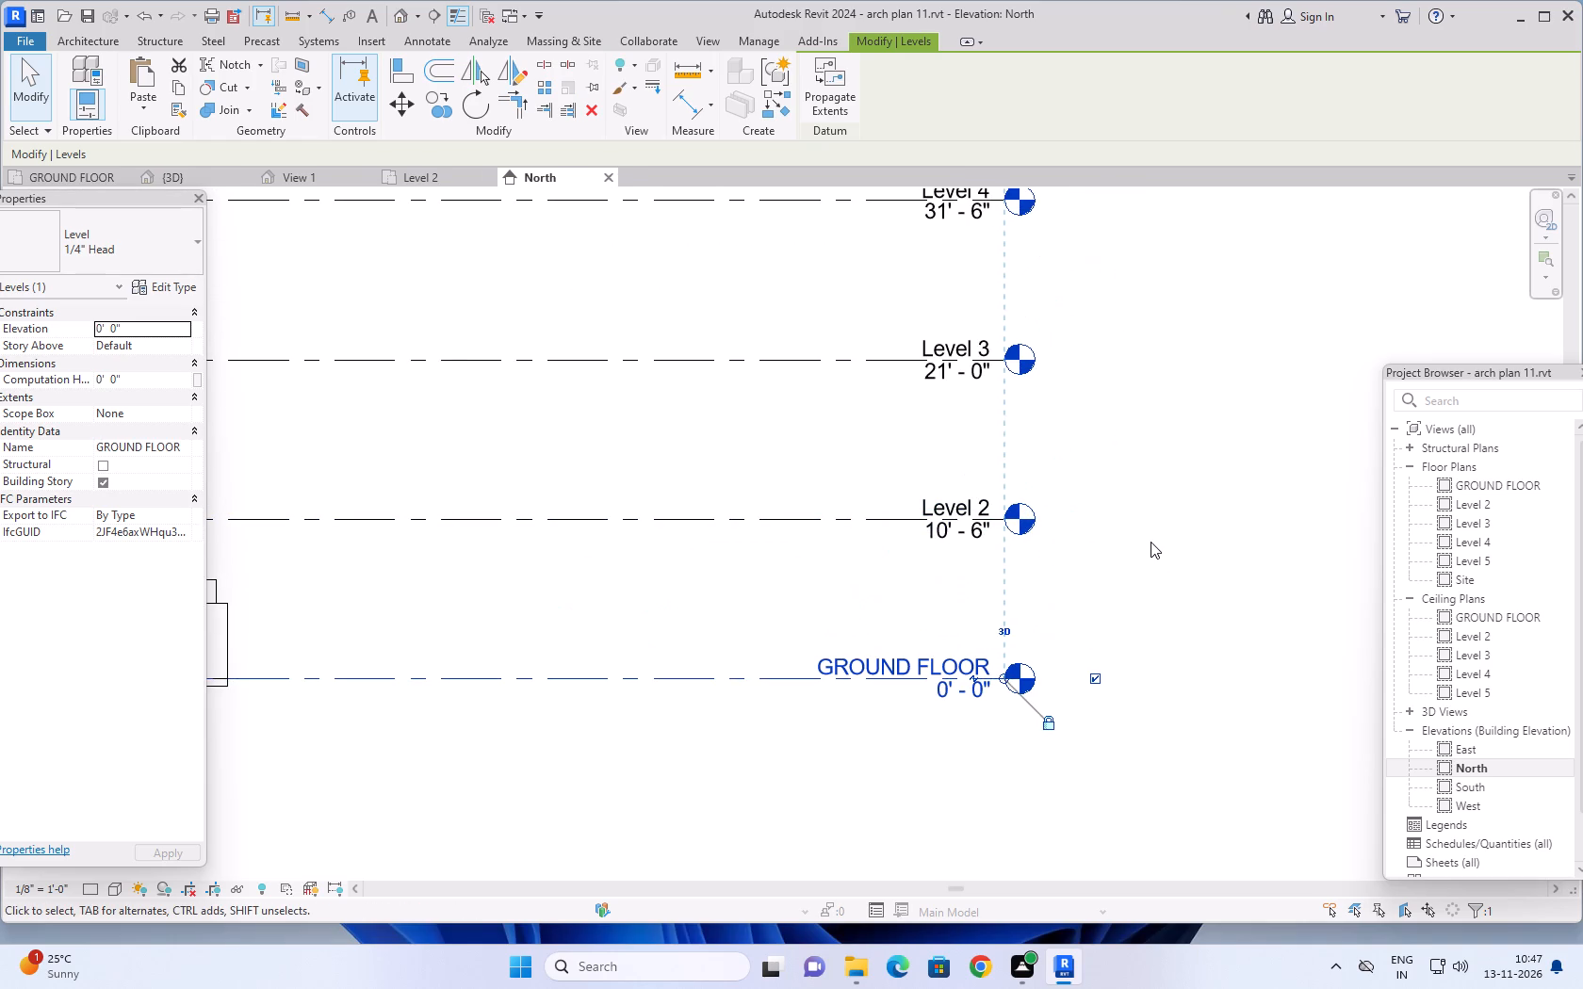
{"action": "scroll", "coordinate": [1125, 456], "scroll_direction": "up", "scroll_amount": 1}
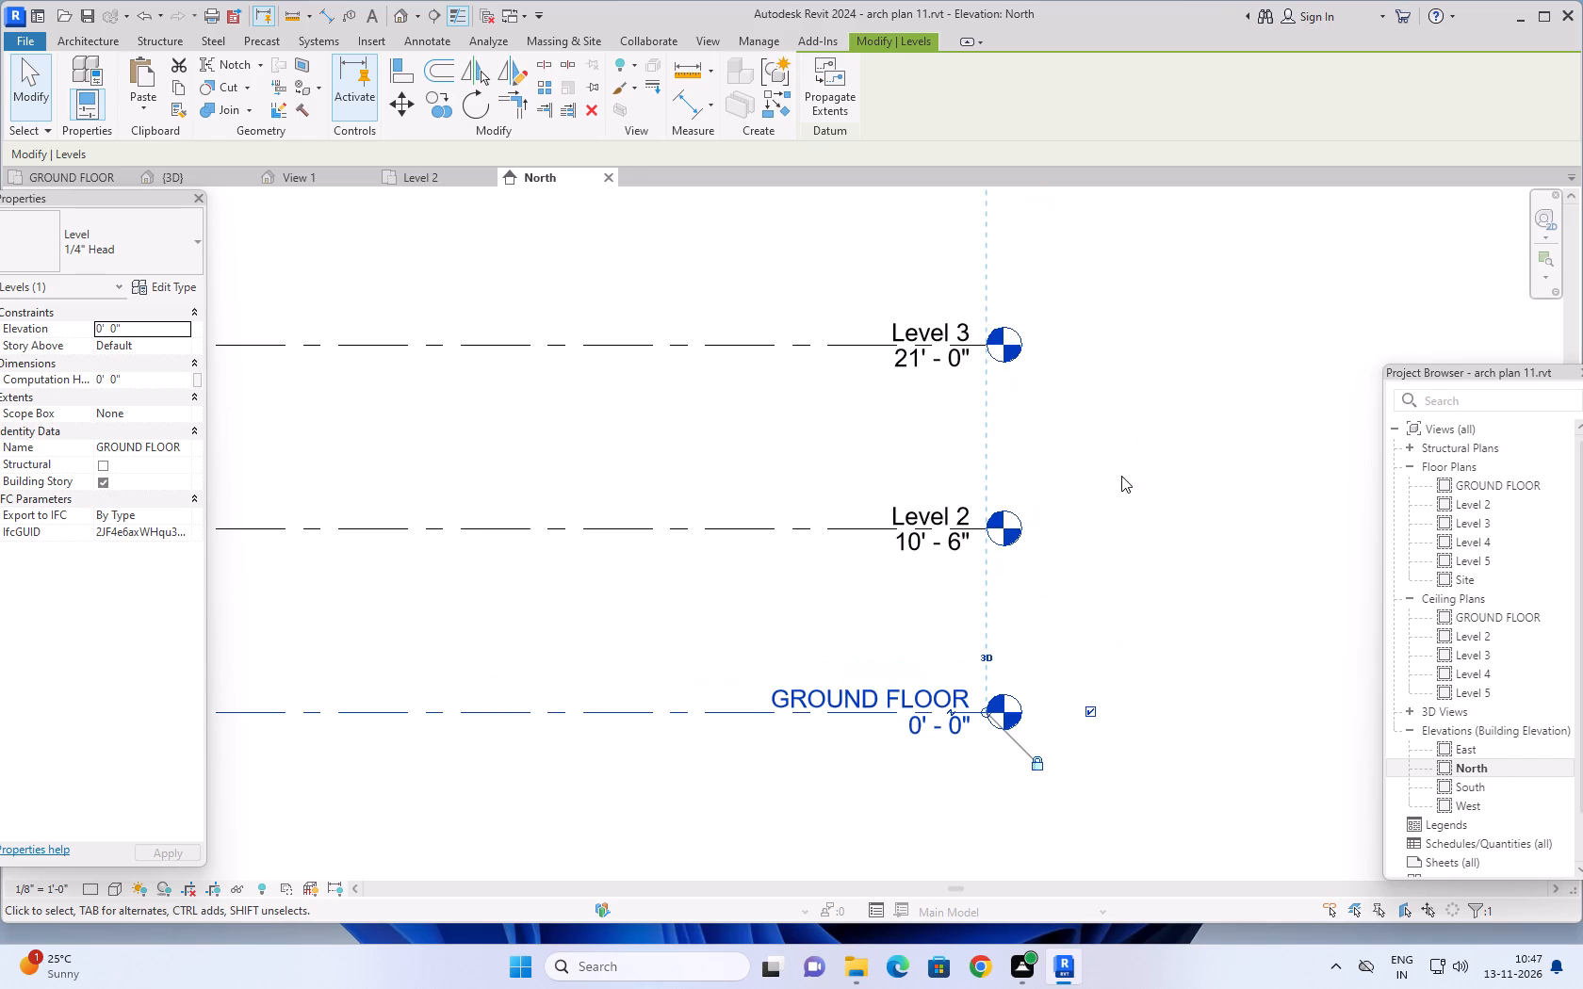
{"action": "middle_click_drag", "start_coordinate": [1120, 476], "coordinate": [1130, 436]}
{"action": "scroll", "coordinate": [1009, 535], "scroll_direction": "up", "scroll_amount": 3}
{"action": "middle_click_drag", "start_coordinate": [970, 543], "coordinate": [976, 585]}
{"action": "key", "text": "Escape"}
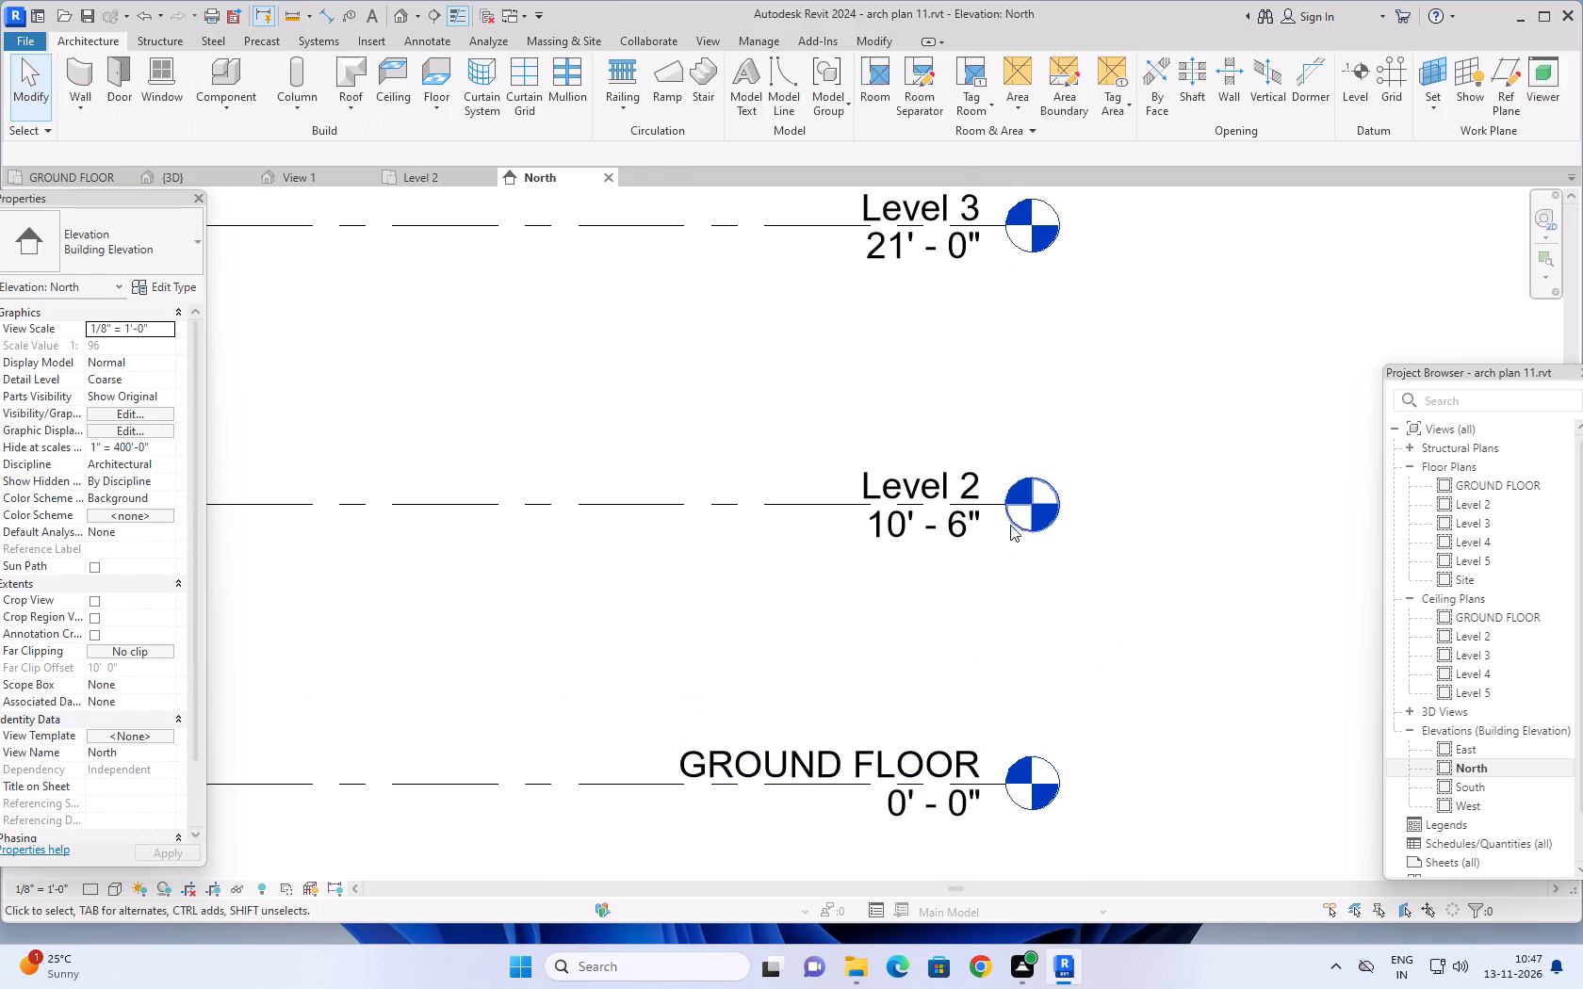
{"action": "key", "text": "Escape"}
{"action": "left_click", "coordinate": [961, 487]}
{"action": "left_click", "coordinate": [960, 486]}
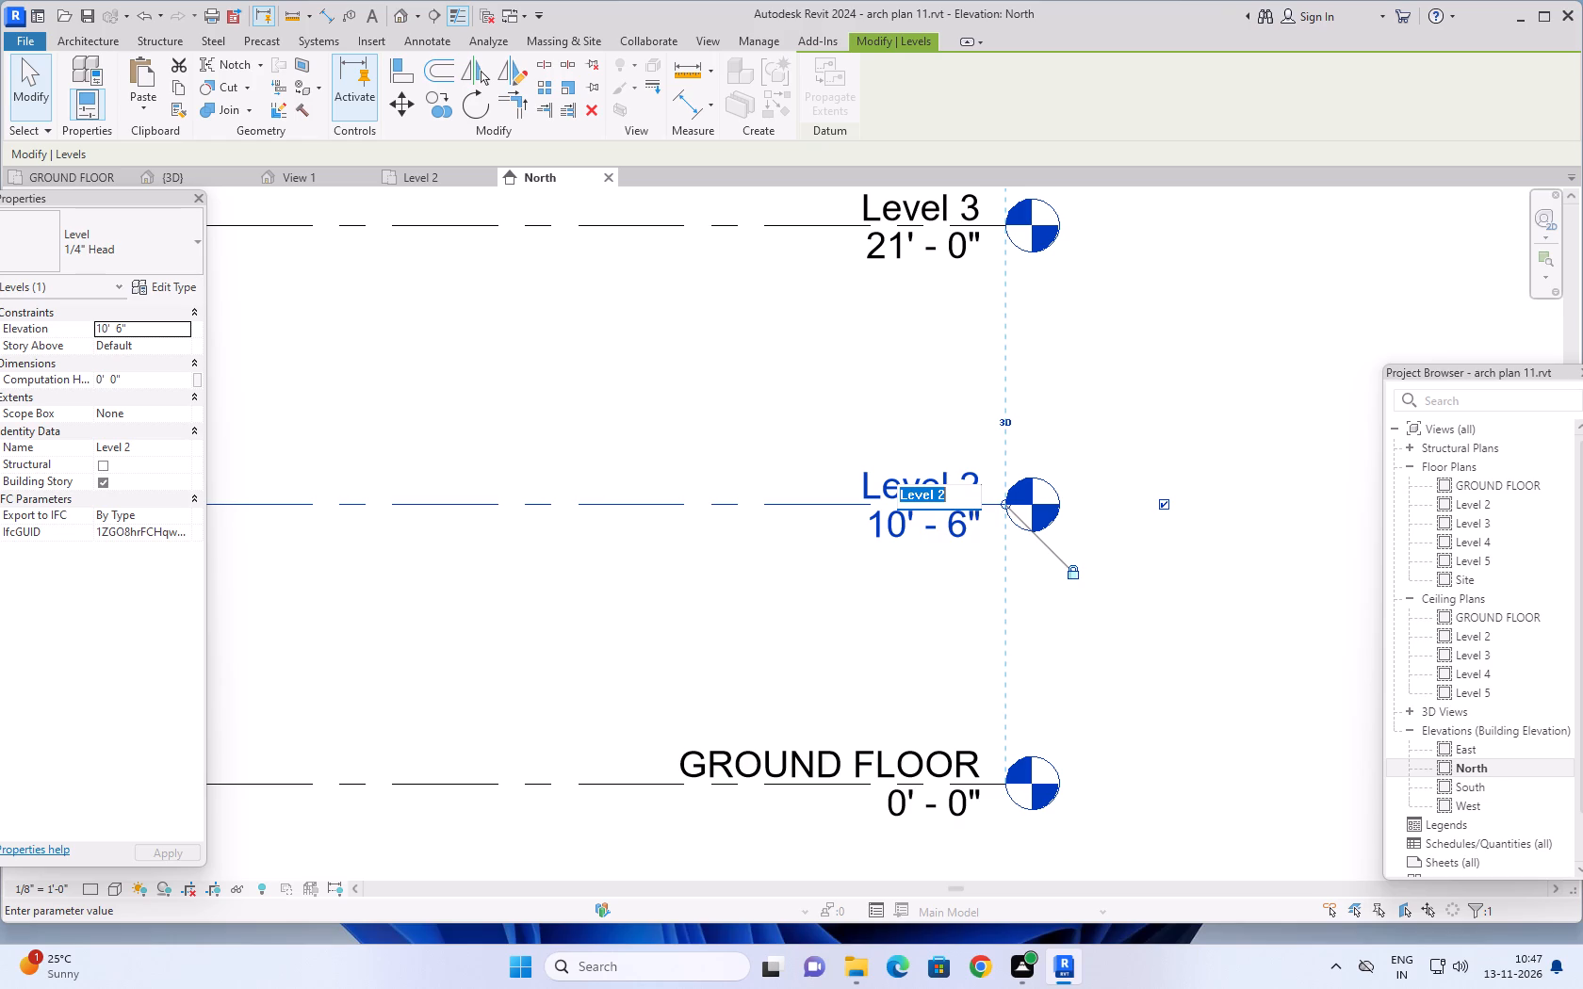
{"action": "type", "text": "FIRST FLOOR"}
{"action": "left_click", "coordinate": [1157, 361]}
Rename Level 3, the level at 21'-0", as SECOND FLOOR in the North elevation.
{"action": "scroll", "coordinate": [1157, 348], "scroll_direction": "down", "scroll_amount": 3}
{"action": "middle_click_drag", "start_coordinate": [1151, 365], "coordinate": [1210, 529]}
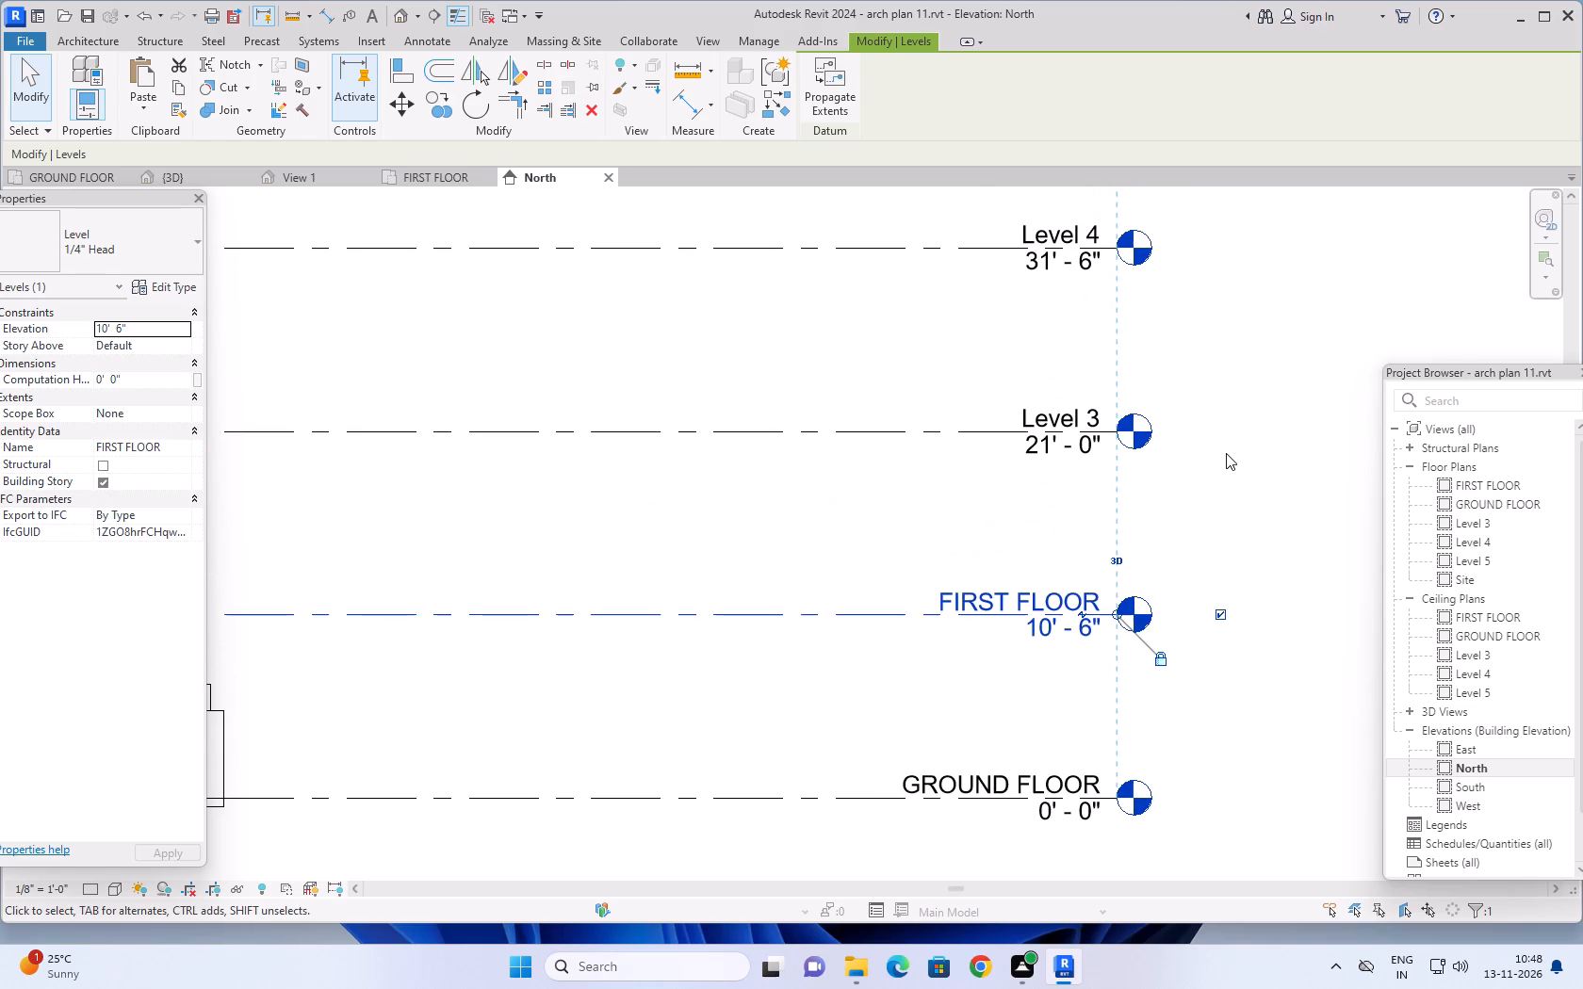
{"action": "scroll", "coordinate": [1226, 437], "scroll_direction": "down", "scroll_amount": 3}
{"action": "middle_click_drag", "start_coordinate": [1235, 474], "coordinate": [1233, 575]}
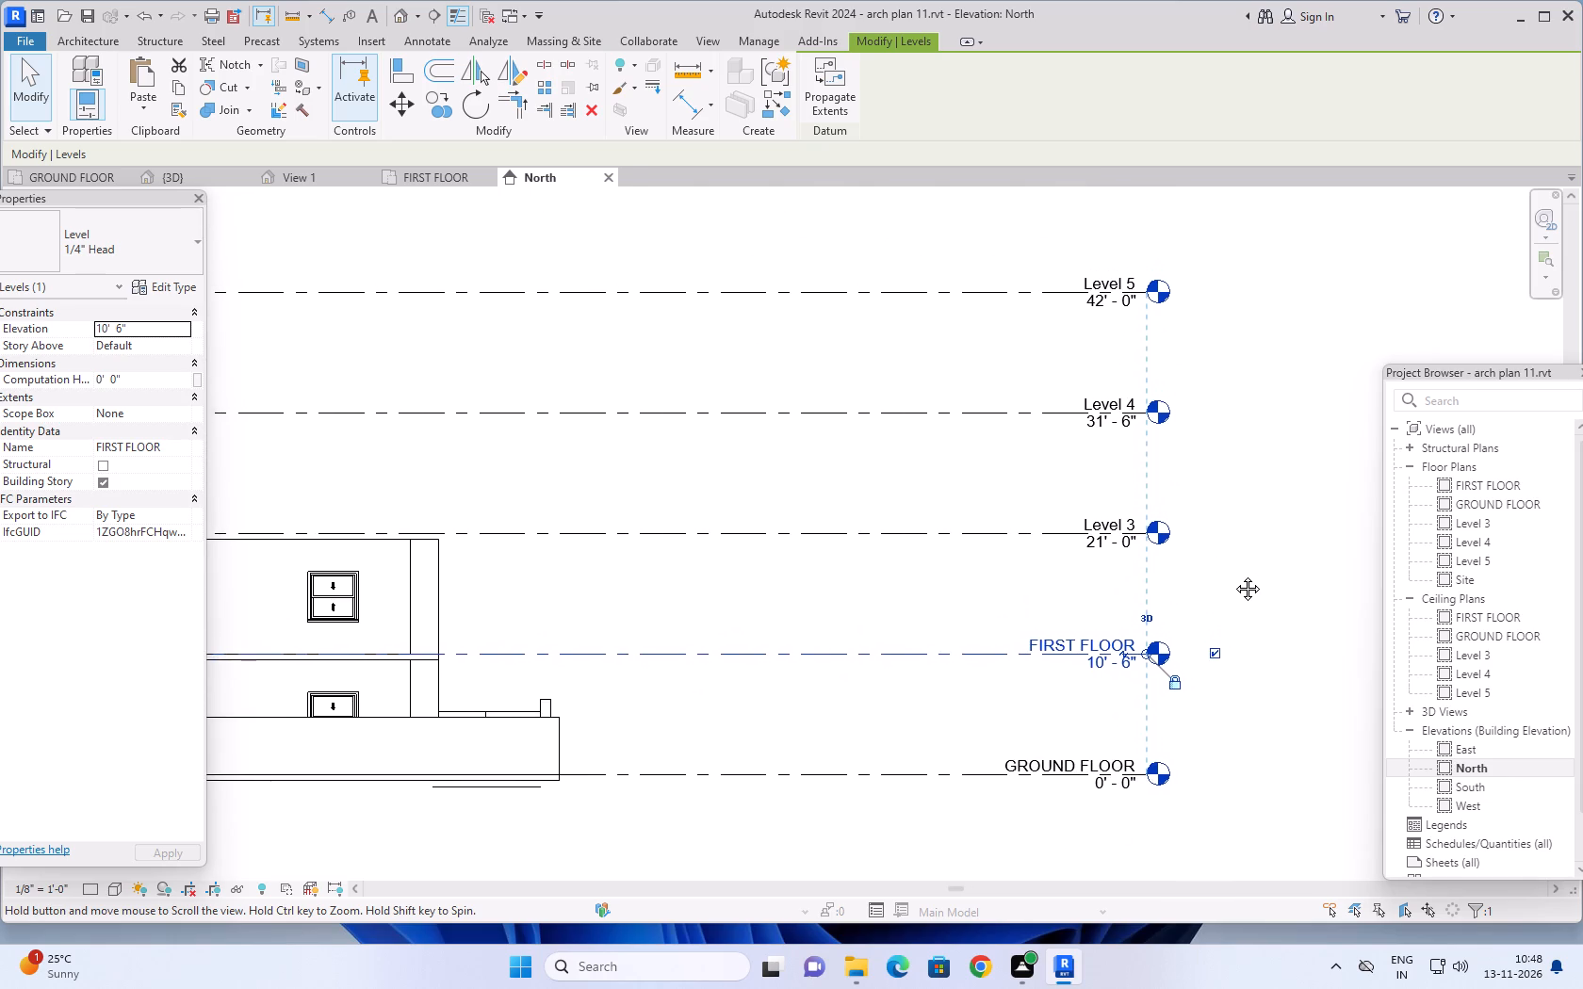
{"action": "middle_click_drag", "start_coordinate": [1233, 575], "coordinate": [1259, 576]}
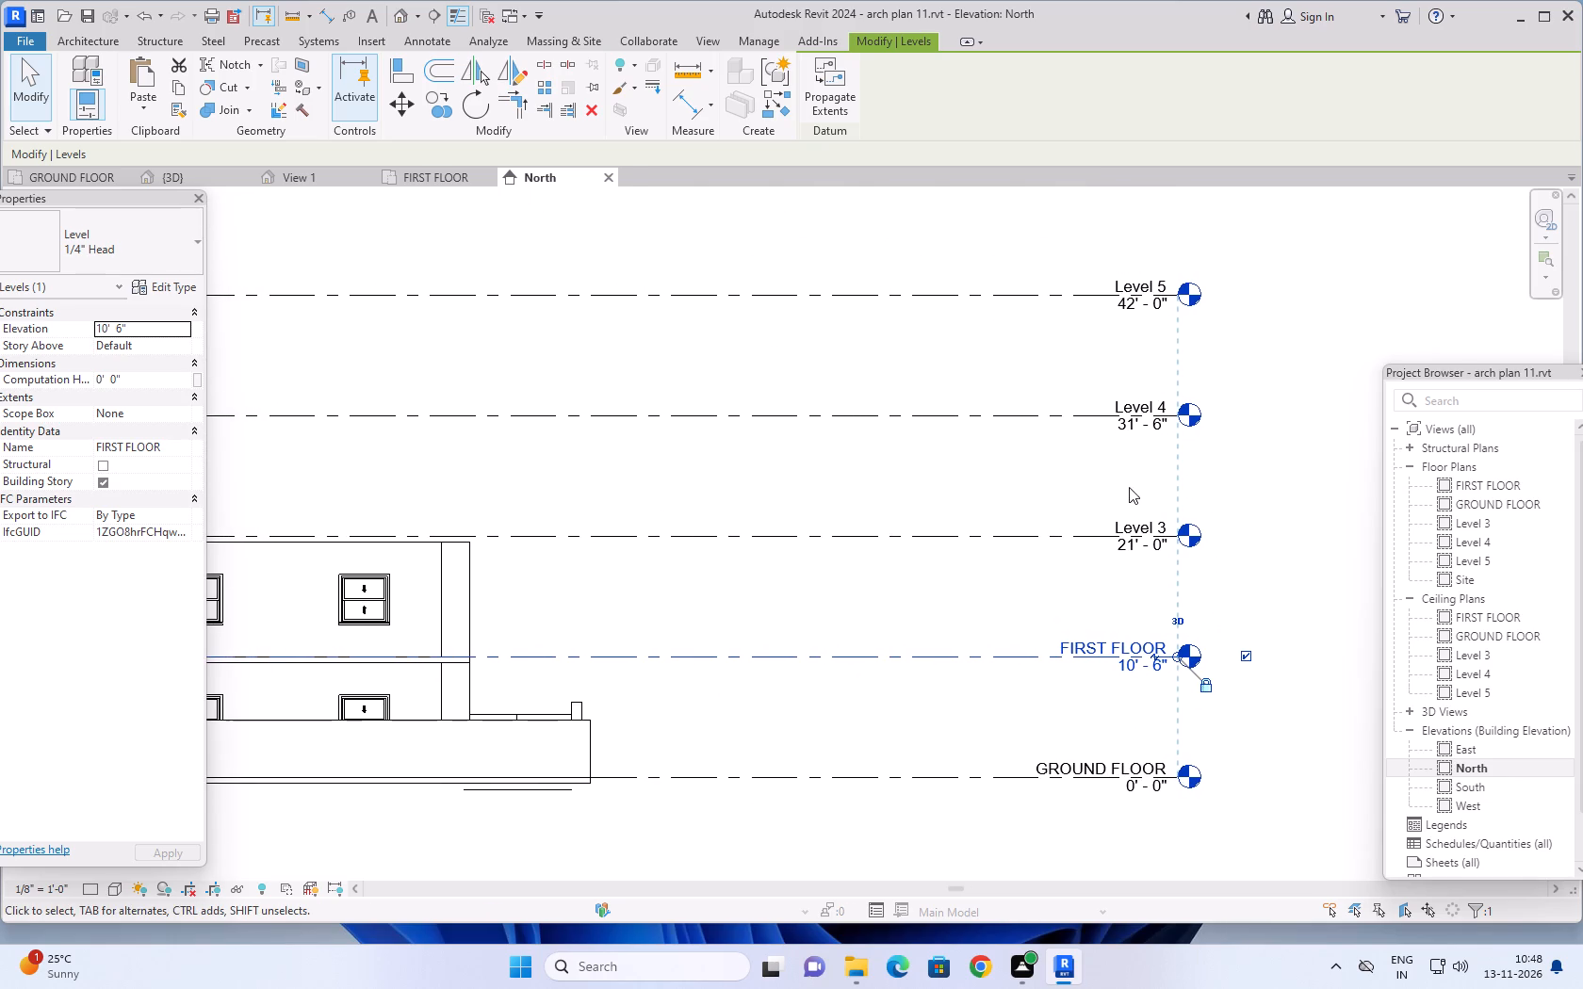
{"action": "scroll", "coordinate": [1109, 500], "scroll_direction": "up", "scroll_amount": 3}
{"action": "double_click", "coordinate": [1170, 539]}
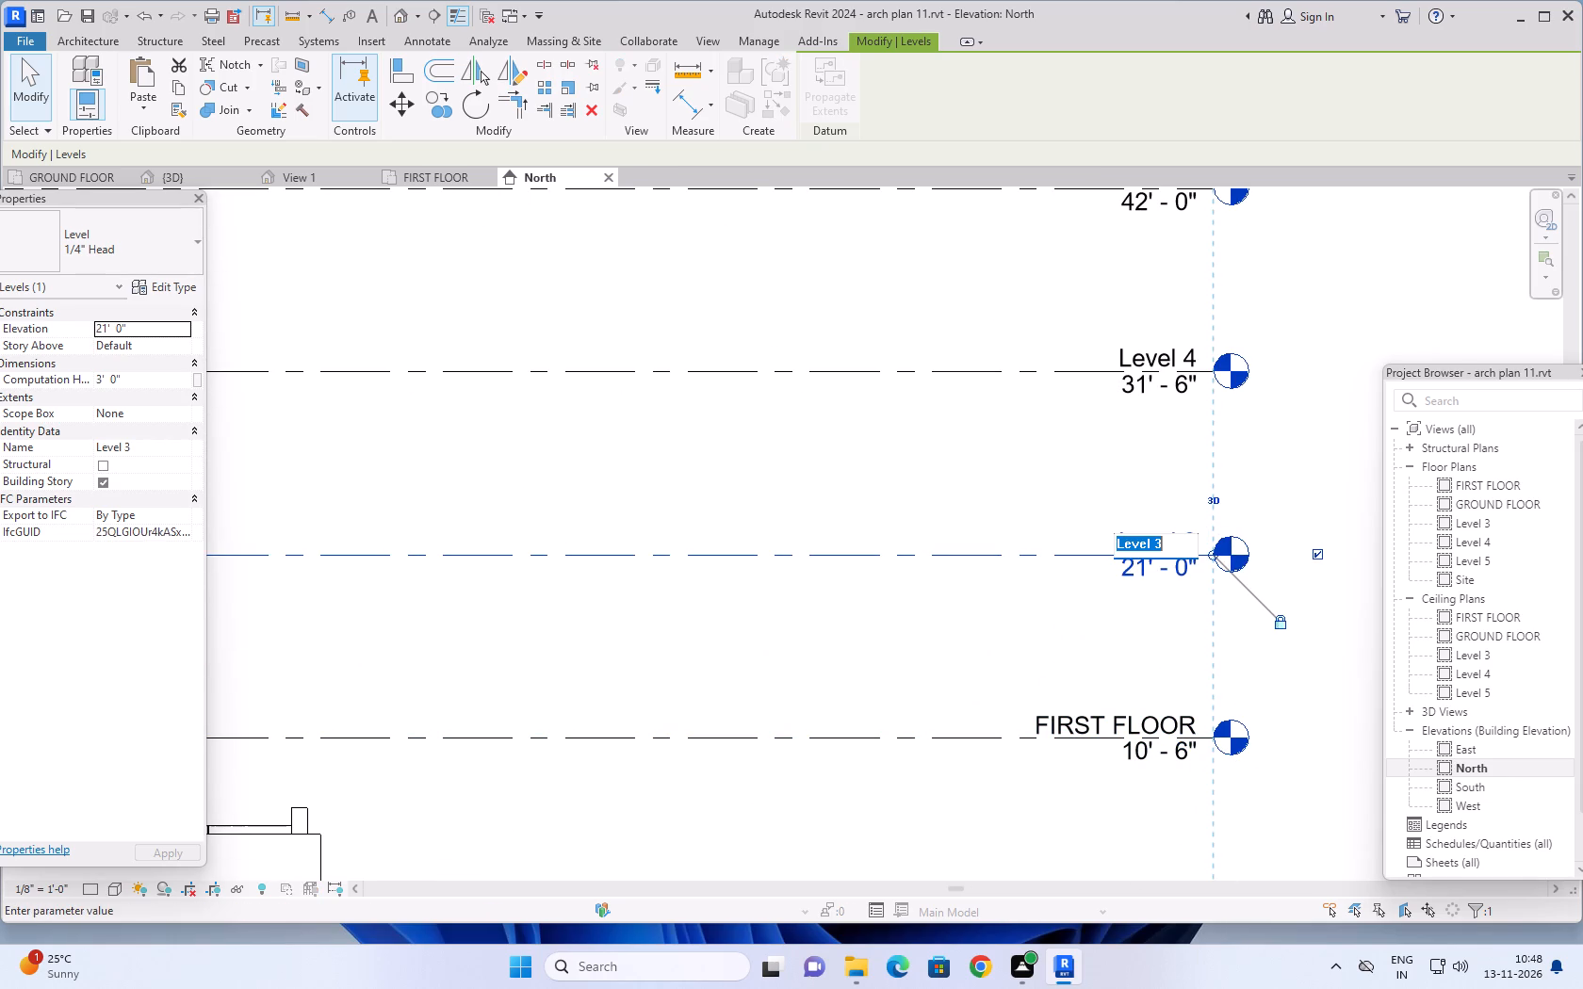
{"action": "type", "text": "SECON"}
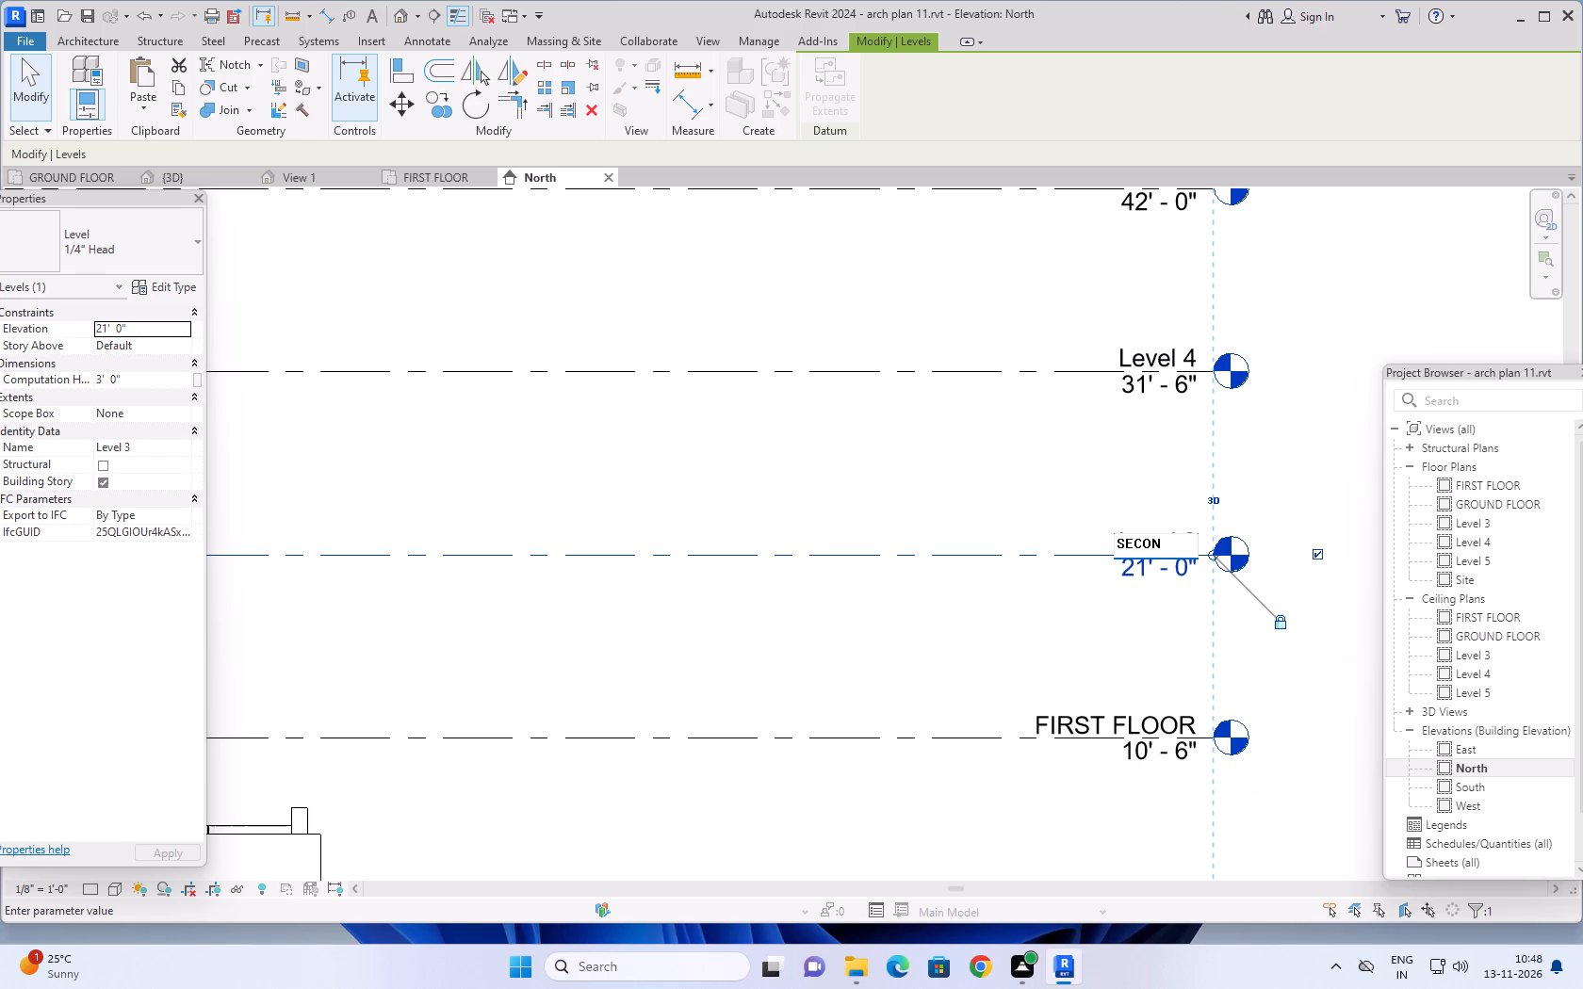
{"action": "type", "text": "D FLOOR"}
{"action": "left_click", "coordinate": [1288, 478]}
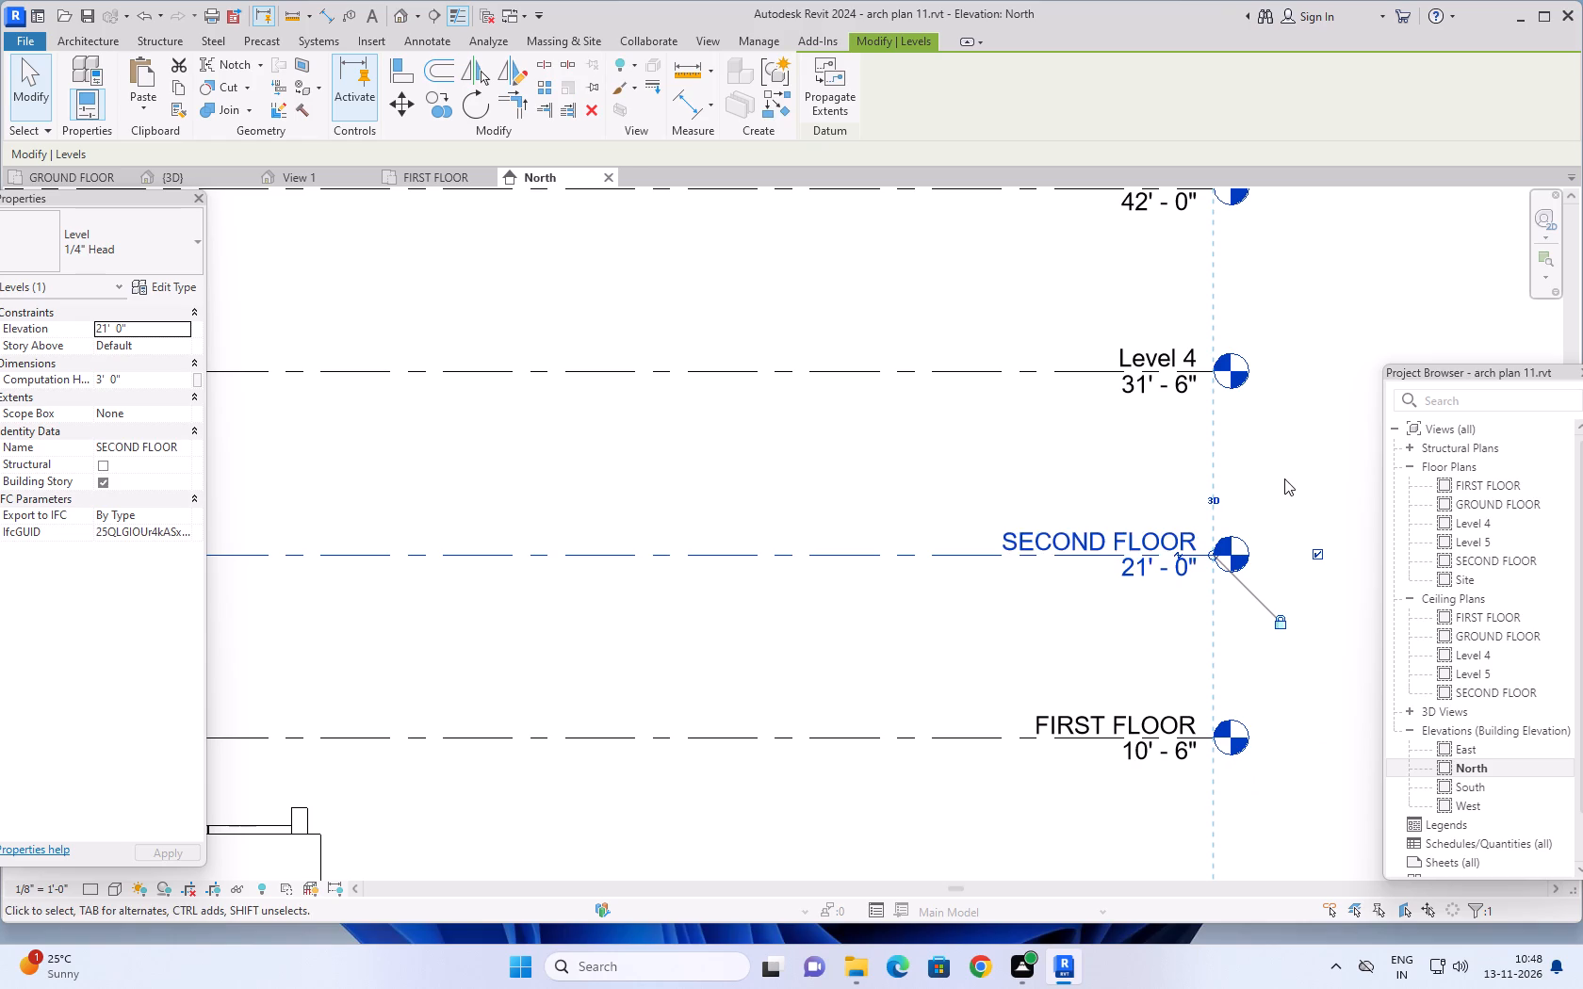
Rename Level 4, the level at 31'-6", as ROOF on its level head in the North elevation.
{"action": "scroll", "coordinate": [1284, 478], "scroll_direction": "down", "scroll_amount": 5}
{"action": "middle_click_drag", "start_coordinate": [1287, 475], "coordinate": [1222, 552]}
{"action": "scroll", "coordinate": [1133, 452], "scroll_direction": "up", "scroll_amount": 5}
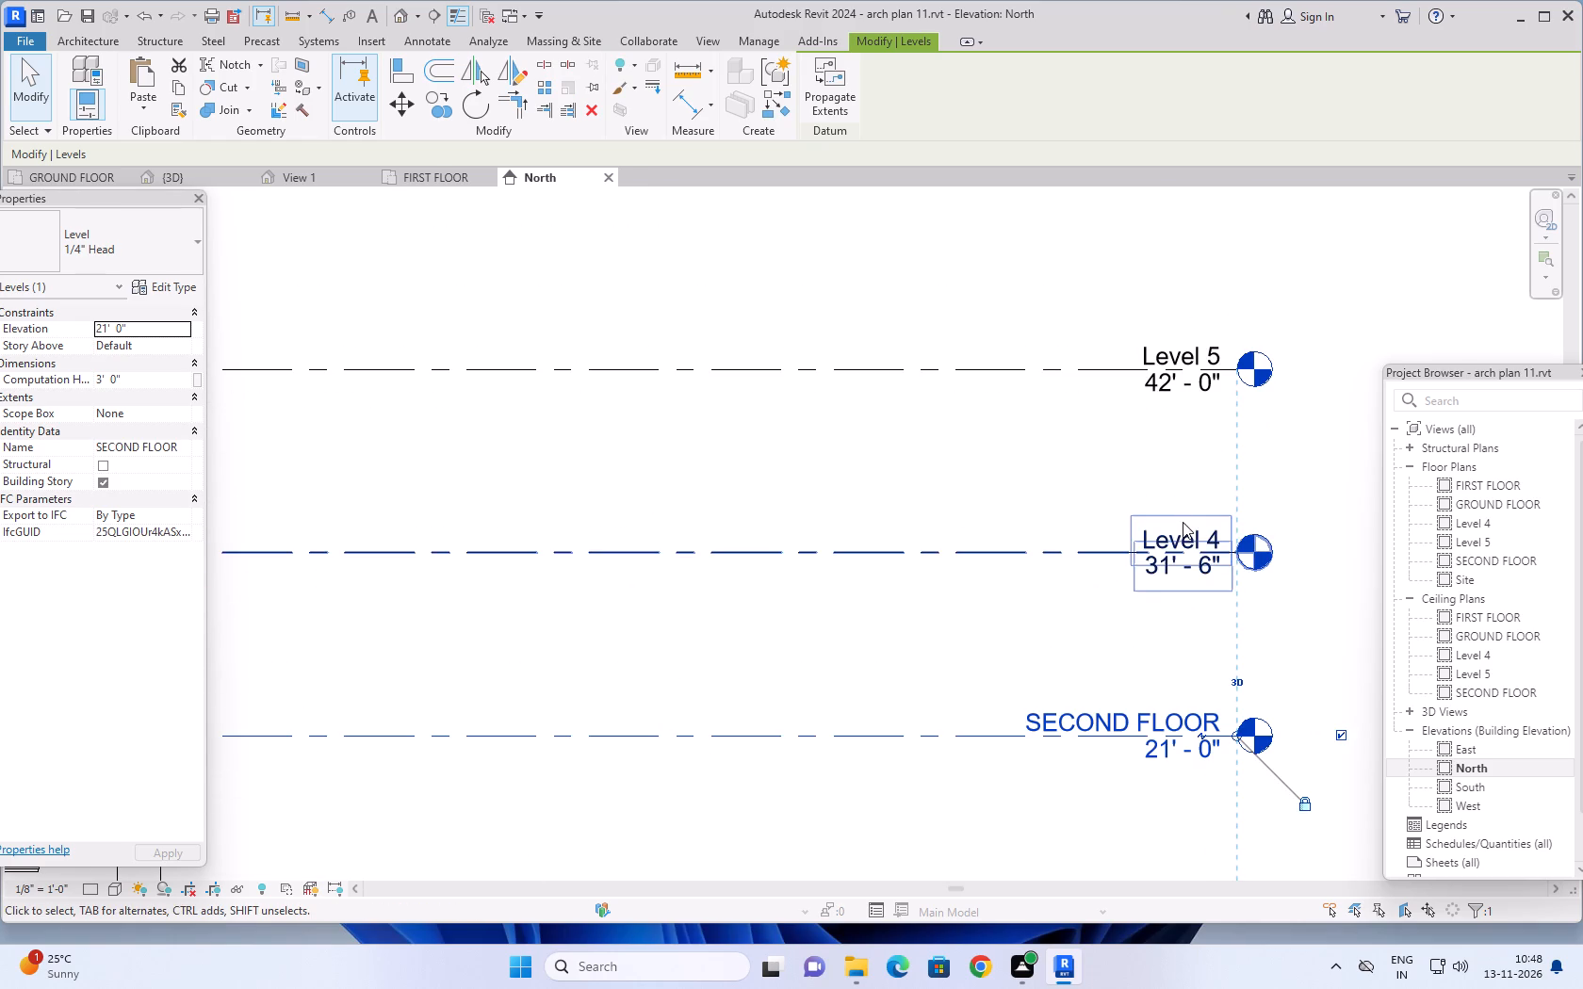
{"action": "double_click", "coordinate": [1182, 530]}
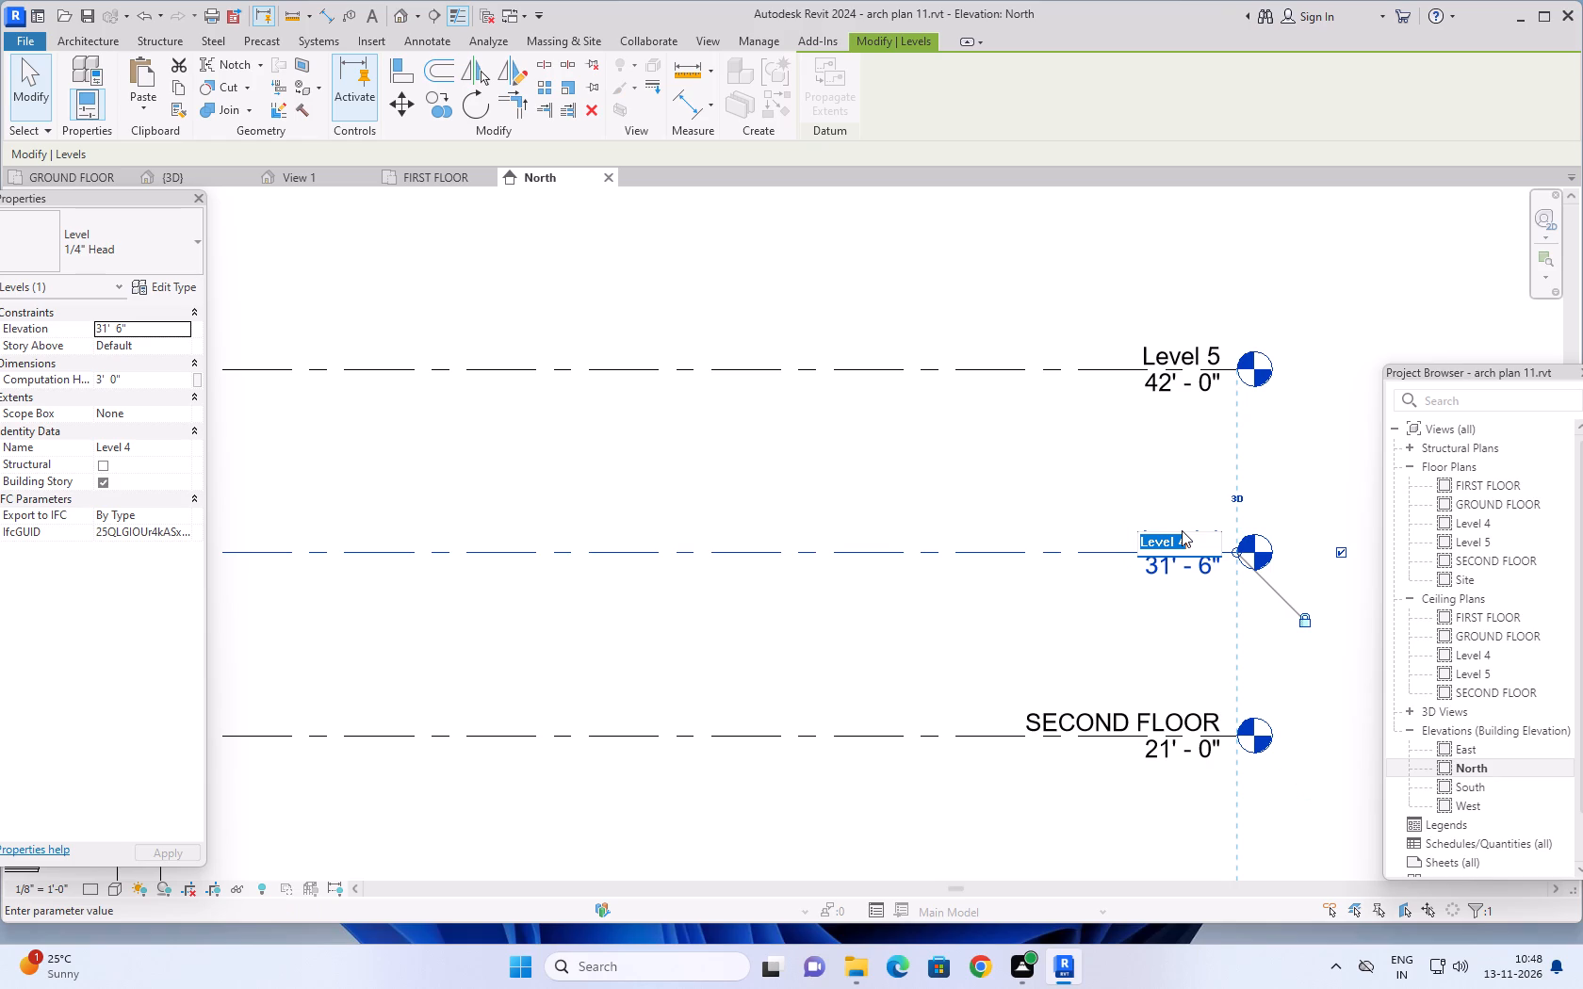
{"action": "type", "text": "ROOF"}
{"action": "left_click", "coordinate": [1303, 456]}
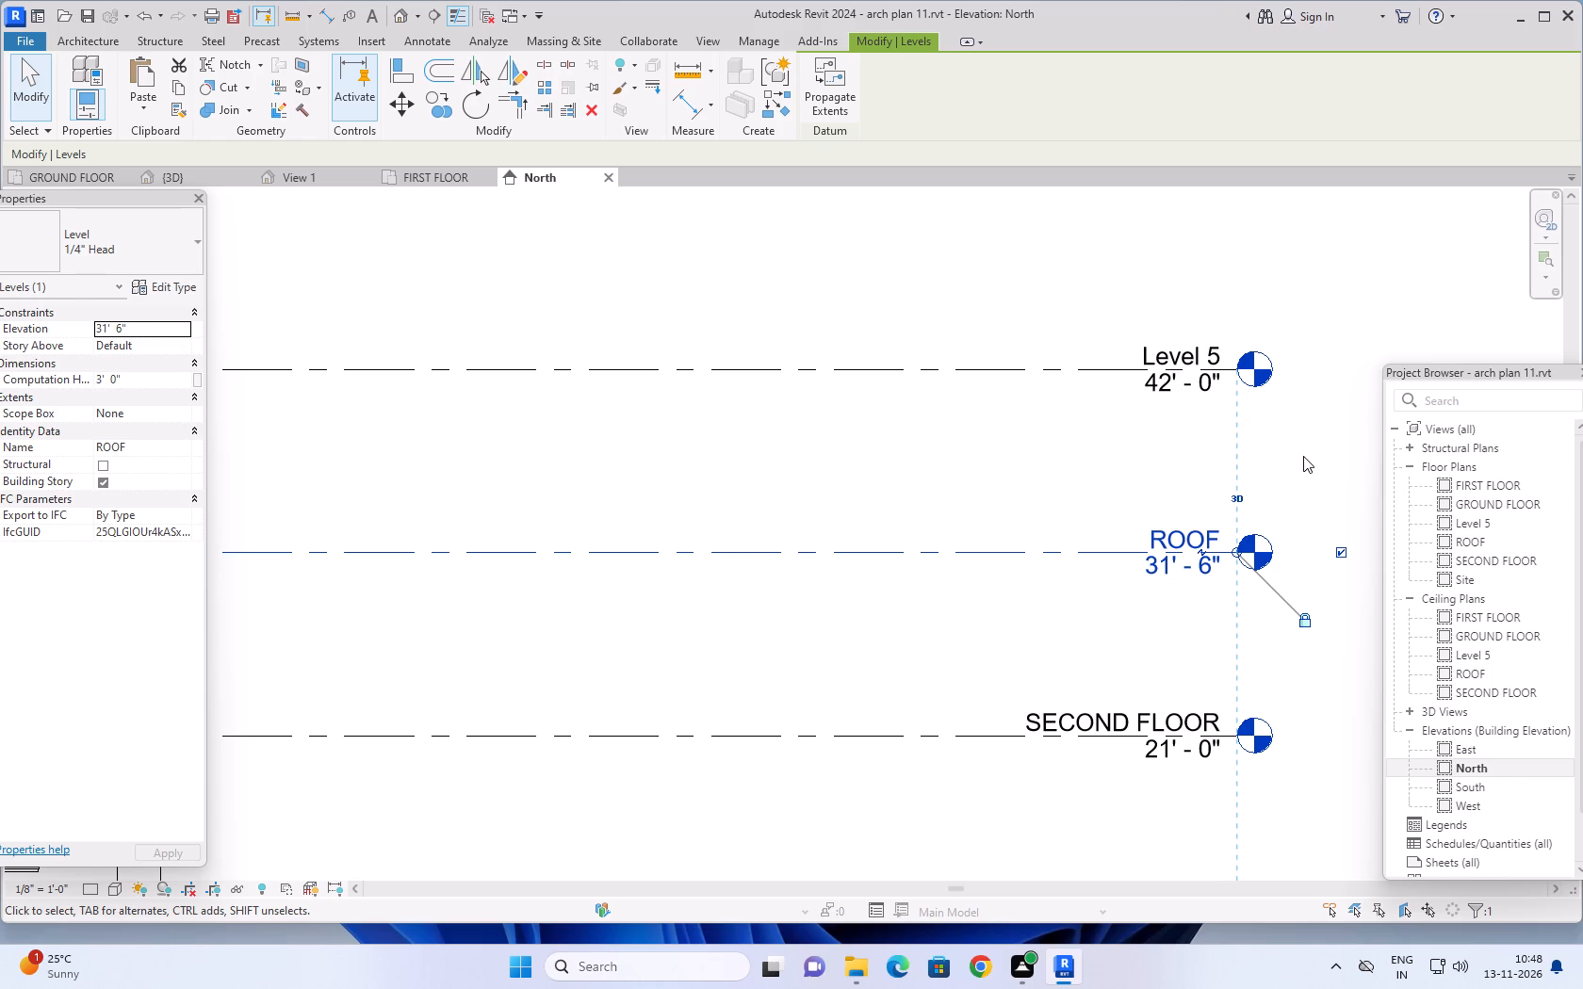
{"action": "key", "text": "Escape"}
{"action": "key", "text": "Escape"}
Delete Level 5, the topmost level above ROOF, together with its associated plan views.
{"action": "scroll", "coordinate": [1230, 266], "scroll_direction": "down", "scroll_amount": 7}
{"action": "key", "text": "Escape"}
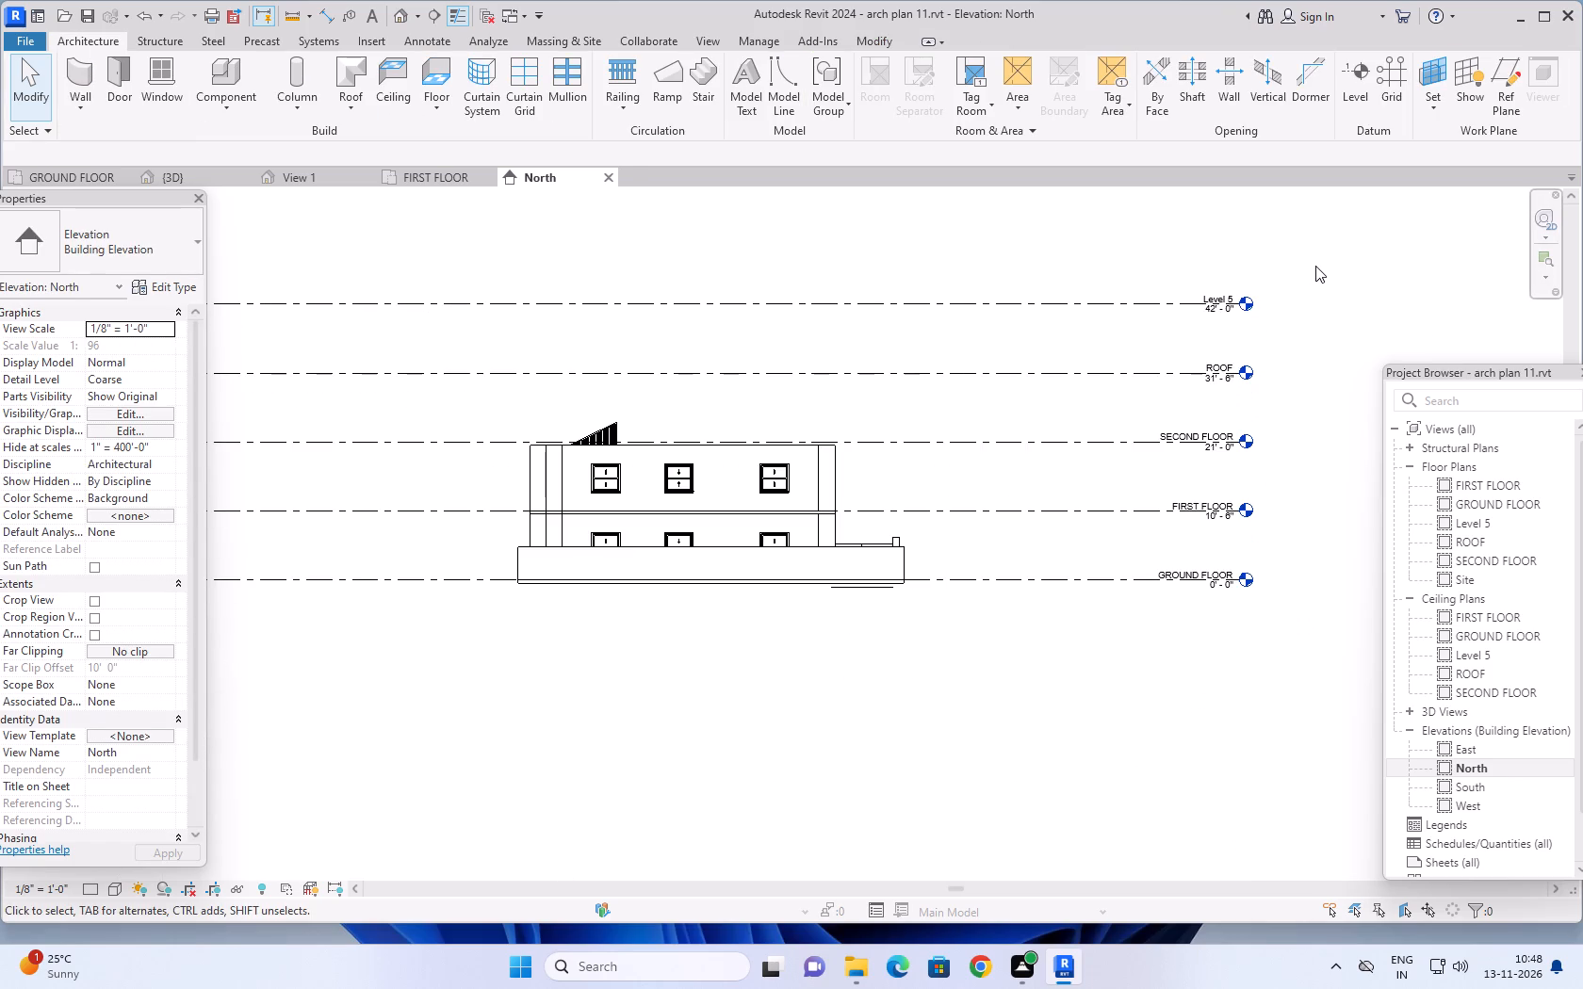
{"action": "key", "text": "Escape"}
{"action": "key", "text": "Escape"}
{"action": "key", "text": "Escape"}
{"action": "left_click_drag", "start_coordinate": [1315, 266], "coordinate": [1134, 327]}
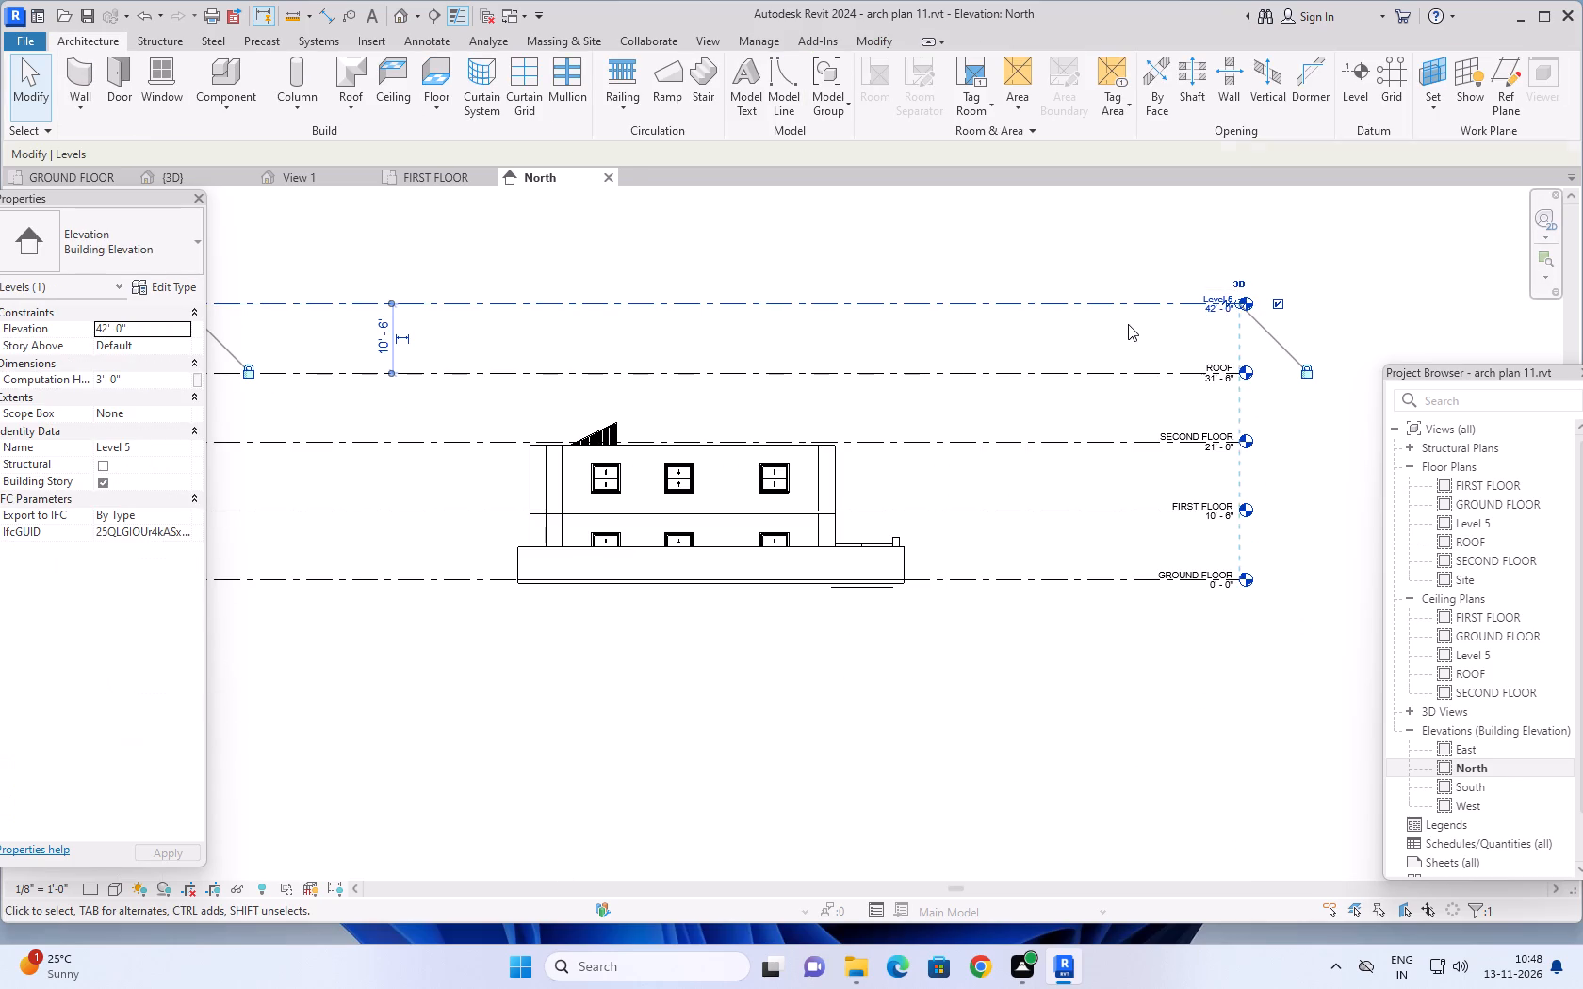
{"action": "key", "text": "Delete"}
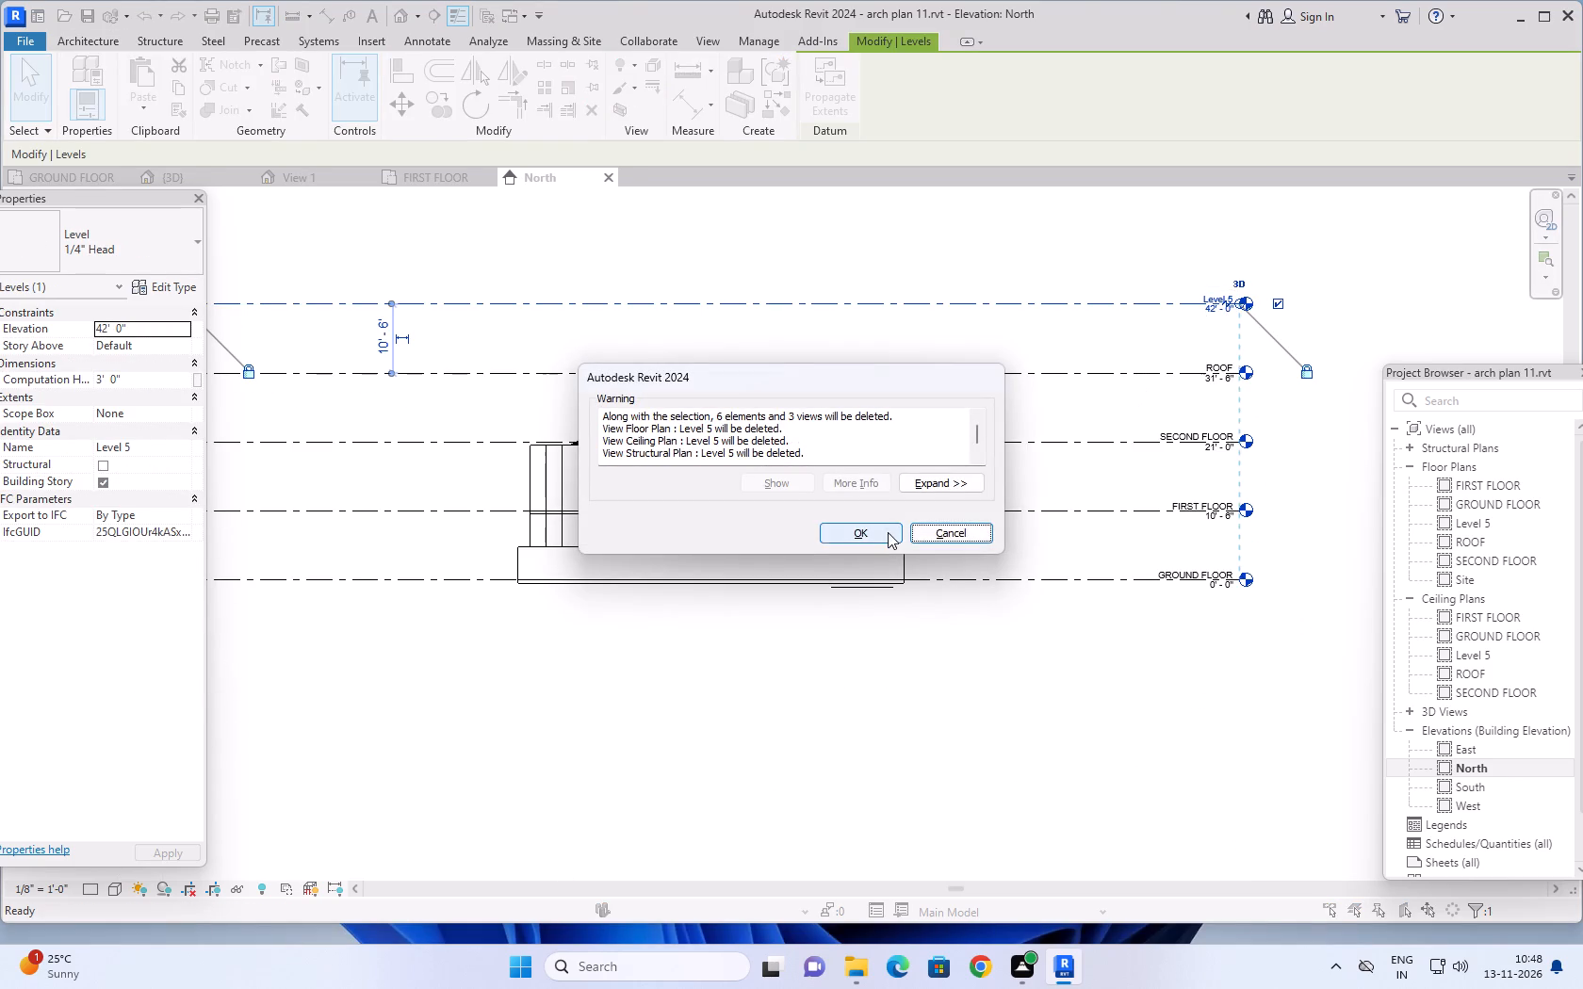
{"action": "left_click", "coordinate": [888, 532]}
Examine the upper-storey walls, windows and stair railing against the level lines in the North elevation.
{"action": "scroll", "coordinate": [868, 468], "scroll_direction": "up", "scroll_amount": 2}
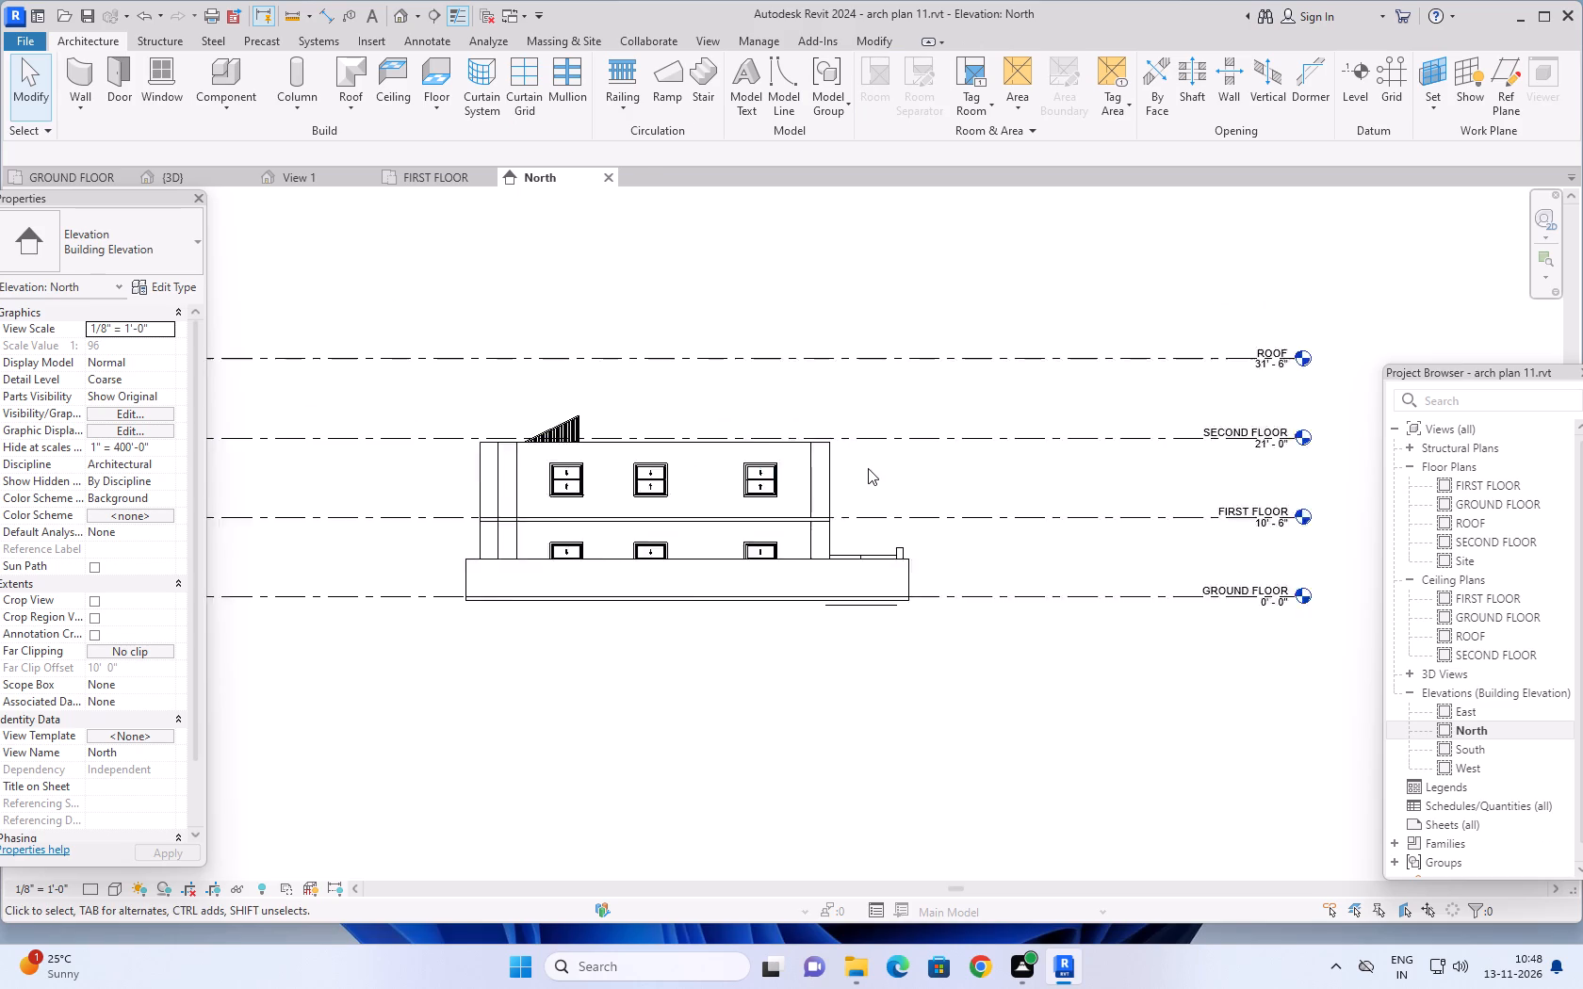
{"action": "scroll", "coordinate": [868, 468], "scroll_direction": "up", "scroll_amount": 1}
{"action": "middle_click_drag", "start_coordinate": [889, 461], "coordinate": [1010, 462]}
{"action": "scroll", "coordinate": [847, 430], "scroll_direction": "up", "scroll_amount": 5}
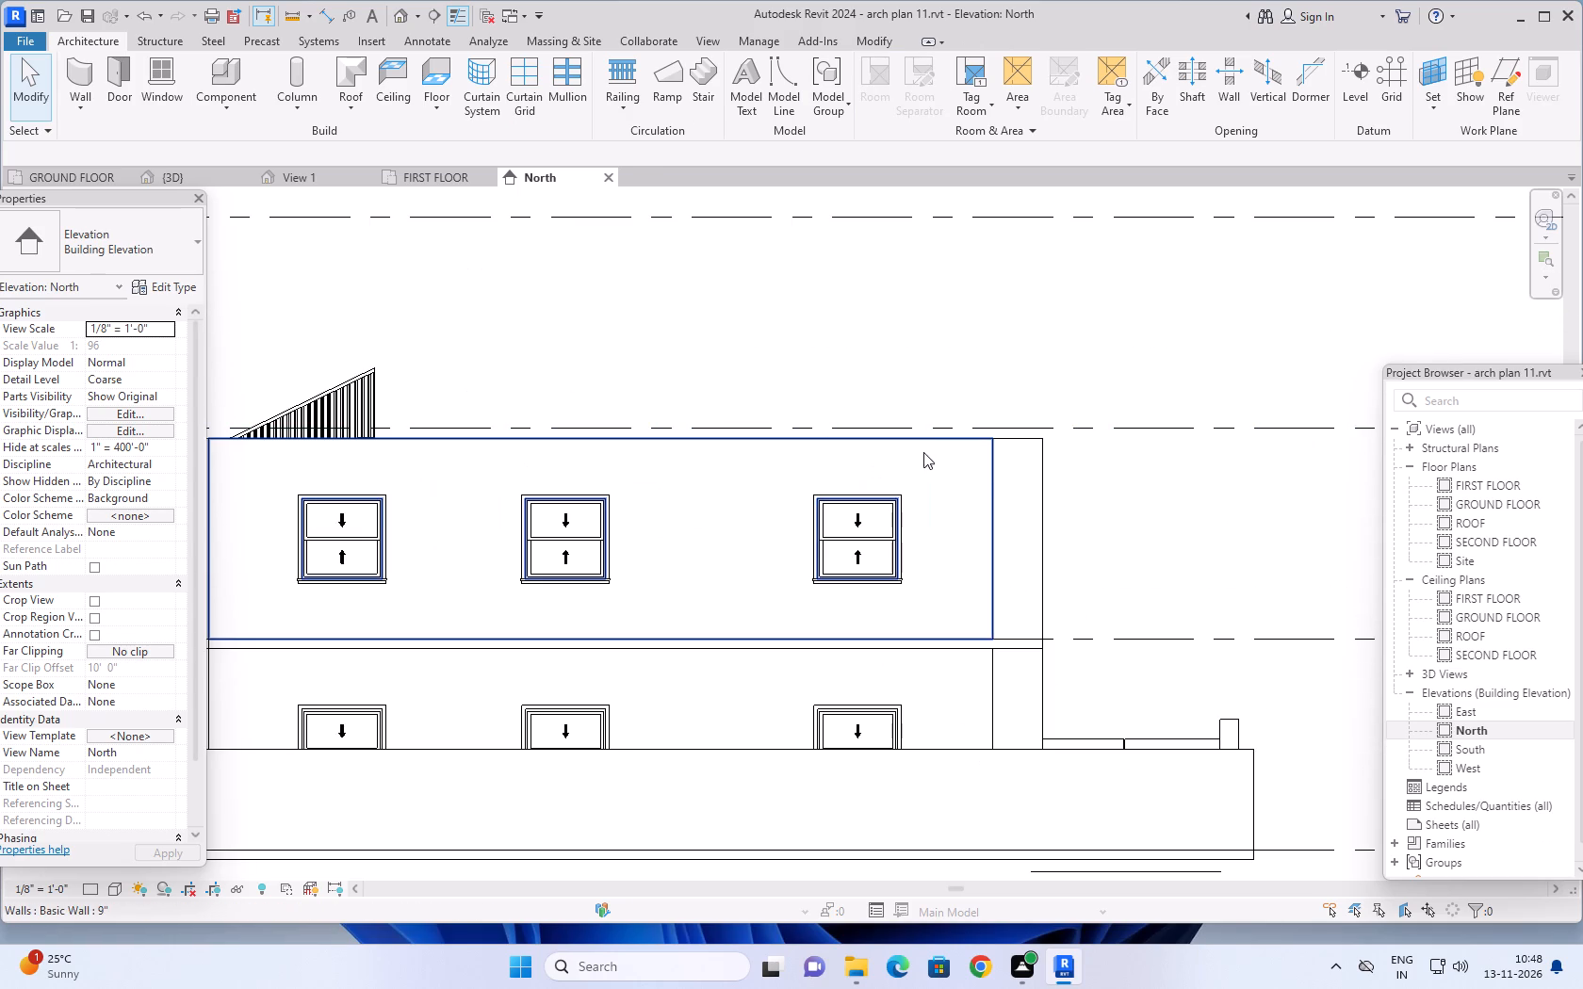
{"action": "scroll", "coordinate": [1089, 501], "scroll_direction": "down", "scroll_amount": 6}
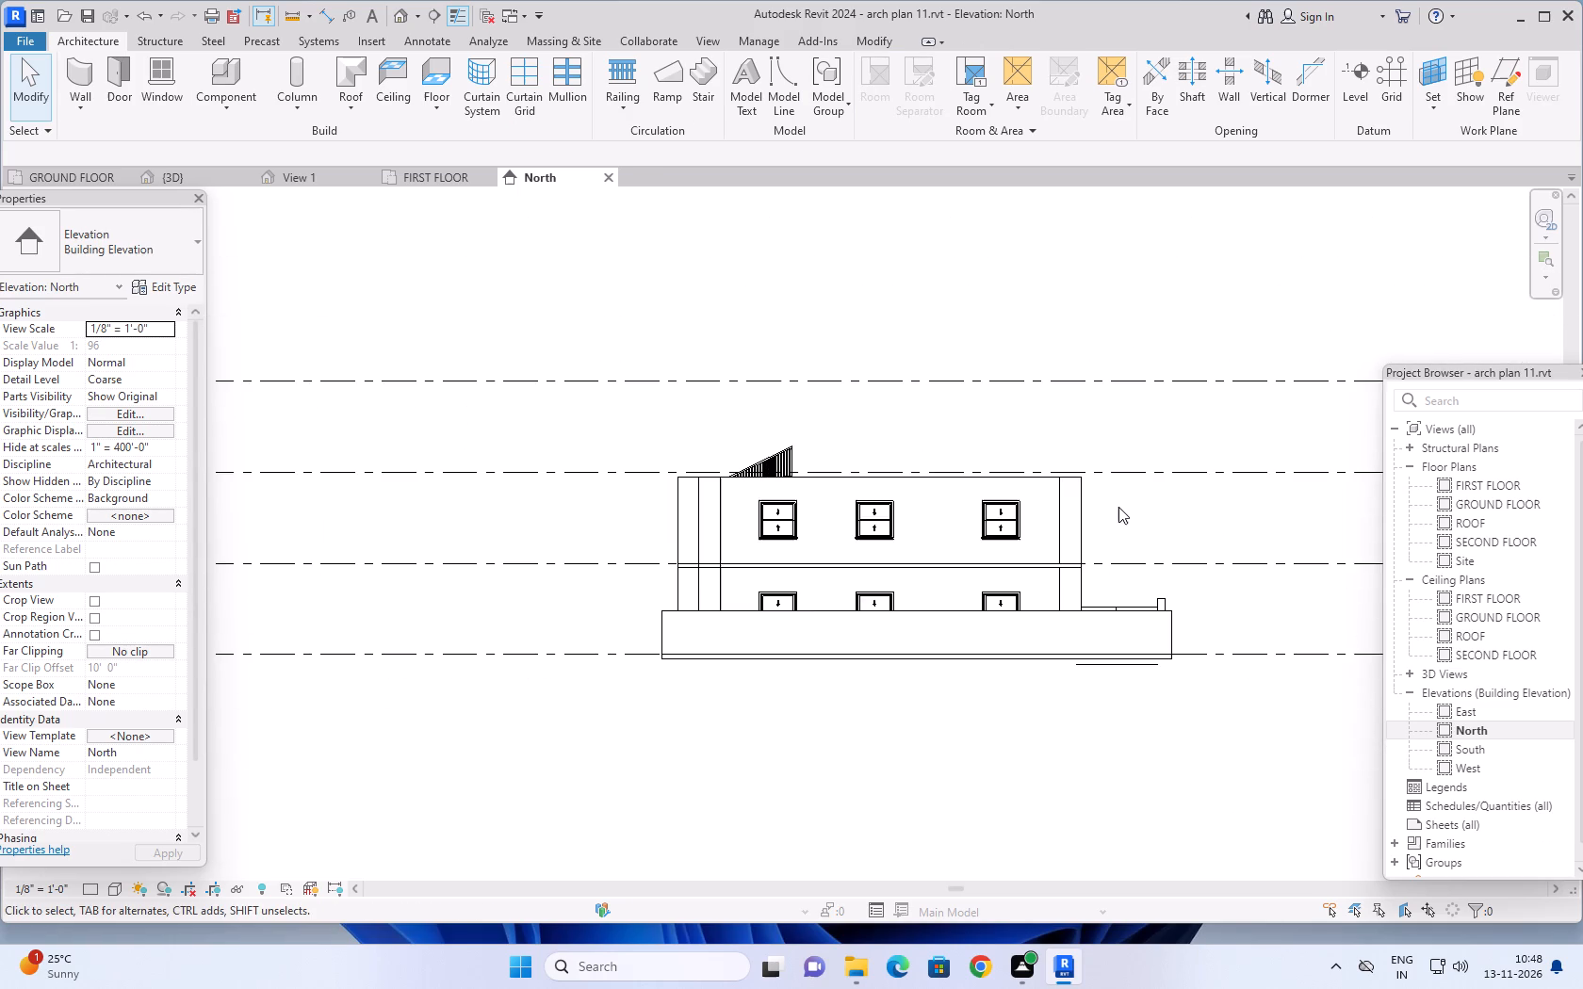
{"action": "scroll", "coordinate": [1118, 507], "scroll_direction": "down", "scroll_amount": 3}
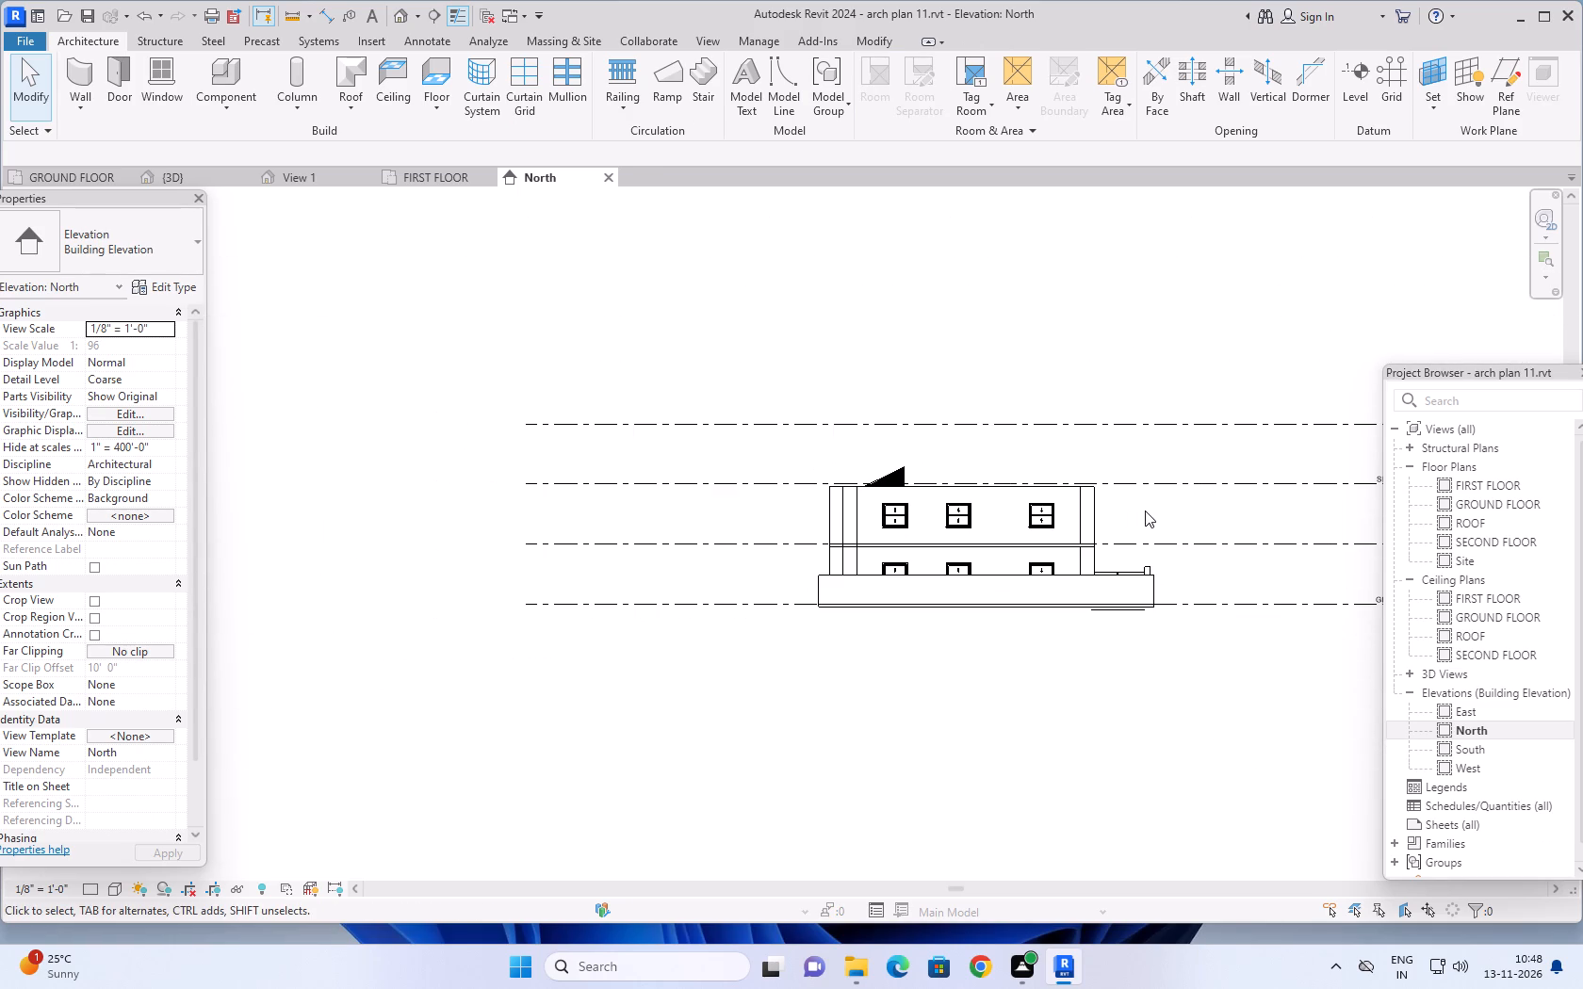
{"action": "scroll", "coordinate": [1140, 511], "scroll_direction": "up", "scroll_amount": 3}
{"action": "scroll", "coordinate": [1028, 492], "scroll_direction": "up", "scroll_amount": 3}
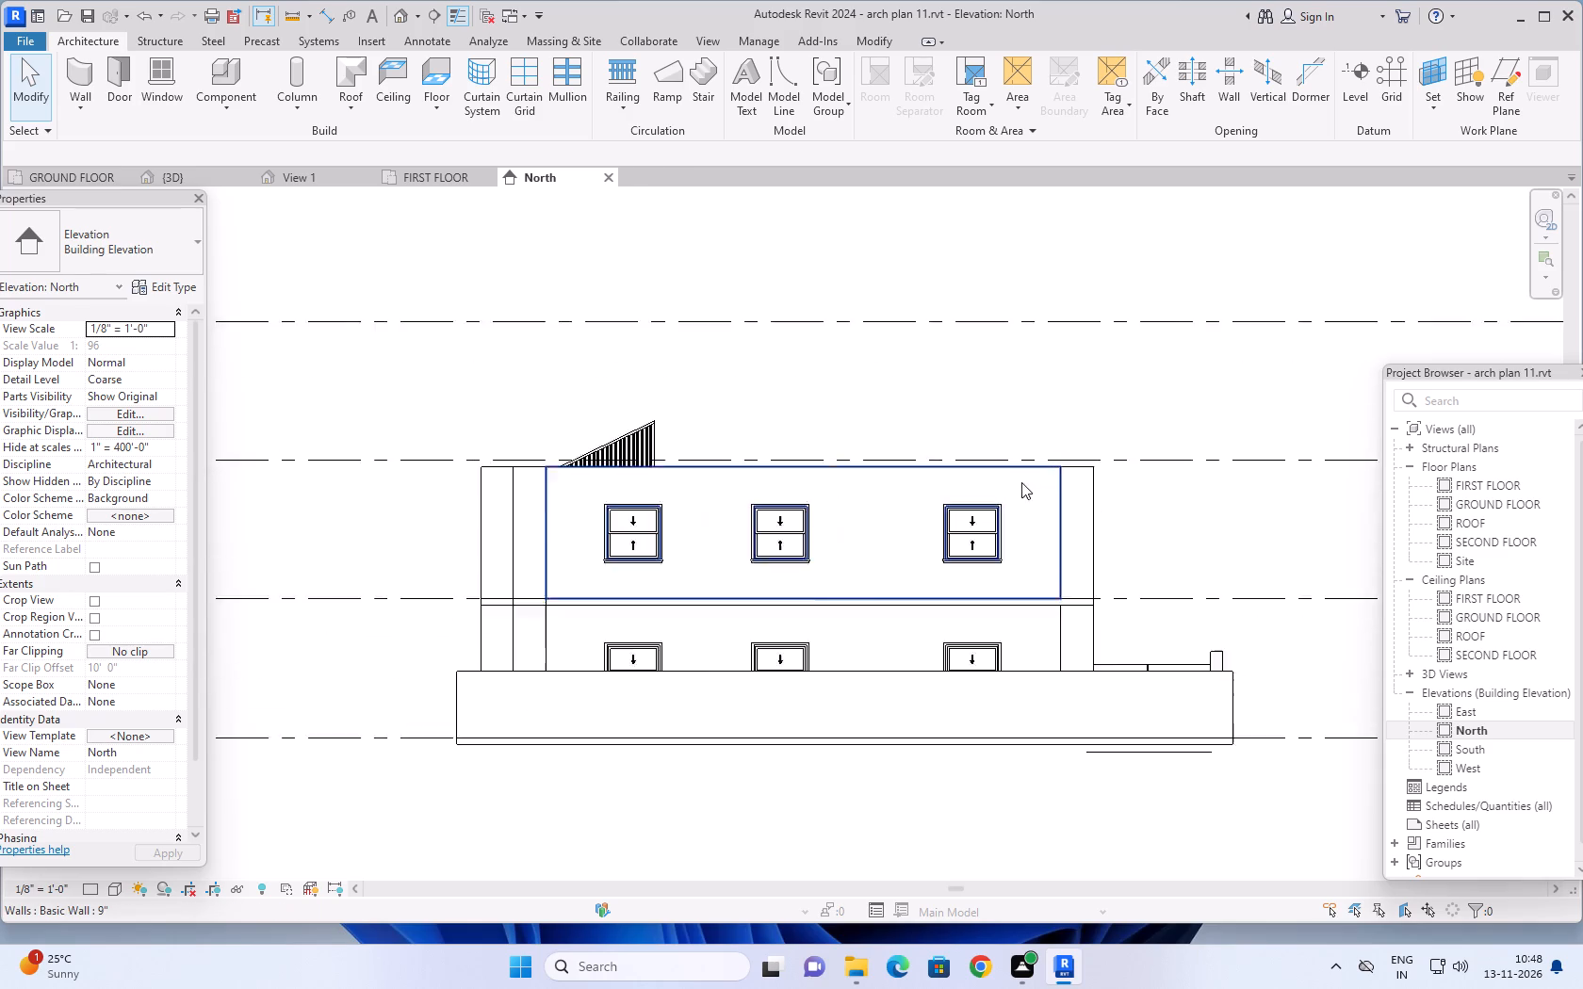
{"action": "scroll", "coordinate": [1021, 482], "scroll_direction": "up", "scroll_amount": 4}
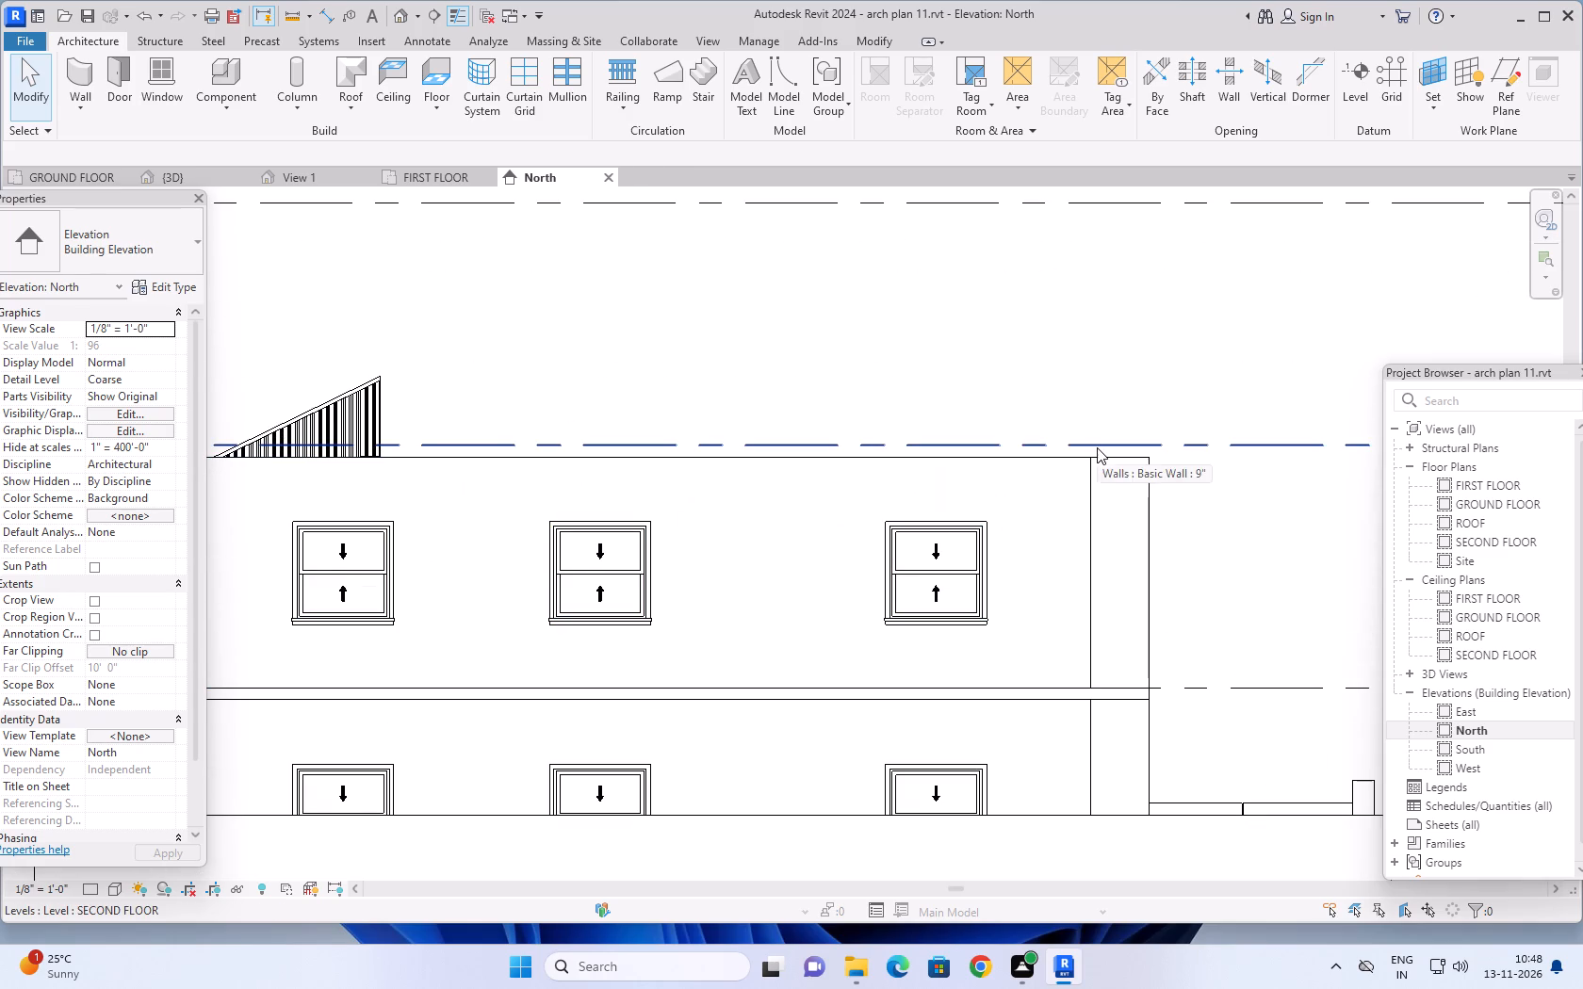
{"action": "scroll", "coordinate": [1100, 448], "scroll_direction": "down", "scroll_amount": 6}
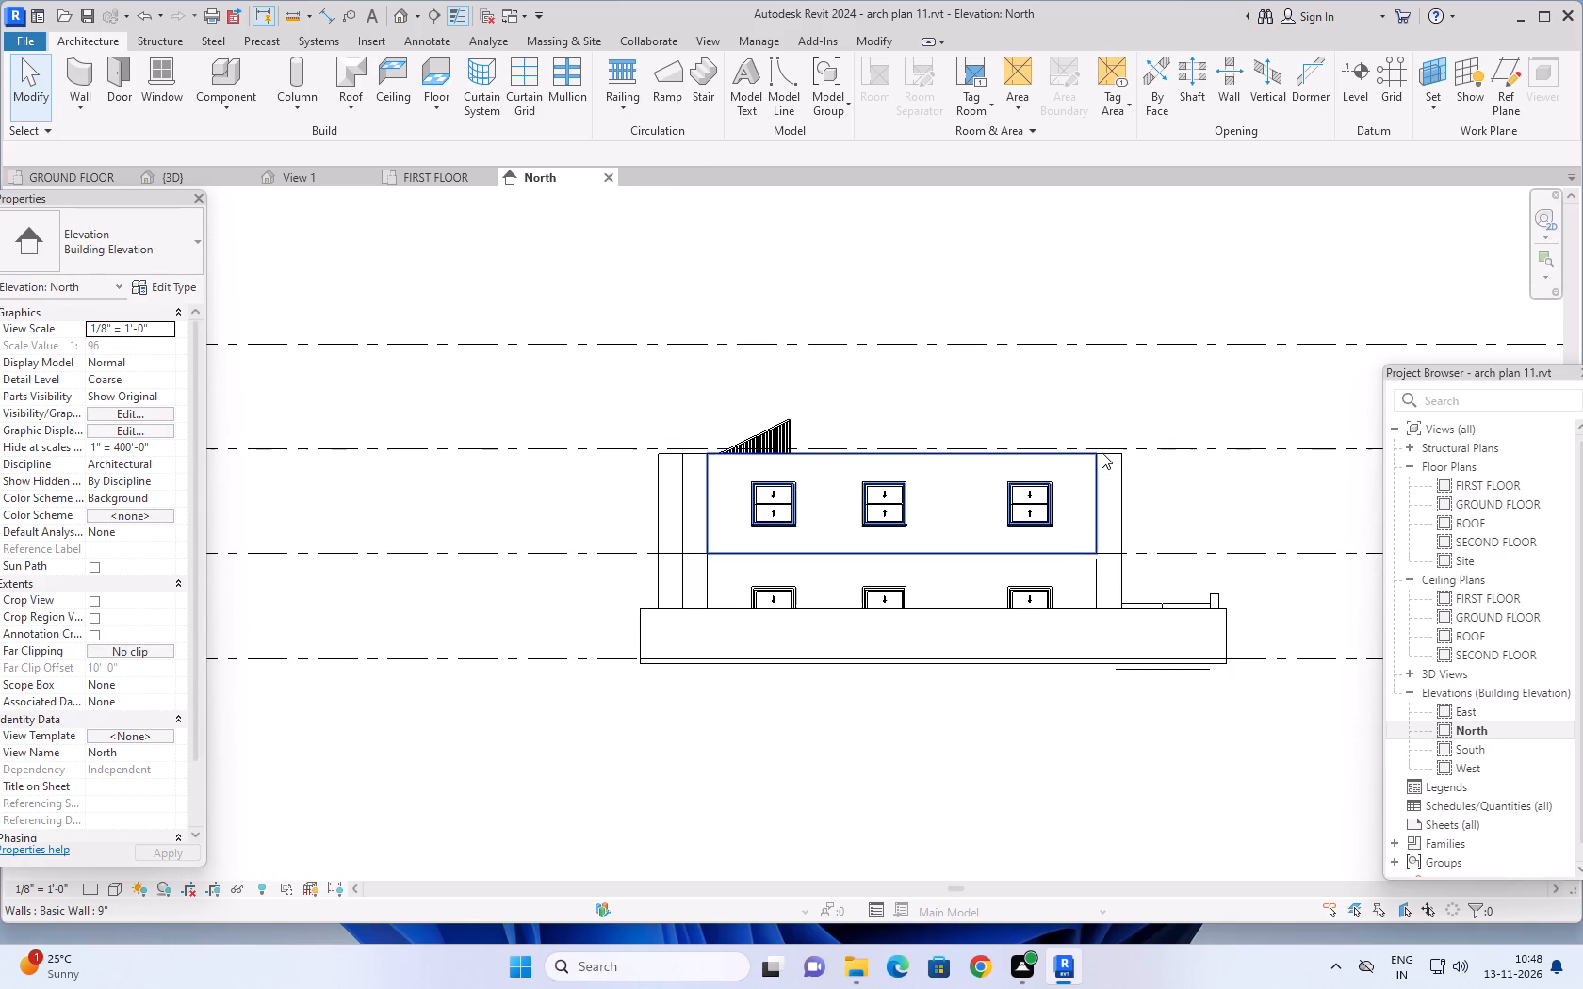
Open the SECOND FLOOR floor plan around the staircase.
{"action": "double_click", "coordinate": [1475, 542]}
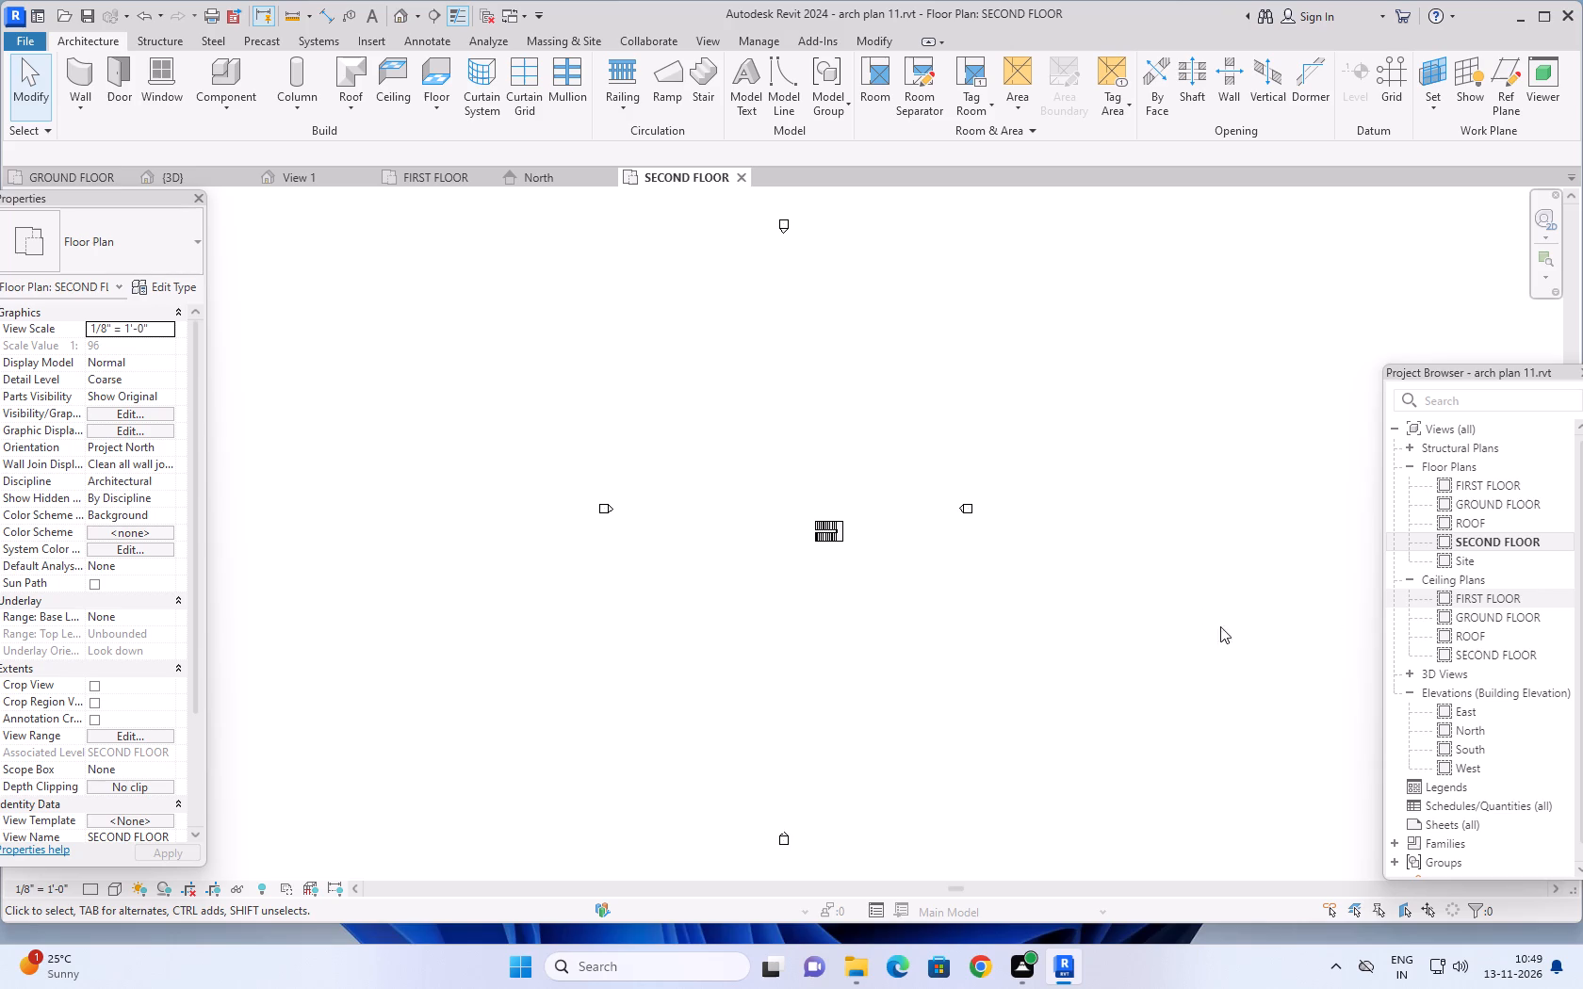
{"action": "scroll", "coordinate": [758, 576], "scroll_direction": "up", "scroll_amount": 5}
{"action": "scroll", "coordinate": [940, 571], "scroll_direction": "down", "scroll_amount": 3}
{"action": "middle_click_drag", "start_coordinate": [999, 548], "coordinate": [984, 565]}
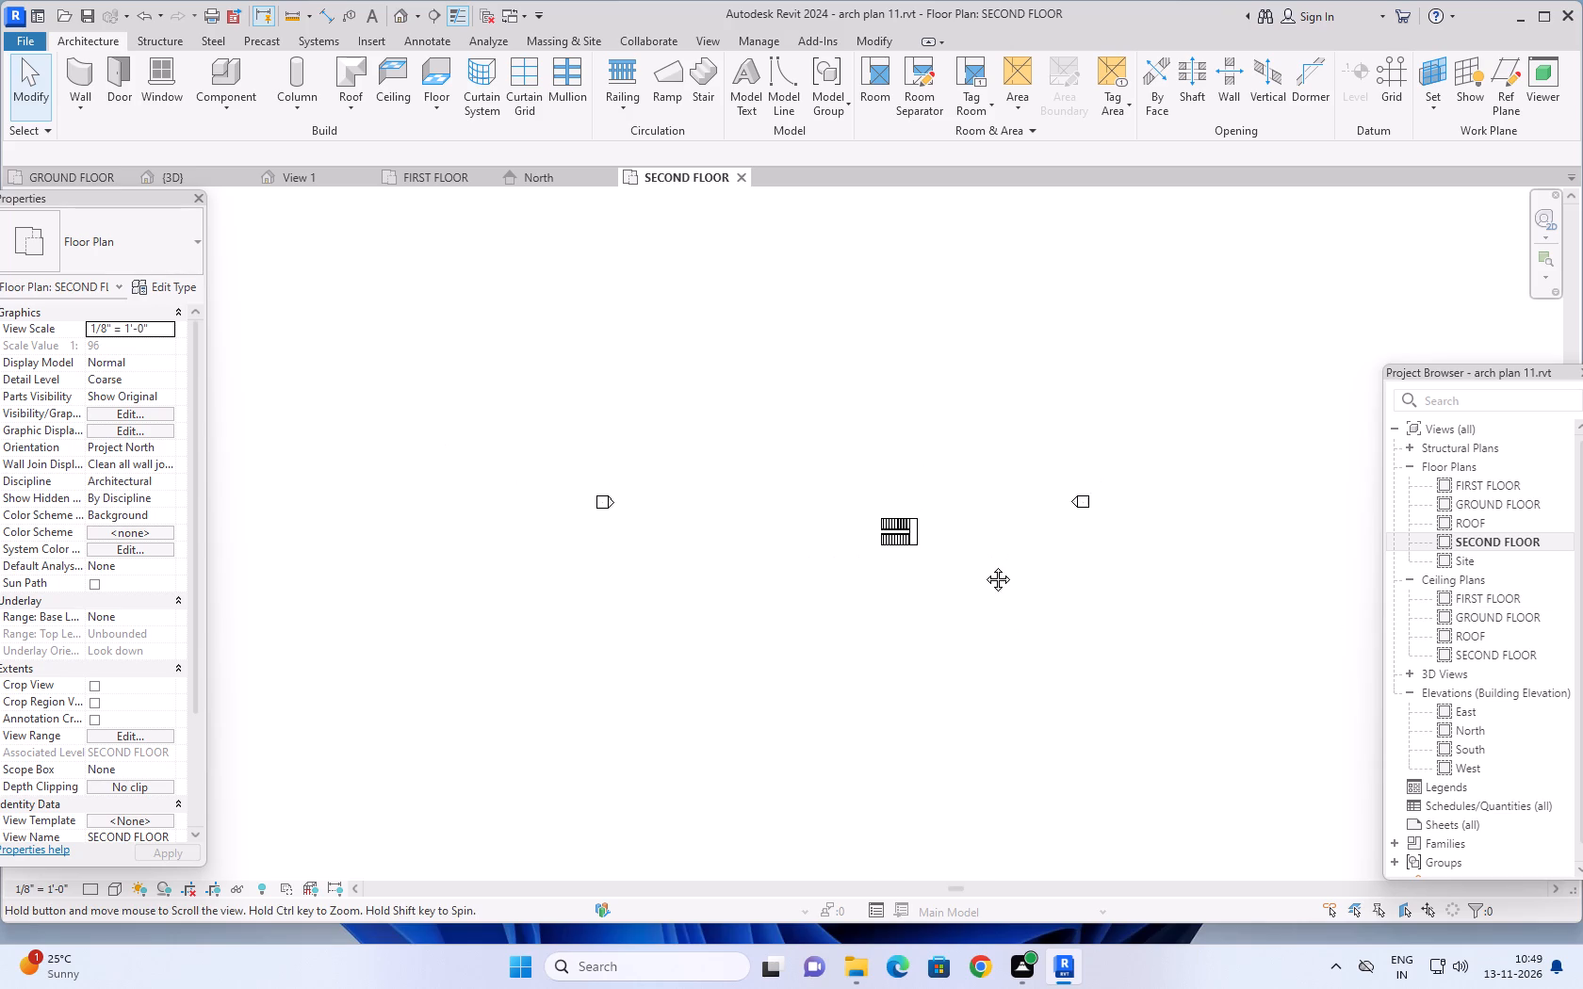
{"action": "middle_click_drag", "start_coordinate": [984, 565], "coordinate": [979, 576]}
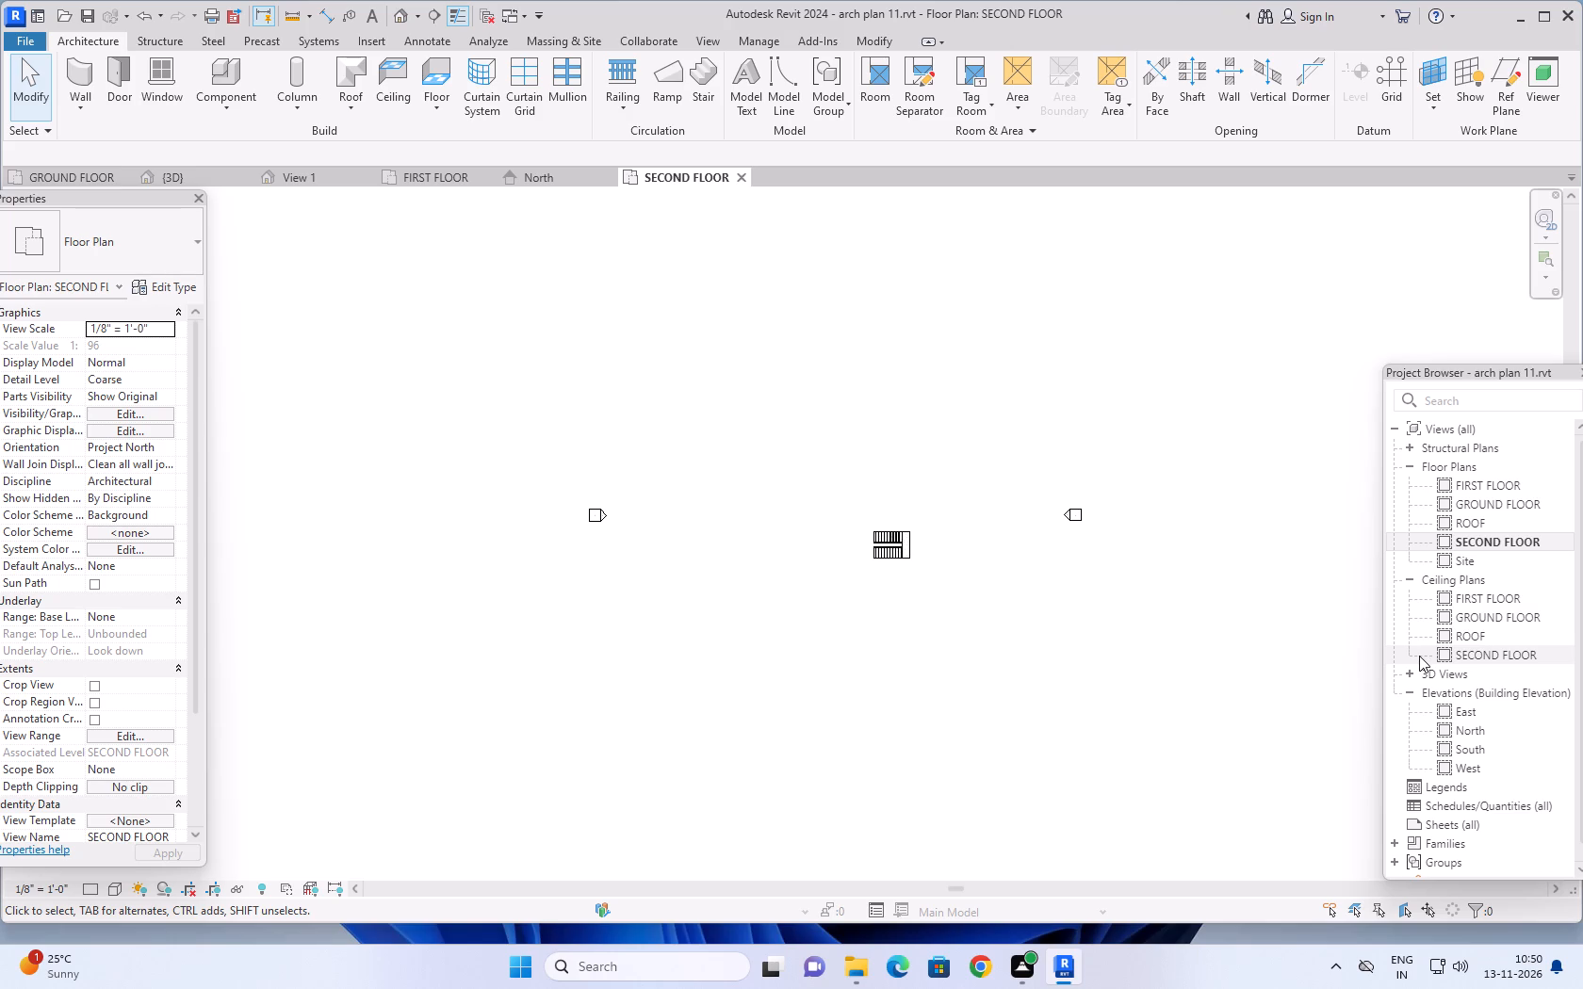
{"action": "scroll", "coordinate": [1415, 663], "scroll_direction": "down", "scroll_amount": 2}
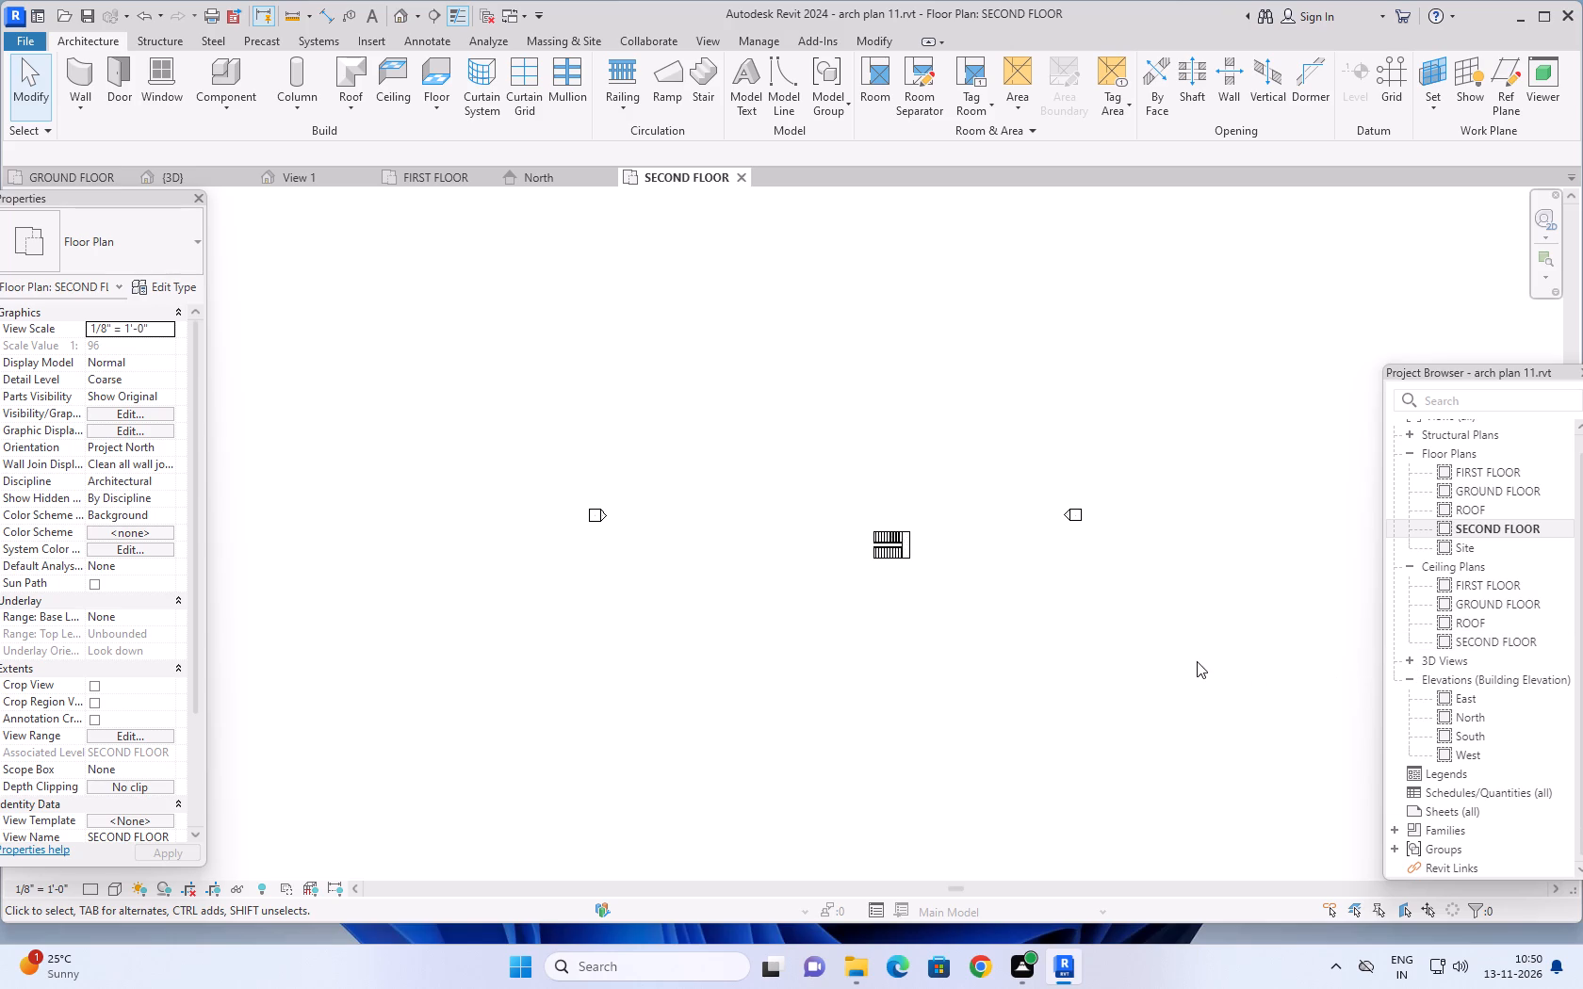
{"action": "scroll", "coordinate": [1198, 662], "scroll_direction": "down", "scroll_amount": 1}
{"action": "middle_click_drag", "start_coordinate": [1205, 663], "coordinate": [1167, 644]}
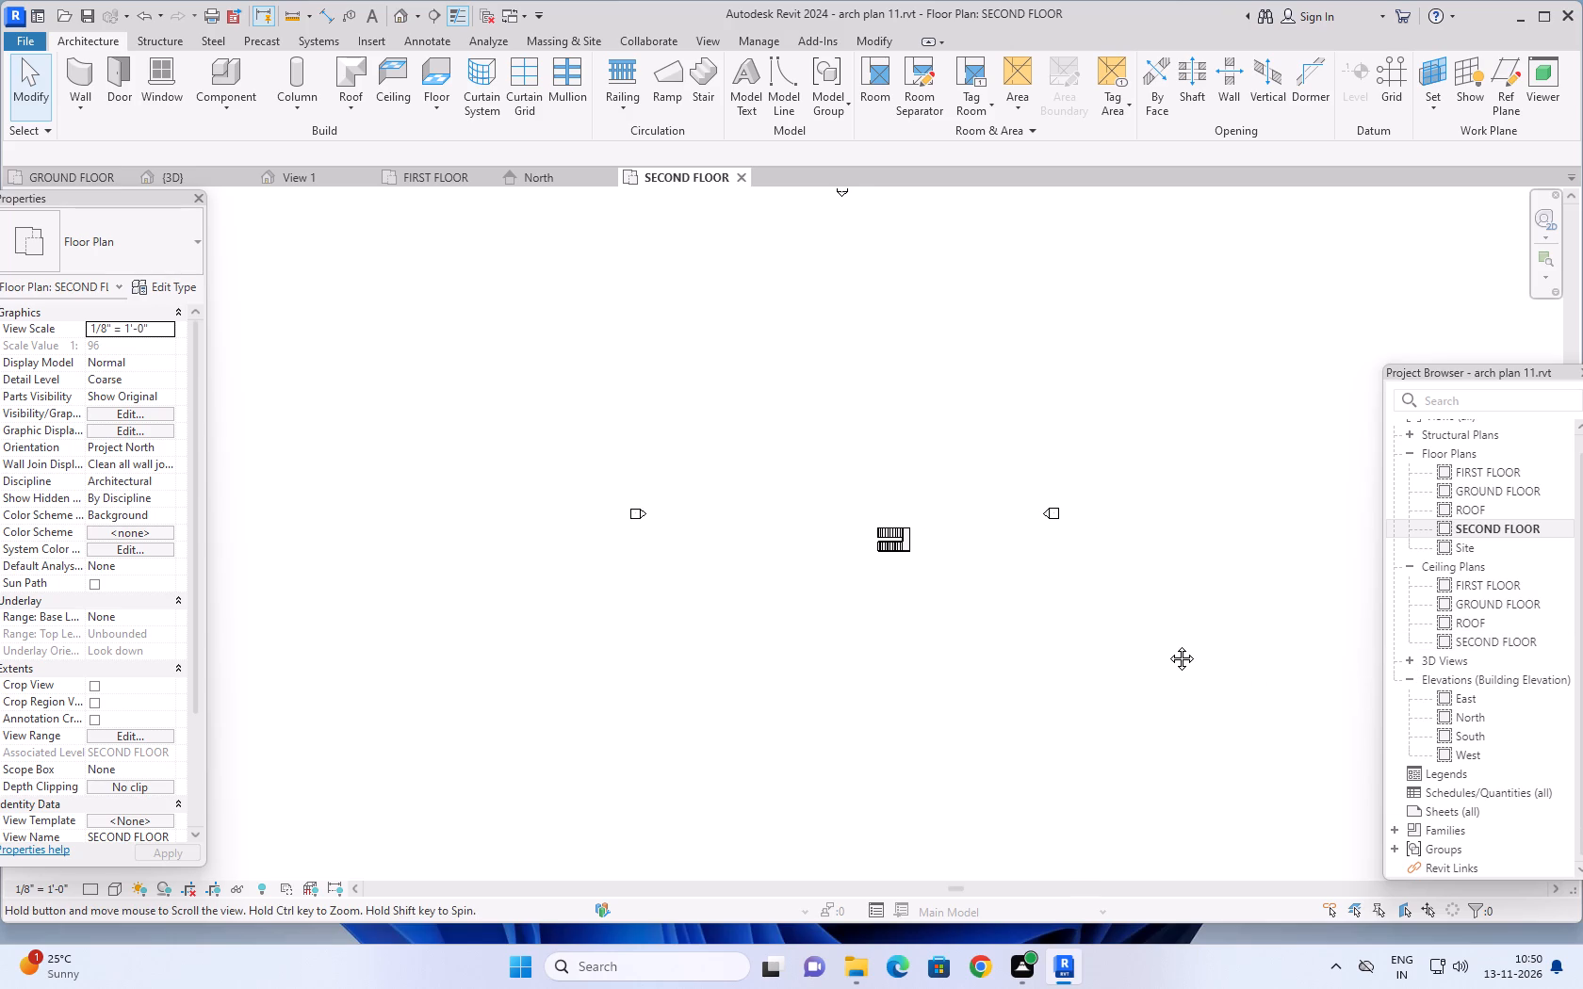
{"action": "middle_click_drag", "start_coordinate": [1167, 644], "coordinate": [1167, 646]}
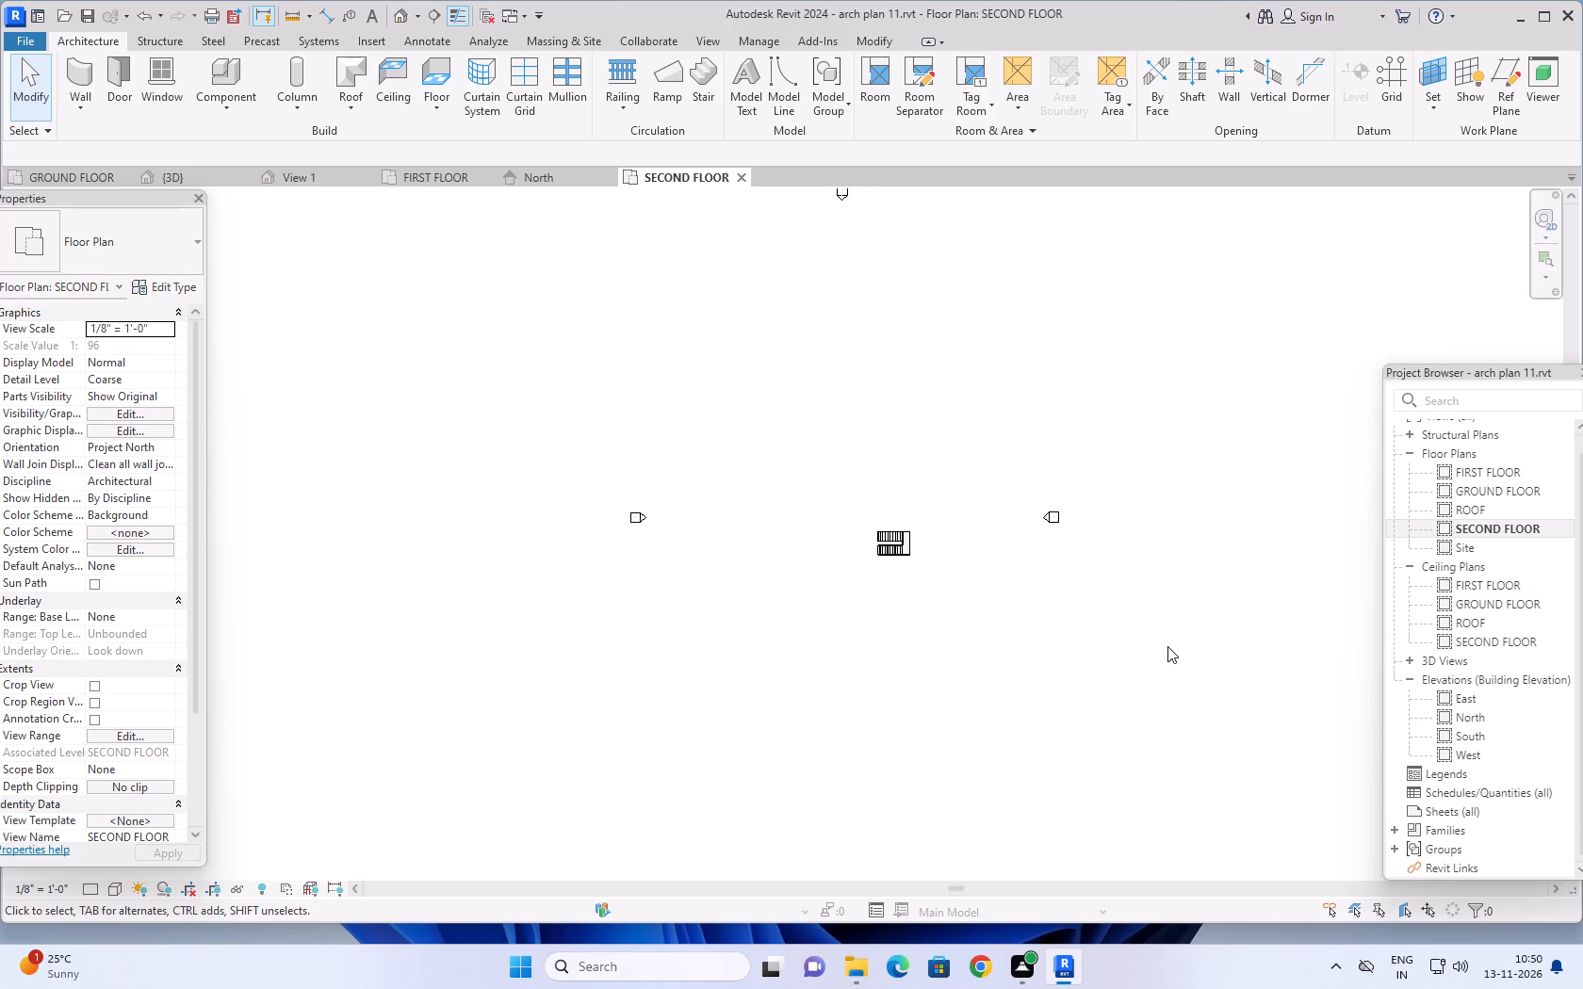
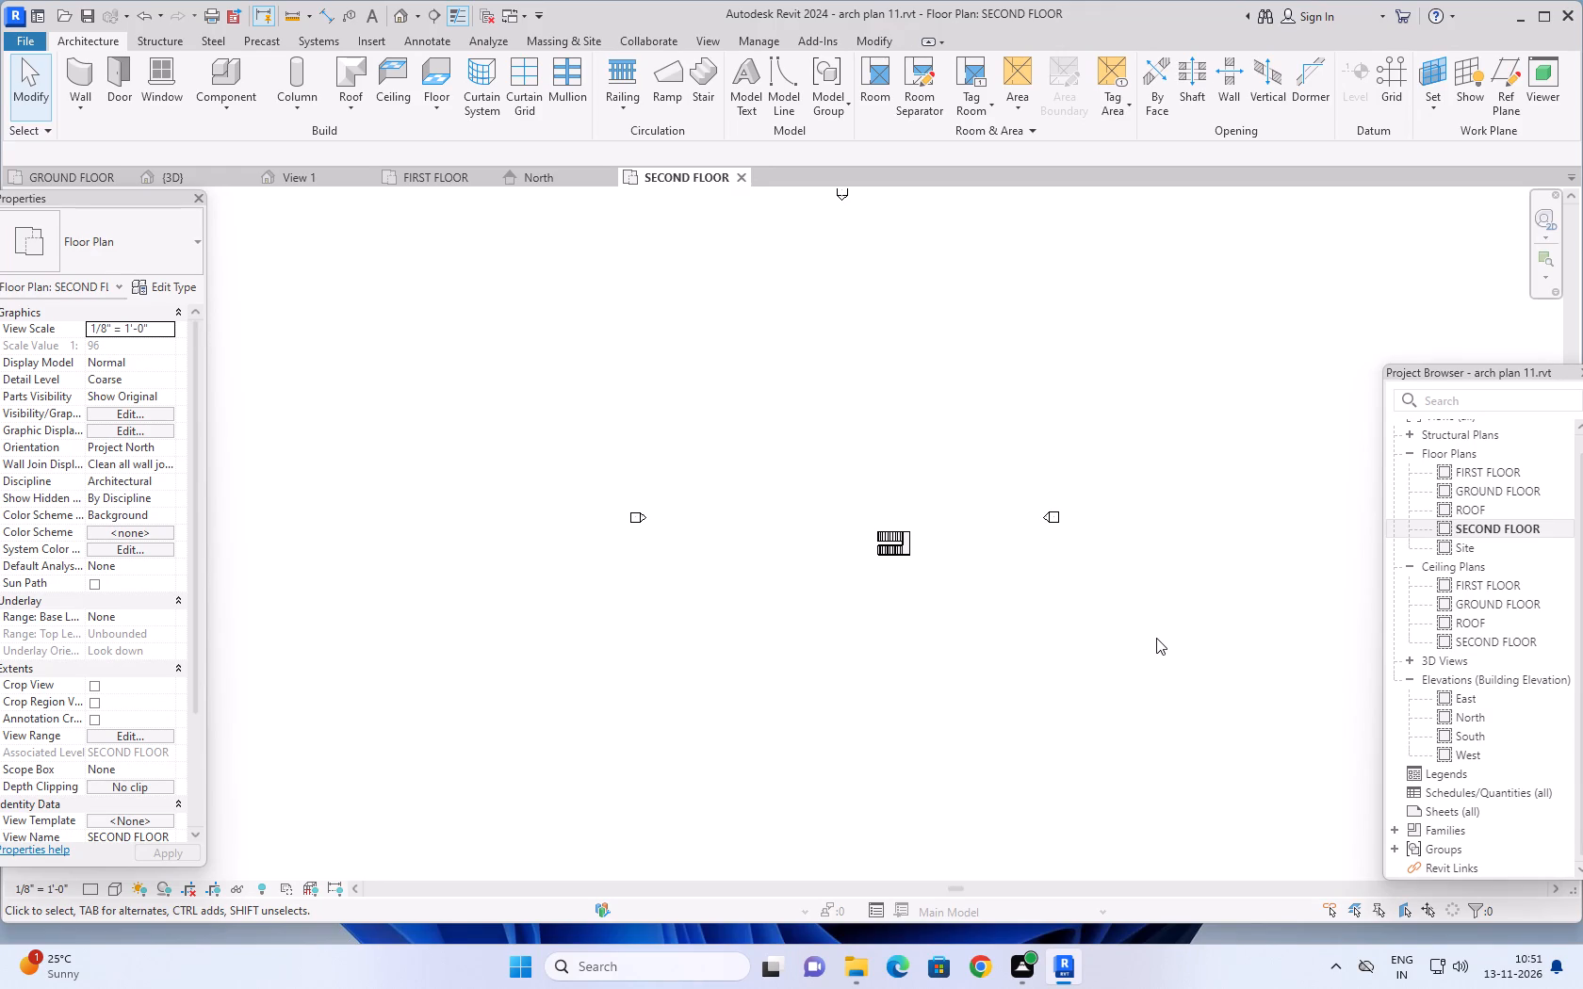
Open the FIRST FLOOR plan view and bring the house layout into view.
{"action": "scroll", "coordinate": [1096, 629], "scroll_direction": "down", "scroll_amount": 2}
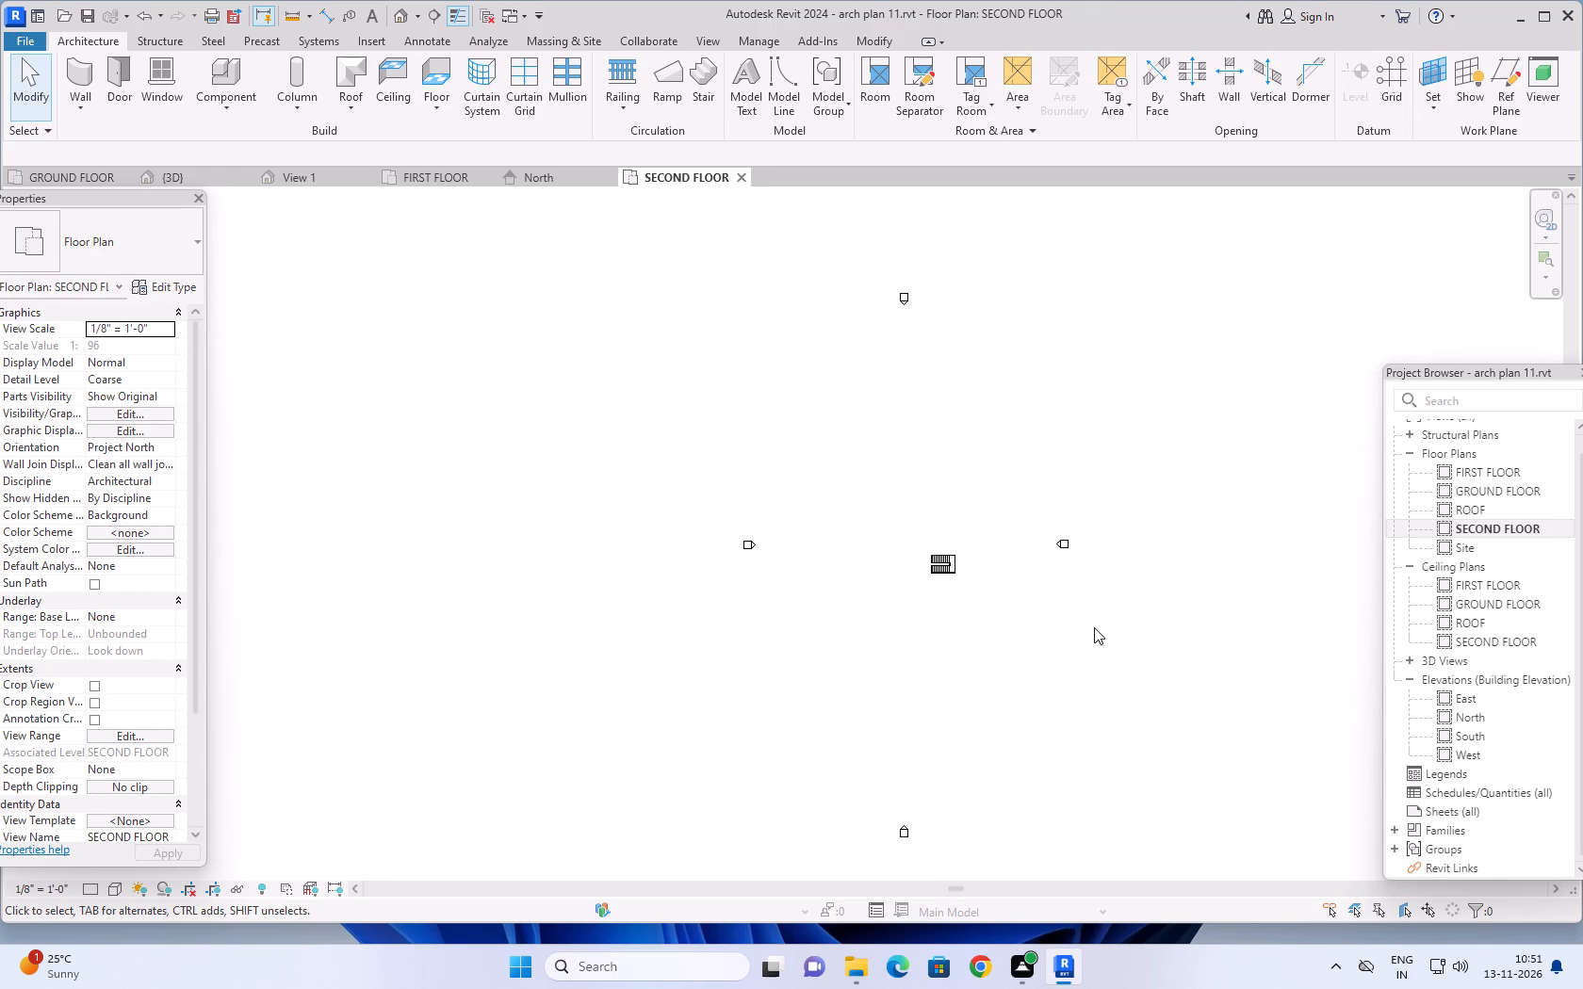
{"action": "middle_click_drag", "start_coordinate": [1092, 610], "coordinate": [1028, 576]}
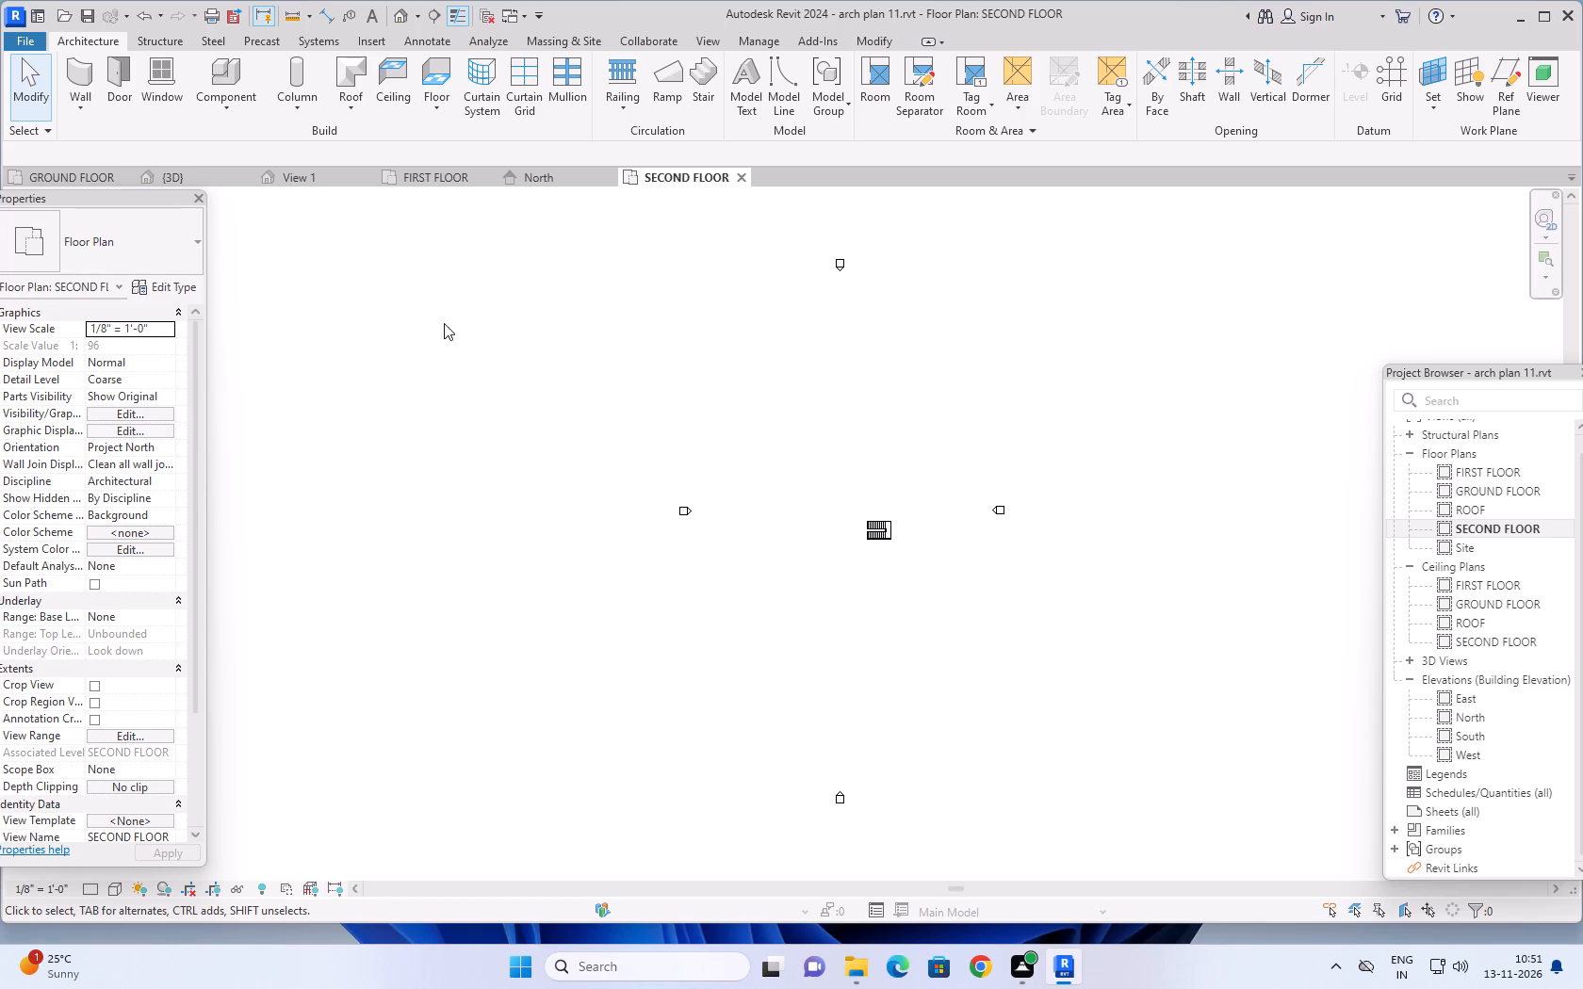
{"action": "left_click", "coordinate": [431, 180]}
{"action": "scroll", "coordinate": [747, 416], "scroll_direction": "up", "scroll_amount": 2}
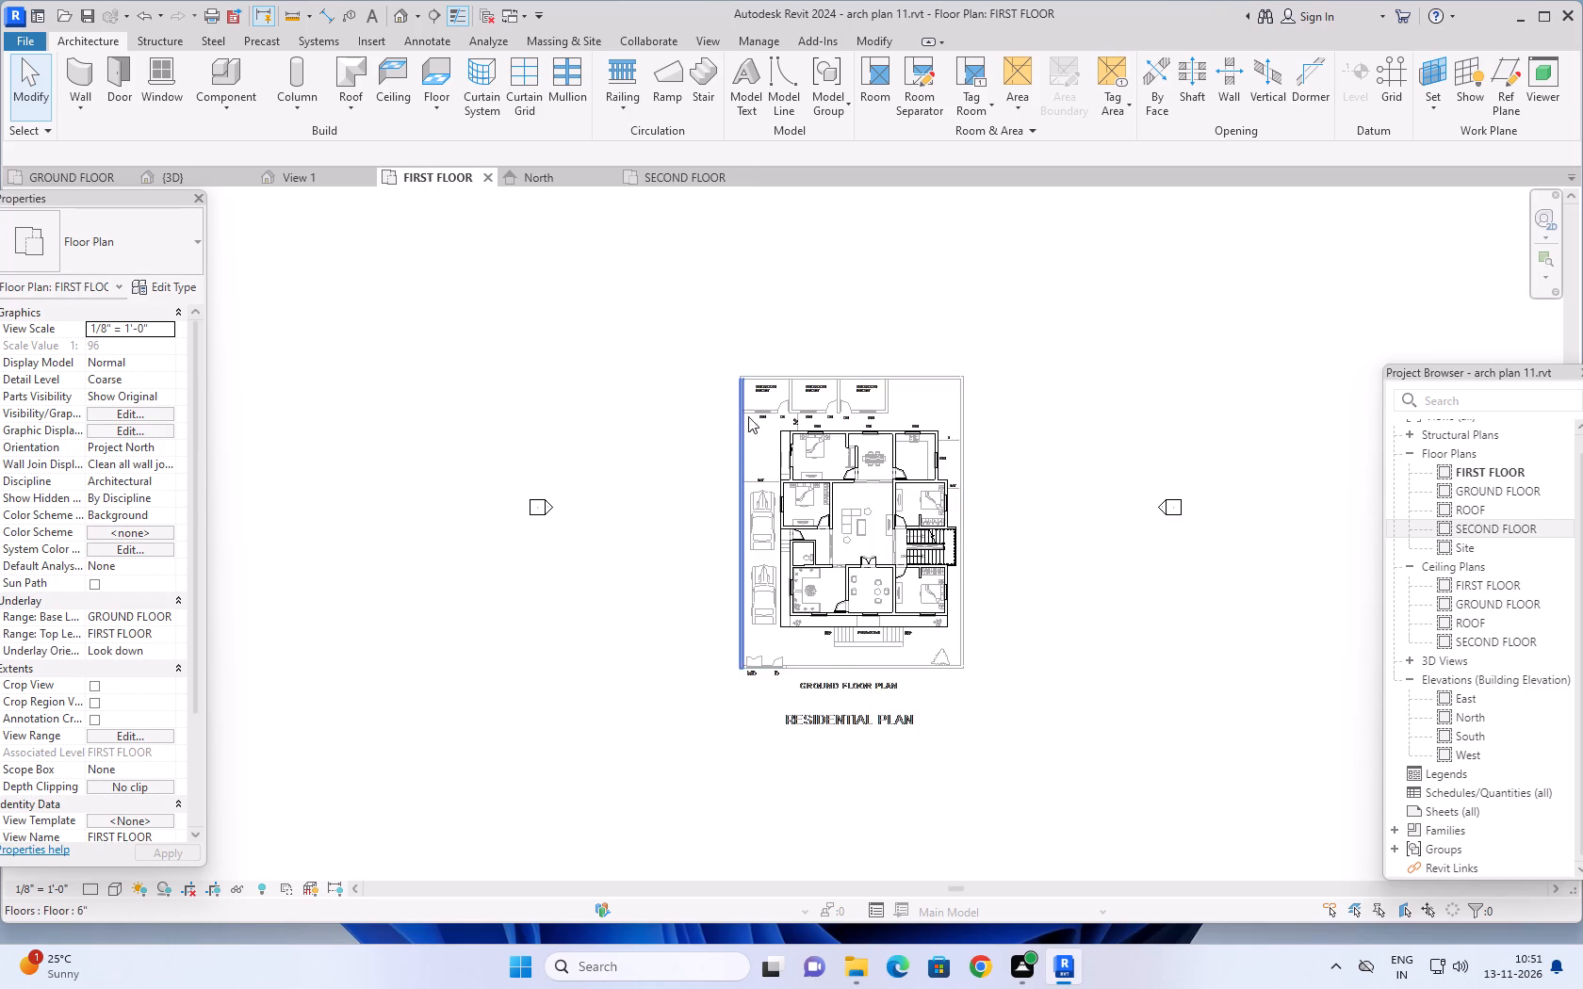
{"action": "scroll", "coordinate": [748, 416], "scroll_direction": "up", "scroll_amount": 4}
{"action": "scroll", "coordinate": [969, 447], "scroll_direction": "down", "scroll_amount": 2}
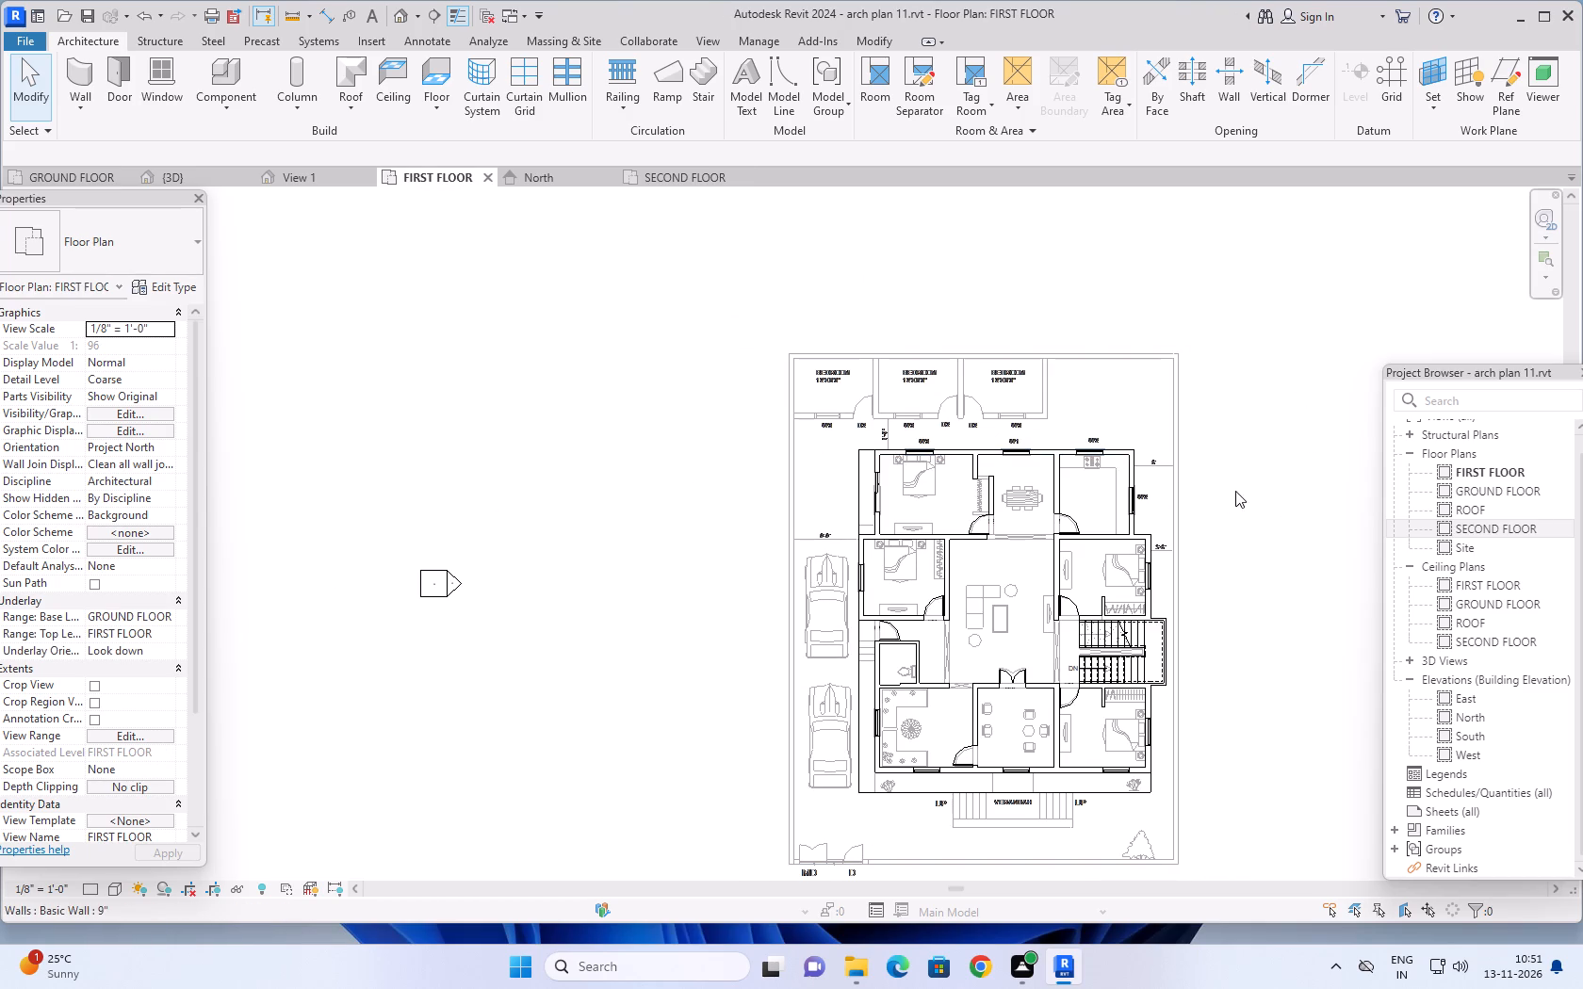
{"action": "middle_click_drag", "start_coordinate": [1235, 491], "coordinate": [1151, 442]}
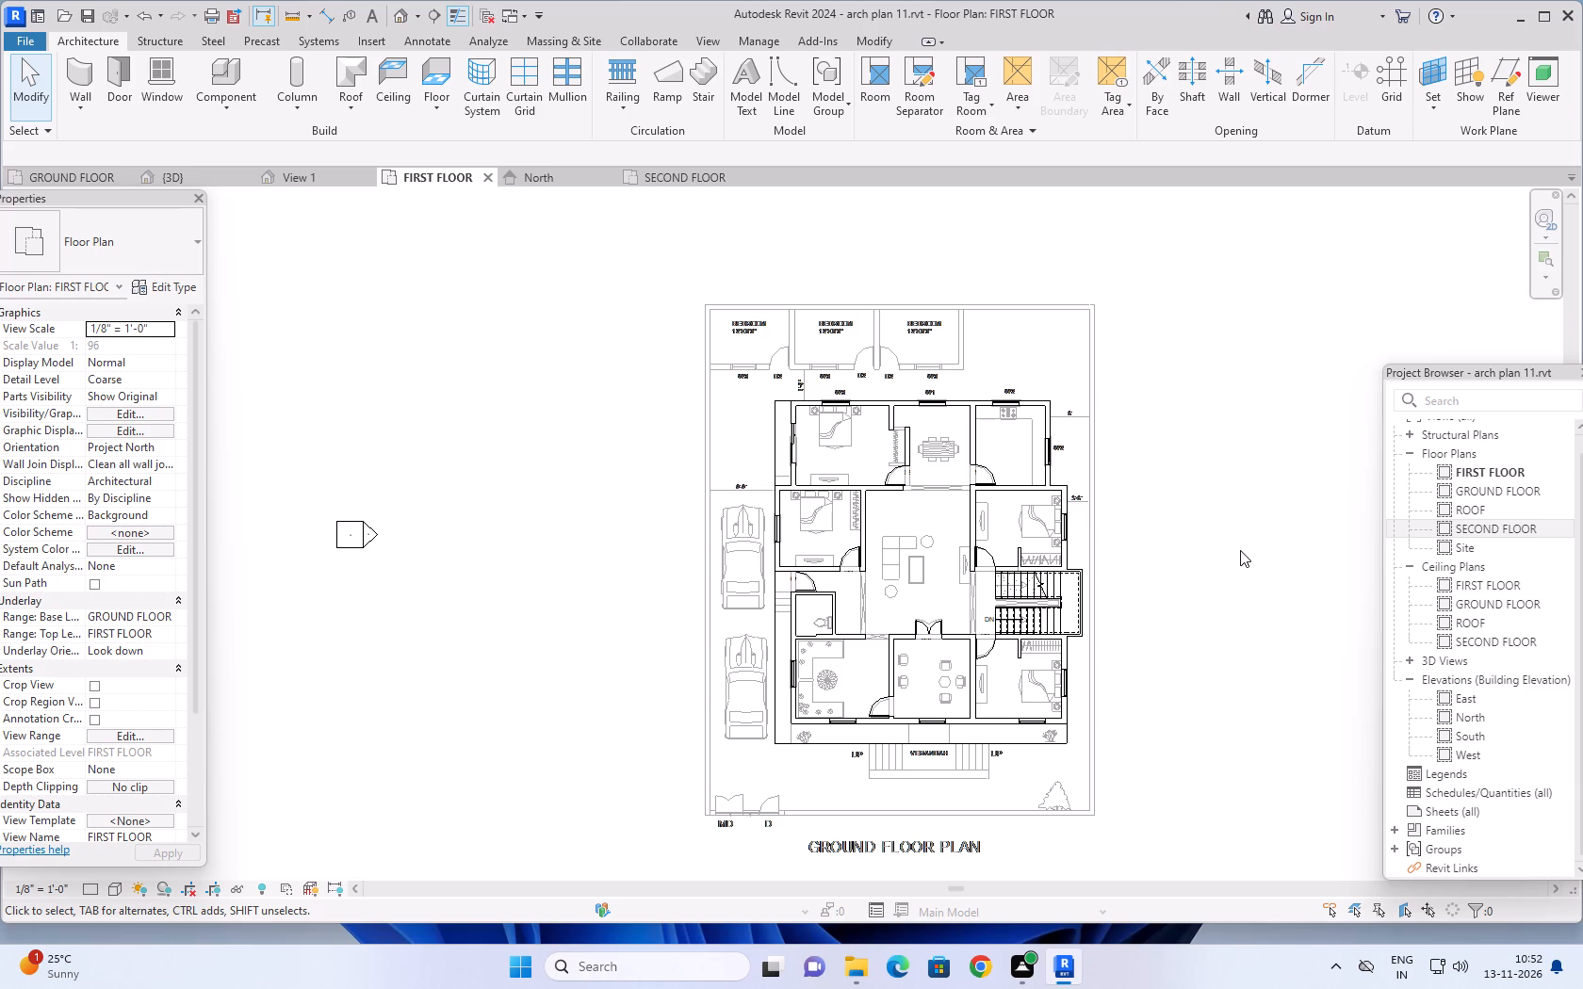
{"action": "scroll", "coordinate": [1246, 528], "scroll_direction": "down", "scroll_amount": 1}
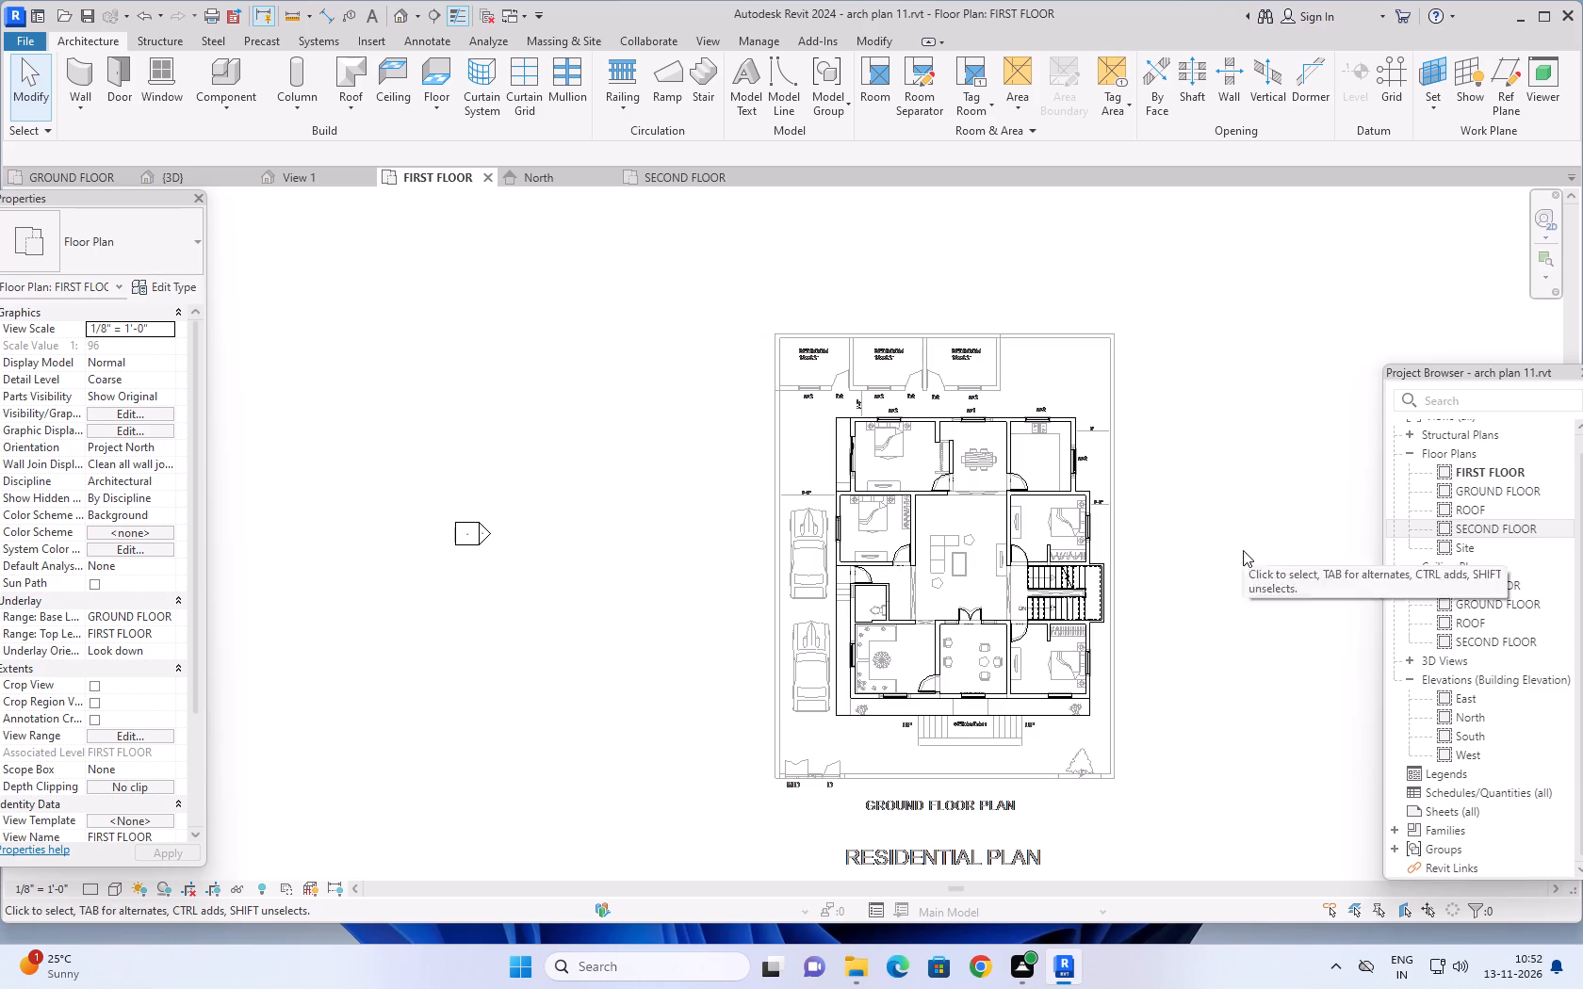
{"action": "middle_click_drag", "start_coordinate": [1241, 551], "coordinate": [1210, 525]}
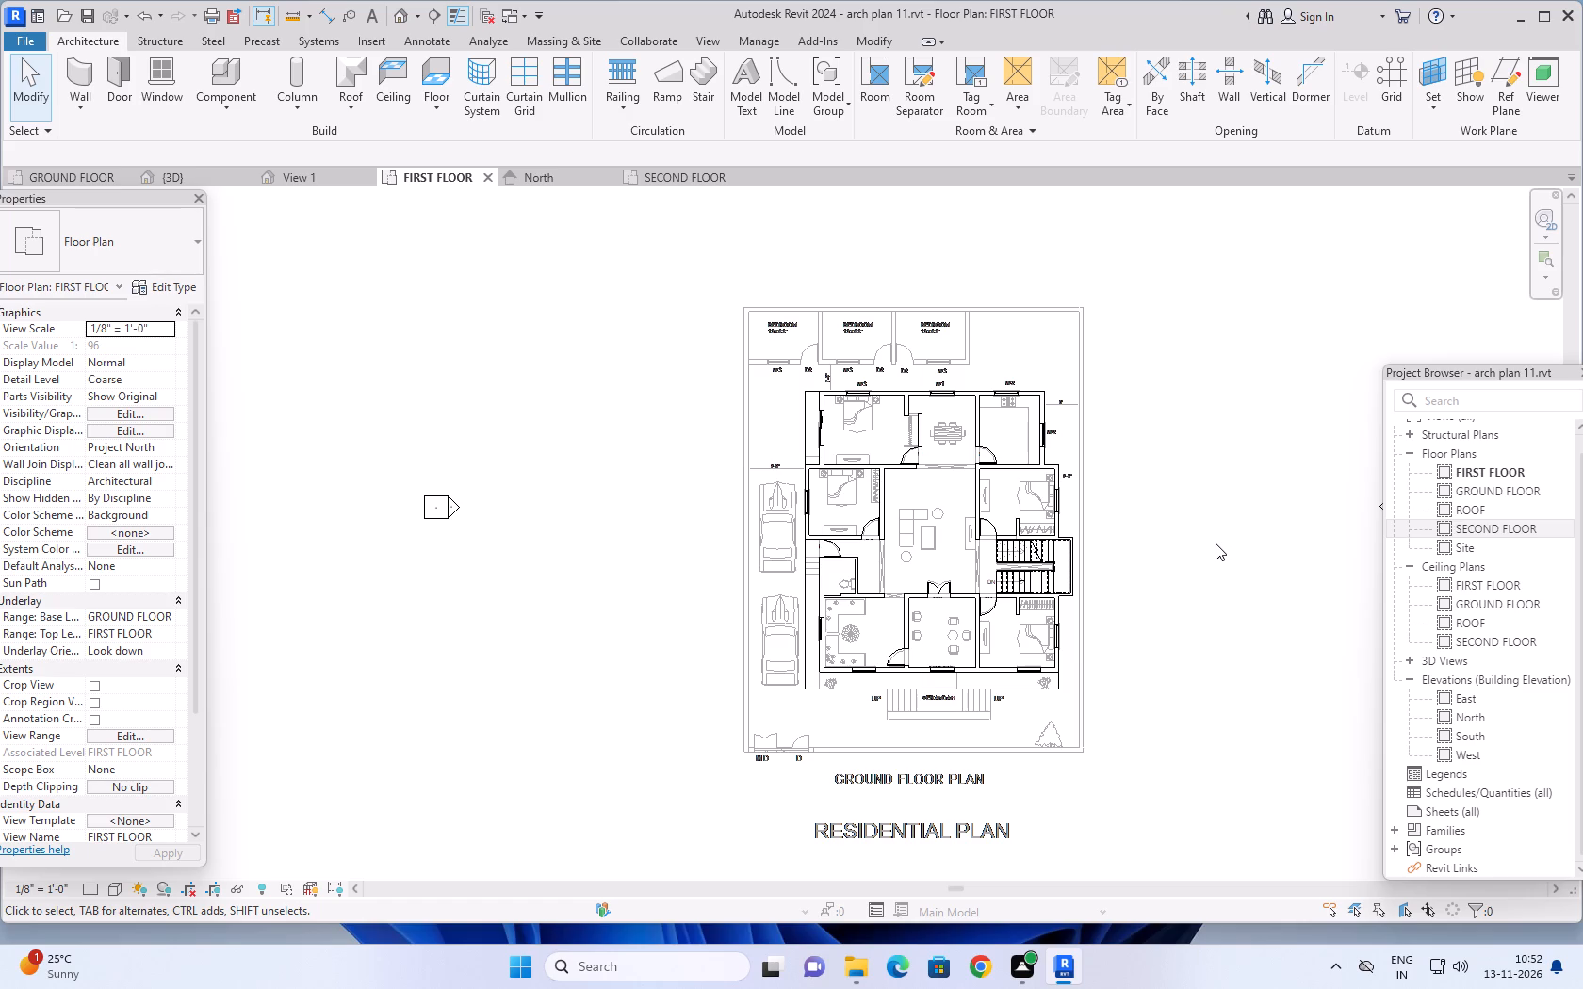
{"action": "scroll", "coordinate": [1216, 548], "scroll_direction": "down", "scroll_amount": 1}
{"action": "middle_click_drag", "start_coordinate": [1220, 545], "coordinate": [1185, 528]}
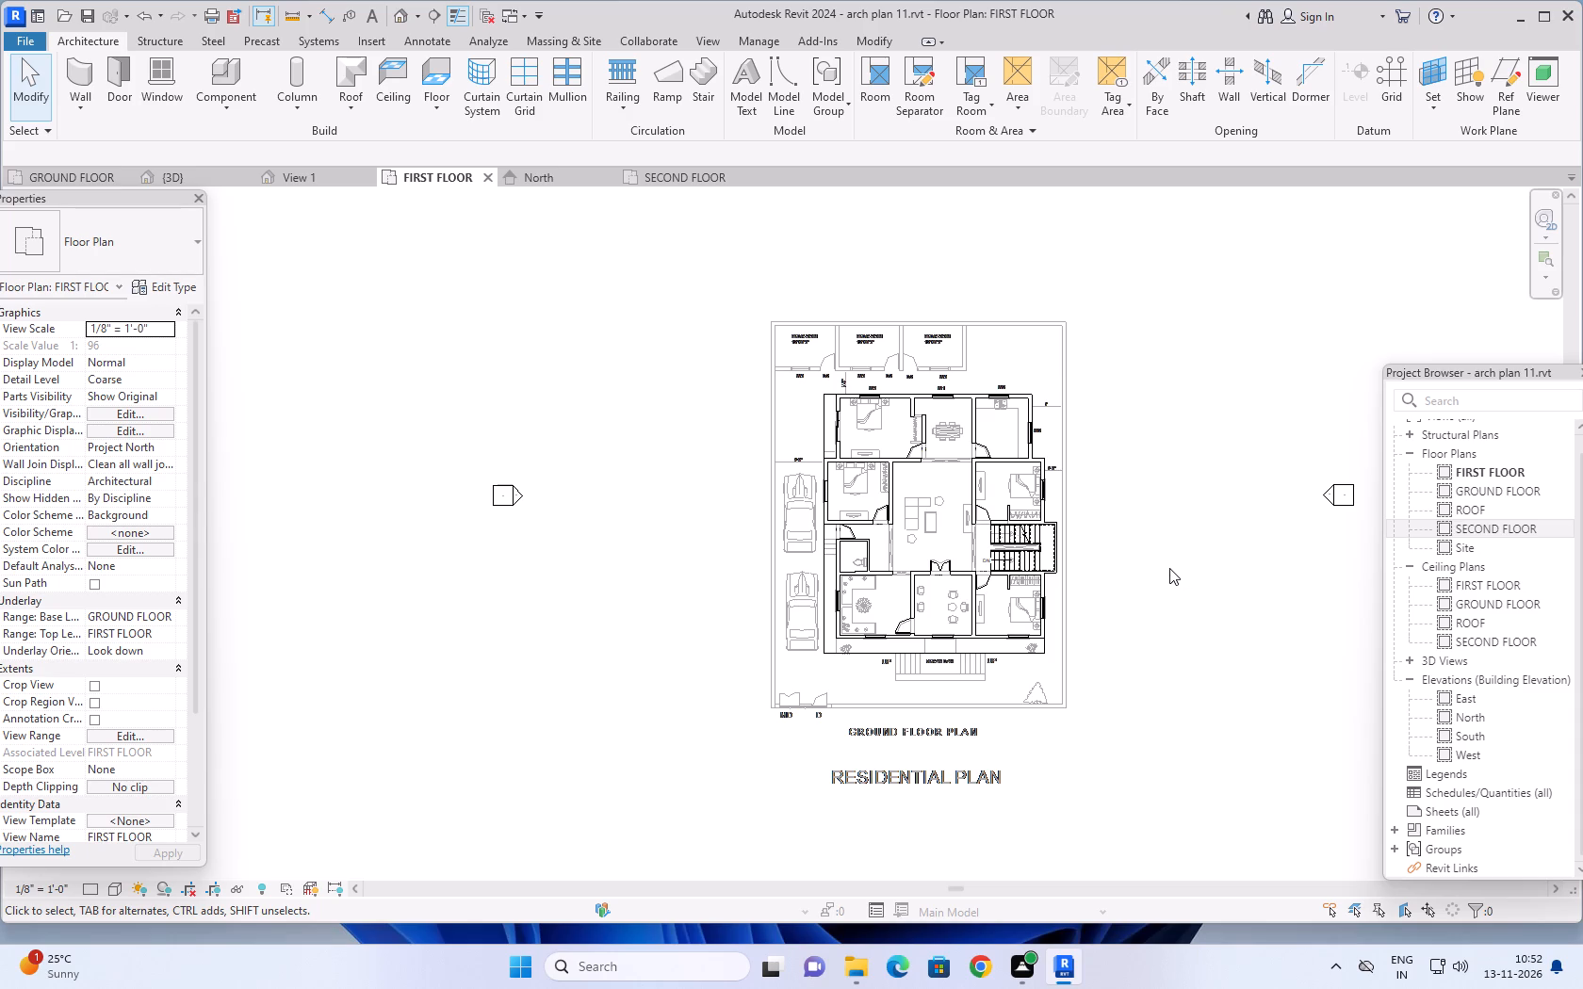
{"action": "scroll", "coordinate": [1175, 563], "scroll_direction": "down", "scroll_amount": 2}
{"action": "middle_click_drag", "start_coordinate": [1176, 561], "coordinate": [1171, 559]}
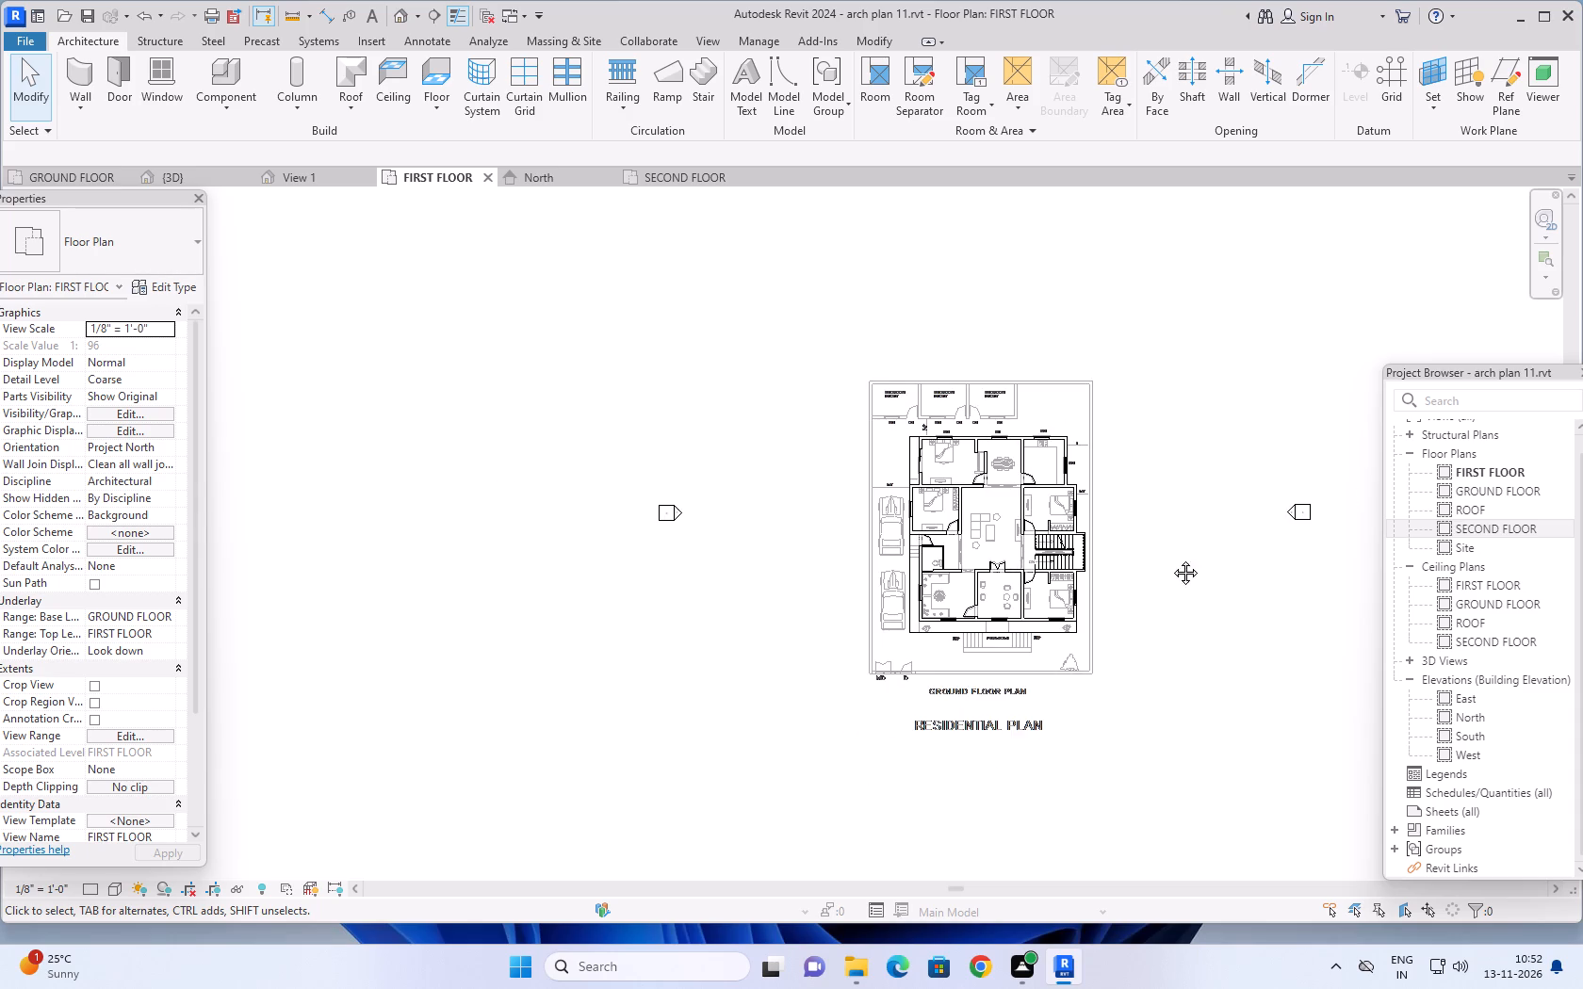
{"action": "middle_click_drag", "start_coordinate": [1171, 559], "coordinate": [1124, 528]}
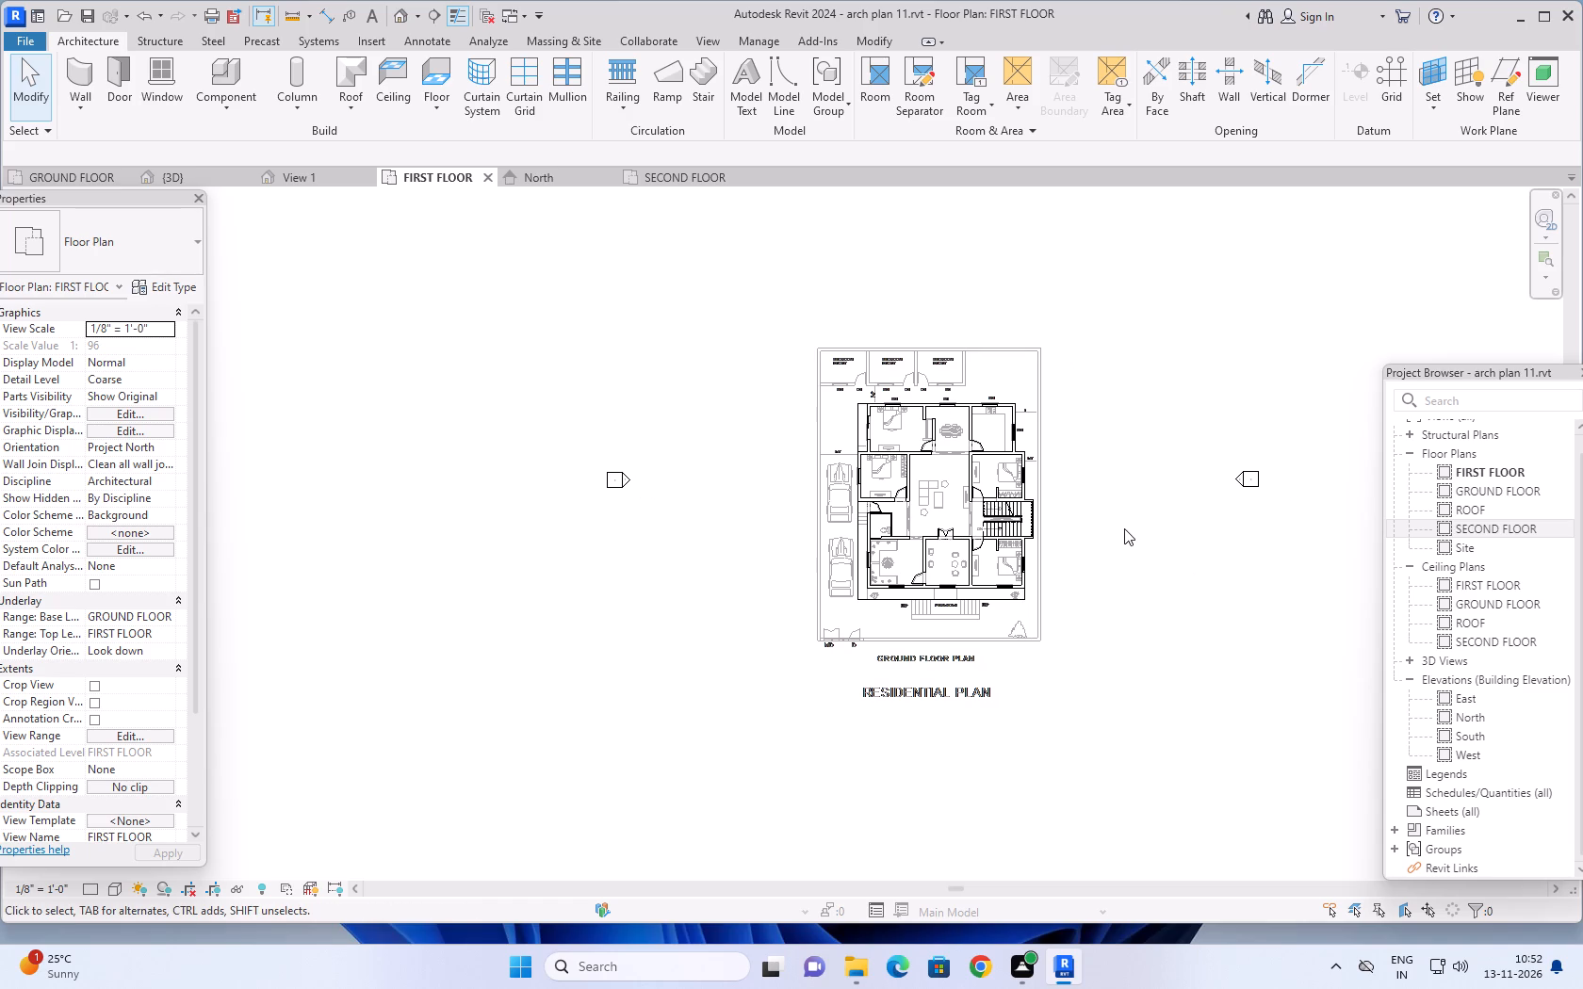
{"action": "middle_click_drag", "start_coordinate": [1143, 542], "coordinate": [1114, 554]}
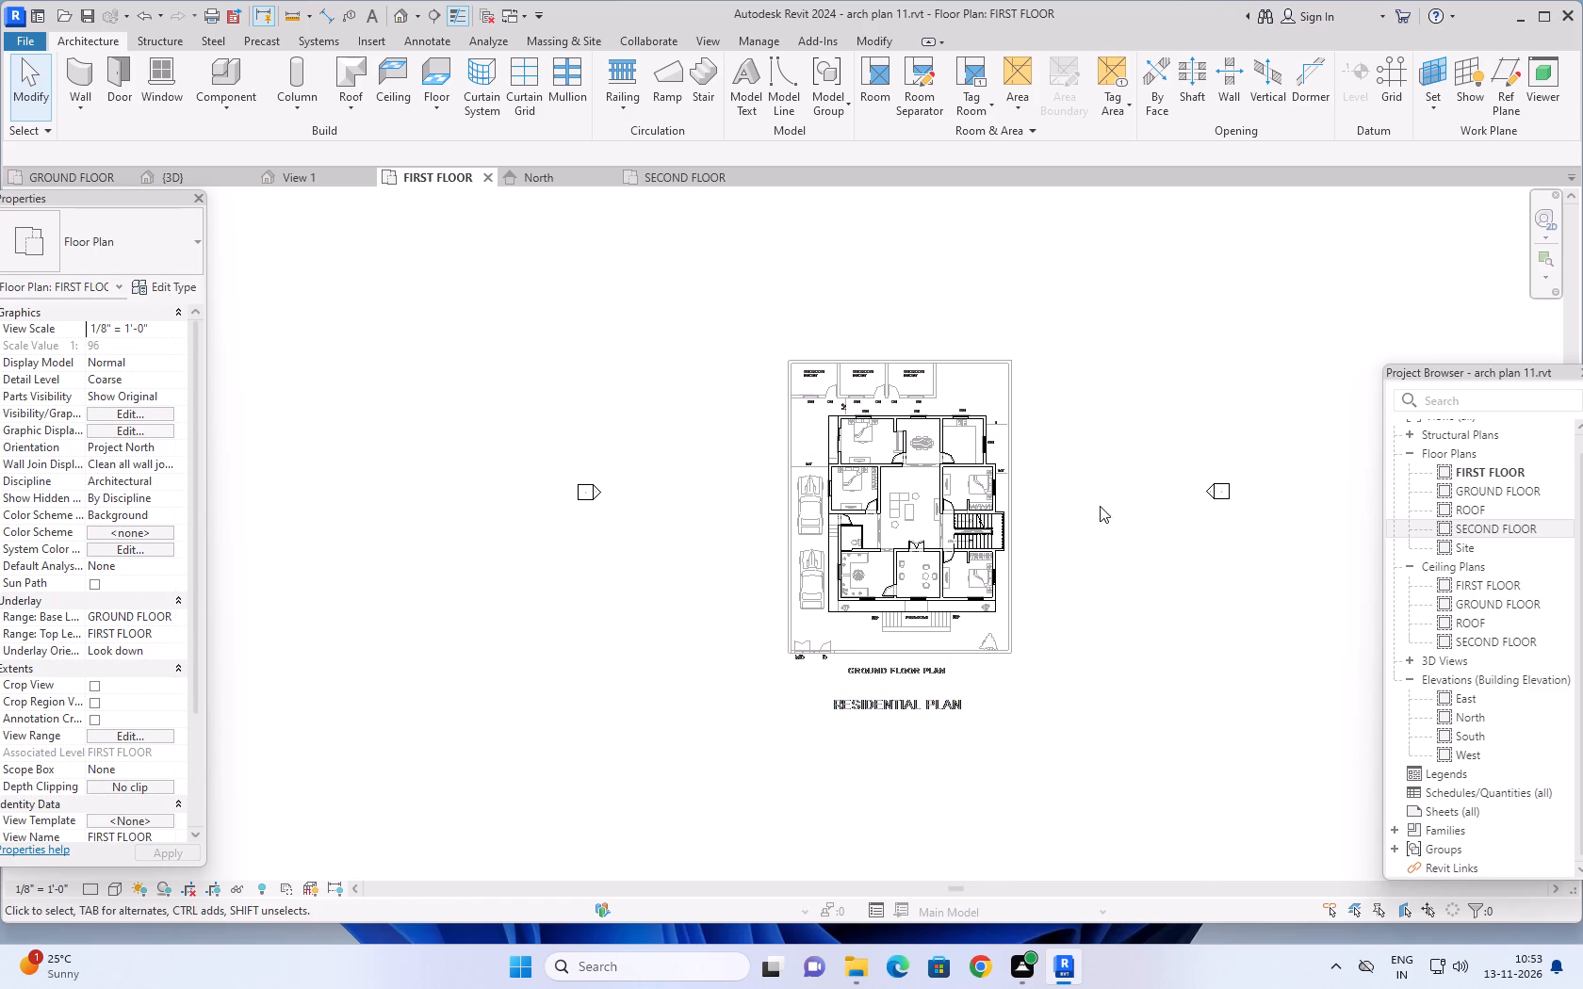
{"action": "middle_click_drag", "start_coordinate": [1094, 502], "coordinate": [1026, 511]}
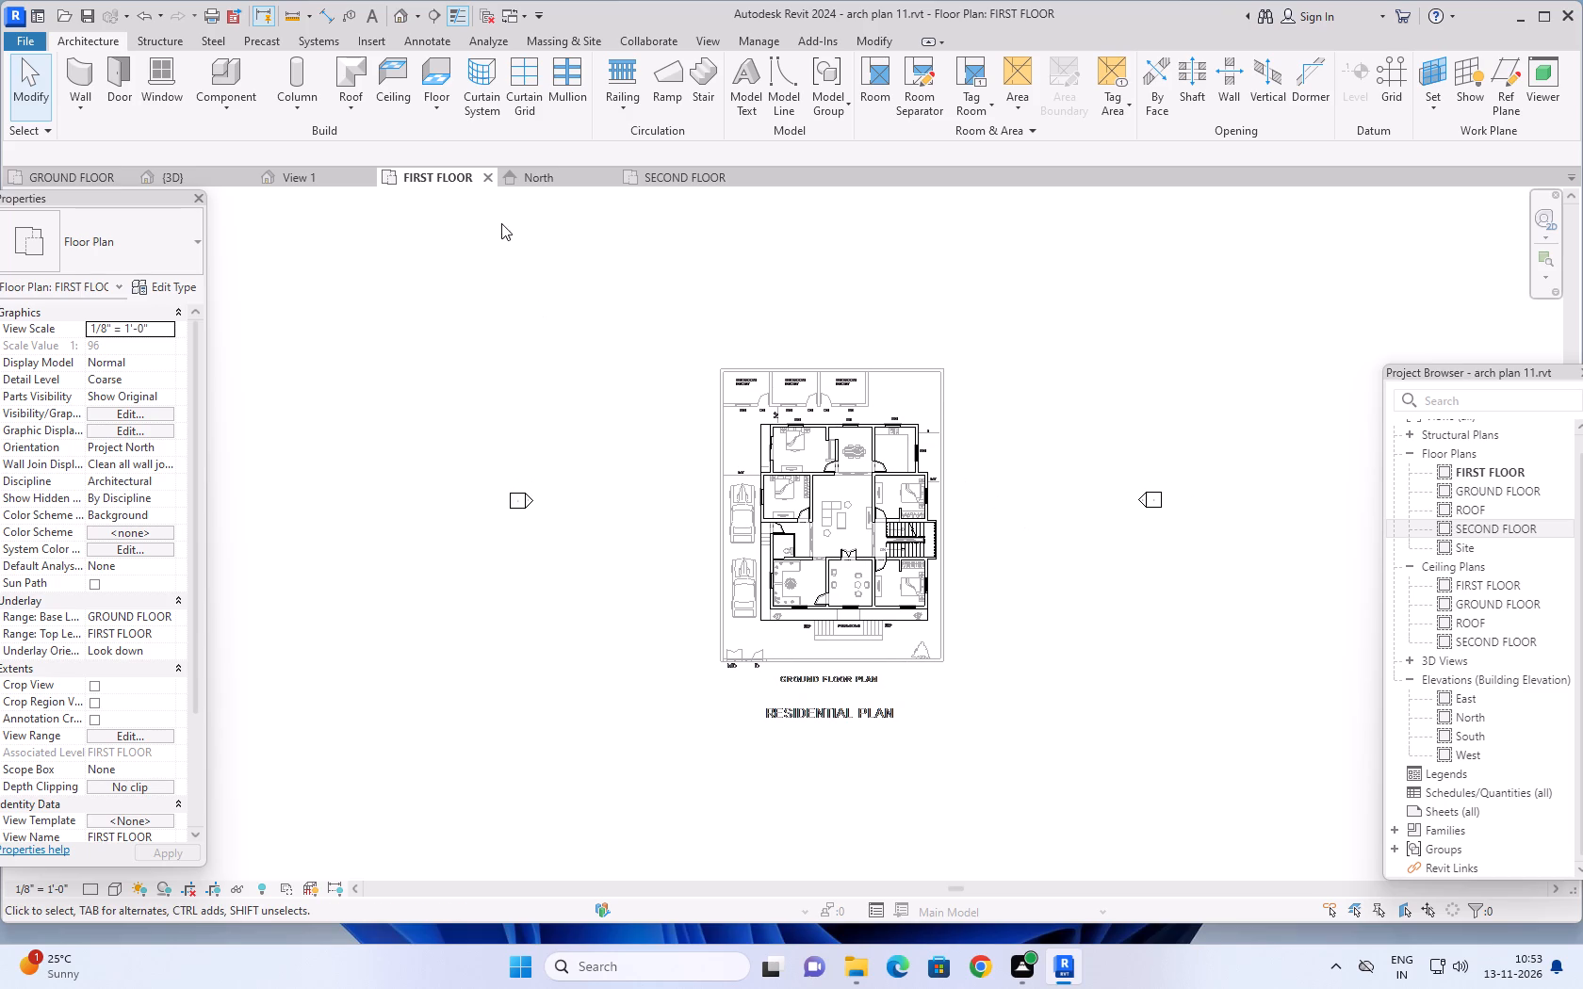
Start an architectural floor and set its level to SECOND FLOOR.
{"action": "left_click", "coordinate": [426, 110]}
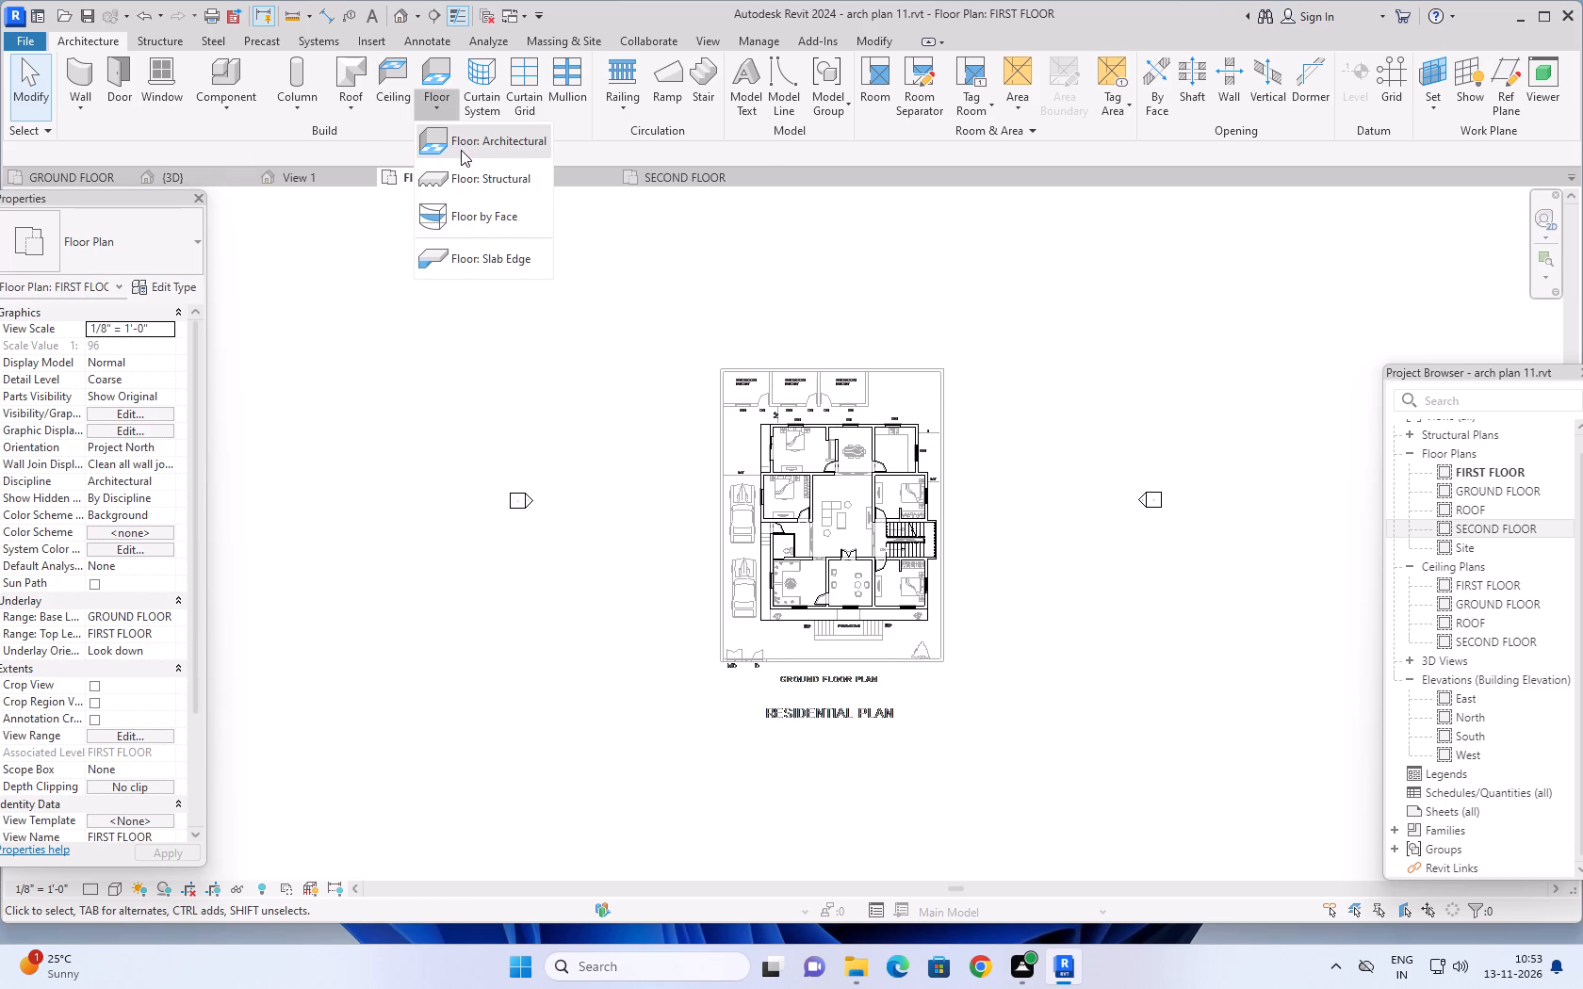
{"action": "left_click", "coordinate": [466, 143]}
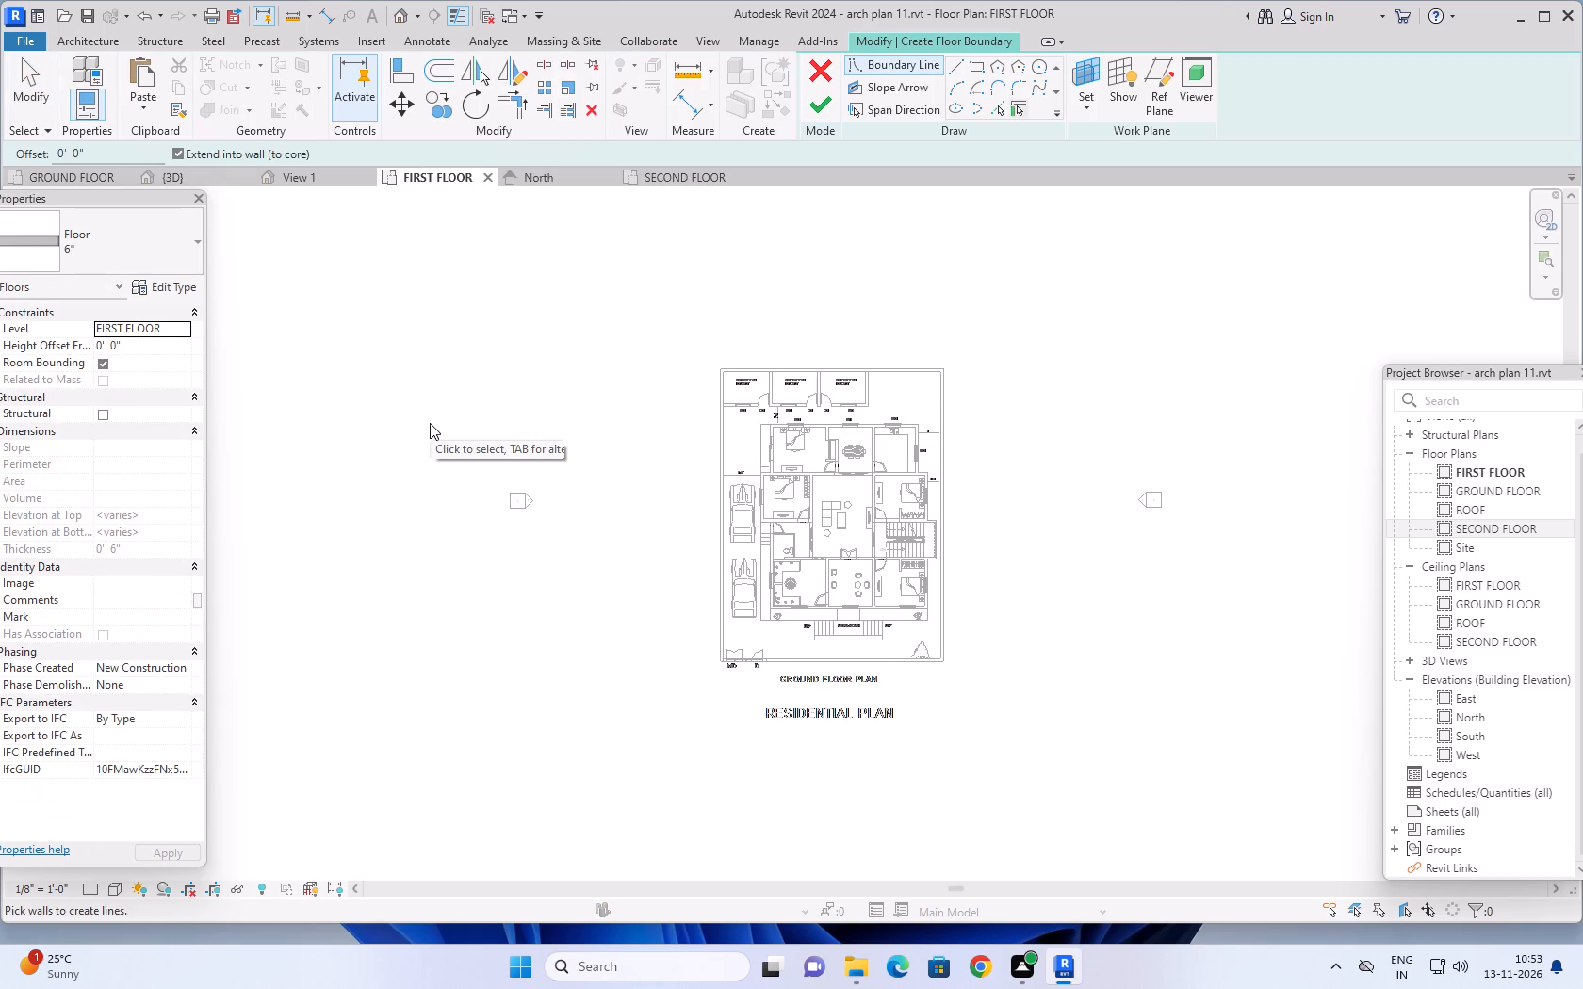
{"action": "left_click", "coordinate": [186, 329]}
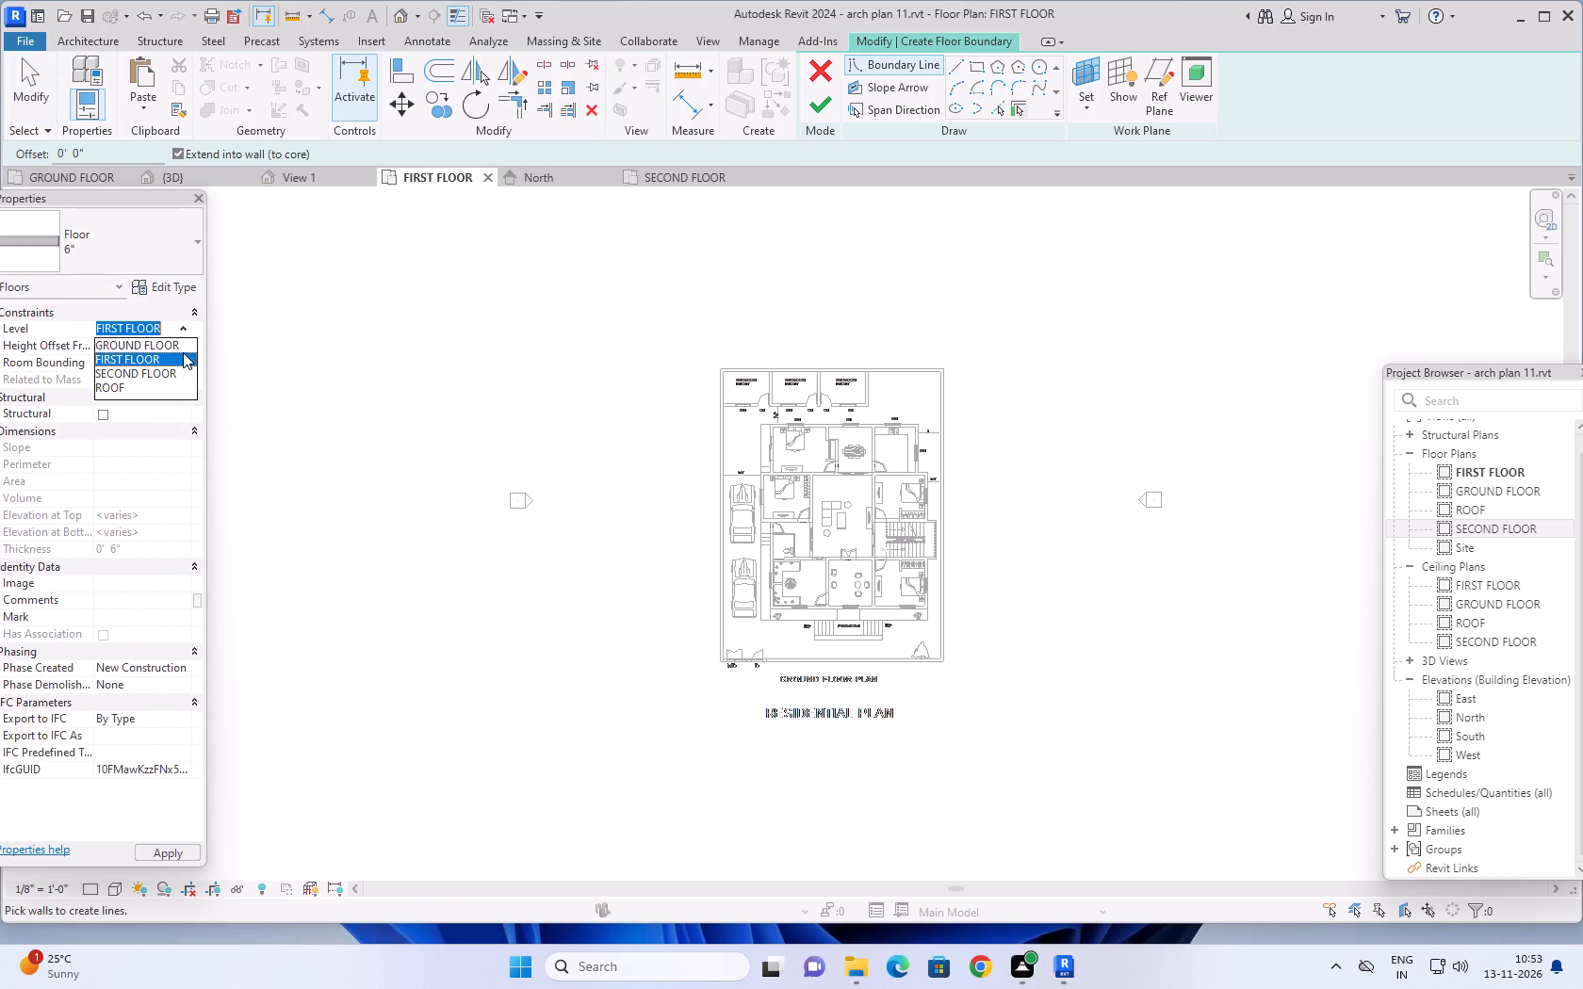
{"action": "left_click", "coordinate": [152, 369]}
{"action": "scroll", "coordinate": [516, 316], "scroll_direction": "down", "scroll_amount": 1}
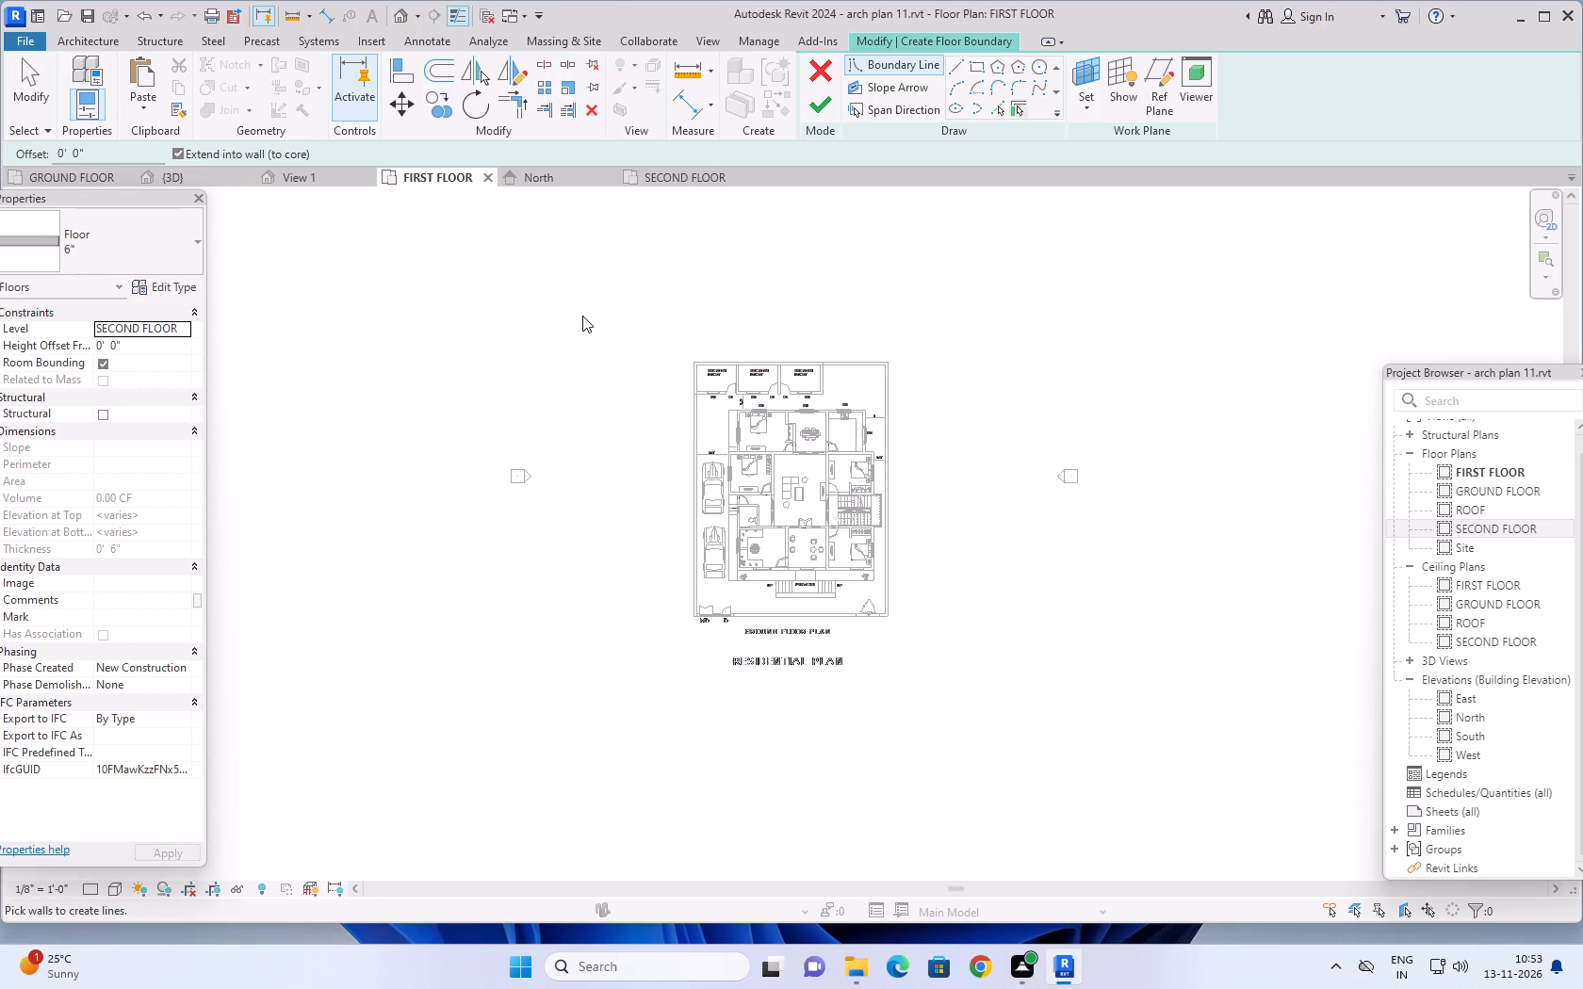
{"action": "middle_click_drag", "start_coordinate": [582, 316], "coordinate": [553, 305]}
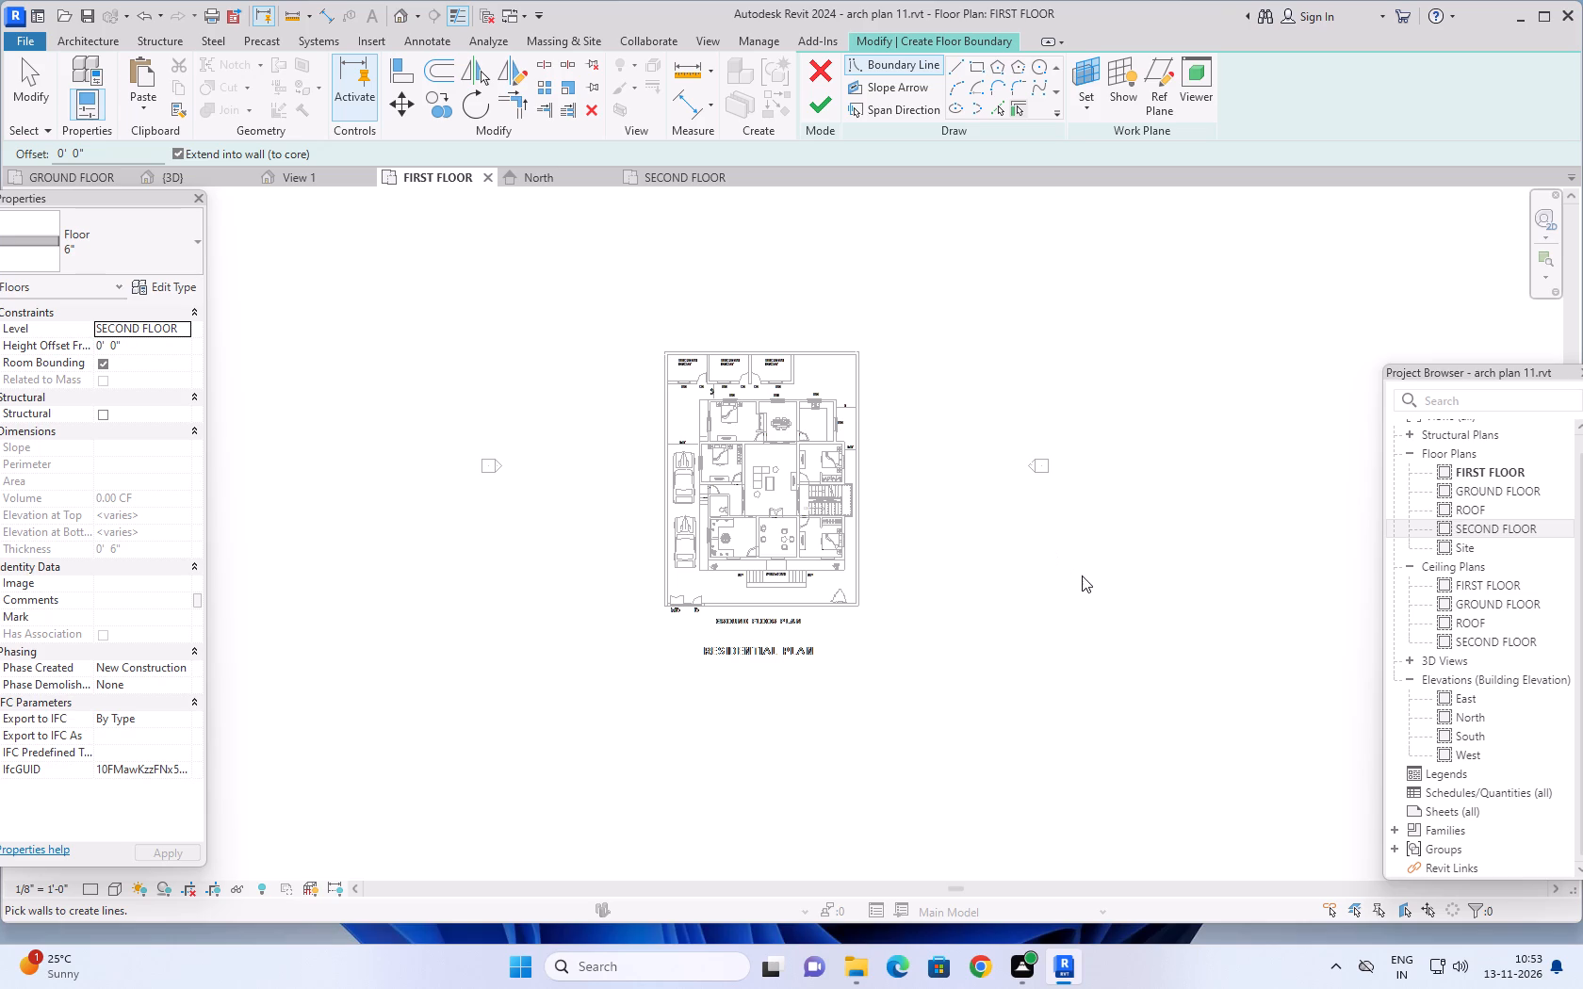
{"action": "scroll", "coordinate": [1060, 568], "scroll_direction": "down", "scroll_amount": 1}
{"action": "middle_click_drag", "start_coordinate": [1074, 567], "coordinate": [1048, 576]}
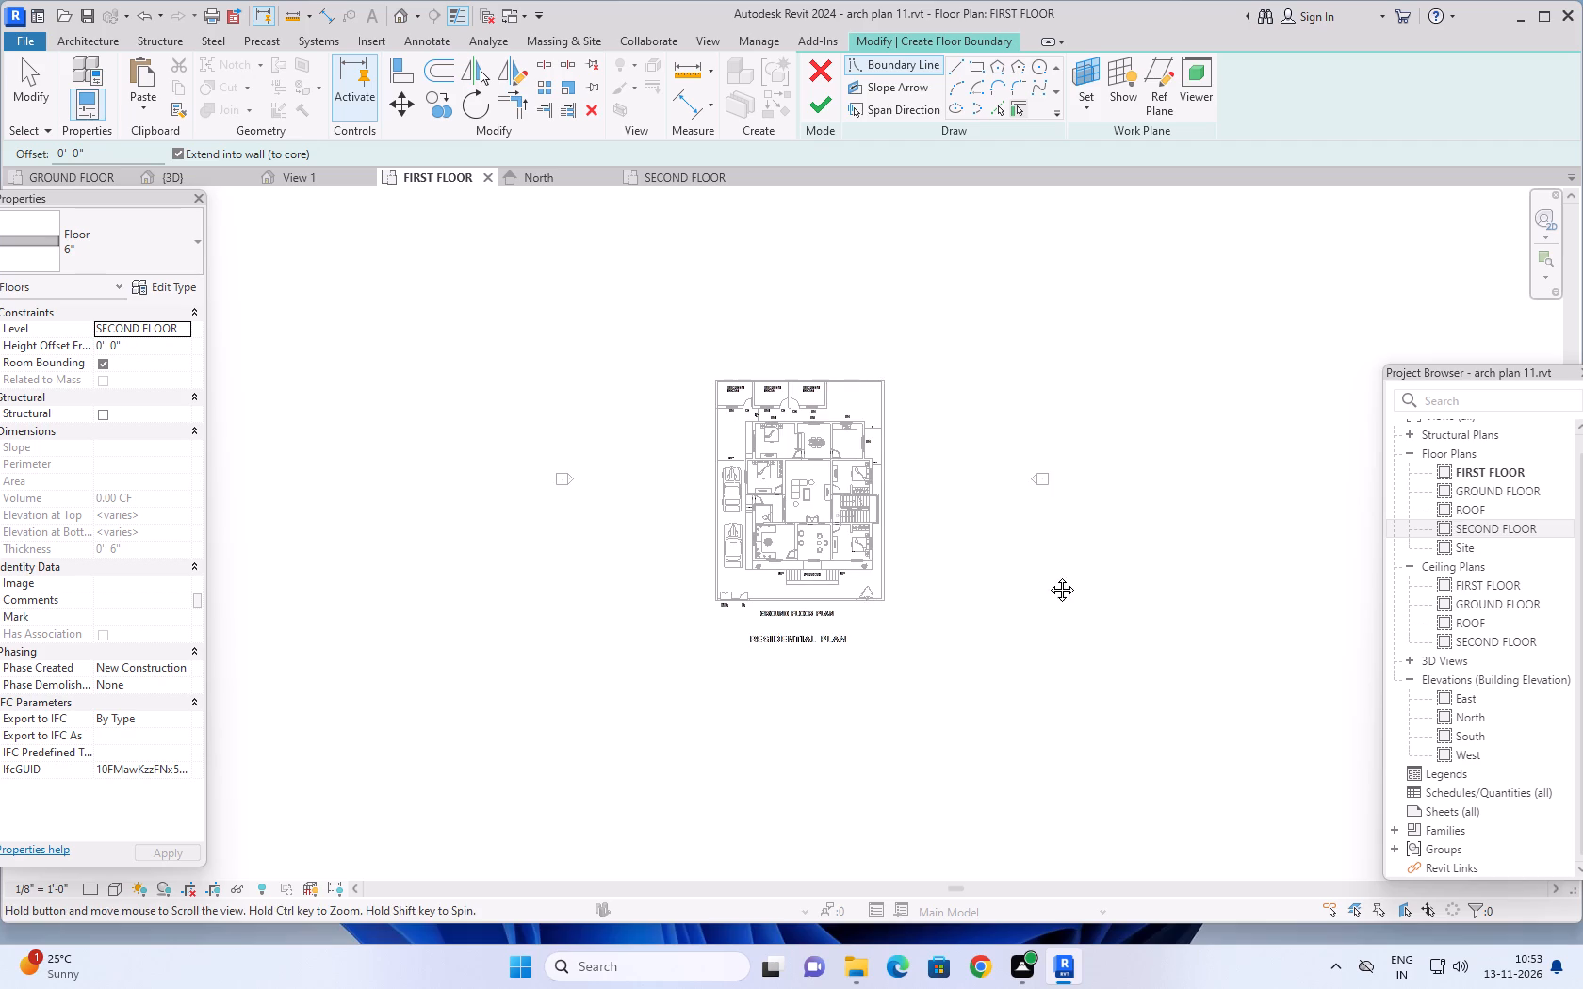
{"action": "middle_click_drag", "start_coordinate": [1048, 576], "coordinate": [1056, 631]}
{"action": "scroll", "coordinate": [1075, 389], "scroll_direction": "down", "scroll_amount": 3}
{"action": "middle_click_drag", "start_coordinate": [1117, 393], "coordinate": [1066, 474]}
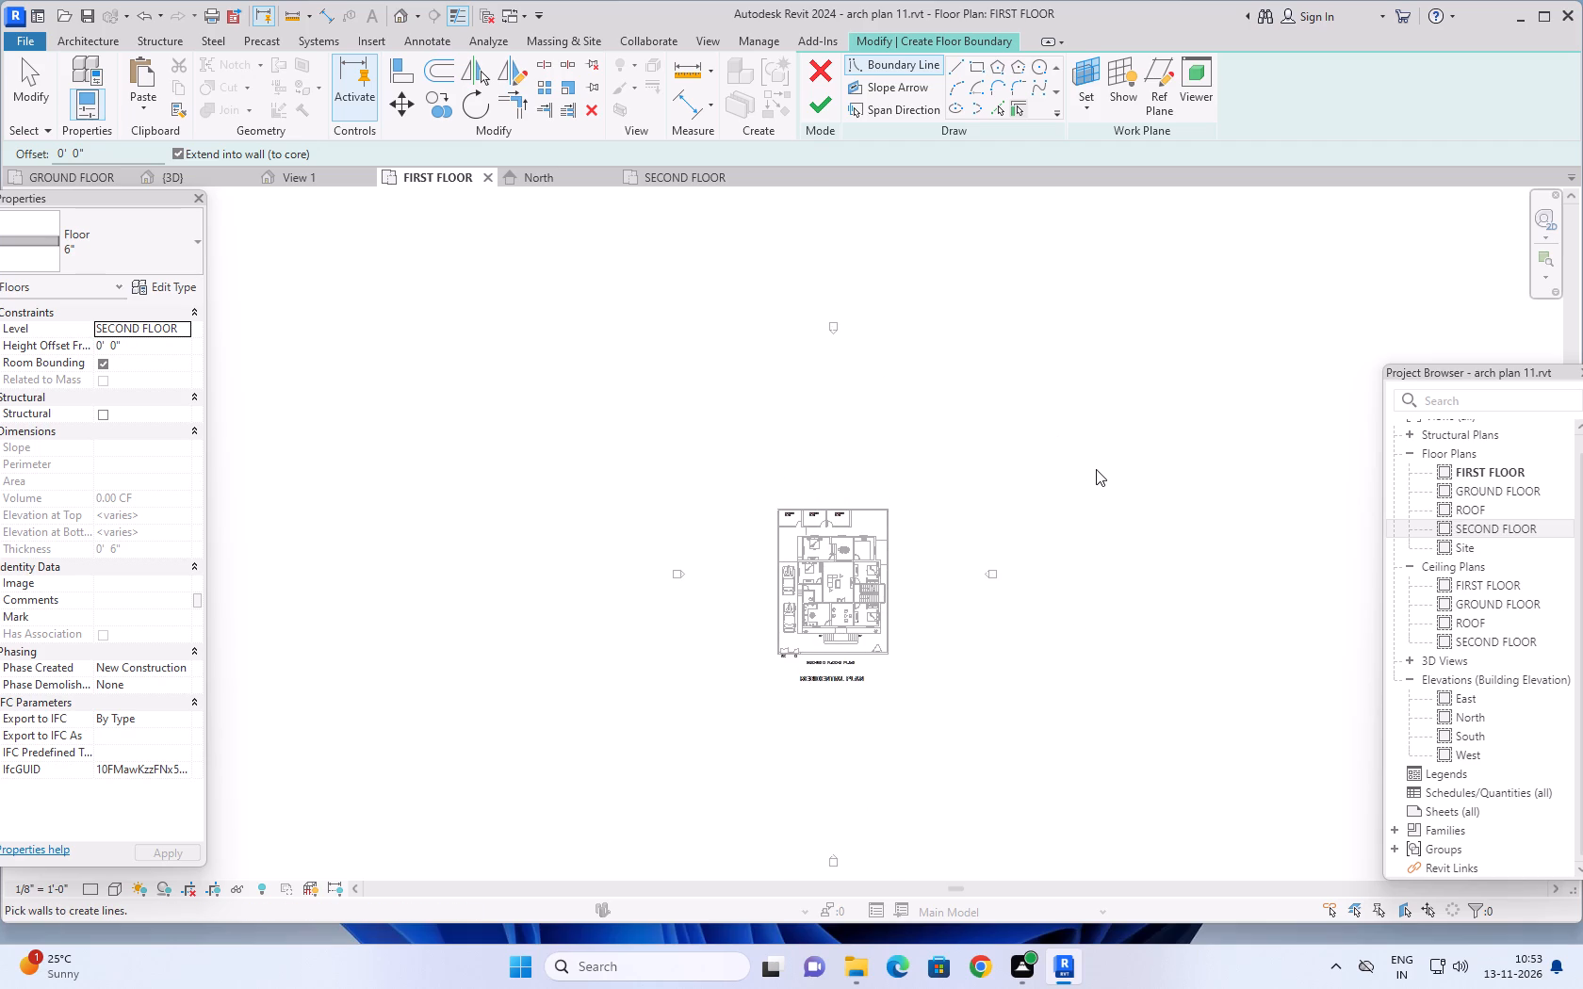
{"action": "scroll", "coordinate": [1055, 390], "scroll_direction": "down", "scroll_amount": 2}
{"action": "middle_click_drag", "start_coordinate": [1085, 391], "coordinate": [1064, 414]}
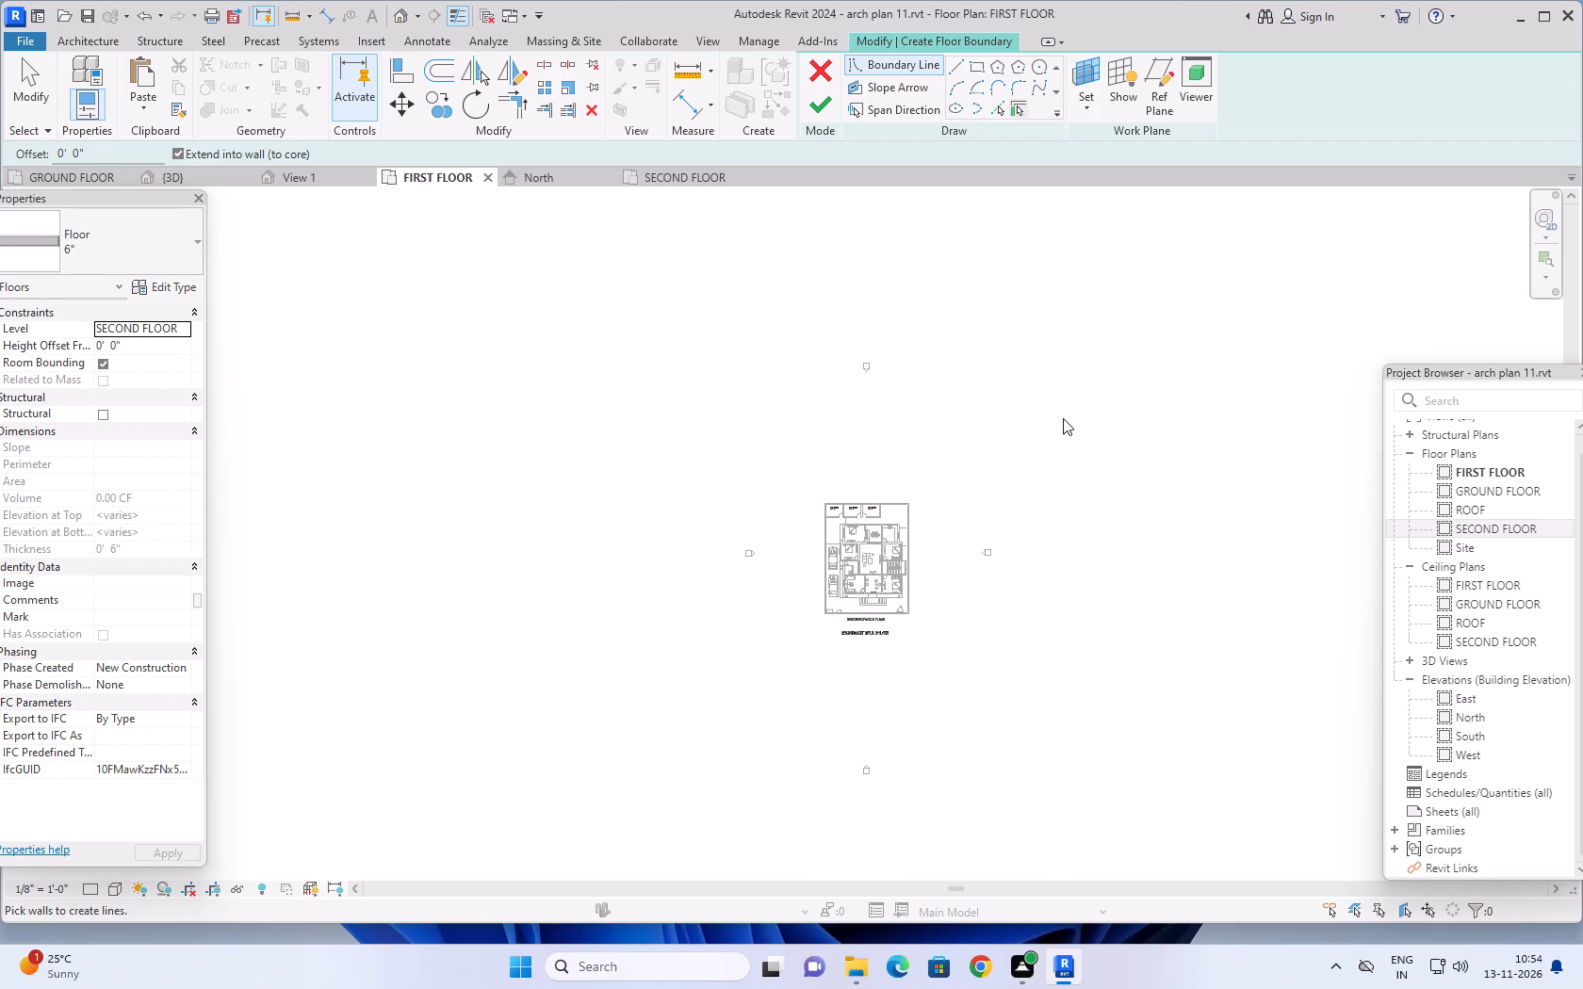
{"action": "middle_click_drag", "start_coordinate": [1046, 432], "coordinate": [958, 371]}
Draw straight floor boundary lines along the north exterior wall, down the kitchen's outer wall and across the 2' 6" jog to the east bedroom.
{"action": "left_click", "coordinate": [955, 61]}
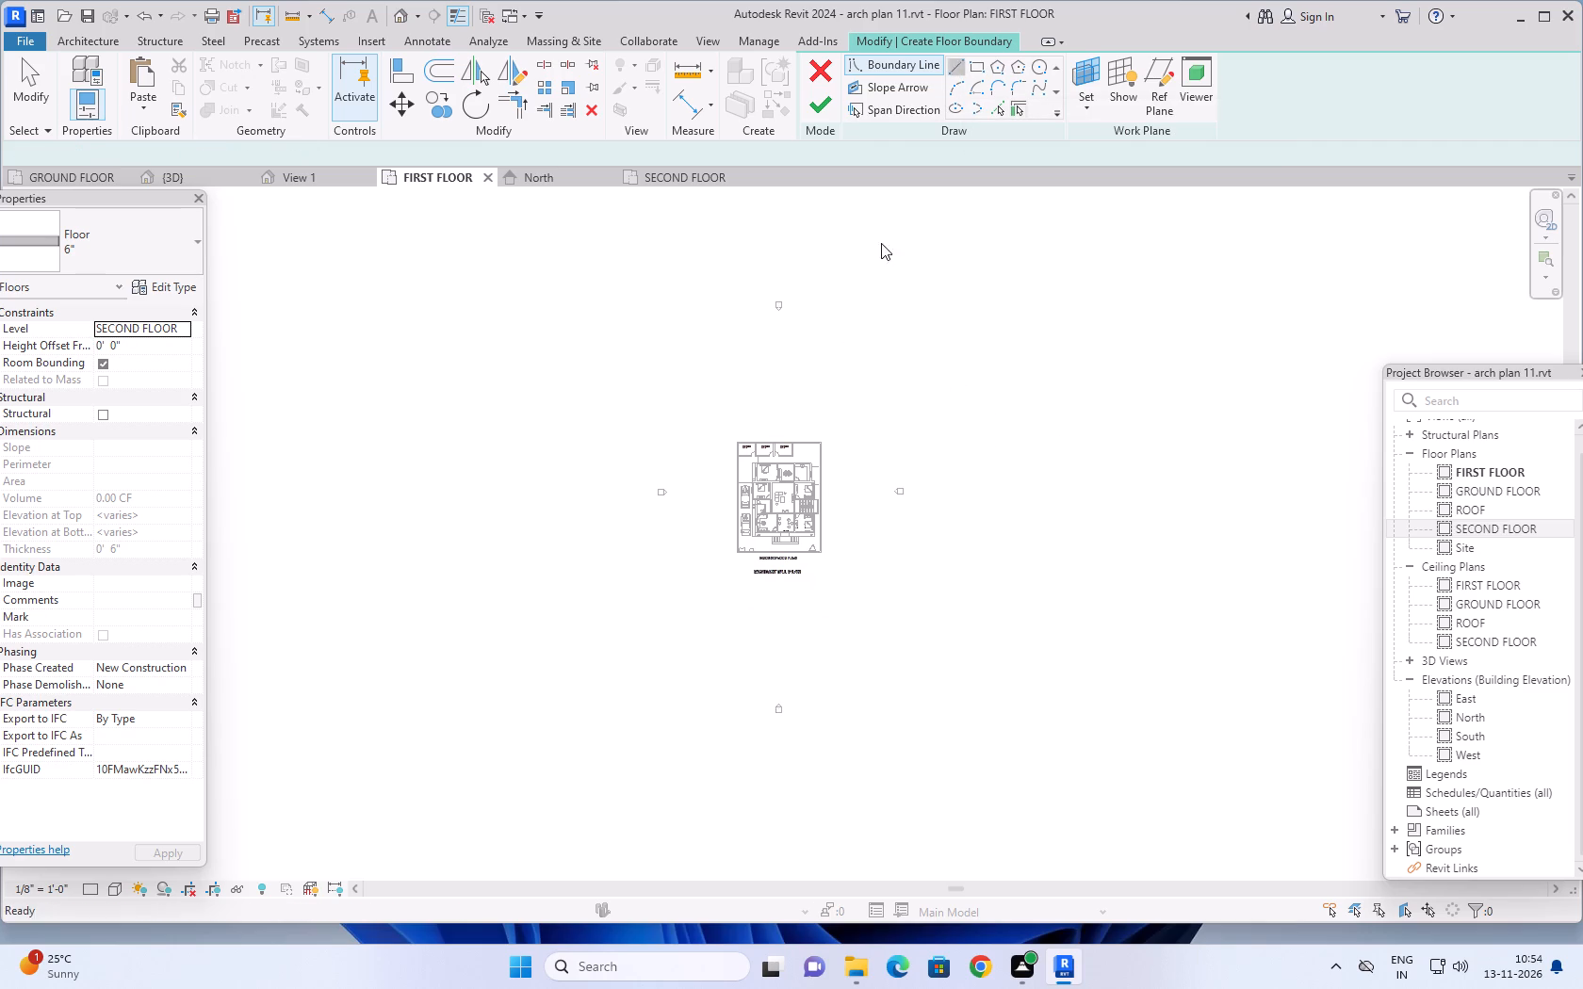
{"action": "scroll", "coordinate": [763, 491], "scroll_direction": "up", "scroll_amount": 6}
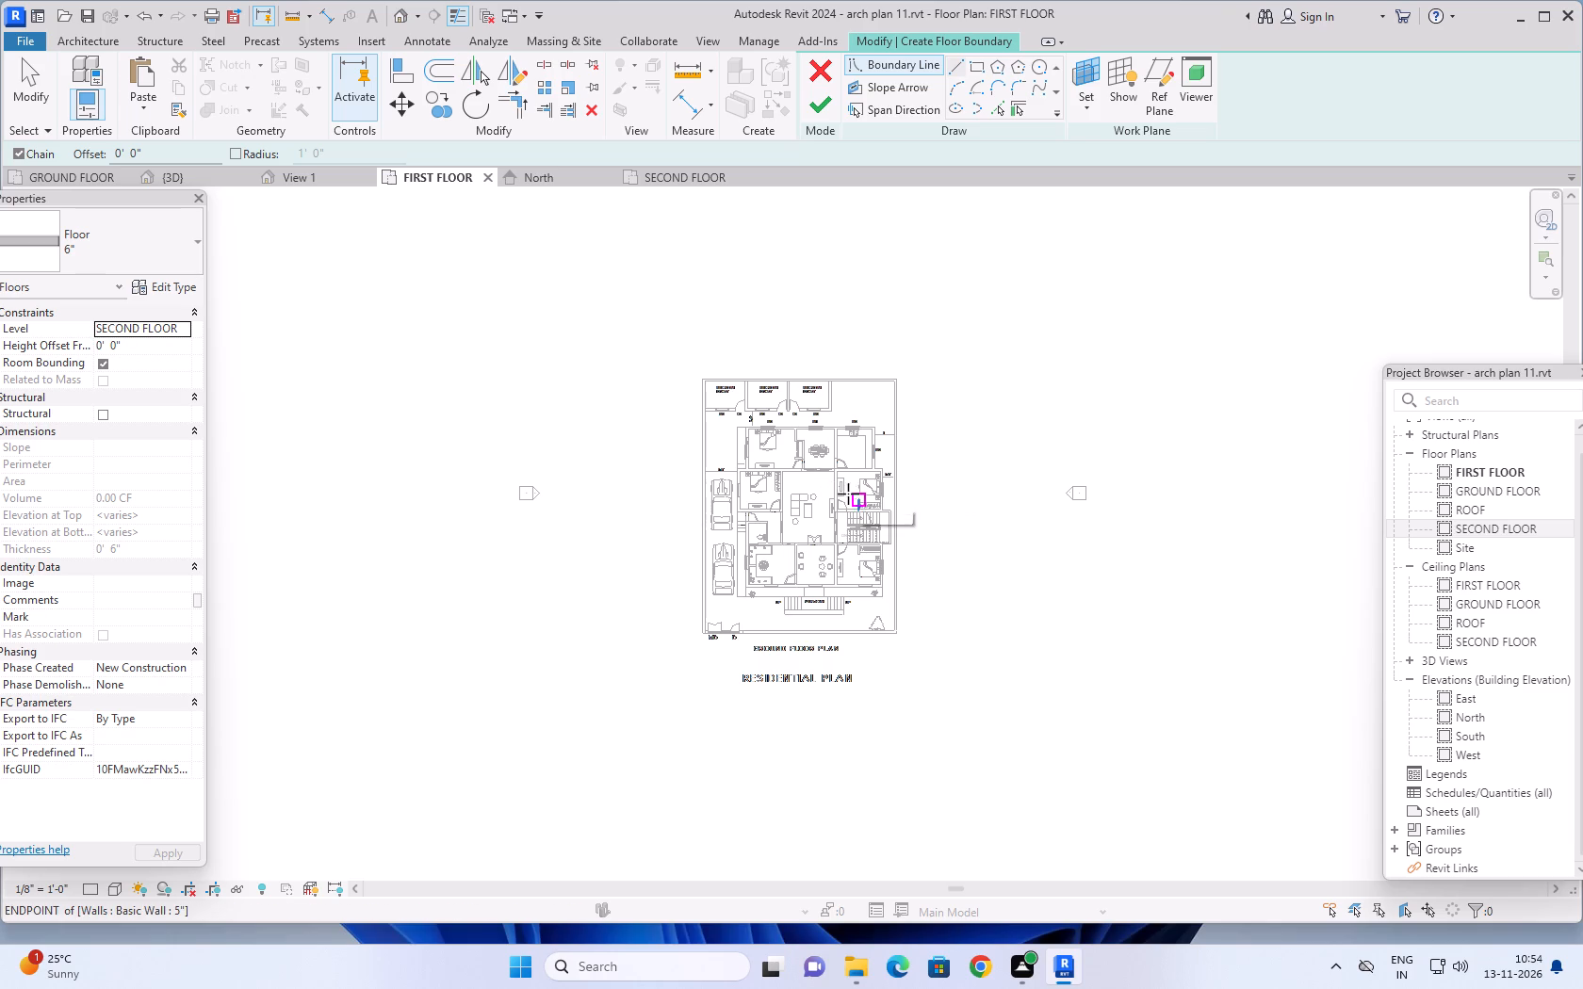
{"action": "scroll", "coordinate": [674, 465], "scroll_direction": "up", "scroll_amount": 5}
{"action": "scroll", "coordinate": [745, 435], "scroll_direction": "up", "scroll_amount": 5}
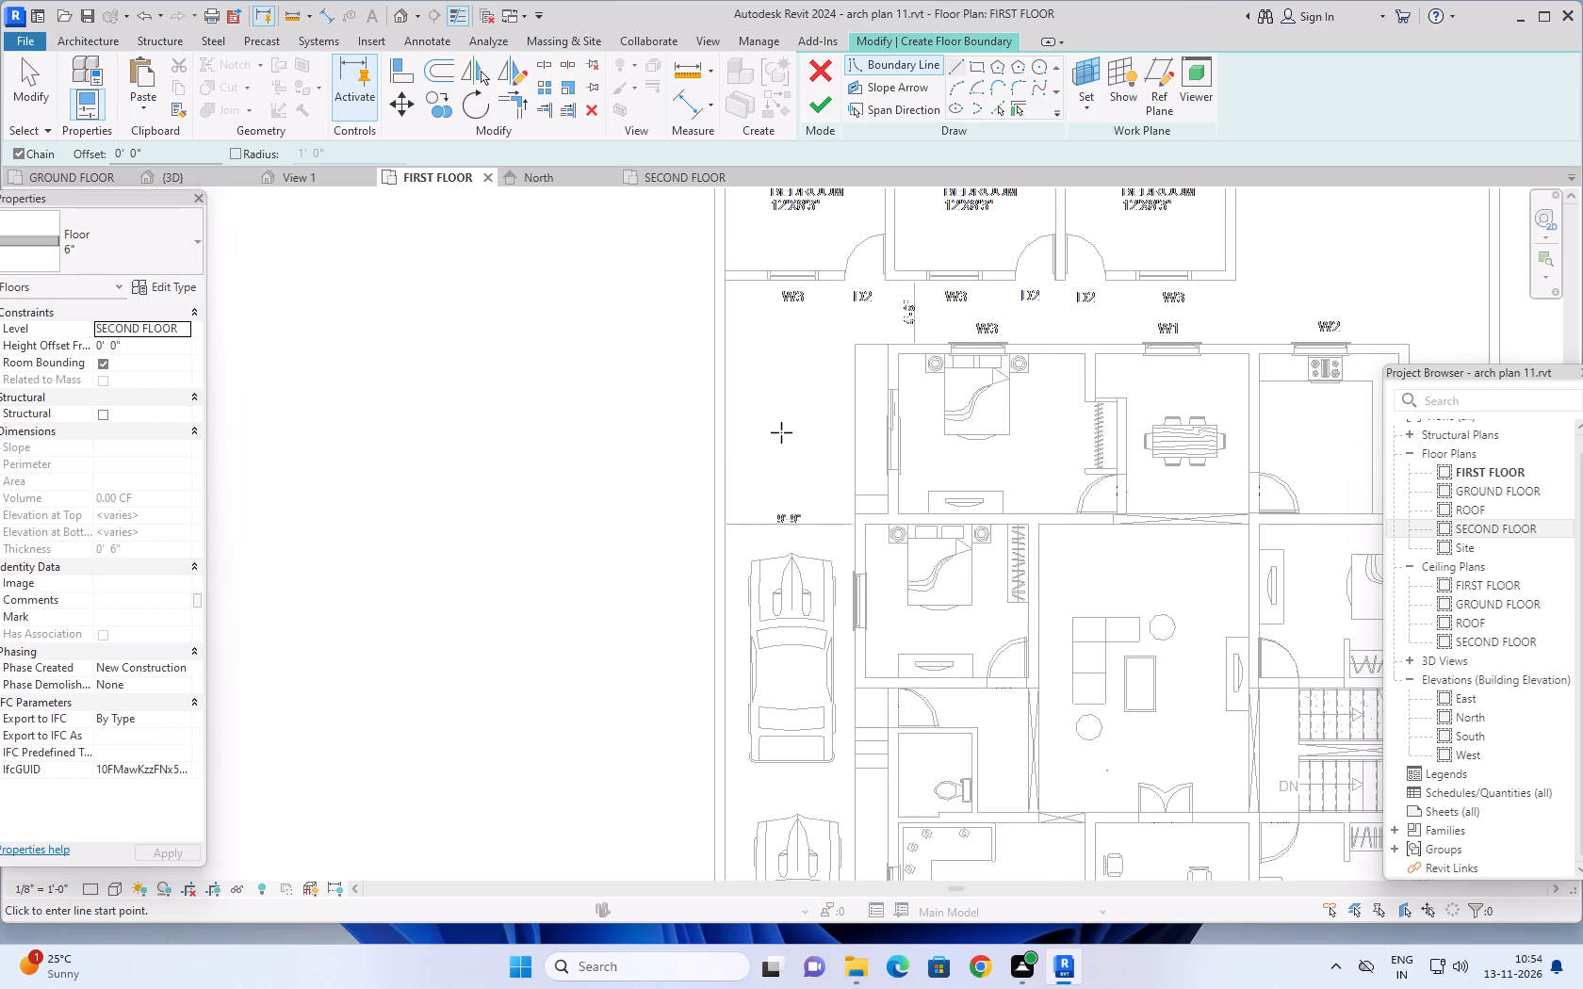
{"action": "scroll", "coordinate": [787, 435], "scroll_direction": "down", "scroll_amount": 6}
{"action": "scroll", "coordinate": [892, 450], "scroll_direction": "down", "scroll_amount": 2}
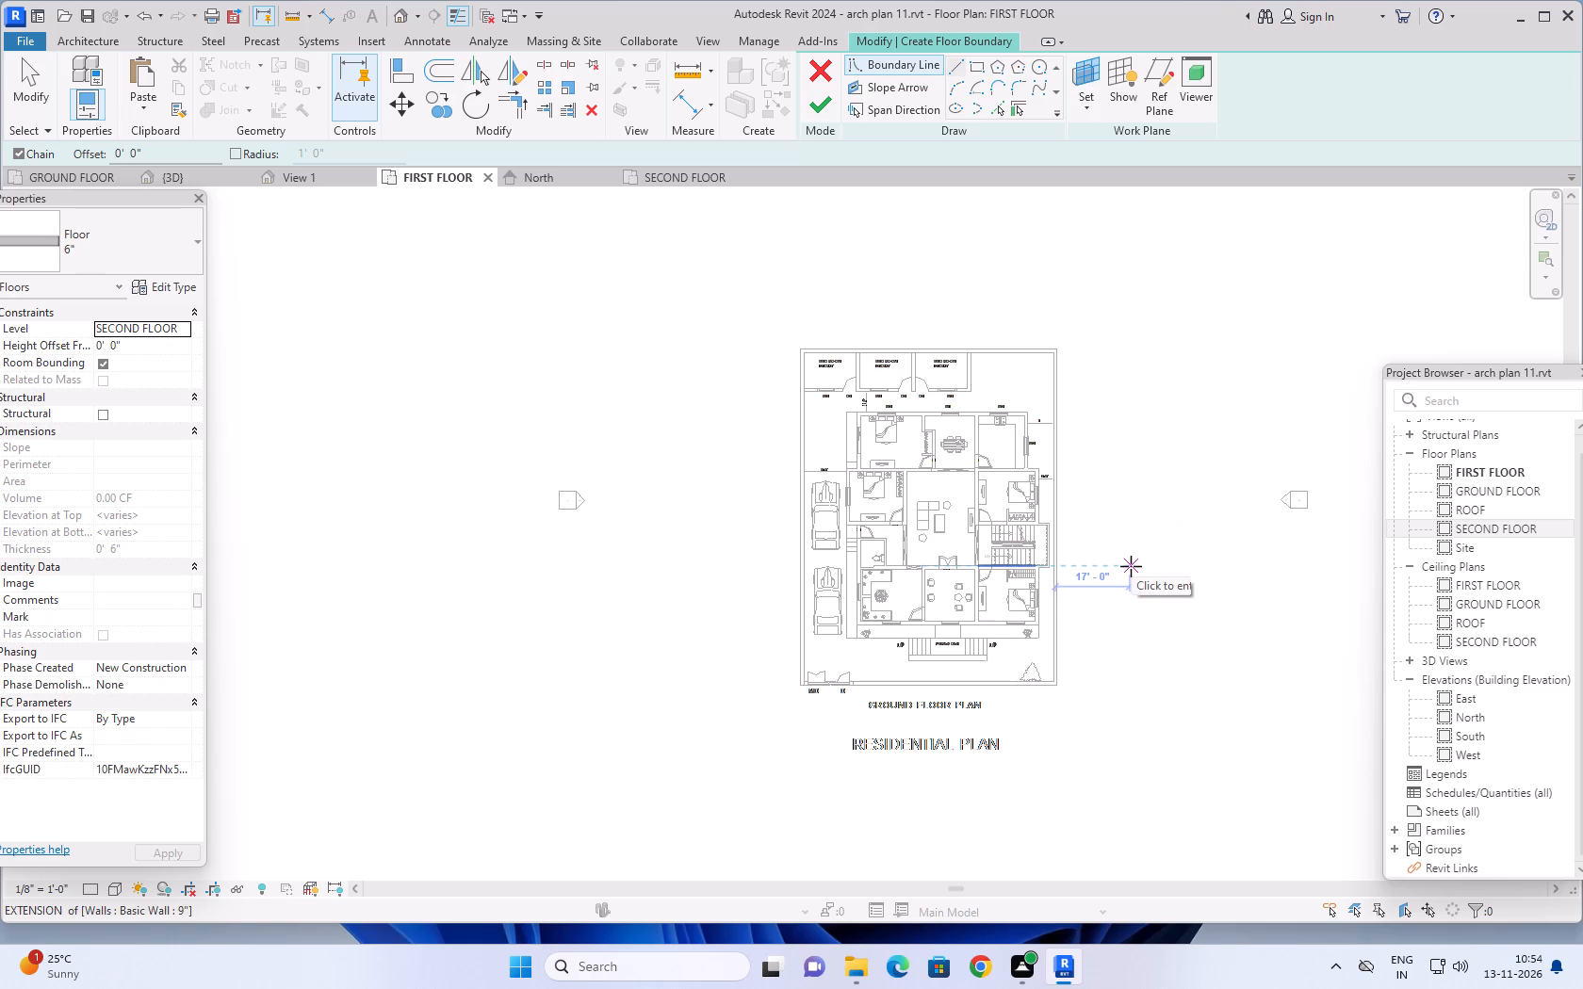
{"action": "scroll", "coordinate": [883, 463], "scroll_direction": "up", "scroll_amount": 4}
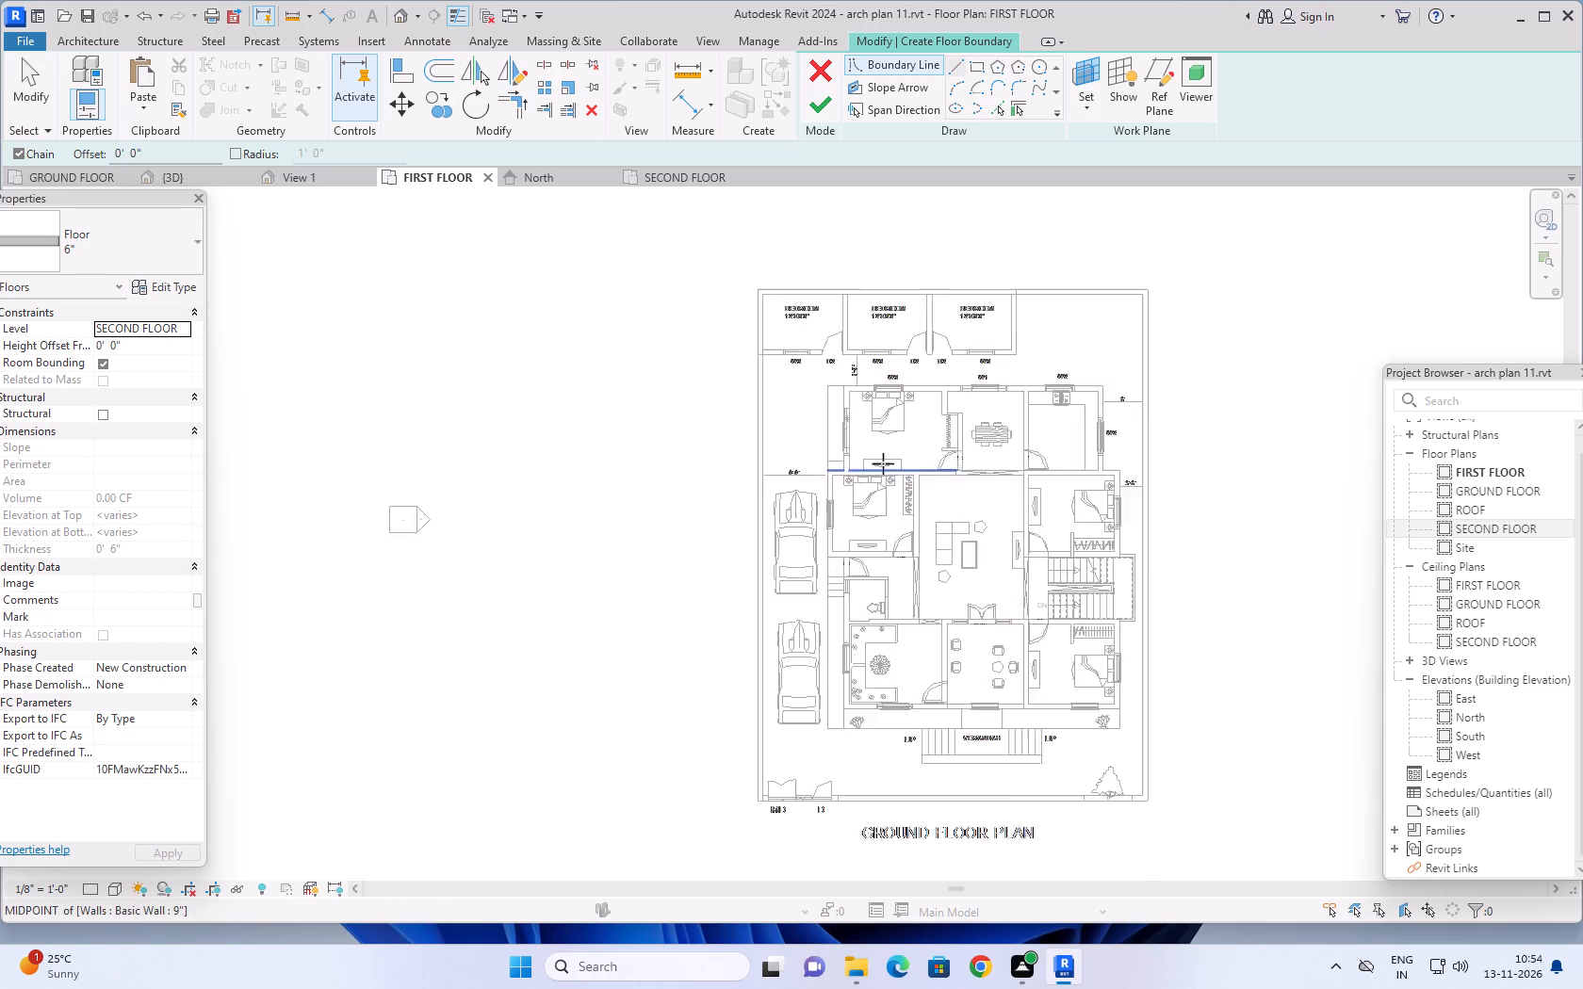
{"action": "scroll", "coordinate": [883, 463], "scroll_direction": "up", "scroll_amount": 2}
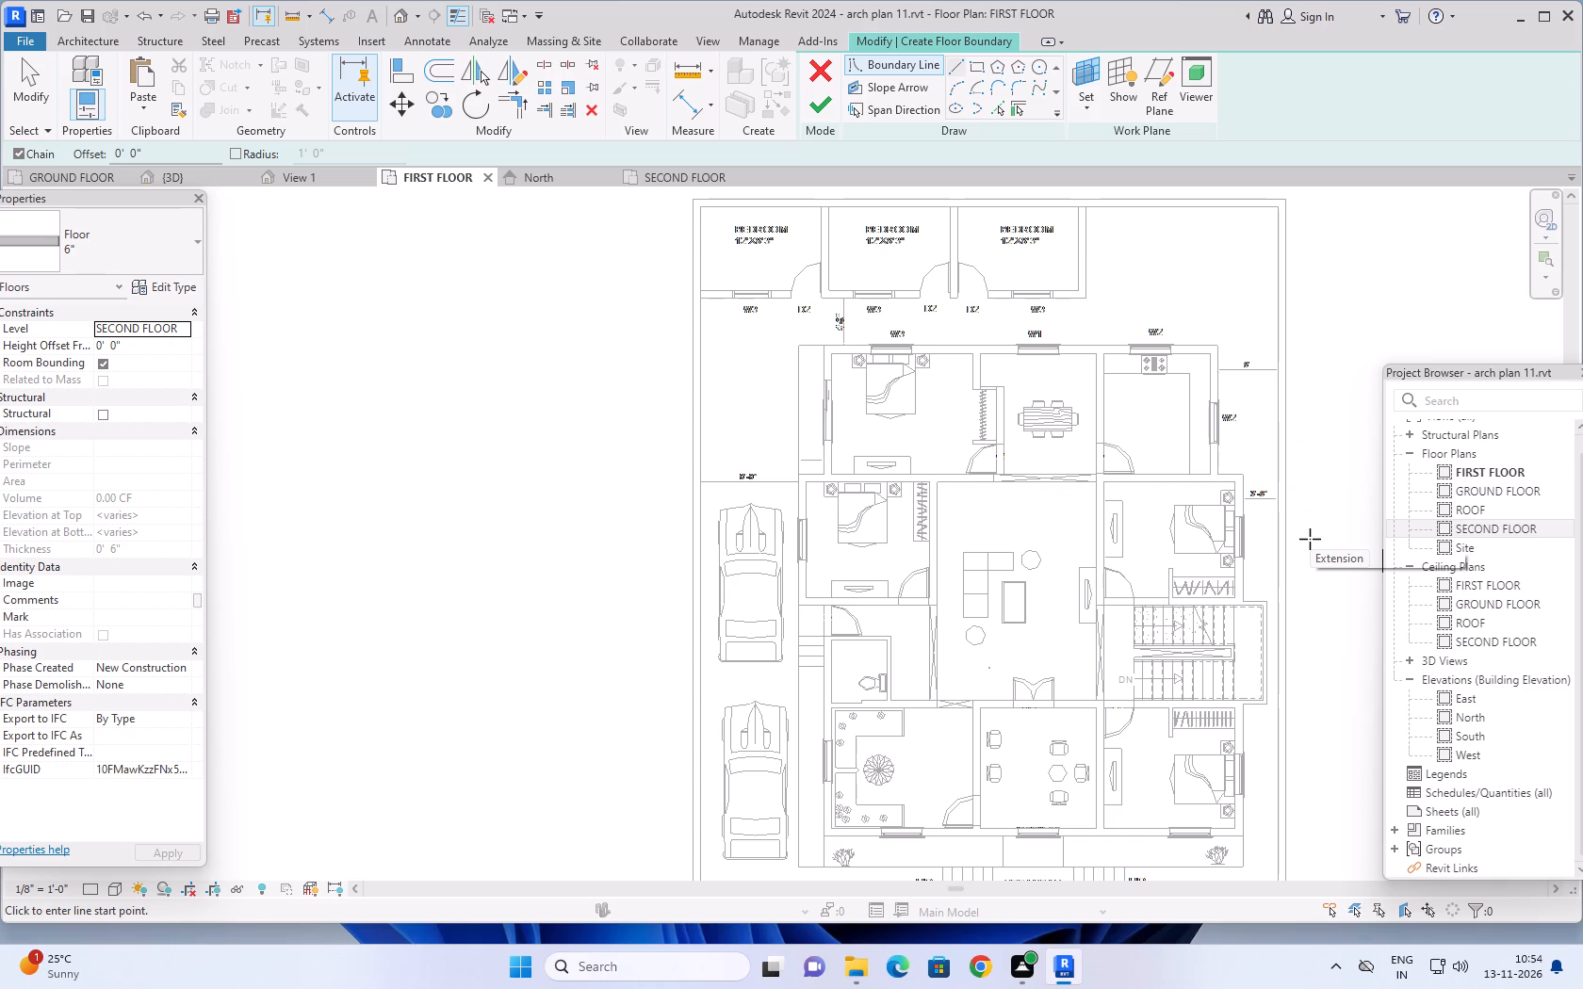
{"action": "scroll", "coordinate": [1310, 536], "scroll_direction": "down", "scroll_amount": 2}
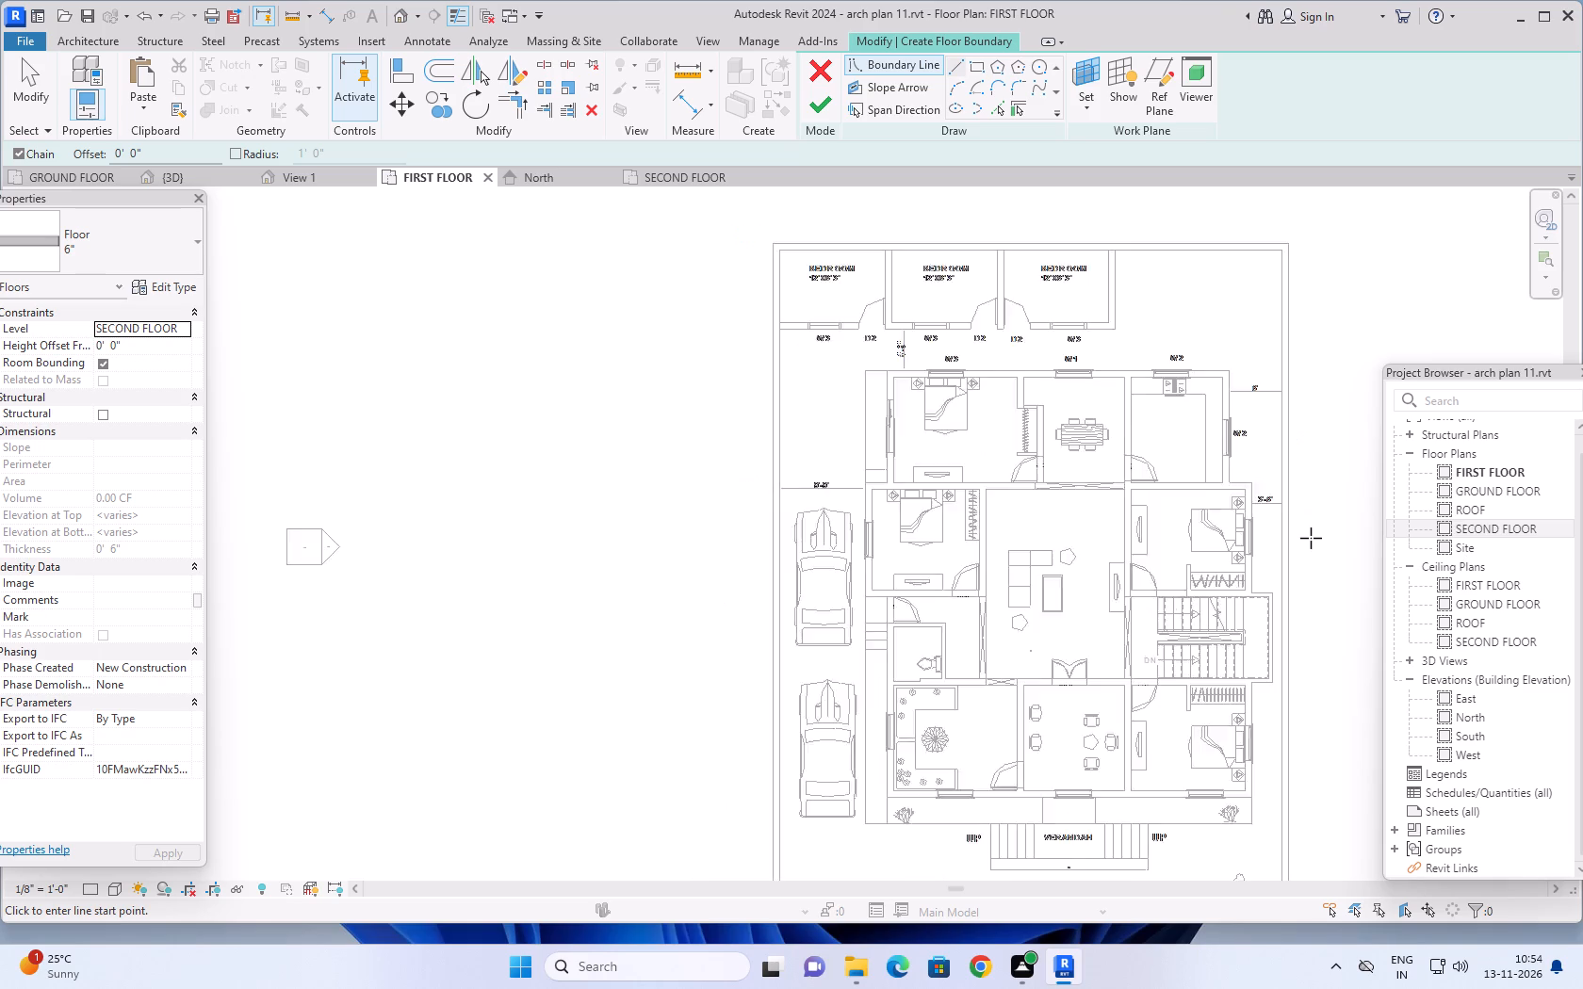
{"action": "scroll", "coordinate": [1311, 538], "scroll_direction": "down", "scroll_amount": 1}
{"action": "middle_click_drag", "start_coordinate": [1319, 544], "coordinate": [1154, 475]}
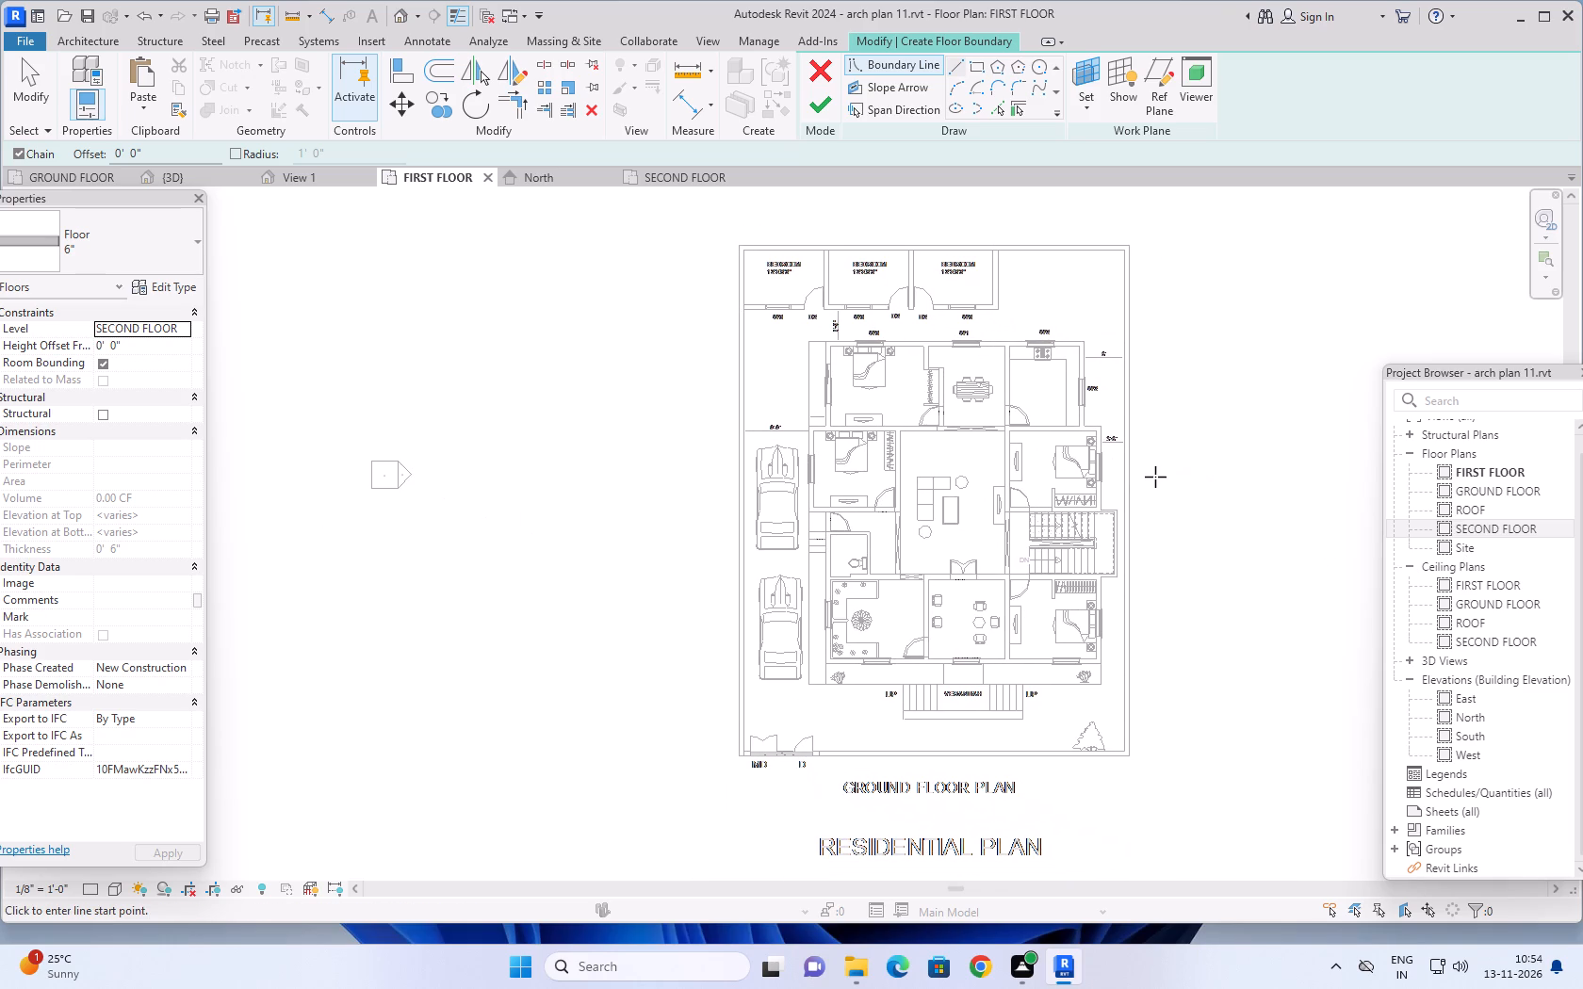
{"action": "scroll", "coordinate": [830, 342], "scroll_direction": "up", "scroll_amount": 5}
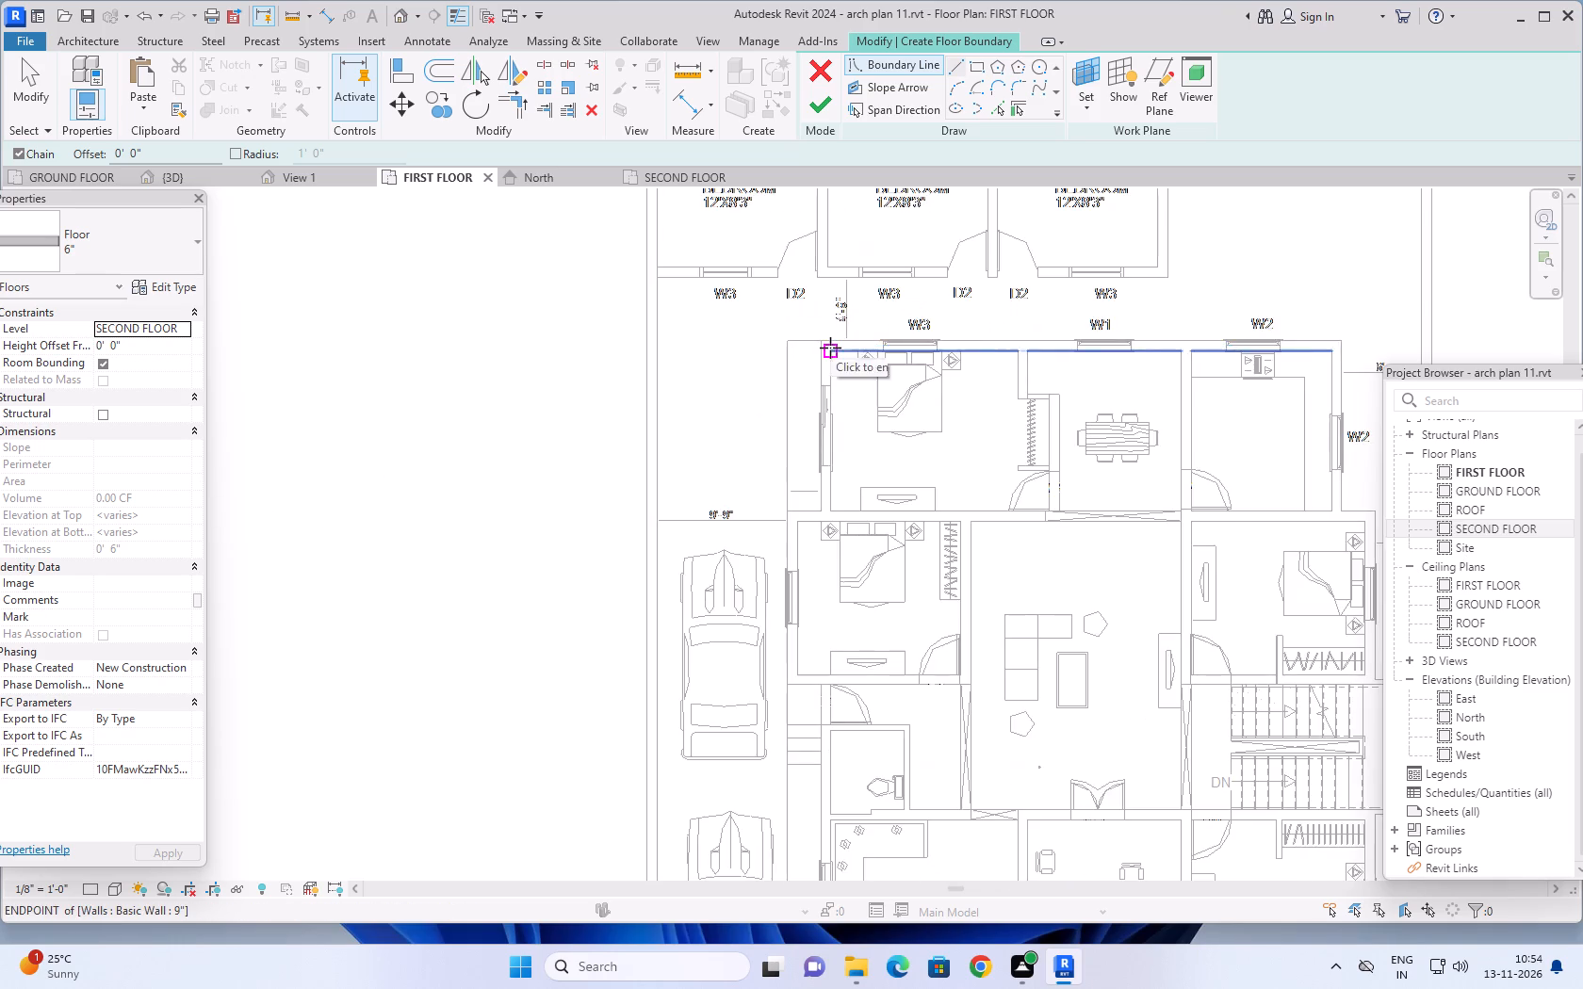
{"action": "scroll", "coordinate": [830, 348], "scroll_direction": "up", "scroll_amount": 5}
{"action": "left_click", "coordinate": [810, 333]}
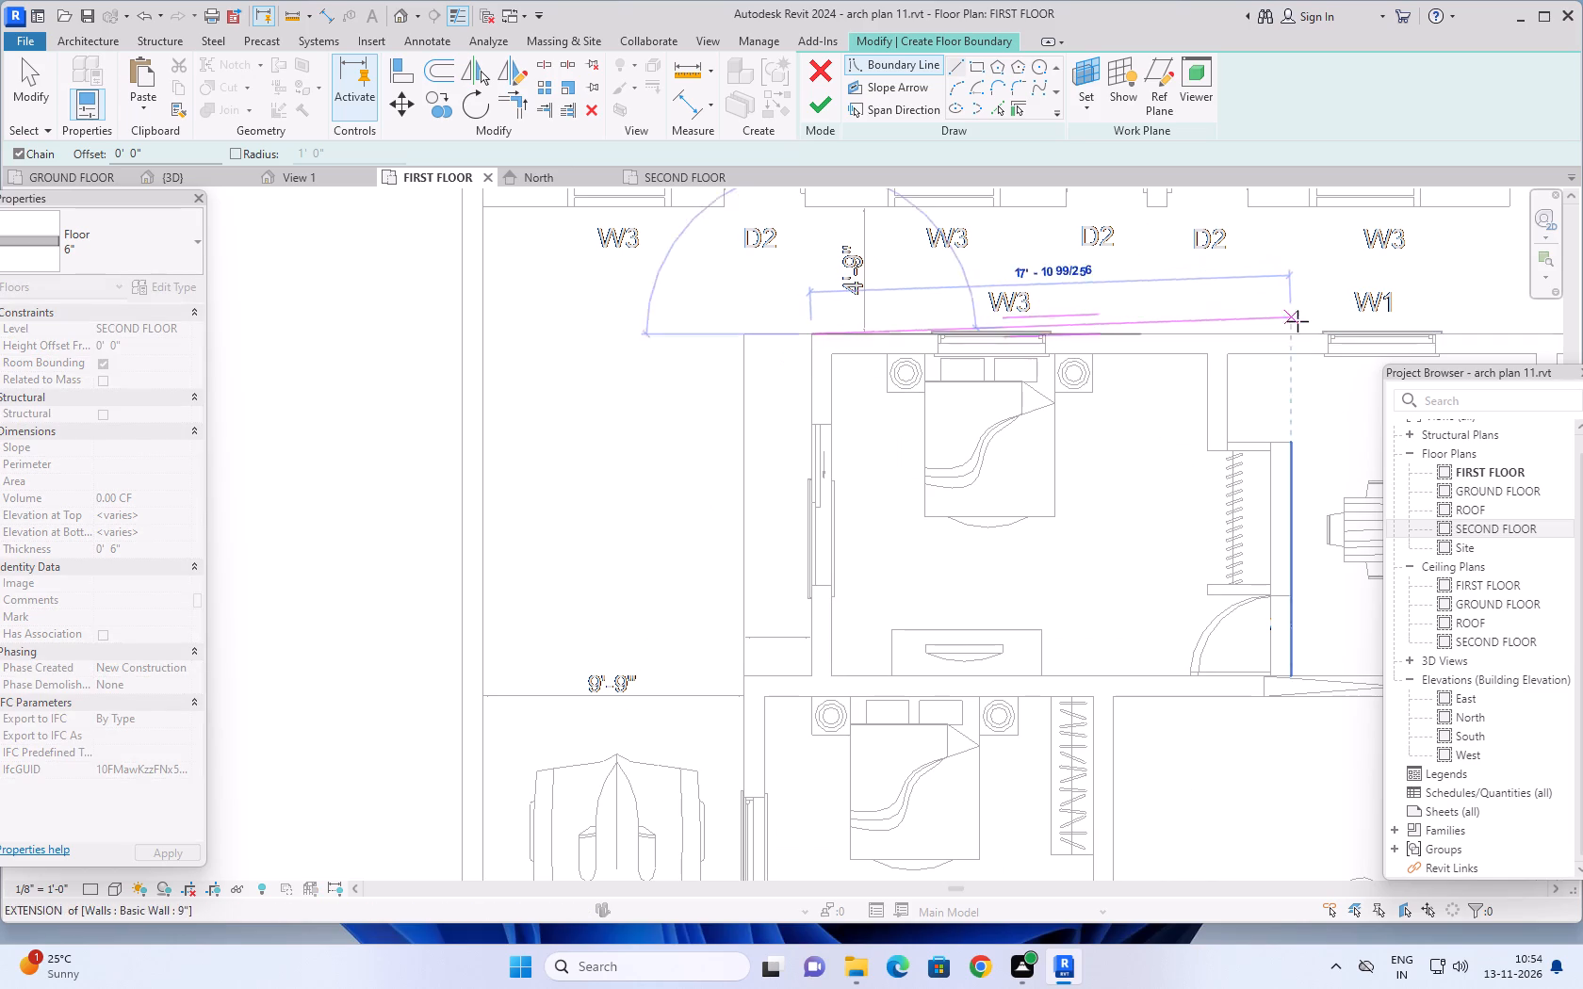
{"action": "scroll", "coordinate": [1299, 335], "scroll_direction": "down", "scroll_amount": 2}
{"action": "middle_click_drag", "start_coordinate": [1299, 335], "coordinate": [835, 311]}
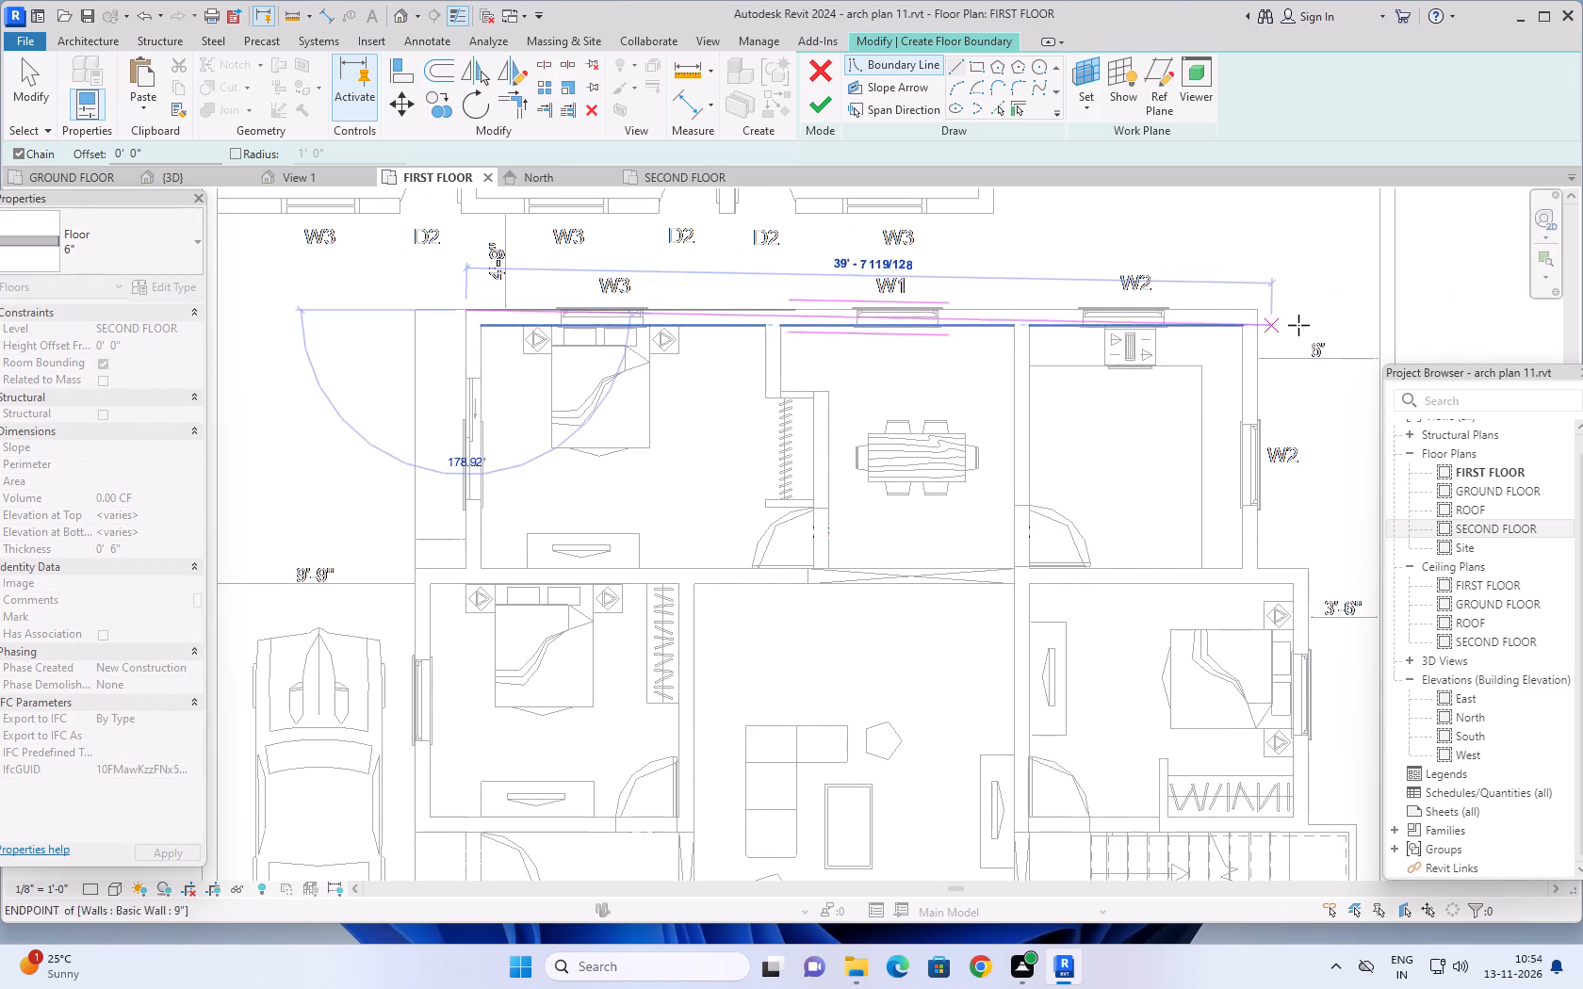
{"action": "left_click", "coordinate": [1253, 313]}
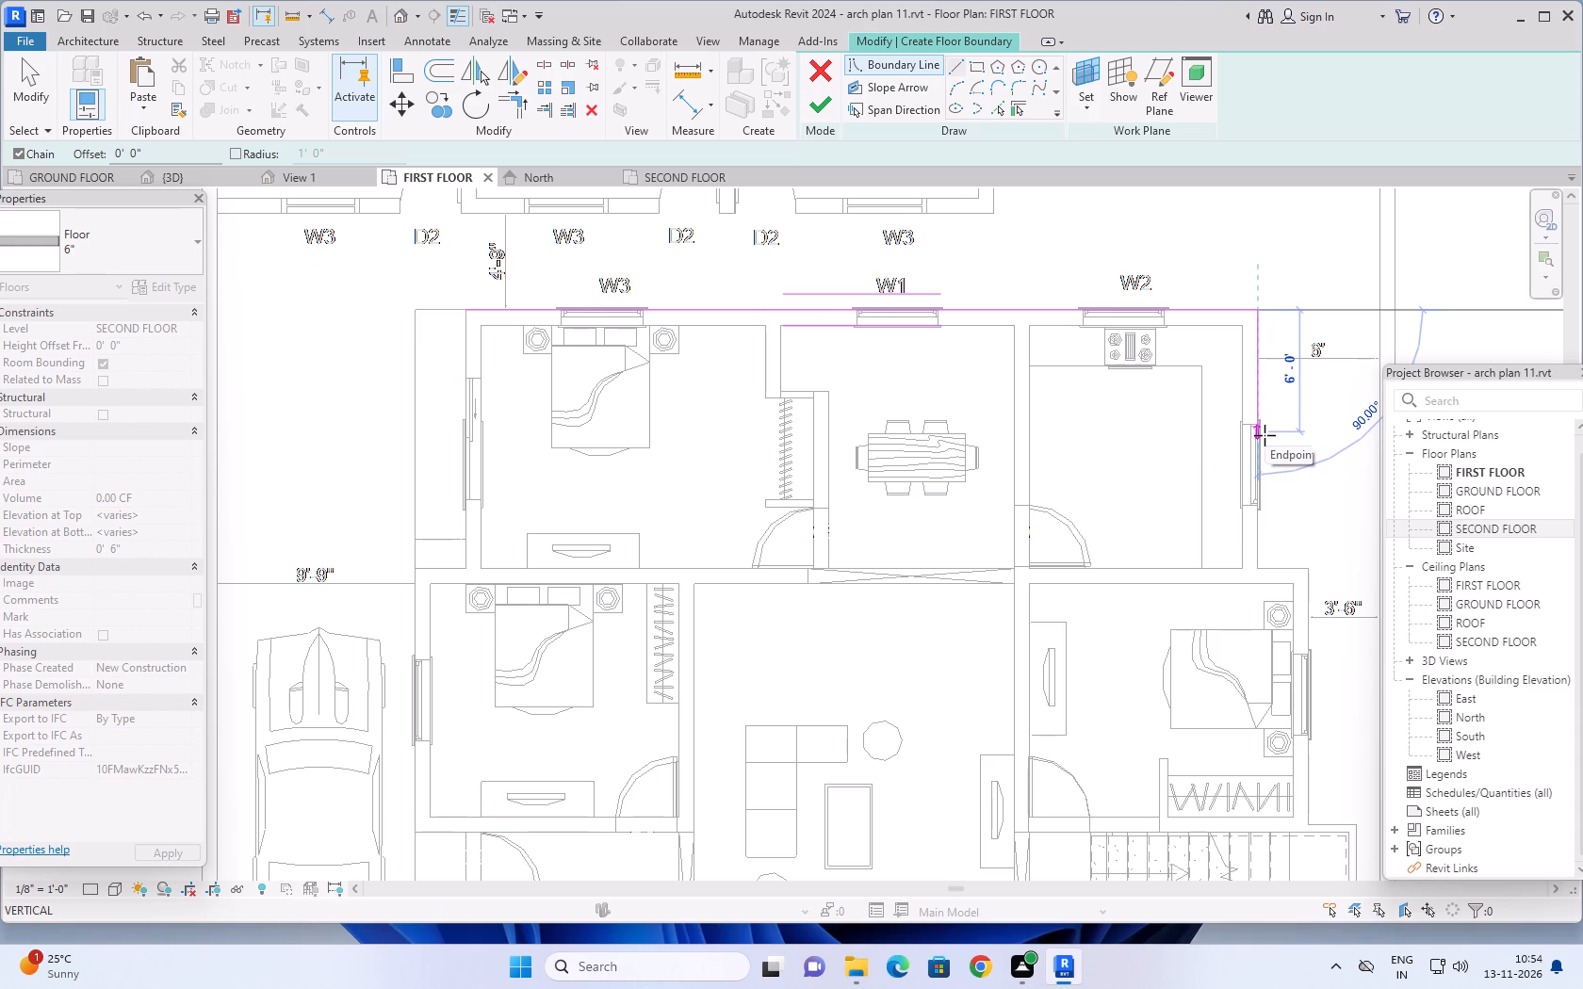
{"action": "left_click", "coordinate": [1254, 569]}
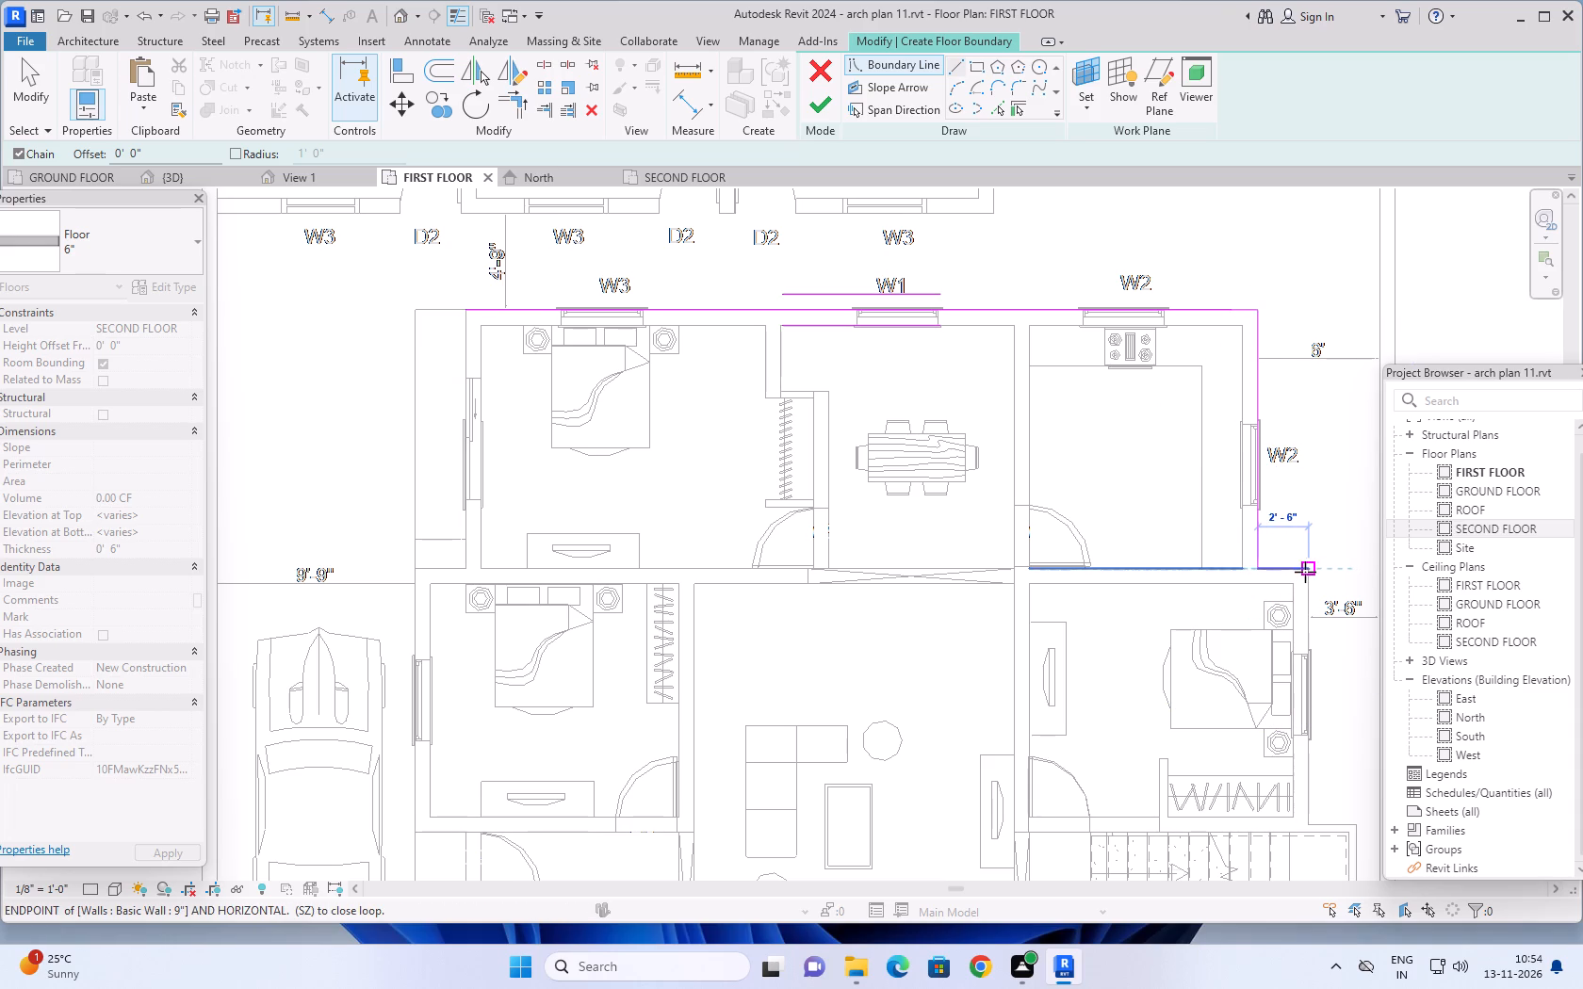
{"action": "left_click", "coordinate": [1305, 572]}
Continue the floor boundary down the east bedroom's outer wall, around the staircase projection and on to the house's southeast wall corner.
{"action": "scroll", "coordinate": [1316, 605], "scroll_direction": "down", "scroll_amount": 3}
{"action": "middle_click_drag", "start_coordinate": [1307, 599], "coordinate": [1209, 414]}
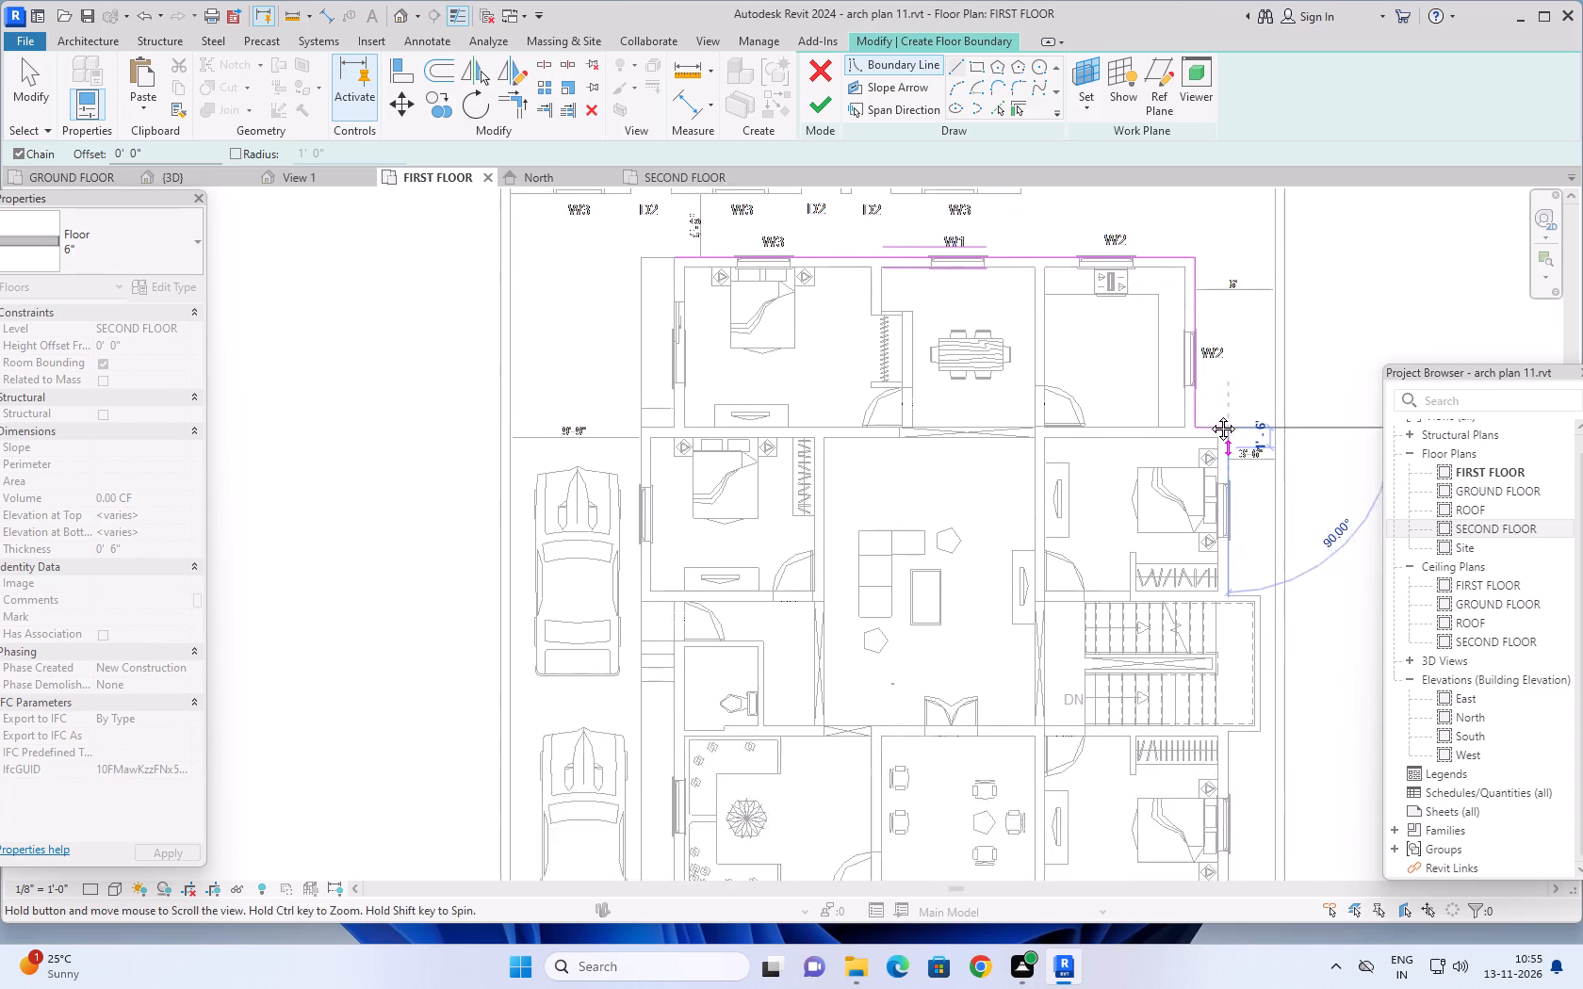
{"action": "middle_click_drag", "start_coordinate": [1209, 414], "coordinate": [1190, 361]}
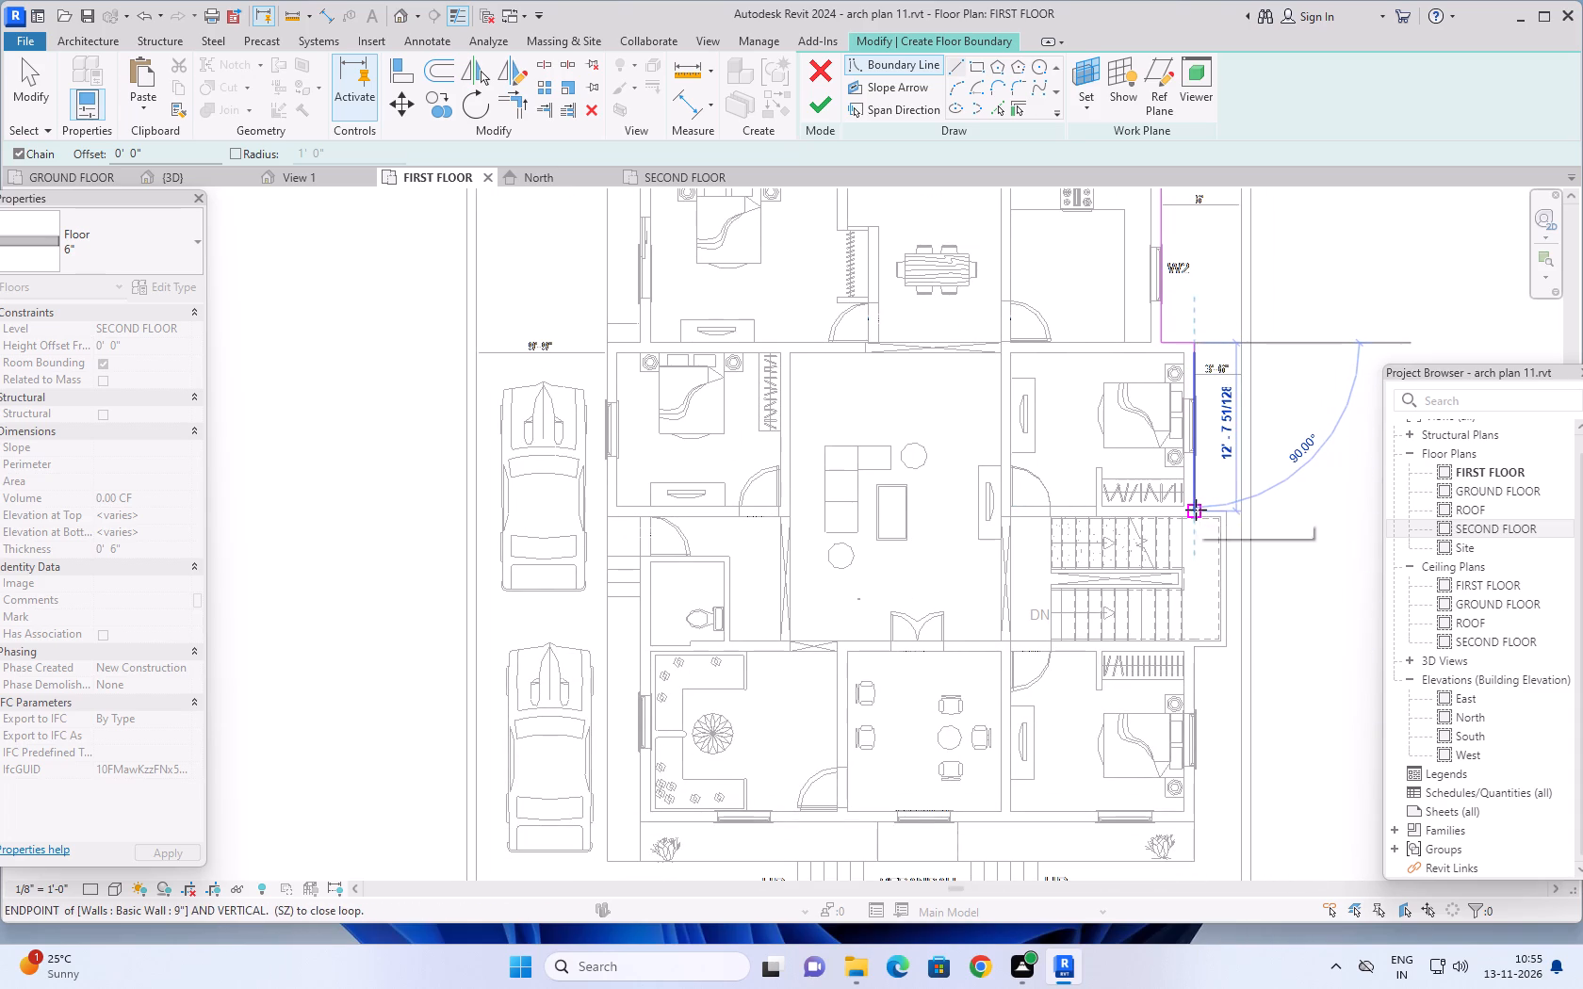
{"action": "left_click", "coordinate": [1196, 510]}
{"action": "left_click", "coordinate": [1225, 512]}
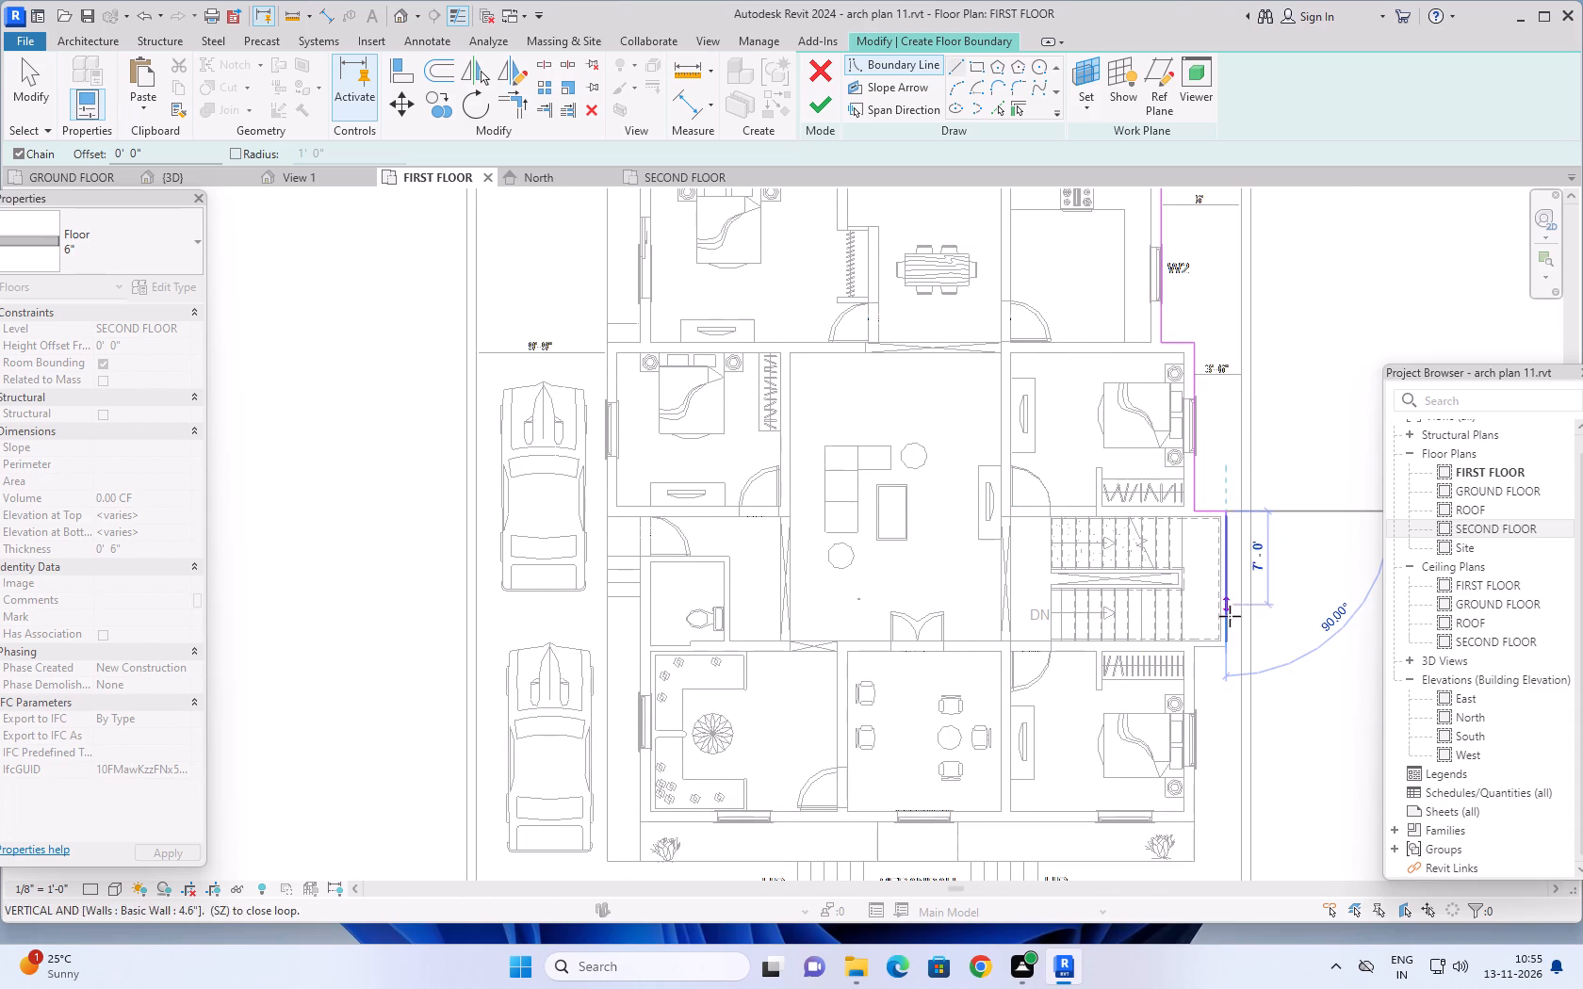
{"action": "left_click", "coordinate": [1227, 648]}
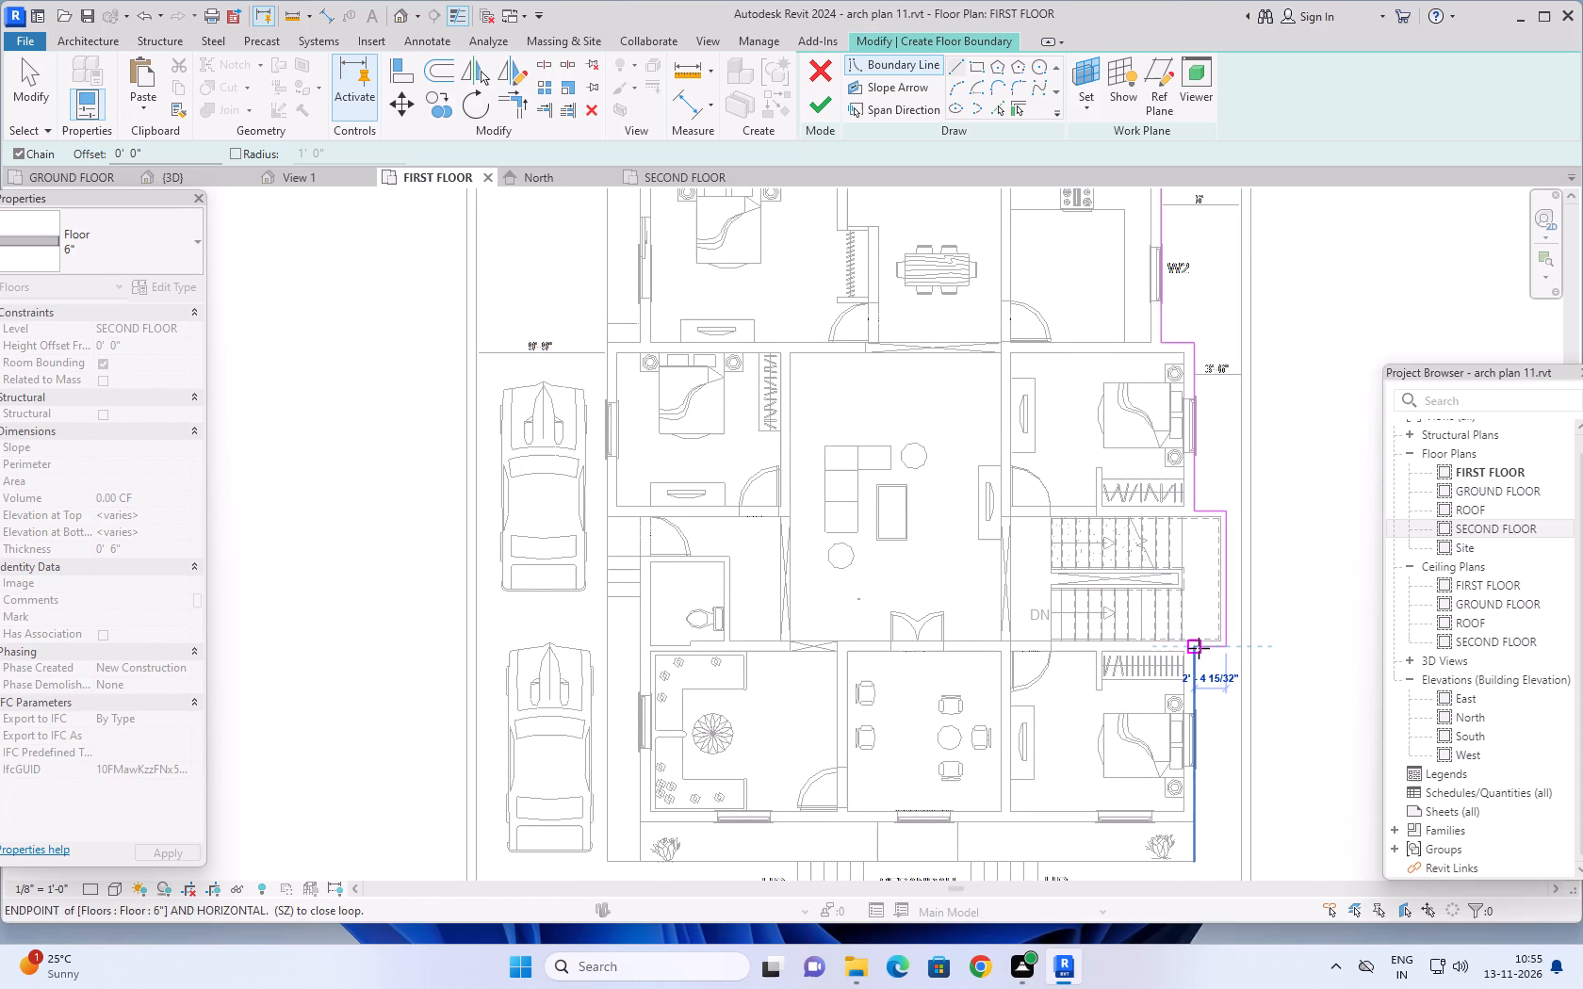
{"action": "left_click", "coordinate": [1199, 648]}
{"action": "scroll", "coordinate": [1200, 705], "scroll_direction": "down", "scroll_amount": 3}
{"action": "middle_click_drag", "start_coordinate": [1200, 706], "coordinate": [1193, 554]}
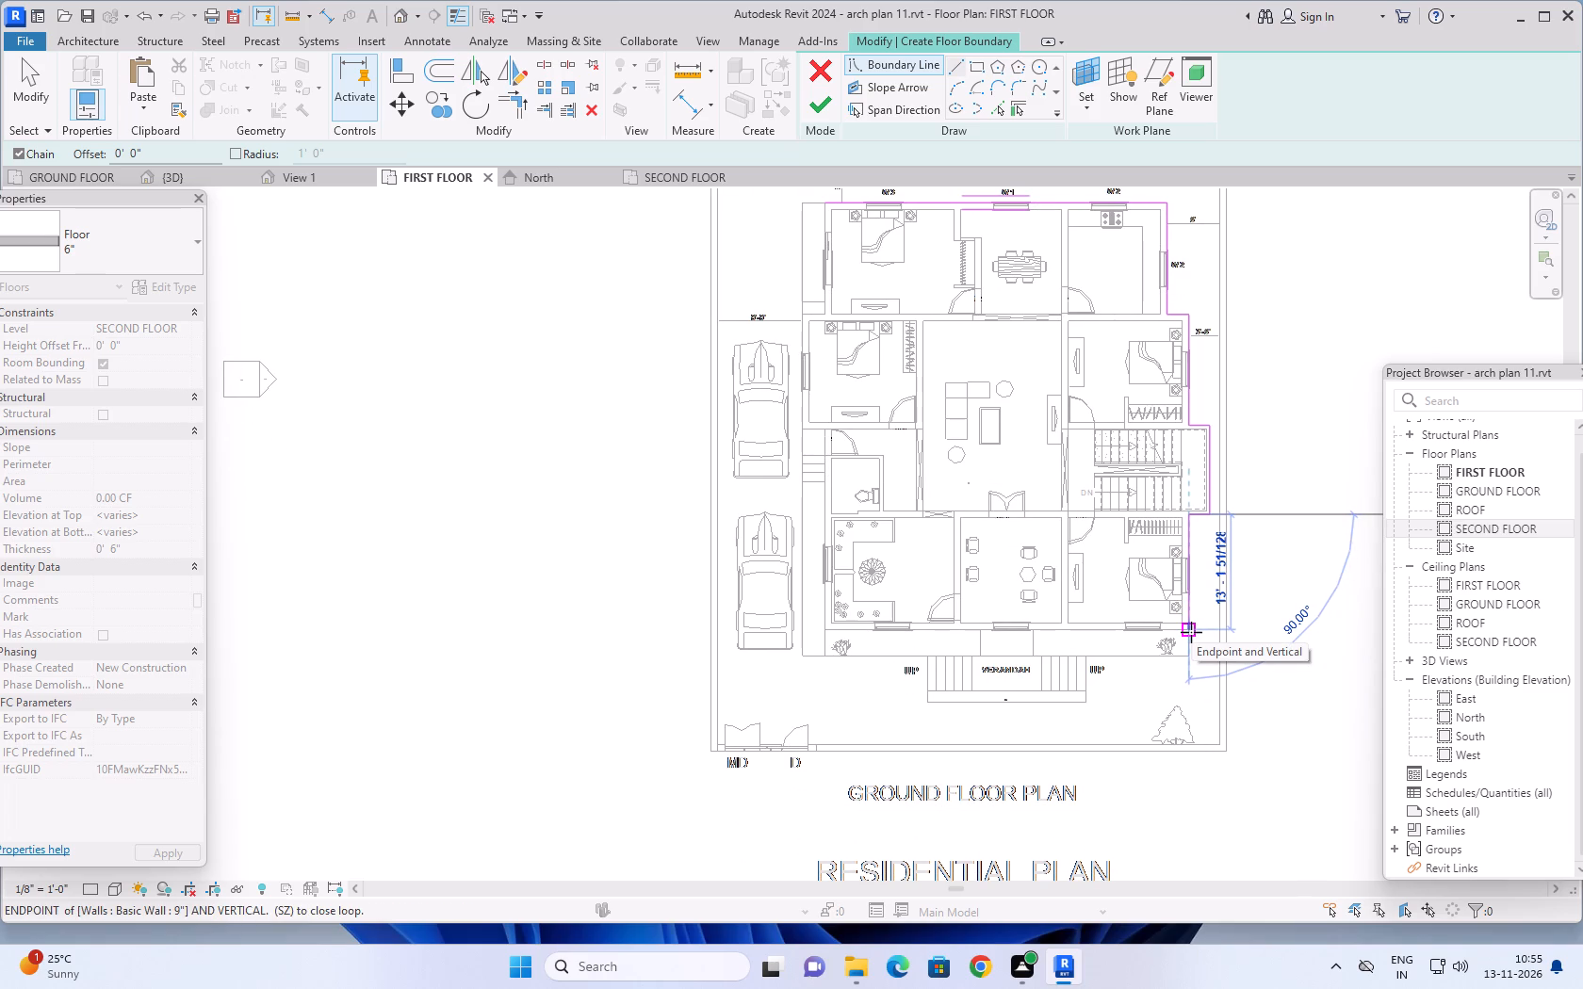
{"action": "left_click", "coordinate": [1191, 632]}
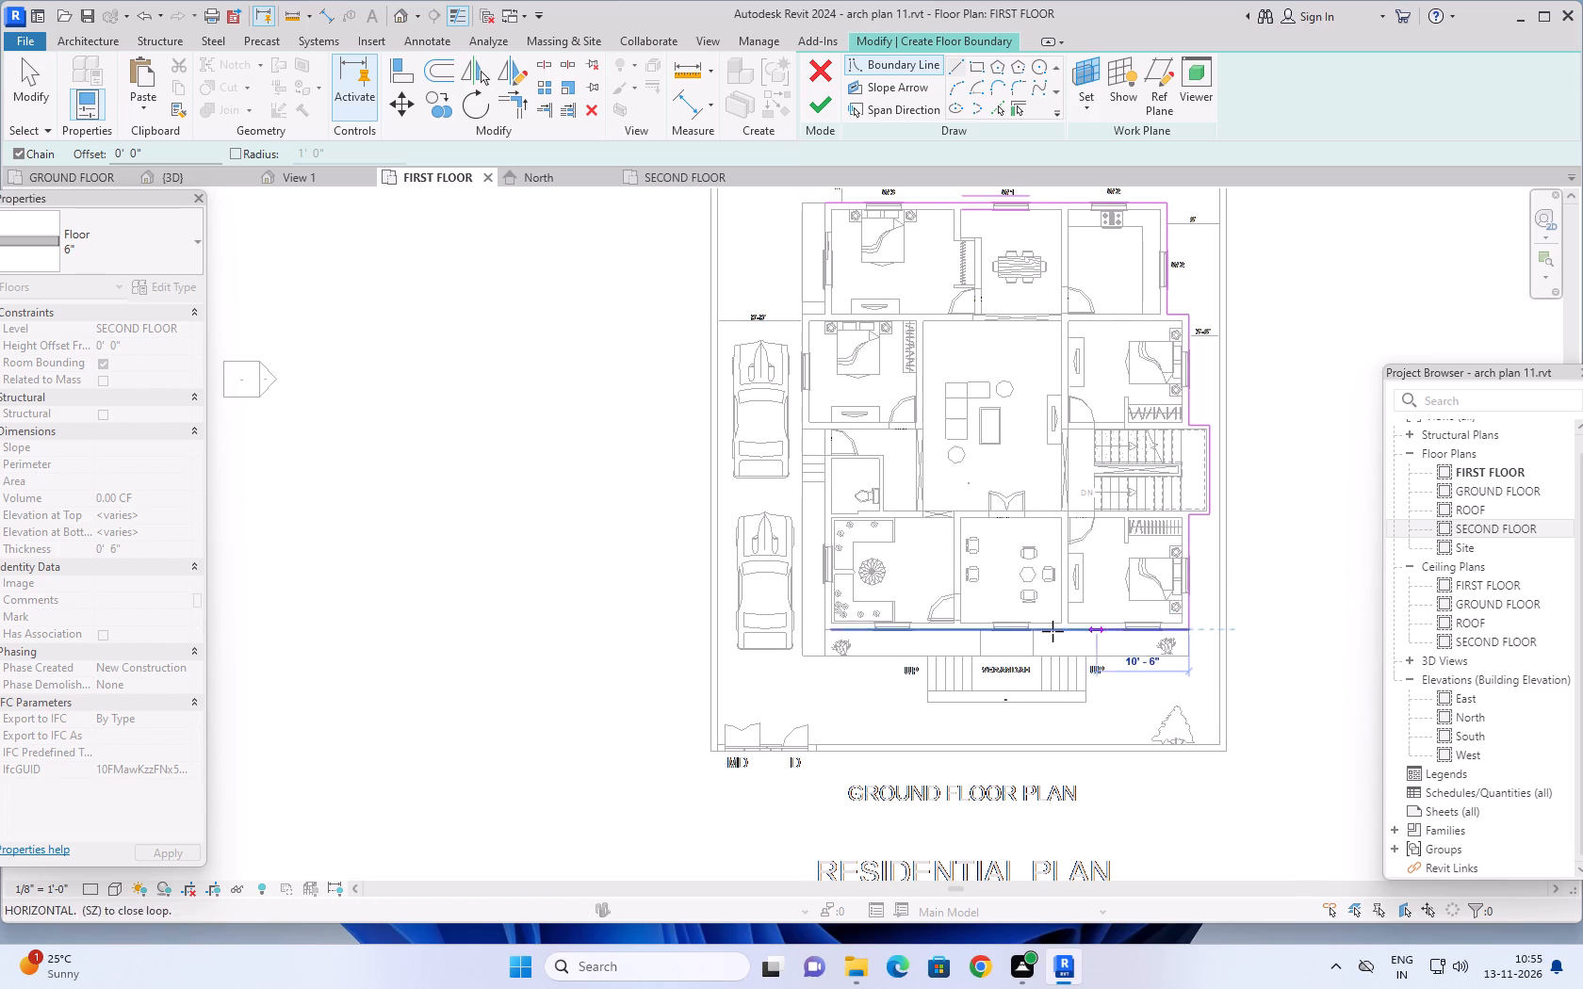
Trace the boundary along the south wall behind the verandah, up the west wall past the toilet, and 2' 6" outward to the bedroom corner.
{"action": "scroll", "coordinate": [829, 629], "scroll_direction": "up", "scroll_amount": 6}
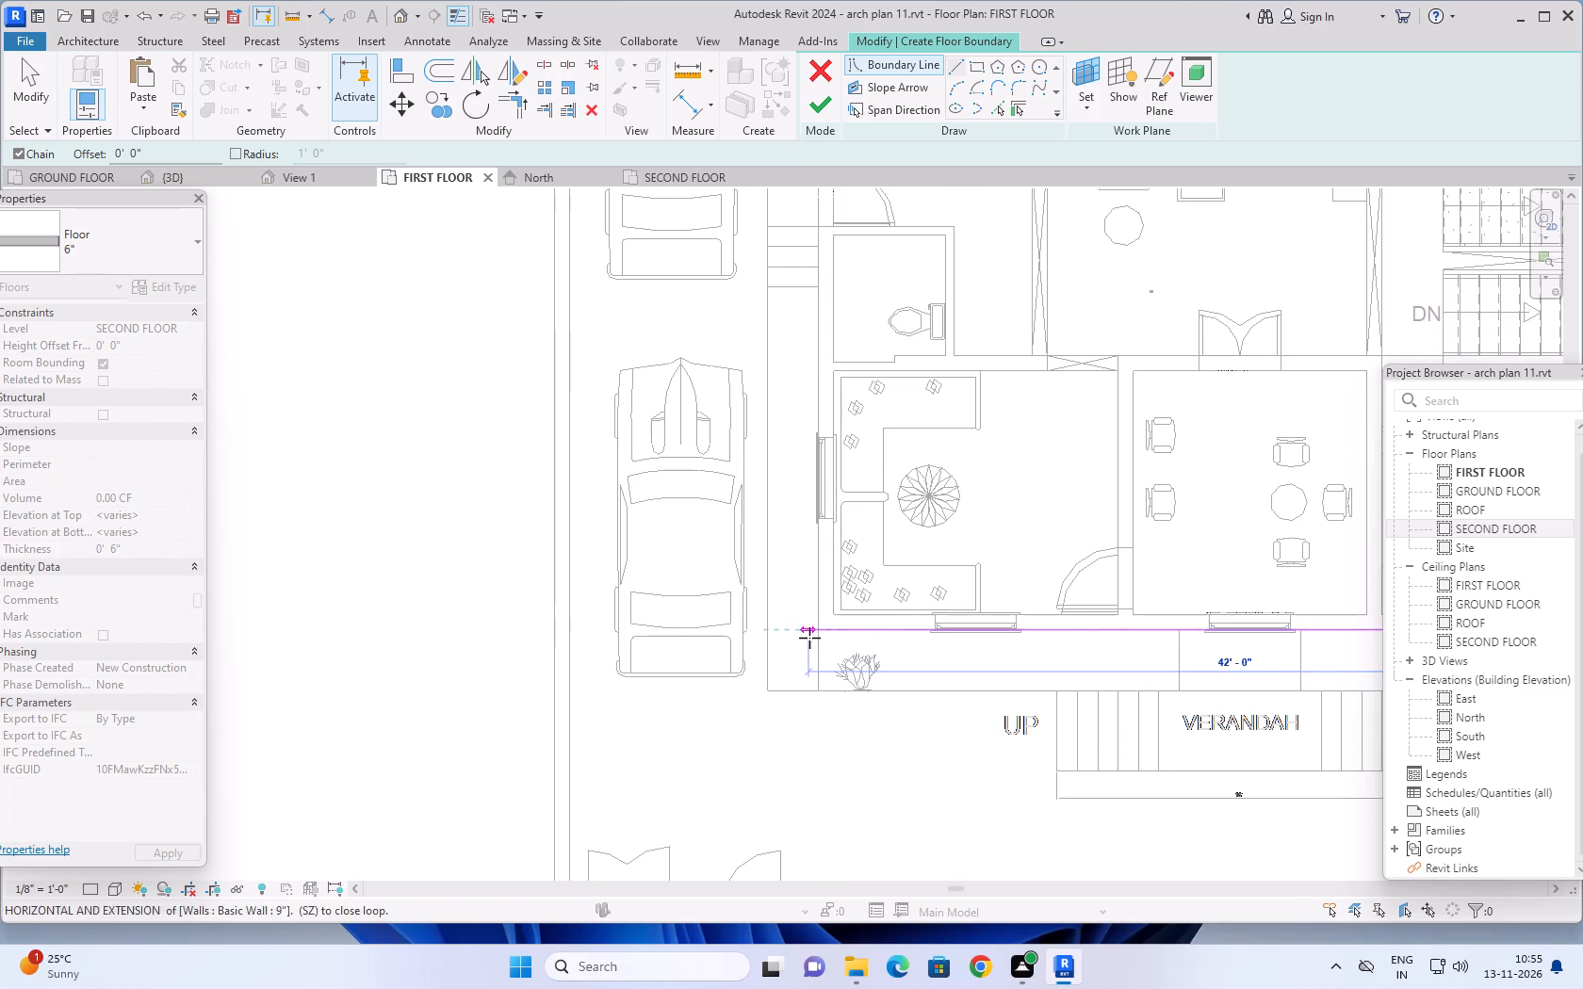
{"action": "left_click", "coordinate": [815, 628]}
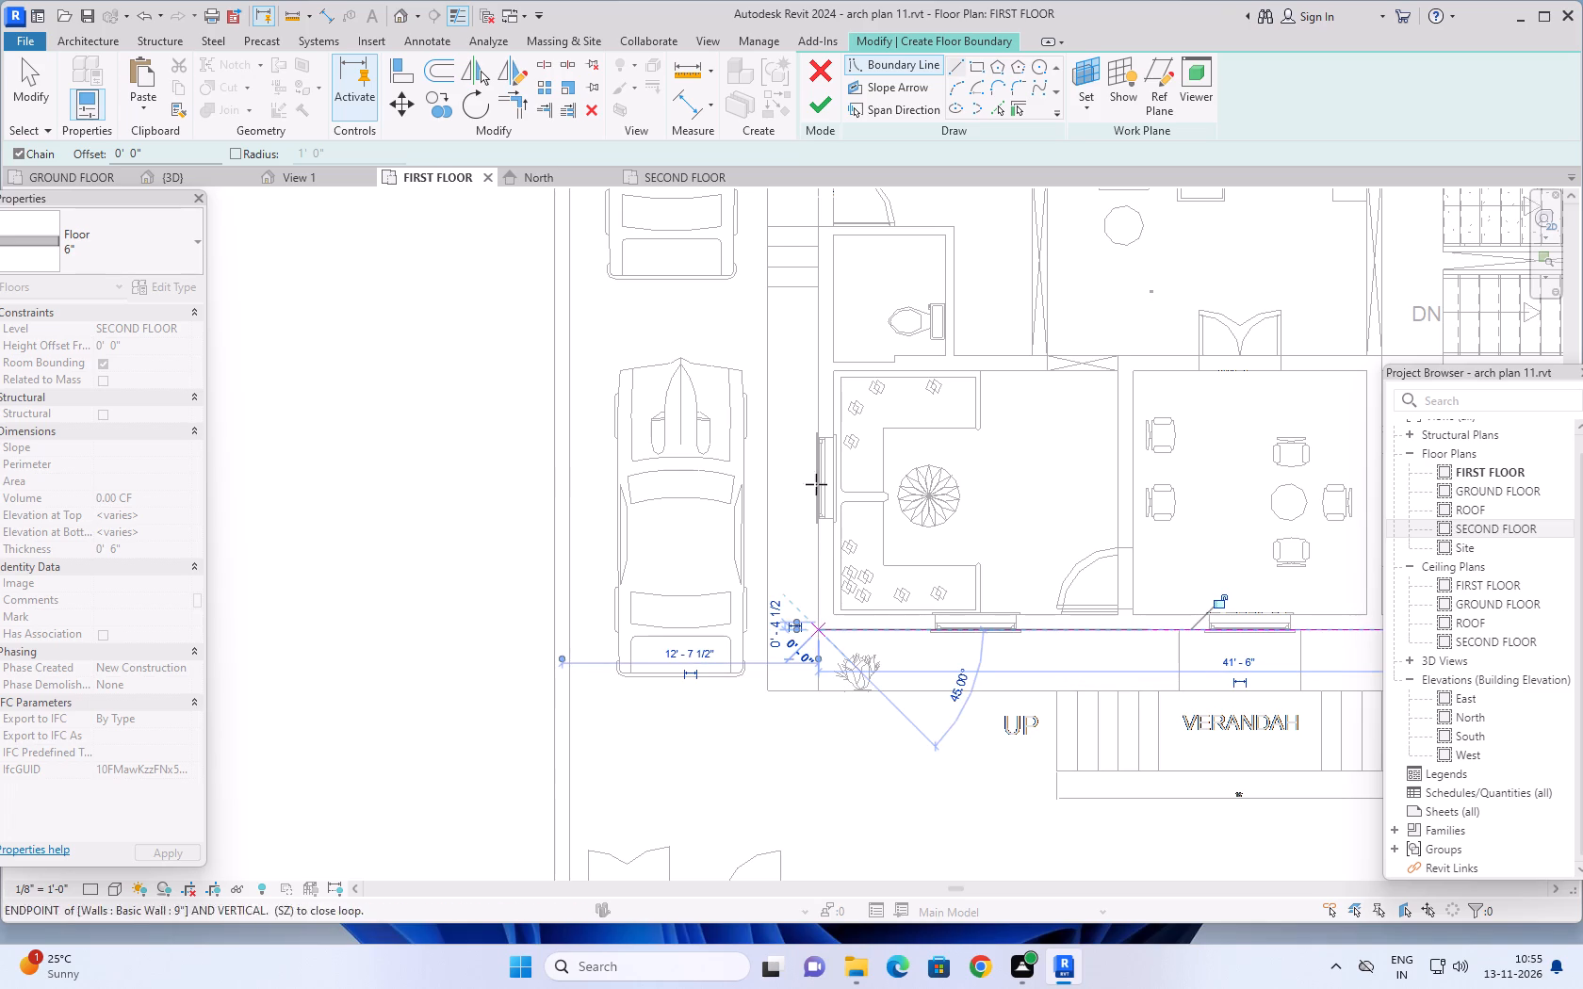
{"action": "scroll", "coordinate": [818, 397], "scroll_direction": "down", "scroll_amount": 2}
{"action": "middle_click_drag", "start_coordinate": [813, 395], "coordinate": [807, 480]}
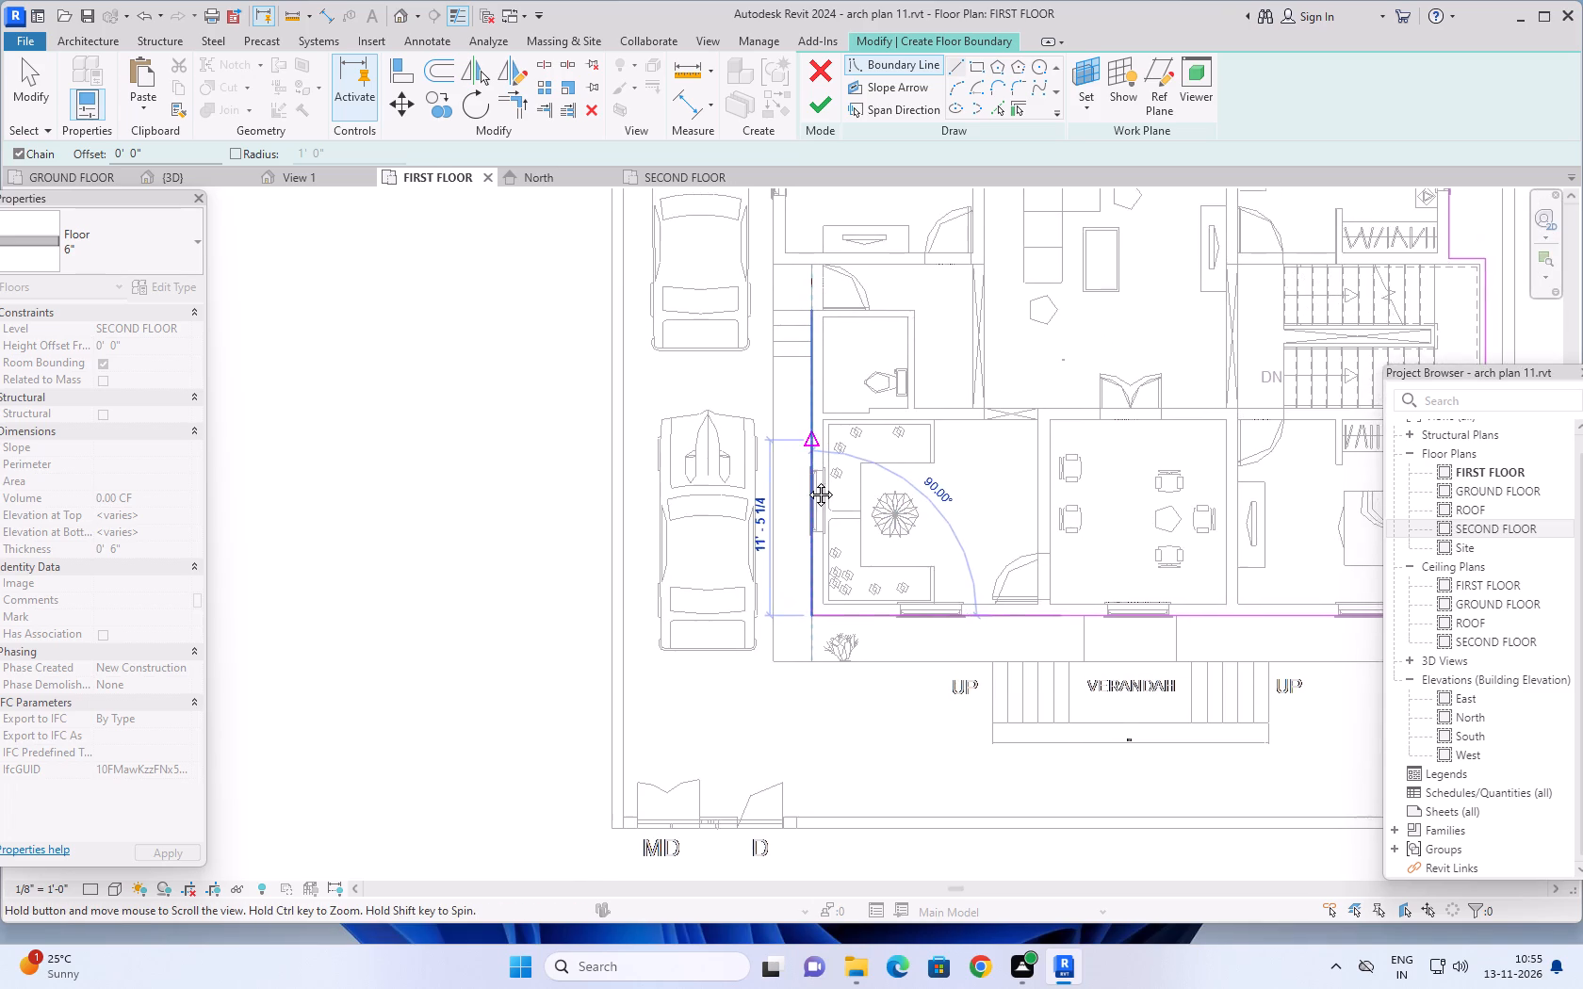
{"action": "middle_click_drag", "start_coordinate": [807, 480], "coordinate": [821, 749]}
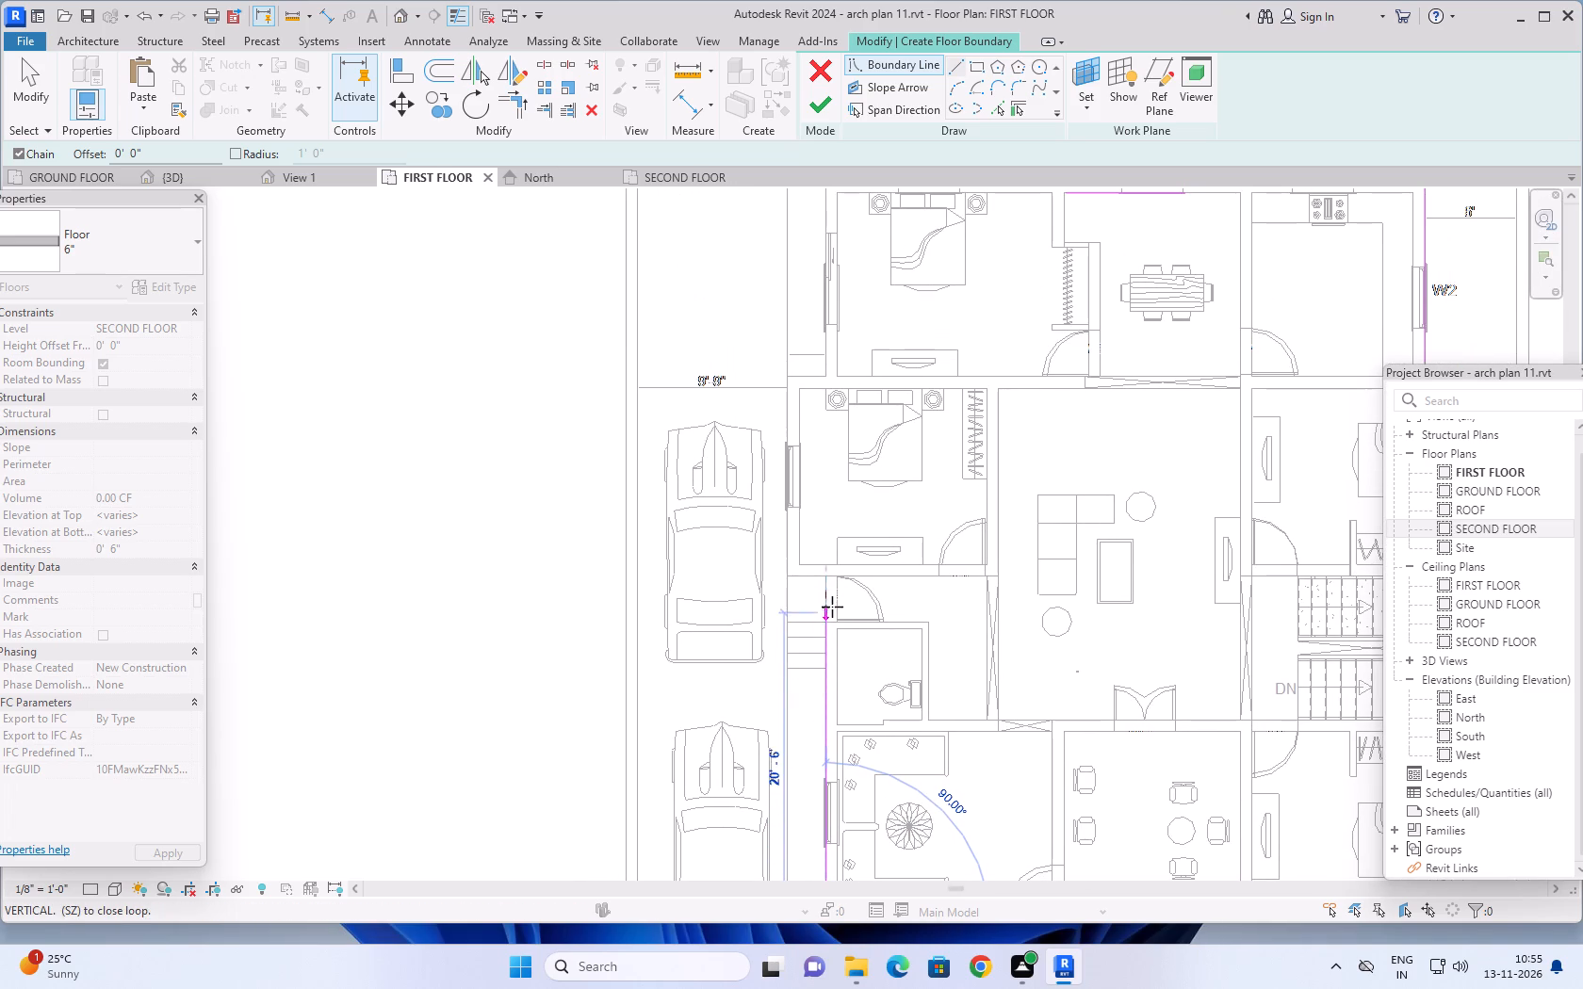
{"action": "scroll", "coordinate": [829, 591], "scroll_direction": "up", "scroll_amount": 9}
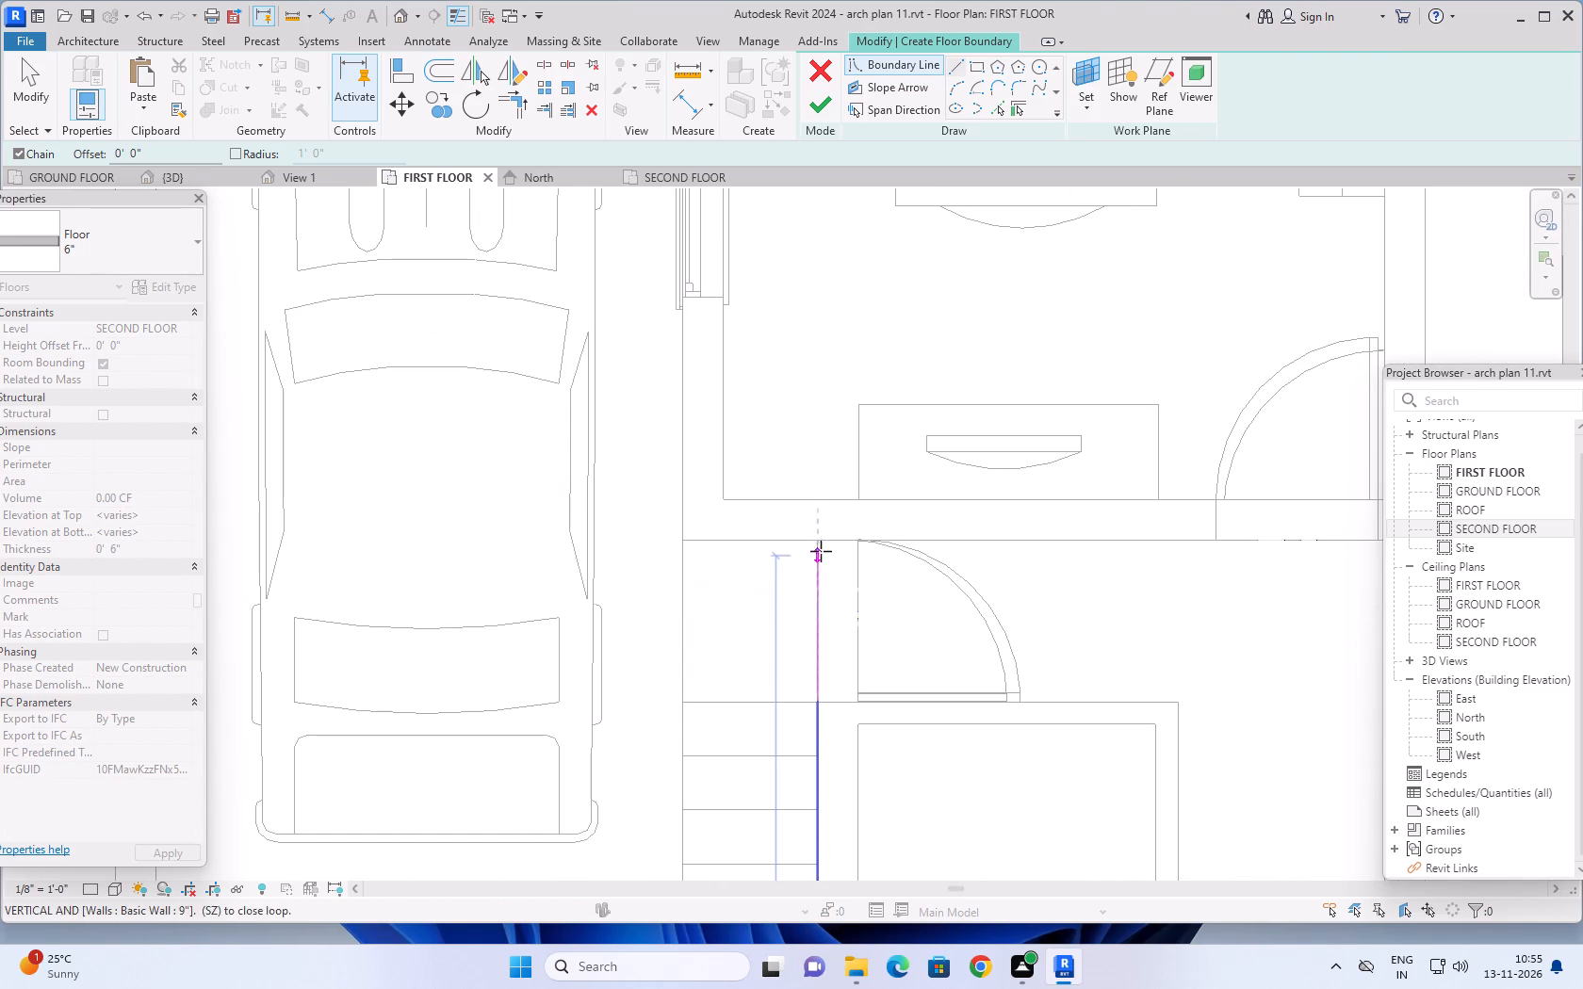
{"action": "left_click", "coordinate": [819, 540]}
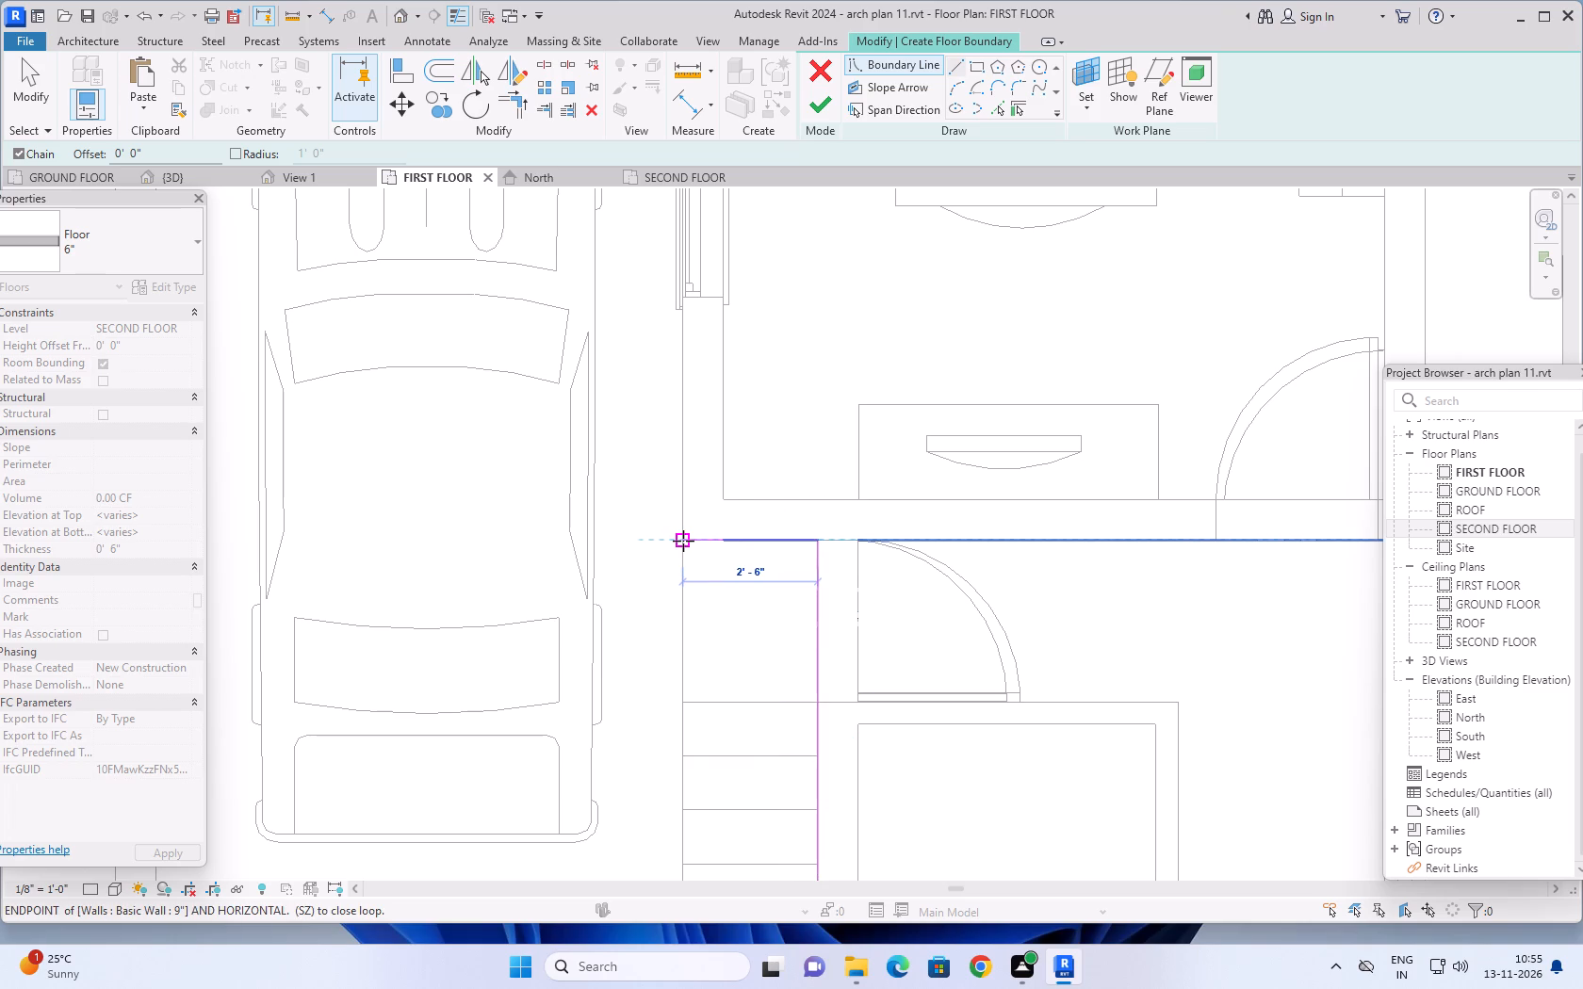
{"action": "left_click", "coordinate": [682, 541]}
Close the boundary along the west bedroom walls, with the 2' 6" inward jog and 12' 9" run to the starting corner, and finish the floor.
{"action": "scroll", "coordinate": [668, 421], "scroll_direction": "down", "scroll_amount": 4}
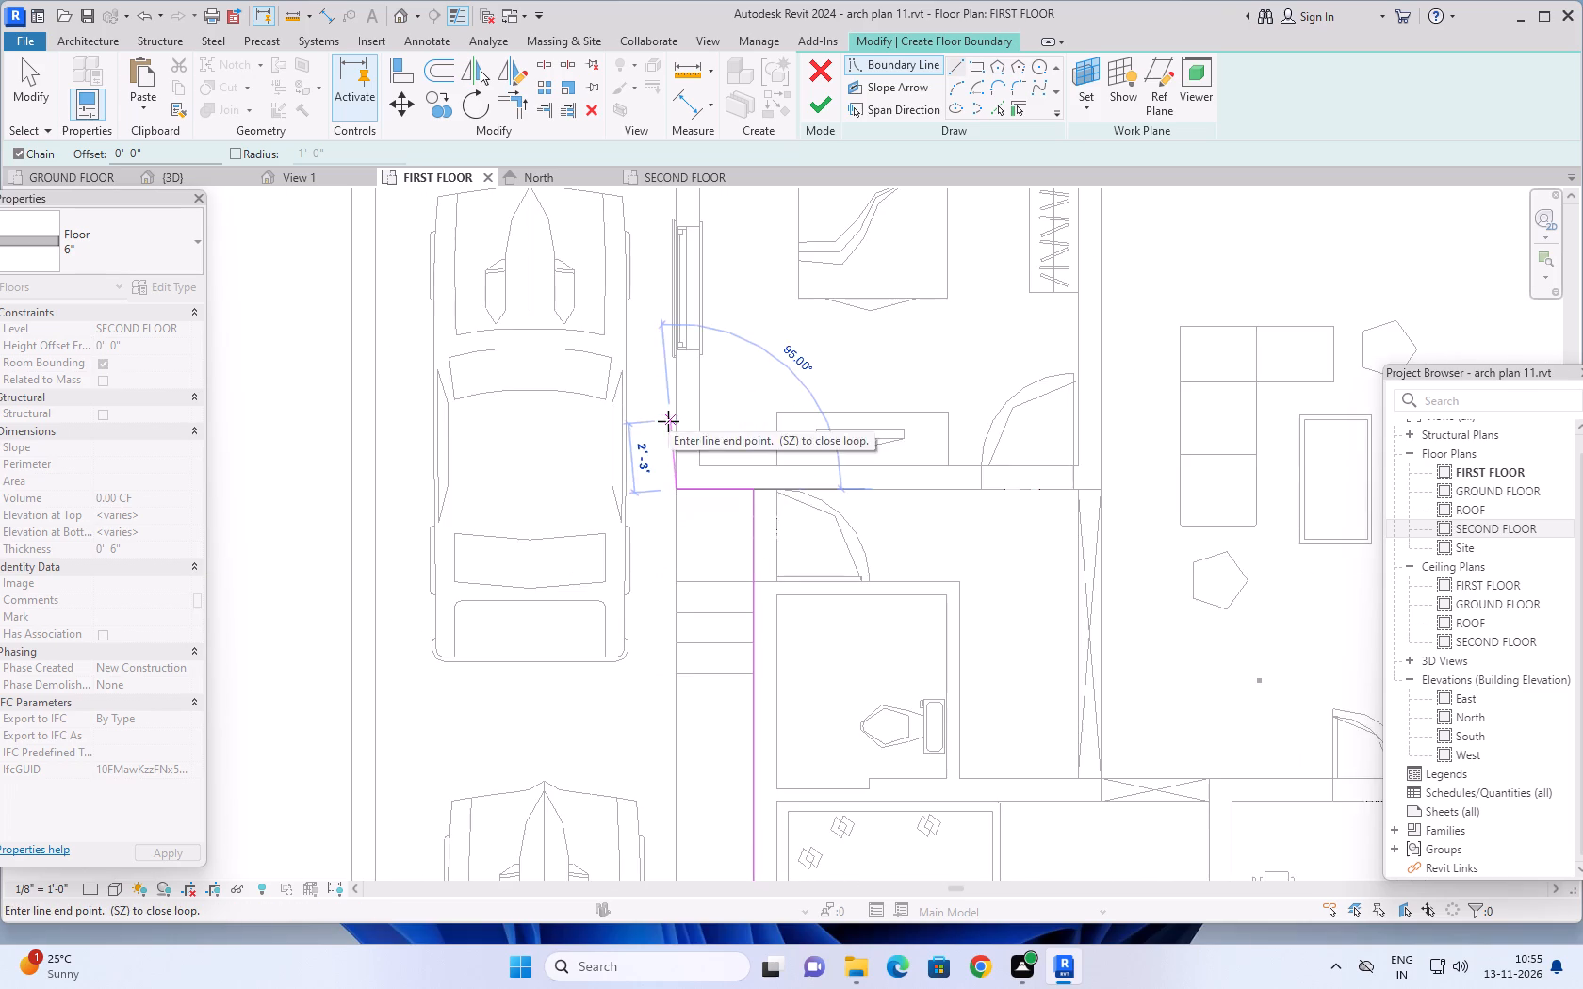
{"action": "middle_click_drag", "start_coordinate": [668, 421], "coordinate": [935, 742]}
{"action": "scroll", "coordinate": [926, 458], "scroll_direction": "down", "scroll_amount": 4}
{"action": "middle_click_drag", "start_coordinate": [928, 475], "coordinate": [905, 660]}
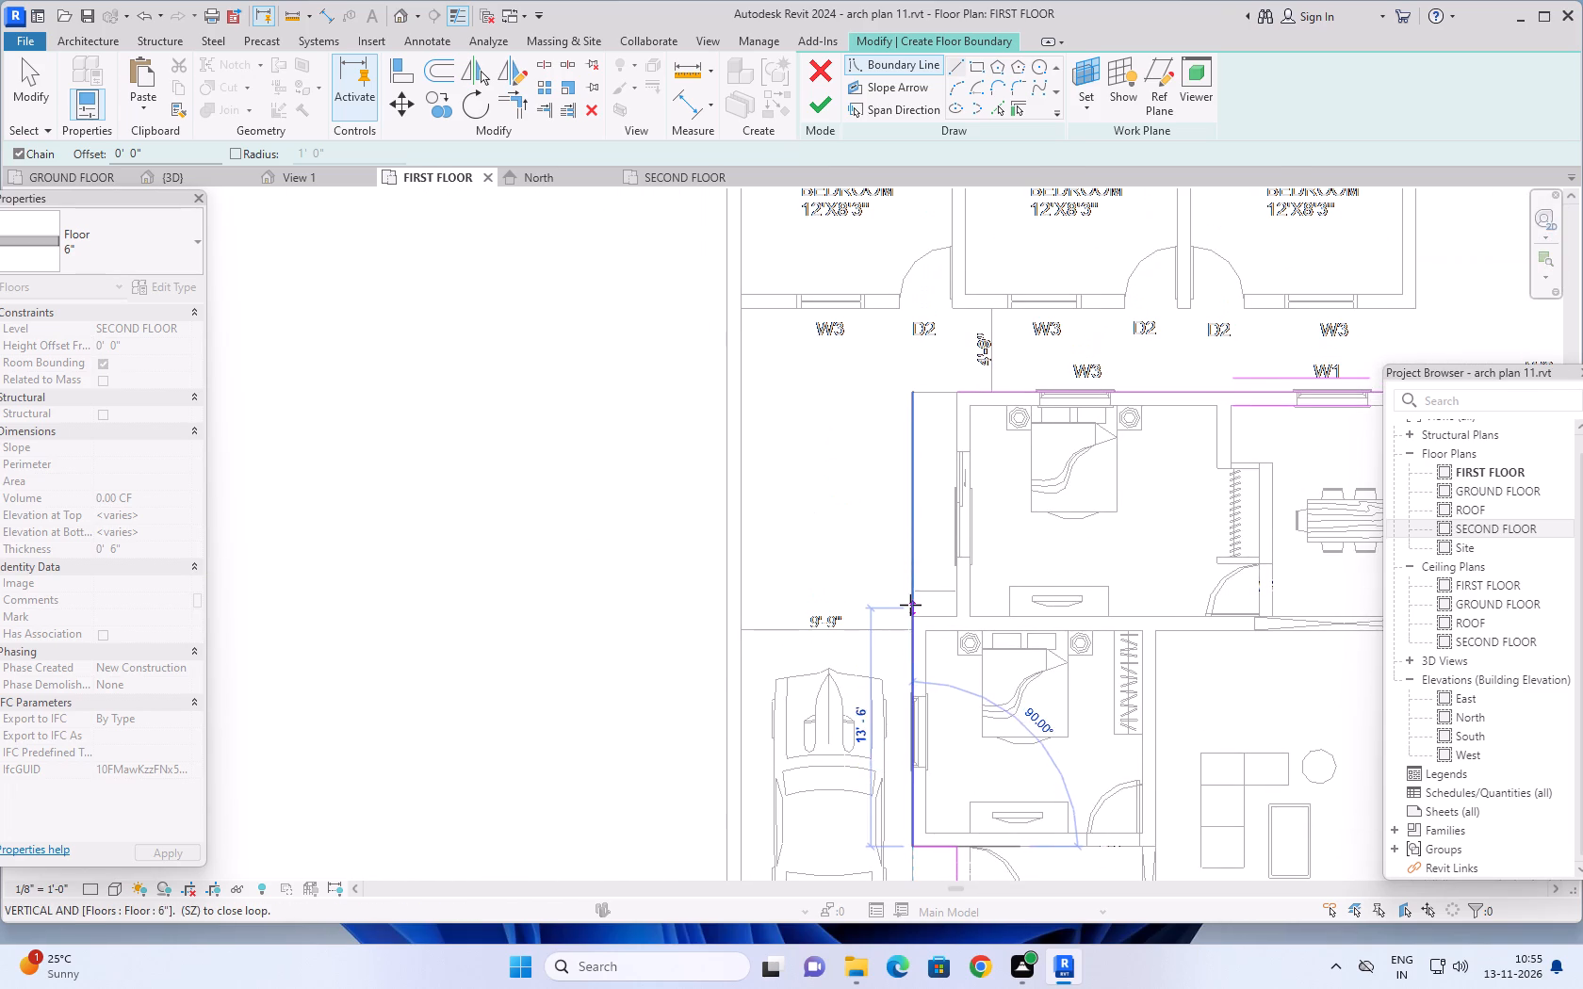
{"action": "scroll", "coordinate": [910, 605], "scroll_direction": "up", "scroll_amount": 5}
{"action": "left_click", "coordinate": [913, 631]}
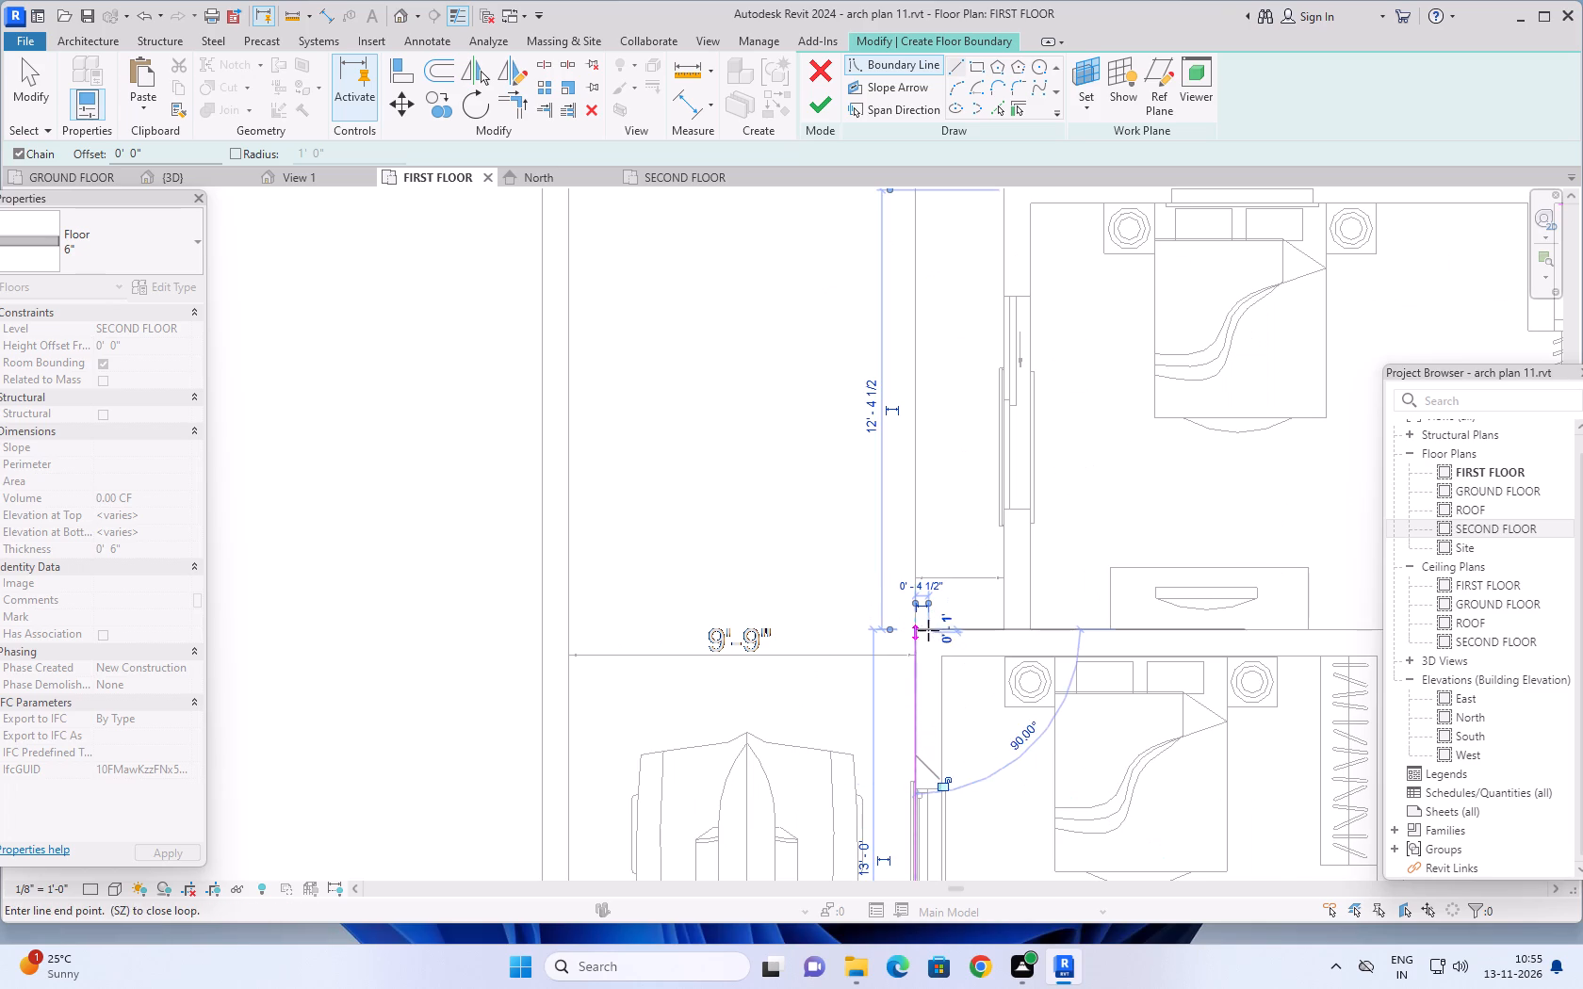
{"action": "left_click", "coordinate": [1004, 628]}
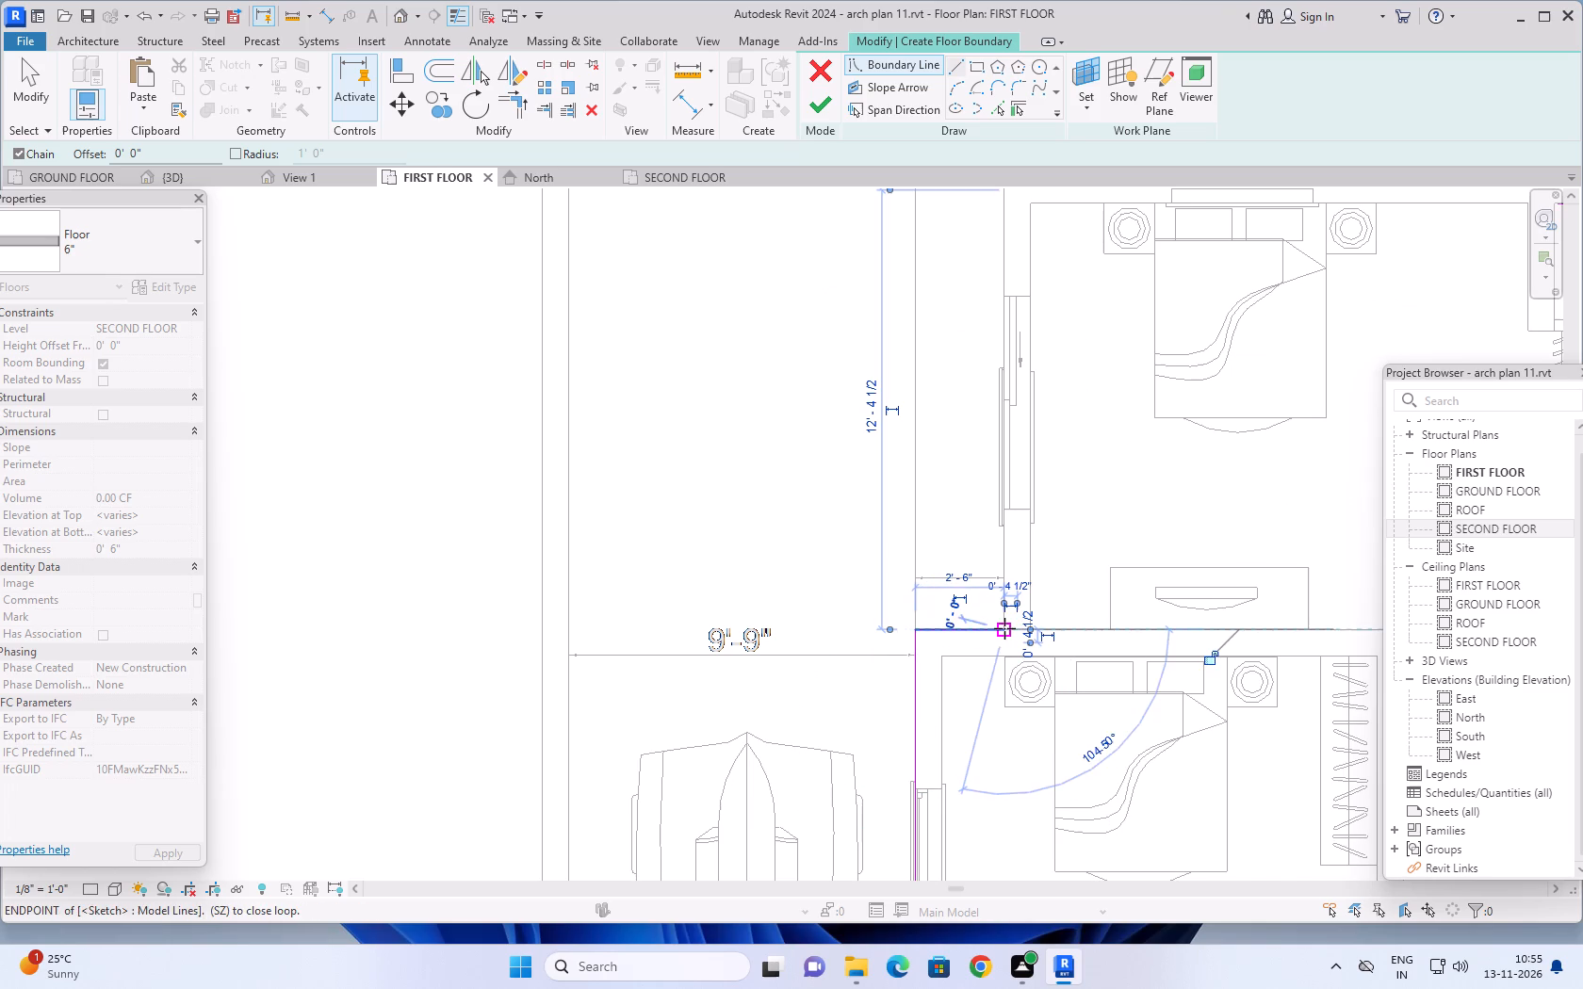
{"action": "scroll", "coordinate": [999, 303], "scroll_direction": "down", "scroll_amount": 2}
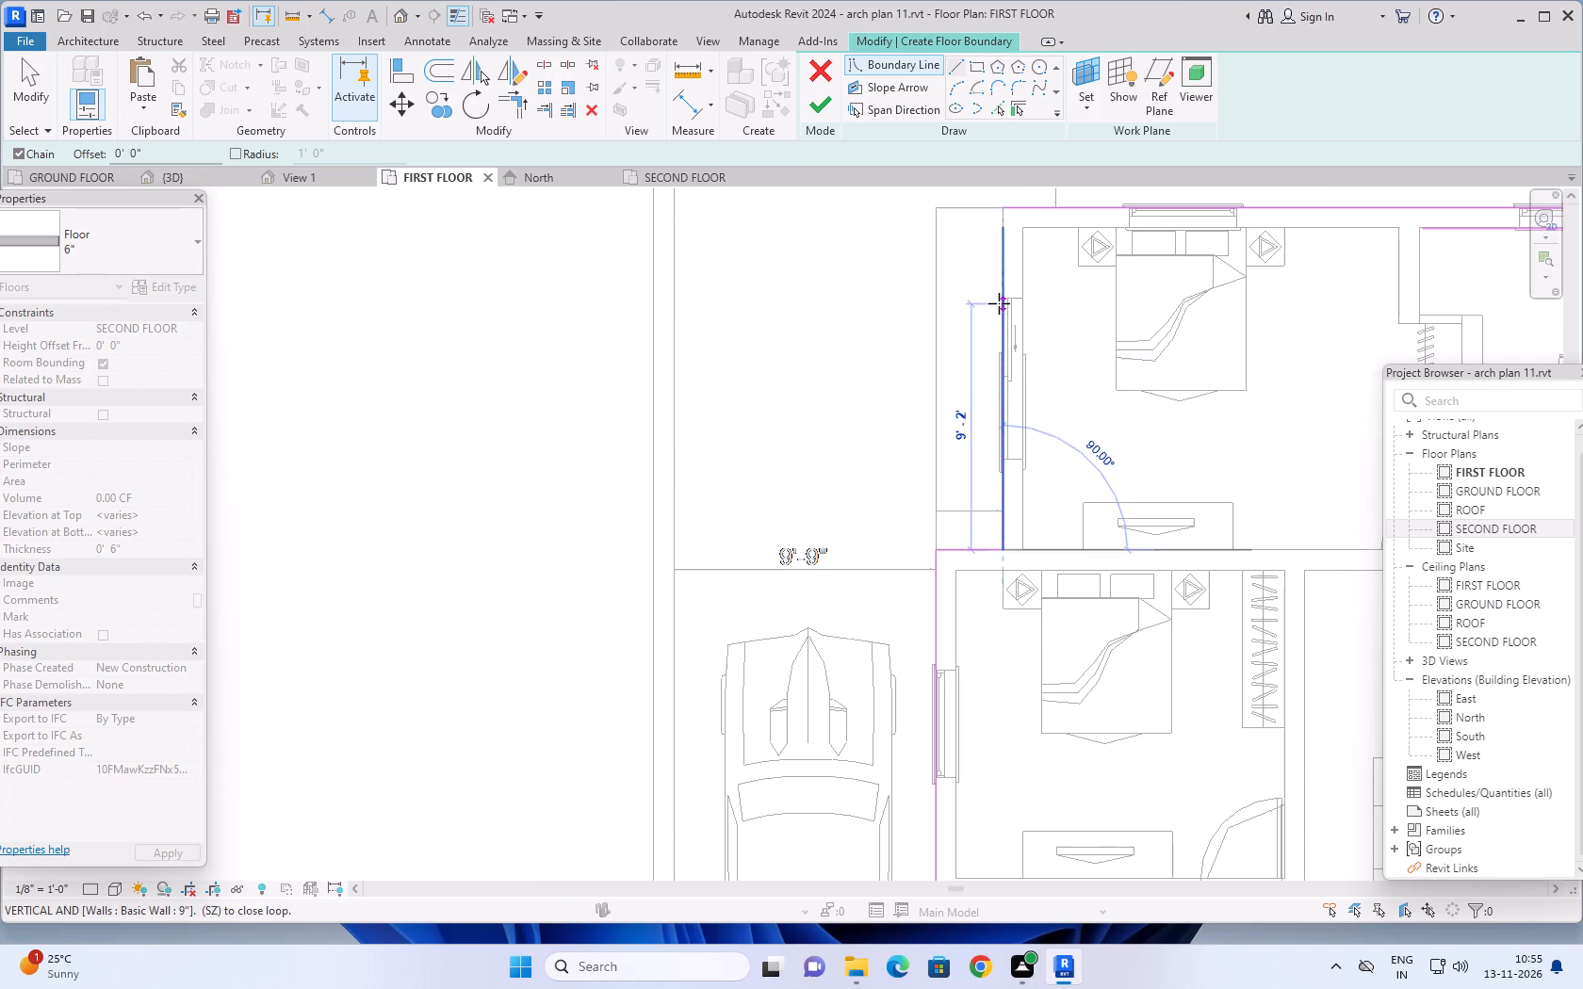
{"action": "middle_click_drag", "start_coordinate": [999, 303], "coordinate": [971, 566]}
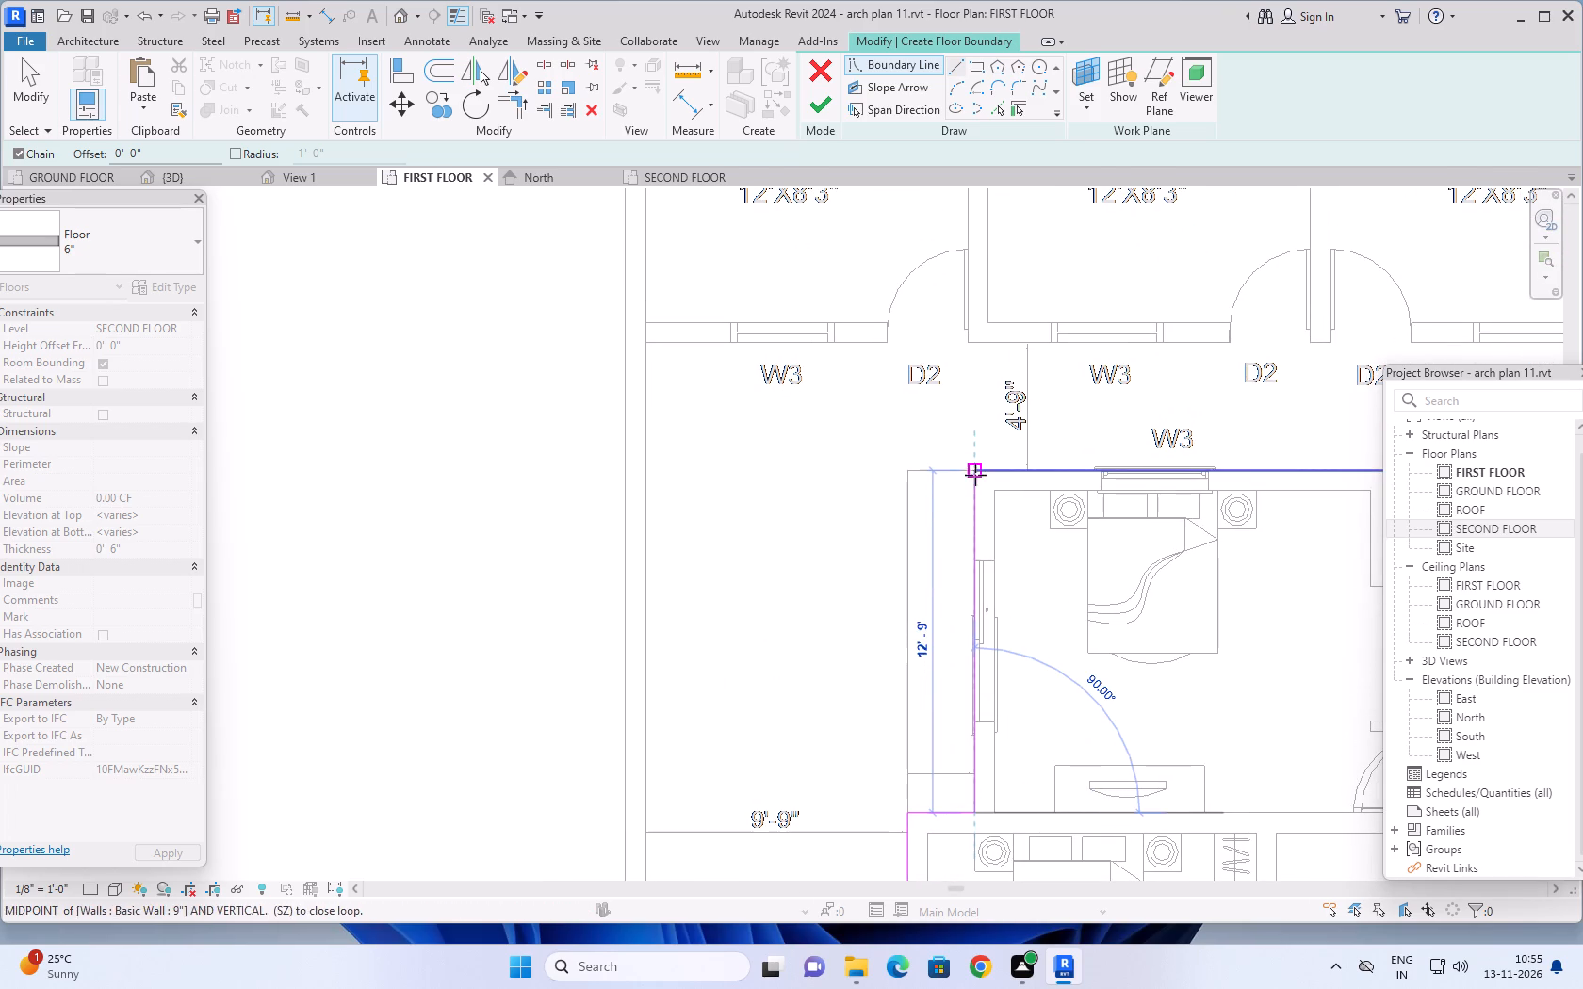
{"action": "left_click", "coordinate": [975, 472]}
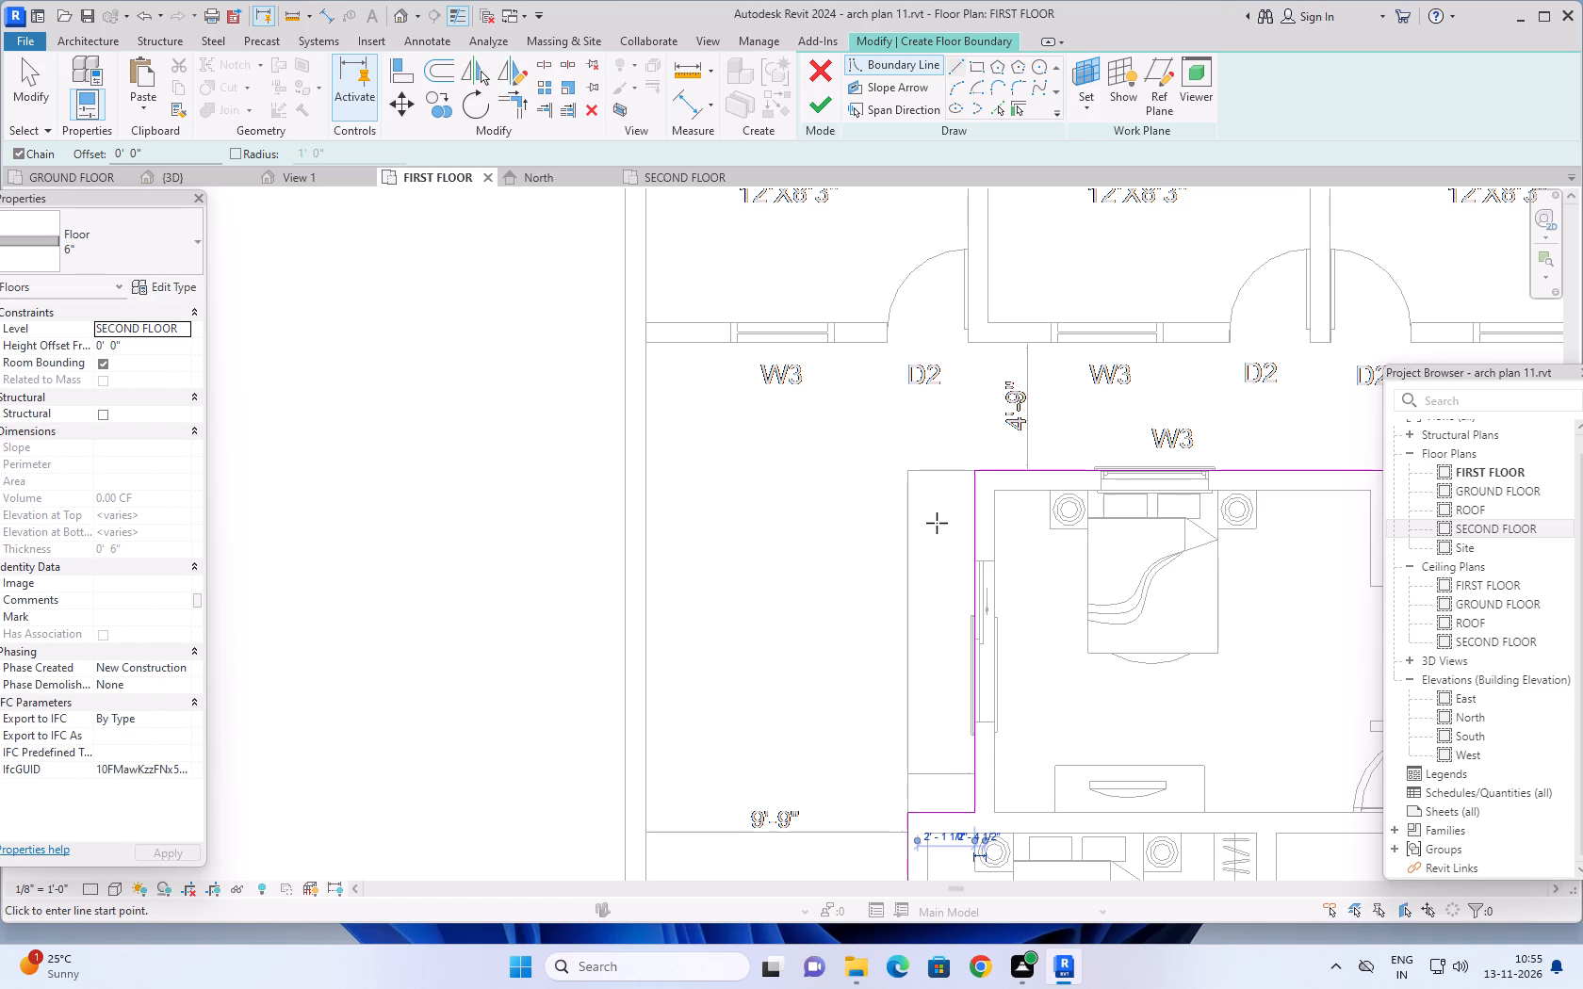
{"action": "left_click", "coordinate": [824, 107]}
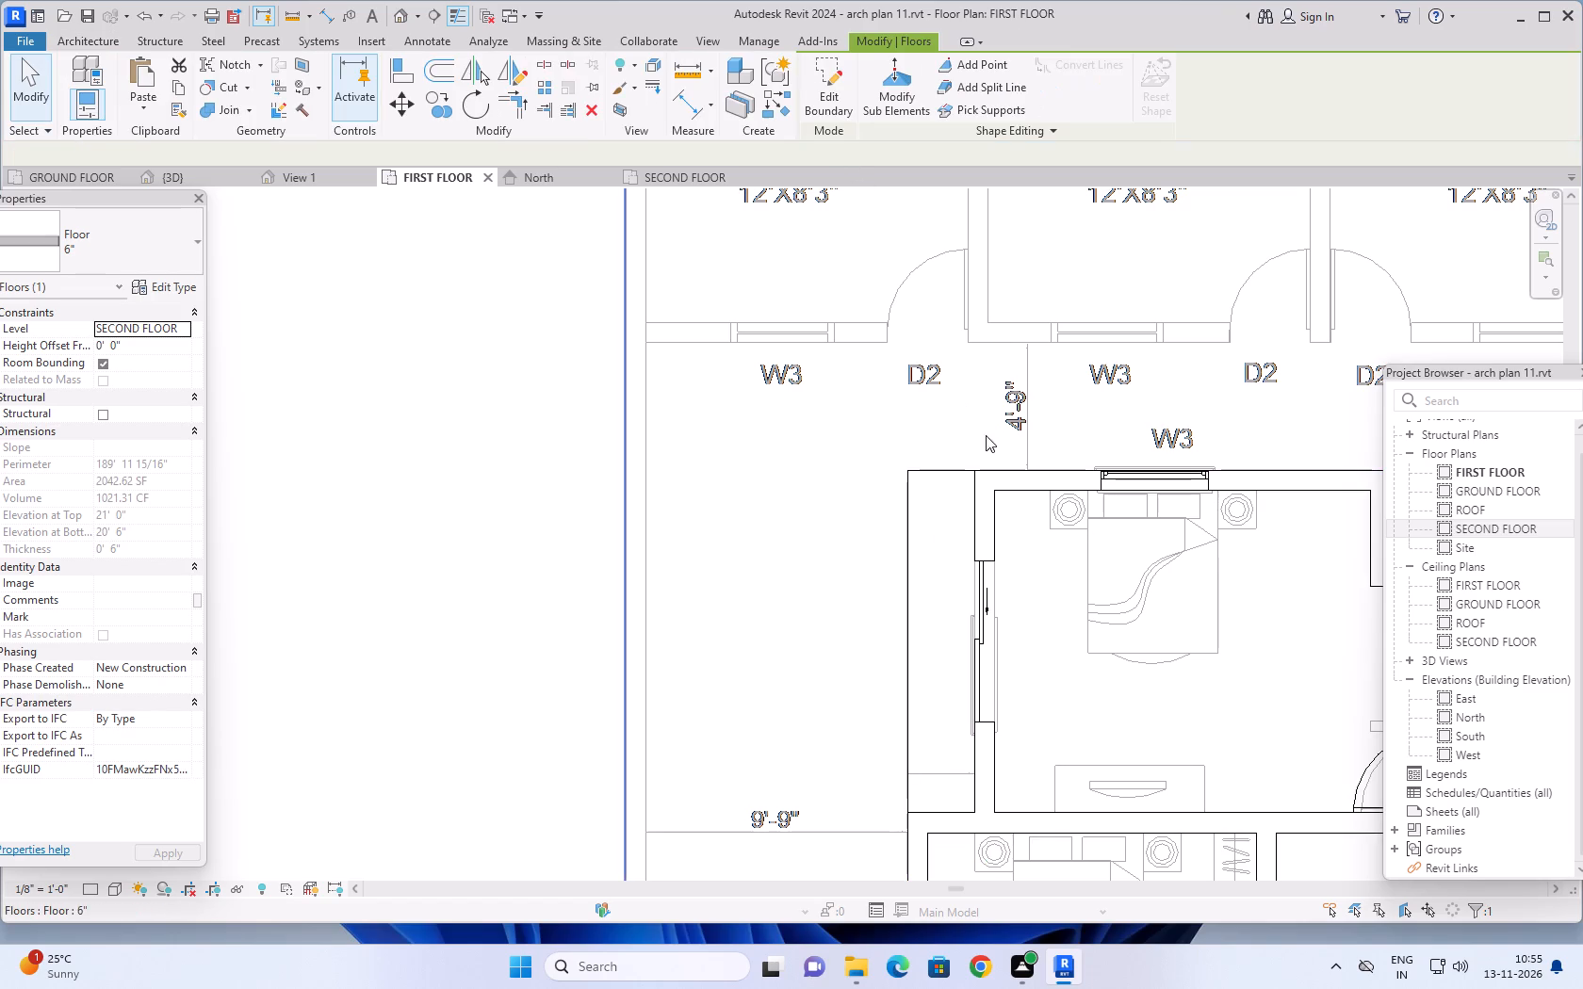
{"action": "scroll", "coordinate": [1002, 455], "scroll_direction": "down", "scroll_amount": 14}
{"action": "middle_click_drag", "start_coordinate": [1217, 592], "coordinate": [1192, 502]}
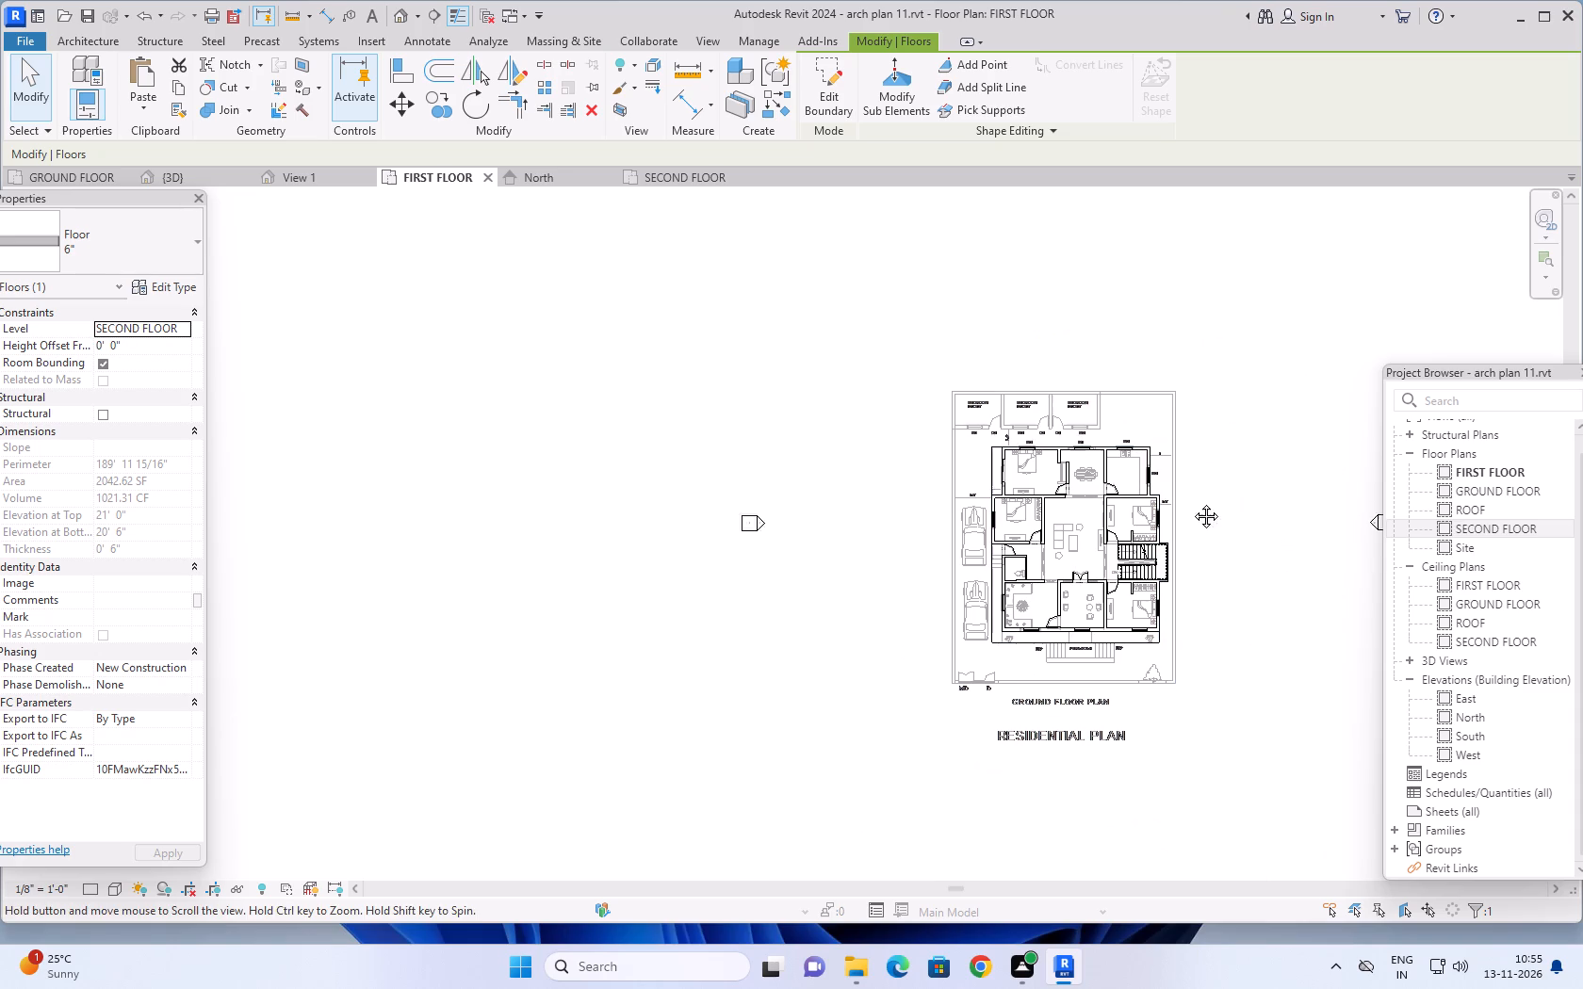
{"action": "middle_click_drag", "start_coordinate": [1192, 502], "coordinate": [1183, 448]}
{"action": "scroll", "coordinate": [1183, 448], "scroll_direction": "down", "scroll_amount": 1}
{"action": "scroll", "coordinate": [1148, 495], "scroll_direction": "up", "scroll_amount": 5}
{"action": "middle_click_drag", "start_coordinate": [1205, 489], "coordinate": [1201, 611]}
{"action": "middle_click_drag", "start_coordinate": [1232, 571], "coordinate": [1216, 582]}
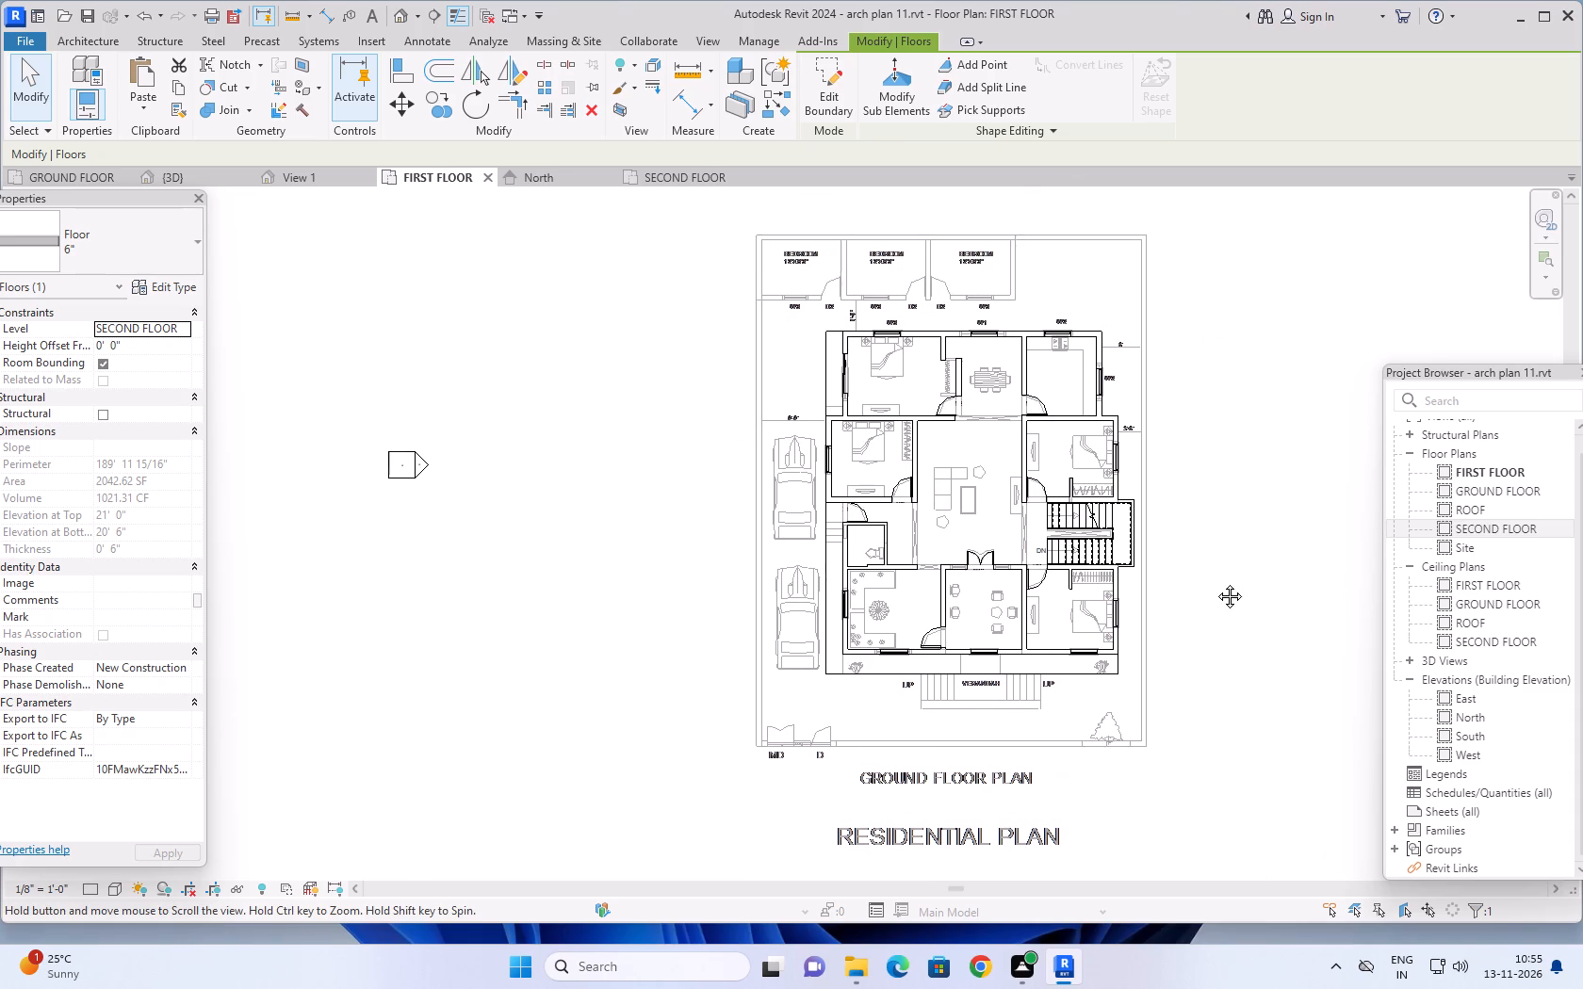
Examine the finished floor's edges along the verandah, southeast bedroom and staircase in the FIRST FLOOR plan.
{"action": "middle_click_drag", "start_coordinate": [1216, 582], "coordinate": [1204, 607]}
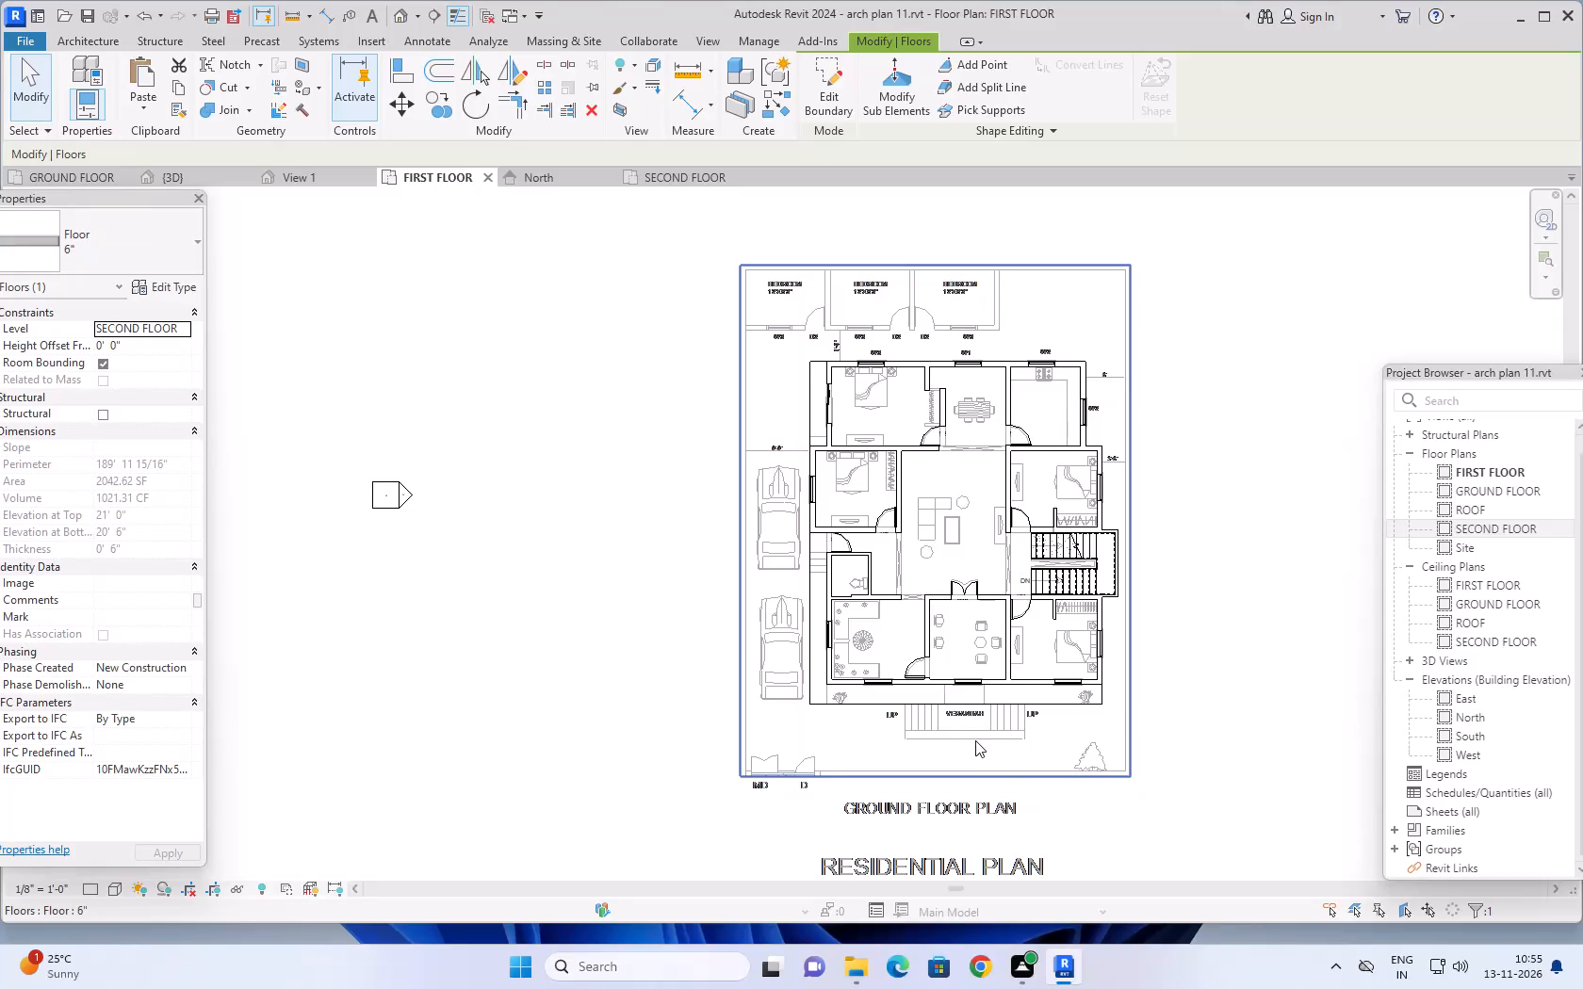
{"action": "scroll", "coordinate": [853, 710], "scroll_direction": "up", "scroll_amount": 2}
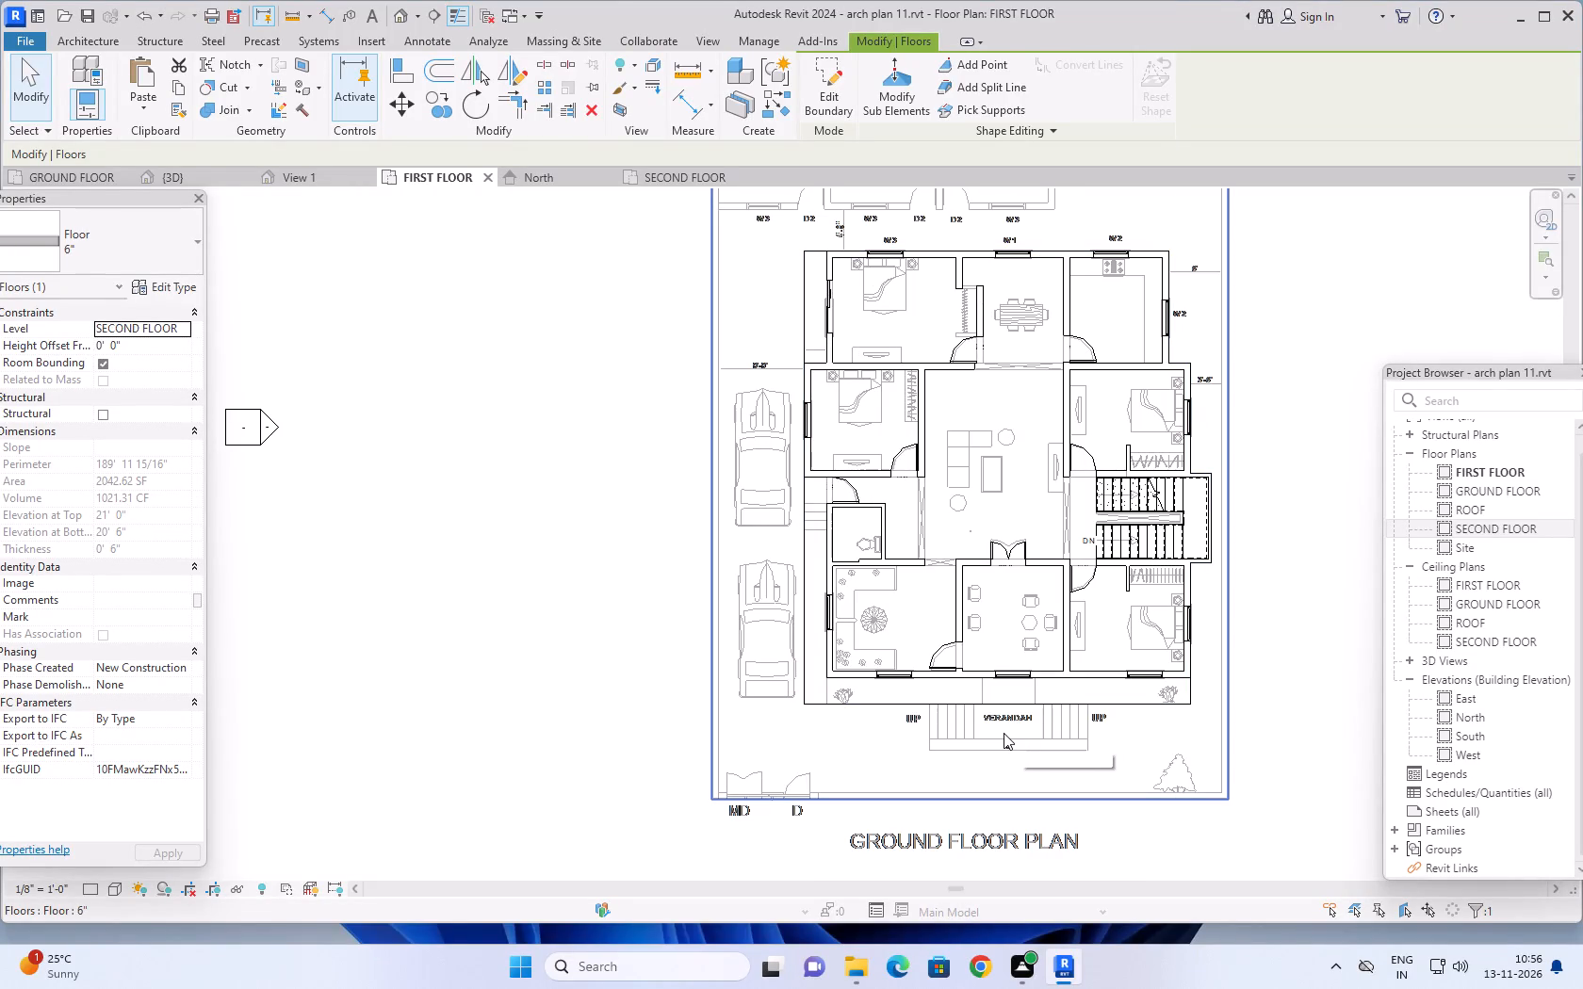
{"action": "scroll", "coordinate": [1004, 733], "scroll_direction": "up", "scroll_amount": 1}
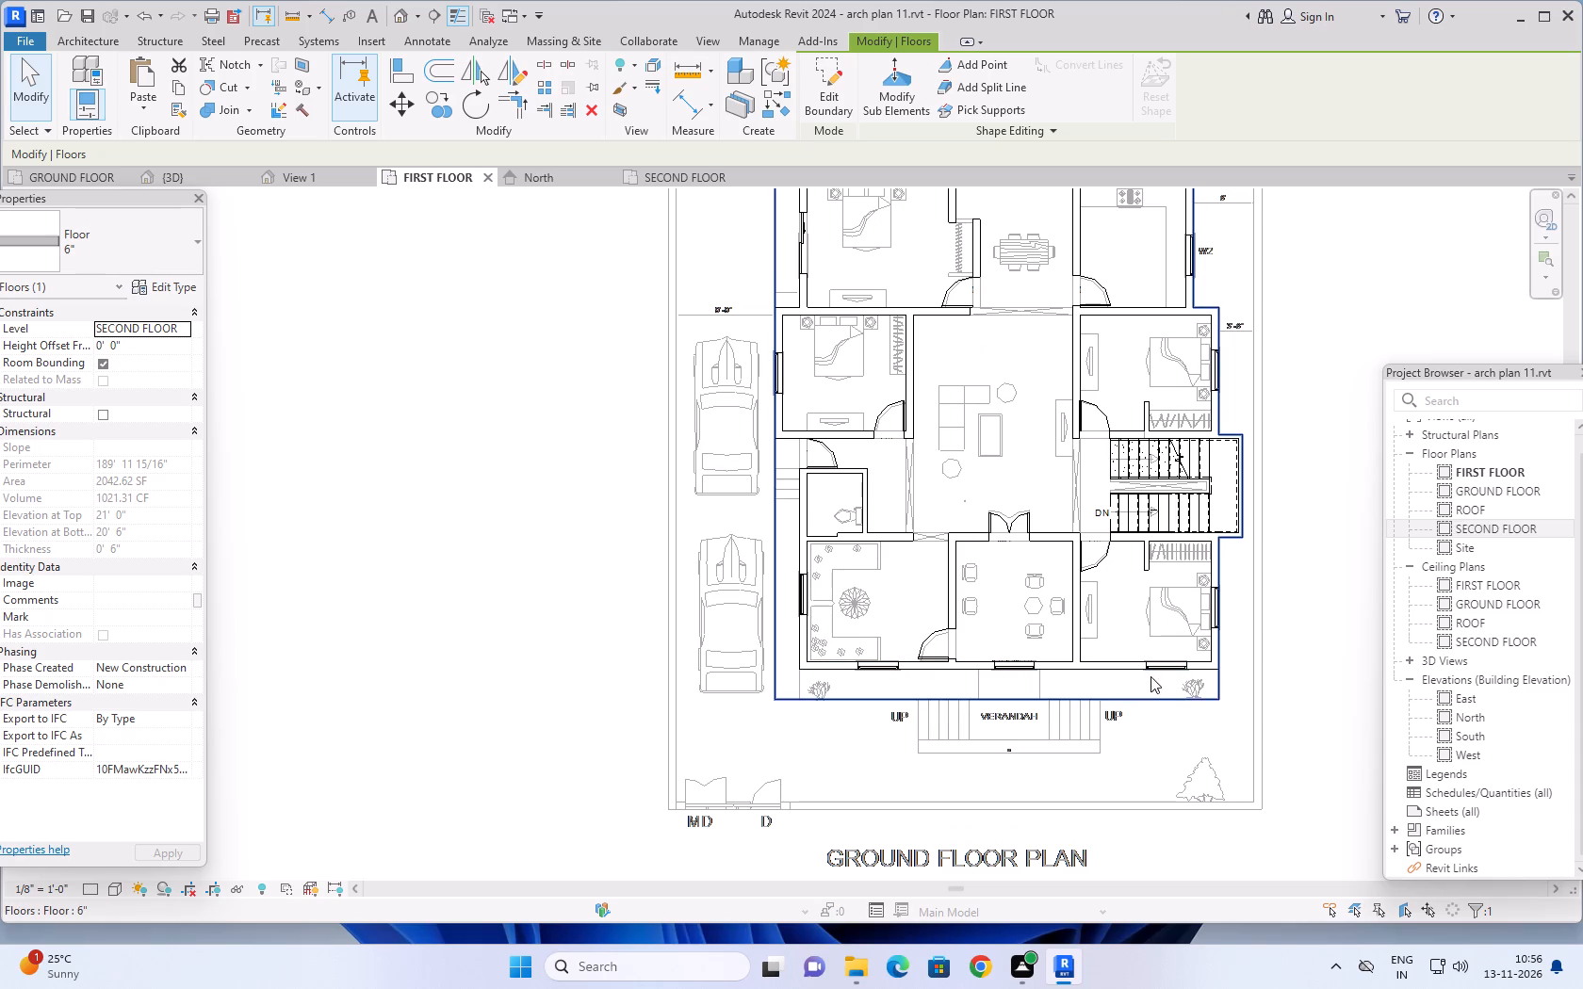
{"action": "scroll", "coordinate": [1160, 680], "scroll_direction": "up", "scroll_amount": 3}
{"action": "scroll", "coordinate": [990, 673], "scroll_direction": "up", "scroll_amount": 1}
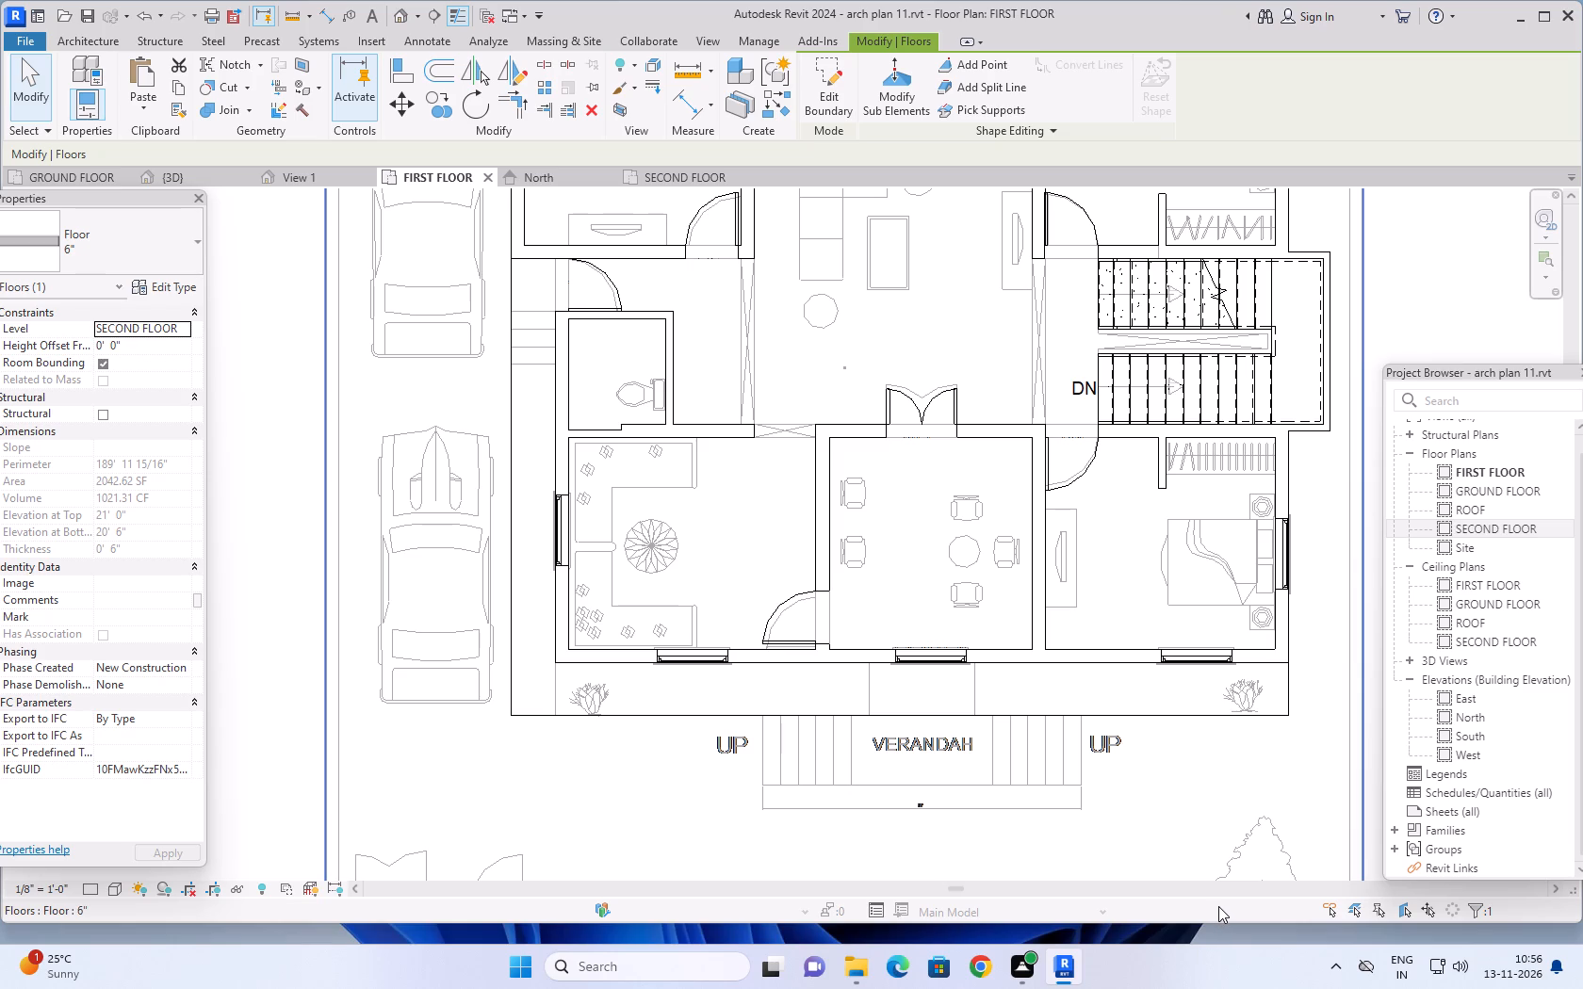
{"action": "scroll", "coordinate": [1225, 908], "scroll_direction": "down", "scroll_amount": 4}
{"action": "scroll", "coordinate": [1189, 818], "scroll_direction": "down", "scroll_amount": 6}
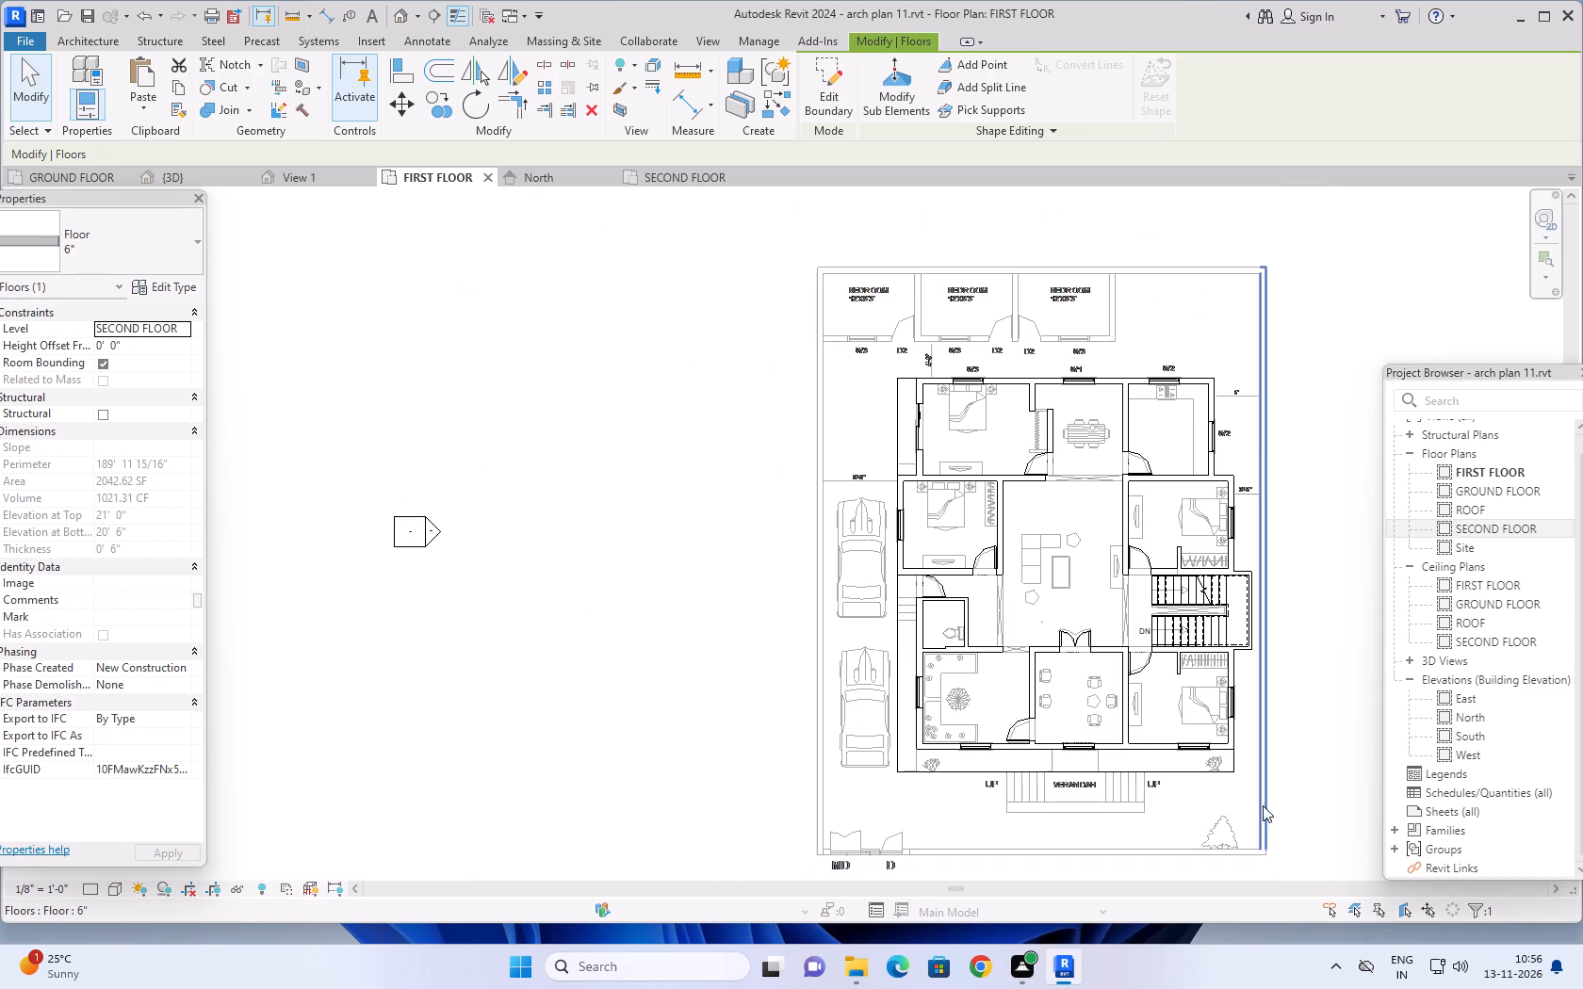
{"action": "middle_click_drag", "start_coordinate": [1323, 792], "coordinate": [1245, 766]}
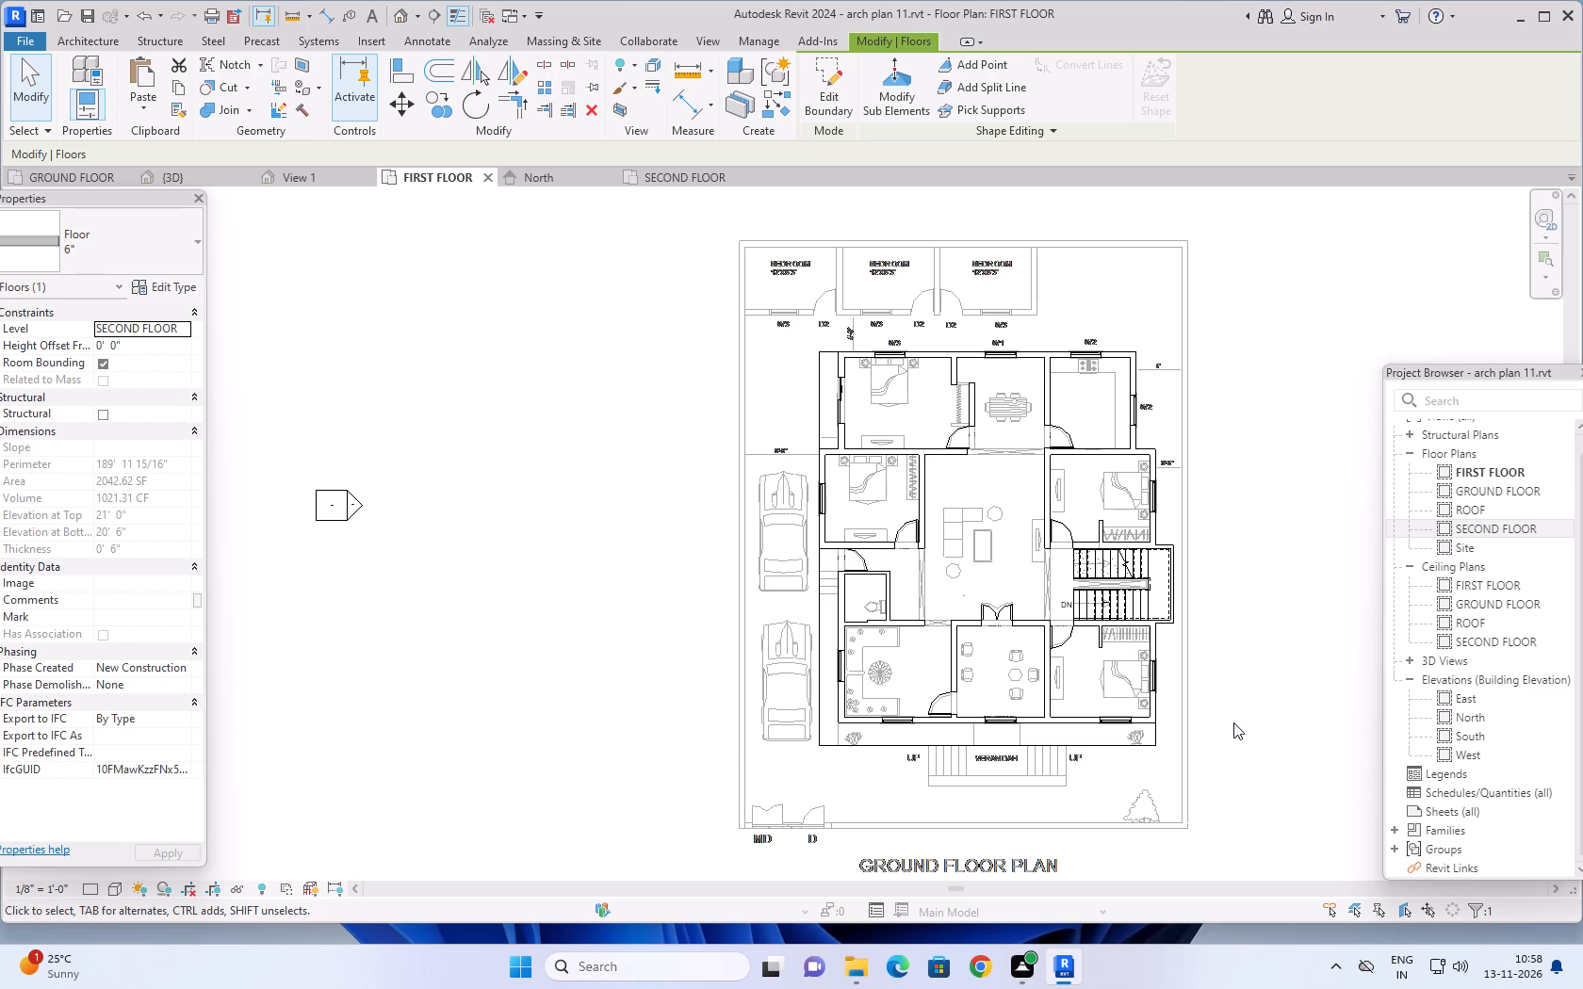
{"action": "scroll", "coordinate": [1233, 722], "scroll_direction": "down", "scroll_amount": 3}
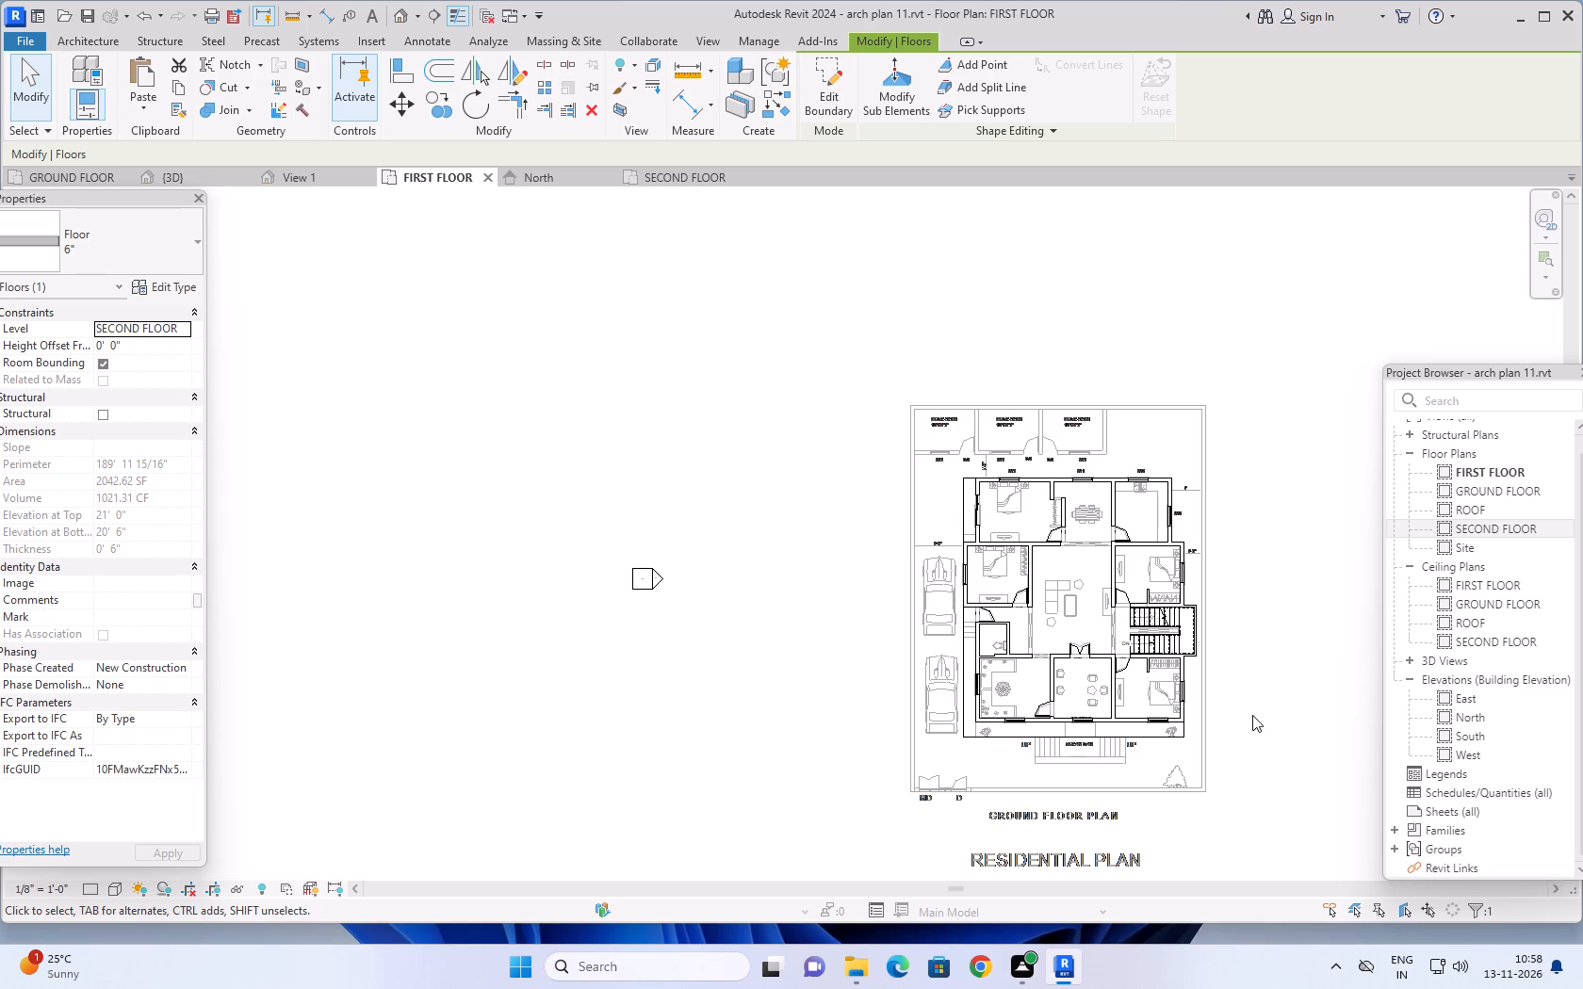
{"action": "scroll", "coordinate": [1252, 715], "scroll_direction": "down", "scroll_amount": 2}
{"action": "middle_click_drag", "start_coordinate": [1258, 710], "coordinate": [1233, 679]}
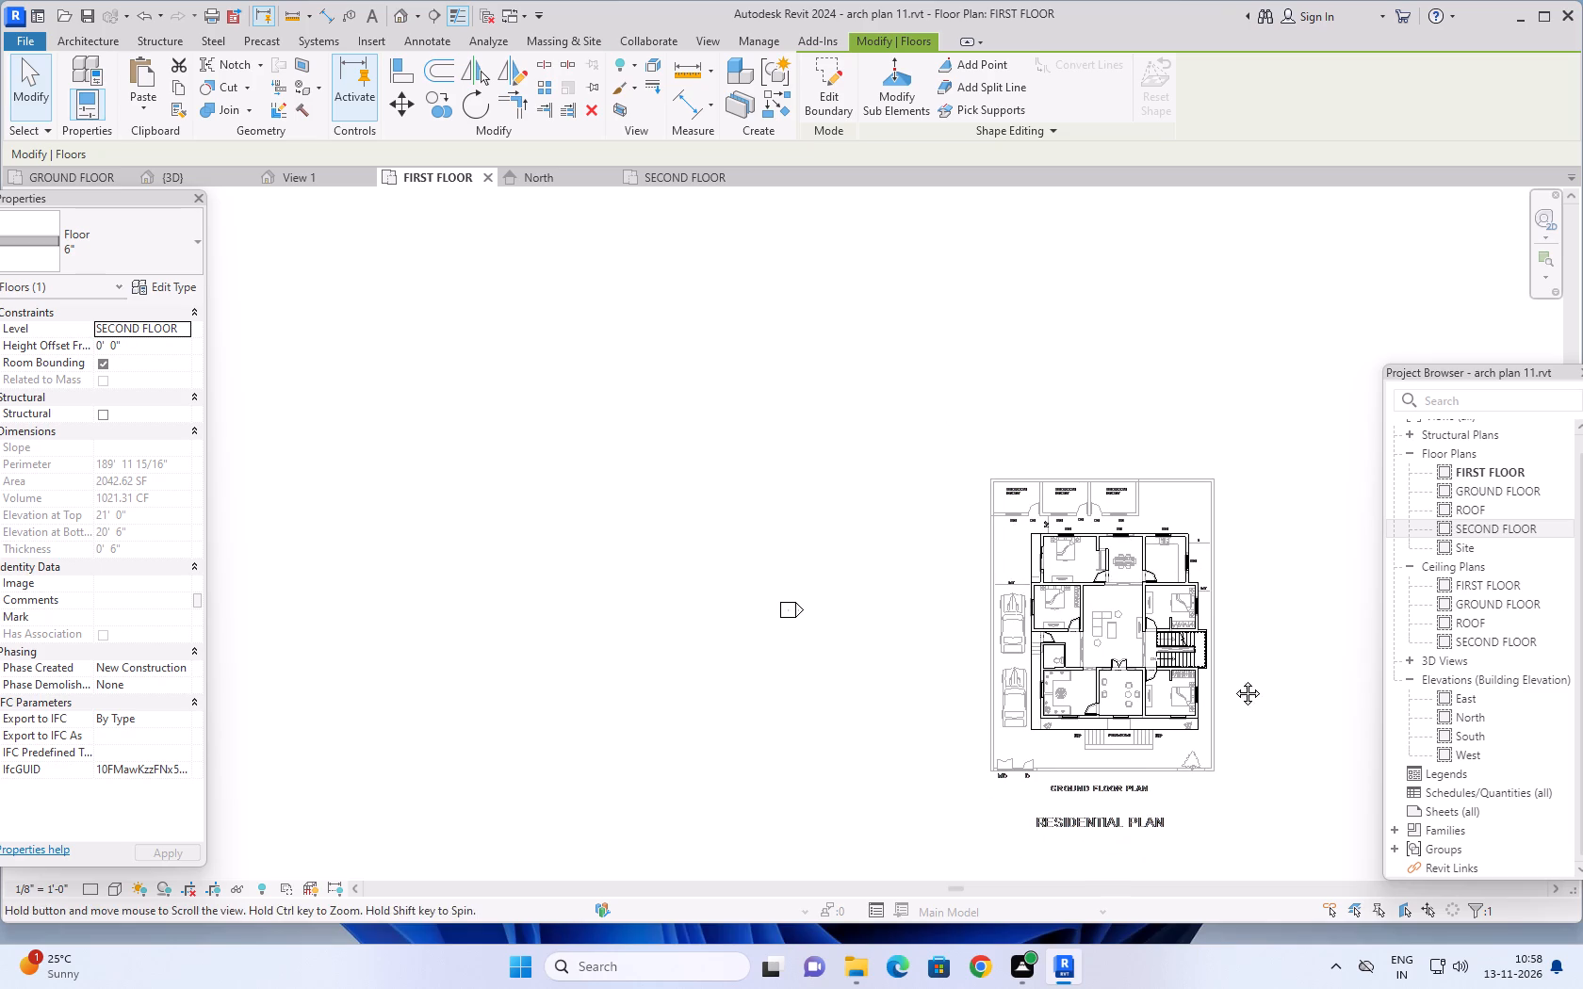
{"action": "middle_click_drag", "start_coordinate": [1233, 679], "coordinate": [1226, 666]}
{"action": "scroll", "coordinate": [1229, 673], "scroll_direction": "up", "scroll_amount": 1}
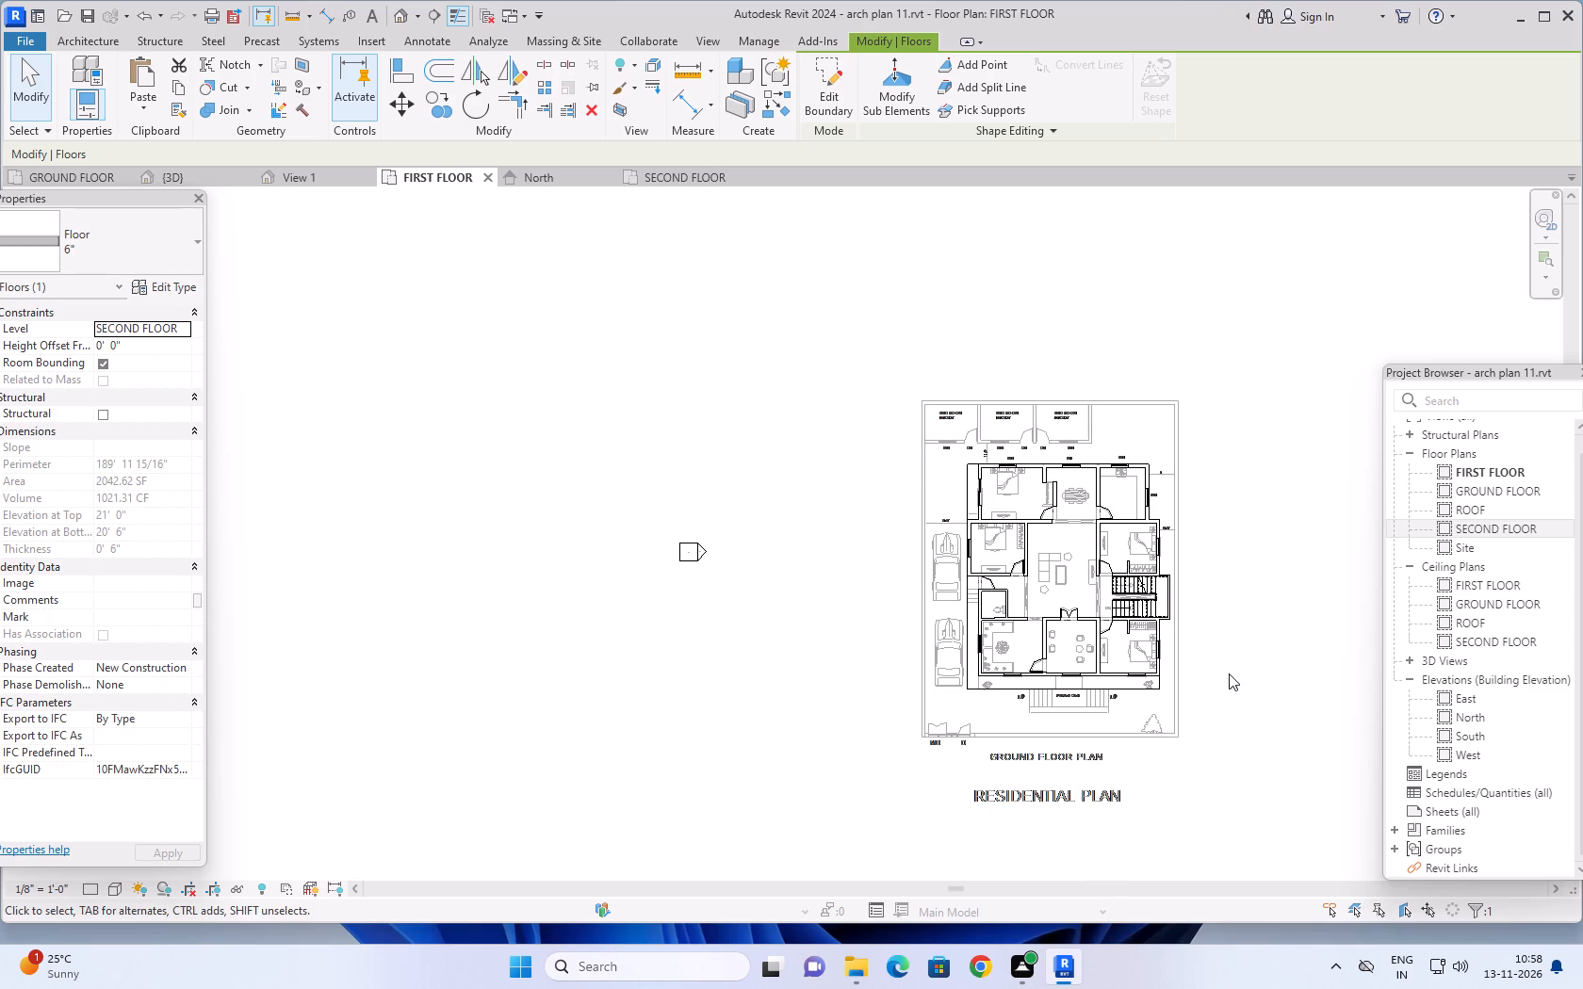
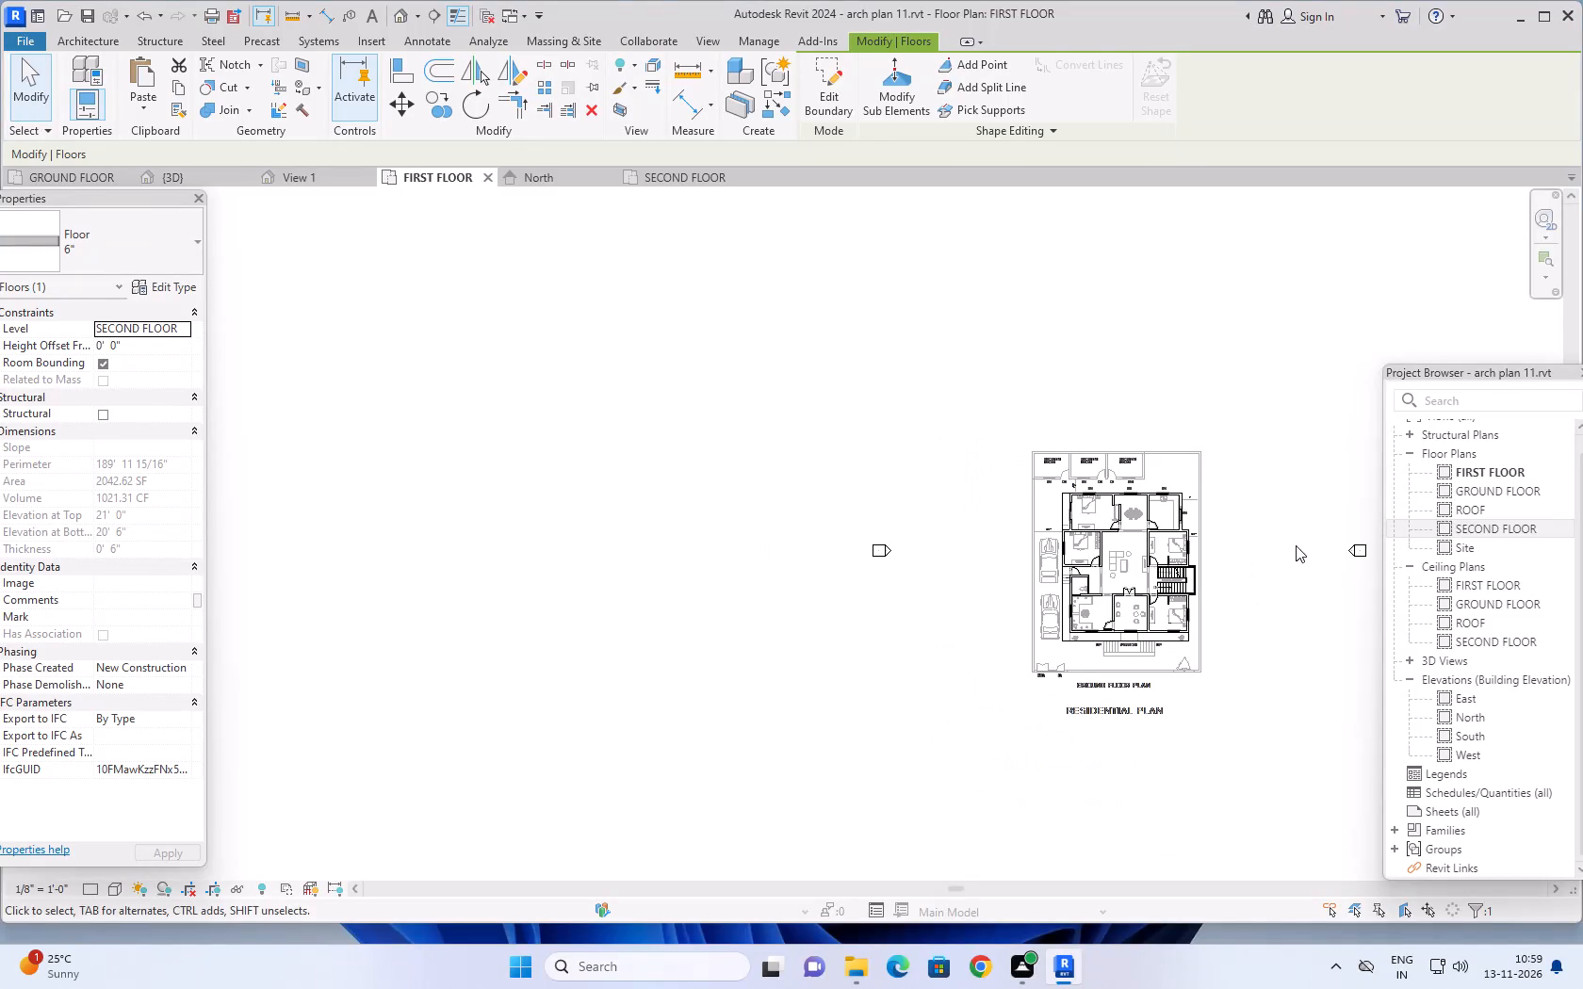
Examine the FIRST FLOOR plan around the verandah, the front compound wall and the gate, and clear the floor selection.
{"action": "middle_click_drag", "start_coordinate": [1296, 545], "coordinate": [1059, 476]}
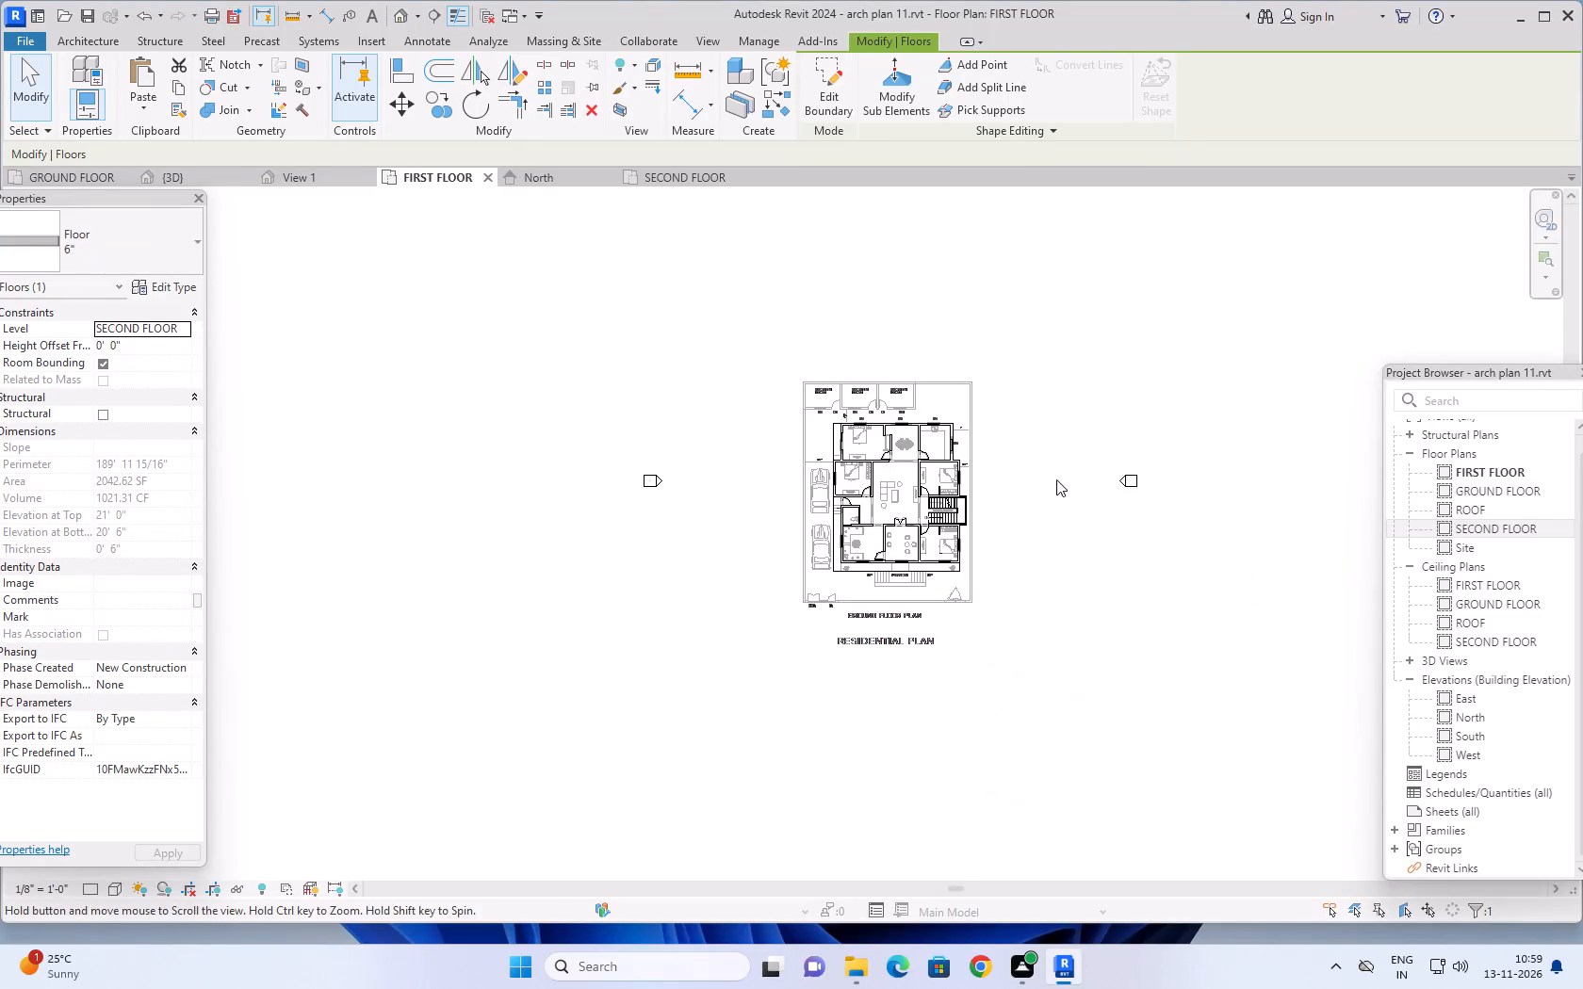
{"action": "scroll", "coordinate": [1037, 532], "scroll_direction": "up", "scroll_amount": 5}
{"action": "middle_click_drag", "start_coordinate": [1043, 458], "coordinate": [1101, 582]}
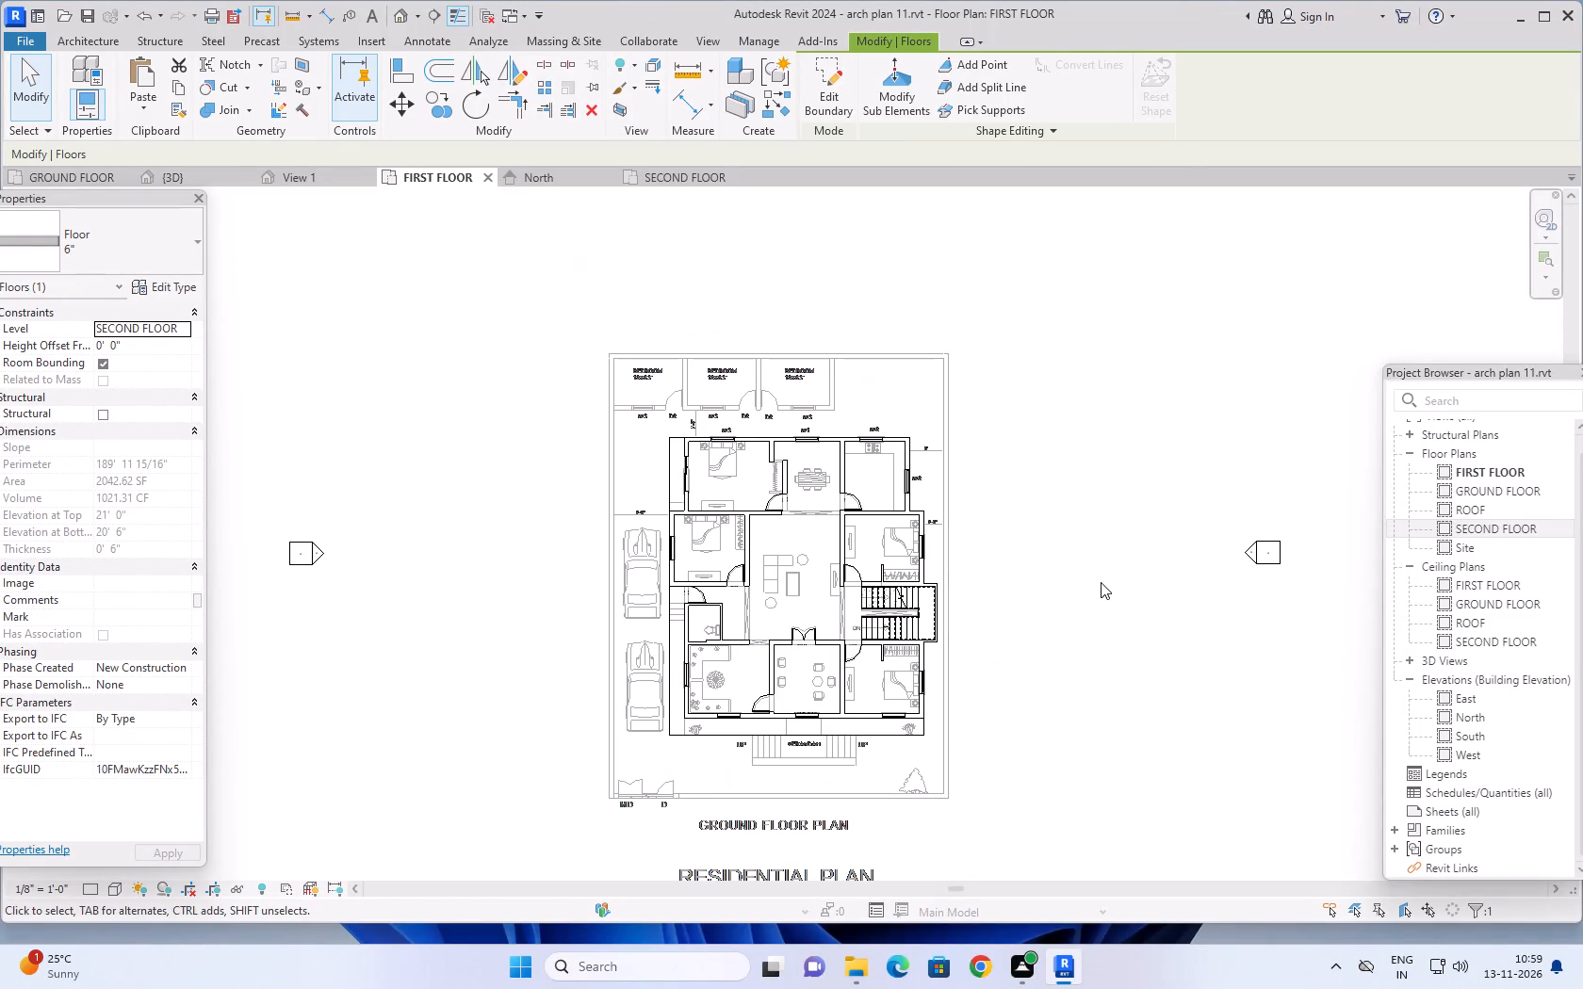
{"action": "scroll", "coordinate": [1097, 532], "scroll_direction": "down", "scroll_amount": 3}
{"action": "middle_click_drag", "start_coordinate": [1096, 501], "coordinate": [1131, 445]}
{"action": "scroll", "coordinate": [1049, 649], "scroll_direction": "up", "scroll_amount": 4}
{"action": "middle_click_drag", "start_coordinate": [1096, 538], "coordinate": [1120, 617]}
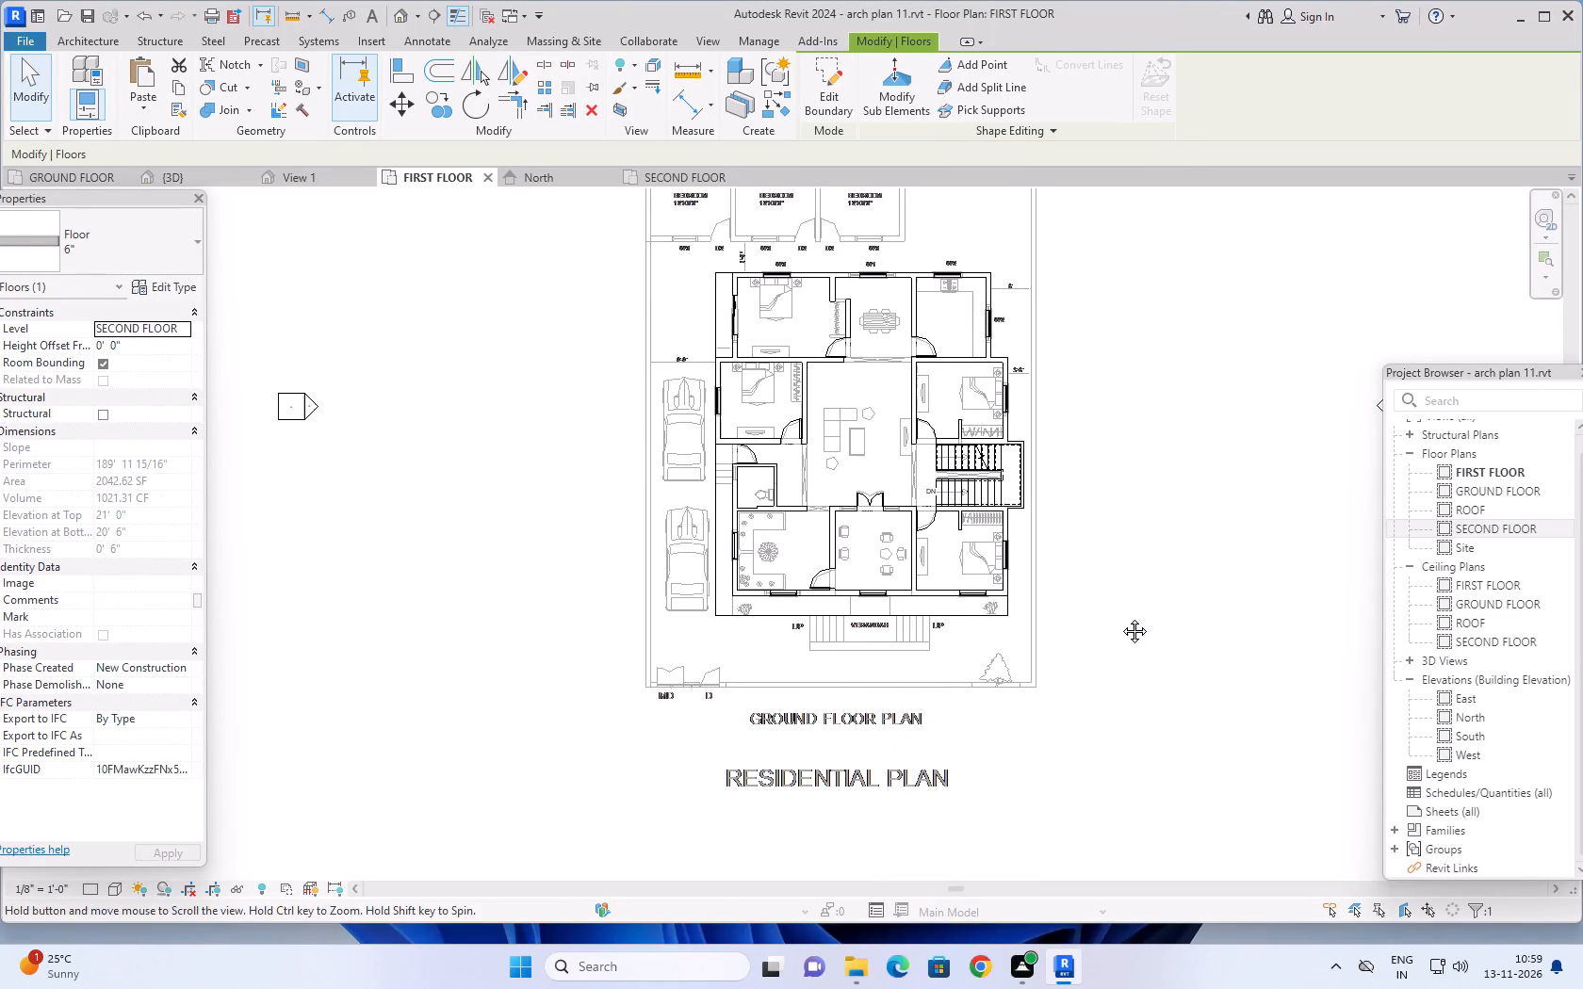
{"action": "middle_click_drag", "start_coordinate": [1120, 617], "coordinate": [1119, 684]}
{"action": "scroll", "coordinate": [948, 823], "scroll_direction": "up", "scroll_amount": 5}
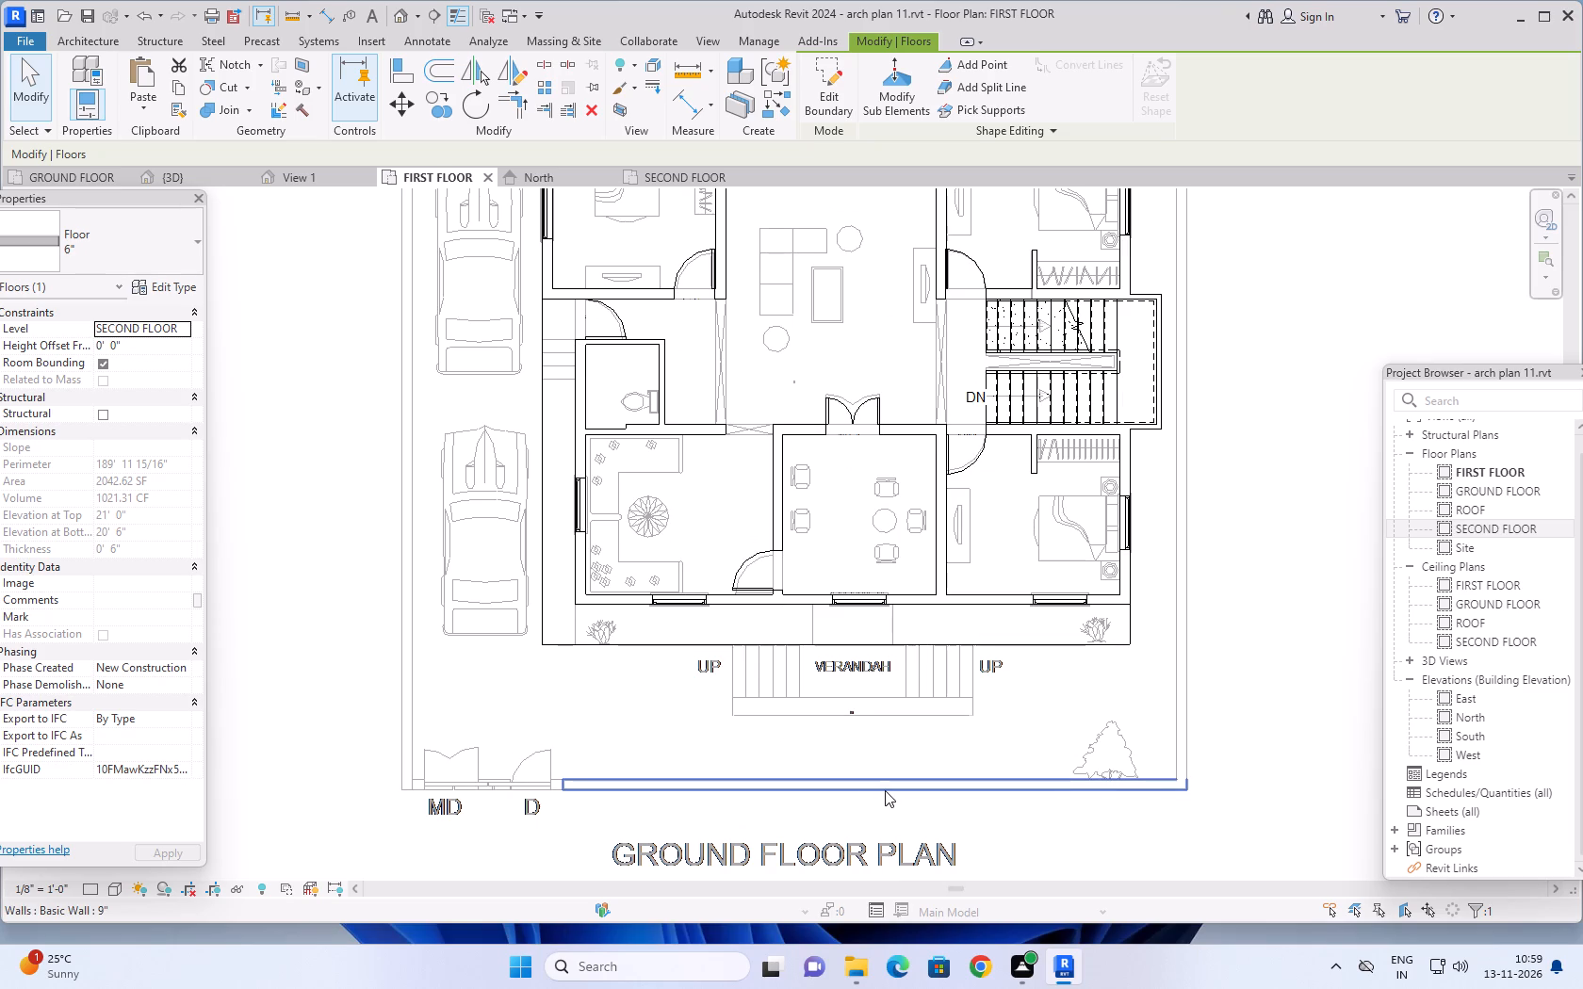
{"action": "scroll", "coordinate": [897, 783], "scroll_direction": "down", "scroll_amount": 5}
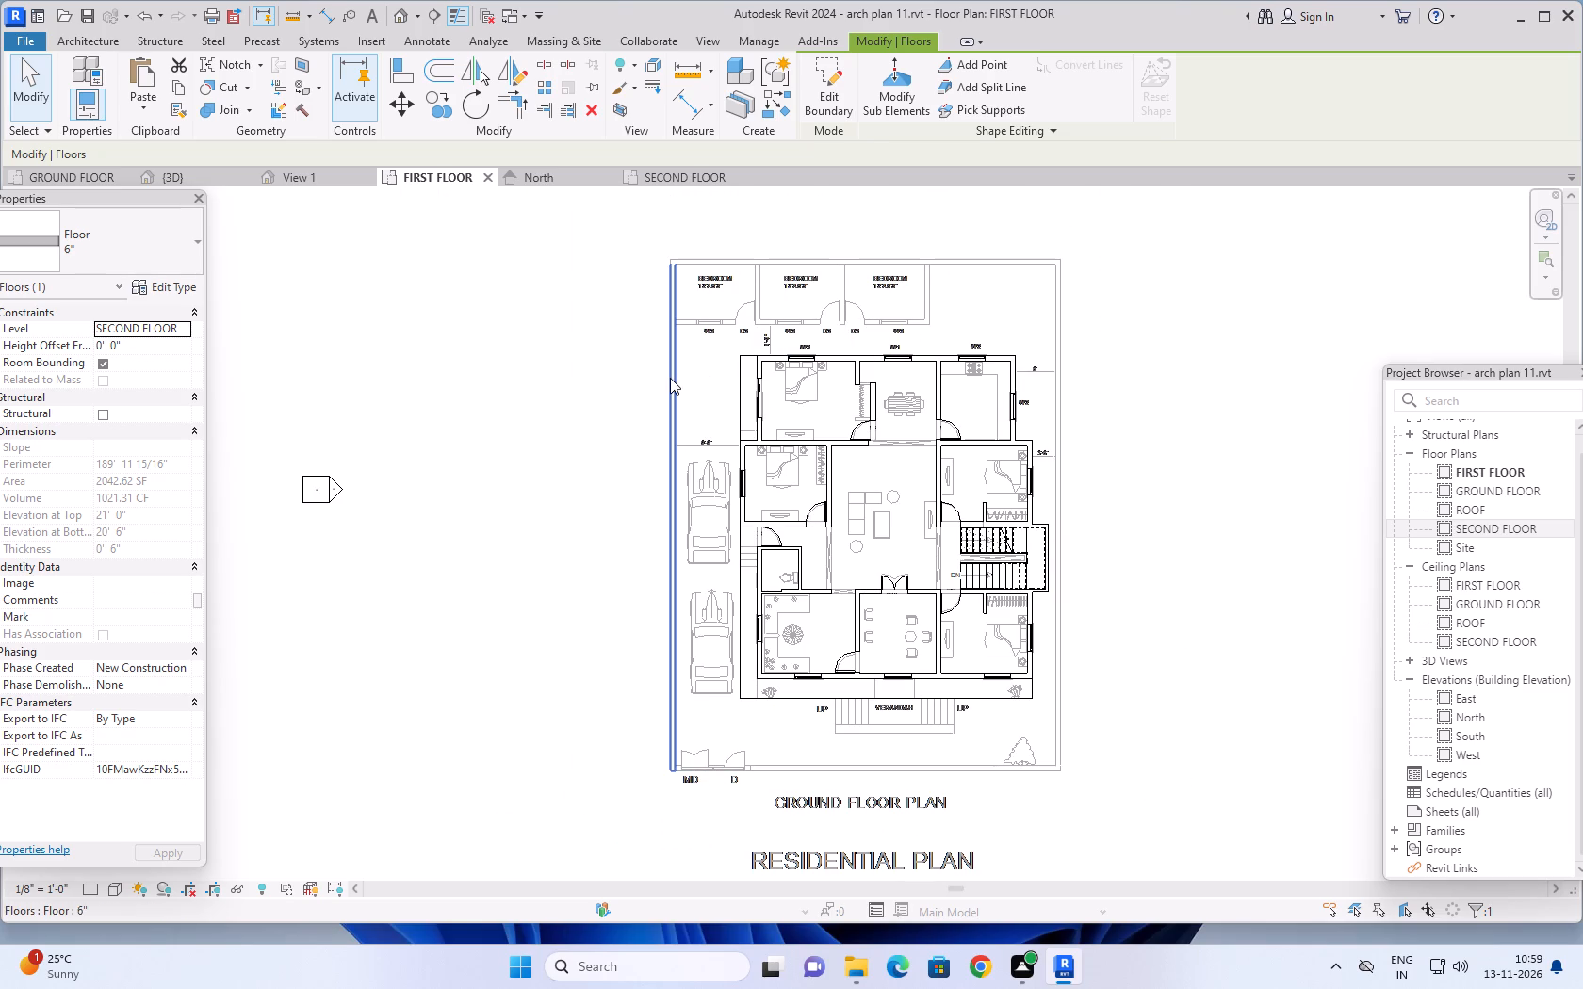
{"action": "scroll", "coordinate": [683, 767], "scroll_direction": "up", "scroll_amount": 4}
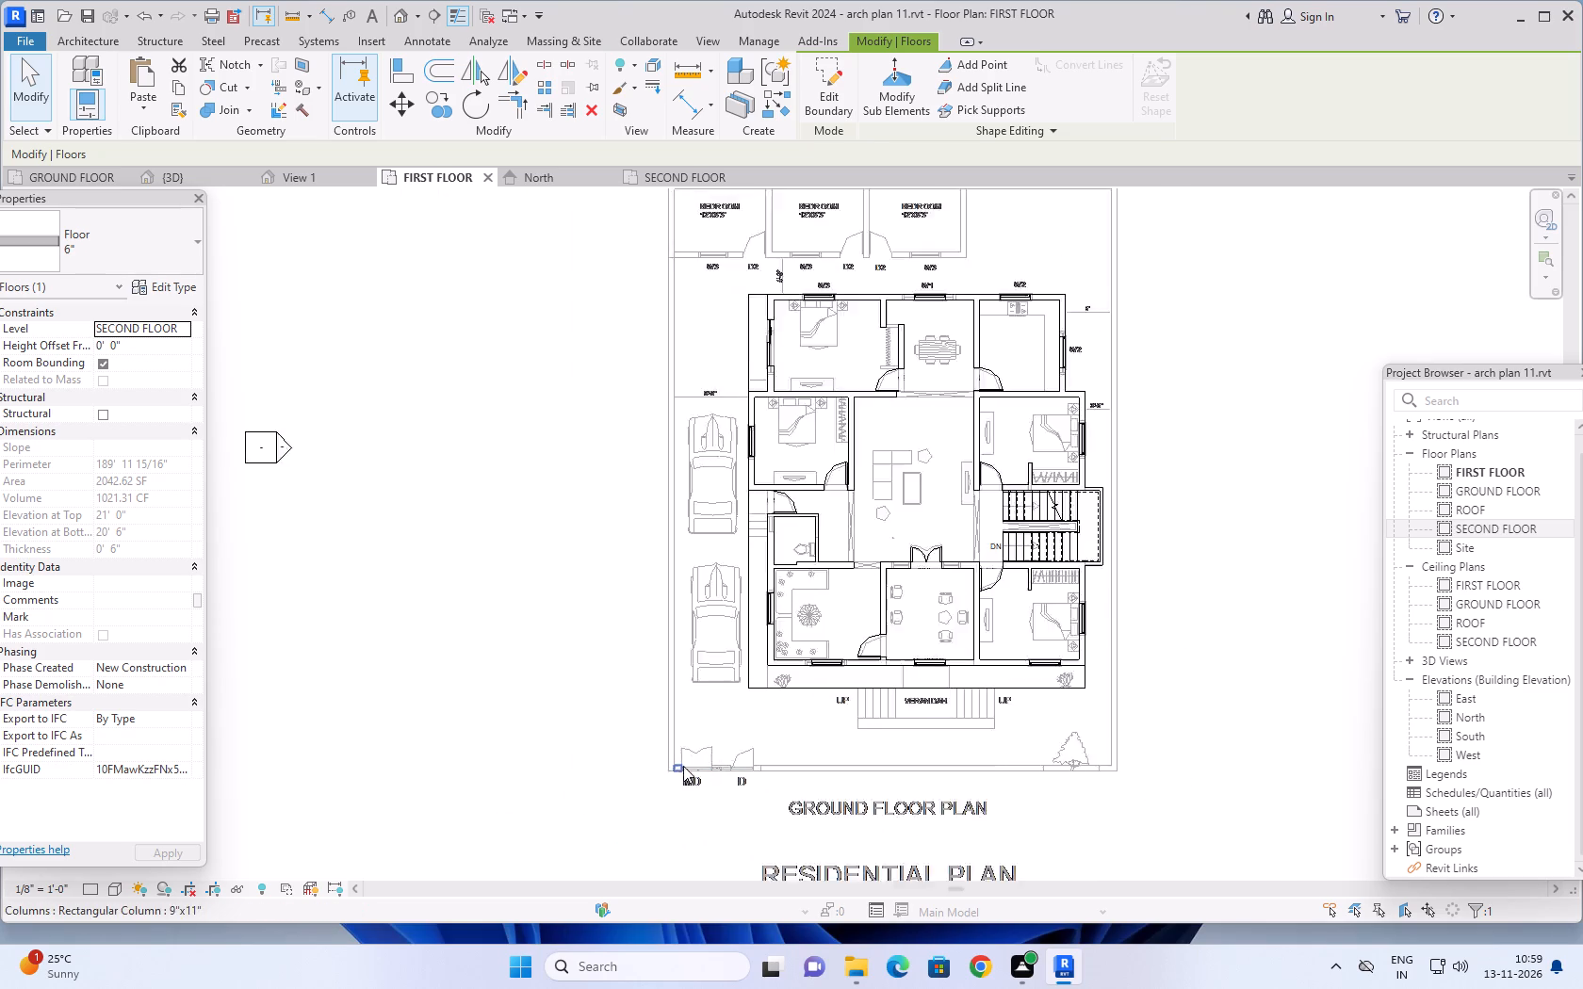
{"action": "scroll", "coordinate": [683, 766], "scroll_direction": "up", "scroll_amount": 4}
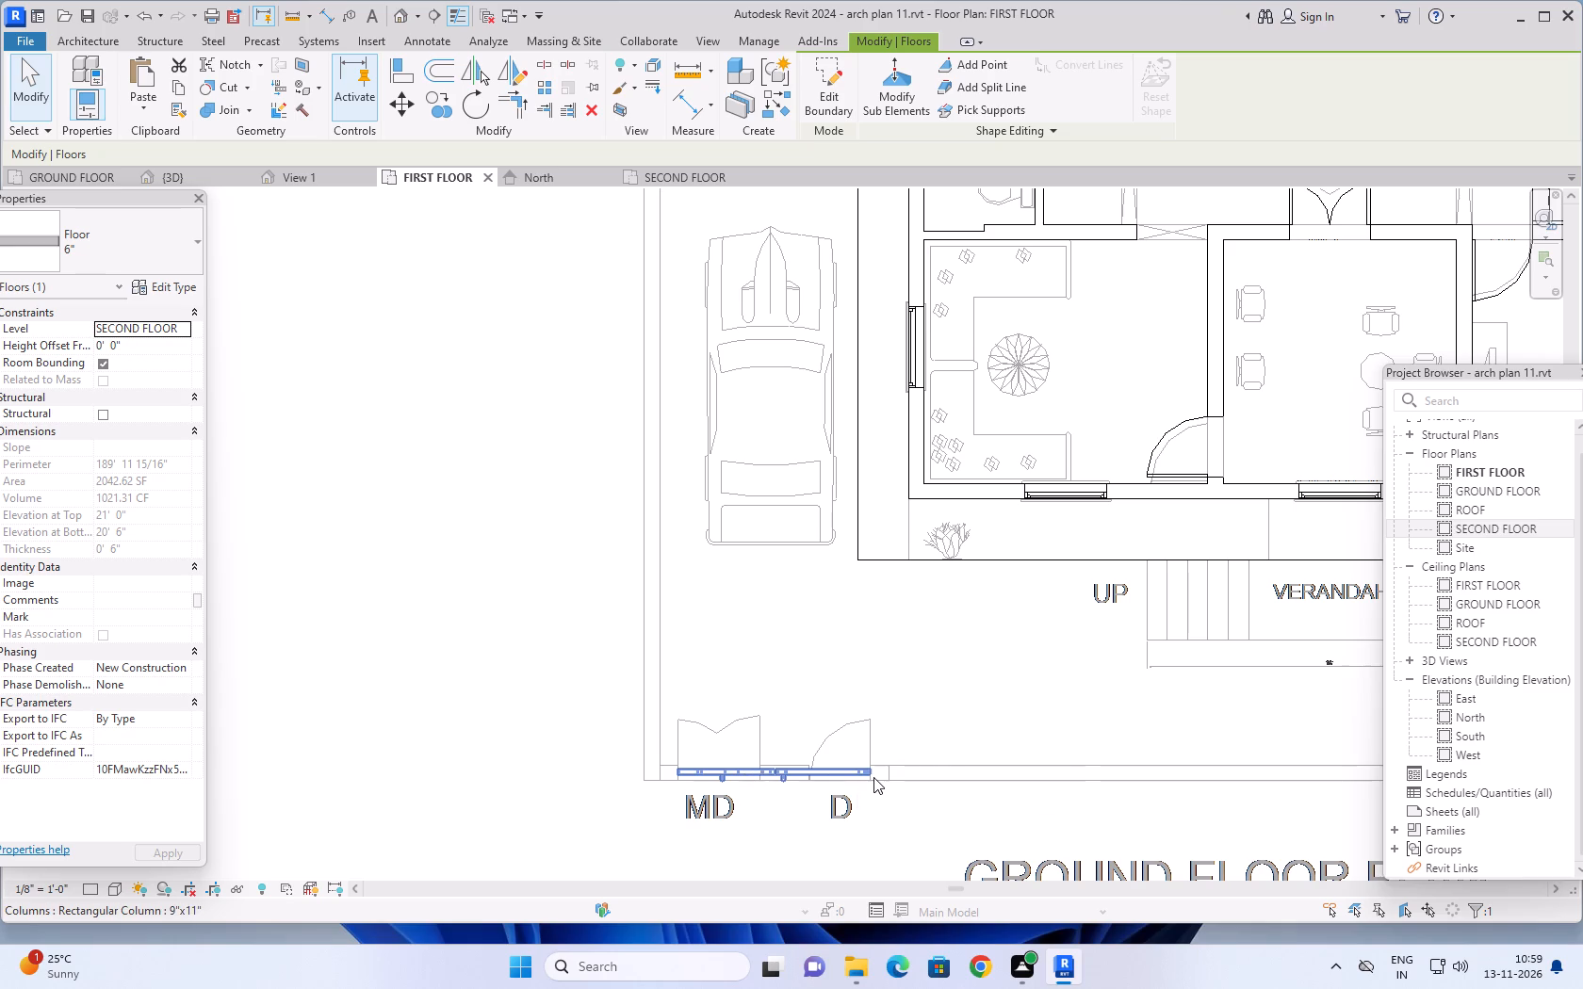
{"action": "scroll", "coordinate": [991, 634], "scroll_direction": "down", "scroll_amount": 6}
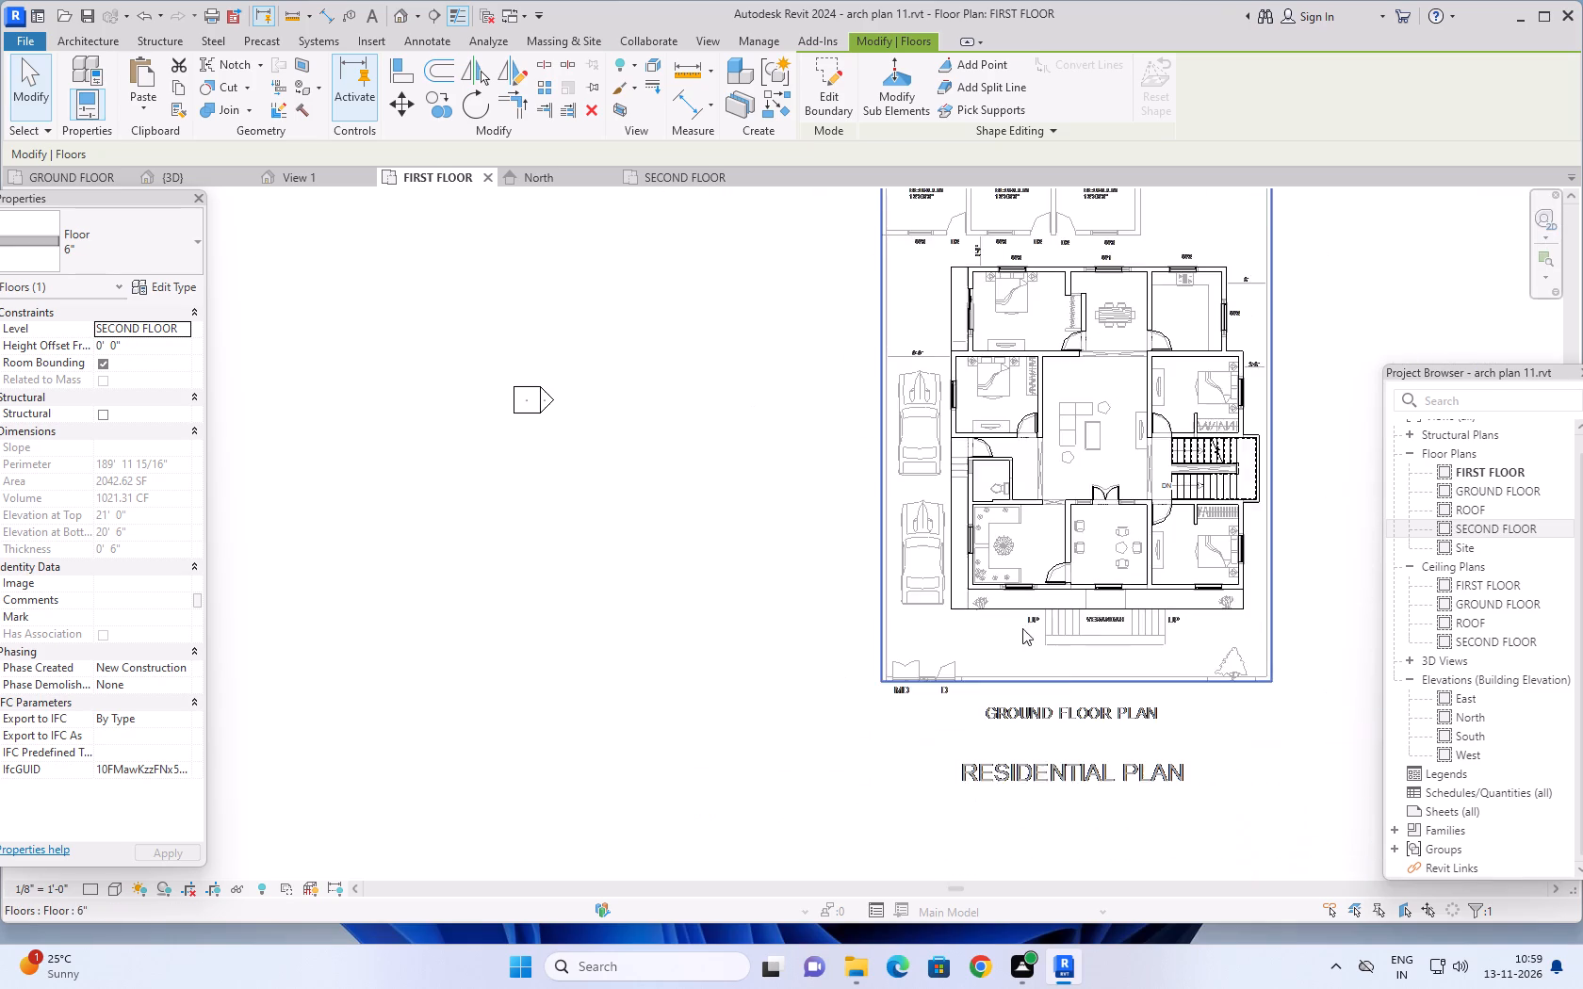
{"action": "scroll", "coordinate": [1022, 628], "scroll_direction": "down", "scroll_amount": 7}
{"action": "middle_click_drag", "start_coordinate": [1194, 572], "coordinate": [1111, 528]}
{"action": "scroll", "coordinate": [1010, 609], "scroll_direction": "up", "scroll_amount": 1}
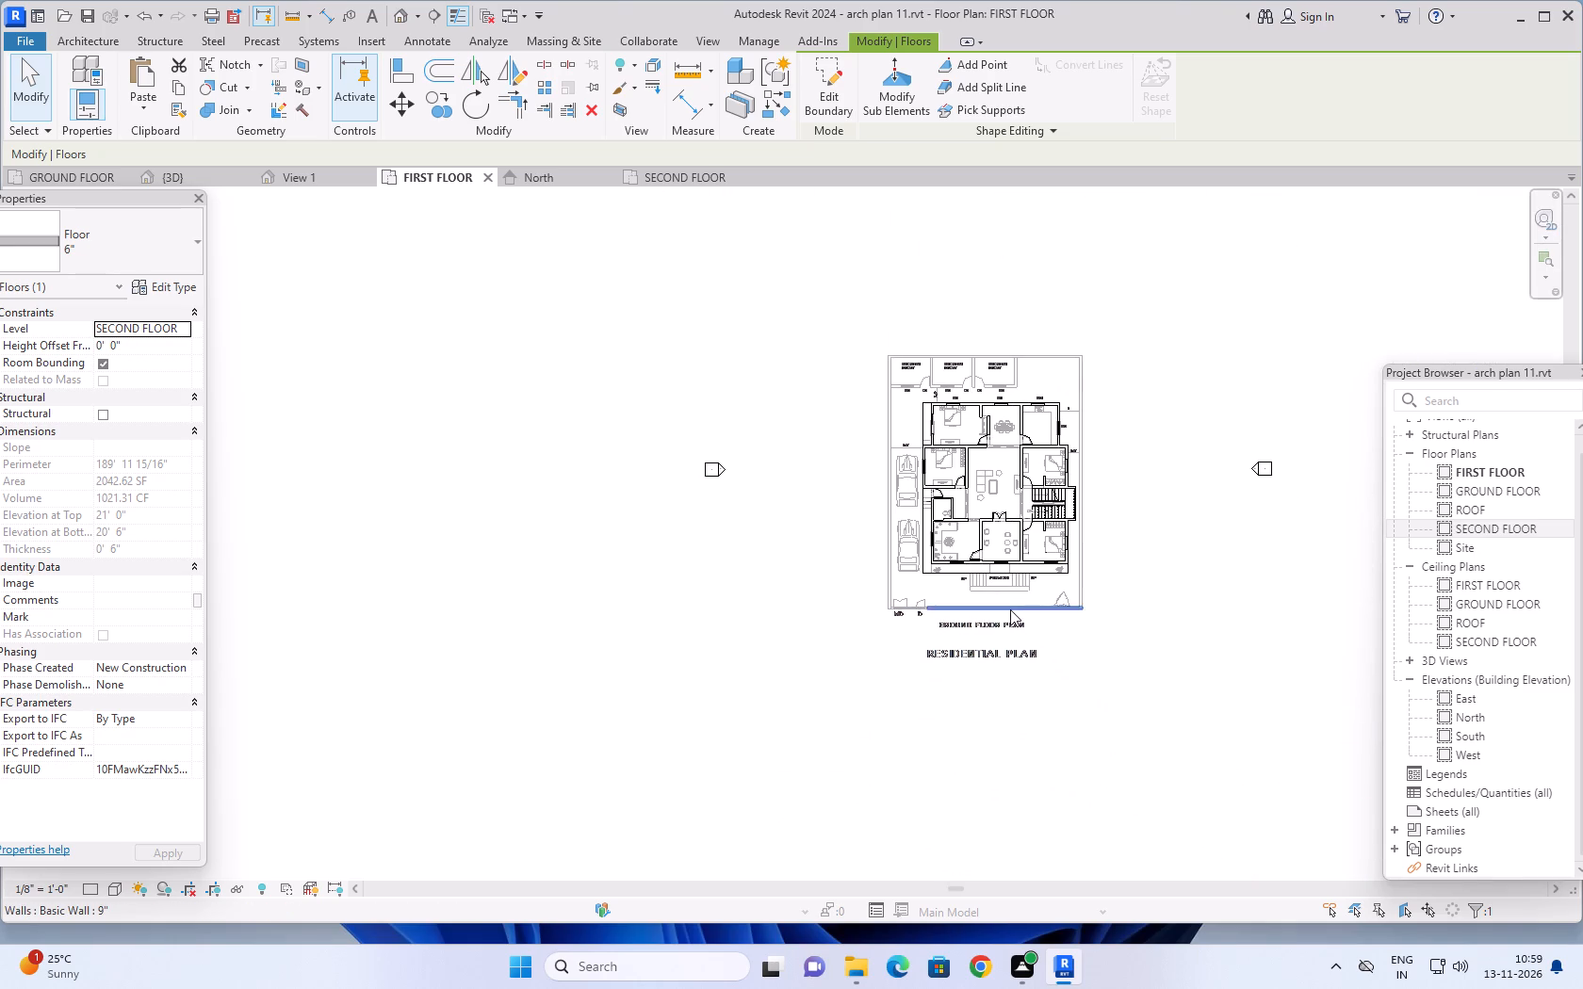
{"action": "scroll", "coordinate": [1010, 609], "scroll_direction": "up", "scroll_amount": 4}
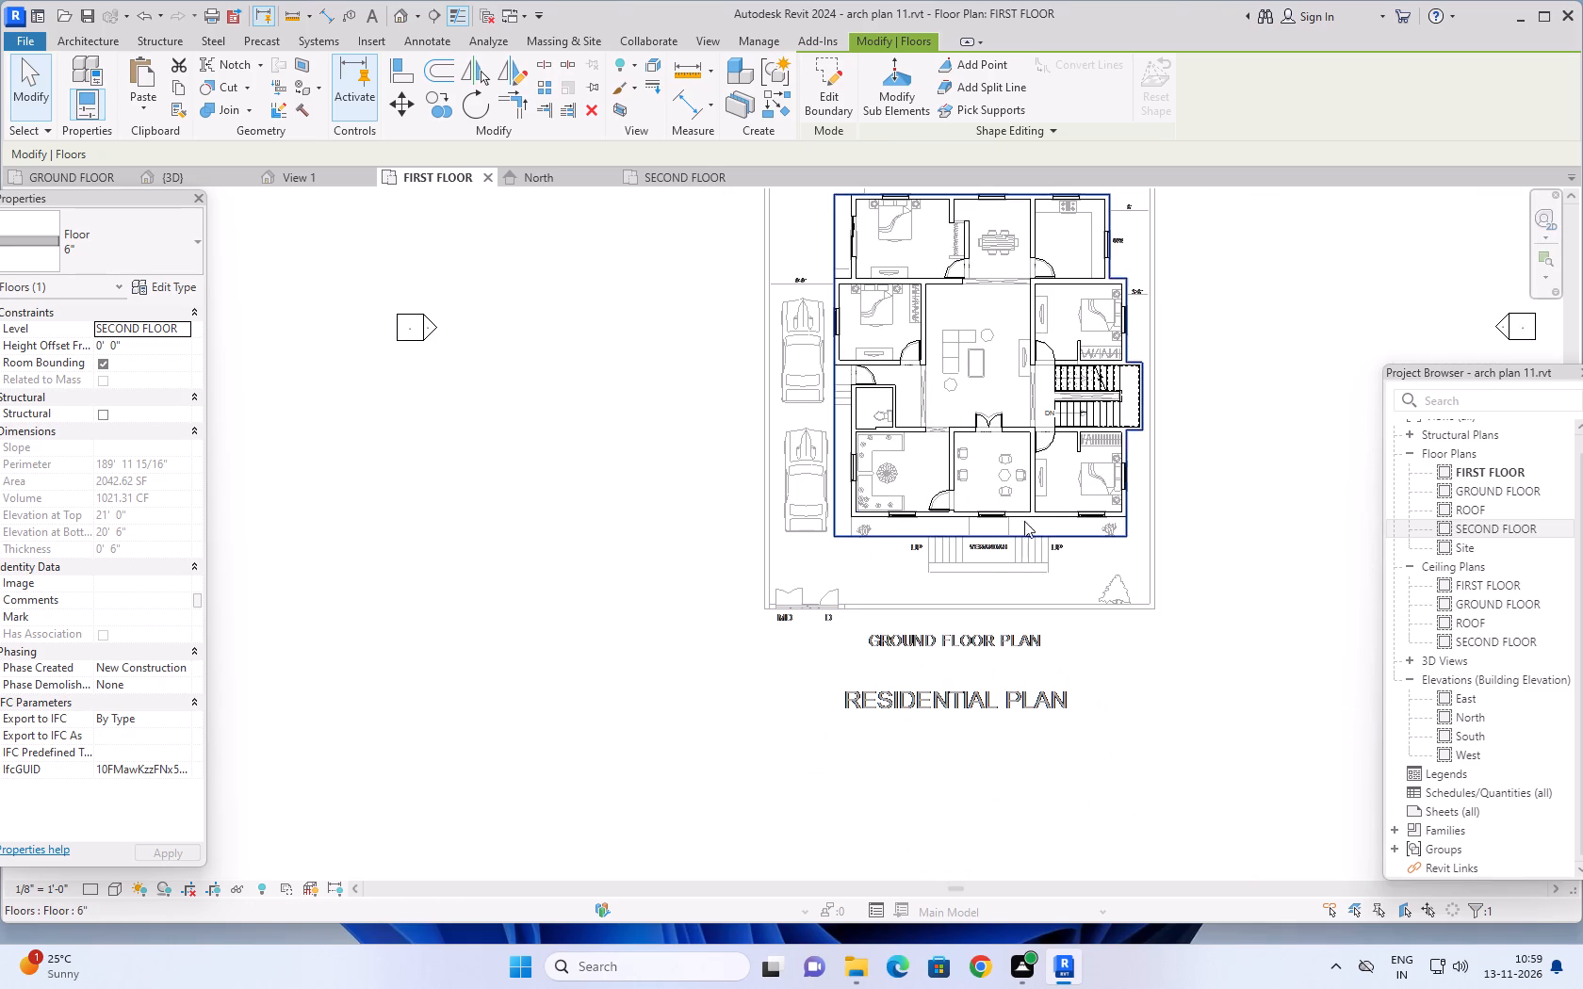
{"action": "scroll", "coordinate": [1078, 470], "scroll_direction": "down", "scroll_amount": 2}
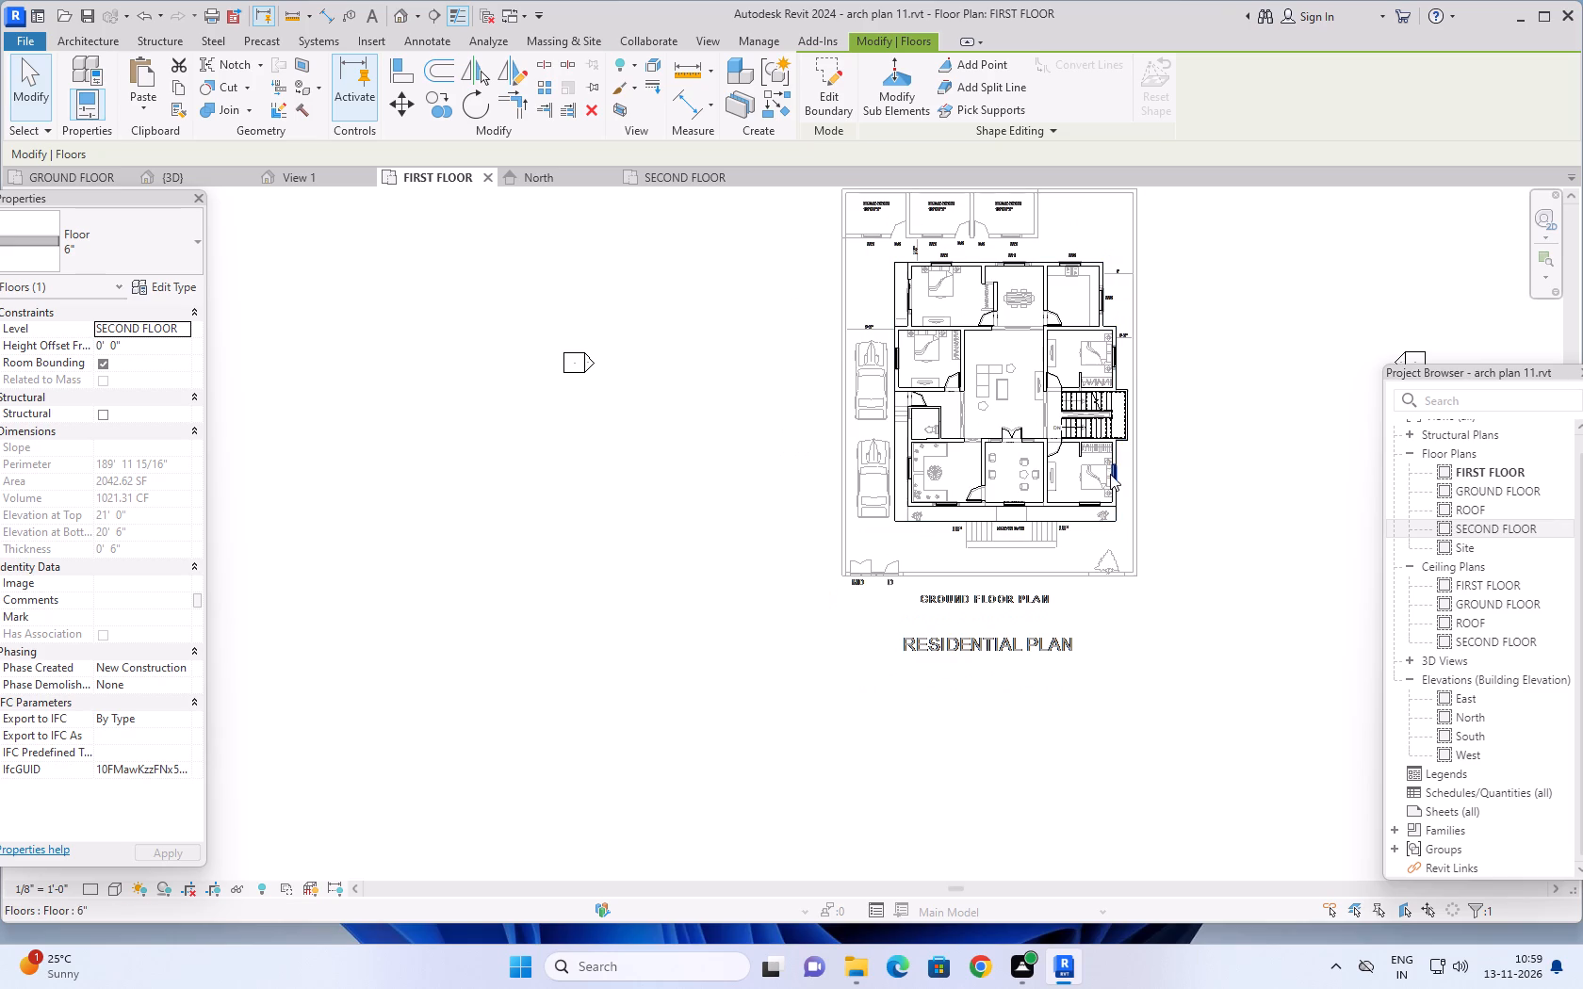
{"action": "middle_click_drag", "start_coordinate": [1193, 421], "coordinate": [1180, 461]}
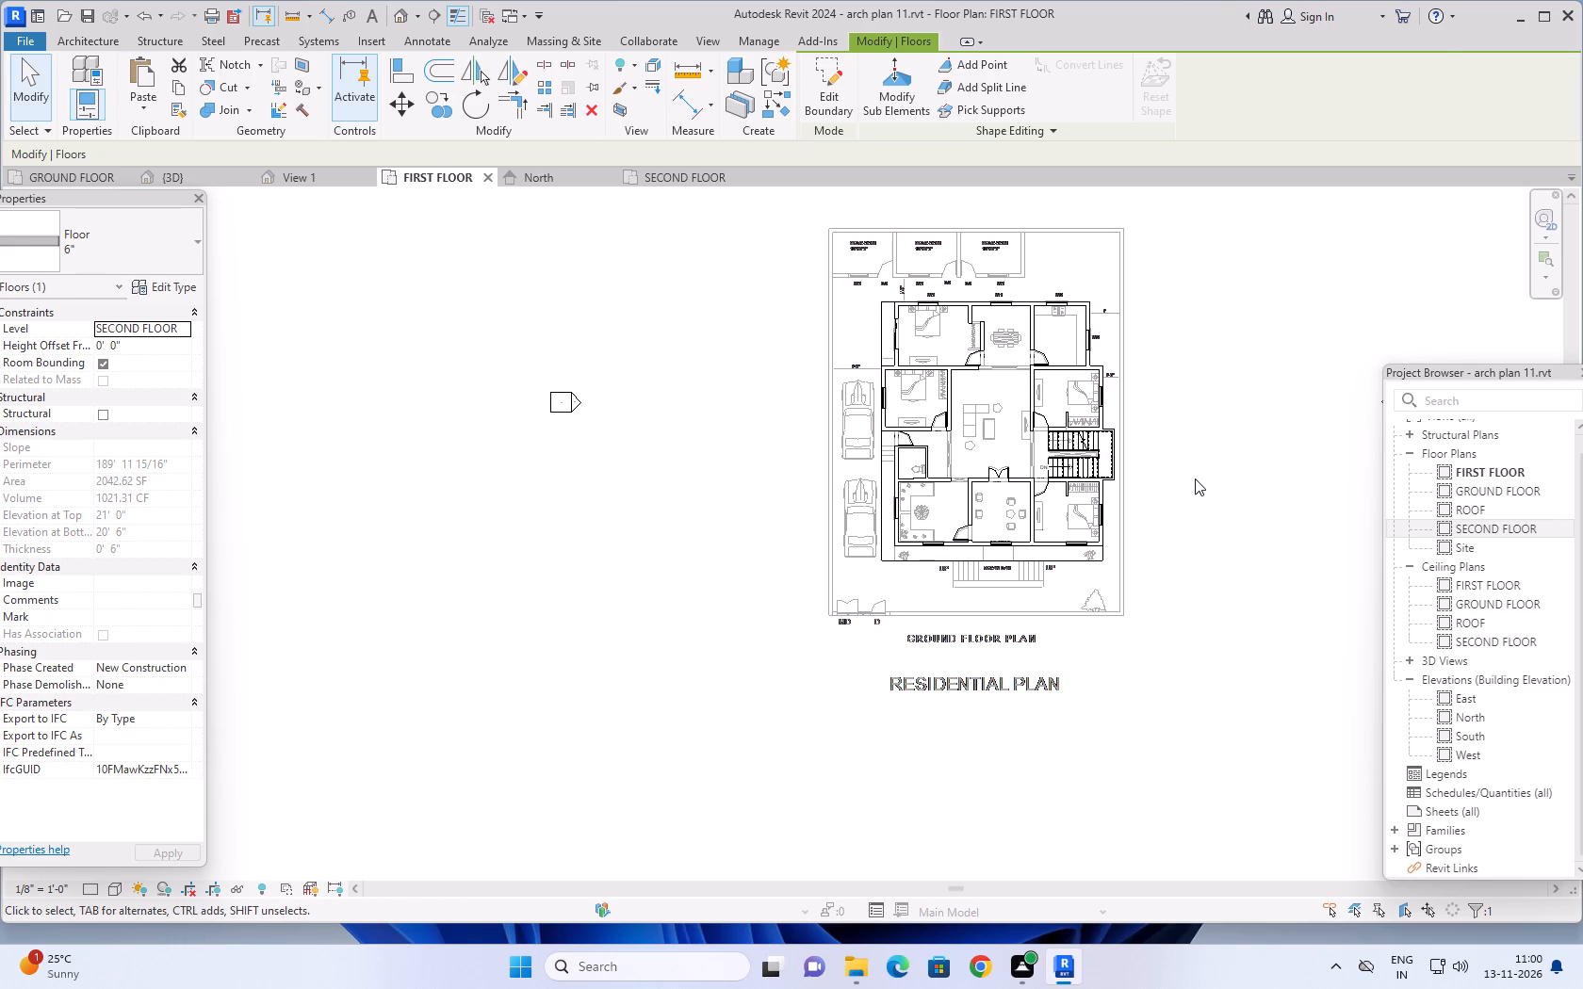
{"action": "key", "text": "Escape"}
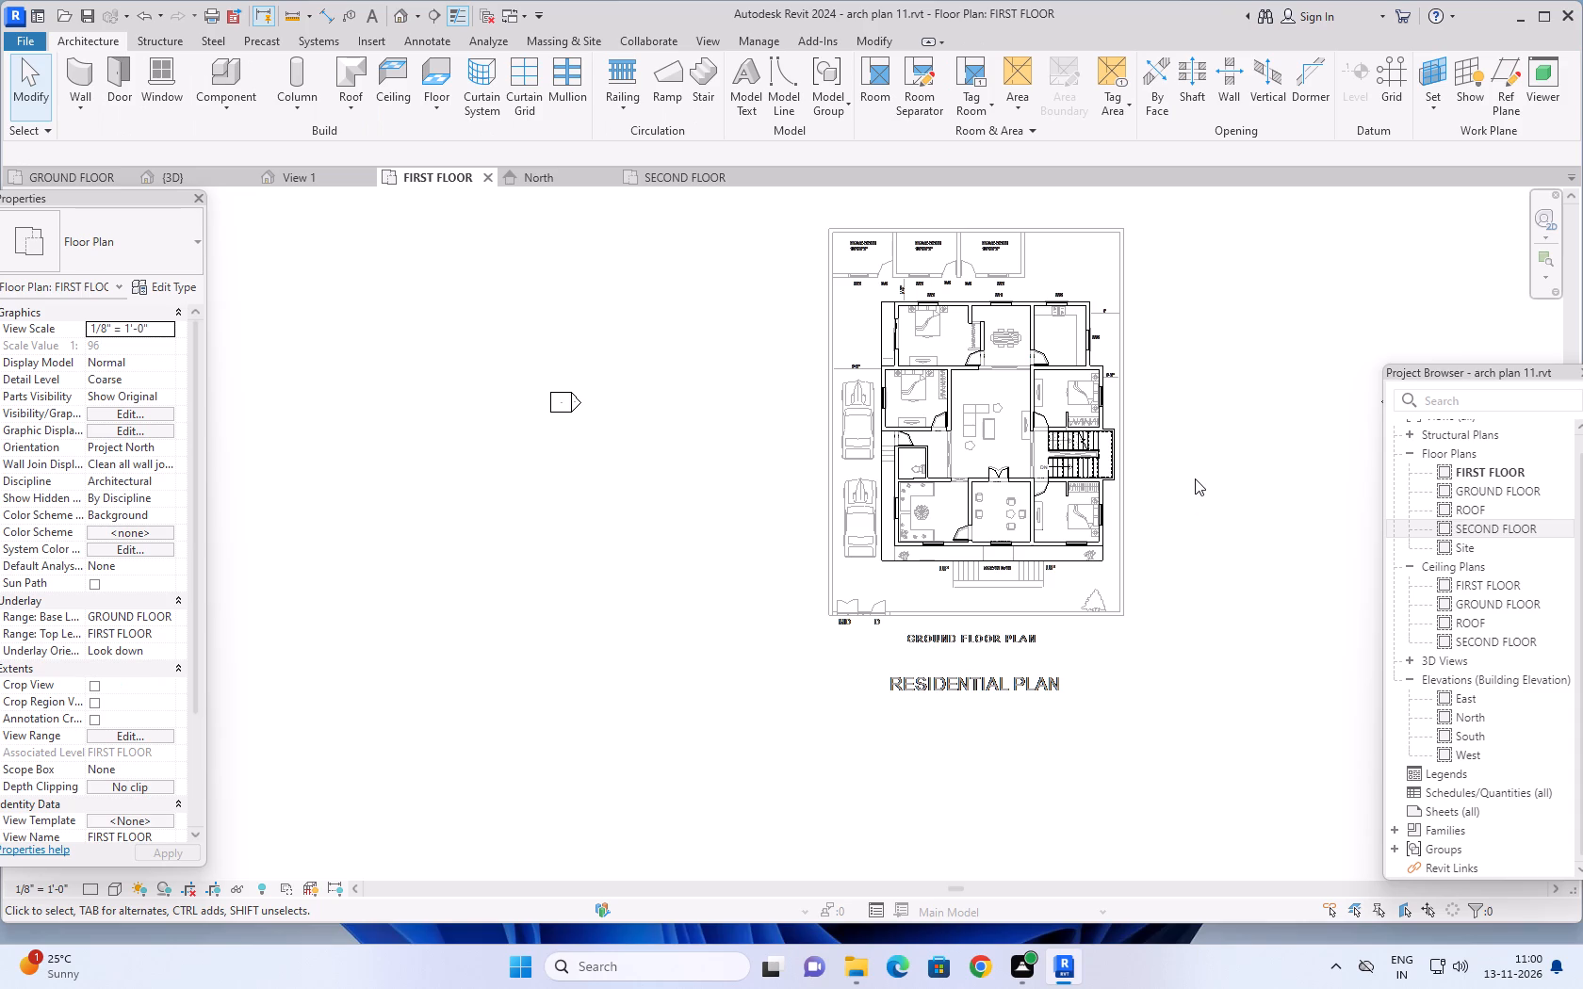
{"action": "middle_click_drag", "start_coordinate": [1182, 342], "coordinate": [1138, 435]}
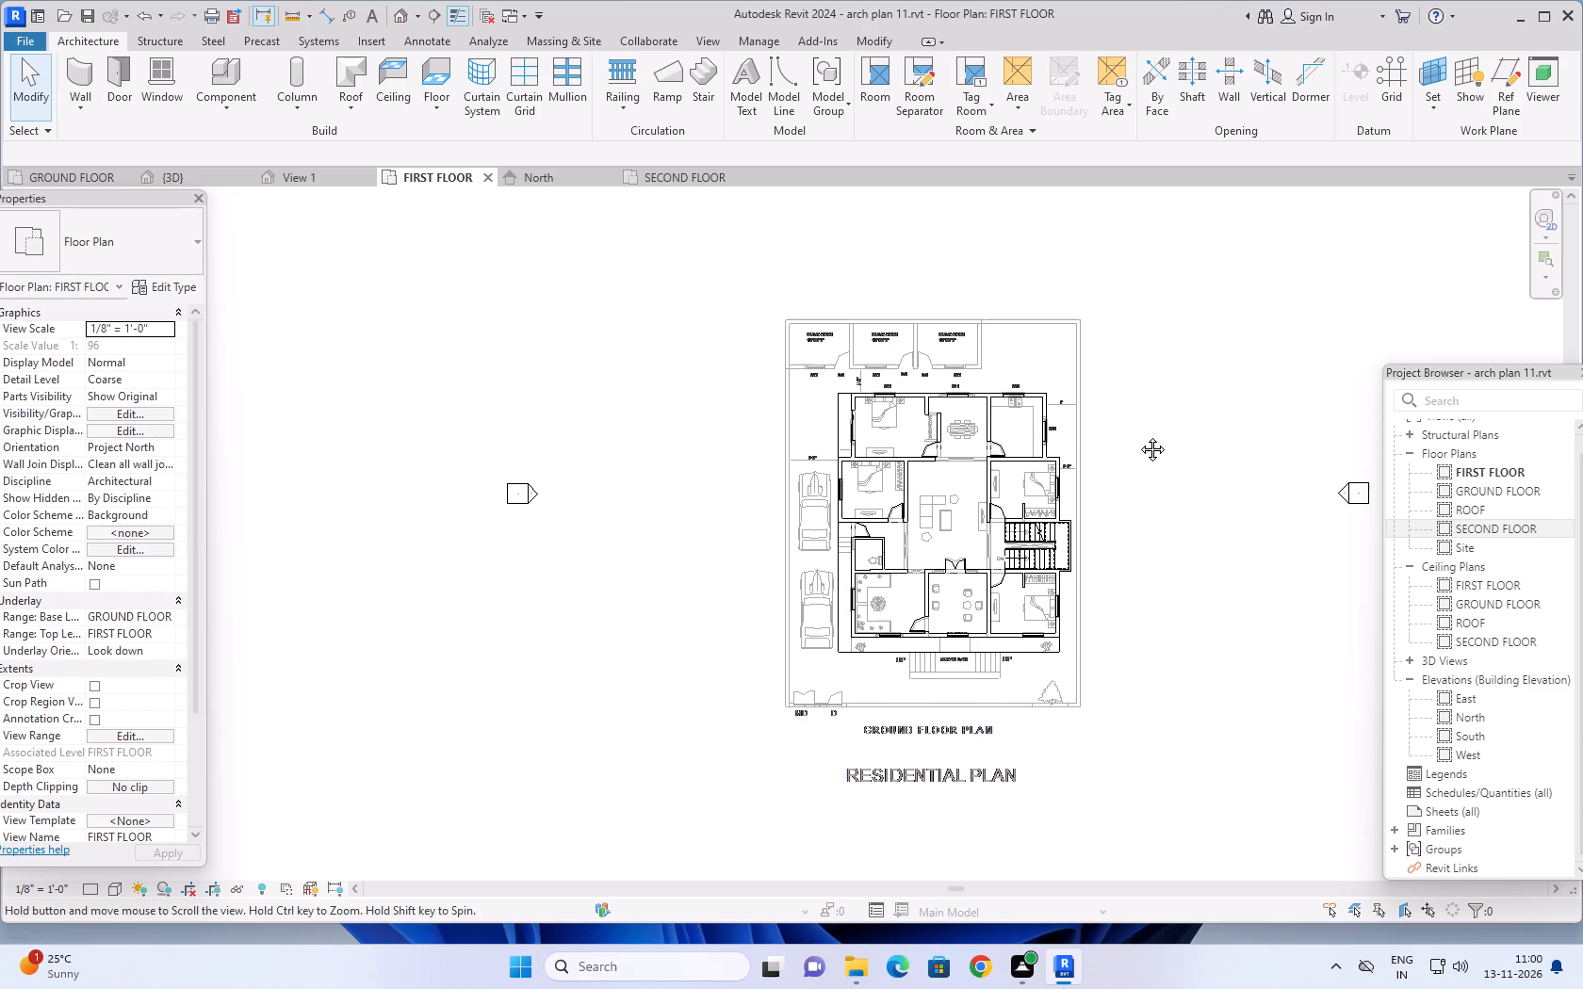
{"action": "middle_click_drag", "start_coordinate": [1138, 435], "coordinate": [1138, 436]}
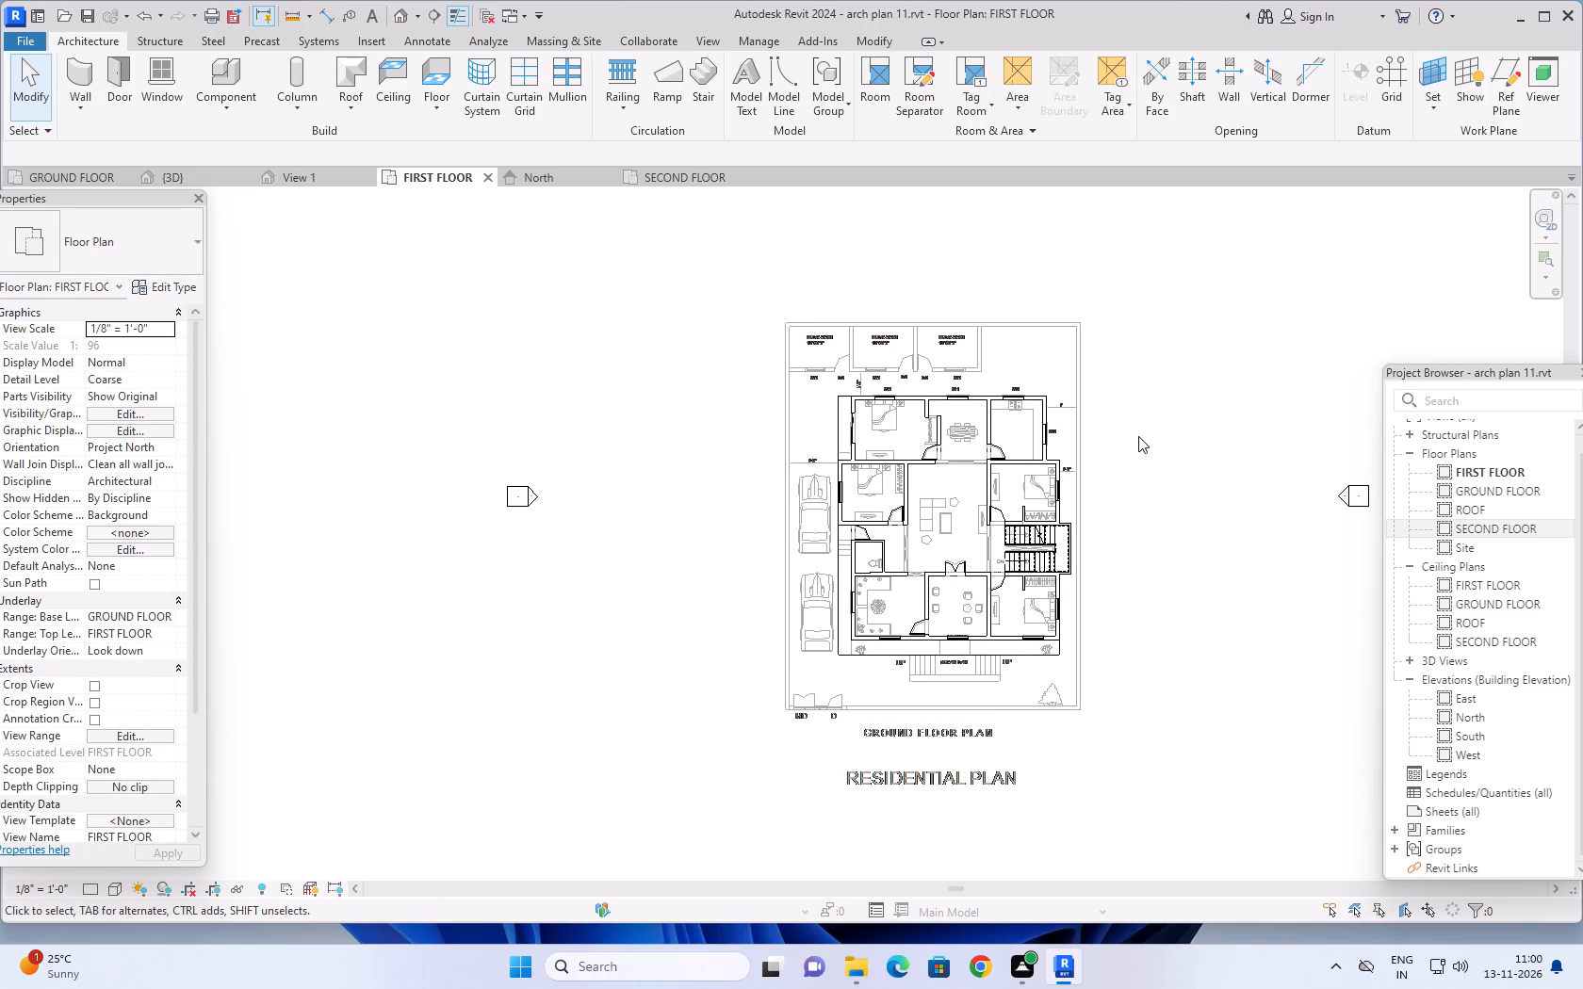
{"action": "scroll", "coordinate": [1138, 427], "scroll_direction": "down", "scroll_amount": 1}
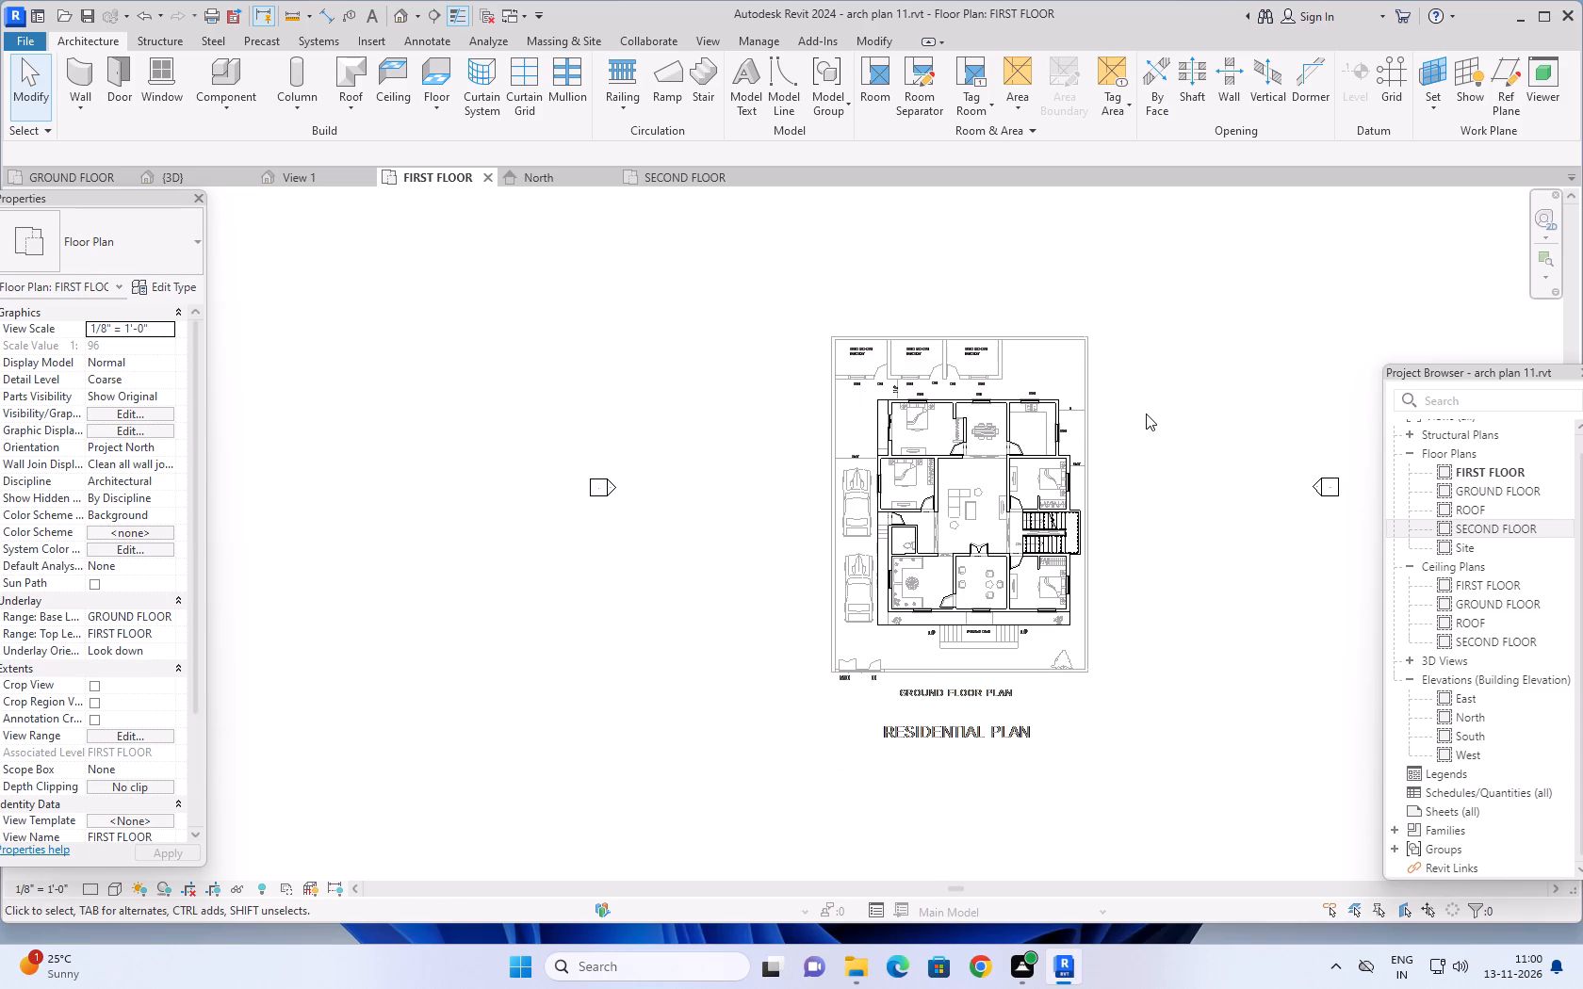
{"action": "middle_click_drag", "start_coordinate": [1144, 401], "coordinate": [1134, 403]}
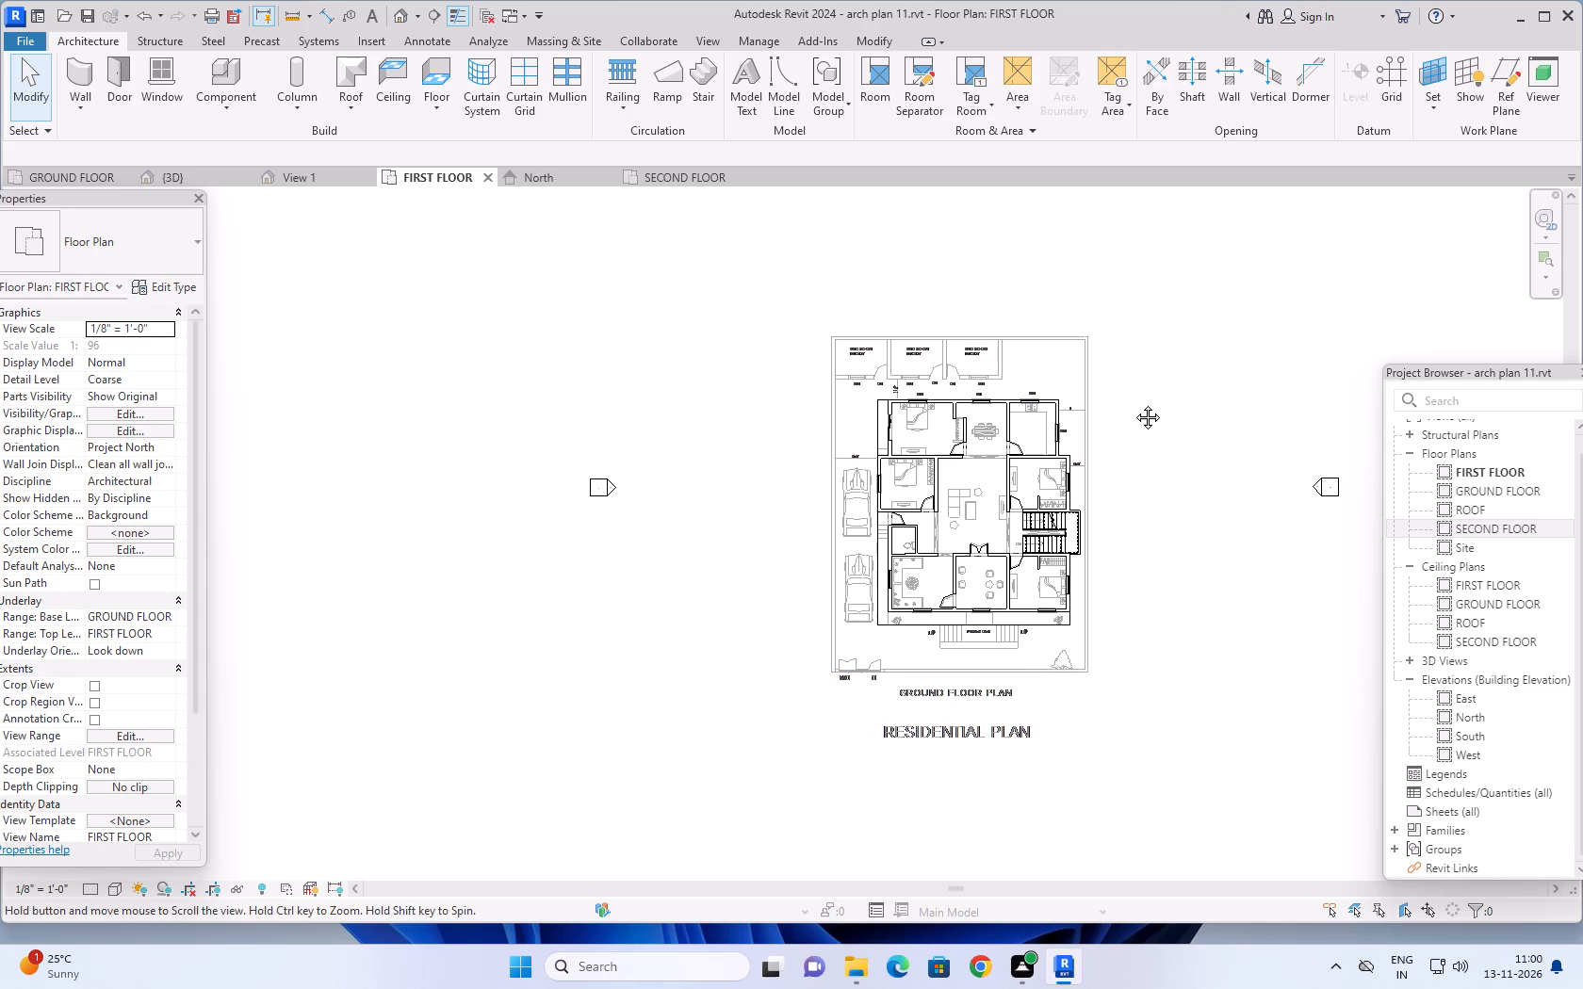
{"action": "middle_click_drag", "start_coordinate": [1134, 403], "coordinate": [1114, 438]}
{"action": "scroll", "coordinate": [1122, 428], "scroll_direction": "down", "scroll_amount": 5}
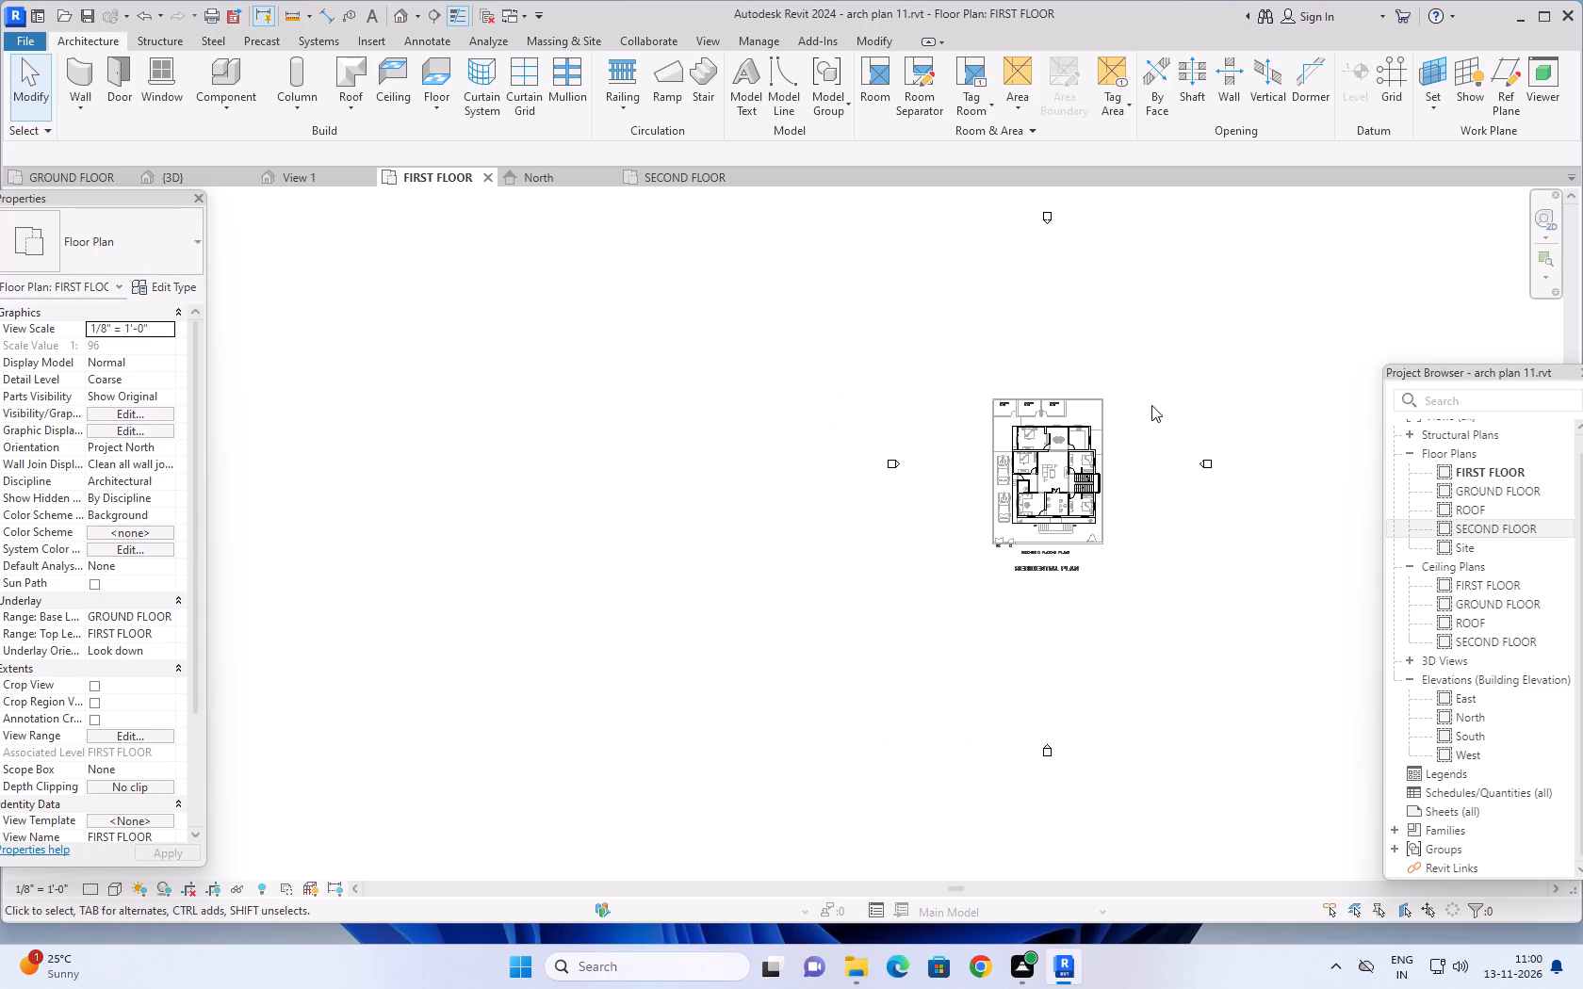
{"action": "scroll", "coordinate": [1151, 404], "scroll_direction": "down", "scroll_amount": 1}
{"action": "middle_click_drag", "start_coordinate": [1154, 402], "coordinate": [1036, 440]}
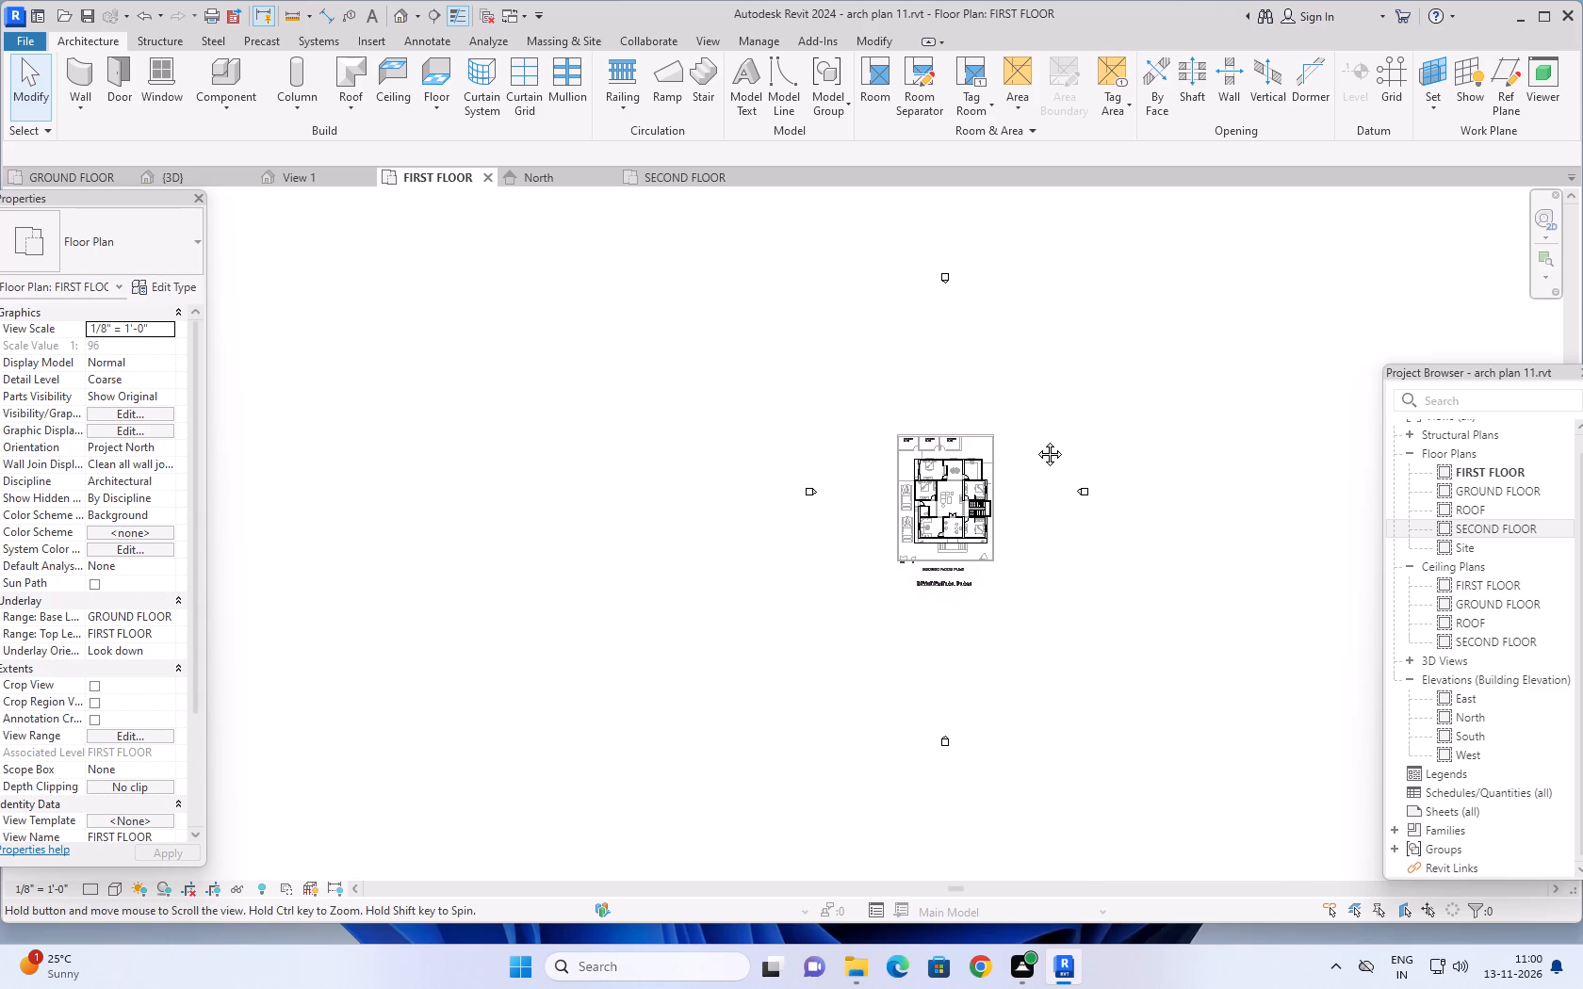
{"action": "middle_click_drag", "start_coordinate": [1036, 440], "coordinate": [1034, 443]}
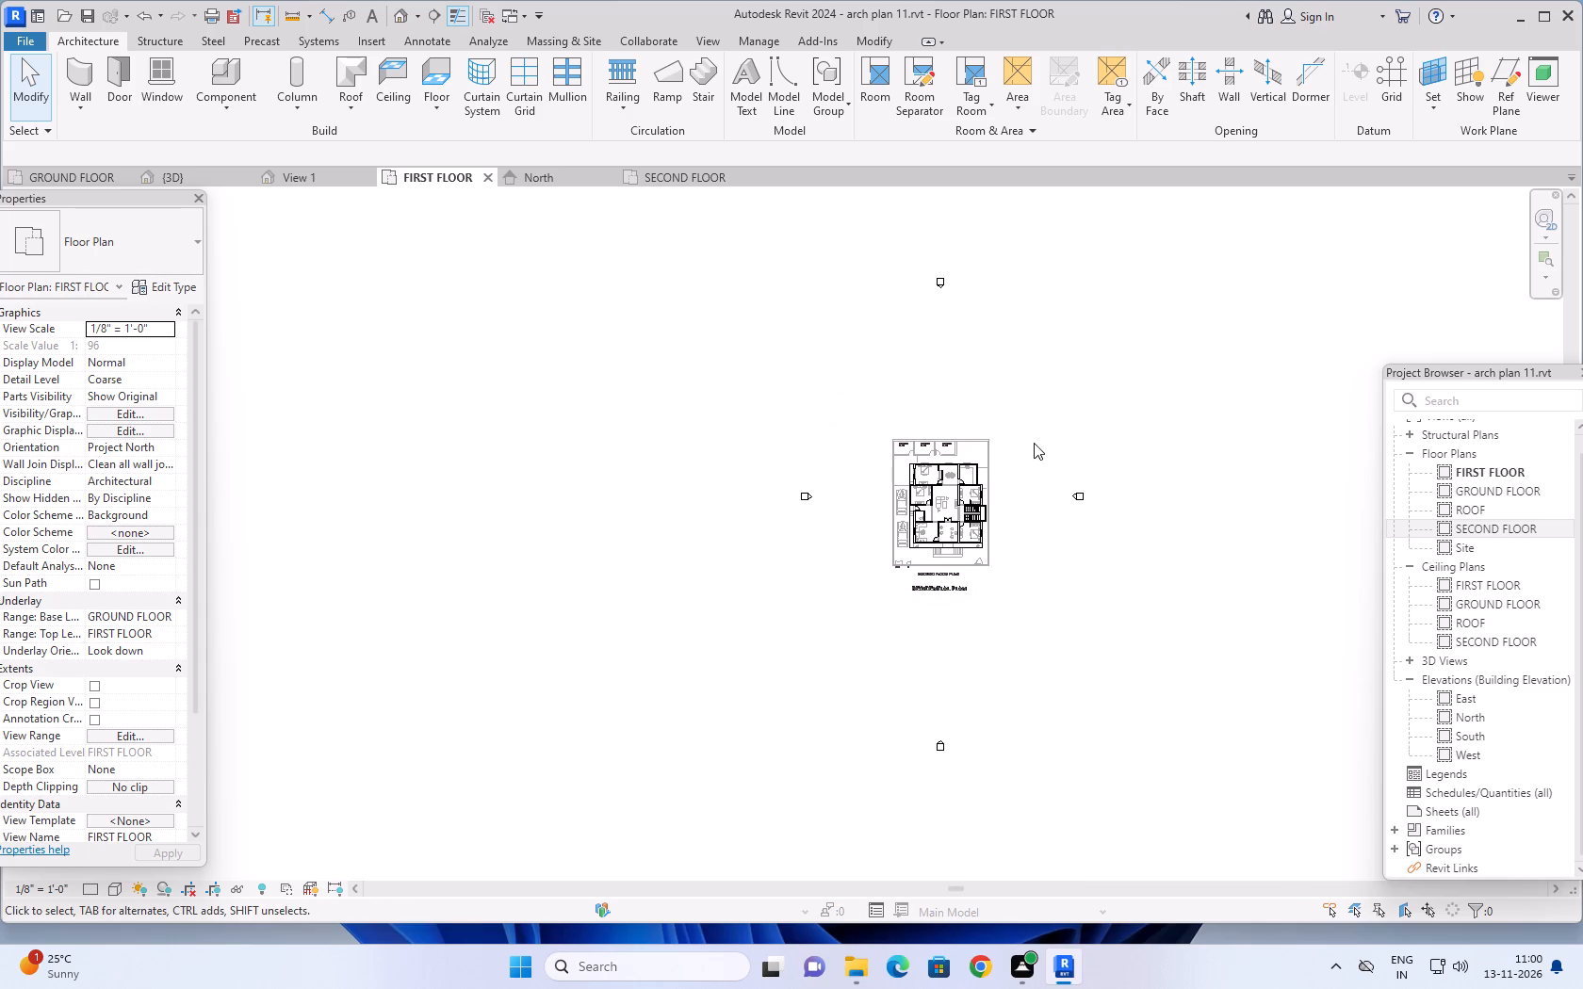
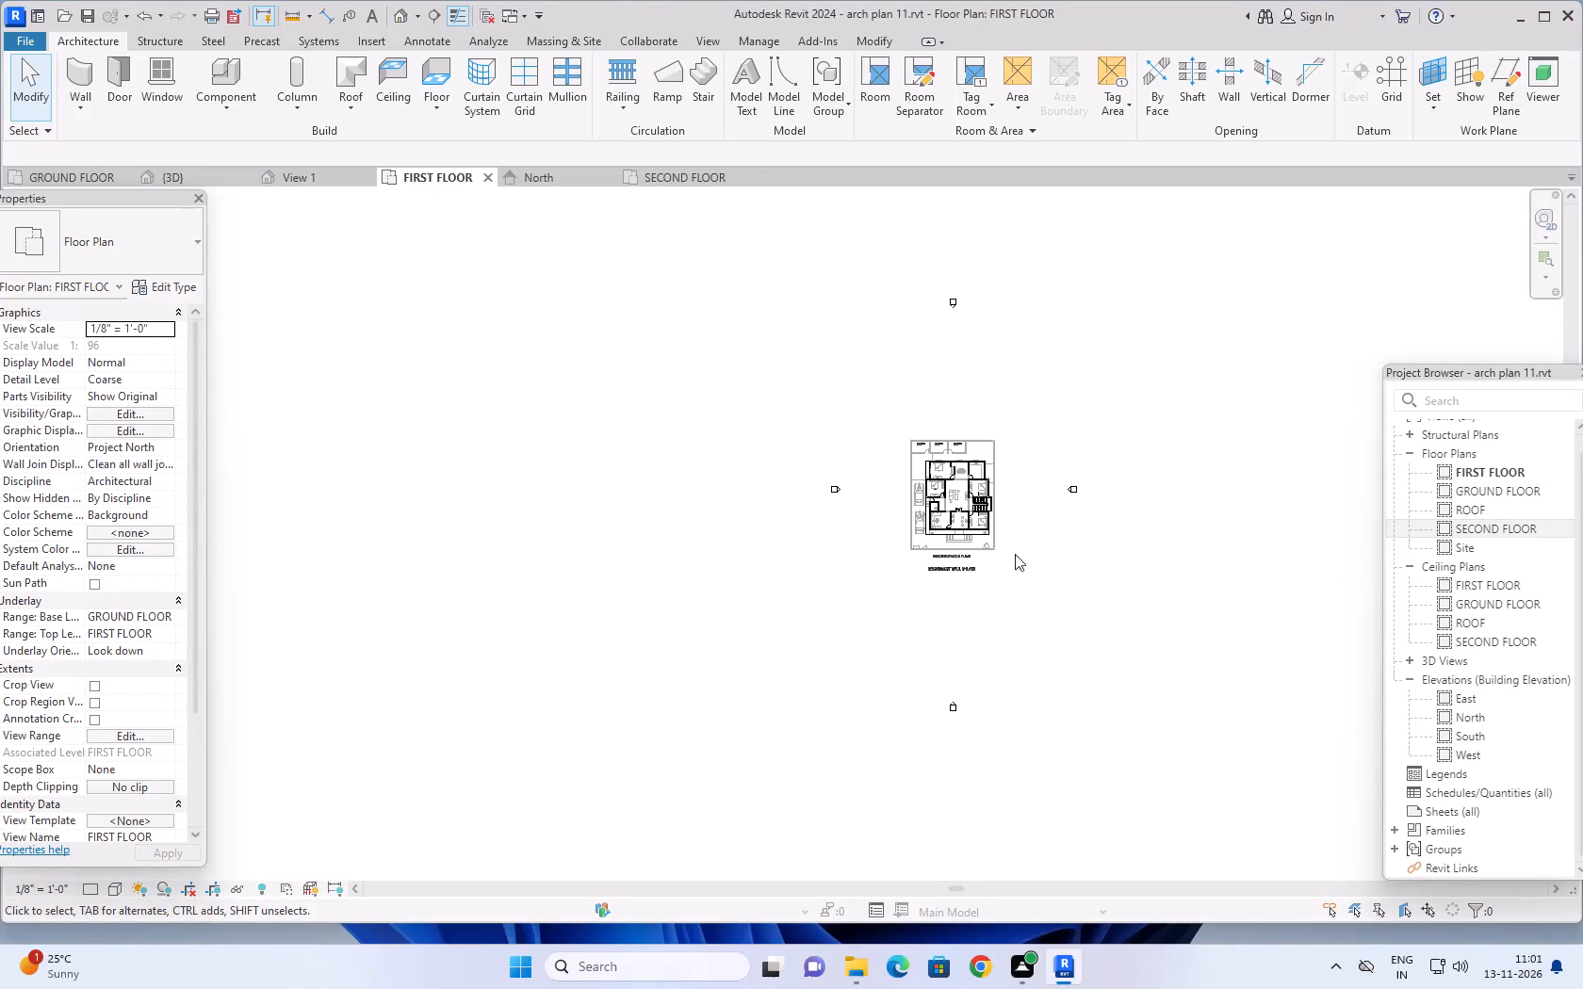
Examine the FIRST FLOOR plan of the residential building, including the rooms and the staircase area.
{"action": "scroll", "coordinate": [1031, 433], "scroll_direction": "up", "scroll_amount": 2}
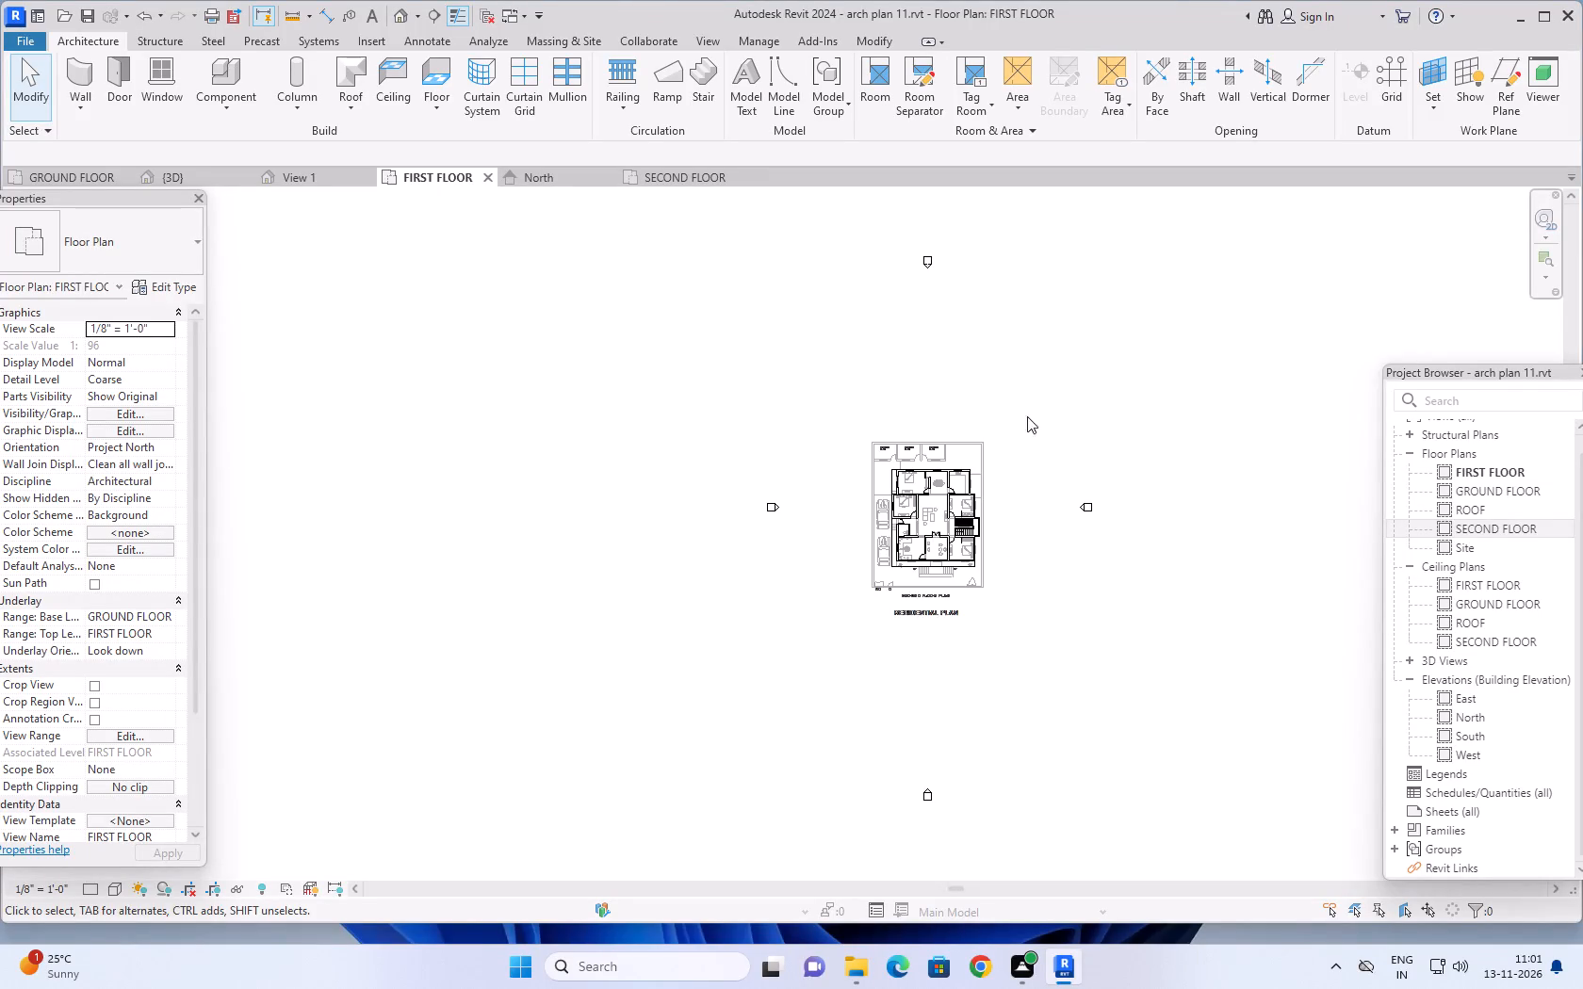
{"action": "middle_click_drag", "start_coordinate": [1020, 411], "coordinate": [1015, 513]}
{"action": "scroll", "coordinate": [995, 594], "scroll_direction": "up", "scroll_amount": 5}
{"action": "middle_click_drag", "start_coordinate": [1002, 576], "coordinate": [1018, 552]}
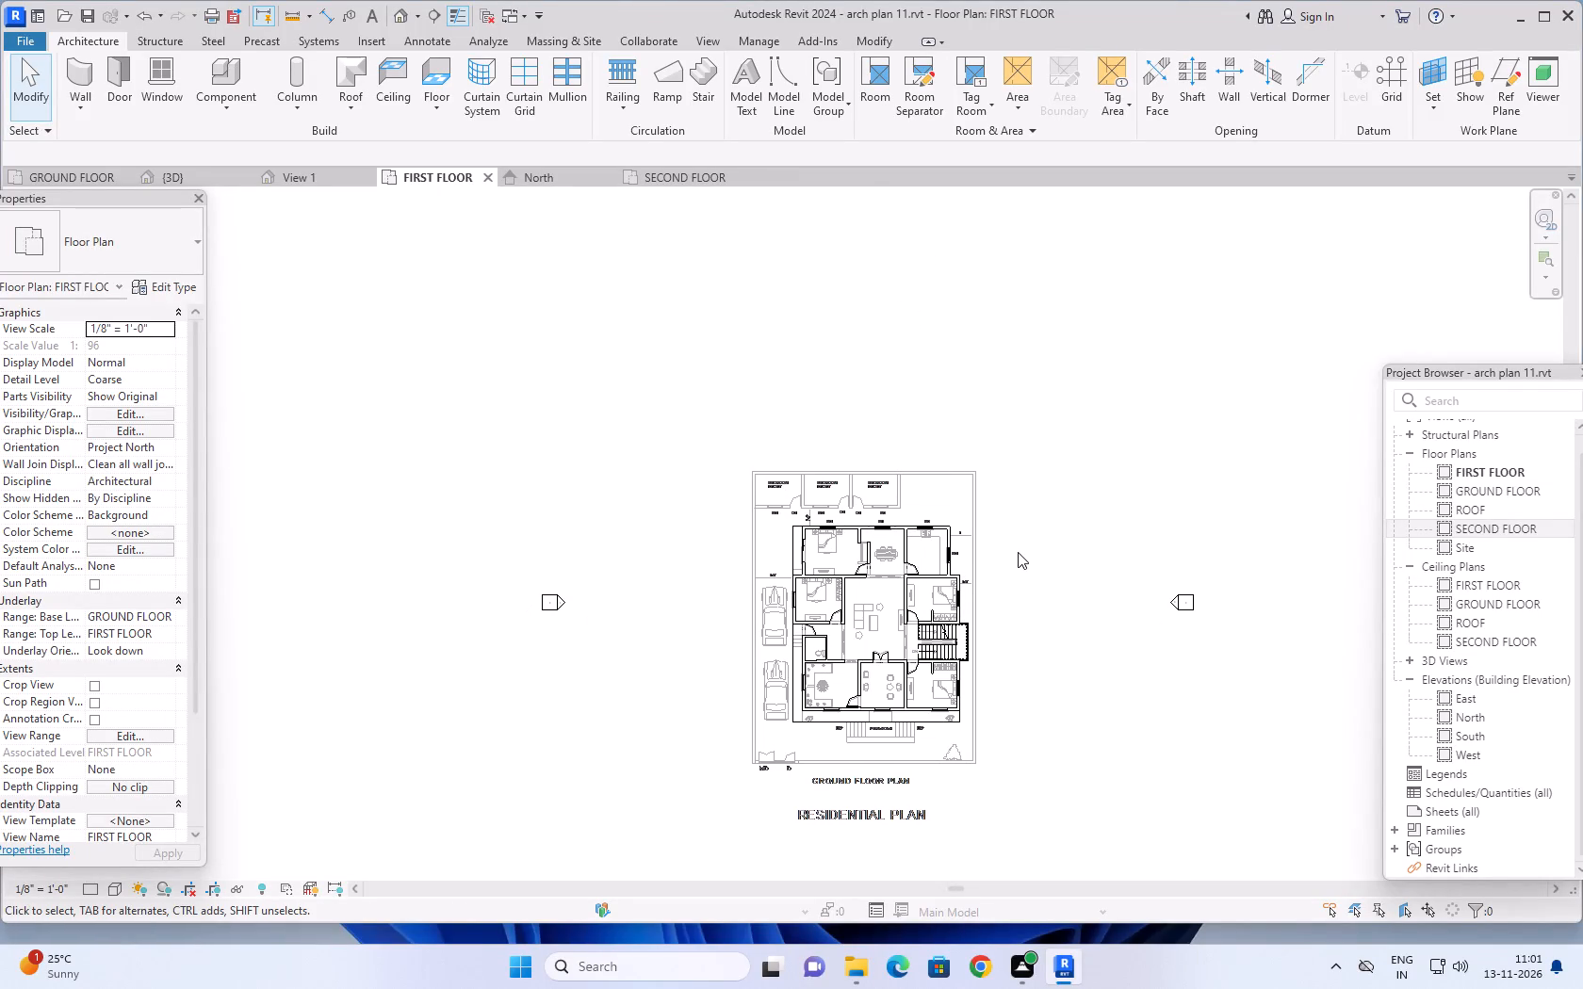
{"action": "scroll", "coordinate": [1018, 553], "scroll_direction": "up", "scroll_amount": 2}
{"action": "middle_click_drag", "start_coordinate": [1016, 538], "coordinate": [1050, 463]}
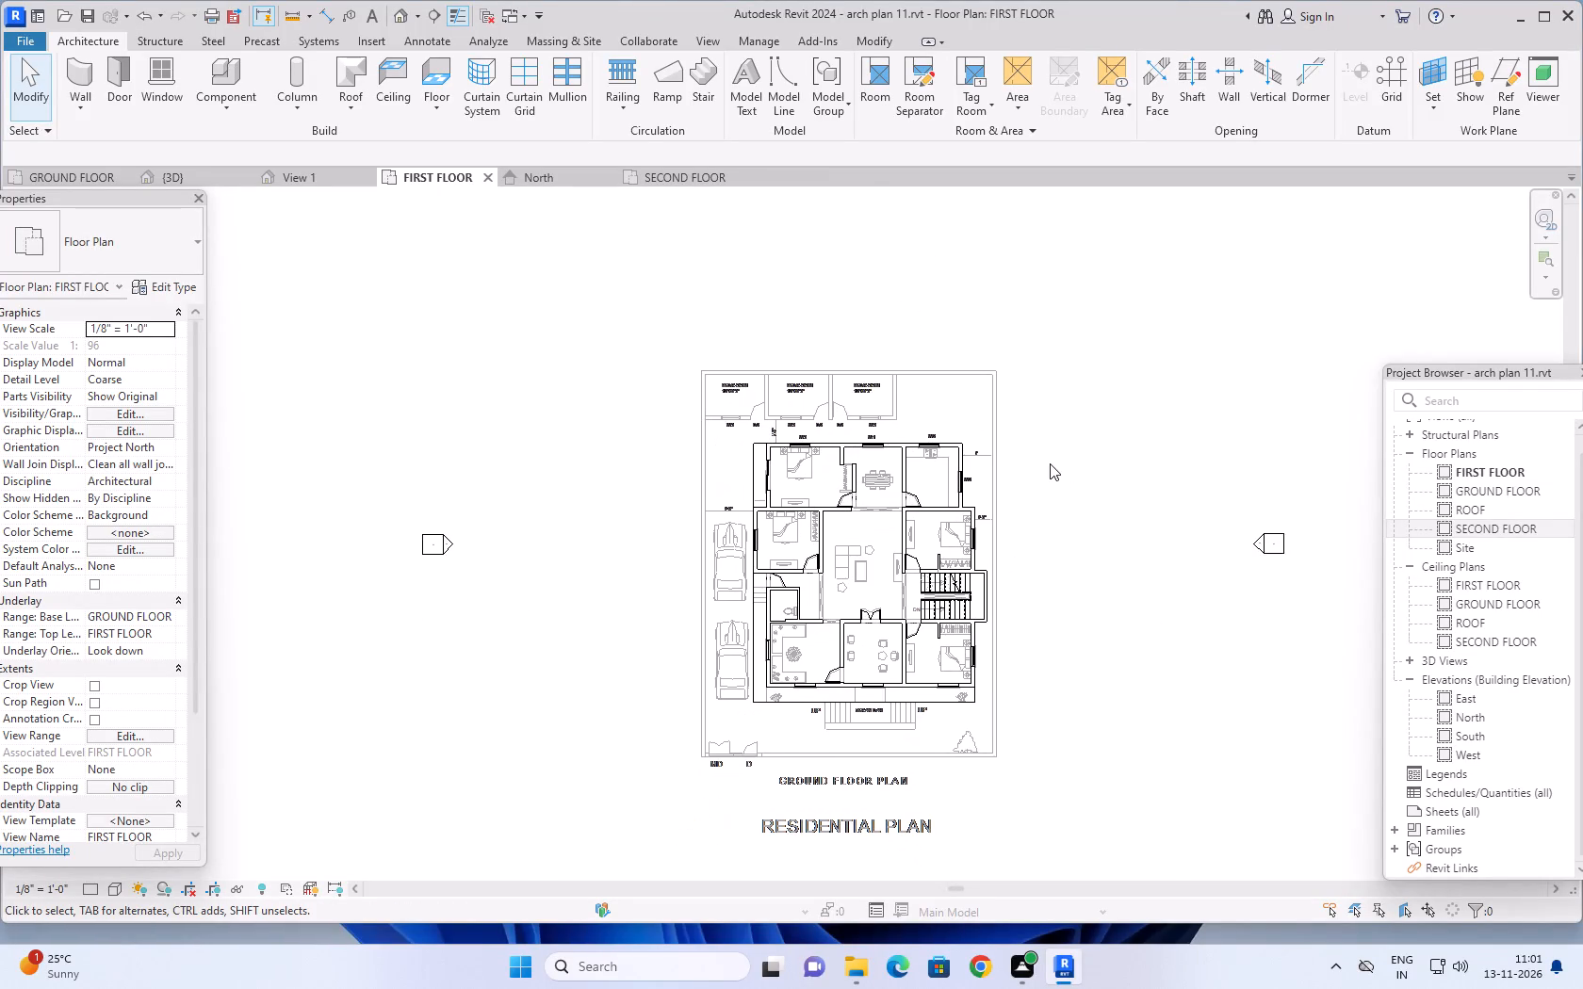
{"action": "scroll", "coordinate": [1065, 465], "scroll_direction": "down", "scroll_amount": 2}
{"action": "middle_click_drag", "start_coordinate": [1058, 496], "coordinate": [1042, 454]}
{"action": "scroll", "coordinate": [1023, 520], "scroll_direction": "up", "scroll_amount": 5}
{"action": "middle_click_drag", "start_coordinate": [1034, 489], "coordinate": [1038, 516]}
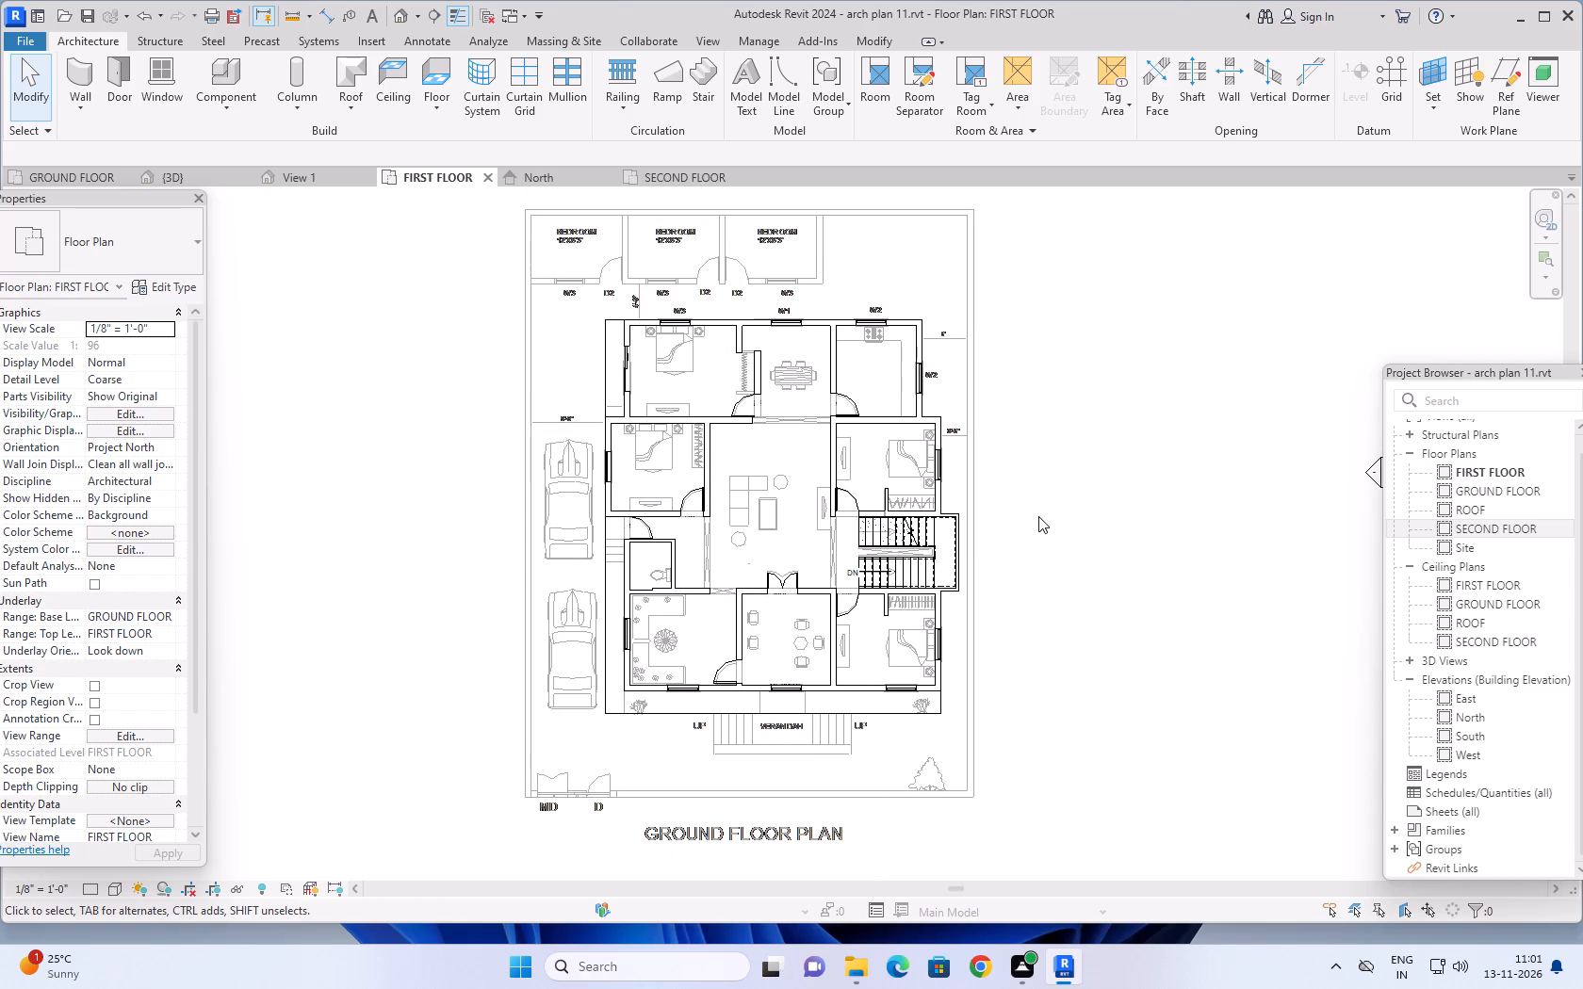
{"action": "scroll", "coordinate": [1039, 481], "scroll_direction": "down", "scroll_amount": 3}
{"action": "middle_click_drag", "start_coordinate": [1039, 456], "coordinate": [1008, 517]}
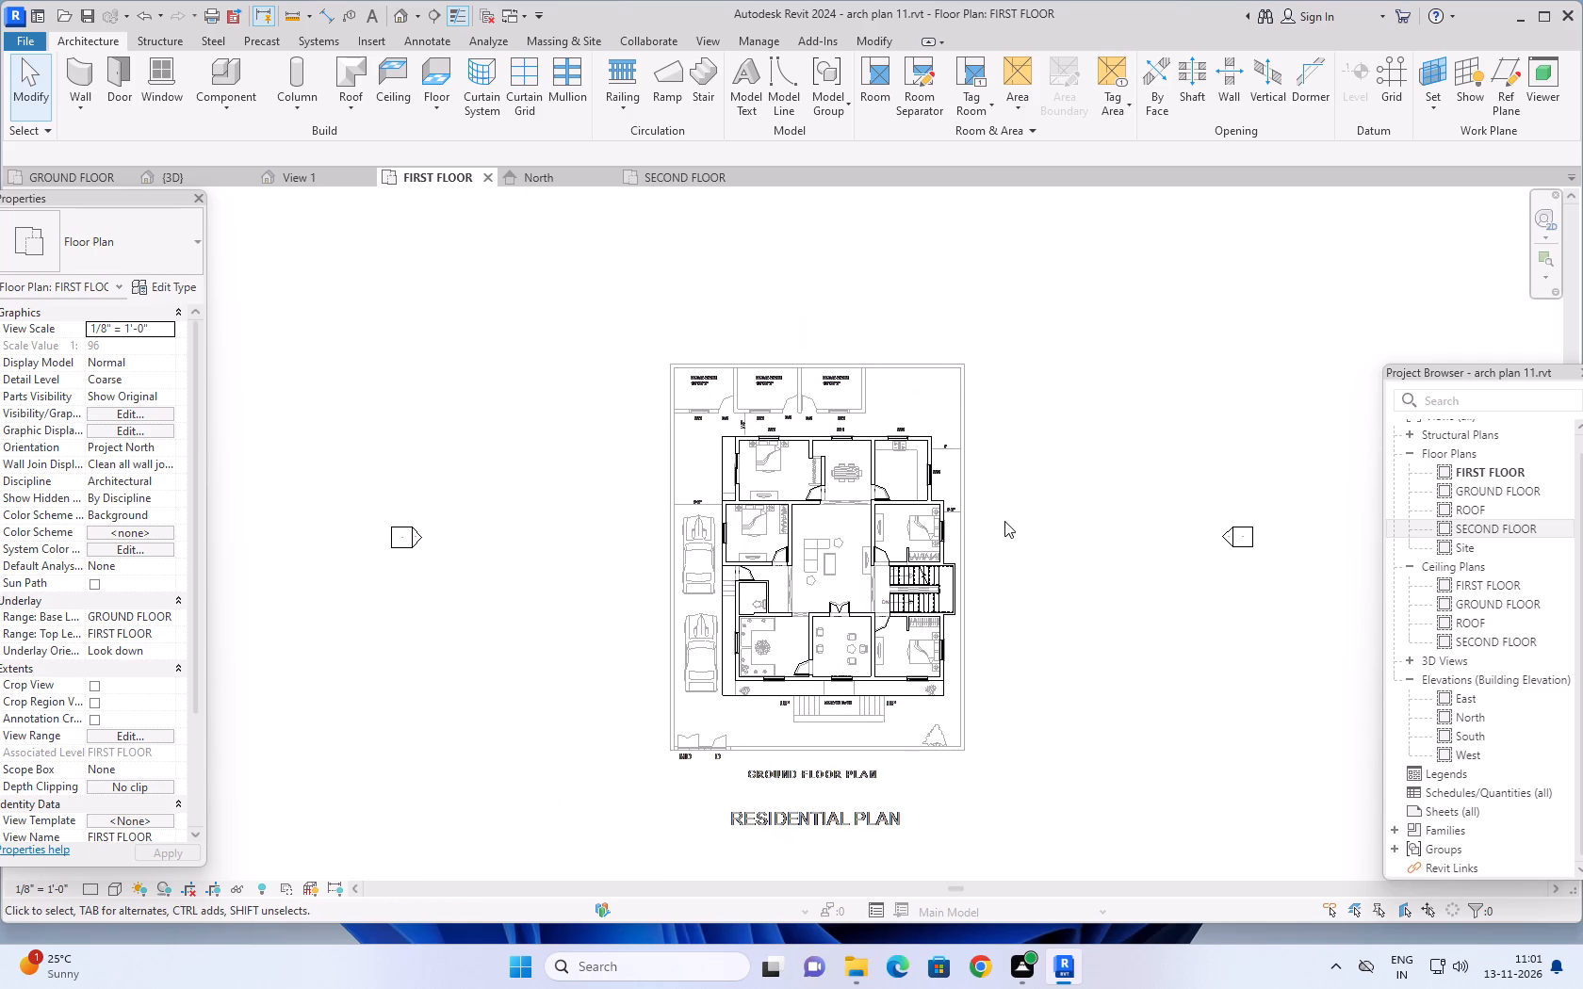
{"action": "middle_click_drag", "start_coordinate": [996, 568], "coordinate": [990, 562]}
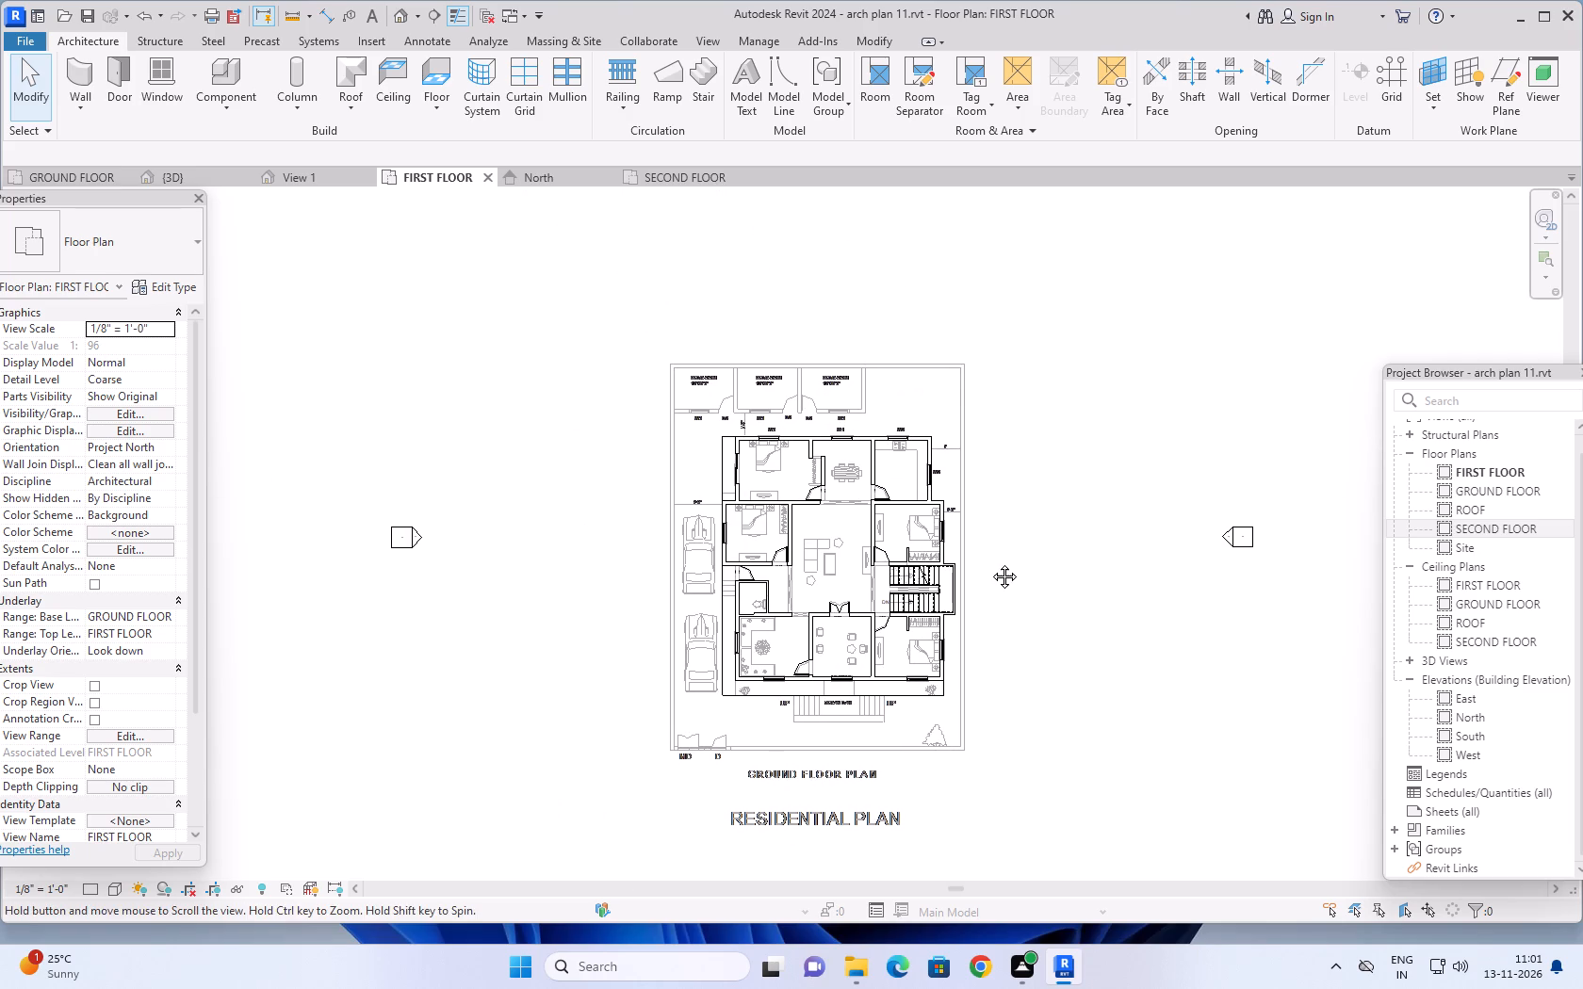
{"action": "middle_click_drag", "start_coordinate": [990, 562], "coordinate": [976, 534]}
{"action": "scroll", "coordinate": [975, 533], "scroll_direction": "down", "scroll_amount": 1}
{"action": "scroll", "coordinate": [915, 578], "scroll_direction": "up", "scroll_amount": 7}
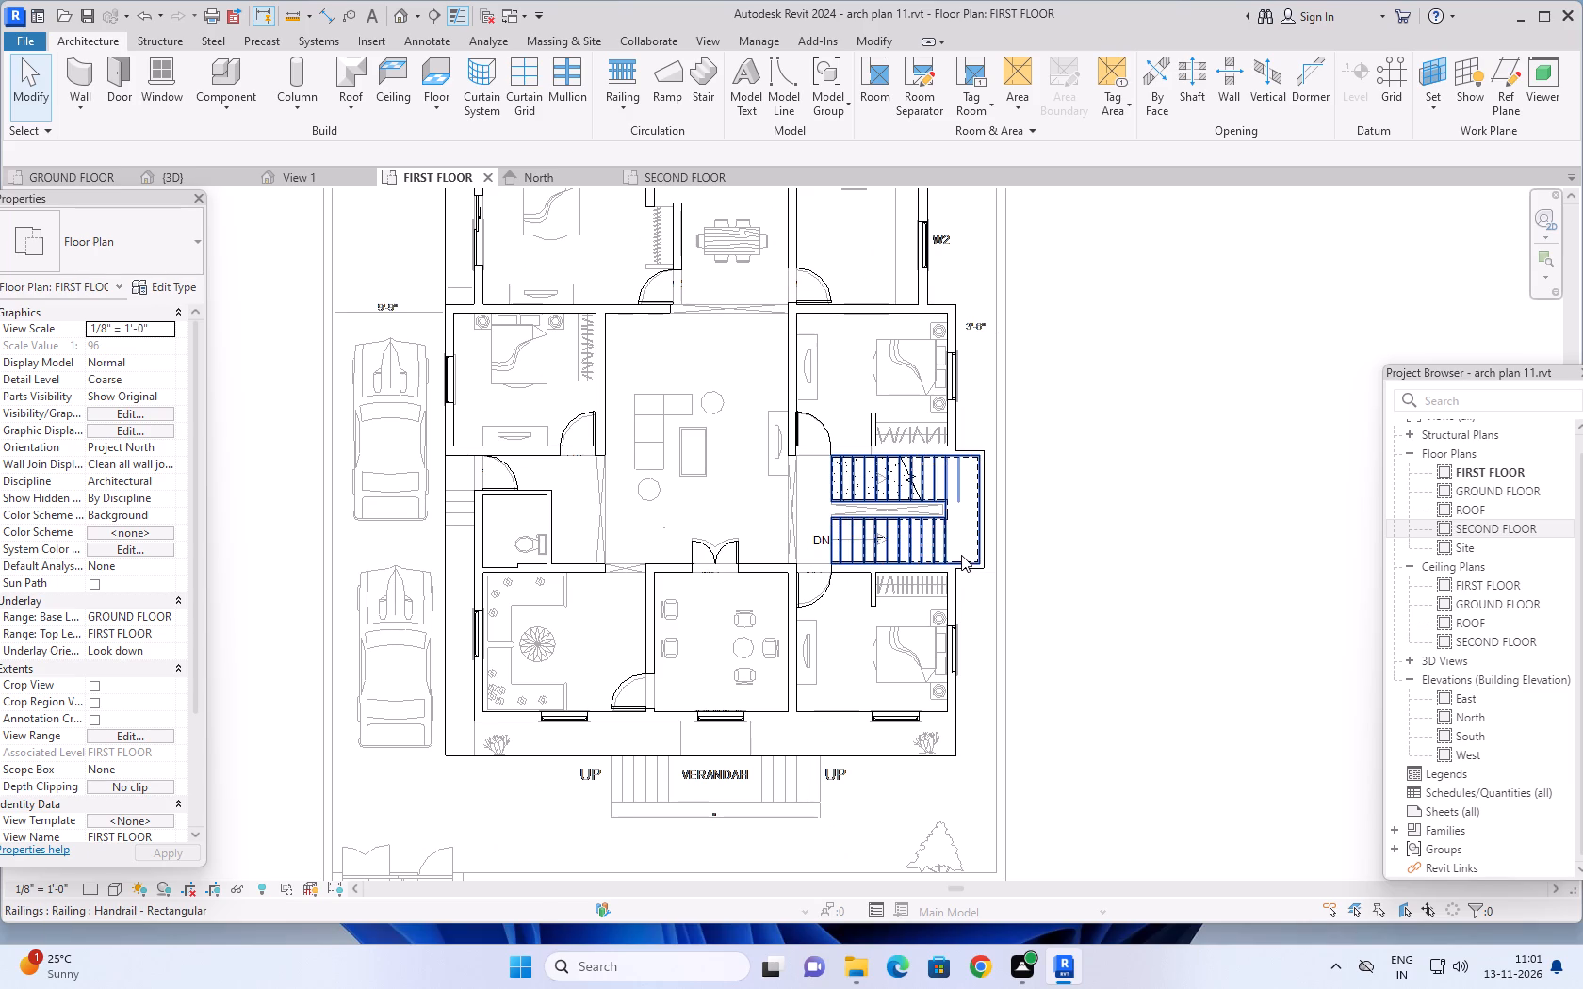
{"action": "scroll", "coordinate": [974, 552], "scroll_direction": "down", "scroll_amount": 3}
{"action": "scroll", "coordinate": [1061, 436], "scroll_direction": "down", "scroll_amount": 1}
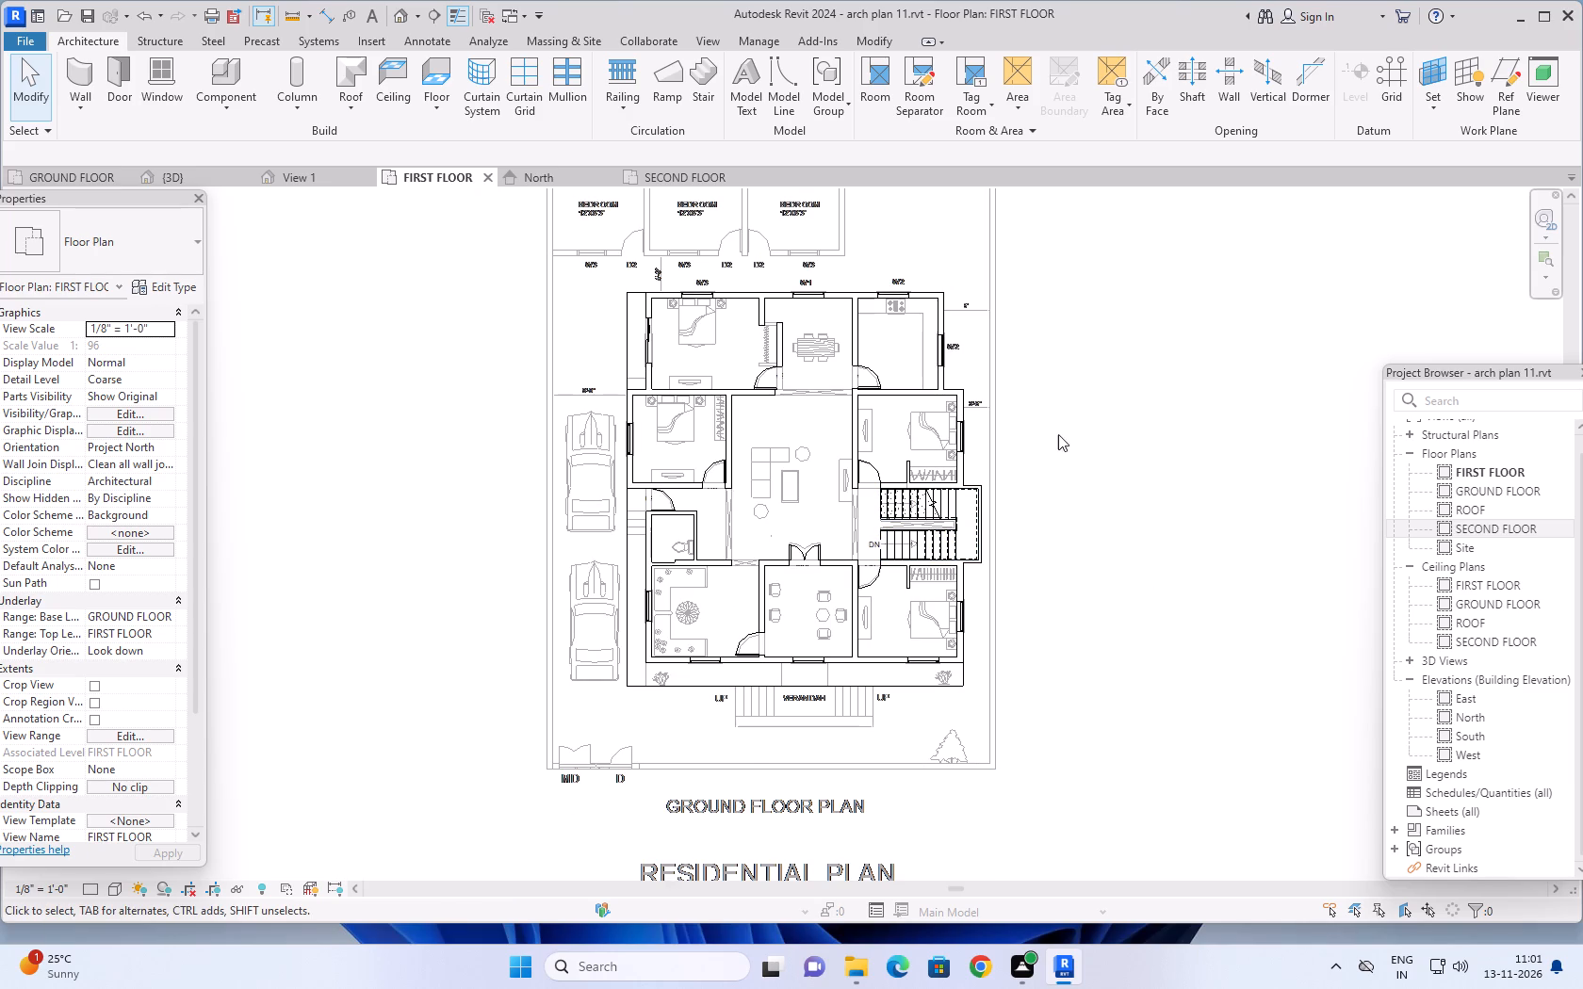
{"action": "scroll", "coordinate": [1058, 434], "scroll_direction": "down", "scroll_amount": 2}
{"action": "middle_click_drag", "start_coordinate": [1071, 367], "coordinate": [1004, 403]}
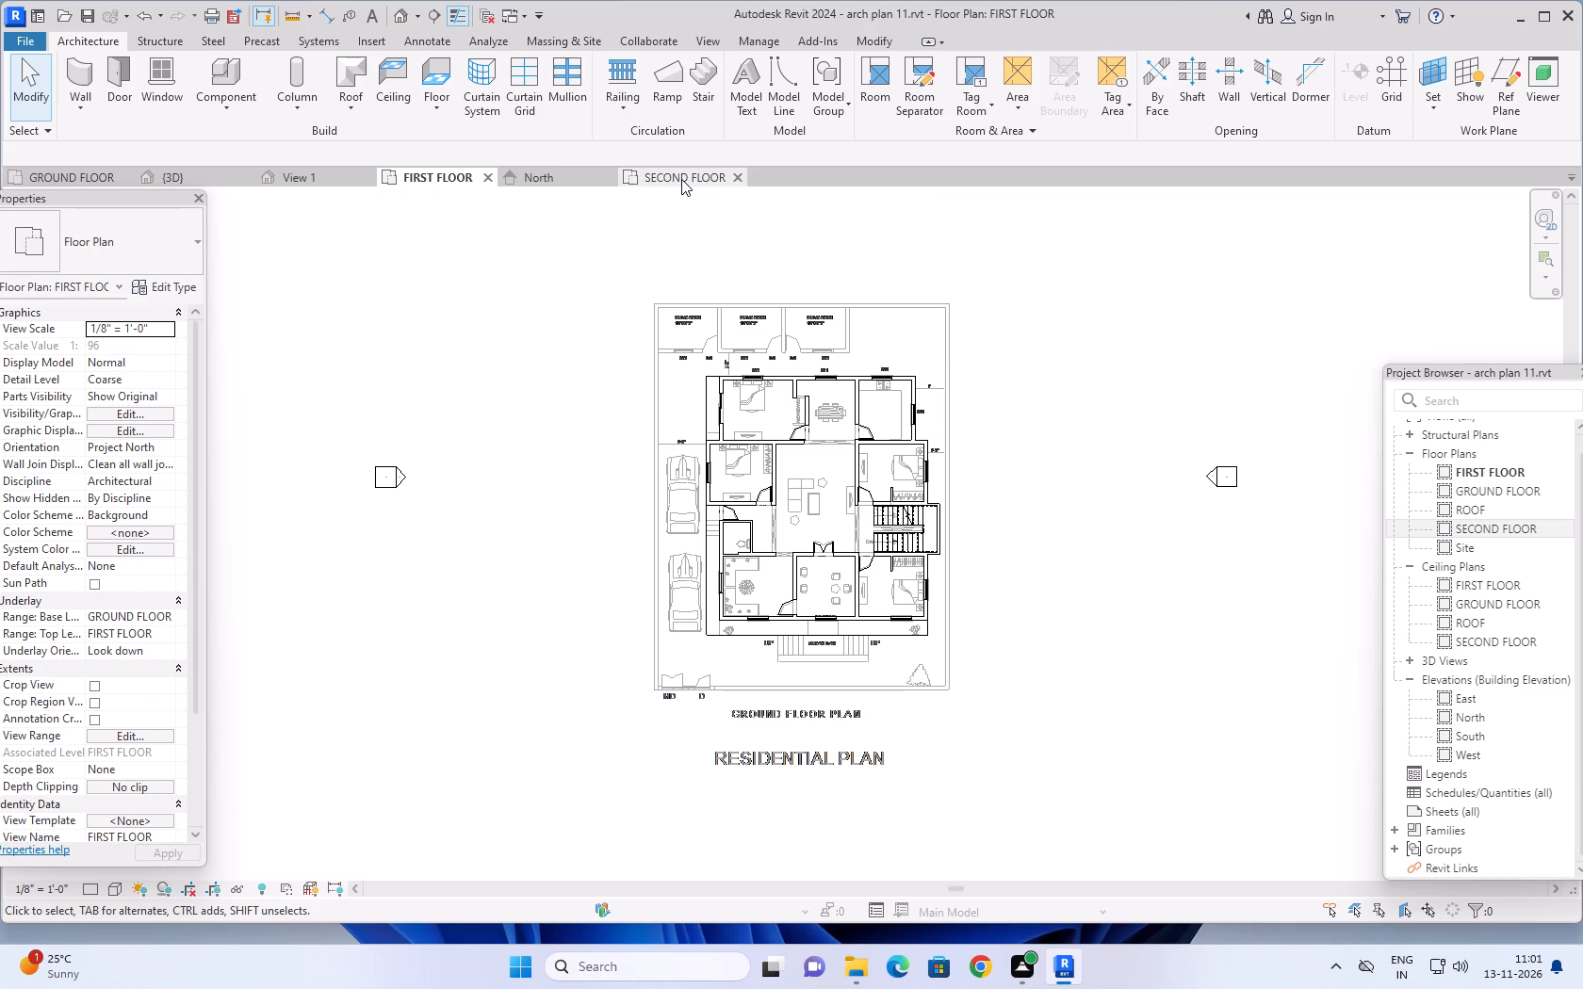
{"action": "scroll", "coordinate": [681, 196], "scroll_direction": "down", "scroll_amount": 3}
{"action": "middle_click_drag", "start_coordinate": [910, 294], "coordinate": [913, 388]}
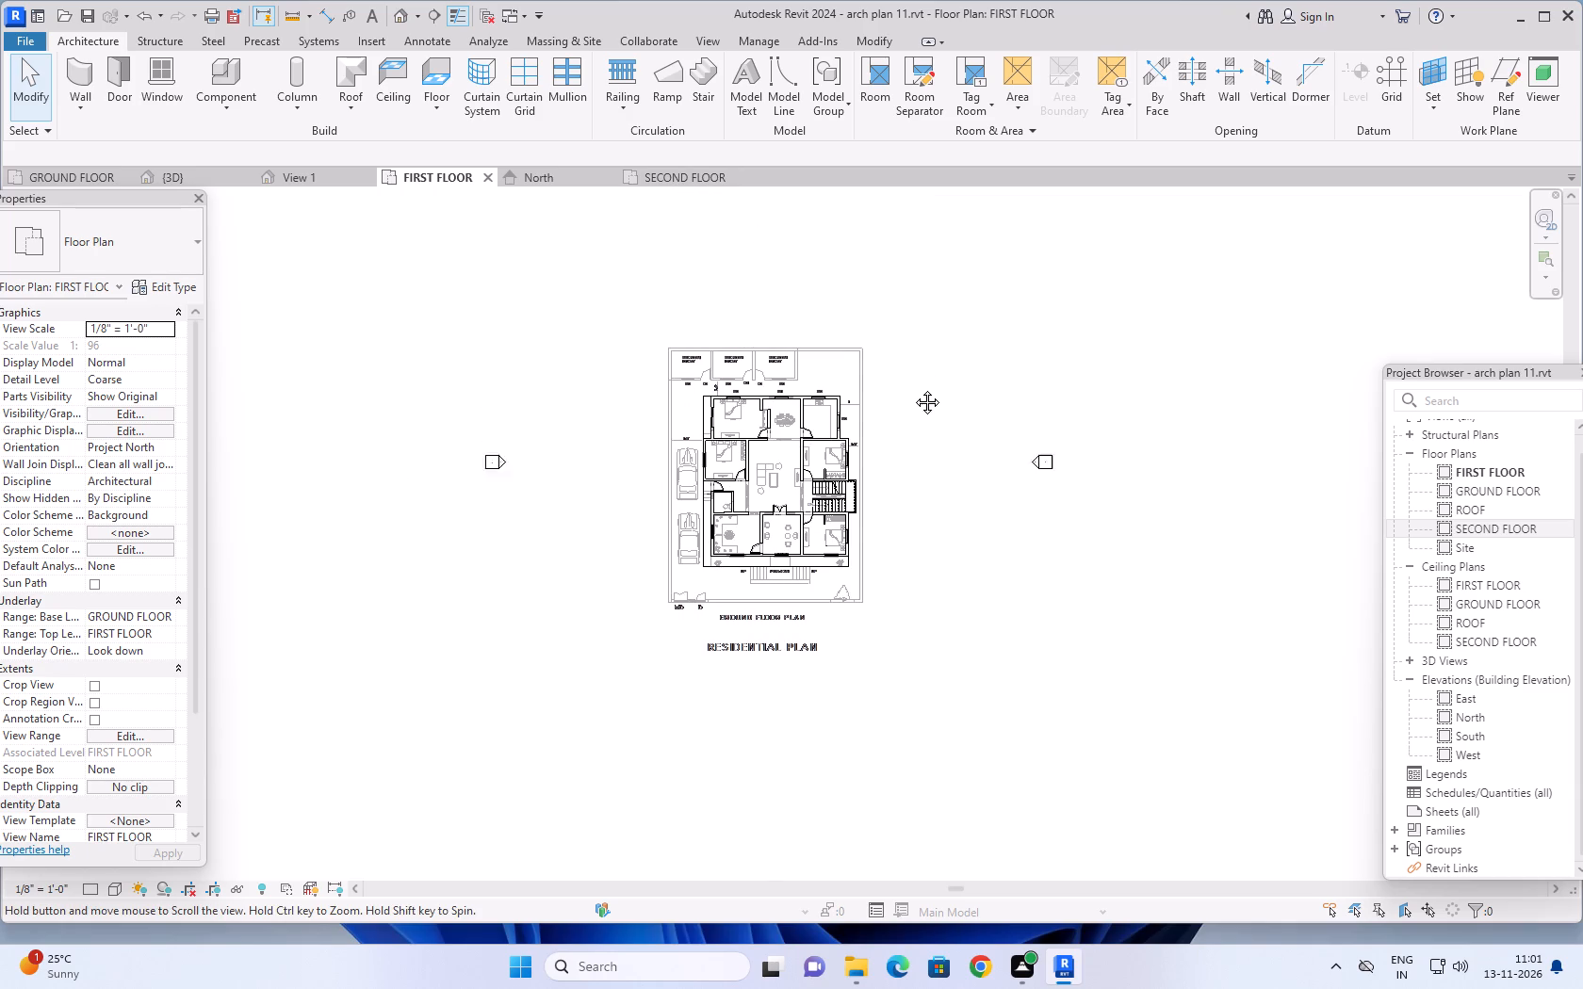
{"action": "middle_click_drag", "start_coordinate": [913, 388], "coordinate": [916, 397]}
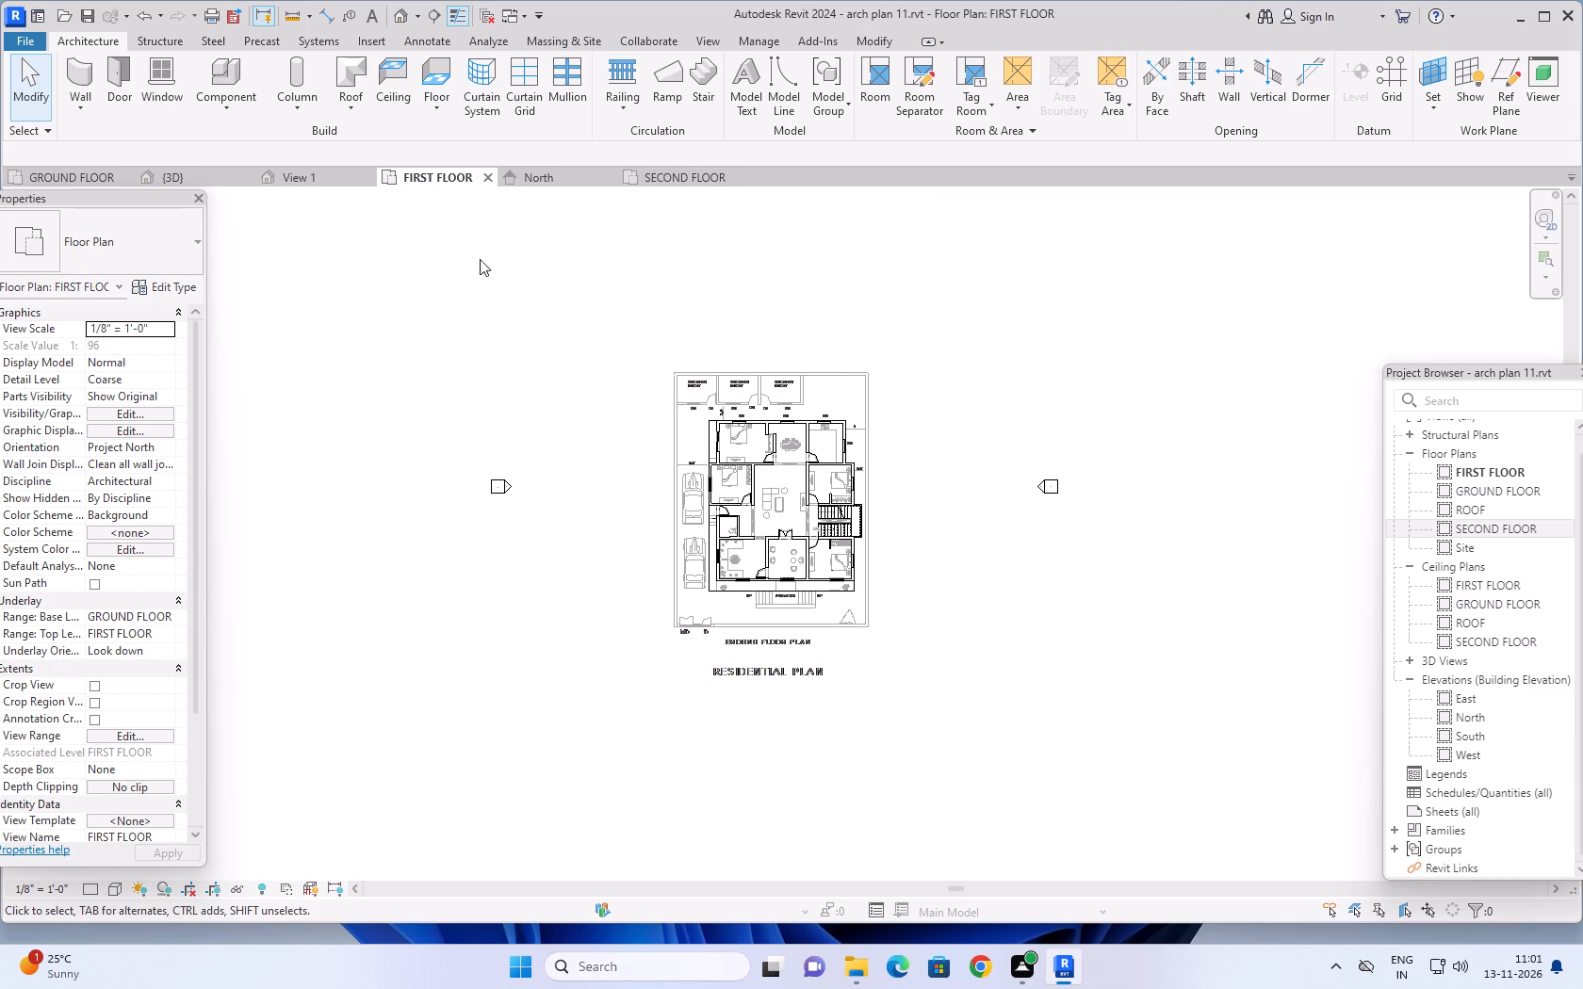
Switch to the SECOND FLOOR plan and examine the floor slab outline and the stair railing.
{"action": "left_click", "coordinate": [692, 172]}
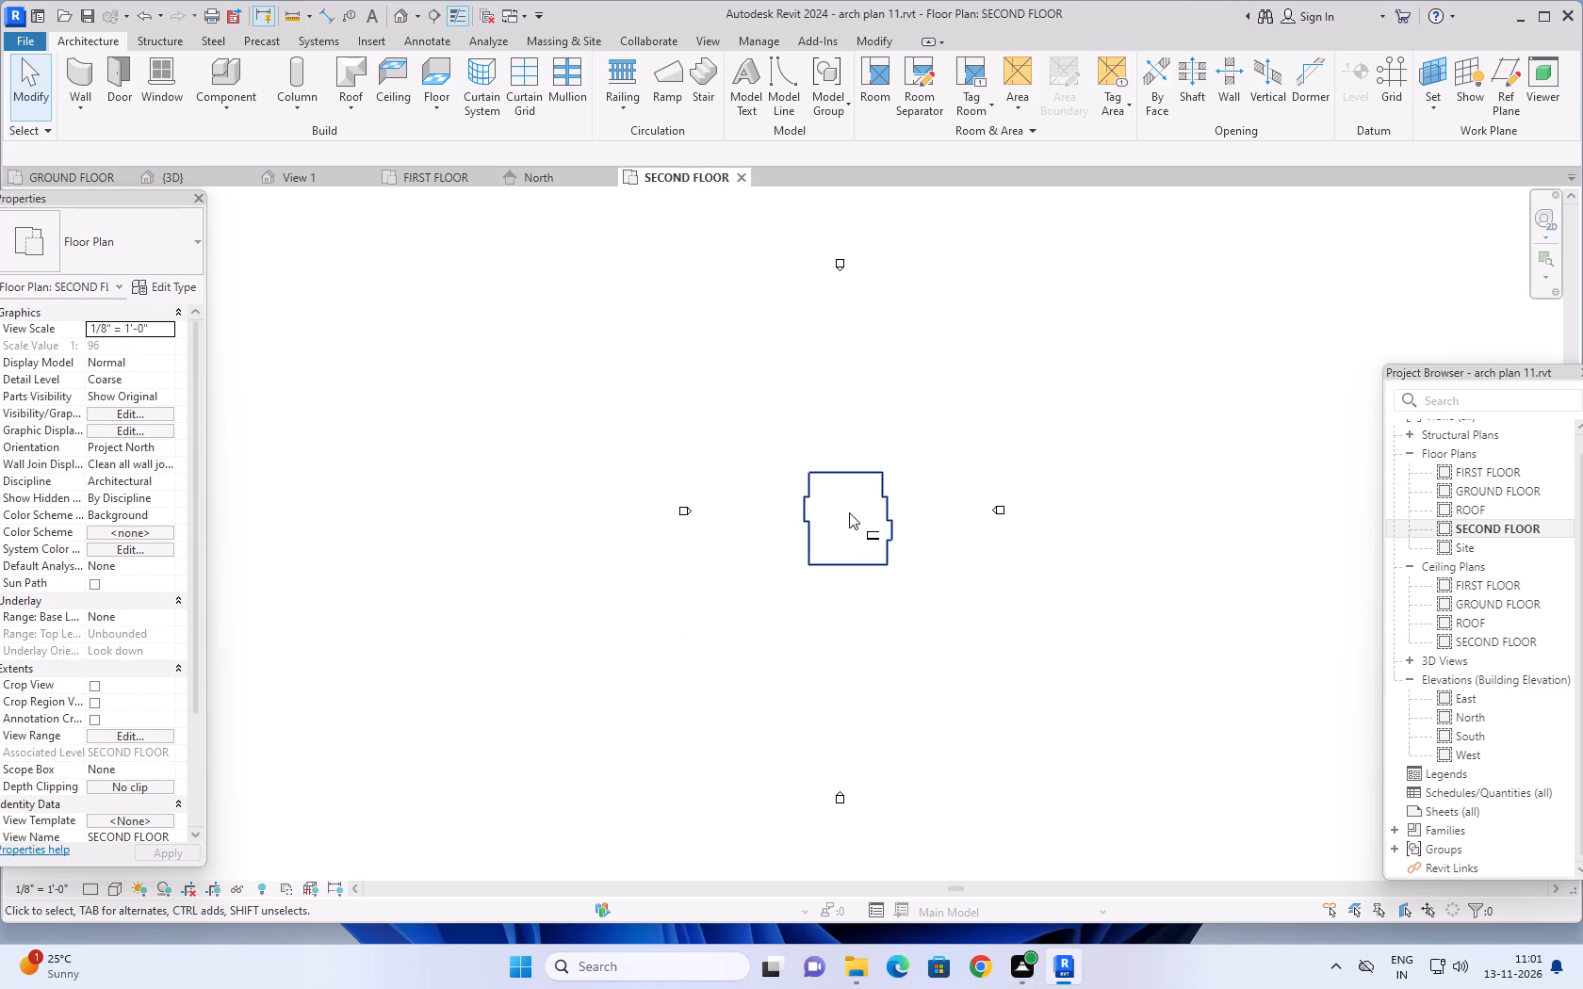
{"action": "scroll", "coordinate": [846, 512], "scroll_direction": "up", "scroll_amount": 4}
{"action": "middle_click_drag", "start_coordinate": [777, 368], "coordinate": [605, 304]}
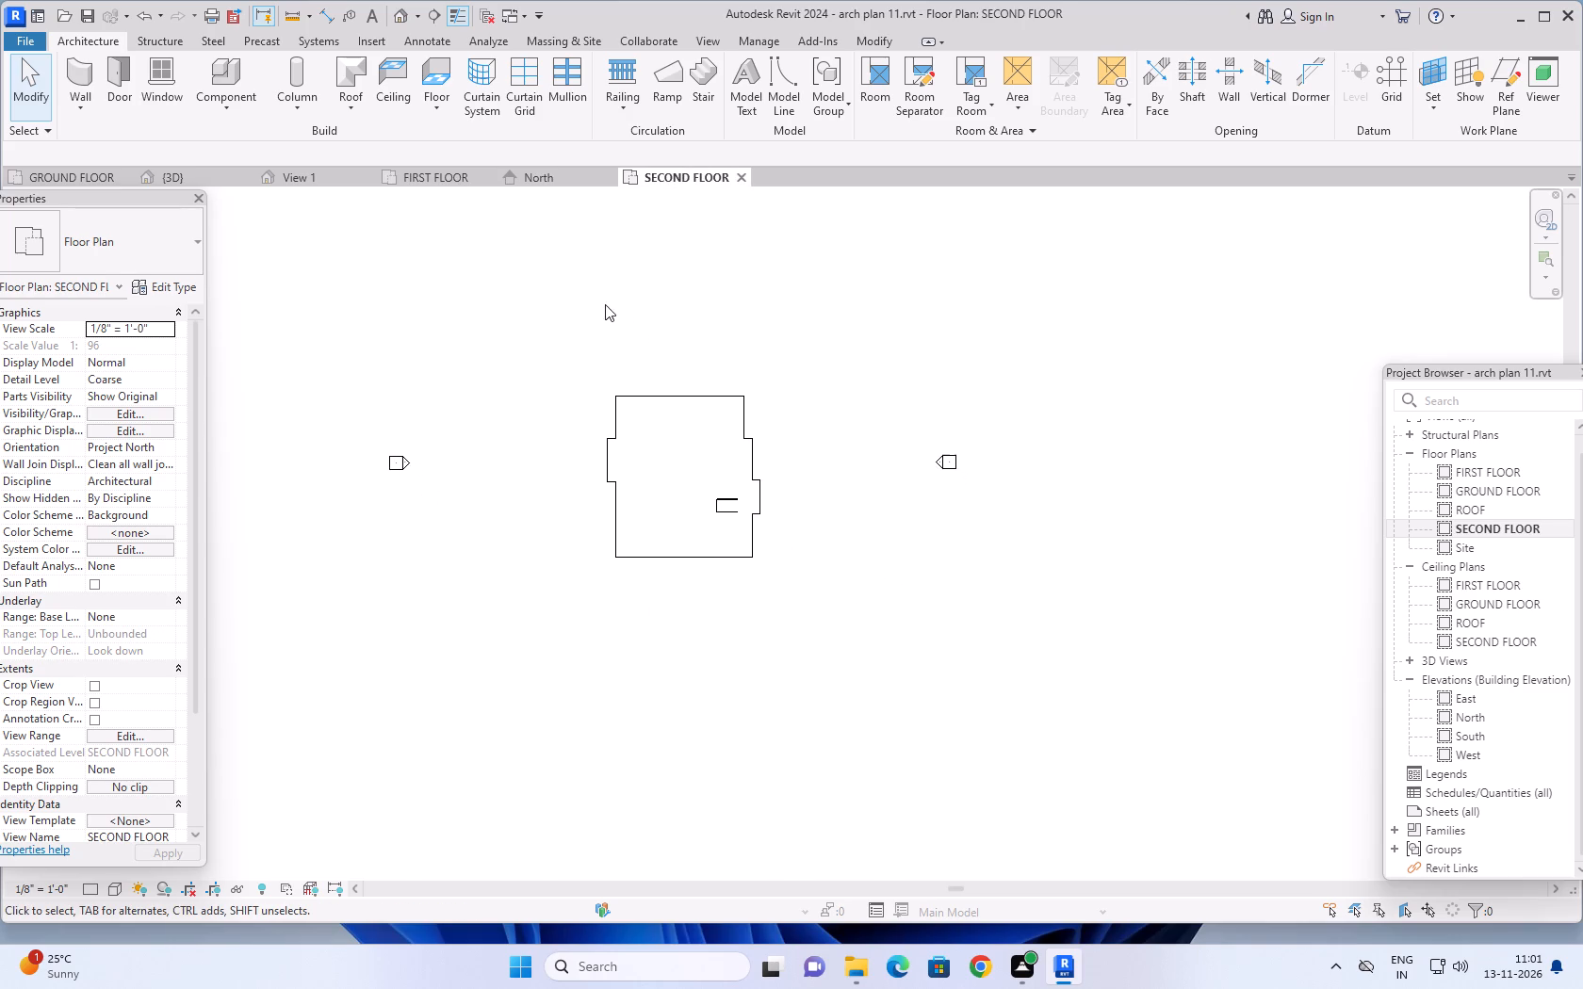
{"action": "scroll", "coordinate": [606, 341], "scroll_direction": "up", "scroll_amount": 4}
{"action": "middle_click_drag", "start_coordinate": [611, 342], "coordinate": [622, 321]}
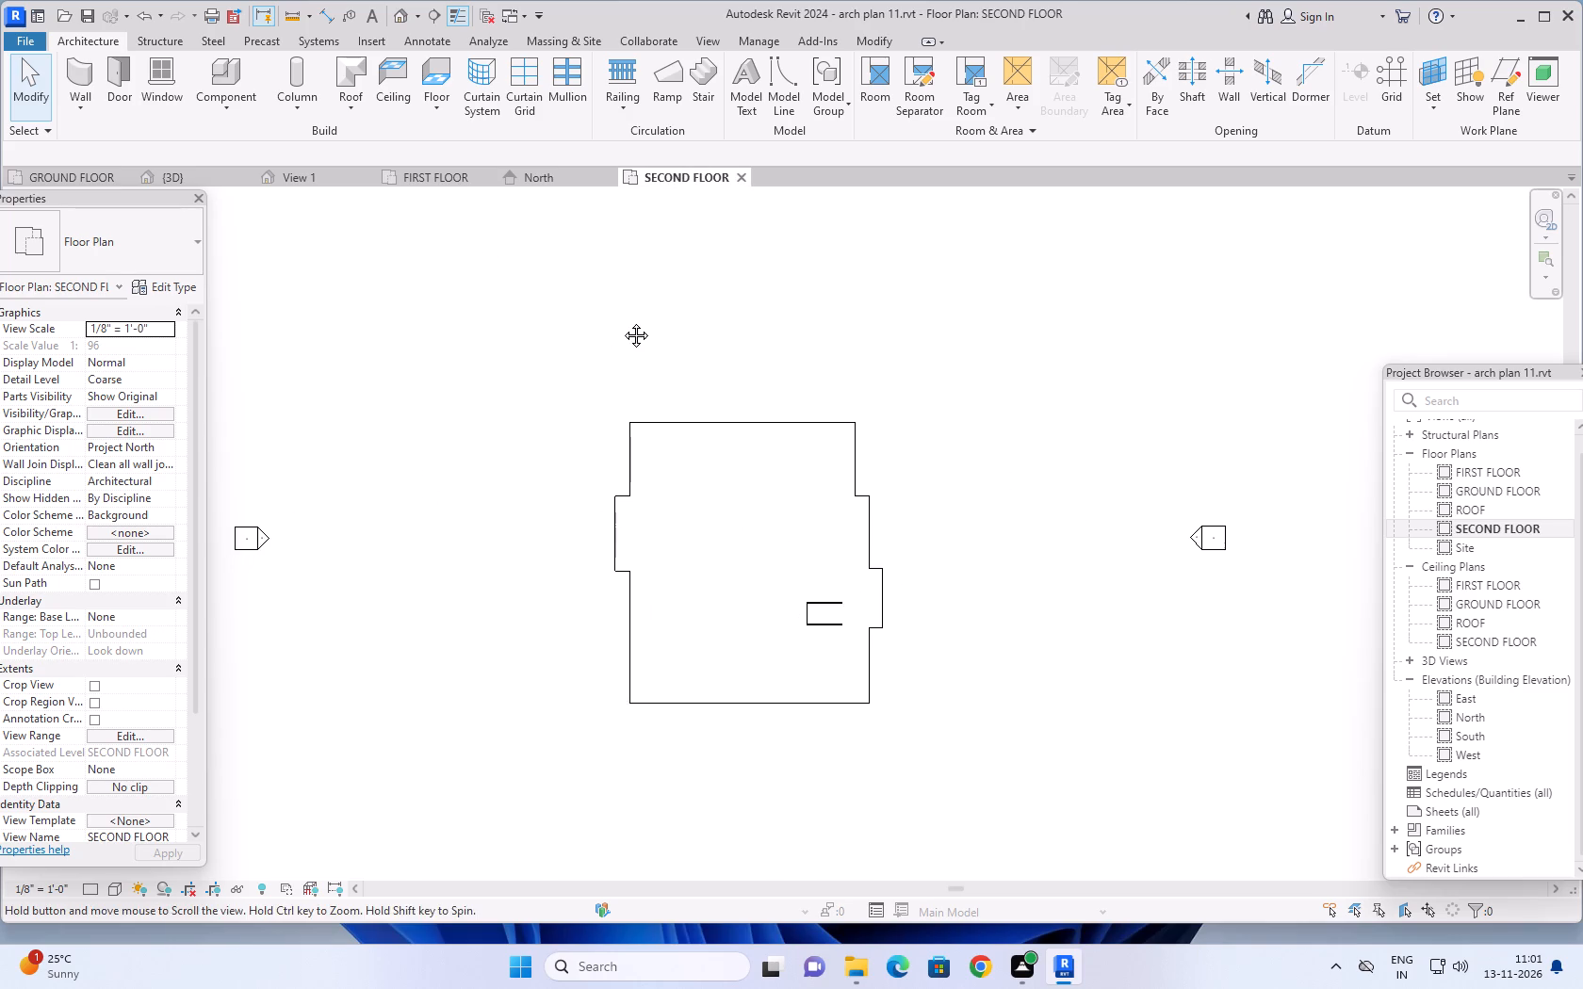
{"action": "middle_click_drag", "start_coordinate": [622, 321], "coordinate": [624, 318]}
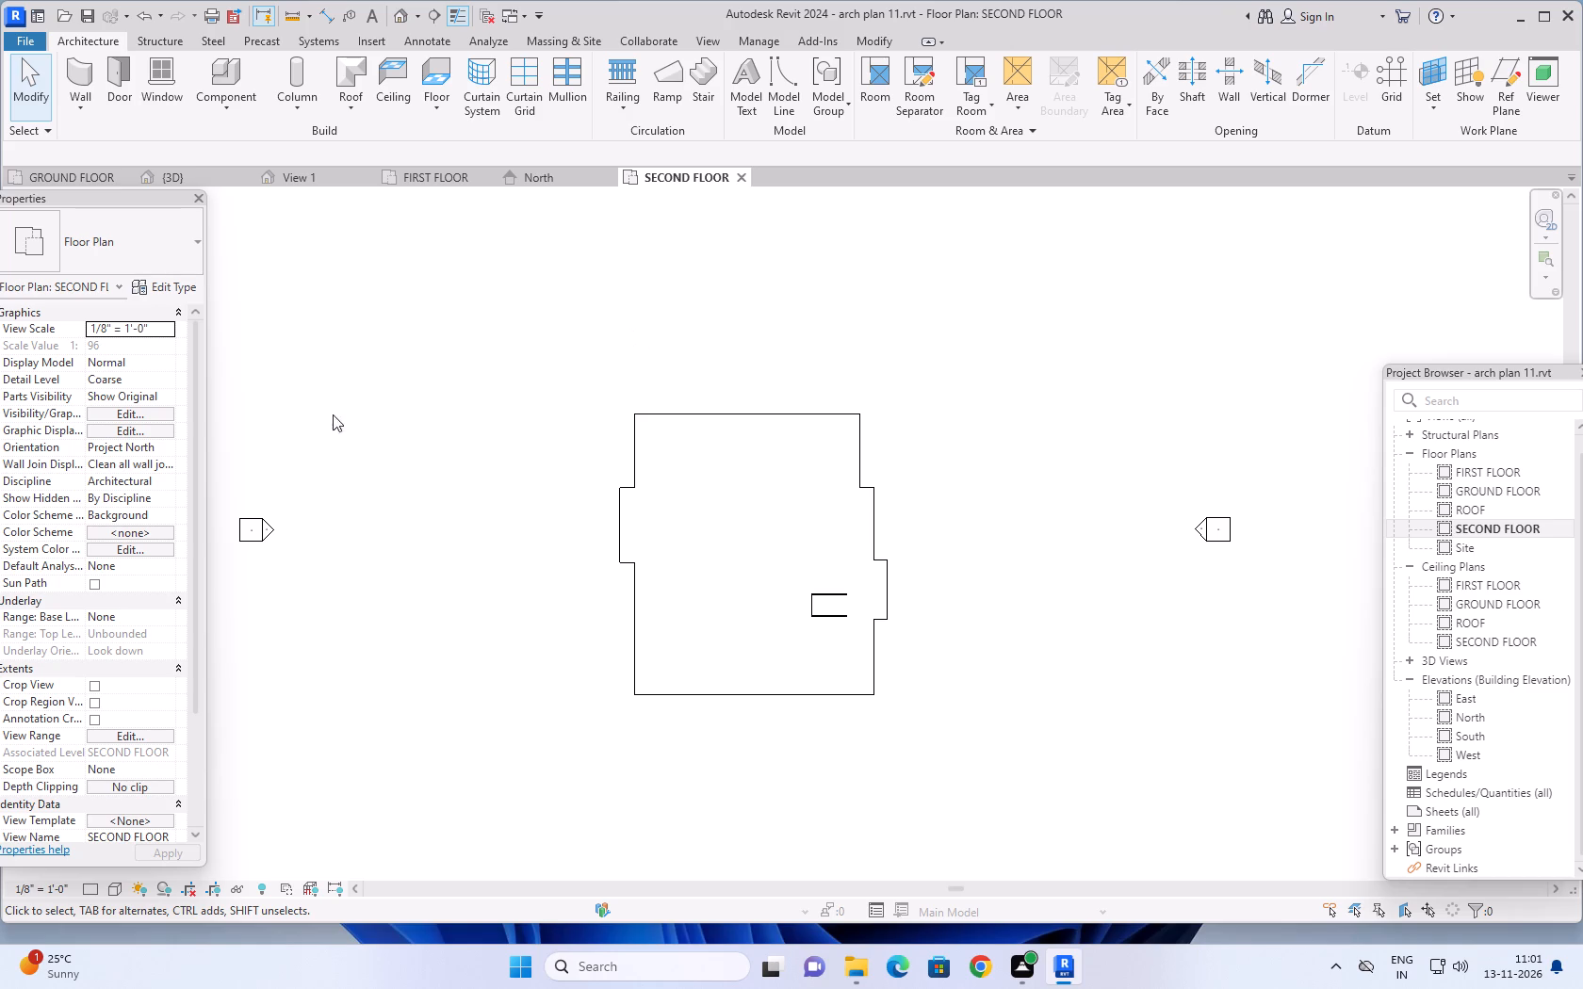
Start a wall on the SECOND FLOOR level and duplicate the 9" basic wall type as 6".
{"action": "left_click", "coordinate": [88, 63]}
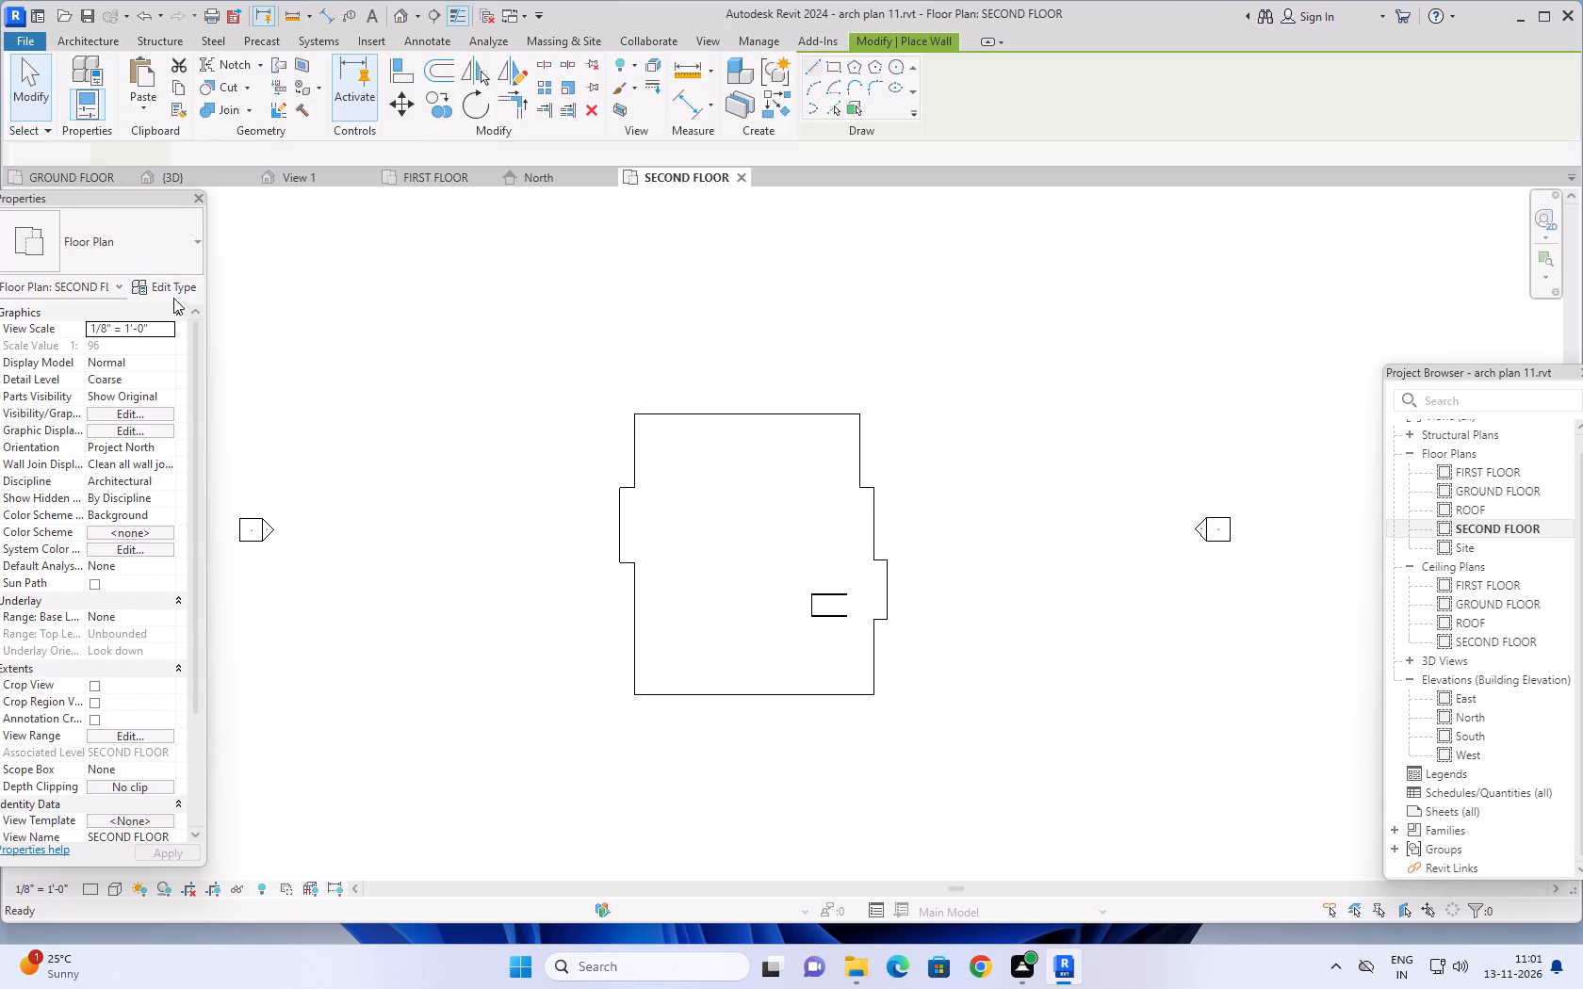
{"action": "left_click", "coordinate": [180, 248]}
{"action": "left_click", "coordinate": [180, 253]}
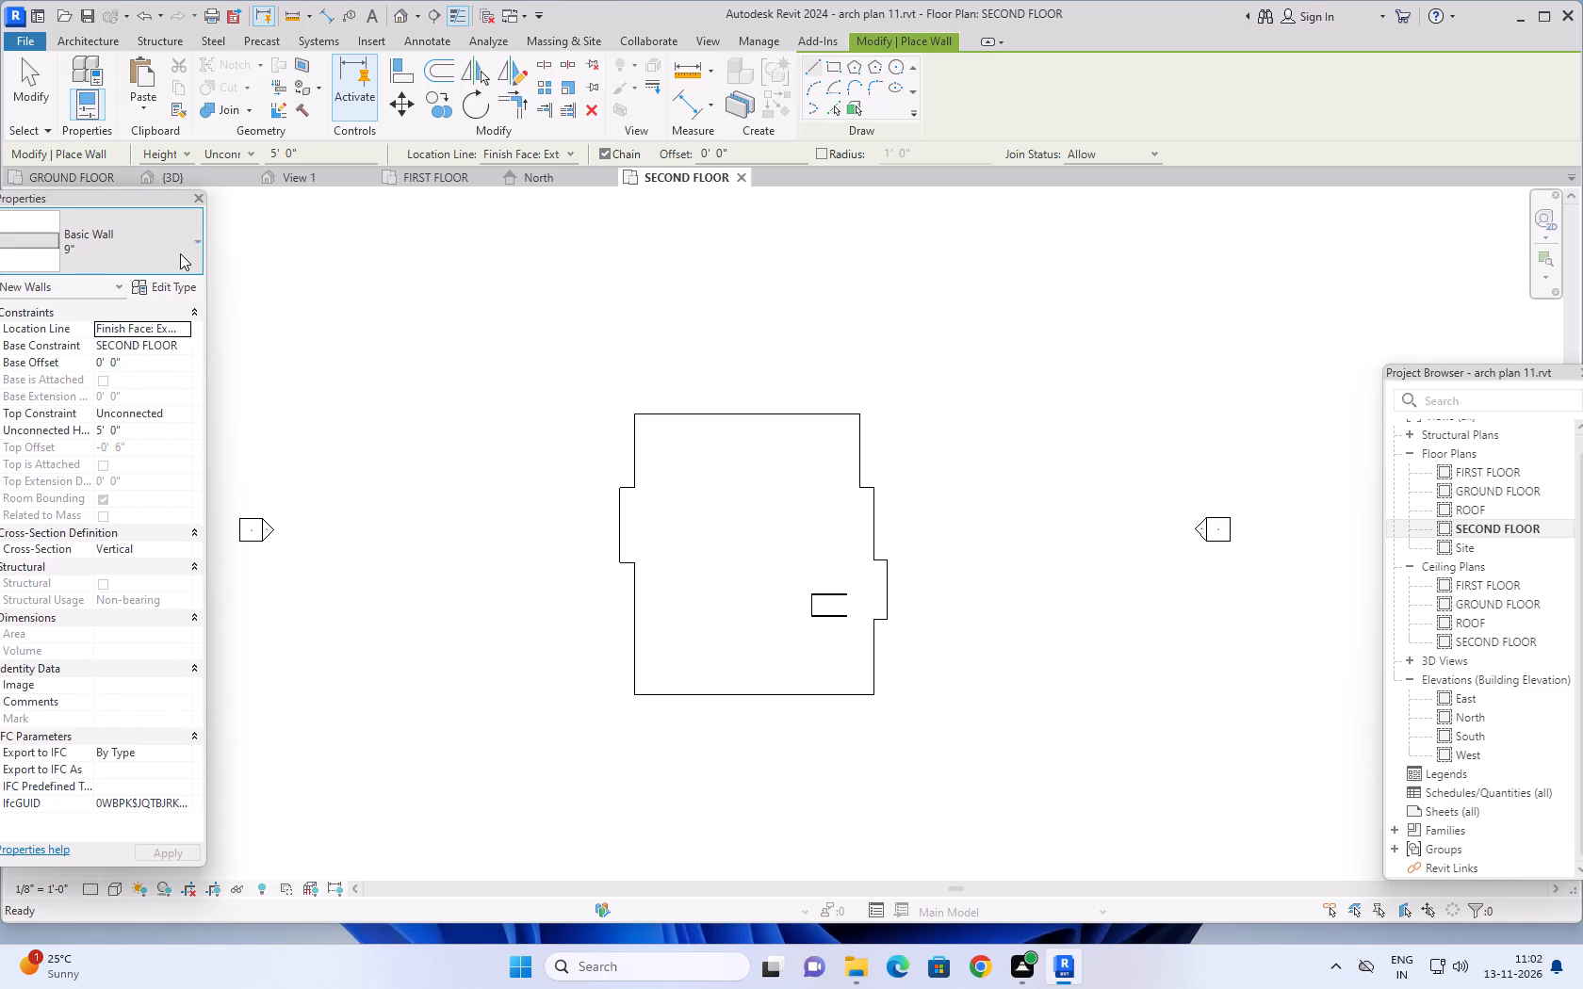
{"action": "left_click", "coordinate": [180, 248]}
{"action": "scroll", "coordinate": [97, 419], "scroll_direction": "up", "scroll_amount": 5}
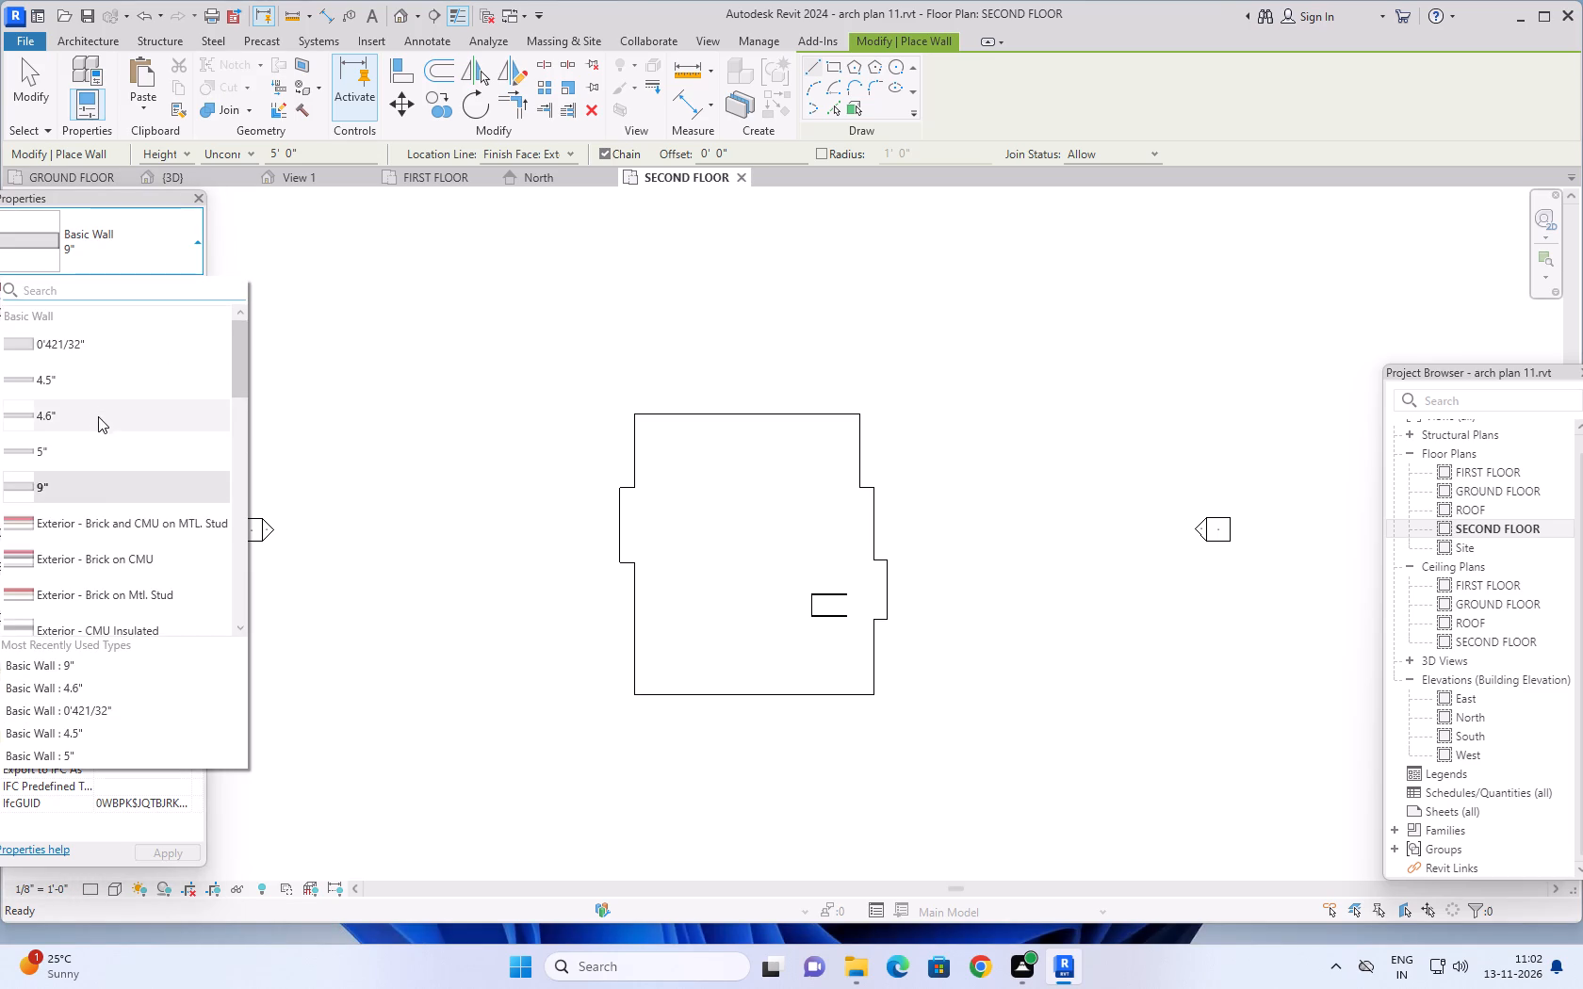
{"action": "left_click", "coordinate": [141, 237]}
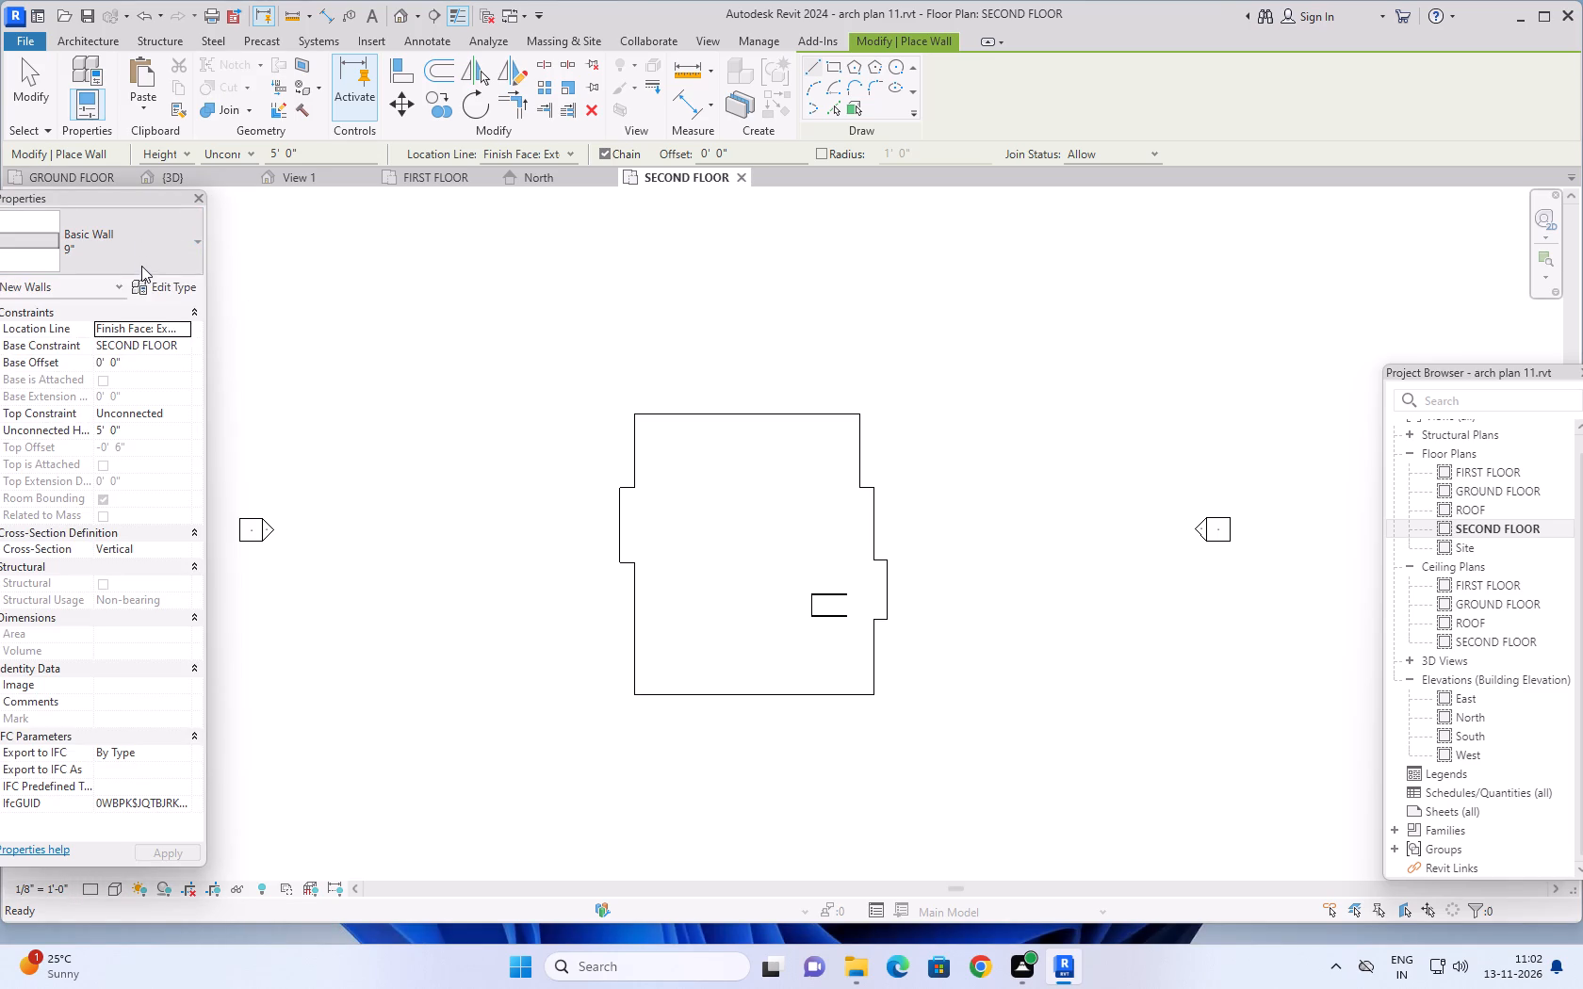
{"action": "left_click", "coordinate": [155, 284]}
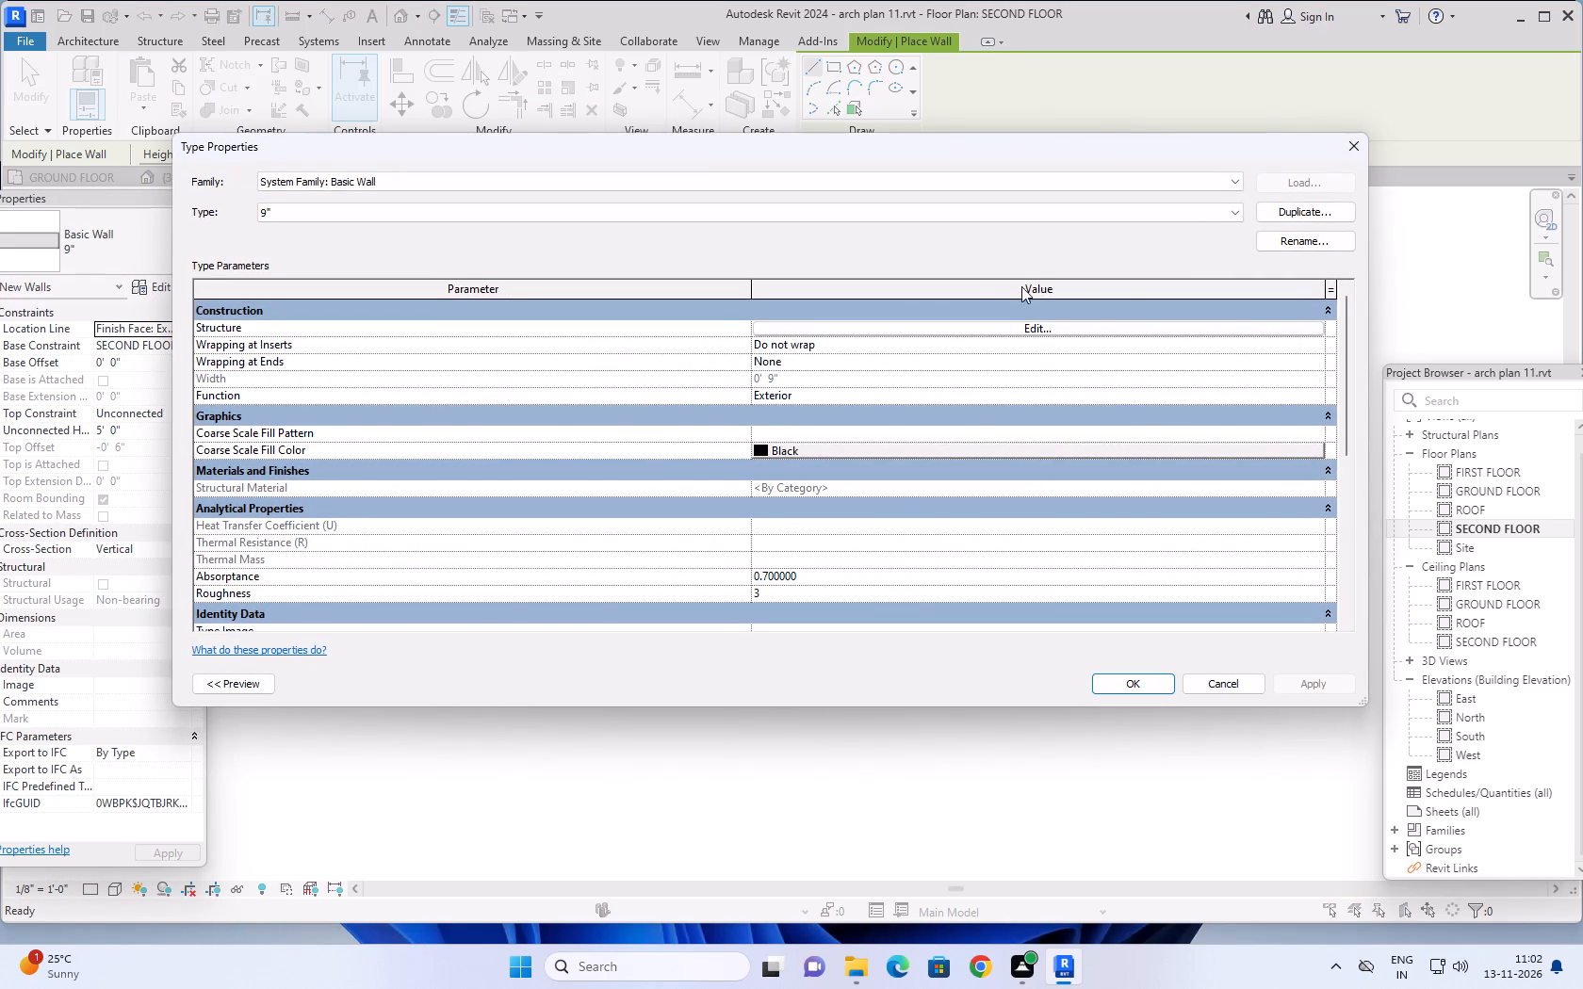
{"action": "left_click", "coordinate": [1291, 205]}
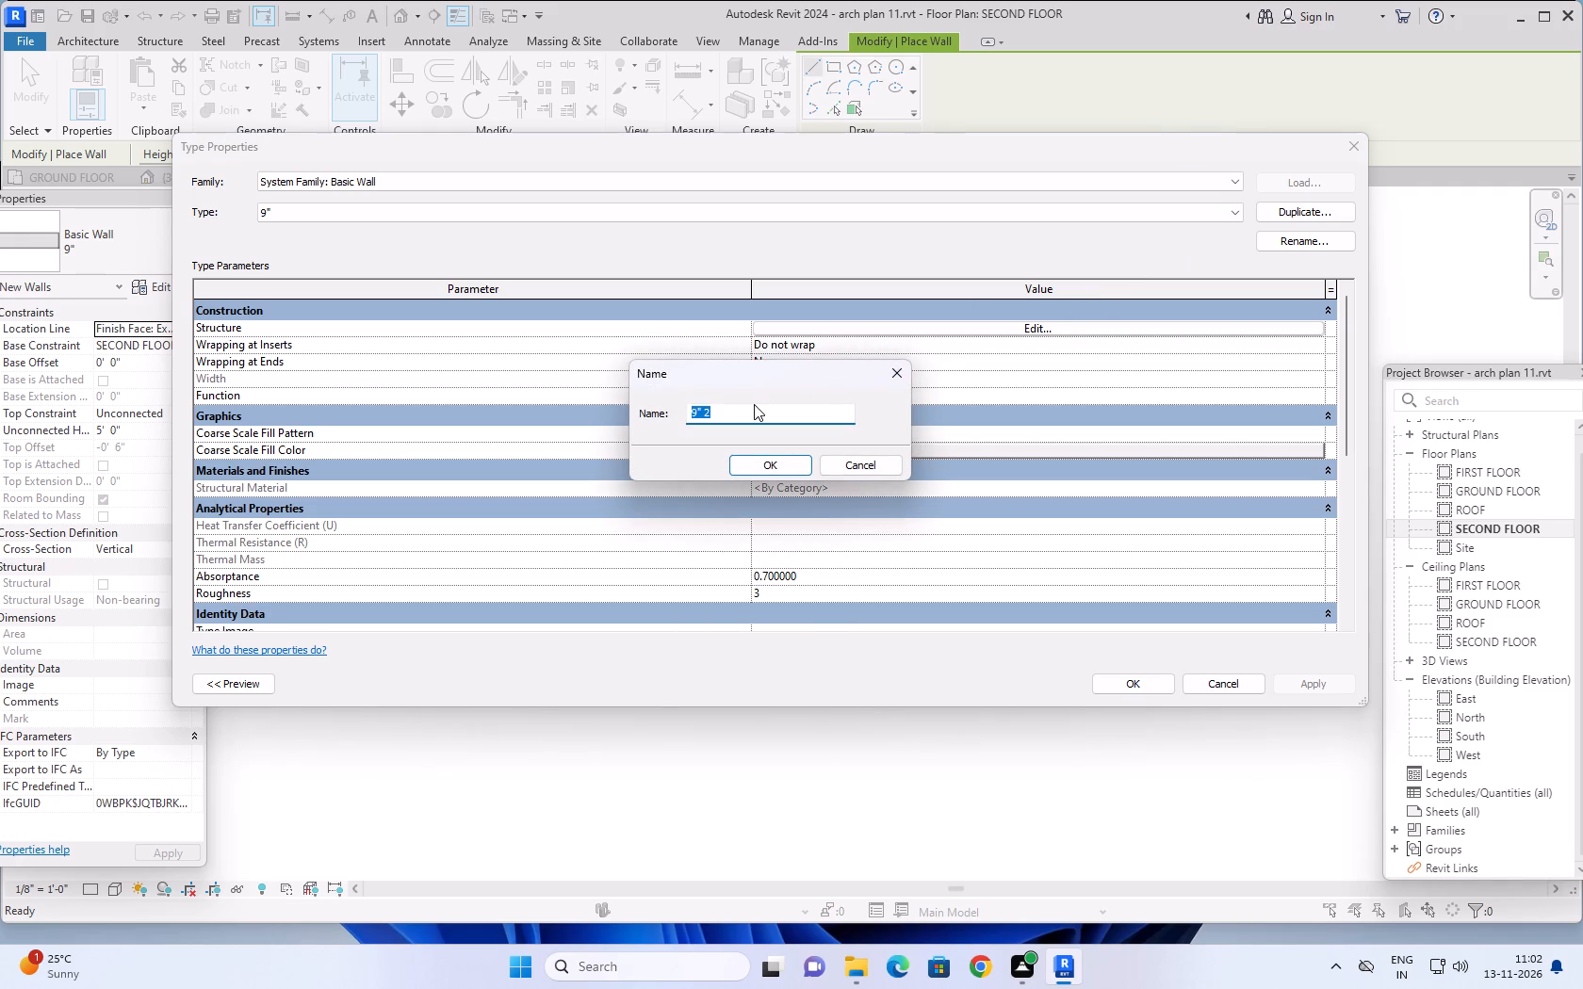
{"action": "type", "text": "6\""}
{"action": "key", "text": "Return"}
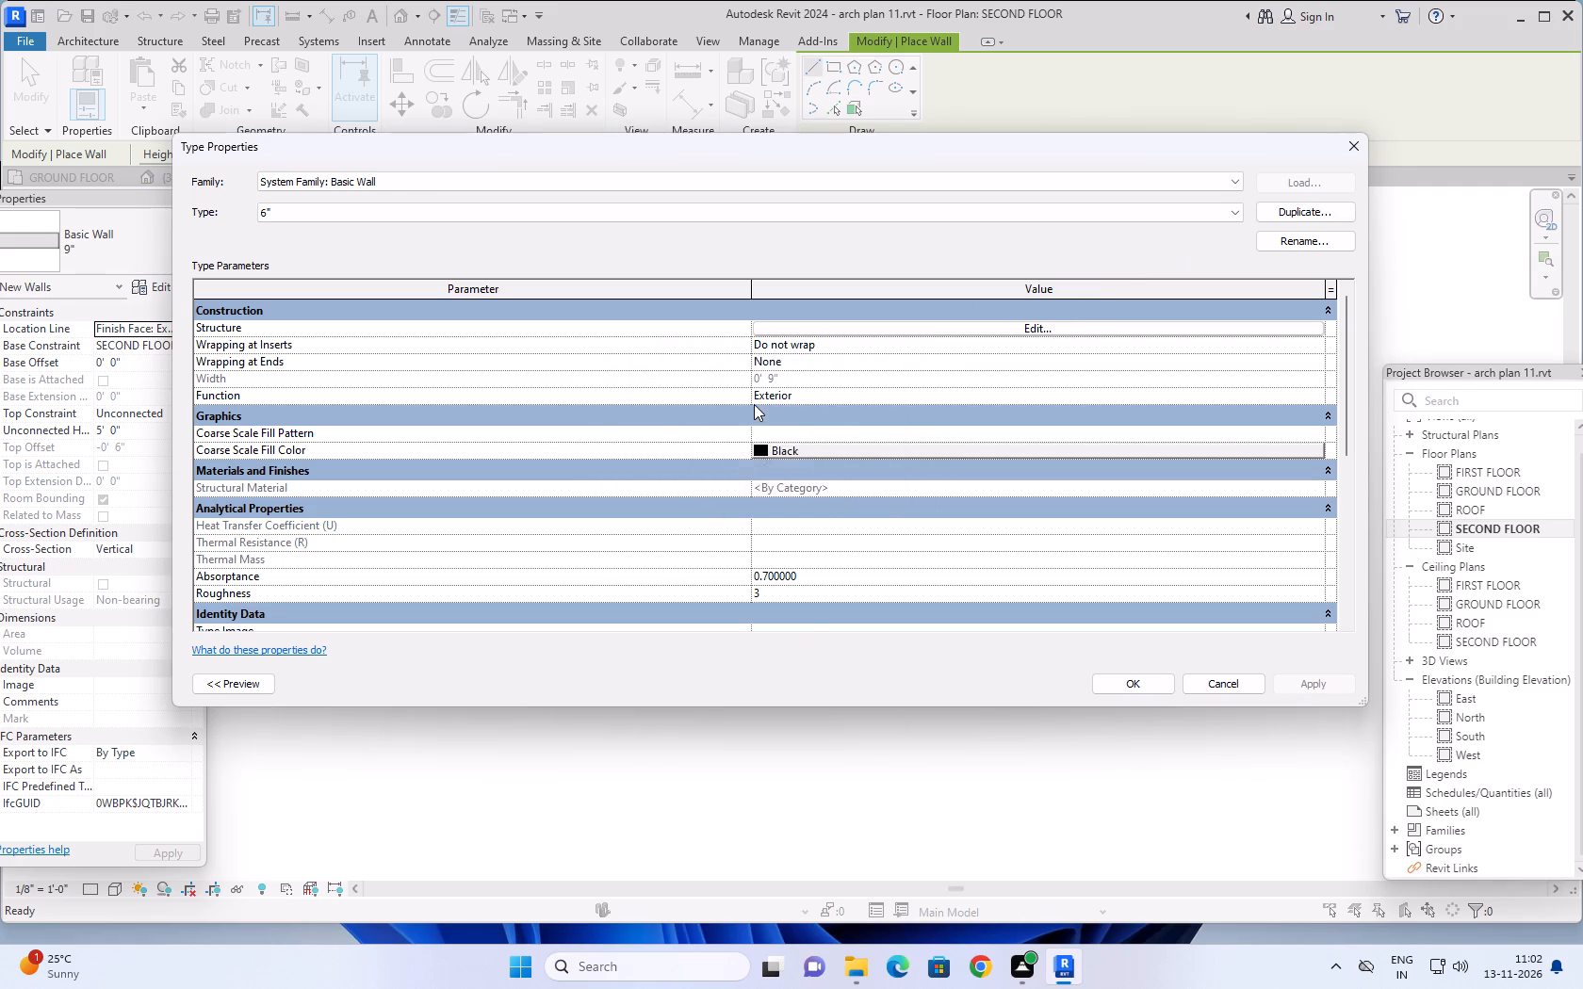
Set the structure layer of the 6" wall type to 6" thick and apply the new type.
{"action": "left_click", "coordinate": [889, 326]}
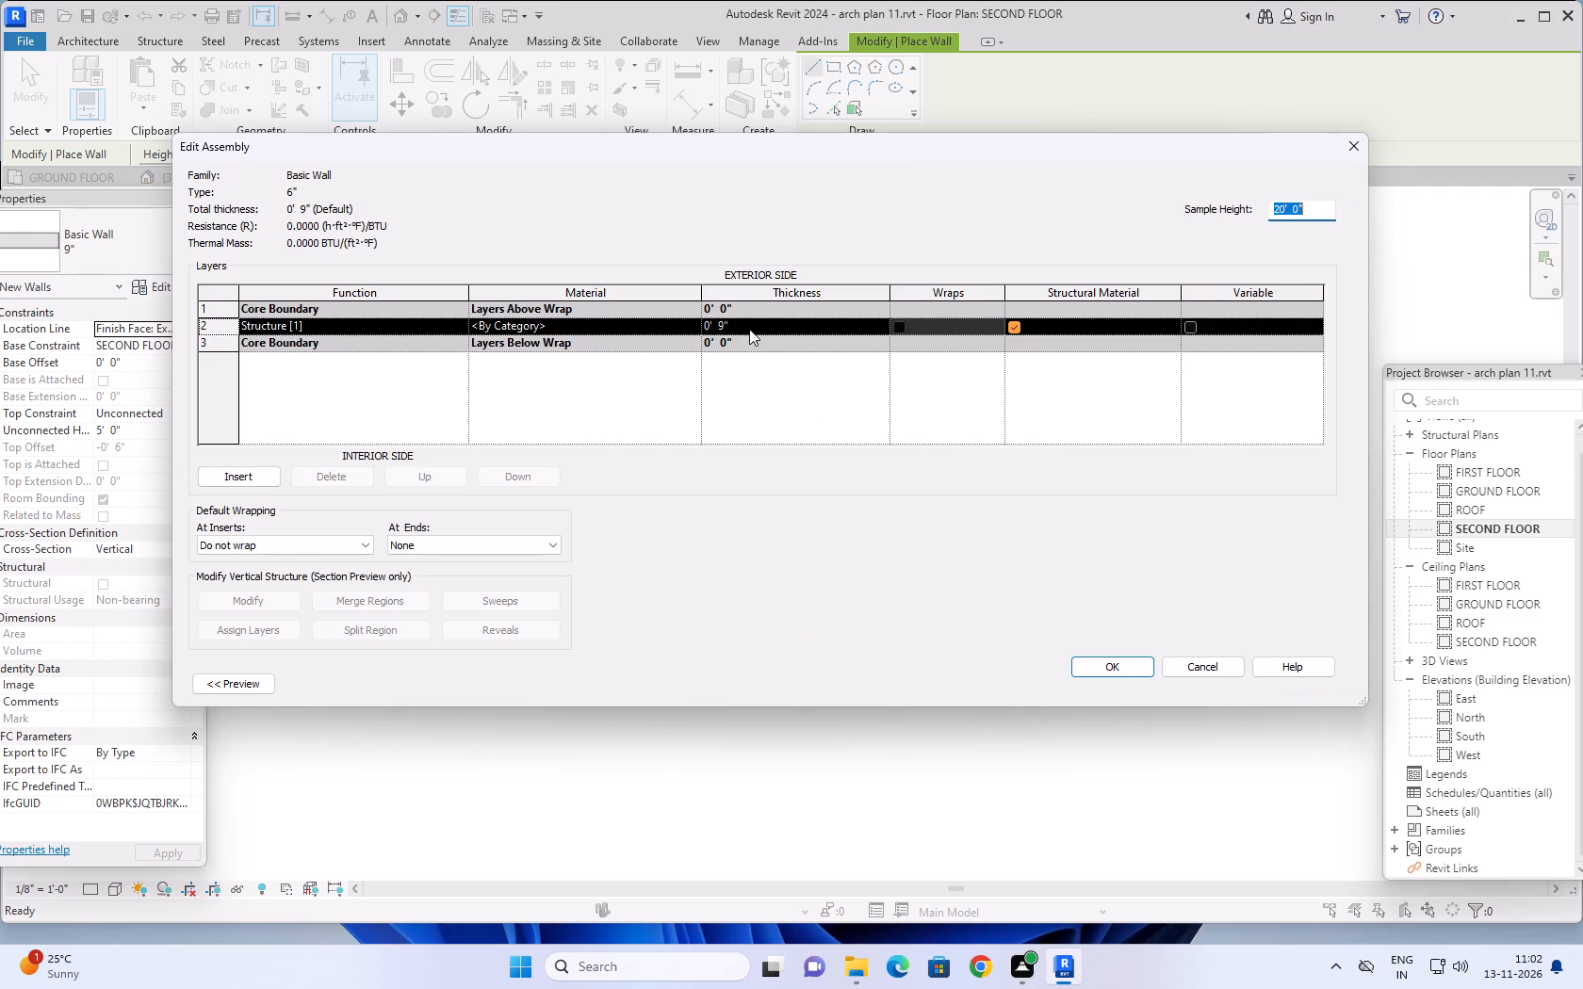
{"action": "left_click", "coordinate": [749, 329]}
{"action": "type", "text": "6\""}
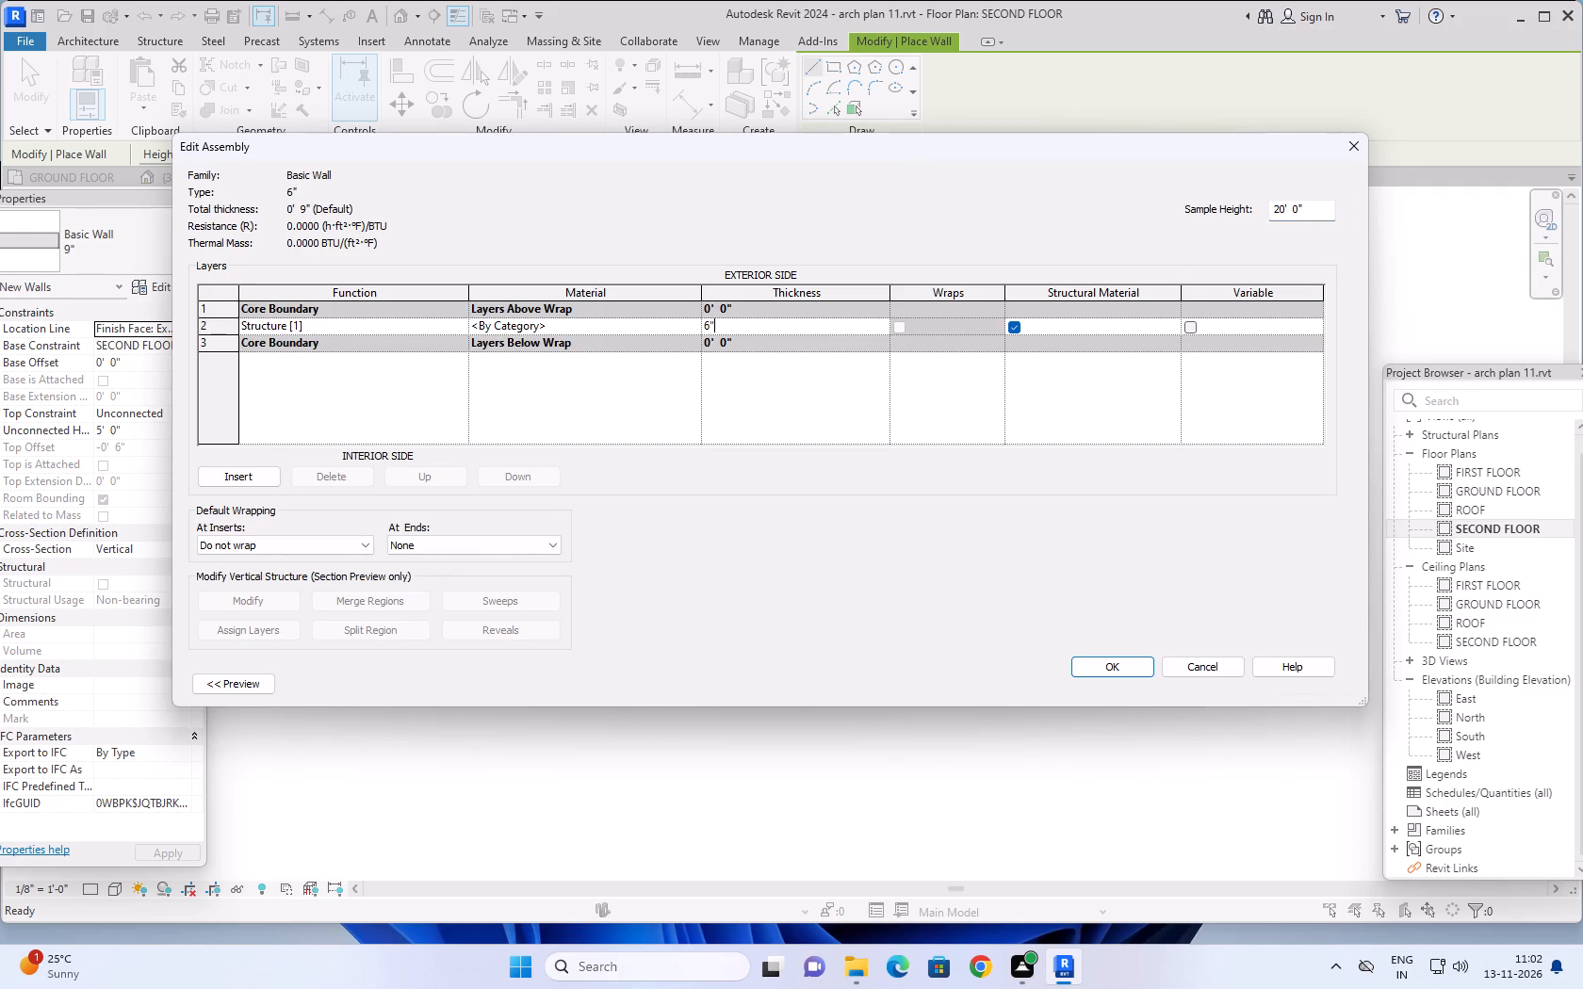
{"action": "key", "text": "Return"}
{"action": "left_click", "coordinate": [1097, 667]}
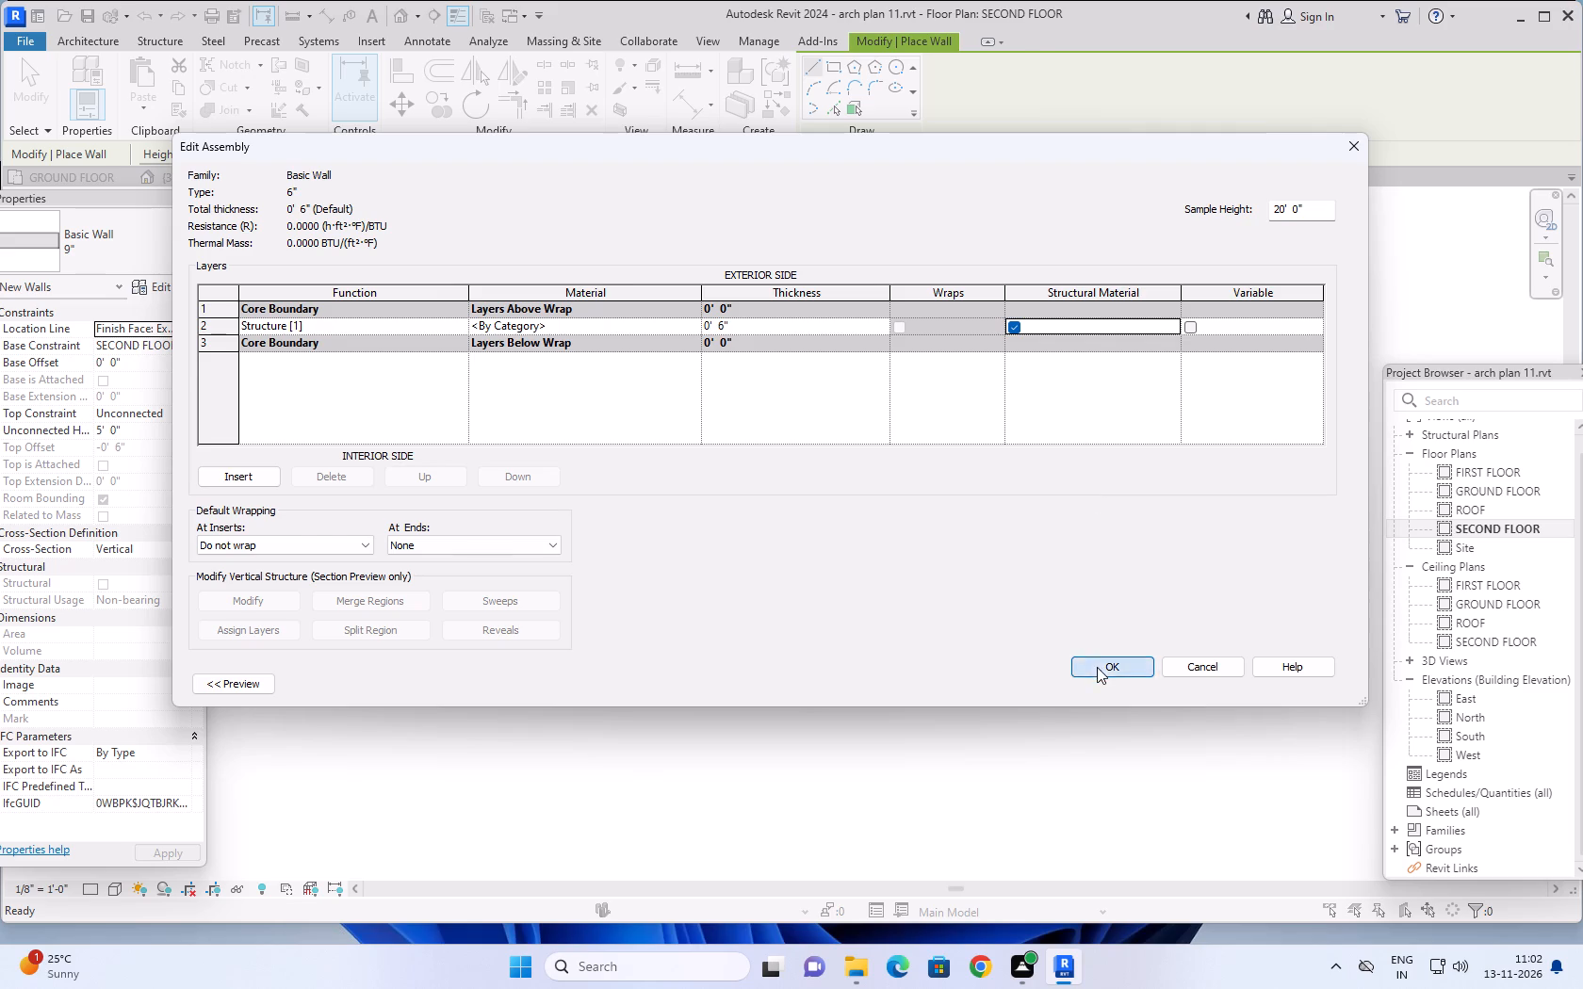
{"action": "left_click", "coordinate": [1315, 679]}
{"action": "left_click", "coordinate": [1158, 679]}
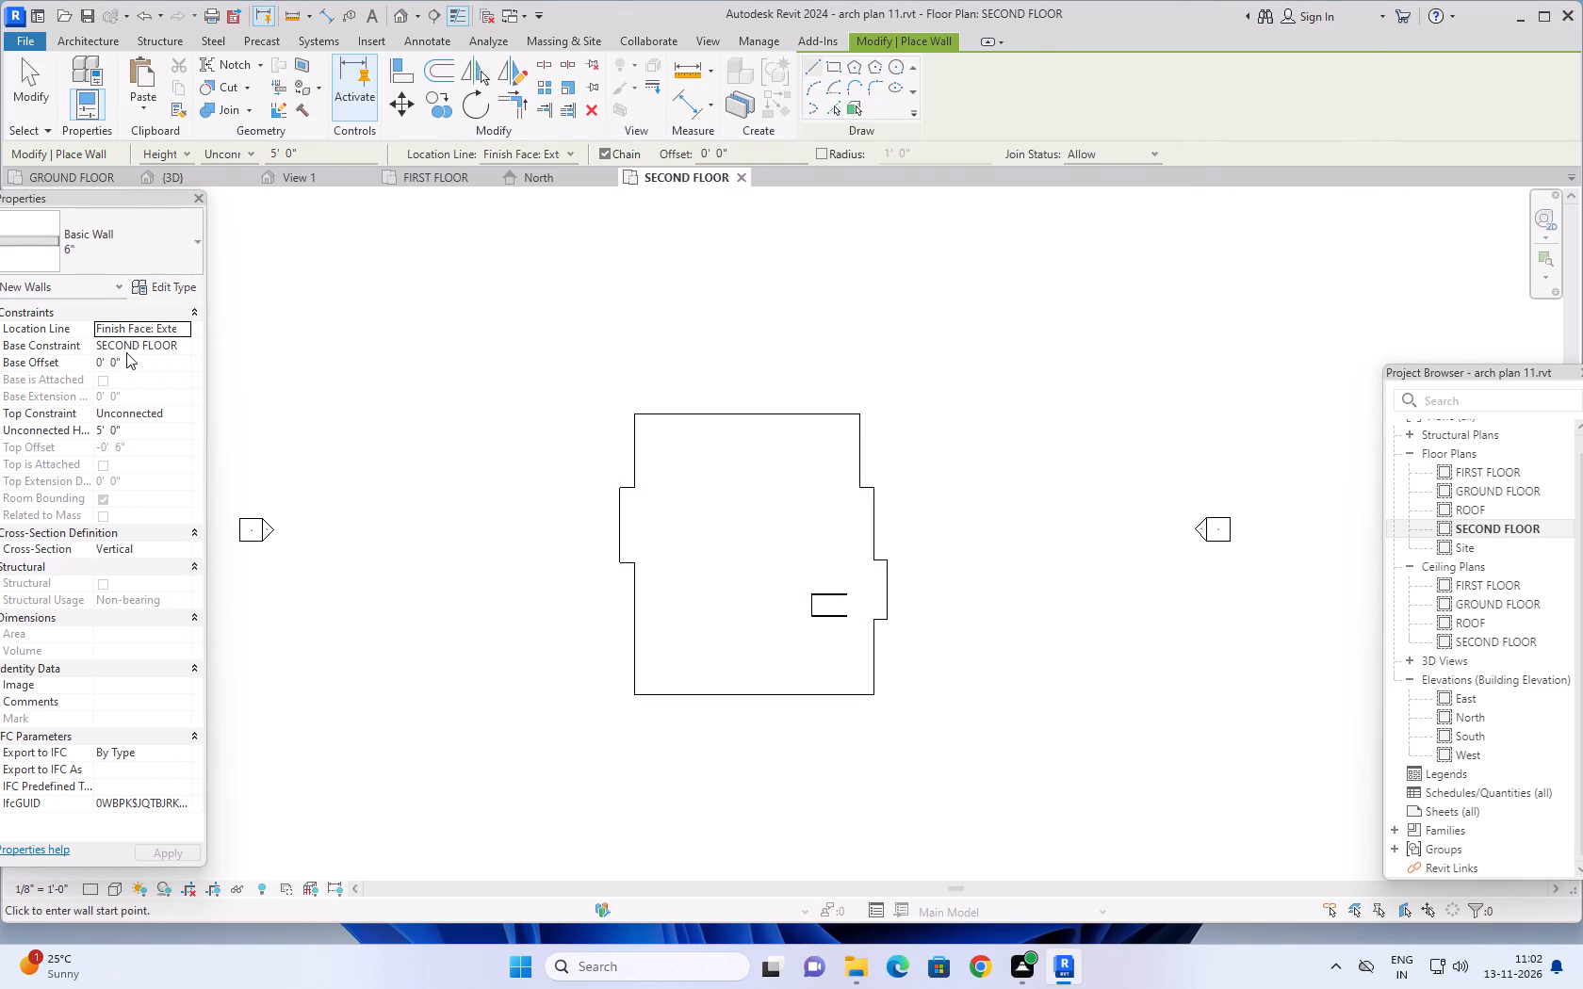
Draw the 6" wall along the slab's stepped west edge from the northwest to the southwest corner, flipped to lie inside the edge.
{"action": "scroll", "coordinate": [651, 428], "scroll_direction": "up", "scroll_amount": 7}
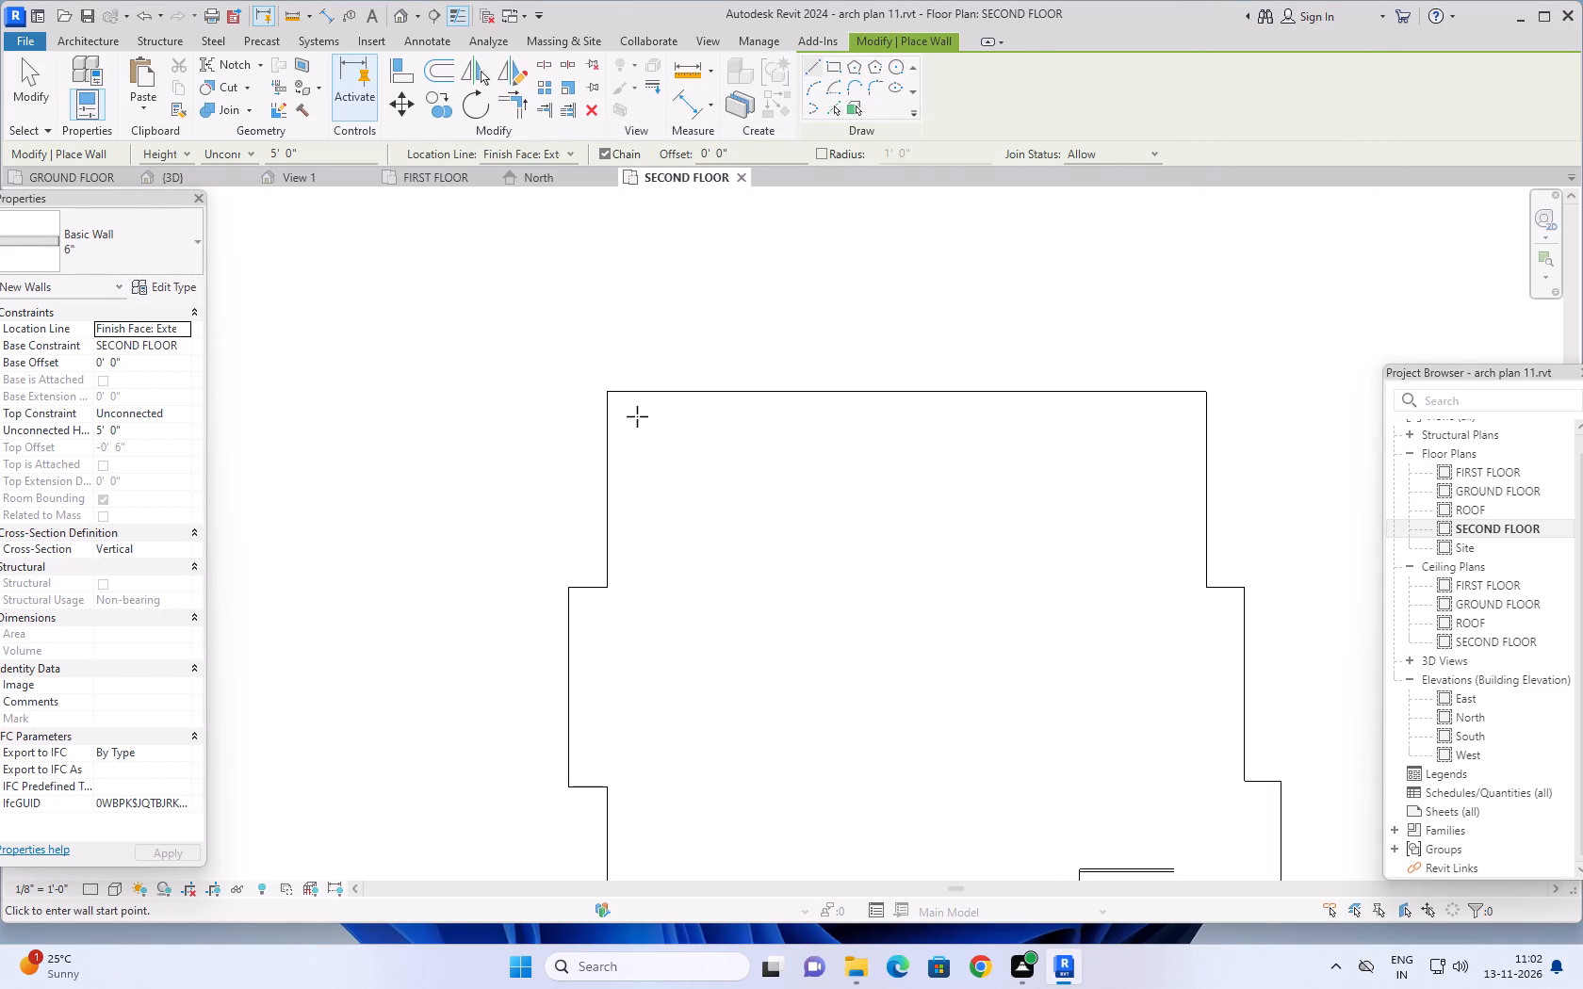
{"action": "left_click", "coordinate": [607, 395]}
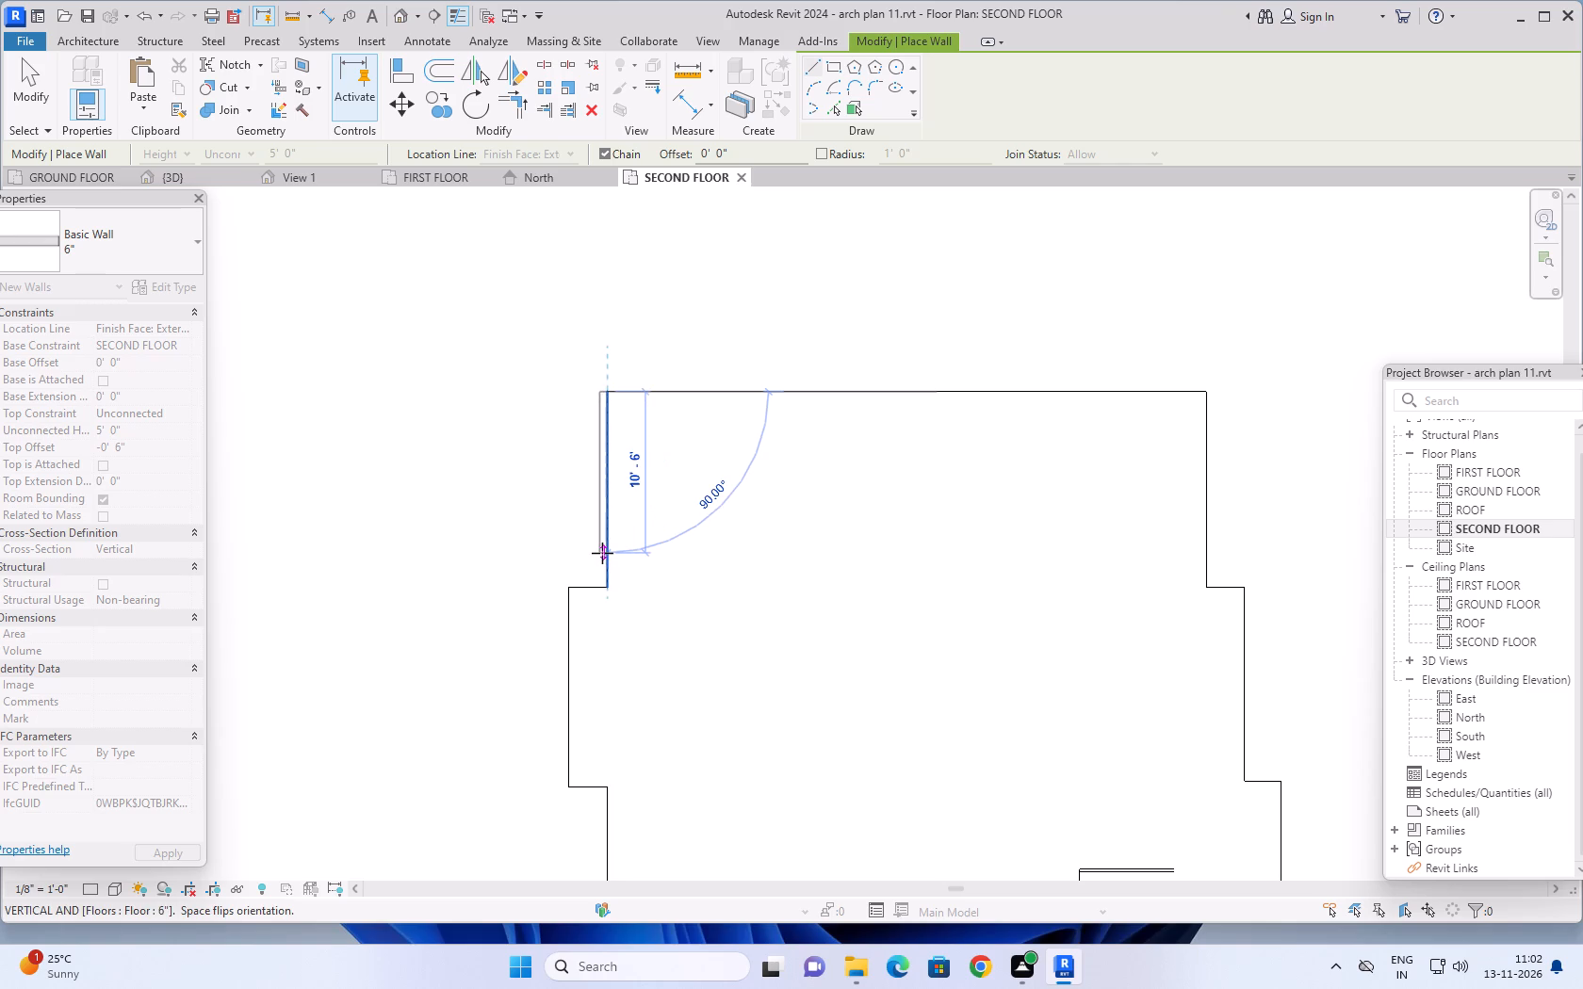
{"action": "key", "text": "space"}
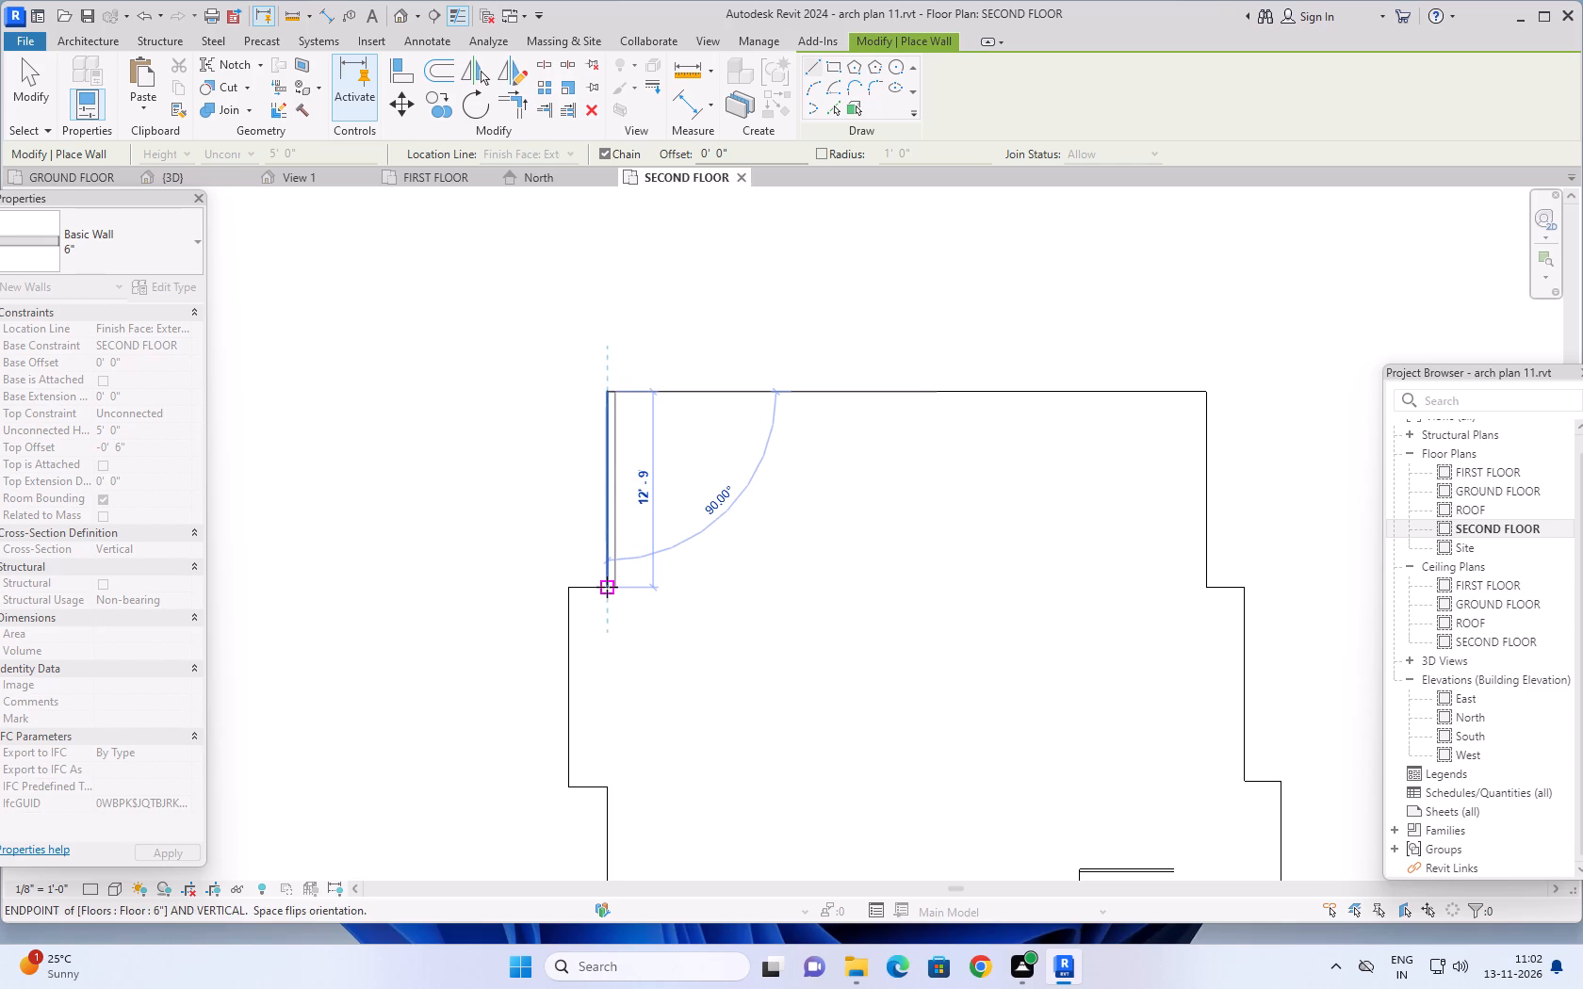
{"action": "left_click", "coordinate": [607, 587]}
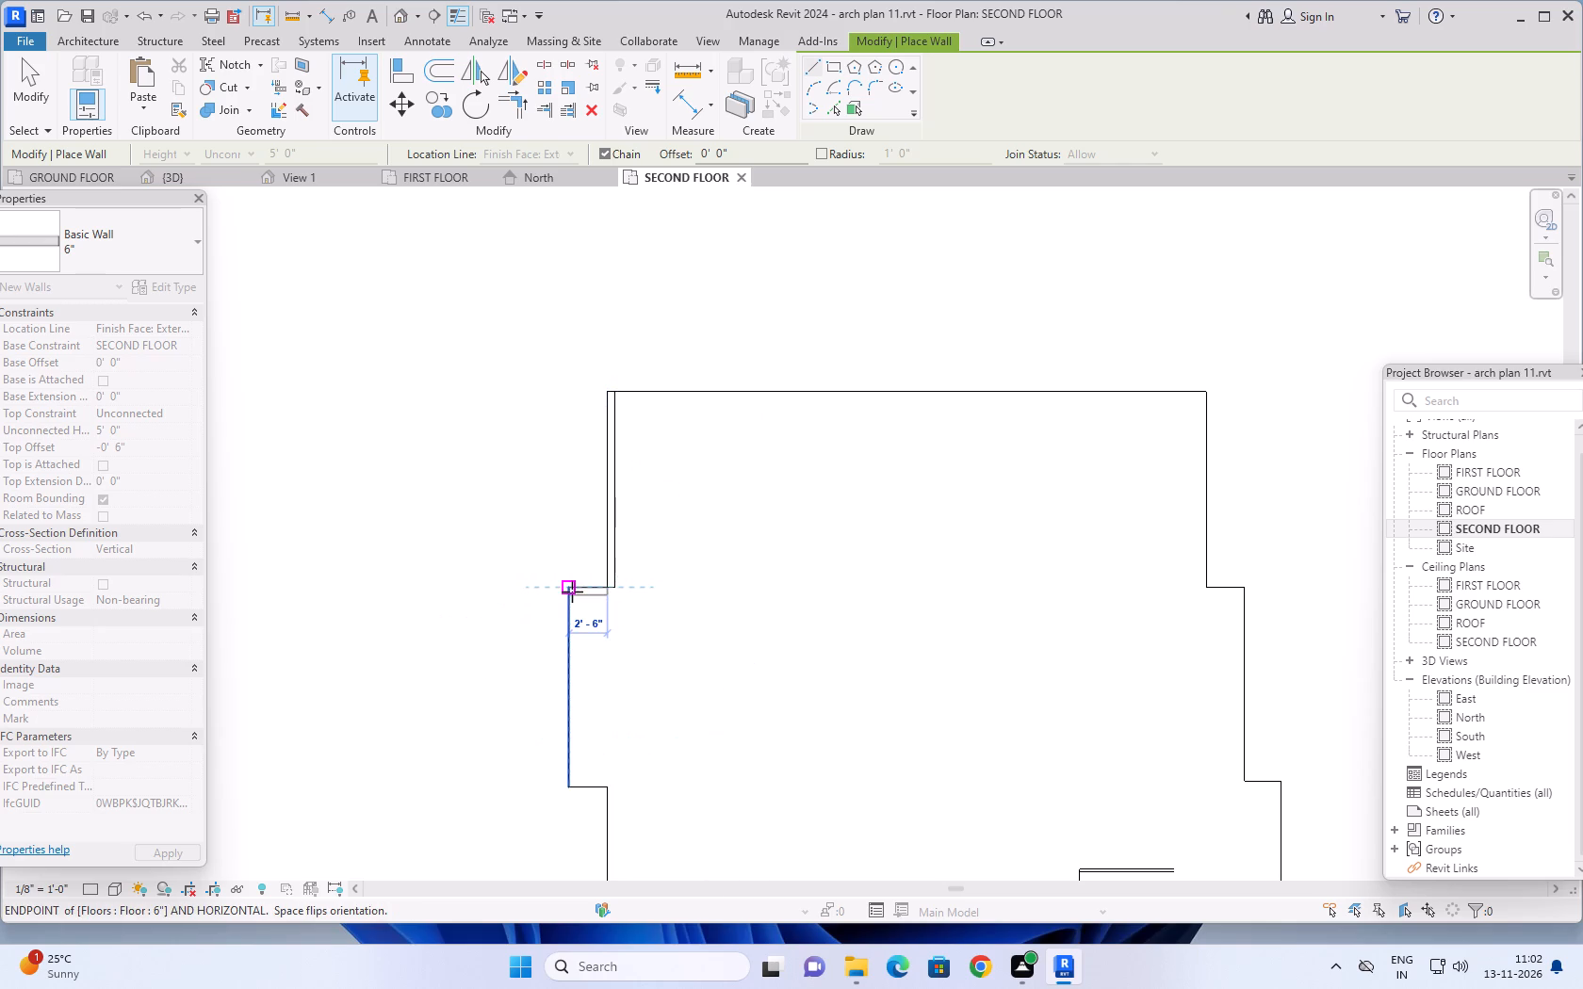
{"action": "left_click", "coordinate": [572, 592]}
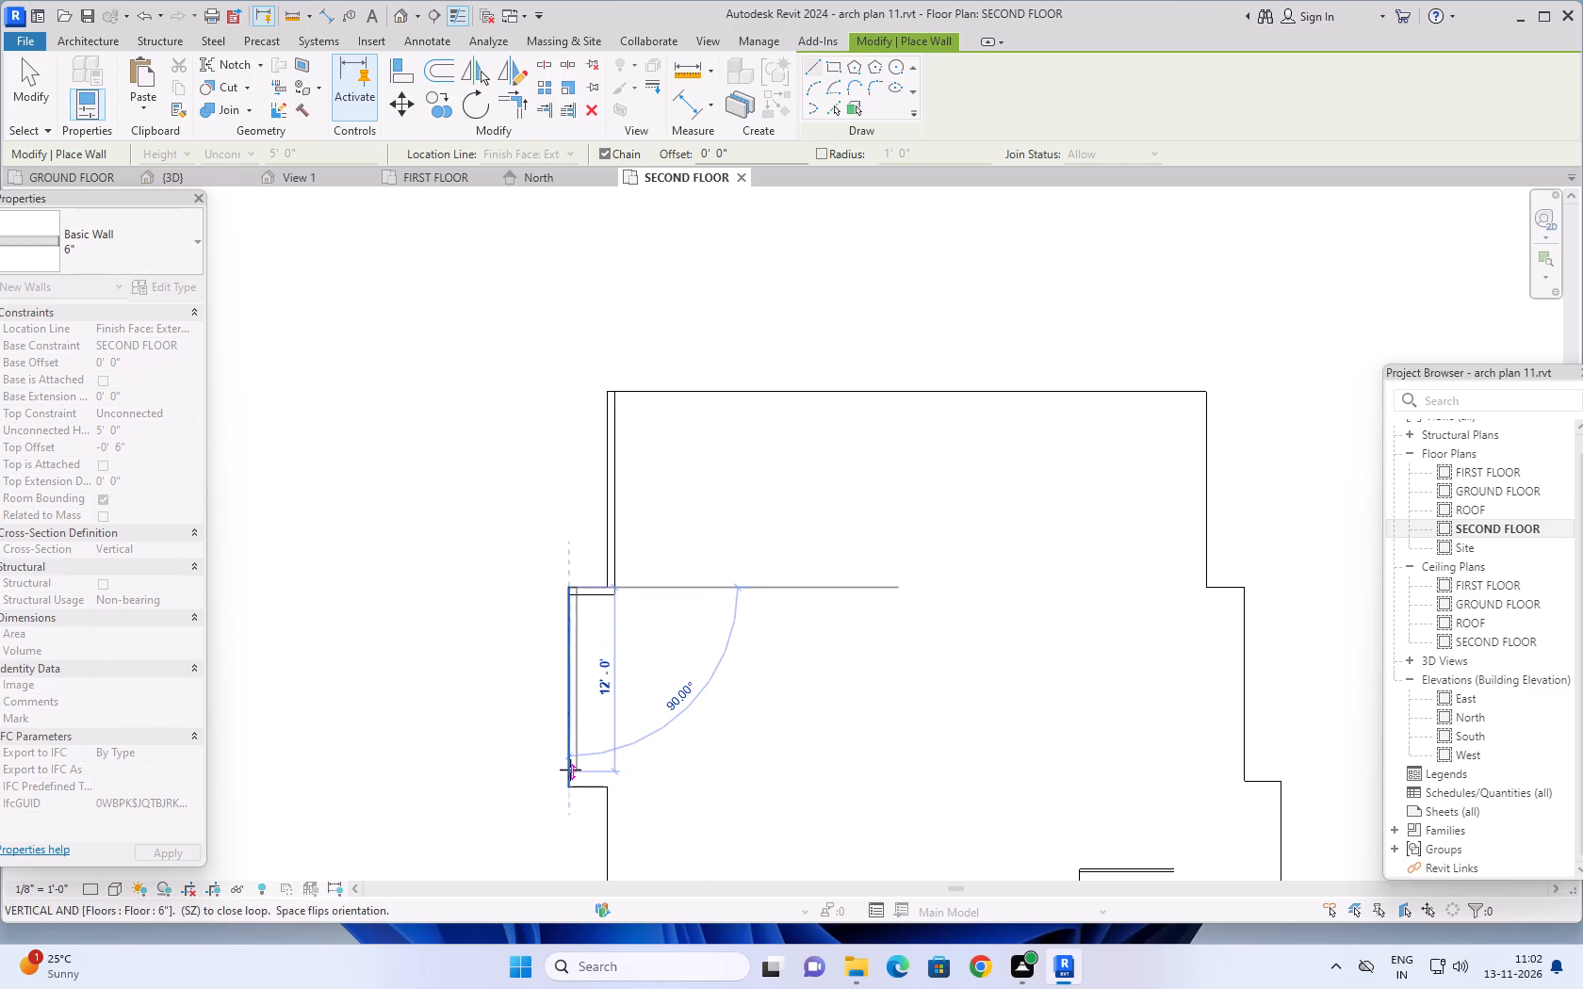
{"action": "left_click", "coordinate": [570, 786]}
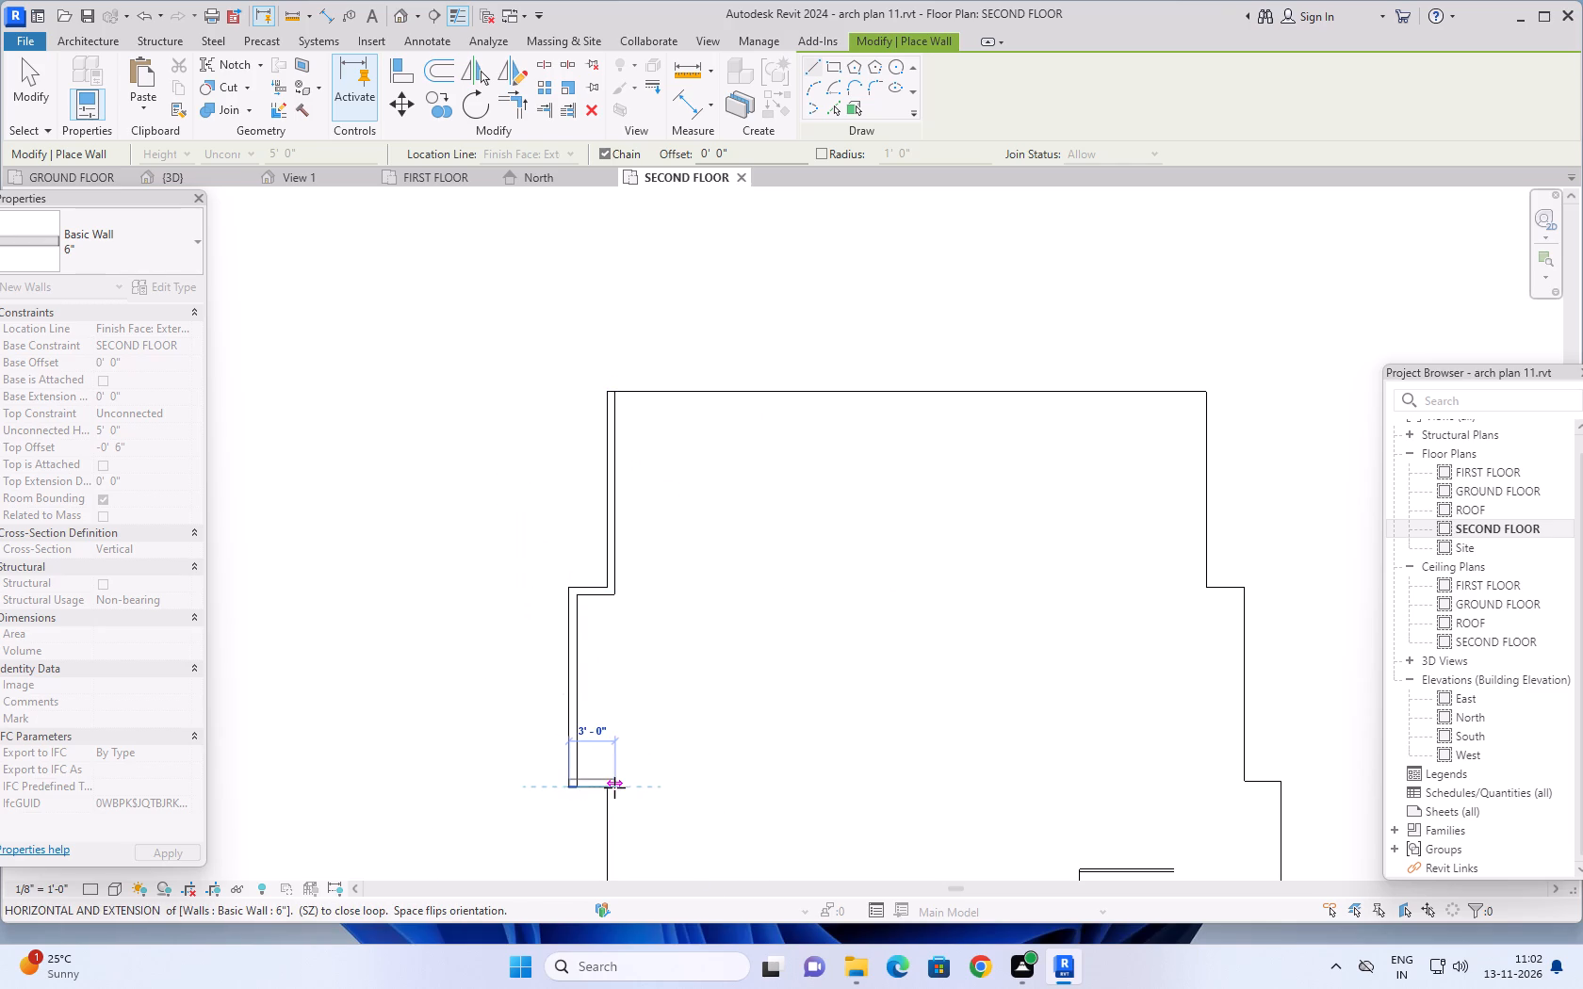
{"action": "left_click", "coordinate": [607, 789]}
{"action": "scroll", "coordinate": [621, 800], "scroll_direction": "down", "scroll_amount": 3}
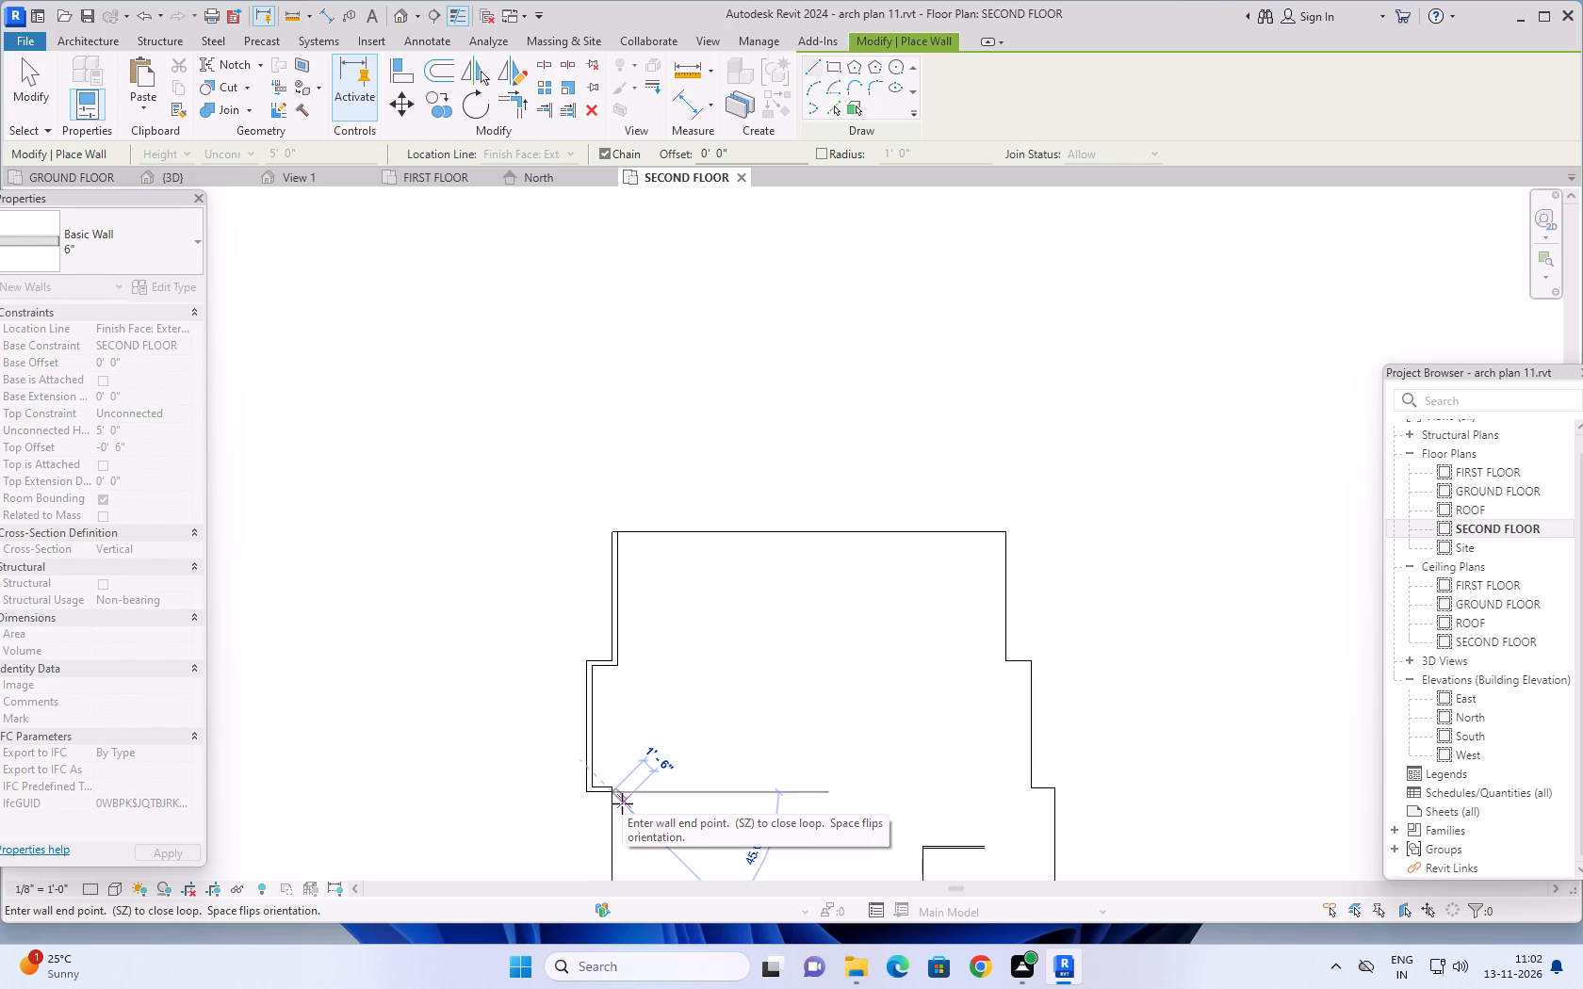
{"action": "middle_click_drag", "start_coordinate": [622, 803], "coordinate": [576, 412]}
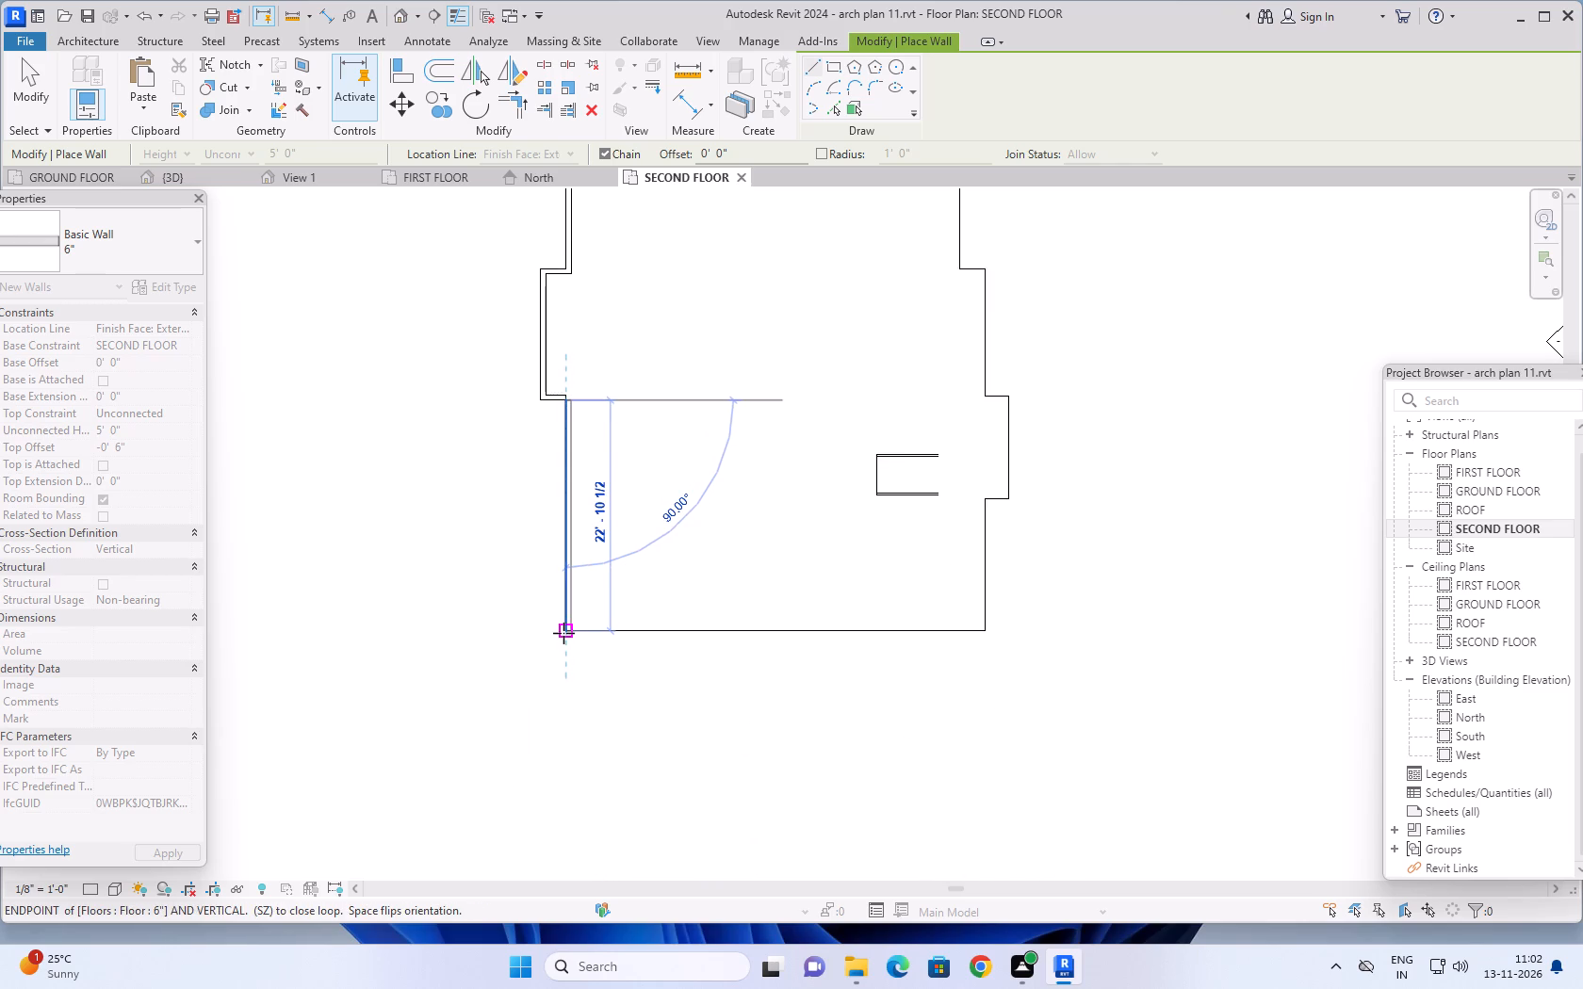
{"action": "left_click", "coordinate": [563, 633]}
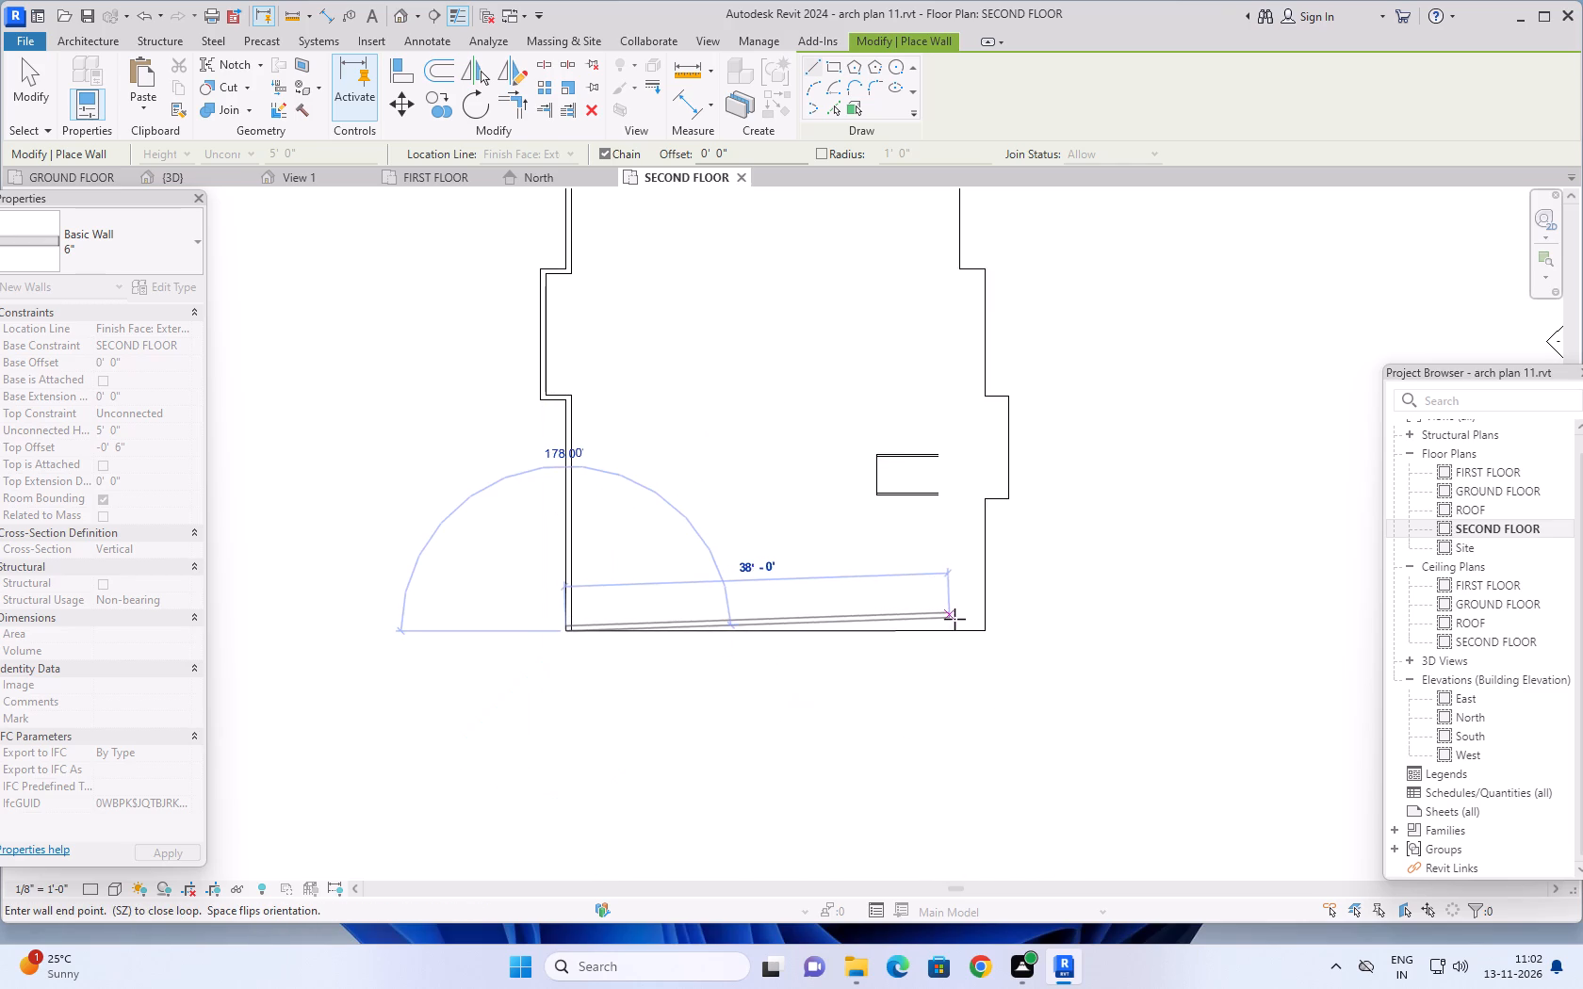
Continue the 6" wall along the south edge and up the stepped east edge, around the stair projection to the northern setback.
{"action": "left_click", "coordinate": [984, 626]}
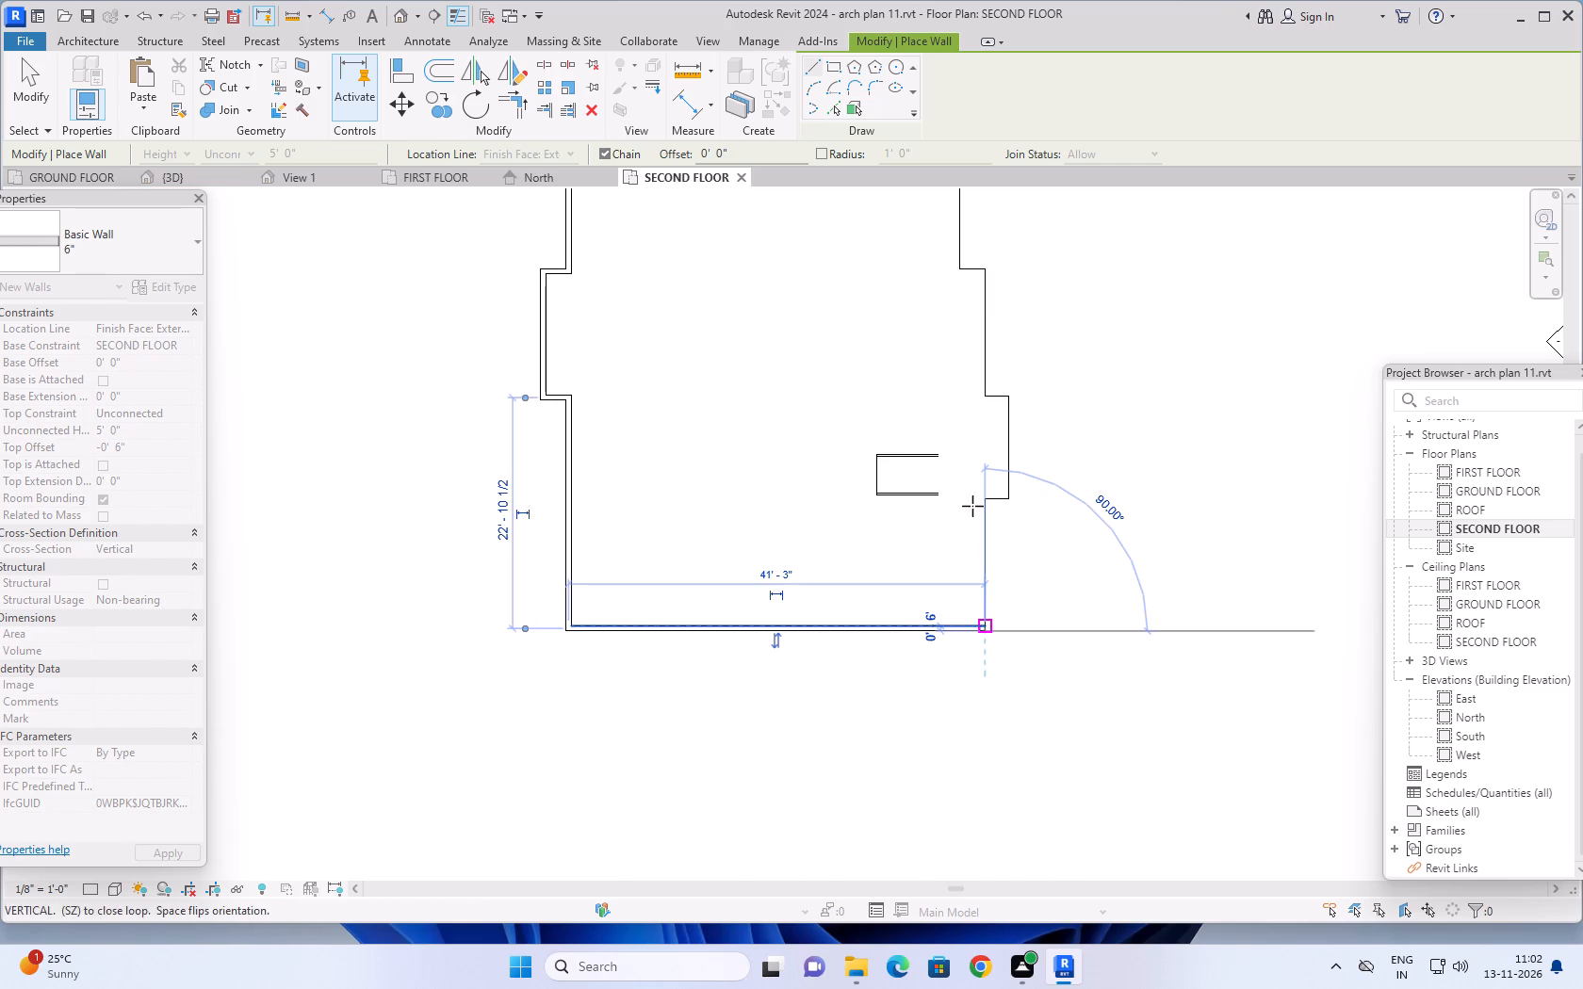
{"action": "left_click", "coordinate": [984, 504]}
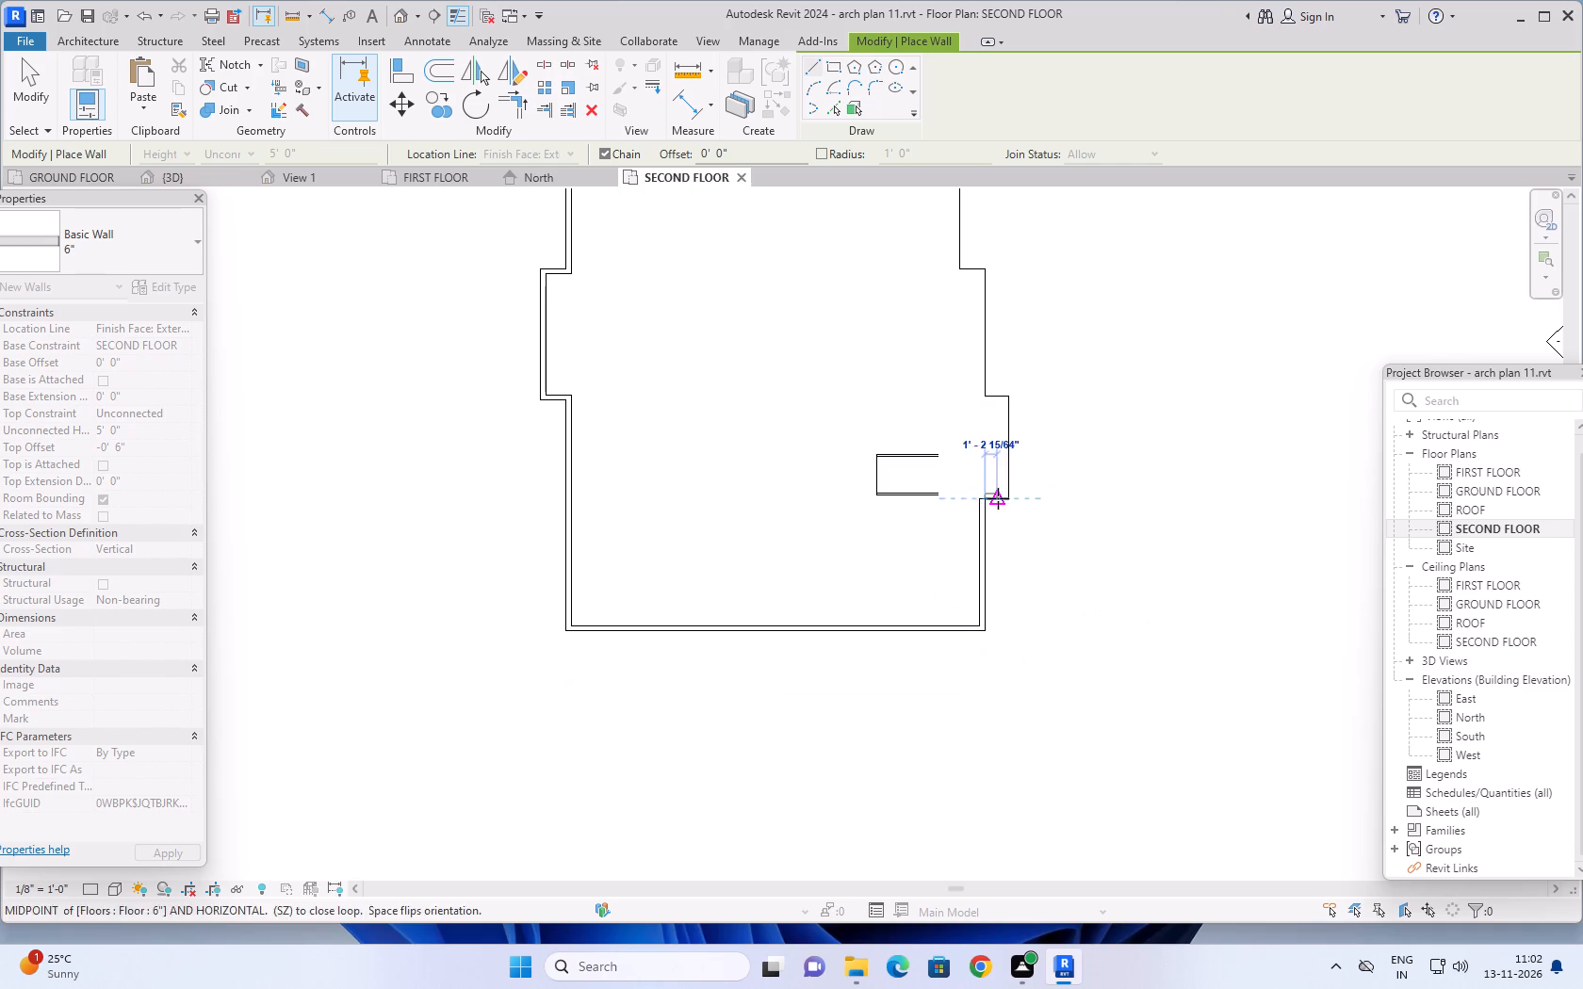
{"action": "left_click", "coordinate": [1011, 498]}
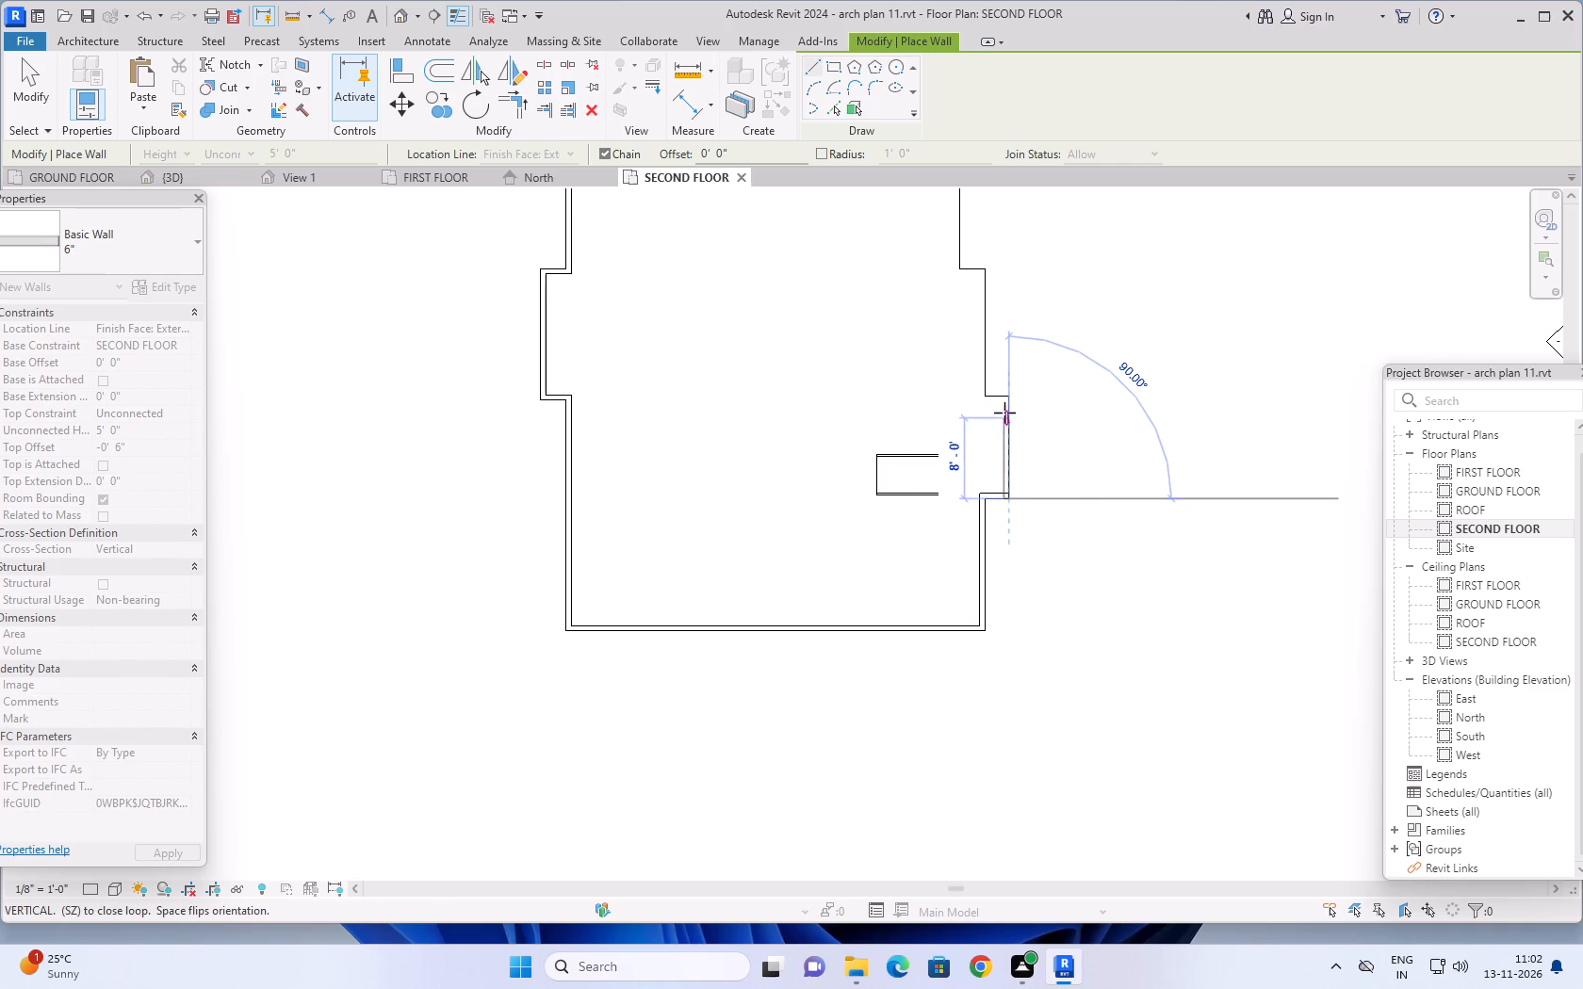
{"action": "left_click", "coordinate": [1007, 398]}
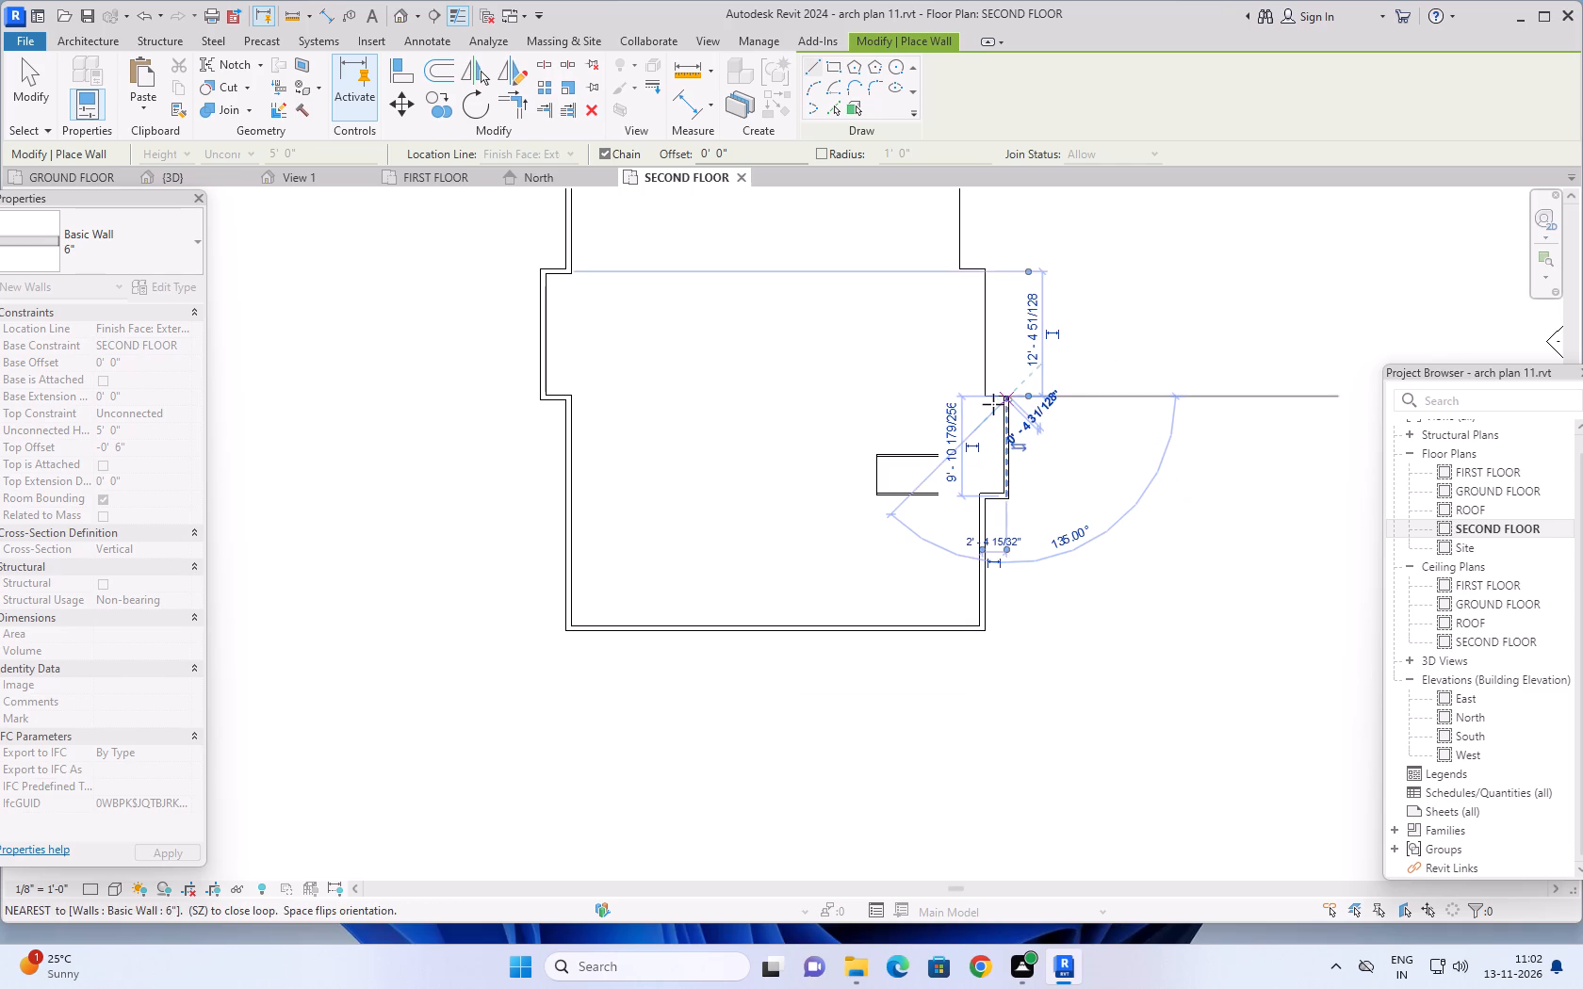
{"action": "left_click", "coordinate": [989, 398]}
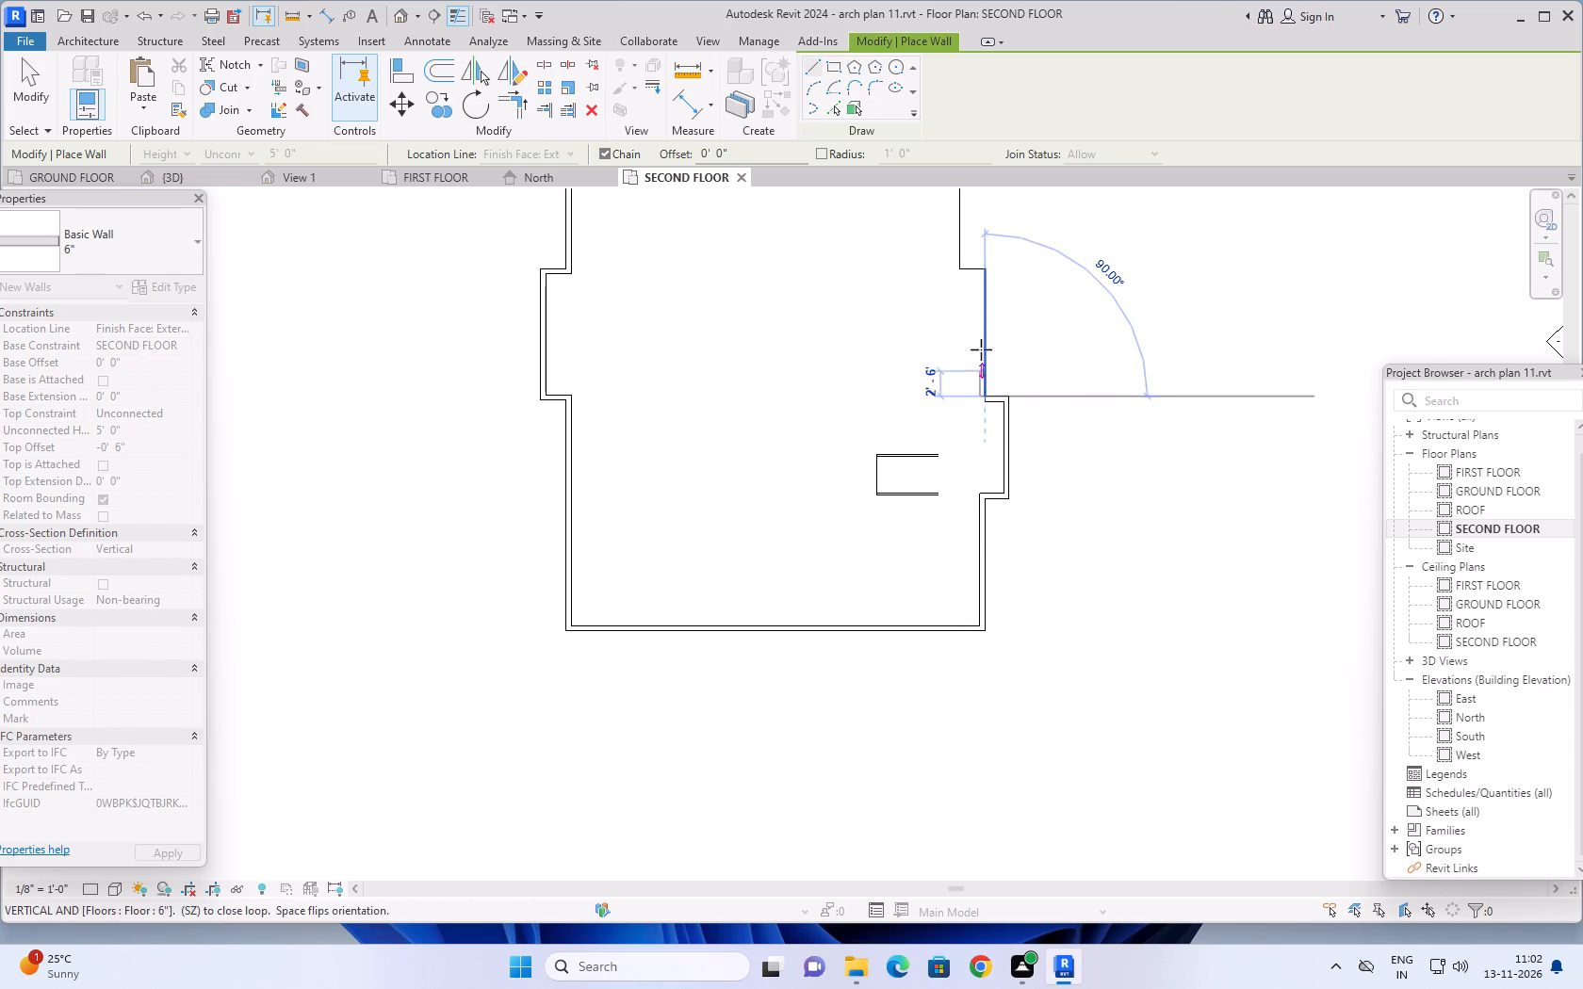
{"action": "left_click", "coordinate": [985, 272]}
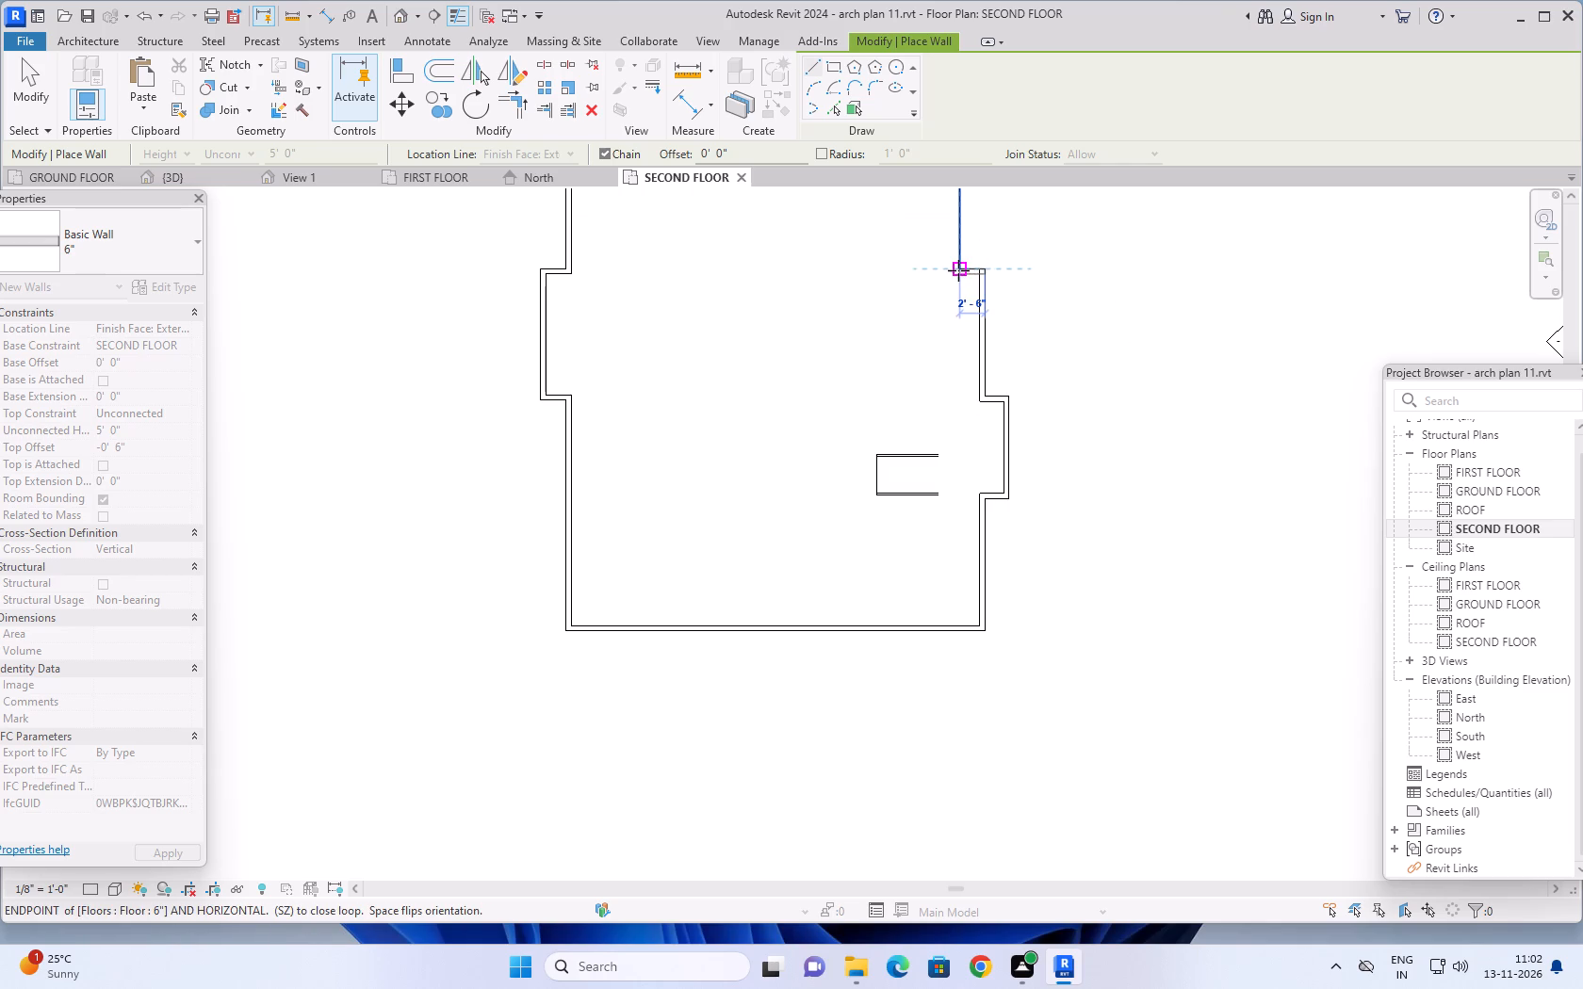
{"action": "left_click", "coordinate": [957, 270]}
Complete the perimeter wall with the 12'-9" northeast segment and the 38'-6" north segment back to the starting corner, and end wall placement.
{"action": "scroll", "coordinate": [937, 233], "scroll_direction": "down", "scroll_amount": 2}
{"action": "middle_click_drag", "start_coordinate": [937, 233], "coordinate": [938, 371]}
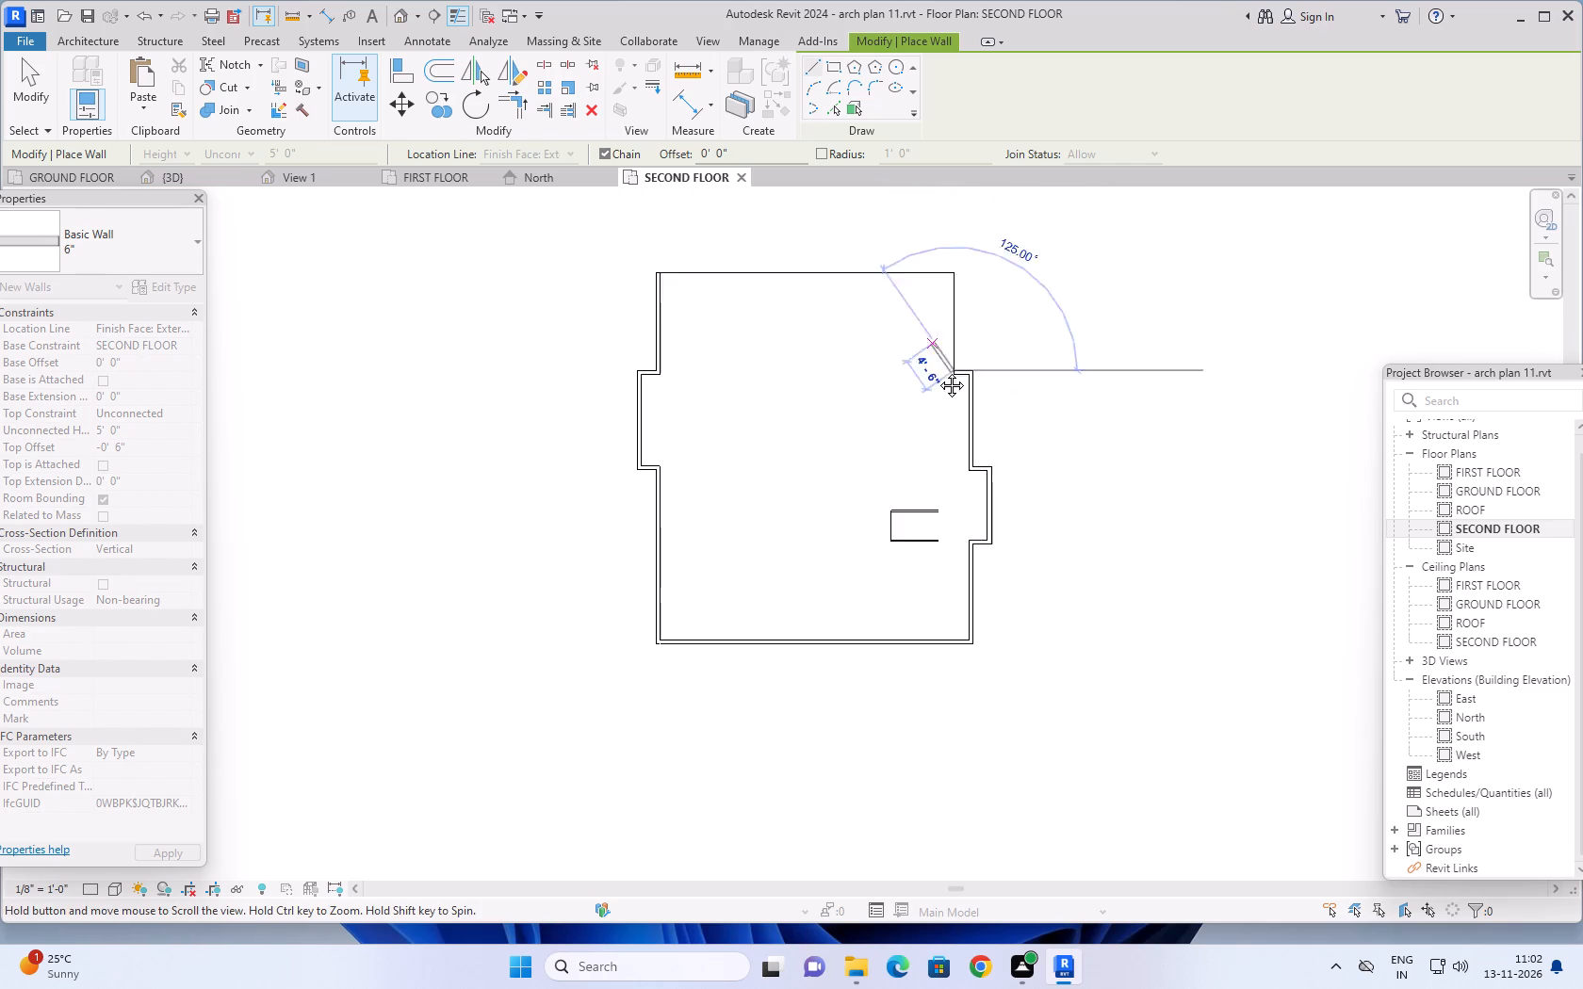
{"action": "middle_click_drag", "start_coordinate": [938, 371], "coordinate": [947, 489]}
{"action": "scroll", "coordinate": [960, 430], "scroll_direction": "up", "scroll_amount": 3}
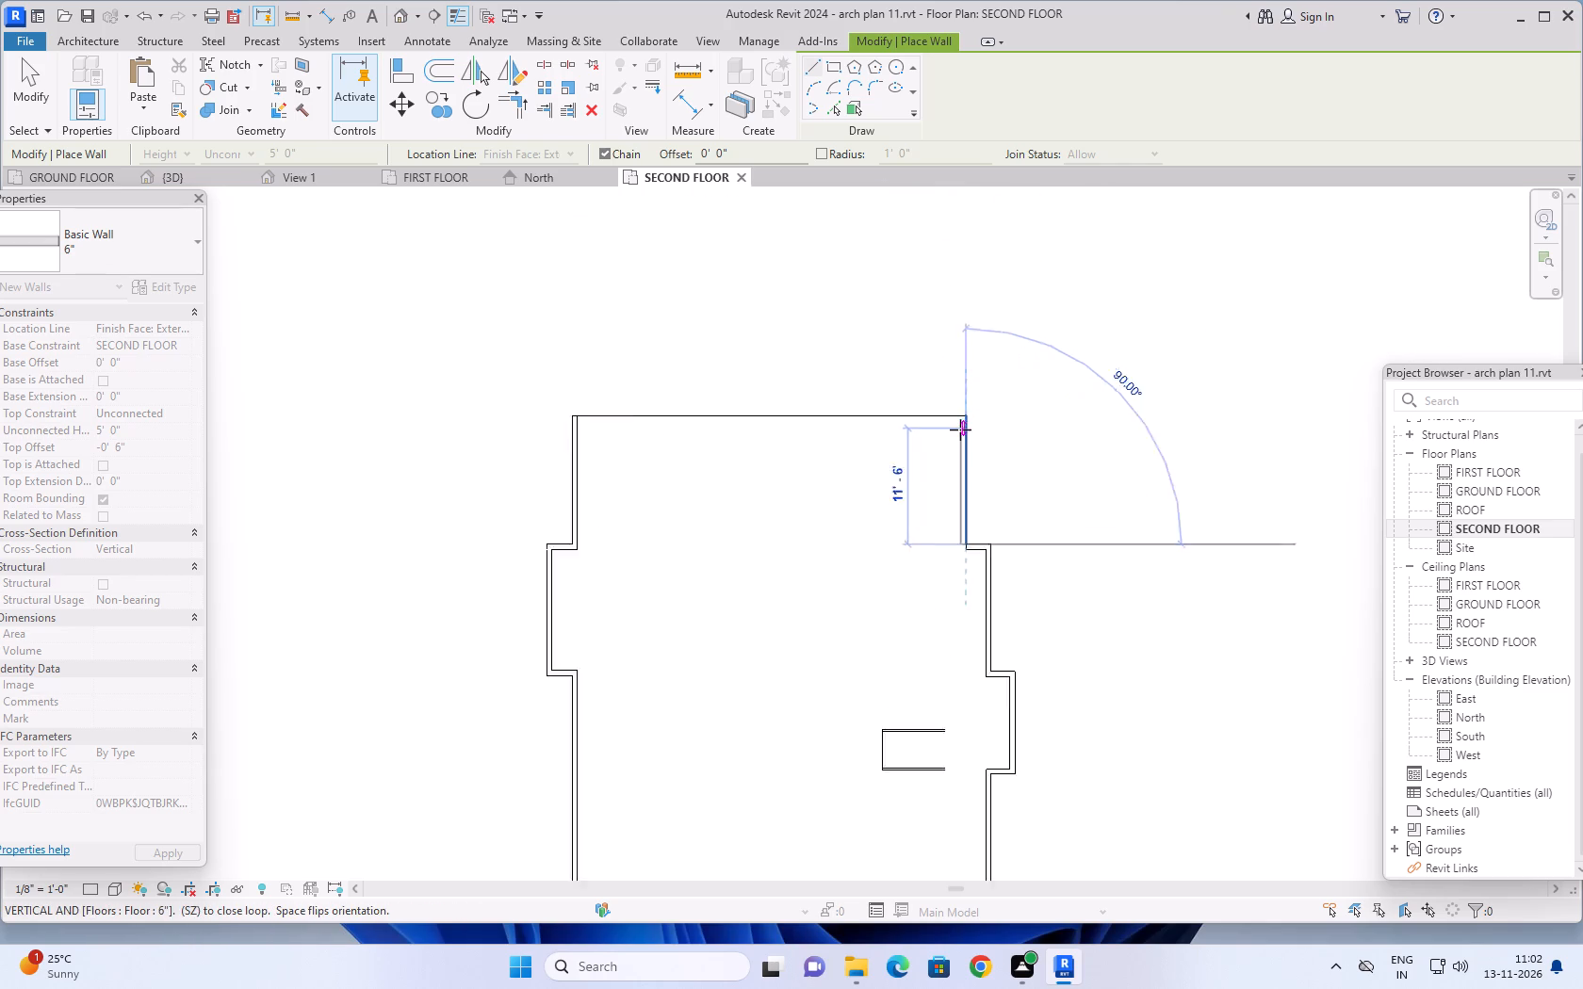
{"action": "scroll", "coordinate": [960, 430], "scroll_direction": "up", "scroll_amount": 4}
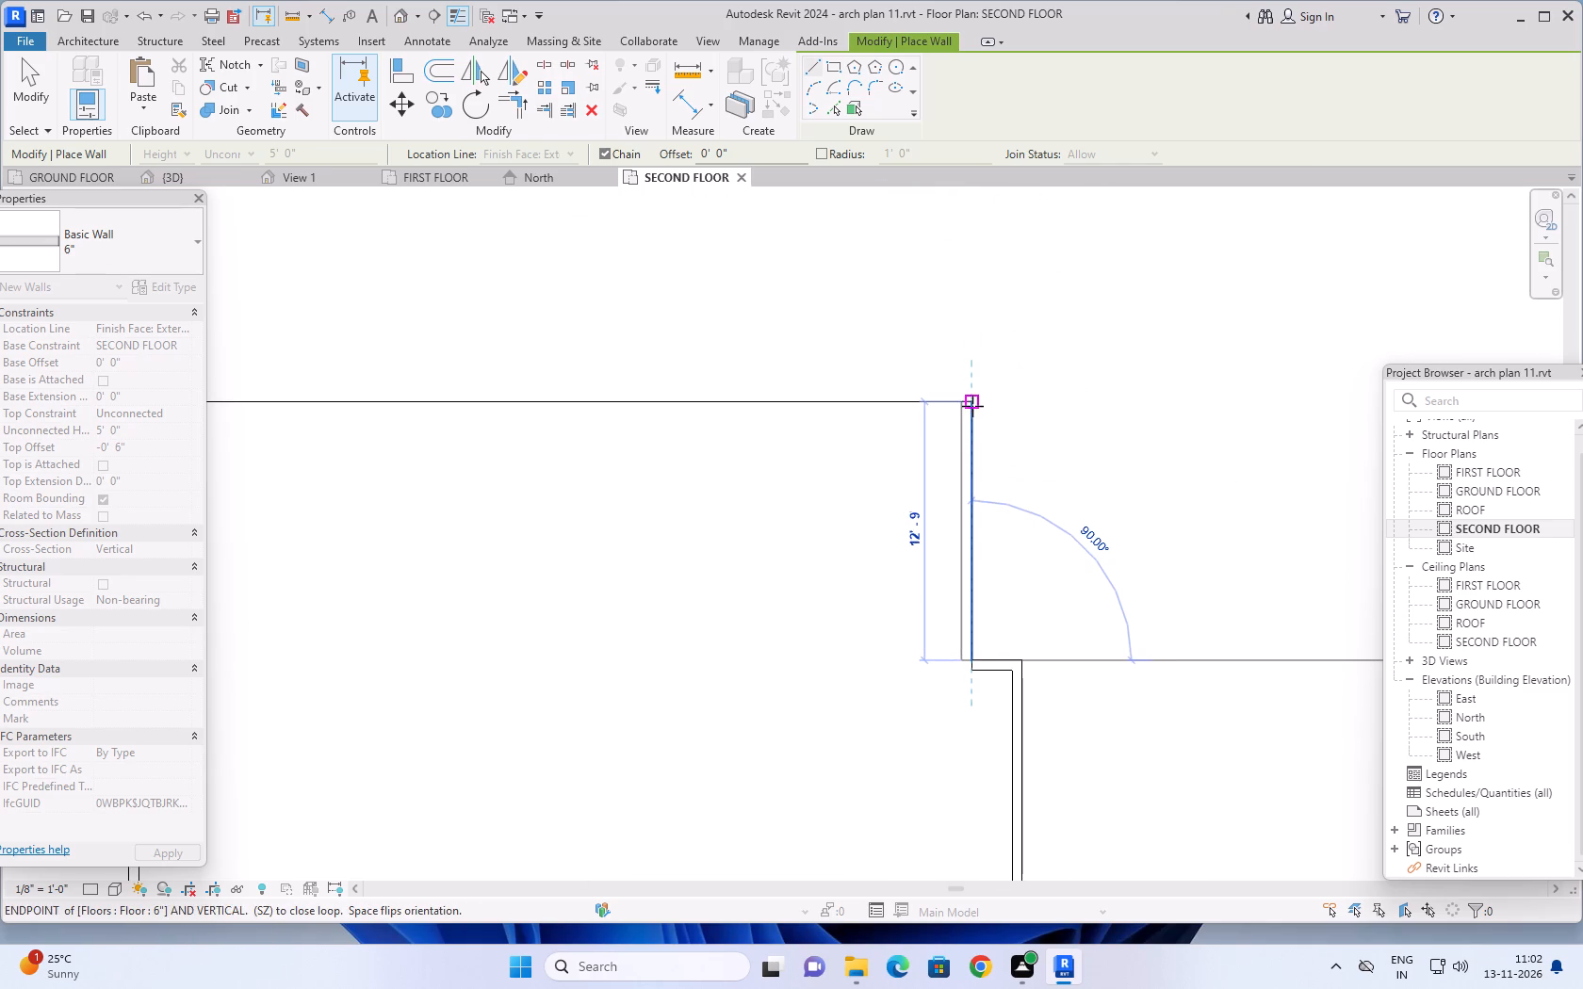
{"action": "left_click", "coordinate": [972, 406]}
{"action": "scroll", "coordinate": [723, 450], "scroll_direction": "down", "scroll_amount": 5}
{"action": "middle_click_drag", "start_coordinate": [723, 450], "coordinate": [919, 443]}
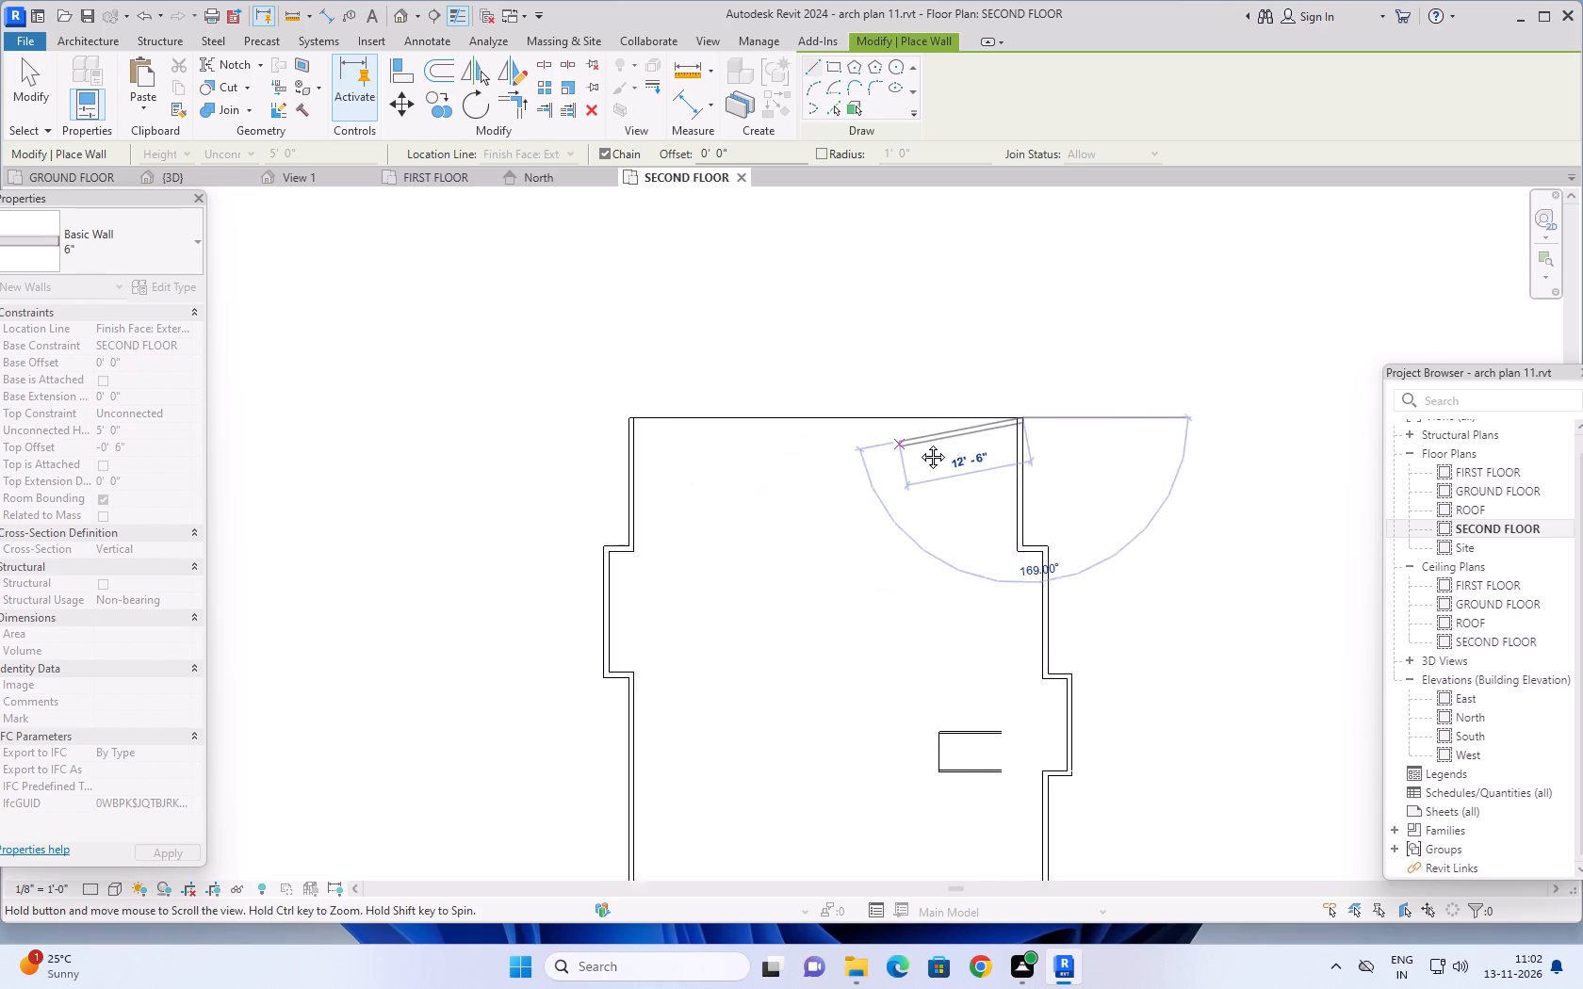
{"action": "middle_click_drag", "start_coordinate": [919, 443], "coordinate": [967, 450]}
{"action": "scroll", "coordinate": [740, 442], "scroll_direction": "up", "scroll_amount": 4}
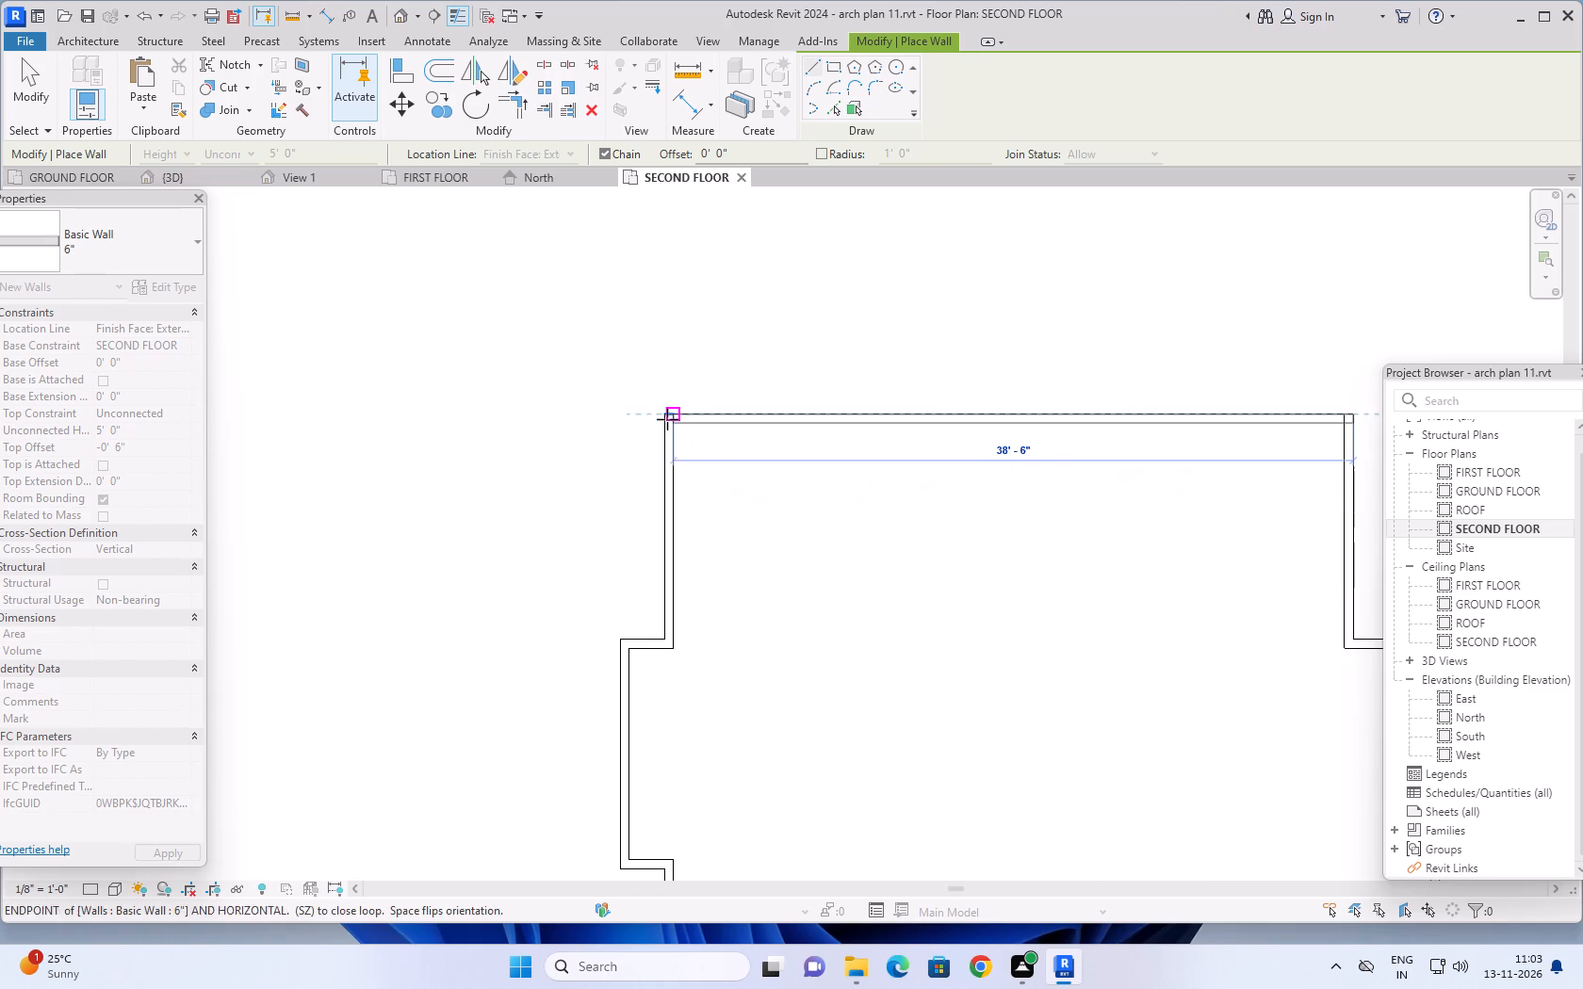
{"action": "left_click", "coordinate": [667, 419]}
{"action": "scroll", "coordinate": [835, 515], "scroll_direction": "down", "scroll_amount": 3}
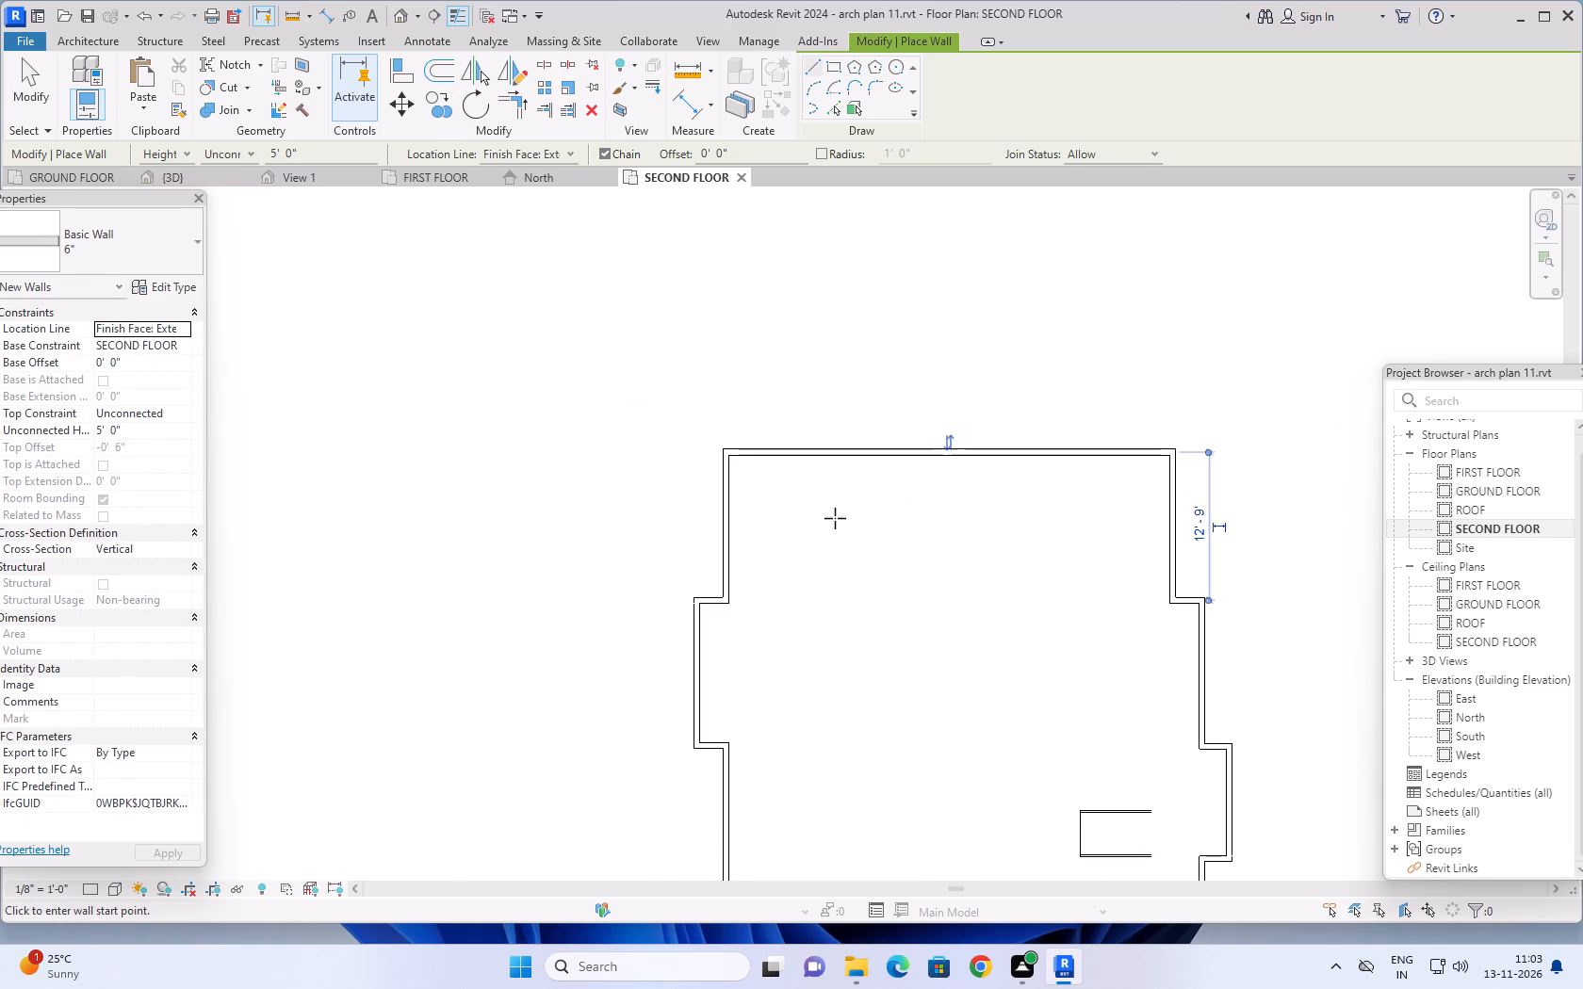
{"action": "scroll", "coordinate": [838, 521], "scroll_direction": "down", "scroll_amount": 4}
{"action": "middle_click_drag", "start_coordinate": [867, 543], "coordinate": [775, 437]}
{"action": "key", "text": "Escape"}
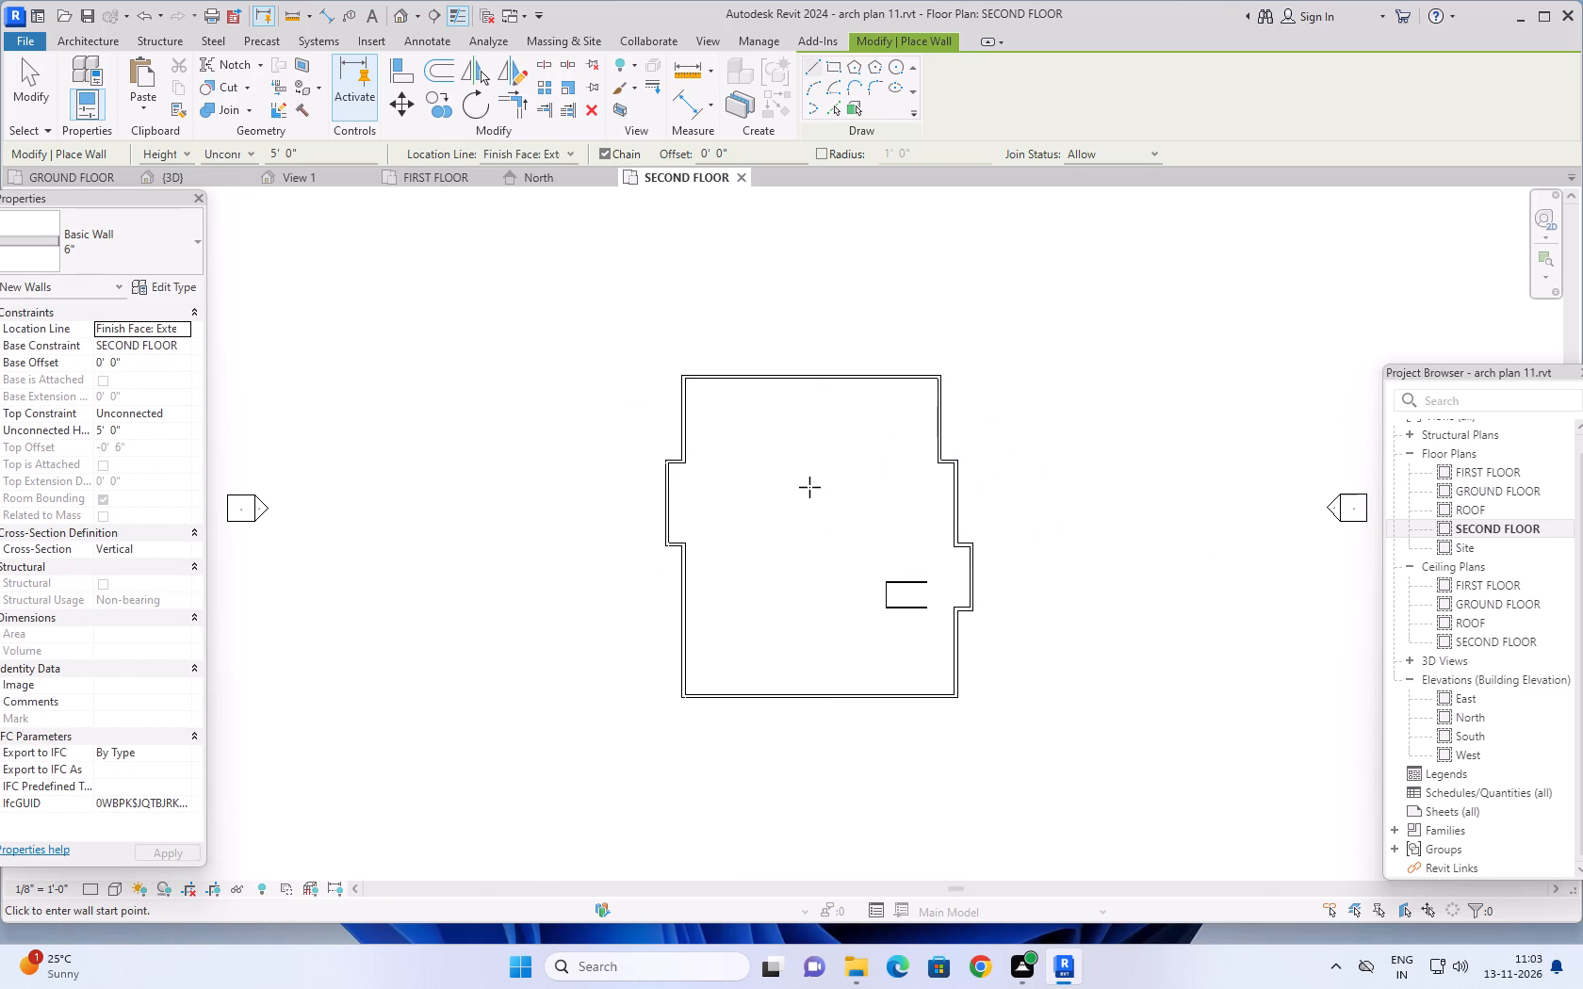
{"action": "key", "text": "Escape"}
{"action": "key", "text": "Escape"}
Examine the perimeter wall and the stair railing area in the SECOND FLOOR plan.
{"action": "scroll", "coordinate": [662, 462], "scroll_direction": "up", "scroll_amount": 3}
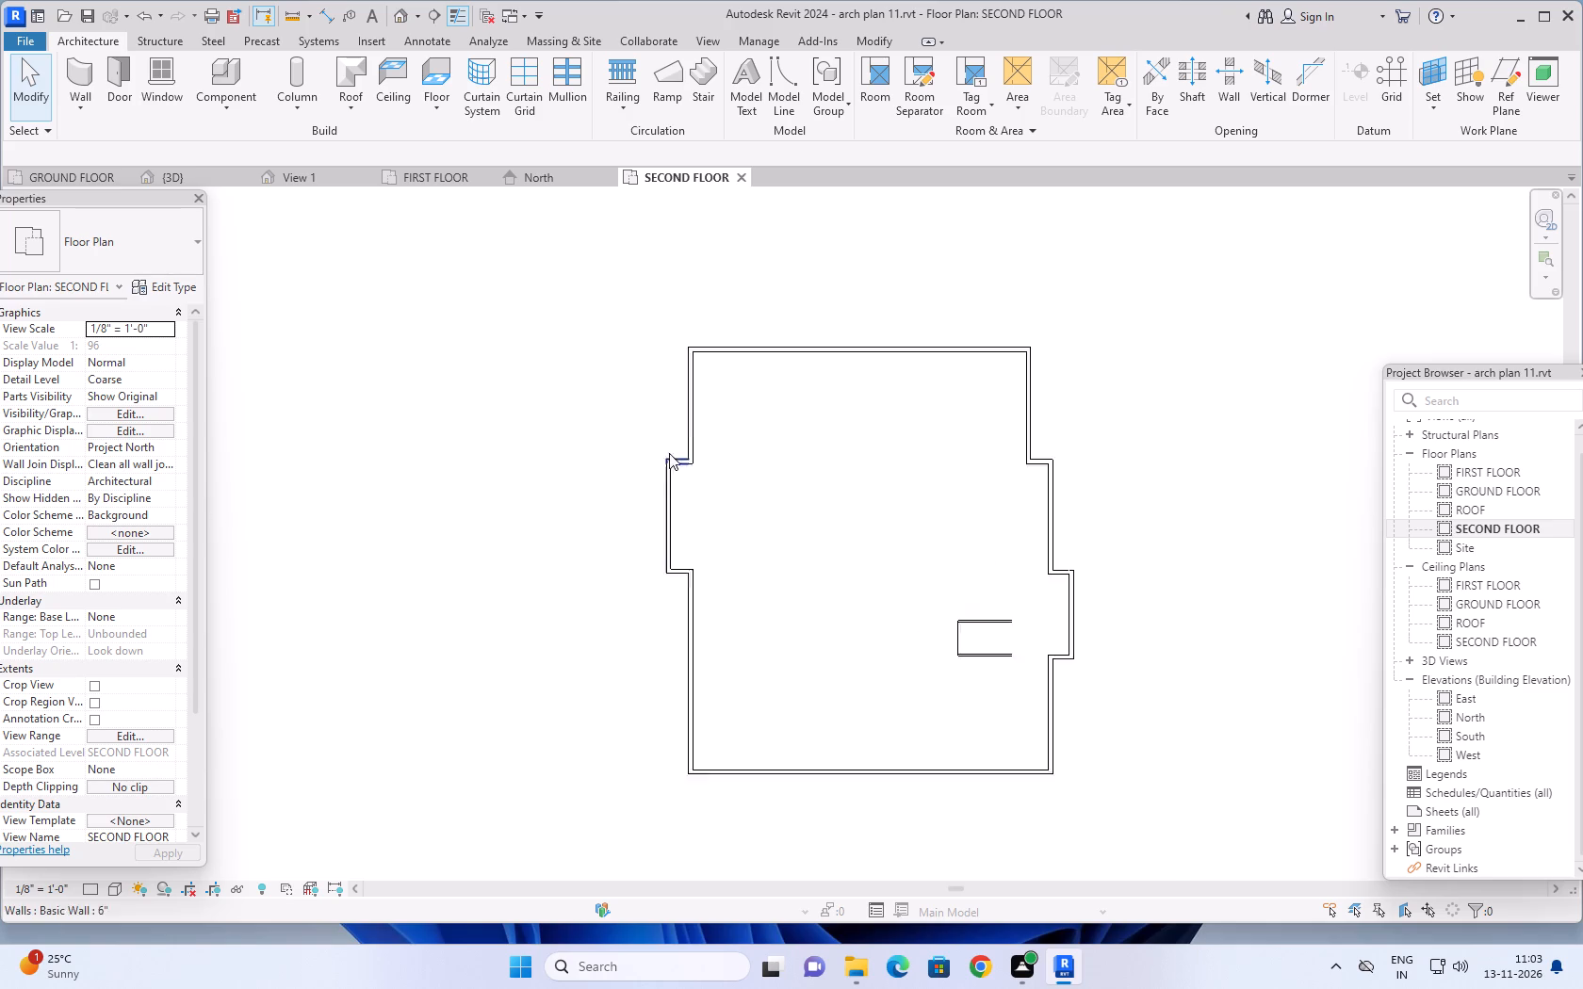
{"action": "scroll", "coordinate": [669, 453], "scroll_direction": "up", "scroll_amount": 1}
{"action": "scroll", "coordinate": [755, 506], "scroll_direction": "down", "scroll_amount": 3}
{"action": "middle_click_drag", "start_coordinate": [786, 524], "coordinate": [706, 485]}
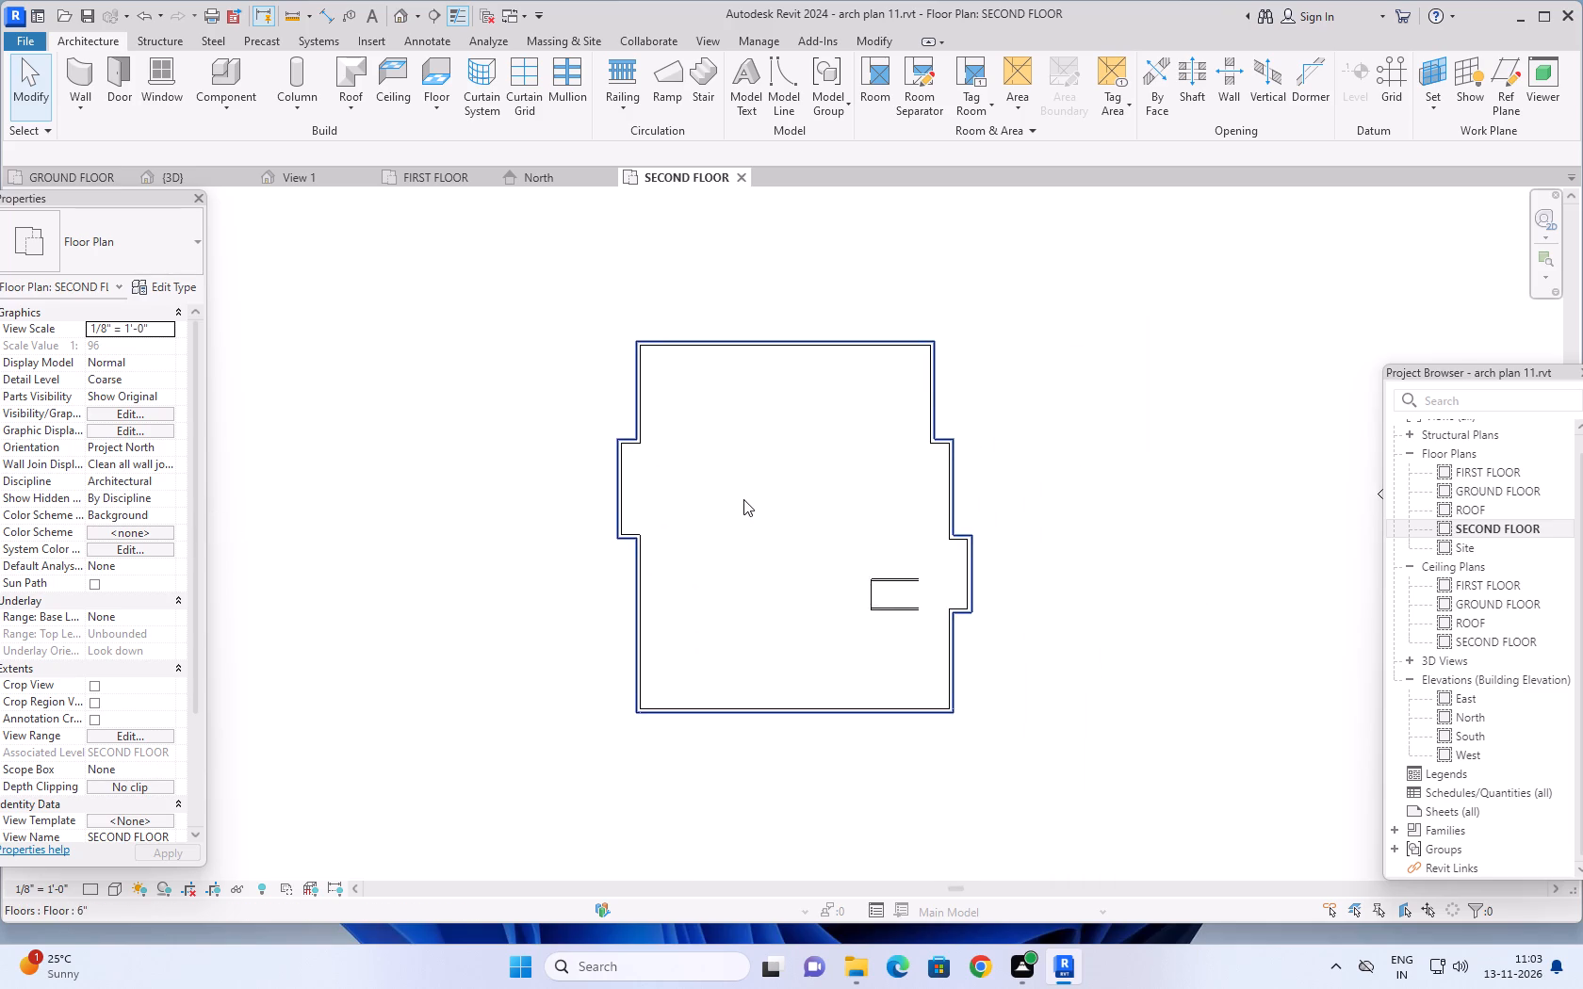
{"action": "scroll", "coordinate": [743, 499], "scroll_direction": "up", "scroll_amount": 1}
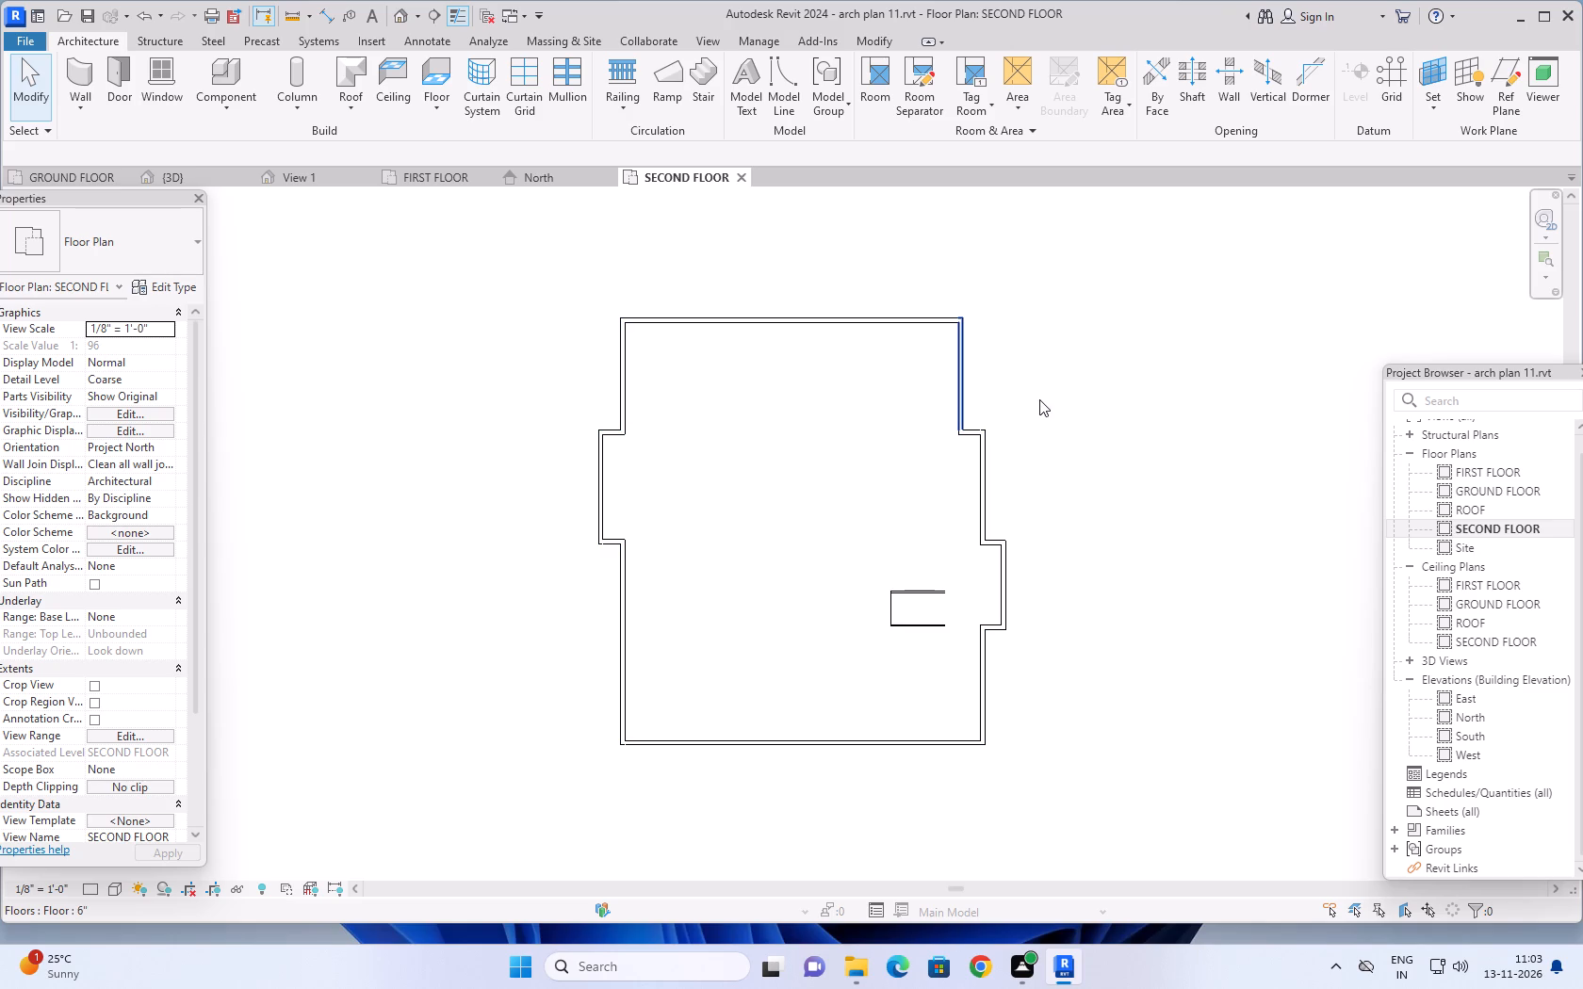
{"action": "middle_click_drag", "start_coordinate": [1110, 672], "coordinate": [1149, 613]}
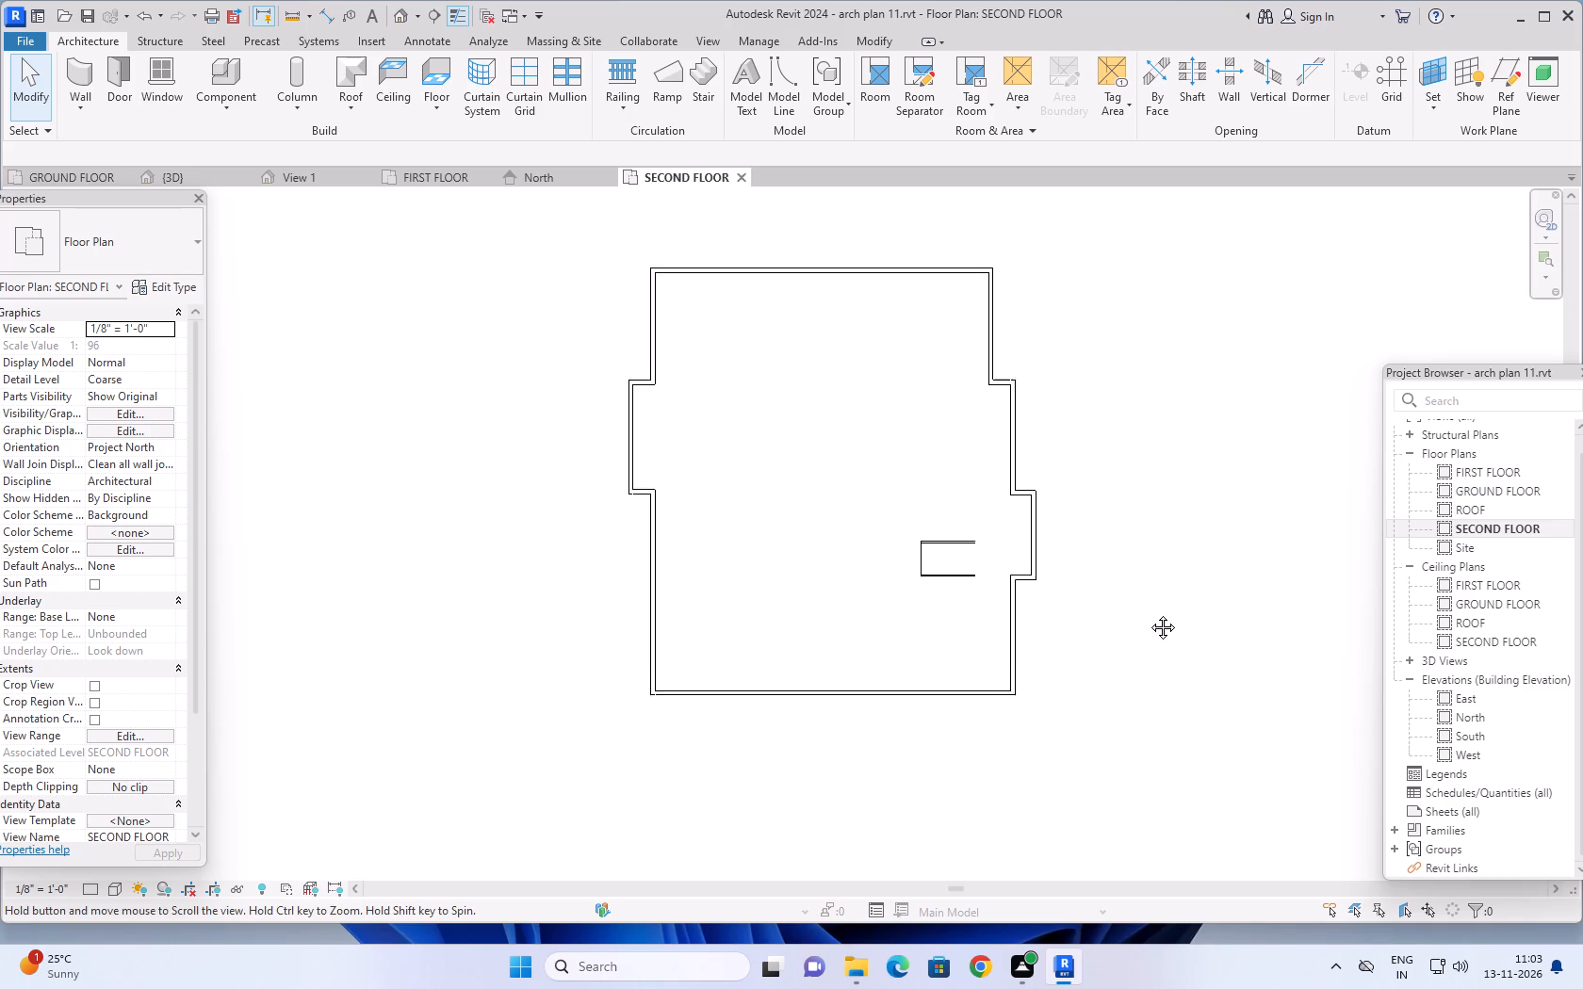
{"action": "middle_click_drag", "start_coordinate": [1149, 613], "coordinate": [1157, 605]}
{"action": "scroll", "coordinate": [939, 547], "scroll_direction": "up", "scroll_amount": 7}
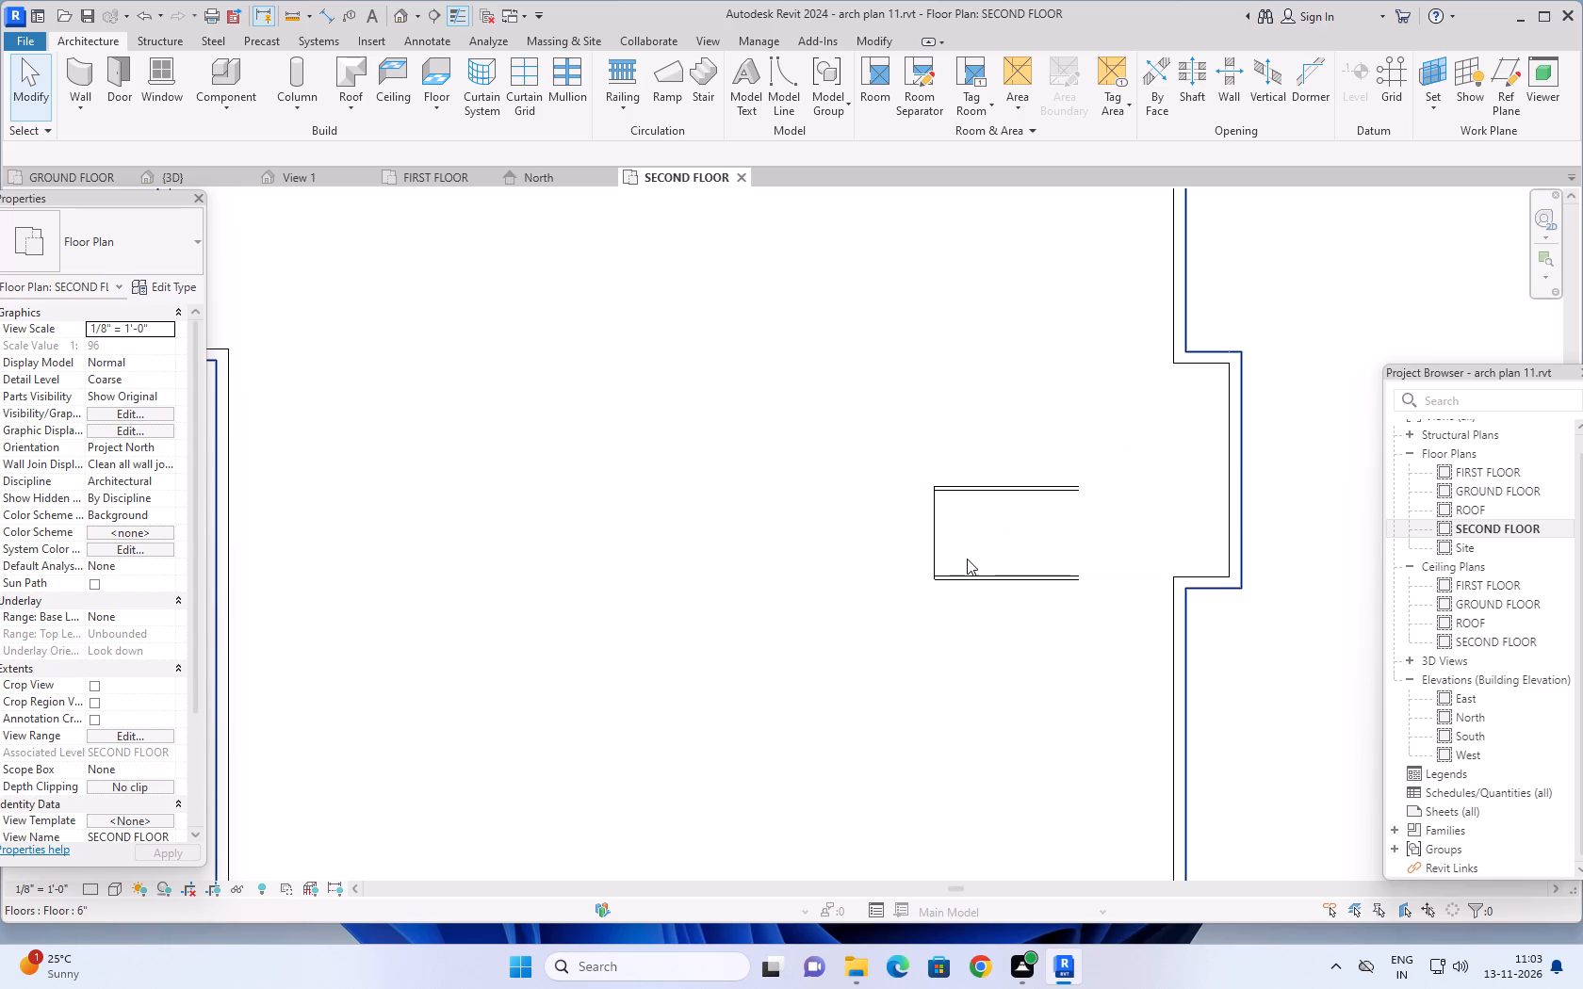
{"action": "scroll", "coordinate": [994, 510], "scroll_direction": "down", "scroll_amount": 9}
{"action": "middle_click_drag", "start_coordinate": [1143, 488], "coordinate": [1075, 514]}
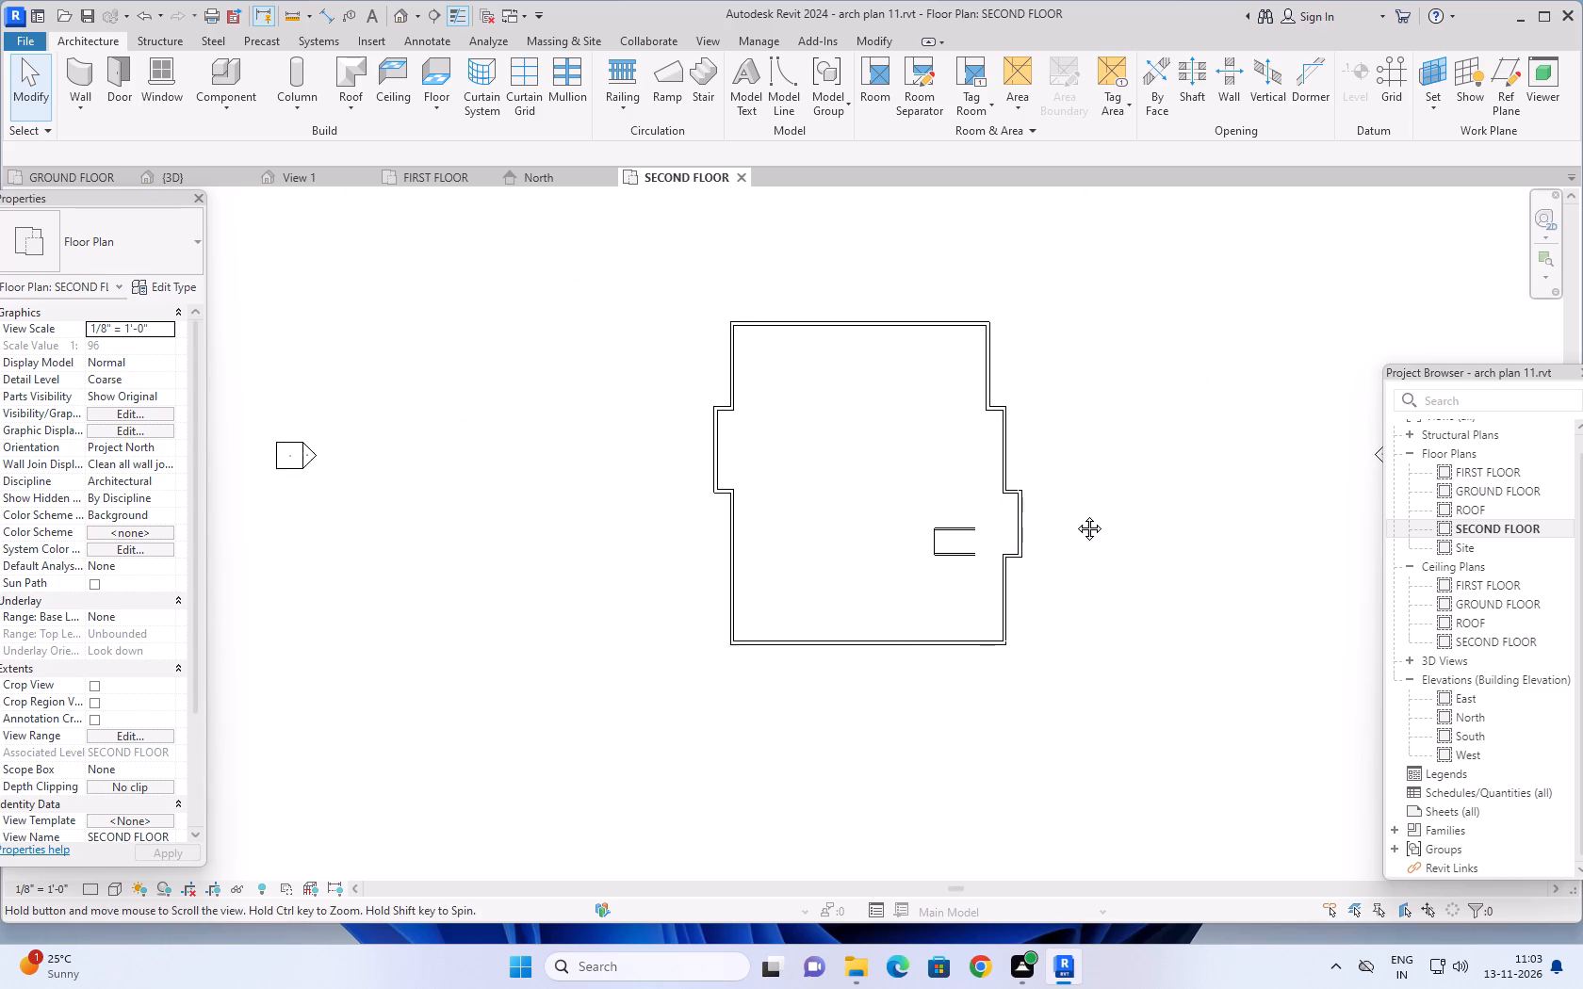
{"action": "middle_click_drag", "start_coordinate": [1075, 514], "coordinate": [1069, 518]}
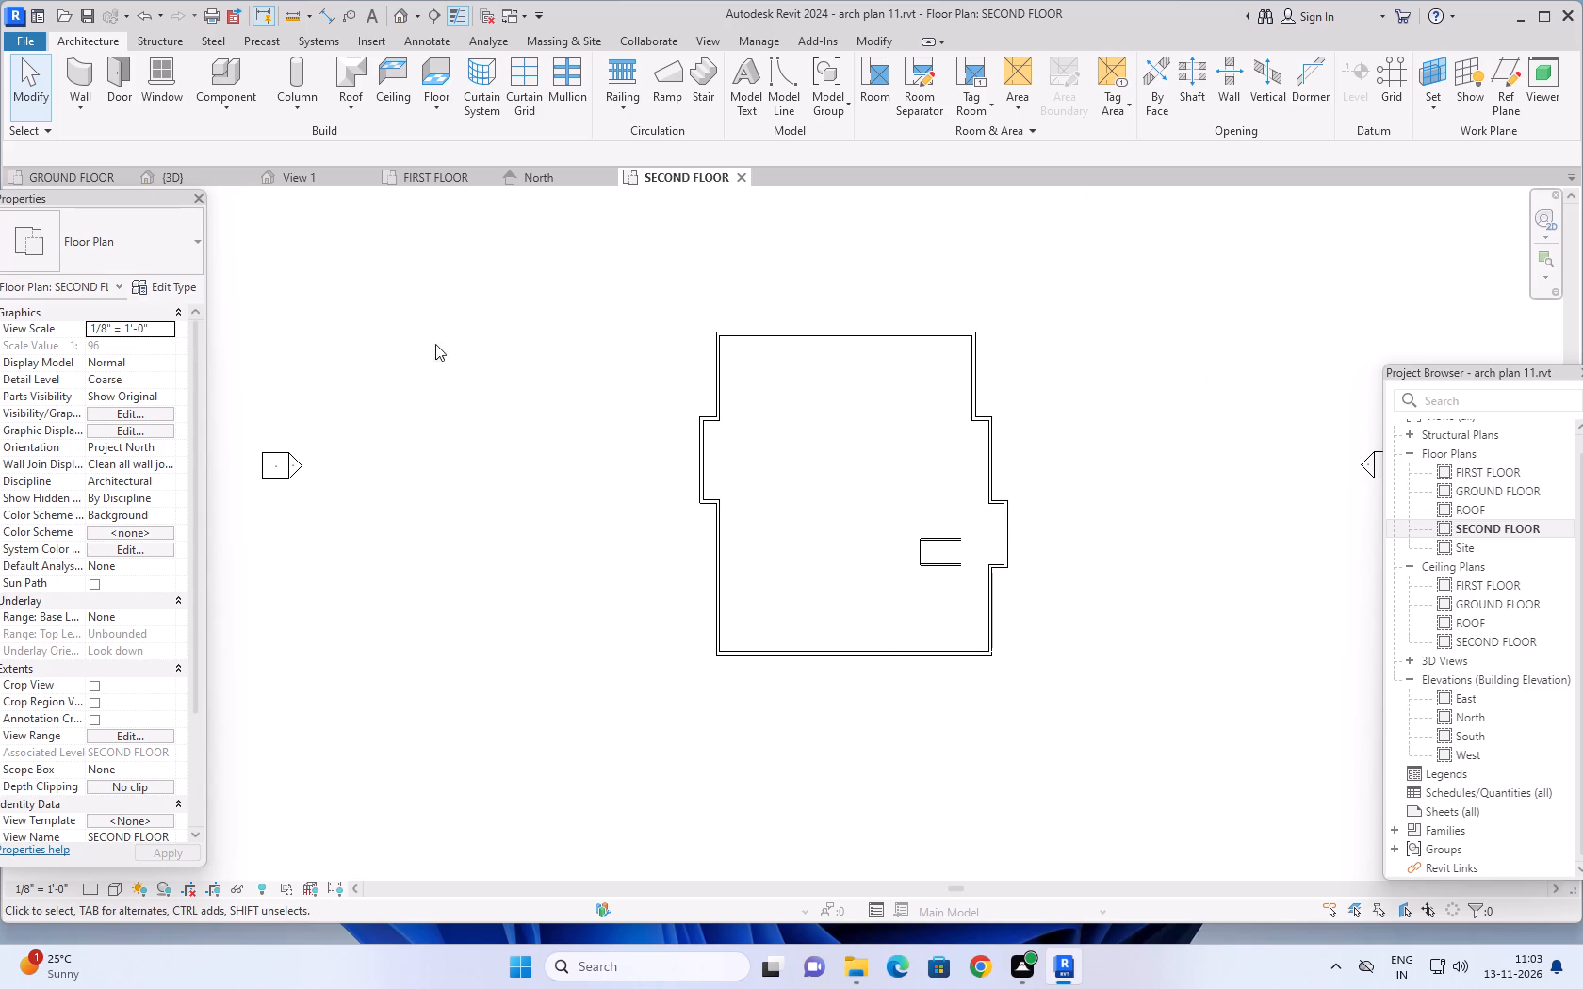
Switch to the GROUND FLOOR plan and examine the staircase and the surrounding room layout.
{"action": "left_click", "coordinate": [90, 186]}
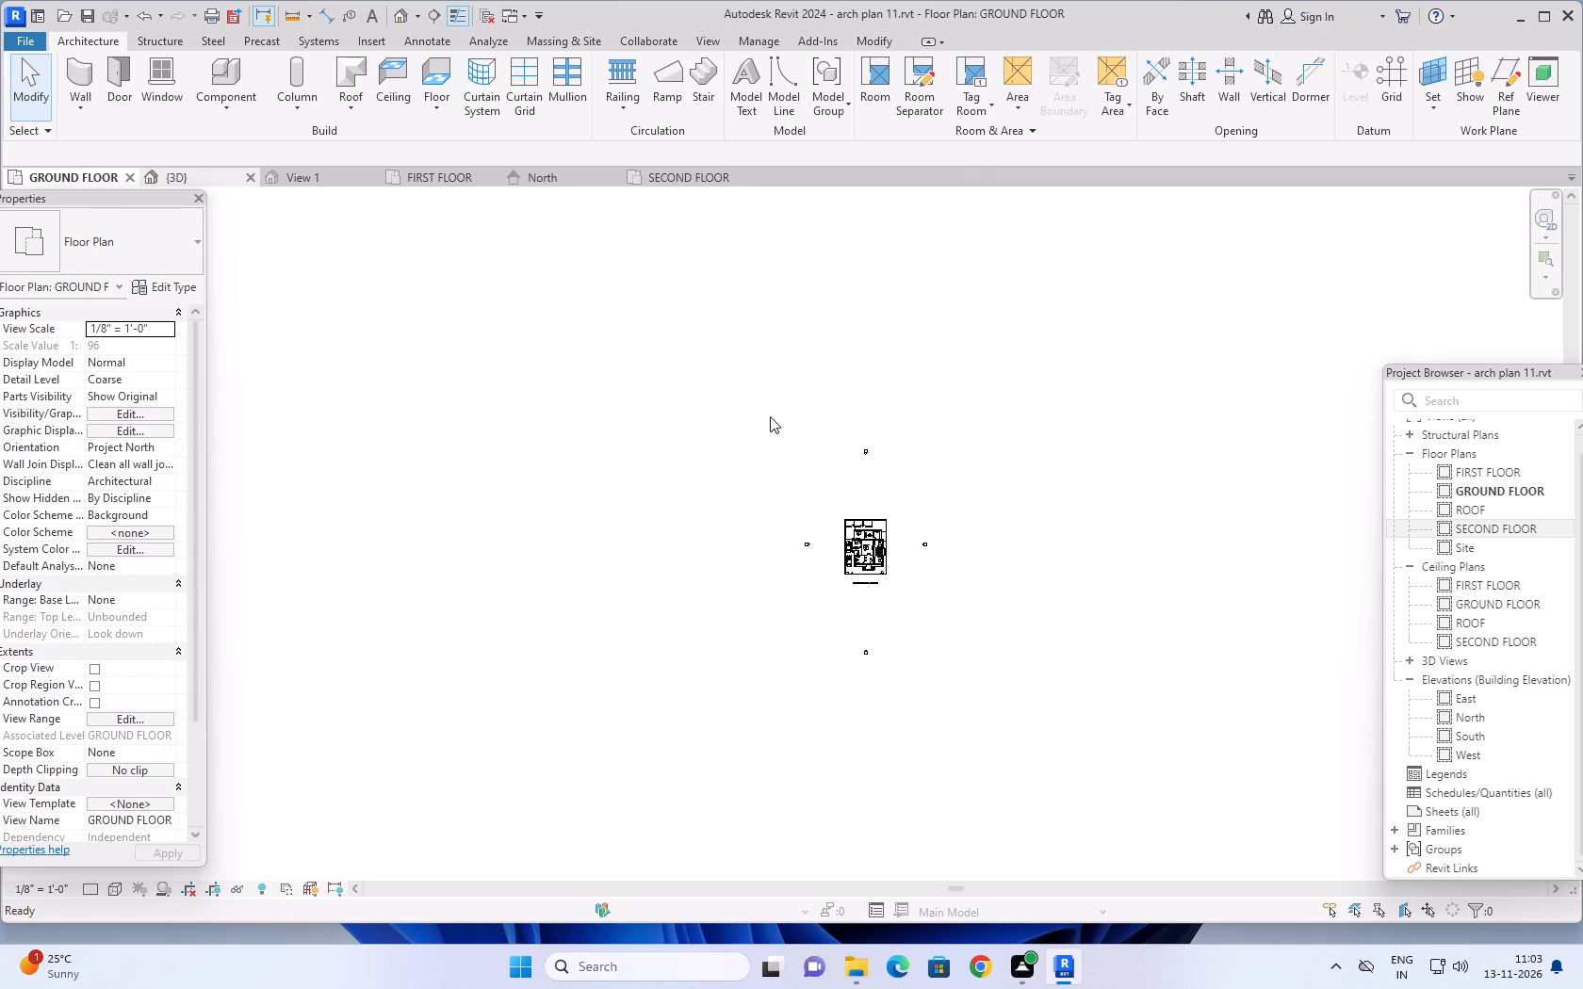
{"action": "scroll", "coordinate": [878, 552], "scroll_direction": "up", "scroll_amount": 15}
{"action": "middle_click_drag", "start_coordinate": [916, 552], "coordinate": [927, 455]}
{"action": "scroll", "coordinate": [921, 478], "scroll_direction": "up", "scroll_amount": 8}
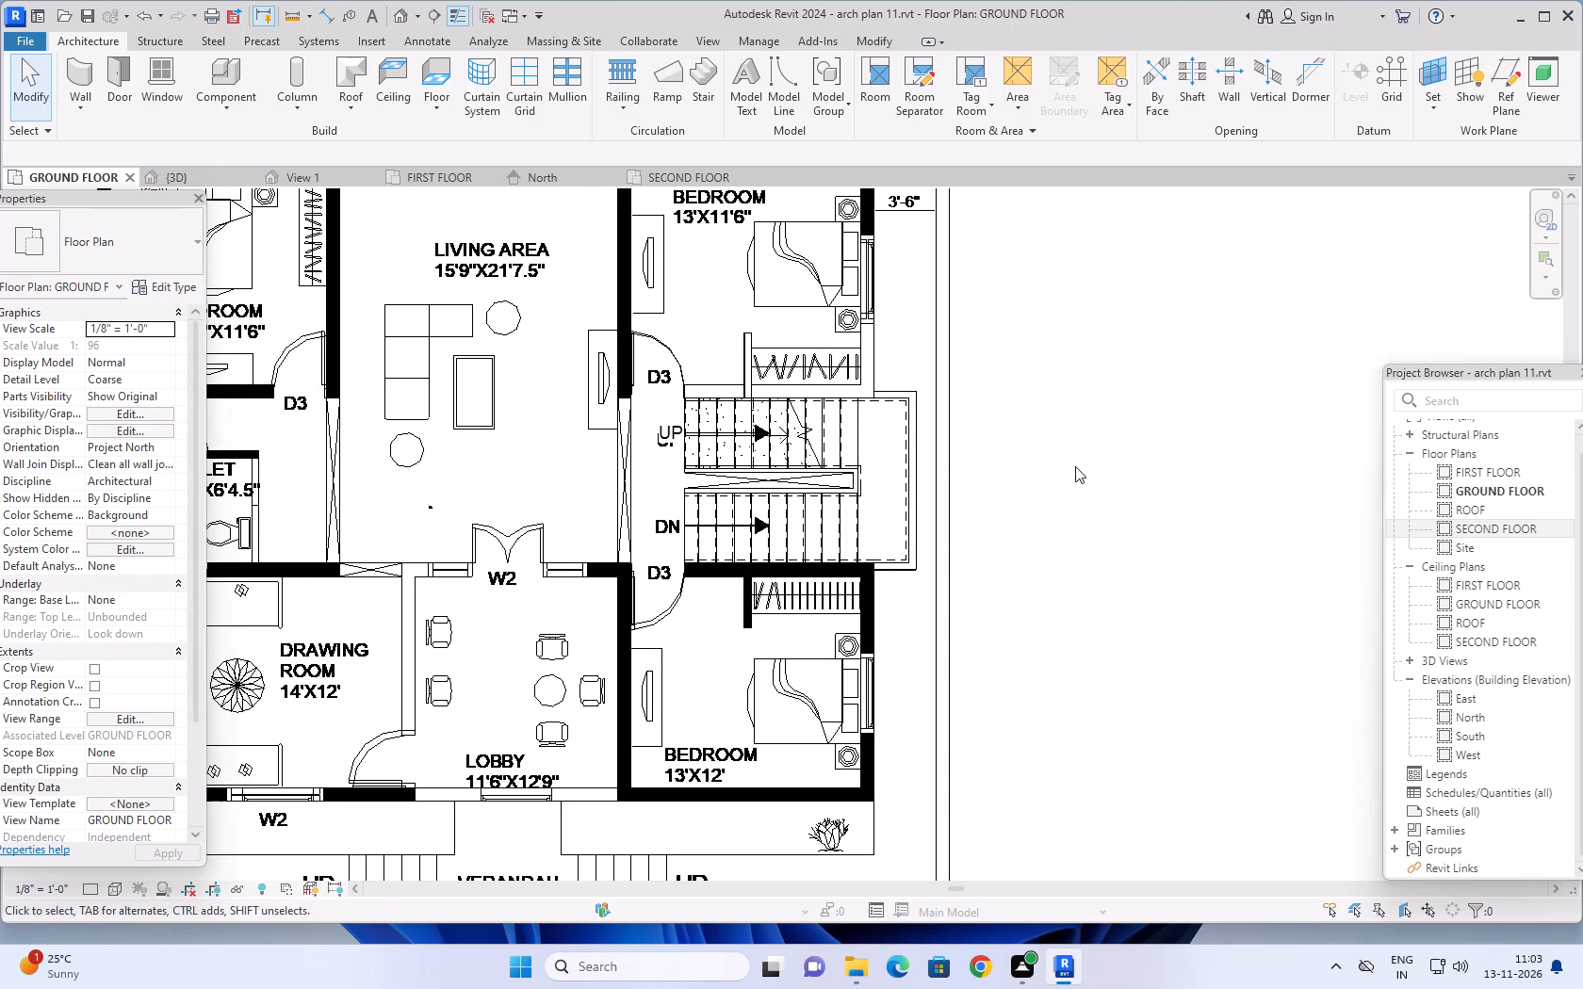
{"action": "middle_click_drag", "start_coordinate": [1099, 427], "coordinate": [1128, 386]}
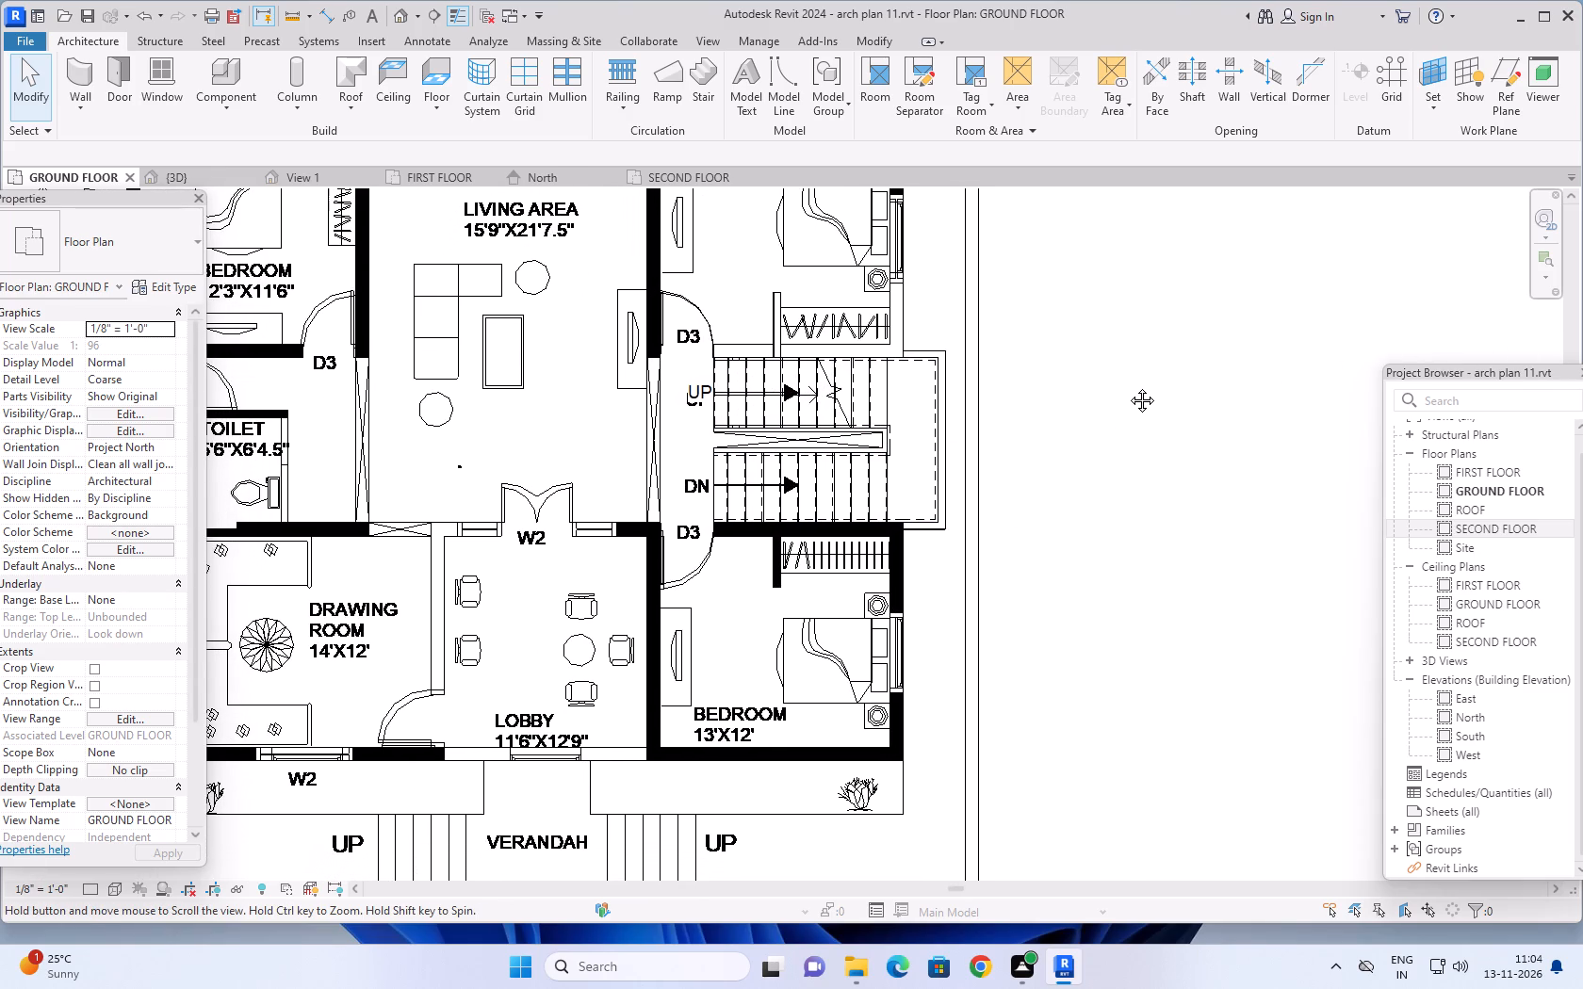
{"action": "middle_click_drag", "start_coordinate": [1128, 386], "coordinate": [1141, 397]}
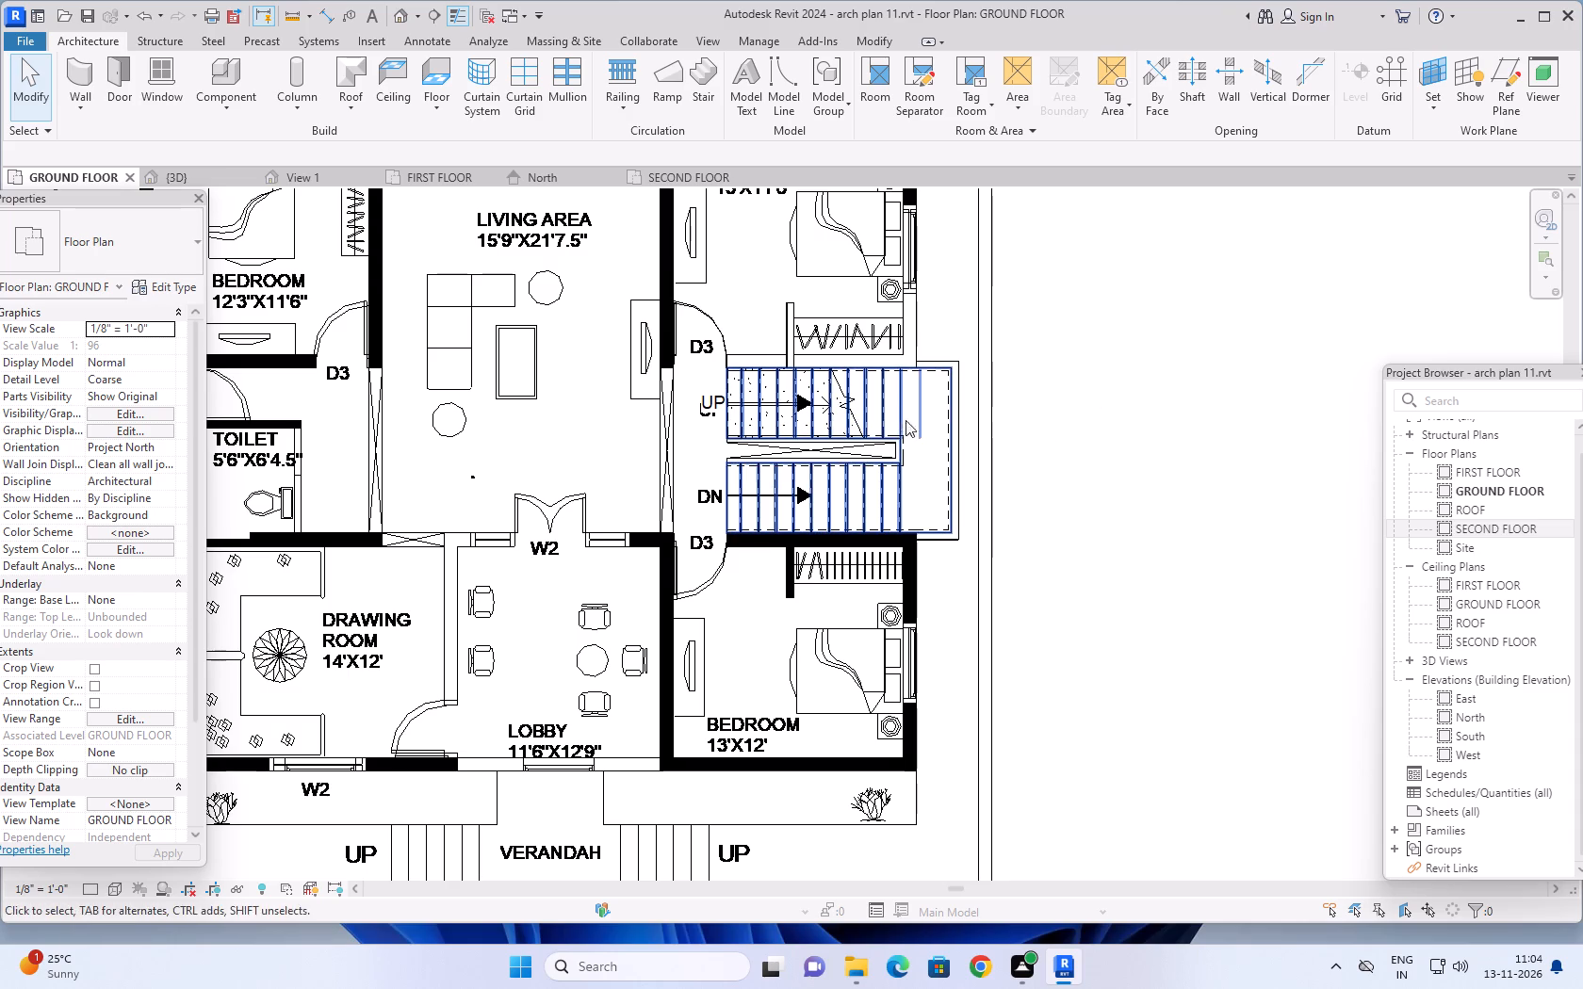
{"action": "scroll", "coordinate": [1032, 405], "scroll_direction": "down", "scroll_amount": 1}
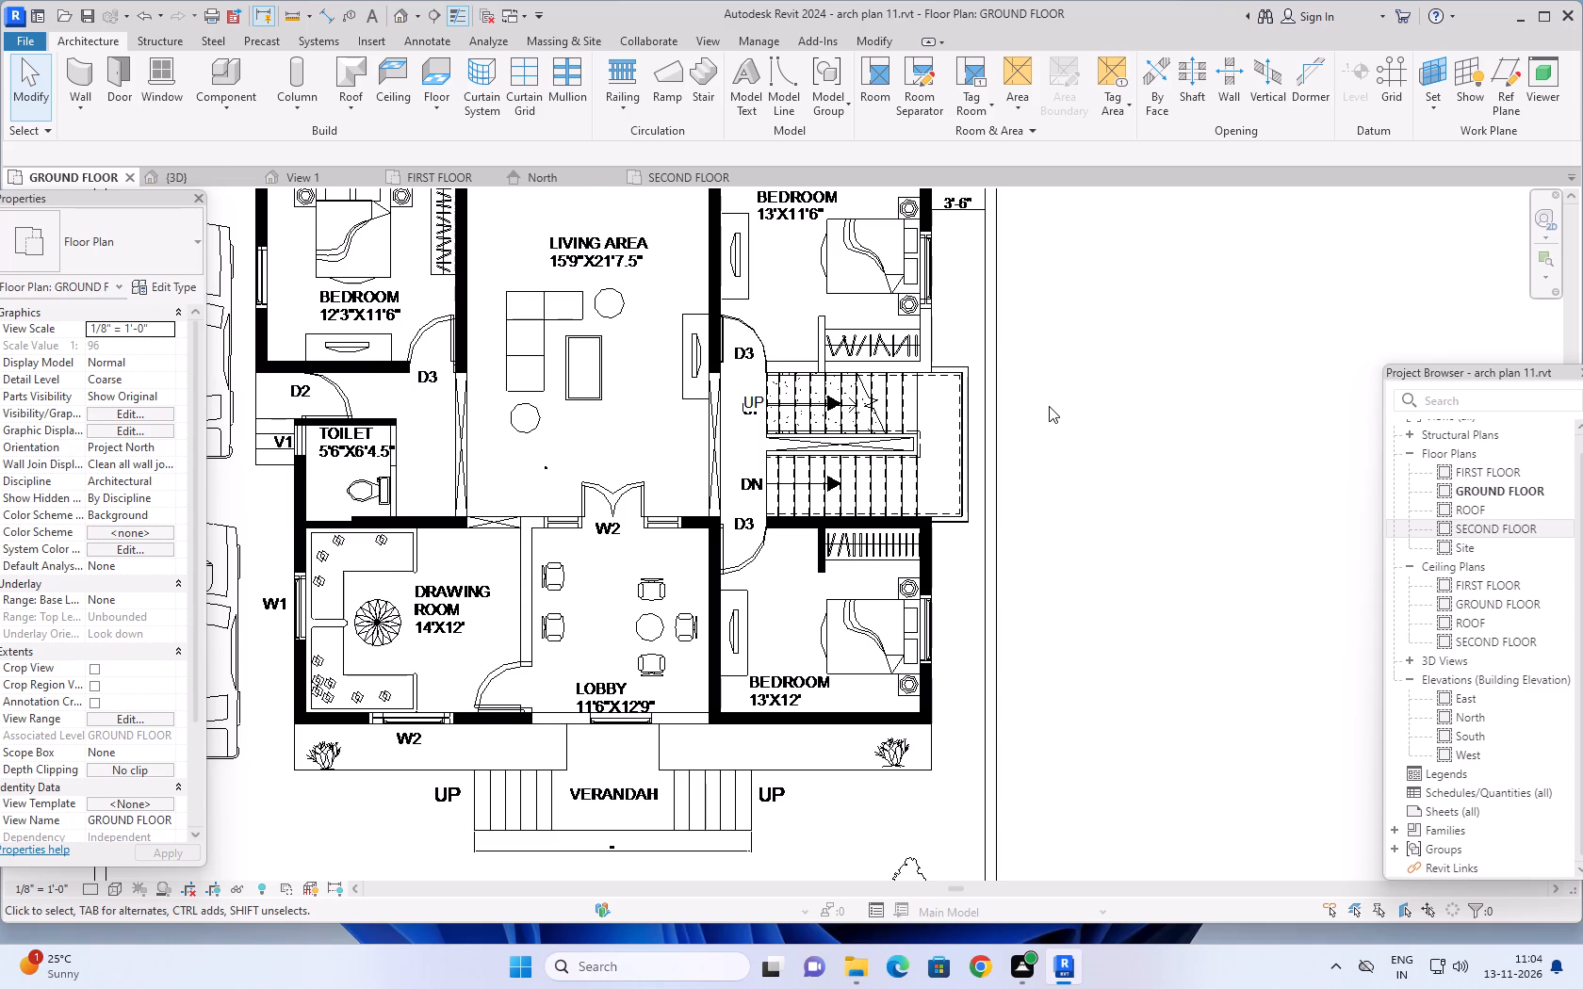
{"action": "scroll", "coordinate": [1049, 406], "scroll_direction": "down", "scroll_amount": 1}
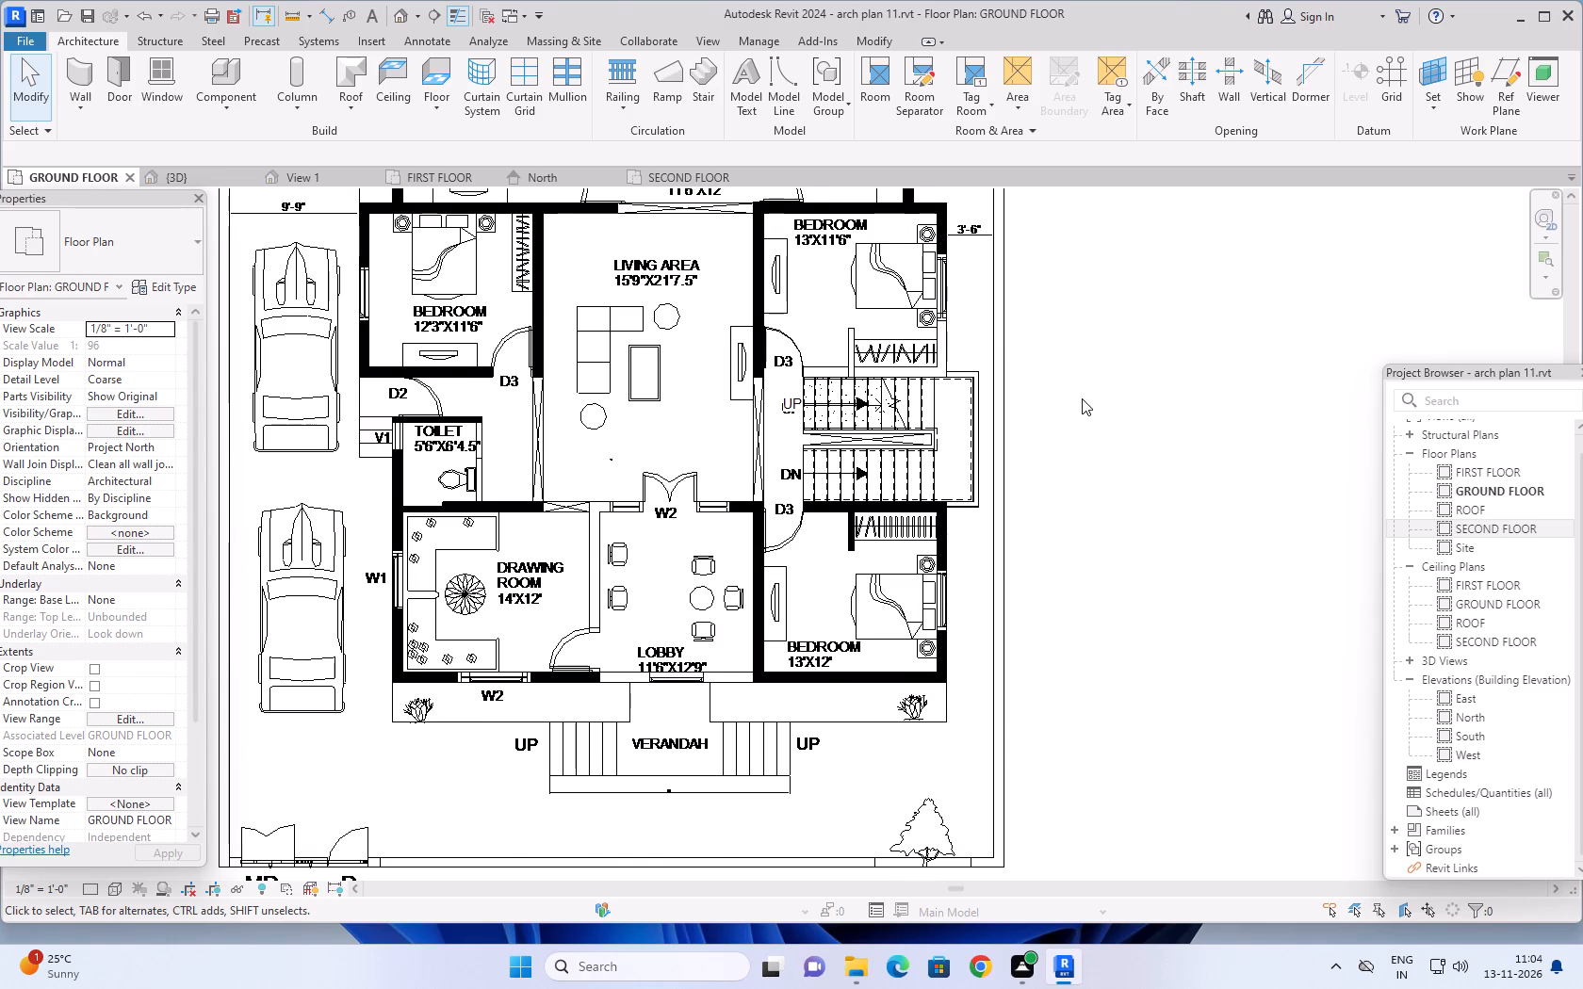
Examine the staircase, its surrounding rooms and the overall layout in the GROUND FLOOR plan.
{"action": "scroll", "coordinate": [1082, 398], "scroll_direction": "down", "scroll_amount": 1}
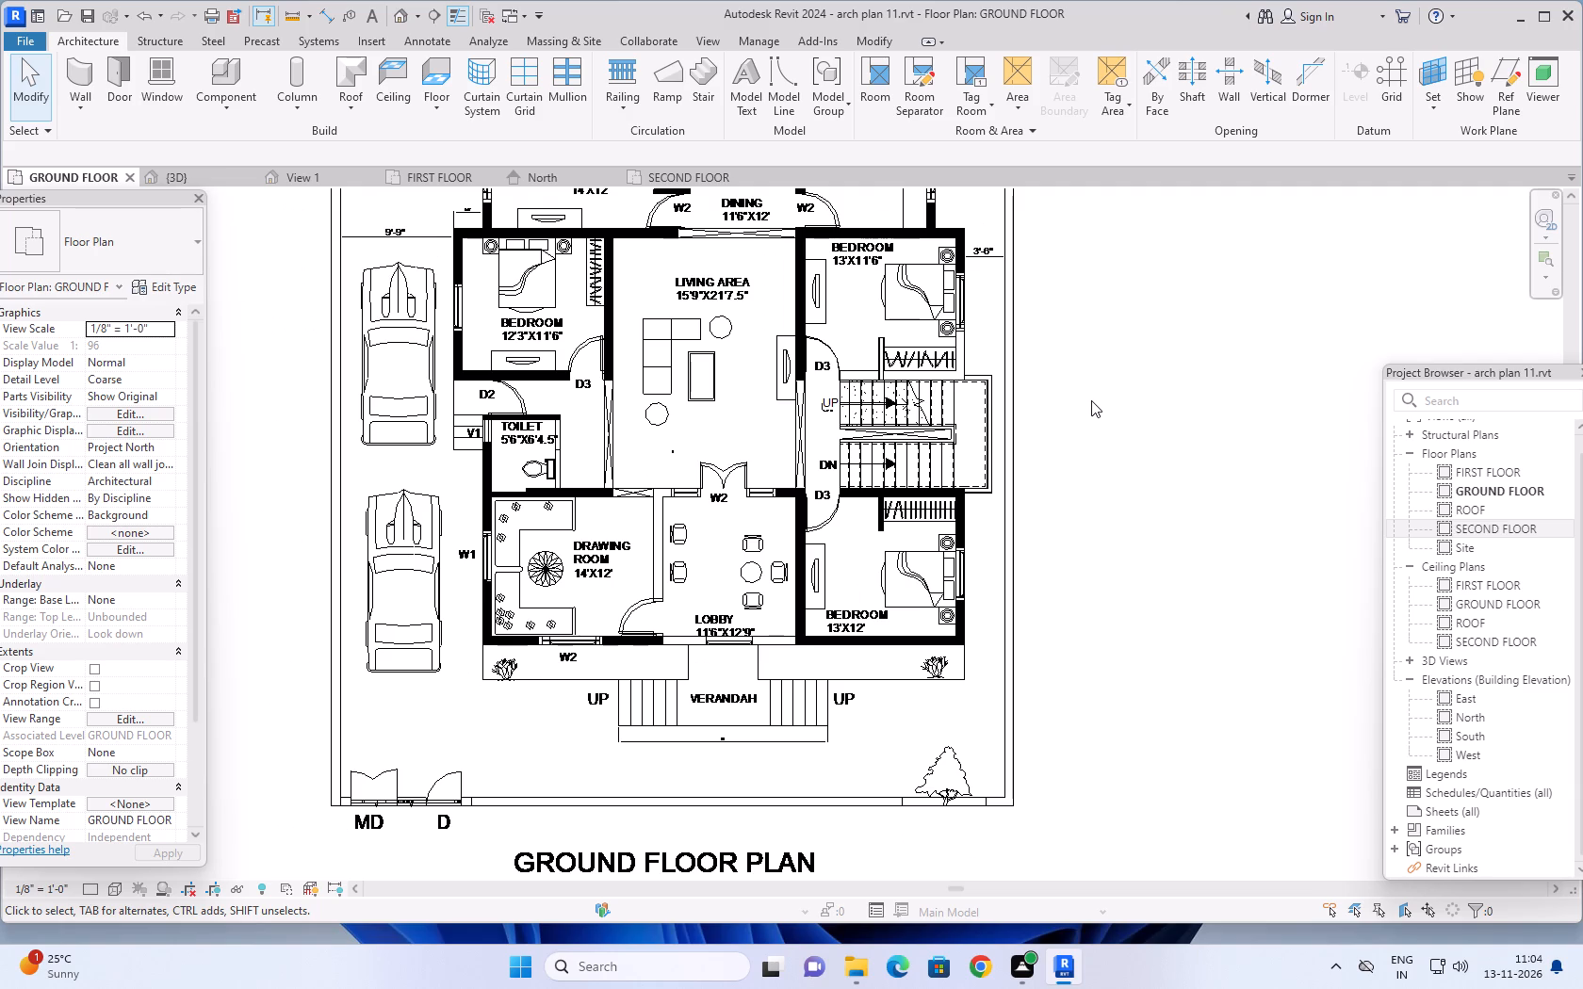
{"action": "scroll", "coordinate": [1091, 400], "scroll_direction": "down", "scroll_amount": 1}
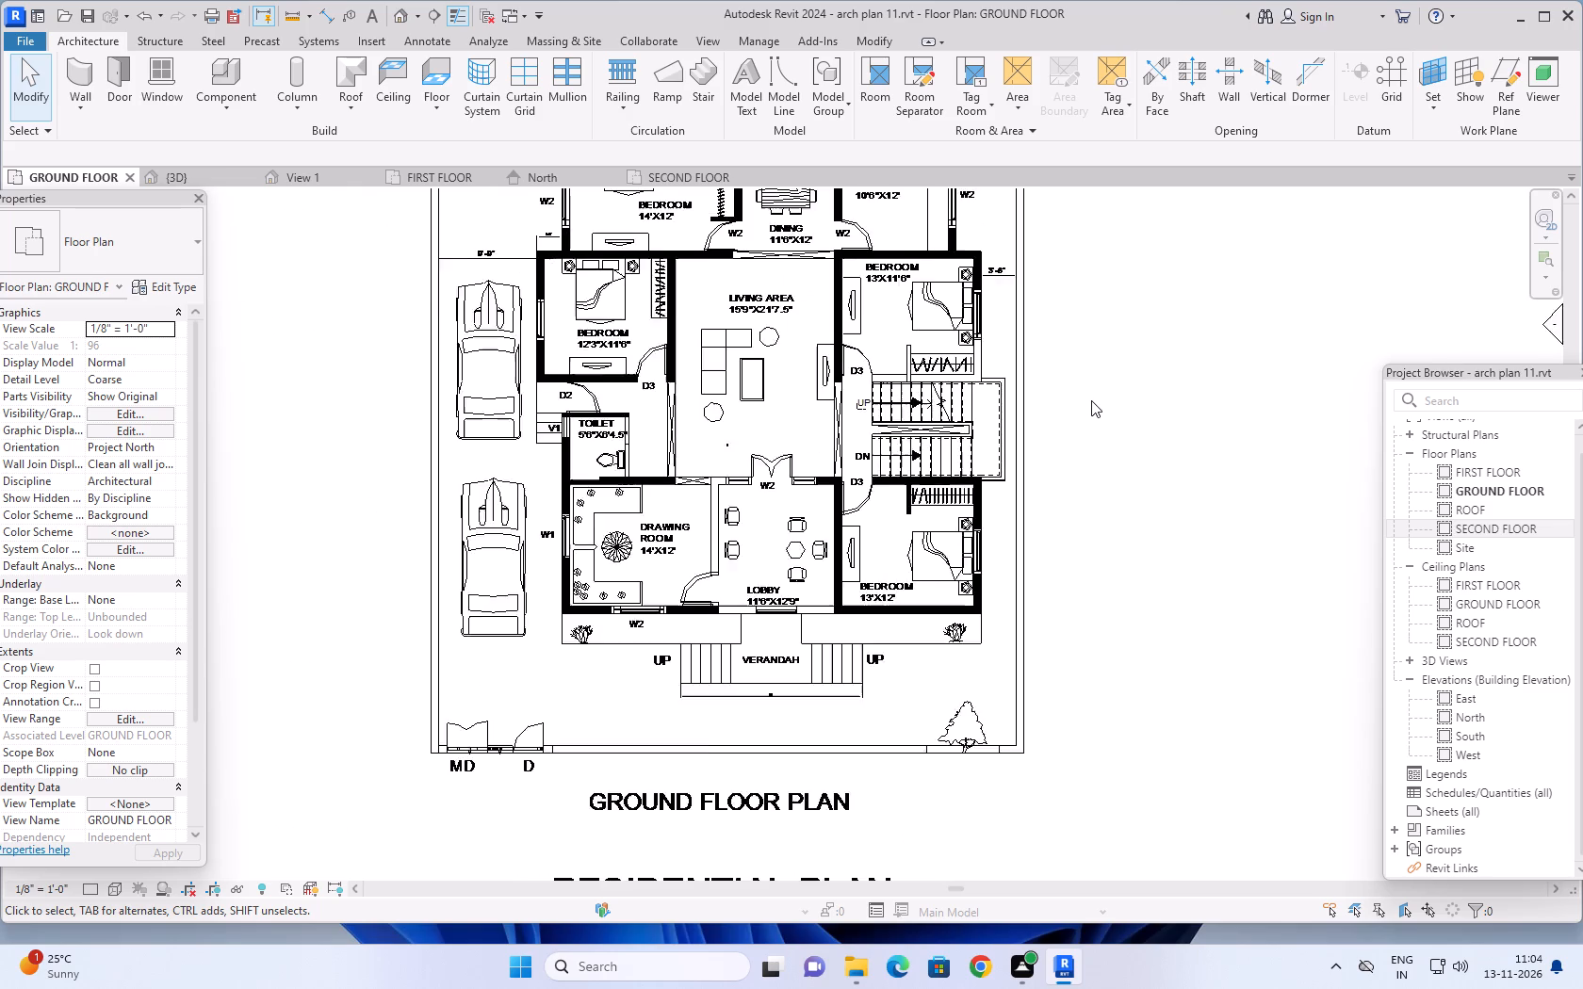
{"action": "scroll", "coordinate": [1091, 400], "scroll_direction": "down", "scroll_amount": 1}
{"action": "middle_click_drag", "start_coordinate": [1098, 395], "coordinate": [1075, 410]}
{"action": "scroll", "coordinate": [868, 396], "scroll_direction": "up", "scroll_amount": 1}
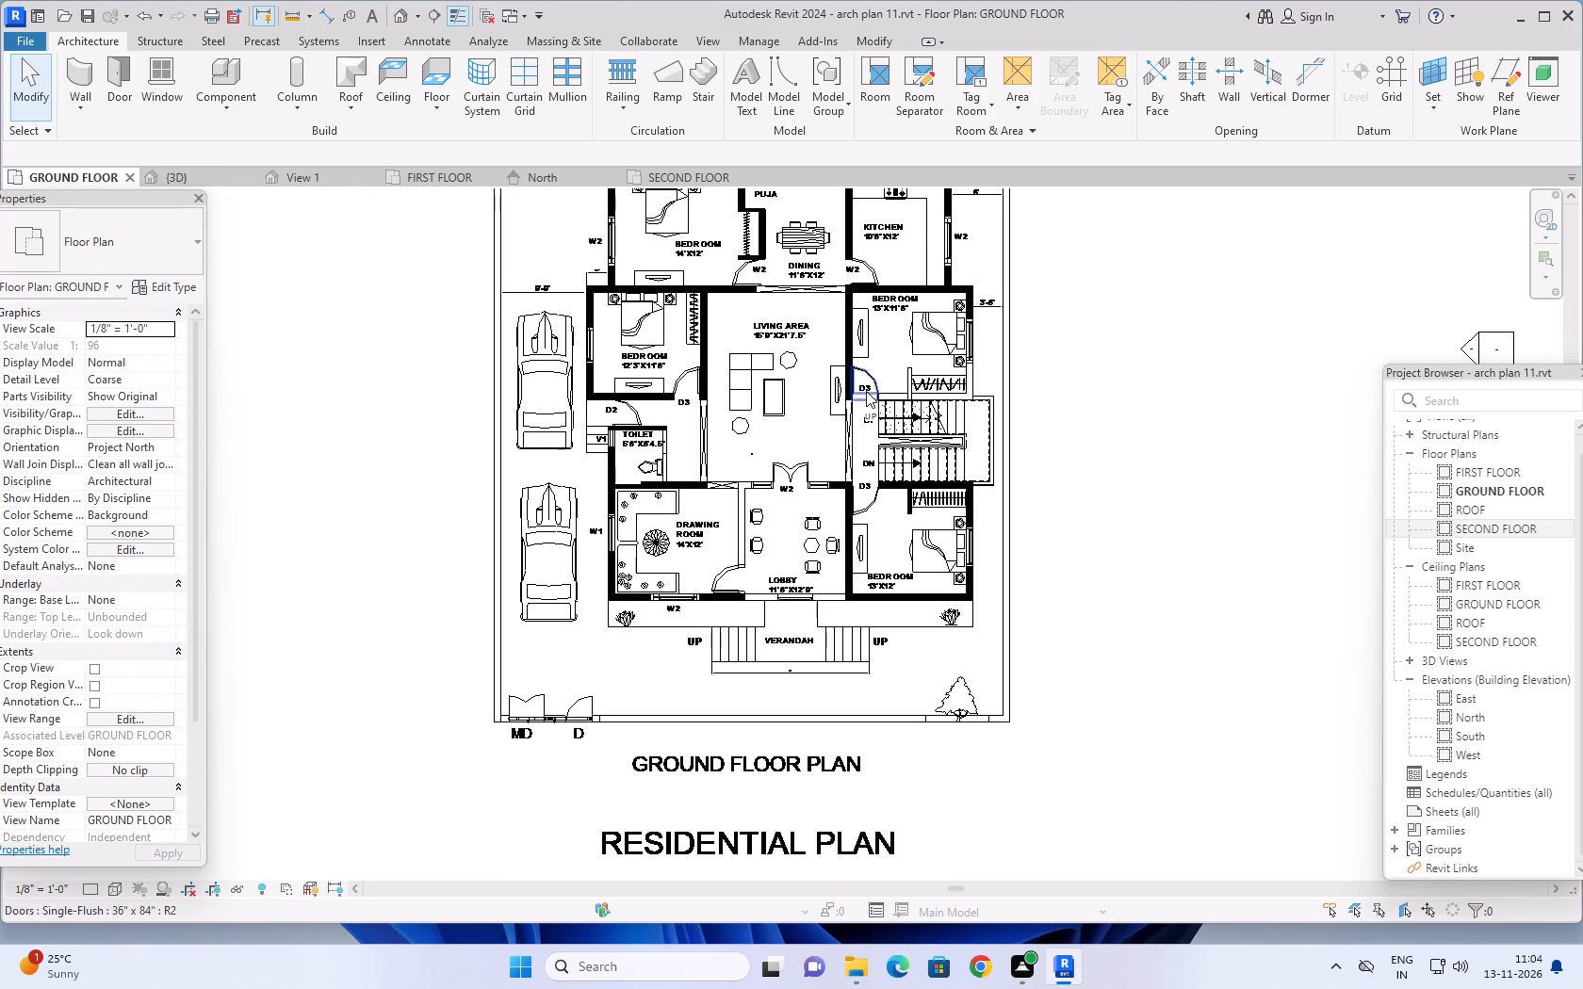
{"action": "scroll", "coordinate": [866, 391], "scroll_direction": "up", "scroll_amount": 5}
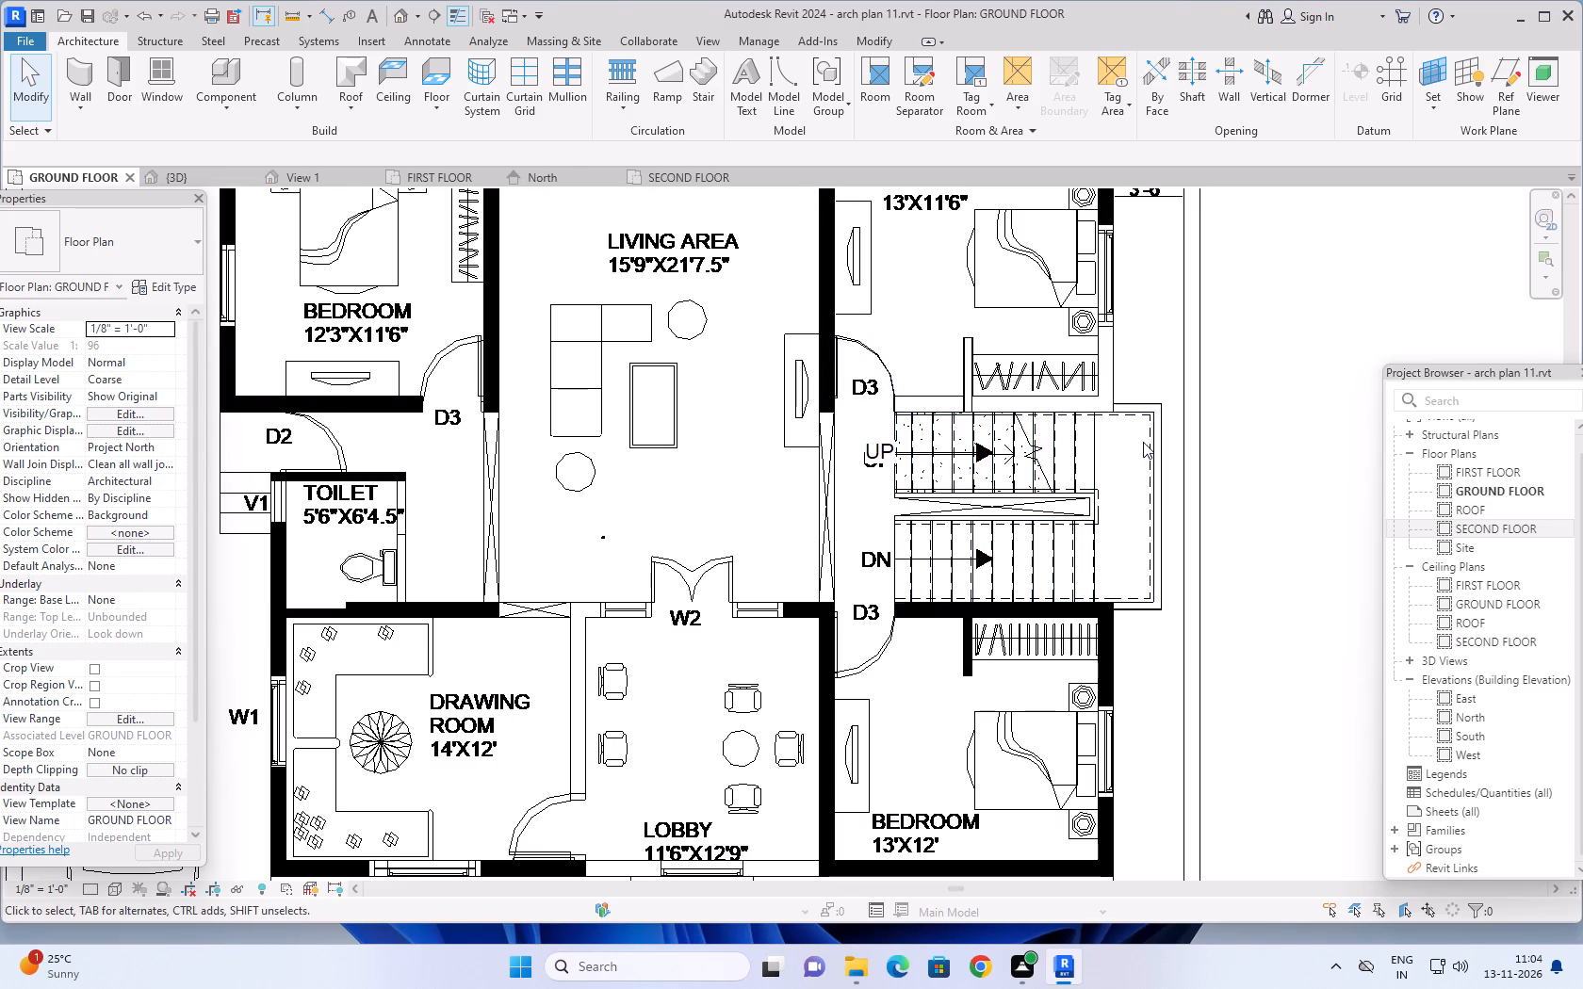
{"action": "scroll", "coordinate": [1146, 444], "scroll_direction": "down", "scroll_amount": 2}
{"action": "middle_click_drag", "start_coordinate": [1224, 446], "coordinate": [1118, 436]}
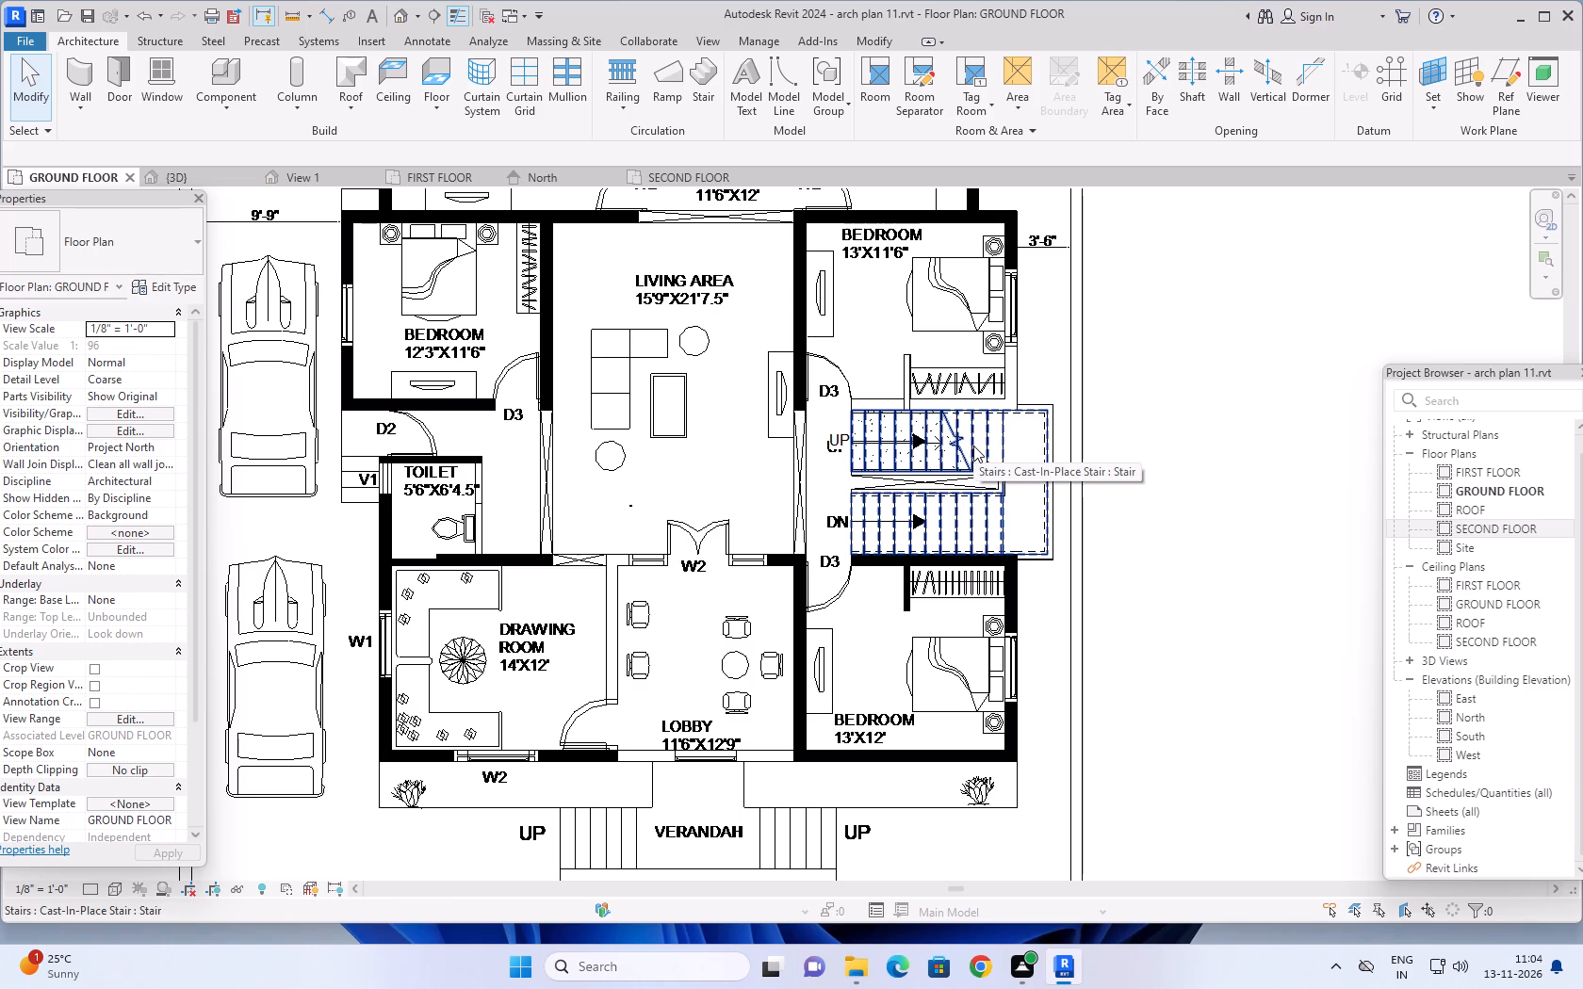
{"action": "scroll", "coordinate": [974, 446], "scroll_direction": "down", "scroll_amount": 1}
{"action": "middle_click_drag", "start_coordinate": [1159, 462], "coordinate": [1094, 465]}
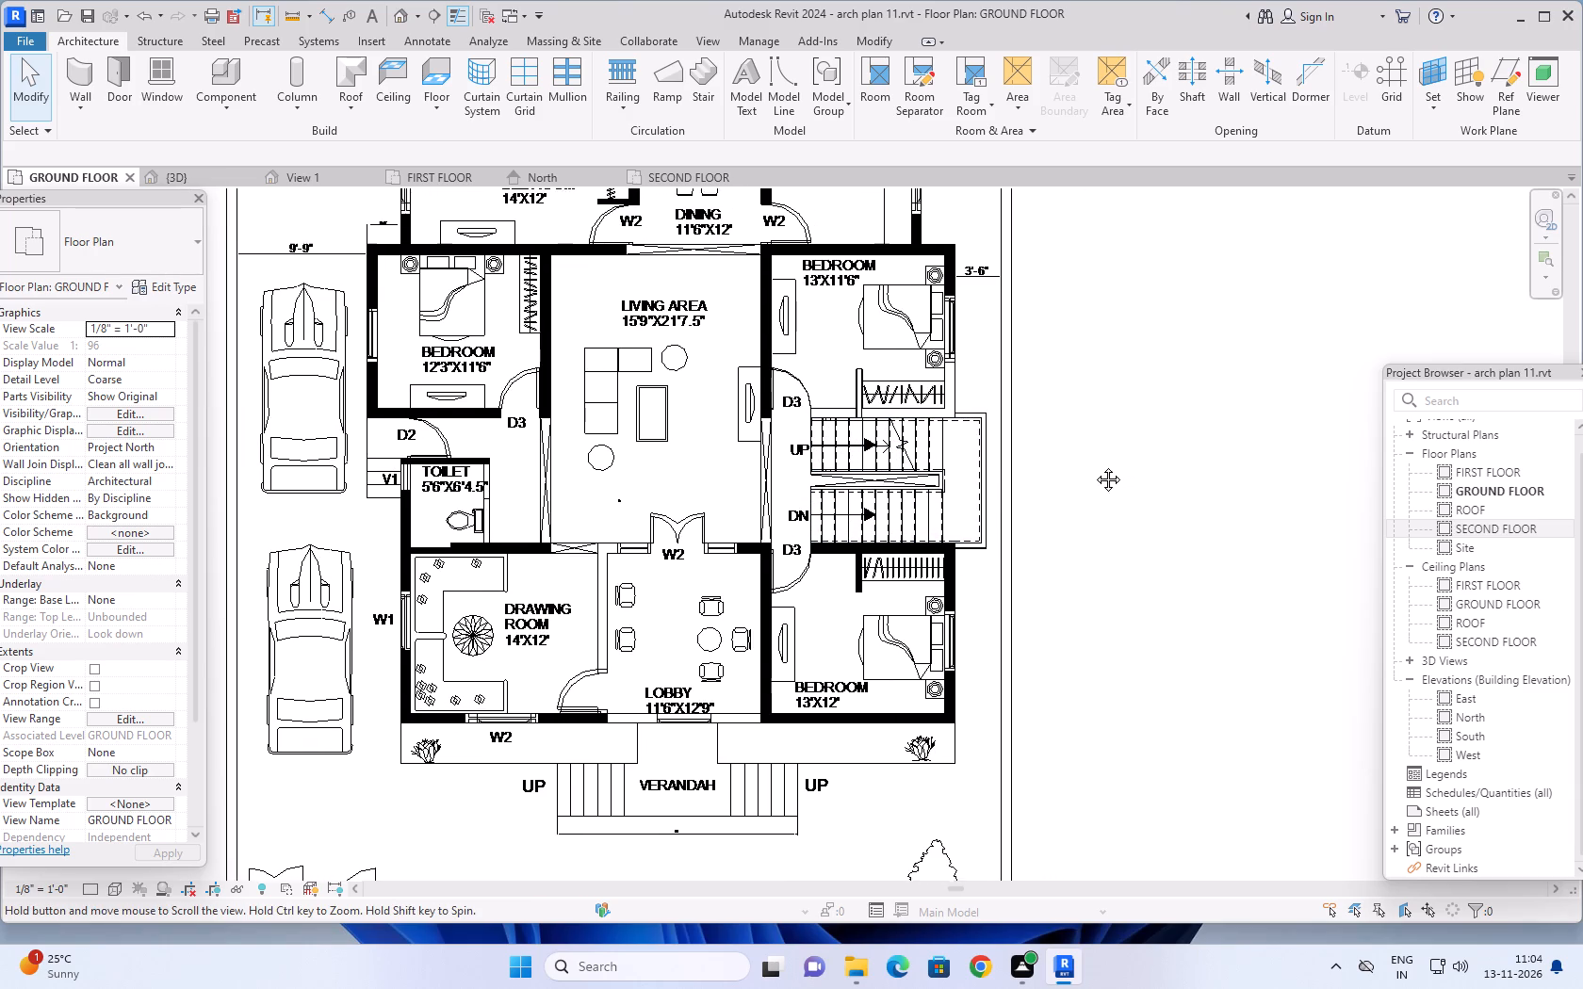
{"action": "middle_click_drag", "start_coordinate": [1094, 465], "coordinate": [1058, 472]}
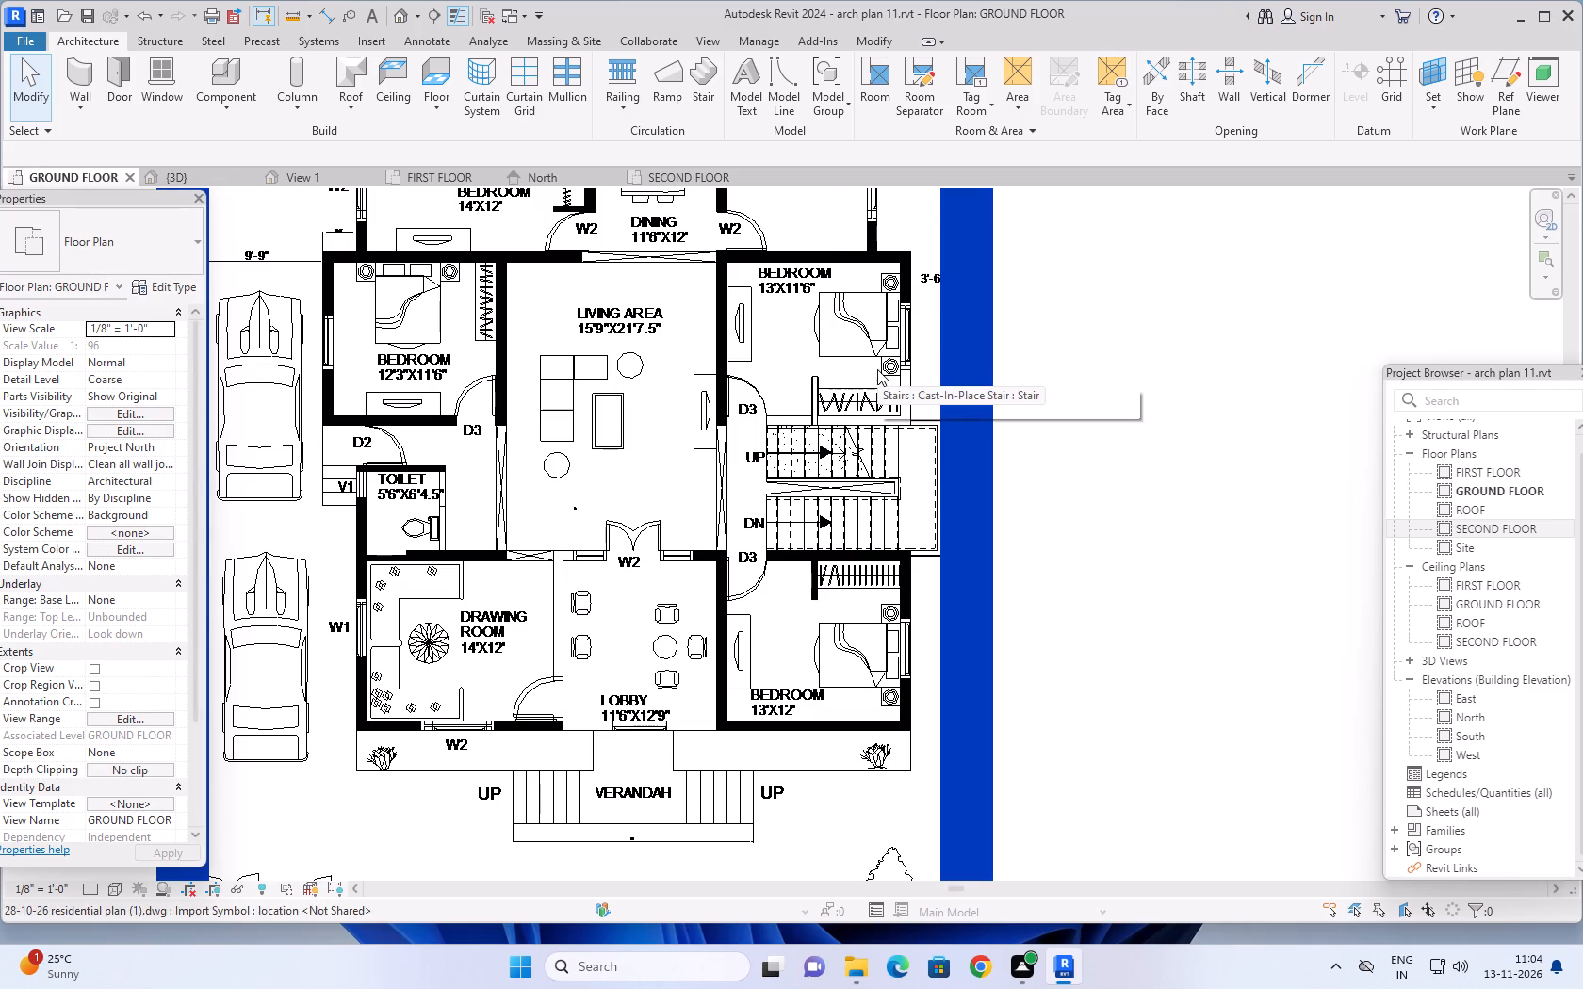
{"action": "scroll", "coordinate": [979, 373], "scroll_direction": "down", "scroll_amount": 4}
{"action": "scroll", "coordinate": [1057, 379], "scroll_direction": "down", "scroll_amount": 2}
{"action": "middle_click_drag", "start_coordinate": [1083, 329], "coordinate": [1007, 366]}
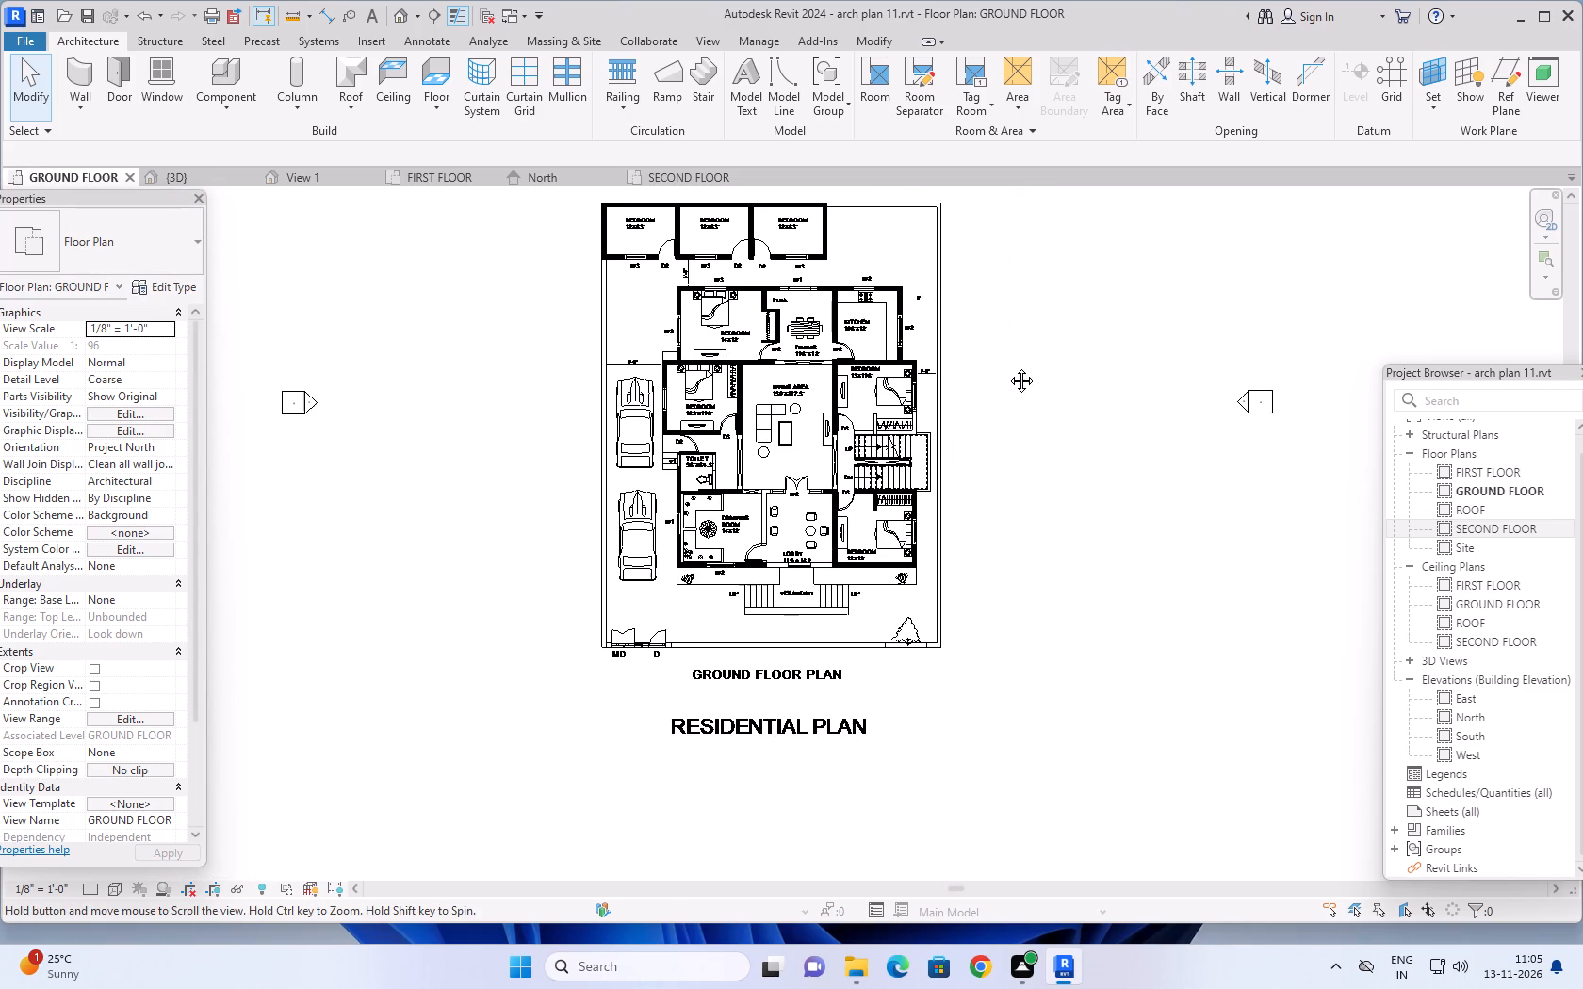
{"action": "middle_click_drag", "start_coordinate": [1007, 366], "coordinate": [989, 369]}
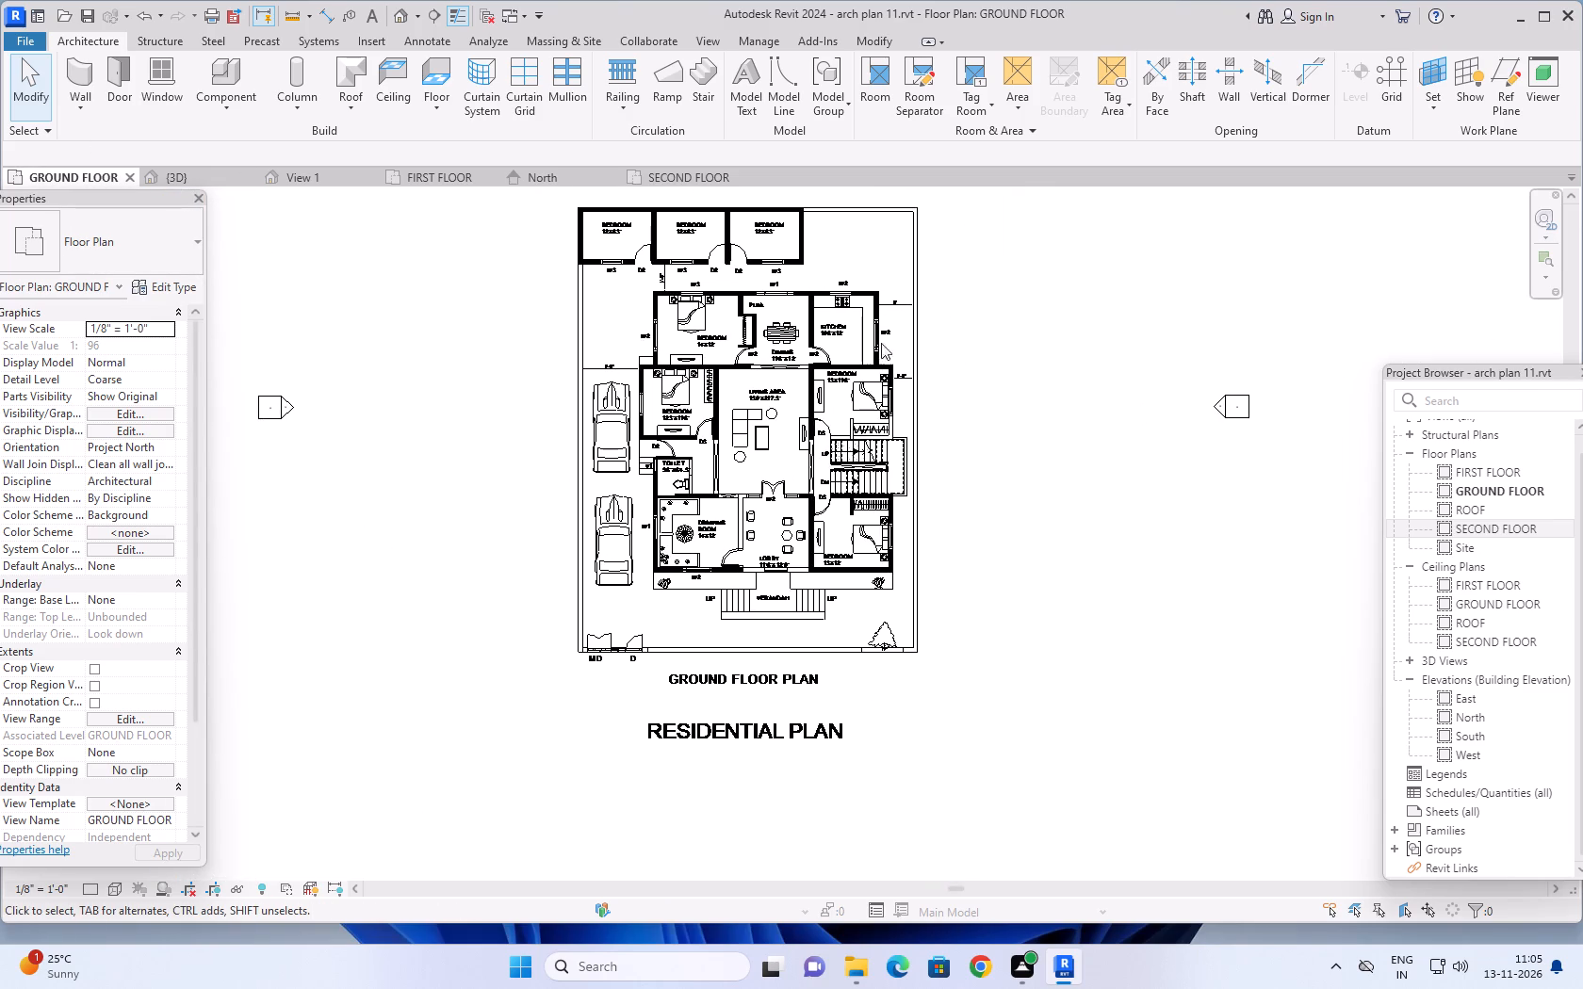
Create a shaft opening with a rectangular boundary around the whole staircase, from the stair's northwest corner to the landing's southeast corner, about 9'-4 1/2" deep.
{"action": "left_click", "coordinate": [1190, 73]}
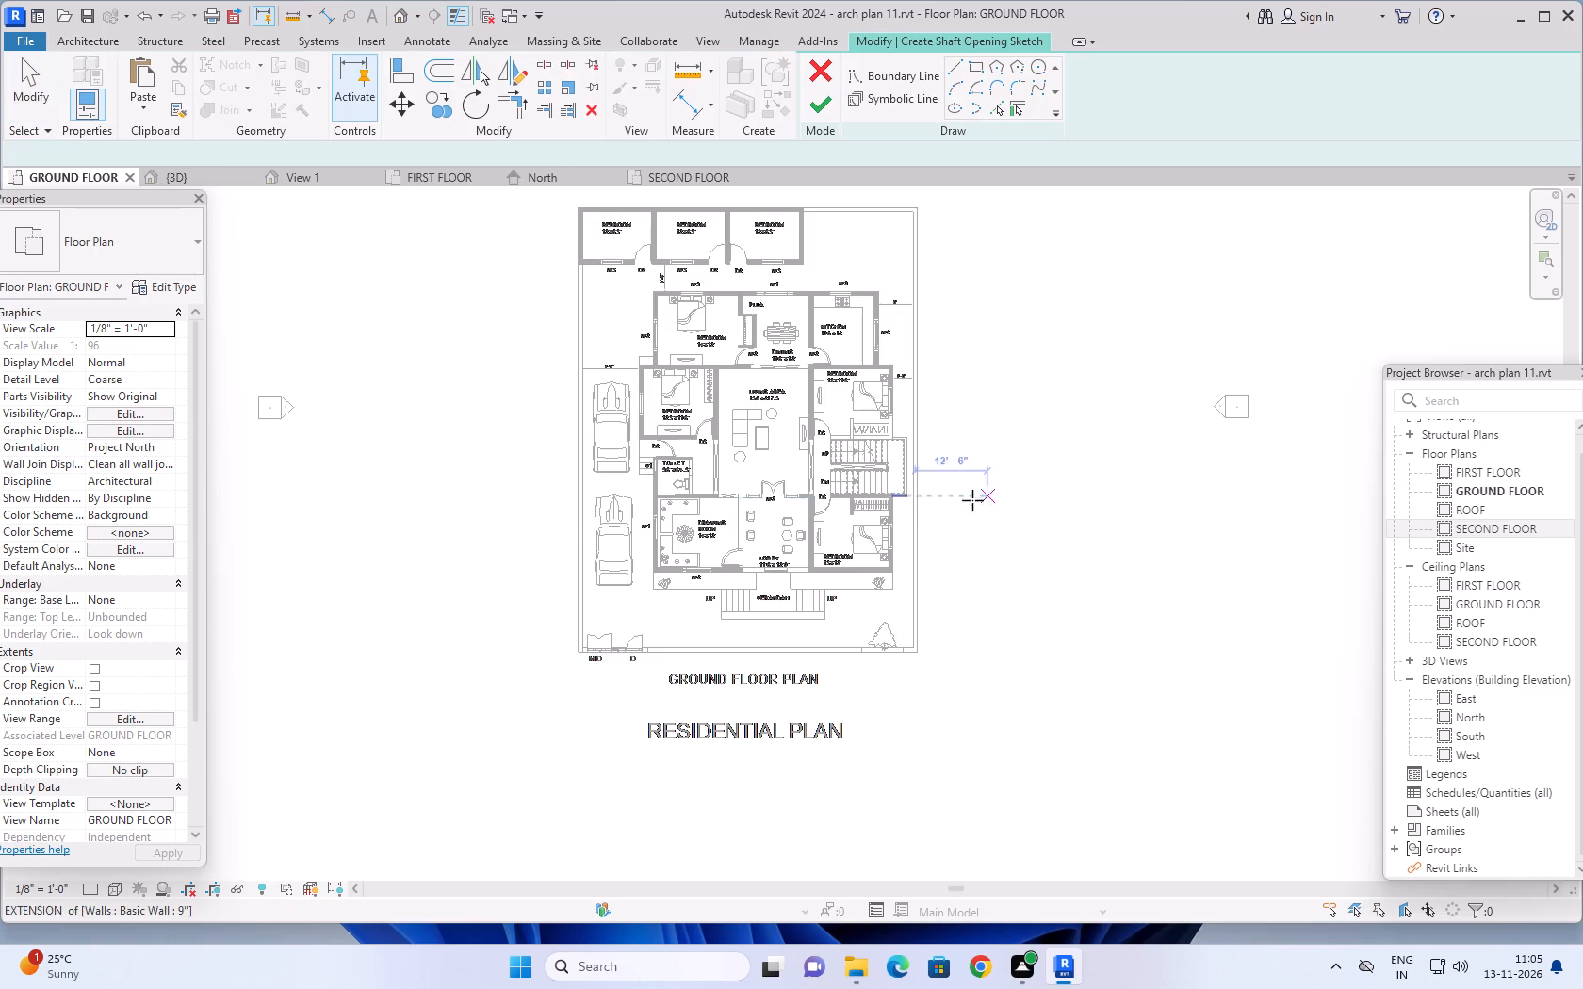
{"action": "scroll", "coordinate": [831, 469], "scroll_direction": "up", "scroll_amount": 10}
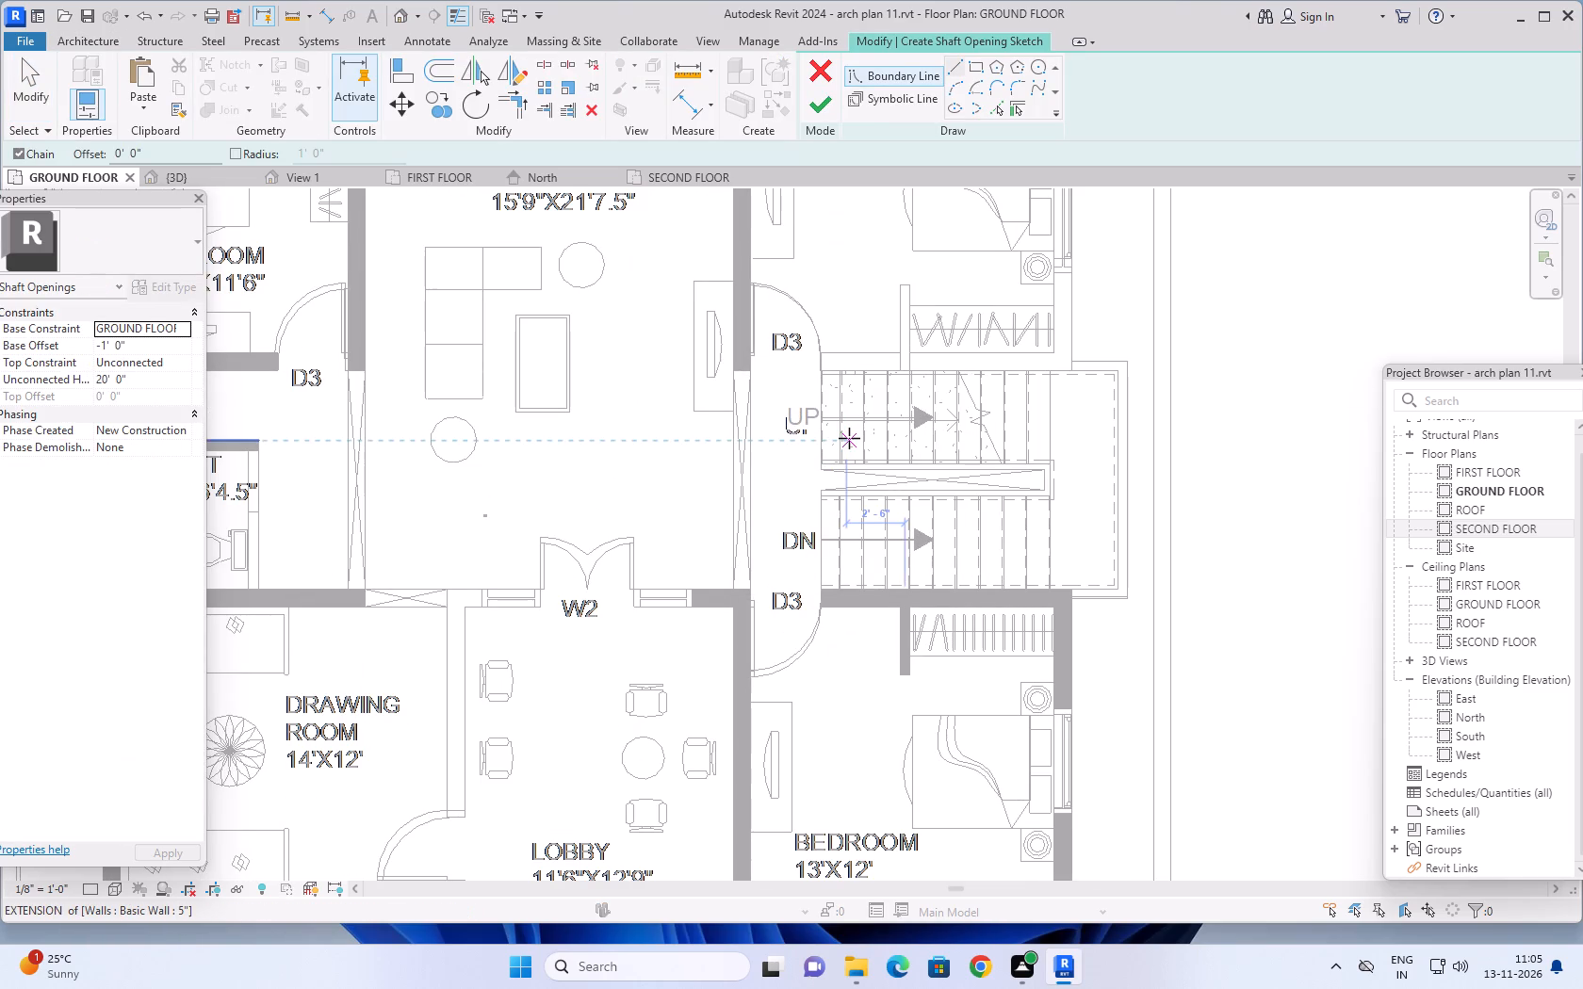
{"action": "left_click", "coordinate": [979, 64]}
{"action": "scroll", "coordinate": [798, 416], "scroll_direction": "up", "scroll_amount": 7}
{"action": "scroll", "coordinate": [836, 317], "scroll_direction": "up", "scroll_amount": 1}
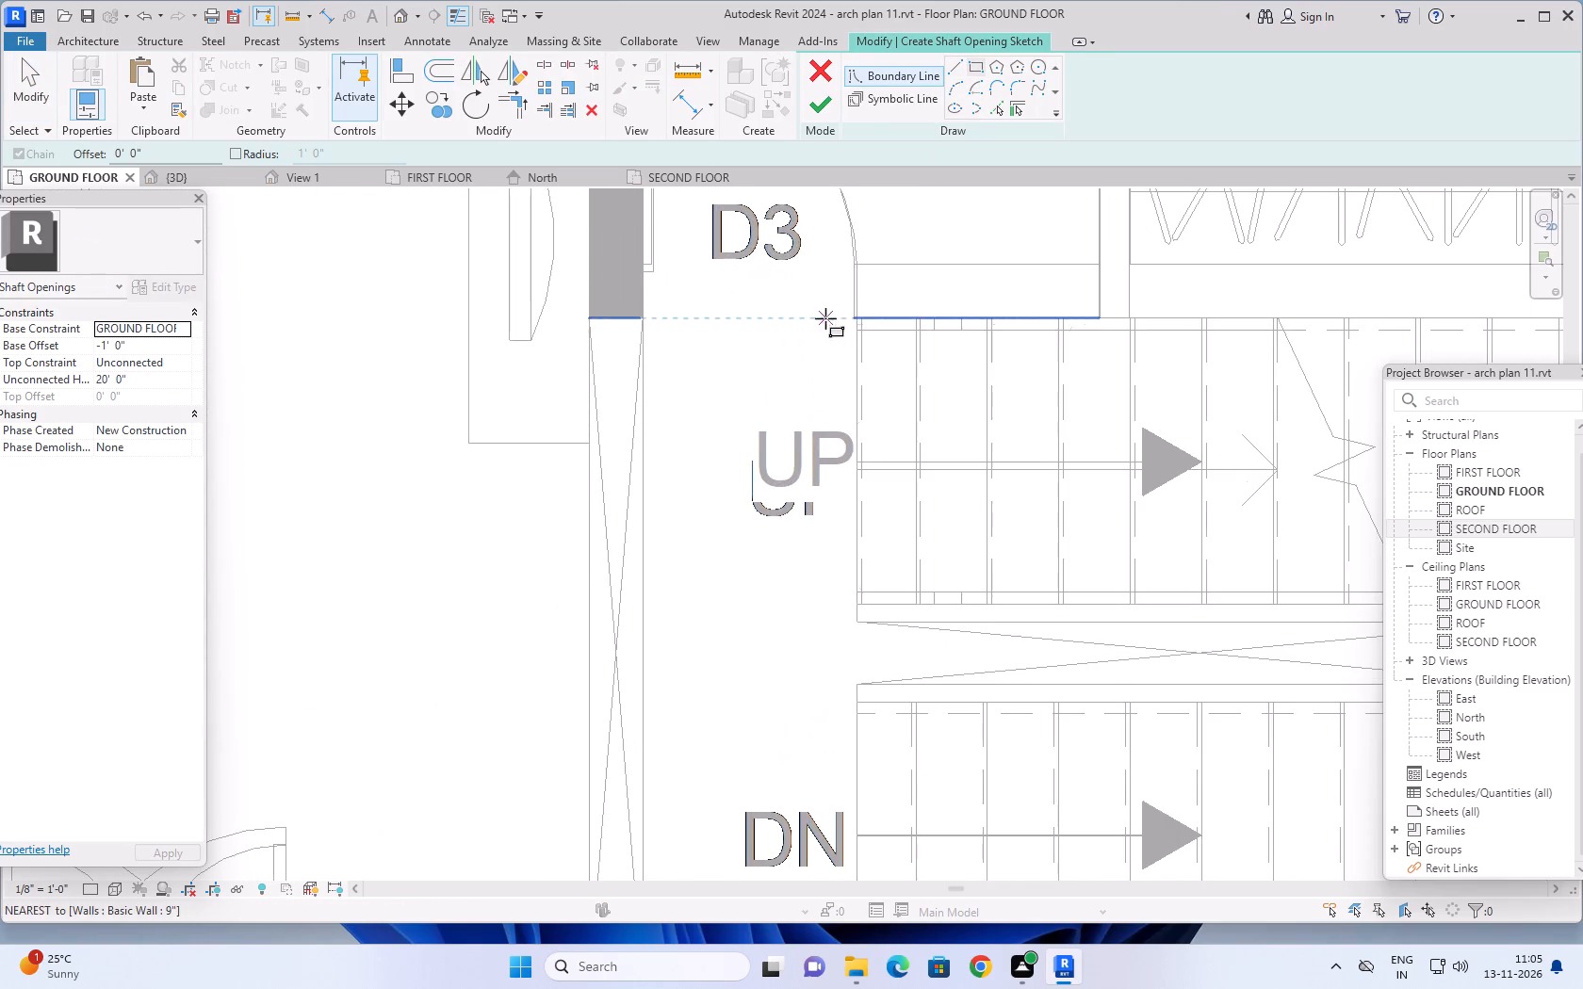
{"action": "middle_click_drag", "start_coordinate": [822, 319], "coordinate": [655, 342]}
{"action": "scroll", "coordinate": [822, 320], "scroll_direction": "up", "scroll_amount": 1}
{"action": "scroll", "coordinate": [709, 364], "scroll_direction": "down", "scroll_amount": 5}
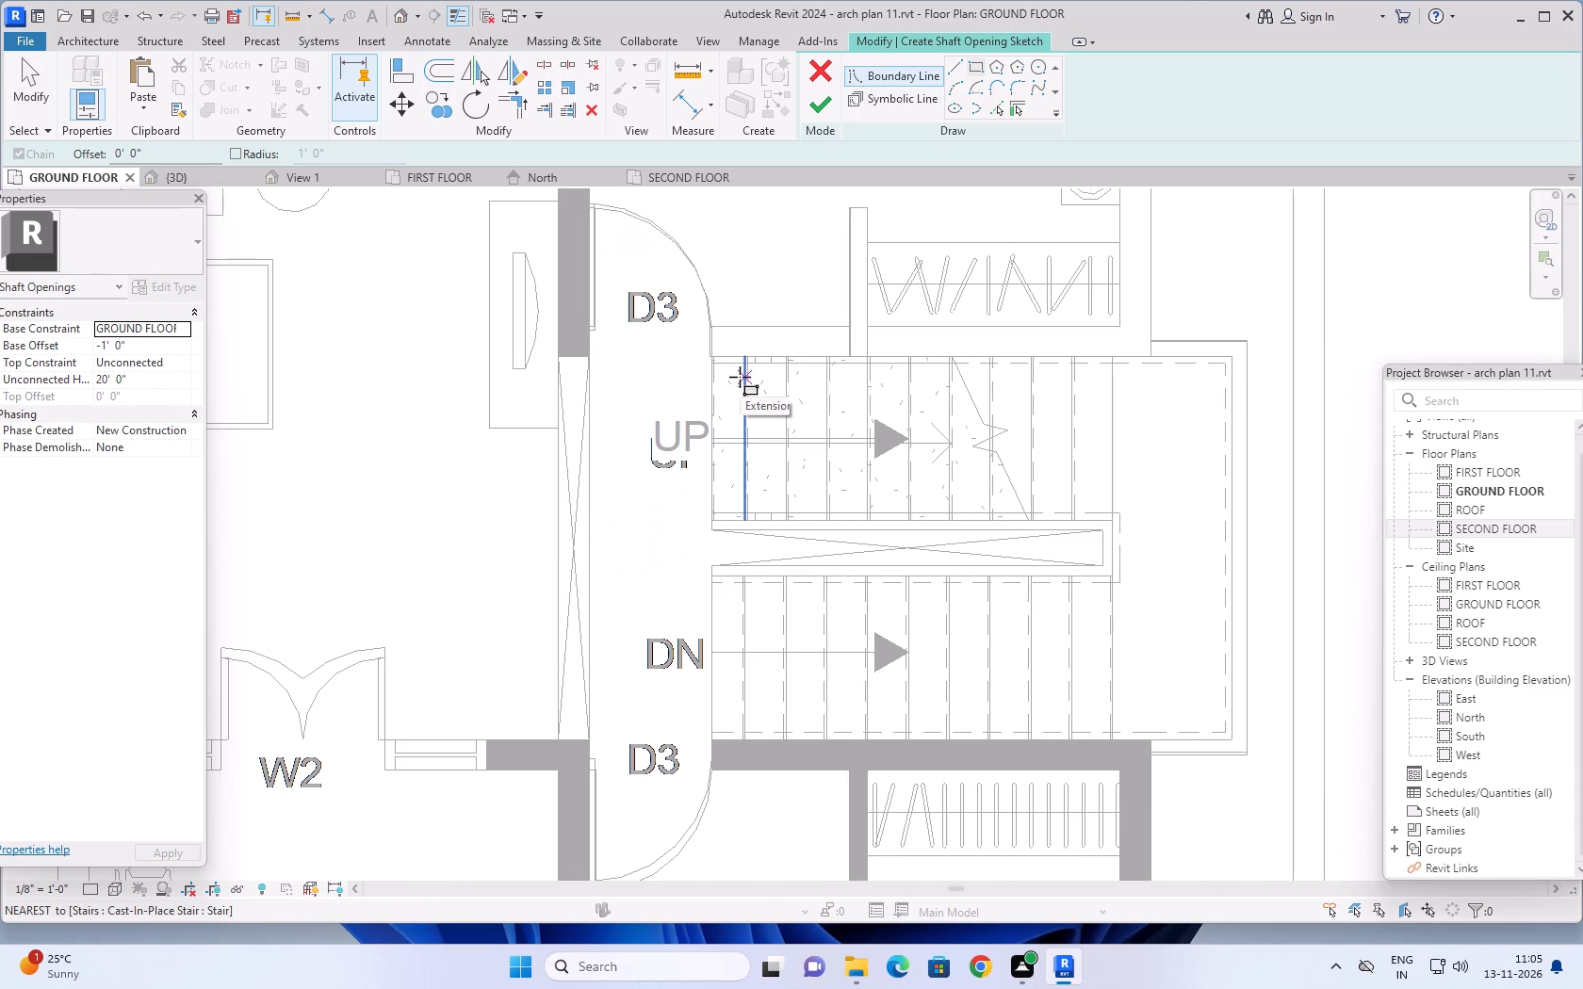
{"action": "scroll", "coordinate": [694, 365], "scroll_direction": "up", "scroll_amount": 7}
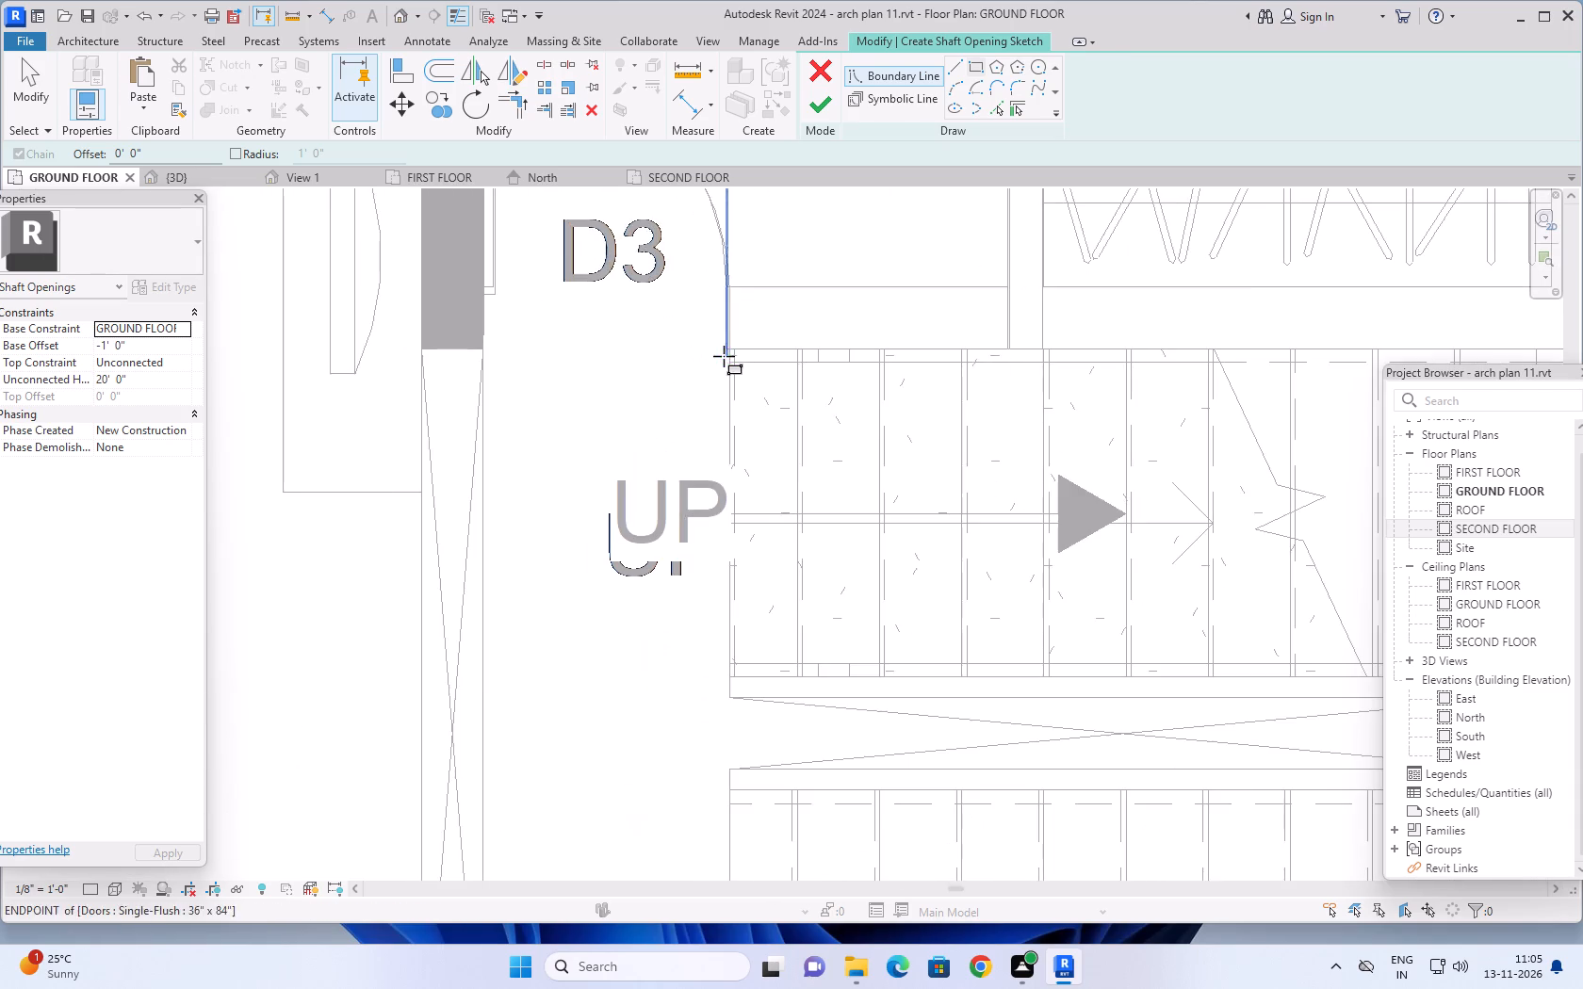
{"action": "scroll", "coordinate": [724, 356], "scroll_direction": "up", "scroll_amount": 12}
{"action": "left_click", "coordinate": [767, 313]}
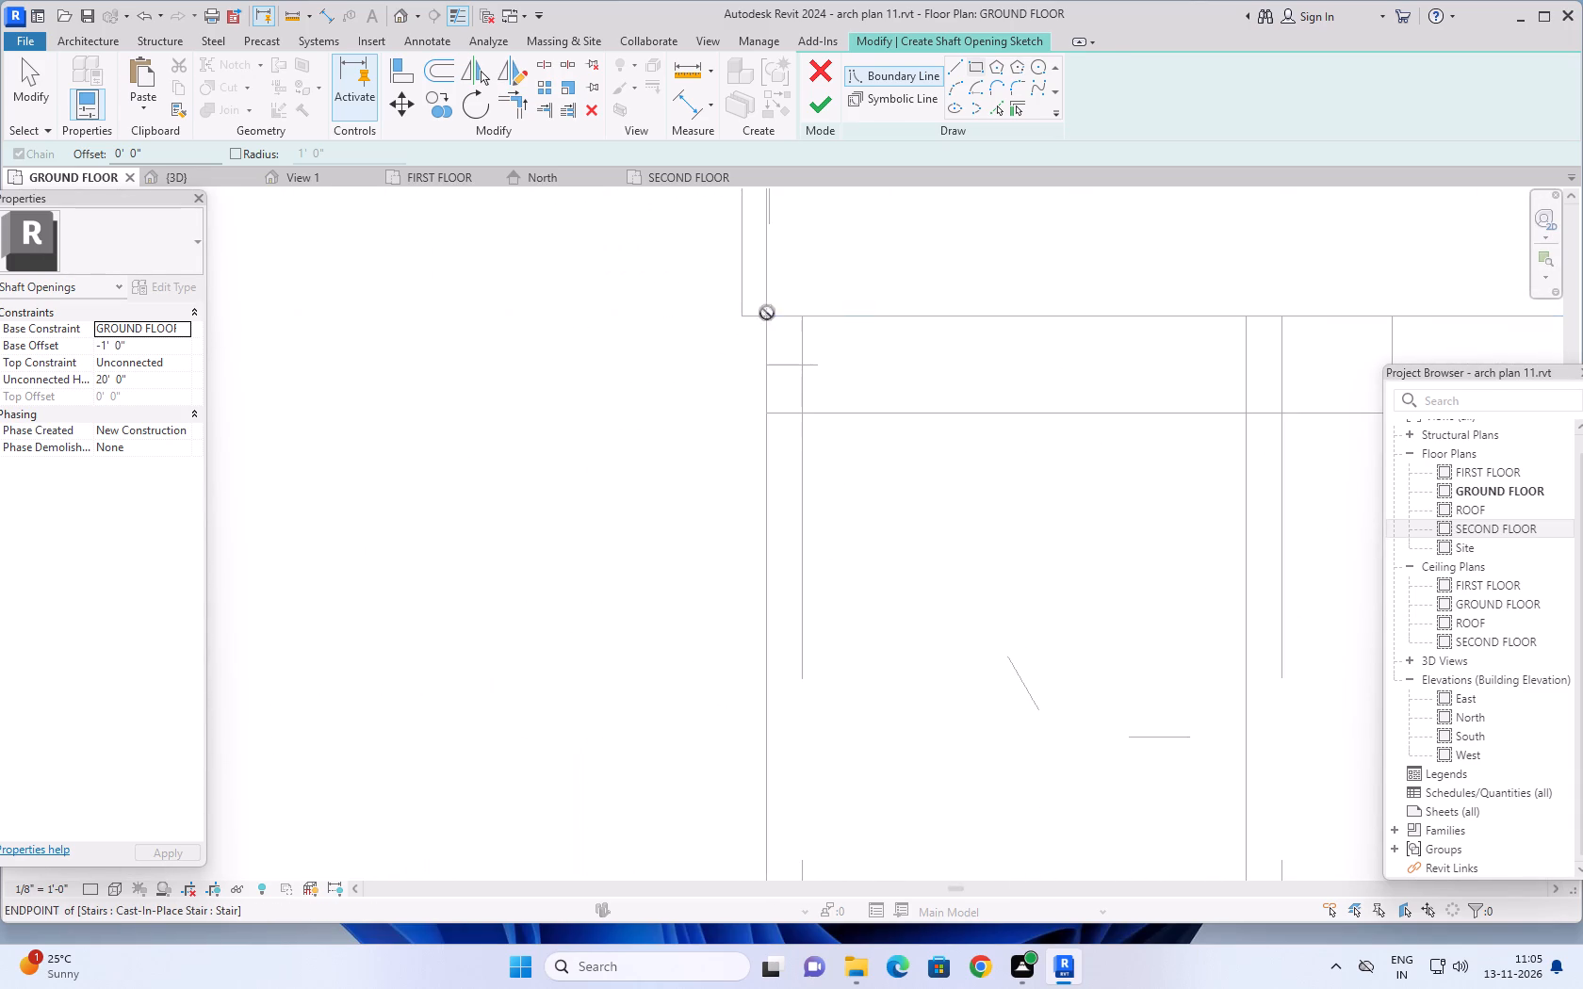
{"action": "scroll", "coordinate": [963, 521], "scroll_direction": "down", "scroll_amount": 17}
{"action": "middle_click_drag", "start_coordinate": [964, 527], "coordinate": [934, 512]}
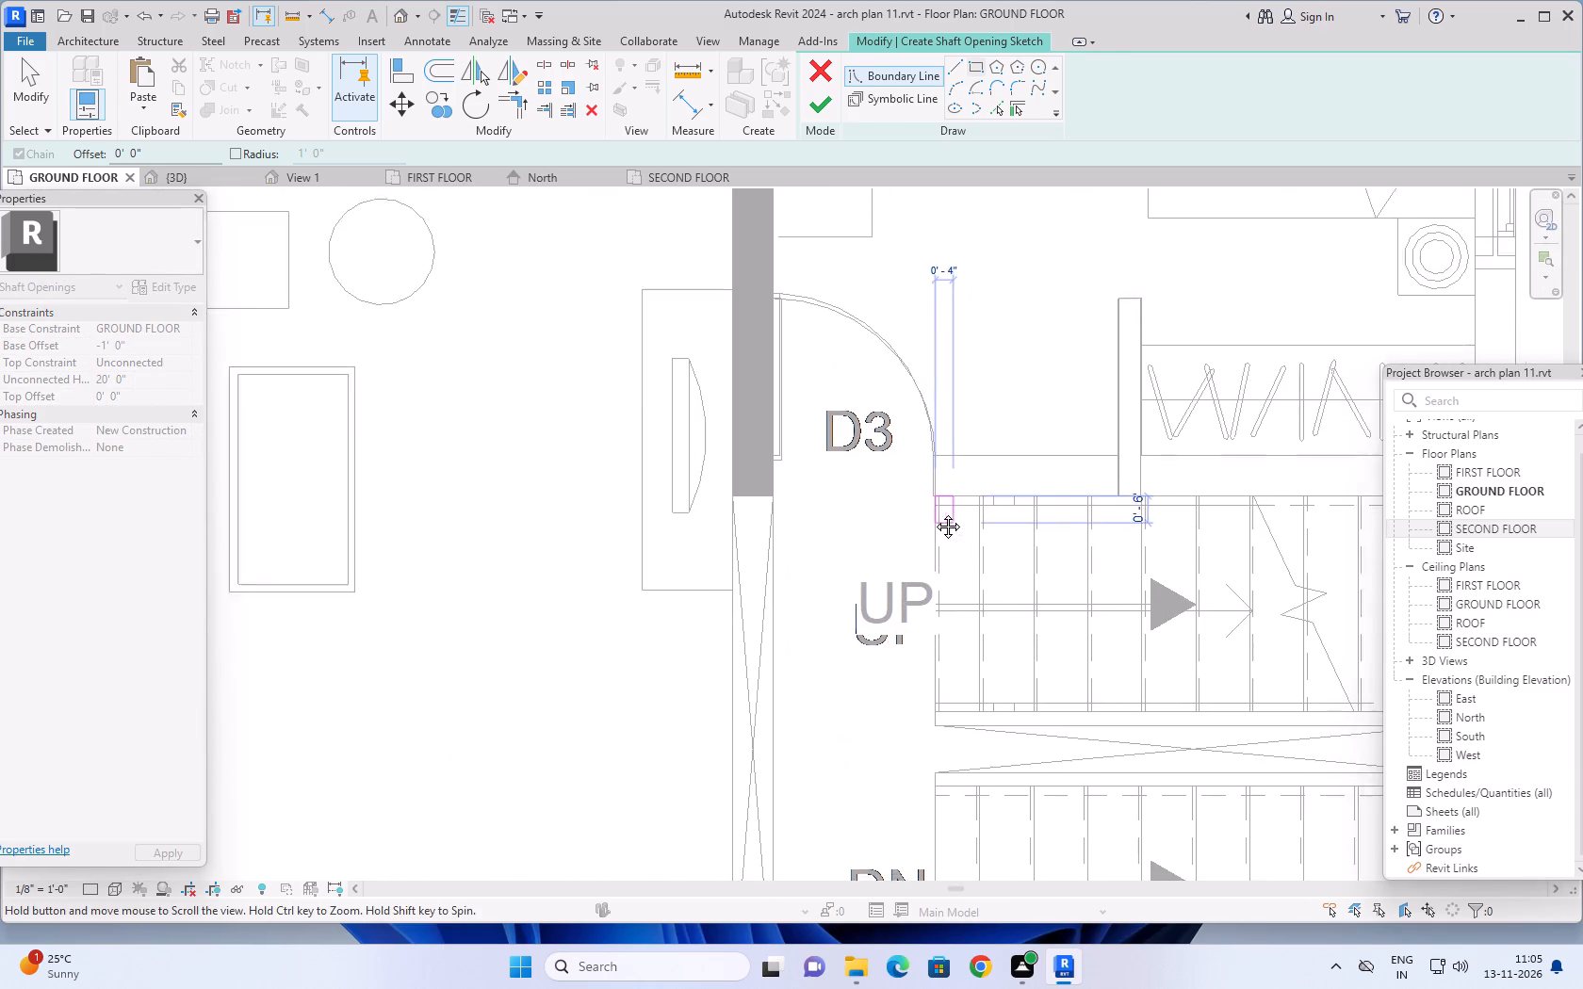
{"action": "middle_click_drag", "start_coordinate": [934, 512], "coordinate": [608, 332]}
{"action": "scroll", "coordinate": [947, 512], "scroll_direction": "down", "scroll_amount": 4}
{"action": "middle_click_drag", "start_coordinate": [932, 510], "coordinate": [820, 394]}
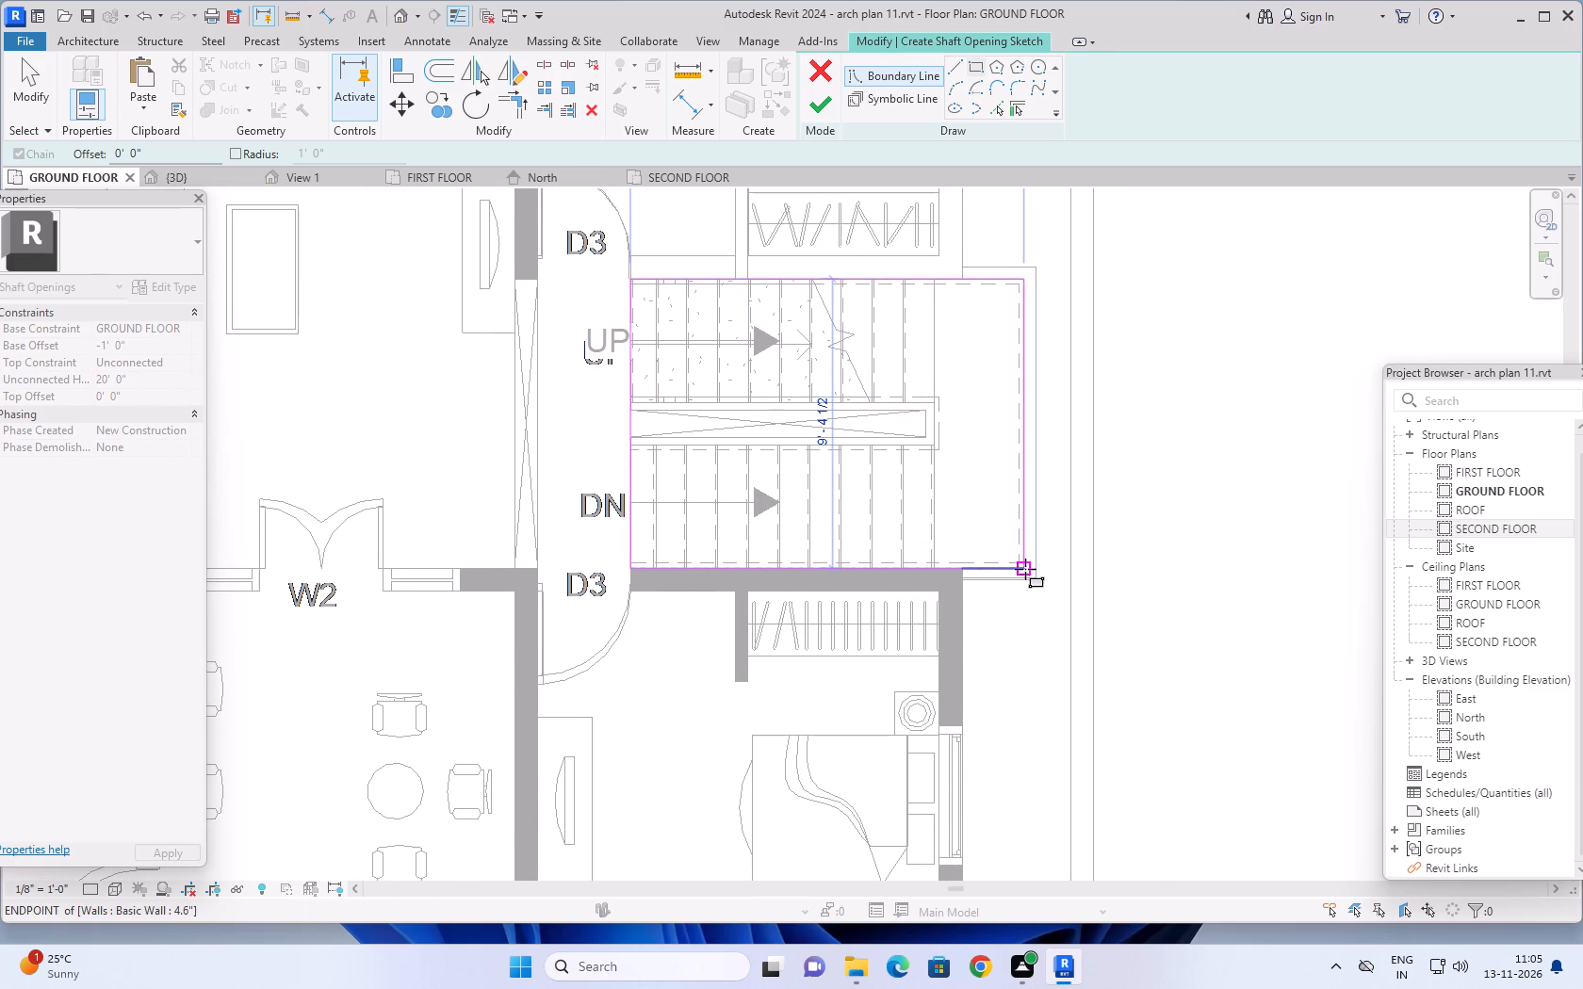
{"action": "left_click", "coordinate": [1025, 569]}
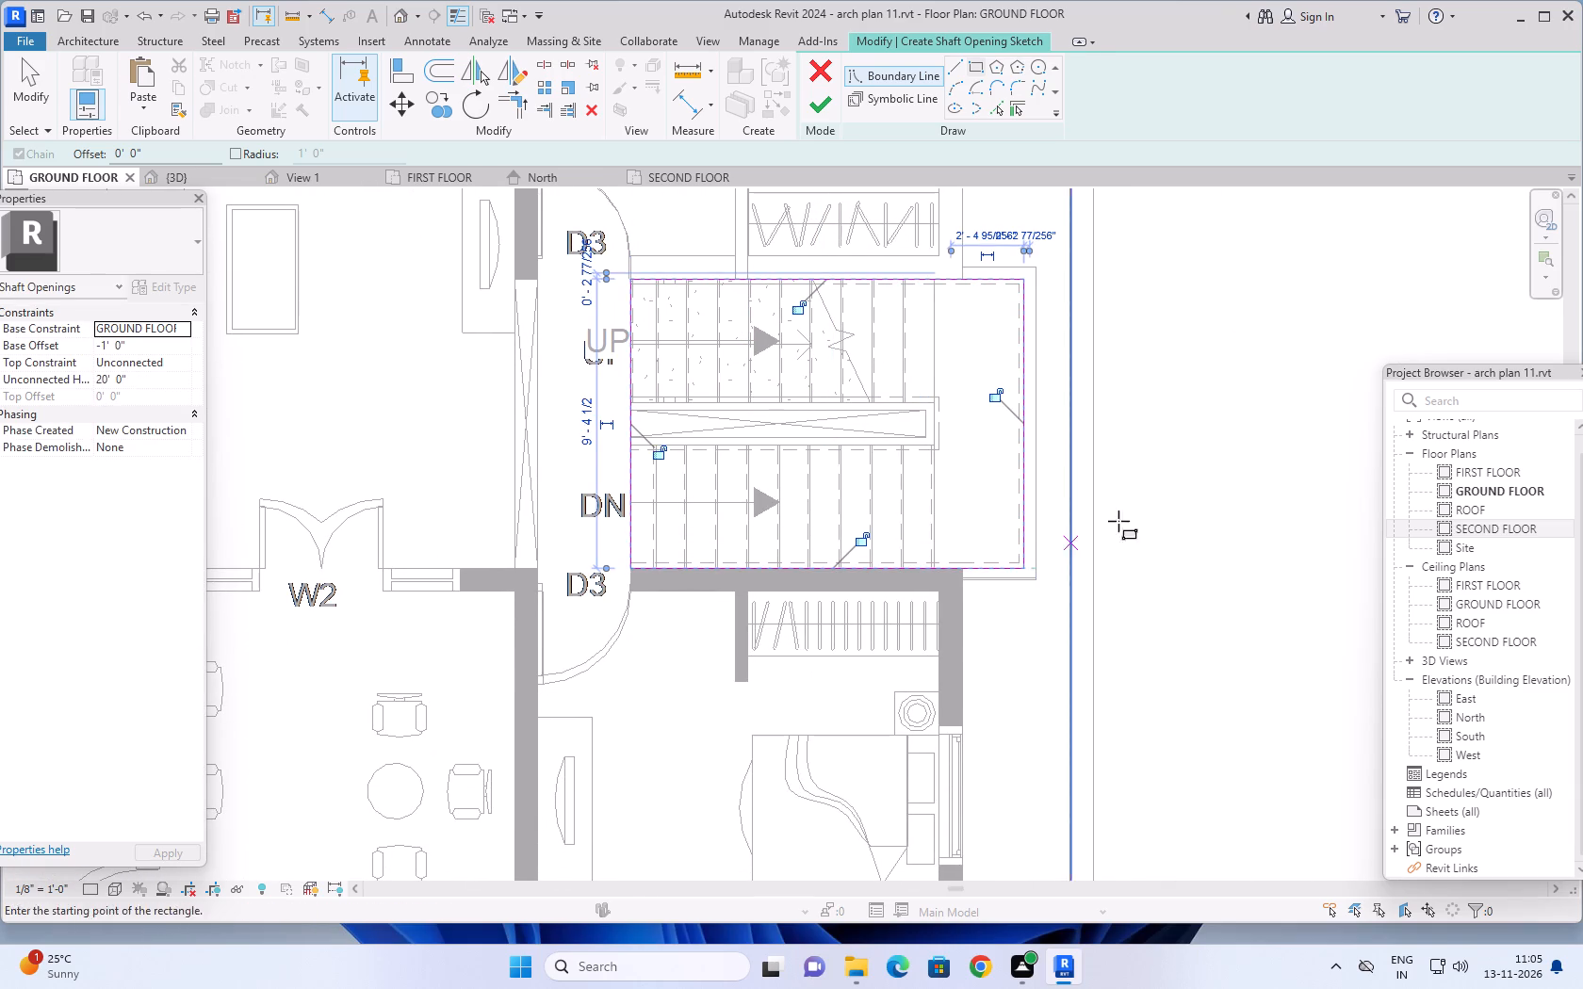
{"action": "scroll", "coordinate": [1159, 483], "scroll_direction": "down", "scroll_amount": 6}
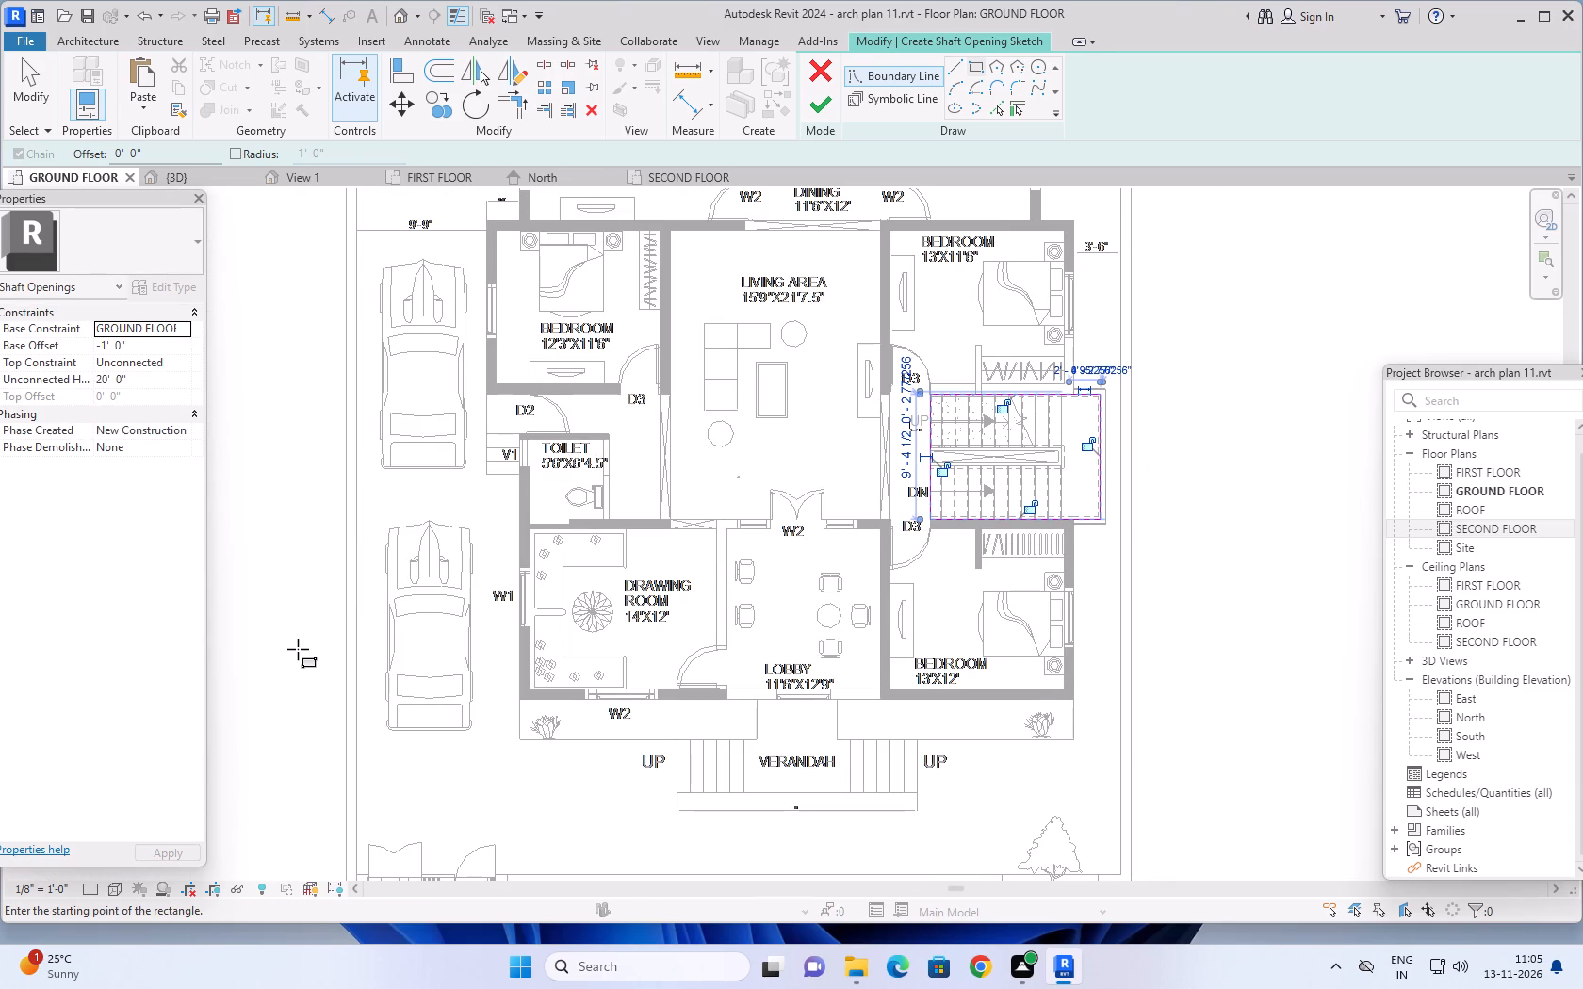
{"action": "left_click", "coordinate": [824, 105]}
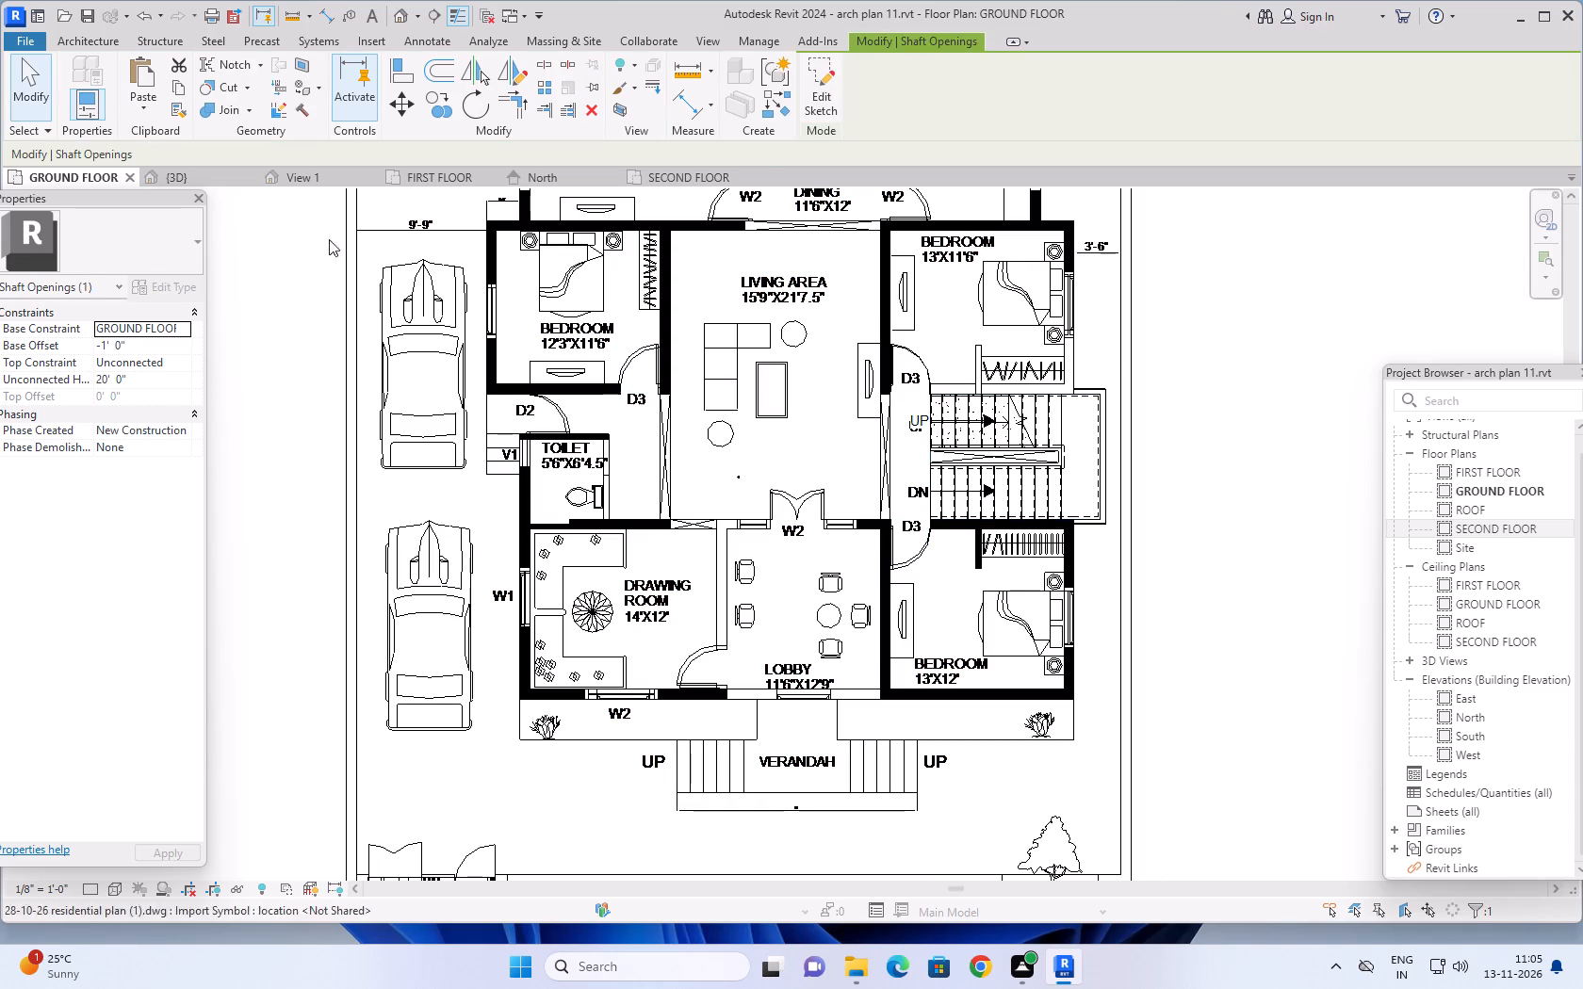
In the 3D view, raise the bottom of the stair shaft opening to a base offset of about 11 1/2" above GROUND FLOOR.
{"action": "left_click", "coordinate": [182, 179]}
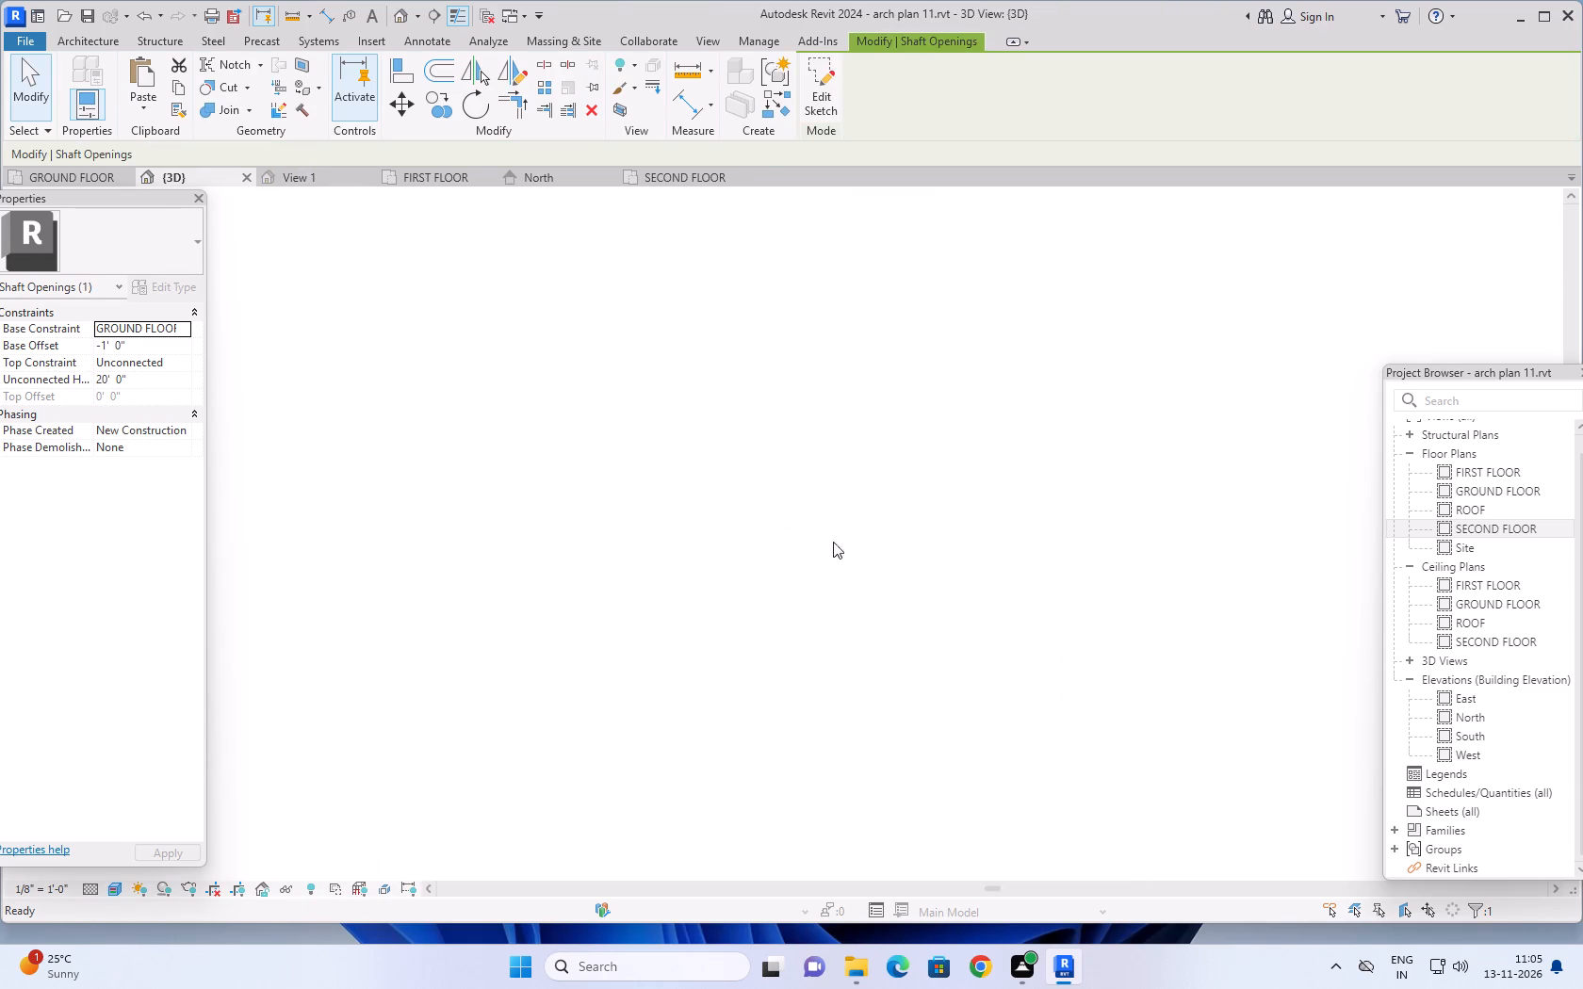
{"action": "scroll", "coordinate": [1042, 583], "scroll_direction": "down", "scroll_amount": 2}
{"action": "middle_click_drag", "start_coordinate": [951, 686], "coordinate": [895, 673]}
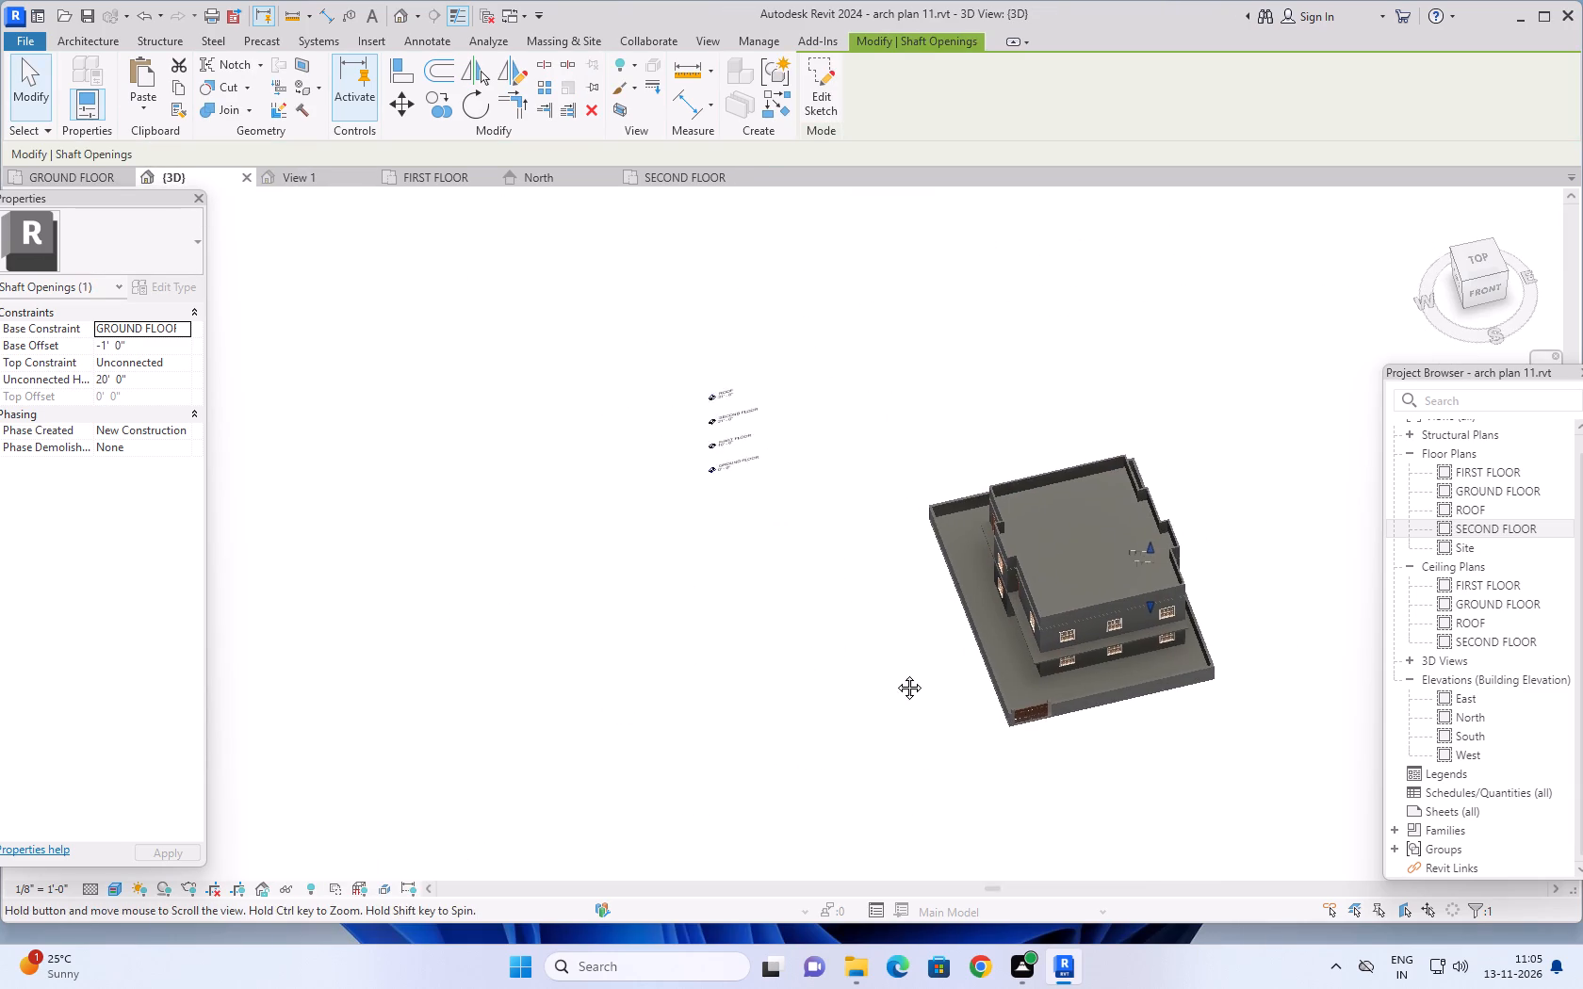
{"action": "middle_click_drag", "start_coordinate": [895, 673], "coordinate": [794, 656]}
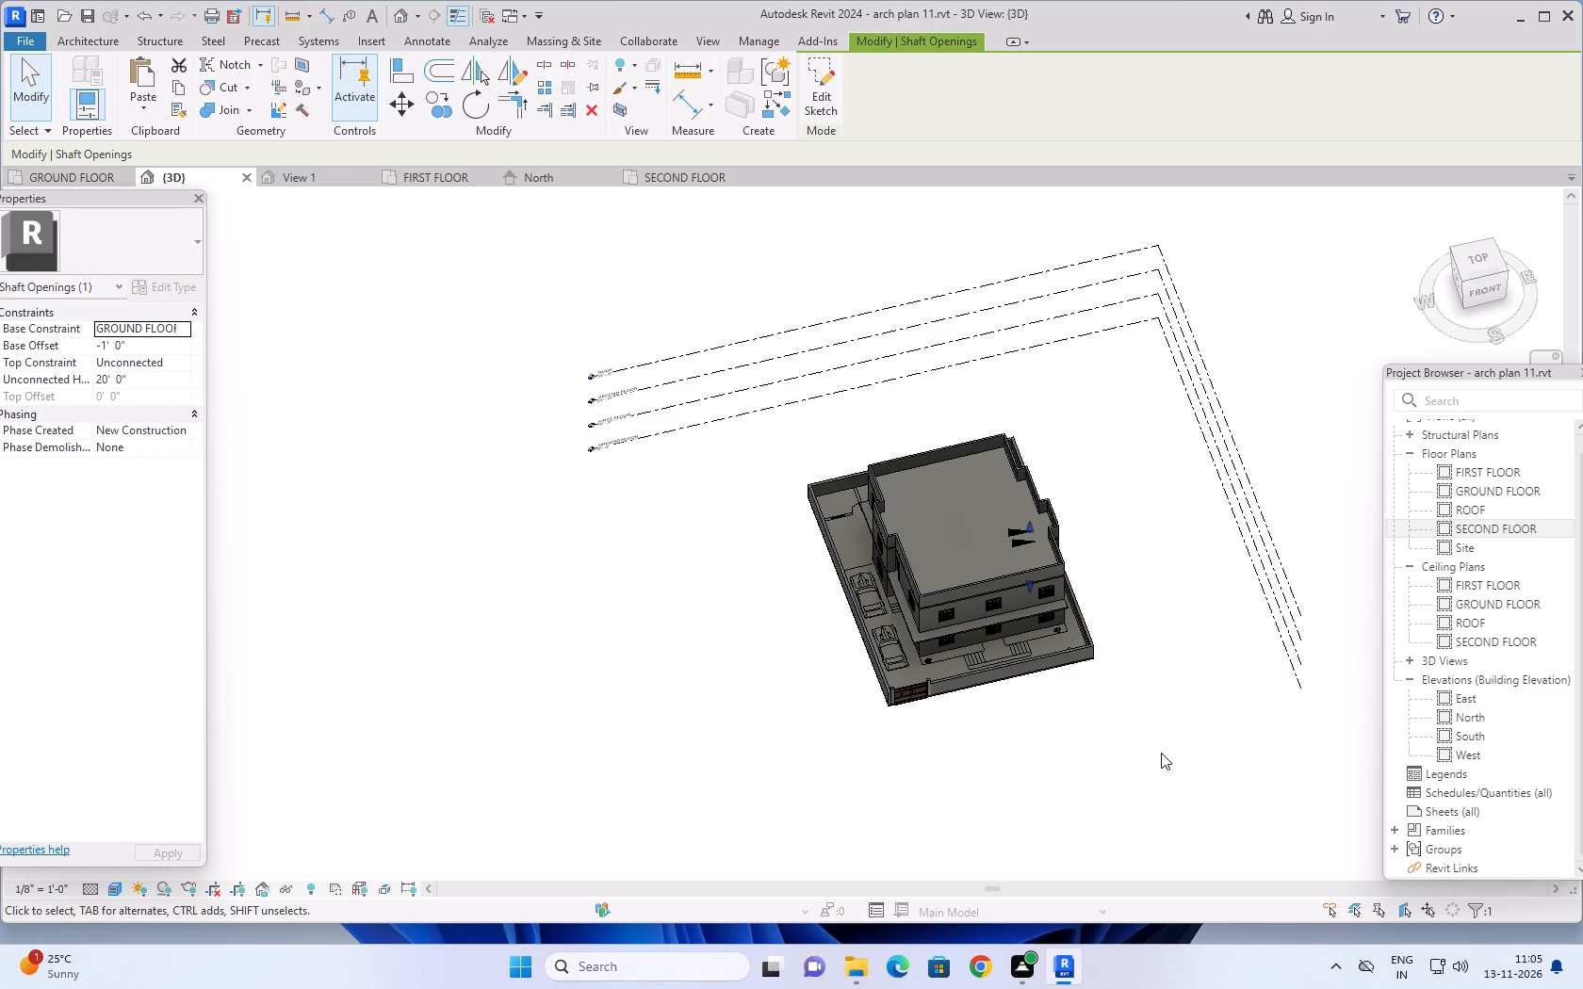
{"action": "middle_click_drag", "start_coordinate": [1157, 748], "coordinate": [1079, 322]}
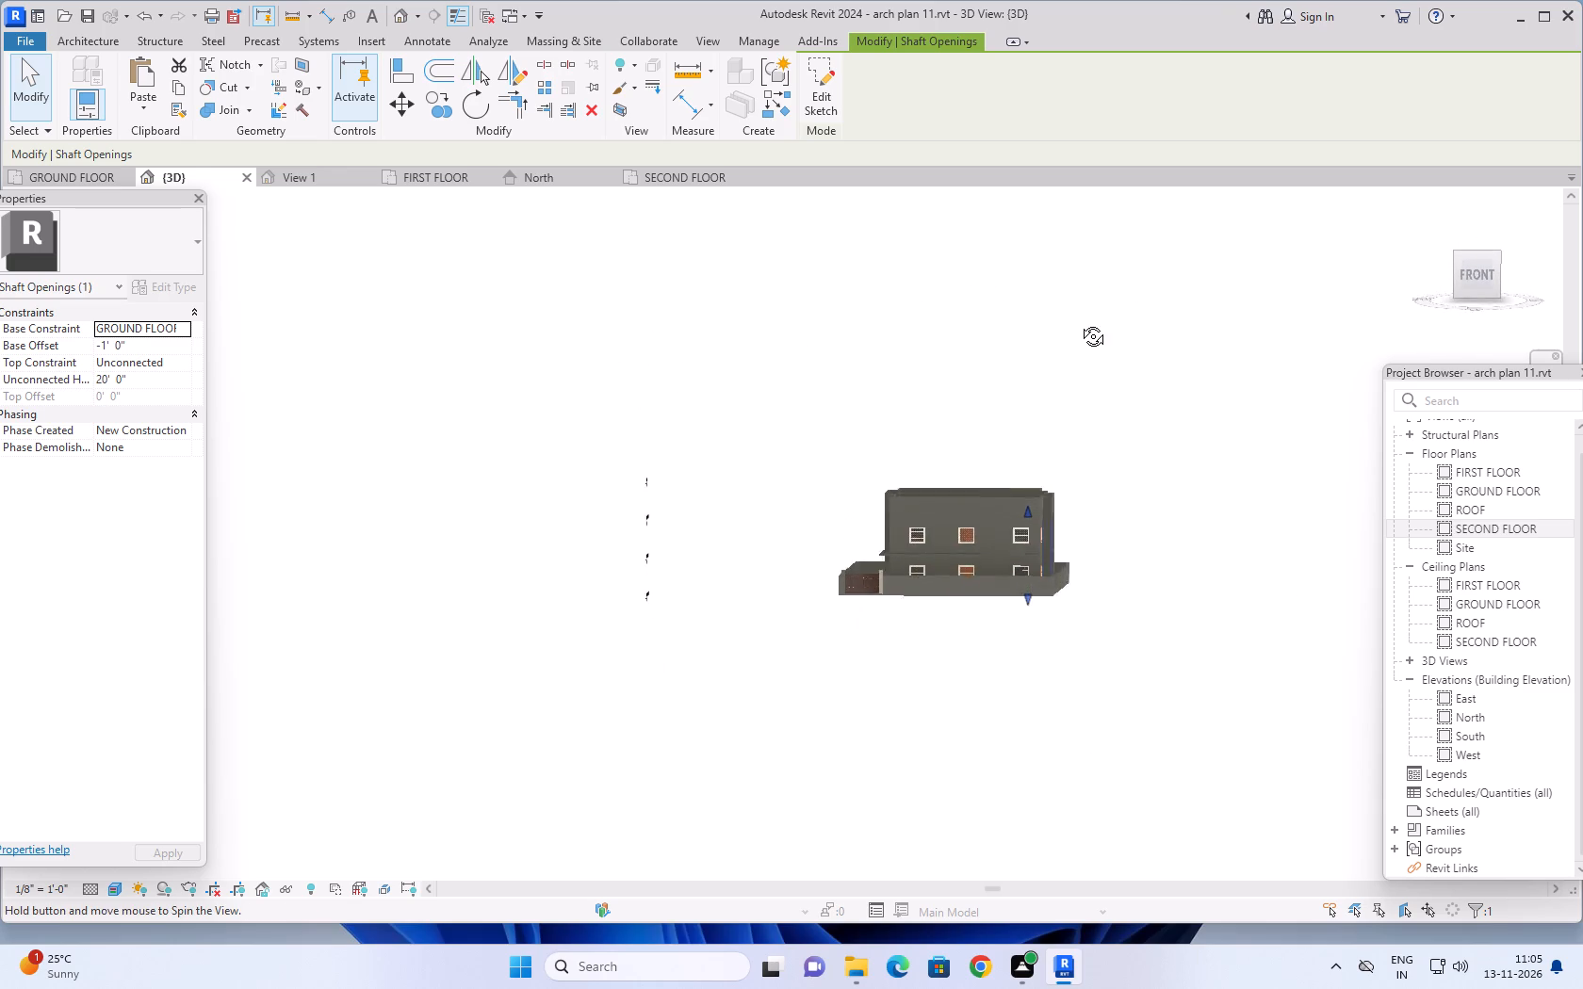
{"action": "middle_click_drag", "start_coordinate": [1079, 322], "coordinate": [1090, 275]}
{"action": "middle_click_drag", "start_coordinate": [1141, 520], "coordinate": [1123, 549]}
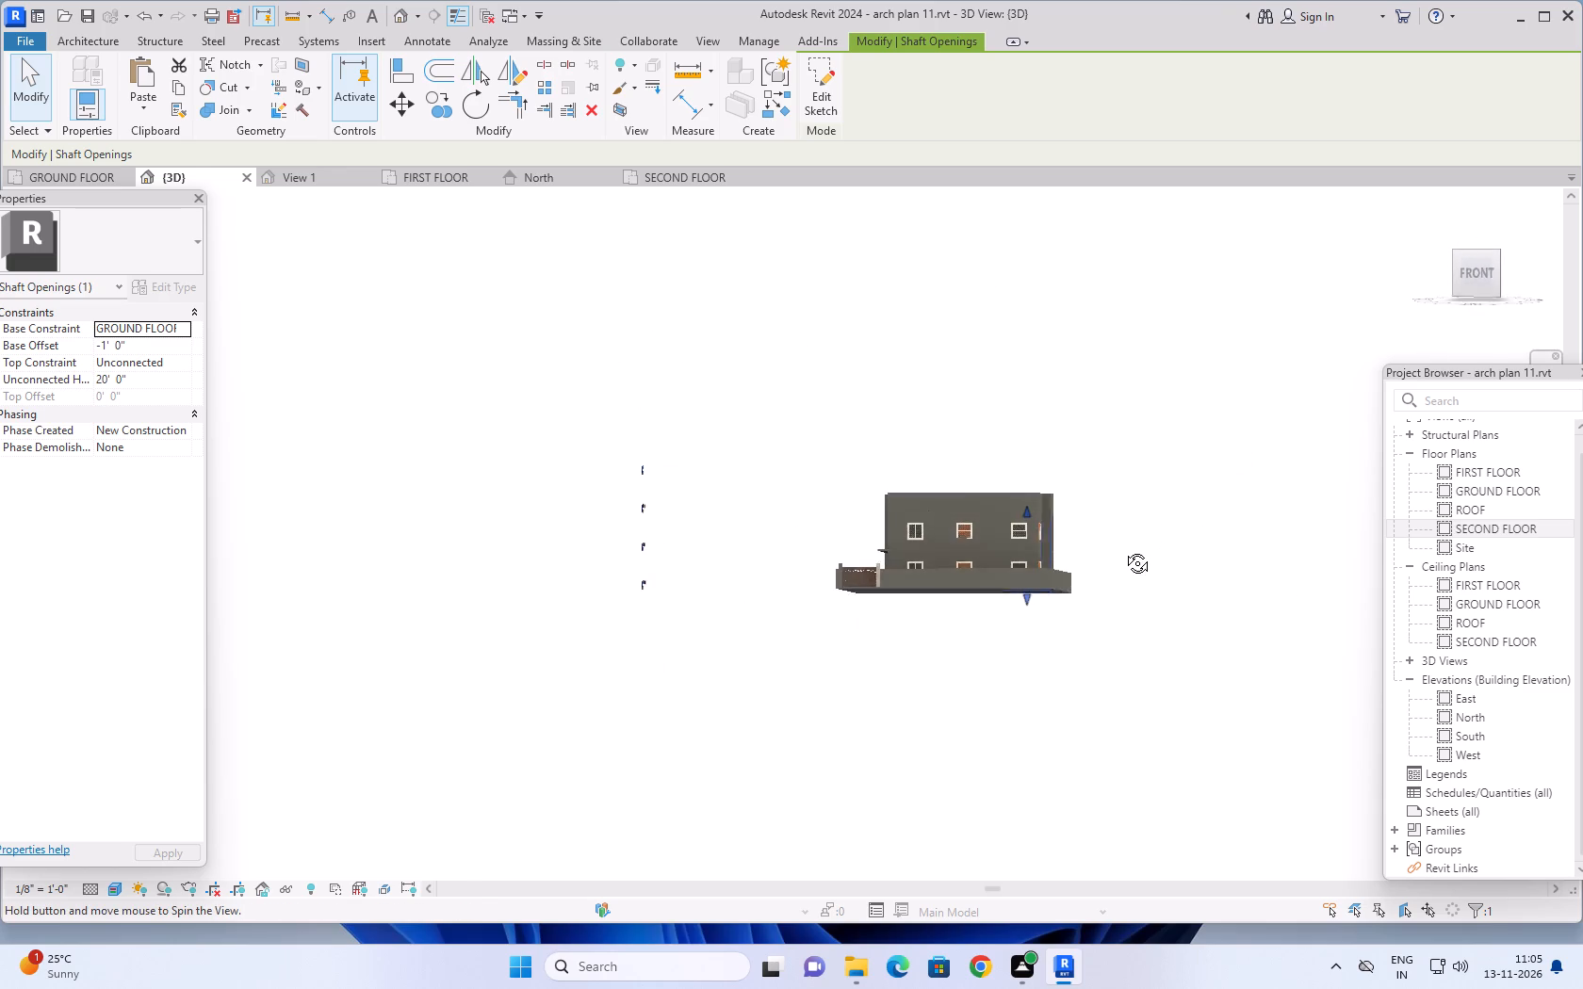
{"action": "middle_click_drag", "start_coordinate": [1123, 549], "coordinate": [1122, 558]}
{"action": "middle_click_drag", "start_coordinate": [1118, 594], "coordinate": [1118, 693]}
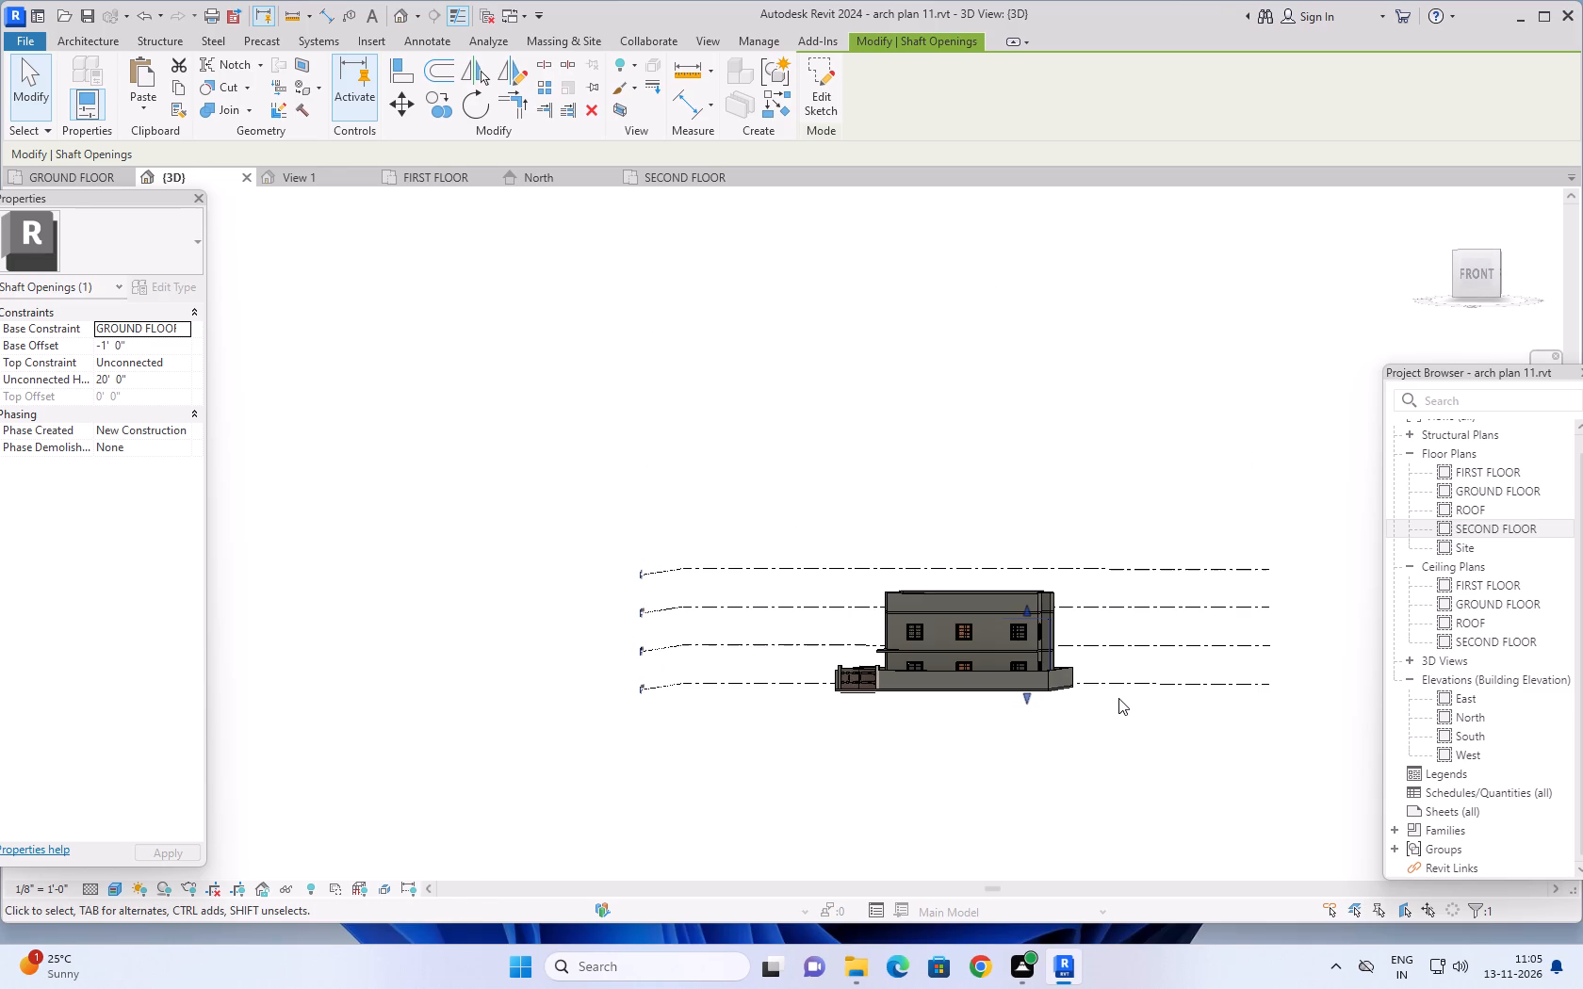
{"action": "scroll", "coordinate": [1069, 705], "scroll_direction": "up", "scroll_amount": 5}
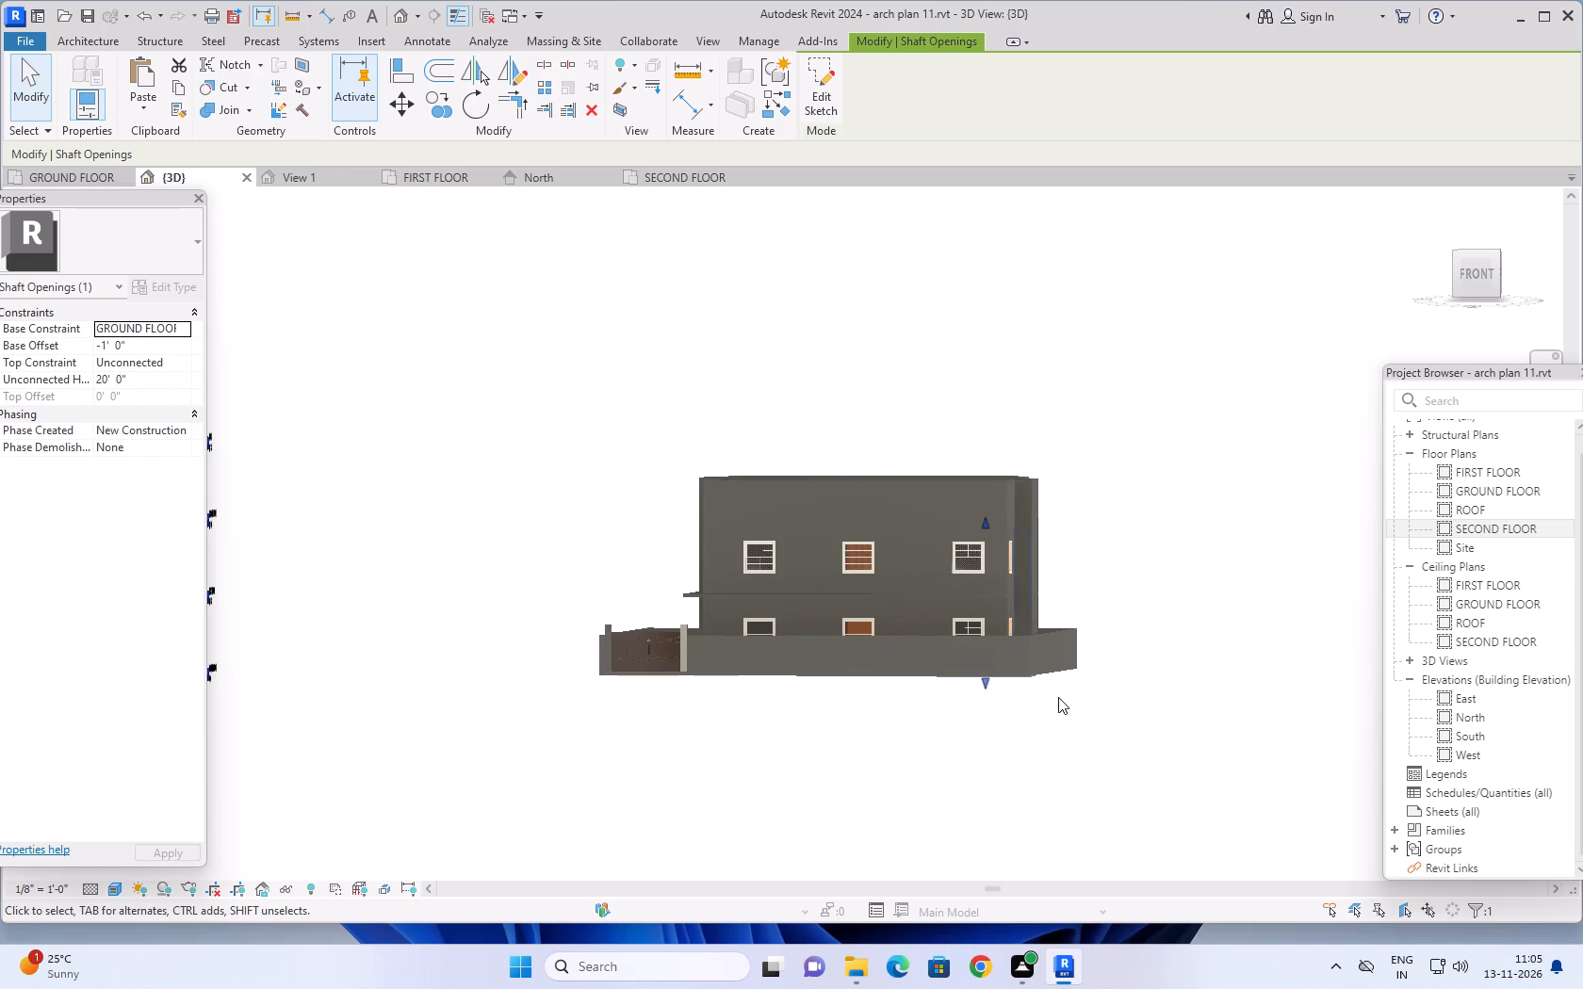
{"action": "left_click_drag", "start_coordinate": [984, 681], "coordinate": [987, 665]}
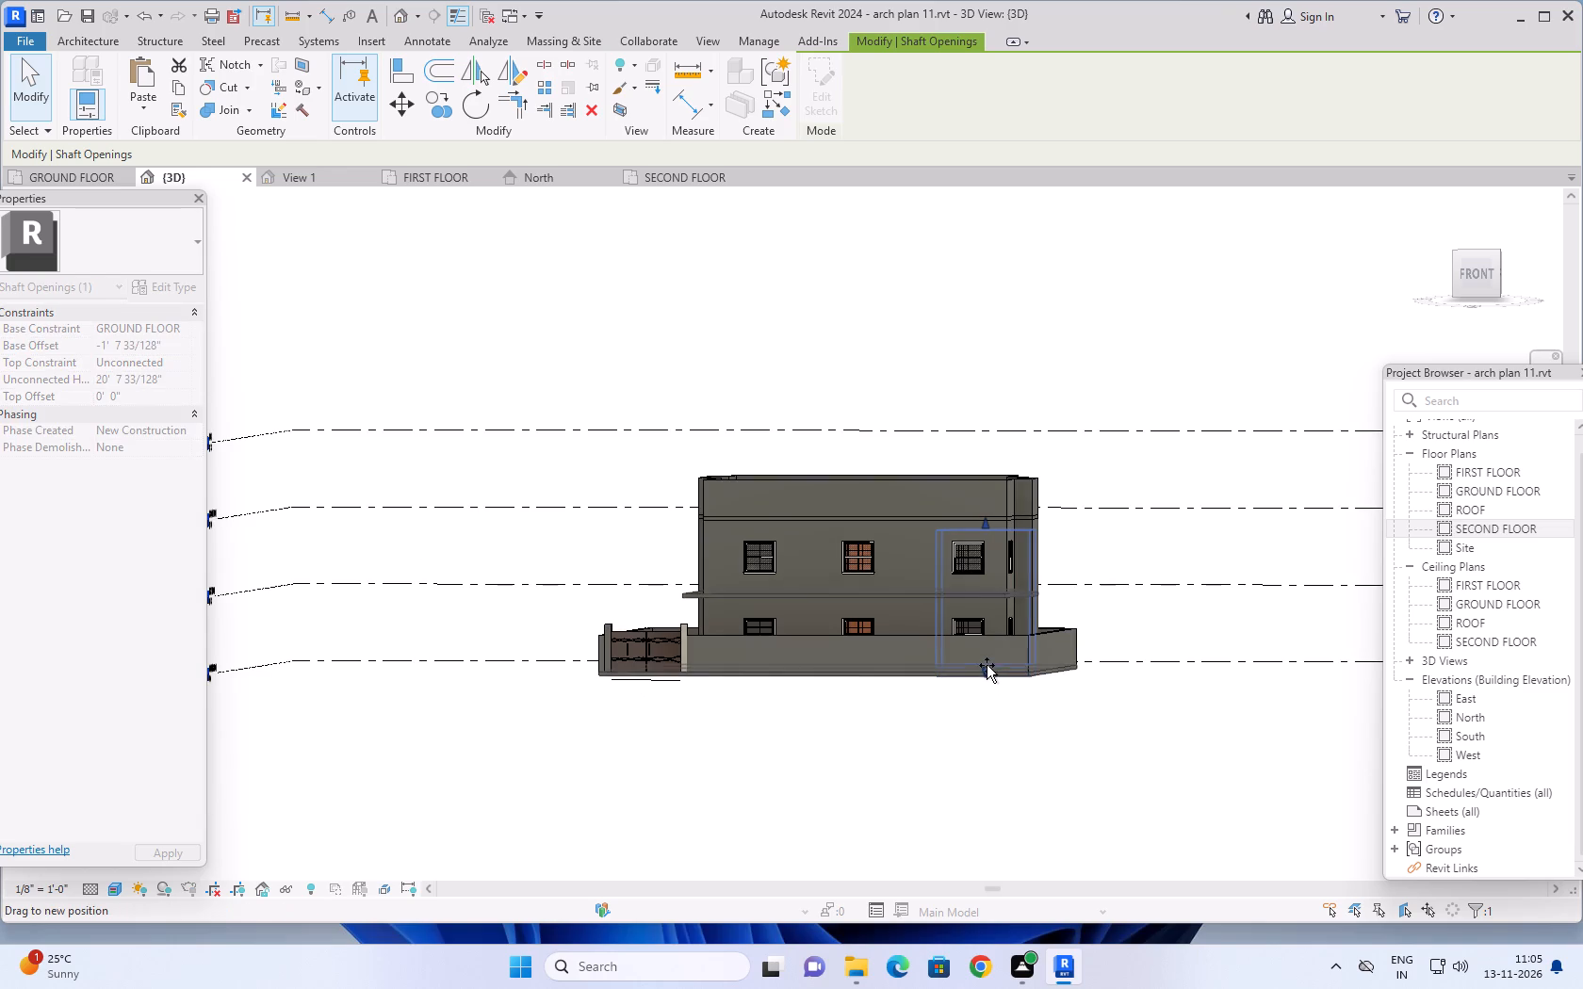
{"action": "left_click_drag", "start_coordinate": [987, 665], "coordinate": [987, 662]}
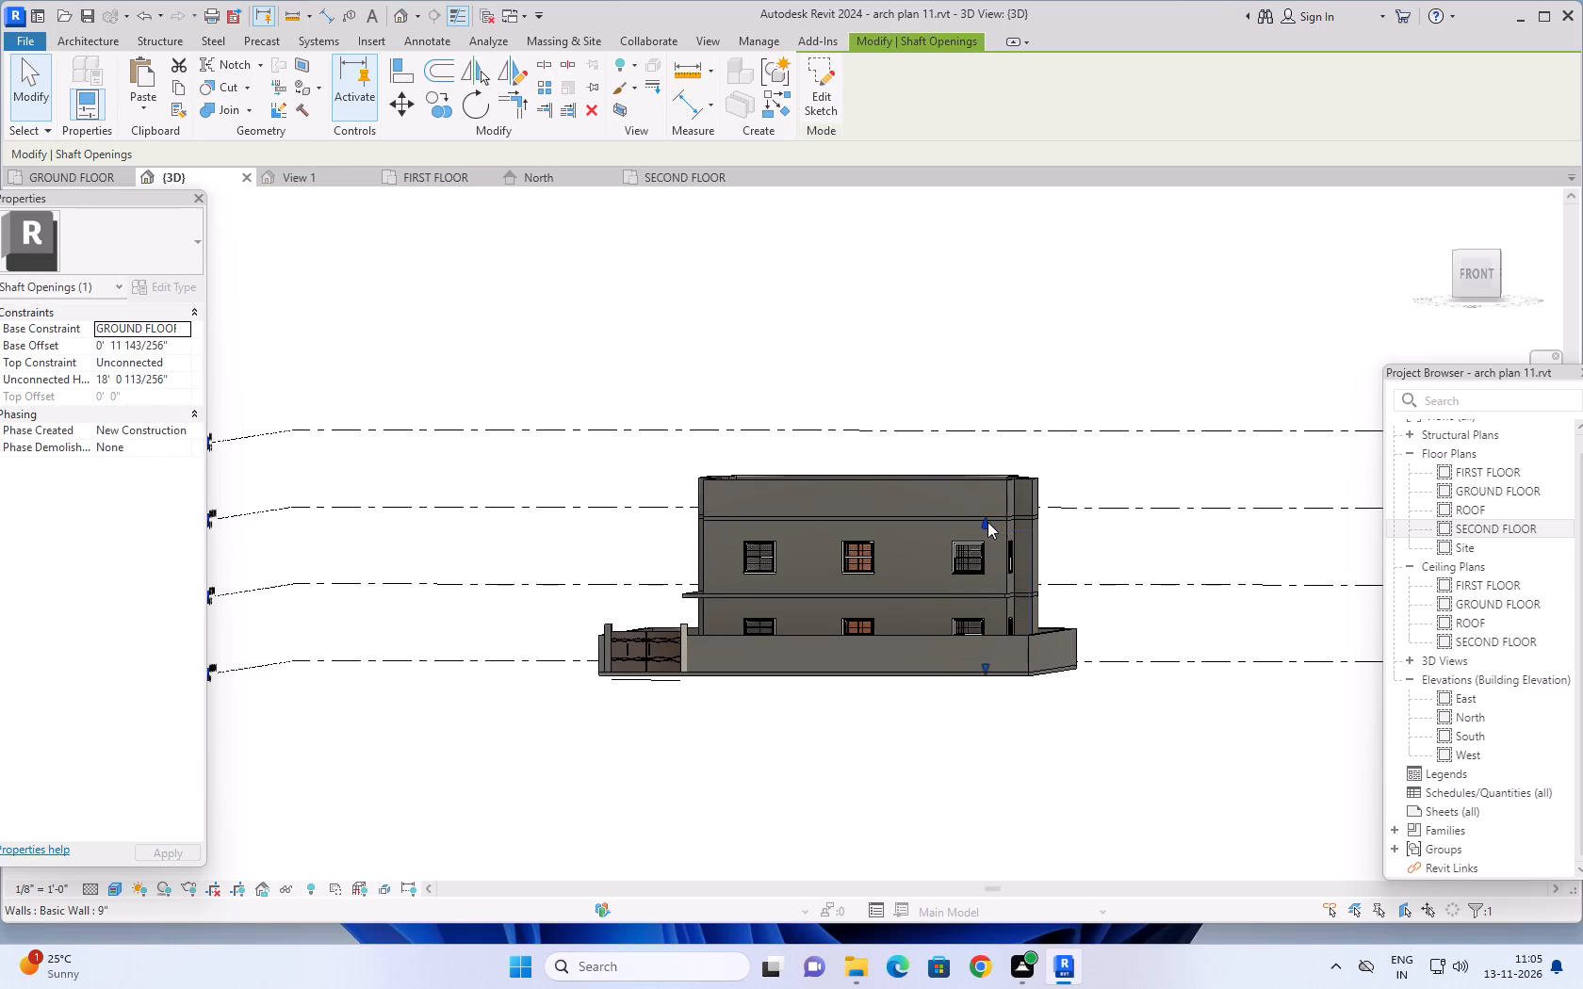
Extend the top of the shaft opening up through the second floor slab, to an unconnected height of about 25'-8", and deselect it.
{"action": "left_click_drag", "start_coordinate": [987, 522], "coordinate": [989, 474]}
{"action": "scroll", "coordinate": [604, 763], "scroll_direction": "up", "scroll_amount": 1, "text": "shift"}
{"action": "middle_click_drag", "start_coordinate": [620, 767], "coordinate": [669, 786], "text": "shift"}
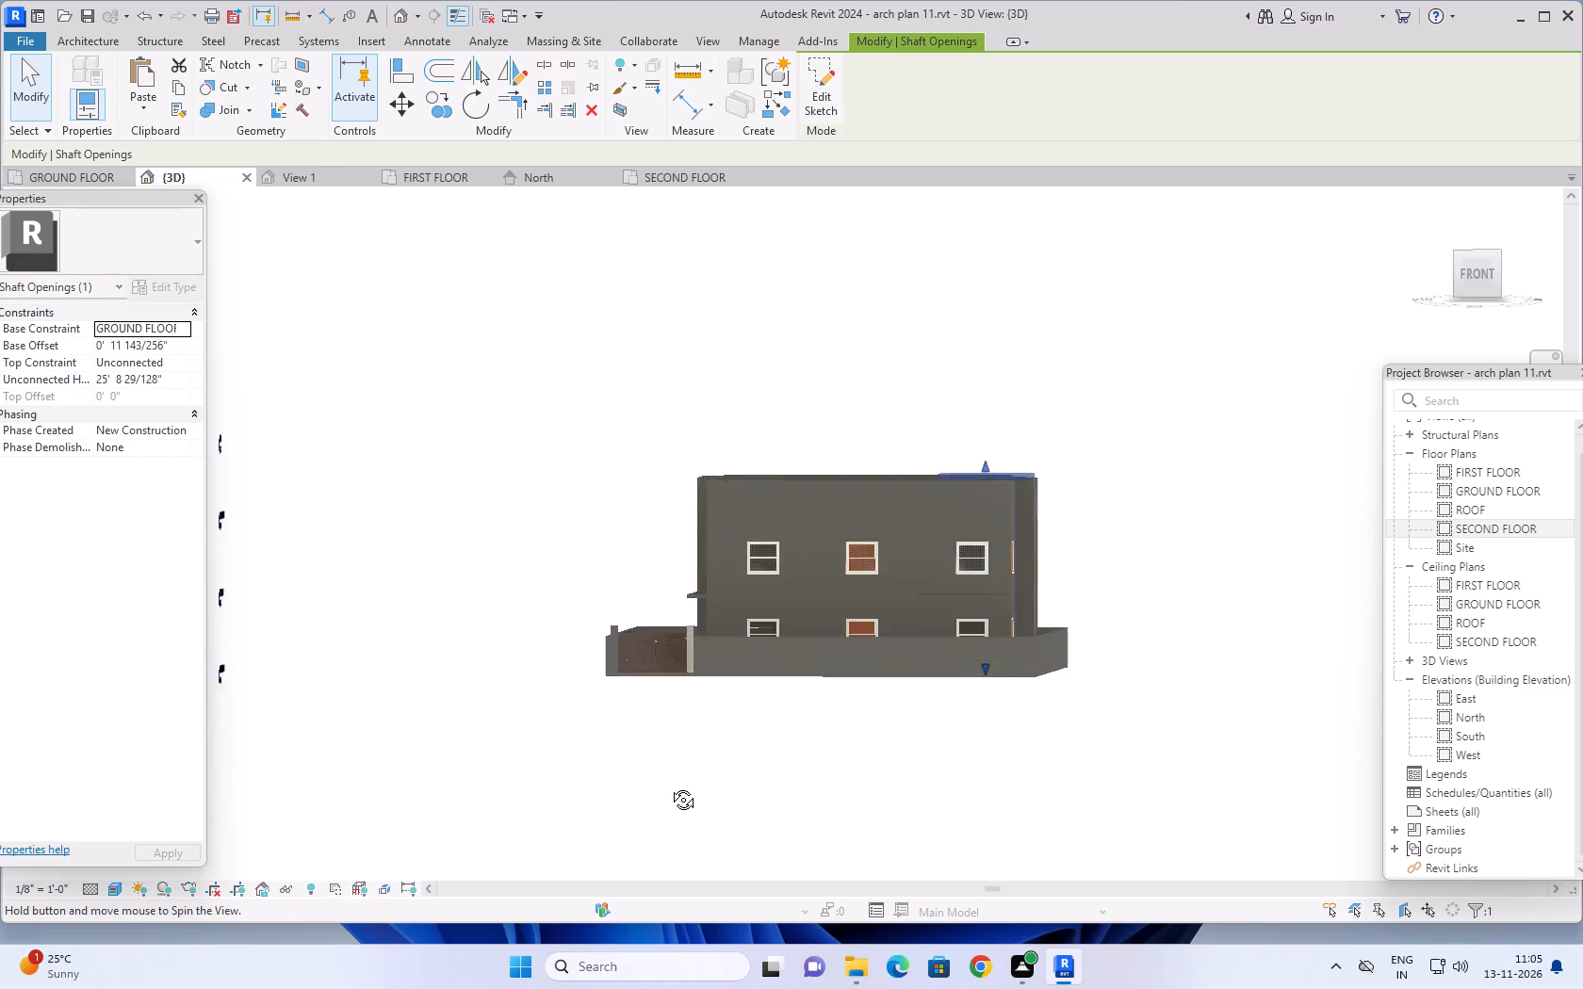
{"action": "middle_click_drag", "start_coordinate": [669, 786], "coordinate": [952, 908], "text": "shift"}
{"action": "key", "text": "Escape"}
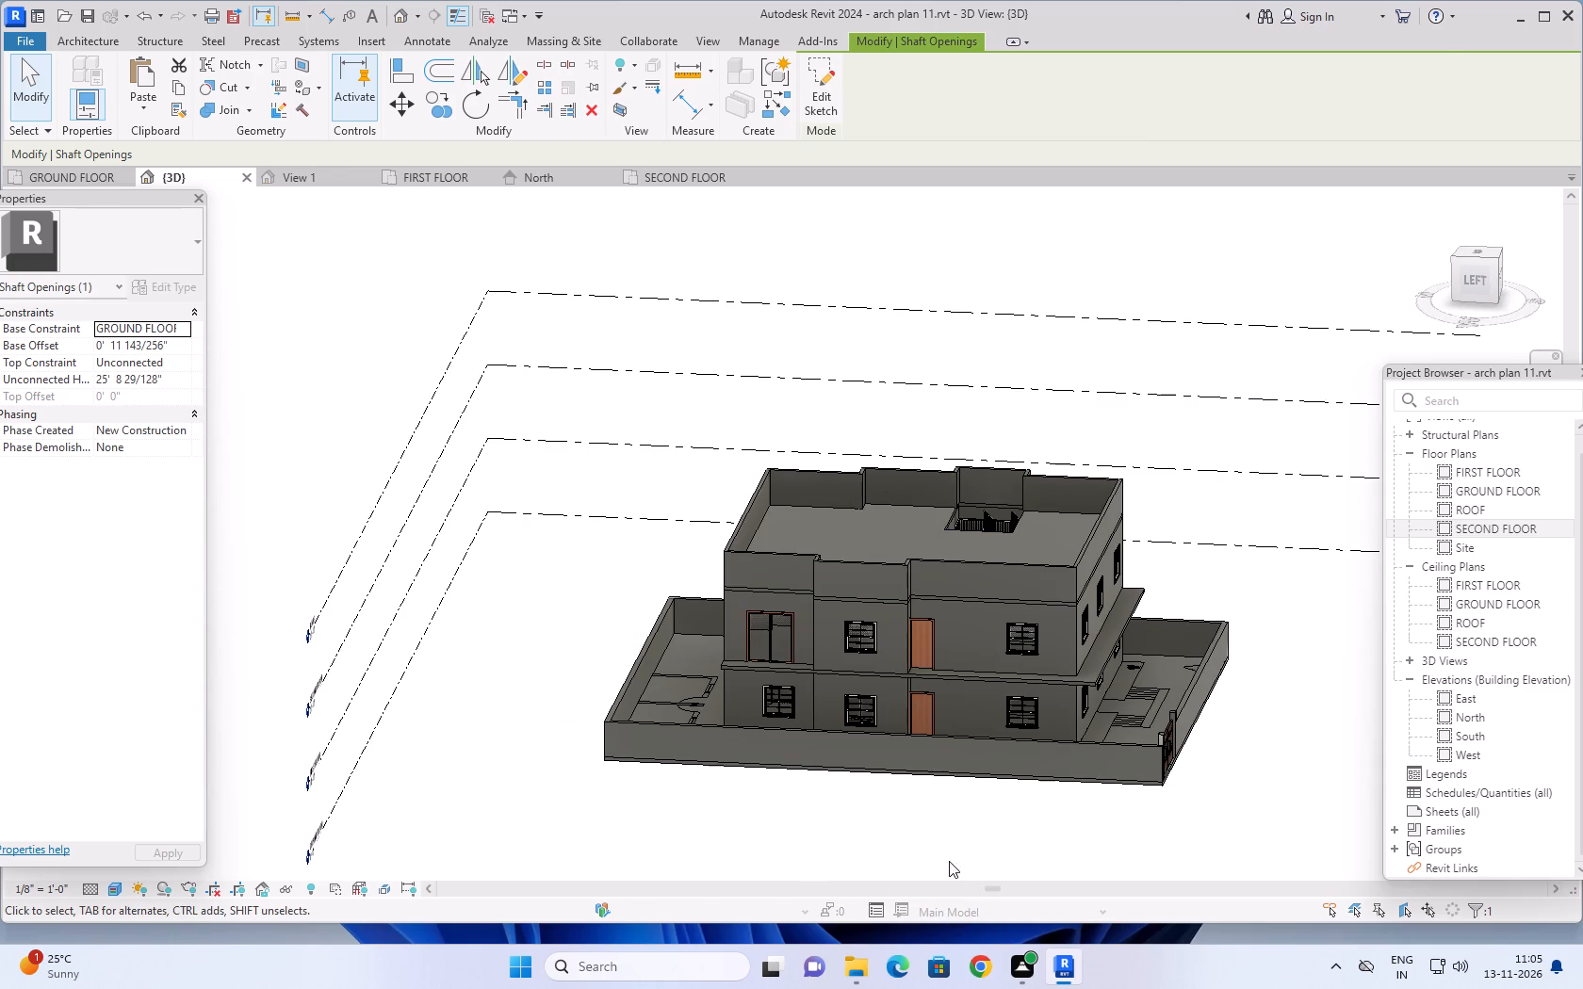
Examine the stair opening in the second floor slab and the perimeter wall from several angles in 3D.
{"action": "middle_click_drag", "start_coordinate": [857, 811], "coordinate": [869, 731]}
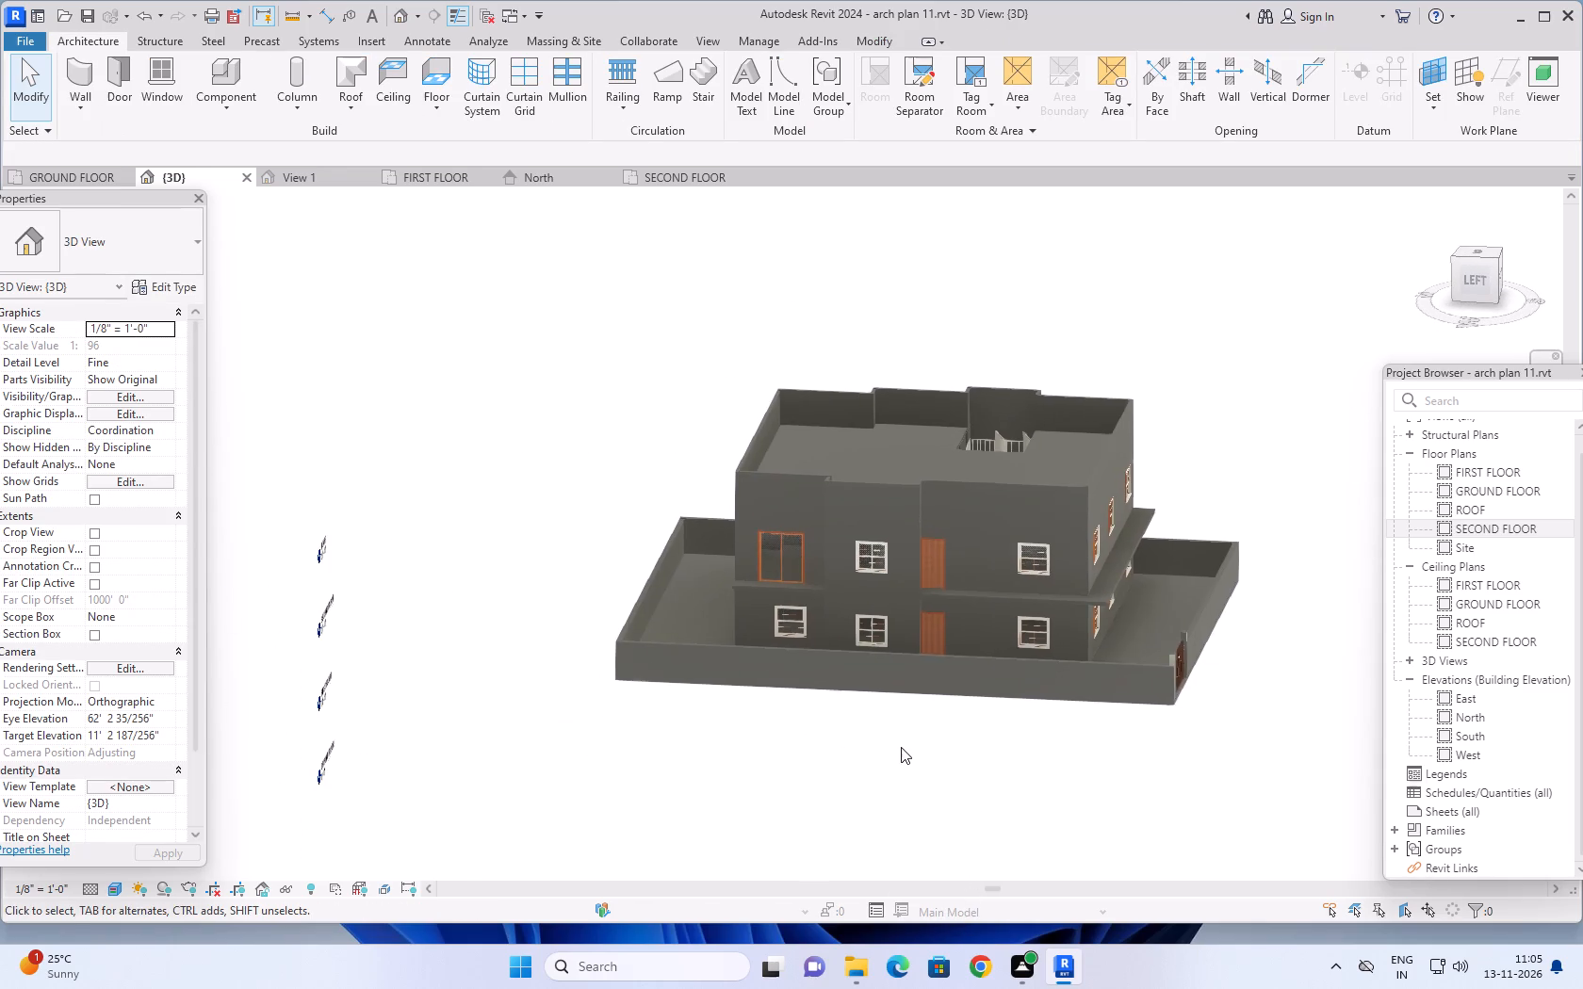
{"action": "middle_click_drag", "start_coordinate": [906, 734], "coordinate": [873, 836], "text": "shift"}
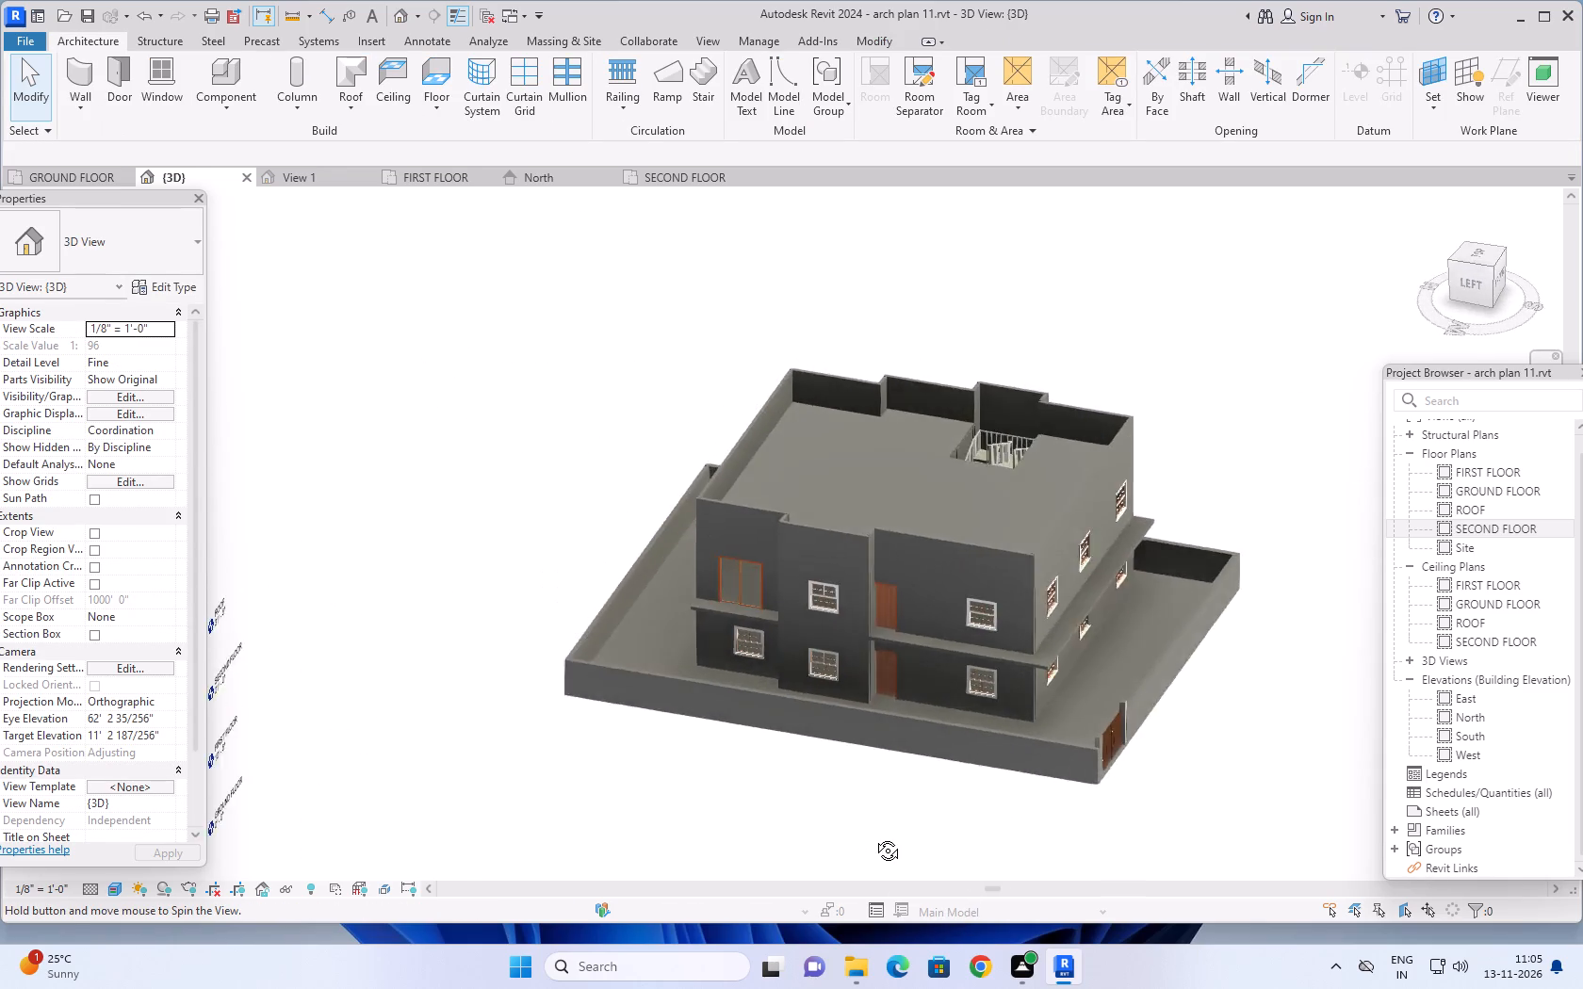
{"action": "middle_click_drag", "start_coordinate": [873, 836], "coordinate": [1142, 846], "text": "shift"}
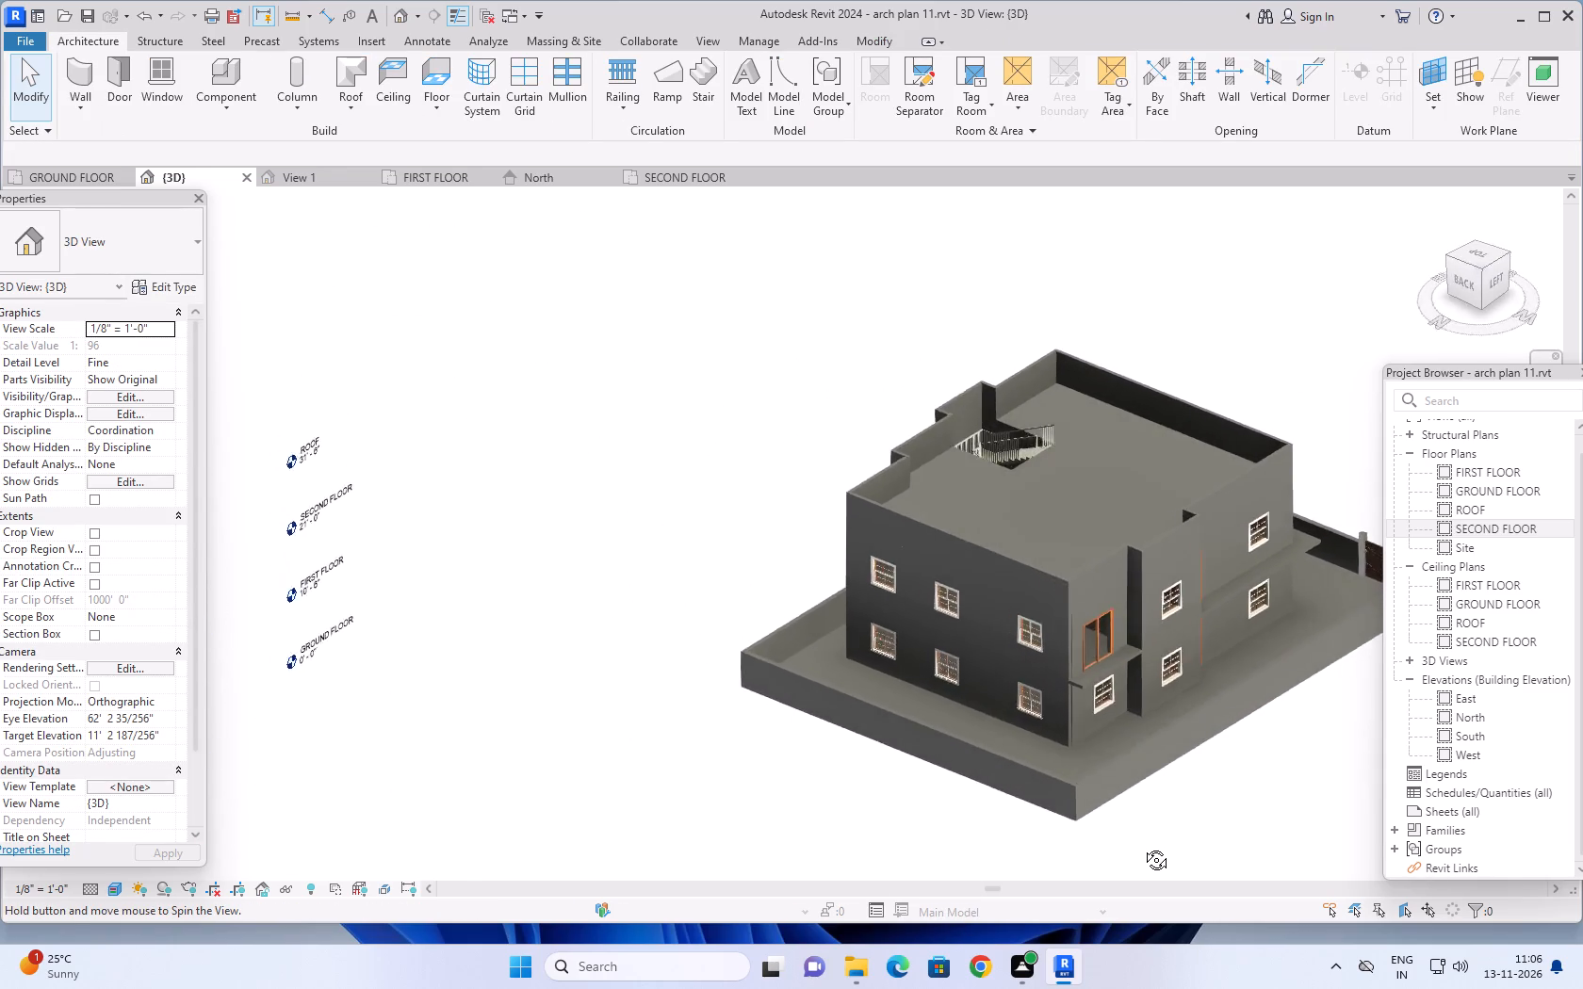
{"action": "middle_click_drag", "start_coordinate": [1142, 846], "coordinate": [1049, 891], "text": "shift"}
{"action": "scroll", "coordinate": [1150, 859], "scroll_direction": "down", "scroll_amount": 2}
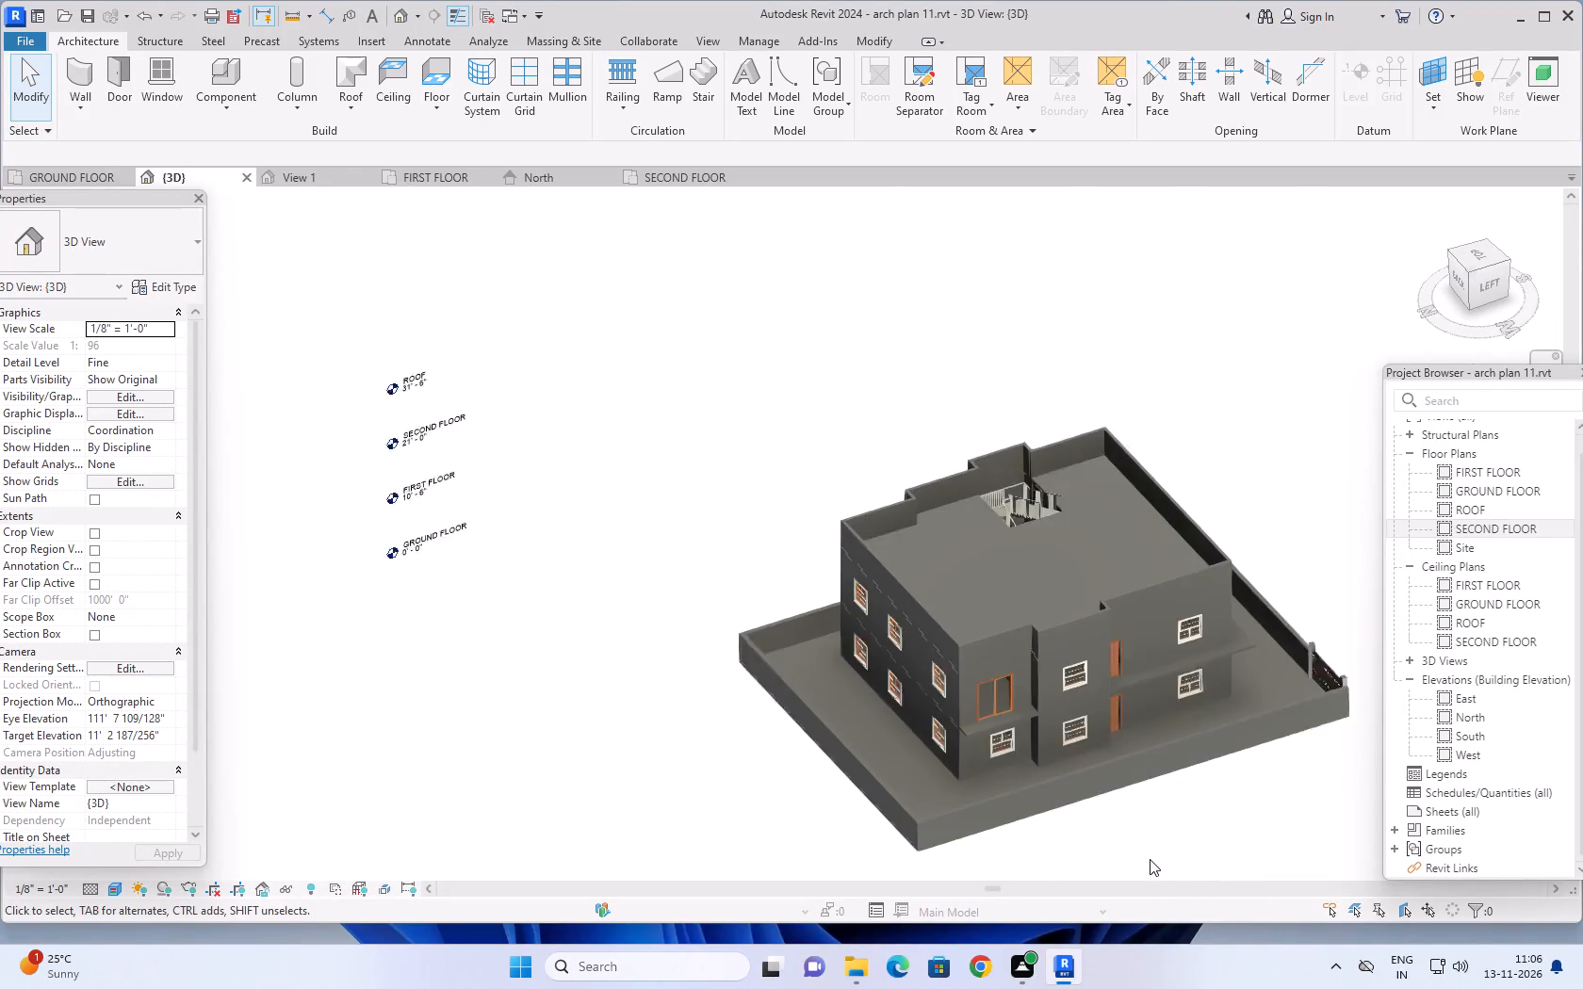
Examine the stair opening in the second floor slab and the stair railings below it in 3D, close up and from afar.
{"action": "middle_click_drag", "start_coordinate": [1127, 851], "coordinate": [1018, 786]}
{"action": "scroll", "coordinate": [1101, 754], "scroll_direction": "down", "scroll_amount": 2}
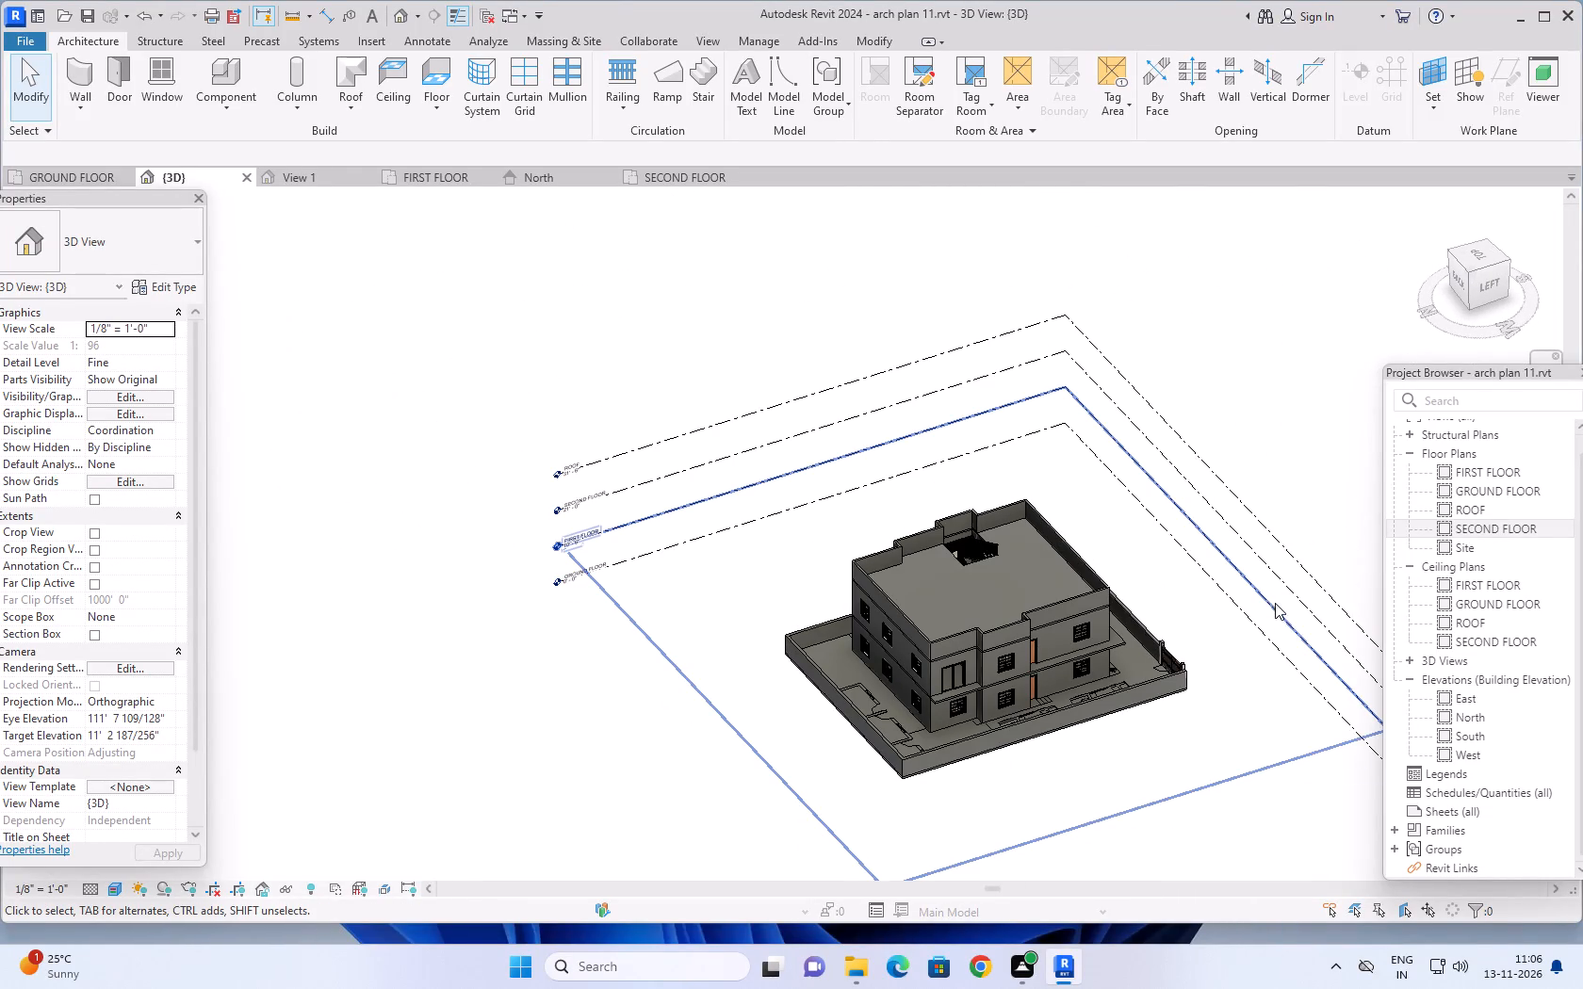
{"action": "scroll", "coordinate": [1271, 520], "scroll_direction": "up", "scroll_amount": 3}
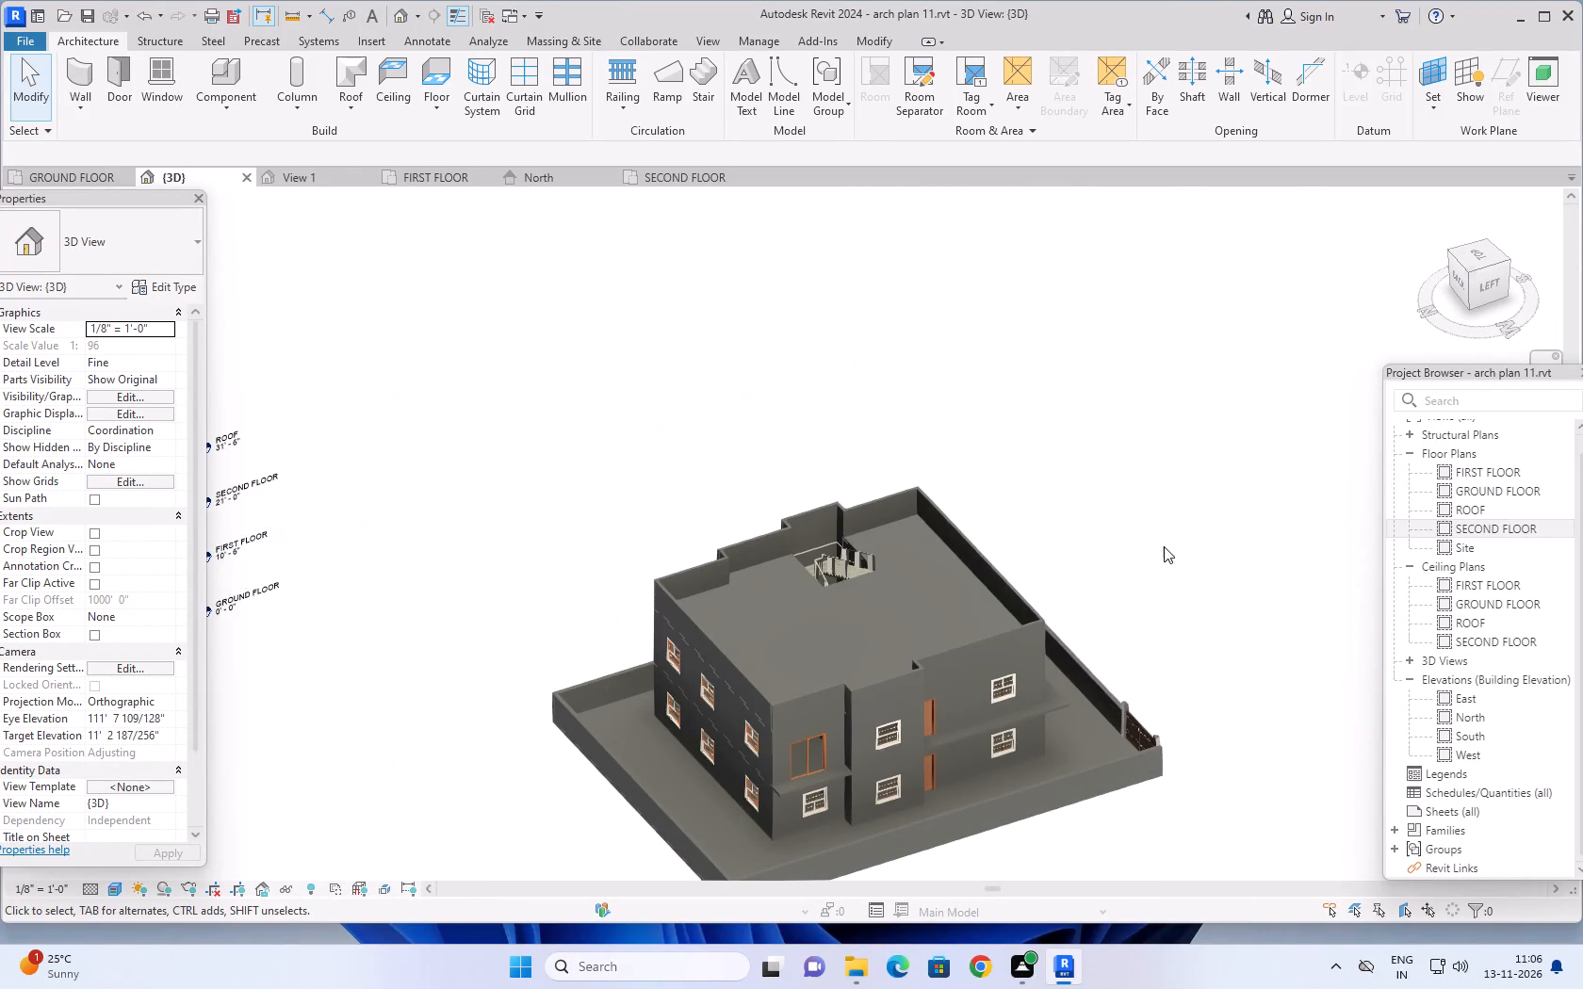
{"action": "middle_click_drag", "start_coordinate": [1132, 545], "coordinate": [1120, 601]}
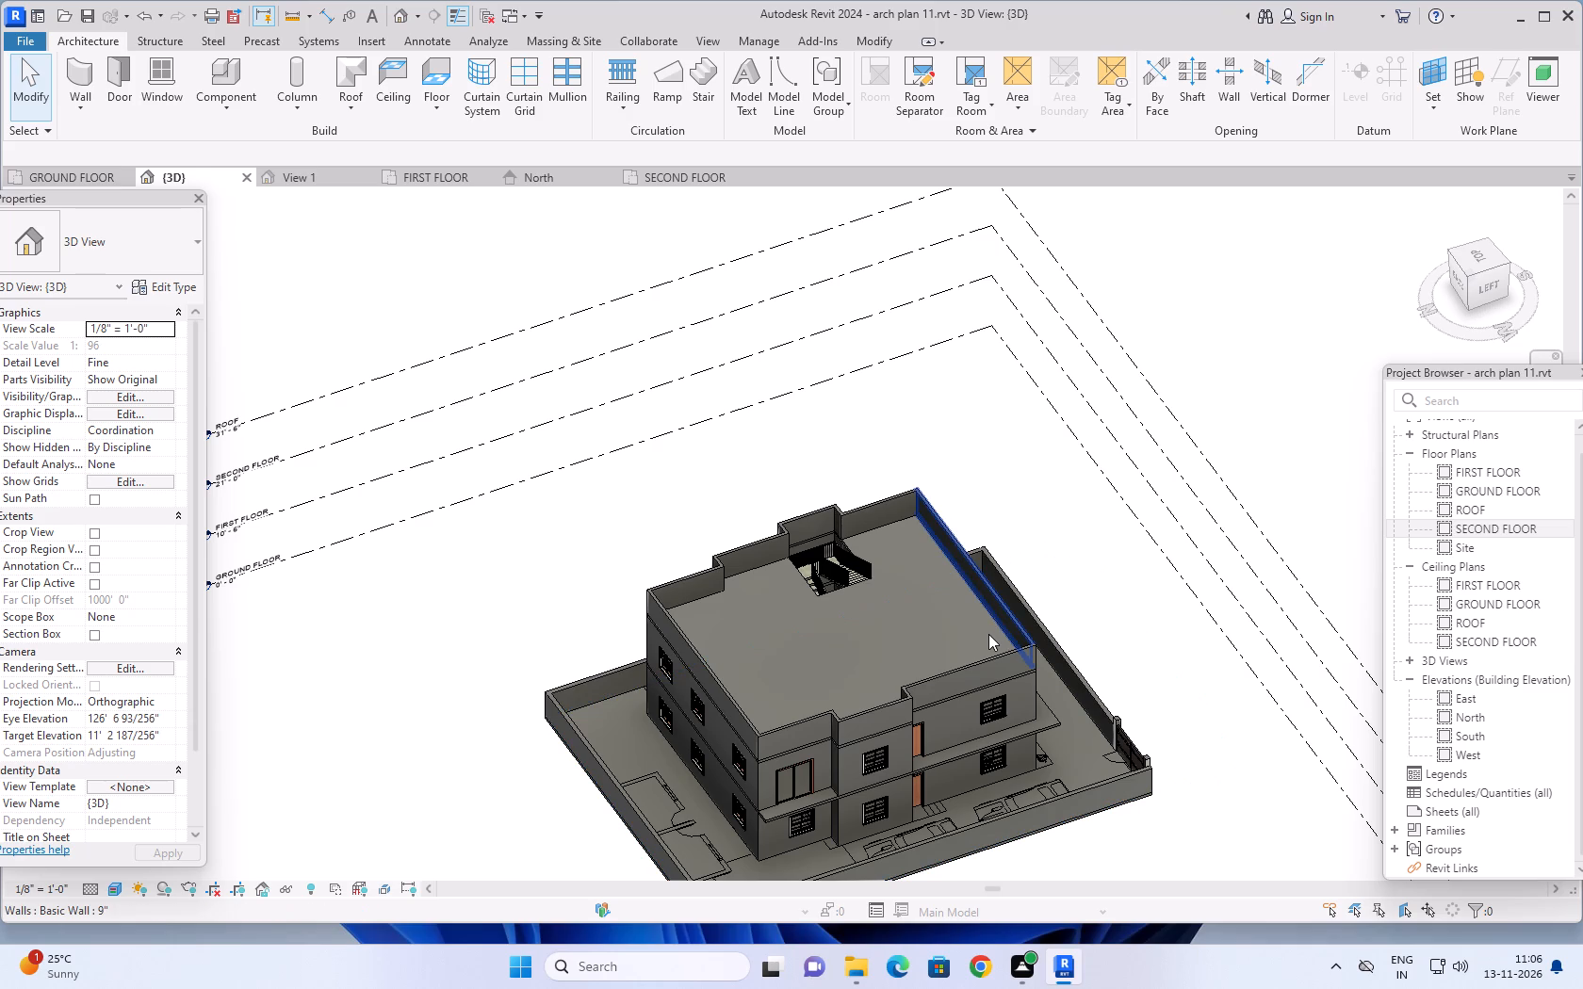
{"action": "scroll", "coordinate": [827, 548], "scroll_direction": "up", "scroll_amount": 13}
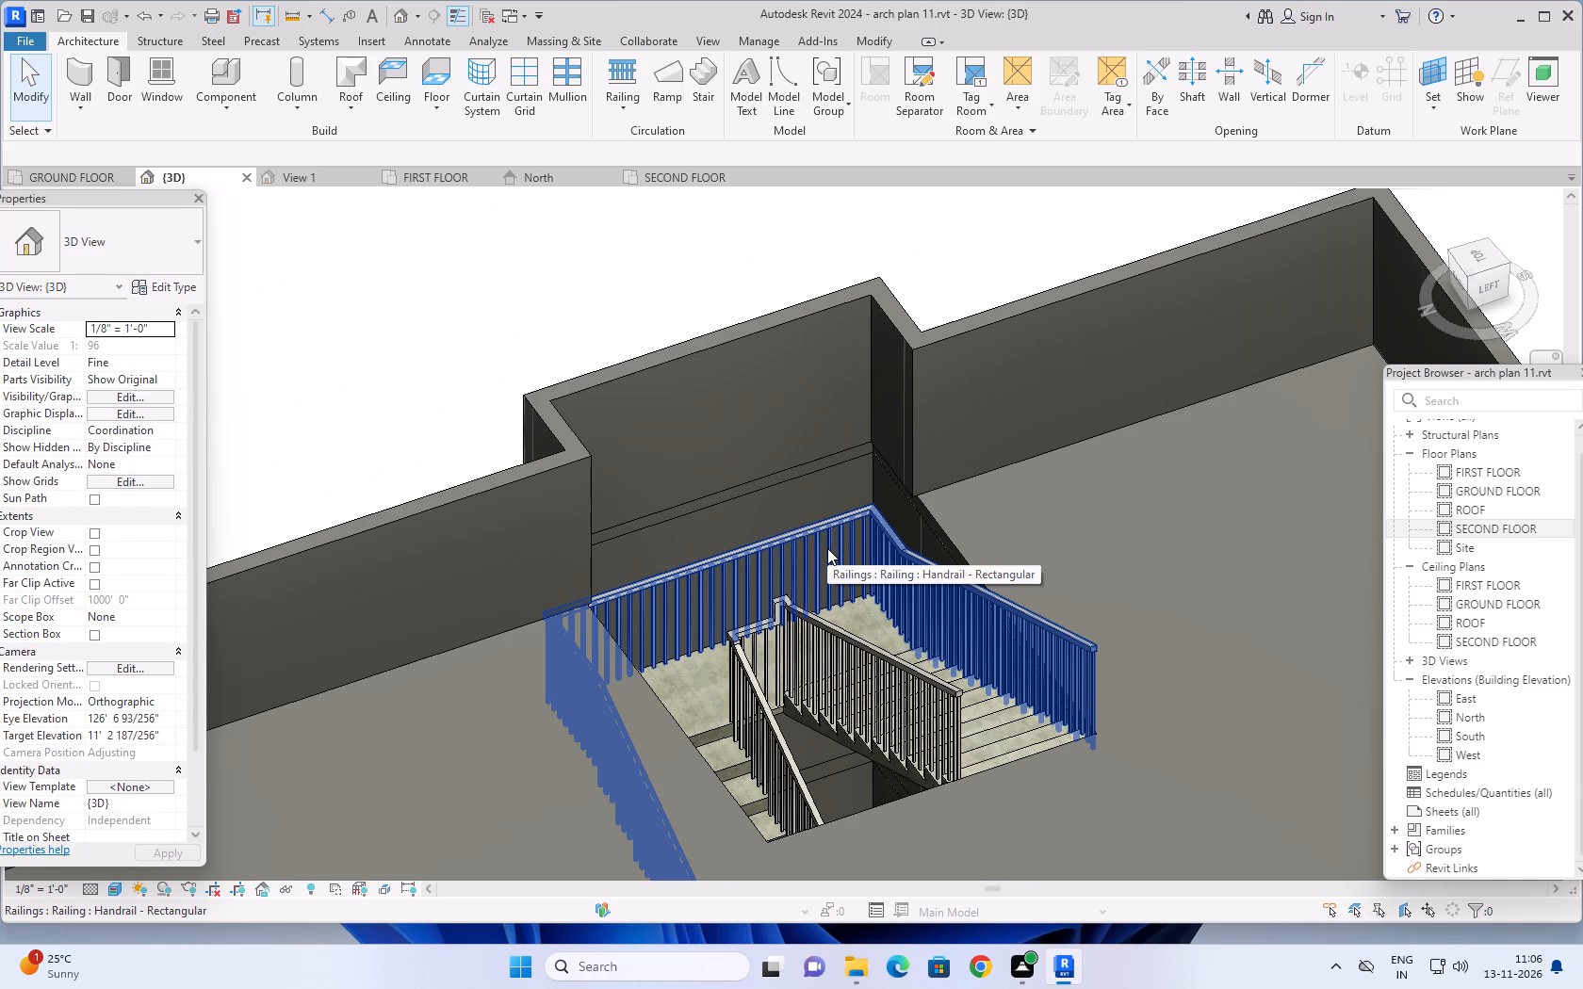
{"action": "scroll", "coordinate": [825, 541], "scroll_direction": "down", "scroll_amount": 7}
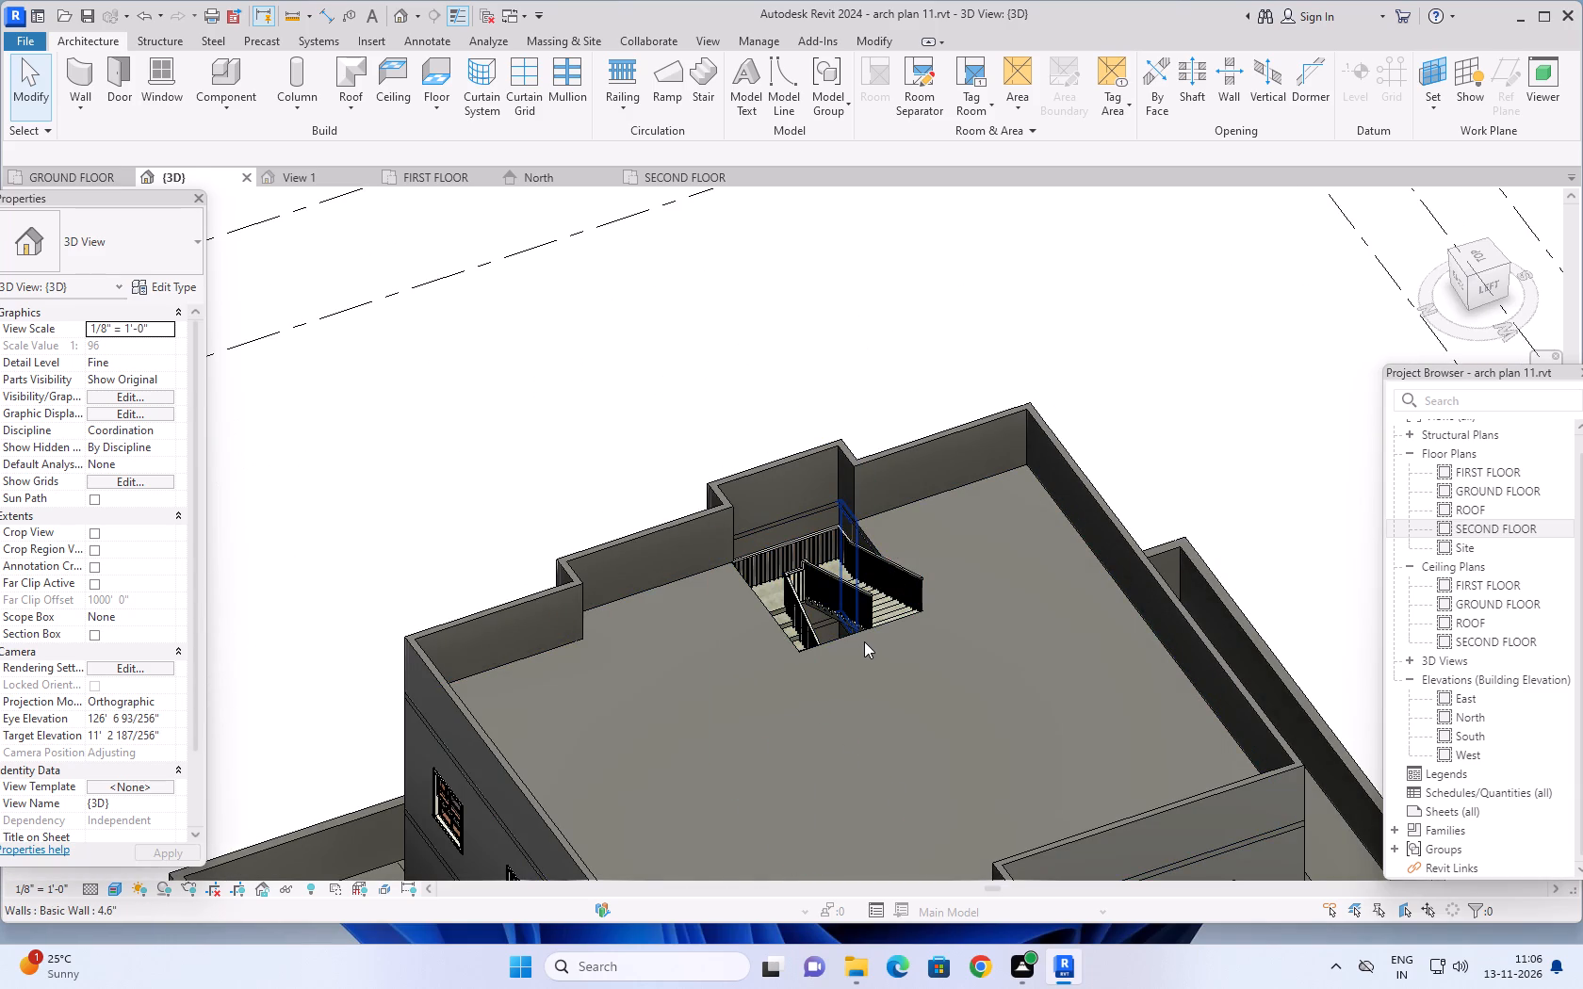
{"action": "scroll", "coordinate": [865, 640], "scroll_direction": "down", "scroll_amount": 4}
{"action": "middle_click_drag", "start_coordinate": [888, 683], "coordinate": [877, 661]}
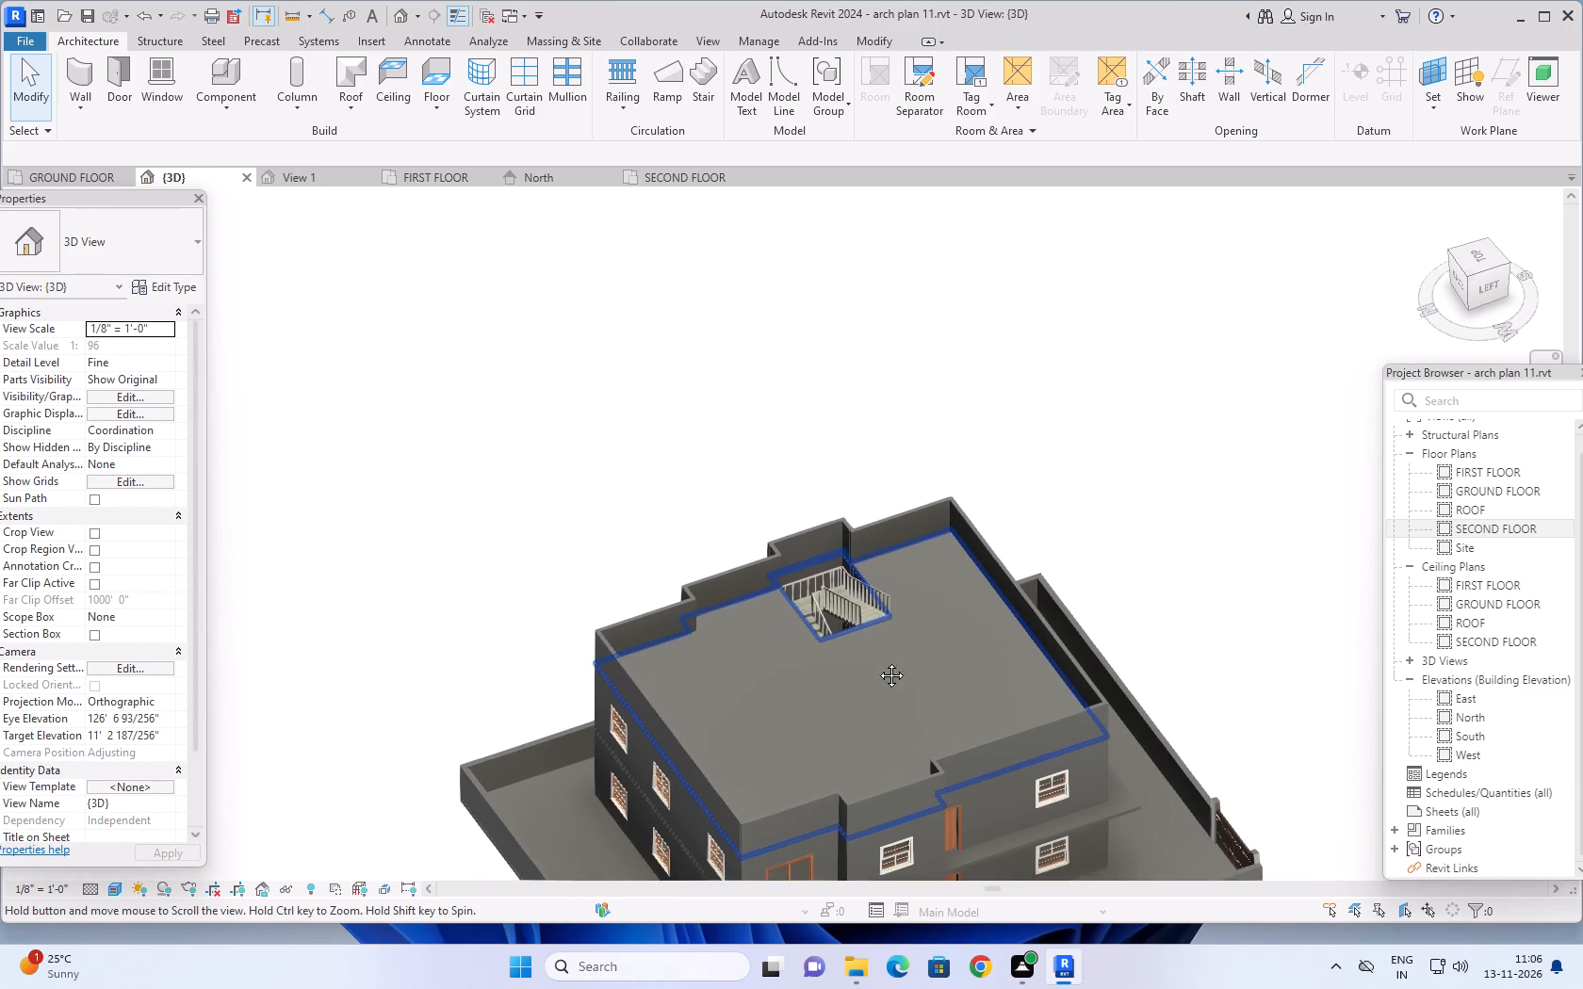
{"action": "middle_click_drag", "start_coordinate": [877, 661], "coordinate": [877, 640]}
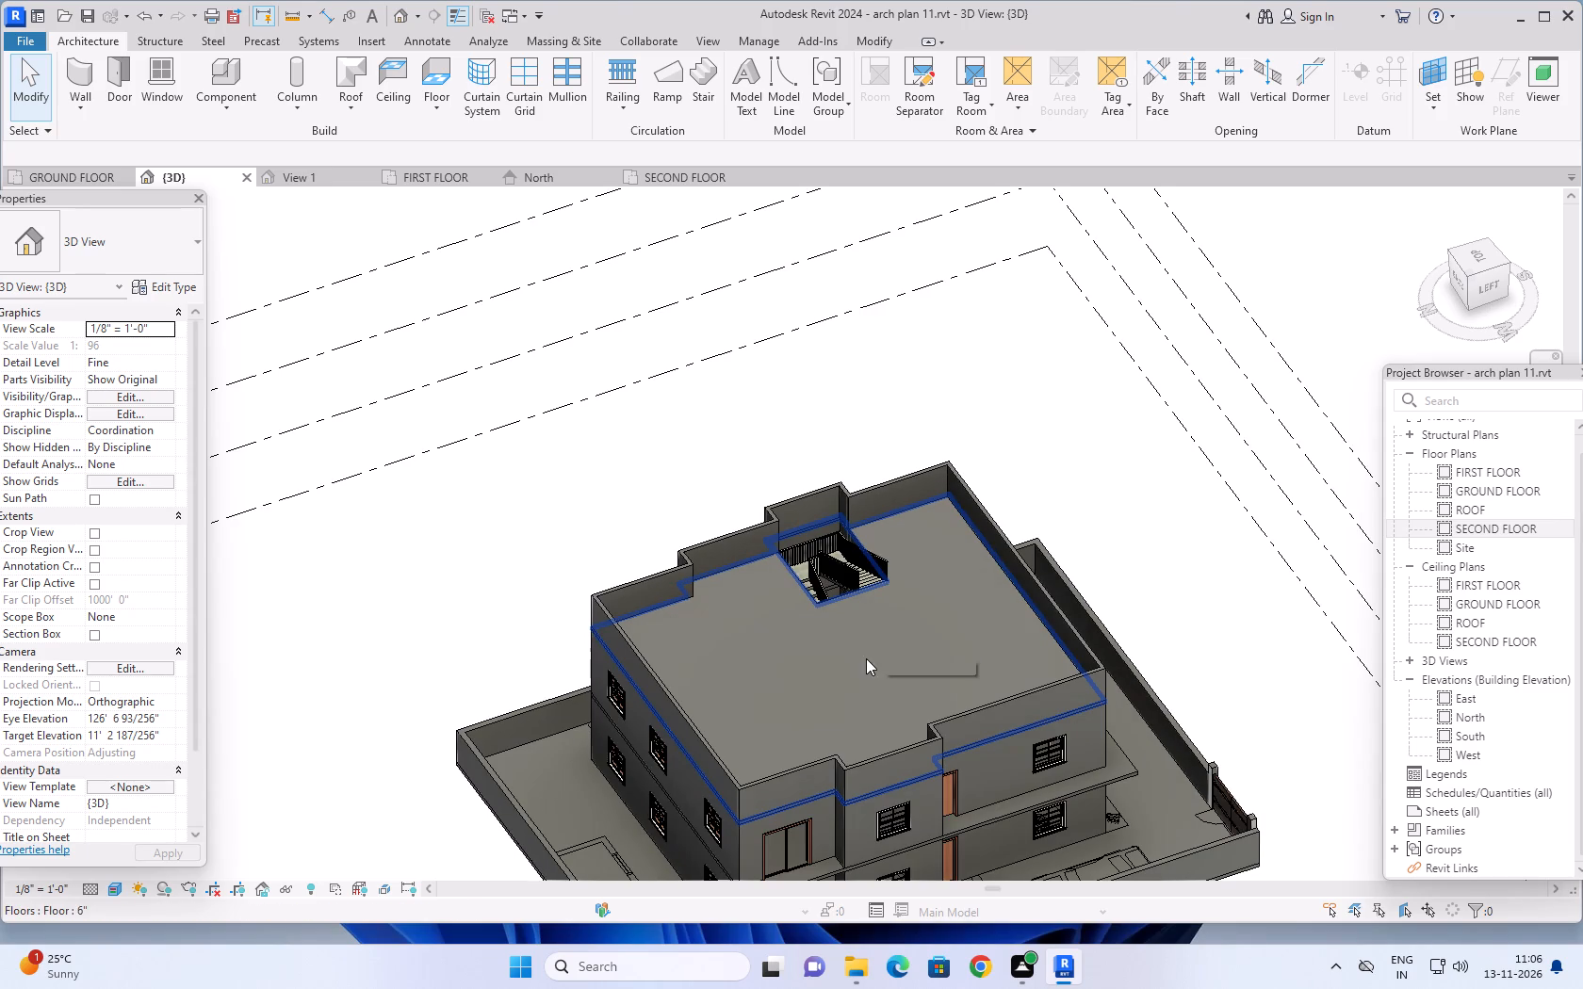
{"action": "scroll", "coordinate": [786, 441], "scroll_direction": "down", "scroll_amount": 3}
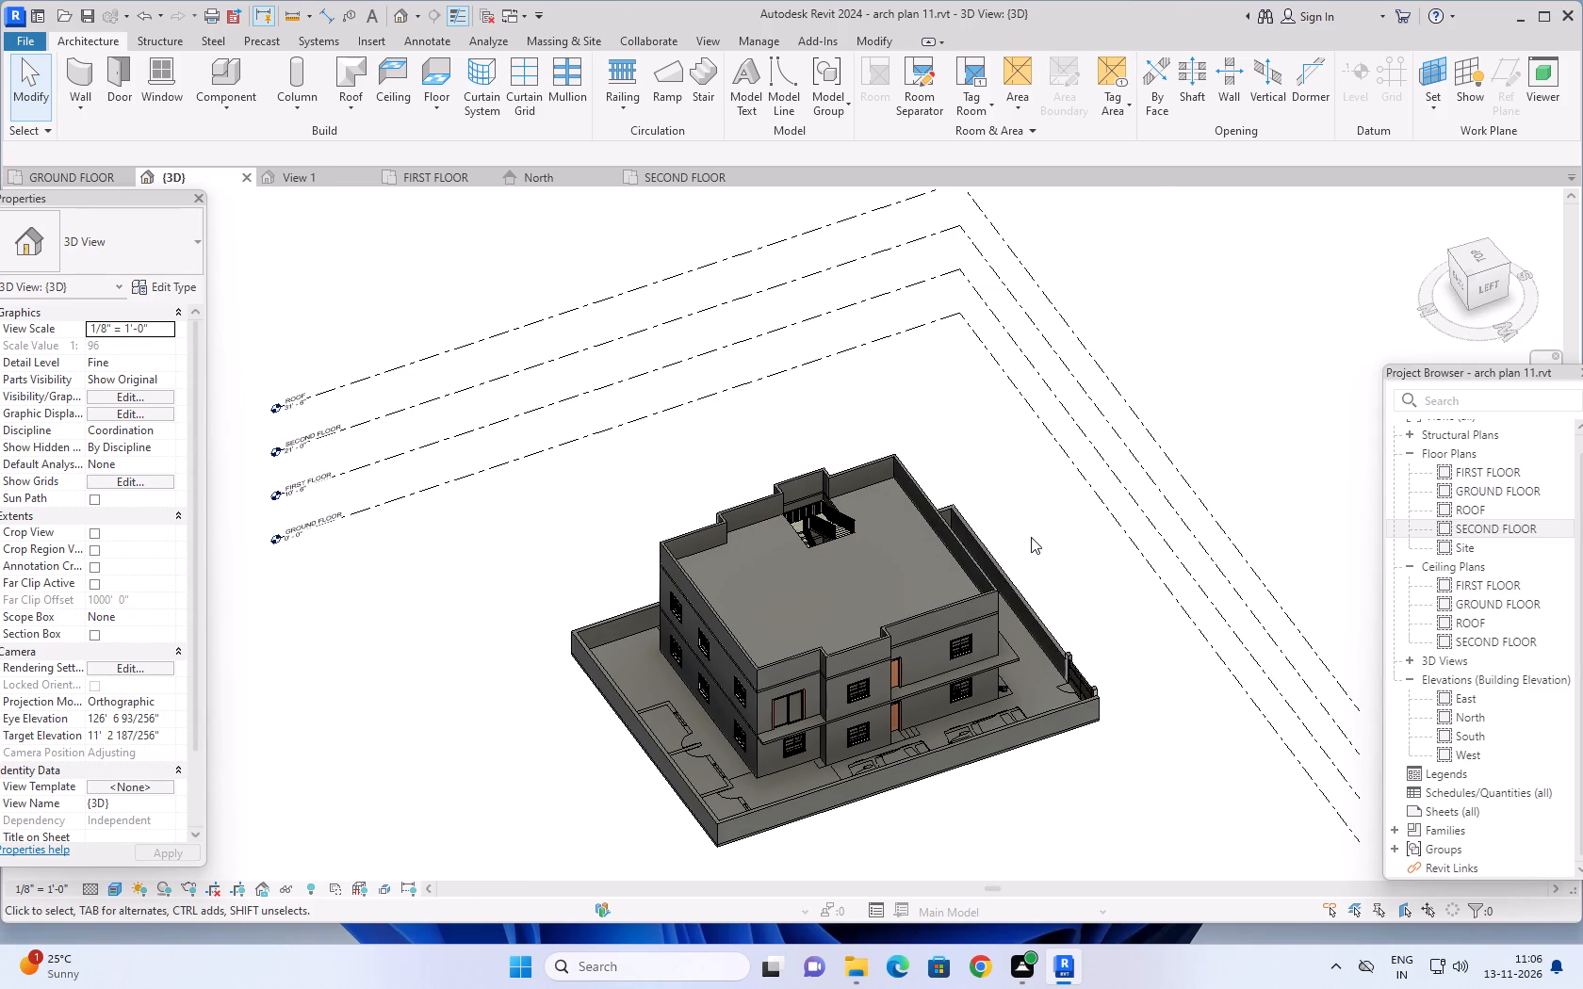
Orbit to the verandah side of the building and examine the stair opening and the second floor perimeter wall from there.
{"action": "middle_click_drag", "start_coordinate": [1112, 608], "coordinate": [762, 755], "text": "shift"}
{"action": "scroll", "coordinate": [1053, 671], "scroll_direction": "down", "scroll_amount": 1, "text": "shift"}
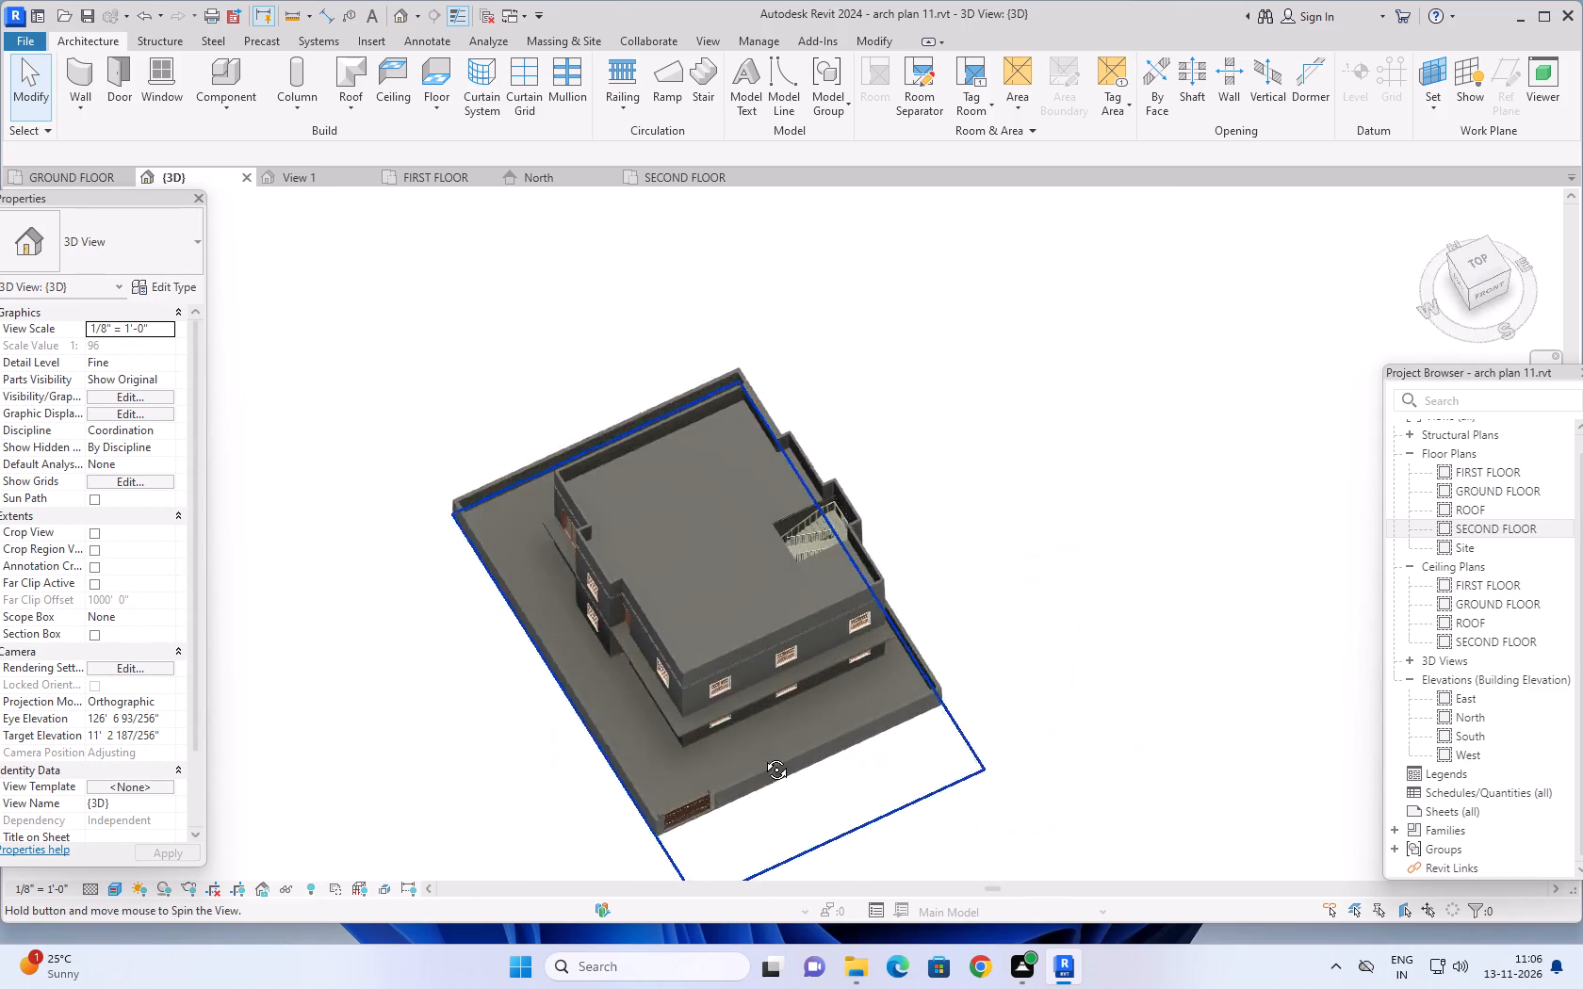
{"action": "middle_click_drag", "start_coordinate": [762, 755], "coordinate": [720, 657], "text": "shift"}
{"action": "scroll", "coordinate": [1009, 559], "scroll_direction": "down", "scroll_amount": 1}
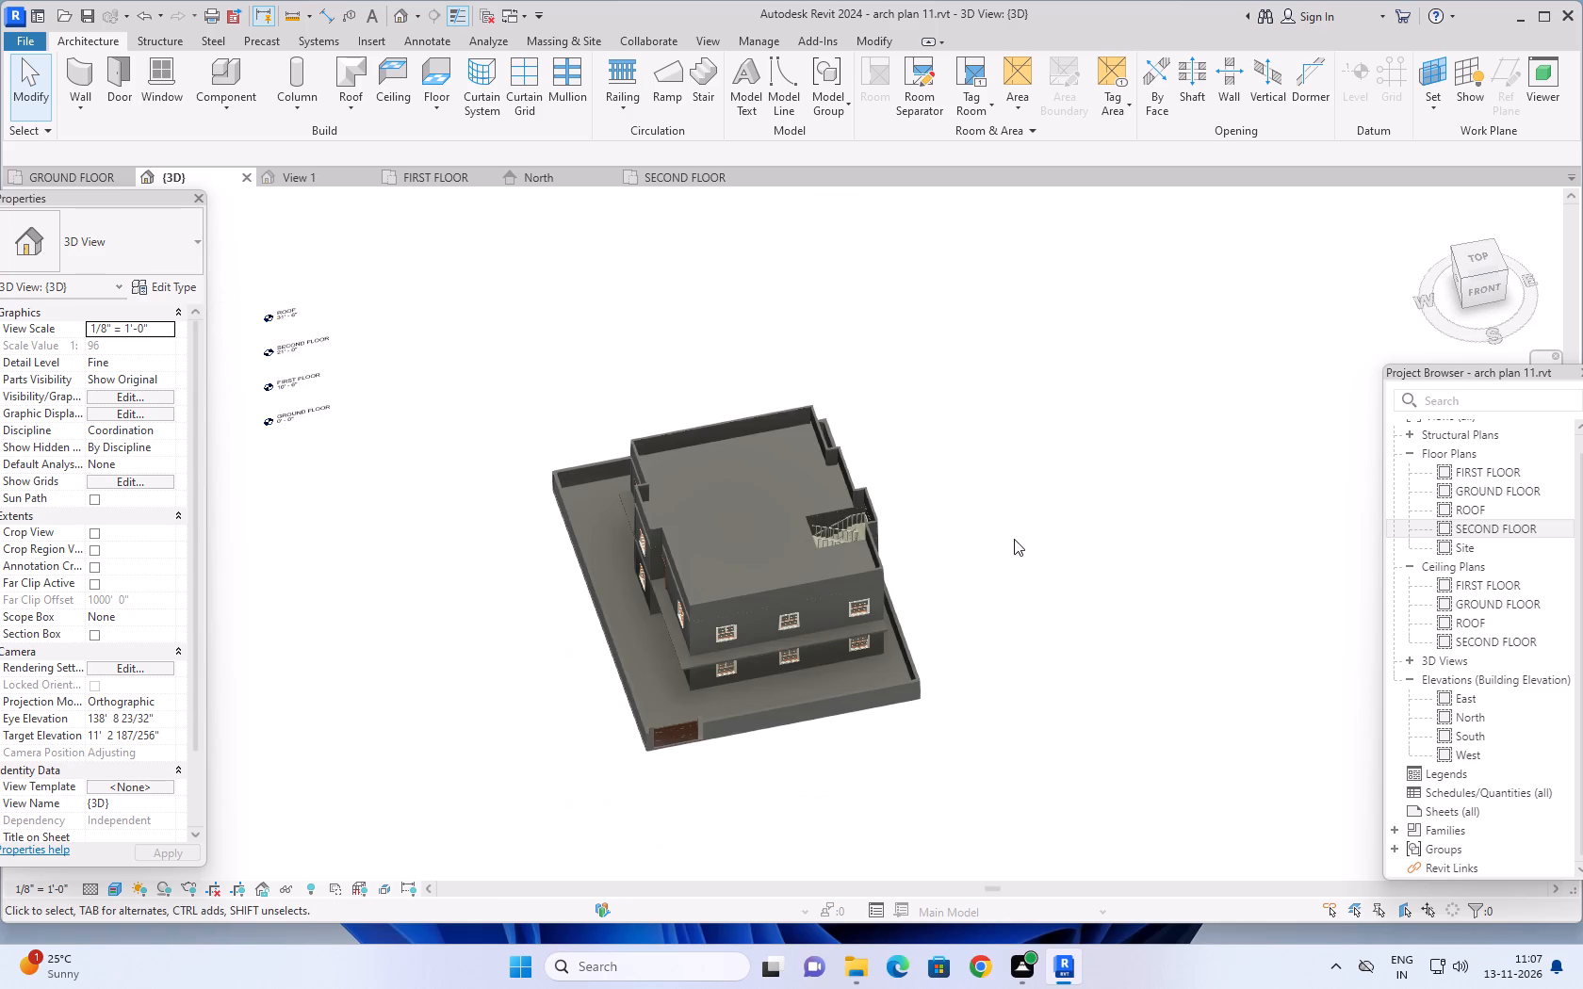
{"action": "middle_click_drag", "start_coordinate": [1018, 526], "coordinate": [1036, 618]}
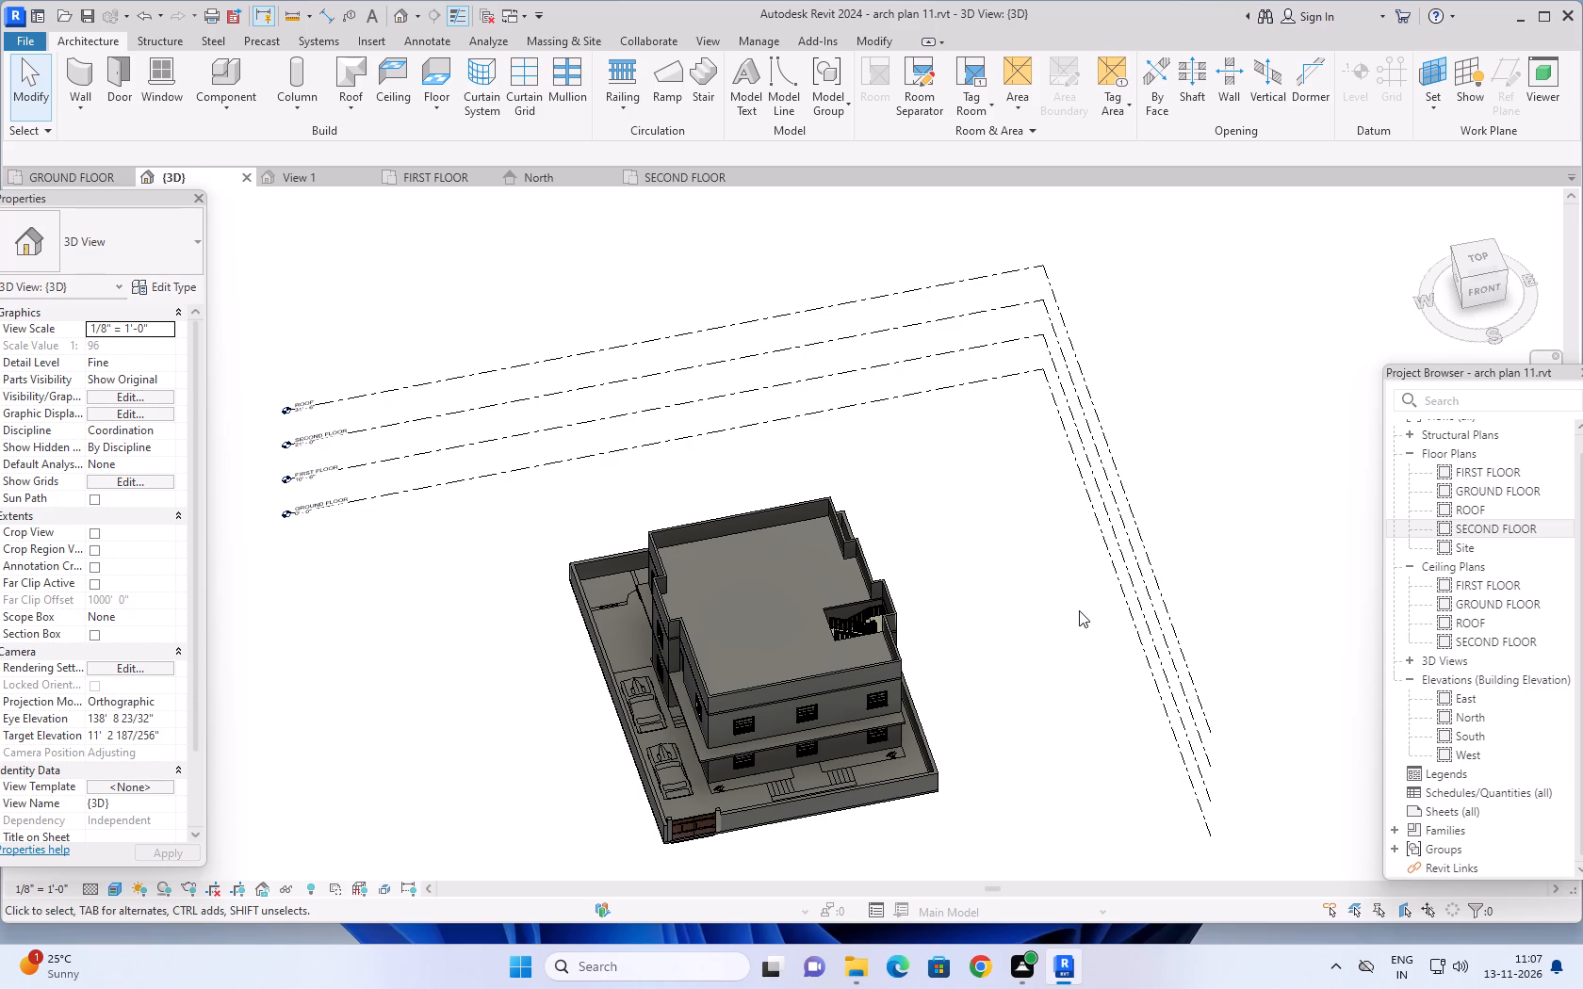
{"action": "scroll", "coordinate": [978, 624], "scroll_direction": "down", "scroll_amount": 2}
{"action": "middle_click_drag", "start_coordinate": [973, 626], "coordinate": [1055, 589]}
{"action": "scroll", "coordinate": [954, 588], "scroll_direction": "up", "scroll_amount": 3}
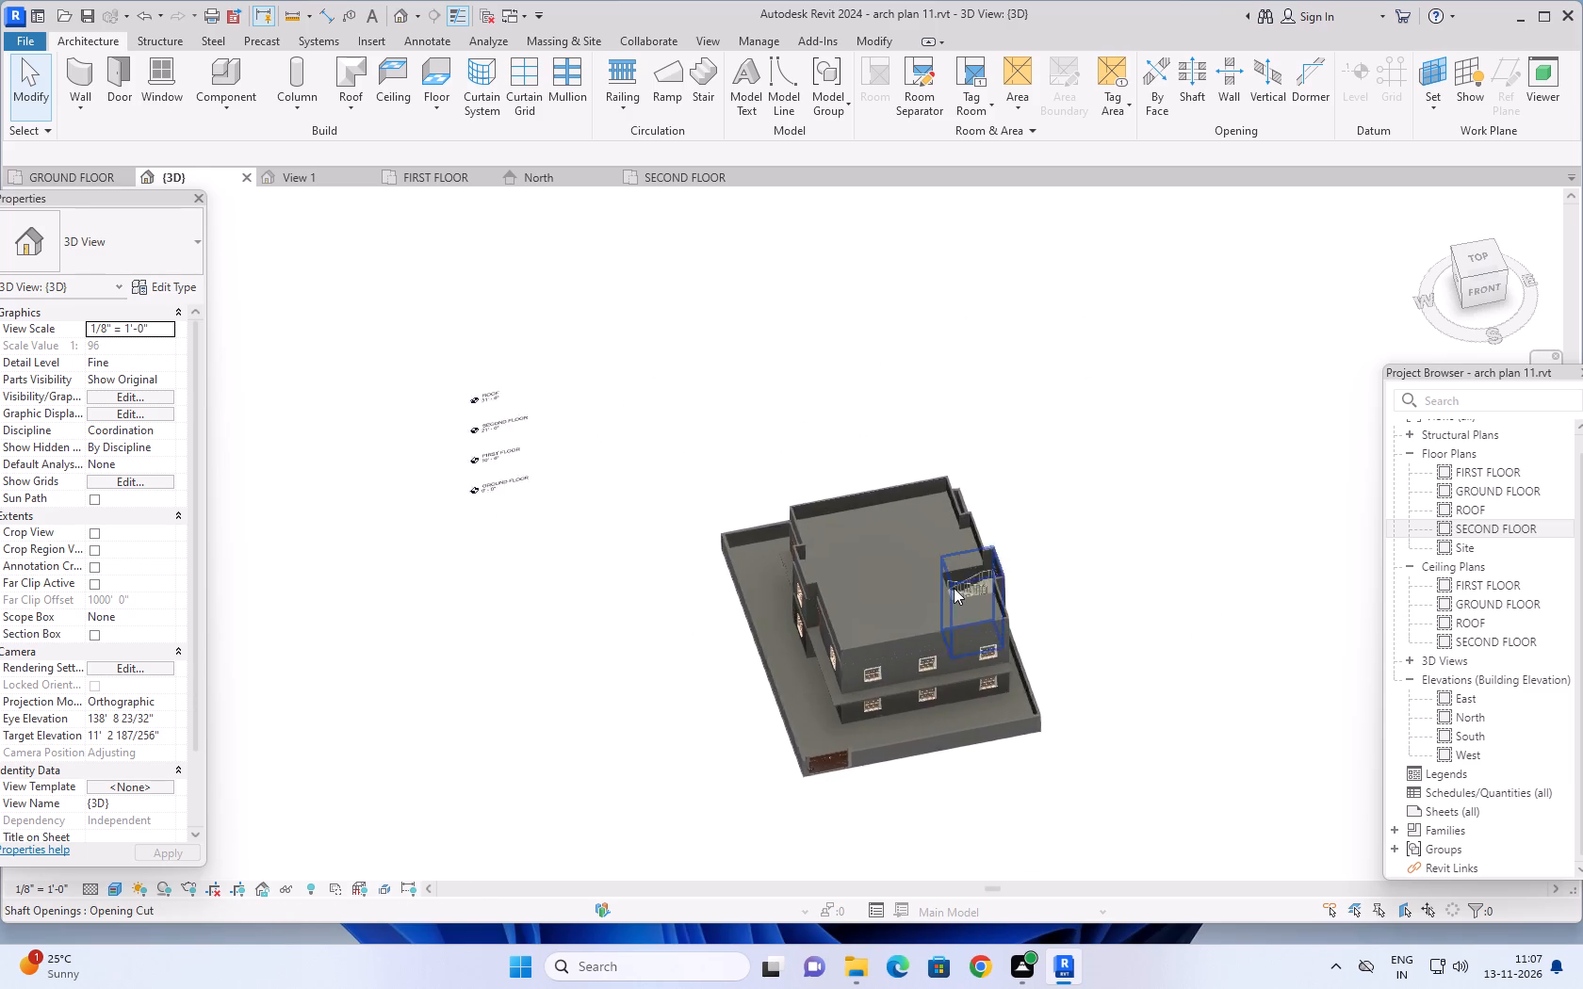
{"action": "scroll", "coordinate": [954, 588], "scroll_direction": "up", "scroll_amount": 10}
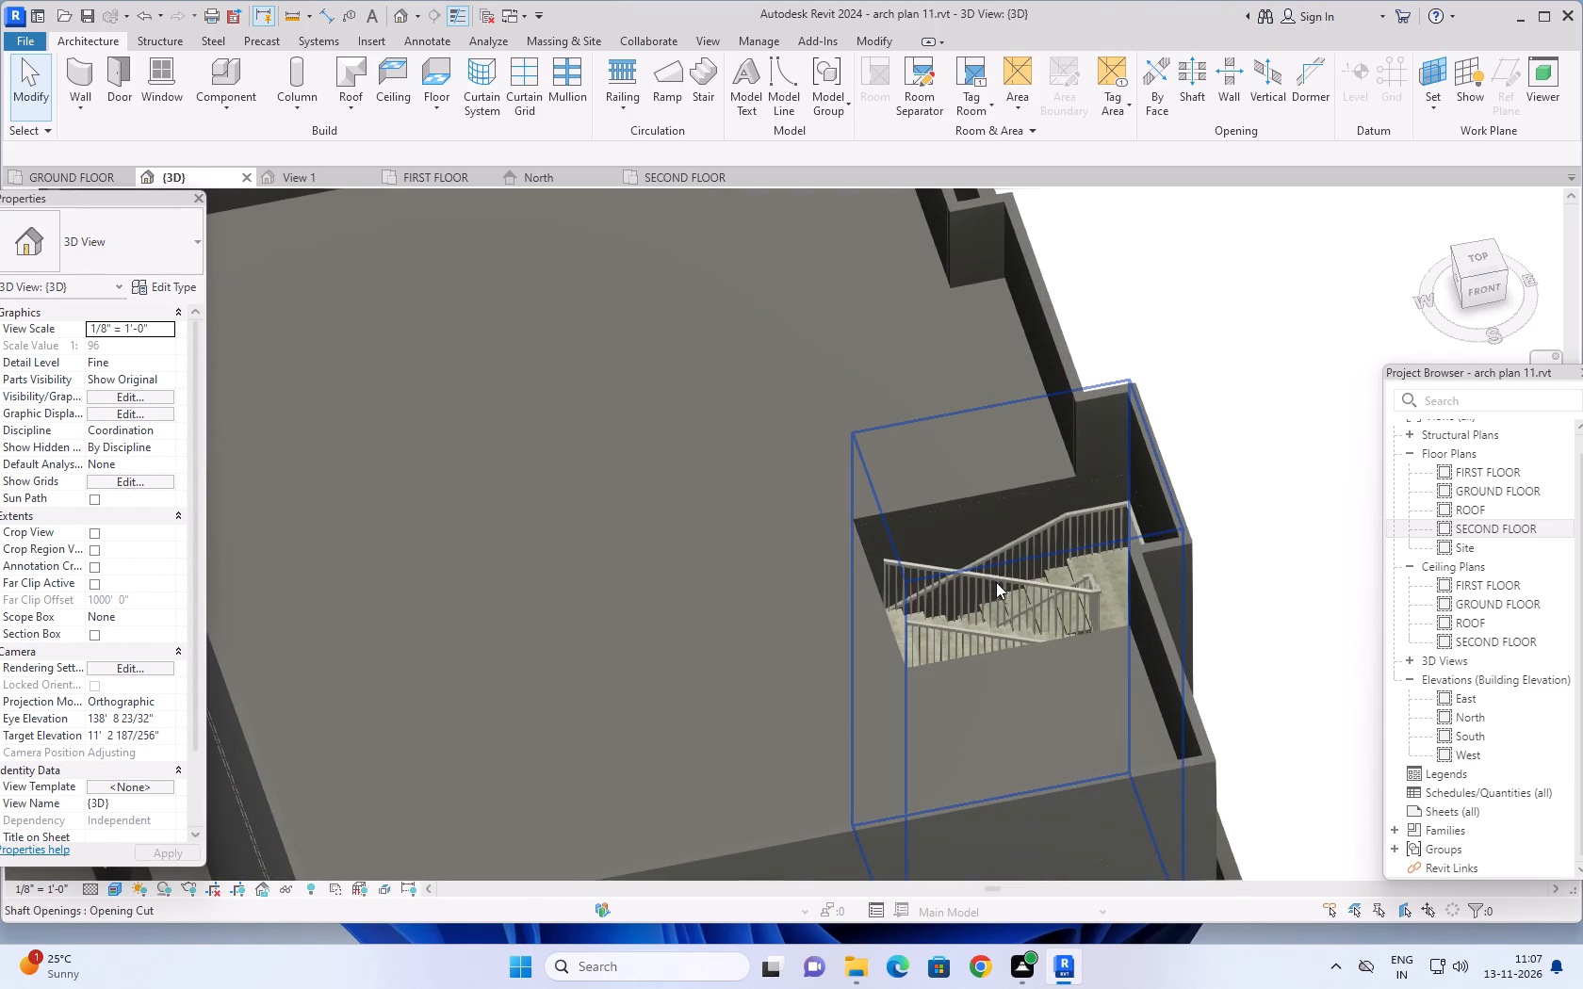
{"action": "scroll", "coordinate": [1020, 592], "scroll_direction": "down", "scroll_amount": 3}
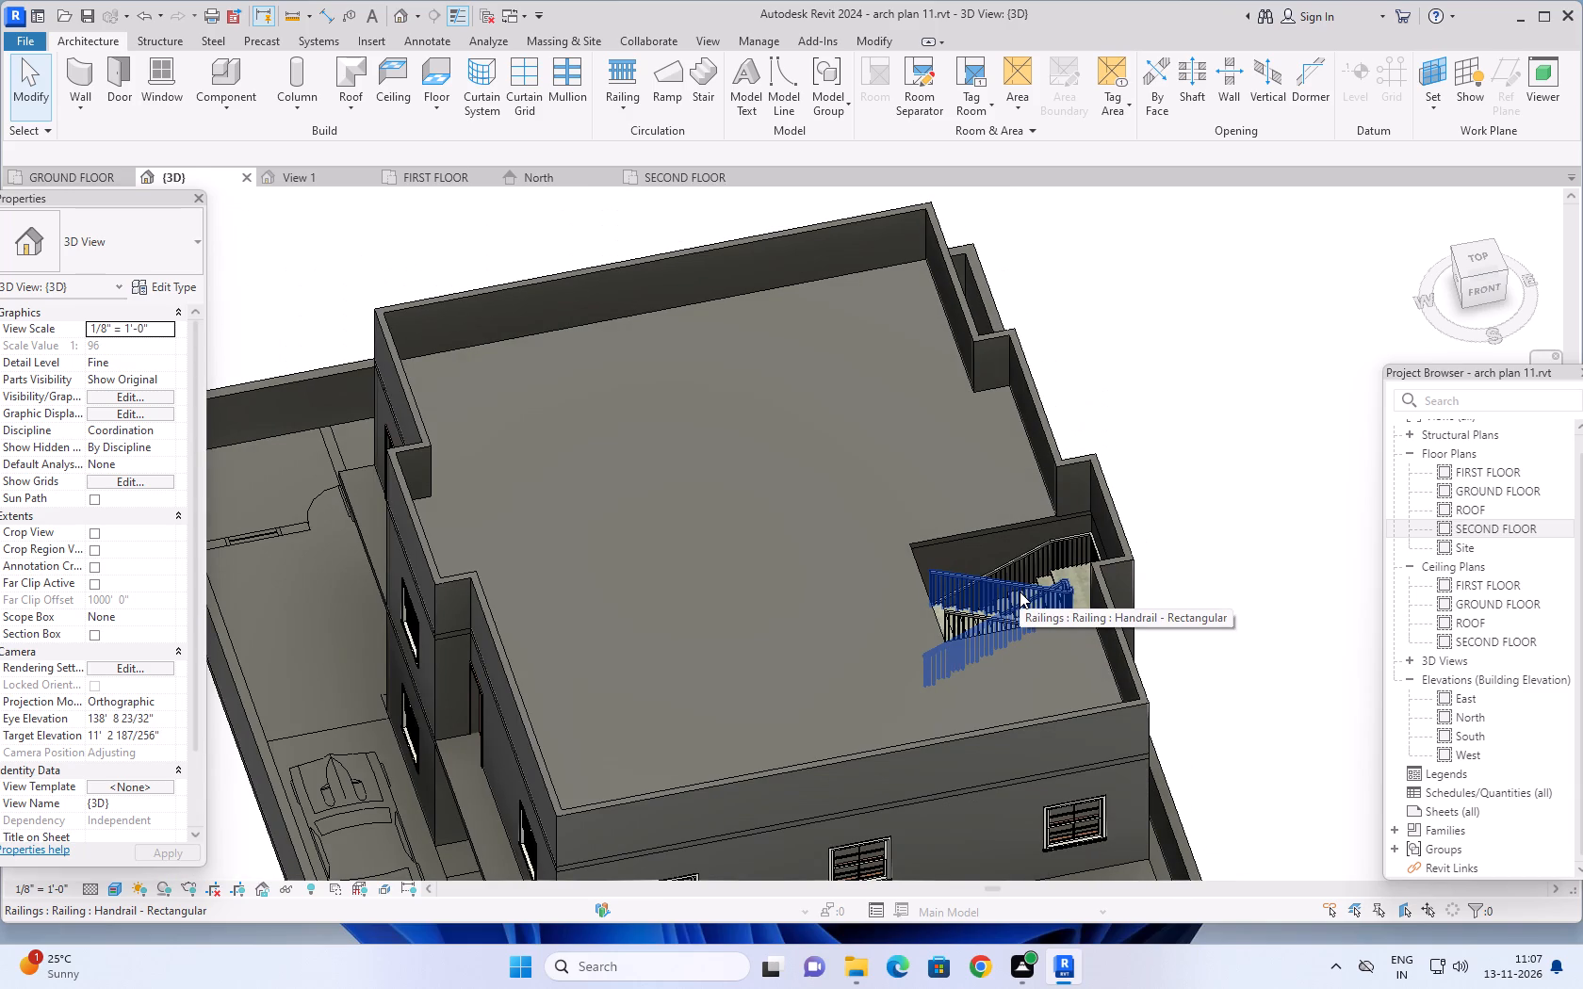
{"action": "scroll", "coordinate": [1113, 576], "scroll_direction": "down", "scroll_amount": 6}
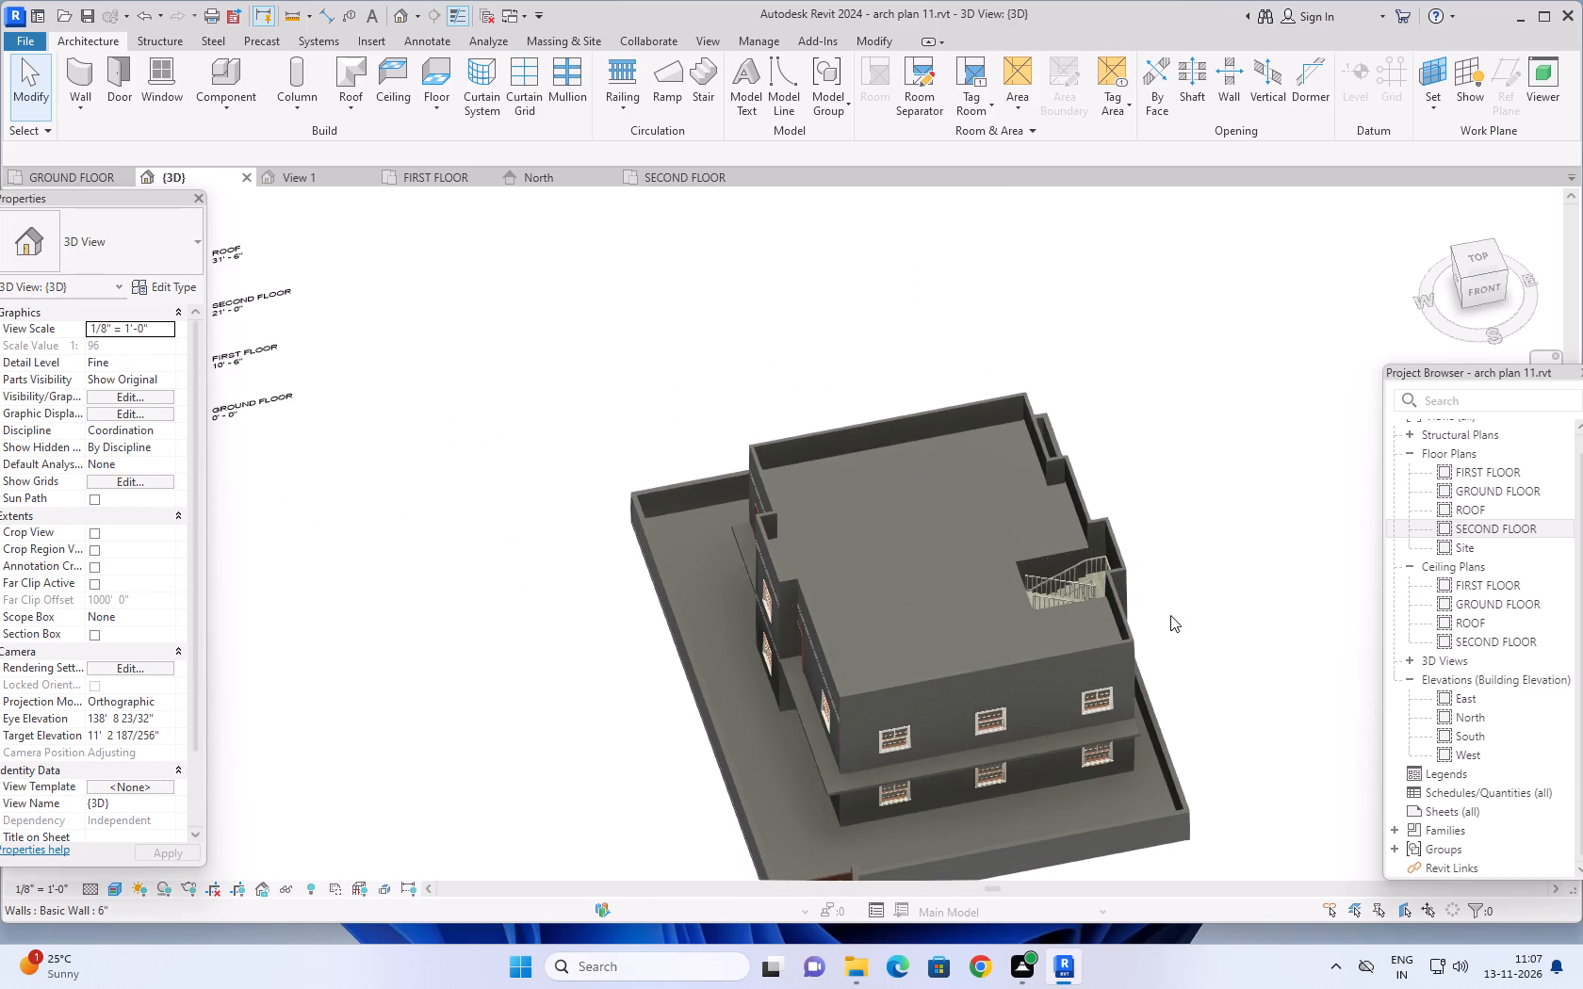
{"action": "scroll", "coordinate": [1170, 615], "scroll_direction": "down", "scroll_amount": 1}
{"action": "middle_click_drag", "start_coordinate": [1176, 619], "coordinate": [1159, 592]}
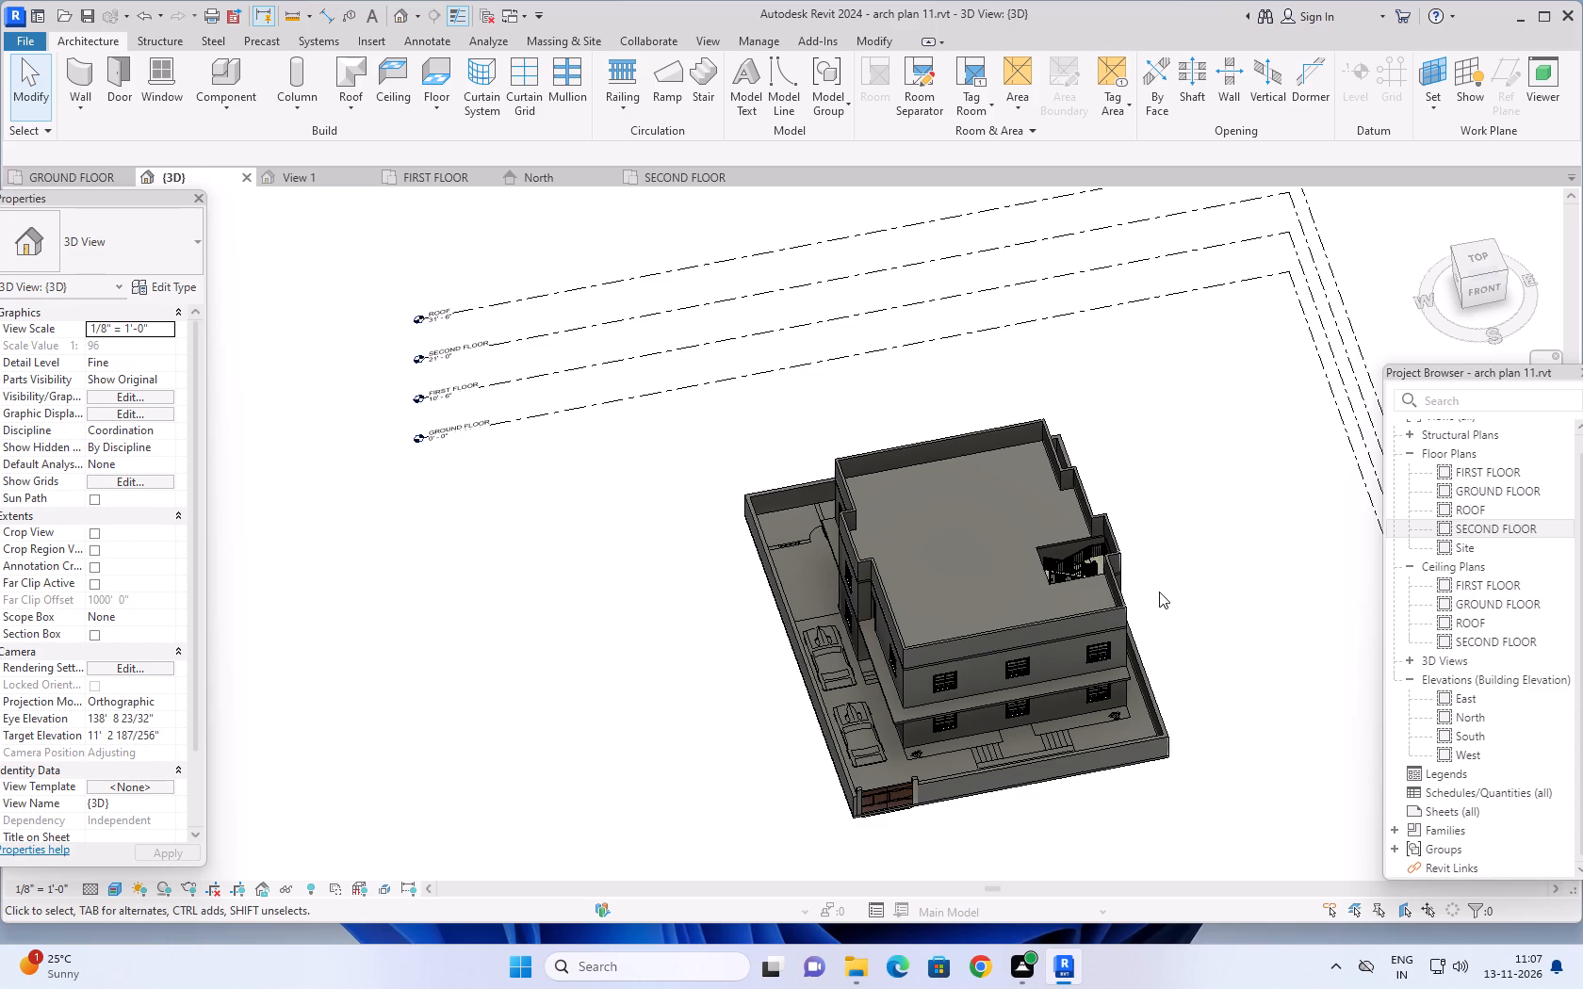
Inspect the building's exterior walls and the projecting first floor slab from the front, side and rear in 3D.
{"action": "scroll", "coordinate": [956, 717], "scroll_direction": "up", "scroll_amount": 7}
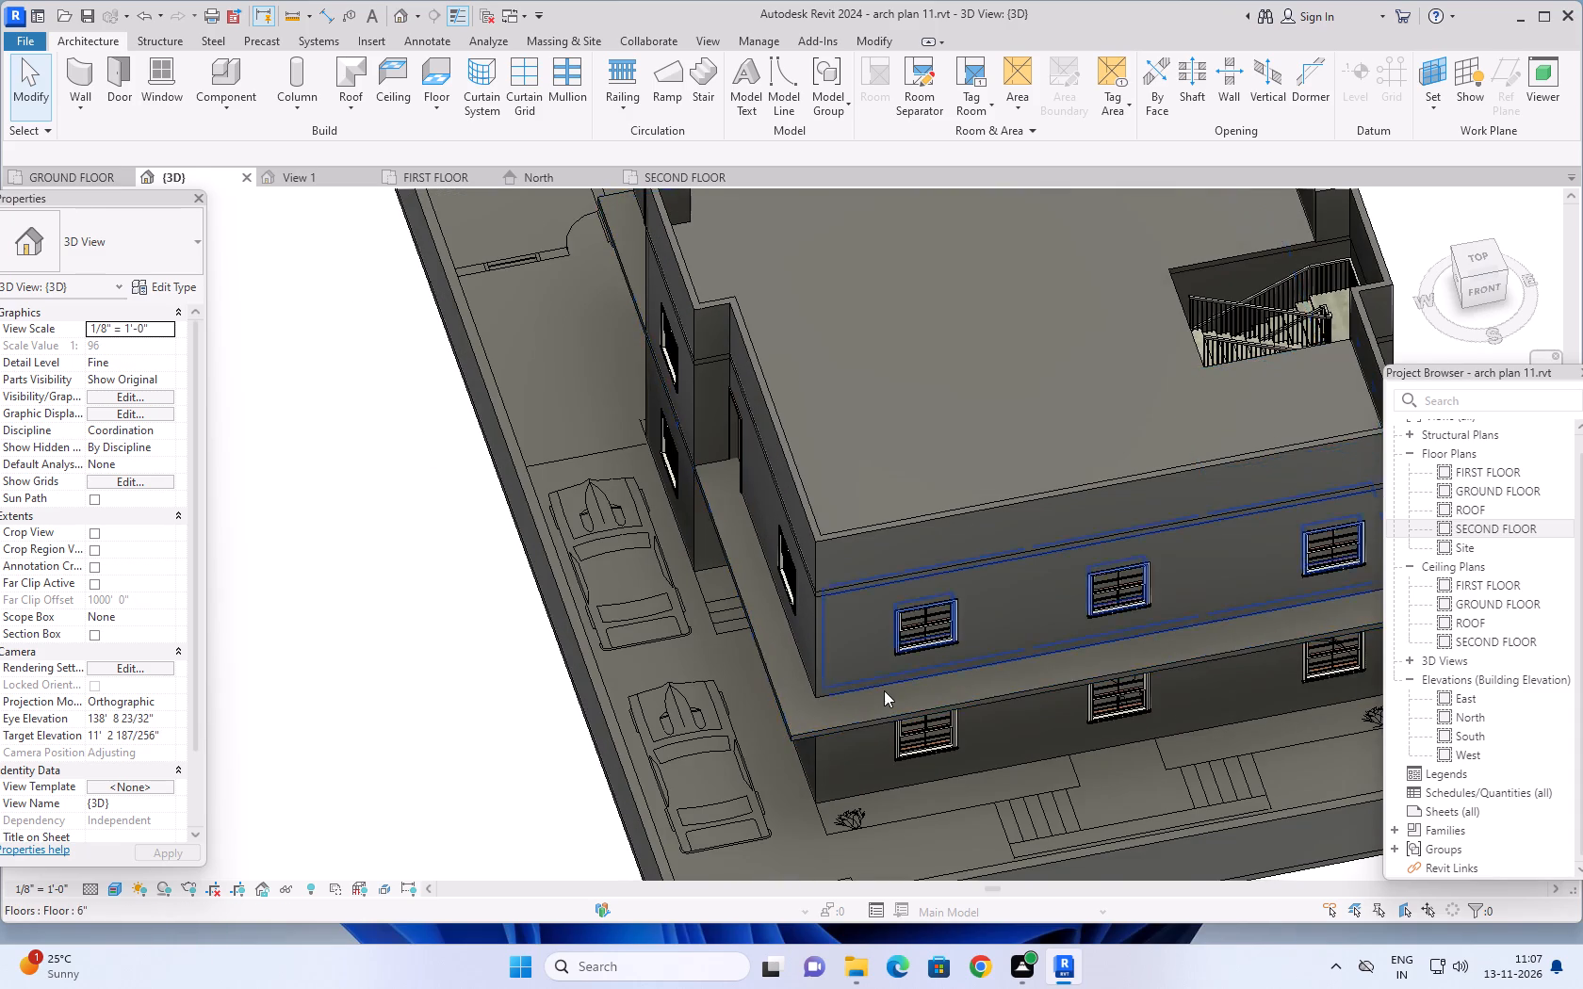
{"action": "scroll", "coordinate": [883, 684], "scroll_direction": "down", "scroll_amount": 5}
{"action": "scroll", "coordinate": [965, 682], "scroll_direction": "down", "scroll_amount": 2}
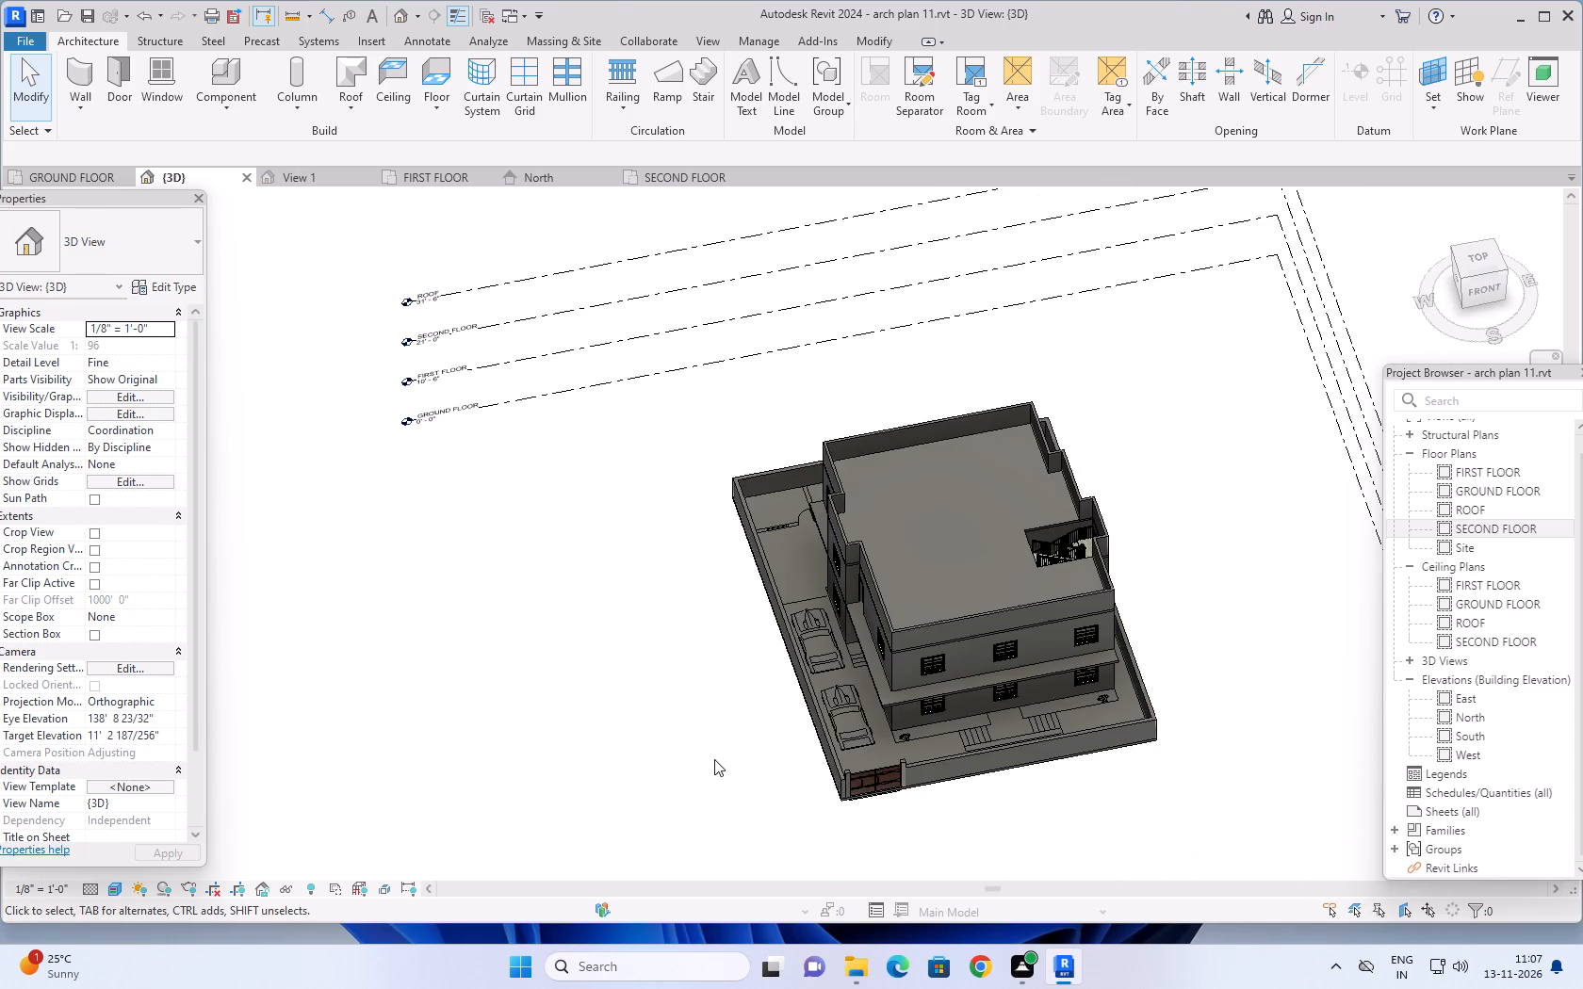
{"action": "middle_click_drag", "start_coordinate": [718, 756], "coordinate": [1046, 577], "text": "shift"}
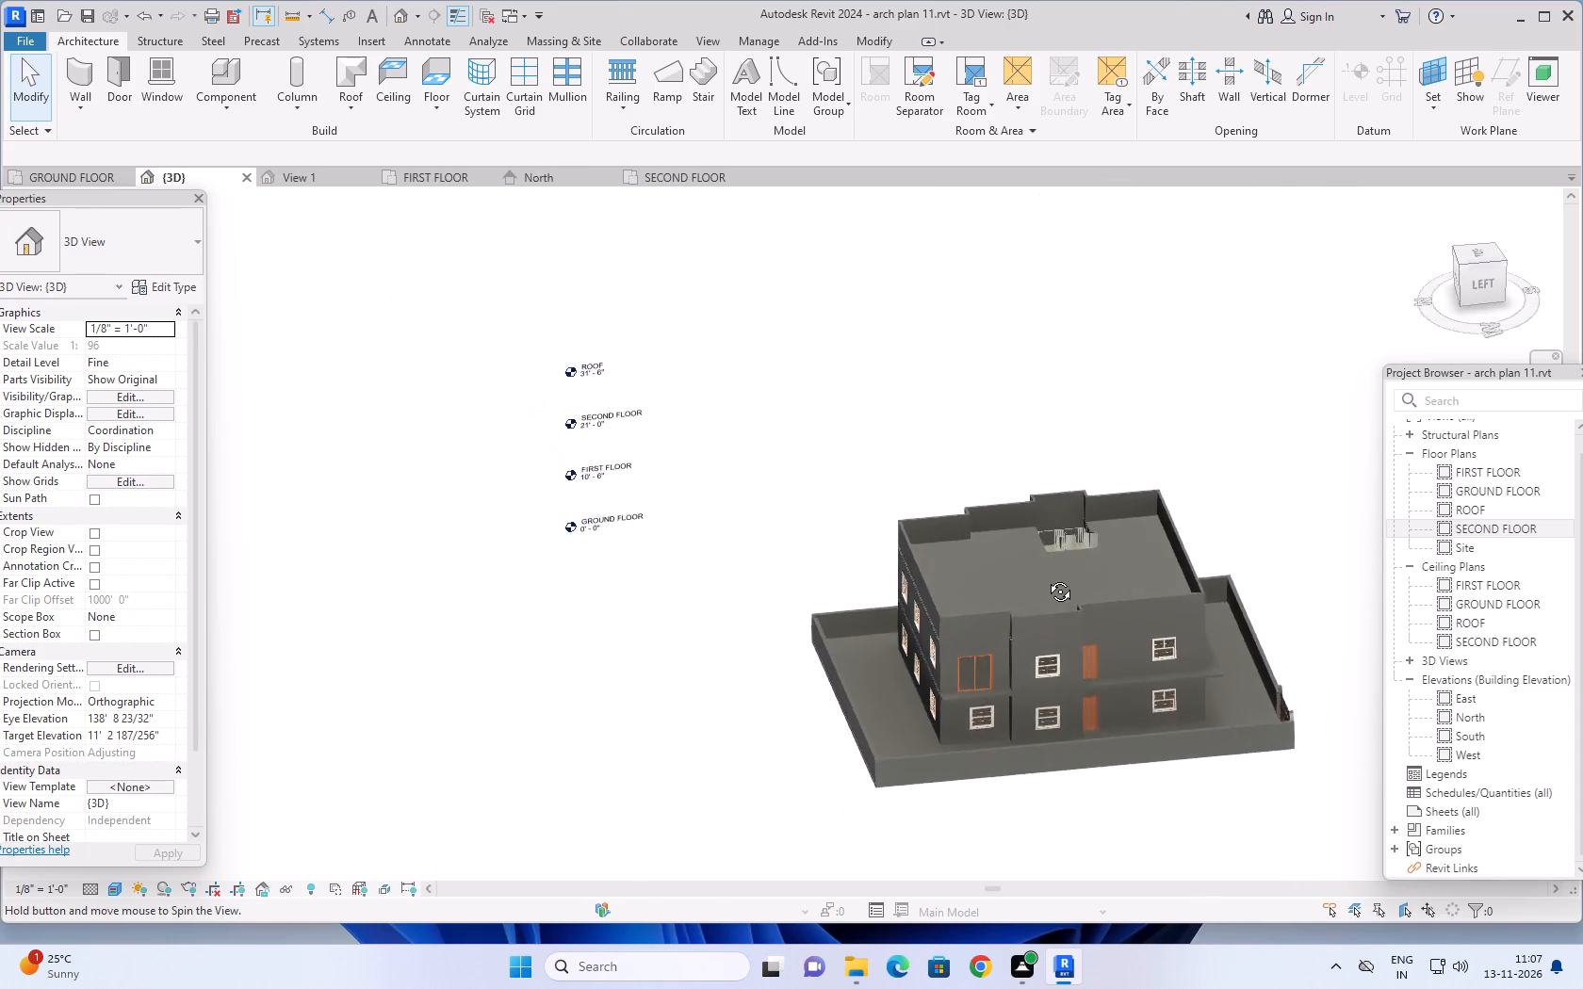
{"action": "middle_click_drag", "start_coordinate": [1046, 577], "coordinate": [1013, 476], "text": "shift"}
{"action": "scroll", "coordinate": [1068, 647], "scroll_direction": "up", "scroll_amount": 6}
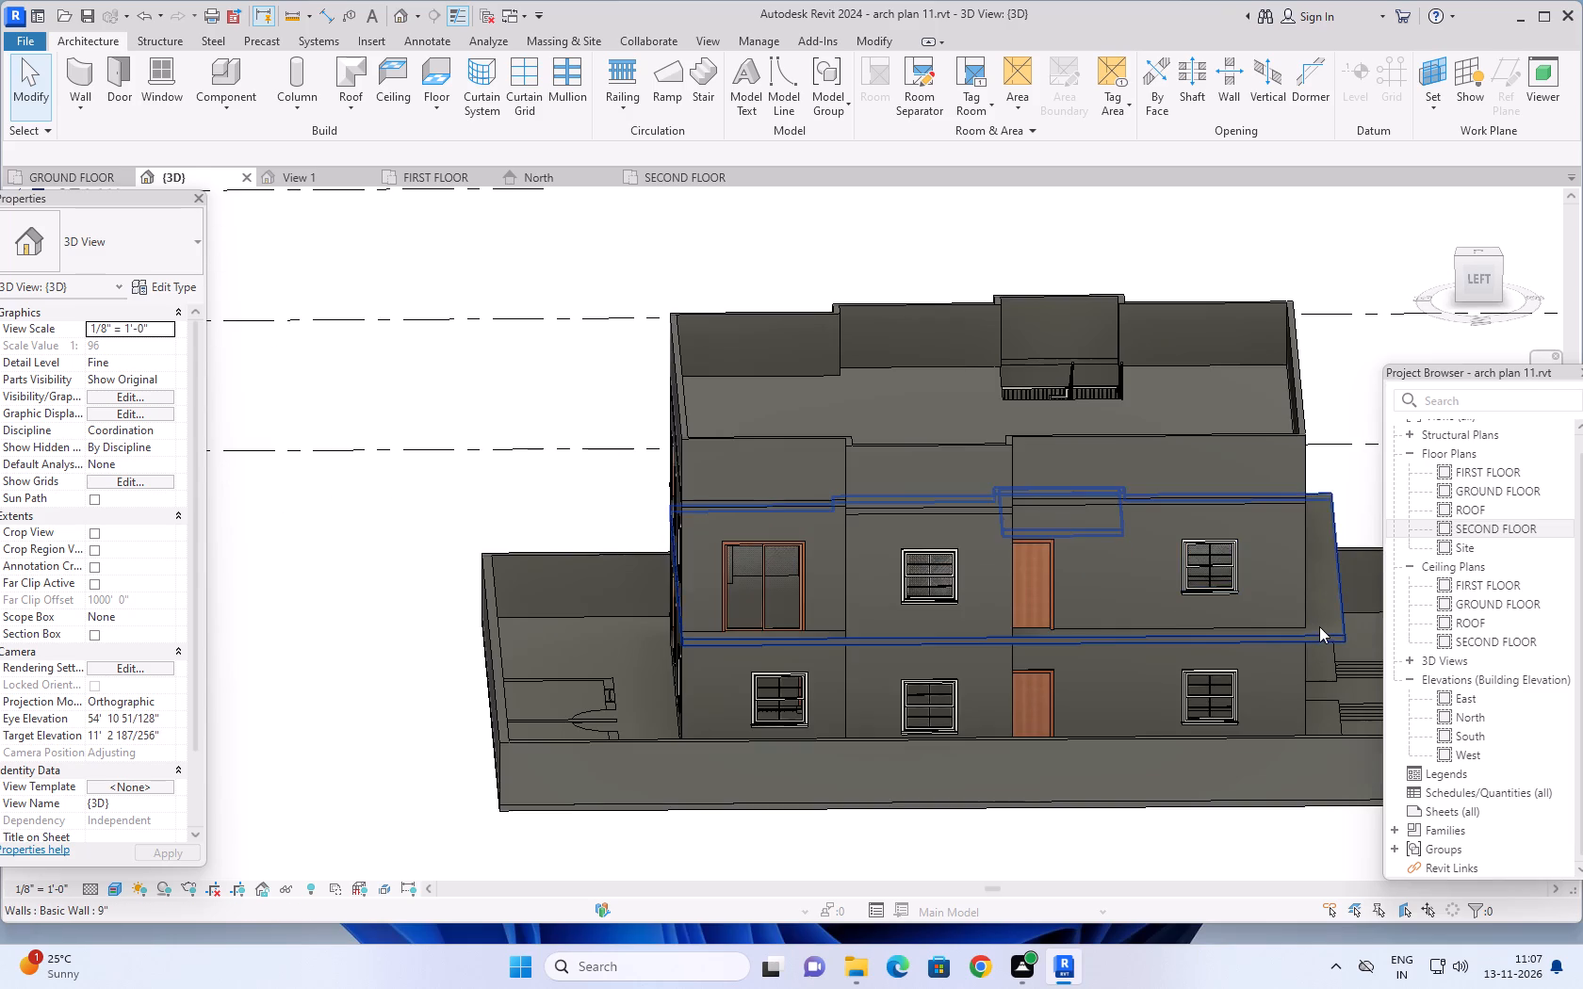
{"action": "scroll", "coordinate": [1323, 628], "scroll_direction": "down", "scroll_amount": 1}
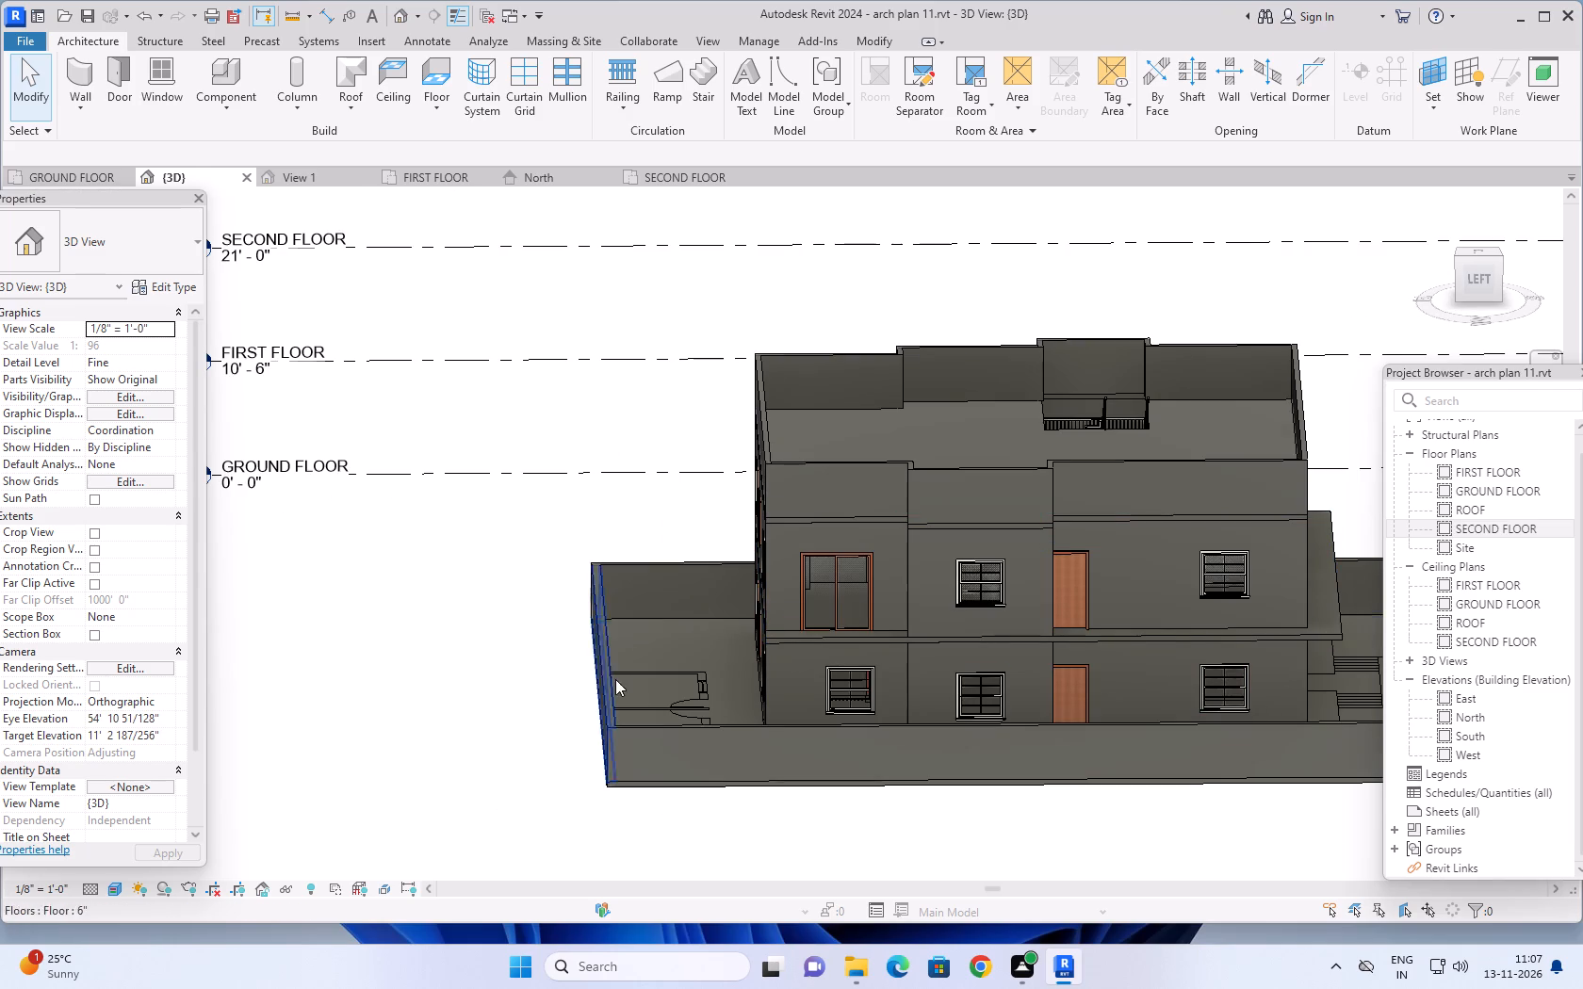
{"action": "middle_click_drag", "start_coordinate": [546, 669], "coordinate": [1011, 650], "text": "shift"}
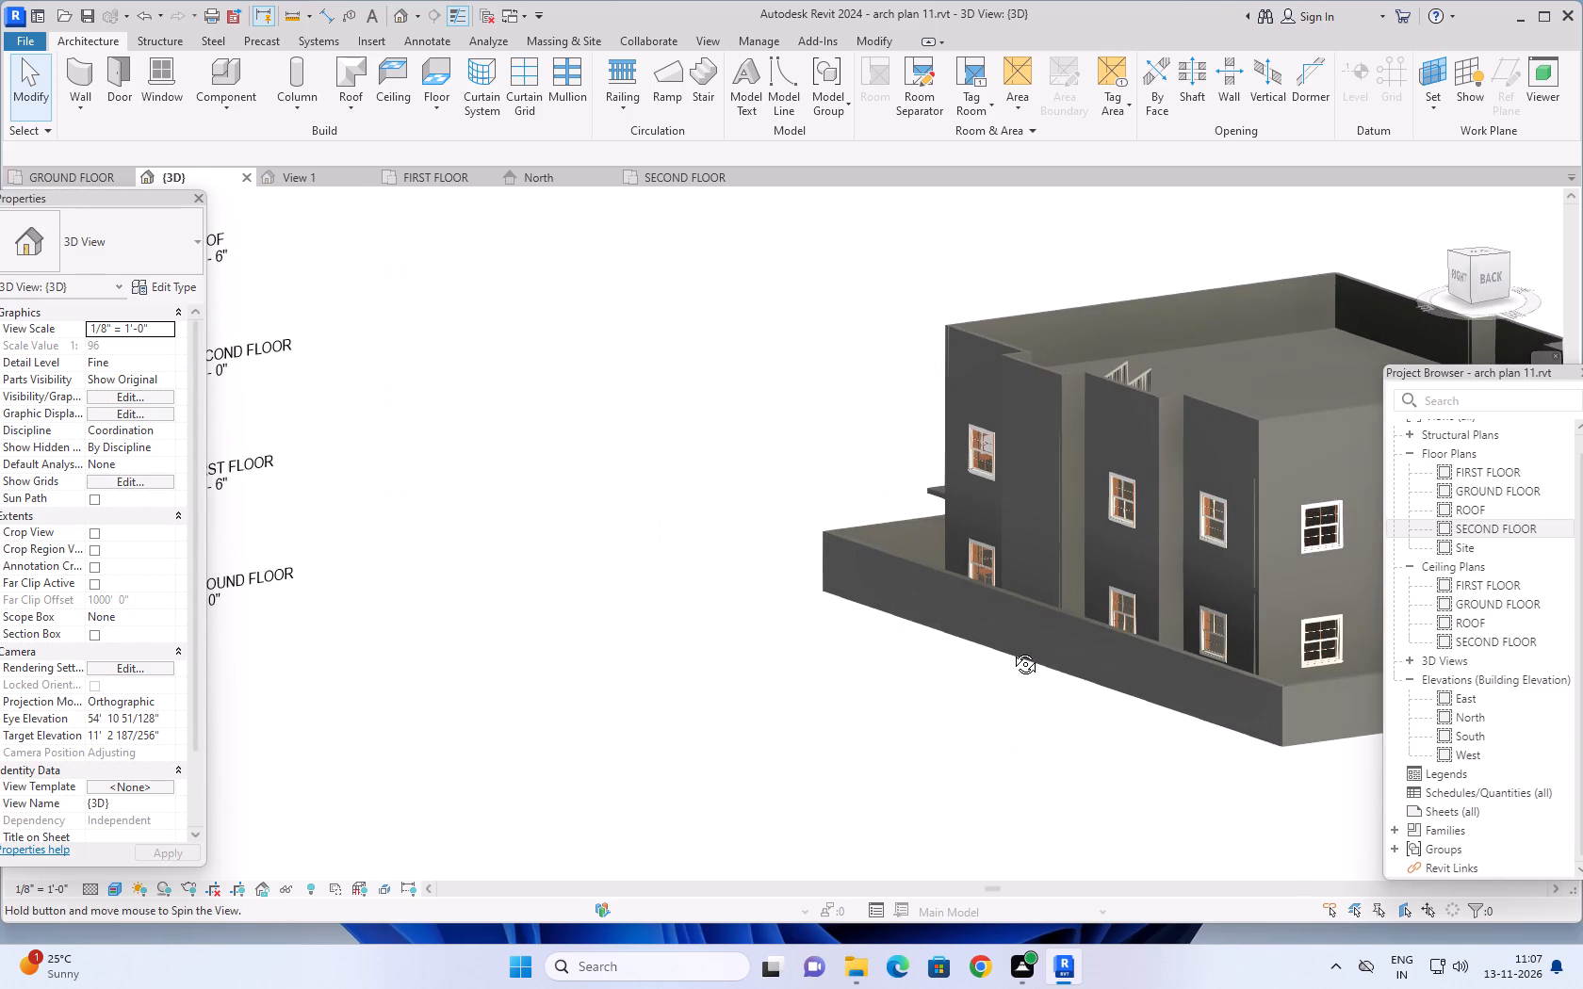
{"action": "middle_click_drag", "start_coordinate": [1011, 650], "coordinate": [497, 643], "text": "shift"}
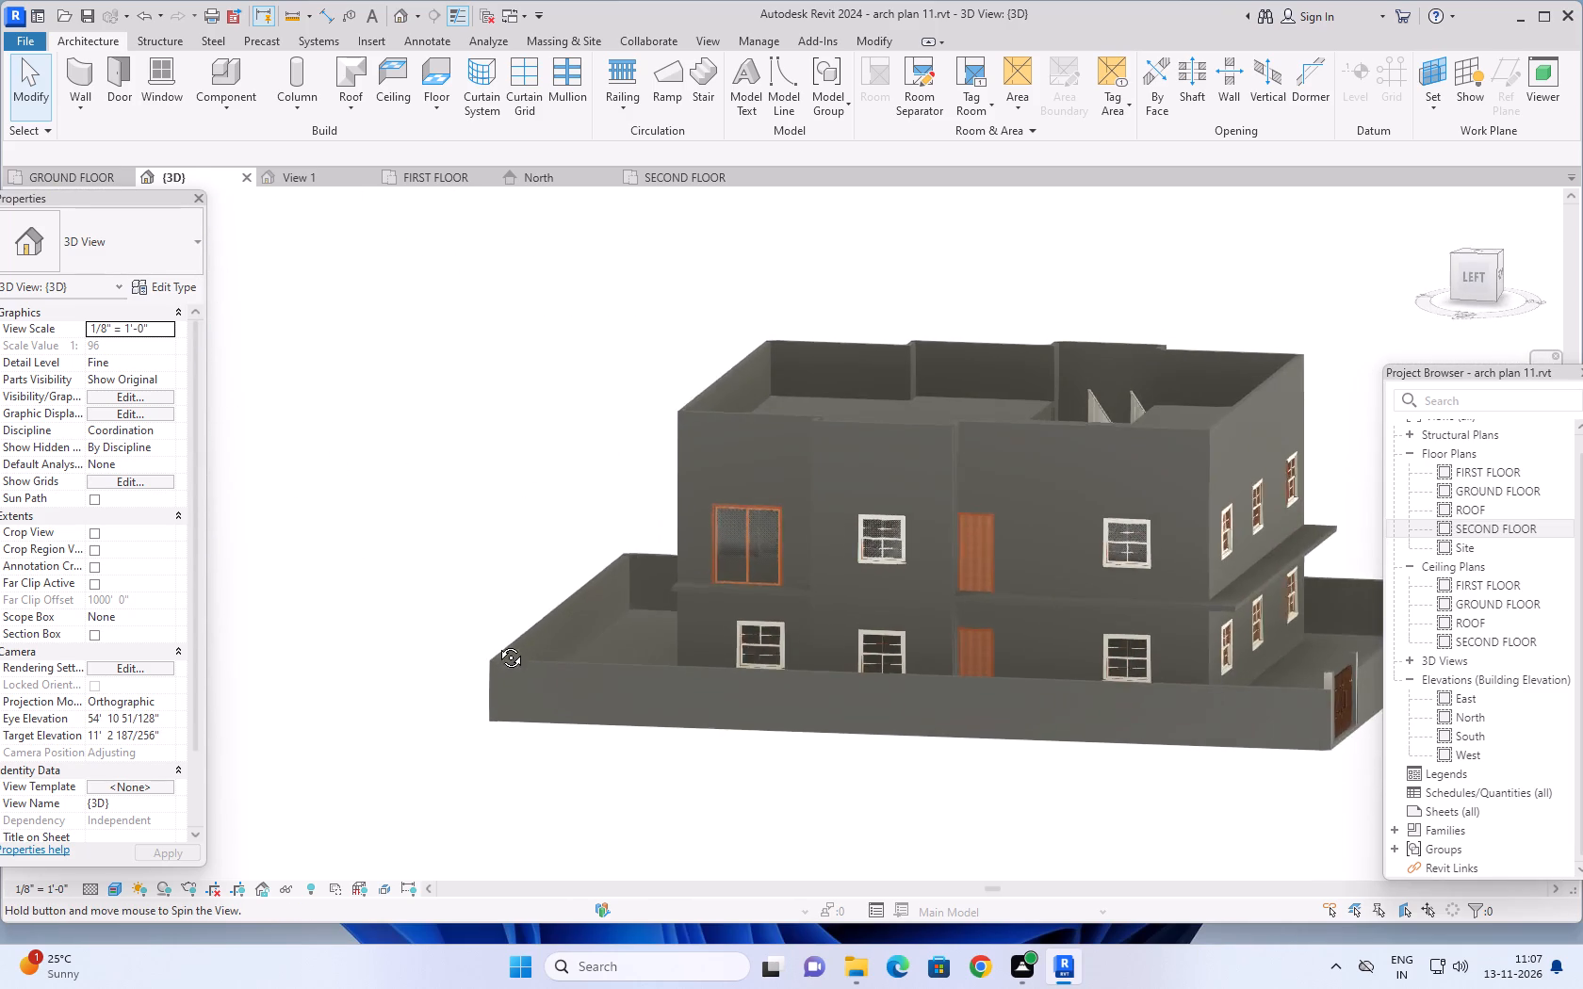
{"action": "middle_click_drag", "start_coordinate": [497, 643], "coordinate": [517, 683], "text": "shift"}
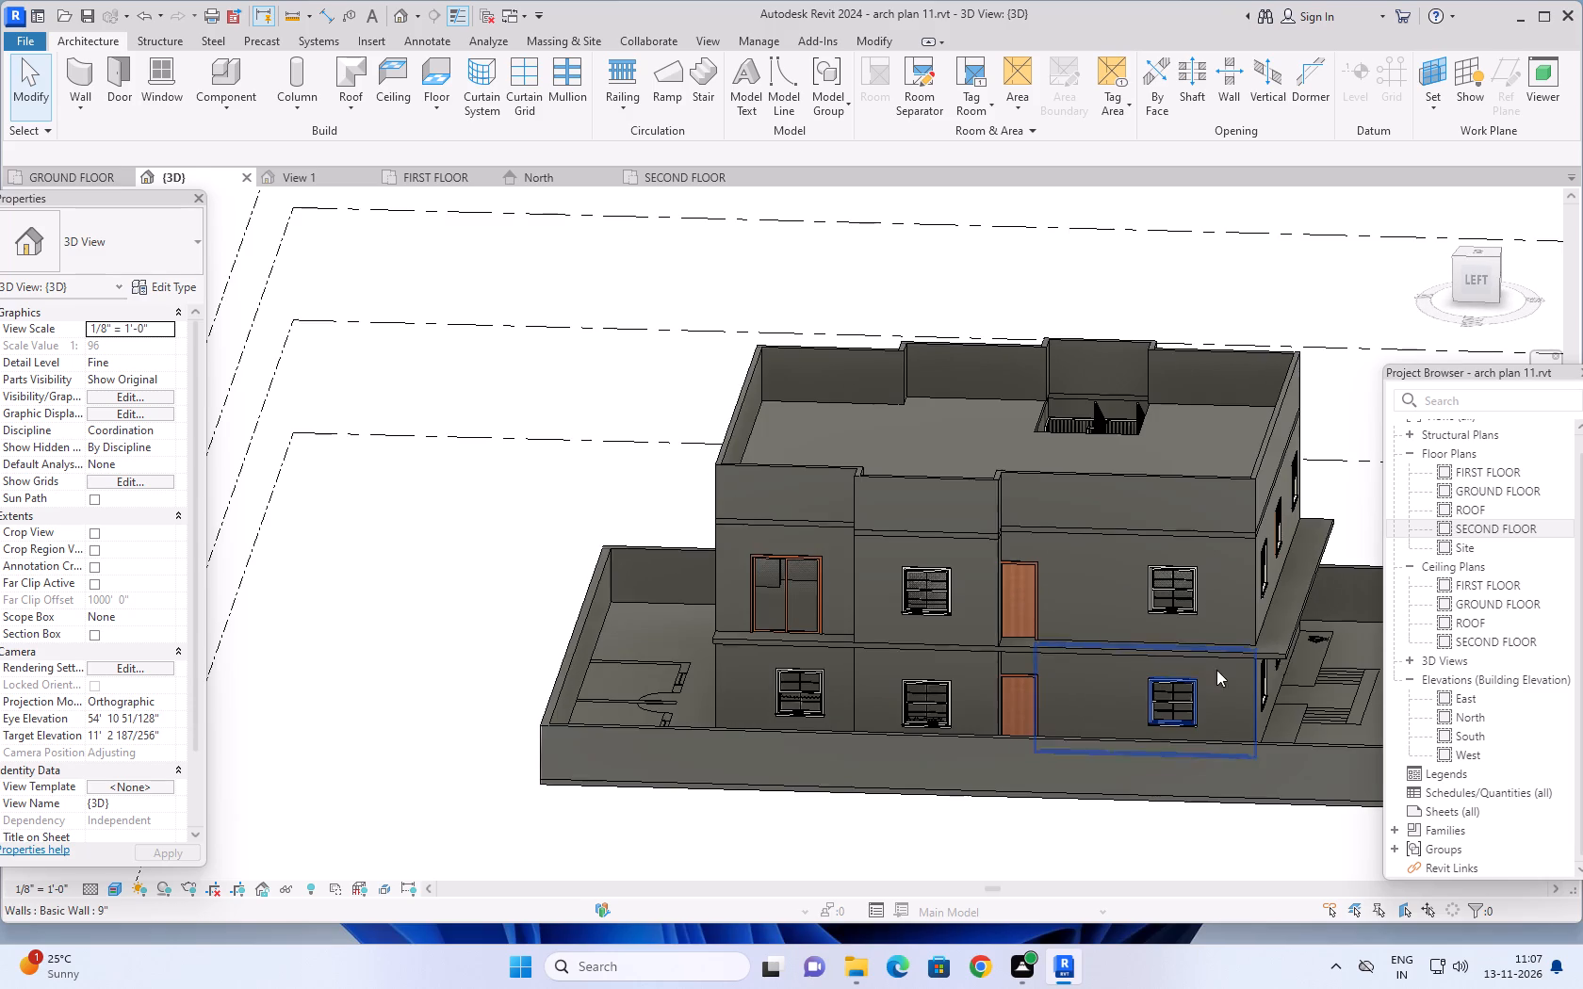
Edit the first floor slab's boundary in the FIRST FLOOR plan, aligning its south edge to the front wall line behind the verandah, and finish.
{"action": "left_click", "coordinate": [1274, 647]}
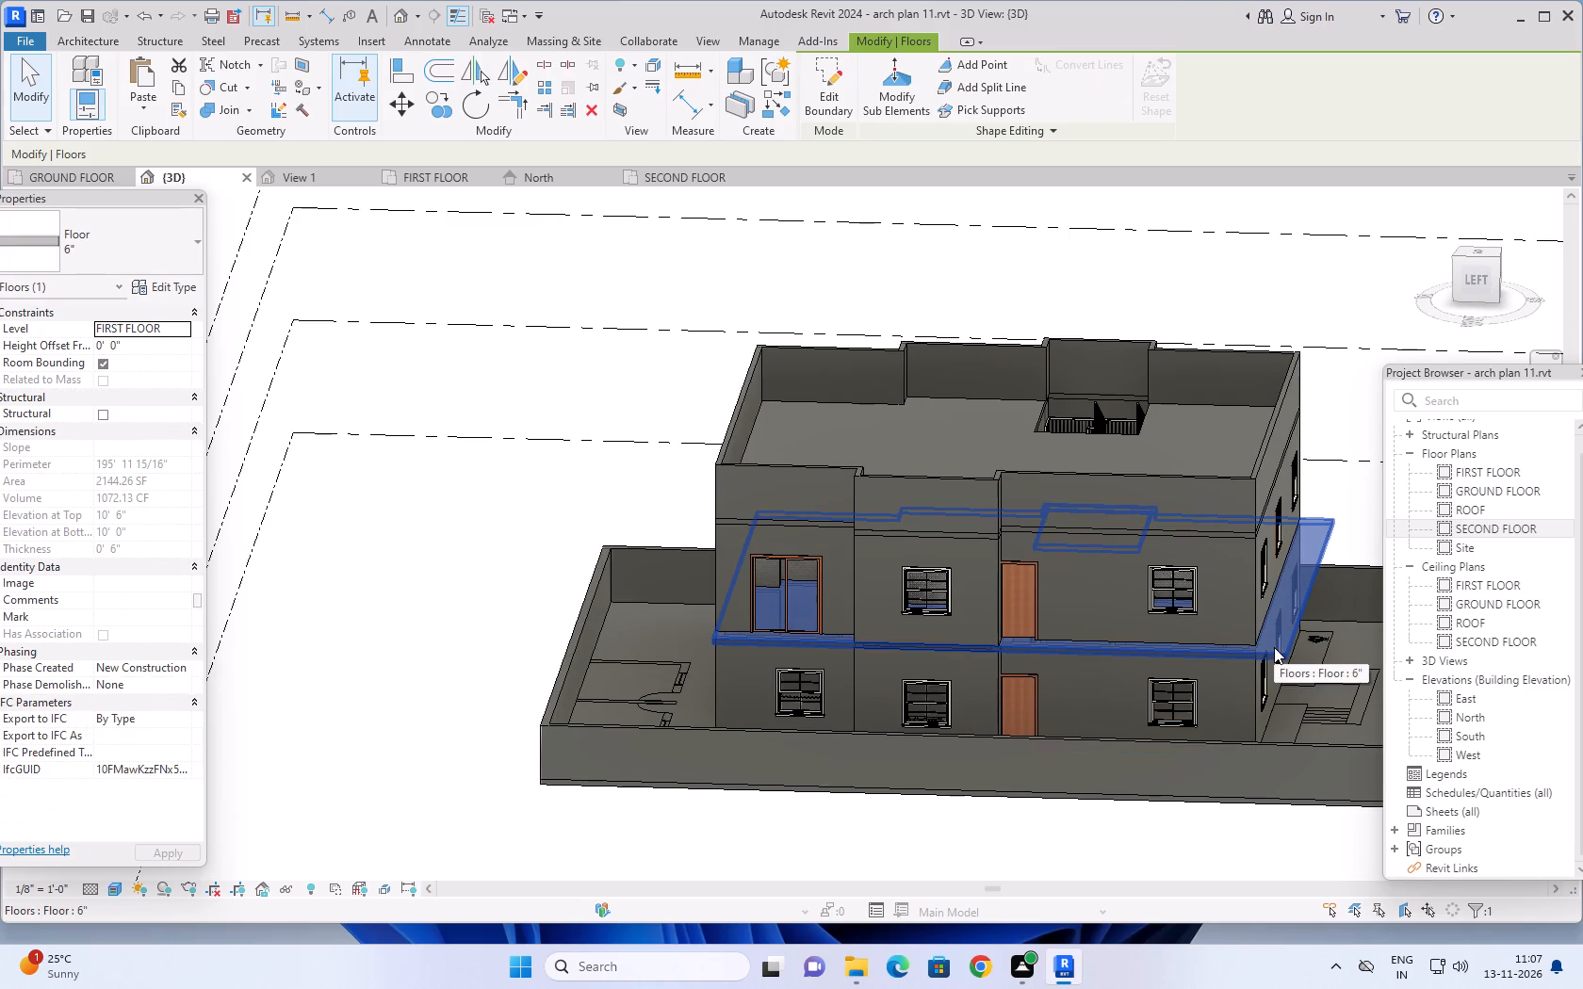
{"action": "left_click", "coordinate": [829, 84]}
{"action": "left_click", "coordinate": [427, 180]}
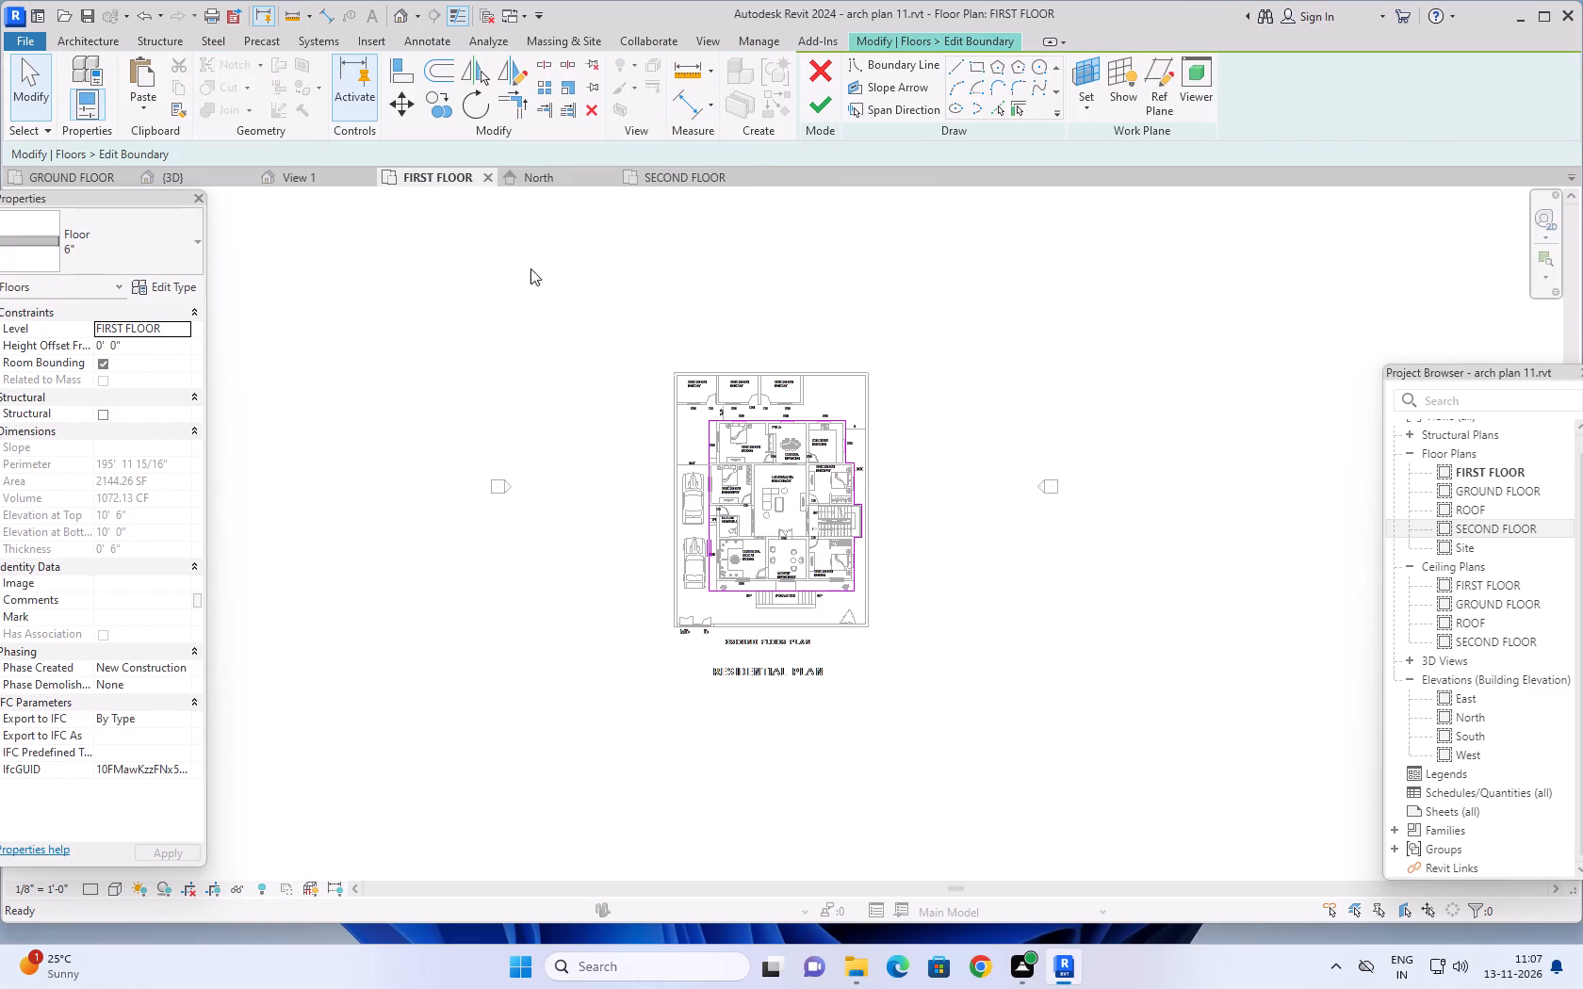
{"action": "scroll", "coordinate": [864, 525], "scroll_direction": "up", "scroll_amount": 3}
{"action": "scroll", "coordinate": [824, 639], "scroll_direction": "up", "scroll_amount": 4}
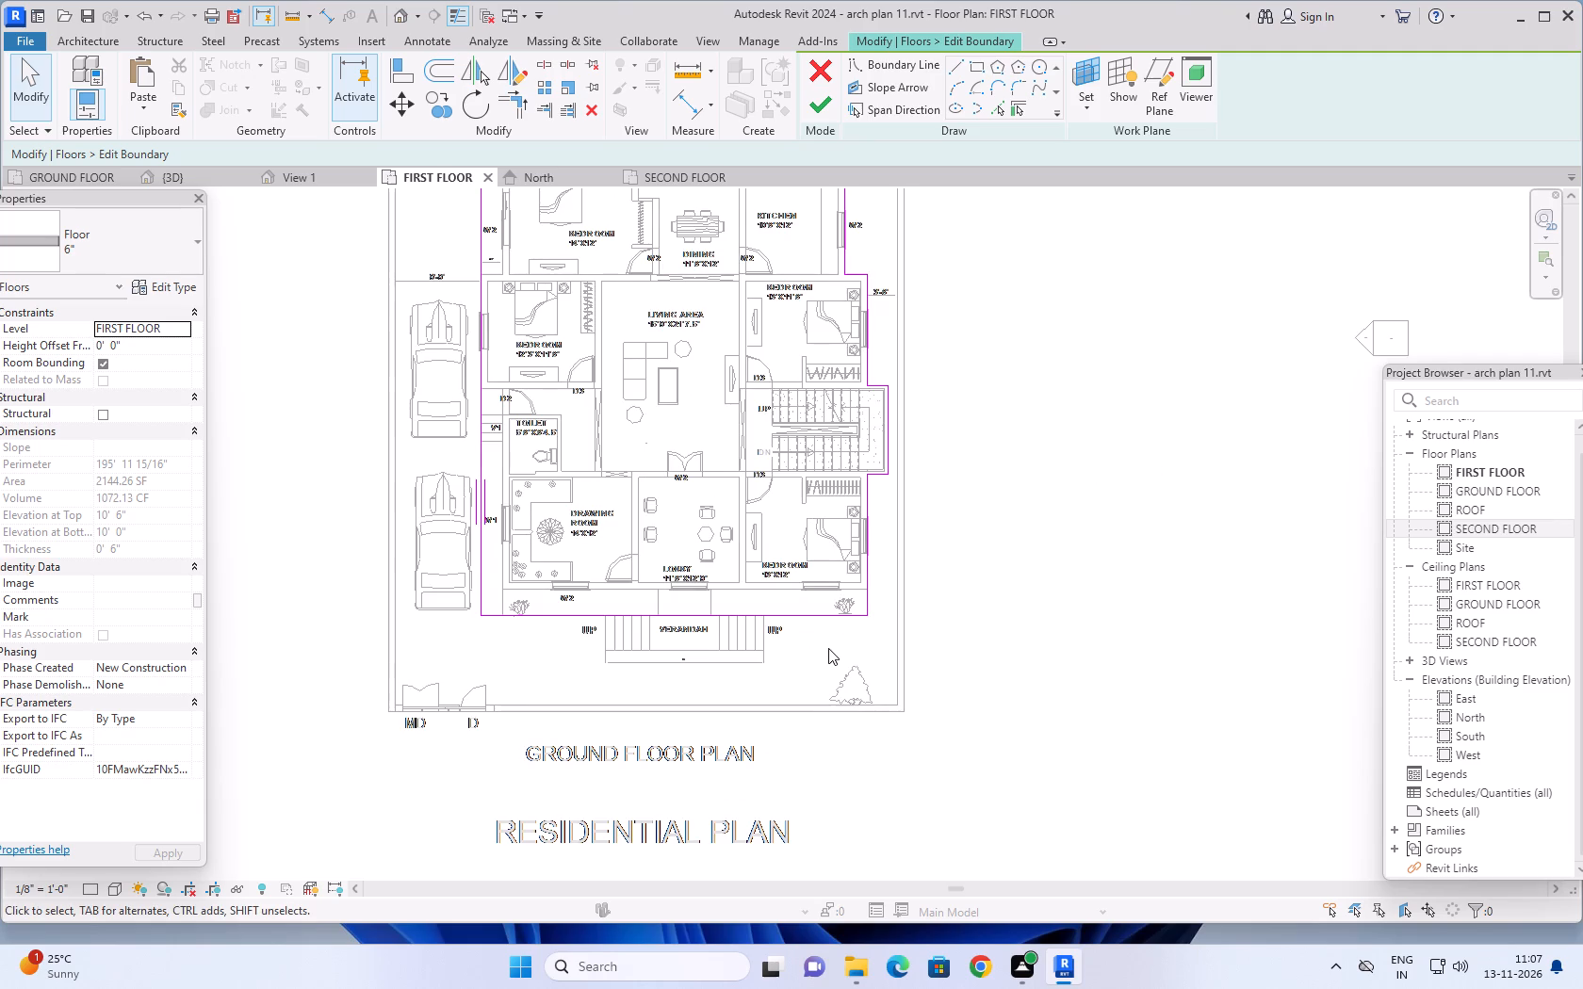
{"action": "middle_click_drag", "start_coordinate": [831, 642], "coordinate": [885, 639]}
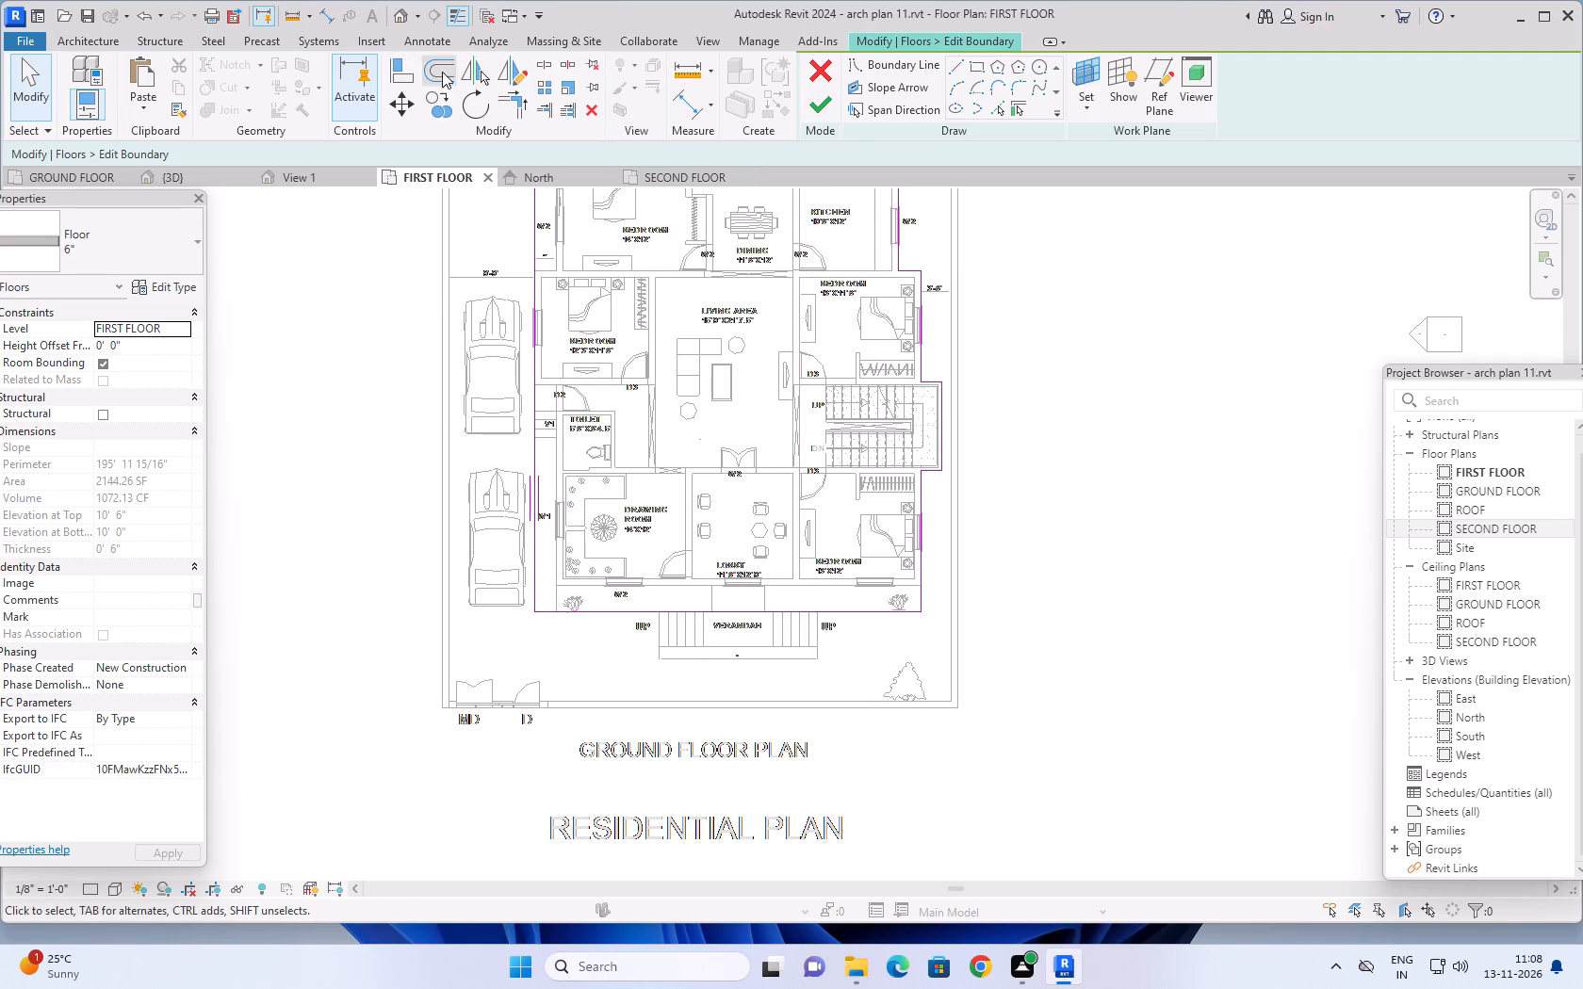
{"action": "left_click", "coordinate": [412, 68]}
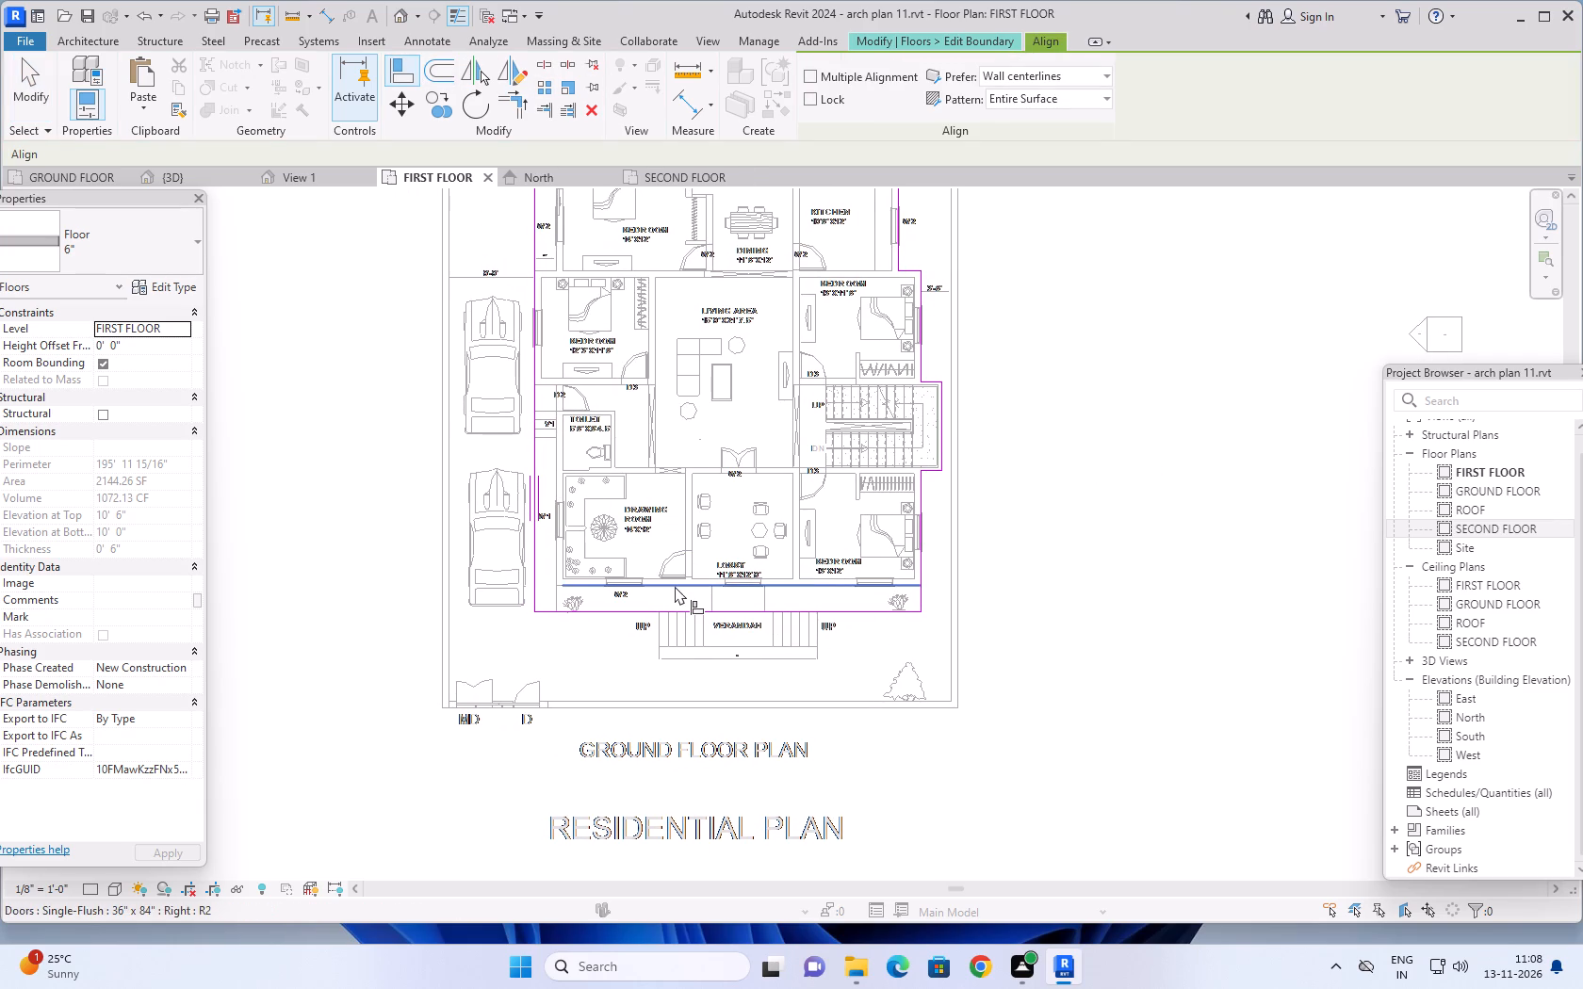
{"action": "left_click", "coordinate": [675, 586]}
{"action": "left_click", "coordinate": [667, 613]}
{"action": "scroll", "coordinate": [1200, 517], "scroll_direction": "down", "scroll_amount": 3}
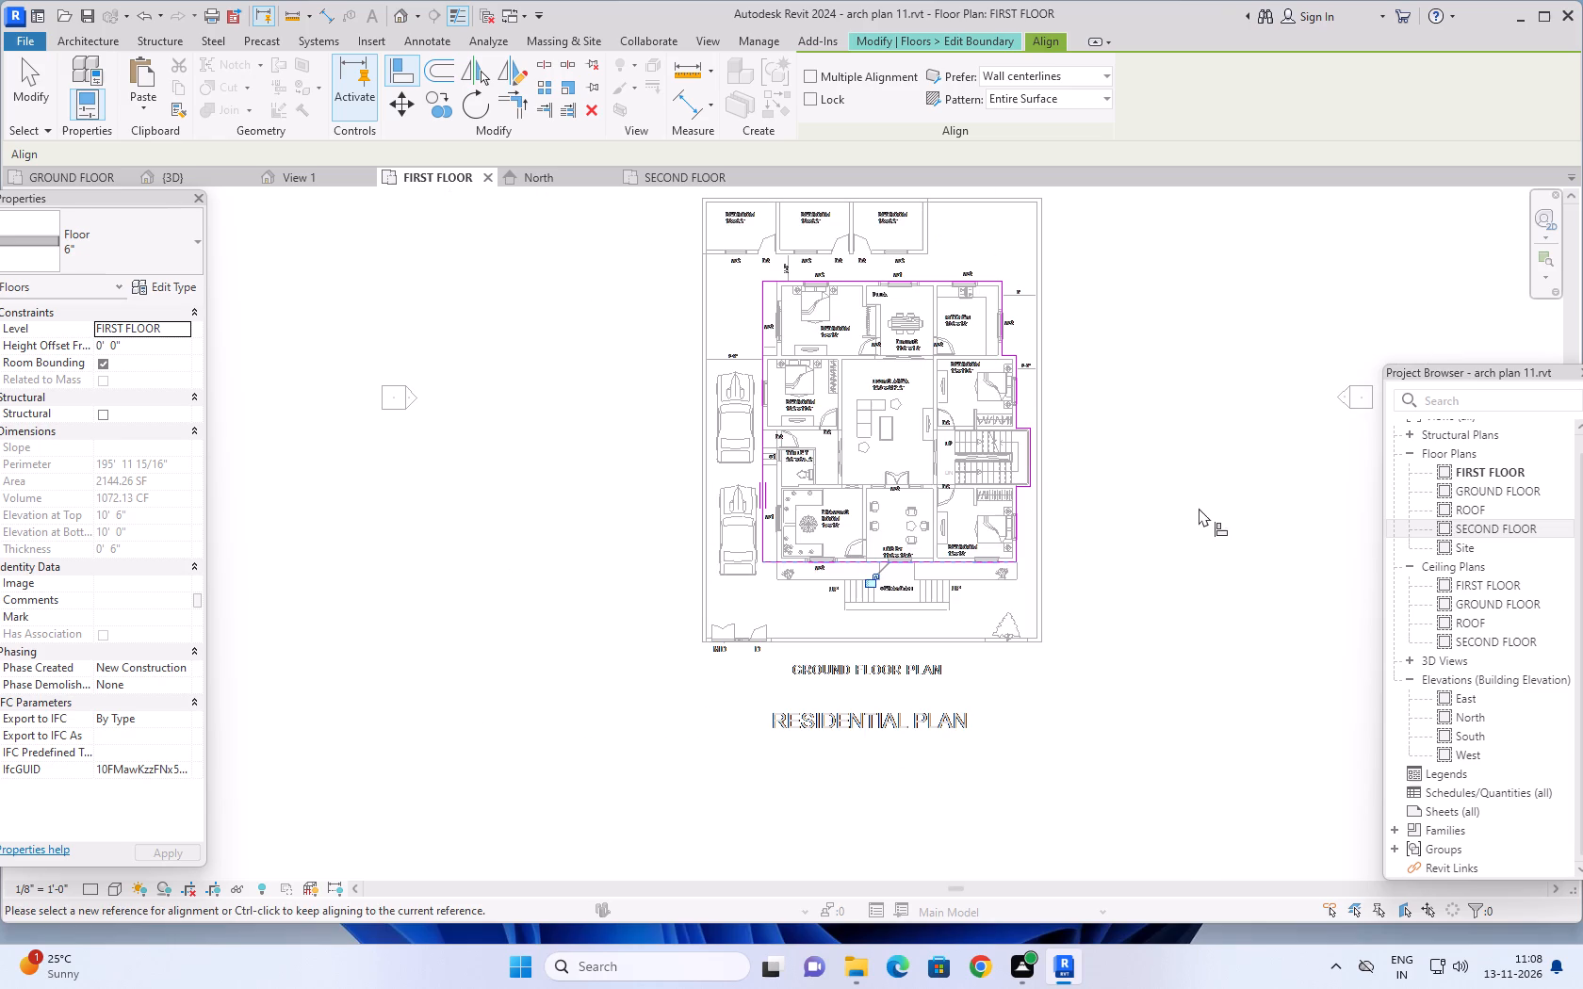
{"action": "middle_click_drag", "start_coordinate": [1196, 479], "coordinate": [1178, 549]}
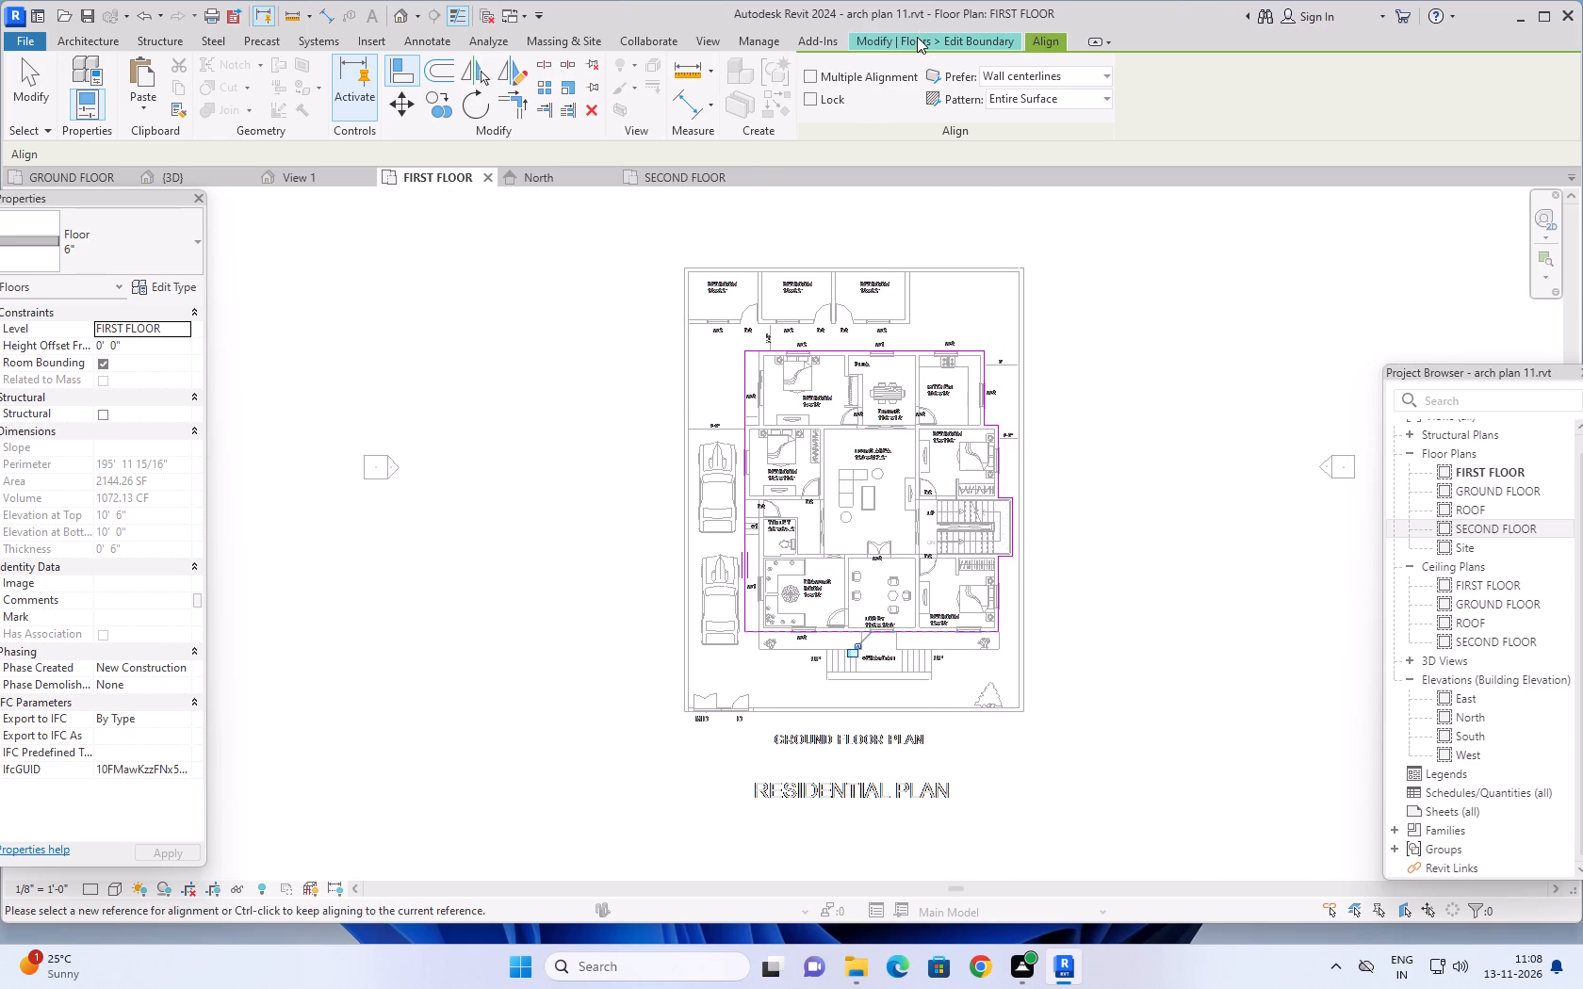
{"action": "left_click", "coordinate": [917, 38]}
{"action": "left_click", "coordinate": [820, 105]}
{"action": "scroll", "coordinate": [1108, 464], "scroll_direction": "down", "scroll_amount": 2}
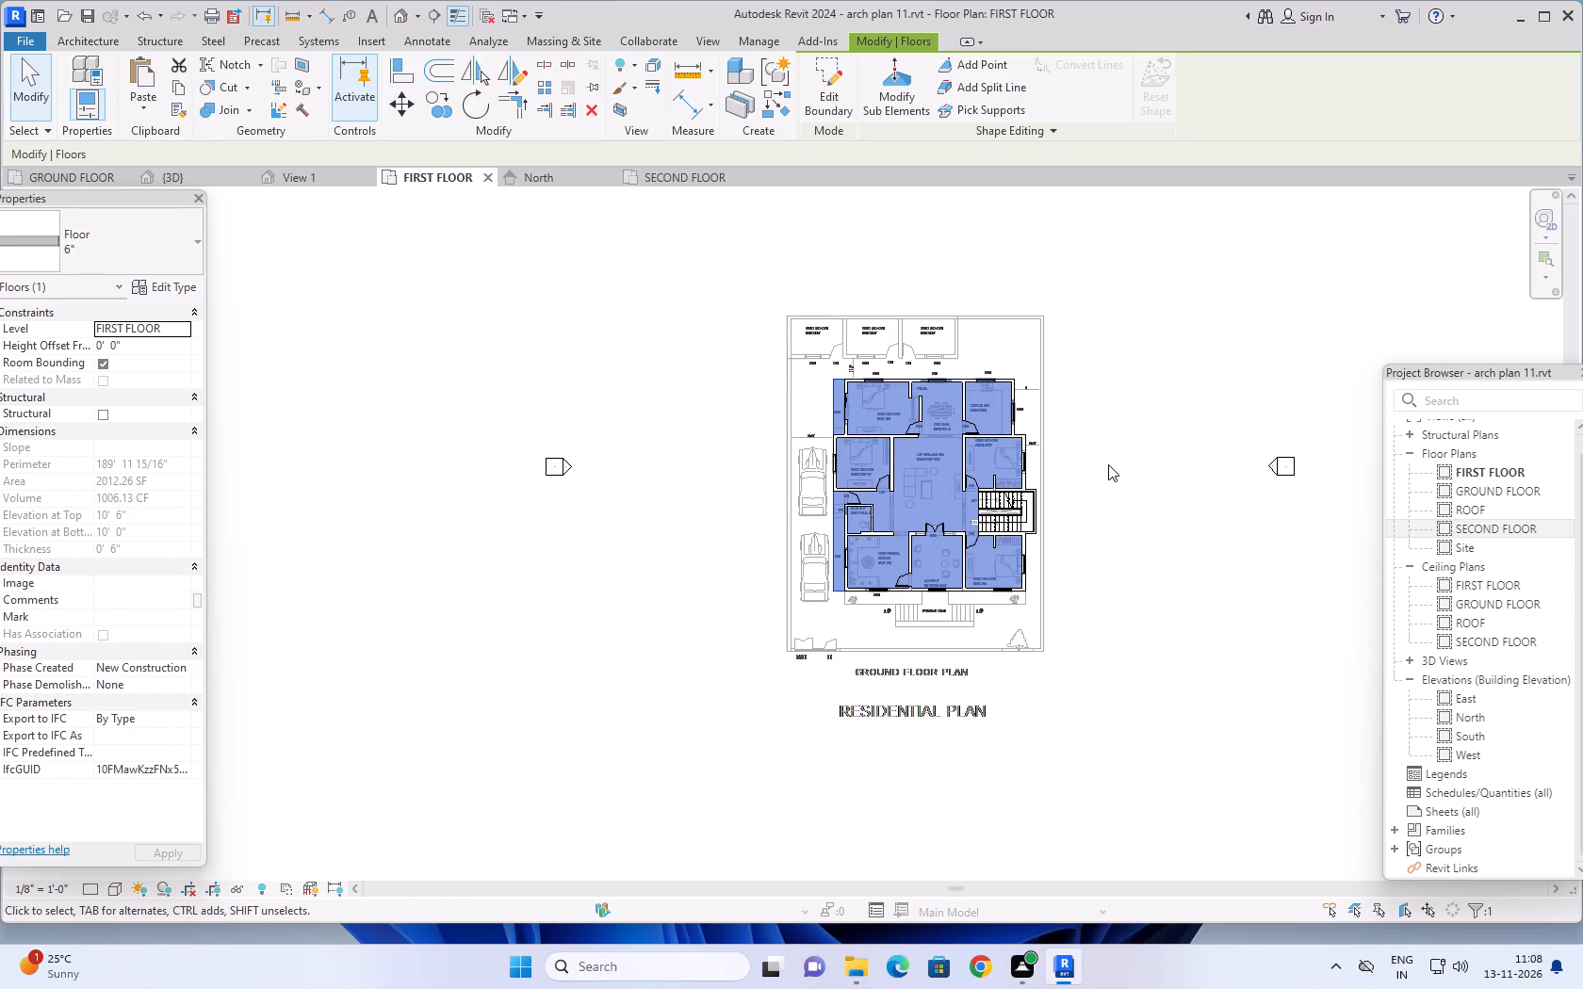
{"action": "middle_click_drag", "start_coordinate": [1138, 436], "coordinate": [1070, 485]}
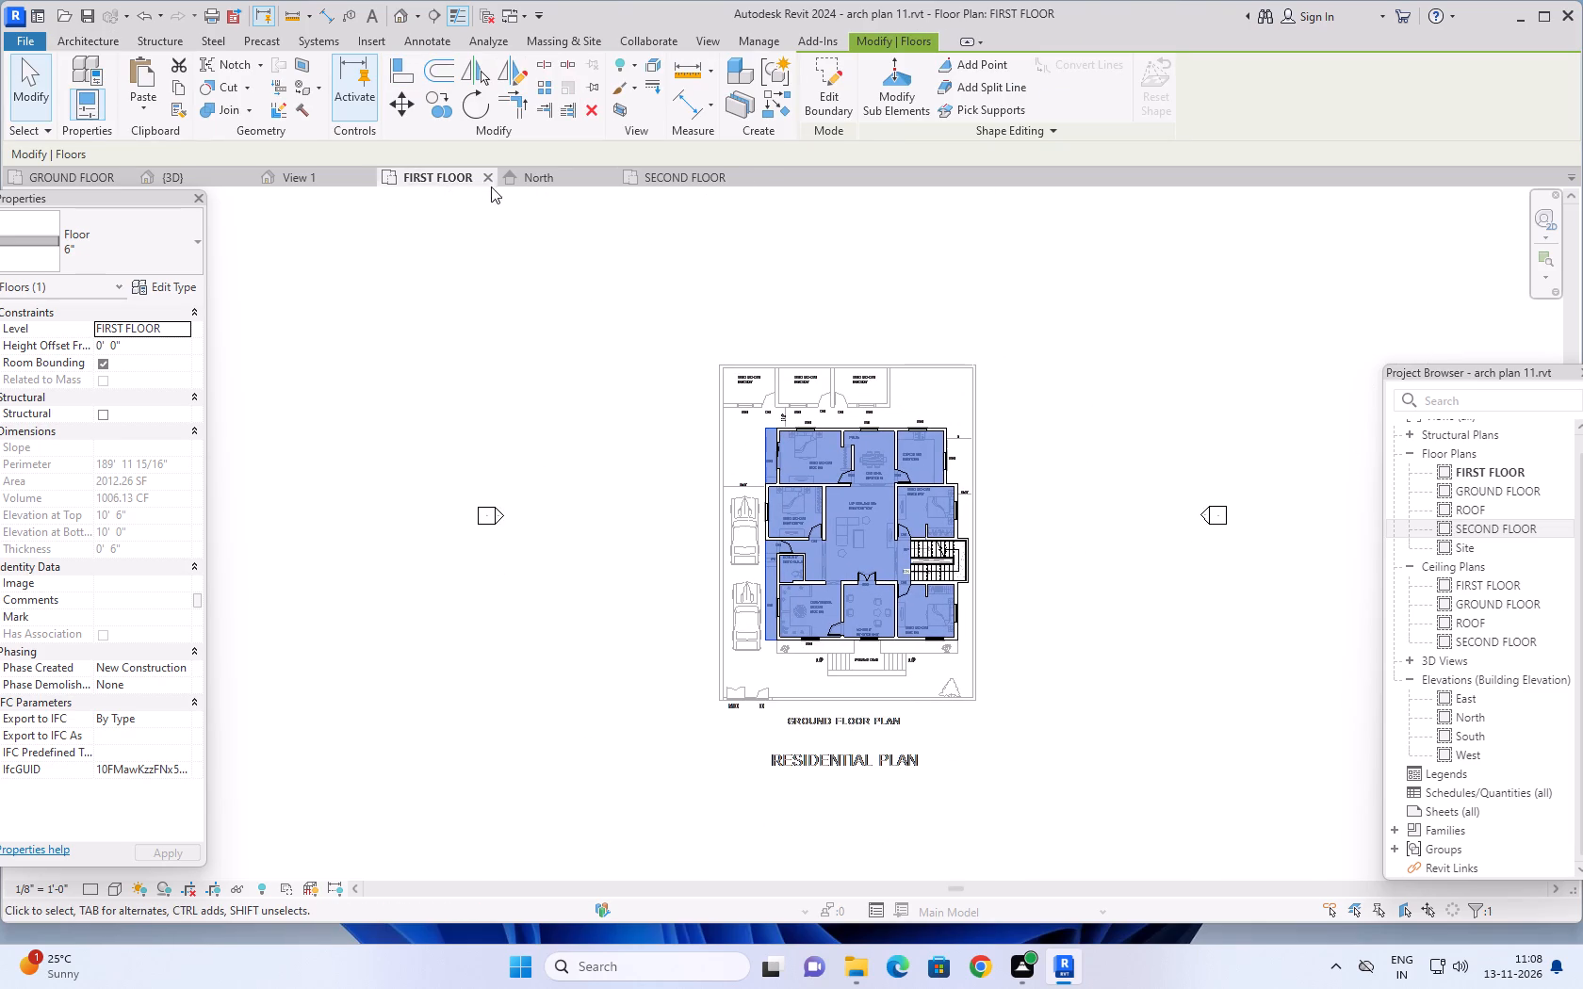
Return to the 3D view, deselect the floor, and inspect the edited first floor slab from the building's side, rear and corner.
{"action": "left_click", "coordinate": [206, 174]}
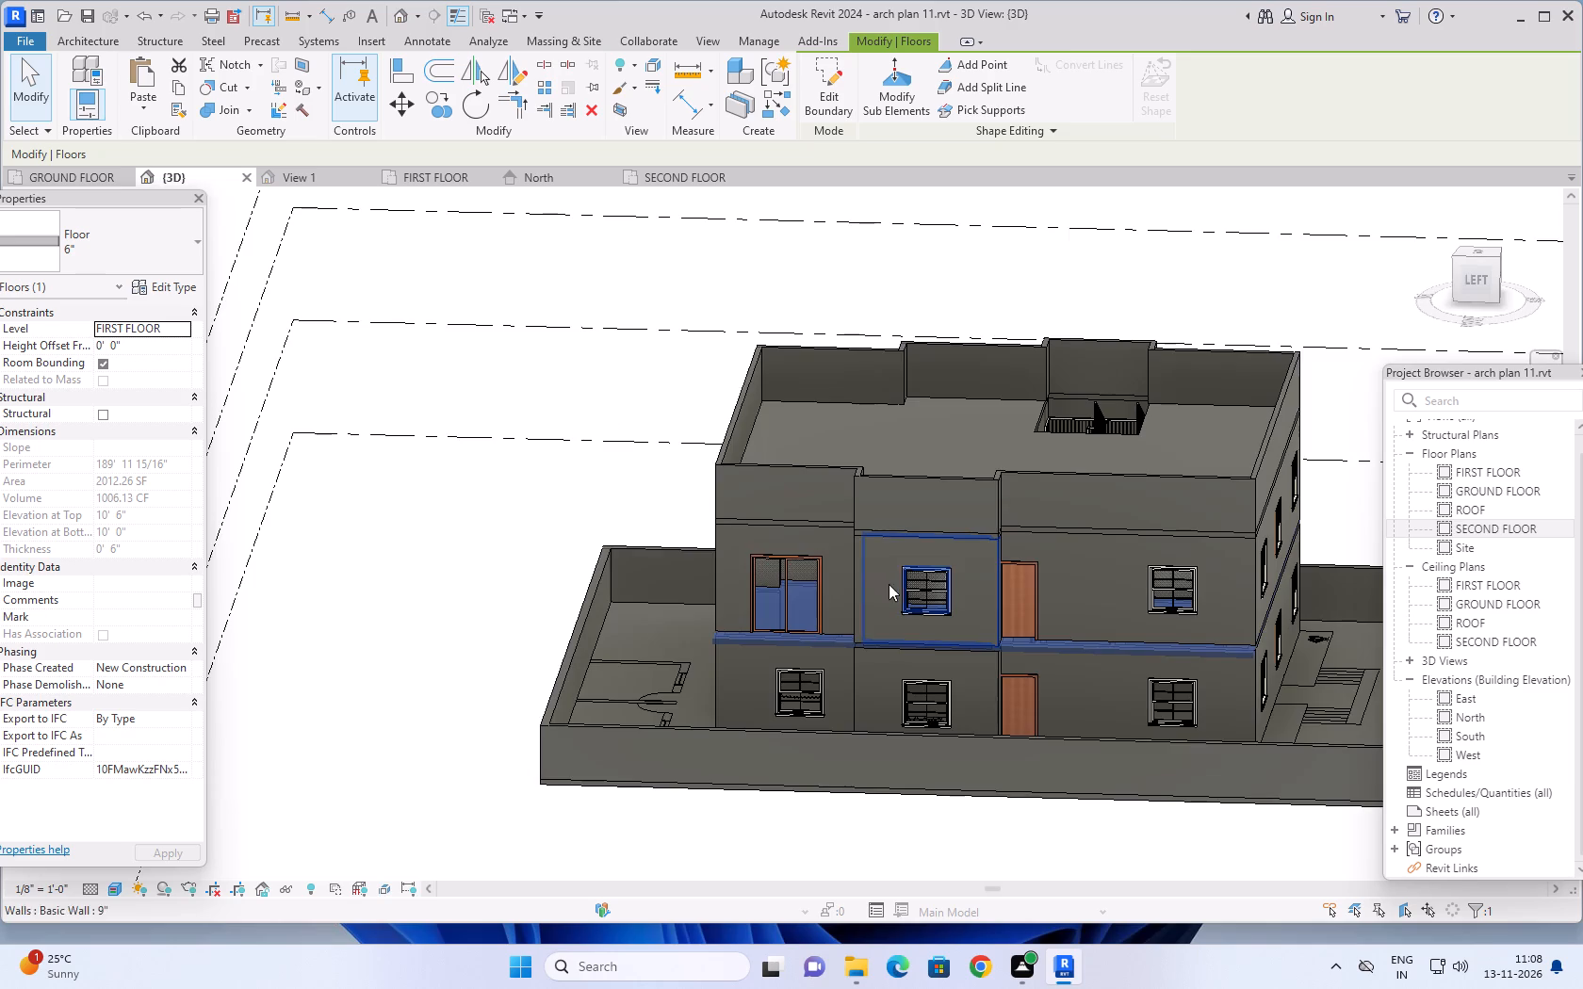
{"action": "key", "text": "Escape"}
{"action": "middle_click_drag", "start_coordinate": [433, 576], "coordinate": [452, 583], "text": "shift"}
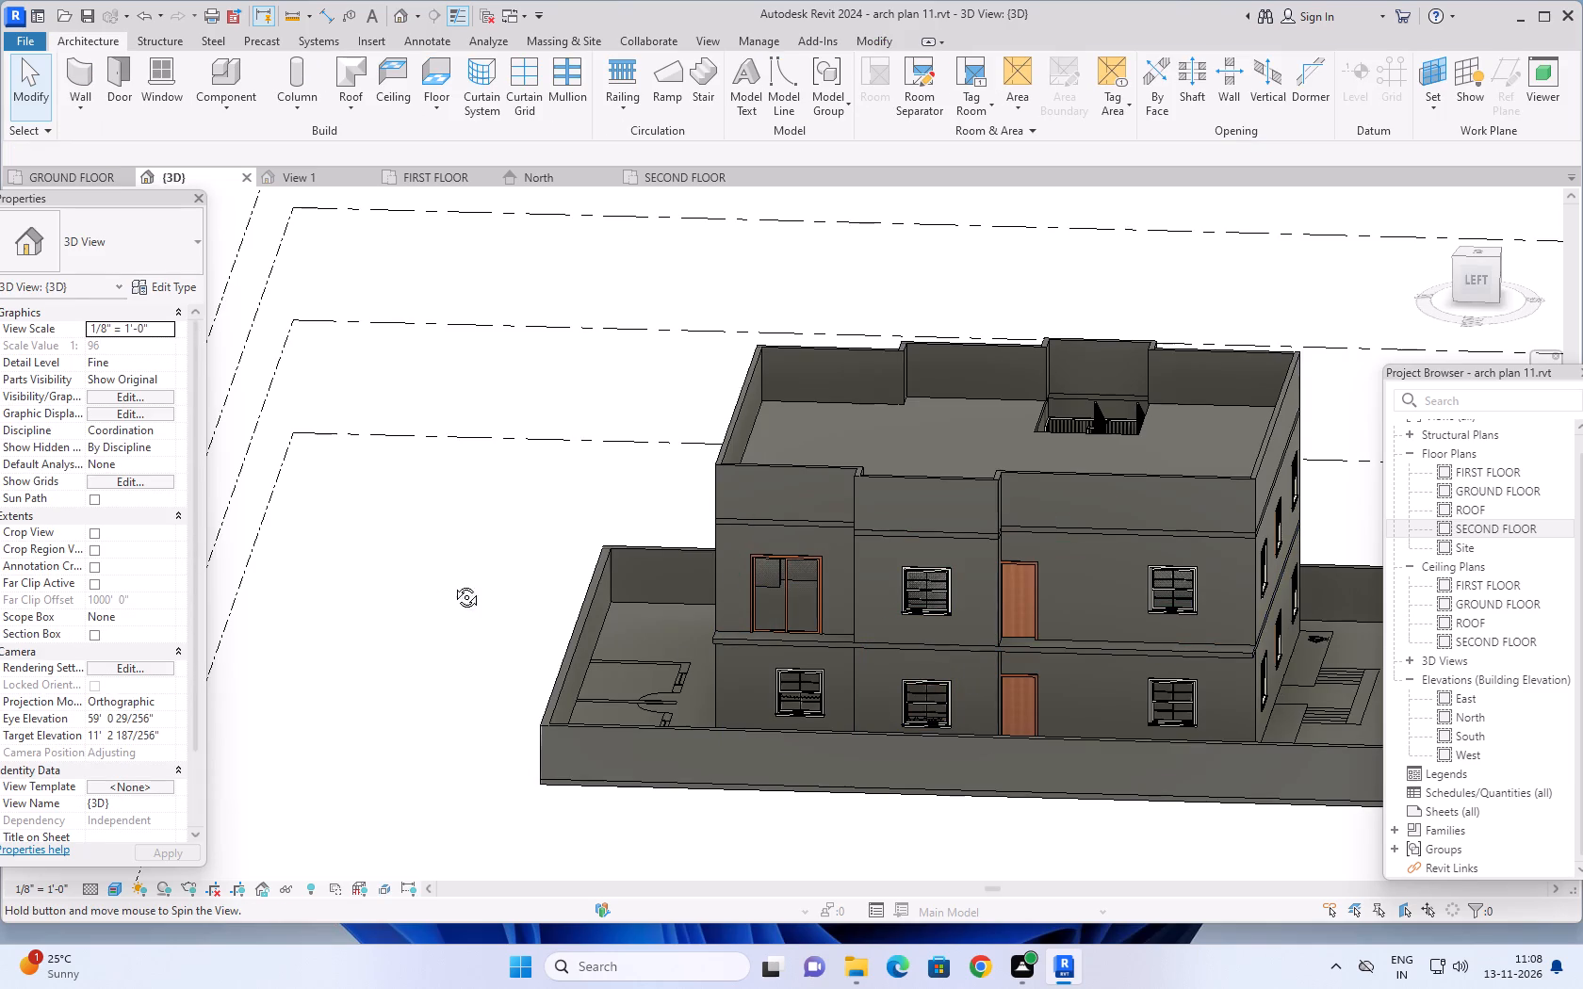
{"action": "middle_click_drag", "start_coordinate": [452, 583], "coordinate": [1017, 628], "text": "shift"}
{"action": "scroll", "coordinate": [1018, 627], "scroll_direction": "up", "scroll_amount": 1}
{"action": "middle_click_drag", "start_coordinate": [1022, 679], "coordinate": [762, 595]}
{"action": "scroll", "coordinate": [866, 635], "scroll_direction": "down", "scroll_amount": 5}
{"action": "middle_click_drag", "start_coordinate": [905, 673], "coordinate": [633, 664], "text": "shift"}
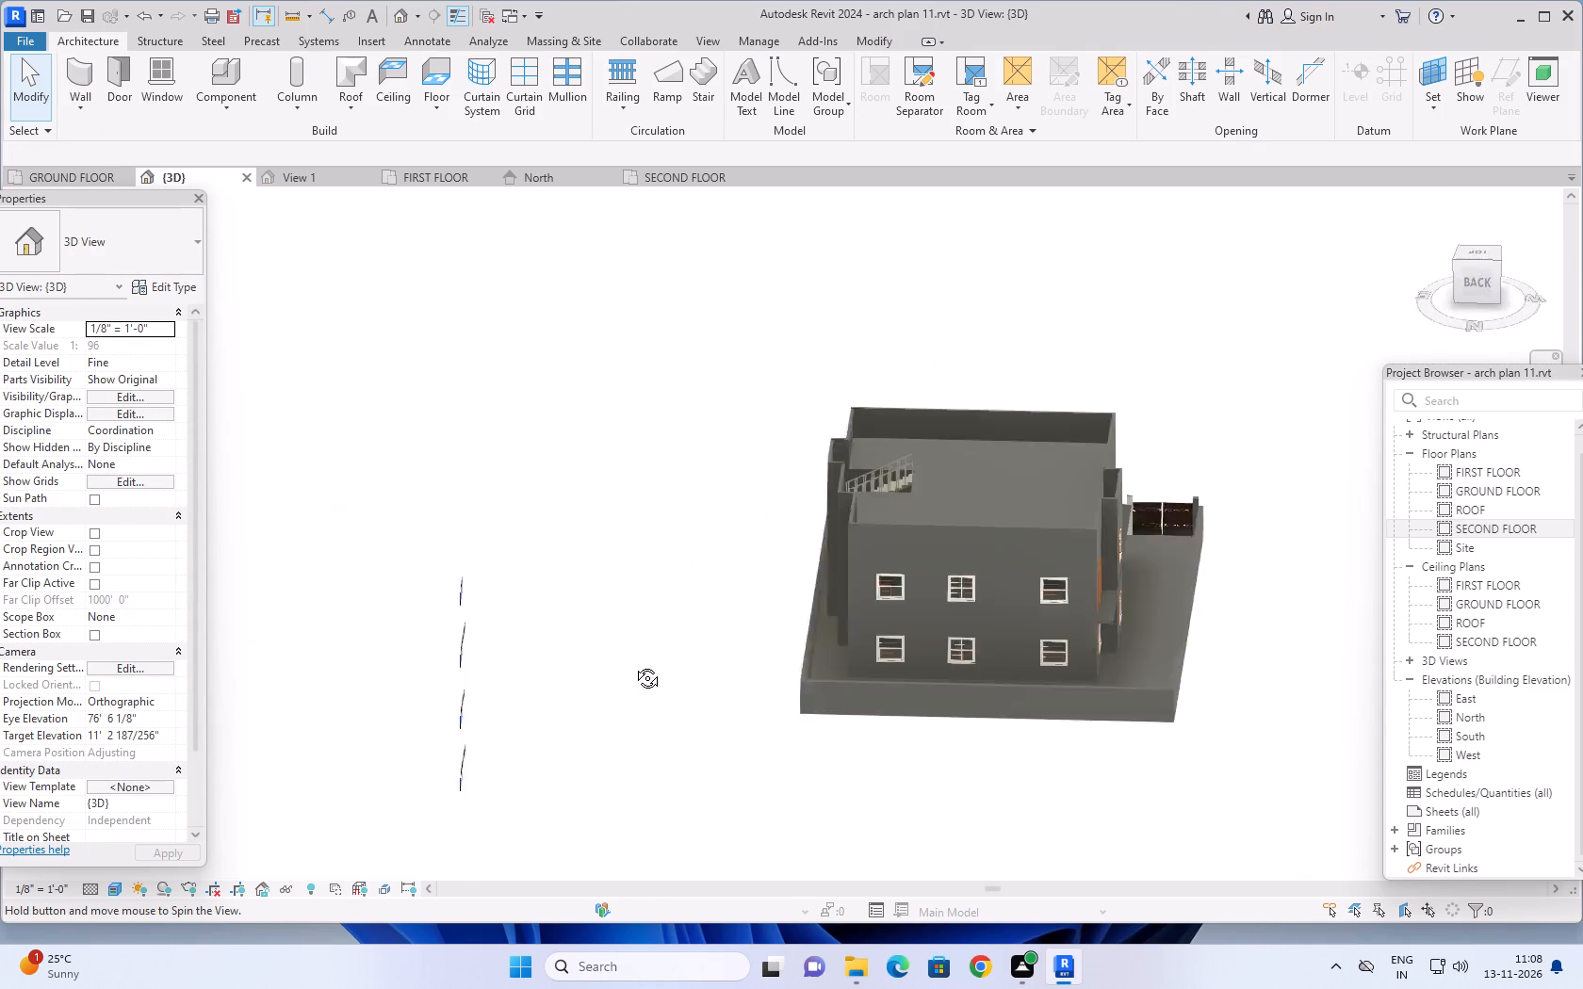
{"action": "middle_click_drag", "start_coordinate": [633, 664], "coordinate": [550, 677], "text": "shift"}
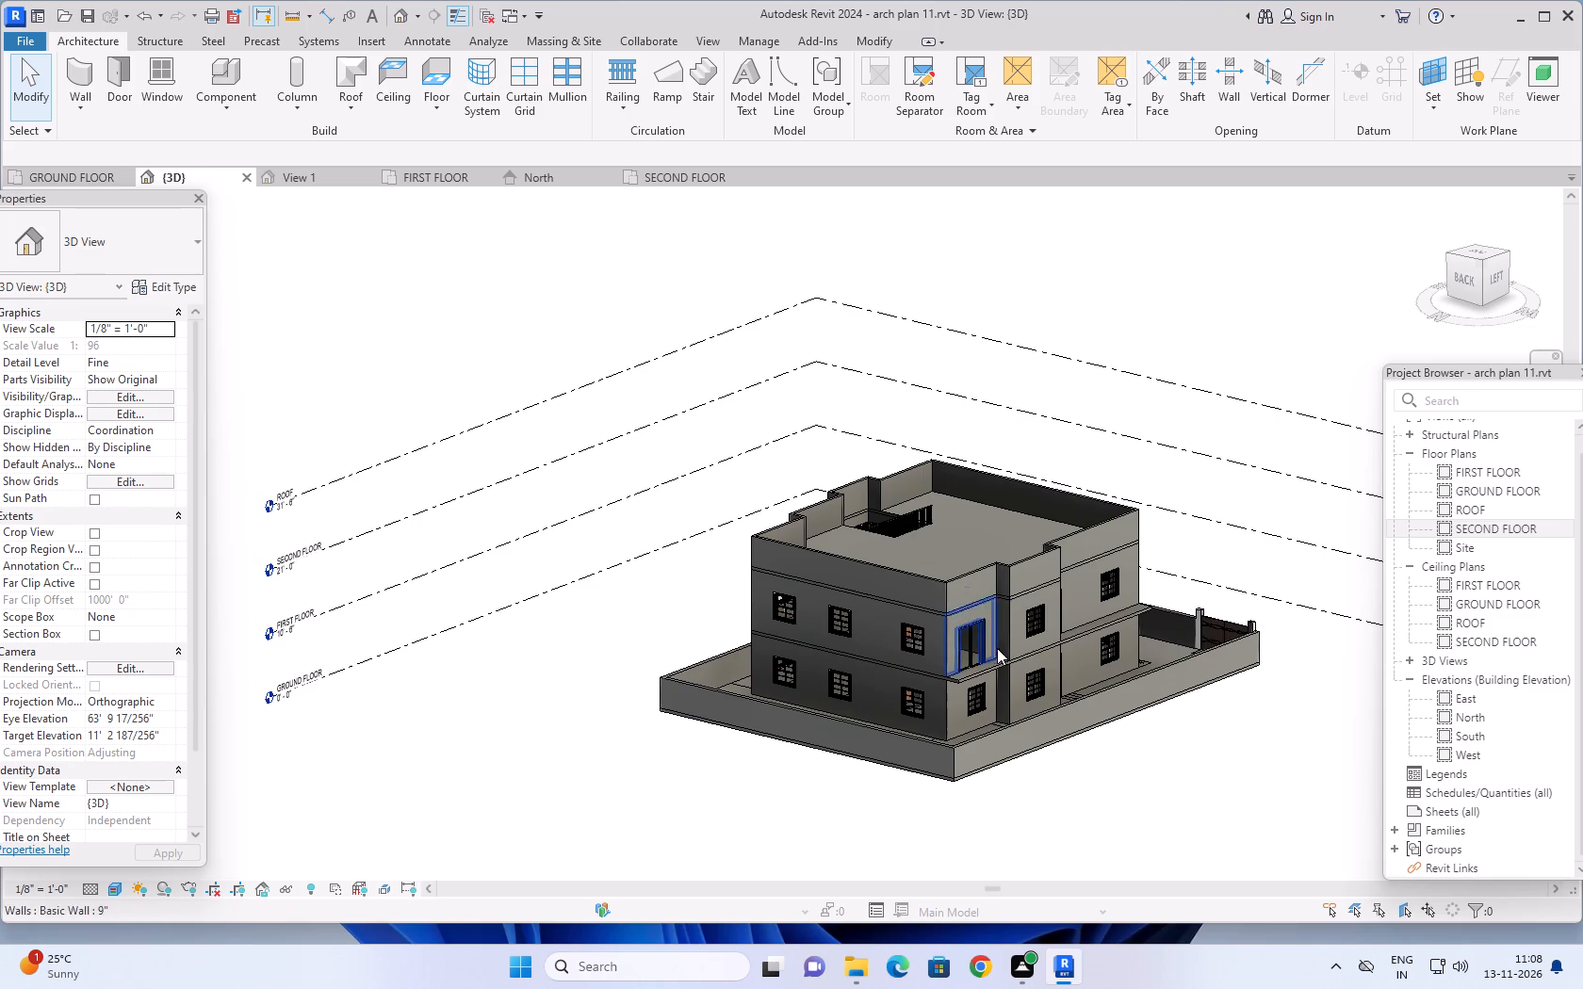
{"action": "scroll", "coordinate": [1206, 575], "scroll_direction": "down", "scroll_amount": 3}
{"action": "middle_click_drag", "start_coordinate": [1201, 553], "coordinate": [1199, 543]}
{"action": "middle_click_drag", "start_coordinate": [1180, 715], "coordinate": [1056, 756], "text": "shift"}
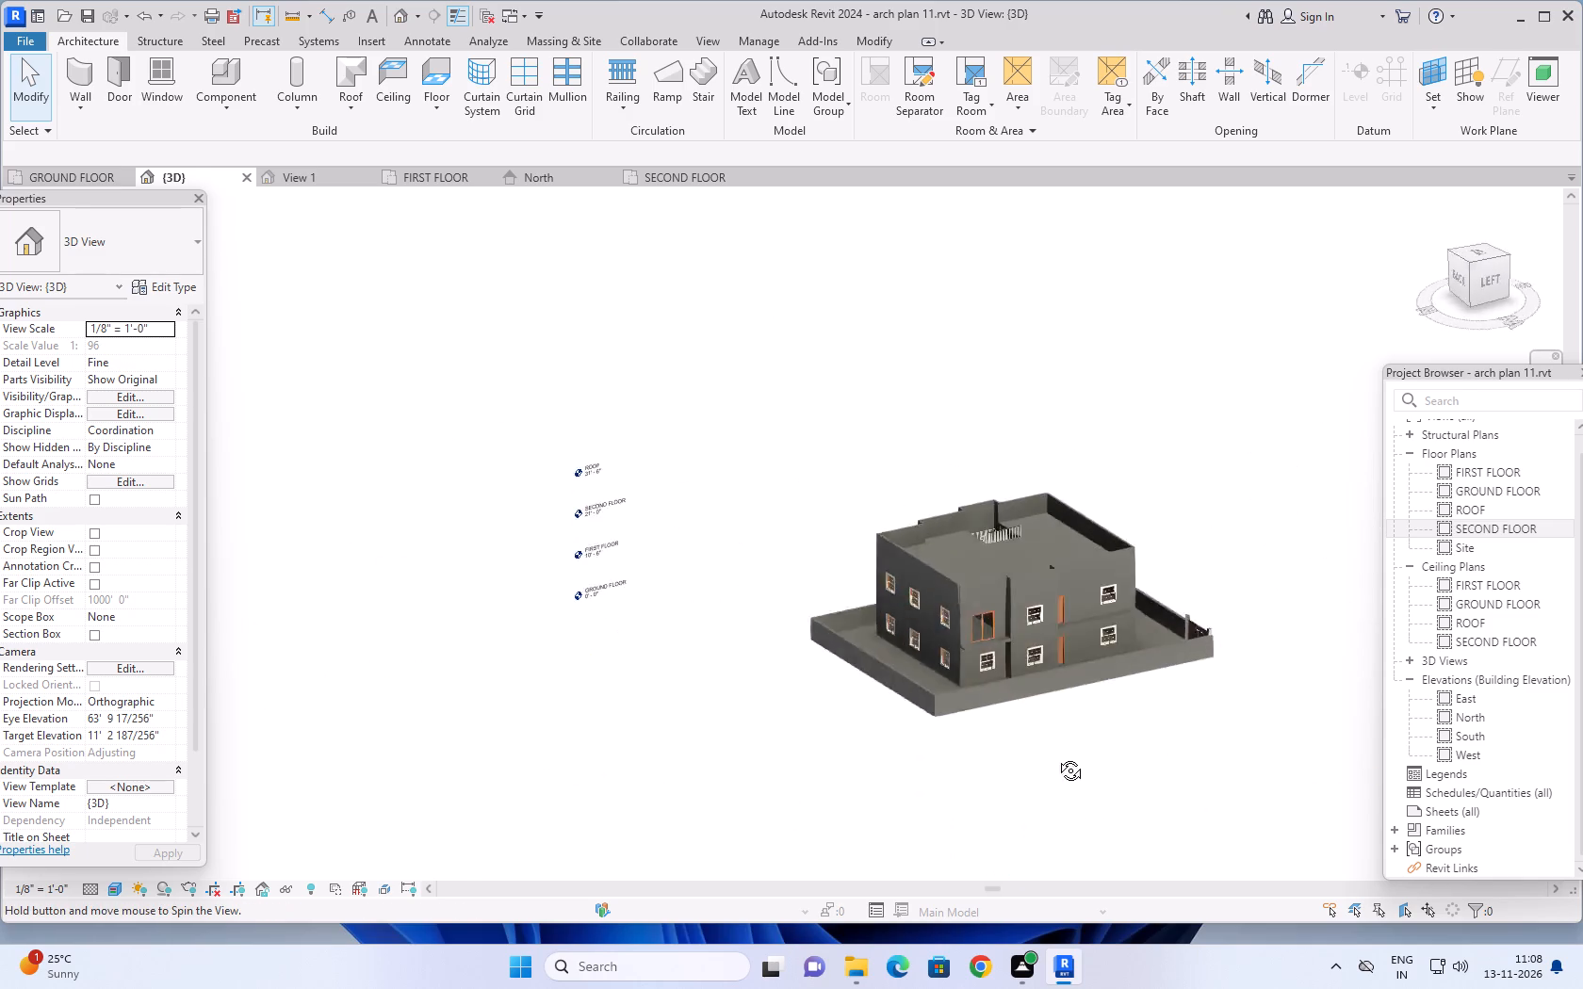
{"action": "middle_click_drag", "start_coordinate": [1056, 756], "coordinate": [984, 672], "text": "shift"}
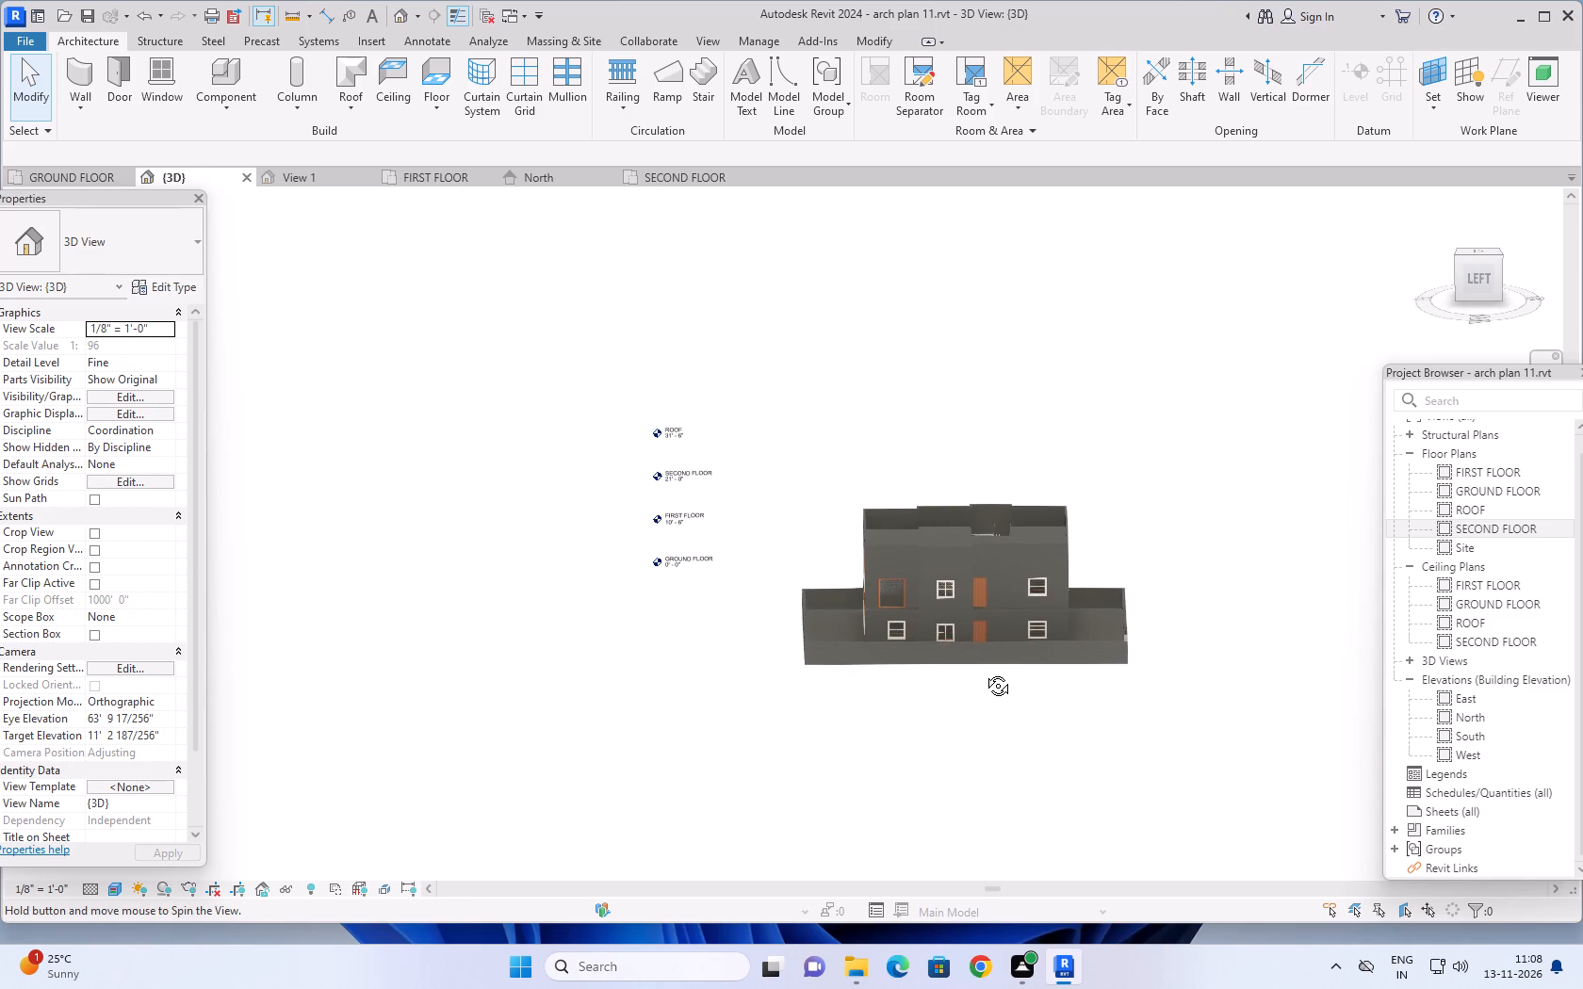
Examine the building's left facade in 3D at low eye level, checking the wall faces and slab edges near and far.
{"action": "middle_click_drag", "start_coordinate": [984, 672], "coordinate": [984, 662], "text": "shift"}
{"action": "scroll", "coordinate": [873, 593], "scroll_direction": "up", "scroll_amount": 3}
{"action": "scroll", "coordinate": [898, 730], "scroll_direction": "up", "scroll_amount": 1}
{"action": "middle_click_drag", "start_coordinate": [895, 730], "coordinate": [890, 657], "text": "shift"}
{"action": "scroll", "coordinate": [998, 677], "scroll_direction": "down", "scroll_amount": 1}
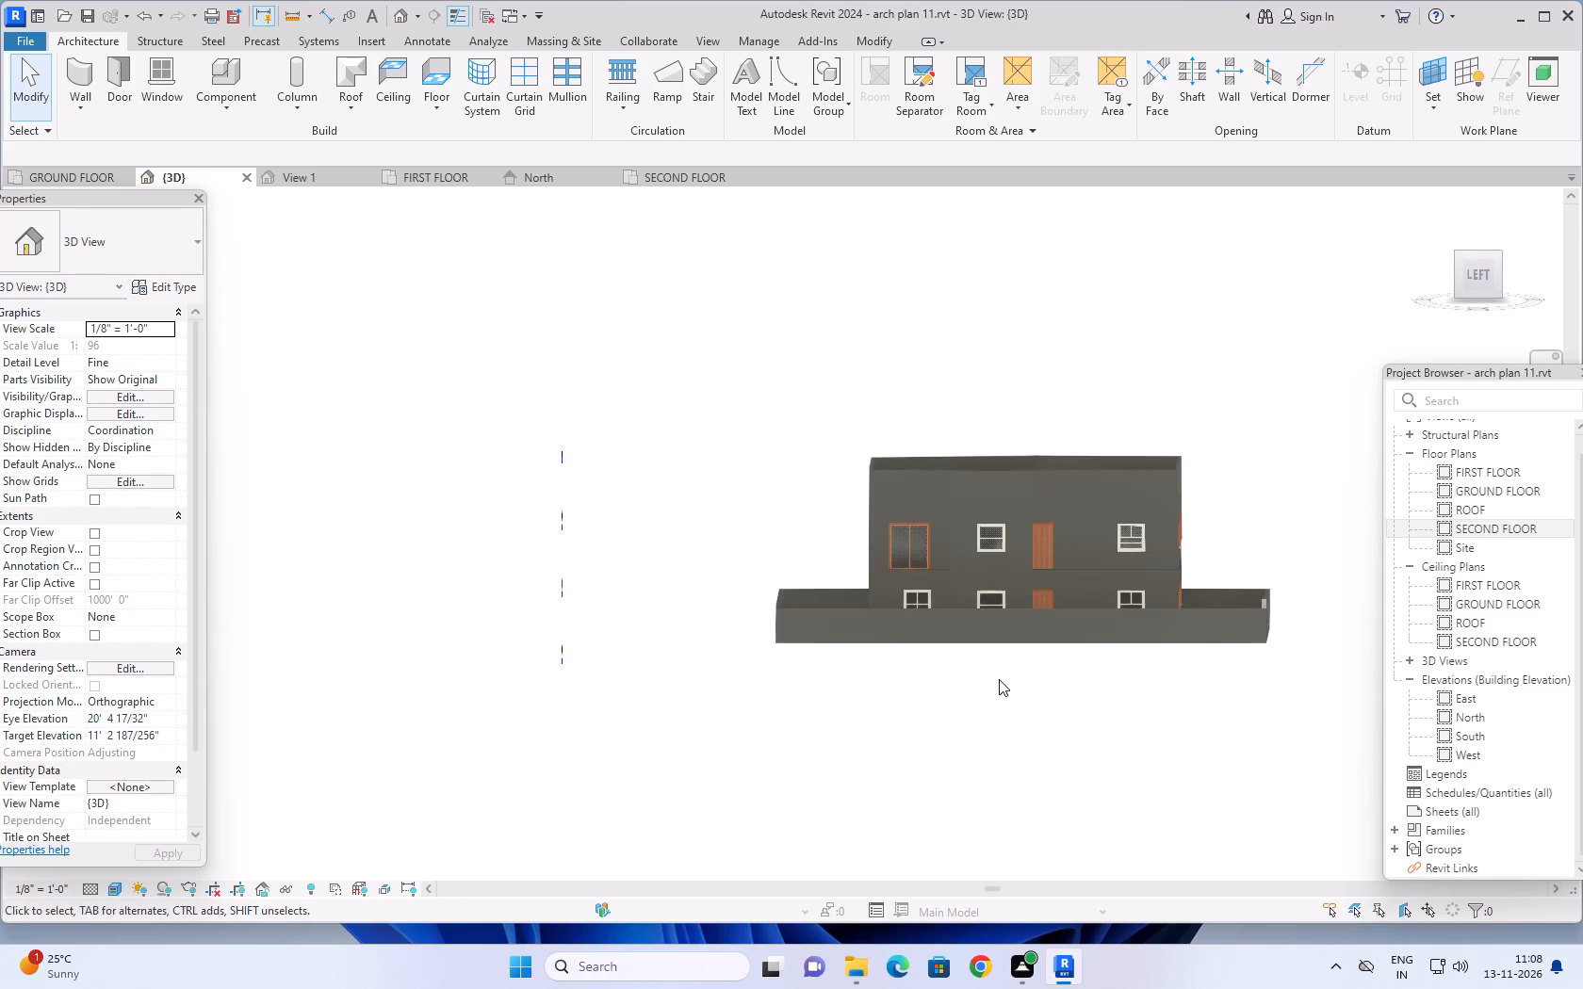
{"action": "middle_click_drag", "start_coordinate": [1018, 689], "coordinate": [929, 761]}
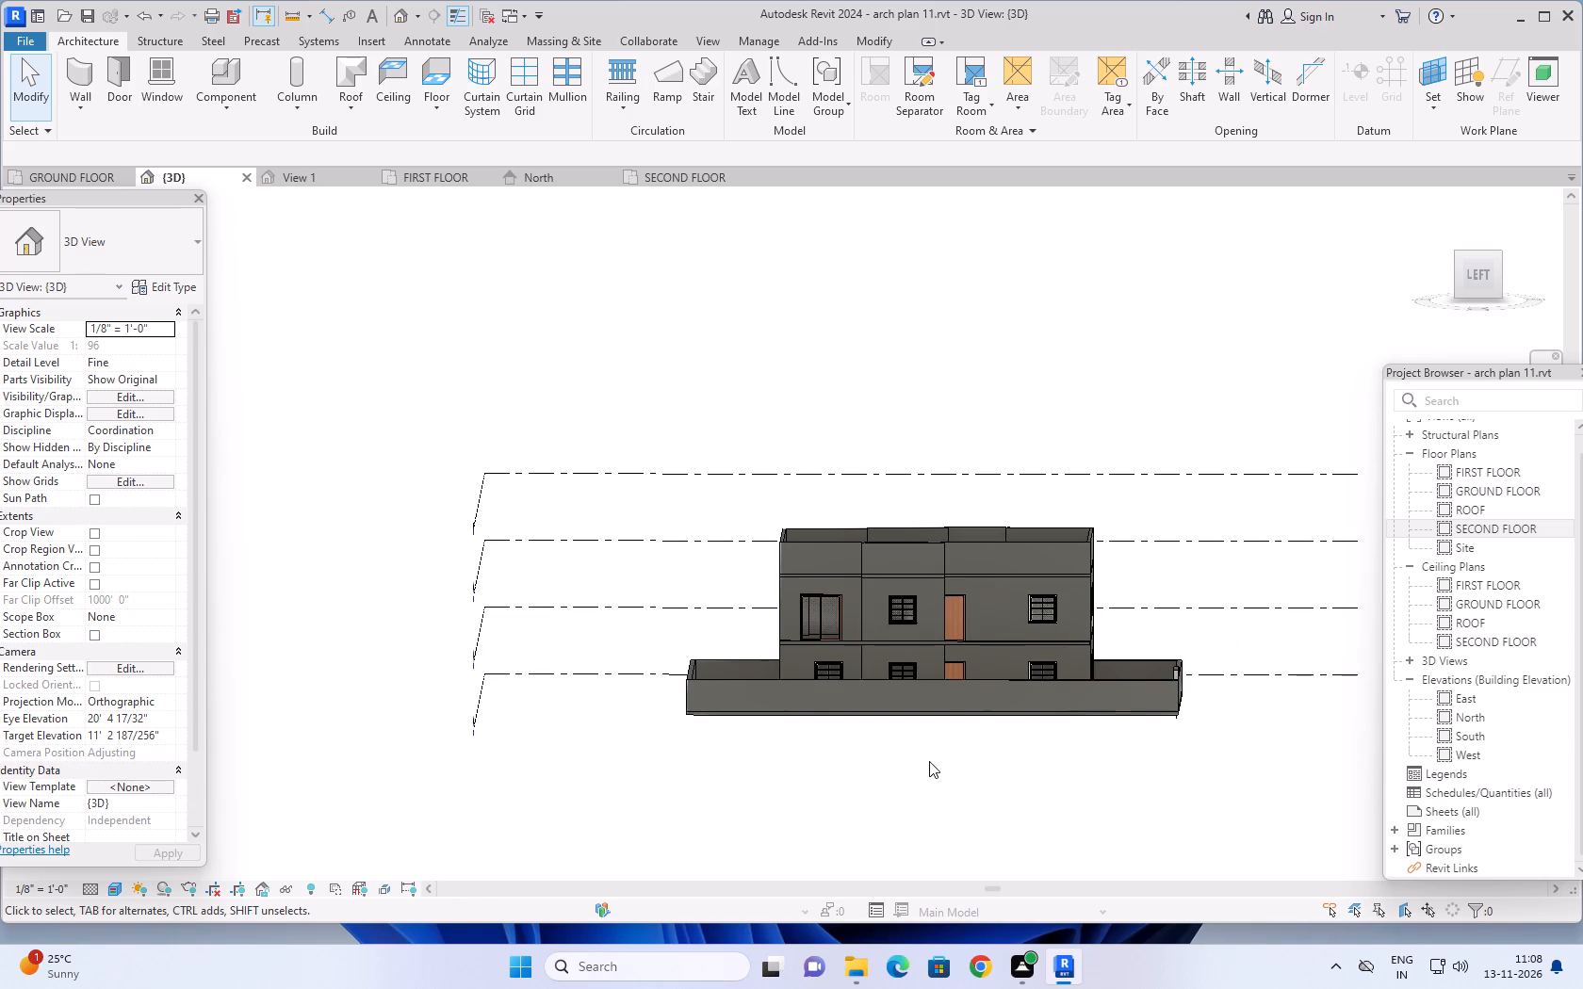
{"action": "scroll", "coordinate": [859, 617], "scroll_direction": "up", "scroll_amount": 3}
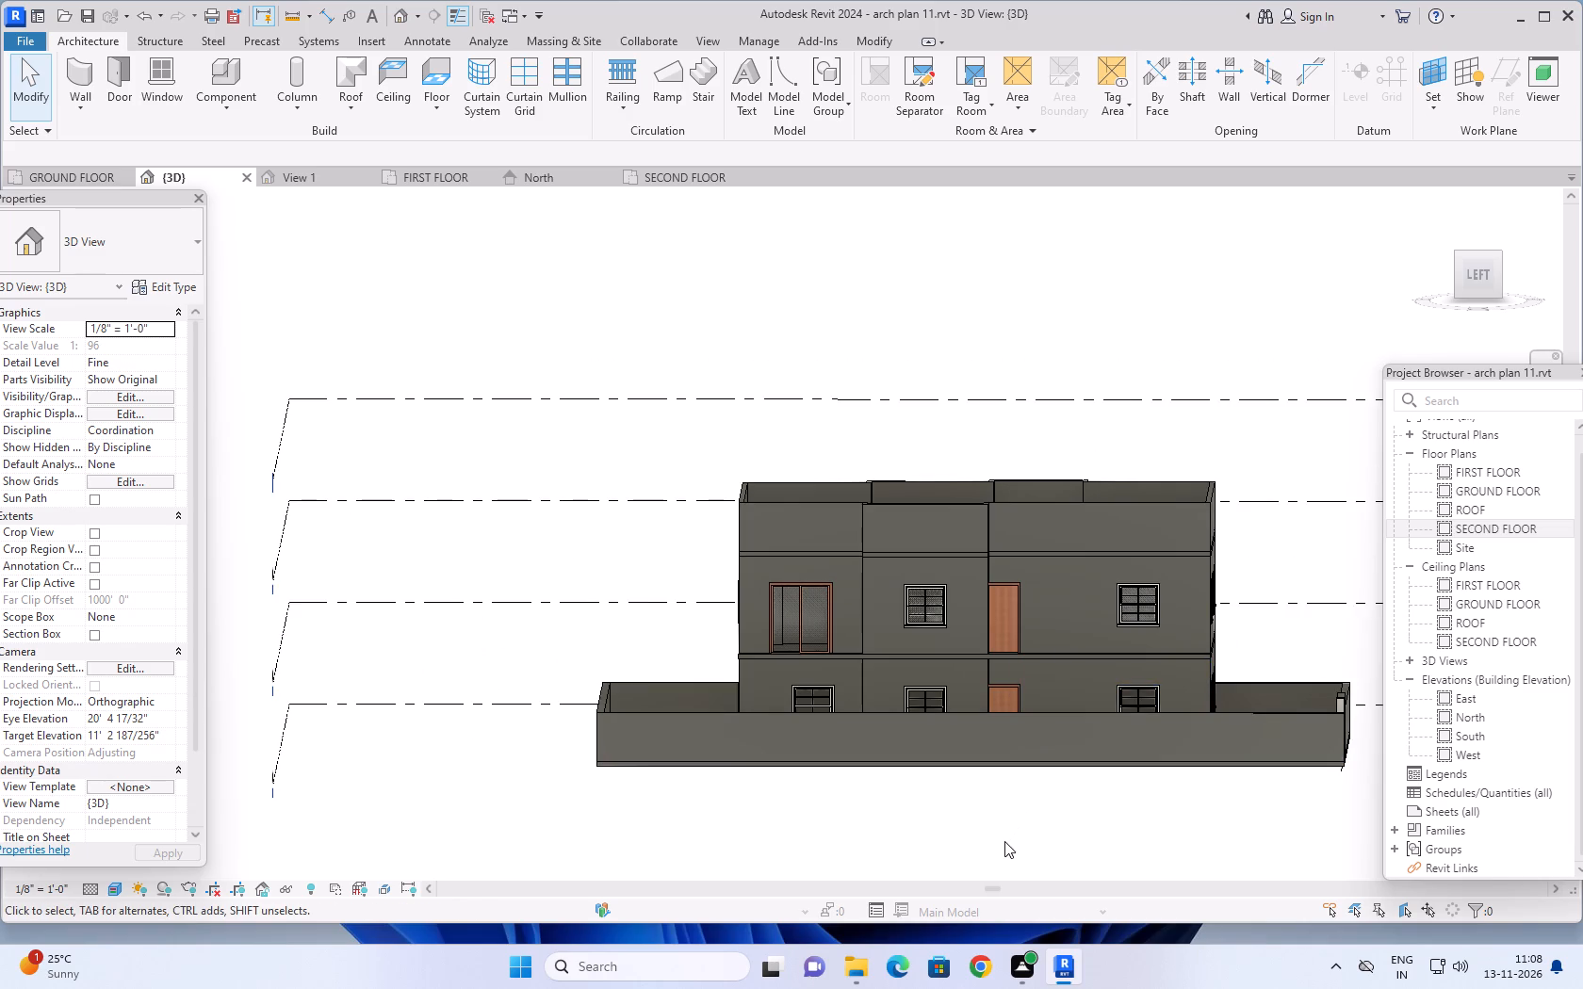
{"action": "scroll", "coordinate": [995, 829], "scroll_direction": "down", "scroll_amount": 1}
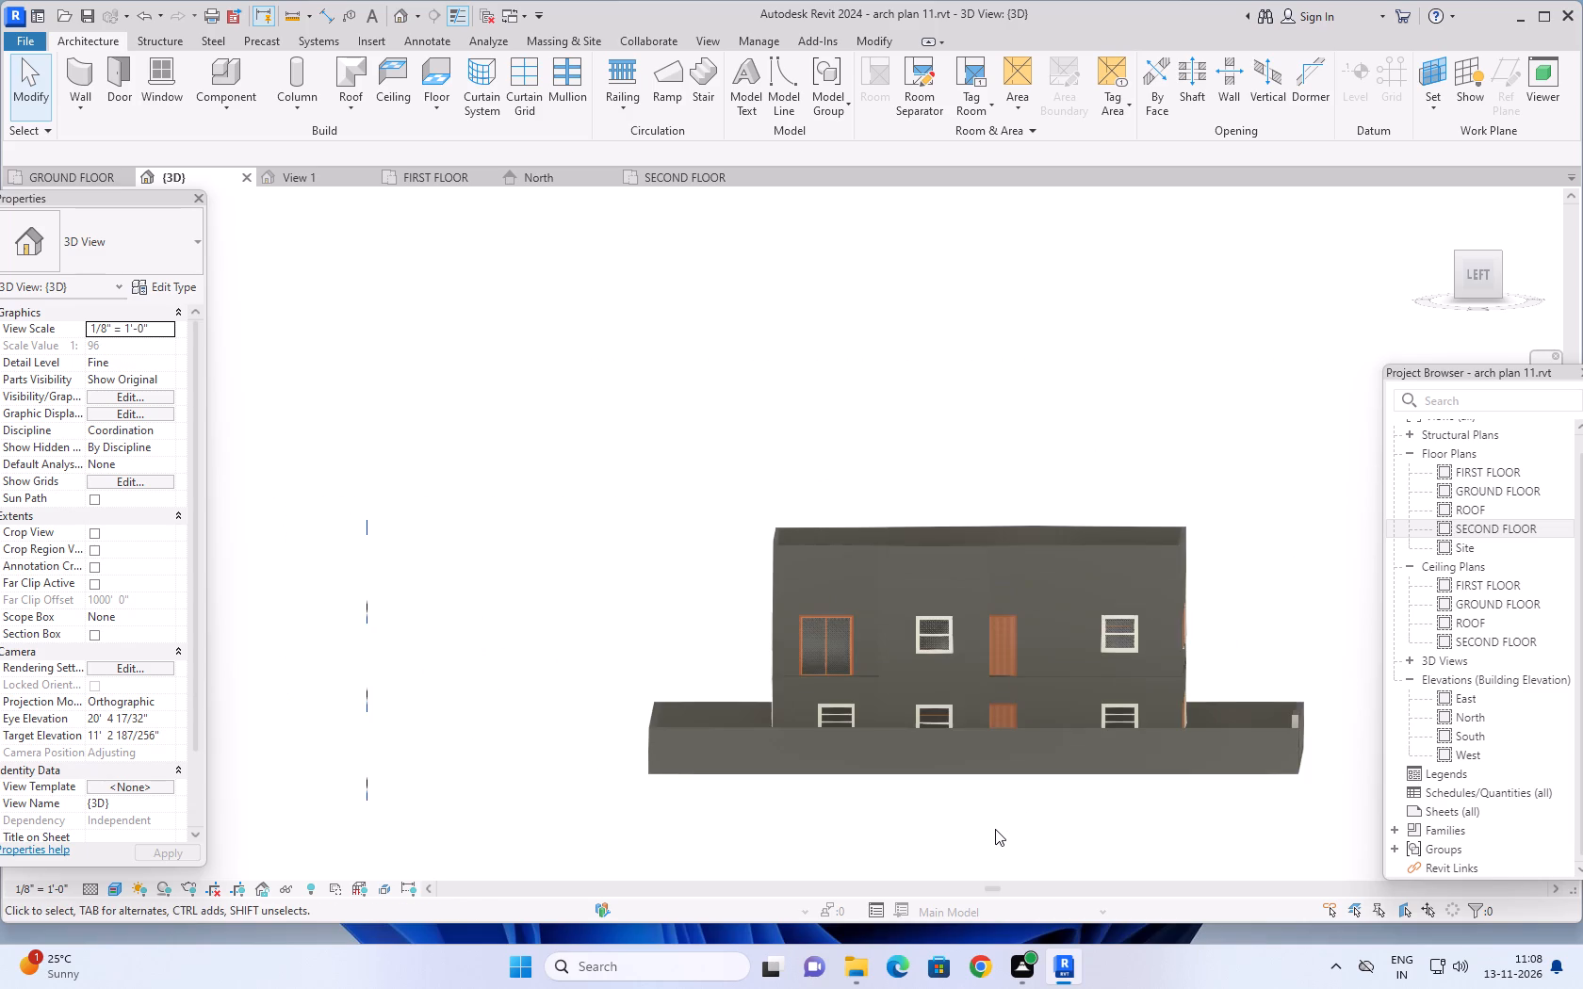
{"action": "scroll", "coordinate": [1010, 817], "scroll_direction": "down", "scroll_amount": 1}
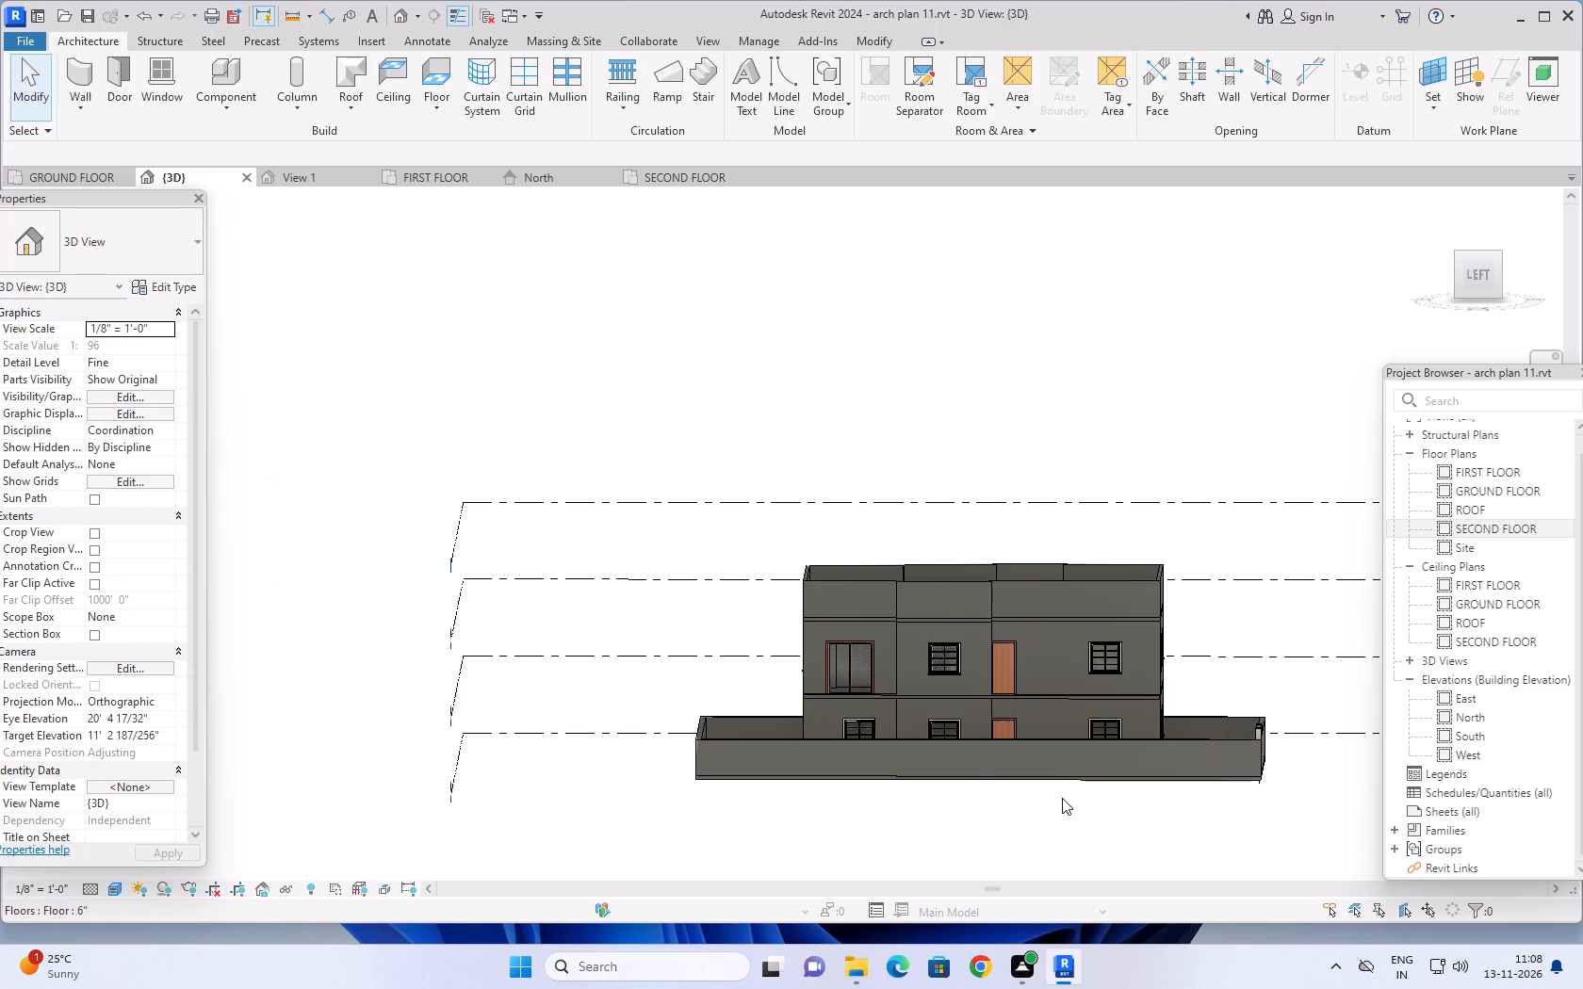
{"action": "middle_click", "coordinate": [1055, 794], "text": "shift"}
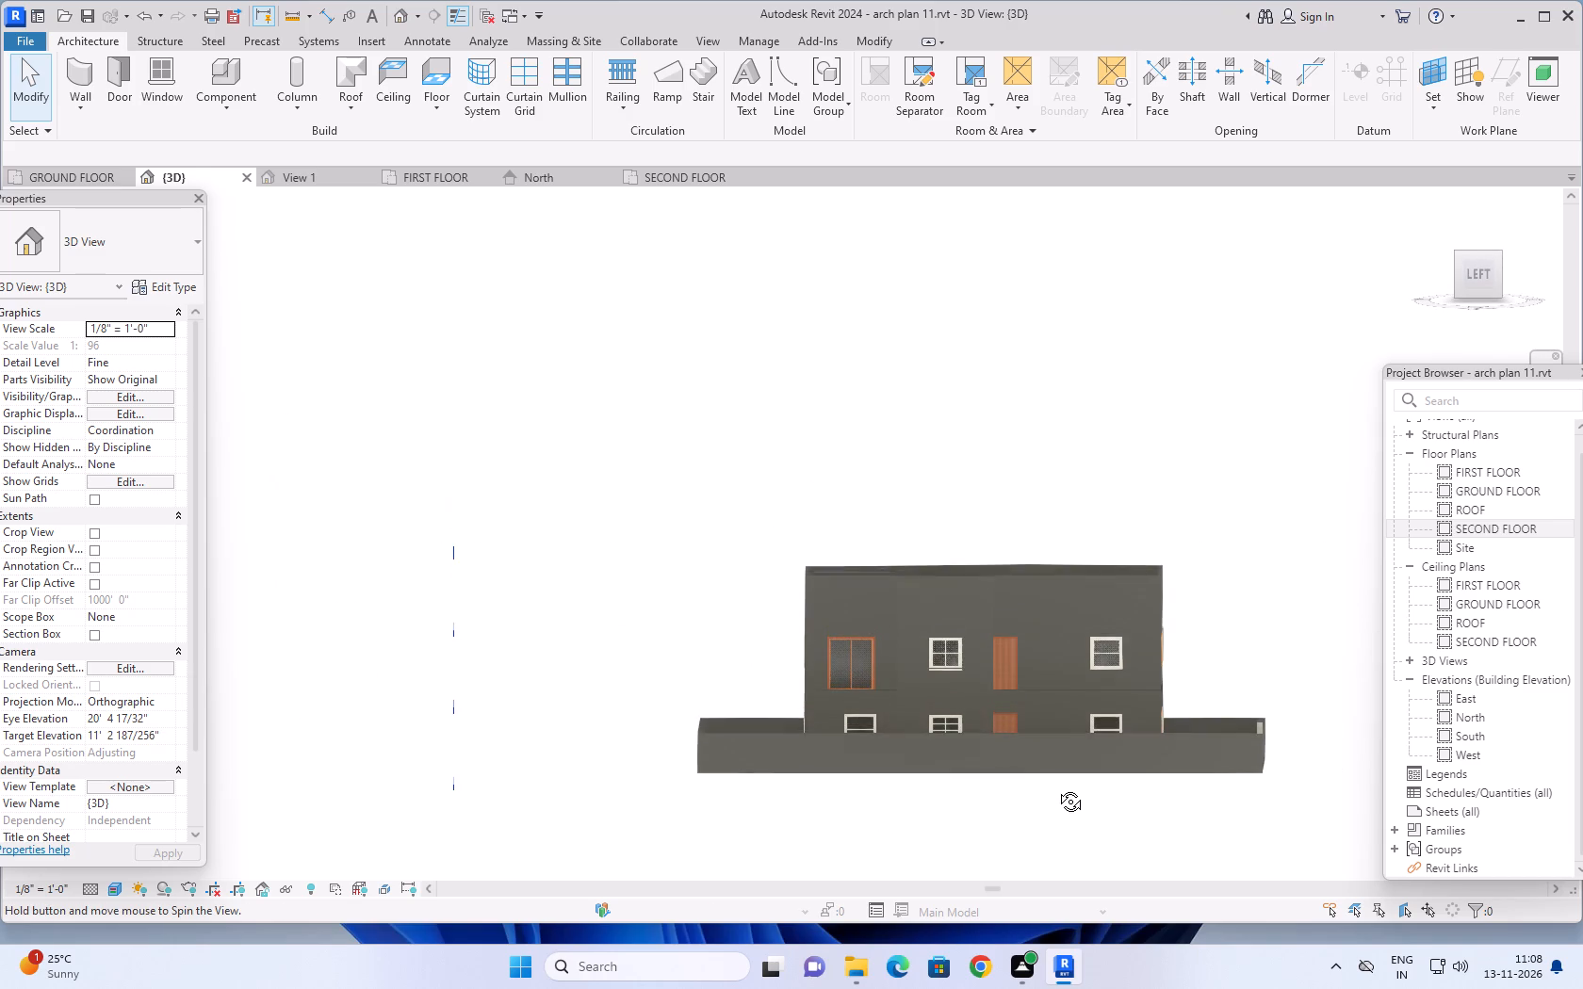
{"action": "scroll", "coordinate": [998, 665], "scroll_direction": "up", "scroll_amount": 5}
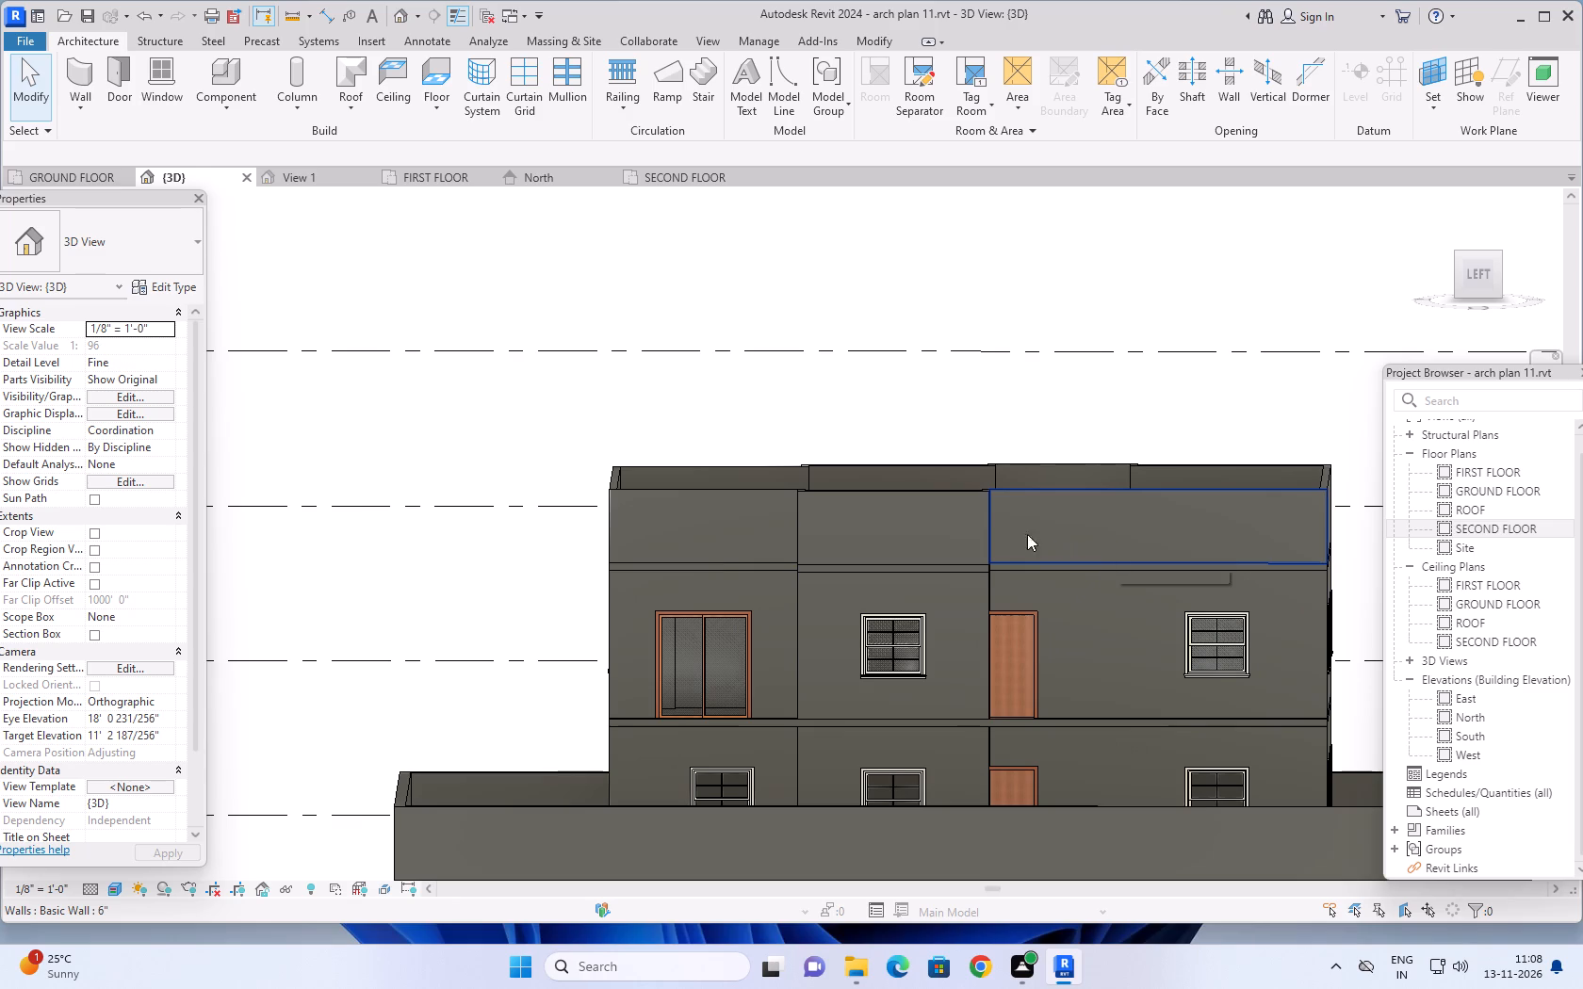
{"action": "scroll", "coordinate": [921, 519], "scroll_direction": "down", "scroll_amount": 1}
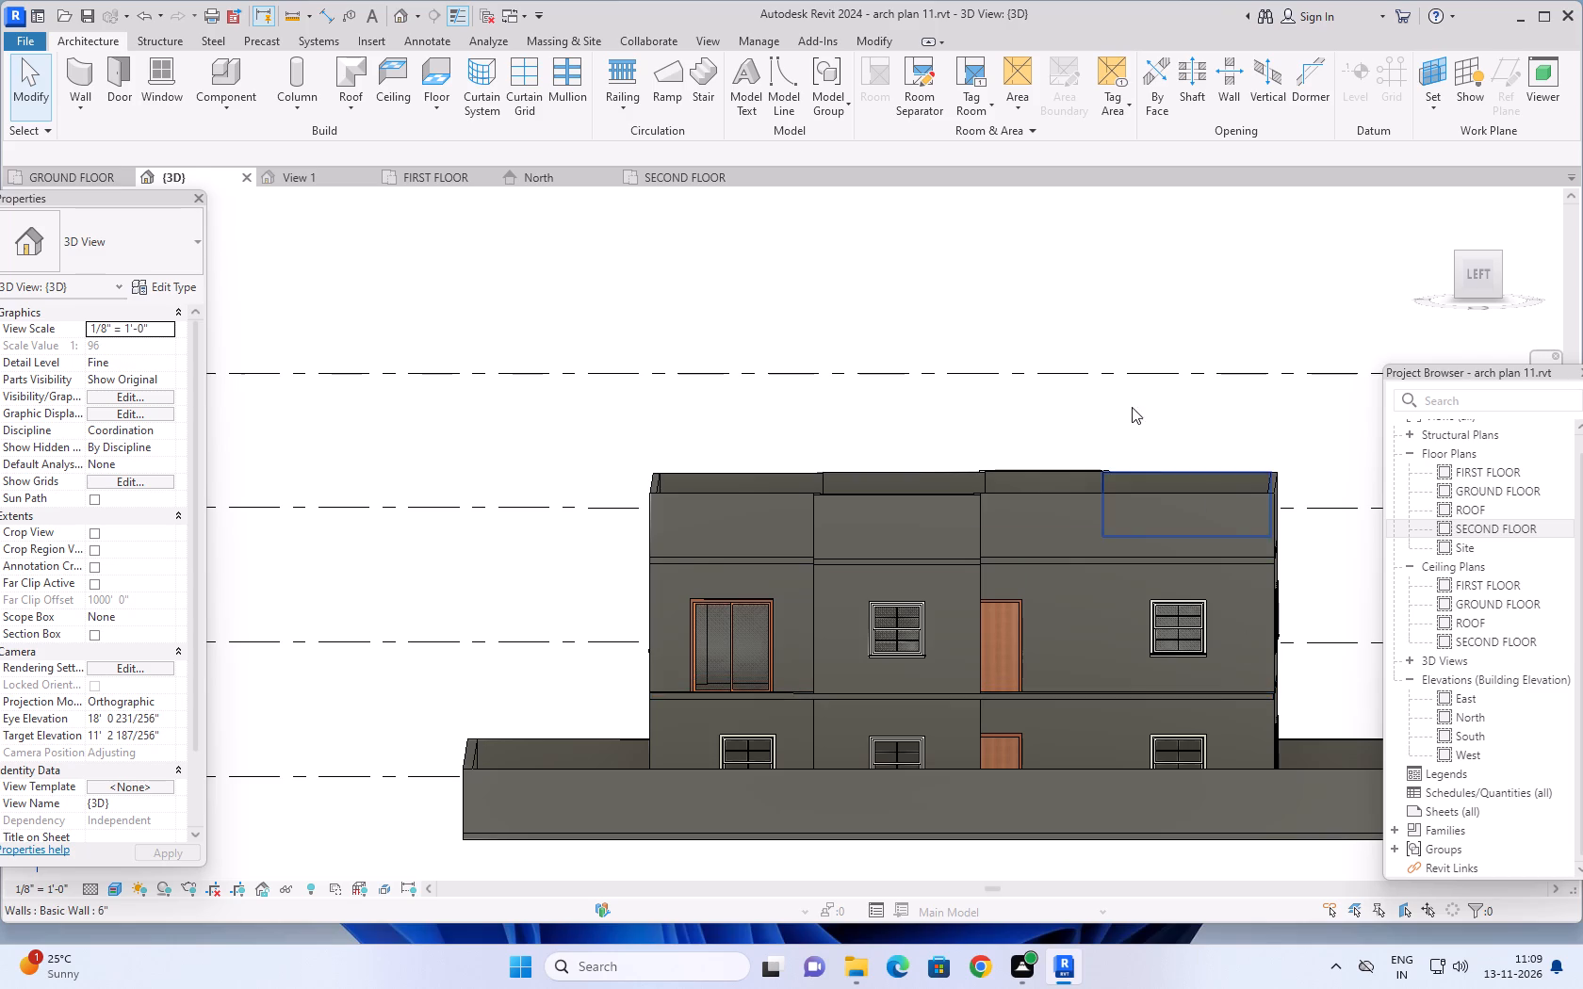
{"action": "scroll", "coordinate": [1127, 408], "scroll_direction": "down", "scroll_amount": 3}
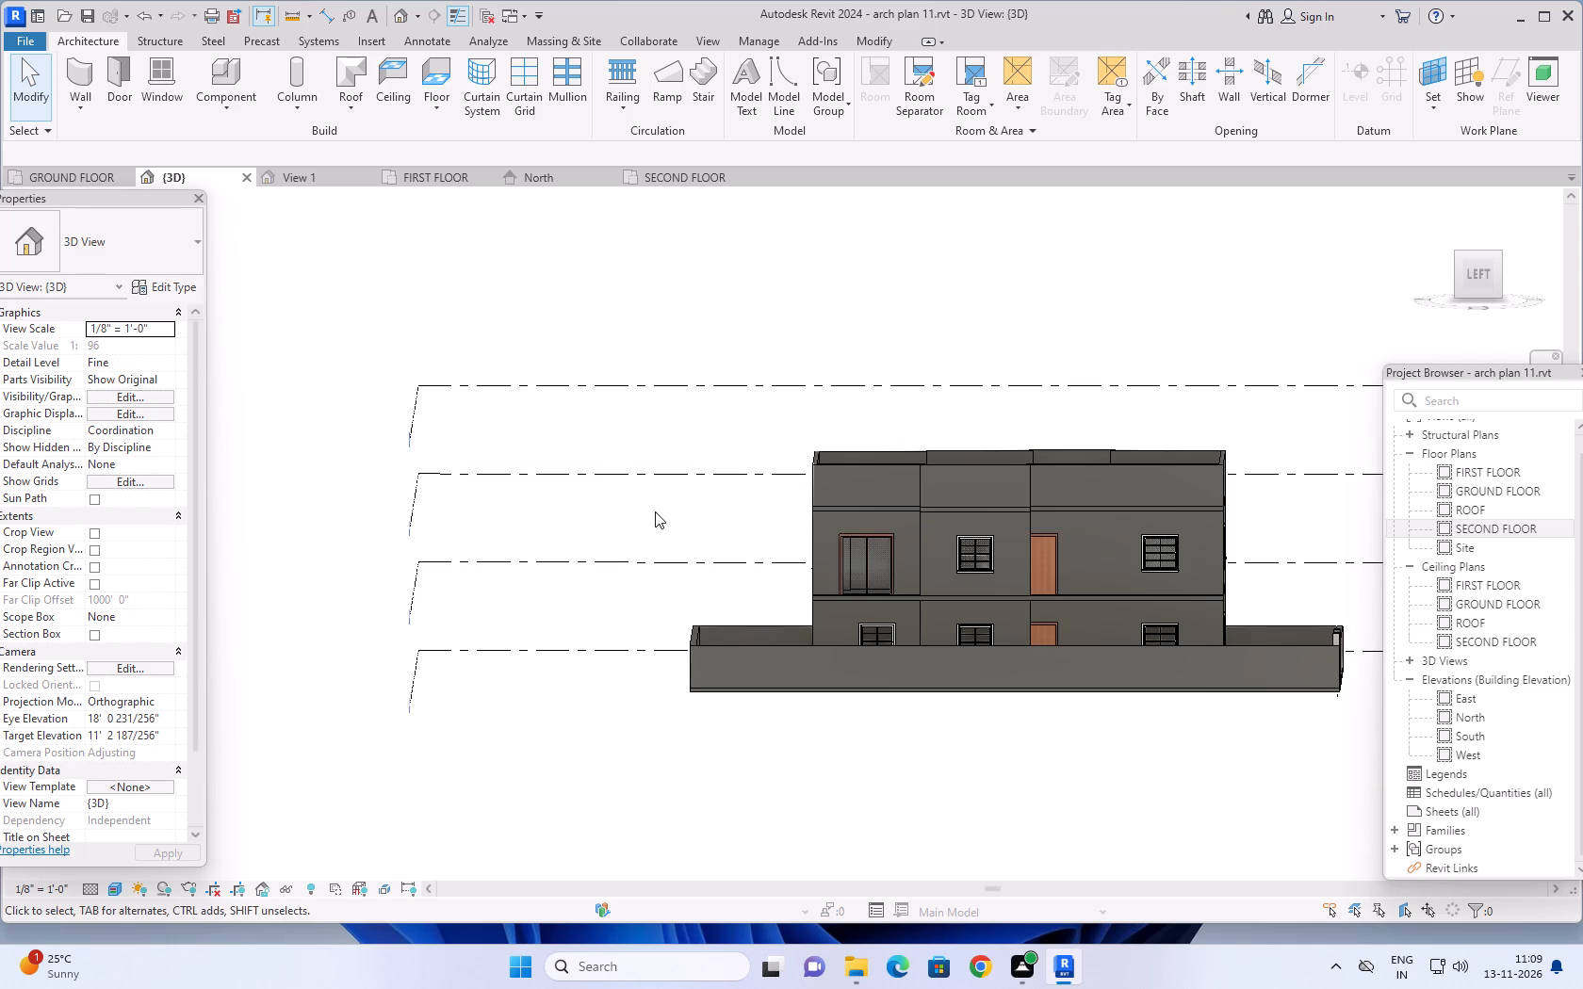
Inspect the front-left corner of the building in 3D, and compare the left facade with the level lines from low angles.
{"action": "middle_click_drag", "start_coordinate": [655, 511], "coordinate": [655, 491]}
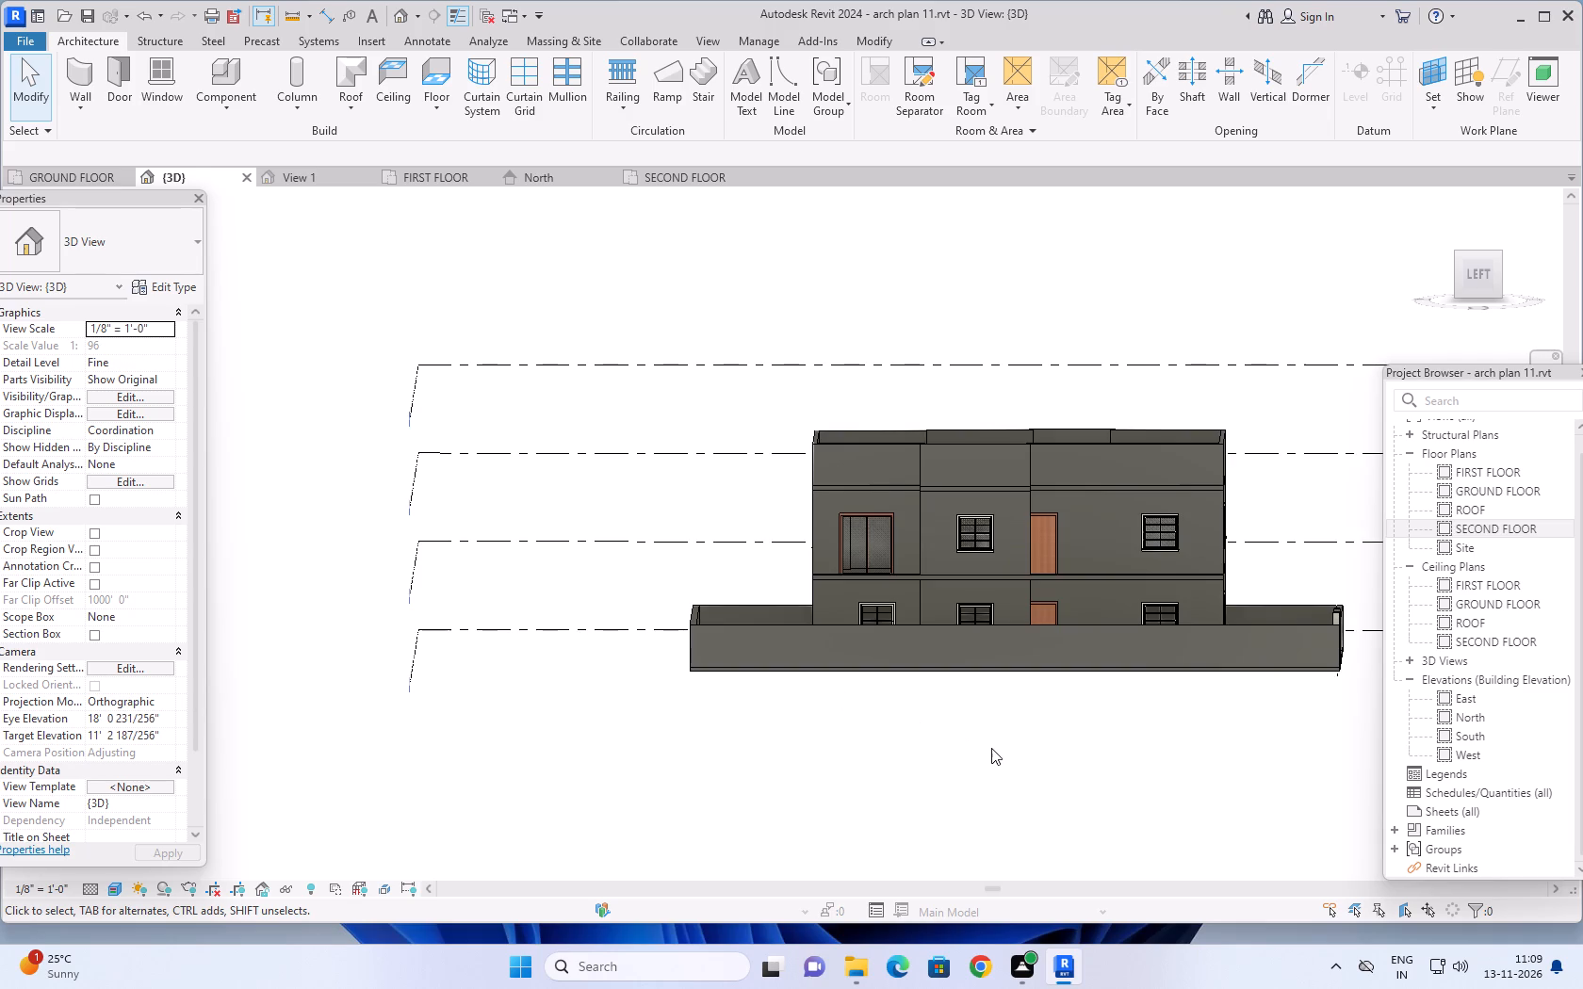
{"action": "middle_click_drag", "start_coordinate": [979, 747], "coordinate": [768, 785]}
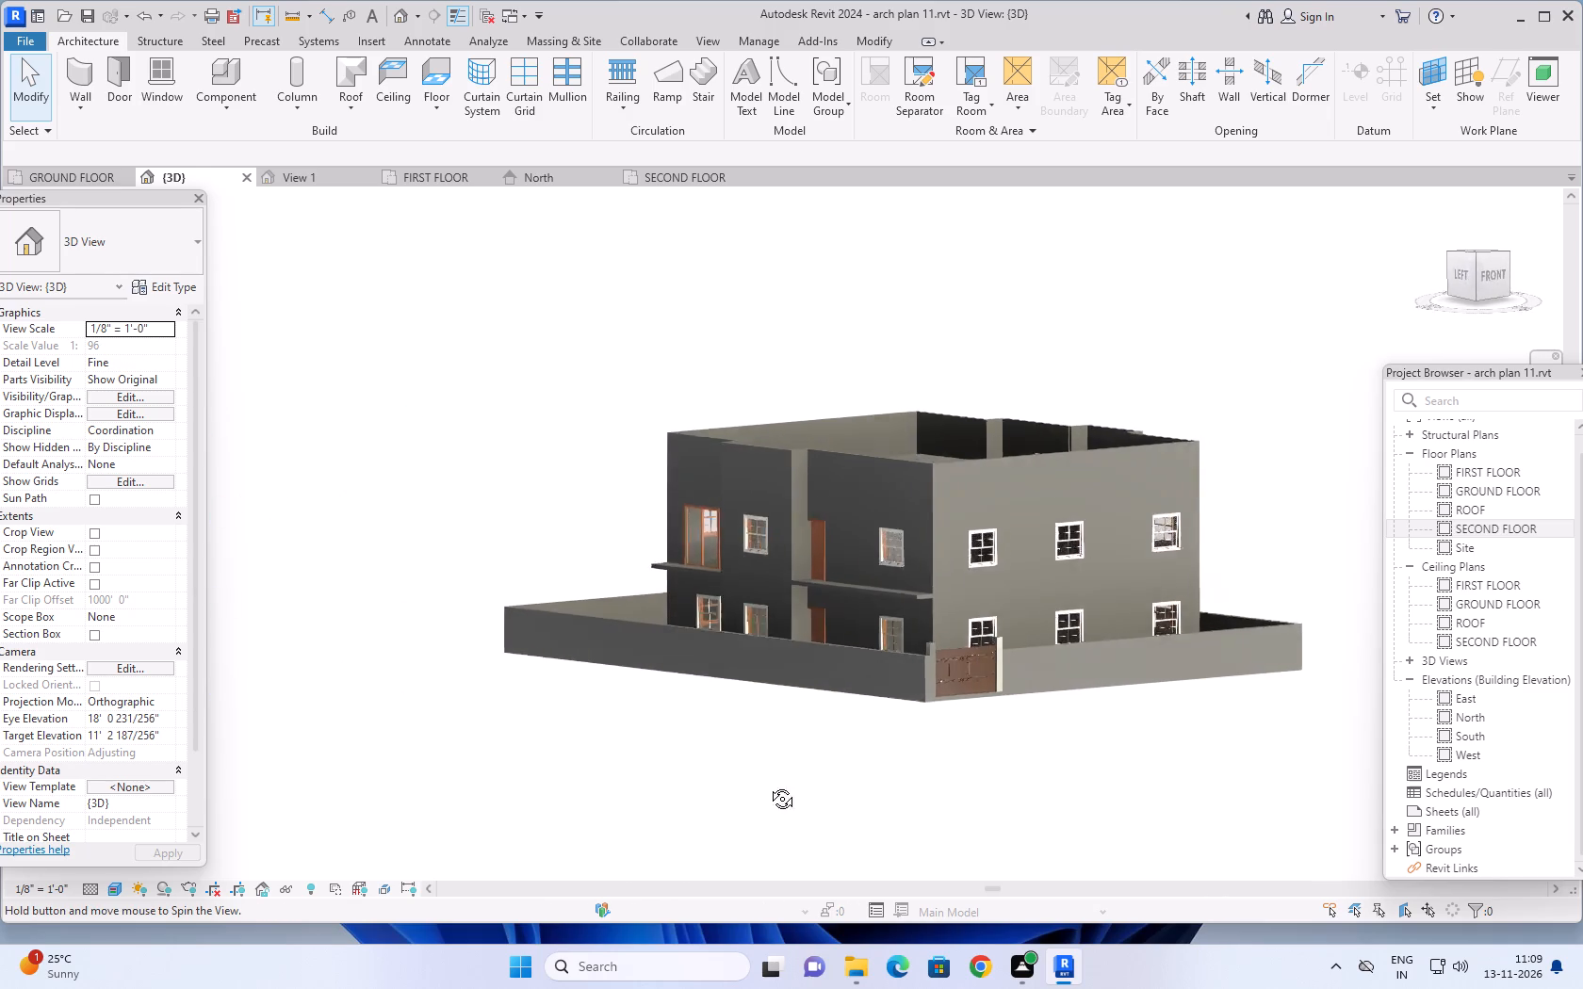
{"action": "middle_click_drag", "start_coordinate": [768, 785], "coordinate": [959, 737]}
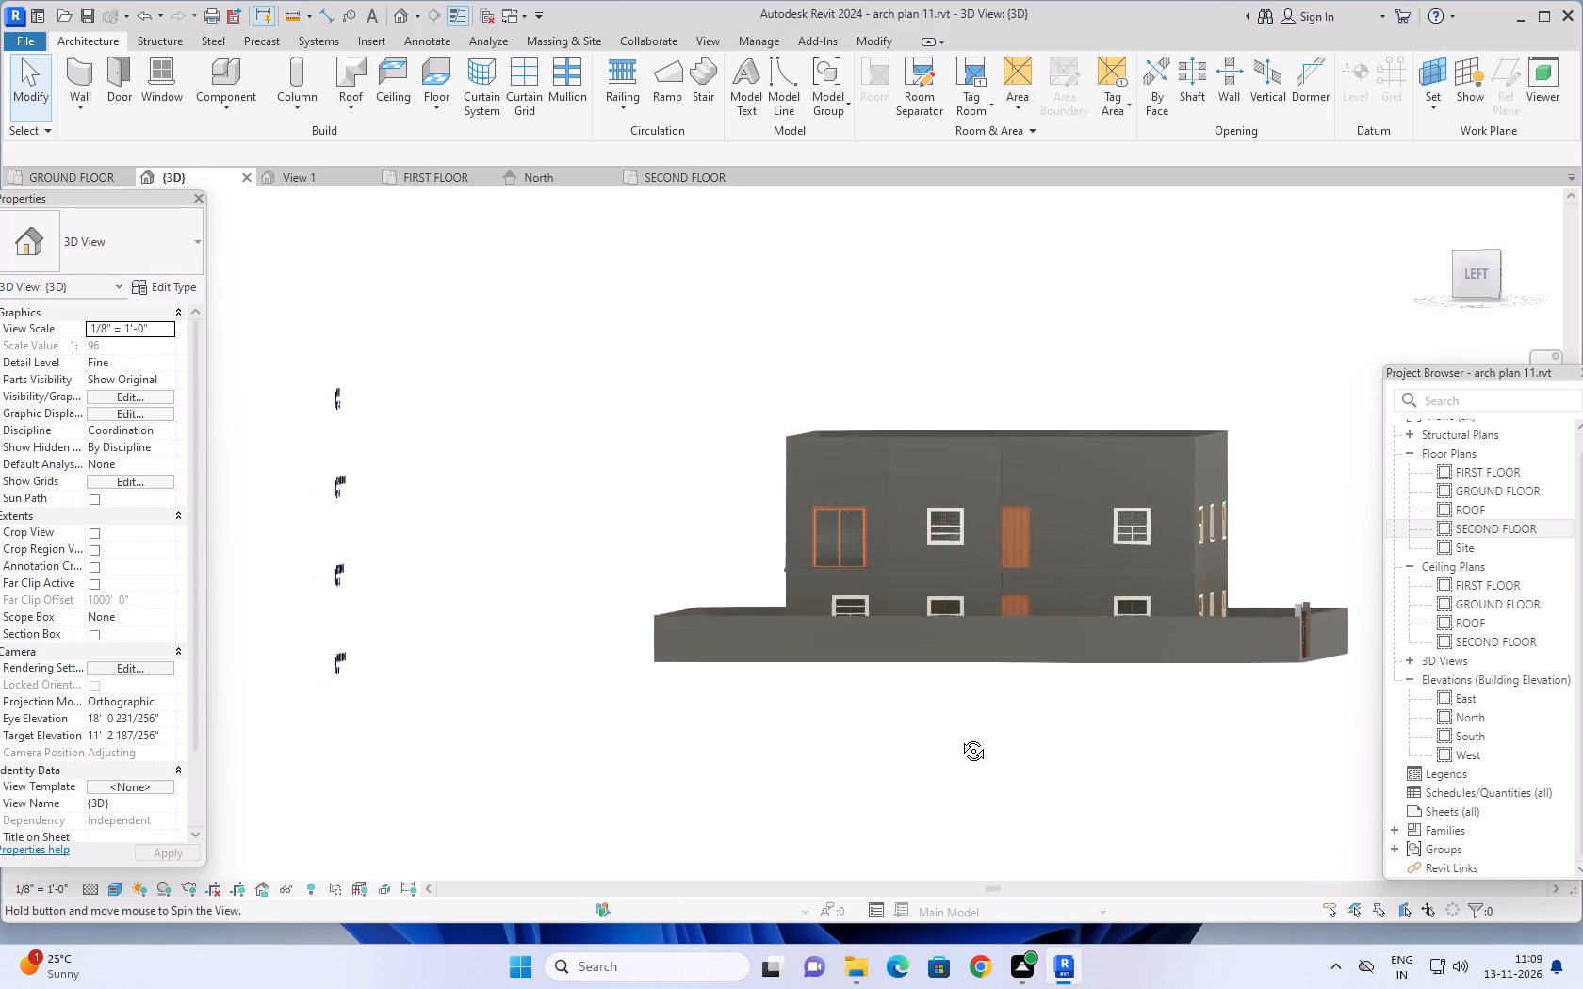
{"action": "middle_click_drag", "start_coordinate": [959, 737], "coordinate": [991, 729]}
{"action": "scroll", "coordinate": [991, 738], "scroll_direction": "down", "scroll_amount": 1}
{"action": "middle_click_drag", "start_coordinate": [1065, 766], "coordinate": [1039, 773], "text": "shift"}
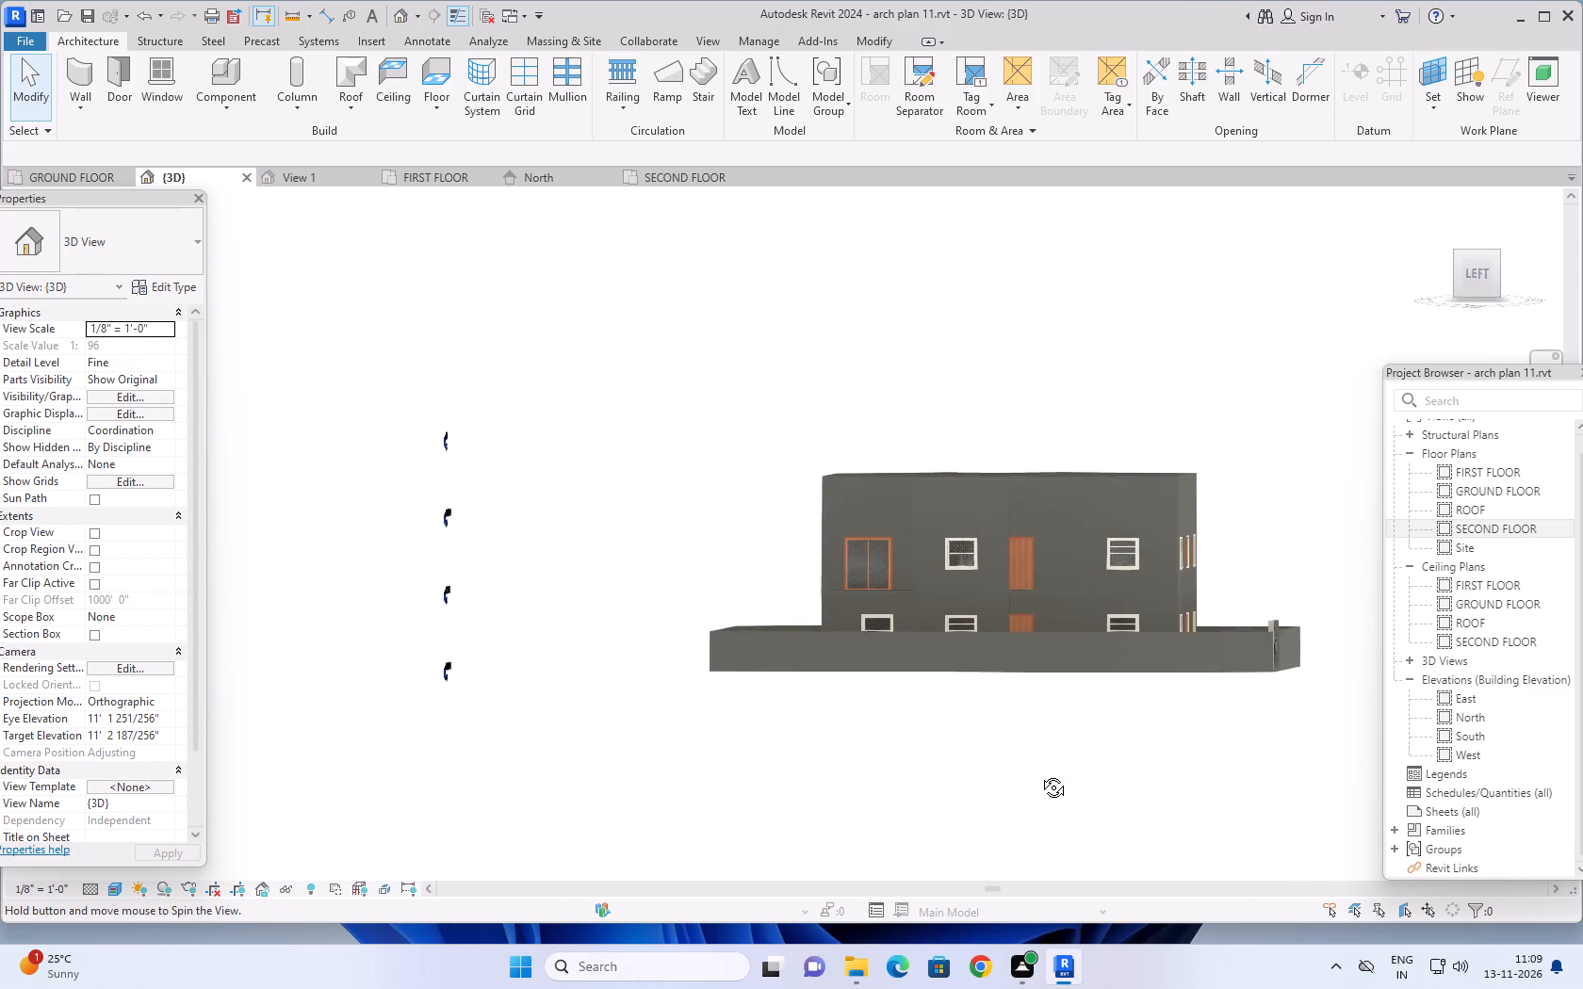
{"action": "middle_click_drag", "start_coordinate": [1039, 773], "coordinate": [1053, 783], "text": "shift"}
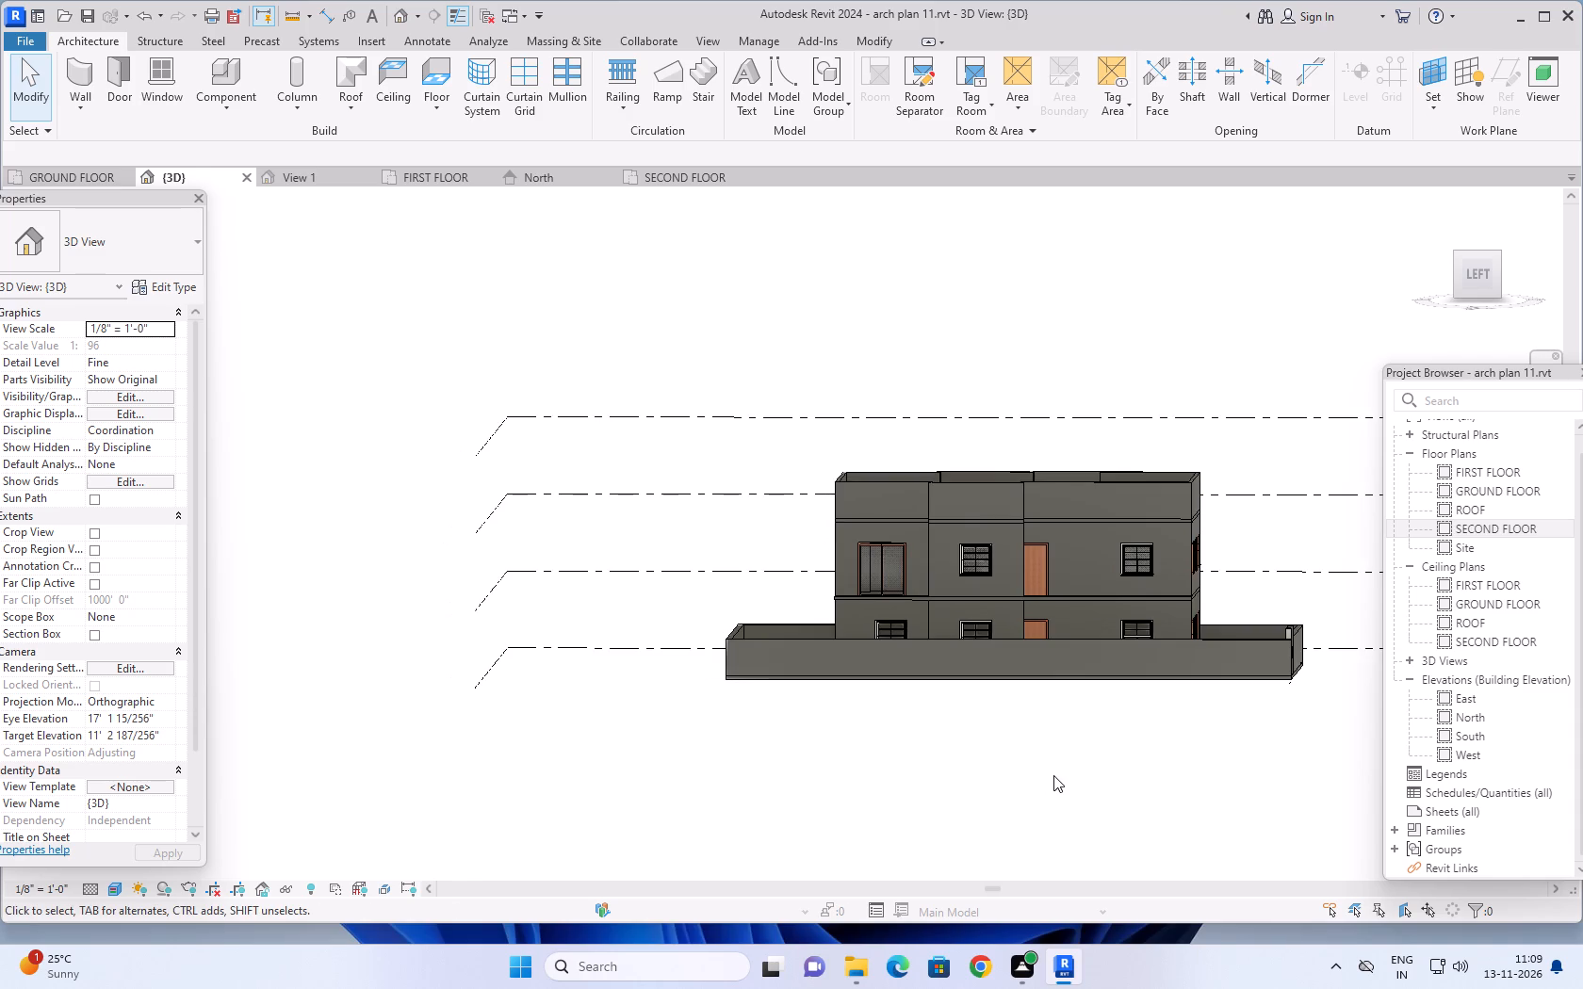
{"action": "scroll", "coordinate": [1053, 768], "scroll_direction": "down", "scroll_amount": 2}
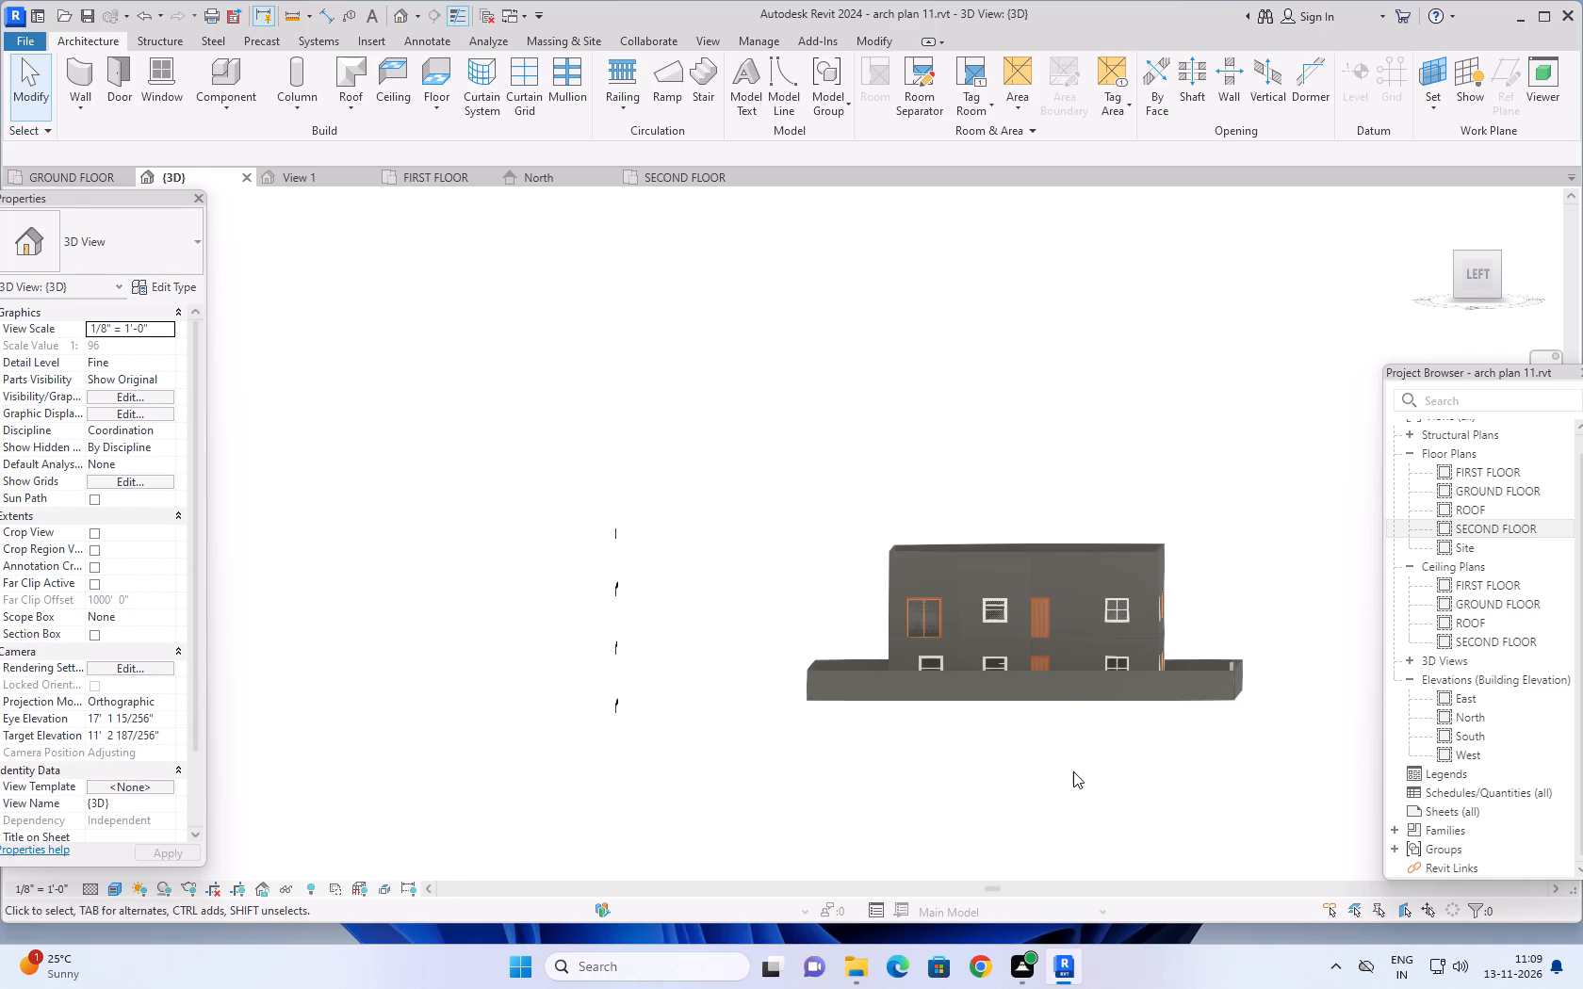
{"action": "middle_click_drag", "start_coordinate": [1073, 770], "coordinate": [1078, 750]}
{"action": "scroll", "coordinate": [1078, 750], "scroll_direction": "up", "scroll_amount": 5}
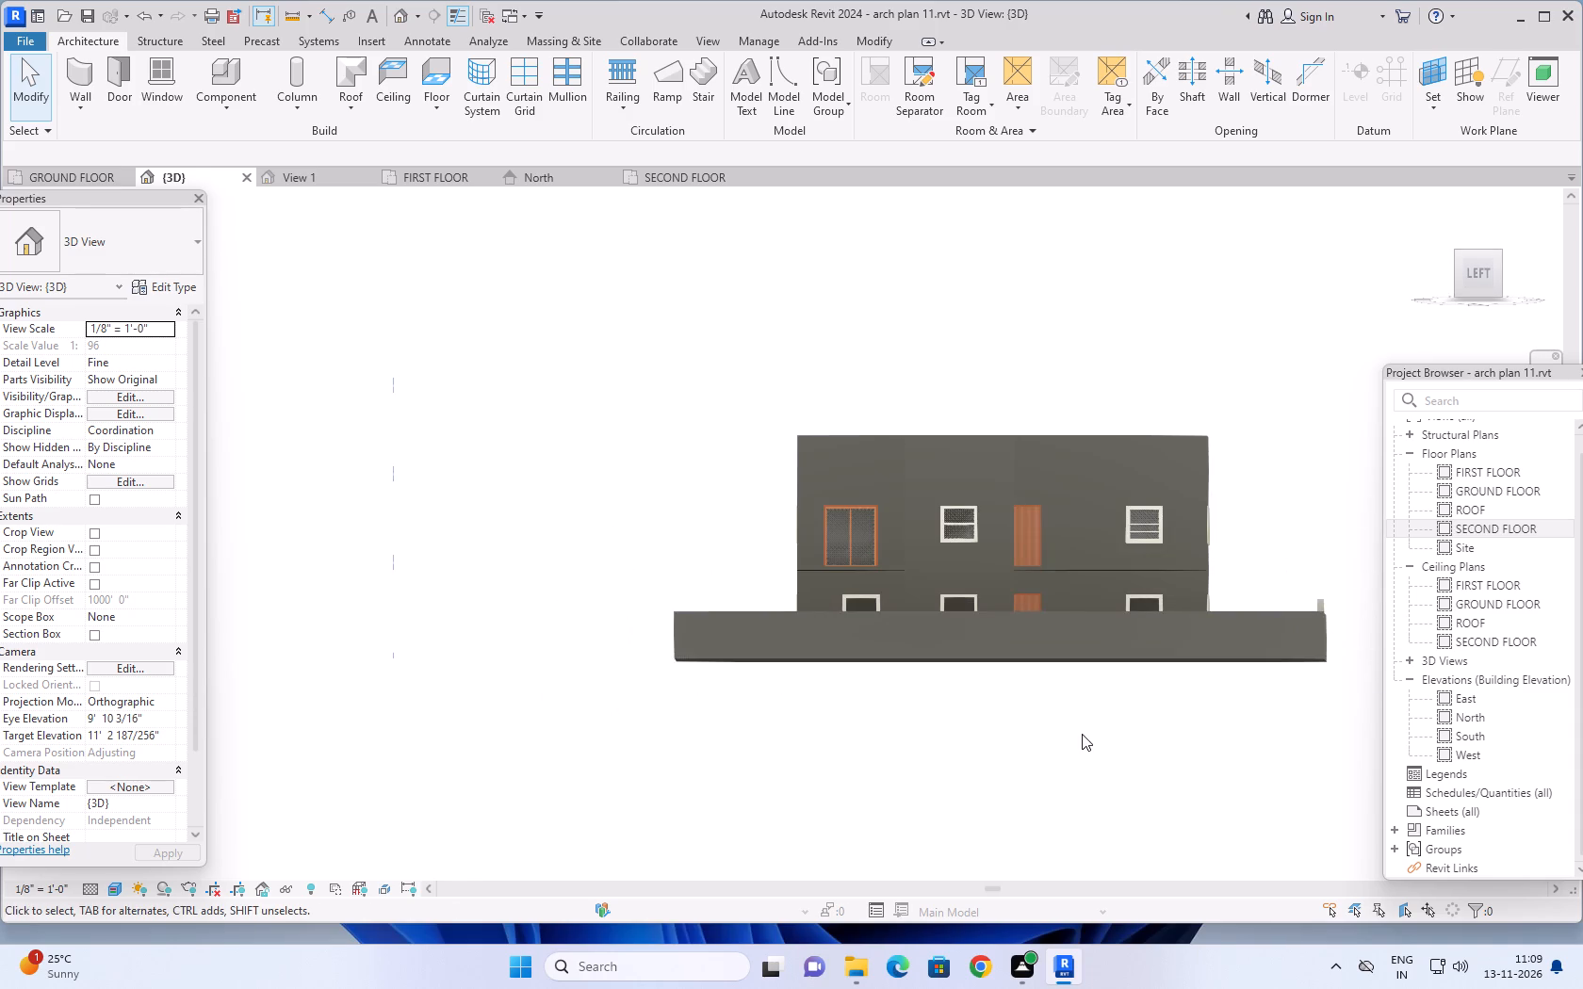
{"action": "middle_click_drag", "start_coordinate": [1088, 719], "coordinate": [1065, 779]}
{"action": "scroll", "coordinate": [1069, 766], "scroll_direction": "down", "scroll_amount": 2}
{"action": "middle_click_drag", "start_coordinate": [1072, 768], "coordinate": [1042, 780]}
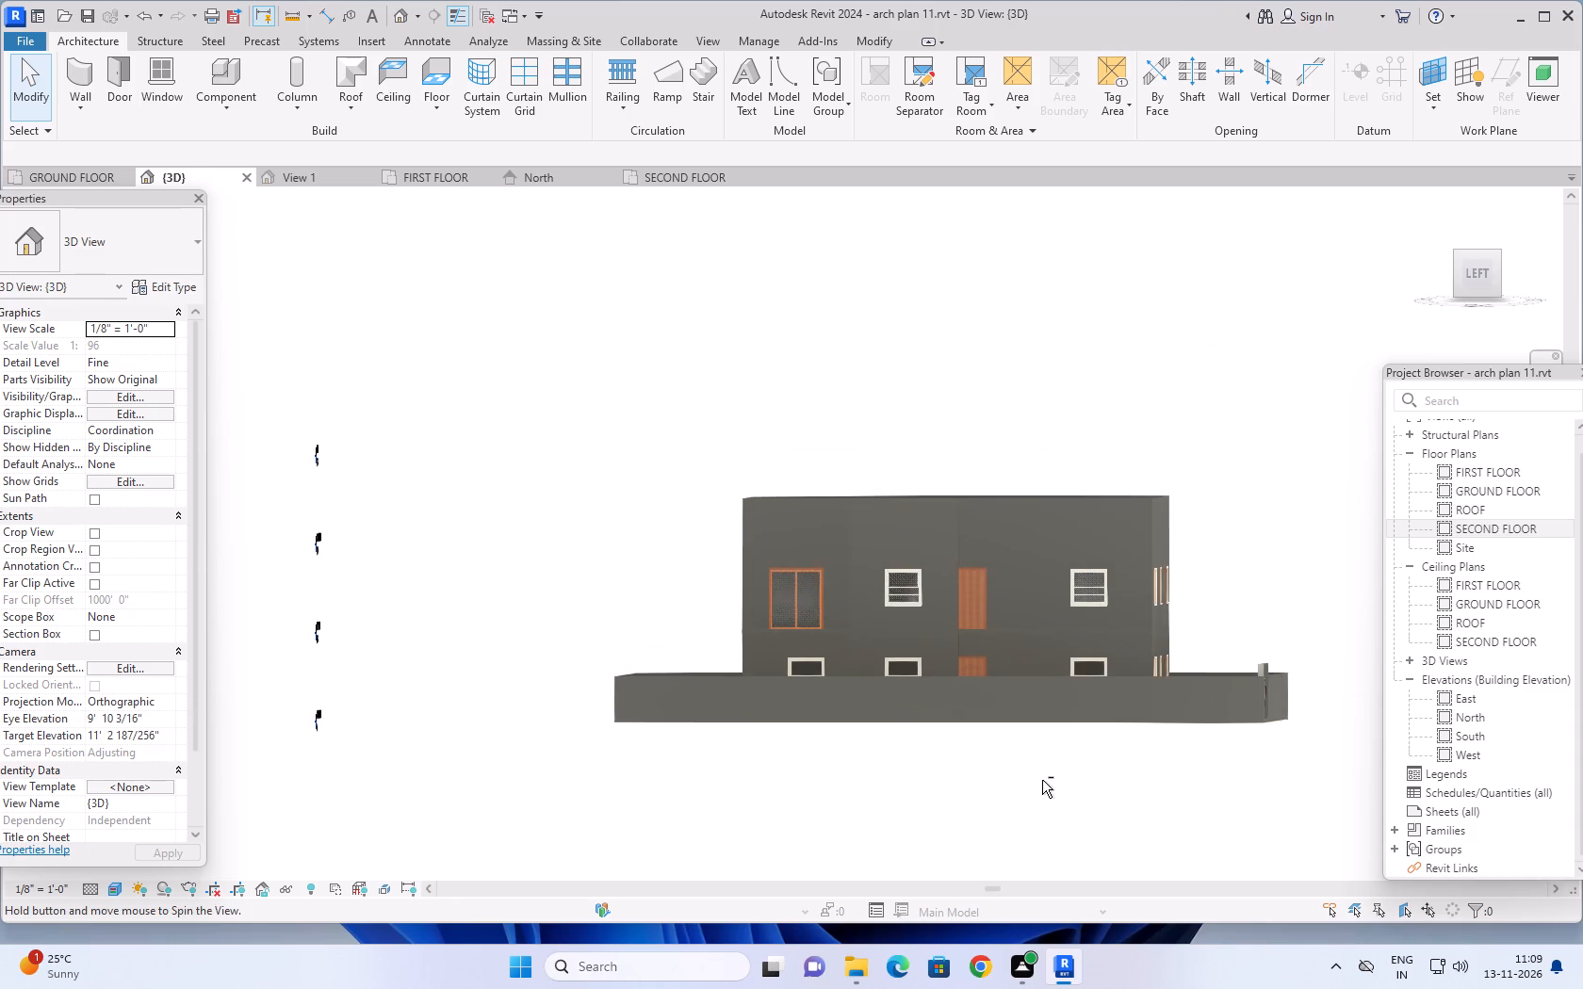
{"action": "middle_click_drag", "start_coordinate": [1047, 774], "coordinate": [1061, 789]}
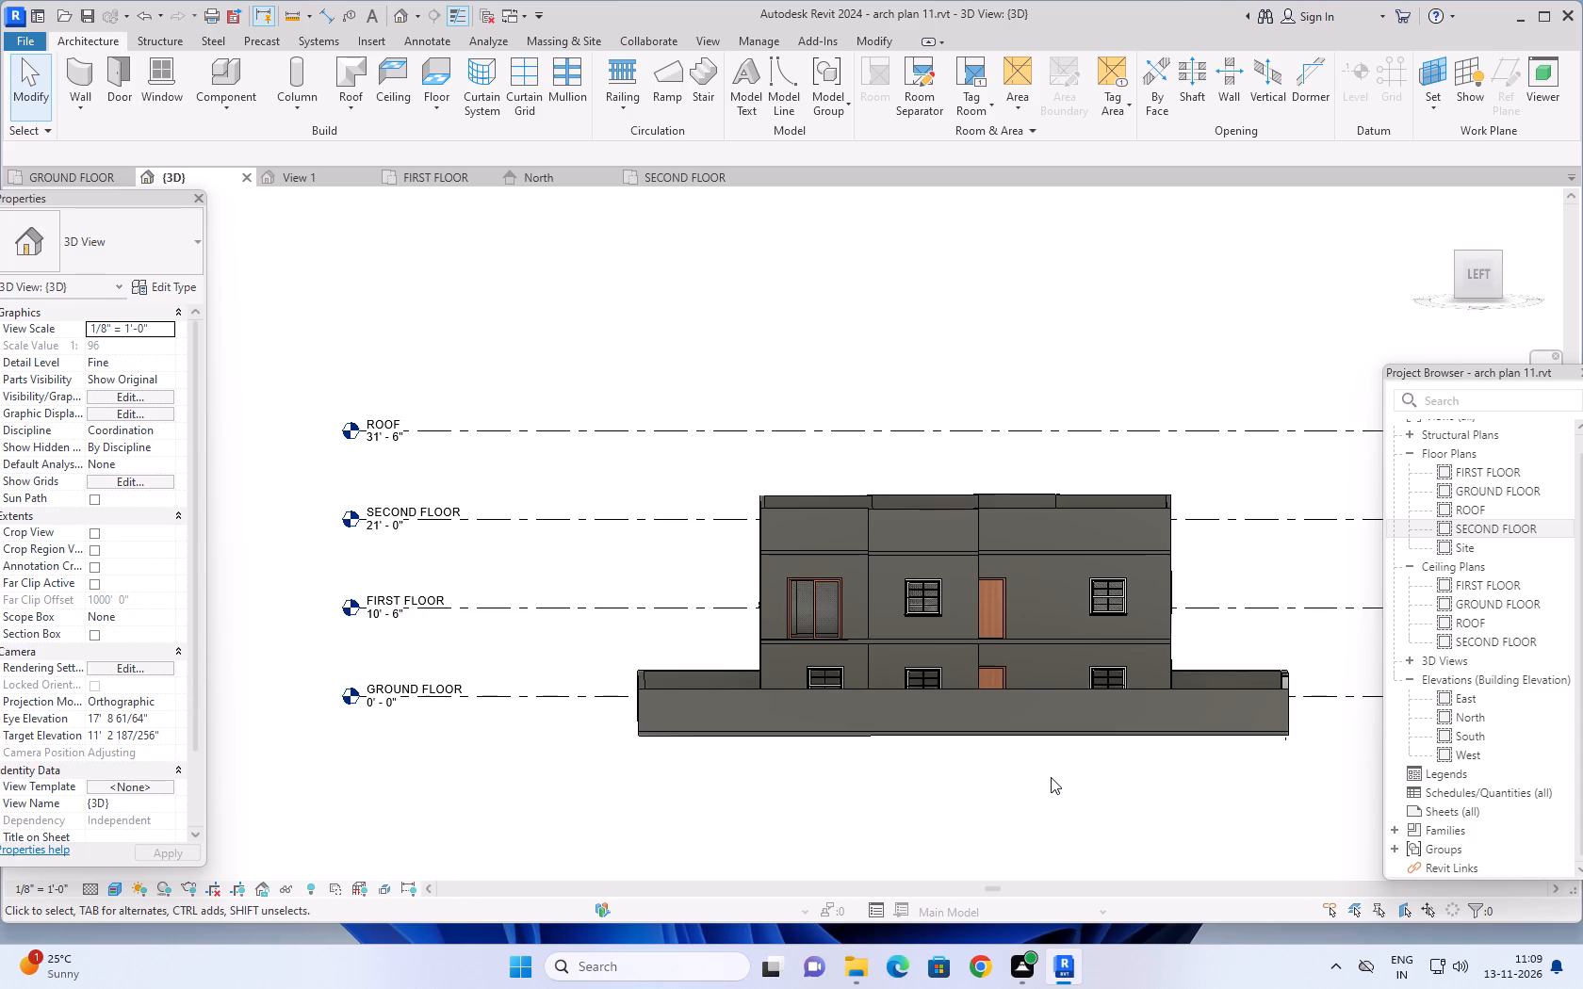
{"action": "scroll", "coordinate": [1051, 777], "scroll_direction": "up", "scroll_amount": 1}
{"action": "middle_click", "coordinate": [1042, 774], "text": "shift"}
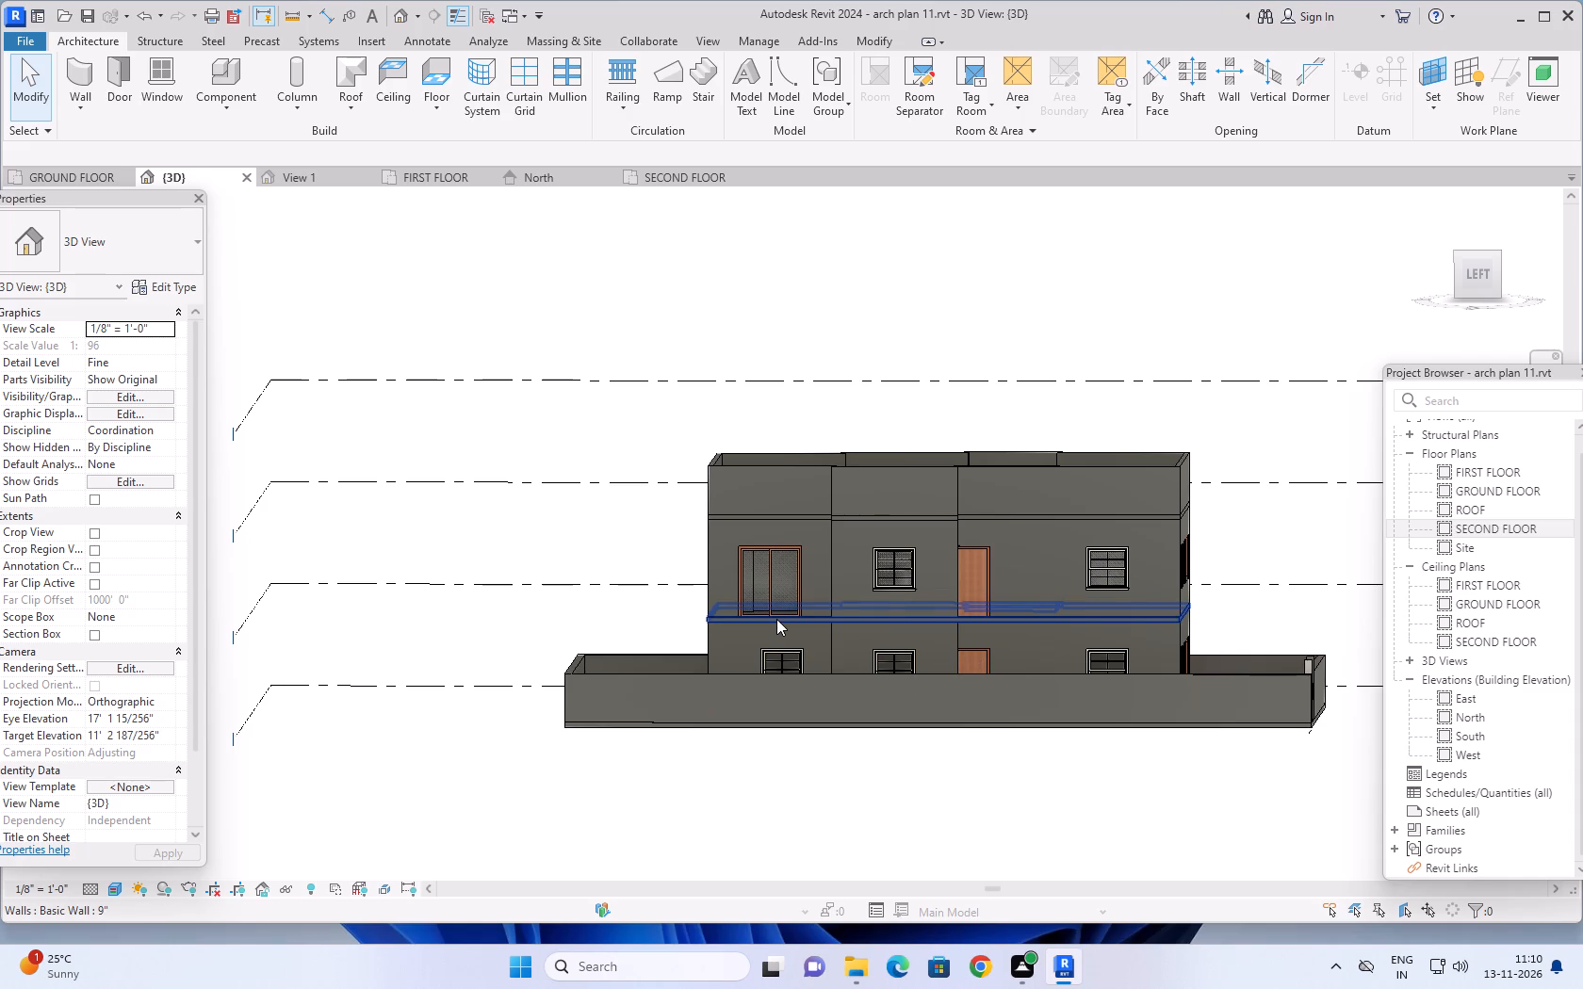
Examine the first and second floor slab edges along the left facade up close in 3D.
{"action": "scroll", "coordinate": [776, 619], "scroll_direction": "up", "scroll_amount": 3}
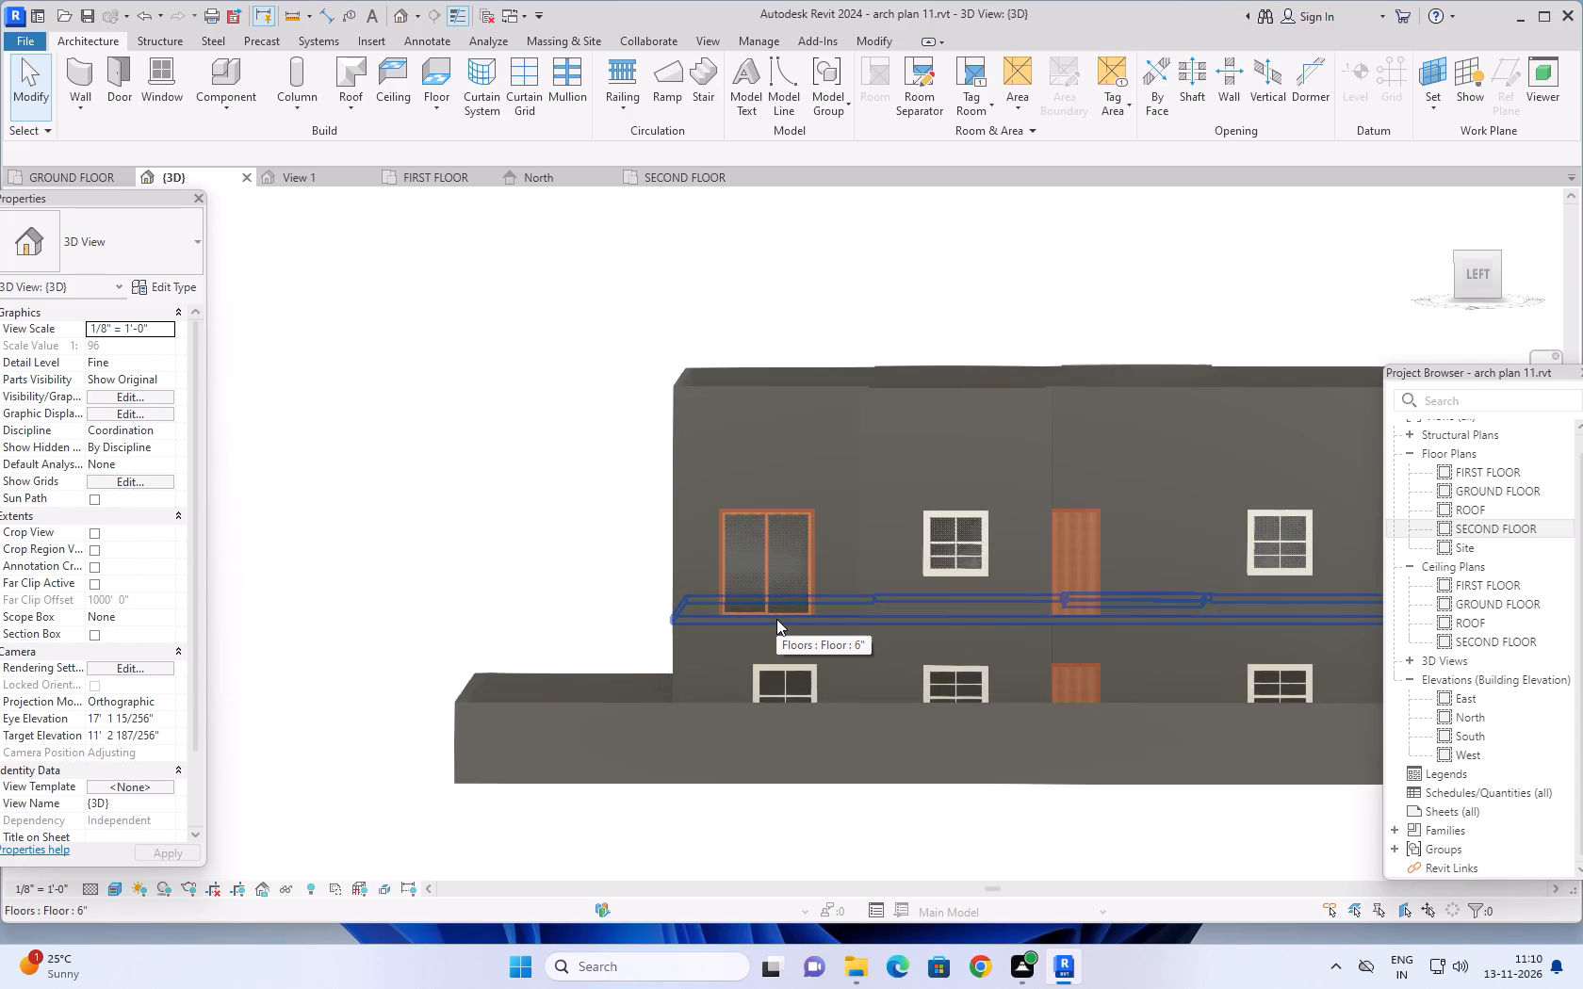
{"action": "scroll", "coordinate": [776, 619], "scroll_direction": "down", "scroll_amount": 2}
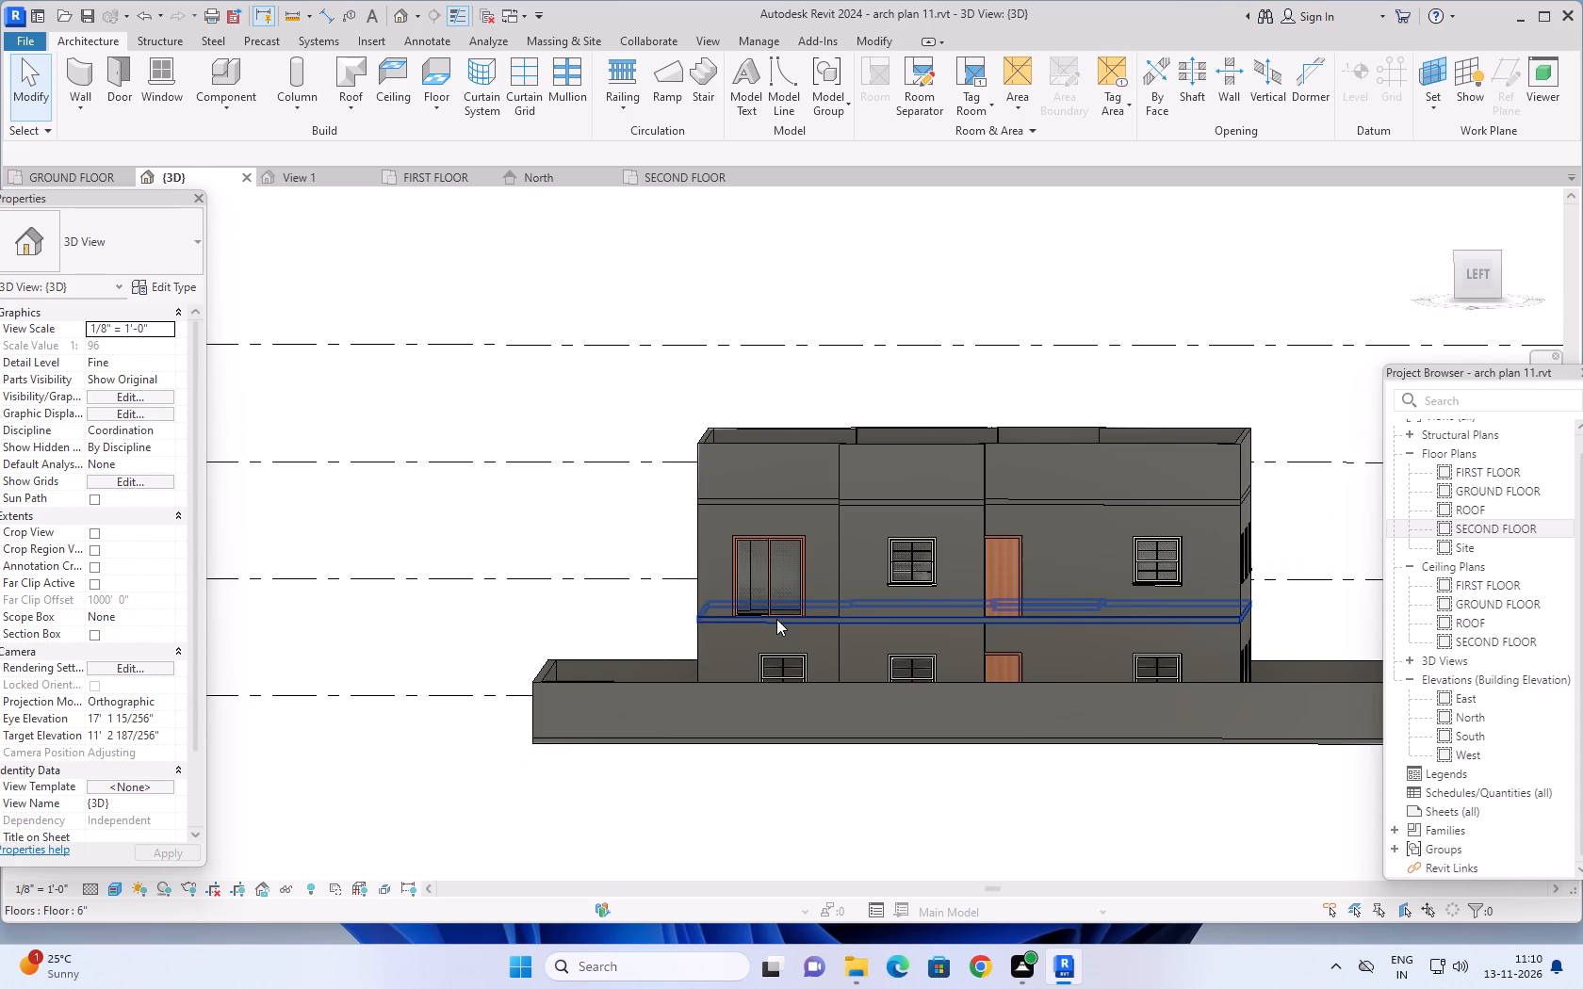
{"action": "scroll", "coordinate": [776, 619], "scroll_direction": "down", "scroll_amount": 1}
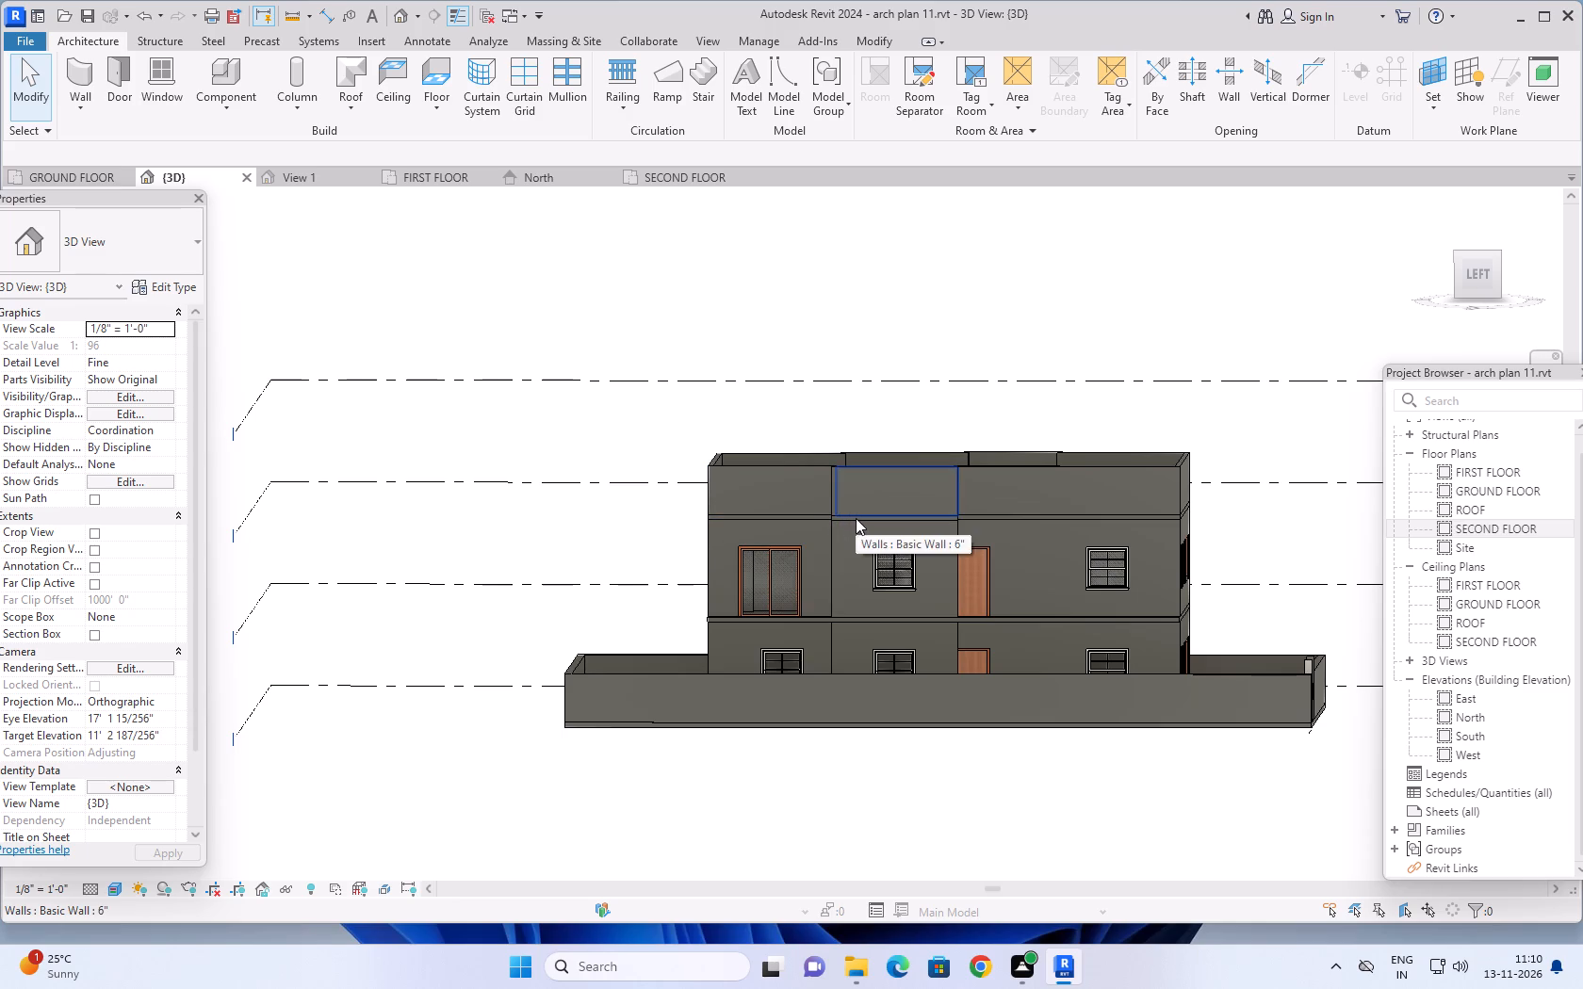
{"action": "scroll", "coordinate": [969, 519], "scroll_direction": "up", "scroll_amount": 5}
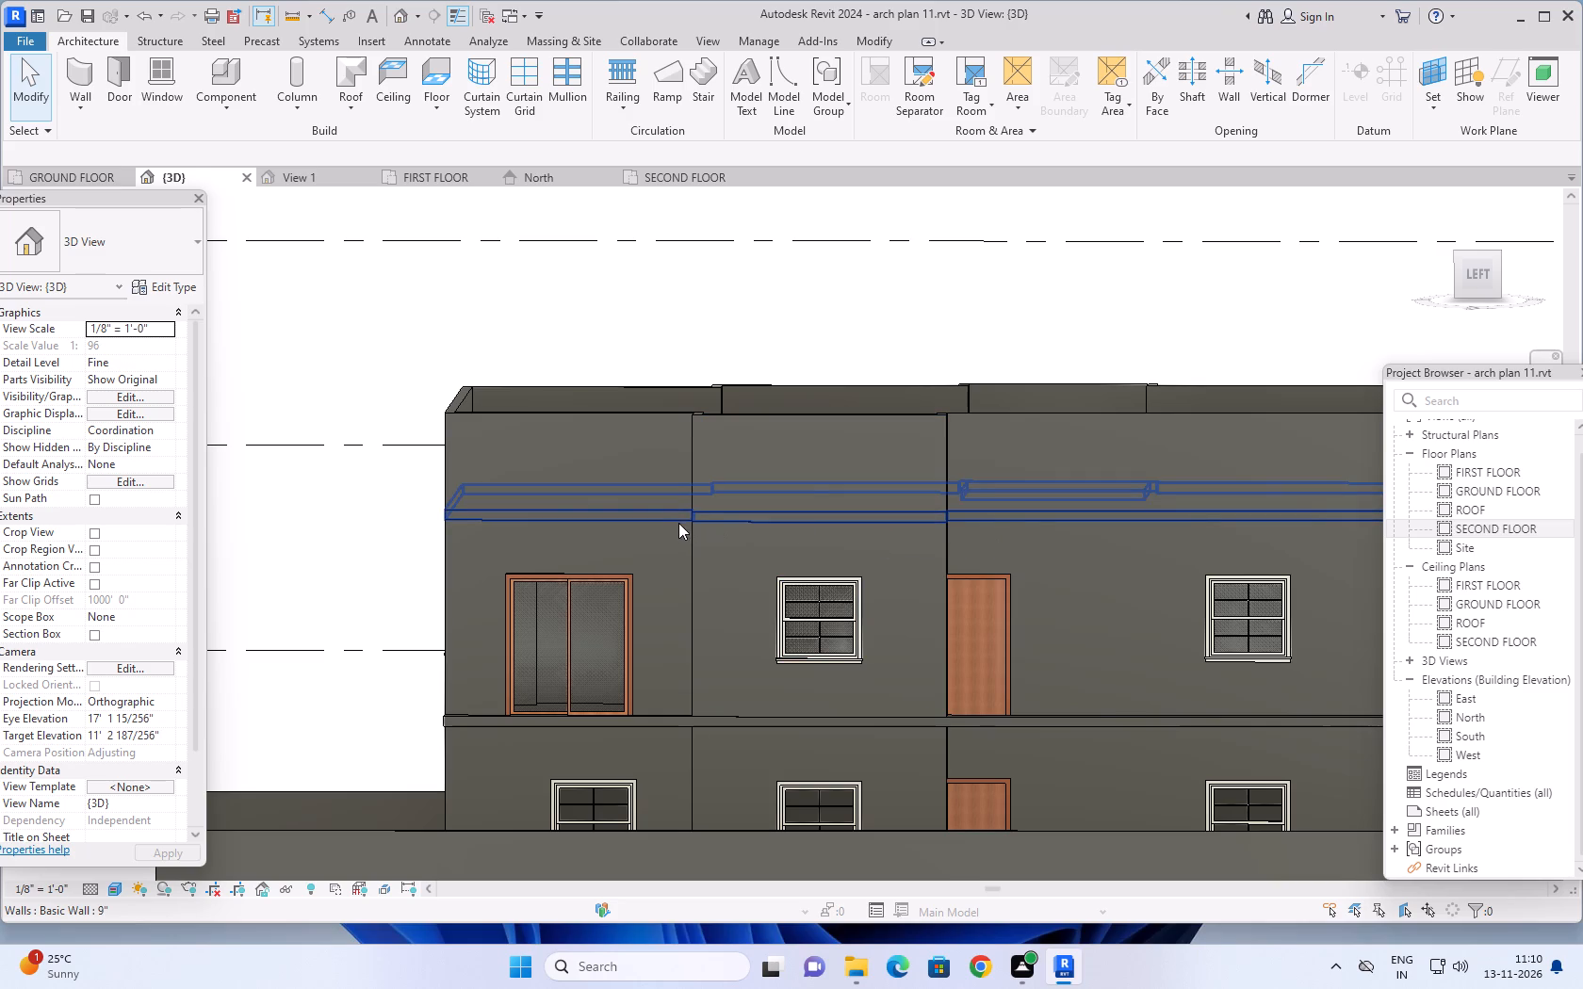
{"action": "scroll", "coordinate": [677, 521], "scroll_direction": "down", "scroll_amount": 6}
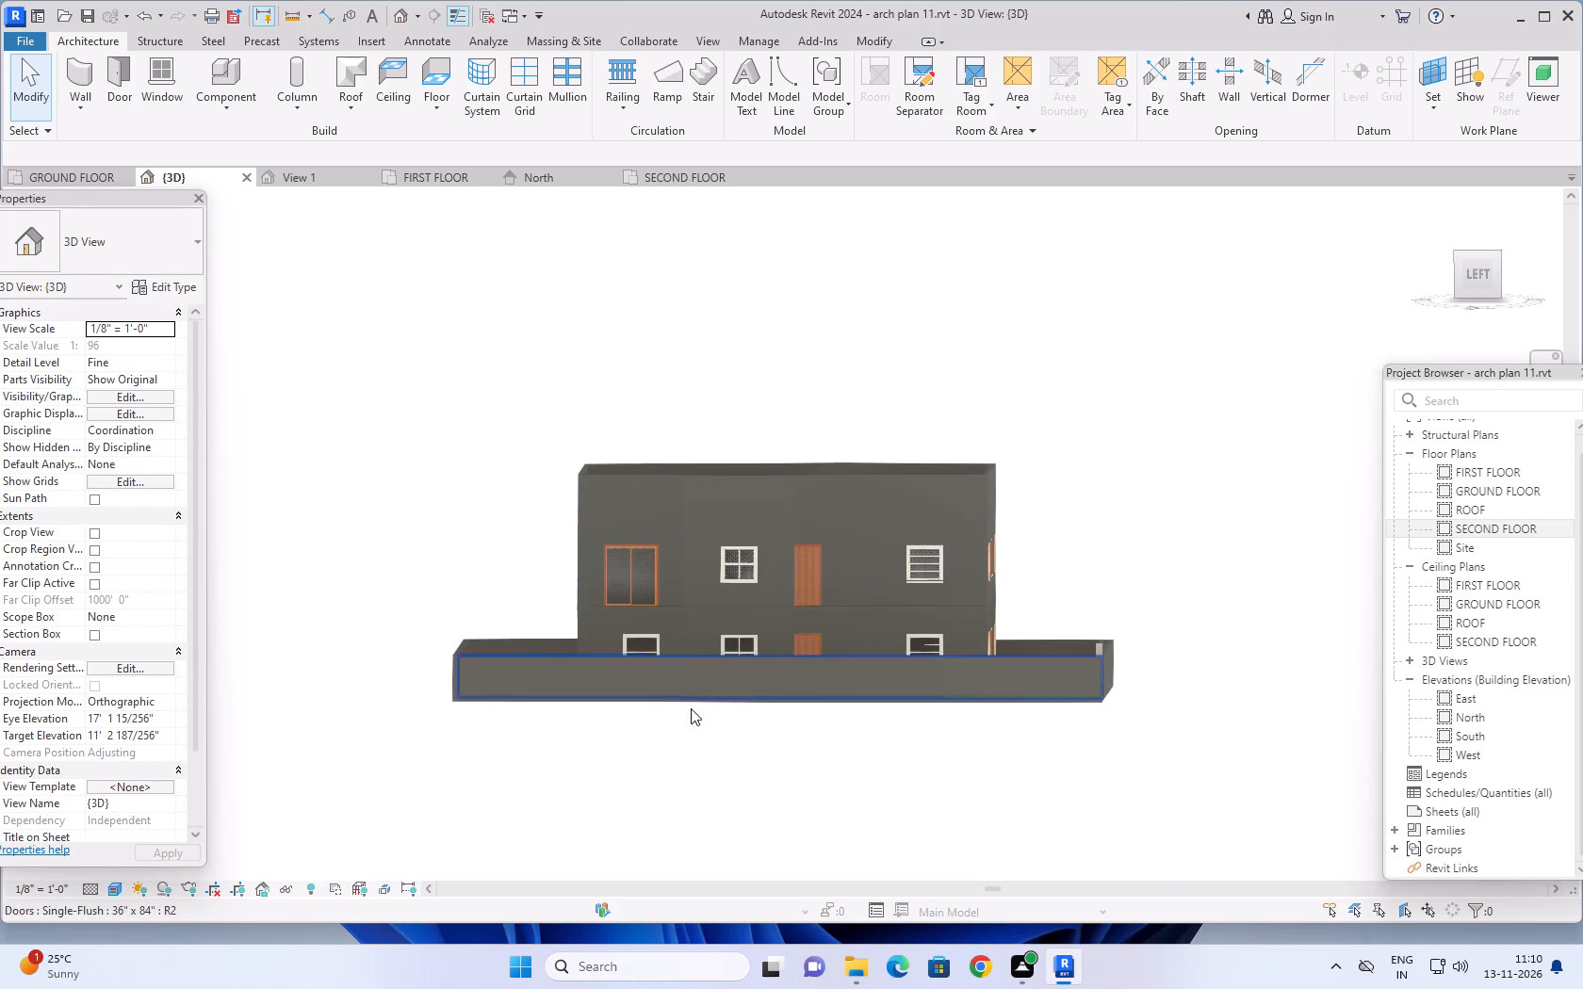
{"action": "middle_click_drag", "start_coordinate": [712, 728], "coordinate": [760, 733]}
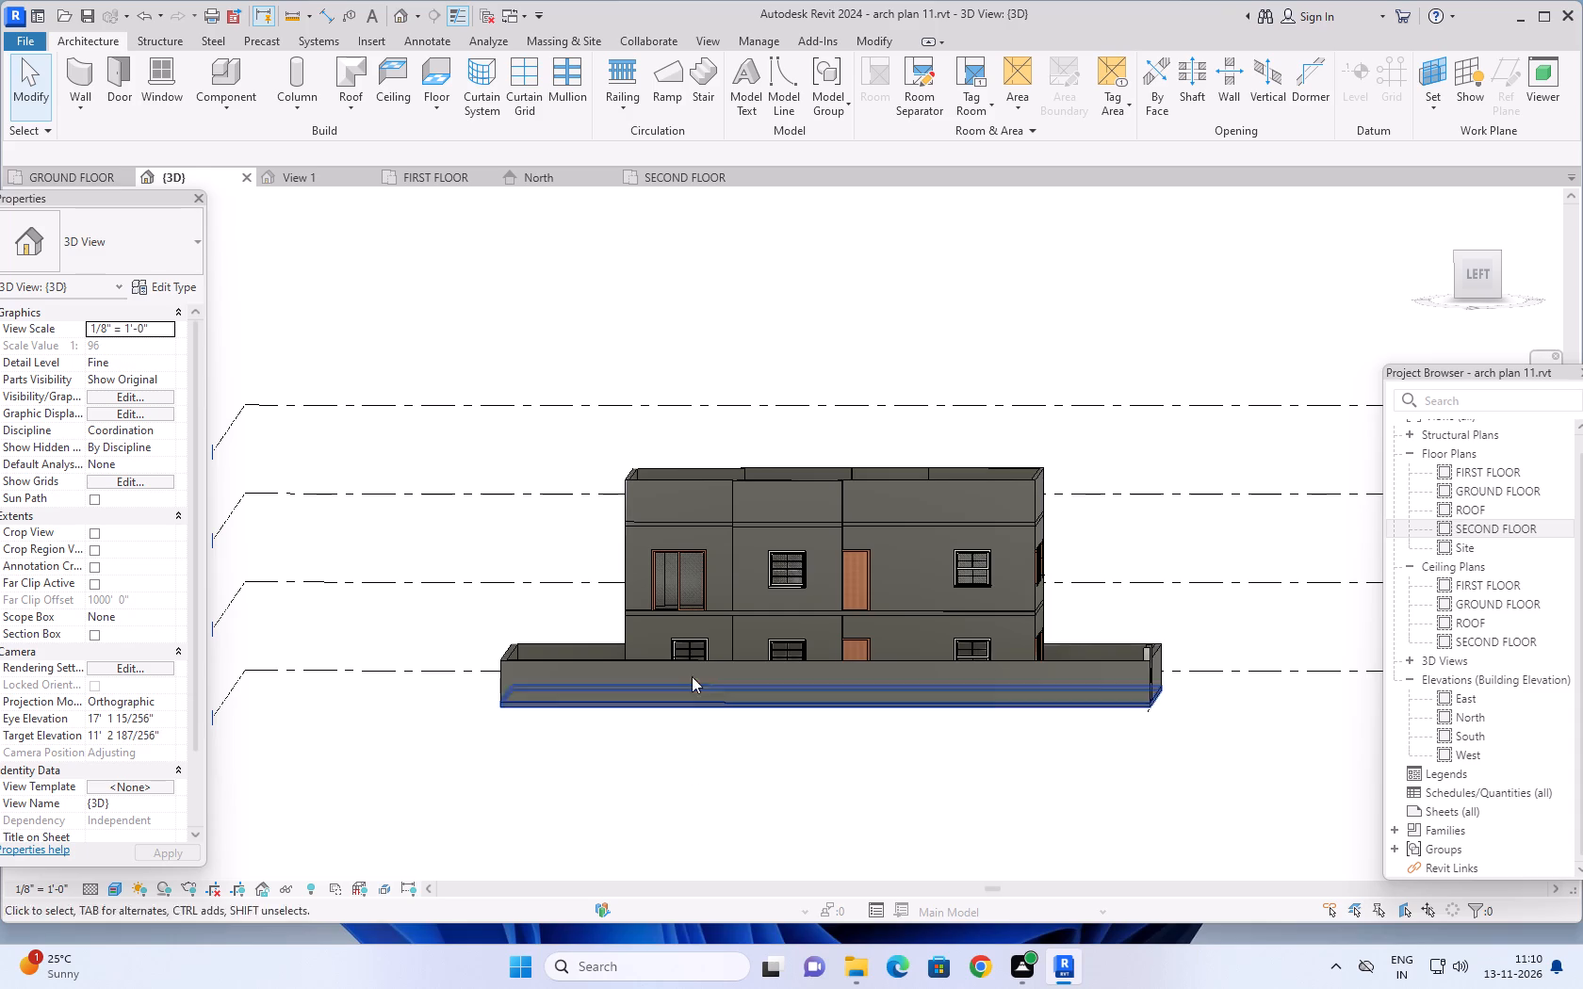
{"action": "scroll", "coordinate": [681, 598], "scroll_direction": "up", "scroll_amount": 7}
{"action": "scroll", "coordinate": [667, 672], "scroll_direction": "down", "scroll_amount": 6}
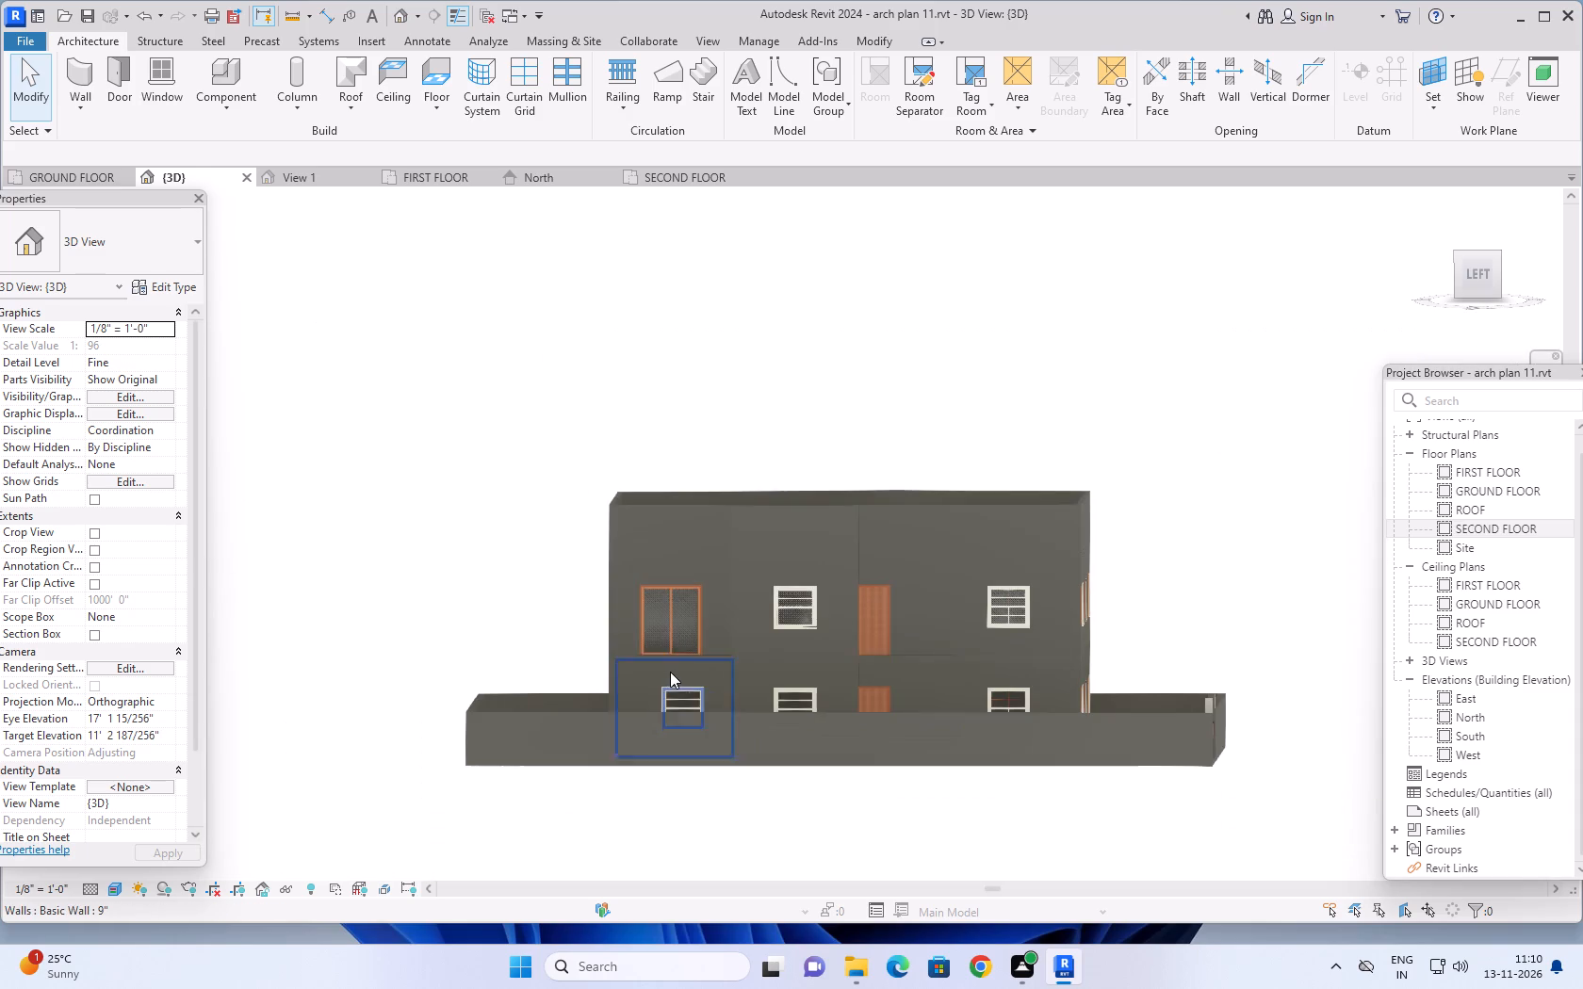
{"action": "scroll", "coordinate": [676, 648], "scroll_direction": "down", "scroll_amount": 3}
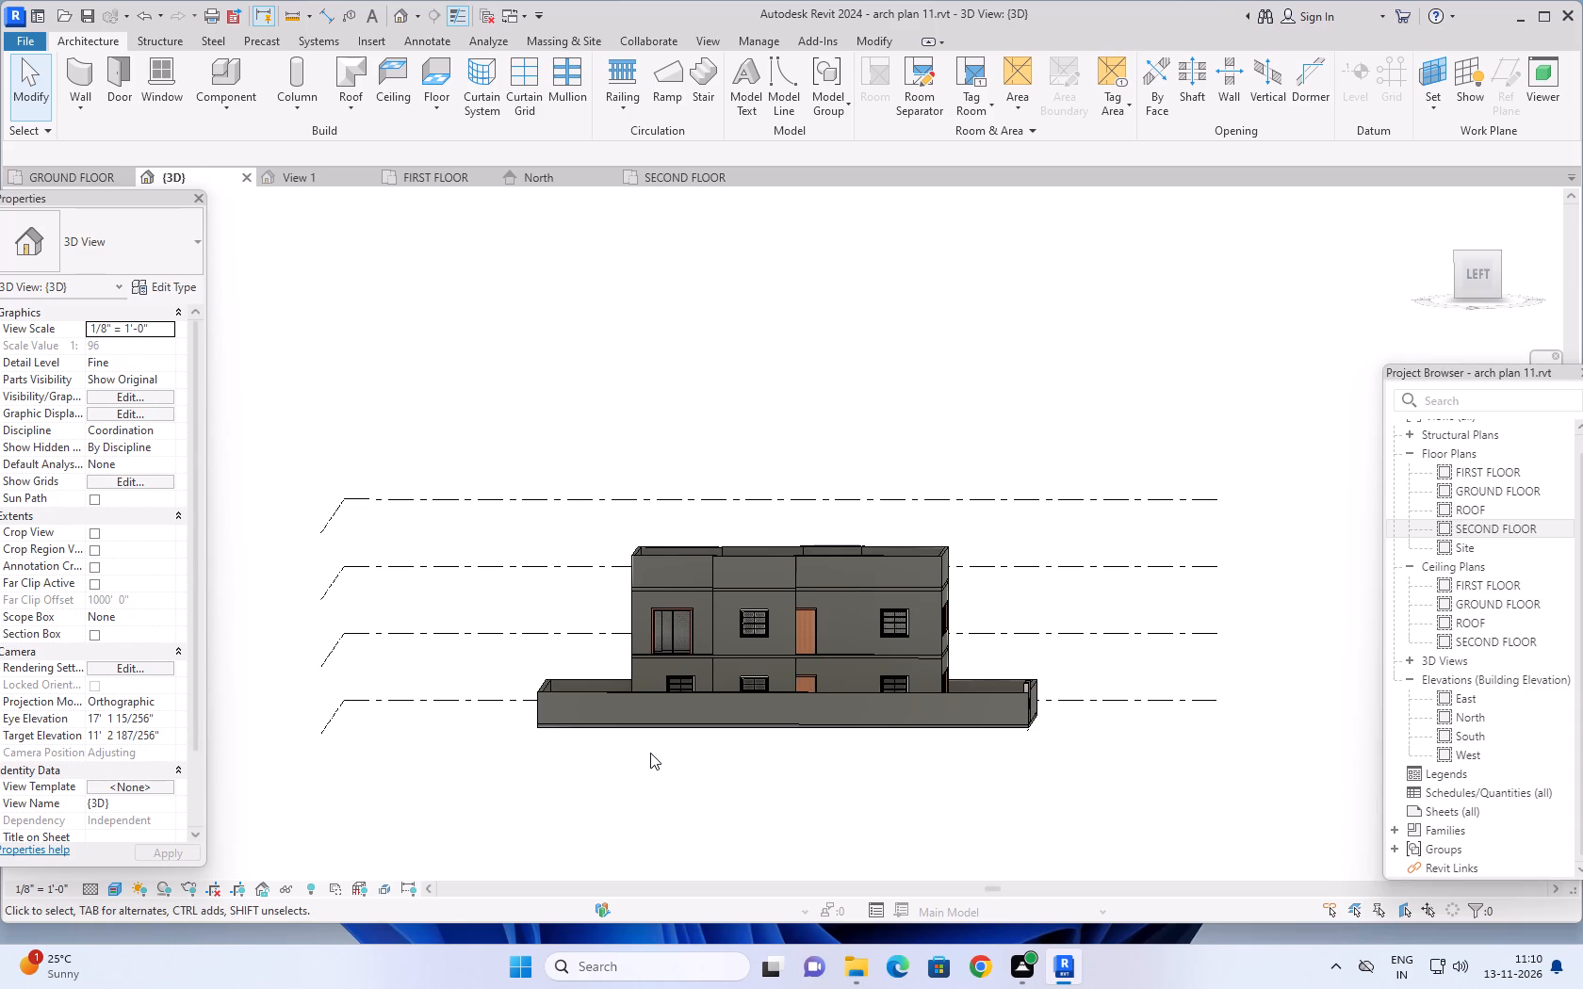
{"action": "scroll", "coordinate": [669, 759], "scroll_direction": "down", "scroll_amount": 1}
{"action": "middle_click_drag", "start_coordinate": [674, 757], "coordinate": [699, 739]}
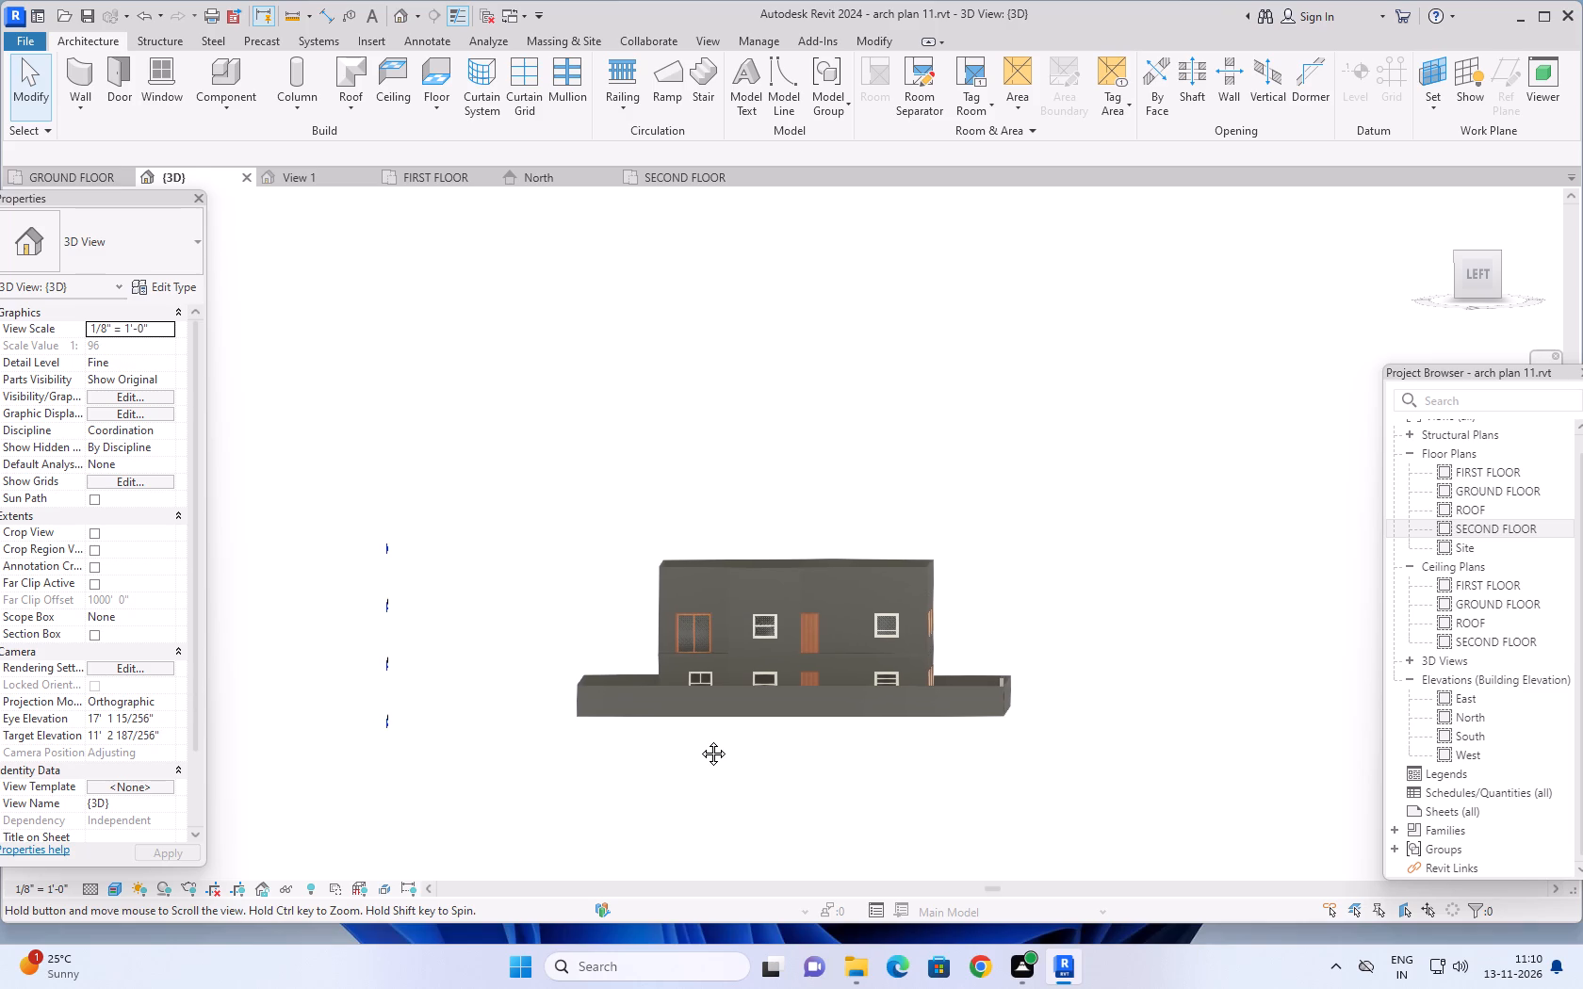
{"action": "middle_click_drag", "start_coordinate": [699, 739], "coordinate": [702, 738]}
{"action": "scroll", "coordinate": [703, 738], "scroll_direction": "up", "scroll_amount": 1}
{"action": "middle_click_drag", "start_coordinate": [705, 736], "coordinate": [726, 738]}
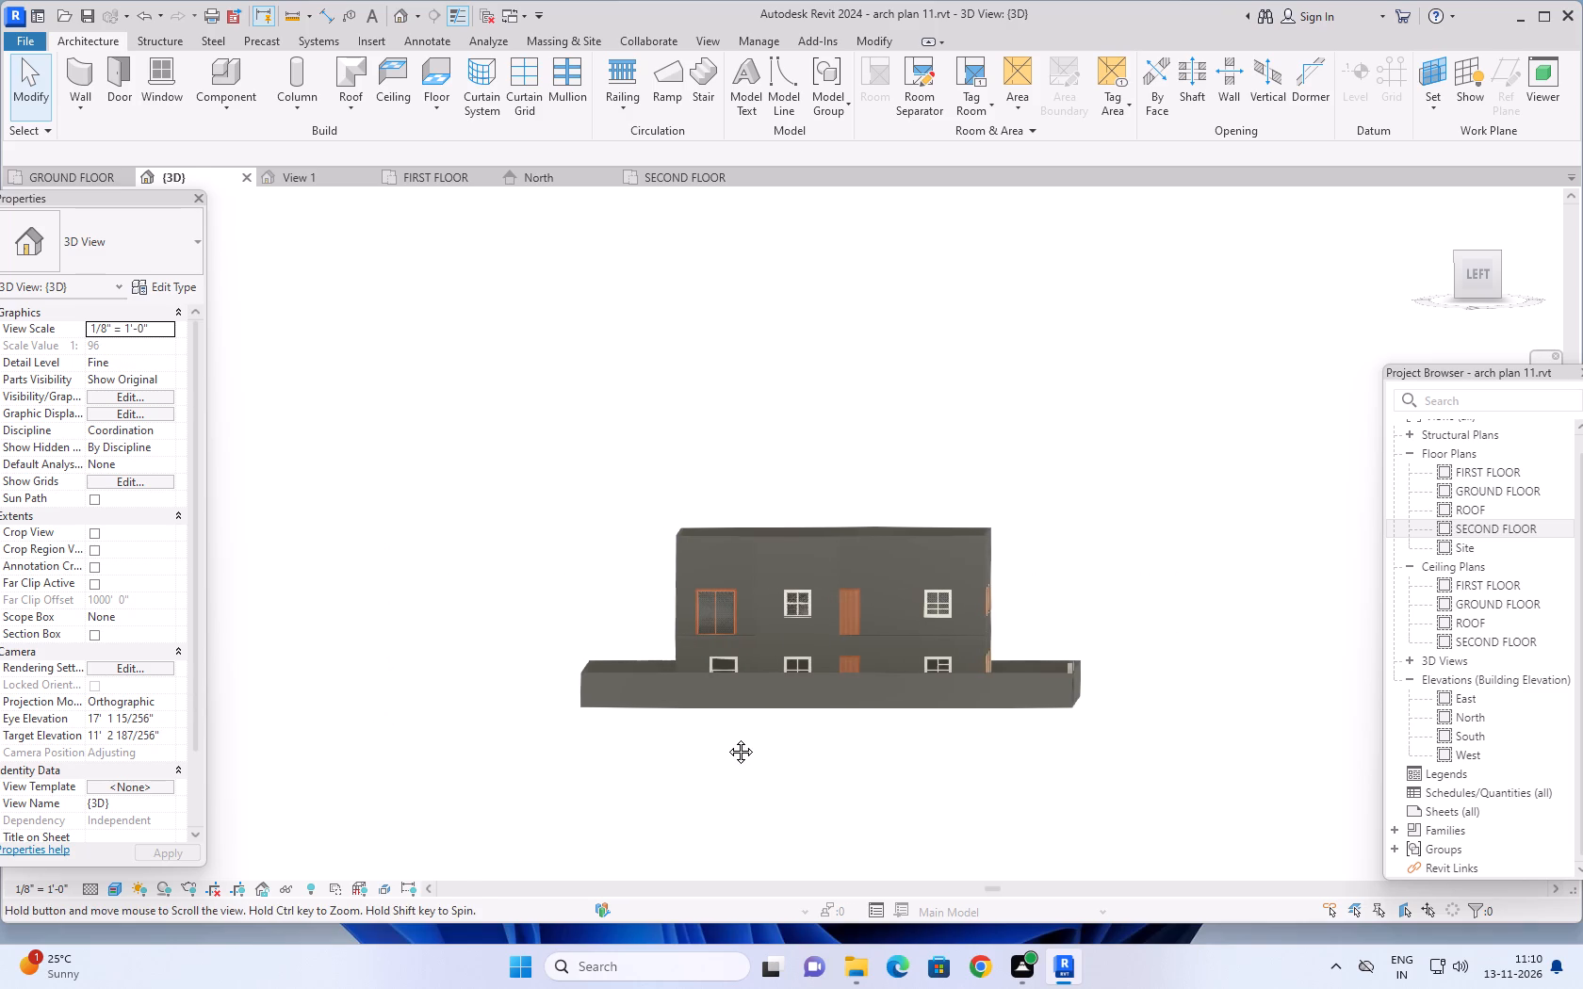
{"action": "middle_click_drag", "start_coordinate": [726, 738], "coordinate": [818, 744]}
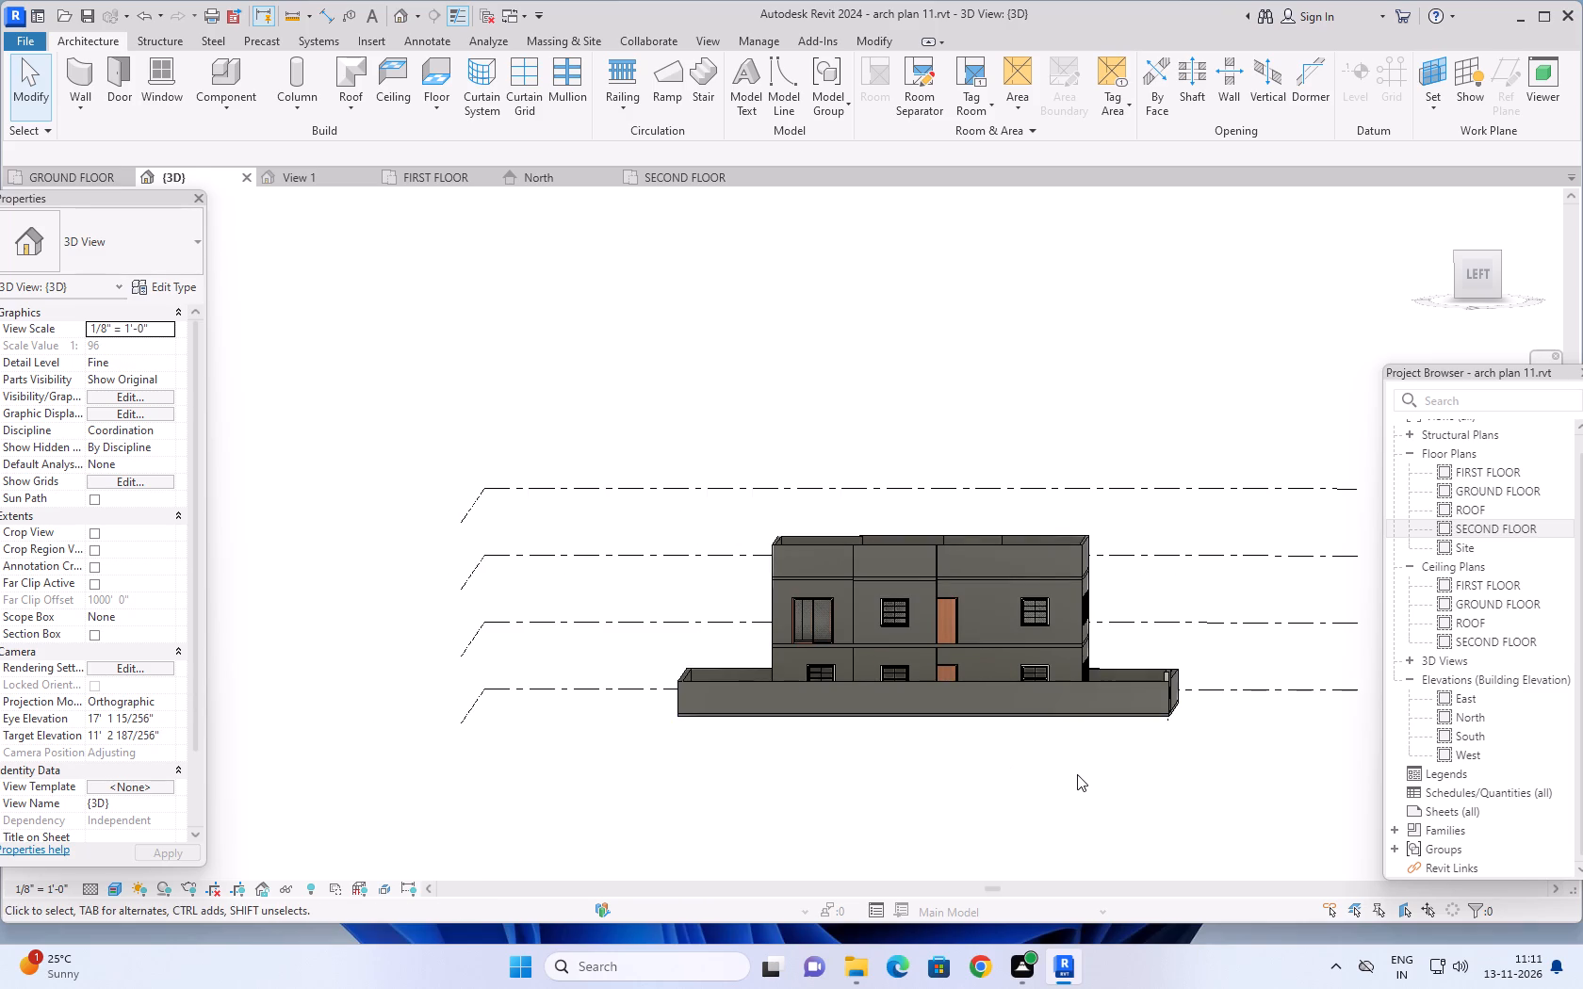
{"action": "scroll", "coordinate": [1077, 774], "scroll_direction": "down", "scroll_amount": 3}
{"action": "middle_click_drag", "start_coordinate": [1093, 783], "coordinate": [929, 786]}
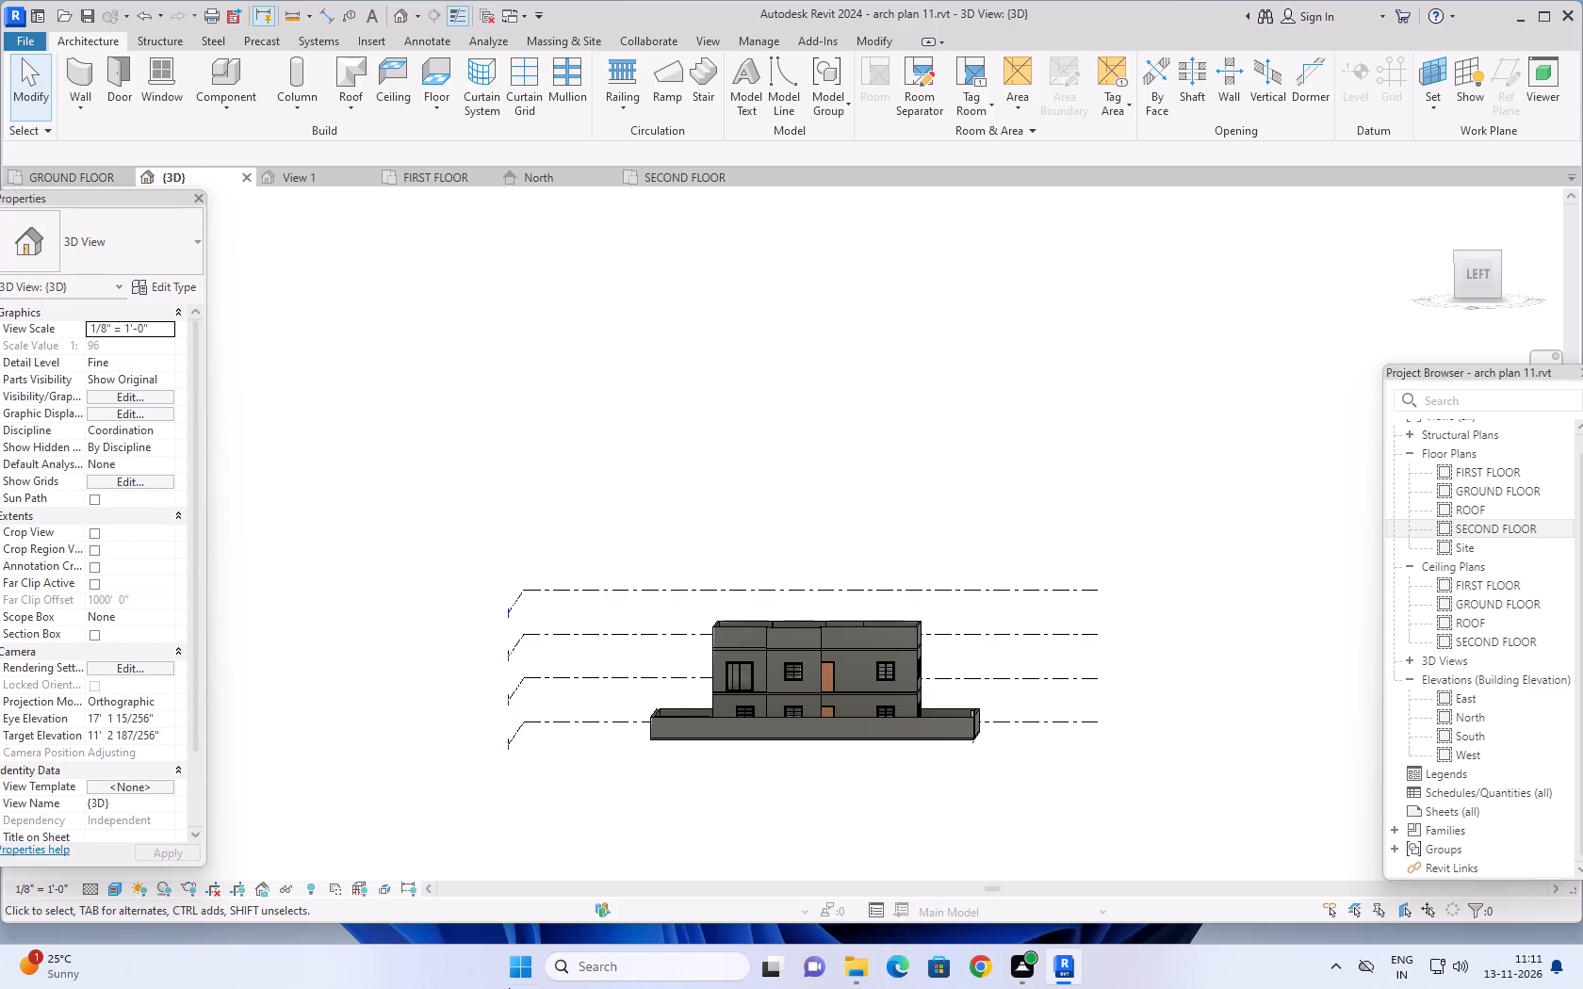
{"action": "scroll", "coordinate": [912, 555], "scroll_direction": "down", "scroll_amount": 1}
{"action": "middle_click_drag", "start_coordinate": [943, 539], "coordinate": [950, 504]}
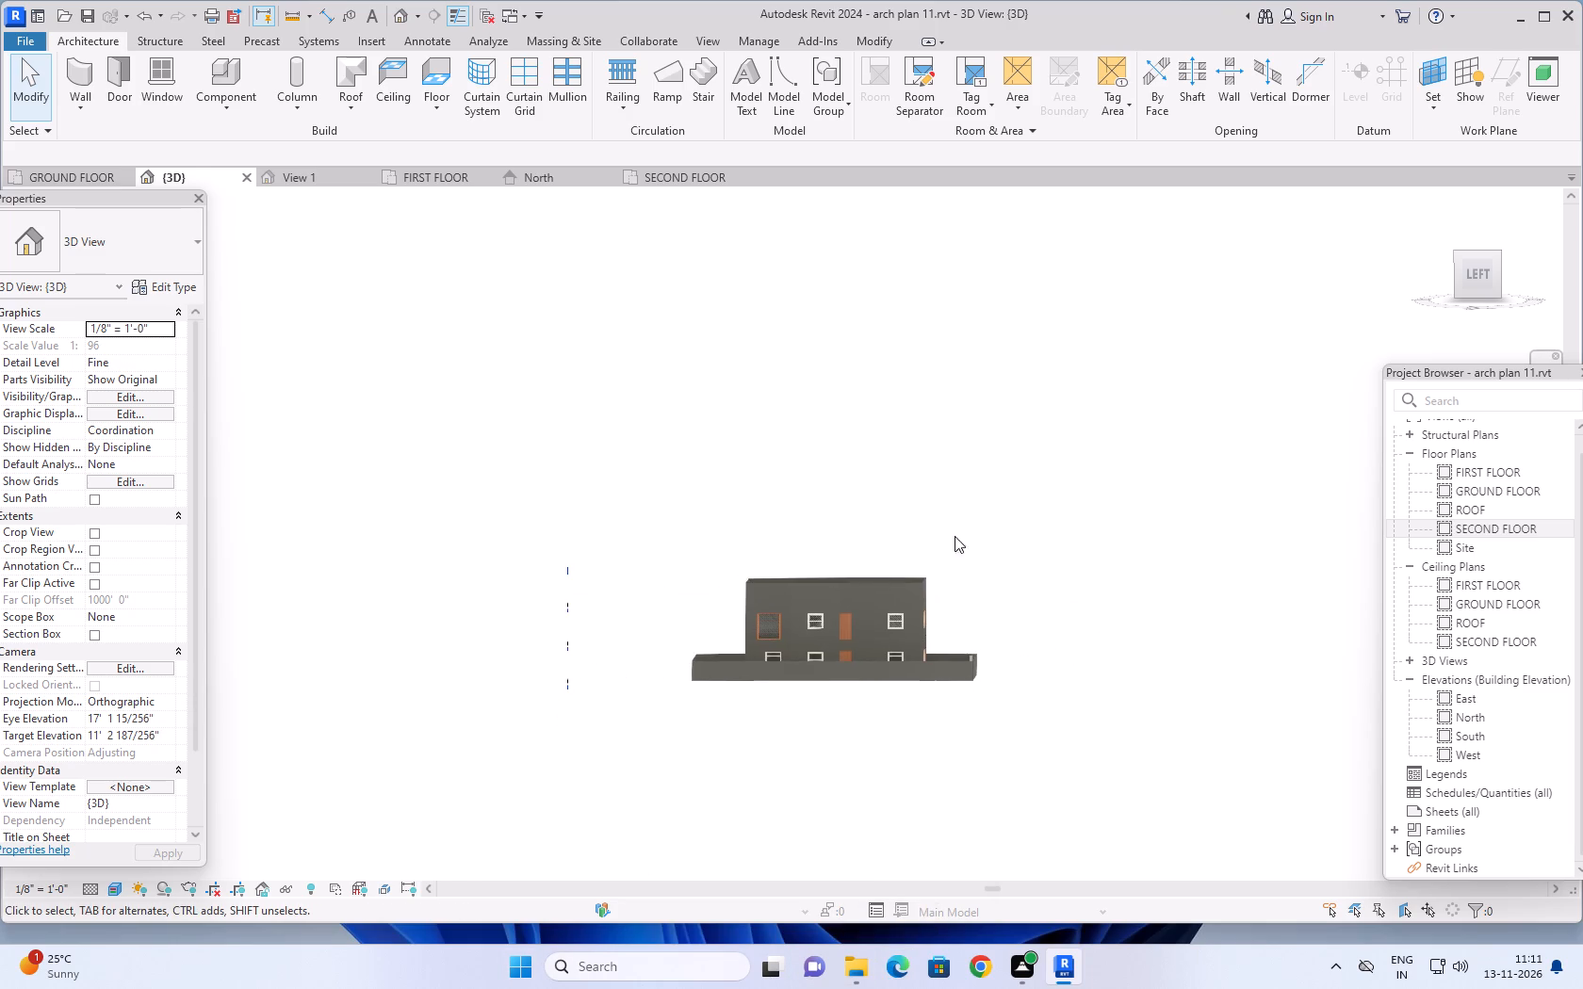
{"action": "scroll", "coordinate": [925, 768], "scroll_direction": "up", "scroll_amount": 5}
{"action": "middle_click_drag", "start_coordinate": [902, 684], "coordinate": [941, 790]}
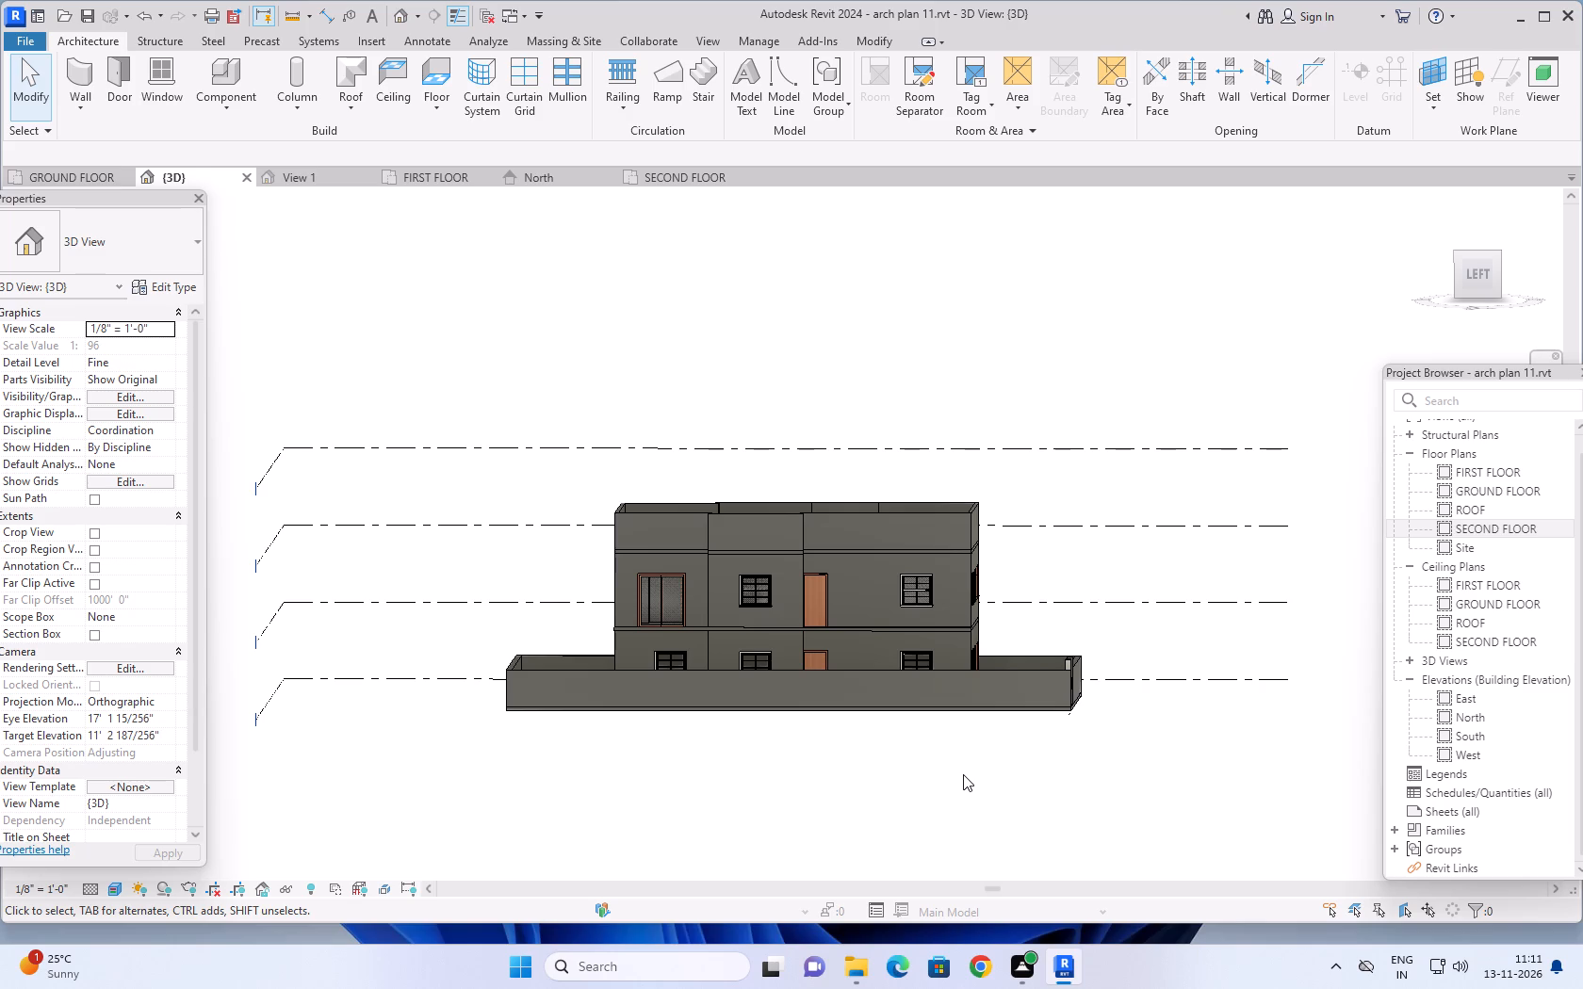
Examine the left facade's doors, windows and upper slab edges up close in 3D.
{"action": "scroll", "coordinate": [705, 741], "scroll_direction": "up", "scroll_amount": 2}
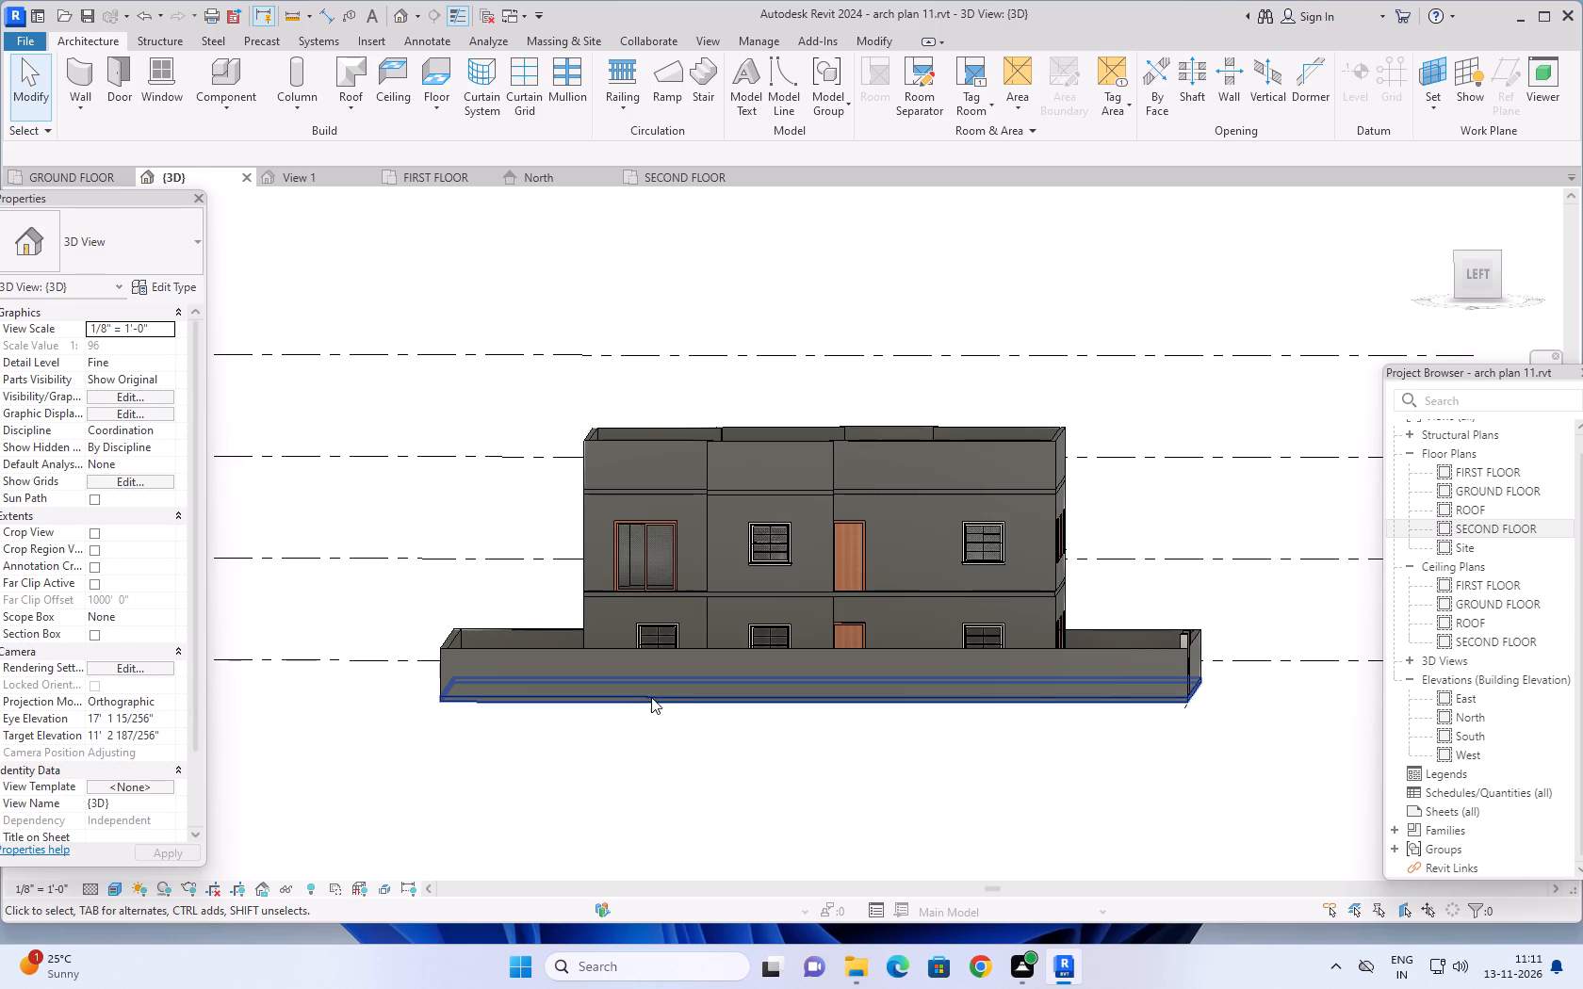
{"action": "middle_click_drag", "start_coordinate": [830, 731], "coordinate": [833, 743]}
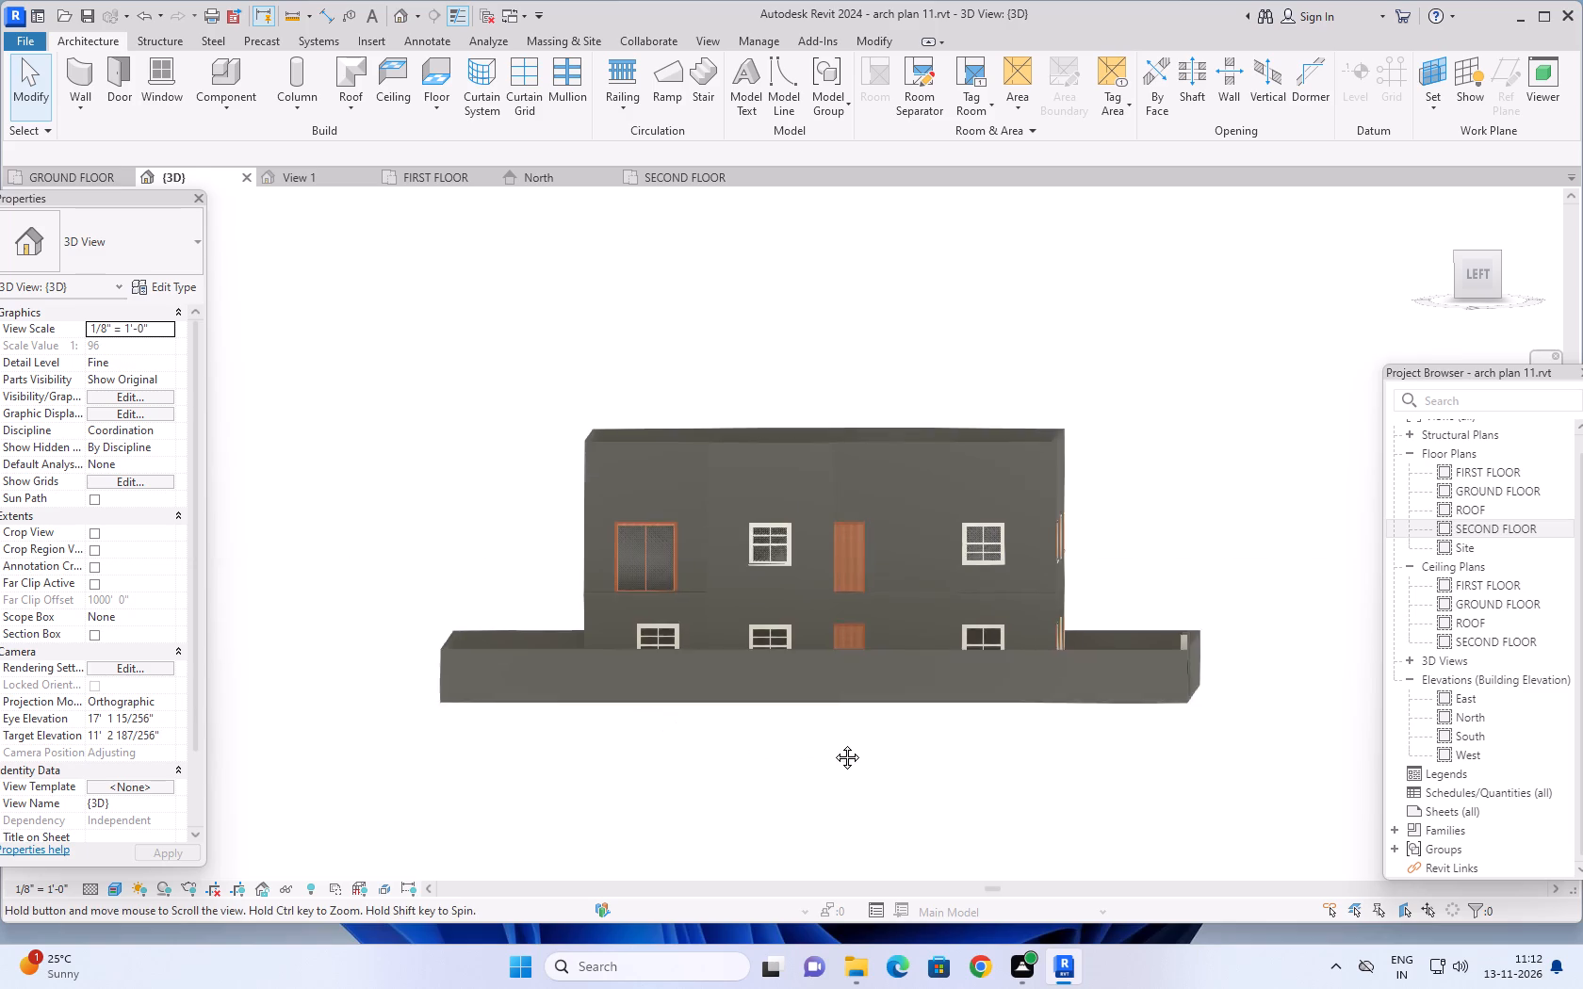
{"action": "middle_click_drag", "start_coordinate": [833, 743], "coordinate": [923, 829]}
{"action": "scroll", "coordinate": [923, 829], "scroll_direction": "up", "scroll_amount": 1}
{"action": "scroll", "coordinate": [970, 588], "scroll_direction": "up", "scroll_amount": 2}
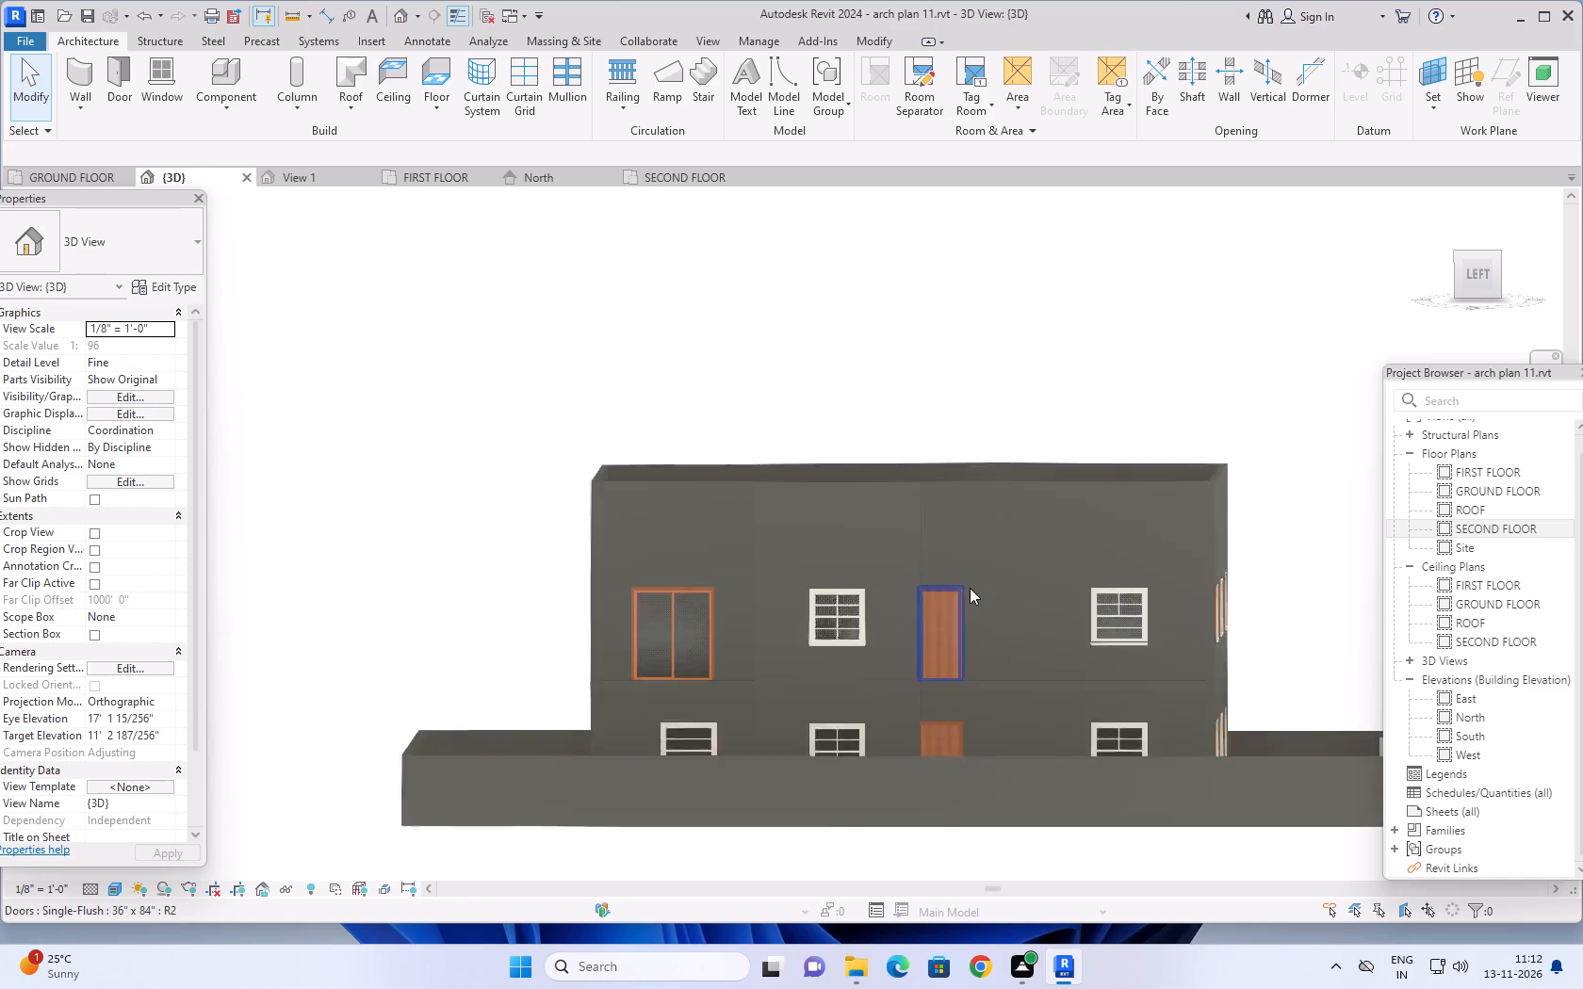
{"action": "scroll", "coordinate": [970, 588], "scroll_direction": "up", "scroll_amount": 3}
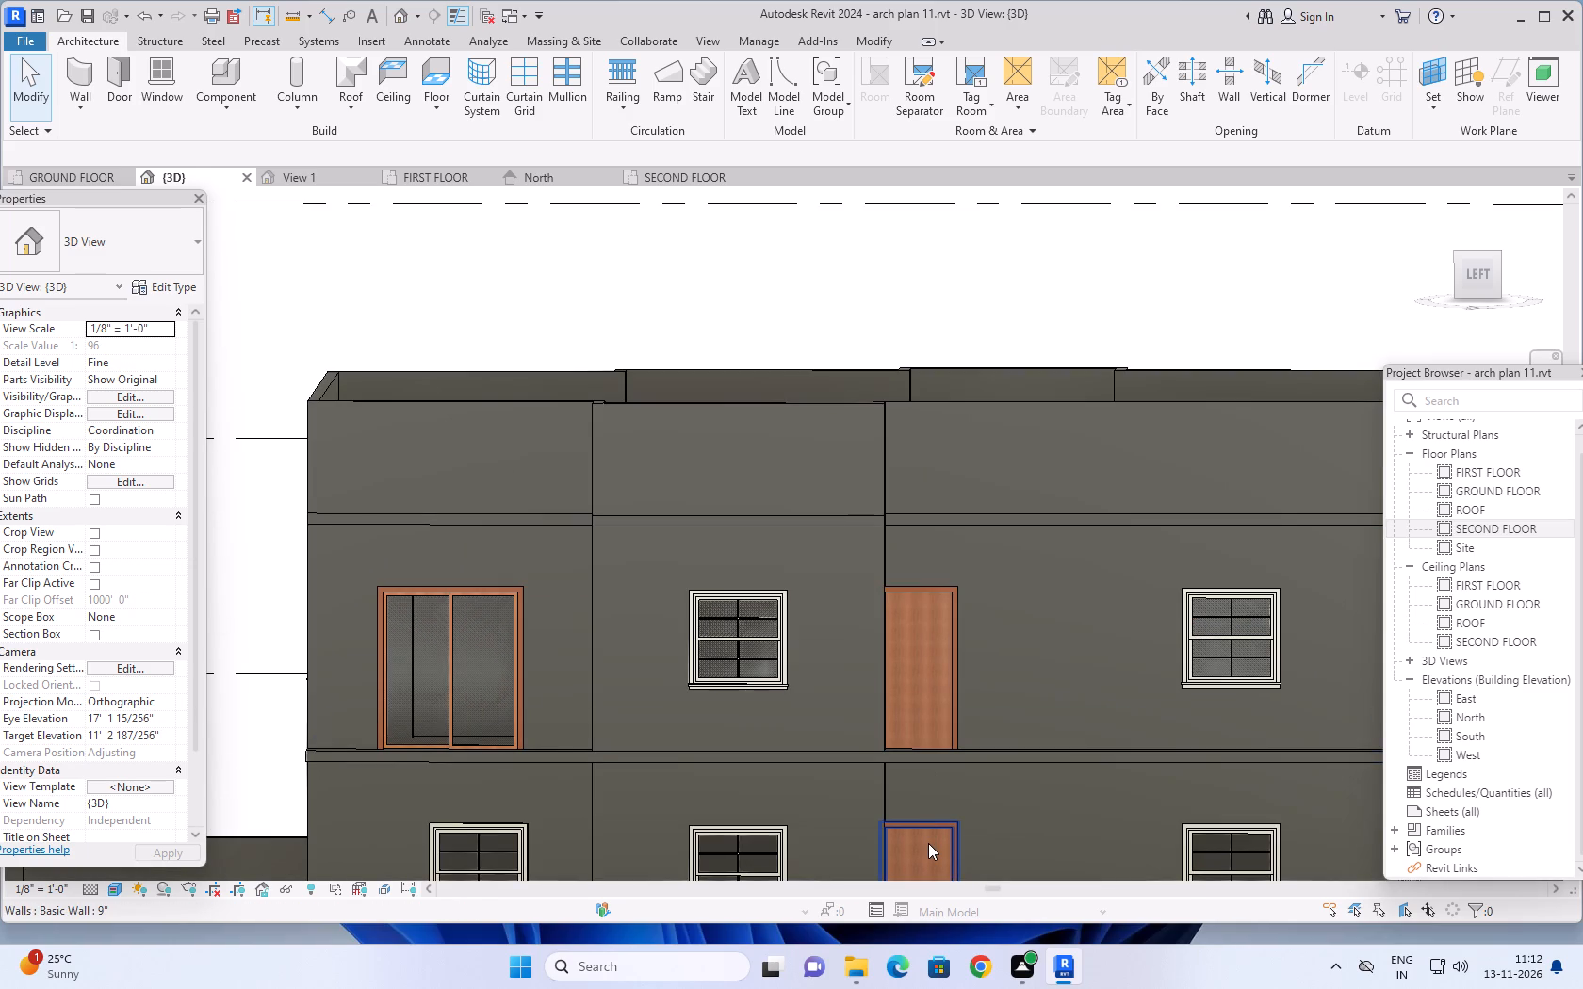
{"action": "scroll", "coordinate": [940, 827], "scroll_direction": "down", "scroll_amount": 3}
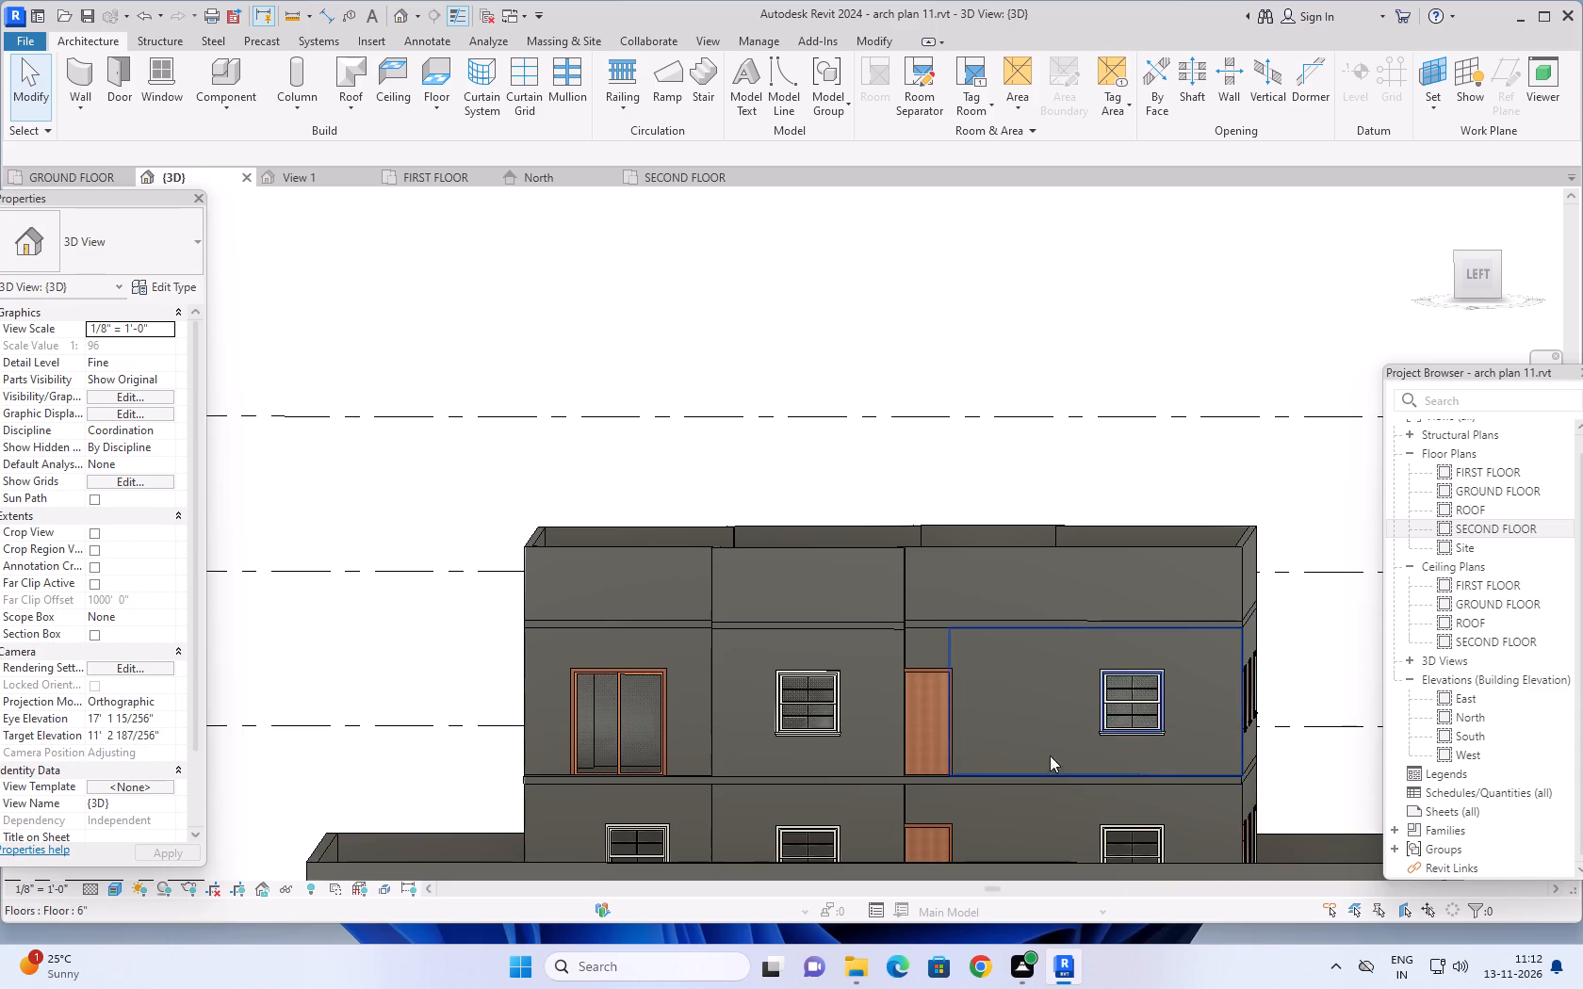
{"action": "scroll", "coordinate": [1134, 524], "scroll_direction": "down", "scroll_amount": 3}
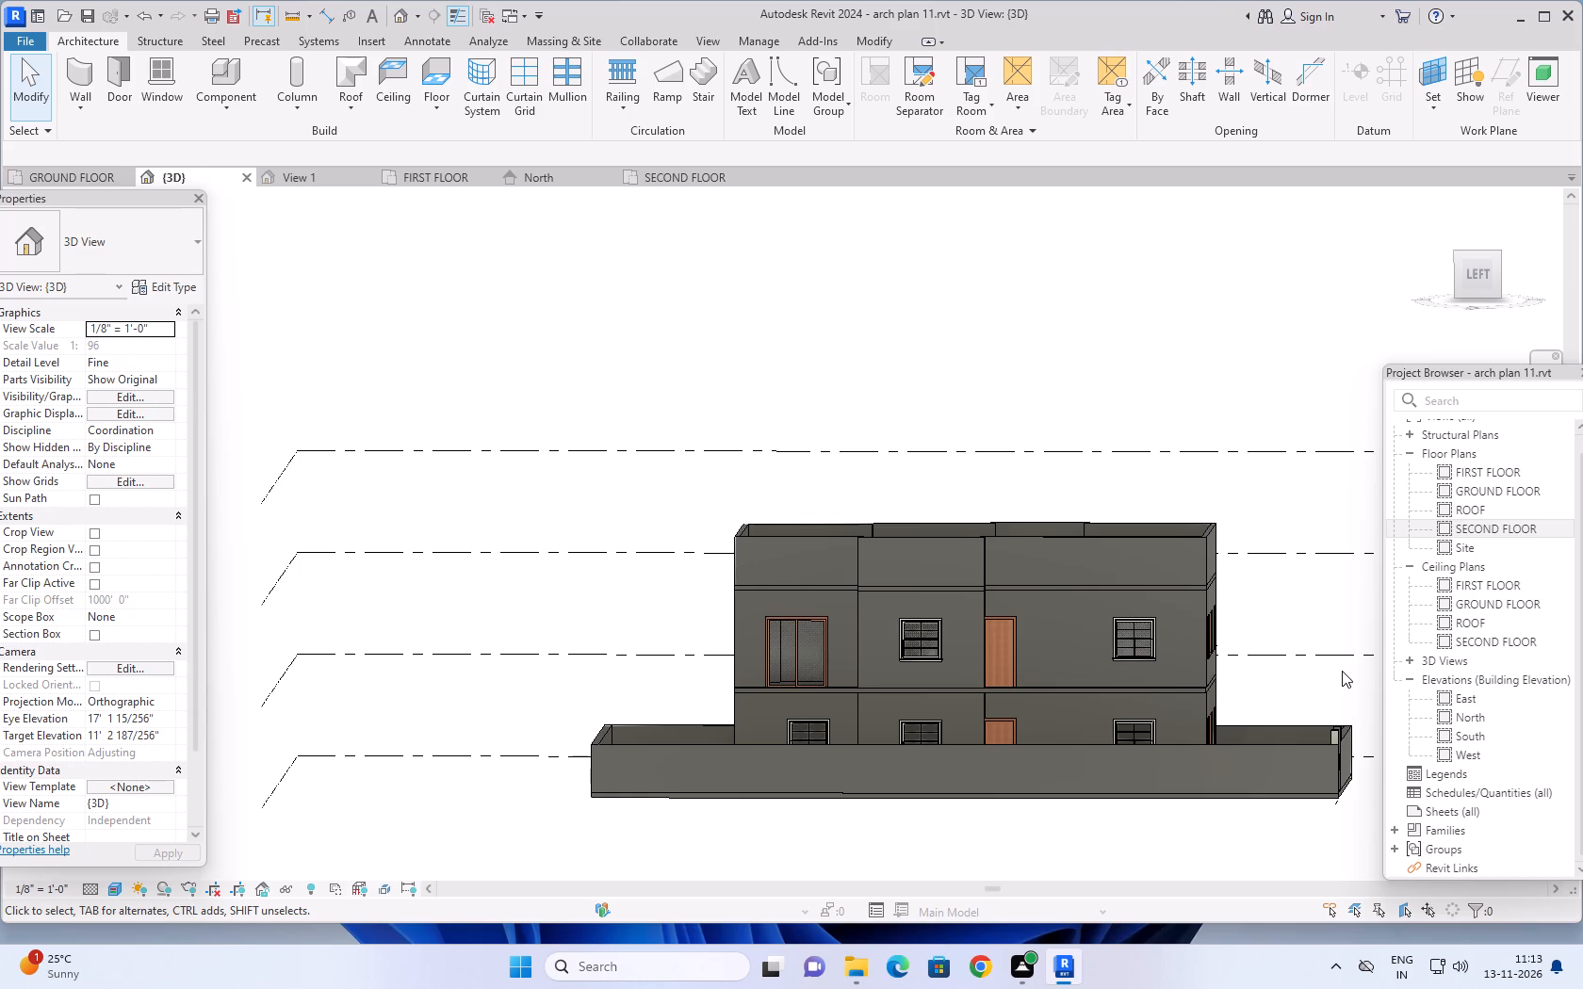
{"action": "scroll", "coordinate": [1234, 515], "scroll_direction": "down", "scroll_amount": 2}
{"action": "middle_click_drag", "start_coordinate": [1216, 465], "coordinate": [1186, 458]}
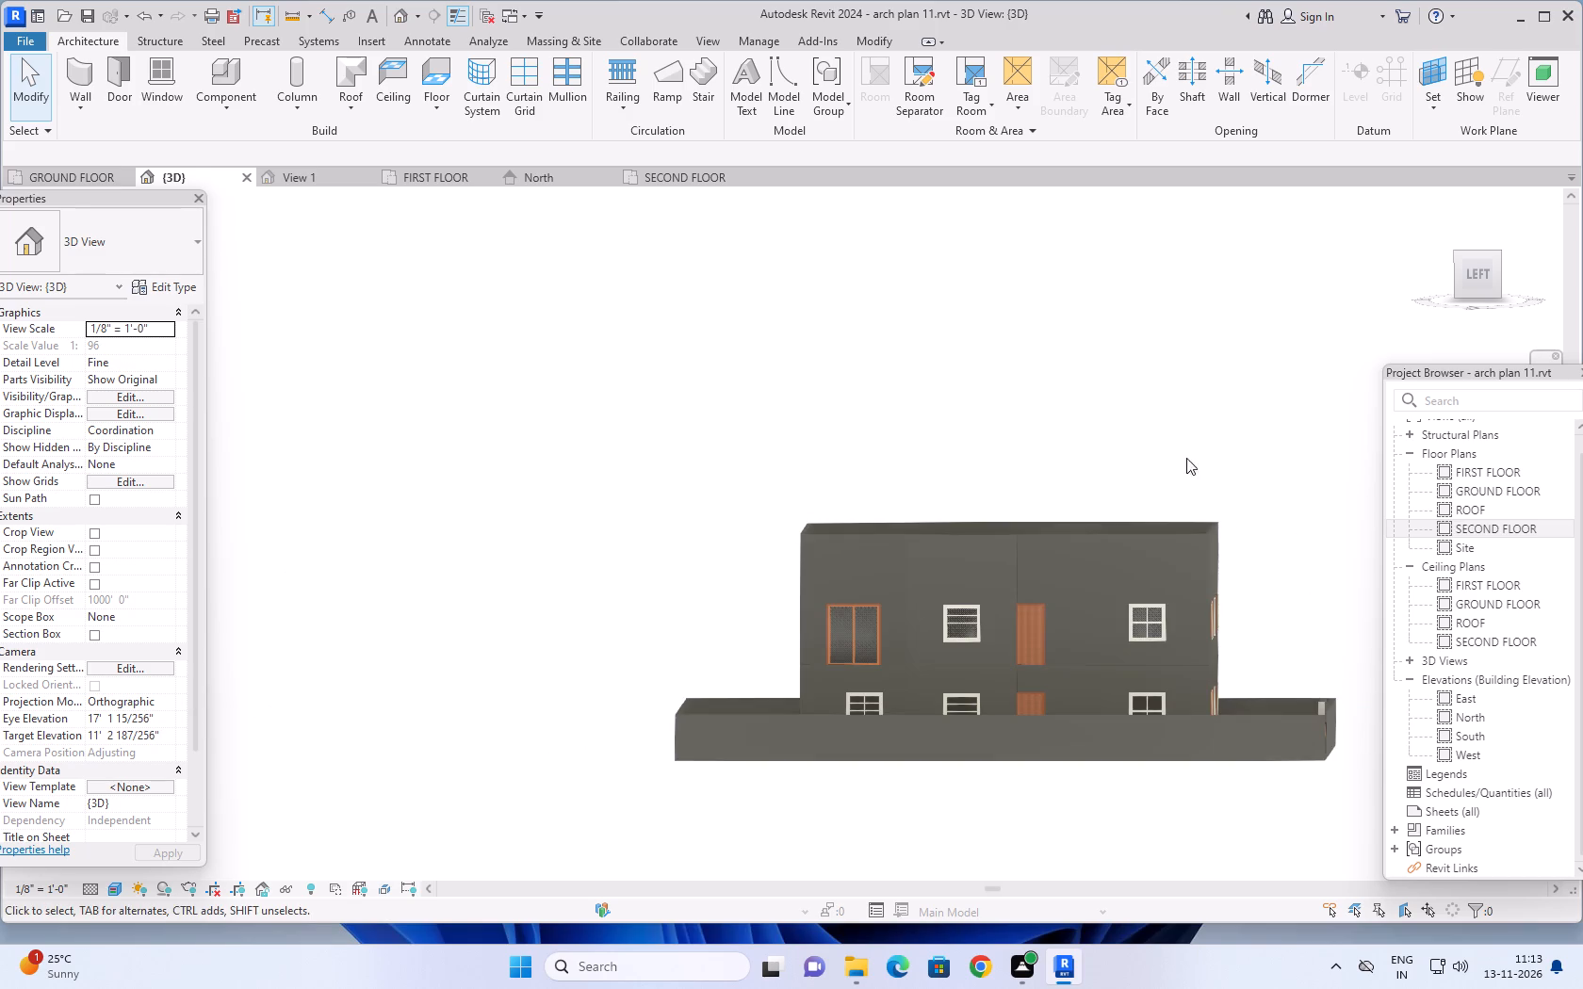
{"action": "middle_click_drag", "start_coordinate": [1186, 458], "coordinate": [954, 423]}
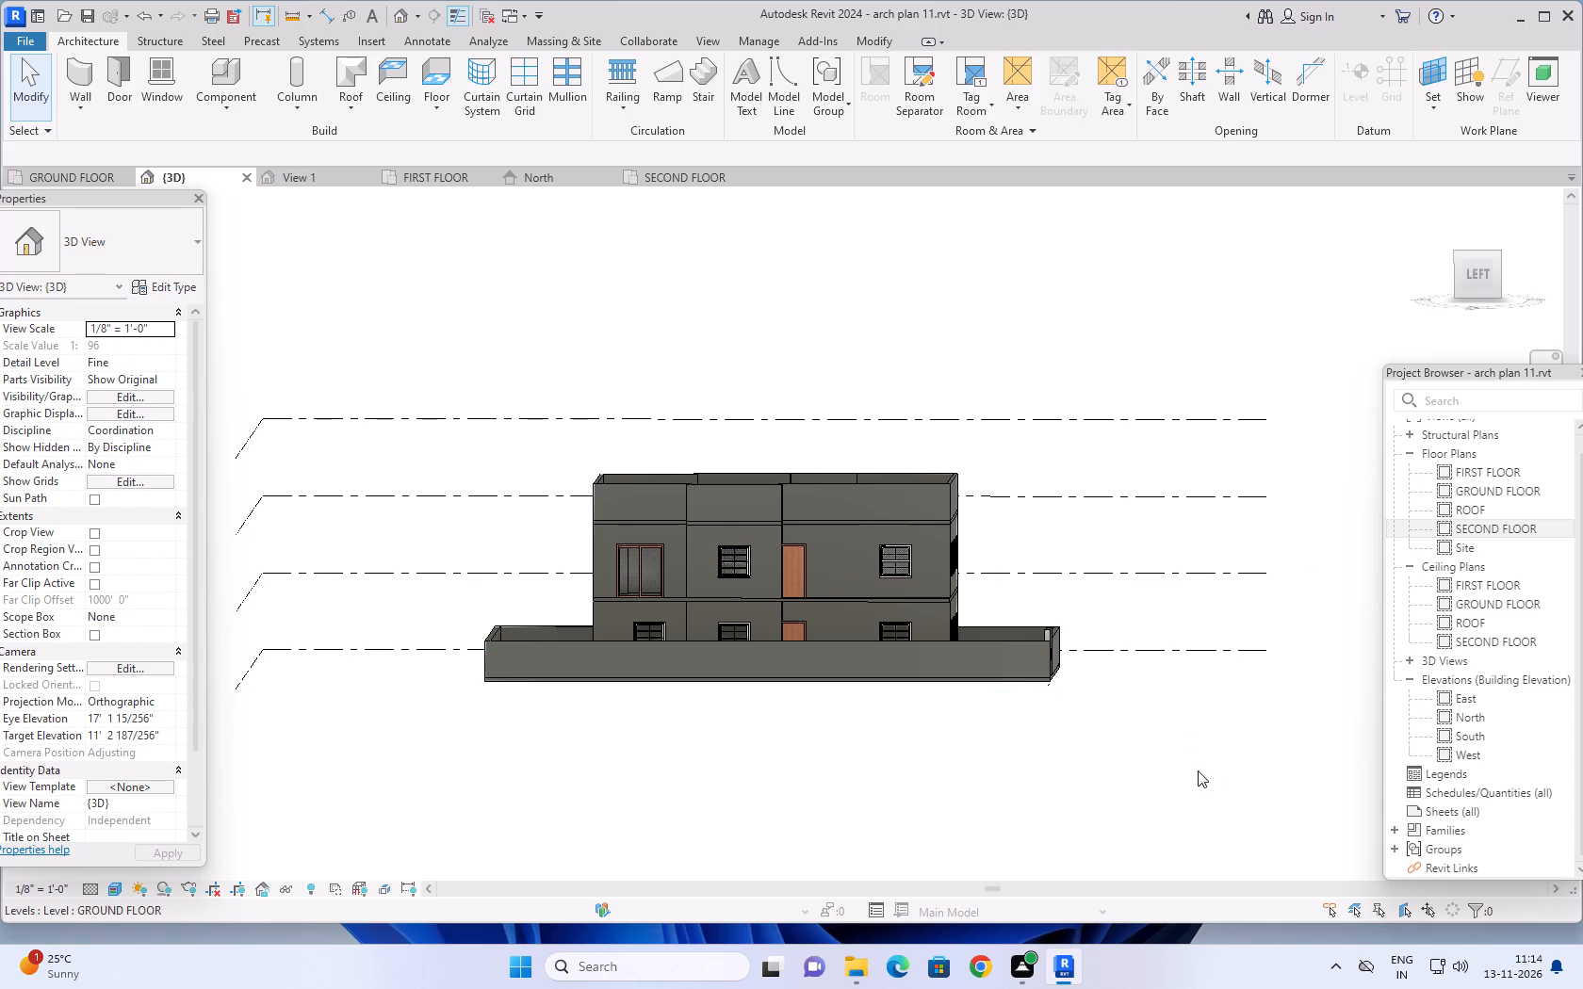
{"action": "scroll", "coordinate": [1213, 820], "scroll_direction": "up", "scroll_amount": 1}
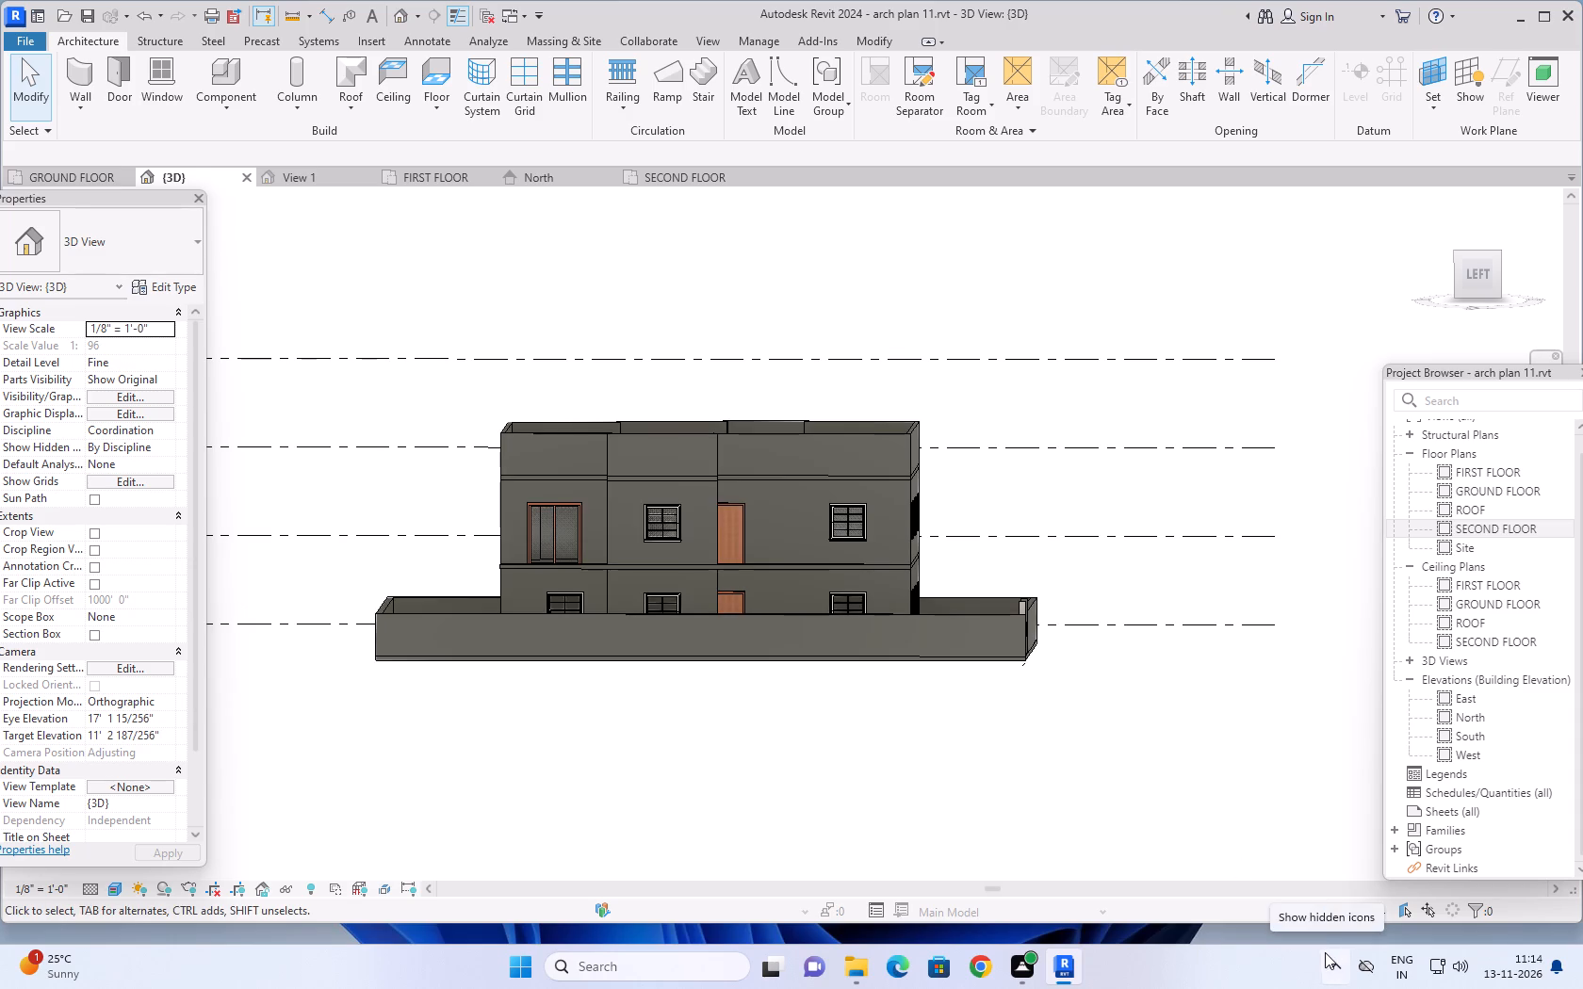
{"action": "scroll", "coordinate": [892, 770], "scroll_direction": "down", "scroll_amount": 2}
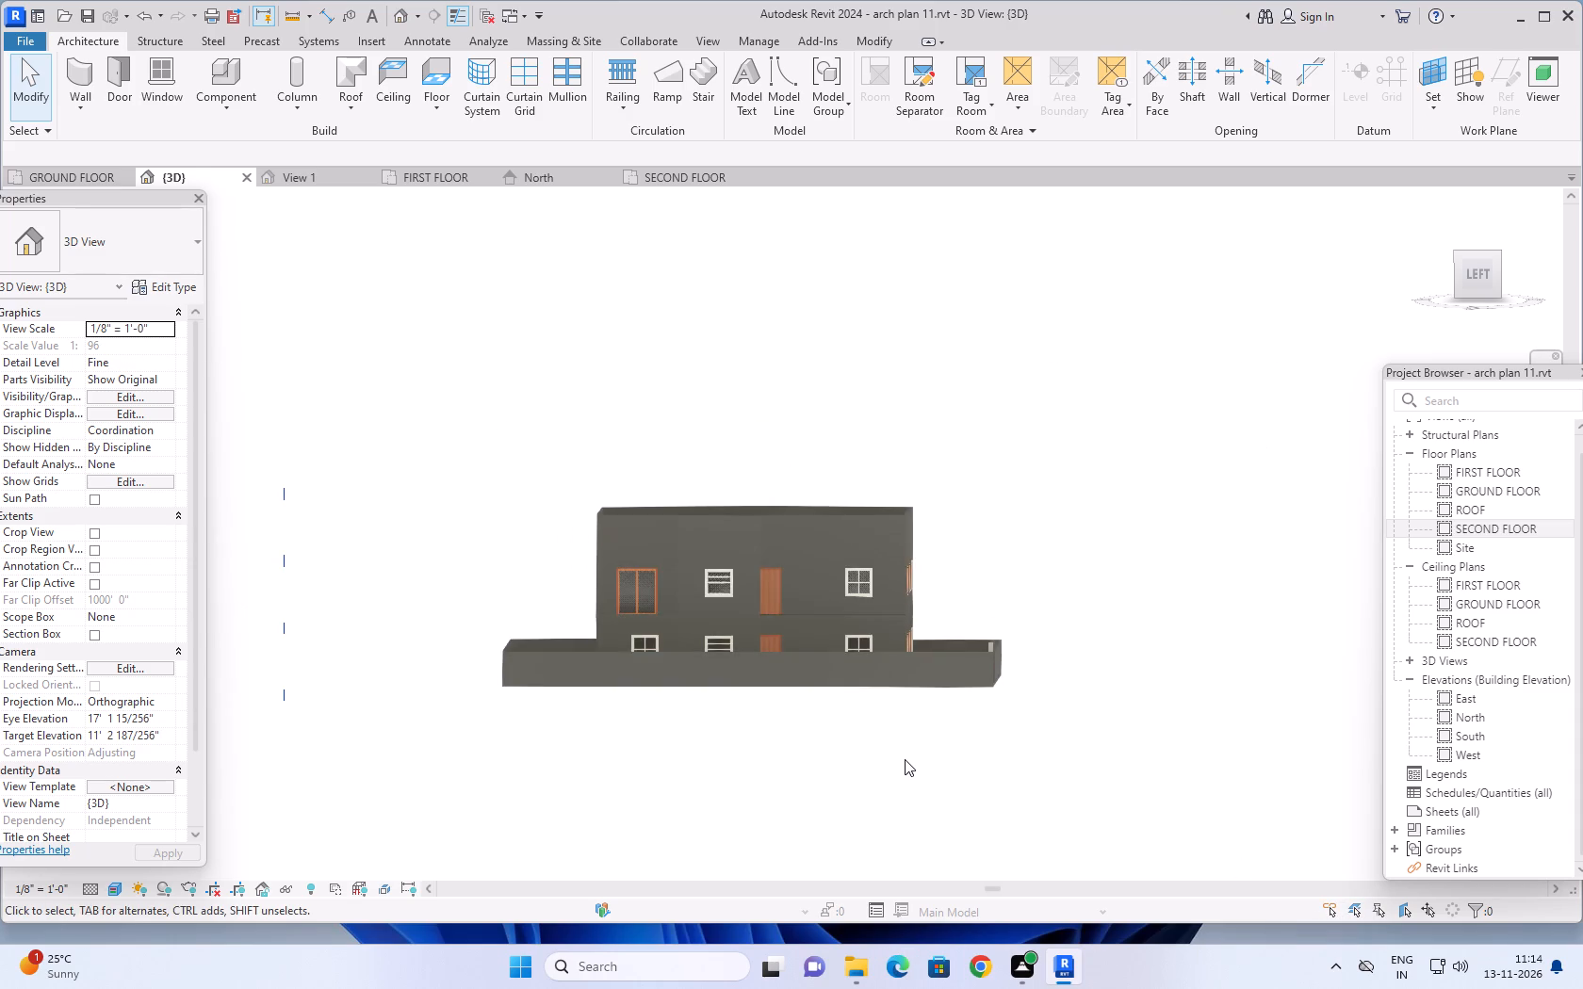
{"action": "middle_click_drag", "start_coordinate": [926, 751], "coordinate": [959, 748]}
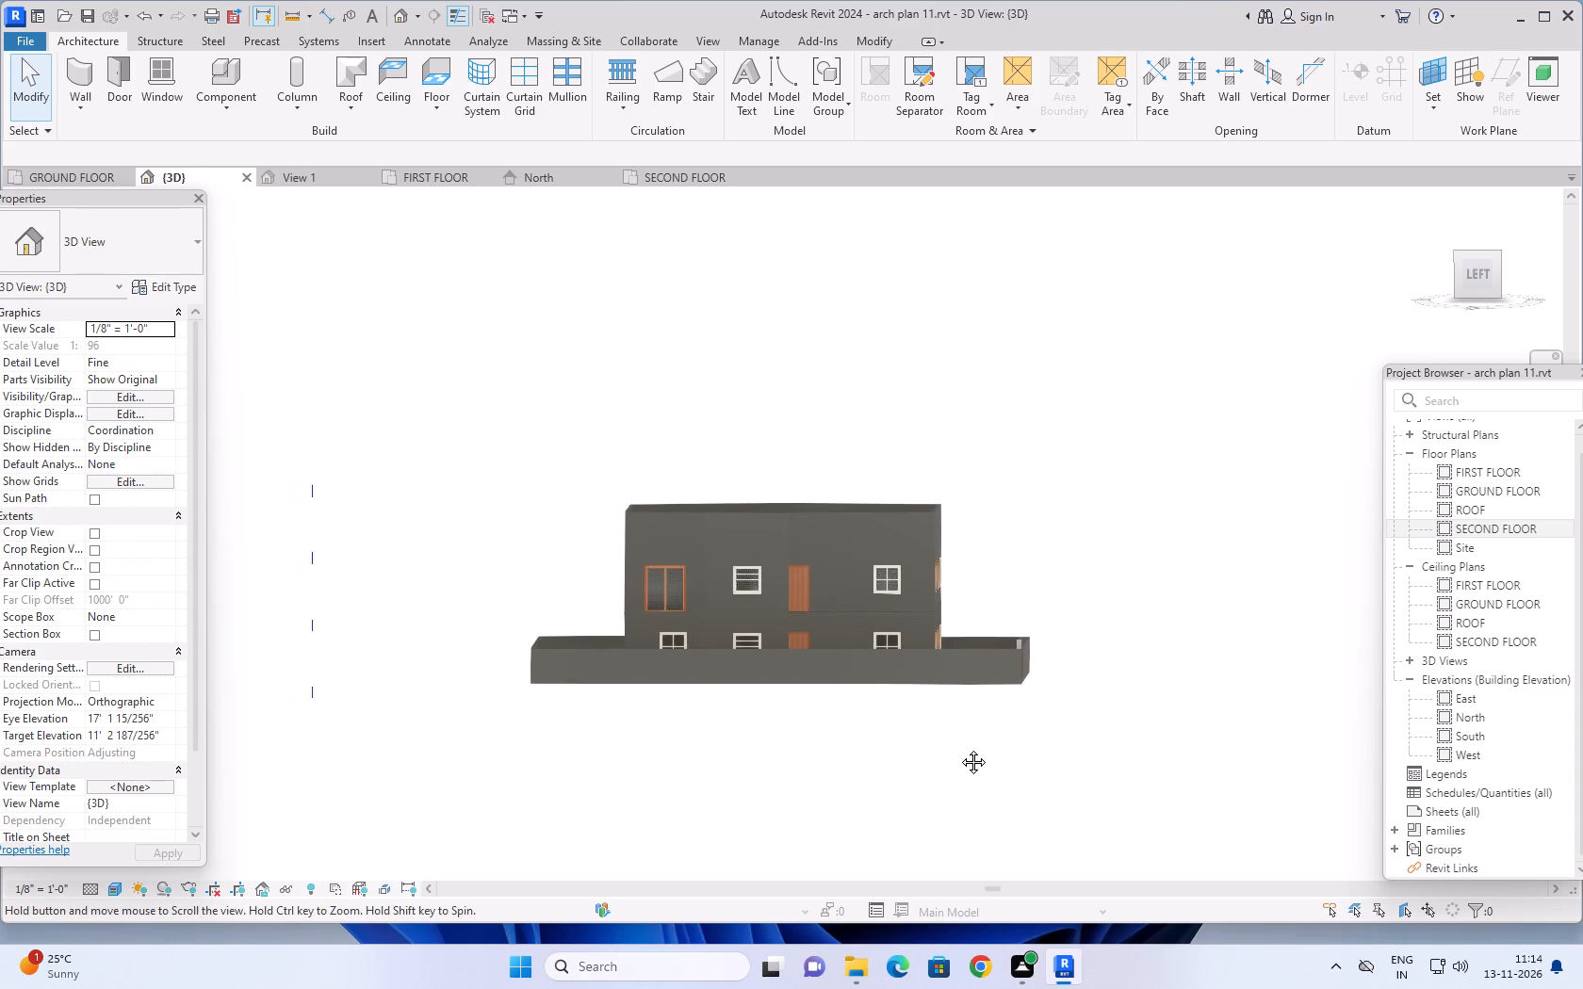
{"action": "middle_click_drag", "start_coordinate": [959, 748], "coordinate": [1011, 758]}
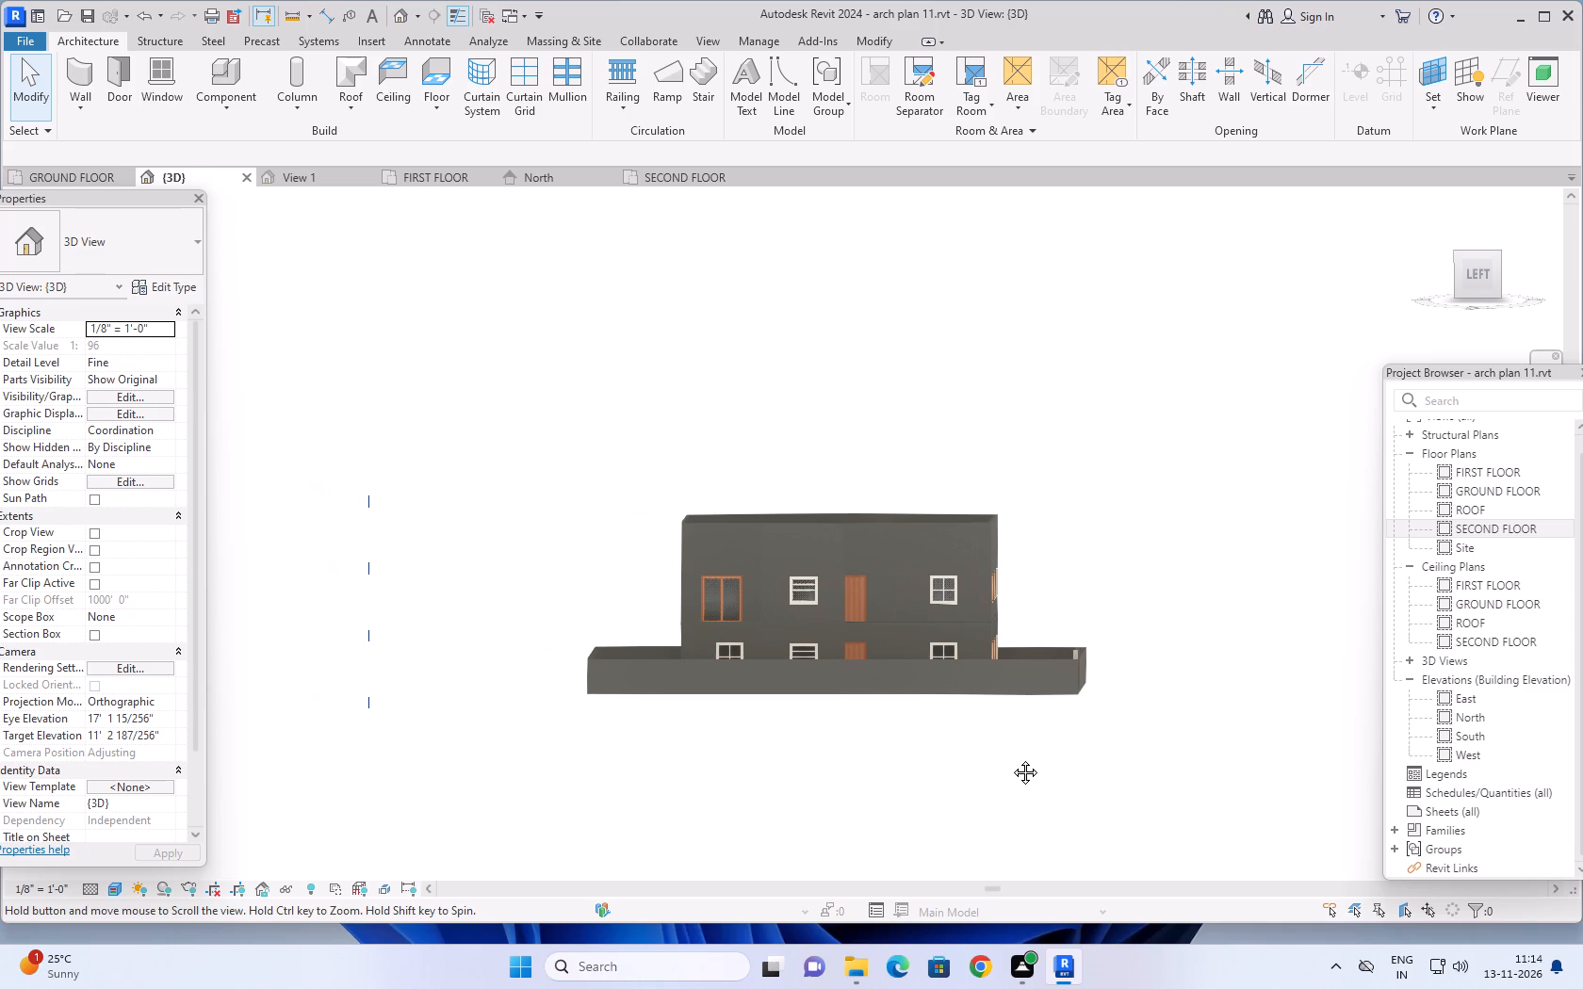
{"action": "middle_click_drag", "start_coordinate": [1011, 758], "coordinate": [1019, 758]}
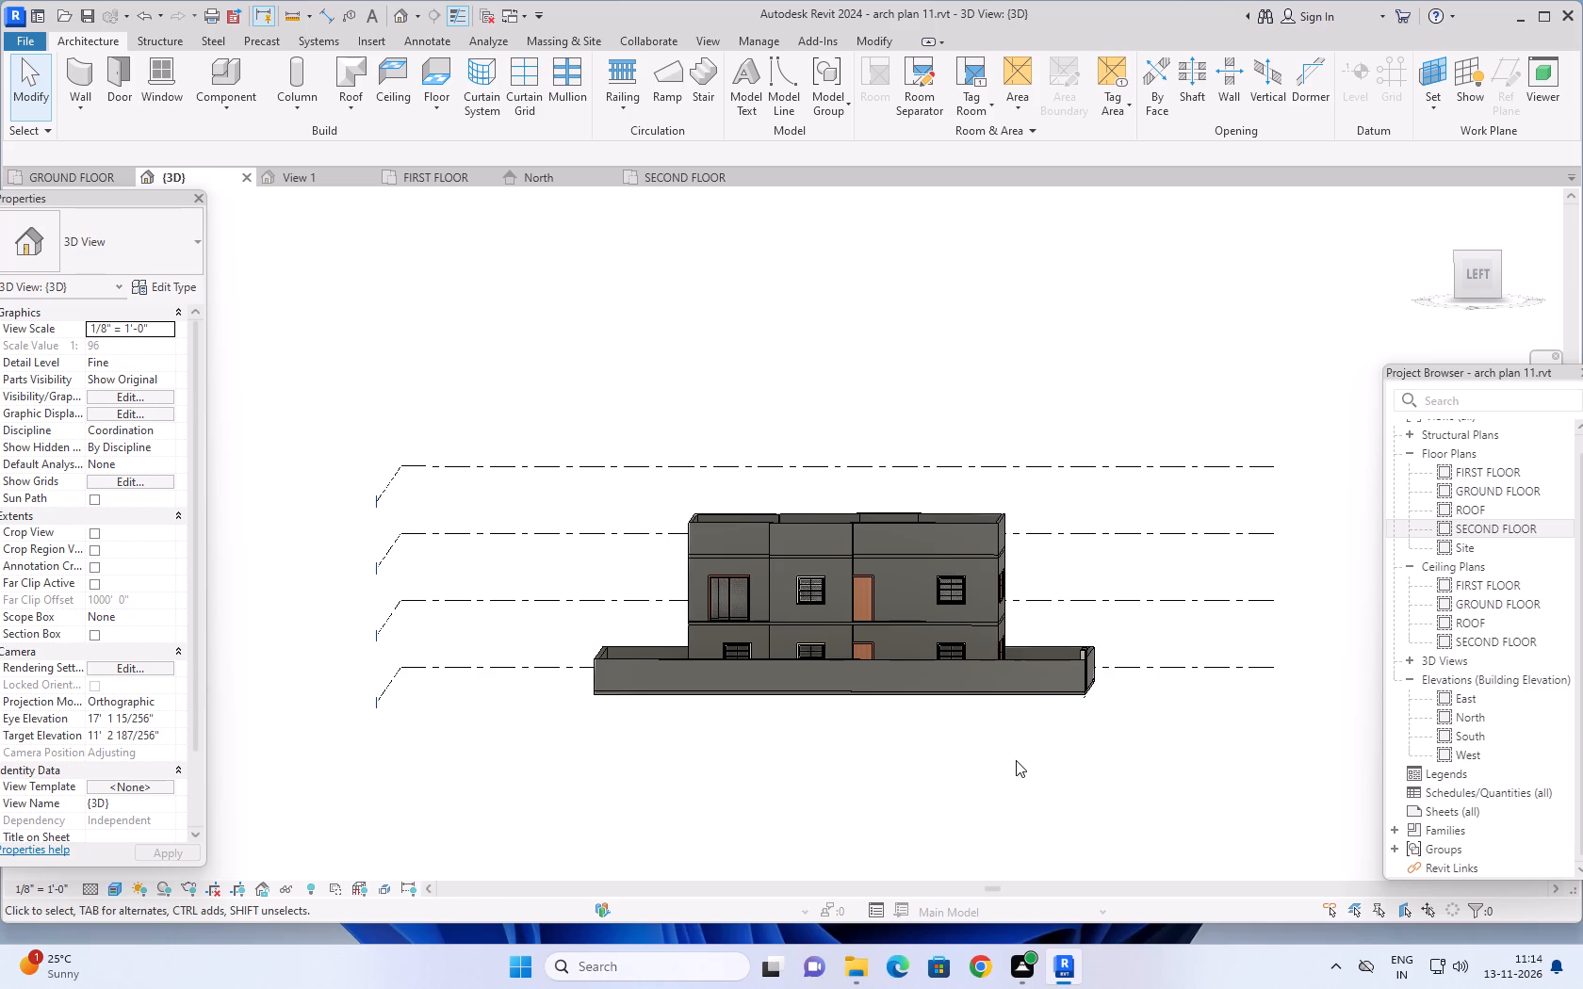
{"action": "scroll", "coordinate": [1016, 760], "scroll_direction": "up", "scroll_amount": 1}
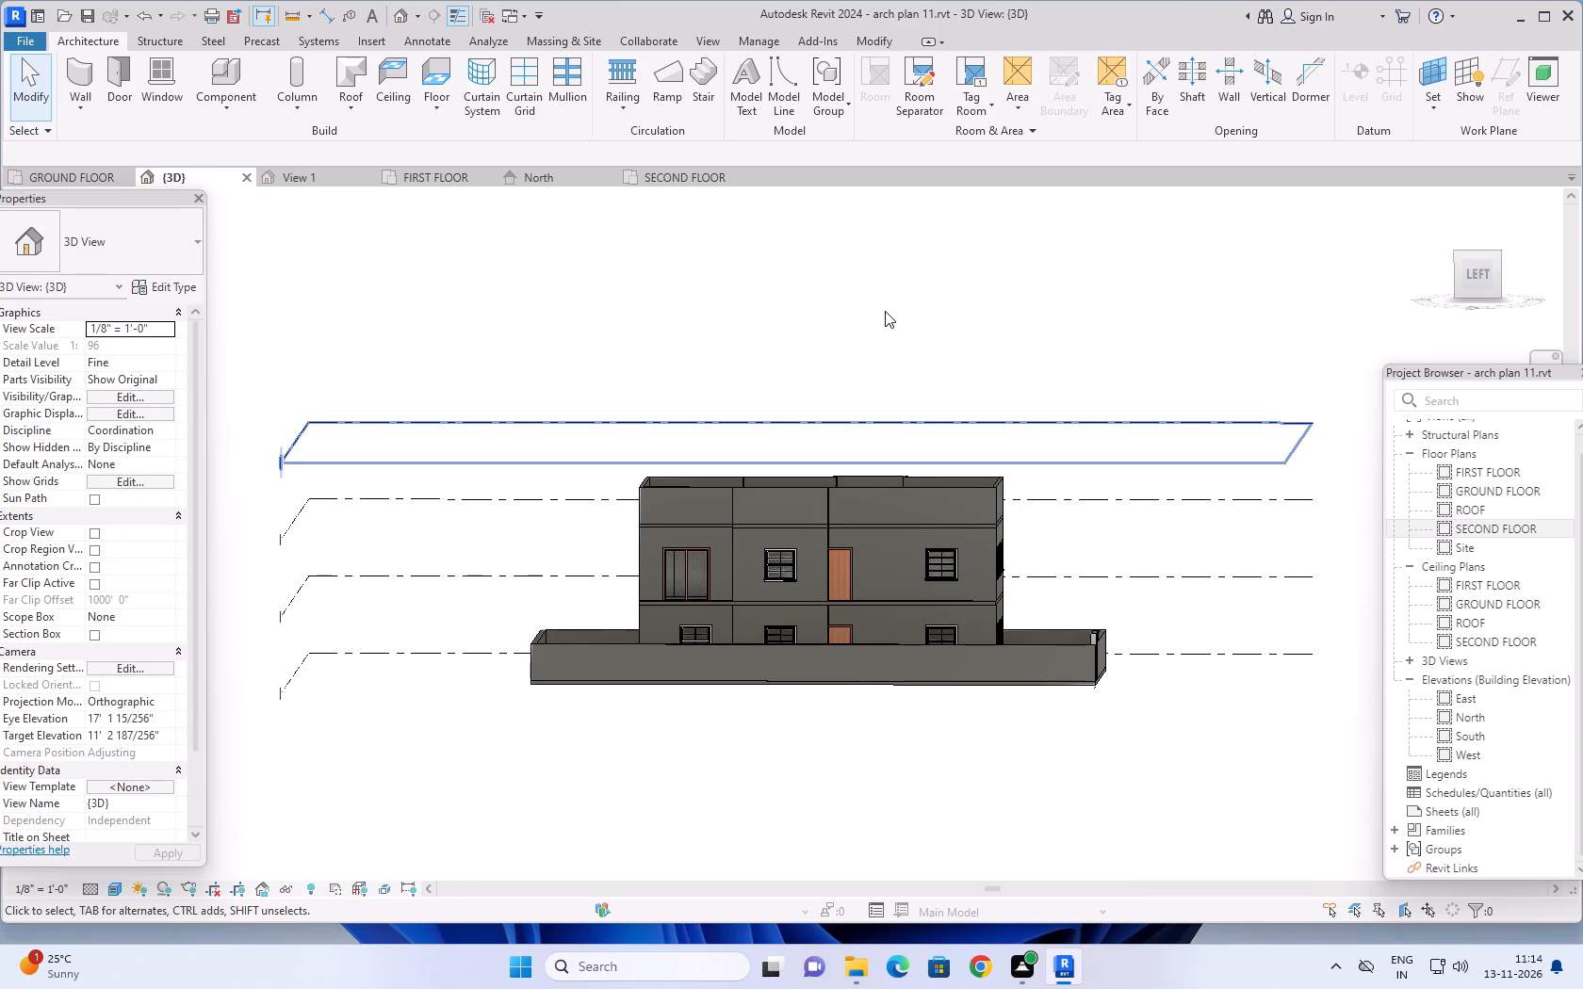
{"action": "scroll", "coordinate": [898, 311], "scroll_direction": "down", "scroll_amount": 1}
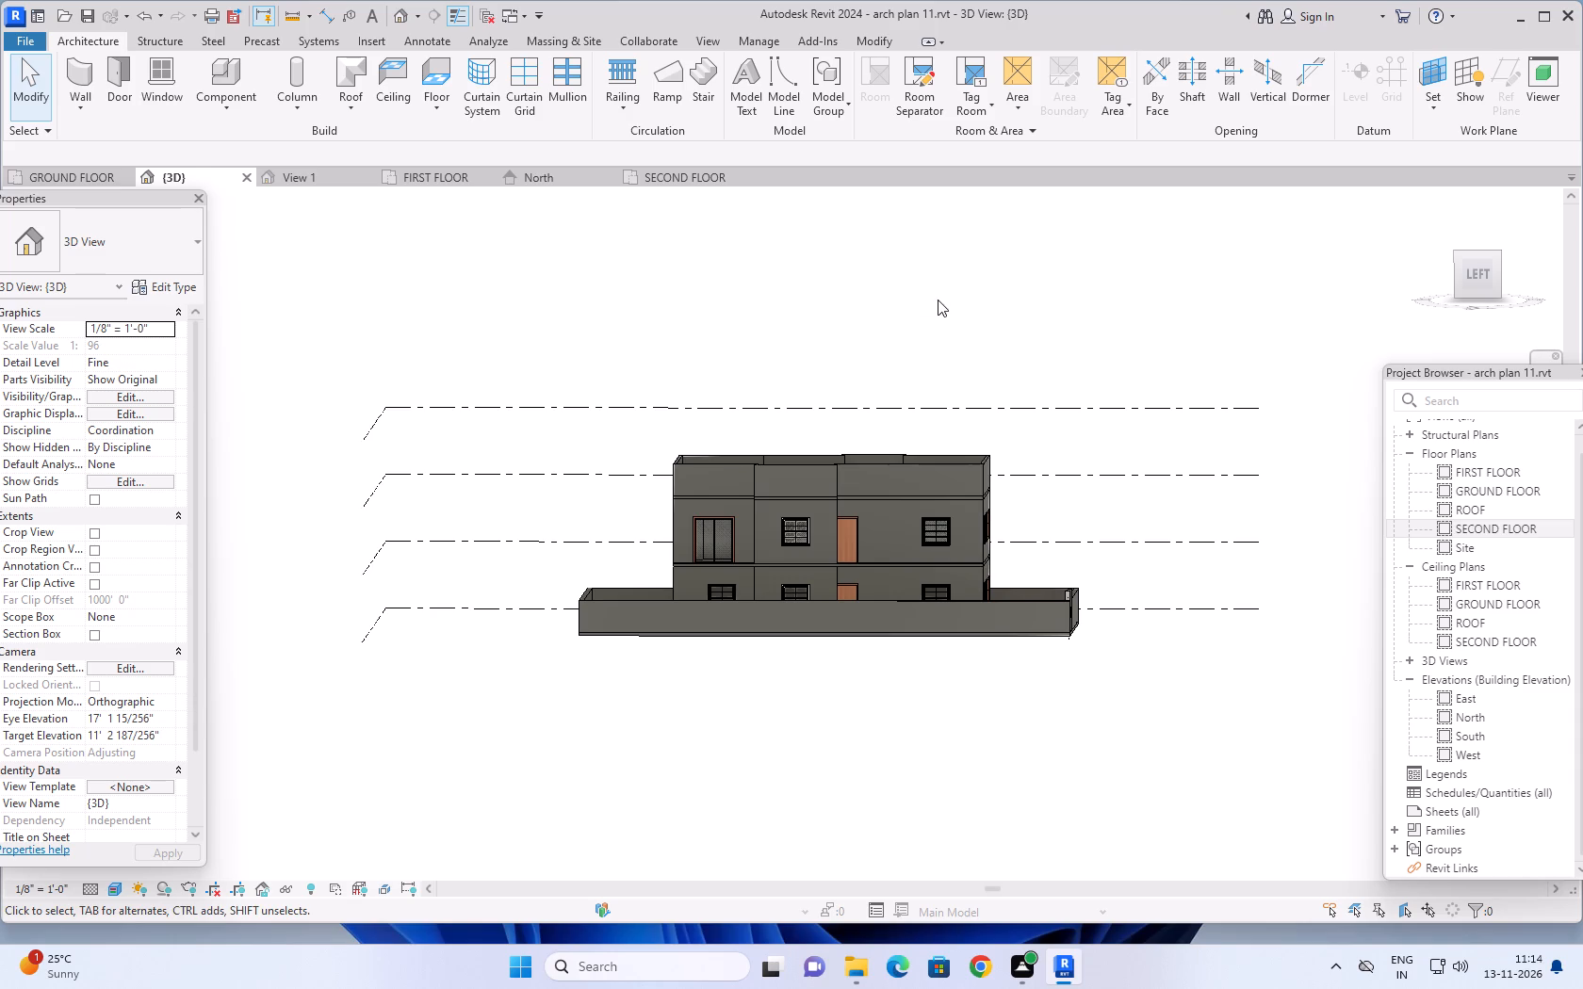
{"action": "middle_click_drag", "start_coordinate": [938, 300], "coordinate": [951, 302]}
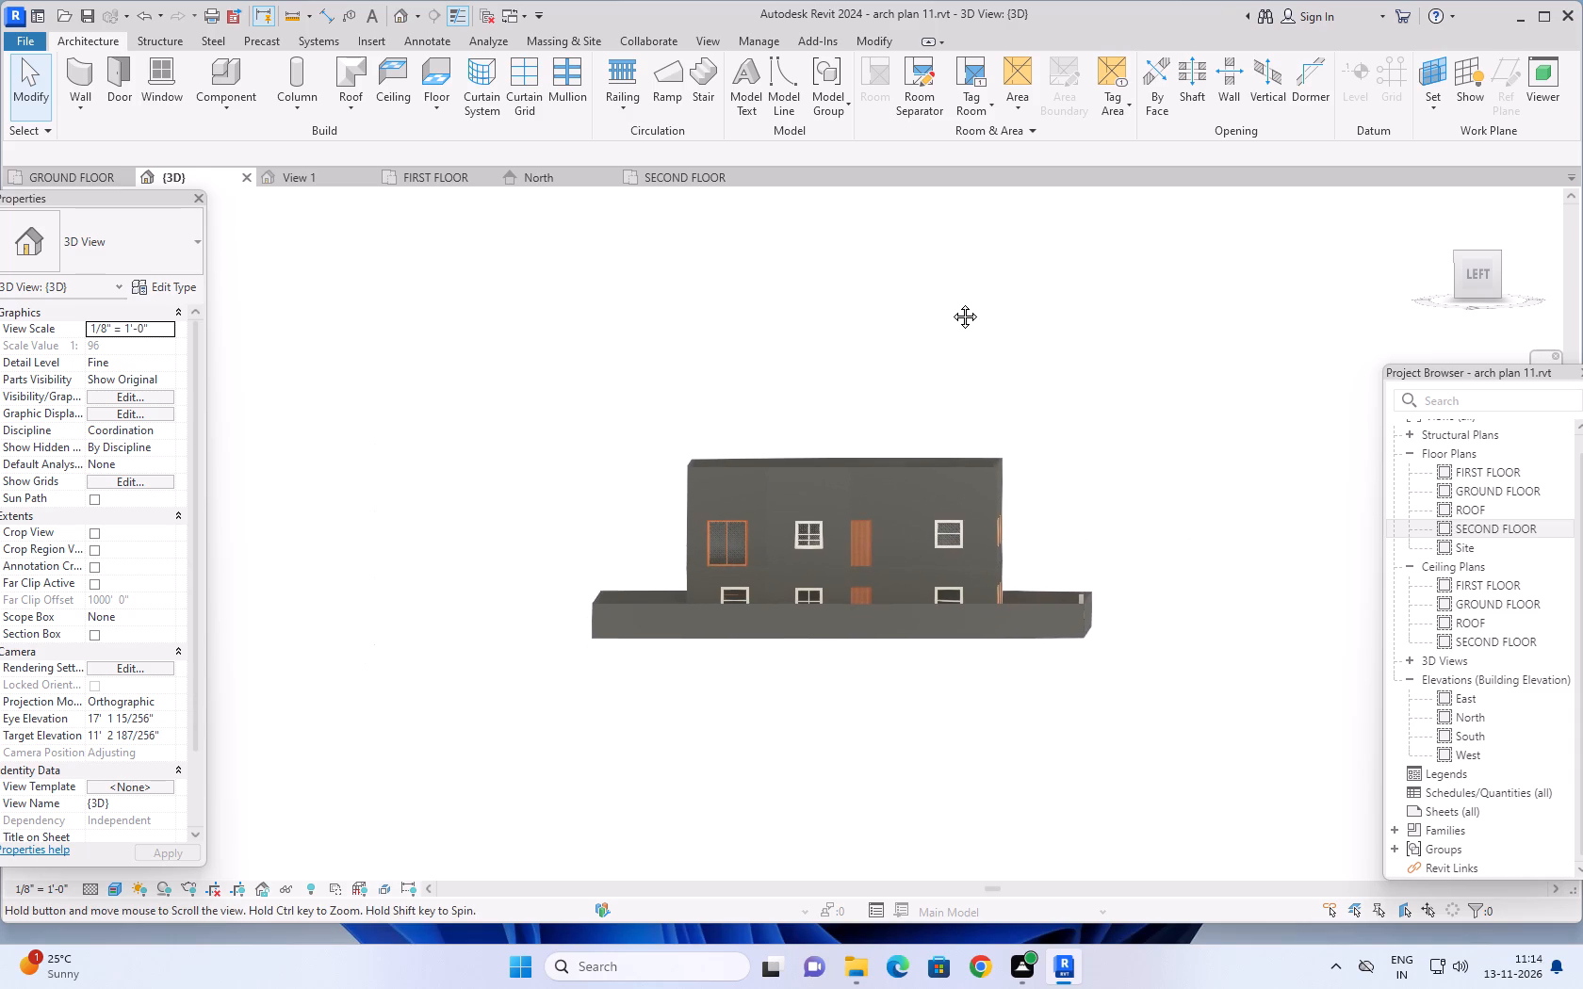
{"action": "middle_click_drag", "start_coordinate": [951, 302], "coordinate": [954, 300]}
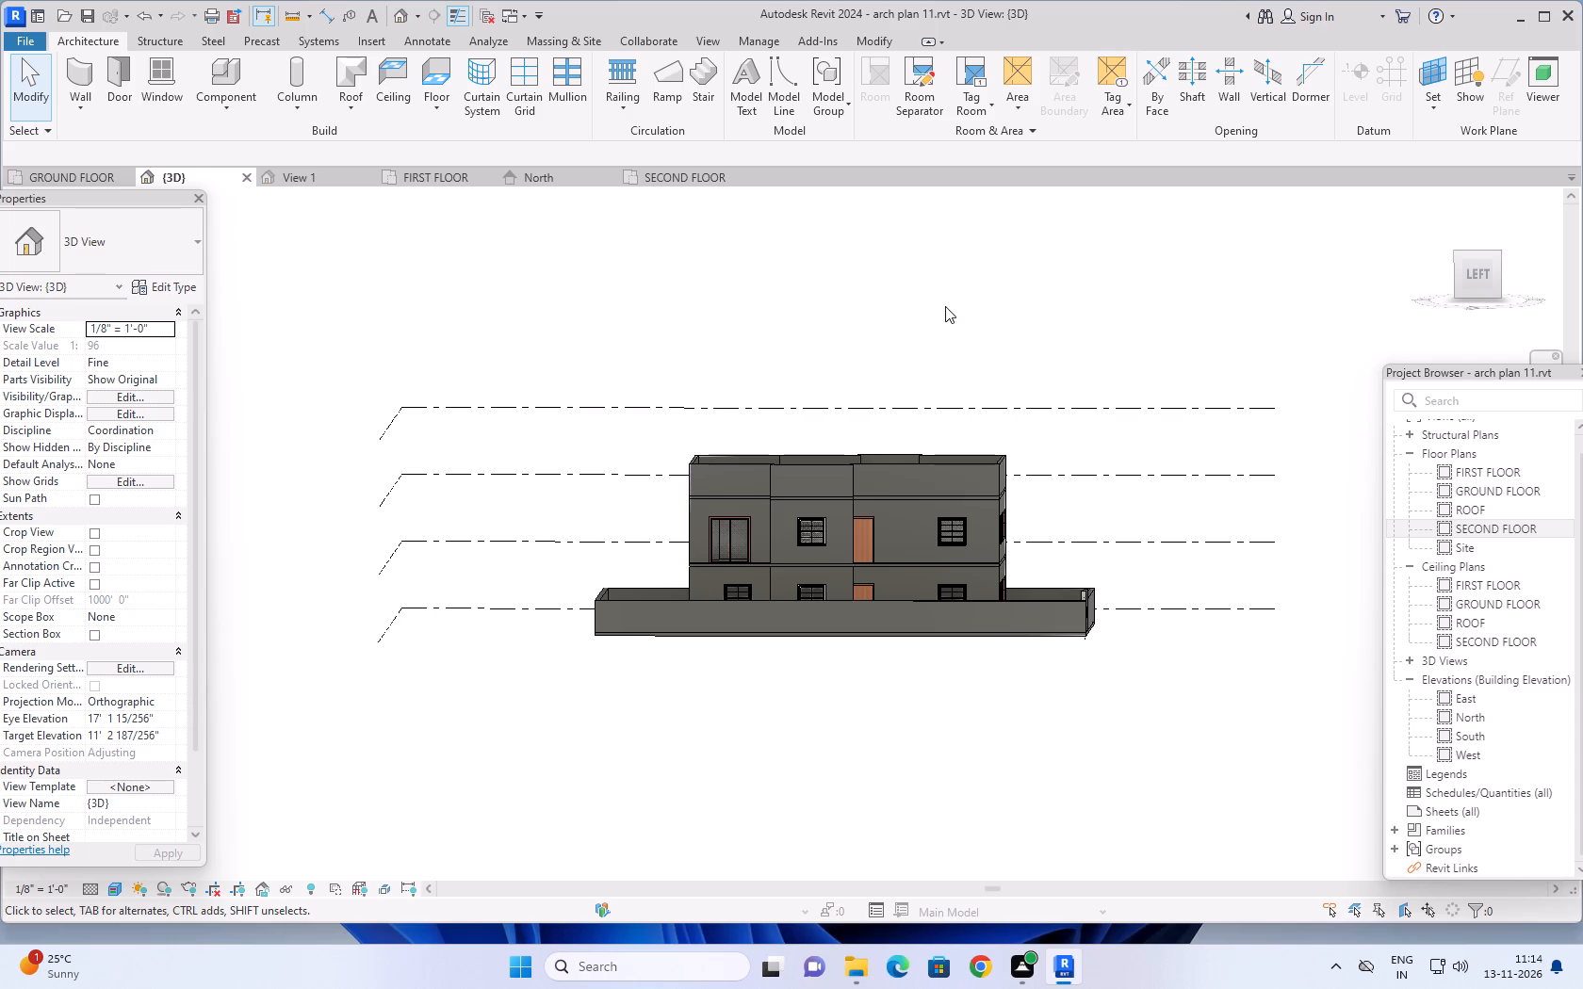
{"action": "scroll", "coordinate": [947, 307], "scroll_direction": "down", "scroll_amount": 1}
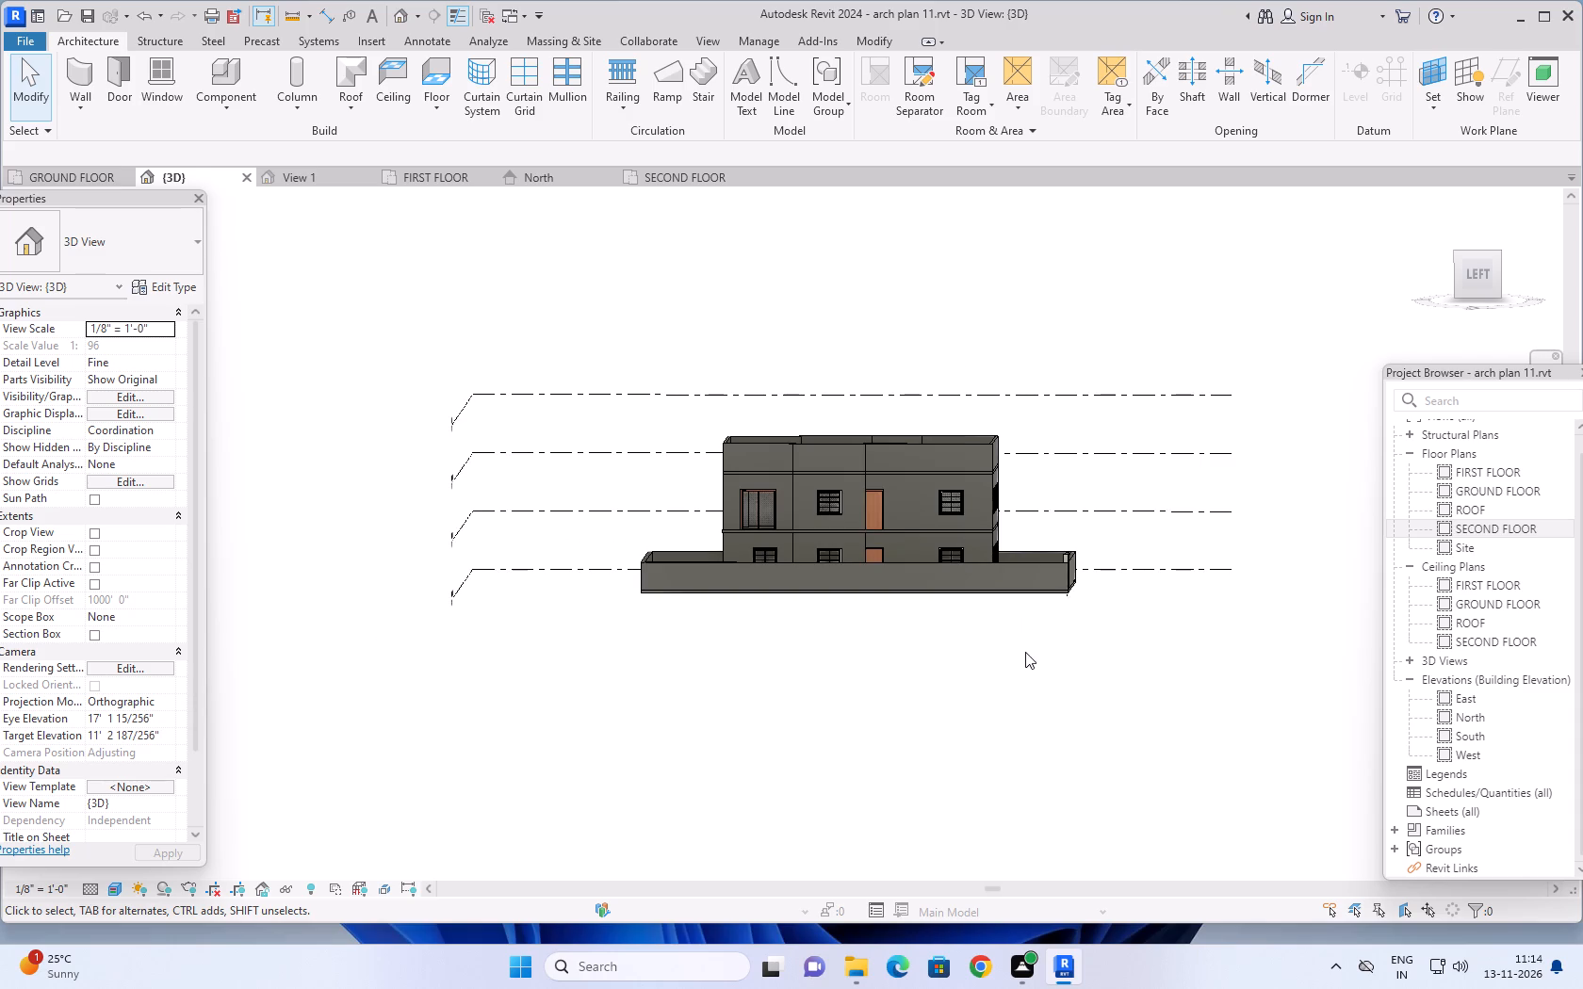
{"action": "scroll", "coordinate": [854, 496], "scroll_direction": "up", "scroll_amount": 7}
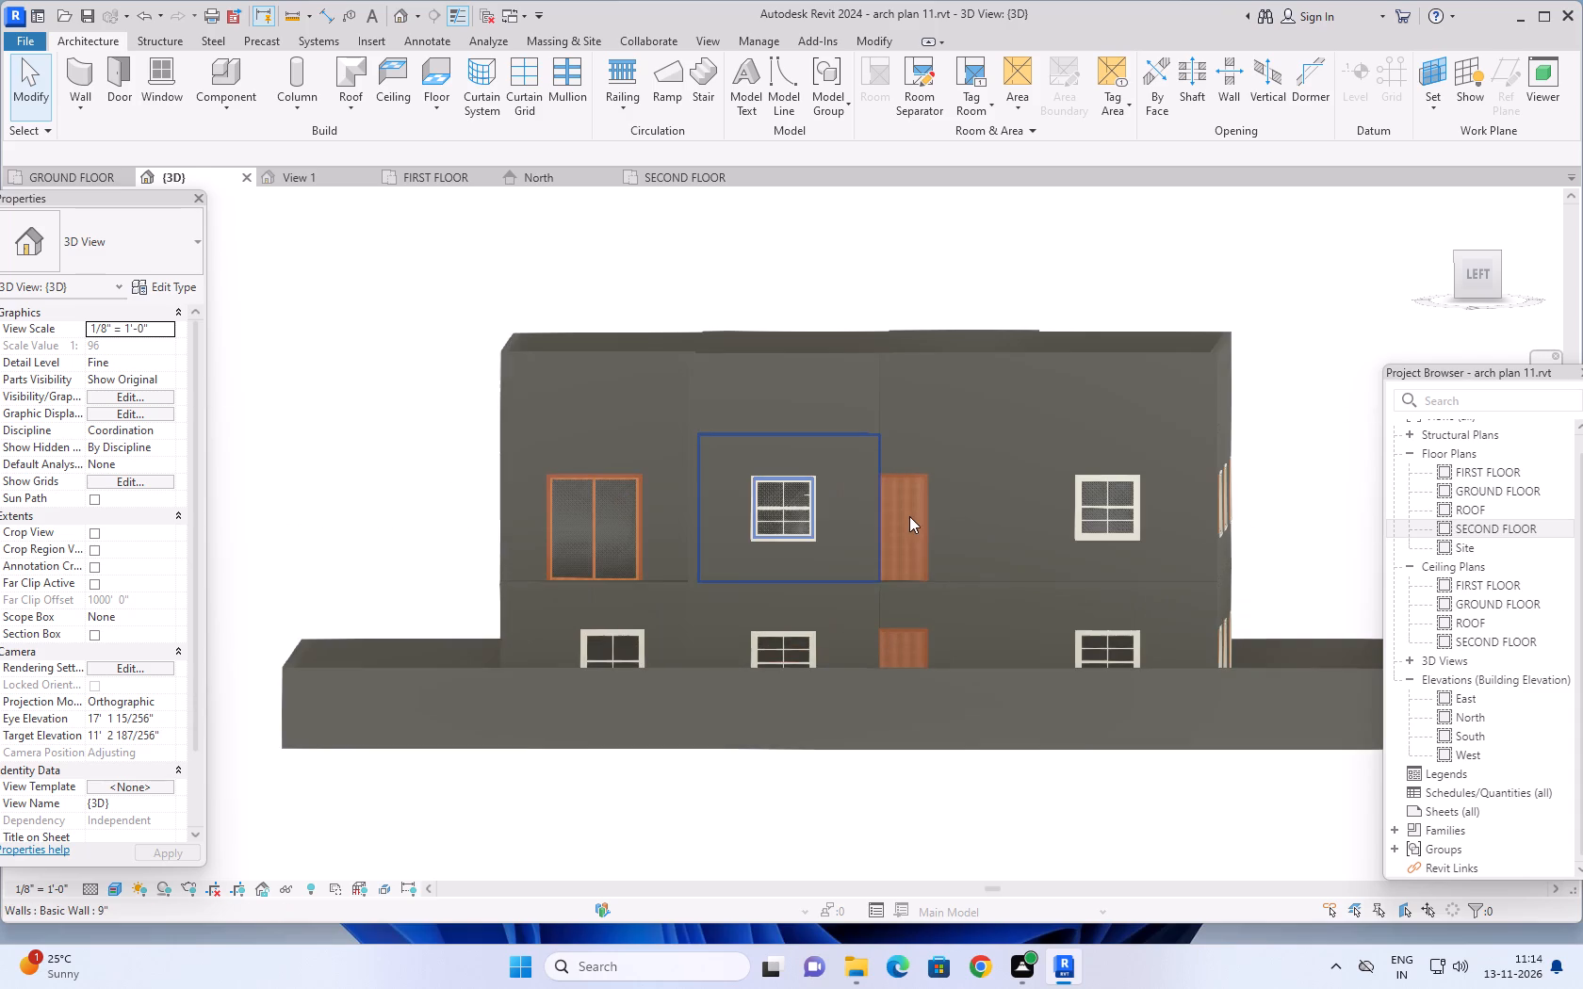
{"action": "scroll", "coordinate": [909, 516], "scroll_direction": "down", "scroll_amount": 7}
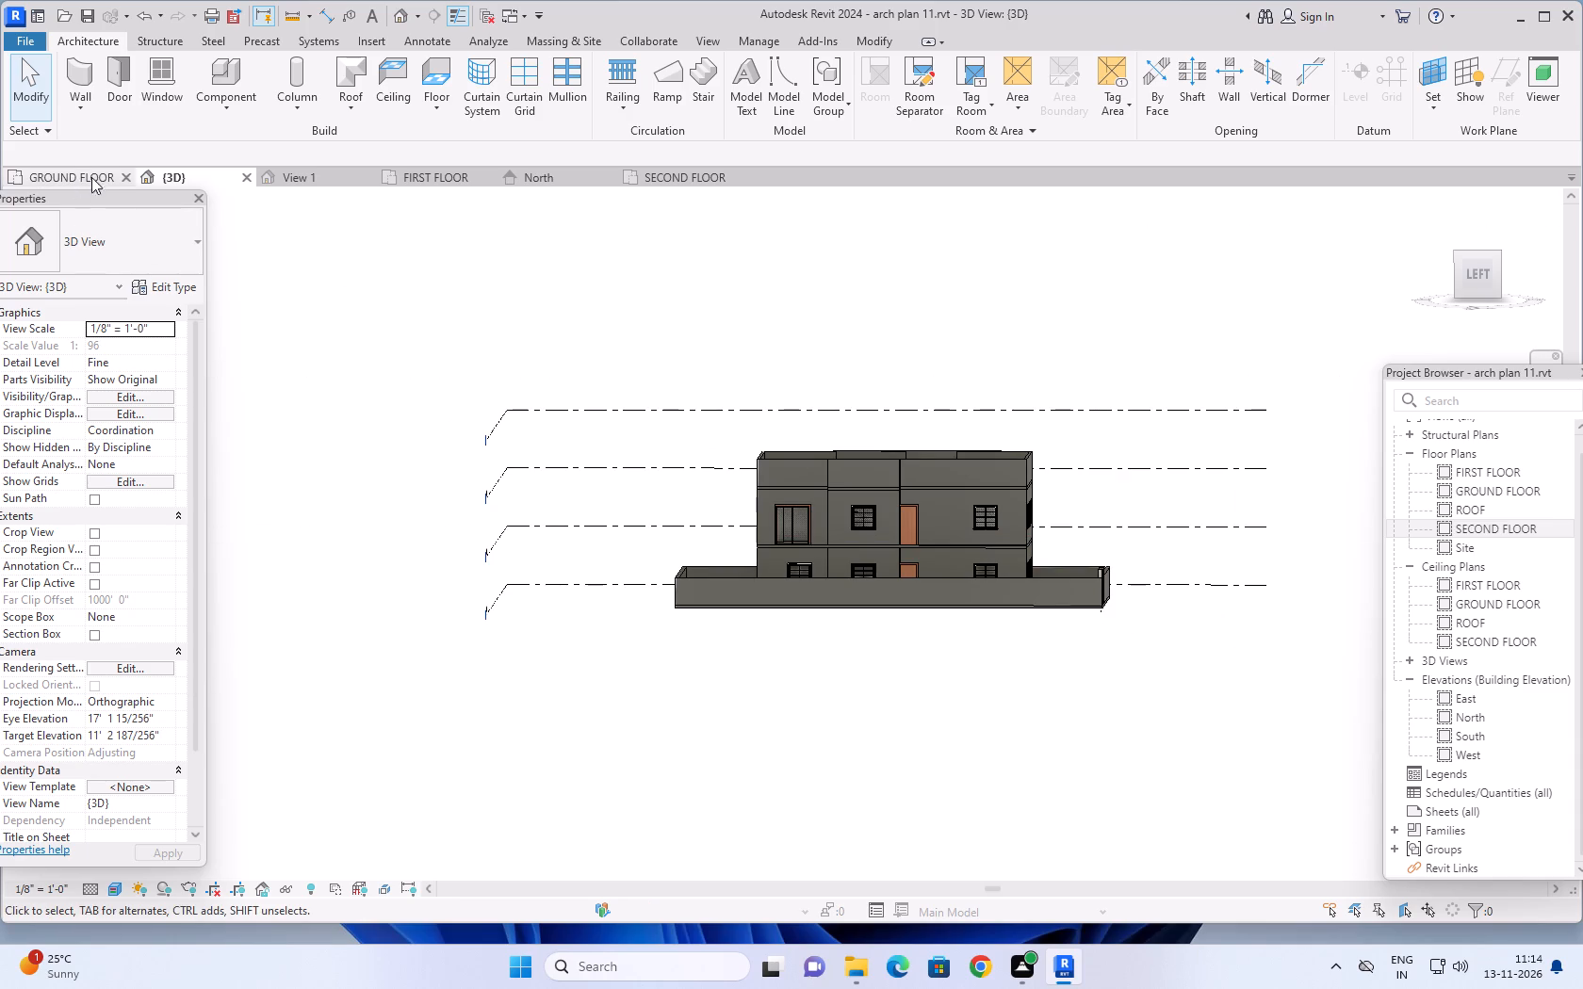
Open the SECOND FLOOR plan and examine the stair, shaft opening and surrounding perimeter walls, dismissing the save reminder.
{"action": "left_click", "coordinate": [702, 174]}
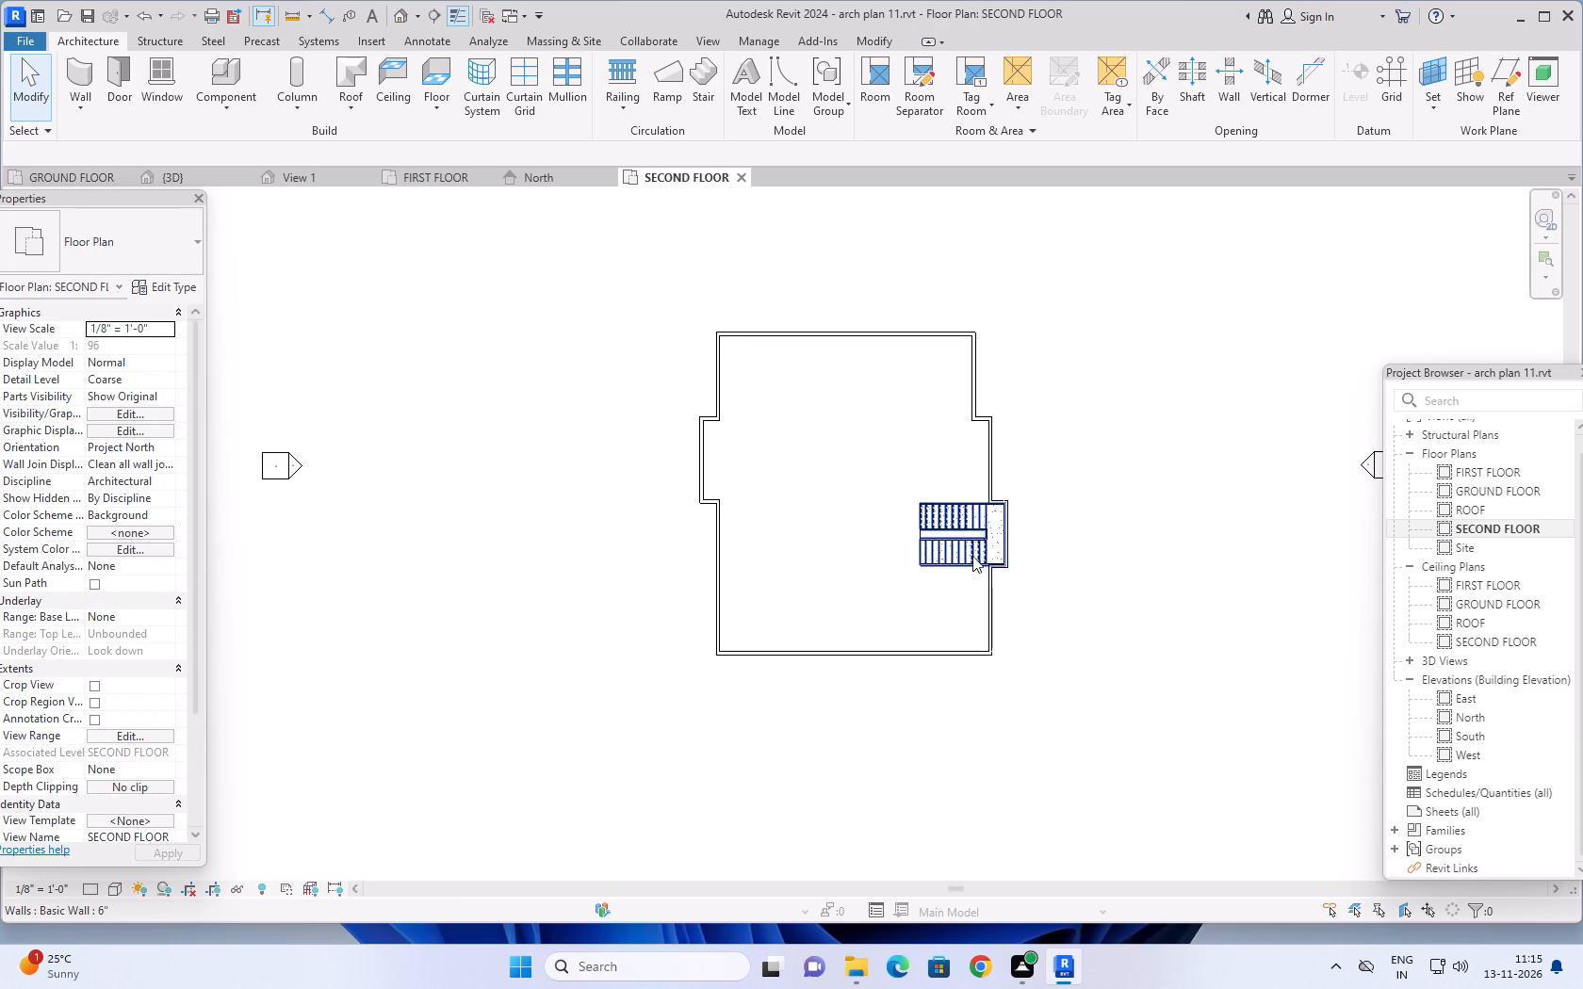
{"action": "scroll", "coordinate": [970, 557], "scroll_direction": "up", "scroll_amount": 7}
{"action": "scroll", "coordinate": [1122, 492], "scroll_direction": "down", "scroll_amount": 2}
{"action": "middle_click_drag", "start_coordinate": [1134, 474], "coordinate": [1085, 514]}
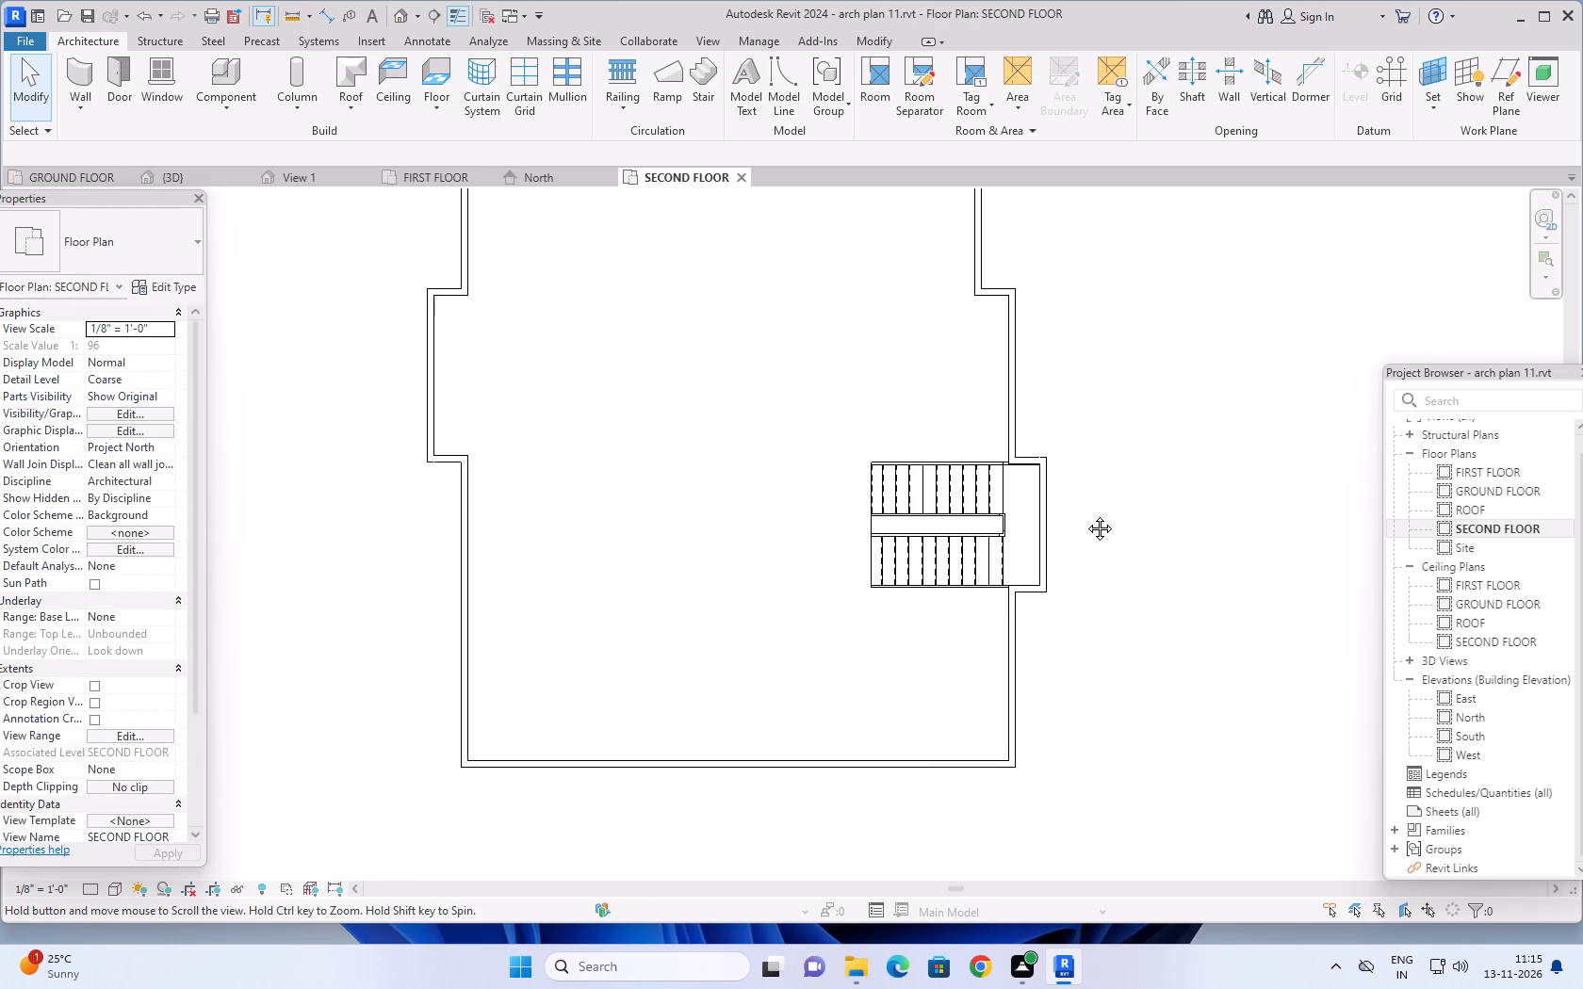
{"action": "middle_click_drag", "start_coordinate": [1085, 514], "coordinate": [1074, 530]}
{"action": "scroll", "coordinate": [984, 471], "scroll_direction": "up", "scroll_amount": 5}
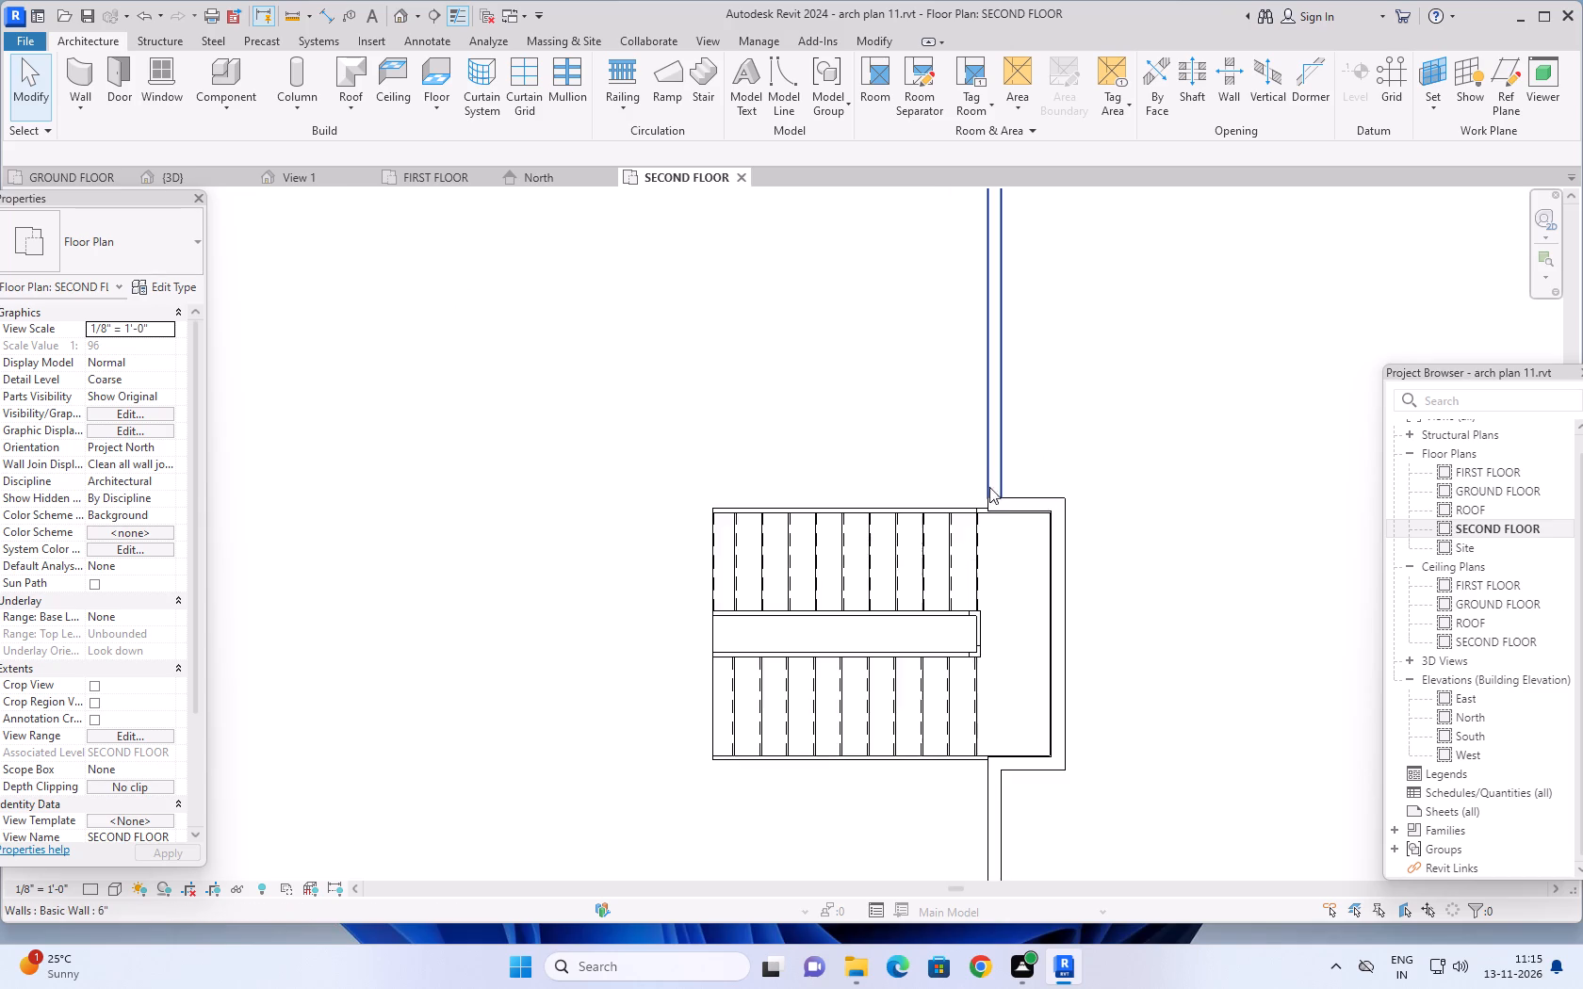
{"action": "scroll", "coordinate": [995, 507], "scroll_direction": "up", "scroll_amount": 5}
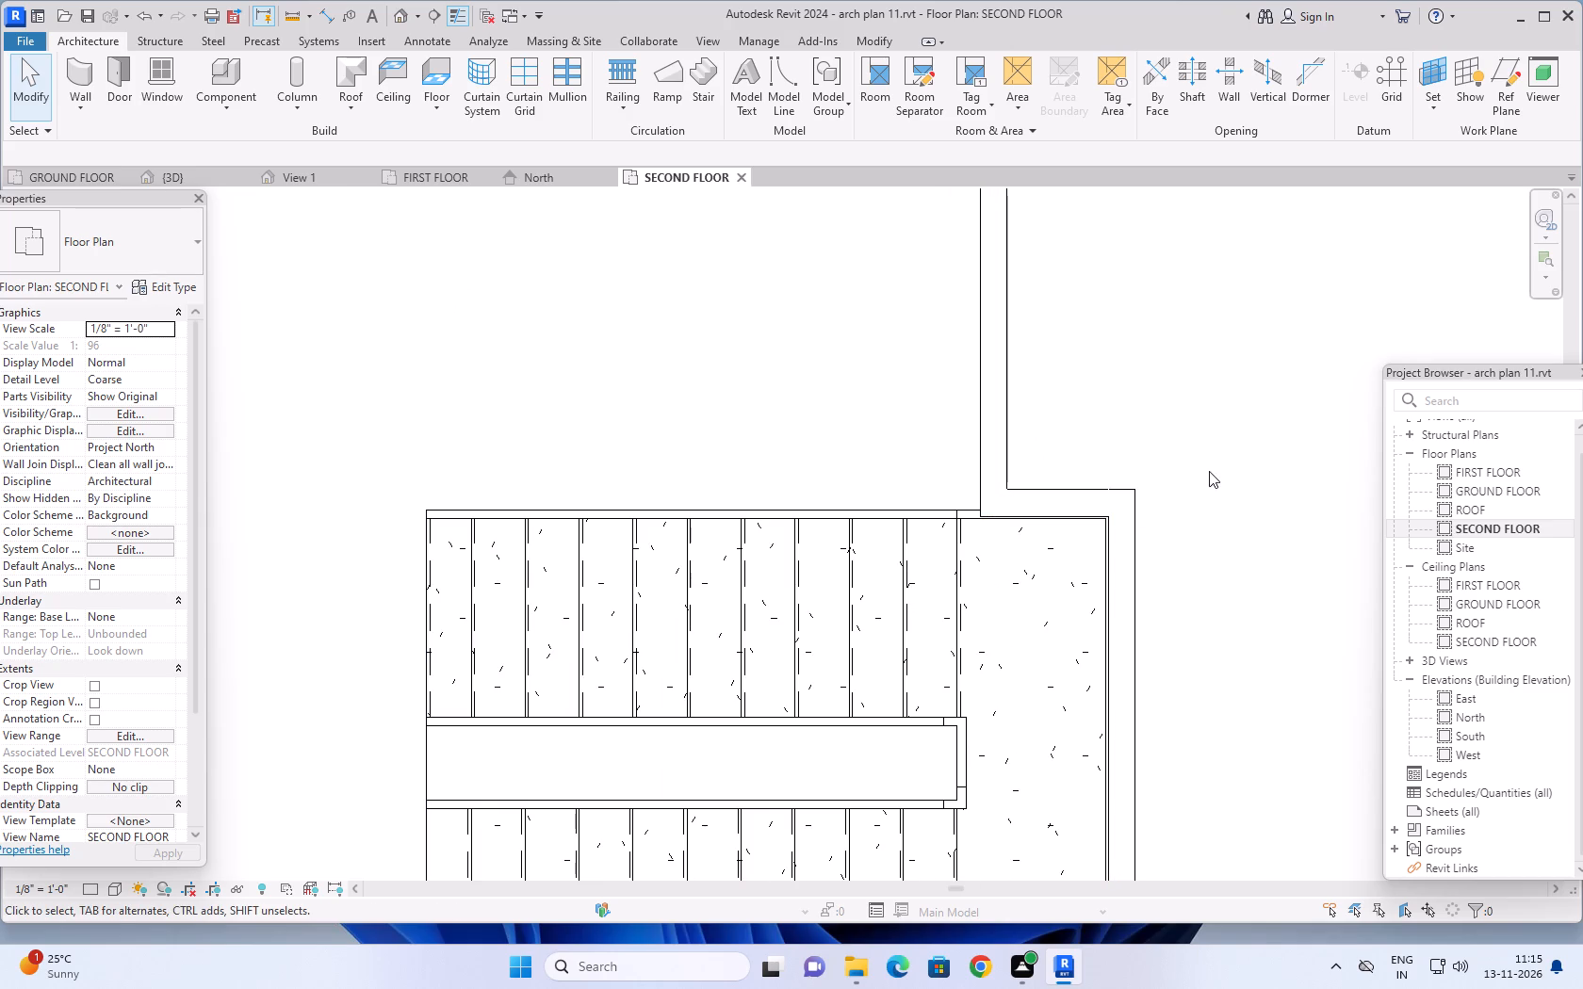
{"action": "scroll", "coordinate": [1209, 471], "scroll_direction": "down", "scroll_amount": 5}
{"action": "middle_click_drag", "start_coordinate": [1220, 523], "coordinate": [1207, 523]}
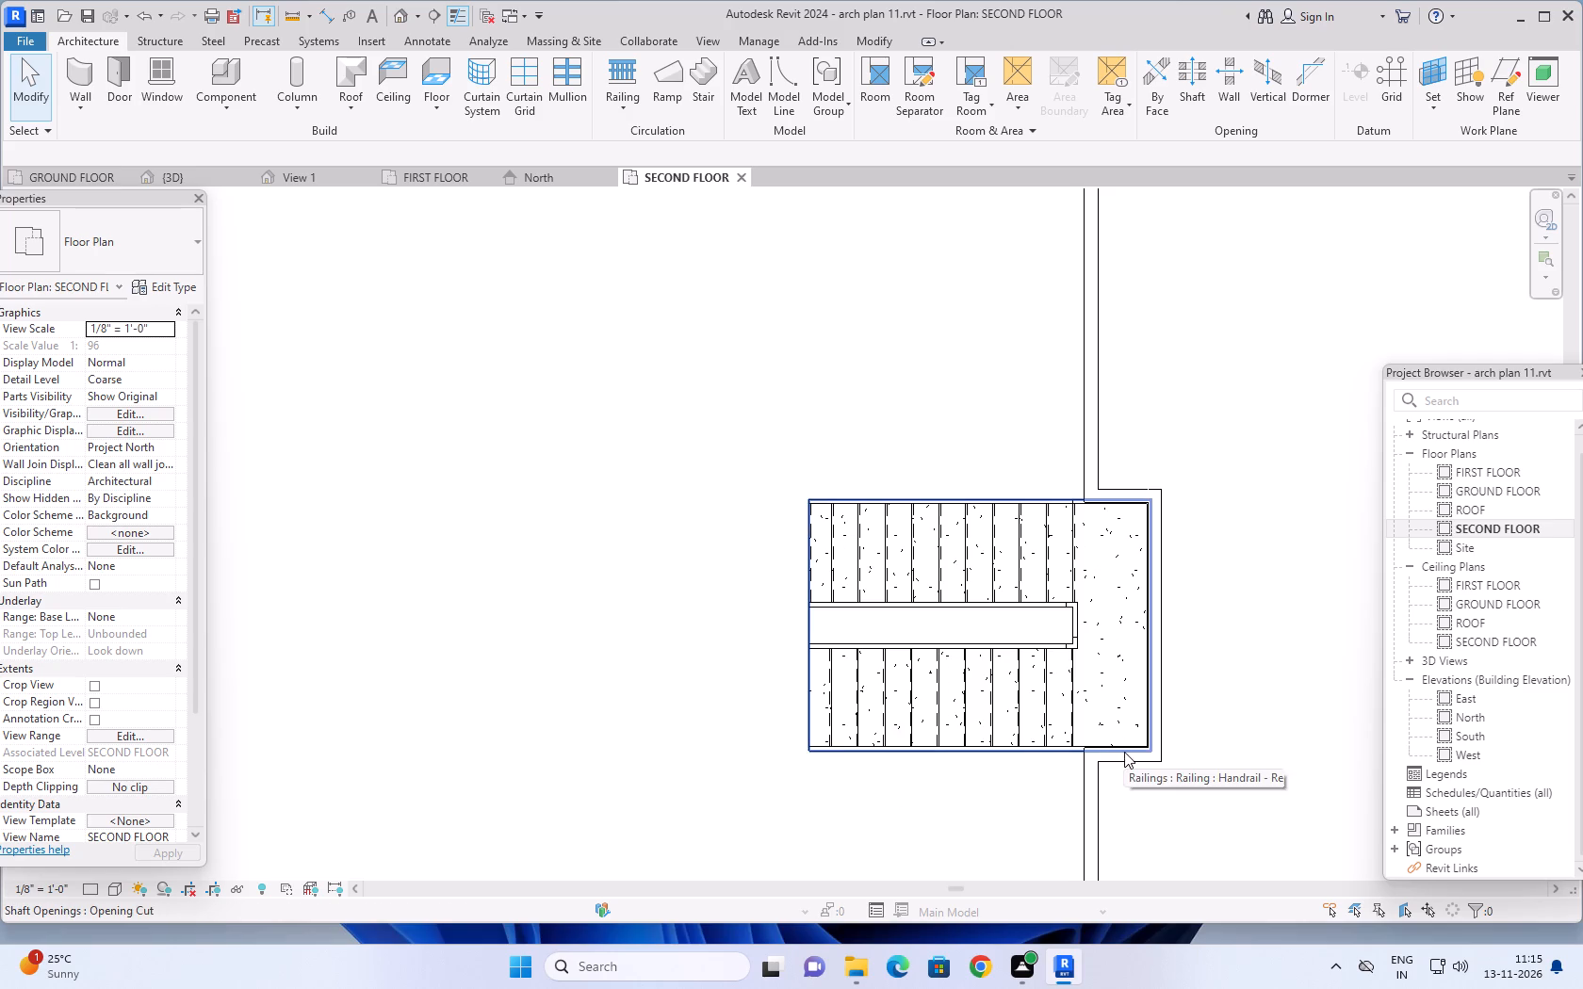
{"action": "scroll", "coordinate": [1185, 652], "scroll_direction": "down", "scroll_amount": 5}
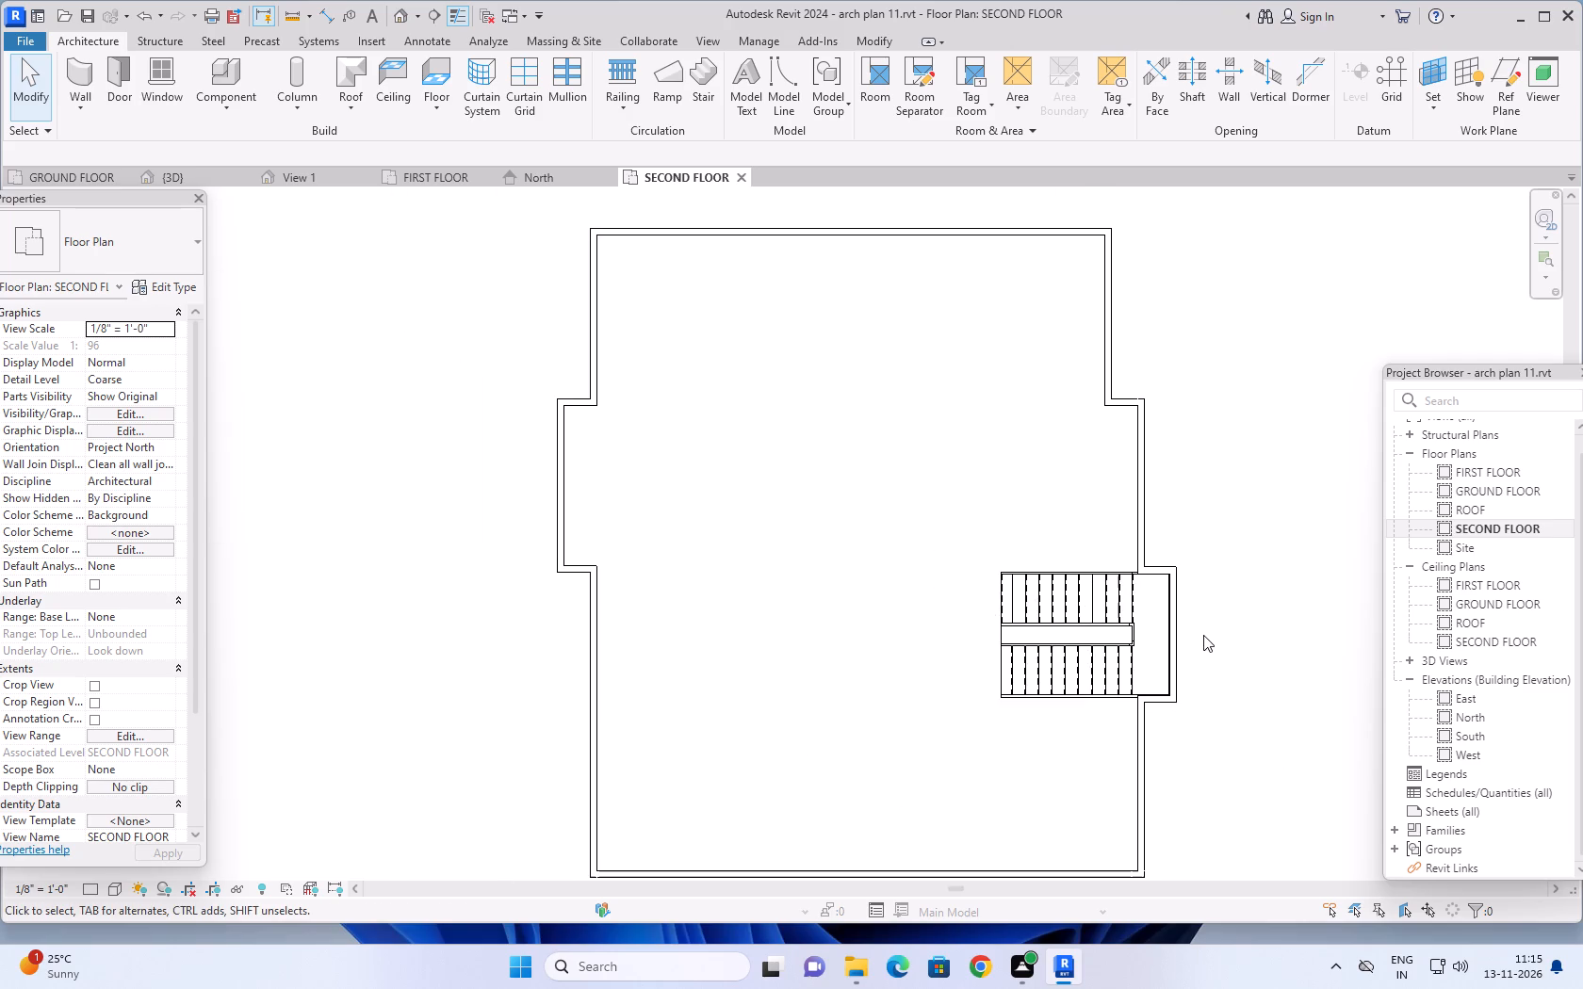
{"action": "middle_click_drag", "start_coordinate": [1207, 624], "coordinate": [1111, 617]}
{"action": "key", "text": "Escape"}
{"action": "key", "text": "Escape"}
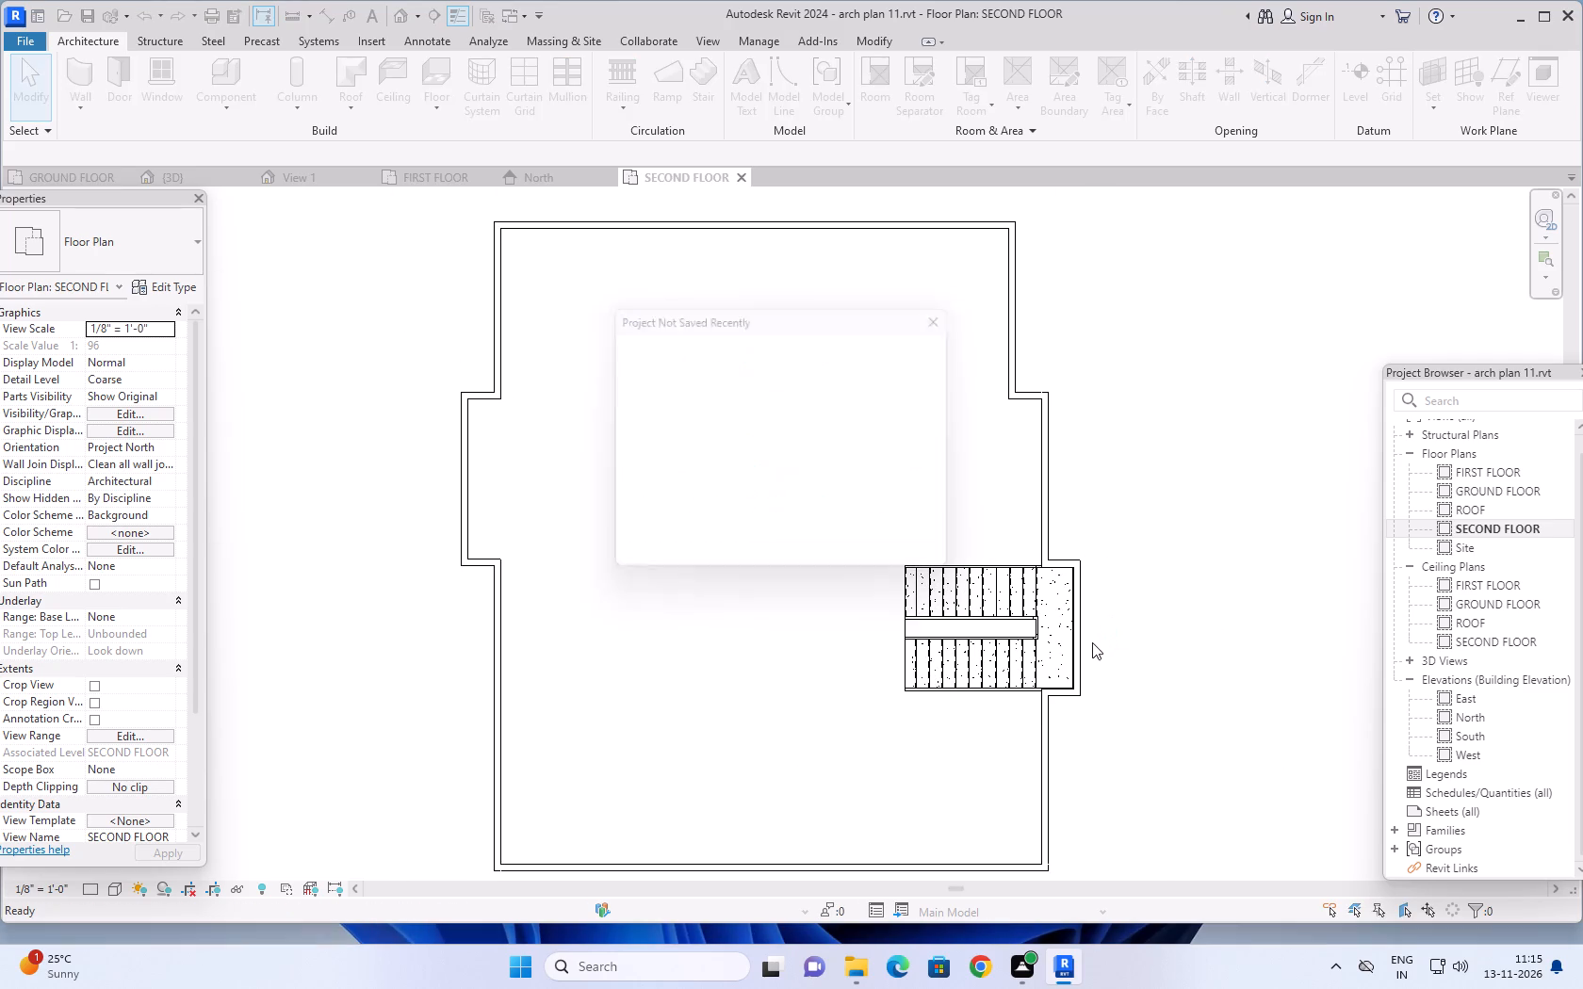
{"action": "key", "text": "Escape"}
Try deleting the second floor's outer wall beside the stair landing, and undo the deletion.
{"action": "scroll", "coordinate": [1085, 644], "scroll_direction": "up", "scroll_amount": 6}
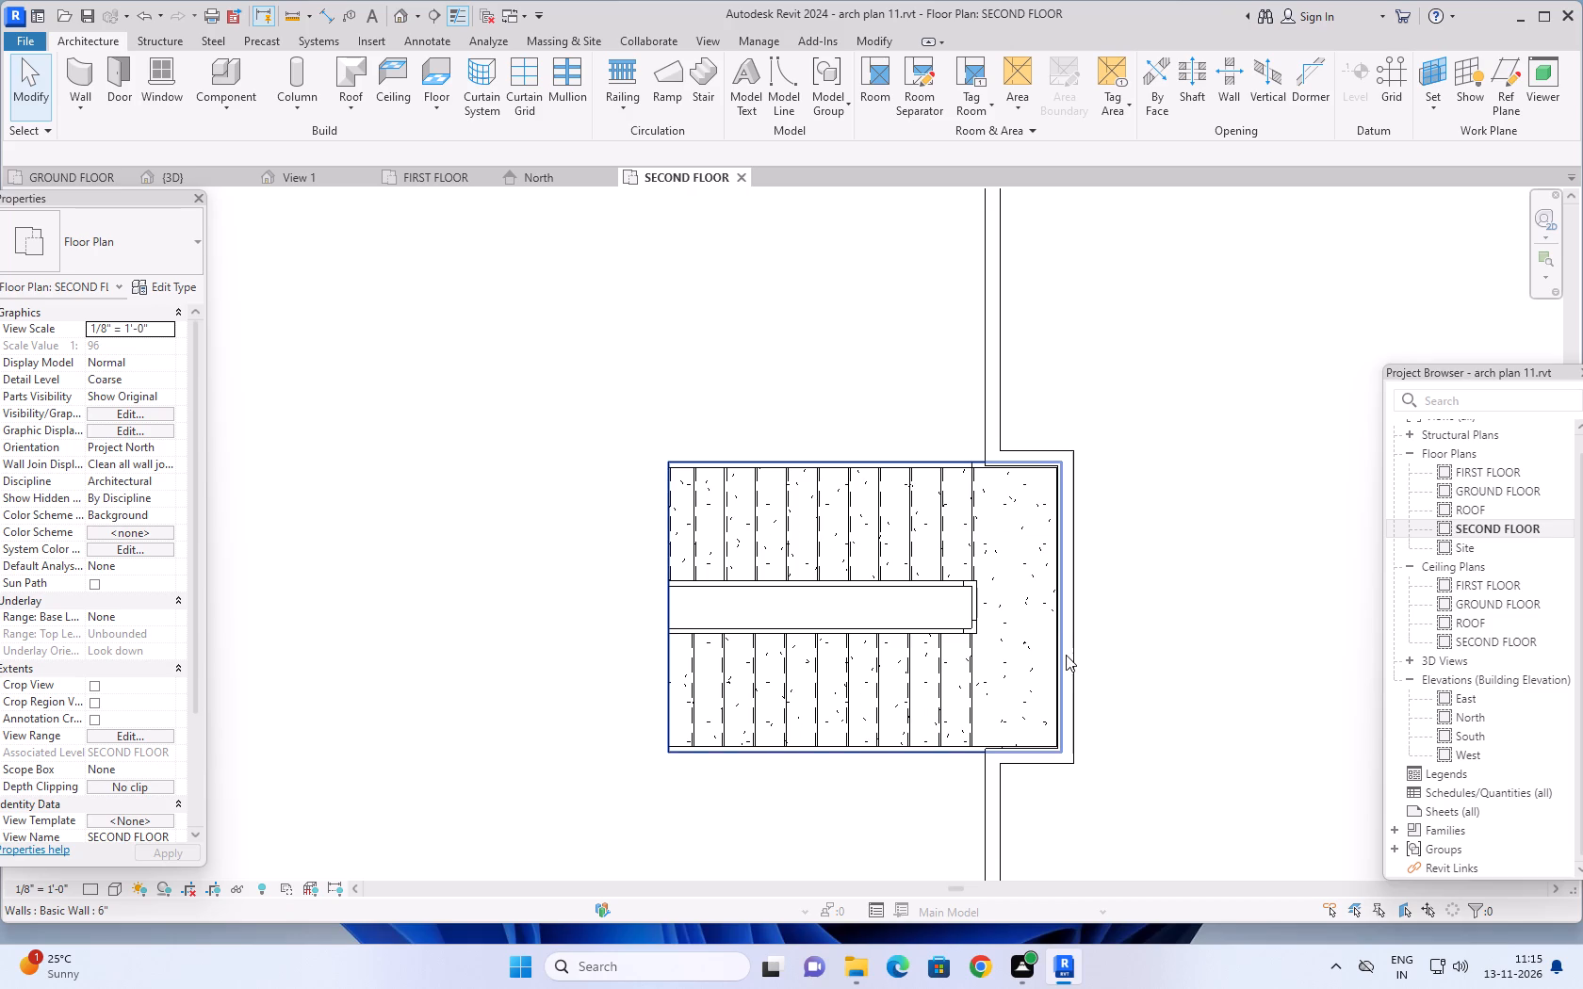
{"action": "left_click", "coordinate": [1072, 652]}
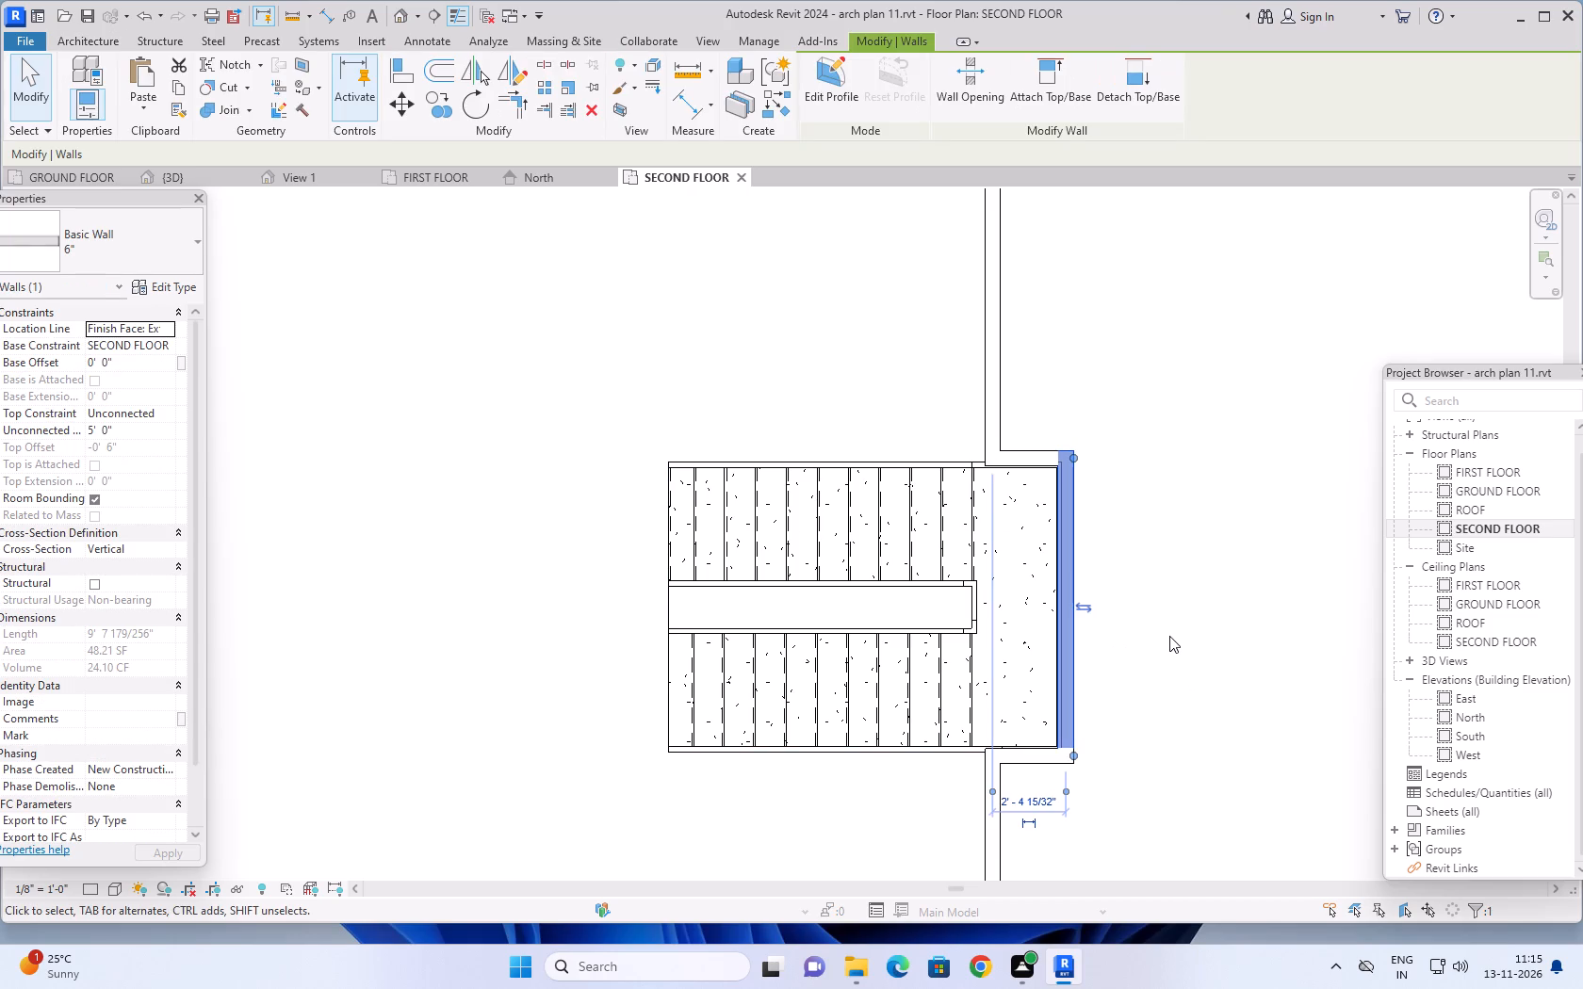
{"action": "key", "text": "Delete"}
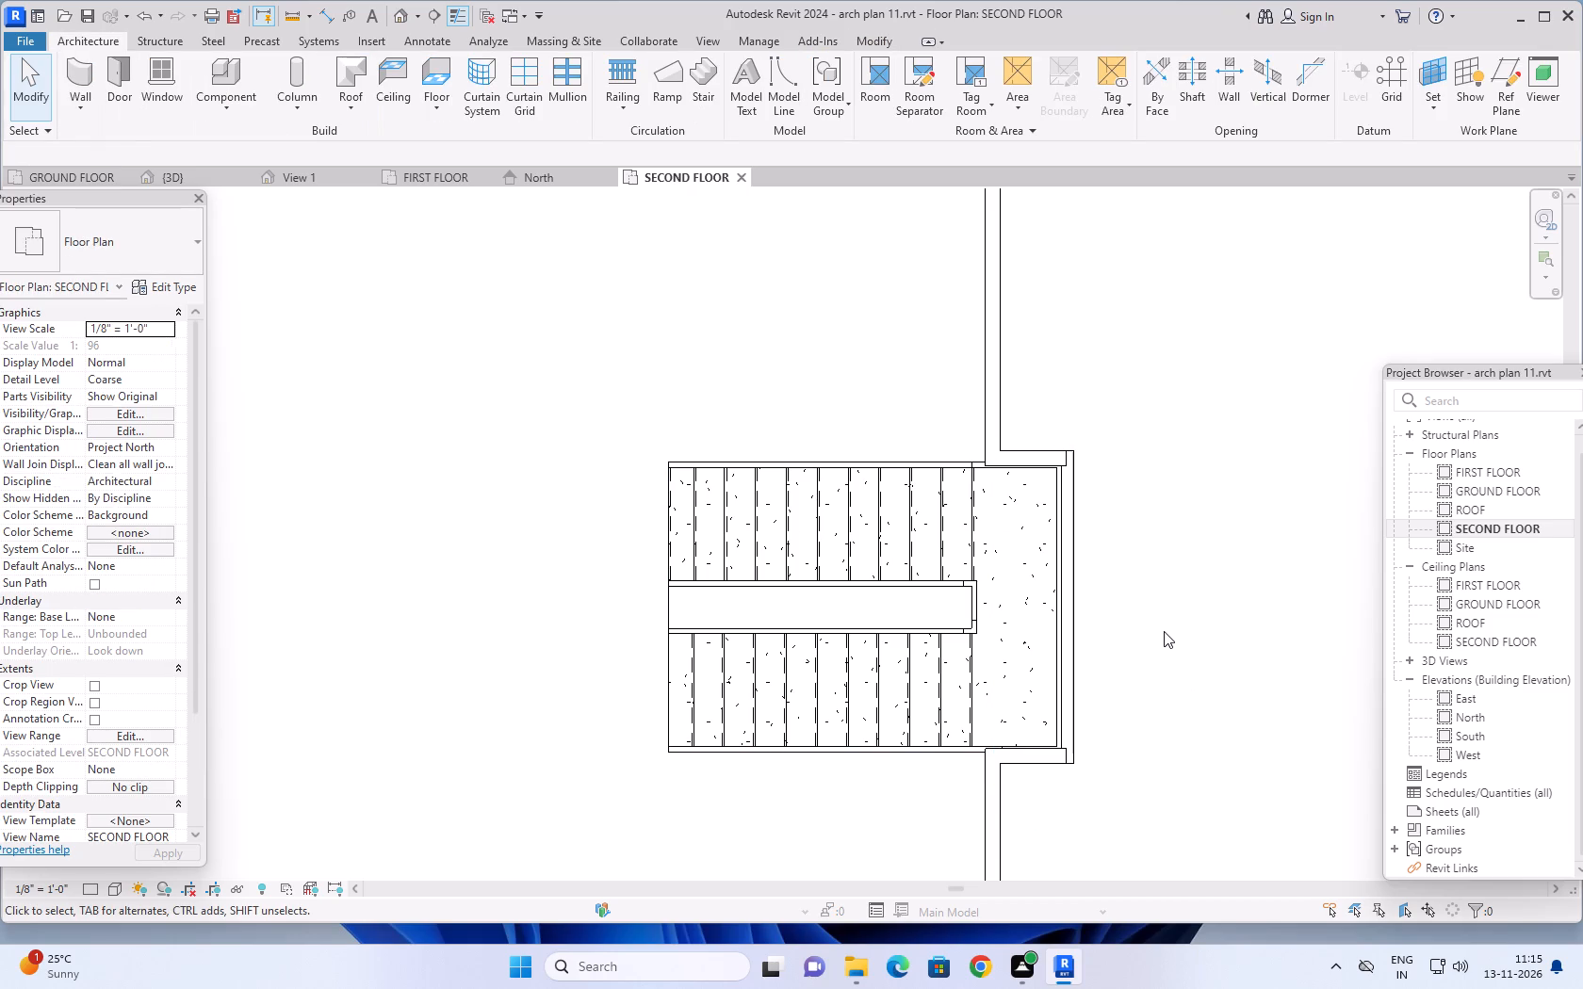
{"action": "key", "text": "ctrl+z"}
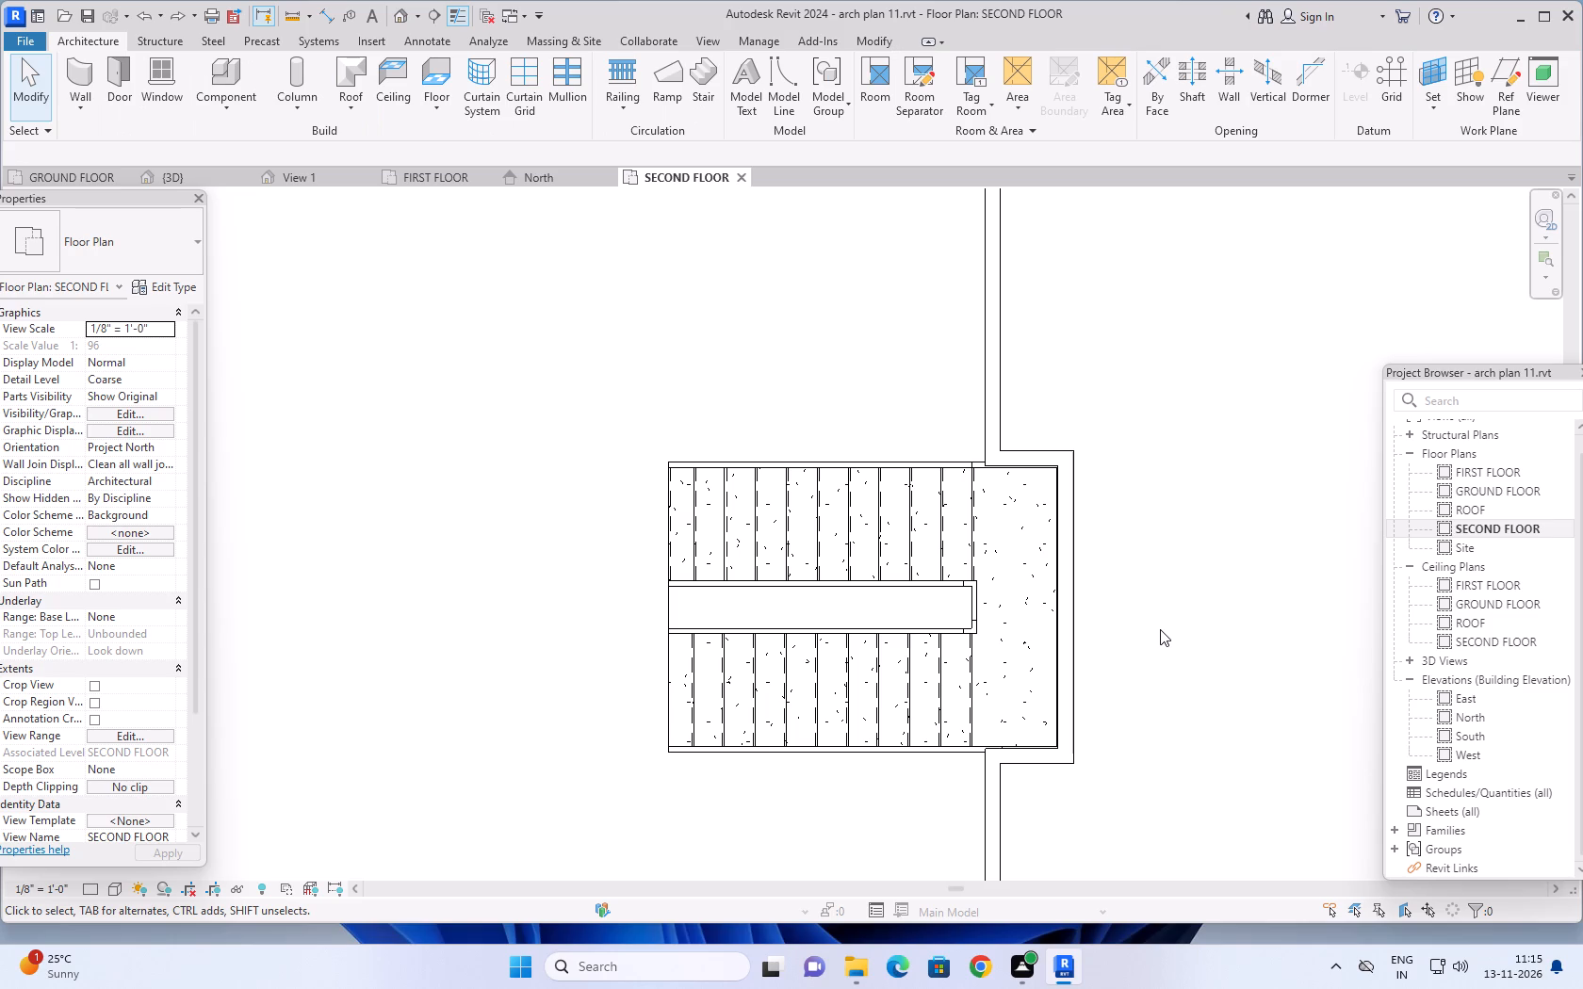
Save the project.
{"action": "key", "text": "ctrl+s"}
Examine the stair, its shaft opening and the adjoining perimeter walls in the second floor plan.
{"action": "scroll", "coordinate": [1160, 629], "scroll_direction": "down", "scroll_amount": 2}
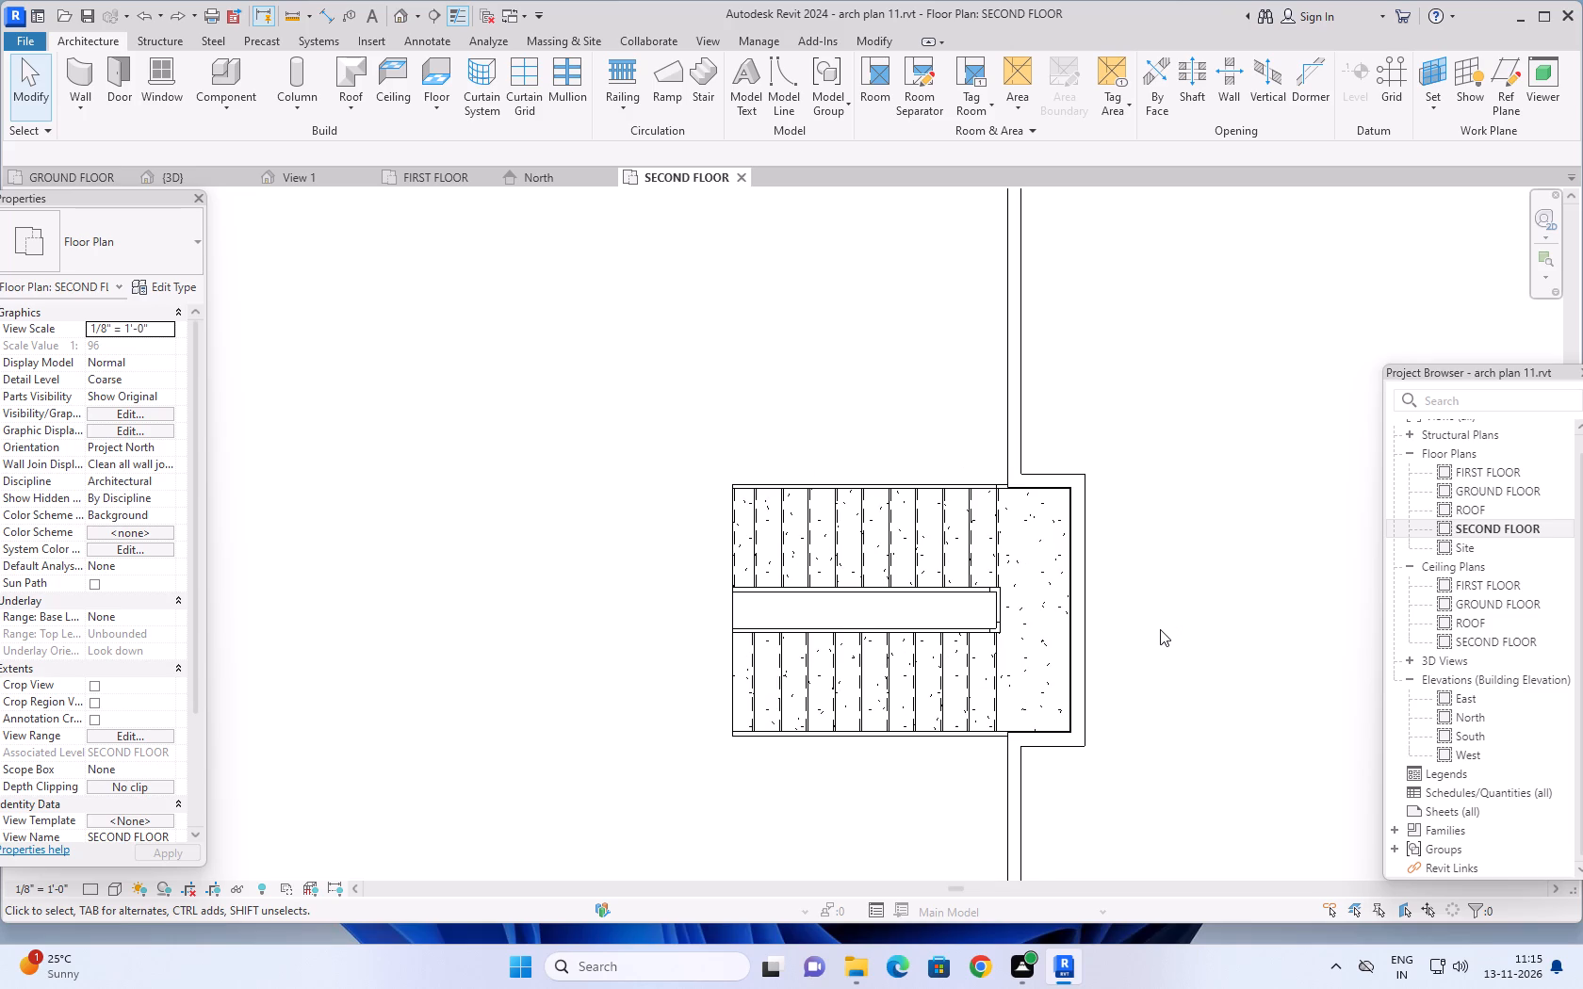
{"action": "middle_click_drag", "start_coordinate": [1160, 621], "coordinate": [1138, 615]}
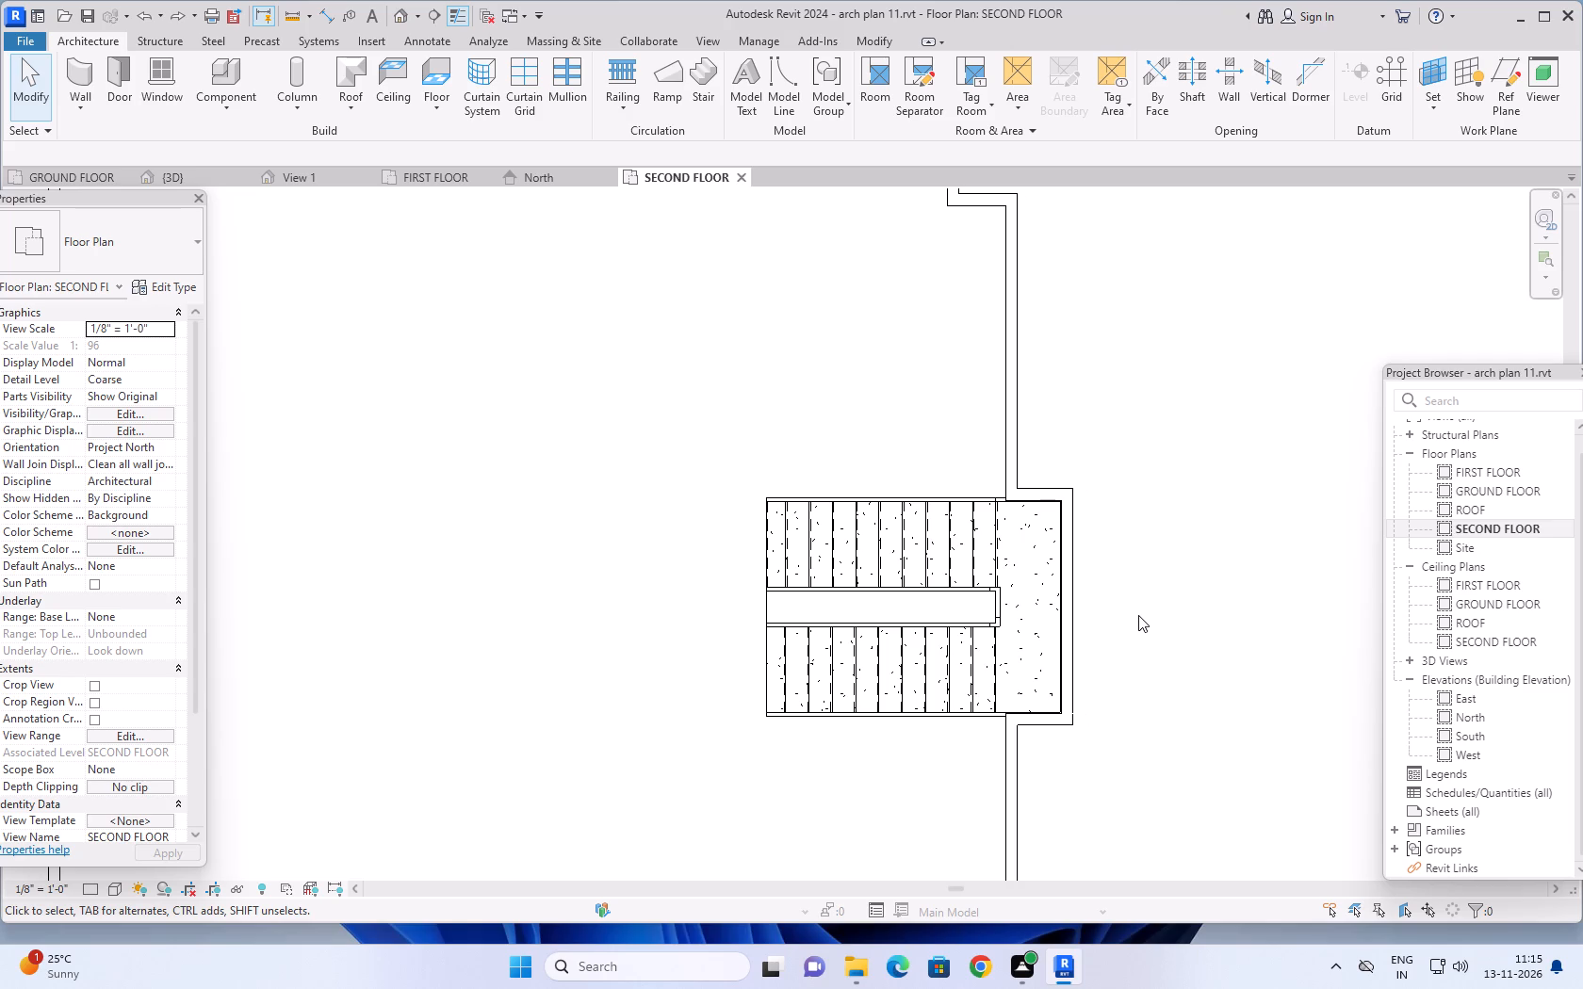
{"action": "scroll", "coordinate": [1138, 615], "scroll_direction": "down", "scroll_amount": 2}
{"action": "middle_click_drag", "start_coordinate": [1165, 598], "coordinate": [1131, 582]}
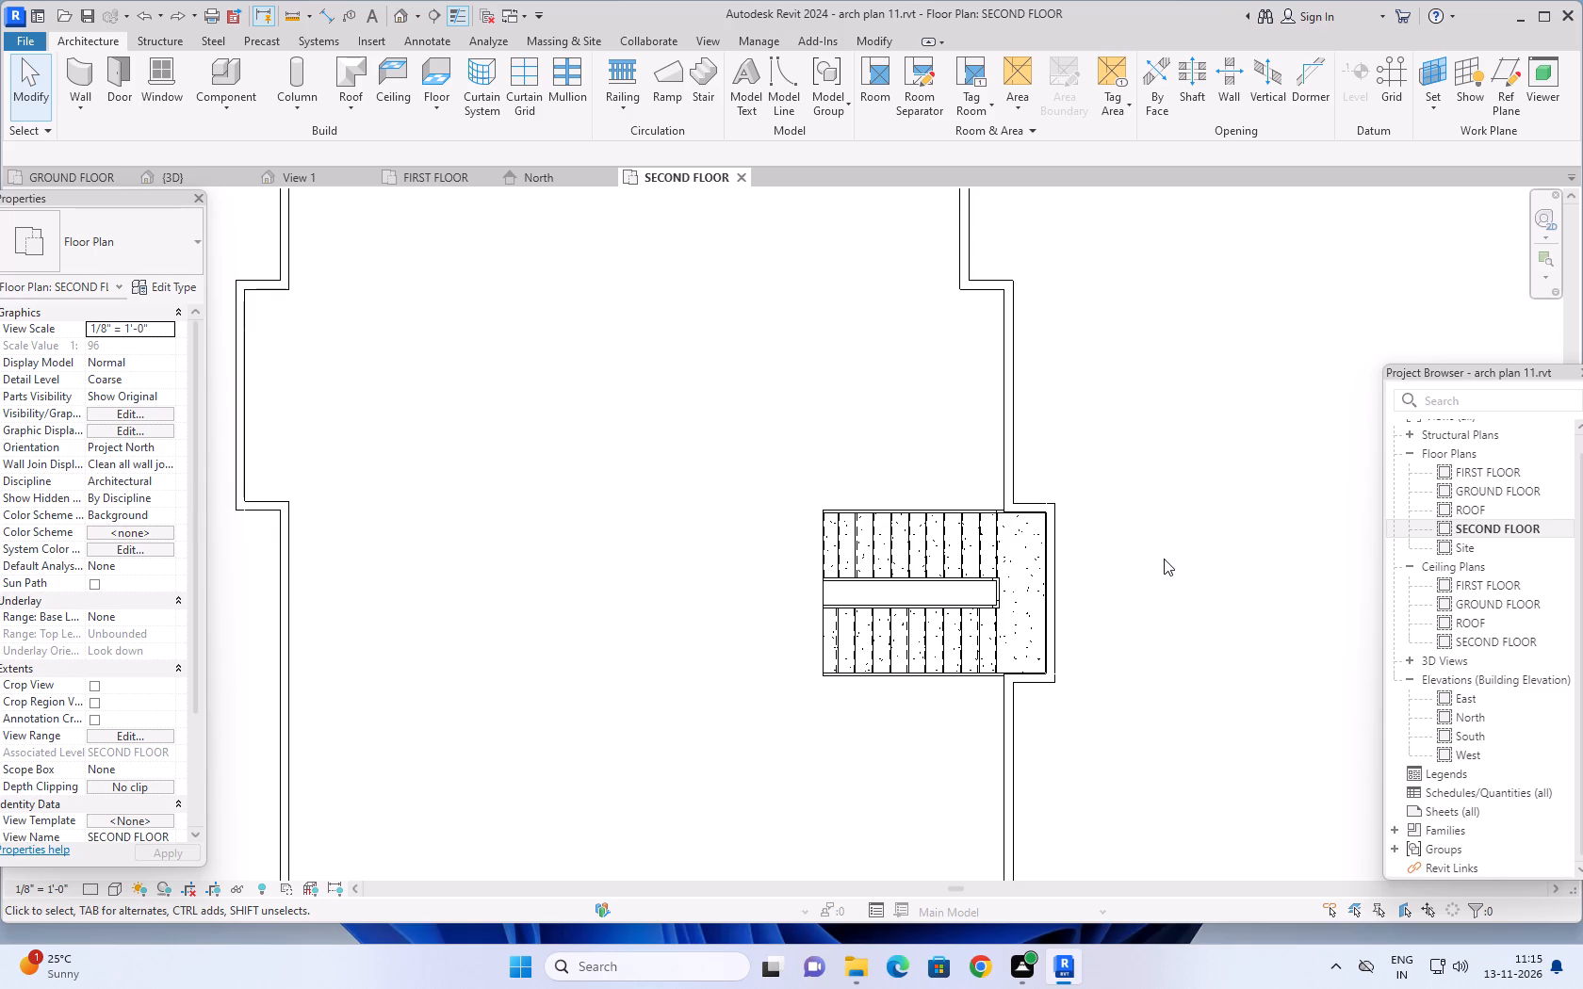
{"action": "middle_click_drag", "start_coordinate": [1164, 559], "coordinate": [1119, 534]}
{"action": "scroll", "coordinate": [901, 474], "scroll_direction": "up", "scroll_amount": 6}
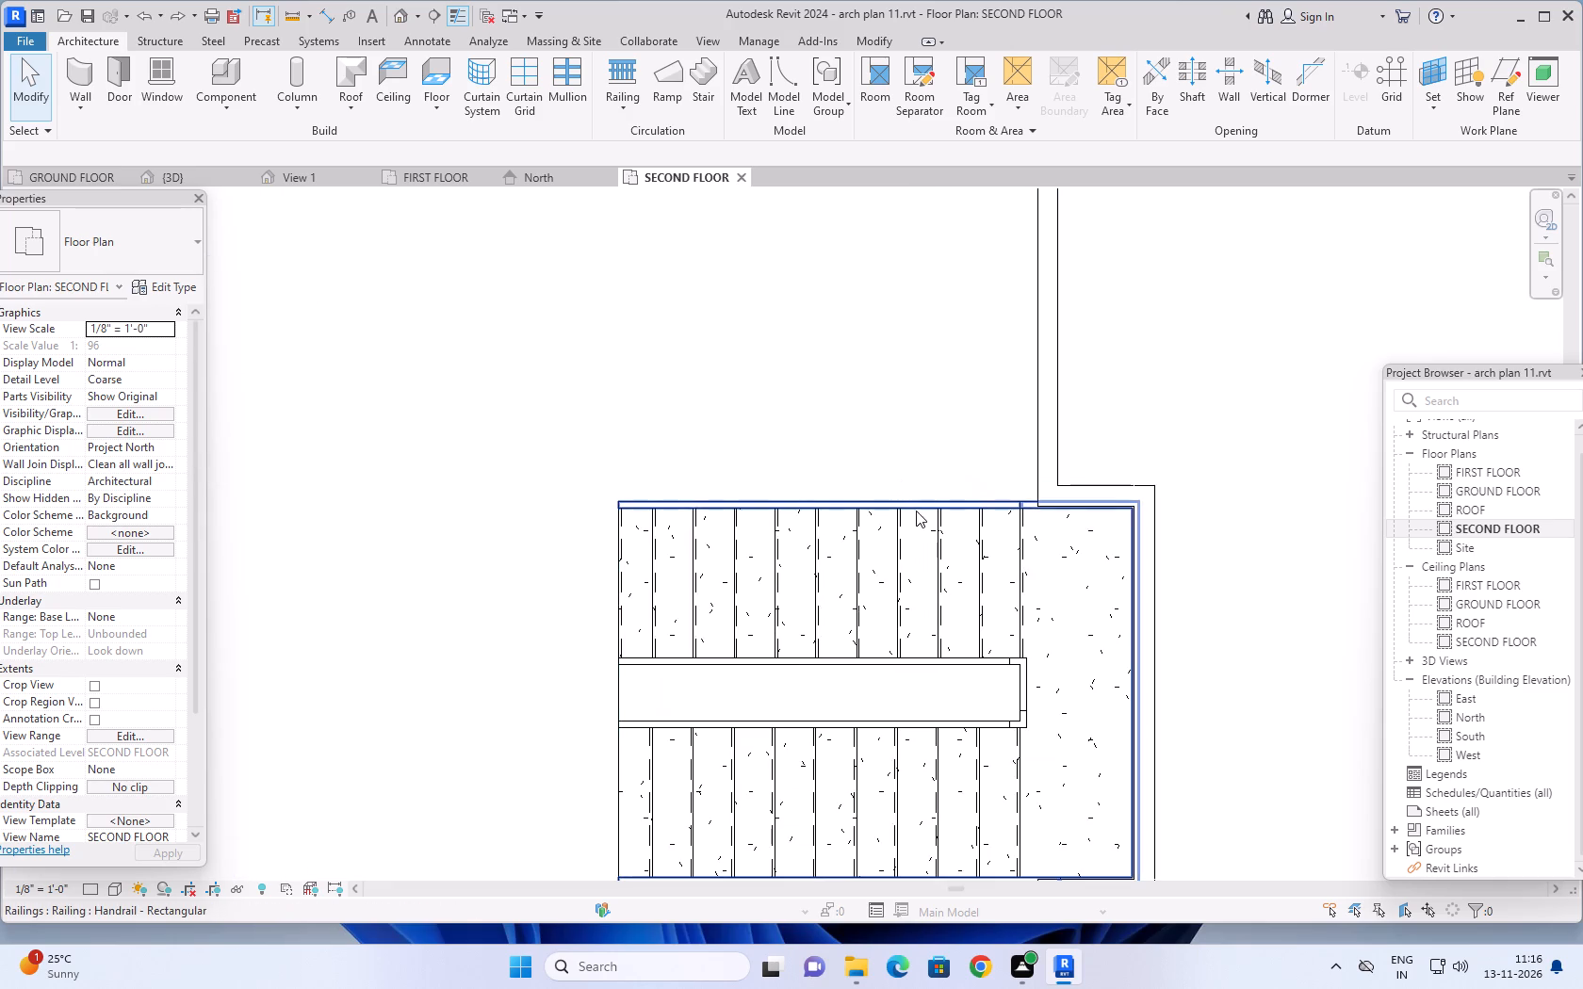
{"action": "scroll", "coordinate": [920, 510], "scroll_direction": "down", "scroll_amount": 5}
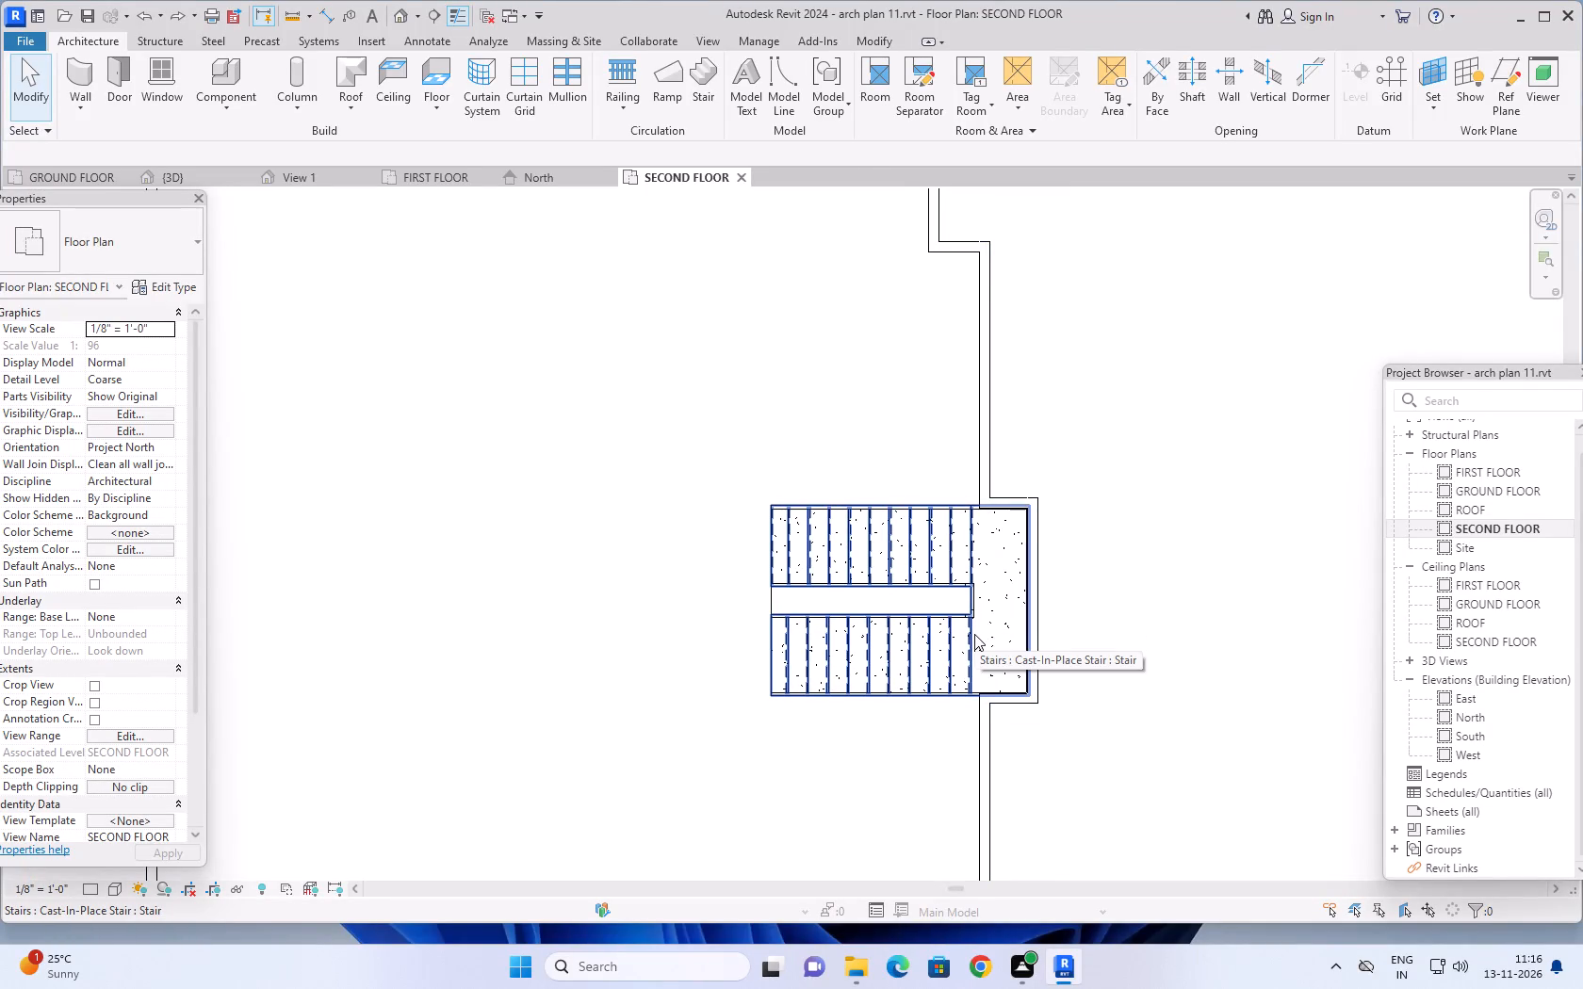
{"action": "scroll", "coordinate": [974, 634], "scroll_direction": "down", "scroll_amount": 1}
{"action": "middle_click_drag", "start_coordinate": [974, 635], "coordinate": [938, 633]}
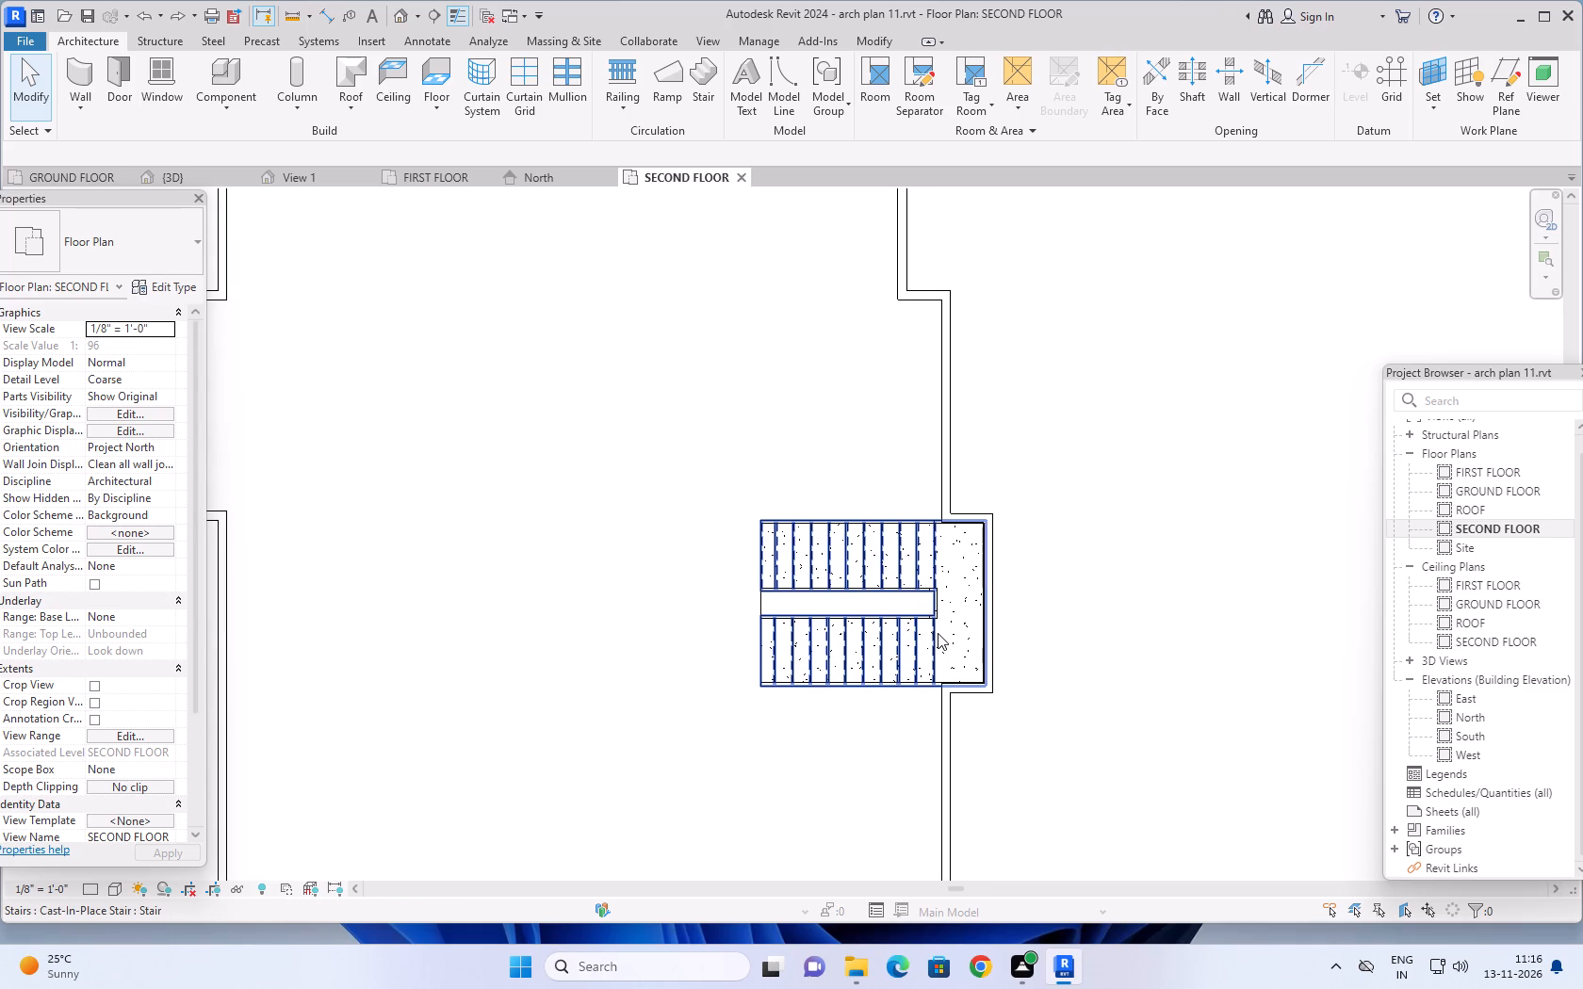
{"action": "scroll", "coordinate": [938, 633], "scroll_direction": "down", "scroll_amount": 1}
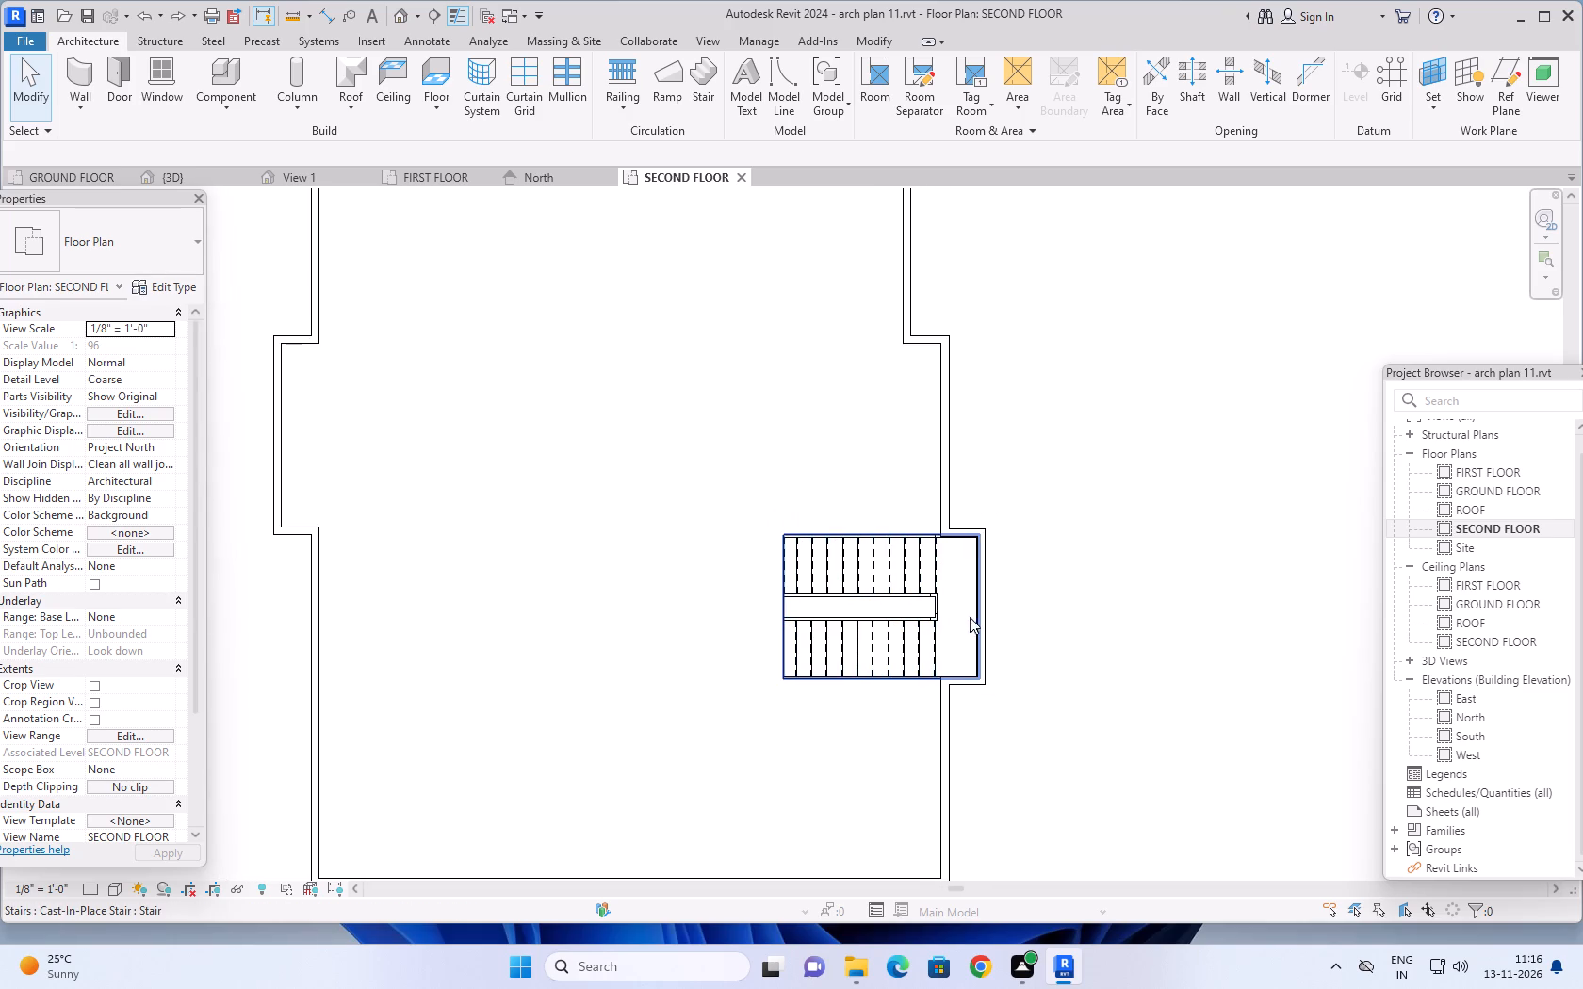
{"action": "middle_click_drag", "start_coordinate": [1042, 610], "coordinate": [1008, 588]}
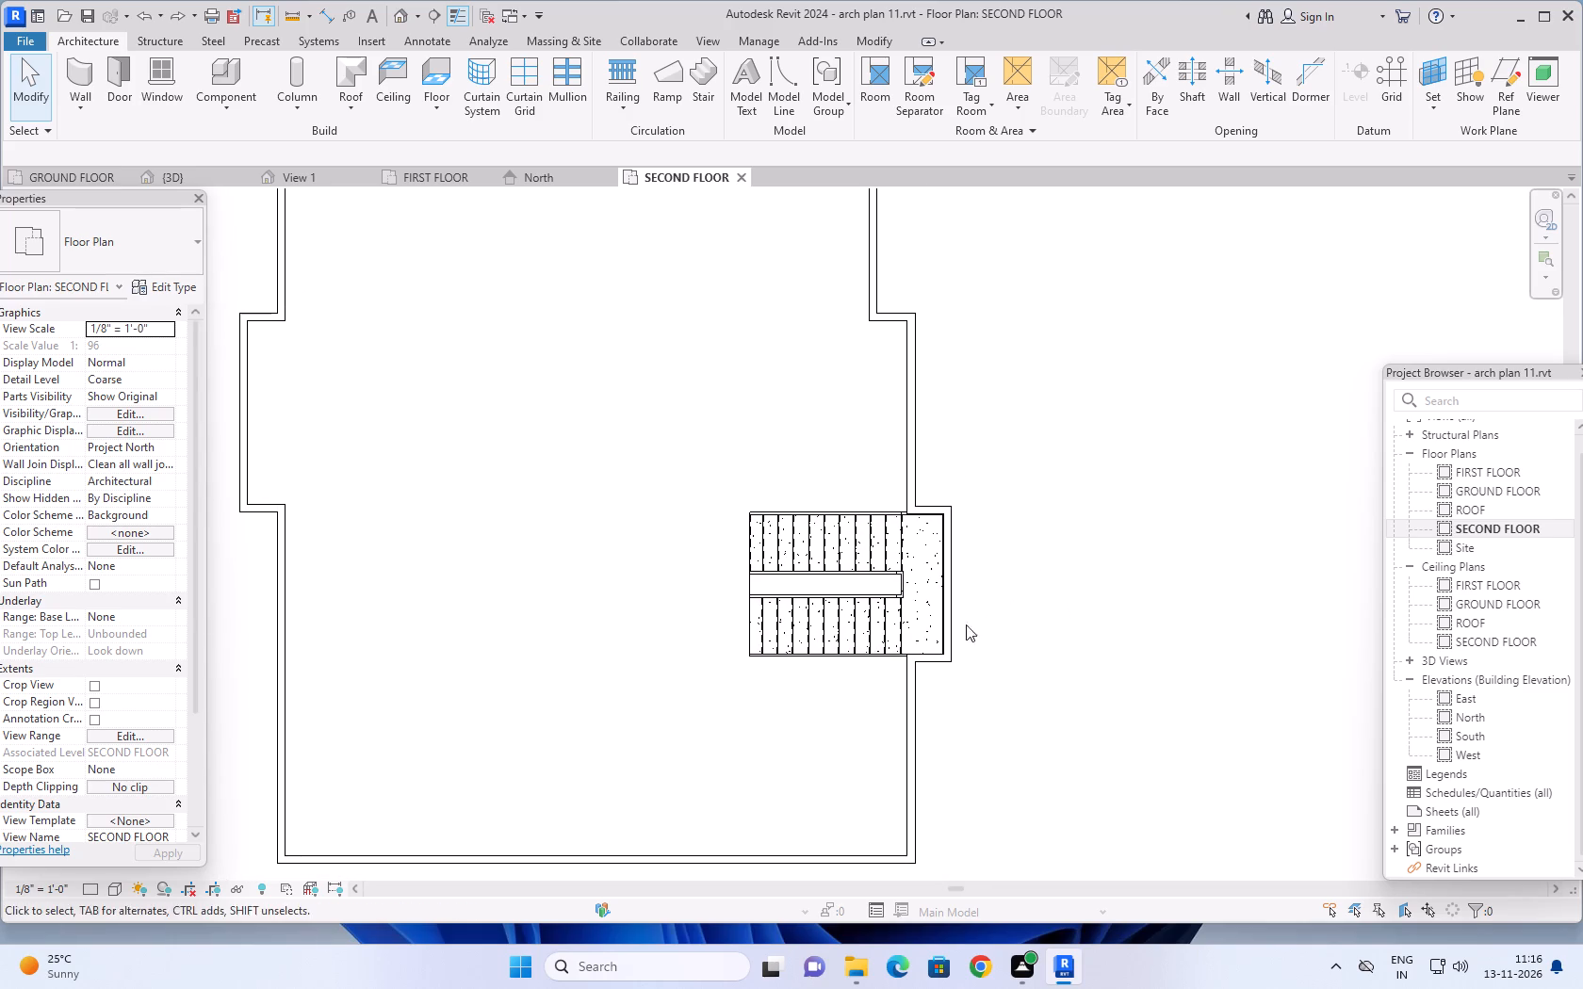
{"action": "scroll", "coordinate": [908, 634], "scroll_direction": "up", "scroll_amount": 4}
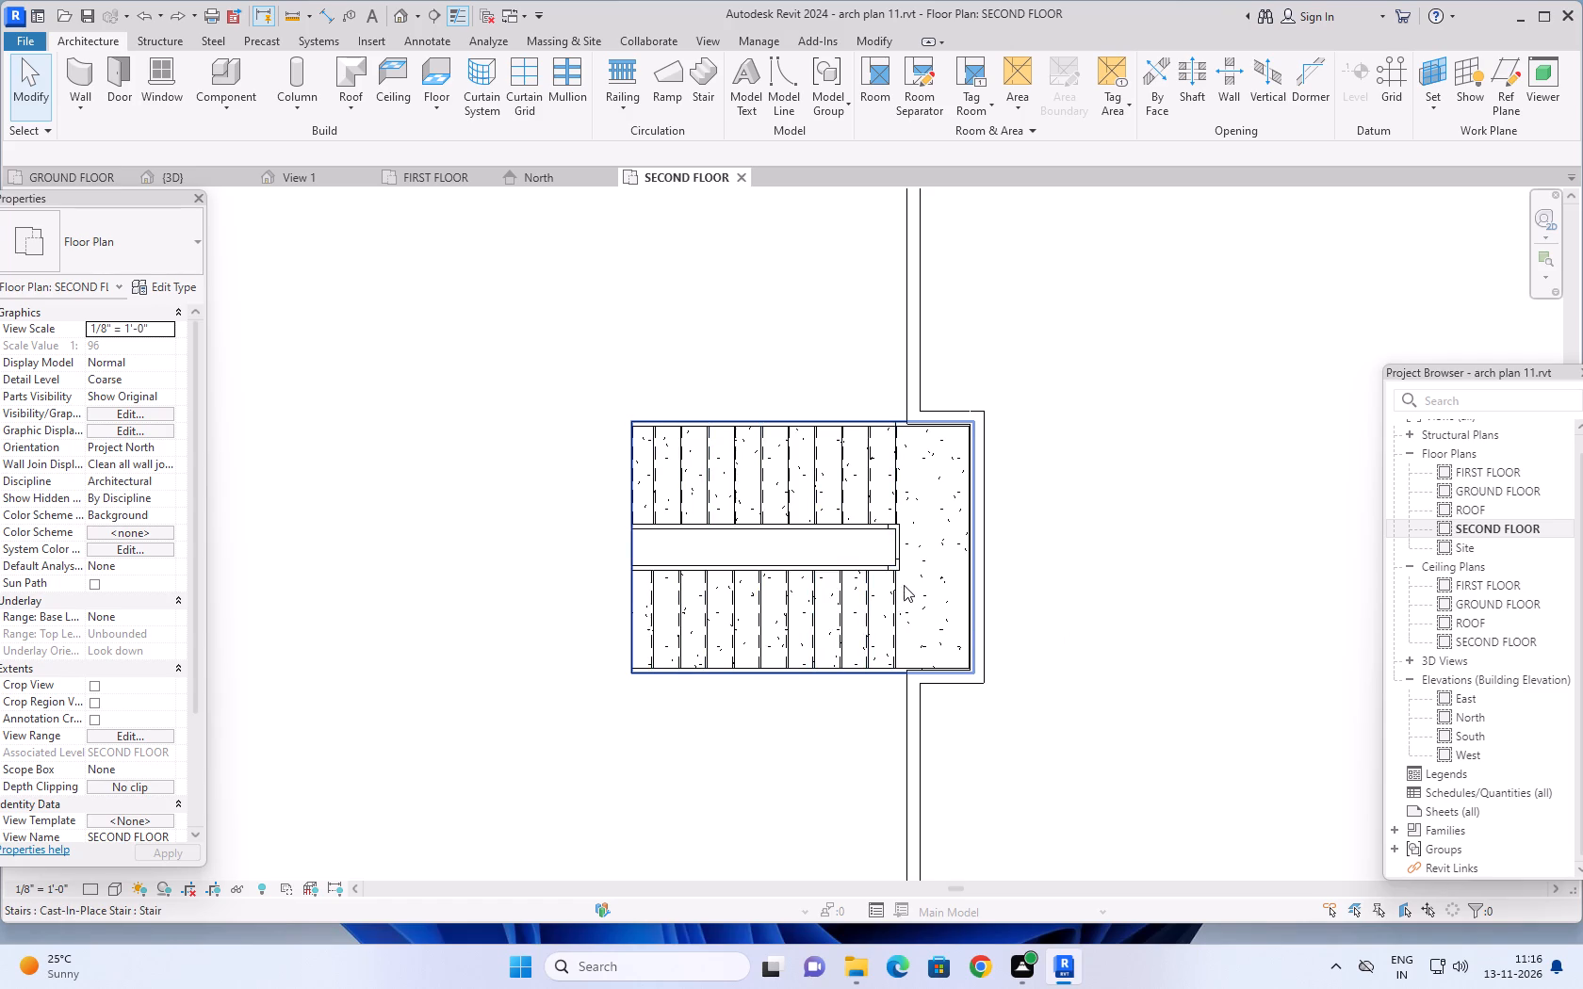
{"action": "scroll", "coordinate": [904, 567], "scroll_direction": "up", "scroll_amount": 6}
{"action": "scroll", "coordinate": [904, 589], "scroll_direction": "down", "scroll_amount": 3}
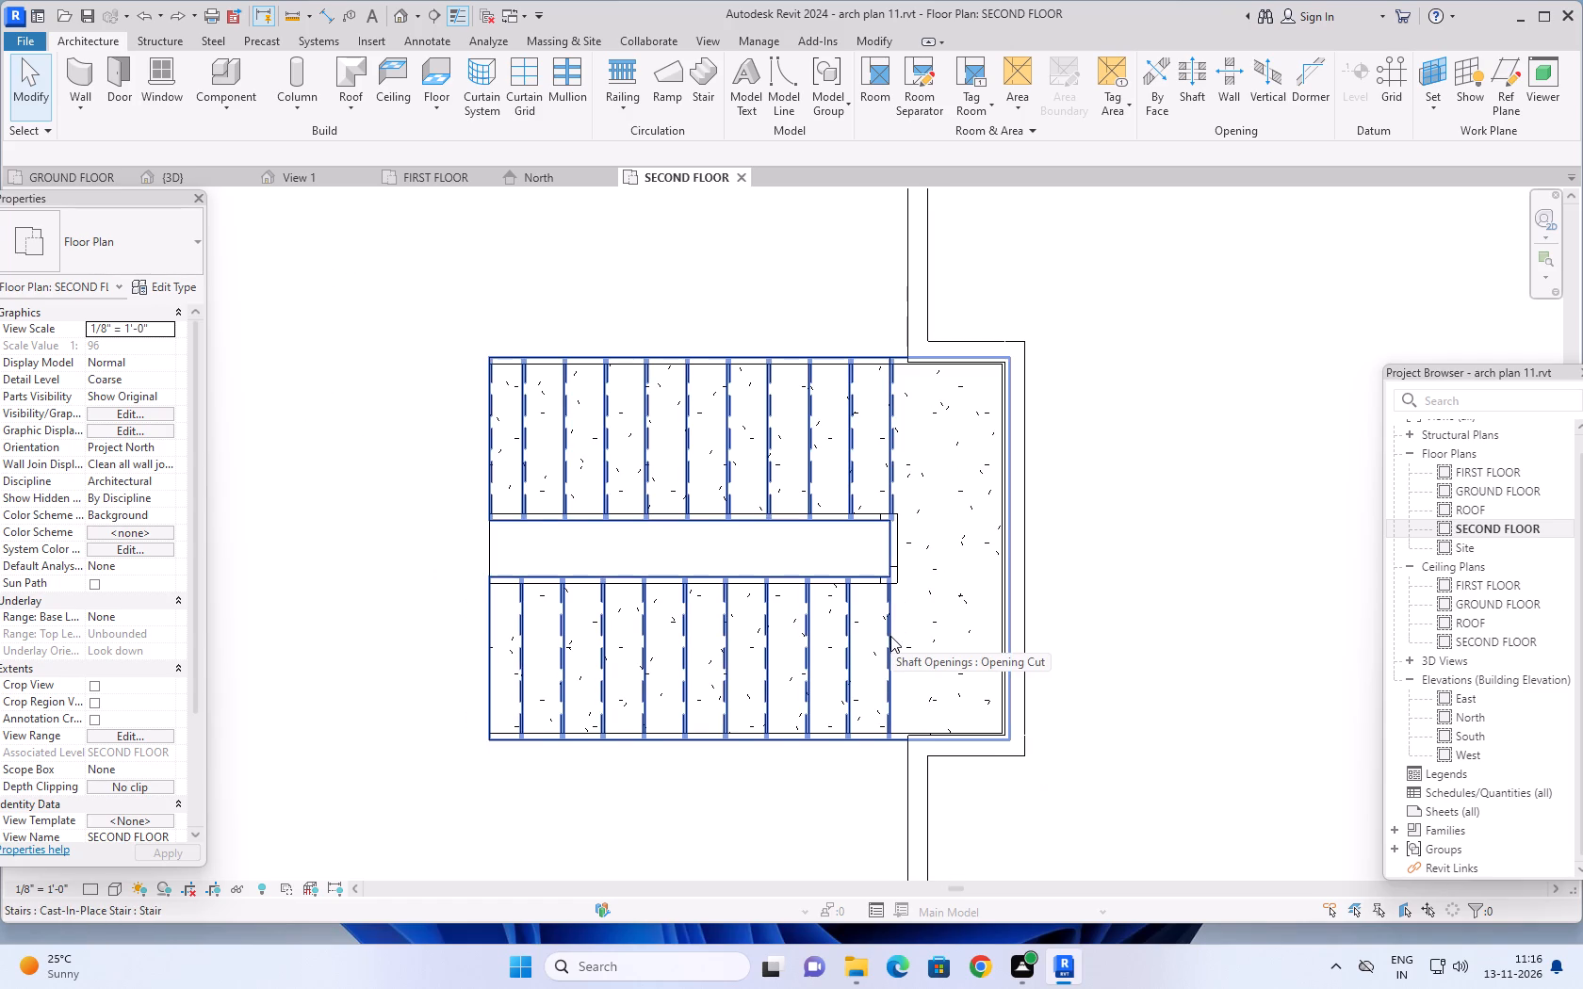
{"action": "scroll", "coordinate": [890, 636], "scroll_direction": "down", "scroll_amount": 1}
{"action": "scroll", "coordinate": [1067, 628], "scroll_direction": "down", "scroll_amount": 1}
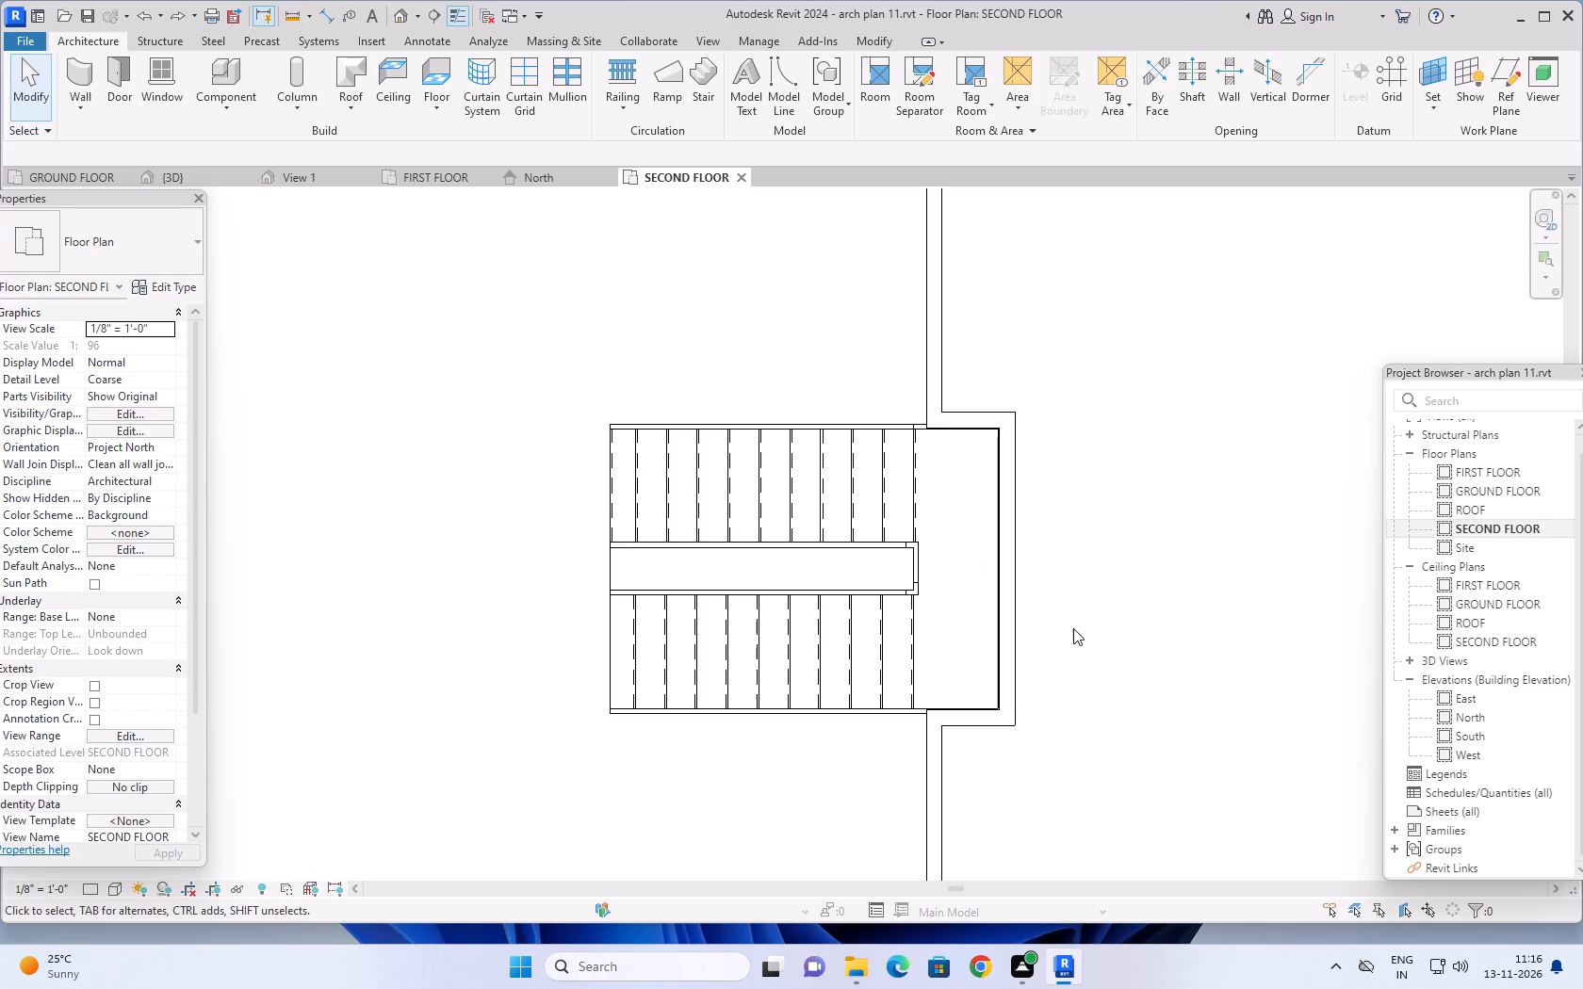
{"action": "middle_click_drag", "start_coordinate": [1090, 600], "coordinate": [1074, 576]}
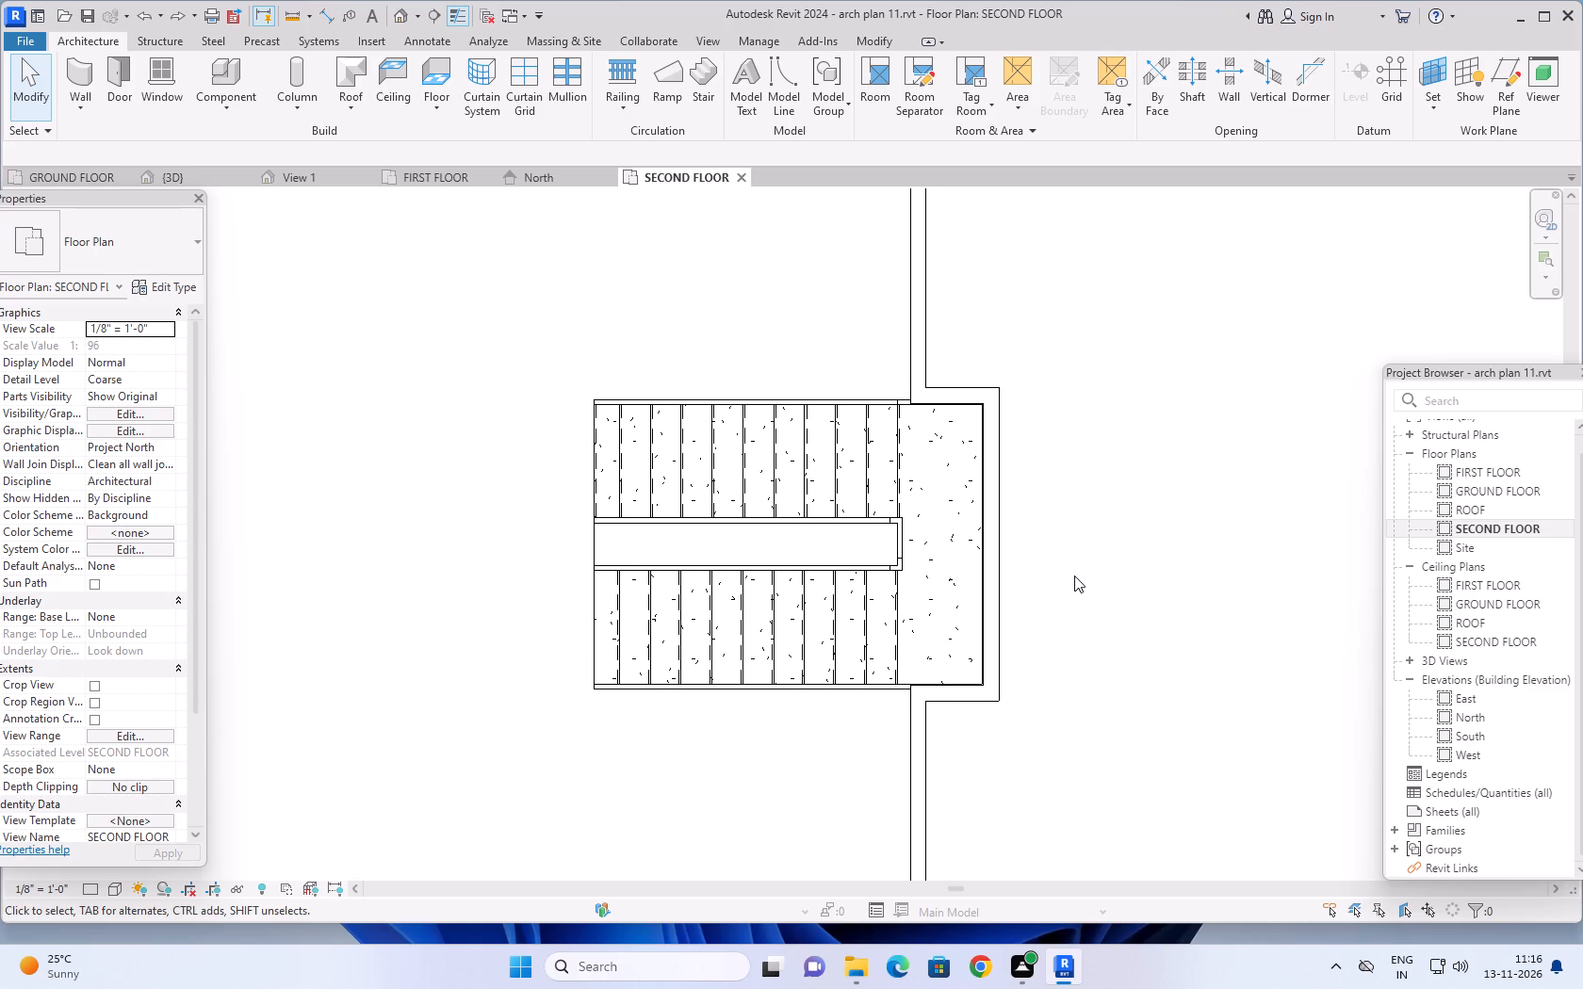
{"action": "scroll", "coordinate": [1074, 576], "scroll_direction": "down", "scroll_amount": 2}
{"action": "middle_click_drag", "start_coordinate": [1082, 518], "coordinate": [1083, 530]}
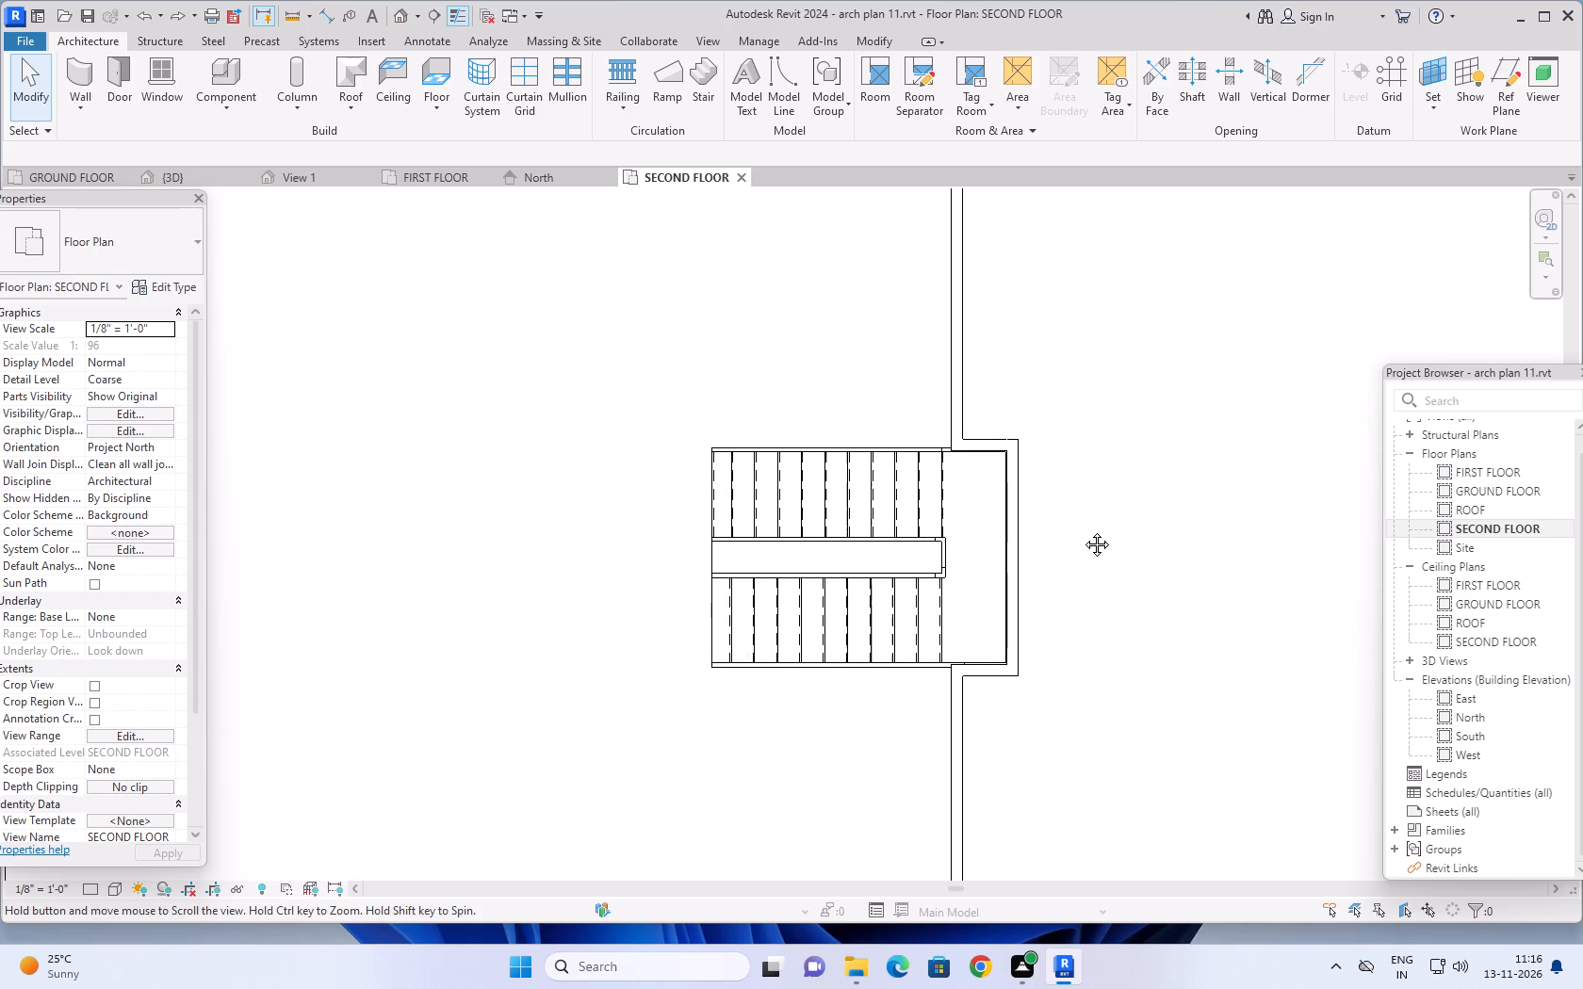
{"action": "middle_click_drag", "start_coordinate": [1083, 530], "coordinate": [1084, 543]}
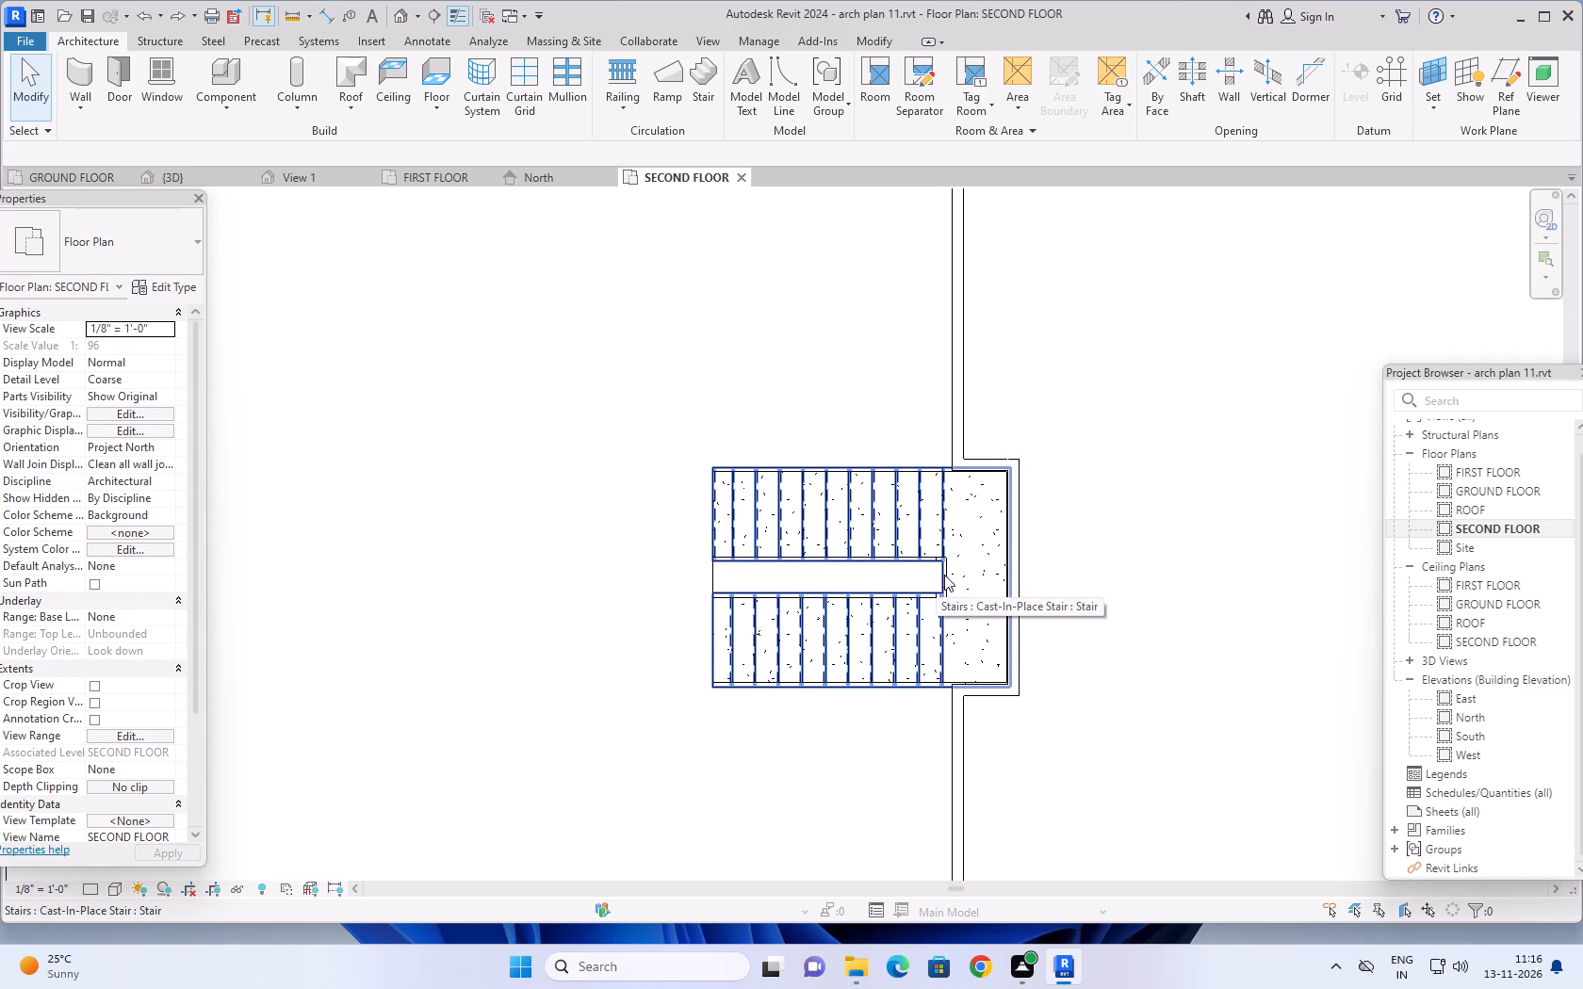
{"action": "scroll", "coordinate": [874, 561], "scroll_direction": "down", "scroll_amount": 1}
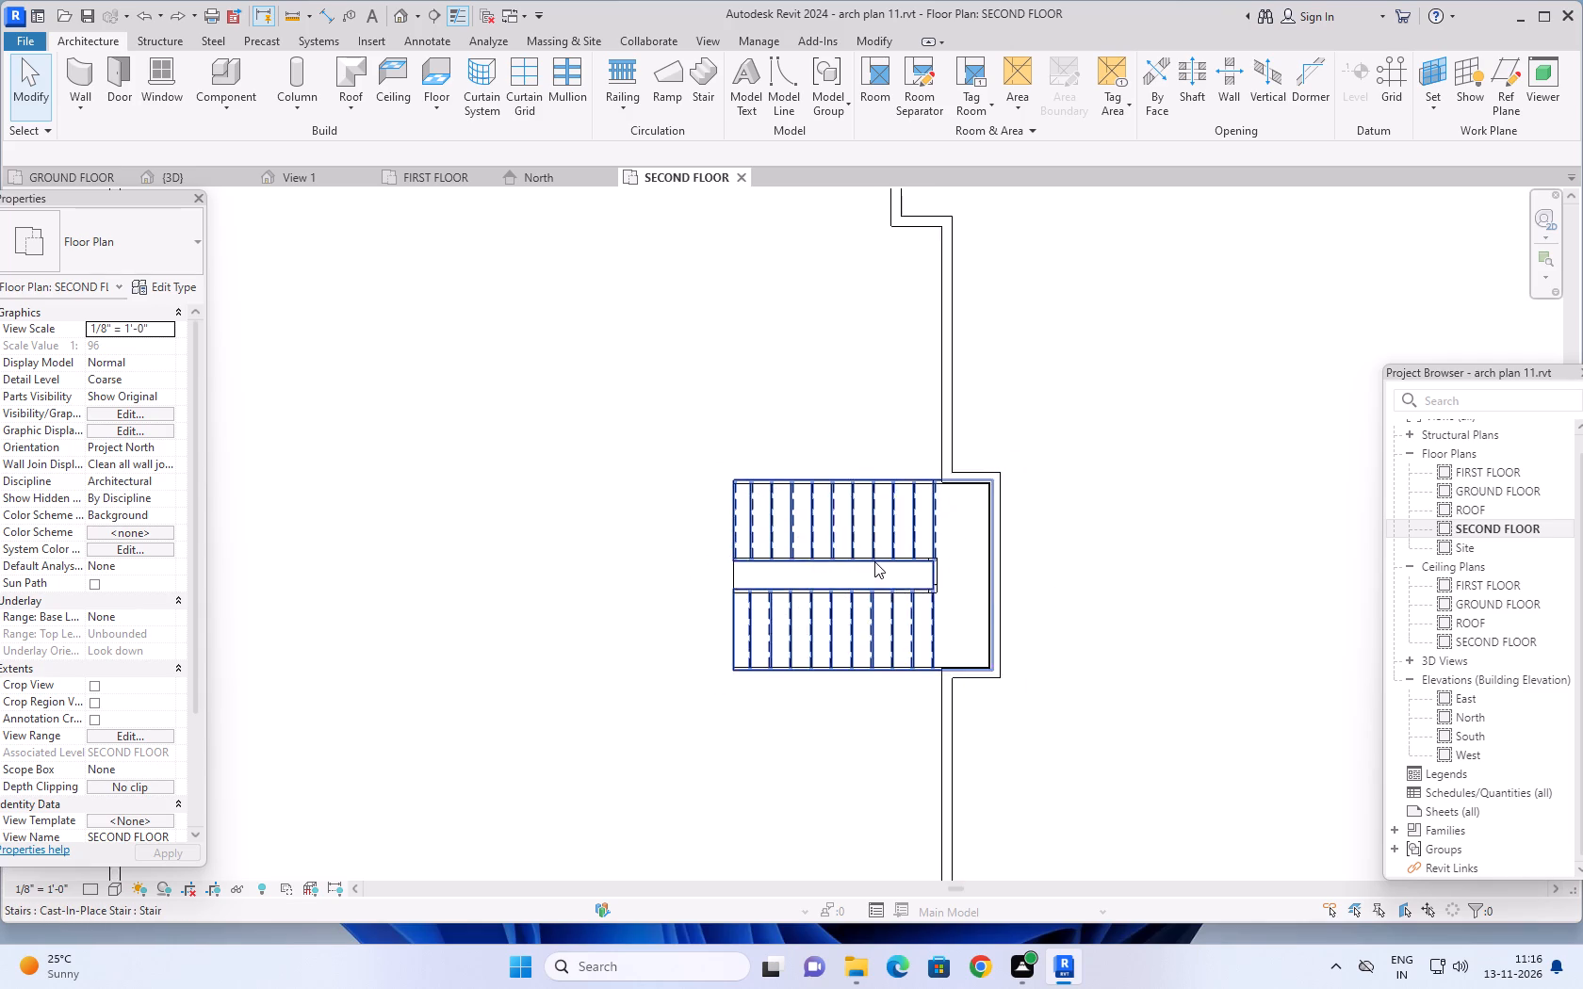
{"action": "scroll", "coordinate": [874, 561], "scroll_direction": "down", "scroll_amount": 2}
{"action": "middle_click_drag", "start_coordinate": [1056, 548], "coordinate": [1016, 558]}
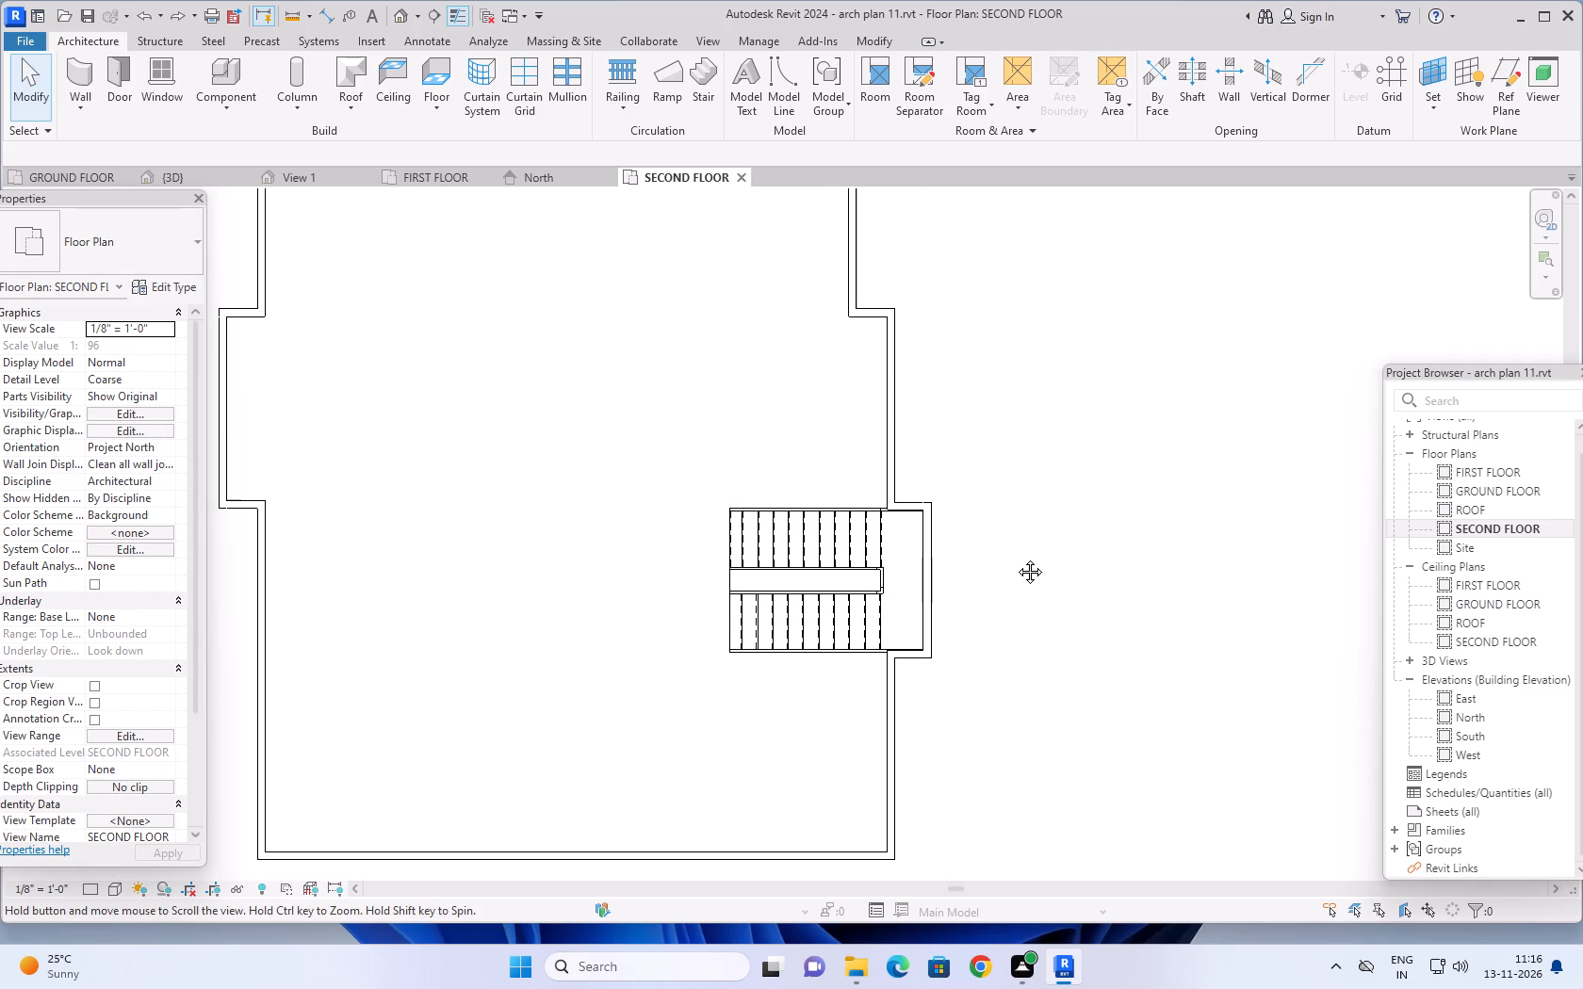
{"action": "middle_click_drag", "start_coordinate": [1016, 558], "coordinate": [1012, 561]}
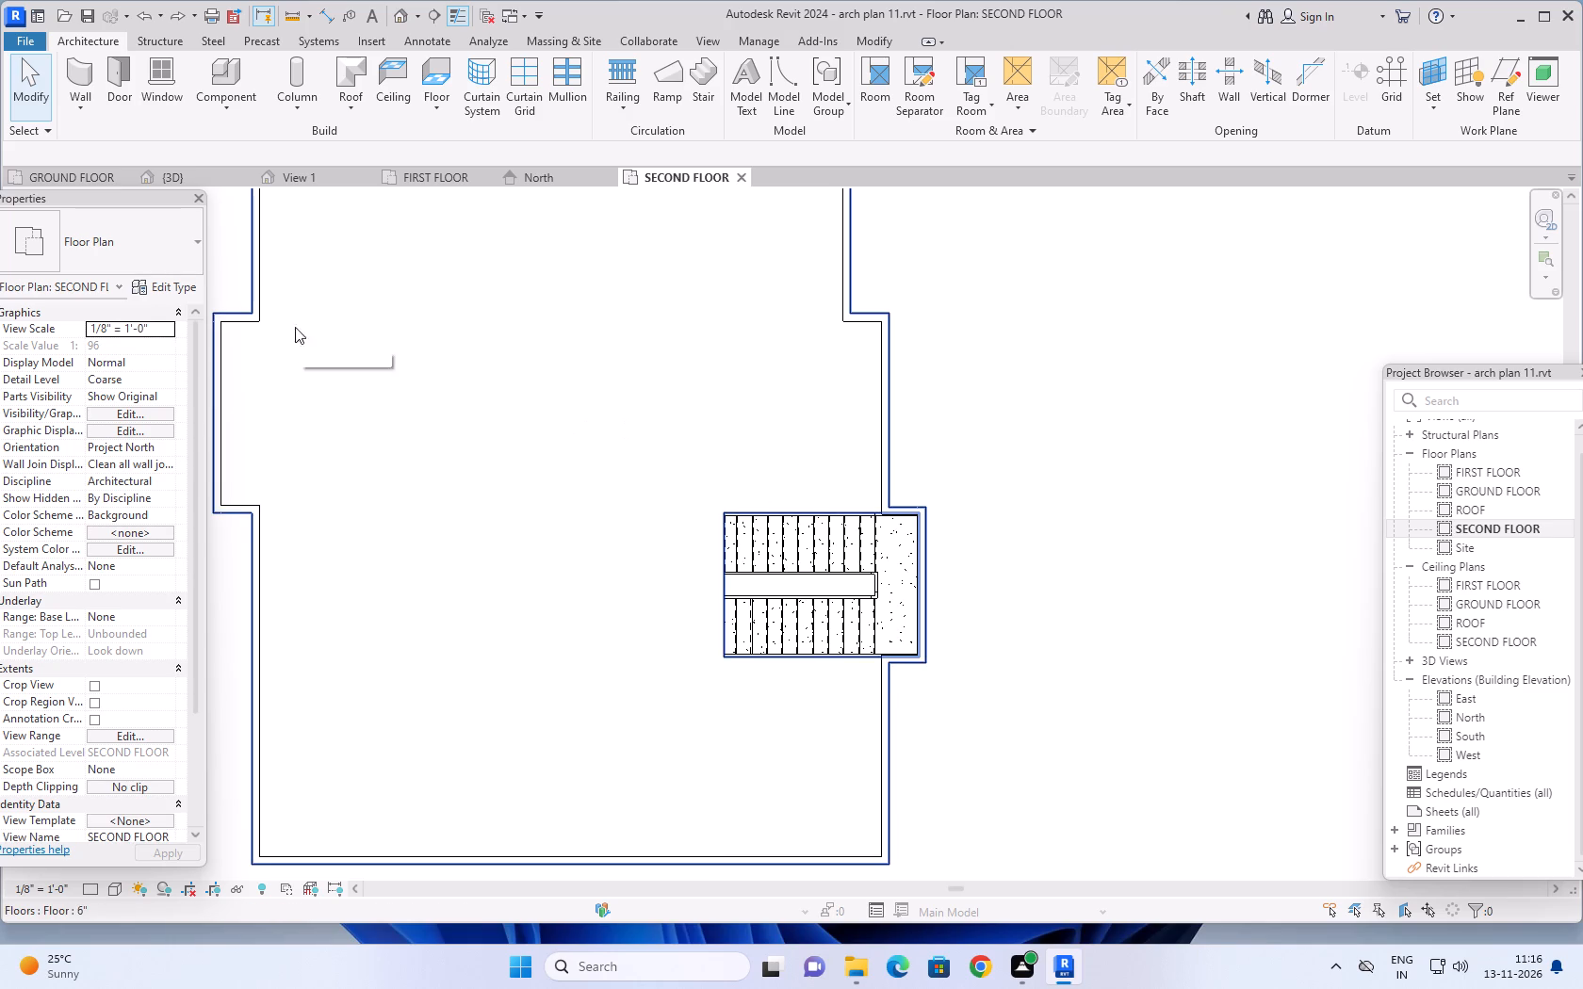
Draw 6" basic walls, 5' 0" high, from the perimeter wall along the stair's north edge and southward beyond its west end.
{"action": "left_click", "coordinate": [73, 69]}
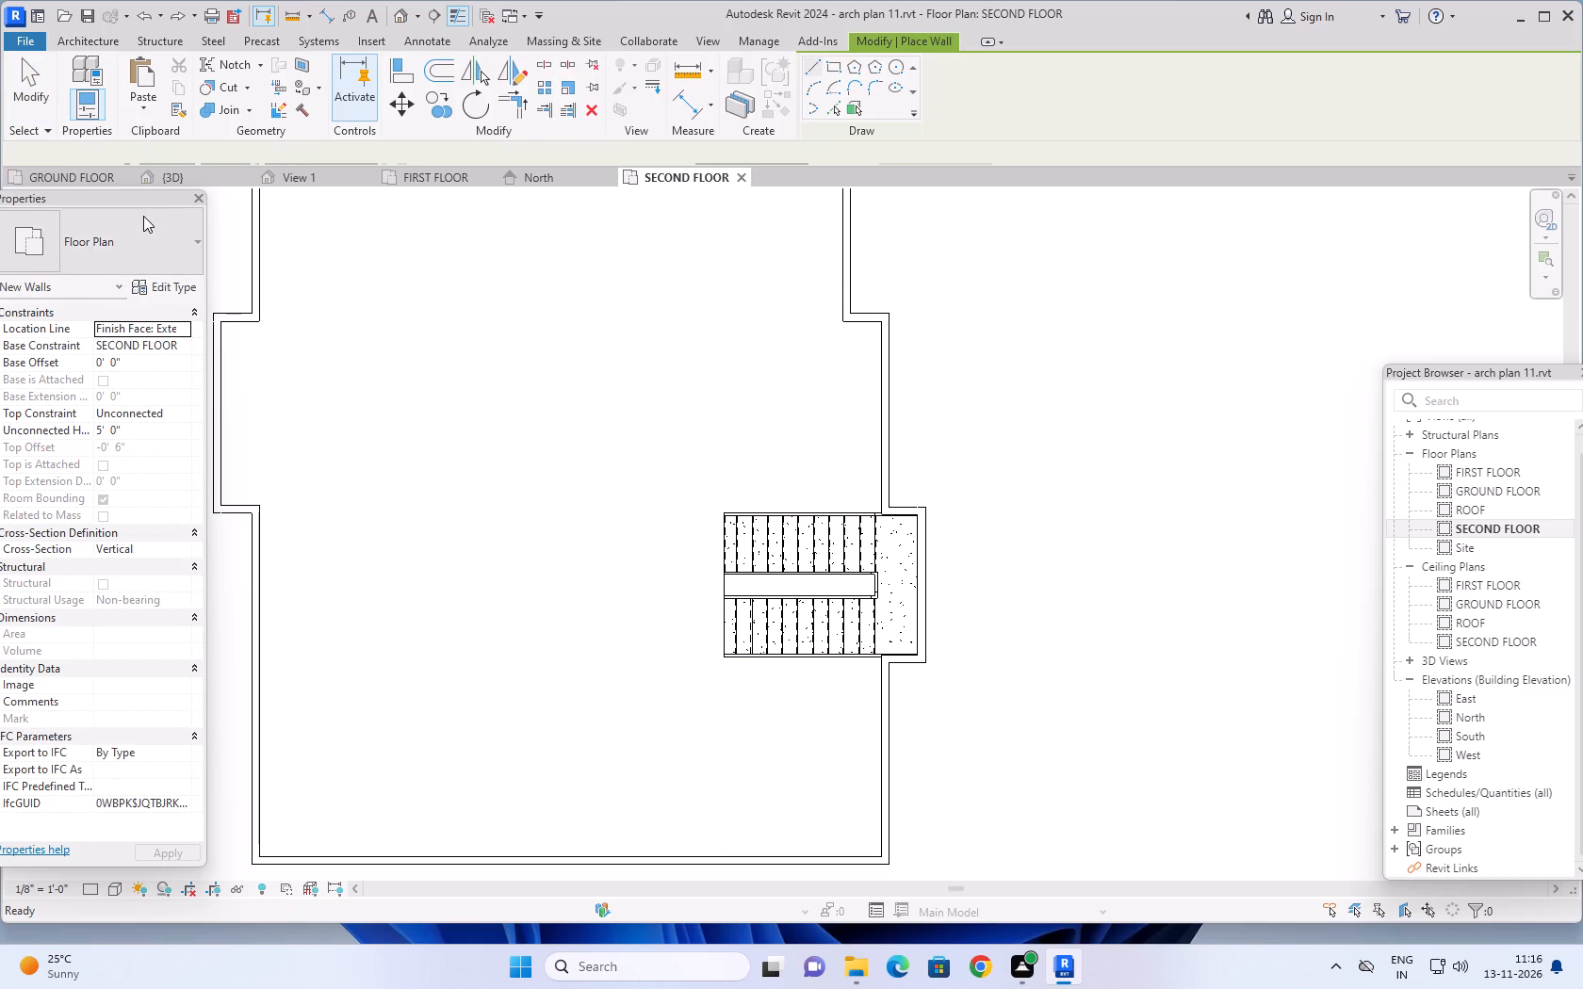
{"action": "scroll", "coordinate": [864, 504], "scroll_direction": "up", "scroll_amount": 7}
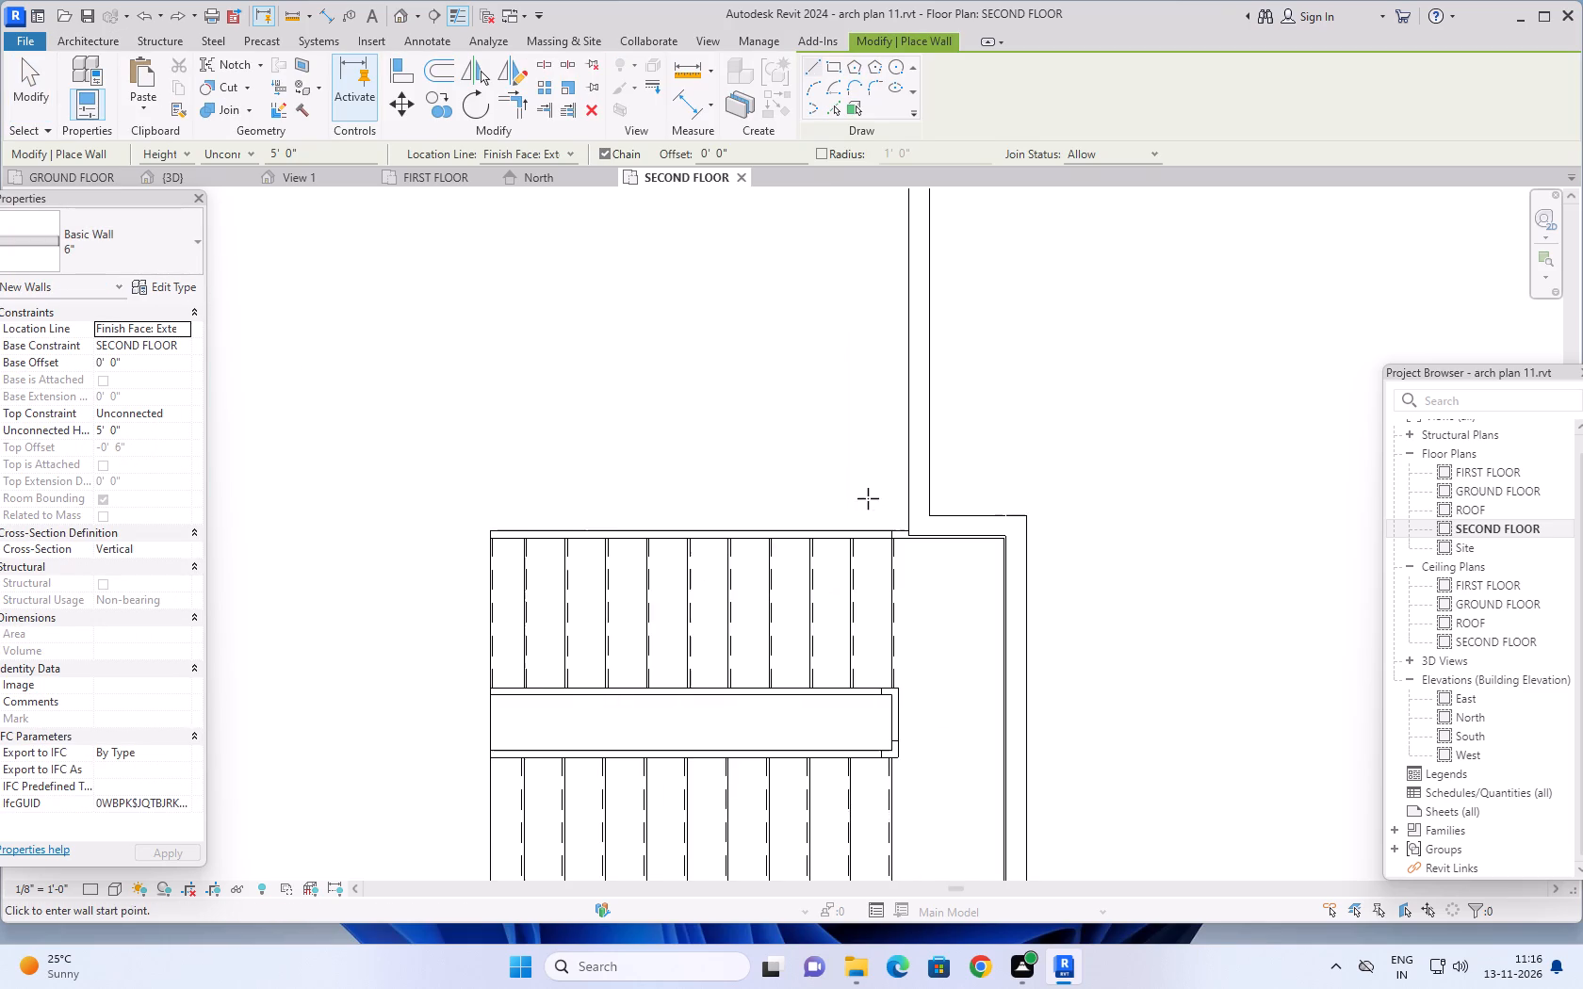
{"action": "scroll", "coordinate": [875, 510], "scroll_direction": "up", "scroll_amount": 5}
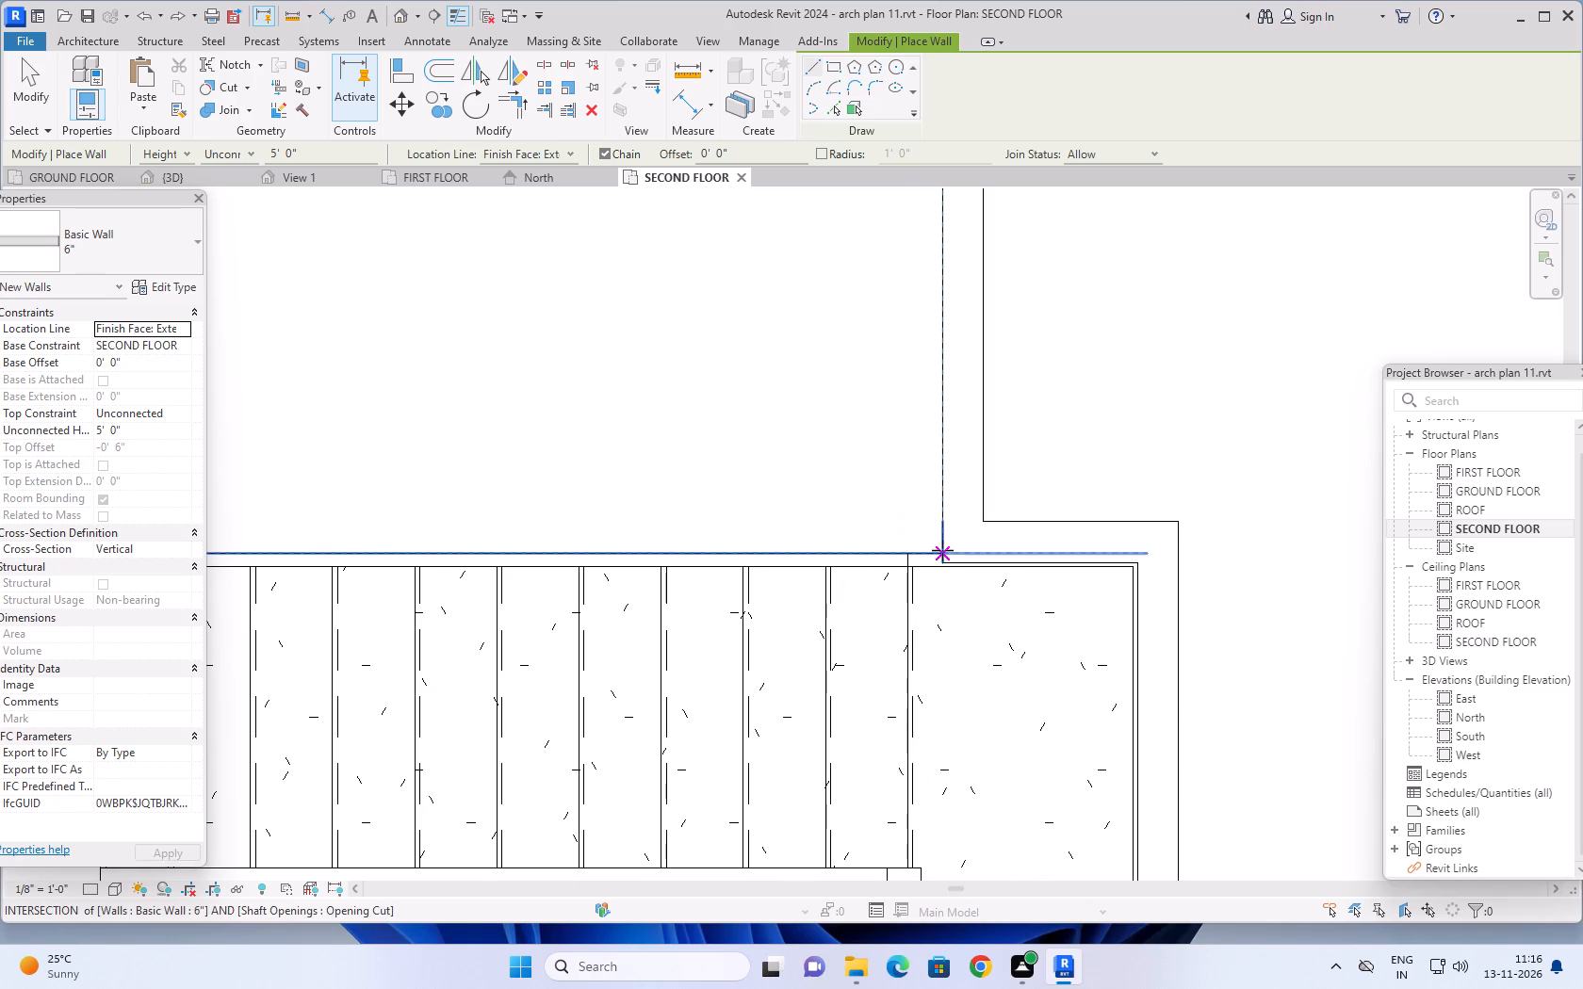
{"action": "left_click", "coordinate": [942, 550]}
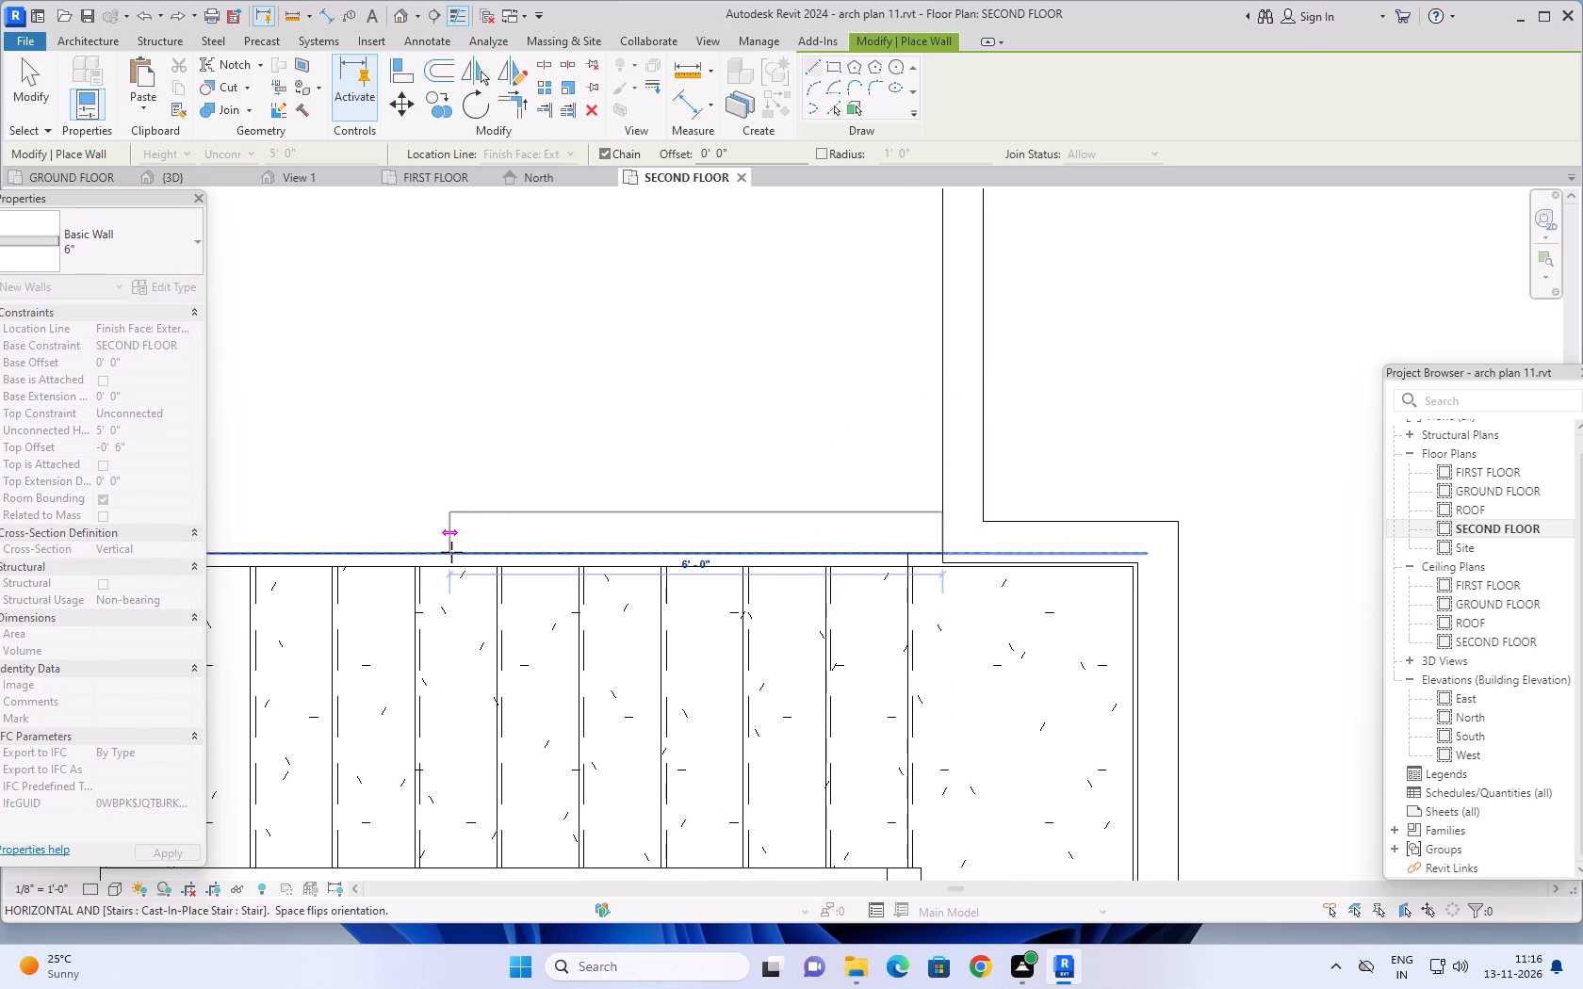
{"action": "scroll", "coordinate": [451, 552], "scroll_direction": "down", "scroll_amount": 7}
{"action": "middle_click_drag", "start_coordinate": [463, 541], "coordinate": [814, 514]}
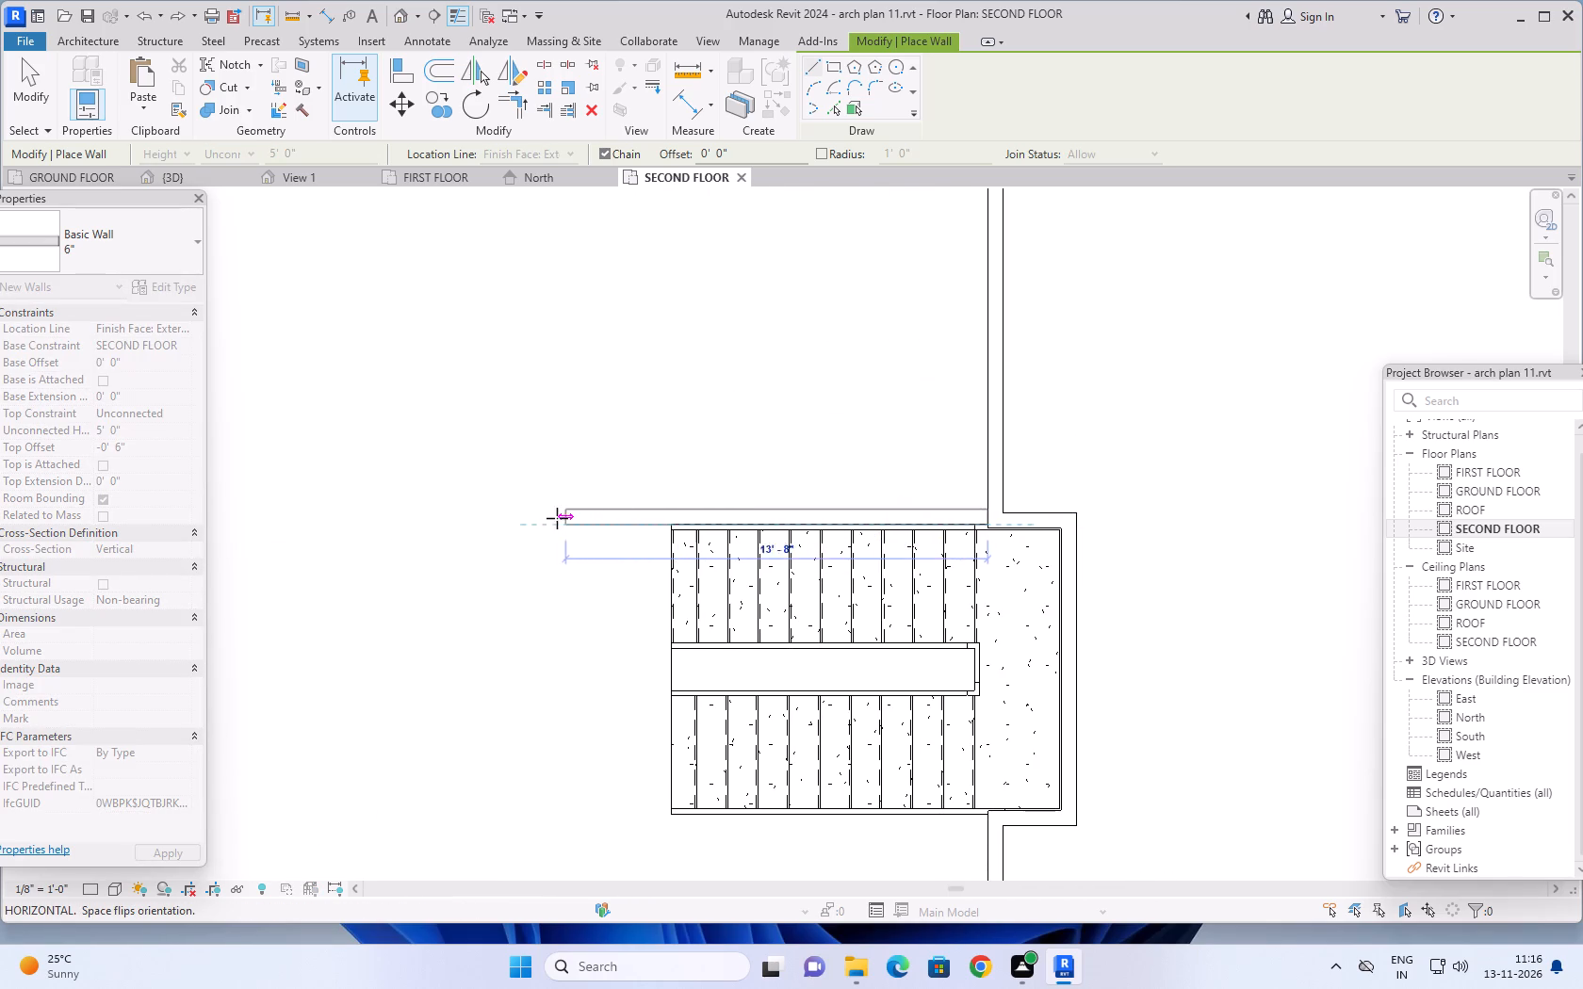
{"action": "left_click", "coordinate": [529, 515]}
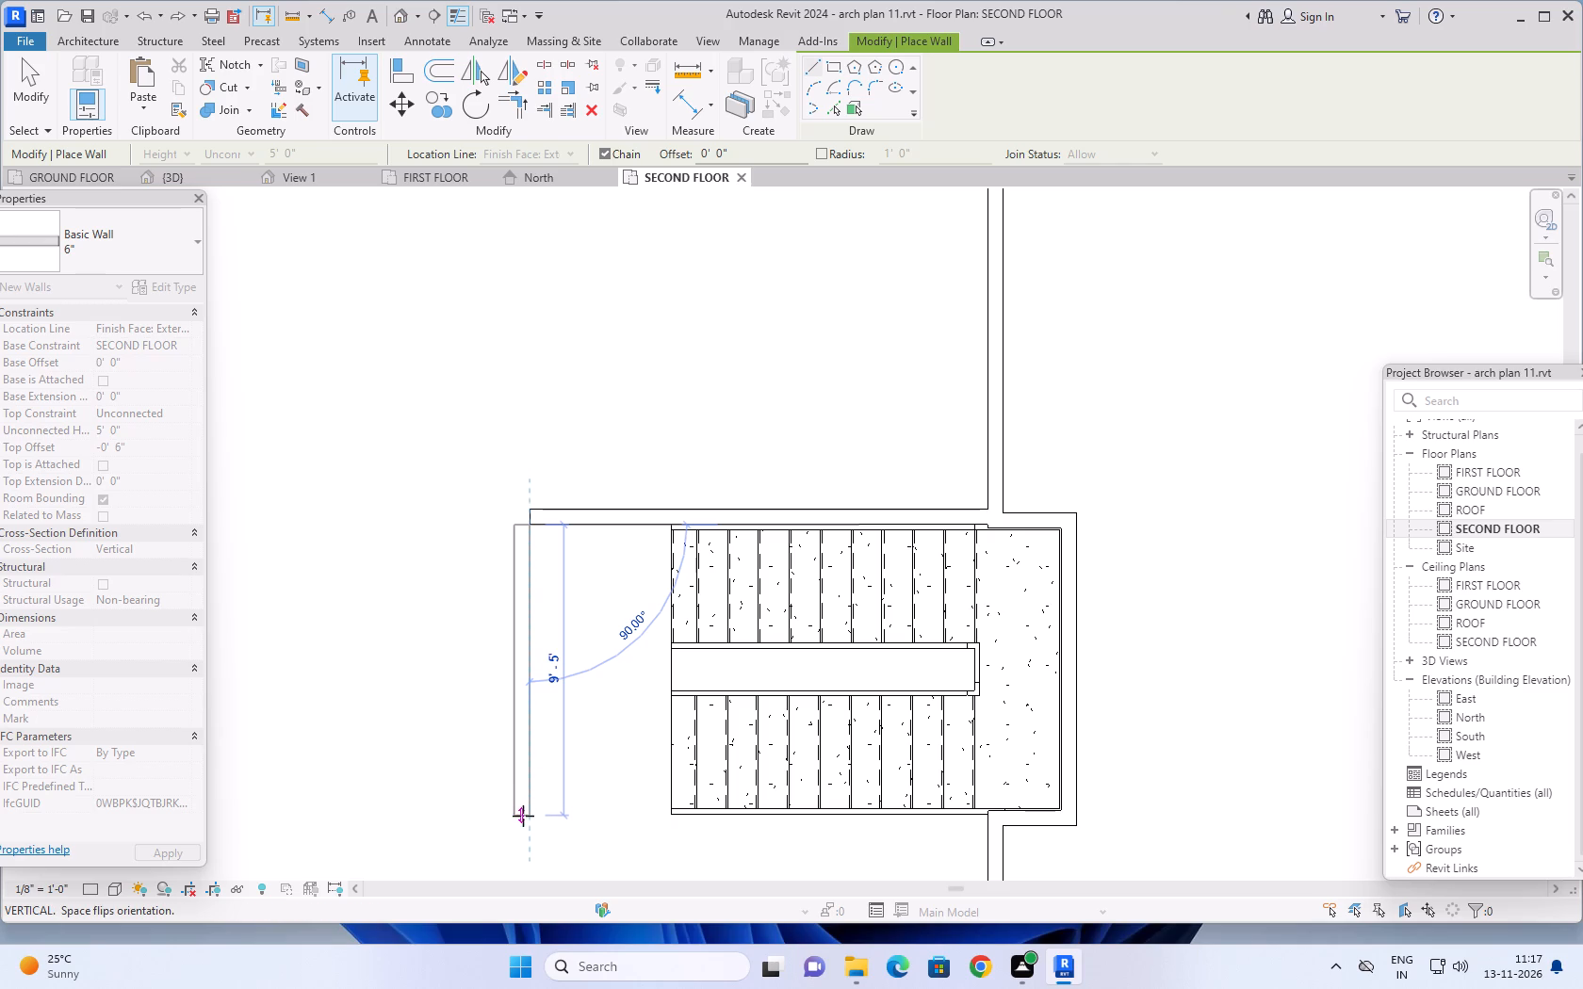
{"action": "left_click", "coordinate": [522, 823]}
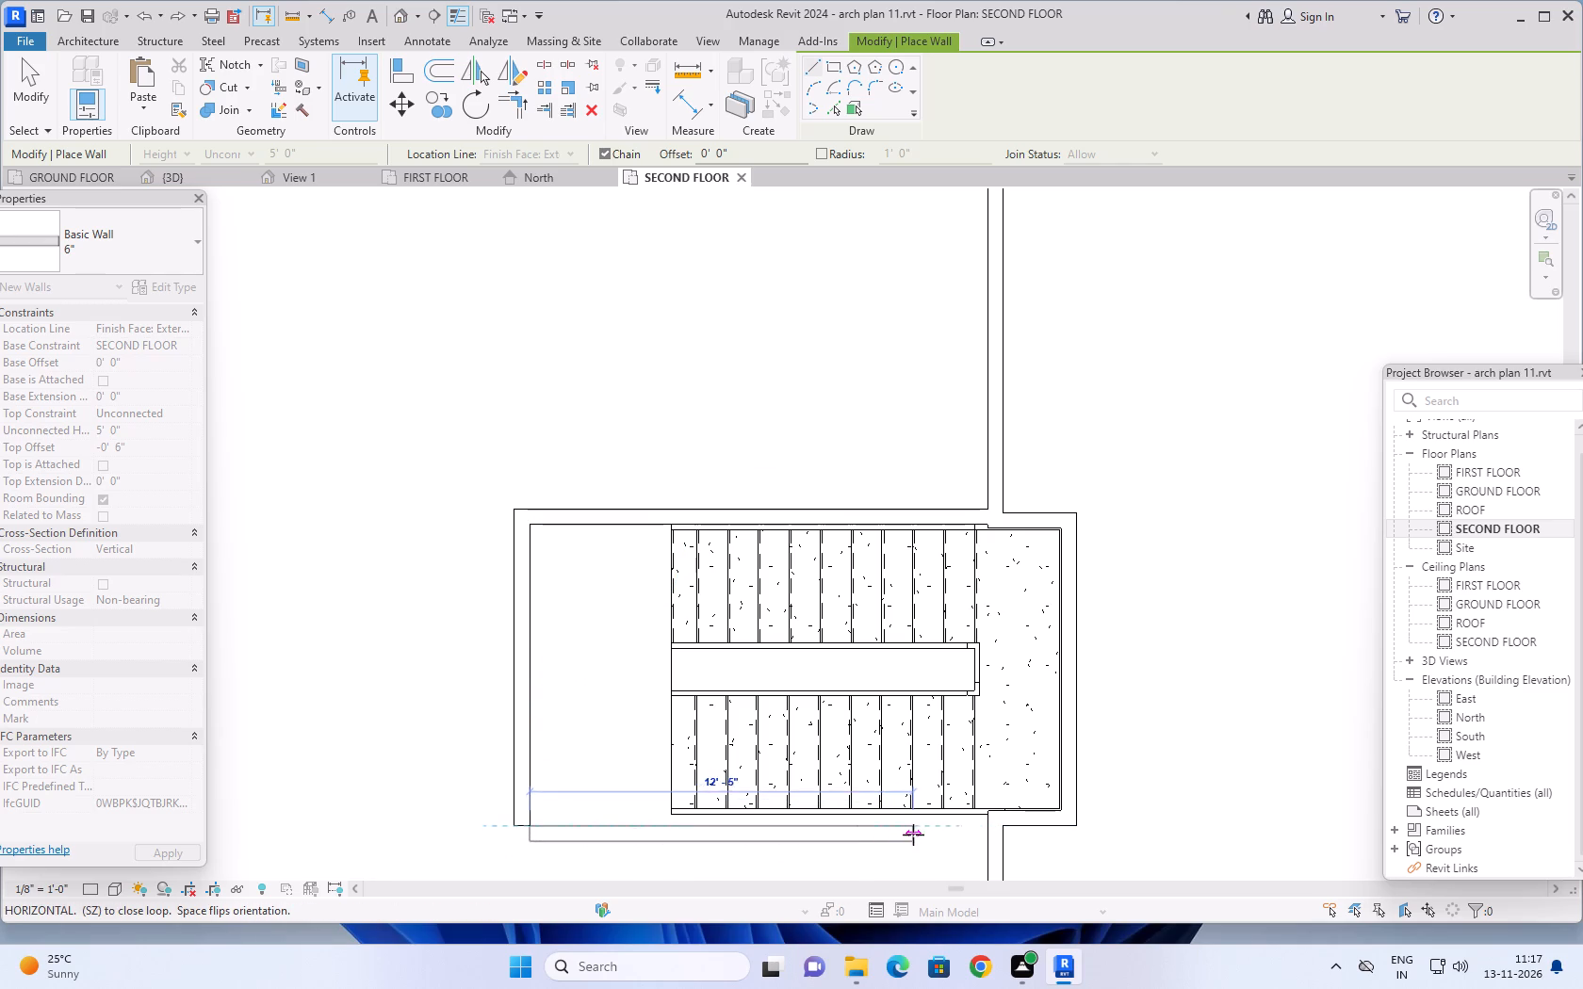
{"action": "key", "text": "Escape"}
Close the stair enclosure with a 6" wall about 15'-4" long along the stair's south edge, from the perimeter wall to the west wall.
{"action": "scroll", "coordinate": [974, 825], "scroll_direction": "up", "scroll_amount": 13}
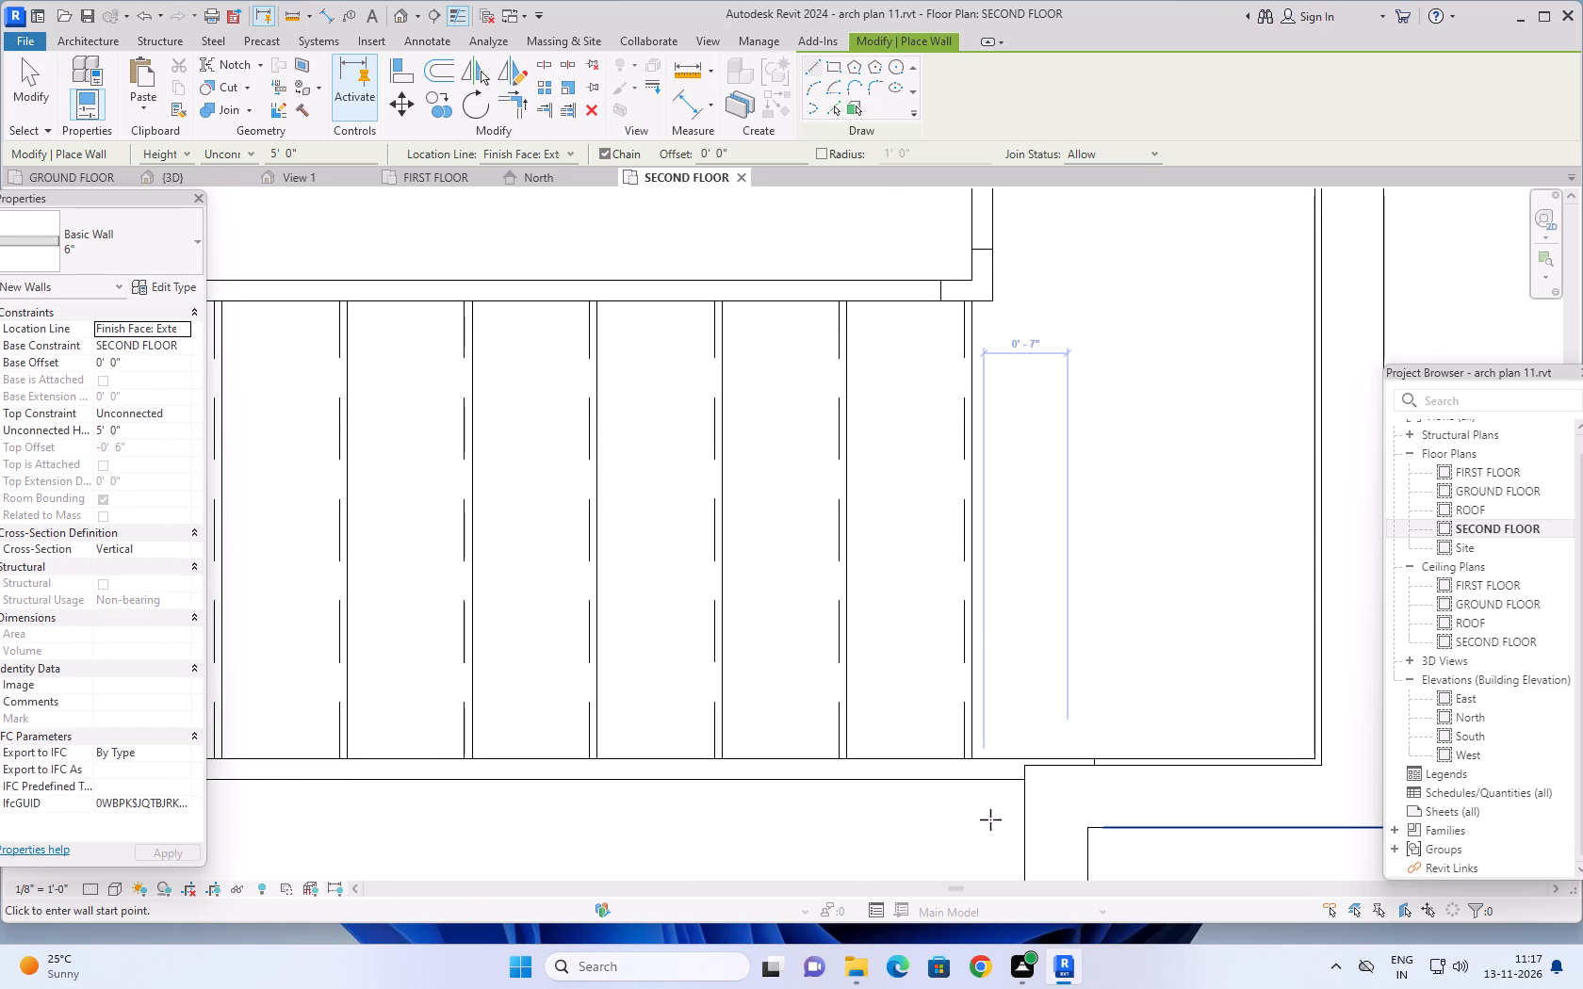
{"action": "left_click", "coordinate": [1043, 757]}
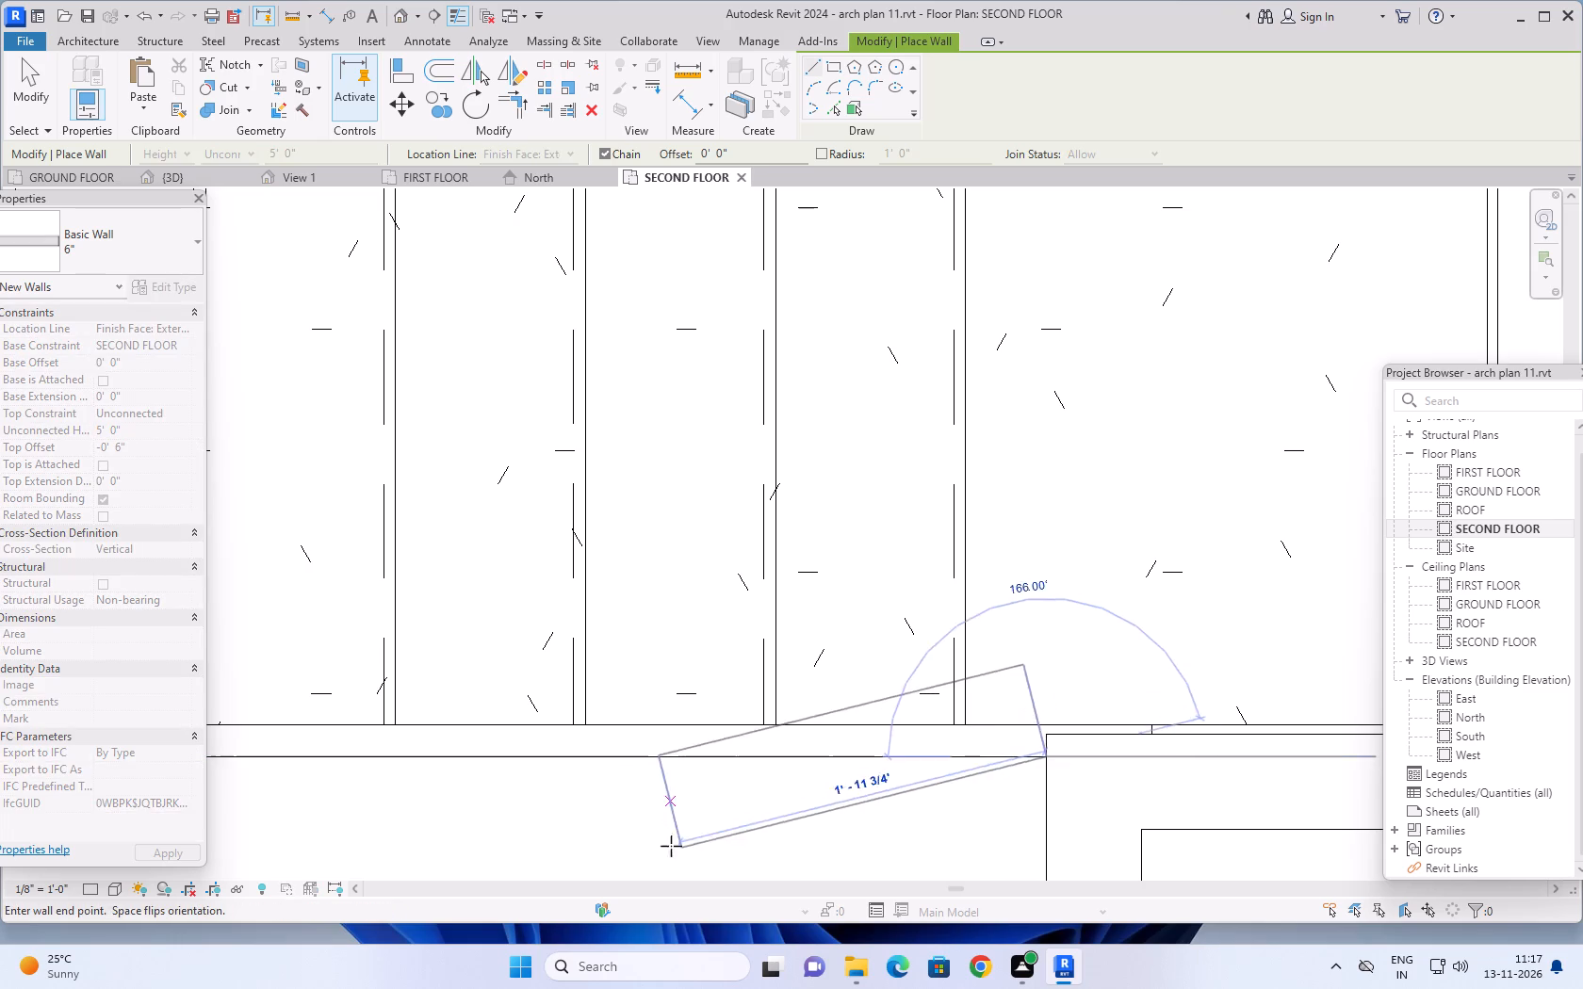
{"action": "key", "text": "space"}
{"action": "scroll", "coordinate": [606, 795], "scroll_direction": "down", "scroll_amount": 5}
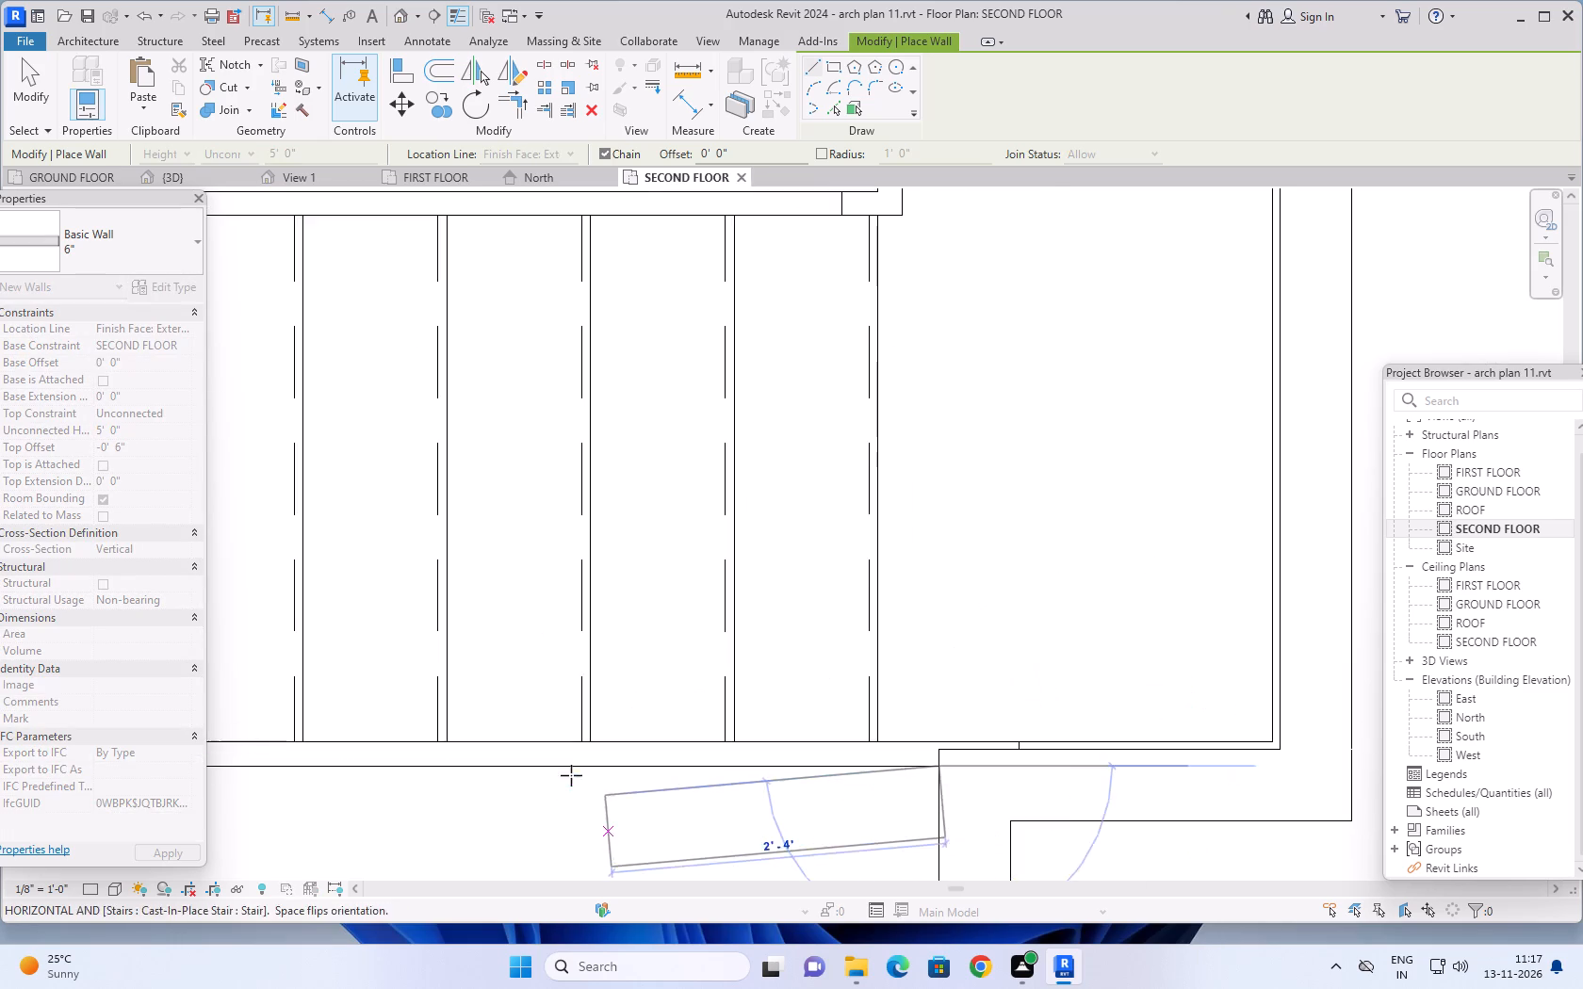
{"action": "scroll", "coordinate": [562, 766], "scroll_direction": "down", "scroll_amount": 8}
{"action": "middle_click_drag", "start_coordinate": [545, 779], "coordinate": [828, 737]}
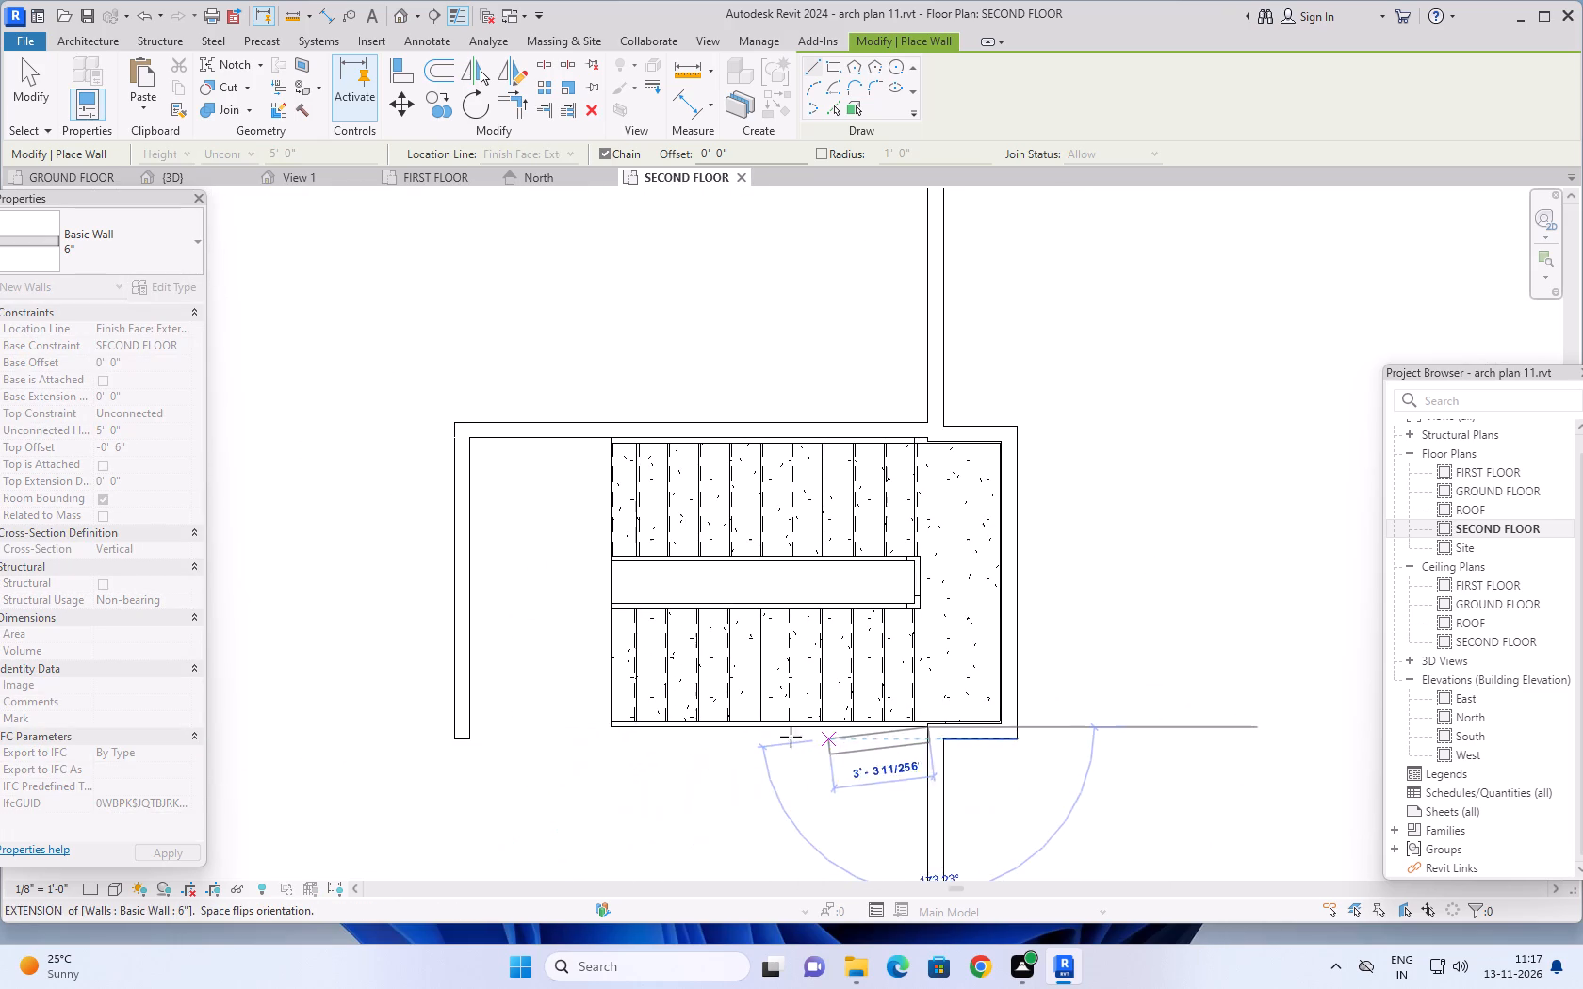
{"action": "left_click", "coordinate": [449, 718]}
{"action": "key", "text": "Escape"}
{"action": "scroll", "coordinate": [430, 739], "scroll_direction": "down", "scroll_amount": 4}
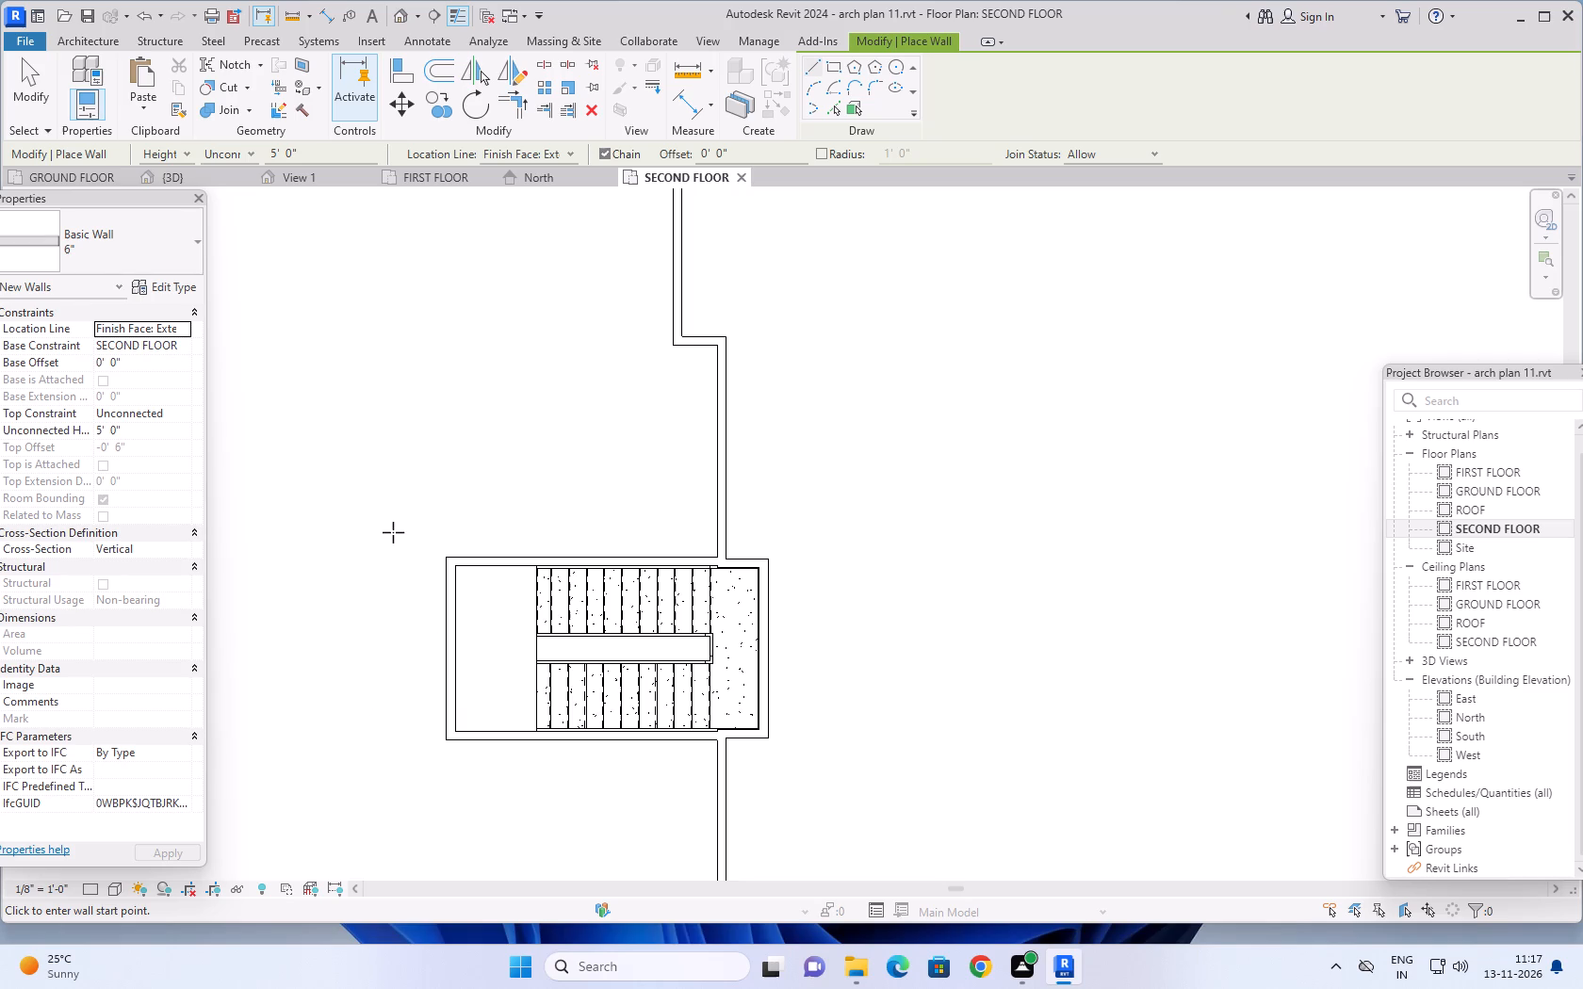
{"action": "scroll", "coordinate": [404, 519], "scroll_direction": "down", "scroll_amount": 2}
{"action": "middle_click_drag", "start_coordinate": [429, 481], "coordinate": [461, 448]}
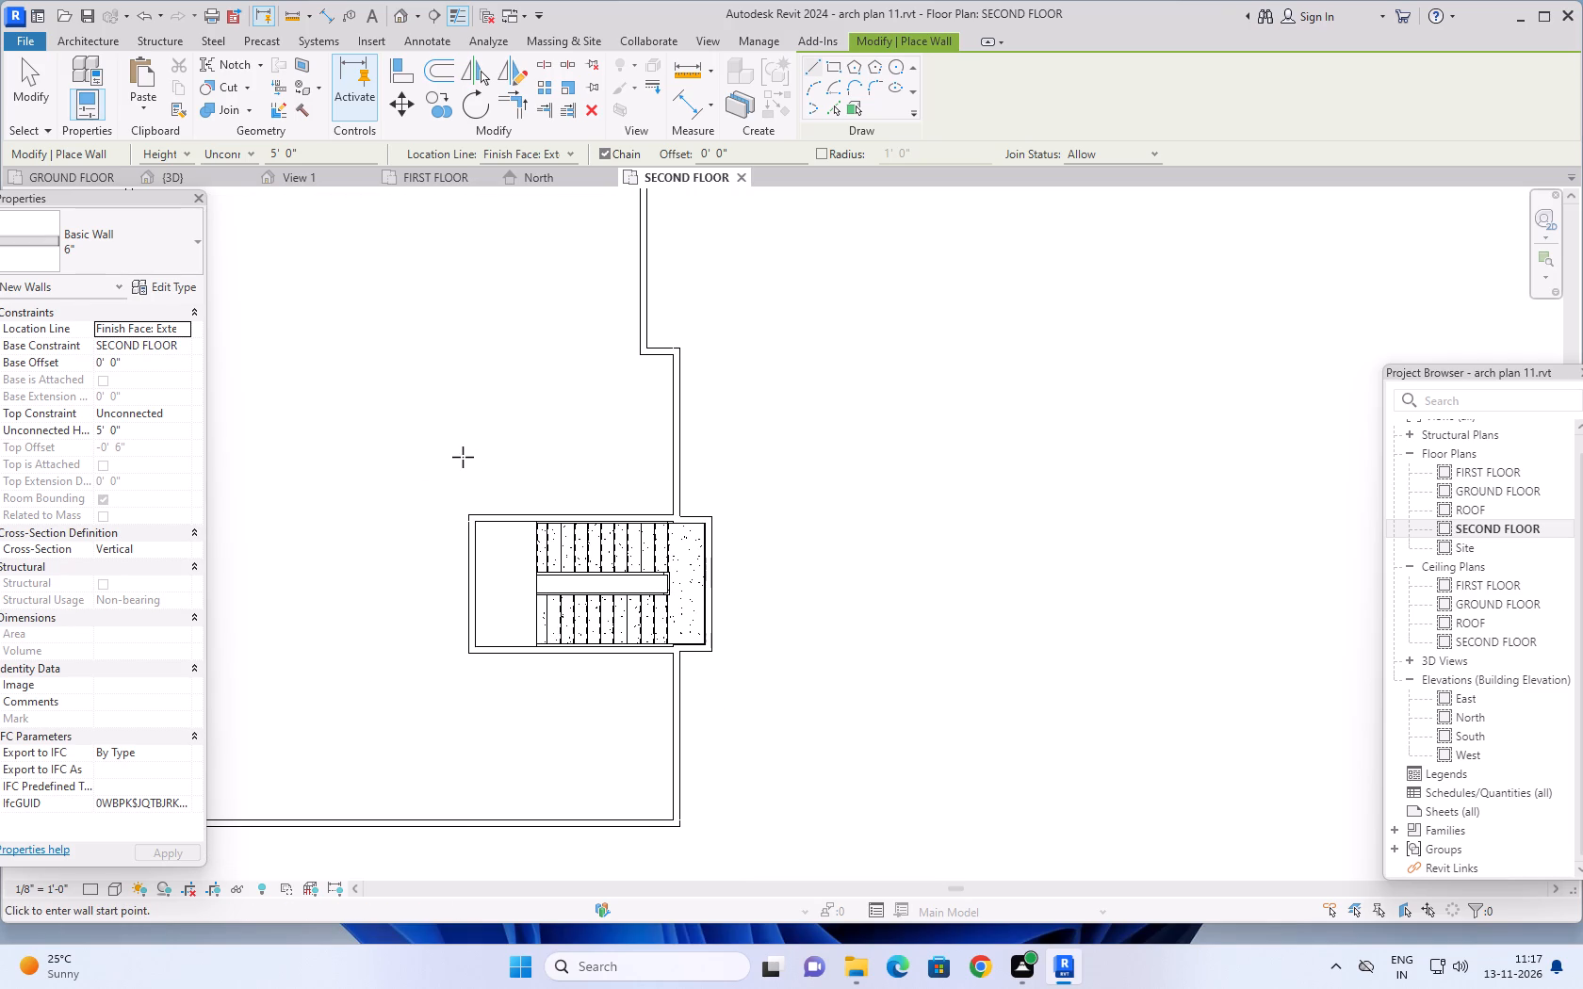
{"action": "scroll", "coordinate": [449, 457], "scroll_direction": "down", "scroll_amount": 2}
{"action": "middle_click_drag", "start_coordinate": [444, 438], "coordinate": [510, 403]}
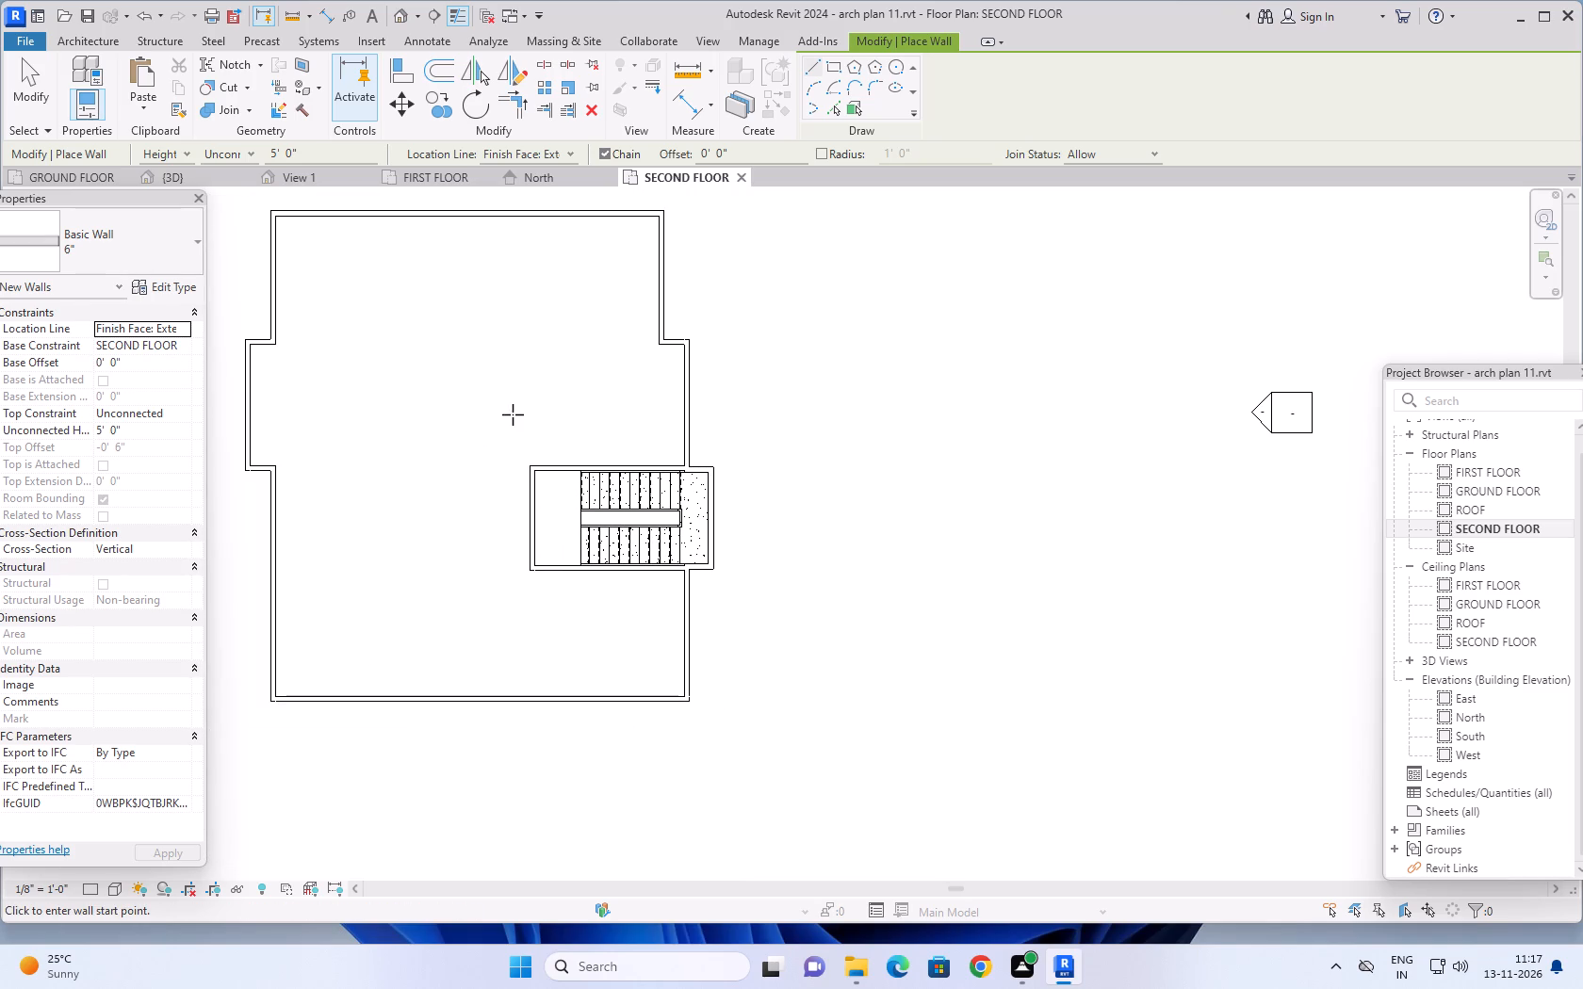
{"action": "scroll", "coordinate": [367, 477], "scroll_direction": "down", "scroll_amount": 1}
{"action": "middle_click_drag", "start_coordinate": [412, 444], "coordinate": [509, 507]}
{"action": "key", "text": "Escape"}
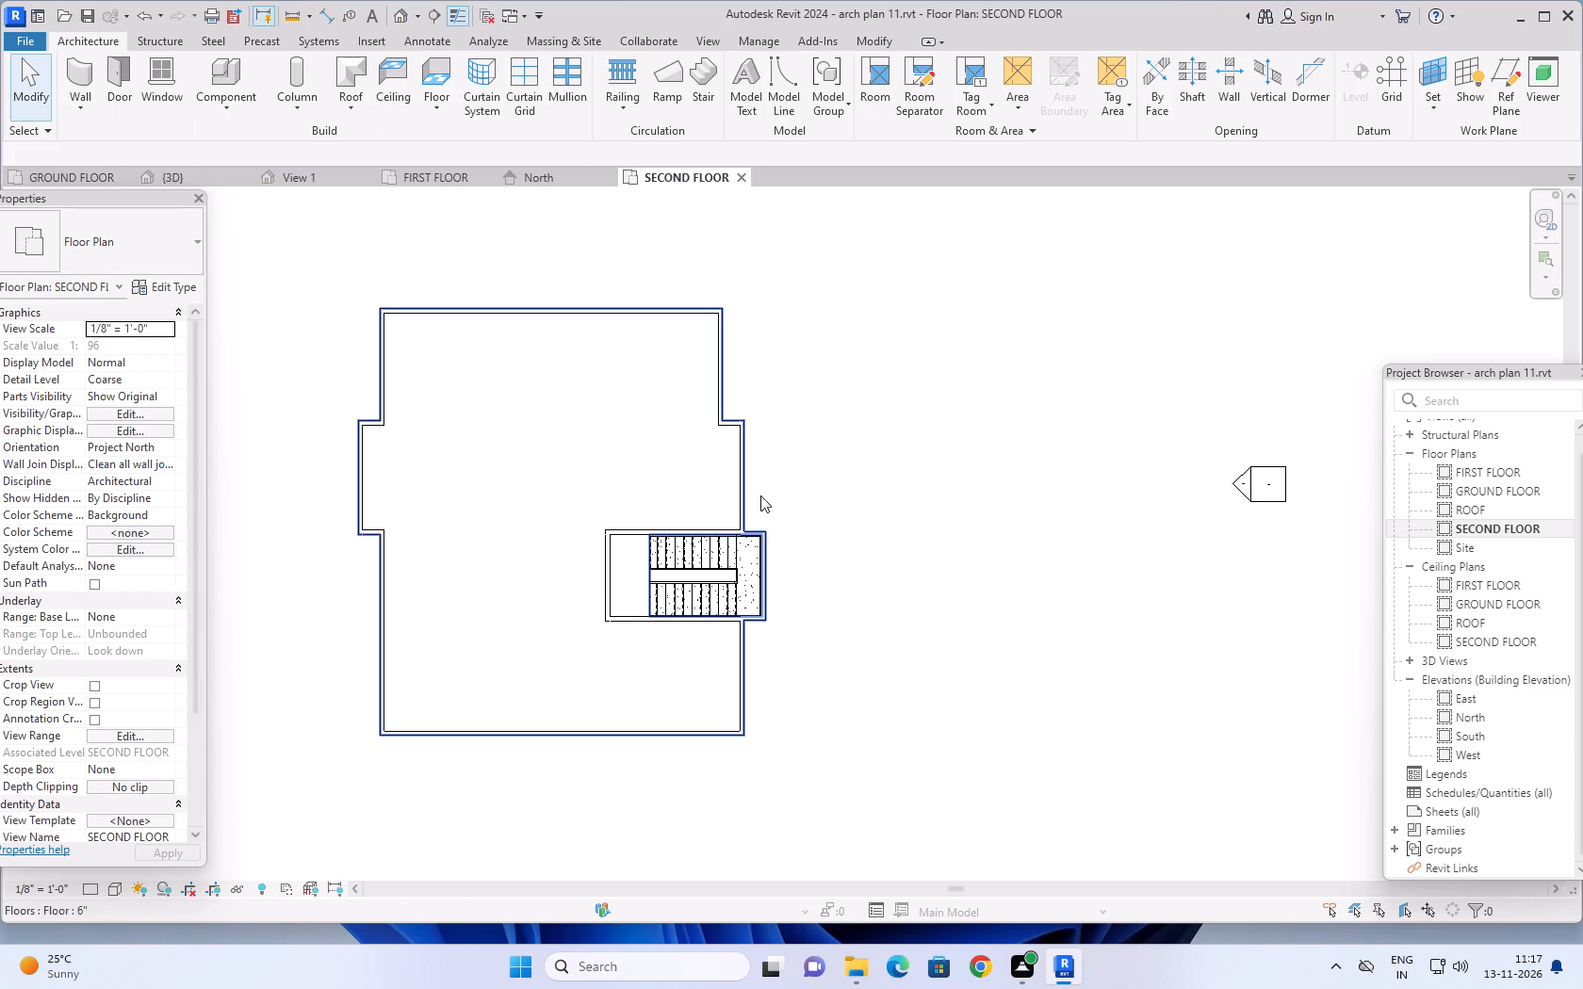
{"action": "key", "text": "Escape"}
{"action": "key", "text": "Escape"}
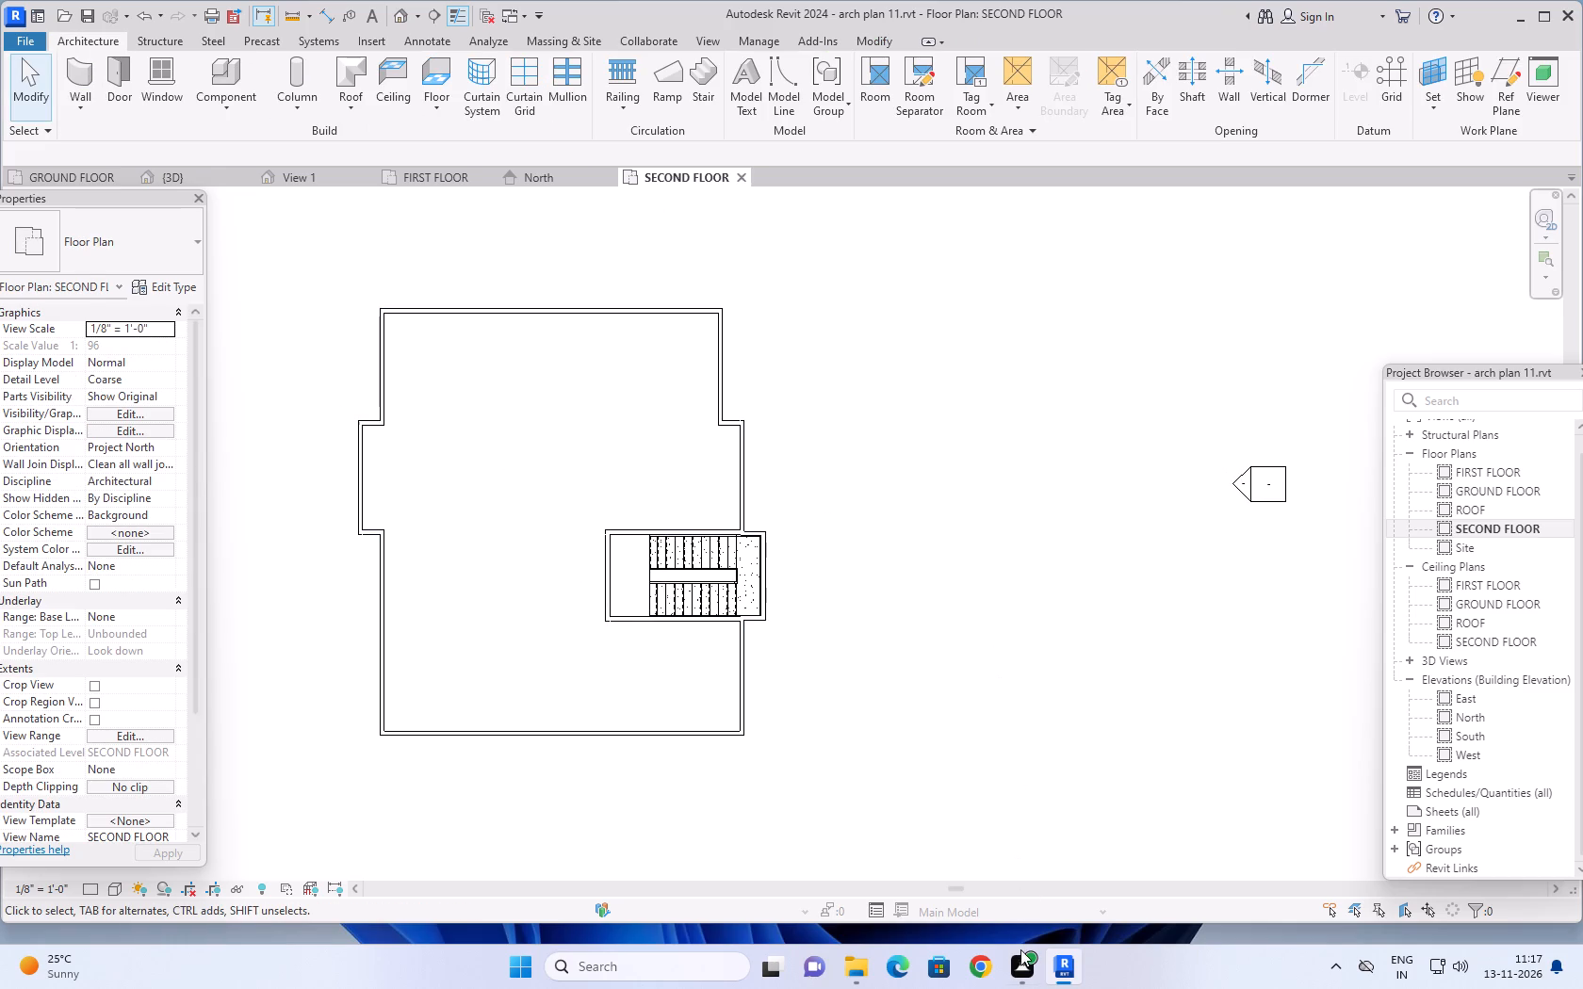
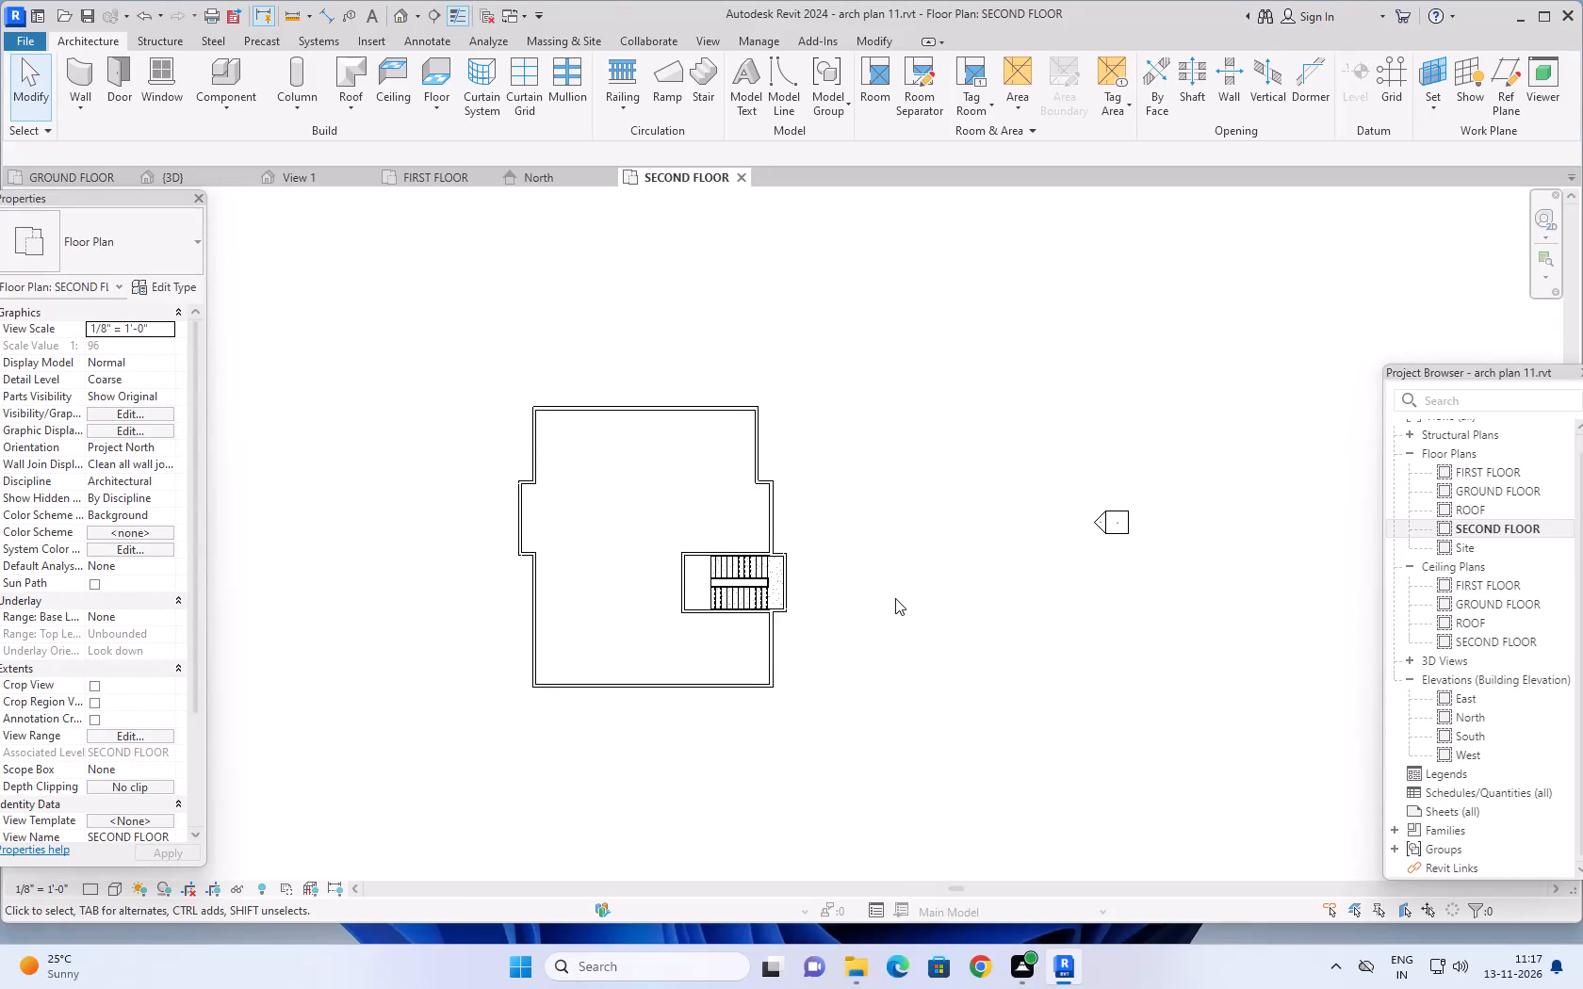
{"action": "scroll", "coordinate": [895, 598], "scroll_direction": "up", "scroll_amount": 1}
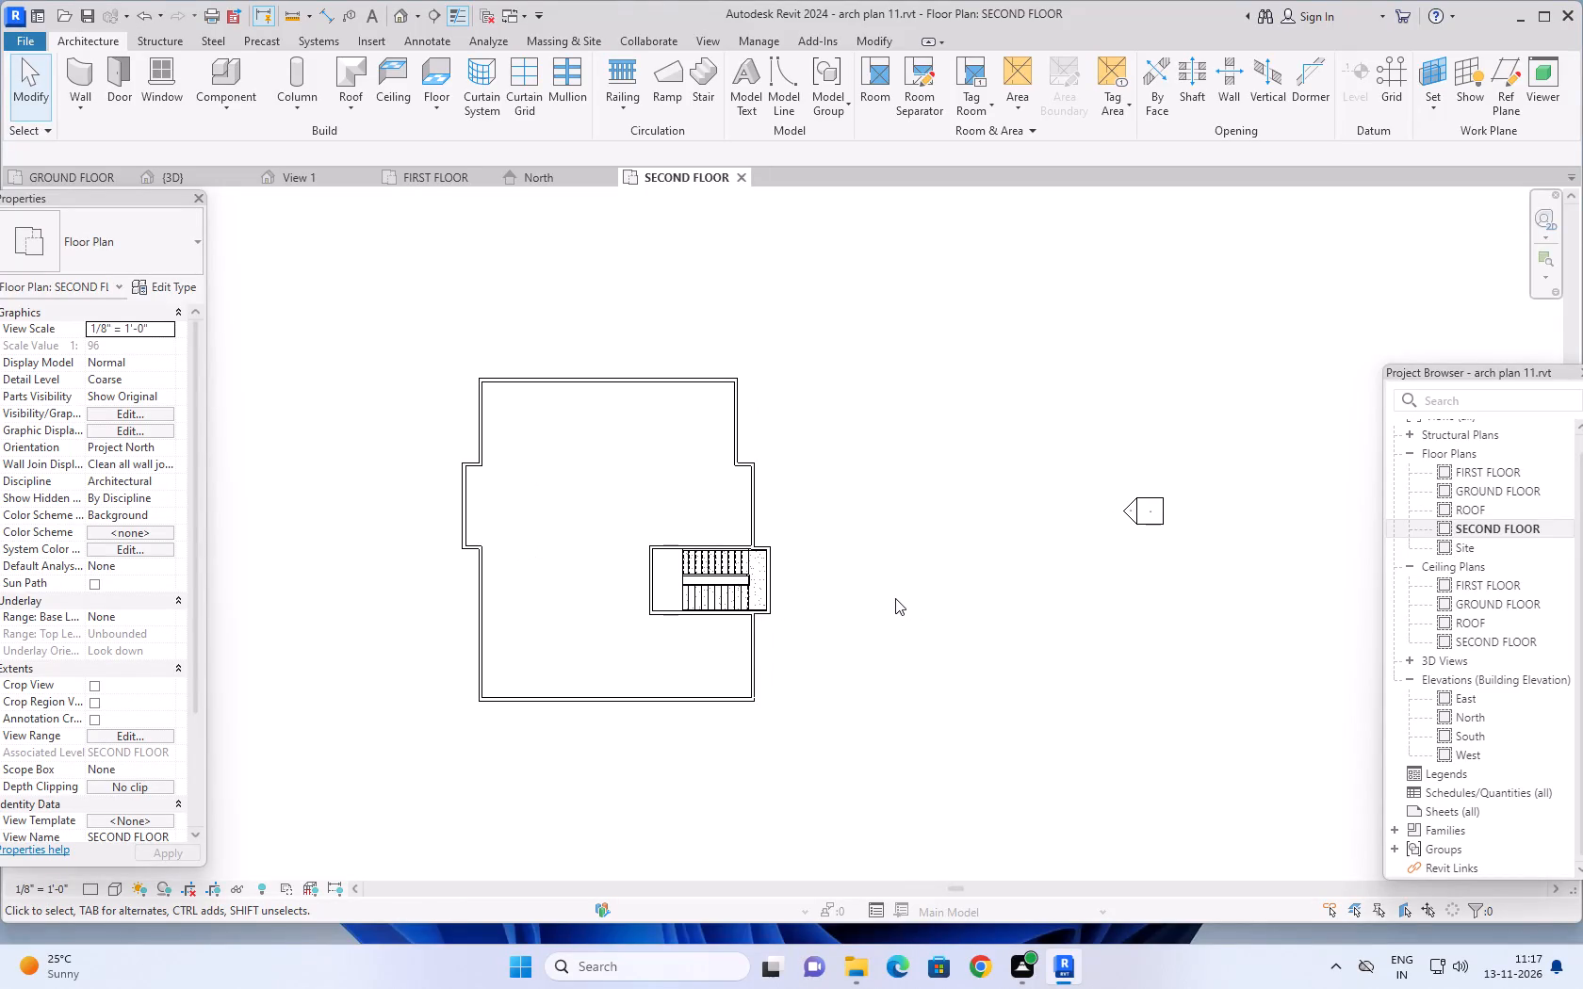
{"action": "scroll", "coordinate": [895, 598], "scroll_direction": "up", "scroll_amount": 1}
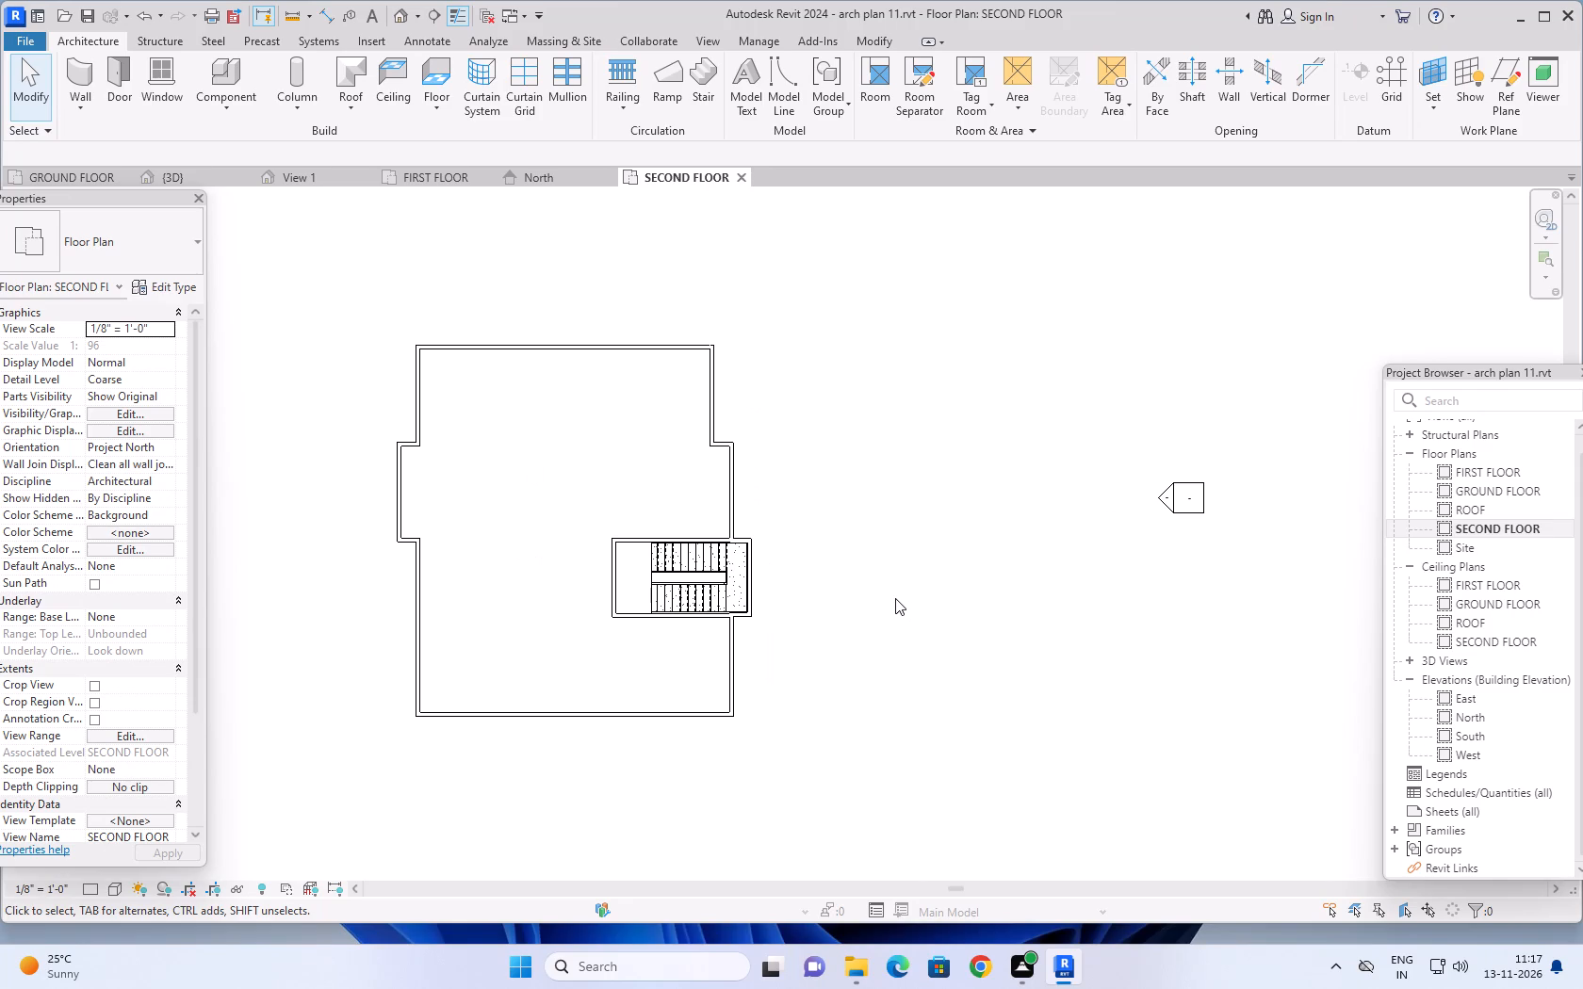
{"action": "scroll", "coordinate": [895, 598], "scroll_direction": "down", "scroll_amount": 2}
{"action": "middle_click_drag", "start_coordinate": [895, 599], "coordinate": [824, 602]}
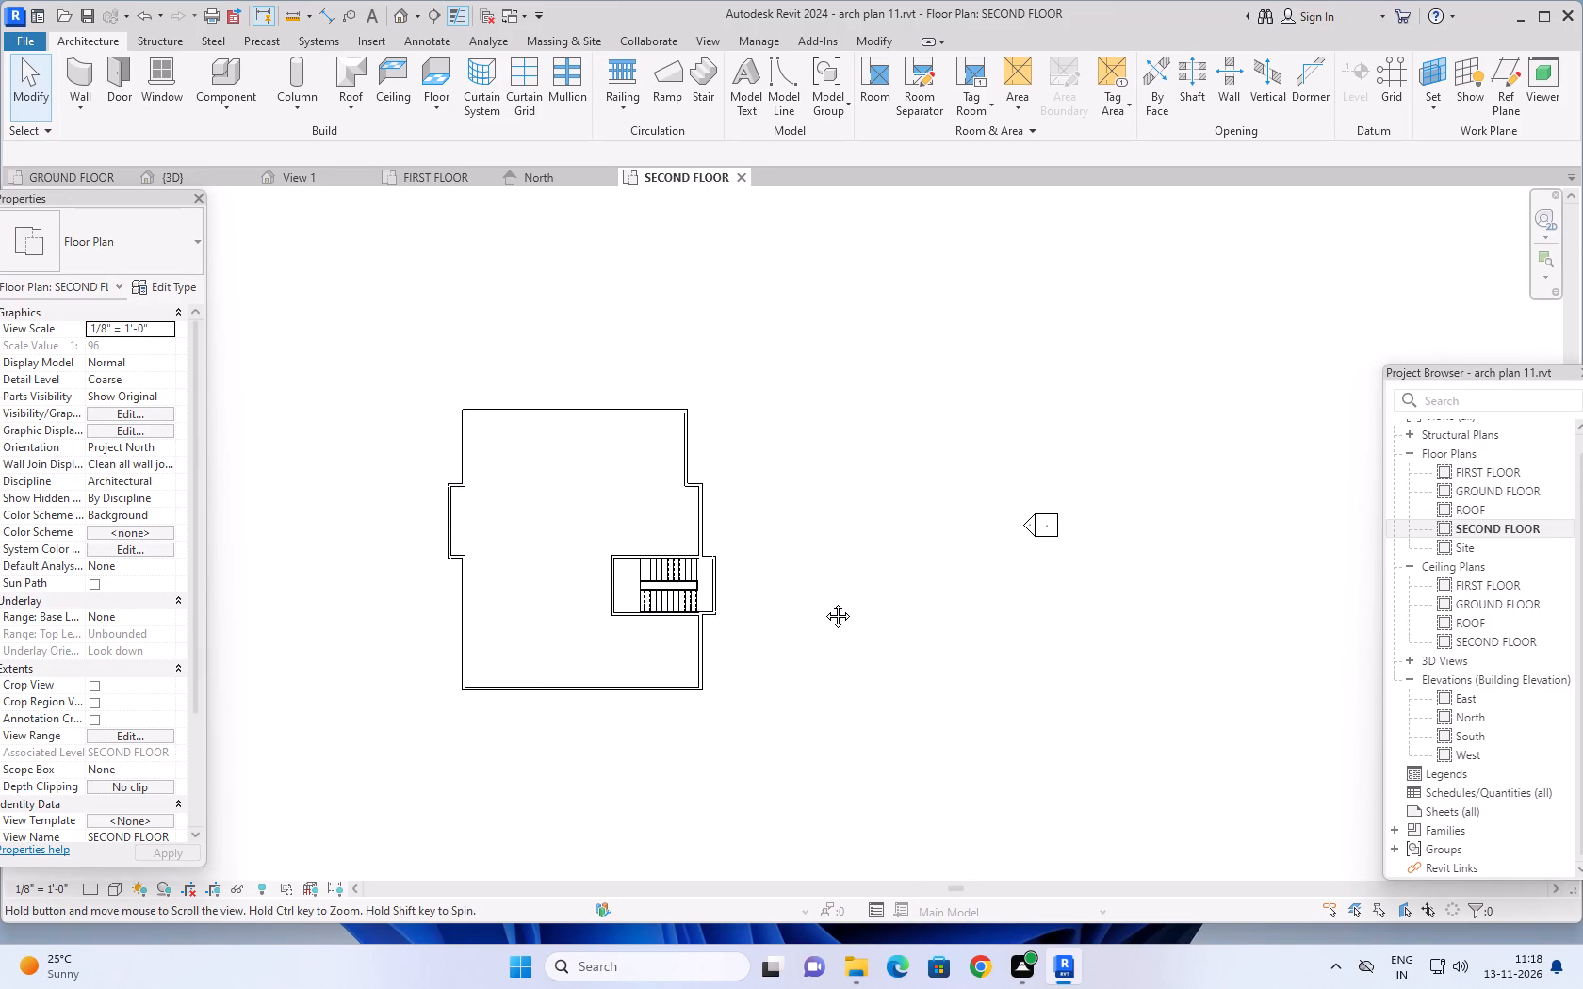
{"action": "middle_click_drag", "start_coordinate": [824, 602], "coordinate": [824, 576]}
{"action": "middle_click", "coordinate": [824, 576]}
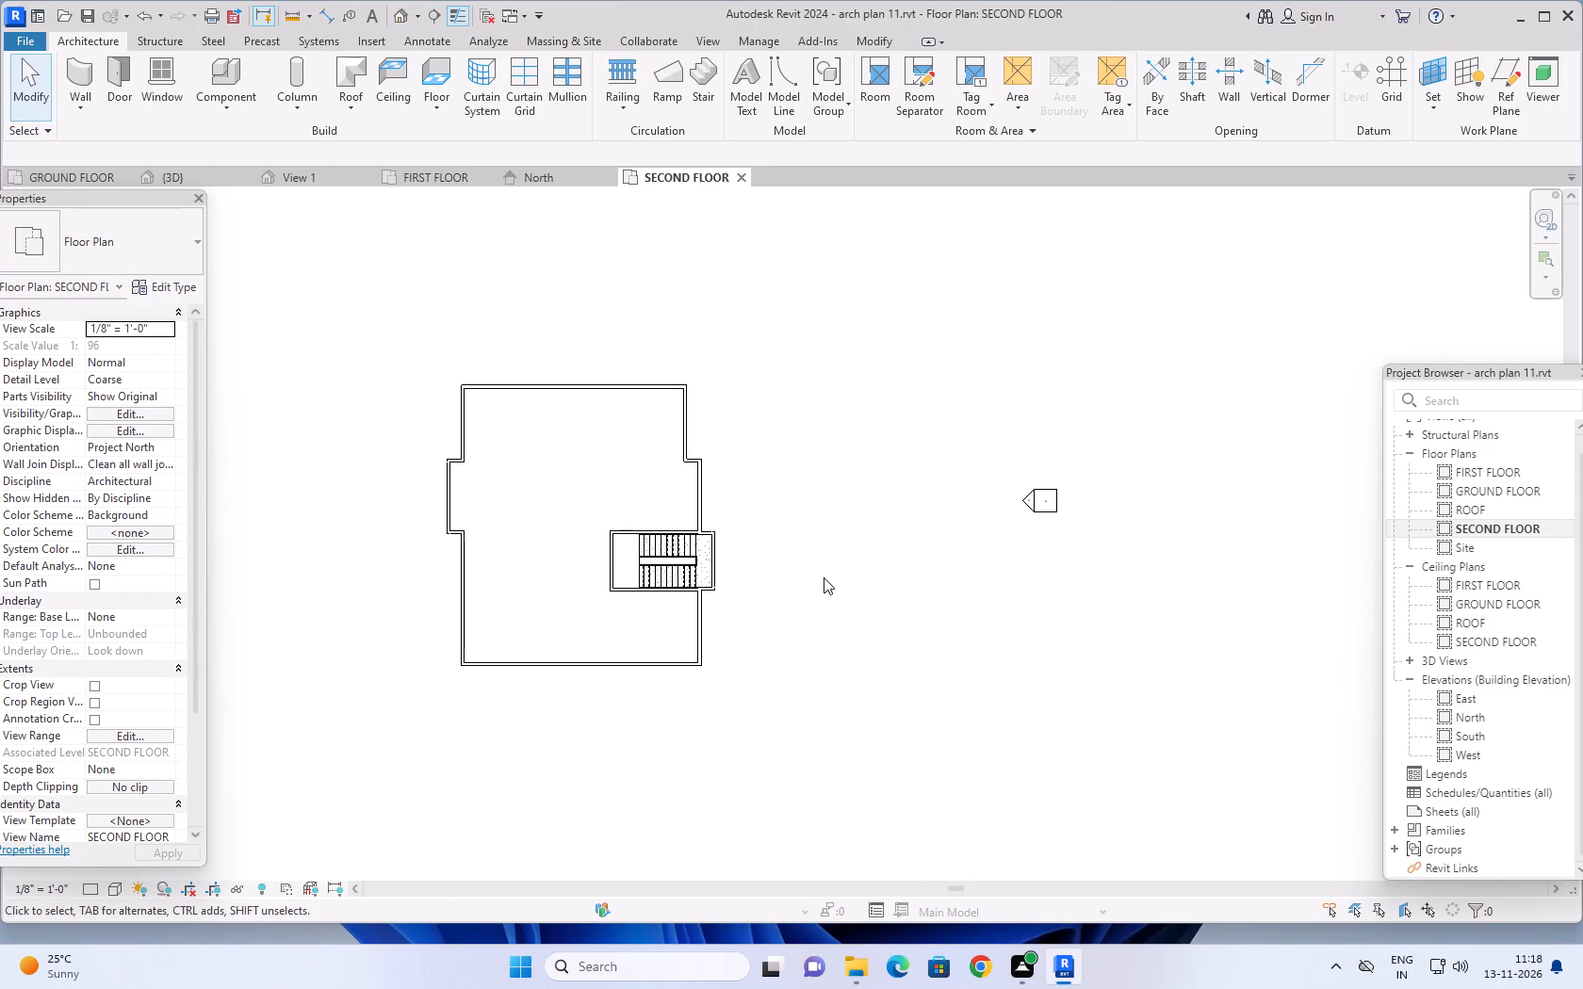
Place a Single-Flush 36" x 84" door in the stair enclosure's west wall, centred about 2'-1" from its north end and swinging outward.
{"action": "scroll", "coordinate": [815, 582], "scroll_direction": "up", "scroll_amount": 2}
{"action": "middle_click_drag", "start_coordinate": [785, 576], "coordinate": [926, 576]}
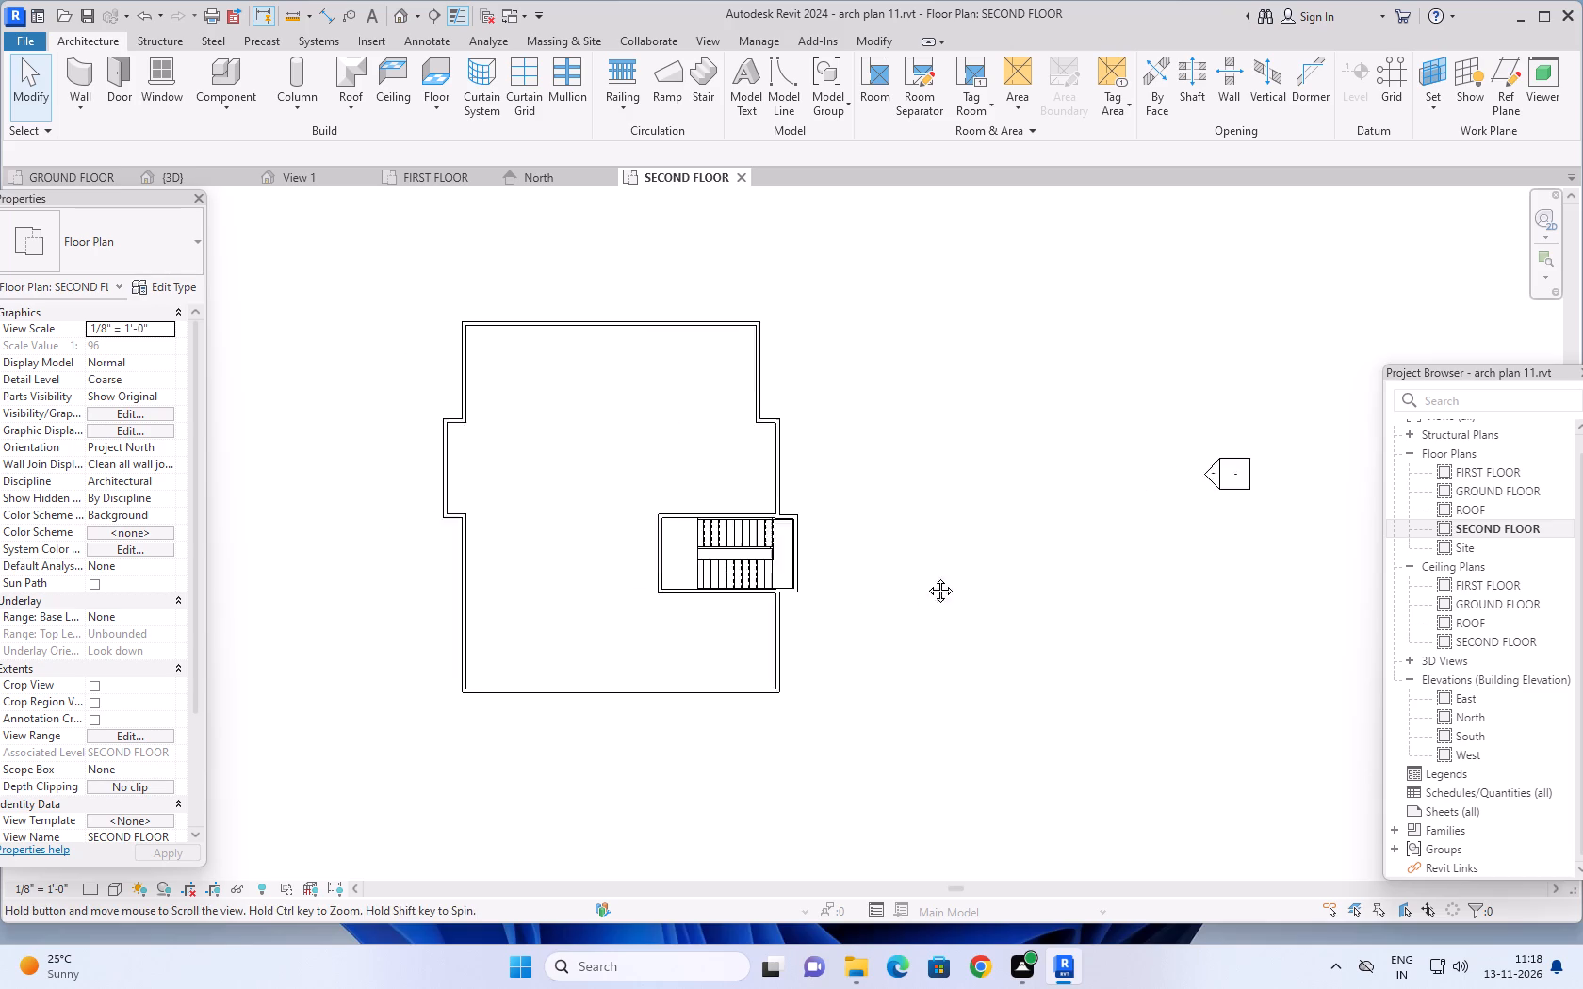
{"action": "middle_click_drag", "start_coordinate": [926, 576], "coordinate": [1018, 588]}
{"action": "scroll", "coordinate": [767, 593], "scroll_direction": "up", "scroll_amount": 5}
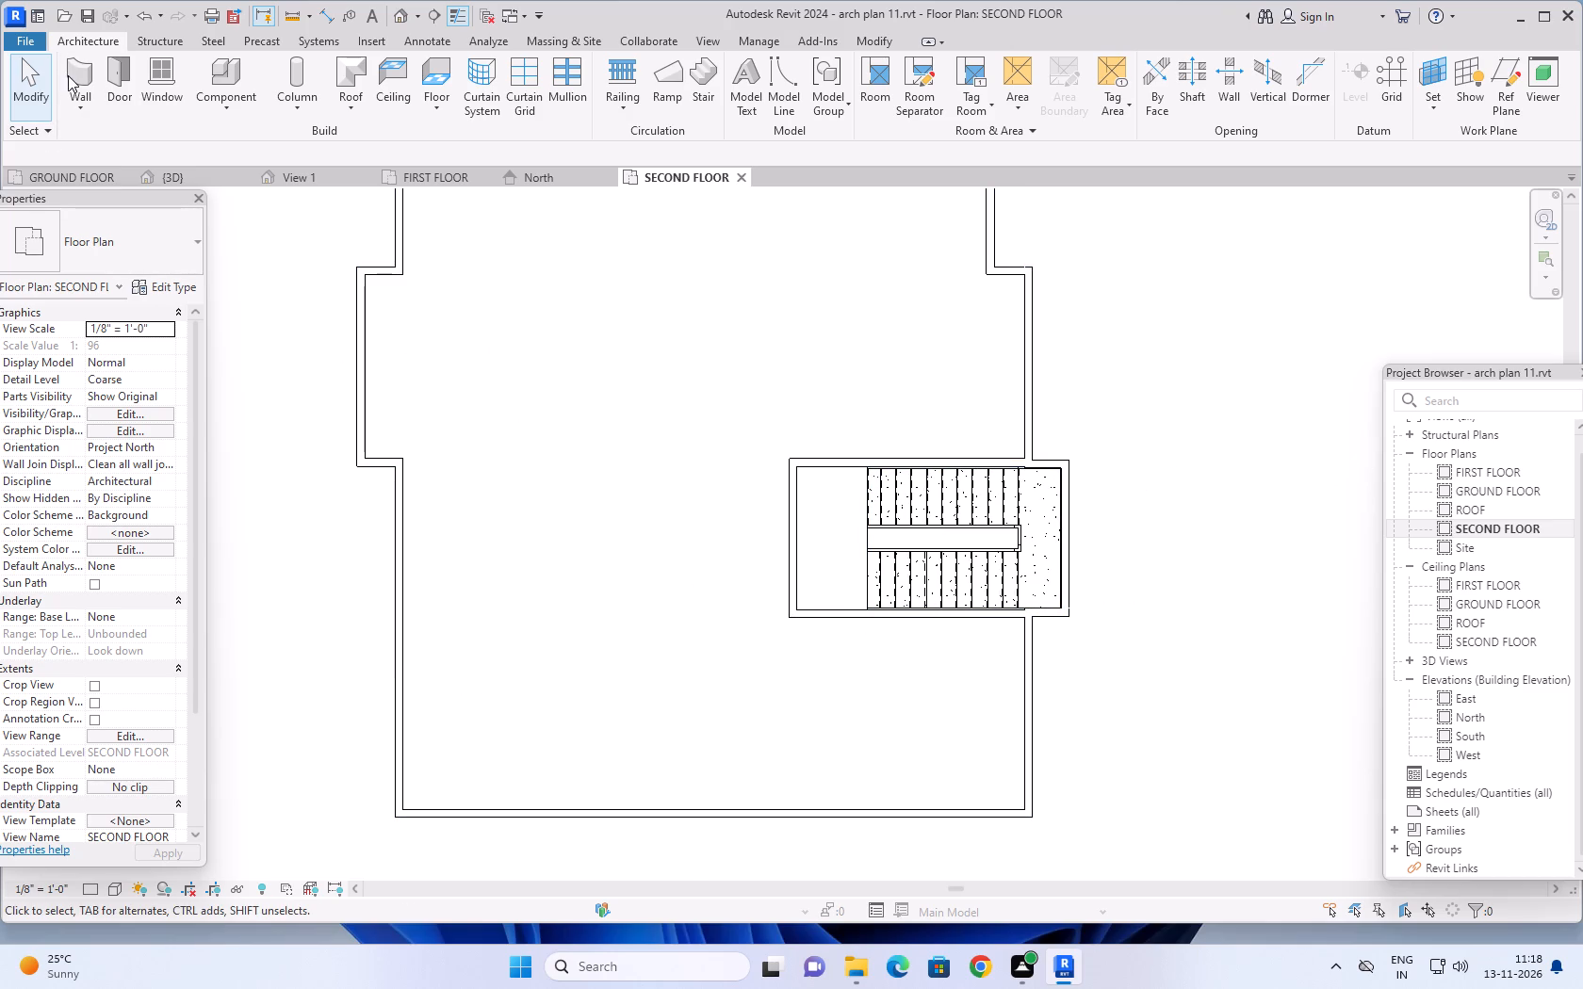
{"action": "left_click", "coordinate": [127, 70]}
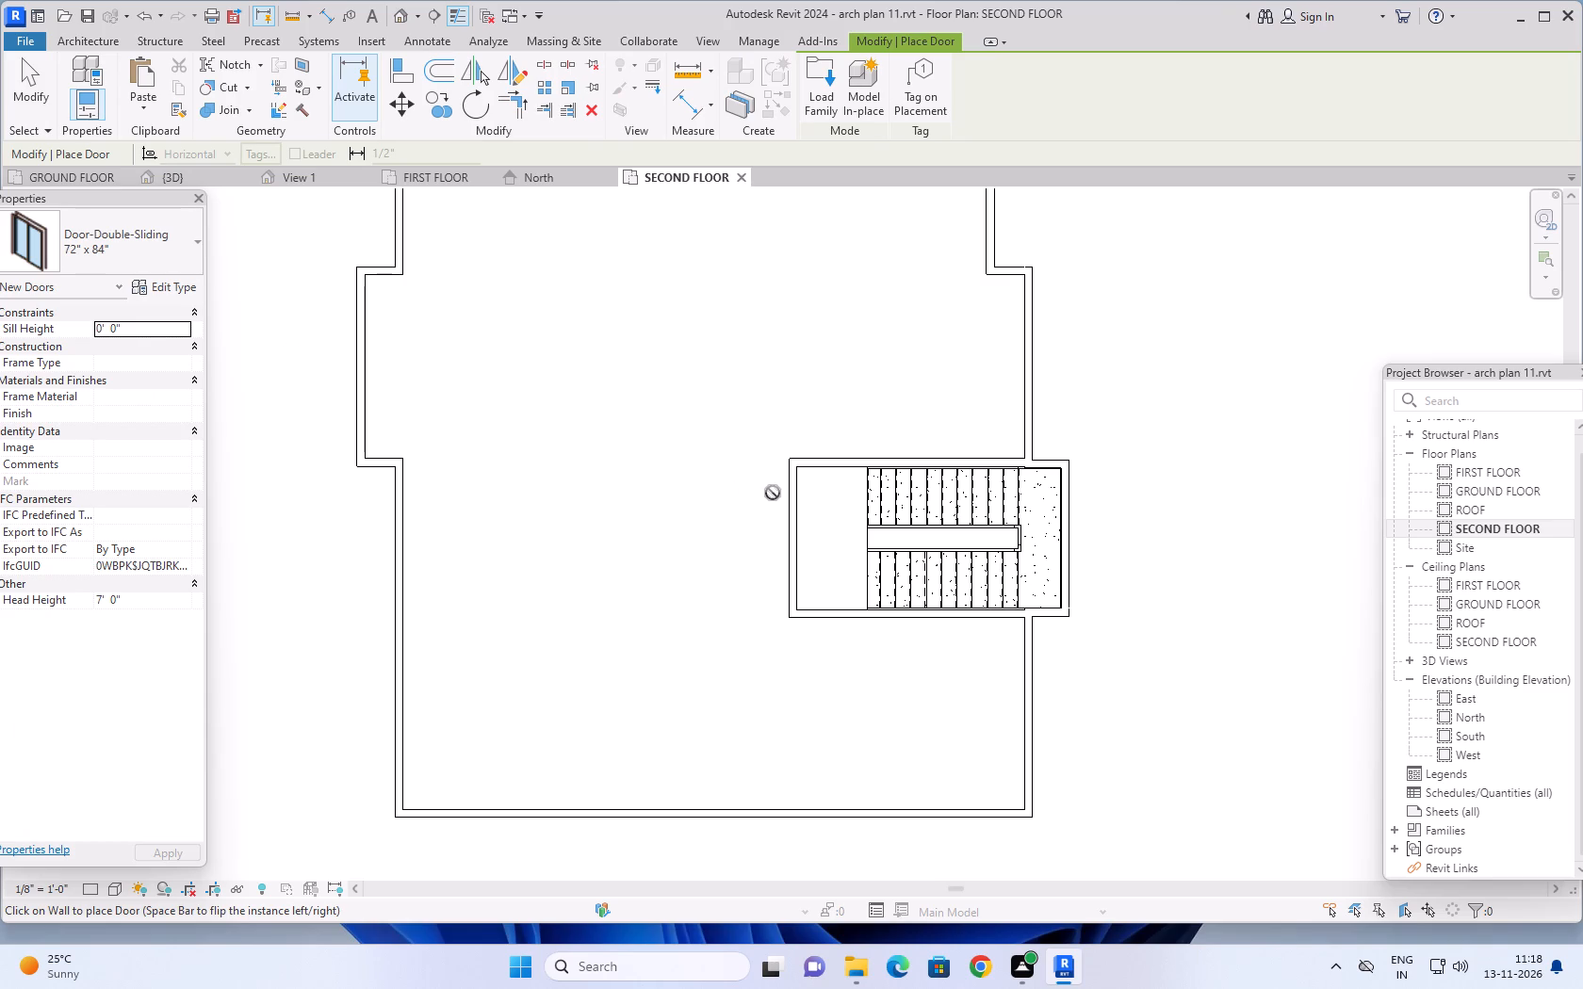
{"action": "scroll", "coordinate": [773, 493], "scroll_direction": "up", "scroll_amount": 8}
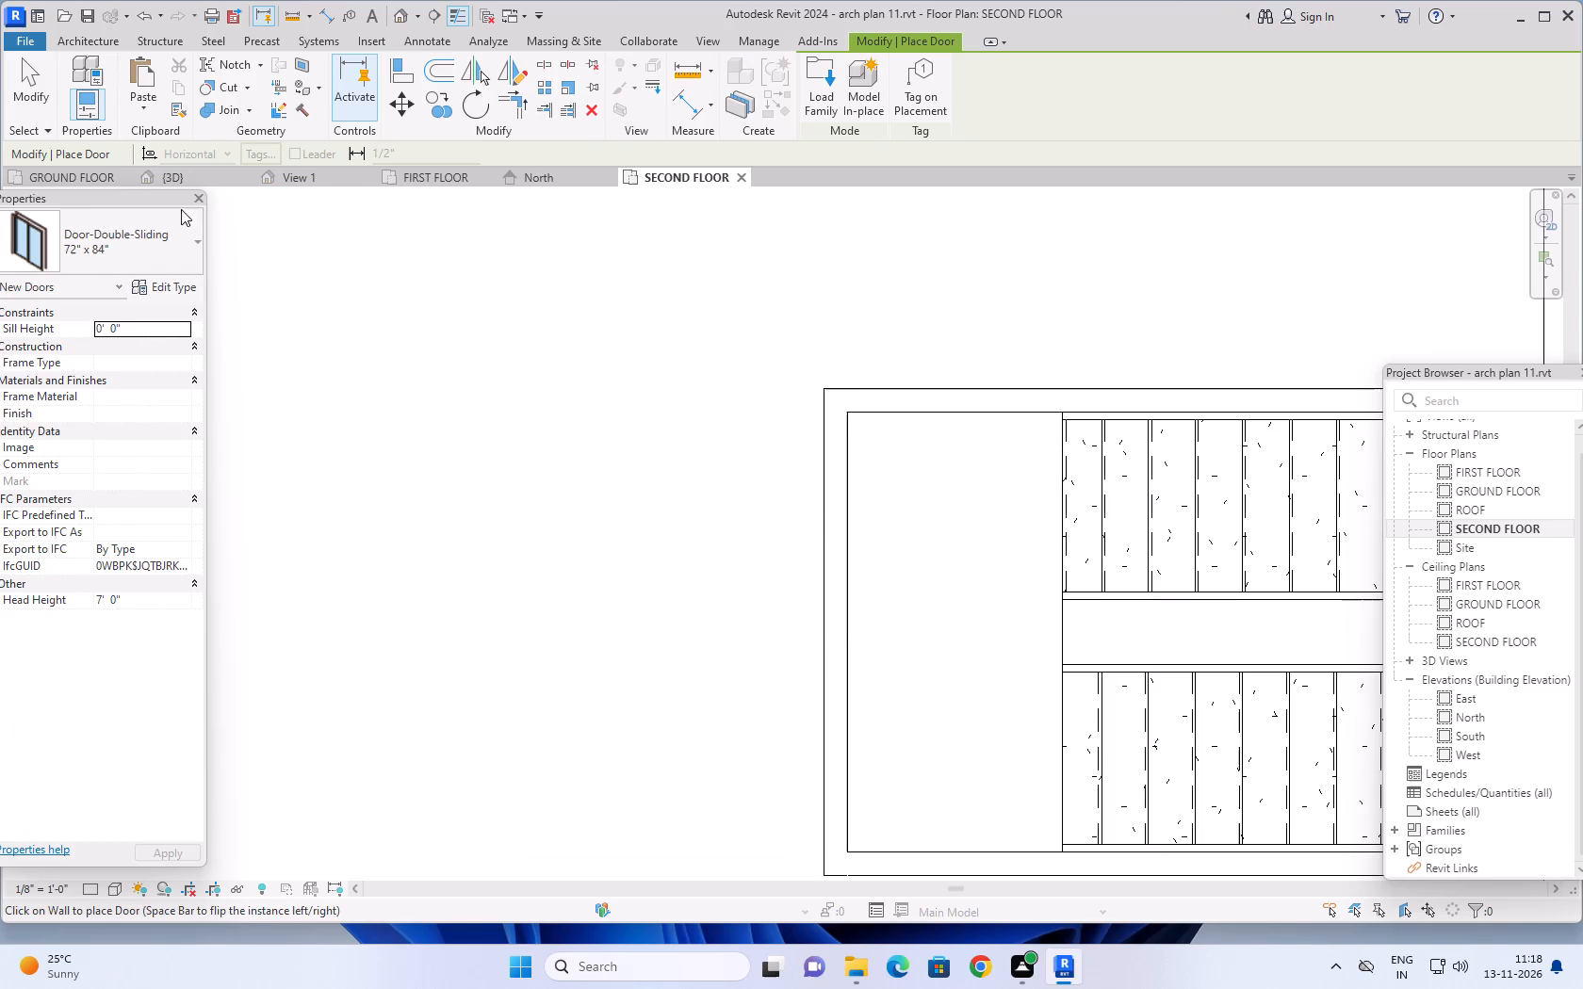
{"action": "left_click", "coordinate": [183, 255]}
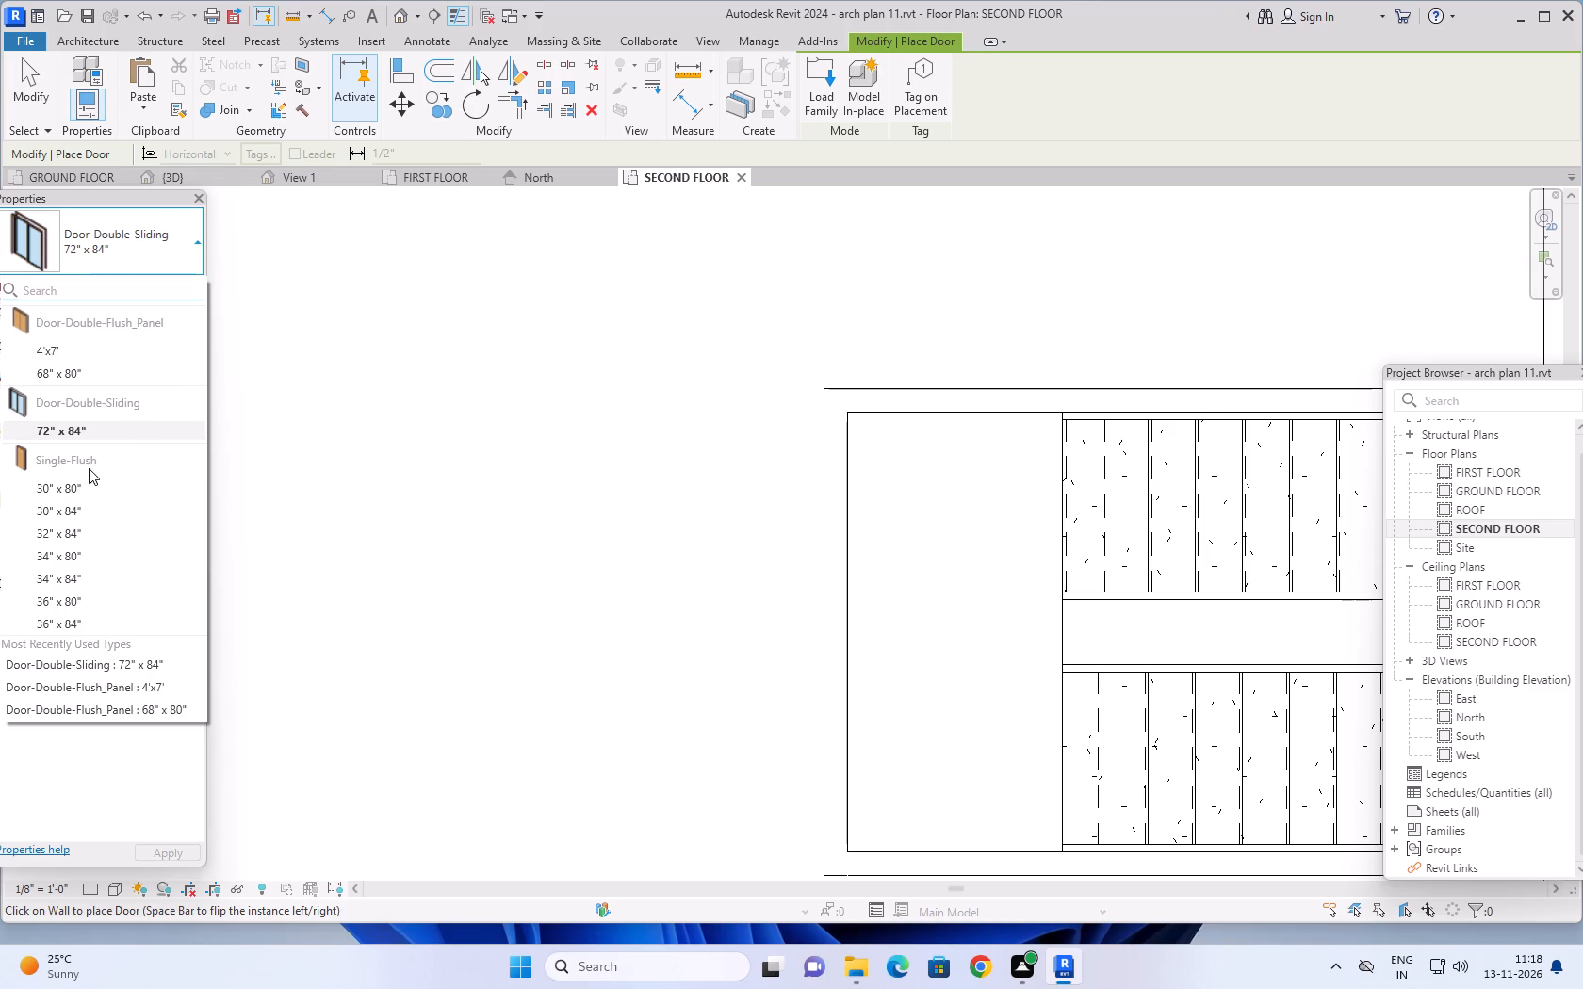
{"action": "scroll", "coordinate": [98, 376], "scroll_direction": "up", "scroll_amount": 6}
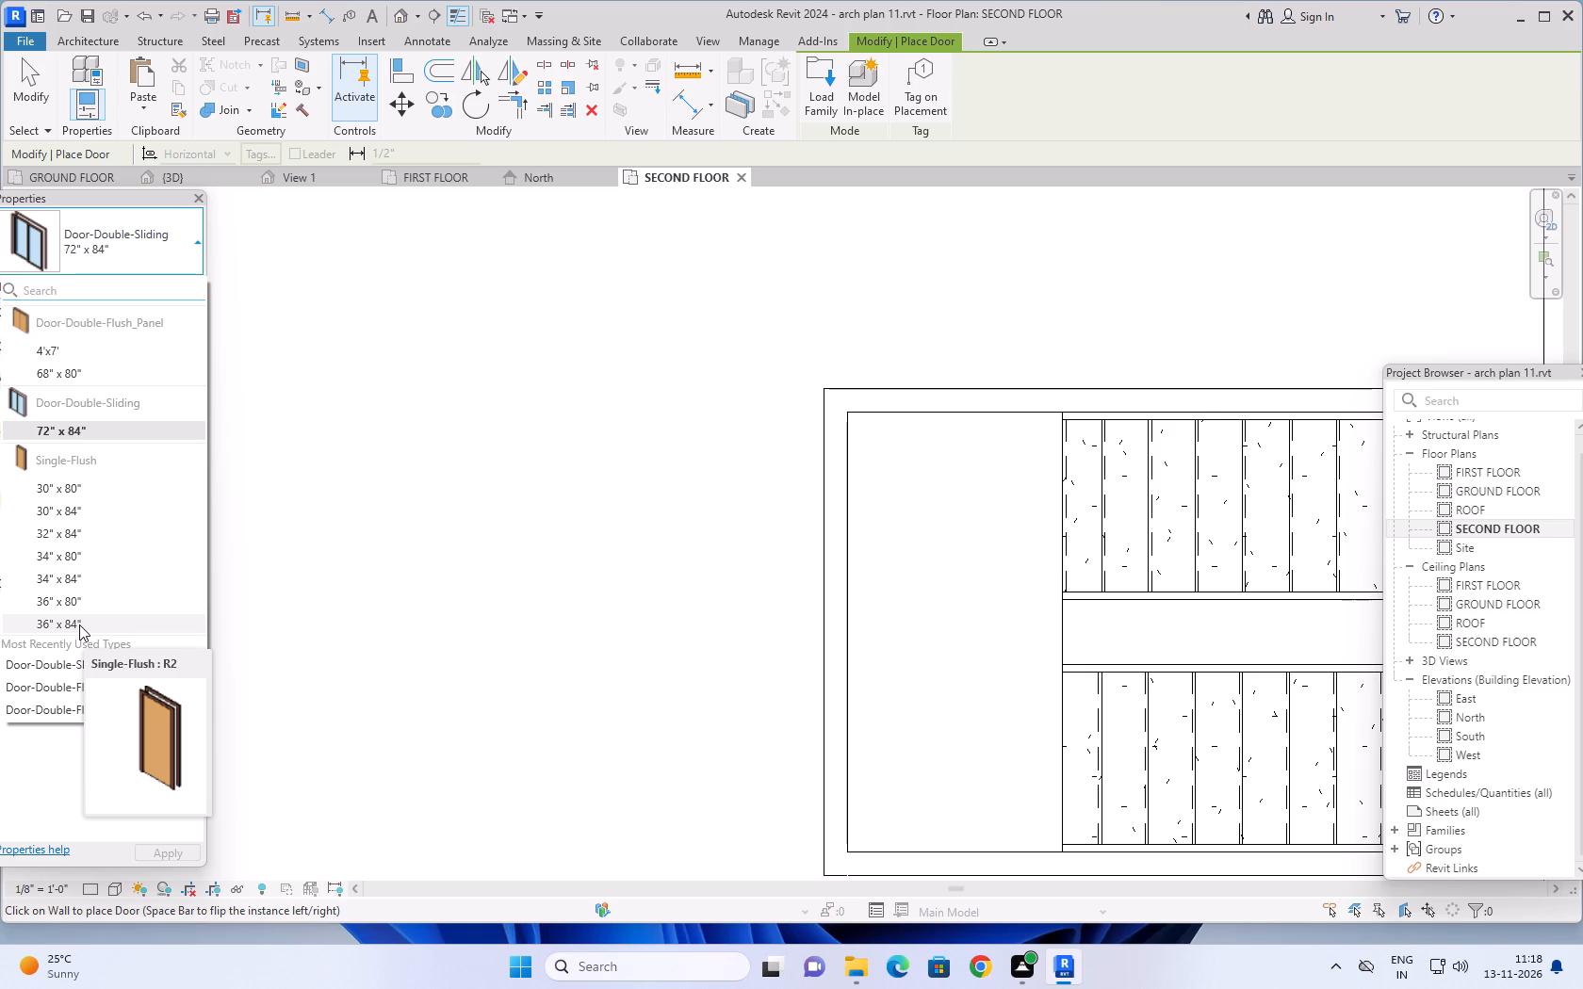
{"action": "left_click", "coordinate": [79, 624]}
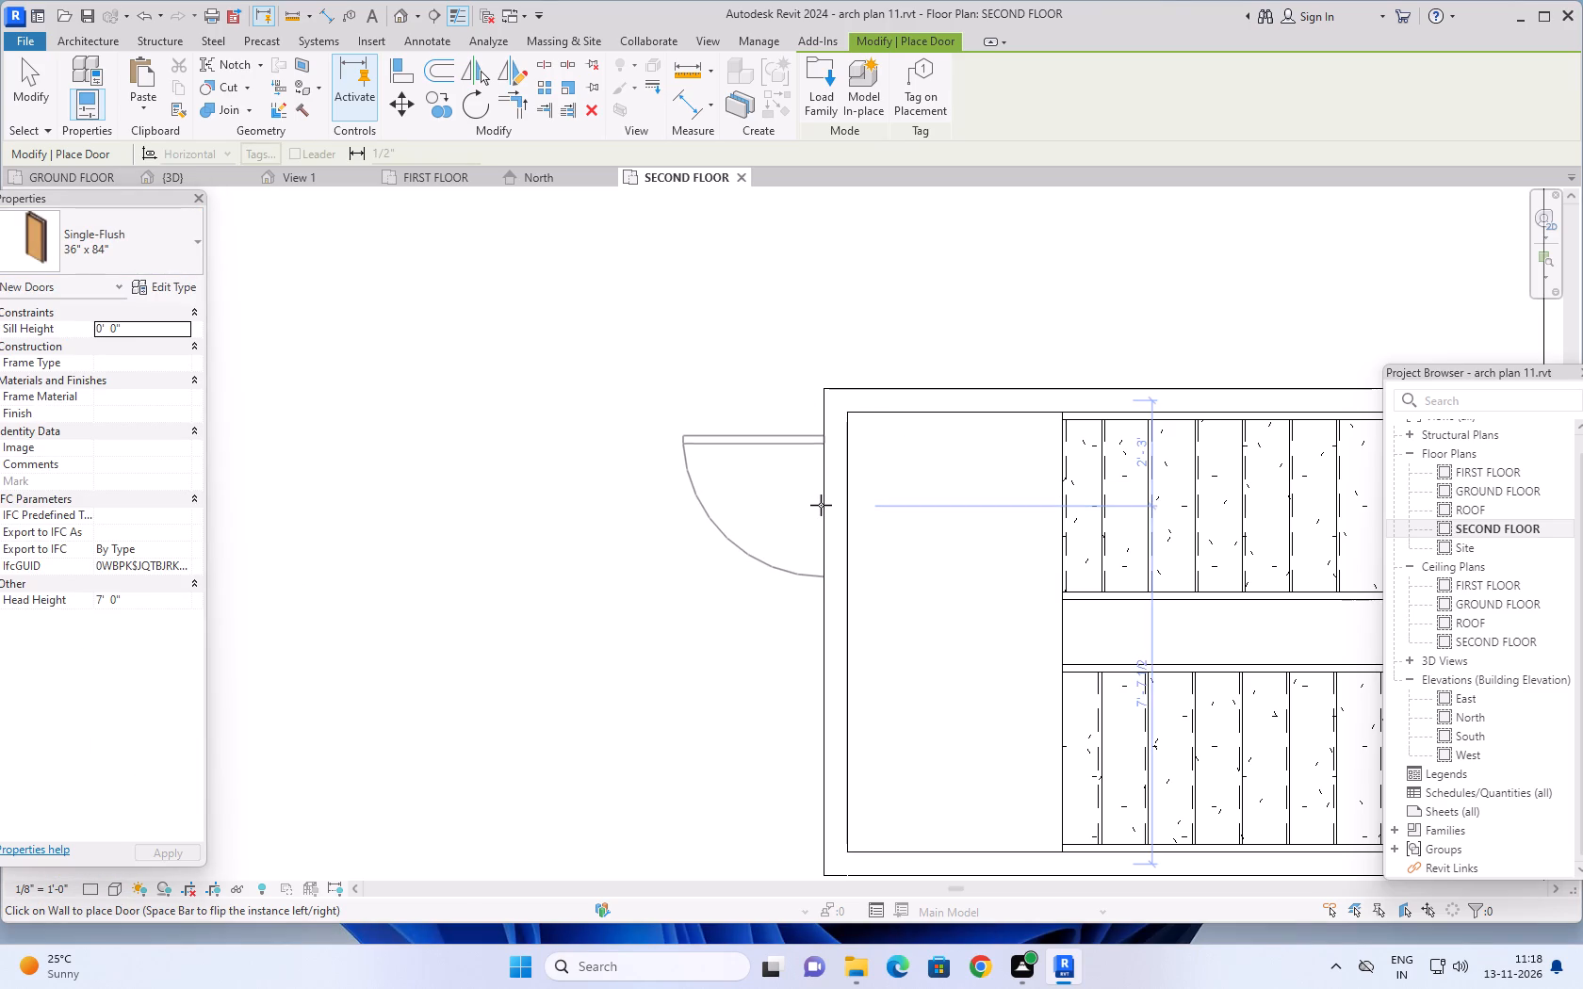
{"action": "left_click", "coordinate": [821, 498]}
{"action": "scroll", "coordinate": [647, 559], "scroll_direction": "down", "scroll_amount": 5}
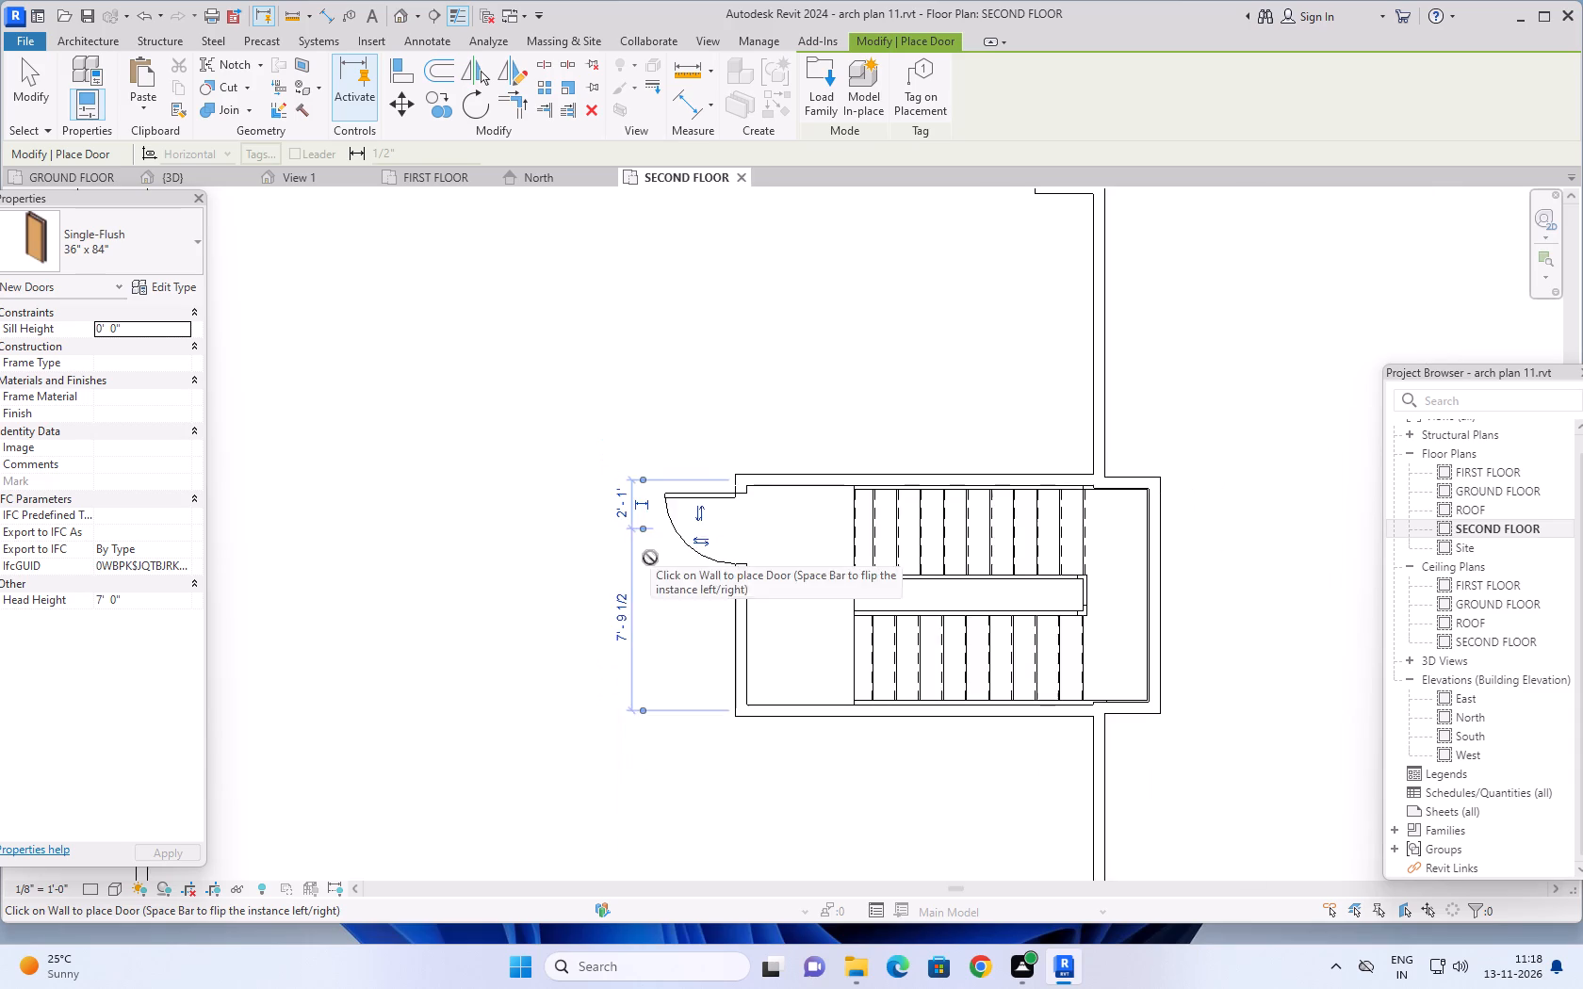
{"action": "scroll", "coordinate": [652, 559], "scroll_direction": "down", "scroll_amount": 4}
{"action": "middle_click_drag", "start_coordinate": [655, 565], "coordinate": [594, 550]}
{"action": "scroll", "coordinate": [611, 555], "scroll_direction": "up", "scroll_amount": 1}
{"action": "key", "text": "Escape"}
{"action": "key", "text": "Escape"}
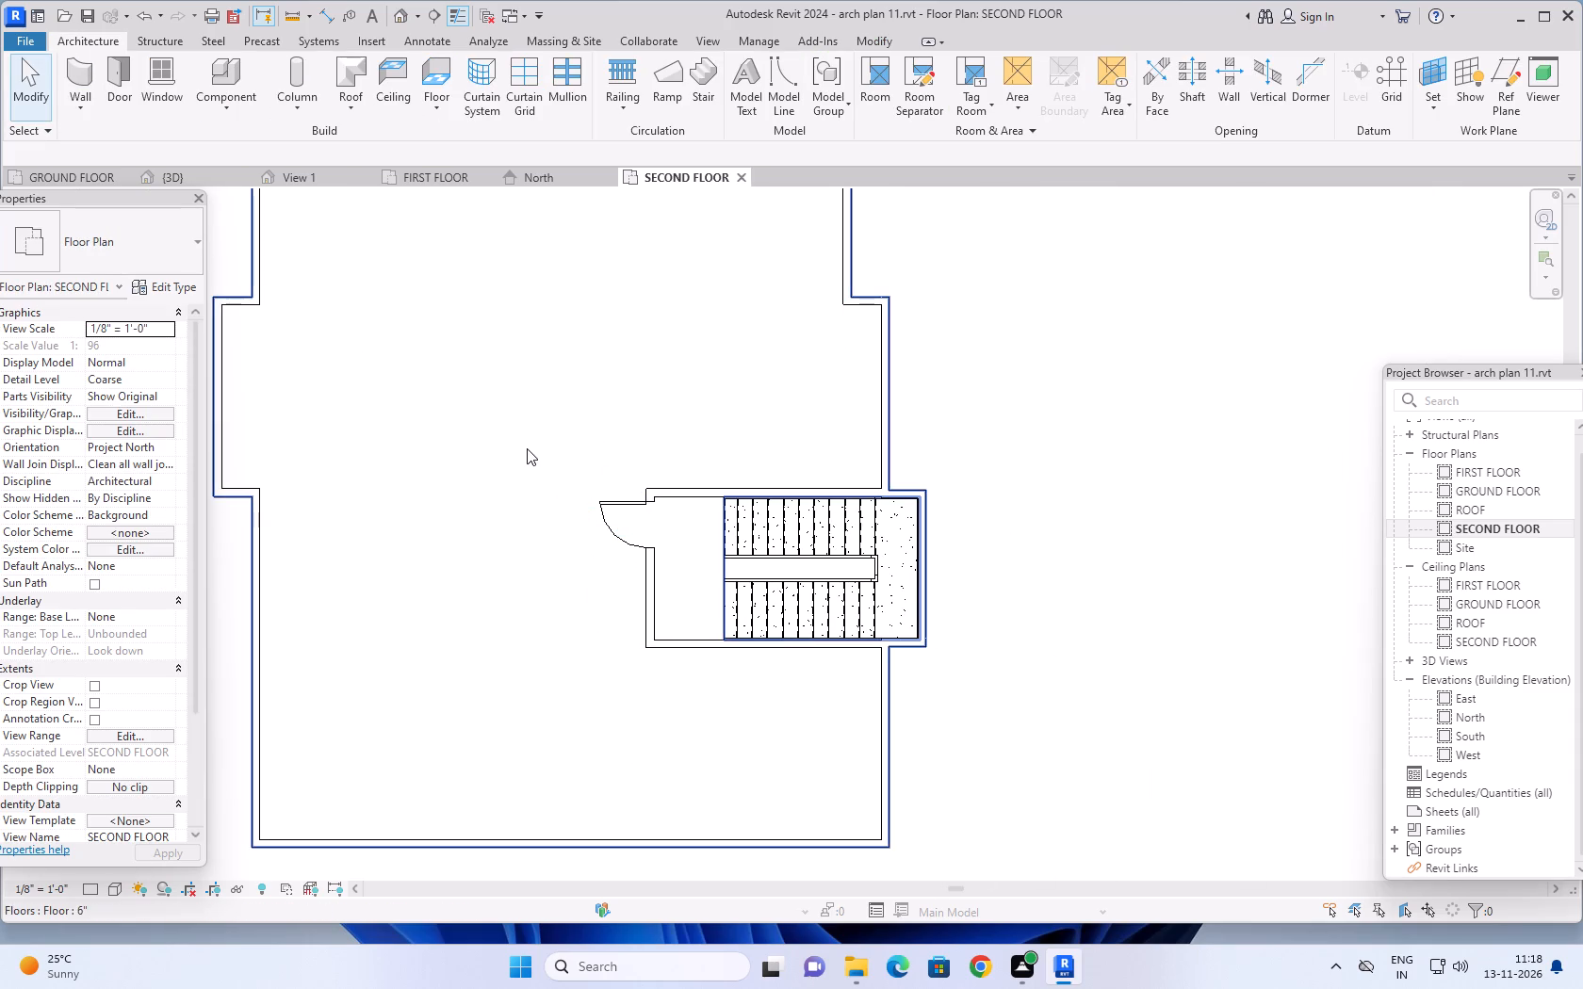
{"action": "key", "text": "Escape"}
{"action": "key", "text": "Escape"}
{"action": "key", "text": "Escape"}
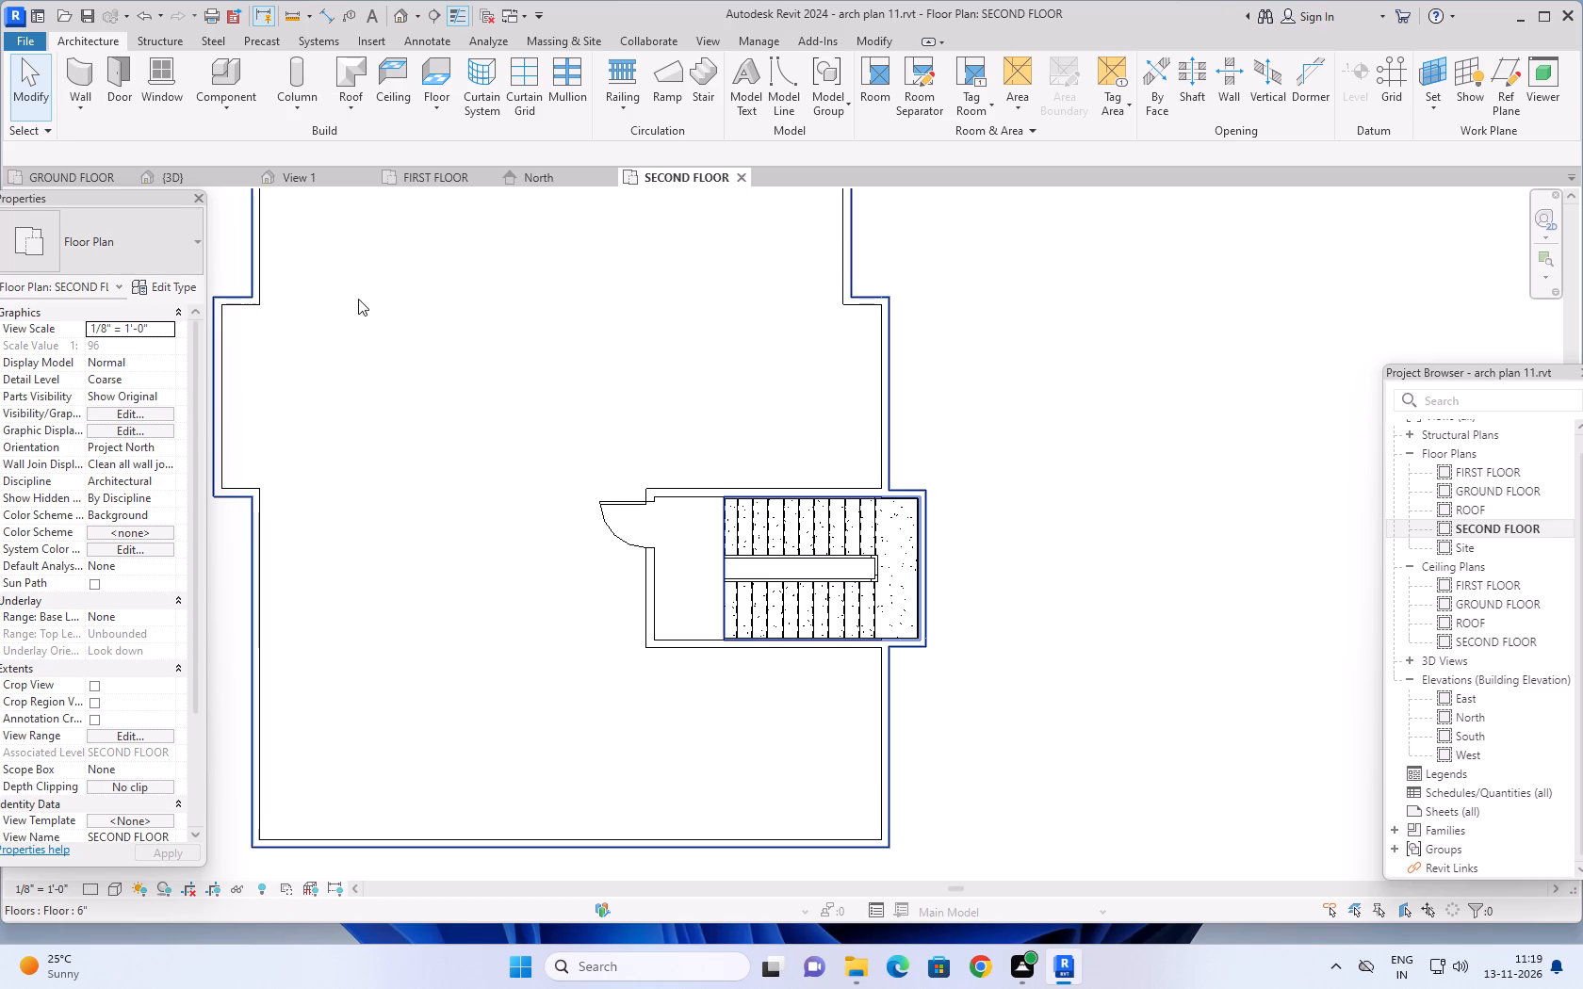
Examine the second floor plan around the stair enclosure, its door and the perimeter walls.
{"action": "scroll", "coordinate": [375, 300], "scroll_direction": "down", "scroll_amount": 5}
{"action": "middle_click_drag", "start_coordinate": [419, 309], "coordinate": [564, 358]}
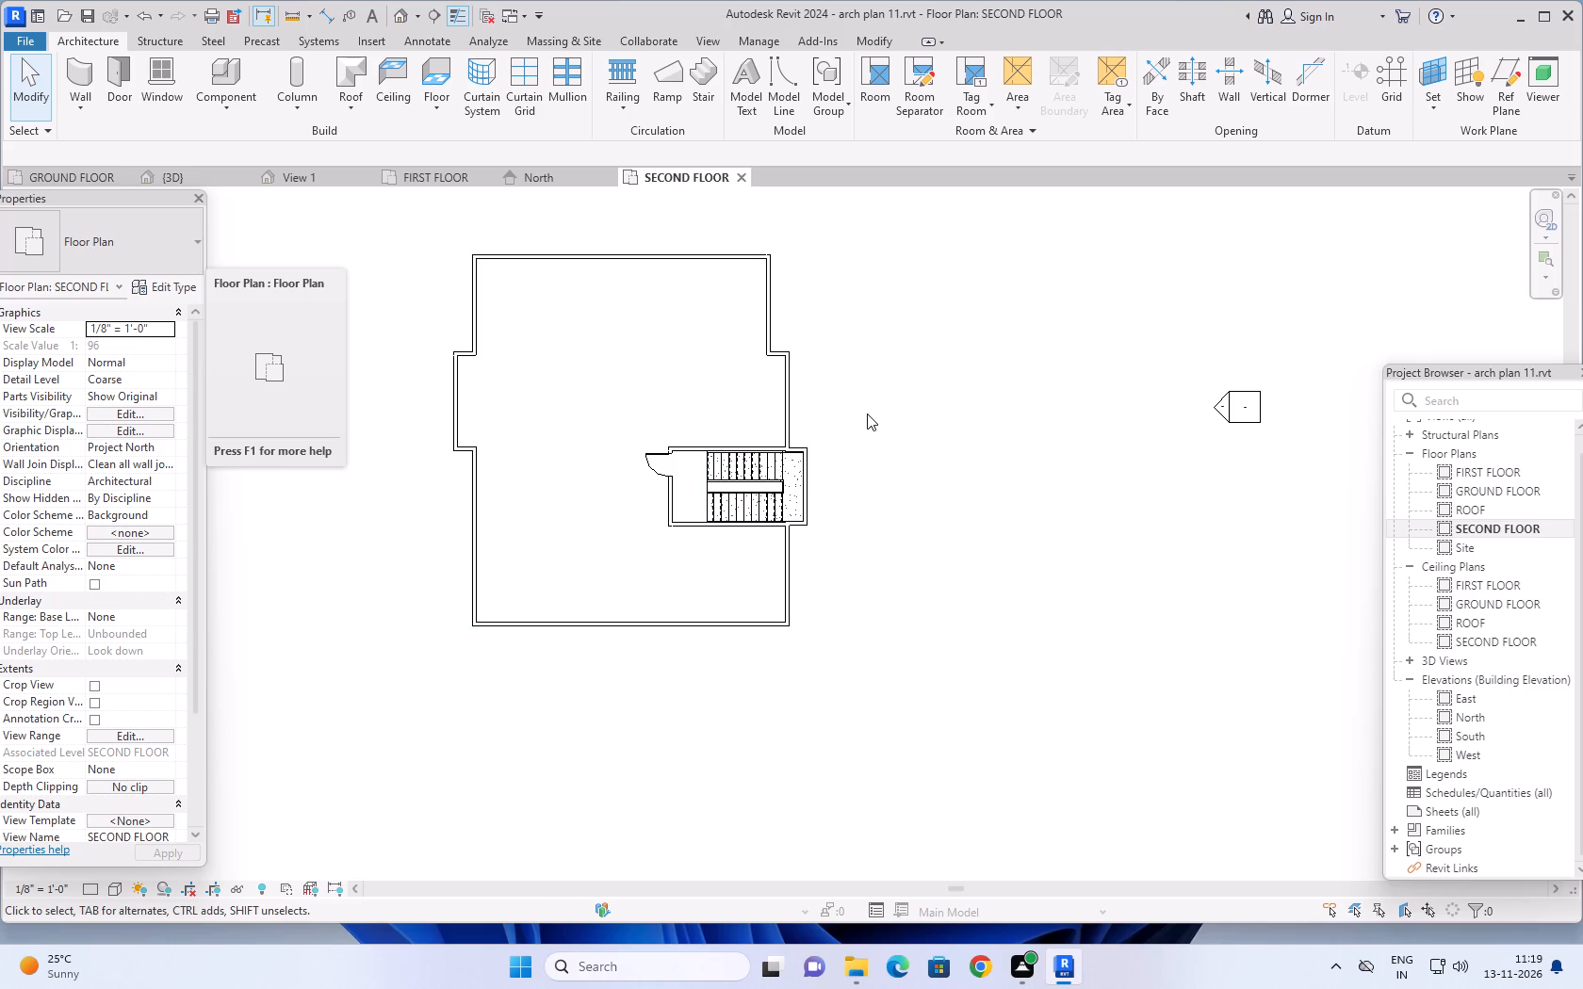
{"action": "scroll", "coordinate": [870, 414], "scroll_direction": "down", "scroll_amount": 1}
{"action": "middle_click_drag", "start_coordinate": [897, 358], "coordinate": [885, 378]}
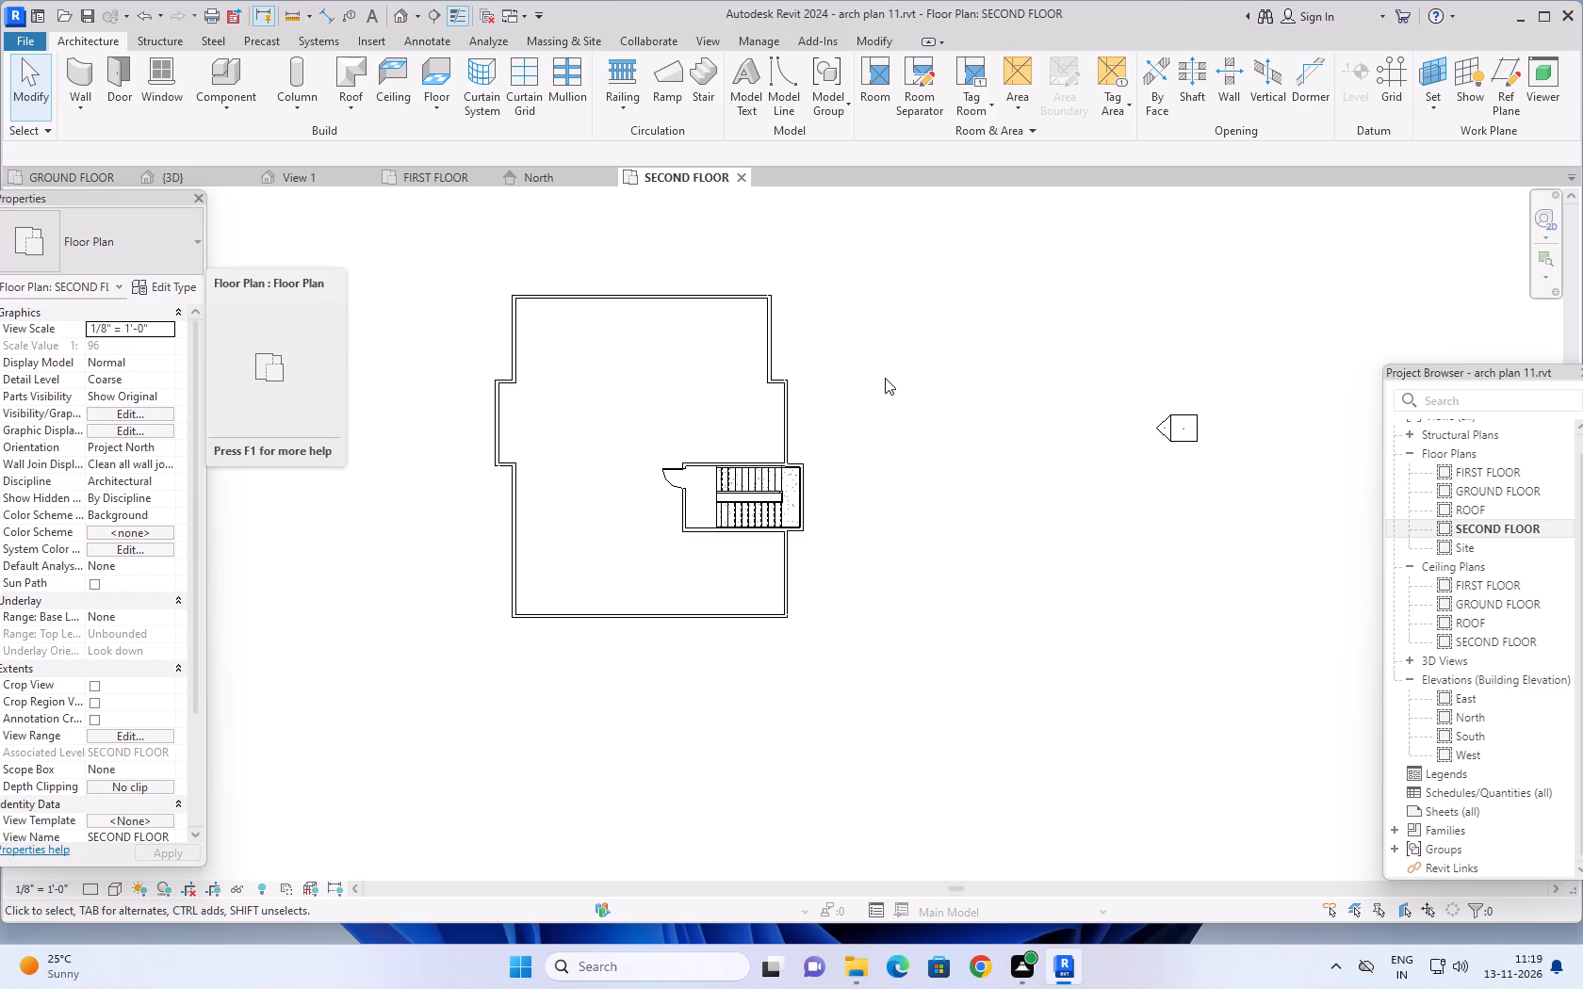
{"action": "scroll", "coordinate": [885, 378], "scroll_direction": "down", "scroll_amount": 1}
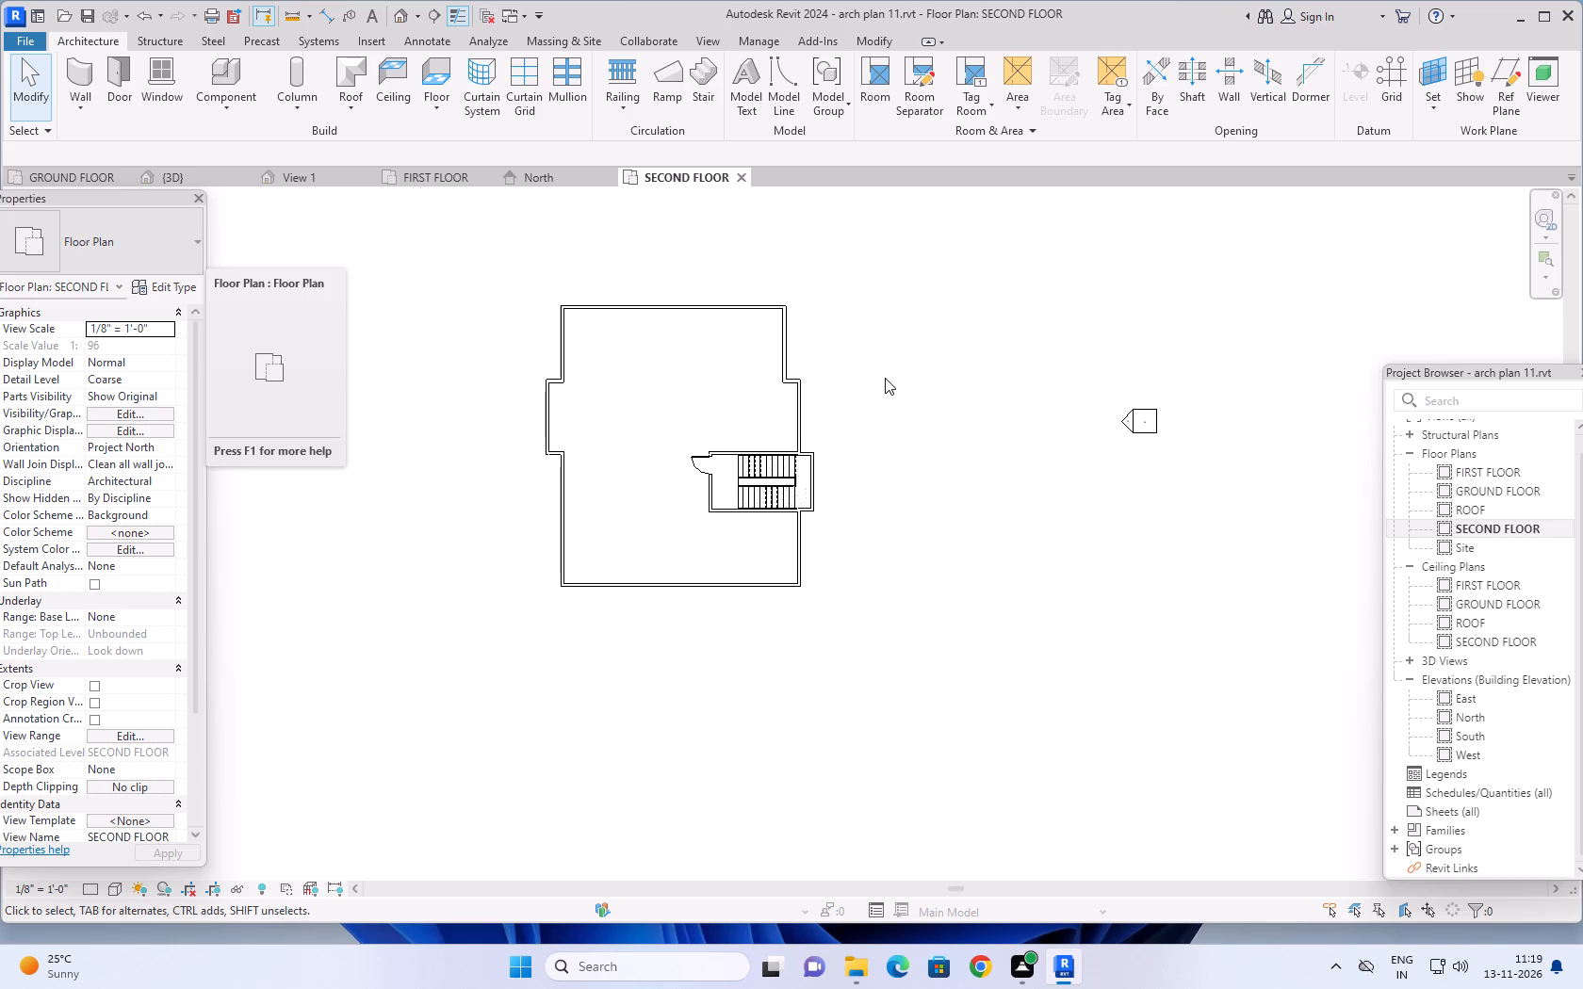
{"action": "middle_click_drag", "start_coordinate": [875, 378], "coordinate": [930, 400]}
{"action": "scroll", "coordinate": [824, 504], "scroll_direction": "up", "scroll_amount": 5}
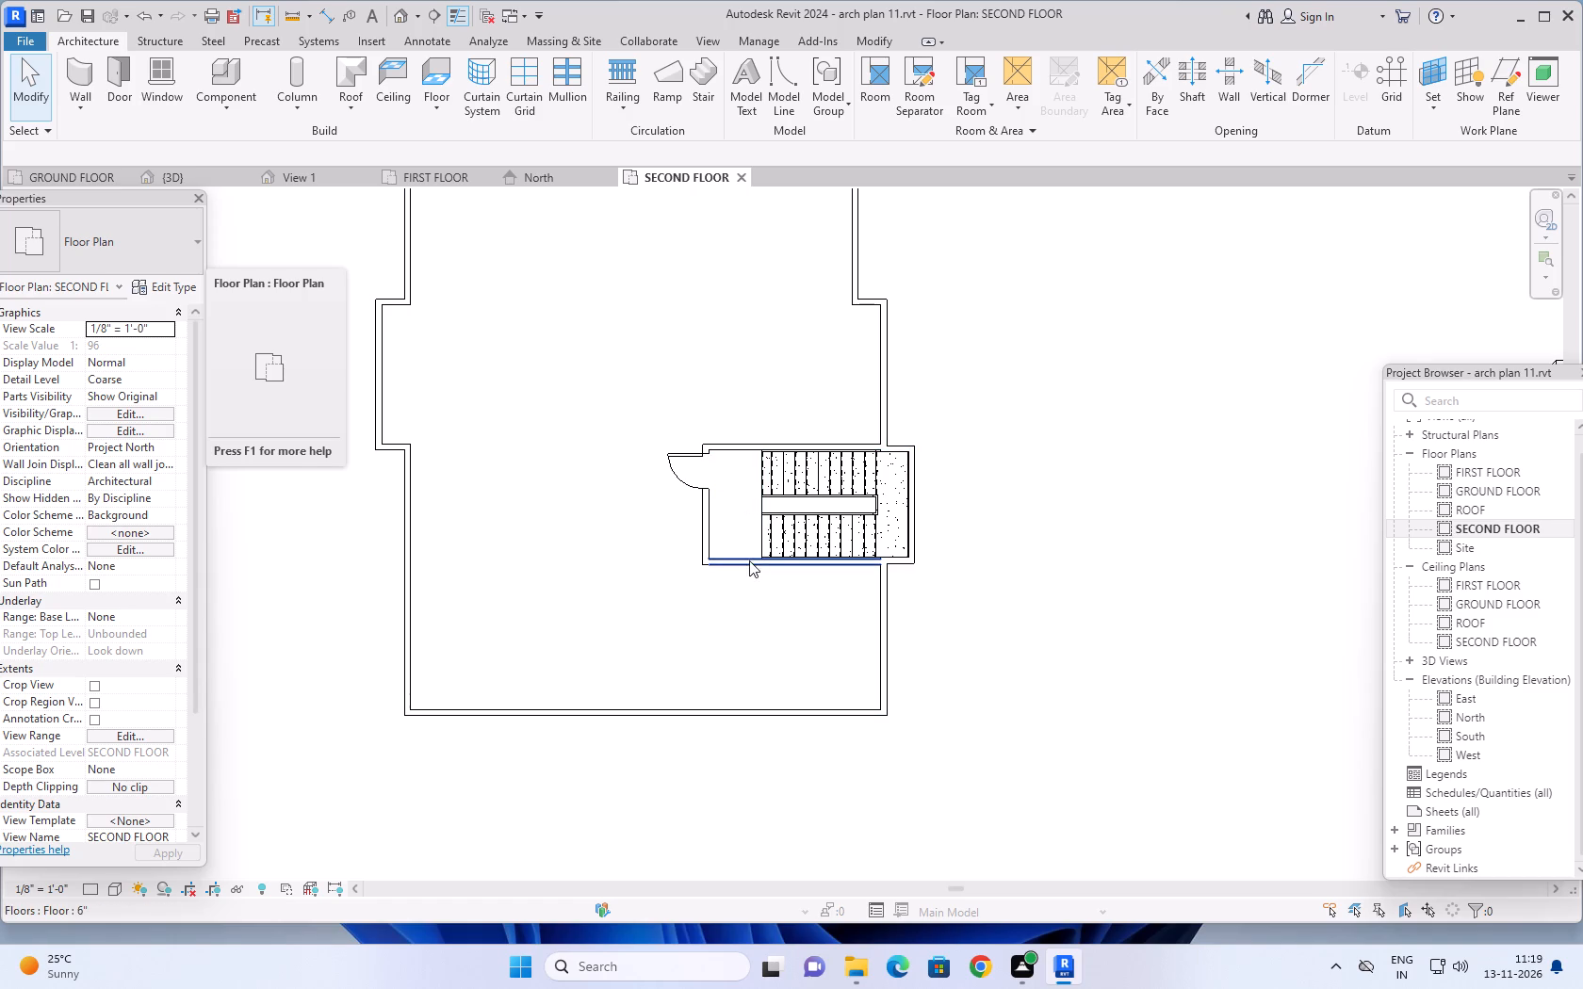
{"action": "scroll", "coordinate": [635, 412], "scroll_direction": "down", "scroll_amount": 2}
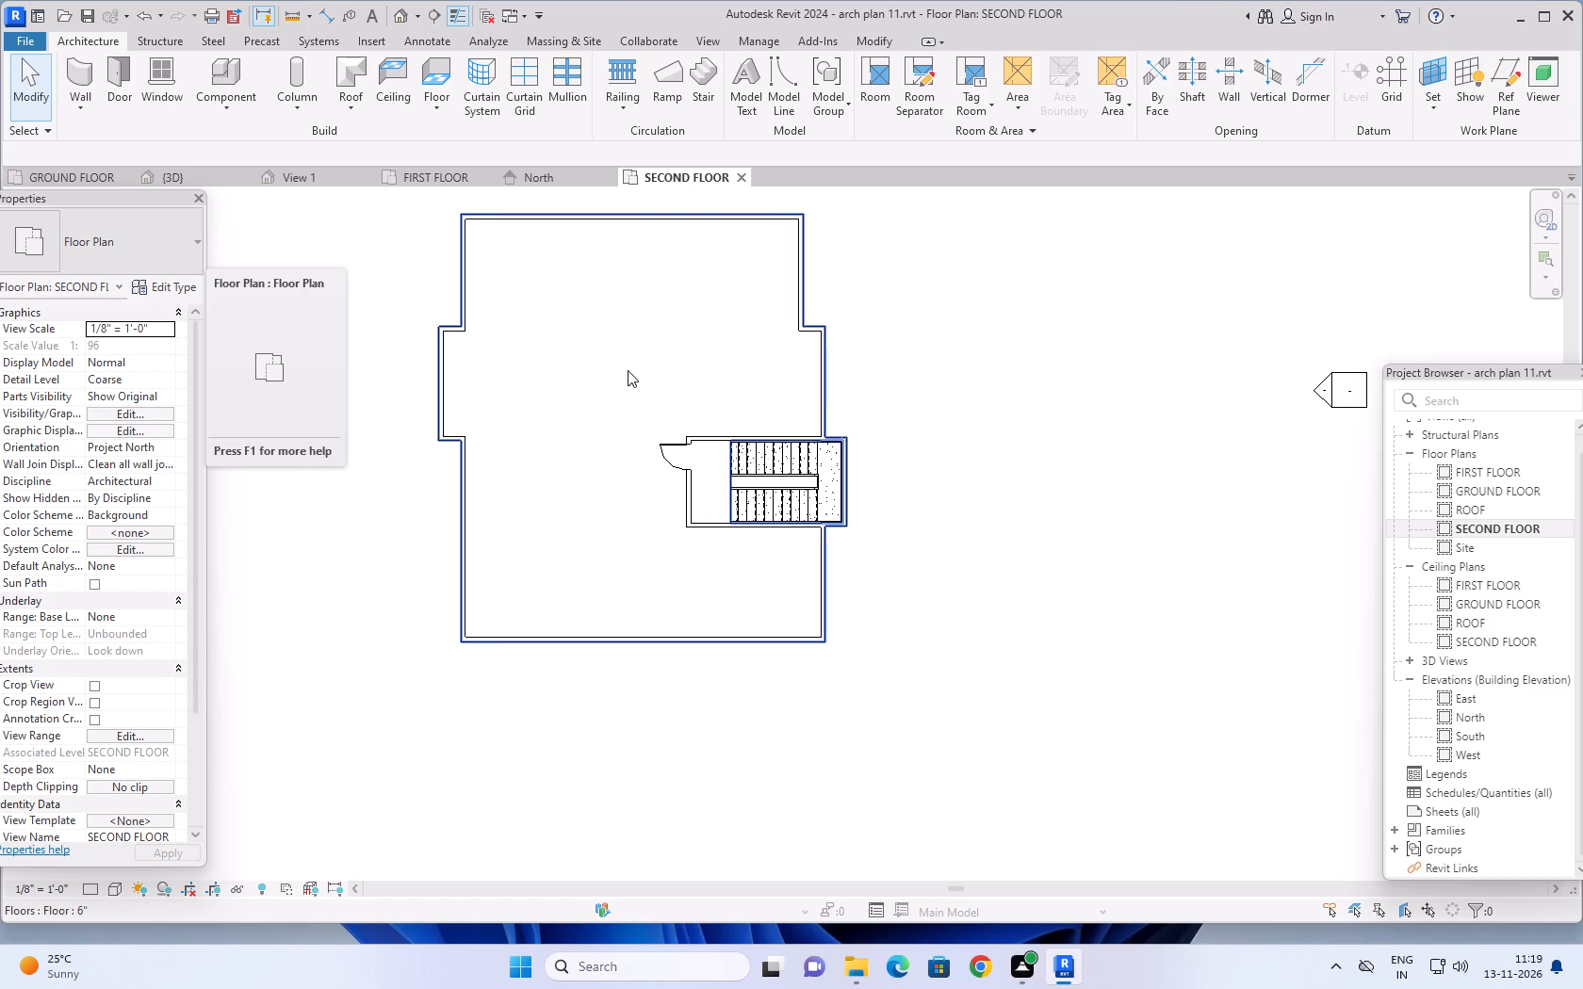
{"action": "middle_click_drag", "start_coordinate": [628, 369], "coordinate": [696, 392]}
{"action": "scroll", "coordinate": [1013, 395], "scroll_direction": "down", "scroll_amount": 1}
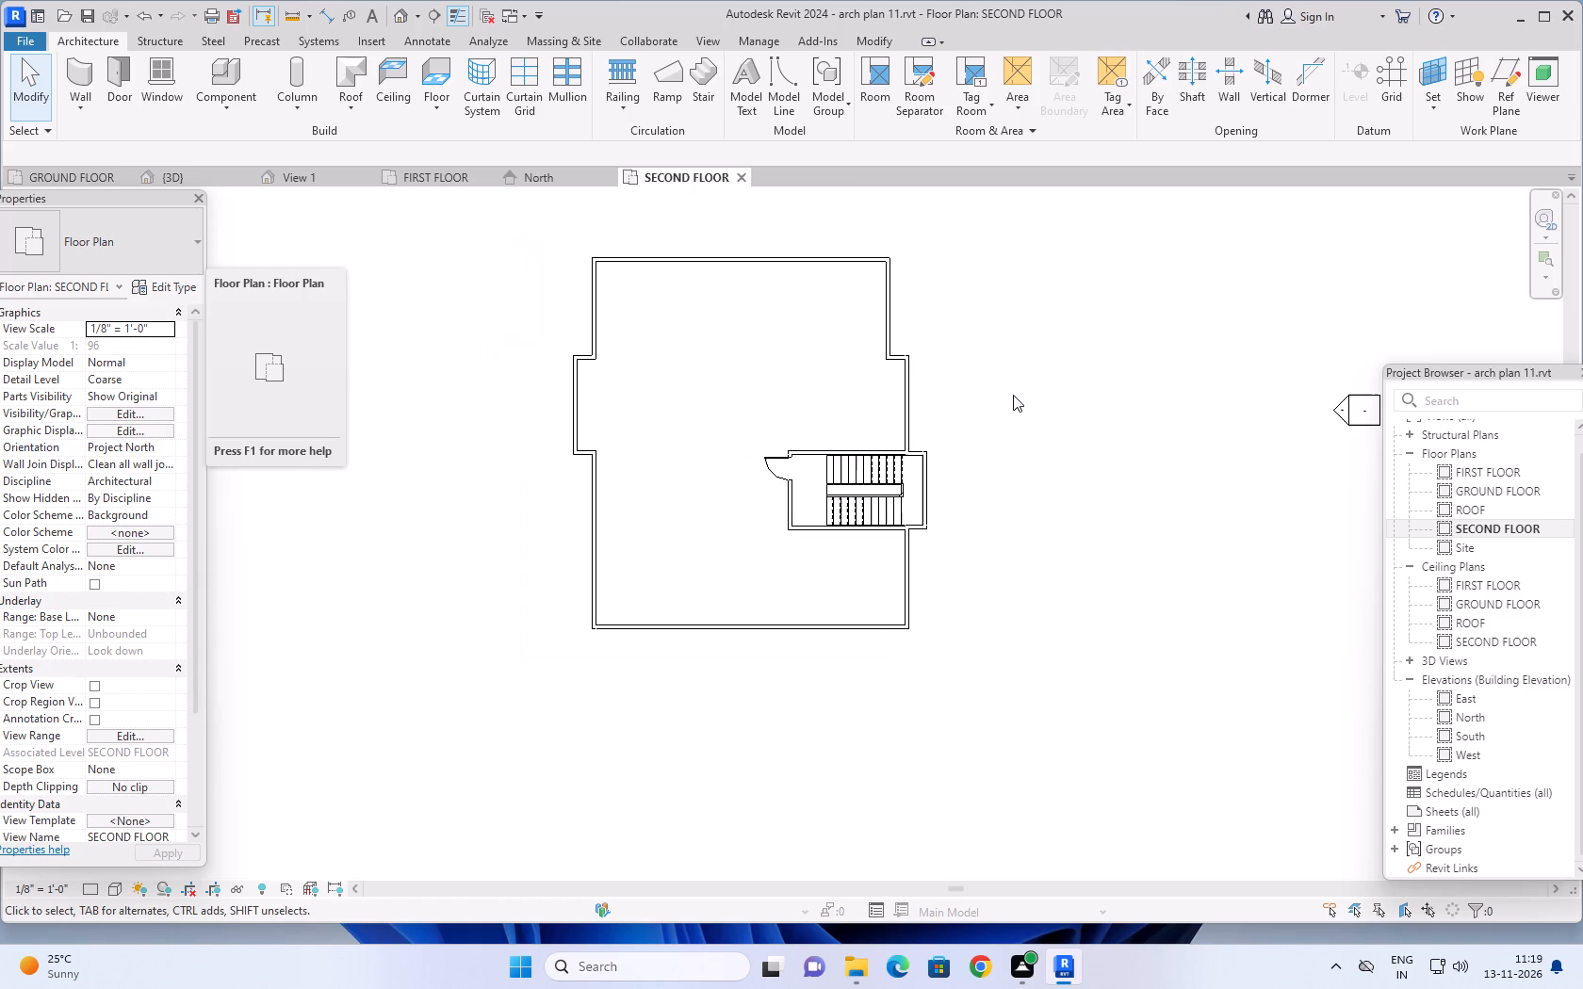
{"action": "middle_click_drag", "start_coordinate": [1009, 396], "coordinate": [996, 410]}
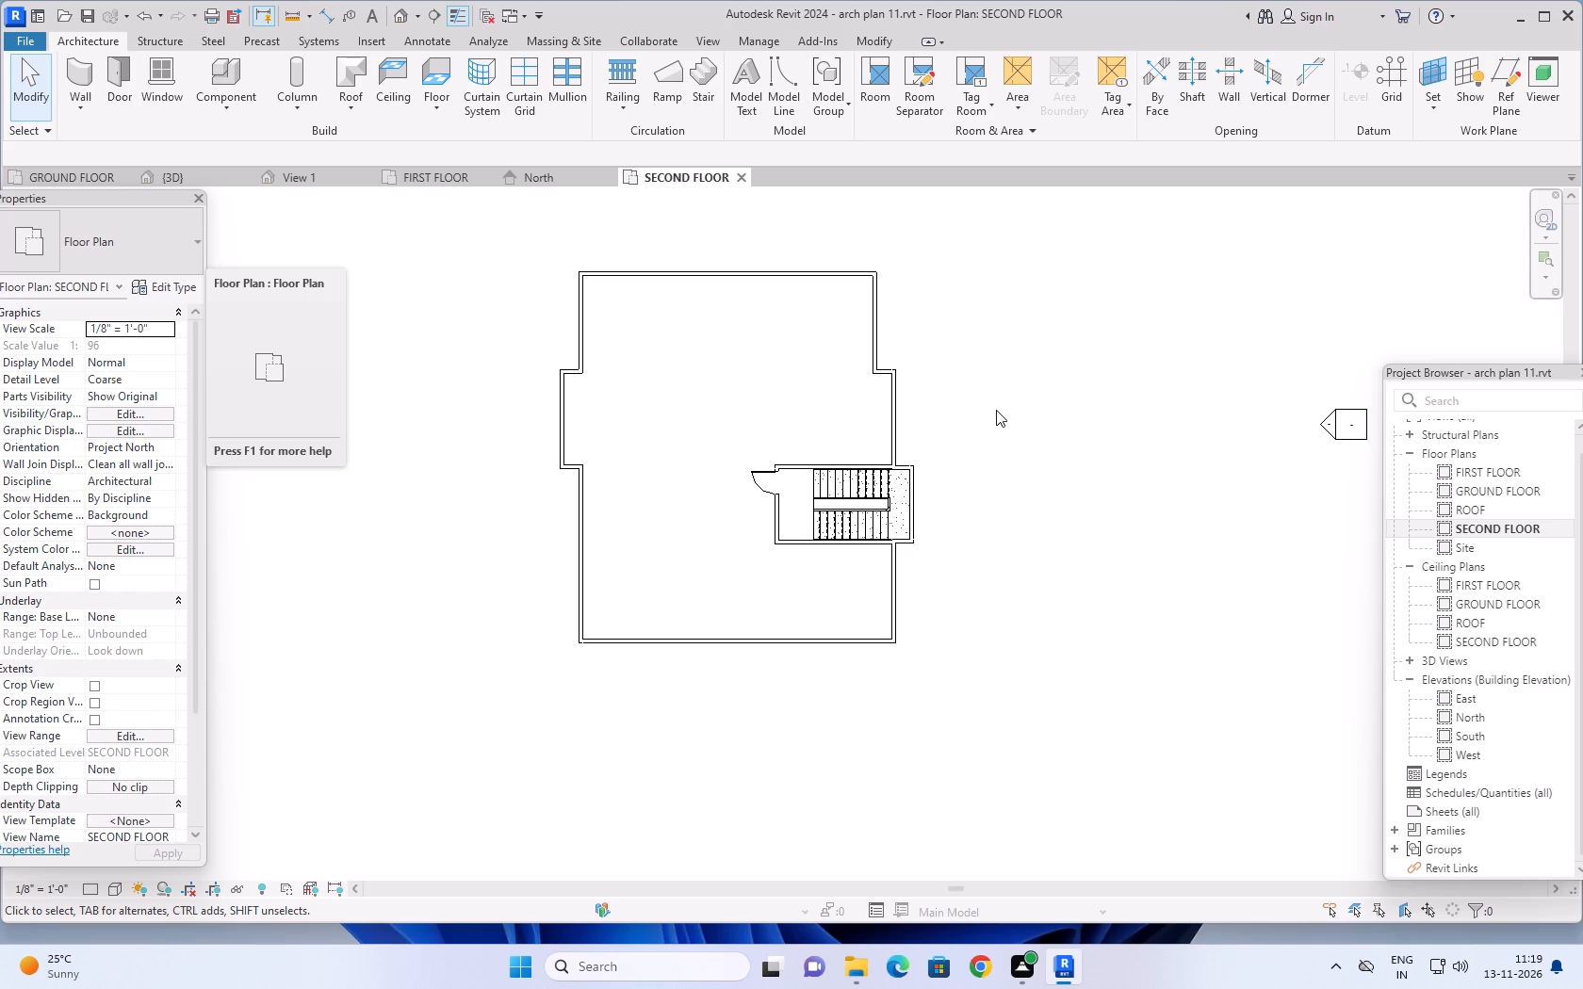
{"action": "left_click", "coordinate": [470, 298]}
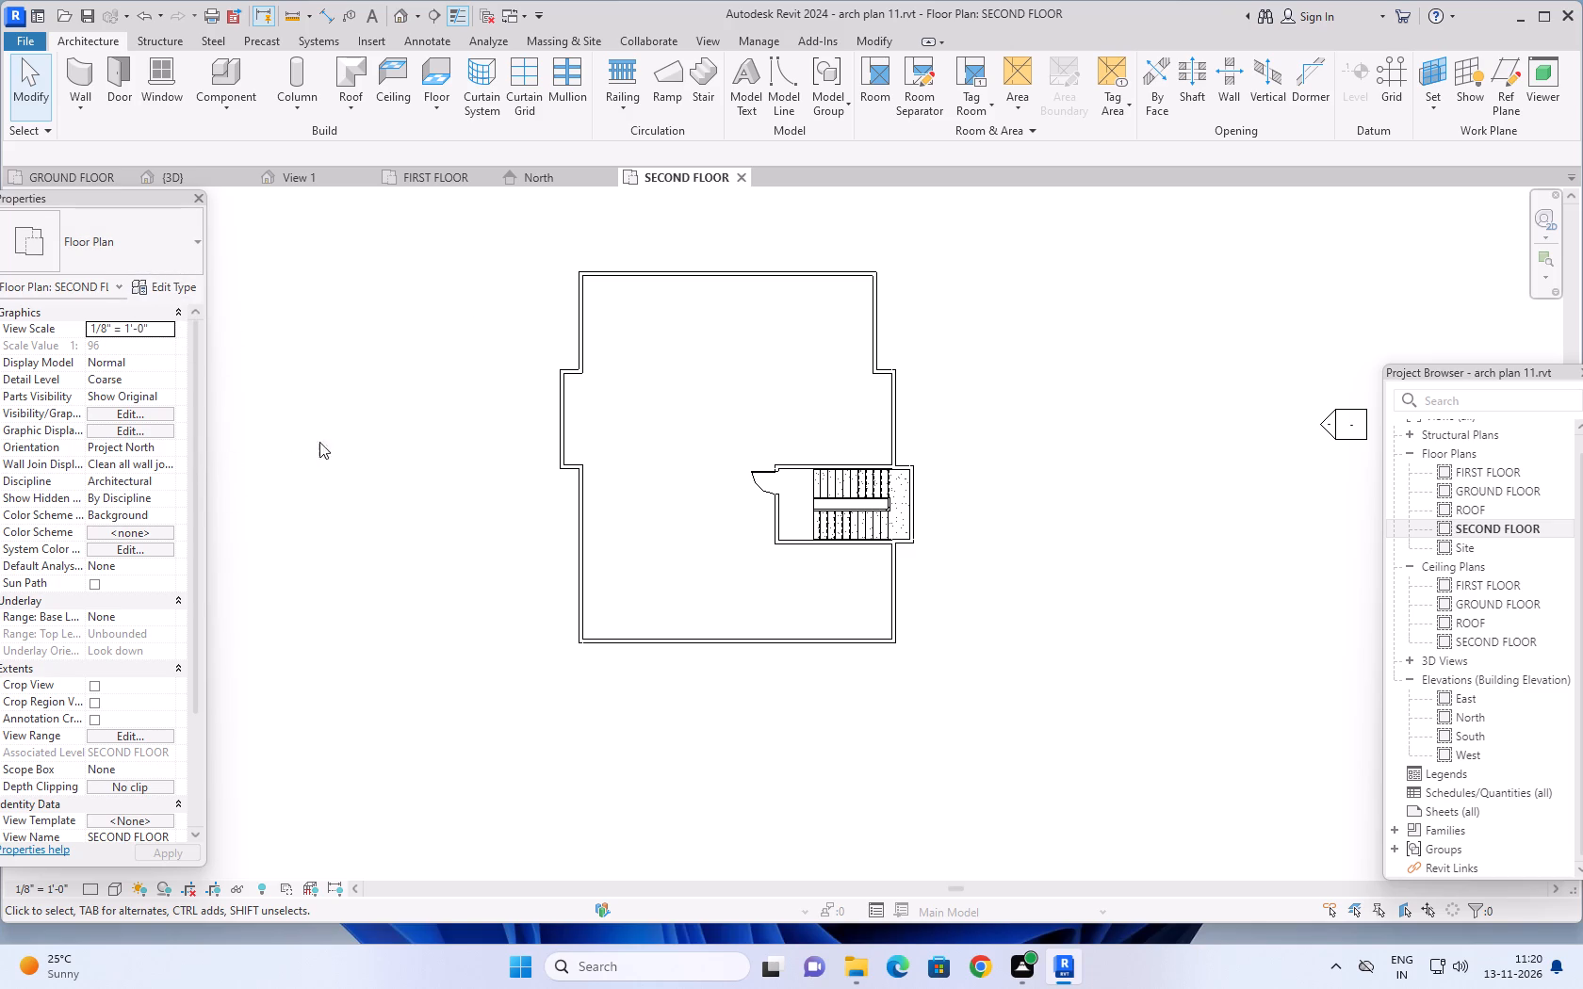
{"action": "scroll", "coordinate": [906, 442], "scroll_direction": "down", "scroll_amount": 1}
{"action": "middle_click_drag", "start_coordinate": [960, 432], "coordinate": [940, 427]}
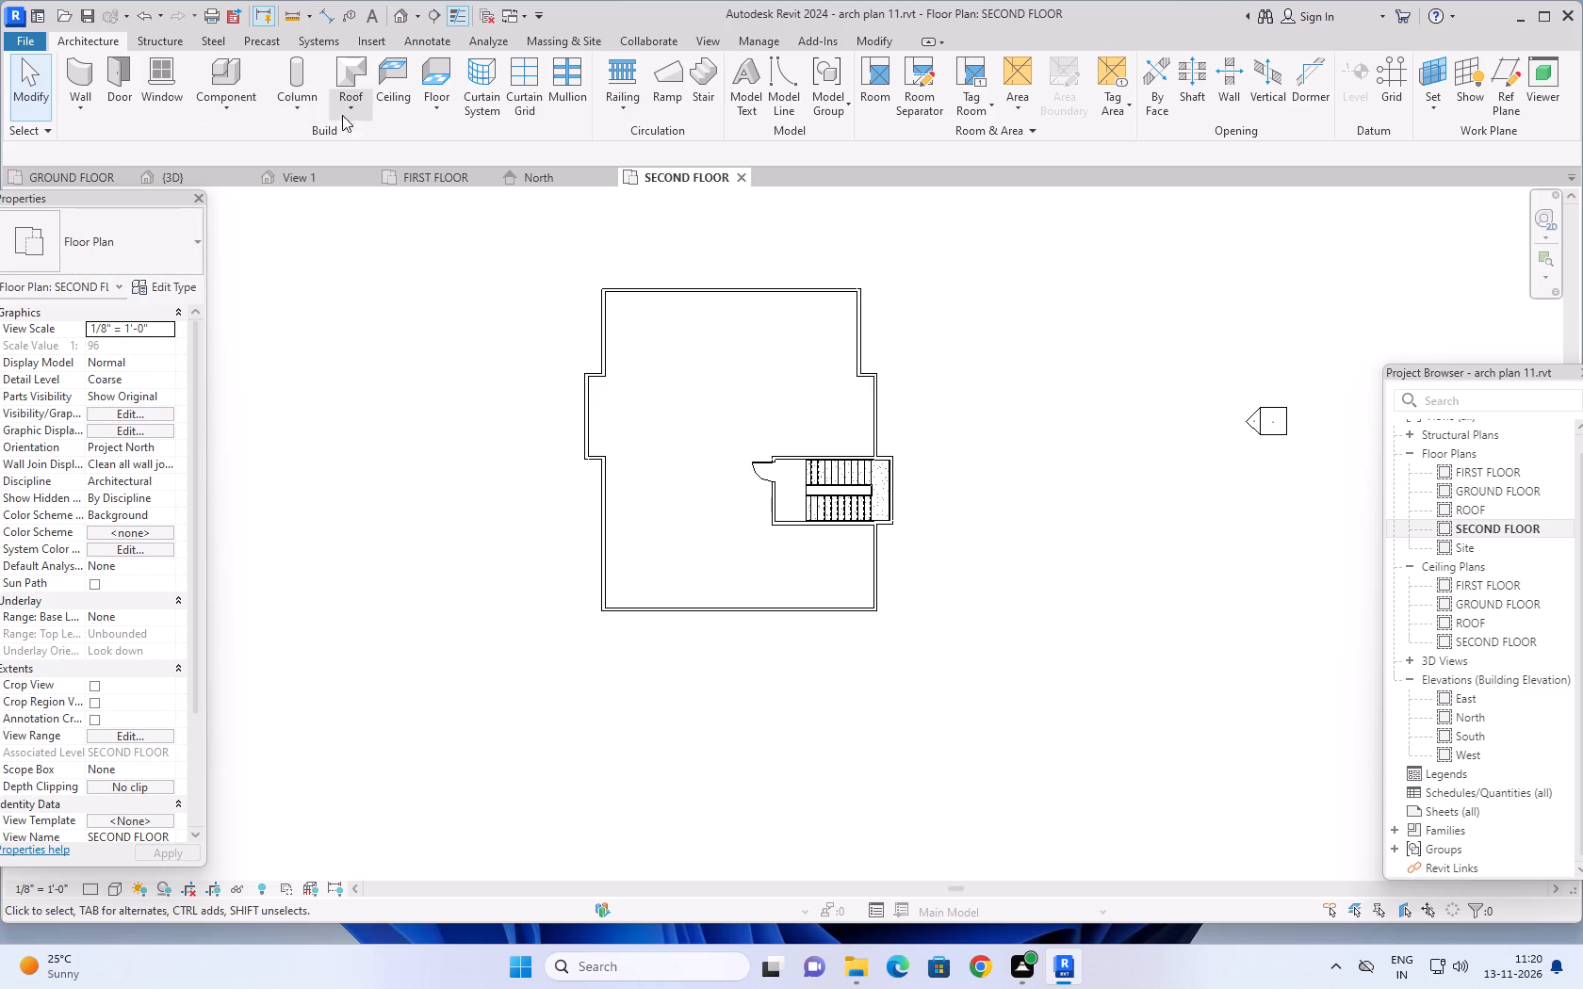
Start a 6" architectural floor and sketch a rectangular boundary offset 2' 0" outside the stair enclosure, from its northwest to its southeast corner.
{"action": "left_click", "coordinate": [432, 114]}
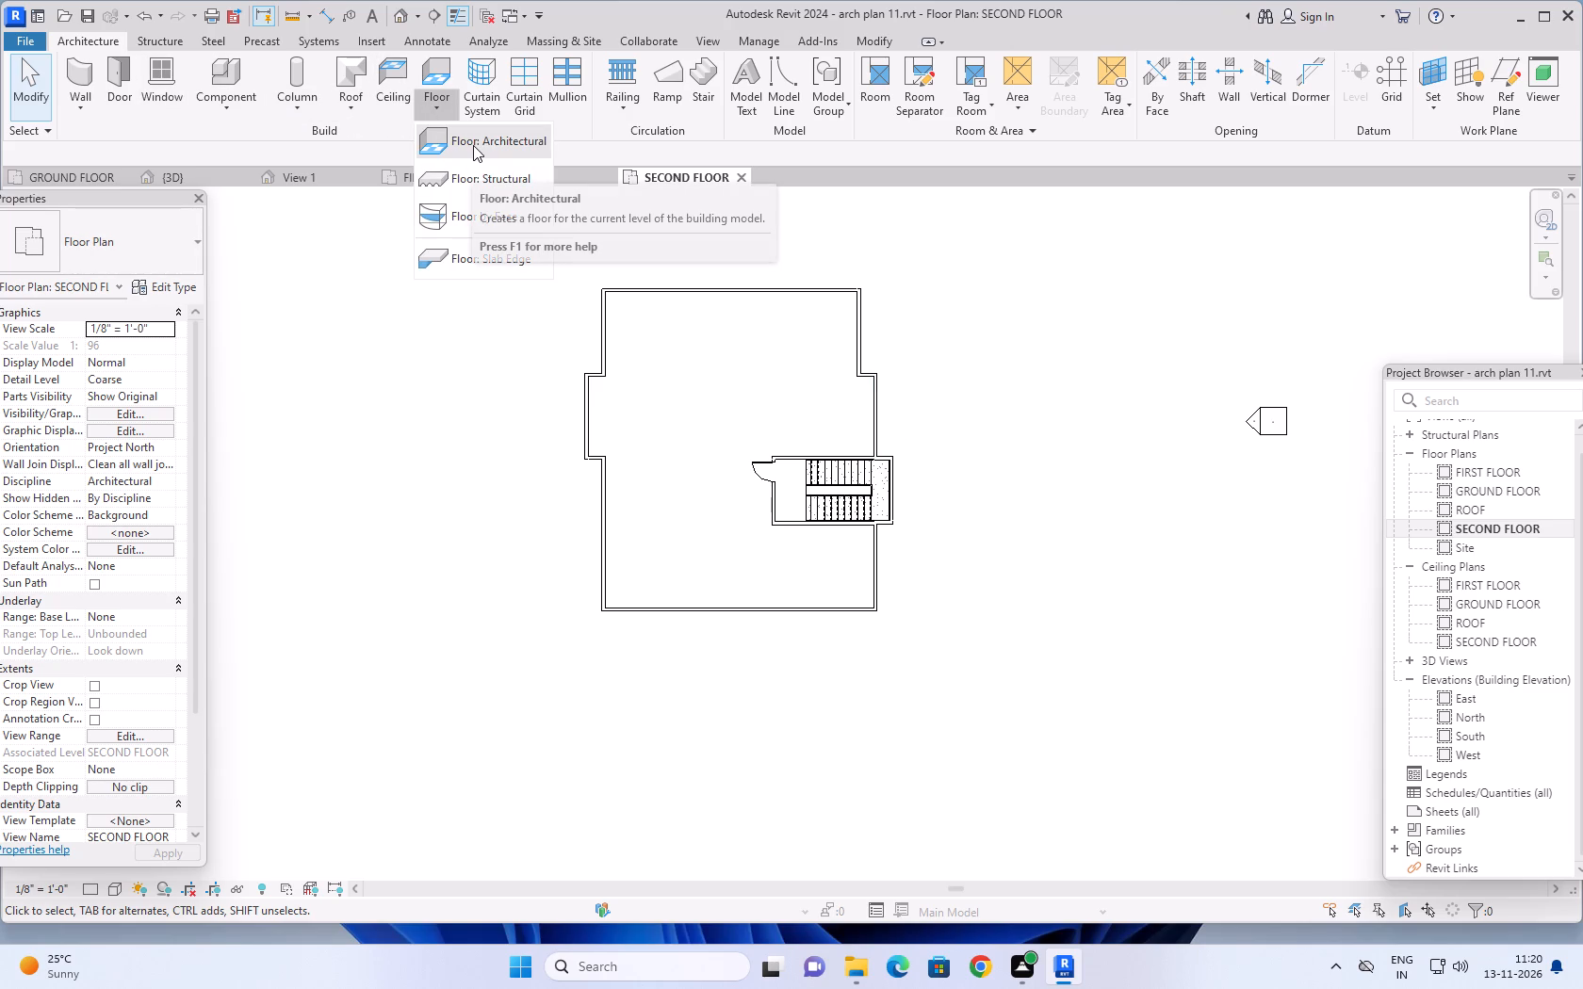
{"action": "left_click", "coordinate": [473, 140]}
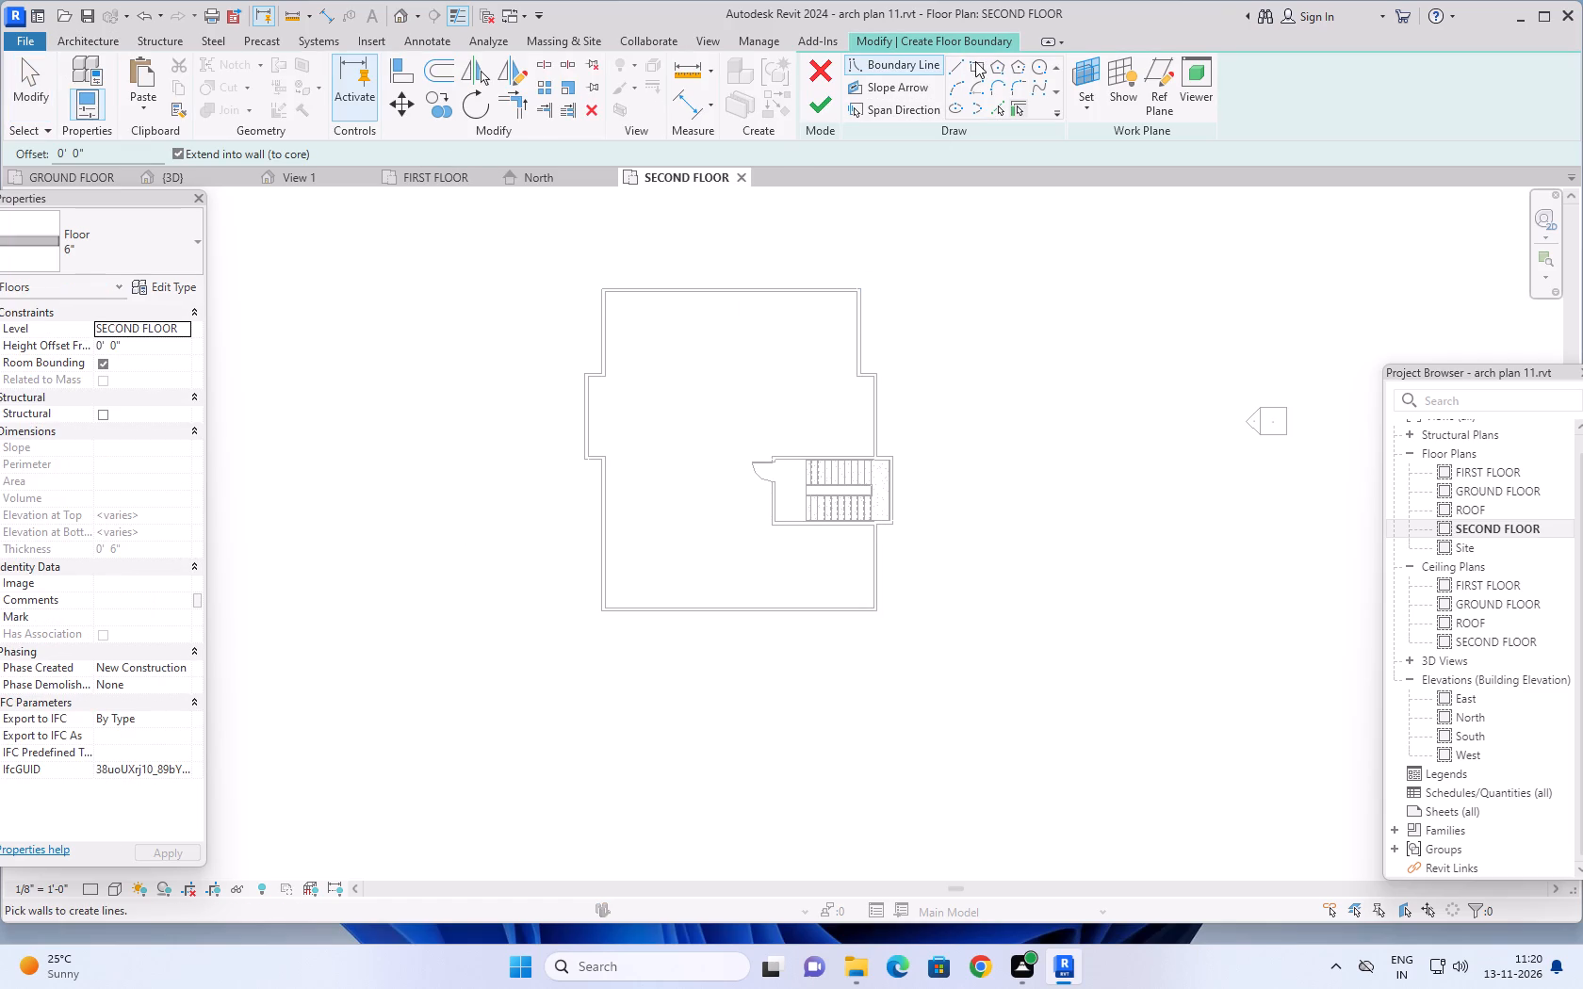
{"action": "left_click", "coordinate": [975, 61]}
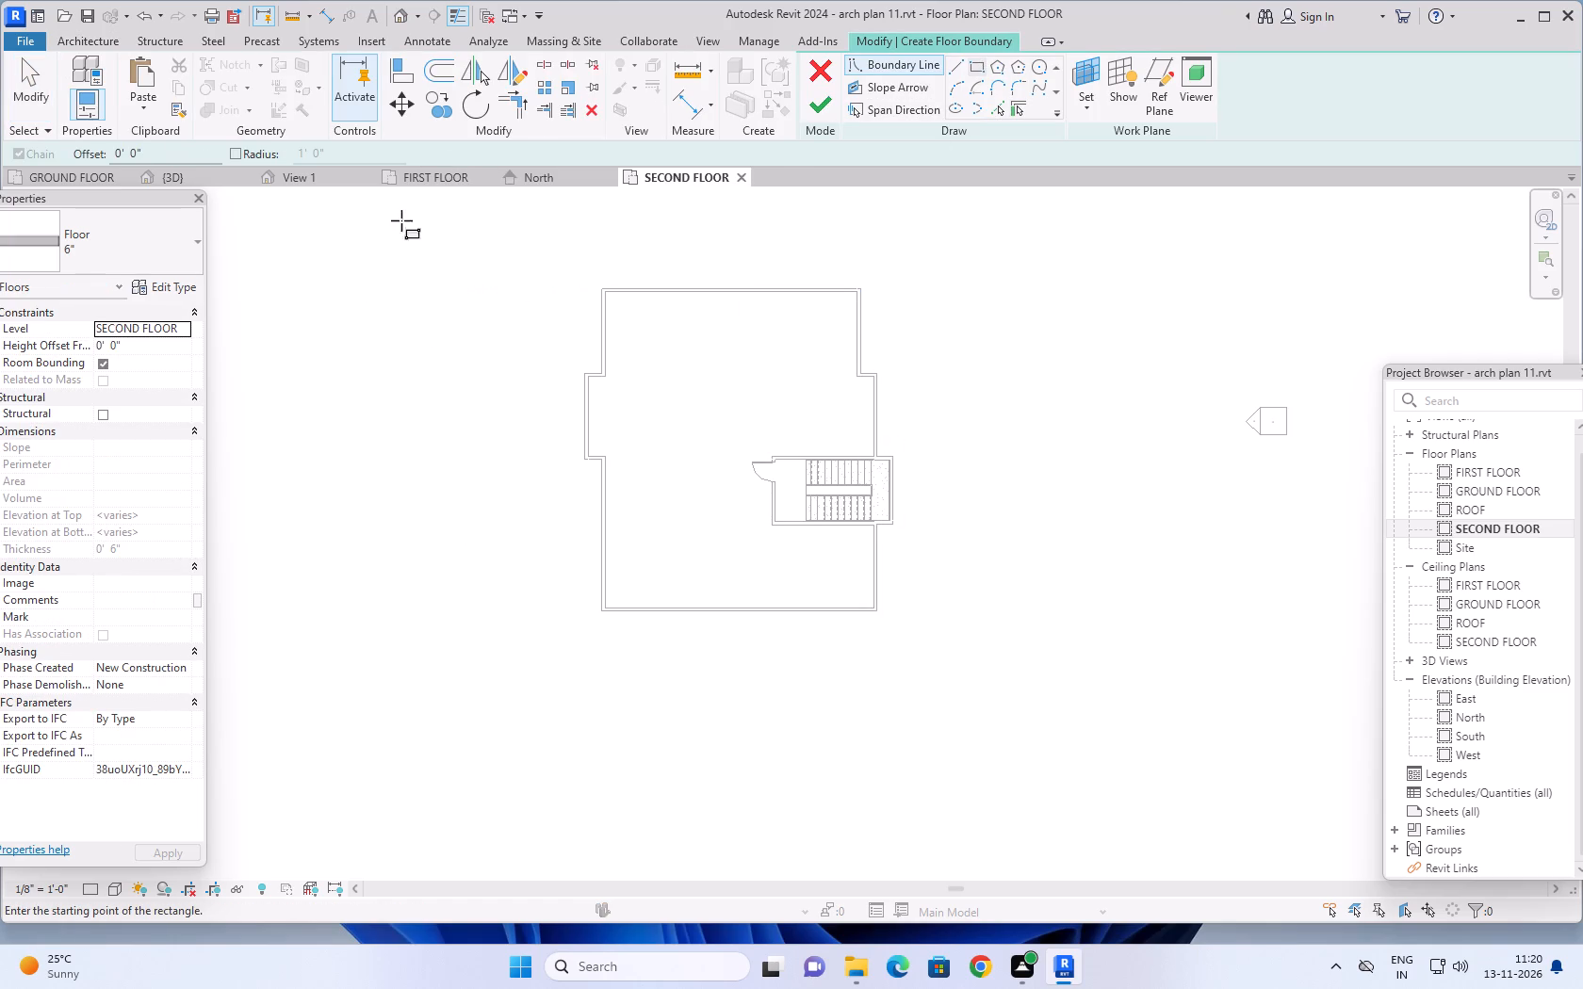
{"action": "left_click_drag", "start_coordinate": [175, 148], "coordinate": [87, 159]}
{"action": "type", "text": "2'"}
{"action": "key", "text": "Return"}
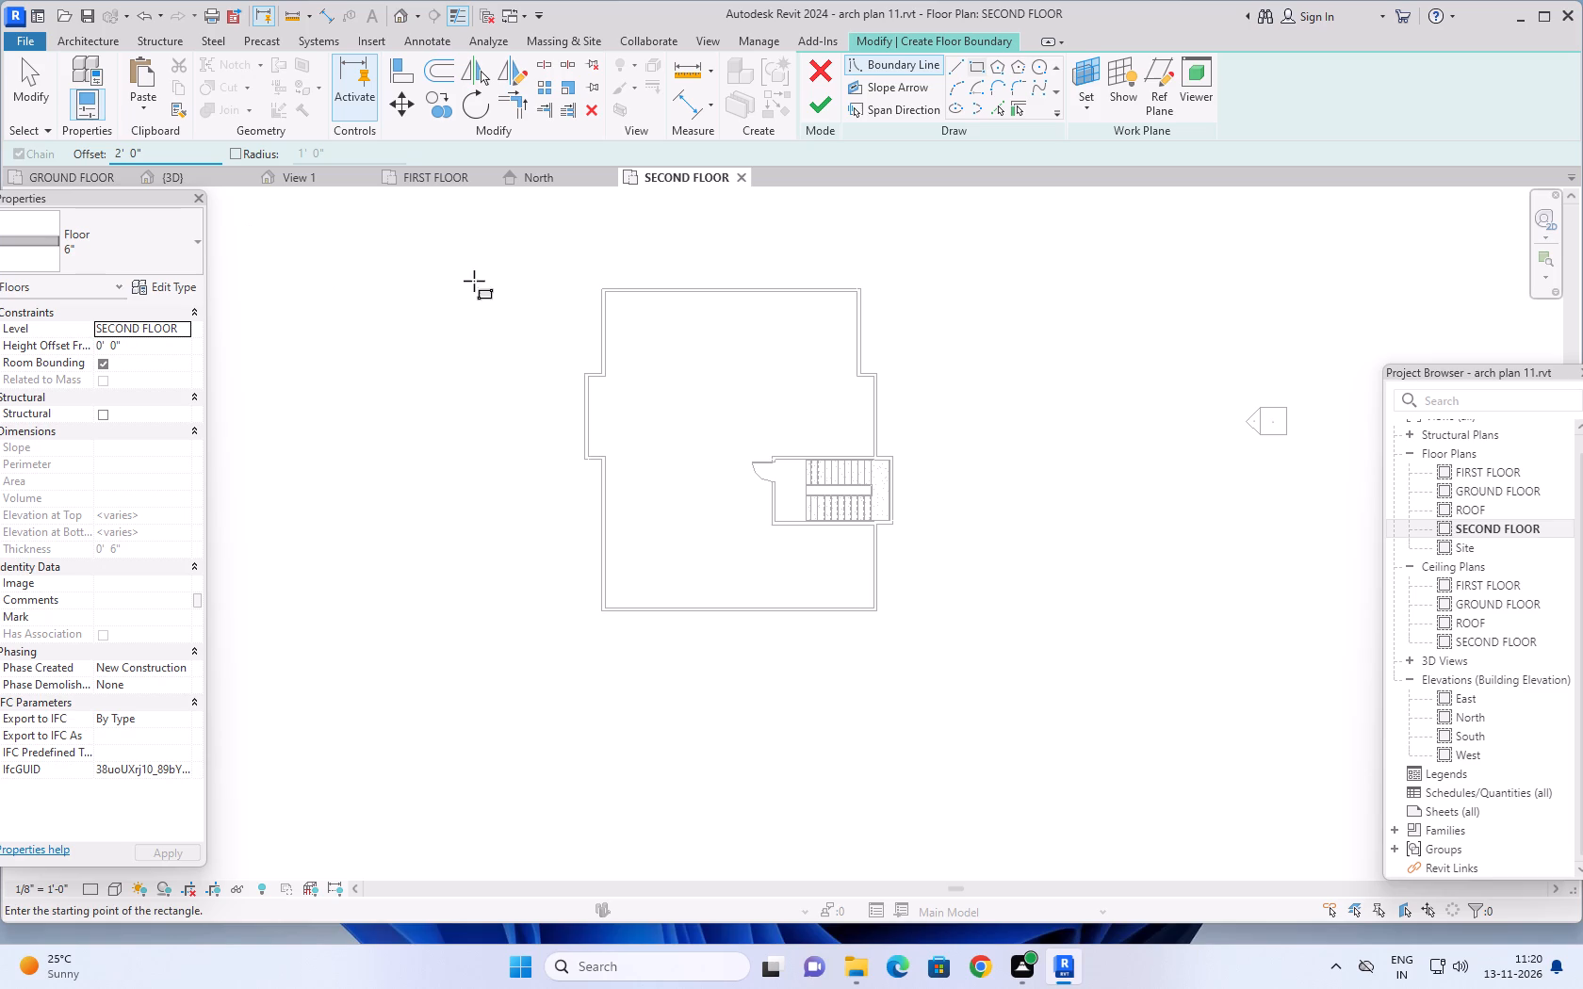
{"action": "scroll", "coordinate": [767, 444], "scroll_direction": "up", "scroll_amount": 7}
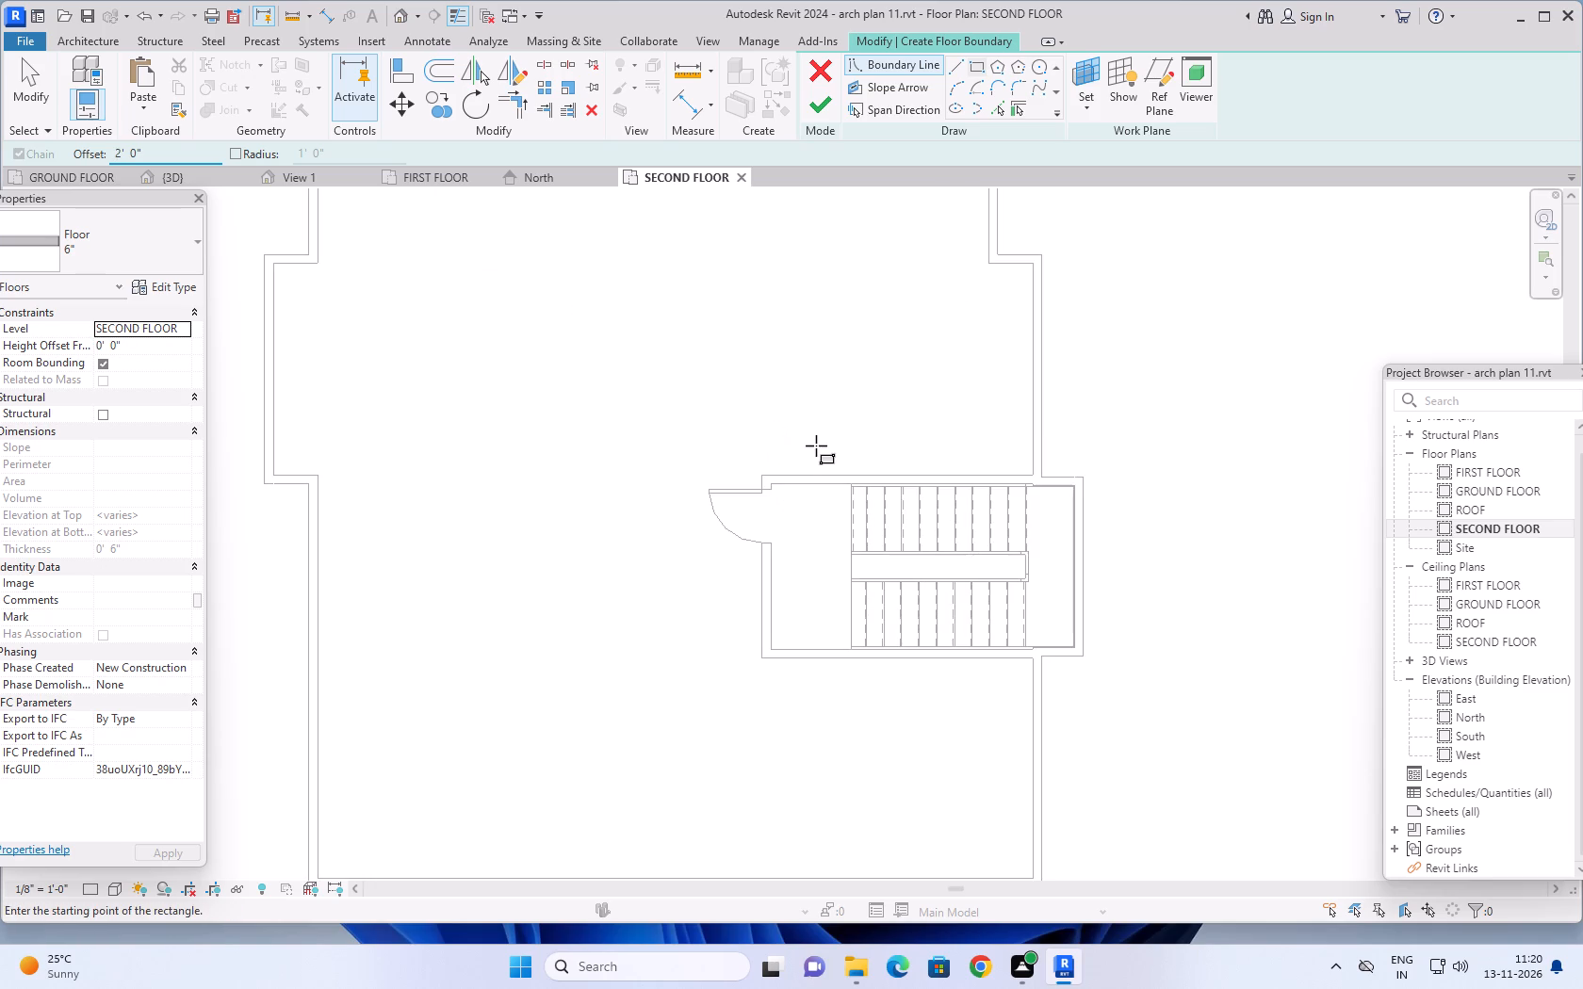
{"action": "middle_click_drag", "start_coordinate": [810, 436], "coordinate": [743, 342]}
{"action": "scroll", "coordinate": [731, 366], "scroll_direction": "up", "scroll_amount": 5}
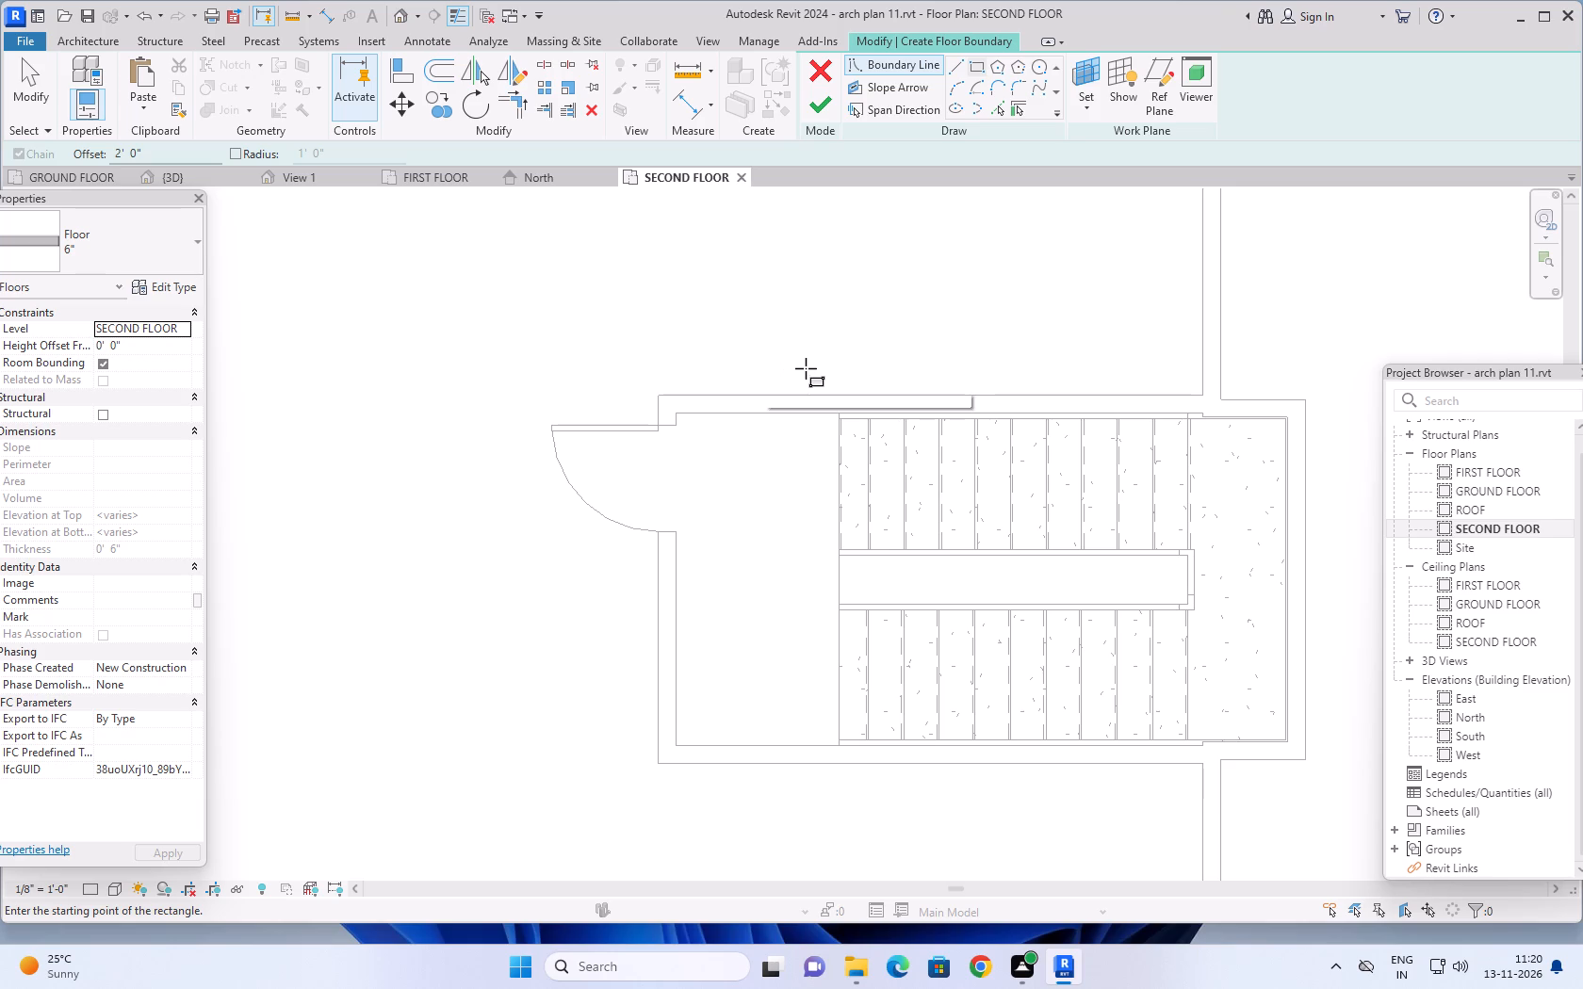
{"action": "left_click", "coordinate": [655, 393]}
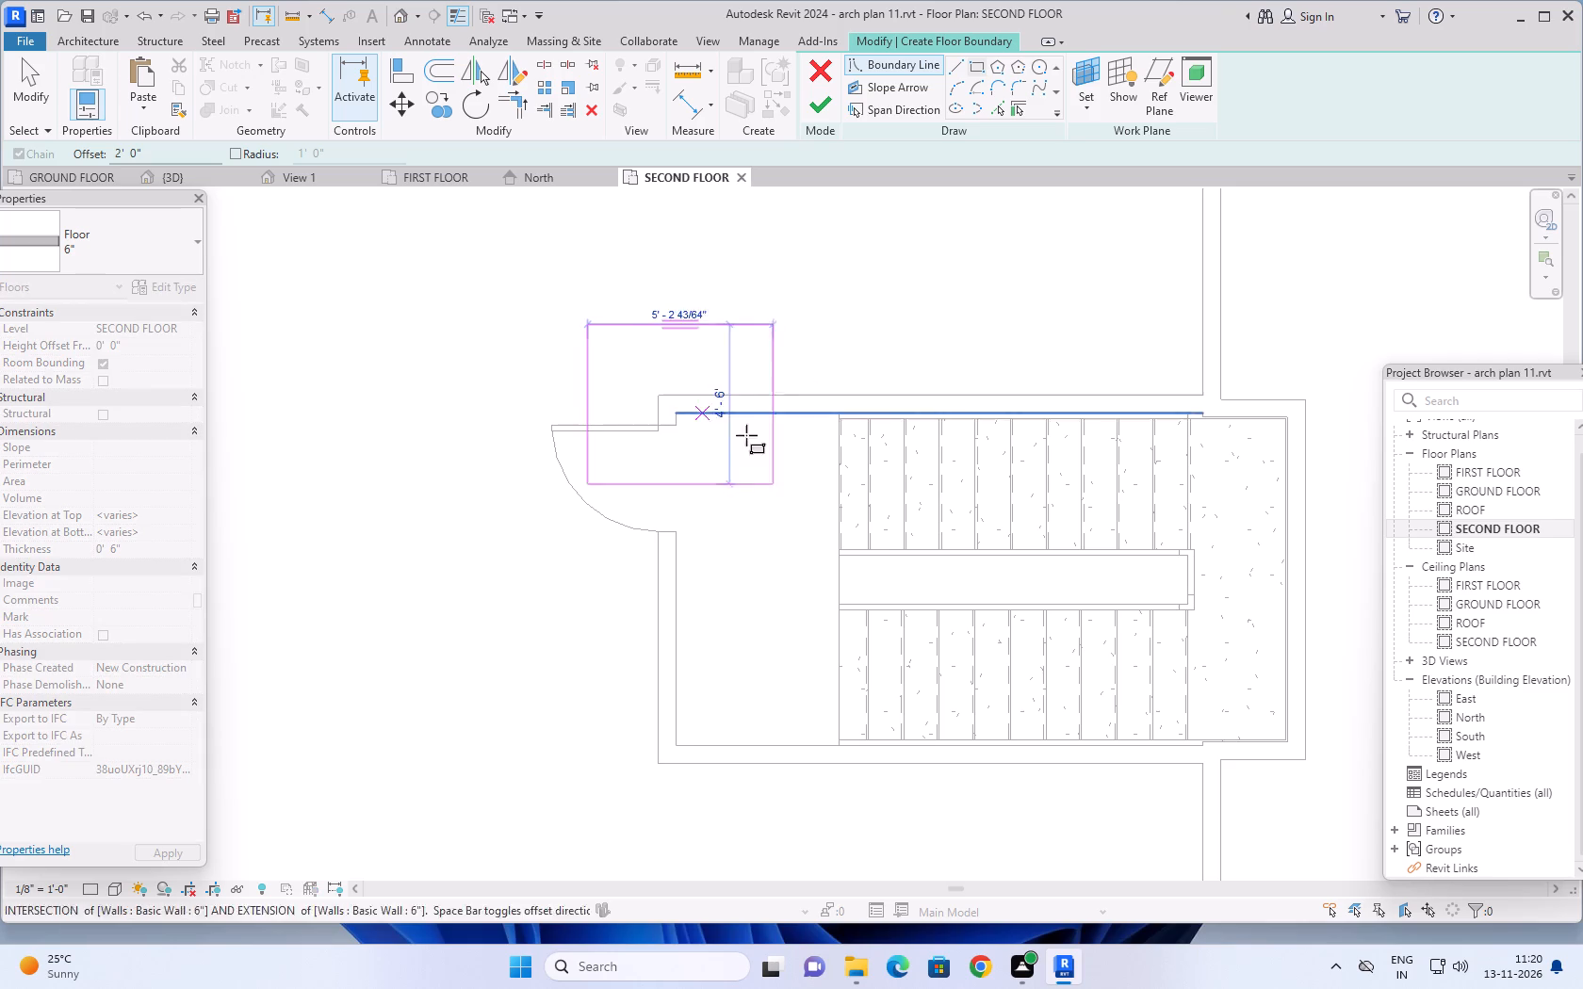
{"action": "left_click", "coordinate": [1309, 764]}
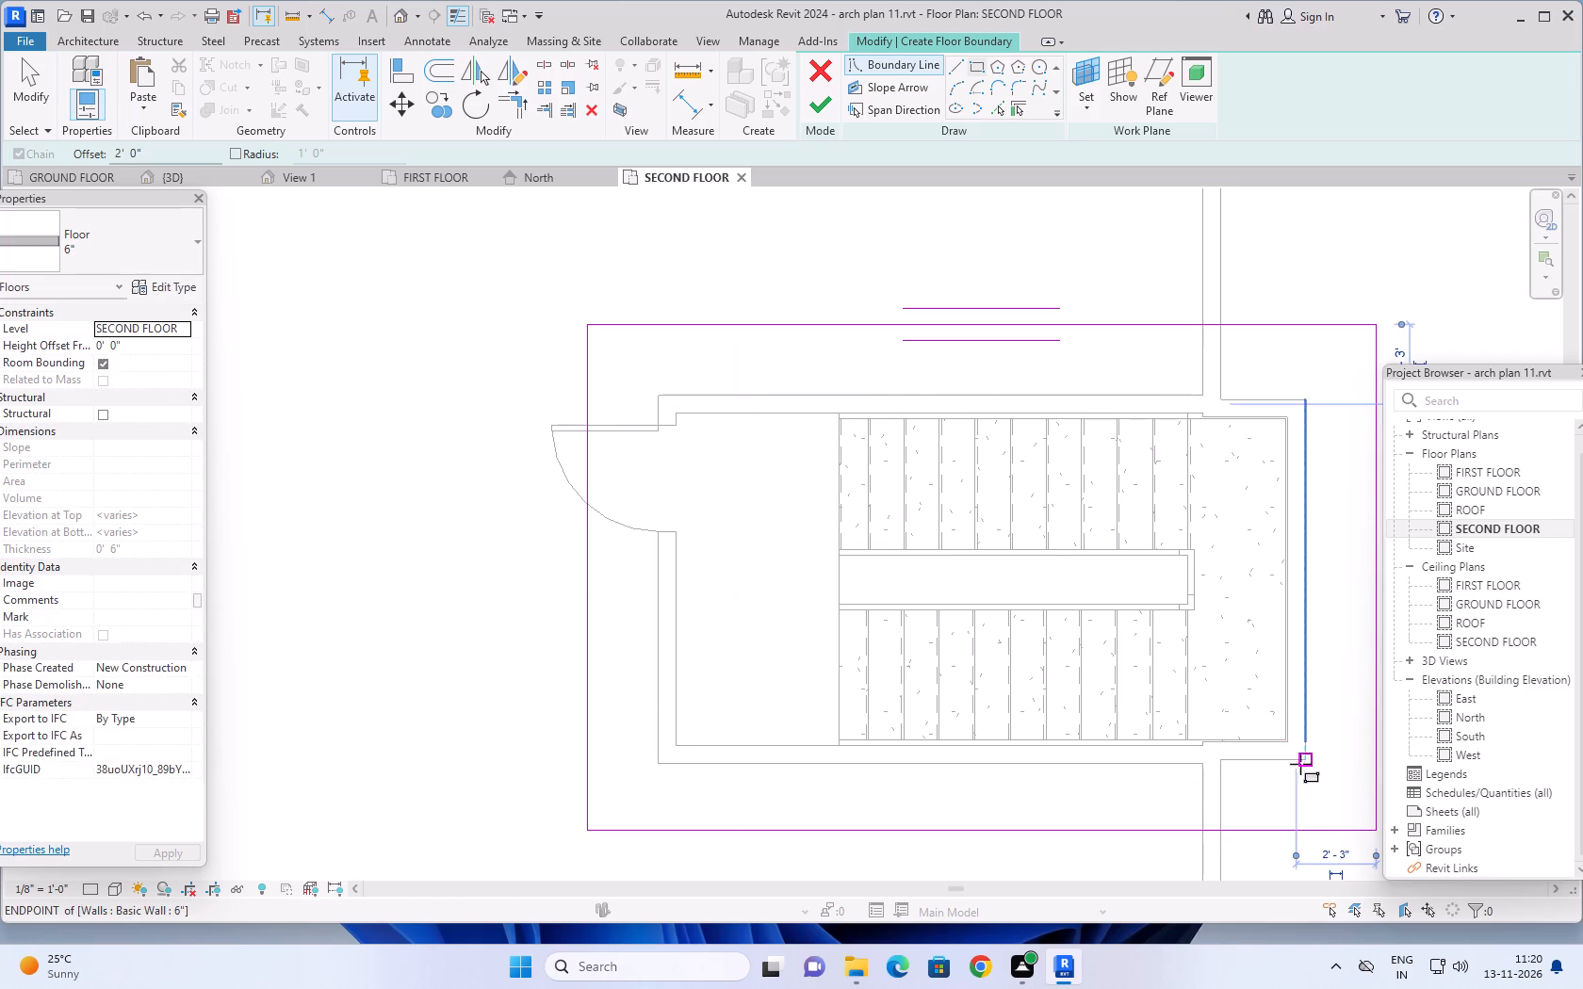
{"action": "scroll", "coordinate": [1078, 620], "scroll_direction": "down", "scroll_amount": 8}
{"action": "scroll", "coordinate": [1168, 577], "scroll_direction": "down", "scroll_amount": 2}
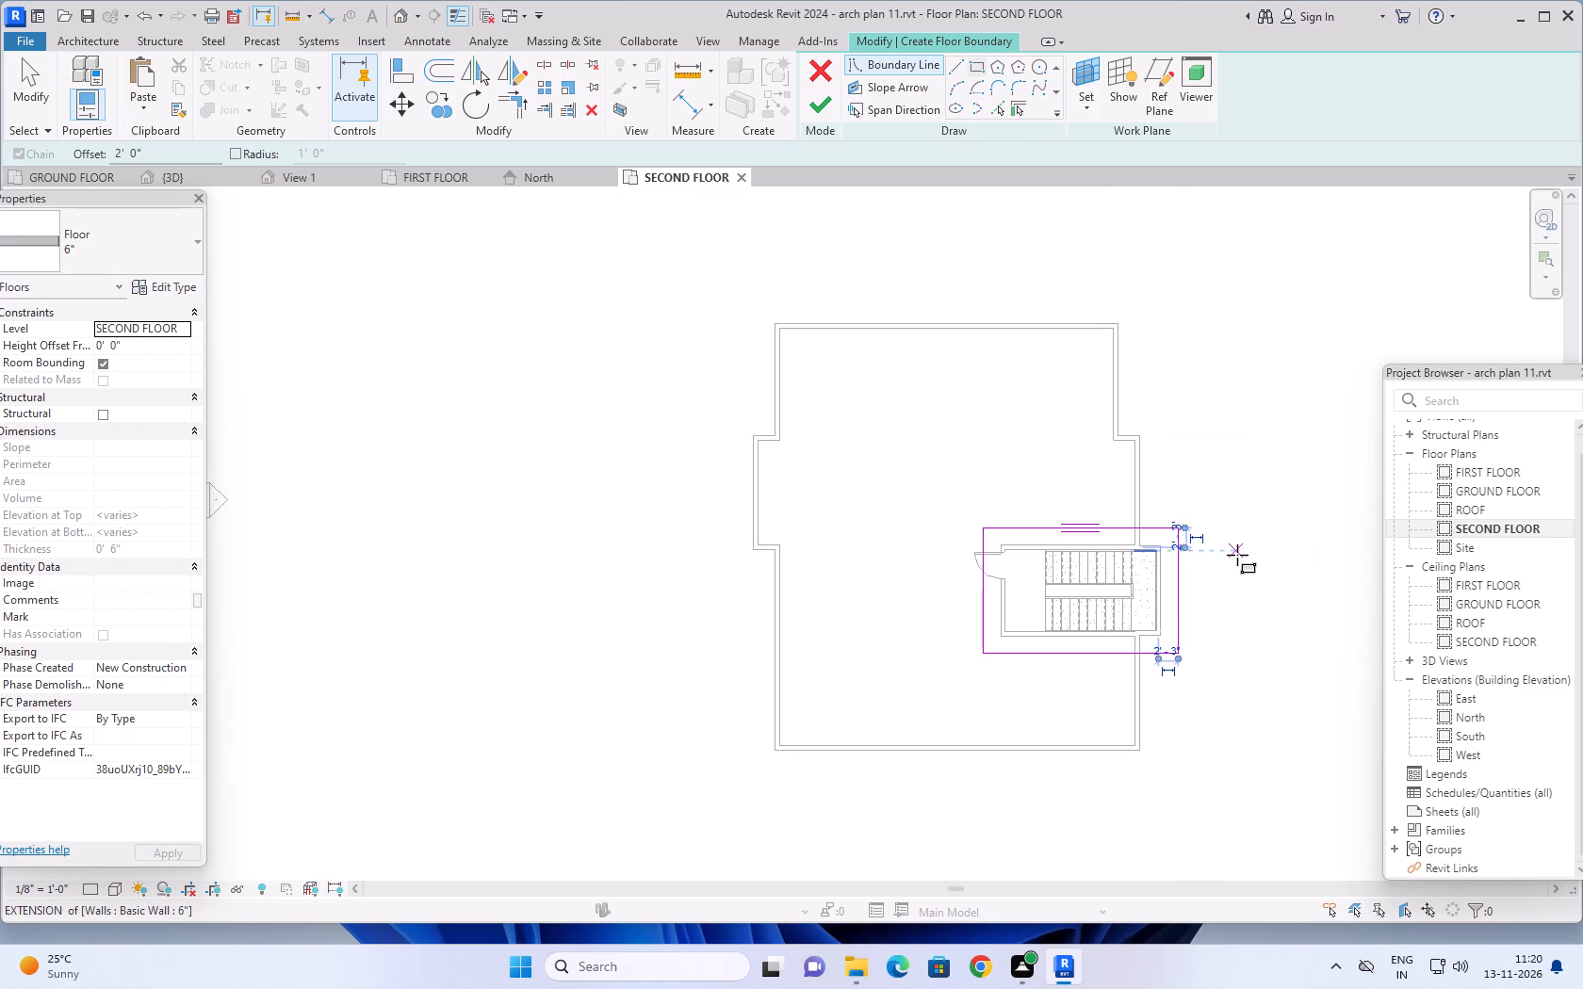
{"action": "key", "text": "Escape"}
{"action": "key", "text": "Escape"}
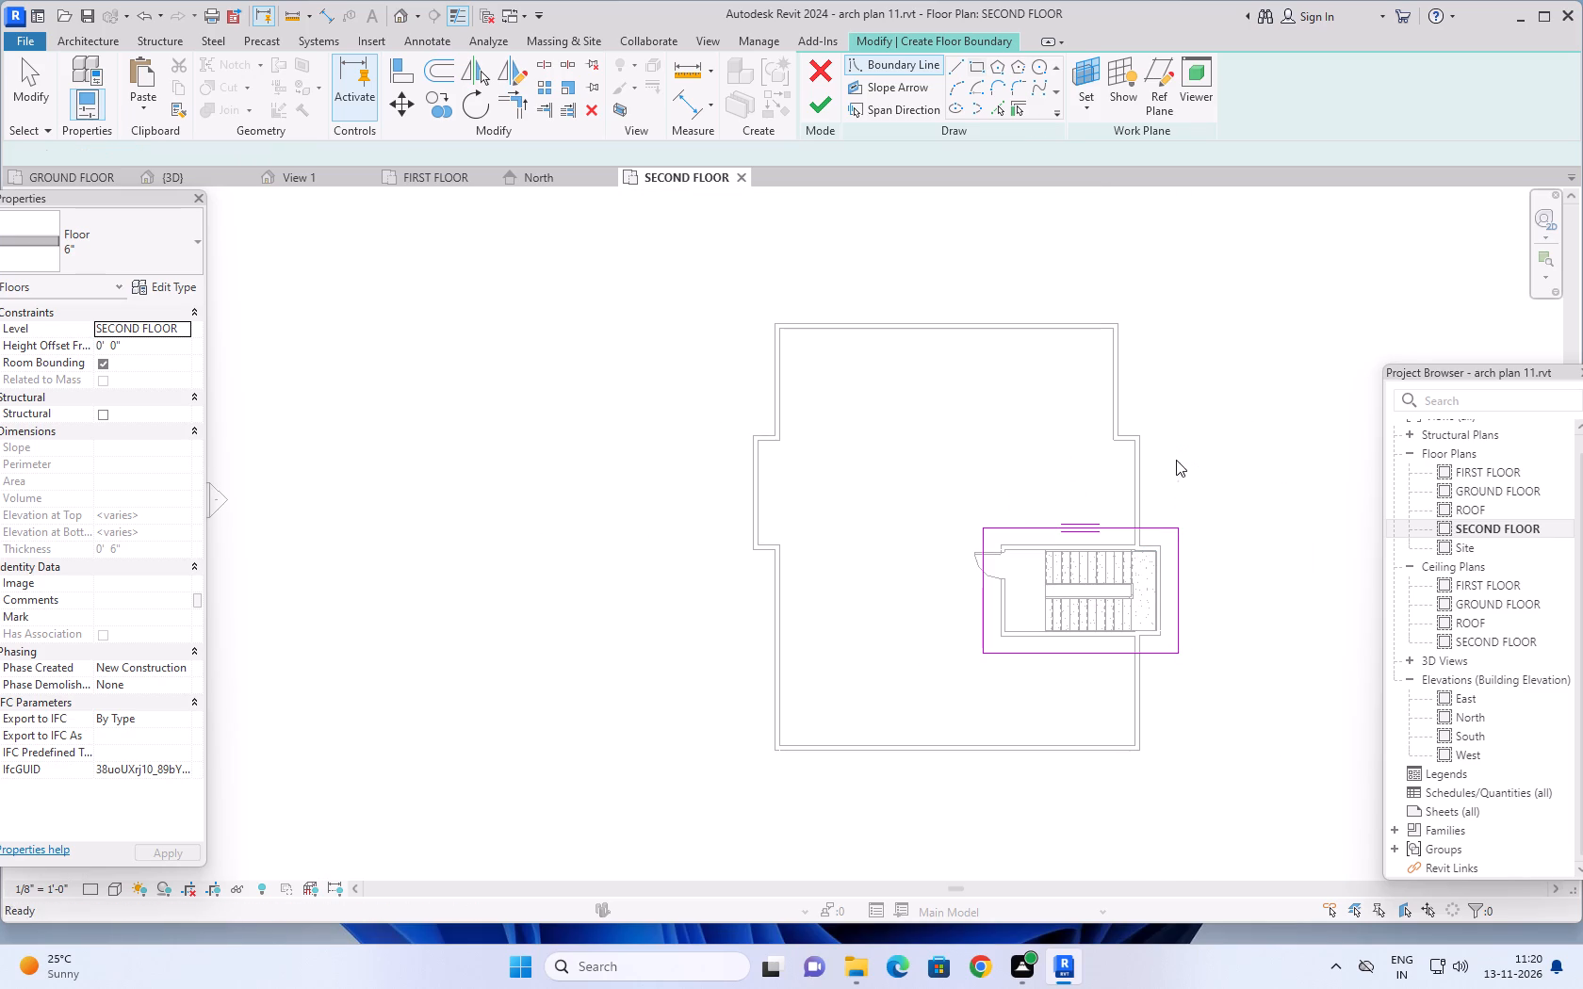
Set the stair slab's level to ROOF and finish the floor sketch.
{"action": "left_click", "coordinate": [177, 328]}
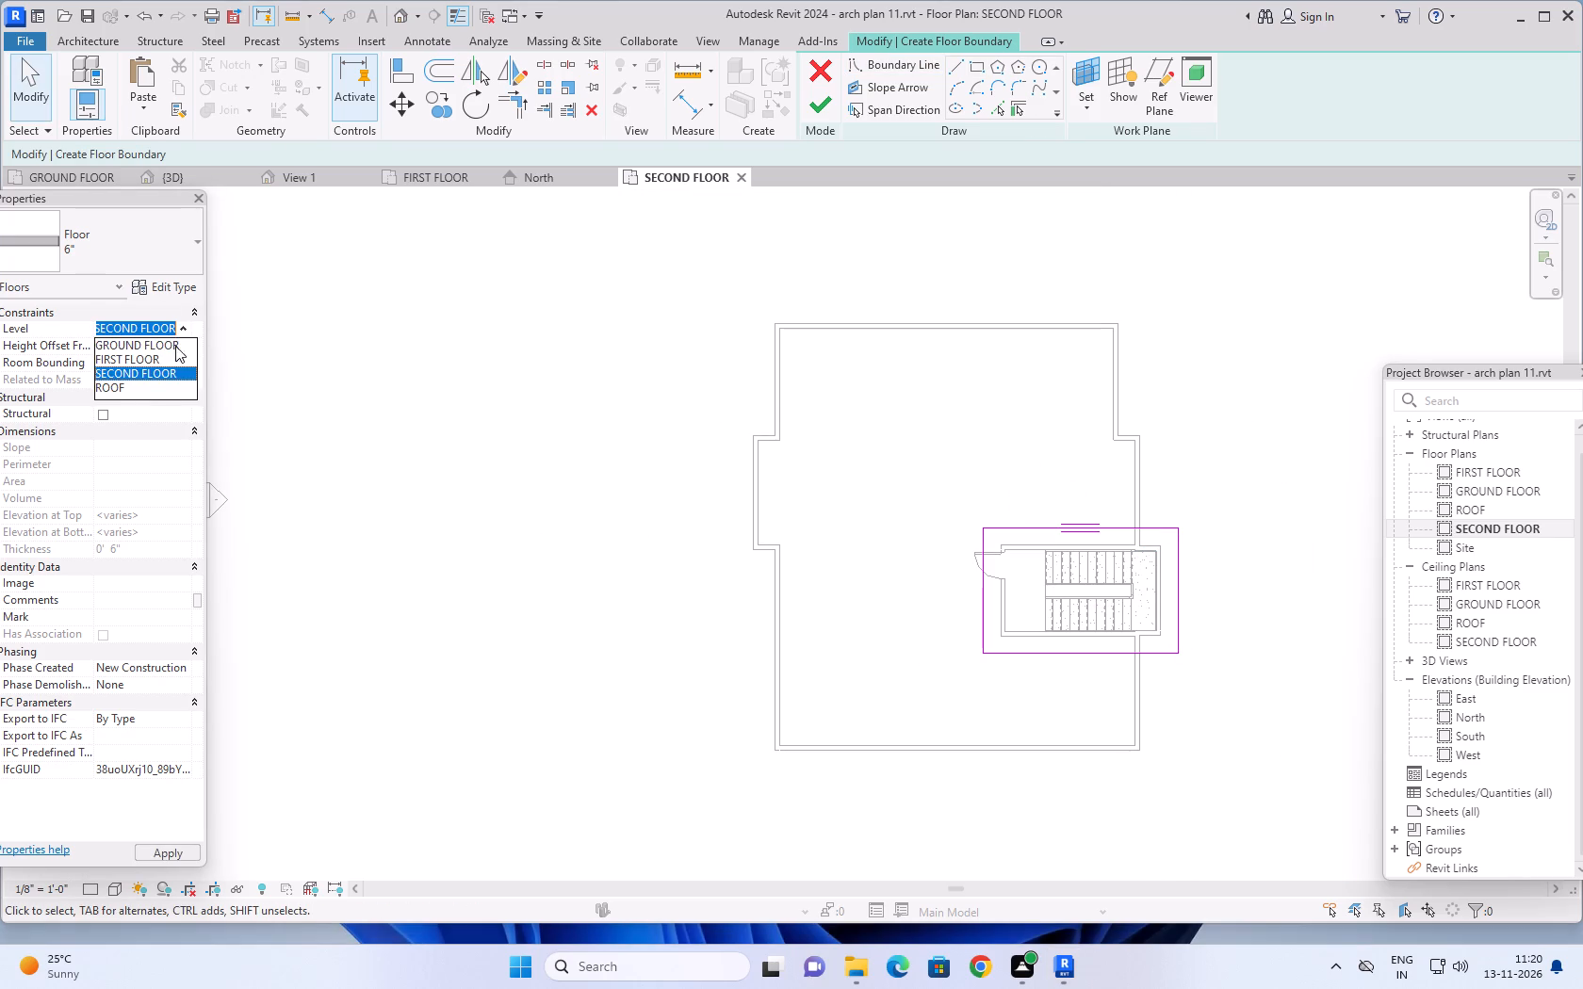
{"action": "left_click", "coordinate": [142, 388]}
{"action": "scroll", "coordinate": [143, 388], "scroll_direction": "down", "scroll_amount": 2}
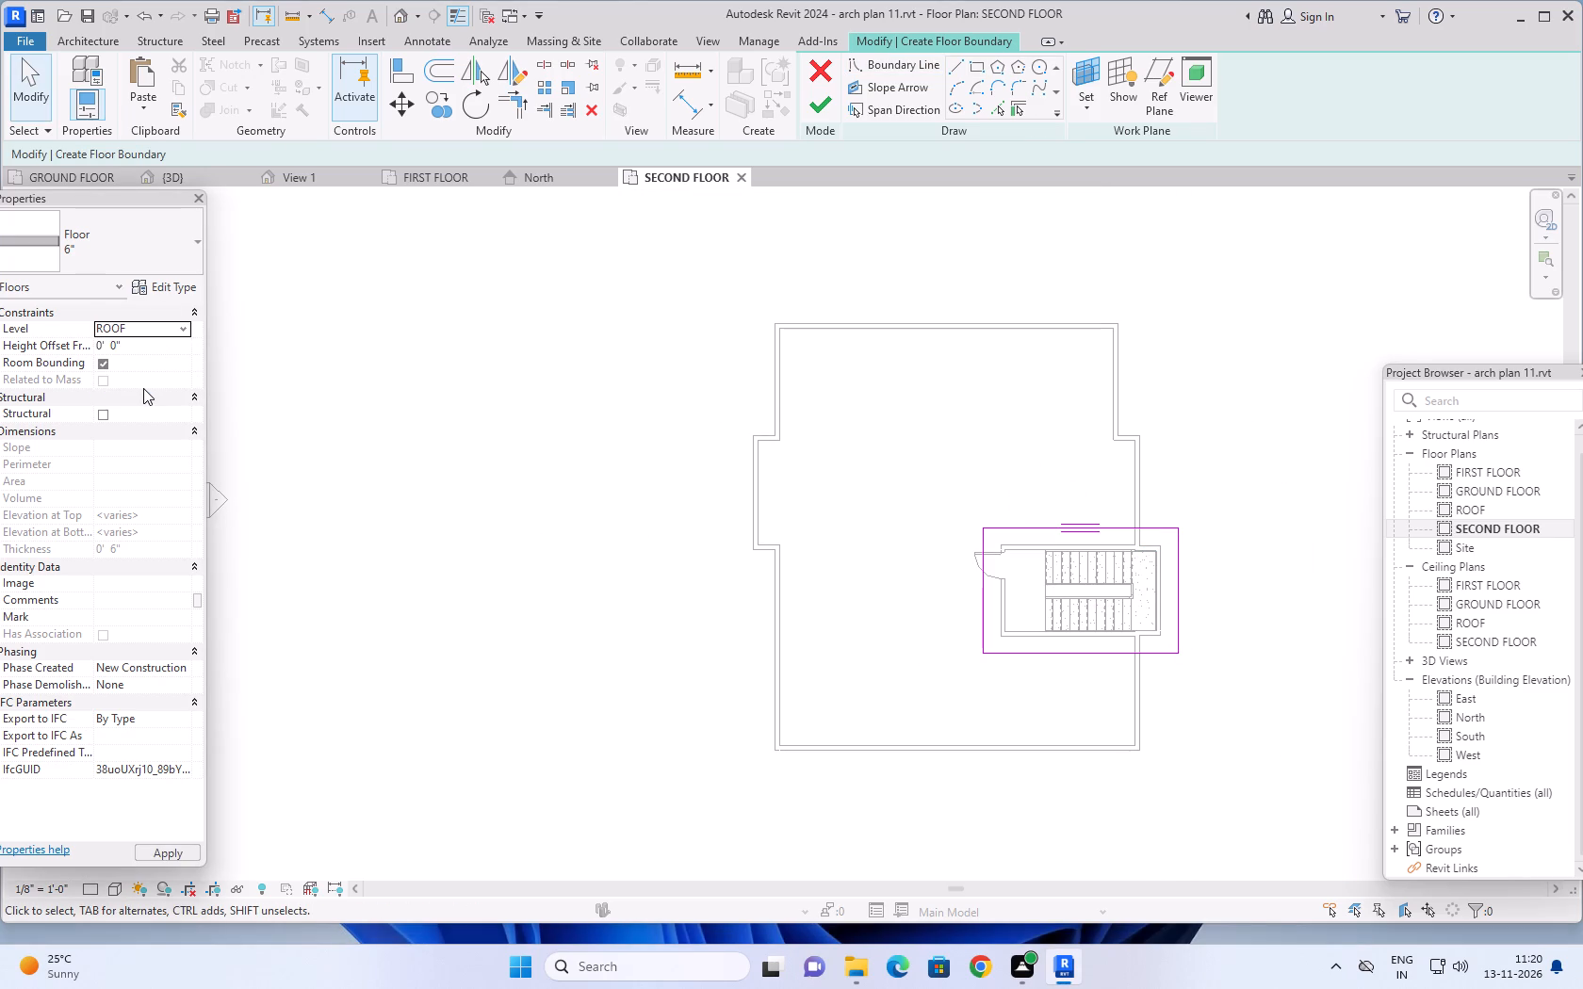
{"action": "scroll", "coordinate": [143, 388], "scroll_direction": "down", "scroll_amount": 2}
{"action": "left_click", "coordinate": [159, 855]}
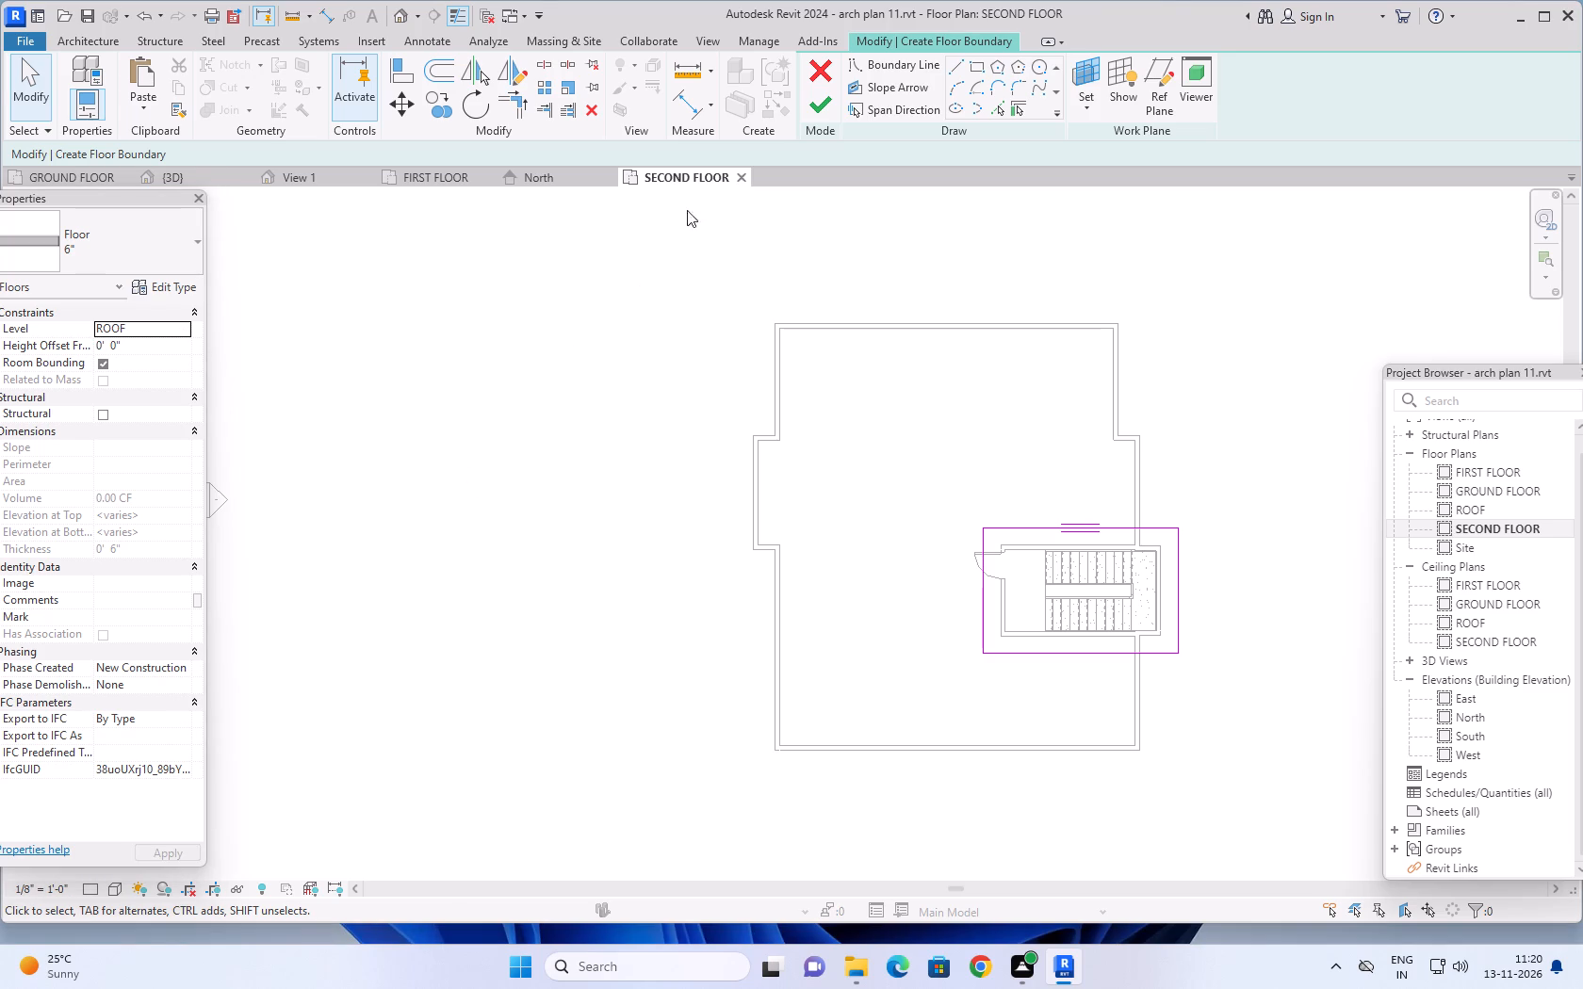
{"action": "left_click", "coordinate": [826, 95]}
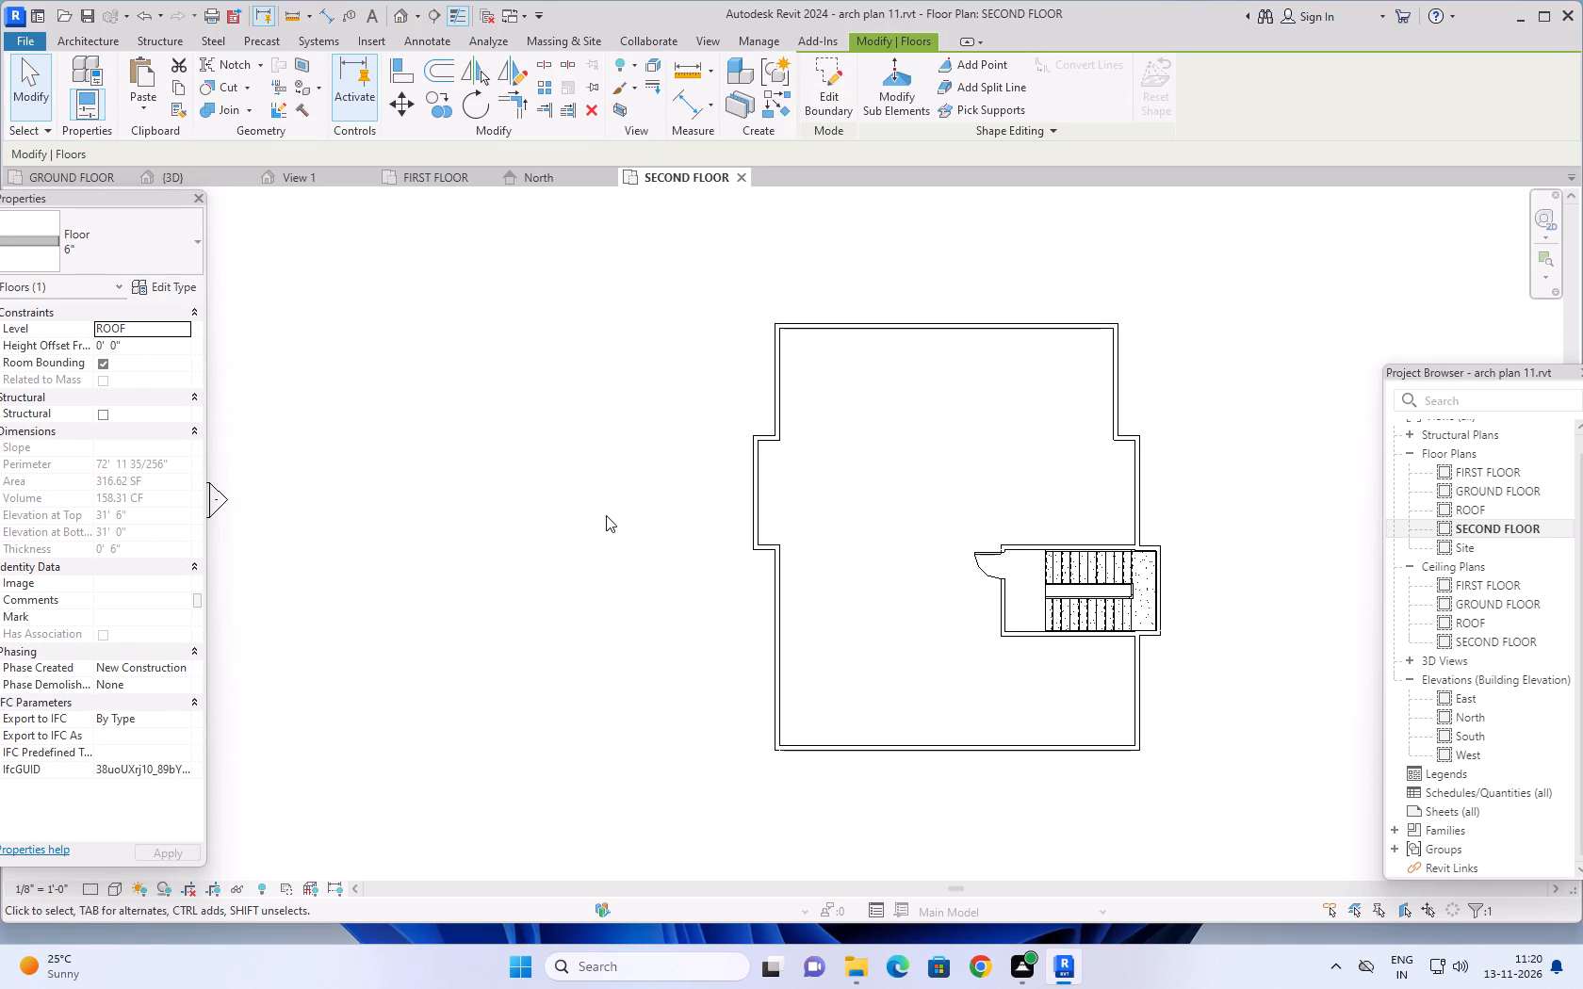
Examine the new roof slab above the stair enclosure and the height of the enclosure walls in the 3D view.
{"action": "scroll", "coordinate": [604, 517], "scroll_direction": "down", "scroll_amount": 3}
{"action": "middle_click_drag", "start_coordinate": [504, 506], "coordinate": [565, 492]}
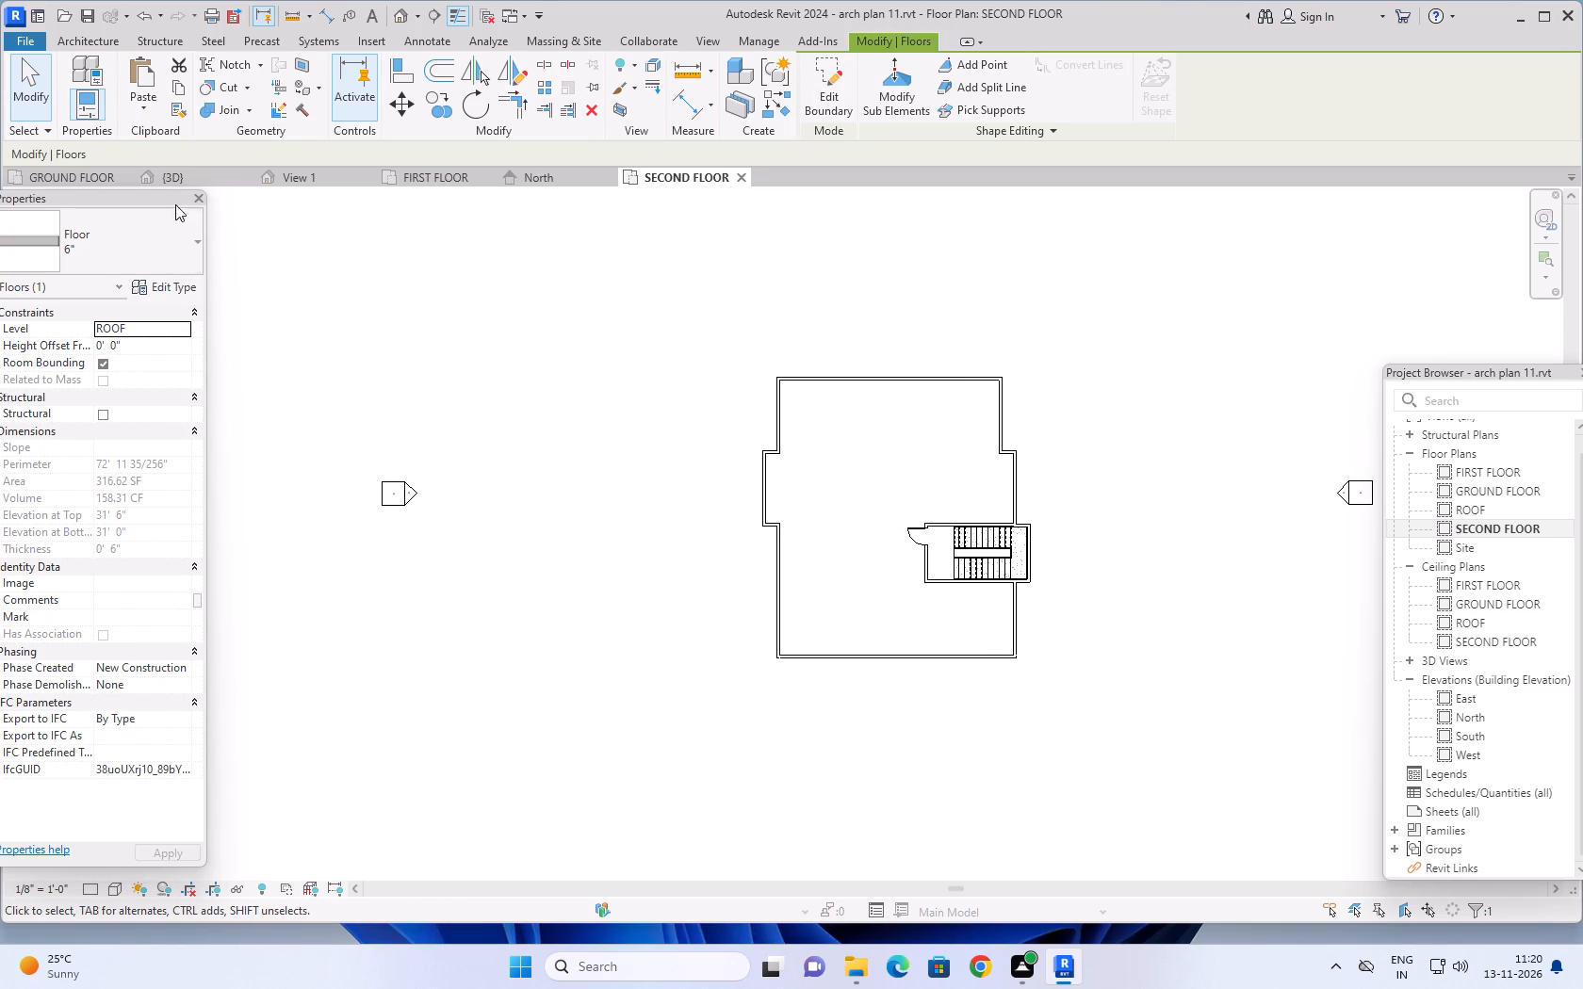
{"action": "left_click", "coordinate": [189, 182]}
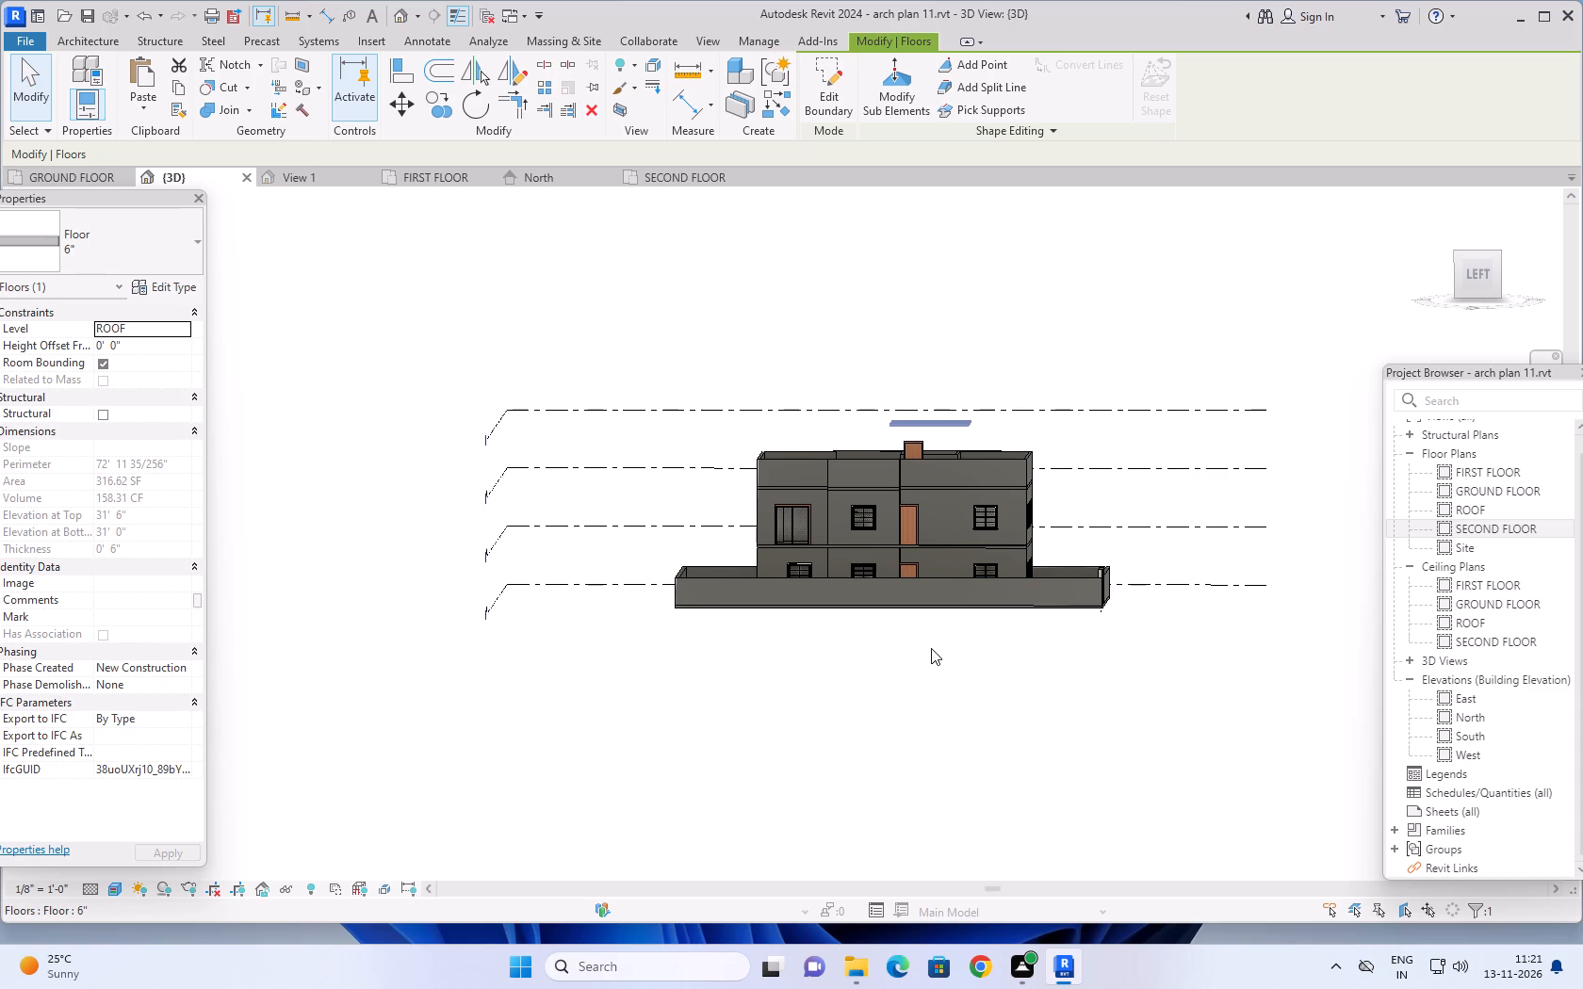
{"action": "middle_click_drag", "start_coordinate": [1163, 325], "coordinate": [1153, 359], "text": "shift"}
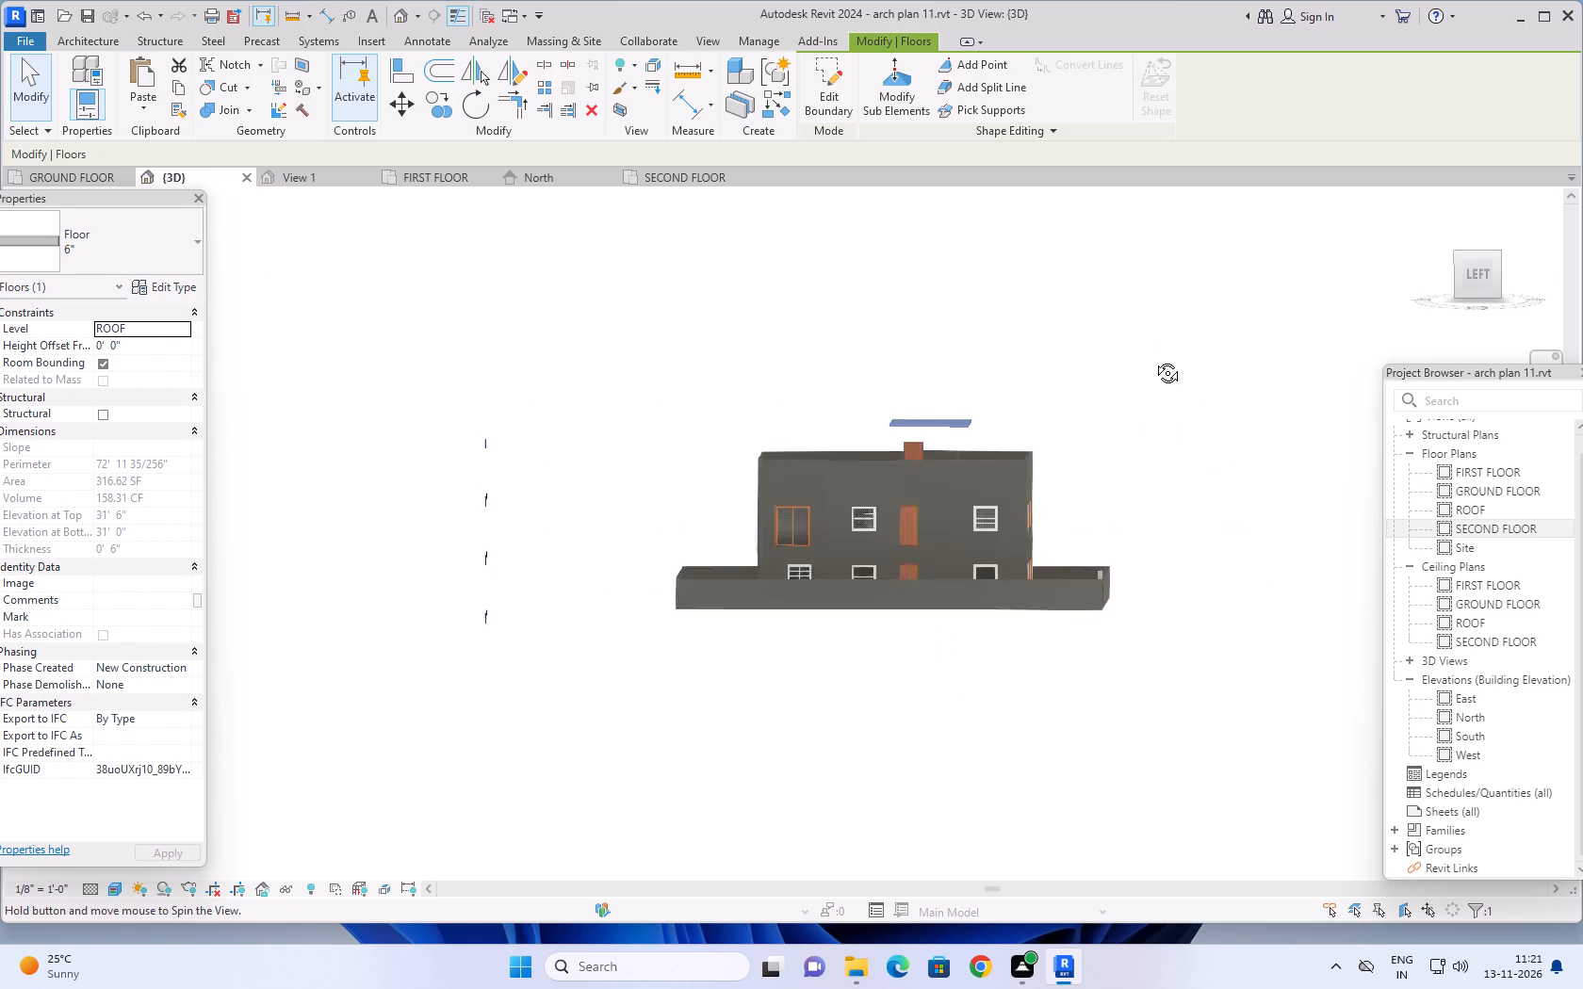
{"action": "scroll", "coordinate": [1153, 357], "scroll_direction": "down", "scroll_amount": 1, "text": "shift"}
{"action": "middle_click_drag", "start_coordinate": [1153, 359], "coordinate": [738, 428], "text": "shift"}
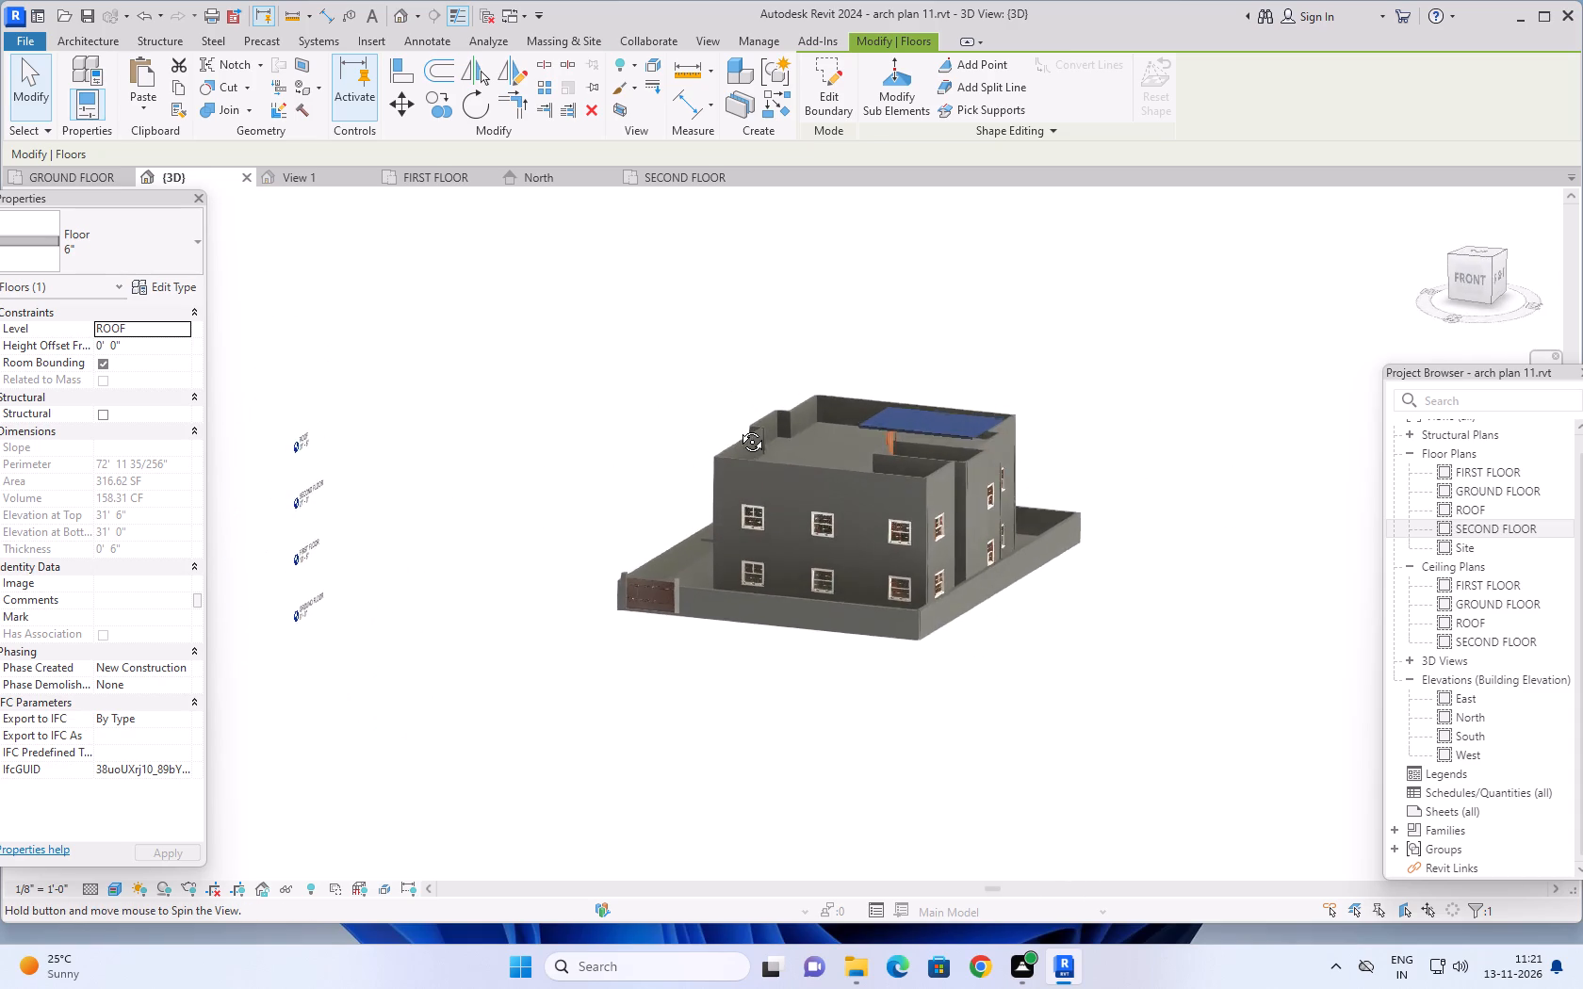
{"action": "middle_click_drag", "start_coordinate": [738, 428], "coordinate": [848, 461], "text": "shift"}
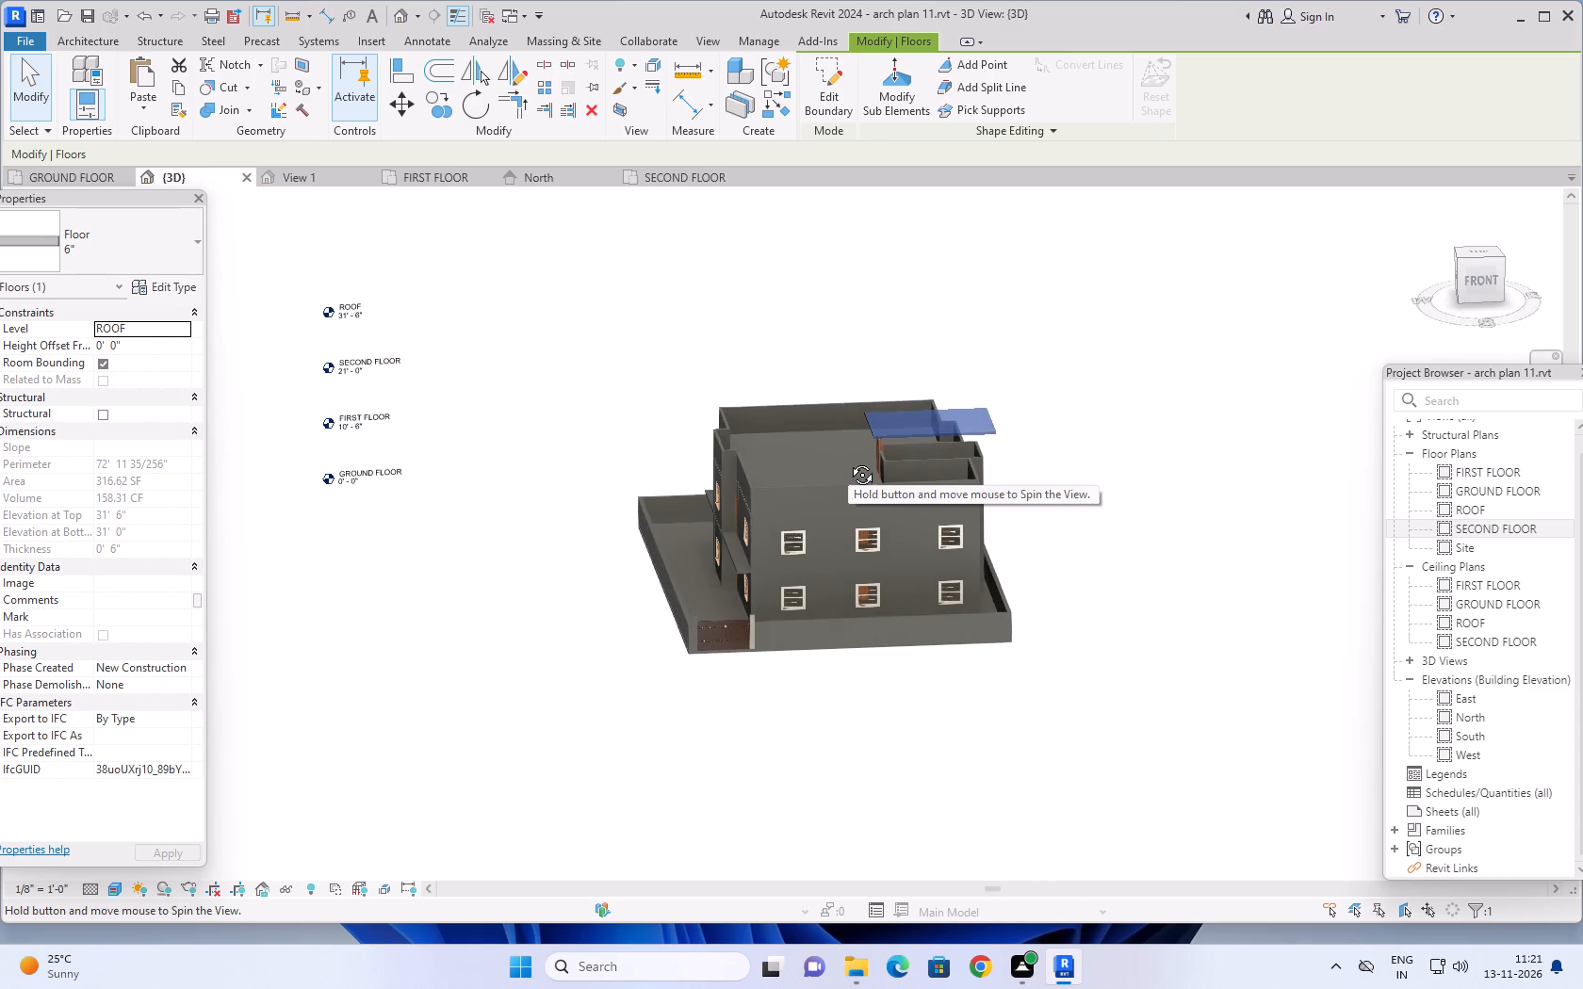
{"action": "middle_click_drag", "start_coordinate": [848, 461], "coordinate": [850, 465], "text": "shift"}
{"action": "scroll", "coordinate": [911, 455], "scroll_direction": "up", "scroll_amount": 4}
{"action": "middle_click_drag", "start_coordinate": [911, 468], "coordinate": [909, 468], "text": "shift"}
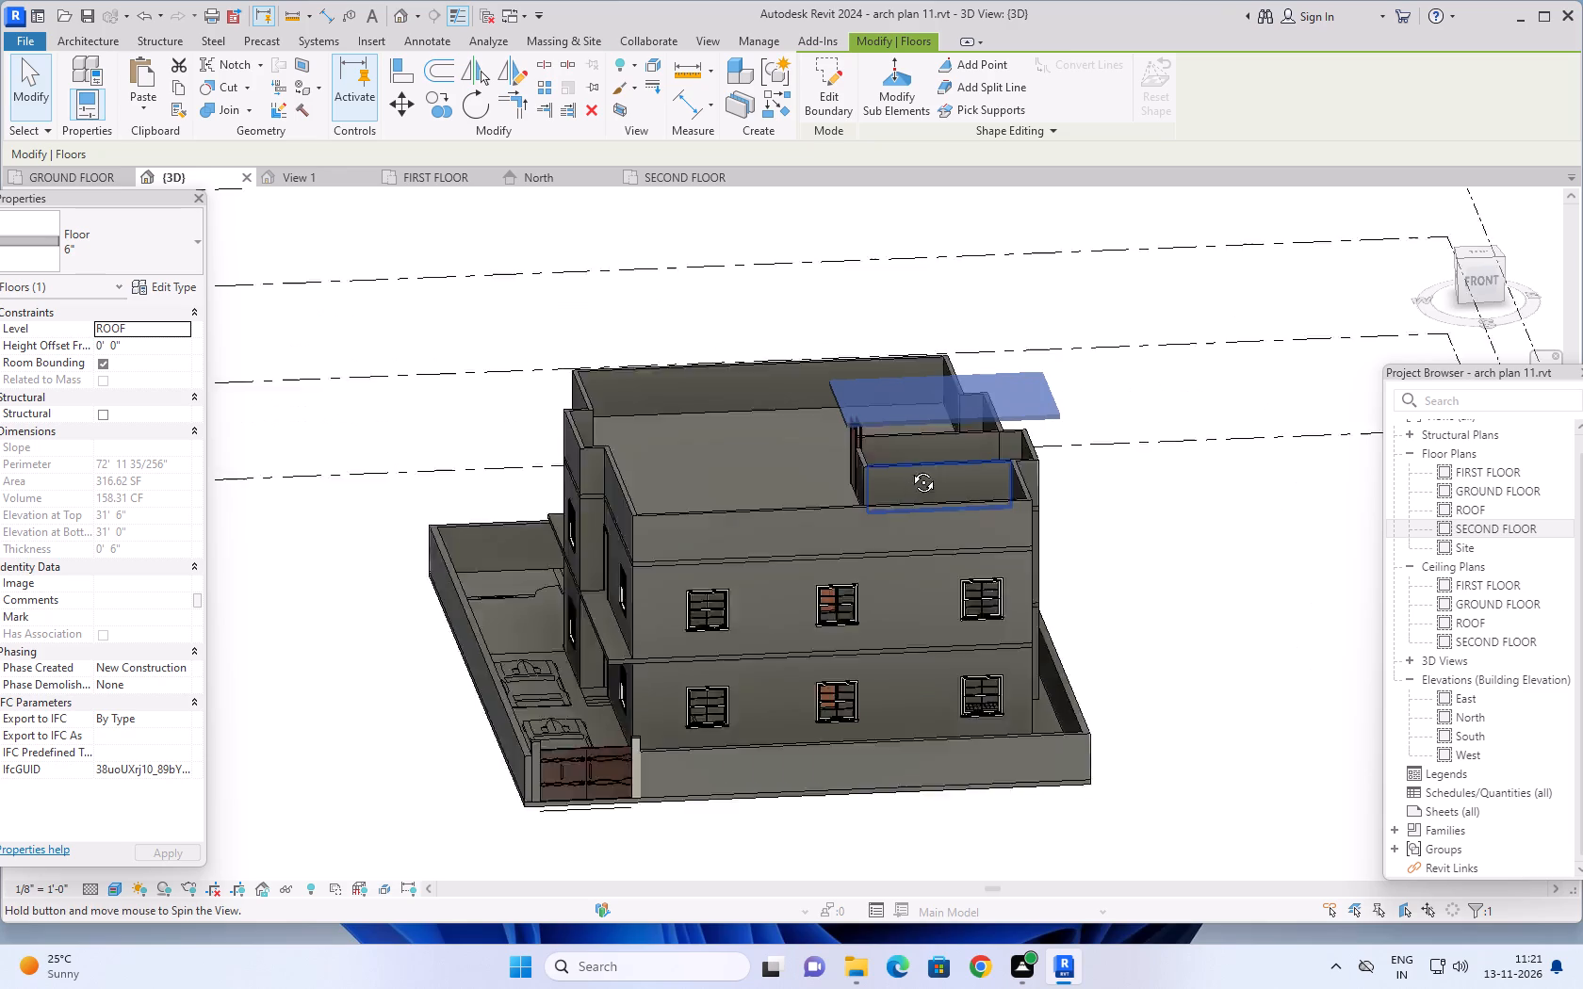
{"action": "middle_click_drag", "start_coordinate": [909, 468], "coordinate": [889, 561], "text": "shift"}
{"action": "scroll", "coordinate": [901, 495], "scroll_direction": "up", "scroll_amount": 4}
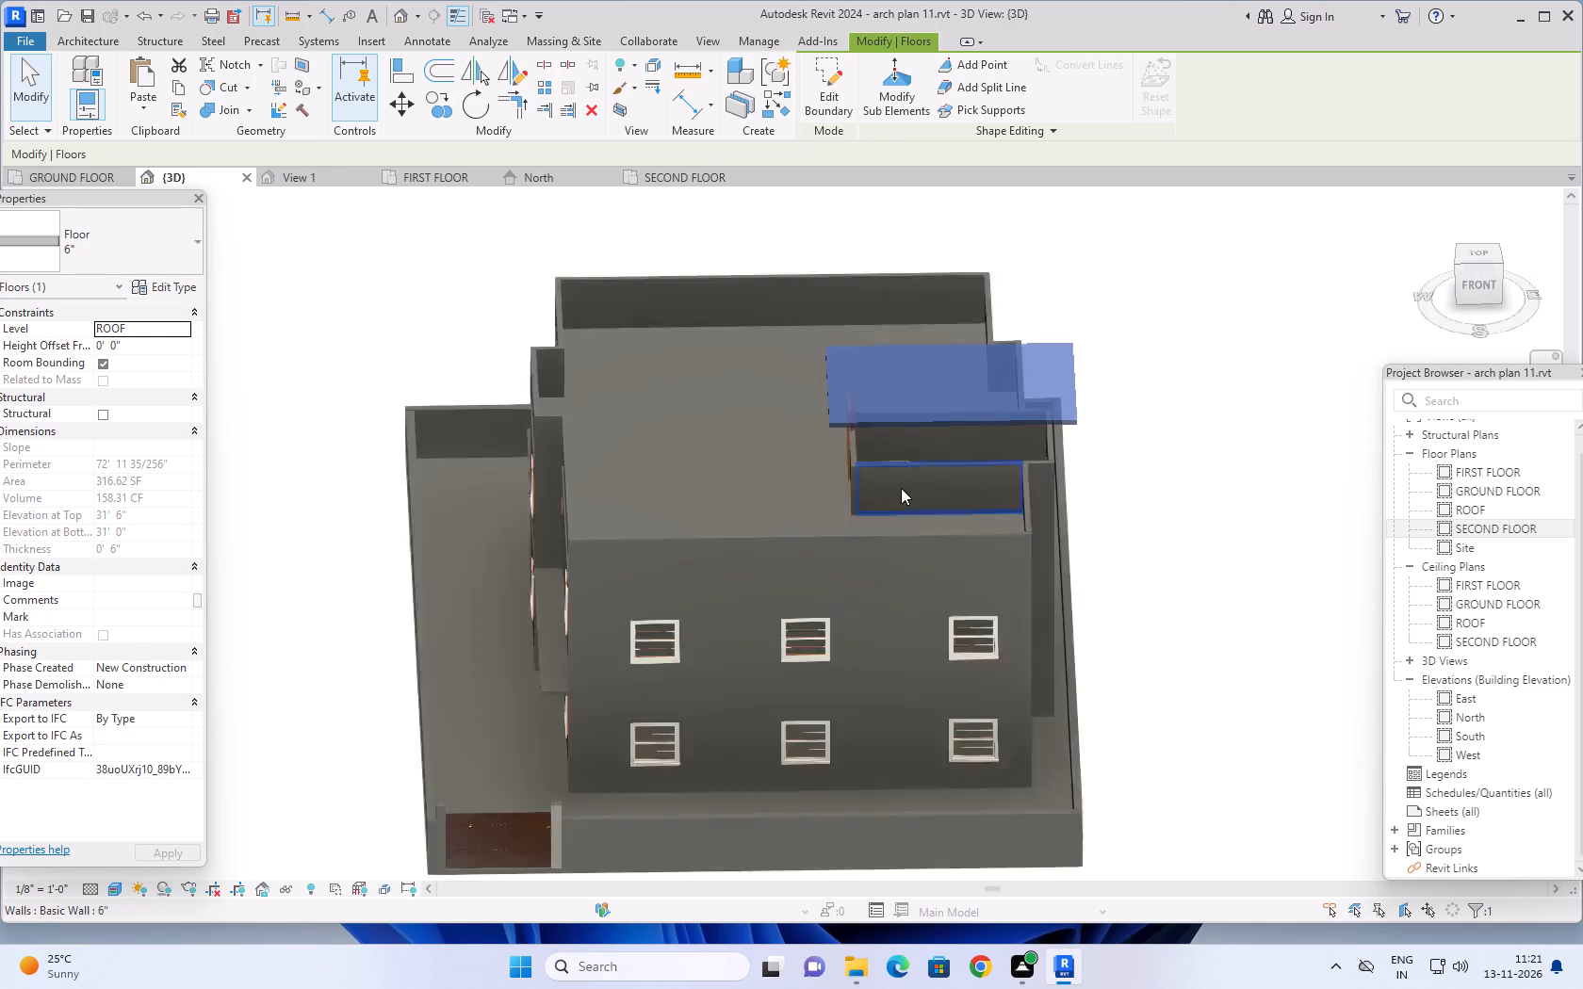
{"action": "scroll", "coordinate": [901, 488], "scroll_direction": "up", "scroll_amount": 2}
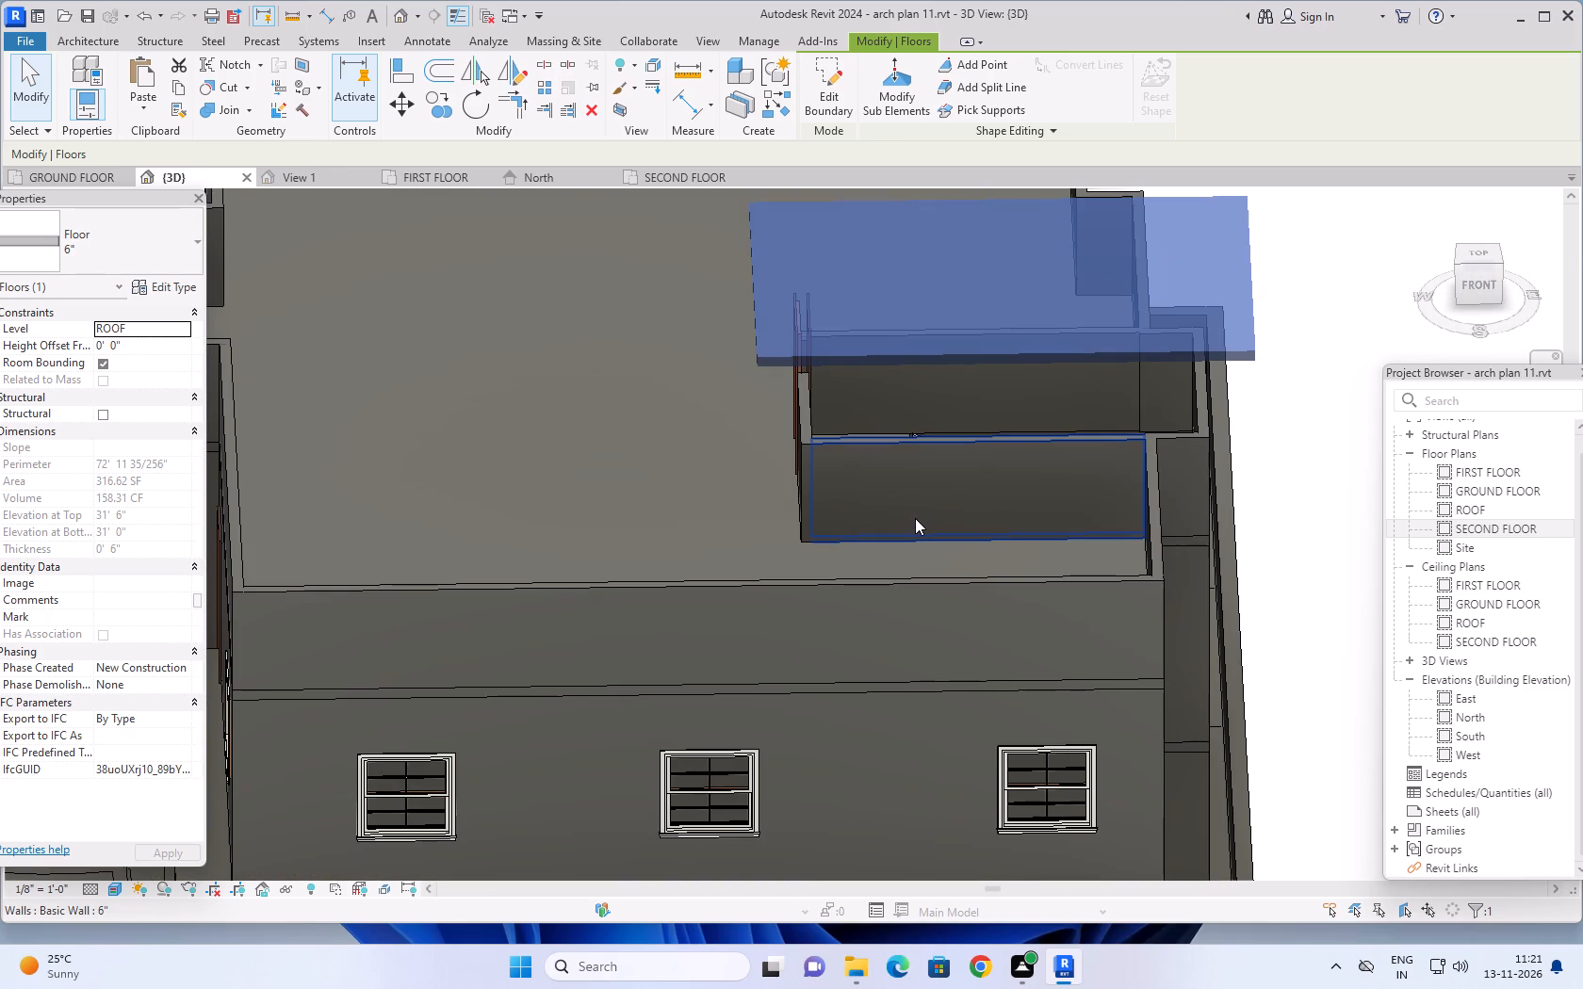
{"action": "key", "text": "Escape"}
{"action": "key", "text": "Escape"}
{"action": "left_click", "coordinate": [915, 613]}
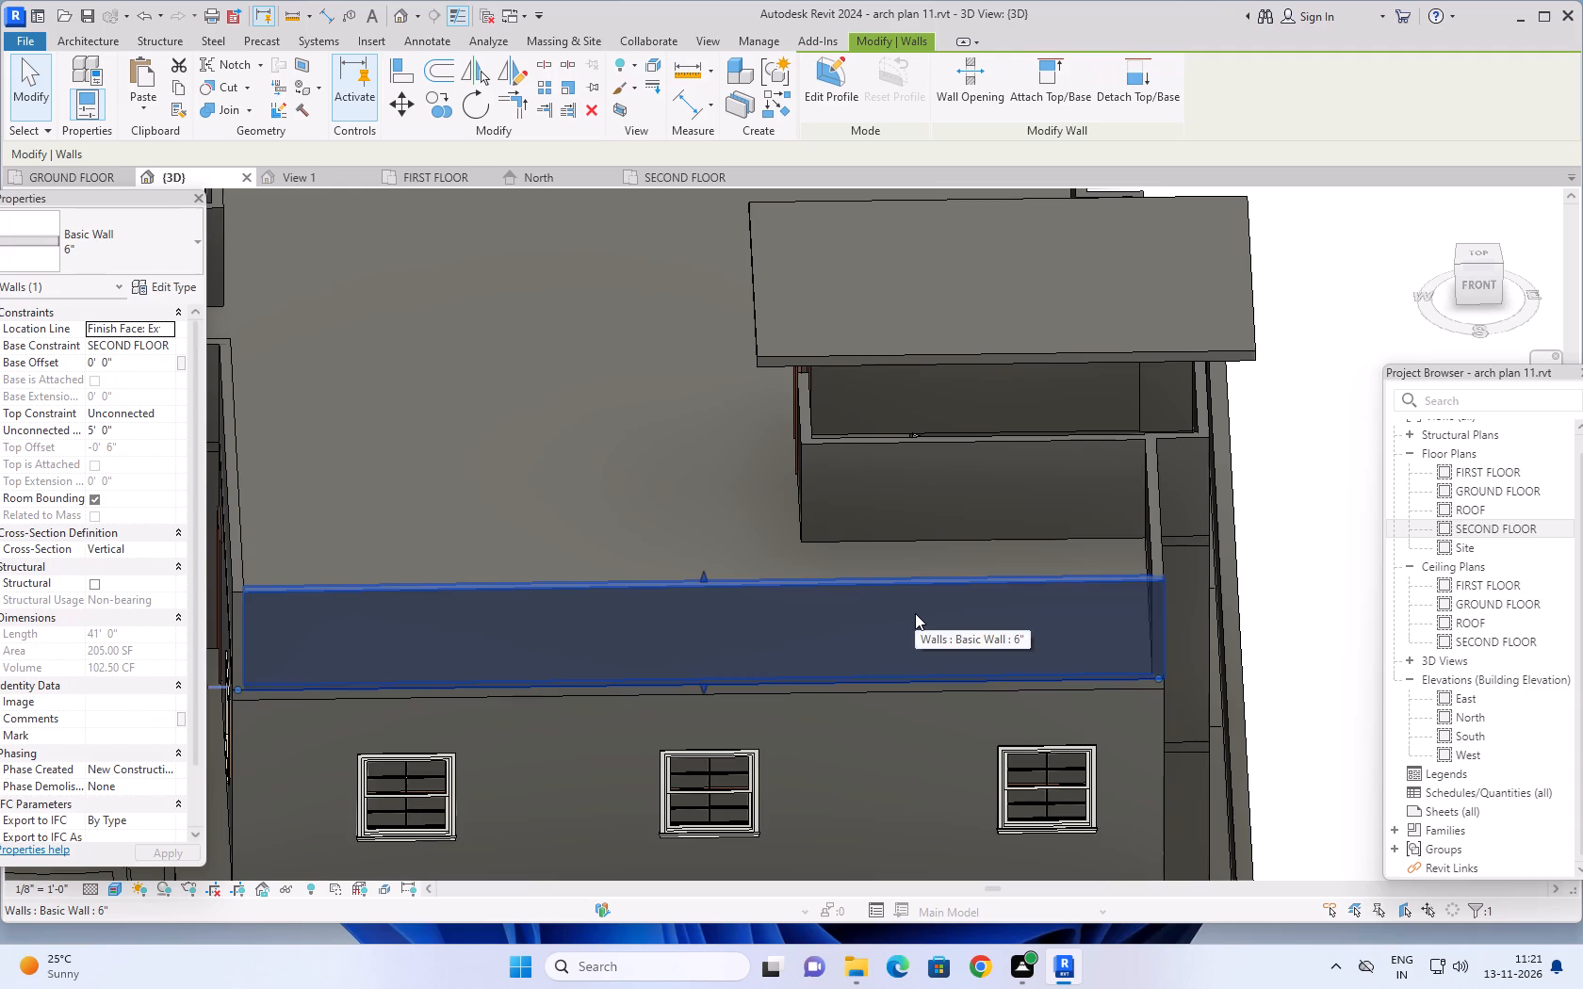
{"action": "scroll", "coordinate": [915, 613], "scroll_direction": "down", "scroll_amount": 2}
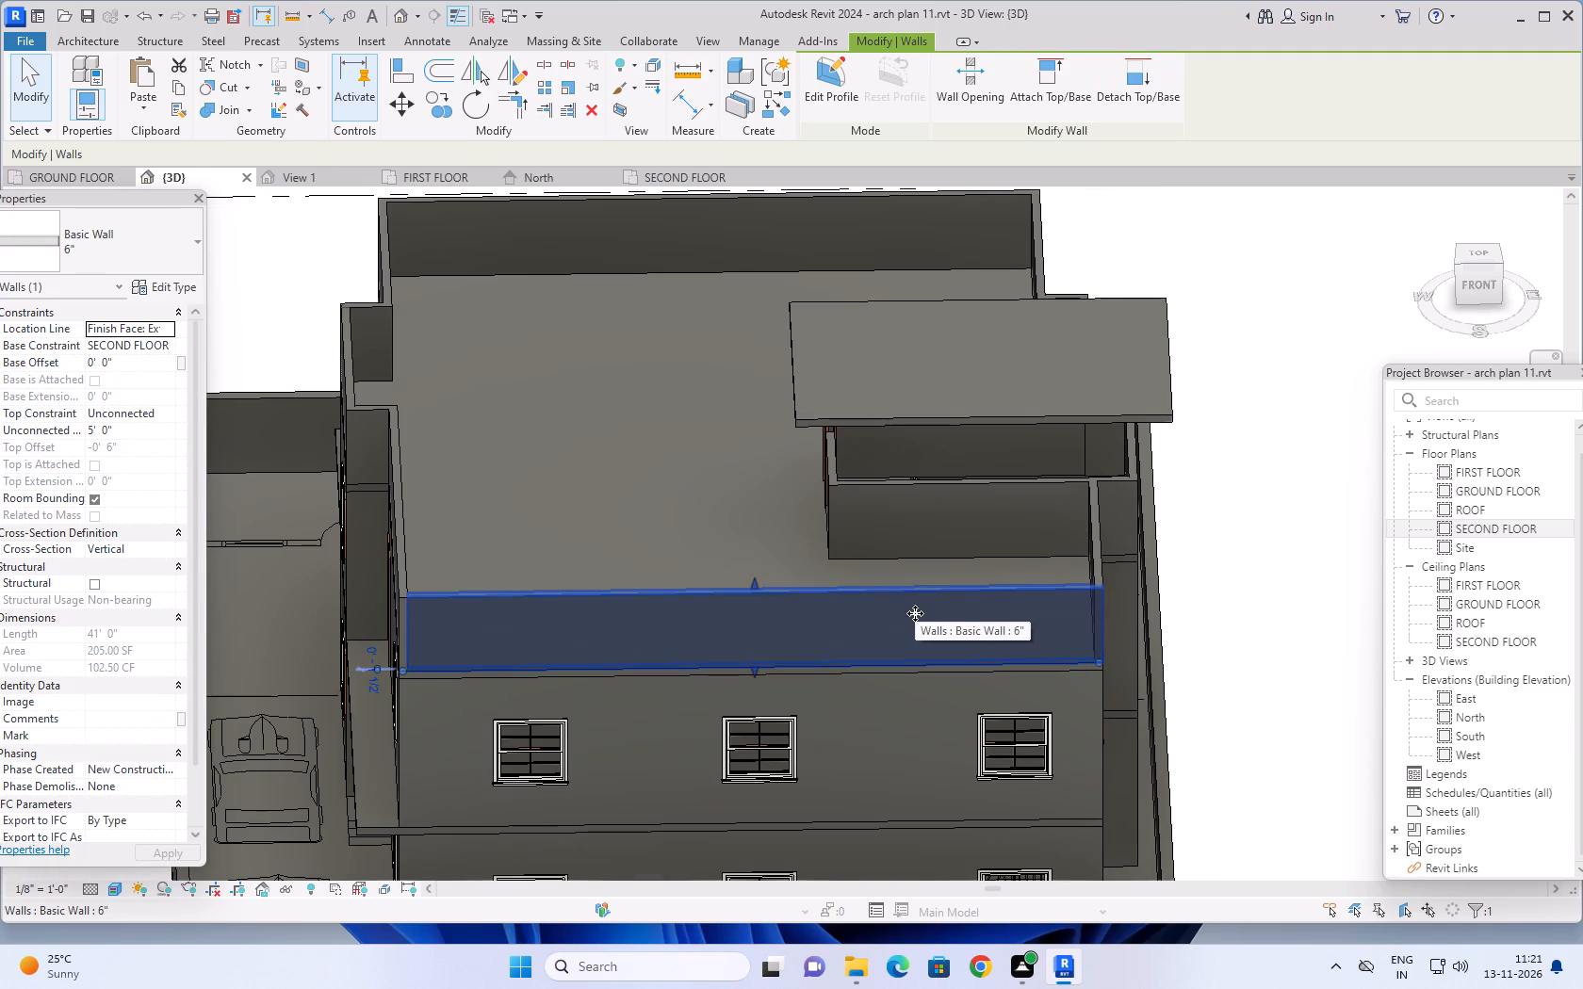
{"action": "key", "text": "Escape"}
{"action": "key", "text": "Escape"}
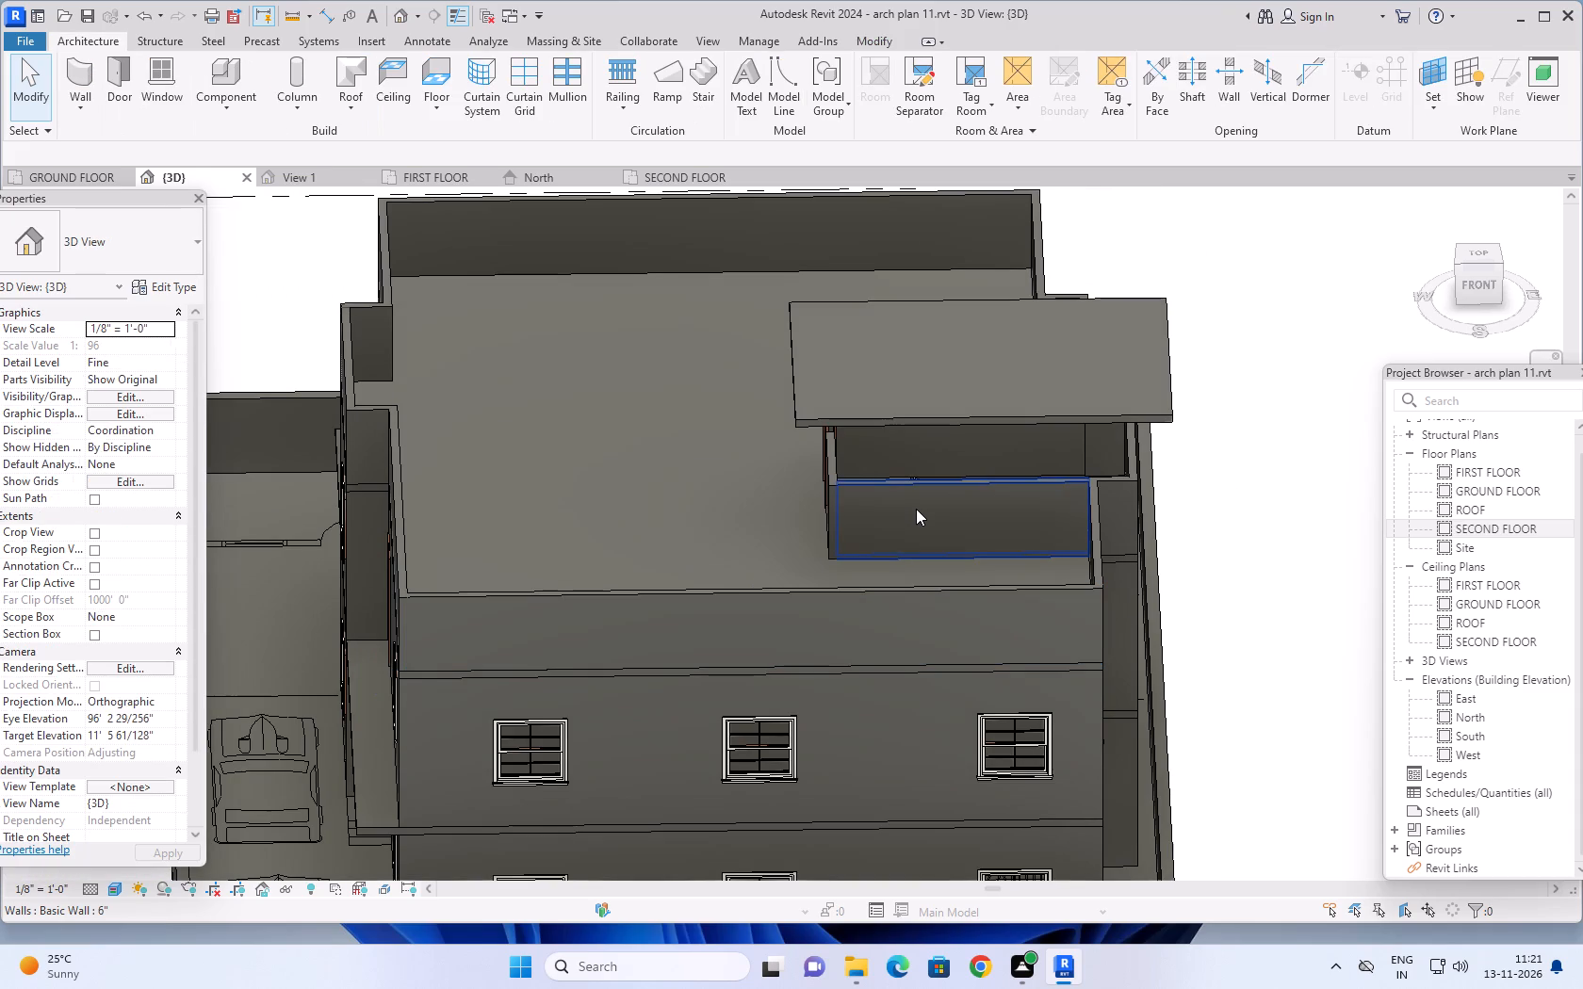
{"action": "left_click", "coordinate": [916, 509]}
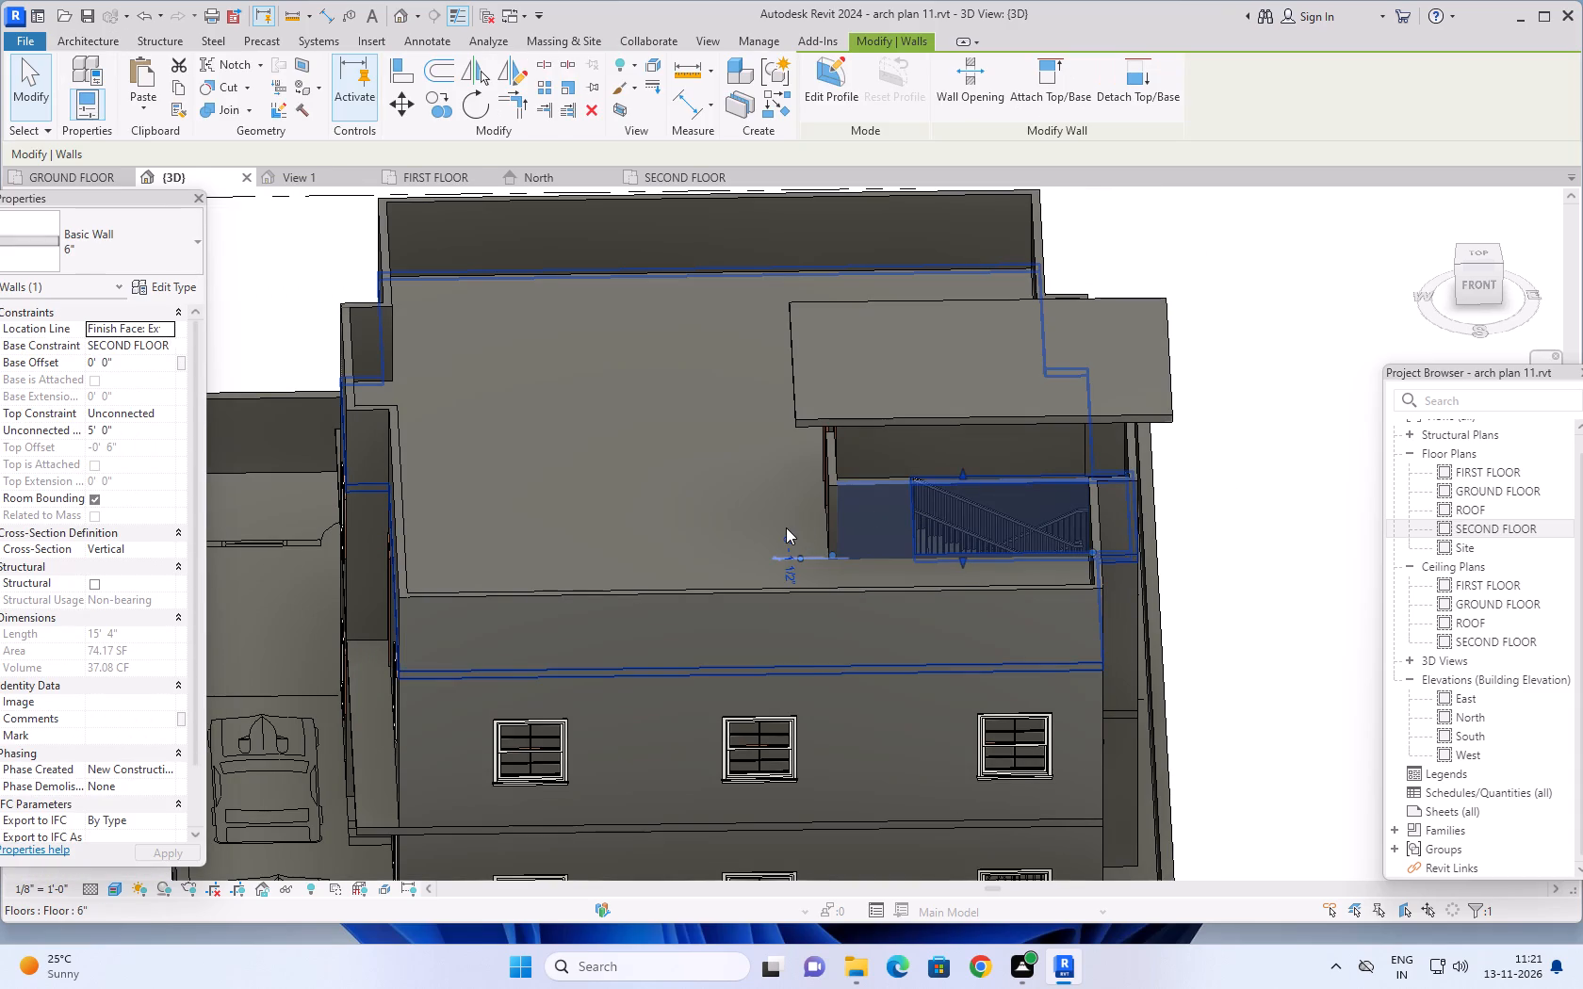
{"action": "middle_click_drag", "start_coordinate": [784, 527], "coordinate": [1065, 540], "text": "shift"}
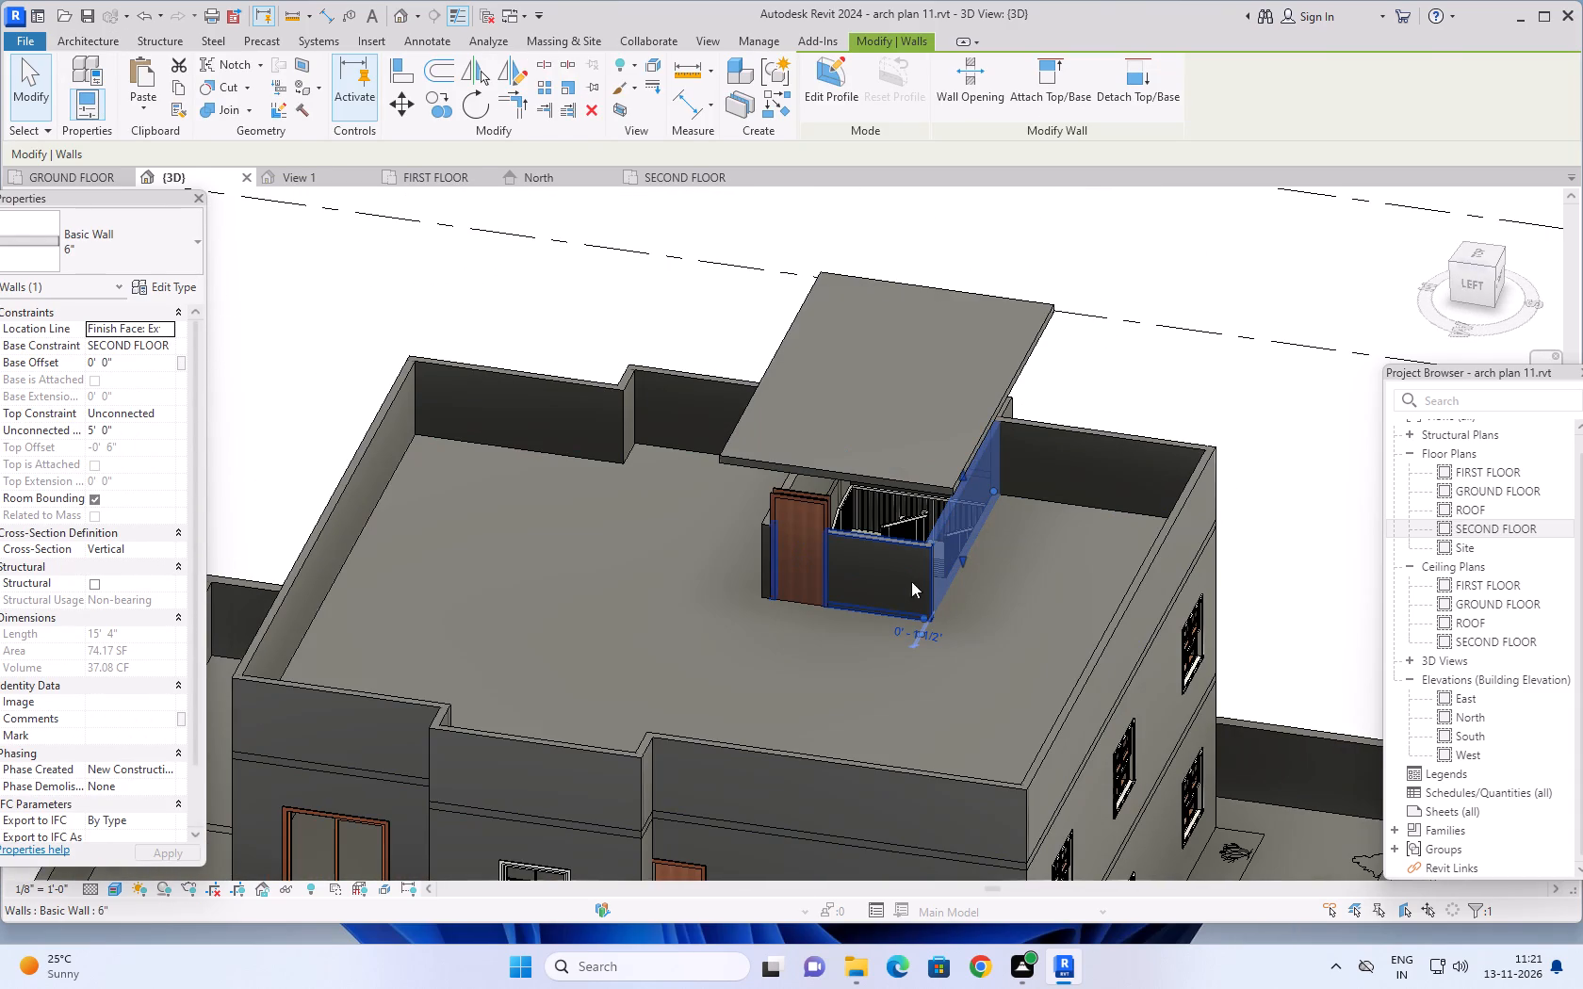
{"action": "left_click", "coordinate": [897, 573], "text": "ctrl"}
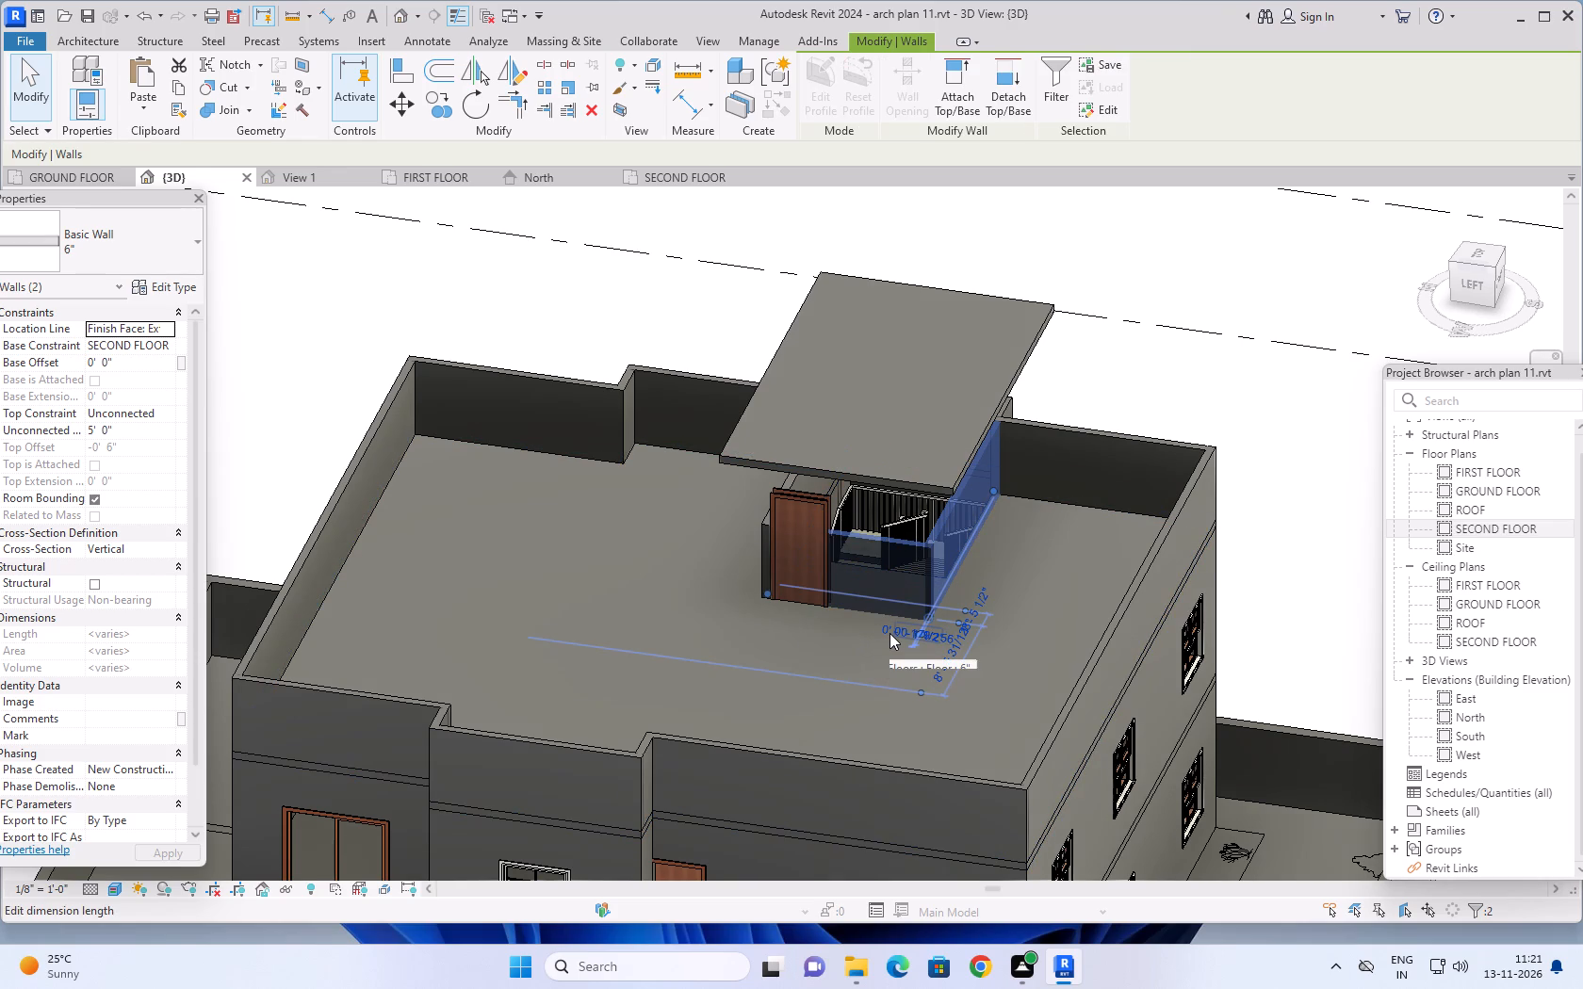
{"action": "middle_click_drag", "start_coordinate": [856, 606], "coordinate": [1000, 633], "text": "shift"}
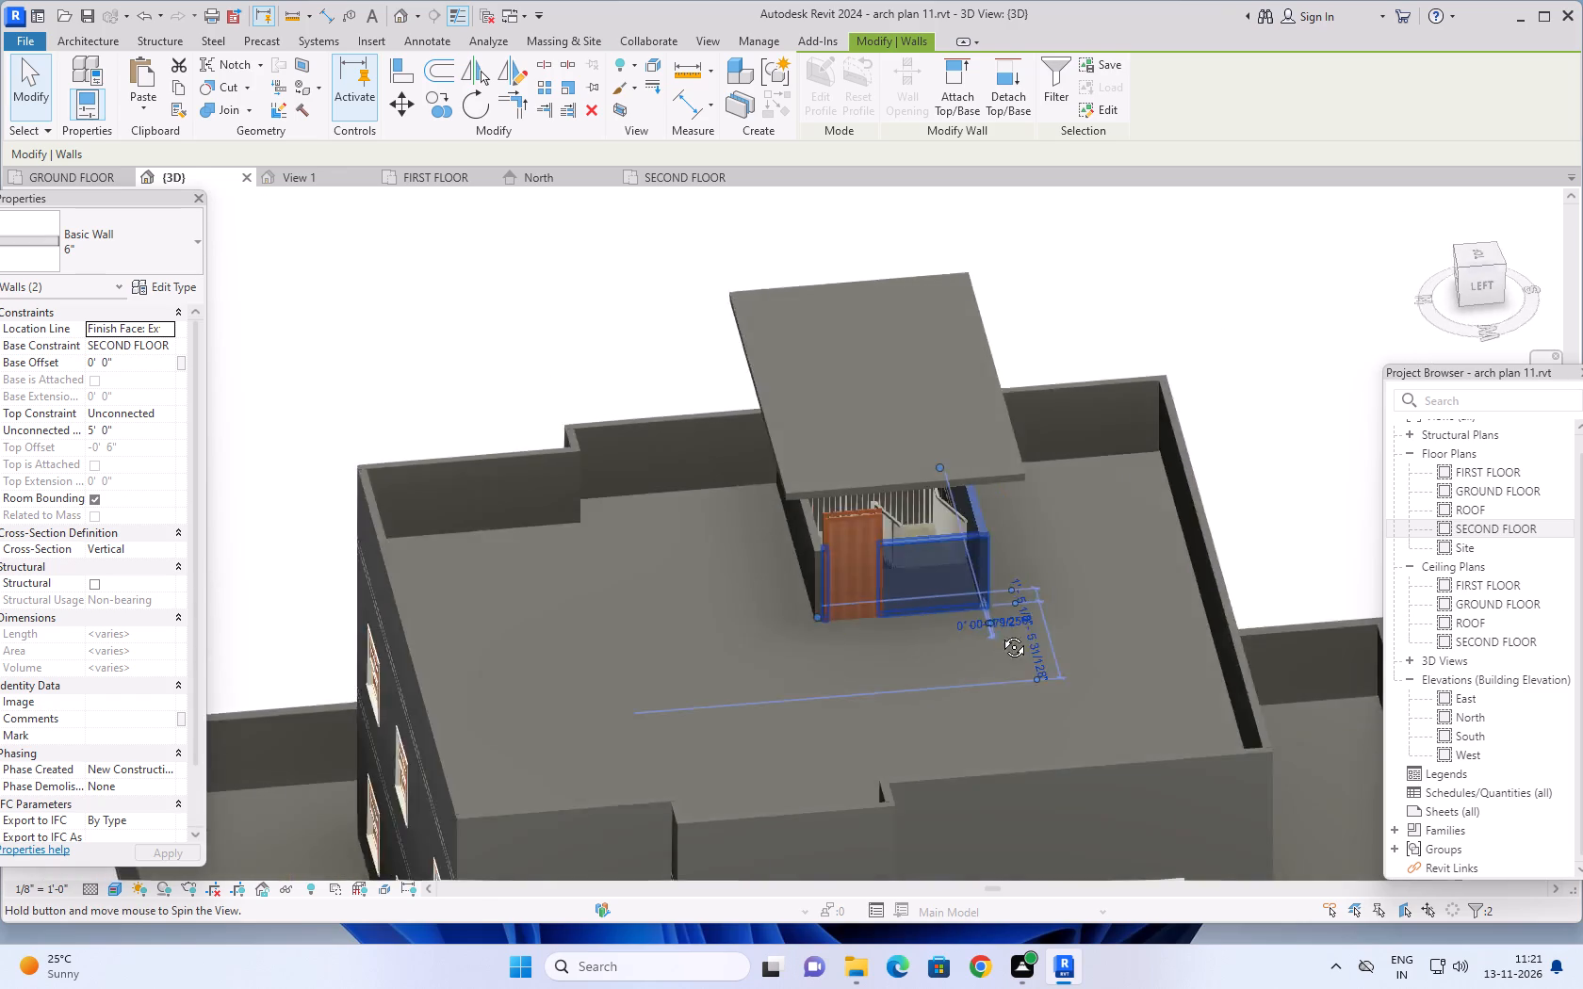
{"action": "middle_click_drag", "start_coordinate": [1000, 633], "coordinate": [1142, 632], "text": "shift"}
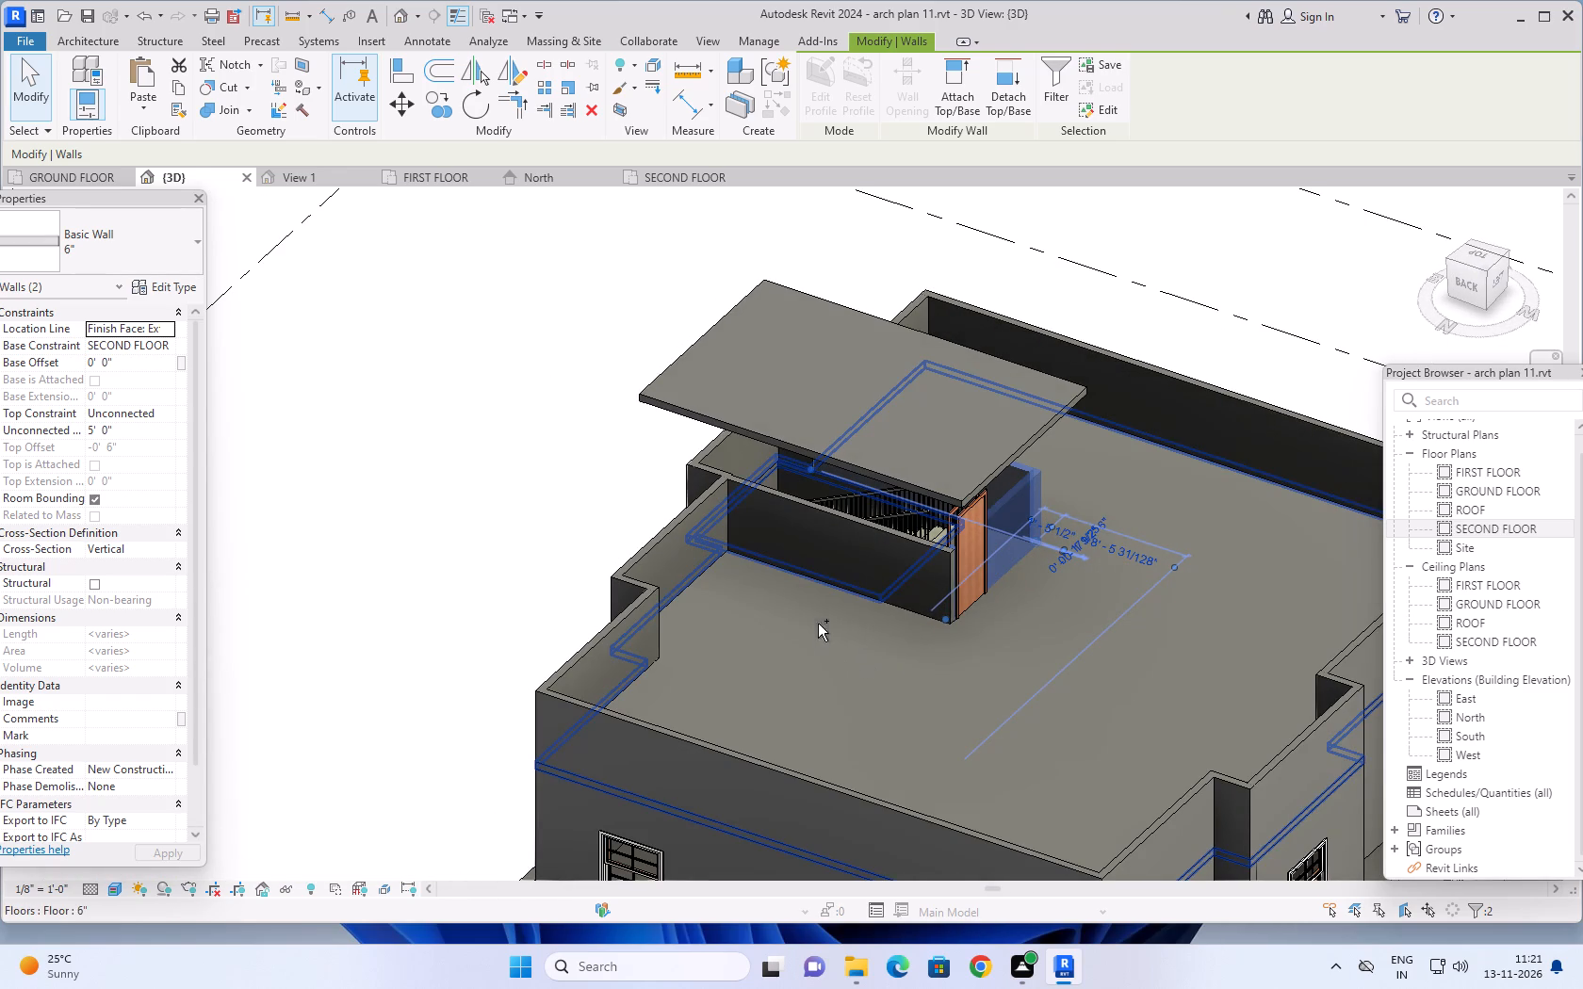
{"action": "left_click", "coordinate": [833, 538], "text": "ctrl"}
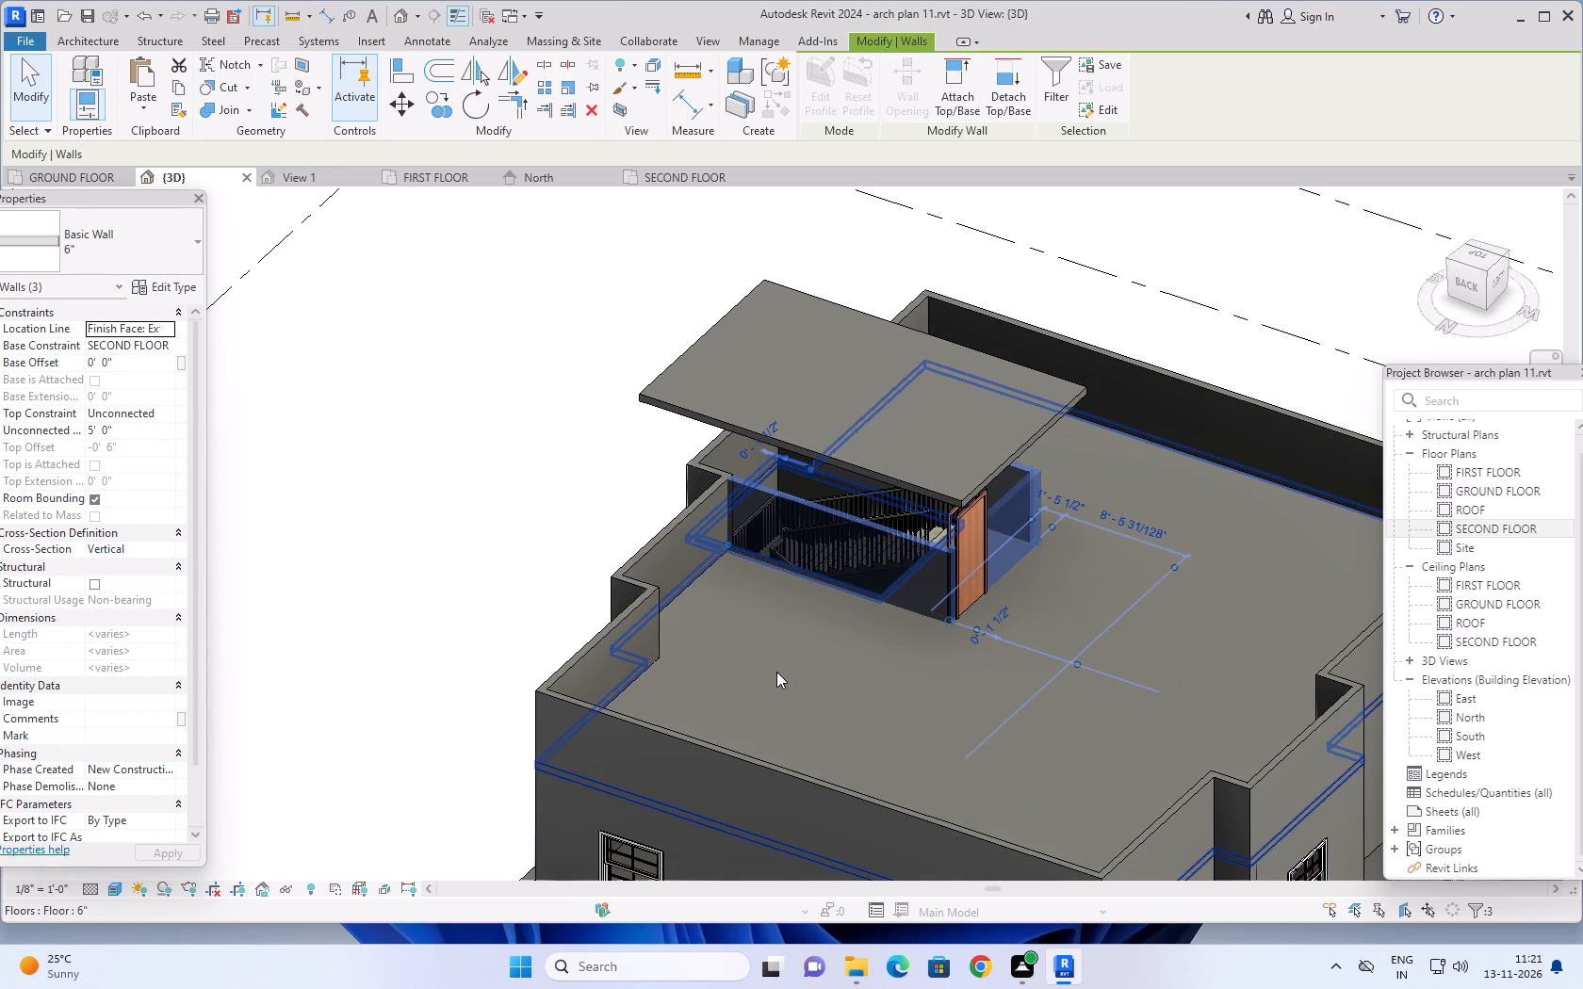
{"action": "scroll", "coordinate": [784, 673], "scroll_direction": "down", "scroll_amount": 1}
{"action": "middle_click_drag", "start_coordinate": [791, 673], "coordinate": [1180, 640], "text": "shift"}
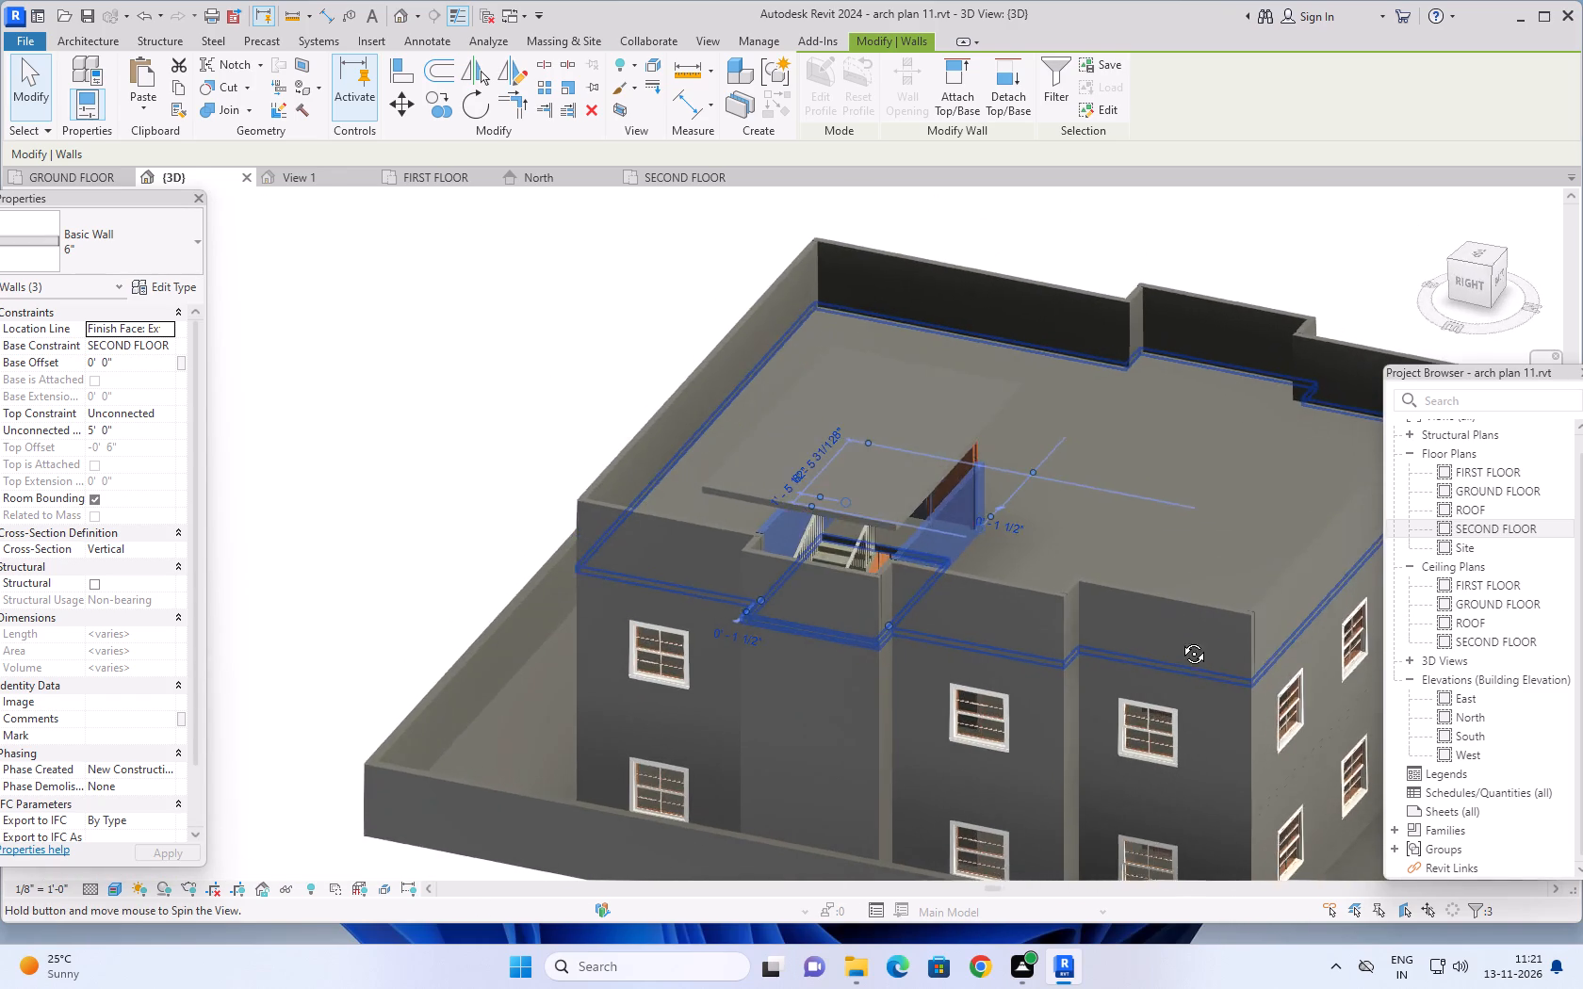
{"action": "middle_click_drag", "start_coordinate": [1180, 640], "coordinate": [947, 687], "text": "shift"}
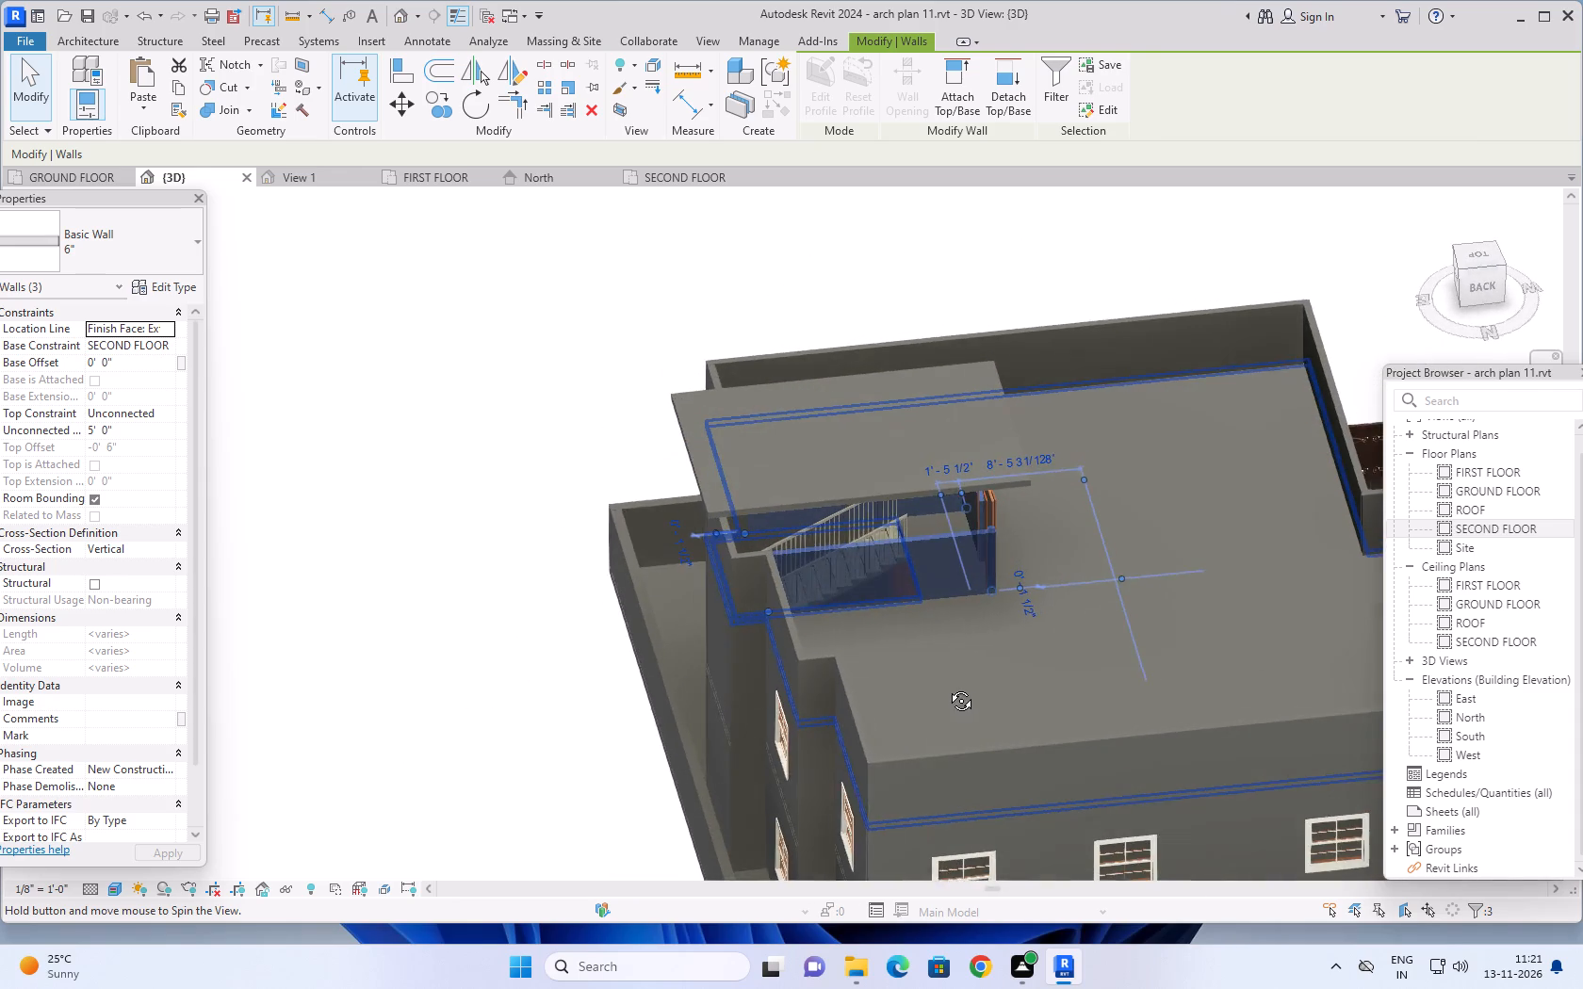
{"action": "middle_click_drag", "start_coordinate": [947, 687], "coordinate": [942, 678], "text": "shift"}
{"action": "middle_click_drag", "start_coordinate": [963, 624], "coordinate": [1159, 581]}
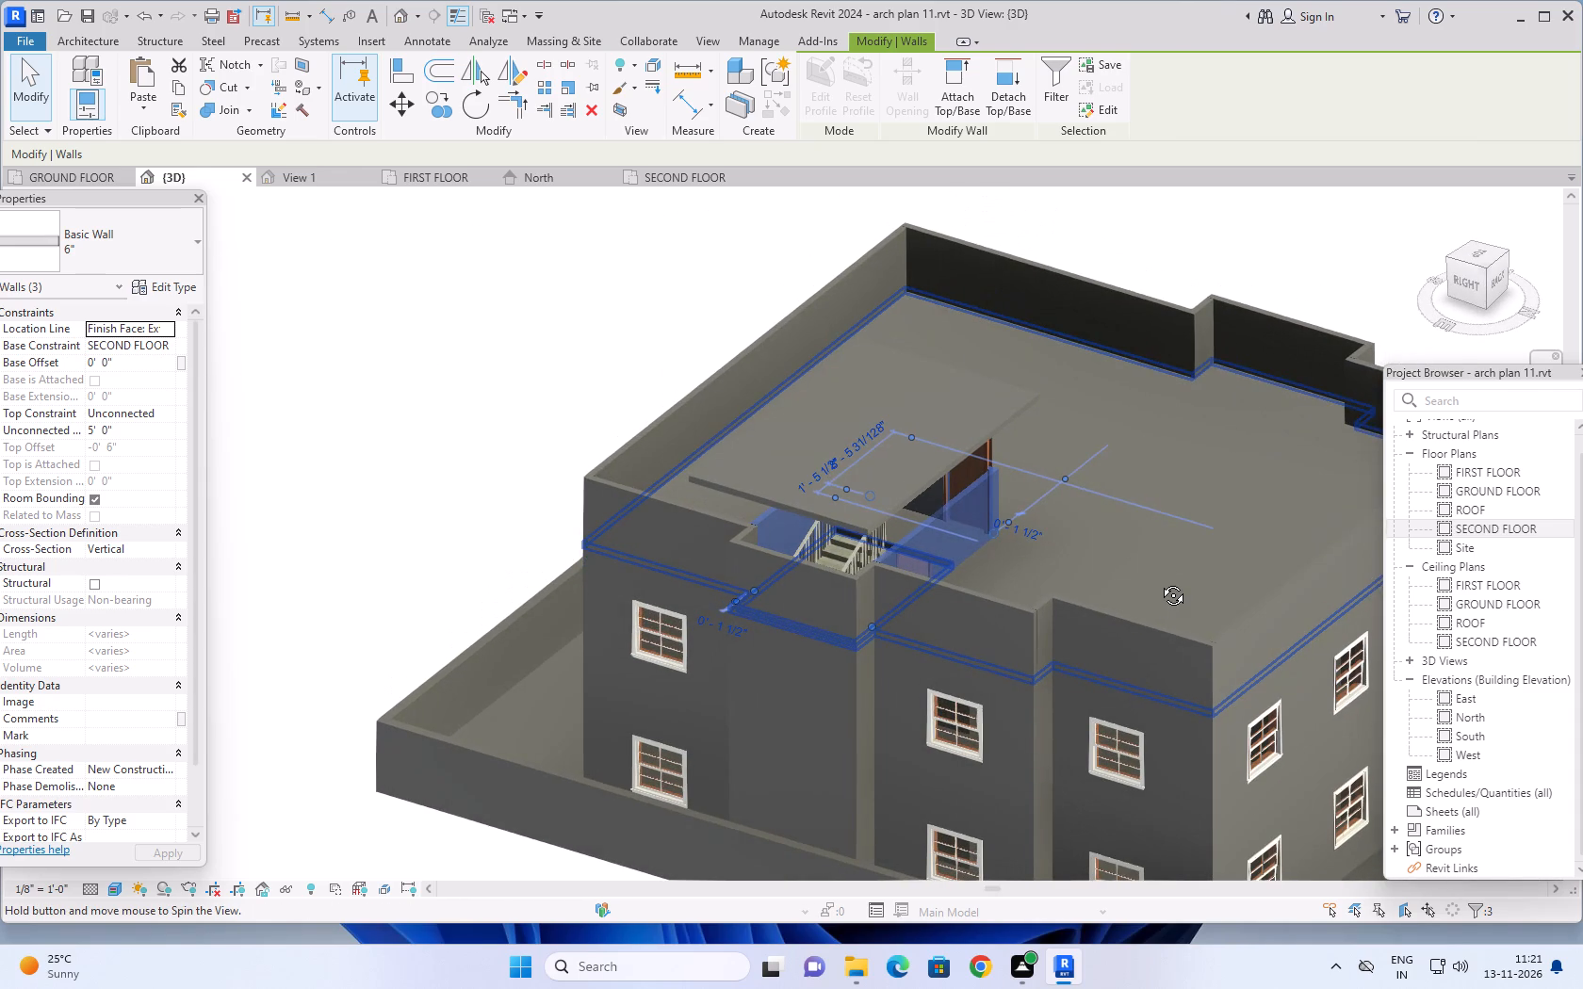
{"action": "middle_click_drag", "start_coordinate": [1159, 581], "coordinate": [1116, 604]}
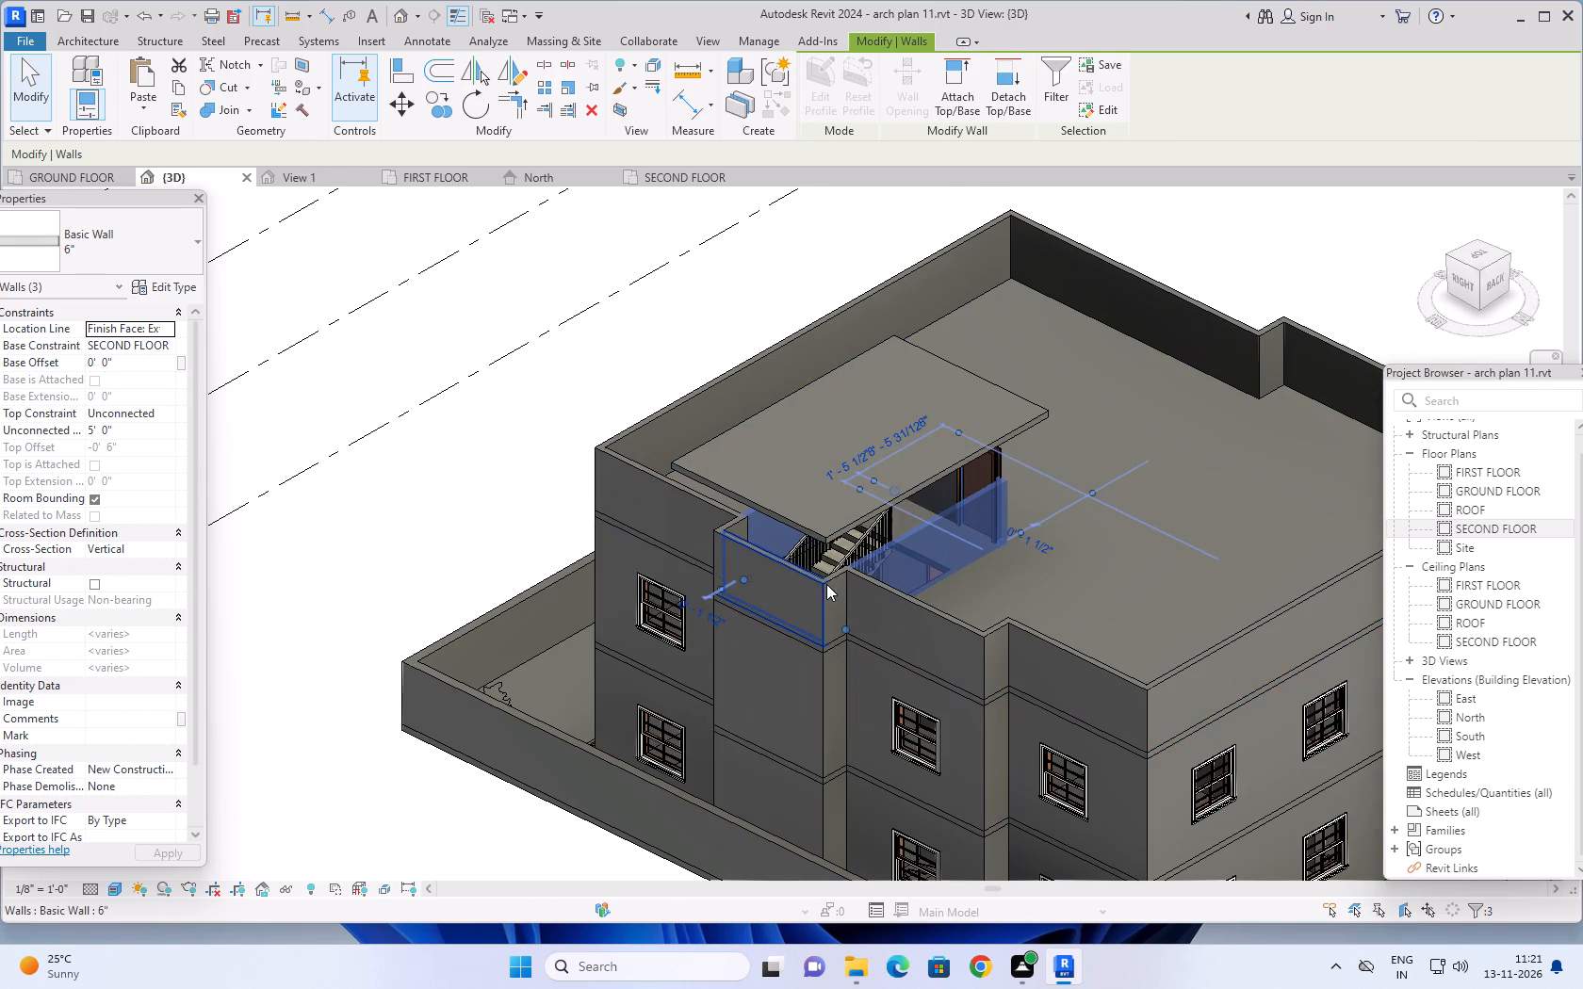
Set the top constraint of the six 6" walls around the second-floor stair to Up to level: ROOF.
{"action": "left_click", "coordinate": [808, 592]}
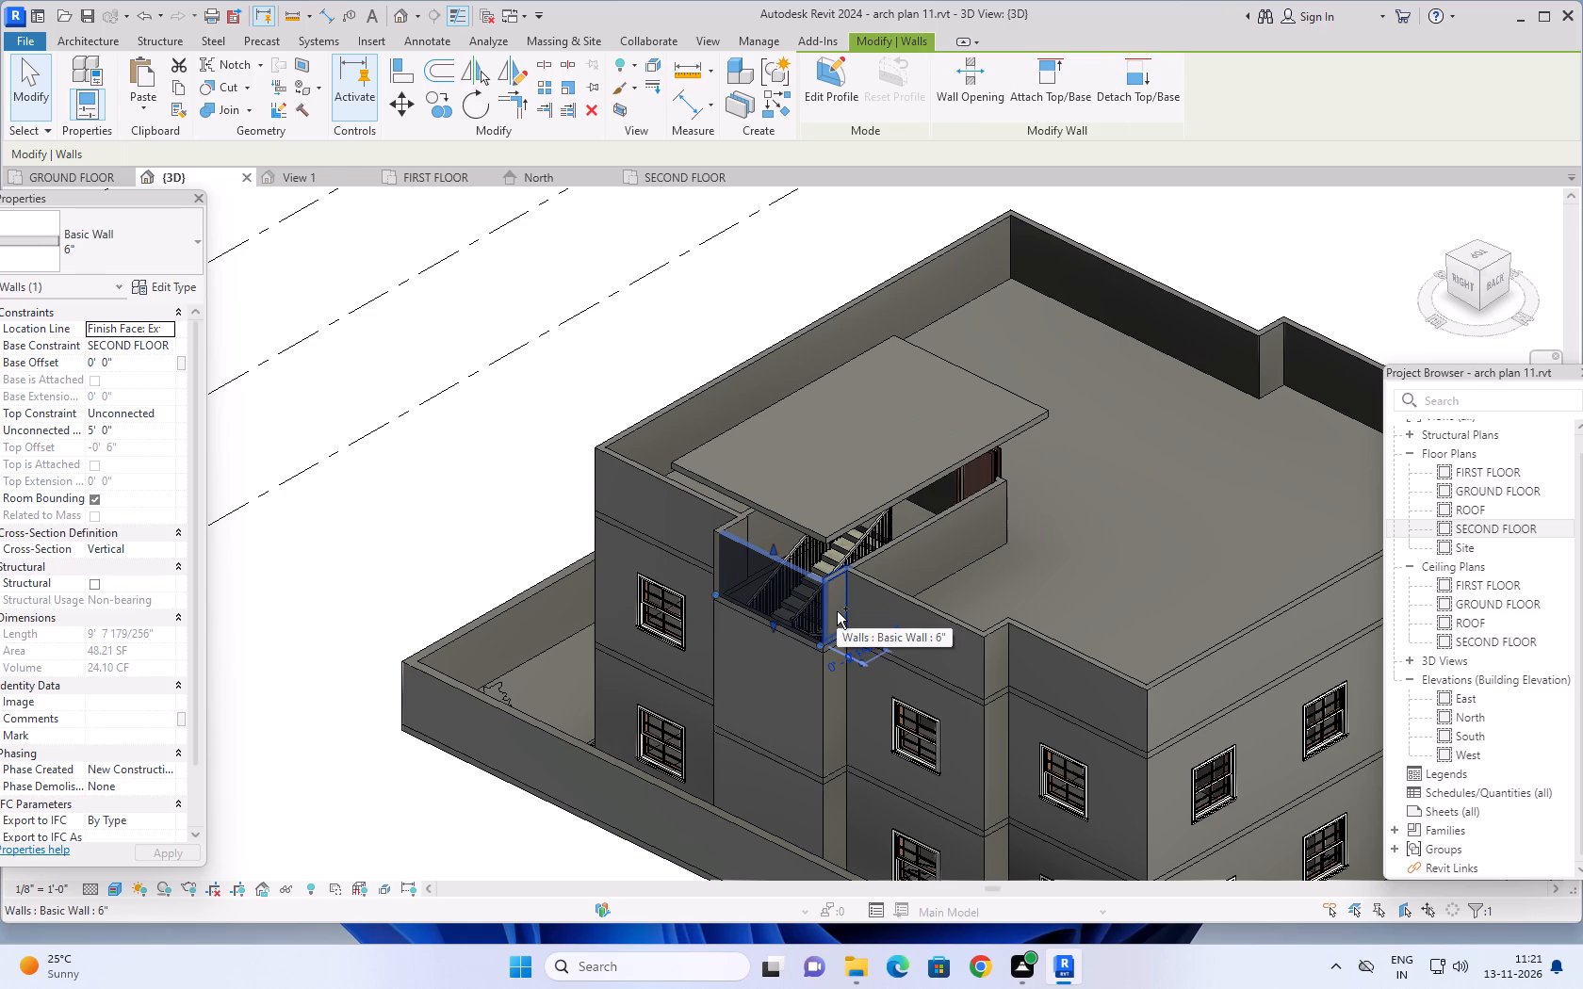
{"action": "left_click", "coordinate": [837, 611], "text": "ctrl"}
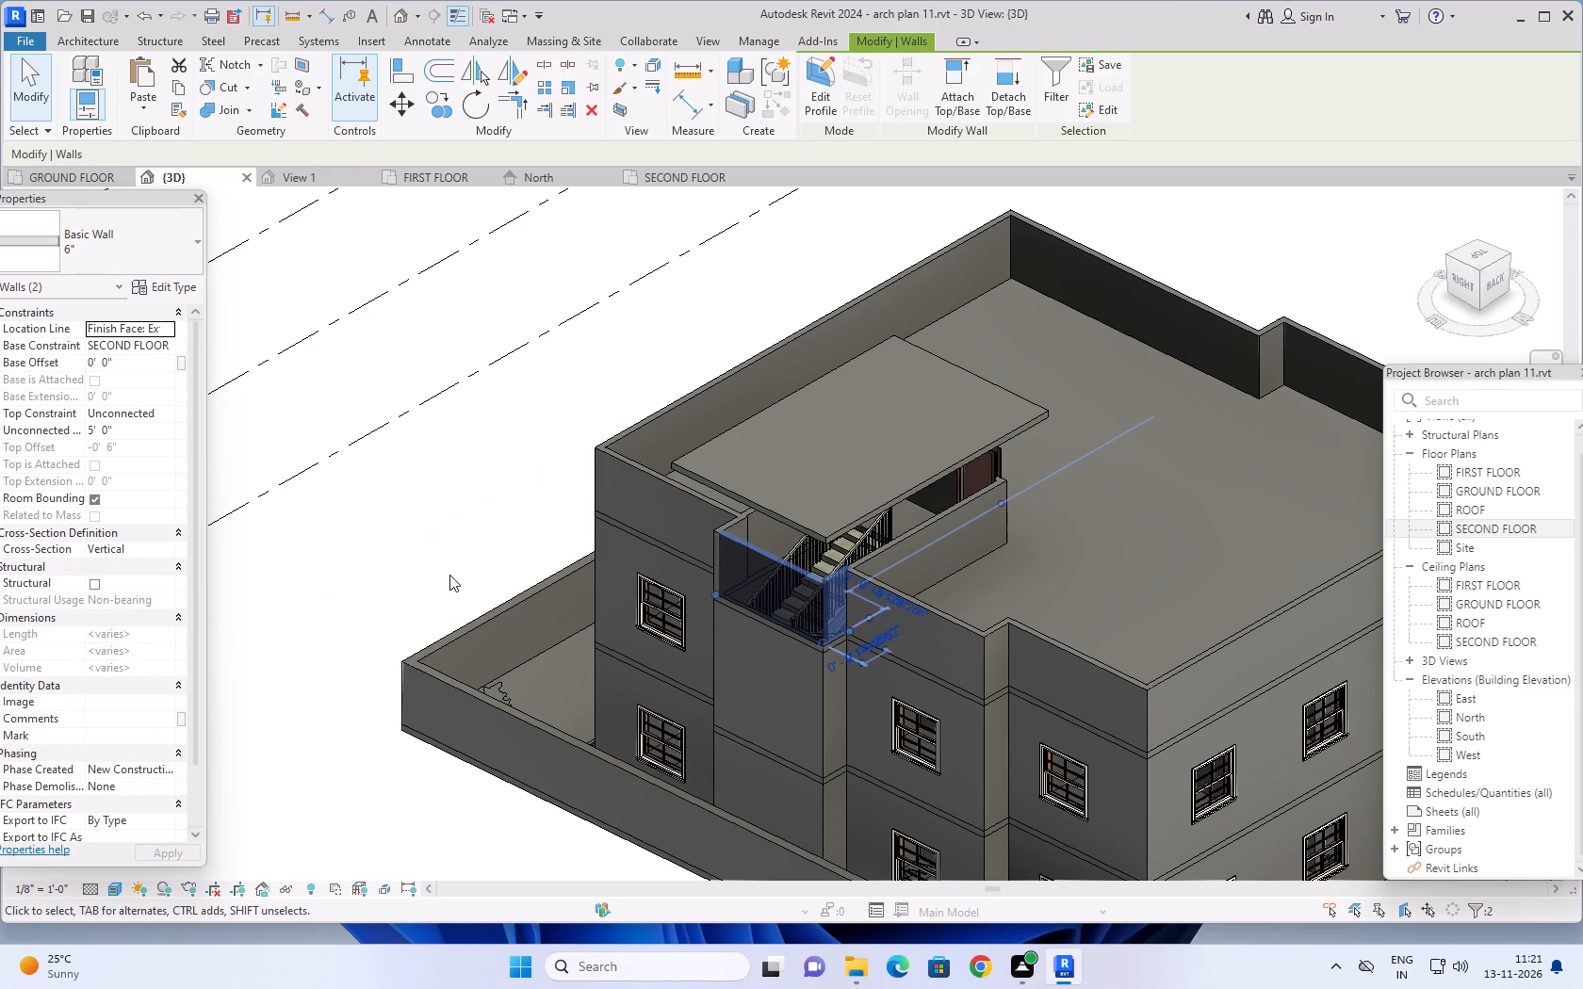
{"action": "middle_click_drag", "start_coordinate": [405, 533], "coordinate": [873, 597], "text": "shift"}
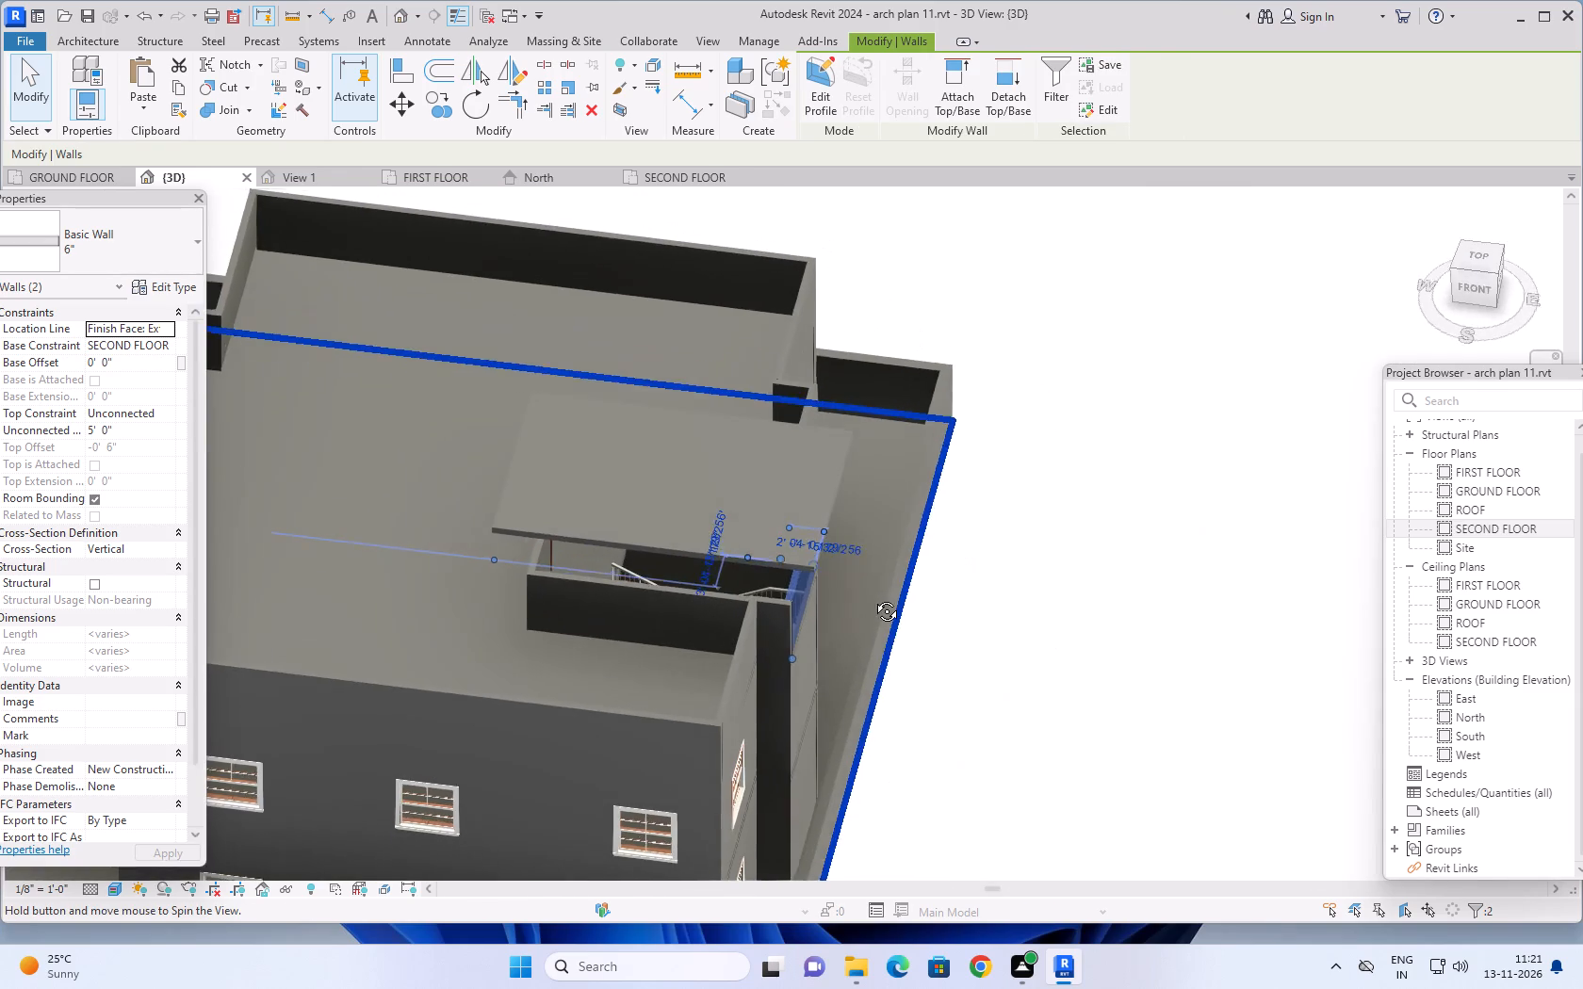
{"action": "middle_click_drag", "start_coordinate": [873, 597], "coordinate": [877, 560], "text": "shift"}
{"action": "left_click", "coordinate": [777, 616], "text": "ctrl"}
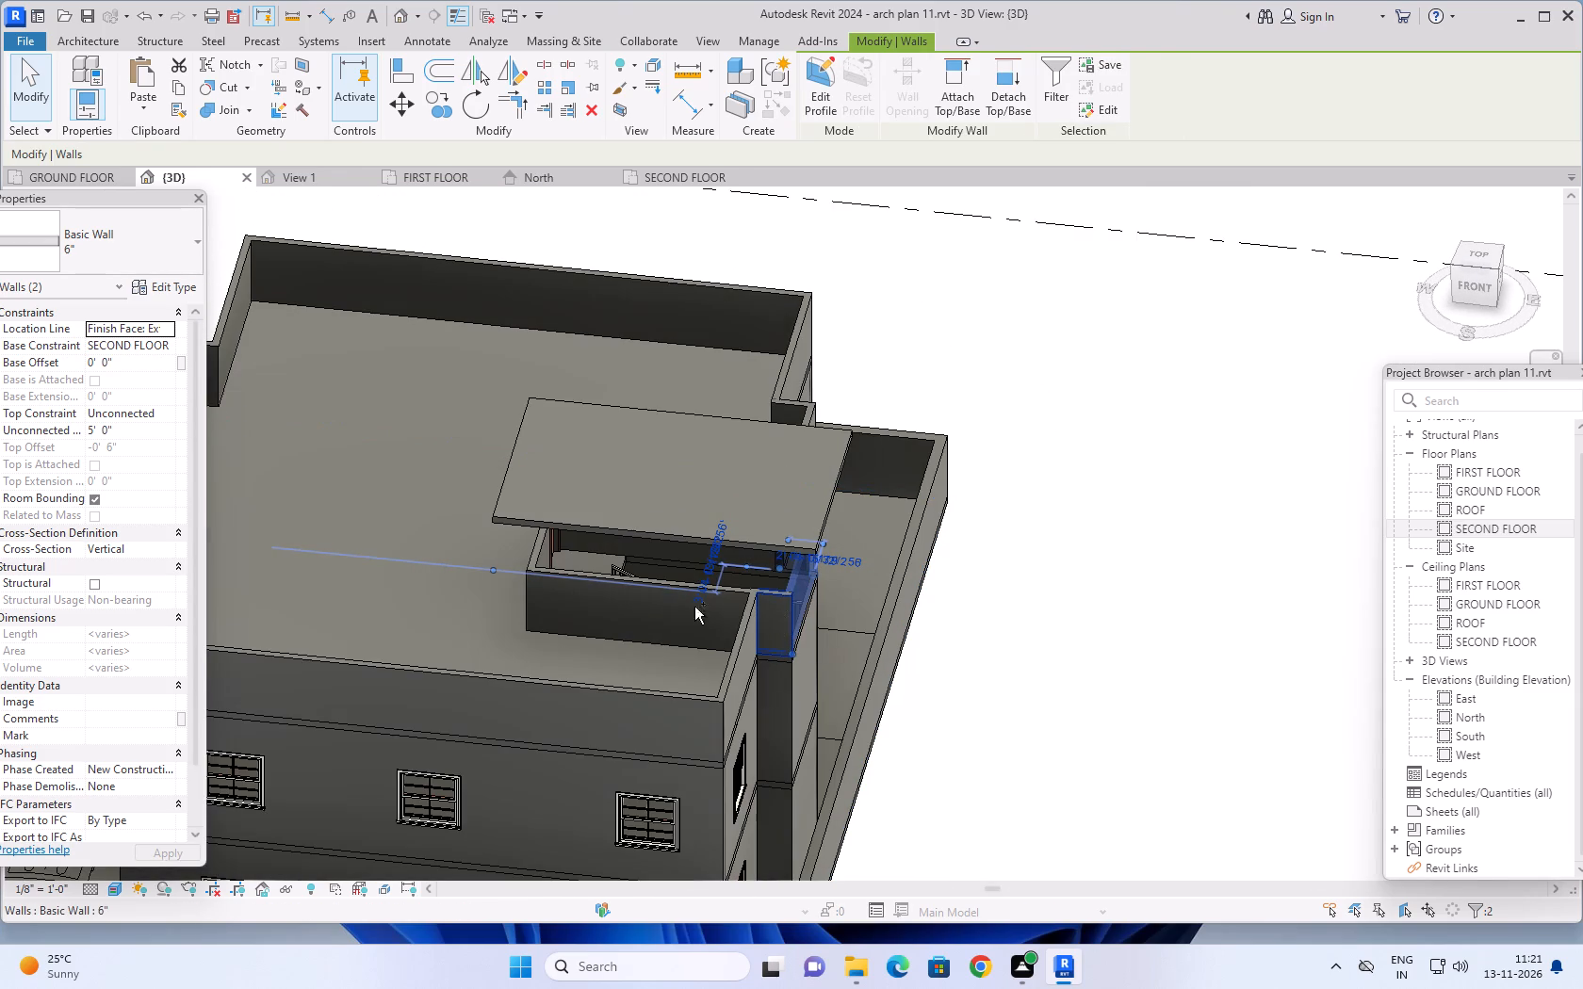
{"action": "left_click", "coordinate": [605, 605], "text": "ctrl"}
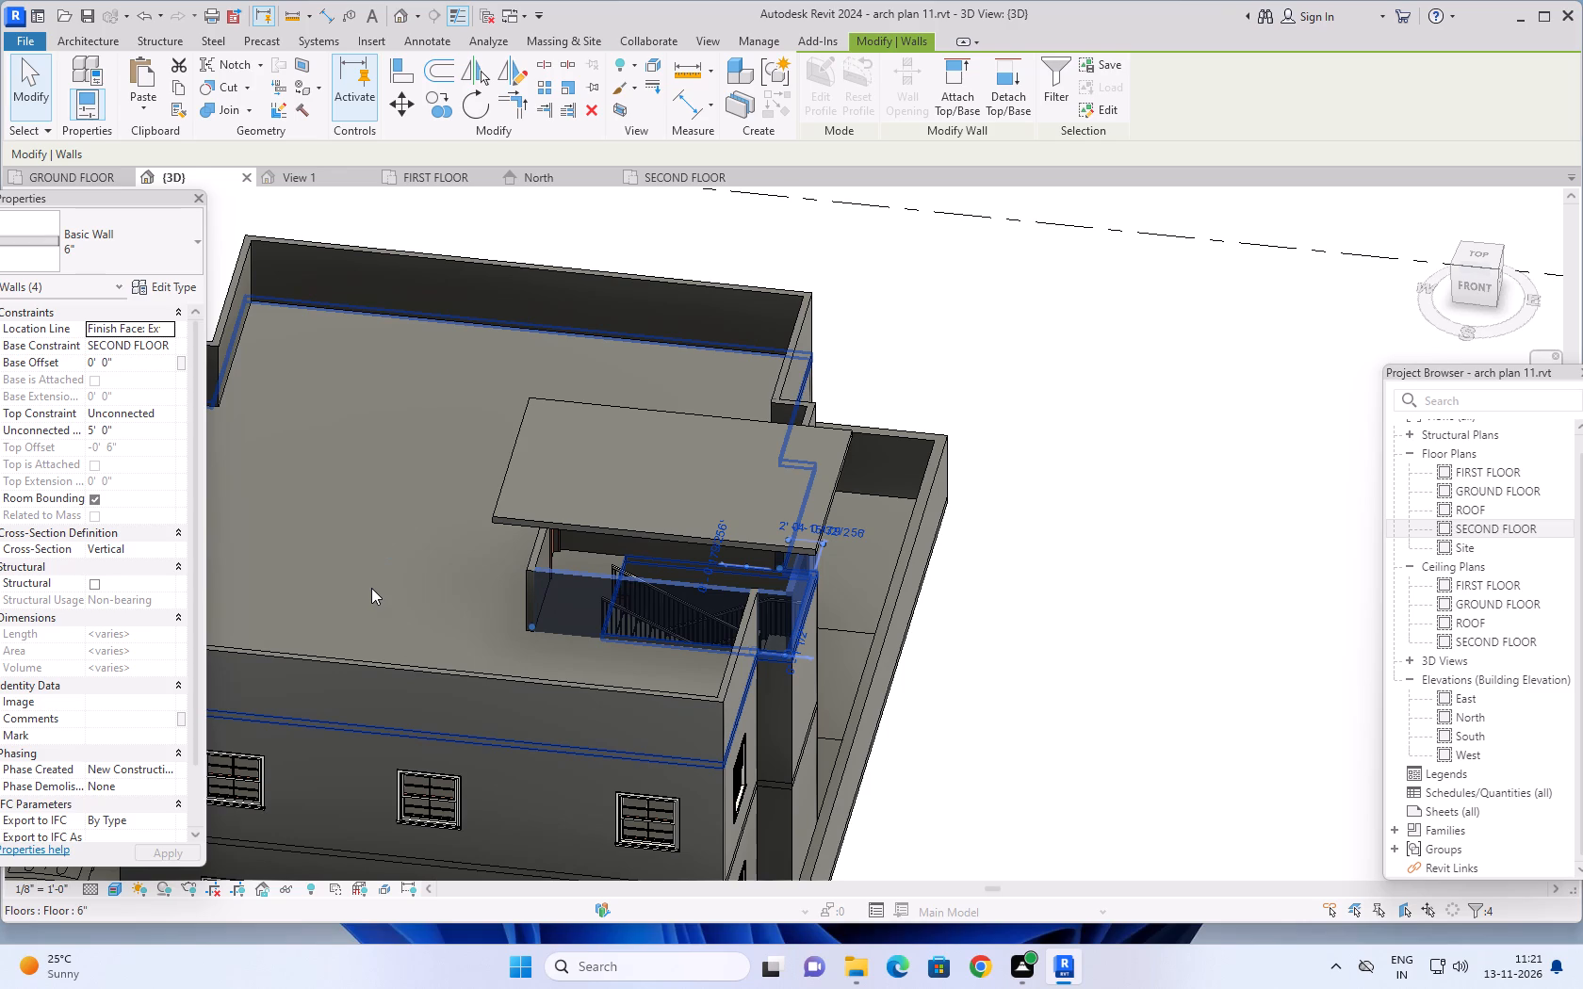
{"action": "middle_click_drag", "start_coordinate": [371, 588], "coordinate": [824, 566], "text": "shift"}
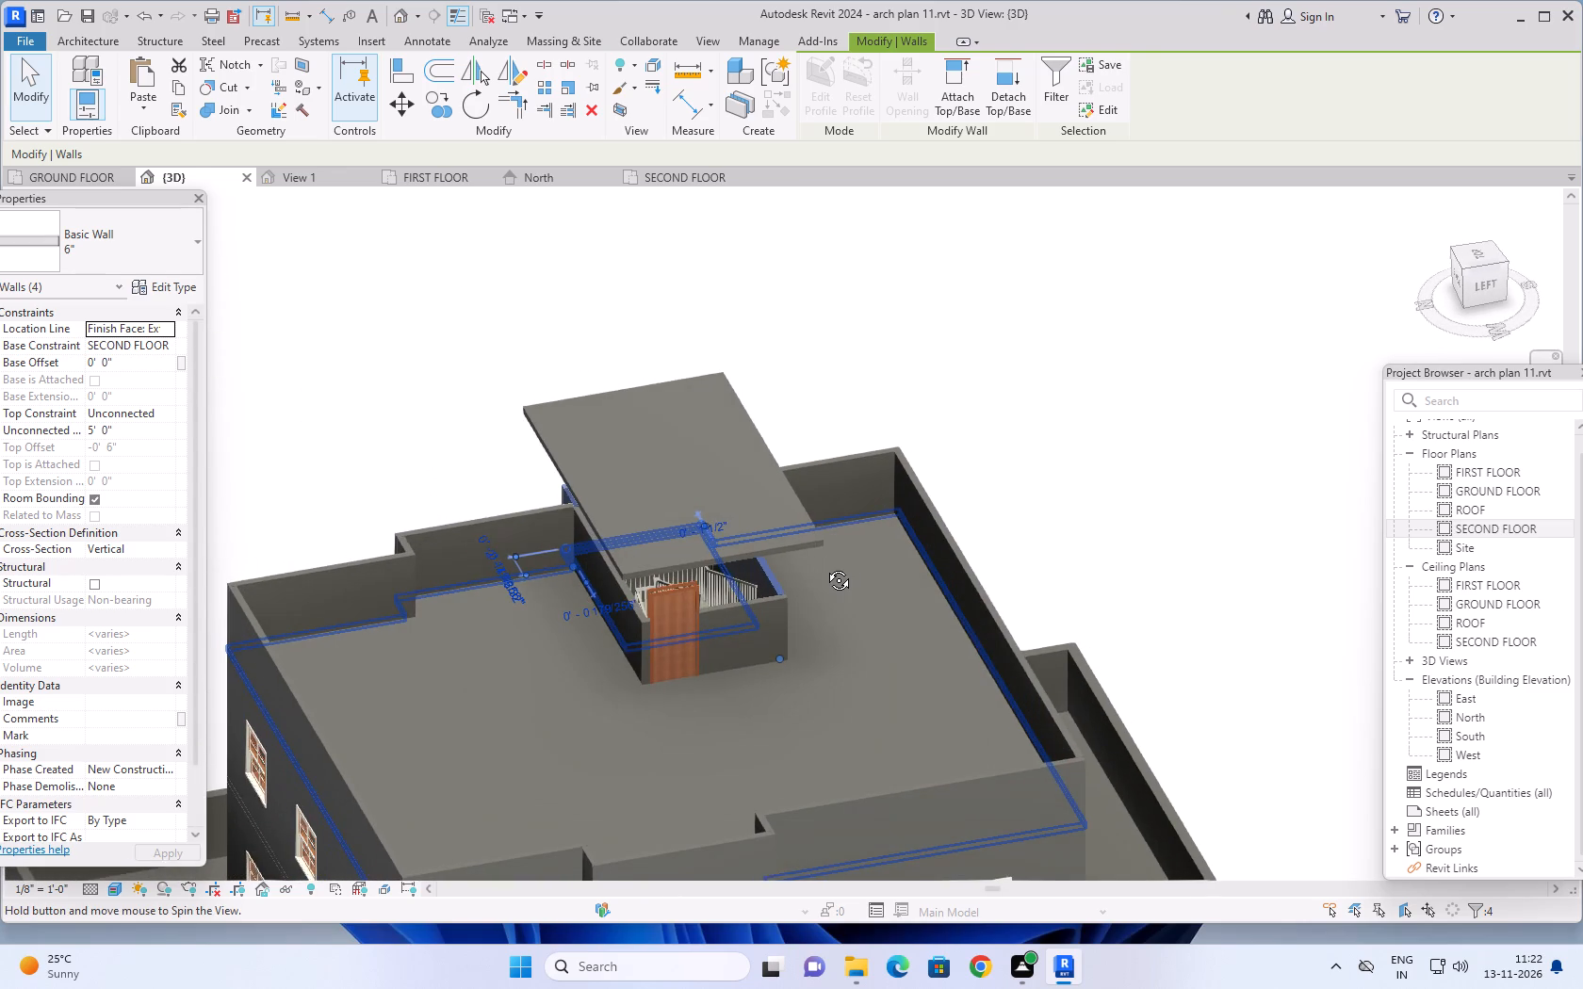
{"action": "middle_click_drag", "start_coordinate": [824, 566], "coordinate": [835, 562], "text": "shift"}
{"action": "left_click", "coordinate": [744, 622], "text": "ctrl"}
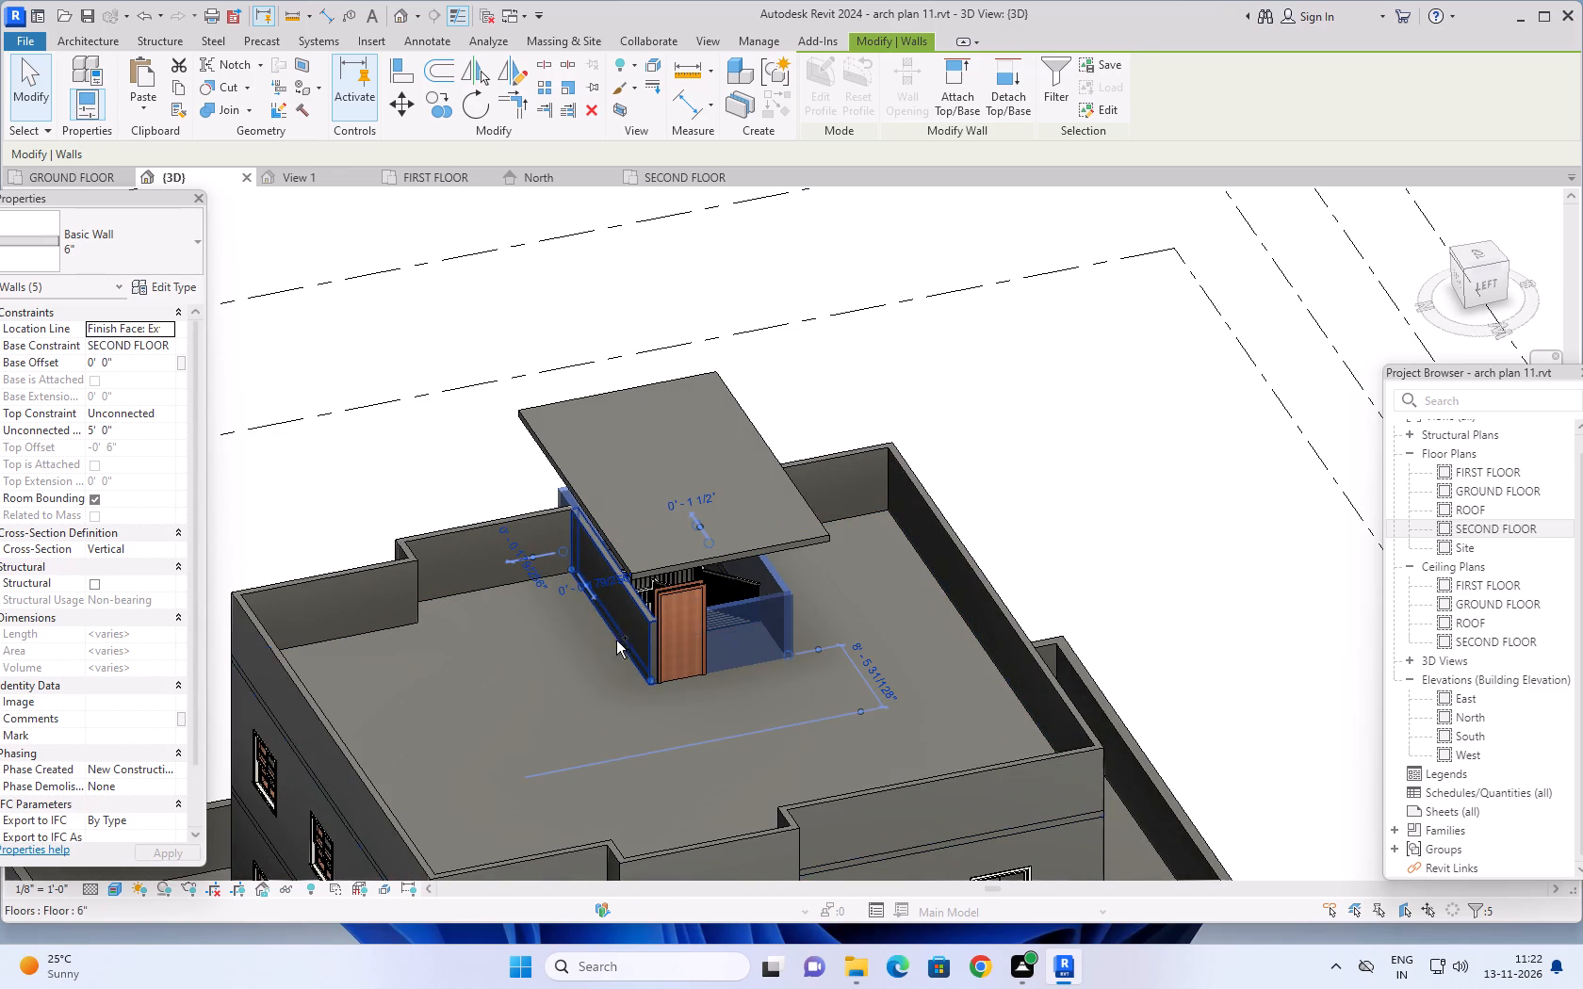
{"action": "left_click", "coordinate": [633, 624], "text": "ctrl"}
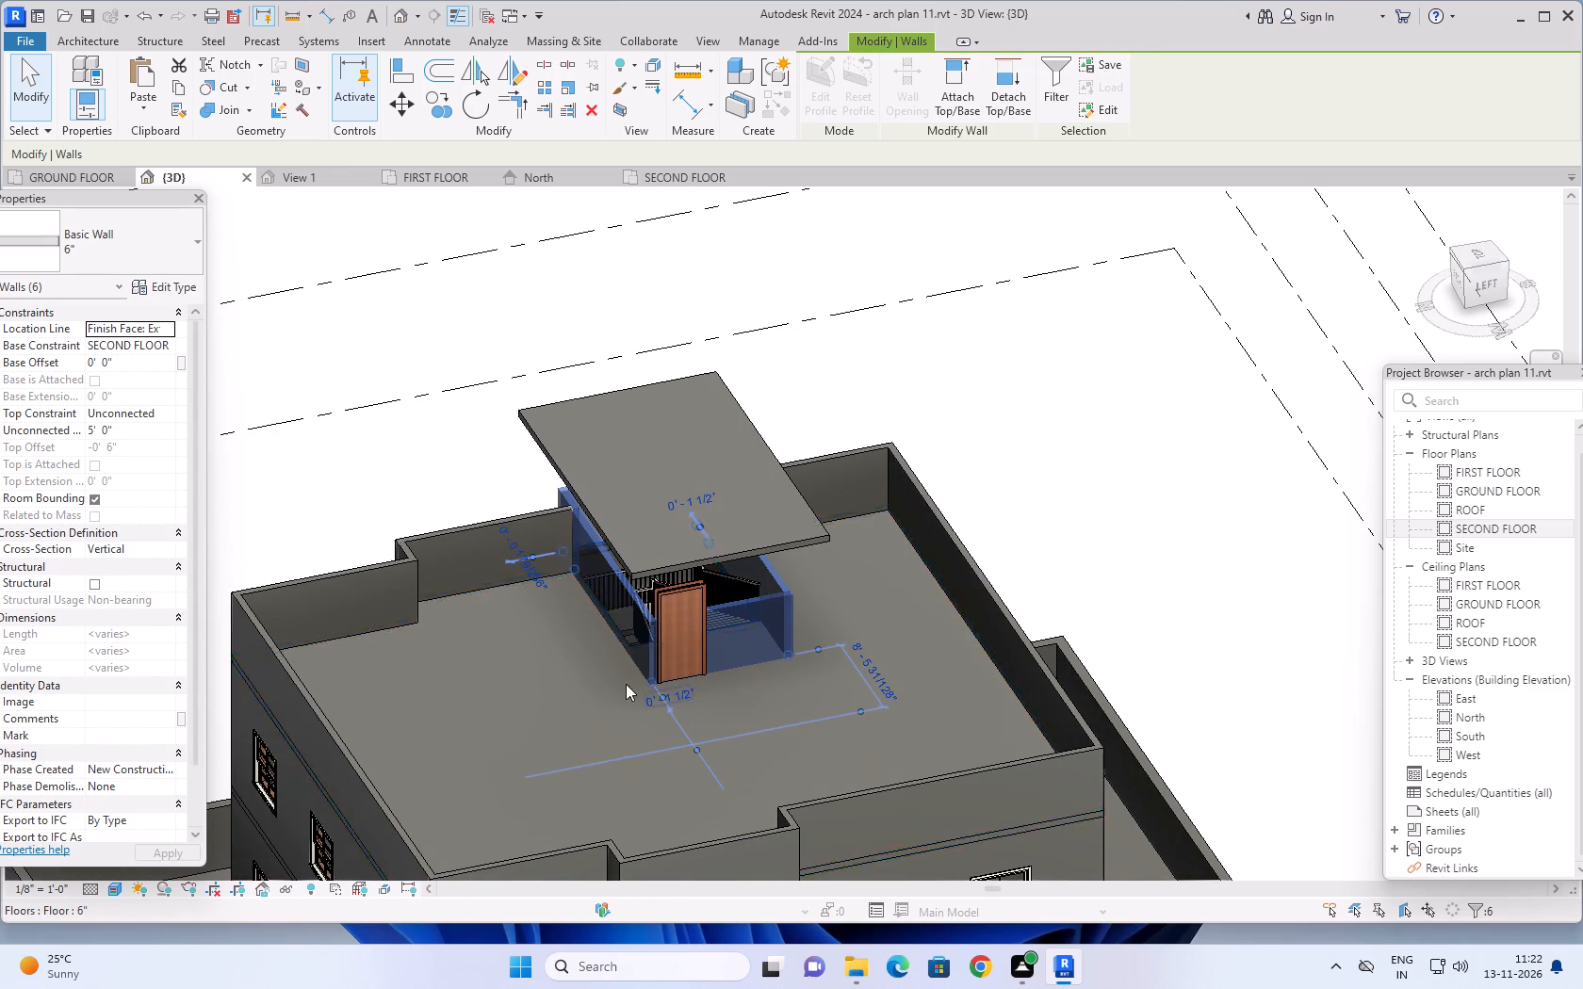
{"action": "left_click", "coordinate": [167, 413]}
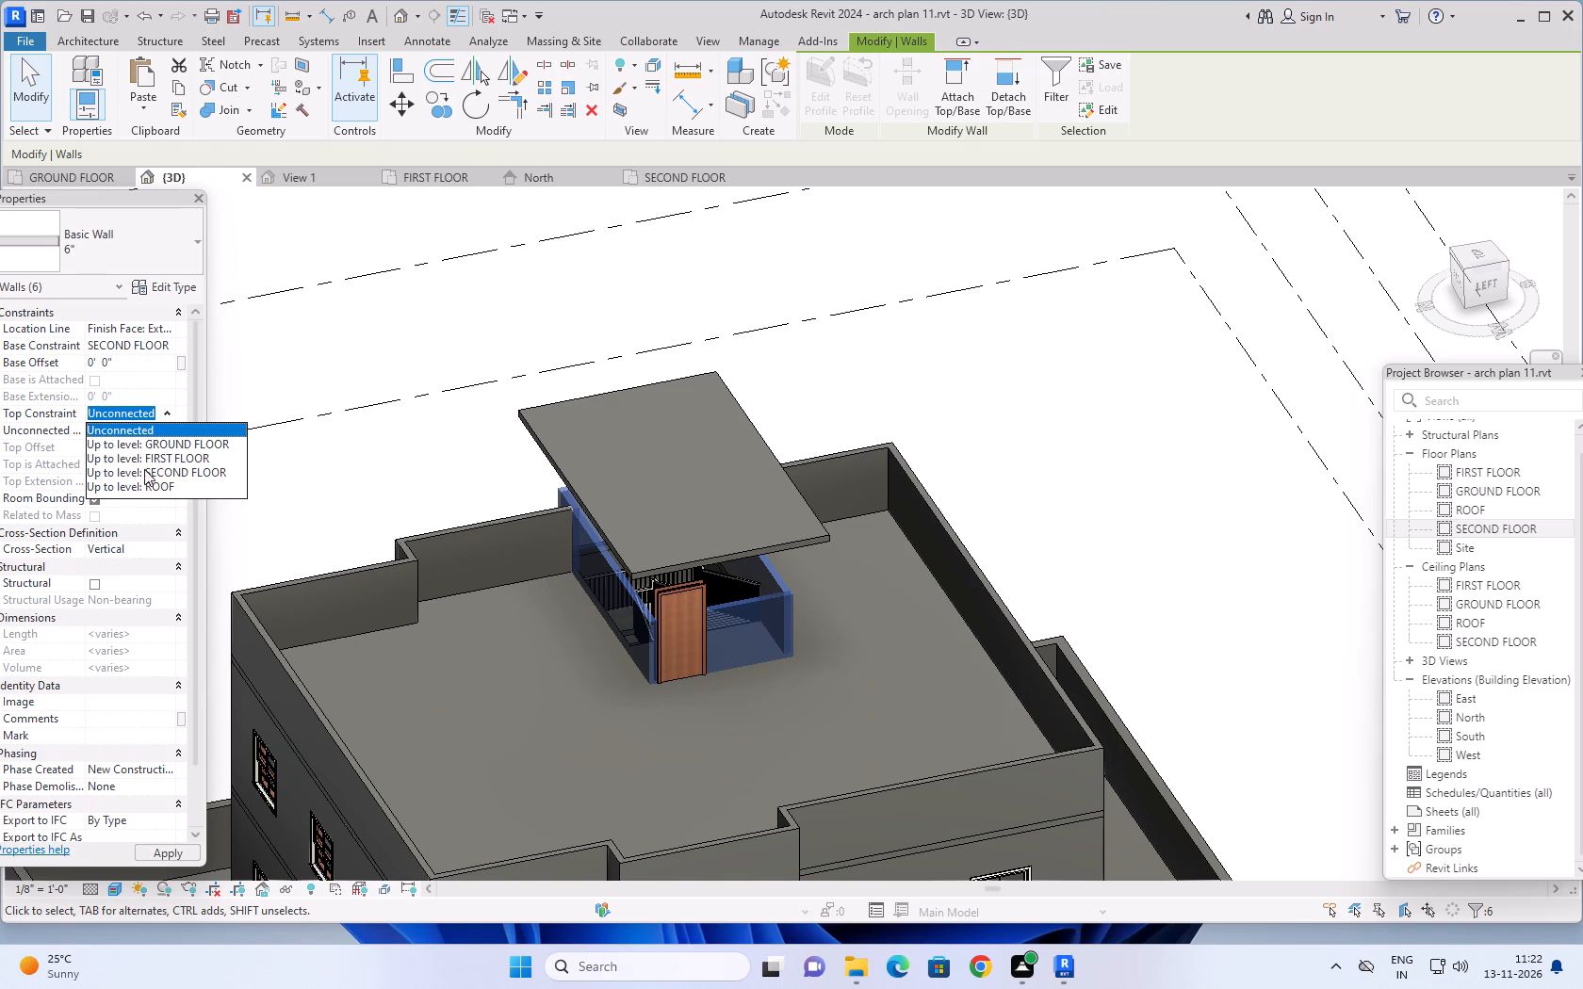
{"action": "scroll", "coordinate": [144, 483], "scroll_direction": "down", "scroll_amount": 4}
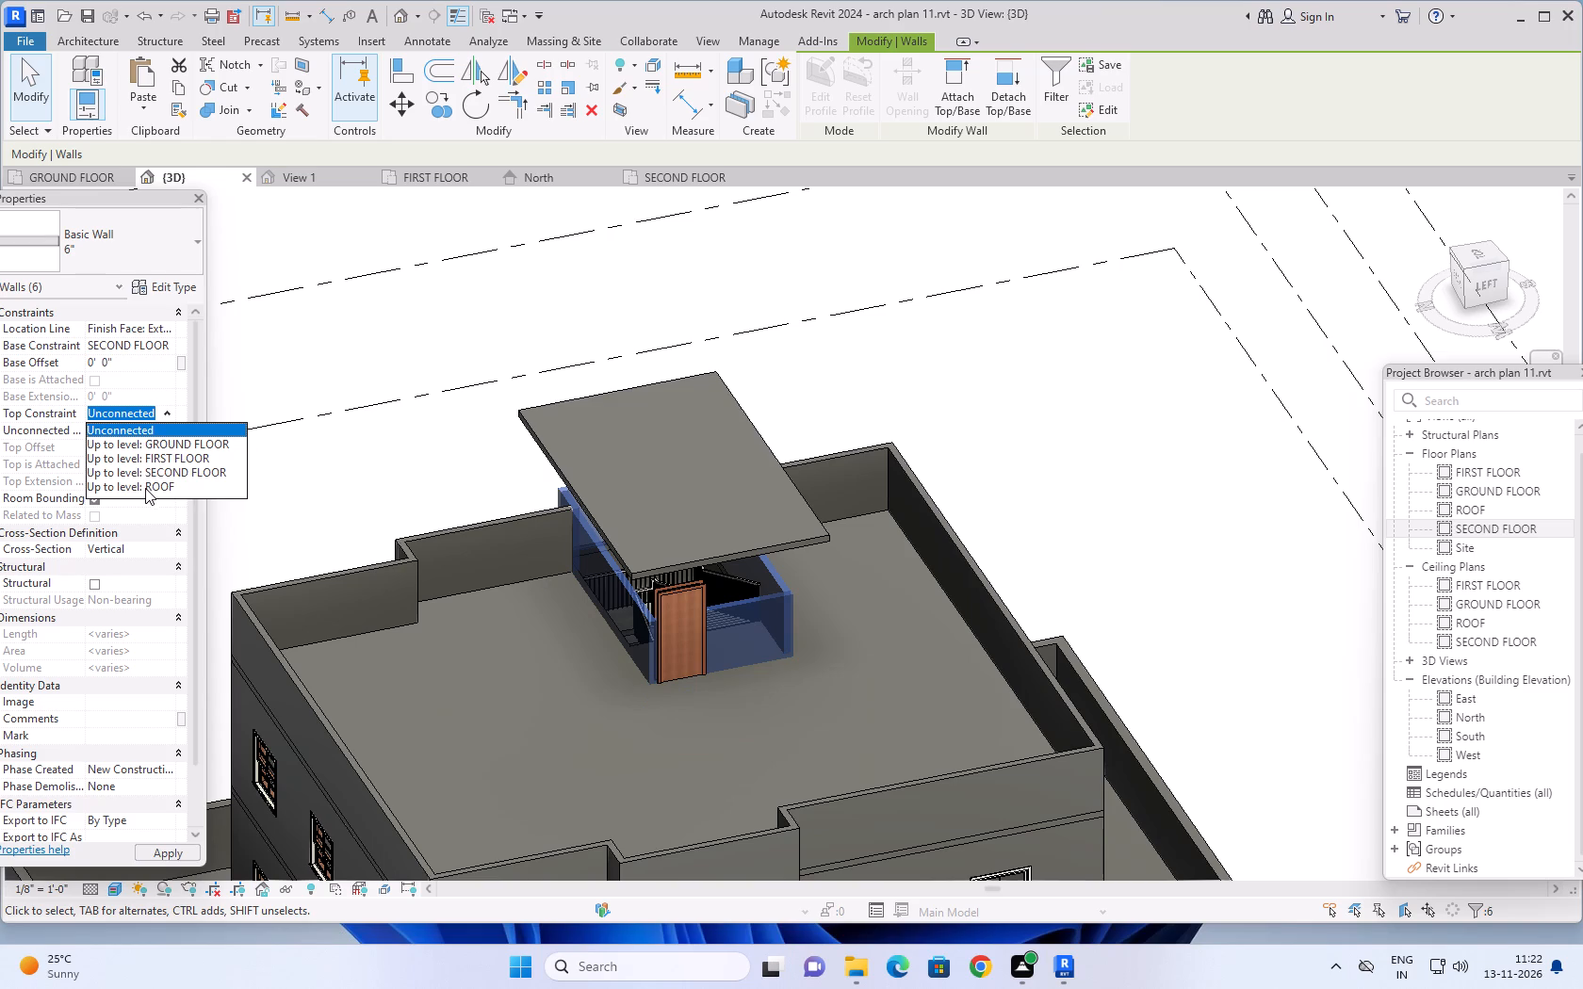
{"action": "left_click", "coordinate": [145, 488]}
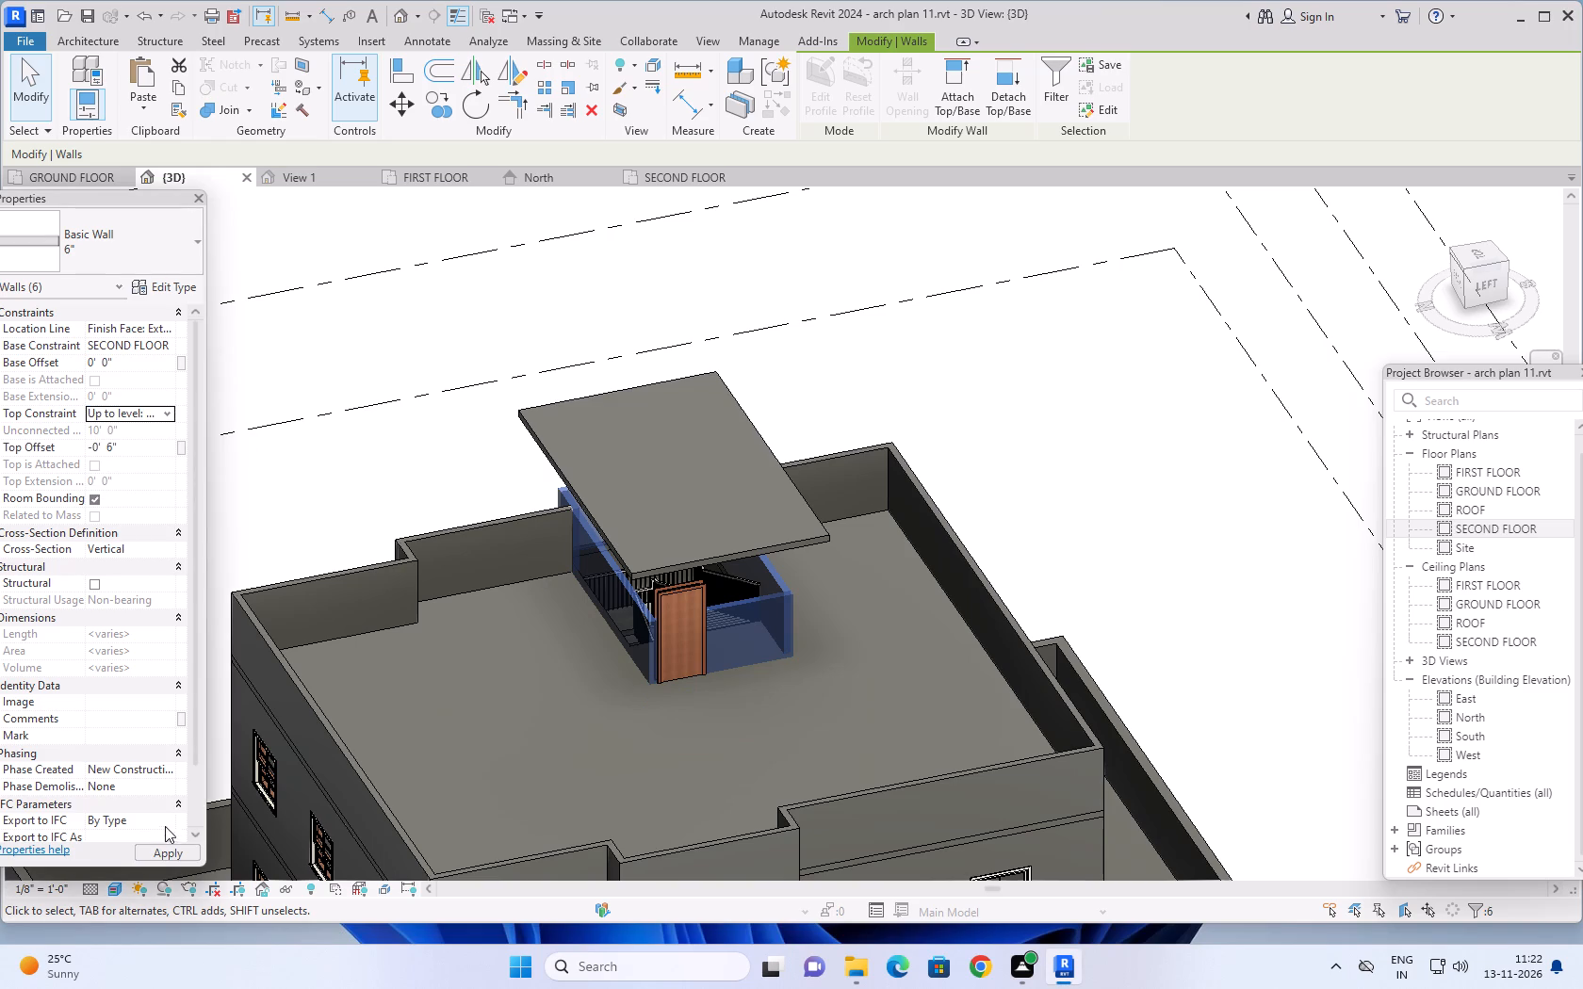
{"action": "left_click", "coordinate": [166, 851]}
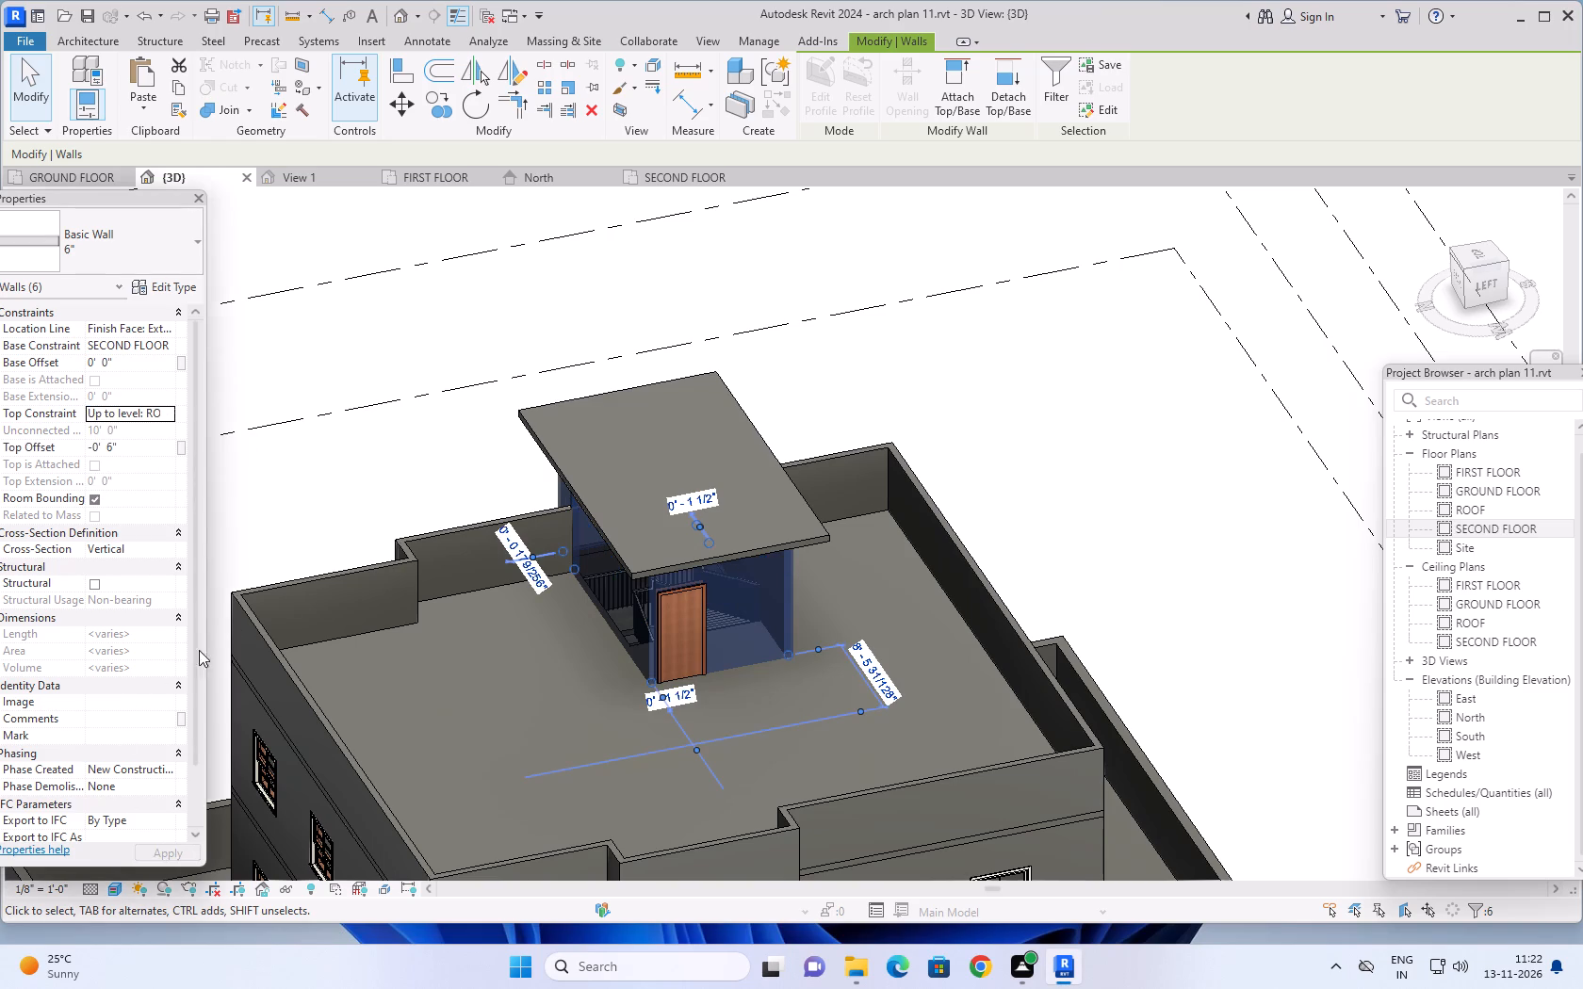
{"action": "left_click", "coordinate": [351, 472]}
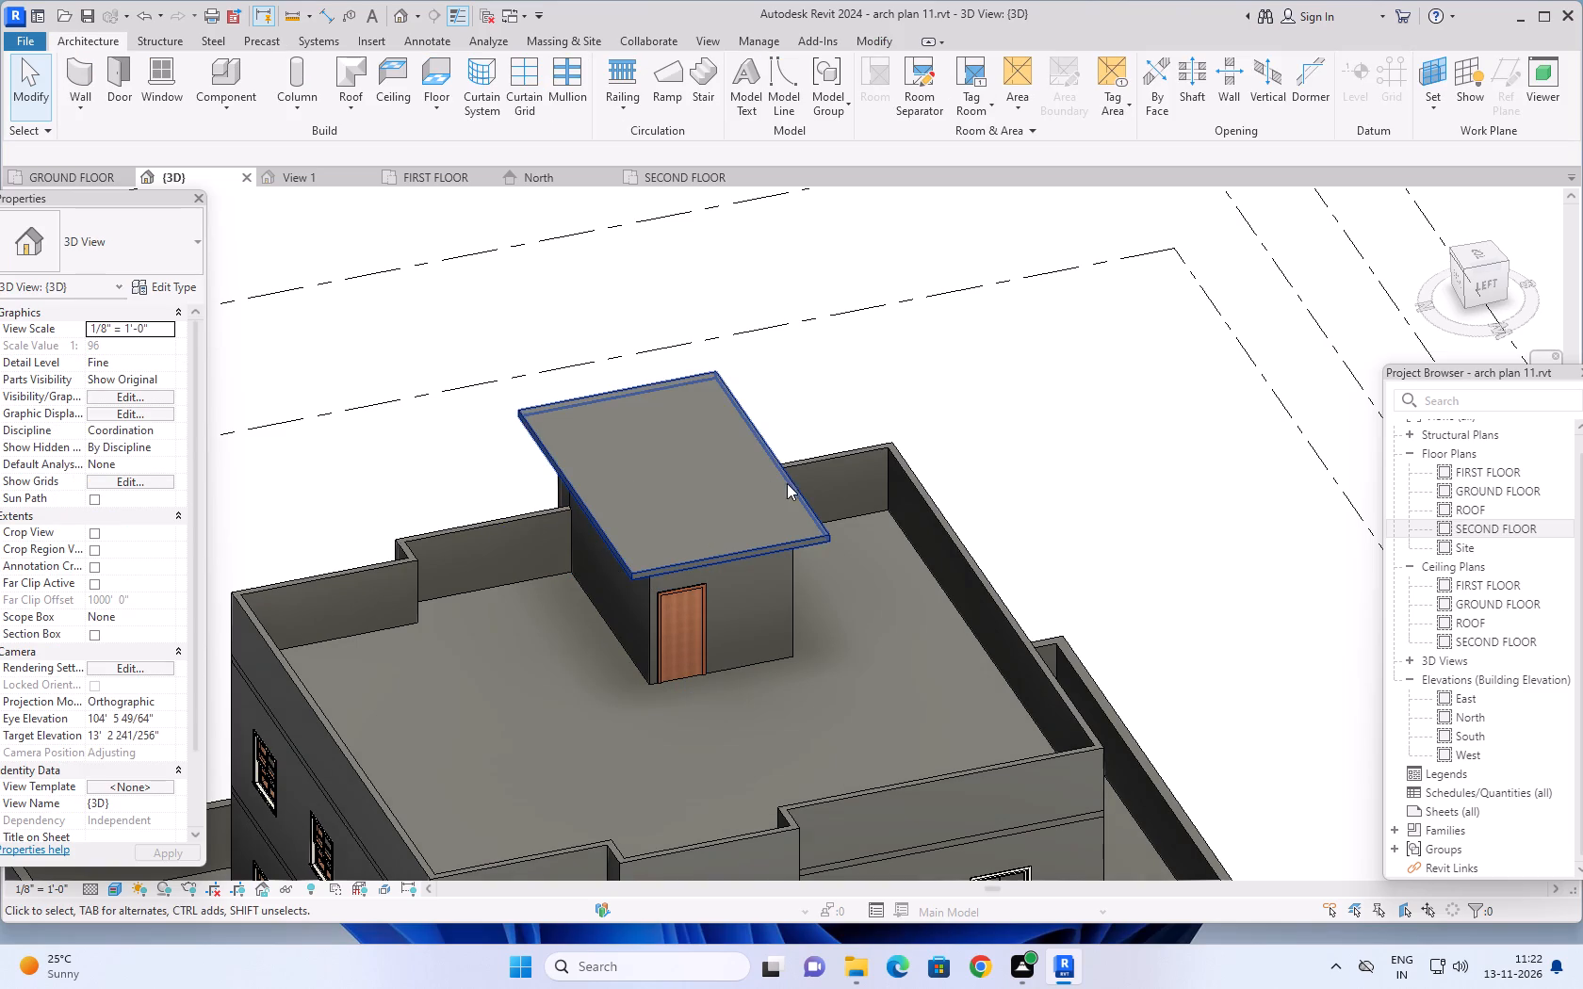
Set the unconnected height of the eleven 6" parapet walls around the second-floor perimeter to 3'.
{"action": "middle_click_drag", "start_coordinate": [427, 483], "coordinate": [875, 446], "text": "shift"}
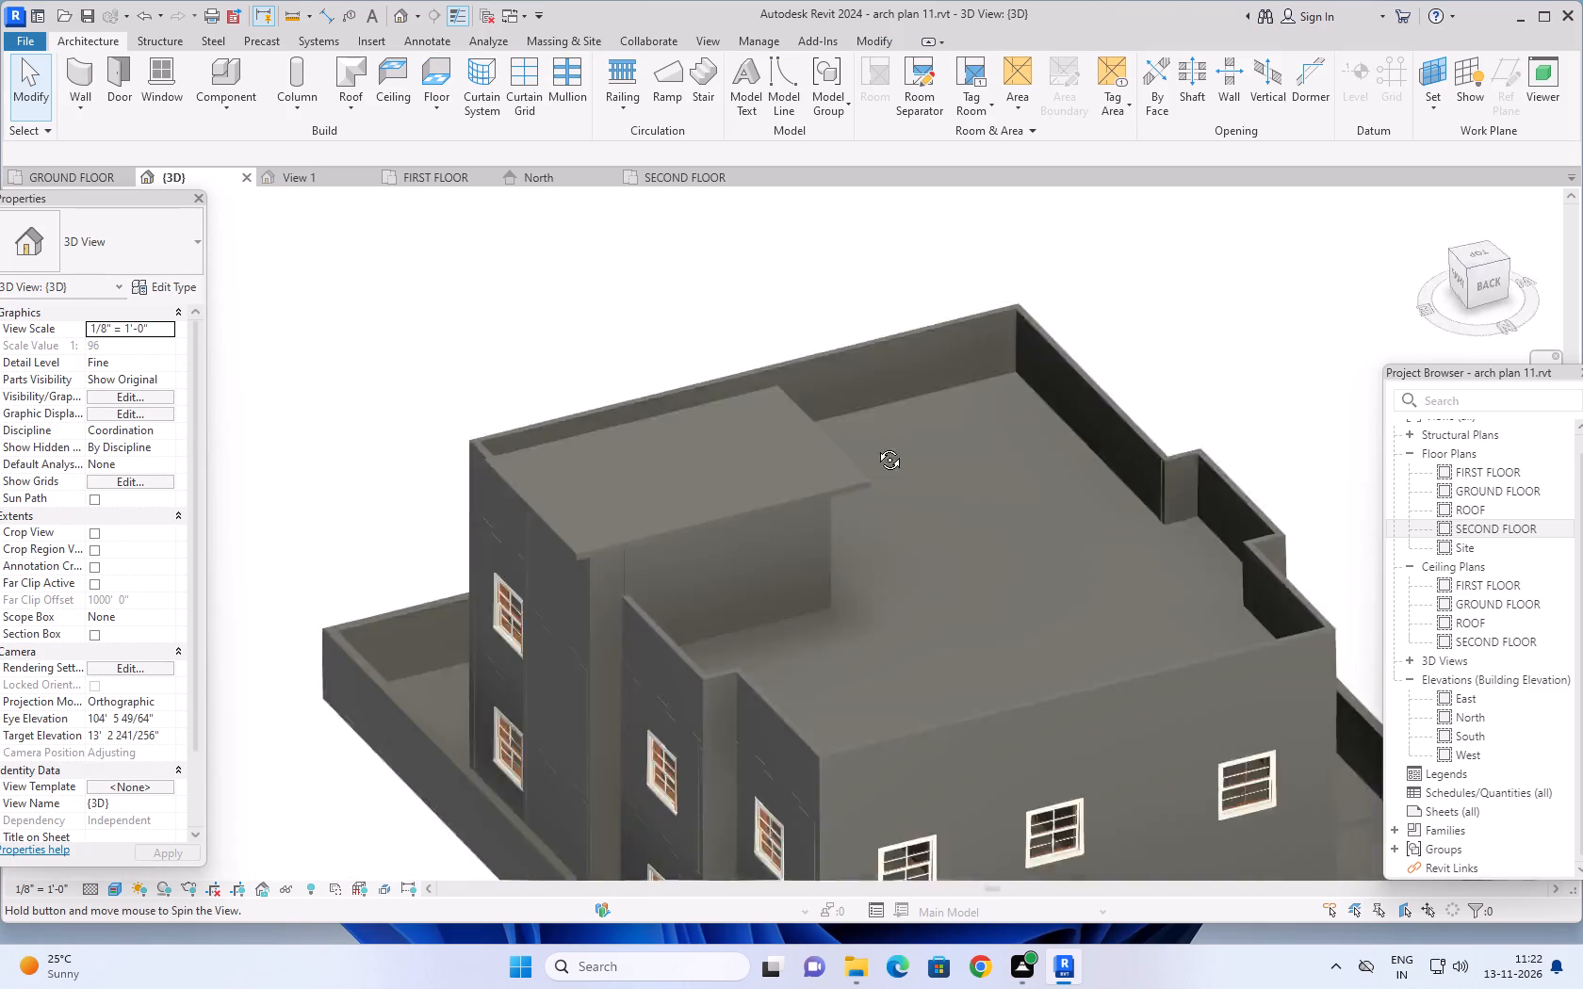
{"action": "middle_click_drag", "start_coordinate": [875, 446], "coordinate": [994, 423], "text": "shift"}
{"action": "middle_click_drag", "start_coordinate": [327, 397], "coordinate": [692, 403], "text": "shift"}
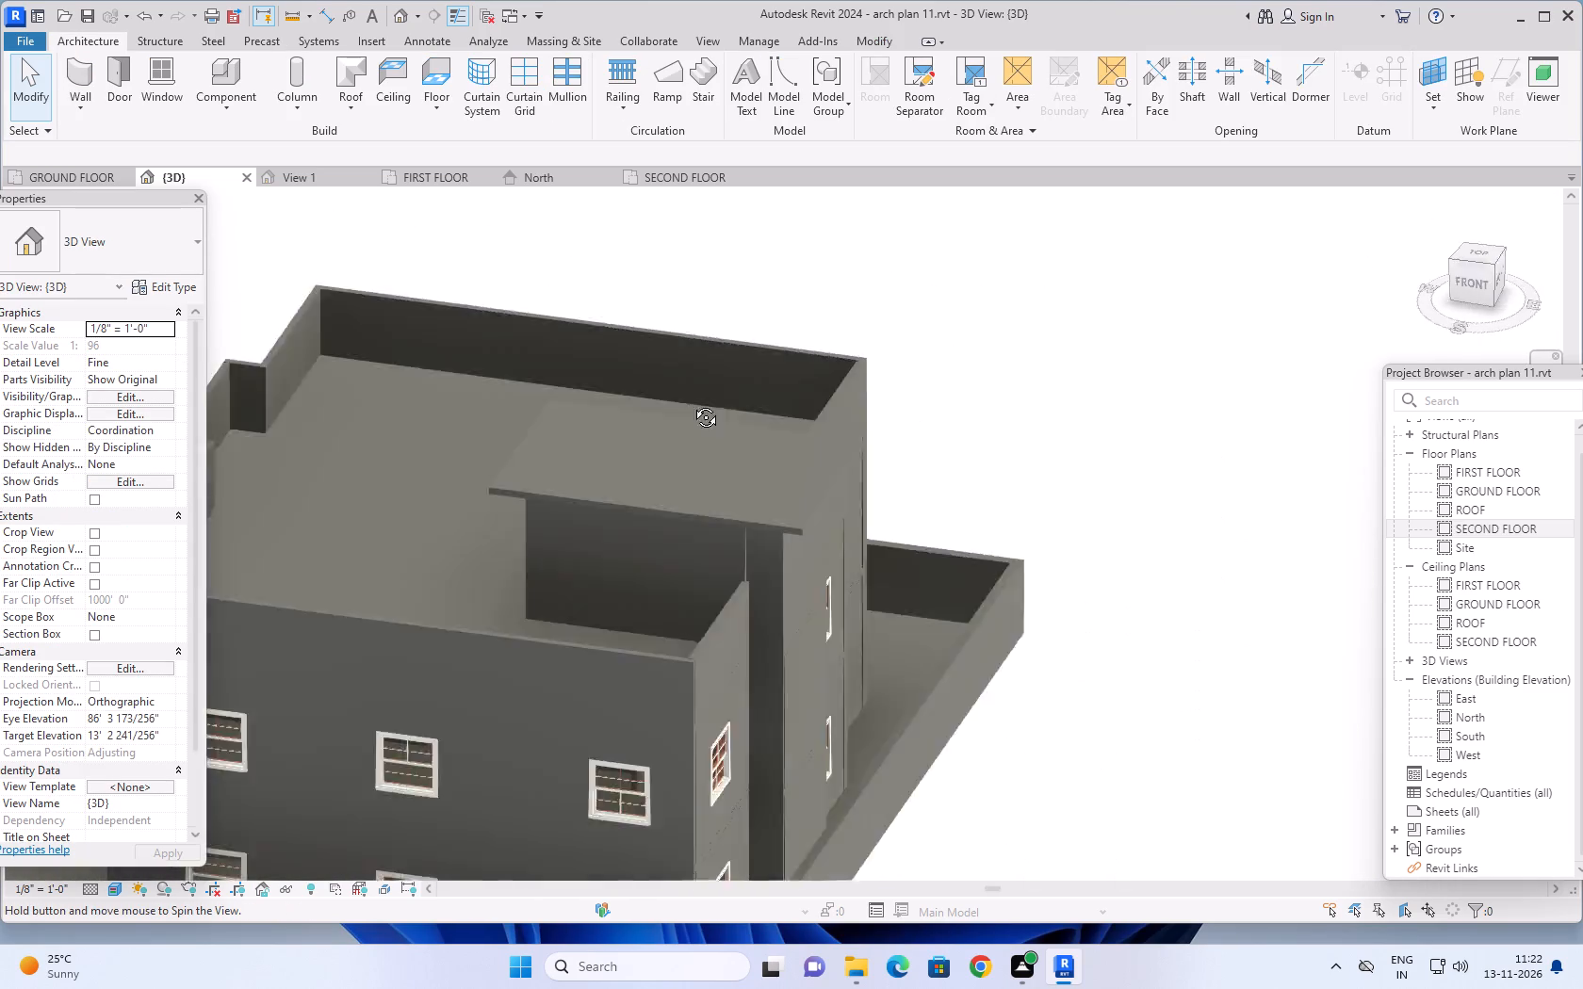
{"action": "middle_click_drag", "start_coordinate": [692, 403], "coordinate": [952, 377], "text": "shift"}
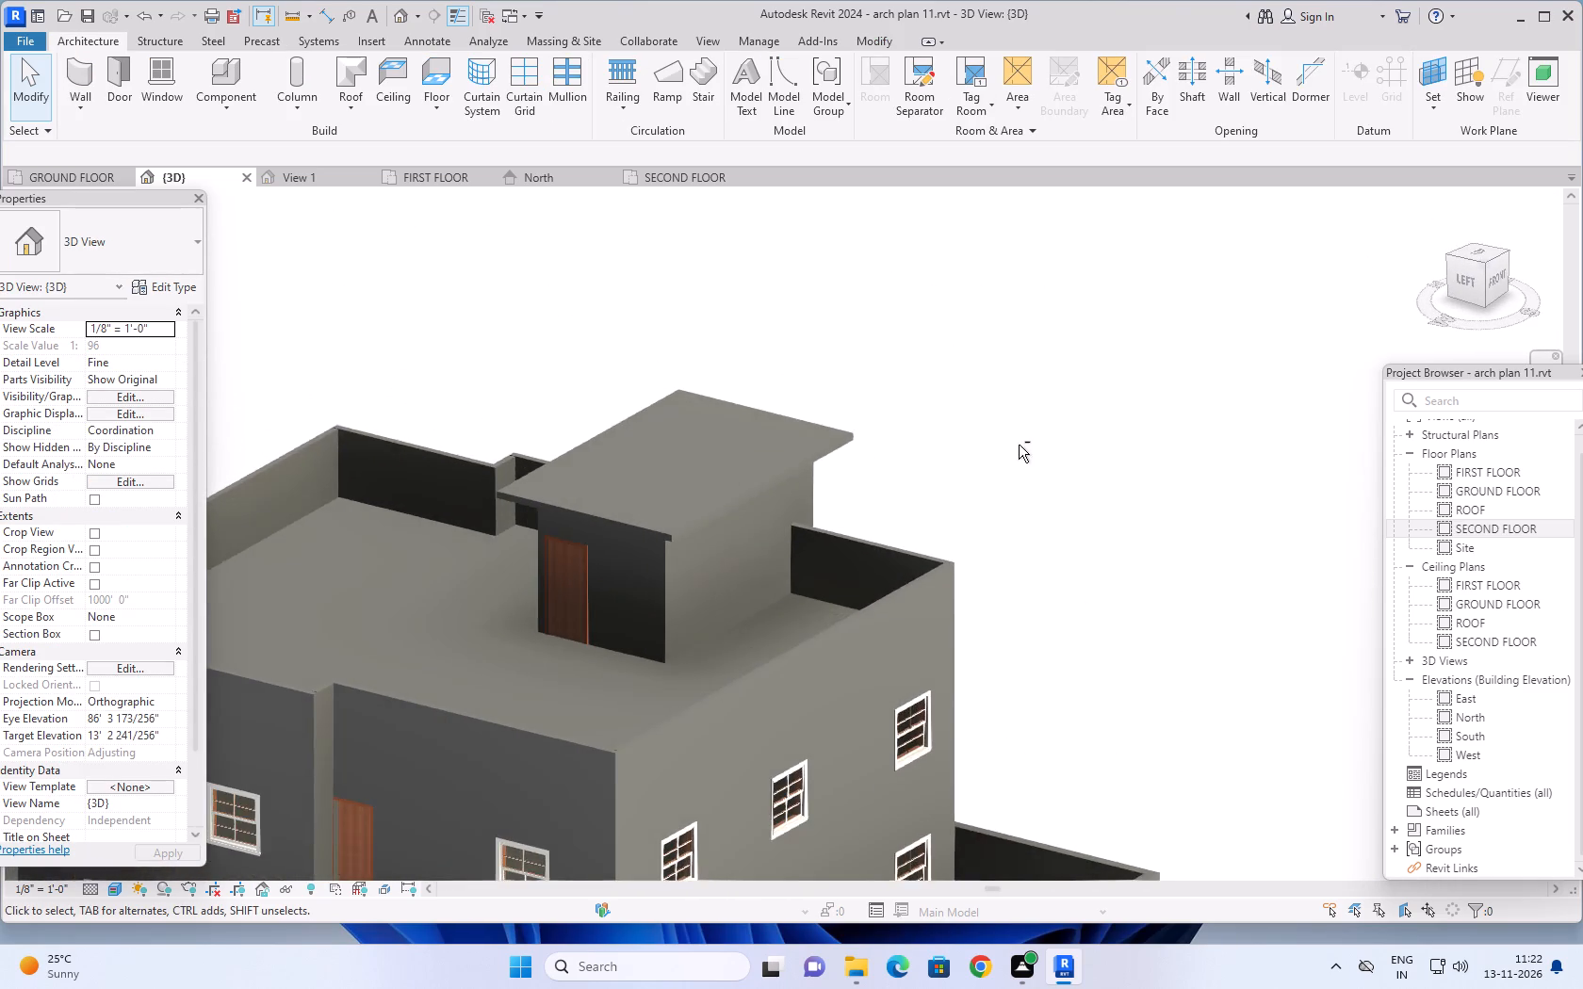
{"action": "scroll", "coordinate": [1038, 484], "scroll_direction": "down", "scroll_amount": 2}
{"action": "middle_click_drag", "start_coordinate": [1062, 511], "coordinate": [1086, 455]}
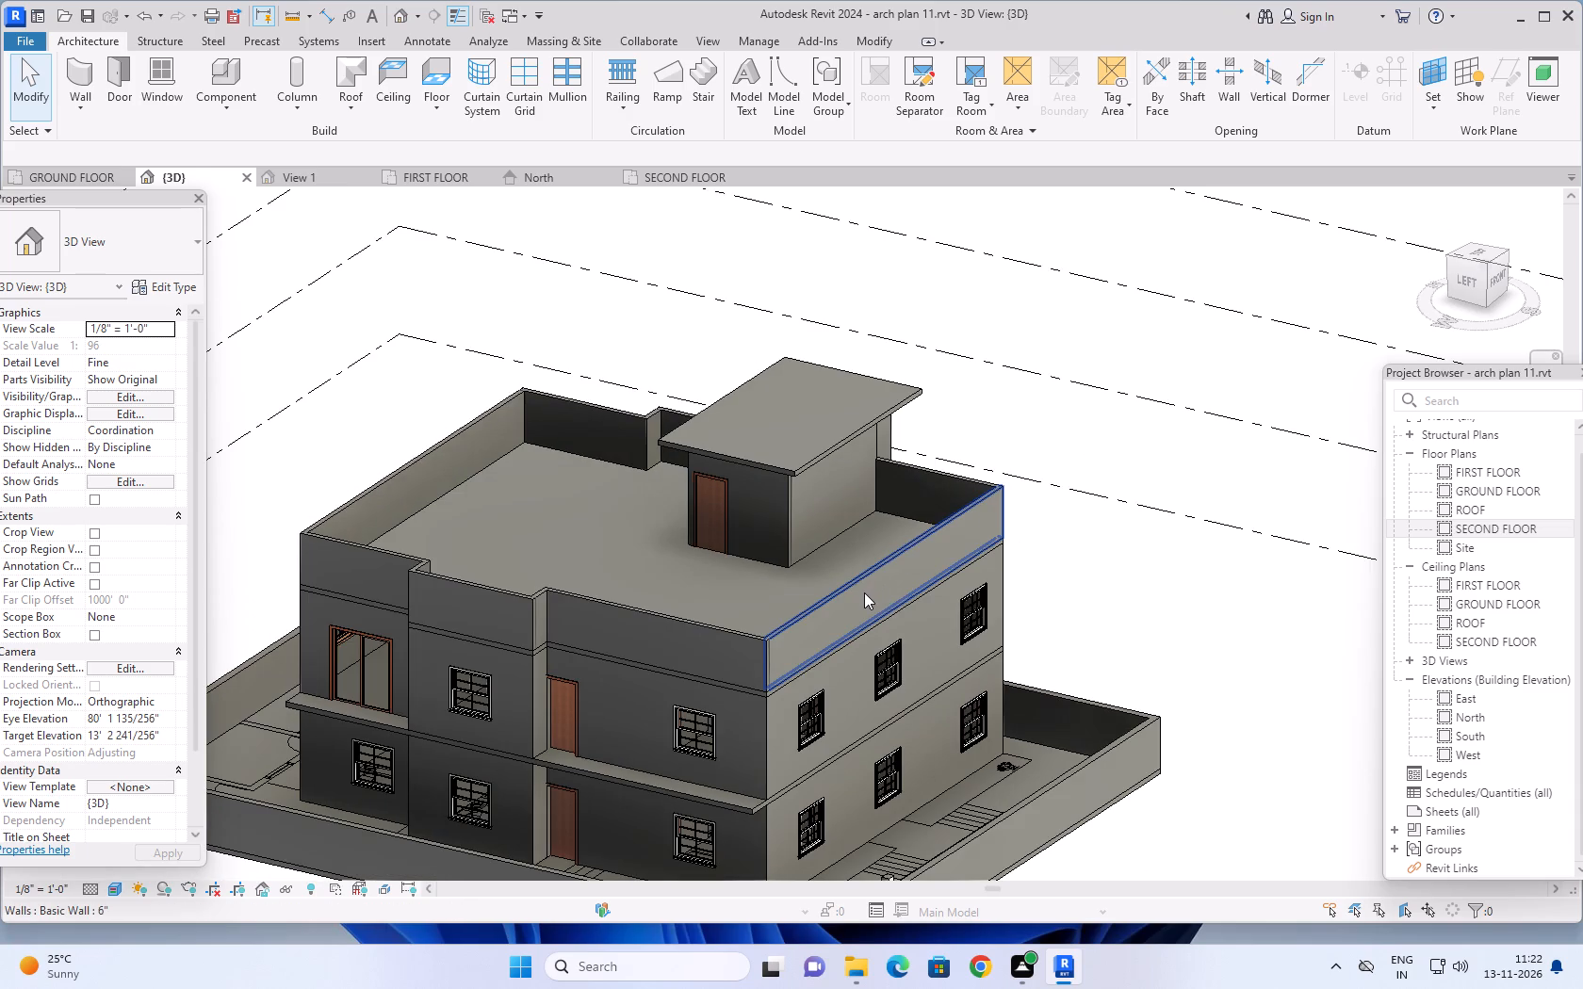
{"action": "left_click", "coordinate": [864, 592]}
{"action": "left_click", "coordinate": [655, 642], "text": "ctrl"}
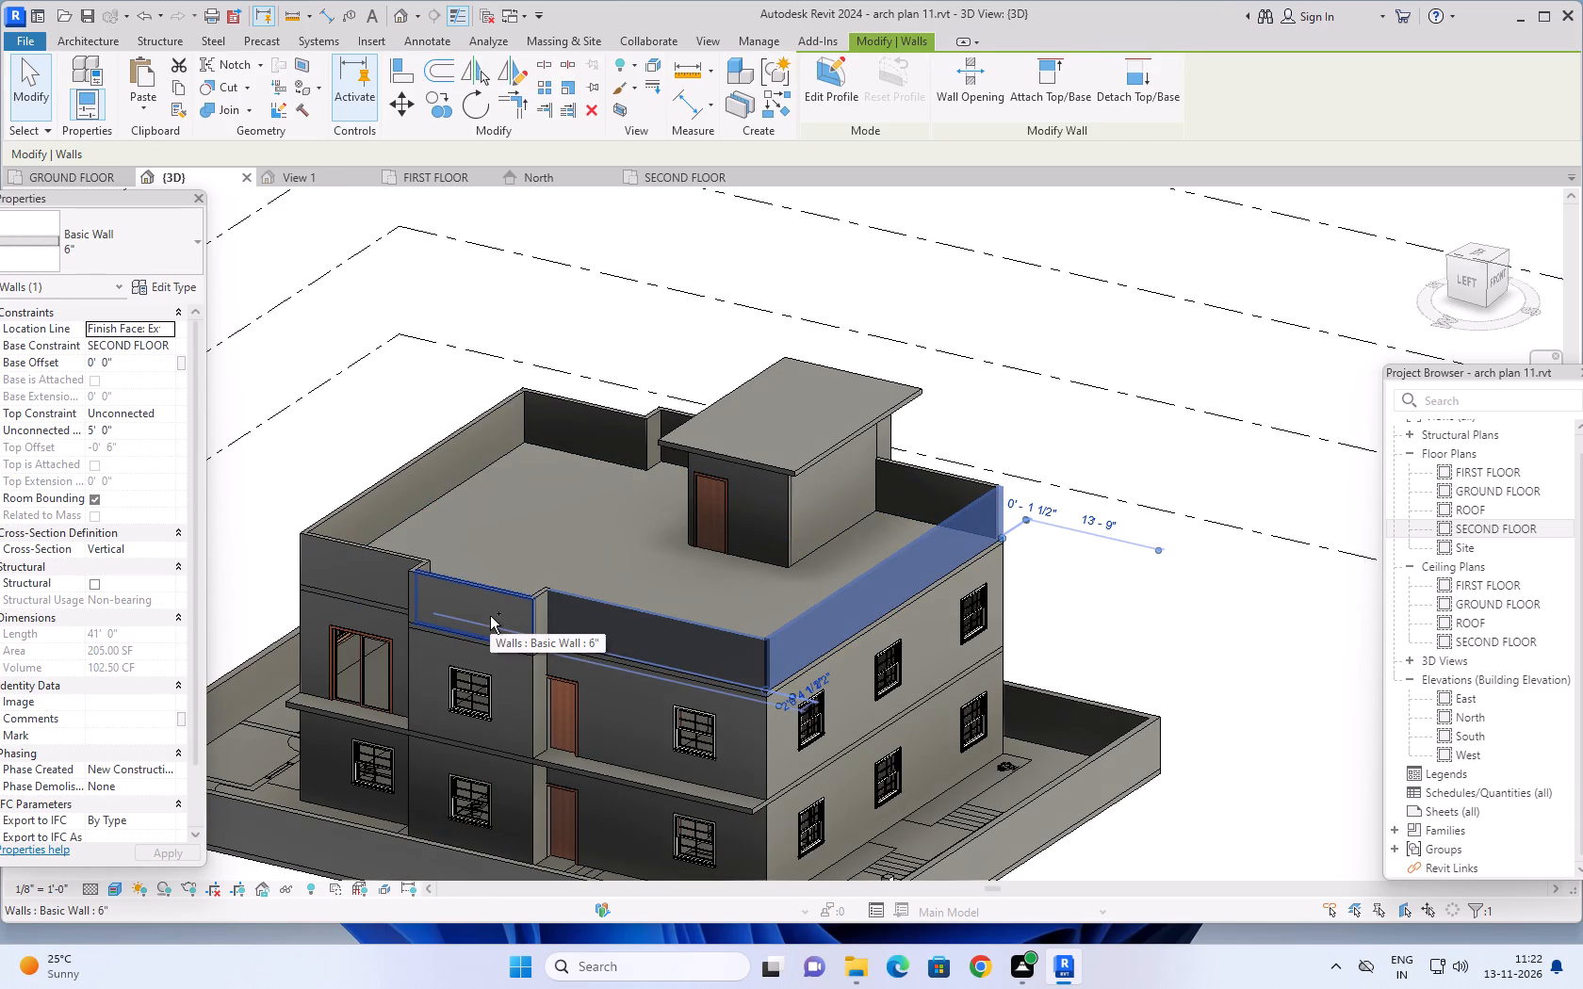
{"action": "left_click", "coordinate": [490, 616], "text": "ctrl"}
{"action": "left_click", "coordinate": [333, 562], "text": "ctrl"}
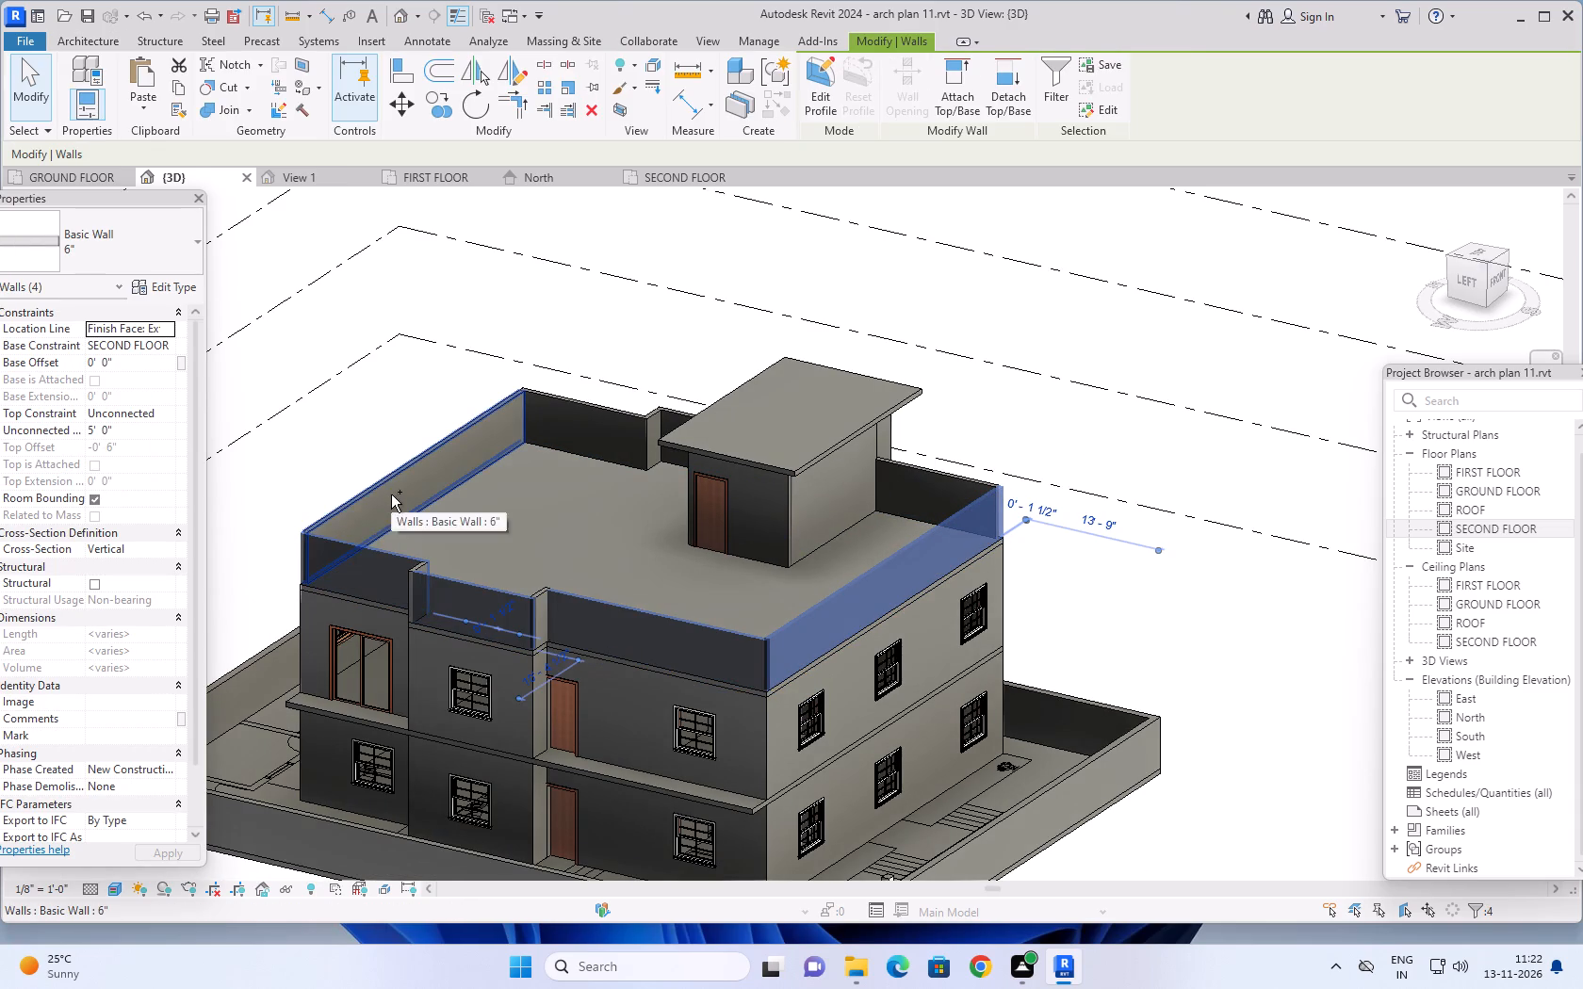
{"action": "left_click", "coordinate": [391, 494], "text": "ctrl"}
{"action": "left_click", "coordinate": [593, 419], "text": "ctrl"}
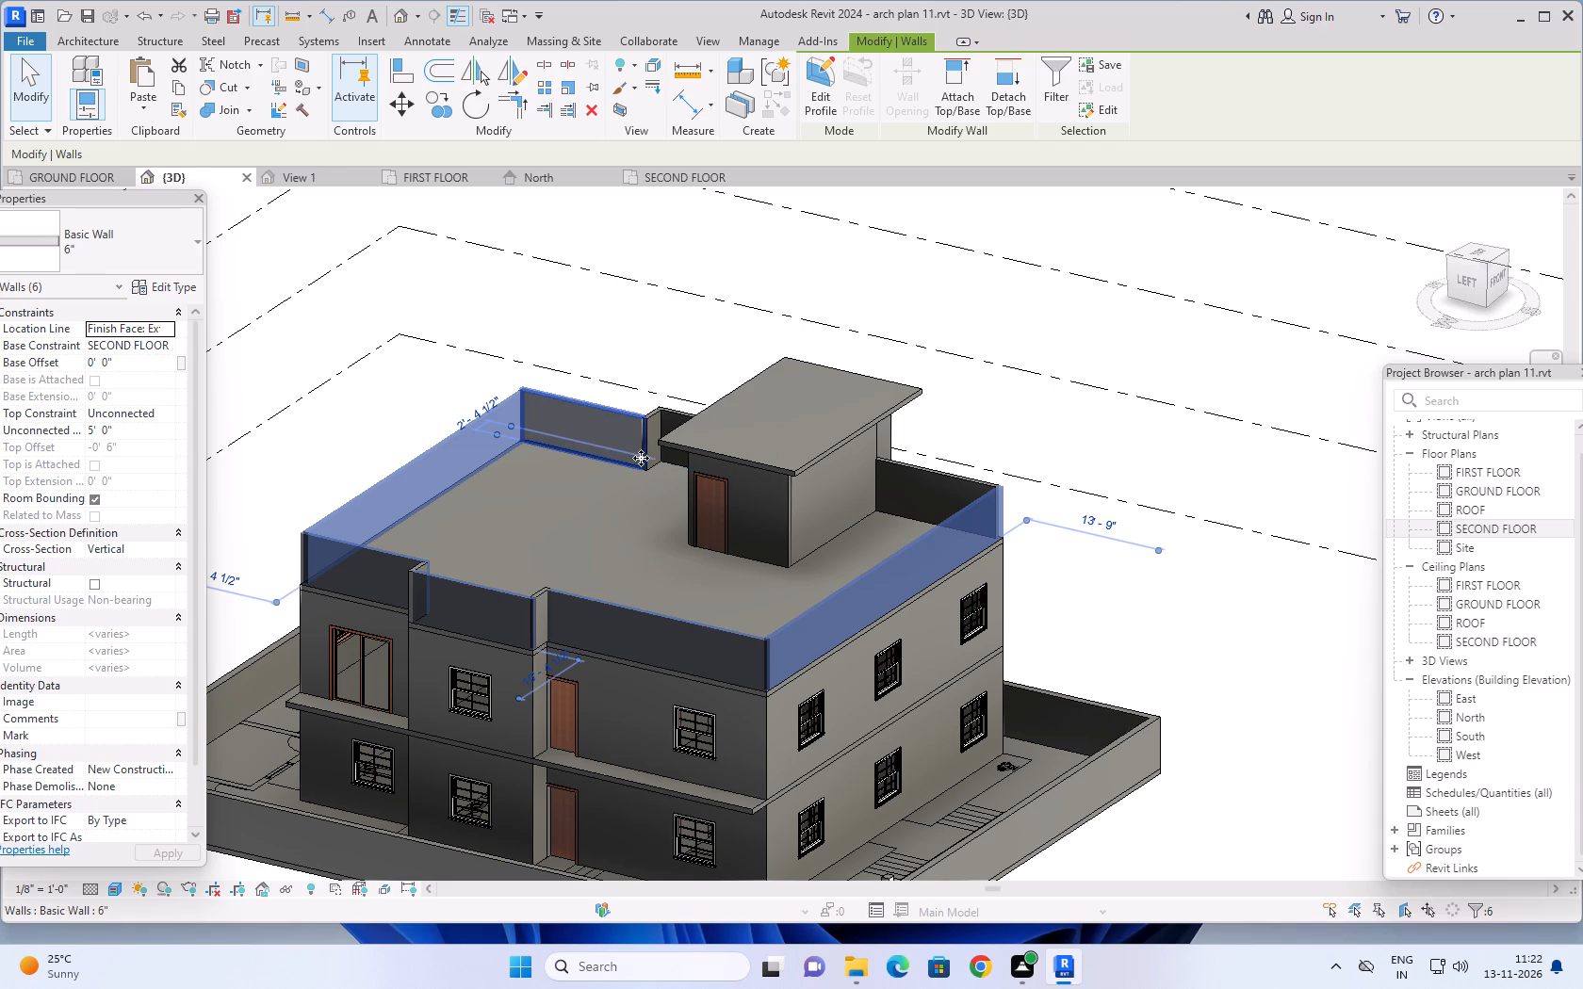
{"action": "left_click", "coordinate": [673, 413], "text": "ctrl"}
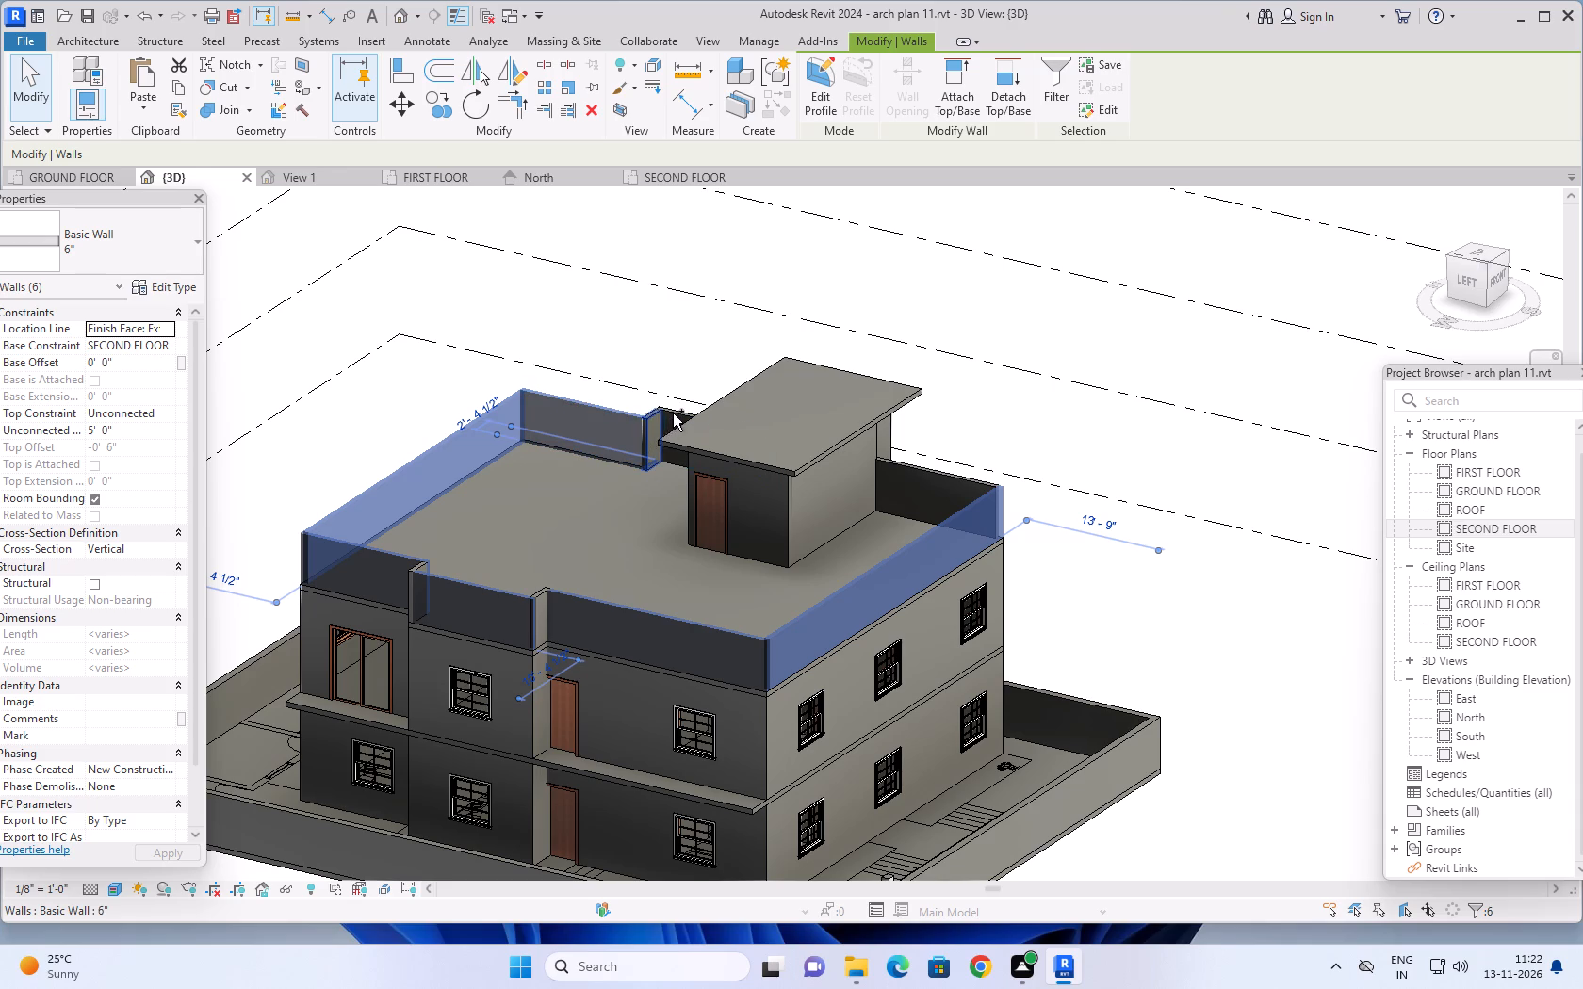
{"action": "left_click", "coordinate": [658, 428], "text": "ctrl"}
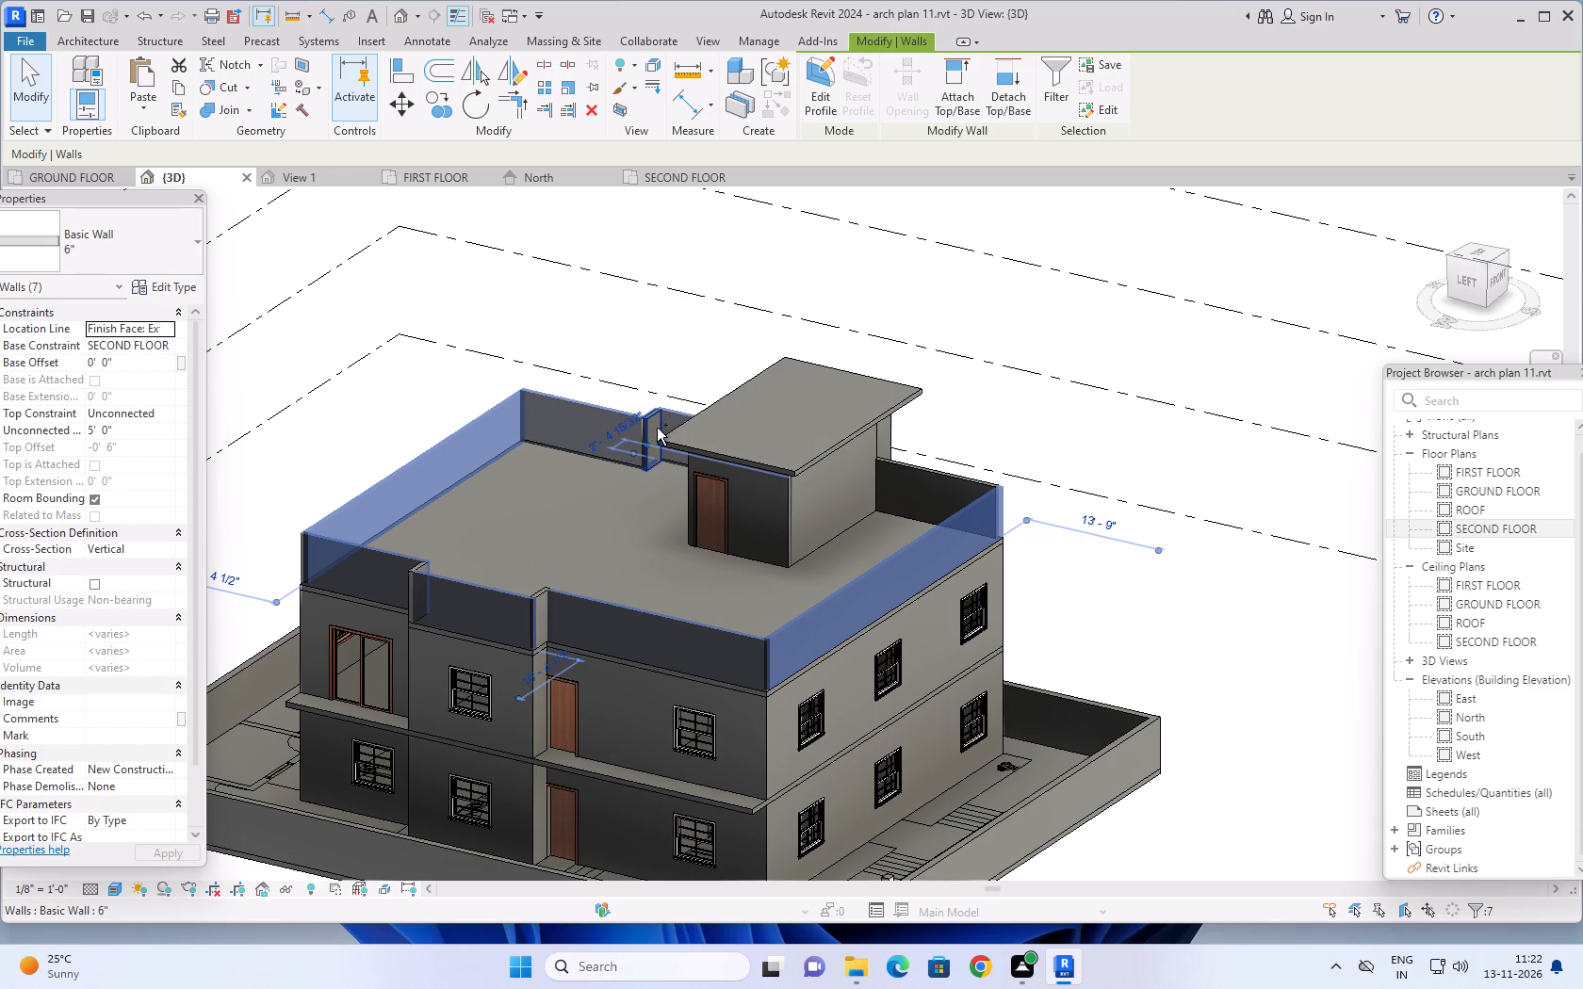
{"action": "left_click", "coordinate": [613, 432], "text": "ctrl"}
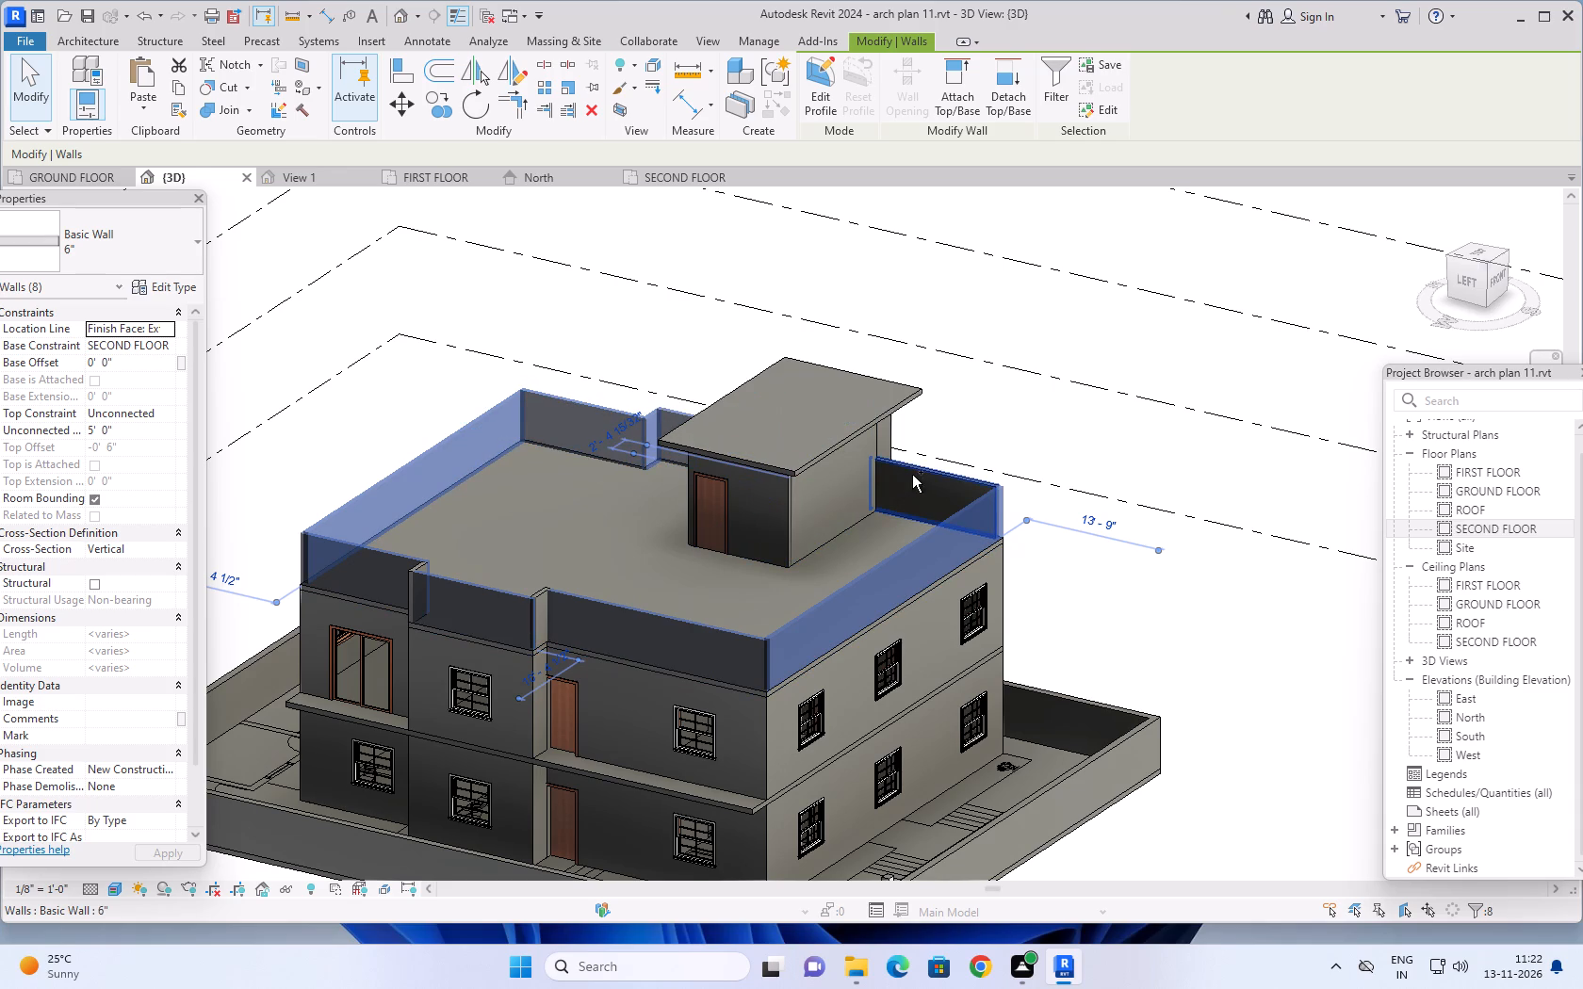
{"action": "left_click", "coordinate": [913, 475], "text": "ctrl"}
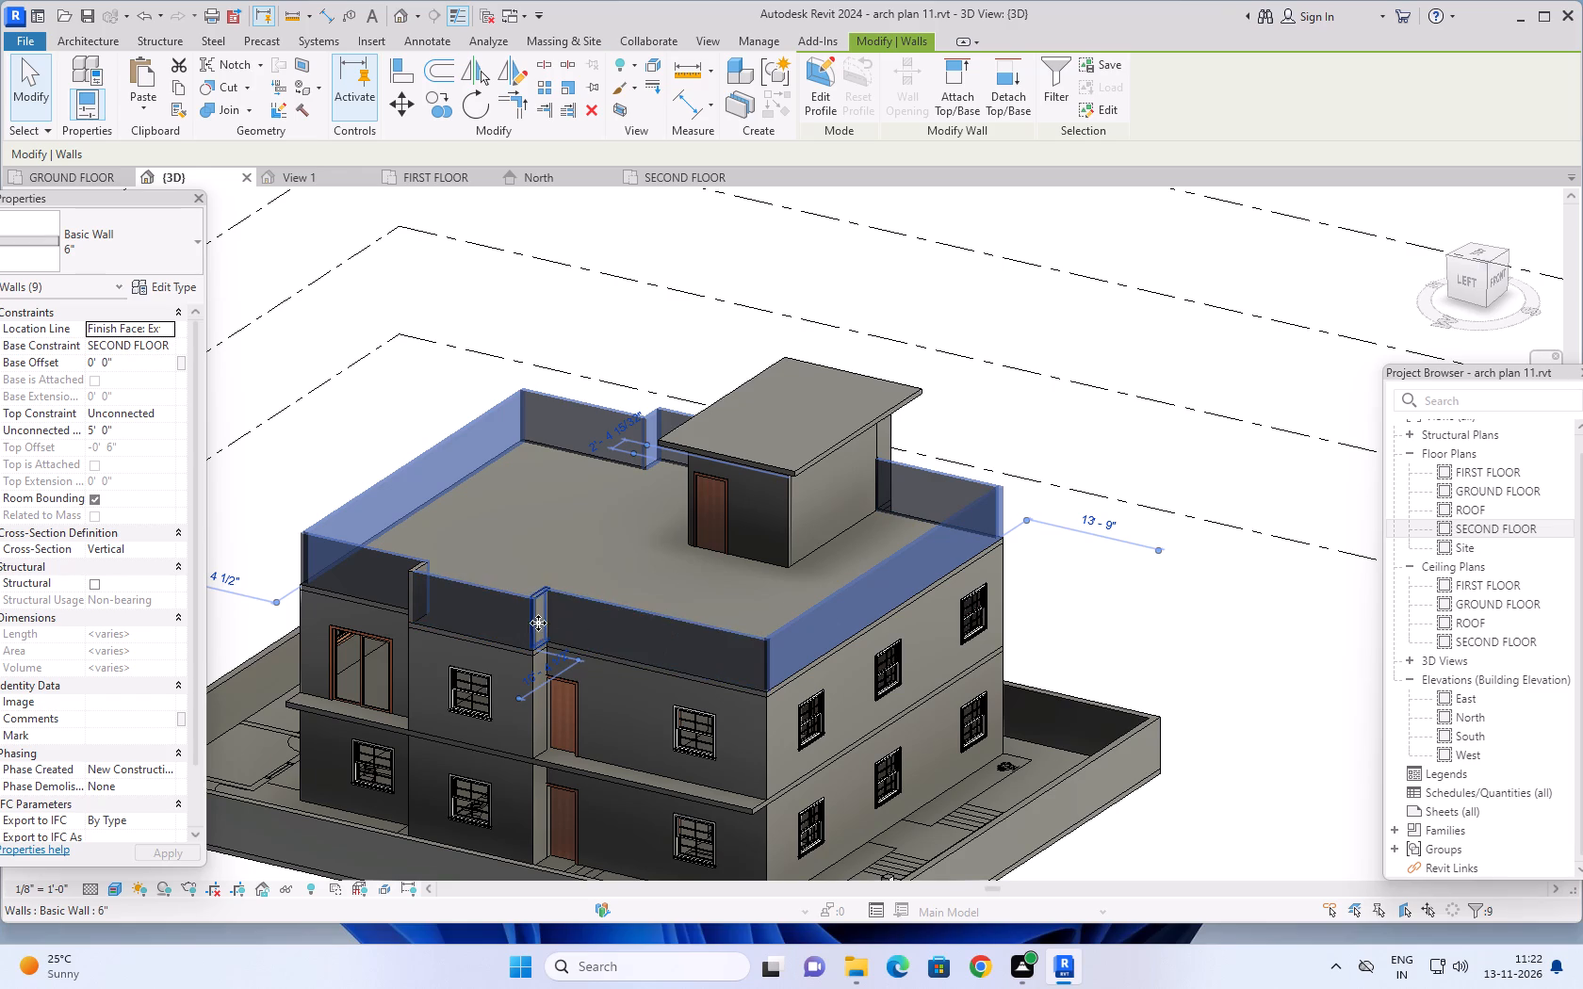
{"action": "scroll", "coordinate": [538, 625], "scroll_direction": "up", "scroll_amount": 7}
{"action": "left_click", "coordinate": [547, 609], "text": "ctrl"}
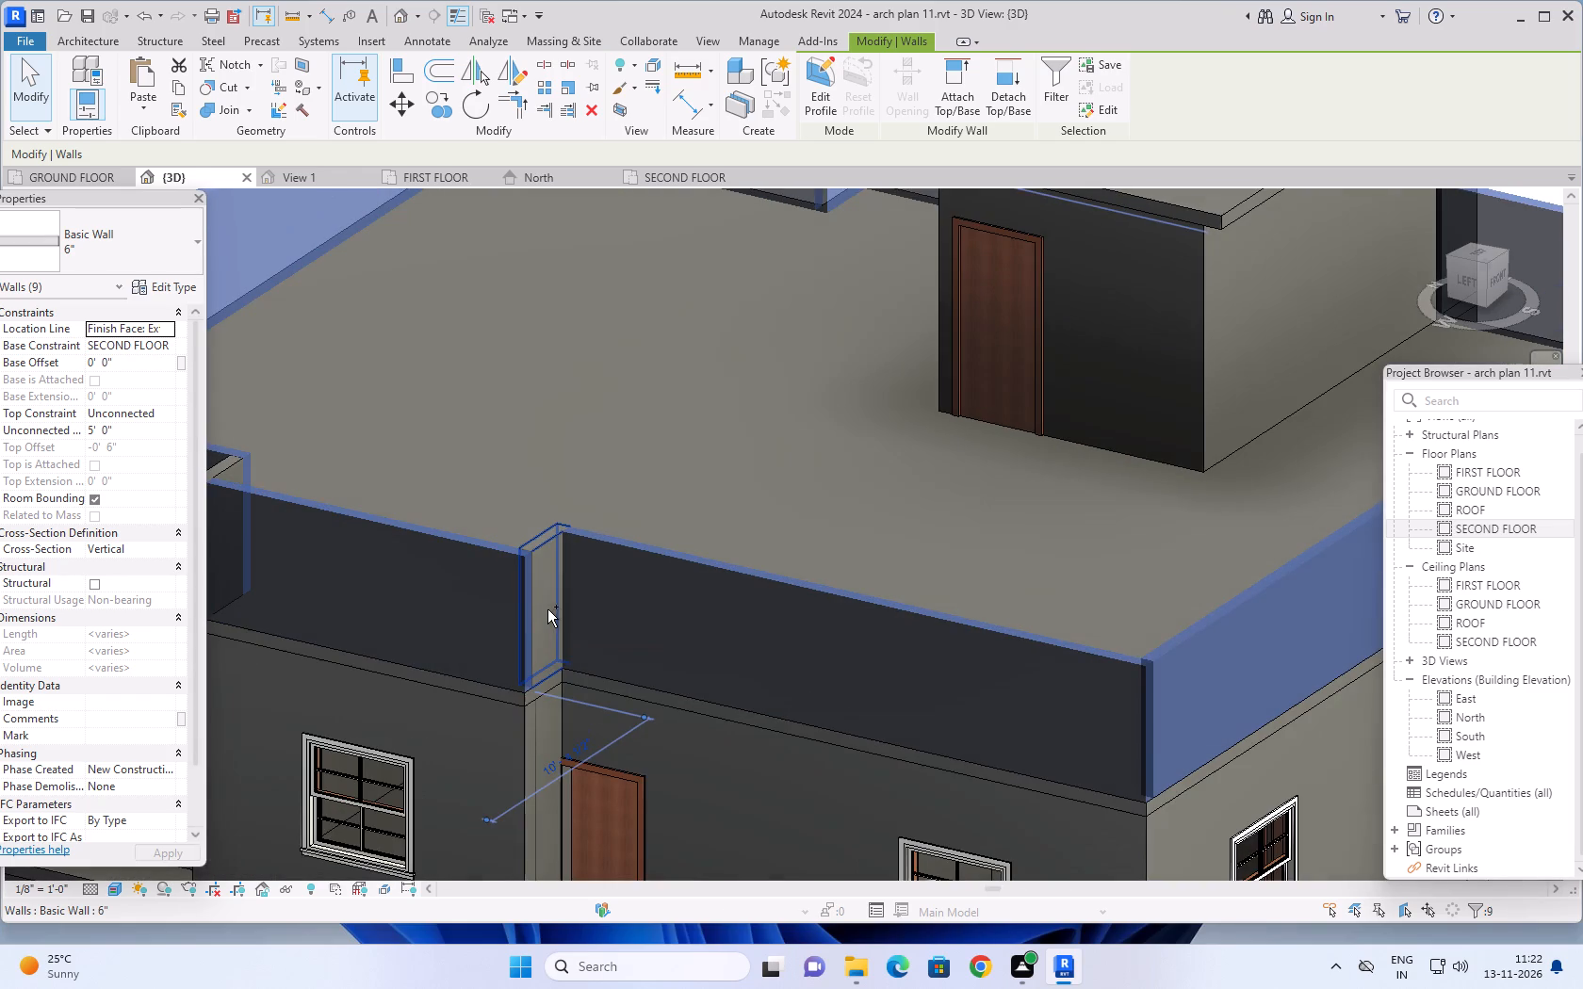
{"action": "scroll", "coordinate": [465, 638], "scroll_direction": "down", "scroll_amount": 5}
{"action": "middle_click_drag", "start_coordinate": [506, 626], "coordinate": [668, 633]}
{"action": "scroll", "coordinate": [501, 586], "scroll_direction": "up", "scroll_amount": 3, "text": "ctrl"}
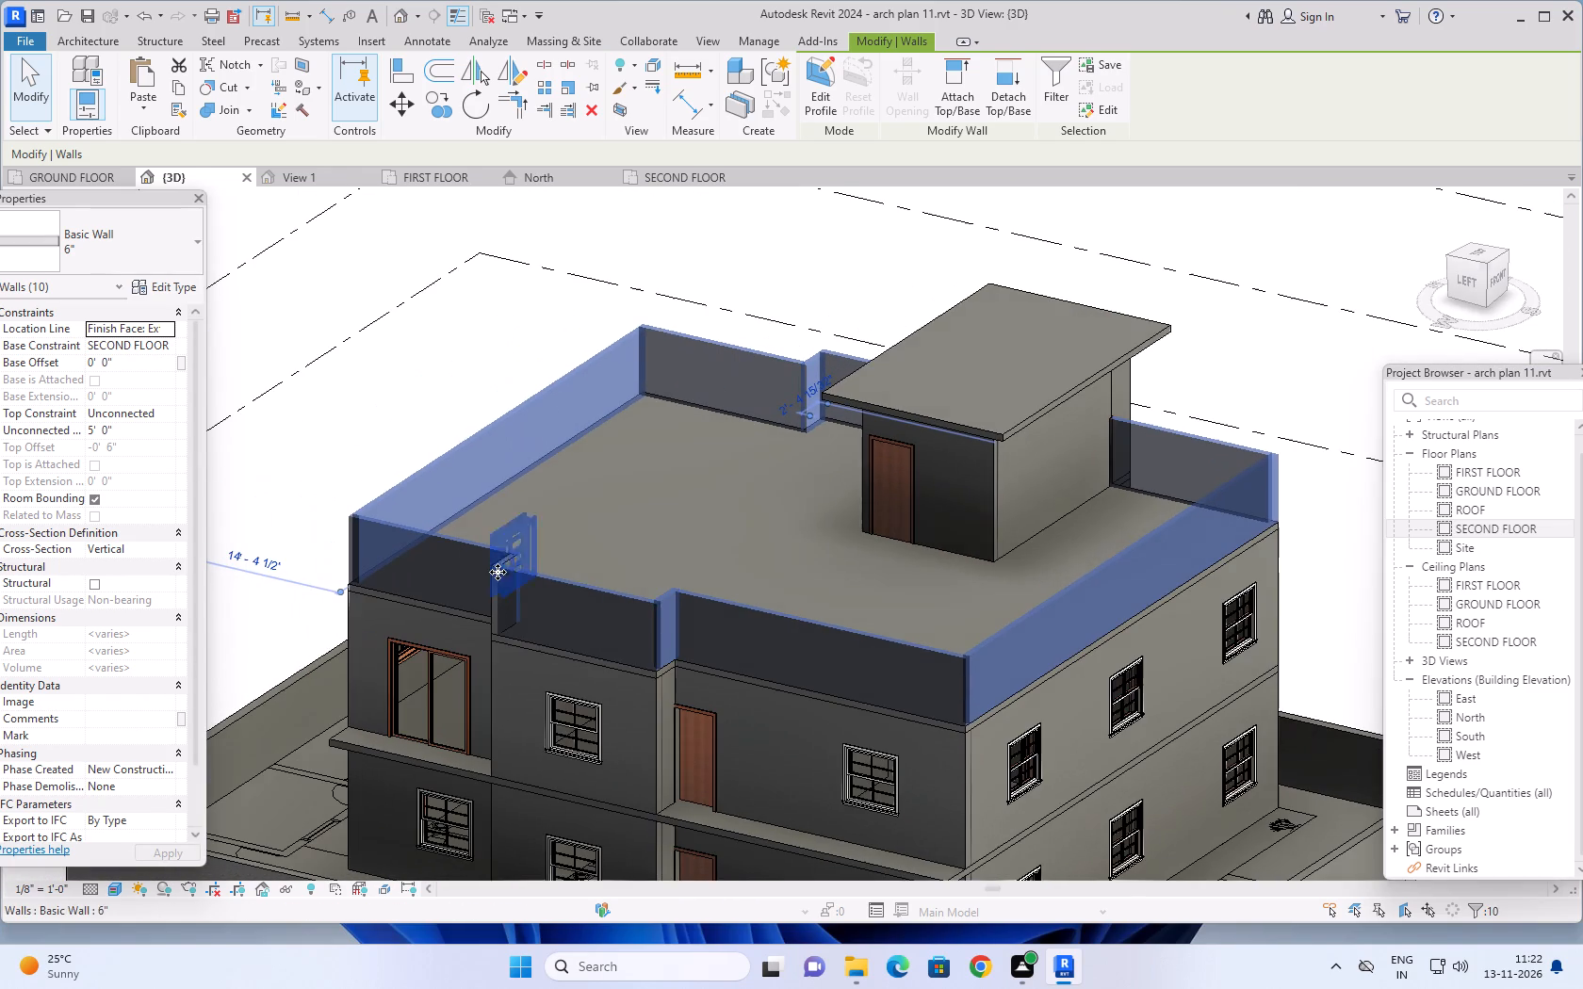
{"action": "scroll", "coordinate": [498, 572], "scroll_direction": "up", "scroll_amount": 3, "text": "ctrl"}
{"action": "scroll", "coordinate": [492, 569], "scroll_direction": "up", "scroll_amount": 11}
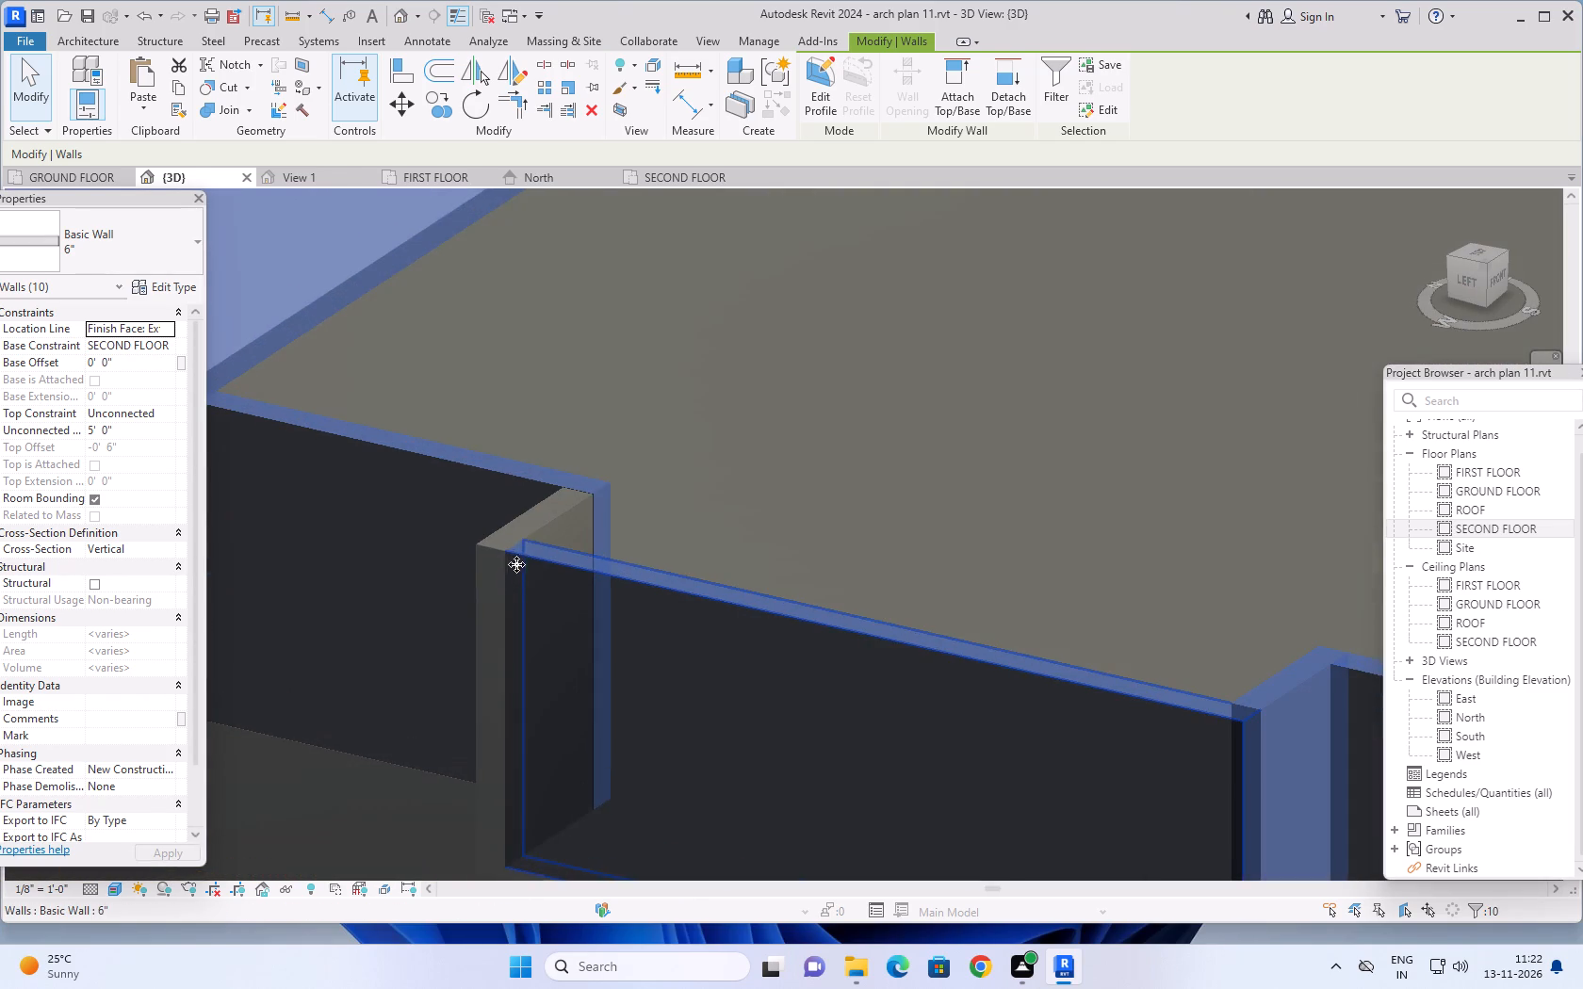
{"action": "left_click", "coordinate": [548, 533], "text": "ctrl"}
{"action": "scroll", "coordinate": [495, 634], "scroll_direction": "down", "scroll_amount": 3}
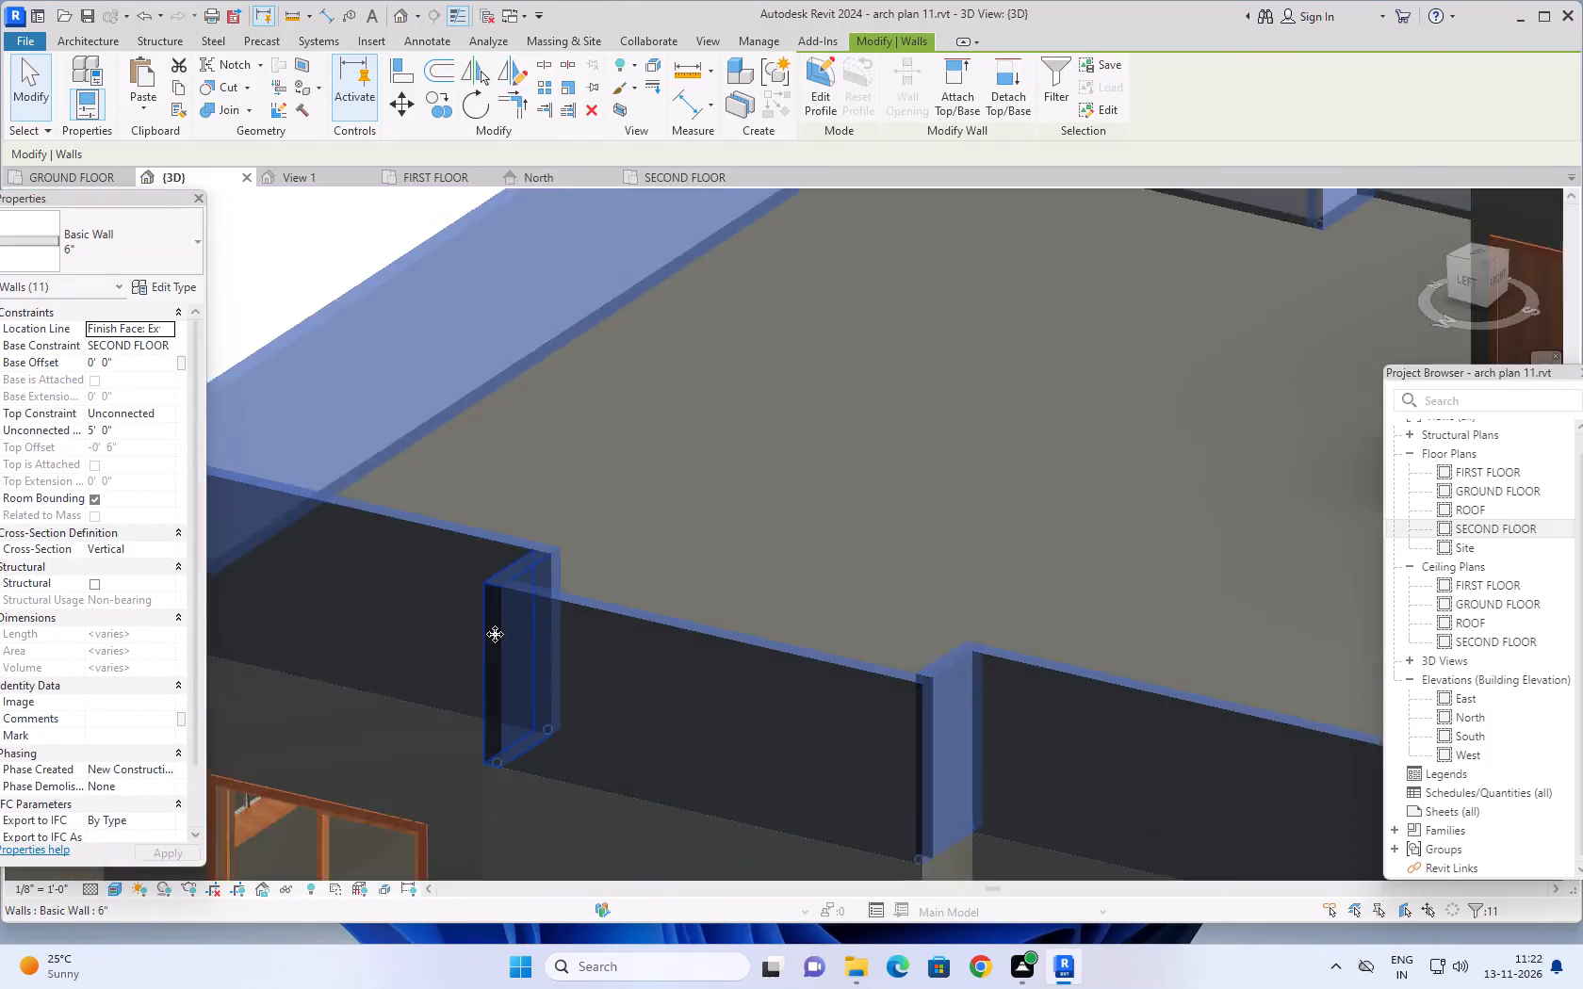
{"action": "scroll", "coordinate": [495, 634], "scroll_direction": "down", "scroll_amount": 4}
{"action": "left_click", "coordinate": [166, 414]}
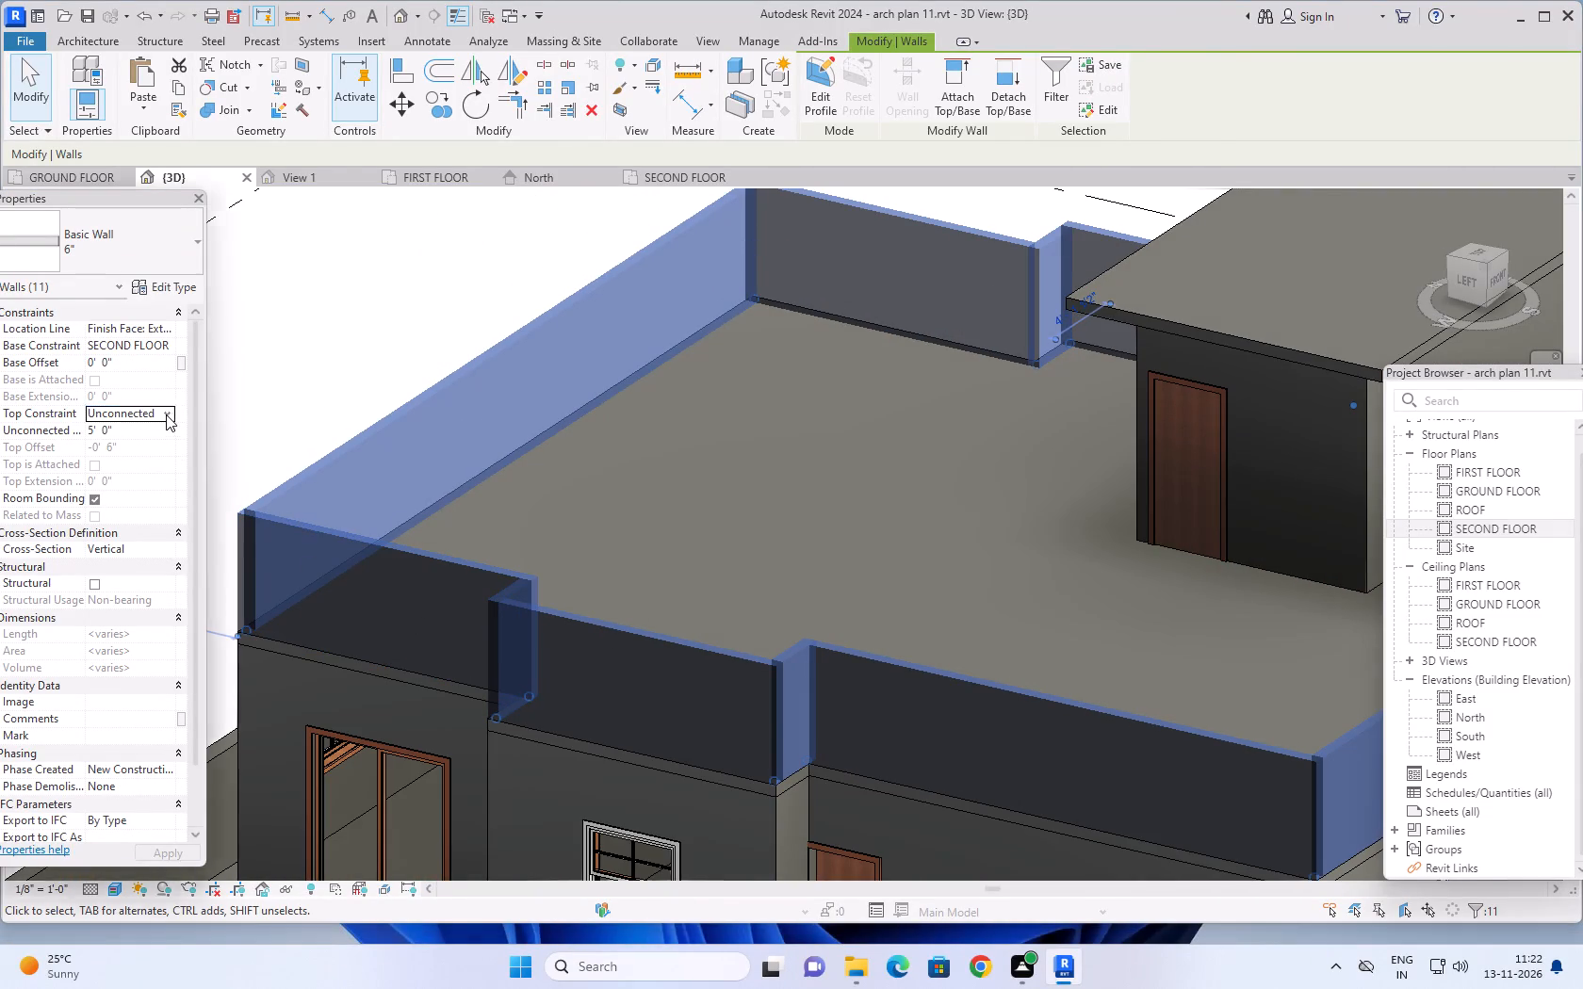
{"action": "left_click", "coordinate": [166, 414]}
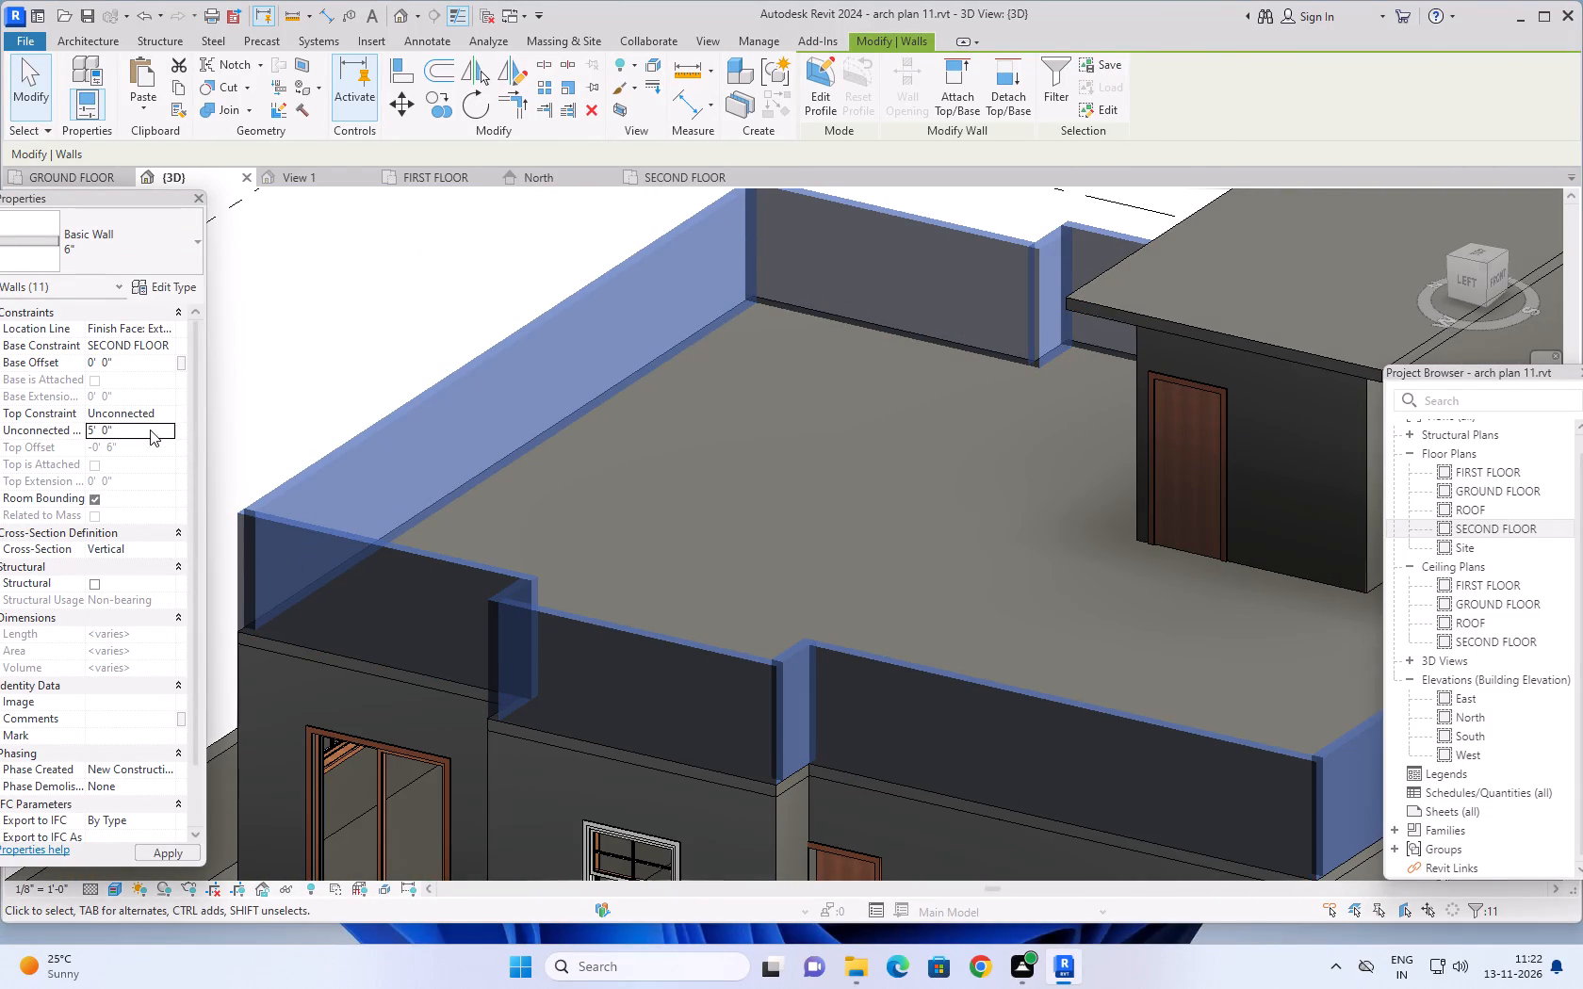
{"action": "left_click", "coordinate": [150, 430]}
{"action": "type", "text": "3'"}
{"action": "key", "text": "Return"}
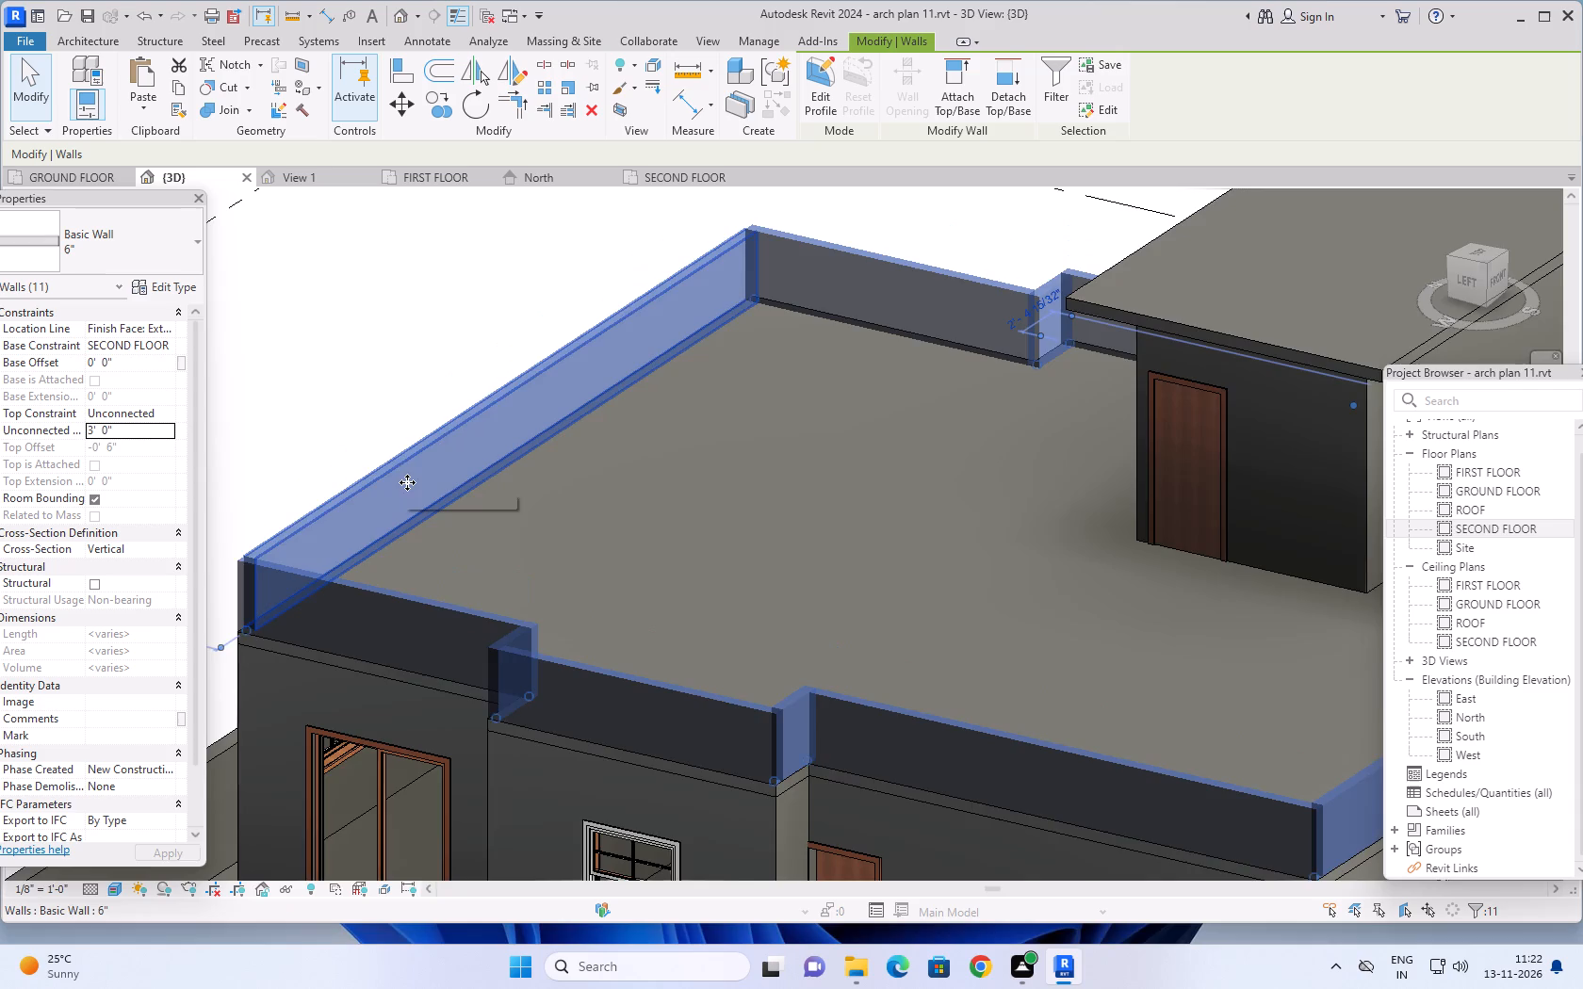
{"action": "scroll", "coordinate": [535, 485], "scroll_direction": "down", "scroll_amount": 7}
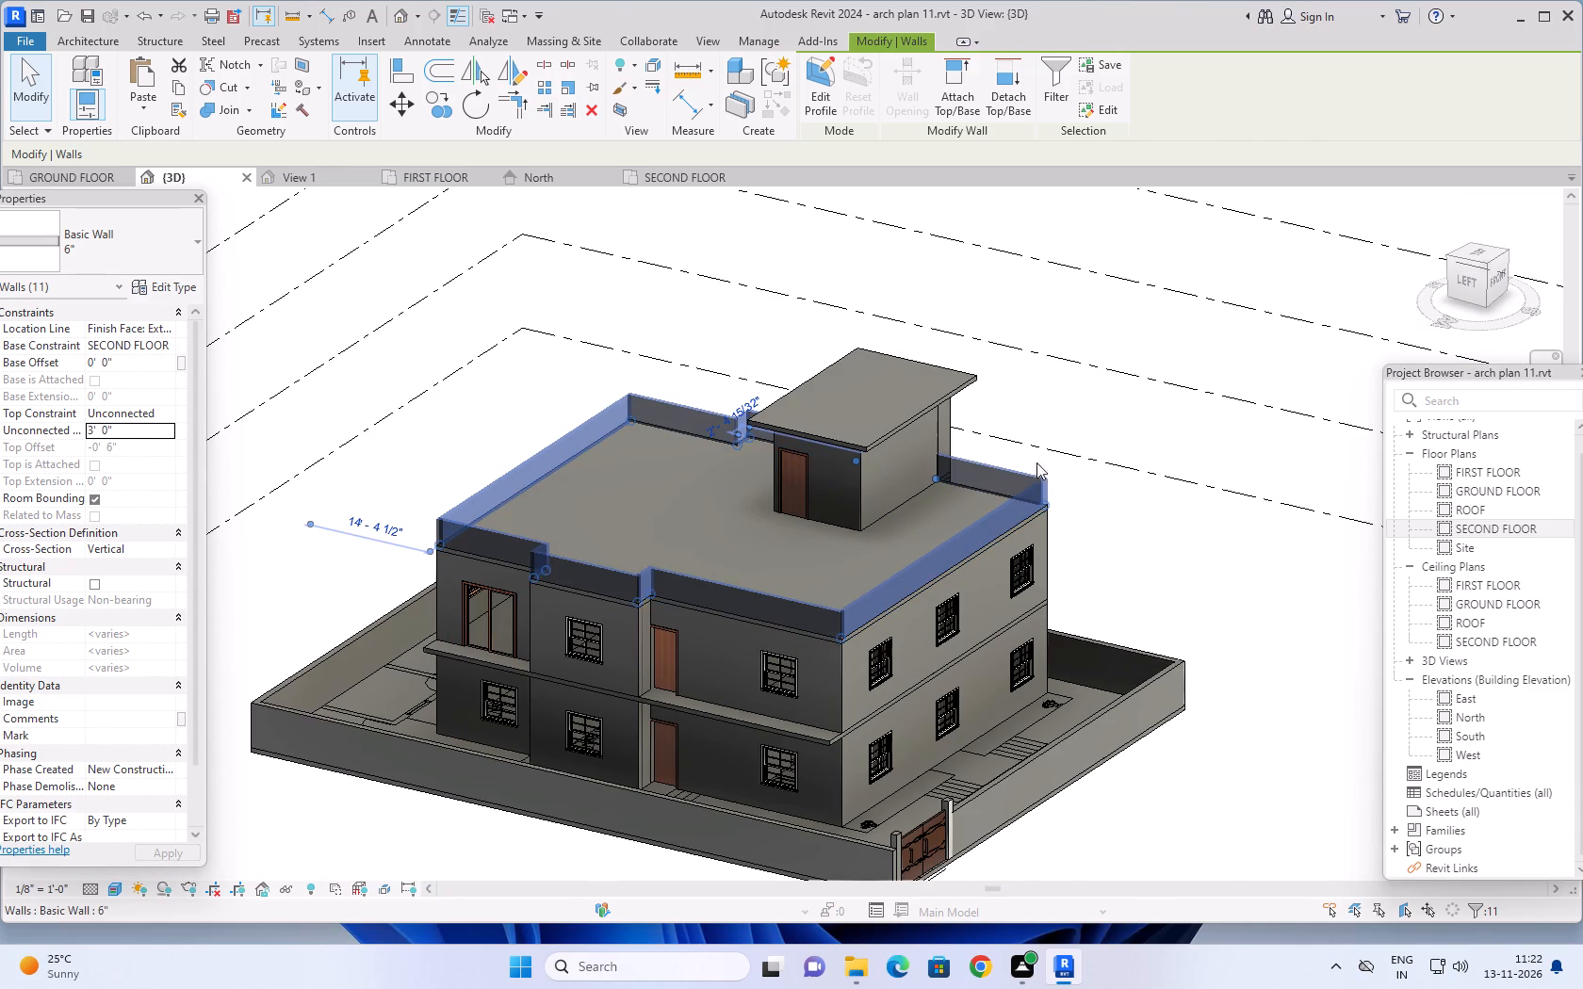
{"action": "left_click", "coordinate": [1137, 515]}
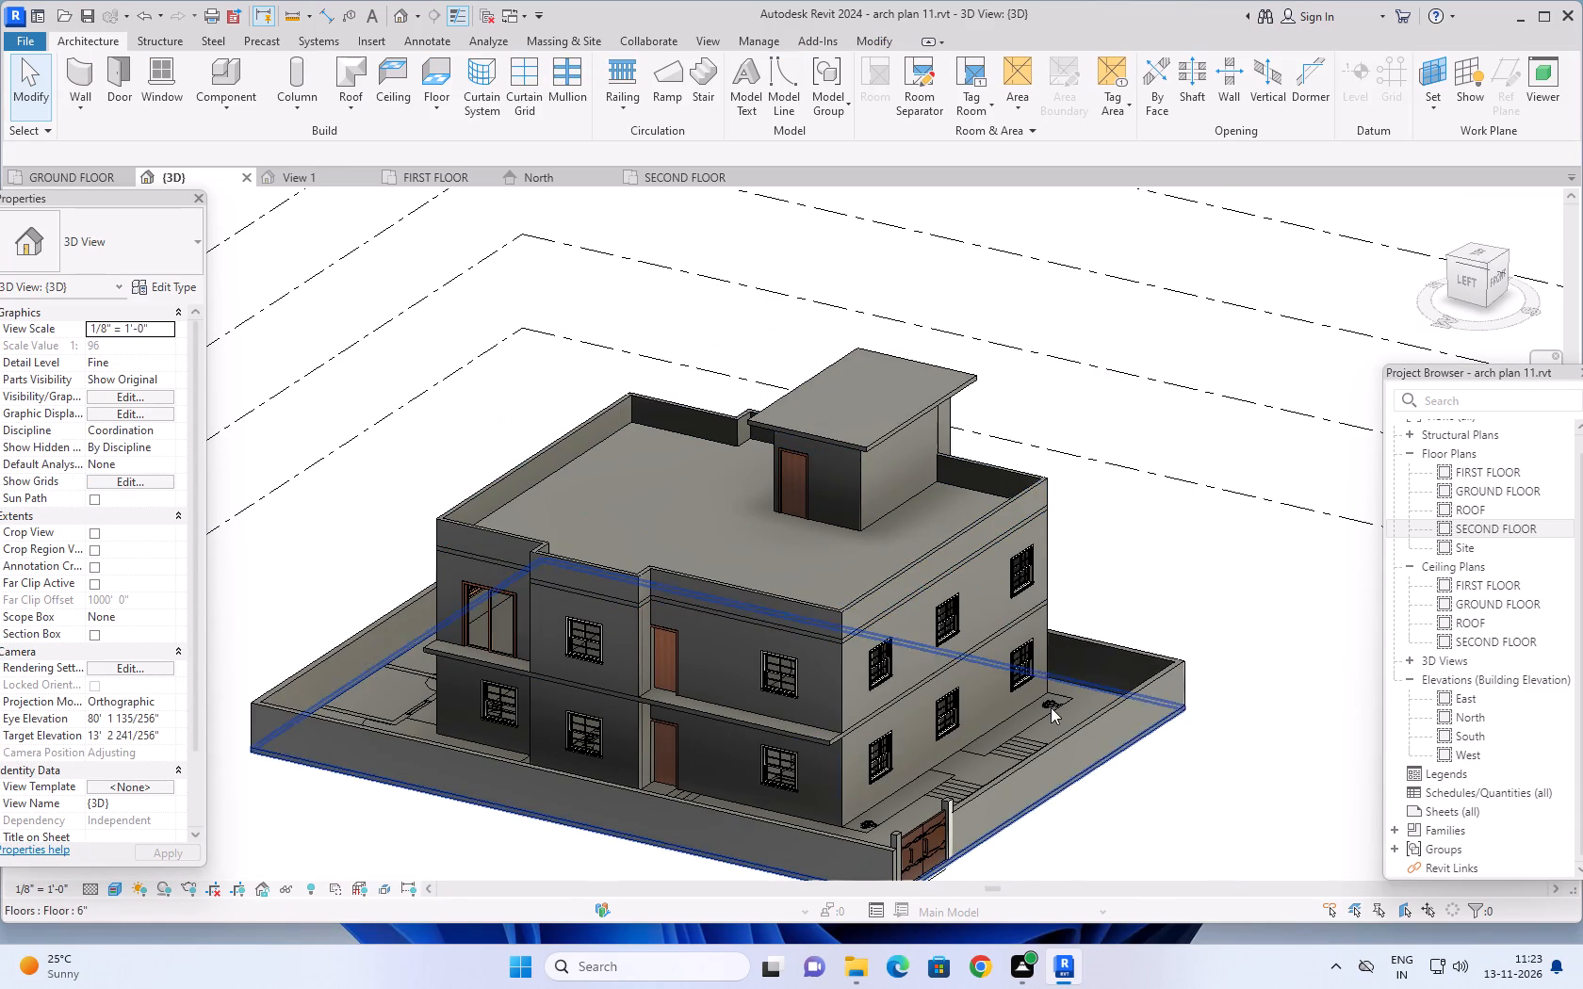
Examine the 3' parapet, stair enclosure and roof slab from all sides of the building in the 3D view.
{"action": "middle_click_drag", "start_coordinate": [404, 476], "coordinate": [685, 505], "text": "shift"}
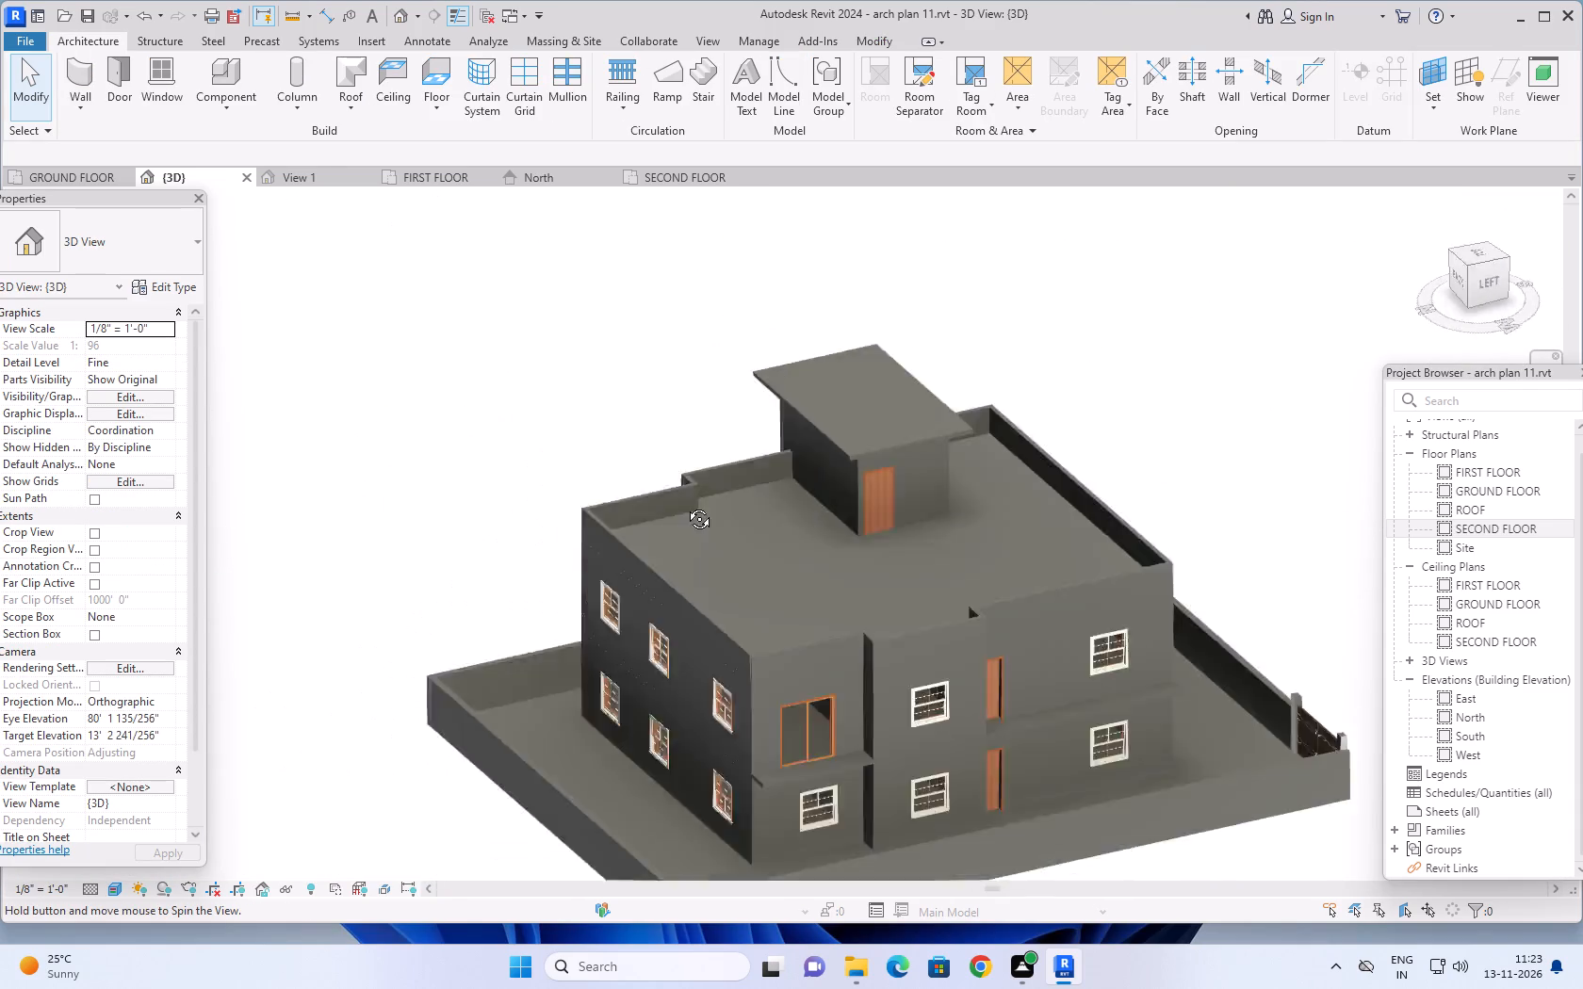
{"action": "middle_click_drag", "start_coordinate": [685, 505], "coordinate": [1246, 277], "text": "shift"}
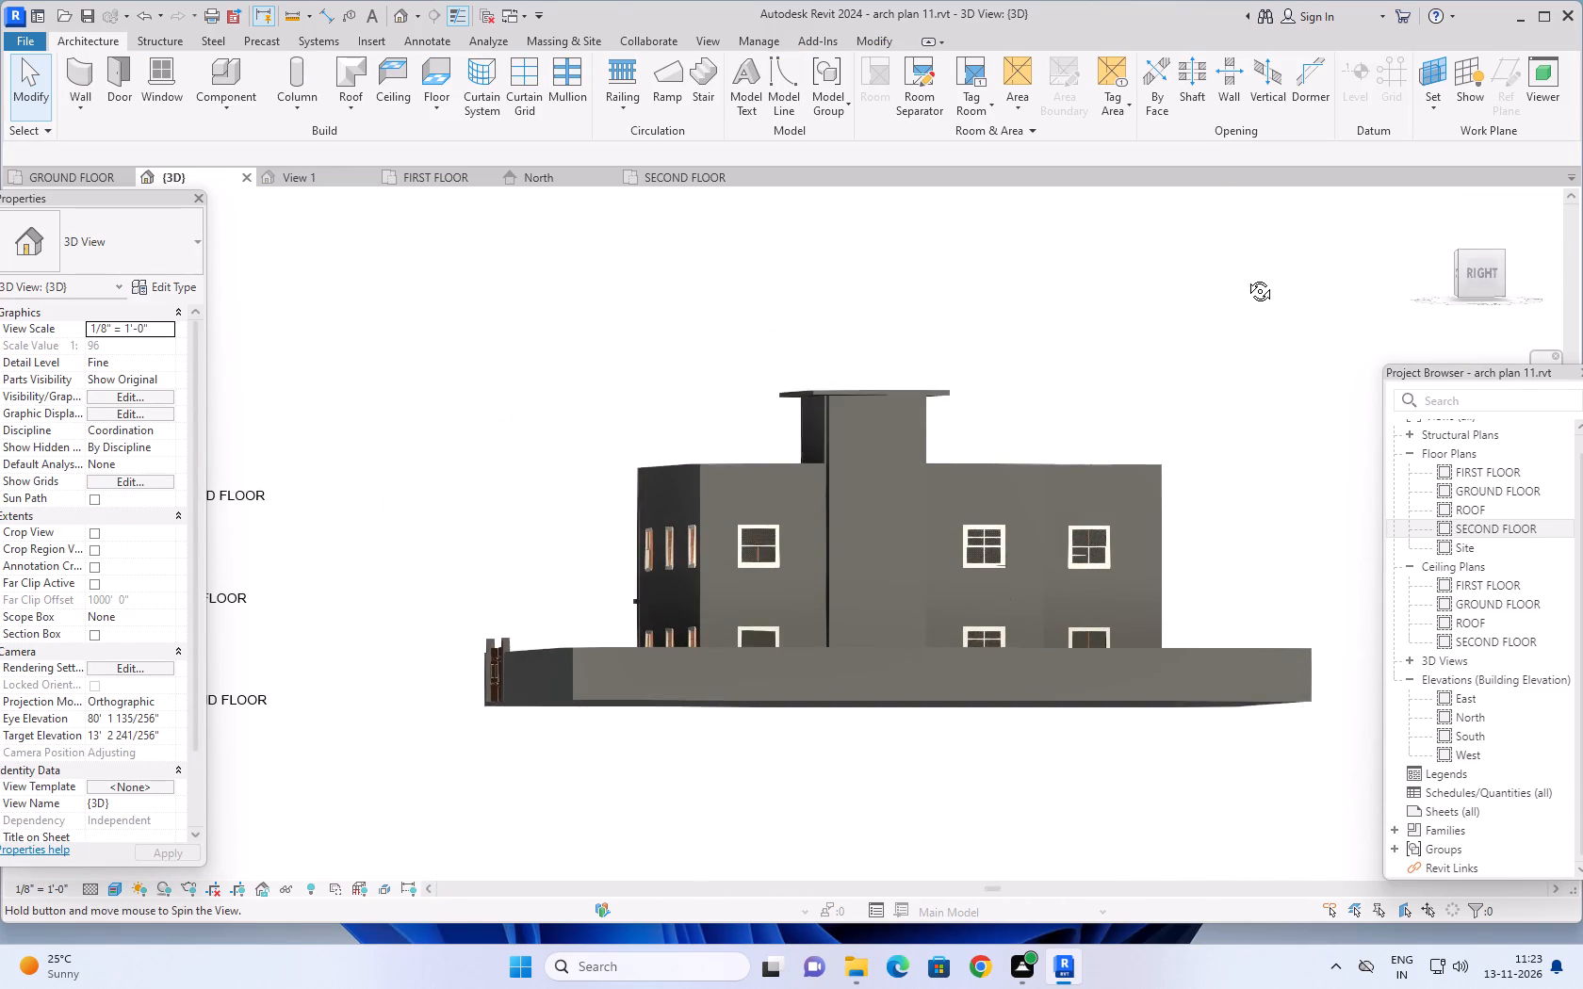
{"action": "middle_click_drag", "start_coordinate": [1246, 277], "coordinate": [616, 346], "text": "shift"}
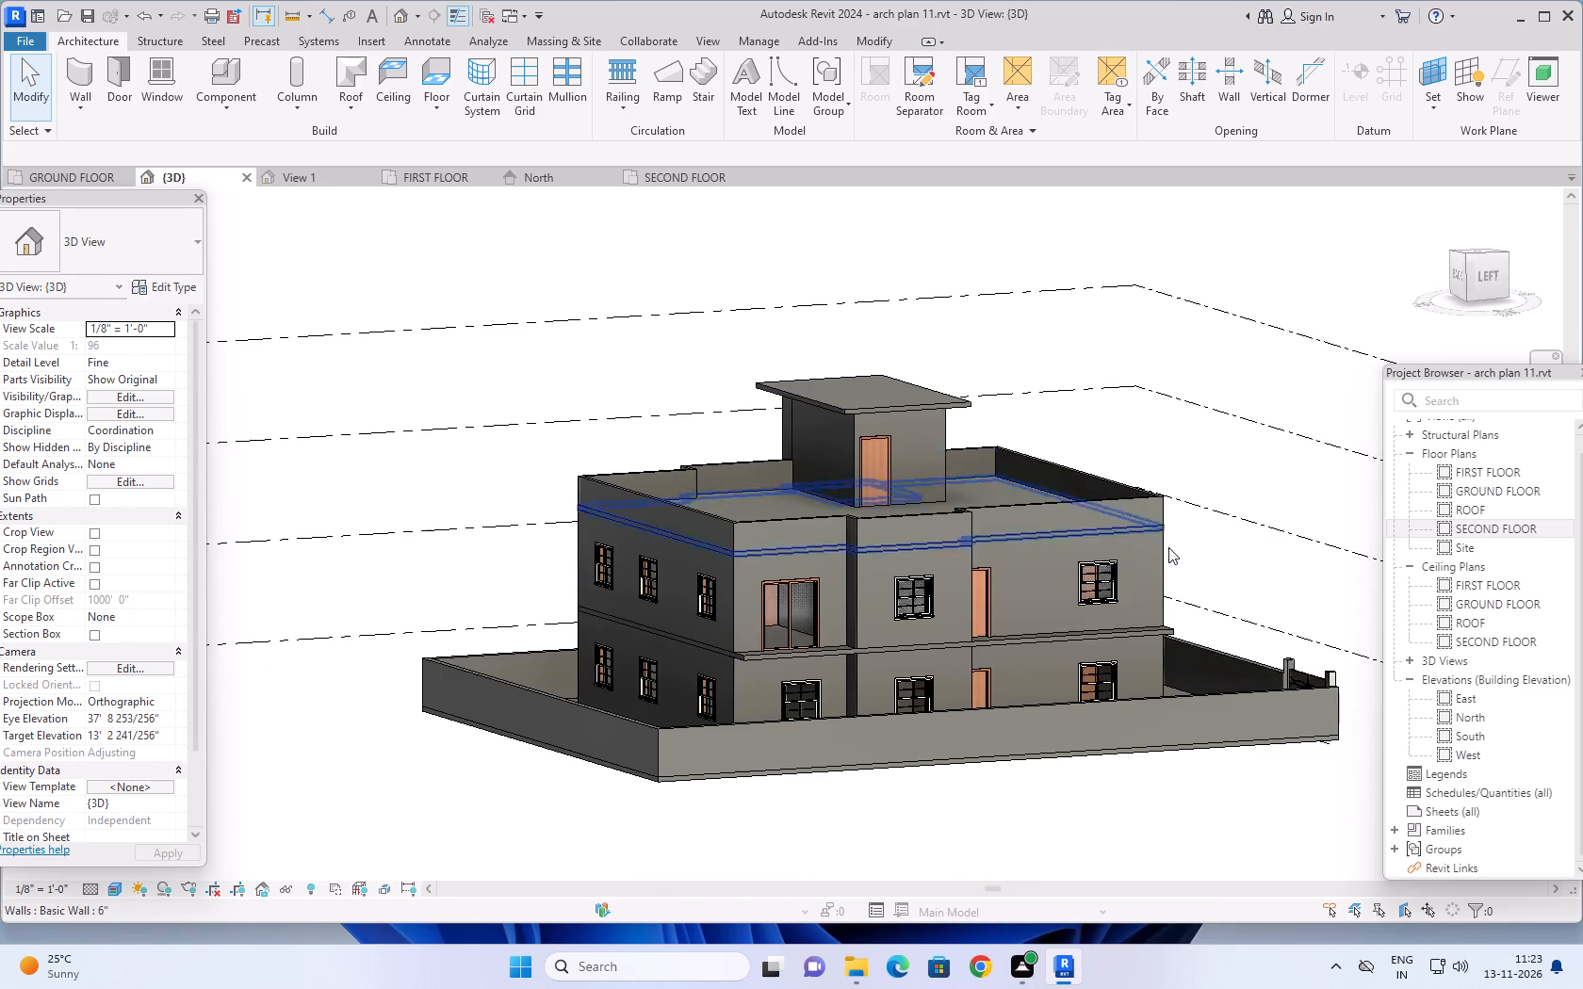
{"action": "middle_click_drag", "start_coordinate": [1273, 588], "coordinate": [1213, 567], "text": "shift"}
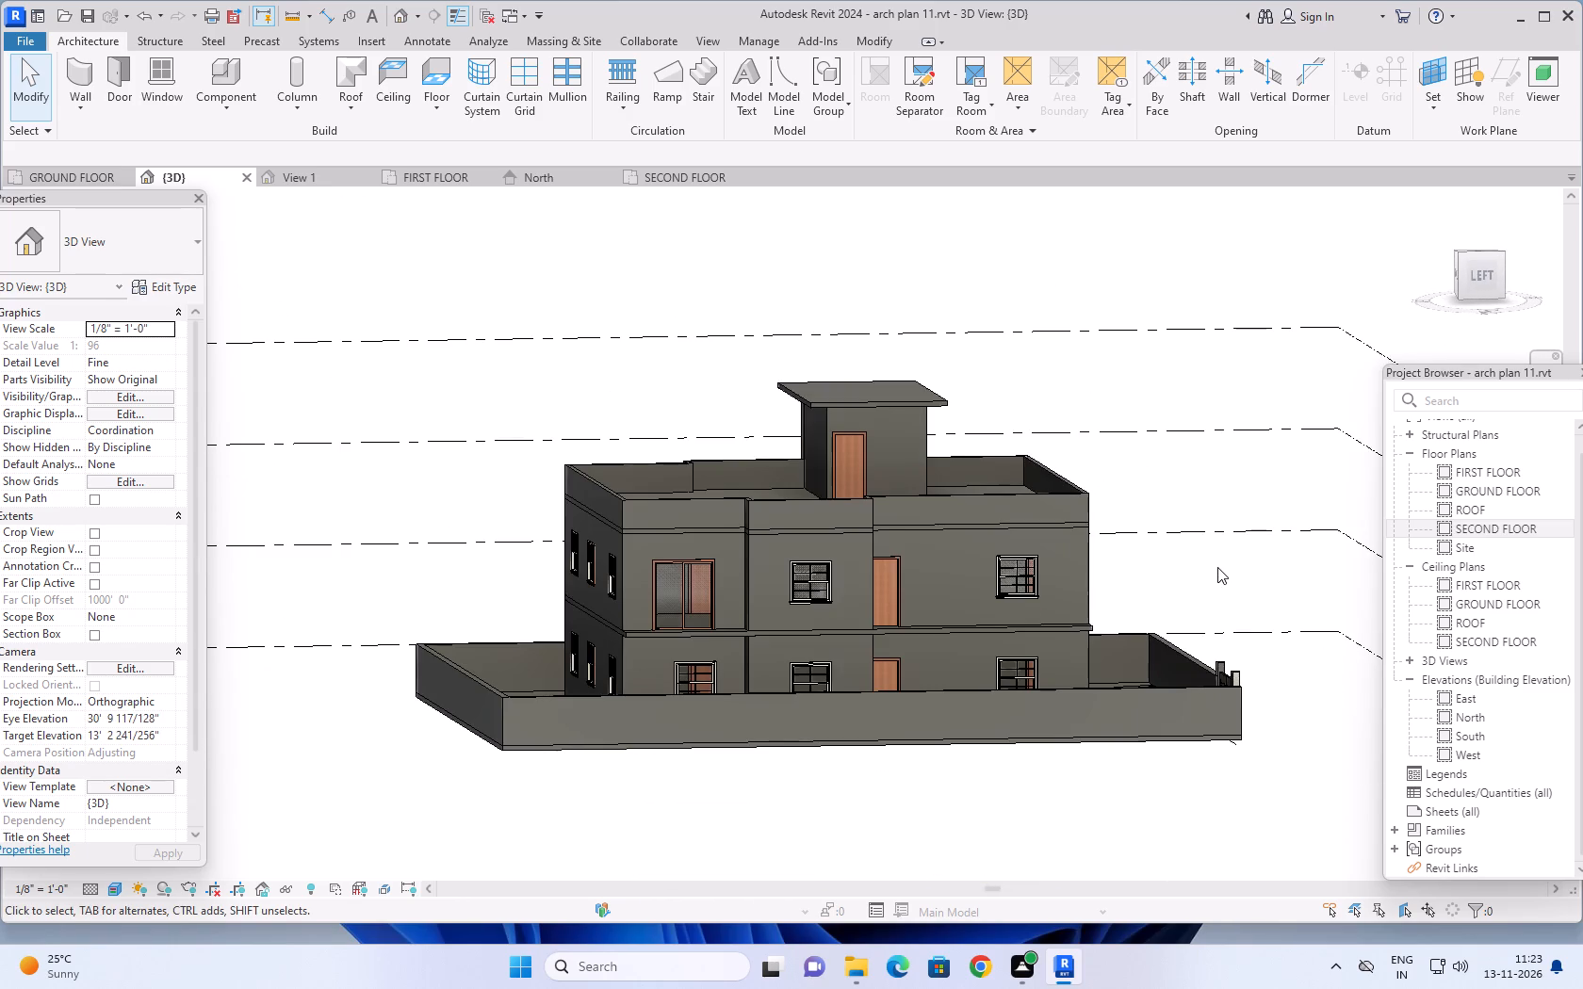
{"action": "middle_click_drag", "start_coordinate": [1199, 567], "coordinate": [1157, 575], "text": "shift"}
{"action": "middle_click_drag", "start_coordinate": [1151, 586], "coordinate": [1152, 558]}
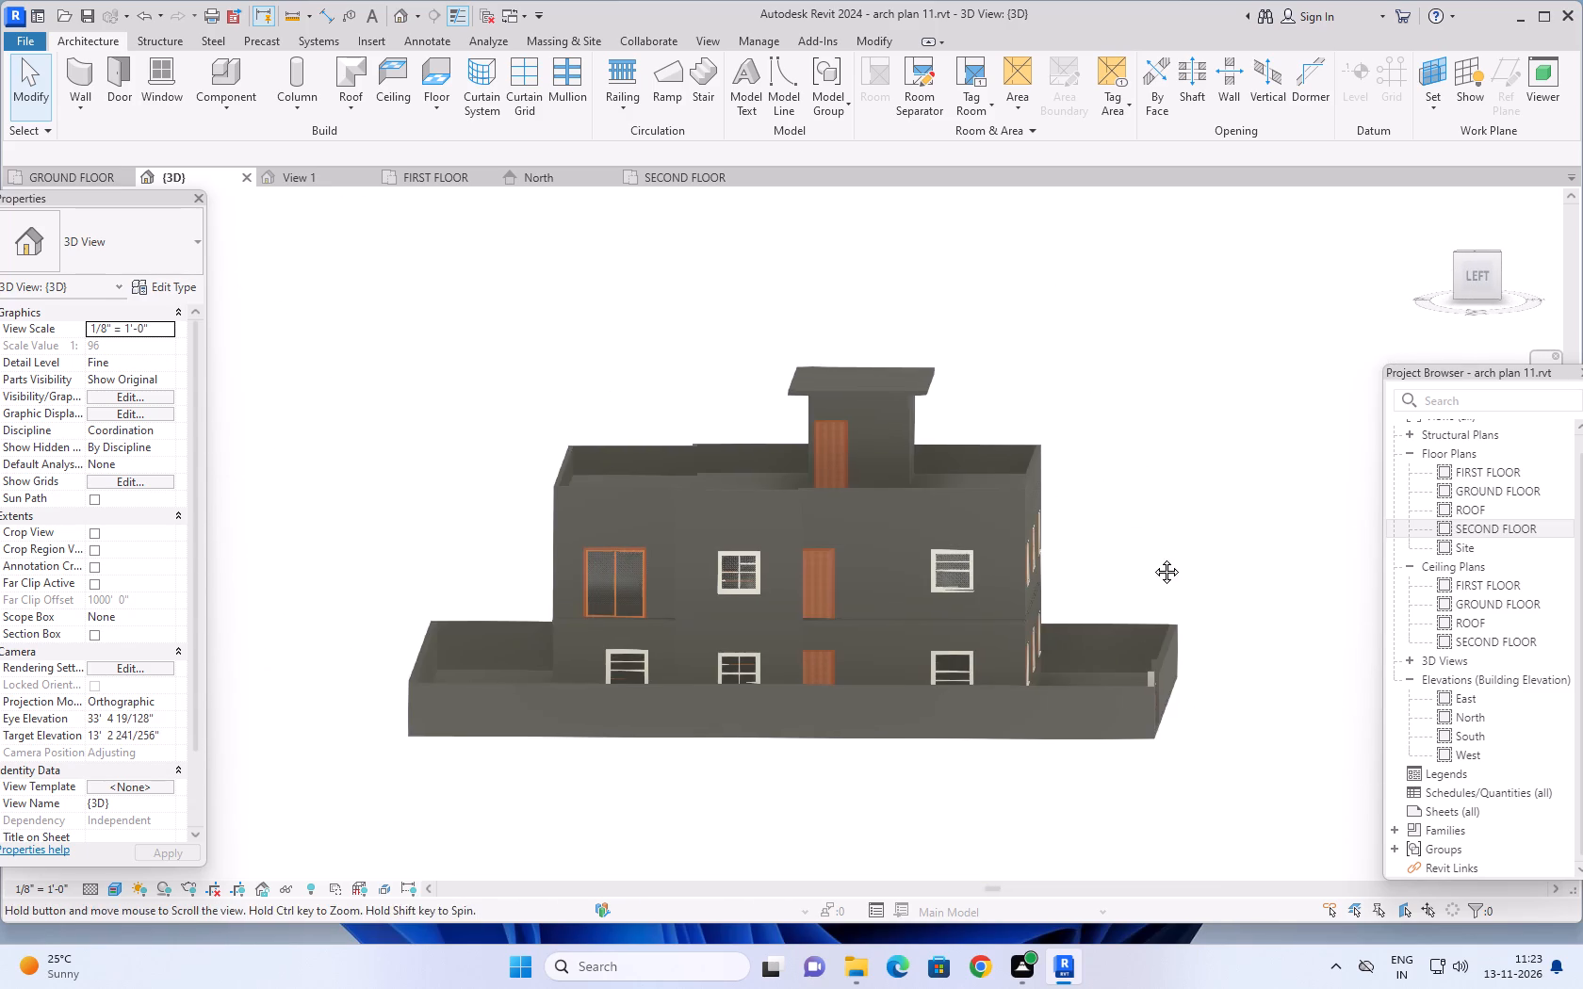
{"action": "key", "text": "Escape"}
{"action": "middle_click_drag", "start_coordinate": [1152, 558], "coordinate": [1163, 541]}
{"action": "middle_click_drag", "start_coordinate": [1154, 544], "coordinate": [1151, 527], "text": "shift"}
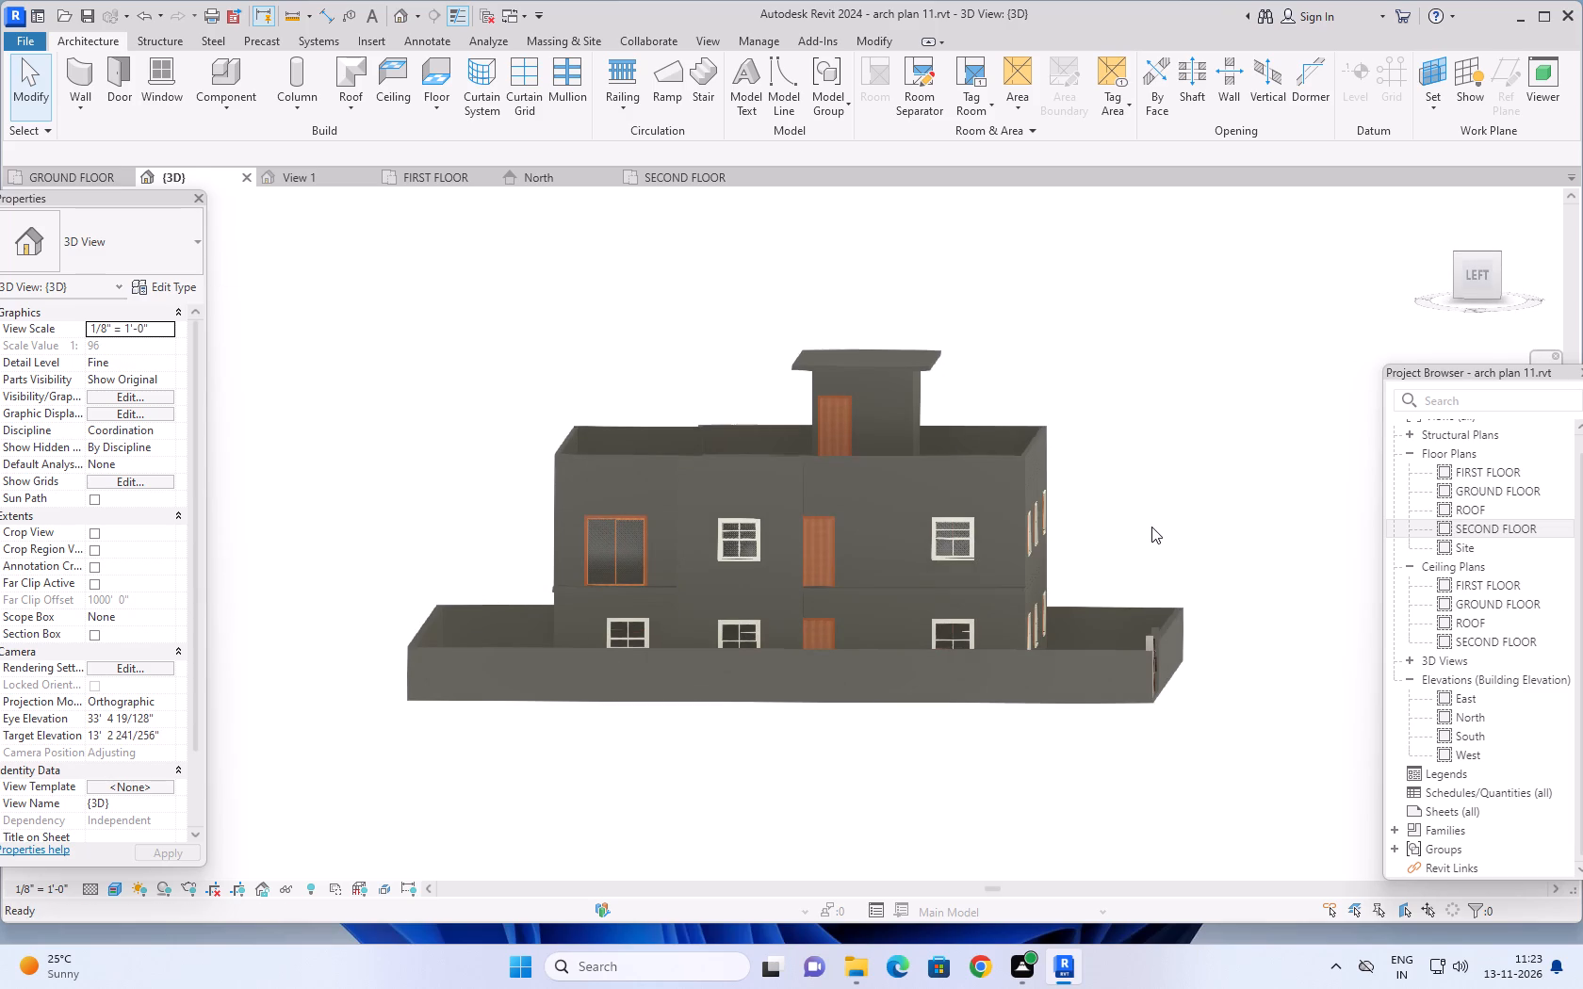
{"action": "scroll", "coordinate": [1151, 527], "scroll_direction": "up", "scroll_amount": 1}
{"action": "key", "text": "Escape"}
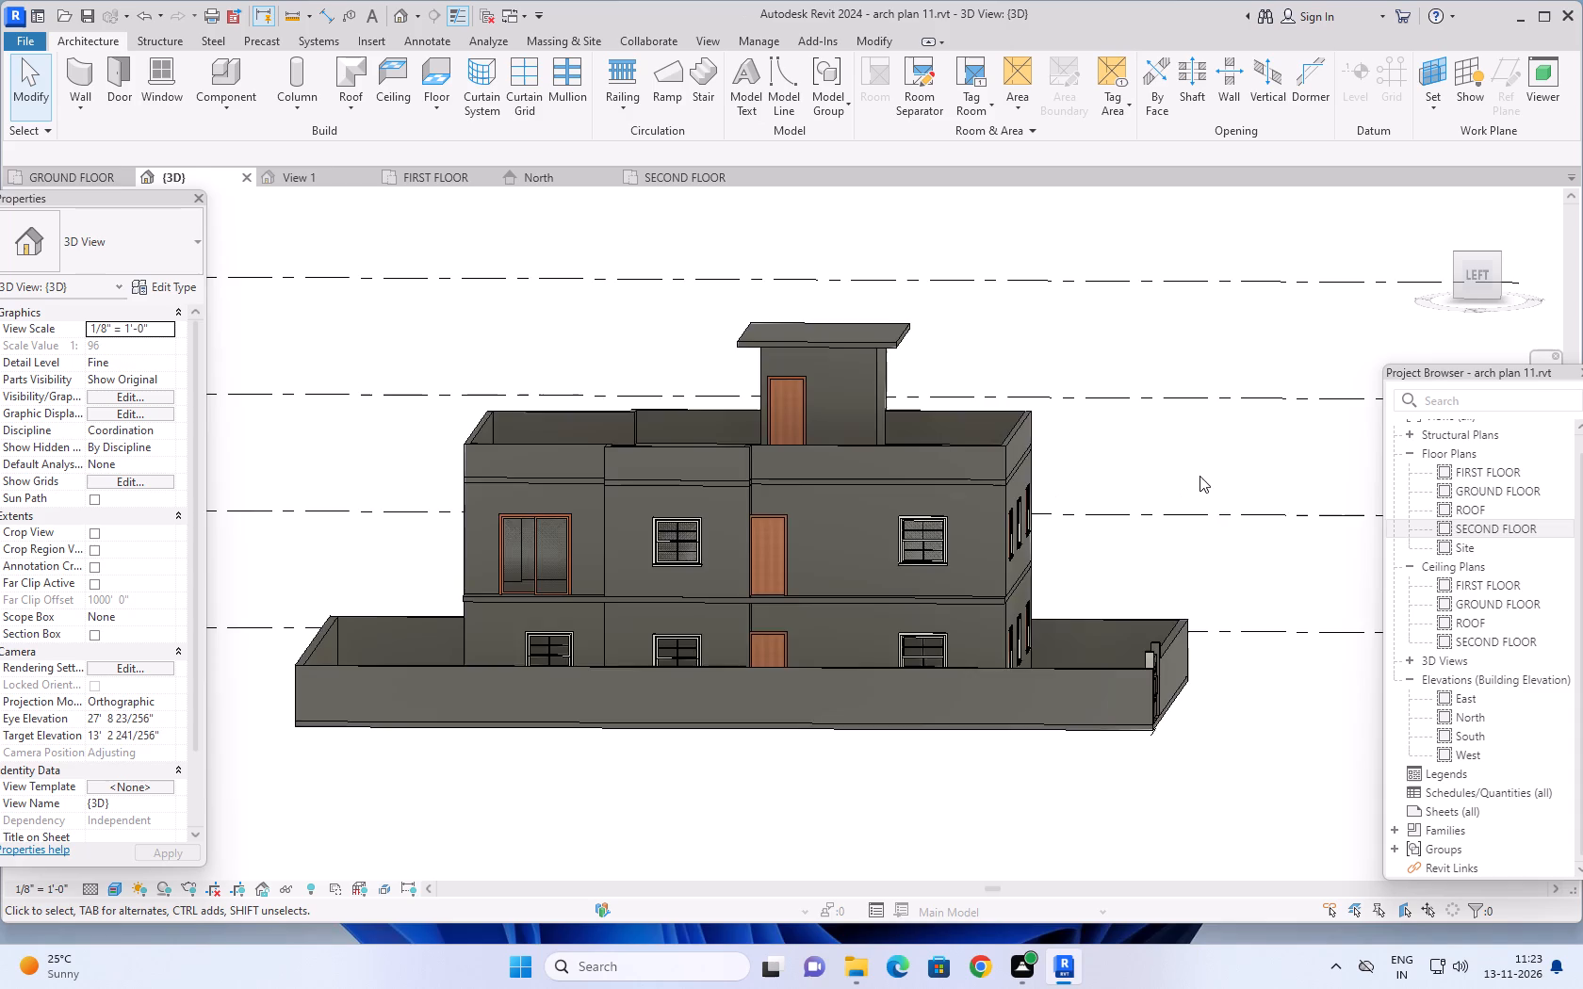
{"action": "scroll", "coordinate": [1199, 476], "scroll_direction": "down", "scroll_amount": 1}
{"action": "middle_click_drag", "start_coordinate": [971, 826], "coordinate": [977, 806], "text": "shift"}
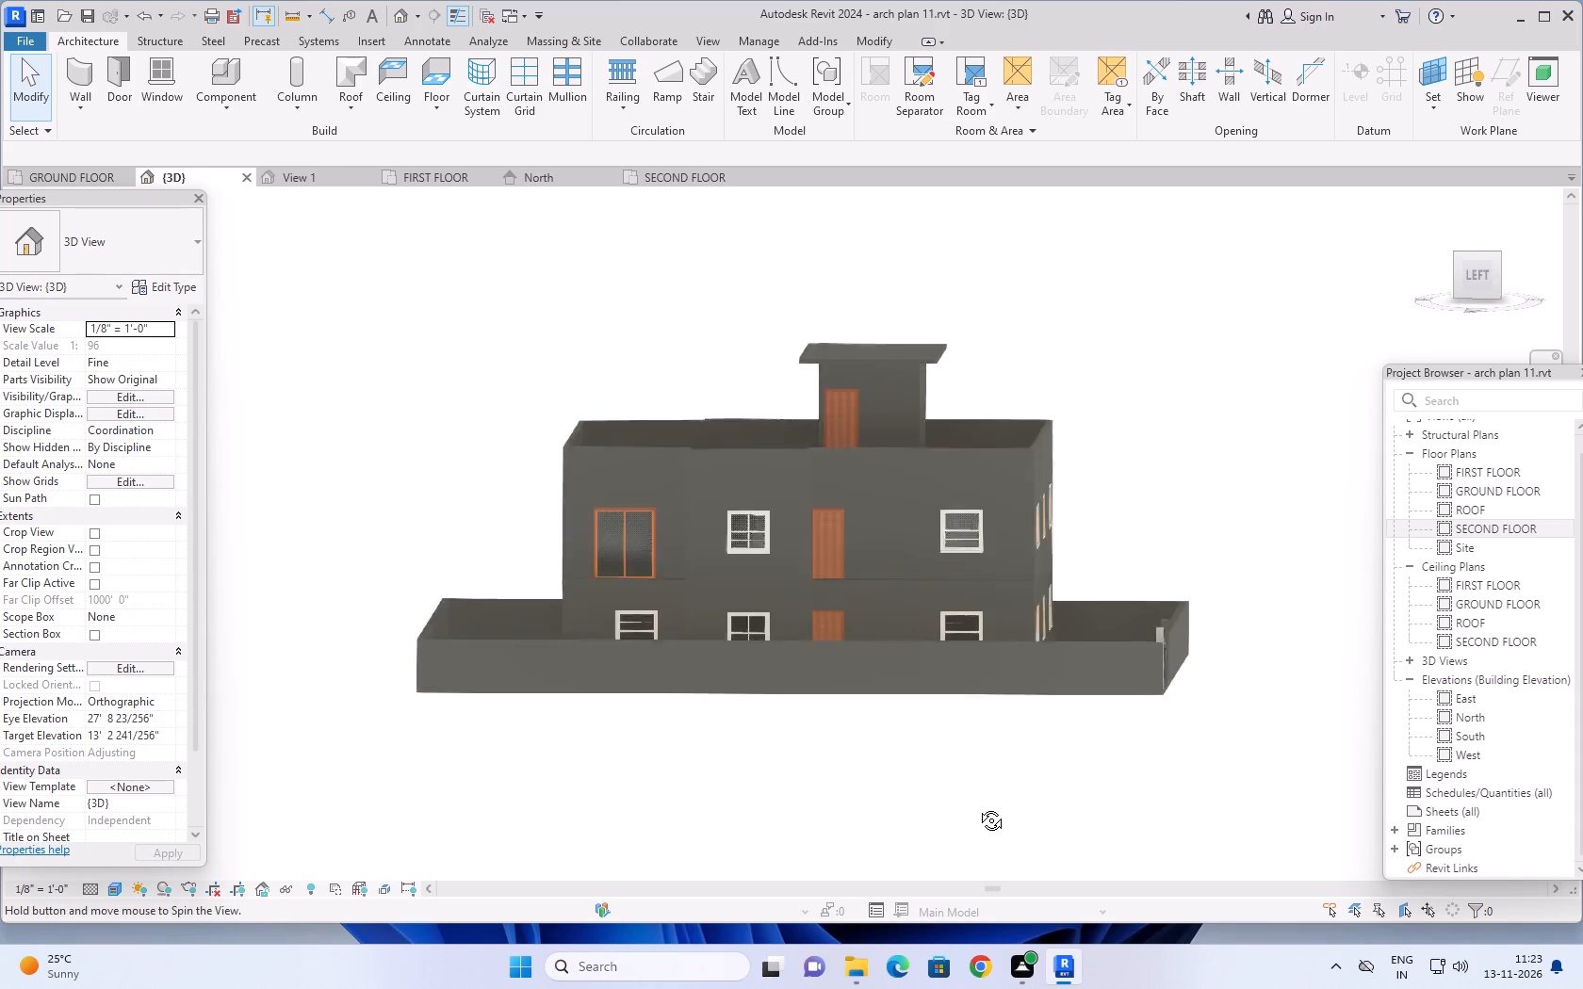
{"action": "middle_click_drag", "start_coordinate": [977, 806], "coordinate": [982, 781], "text": "shift"}
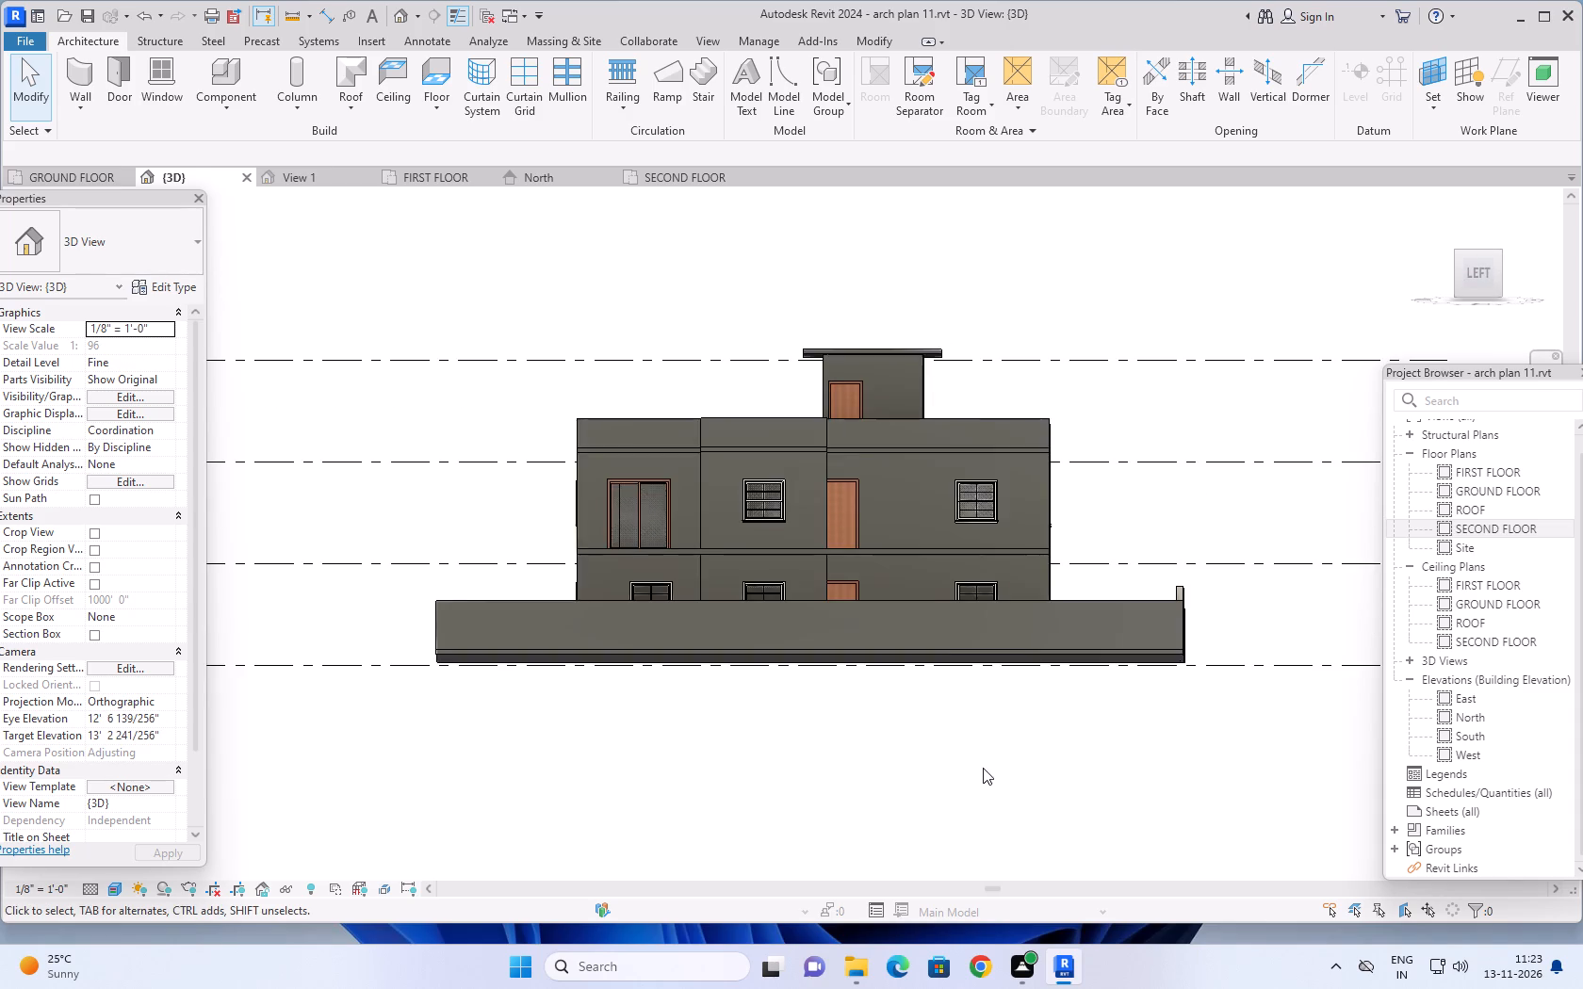
{"action": "scroll", "coordinate": [983, 768], "scroll_direction": "down", "scroll_amount": 2}
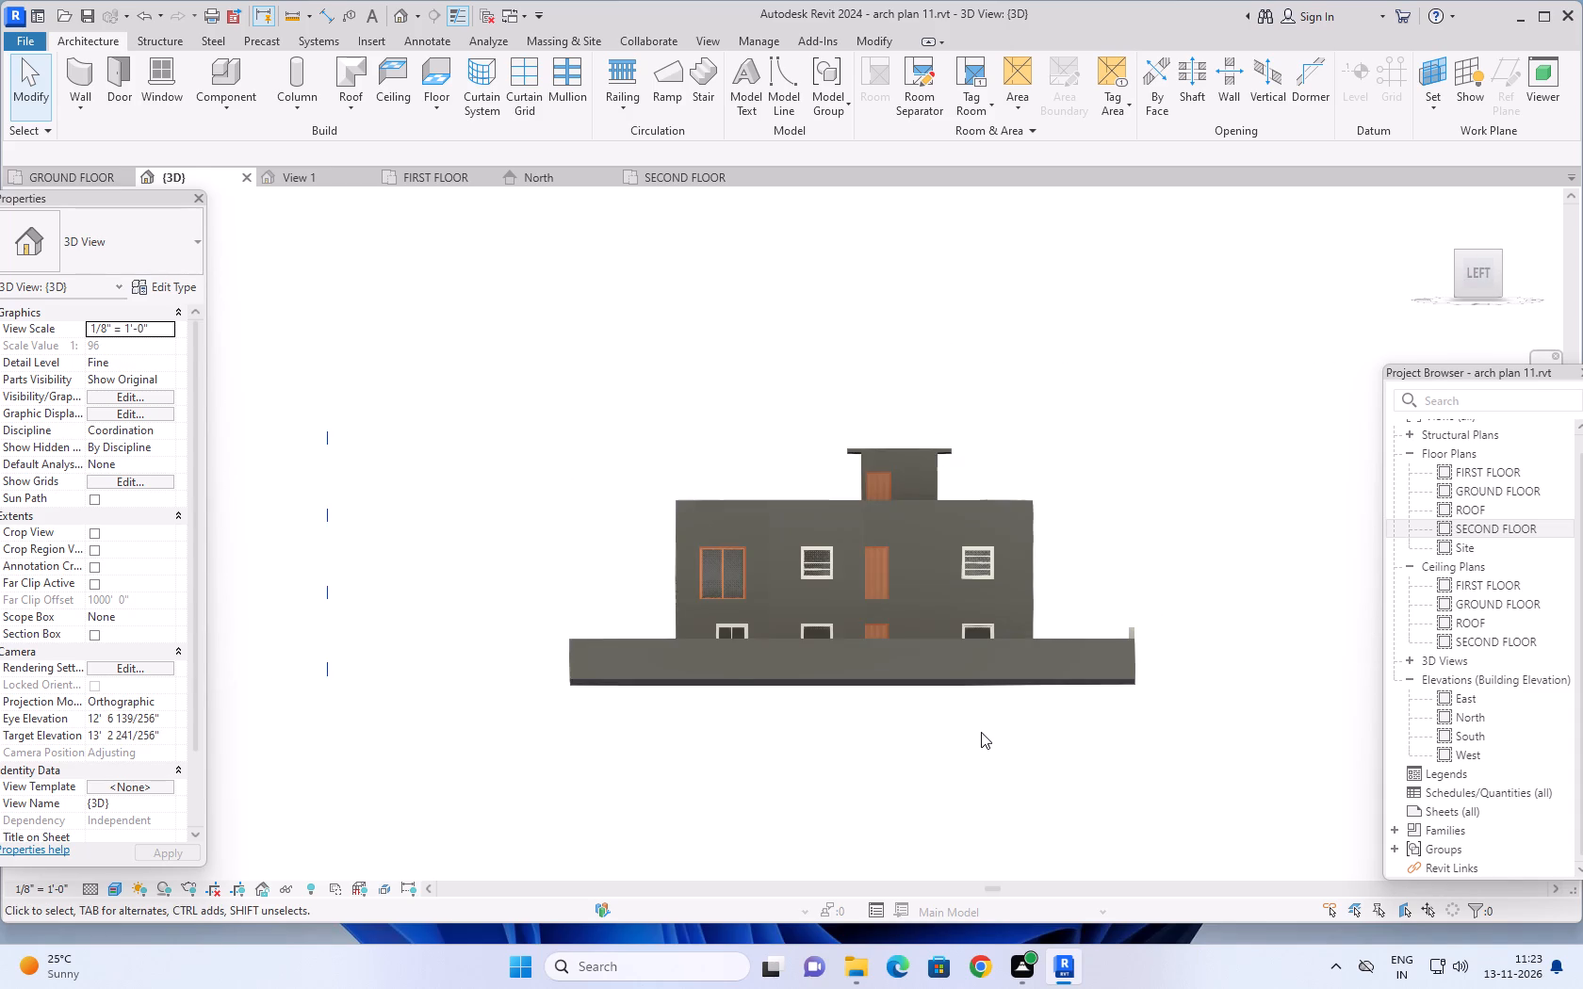
{"action": "middle_click_drag", "start_coordinate": [981, 732], "coordinate": [1169, 762], "text": "shift"}
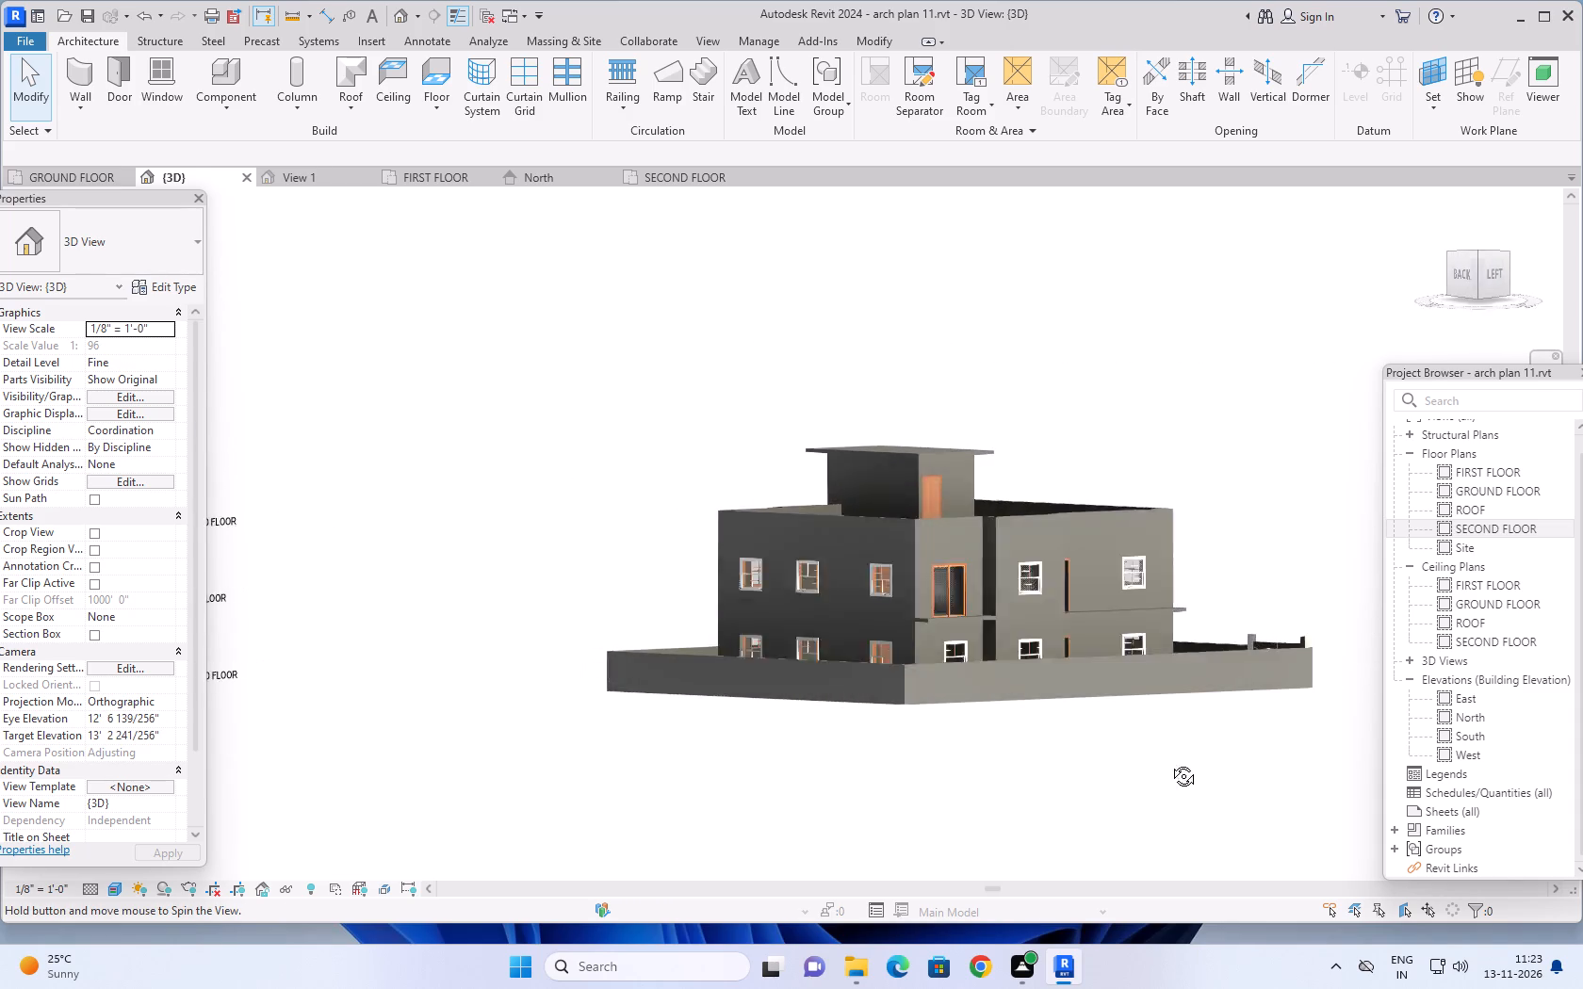
{"action": "middle_click_drag", "start_coordinate": [1169, 762], "coordinate": [1225, 775], "text": "shift"}
{"action": "scroll", "coordinate": [1226, 745], "scroll_direction": "up", "scroll_amount": 1}
{"action": "middle_click_drag", "start_coordinate": [1217, 745], "coordinate": [1164, 776]}
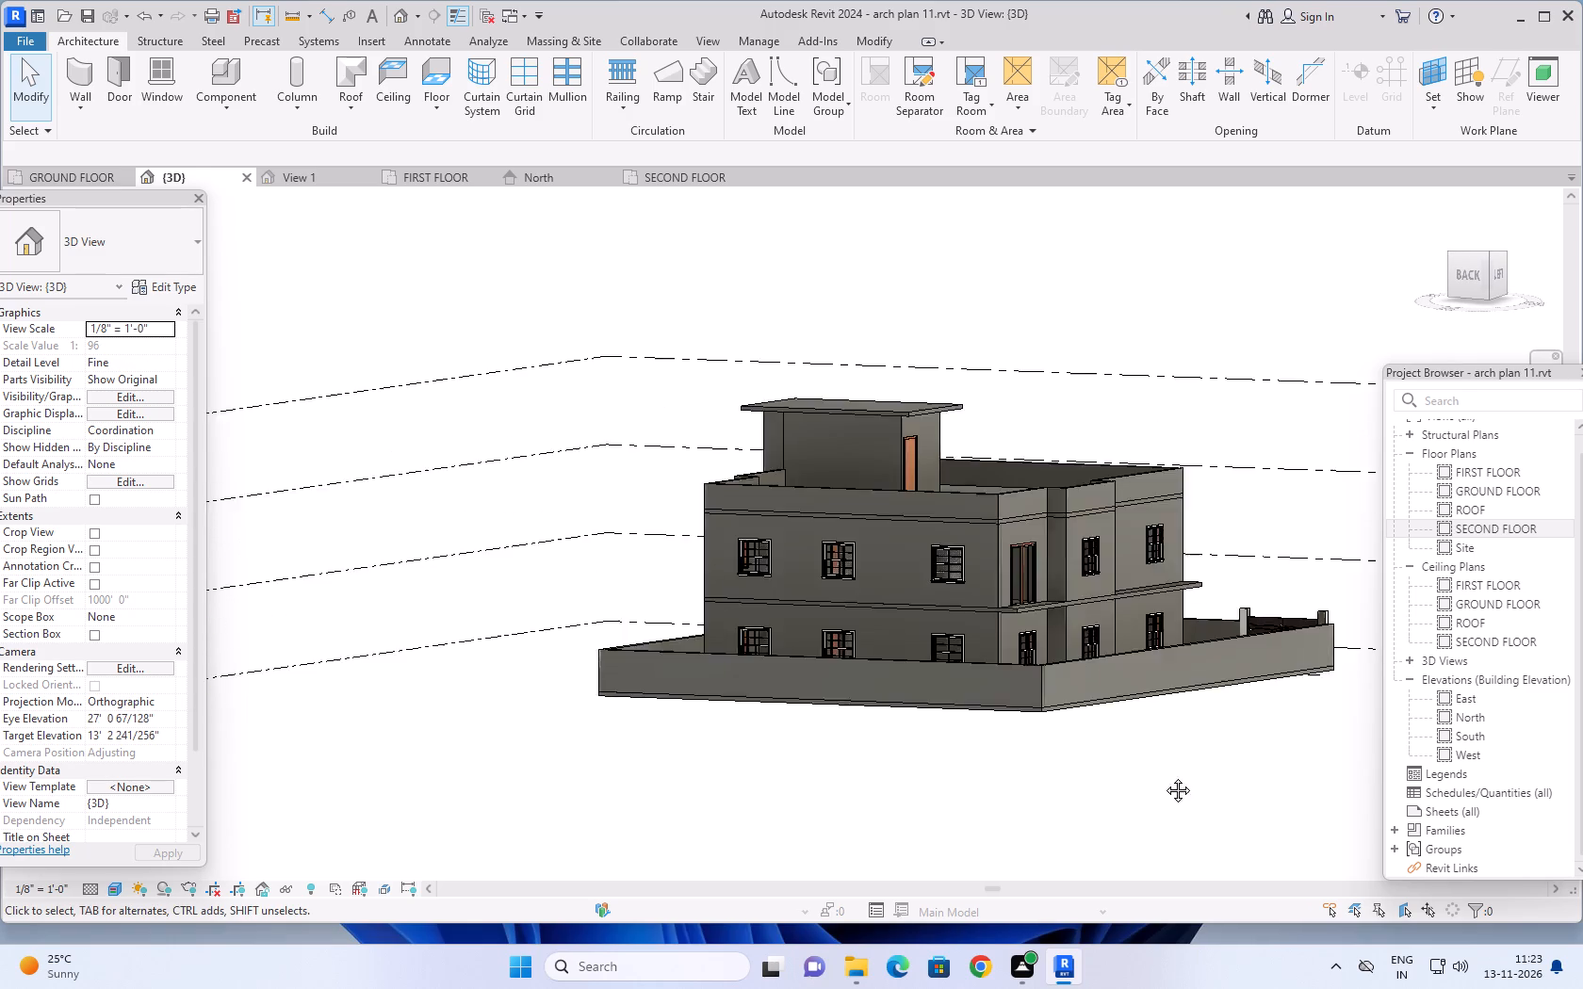
{"action": "middle_click_drag", "start_coordinate": [1164, 776], "coordinate": [1075, 783]}
{"action": "scroll", "coordinate": [938, 458], "scroll_direction": "up", "scroll_amount": 2}
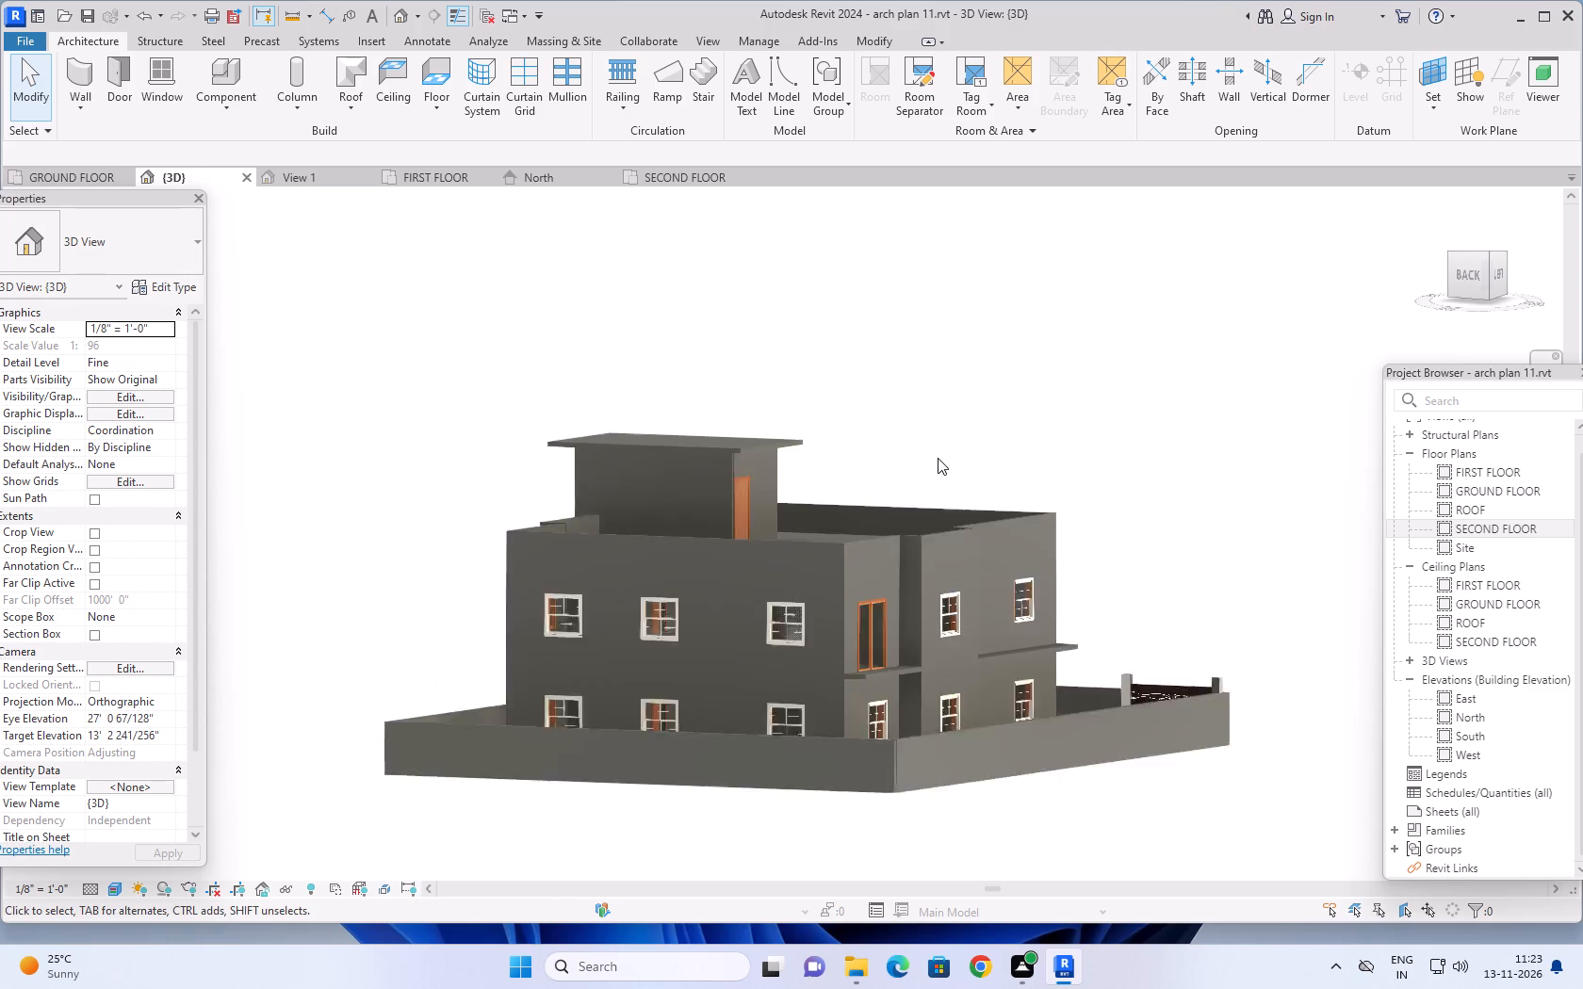
{"action": "scroll", "coordinate": [938, 458], "scroll_direction": "up", "scroll_amount": 2}
{"action": "middle_click_drag", "start_coordinate": [947, 430], "coordinate": [1040, 316]}
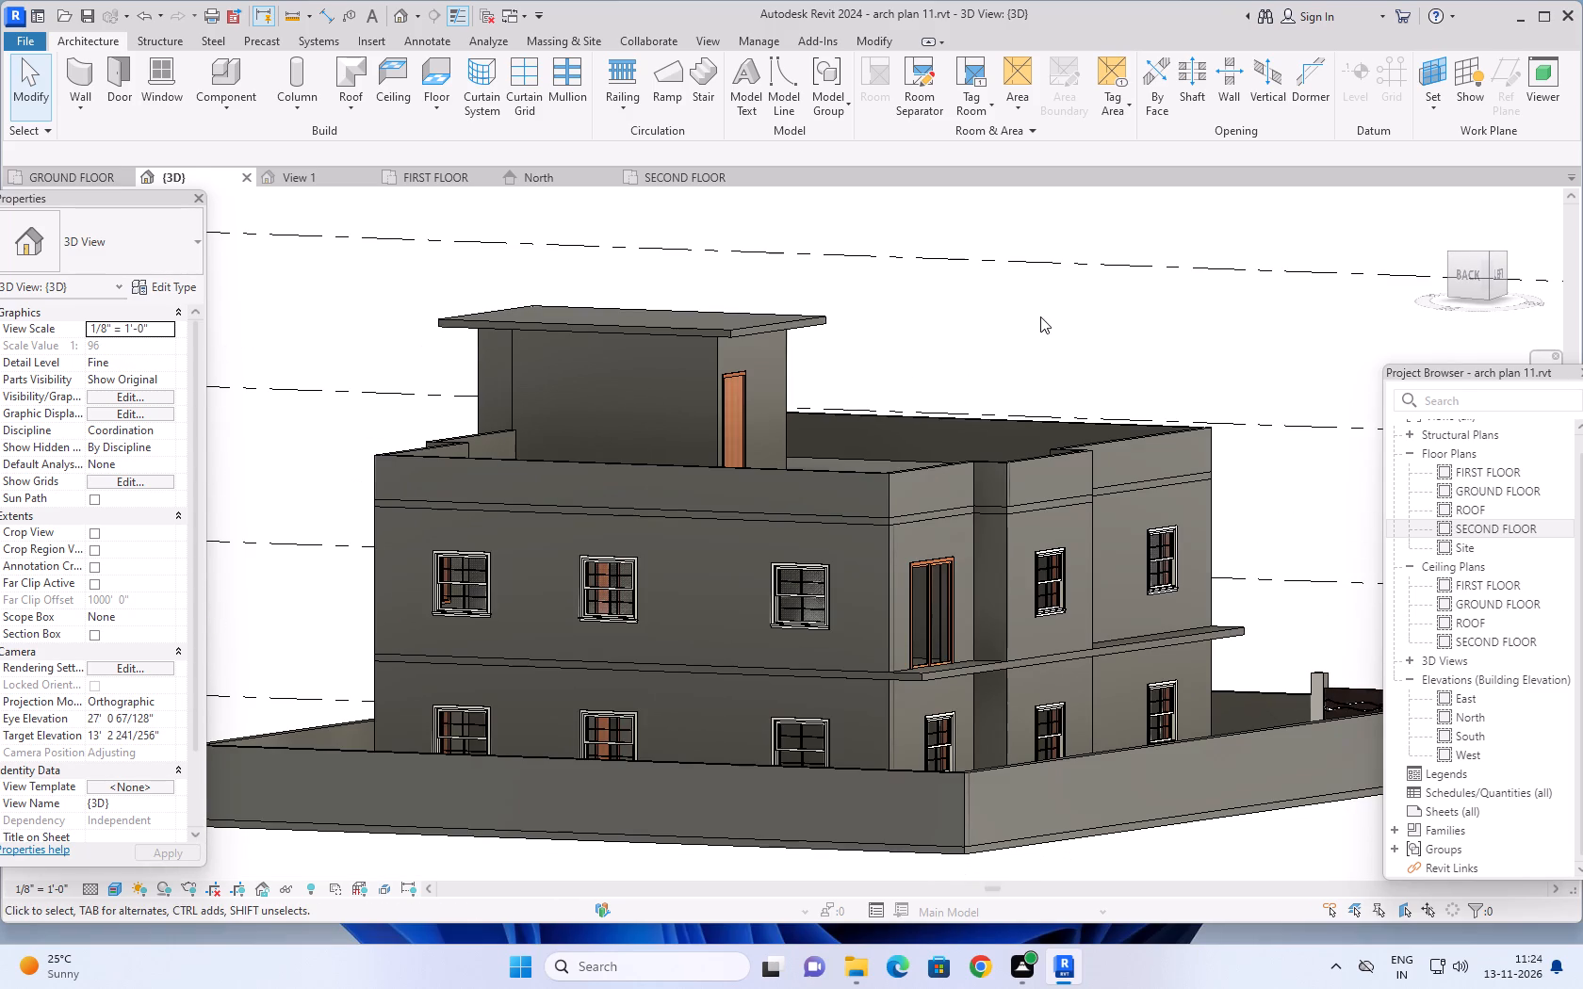
Inspect the first-floor double sliding door and the wall around it up close.
{"action": "scroll", "coordinate": [1040, 316], "scroll_direction": "up", "scroll_amount": 1}
{"action": "scroll", "coordinate": [884, 590], "scroll_direction": "up", "scroll_amount": 8}
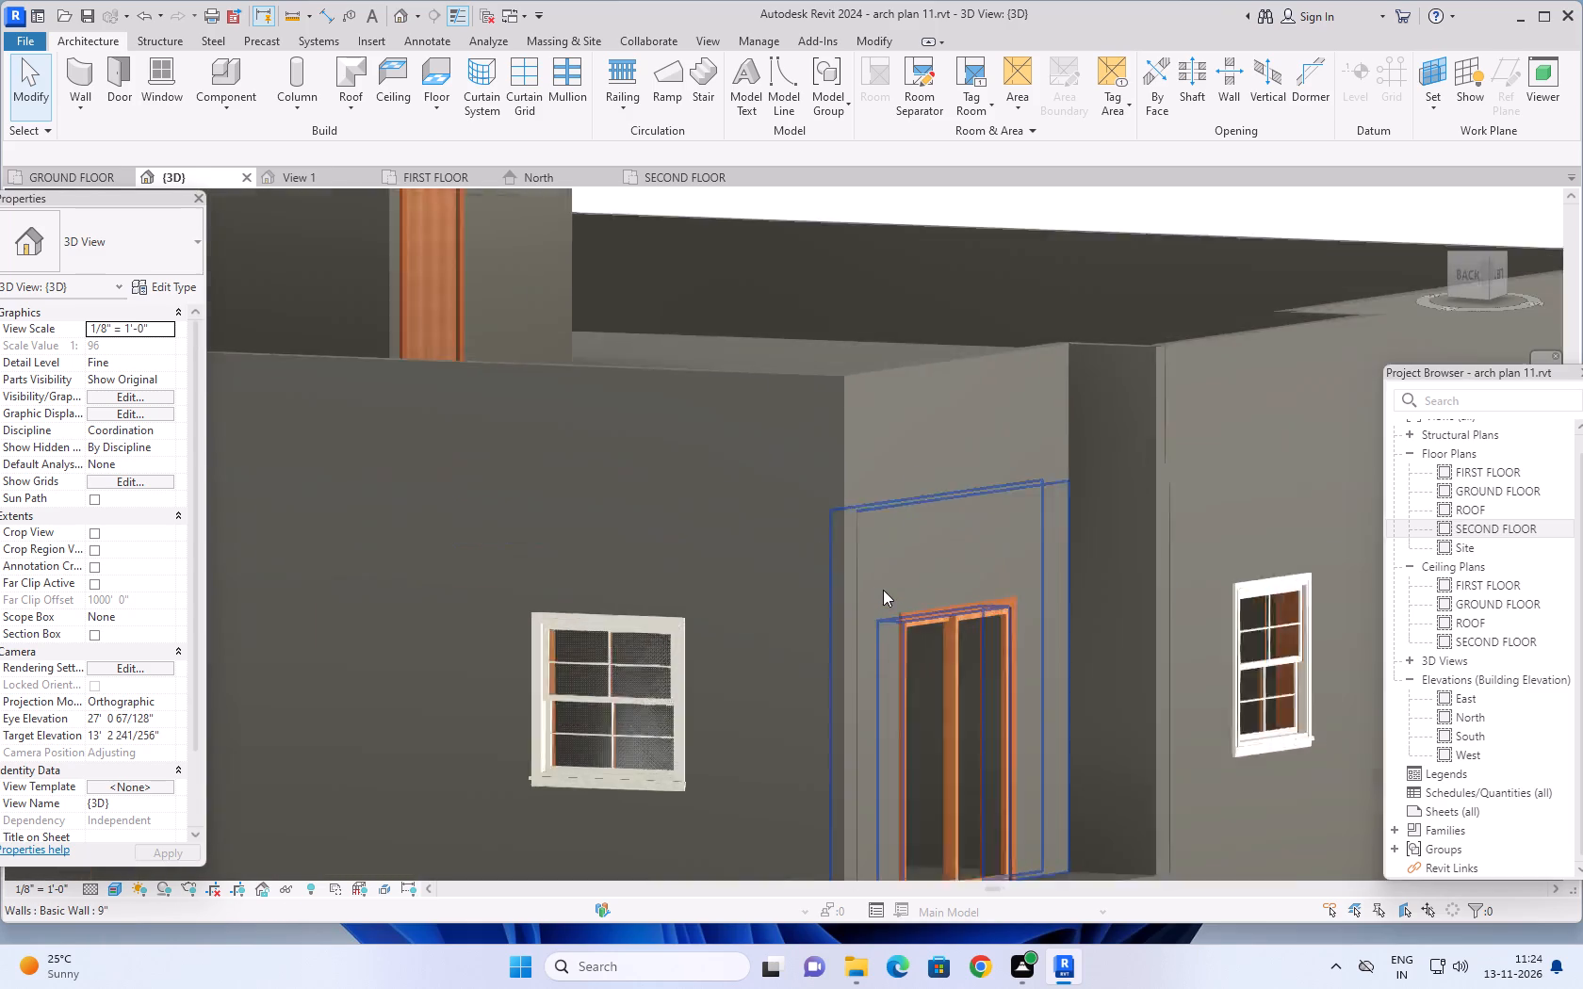
{"action": "scroll", "coordinate": [883, 590], "scroll_direction": "up", "scroll_amount": 1}
{"action": "scroll", "coordinate": [981, 714], "scroll_direction": "up", "scroll_amount": 7}
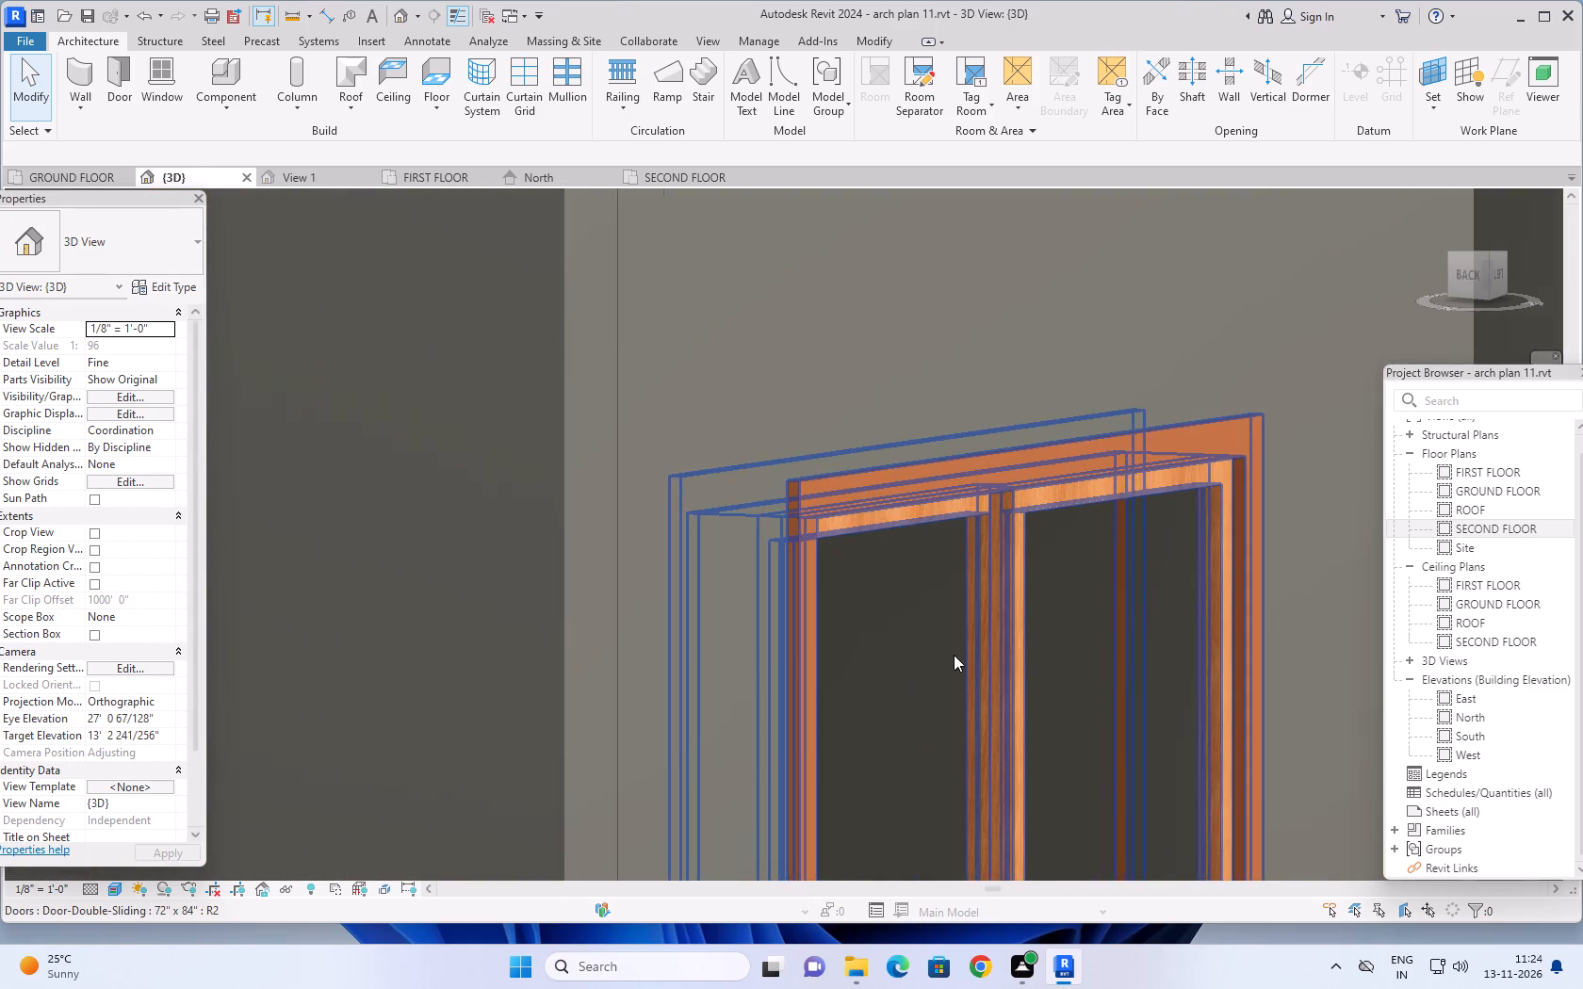
{"action": "scroll", "coordinate": [921, 685], "scroll_direction": "up", "scroll_amount": 17}
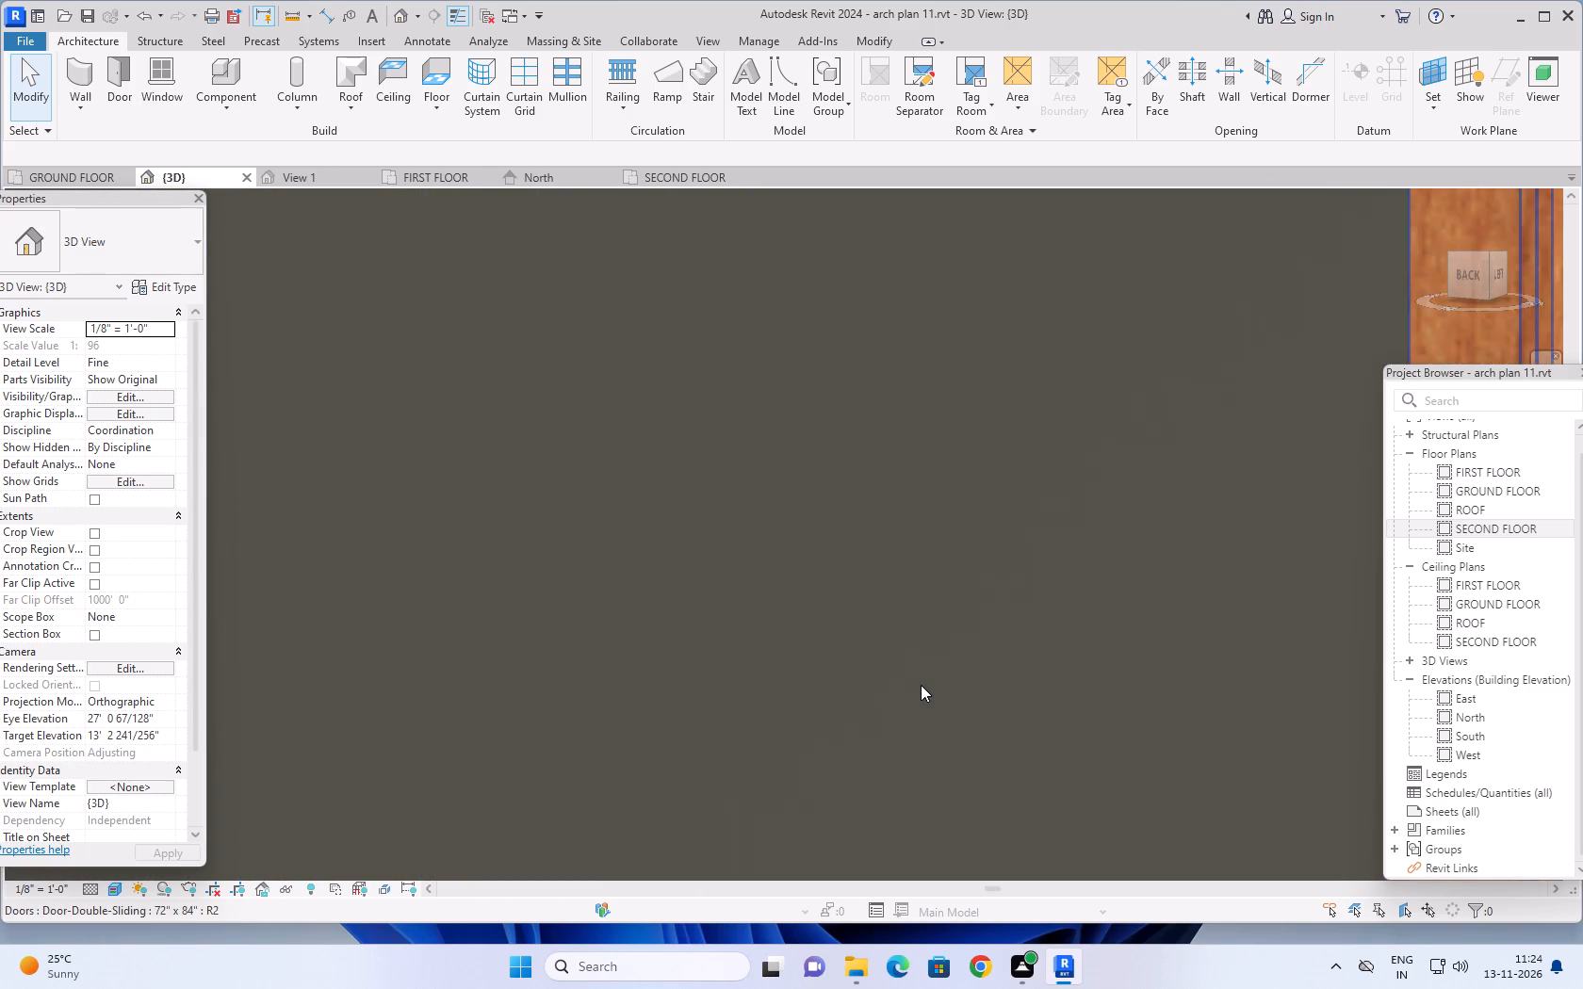
{"action": "scroll", "coordinate": [921, 685], "scroll_direction": "down", "scroll_amount": 16}
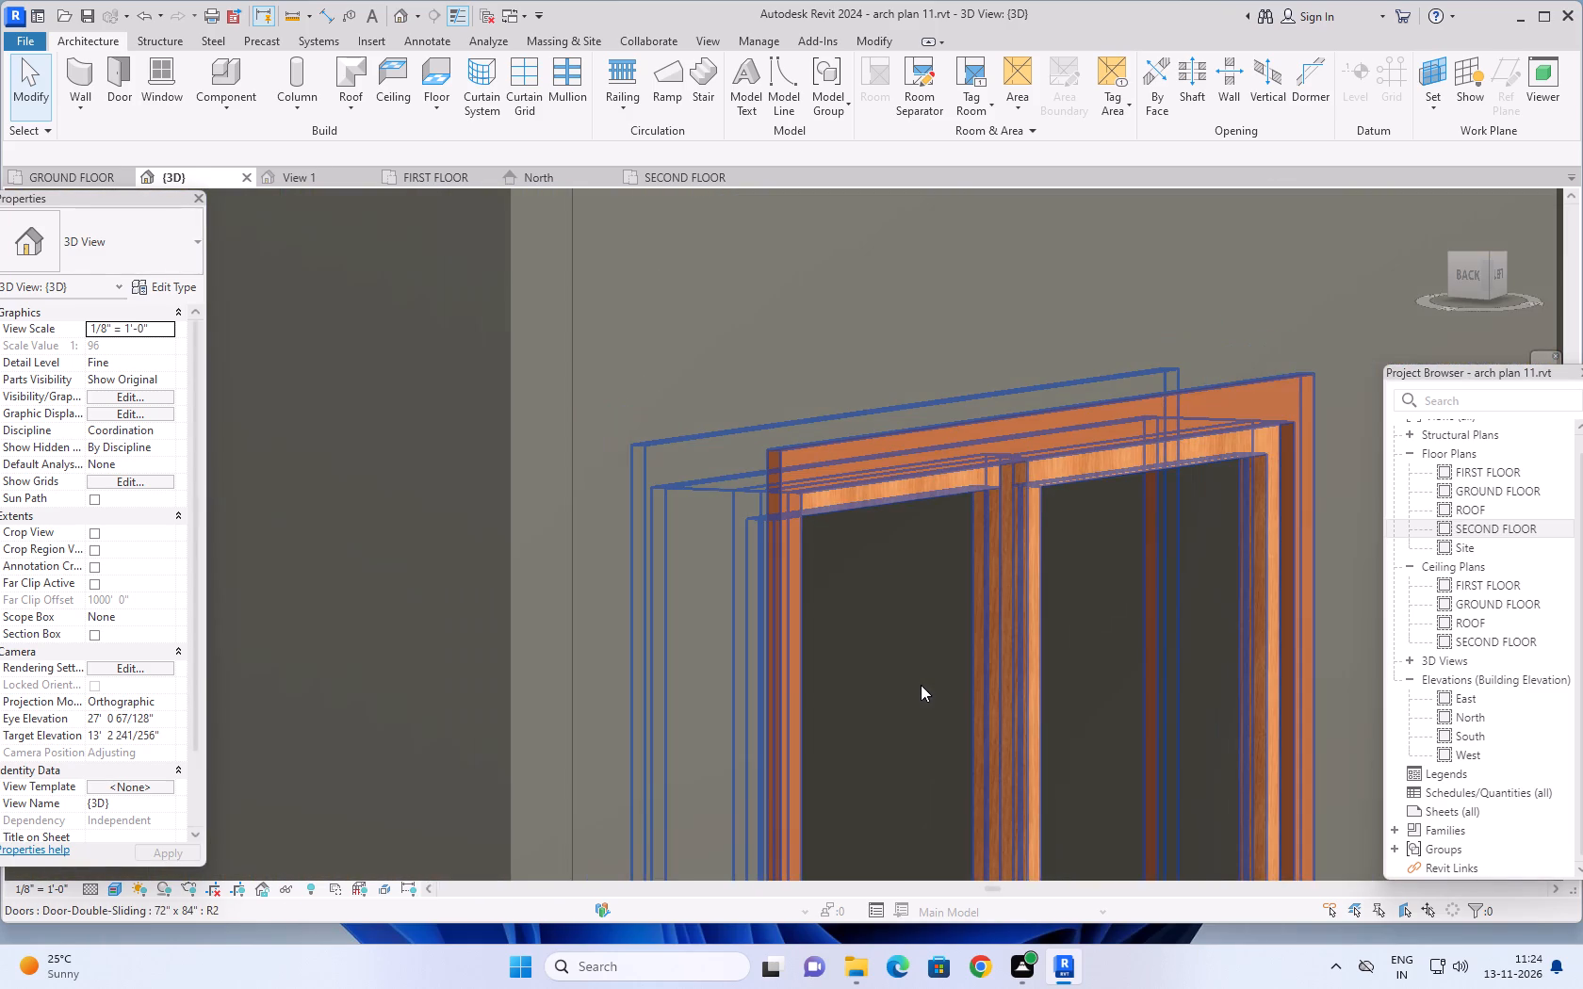
{"action": "scroll", "coordinate": [960, 673], "scroll_direction": "down", "scroll_amount": 19}
{"action": "scroll", "coordinate": [960, 673], "scroll_direction": "down", "scroll_amount": 3}
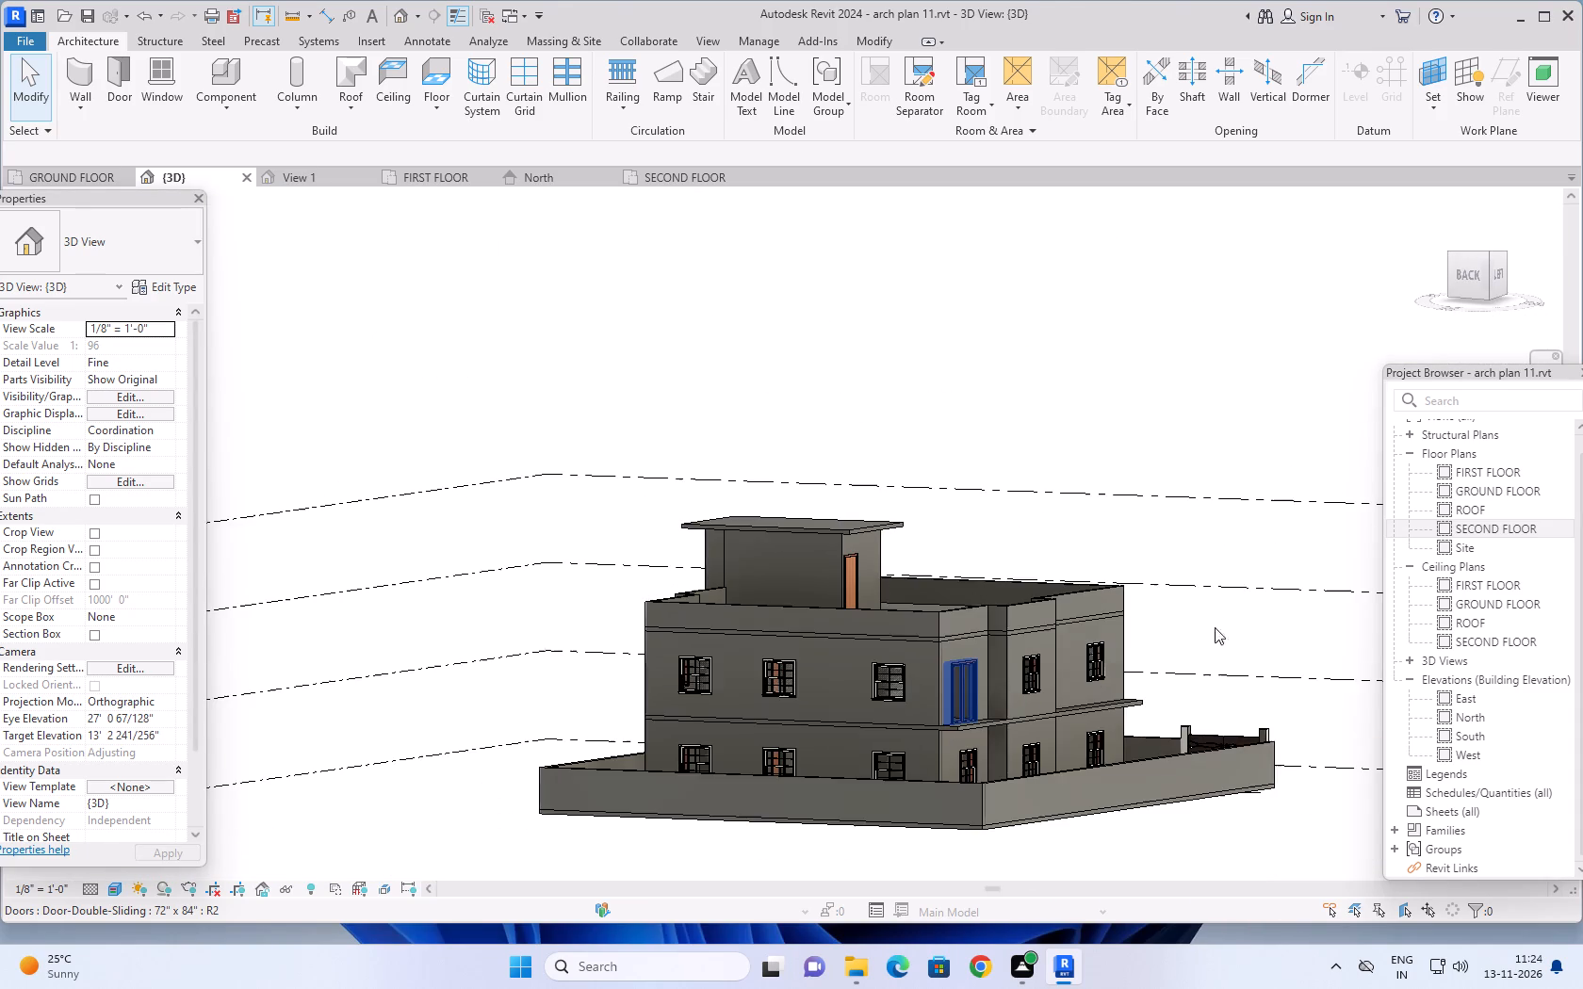
Examine the building's back, right and front faces and the boundary wall around to the front gate.
{"action": "middle_click_drag", "start_coordinate": [1223, 644], "coordinate": [1191, 599]}
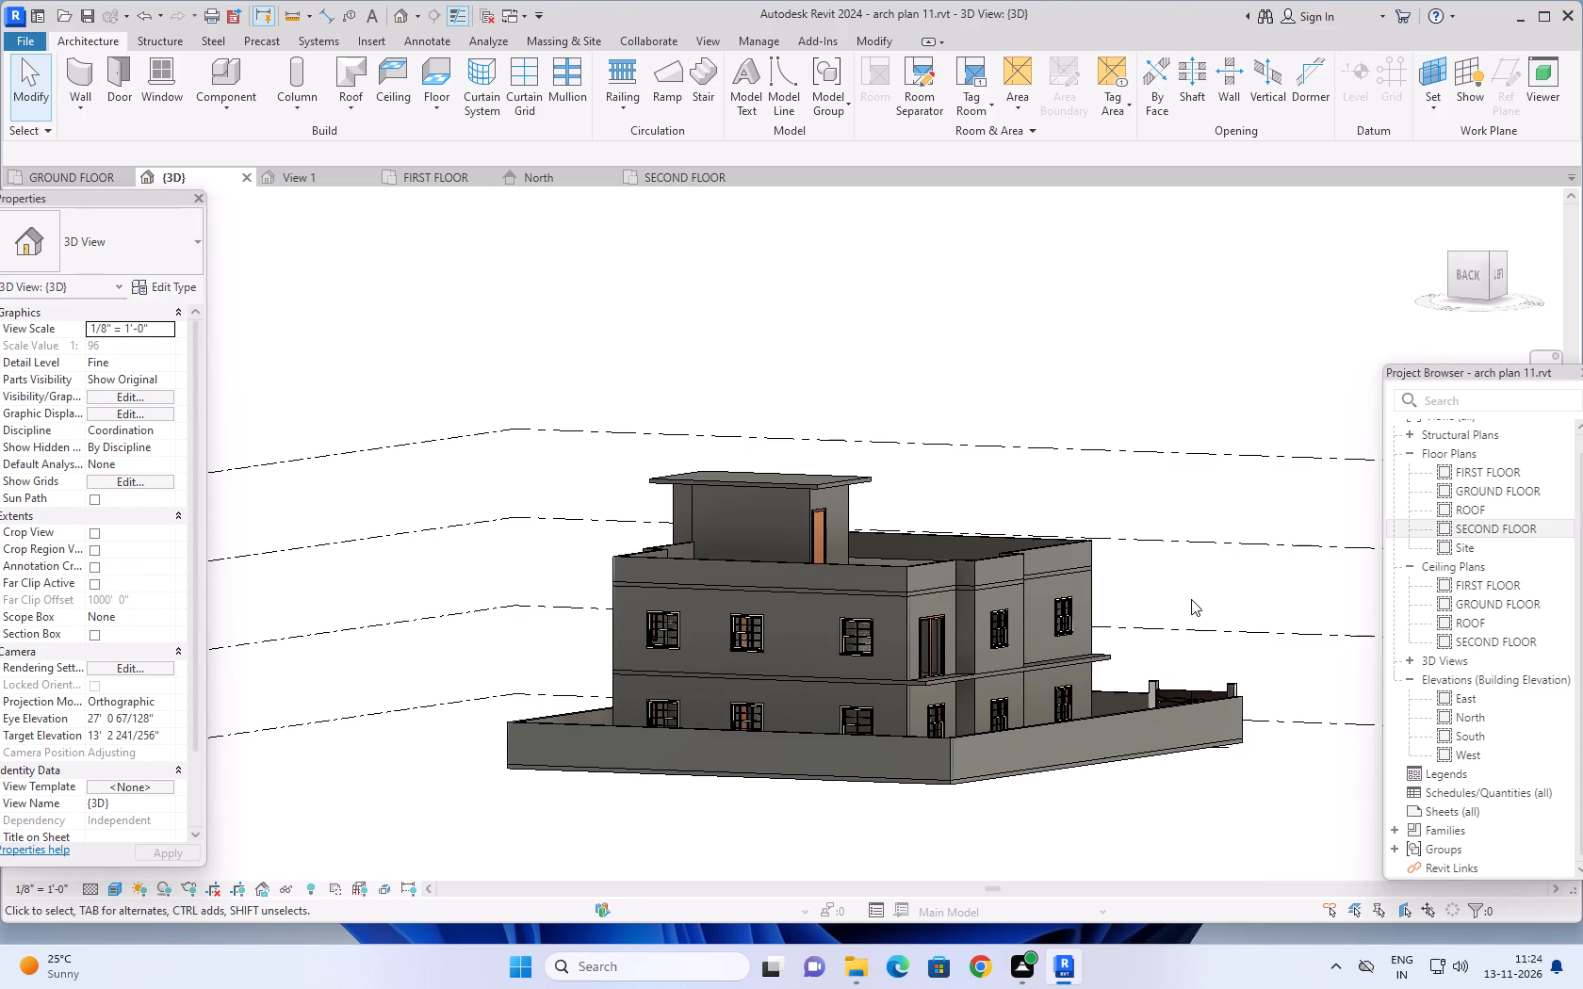
{"action": "scroll", "coordinate": [1191, 599], "scroll_direction": "down", "scroll_amount": 1}
{"action": "middle_click_drag", "start_coordinate": [1191, 598], "coordinate": [1152, 579]}
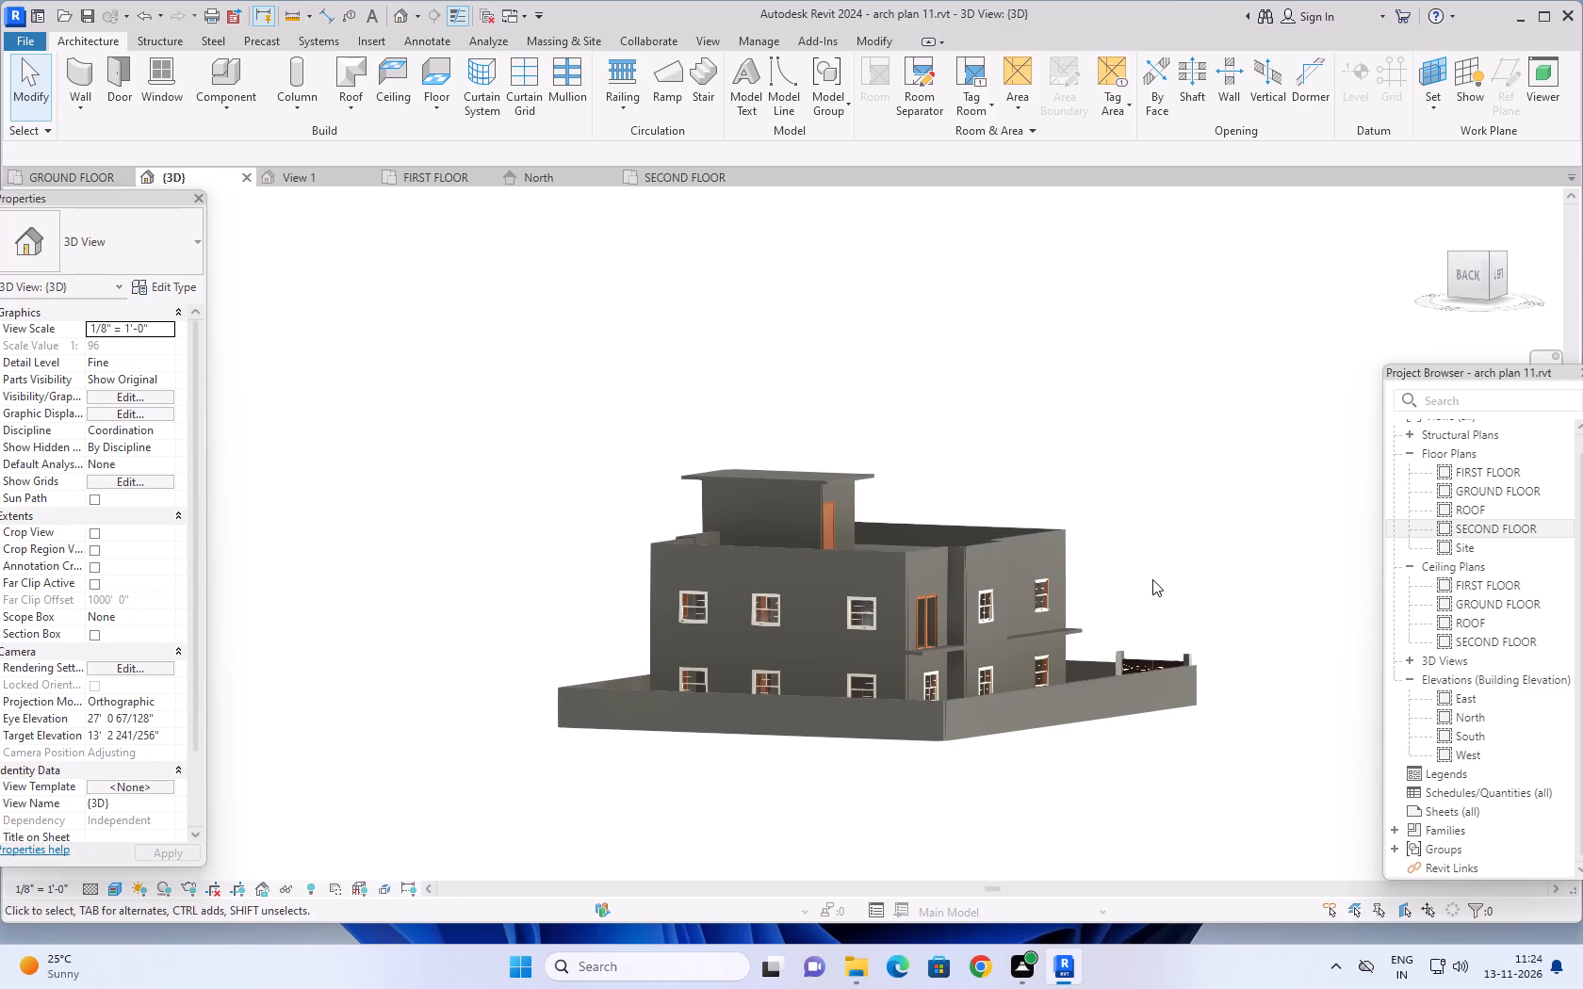
{"action": "scroll", "coordinate": [1152, 579], "scroll_direction": "down", "scroll_amount": 2}
{"action": "middle_click_drag", "start_coordinate": [1152, 579], "coordinate": [1137, 591]}
{"action": "middle_click_drag", "start_coordinate": [1137, 591], "coordinate": [1147, 605], "text": "shift"}
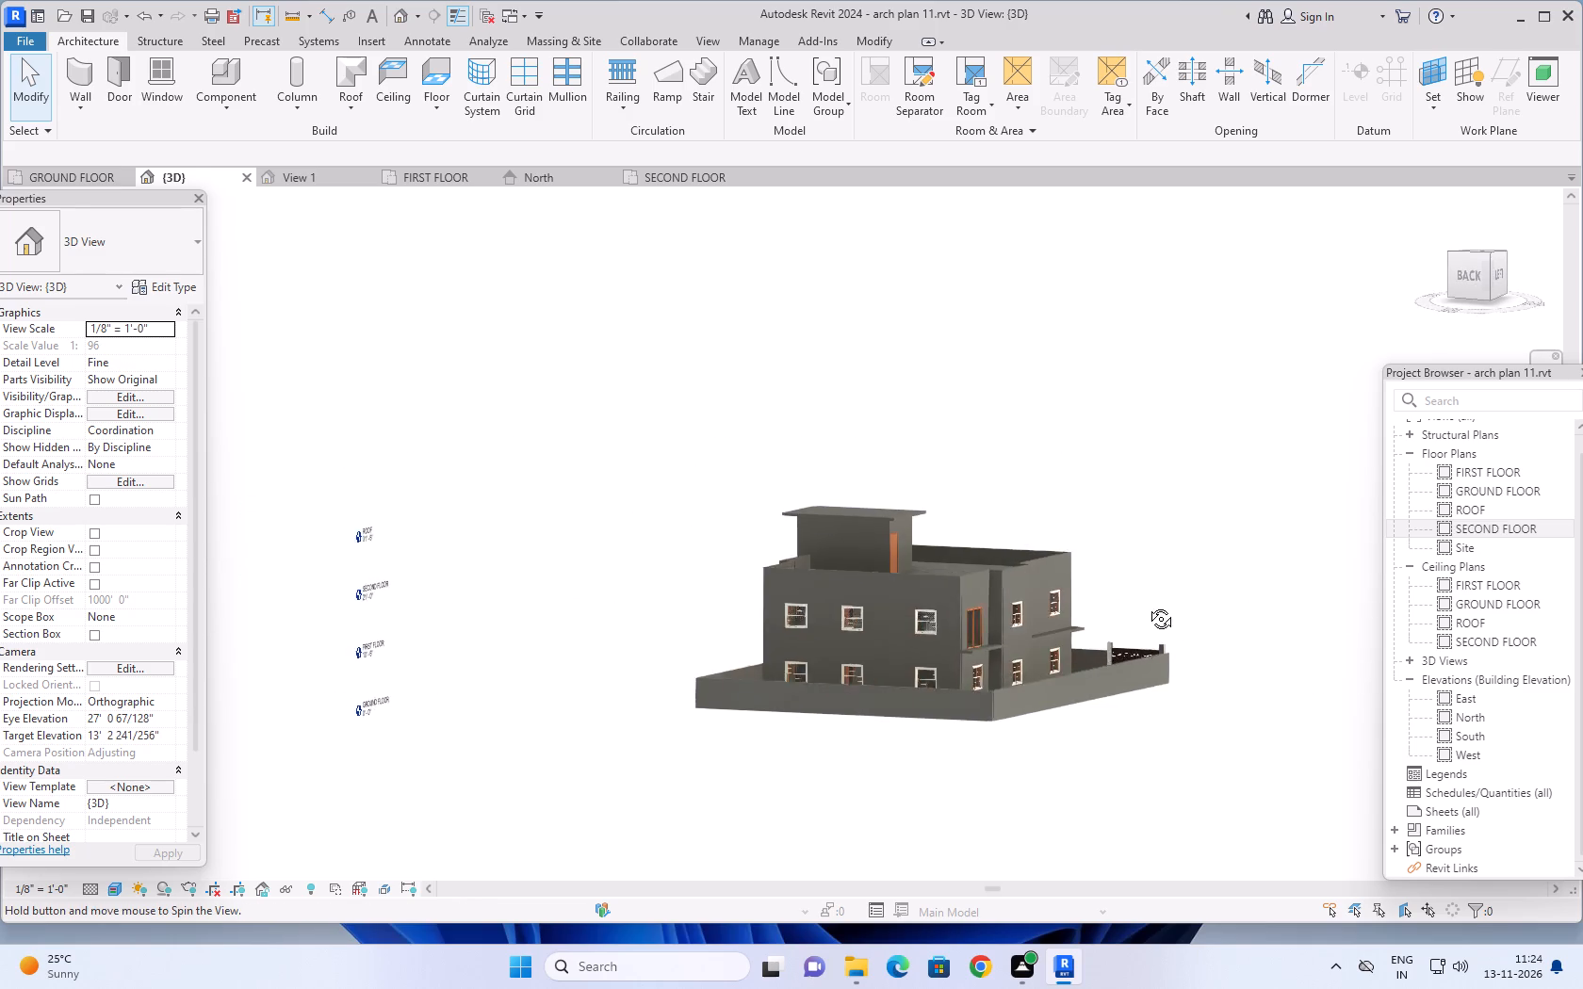
{"action": "middle_click_drag", "start_coordinate": [1147, 605], "coordinate": [431, 627], "text": "shift"}
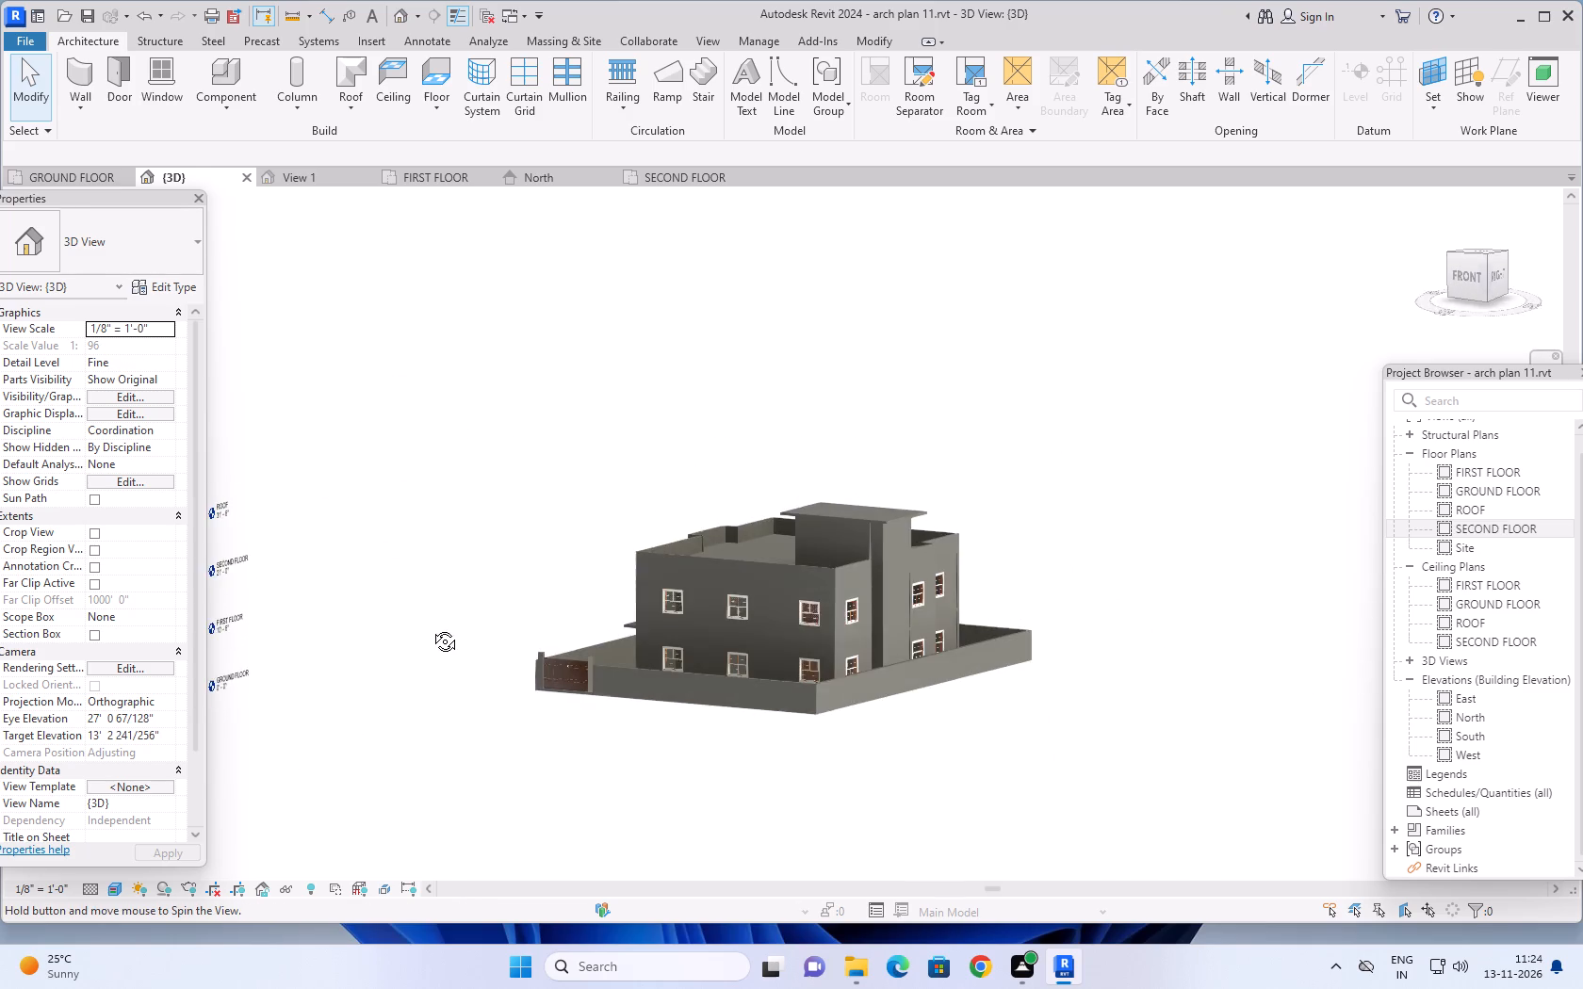
{"action": "middle_click_drag", "start_coordinate": [431, 627], "coordinate": [546, 607], "text": "shift"}
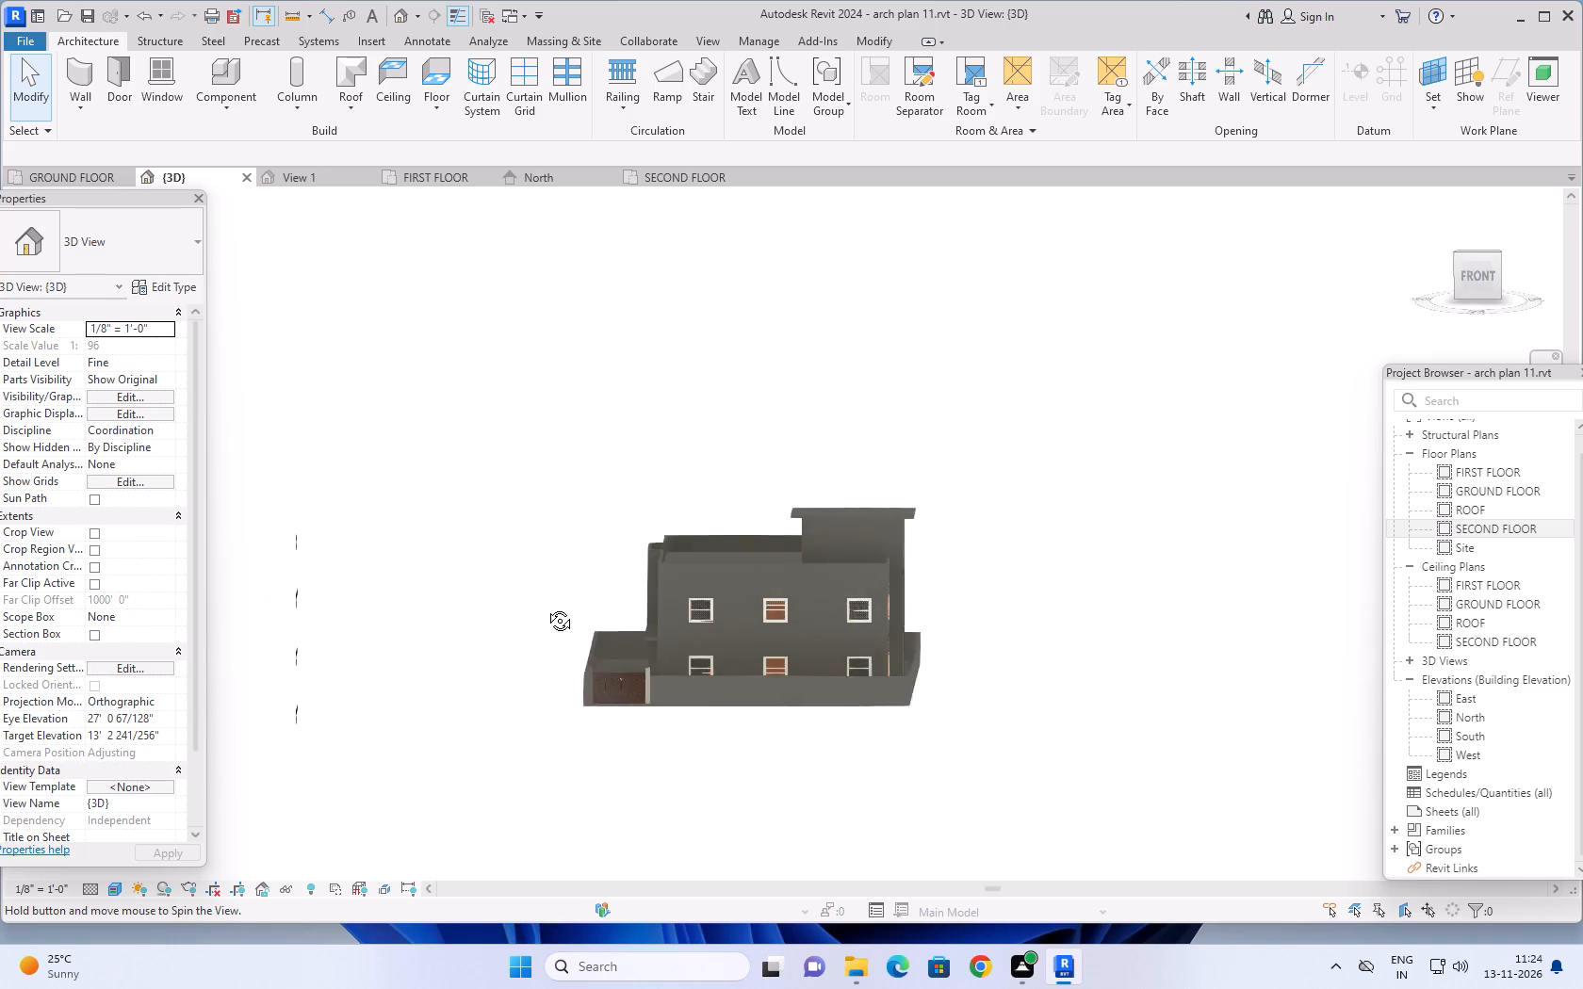
{"action": "middle_click_drag", "start_coordinate": [546, 607], "coordinate": [563, 610], "text": "shift"}
{"action": "scroll", "coordinate": [630, 738], "scroll_direction": "up", "scroll_amount": 7}
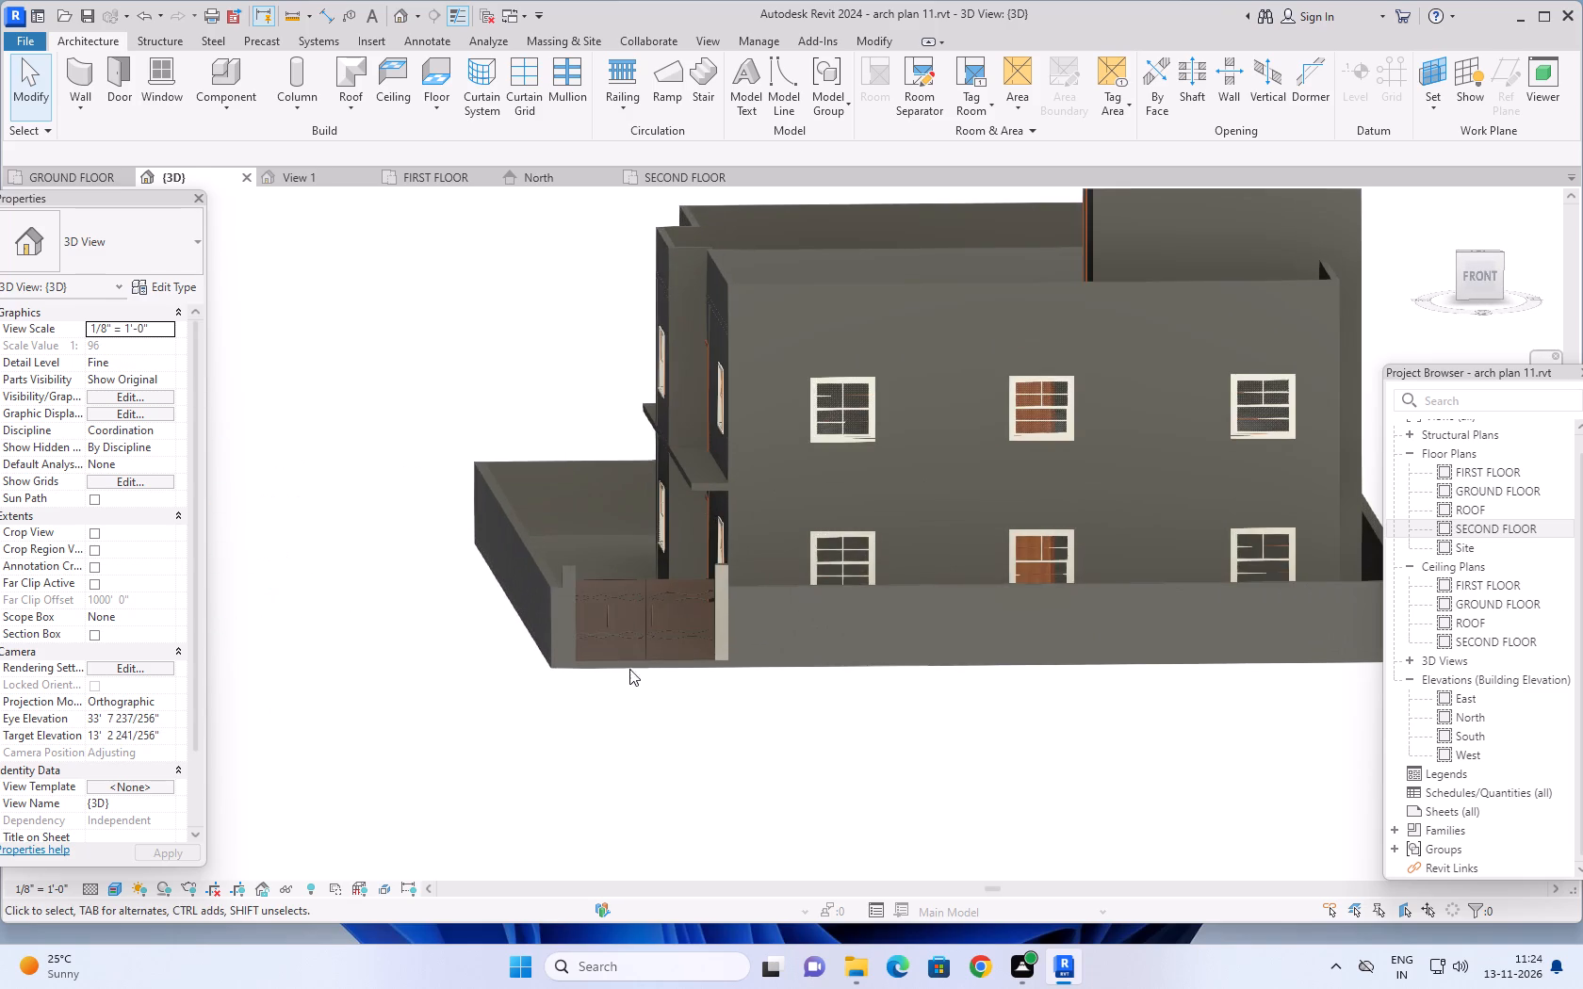
{"action": "scroll", "coordinate": [603, 747], "scroll_direction": "down", "scroll_amount": 4}
{"action": "middle_click_drag", "start_coordinate": [602, 745], "coordinate": [598, 716]}
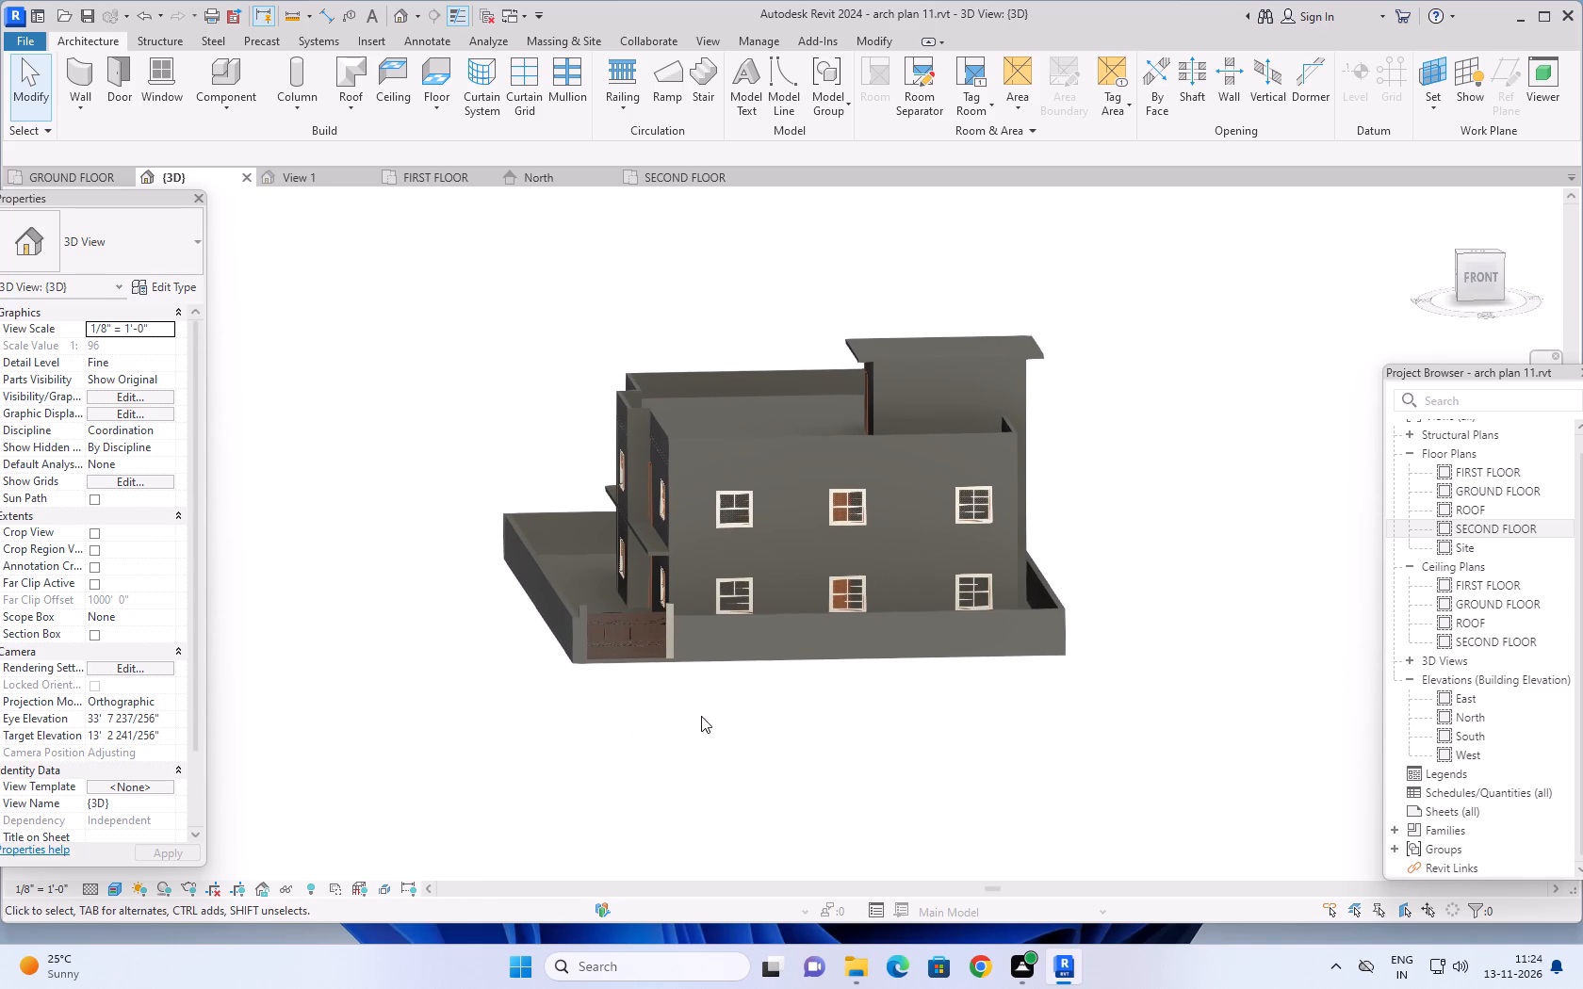
{"action": "middle_click_drag", "start_coordinate": [838, 733], "coordinate": [1023, 812]}
{"action": "scroll", "coordinate": [1032, 813], "scroll_direction": "up", "scroll_amount": 1}
{"action": "middle_click_drag", "start_coordinate": [970, 787], "coordinate": [934, 757], "text": "shift"}
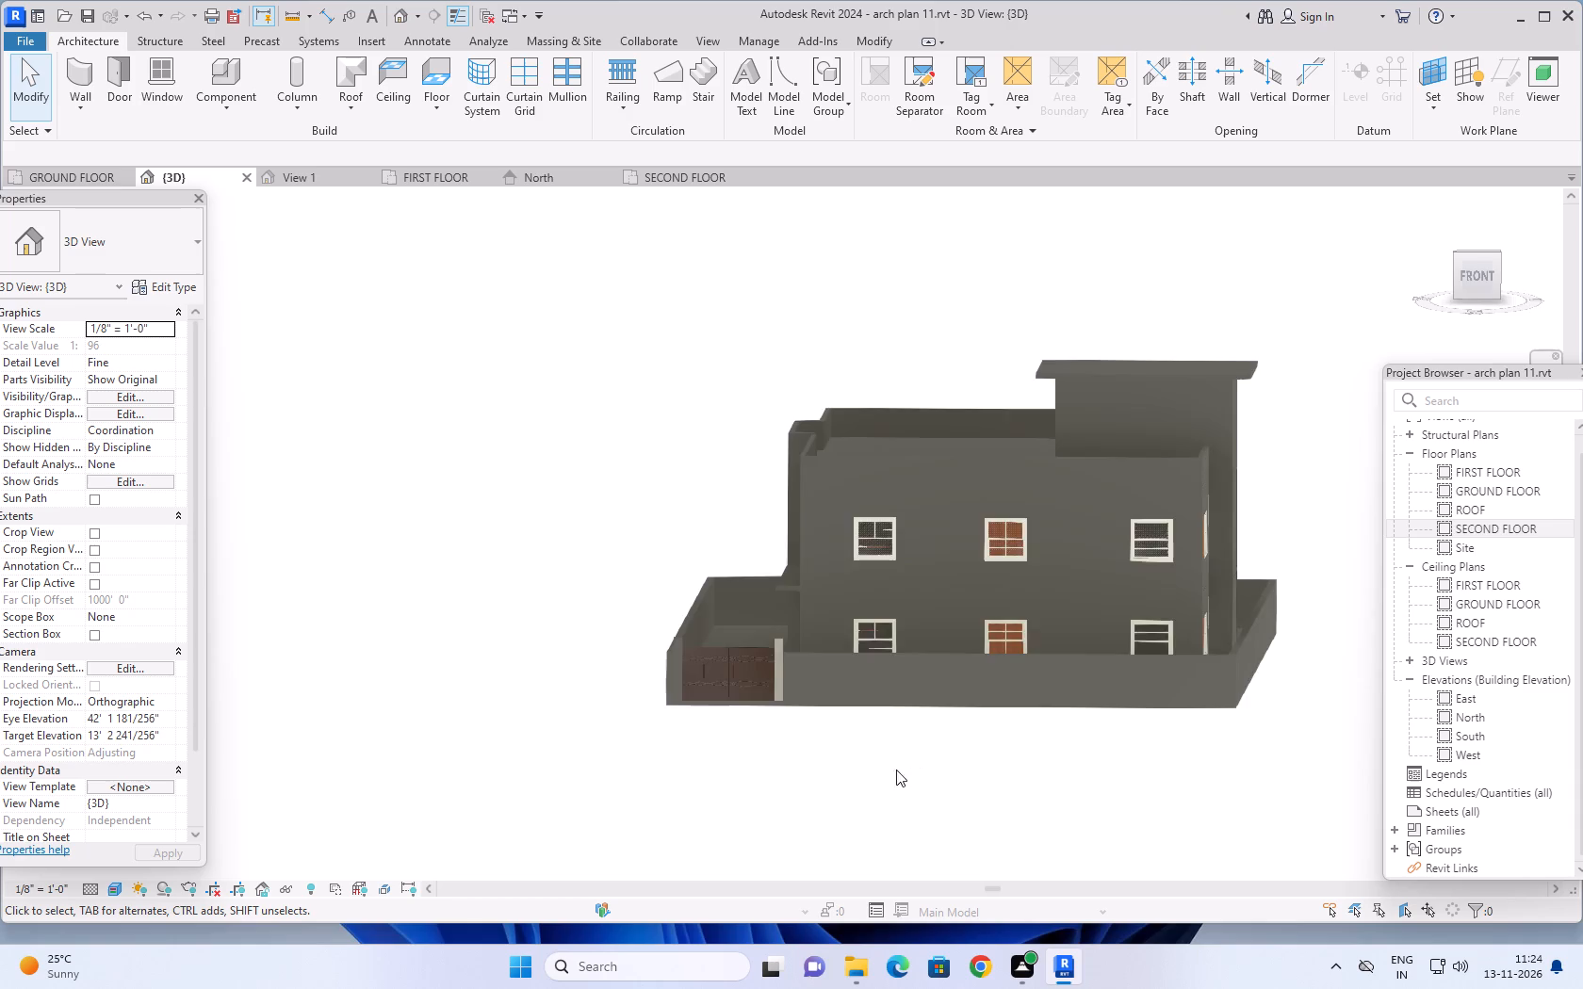
Open the front gate's family for editing and delete the stray horizontal model line beneath the two gate leaves.
{"action": "scroll", "coordinate": [712, 759], "scroll_direction": "up", "scroll_amount": 10}
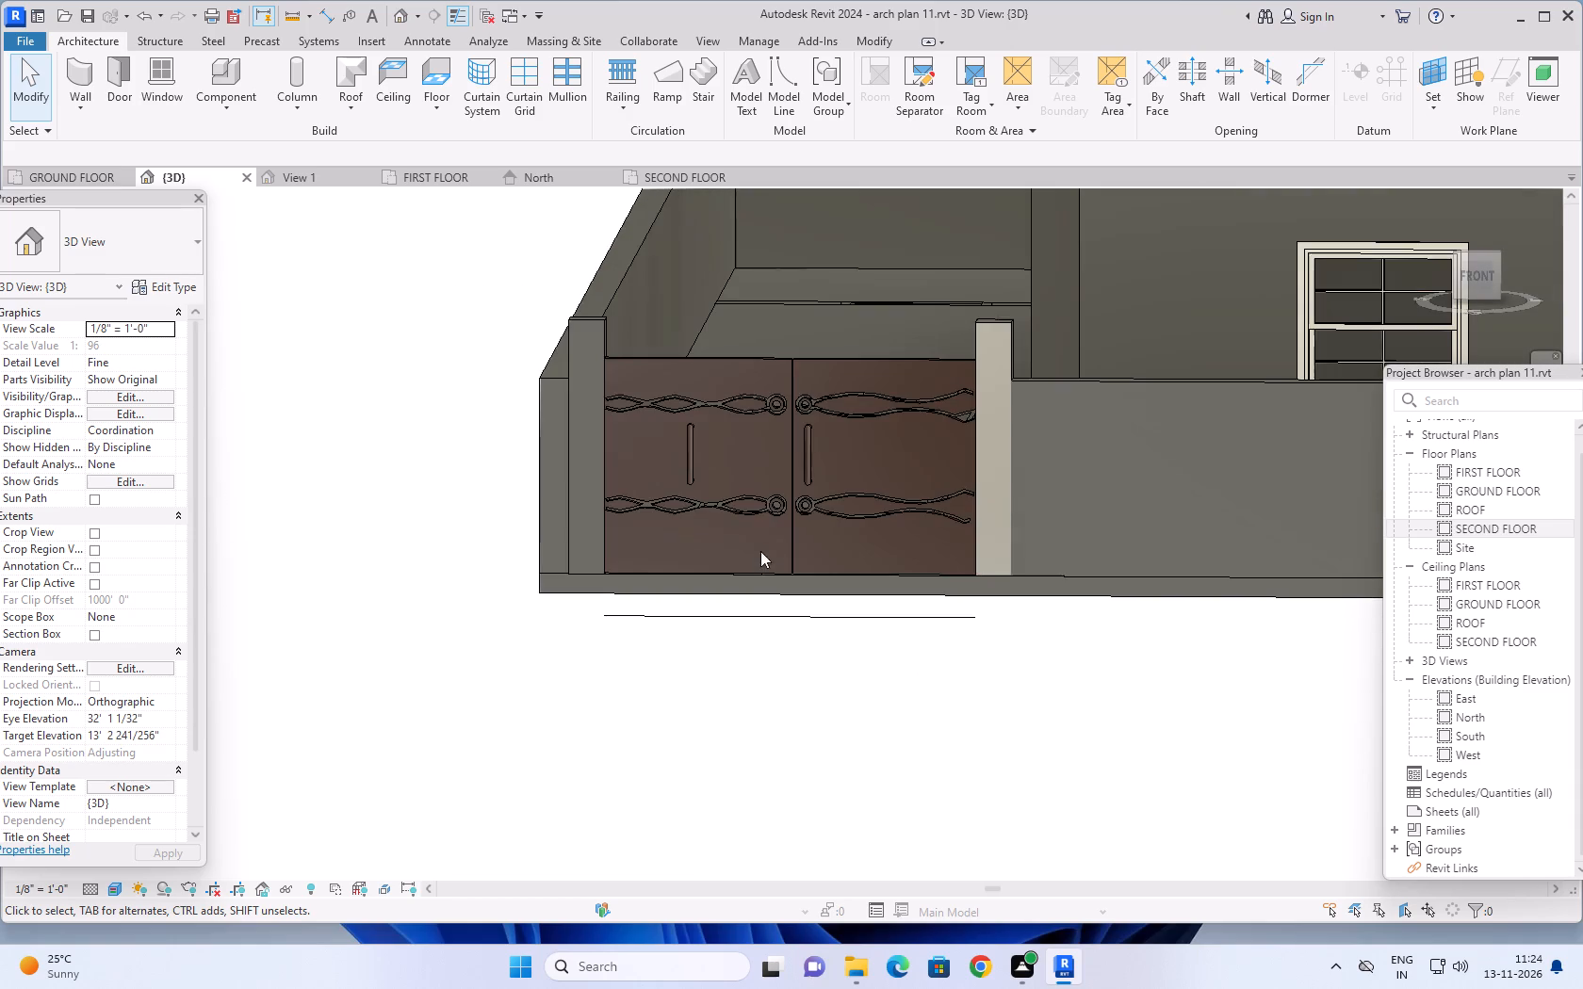
{"action": "double_click", "coordinate": [775, 528]}
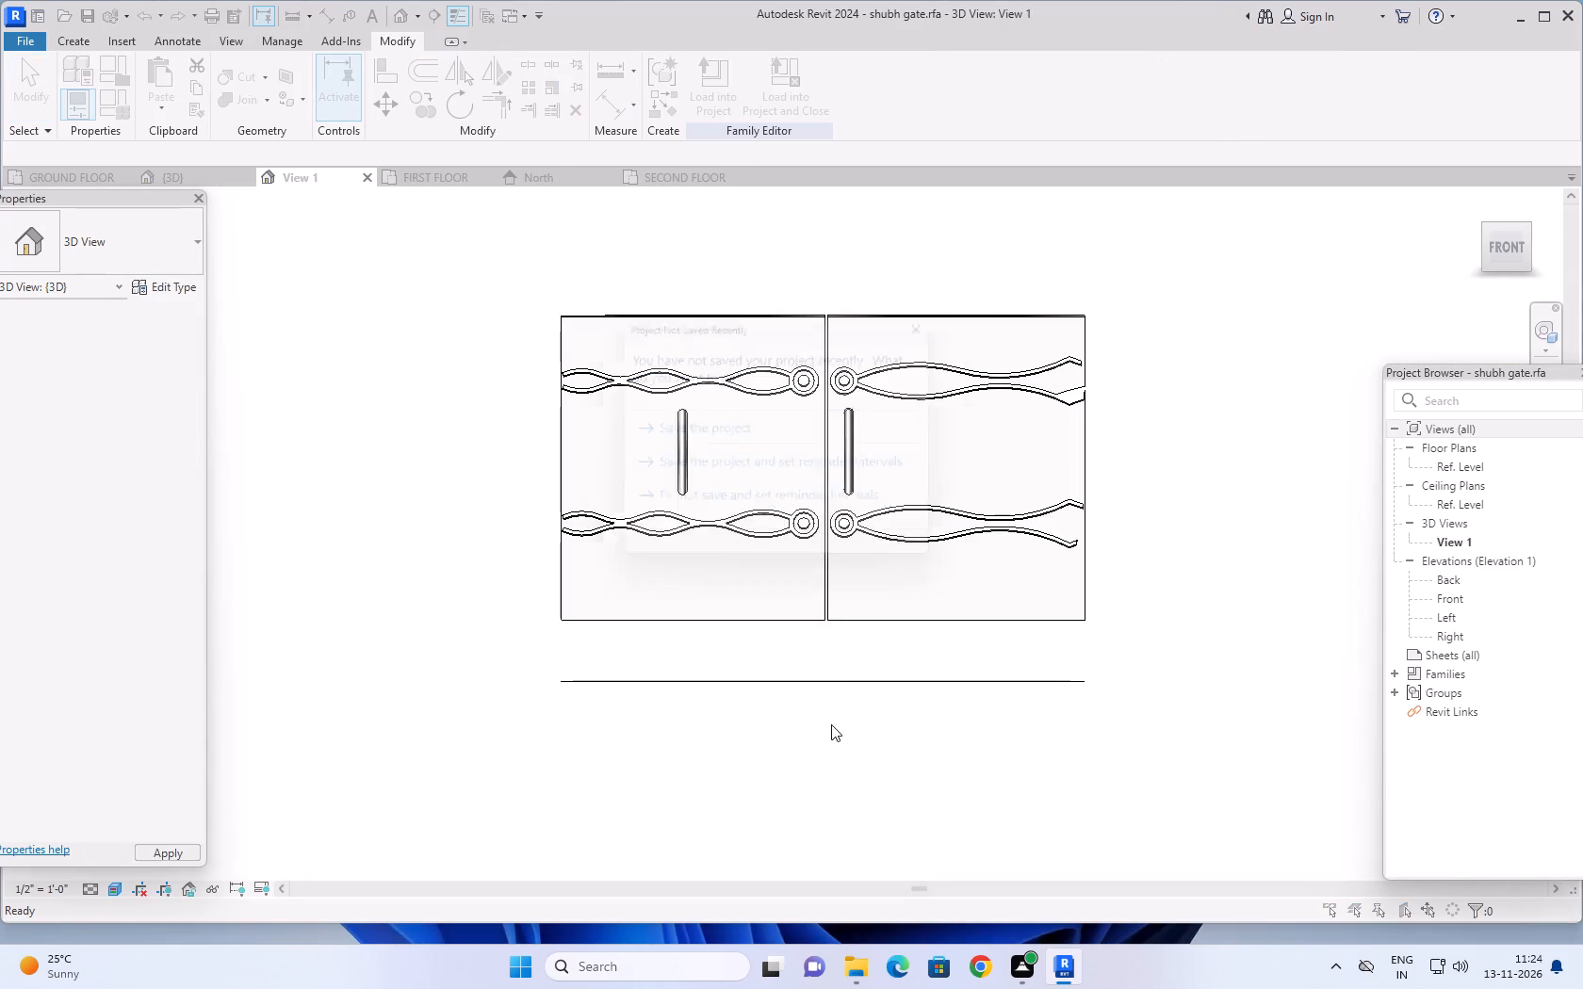
{"action": "left_click", "coordinate": [944, 316]}
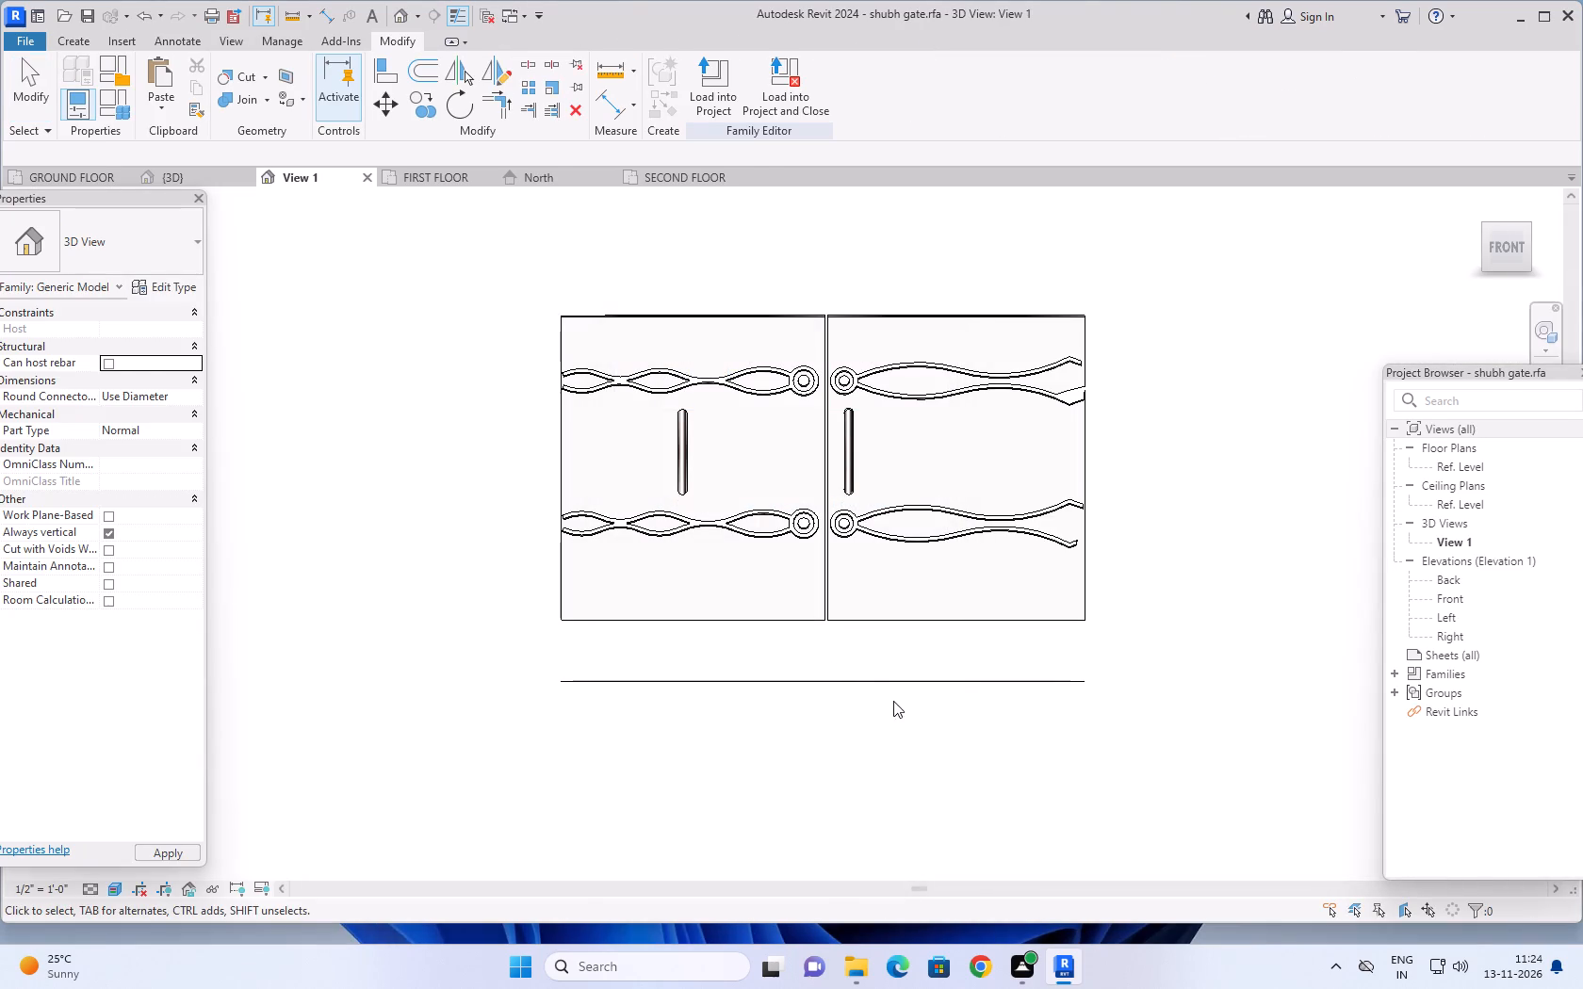
{"action": "left_click", "coordinate": [884, 684]}
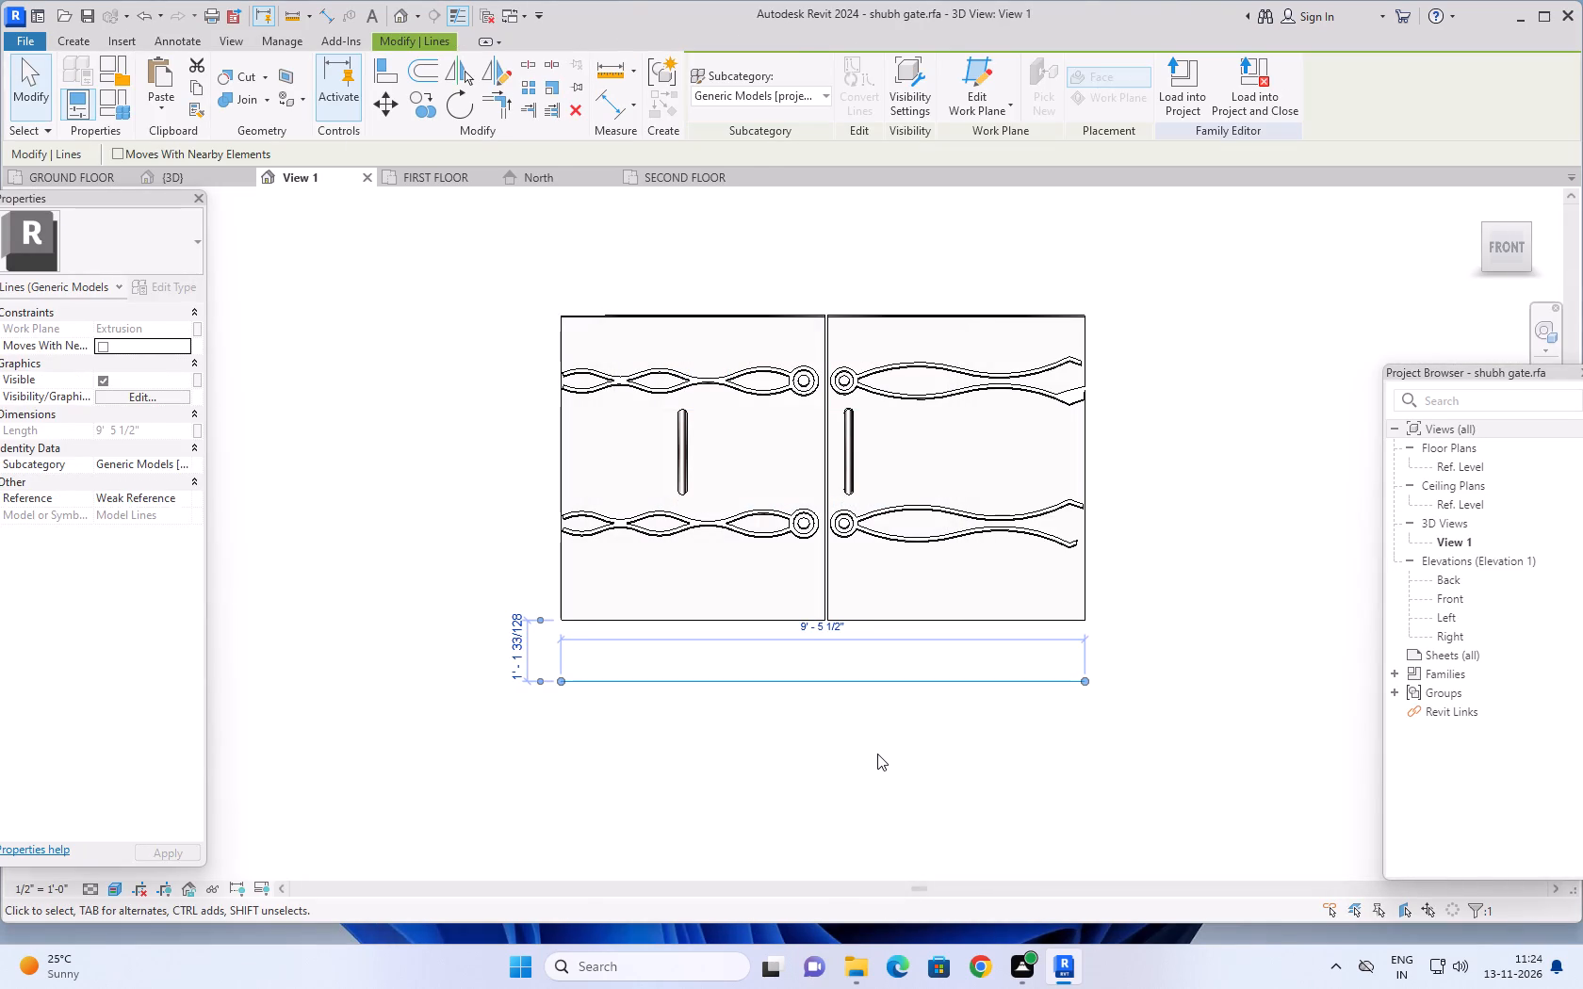
{"action": "key", "text": "Delete"}
Load the edited gate family into the arch plan 11 project, overwriting the existing version and its parameter values.
{"action": "left_click", "coordinate": [706, 95]}
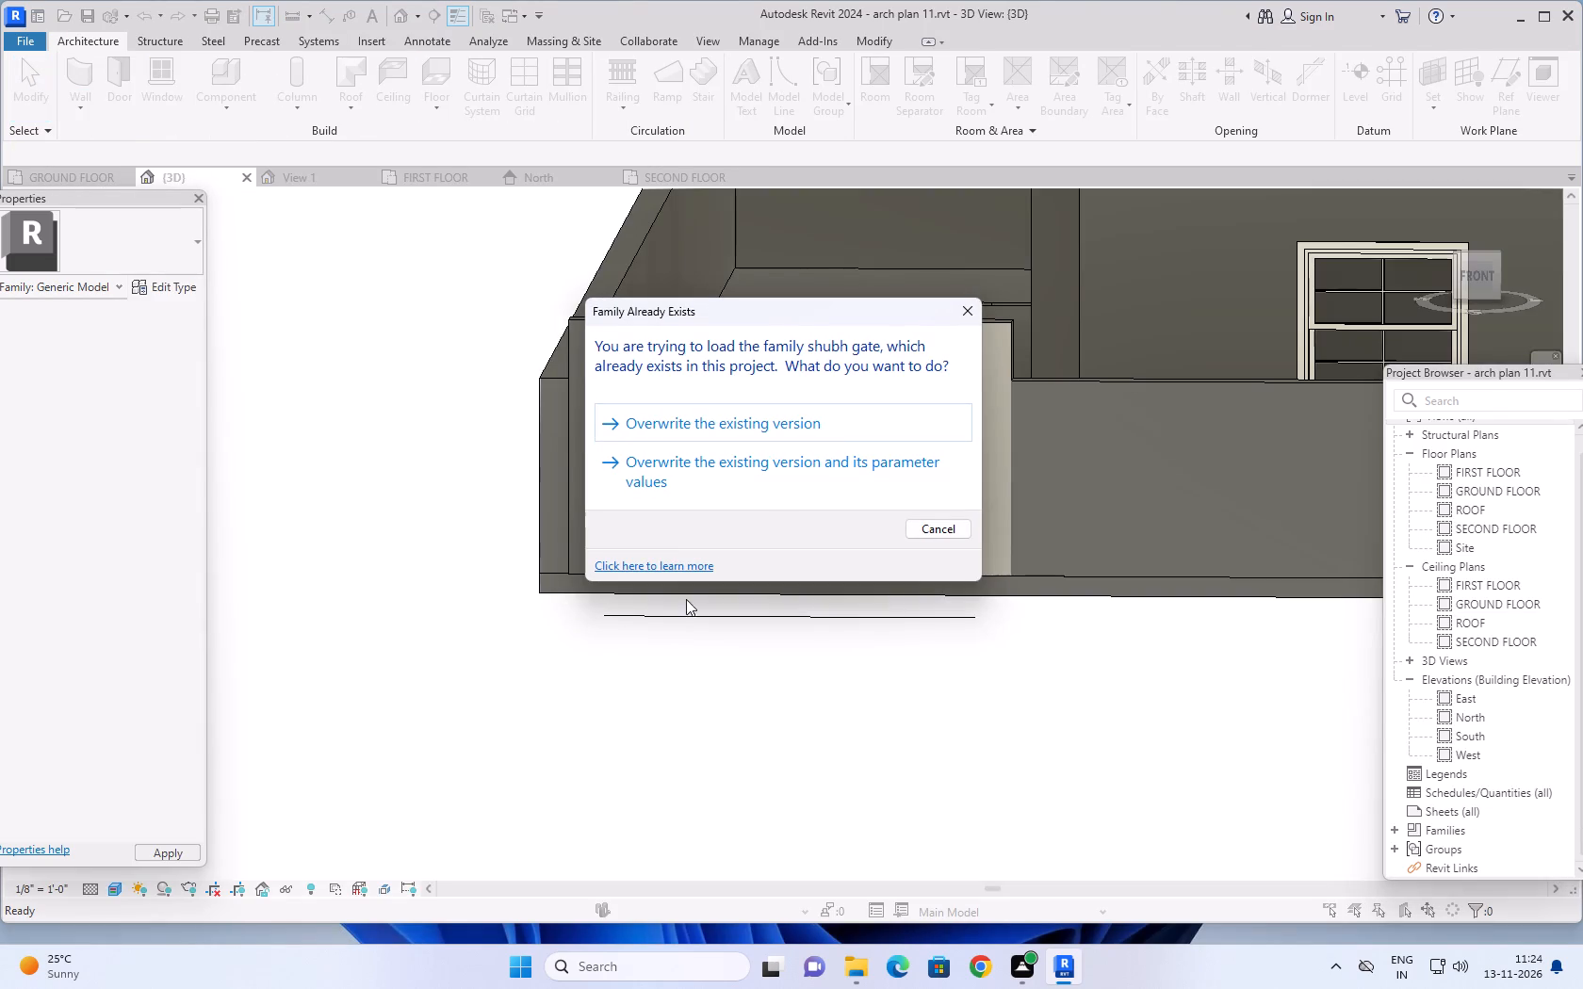
{"action": "left_click", "coordinate": [819, 453]}
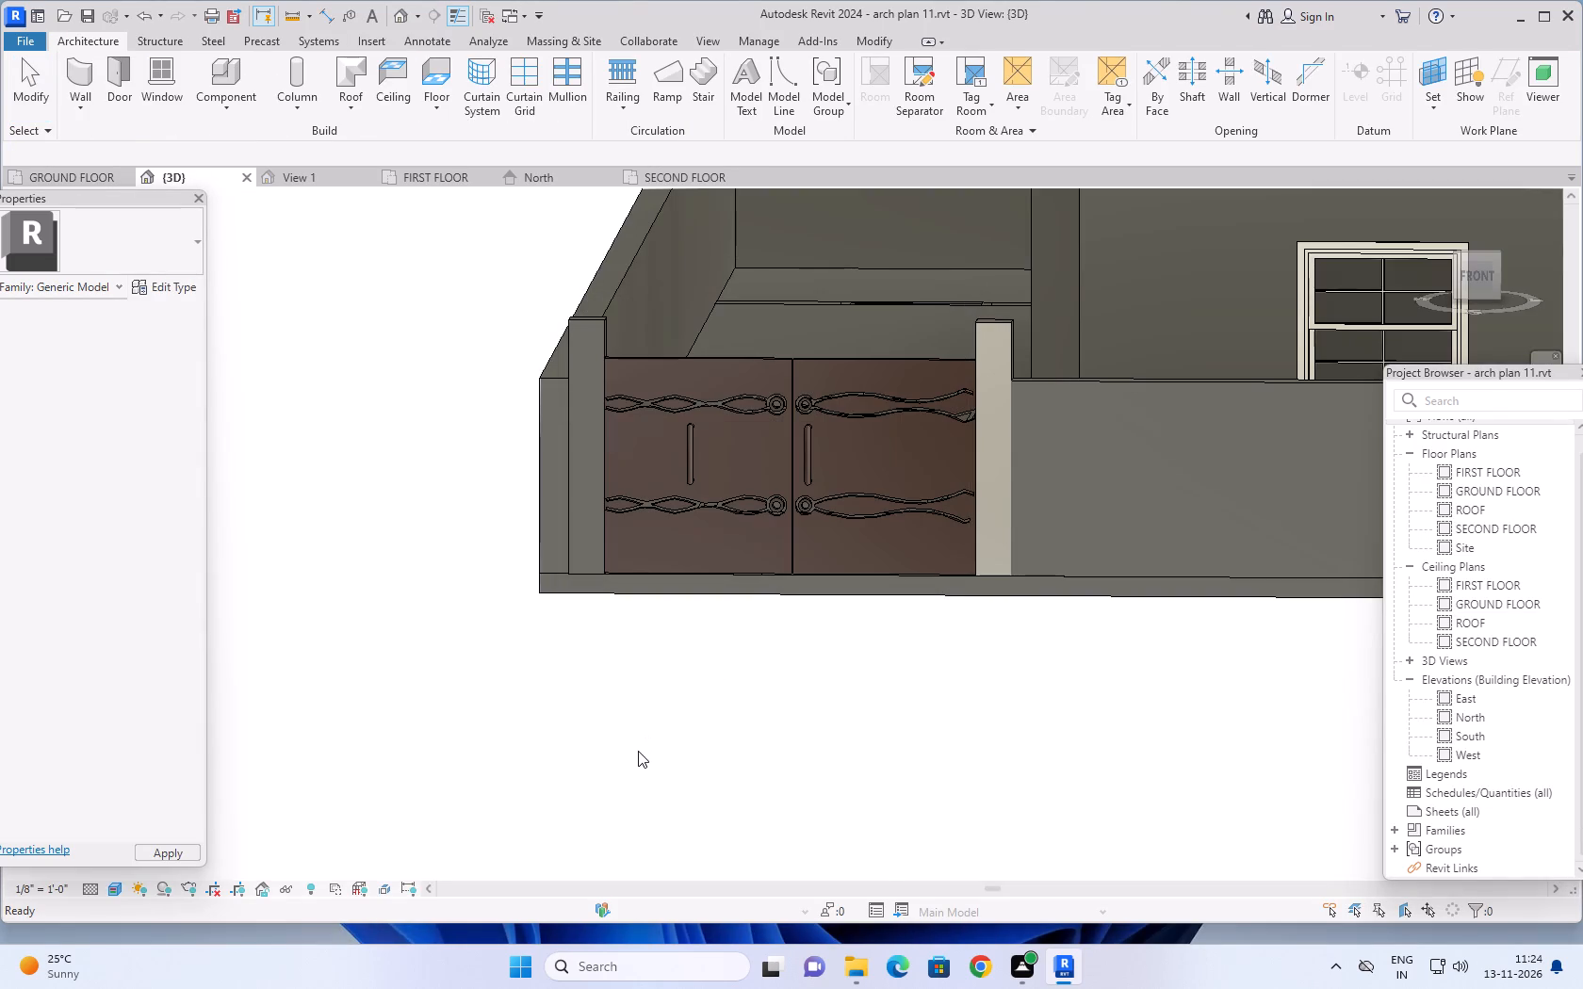
{"action": "key", "text": "Escape"}
{"action": "key", "text": "Escape"}
Examine the reloaded front gate, the boundary wall around it and the whole building from its front-left corner and left face.
{"action": "scroll", "coordinate": [654, 729], "scroll_direction": "down", "scroll_amount": 3}
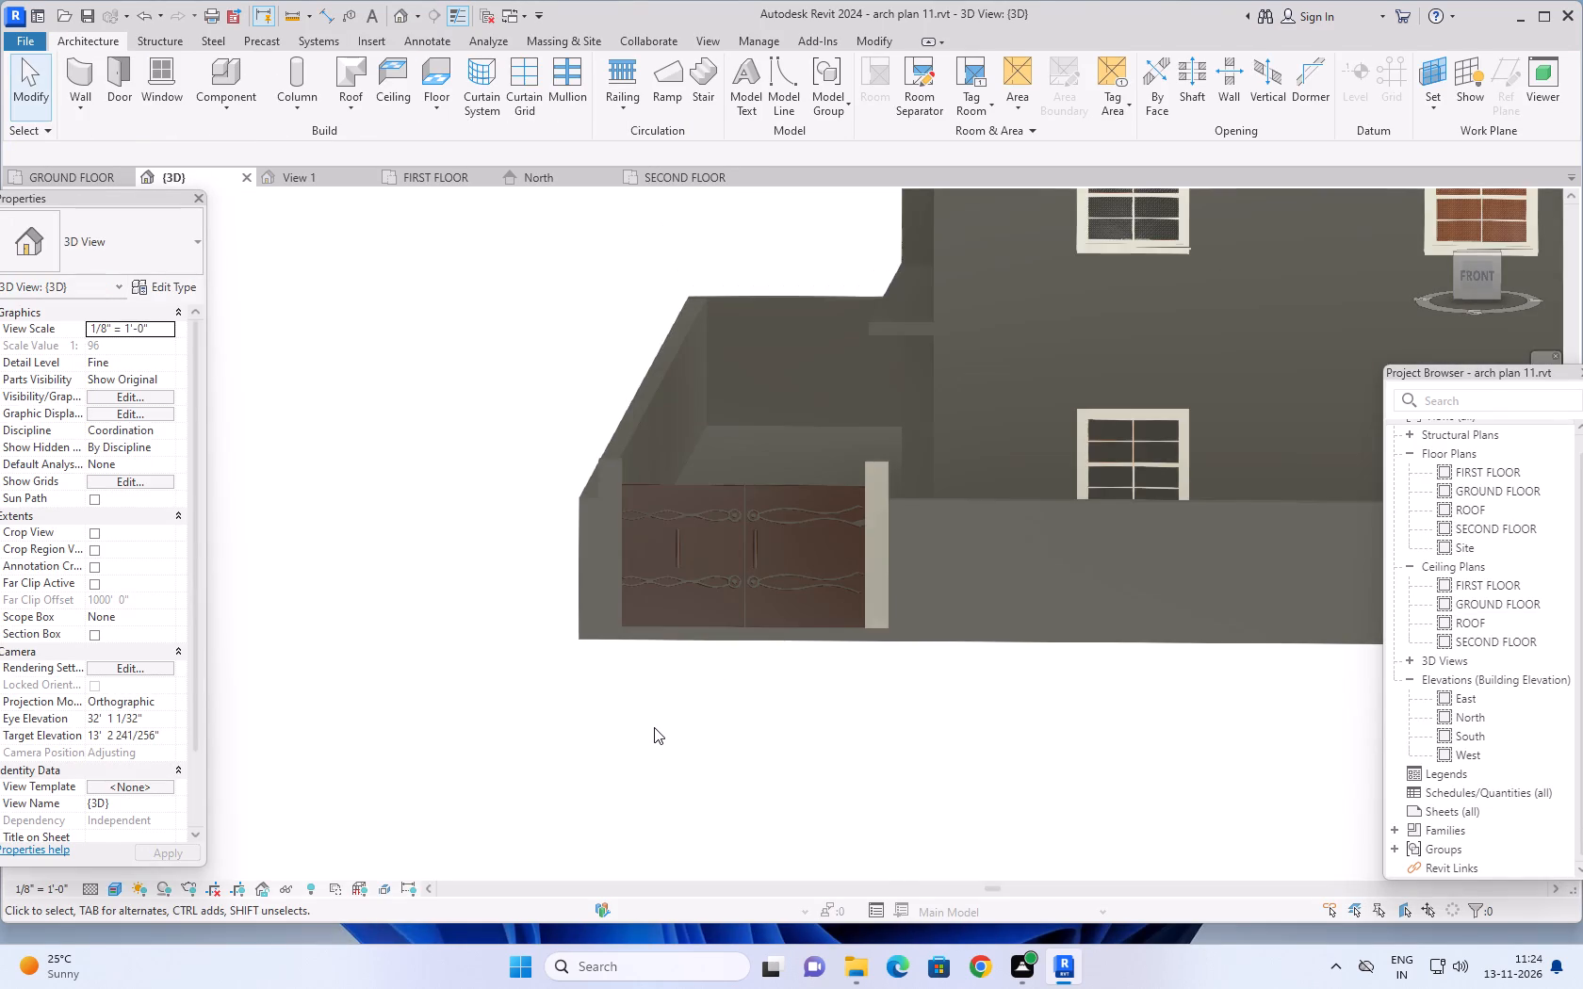
{"action": "middle_click_drag", "start_coordinate": [684, 723], "coordinate": [705, 677], "text": "shift"}
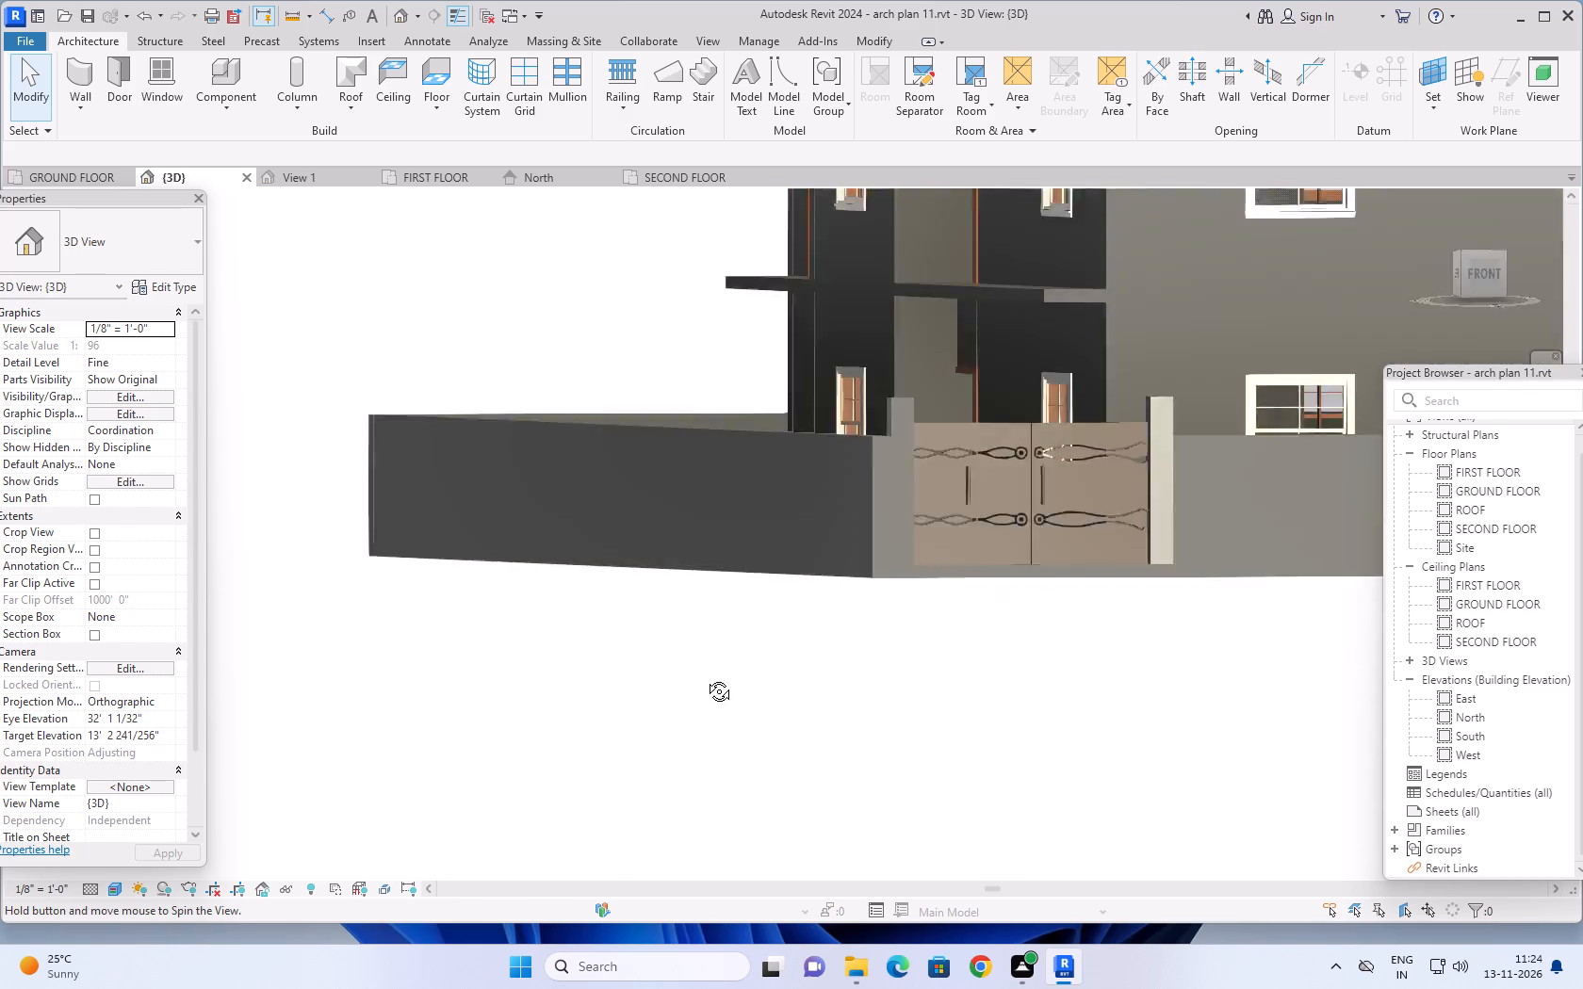
{"action": "middle_click_drag", "start_coordinate": [705, 677], "coordinate": [694, 677], "text": "shift"}
{"action": "scroll", "coordinate": [697, 672], "scroll_direction": "down", "scroll_amount": 5}
{"action": "middle_click_drag", "start_coordinate": [776, 676], "coordinate": [919, 743]}
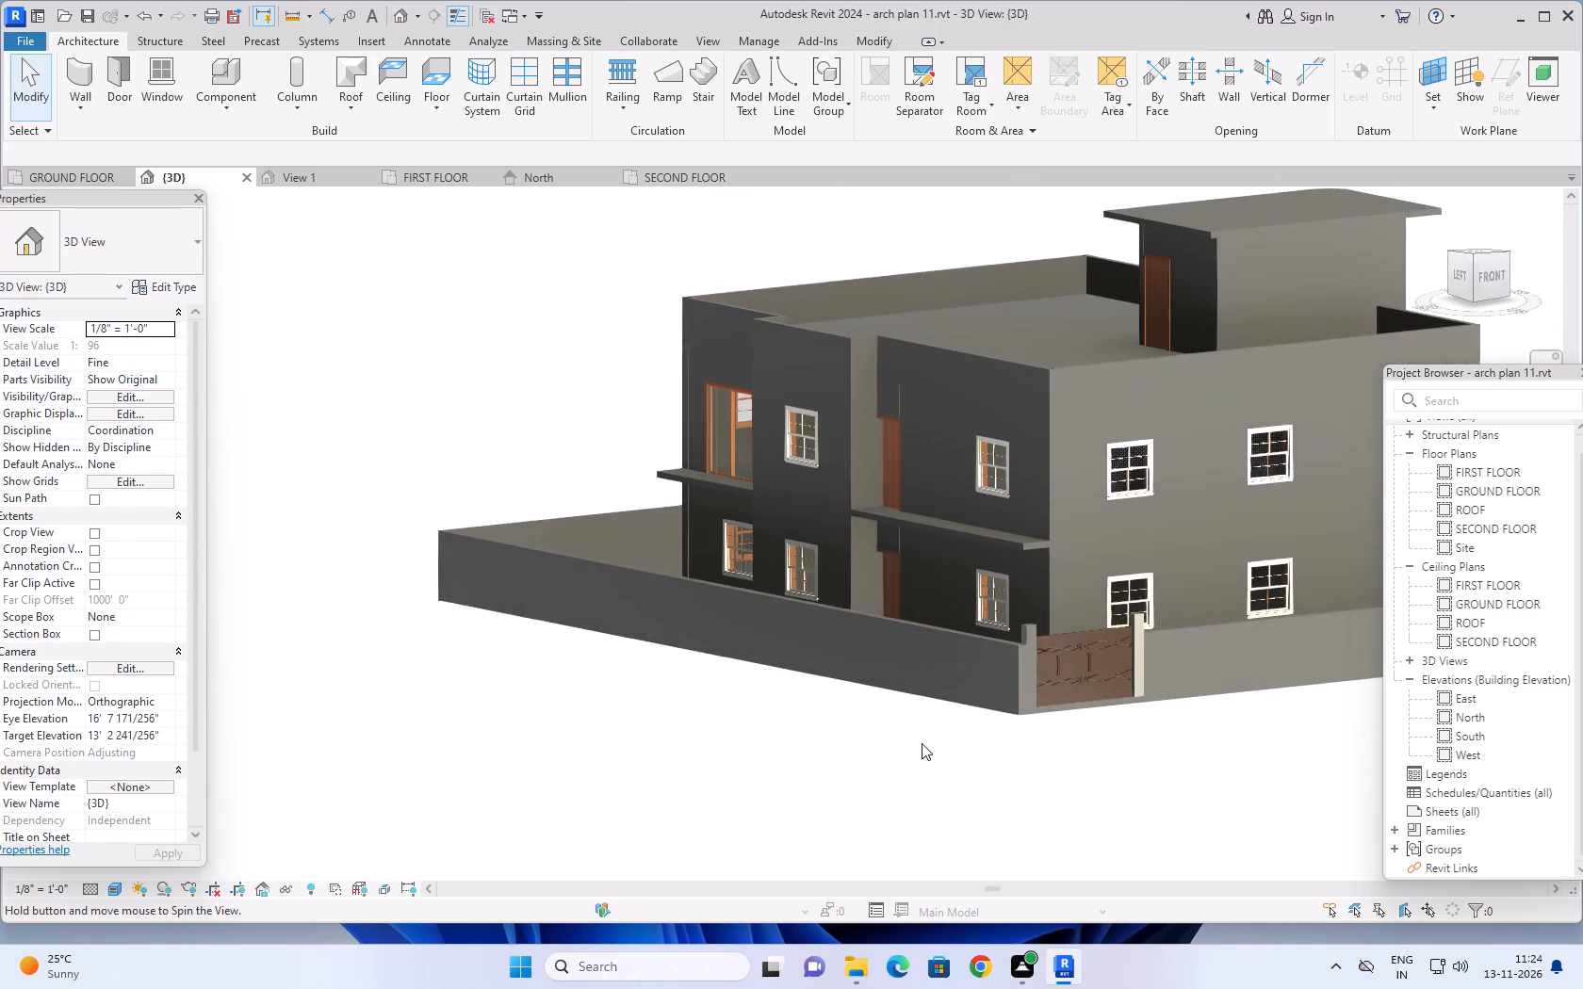
{"action": "scroll", "coordinate": [923, 741], "scroll_direction": "down", "scroll_amount": 3}
{"action": "middle_click_drag", "start_coordinate": [938, 737], "coordinate": [882, 723]}
{"action": "middle_click_drag", "start_coordinate": [893, 723], "coordinate": [971, 785]}
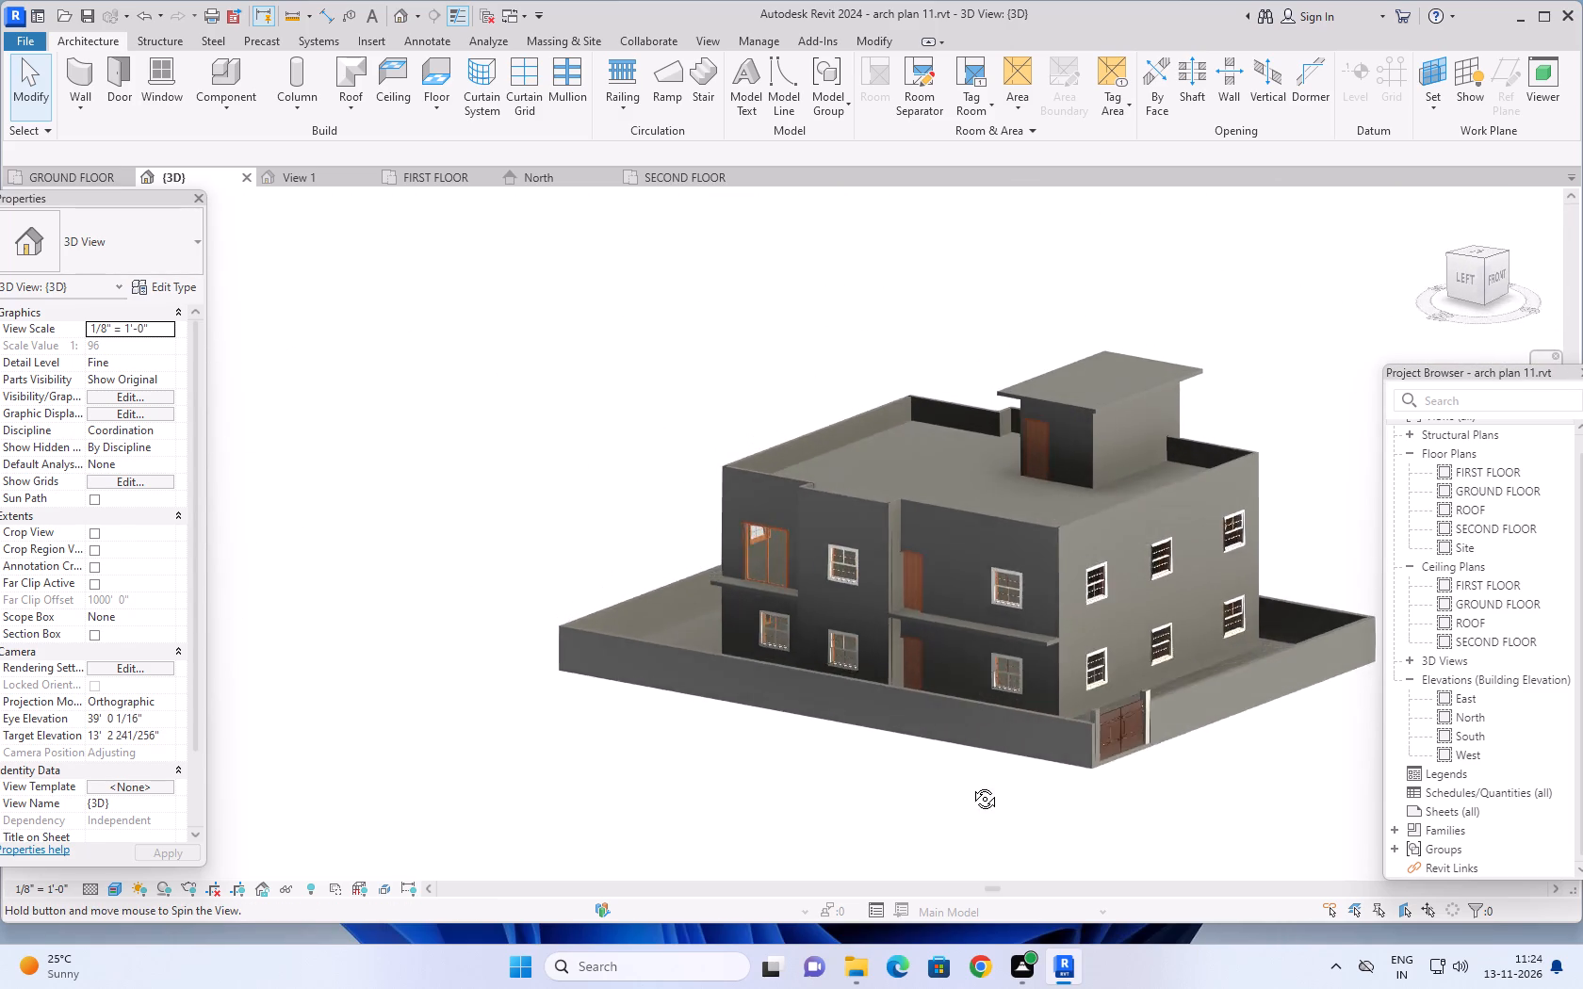
{"action": "middle_click_drag", "start_coordinate": [971, 785], "coordinate": [1018, 775]}
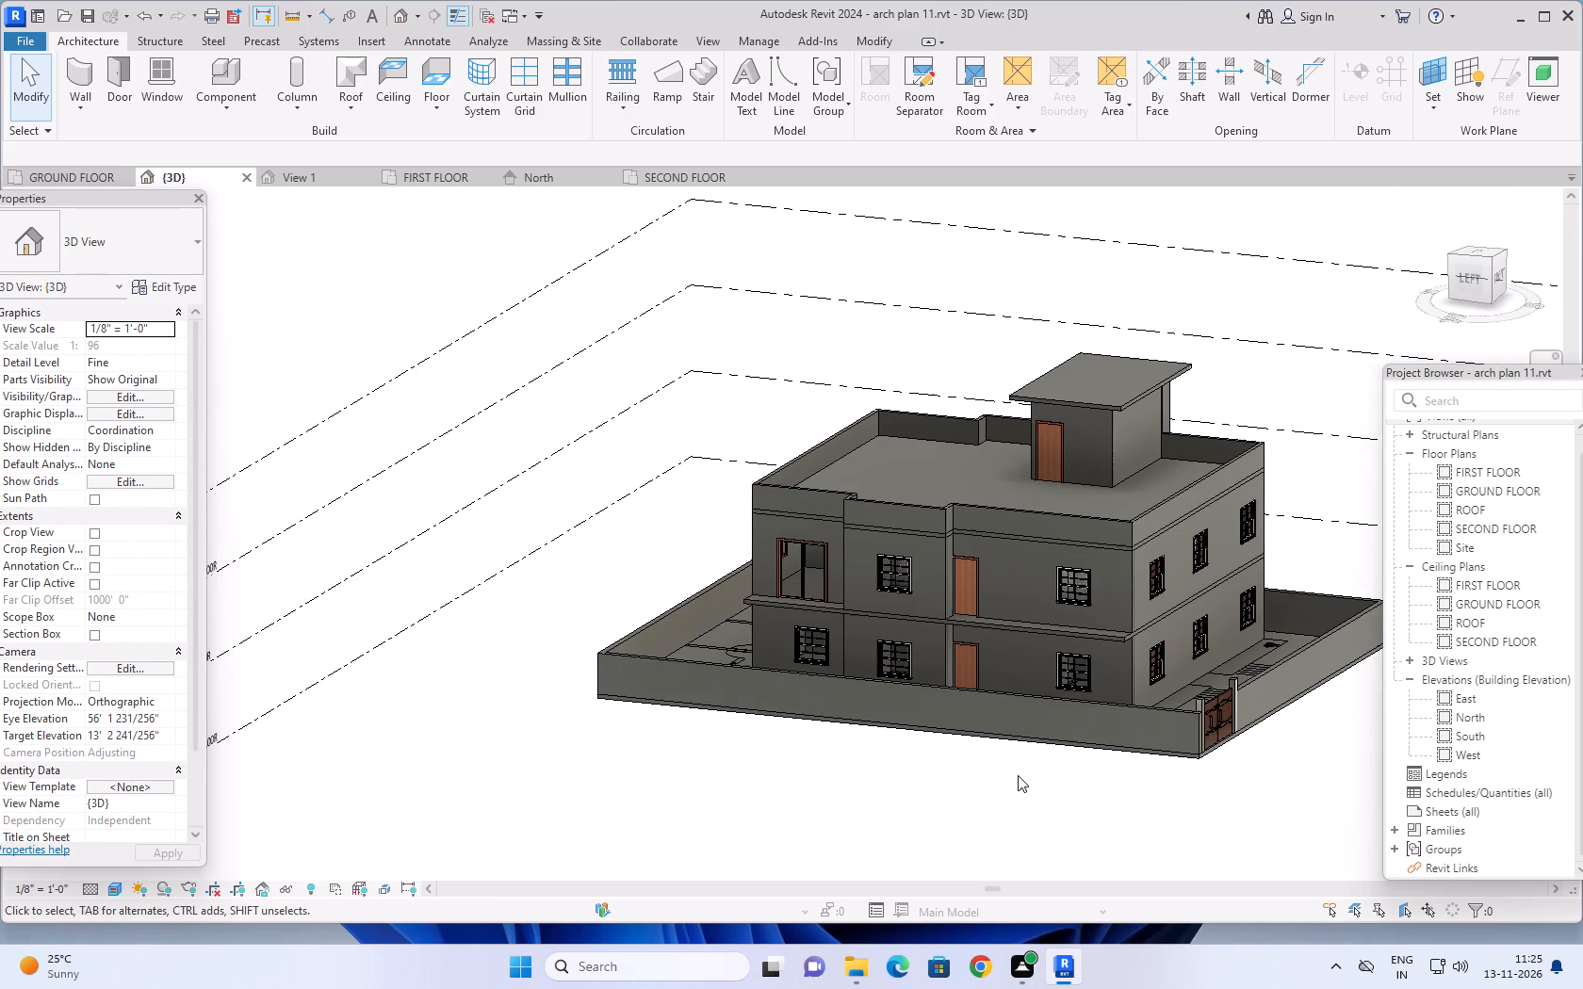
{"action": "middle_click_drag", "start_coordinate": [1009, 774], "coordinate": [987, 775]}
{"action": "middle_click_drag", "start_coordinate": [989, 777], "coordinate": [1004, 777]}
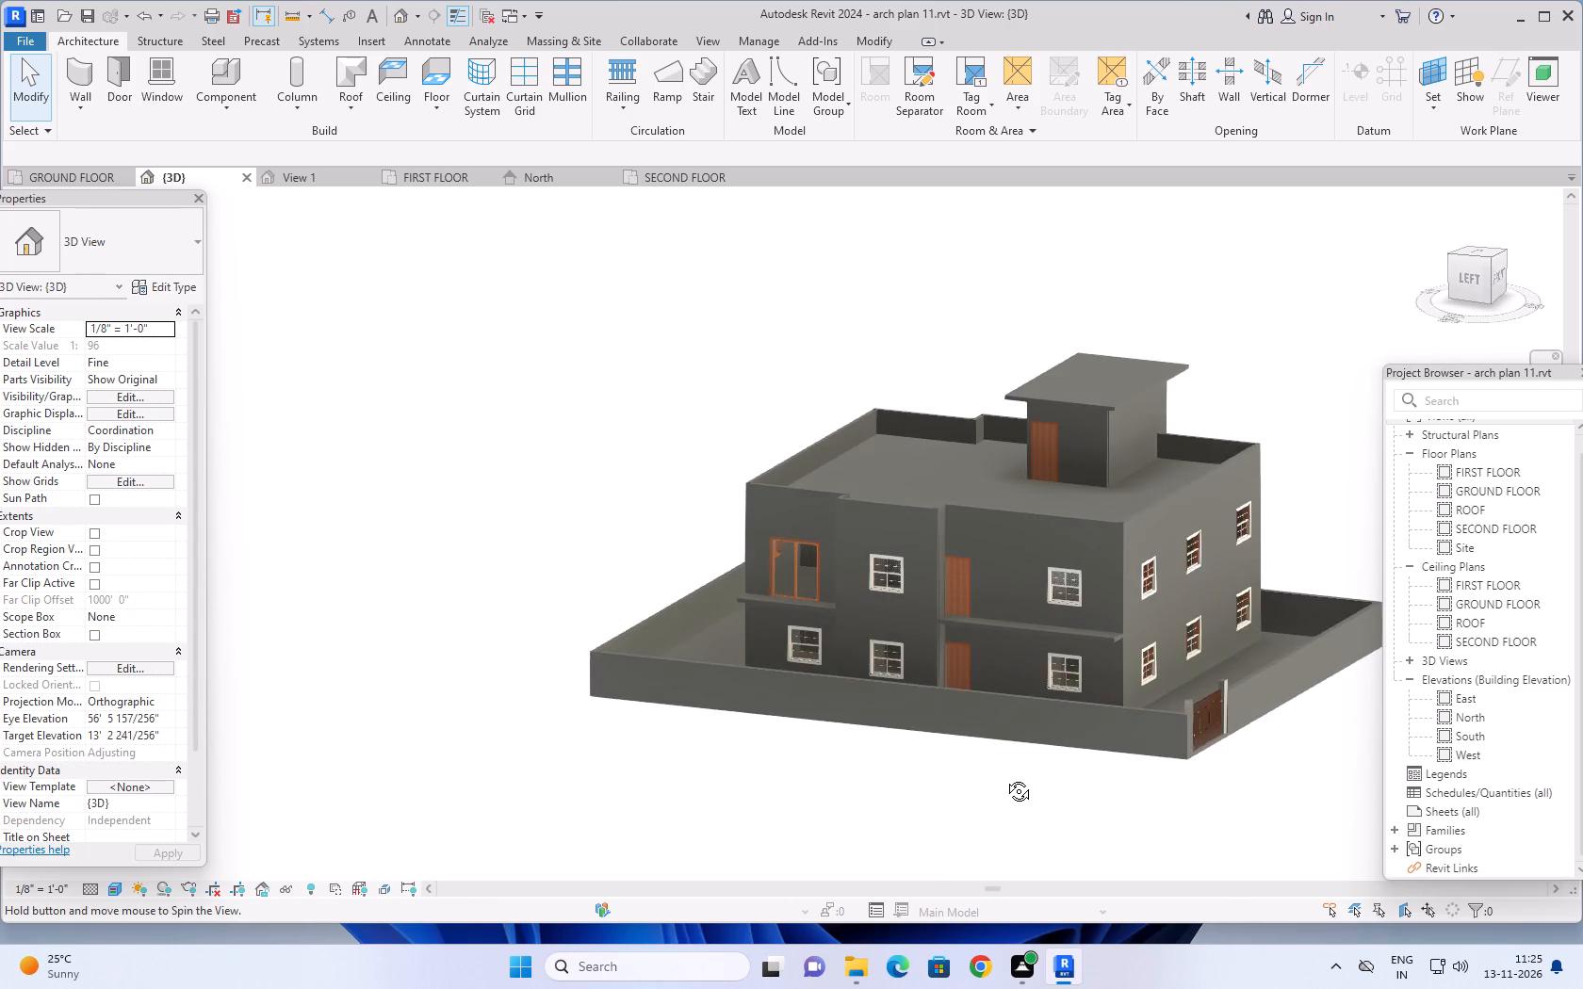
{"action": "middle_click_drag", "start_coordinate": [1004, 777], "coordinate": [1069, 768]}
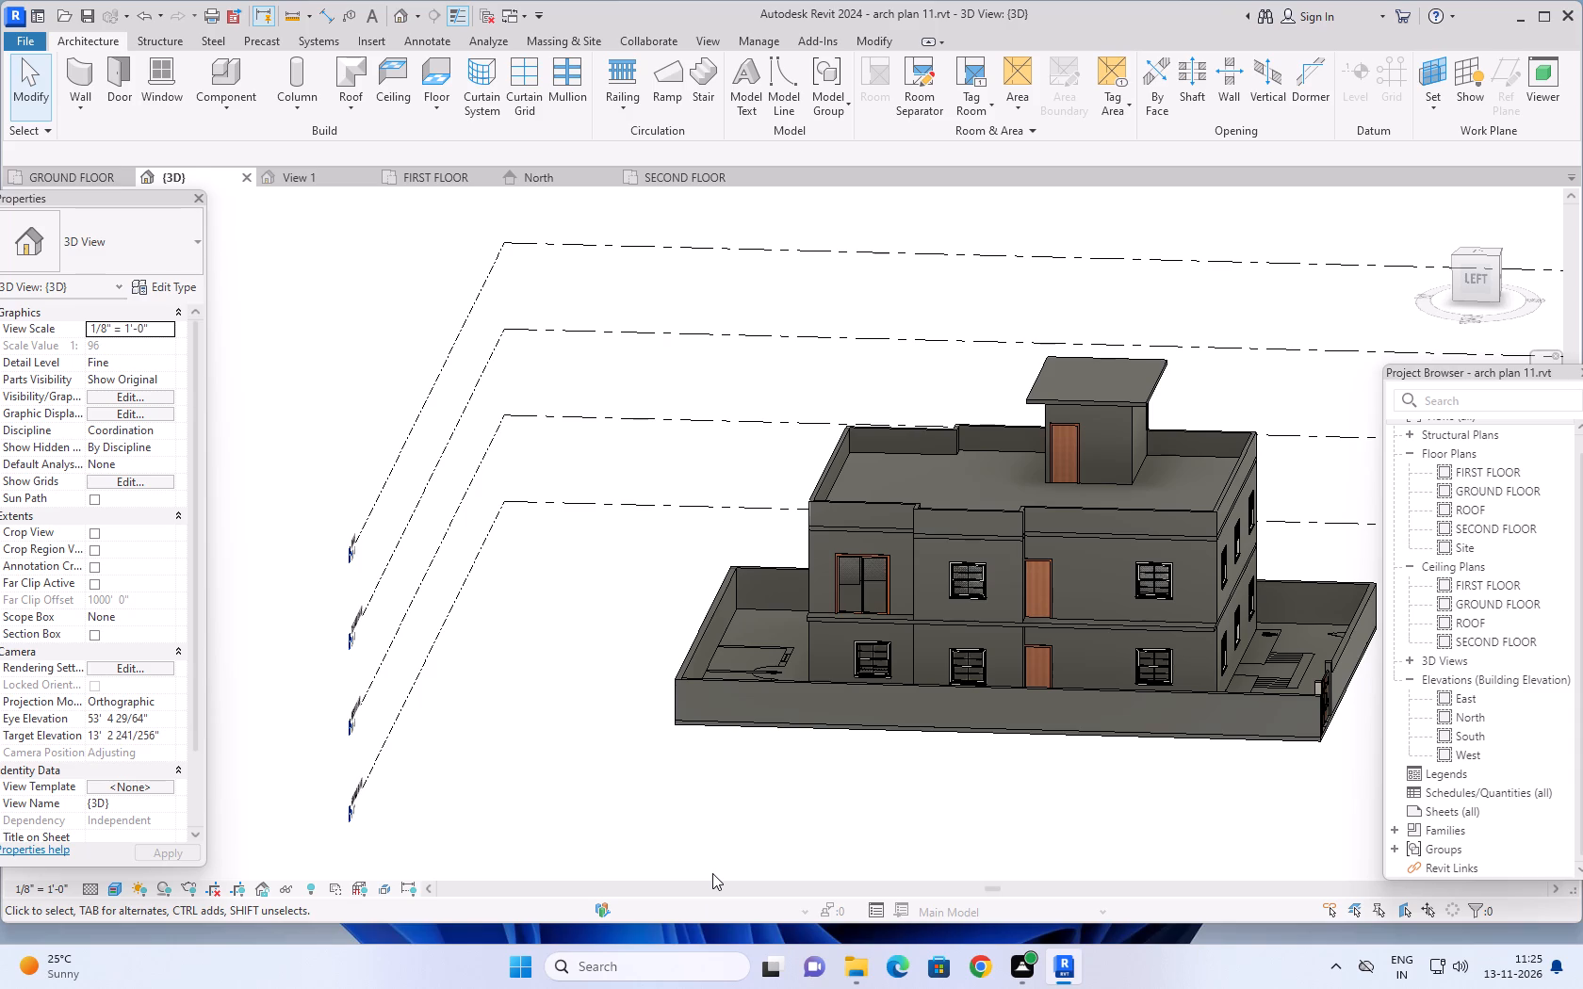
{"action": "scroll", "coordinate": [436, 760], "scroll_direction": "down", "scroll_amount": 1}
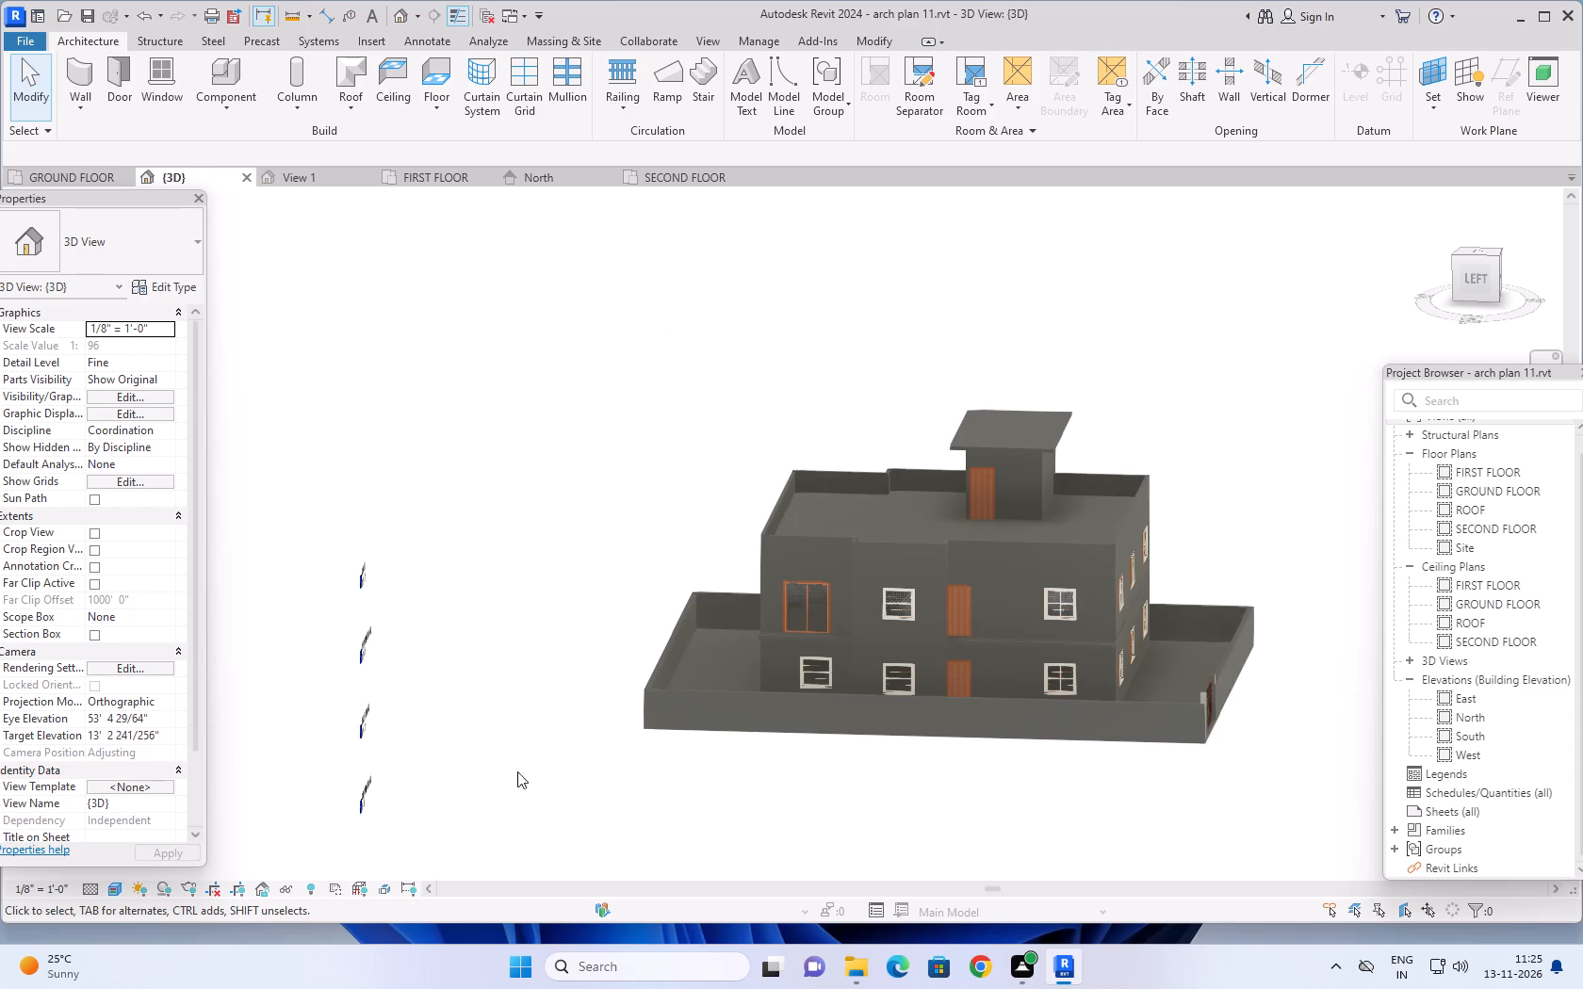
{"action": "middle_click_drag", "start_coordinate": [720, 816], "coordinate": [674, 804]}
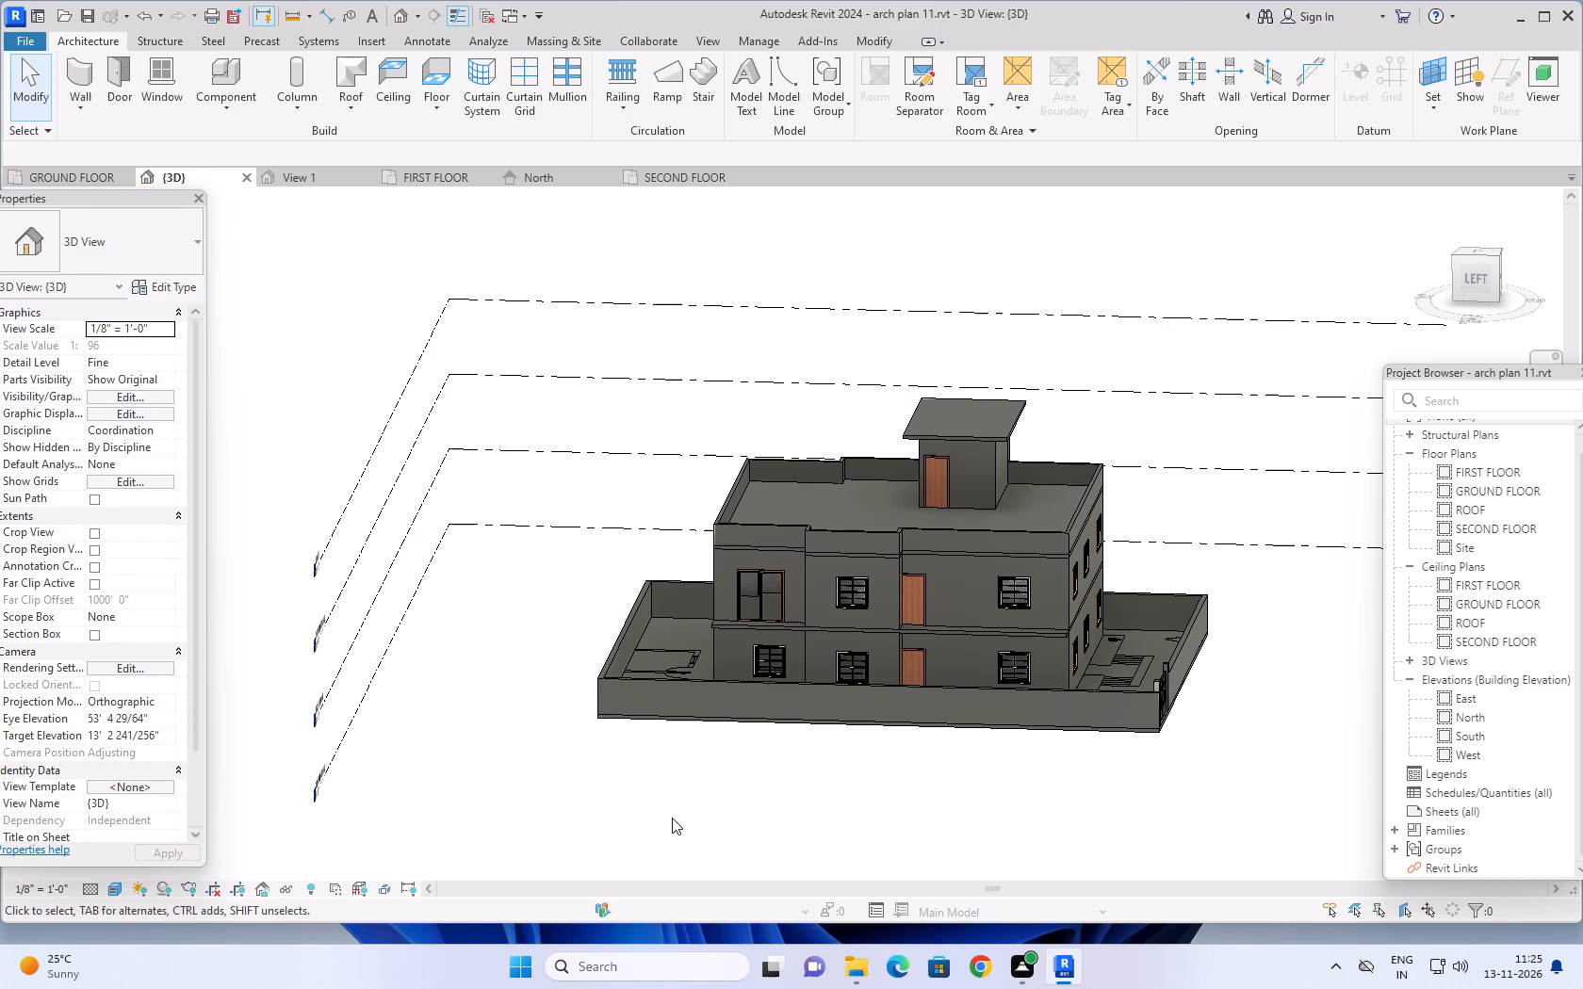
{"action": "scroll", "coordinate": [1120, 775], "scroll_direction": "down", "scroll_amount": 1}
{"action": "middle_click_drag", "start_coordinate": [1138, 785], "coordinate": [1053, 786]}
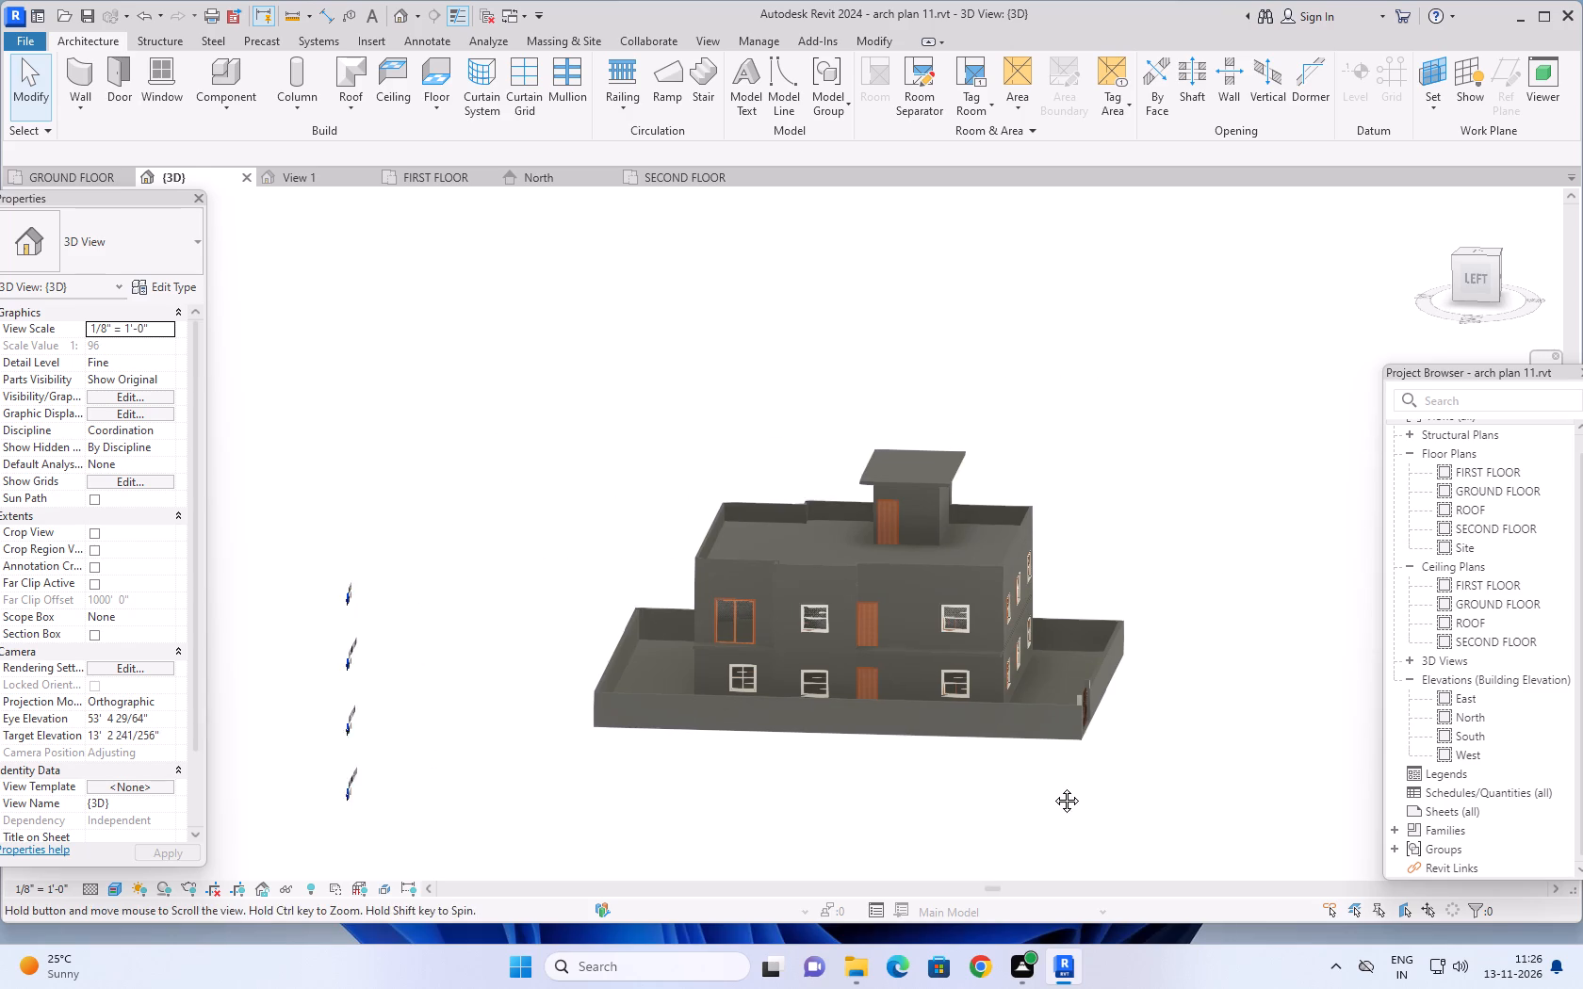
{"action": "middle_click_drag", "start_coordinate": [1053, 786], "coordinate": [1041, 787]}
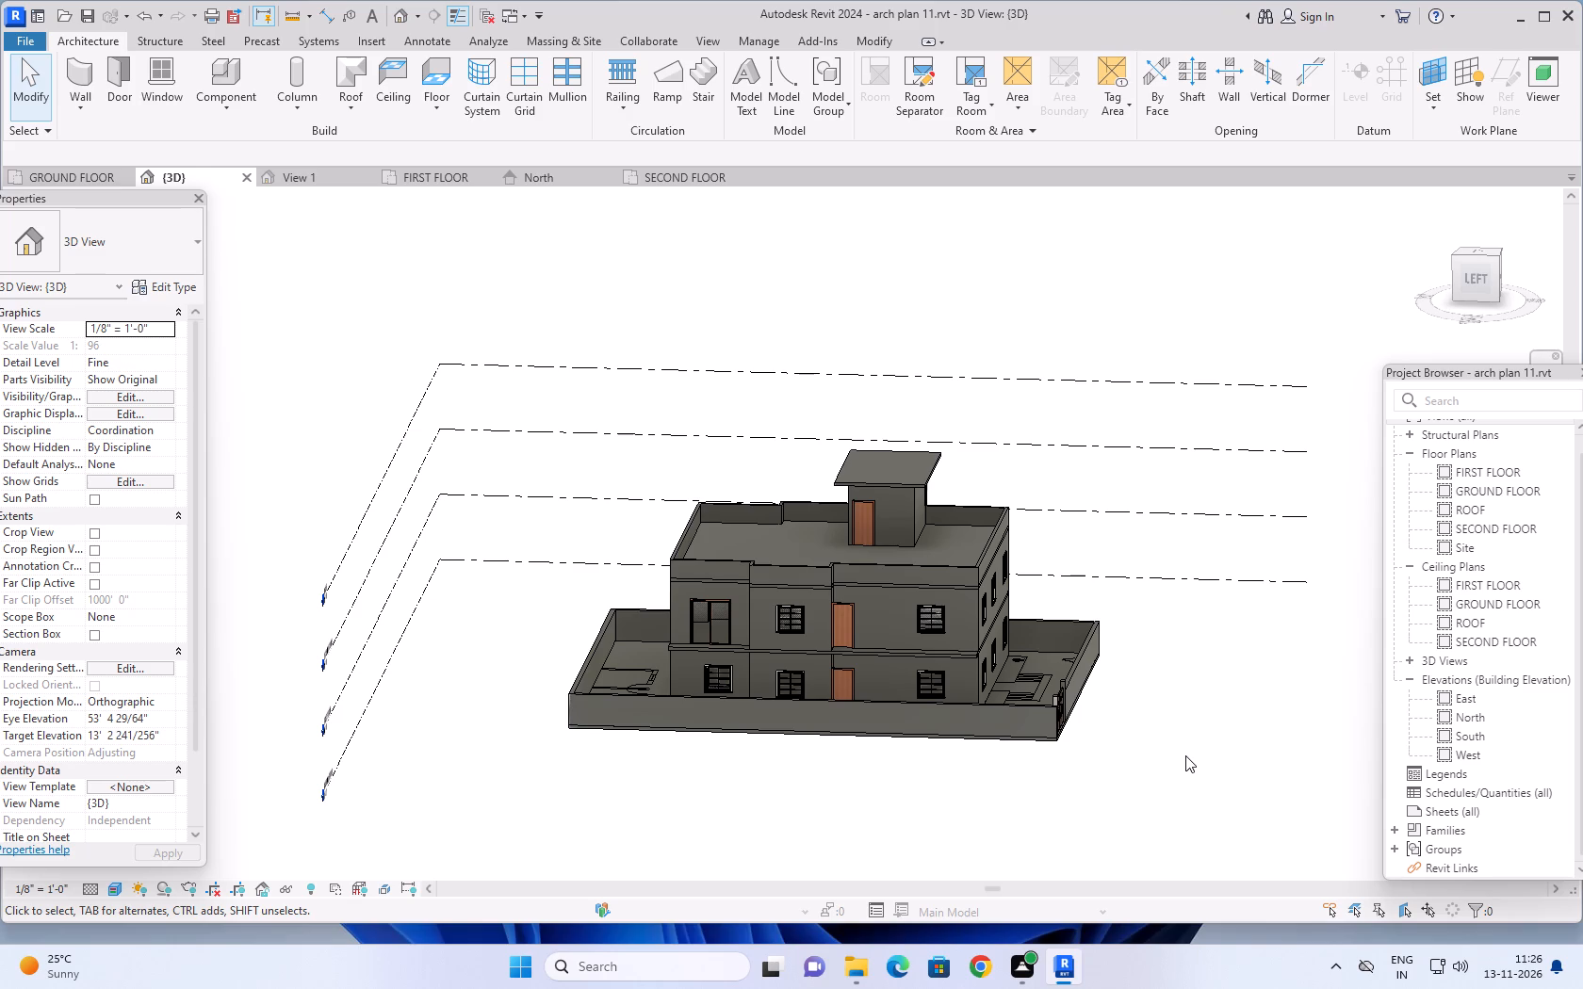
Open the GROUND FLOOR plan and examine its layout and linework, toggling the thin lines display and switching it back.
{"action": "left_click", "coordinate": [87, 171]}
{"action": "scroll", "coordinate": [736, 572], "scroll_direction": "down", "scroll_amount": 4}
{"action": "scroll", "coordinate": [855, 606], "scroll_direction": "down", "scroll_amount": 1}
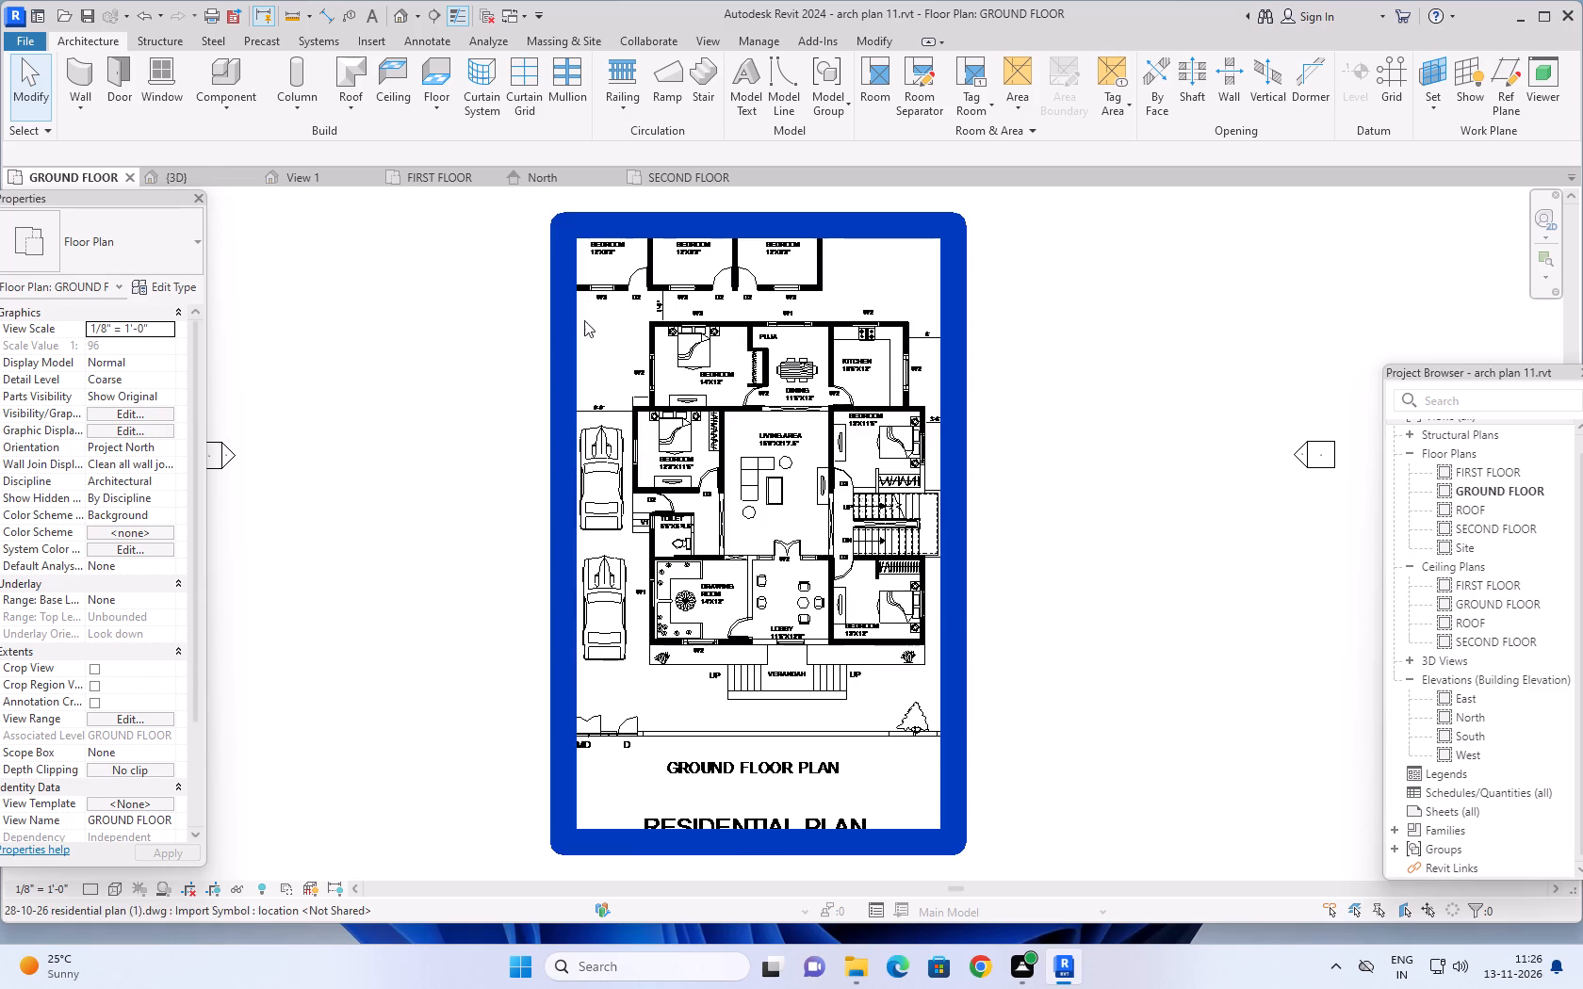
{"action": "left_click", "coordinate": [464, 12]}
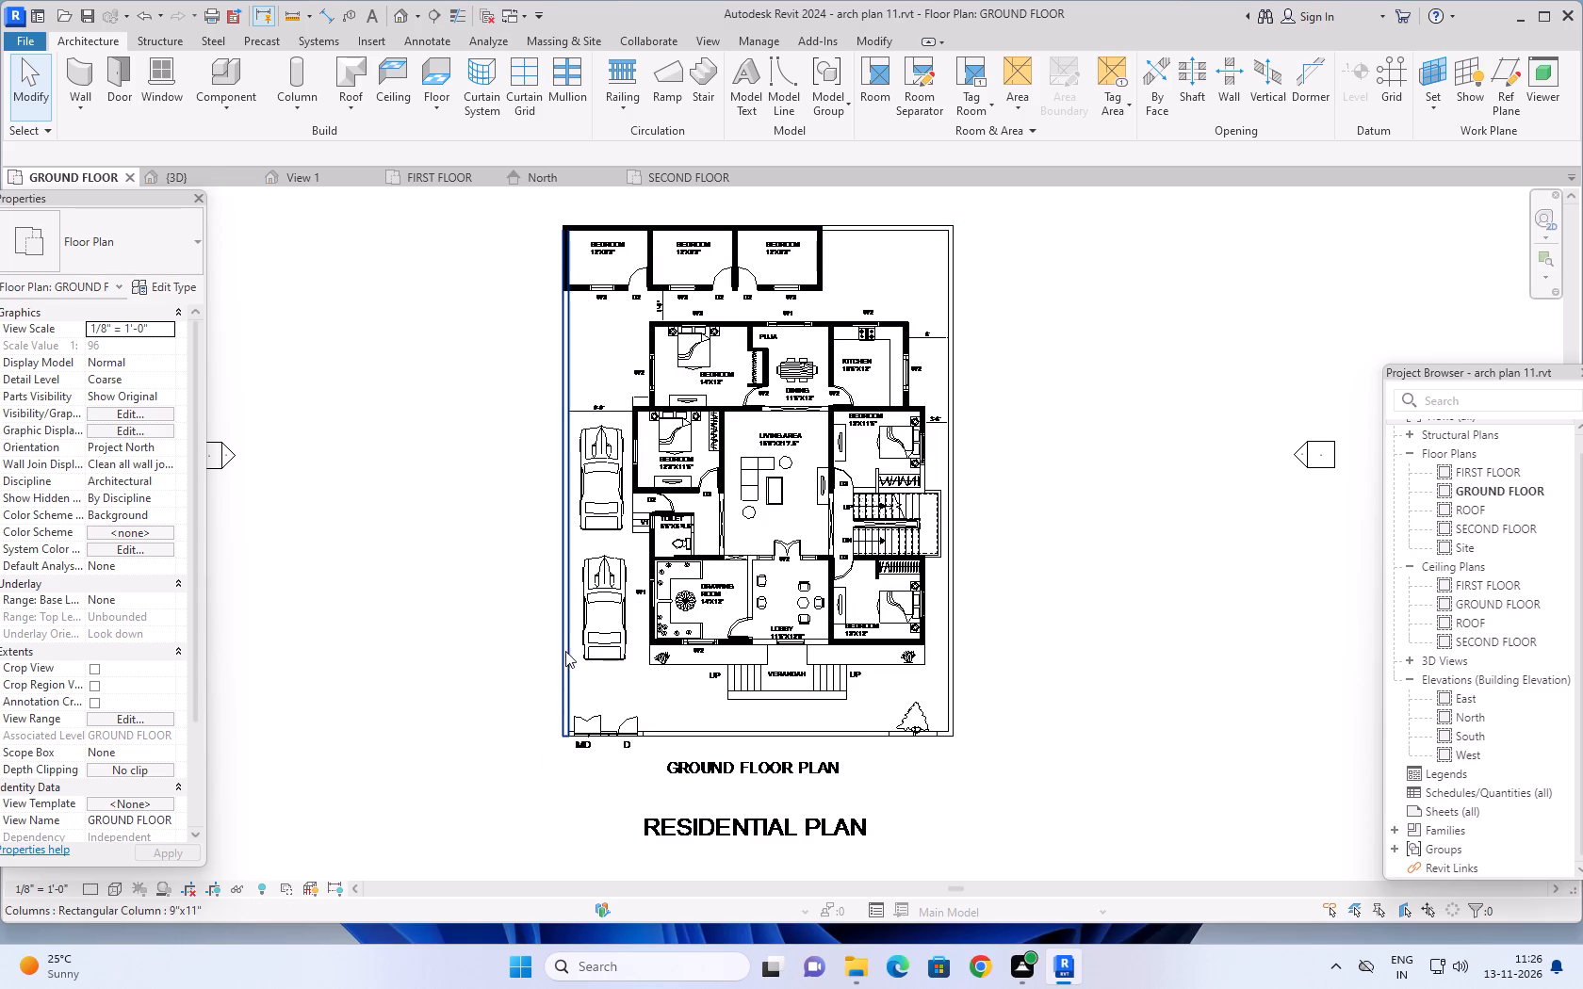
{"action": "scroll", "coordinate": [565, 649], "scroll_direction": "up", "scroll_amount": 13}
{"action": "scroll", "coordinate": [496, 570], "scroll_direction": "down", "scroll_amount": 1}
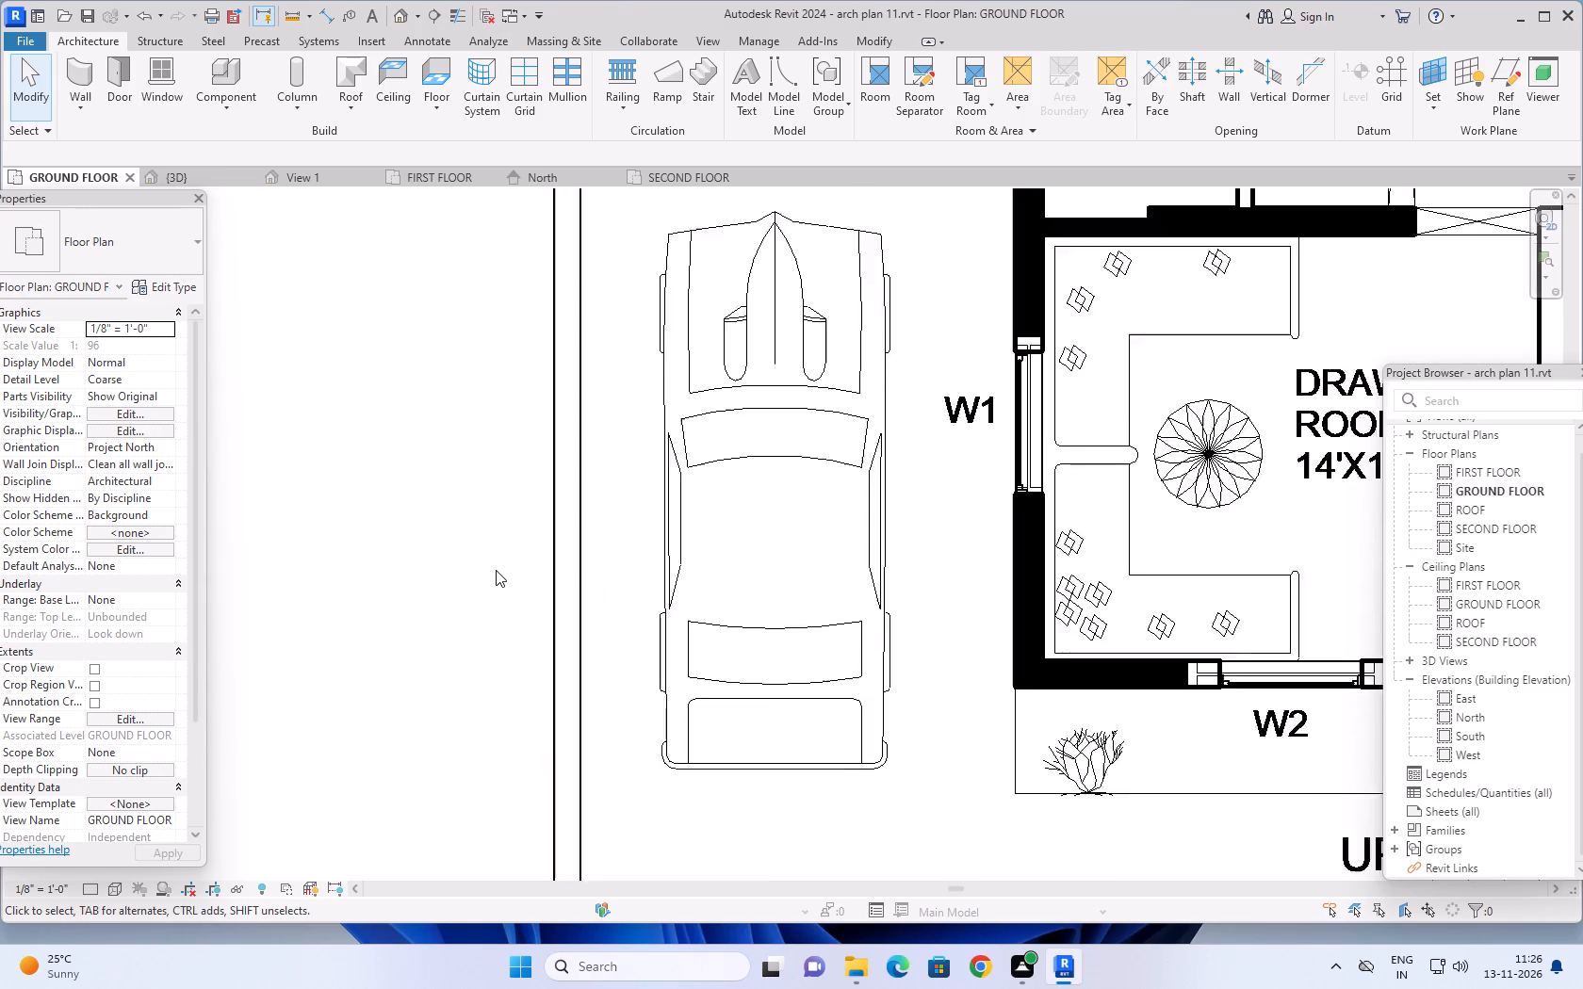
{"action": "scroll", "coordinate": [496, 570], "scroll_direction": "down", "scroll_amount": 1}
{"action": "middle_click_drag", "start_coordinate": [491, 542], "coordinate": [554, 800]}
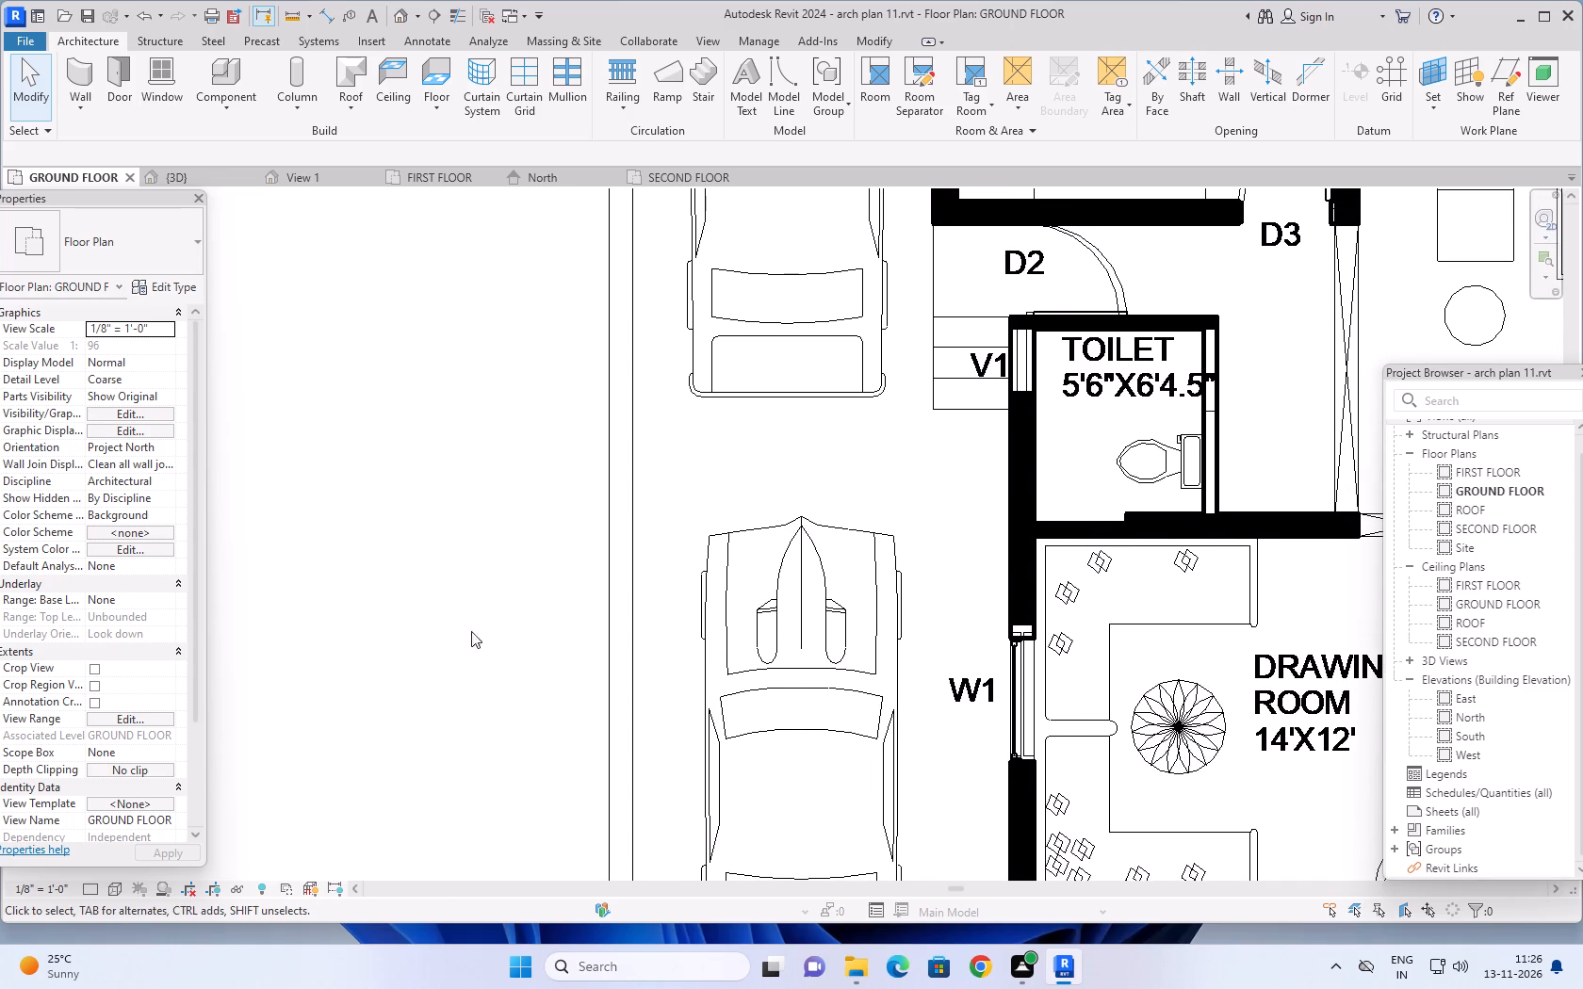
{"action": "left_click", "coordinate": [455, 10]}
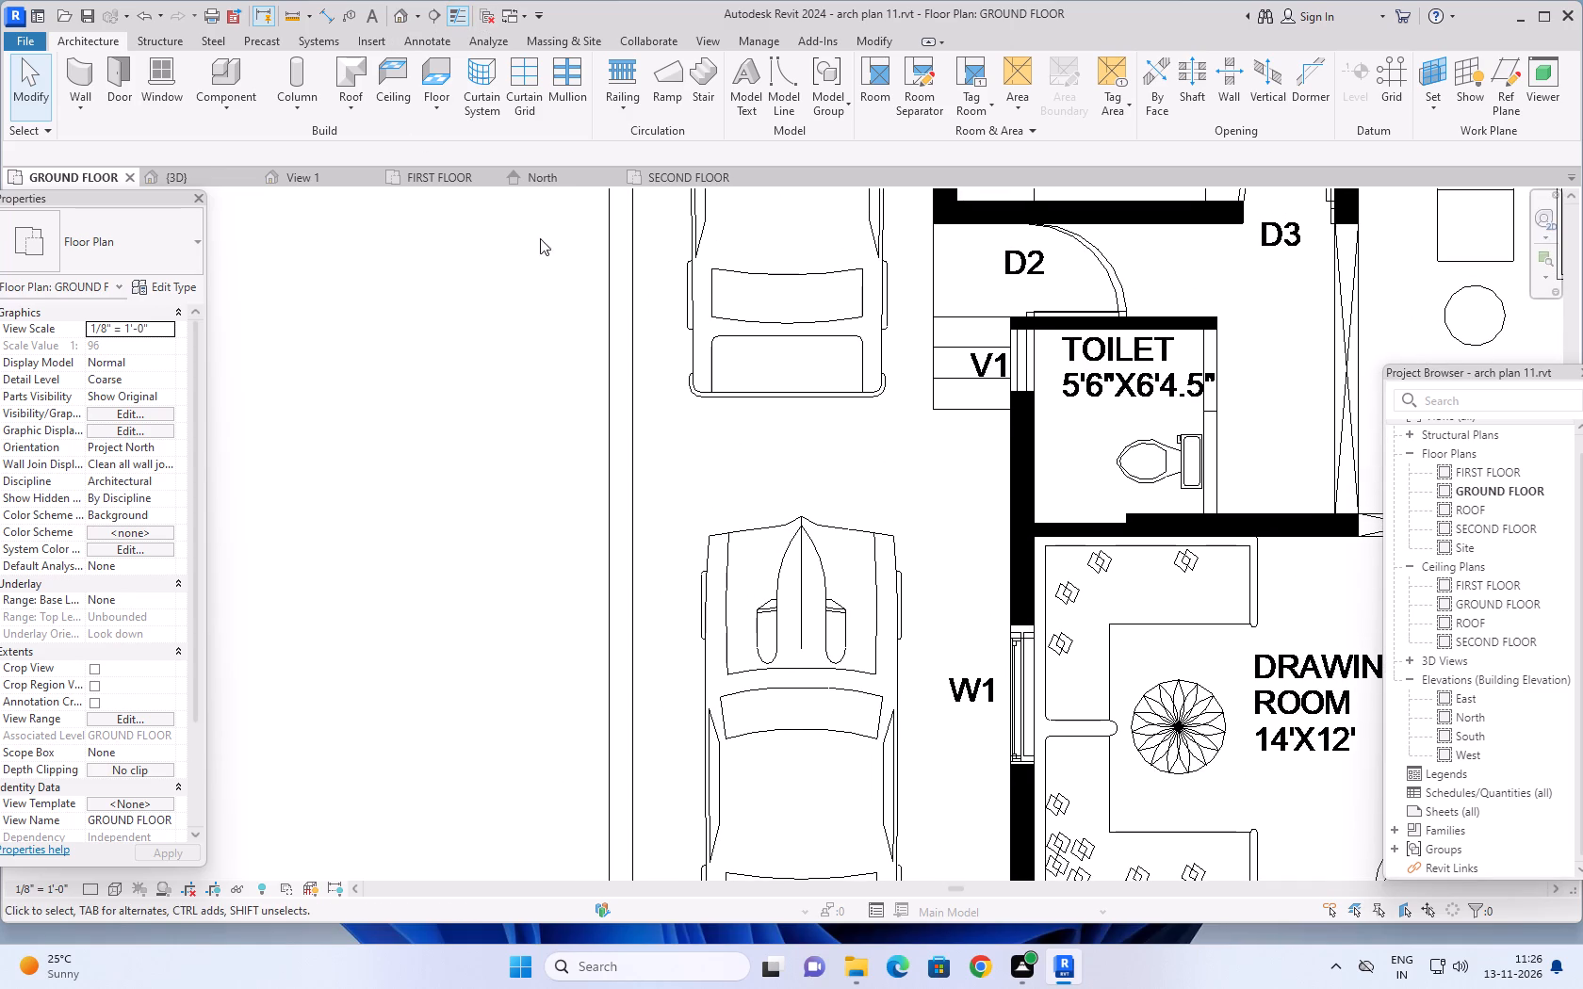
{"action": "scroll", "coordinate": [573, 450], "scroll_direction": "down", "scroll_amount": 9}
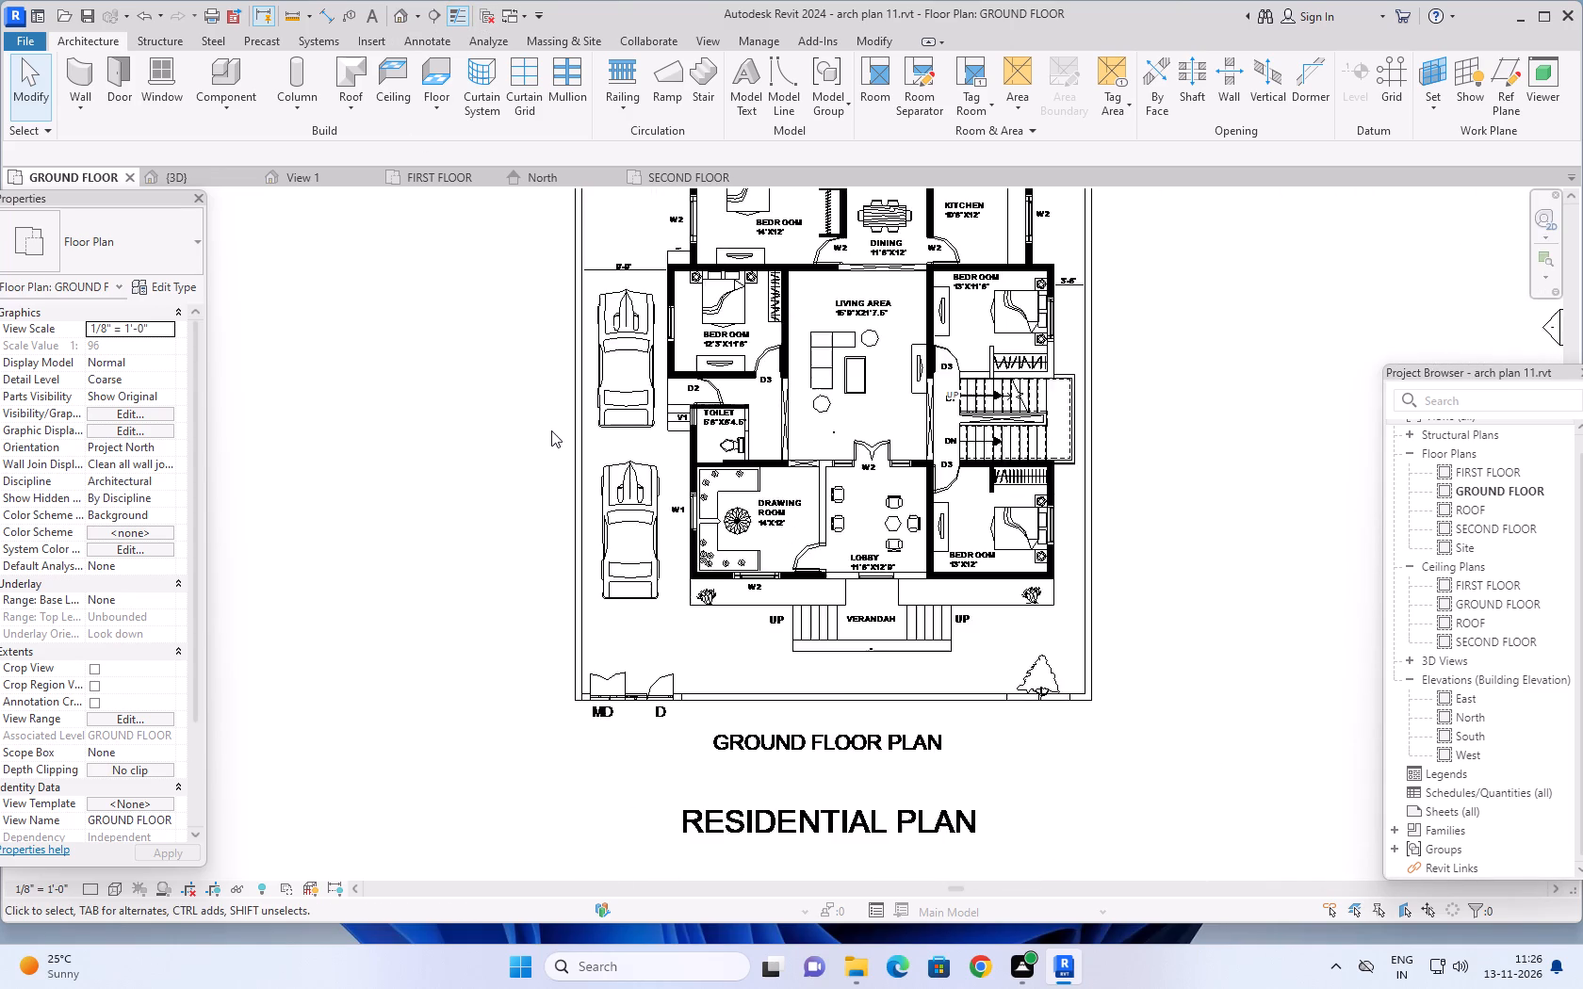
{"action": "scroll", "coordinate": [548, 421], "scroll_direction": "down", "scroll_amount": 1}
{"action": "middle_click_drag", "start_coordinate": [547, 421], "coordinate": [602, 731]}
{"action": "scroll", "coordinate": [578, 640], "scroll_direction": "down", "scroll_amount": 2}
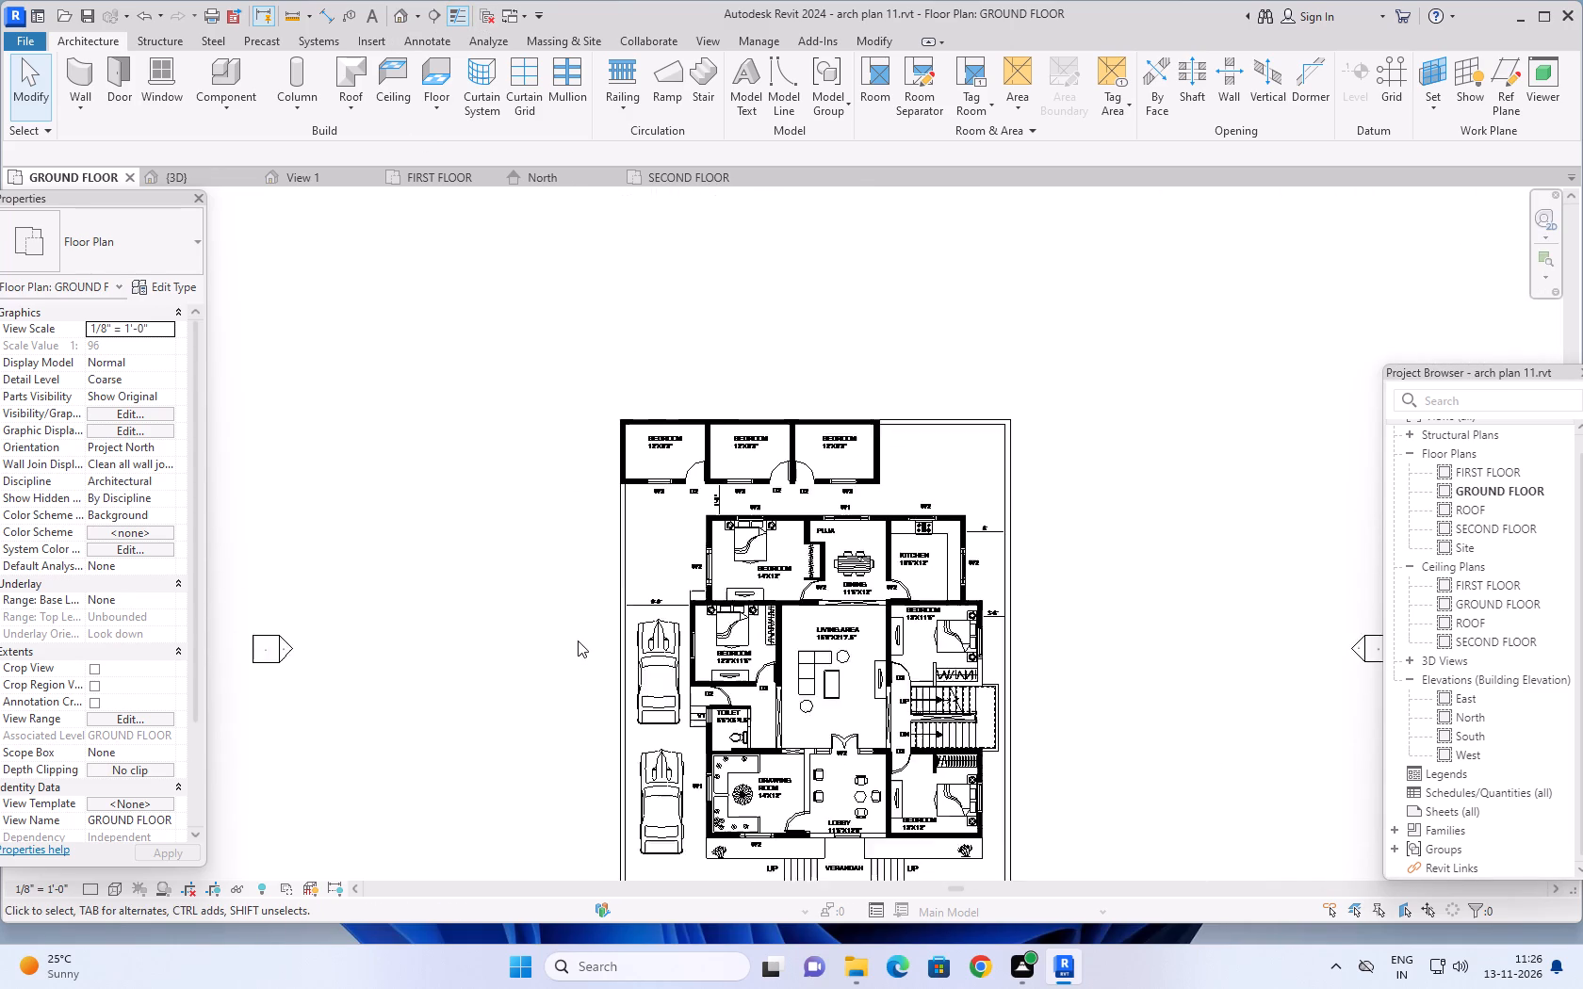
{"action": "scroll", "coordinate": [578, 640], "scroll_direction": "down", "scroll_amount": 1}
{"action": "middle_click_drag", "start_coordinate": [580, 645], "coordinate": [541, 524]}
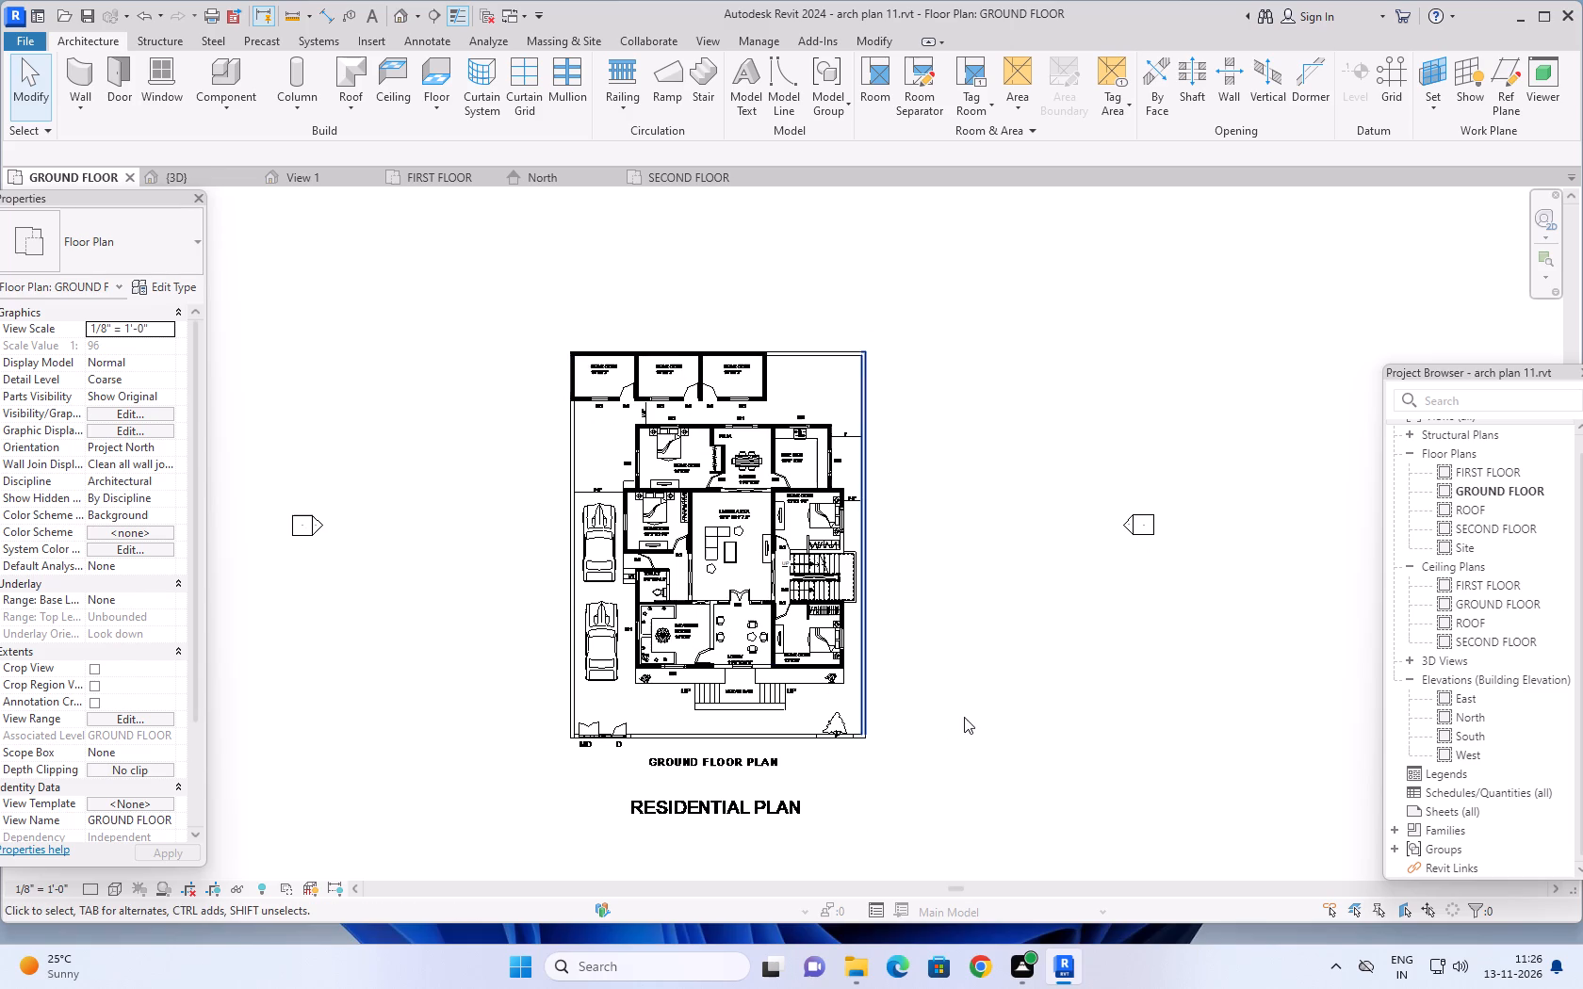
{"action": "middle_click_drag", "start_coordinate": [992, 675], "coordinate": [963, 691]}
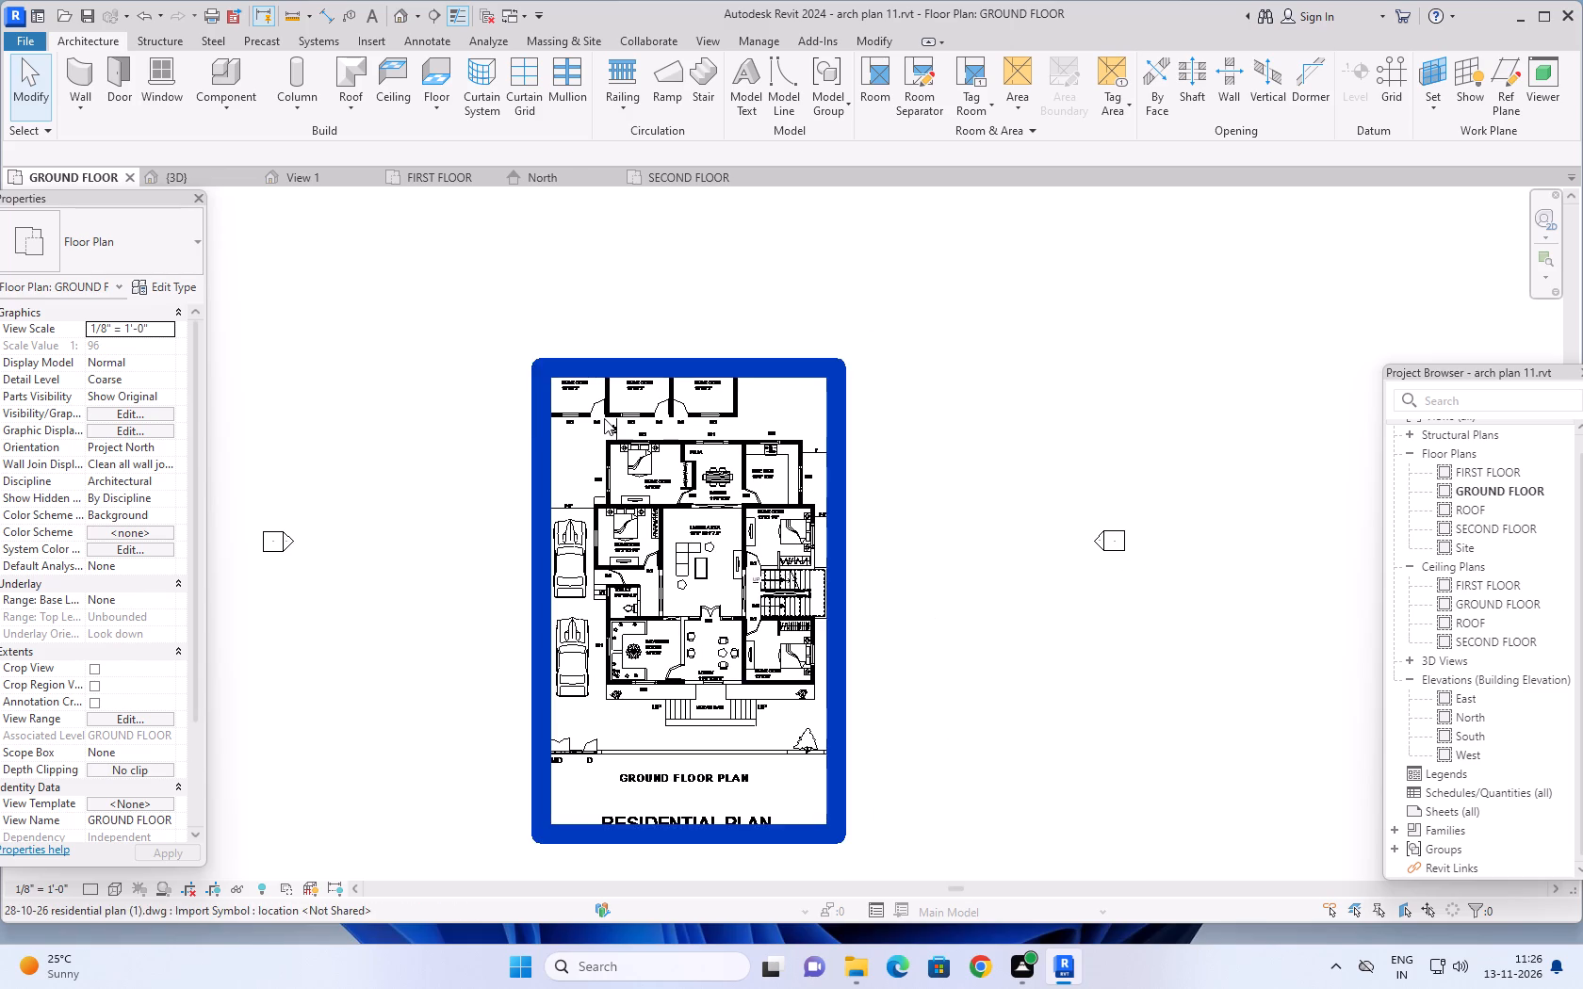
Measure the plot's depth between the back and front boundary walls with an aligned dimension, without placing it.
{"action": "left_click", "coordinate": [322, 14]}
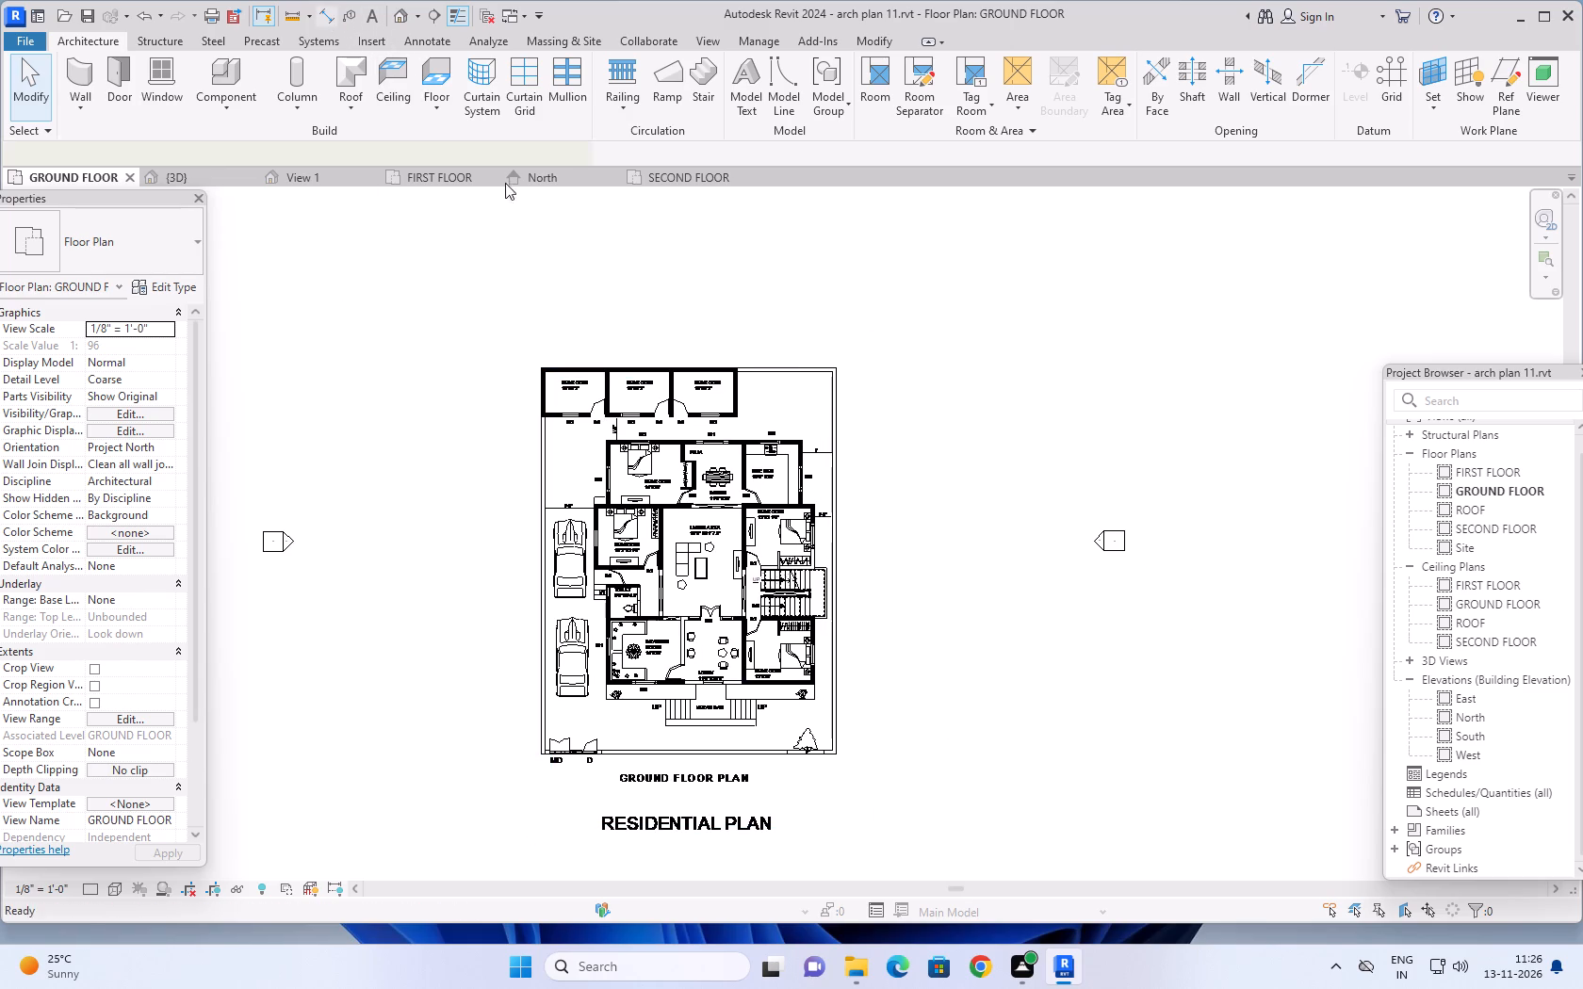
{"action": "left_click", "coordinate": [814, 364]}
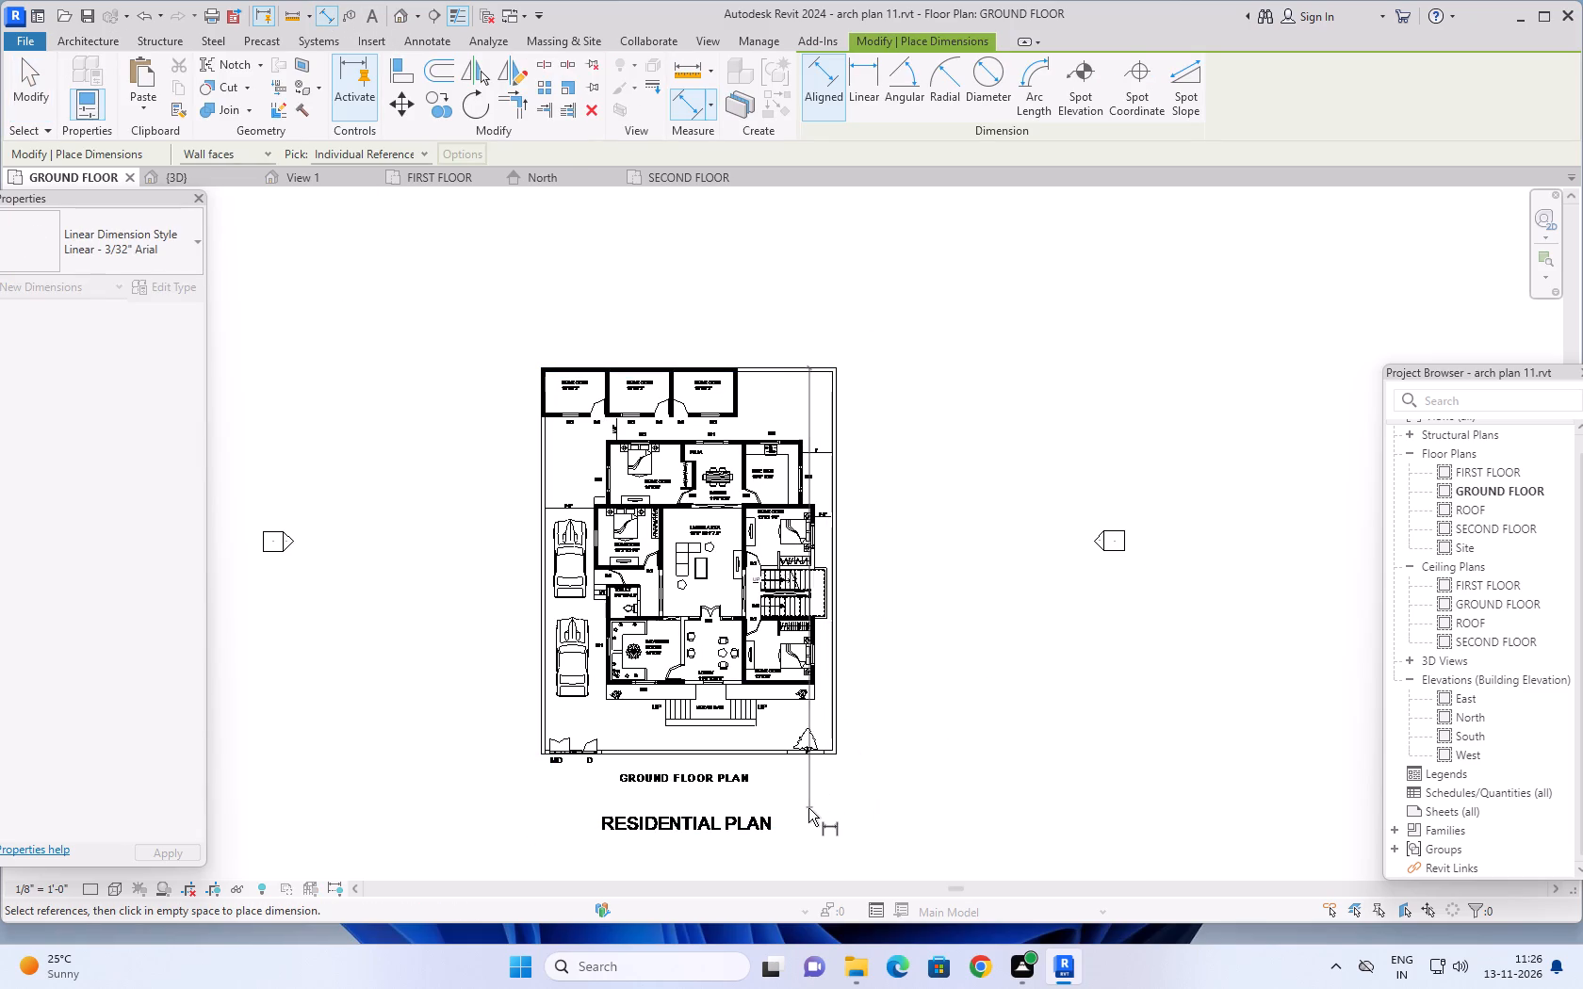
{"action": "scroll", "coordinate": [811, 782], "scroll_direction": "up", "scroll_amount": 7}
{"action": "left_click", "coordinate": [683, 708]}
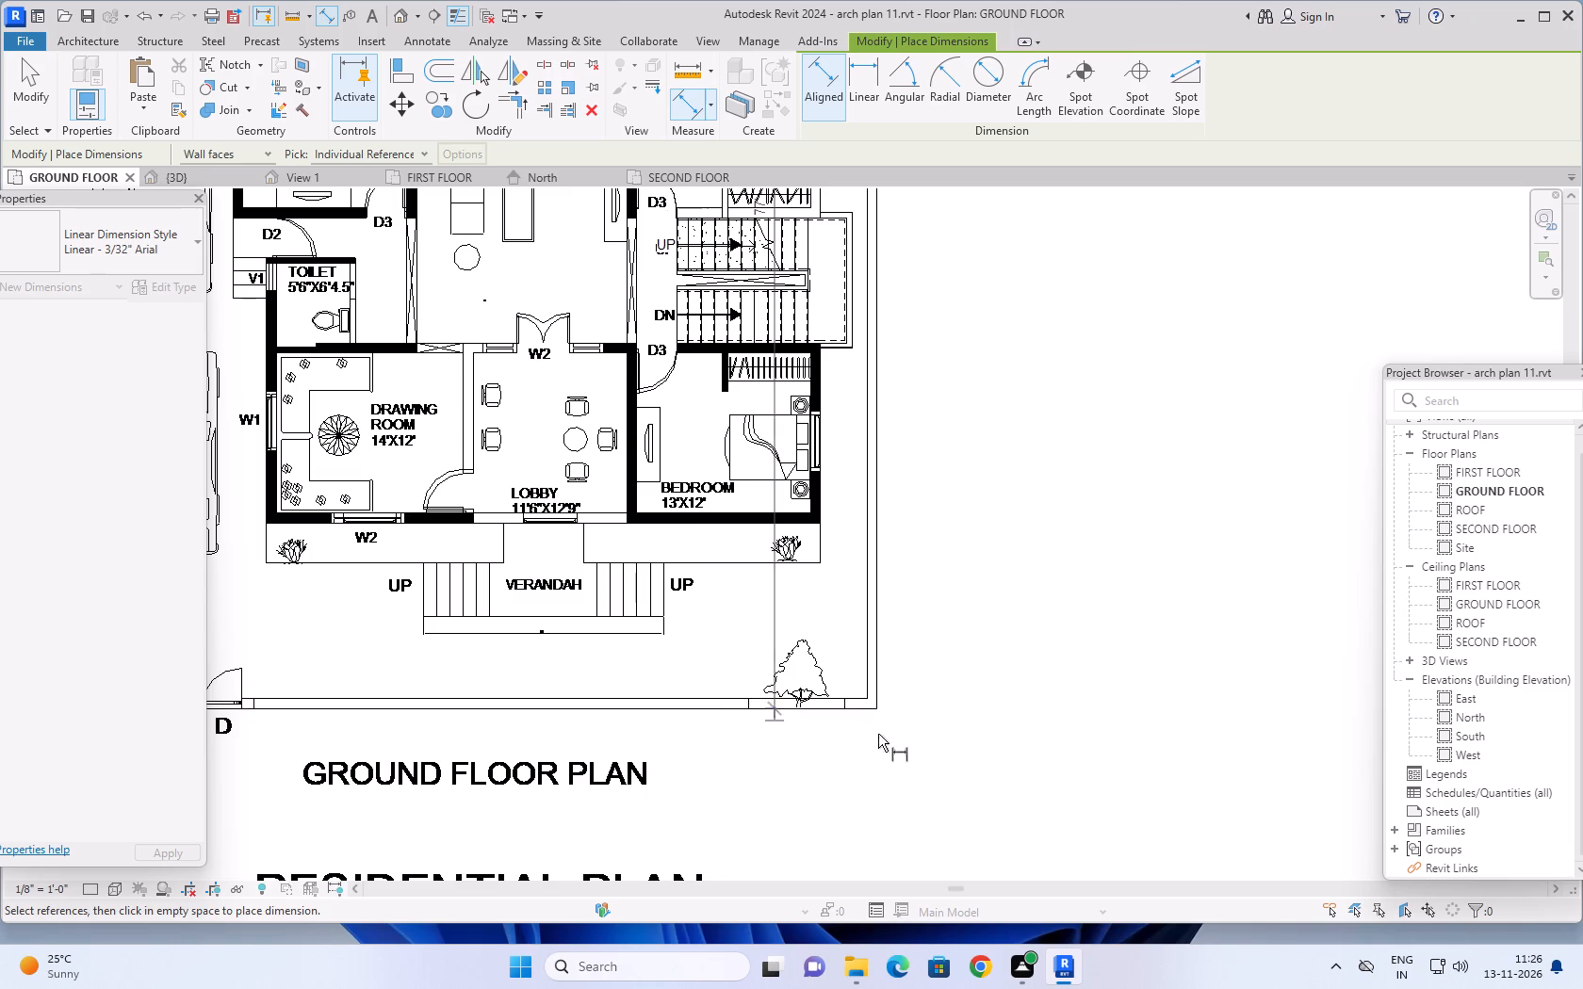
{"action": "scroll", "coordinate": [1087, 736], "scroll_direction": "down", "scroll_amount": 4}
{"action": "scroll", "coordinate": [1087, 736], "scroll_direction": "up", "scroll_amount": 2}
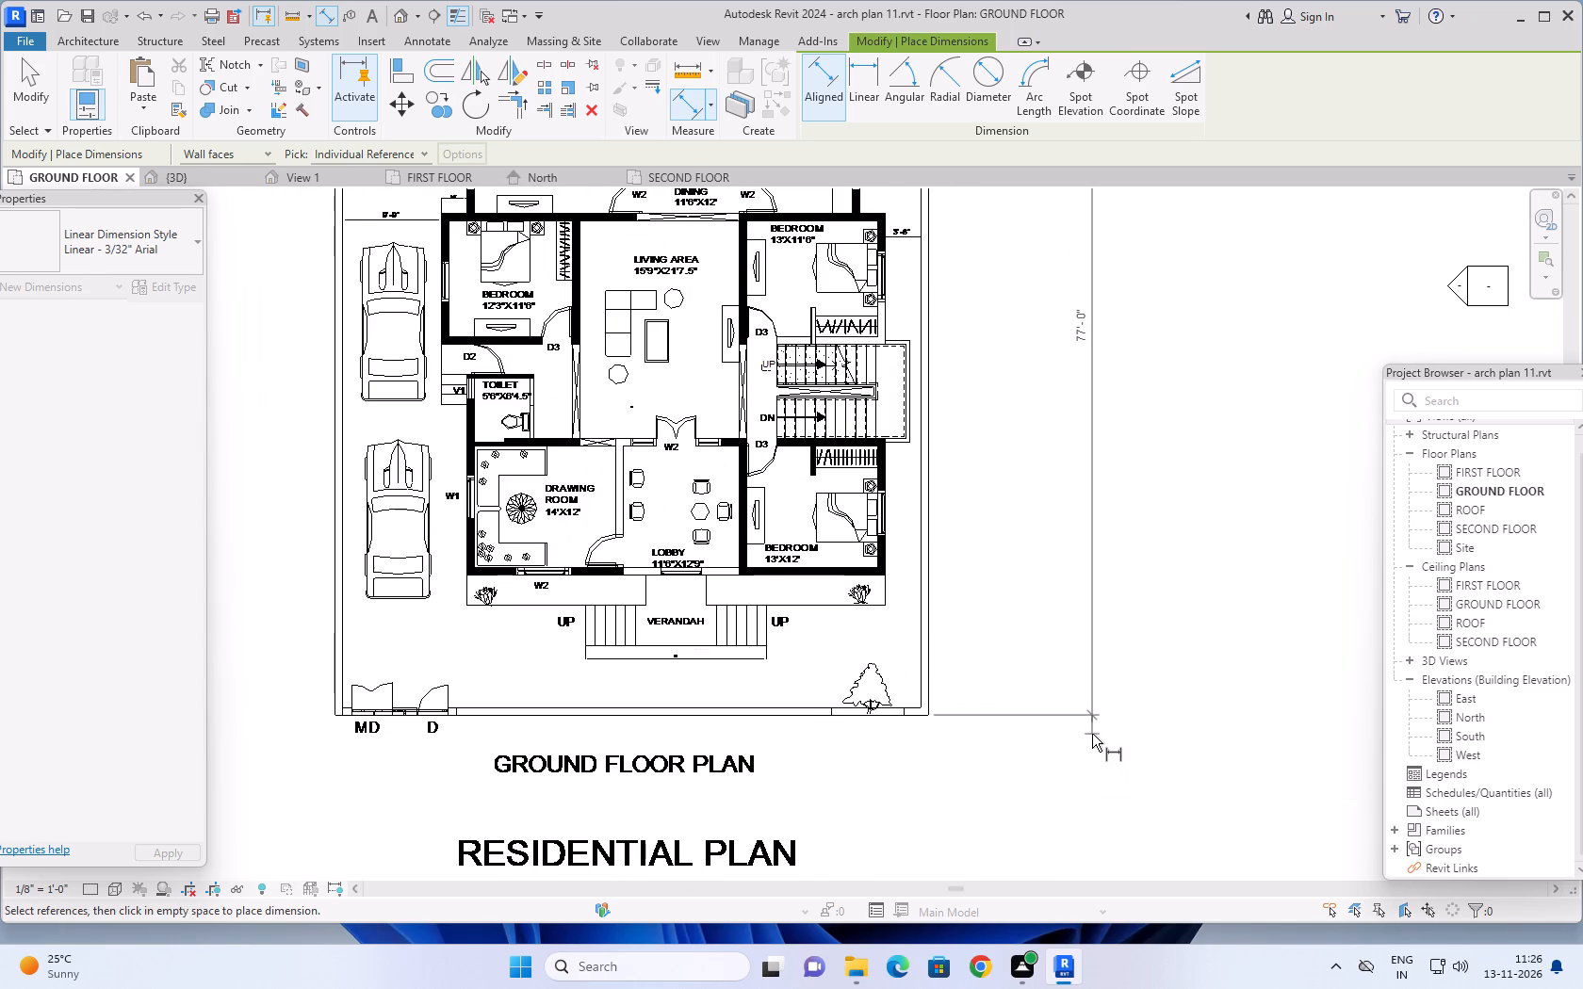
{"action": "middle_click_drag", "start_coordinate": [1092, 734], "coordinate": [1119, 857]}
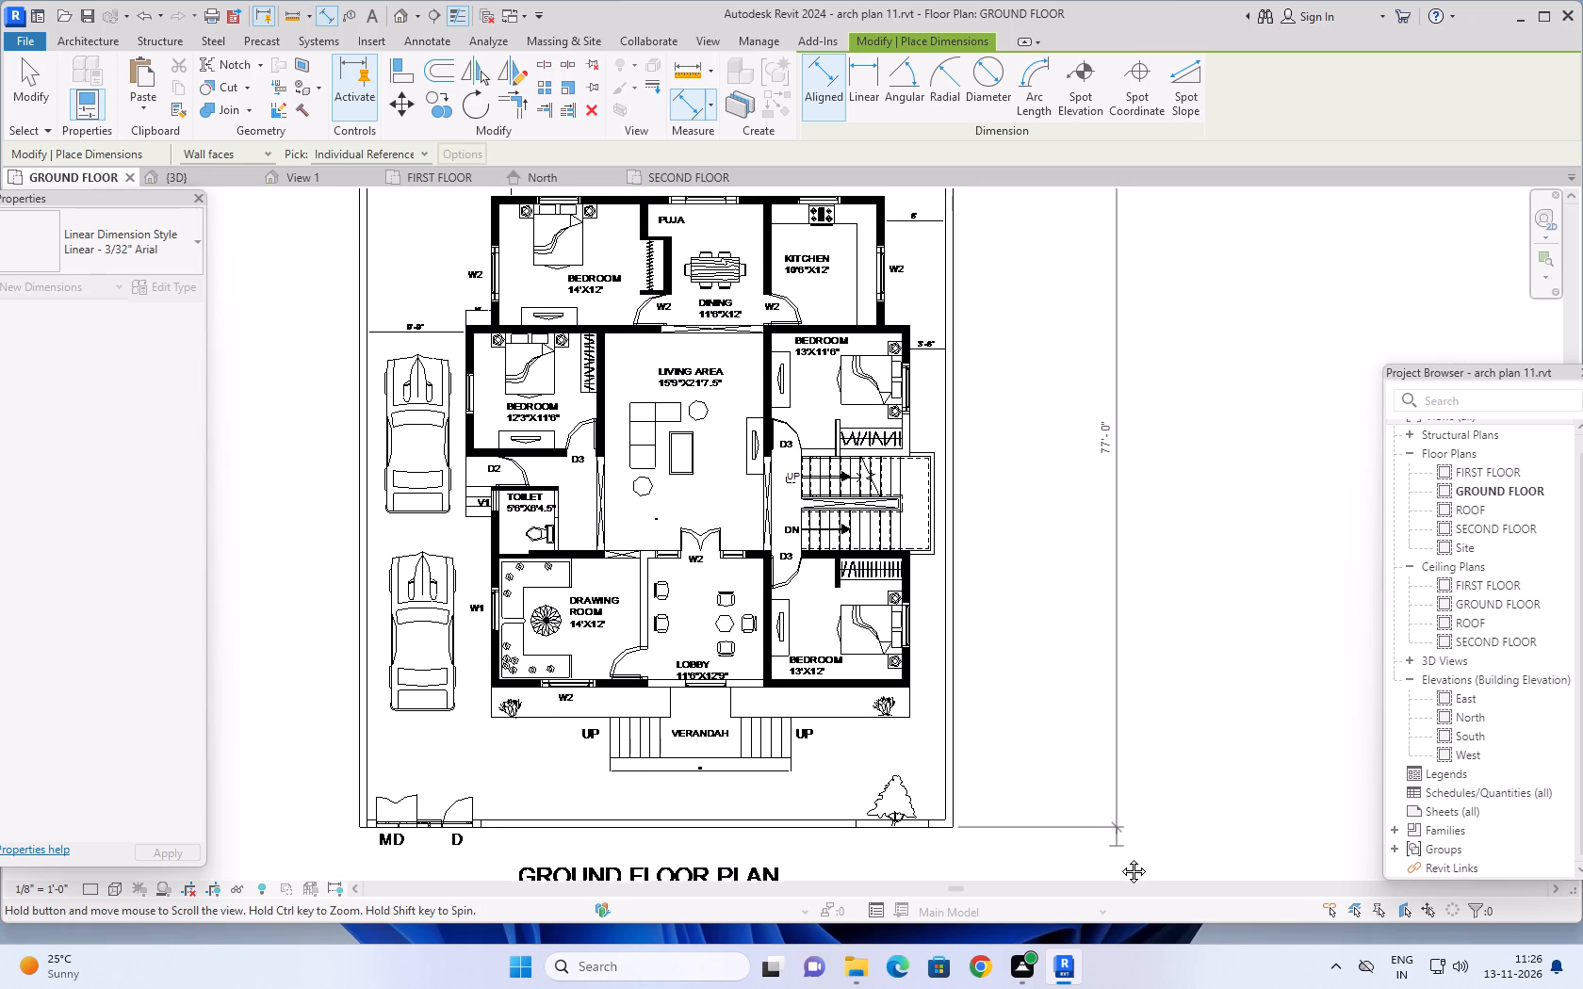
{"action": "middle_click_drag", "start_coordinate": [1119, 857], "coordinate": [1125, 879]}
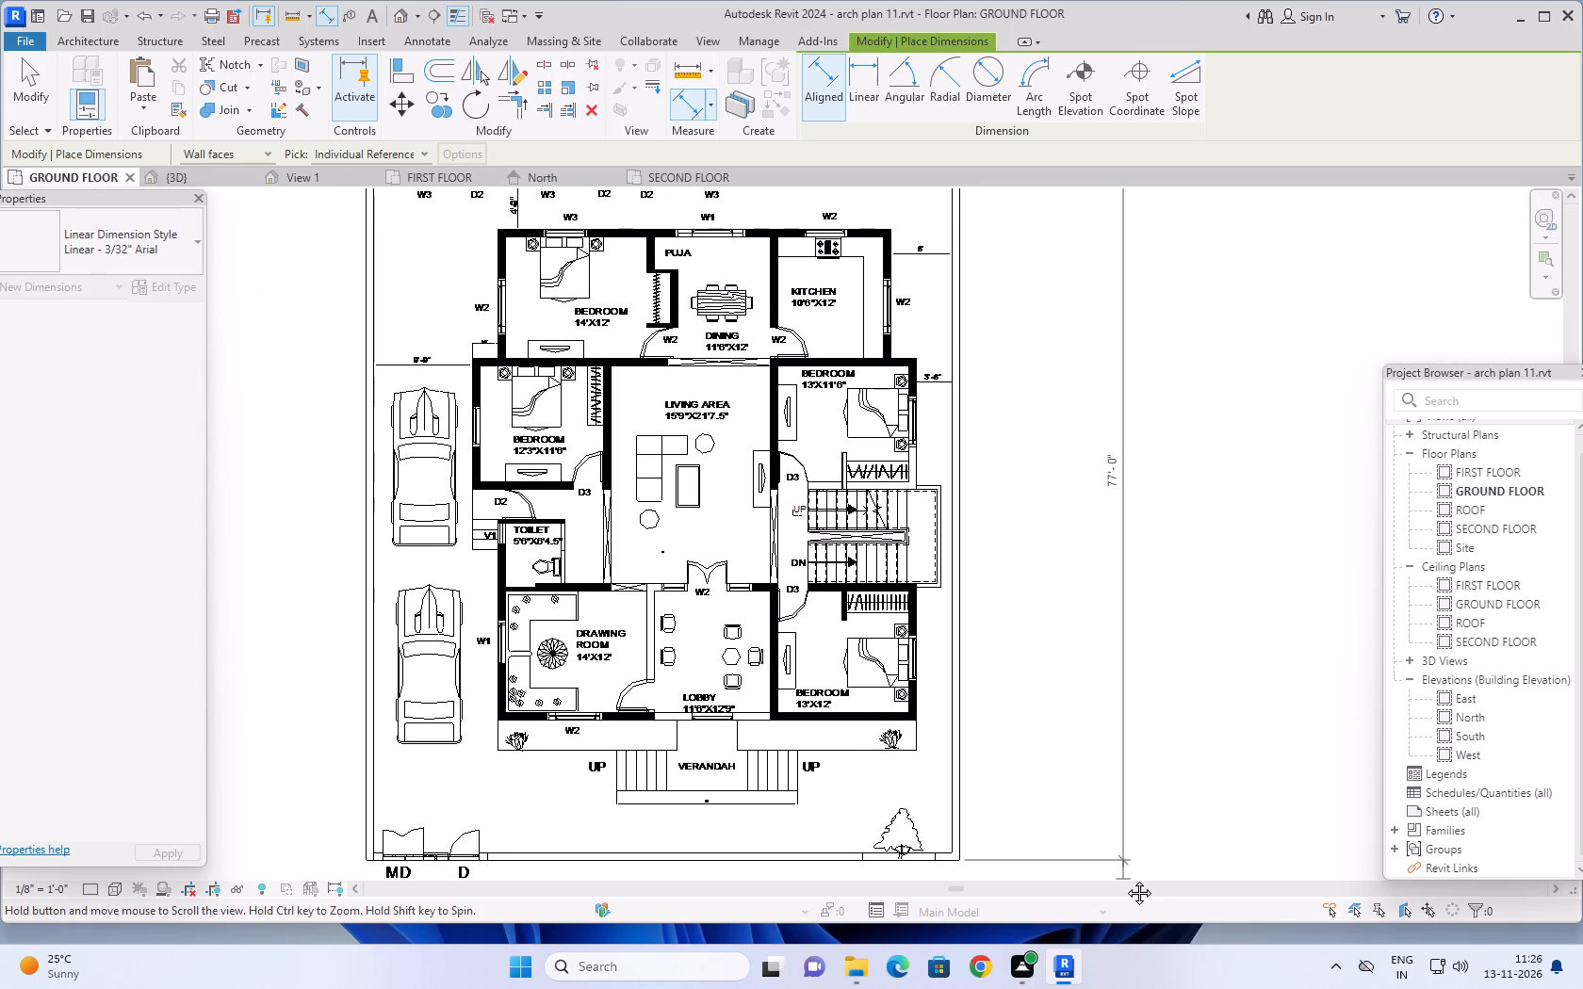
{"action": "middle_click_drag", "start_coordinate": [1125, 879], "coordinate": [1125, 878]}
{"action": "middle_click_drag", "start_coordinate": [1125, 878], "coordinate": [1108, 853]}
{"action": "scroll", "coordinate": [1104, 843], "scroll_direction": "down", "scroll_amount": 3}
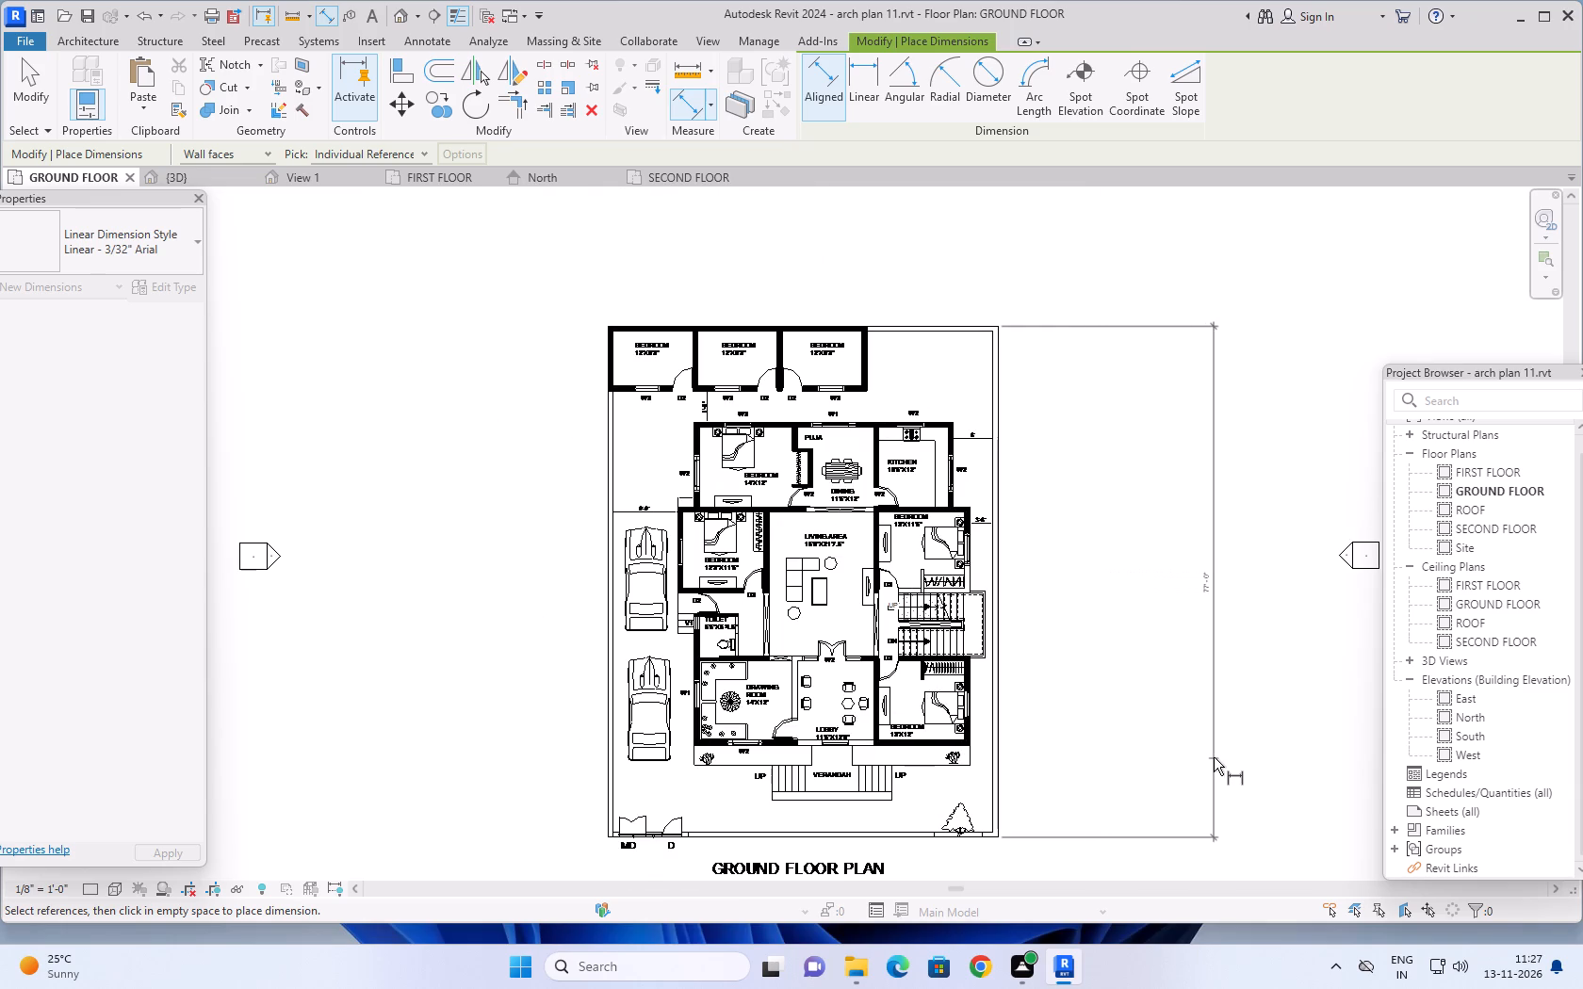
{"action": "key", "text": "Escape"}
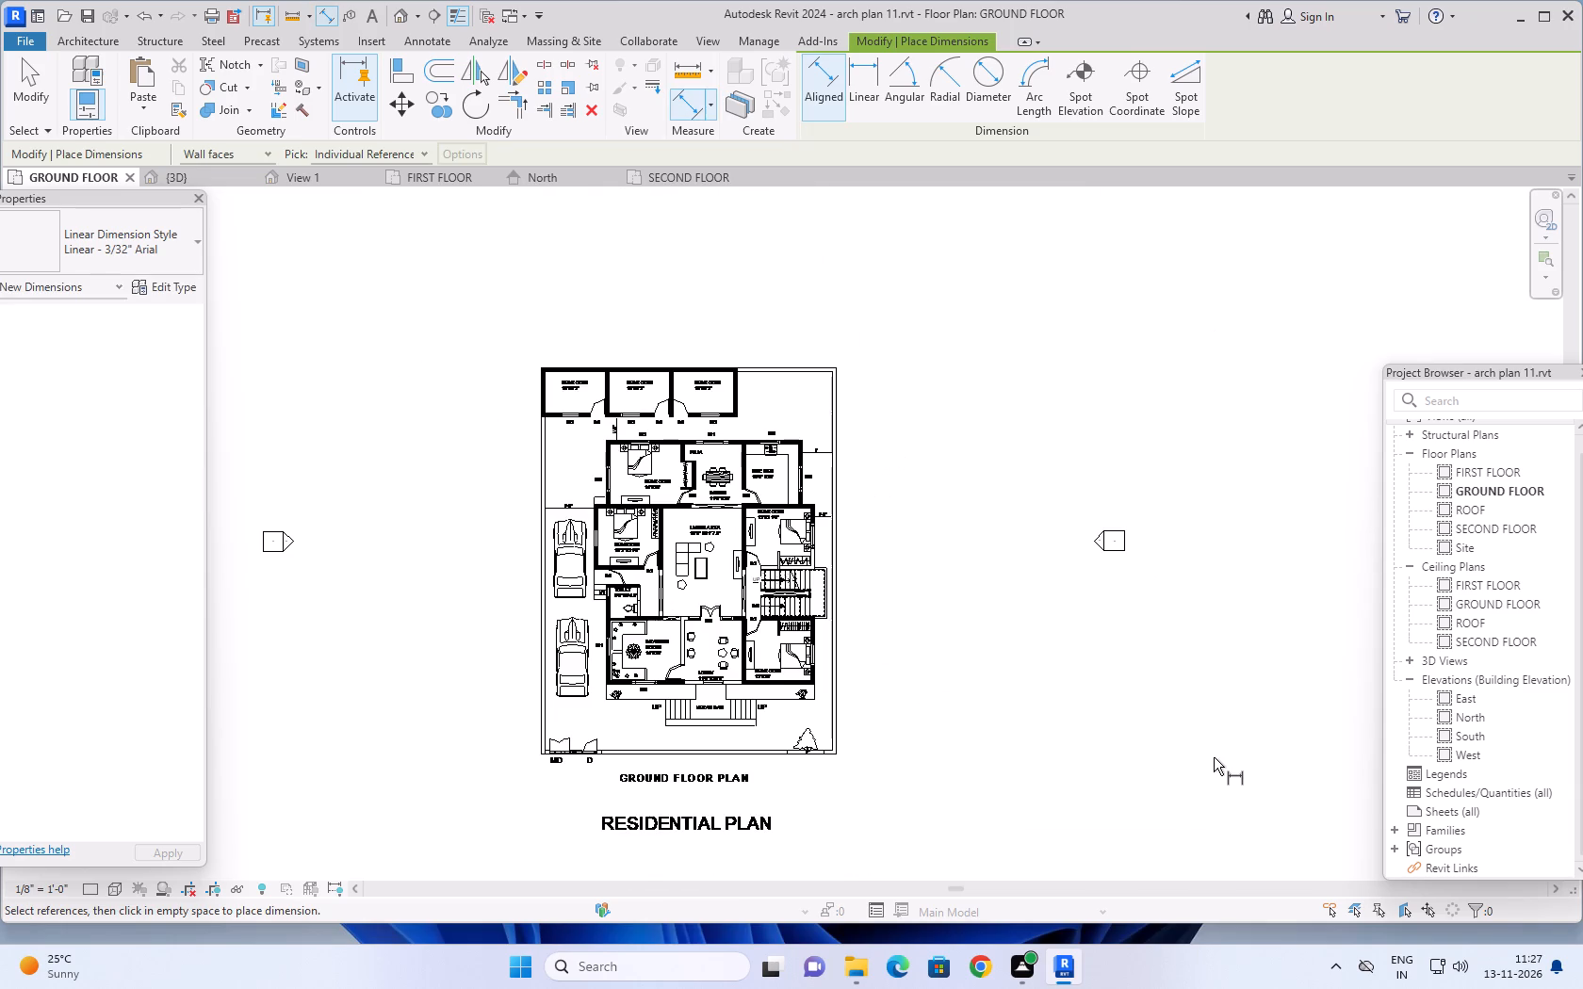
Measure the house's depth from the dining area's back wall to the lobby's front wall with an aligned dimension, without placing it.
{"action": "scroll", "coordinate": [731, 472], "scroll_direction": "up", "scroll_amount": 4}
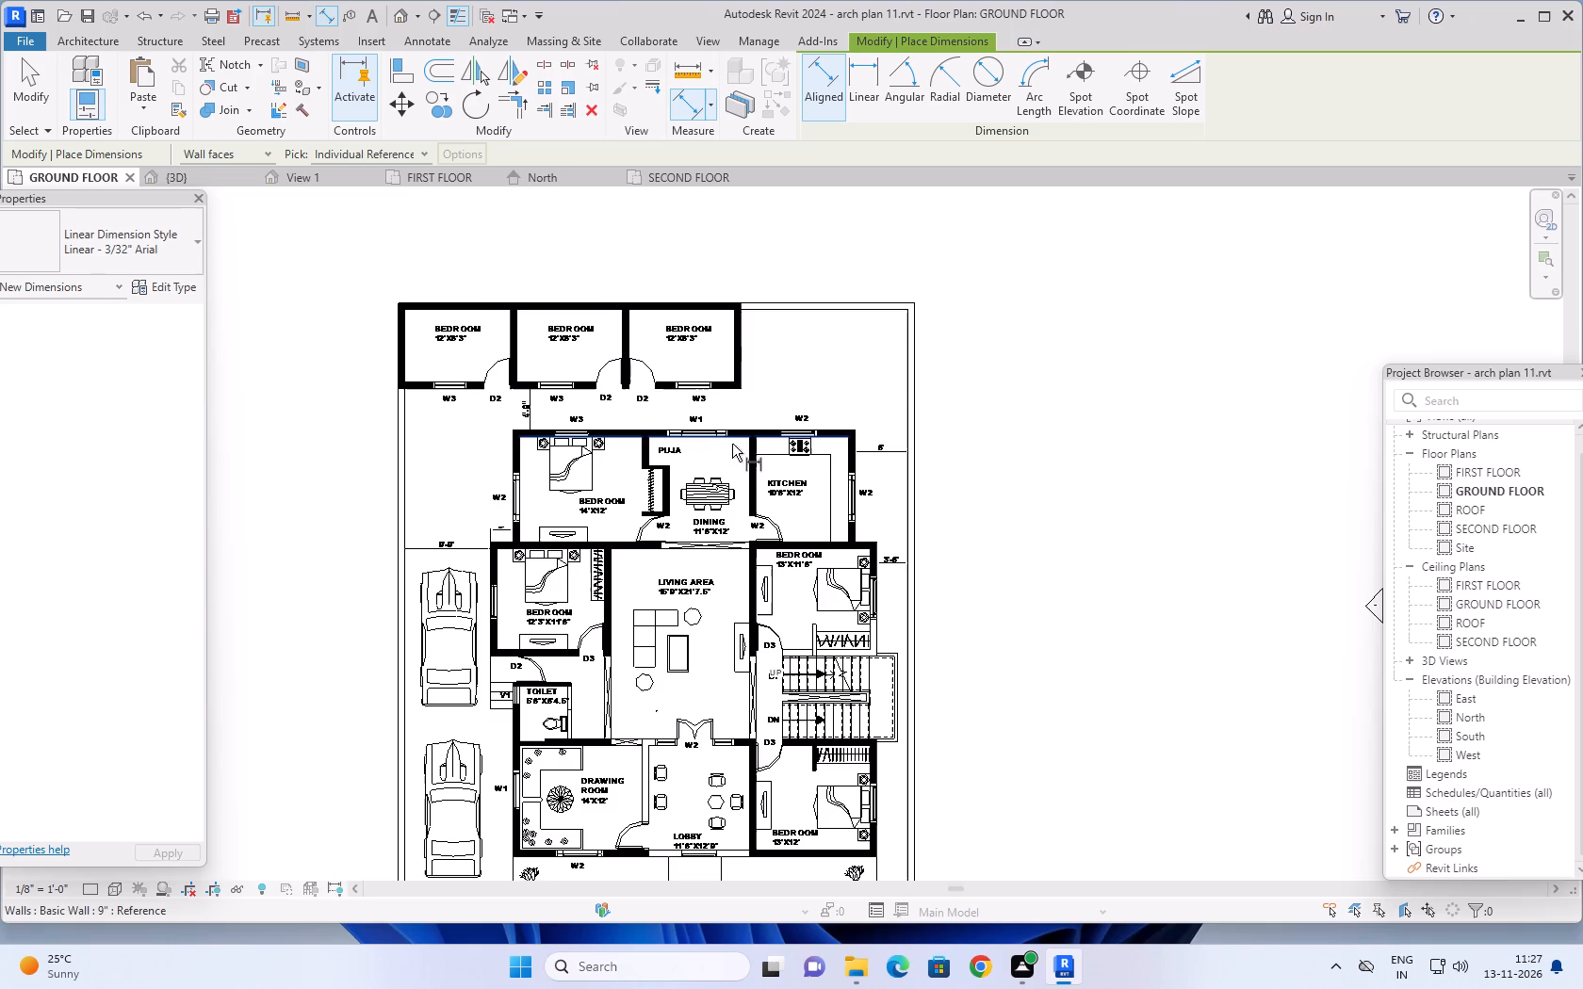
{"action": "scroll", "coordinate": [710, 443], "scroll_direction": "up", "scroll_amount": 6}
{"action": "left_click", "coordinate": [790, 413]}
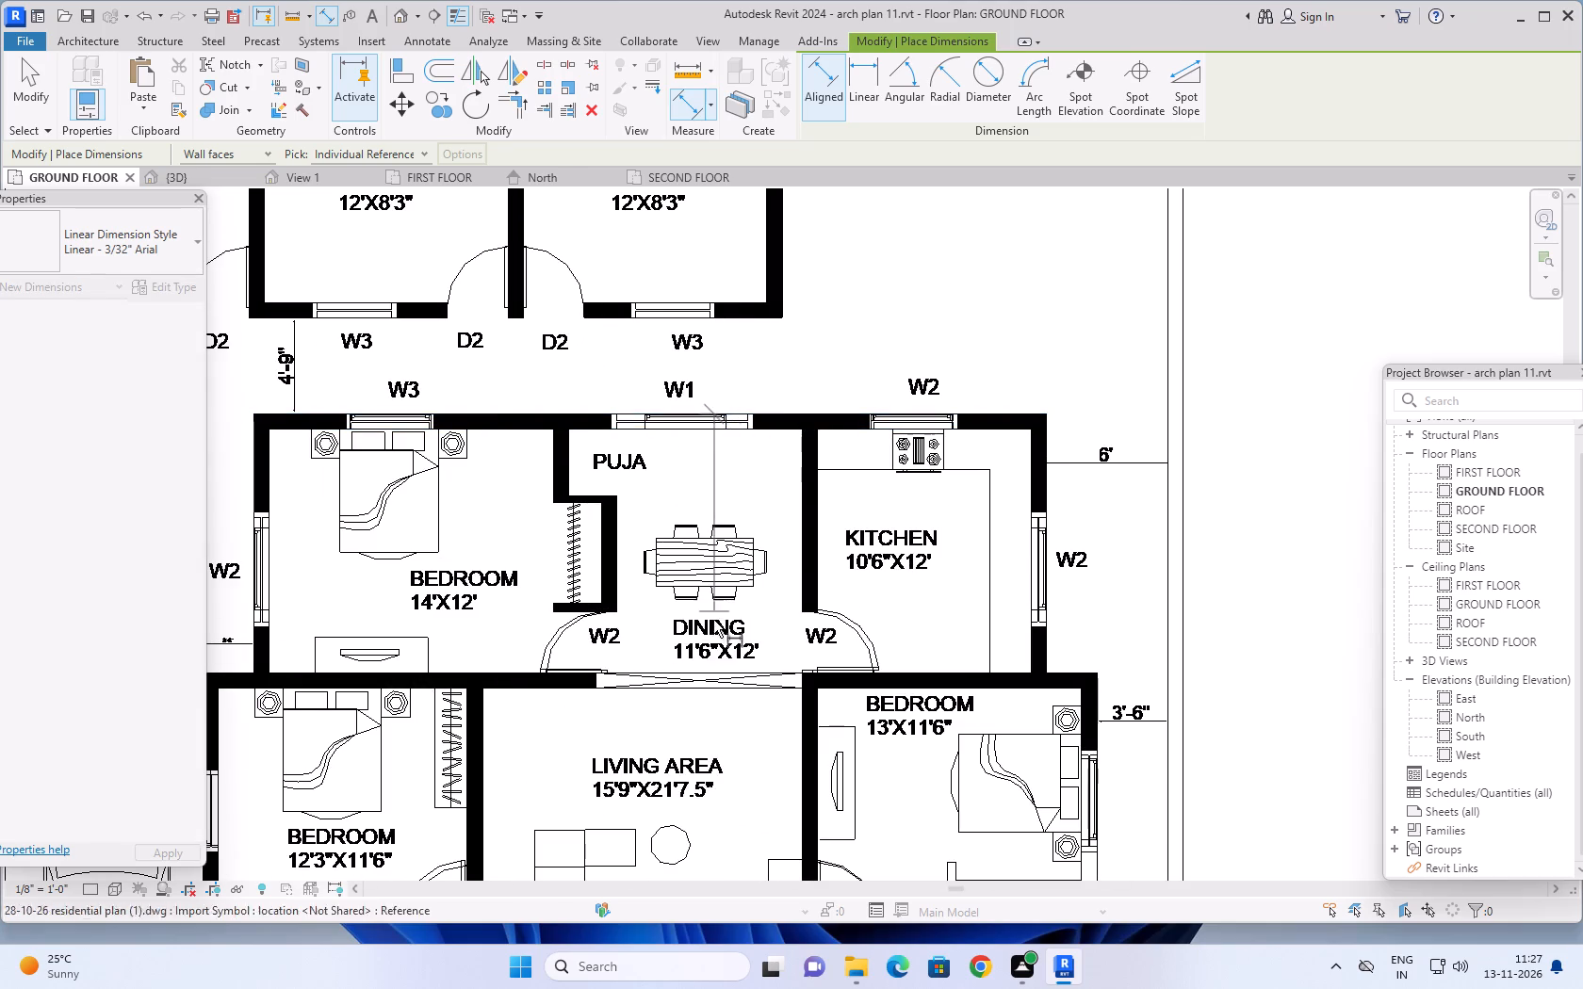
{"action": "scroll", "coordinate": [713, 633], "scroll_direction": "down", "scroll_amount": 6}
{"action": "scroll", "coordinate": [724, 670], "scroll_direction": "up", "scroll_amount": 1}
{"action": "middle_click_drag", "start_coordinate": [724, 670], "coordinate": [852, 368]}
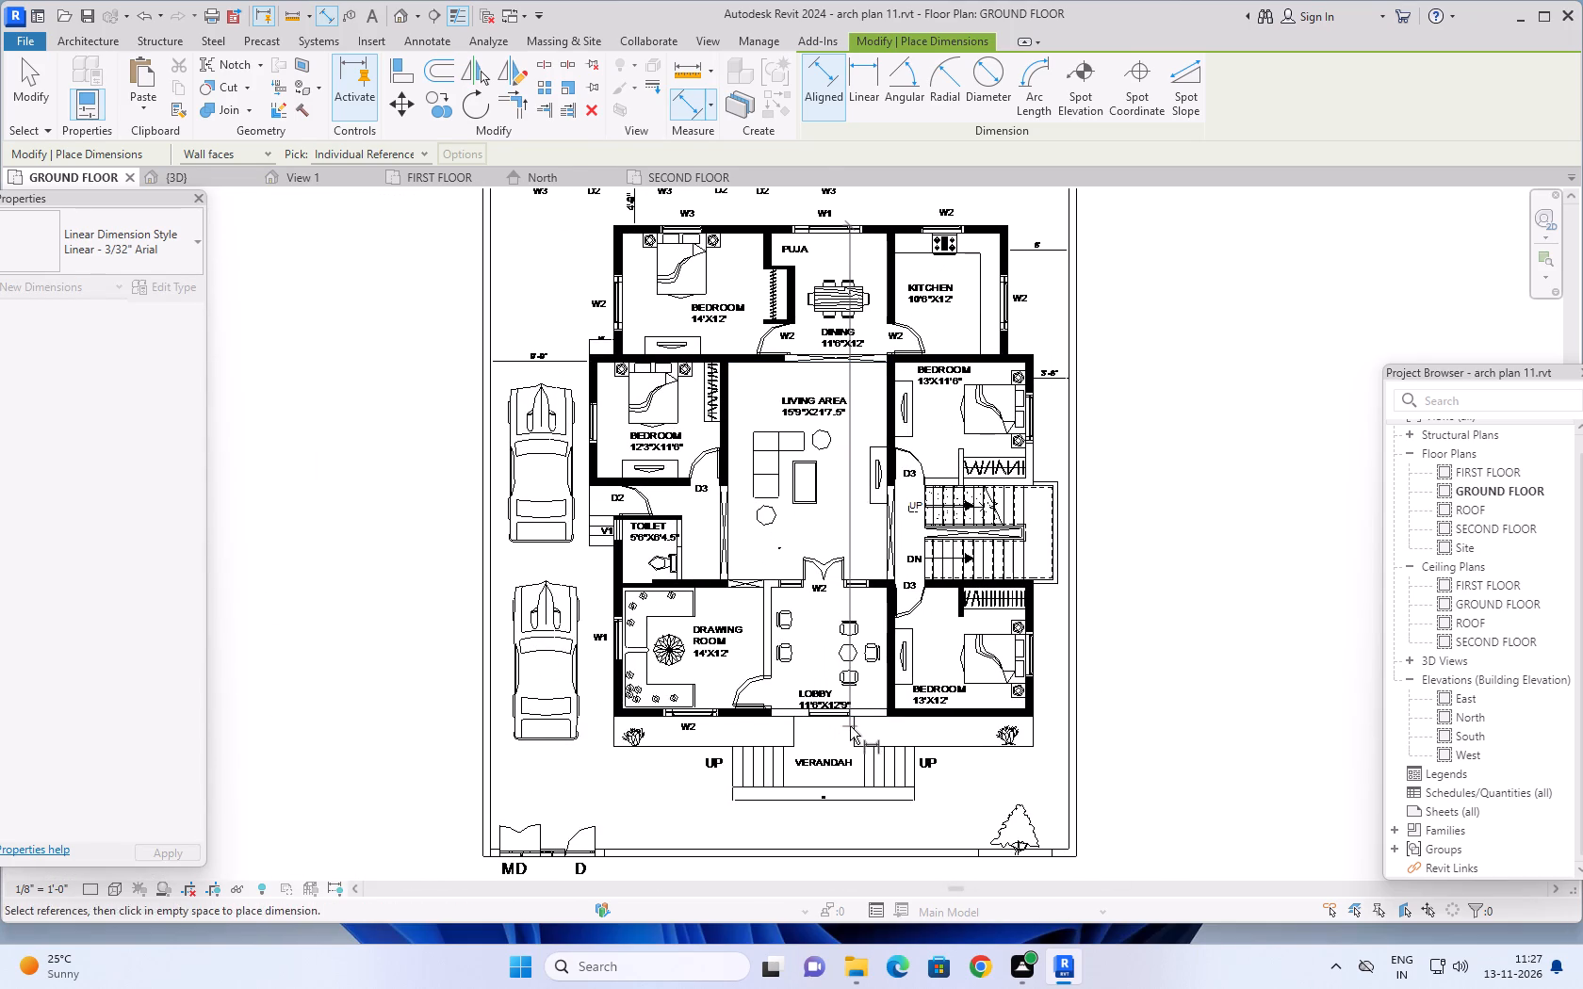
{"action": "left_click", "coordinate": [861, 716]}
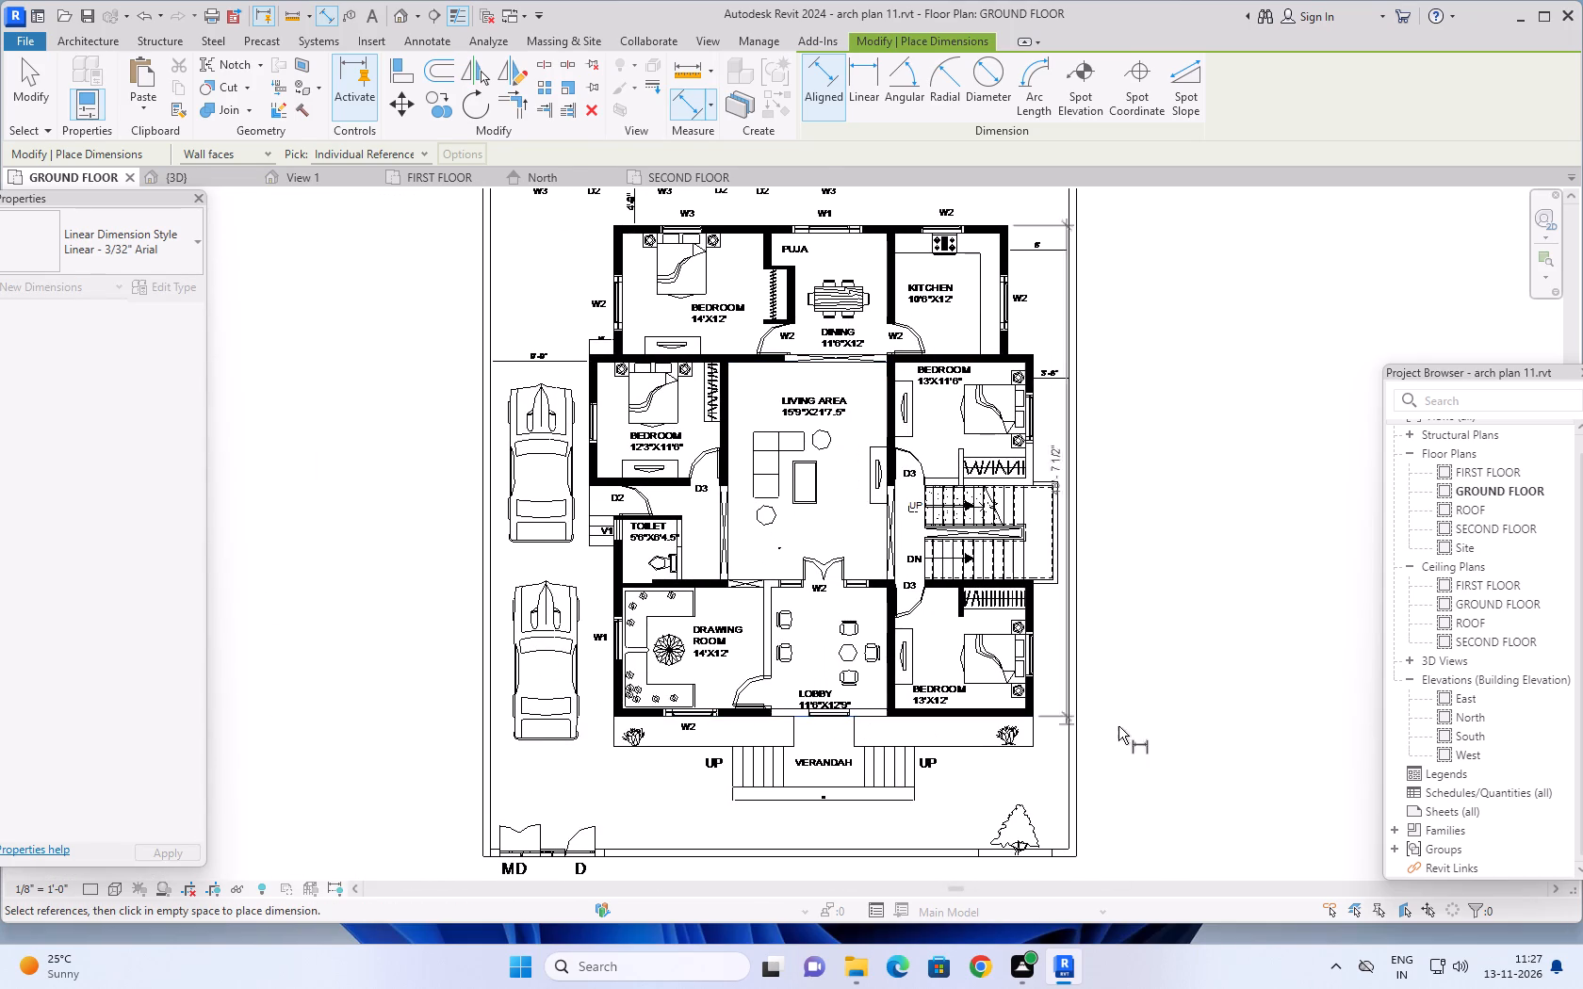
{"action": "scroll", "coordinate": [1186, 729], "scroll_direction": "down", "scroll_amount": 1}
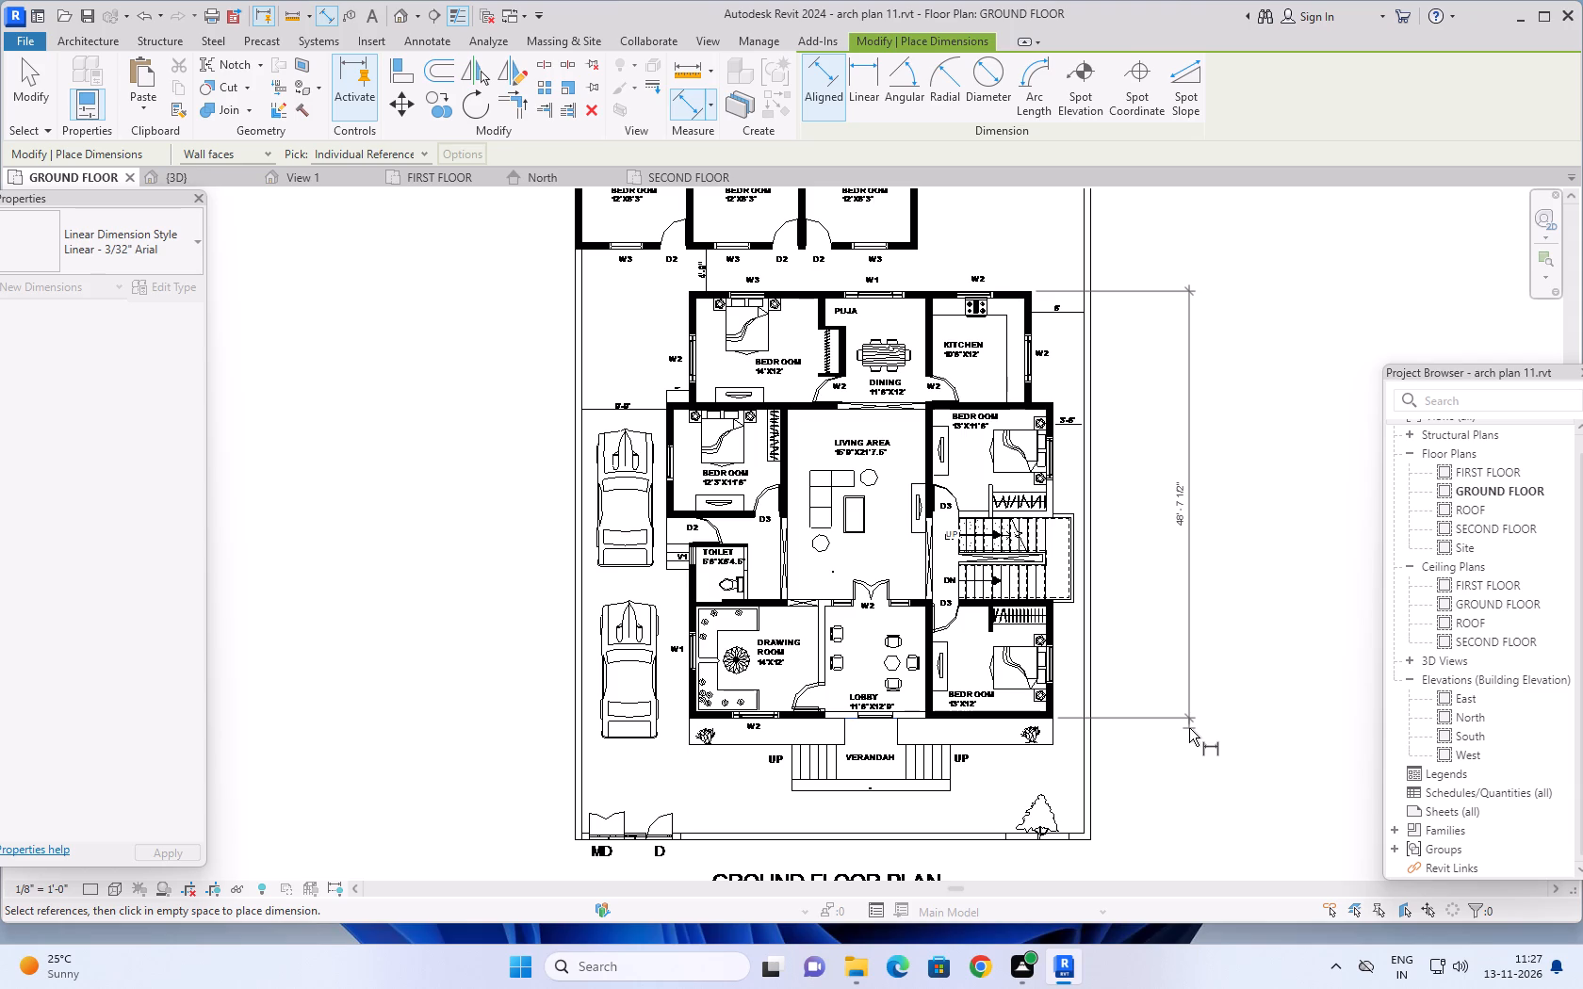
{"action": "scroll", "coordinate": [1199, 657], "scroll_direction": "down", "scroll_amount": 3}
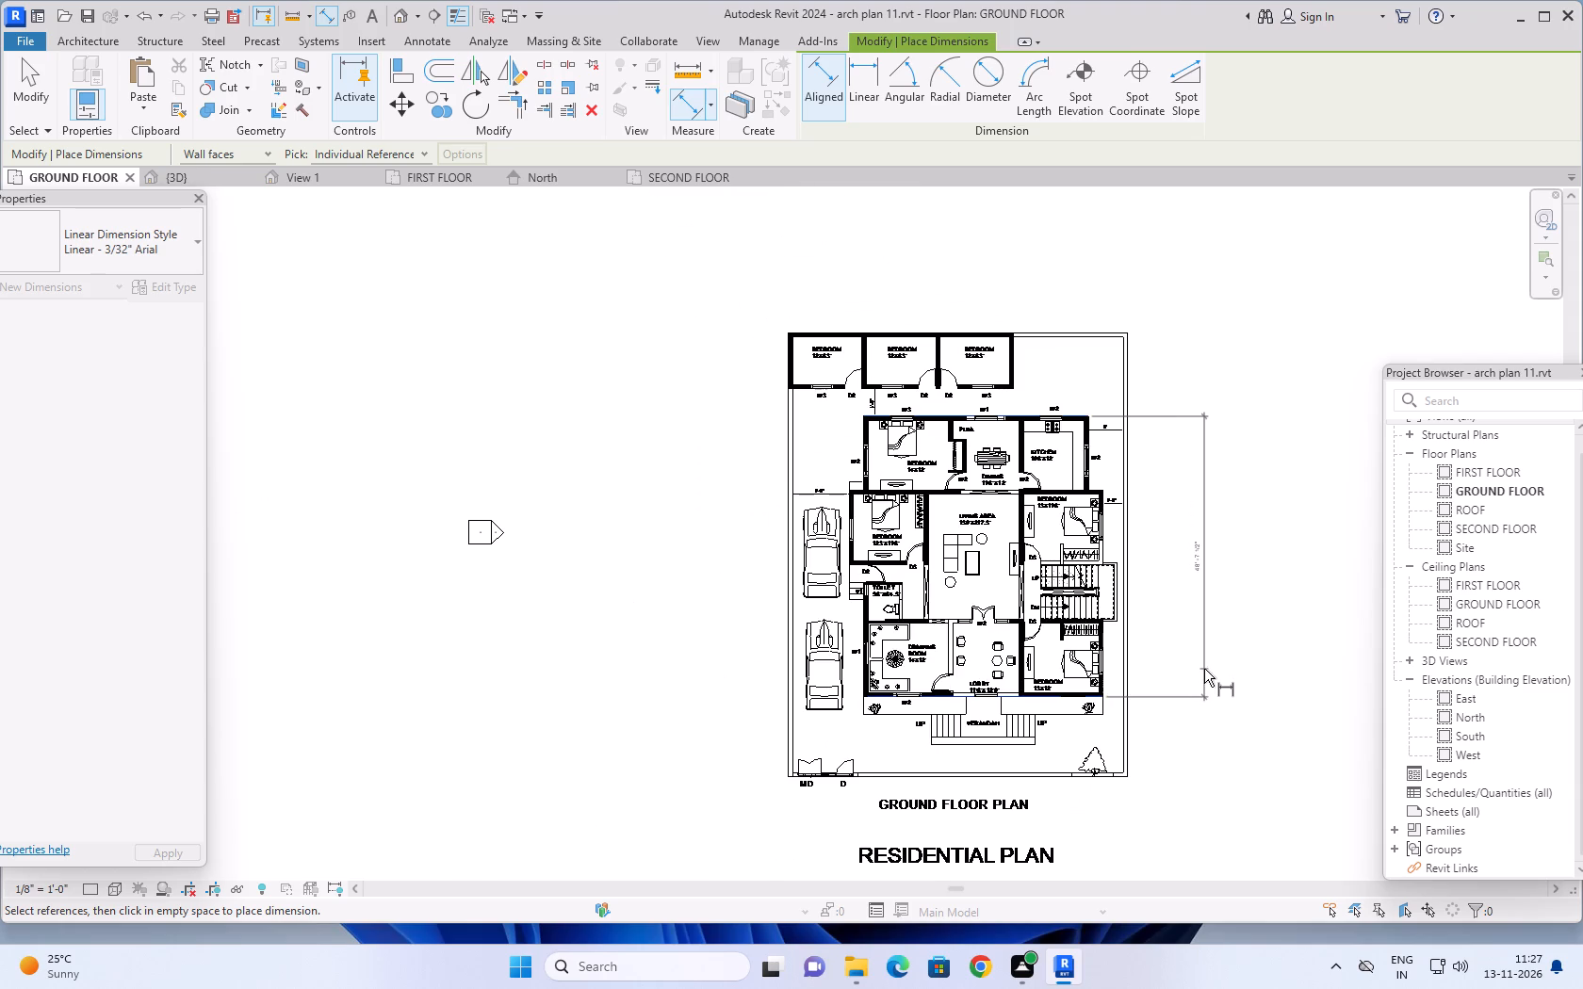
{"action": "key", "text": "Escape"}
{"action": "scroll", "coordinate": [1215, 686], "scroll_direction": "down", "scroll_amount": 3}
{"action": "middle_click_drag", "start_coordinate": [1223, 664], "coordinate": [944, 591]}
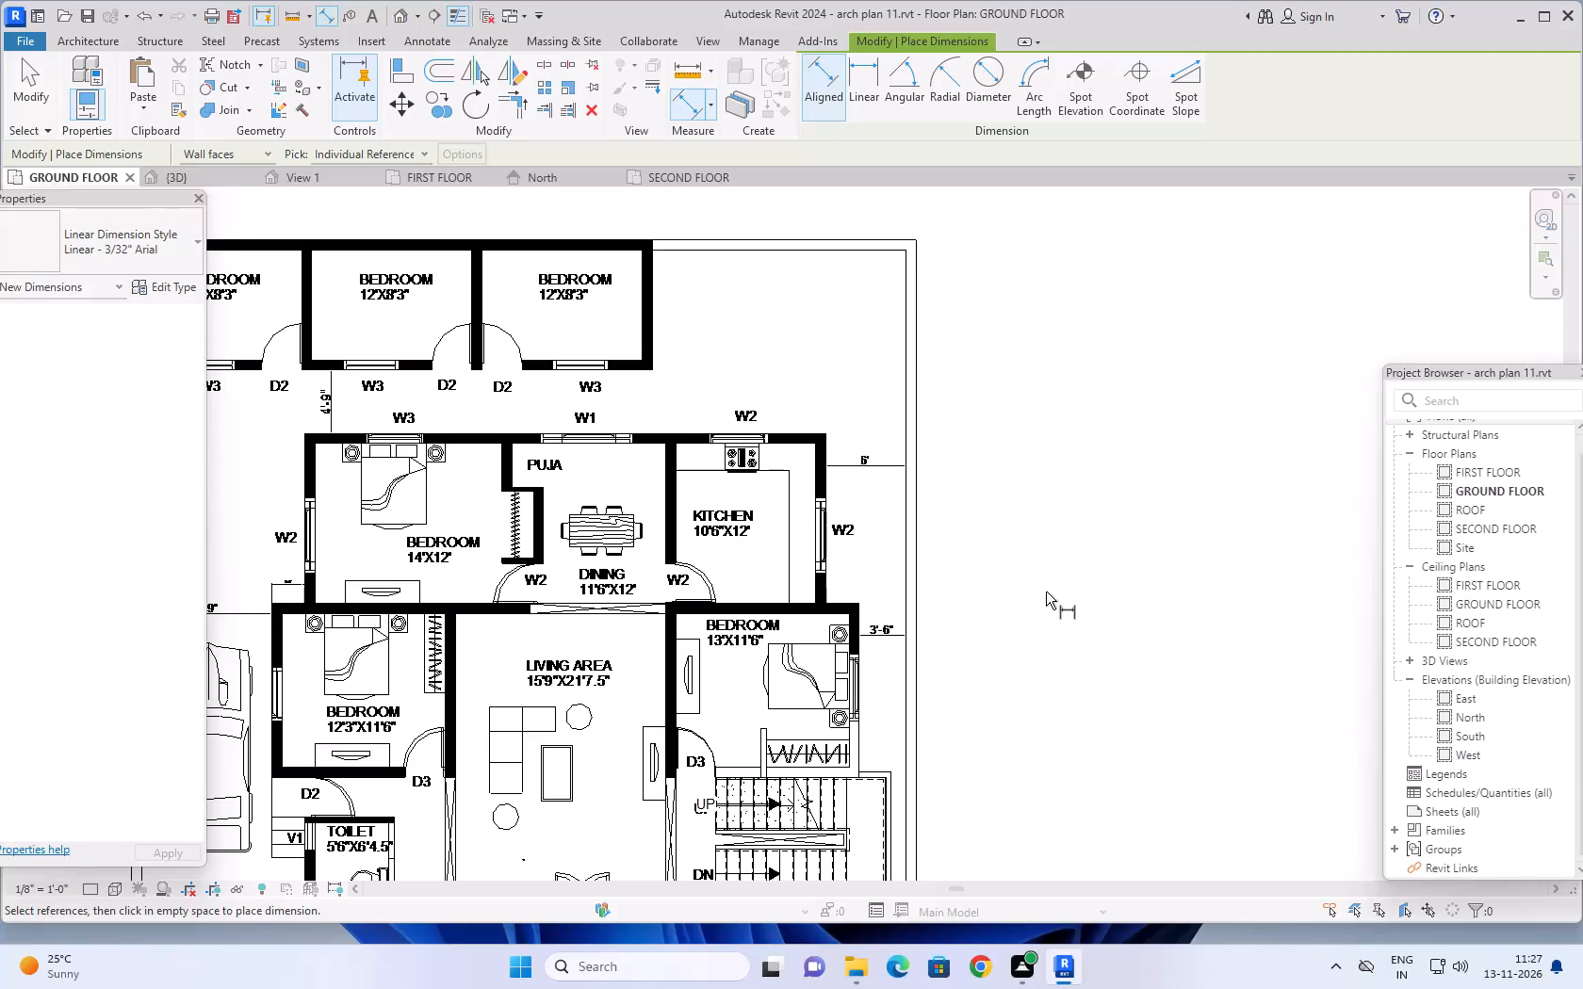
Leave the dimension command and examine the overall GROUND FLOOR plan with its boundary and title text.
{"action": "scroll", "coordinate": [1031, 531], "scroll_direction": "down", "scroll_amount": 5}
{"action": "key", "text": "Escape"}
{"action": "key", "text": "Escape"}
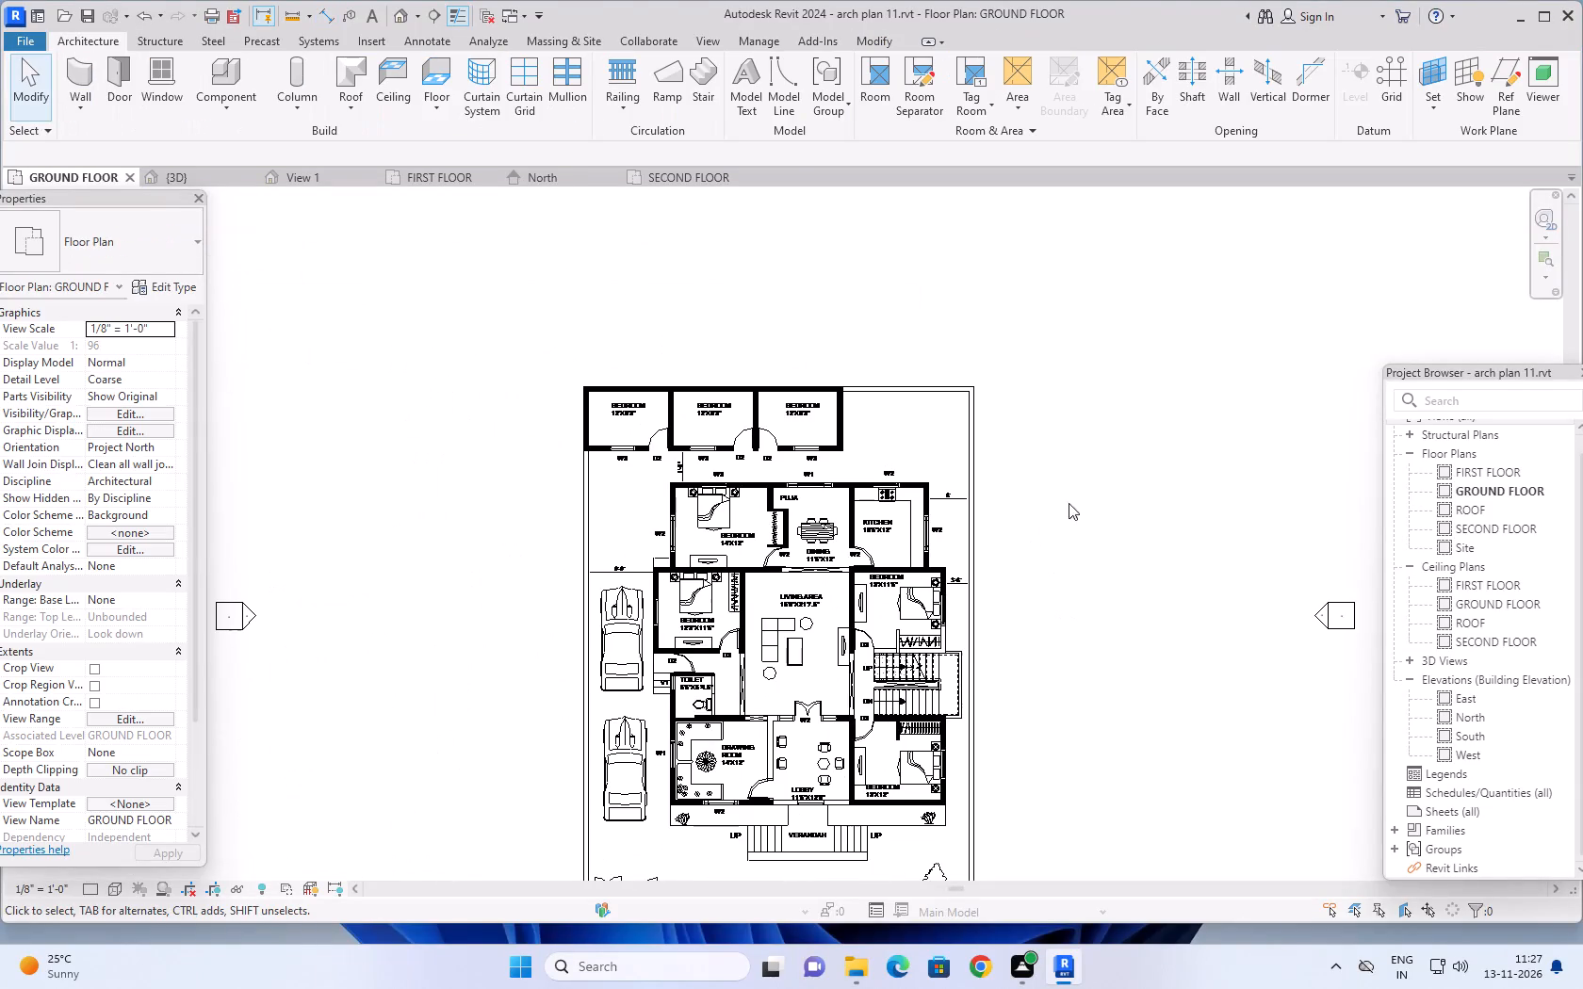
{"action": "middle_click_drag", "start_coordinate": [1093, 484], "coordinate": [1089, 475]}
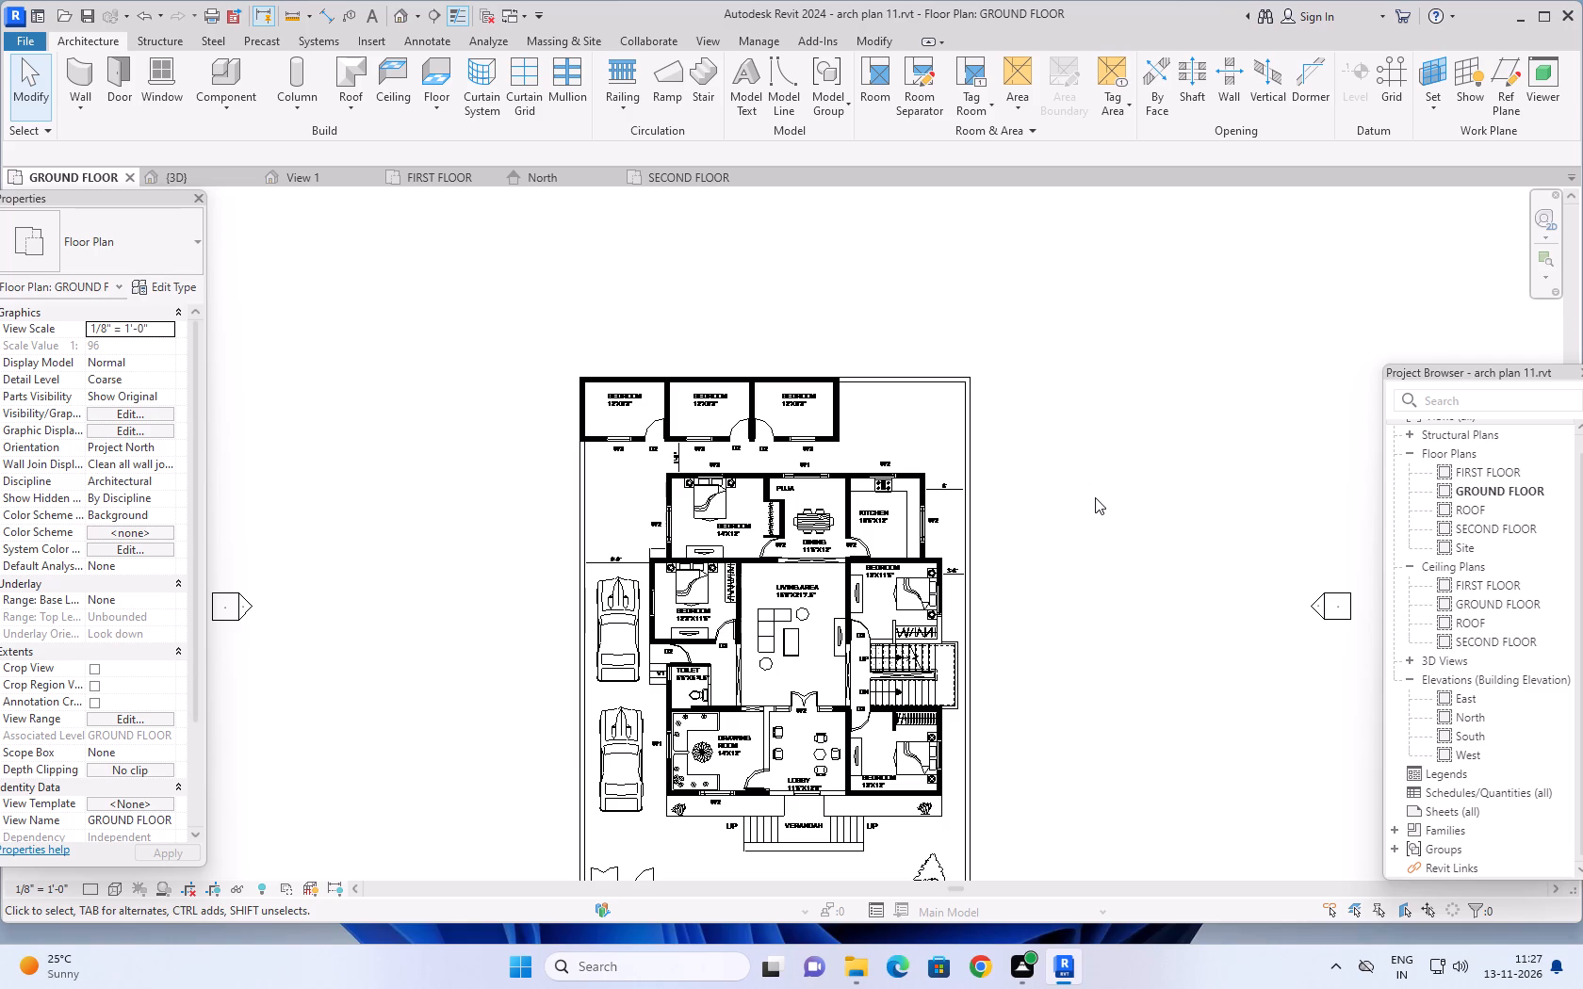
{"action": "scroll", "coordinate": [1032, 587], "scroll_direction": "down", "scroll_amount": 2}
{"action": "middle_click_drag", "start_coordinate": [1068, 567], "coordinate": [1047, 523]}
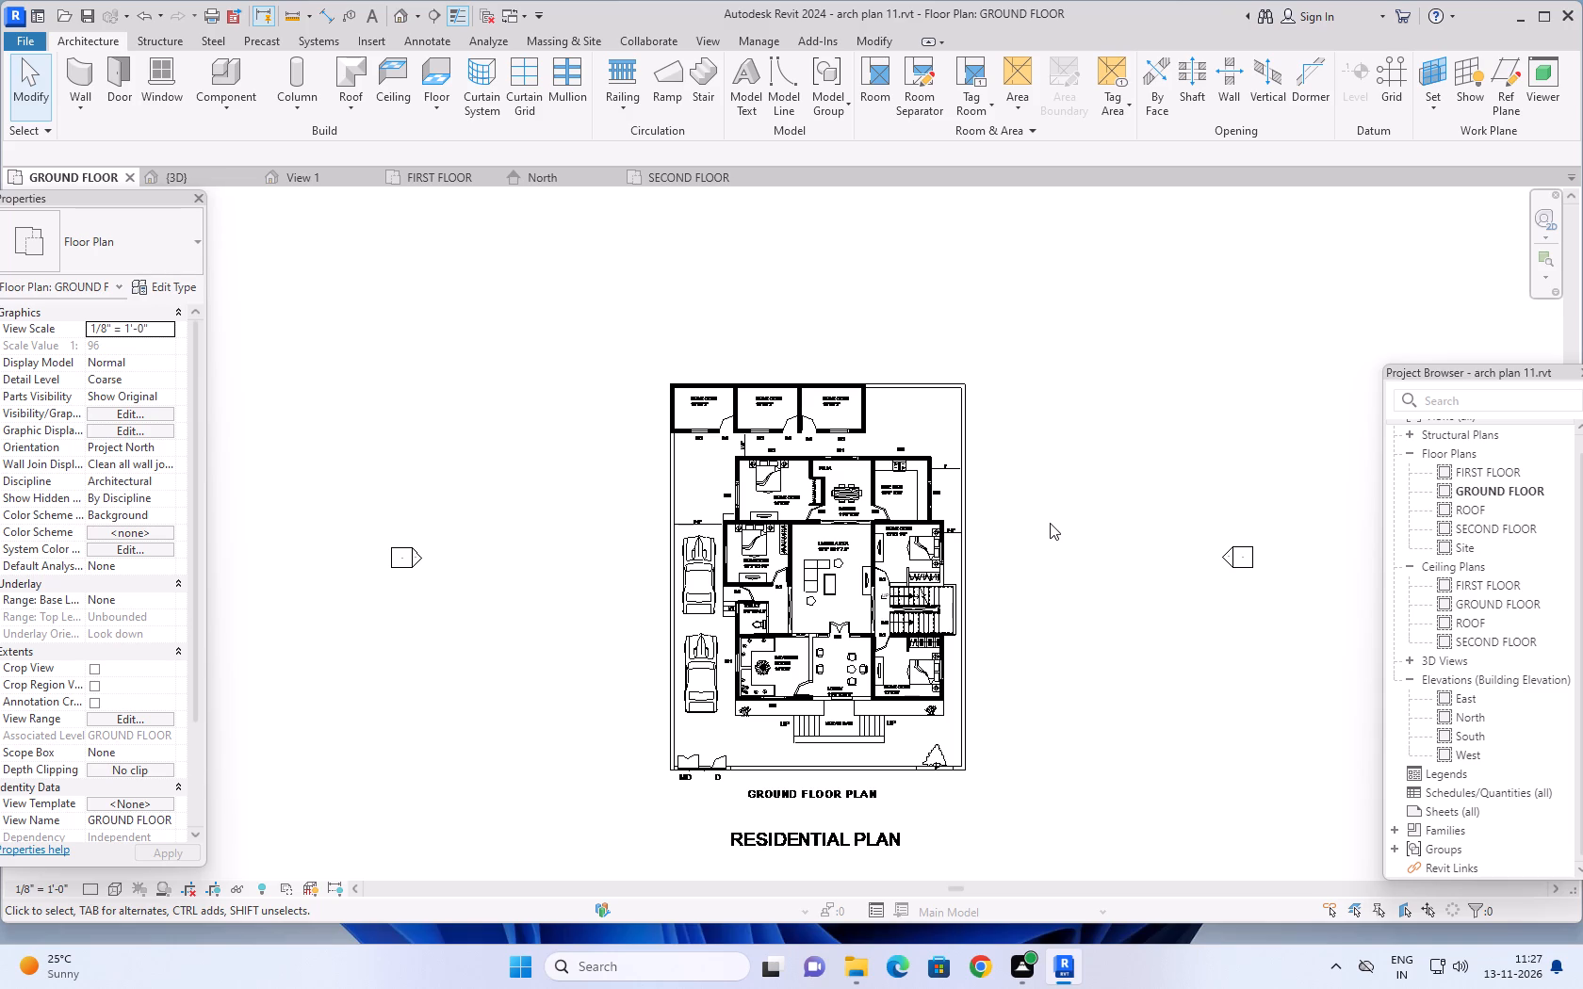
{"action": "scroll", "coordinate": [1020, 412], "scroll_direction": "down", "scroll_amount": 2}
{"action": "middle_click_drag", "start_coordinate": [1056, 411], "coordinate": [1041, 400]}
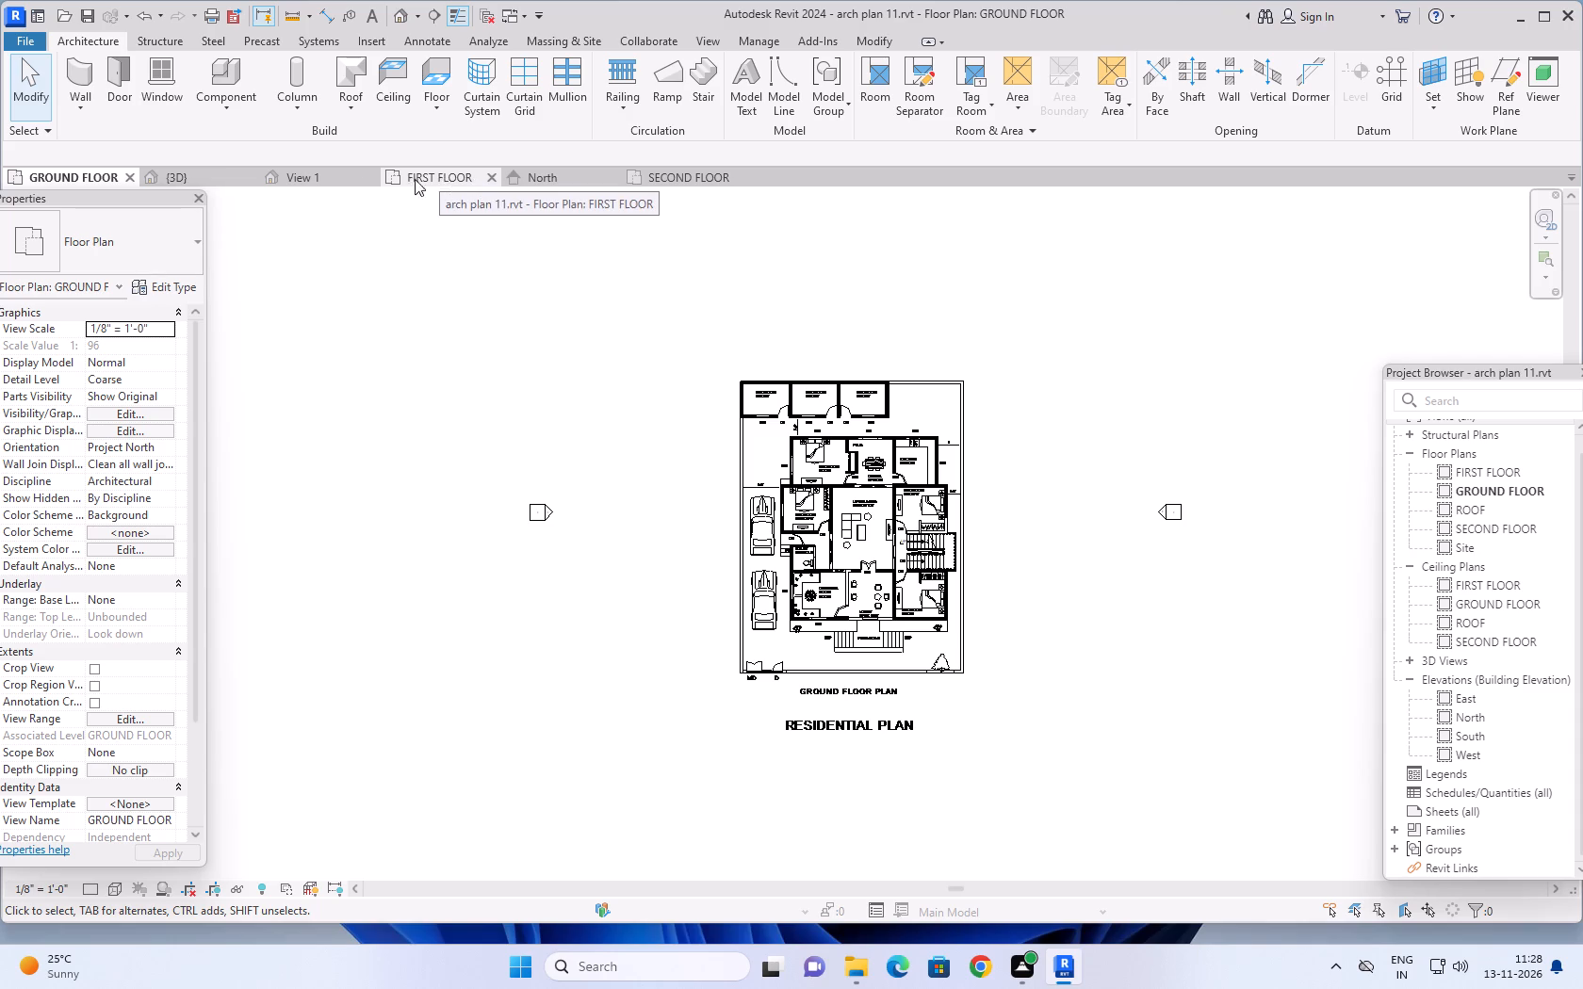
Examine the building in the 3D view, first its left face against the floor levels, and its roof and front-left corner from above.
{"action": "left_click", "coordinate": [220, 175]}
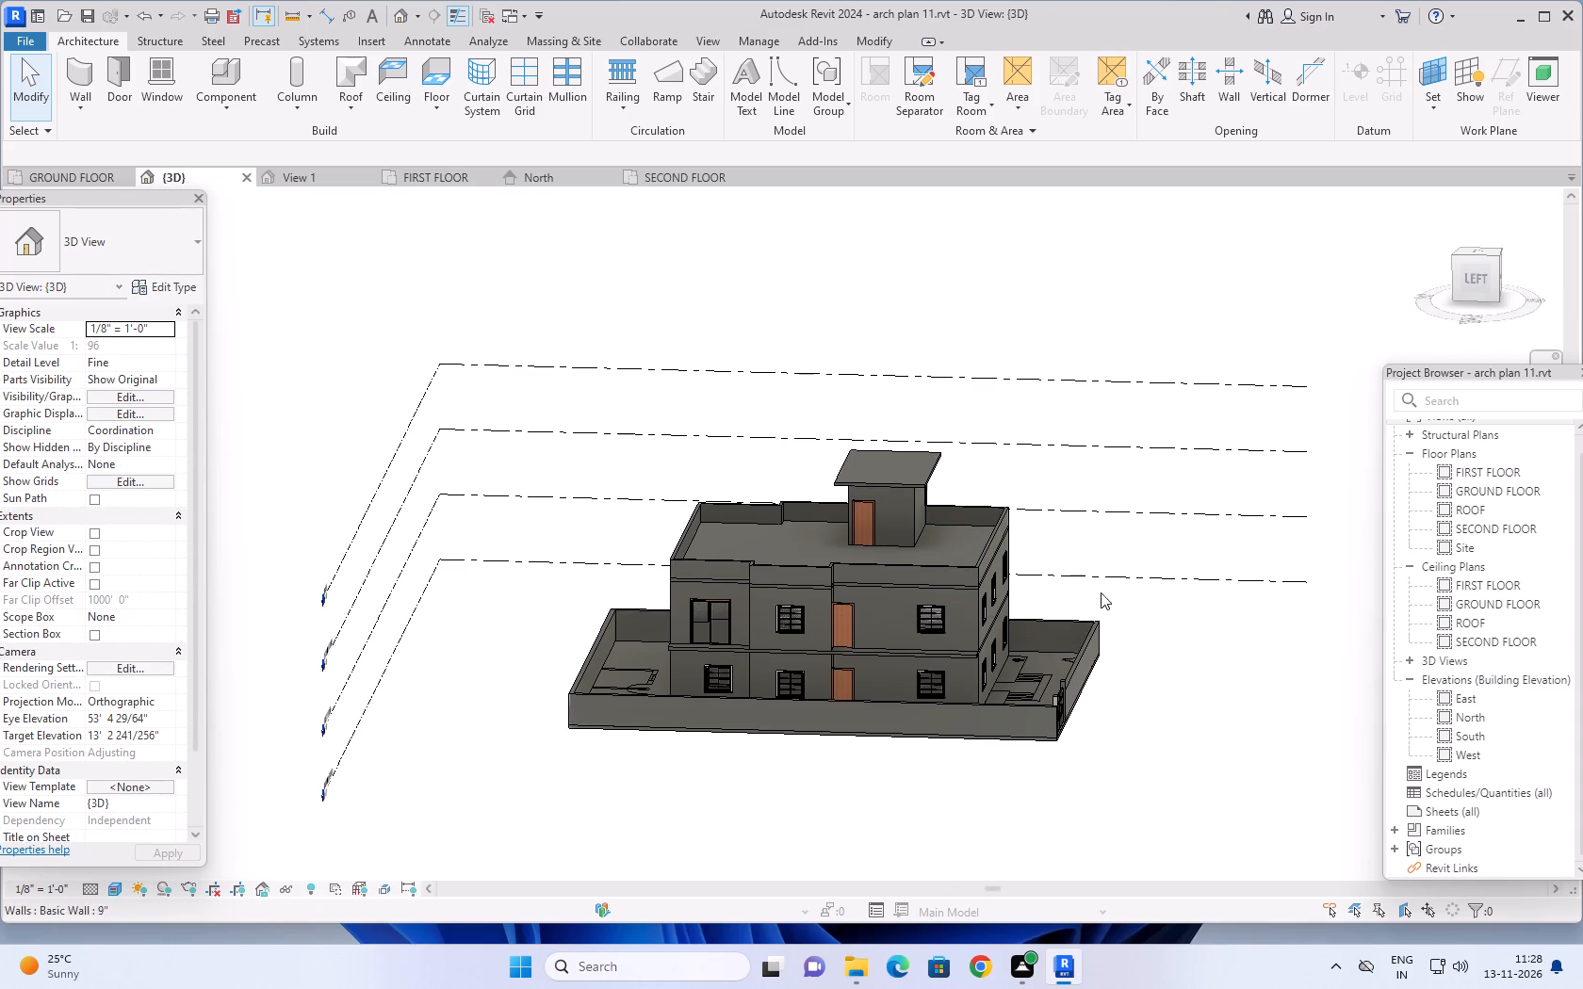
{"action": "left_click", "coordinate": [1477, 269]}
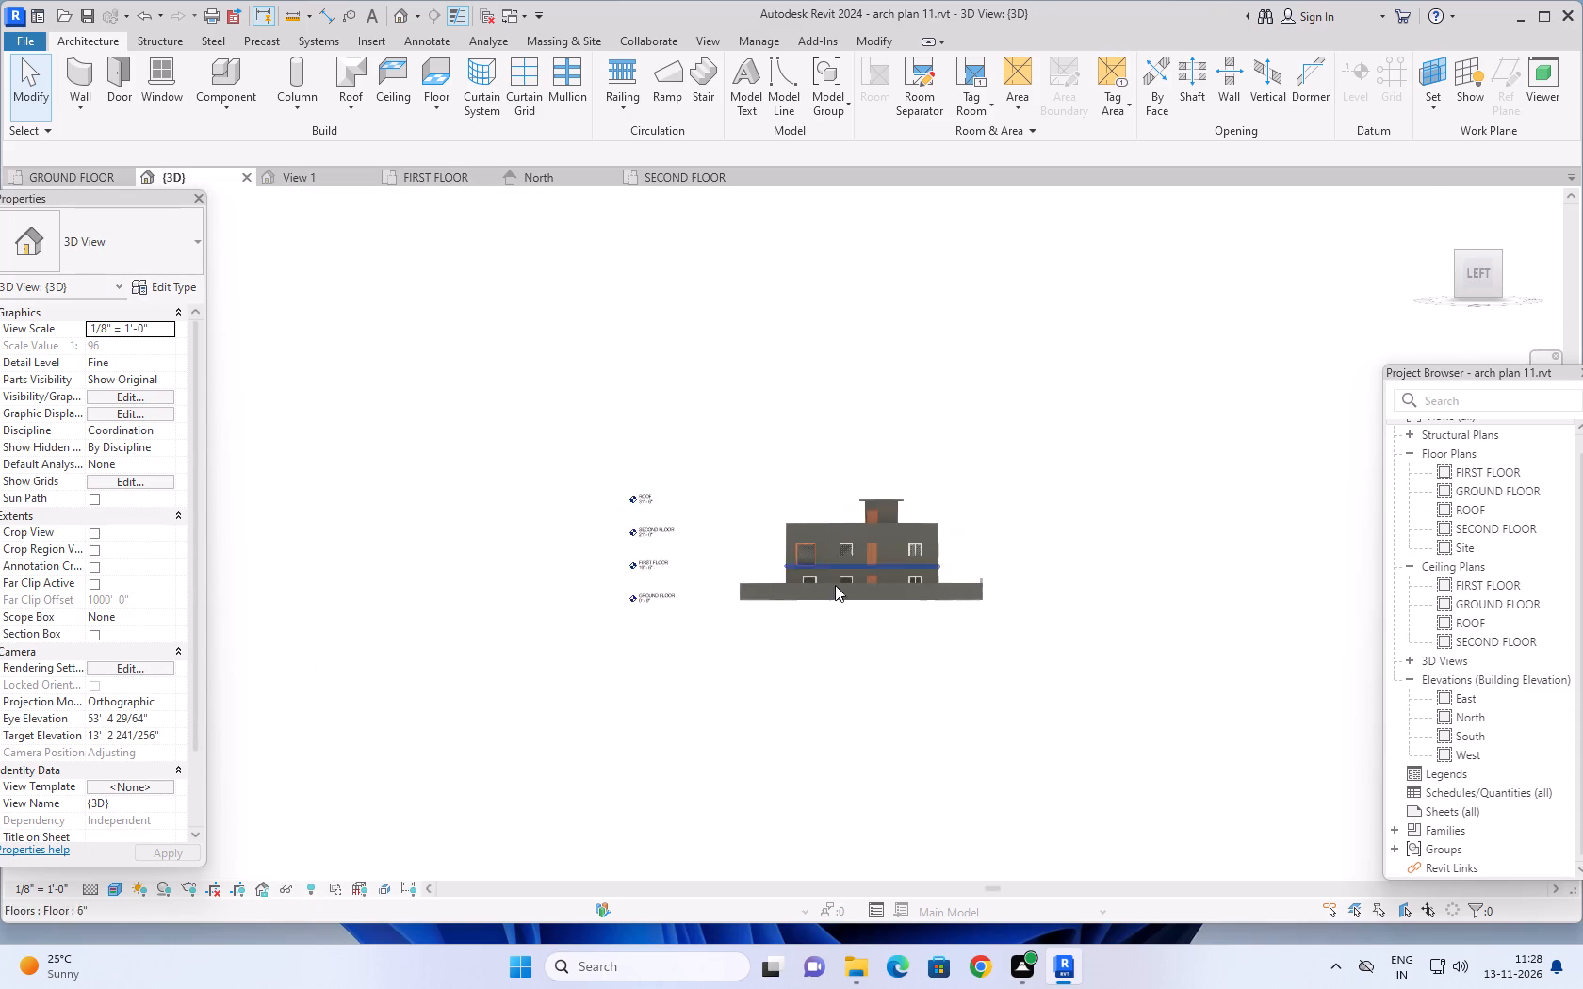
{"action": "scroll", "coordinate": [804, 584], "scroll_direction": "up", "scroll_amount": 5}
{"action": "middle_click_drag", "start_coordinate": [1011, 468], "coordinate": [1104, 490]}
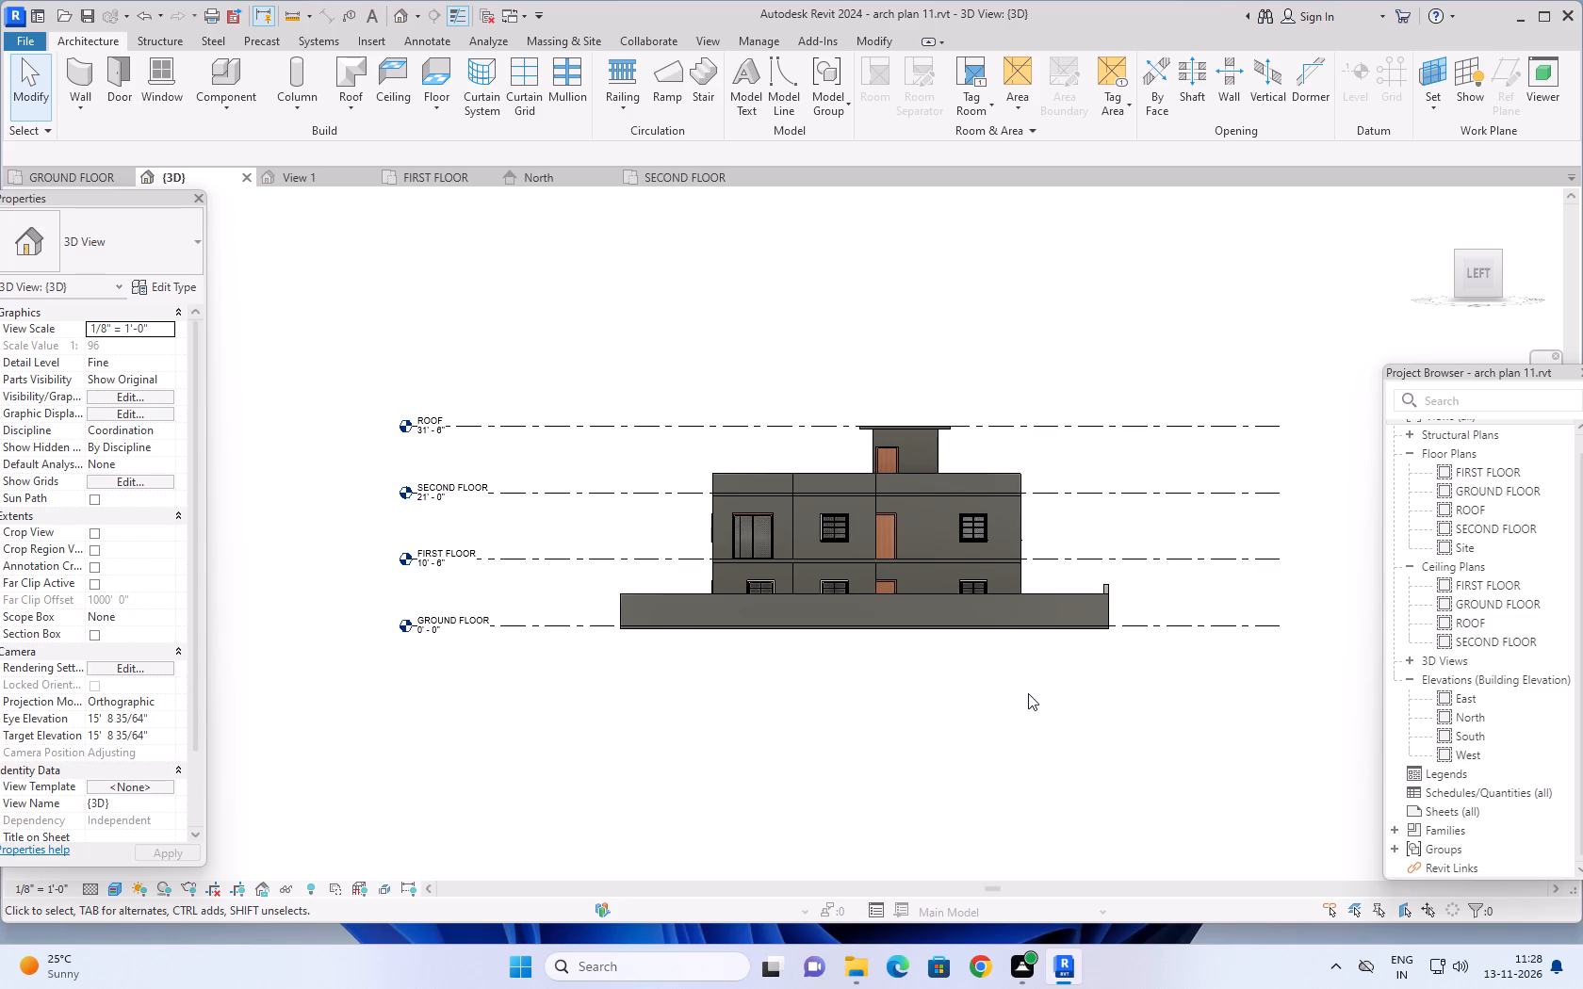
{"action": "middle_click_drag", "start_coordinate": [1034, 693], "coordinate": [1095, 730]}
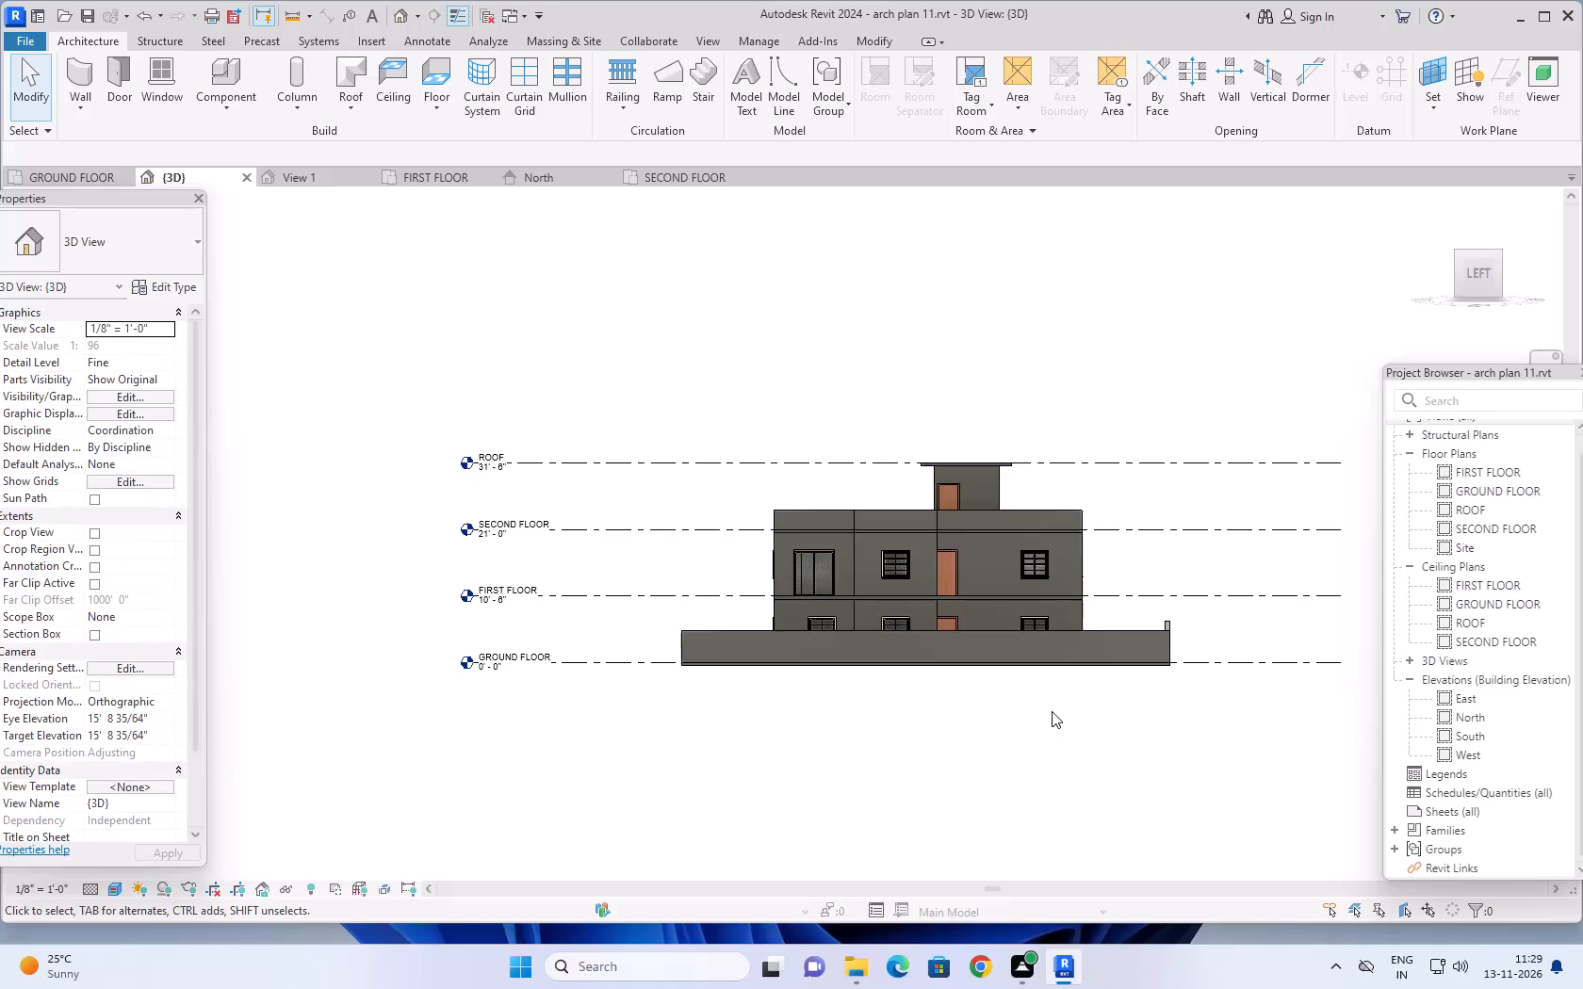
{"action": "scroll", "coordinate": [1060, 735], "scroll_direction": "down", "scroll_amount": 2}
{"action": "middle_click_drag", "start_coordinate": [1064, 738], "coordinate": [1029, 762]}
{"action": "scroll", "coordinate": [1008, 768], "scroll_direction": "up", "scroll_amount": 1}
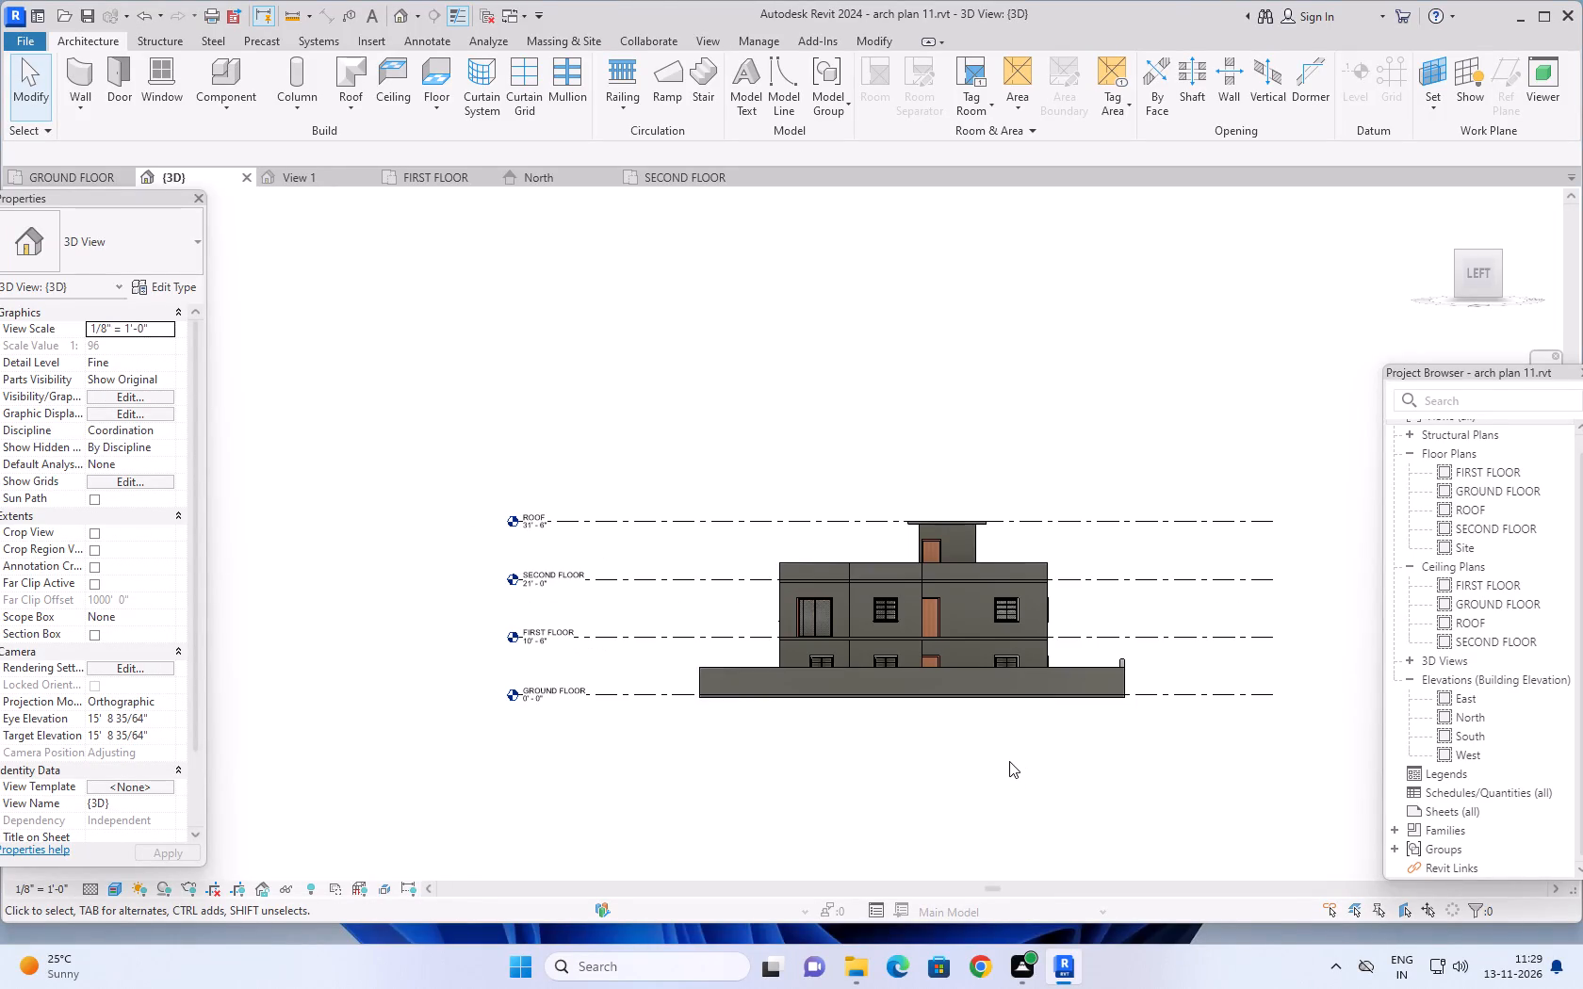
{"action": "scroll", "coordinate": [955, 763], "scroll_direction": "up", "scroll_amount": 2}
{"action": "middle_click_drag", "start_coordinate": [993, 733], "coordinate": [1037, 741]}
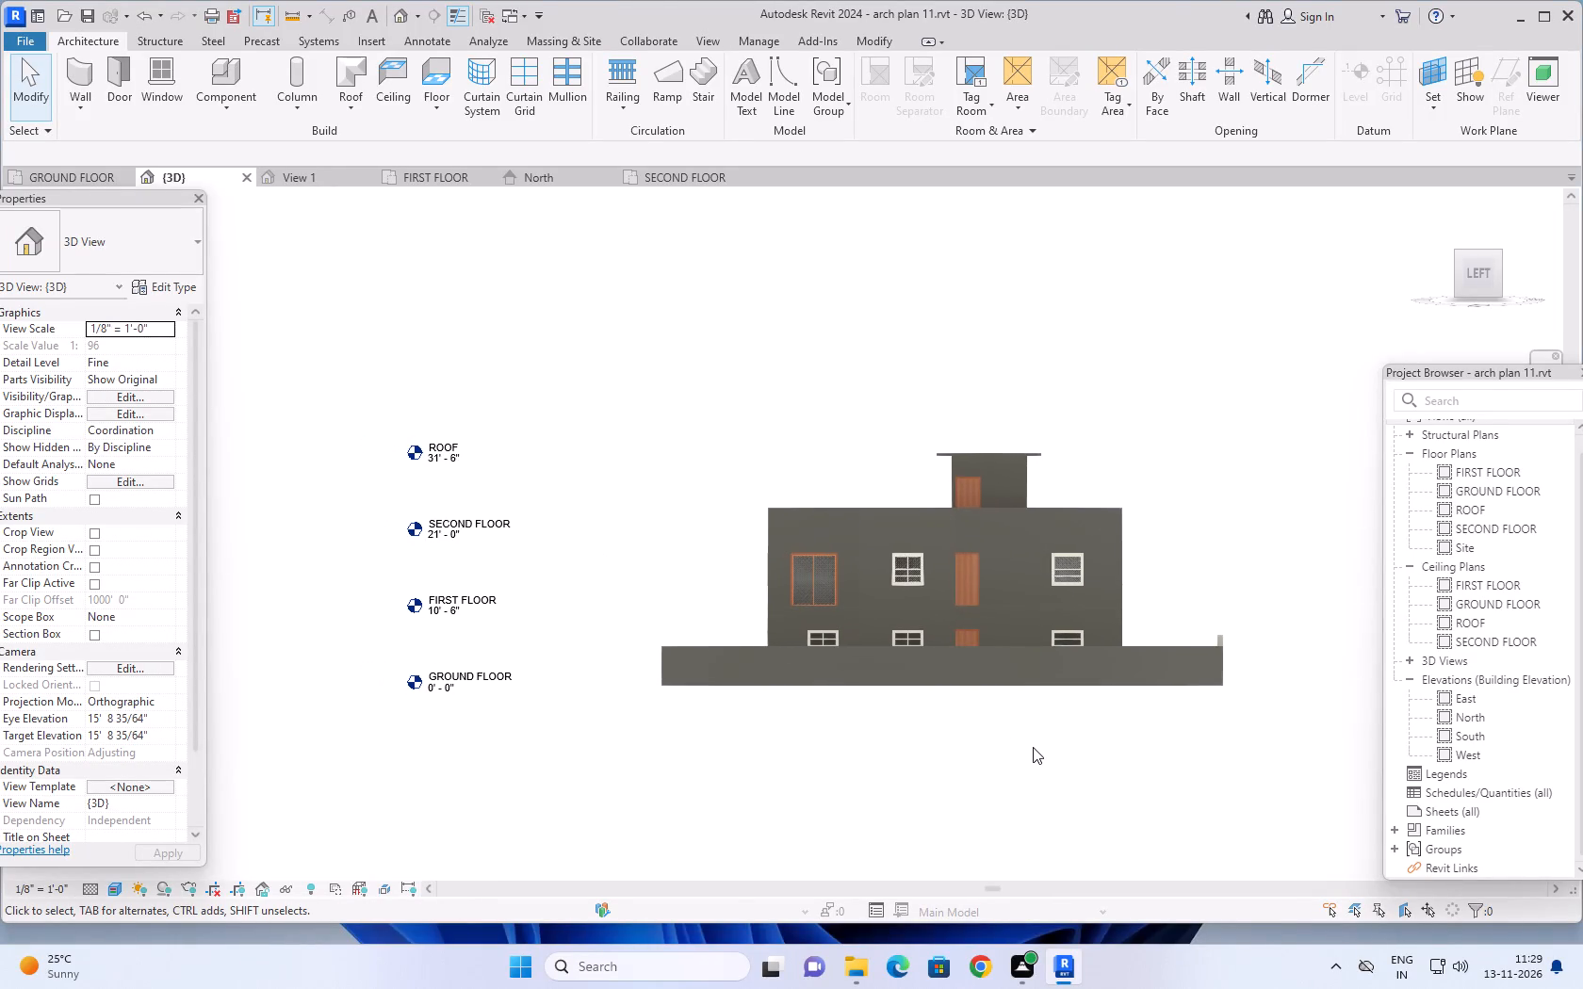
{"action": "scroll", "coordinate": [1030, 748], "scroll_direction": "up", "scroll_amount": 2}
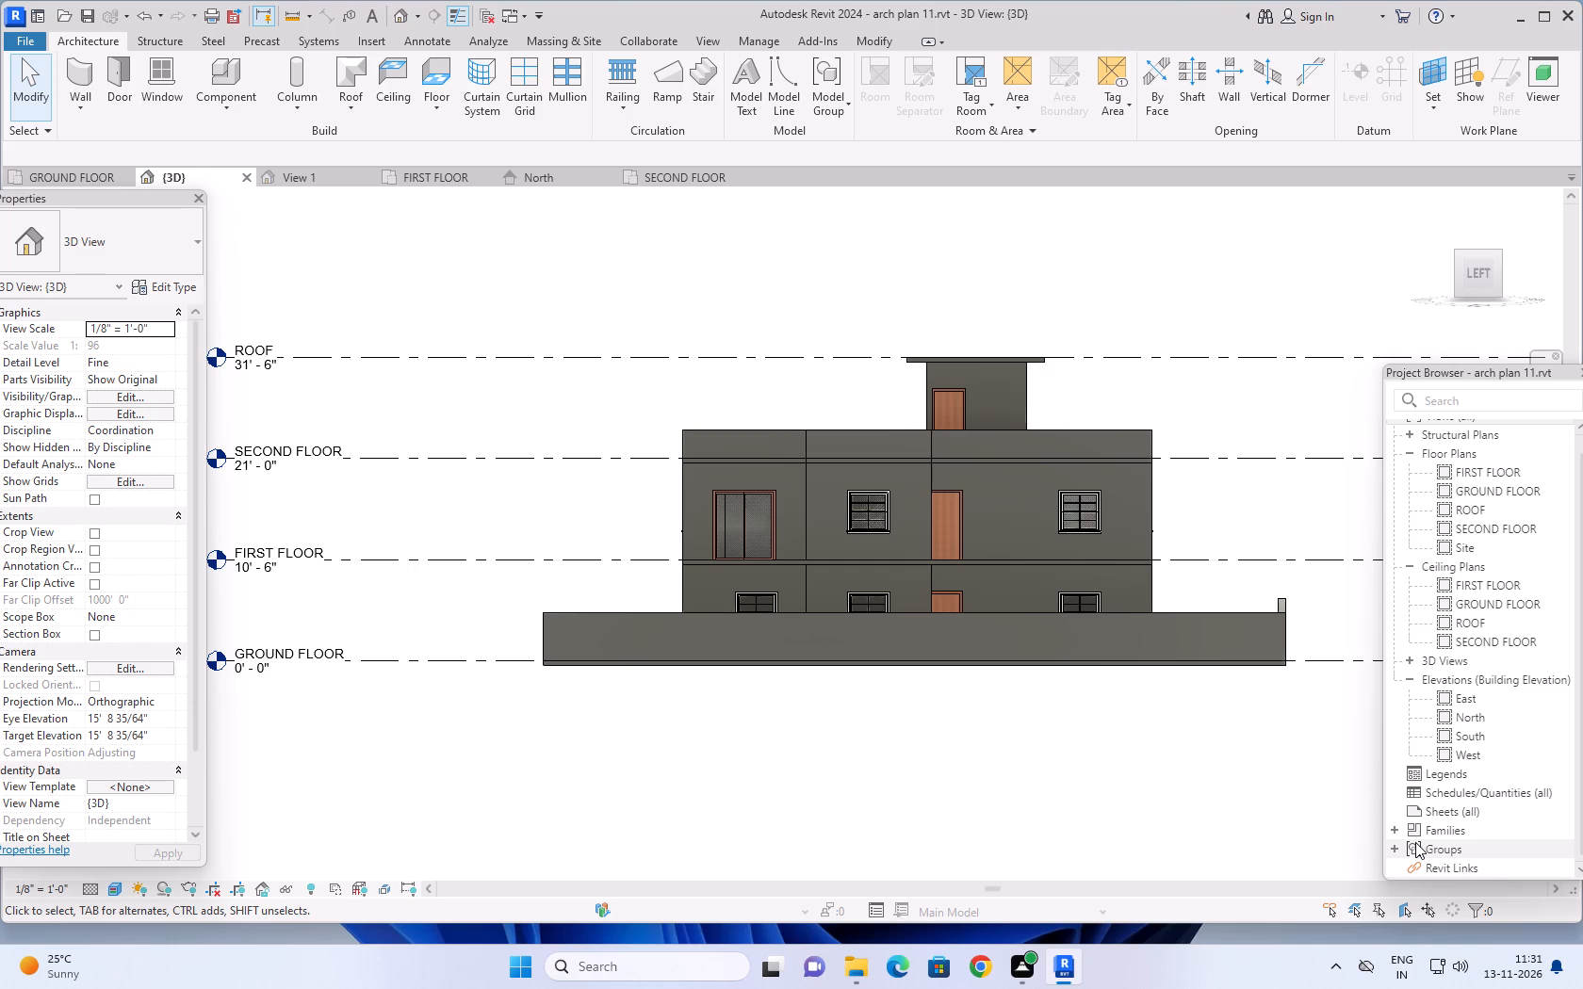
{"action": "scroll", "coordinate": [1083, 754], "scroll_direction": "down", "scroll_amount": 3}
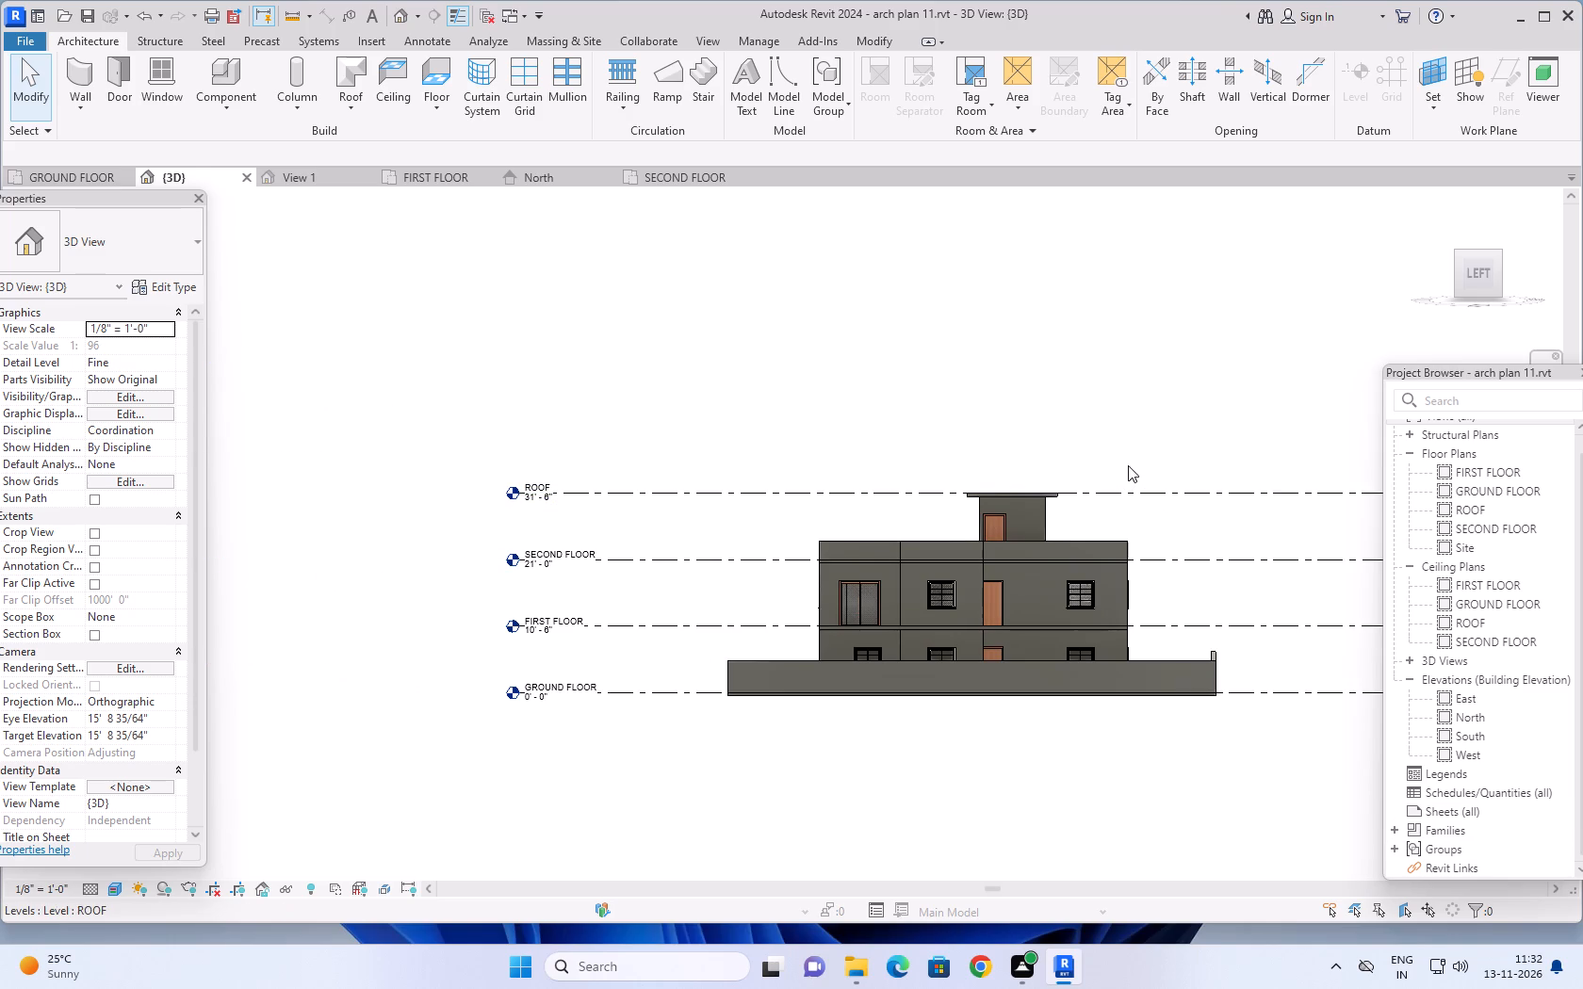
{"action": "middle_click_drag", "start_coordinate": [1122, 446], "coordinate": [1036, 370]}
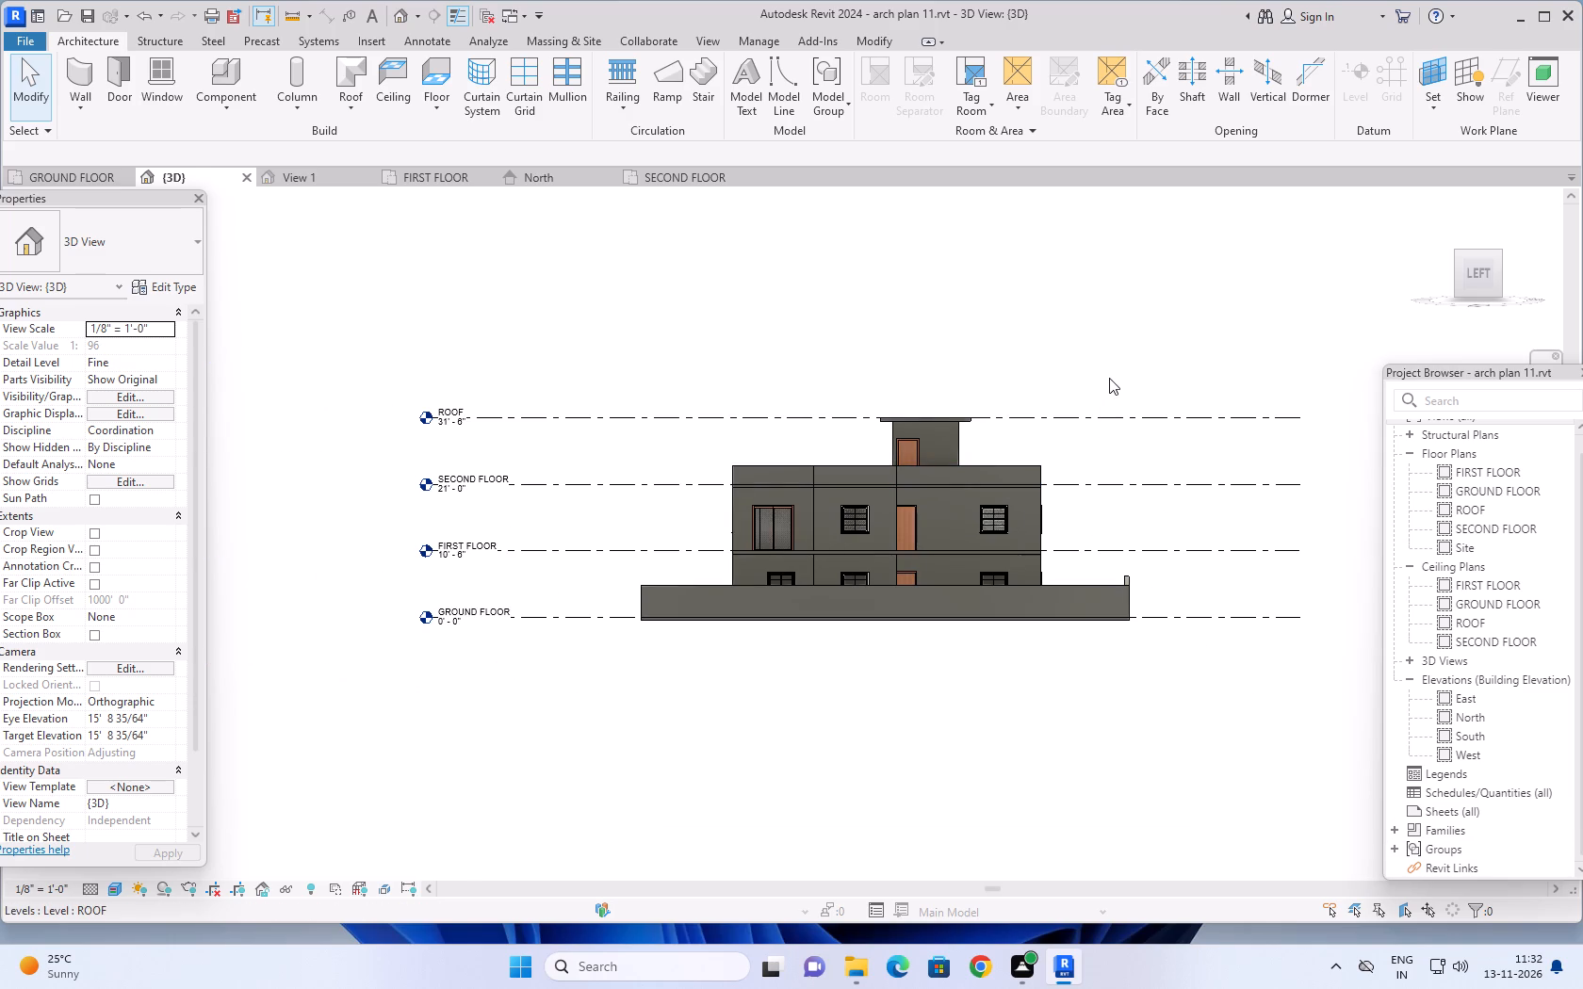
{"action": "middle_click_drag", "start_coordinate": [1114, 360], "coordinate": [1026, 626], "text": "shift"}
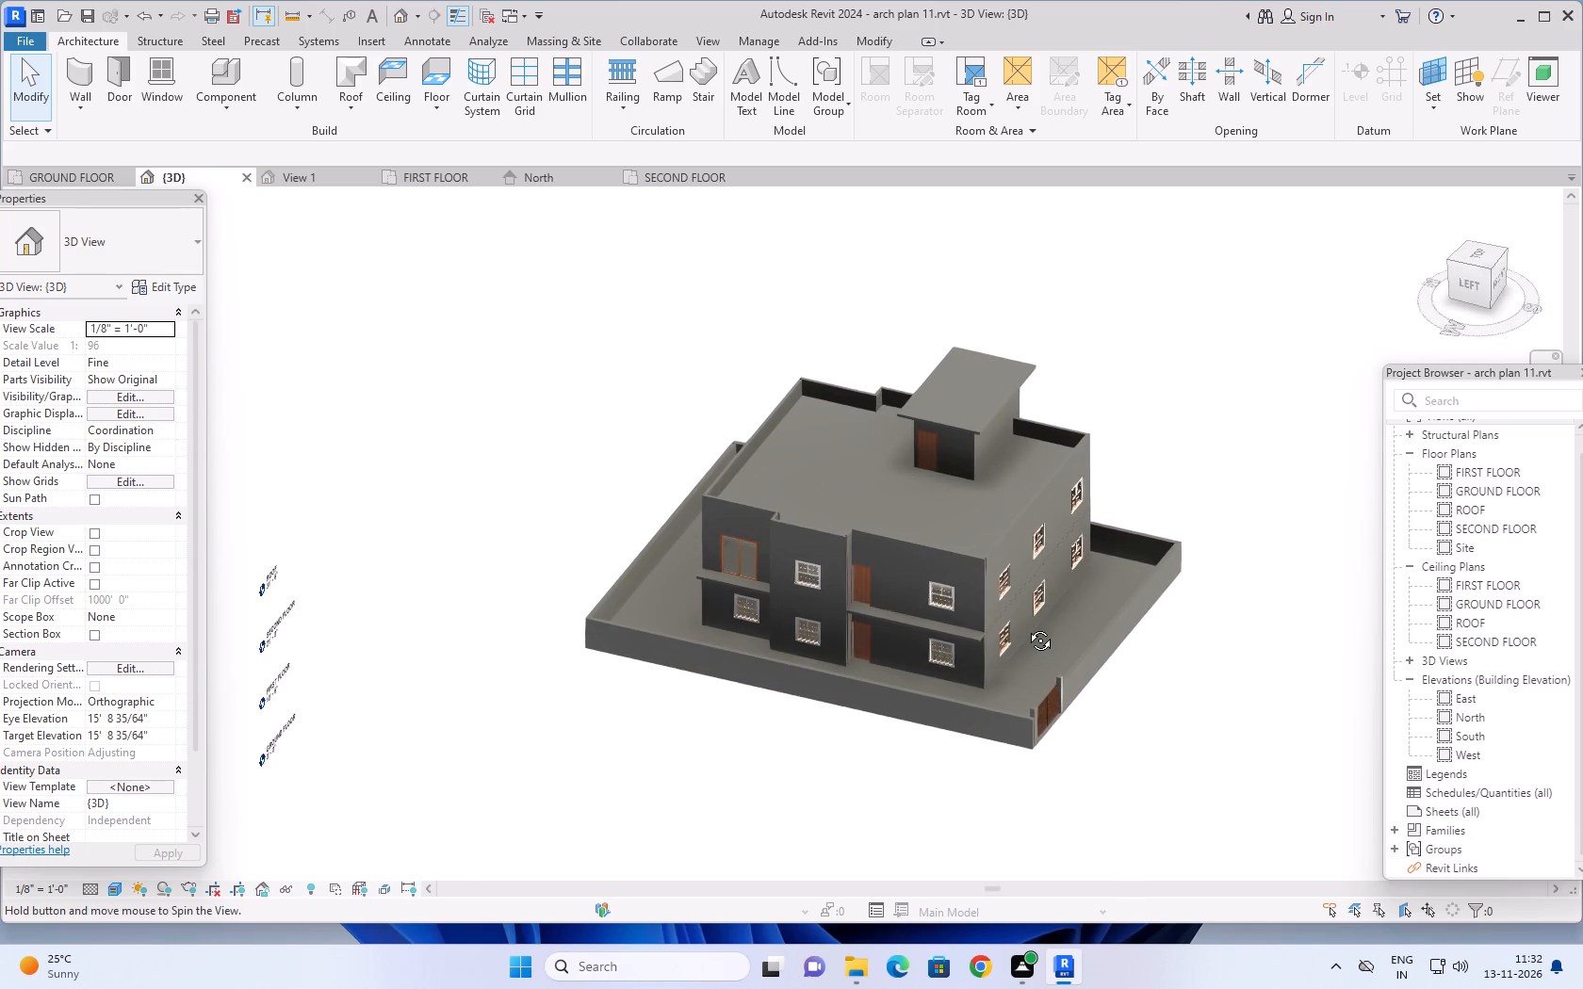
{"action": "middle_click_drag", "start_coordinate": [1026, 626], "coordinate": [983, 679], "text": "shift"}
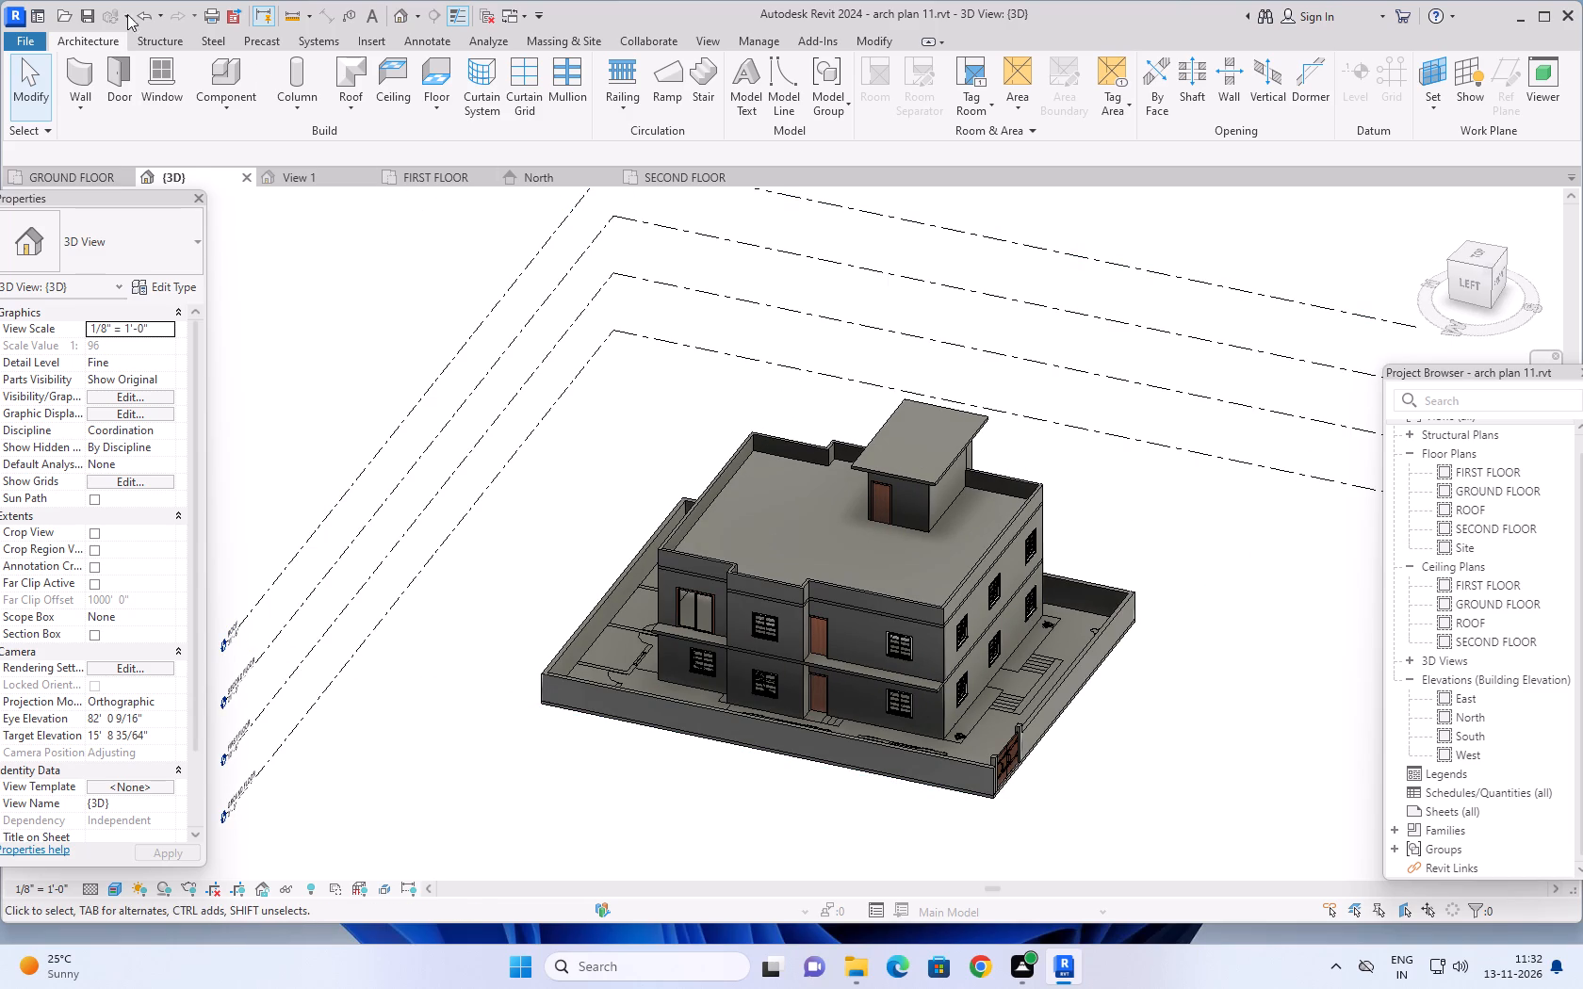
Place a horizontal Cornice wall sweep above the door on the roof-level stair enclosure's door wall, just below the roof slab.
{"action": "left_click", "coordinate": [74, 101]}
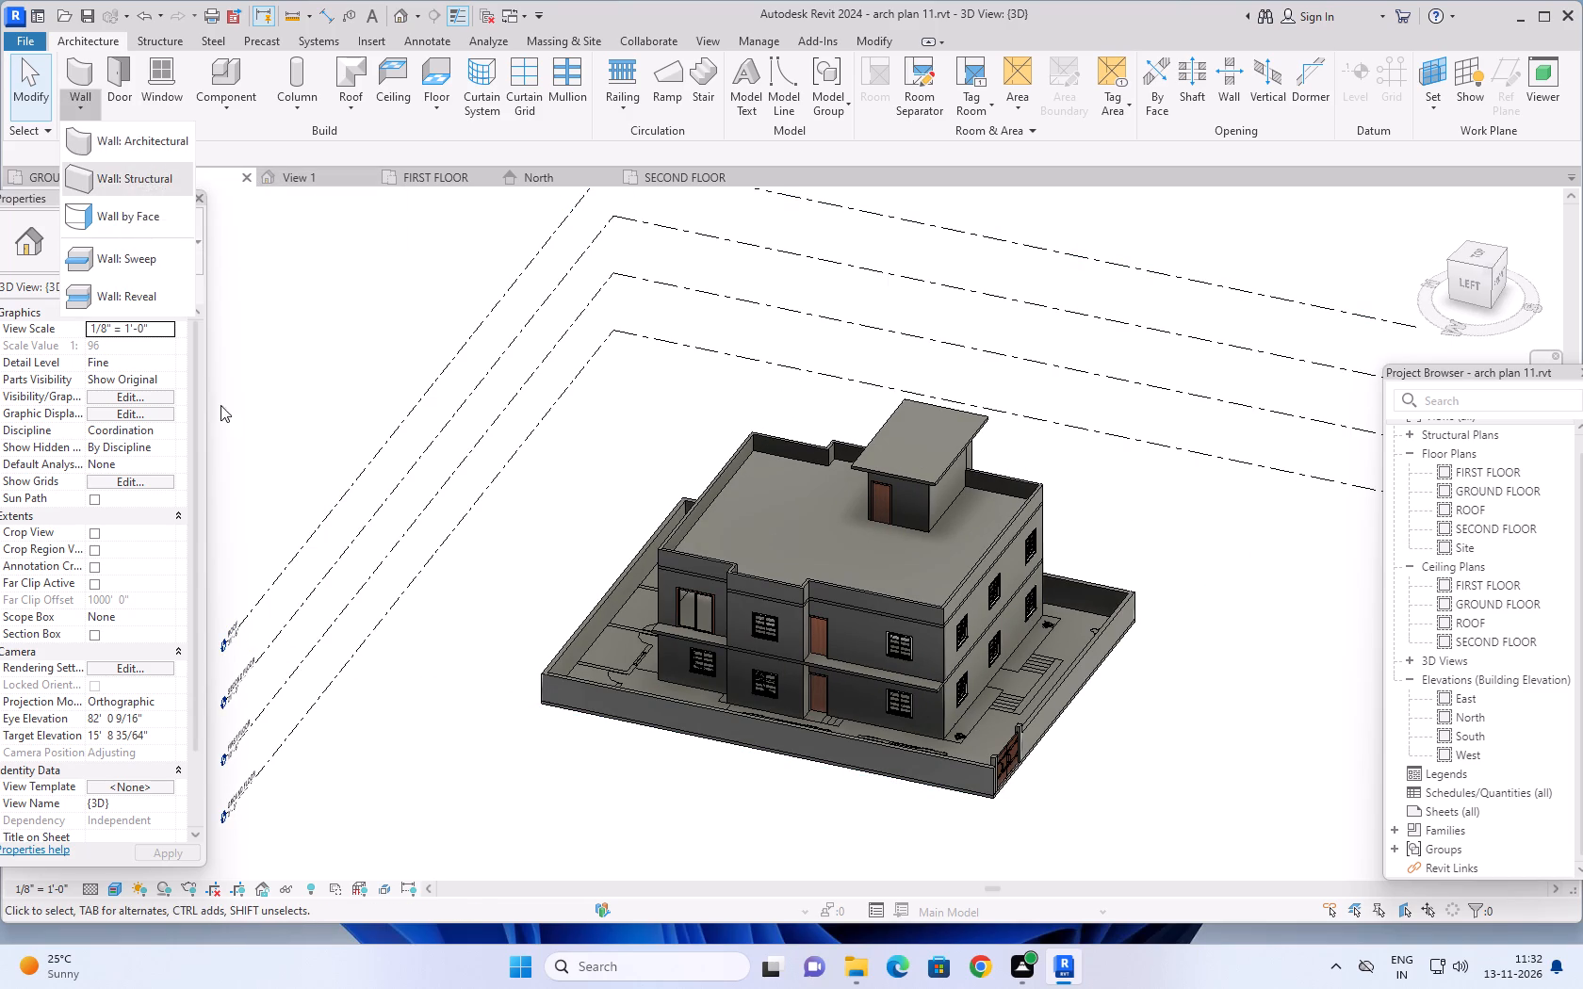
{"action": "left_click", "coordinate": [148, 267]}
{"action": "scroll", "coordinate": [910, 485], "scroll_direction": "up", "scroll_amount": 3}
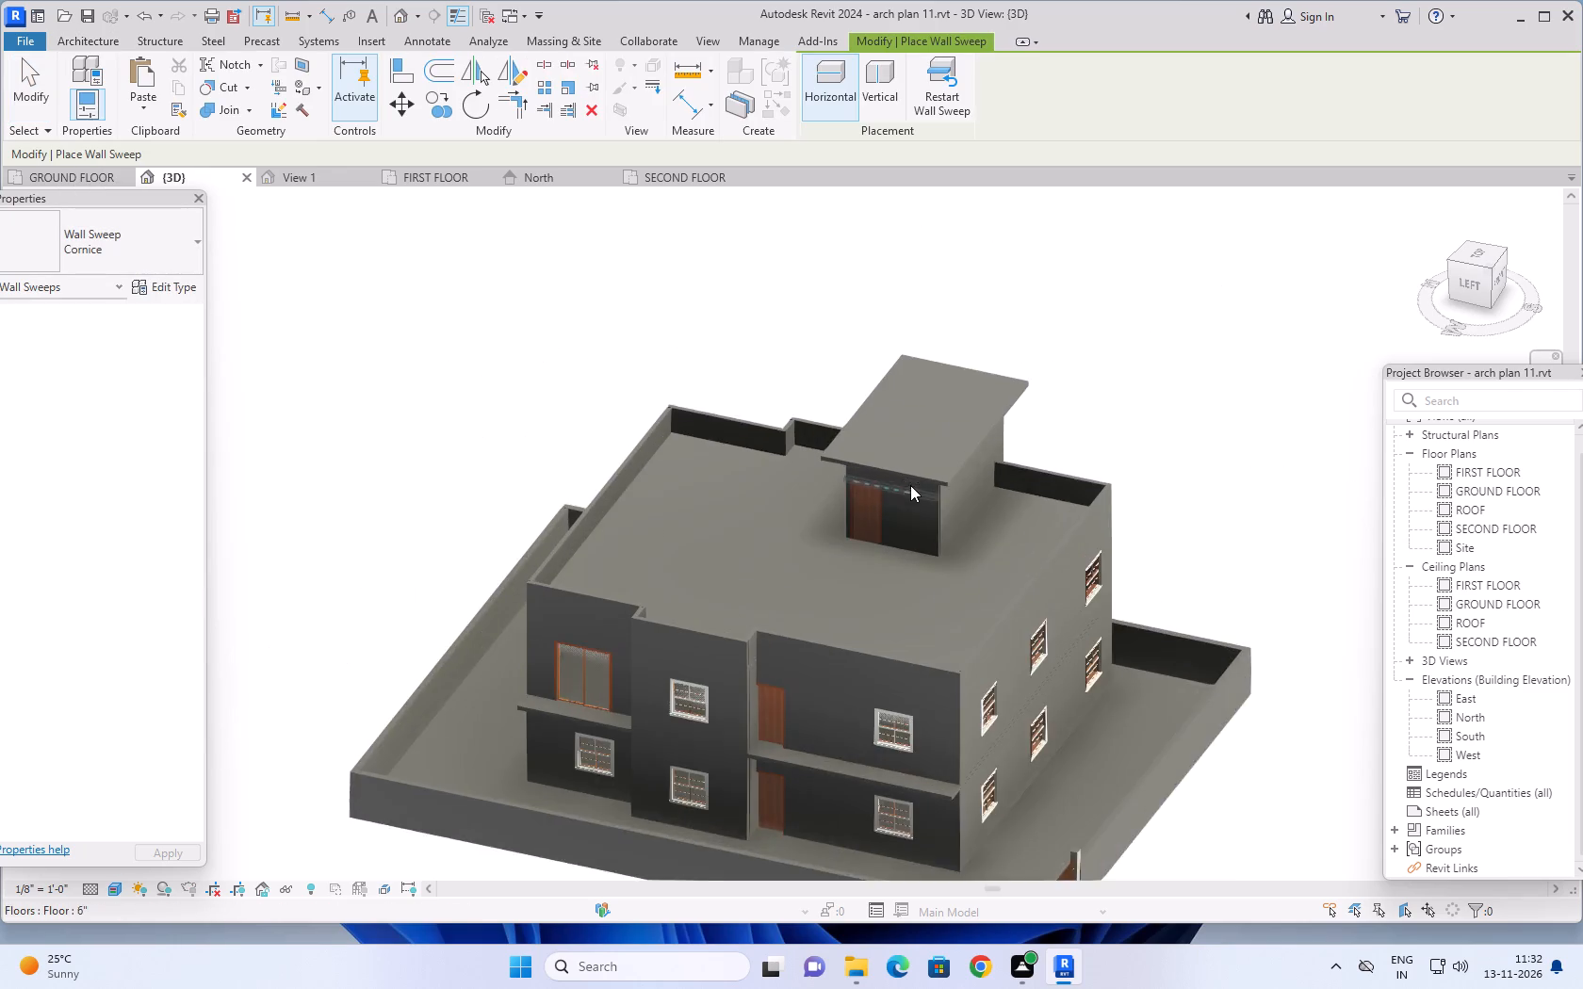
{"action": "scroll", "coordinate": [910, 485], "scroll_direction": "up", "scroll_amount": 15}
{"action": "left_click", "coordinate": [956, 446]}
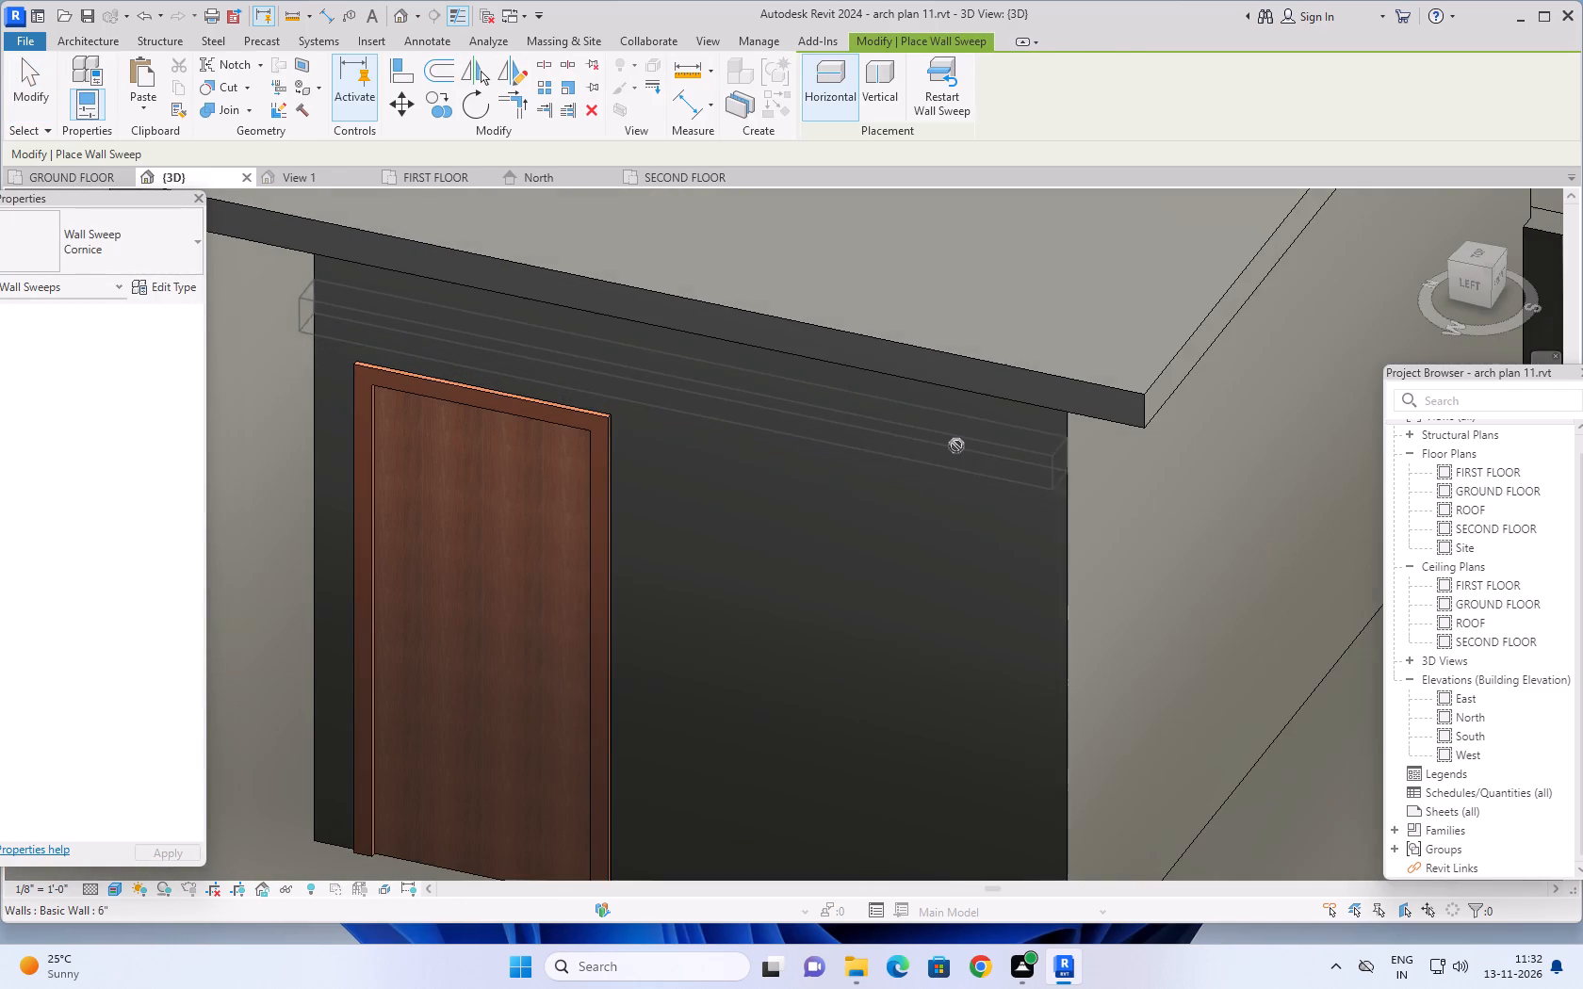
{"action": "scroll", "coordinate": [956, 443], "scroll_direction": "down", "scroll_amount": 9}
{"action": "scroll", "coordinate": [975, 444], "scroll_direction": "up", "scroll_amount": 4}
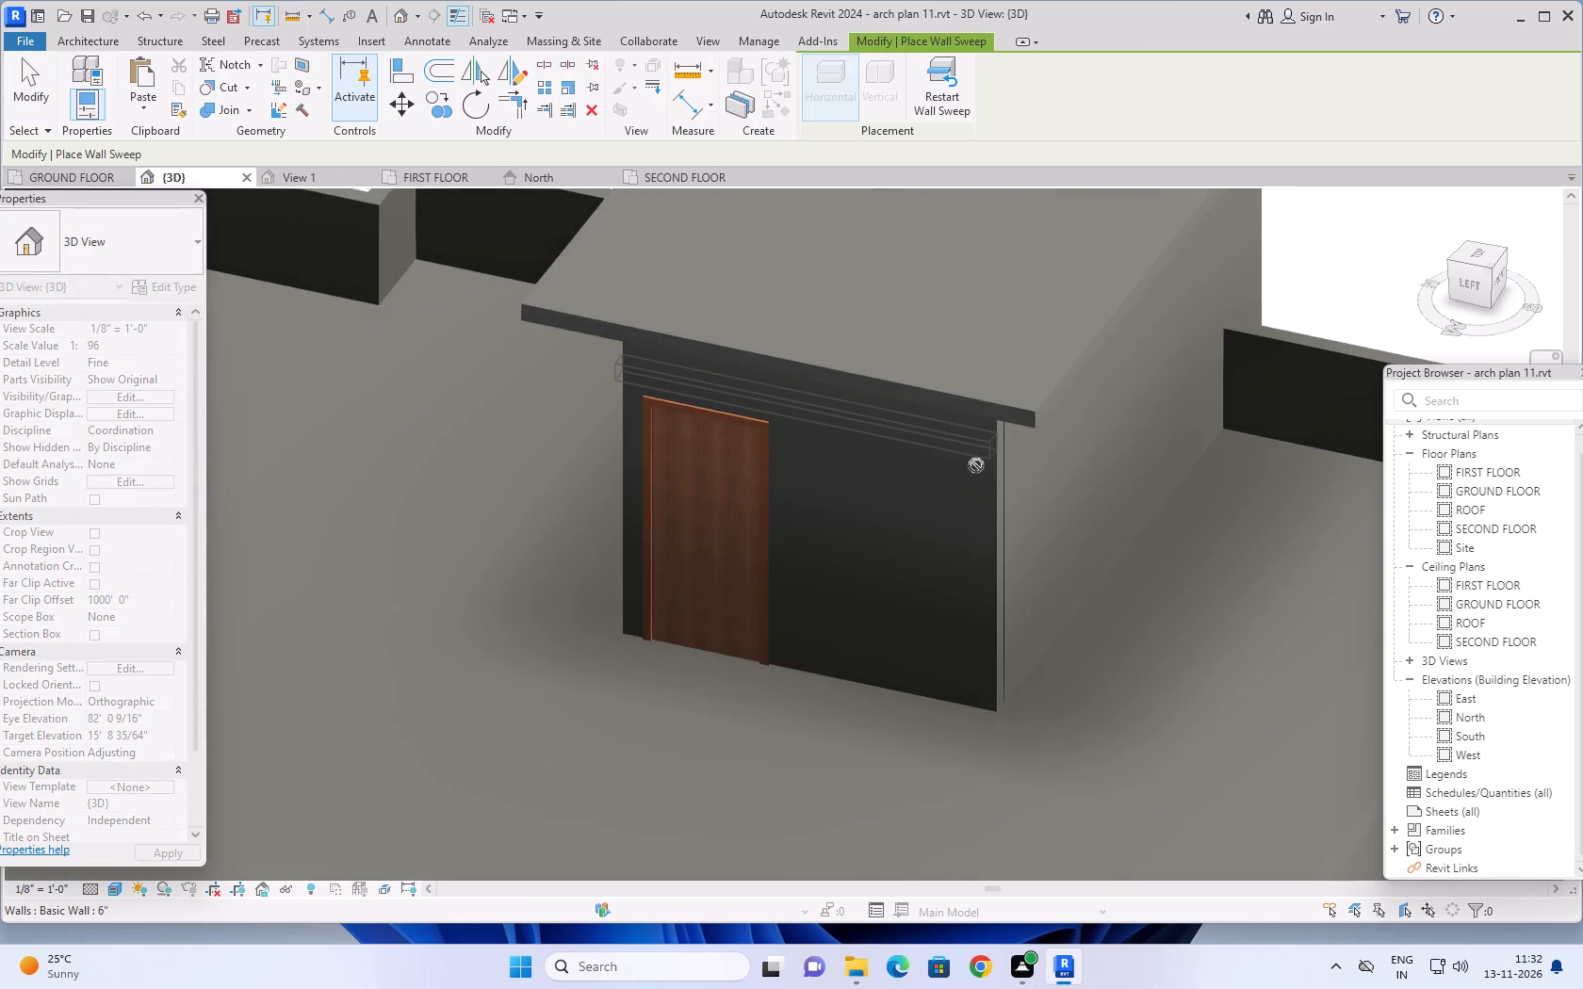
{"action": "scroll", "coordinate": [997, 610], "scroll_direction": "down", "scroll_amount": 3}
{"action": "scroll", "coordinate": [1033, 467], "scroll_direction": "up", "scroll_amount": 3}
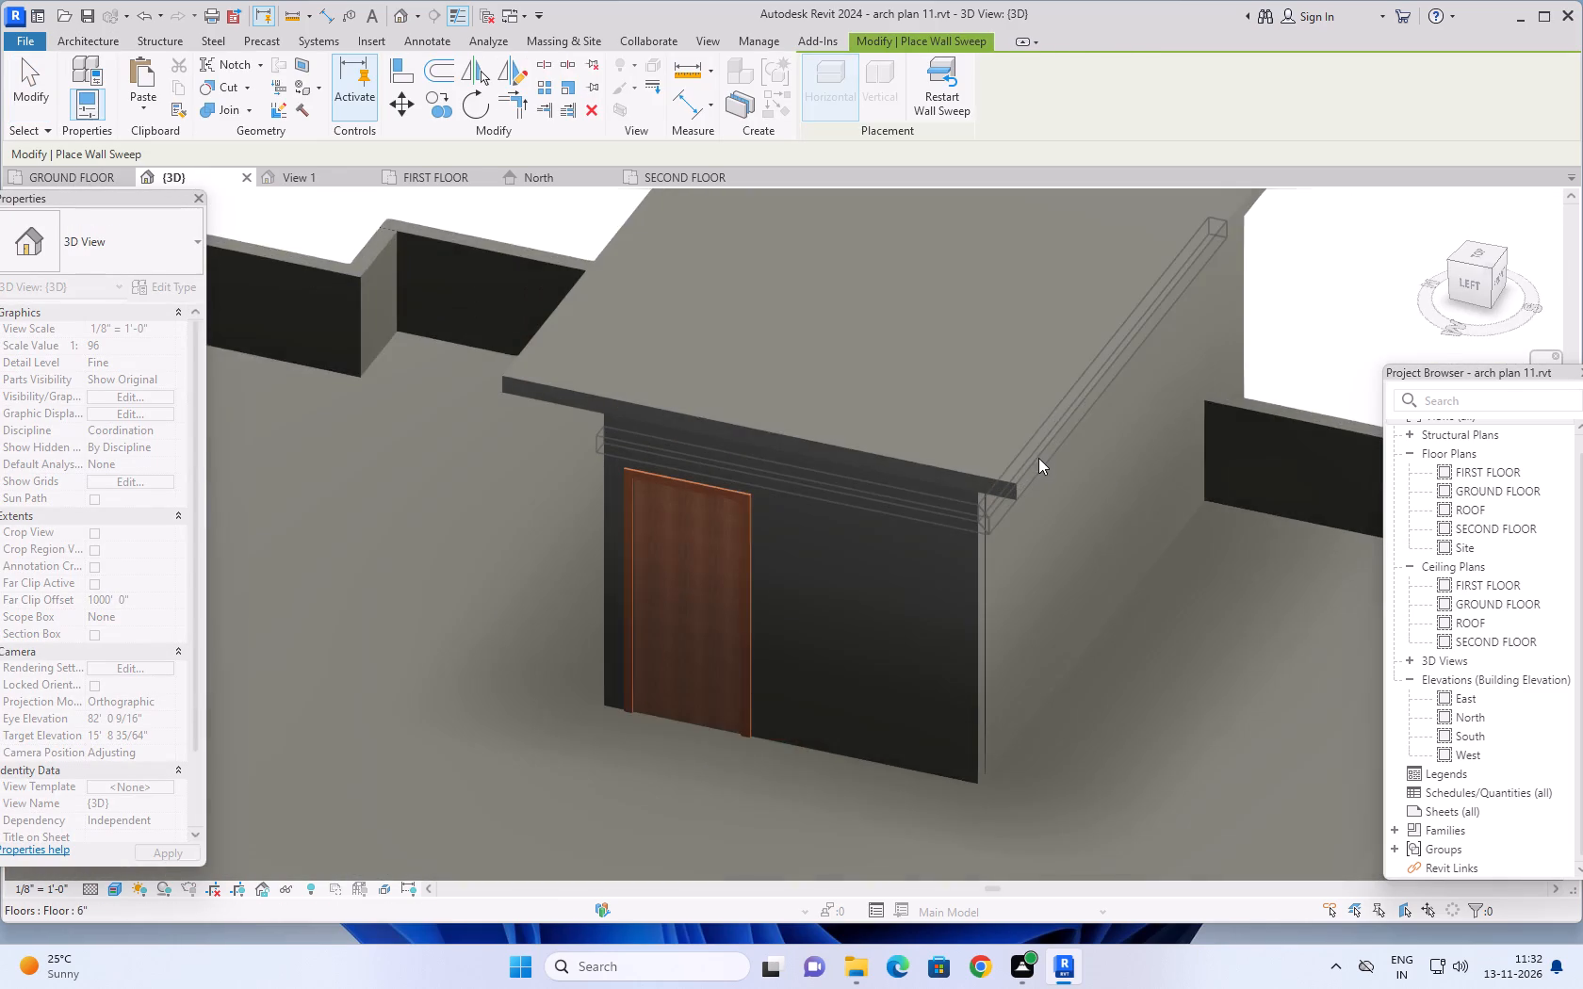
{"action": "scroll", "coordinate": [1040, 457], "scroll_direction": "up", "scroll_amount": 3}
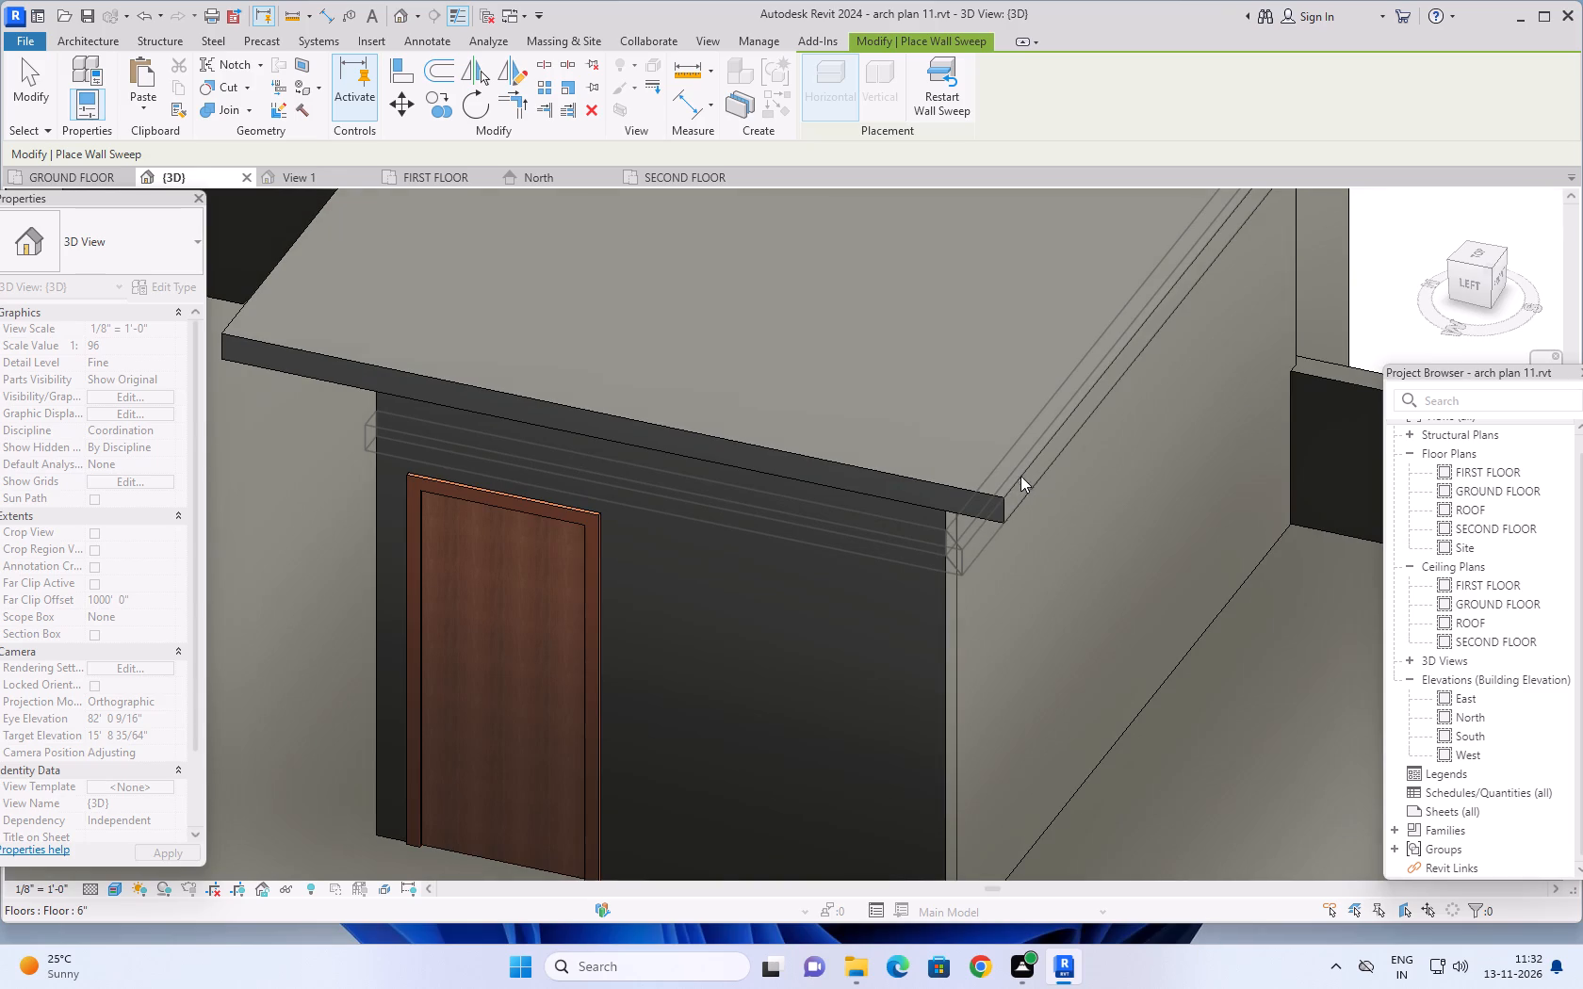
{"action": "scroll", "coordinate": [1024, 467], "scroll_direction": "down", "scroll_amount": 3}
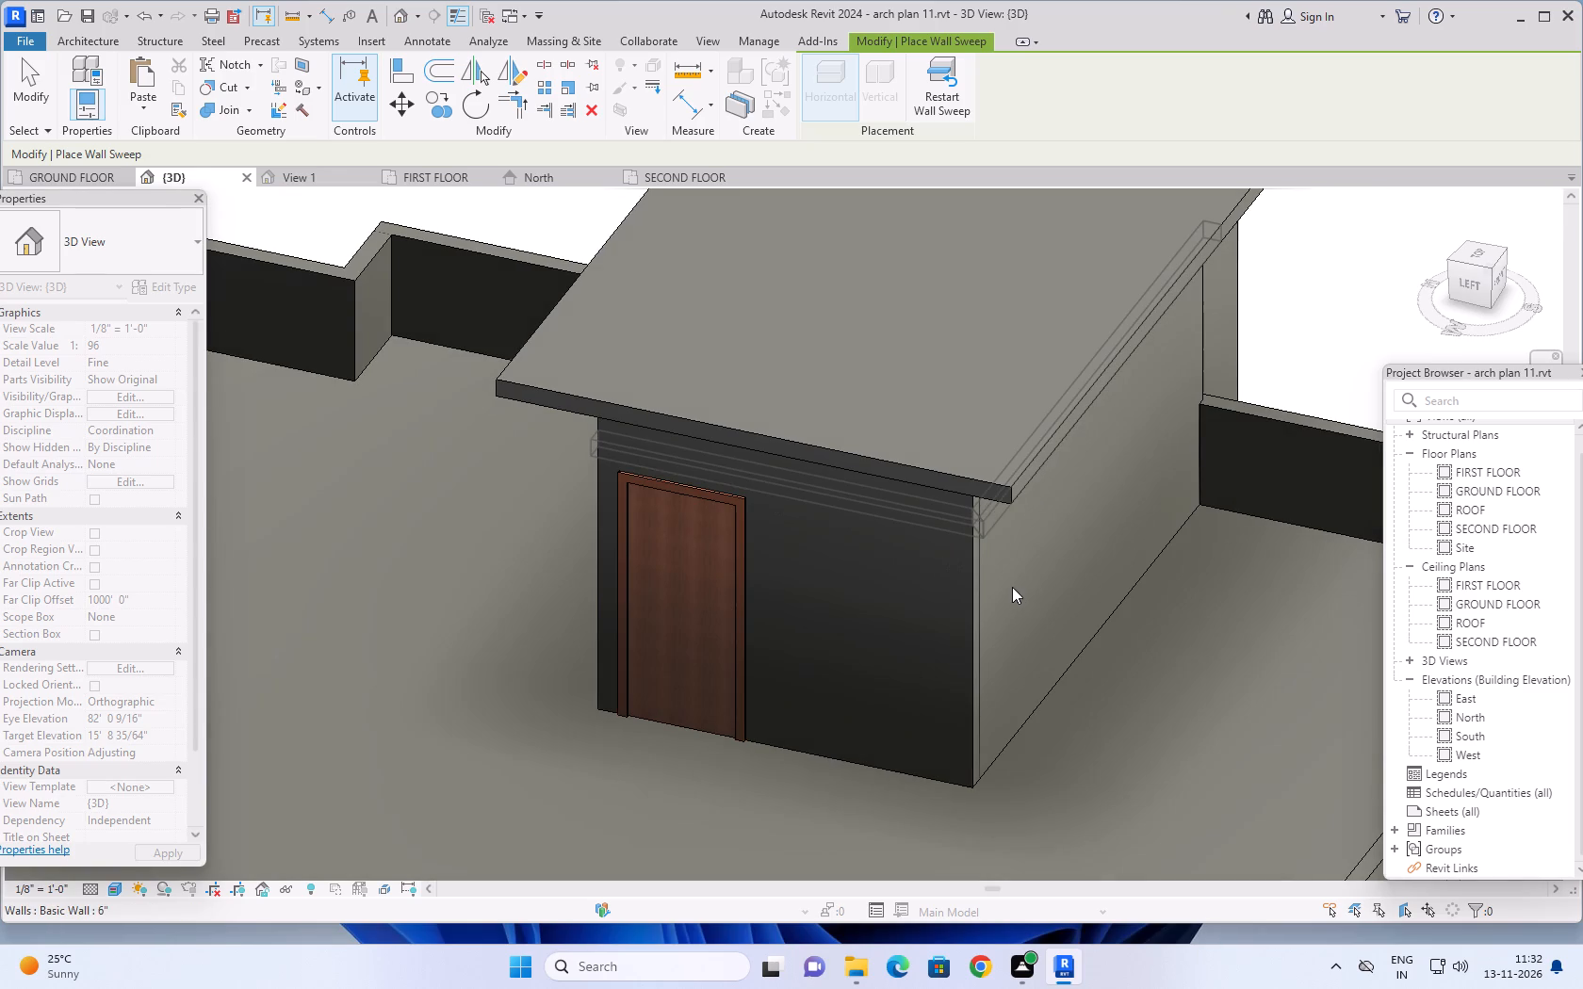
{"action": "key", "text": "Escape"}
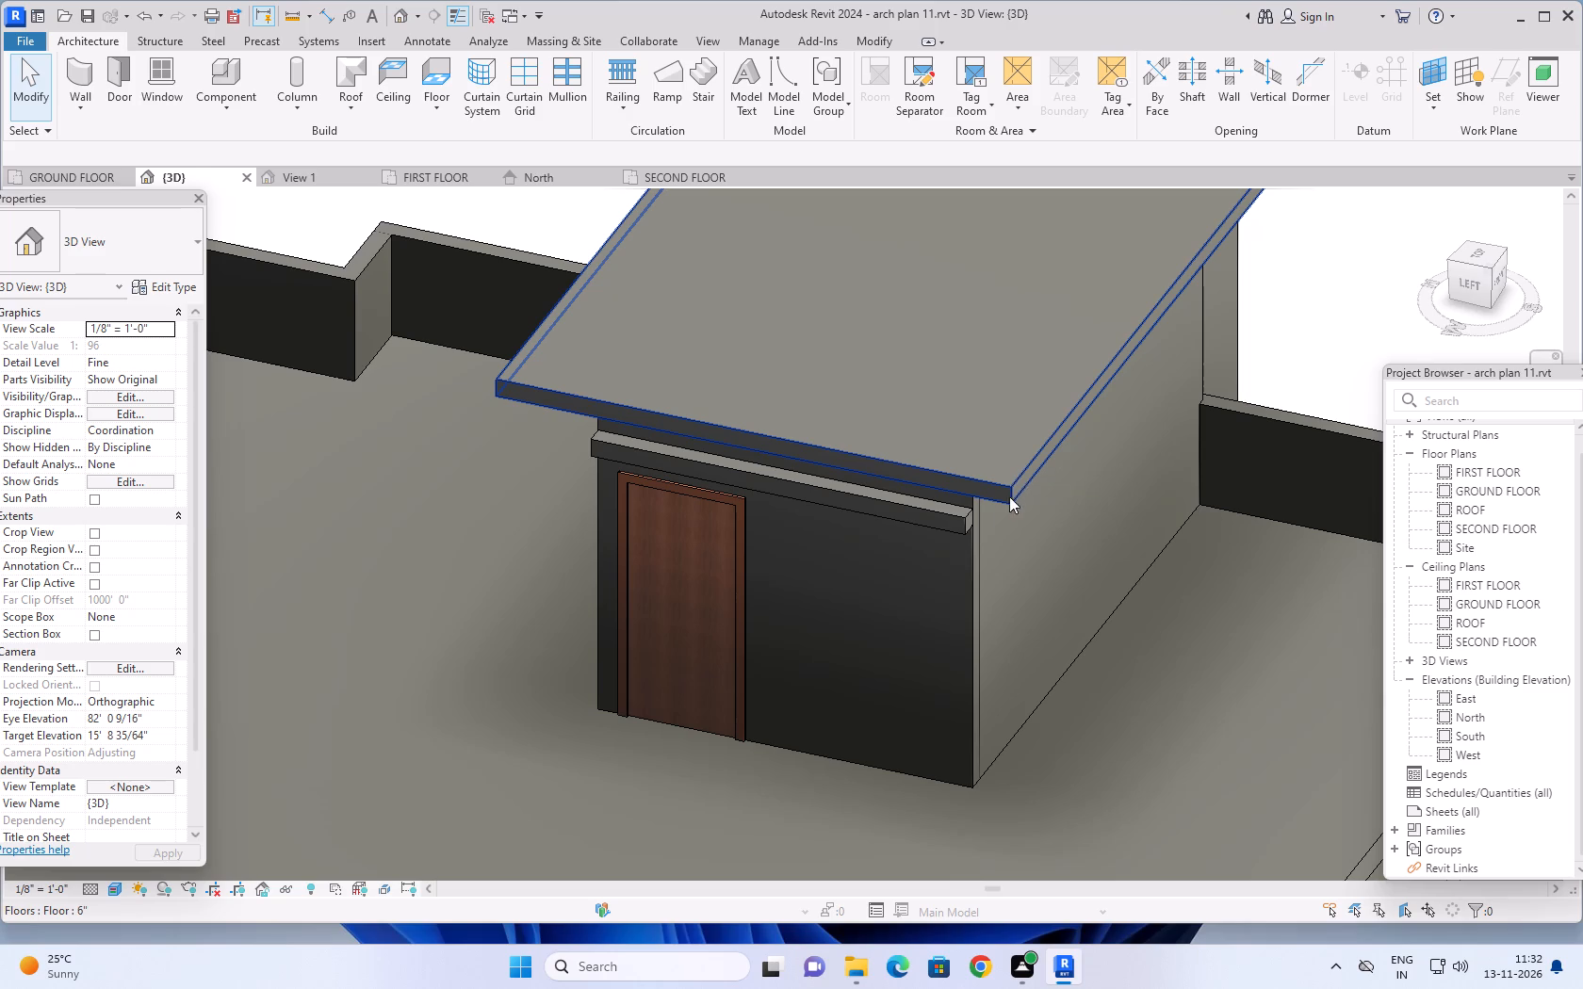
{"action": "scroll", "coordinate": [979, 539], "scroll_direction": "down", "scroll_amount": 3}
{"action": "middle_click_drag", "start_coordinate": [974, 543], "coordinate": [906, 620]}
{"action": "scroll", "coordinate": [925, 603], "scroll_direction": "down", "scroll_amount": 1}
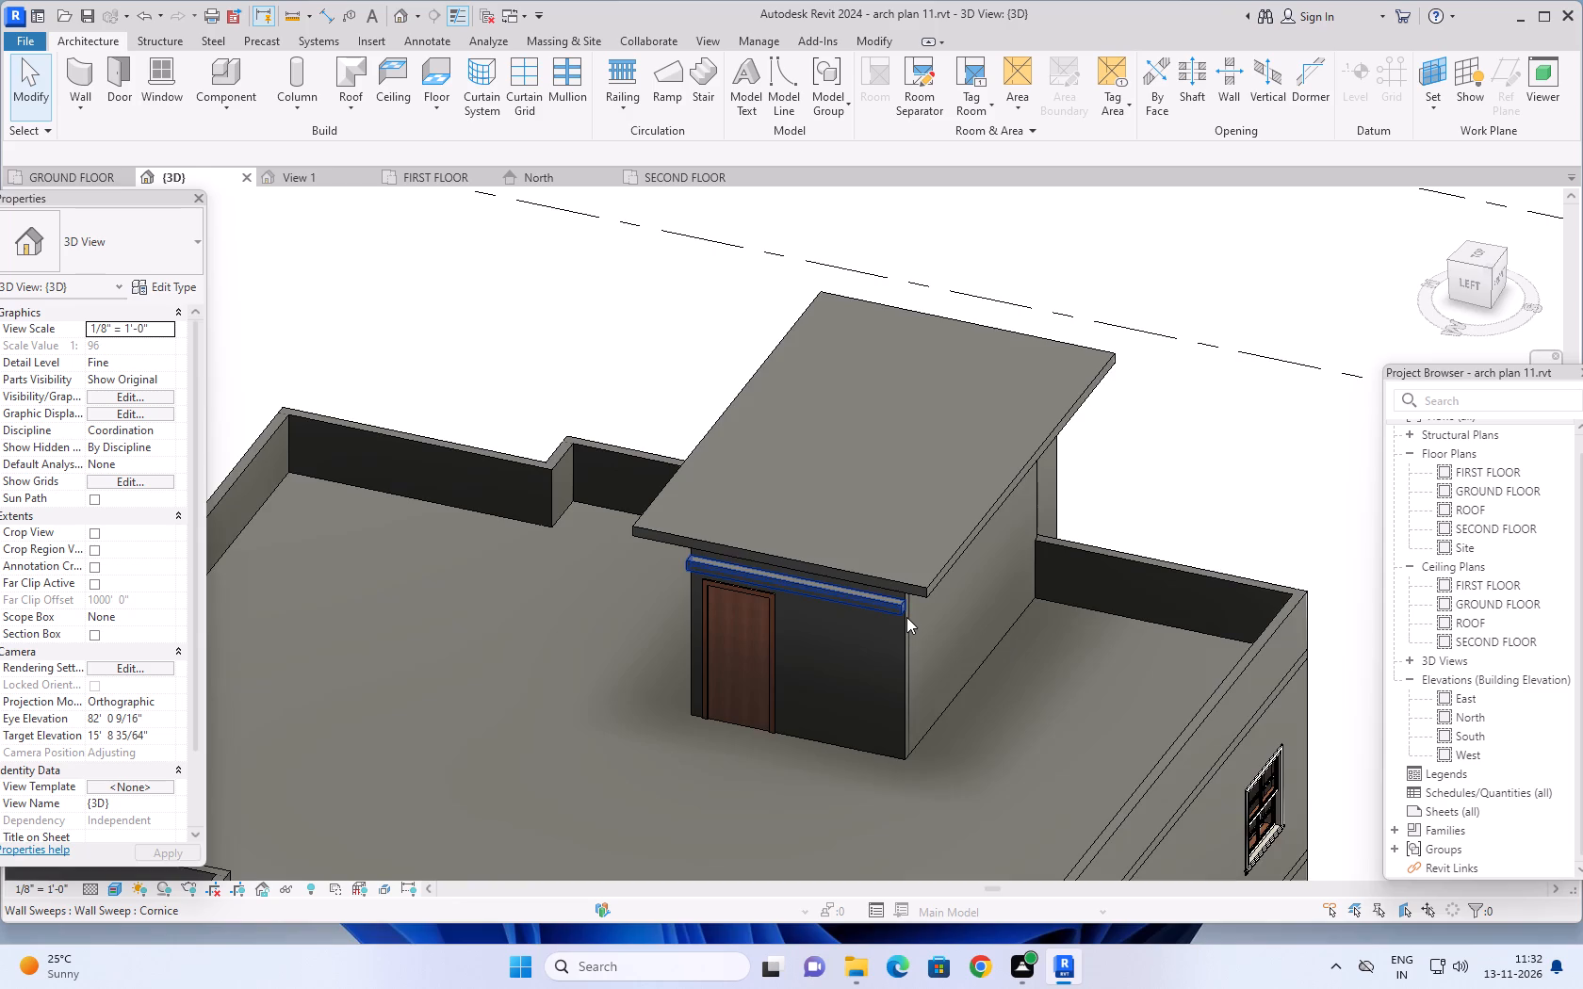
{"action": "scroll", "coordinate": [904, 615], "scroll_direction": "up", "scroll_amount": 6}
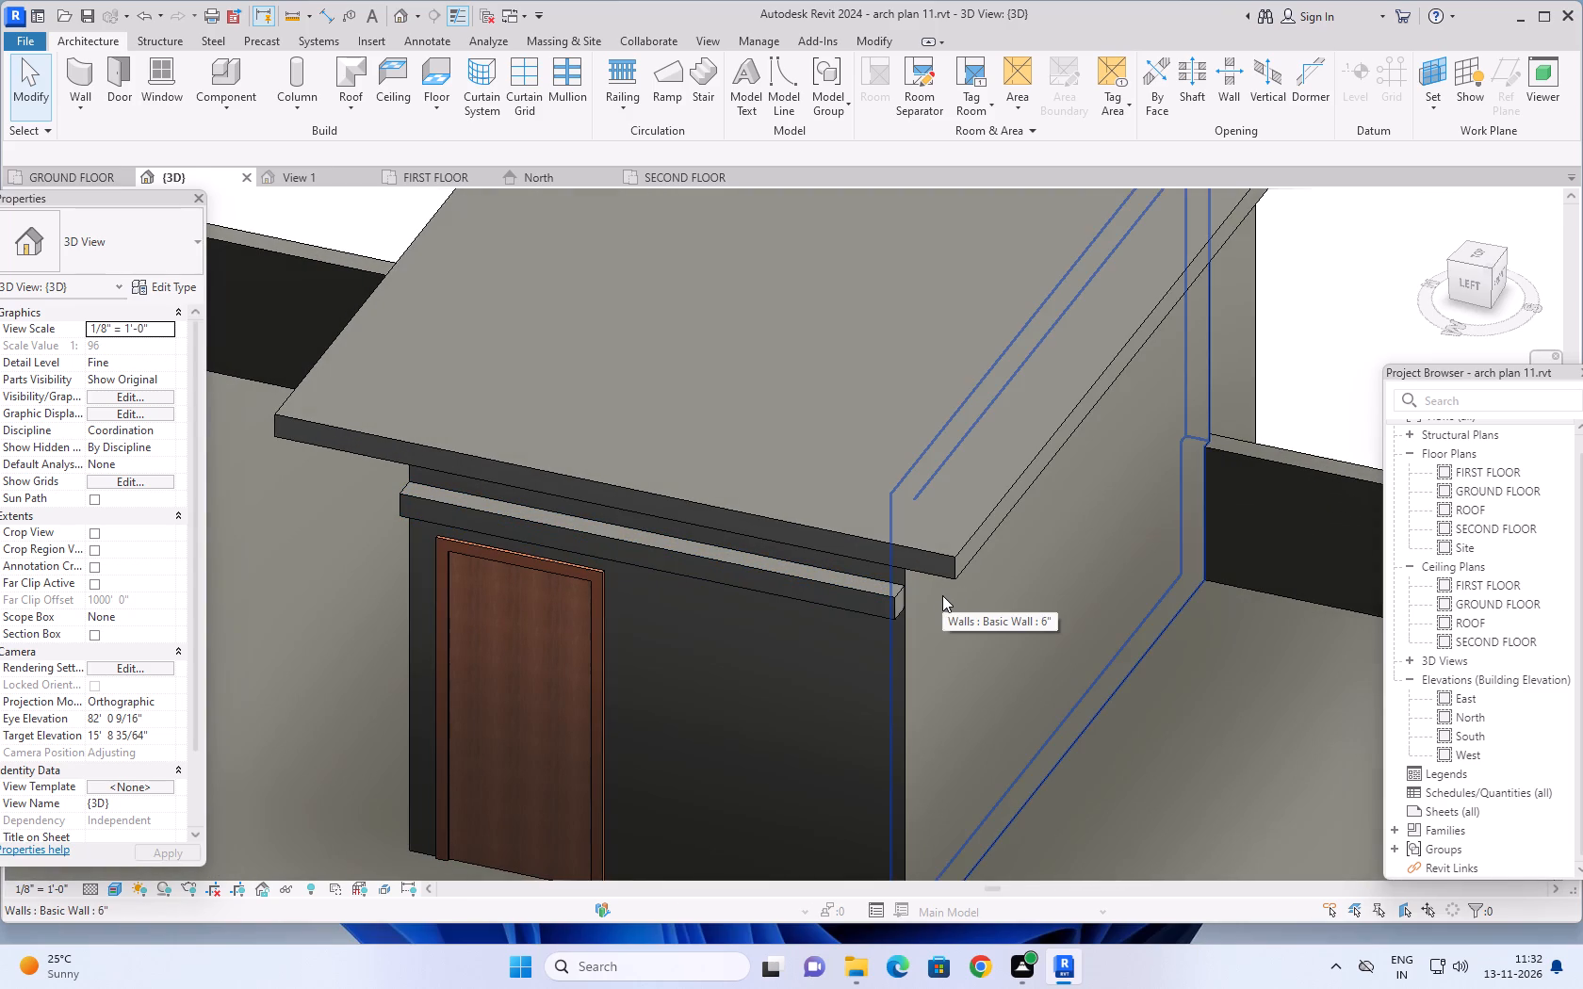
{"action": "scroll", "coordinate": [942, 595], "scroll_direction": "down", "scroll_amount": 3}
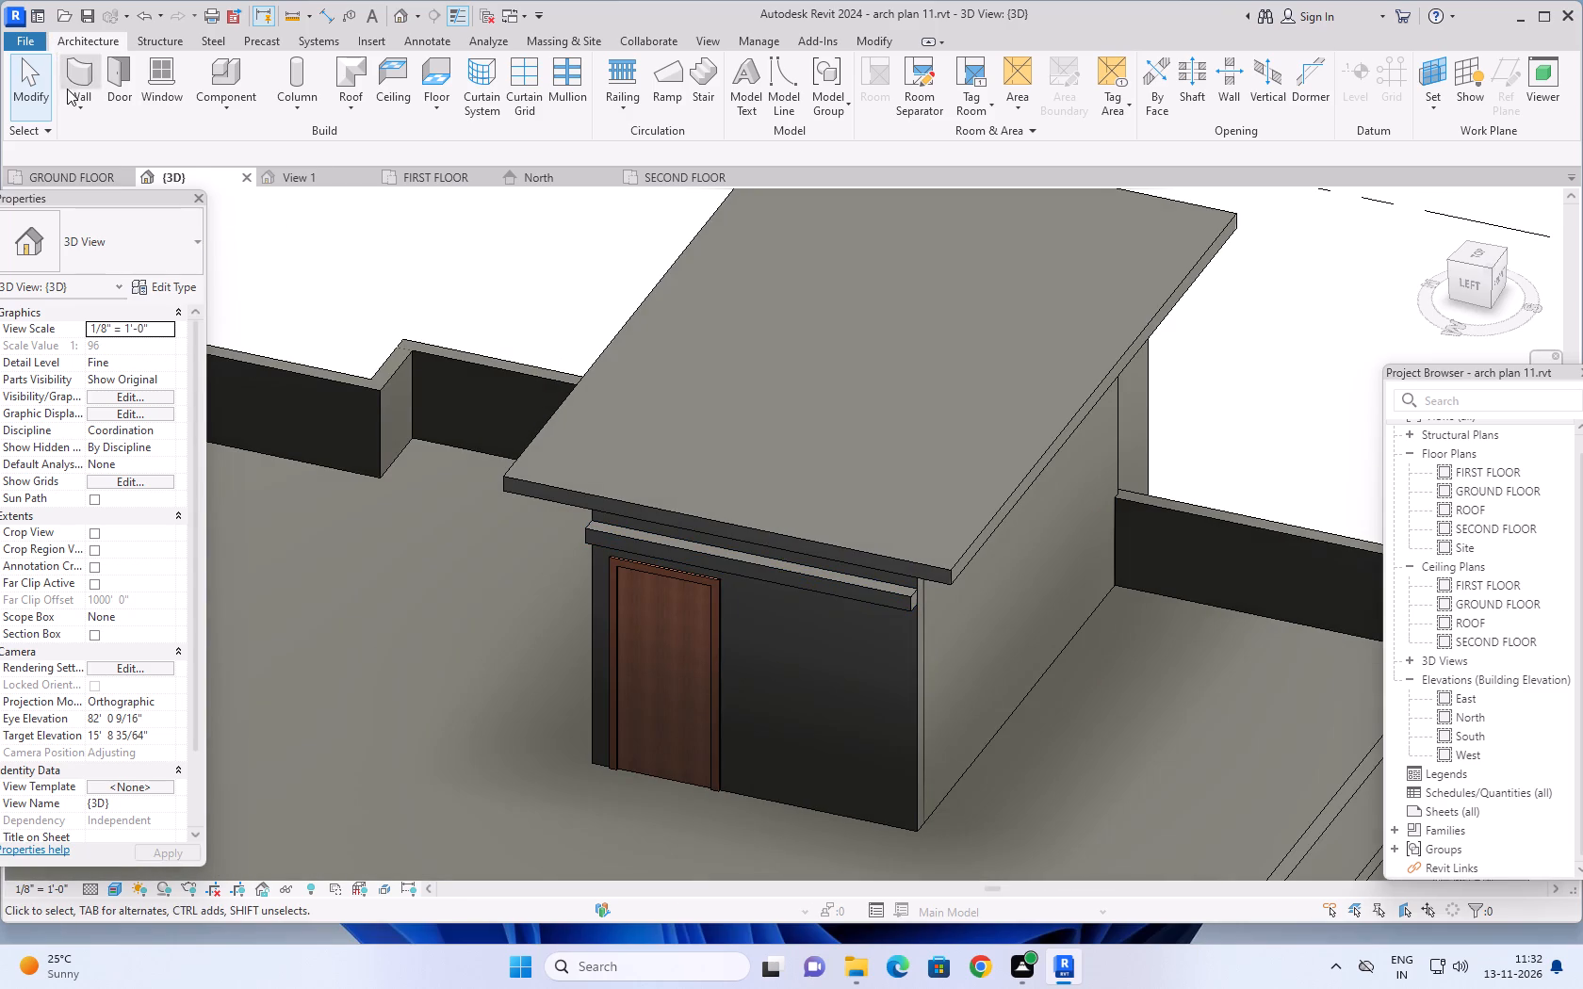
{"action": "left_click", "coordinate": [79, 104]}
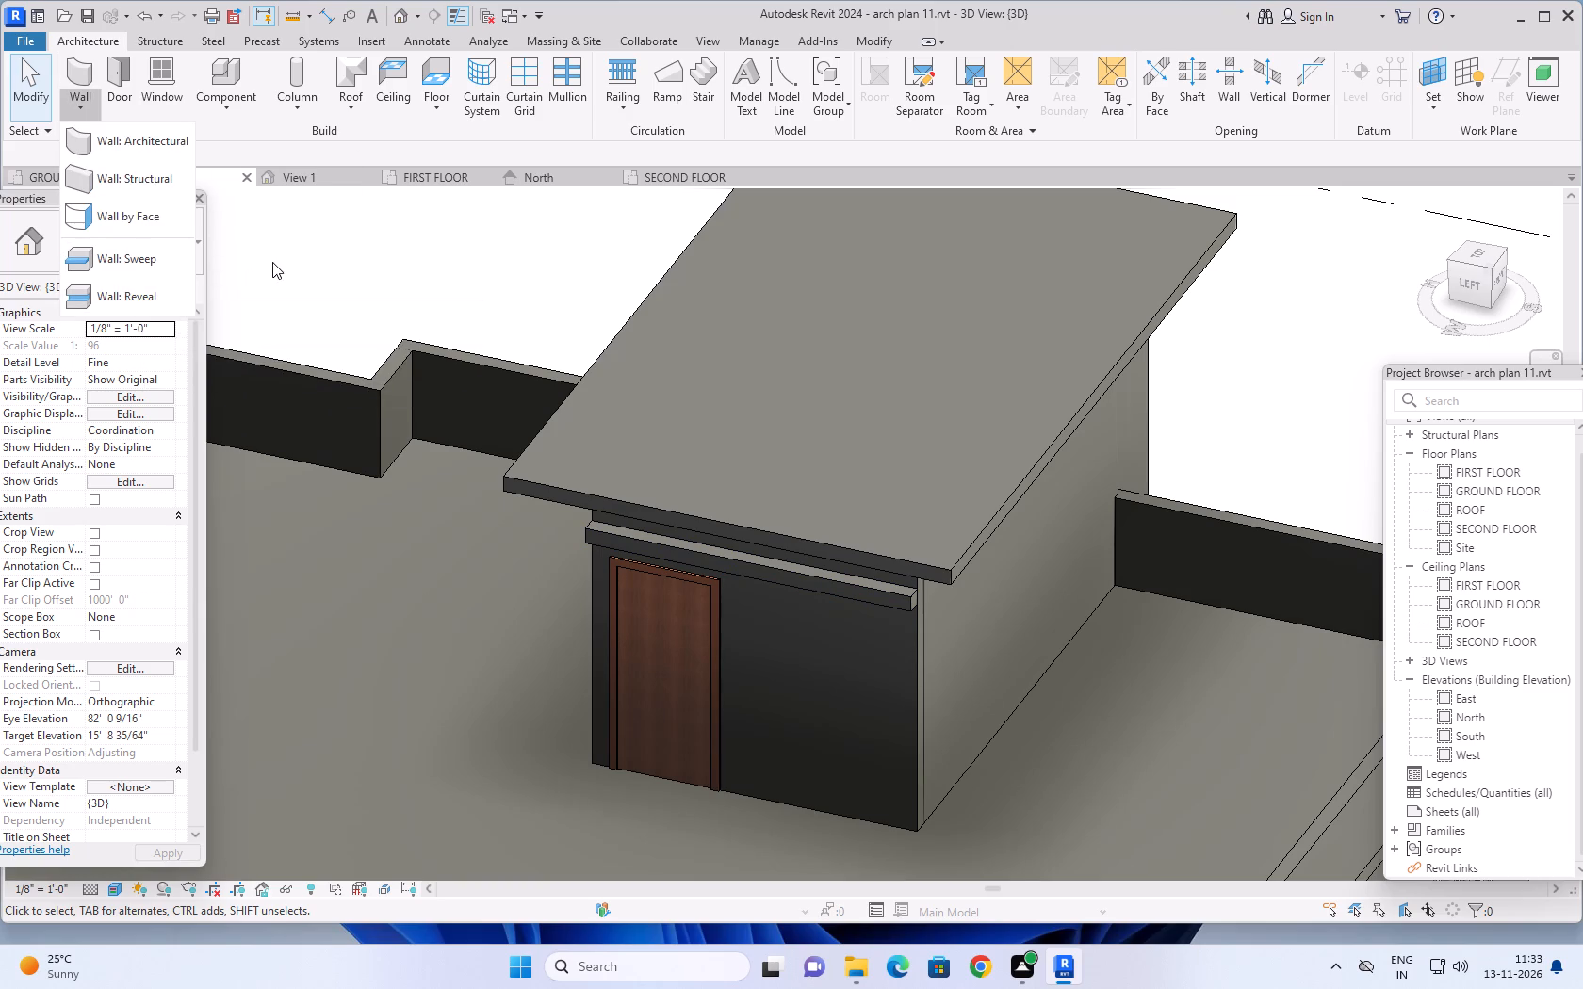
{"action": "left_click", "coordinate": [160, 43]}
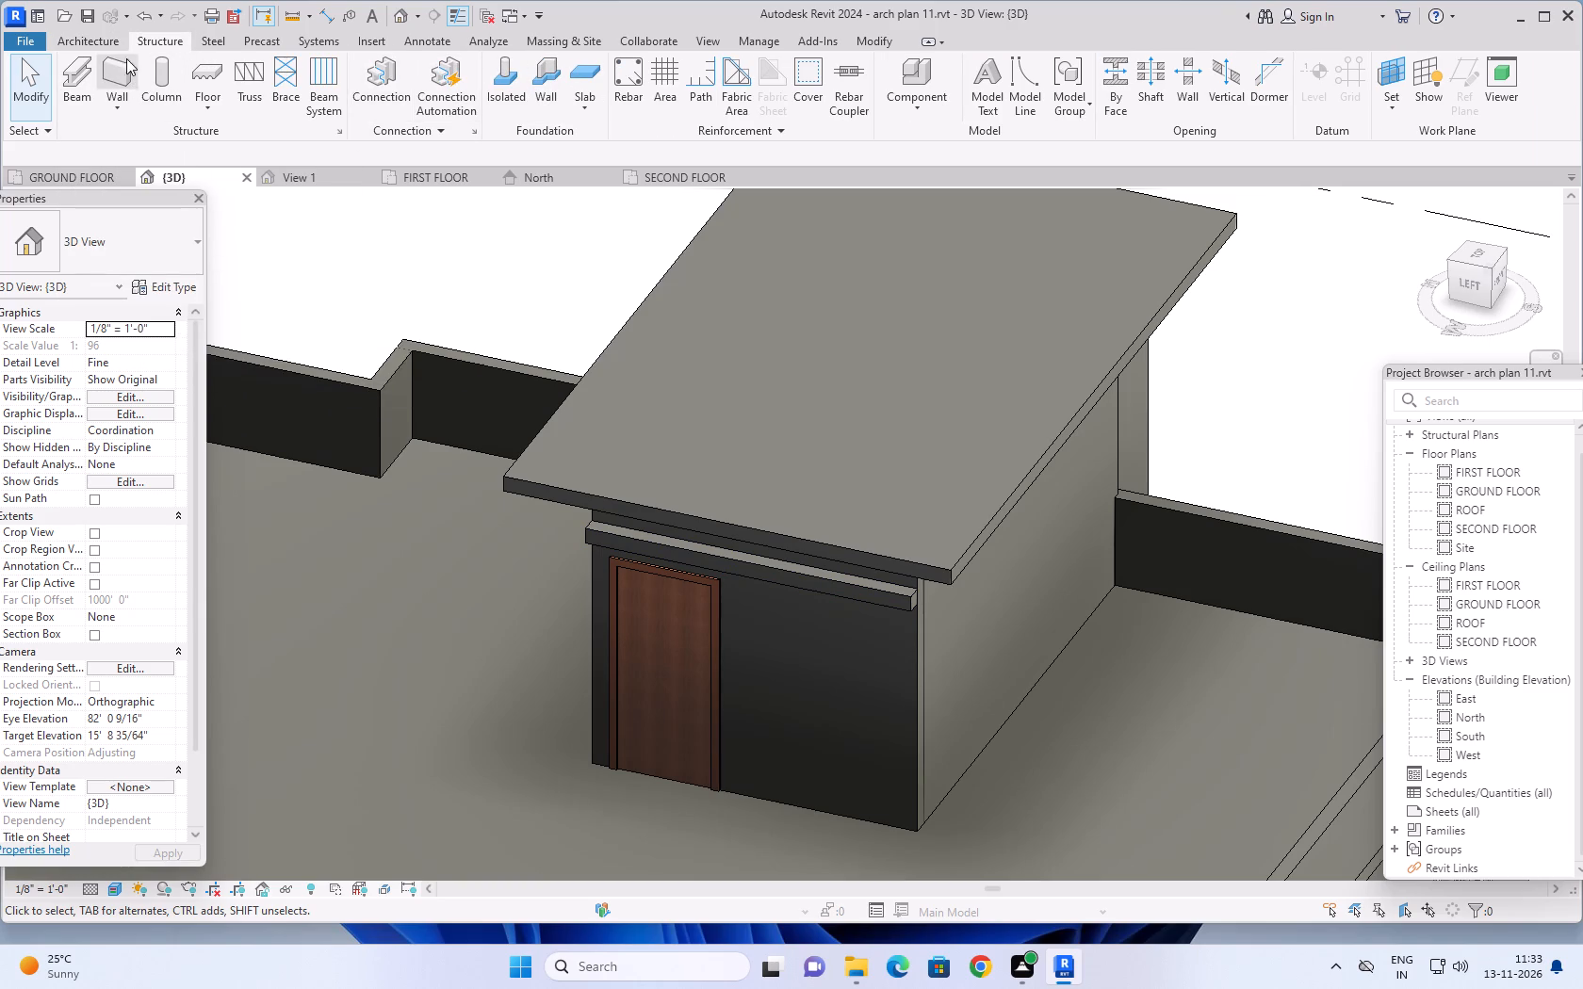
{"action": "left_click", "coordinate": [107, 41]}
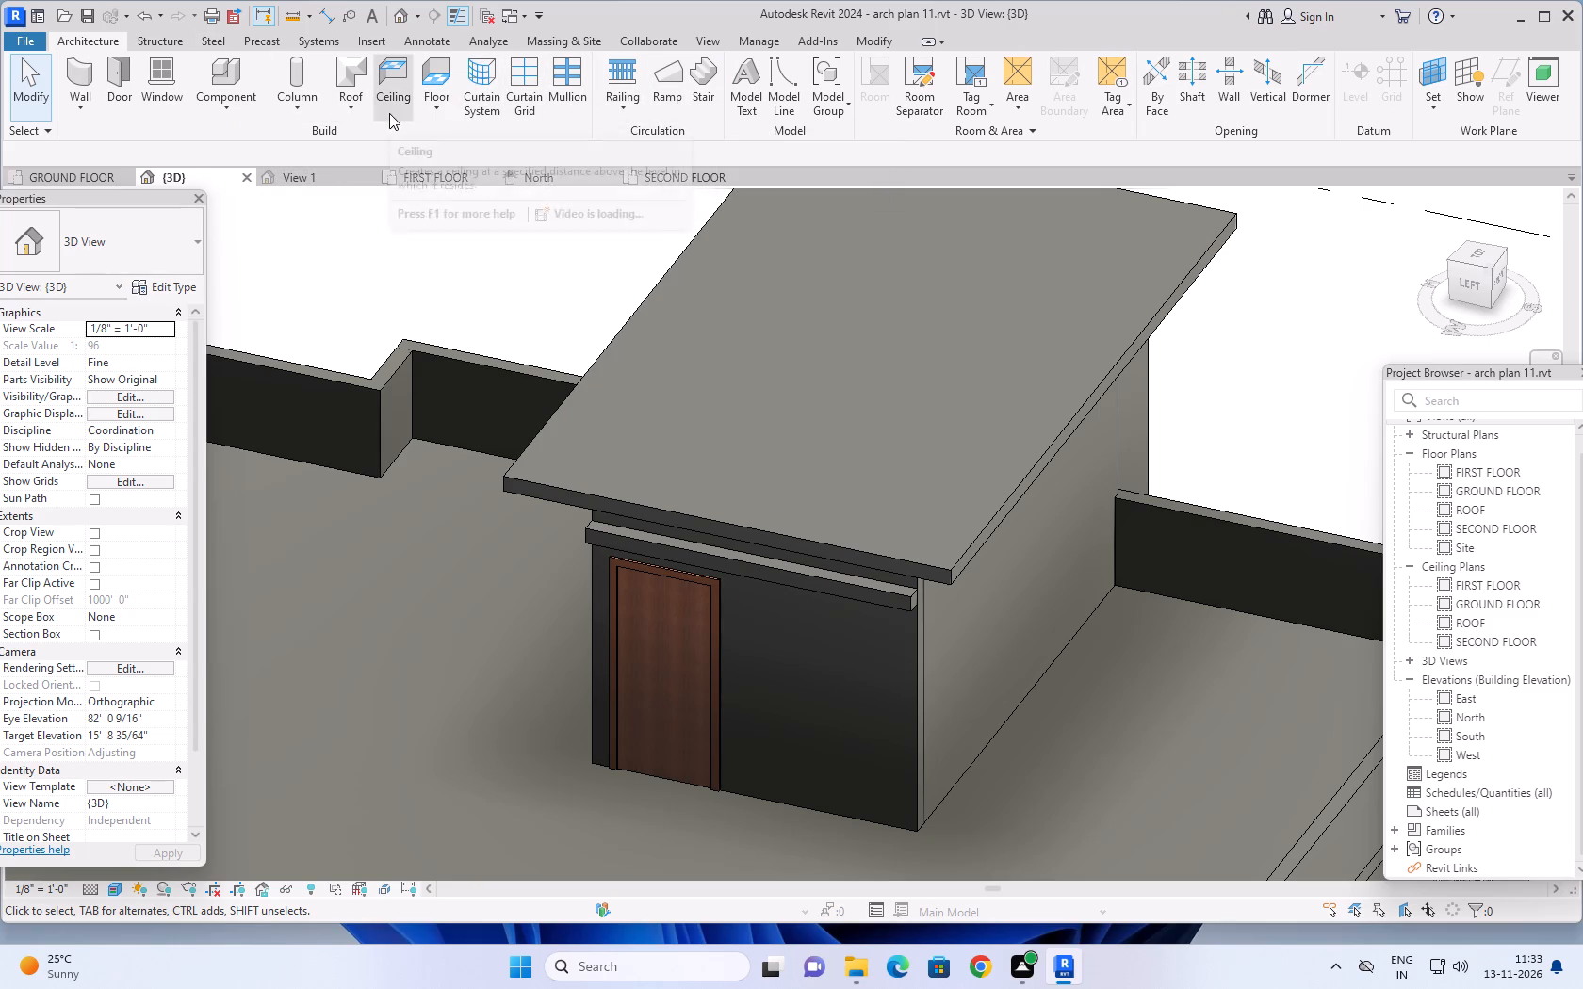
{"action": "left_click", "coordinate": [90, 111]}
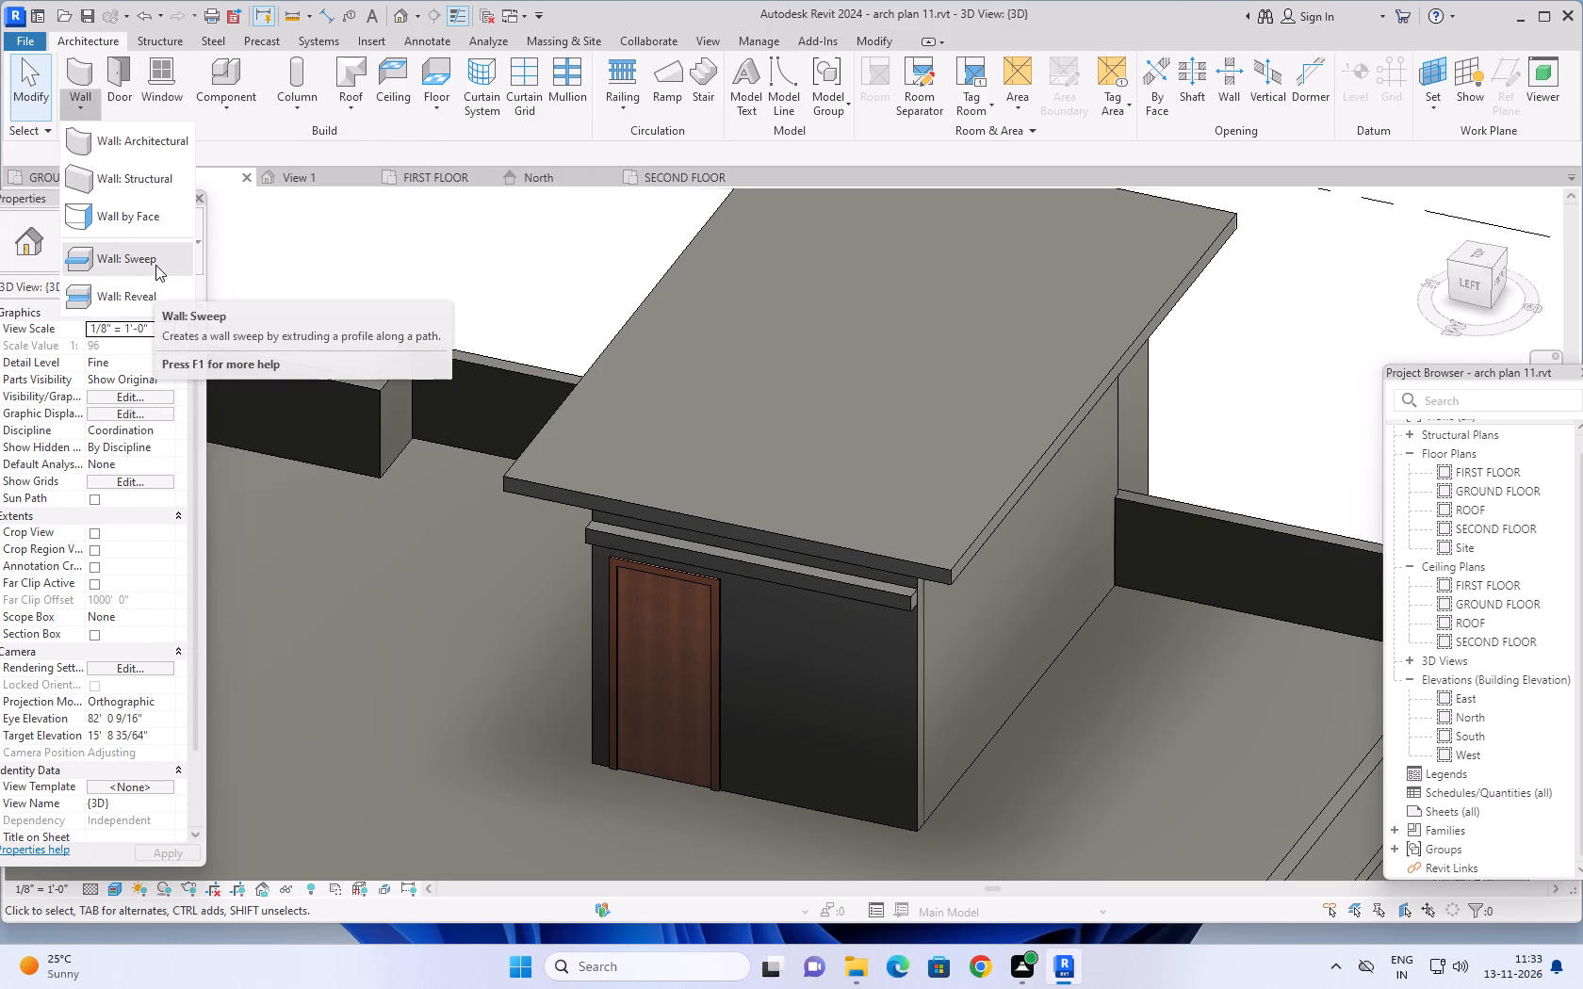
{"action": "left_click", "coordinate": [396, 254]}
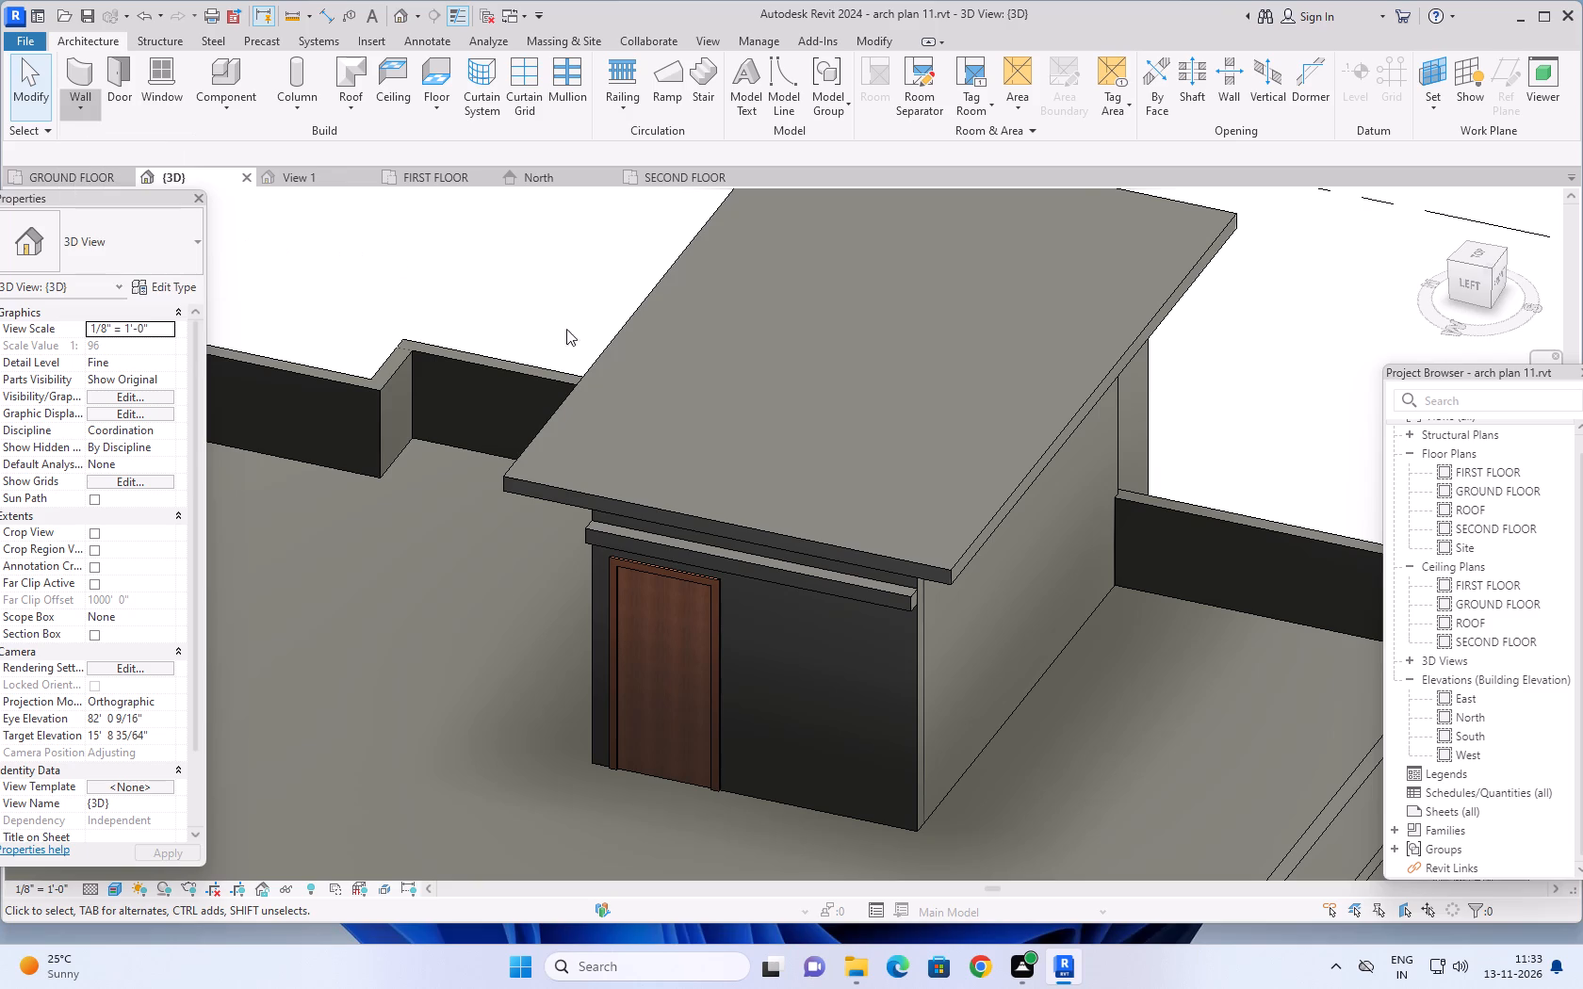
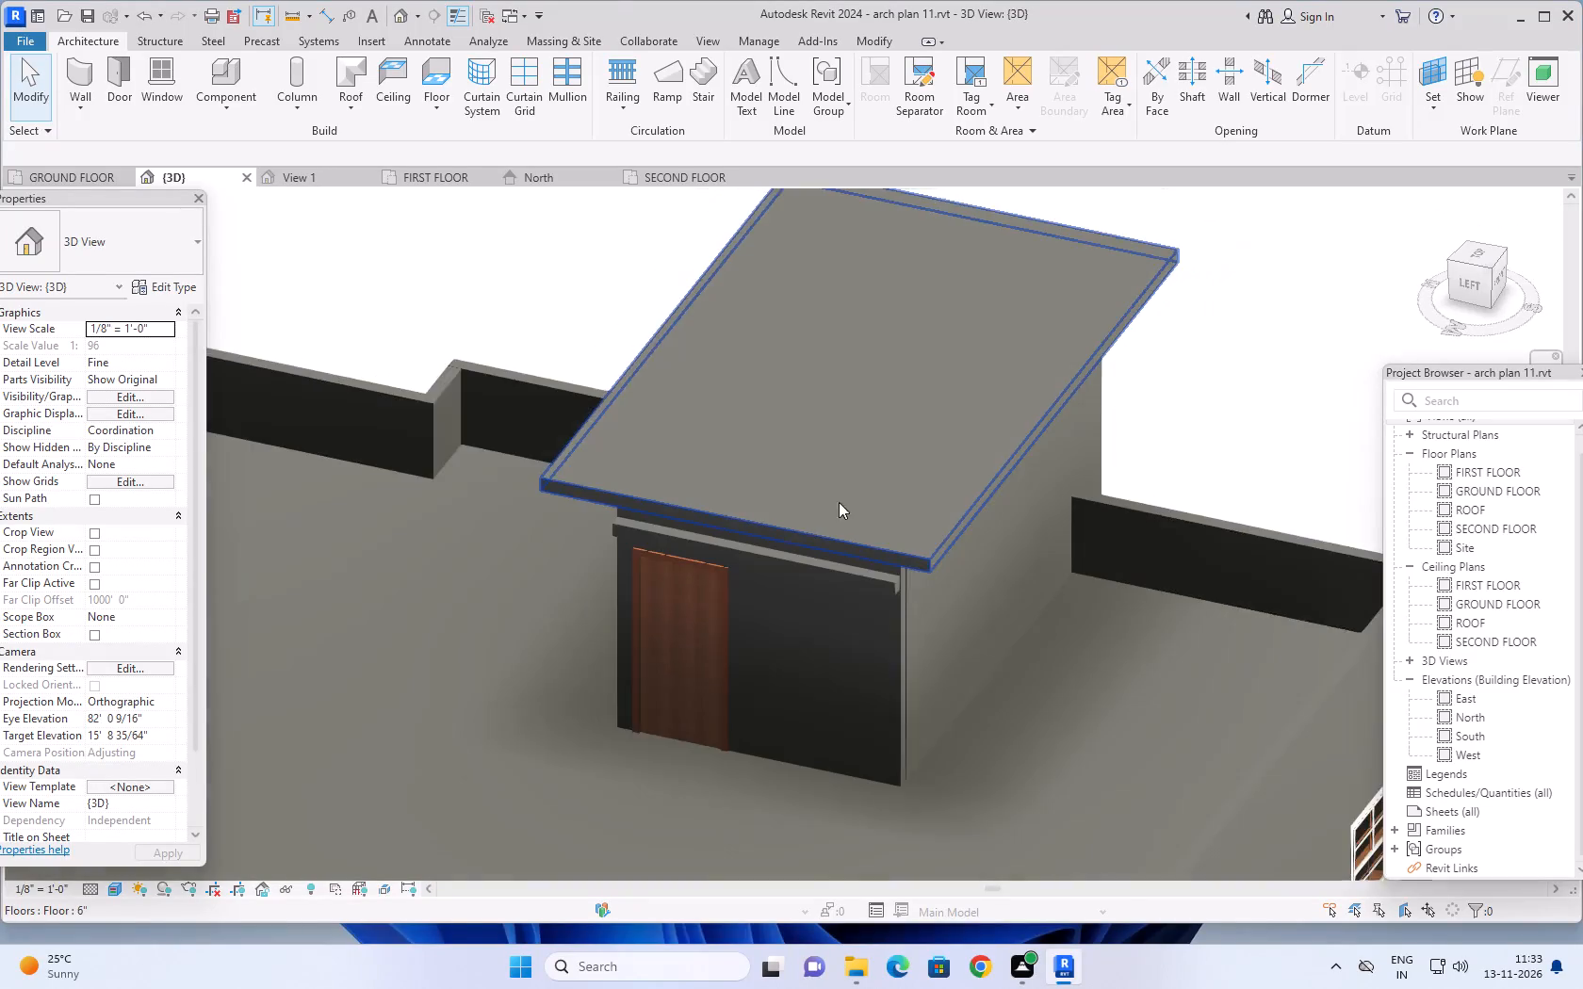
Delete the Cornice wall sweep above the door of the roof-level stair enclosure.
{"action": "scroll", "coordinate": [975, 512], "scroll_direction": "down", "scroll_amount": 2}
{"action": "middle_click_drag", "start_coordinate": [1127, 464], "coordinate": [1090, 446]}
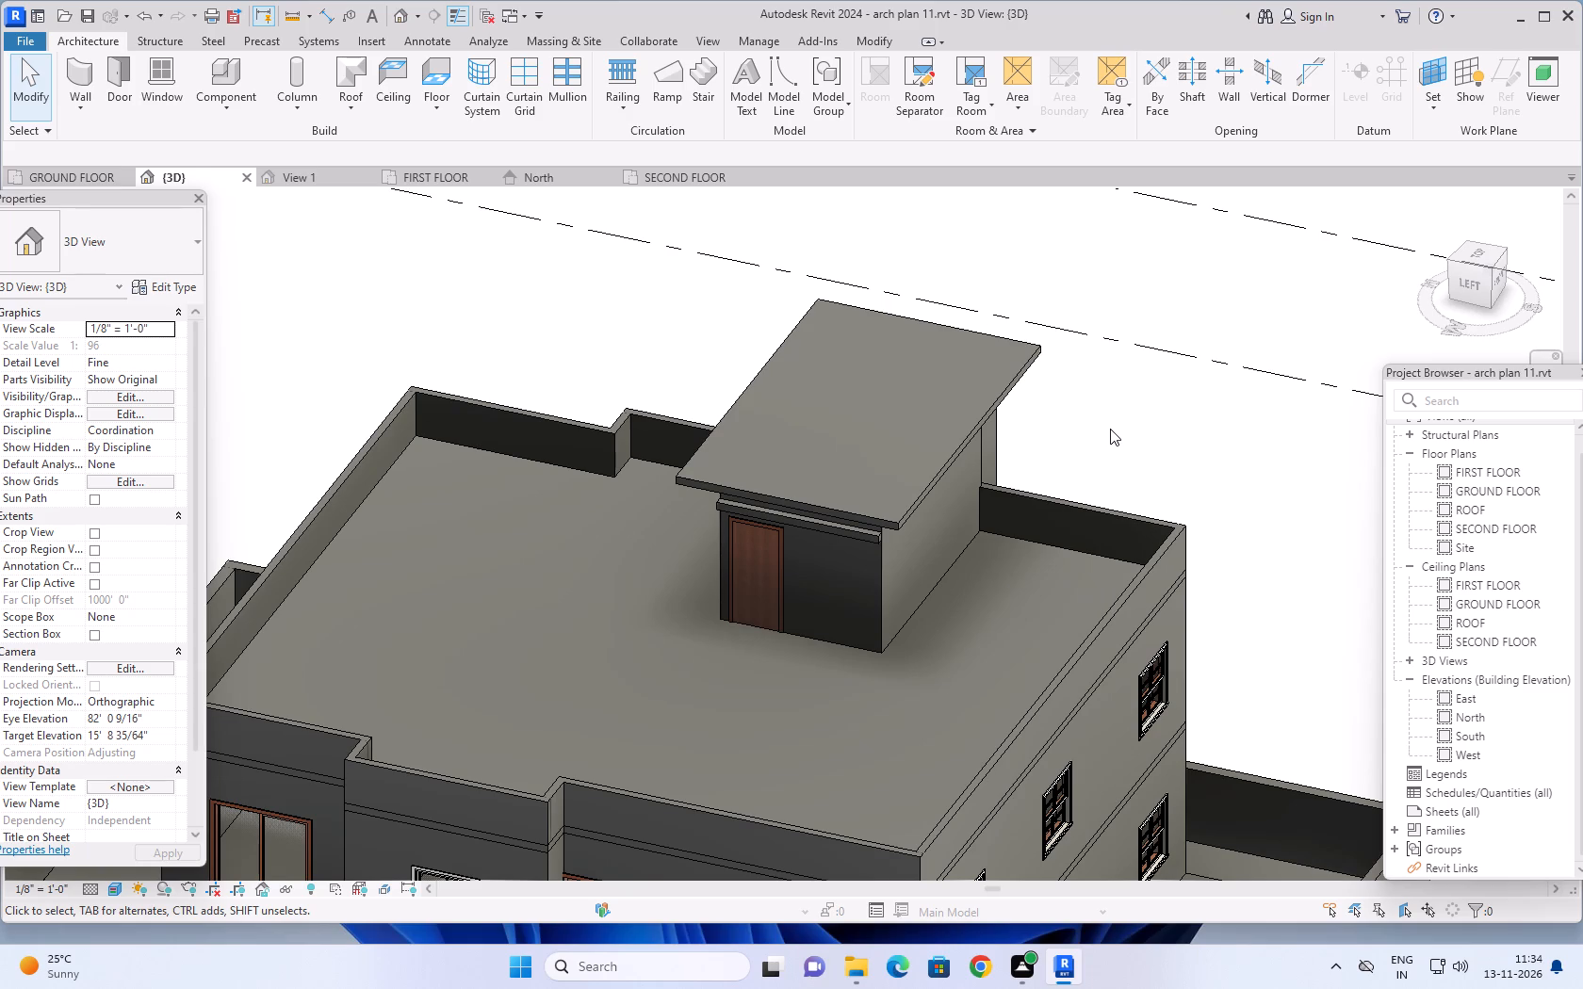
{"action": "scroll", "coordinate": [1134, 357], "scroll_direction": "down", "scroll_amount": 3}
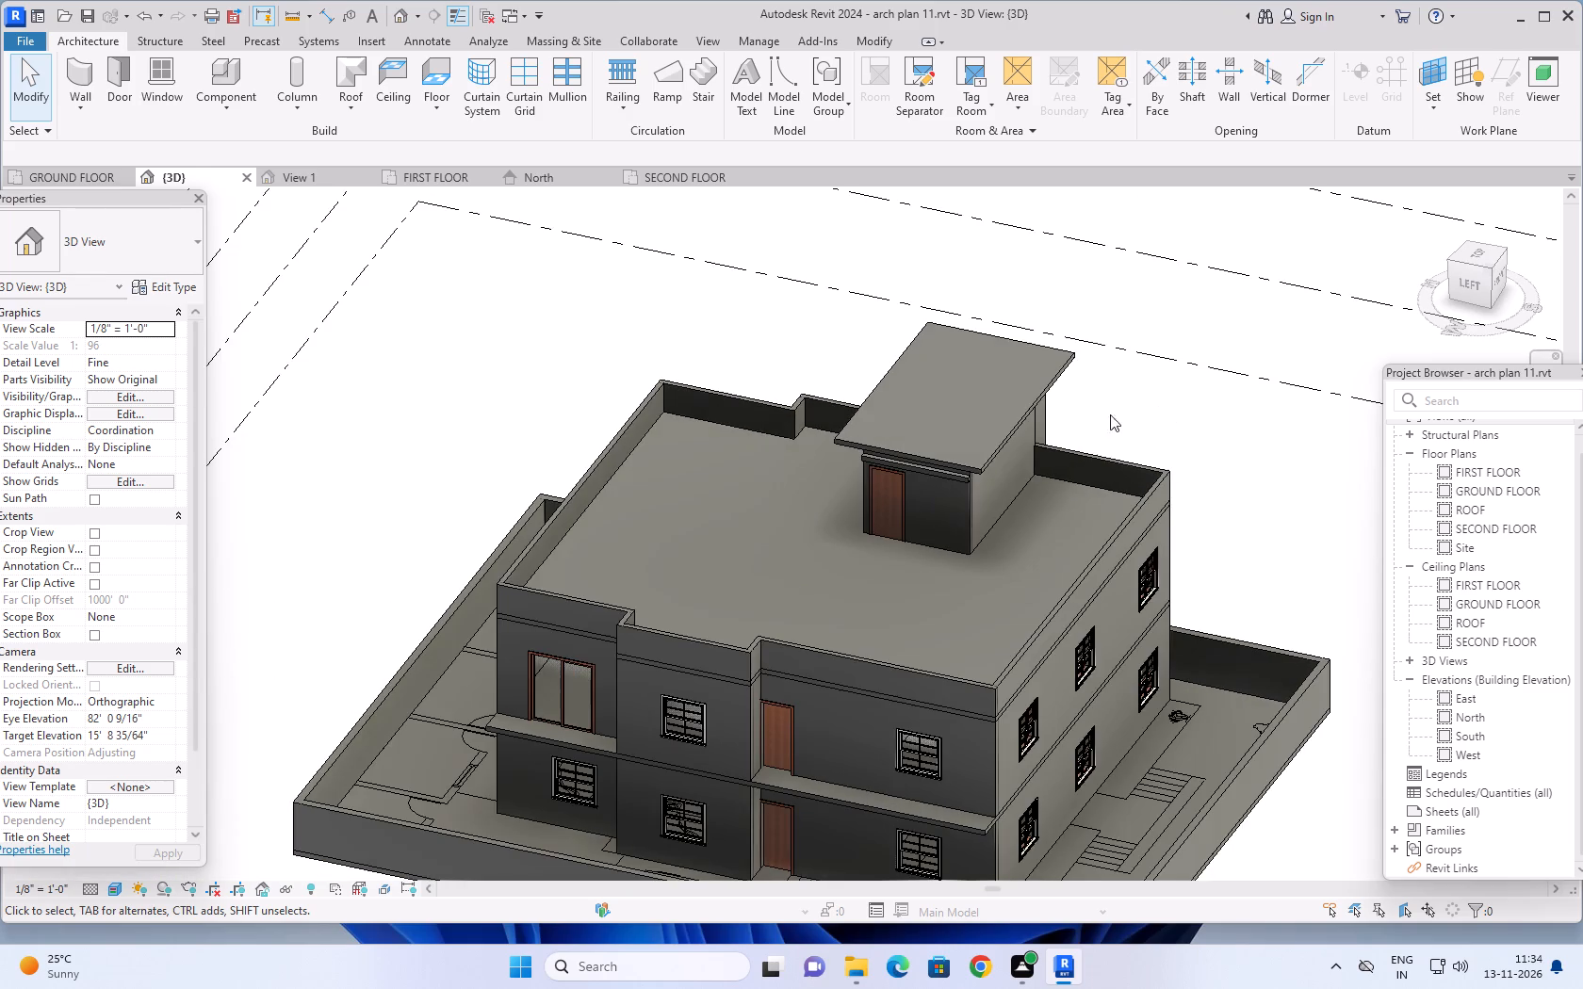
{"action": "scroll", "coordinate": [885, 589], "scroll_direction": "up", "scroll_amount": 4}
{"action": "key", "text": "Escape"}
{"action": "key", "text": "Escape"}
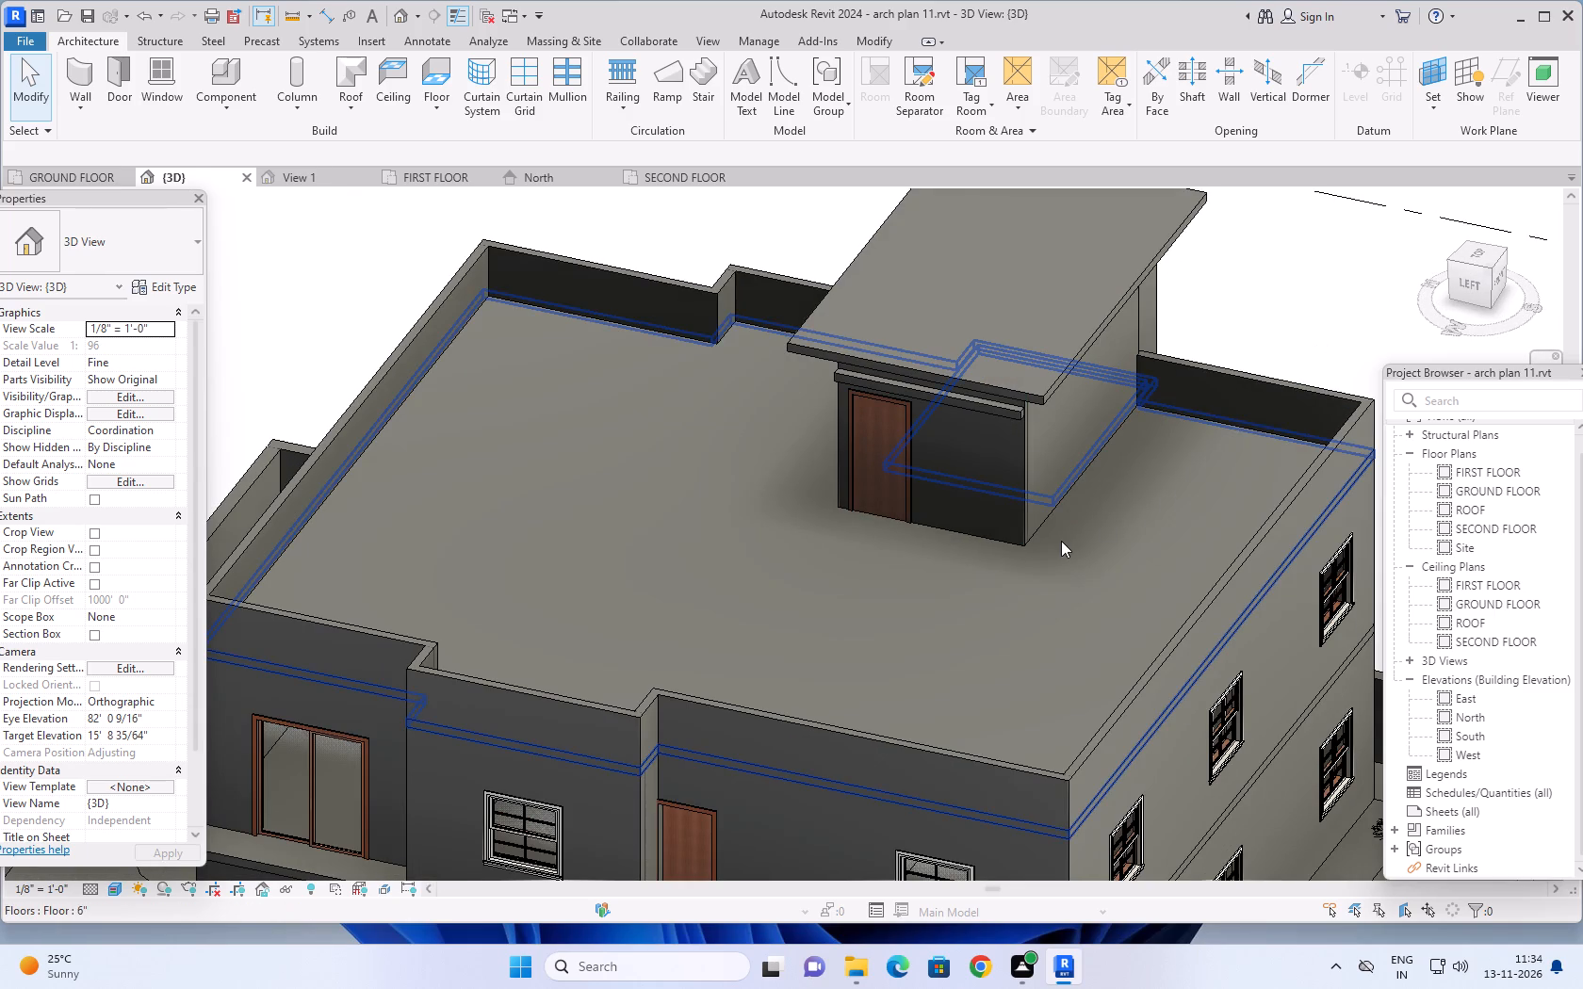
{"action": "middle_click_drag", "start_coordinate": [1055, 547], "coordinate": [953, 498]}
{"action": "middle_click_drag", "start_coordinate": [933, 486], "coordinate": [906, 406], "text": "shift"}
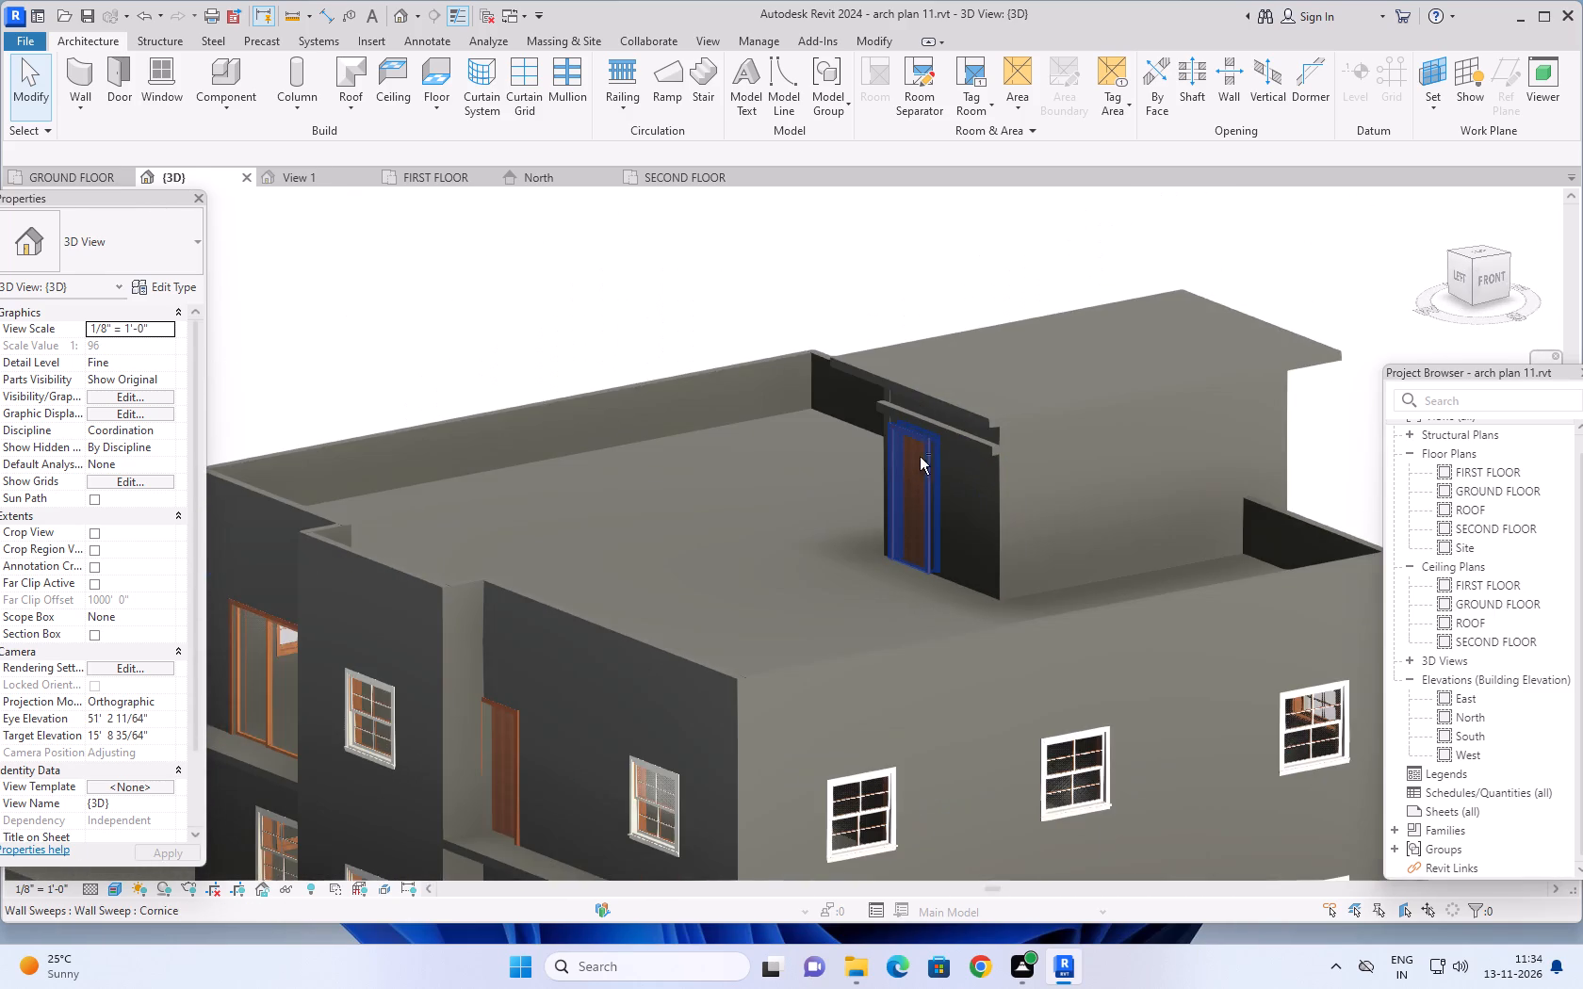
{"action": "scroll", "coordinate": [921, 472], "scroll_direction": "up", "scroll_amount": 7}
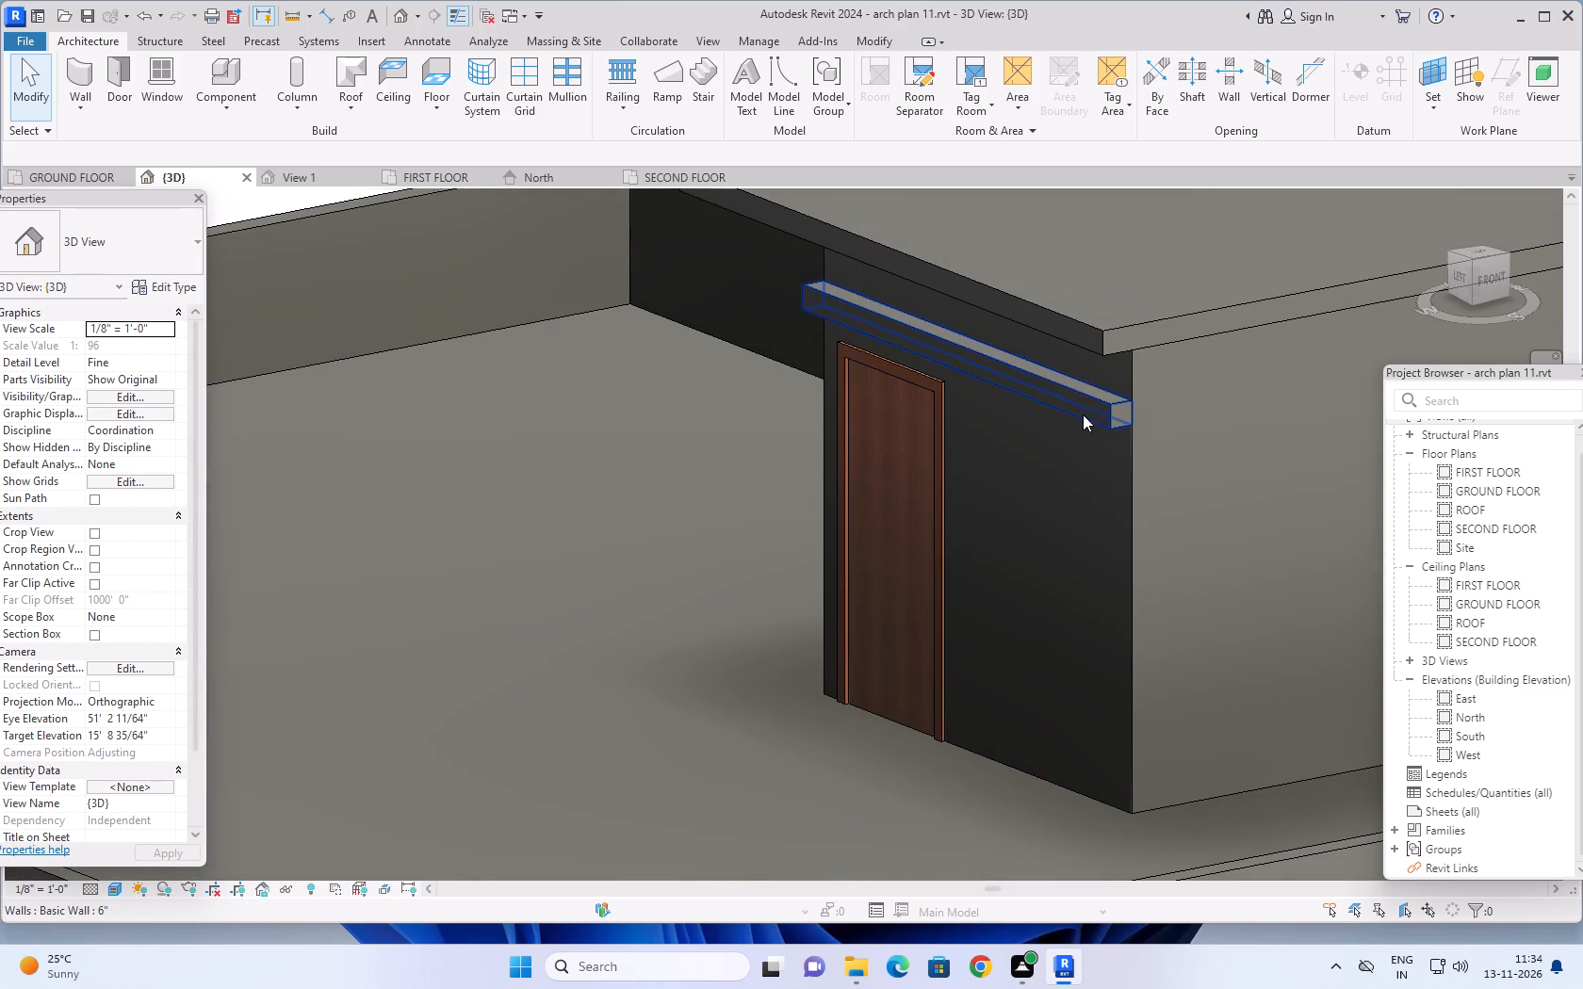
{"action": "left_click", "coordinate": [1098, 412]}
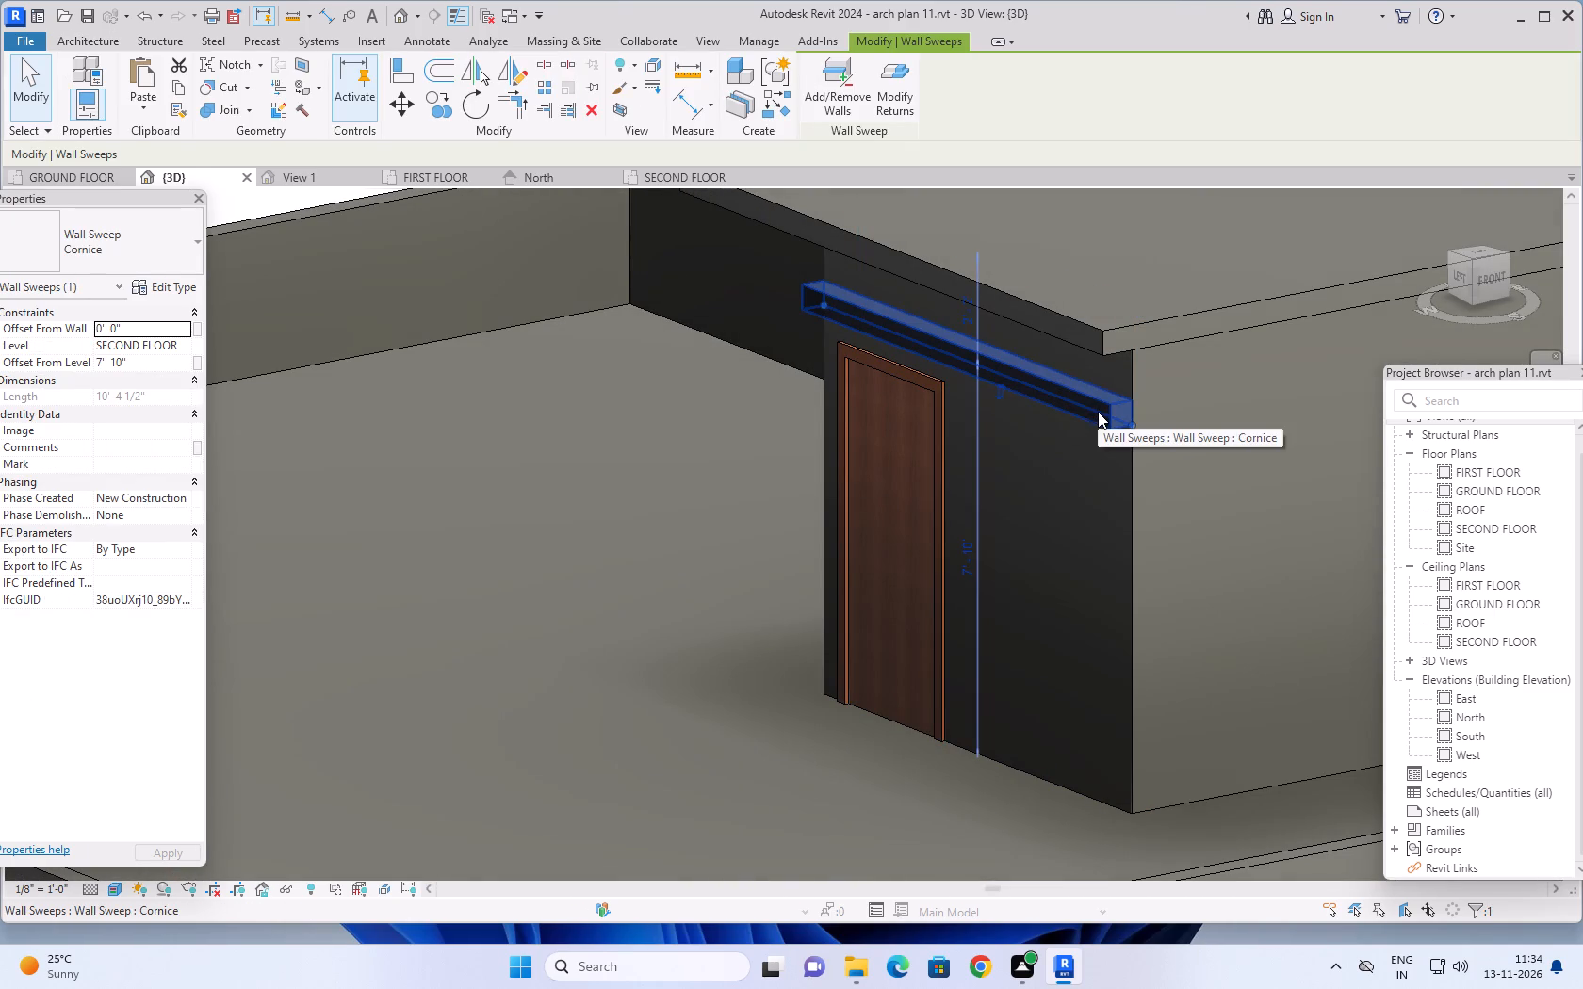
{"action": "key", "text": "Delete"}
Examine the whole building and its compound wall from the left side against the floor levels in 3D.
{"action": "scroll", "coordinate": [1078, 446], "scroll_direction": "down", "scroll_amount": 8}
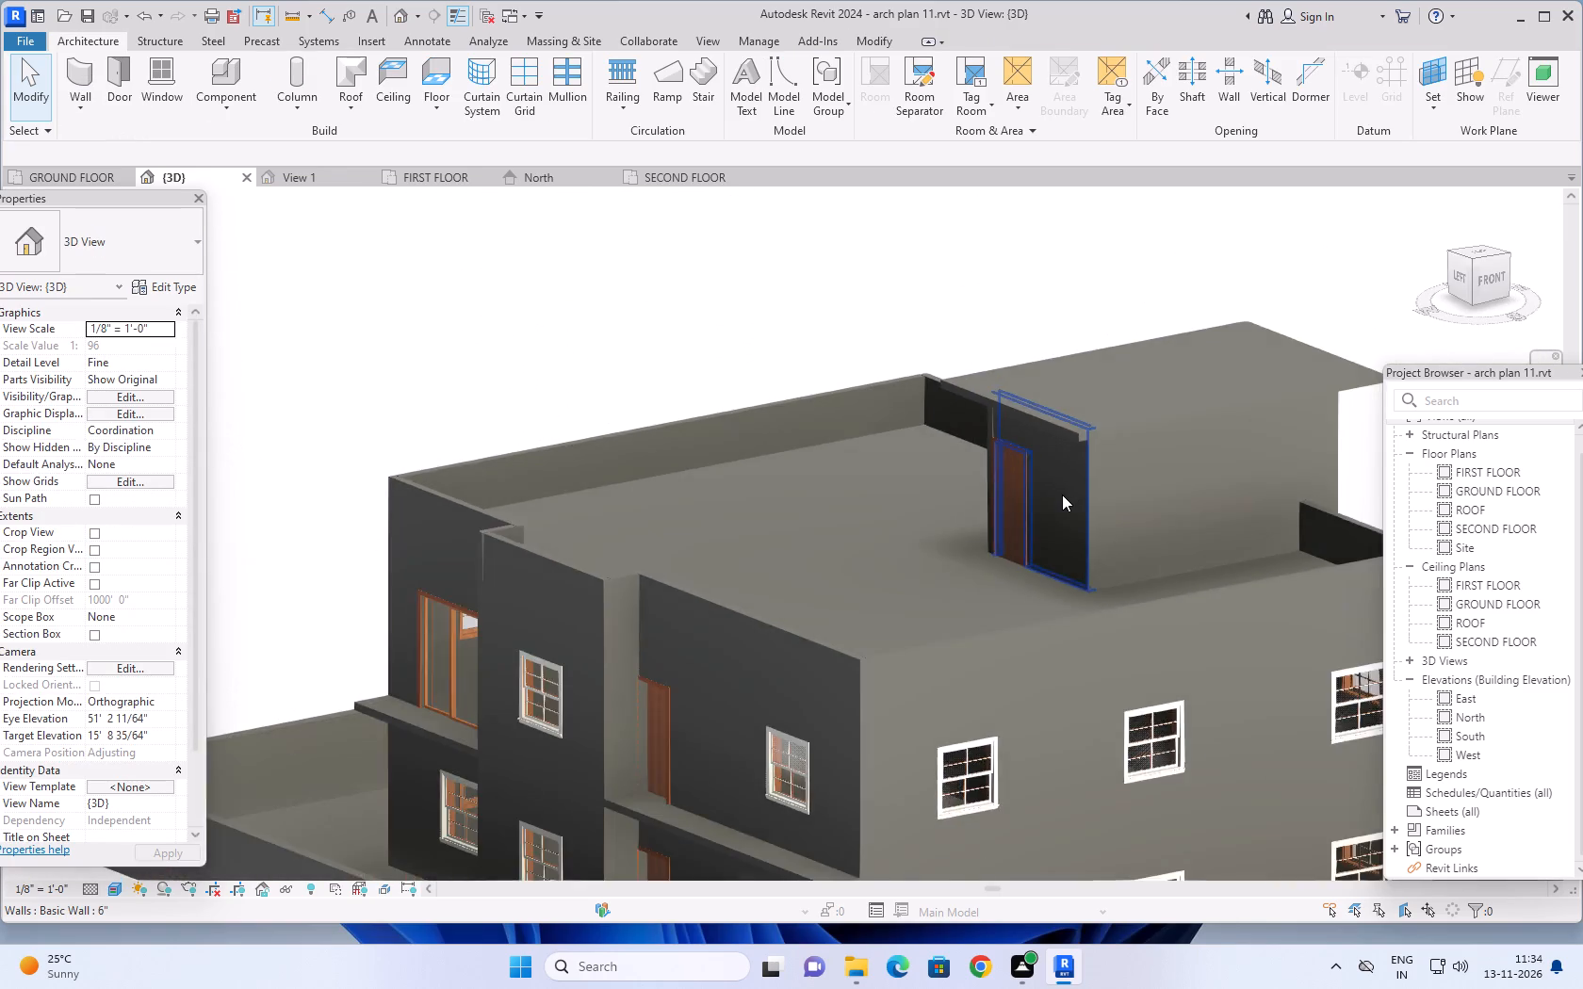
{"action": "scroll", "coordinate": [1062, 496], "scroll_direction": "down", "scroll_amount": 3}
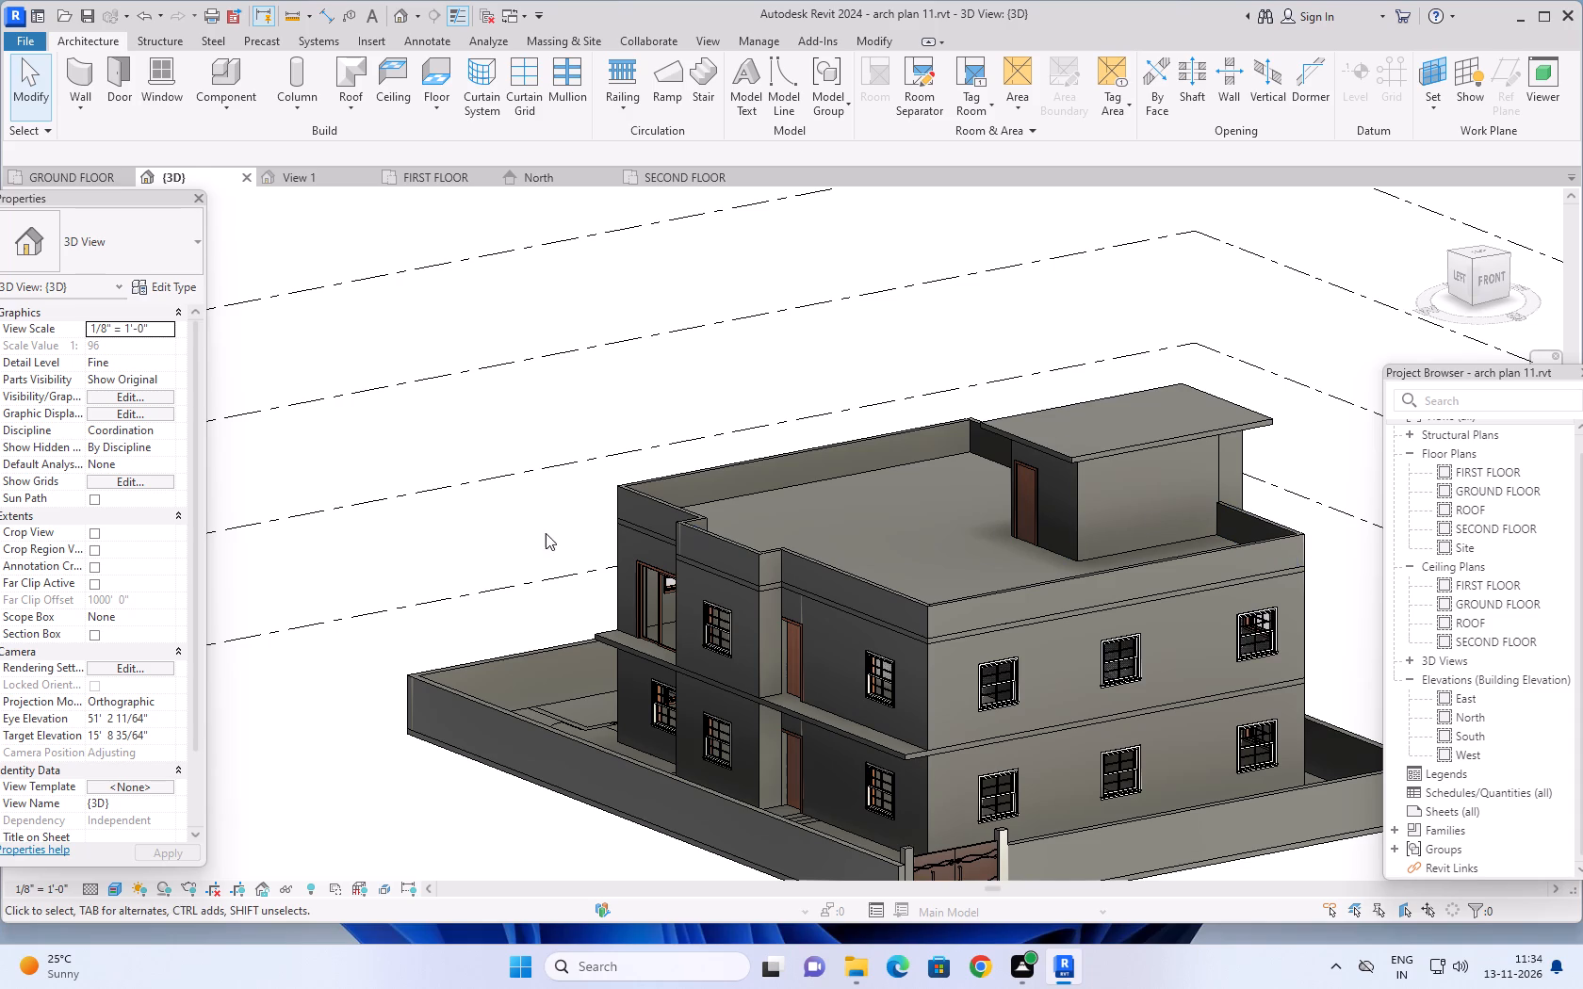
{"action": "middle_click_drag", "start_coordinate": [463, 543], "coordinate": [712, 511], "text": "shift"}
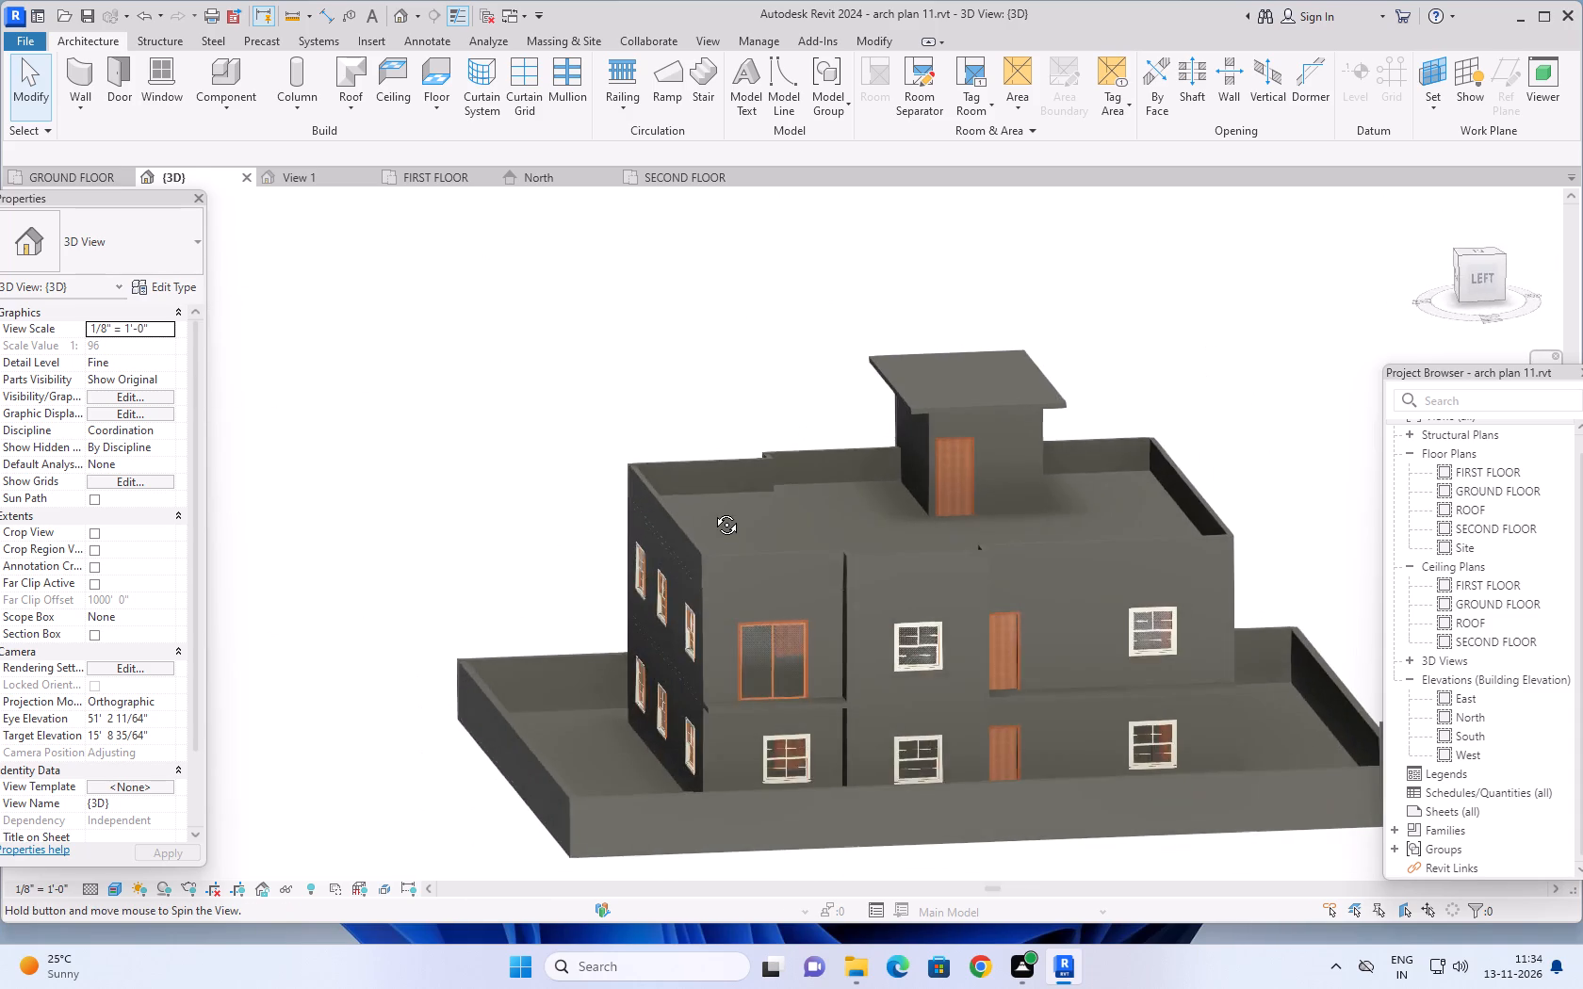
{"action": "middle_click_drag", "start_coordinate": [712, 511], "coordinate": [685, 439], "text": "shift"}
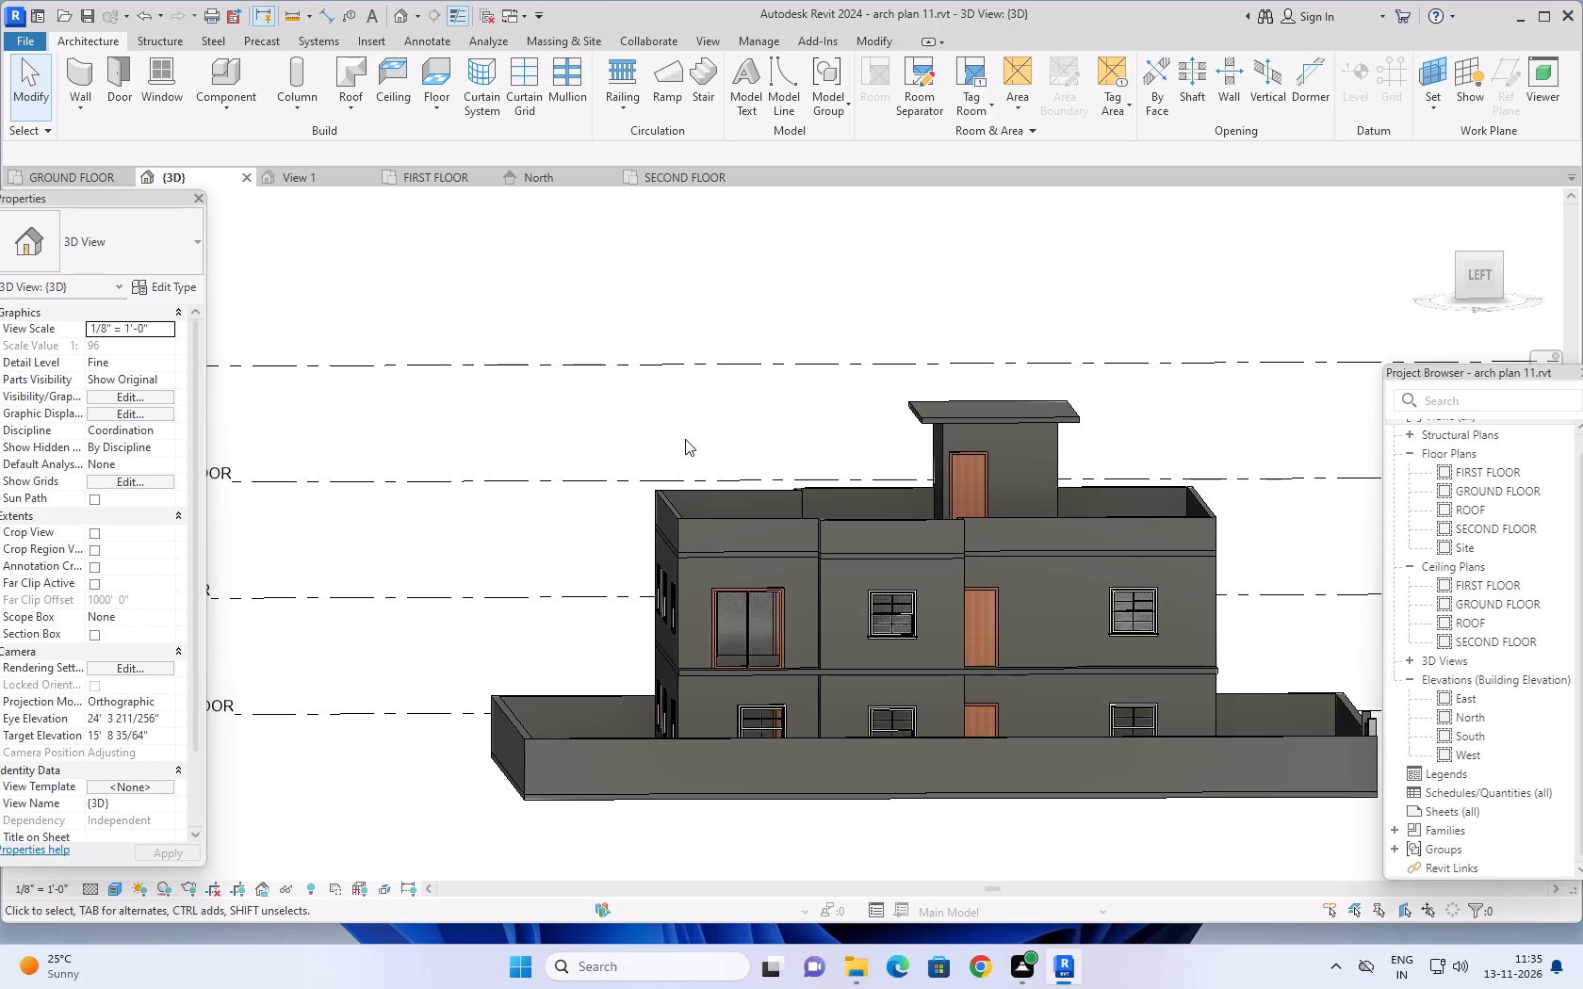
{"action": "scroll", "coordinate": [699, 446], "scroll_direction": "down", "scroll_amount": 1}
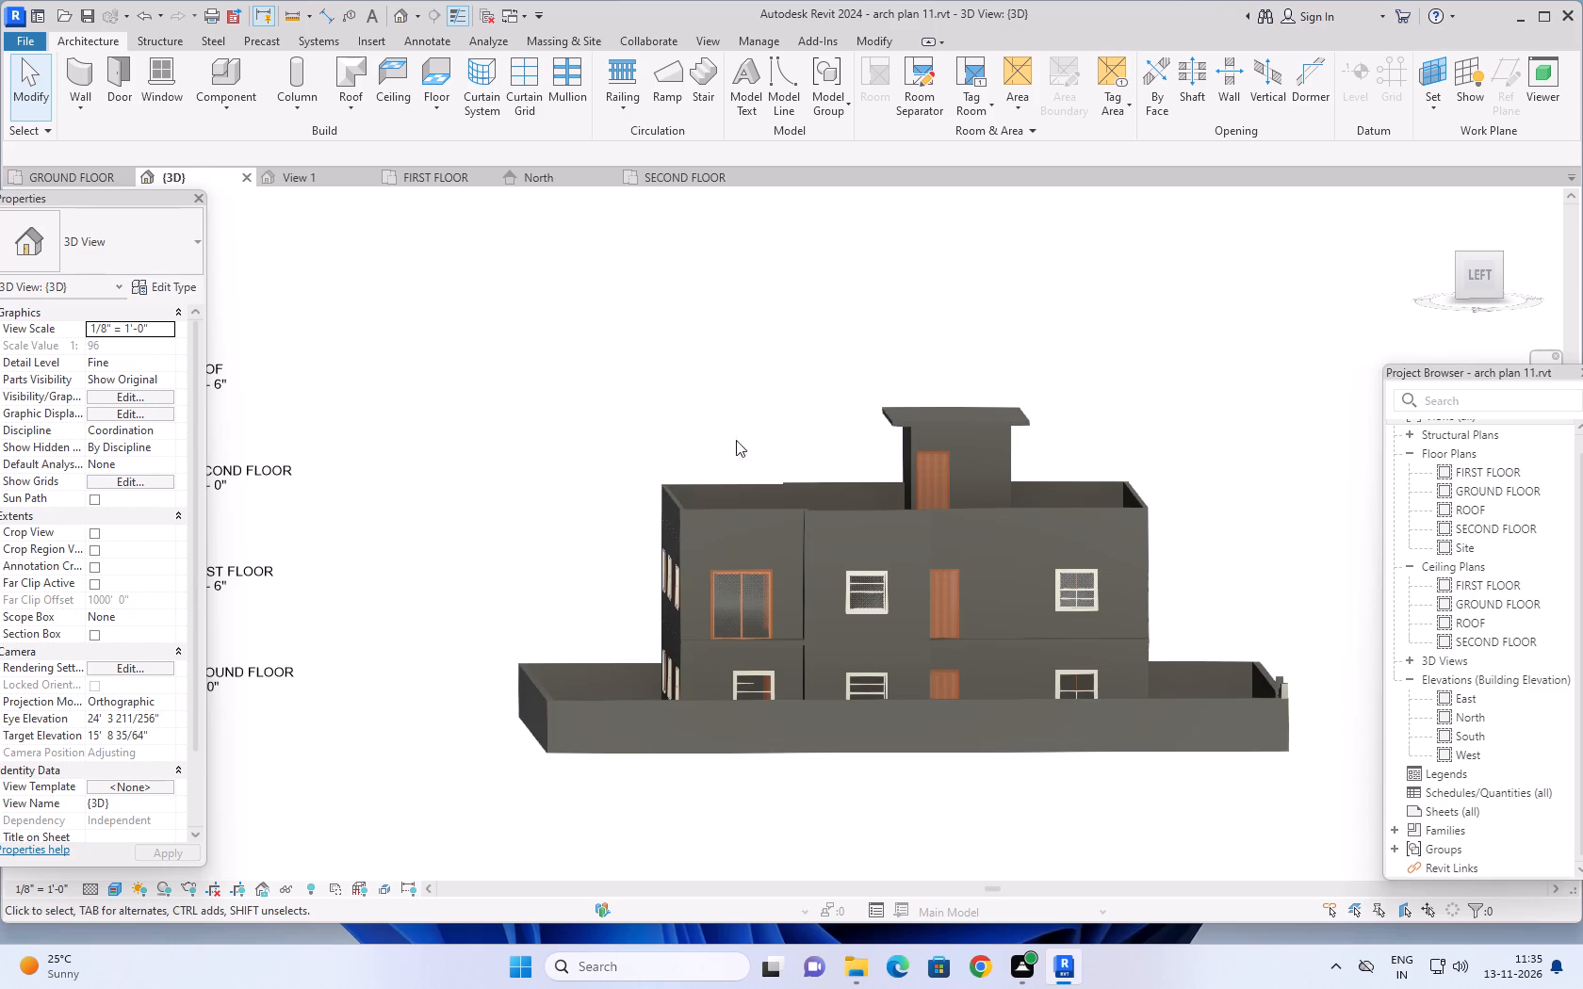
{"action": "middle_click_drag", "start_coordinate": [1220, 534], "coordinate": [1204, 494]}
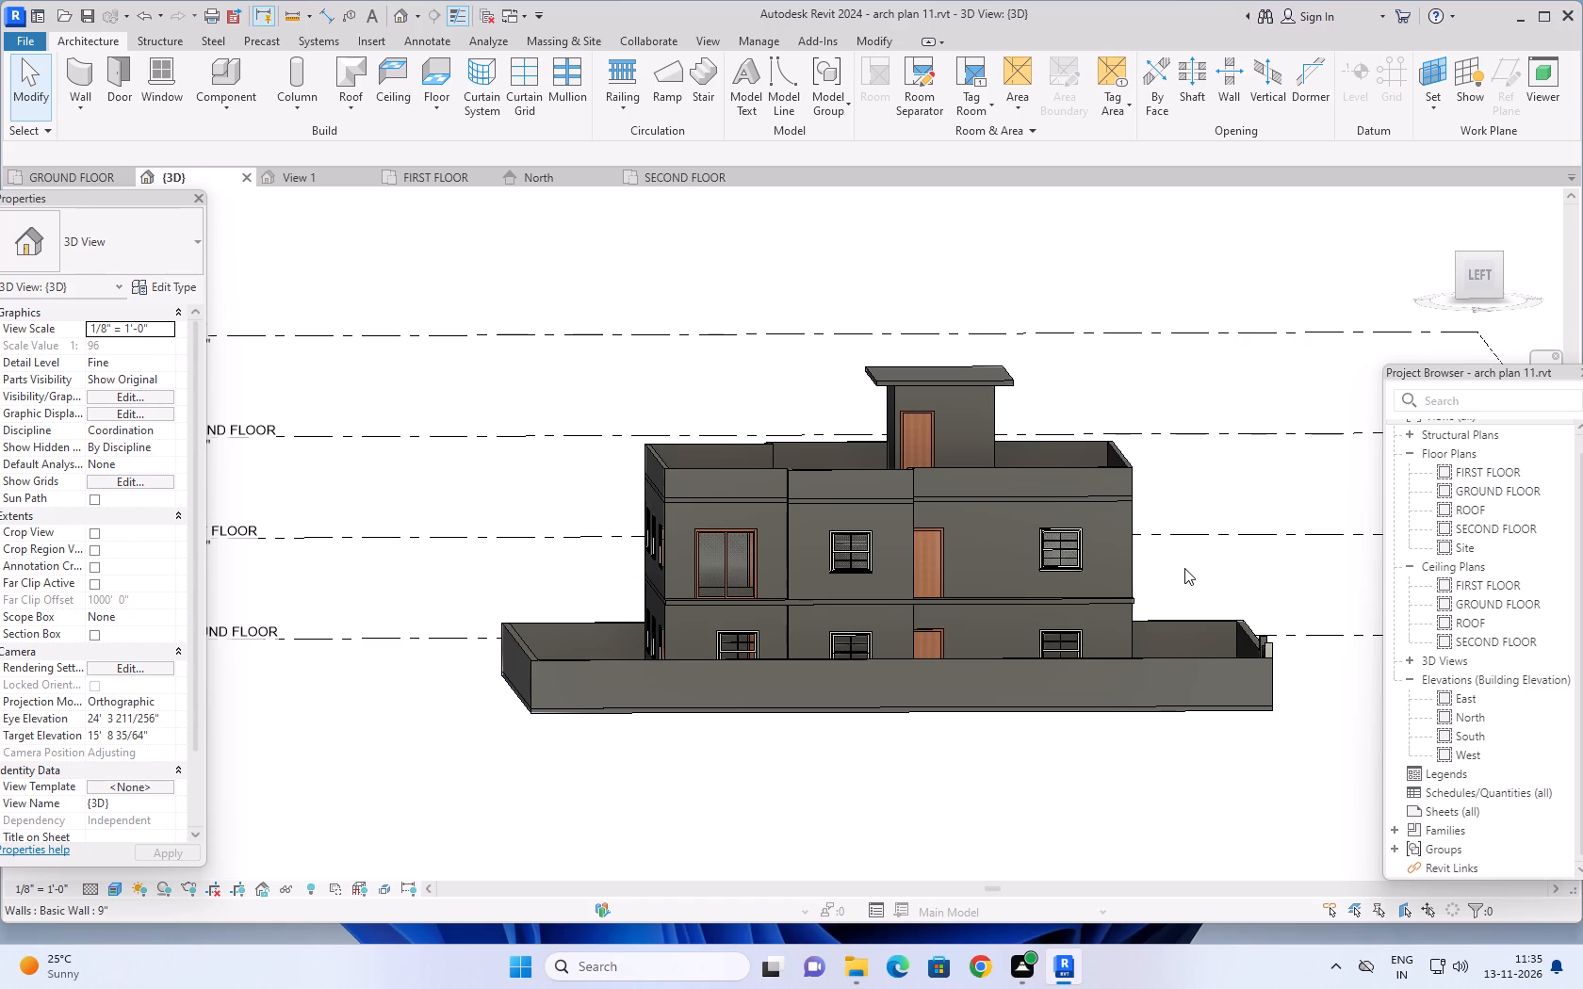
{"action": "scroll", "coordinate": [1154, 587], "scroll_direction": "down", "scroll_amount": 4}
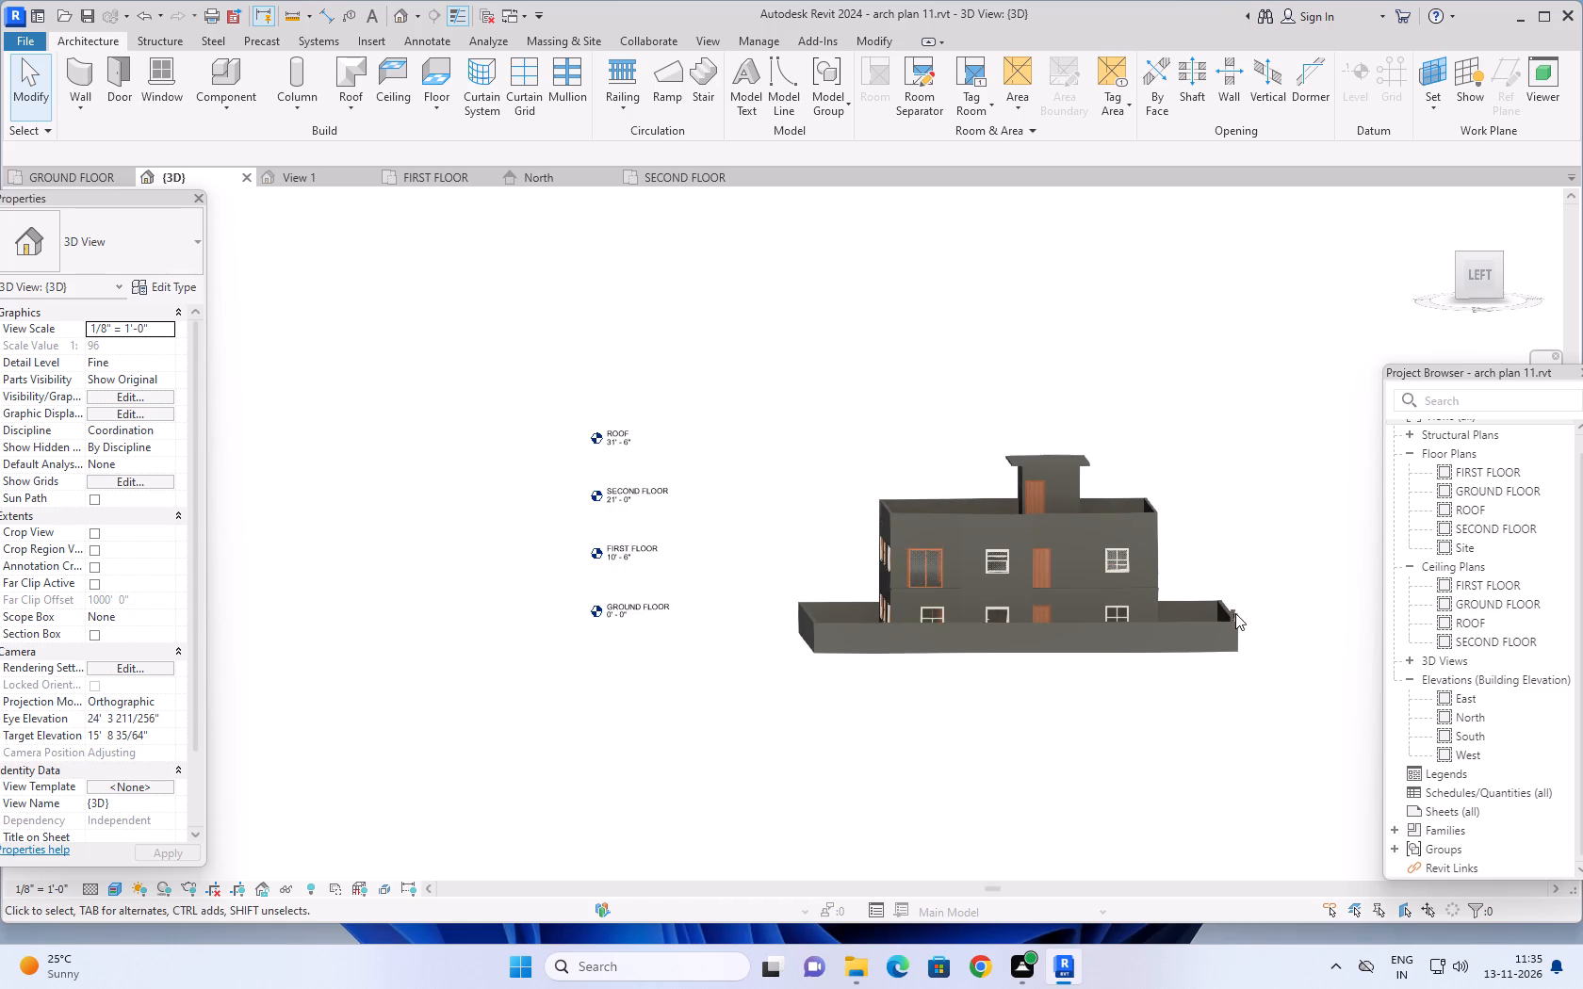
{"action": "scroll", "coordinate": [1233, 637], "scroll_direction": "up", "scroll_amount": 7}
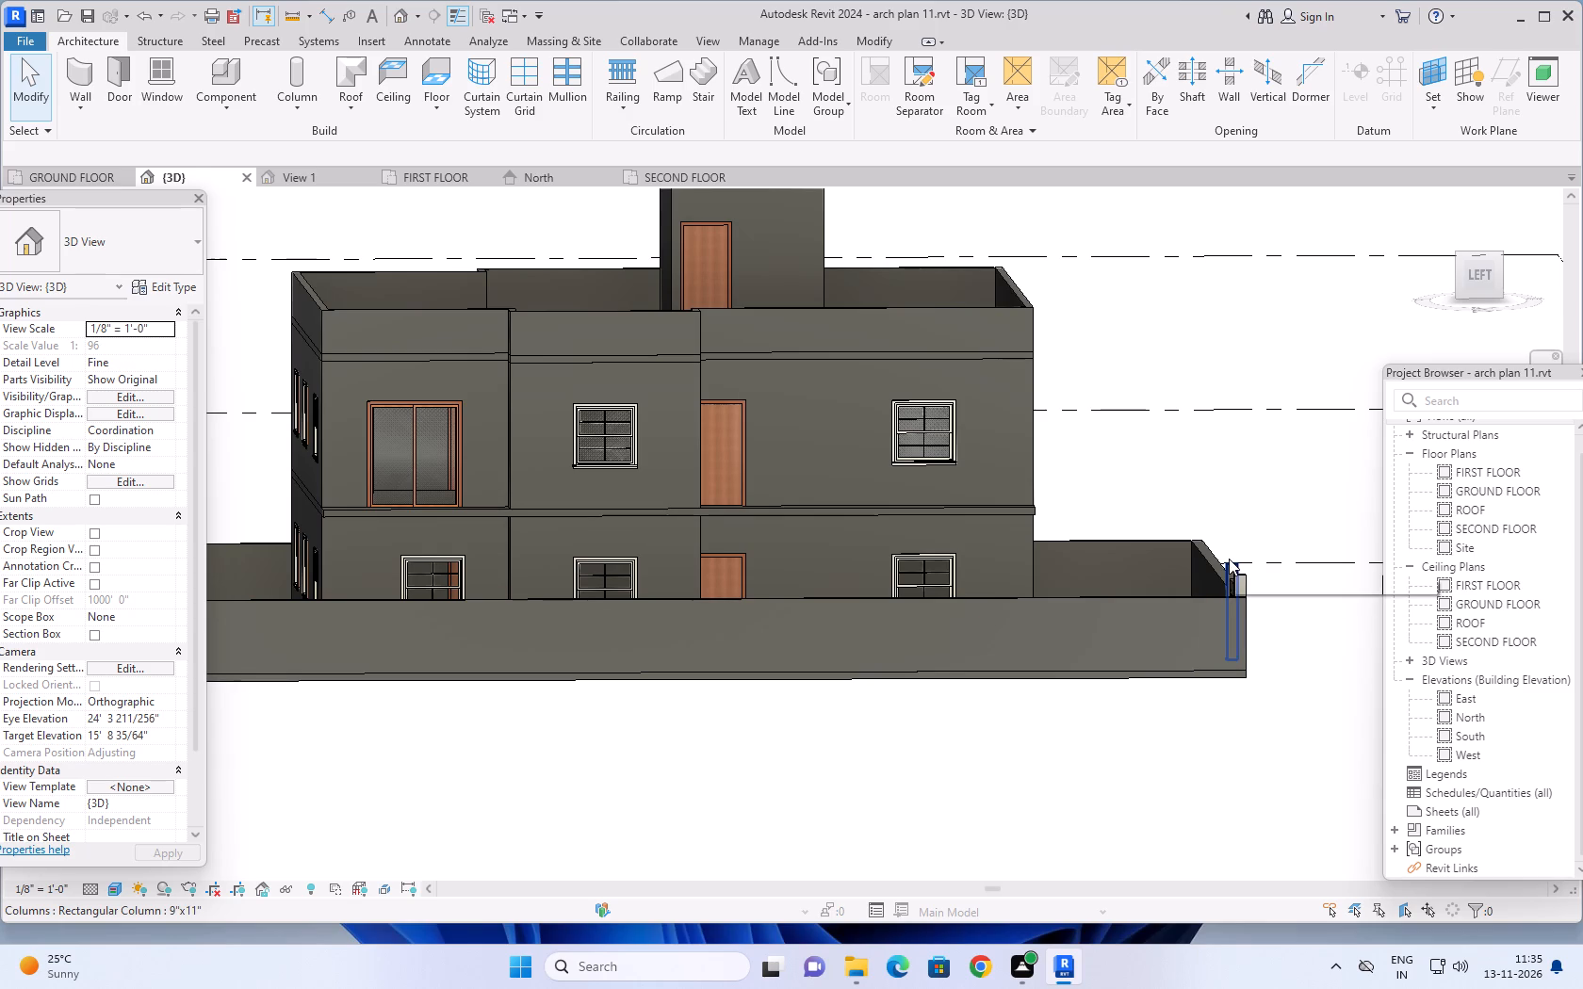
{"action": "scroll", "coordinate": [1235, 570], "scroll_direction": "down", "scroll_amount": 5}
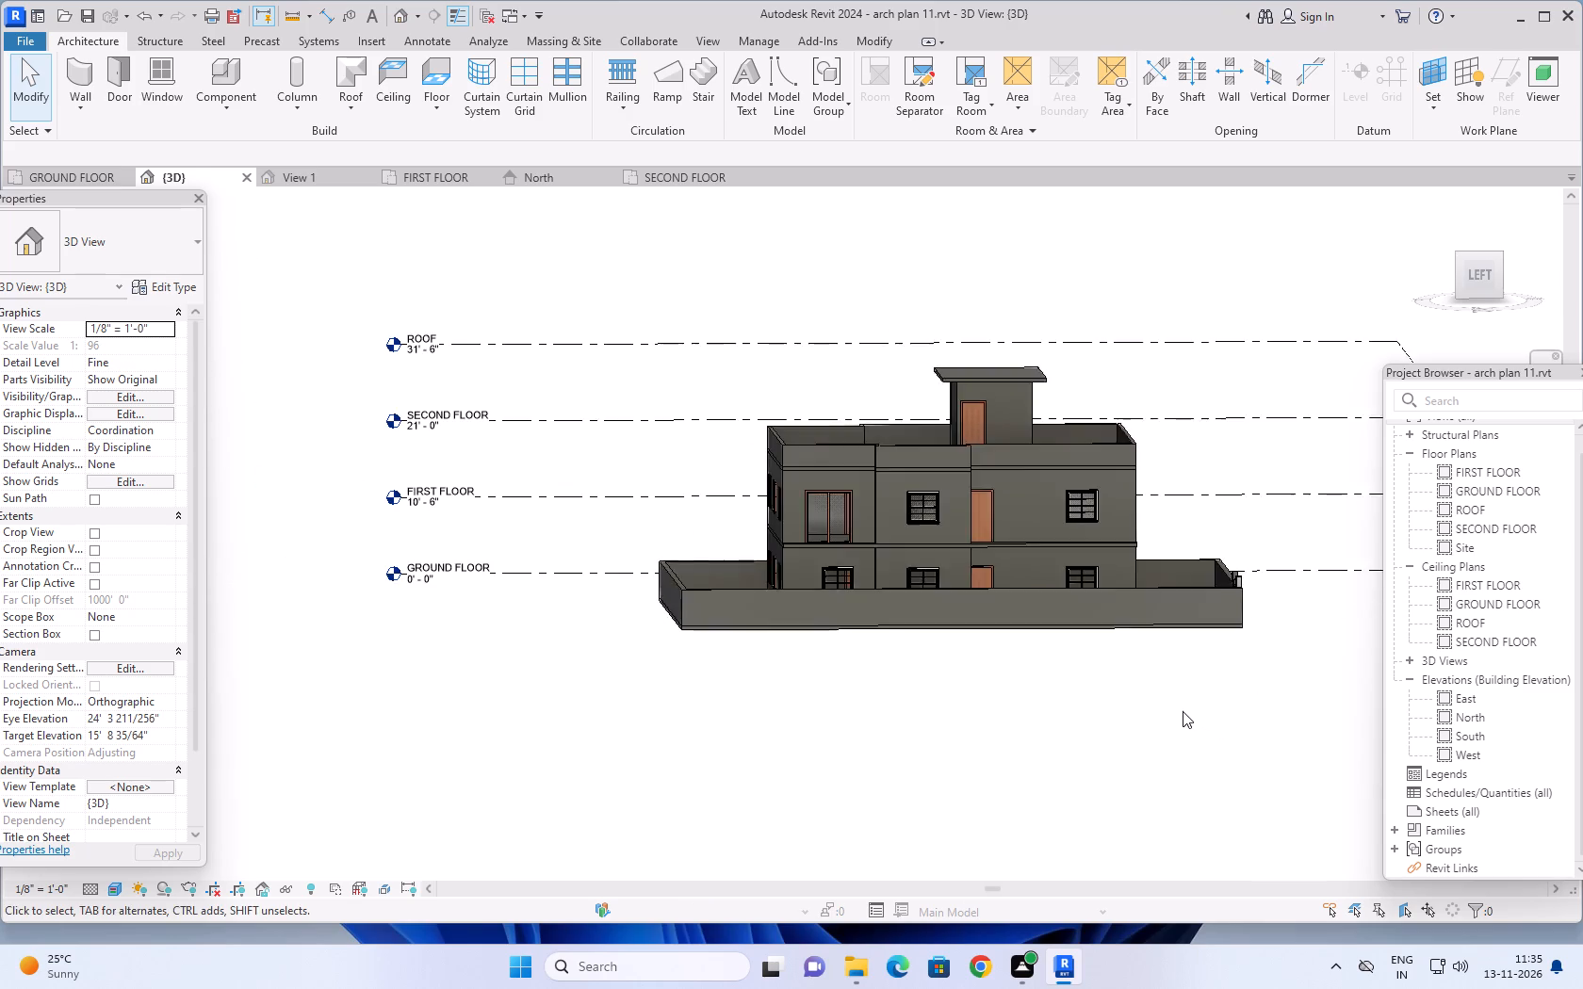
{"action": "scroll", "coordinate": [1183, 711], "scroll_direction": "down", "scroll_amount": 2}
{"action": "middle_click_drag", "start_coordinate": [1178, 711], "coordinate": [1145, 744]}
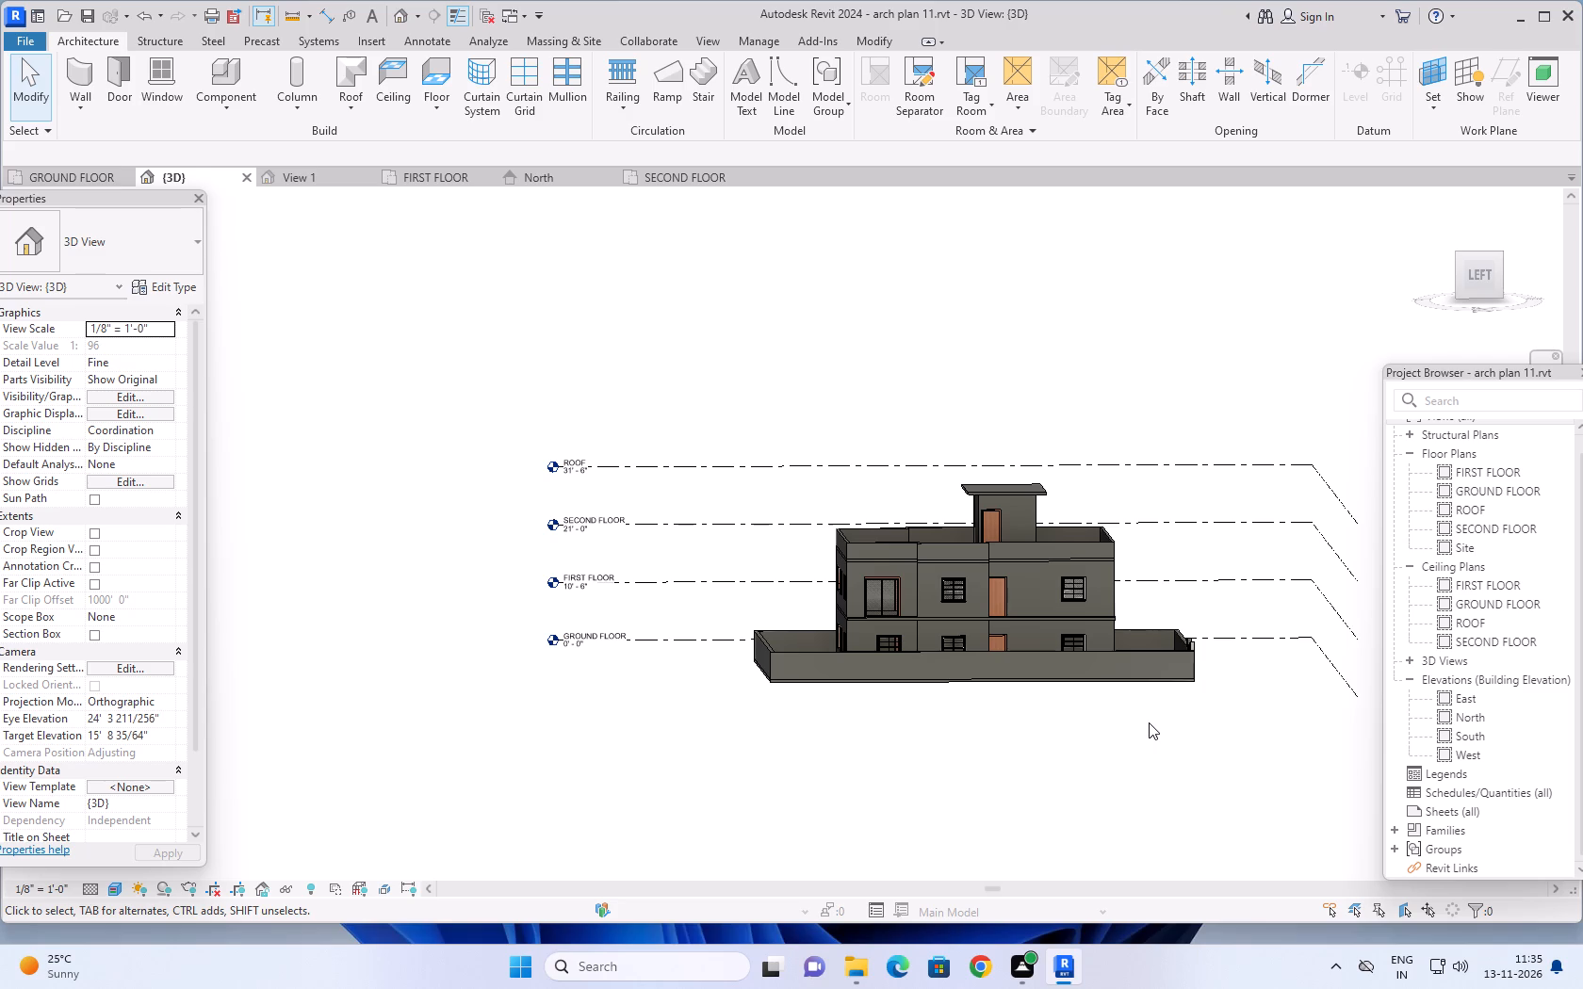
{"action": "scroll", "coordinate": [1093, 401], "scroll_direction": "down", "scroll_amount": 3}
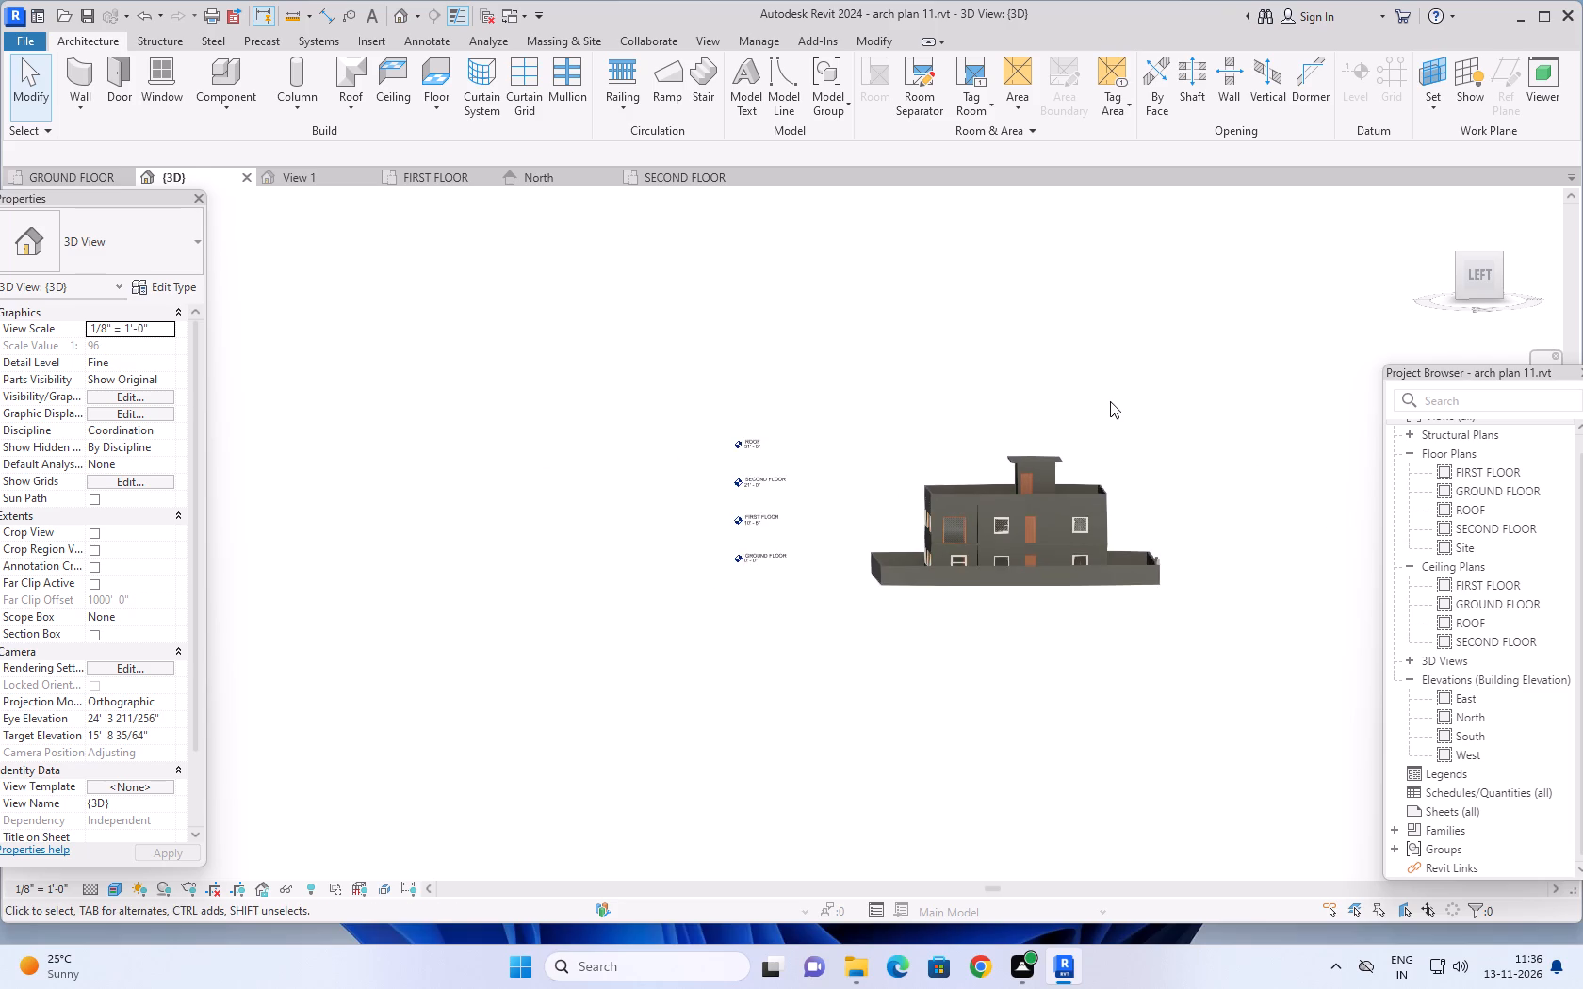
Delete the connected chain of 6" parapet and stair enclosure walls standing on the SECOND FLOOR level.
{"action": "middle_click_drag", "start_coordinate": [1108, 397], "coordinate": [1024, 393]}
{"action": "middle_click_drag", "start_coordinate": [1057, 372], "coordinate": [1020, 710], "text": "shift"}
{"action": "scroll", "coordinate": [894, 467], "scroll_direction": "up", "scroll_amount": 10}
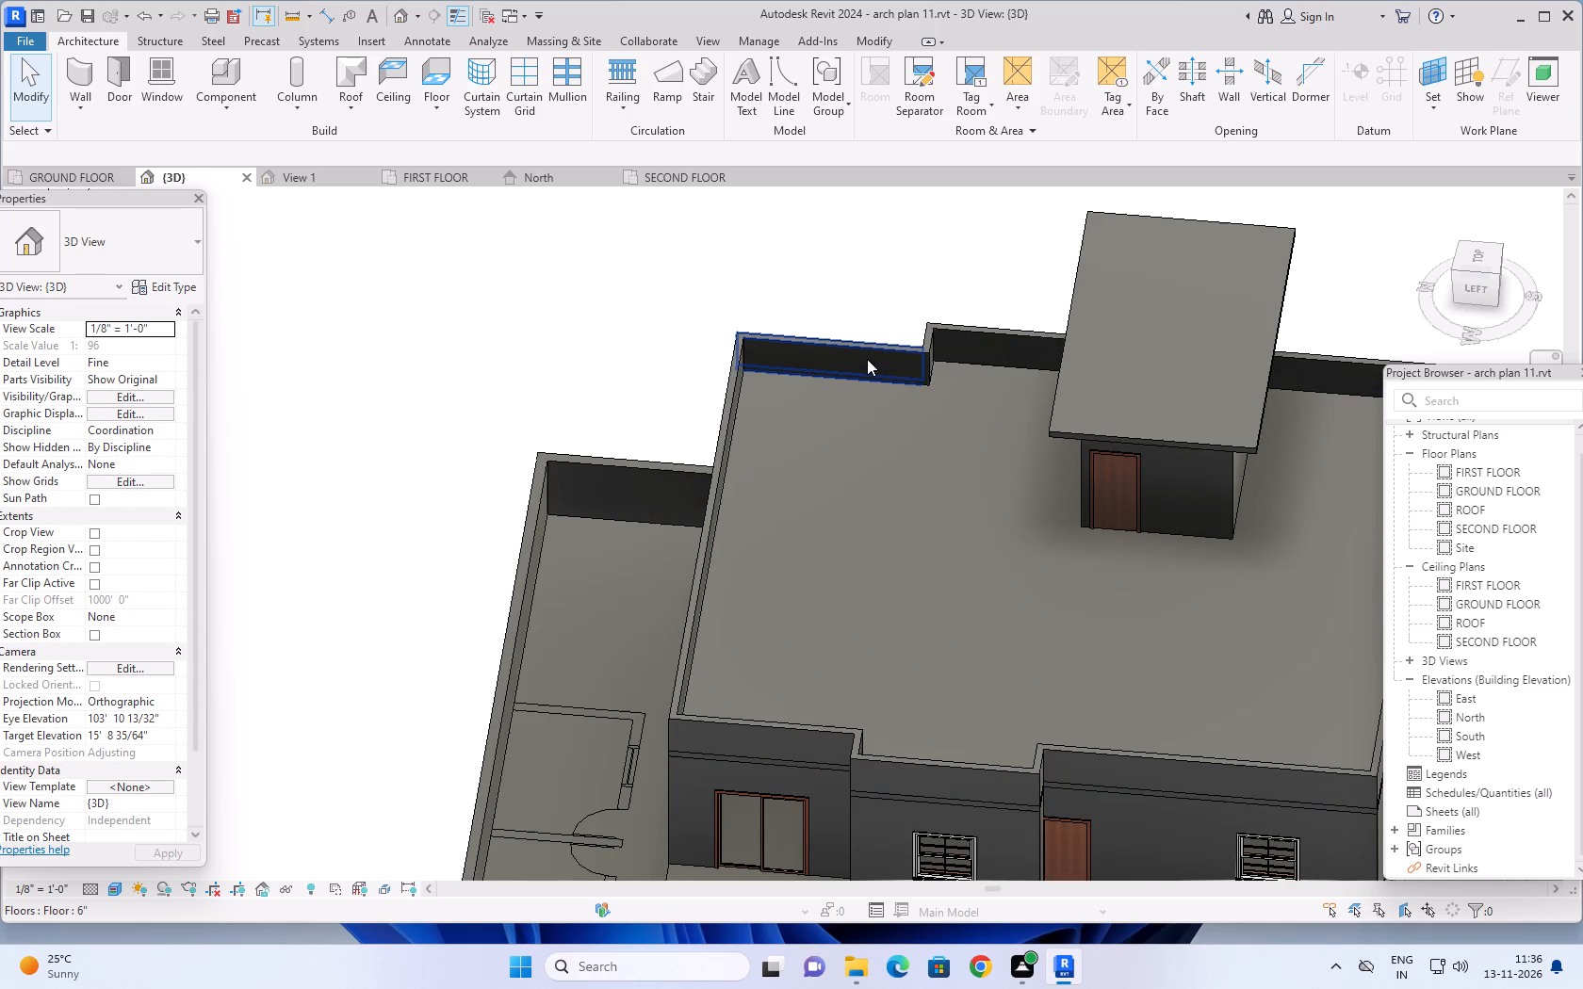
{"action": "key", "text": "Tab"}
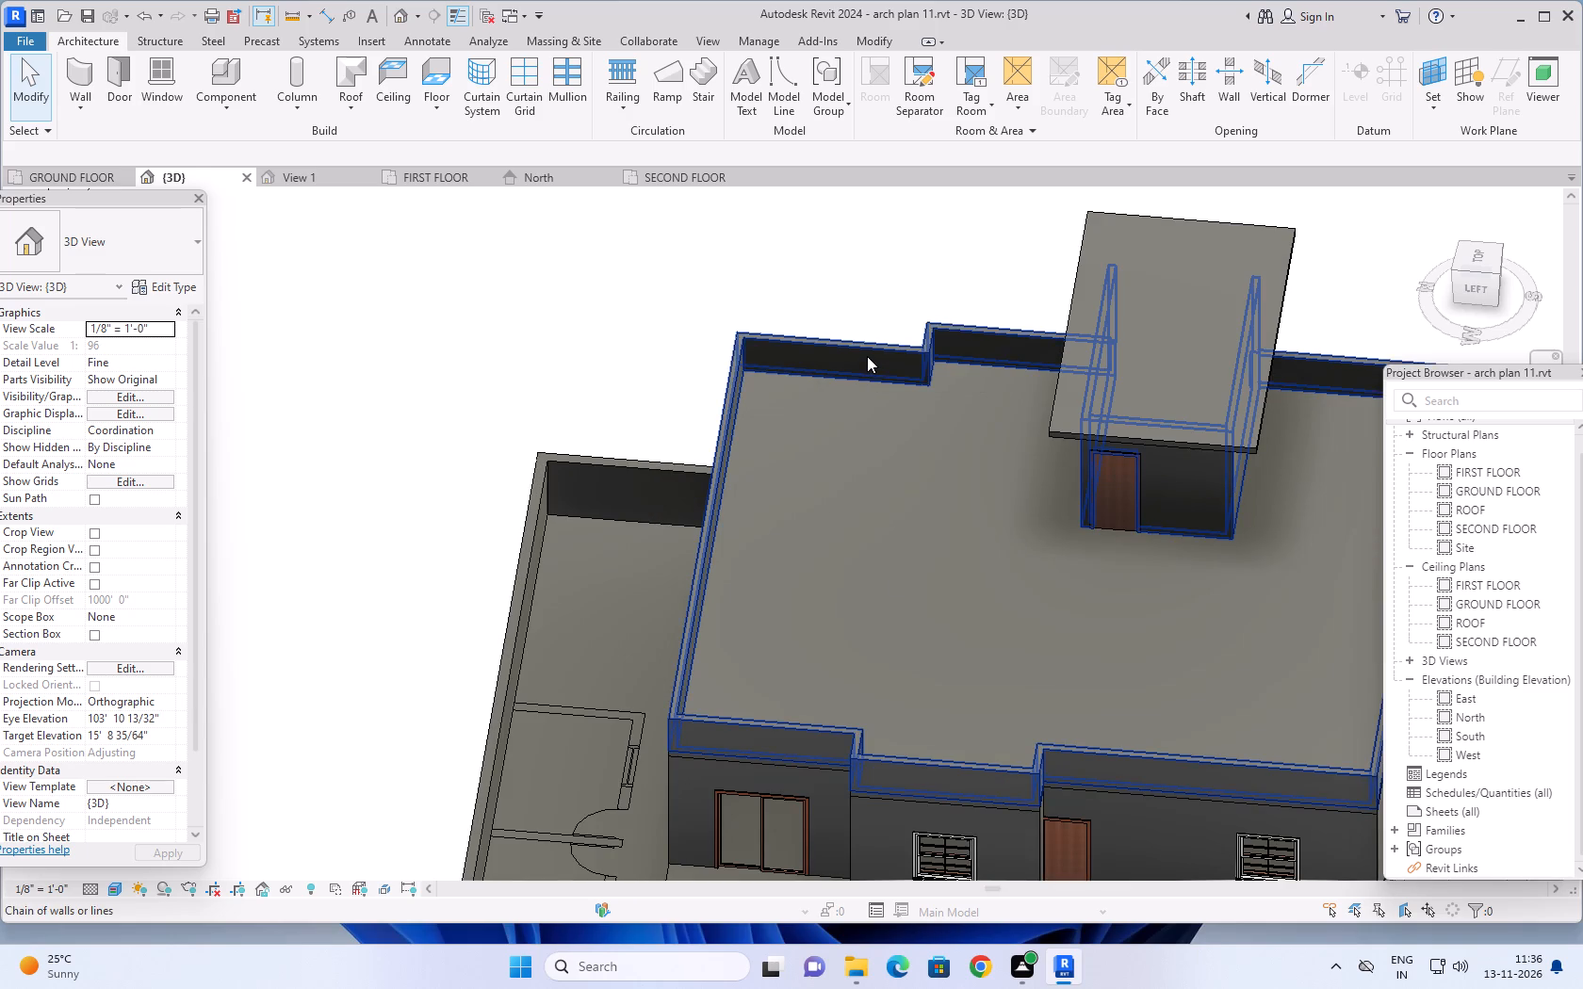
{"action": "left_click", "coordinate": [867, 356]}
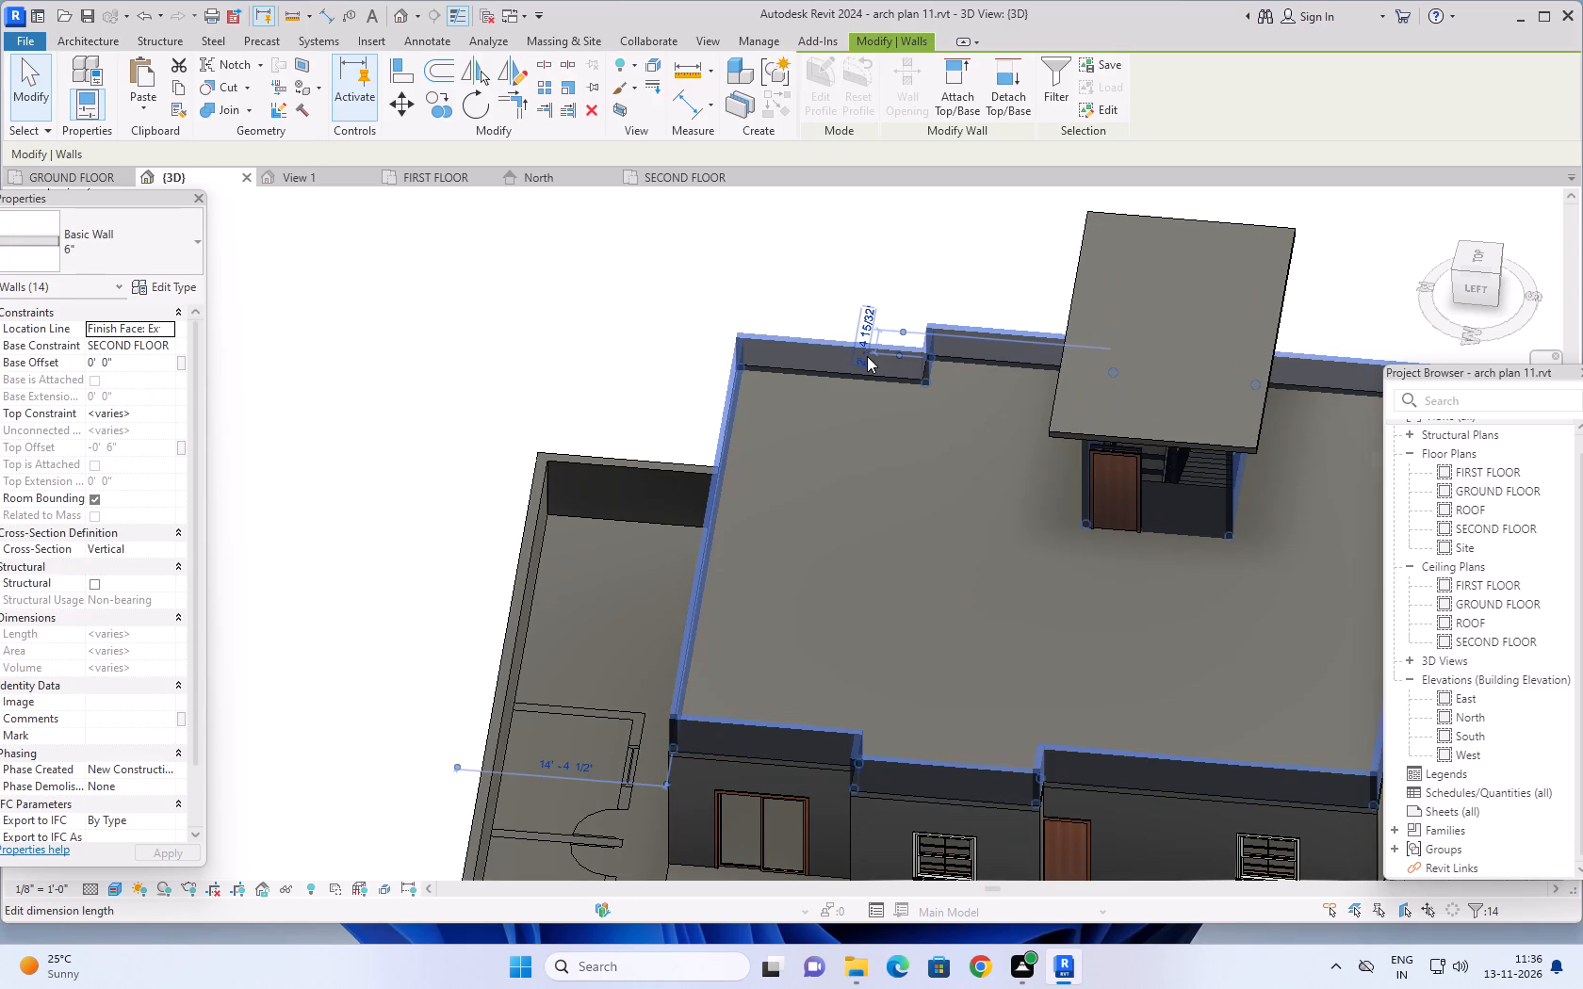
{"action": "scroll", "coordinate": [803, 513], "scroll_direction": "down", "scroll_amount": 3}
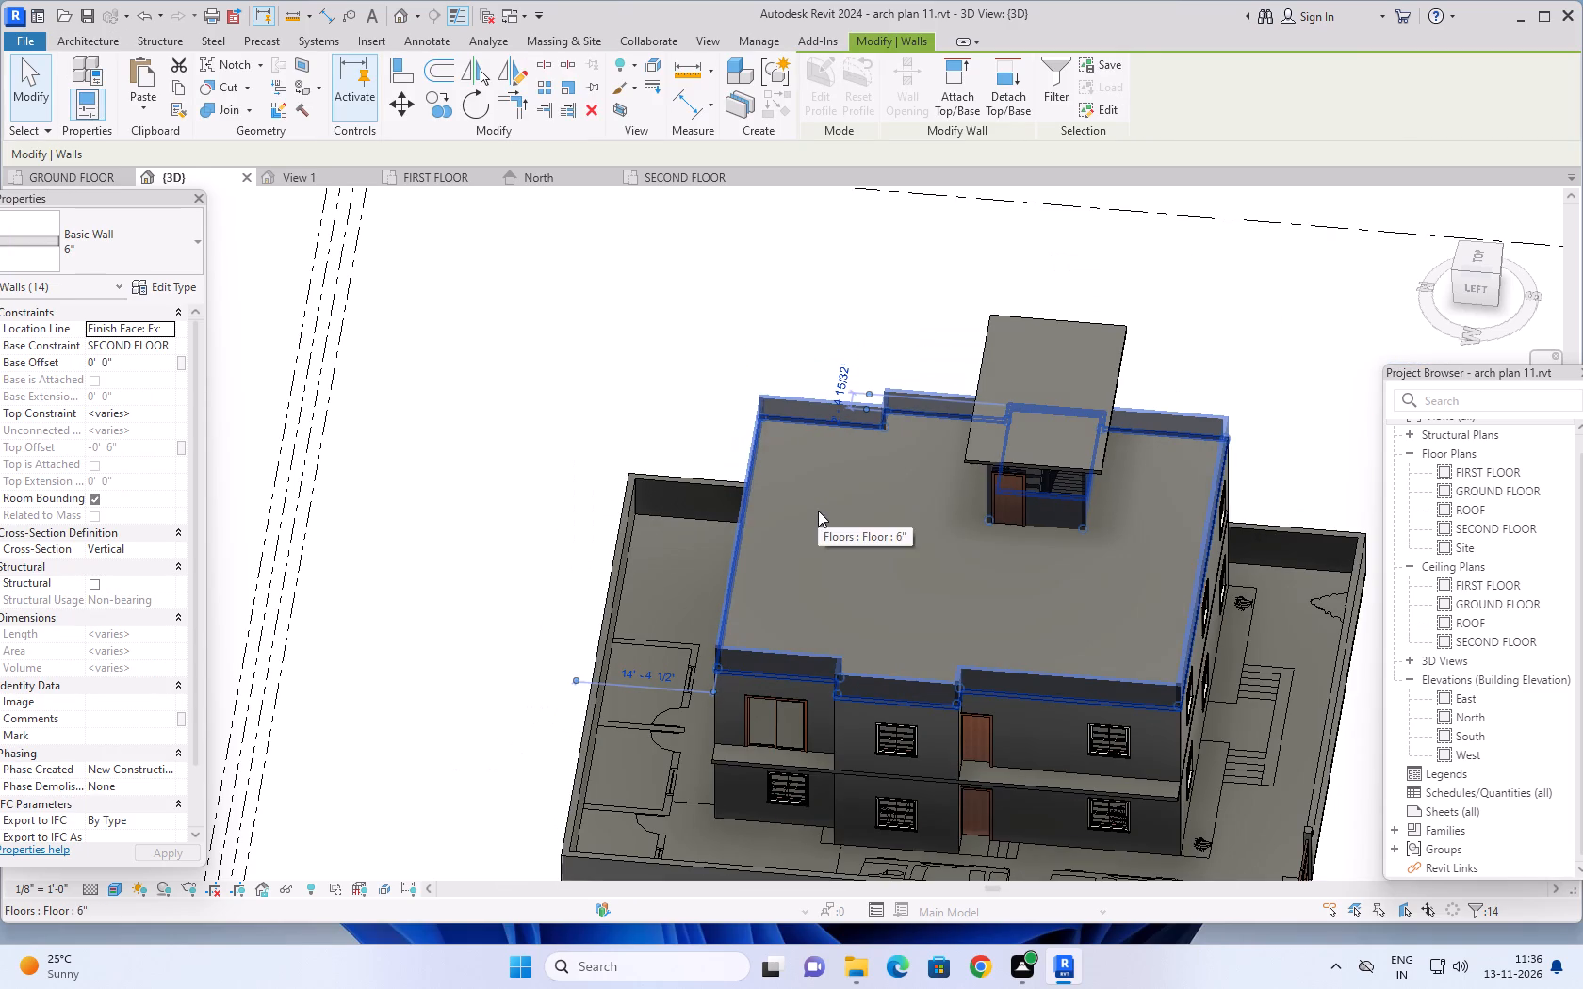
{"action": "key", "text": "Delete"}
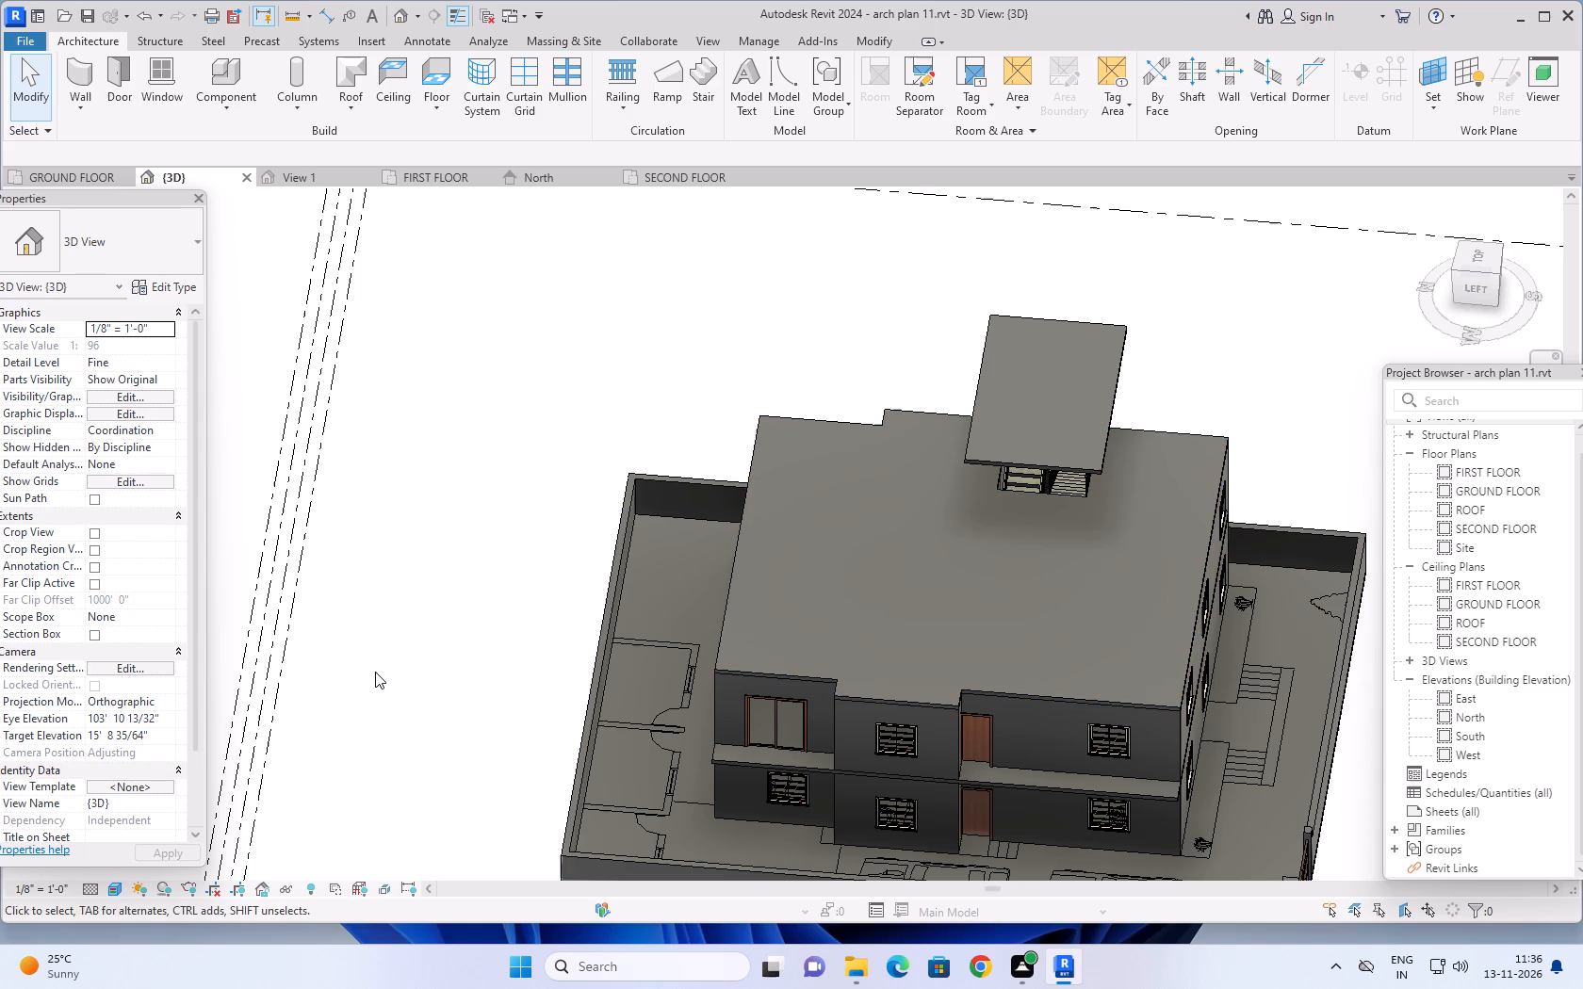
Delete the stair enclosure's remaining rear wall, the short wall adjoining it, and the roof slab above the stair.
{"action": "middle_click_drag", "start_coordinate": [399, 665], "coordinate": [476, 472], "text": "shift"}
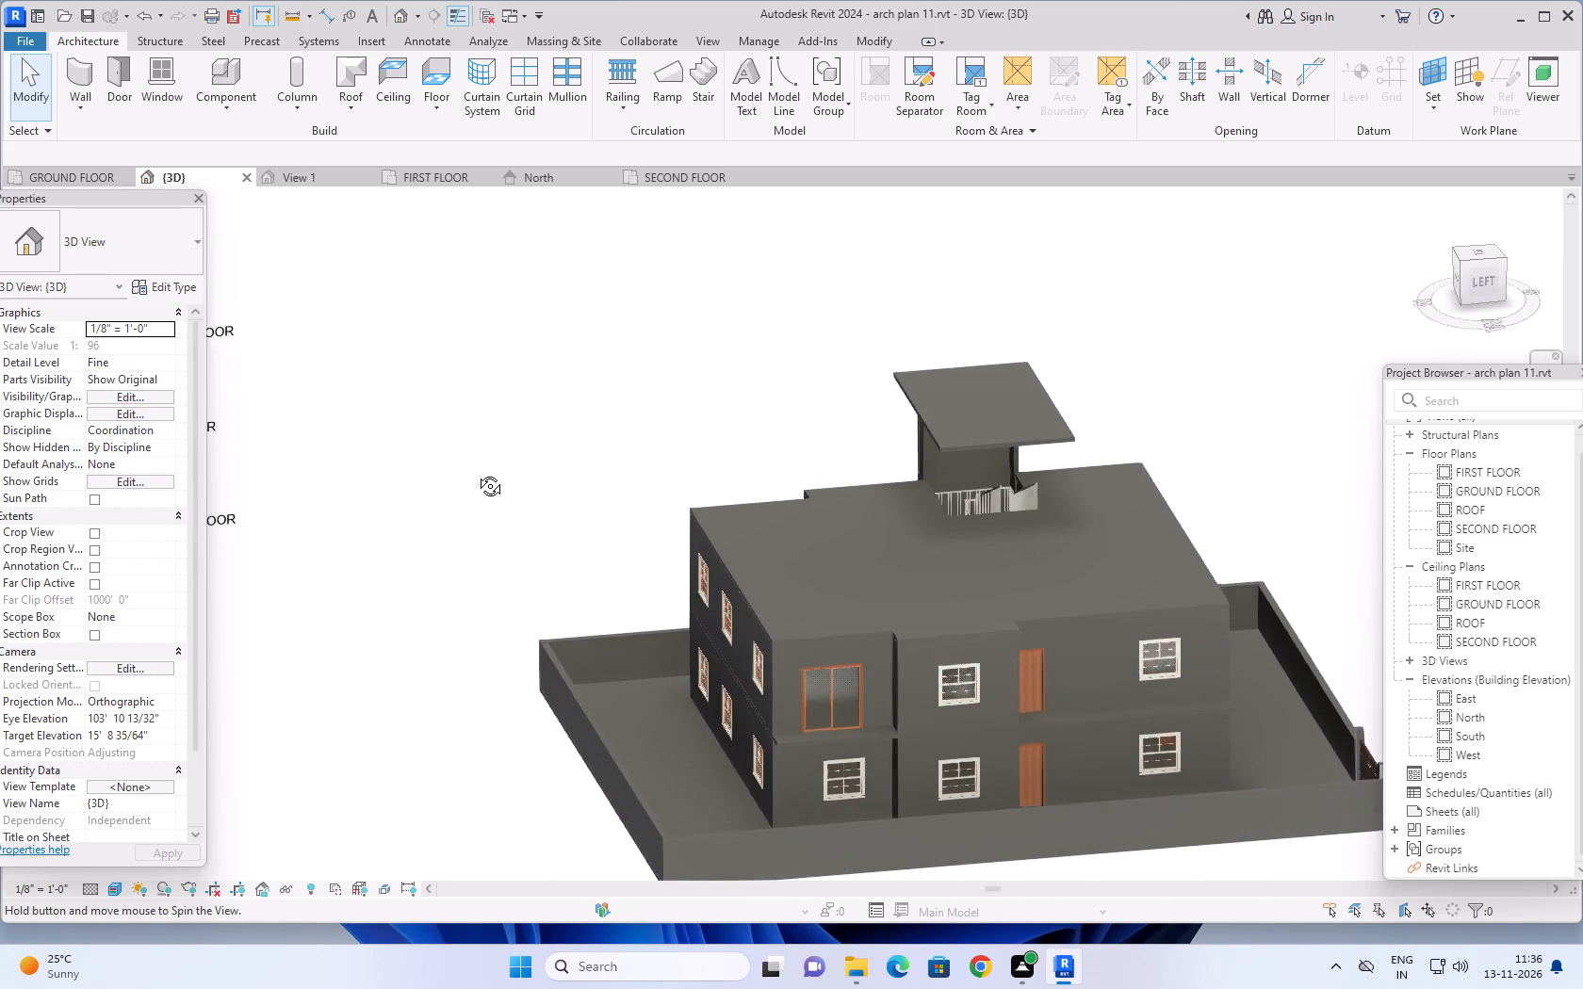
{"action": "middle_click_drag", "start_coordinate": [476, 472], "coordinate": [923, 501], "text": "shift"}
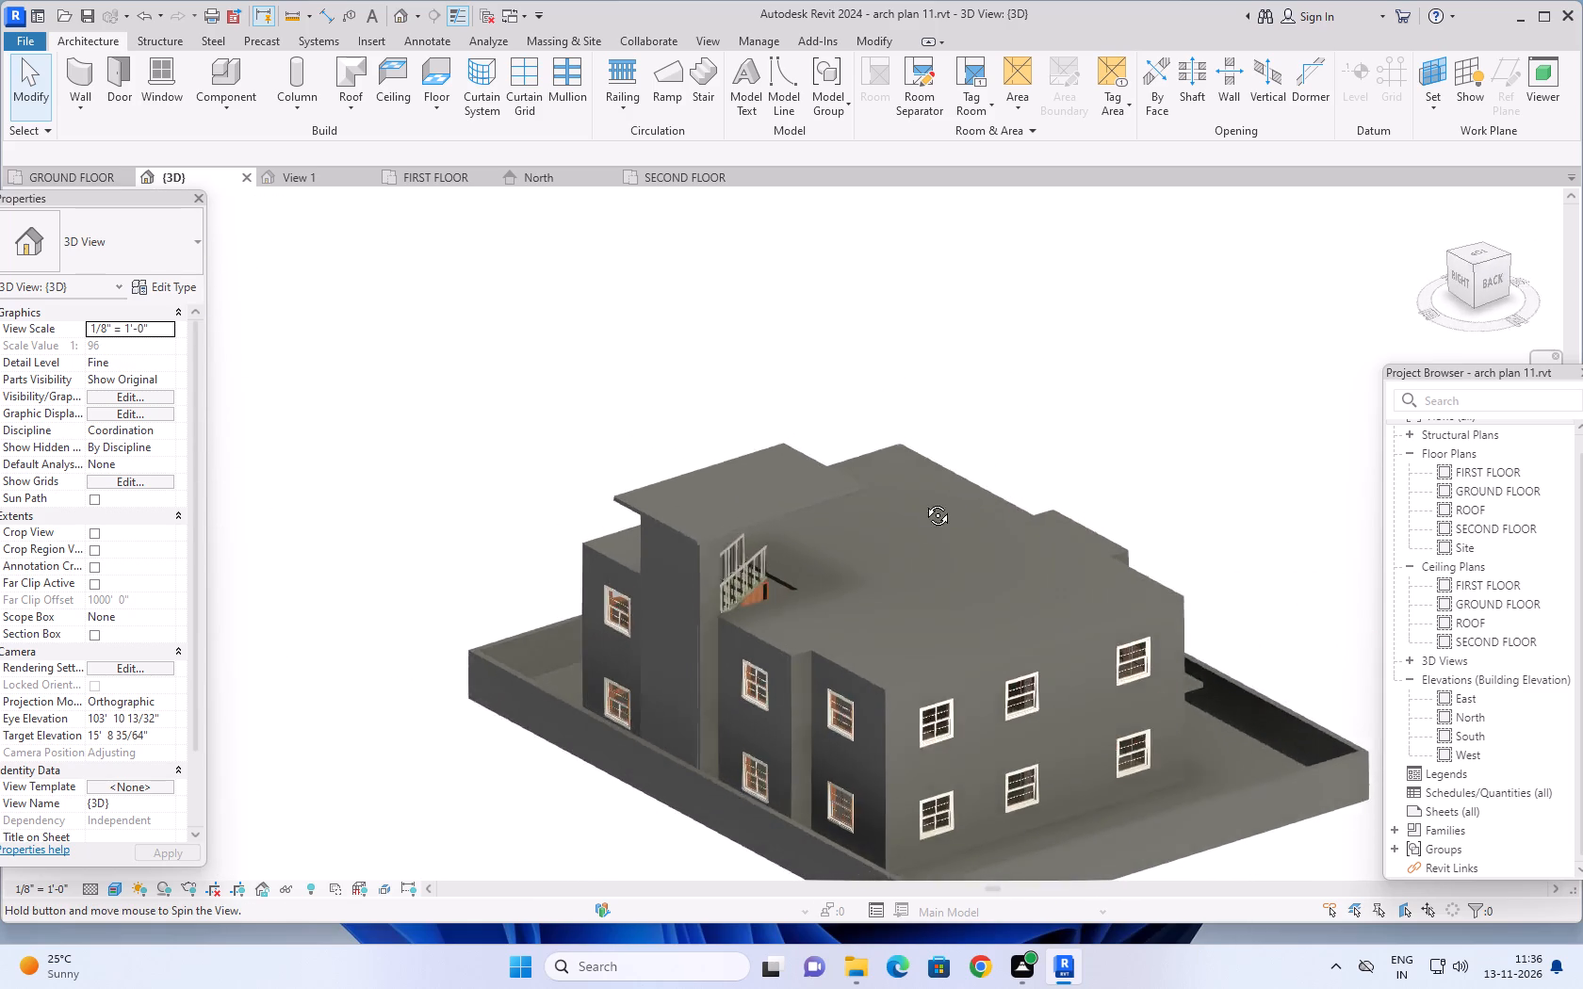
{"action": "middle_click_drag", "start_coordinate": [923, 501], "coordinate": [963, 494], "text": "shift"}
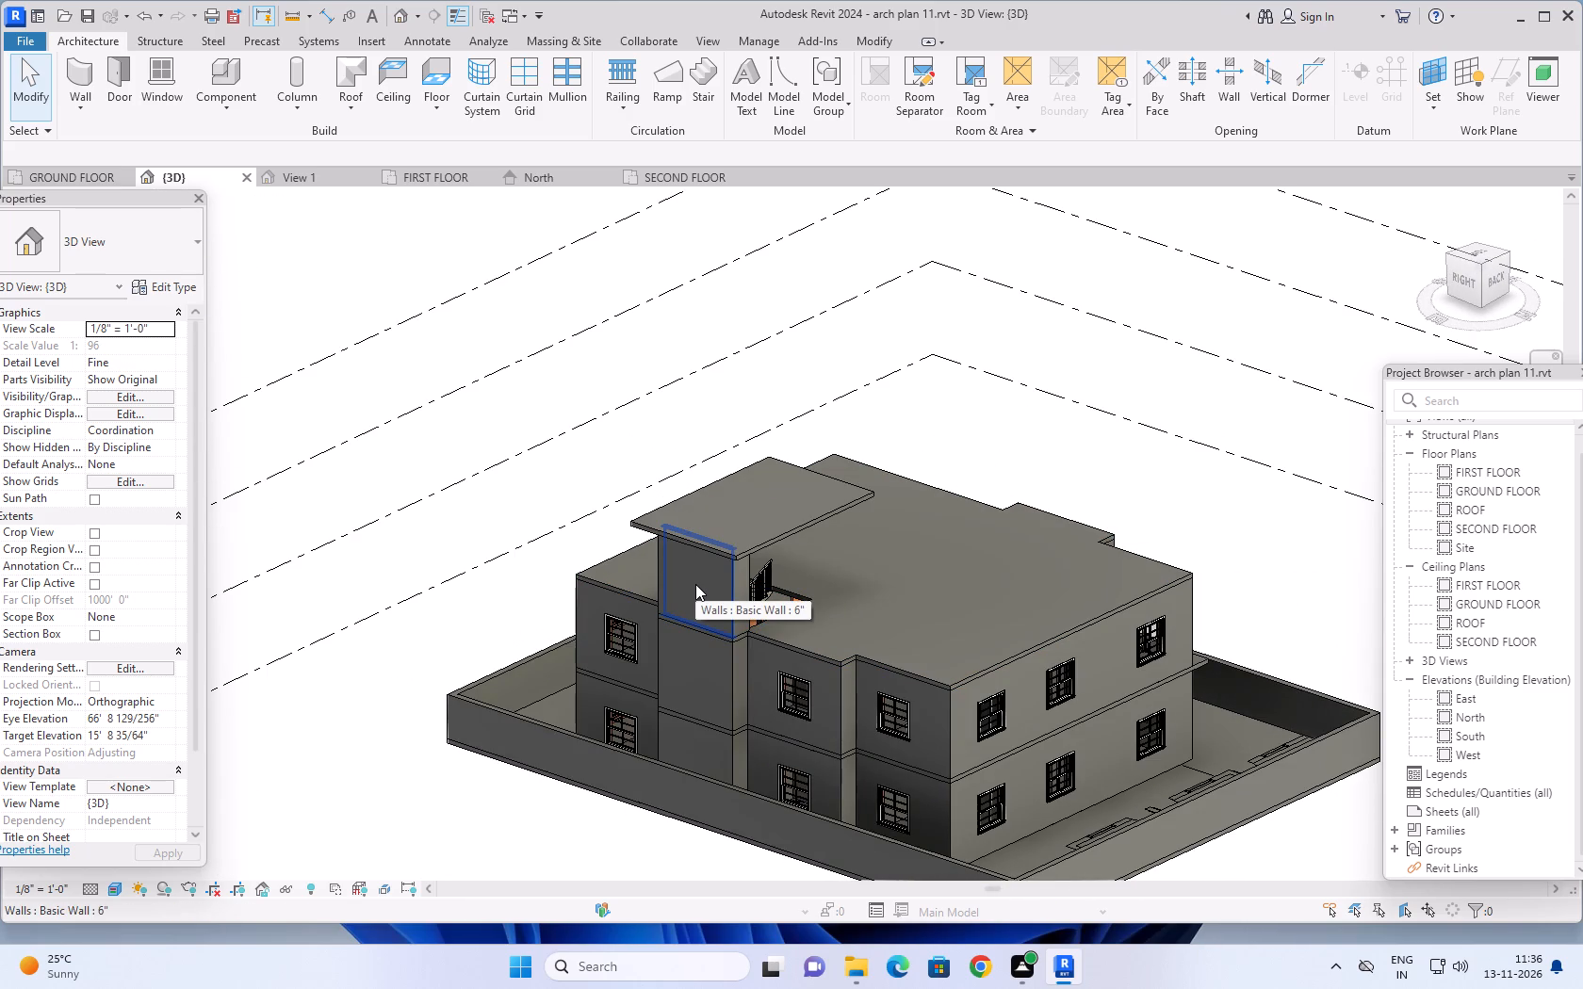
{"action": "scroll", "coordinate": [695, 584], "scroll_direction": "up", "scroll_amount": 6}
{"action": "left_click", "coordinate": [700, 594]}
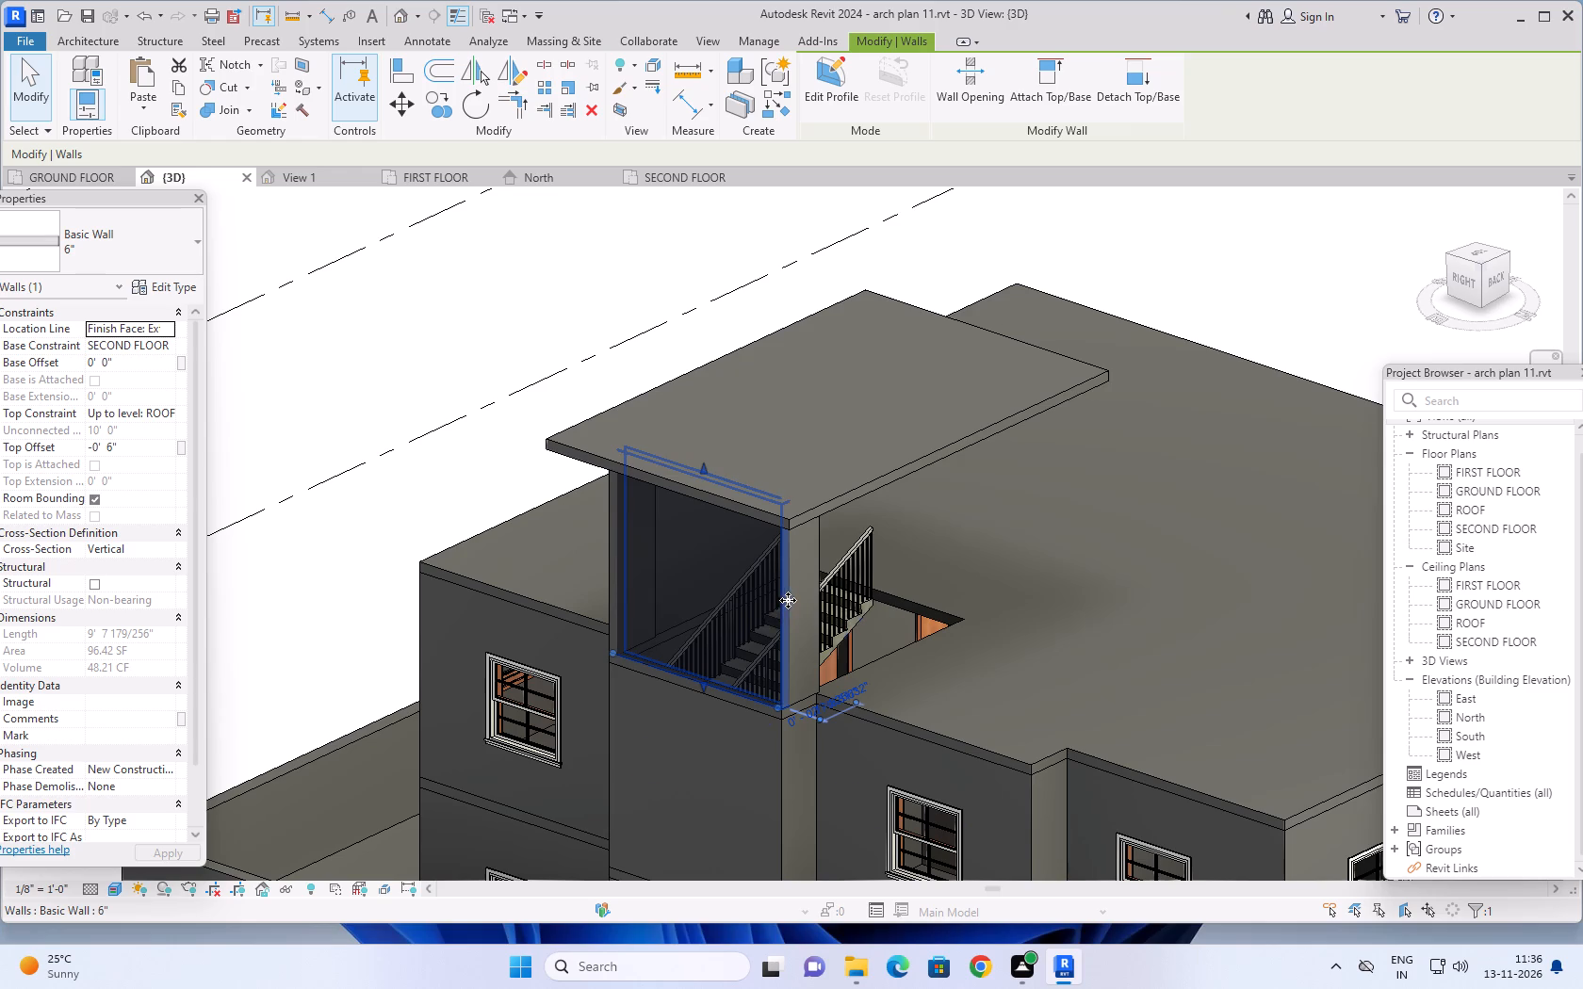
{"action": "key", "text": "Delete"}
{"action": "left_click", "coordinate": [803, 606]}
{"action": "key", "text": "Delete"}
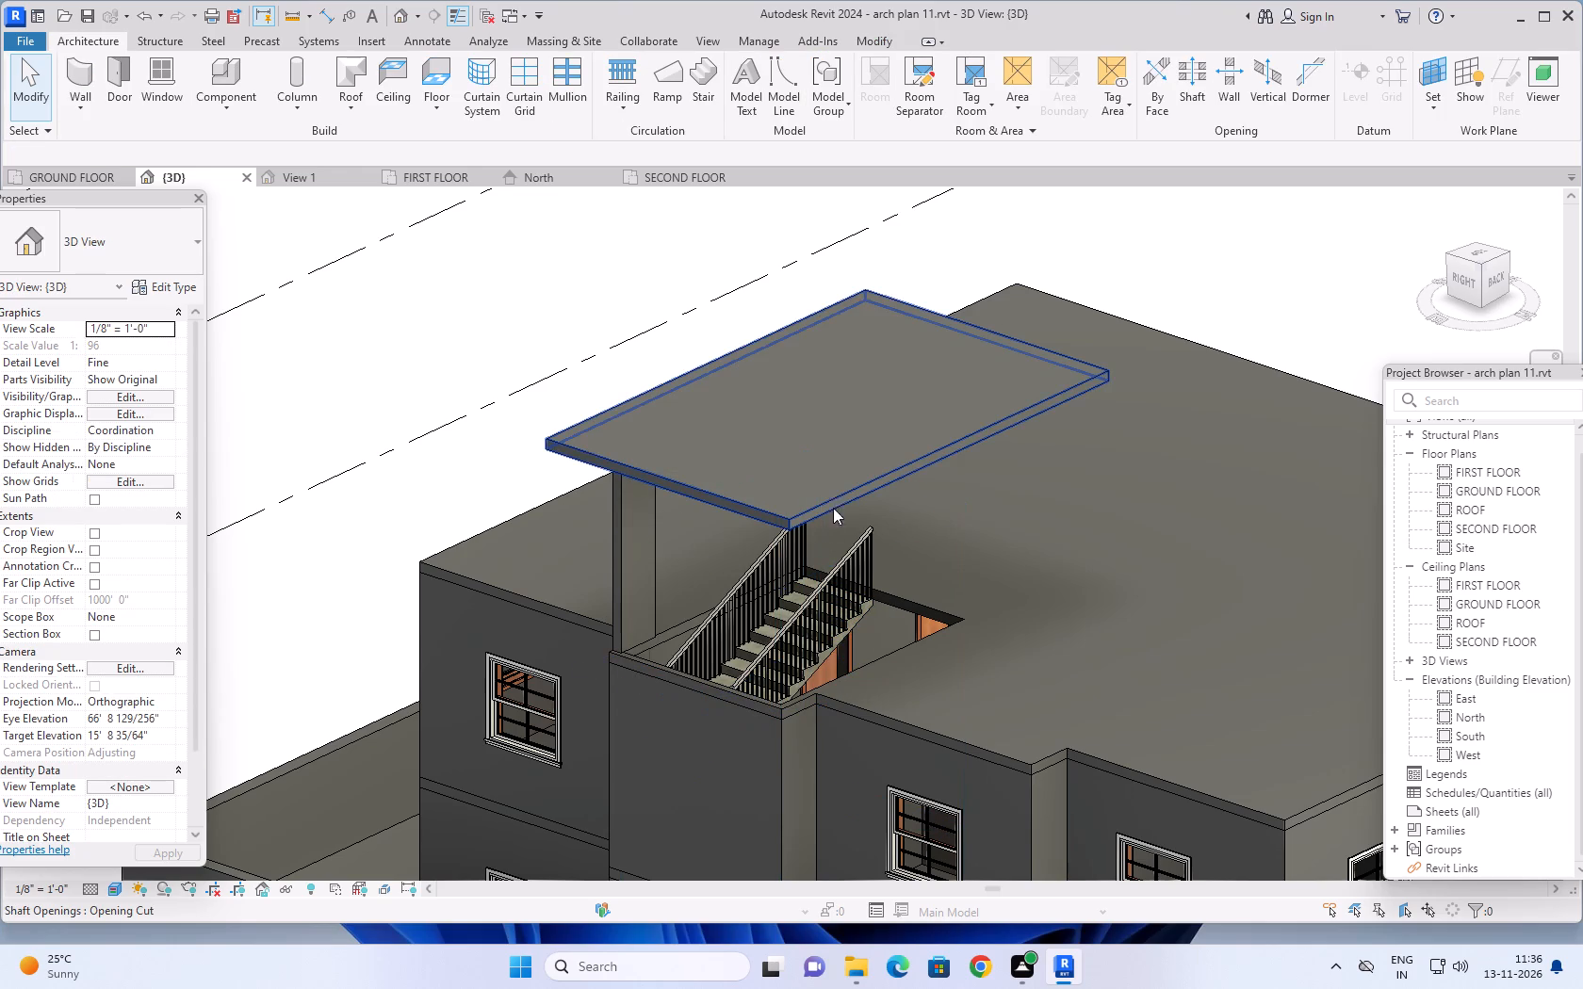
{"action": "left_click", "coordinate": [839, 493]}
{"action": "key", "text": "Delete"}
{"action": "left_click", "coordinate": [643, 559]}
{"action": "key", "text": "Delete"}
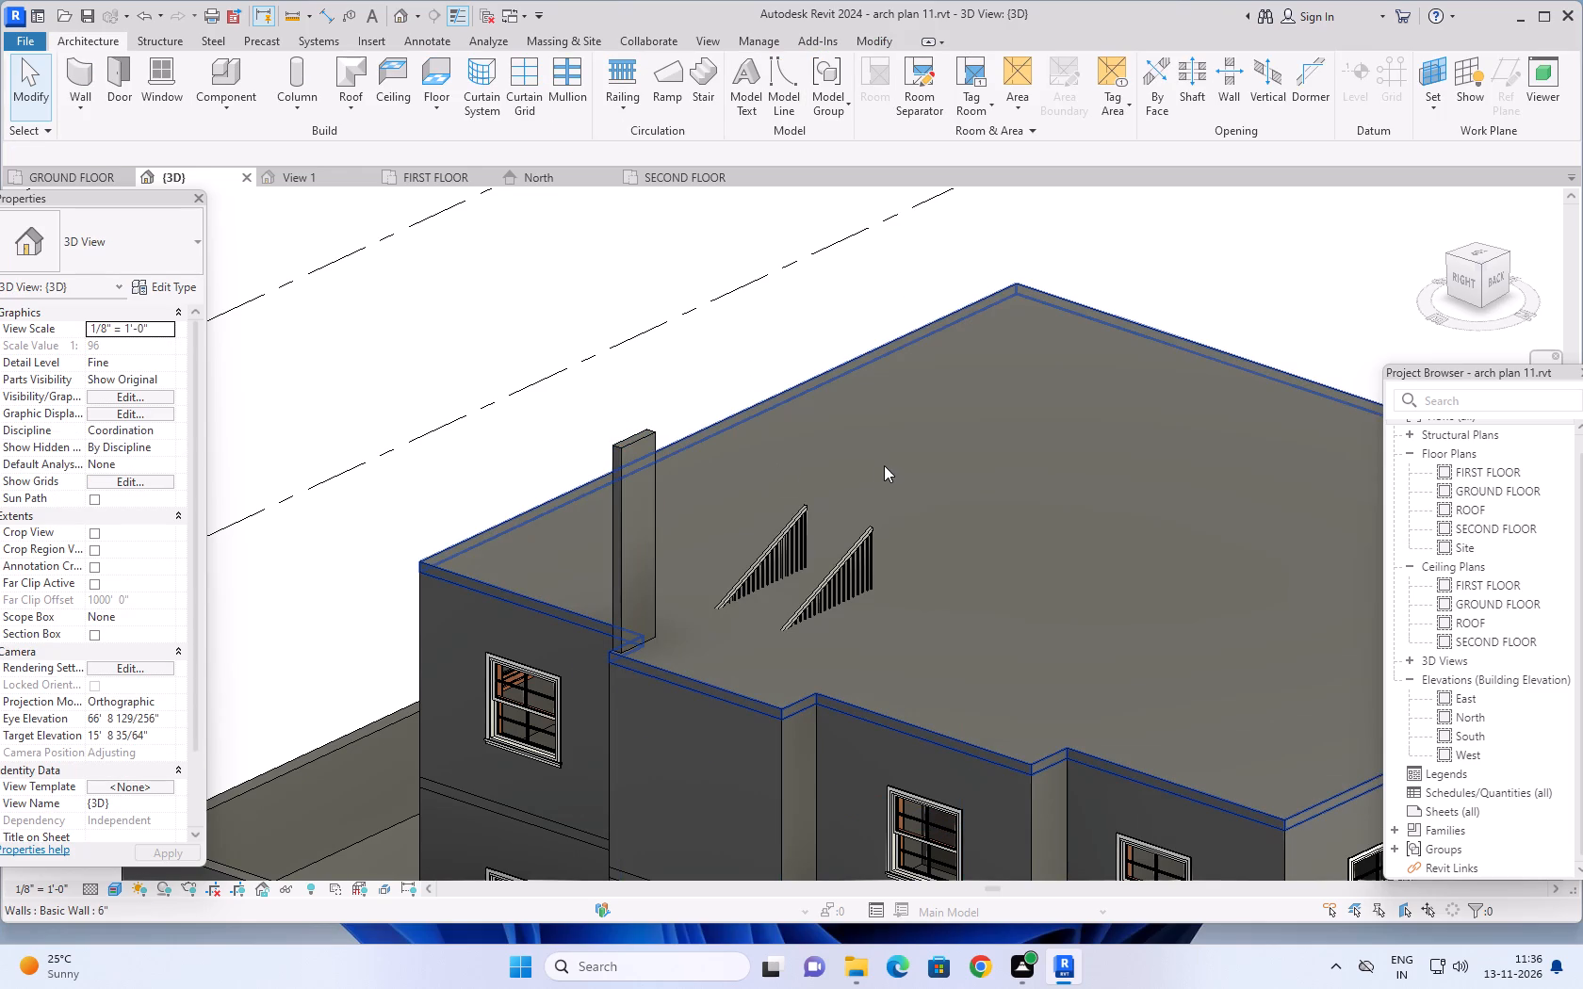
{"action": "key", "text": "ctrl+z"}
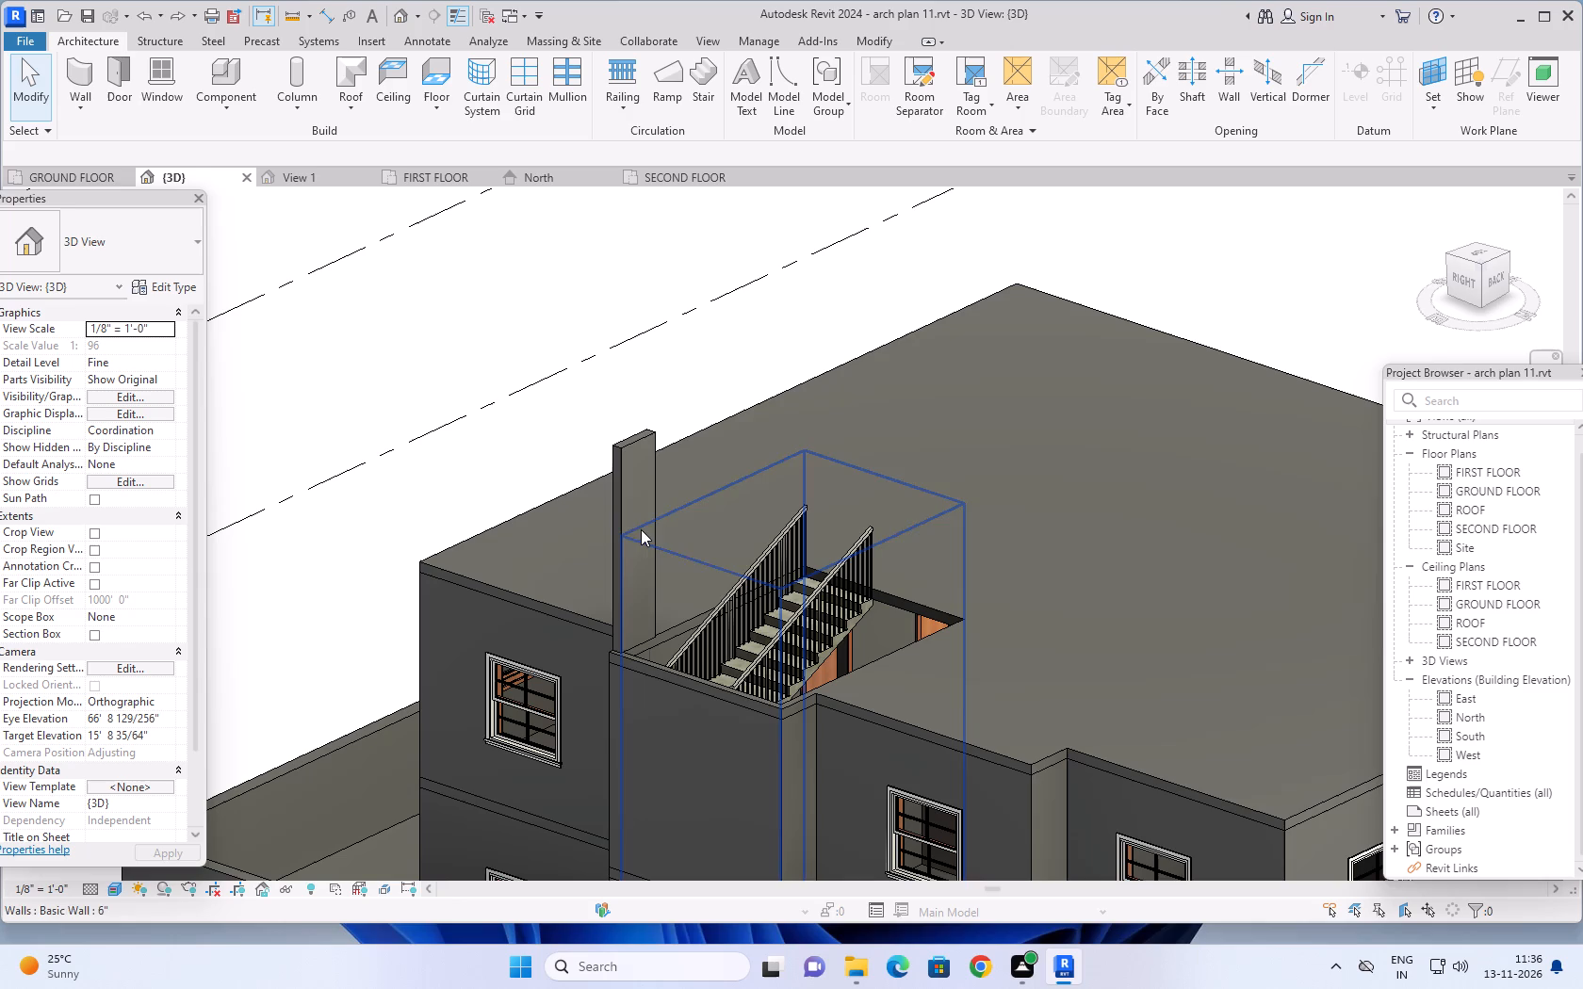
Delete the last short wall standing beside the stair opening on the roof.
{"action": "left_click", "coordinate": [639, 488]}
{"action": "key", "text": "Delete"}
Delete the 6" floor slab on the SECOND FLOOR level that covers the upper storey.
{"action": "scroll", "coordinate": [892, 487], "scroll_direction": "down", "scroll_amount": 1}
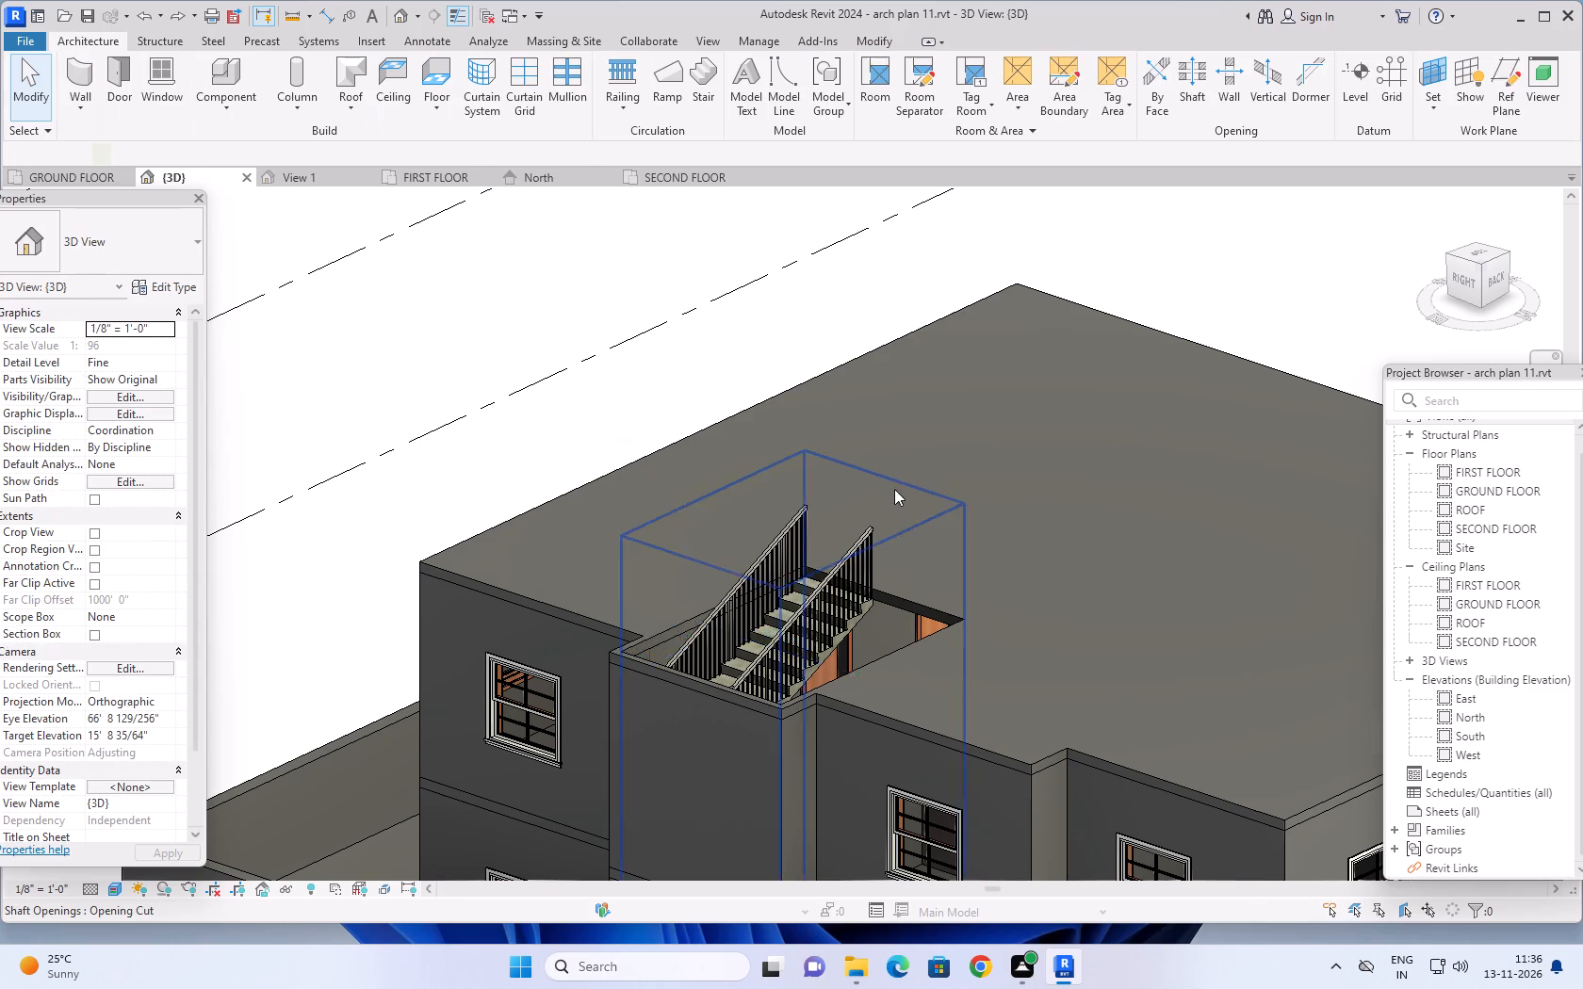
{"action": "scroll", "coordinate": [894, 489], "scroll_direction": "down", "scroll_amount": 4}
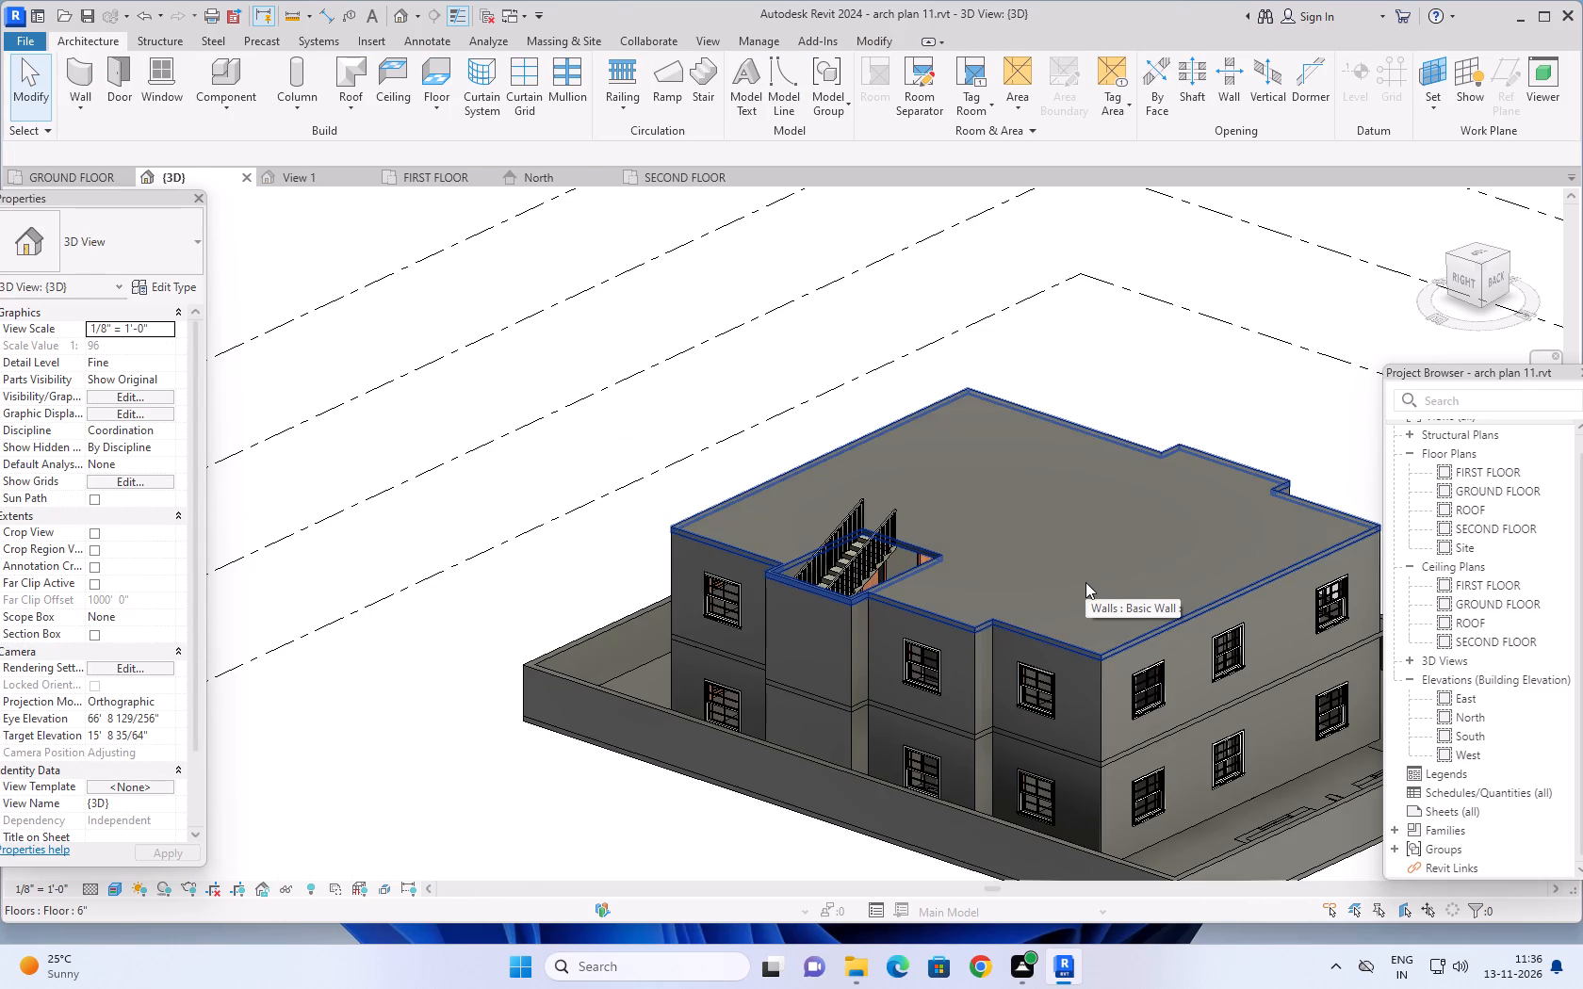
{"action": "middle_click_drag", "start_coordinate": [1075, 585], "coordinate": [622, 465], "text": "shift"}
{"action": "middle_click_drag", "start_coordinate": [622, 465], "coordinate": [628, 483], "text": "shift"}
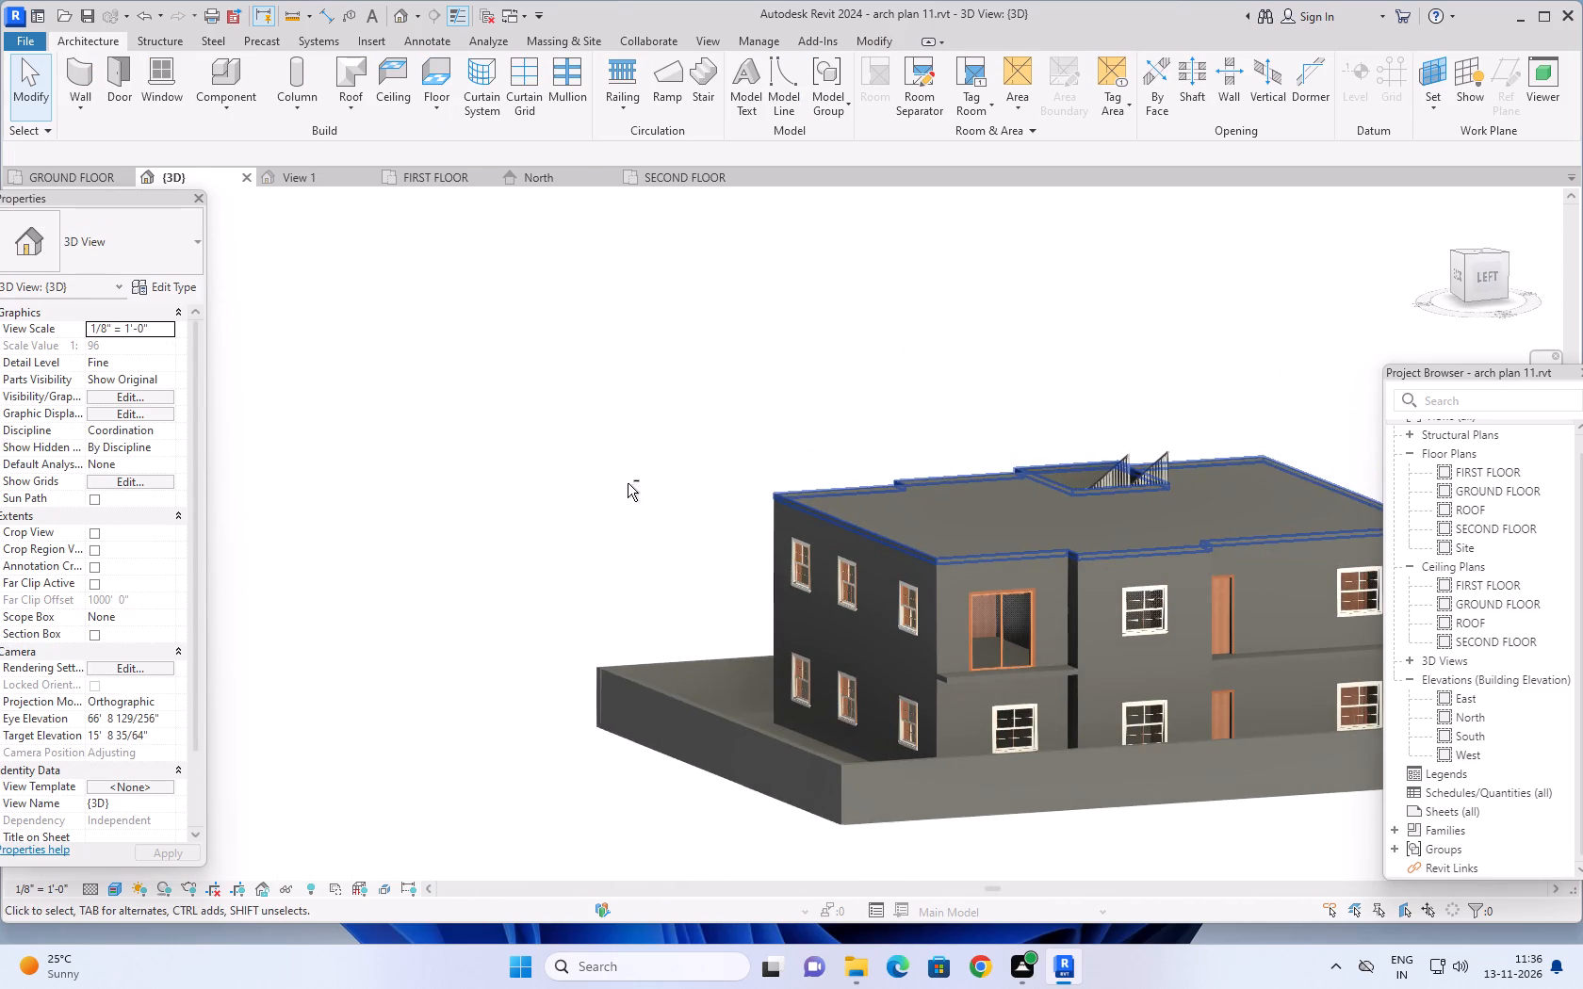
{"action": "middle_click_drag", "start_coordinate": [628, 483], "coordinate": [648, 492], "text": "shift"}
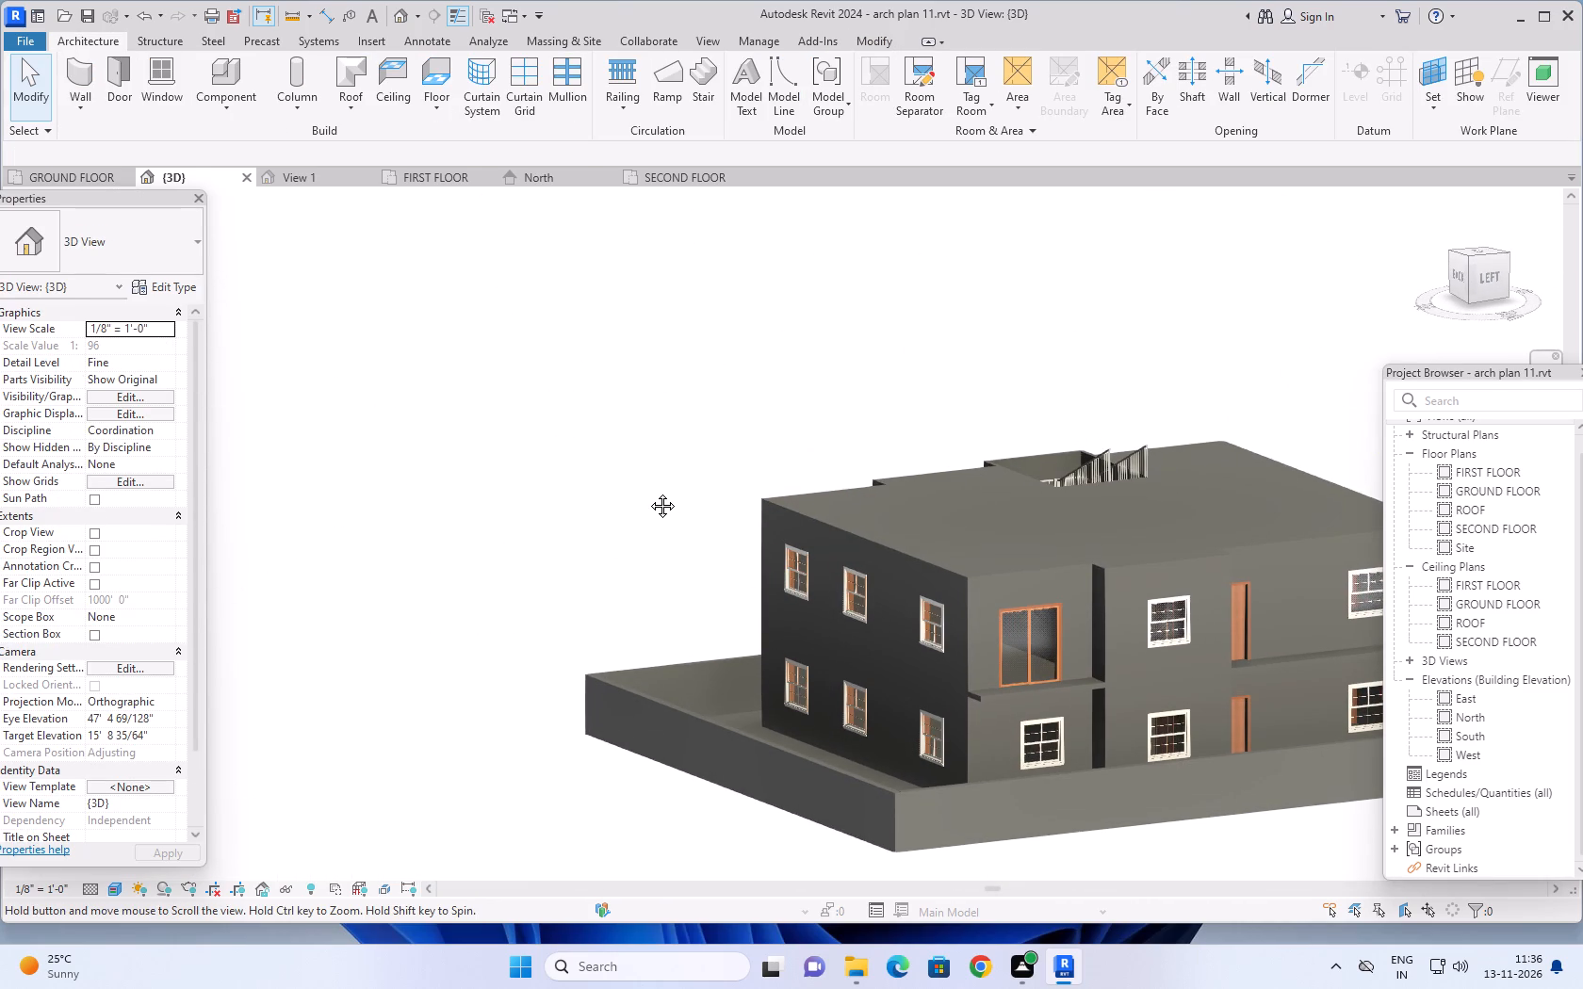
{"action": "middle_click_drag", "start_coordinate": [648, 492], "coordinate": [539, 521], "text": "shift"}
{"action": "scroll", "coordinate": [804, 613], "scroll_direction": "up", "scroll_amount": 5}
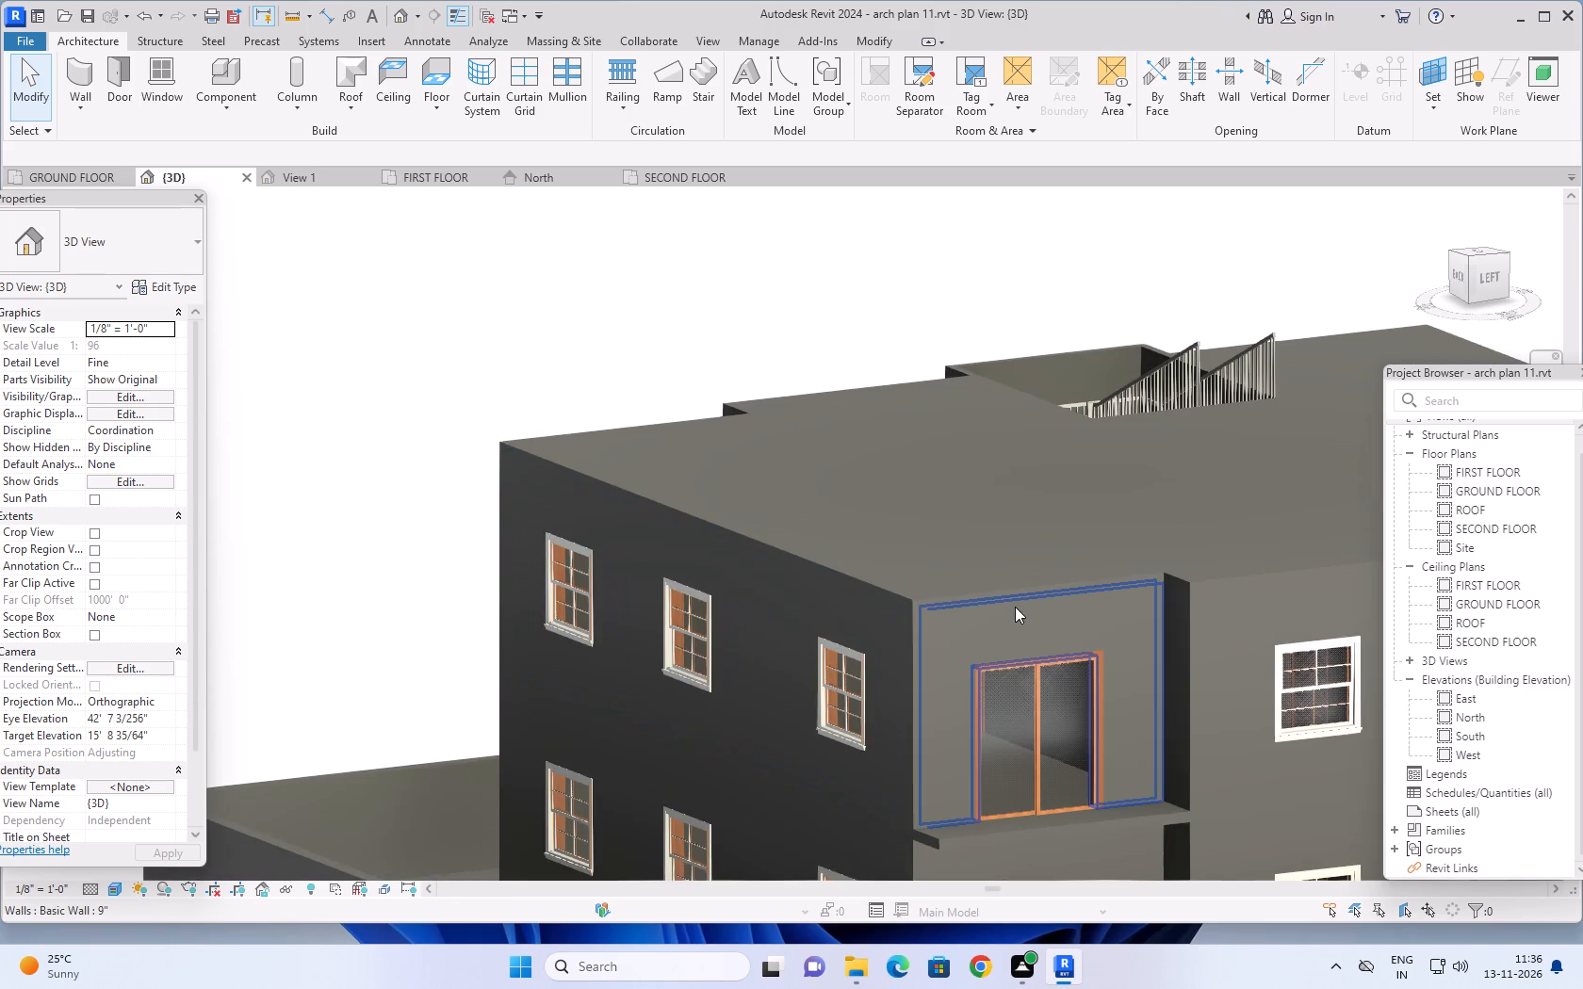
{"action": "left_click", "coordinate": [916, 595]}
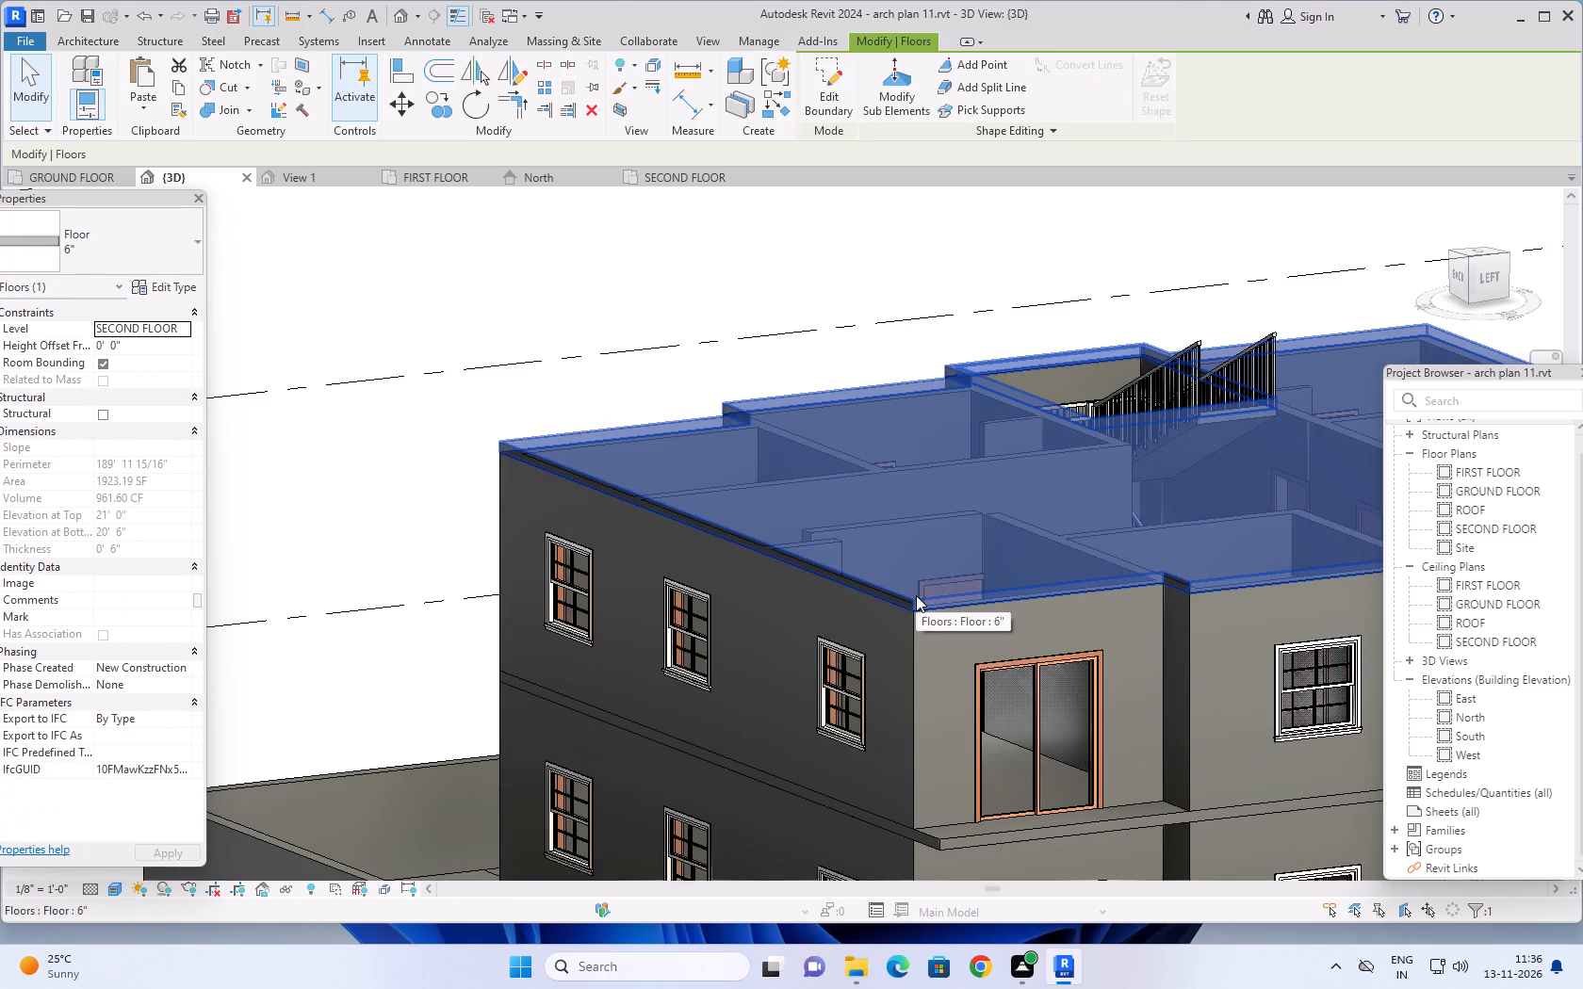
{"action": "key", "text": "Delete"}
Copy the FIRST FLOOR 6" slab and paste it aligned to the SECOND FLOOR level.
{"action": "scroll", "coordinate": [916, 595], "scroll_direction": "down", "scroll_amount": 3}
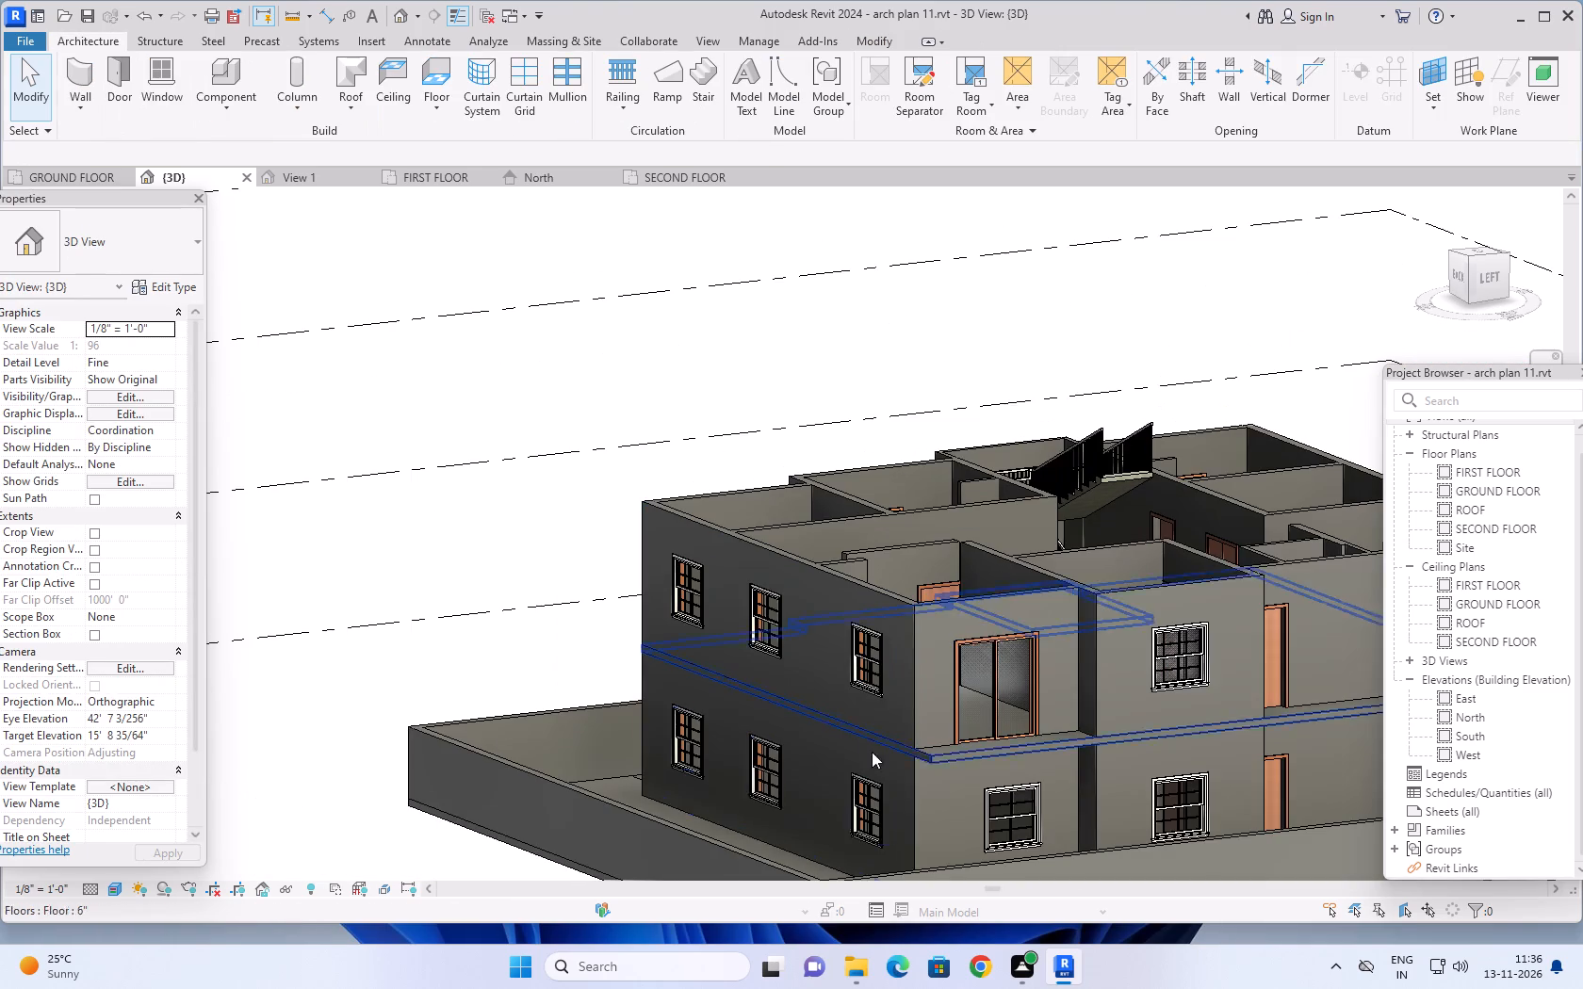
{"action": "scroll", "coordinate": [547, 611], "scroll_direction": "down", "scroll_amount": 4}
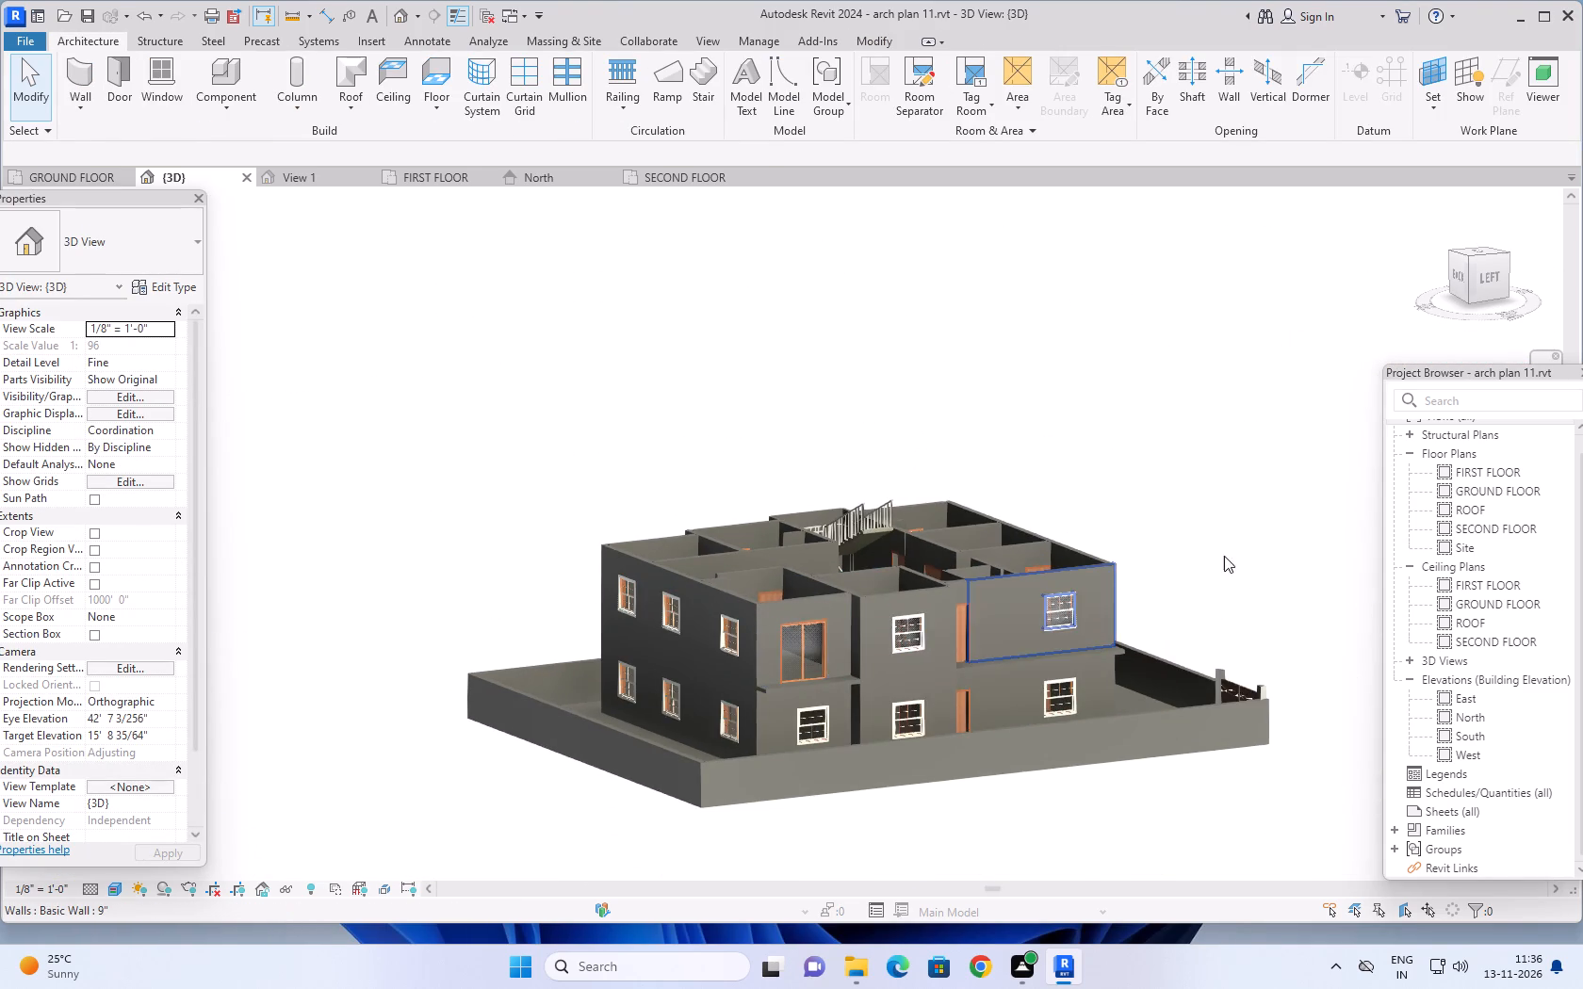
{"action": "middle_click_drag", "start_coordinate": [1237, 575], "coordinate": [1159, 574]}
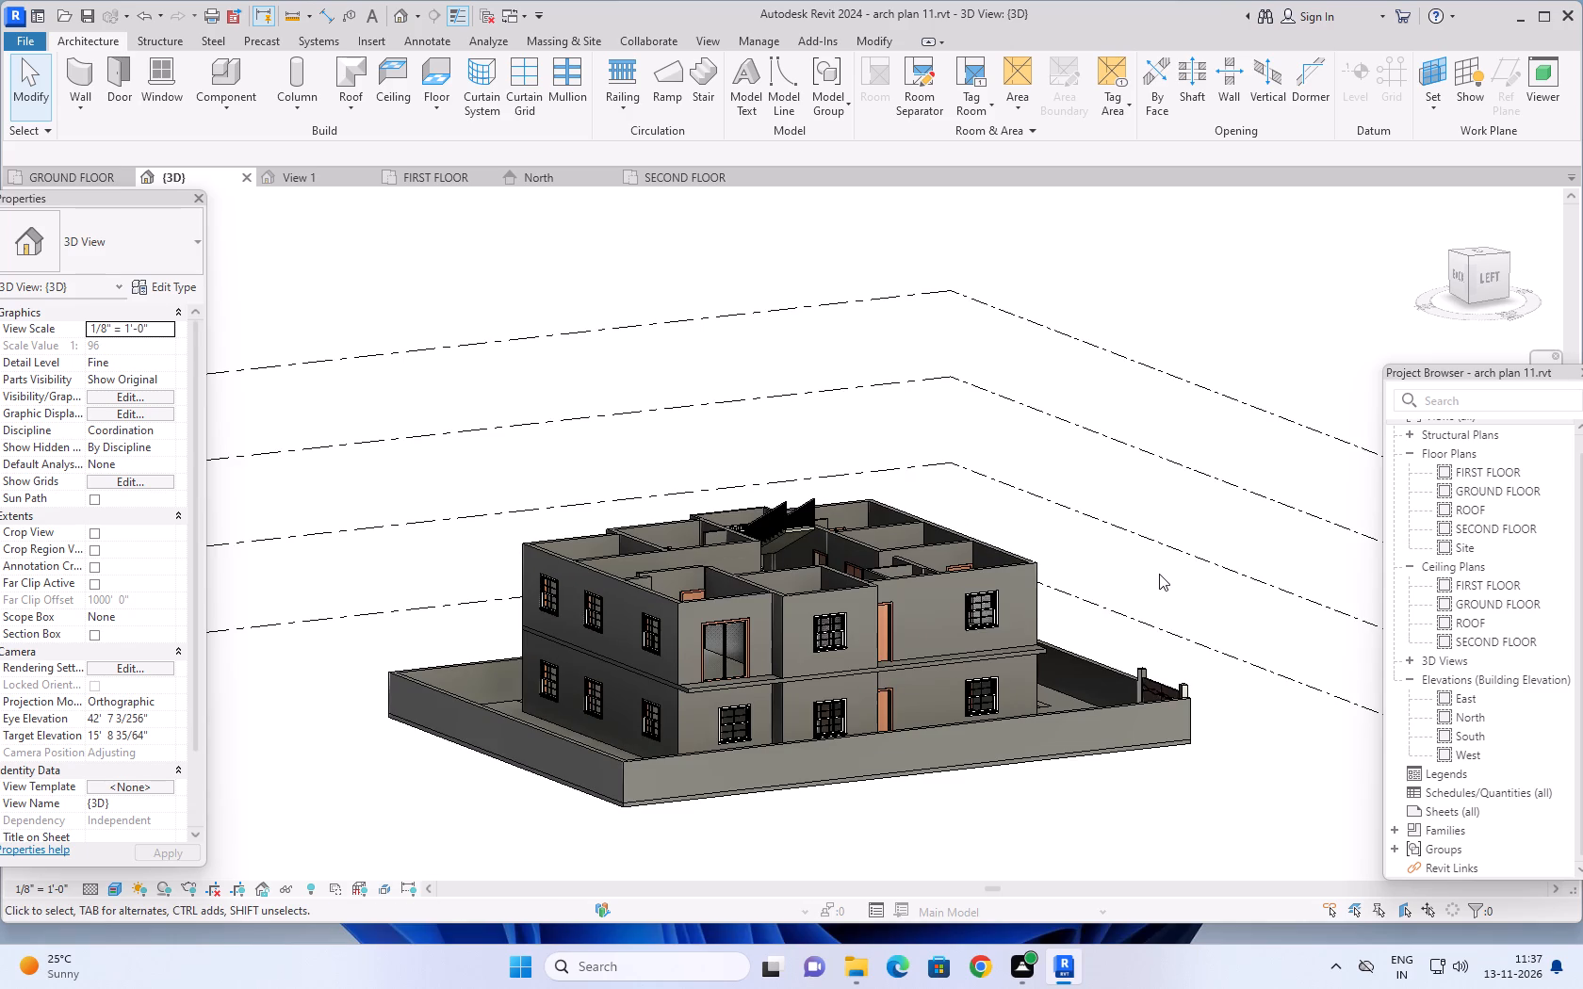
{"action": "middle_click_drag", "start_coordinate": [1159, 574], "coordinate": [1248, 561]}
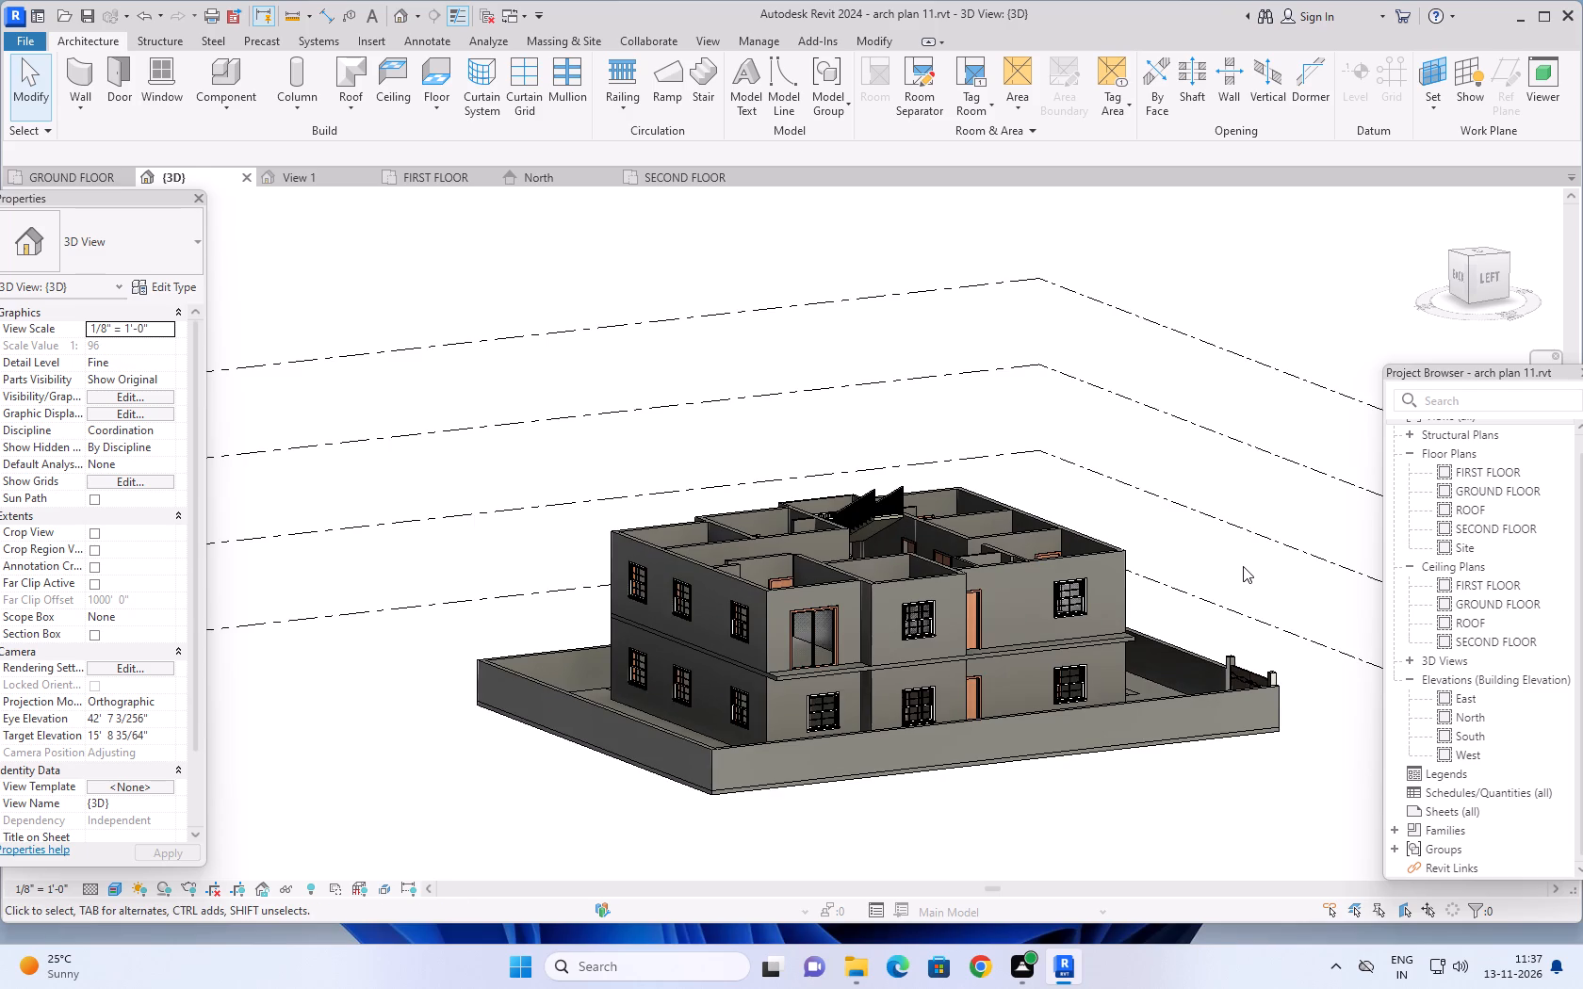
{"action": "scroll", "coordinate": [781, 719], "scroll_direction": "up", "scroll_amount": 6}
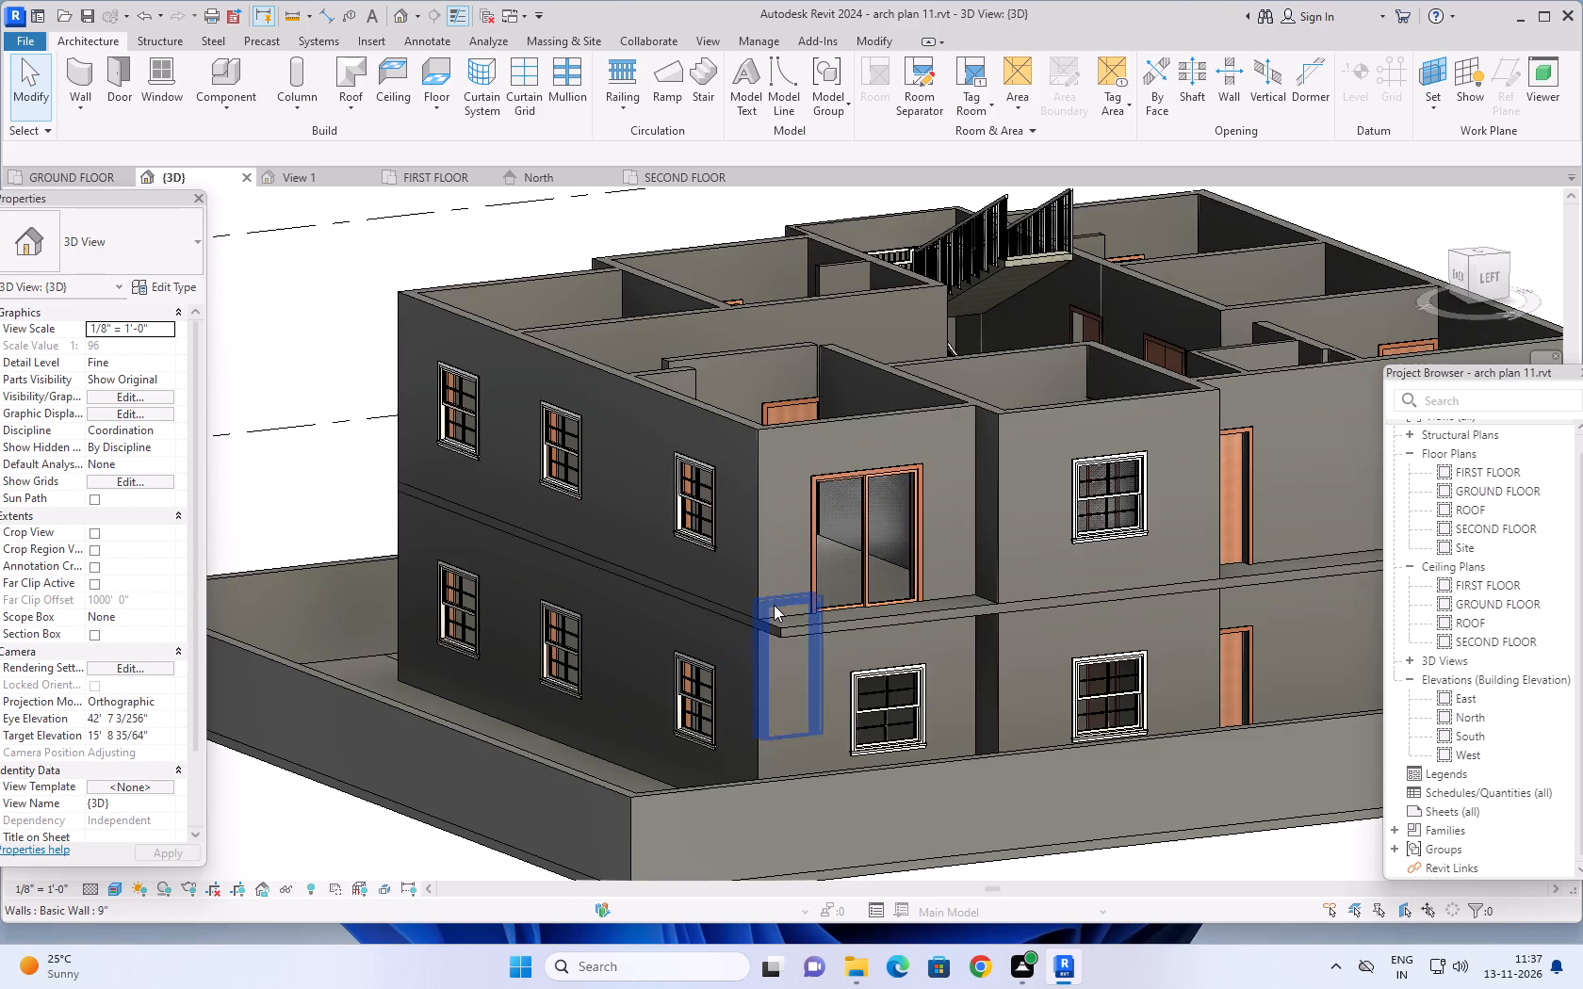
{"action": "left_click", "coordinate": [780, 625]}
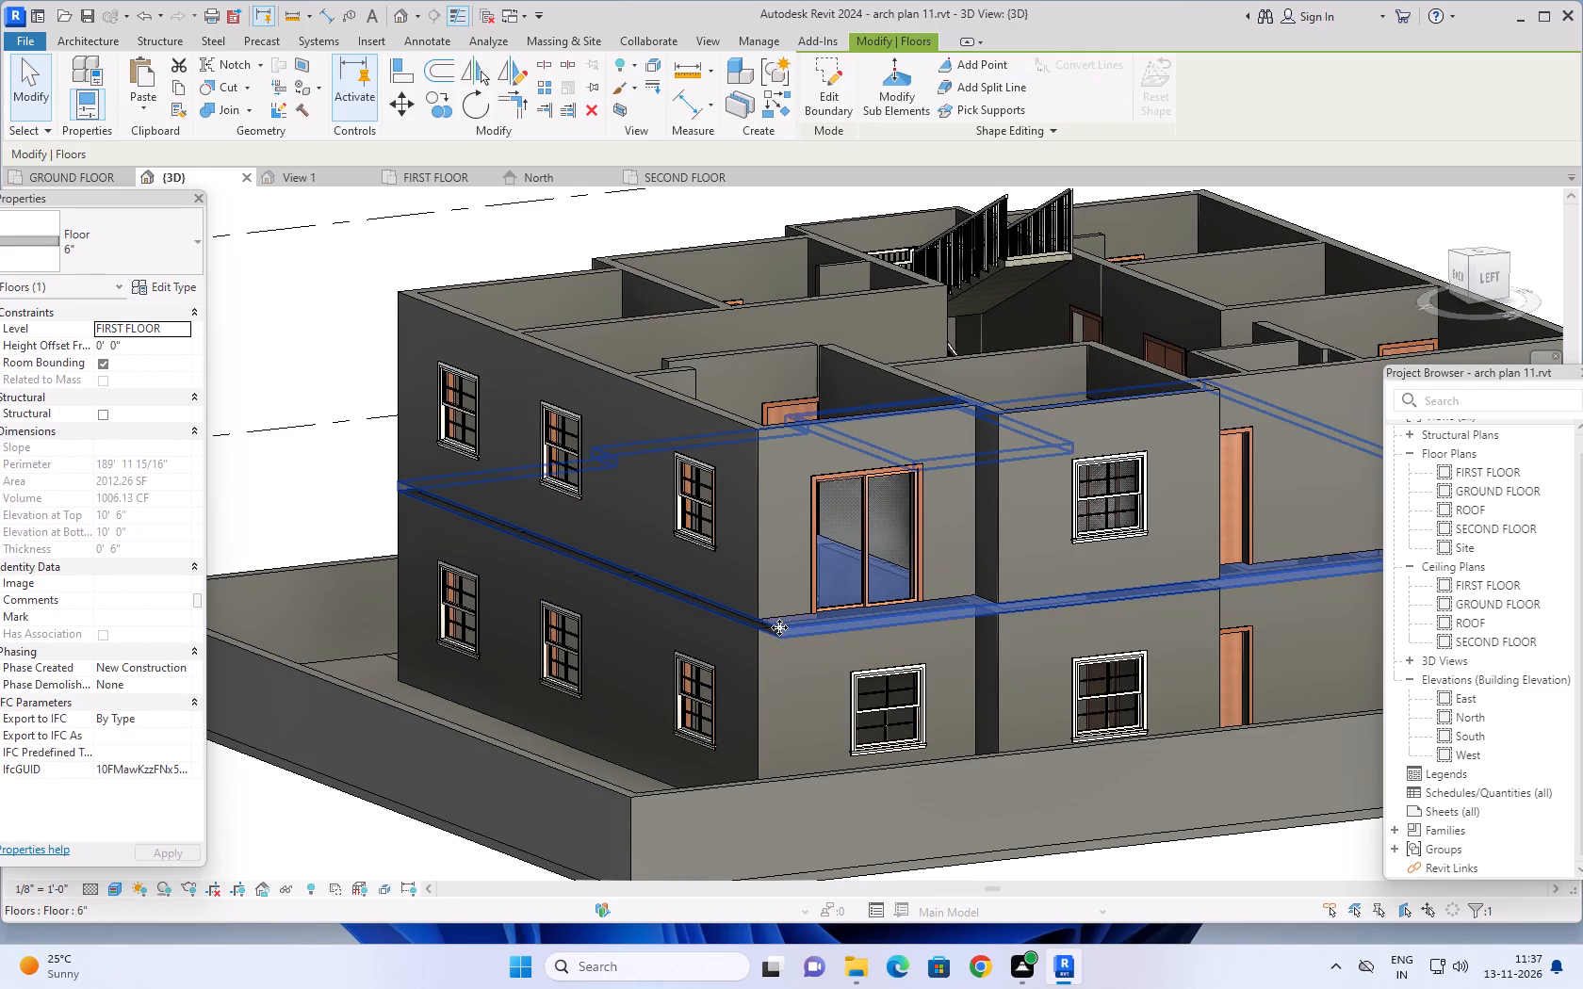
{"action": "left_click", "coordinate": [183, 88]}
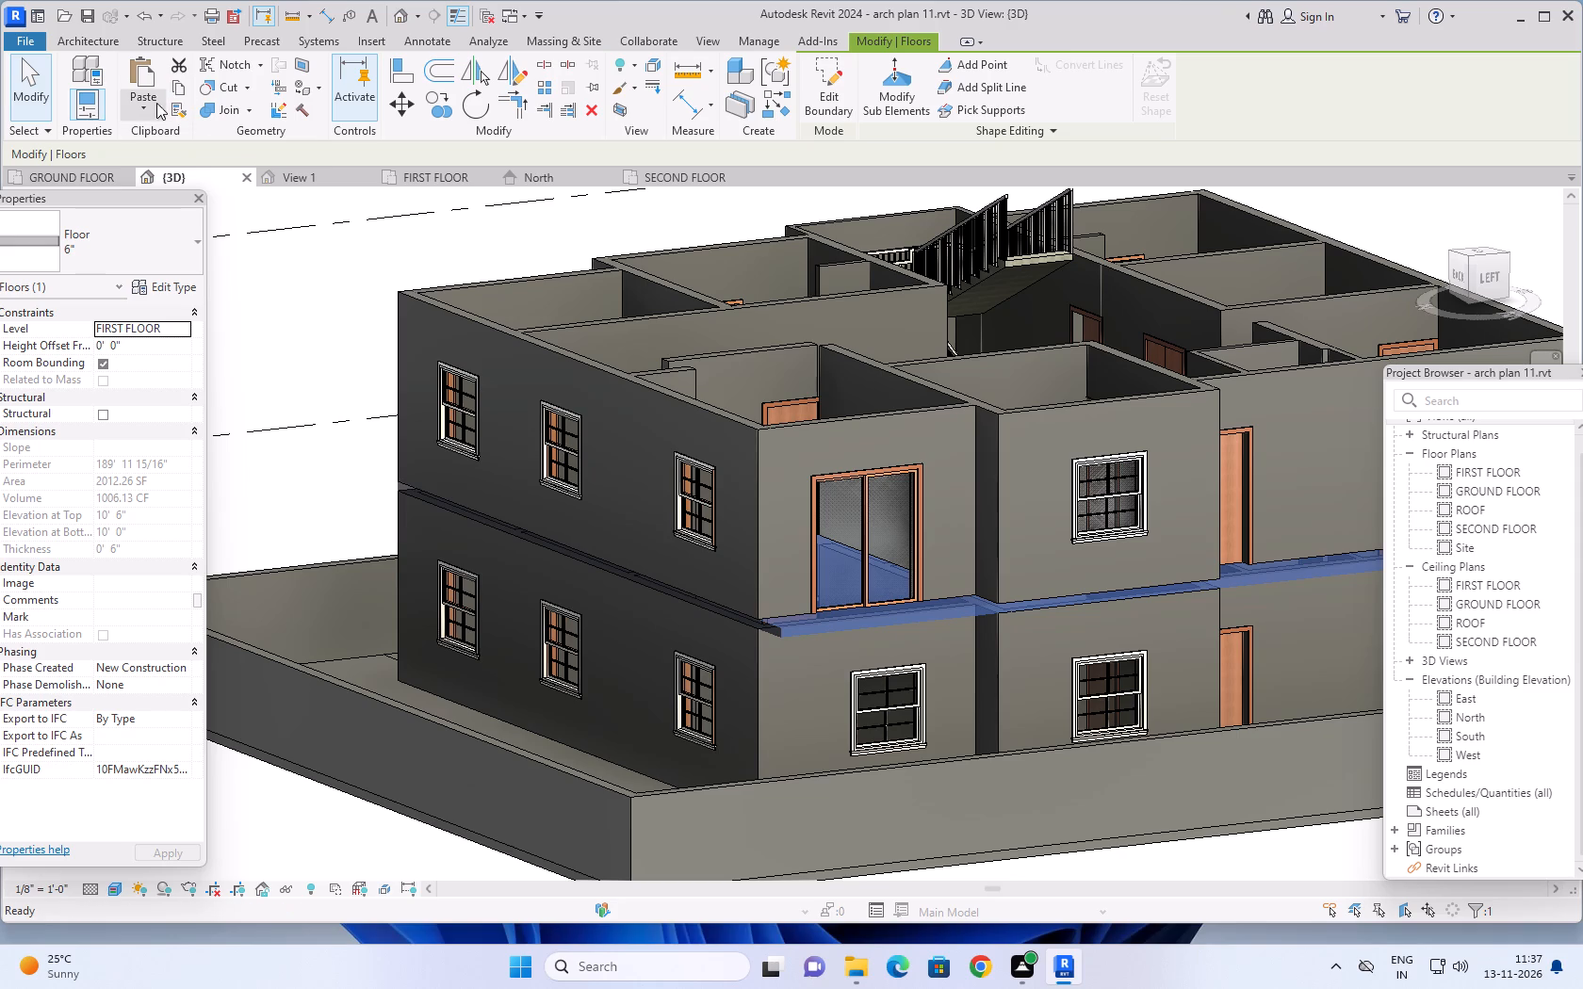
{"action": "left_click", "coordinate": [149, 110]}
{"action": "left_click", "coordinate": [222, 178]}
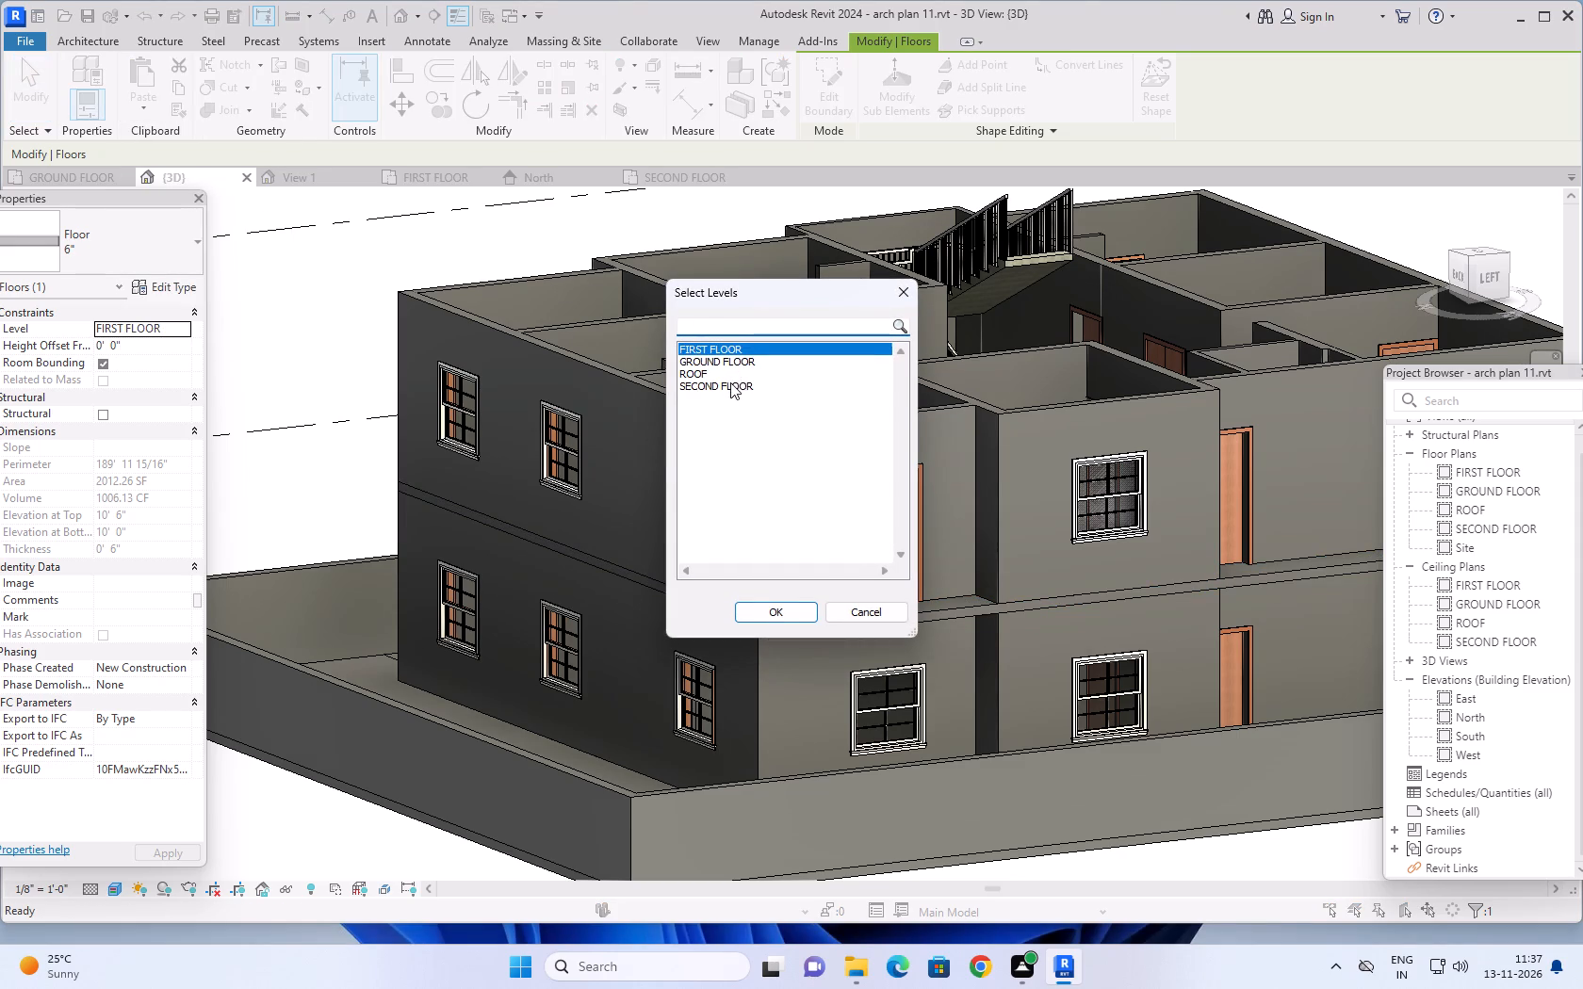
{"action": "left_click", "coordinate": [730, 382]}
{"action": "left_click", "coordinate": [787, 609]}
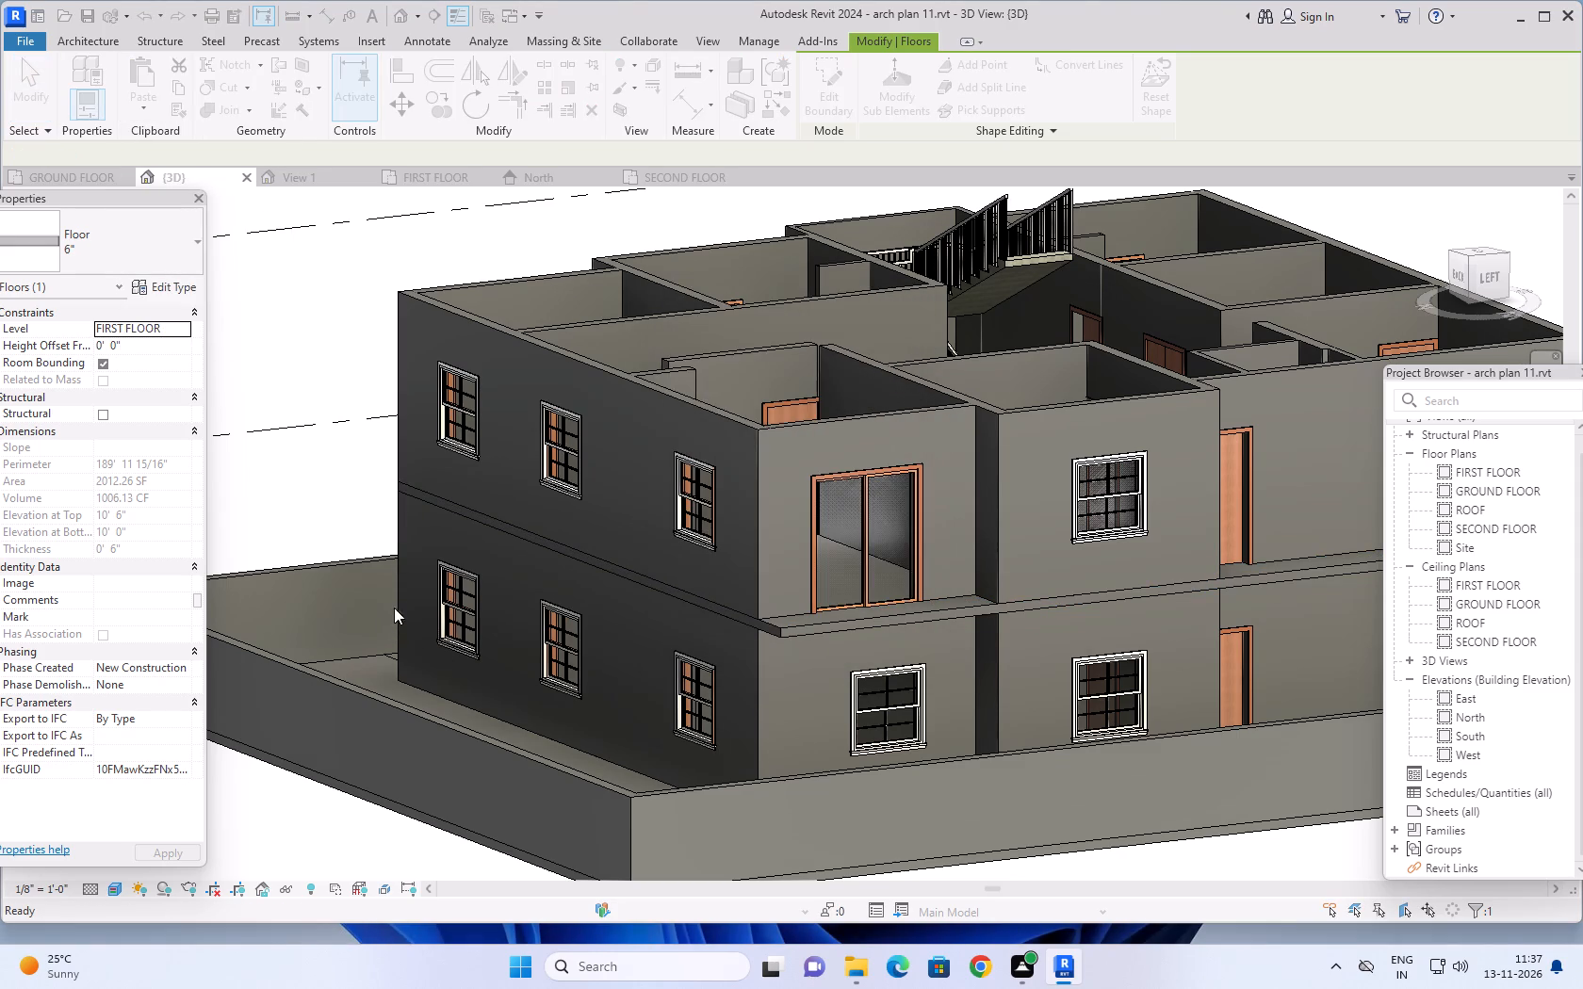
{"action": "key", "text": "Escape"}
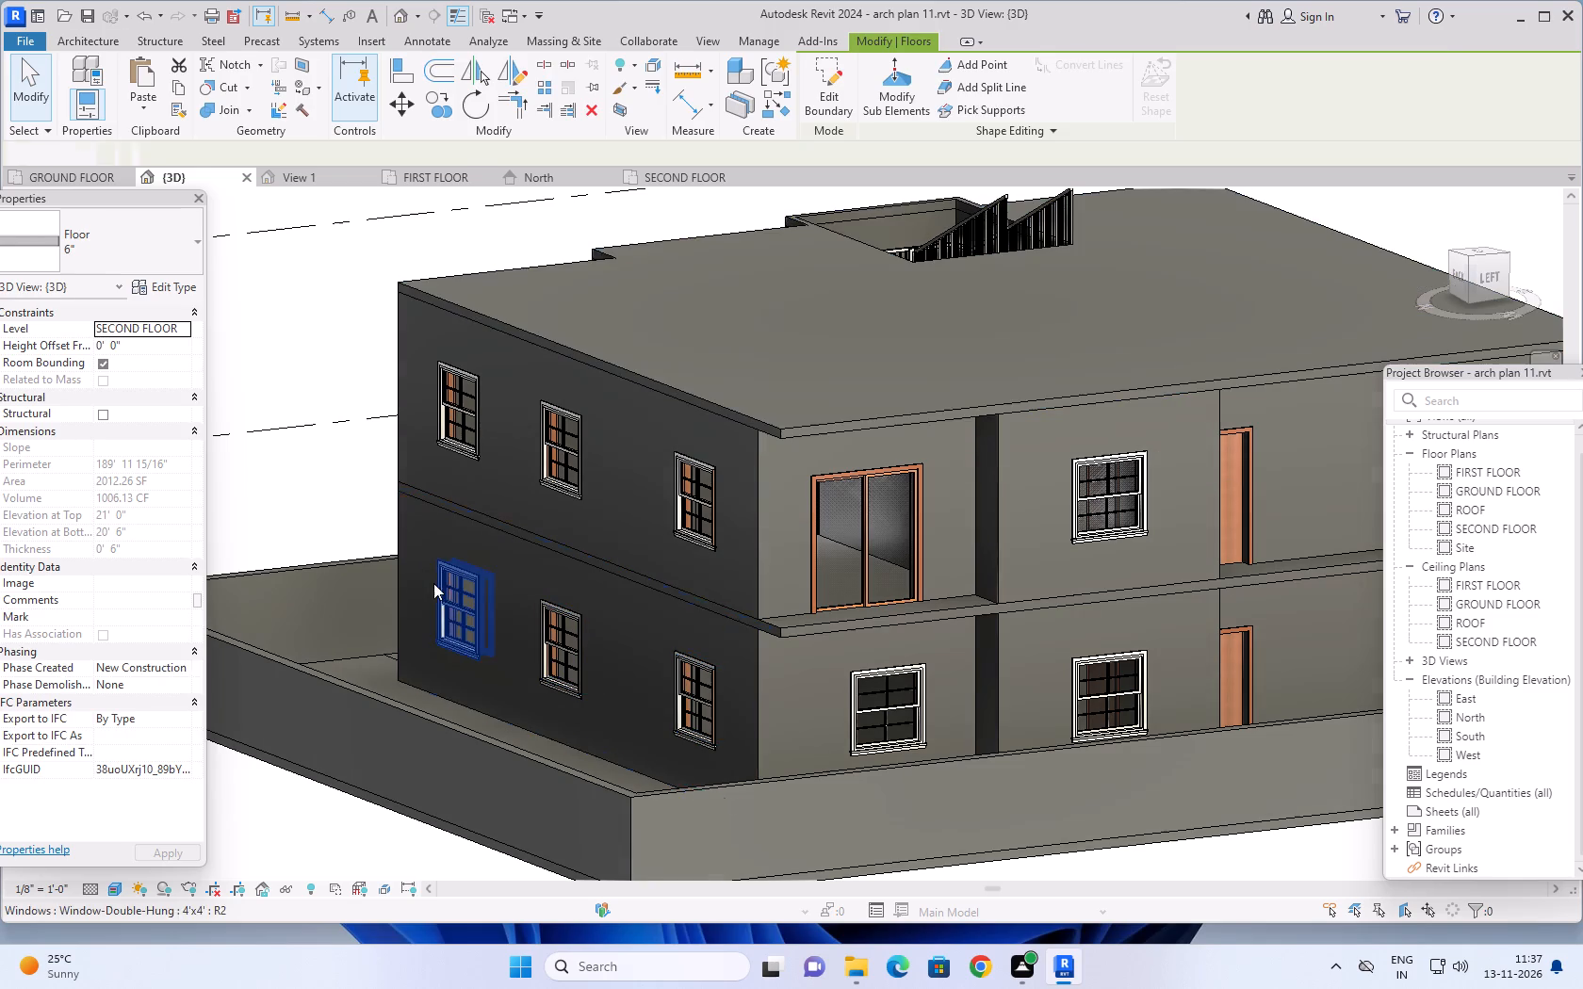
Examine the building against its level lines and level heads in the North elevation.
{"action": "scroll", "coordinate": [563, 539], "scroll_direction": "down", "scroll_amount": 8}
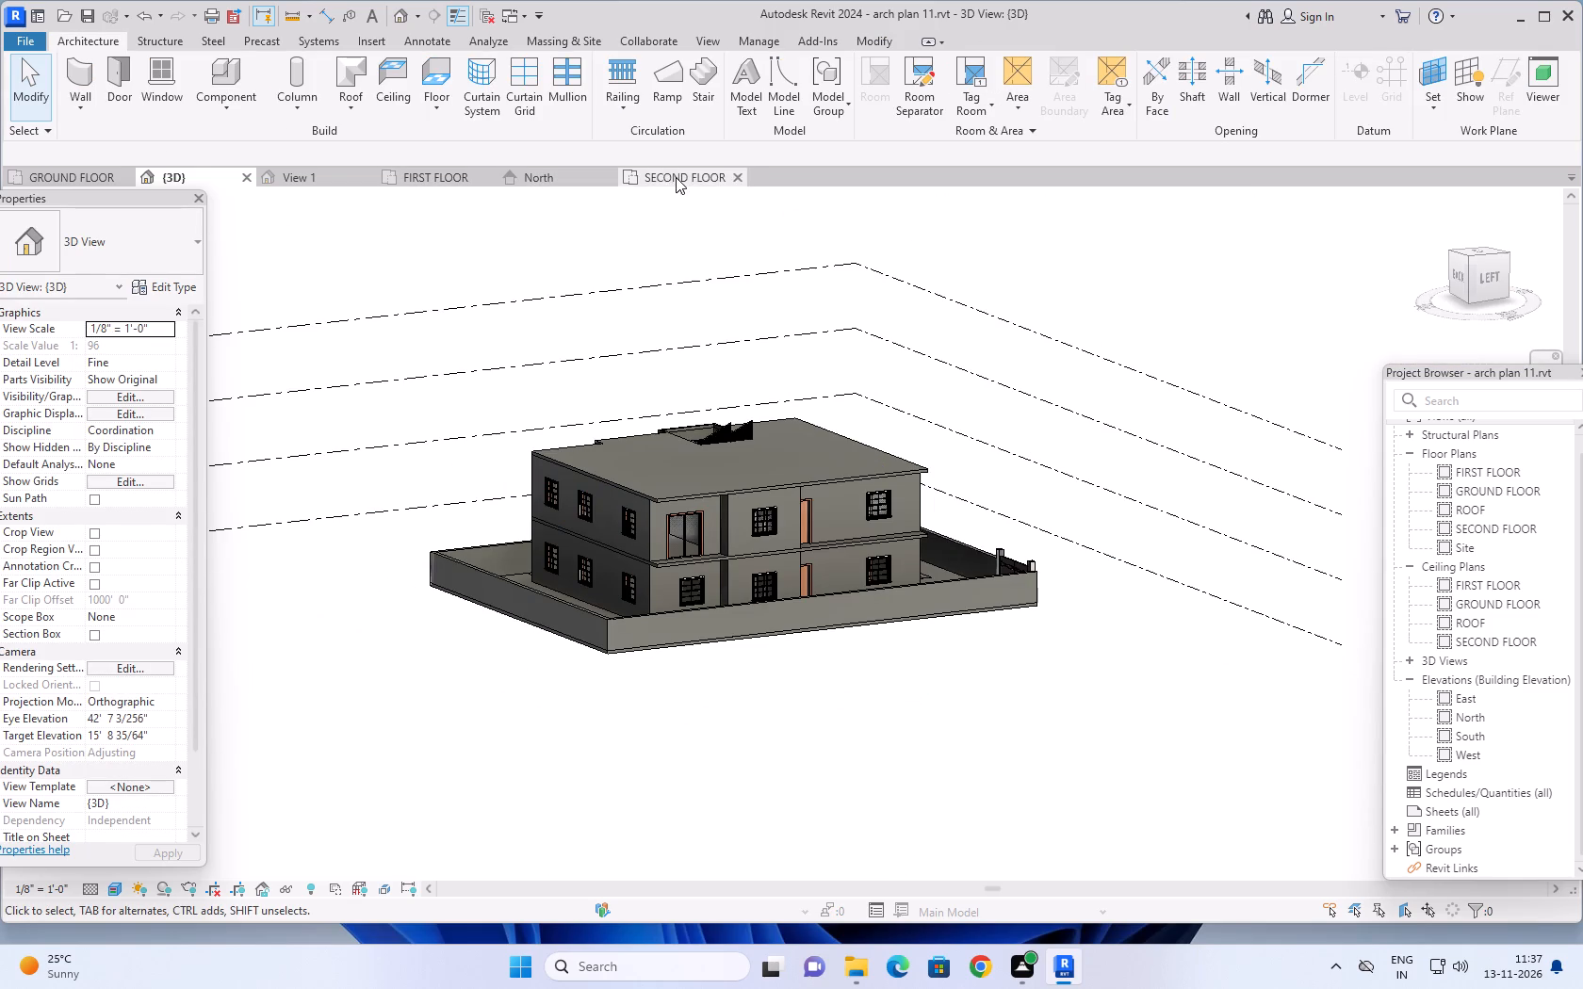
{"action": "left_click", "coordinate": [525, 177]}
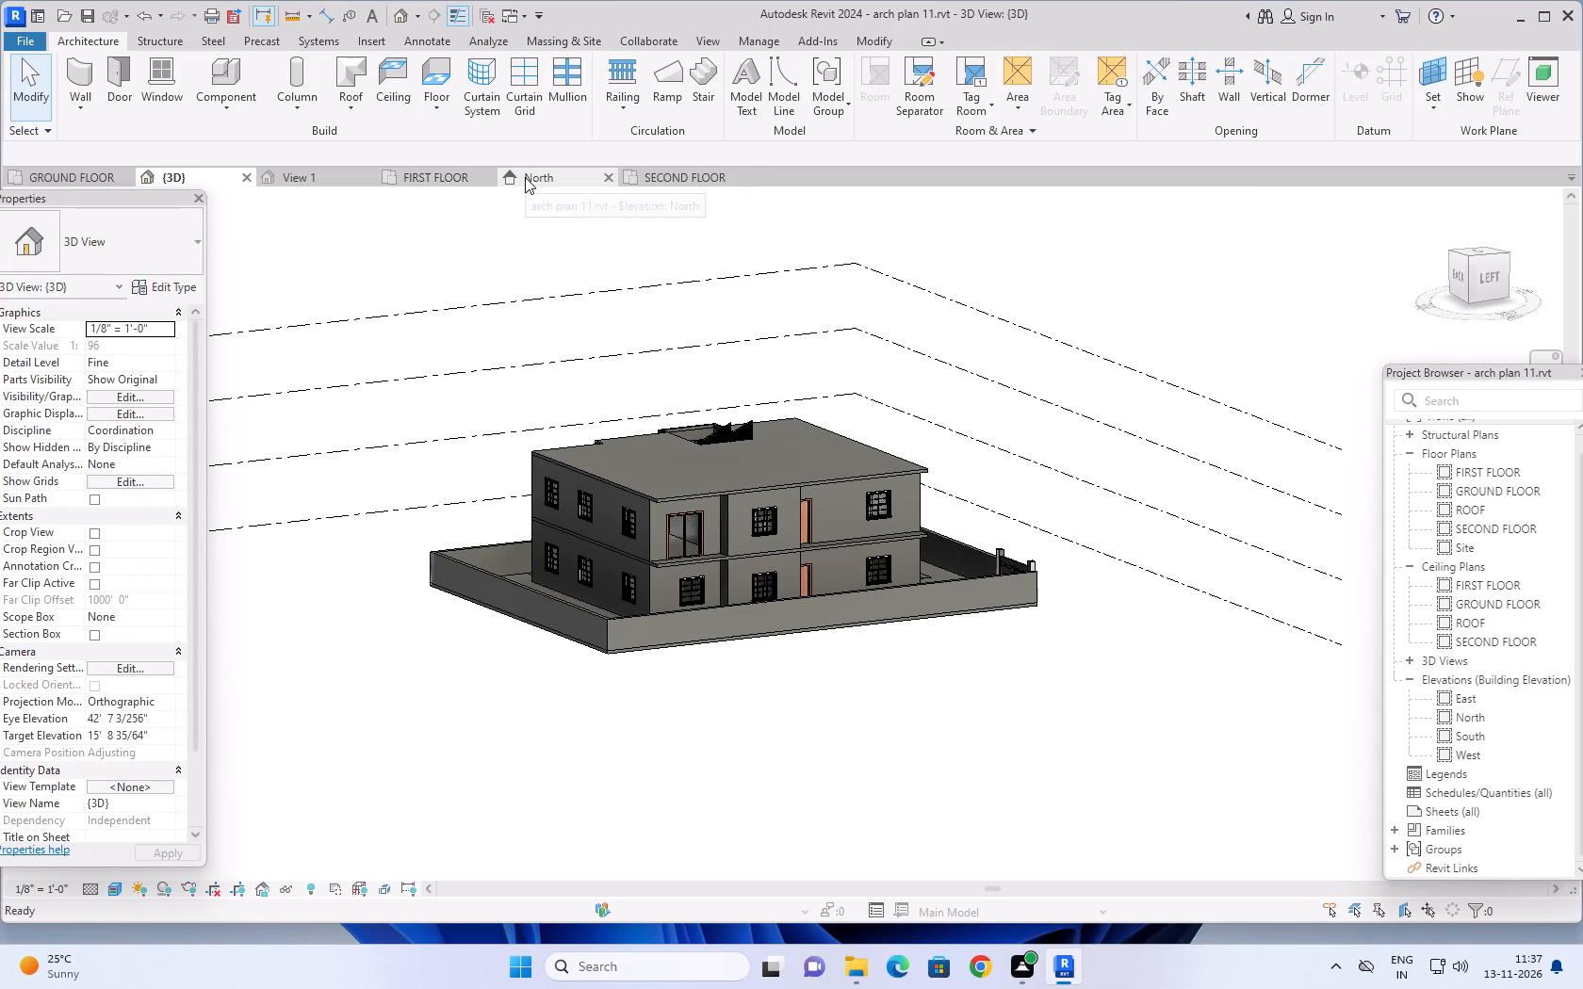
{"action": "scroll", "coordinate": [977, 662], "scroll_direction": "down", "scroll_amount": 4}
{"action": "middle_click_drag", "start_coordinate": [1010, 706], "coordinate": [903, 724]}
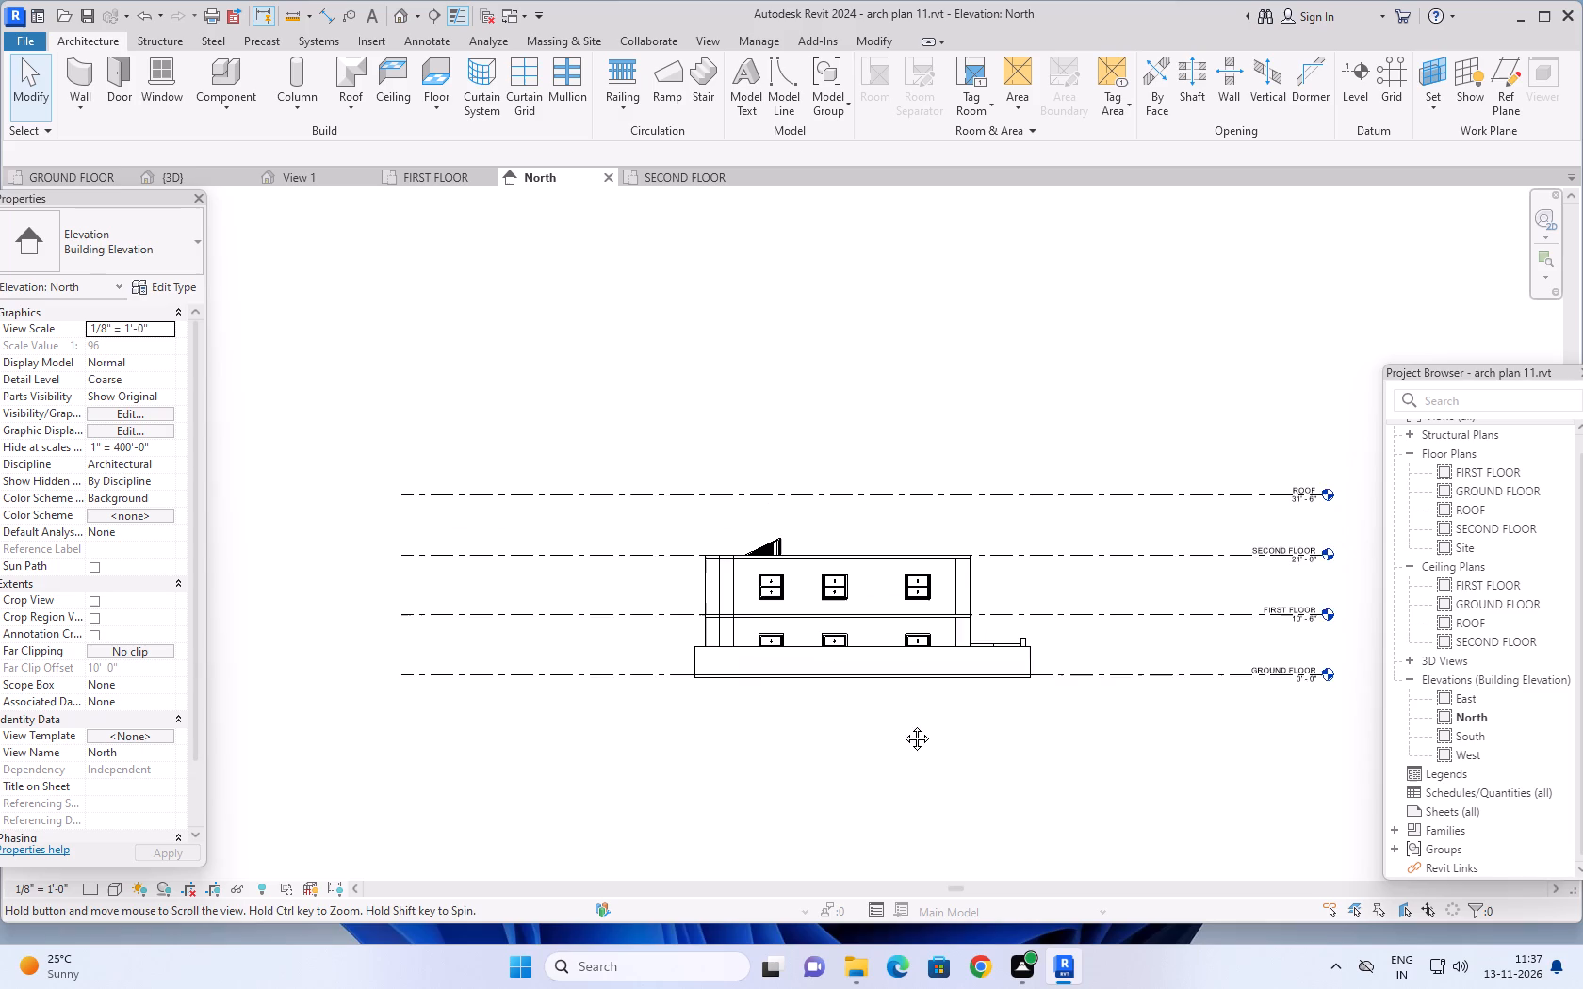
{"action": "middle_click_drag", "start_coordinate": [903, 724], "coordinate": [873, 735]}
{"action": "scroll", "coordinate": [966, 711], "scroll_direction": "down", "scroll_amount": 1}
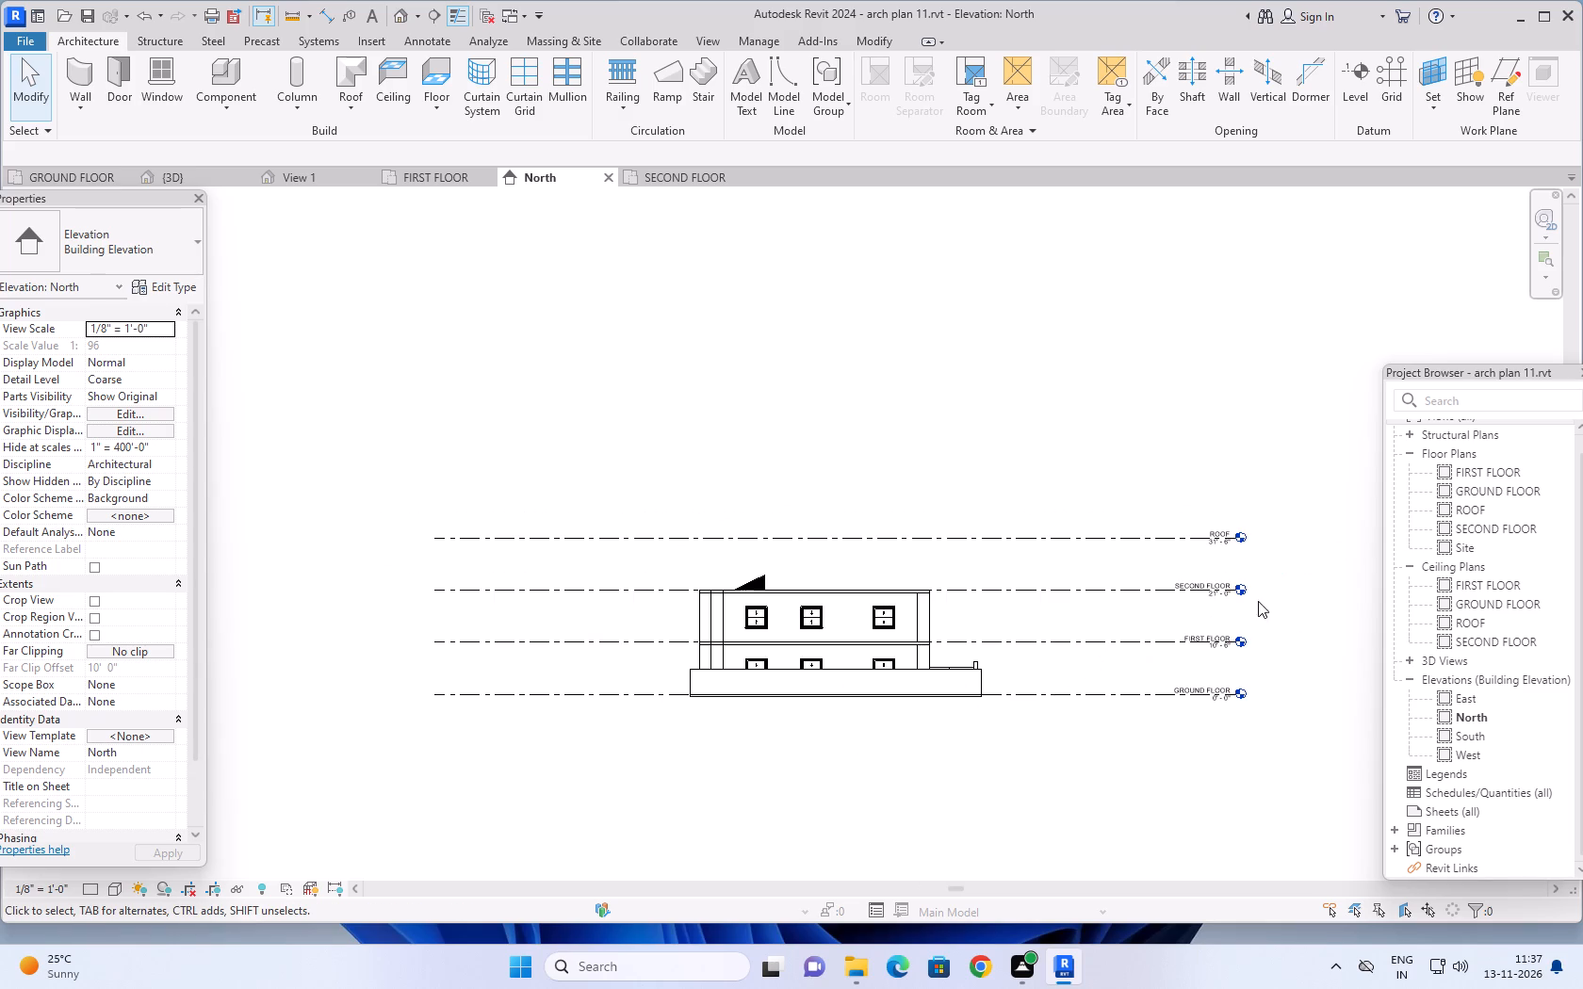
{"action": "middle_click_drag", "start_coordinate": [1261, 589], "coordinate": [1173, 604]}
{"action": "scroll", "coordinate": [1080, 583], "scroll_direction": "up", "scroll_amount": 5}
{"action": "scroll", "coordinate": [1164, 582], "scroll_direction": "down", "scroll_amount": 3}
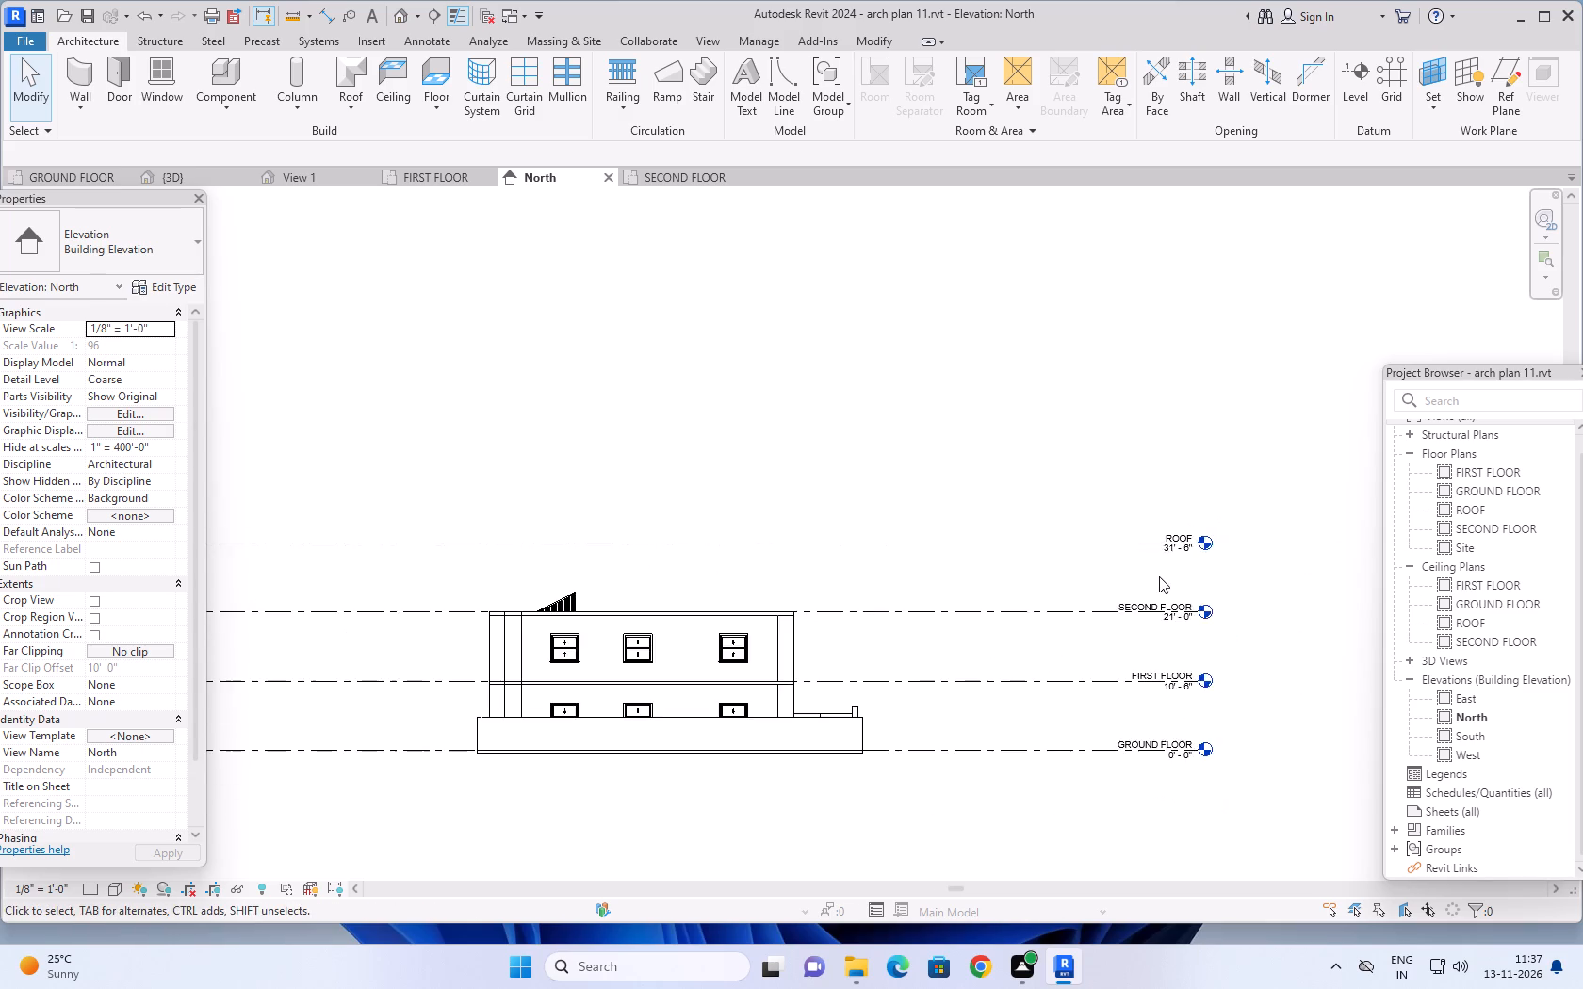
{"action": "scroll", "coordinate": [1159, 576], "scroll_direction": "down", "scroll_amount": 2}
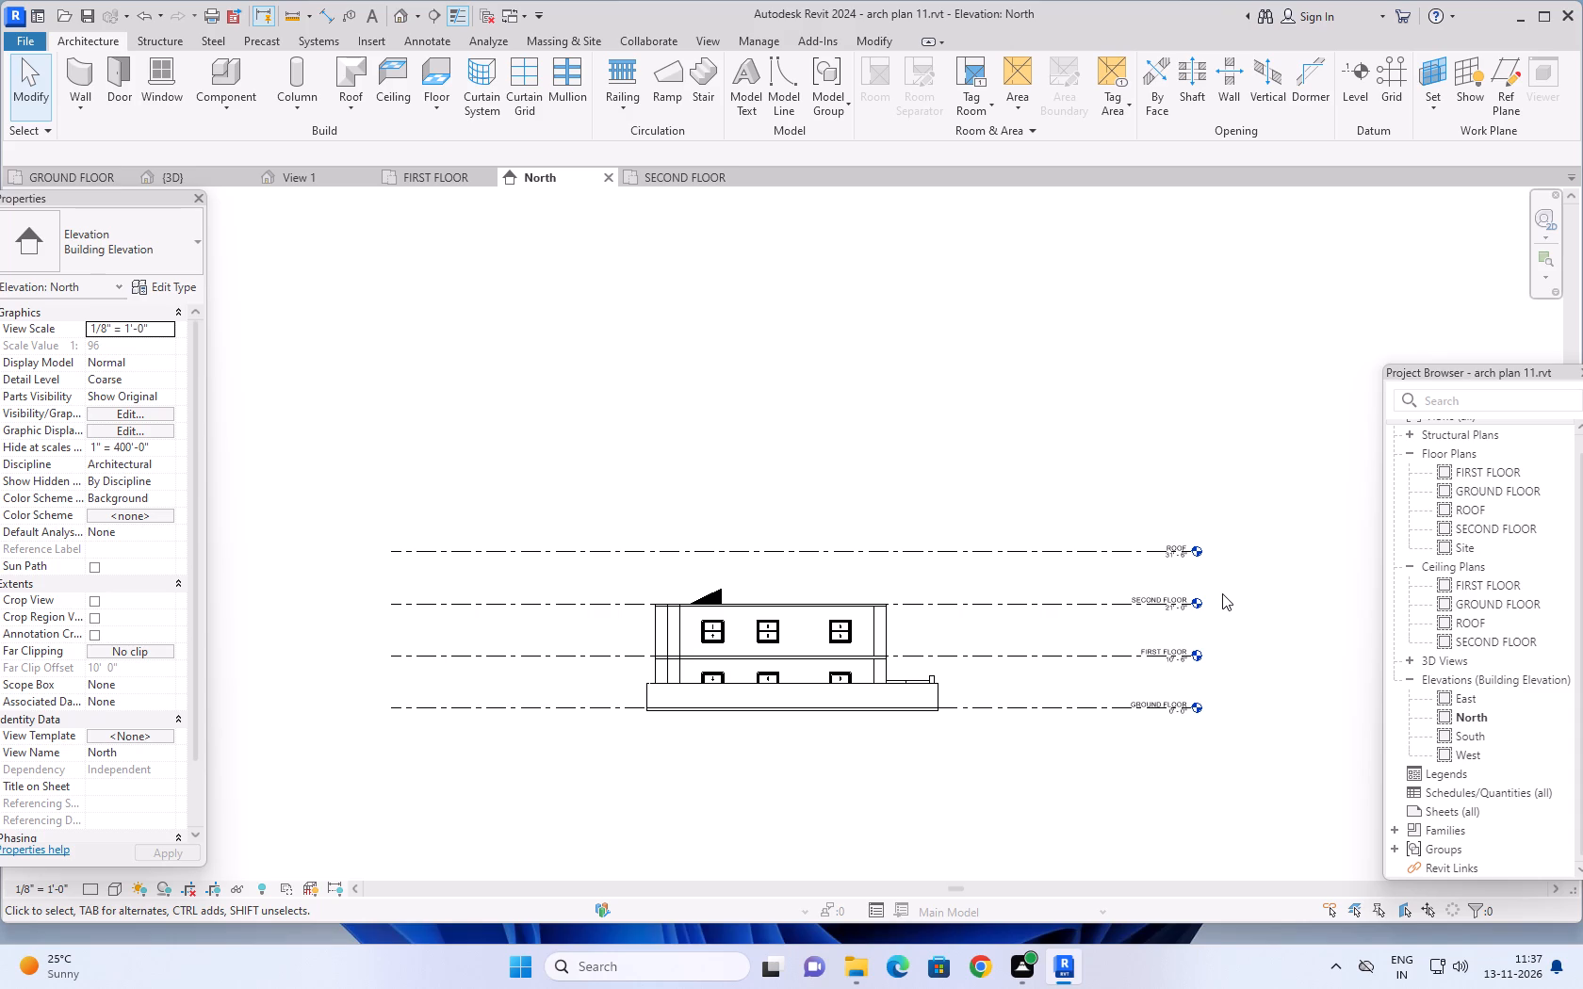
{"action": "middle_click_drag", "start_coordinate": [1211, 512], "coordinate": [1089, 432]}
{"action": "key", "text": "Escape"}
{"action": "key", "text": "Escape"}
{"action": "middle_click_drag", "start_coordinate": [1106, 494], "coordinate": [1153, 528]}
{"action": "scroll", "coordinate": [1119, 539], "scroll_direction": "up", "scroll_amount": 2}
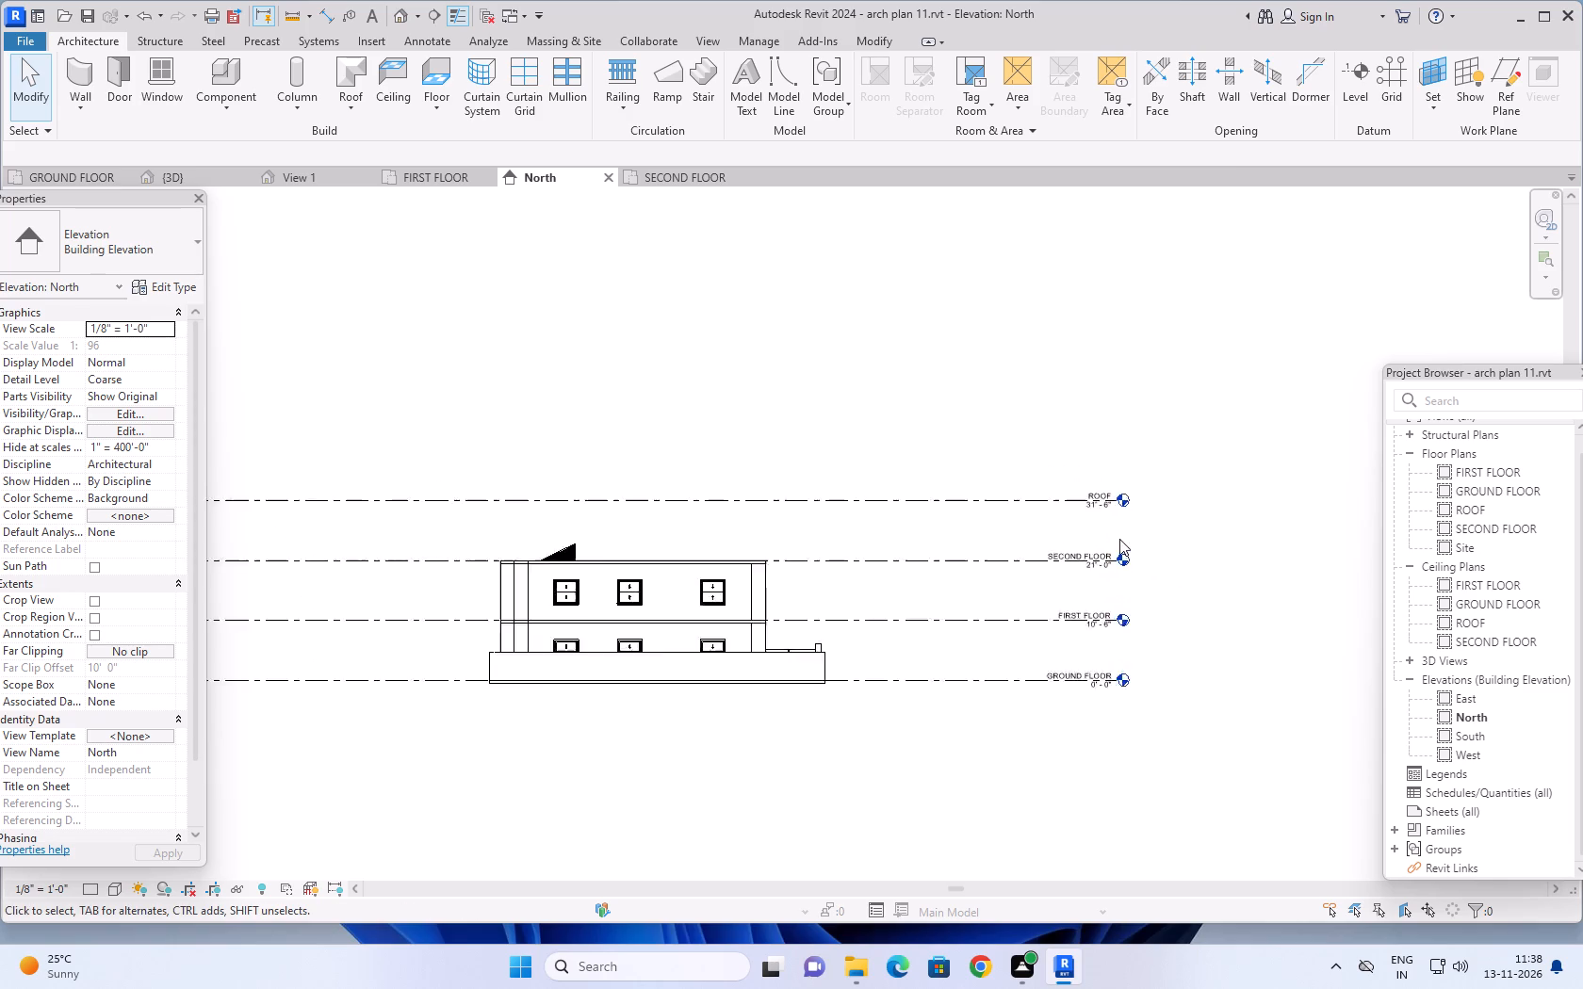
{"action": "scroll", "coordinate": [1119, 539], "scroll_direction": "up", "scroll_amount": 8}
{"action": "middle_click_drag", "start_coordinate": [1155, 526], "coordinate": [1208, 592]}
{"action": "key", "text": "Escape"}
{"action": "key", "text": "Escape"}
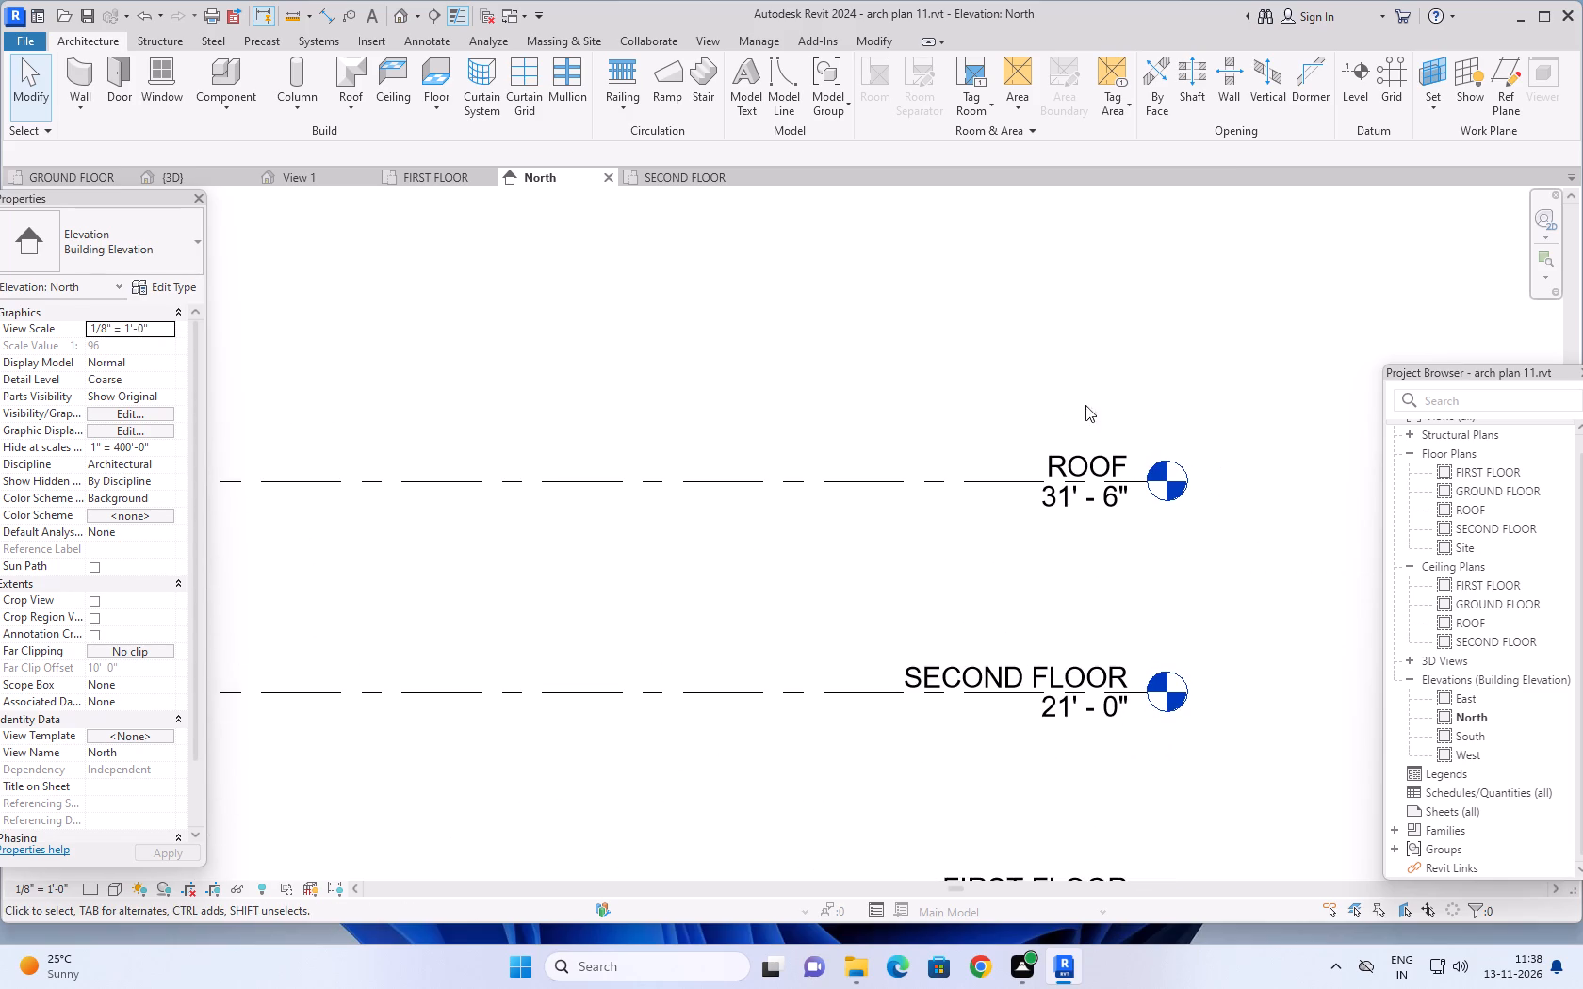
{"action": "scroll", "coordinate": [1061, 412], "scroll_direction": "down", "scroll_amount": 8}
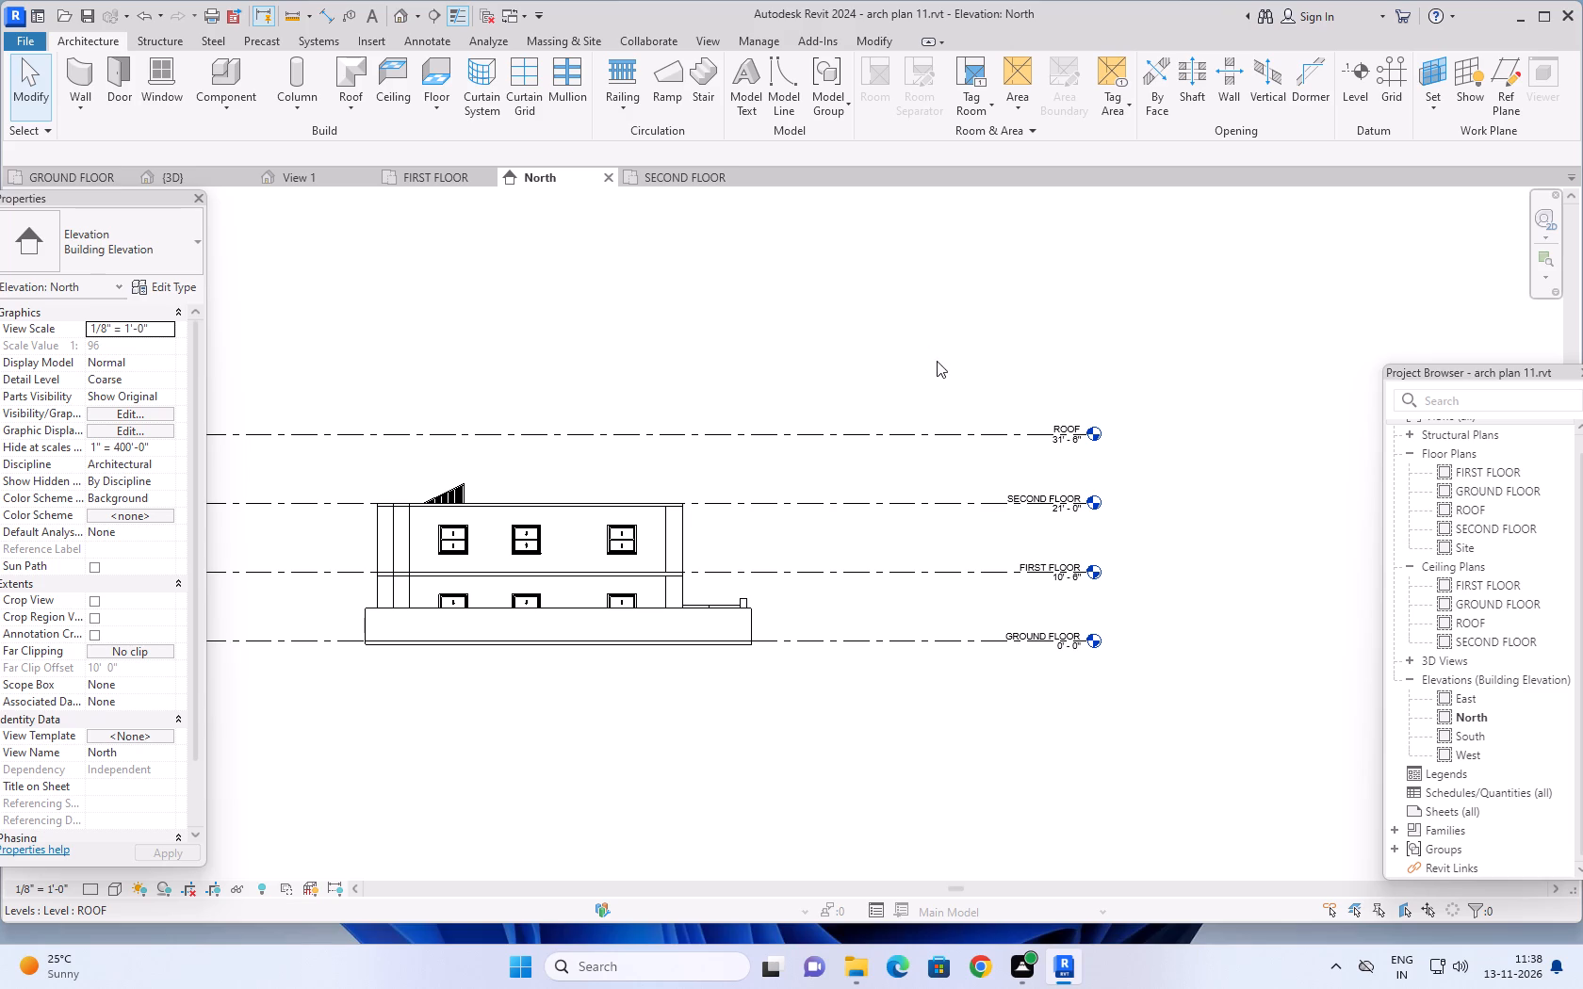
Rename the ROOF level as THIRD FLOOR in the North elevation.
{"action": "scroll", "coordinate": [1073, 361], "scroll_direction": "up", "scroll_amount": 4}
{"action": "middle_click_drag", "start_coordinate": [1091, 388], "coordinate": [1102, 332]}
{"action": "scroll", "coordinate": [1062, 405], "scroll_direction": "up", "scroll_amount": 5}
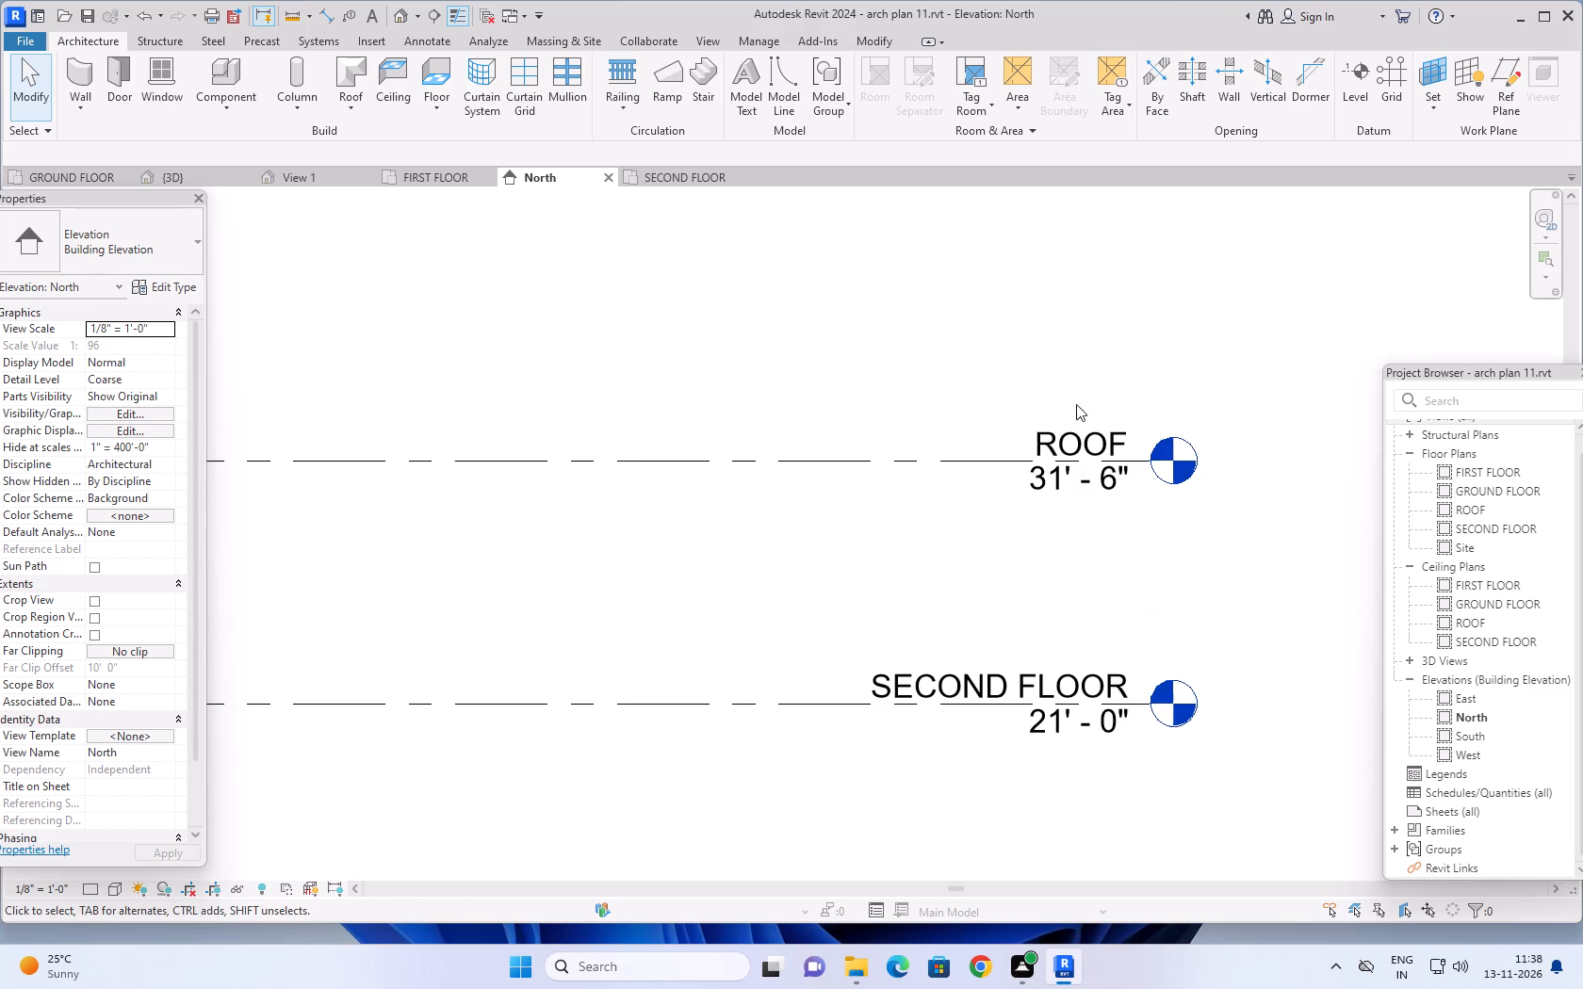
{"action": "key", "text": "Escape"}
{"action": "key", "text": "Escape"}
{"action": "left_click", "coordinate": [1090, 436]}
{"action": "left_click", "coordinate": [1090, 436]}
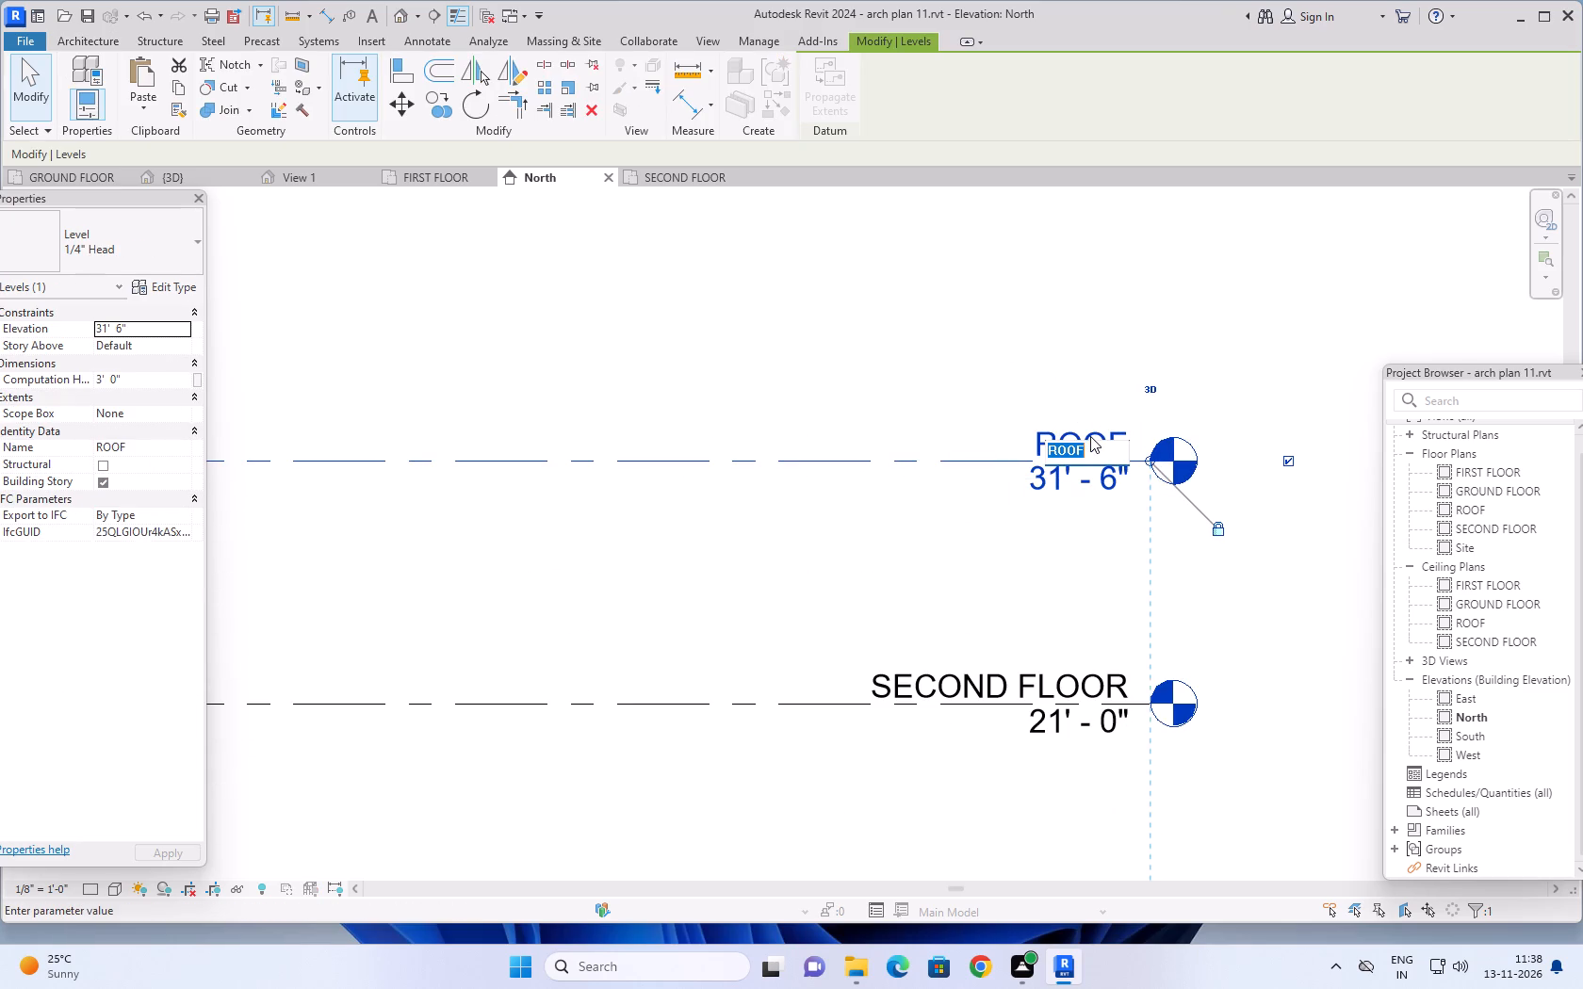
{"action": "type", "text": "THI"}
{"action": "type", "text": "RD FLOOR"}
{"action": "left_click", "coordinate": [887, 304]}
Add two levels above THIRD FLOOR in the North elevation by picking lines with a 10' 6" offset.
{"action": "scroll", "coordinate": [882, 334], "scroll_direction": "down", "scroll_amount": 8}
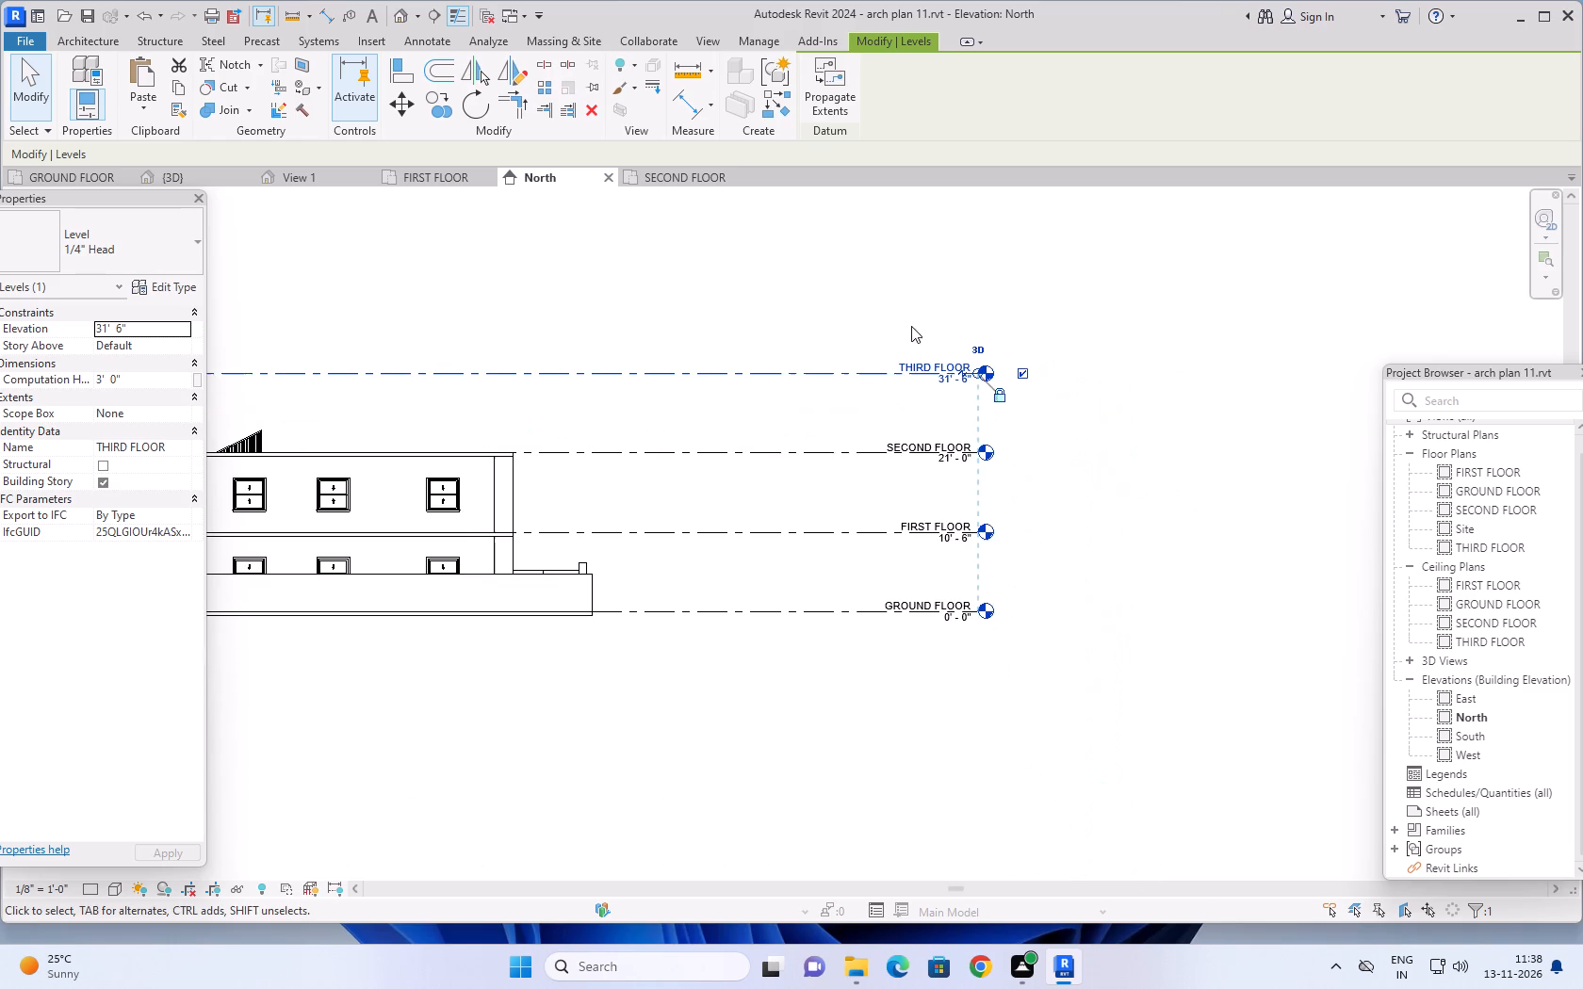
{"action": "middle_click_drag", "start_coordinate": [917, 314], "coordinate": [1148, 391]}
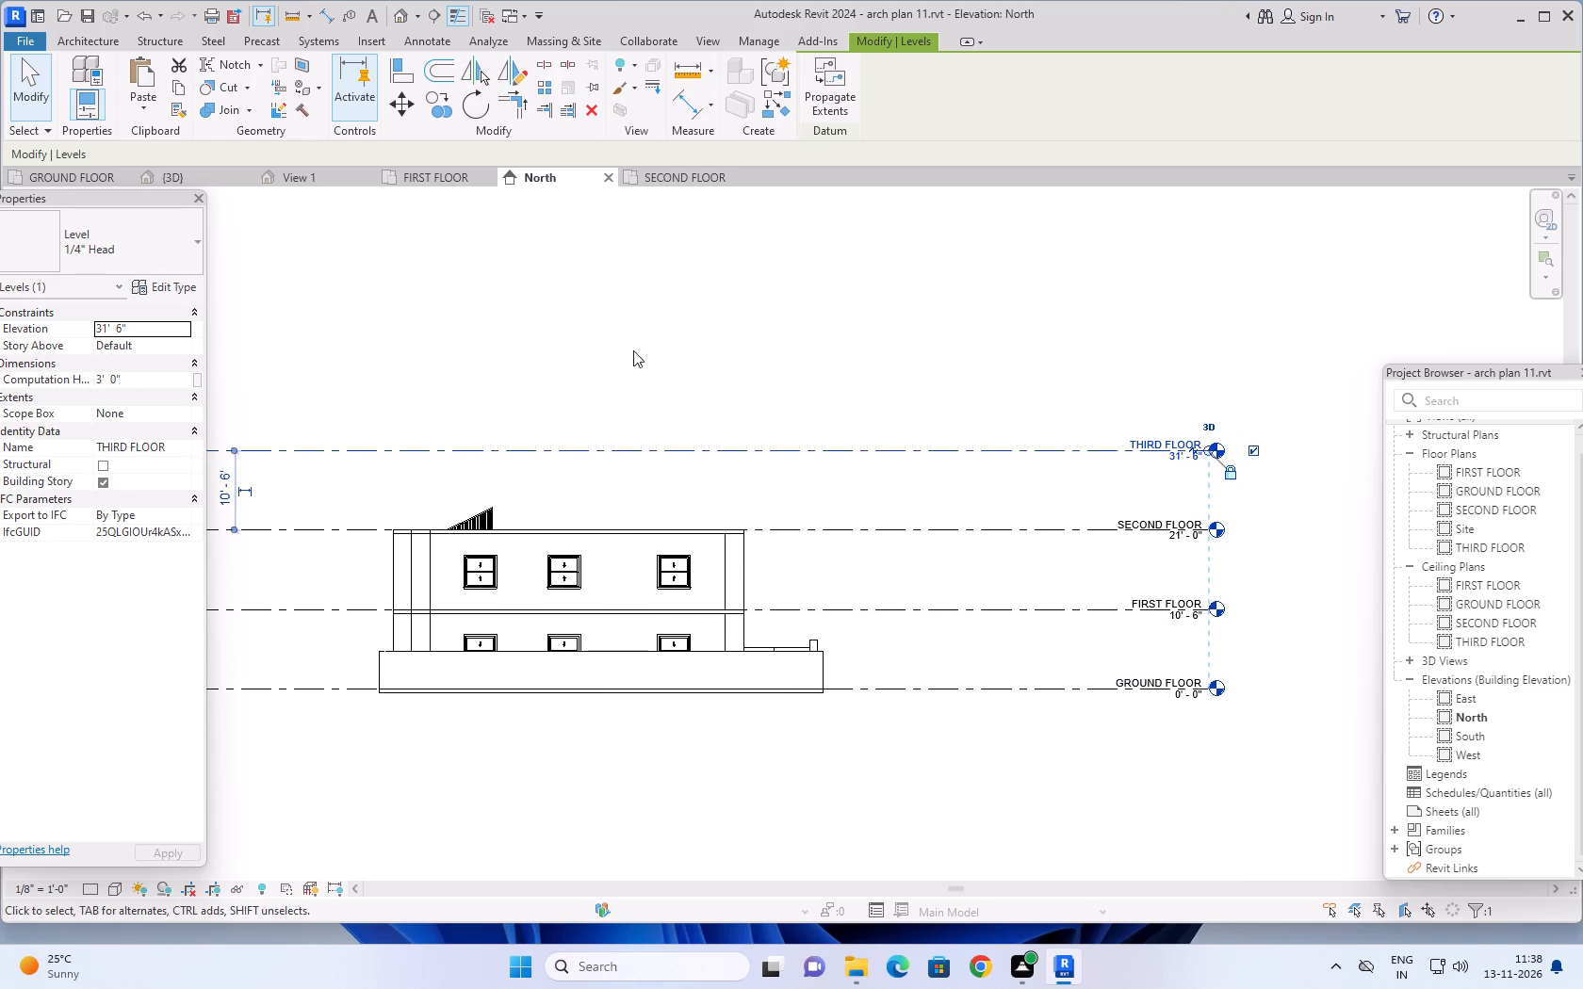
{"action": "left_click", "coordinate": [91, 39]}
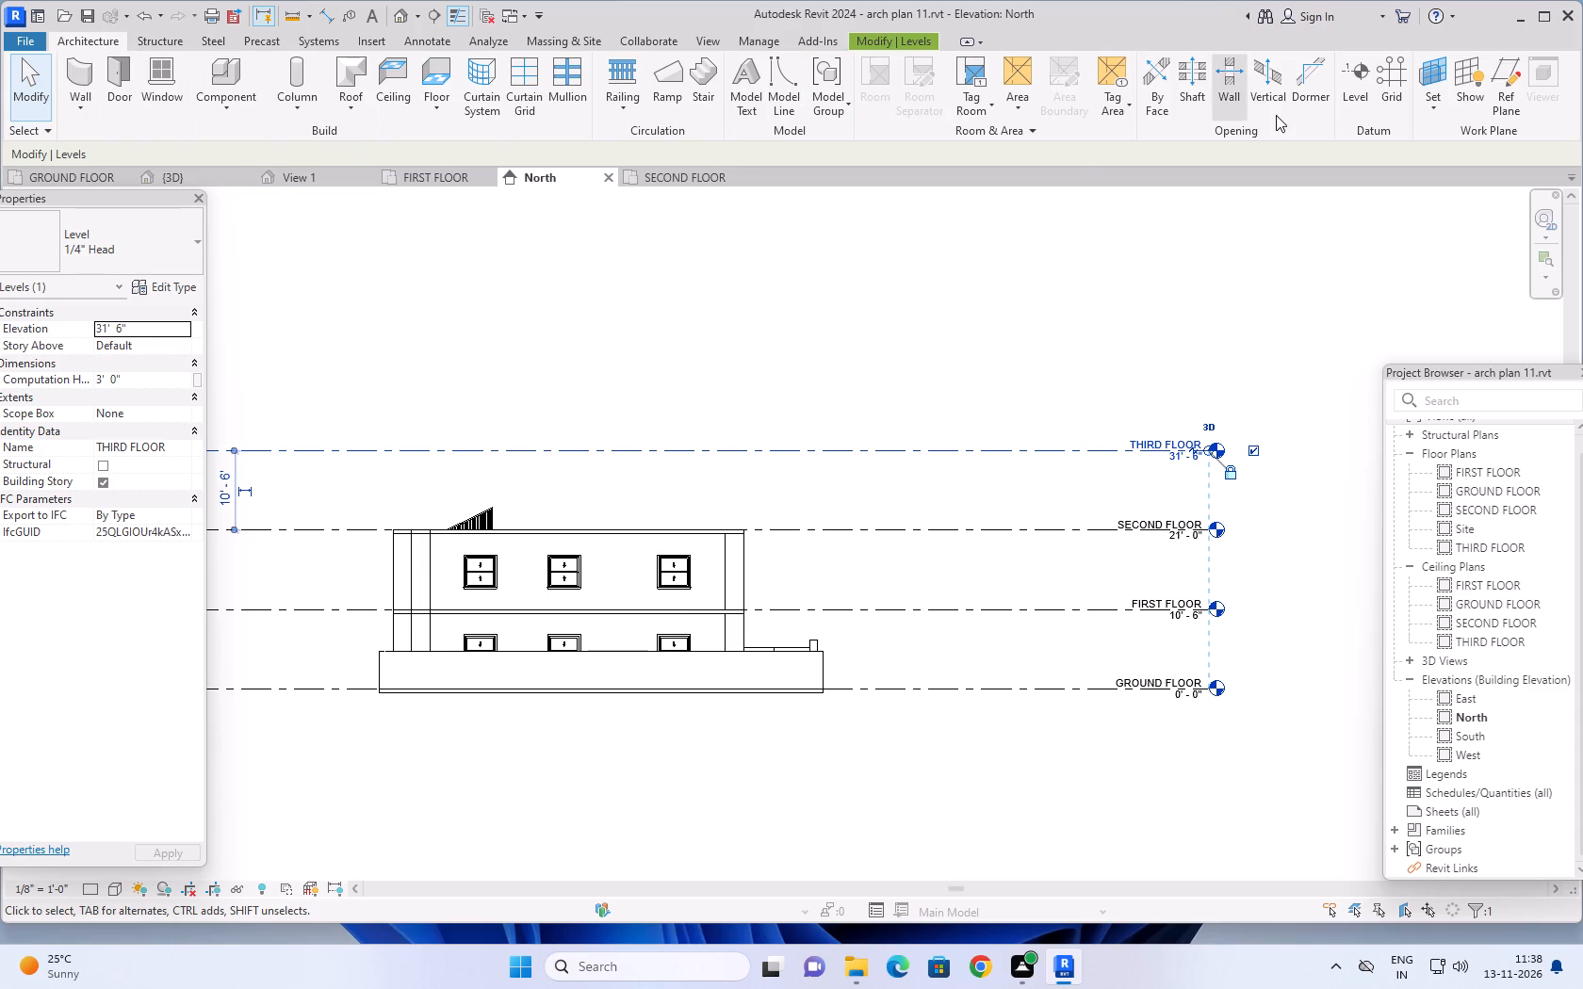
{"action": "left_click", "coordinate": [1351, 68]}
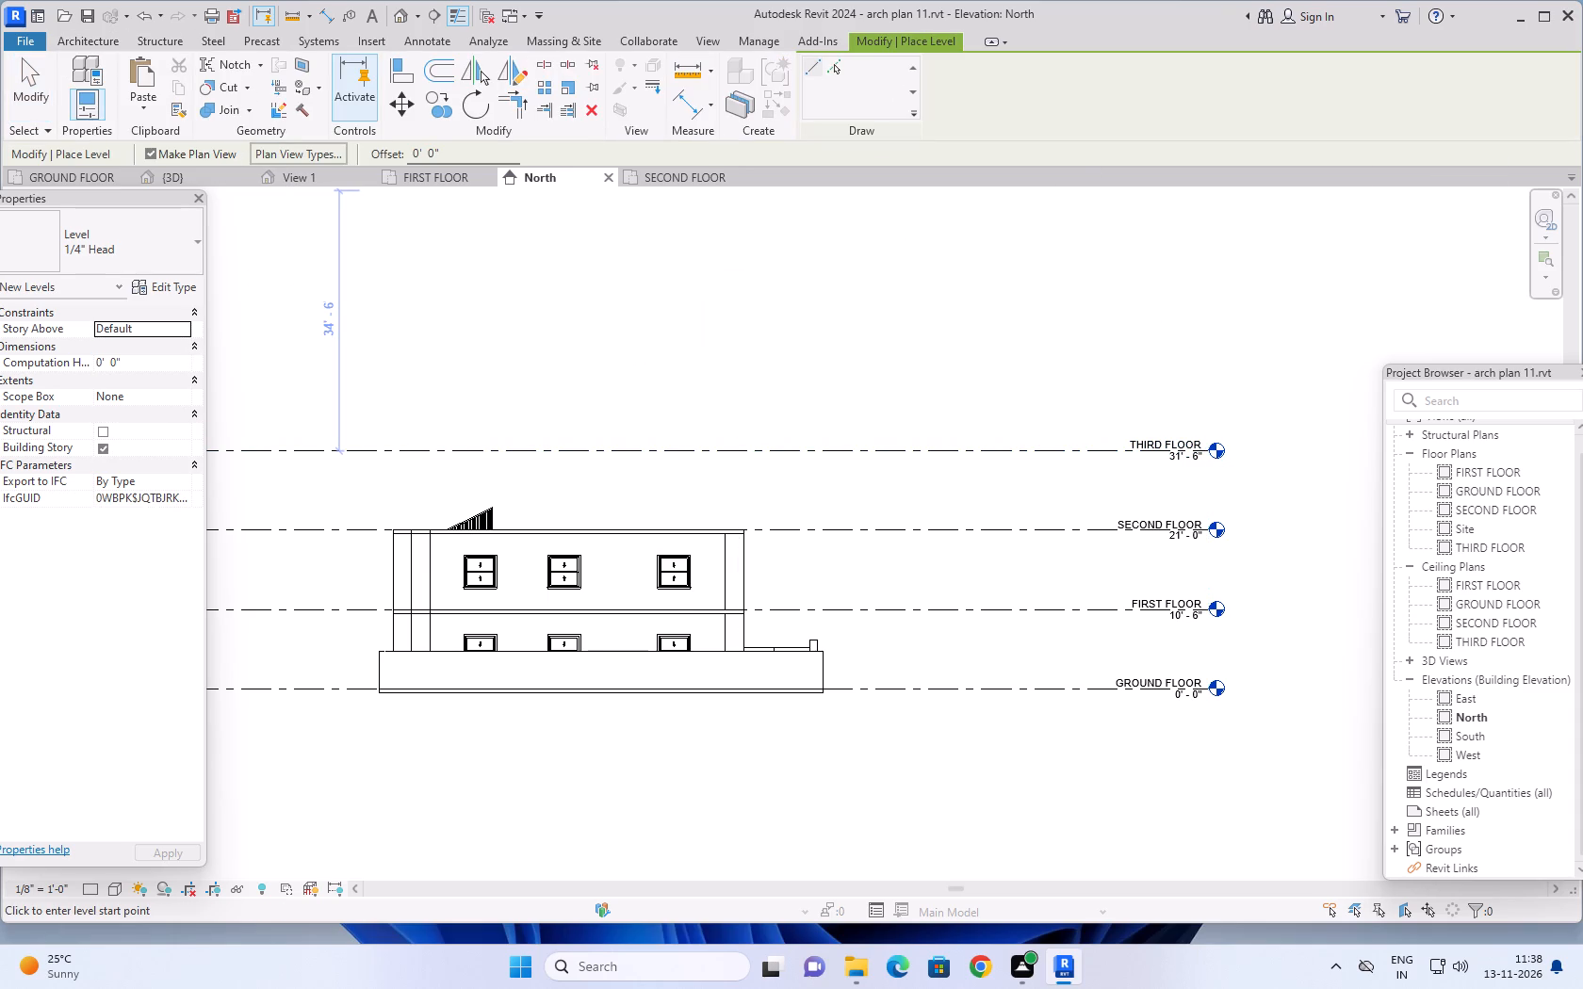
{"action": "left_click_drag", "start_coordinate": [451, 149], "coordinate": [404, 155]}
{"action": "type", "text": "10"}
{"action": "key", "text": "apostrophe"}
{"action": "key", "text": "6"}
{"action": "key", "text": "shift+quotedbl"}
{"action": "key", "text": "Return"}
{"action": "left_click", "coordinate": [835, 60]}
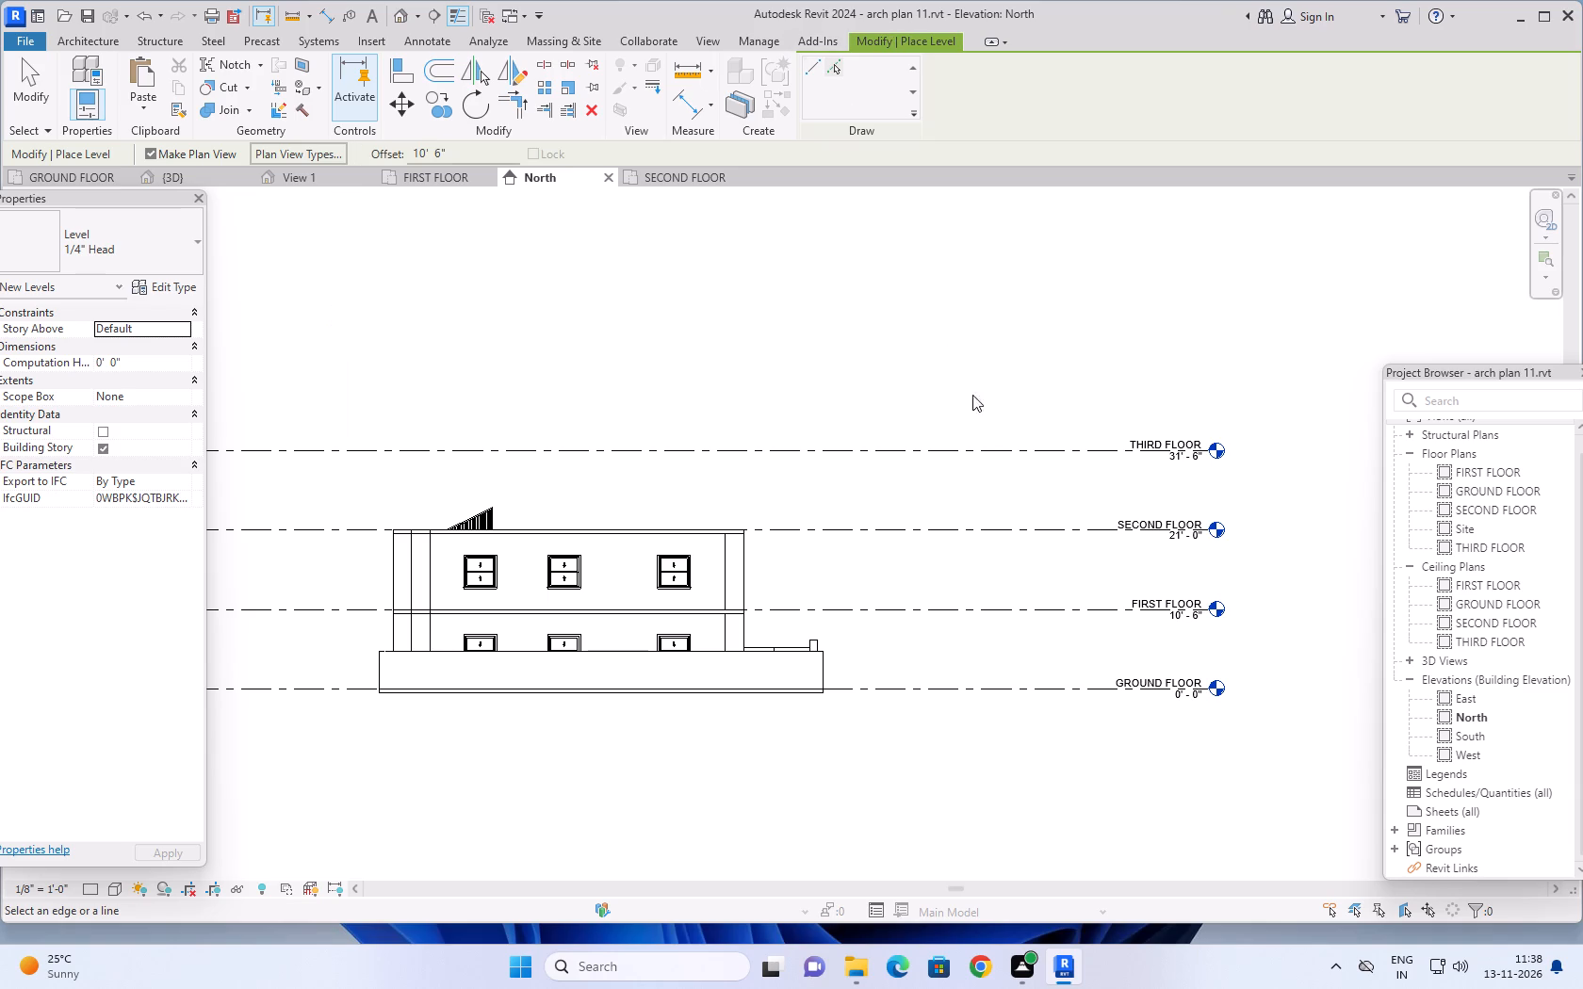
{"action": "left_click", "coordinate": [988, 447]}
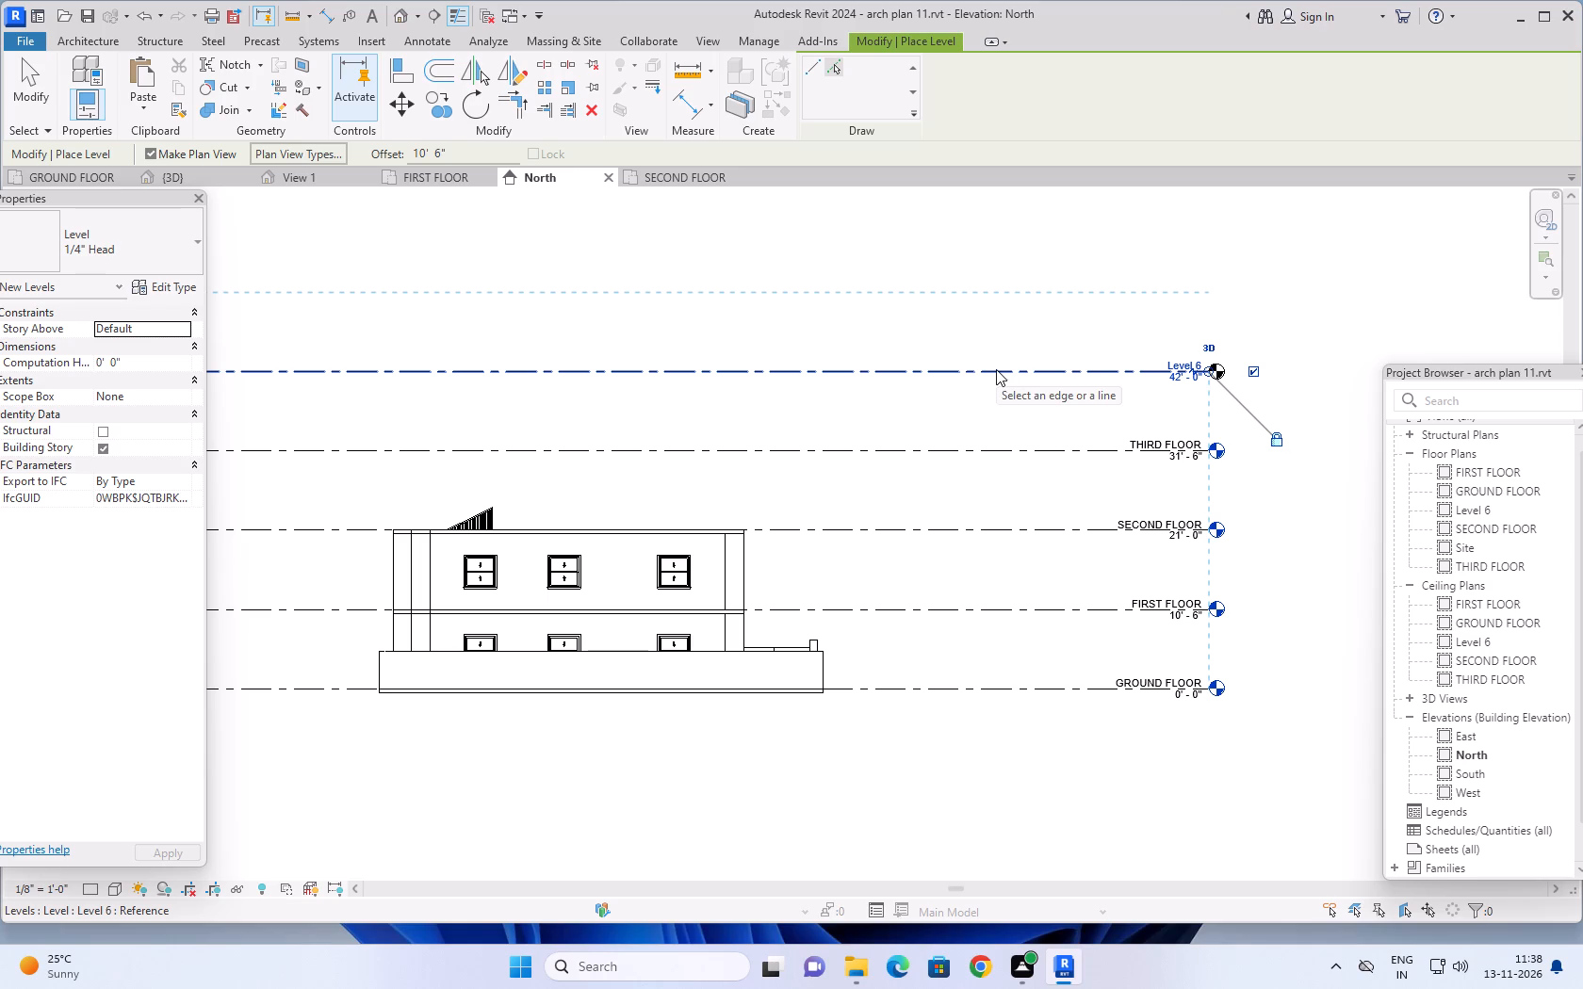
{"action": "left_click", "coordinate": [996, 369]}
{"action": "scroll", "coordinate": [998, 395], "scroll_direction": "down", "scroll_amount": 4}
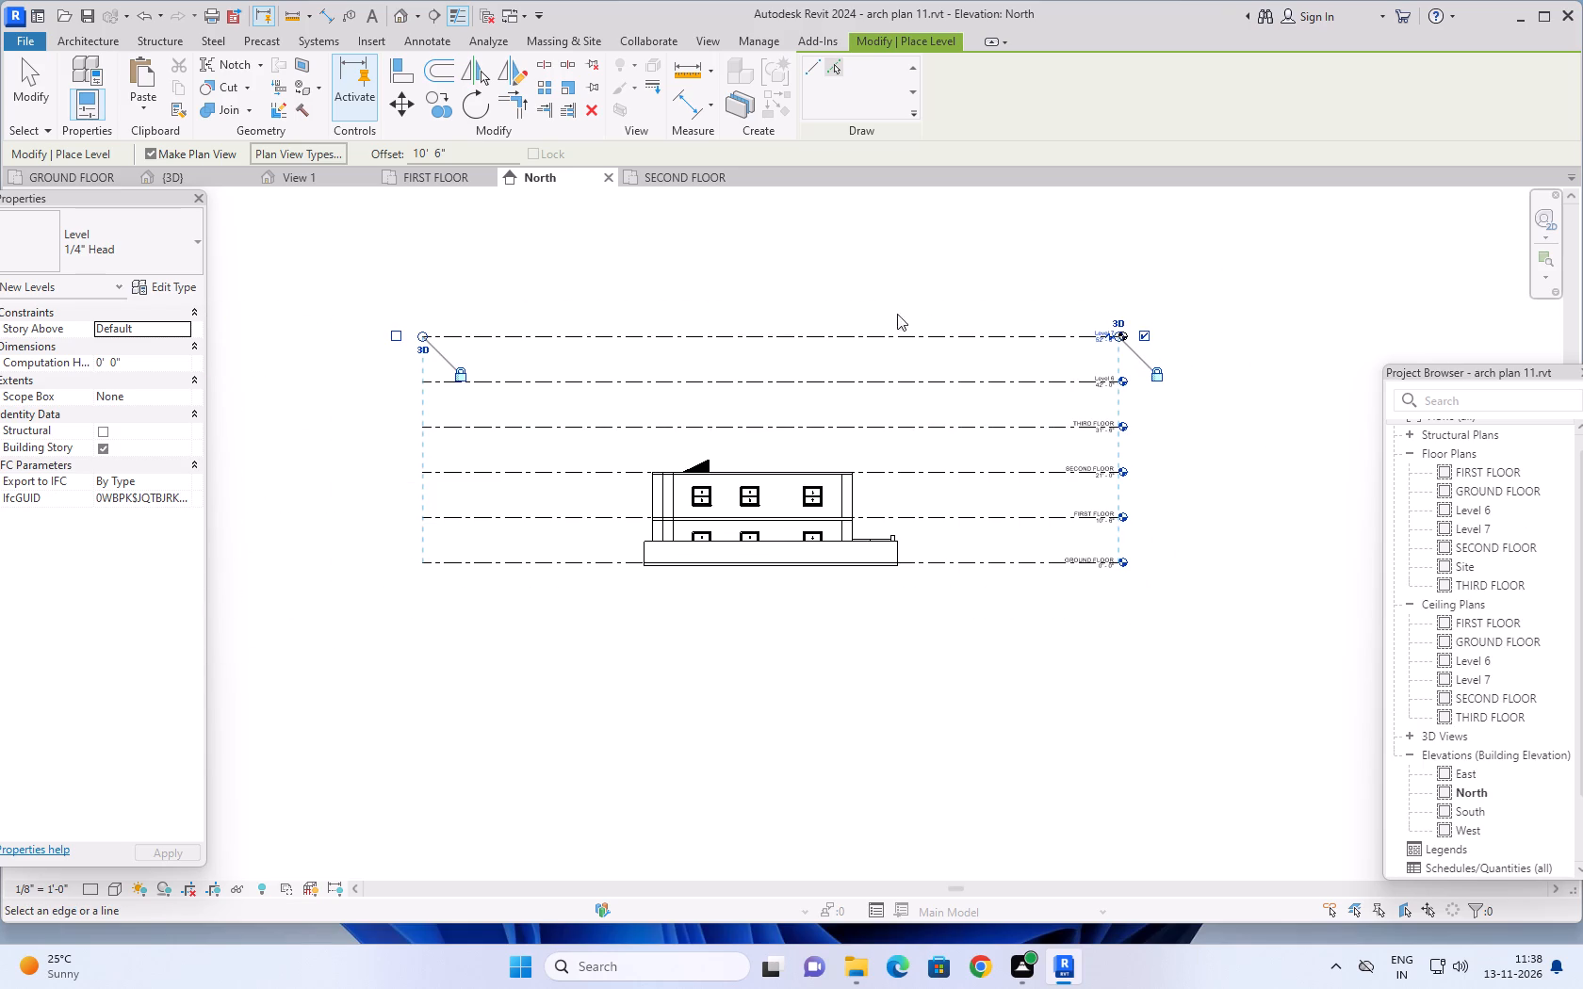
{"action": "key", "text": "Escape"}
{"action": "key", "text": "Escape"}
{"action": "key", "text": "Escape"}
Rename Level 6, directly above THIRD FLOOR, as FOURTH FLOOR.
{"action": "middle_click_drag", "start_coordinate": [1189, 354], "coordinate": [1143, 389]}
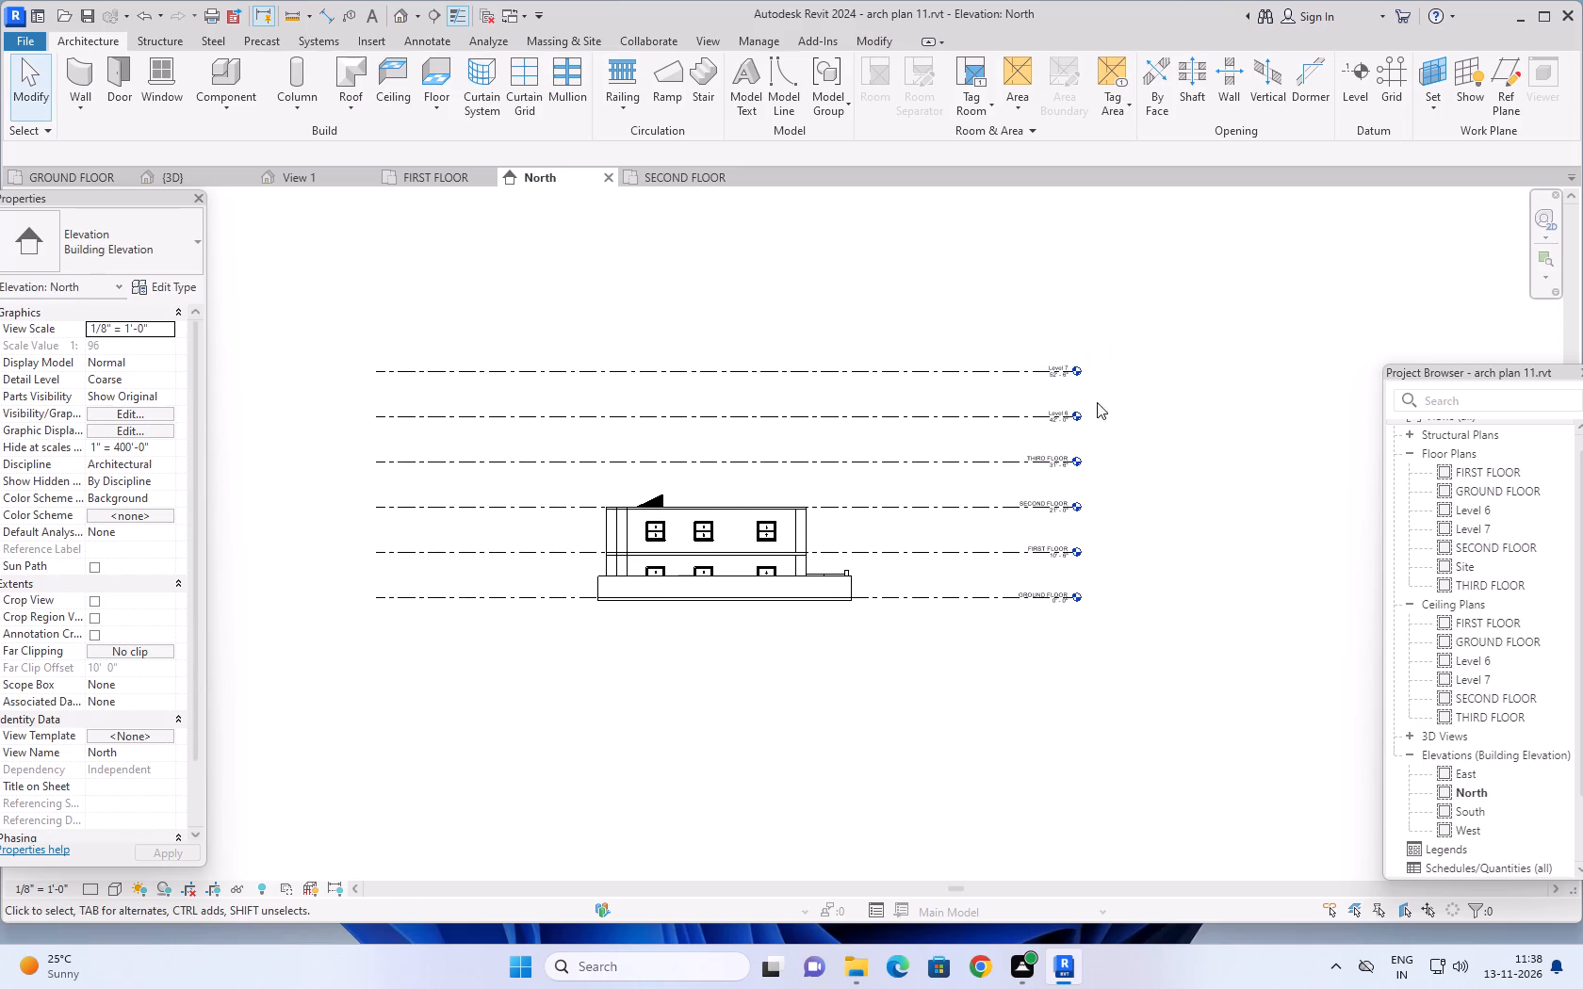
{"action": "scroll", "coordinate": [1087, 405], "scroll_direction": "up", "scroll_amount": 5}
{"action": "key", "text": "Escape"}
{"action": "key", "text": "Escape"}
{"action": "key", "text": "Escape"}
{"action": "scroll", "coordinate": [1009, 413], "scroll_direction": "up", "scroll_amount": 6}
{"action": "left_click", "coordinate": [1051, 426]}
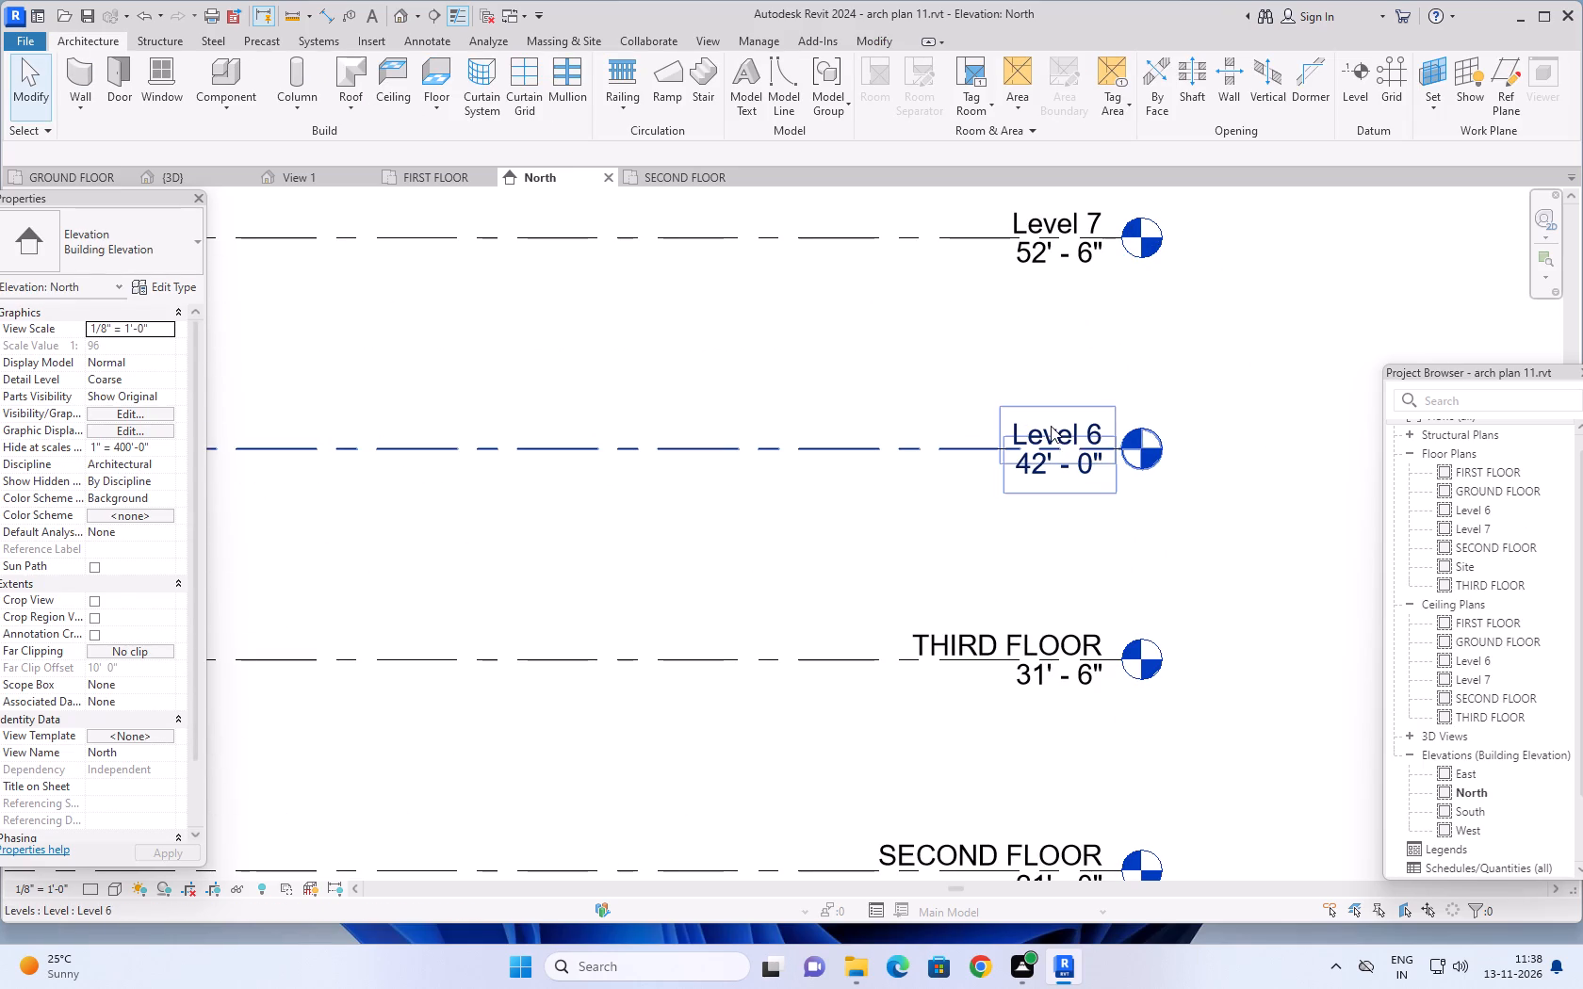
{"action": "left_click", "coordinate": [1051, 426]}
{"action": "type", "text": "FO"}
{"action": "type", "text": "URTH"}
{"action": "key", "text": "space"}
{"action": "type", "text": "FLOOR"}
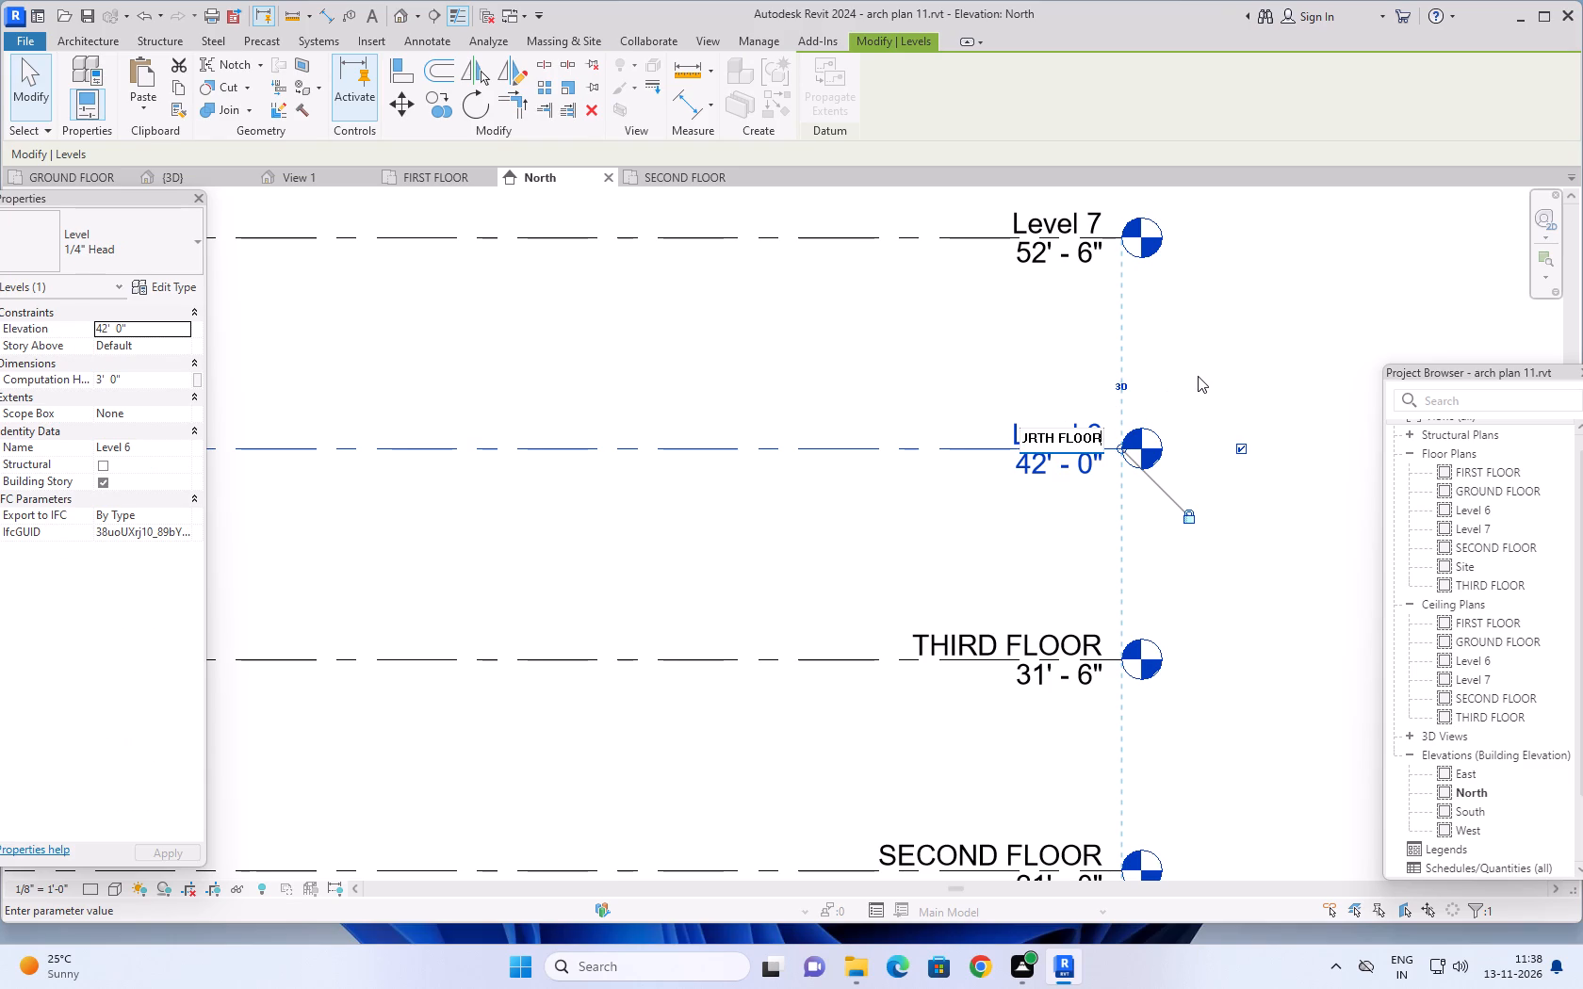
{"action": "left_click", "coordinate": [1198, 376]}
Rename the topmost level, Level 7, as ROOF.
{"action": "scroll", "coordinate": [1201, 349], "scroll_direction": "down", "scroll_amount": 3}
{"action": "middle_click_drag", "start_coordinate": [1218, 334], "coordinate": [1155, 549]}
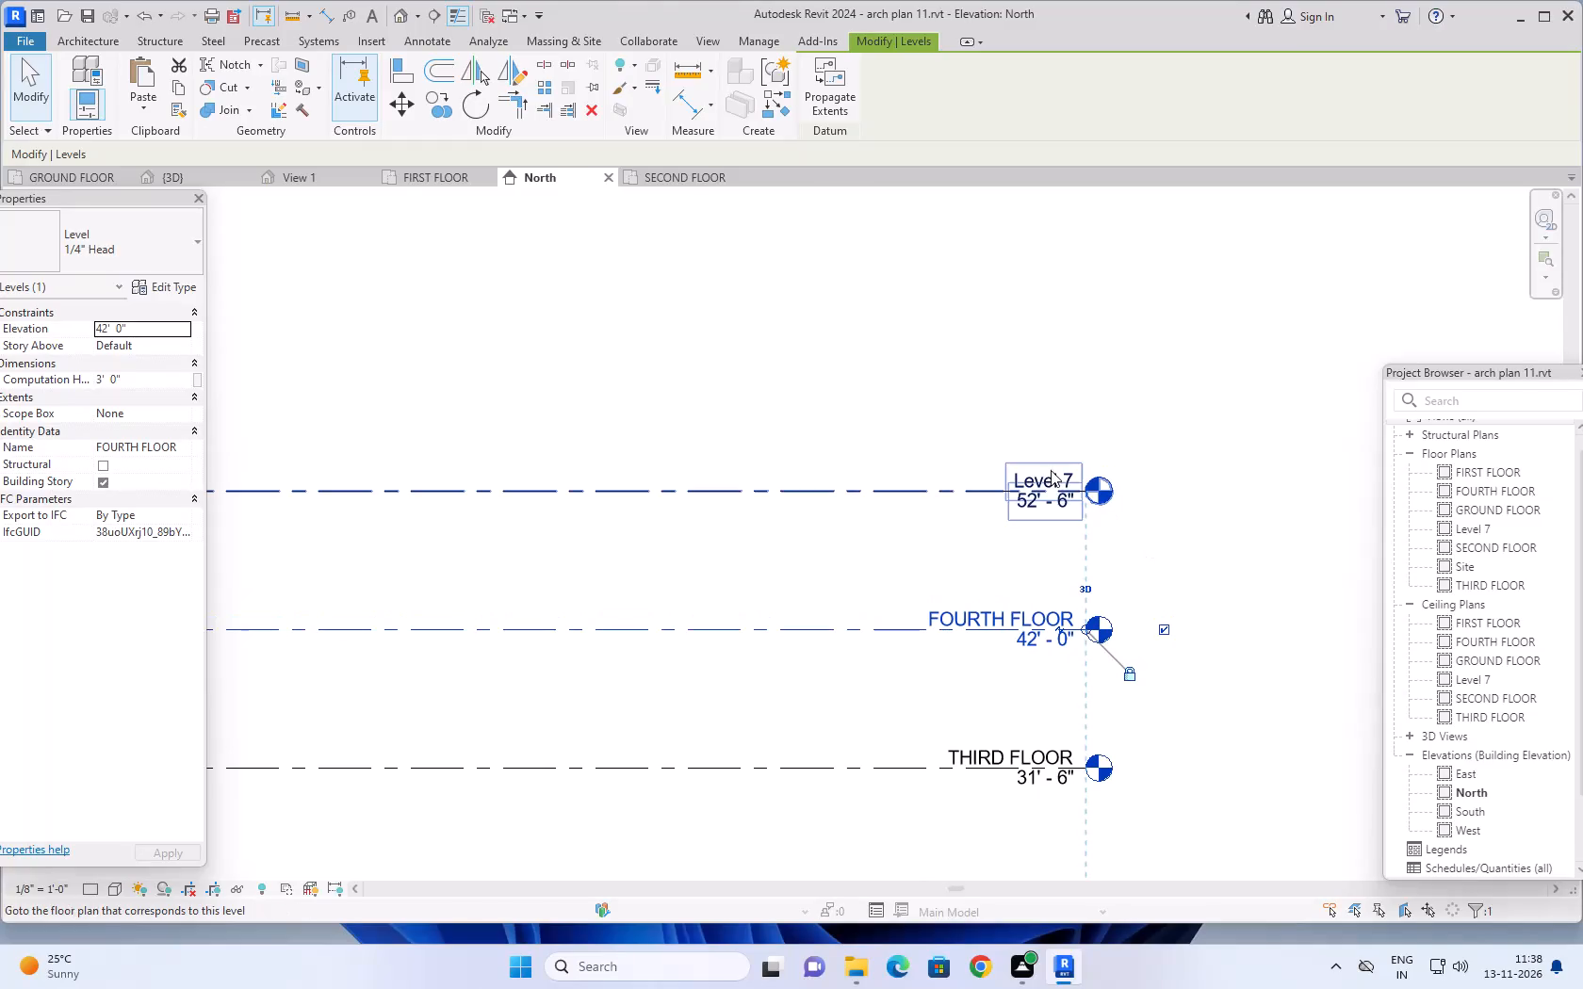
{"action": "double_click", "coordinate": [1048, 470]}
{"action": "type", "text": "ROOF"}
{"action": "left_click", "coordinate": [1210, 402]}
{"action": "scroll", "coordinate": [1165, 431], "scroll_direction": "down", "scroll_amount": 6}
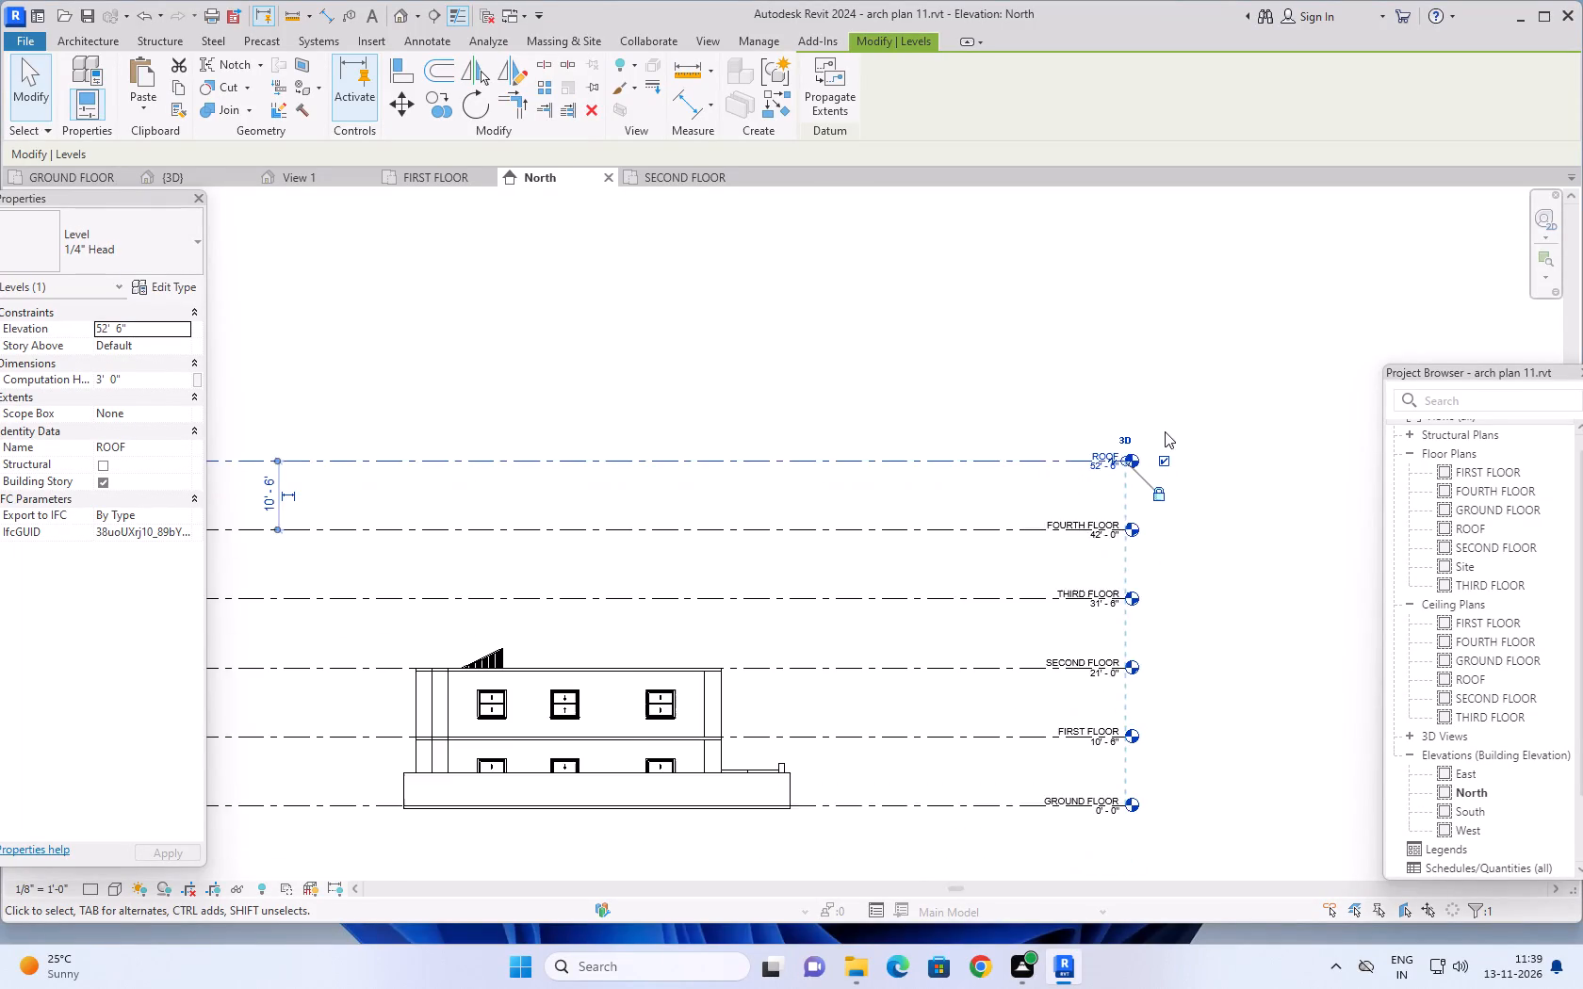
{"action": "scroll", "coordinate": [1165, 431], "scroll_direction": "up", "scroll_amount": 1}
{"action": "scroll", "coordinate": [1165, 433], "scroll_direction": "down", "scroll_amount": 4}
{"action": "key", "text": "Escape"}
{"action": "key", "text": "Escape"}
{"action": "key", "text": "Escape"}
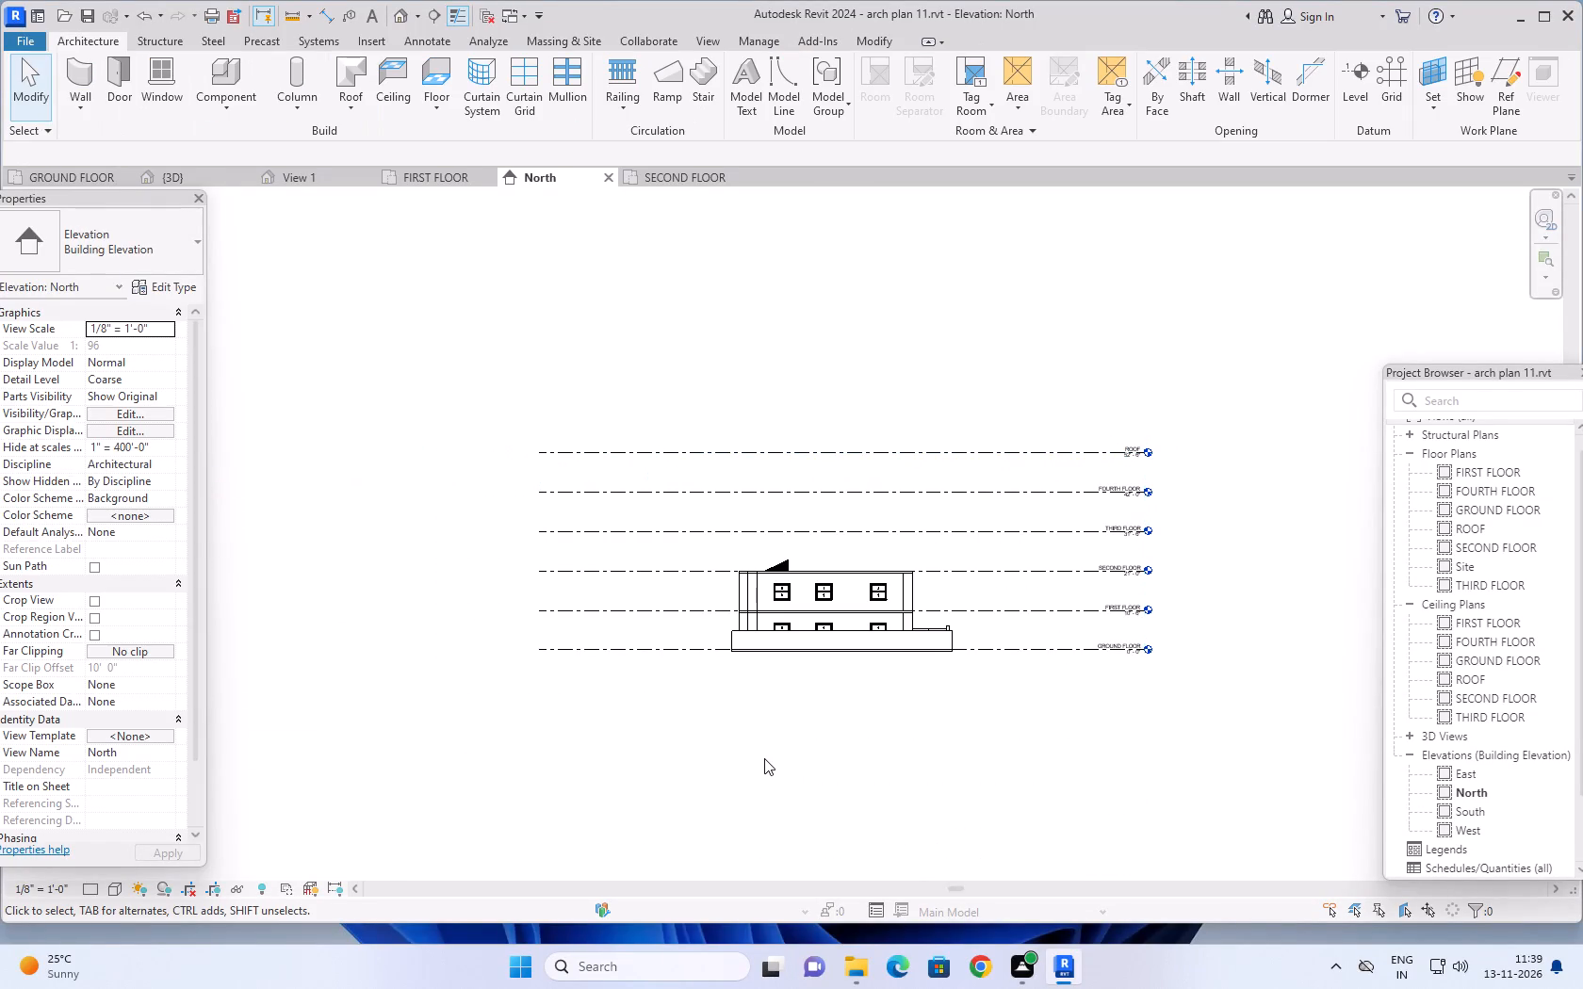
Examine the building's existing storeys against the level lines from GROUND FLOOR up to ROOF in the North elevation.
{"action": "scroll", "coordinate": [782, 708], "scroll_direction": "up", "scroll_amount": 4}
{"action": "middle_click_drag", "start_coordinate": [853, 694], "coordinate": [805, 768]}
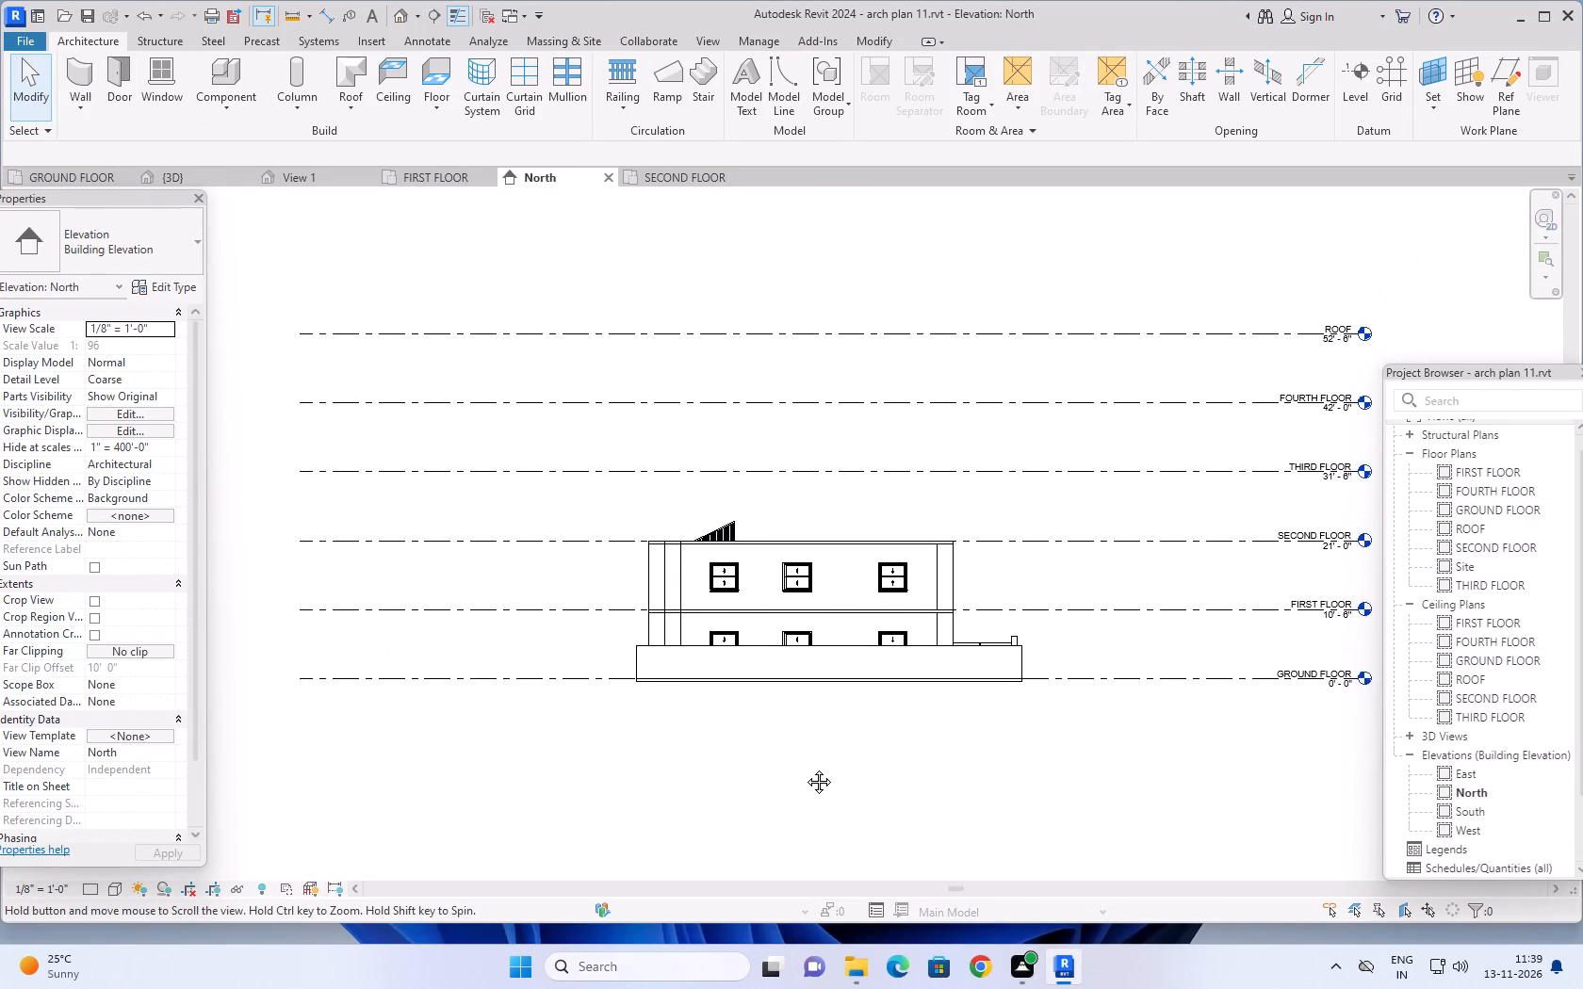
{"action": "middle_click_drag", "start_coordinate": [805, 768], "coordinate": [778, 772]}
{"action": "scroll", "coordinate": [835, 740], "scroll_direction": "down", "scroll_amount": 3}
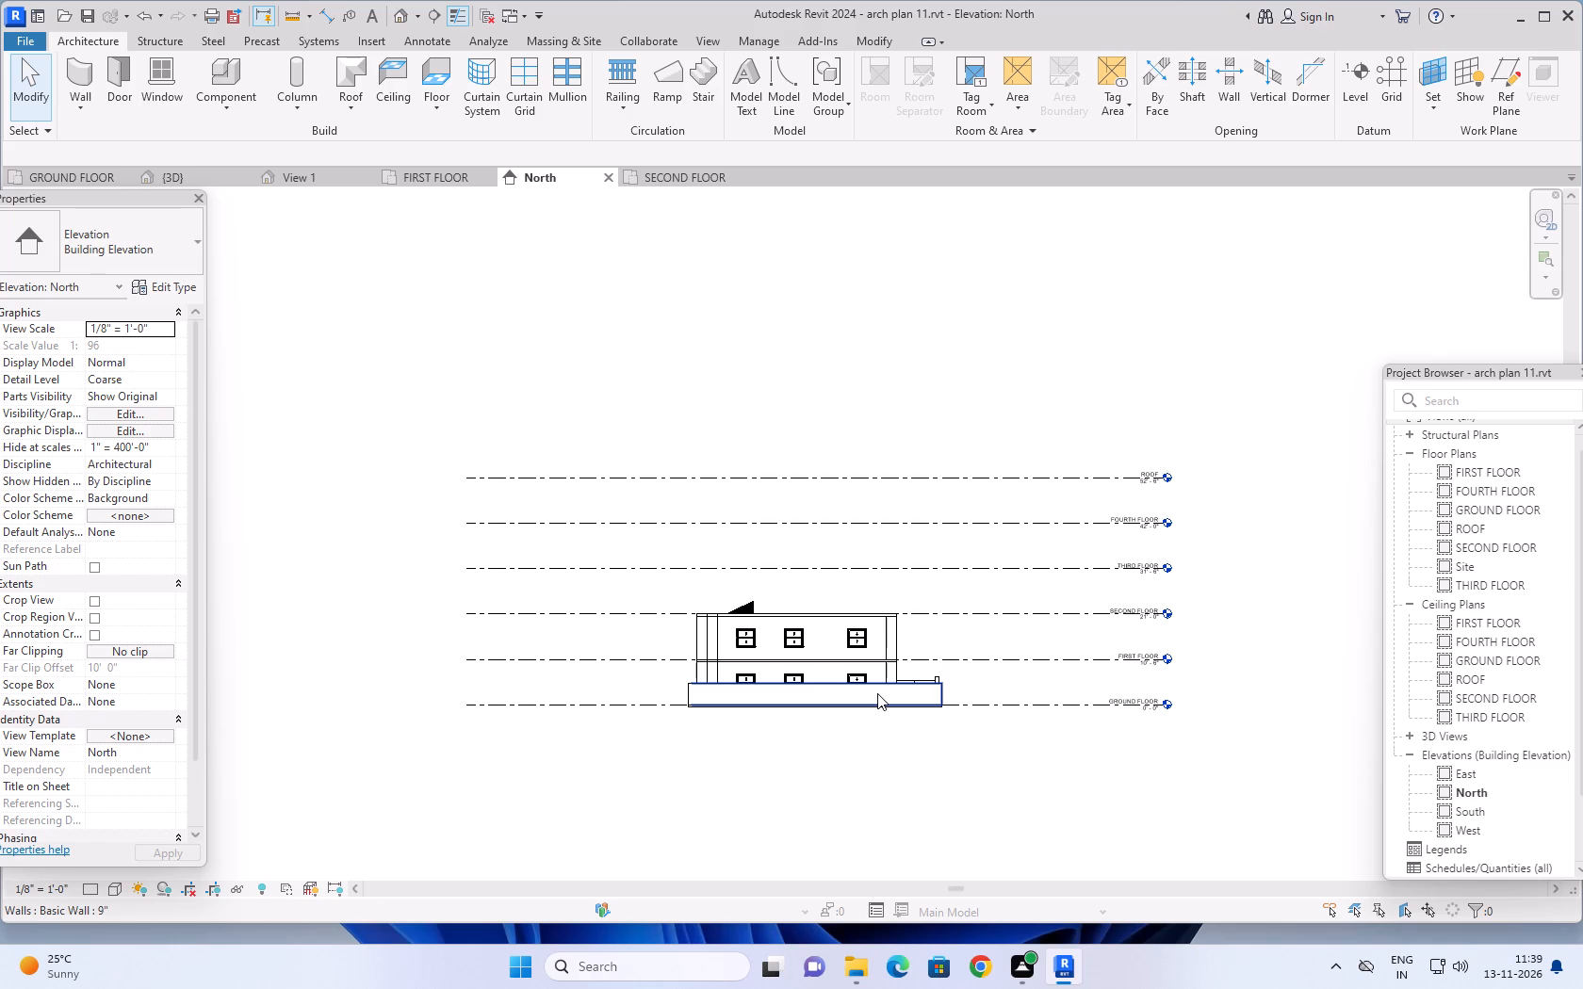
{"action": "scroll", "coordinate": [807, 756], "scroll_direction": "up", "scroll_amount": 1}
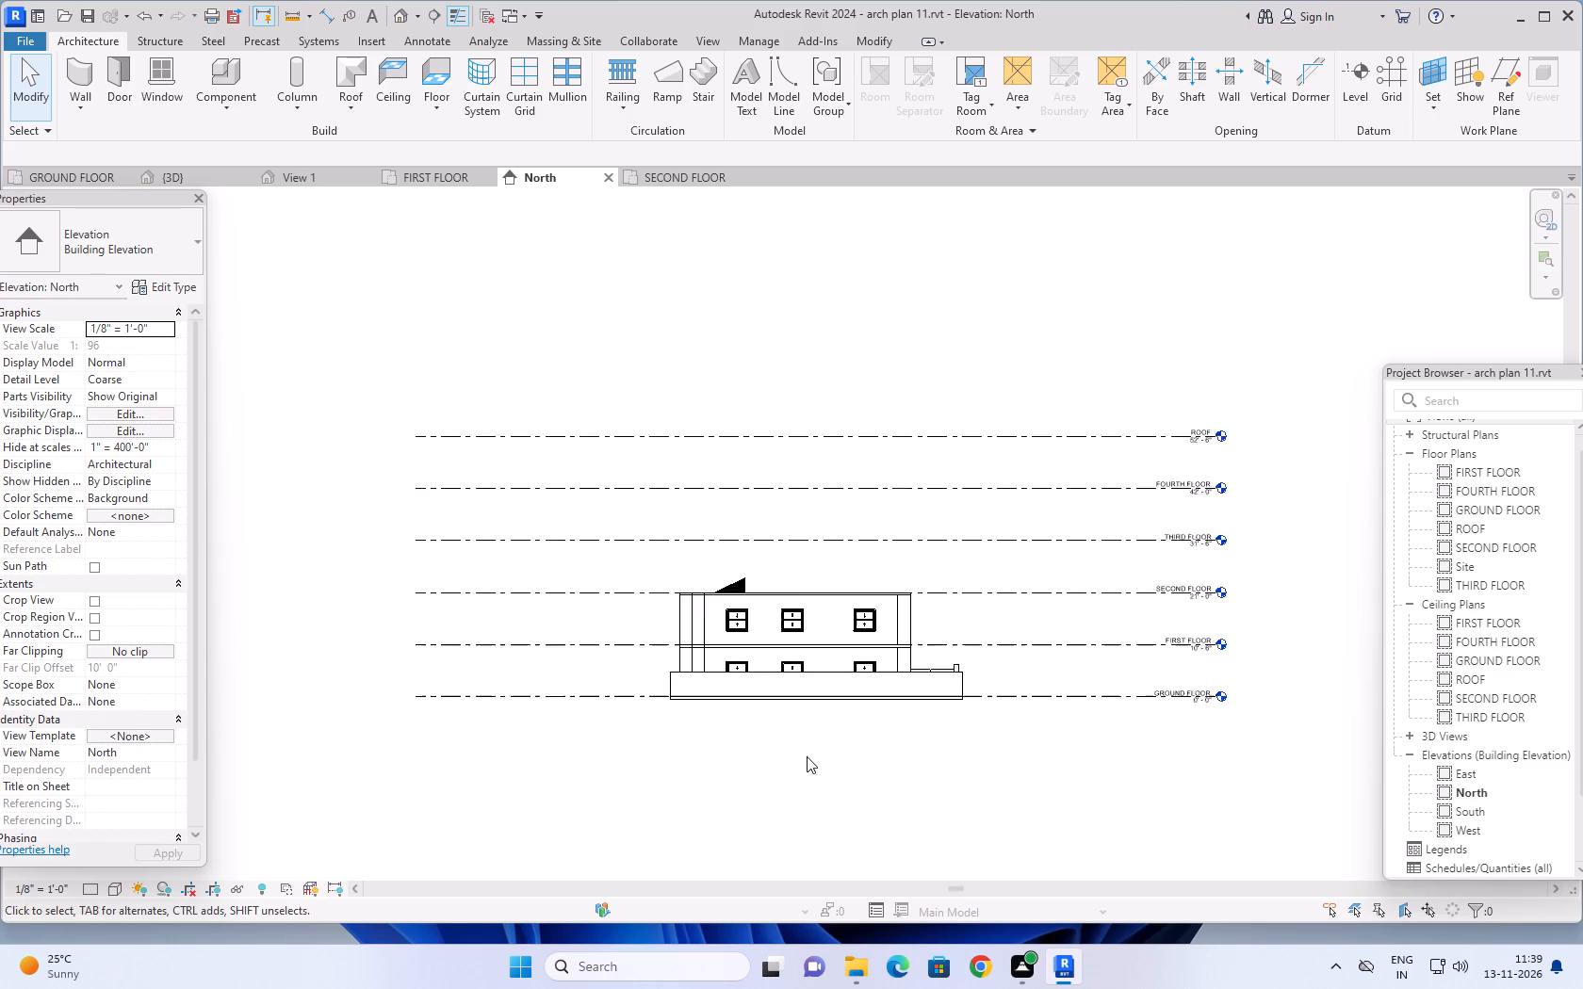
{"action": "scroll", "coordinate": [807, 756], "scroll_direction": "up", "scroll_amount": 1}
{"action": "middle_click_drag", "start_coordinate": [829, 748], "coordinate": [949, 817]}
{"action": "key", "text": "Escape"}
{"action": "key", "text": "Escape"}
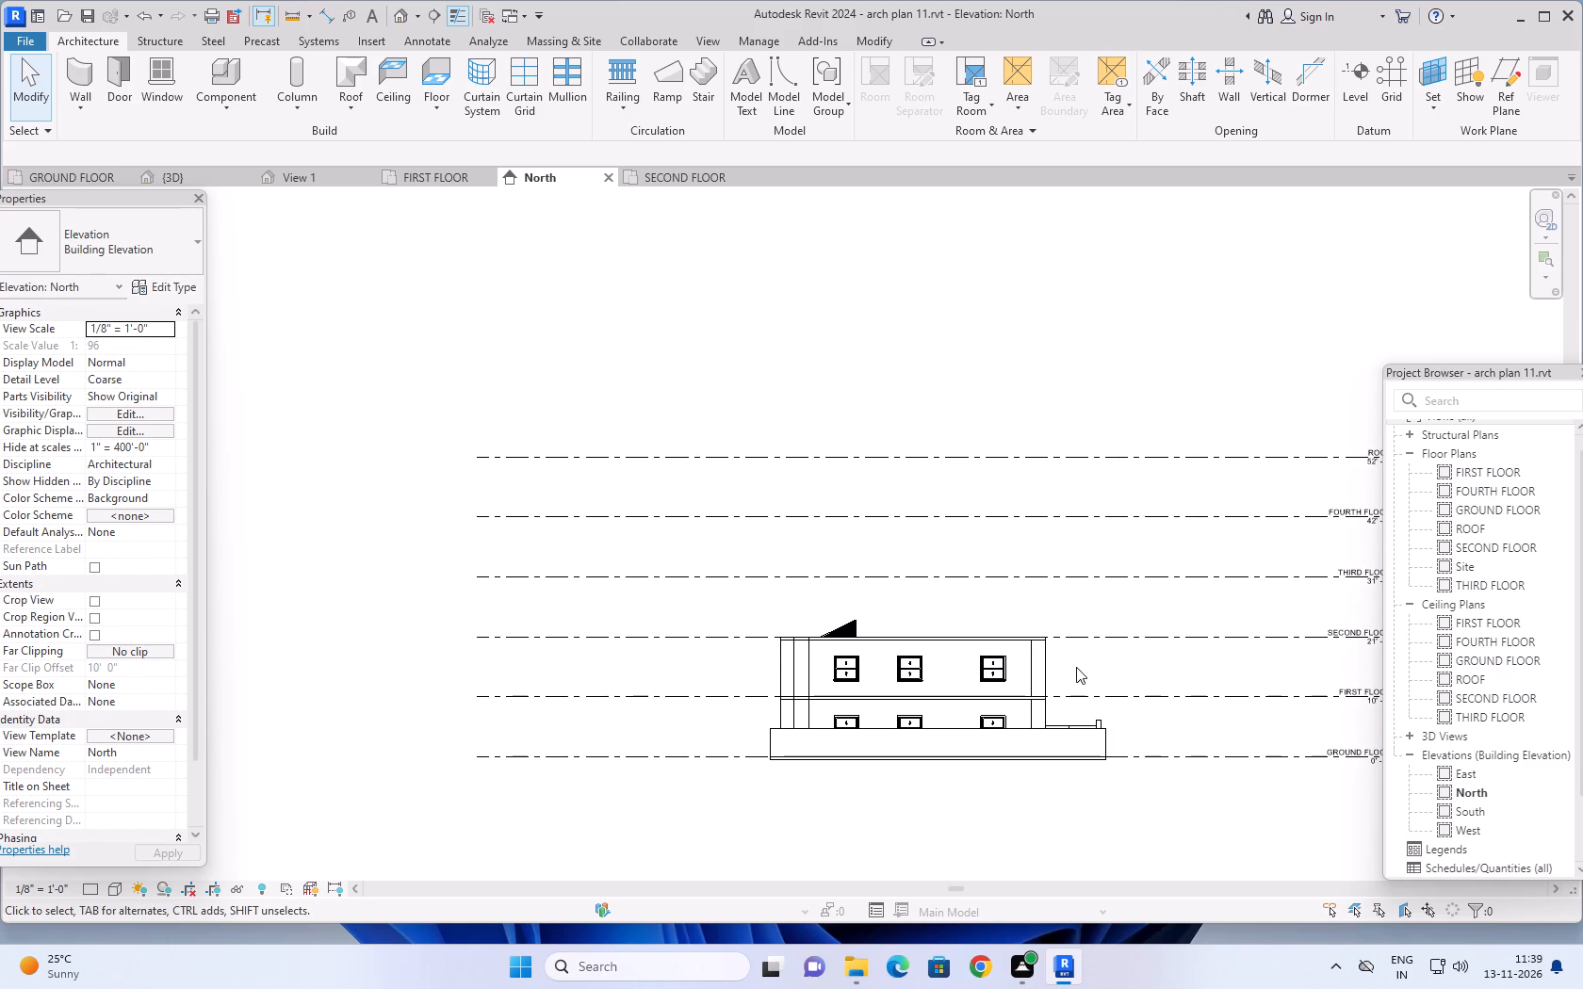
{"action": "scroll", "coordinate": [1082, 662], "scroll_direction": "up", "scroll_amount": 1}
{"action": "middle_click_drag", "start_coordinate": [1082, 662], "coordinate": [1009, 608]}
{"action": "scroll", "coordinate": [1014, 605], "scroll_direction": "down", "scroll_amount": 2}
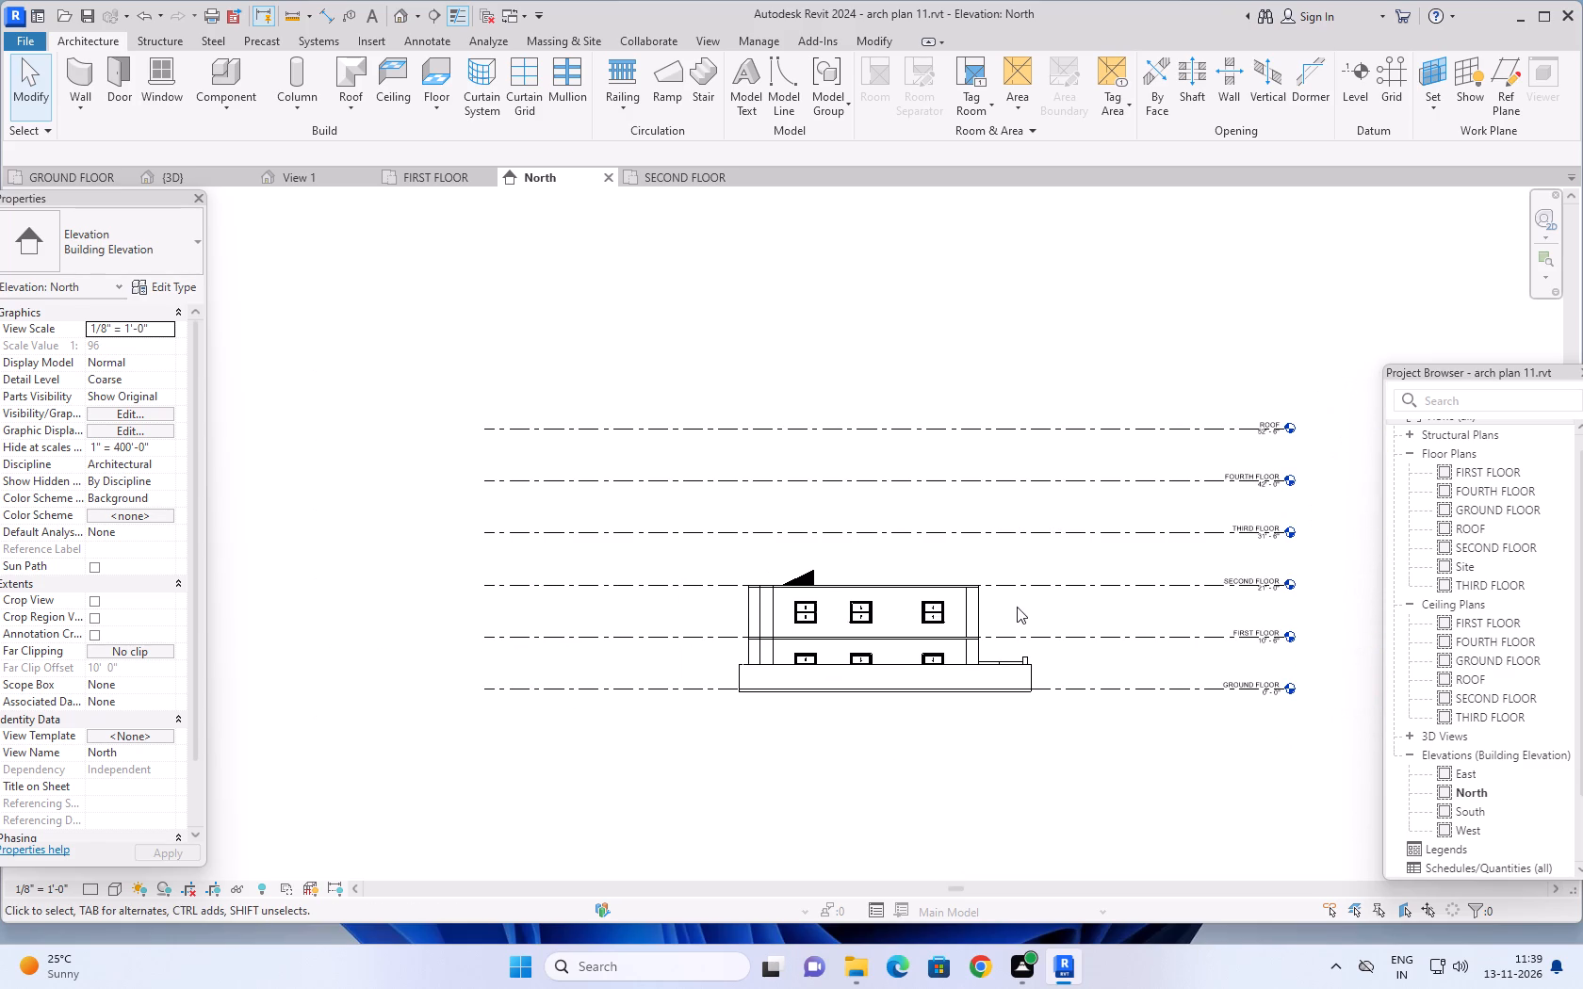
{"action": "middle_click_drag", "start_coordinate": [1019, 608], "coordinate": [1000, 603]}
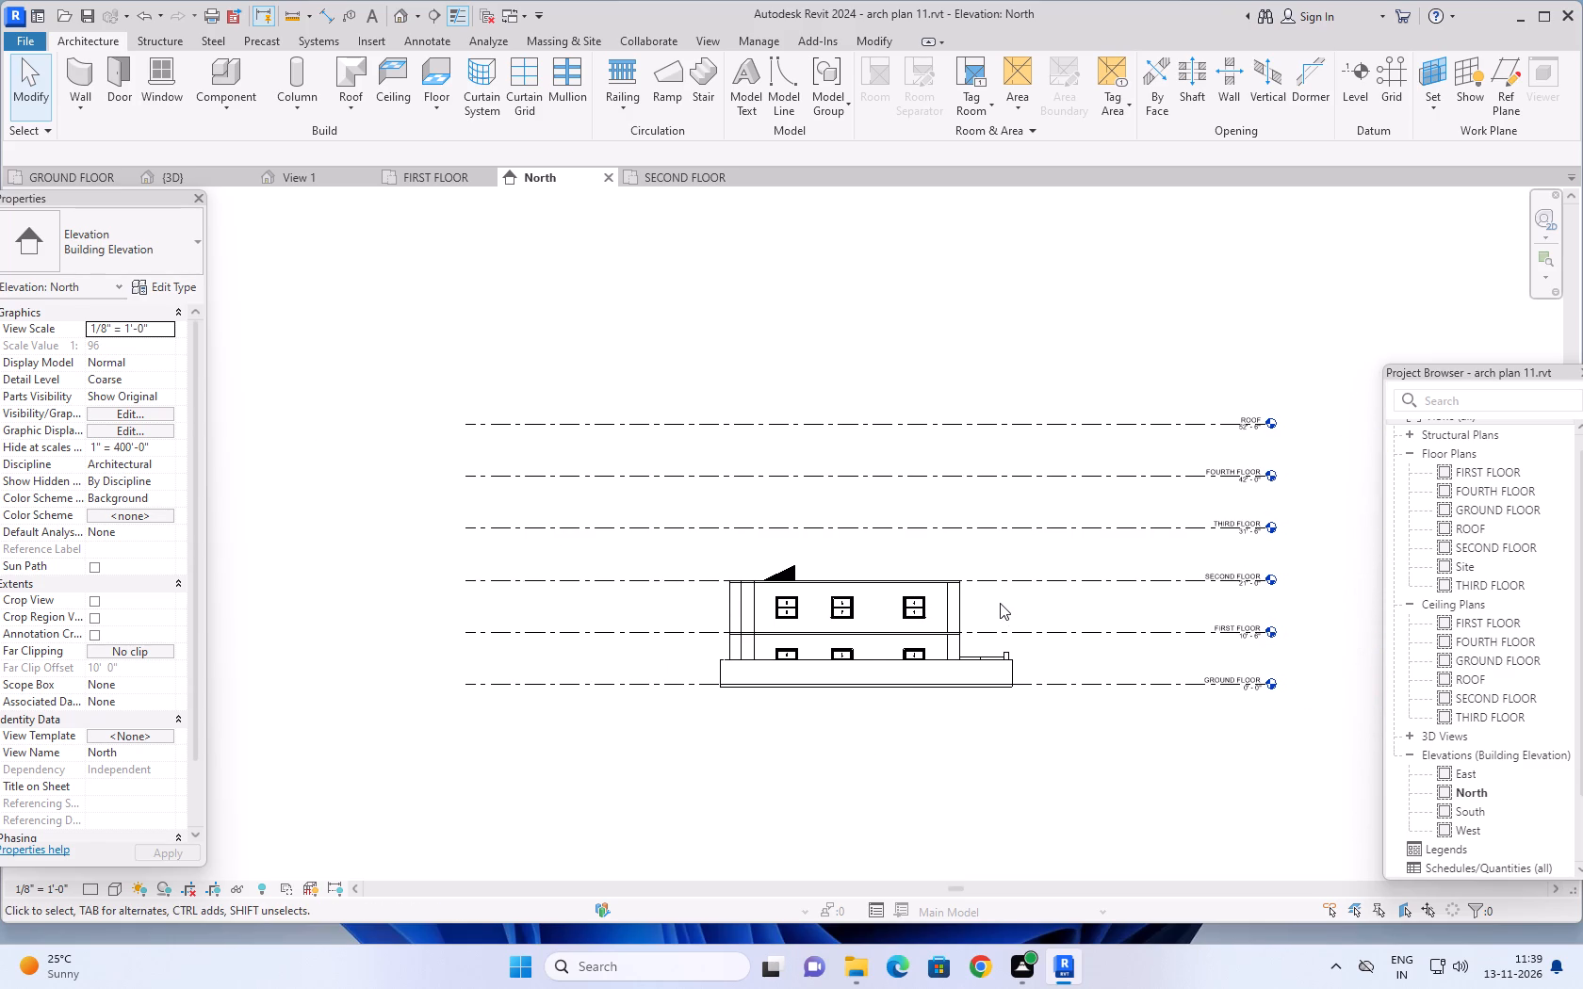
{"action": "scroll", "coordinate": [1000, 603], "scroll_direction": "up", "scroll_amount": 1}
{"action": "middle_click_drag", "start_coordinate": [999, 597], "coordinate": [1050, 612]}
{"action": "scroll", "coordinate": [1050, 612], "scroll_direction": "up", "scroll_amount": 3}
{"action": "middle_click_drag", "start_coordinate": [1050, 612], "coordinate": [1105, 606]}
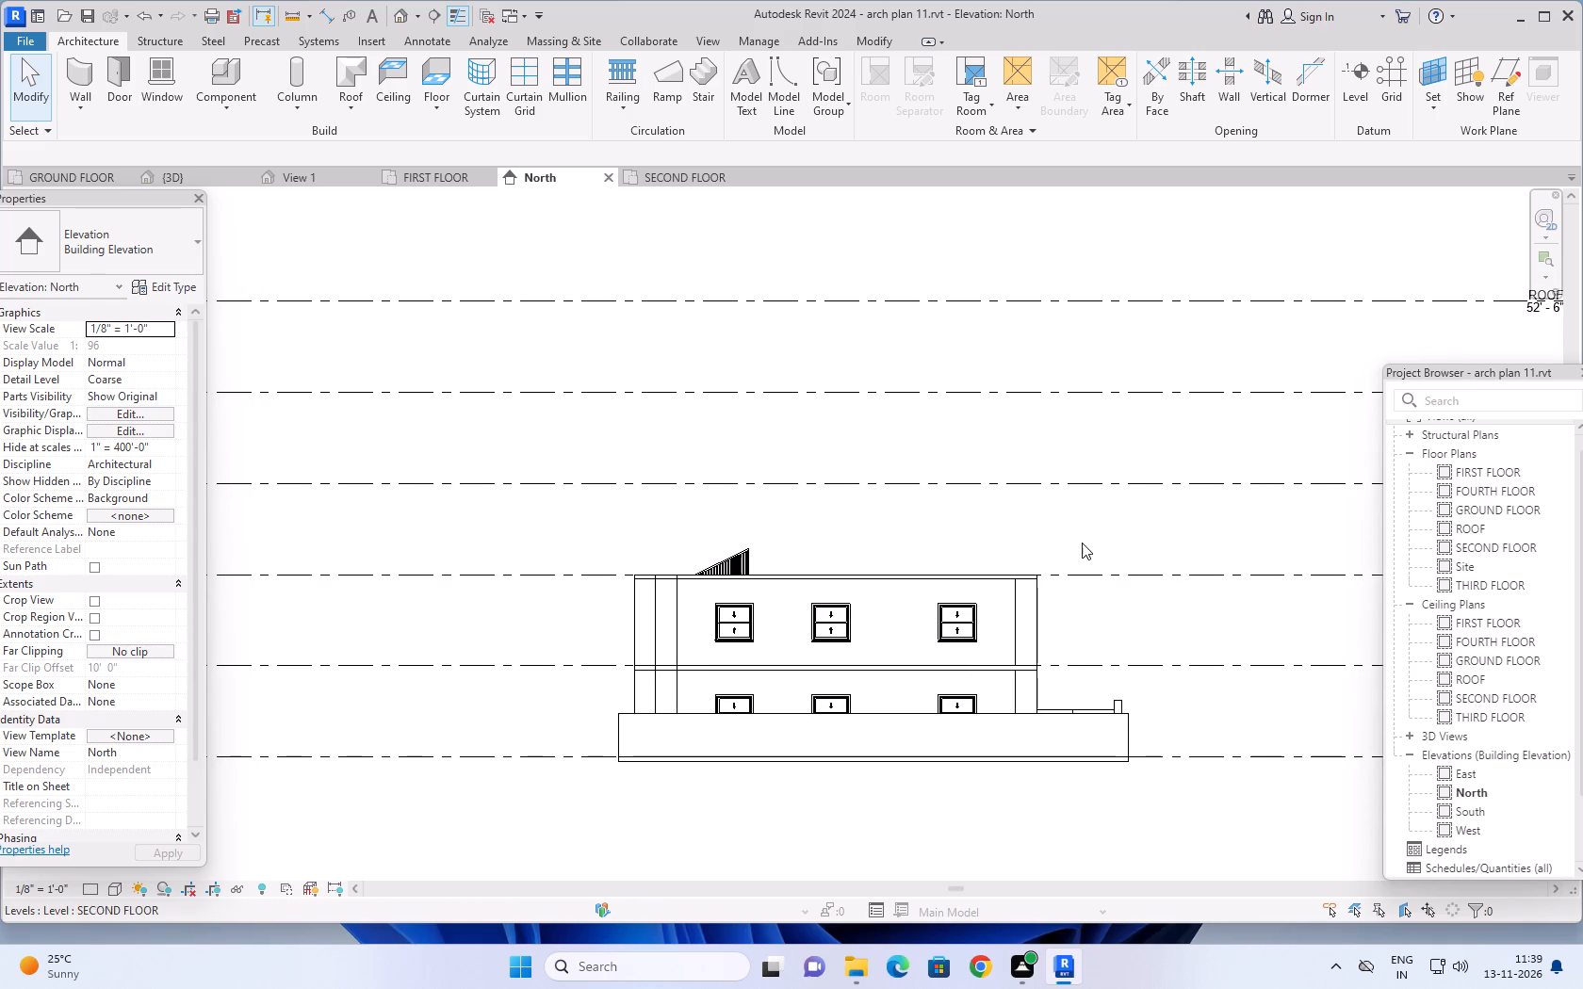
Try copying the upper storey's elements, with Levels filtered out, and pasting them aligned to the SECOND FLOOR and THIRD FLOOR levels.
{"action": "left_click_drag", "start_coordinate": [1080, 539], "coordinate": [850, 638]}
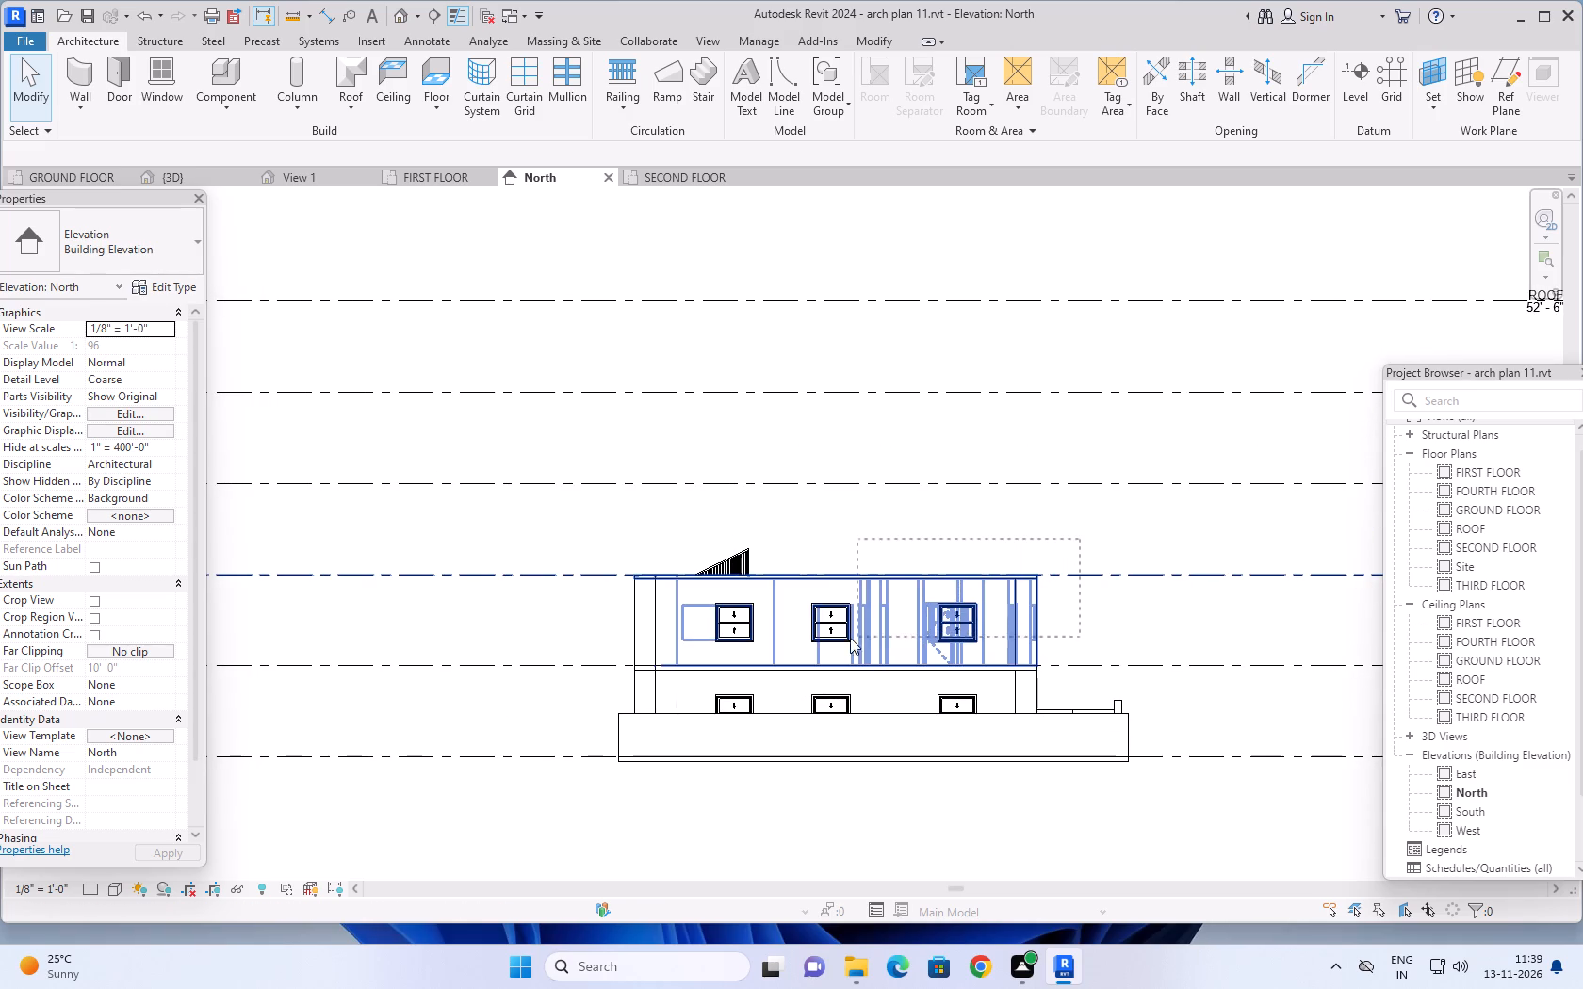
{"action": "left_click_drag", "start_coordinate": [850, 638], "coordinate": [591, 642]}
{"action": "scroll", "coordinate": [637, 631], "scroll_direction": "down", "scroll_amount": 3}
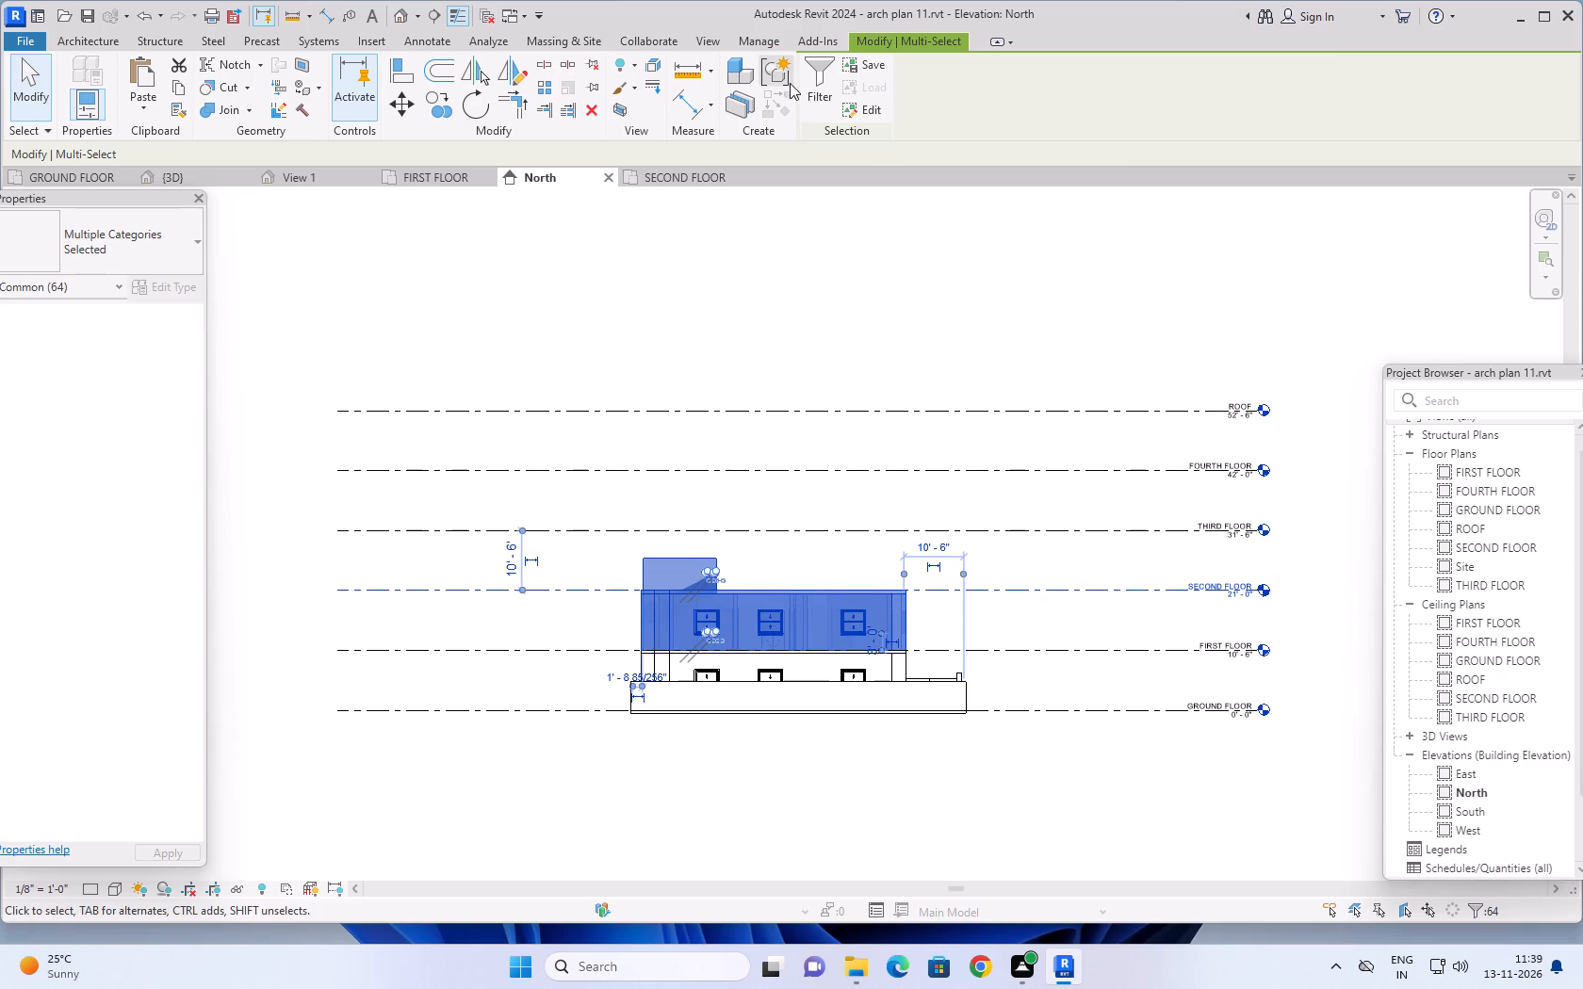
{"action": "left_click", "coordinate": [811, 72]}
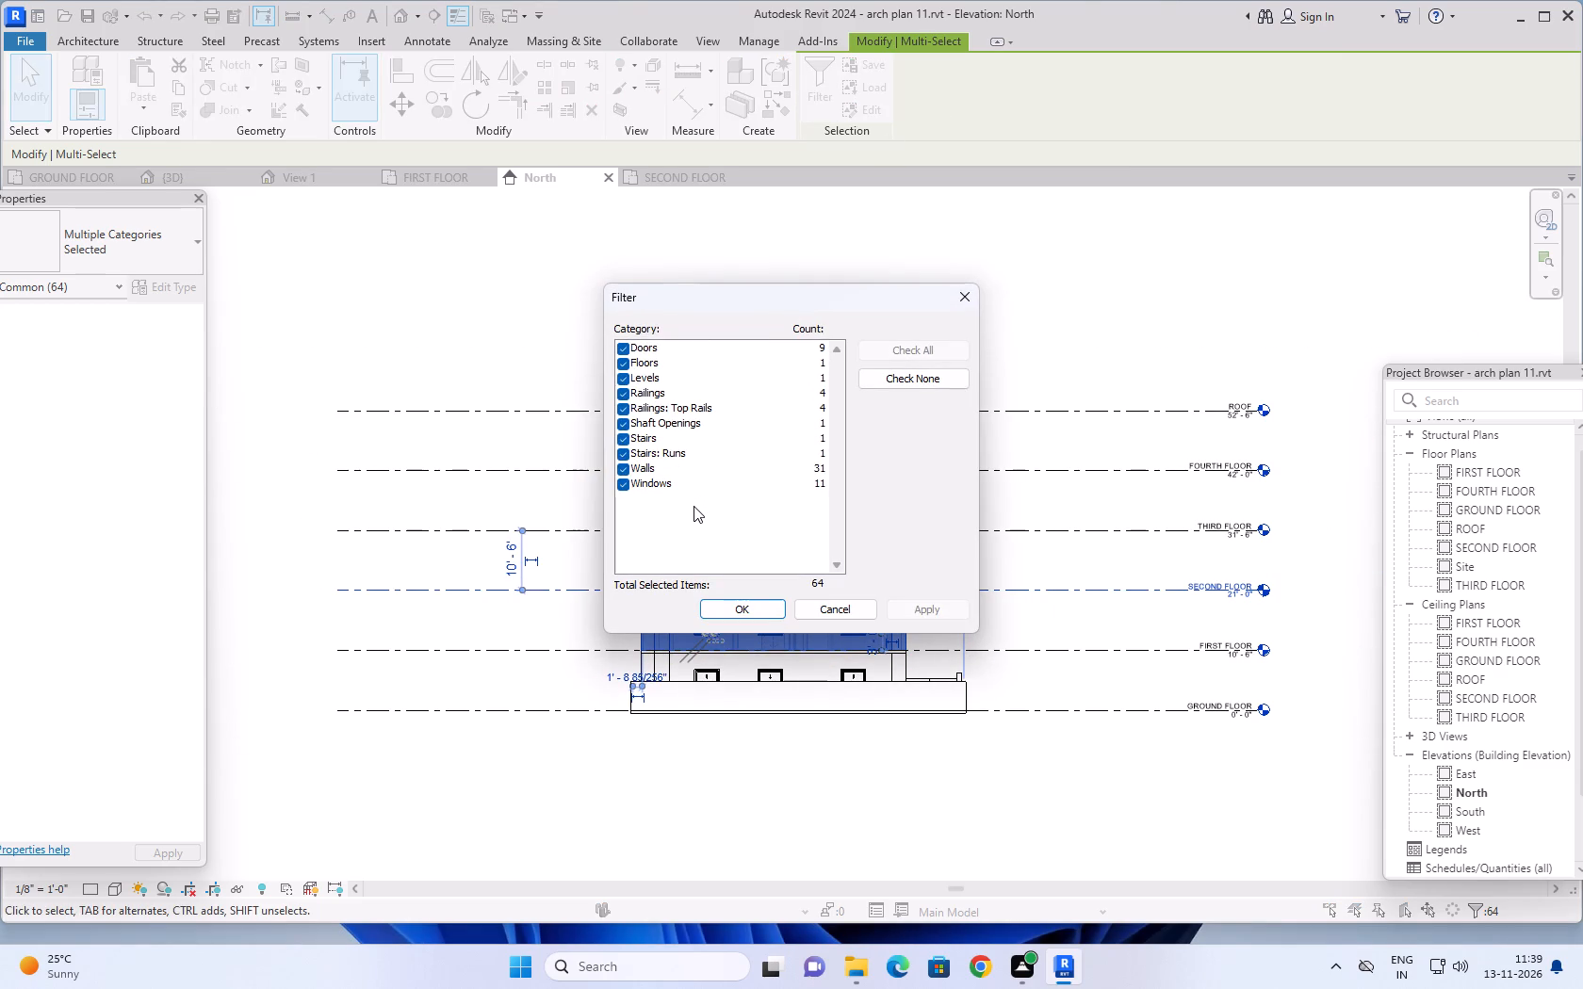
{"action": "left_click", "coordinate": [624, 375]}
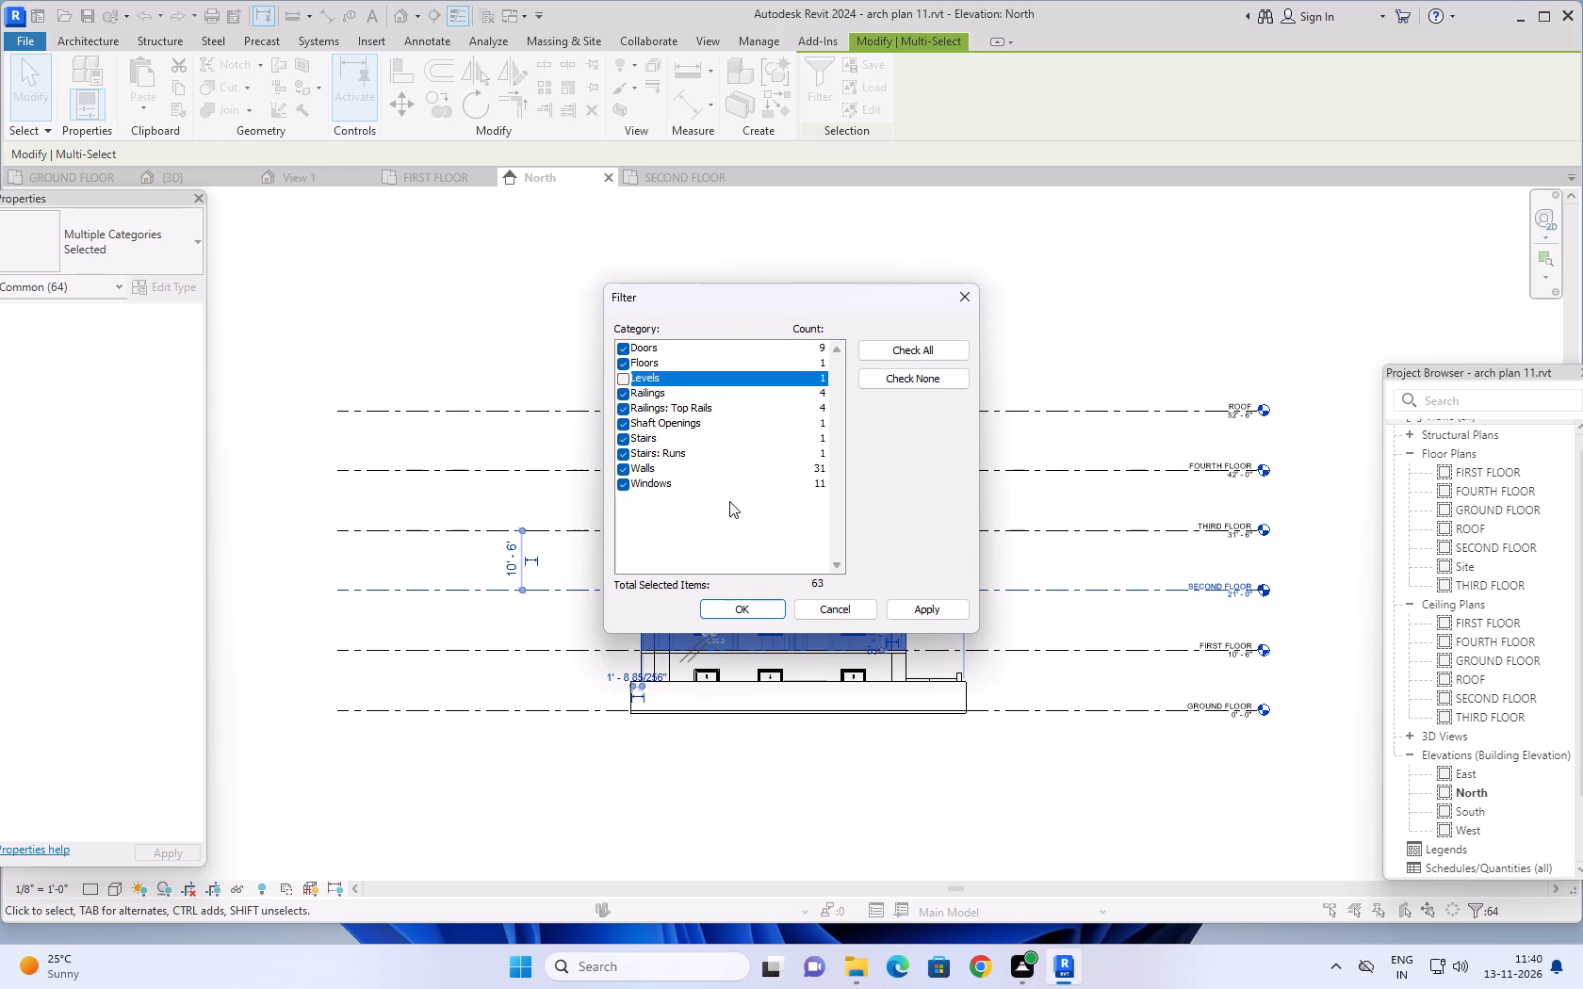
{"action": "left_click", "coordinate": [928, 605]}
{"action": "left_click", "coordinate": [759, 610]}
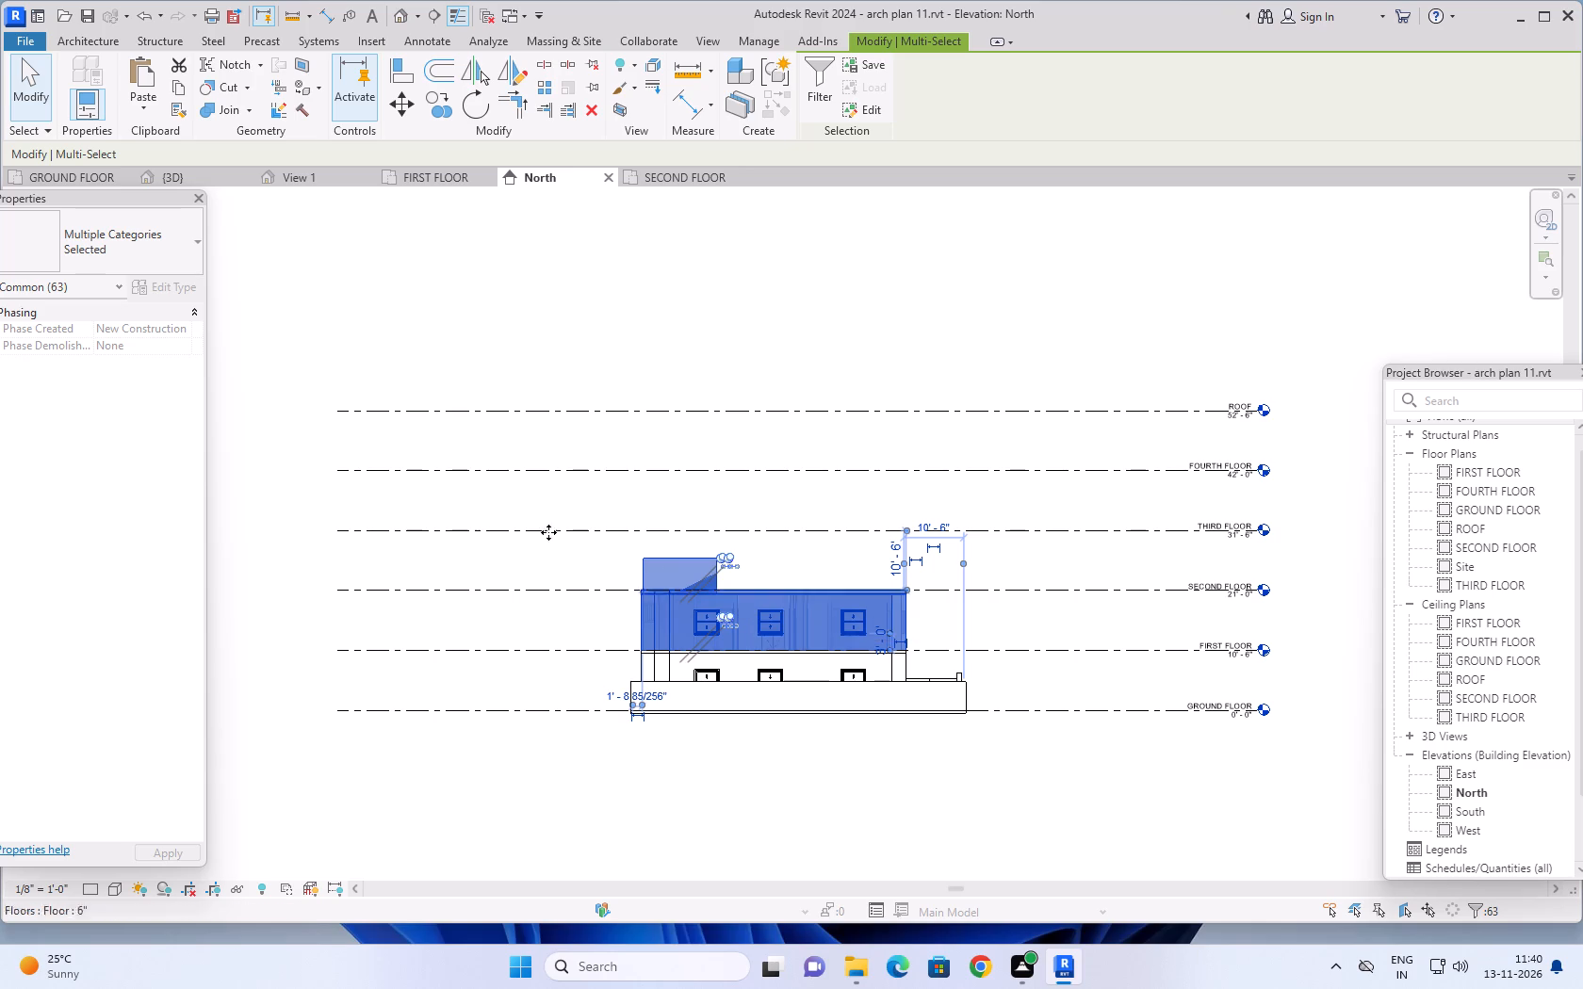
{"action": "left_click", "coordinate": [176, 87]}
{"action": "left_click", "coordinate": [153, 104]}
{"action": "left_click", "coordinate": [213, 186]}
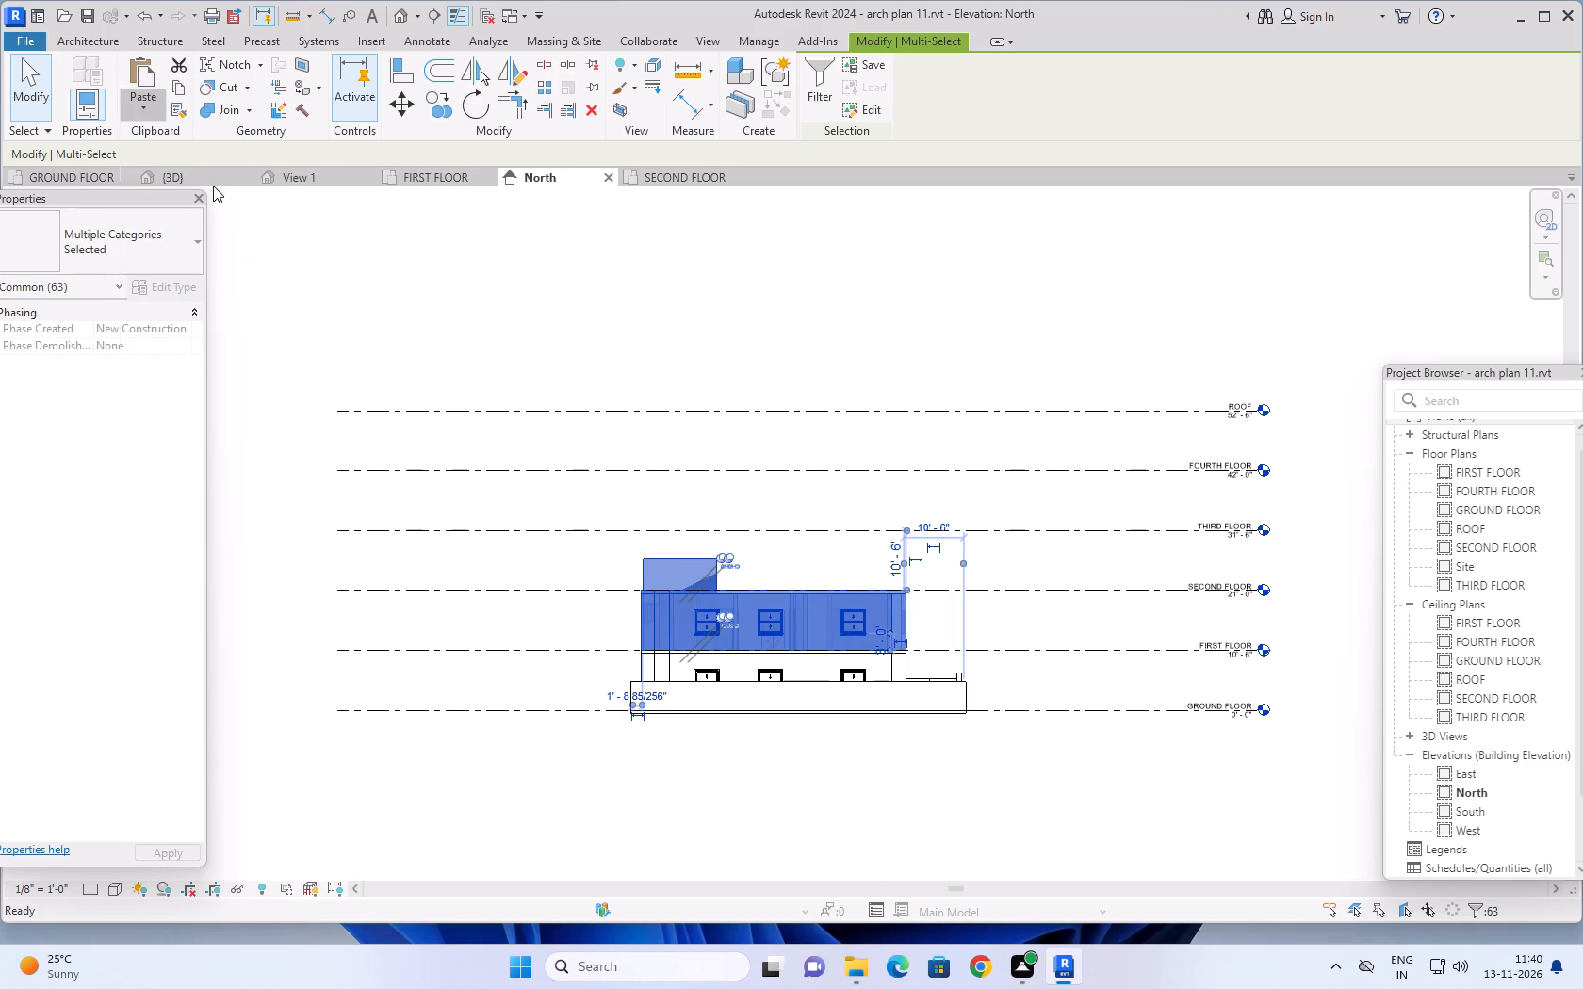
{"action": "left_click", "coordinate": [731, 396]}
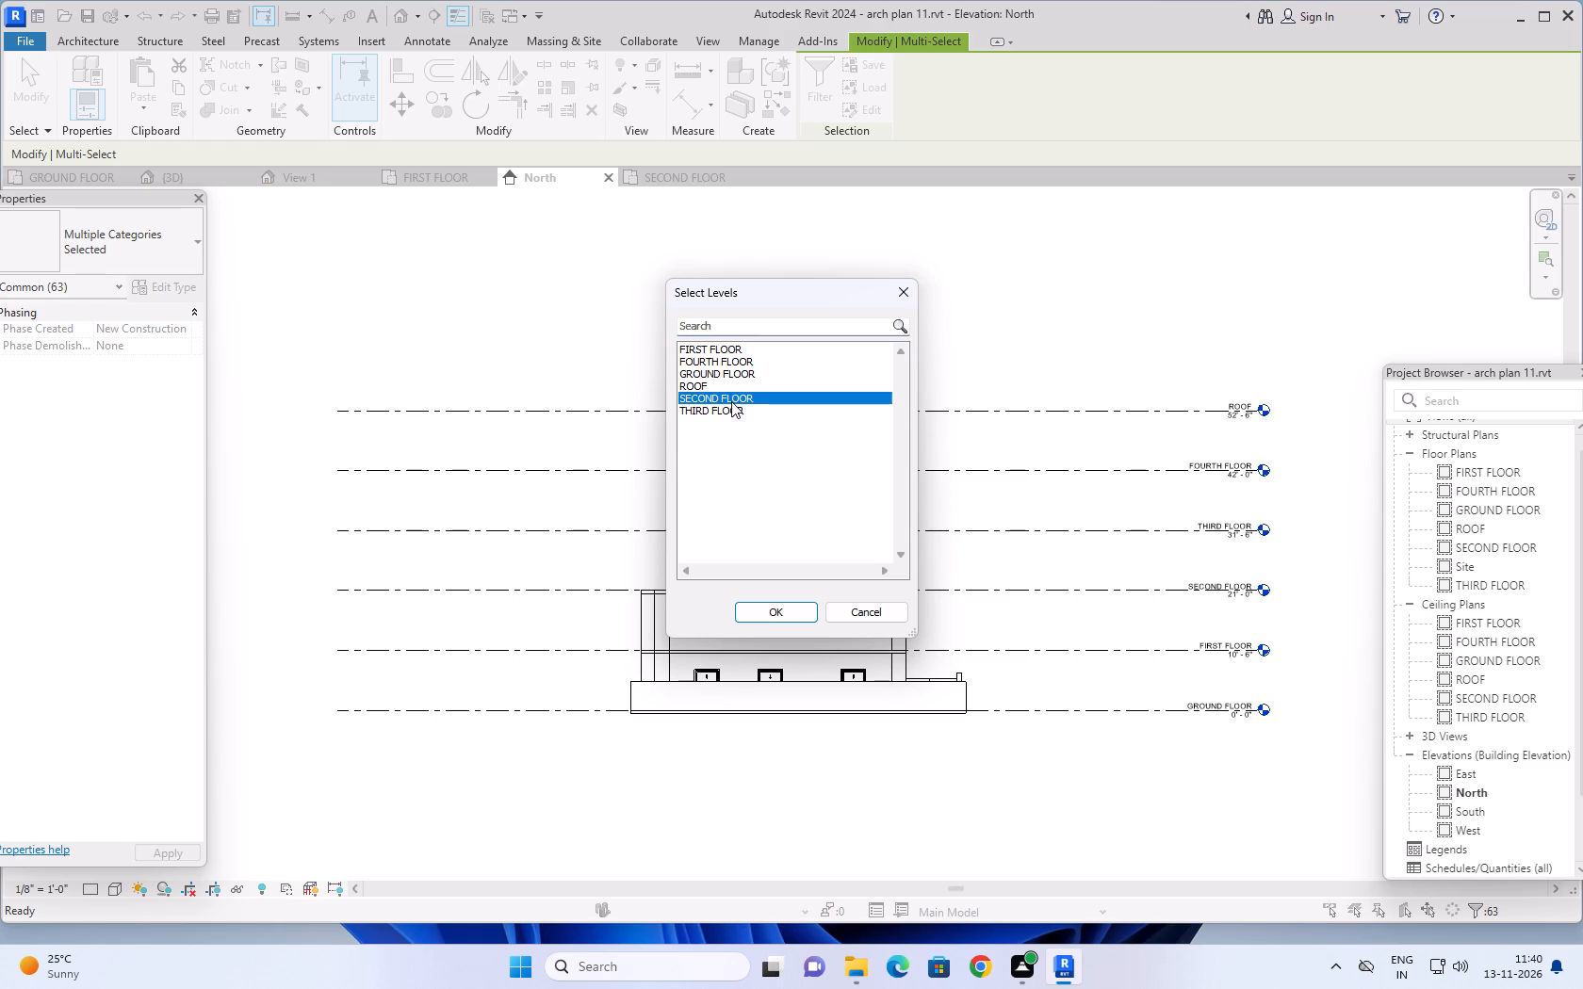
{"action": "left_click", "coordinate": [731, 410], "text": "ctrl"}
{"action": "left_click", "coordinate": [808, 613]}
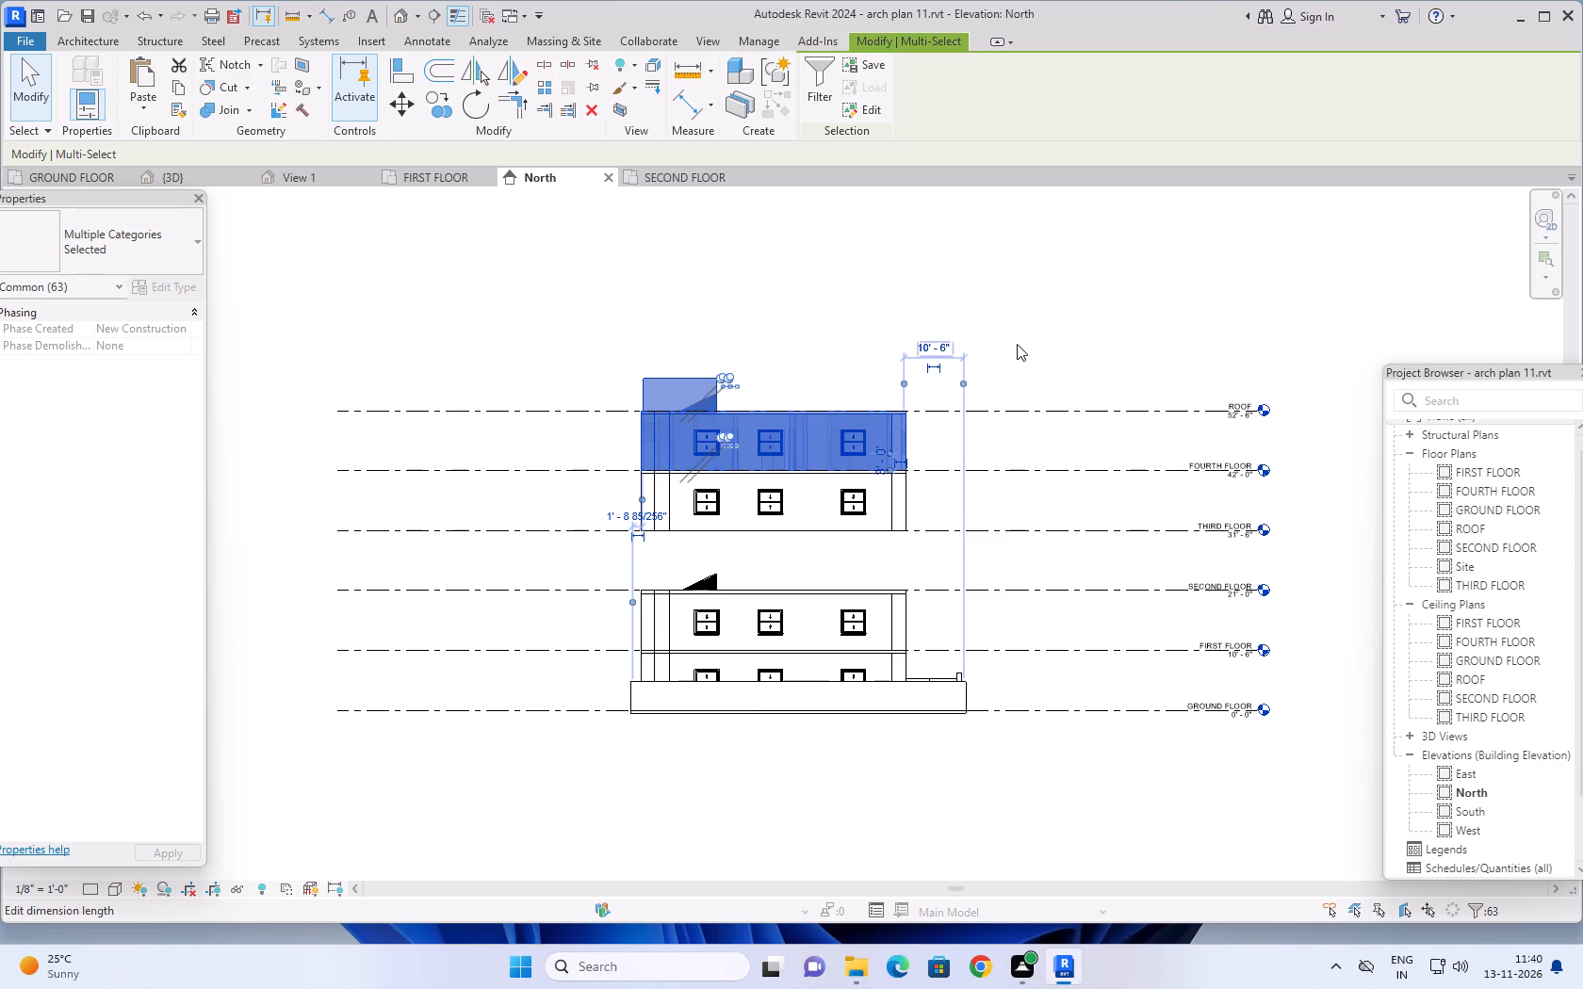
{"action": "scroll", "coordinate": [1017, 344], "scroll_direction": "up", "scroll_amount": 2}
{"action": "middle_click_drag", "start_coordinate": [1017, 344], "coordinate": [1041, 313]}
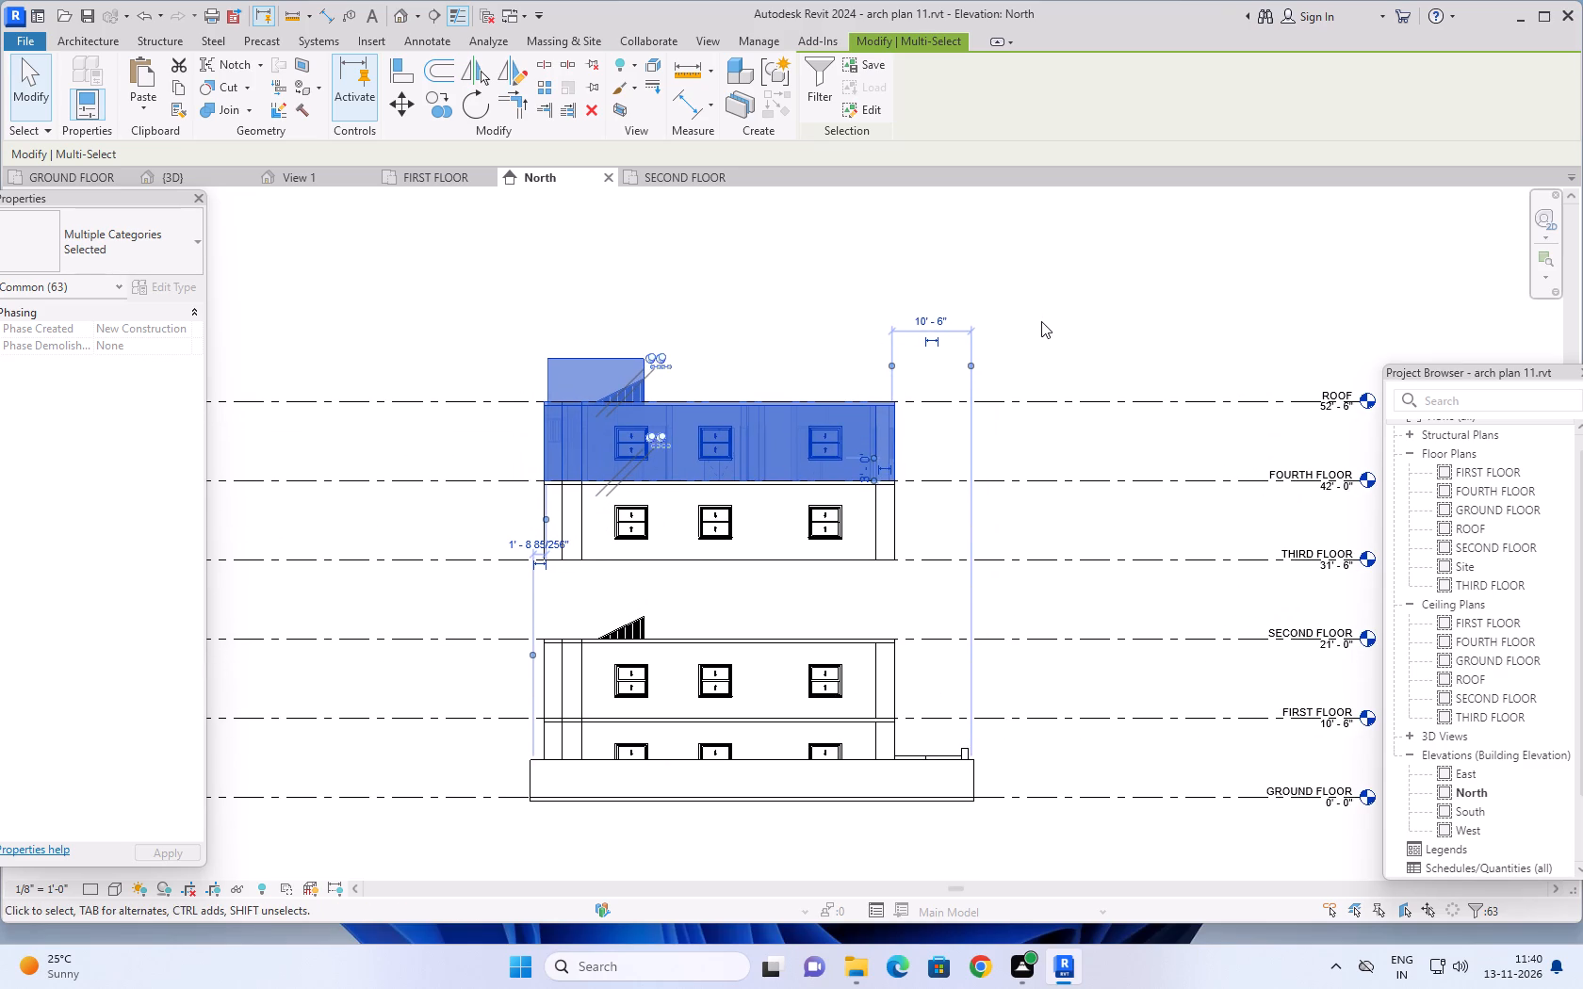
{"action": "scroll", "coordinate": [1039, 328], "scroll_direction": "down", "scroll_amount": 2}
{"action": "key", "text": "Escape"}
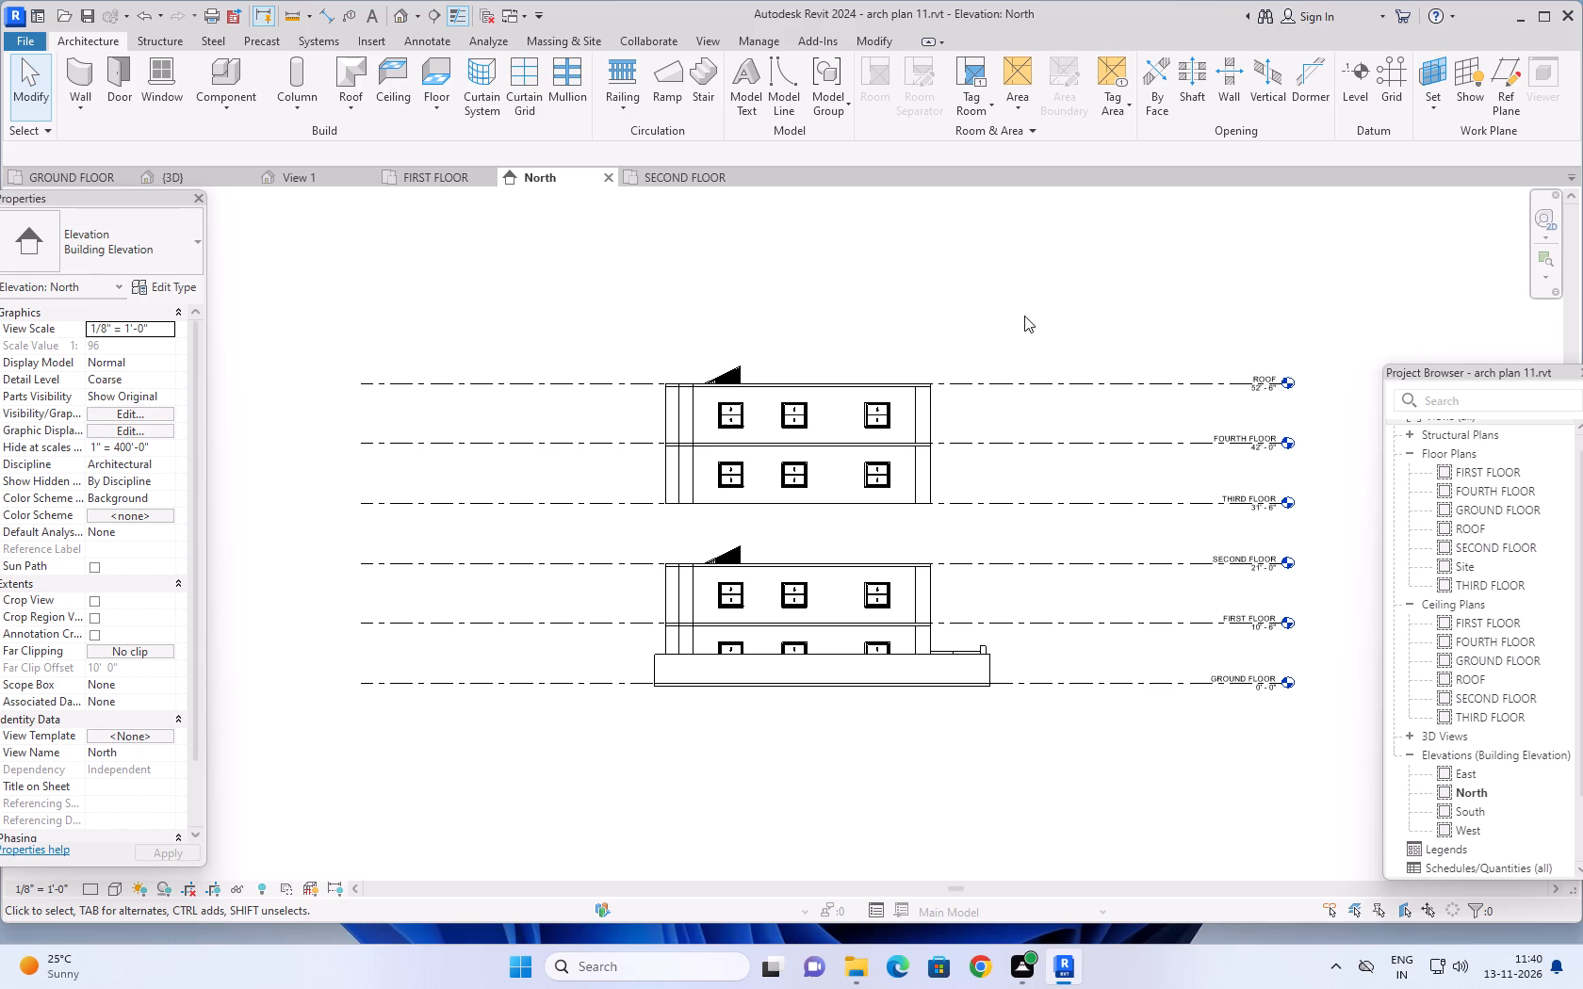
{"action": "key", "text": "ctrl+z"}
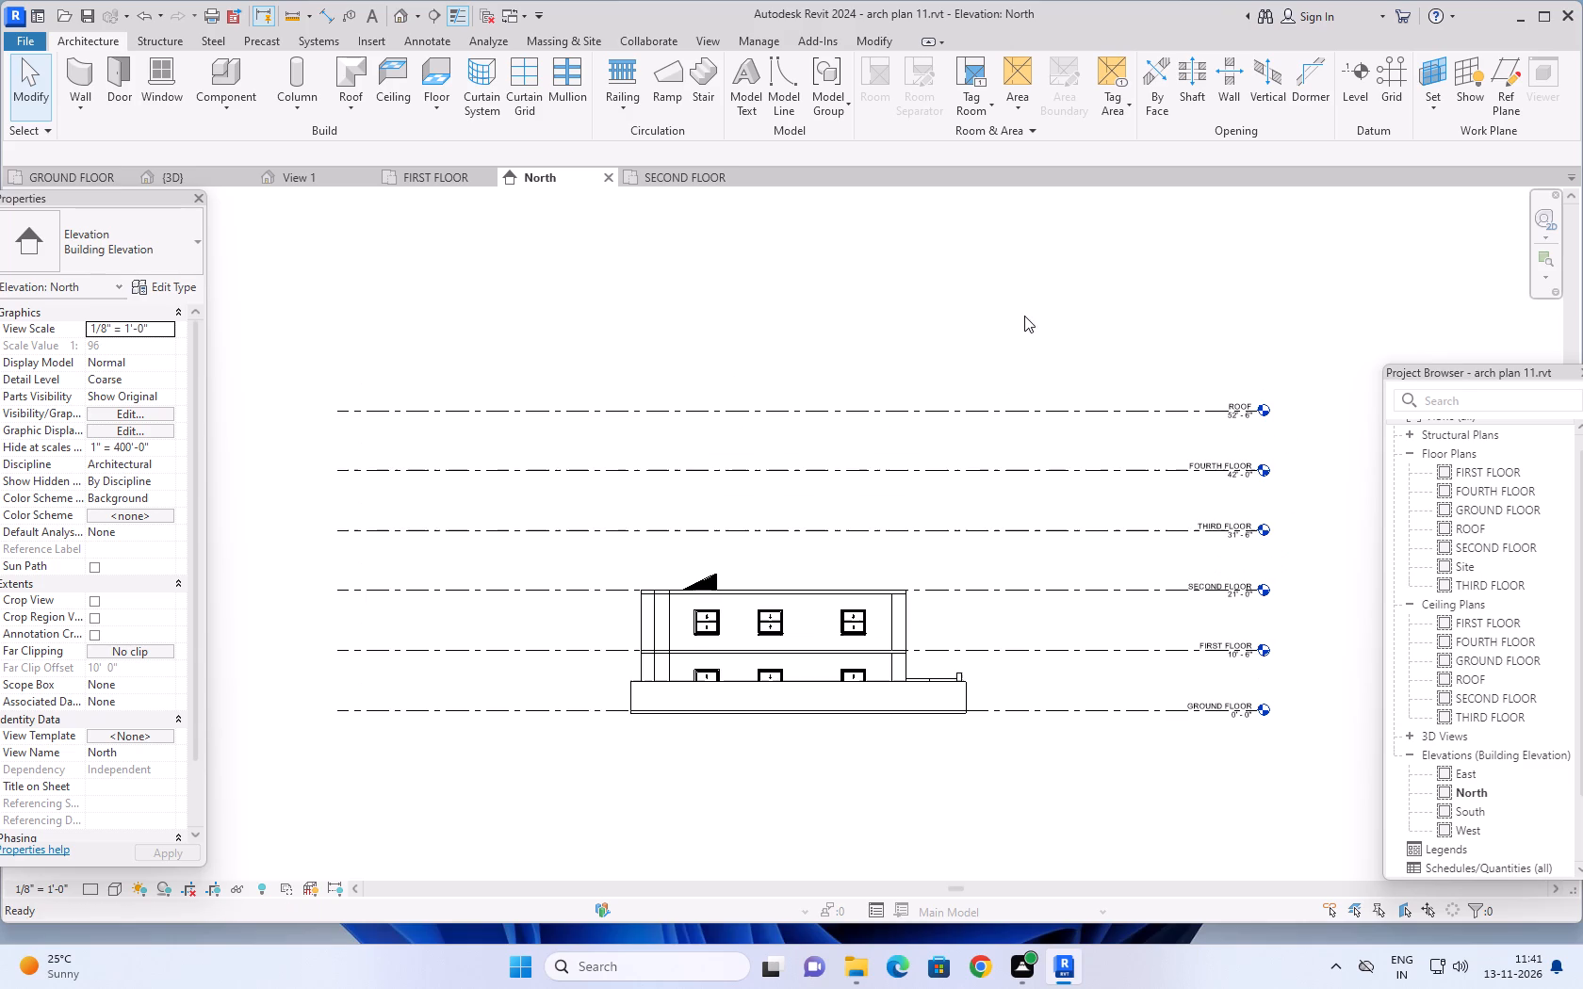
Copy the upper storey's elements and stair to the clipboard in the North elevation, with the Levels category filtered out.
{"action": "scroll", "coordinate": [944, 616], "scroll_direction": "up", "scroll_amount": 1}
{"action": "middle_click_drag", "start_coordinate": [957, 606], "coordinate": [1073, 550]}
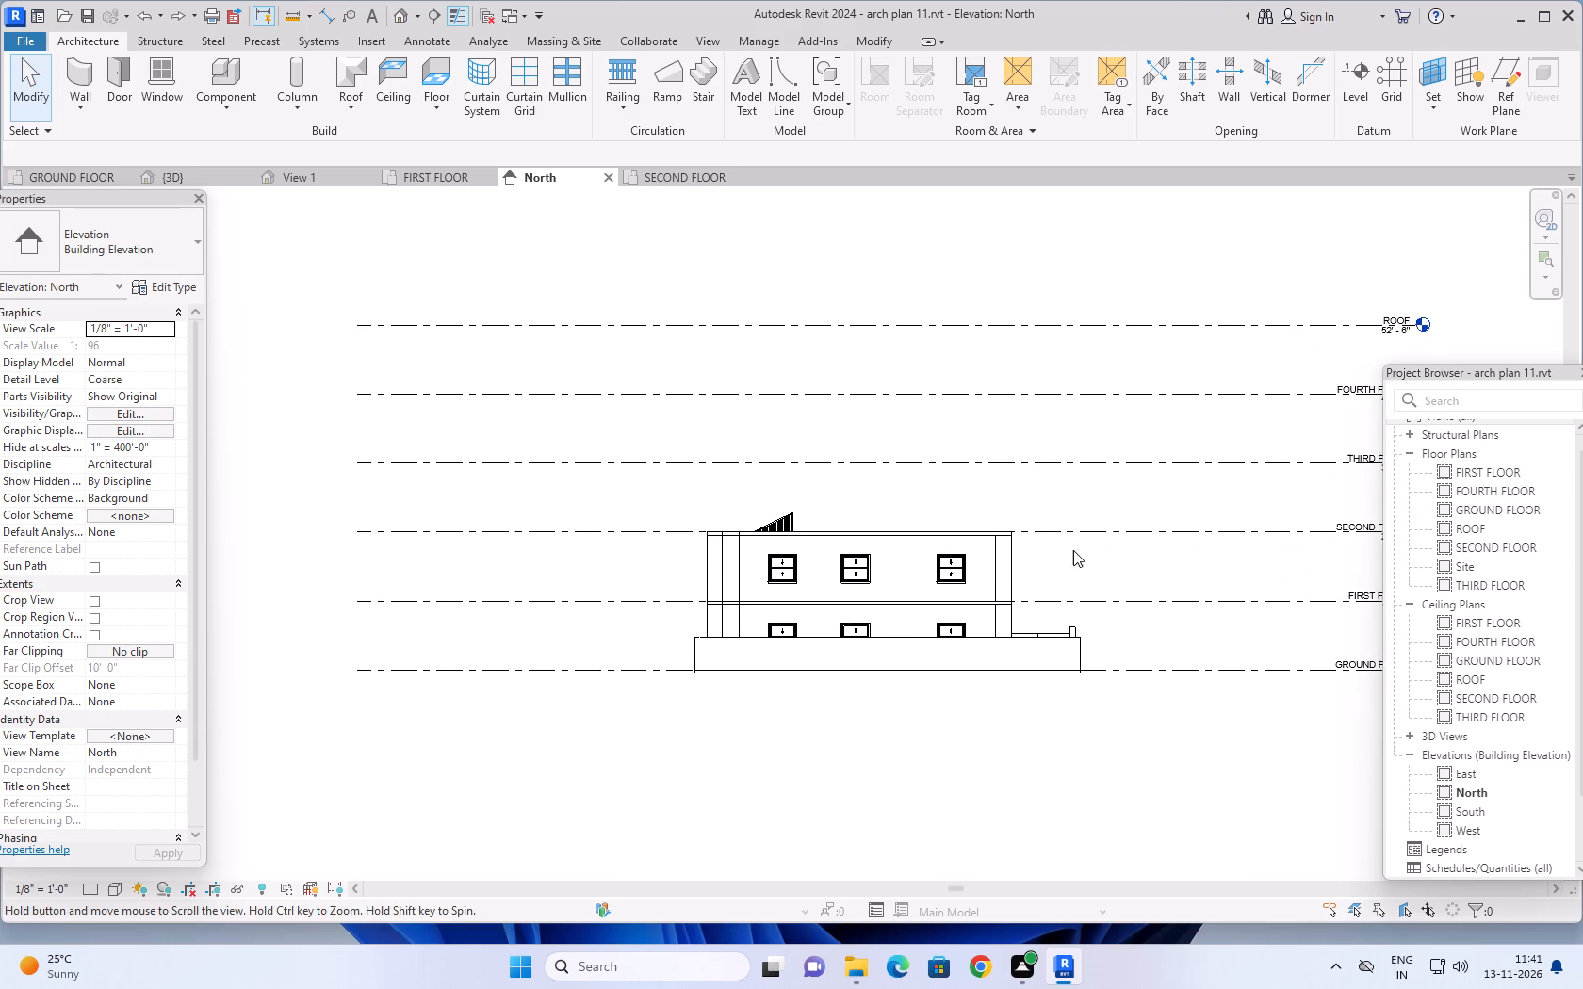
{"action": "middle_click_drag", "start_coordinate": [1073, 550], "coordinate": [1071, 550]}
{"action": "left_click_drag", "start_coordinate": [1050, 506], "coordinate": [829, 585]}
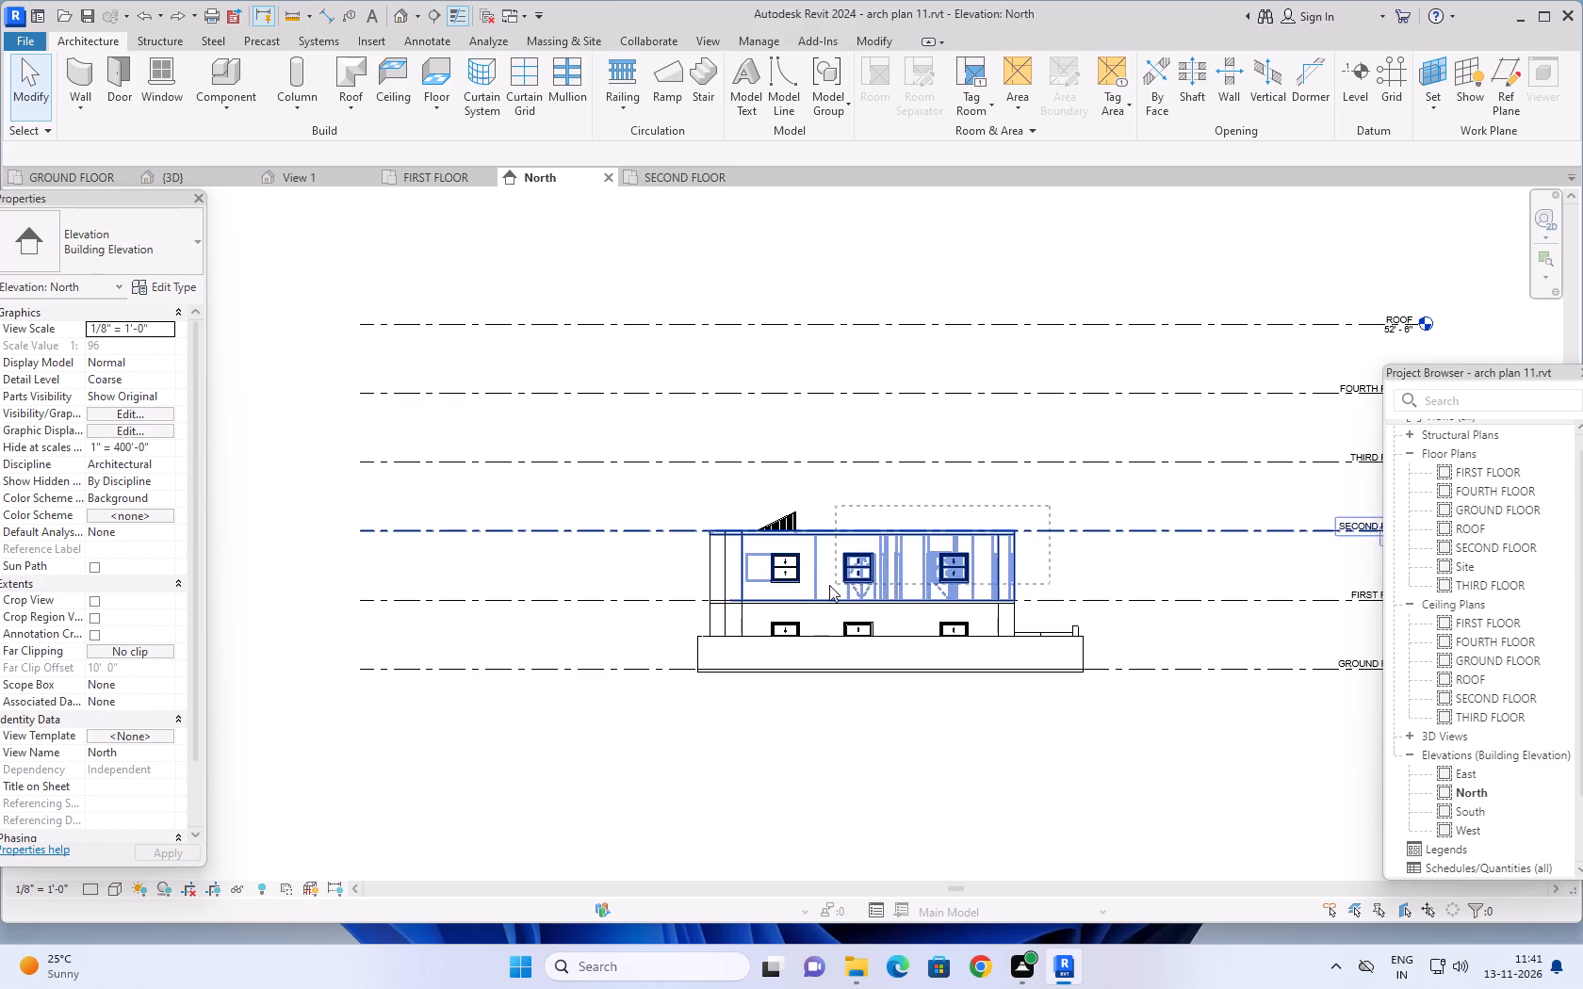
{"action": "left_click_drag", "start_coordinate": [829, 585], "coordinate": [683, 586]}
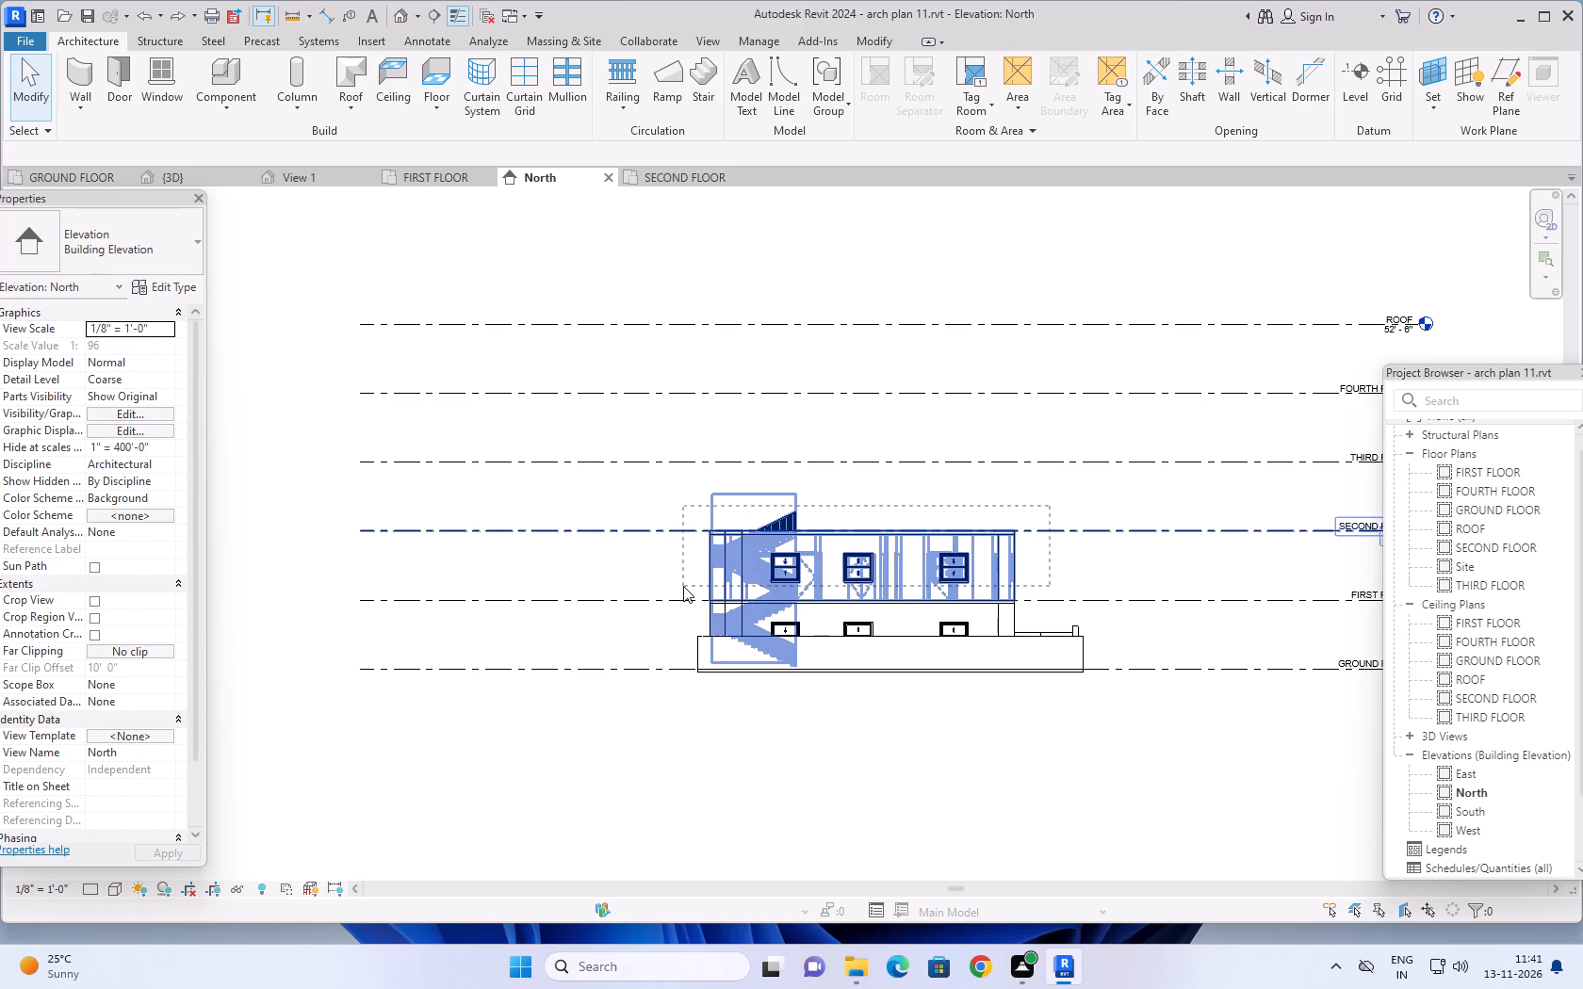
{"action": "left_click", "coordinate": [811, 81]}
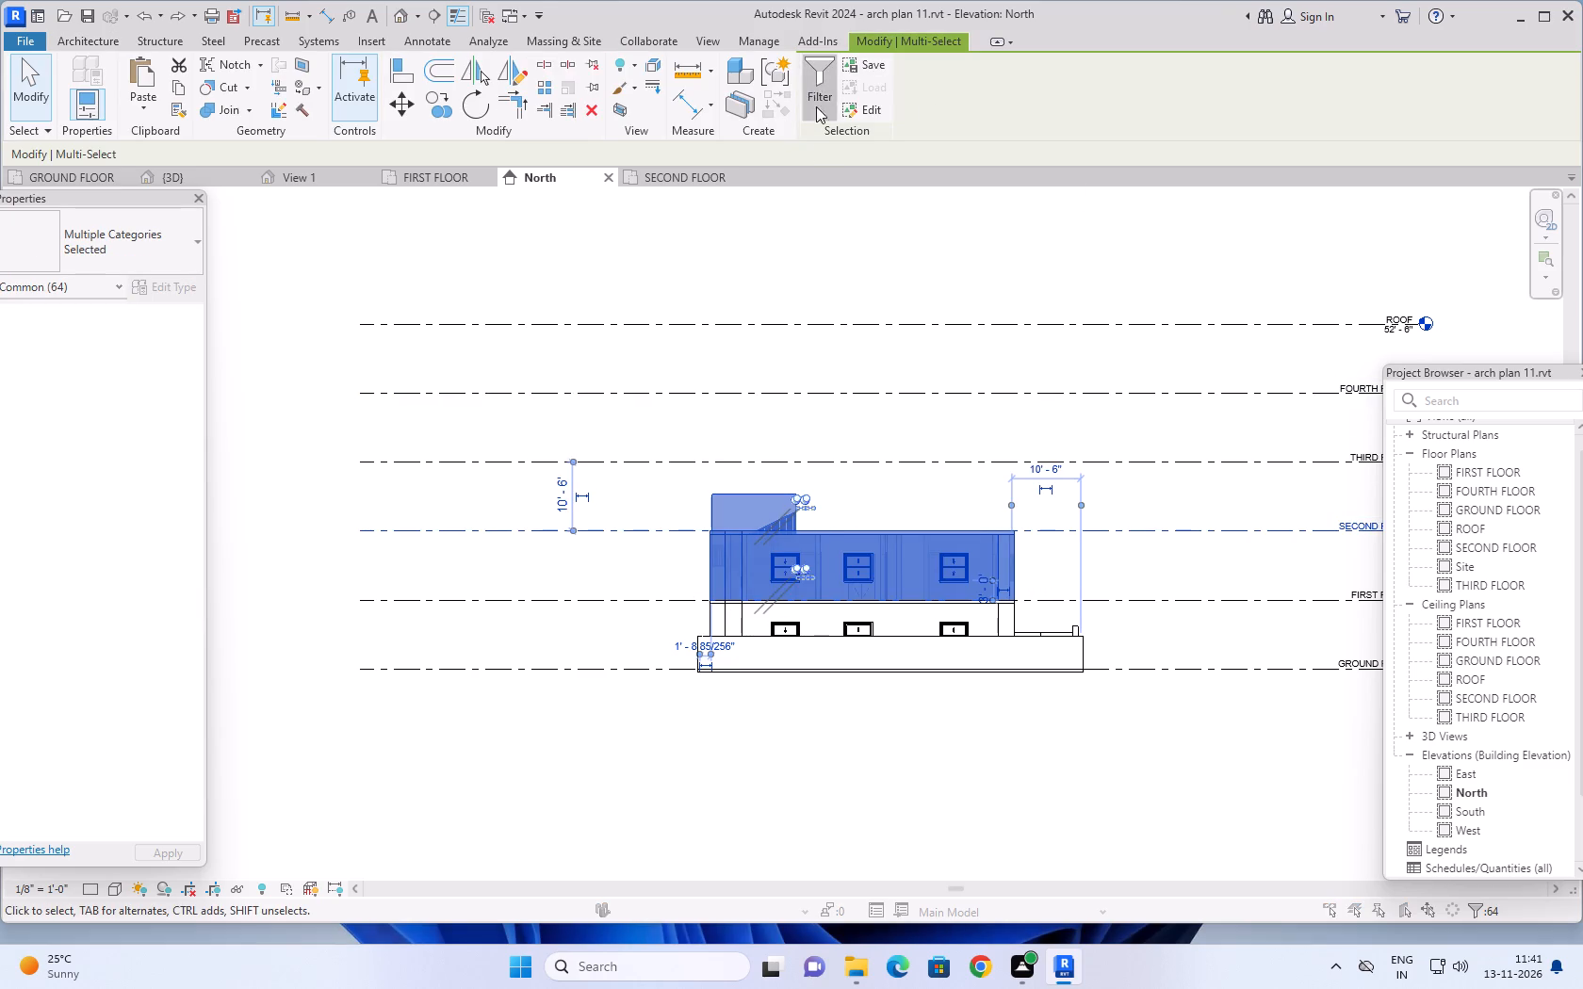
{"action": "left_click", "coordinate": [619, 376]}
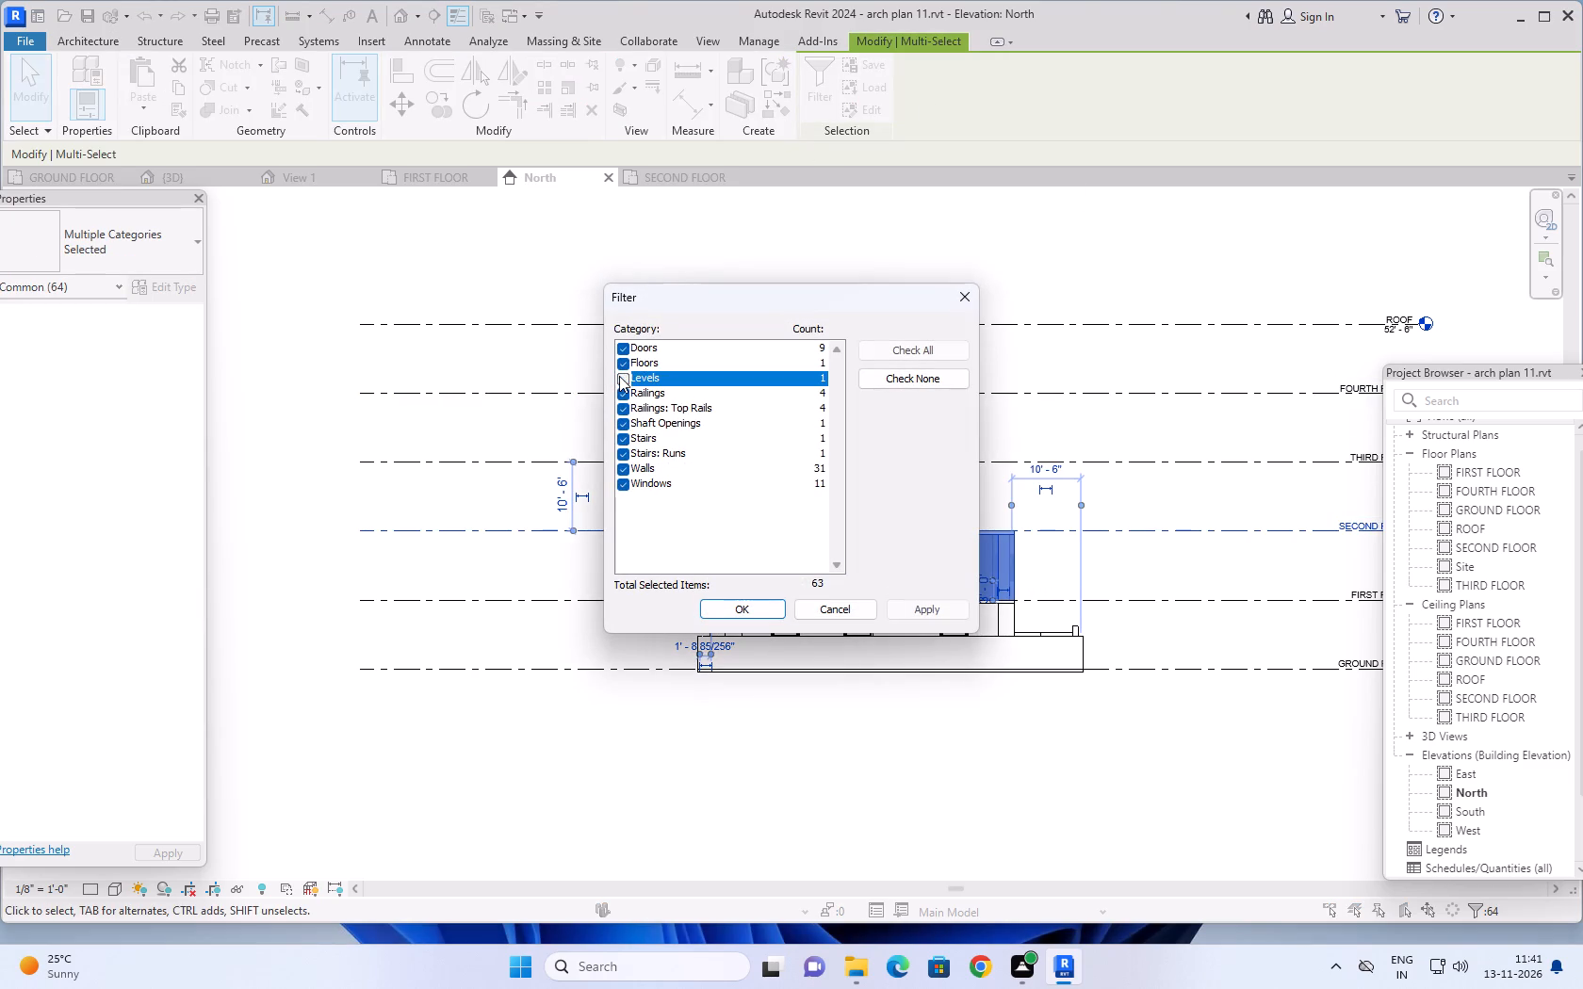
{"action": "scroll", "coordinate": [778, 459], "scroll_direction": "down", "scroll_amount": 1}
{"action": "left_click", "coordinate": [927, 608]}
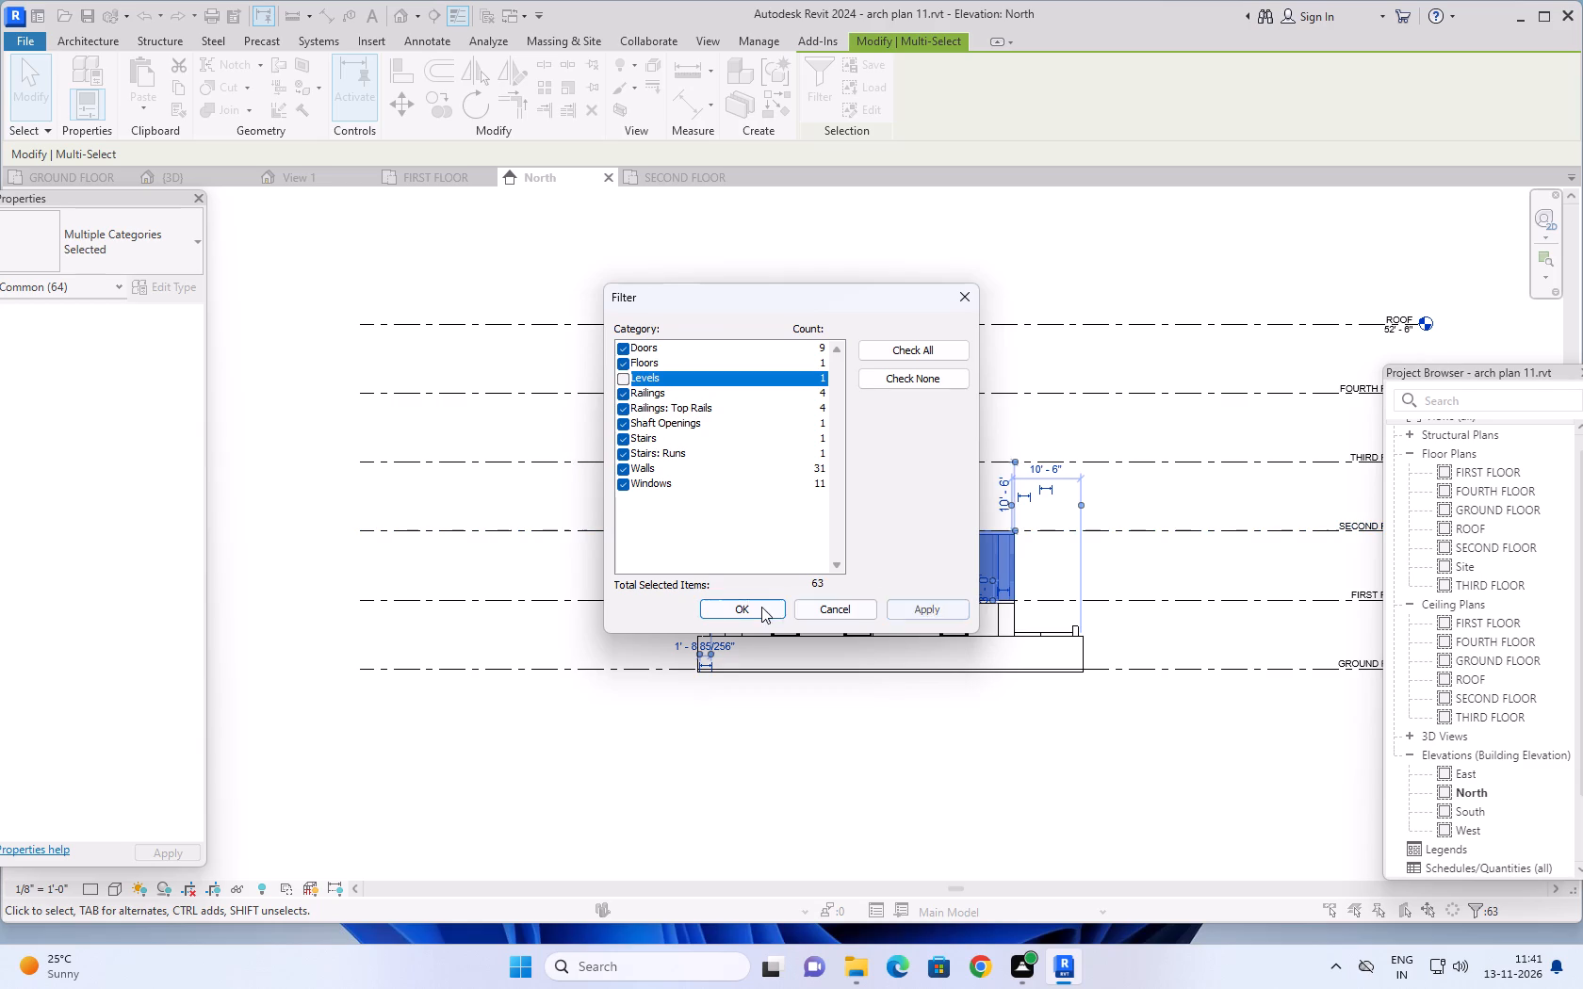
{"action": "left_click", "coordinate": [750, 603]}
{"action": "left_click", "coordinate": [184, 89]}
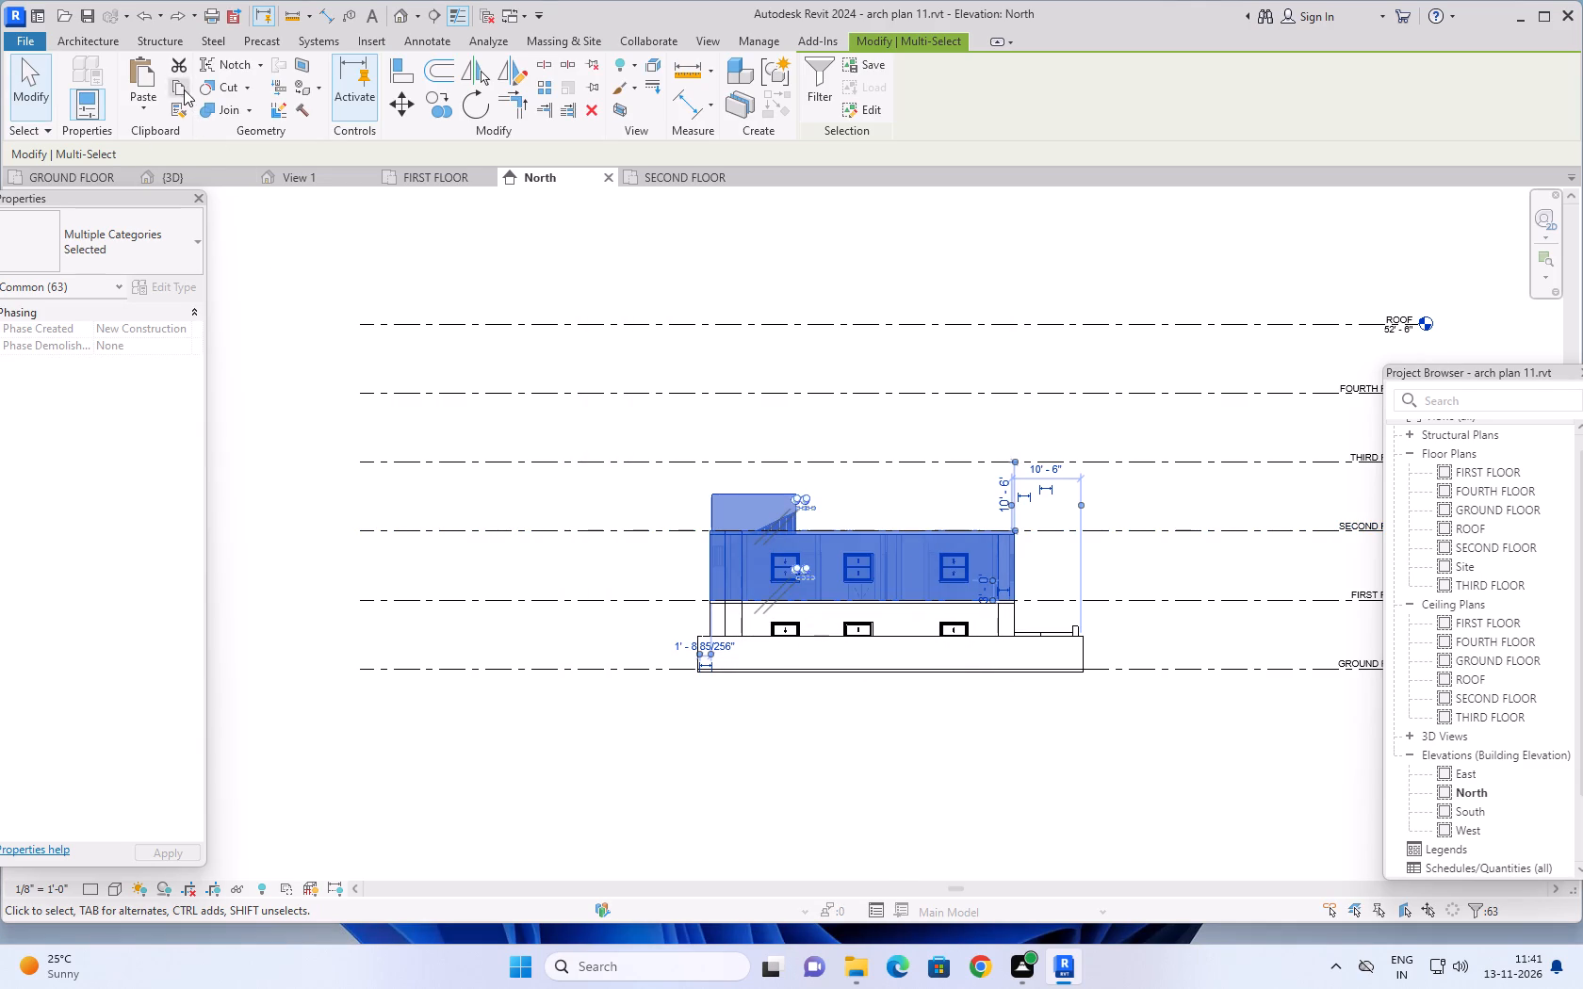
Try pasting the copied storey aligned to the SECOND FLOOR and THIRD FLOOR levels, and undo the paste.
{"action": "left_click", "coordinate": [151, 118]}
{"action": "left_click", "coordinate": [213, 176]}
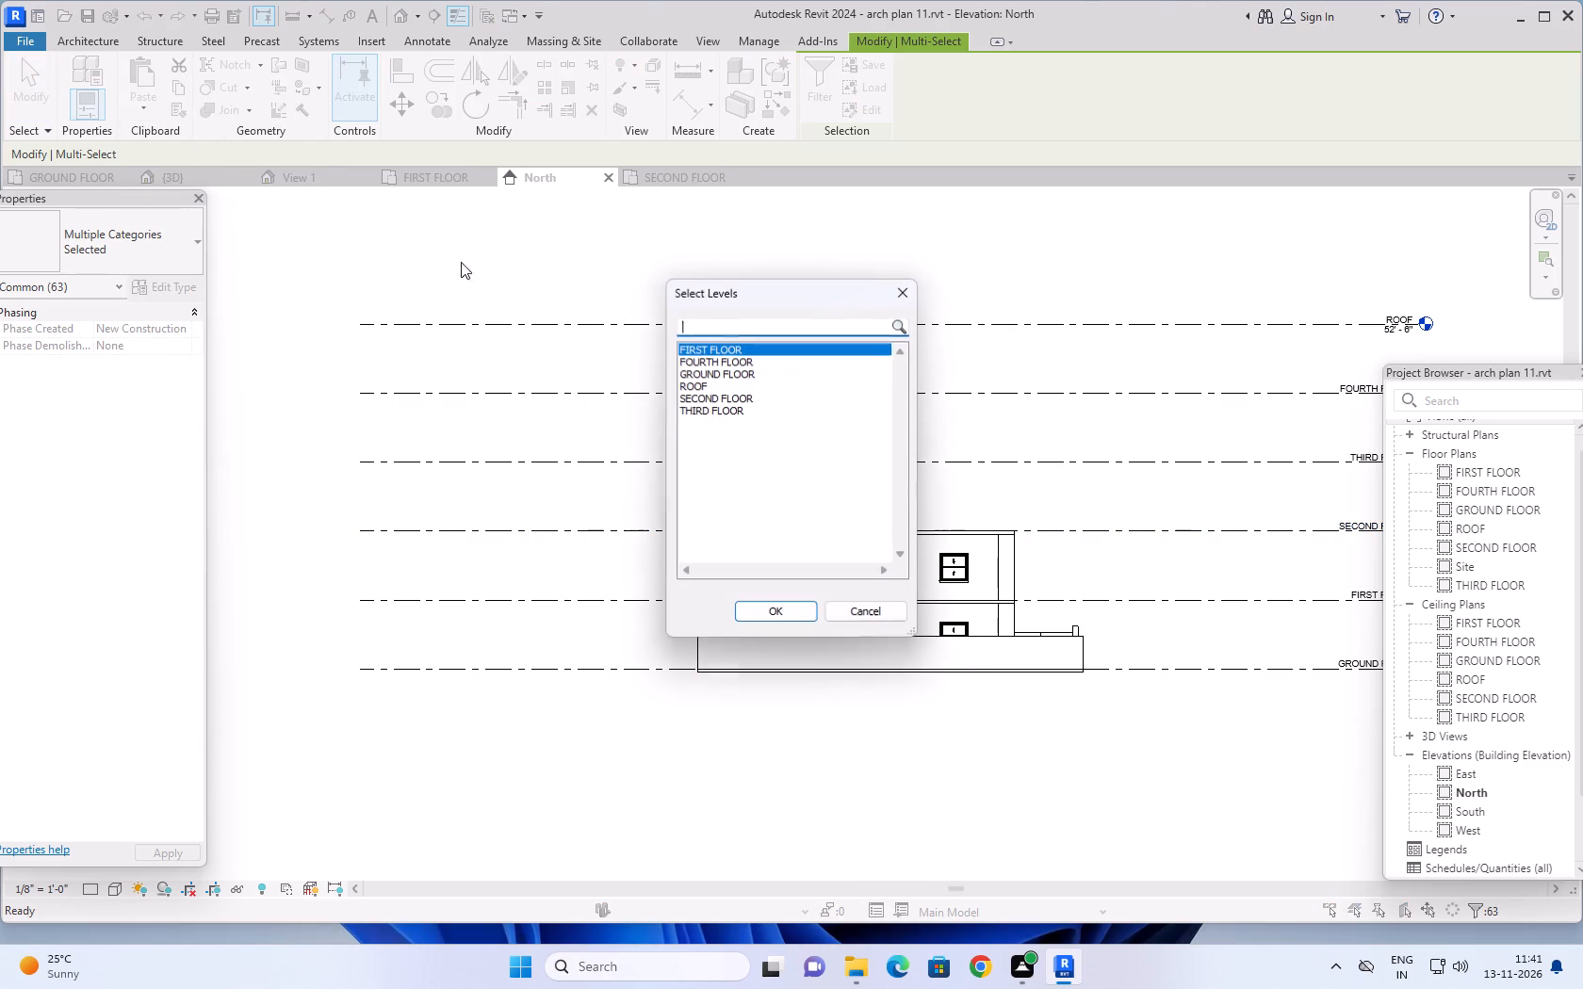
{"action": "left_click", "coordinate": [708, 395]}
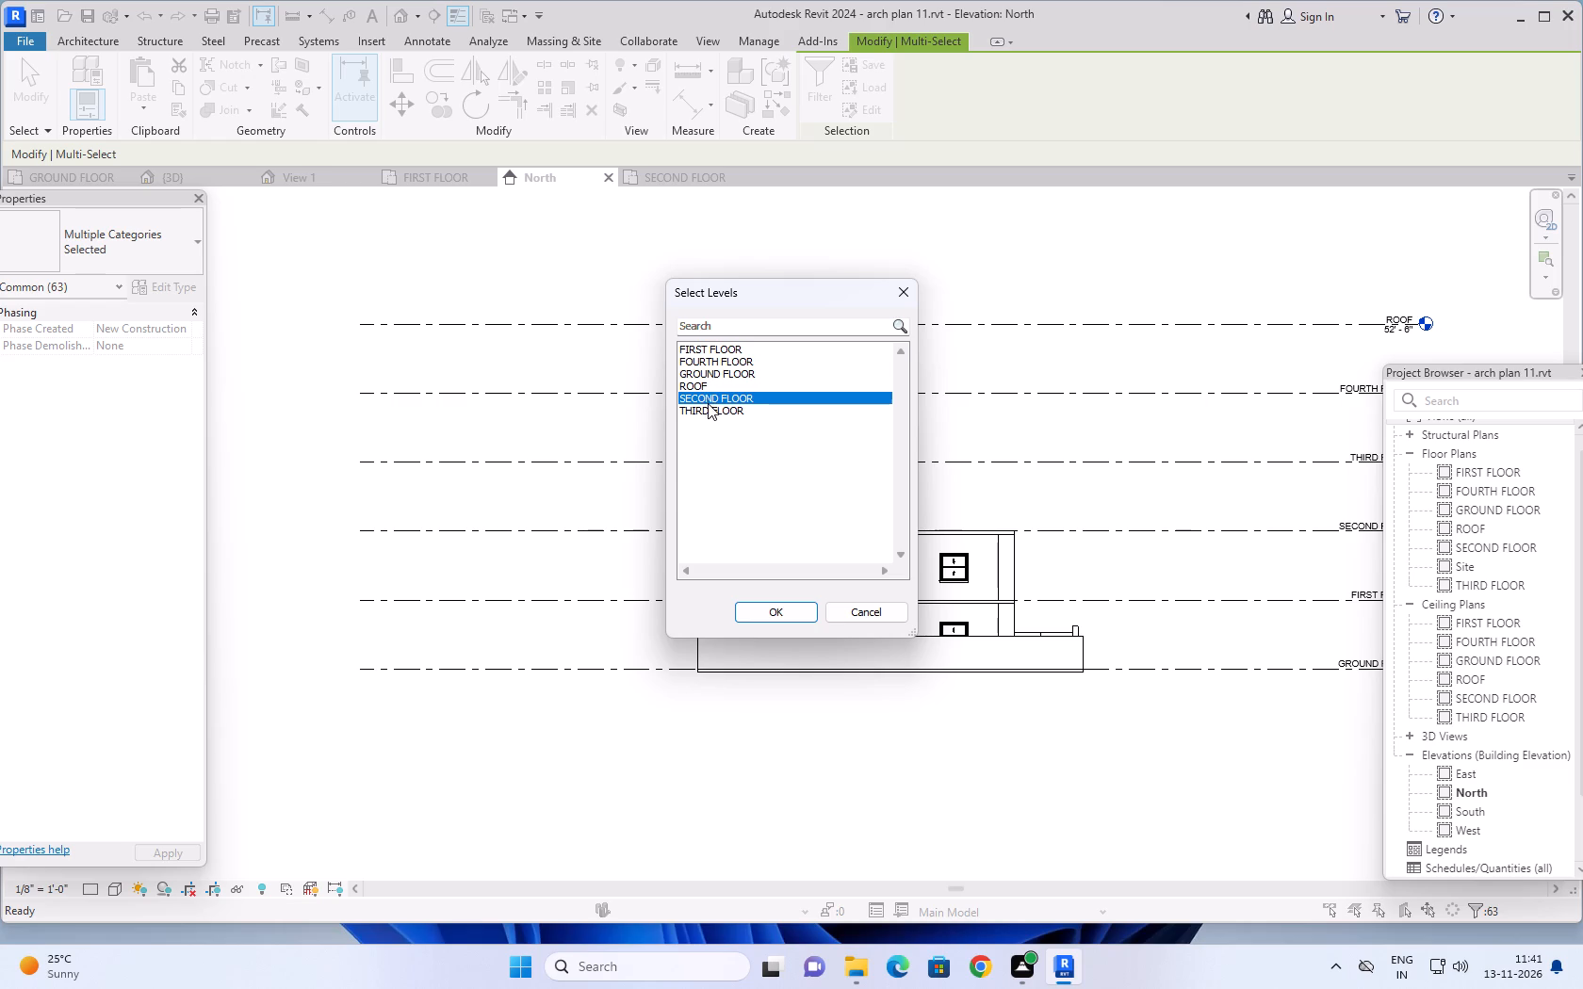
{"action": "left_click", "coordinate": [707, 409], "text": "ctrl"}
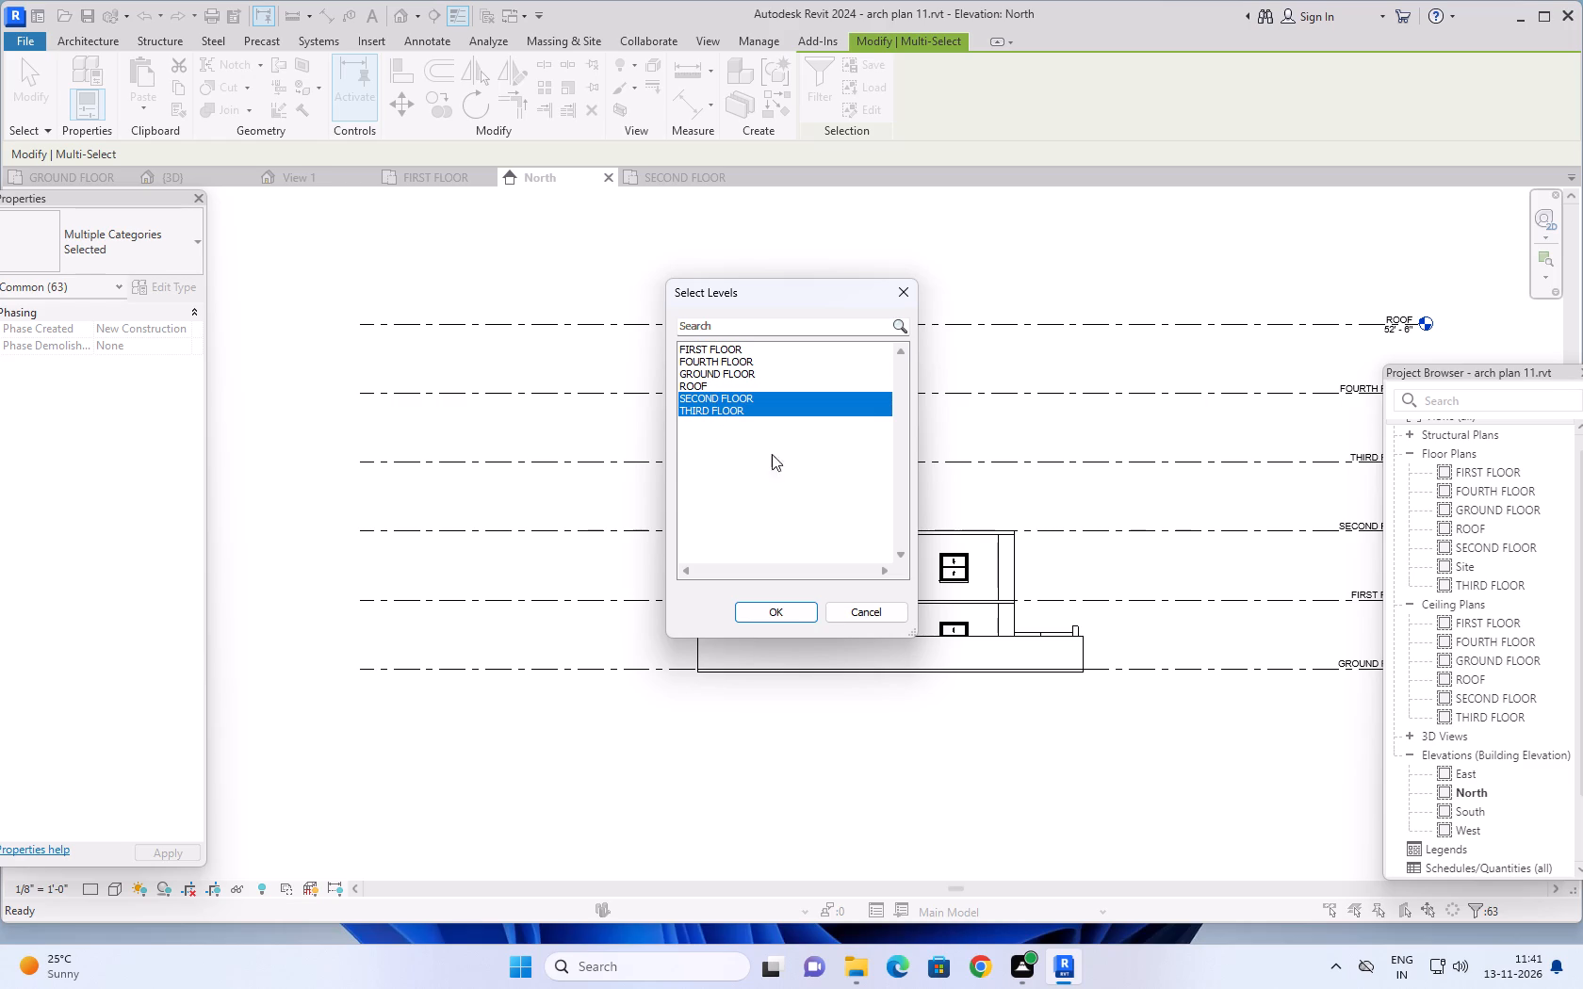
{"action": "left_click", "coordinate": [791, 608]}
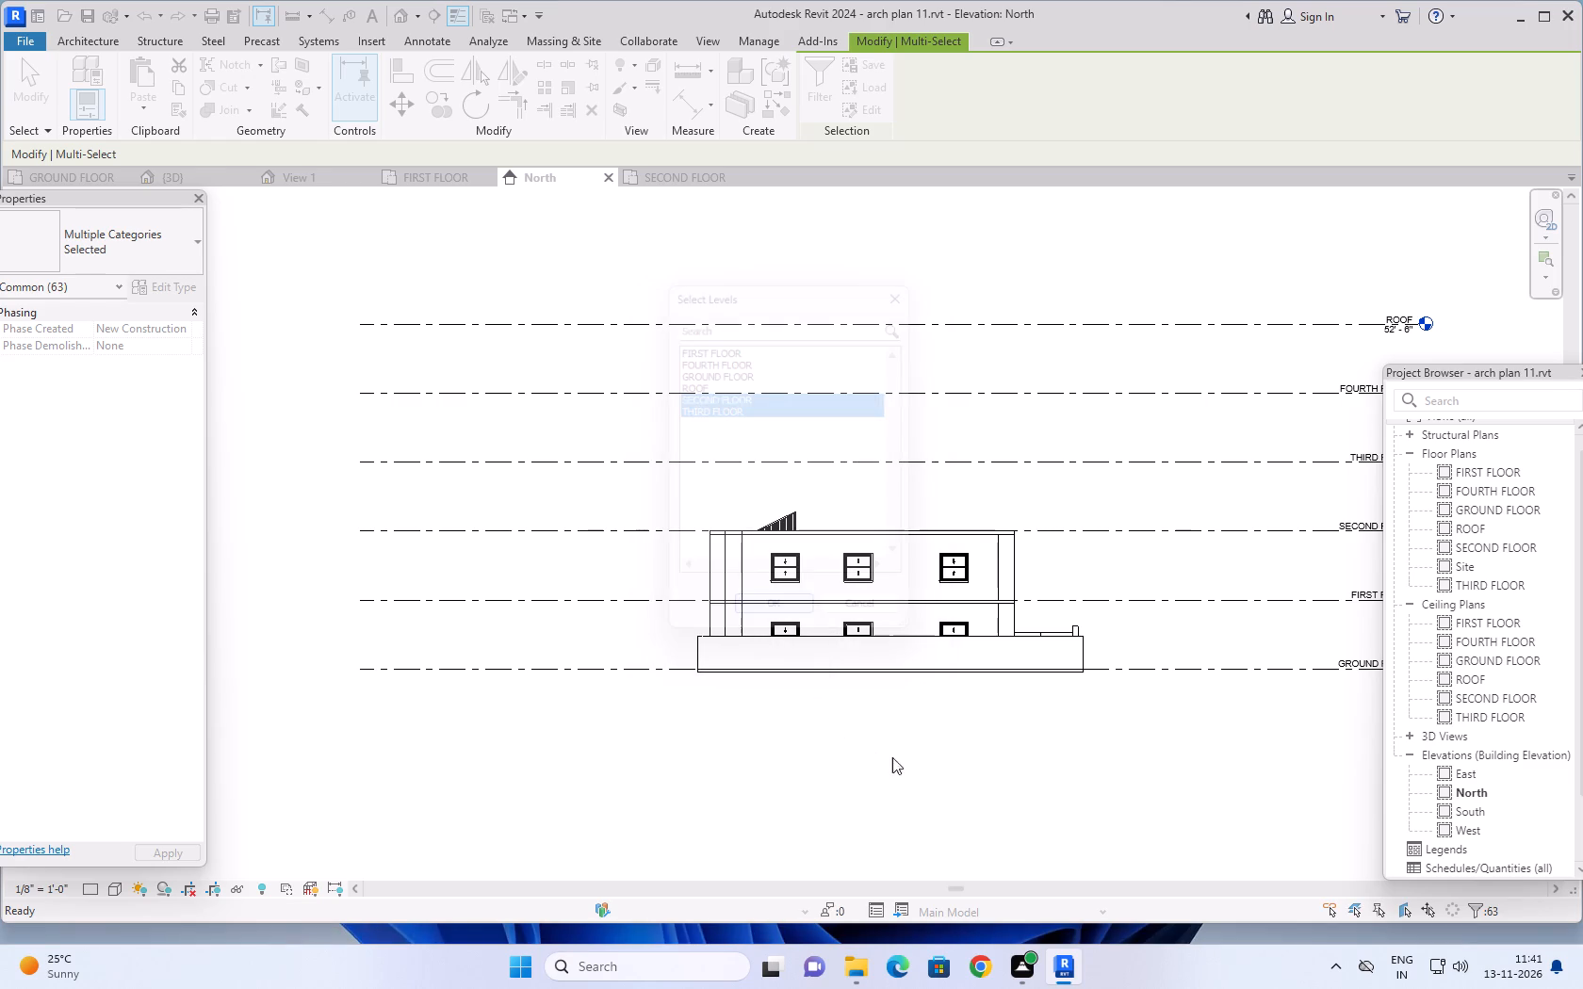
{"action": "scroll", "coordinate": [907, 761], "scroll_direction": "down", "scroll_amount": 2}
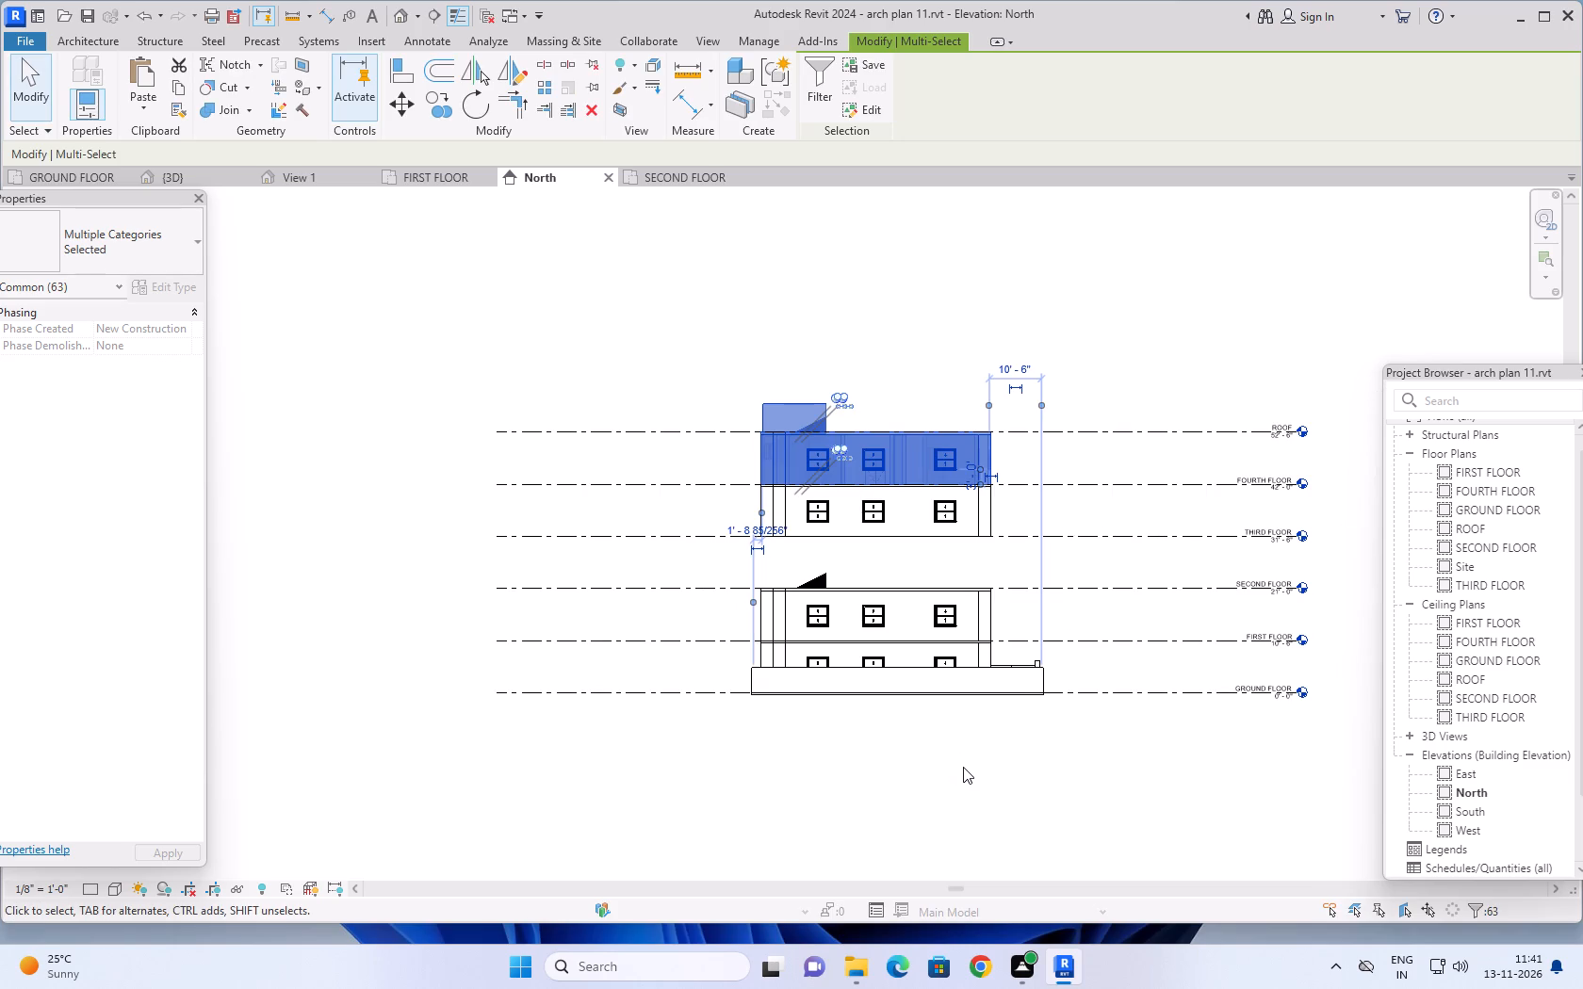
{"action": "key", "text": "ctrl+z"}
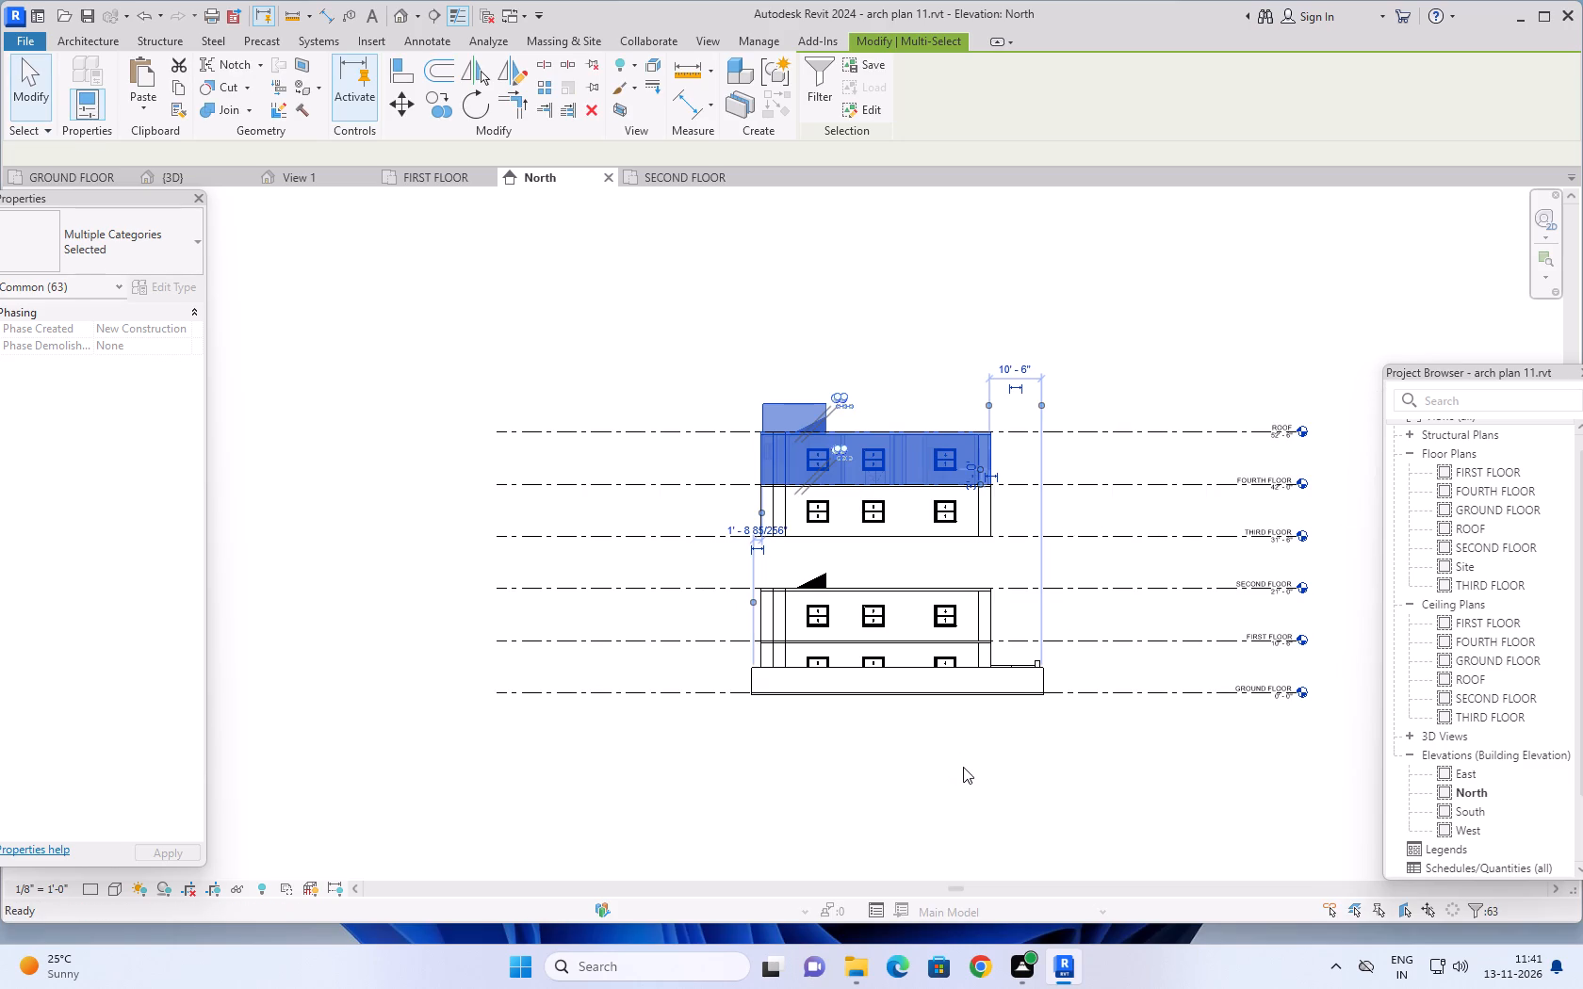
Reselect the upper storey with Levels filtered out and paste the copied elements aligned to the FIRST FLOOR and SECOND FLOOR levels.
{"action": "left_click_drag", "start_coordinate": [1055, 497], "coordinate": [1020, 536]}
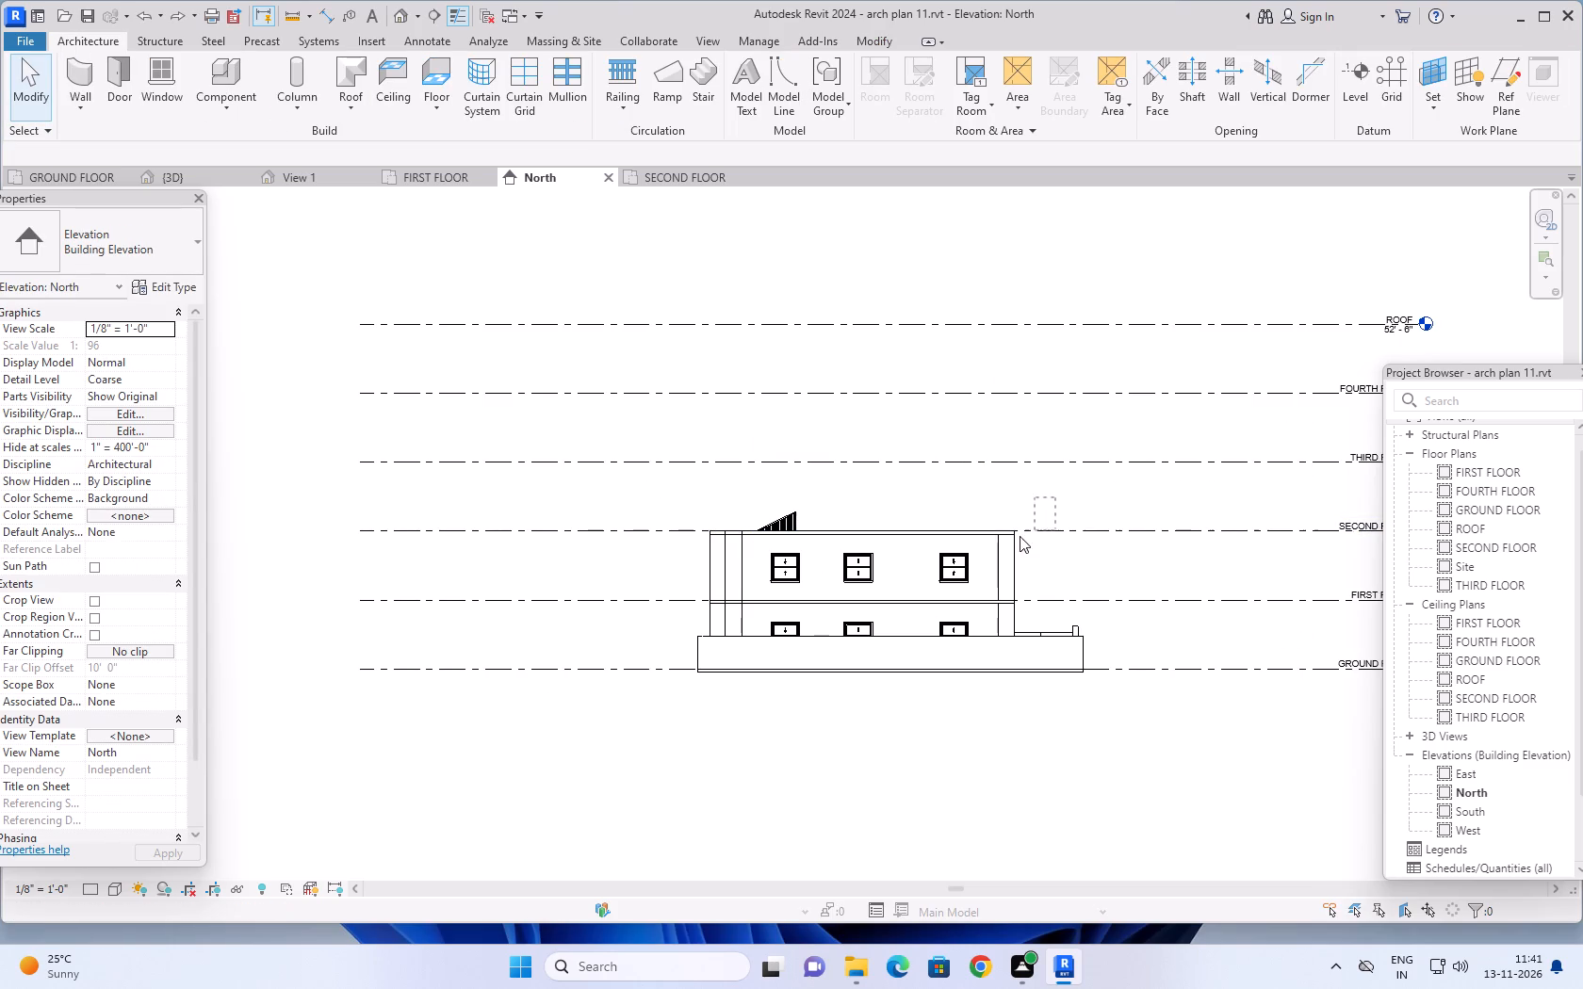
{"action": "left_click_drag", "start_coordinate": [1020, 536], "coordinate": [669, 561]}
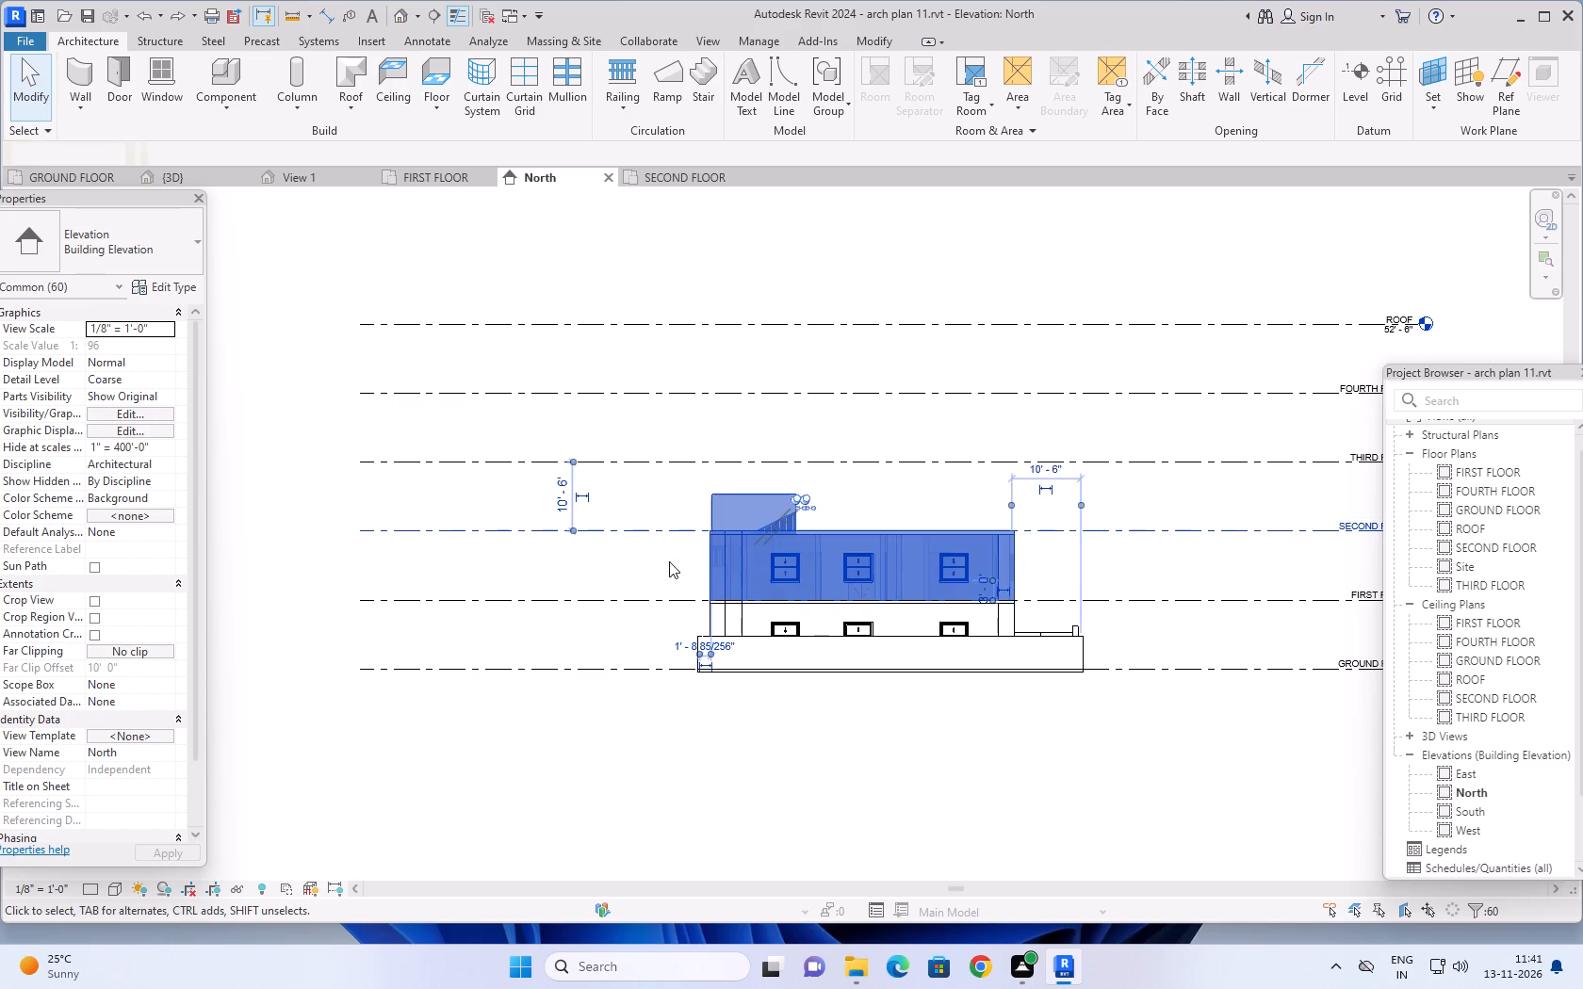
{"action": "left_click", "coordinate": [818, 74]}
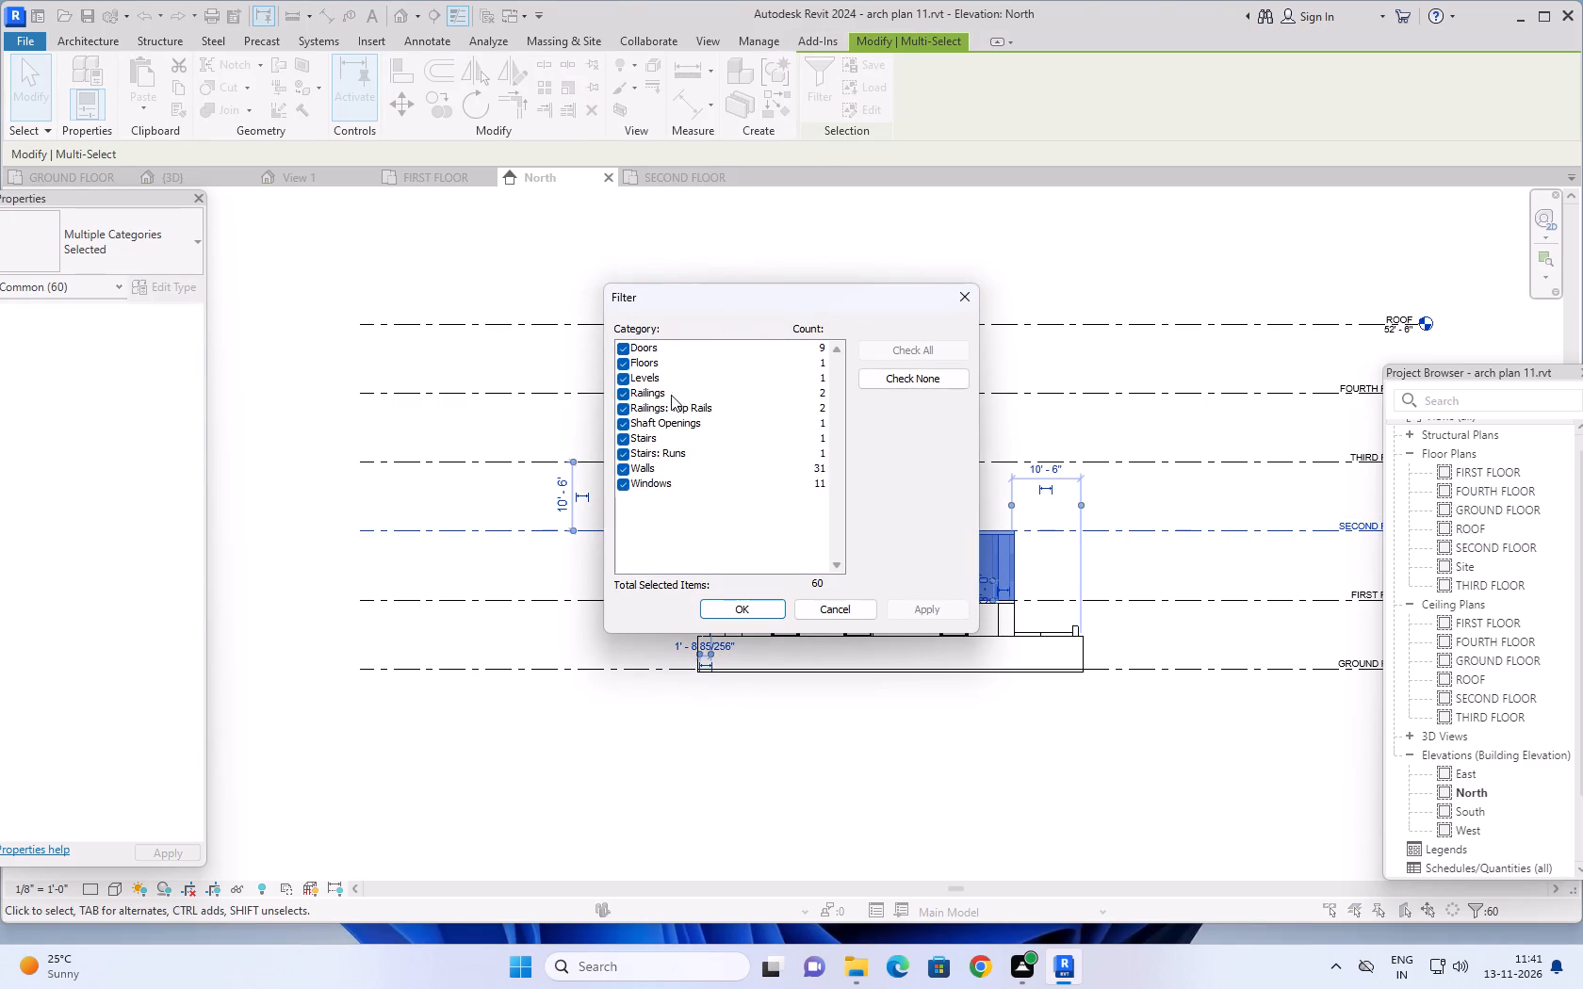
{"action": "left_click", "coordinate": [621, 380]}
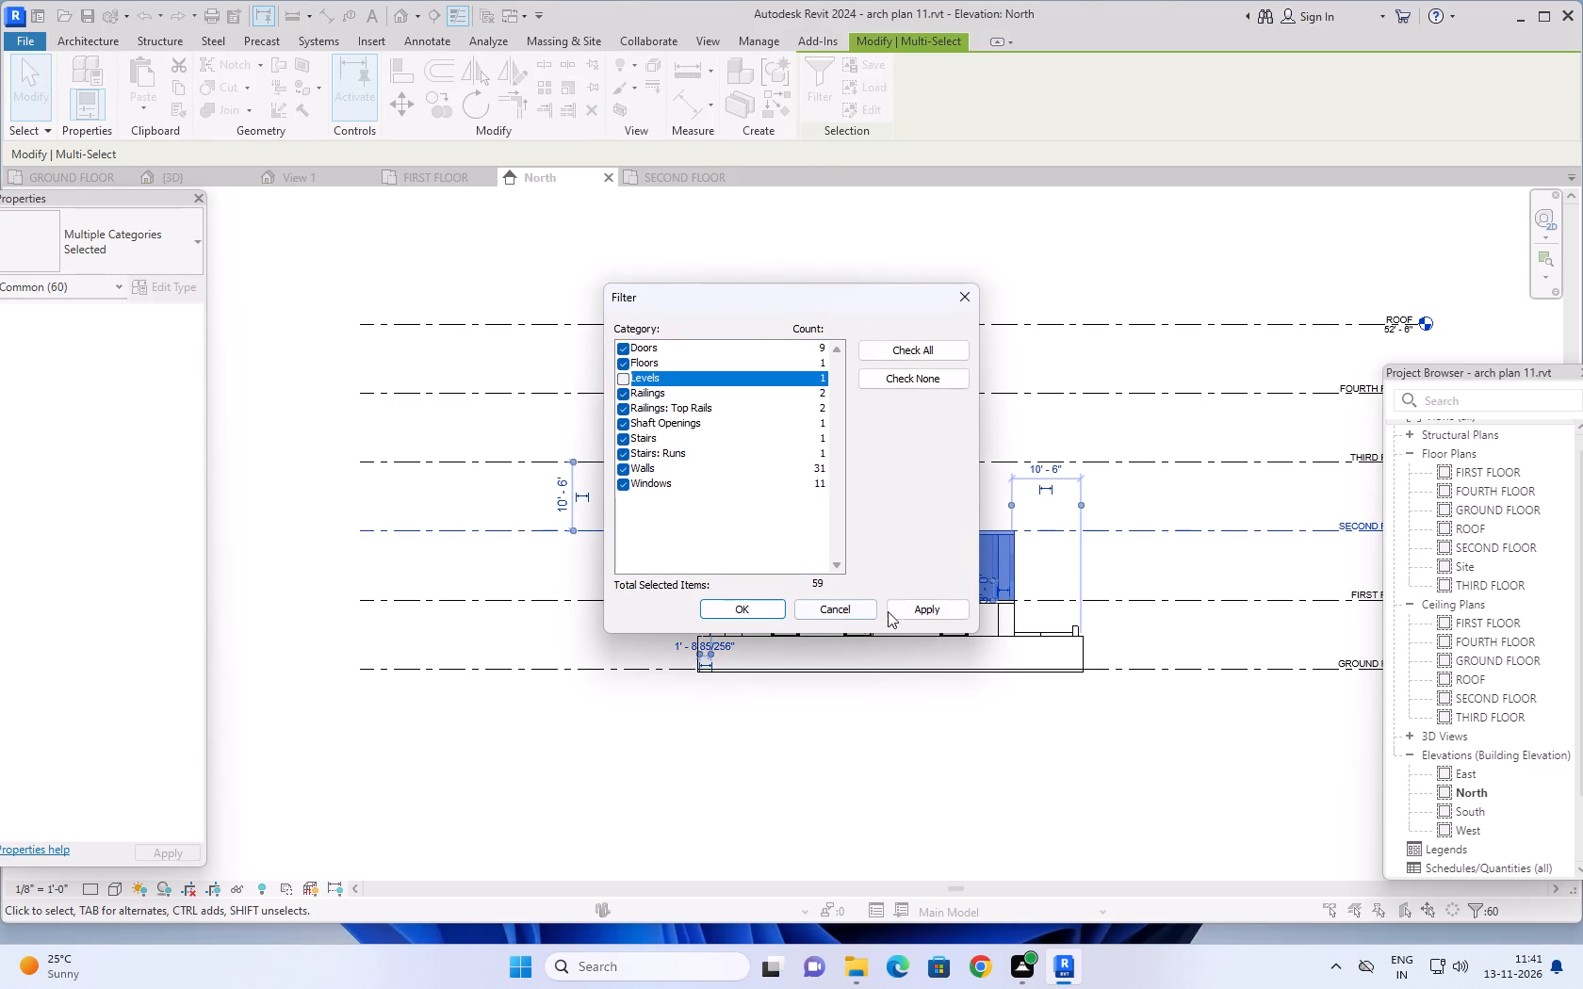
{"action": "left_click", "coordinate": [911, 603]}
{"action": "left_click", "coordinate": [738, 611]}
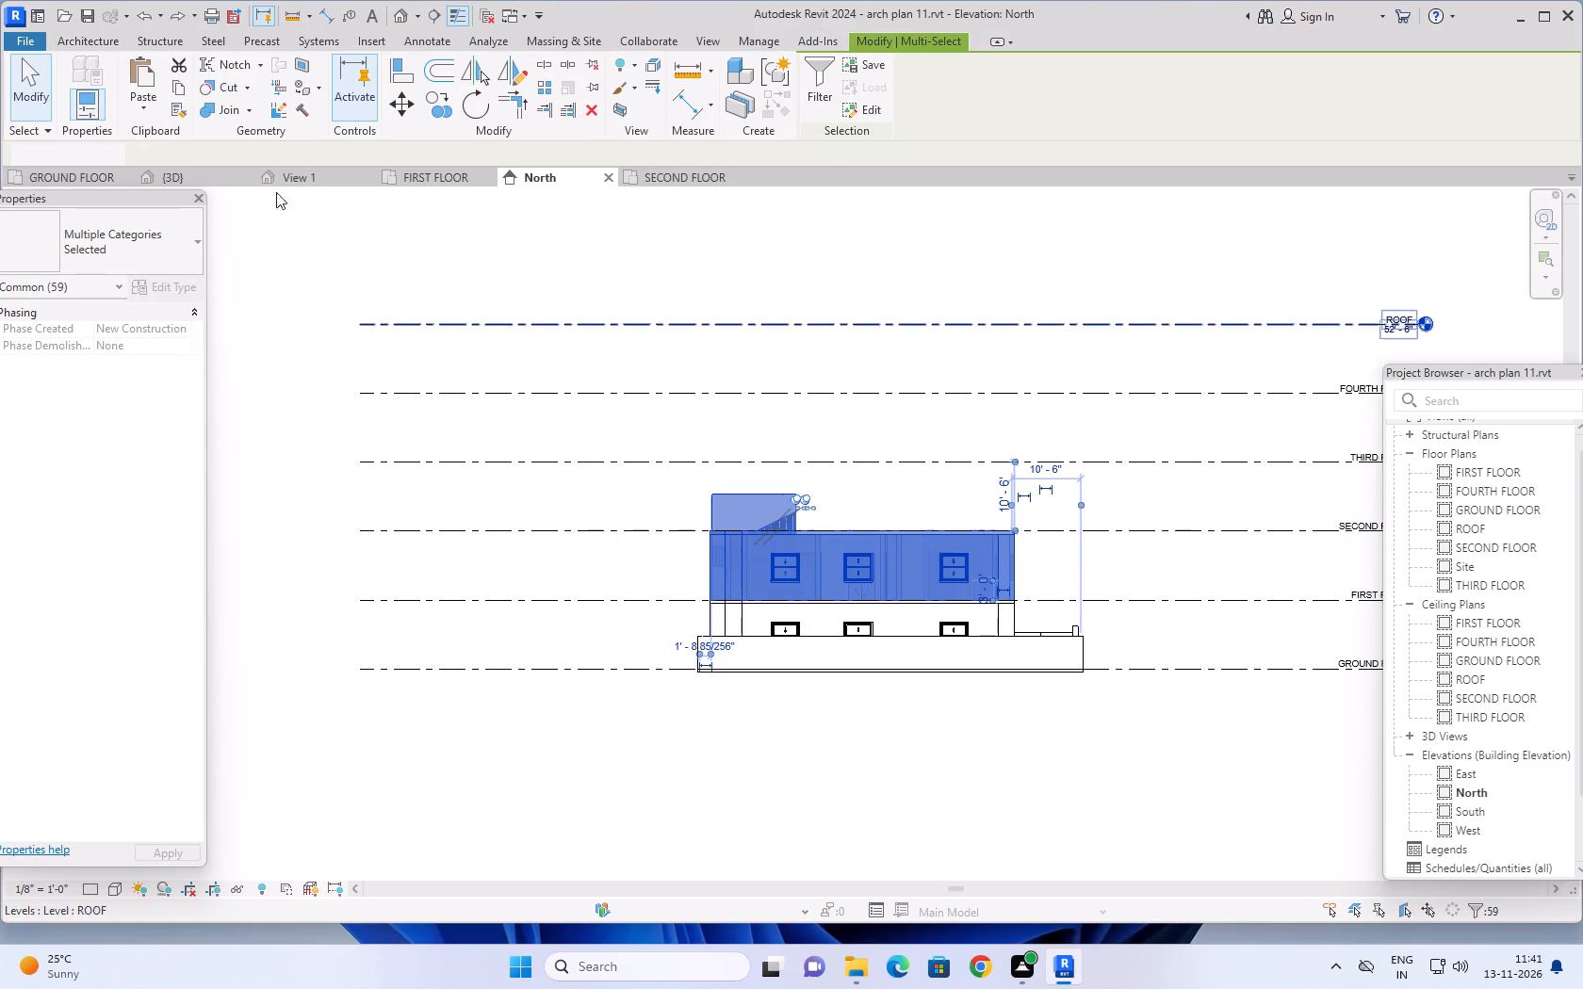
{"action": "left_click", "coordinate": [149, 107]}
{"action": "left_click", "coordinate": [178, 180]}
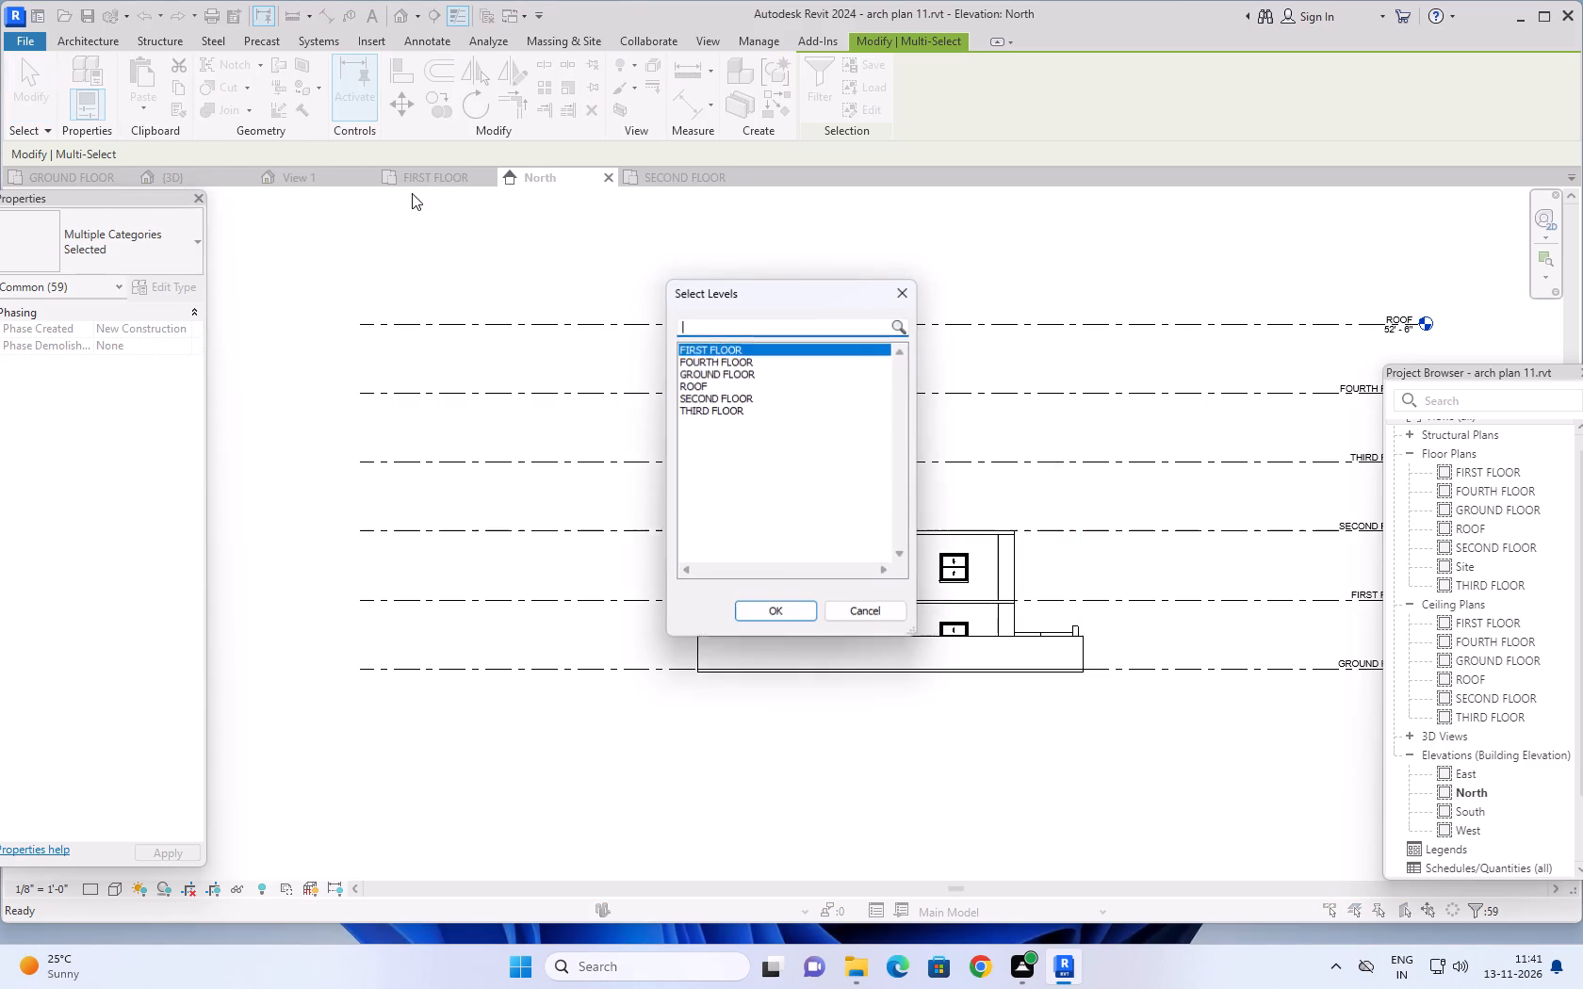
{"action": "left_click", "coordinate": [736, 395], "text": "ctrl"}
{"action": "left_click", "coordinate": [771, 611]}
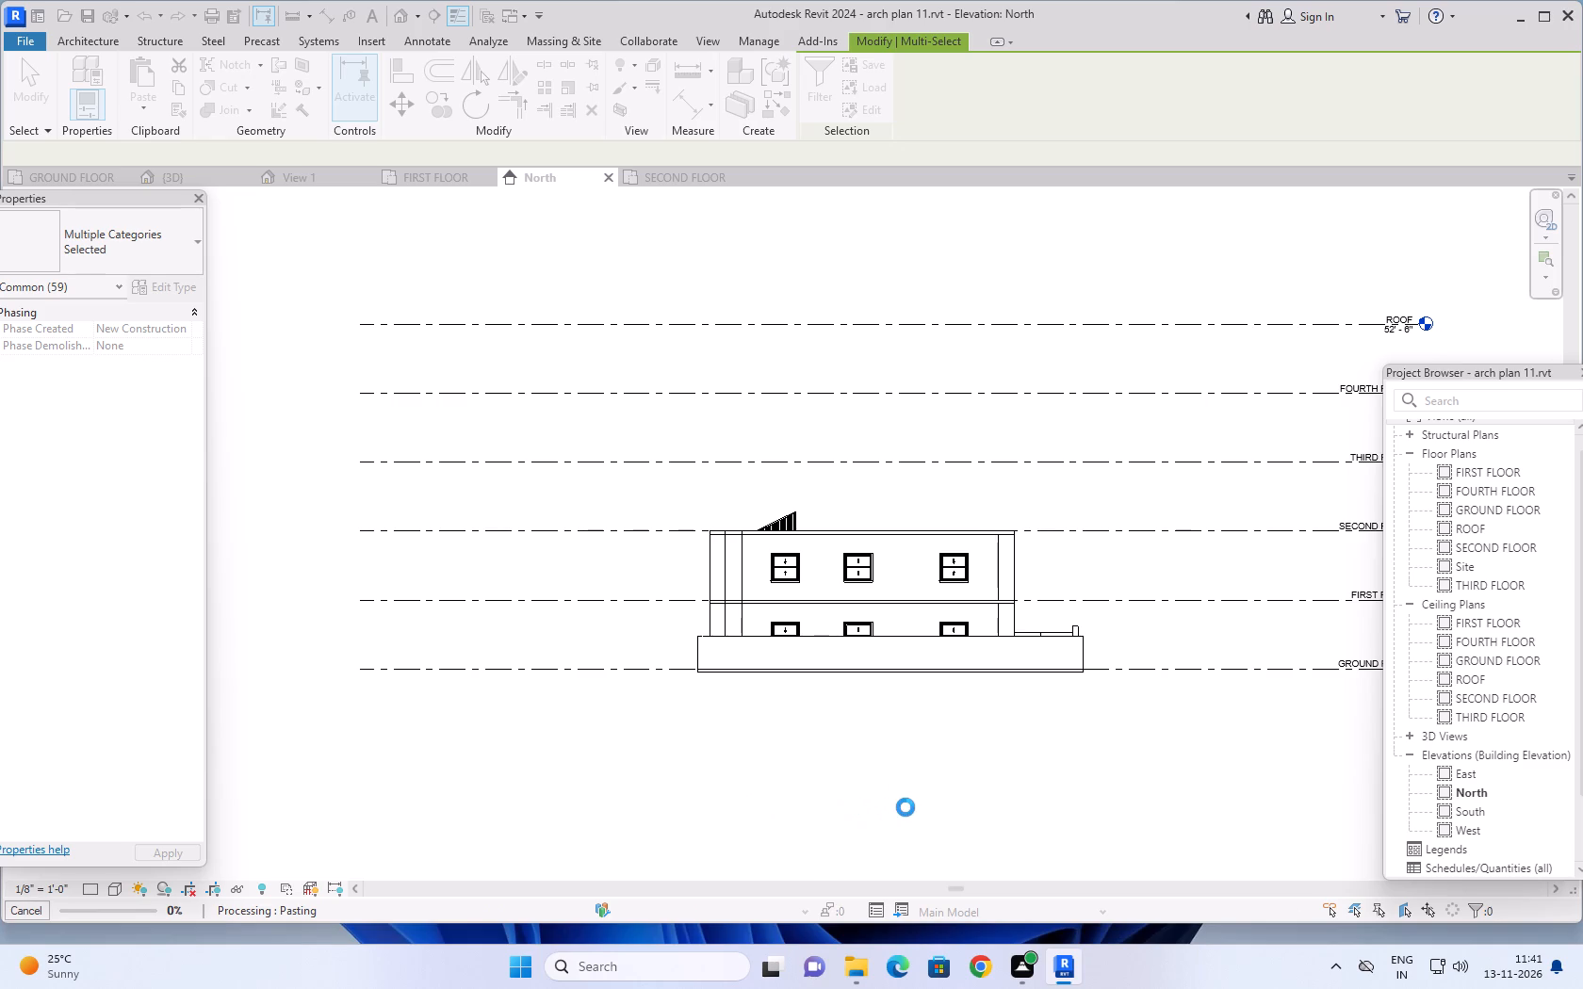
{"action": "scroll", "coordinate": [906, 807], "scroll_direction": "down", "scroll_amount": 2}
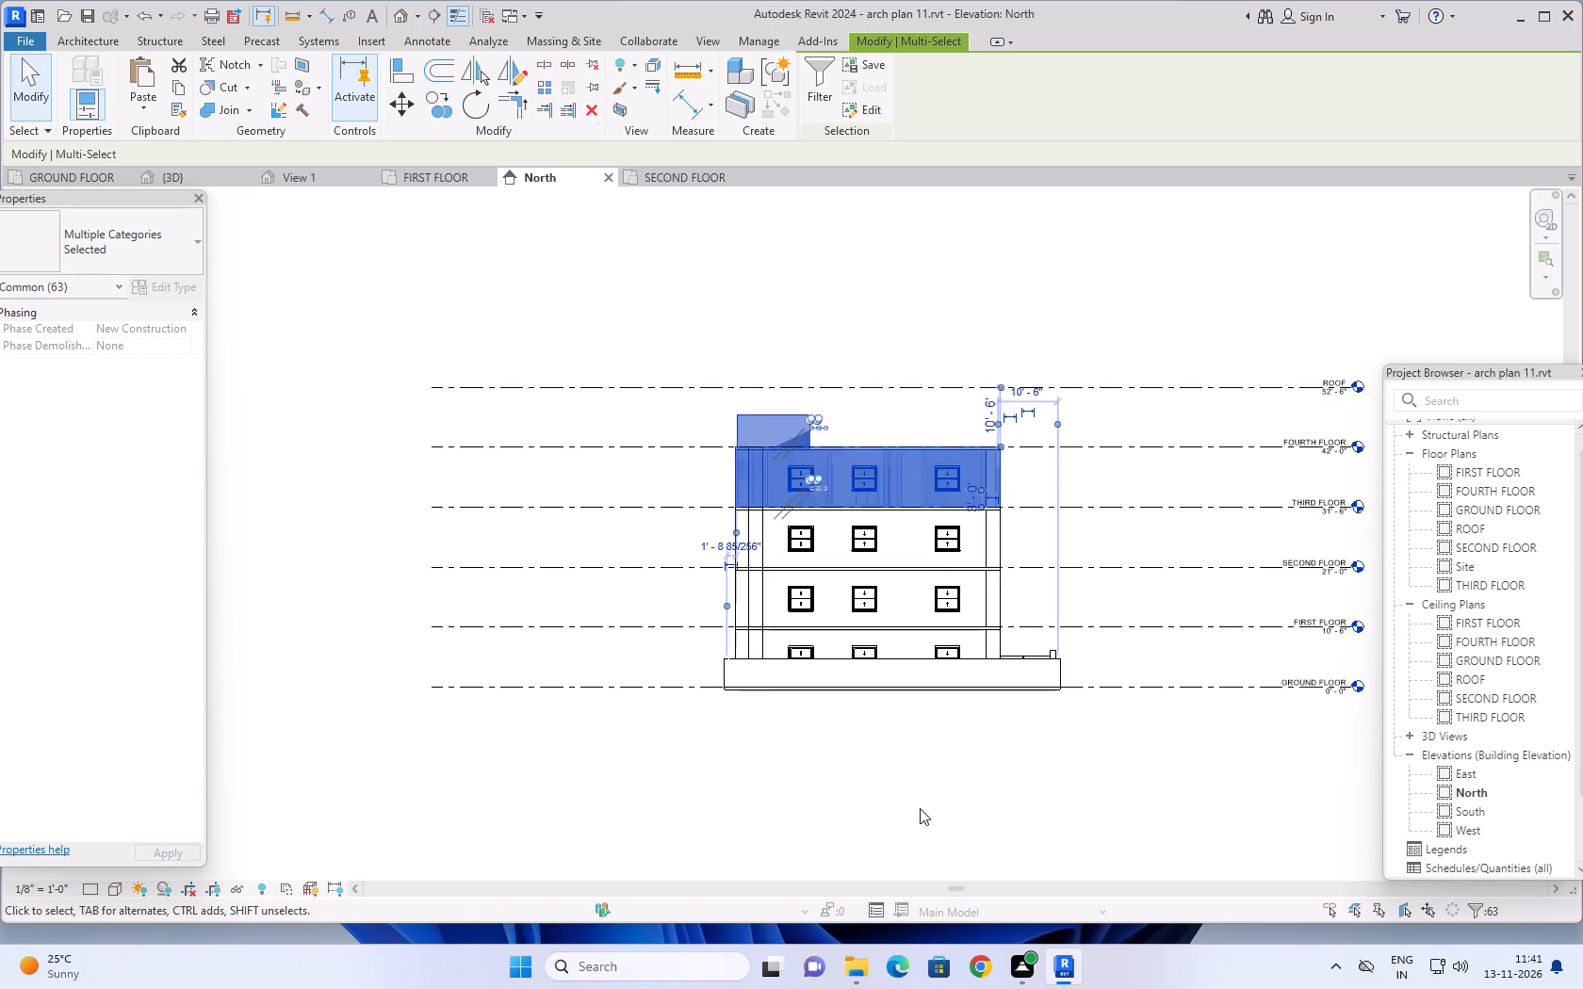
{"action": "scroll", "coordinate": [920, 808], "scroll_direction": "down", "scroll_amount": 1}
{"action": "middle_click_drag", "start_coordinate": [940, 807], "coordinate": [767, 800]}
{"action": "key", "text": "Escape"}
{"action": "key", "text": "Escape"}
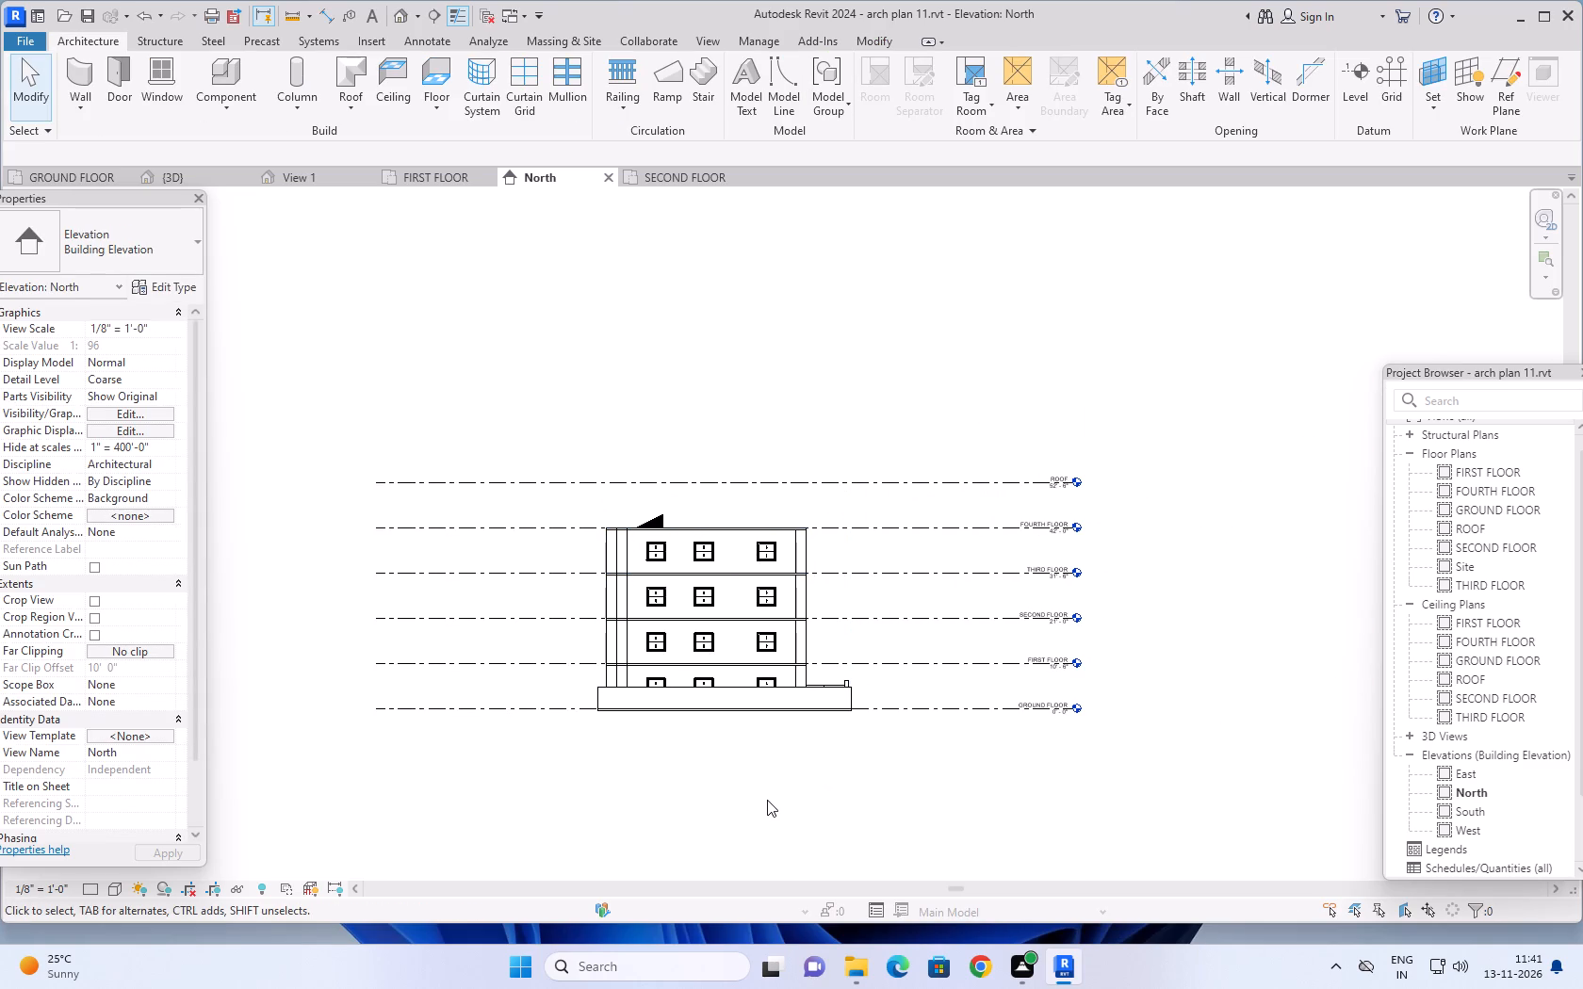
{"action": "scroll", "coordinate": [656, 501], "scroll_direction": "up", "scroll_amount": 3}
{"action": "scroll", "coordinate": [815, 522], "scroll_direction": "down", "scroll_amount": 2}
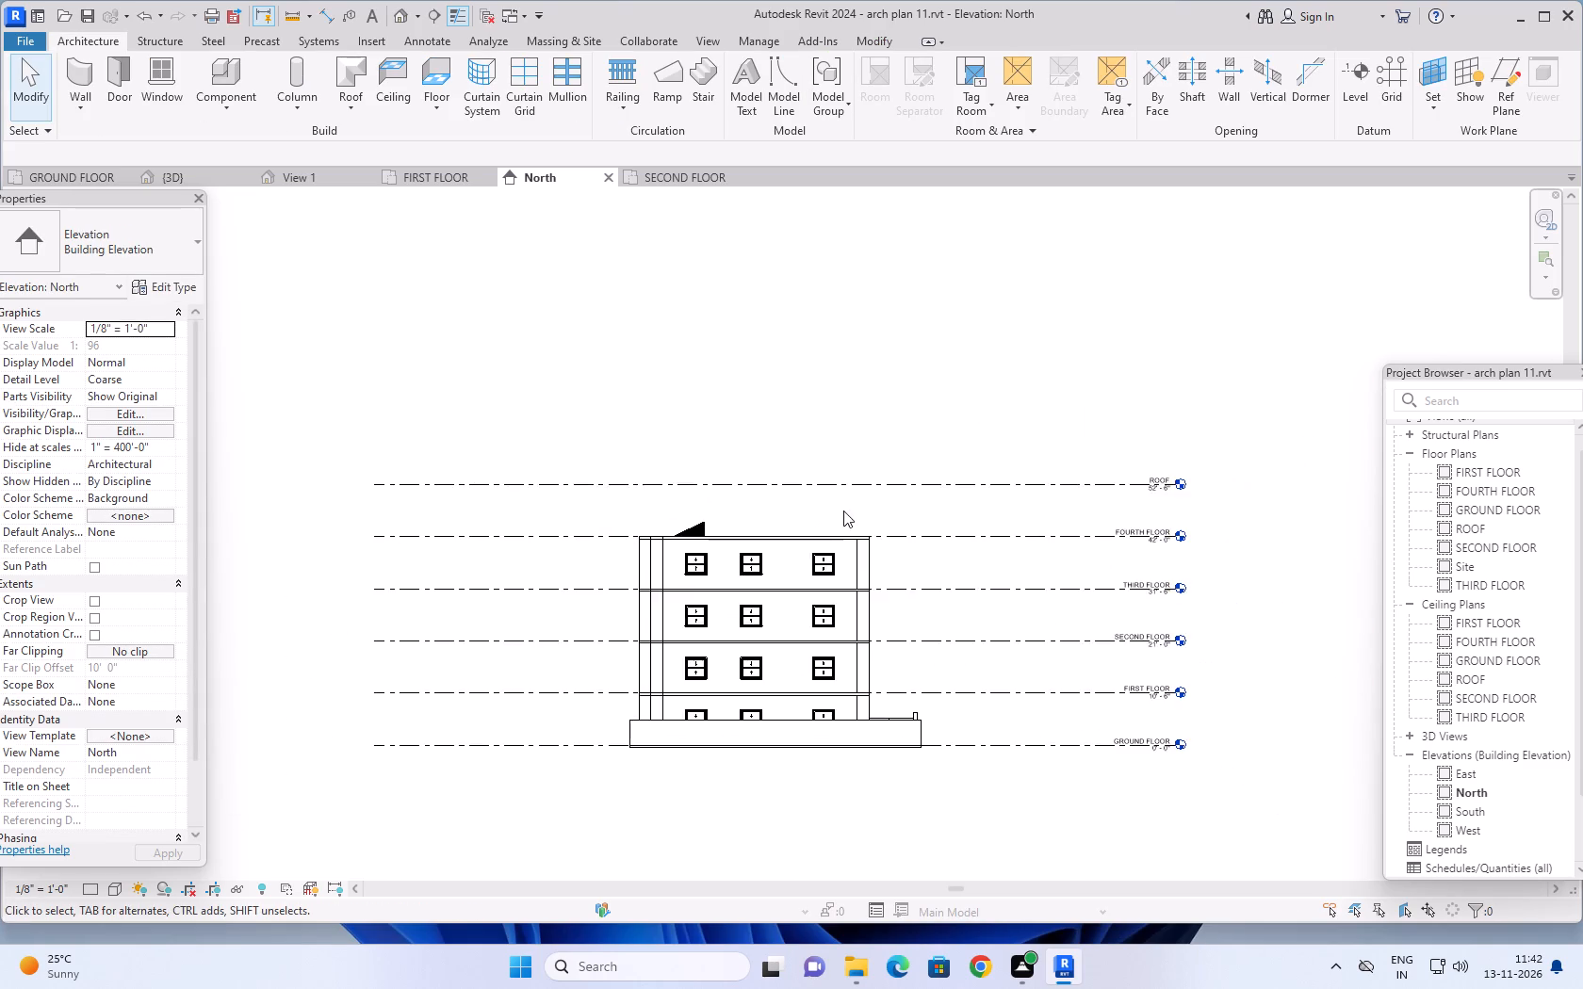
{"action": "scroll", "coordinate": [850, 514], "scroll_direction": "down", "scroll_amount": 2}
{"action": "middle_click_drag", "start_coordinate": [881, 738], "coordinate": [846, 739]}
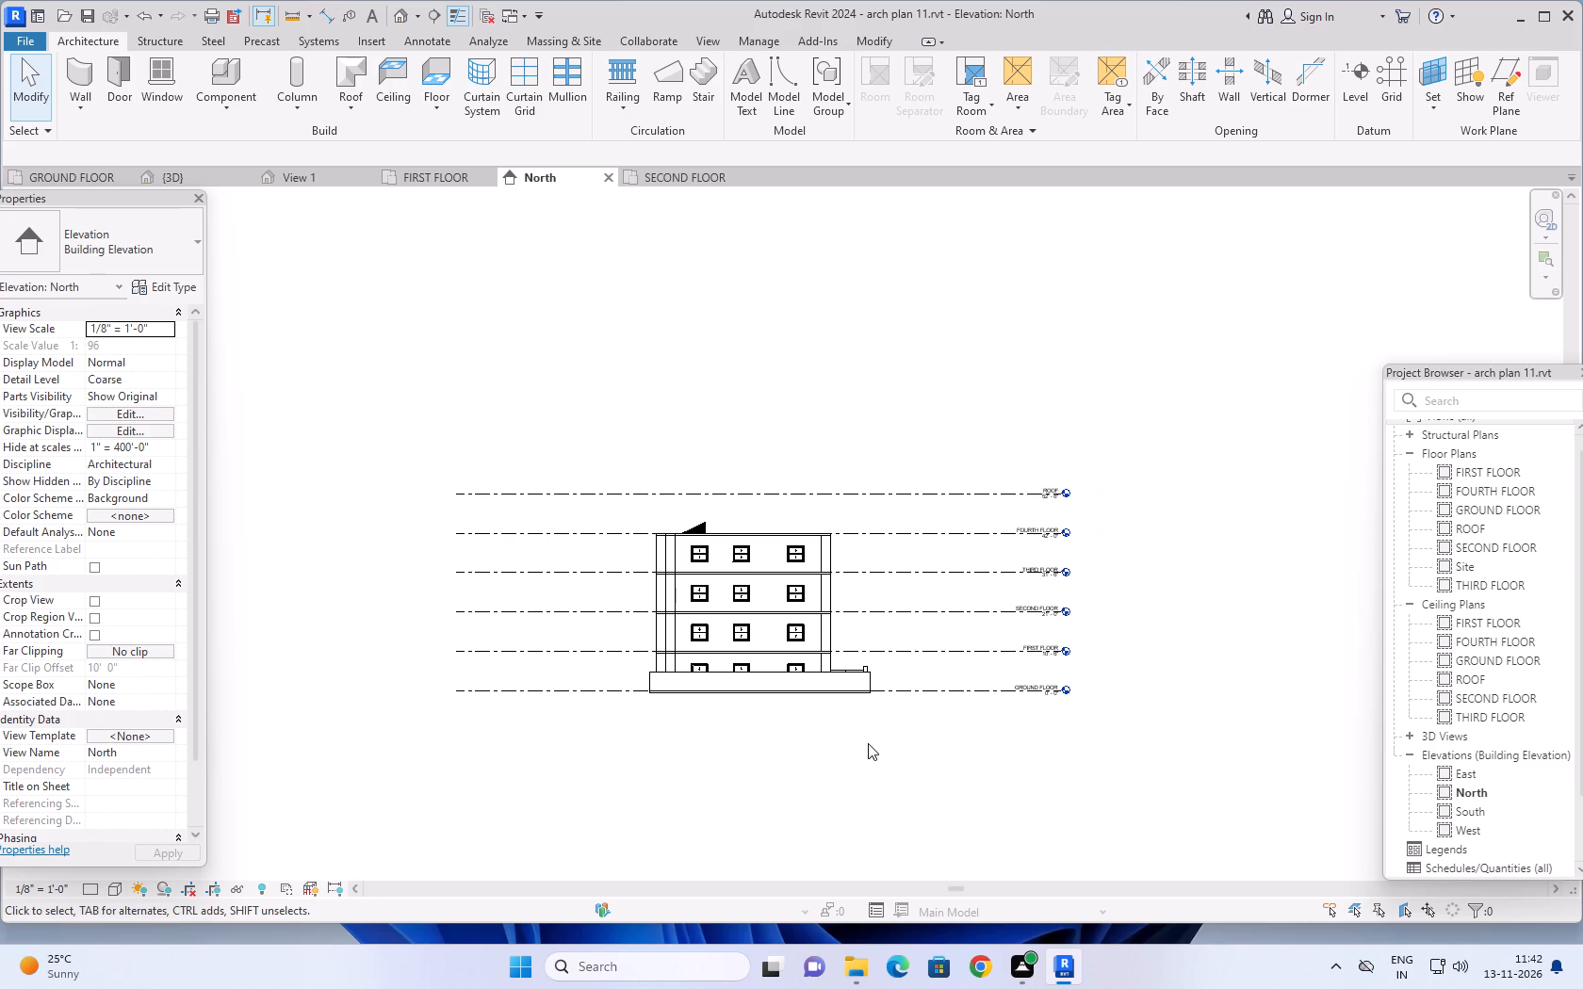
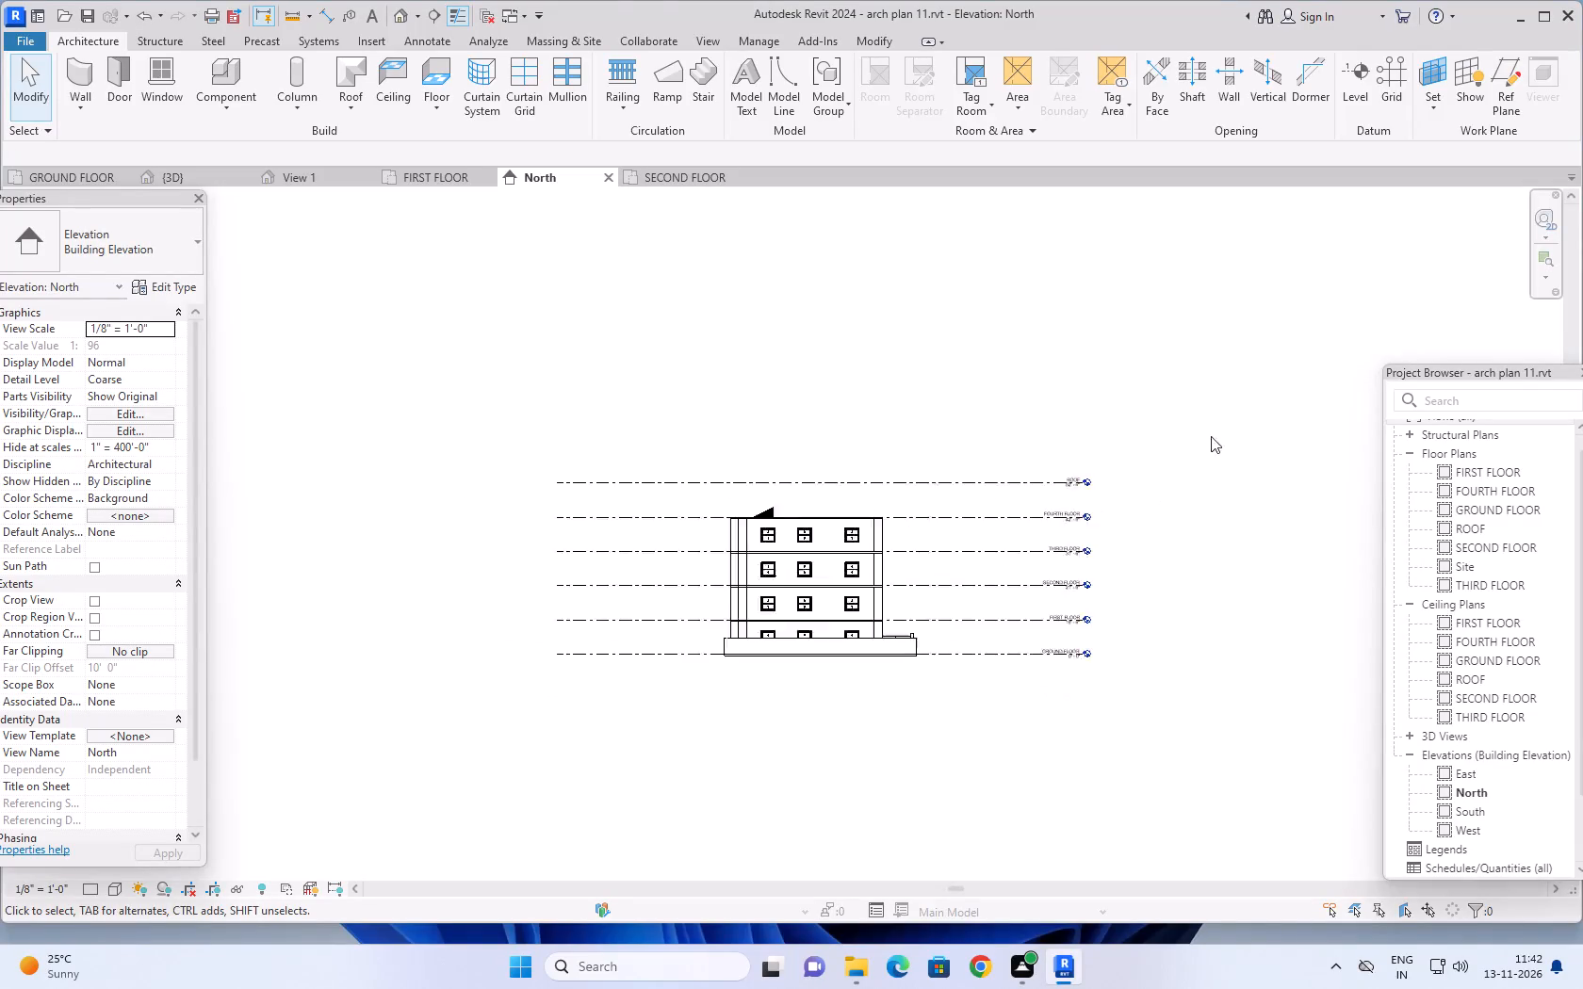
Examine the pasted storeys in the North elevation against the level lines from GROUND FLOOR up to ROOF.
{"action": "scroll", "coordinate": [1211, 436], "scroll_direction": "down", "scroll_amount": 2}
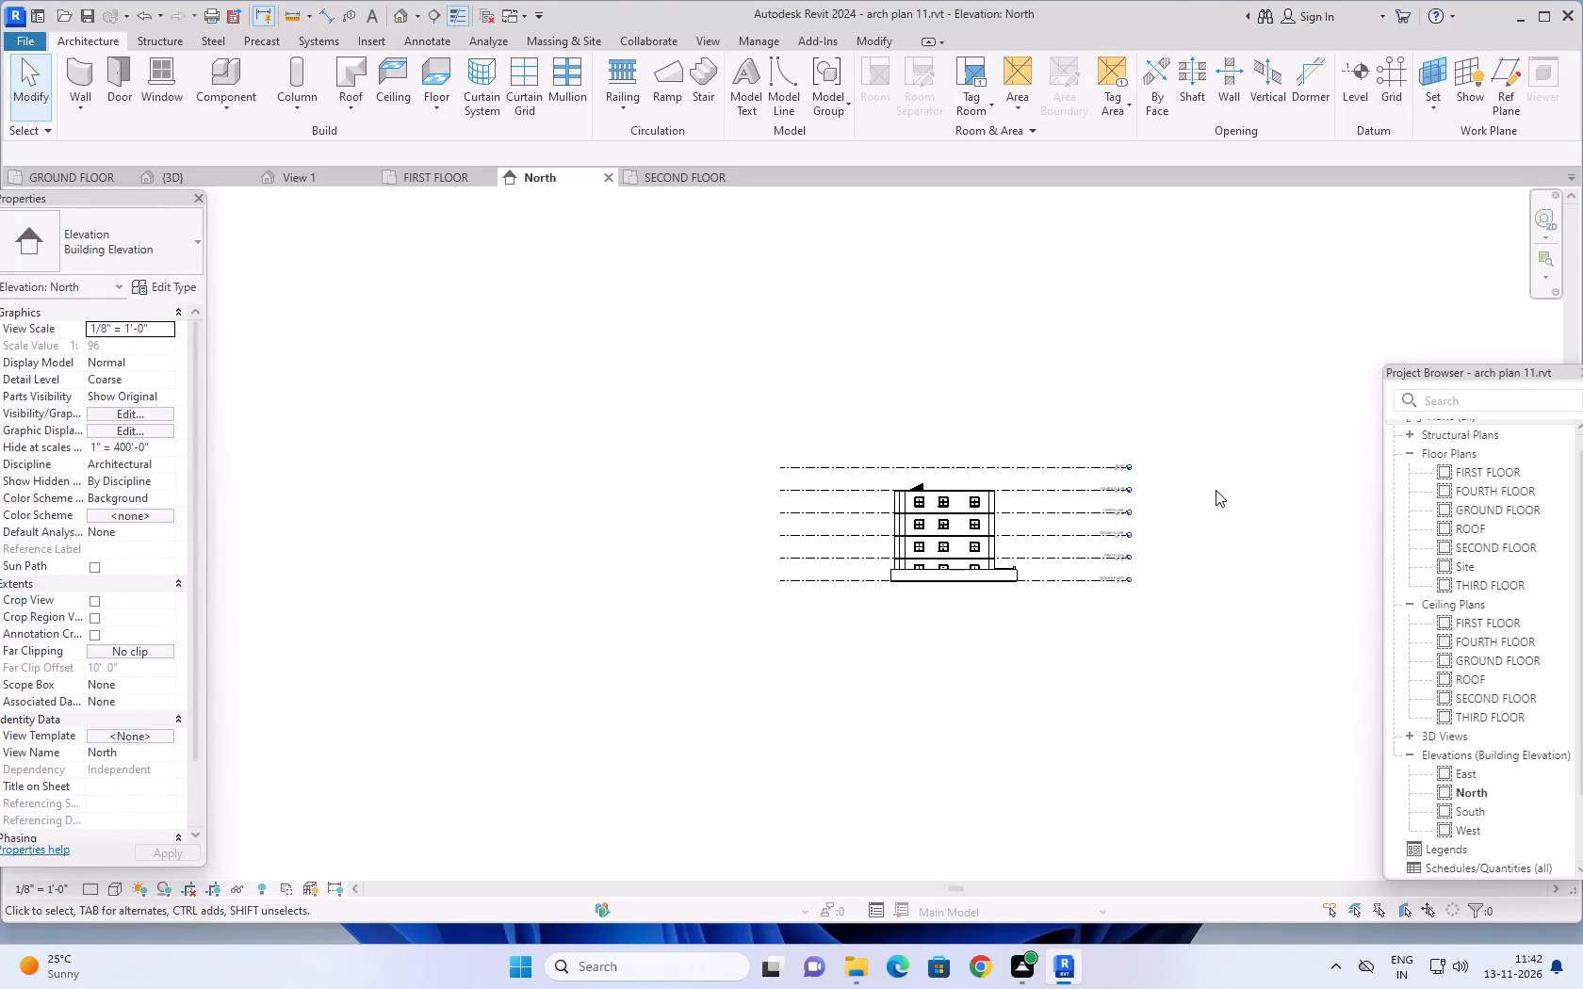
{"action": "middle_click_drag", "start_coordinate": [1216, 490], "coordinate": [1101, 460]}
{"action": "scroll", "coordinate": [743, 438], "scroll_direction": "up", "scroll_amount": 7}
{"action": "middle_click_drag", "start_coordinate": [933, 397], "coordinate": [721, 268]}
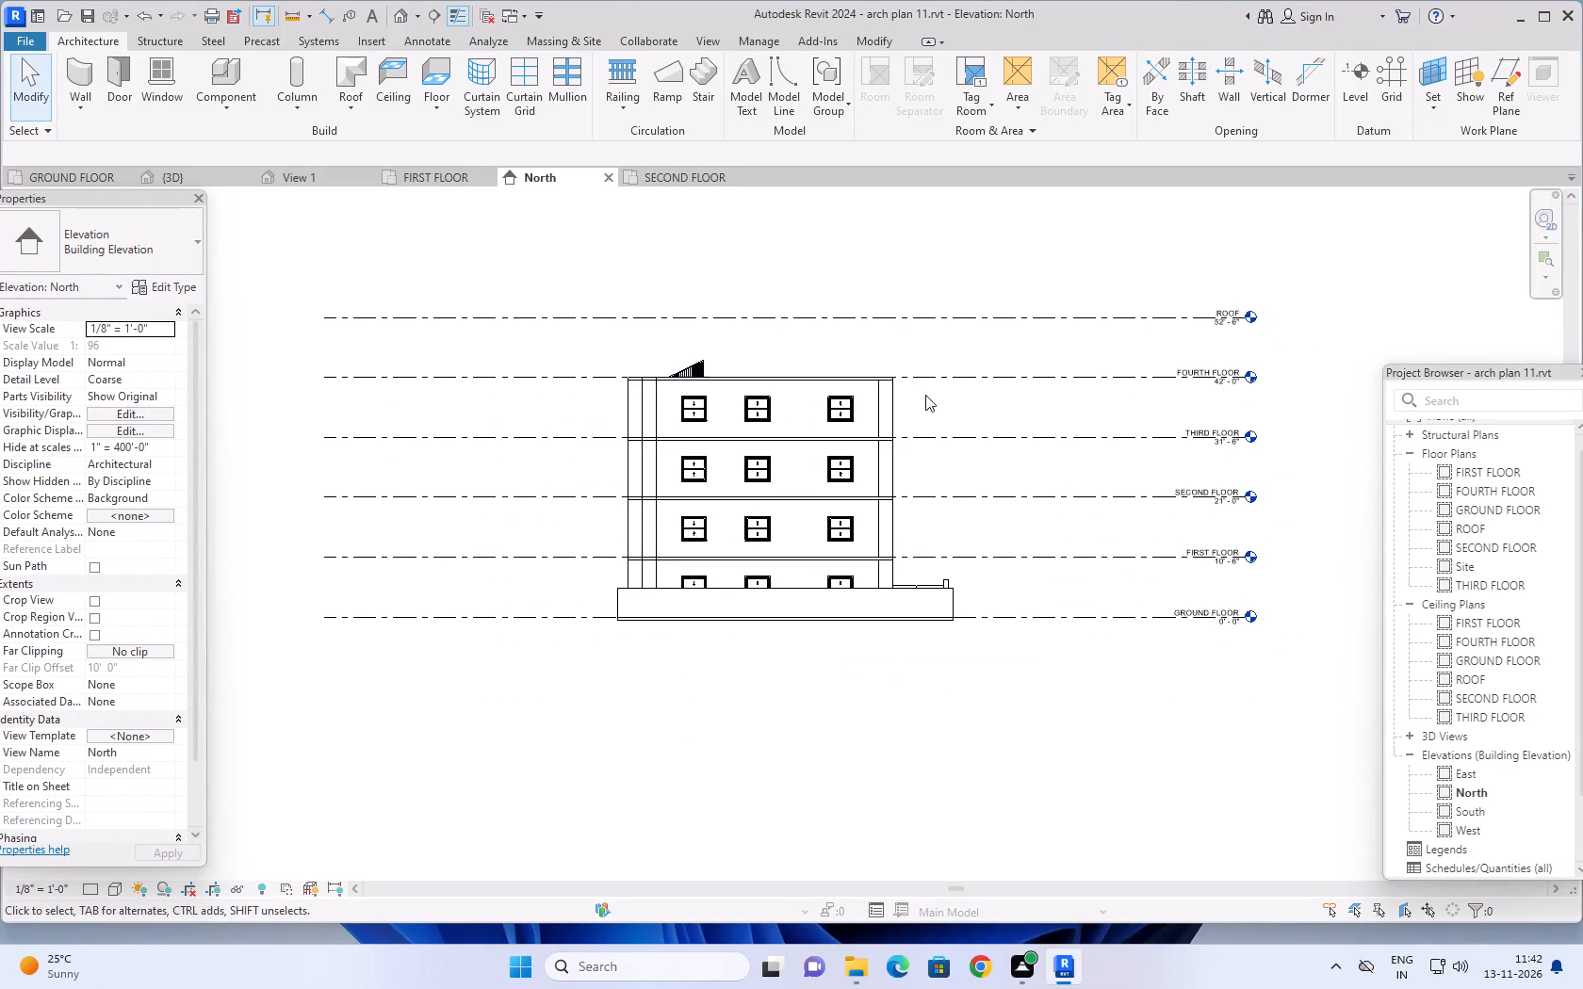
{"action": "scroll", "coordinate": [969, 416], "scroll_direction": "down", "scroll_amount": 4}
{"action": "middle_click_drag", "start_coordinate": [1199, 454], "coordinate": [1152, 509]}
{"action": "scroll", "coordinate": [1152, 509], "scroll_direction": "down", "scroll_amount": 1}
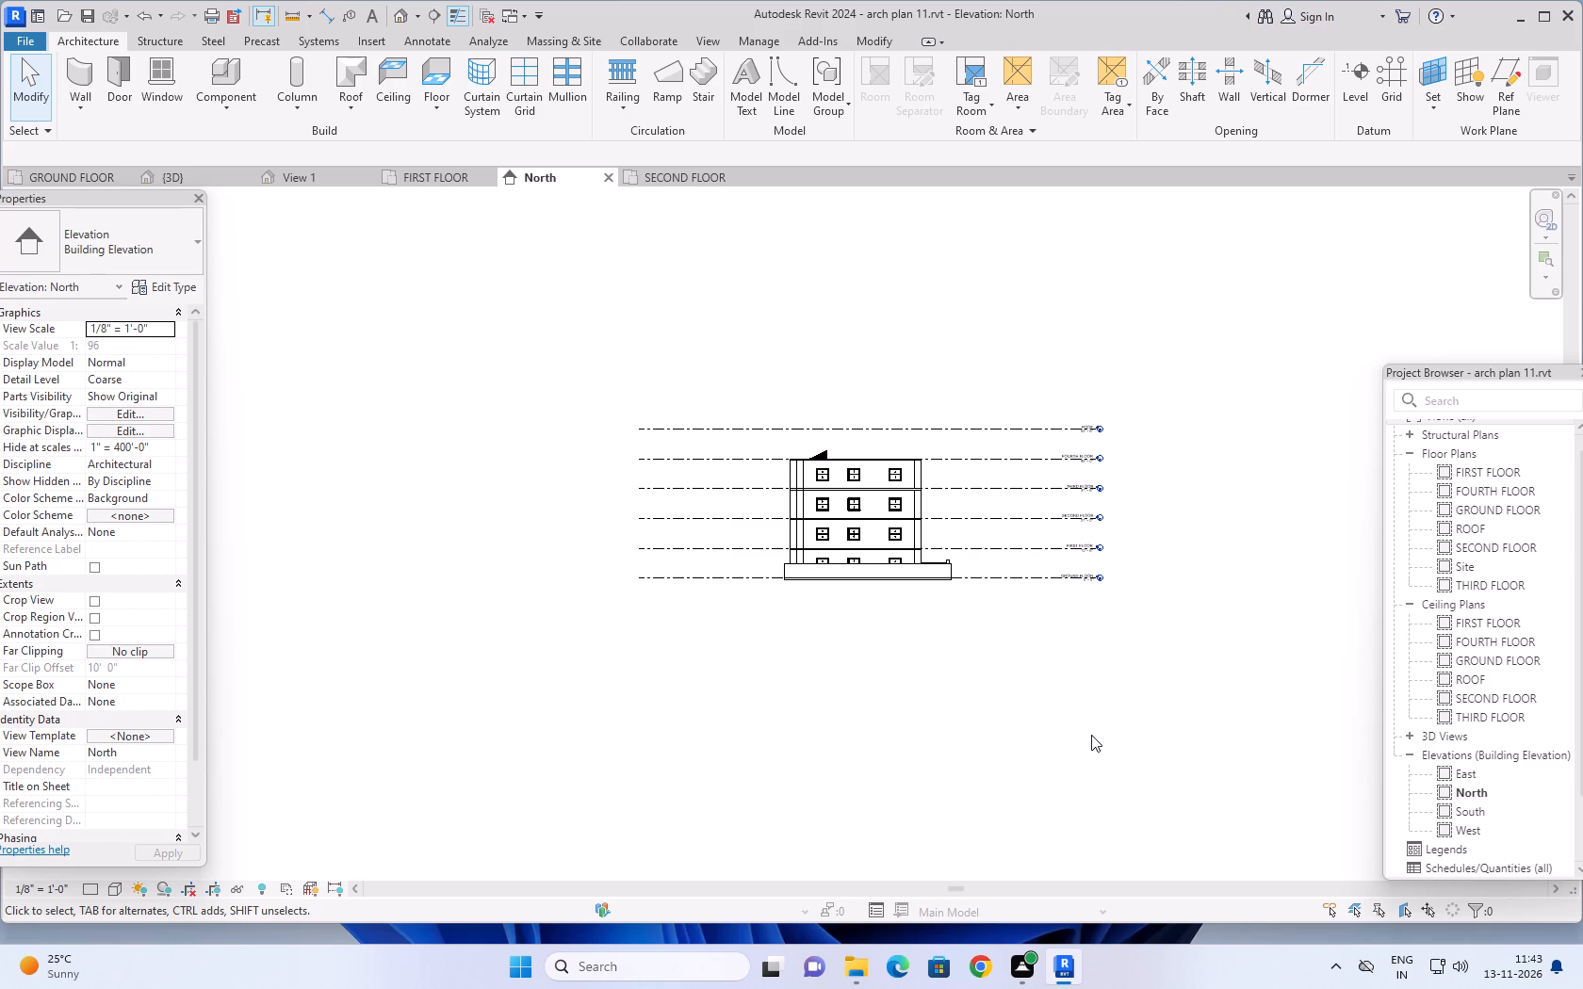
{"action": "scroll", "coordinate": [1091, 733], "scroll_direction": "down", "scroll_amount": 1}
{"action": "middle_click_drag", "start_coordinate": [1088, 732], "coordinate": [999, 696]}
{"action": "scroll", "coordinate": [1043, 704], "scroll_direction": "down", "scroll_amount": 2}
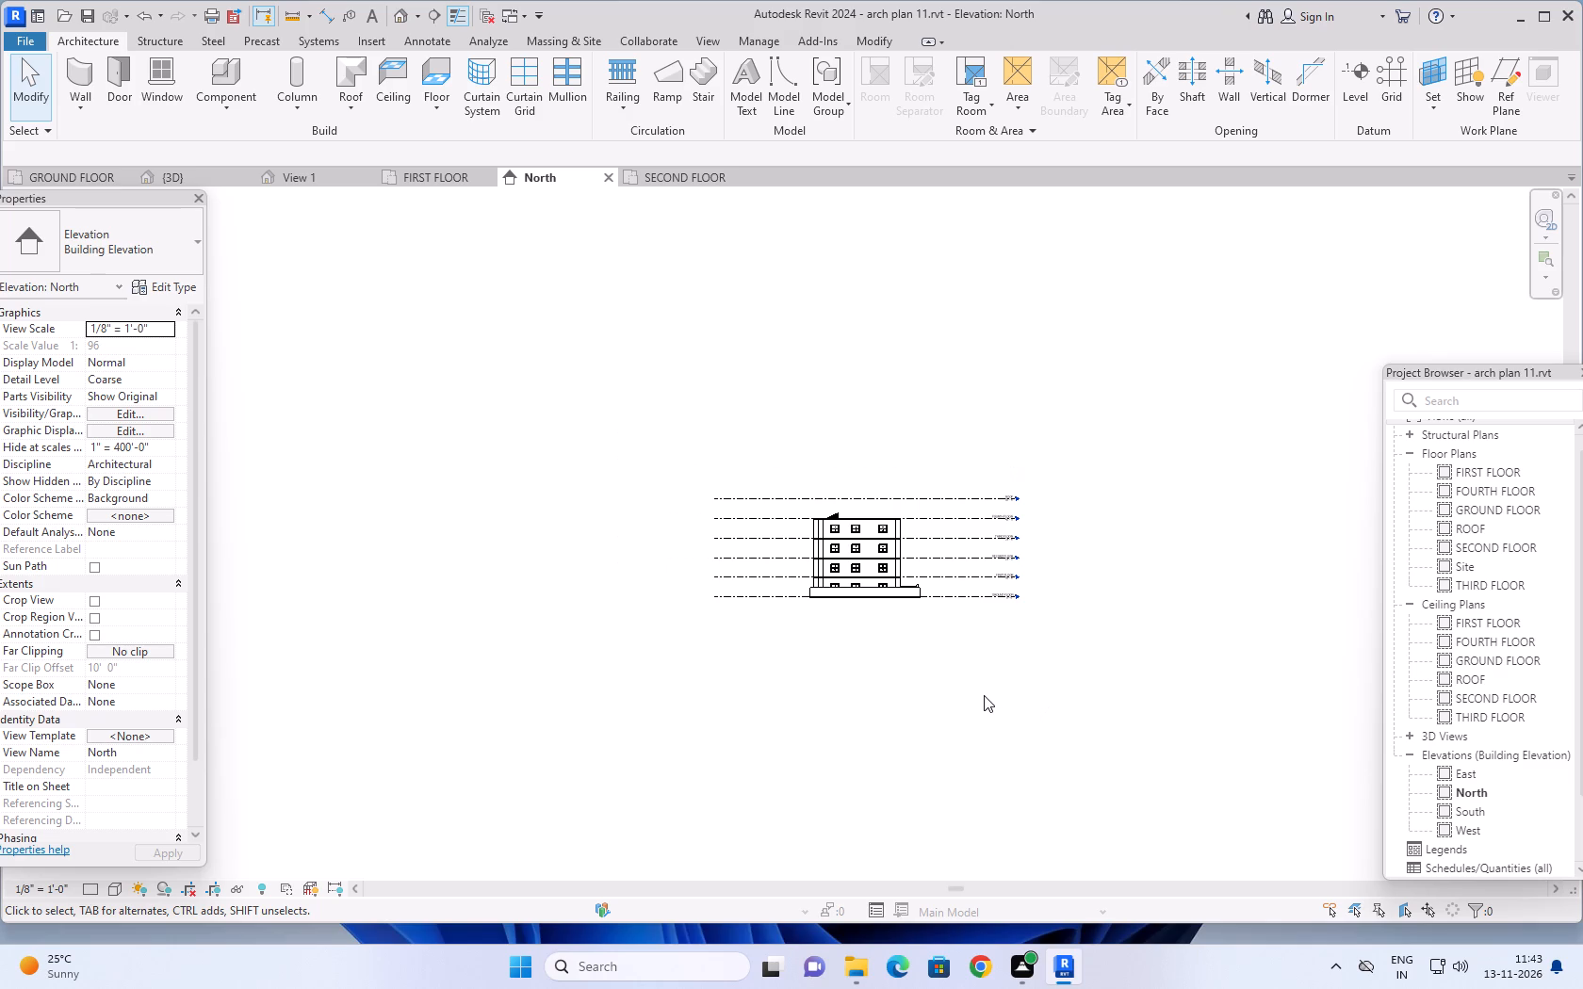
{"action": "scroll", "coordinate": [983, 597], "scroll_direction": "down", "scroll_amount": 2}
{"action": "middle_click_drag", "start_coordinate": [1011, 666], "coordinate": [939, 693]}
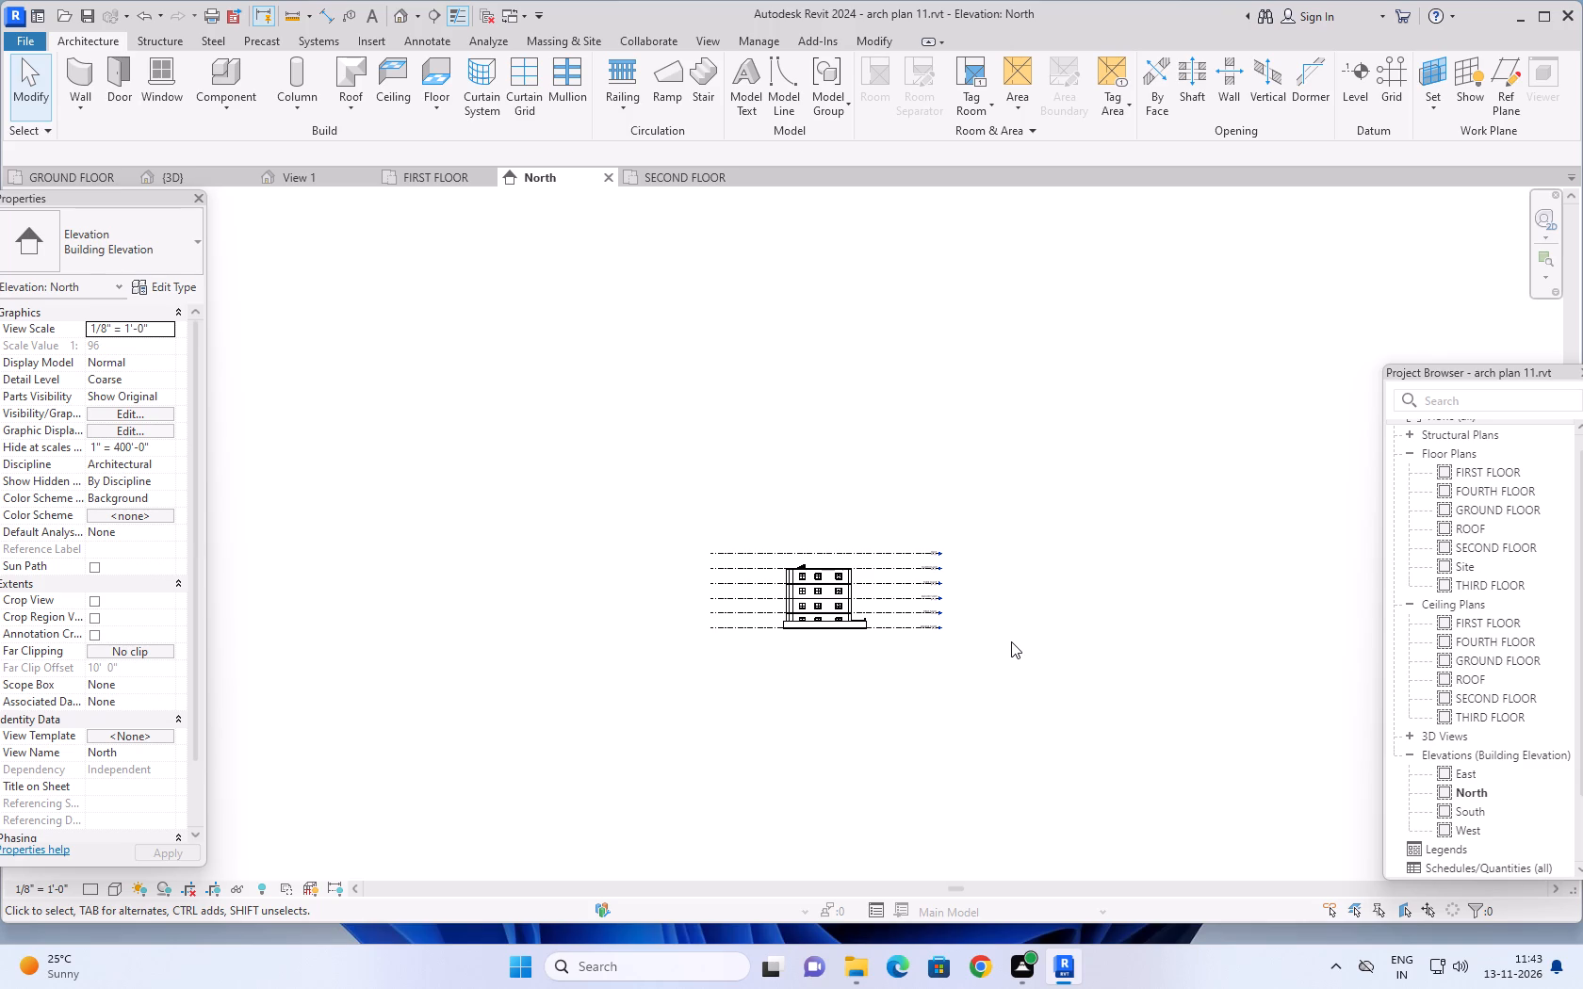
{"action": "scroll", "coordinate": [988, 700], "scroll_direction": "down", "scroll_amount": 1}
{"action": "scroll", "coordinate": [816, 721], "scroll_direction": "up", "scroll_amount": 6}
{"action": "middle_click_drag", "start_coordinate": [946, 628], "coordinate": [914, 694]}
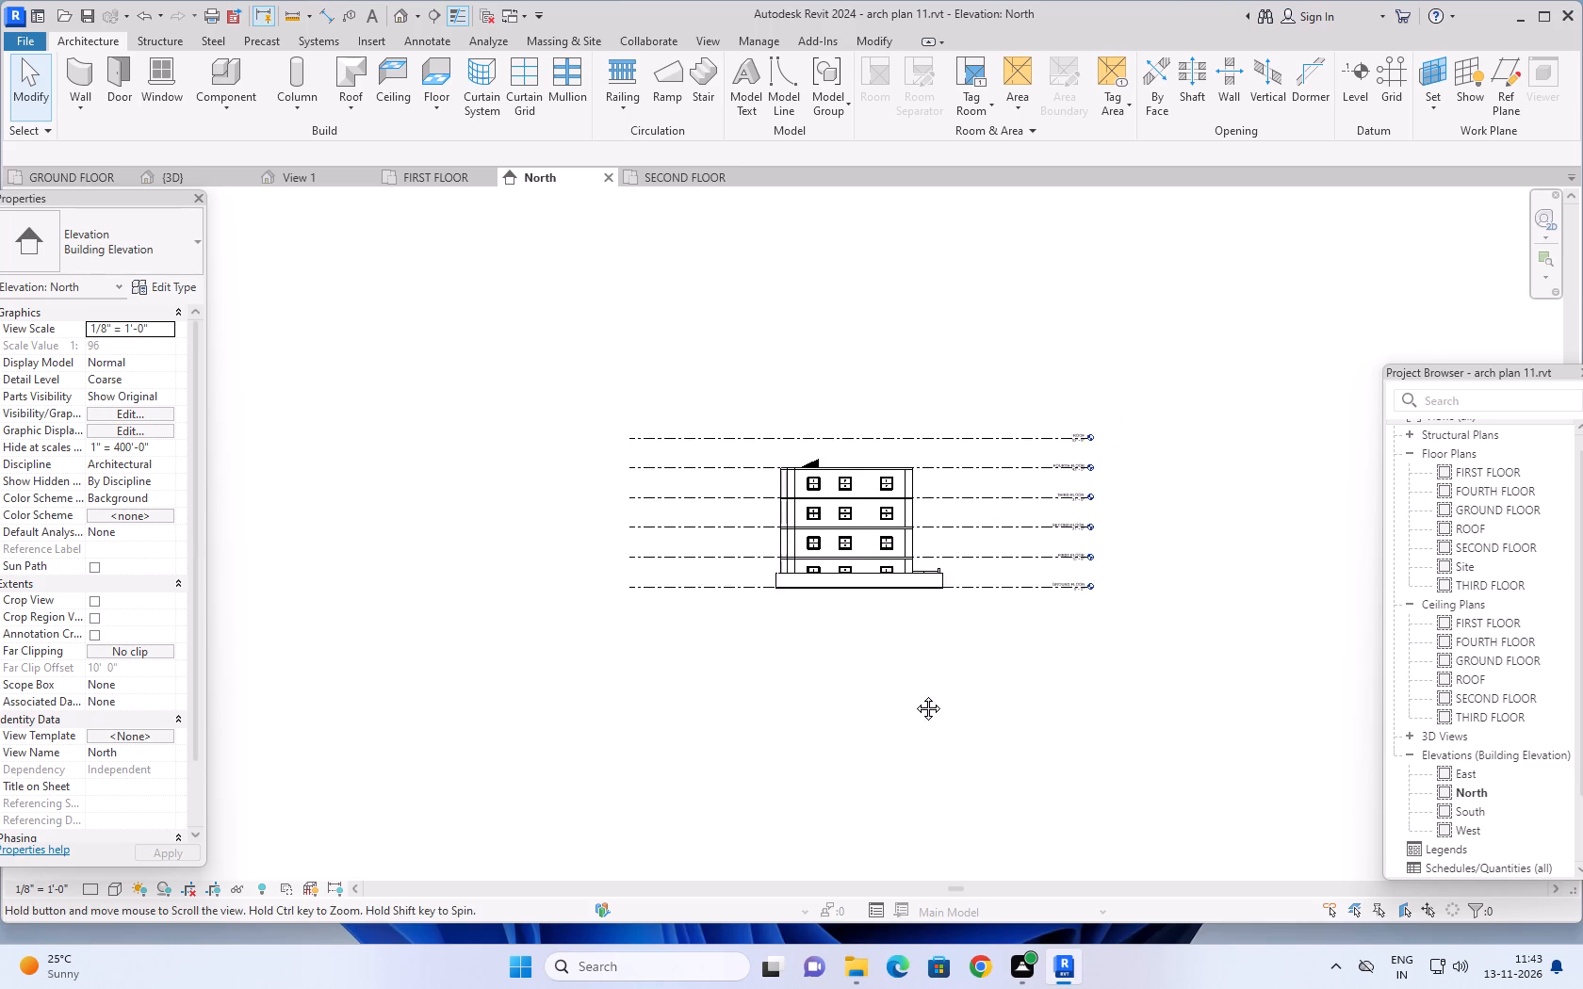
{"action": "middle_click_drag", "start_coordinate": [914, 694], "coordinate": [910, 714]}
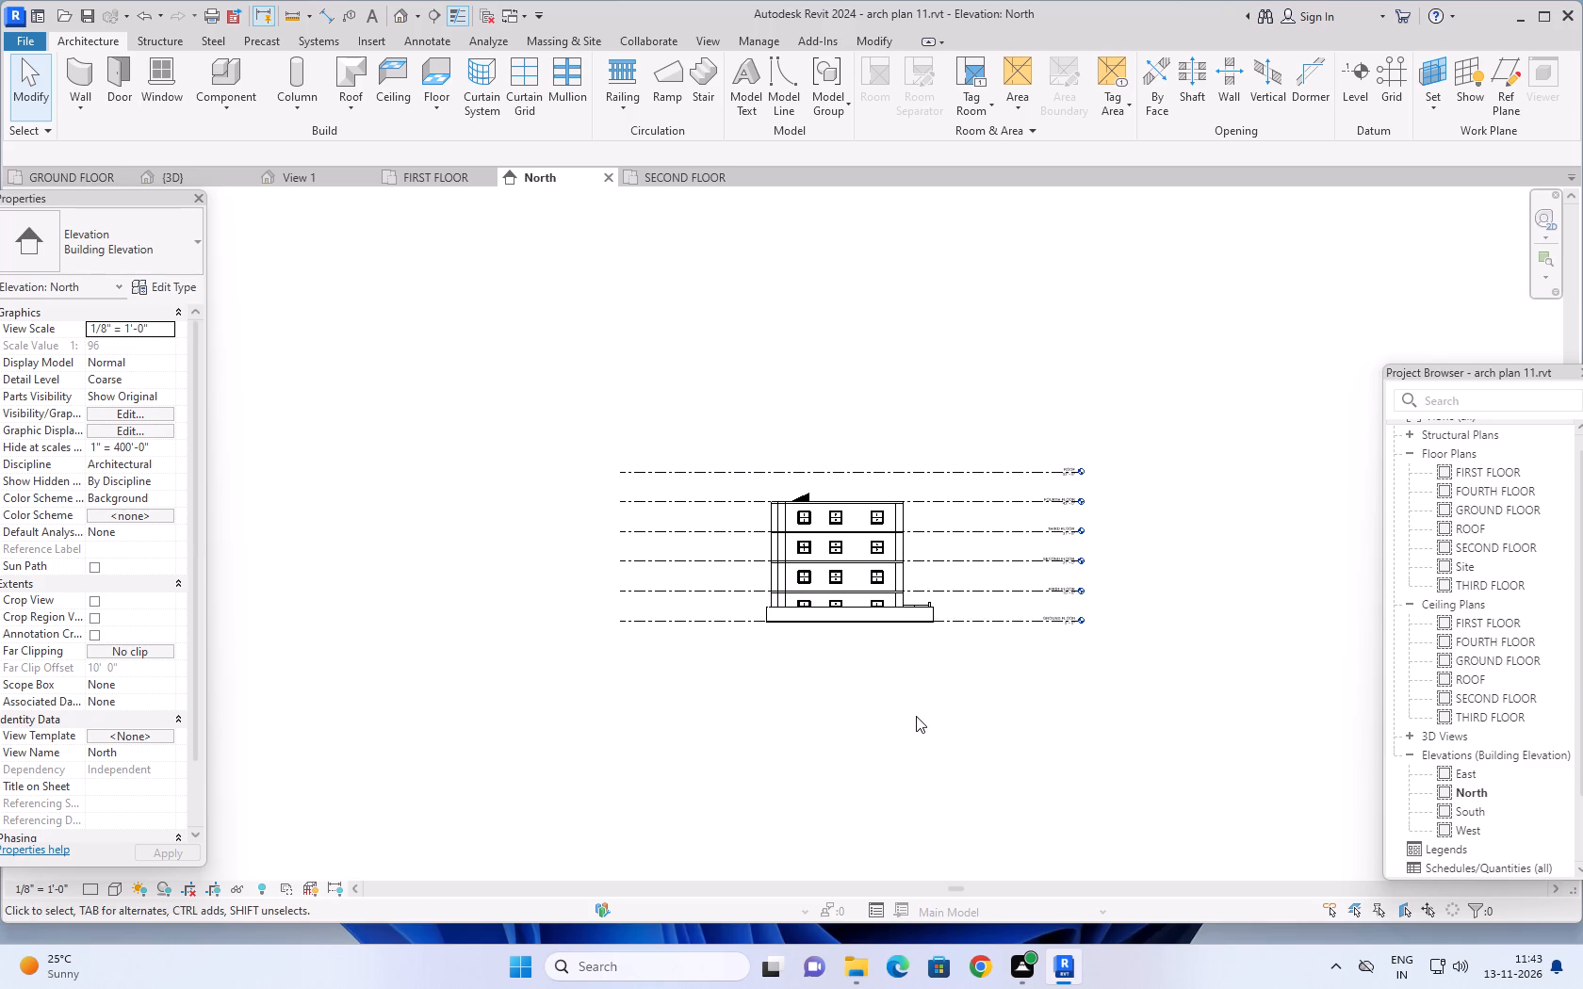
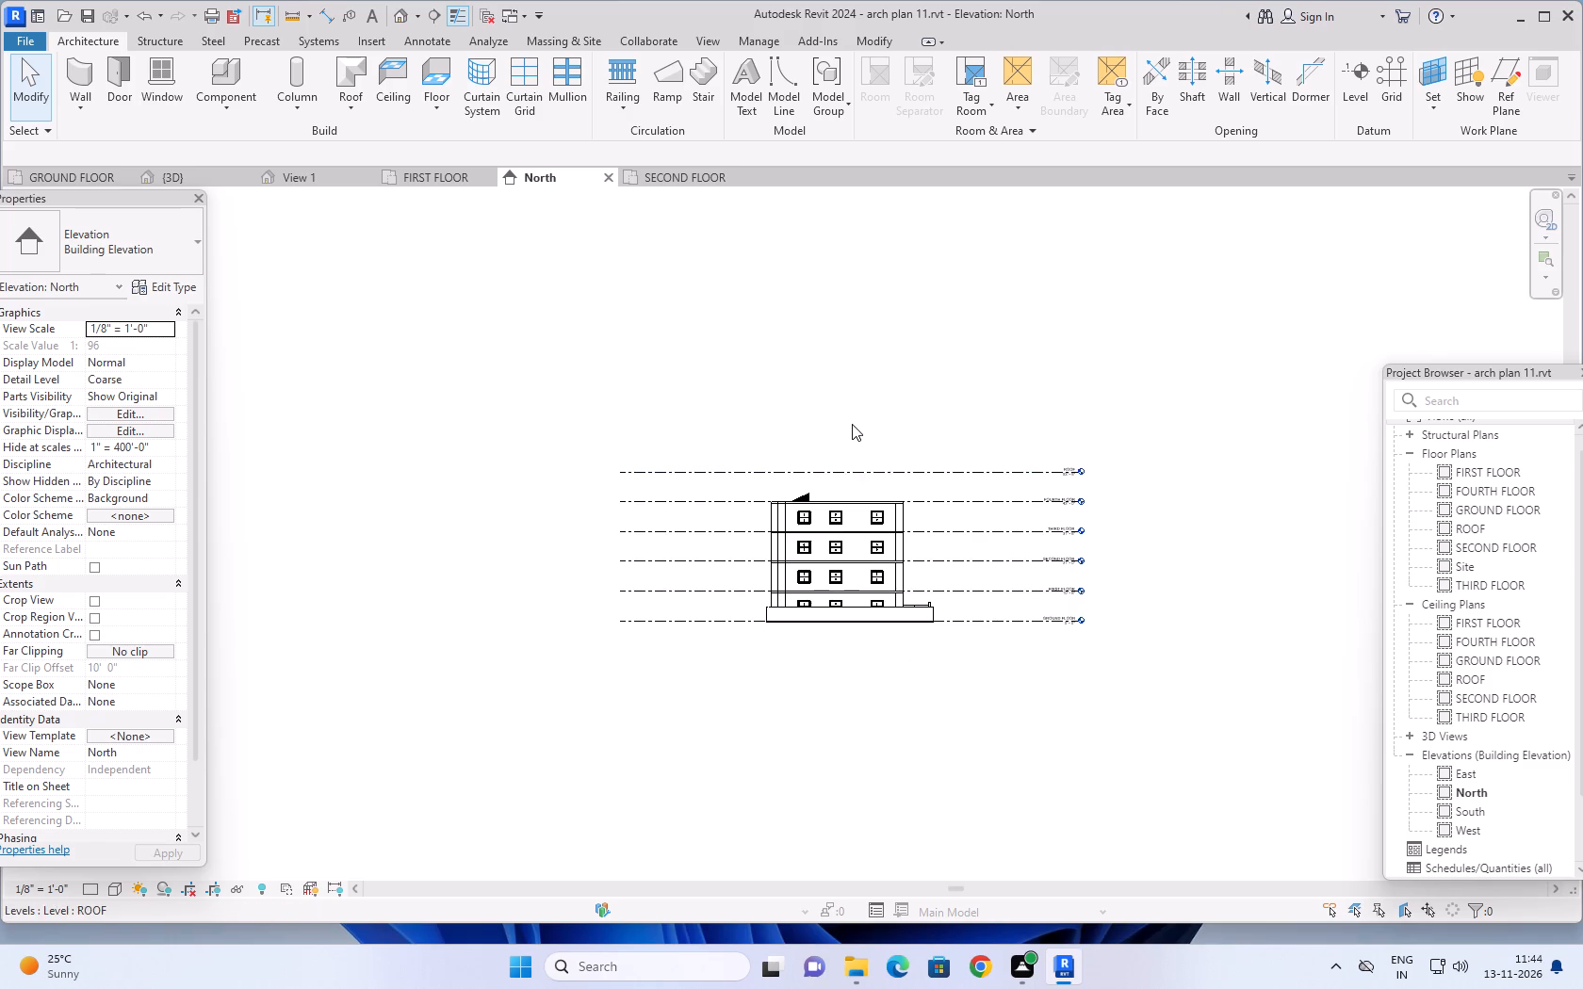
Open the FOURTH FLOOR plan and examine the slab outline around the staircase.
{"action": "scroll", "coordinate": [852, 424], "scroll_direction": "up", "scroll_amount": 3}
{"action": "middle_click_drag", "start_coordinate": [859, 392], "coordinate": [878, 316]}
{"action": "middle_click_drag", "start_coordinate": [885, 311], "coordinate": [881, 326]}
{"action": "scroll", "coordinate": [866, 358], "scroll_direction": "up", "scroll_amount": 1}
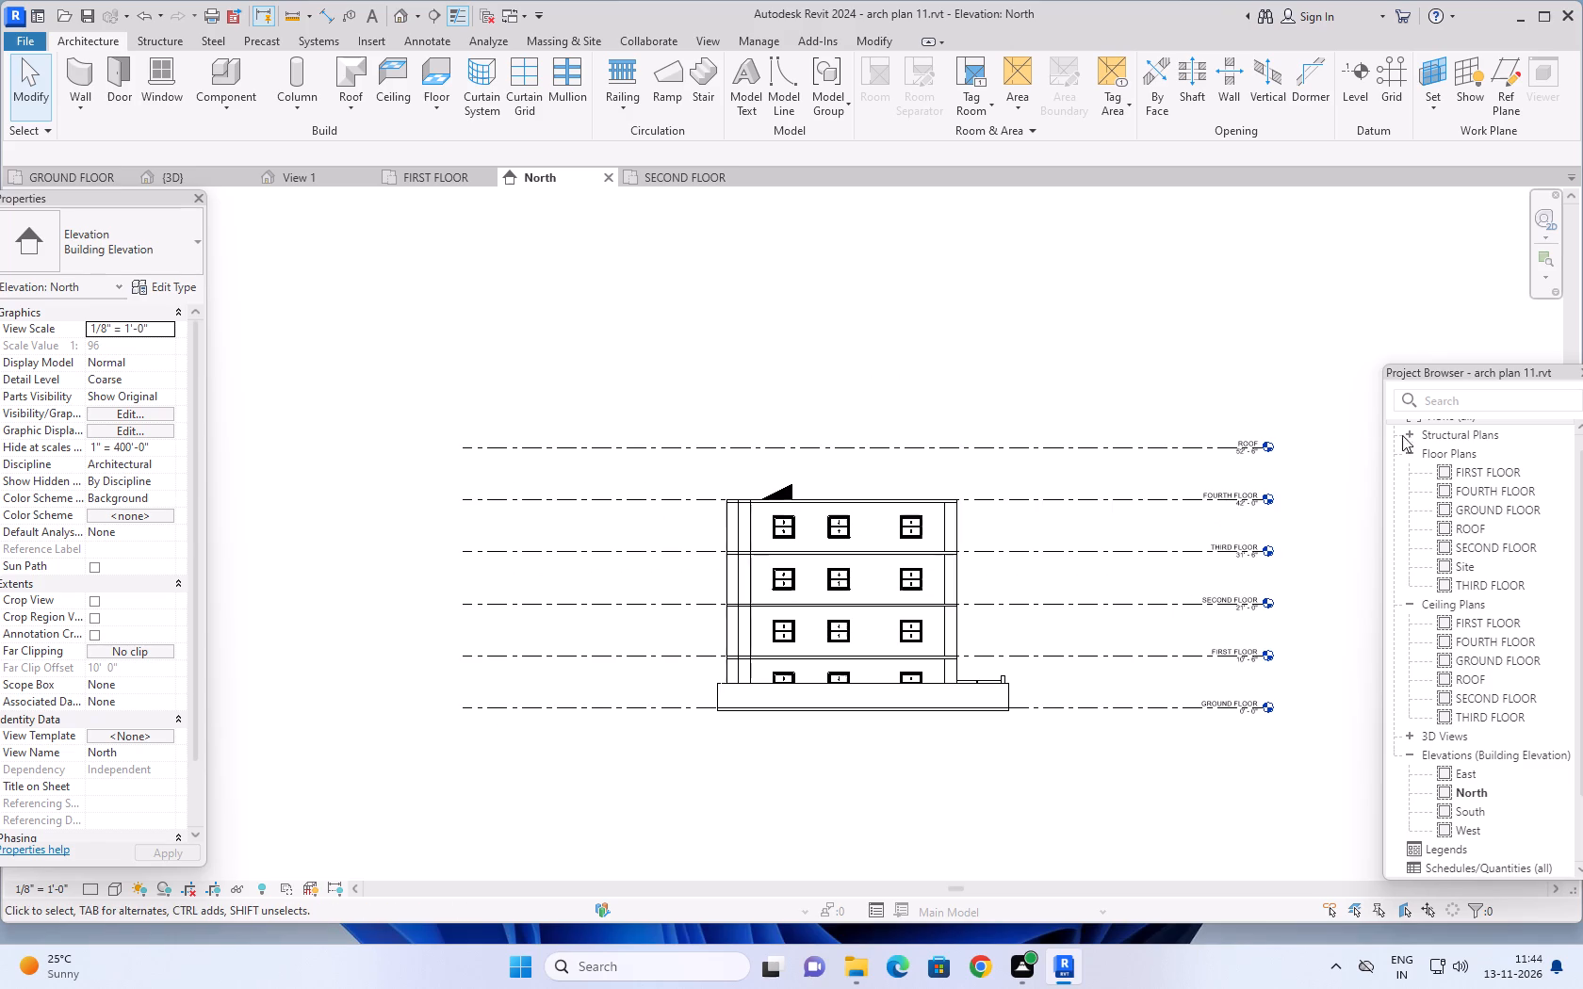
{"action": "key", "text": "Escape"}
{"action": "key", "text": "Escape"}
{"action": "double_click", "coordinate": [1483, 495]}
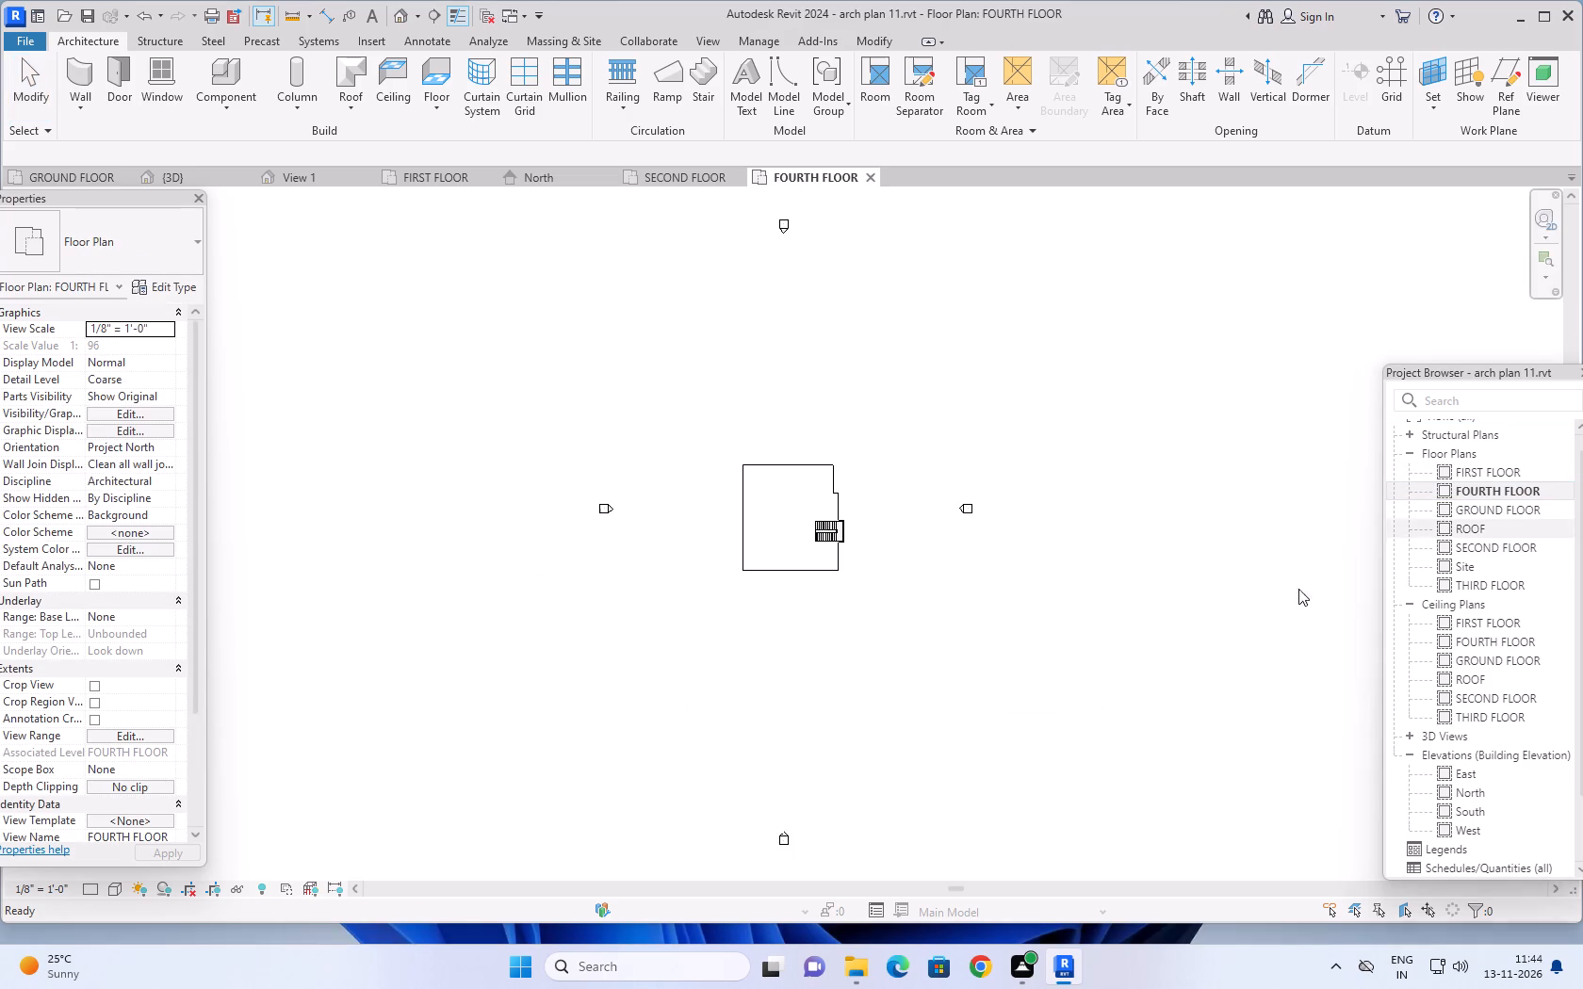
{"action": "scroll", "coordinate": [765, 549], "scroll_direction": "up", "scroll_amount": 7}
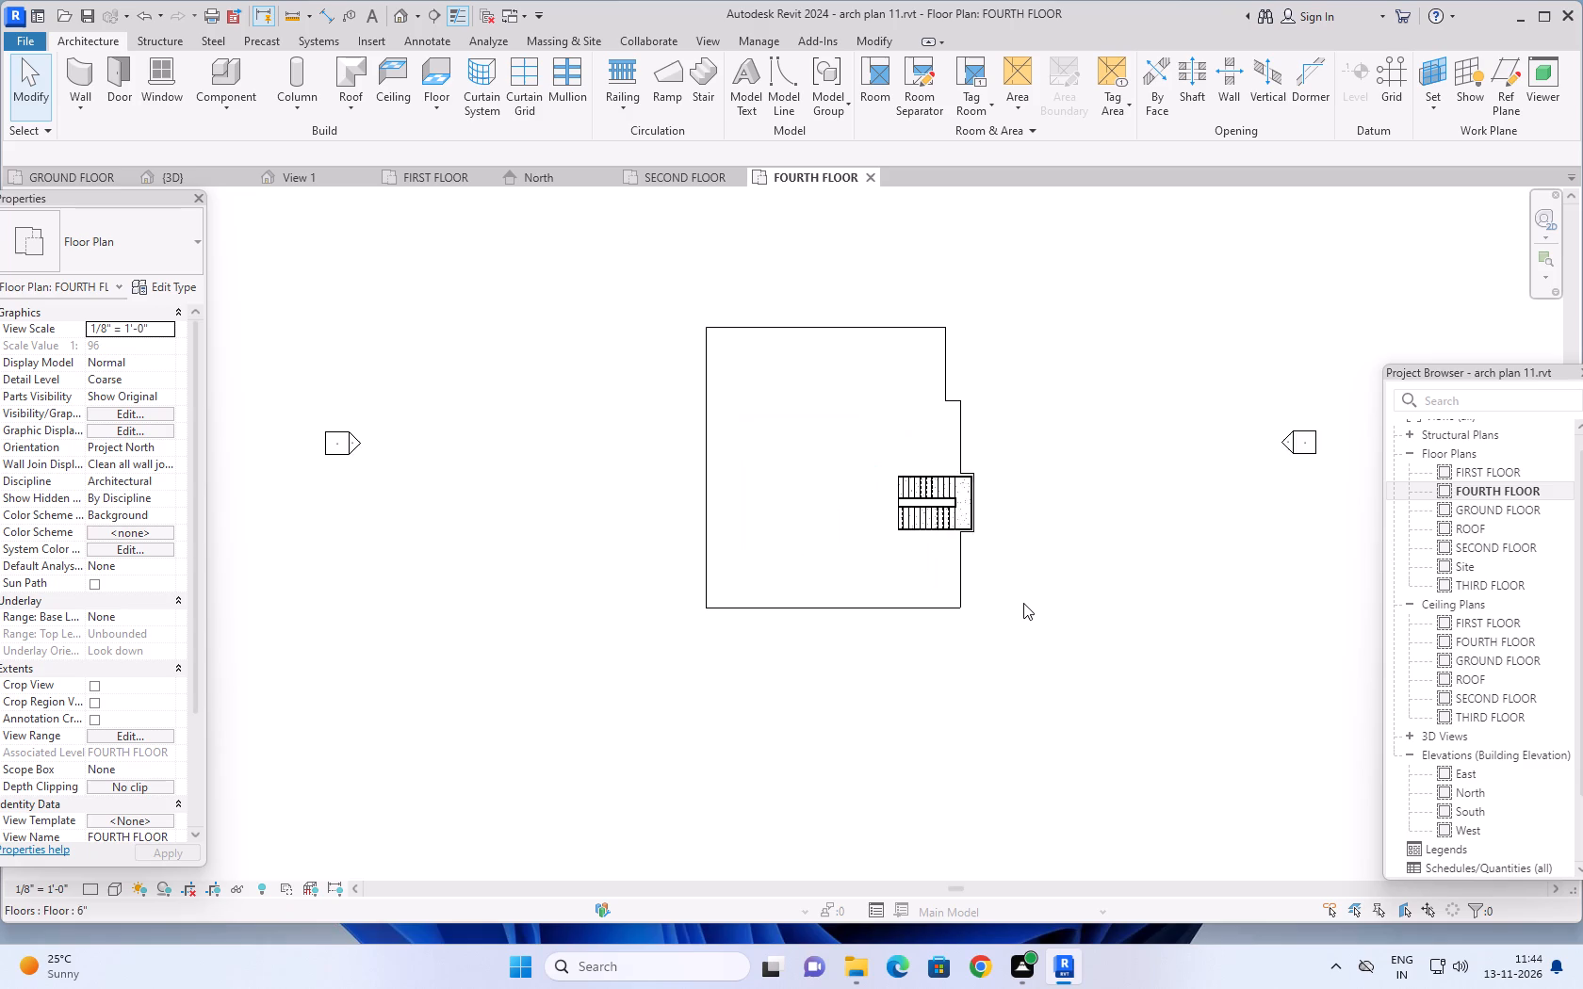
{"action": "scroll", "coordinate": [1023, 603], "scroll_direction": "down", "scroll_amount": 3}
{"action": "scroll", "coordinate": [977, 599], "scroll_direction": "up", "scroll_amount": 6}
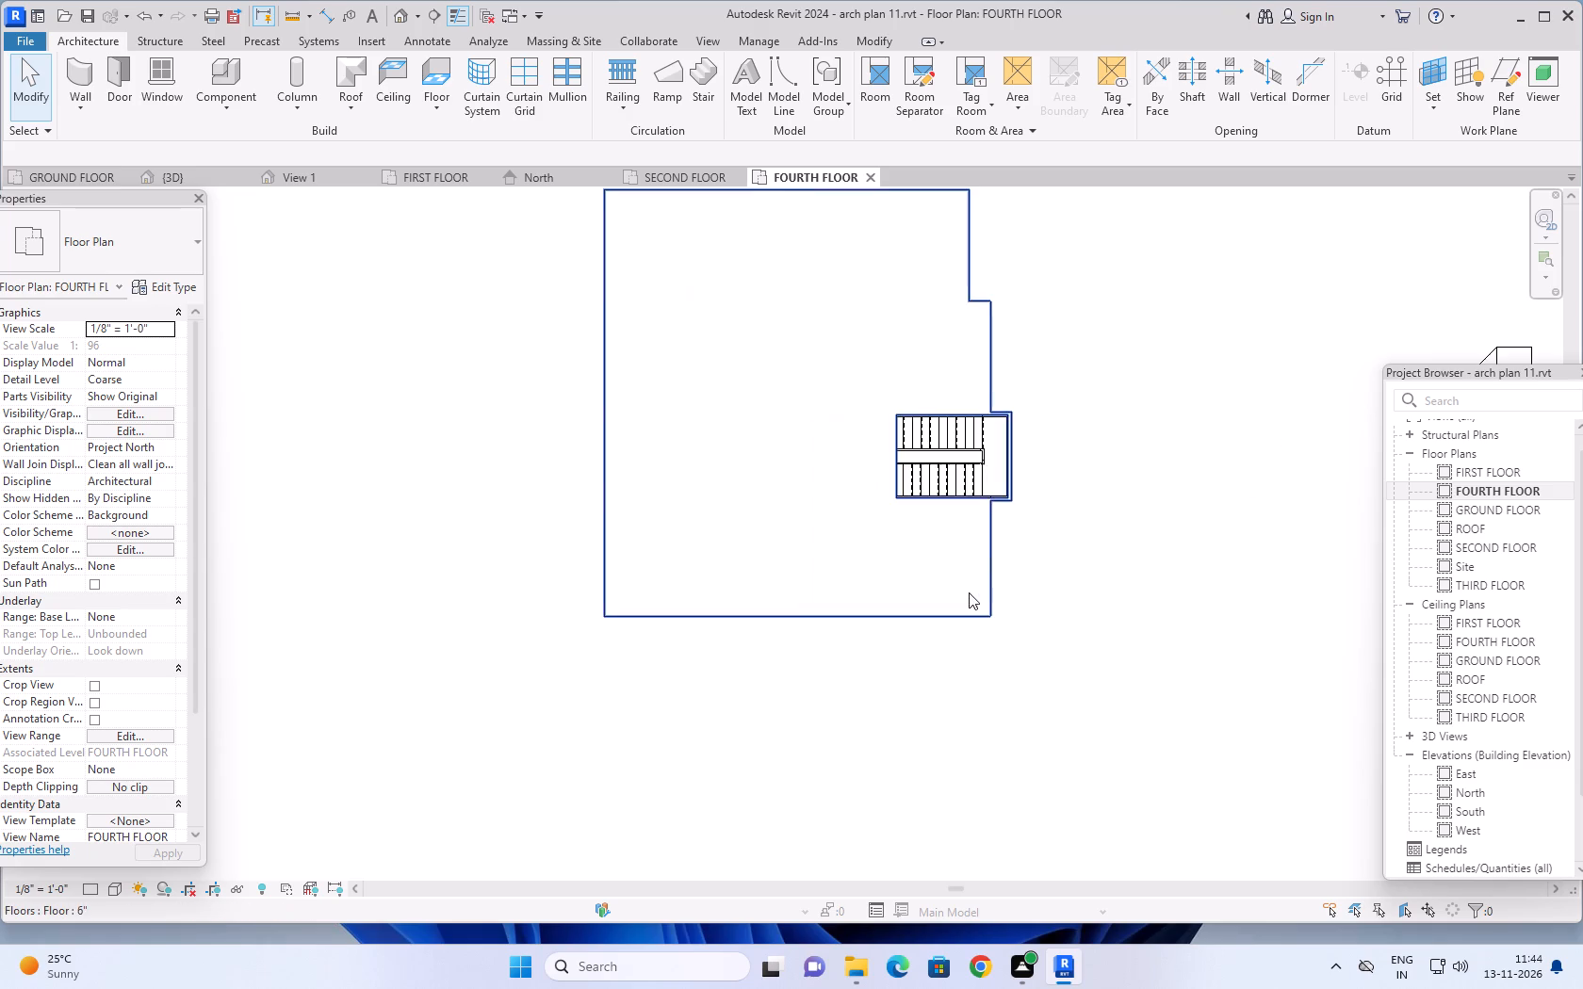
{"action": "middle_click_drag", "start_coordinate": [1100, 529], "coordinate": [1074, 584]}
{"action": "scroll", "coordinate": [981, 567], "scroll_direction": "up", "scroll_amount": 3}
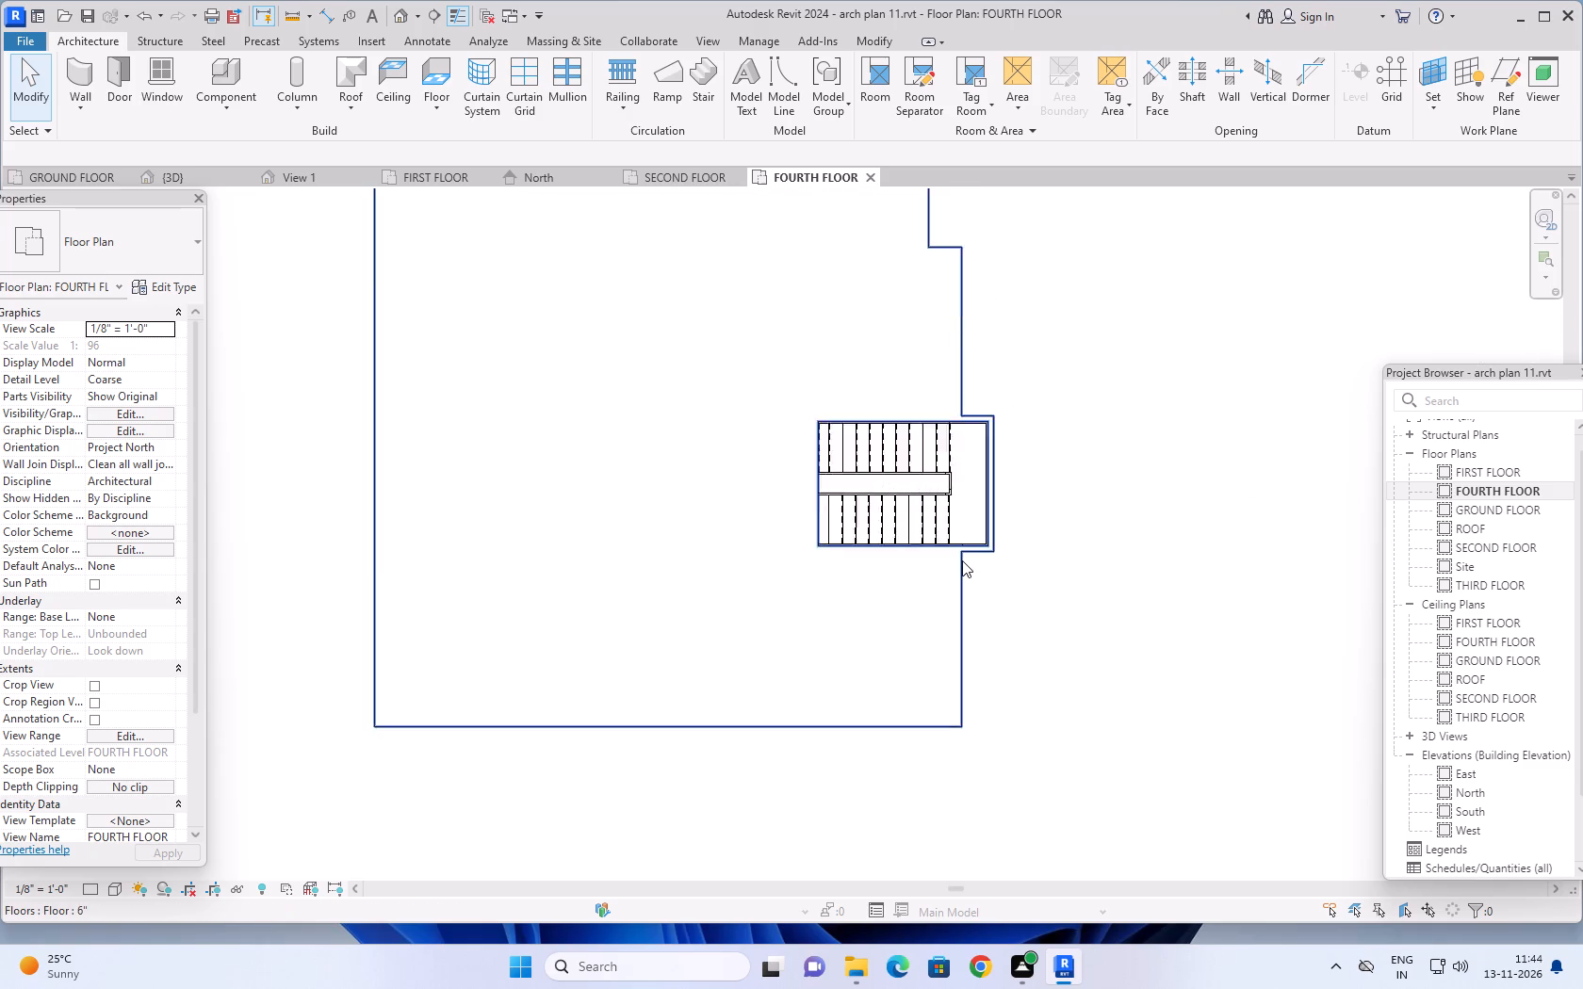
{"action": "scroll", "coordinate": [962, 560], "scroll_direction": "up", "scroll_amount": 5}
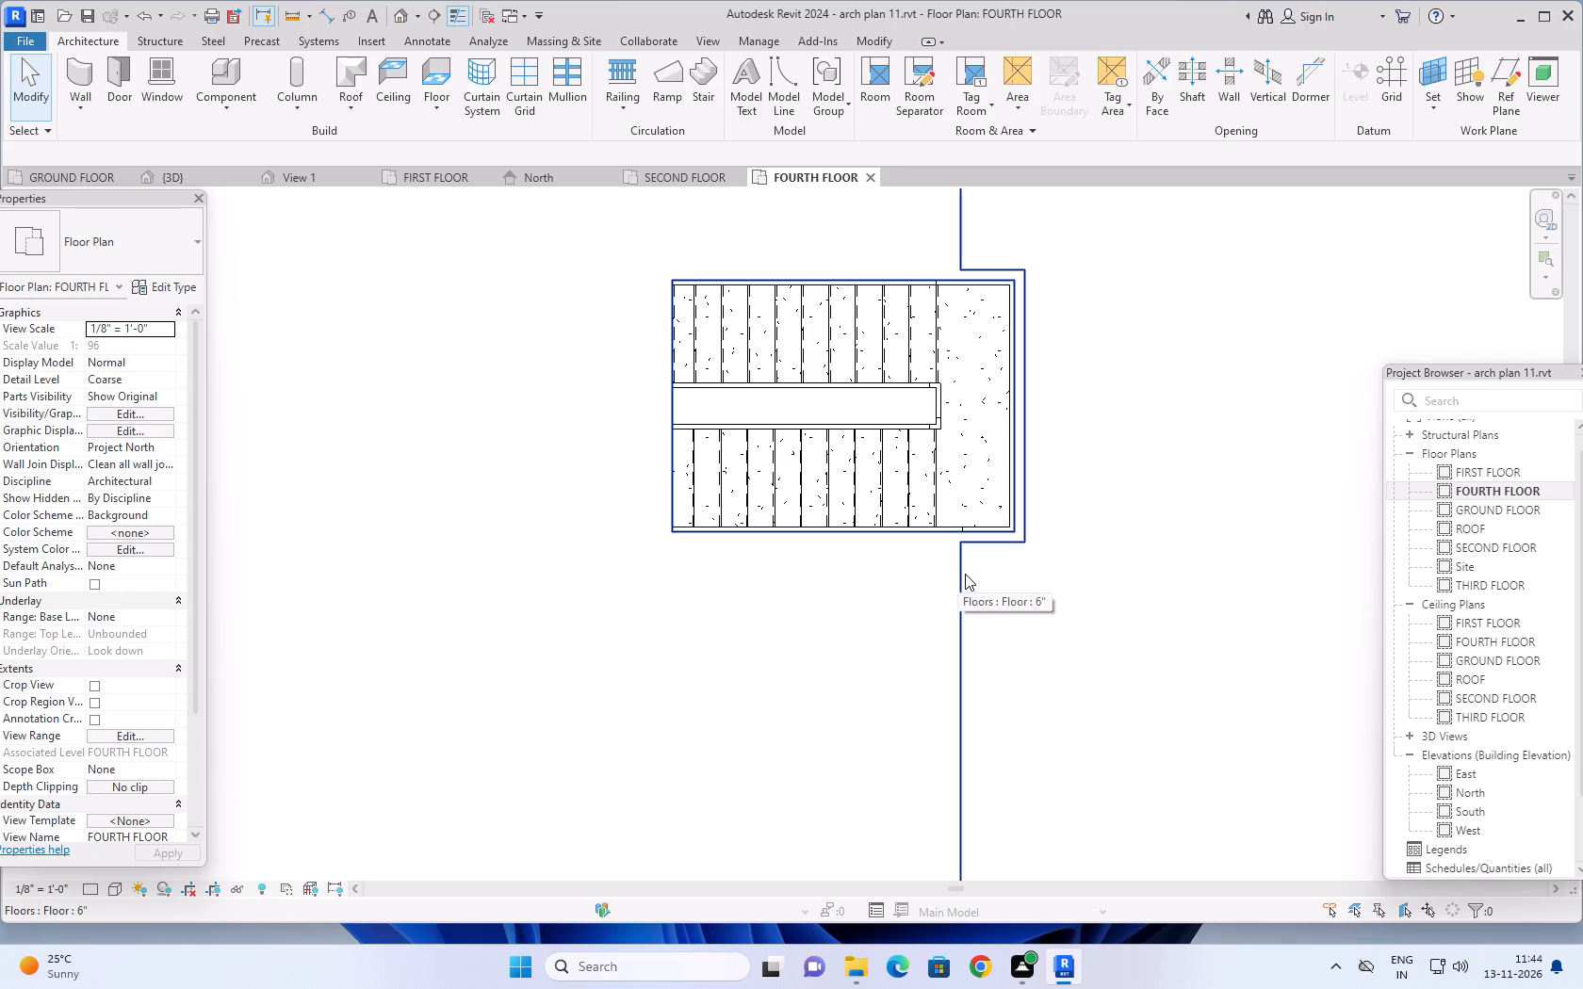
Measure the gap between the stair shaft opening and the outer slab edge beside the landing with an aligned dimension.
{"action": "left_click", "coordinate": [320, 13]}
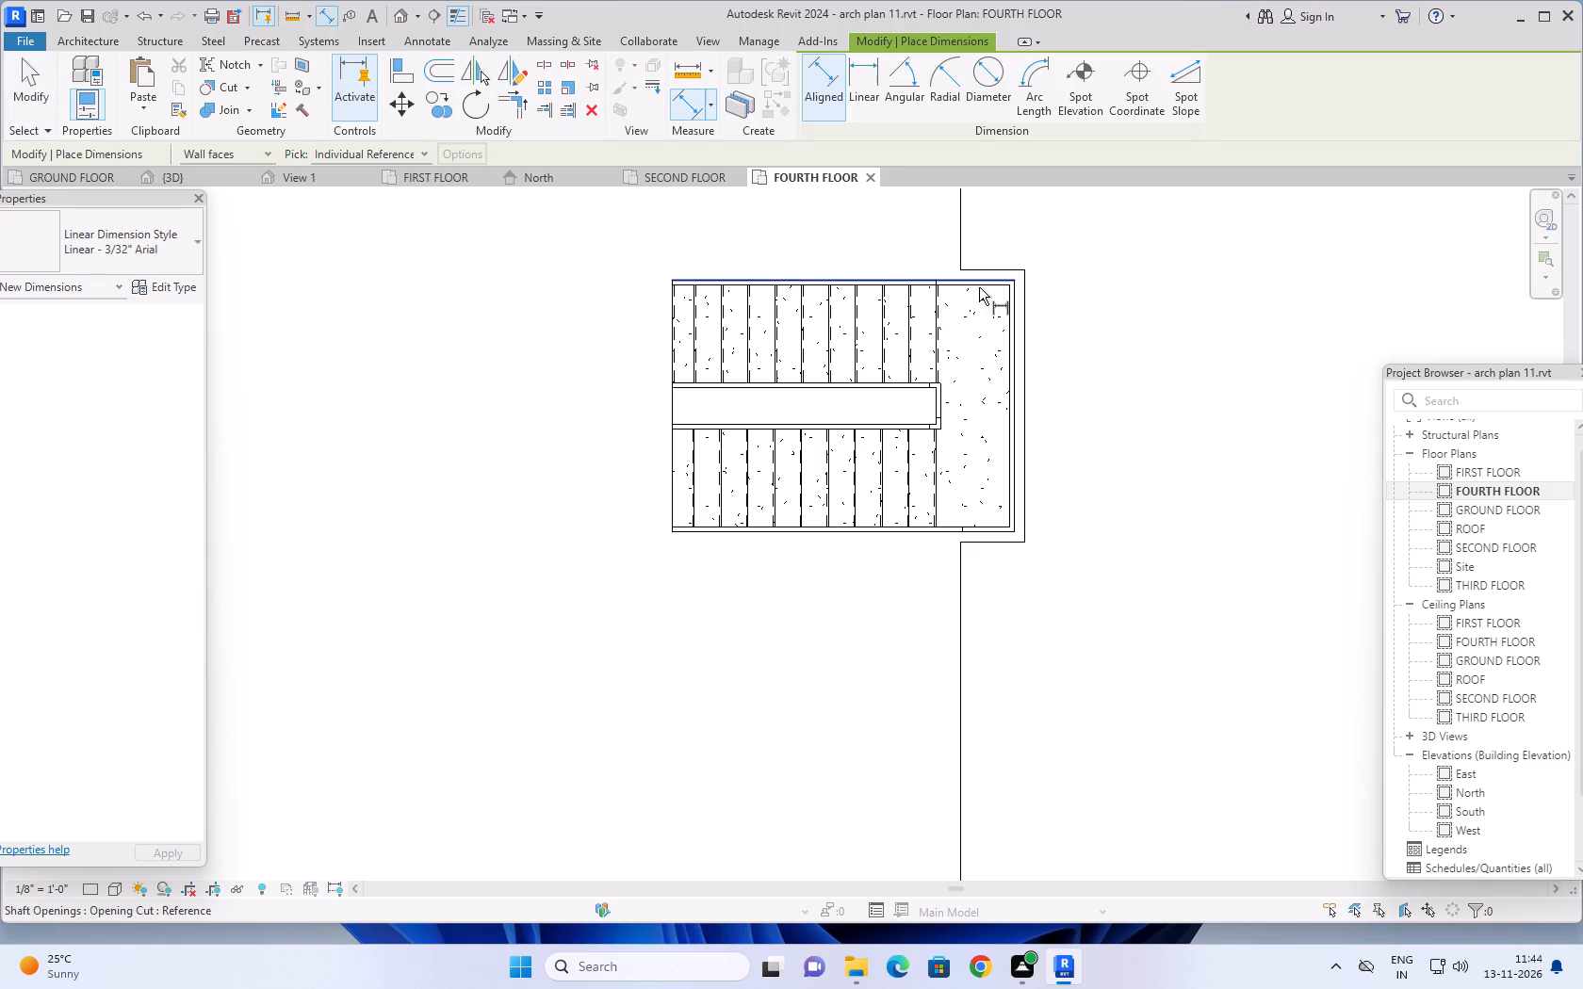
{"action": "scroll", "coordinate": [1011, 357], "scroll_direction": "up", "scroll_amount": 6}
{"action": "left_click", "coordinate": [1019, 348]}
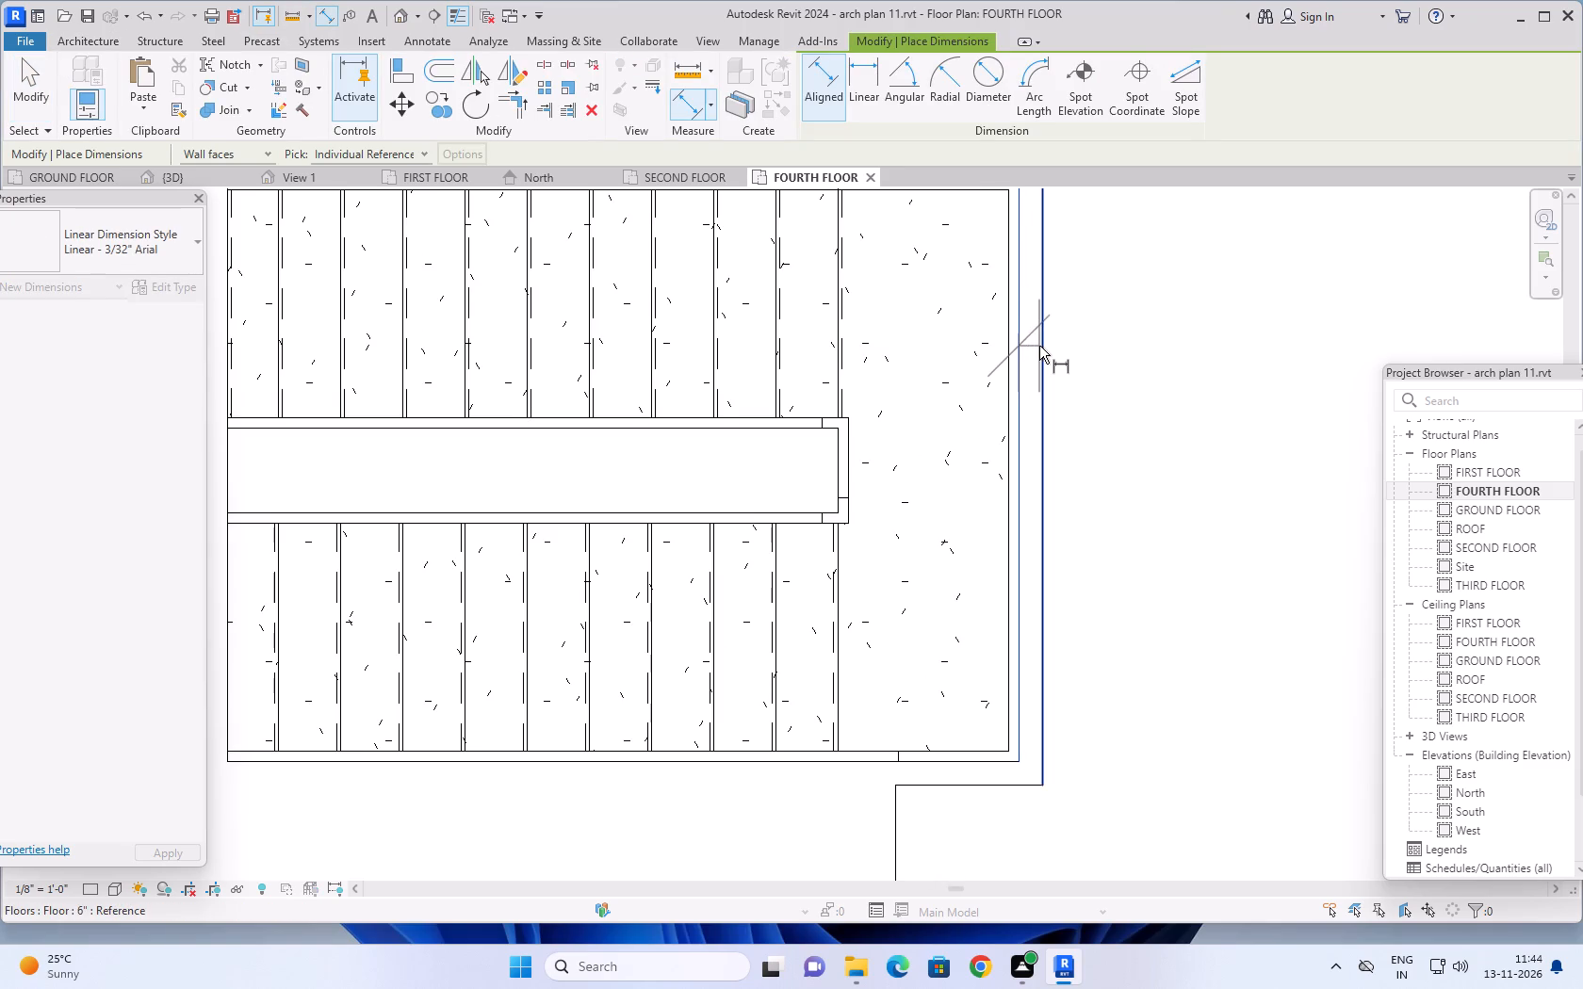
{"action": "left_click", "coordinate": [1039, 346]}
{"action": "scroll", "coordinate": [1142, 364], "scroll_direction": "down", "scroll_amount": 2}
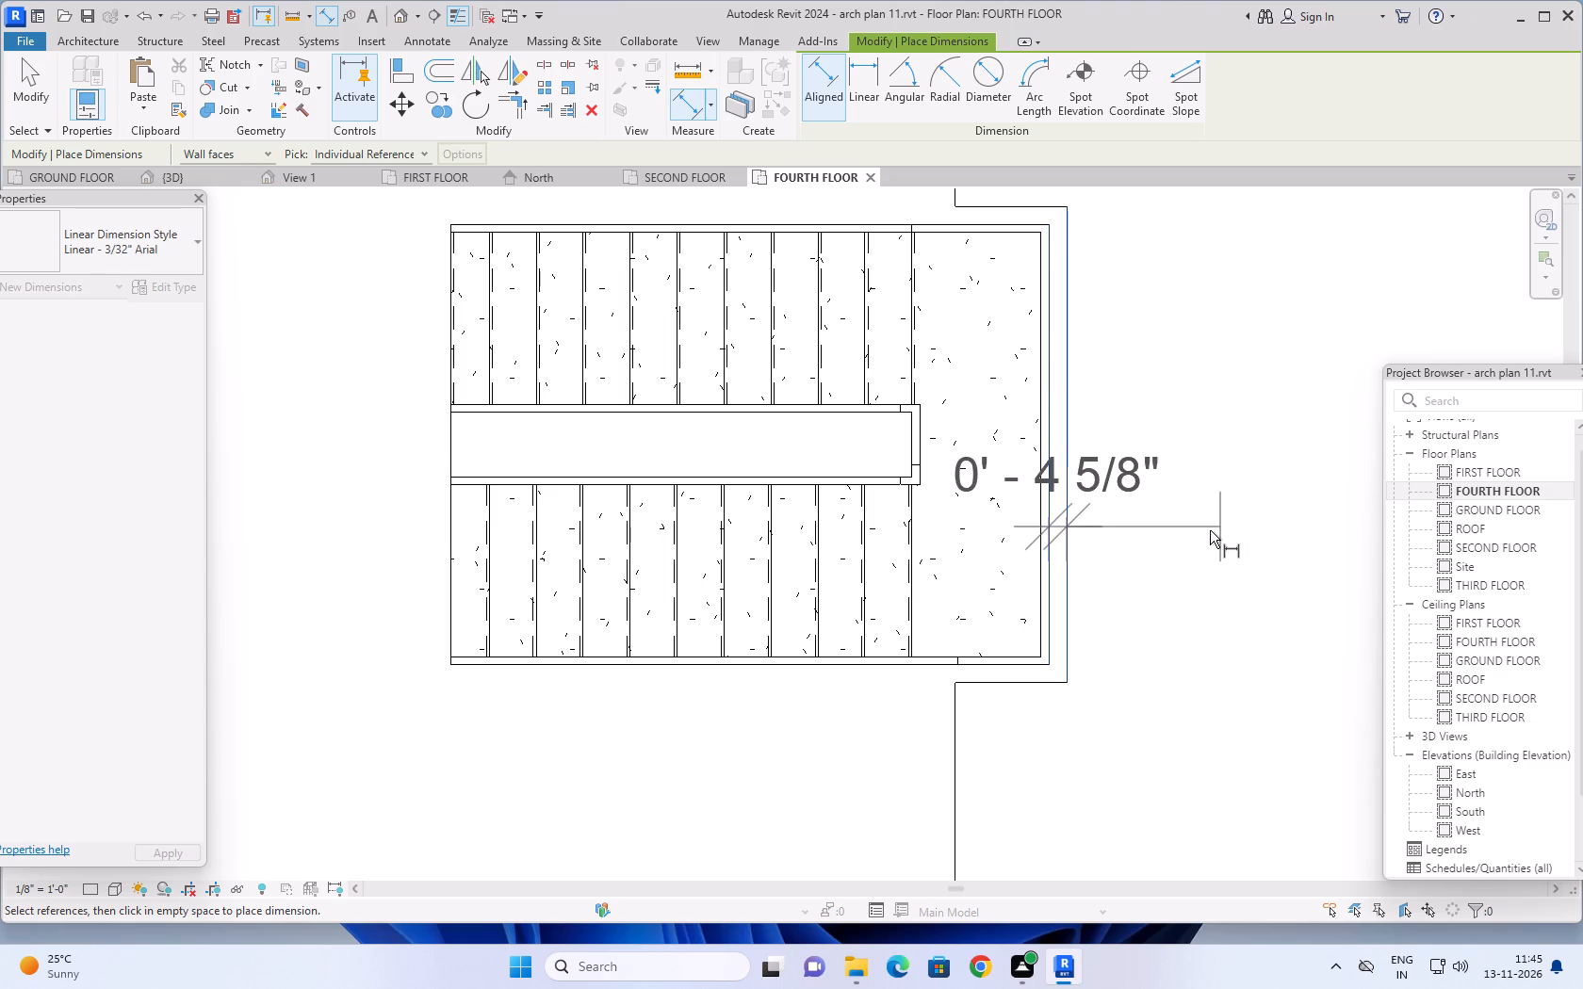
{"action": "scroll", "coordinate": [1133, 518], "scroll_direction": "up", "scroll_amount": 4}
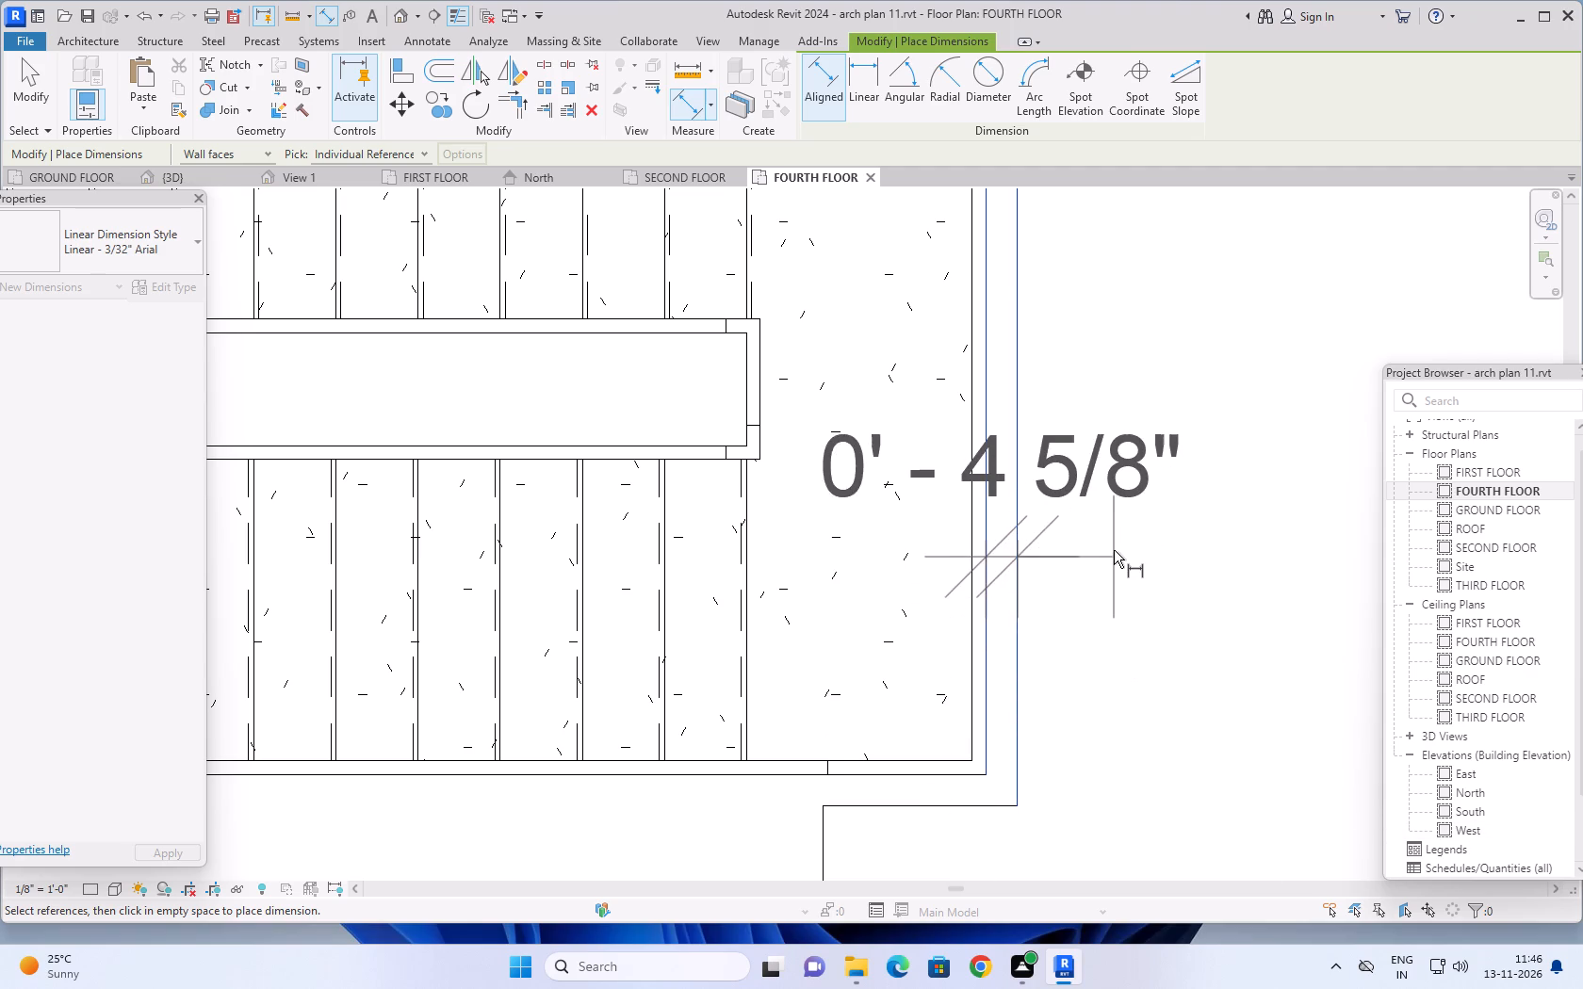
{"action": "scroll", "coordinate": [1114, 550], "scroll_direction": "down", "scroll_amount": 2}
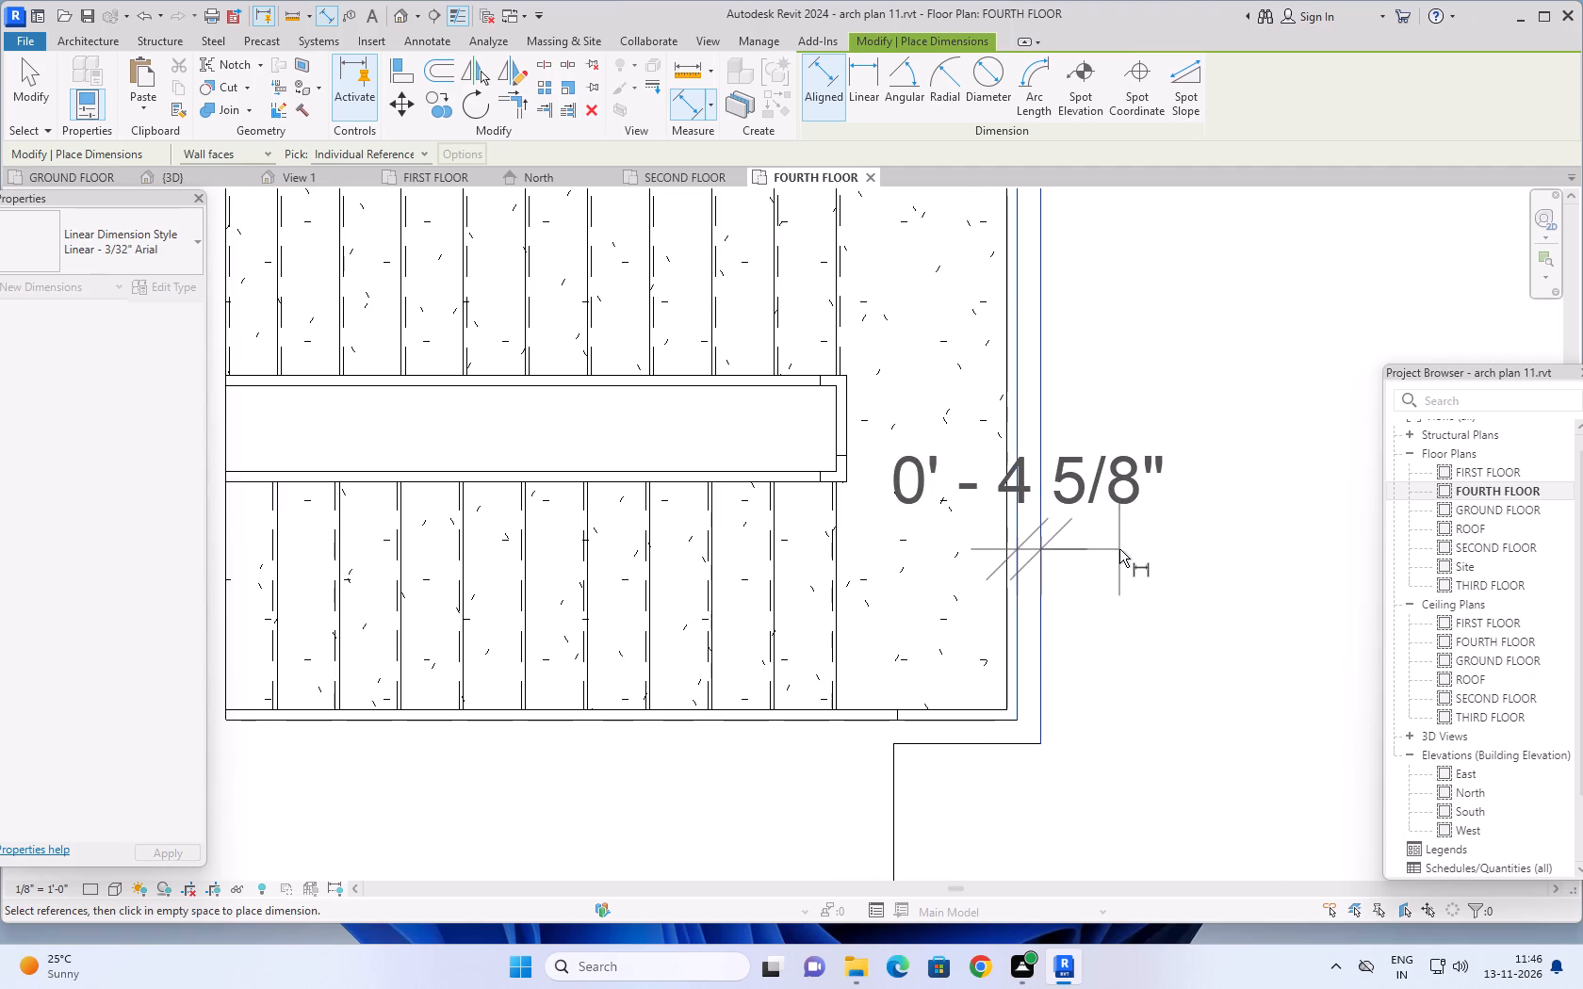
{"action": "key", "text": "Escape"}
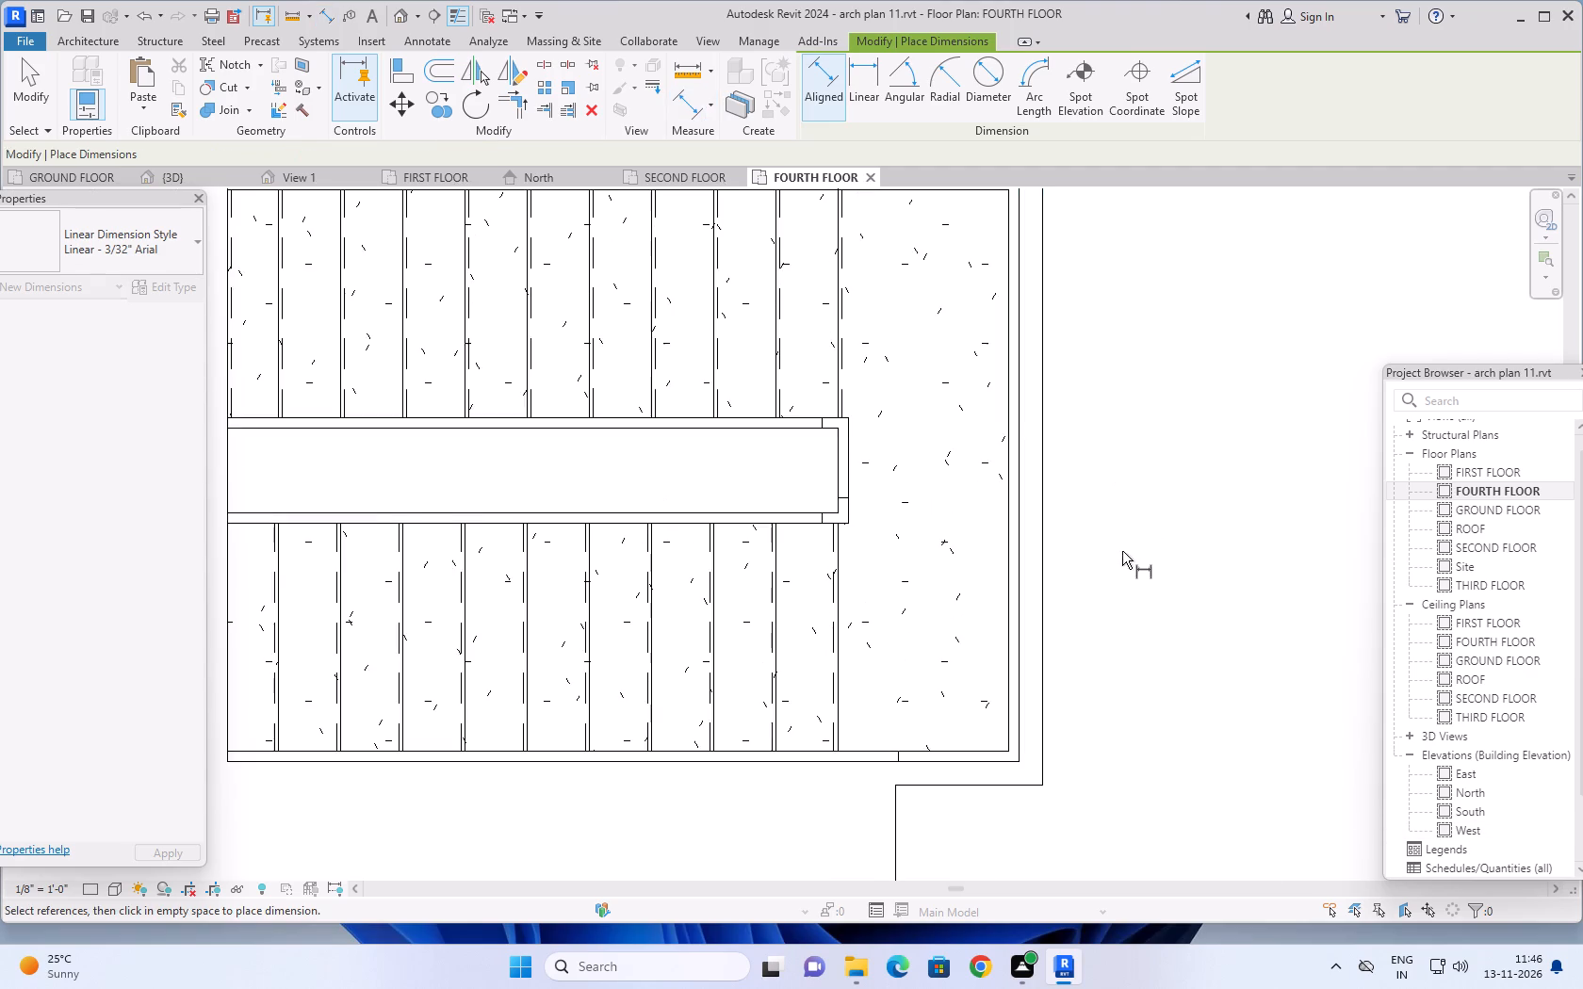
{"action": "scroll", "coordinate": [1122, 553], "scroll_direction": "down", "scroll_amount": 3}
{"action": "middle_click_drag", "start_coordinate": [1160, 585], "coordinate": [1125, 564]}
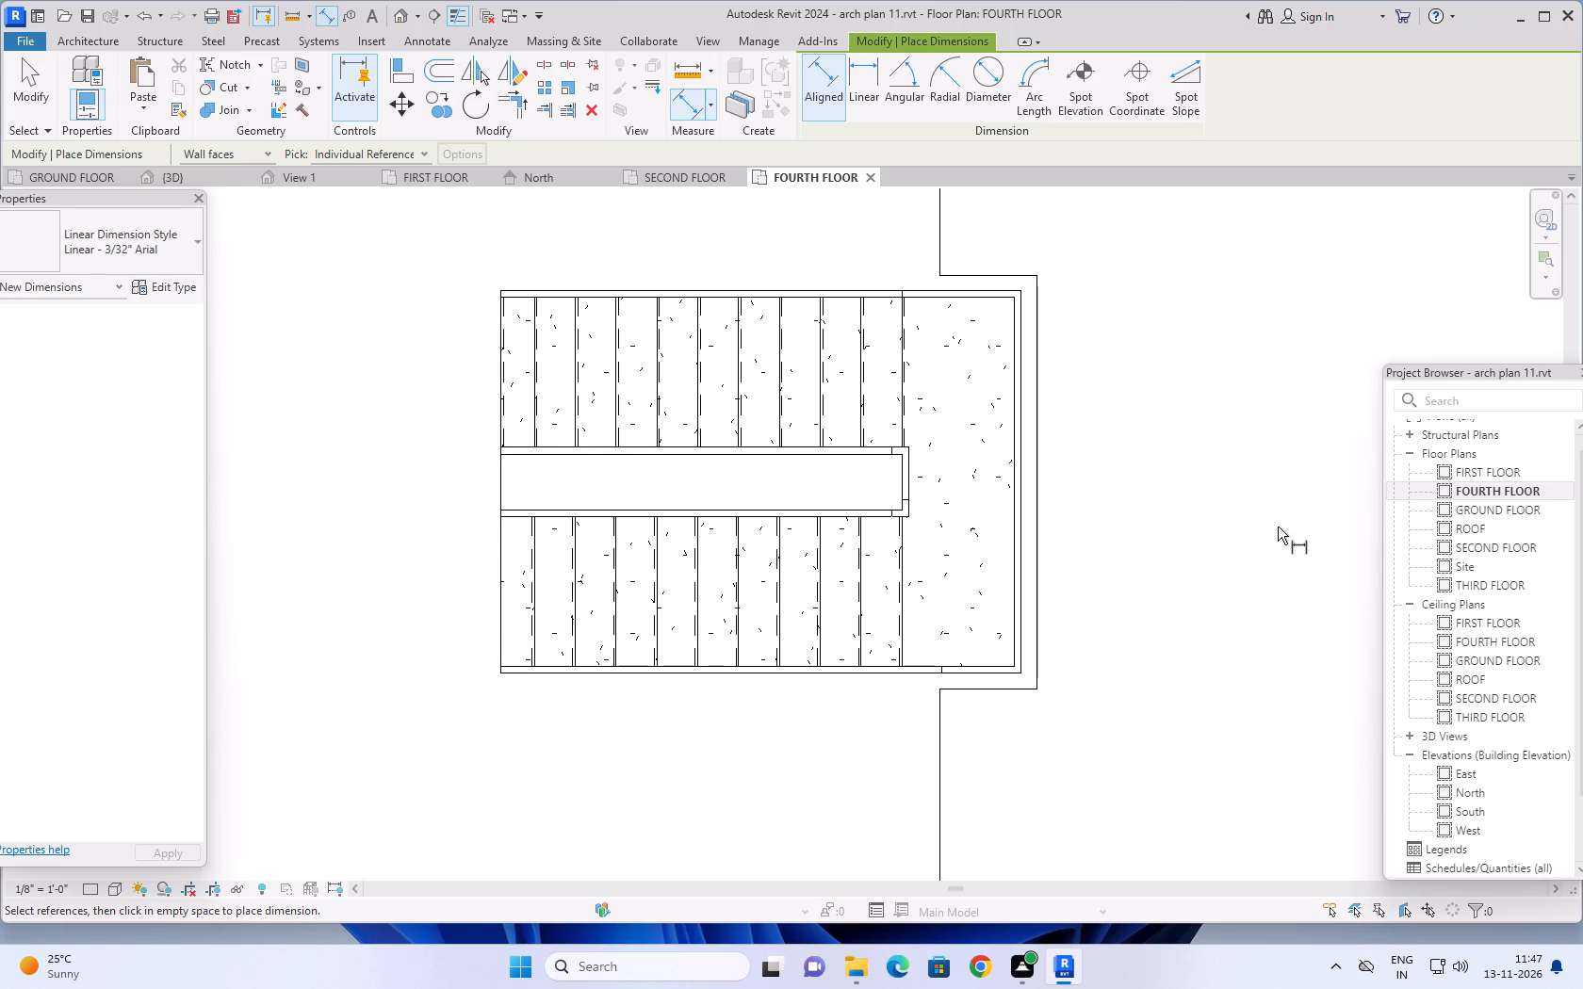
{"action": "key", "text": "Escape"}
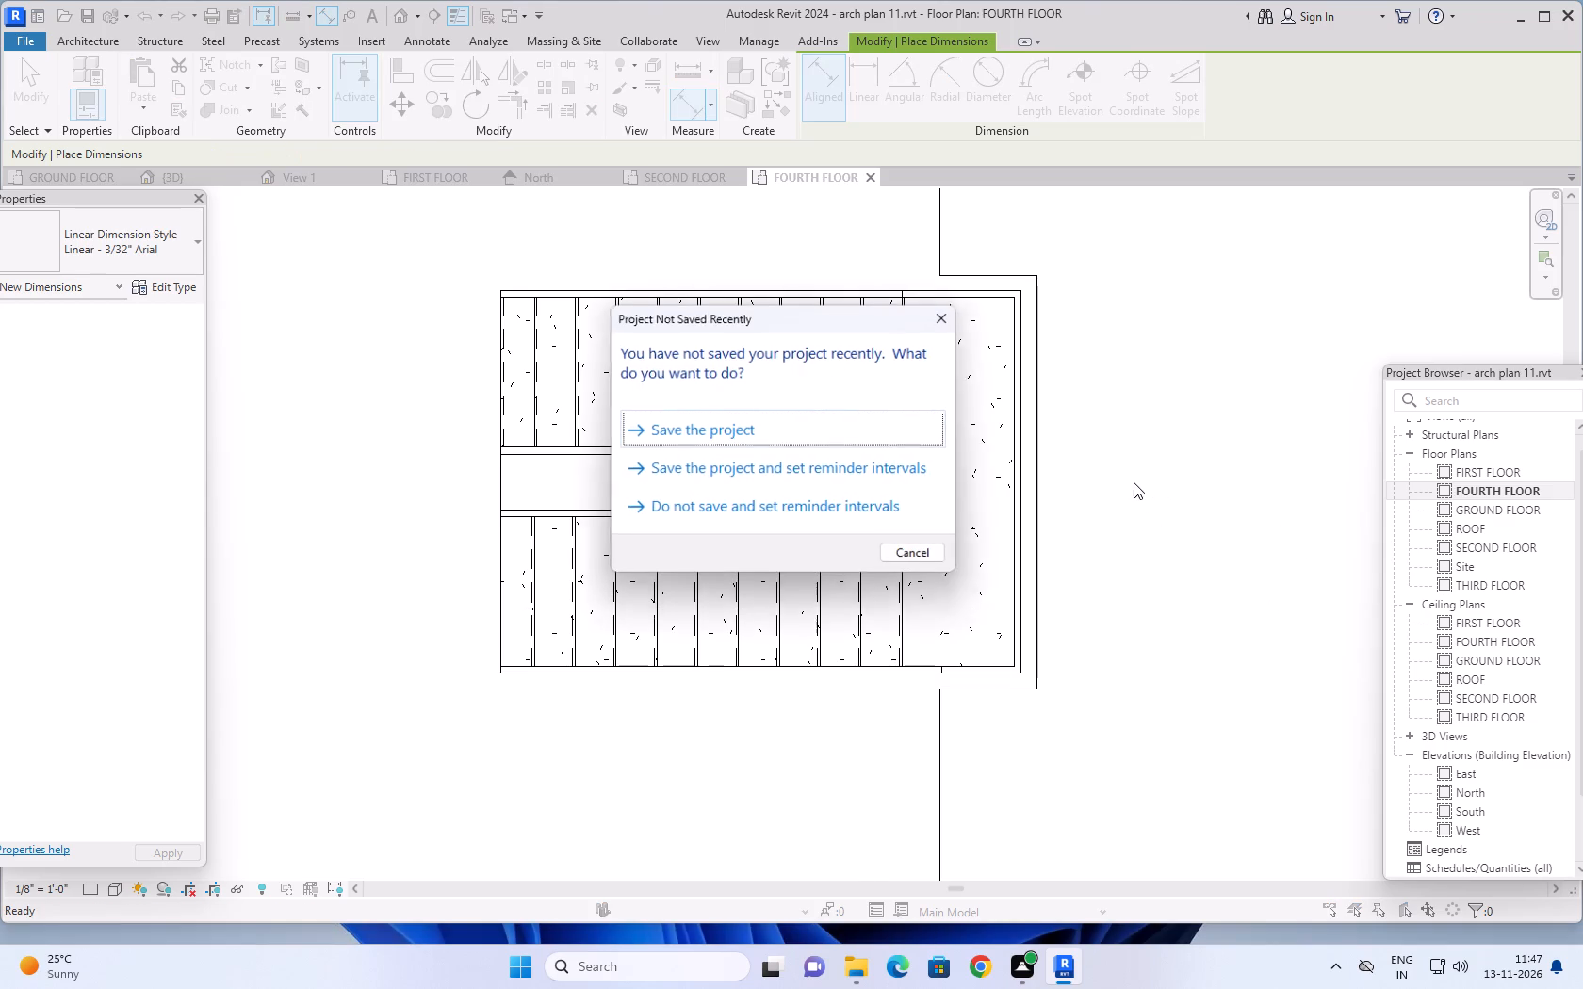
Dismiss the save reminder and save the project.
{"action": "type", "text": "UN"}
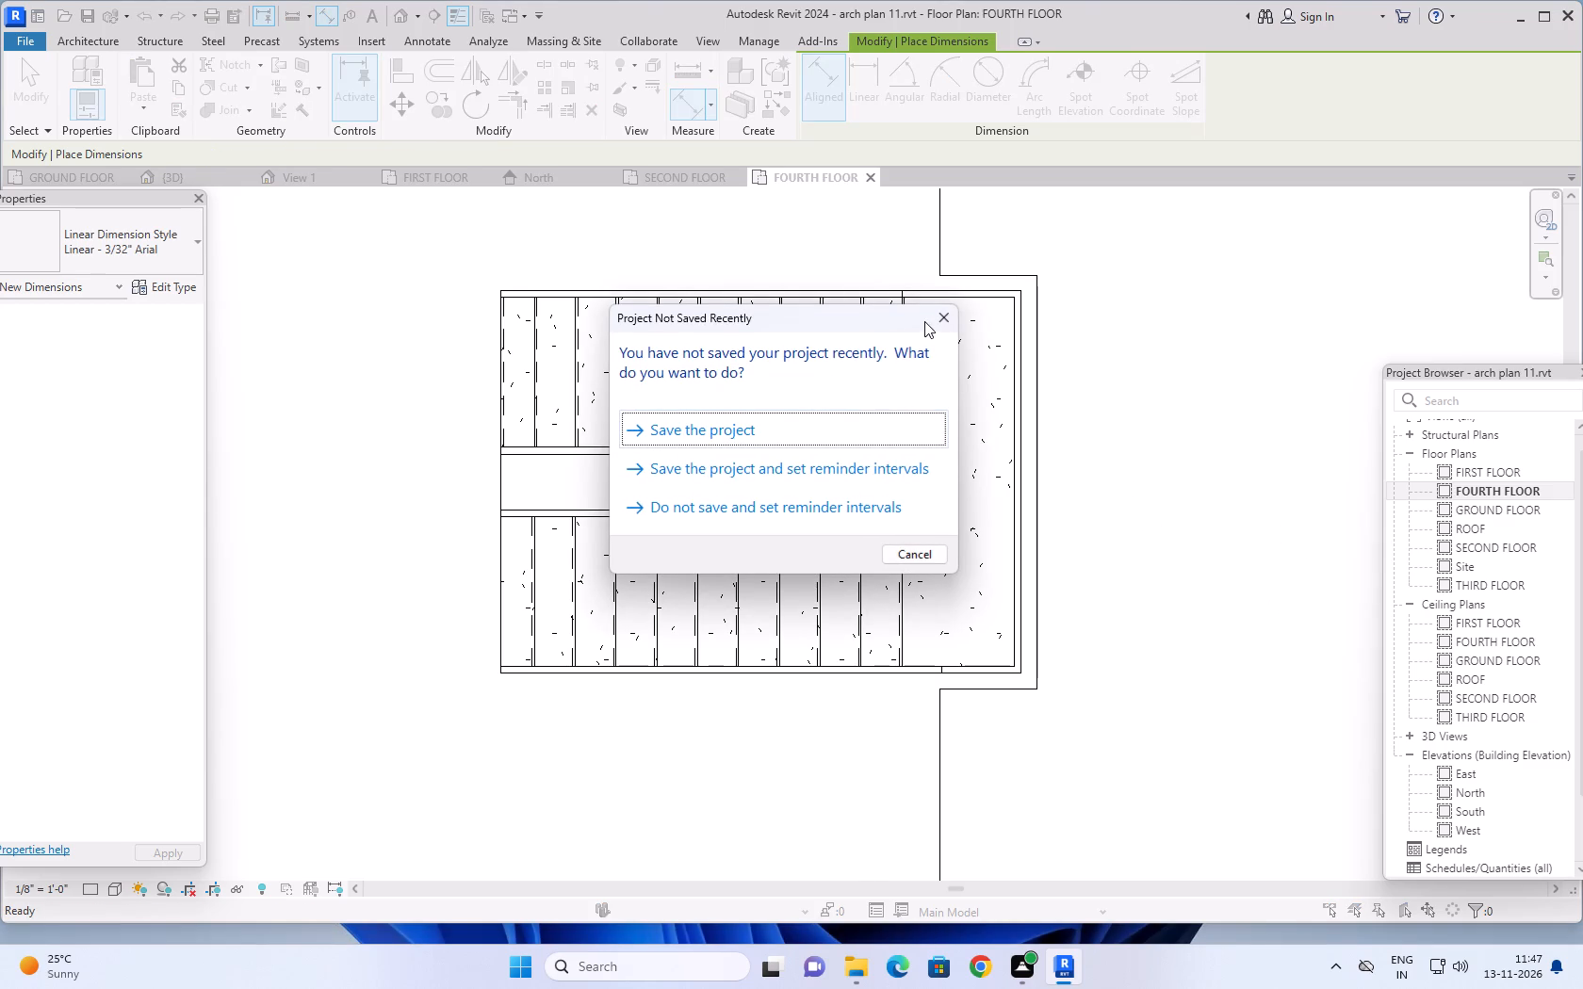
{"action": "left_click", "coordinate": [938, 316]}
{"action": "key", "text": "Escape"}
{"action": "key", "text": "ctrl+s"}
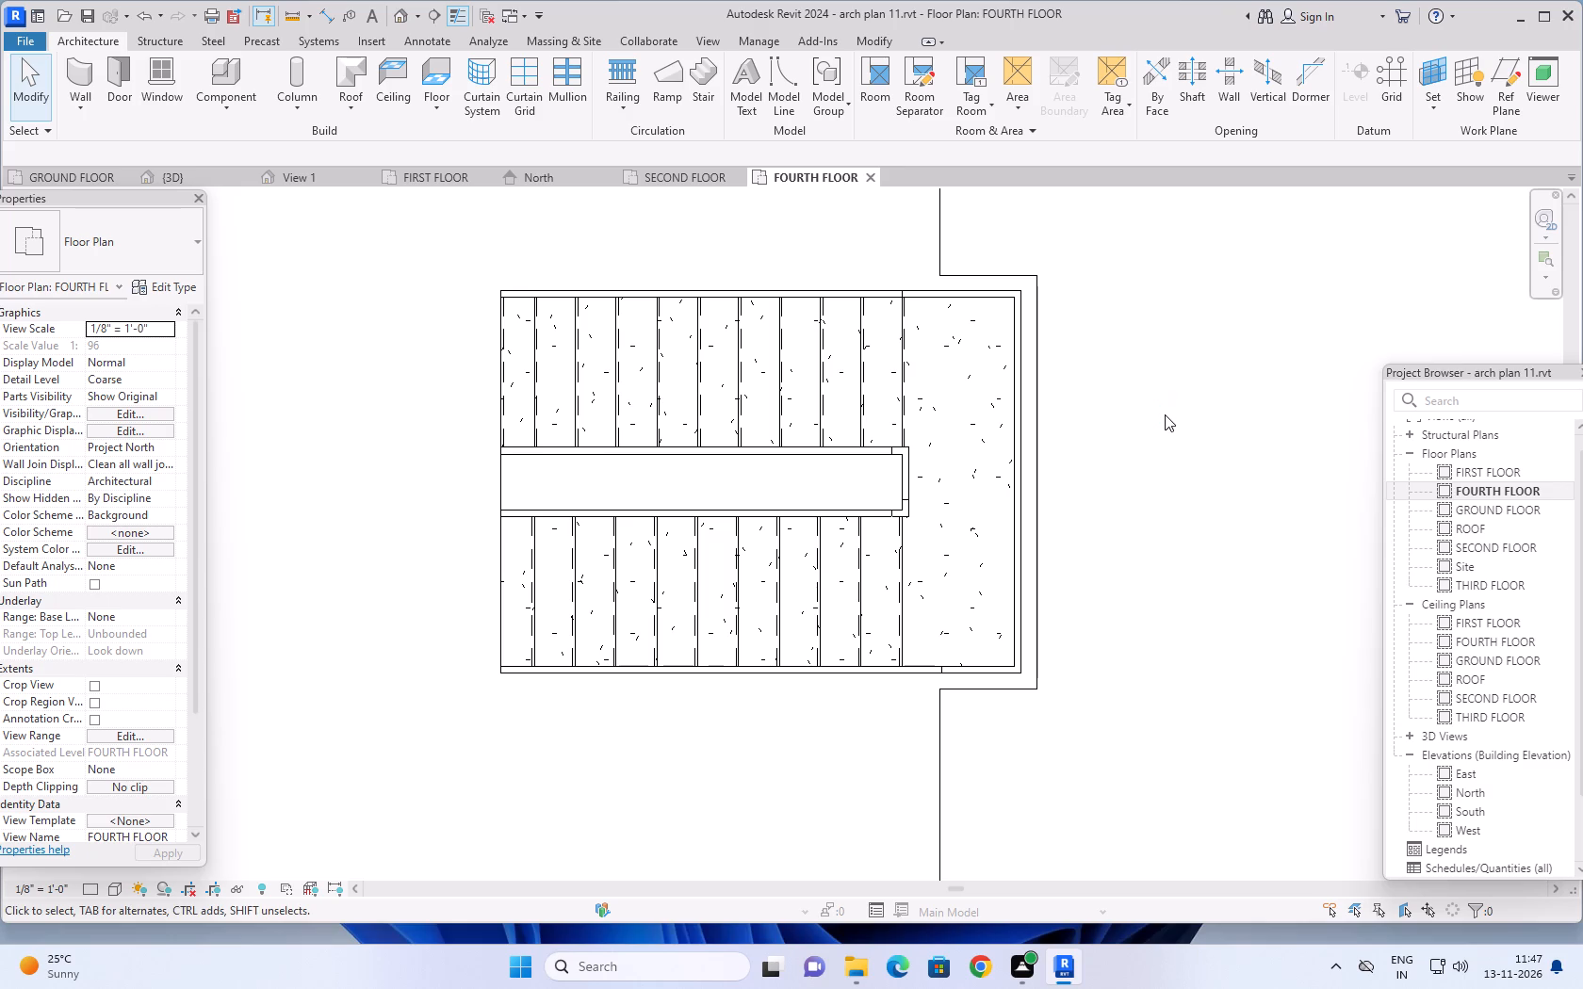
Set the project's length units to round to the nearest 1/2" in feet and fractional inches.
{"action": "type", "text": "UN"}
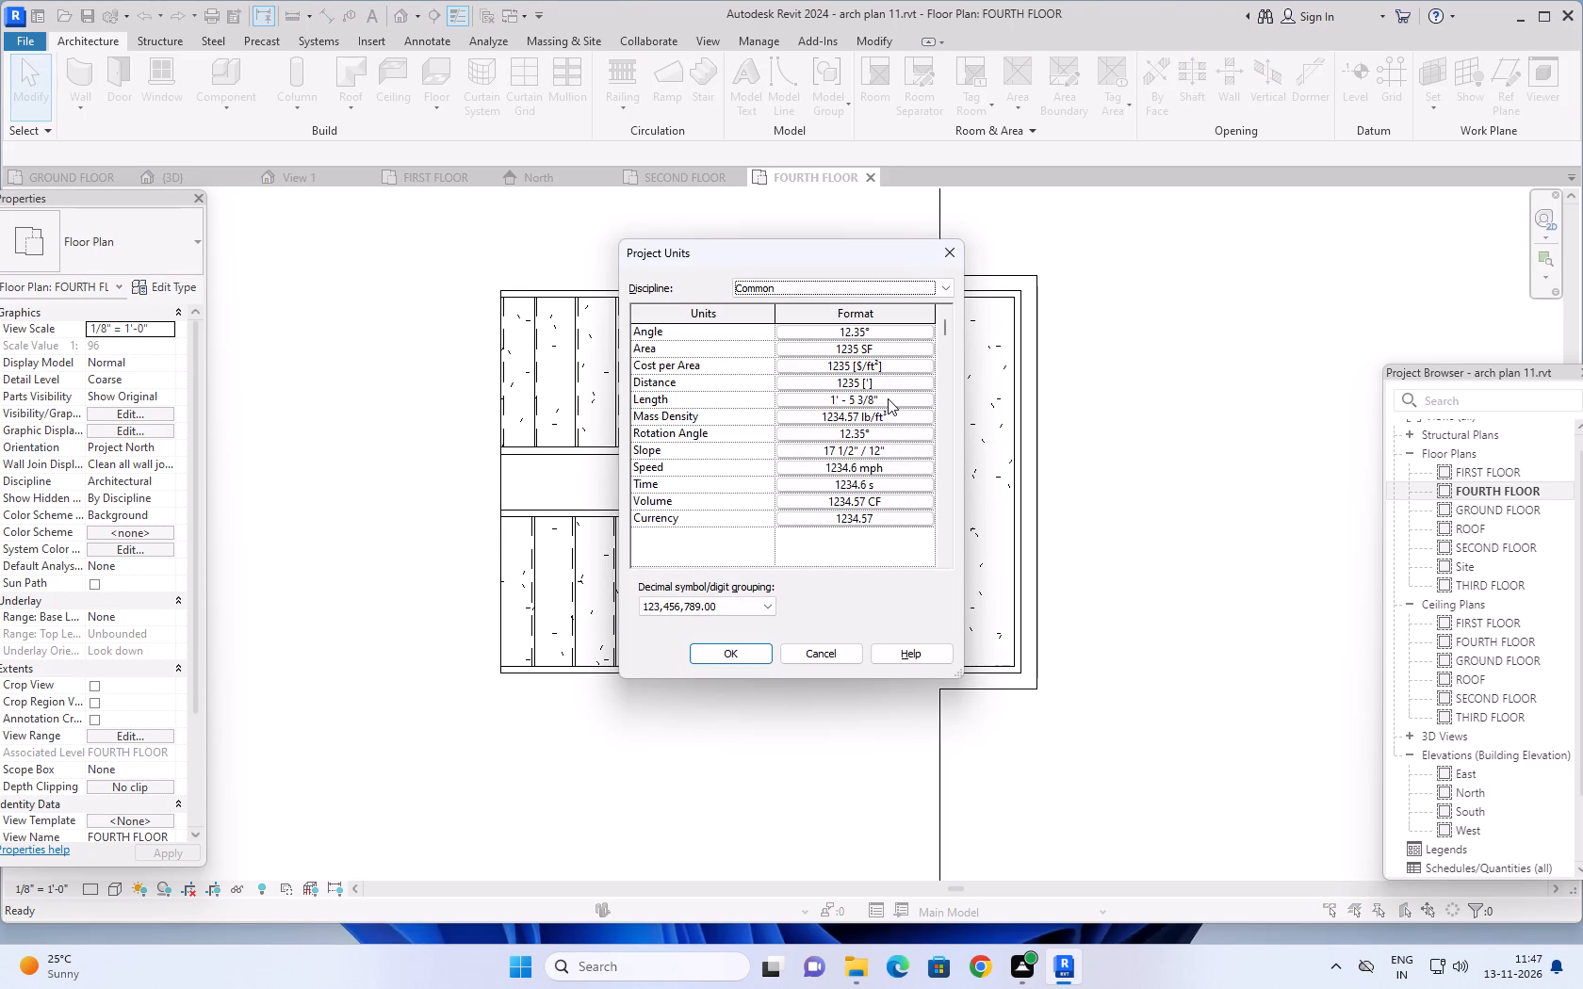
{"action": "left_click", "coordinate": [888, 398]}
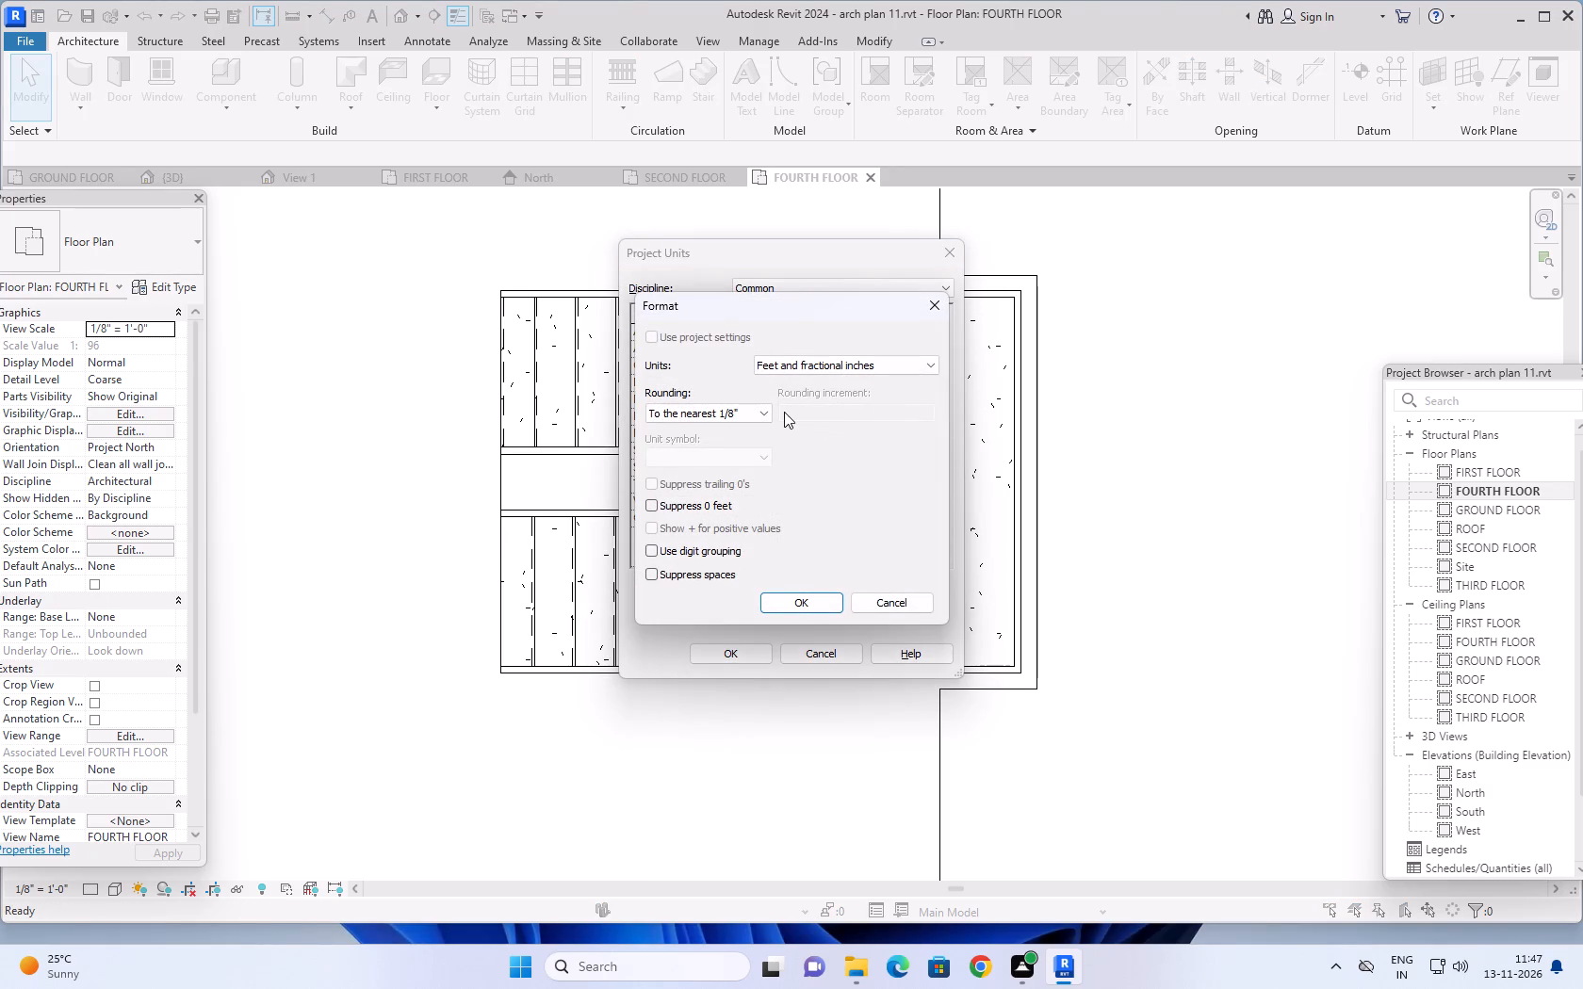
{"action": "left_click", "coordinate": [773, 411]}
{"action": "left_click", "coordinate": [767, 412]}
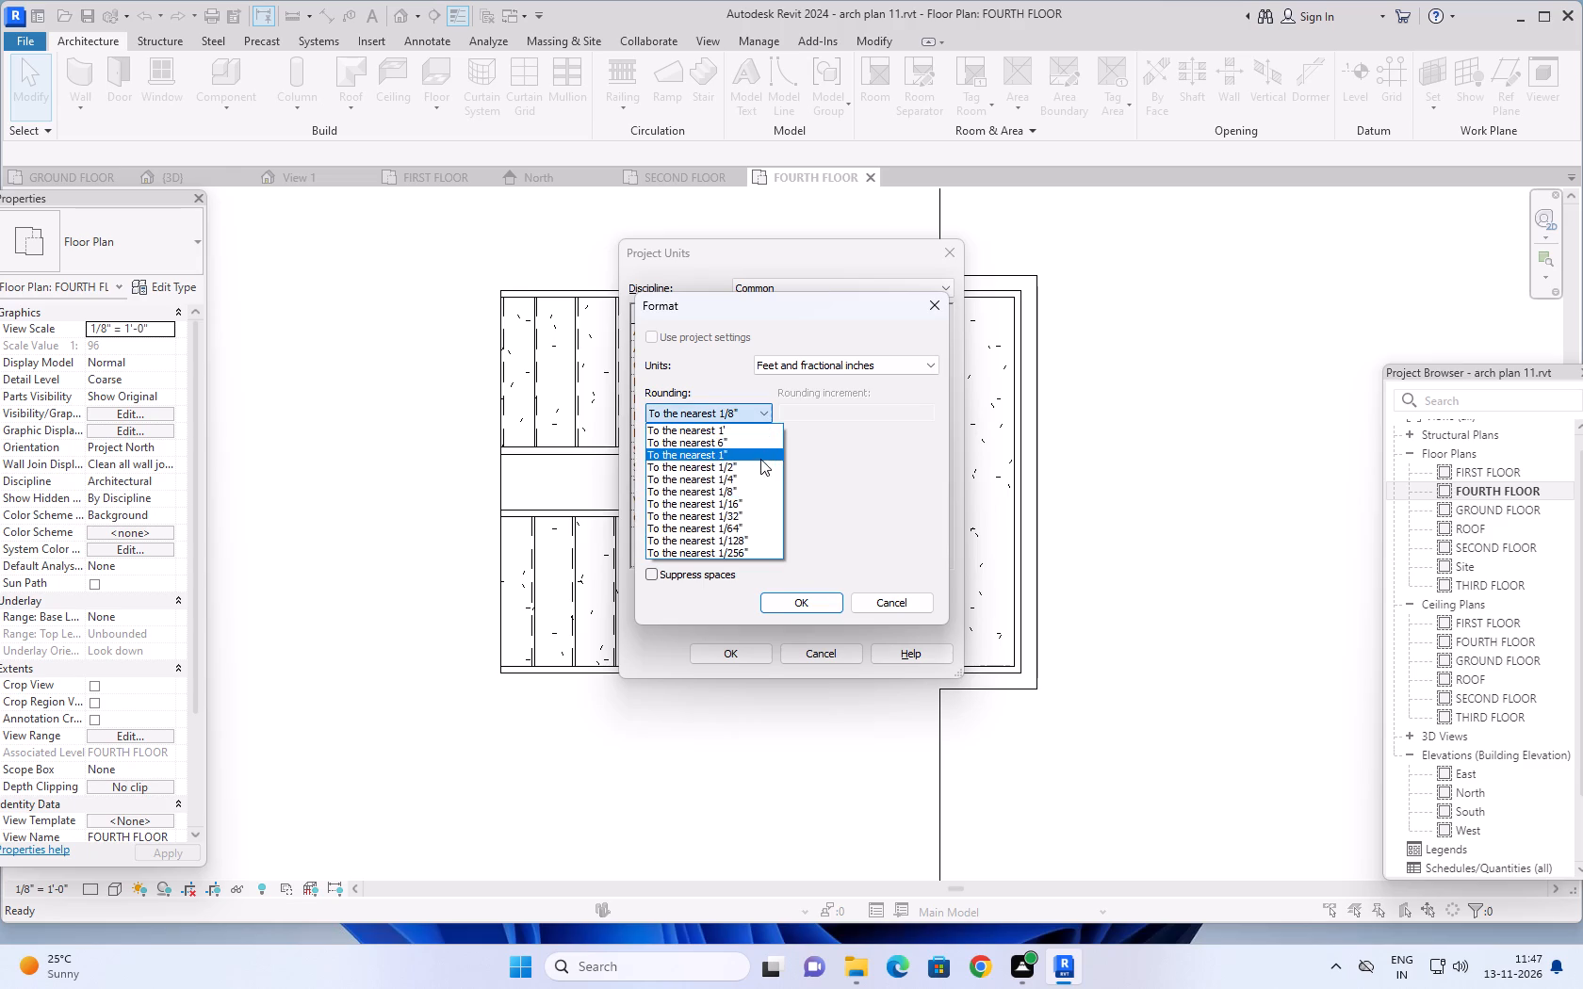
{"action": "left_click", "coordinate": [759, 468]}
{"action": "left_click", "coordinate": [828, 603]}
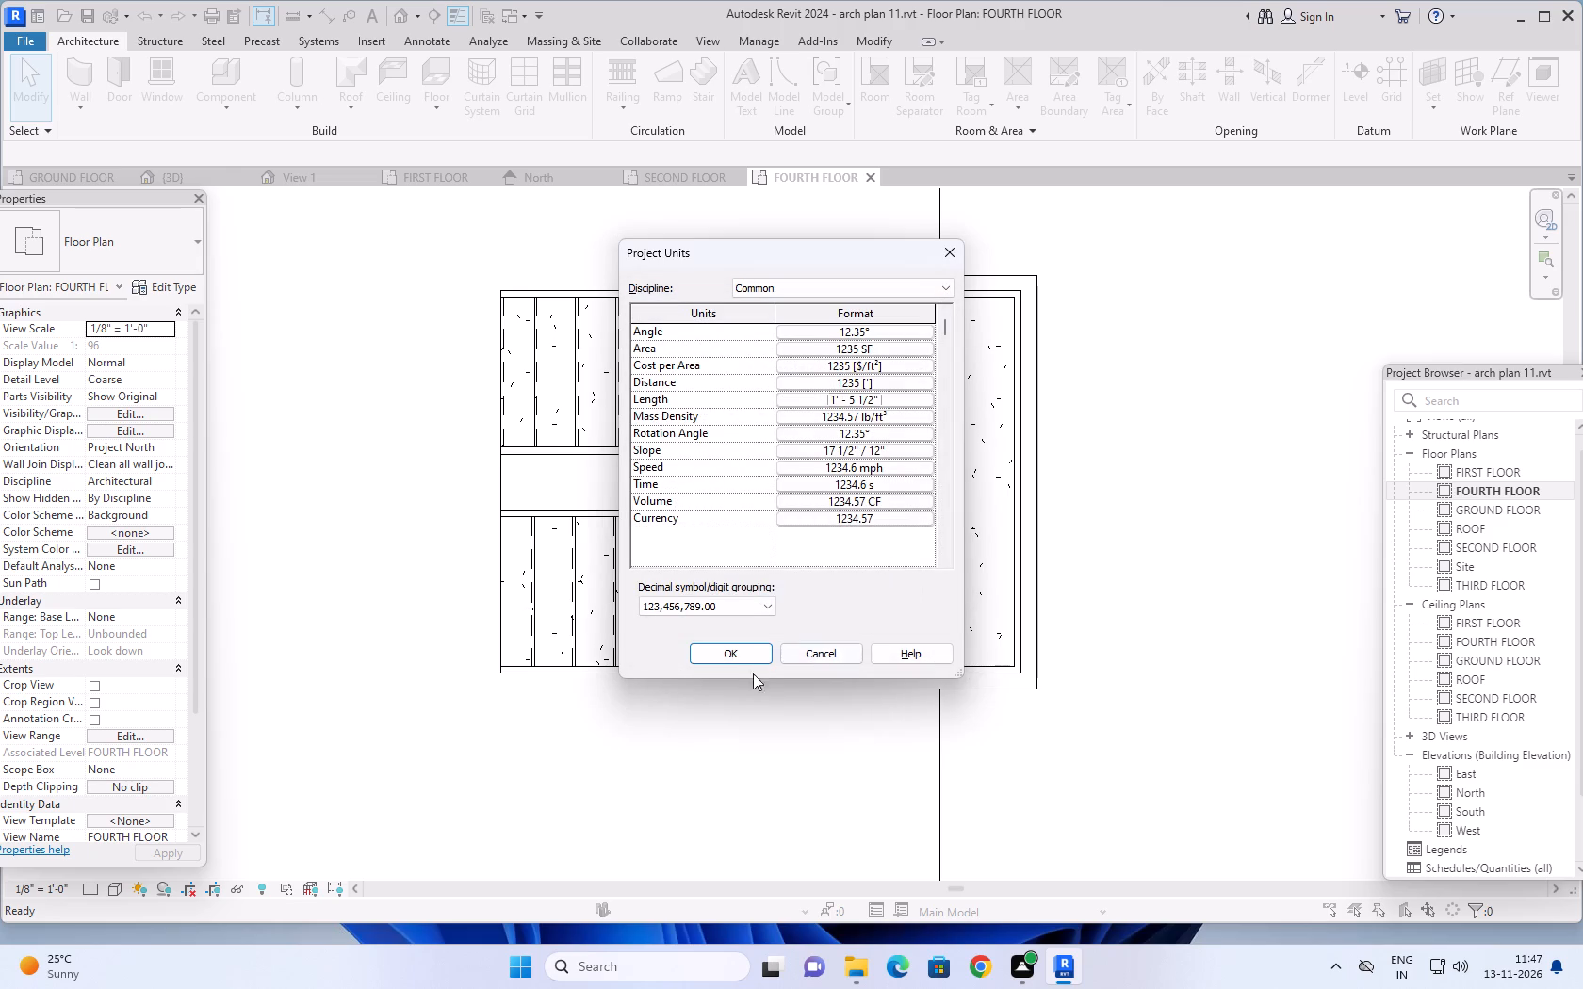
{"action": "left_click", "coordinate": [737, 650]}
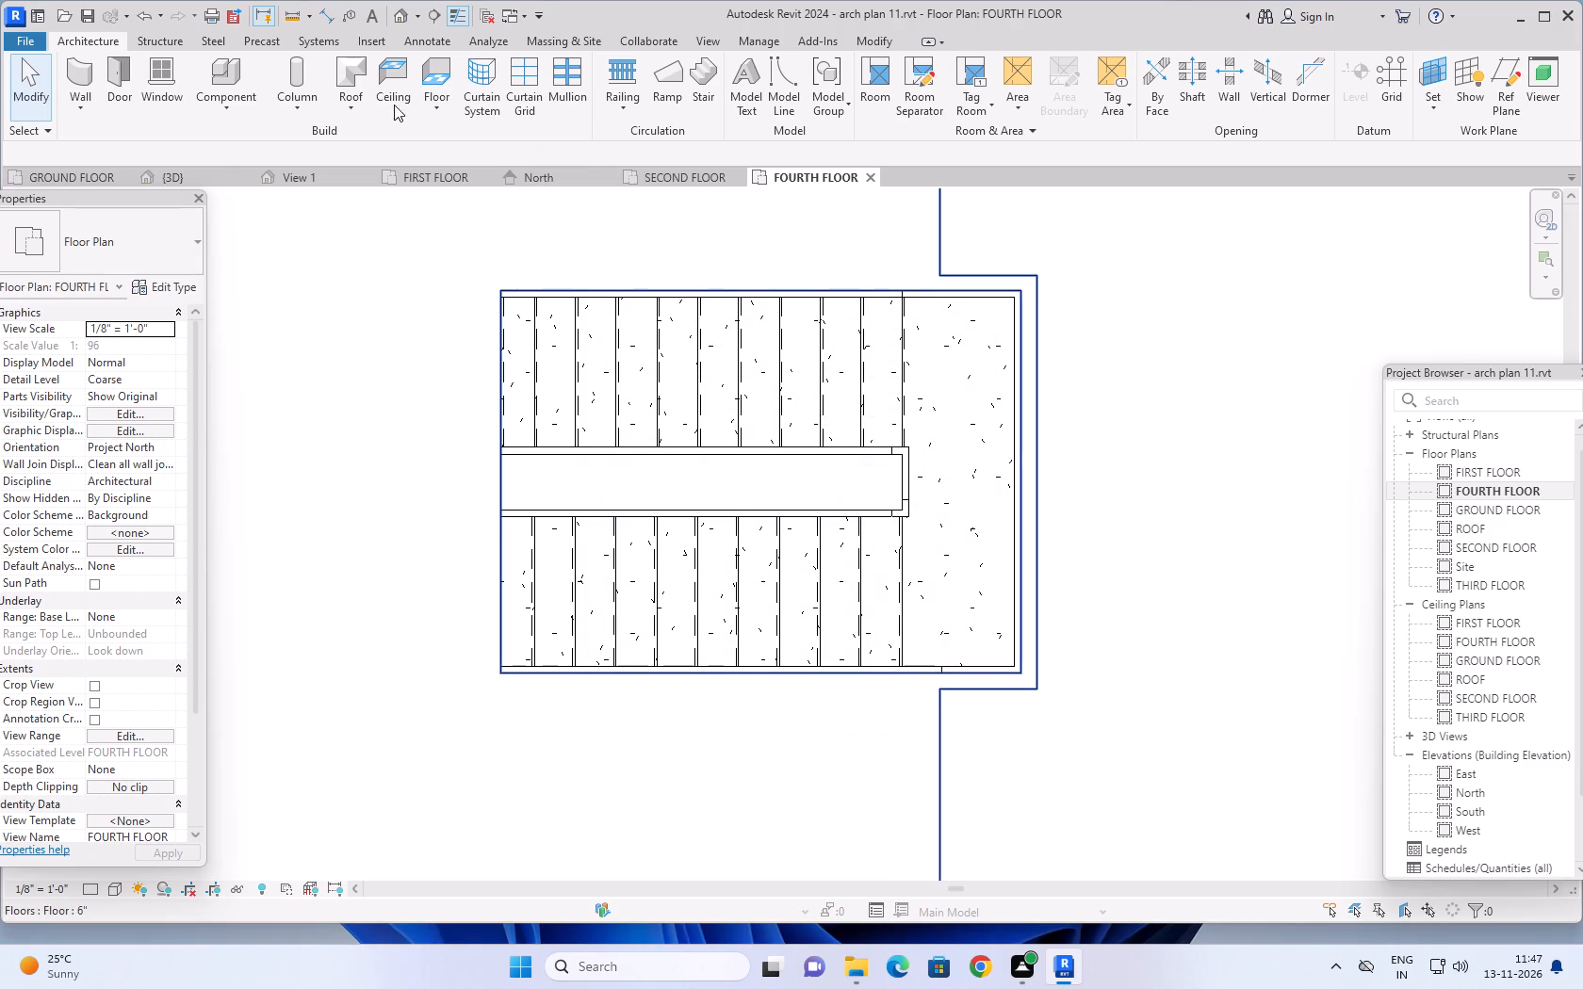
Measure the gap between the stair shaft opening and the outer slab edge again with an aligned dimension.
{"action": "left_click", "coordinate": [328, 17]}
{"action": "scroll", "coordinate": [1040, 434], "scroll_direction": "up", "scroll_amount": 5}
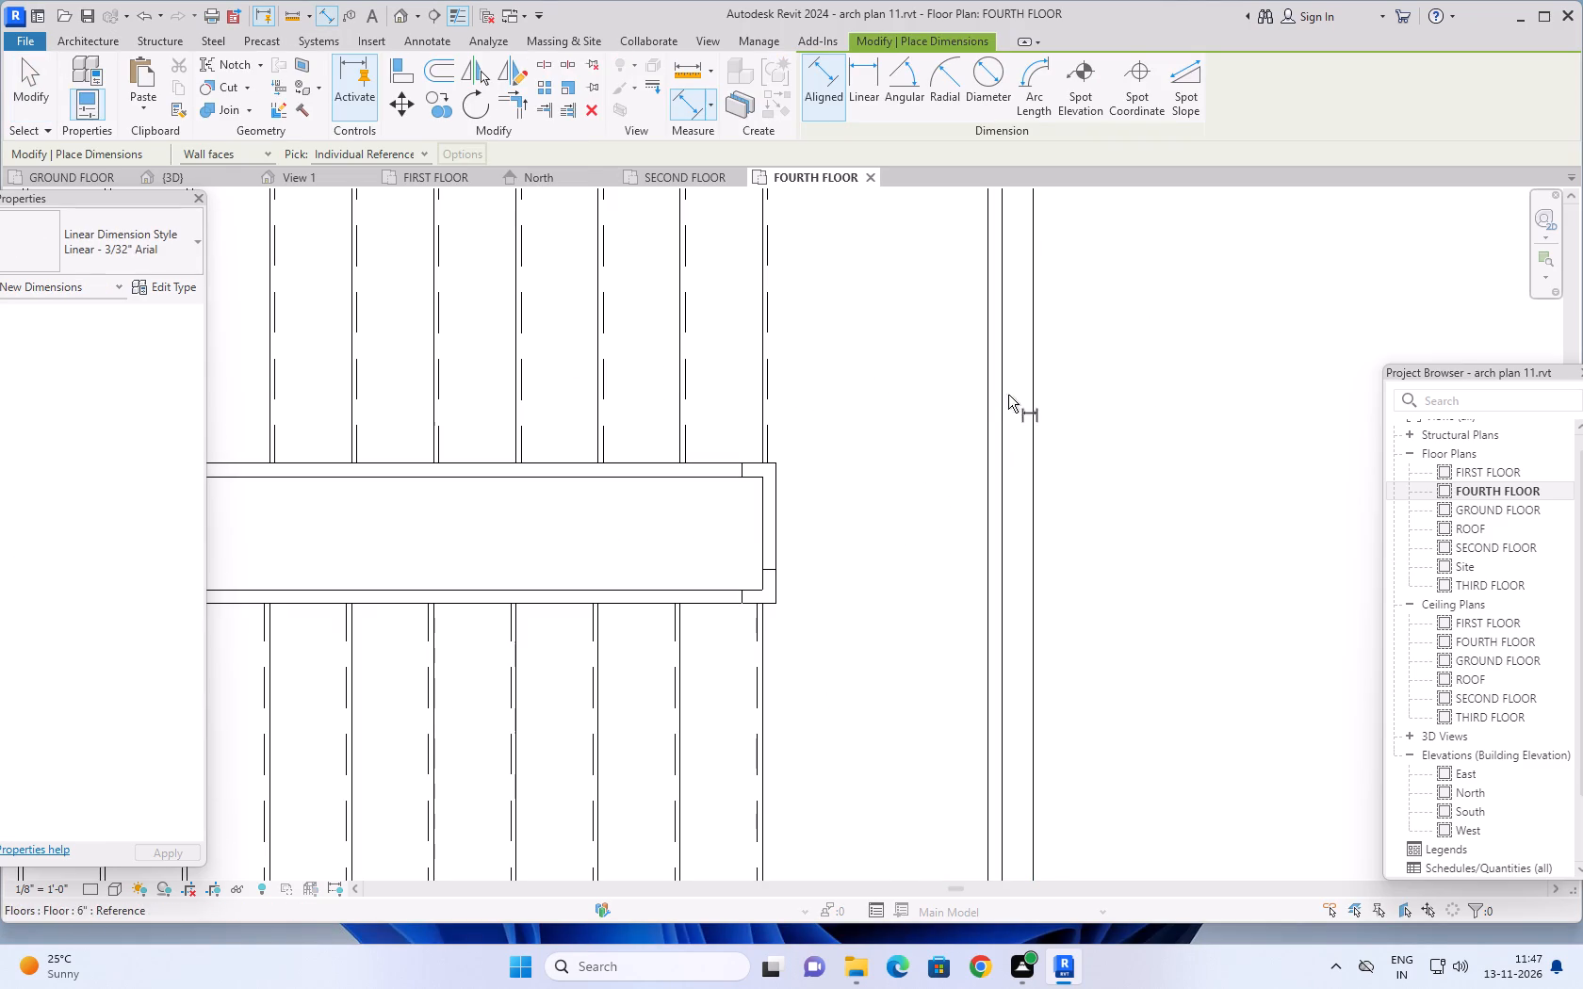
{"action": "left_click", "coordinate": [1004, 413]}
{"action": "left_click", "coordinate": [1033, 413]}
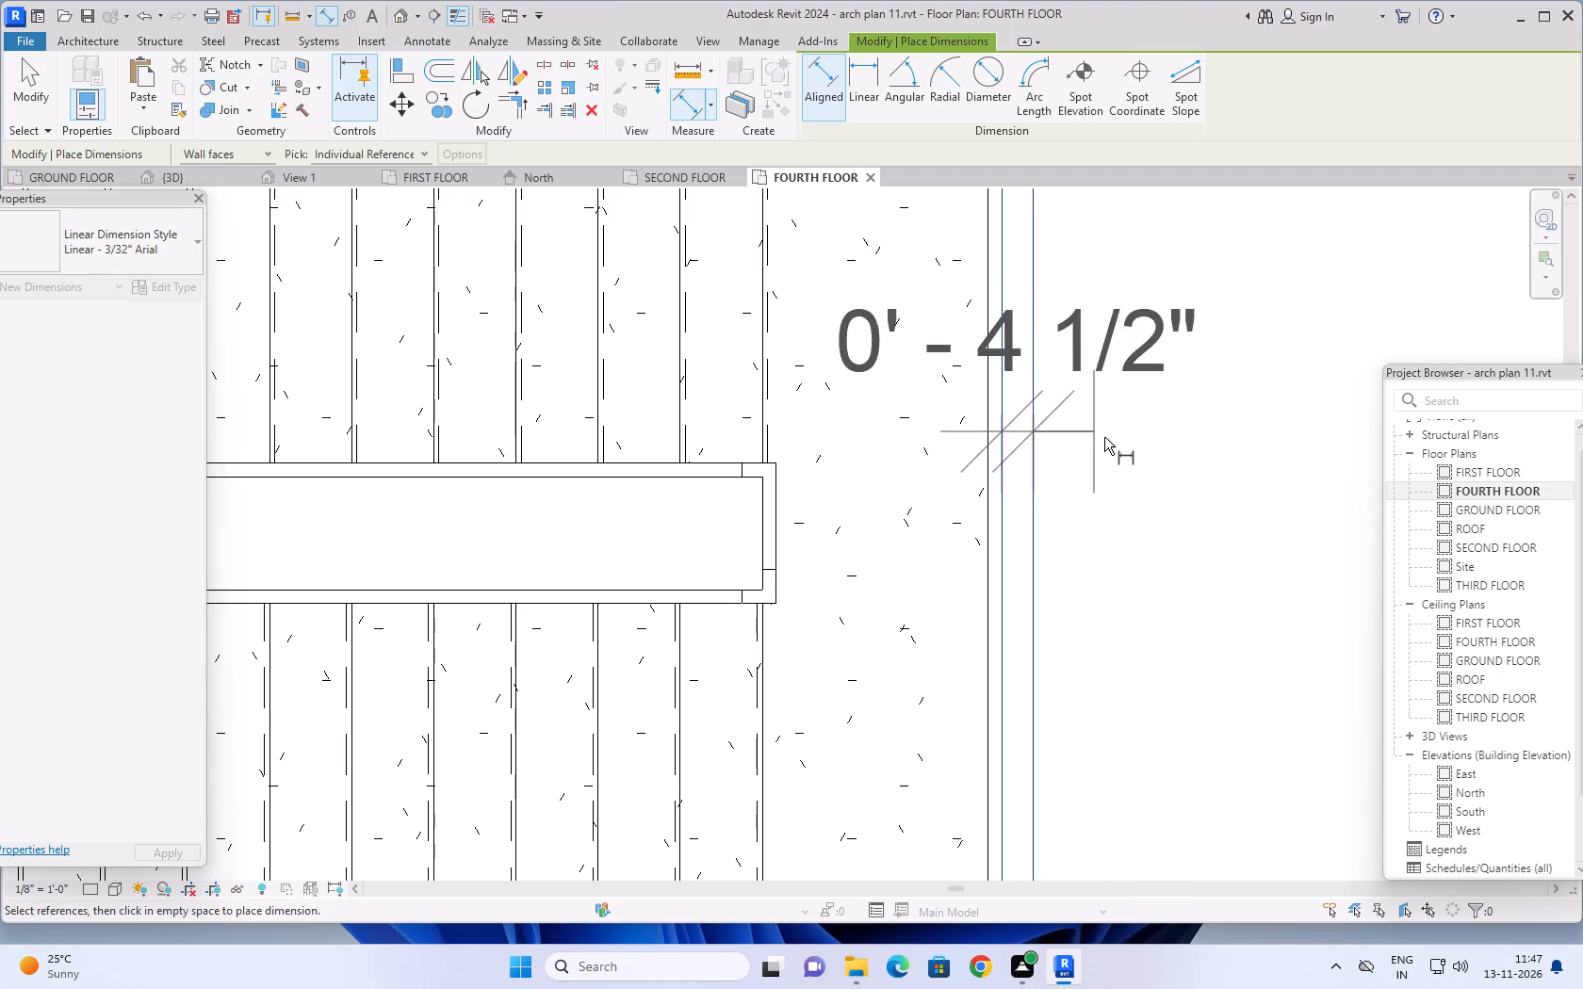
{"action": "scroll", "coordinate": [1109, 443], "scroll_direction": "down", "scroll_amount": 5}
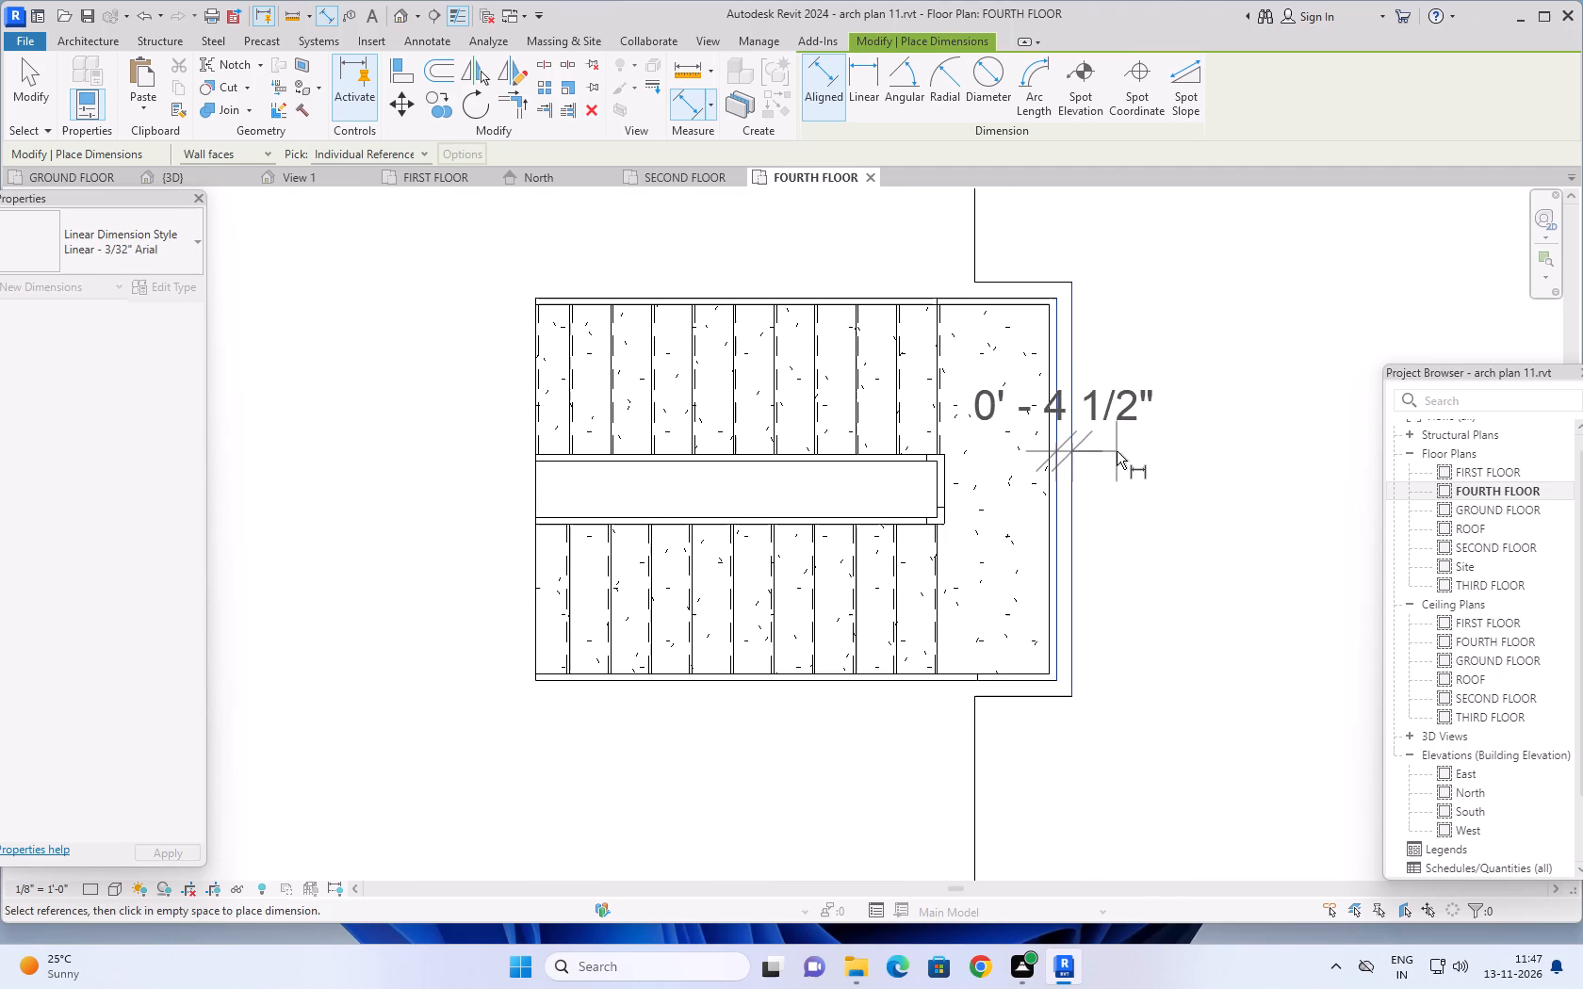
{"action": "key", "text": "Escape"}
{"action": "scroll", "coordinate": [1117, 451], "scroll_direction": "down", "scroll_amount": 8}
{"action": "middle_click_drag", "start_coordinate": [1132, 392], "coordinate": [1018, 404]}
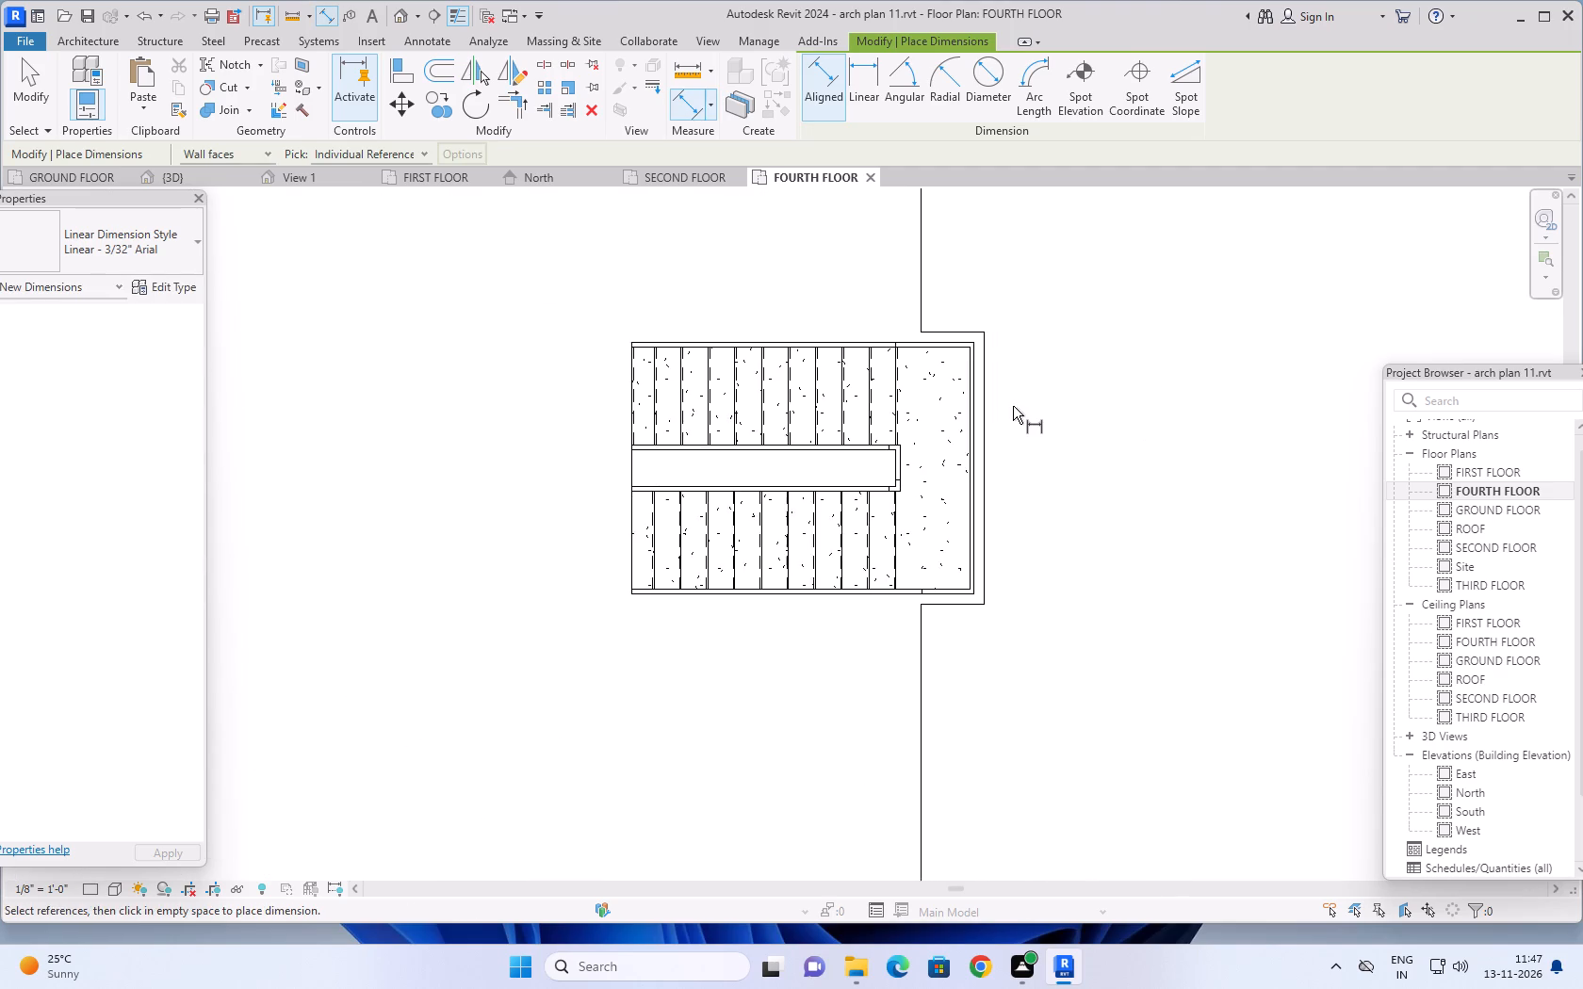
{"action": "scroll", "coordinate": [1016, 411], "scroll_direction": "down", "scroll_amount": 2}
{"action": "middle_click_drag", "start_coordinate": [1074, 403], "coordinate": [1036, 413]}
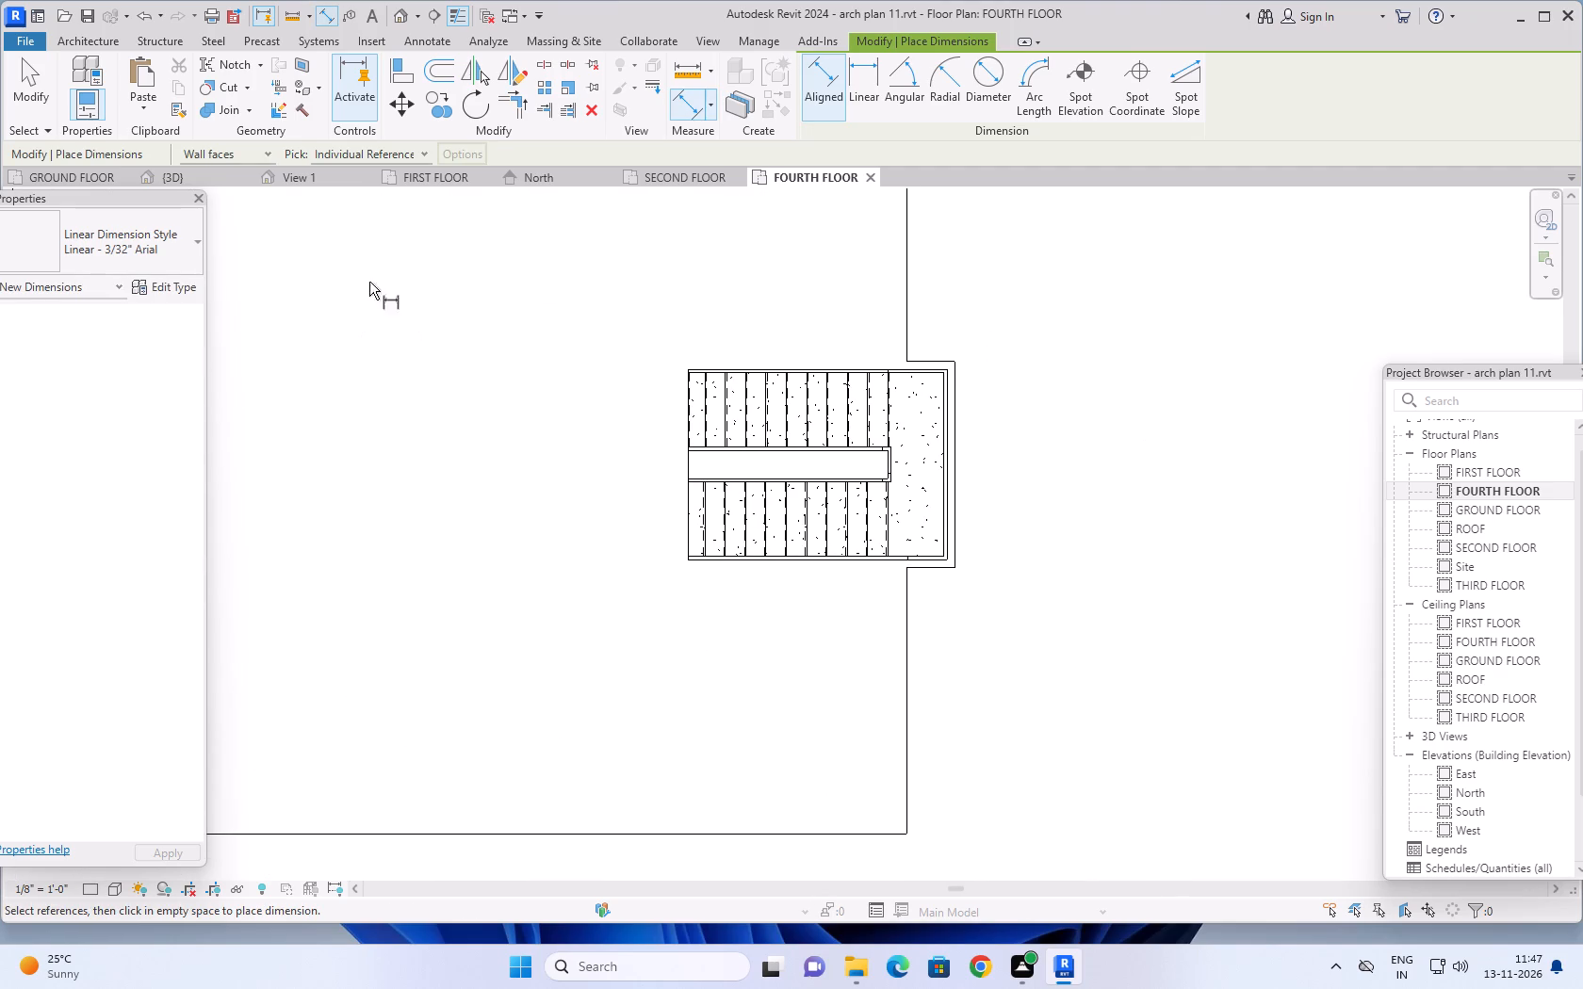
{"action": "left_click", "coordinate": [94, 41]}
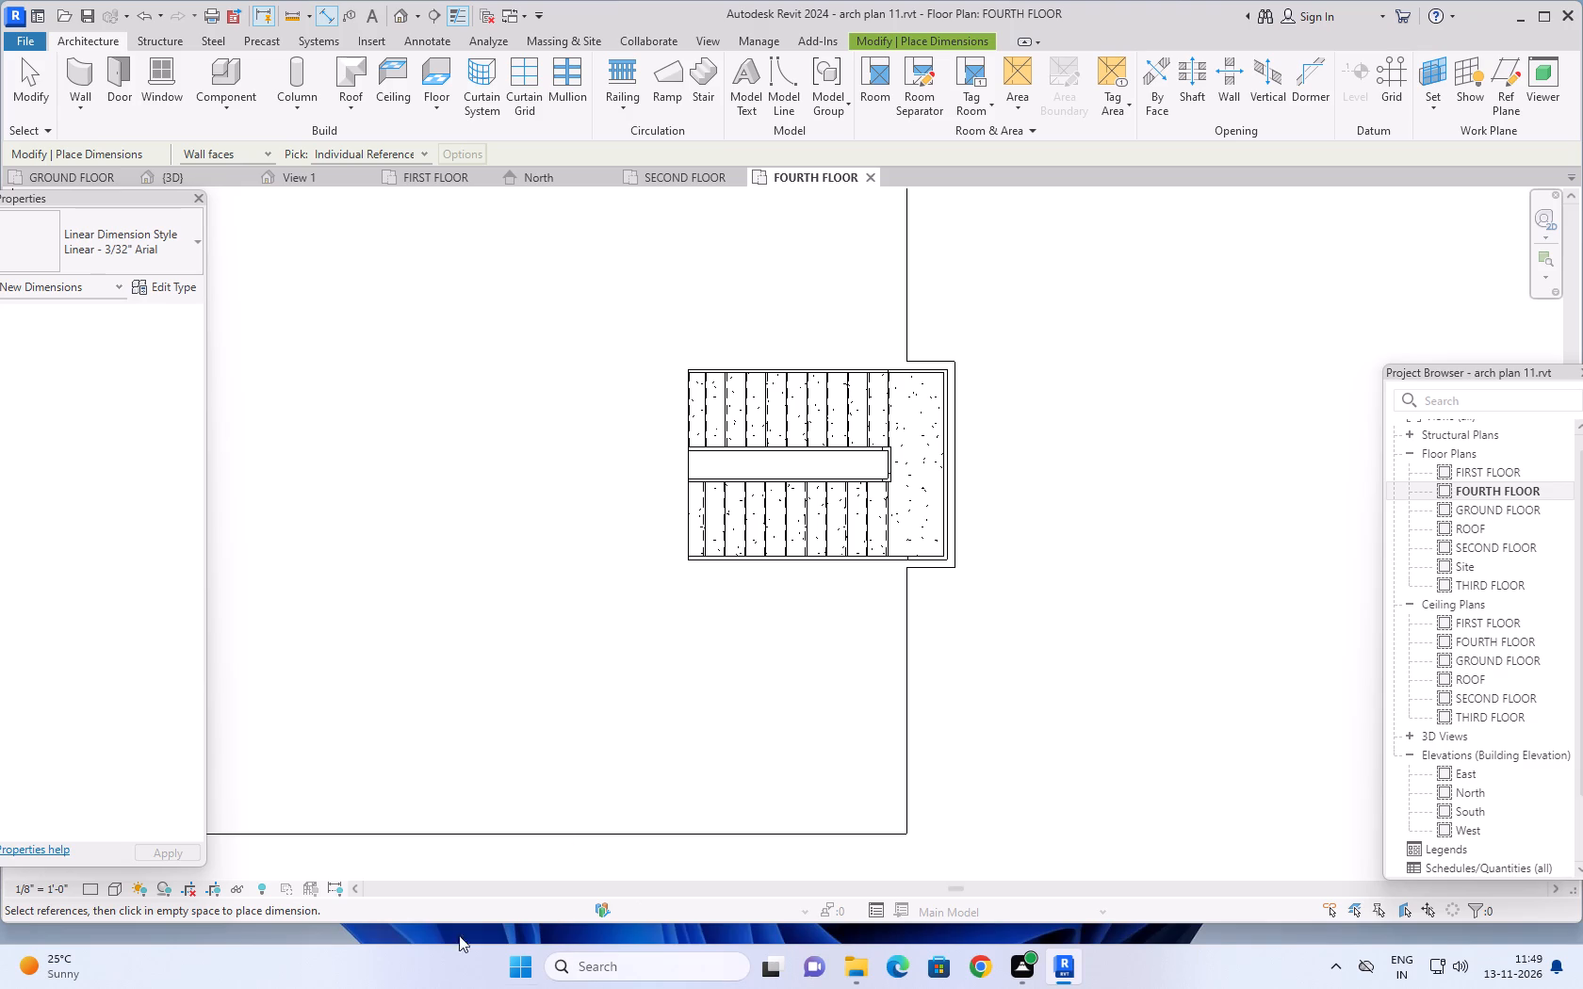
{"action": "scroll", "coordinate": [889, 622], "scroll_direction": "down", "scroll_amount": 3}
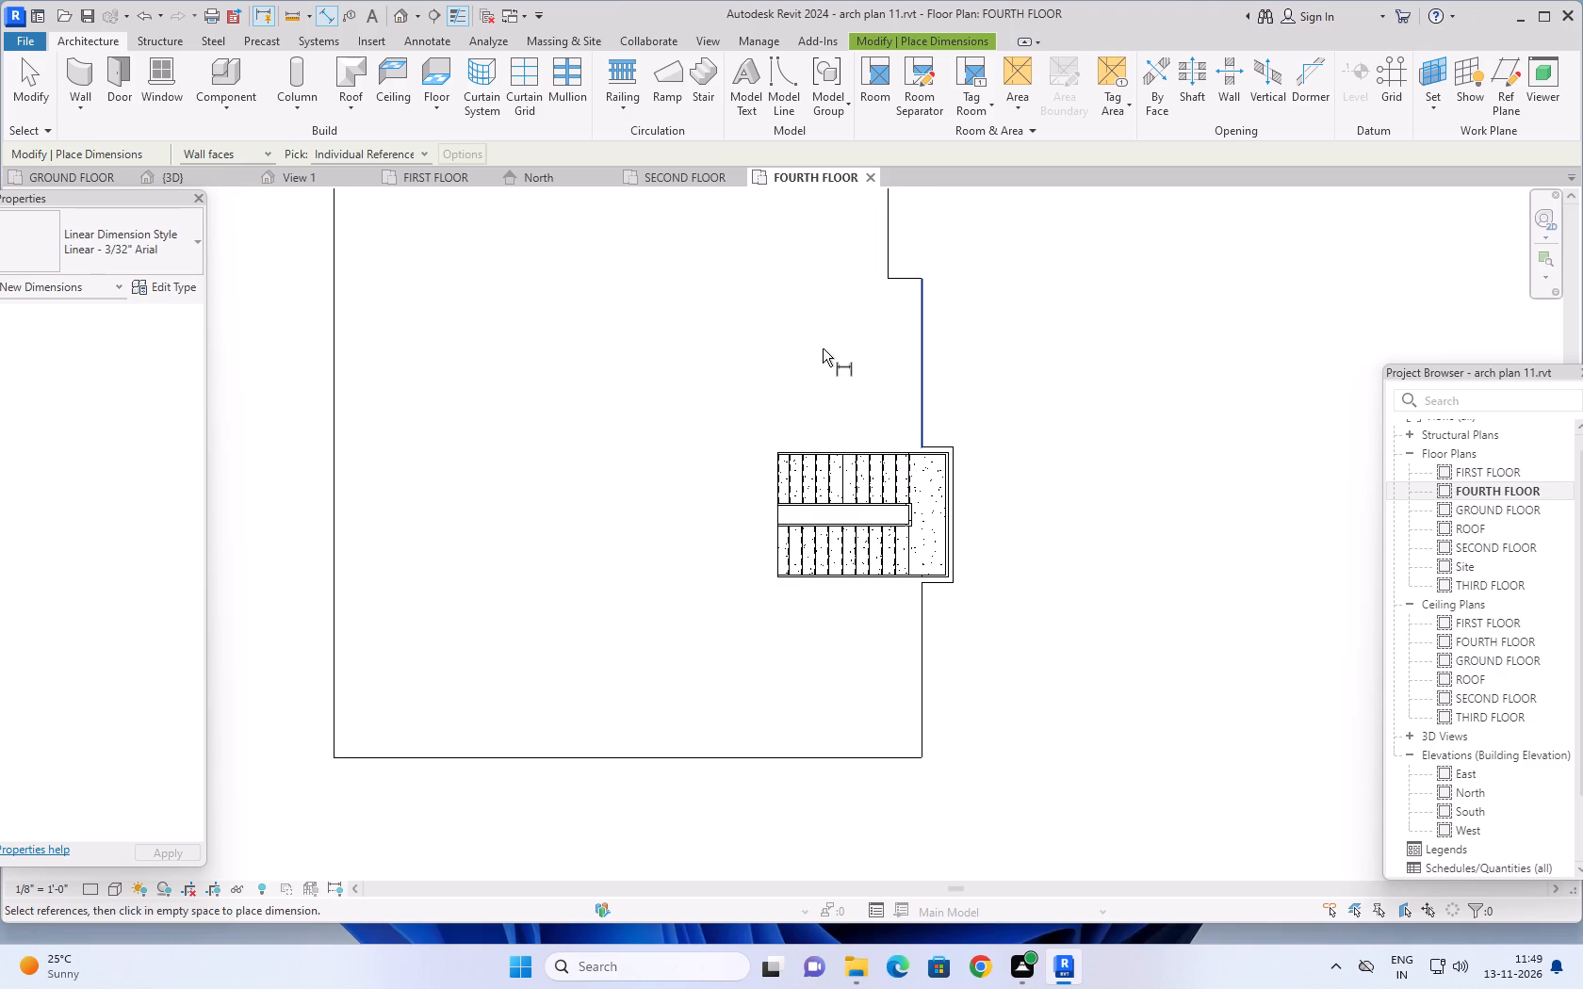
{"action": "key", "text": "Escape"}
{"action": "key", "text": "Escape"}
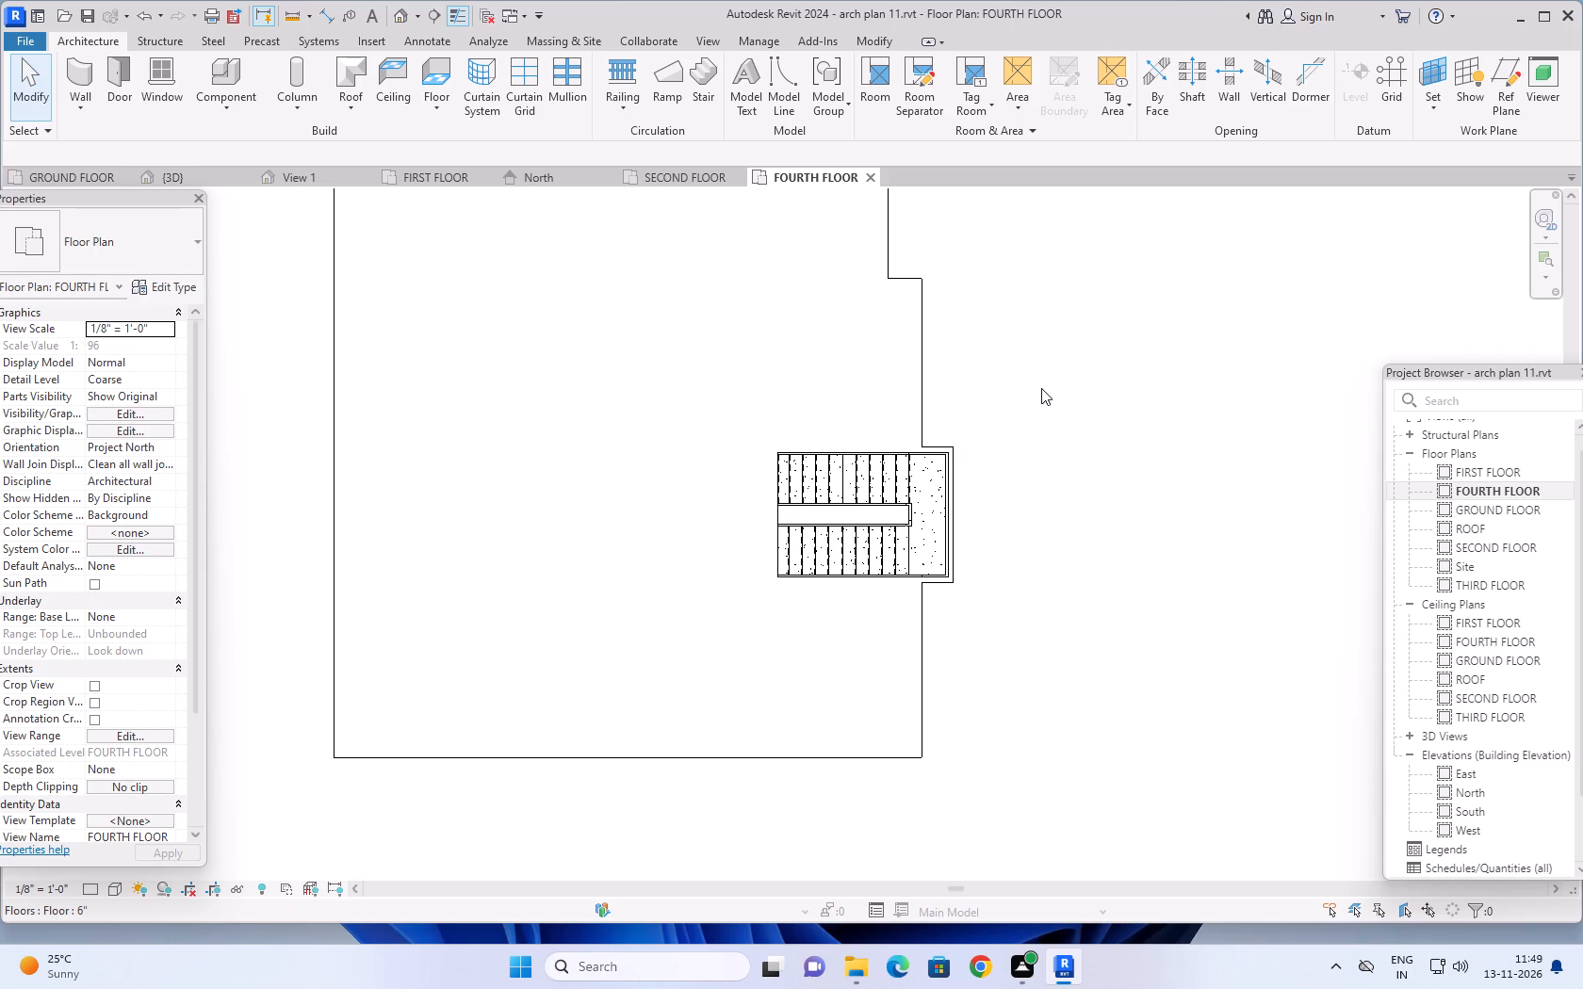
Set up a new Basic Wall 4.5" on FOURTH FLOOR with an unconnected height of 3'.
{"action": "scroll", "coordinate": [1032, 370], "scroll_direction": "up", "scroll_amount": 2}
{"action": "middle_click_drag", "start_coordinate": [1055, 387], "coordinate": [1045, 416]}
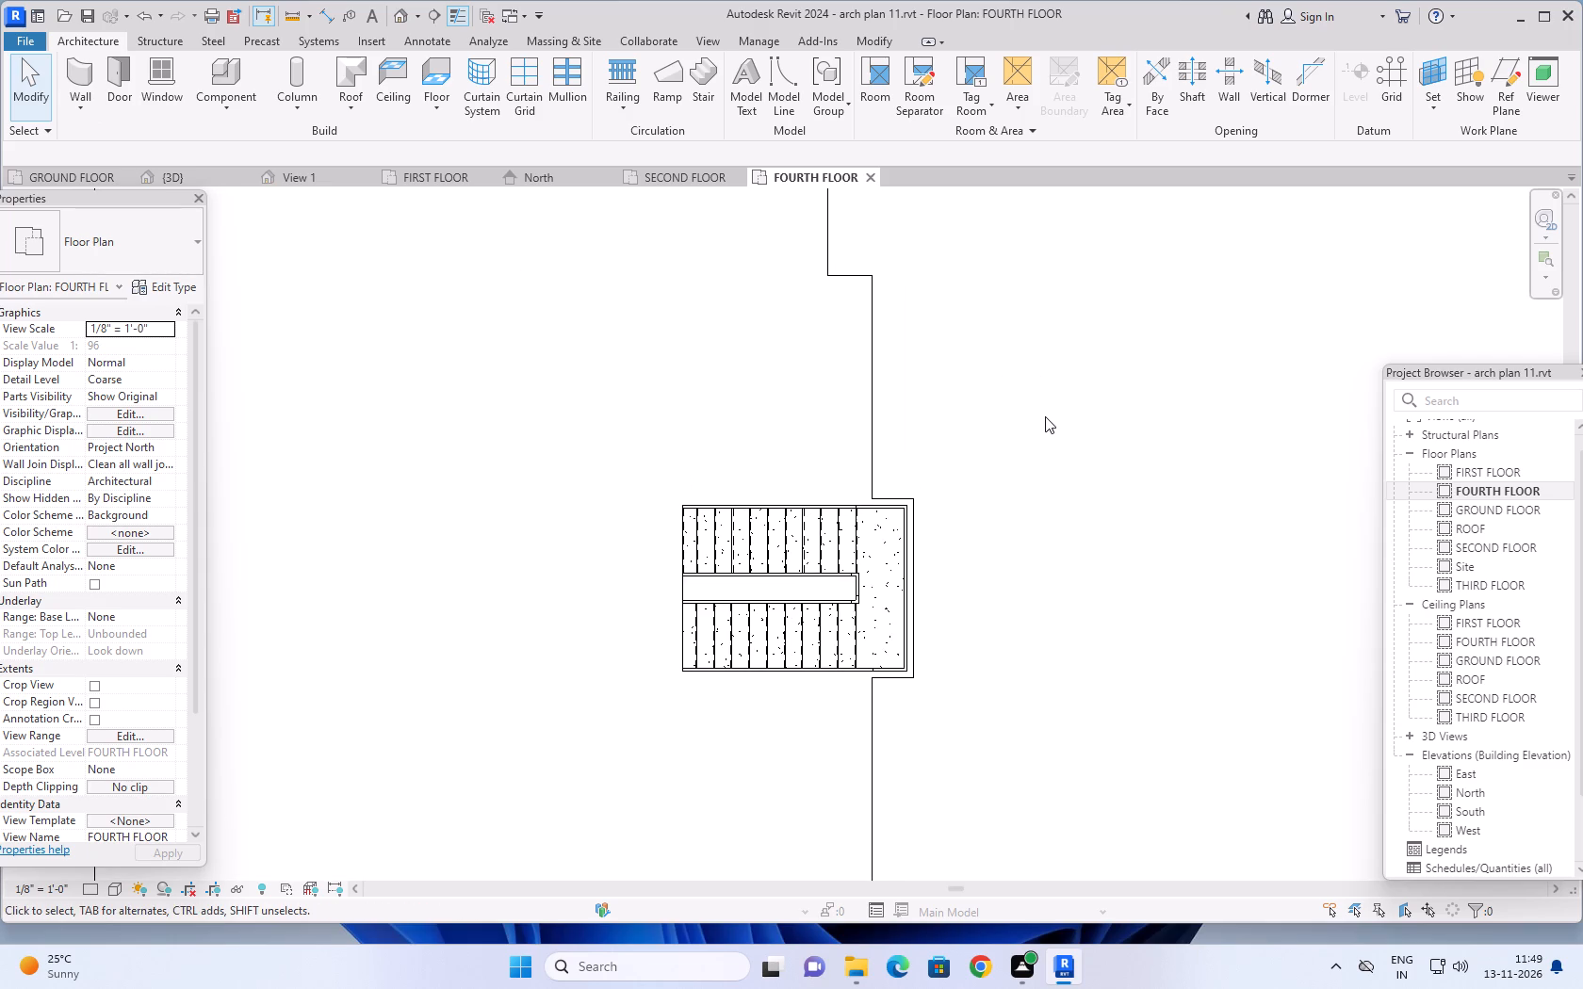
{"action": "left_click", "coordinate": [83, 74]}
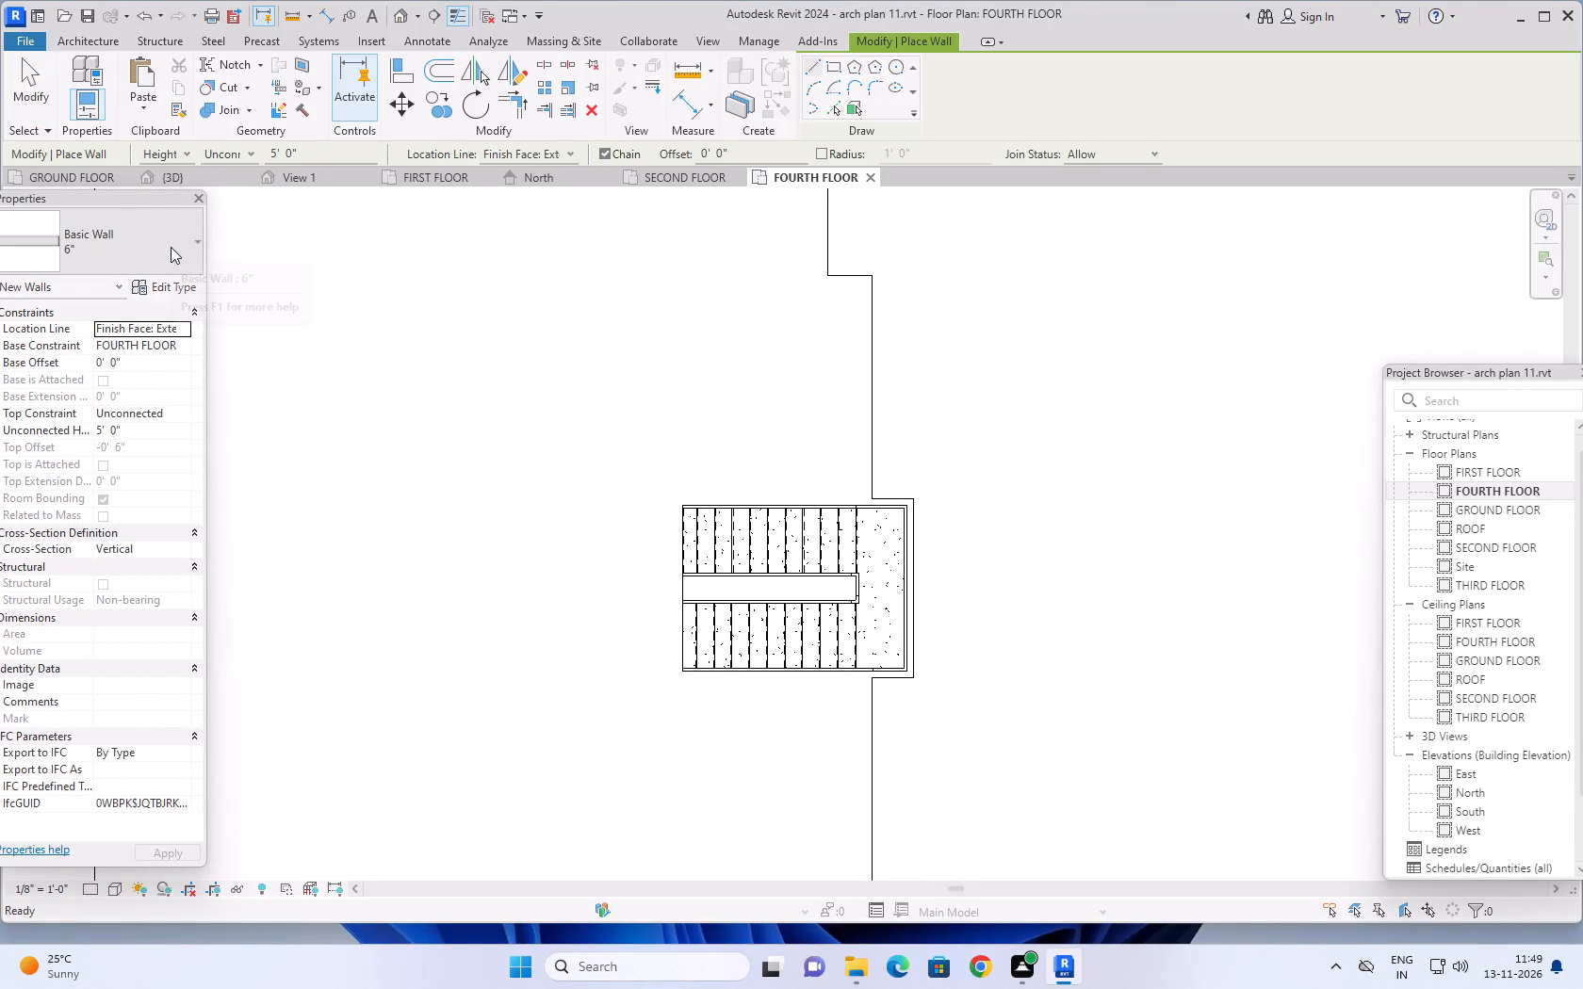
{"action": "left_click", "coordinate": [175, 236]}
{"action": "scroll", "coordinate": [114, 373], "scroll_direction": "up", "scroll_amount": 7}
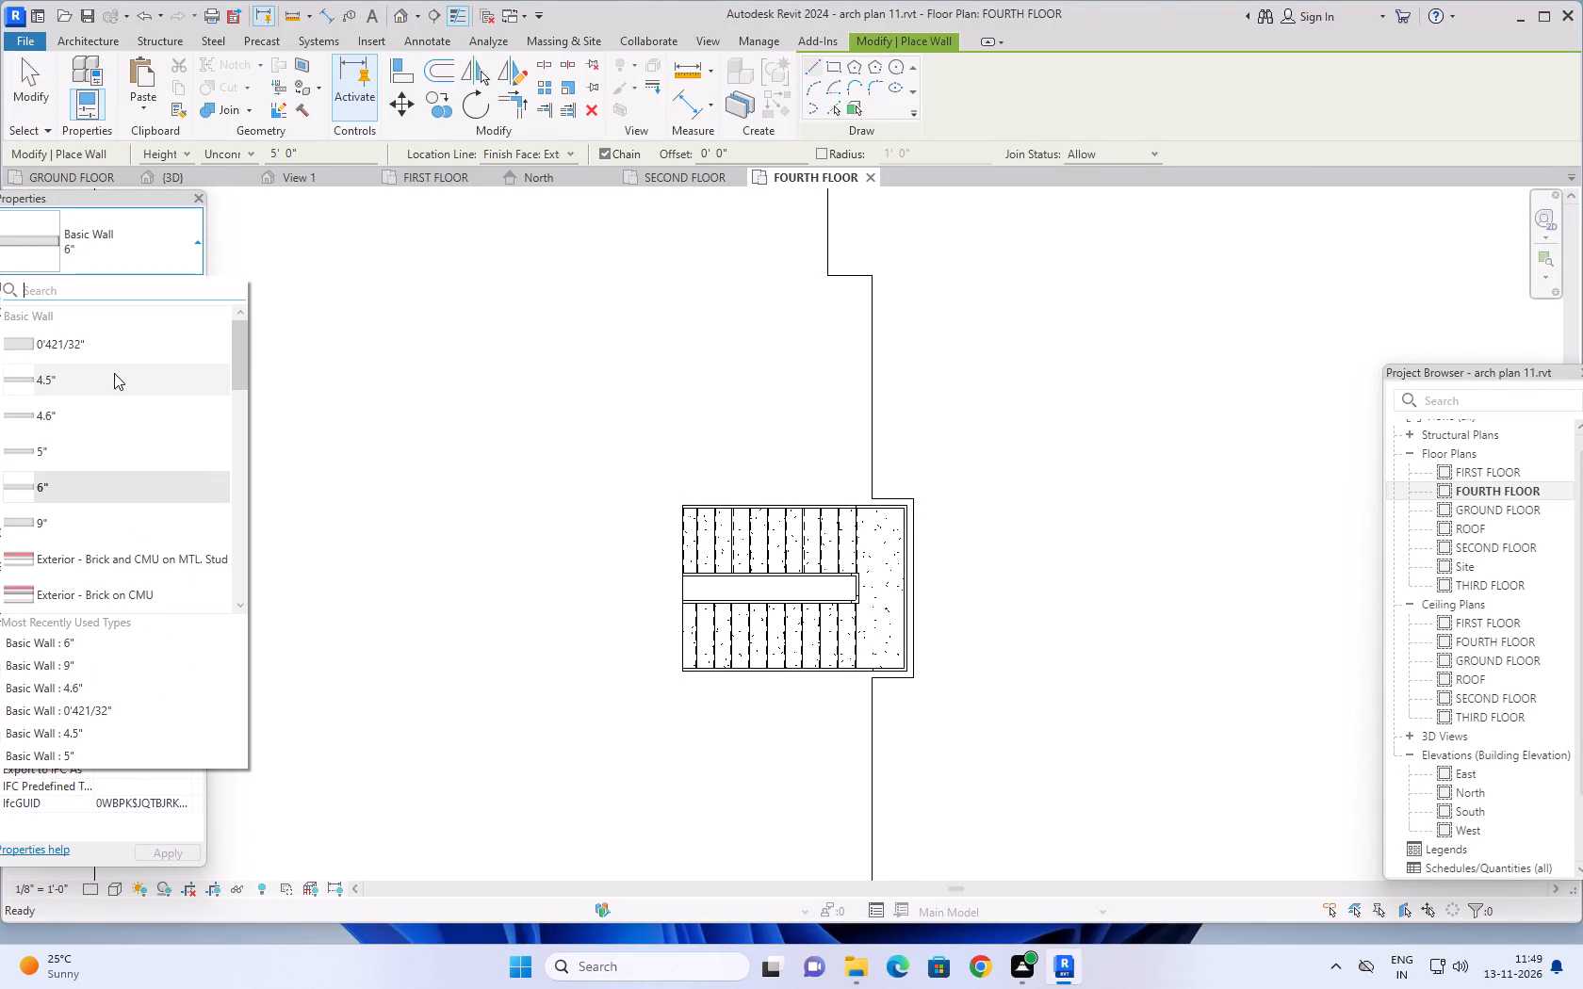
{"action": "left_click", "coordinate": [115, 373]}
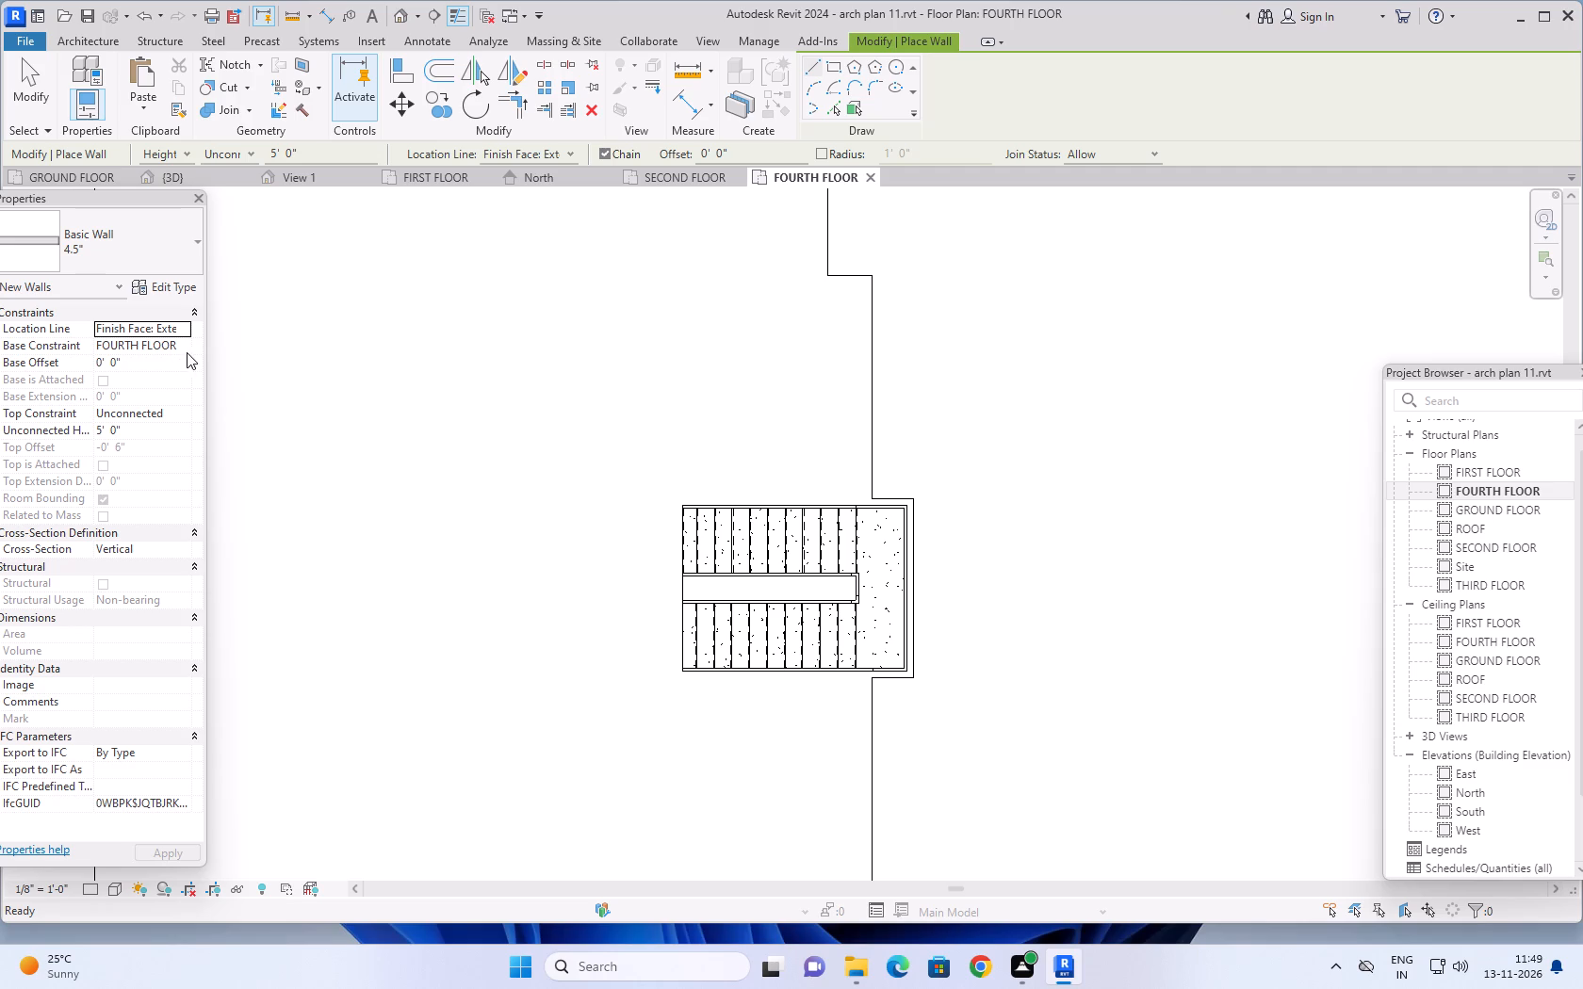
{"action": "left_click", "coordinate": [177, 426]}
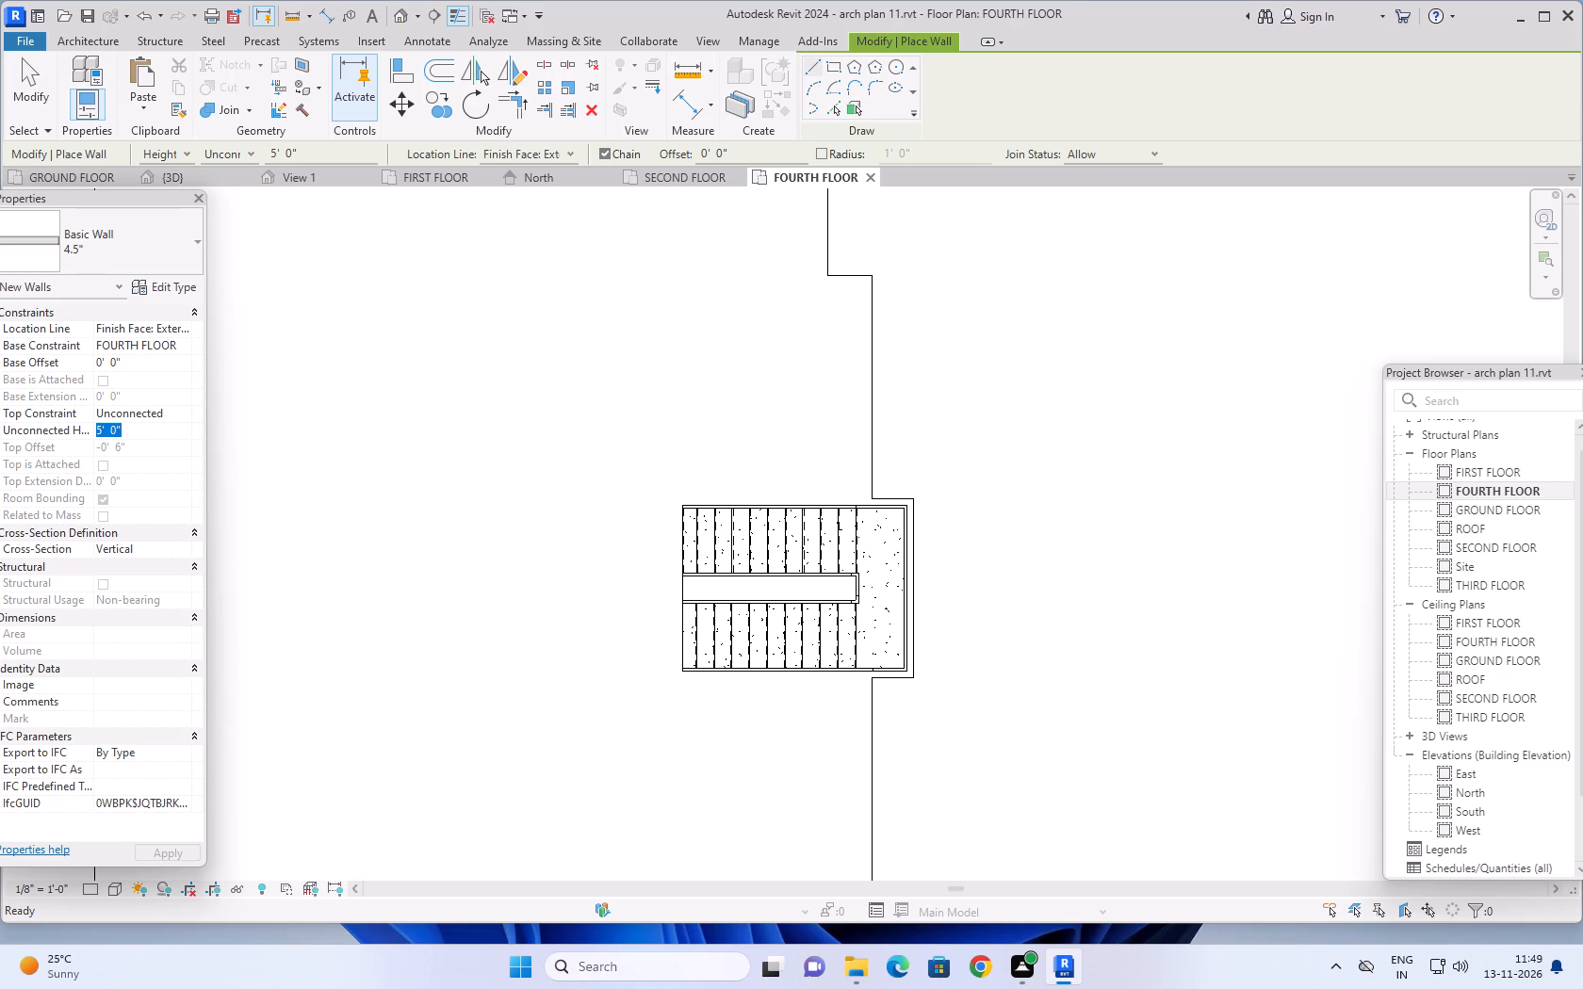
{"action": "type", "text": "3'"}
{"action": "key", "text": "Return"}
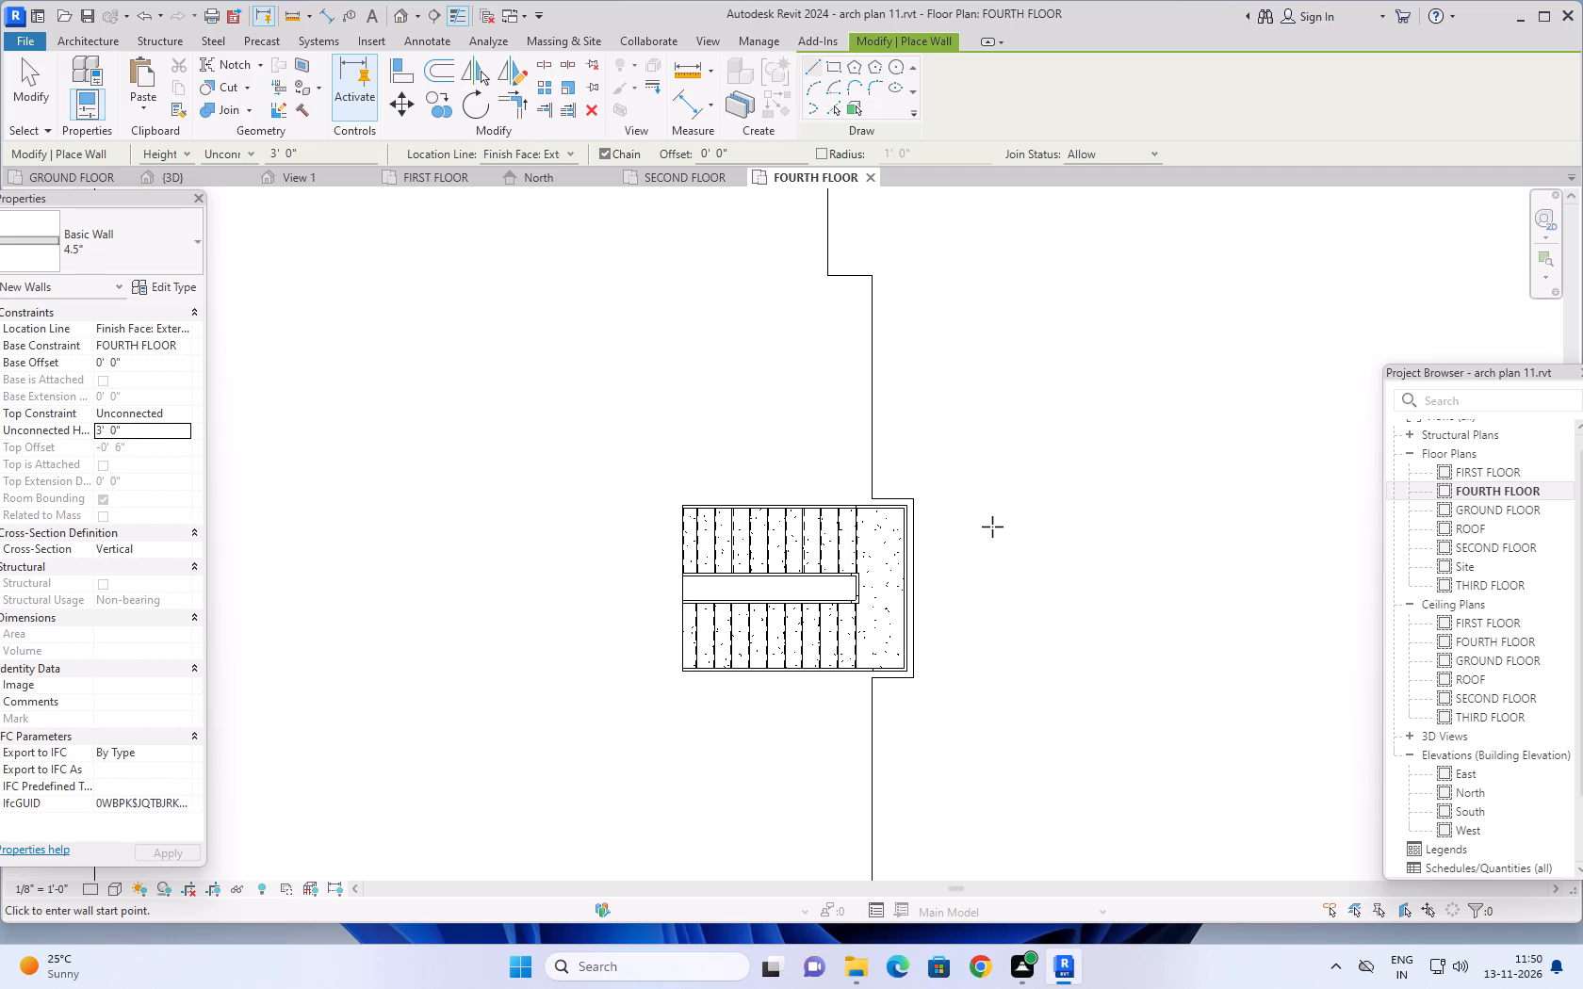
Set the new wall's top constraint to Up to level: ROOF.
{"action": "scroll", "coordinate": [992, 527], "scroll_direction": "up", "scroll_amount": 1}
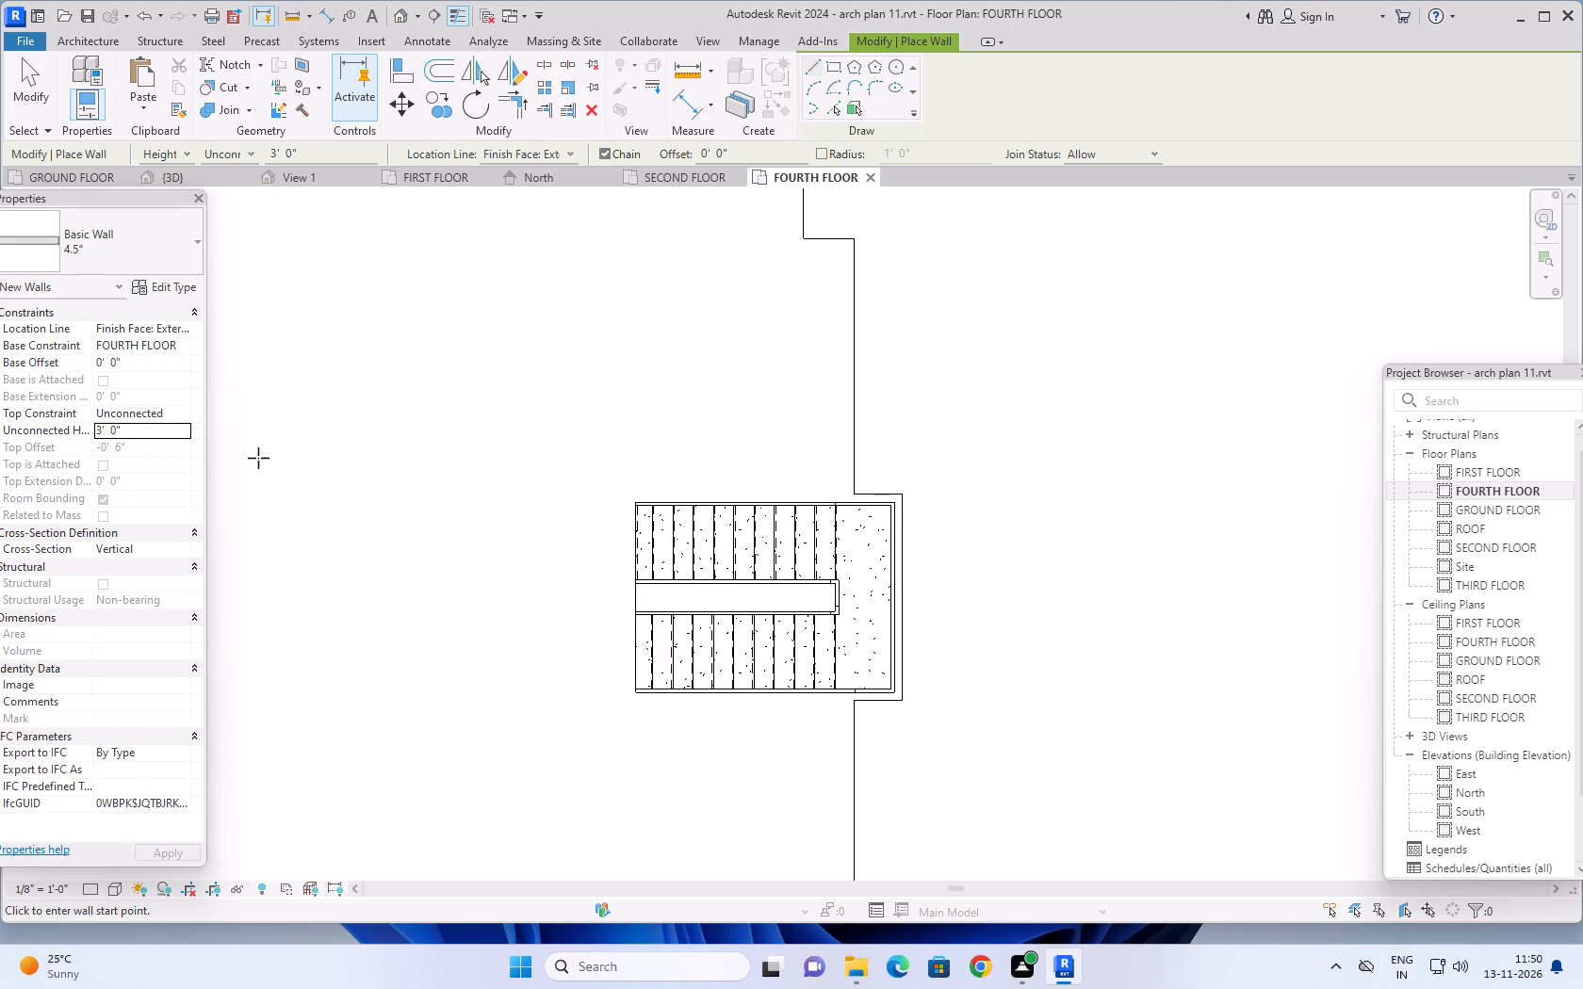
{"action": "left_click", "coordinate": [173, 417]}
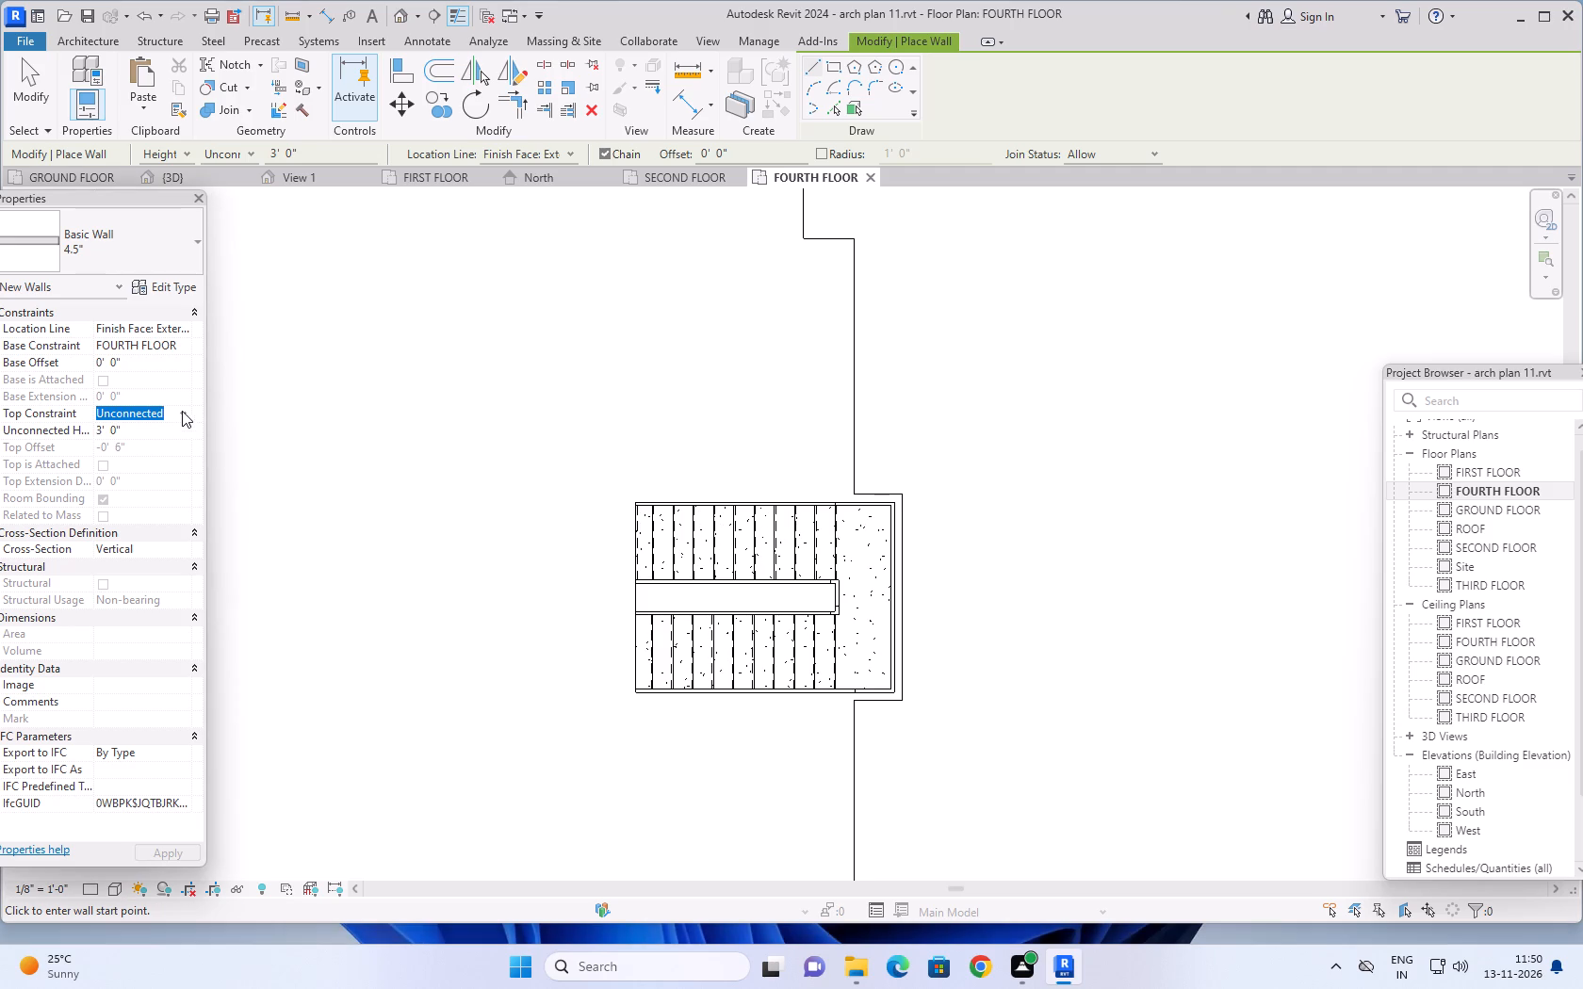
{"action": "left_click", "coordinate": [182, 411]}
{"action": "scroll", "coordinate": [169, 460], "scroll_direction": "down", "scroll_amount": 1}
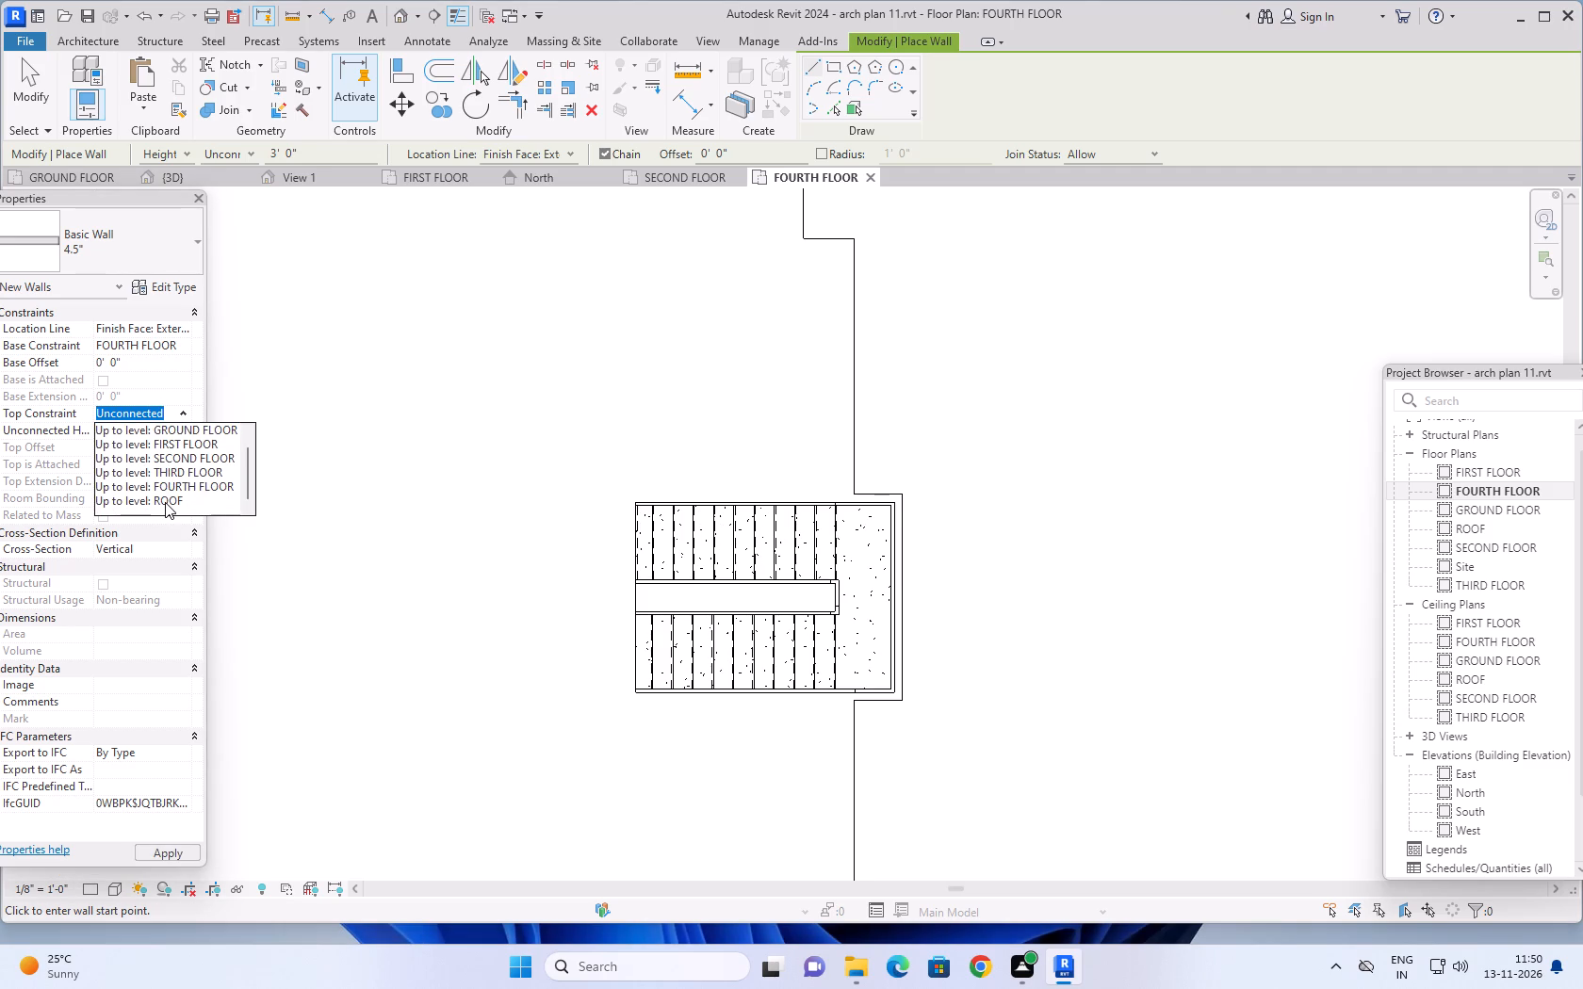
{"action": "left_click", "coordinate": [165, 502]}
Draw a closed rectangle of 4.5" walls, about 17'-6" by 10'-1", around the staircase, starting at the projecting slab corner with outer faces on the slab edge.
{"action": "scroll", "coordinate": [913, 678], "scroll_direction": "up", "scroll_amount": 5}
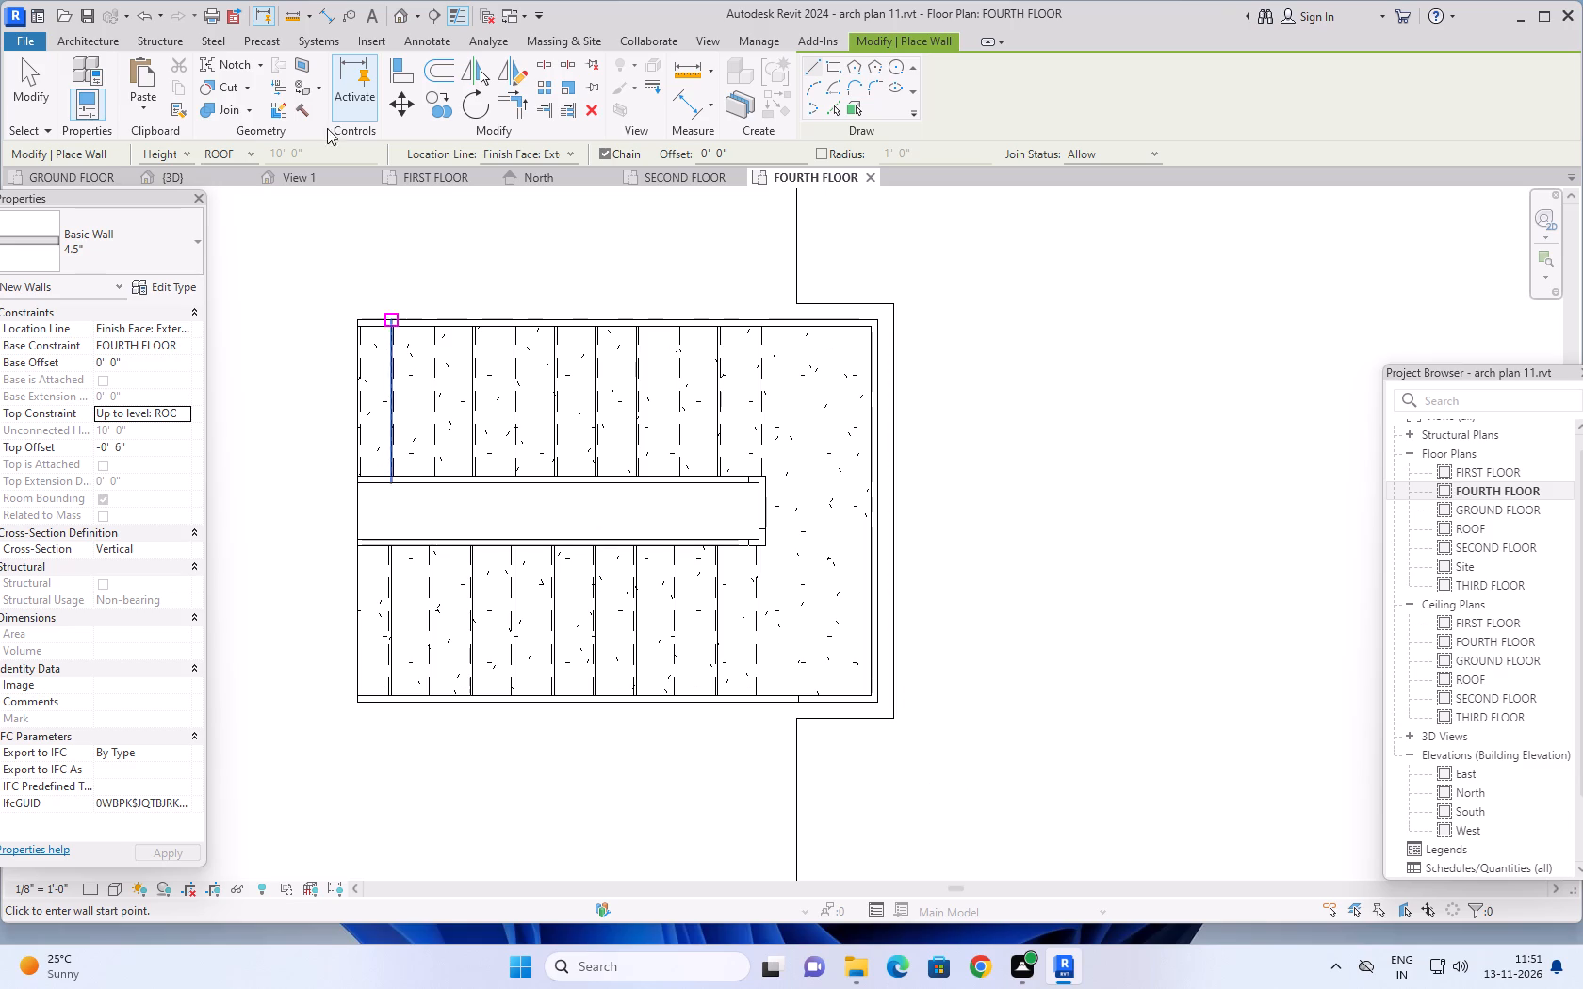
{"action": "left_click", "coordinate": [894, 719]}
{"action": "key", "text": "space"}
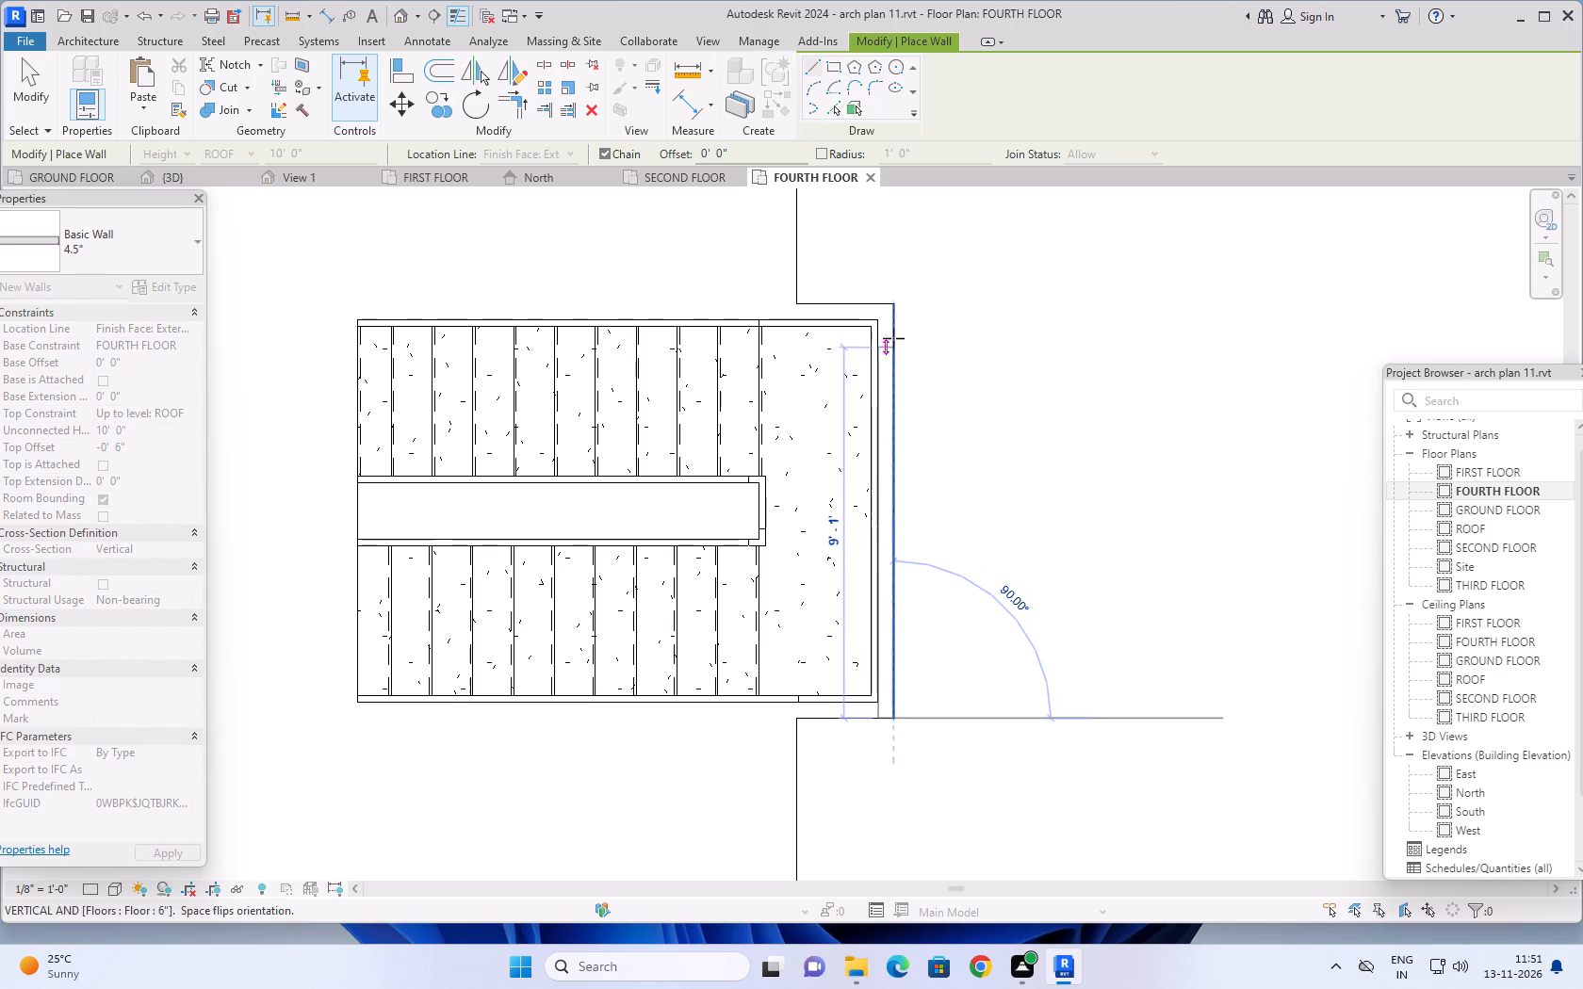
{"action": "left_click", "coordinate": [891, 309]}
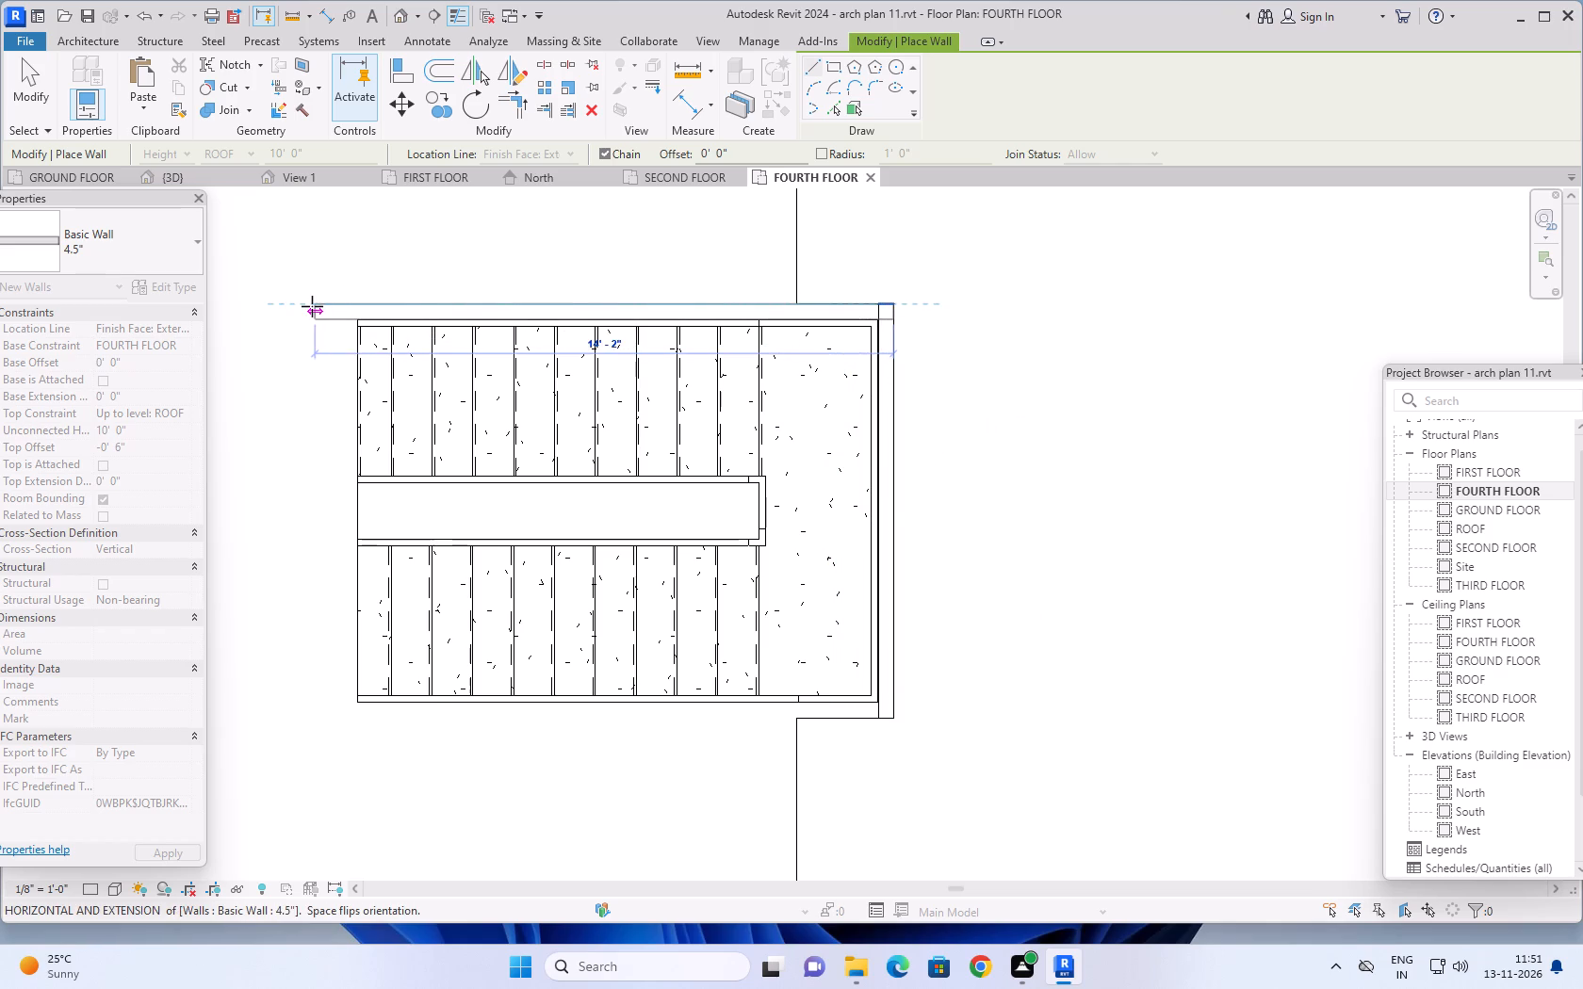
{"action": "scroll", "coordinate": [312, 306], "scroll_direction": "down", "scroll_amount": 4}
{"action": "middle_click_drag", "start_coordinate": [312, 306], "coordinate": [863, 330]}
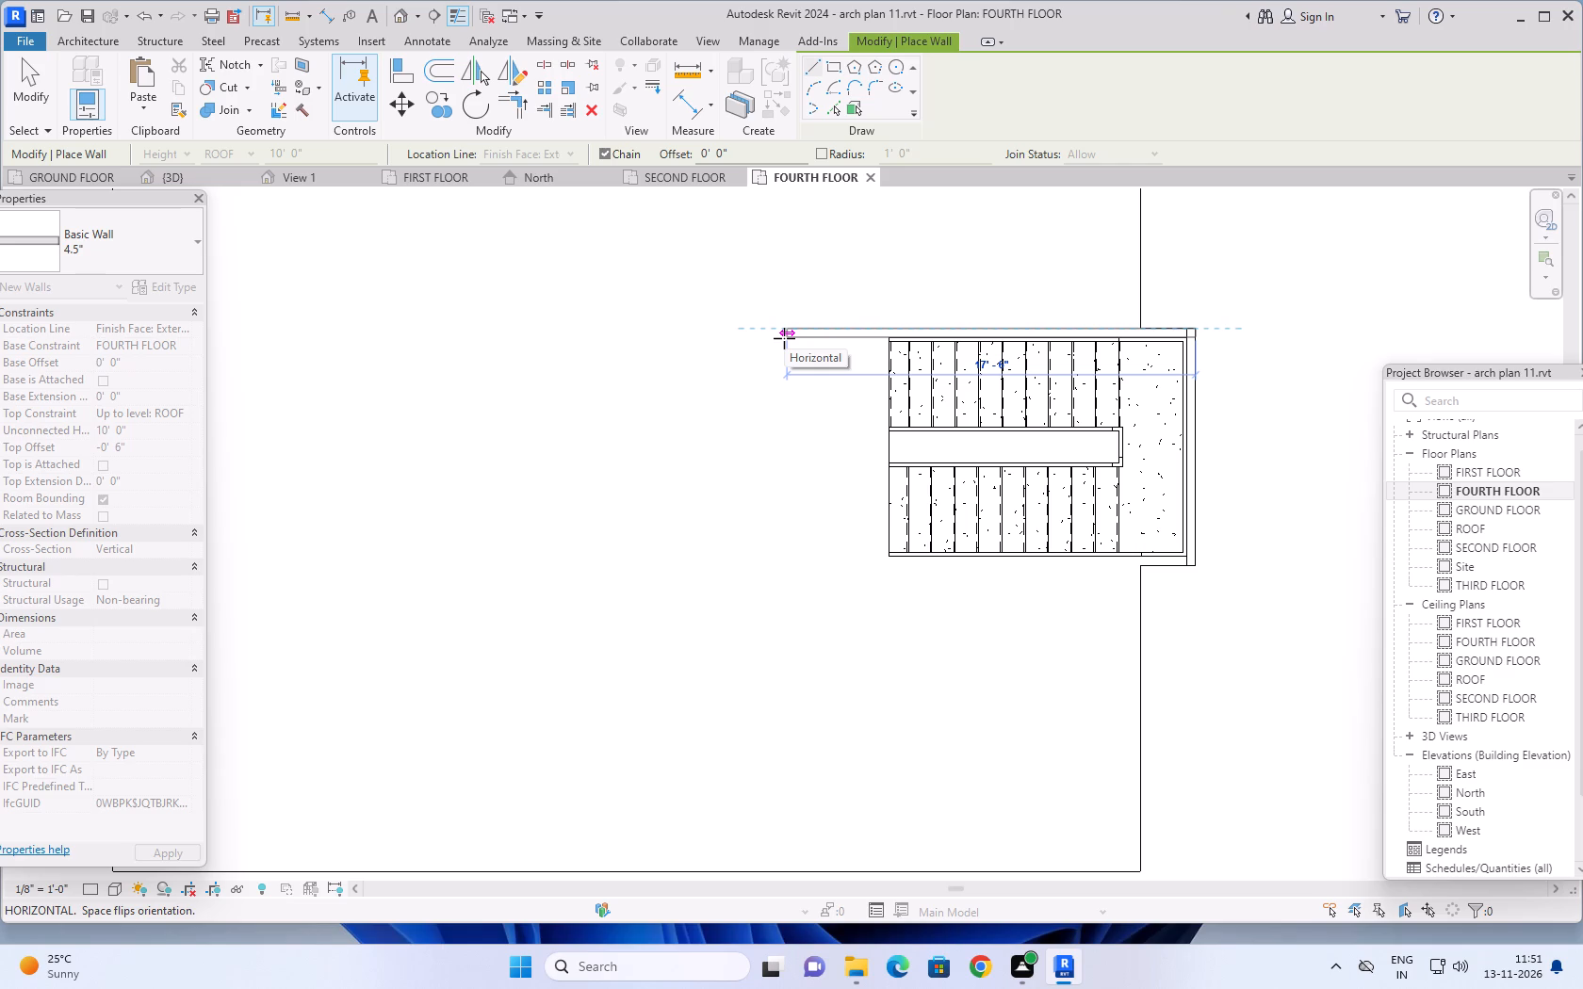
{"action": "left_click", "coordinate": [784, 338]}
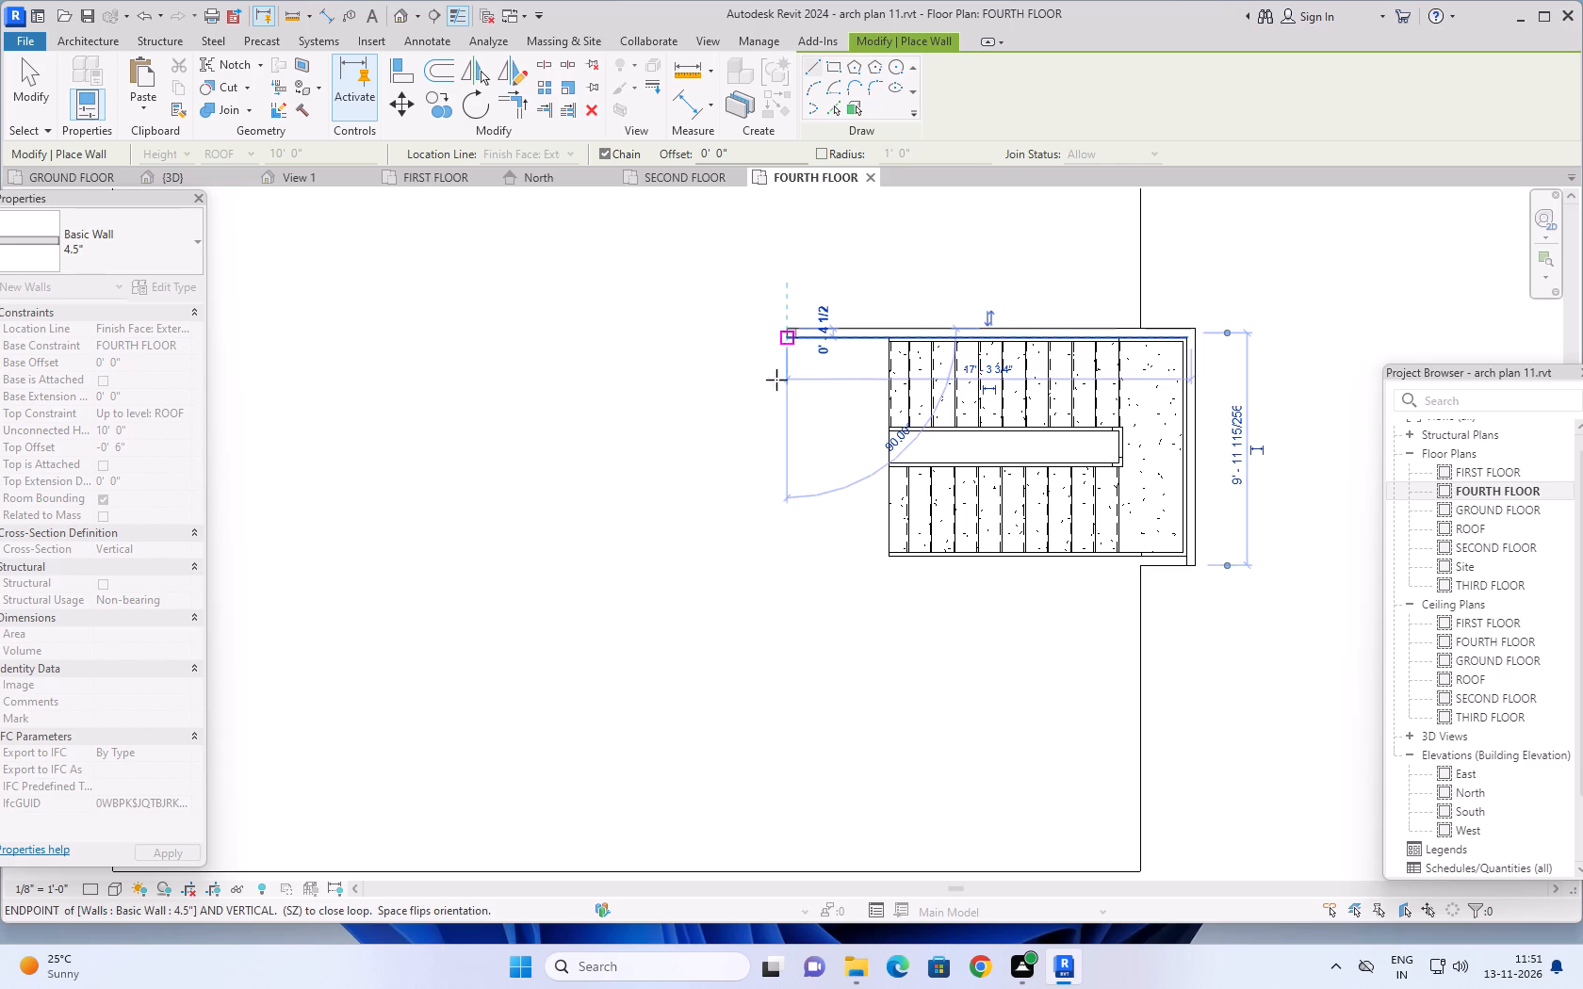
{"action": "left_click", "coordinate": [791, 566]}
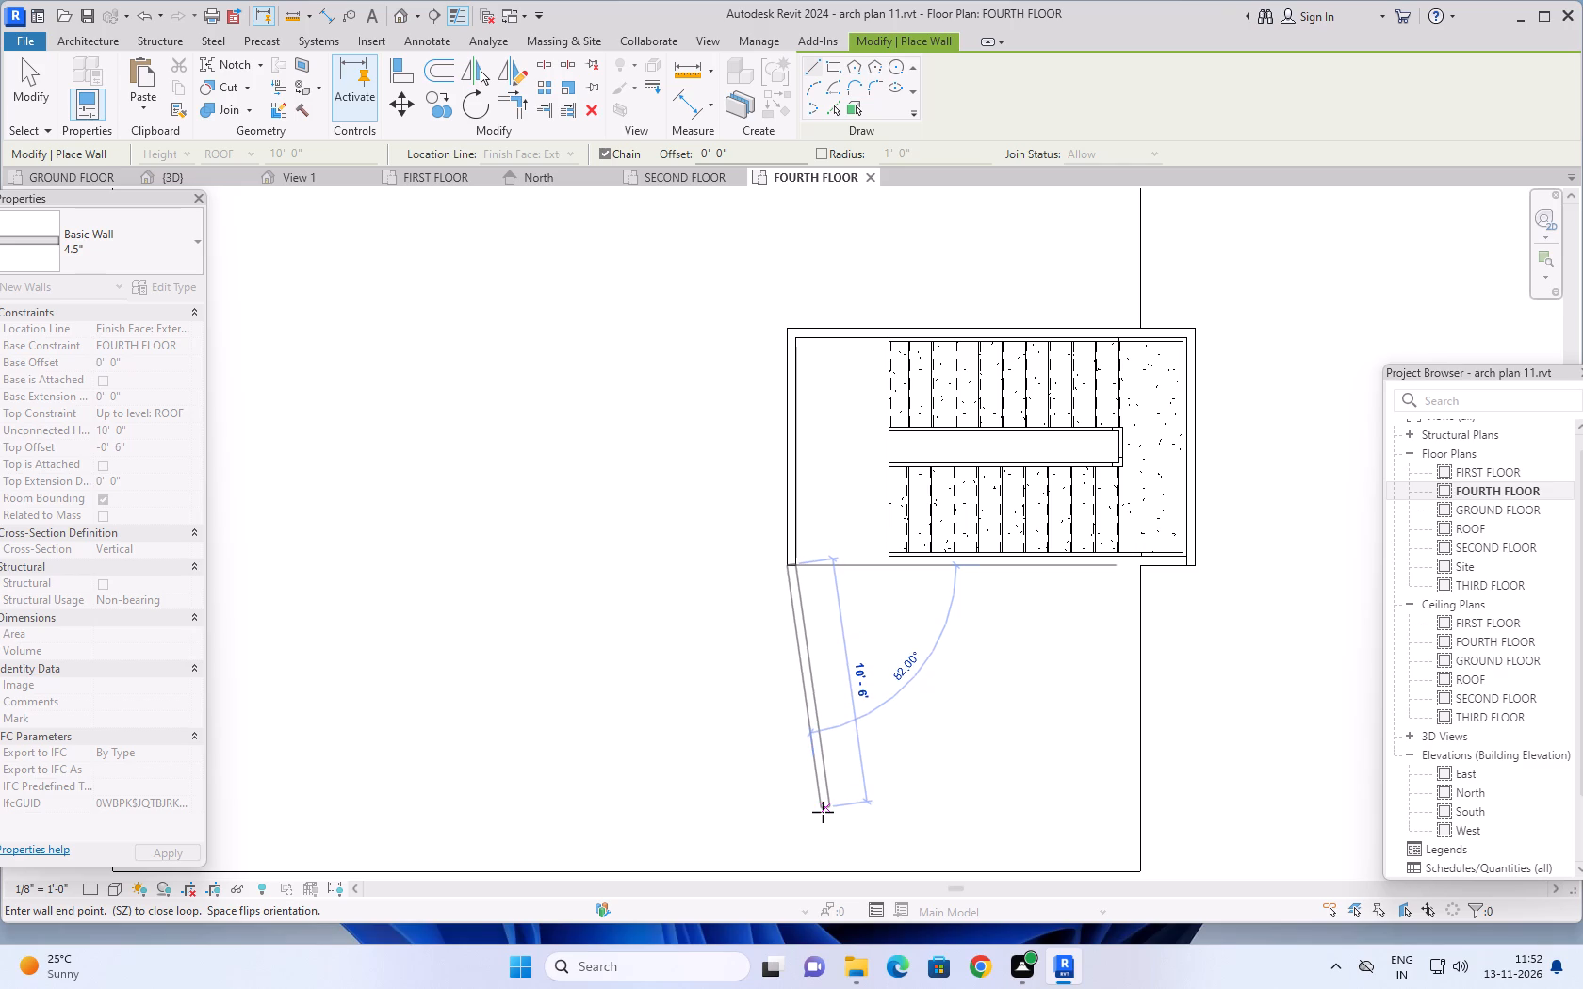
{"action": "scroll", "coordinate": [1197, 556], "scroll_direction": "up", "scroll_amount": 6}
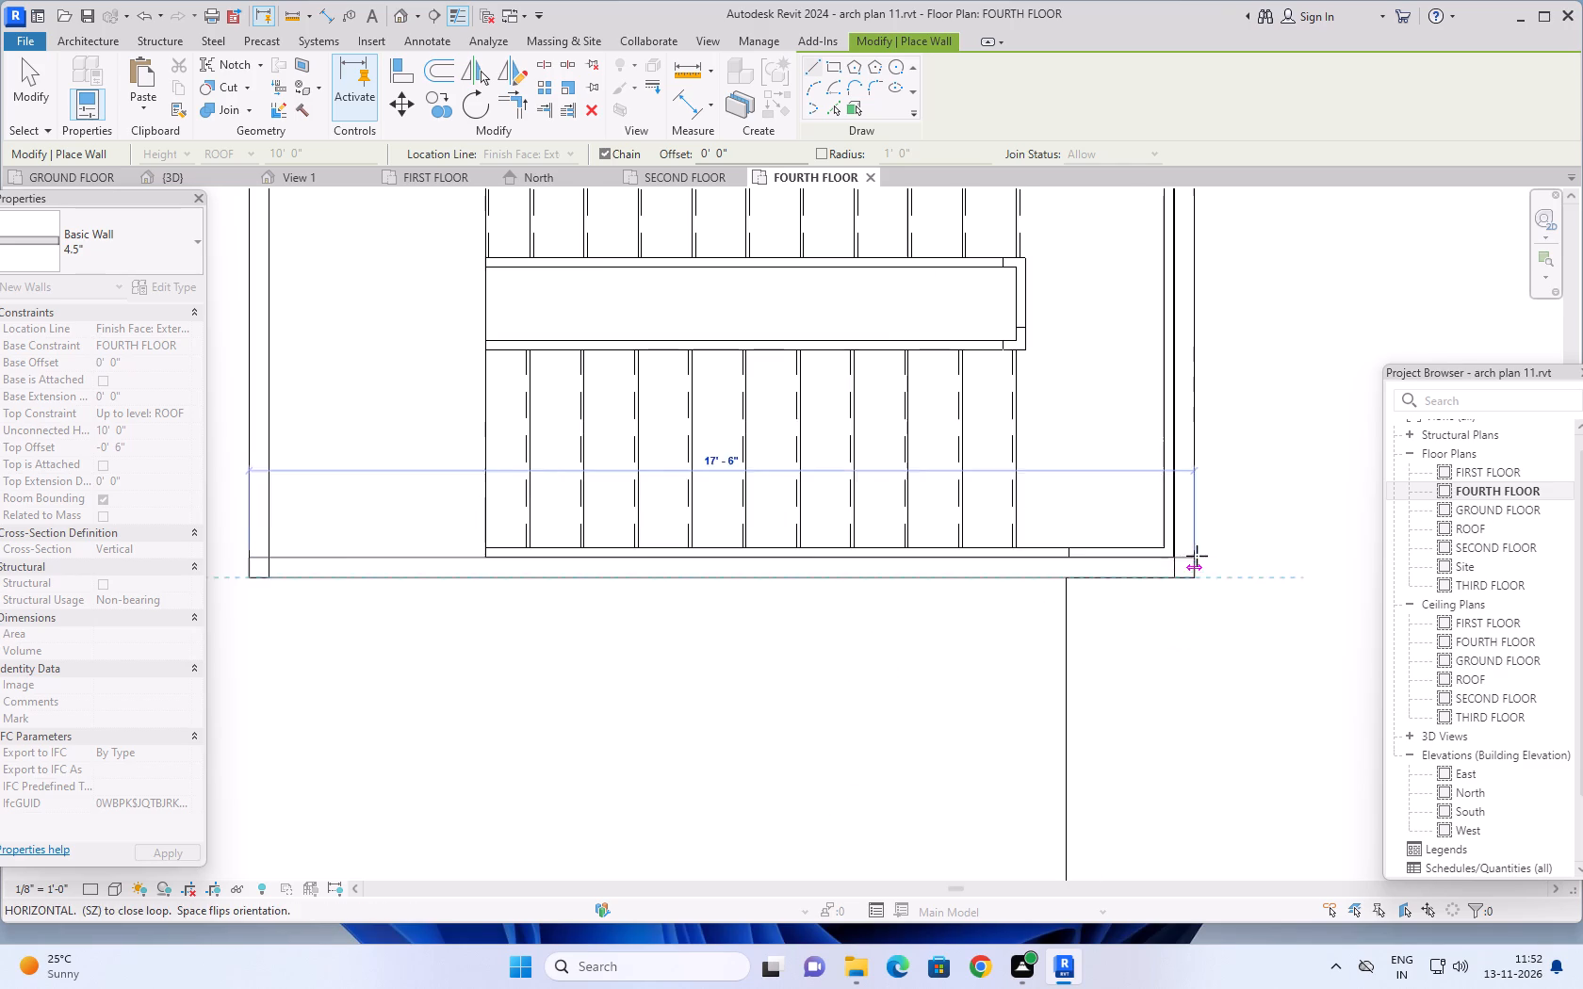
{"action": "scroll", "coordinate": [1134, 558], "scroll_direction": "up", "scroll_amount": 1}
{"action": "left_click", "coordinate": [1181, 581]}
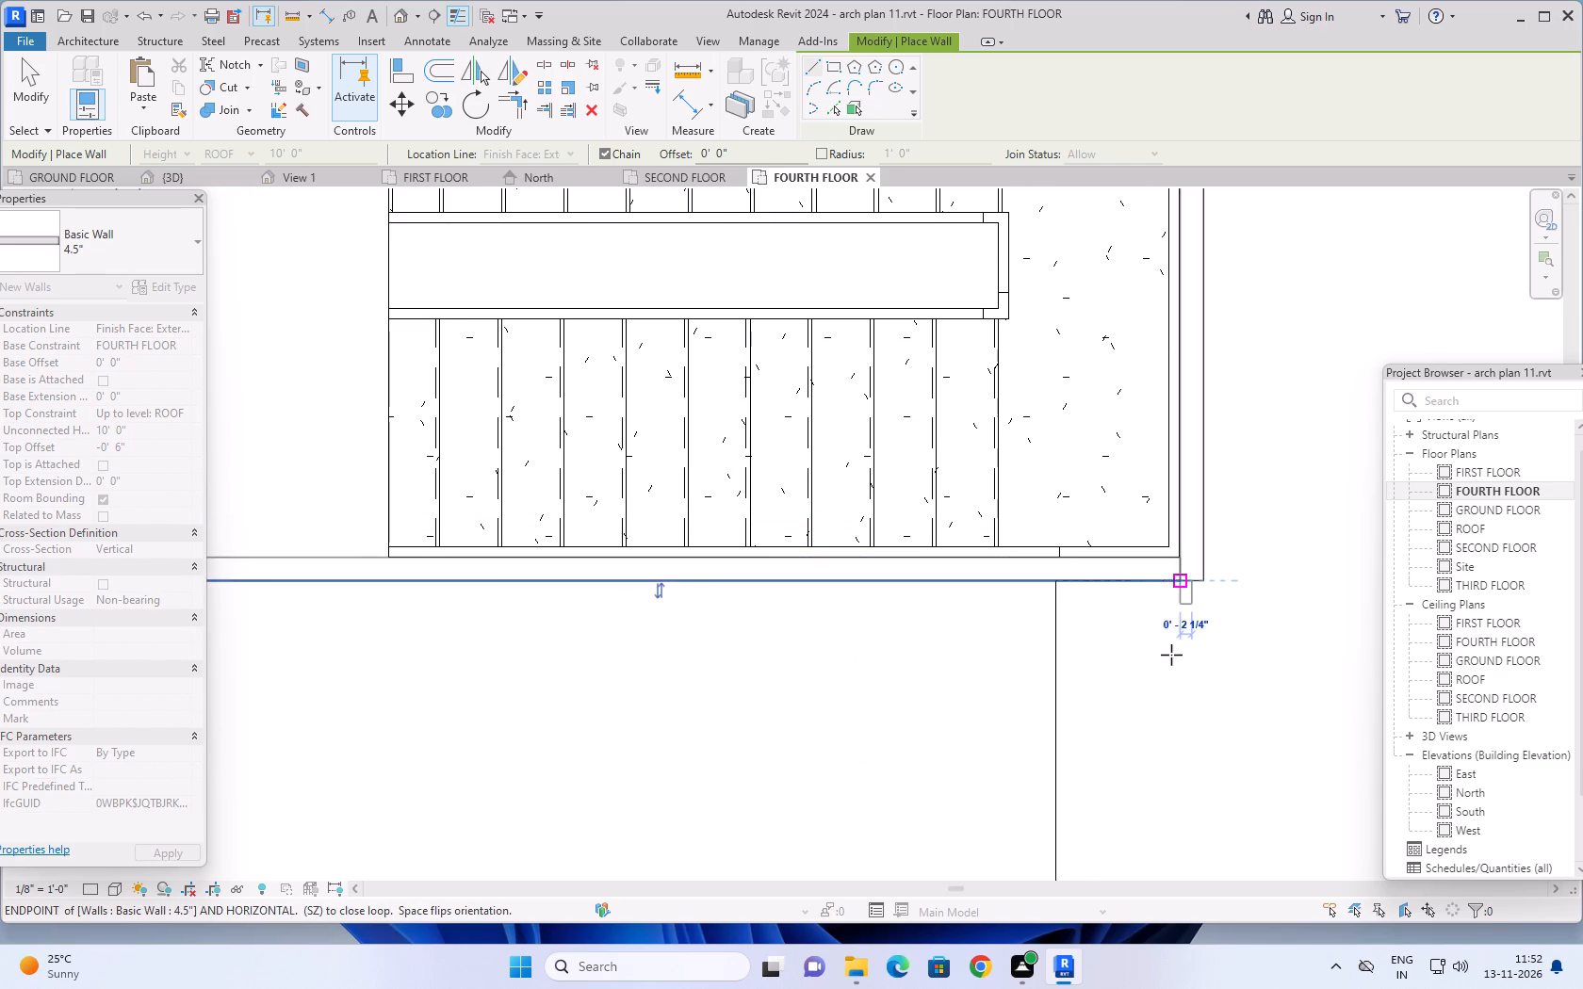
{"action": "key", "text": "Escape"}
{"action": "scroll", "coordinate": [1176, 659], "scroll_direction": "down", "scroll_amount": 9}
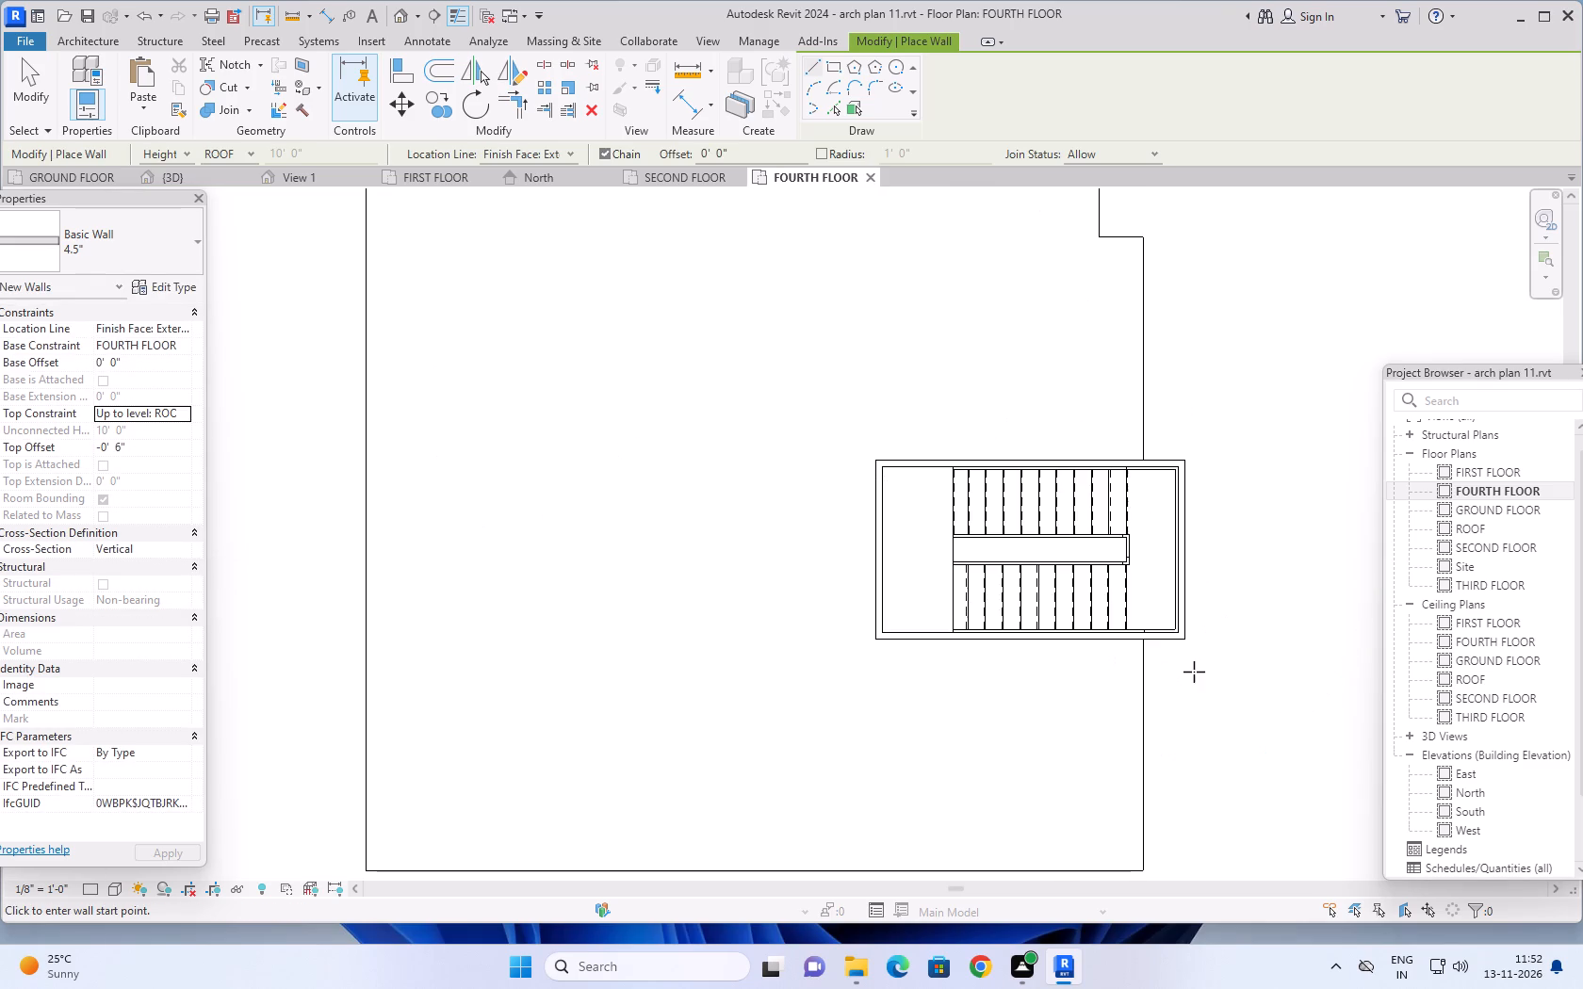
{"action": "middle_click_drag", "start_coordinate": [1199, 669], "coordinate": [1172, 650]}
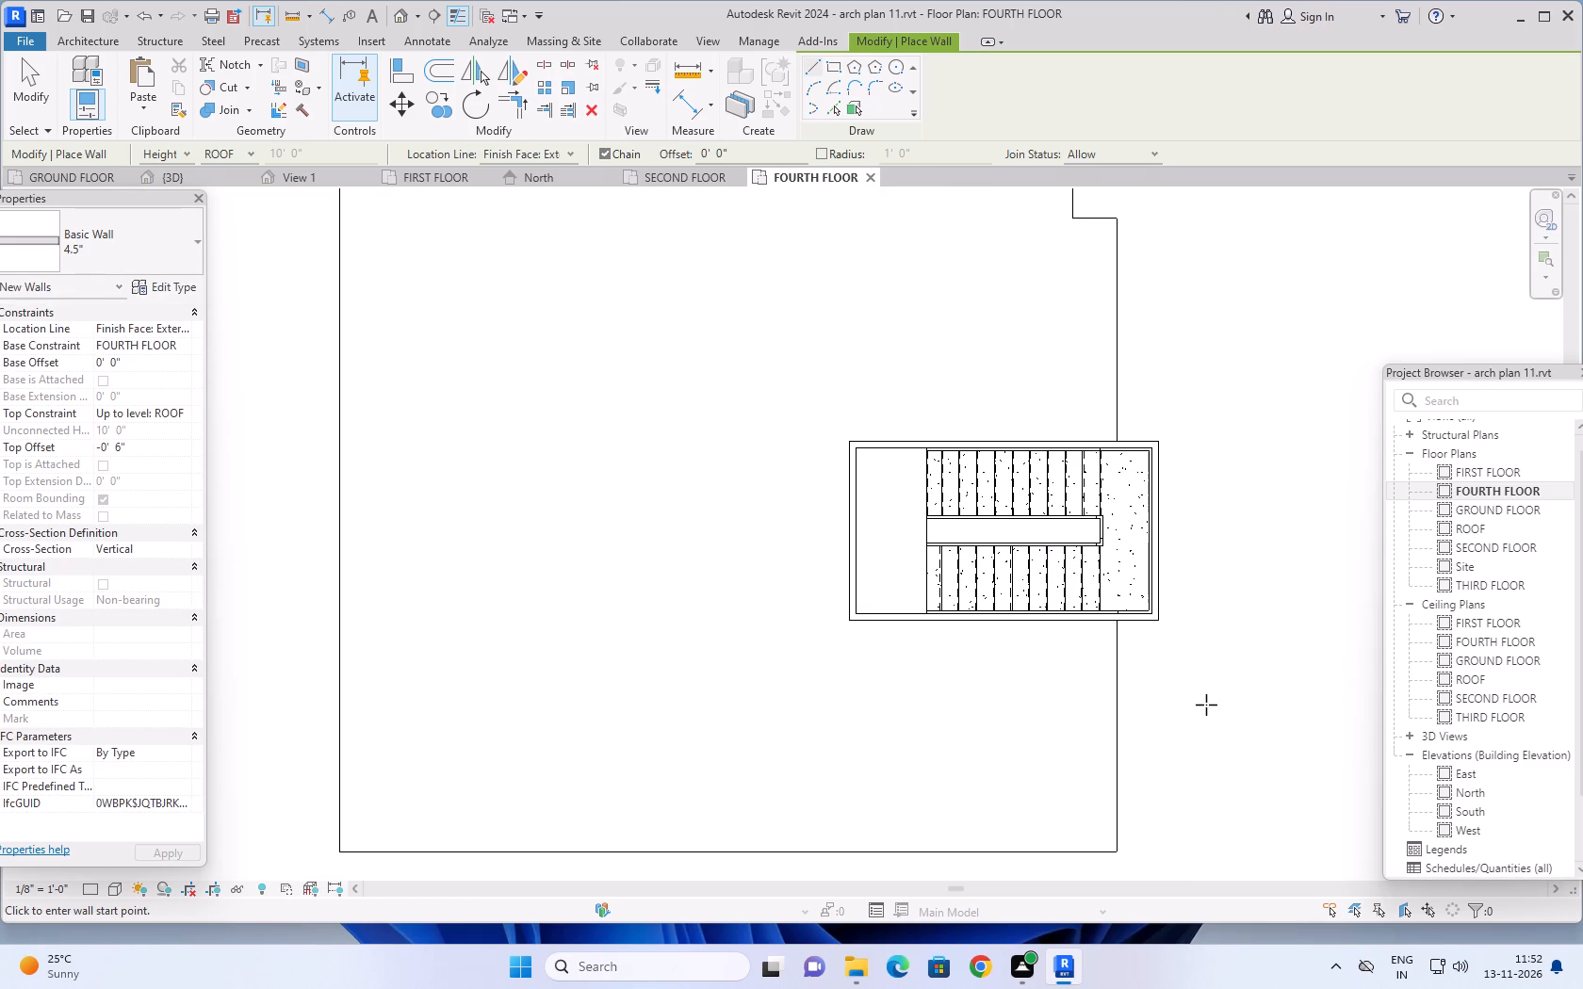
{"action": "scroll", "coordinate": [1207, 698], "scroll_direction": "down", "scroll_amount": 3}
{"action": "middle_click_drag", "start_coordinate": [1200, 686], "coordinate": [1156, 674]}
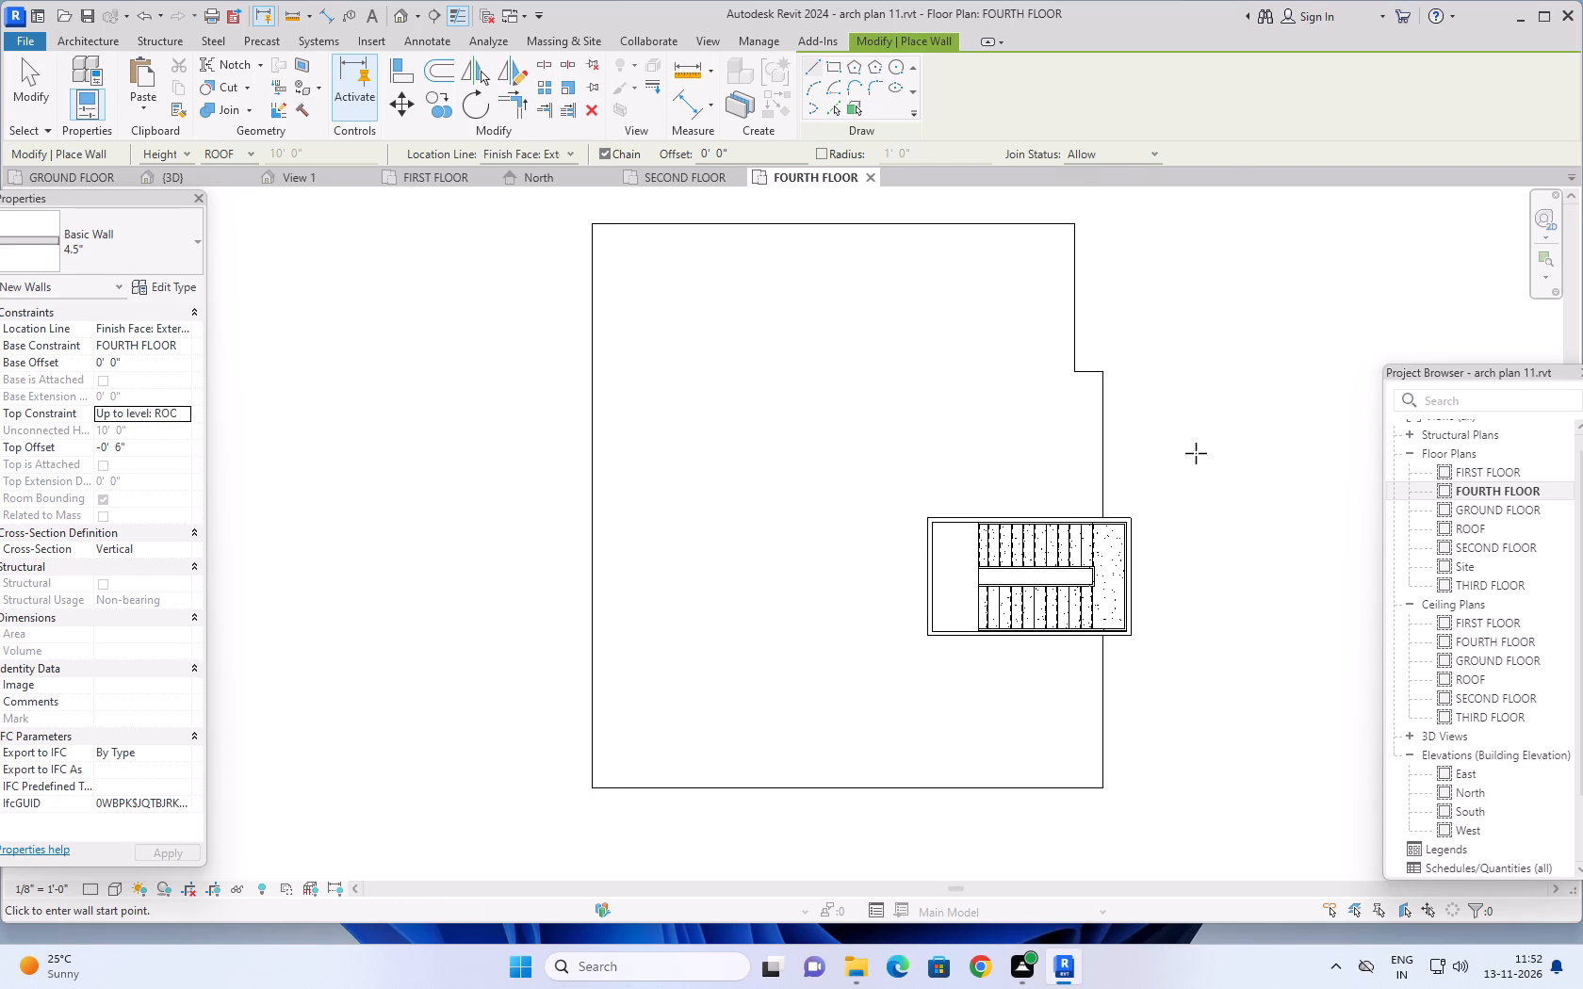
{"action": "scroll", "coordinate": [1186, 358], "scroll_direction": "down", "scroll_amount": 2}
{"action": "middle_click_drag", "start_coordinate": [1172, 348], "coordinate": [1115, 349]}
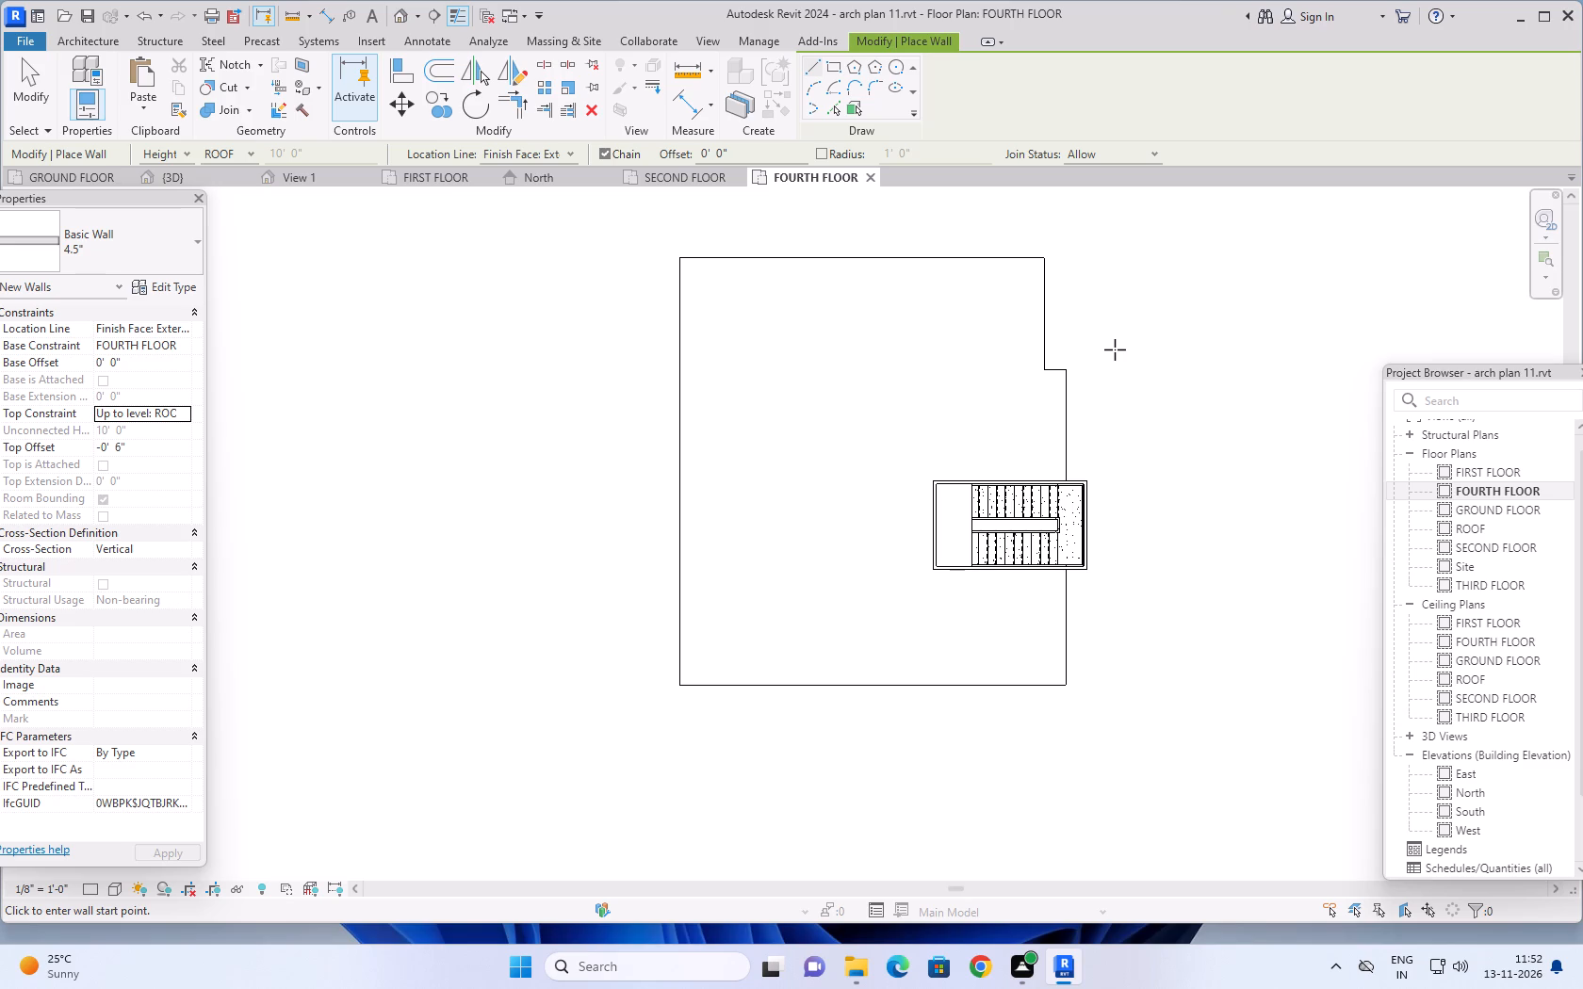
{"action": "key", "text": "Escape"}
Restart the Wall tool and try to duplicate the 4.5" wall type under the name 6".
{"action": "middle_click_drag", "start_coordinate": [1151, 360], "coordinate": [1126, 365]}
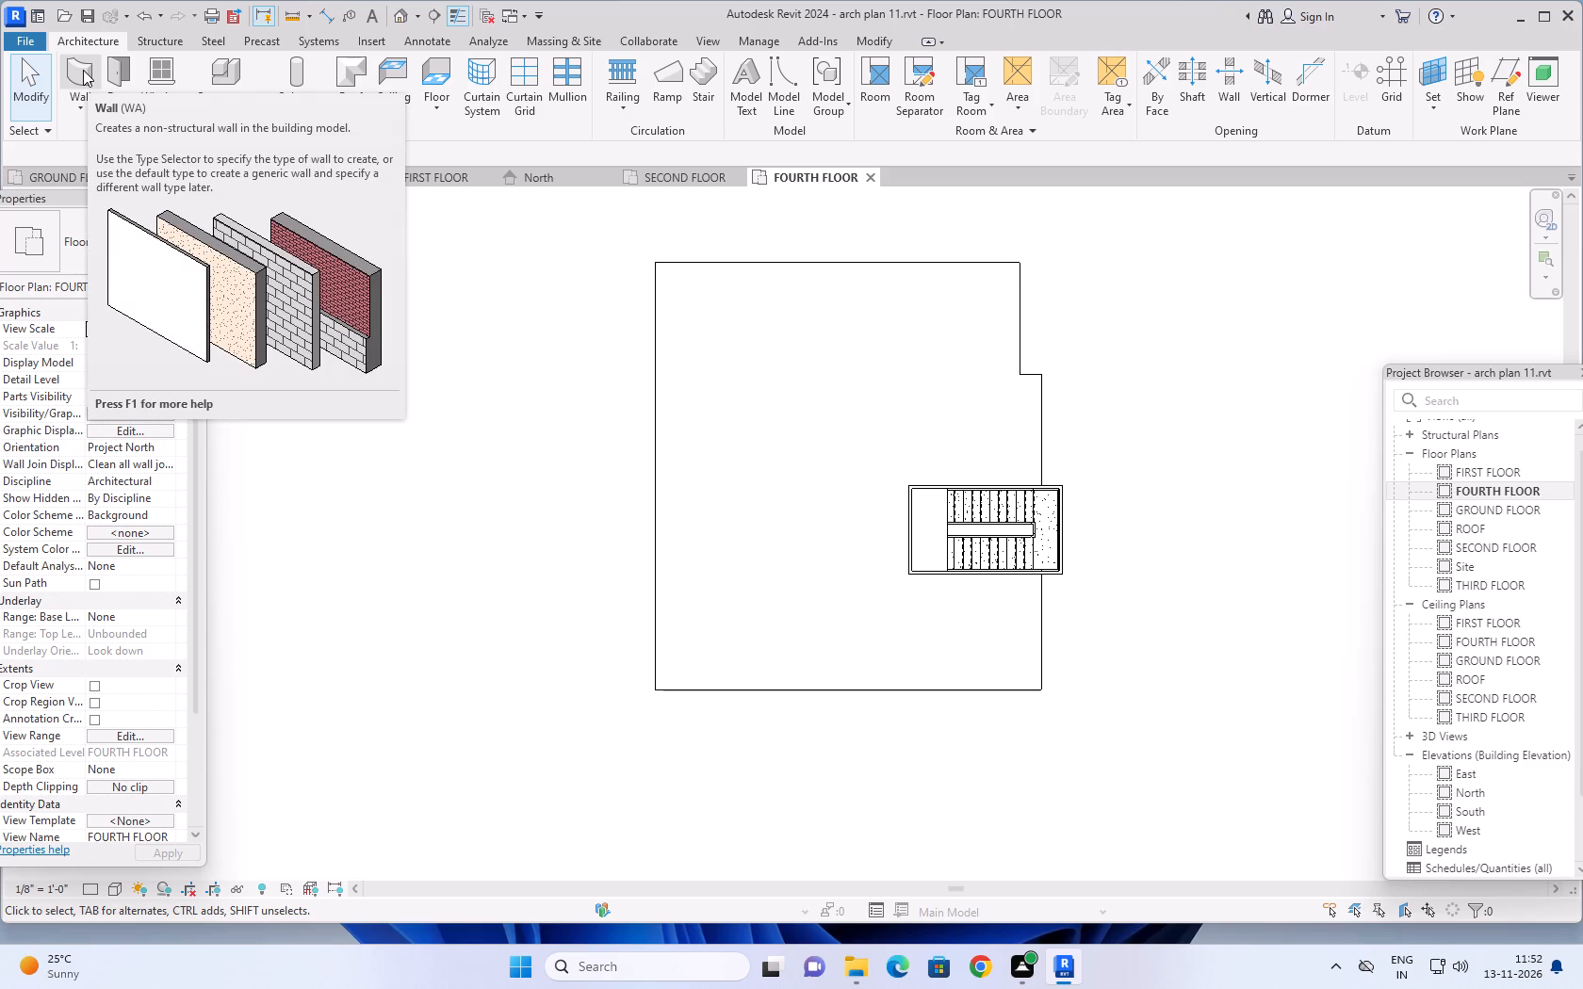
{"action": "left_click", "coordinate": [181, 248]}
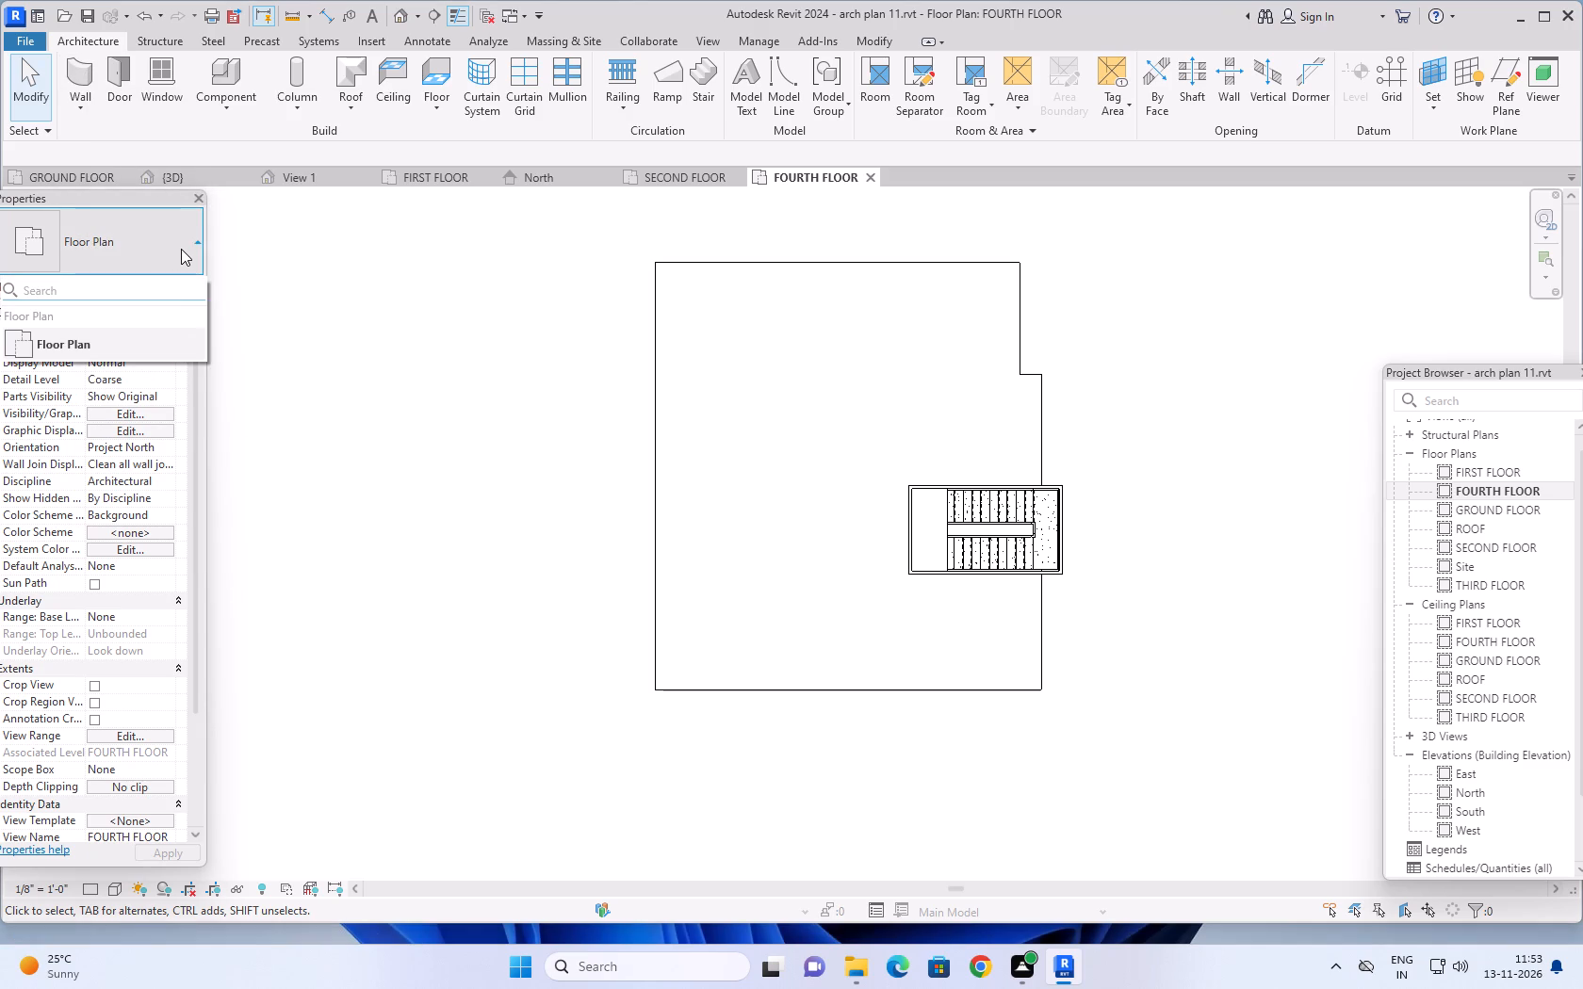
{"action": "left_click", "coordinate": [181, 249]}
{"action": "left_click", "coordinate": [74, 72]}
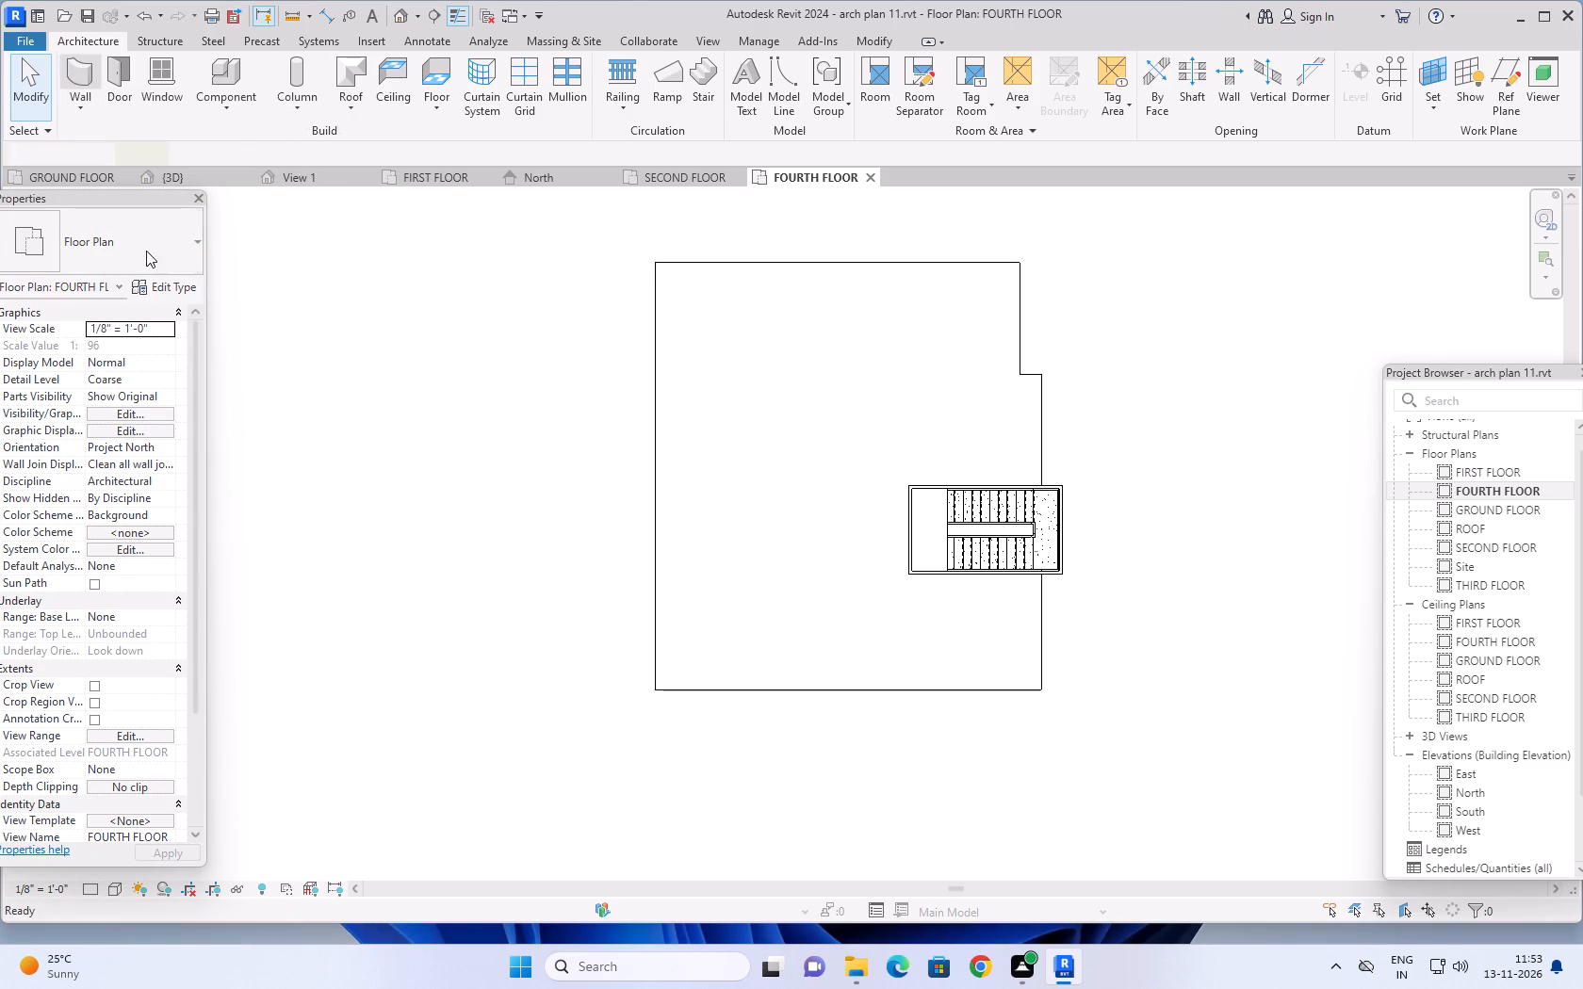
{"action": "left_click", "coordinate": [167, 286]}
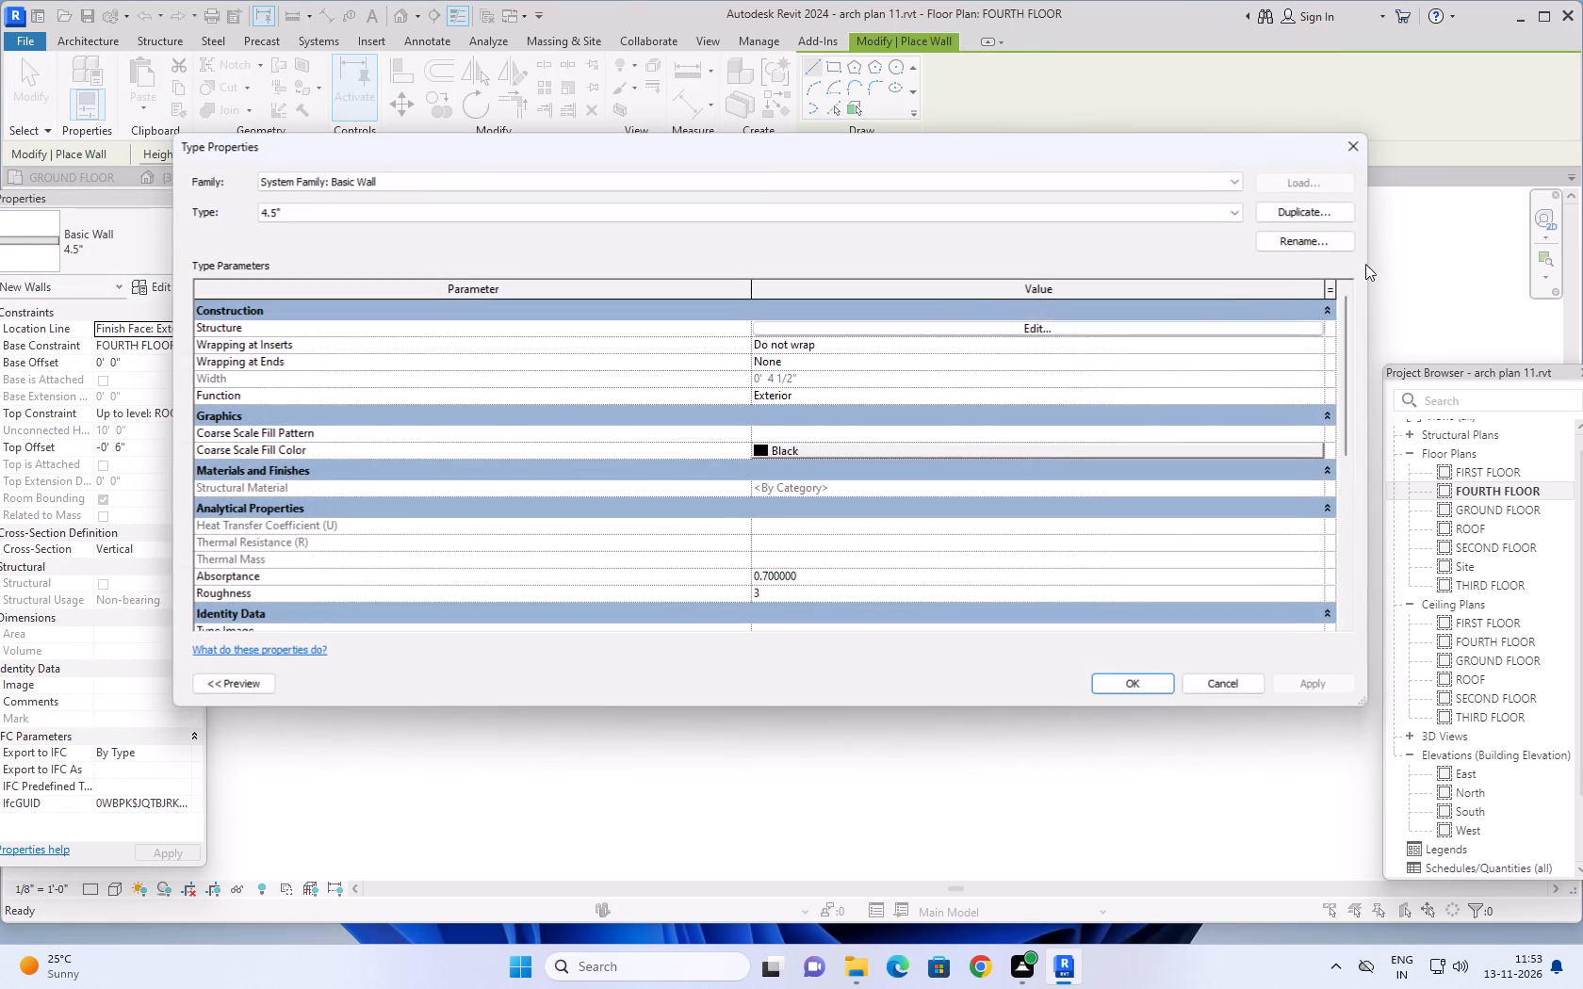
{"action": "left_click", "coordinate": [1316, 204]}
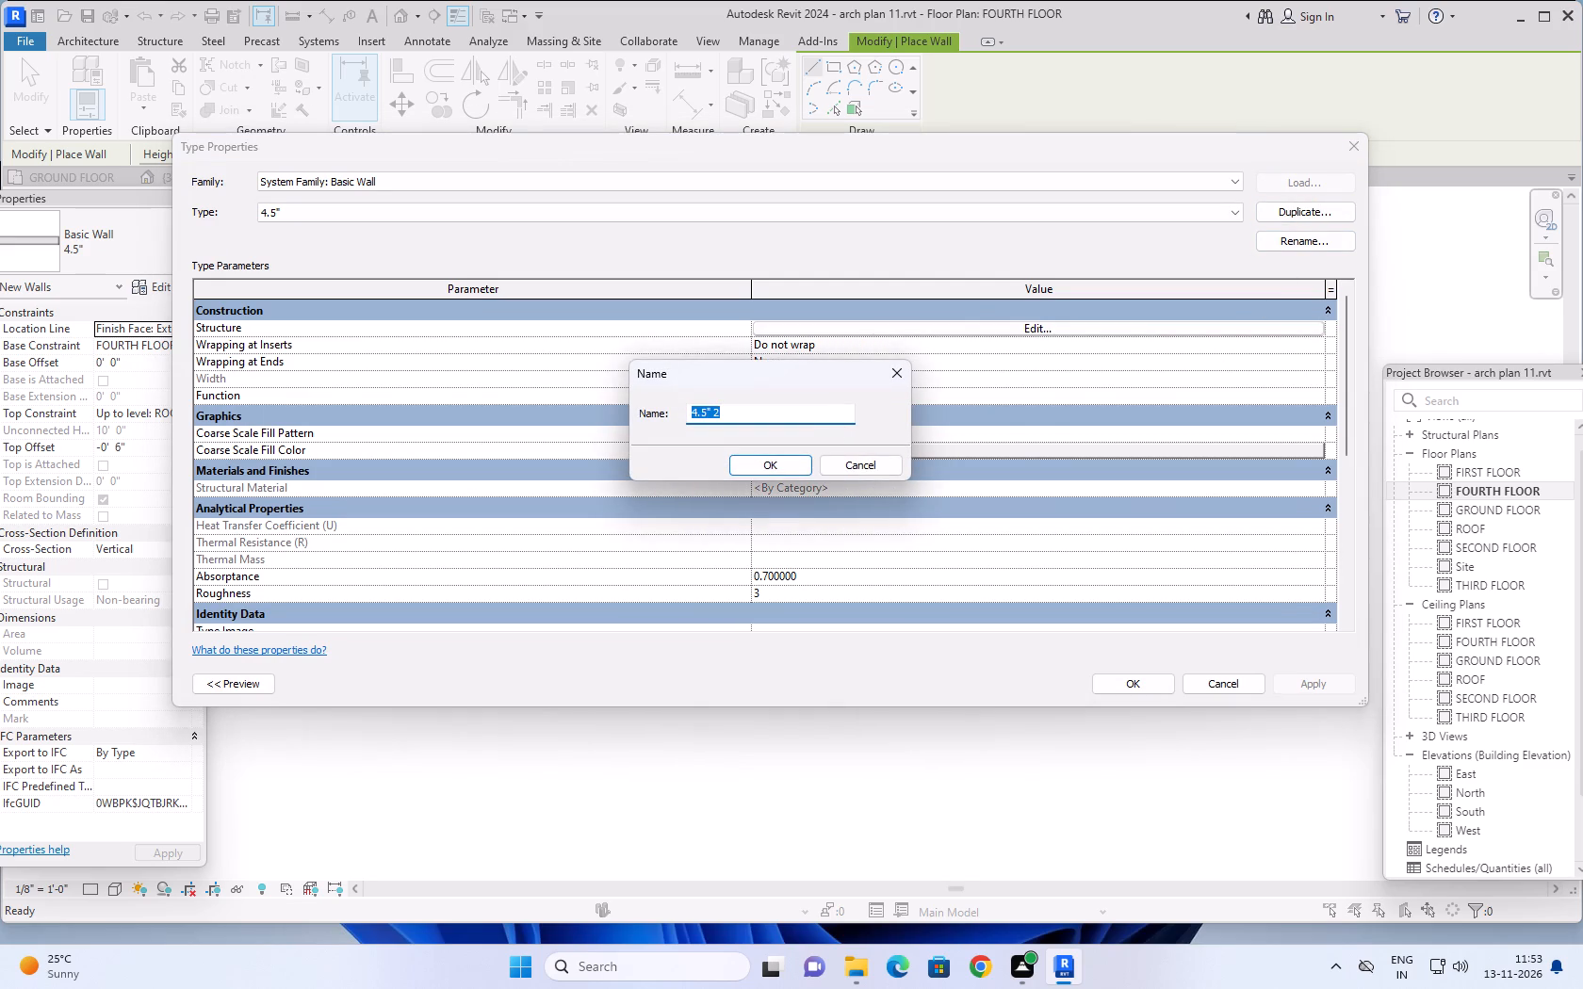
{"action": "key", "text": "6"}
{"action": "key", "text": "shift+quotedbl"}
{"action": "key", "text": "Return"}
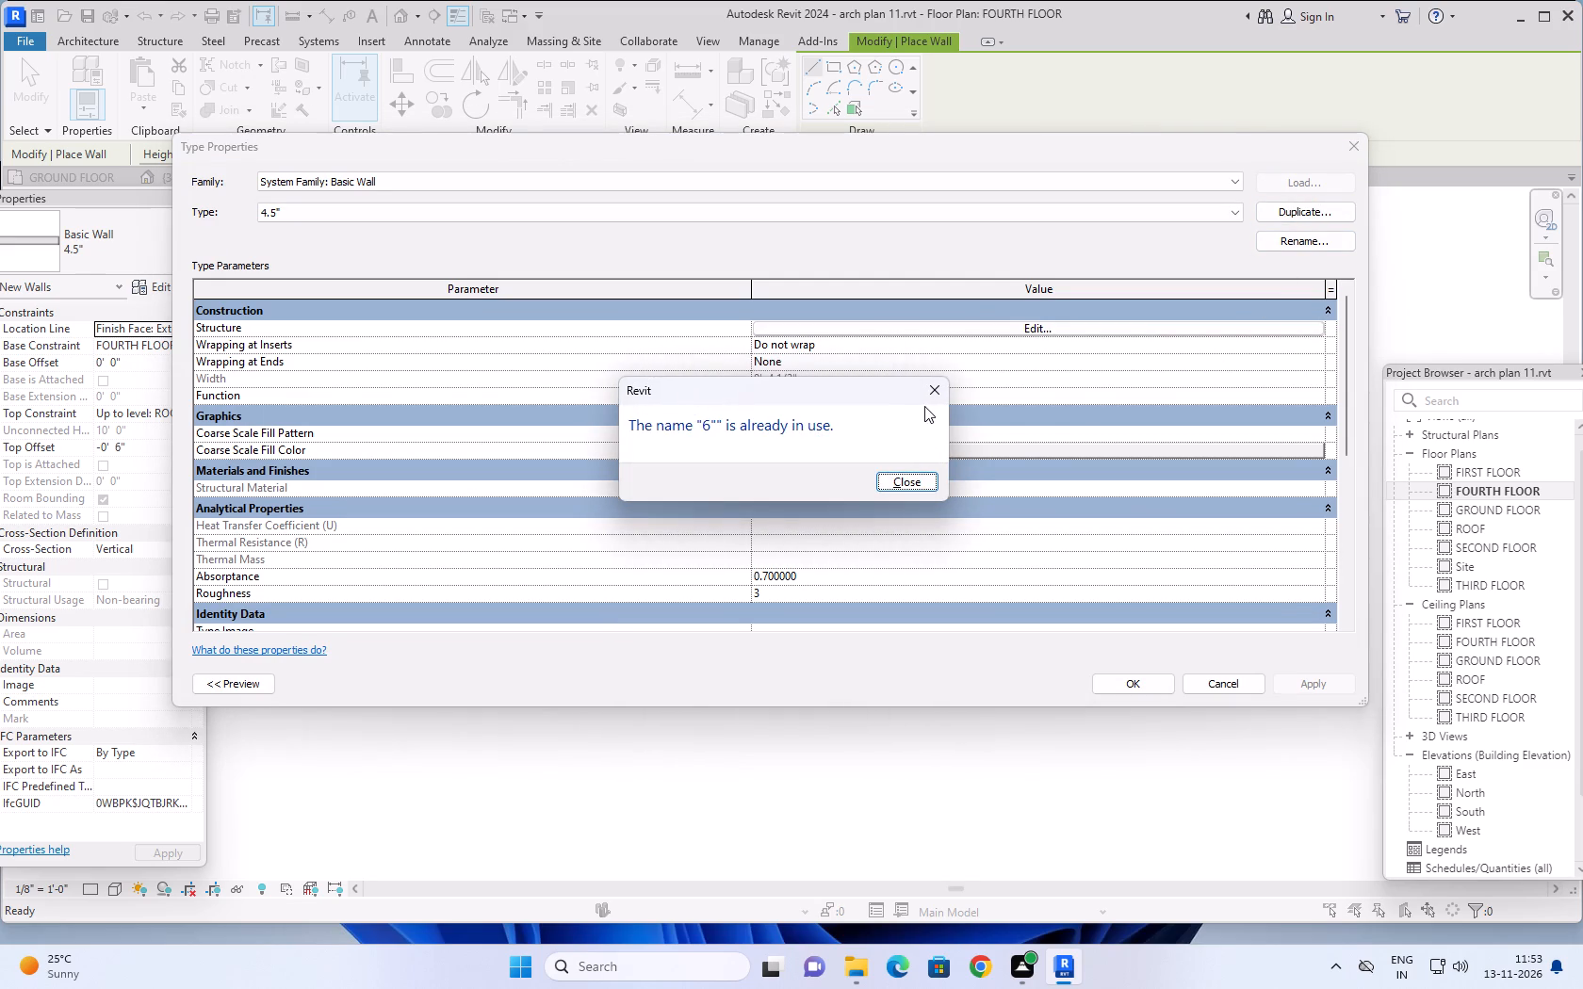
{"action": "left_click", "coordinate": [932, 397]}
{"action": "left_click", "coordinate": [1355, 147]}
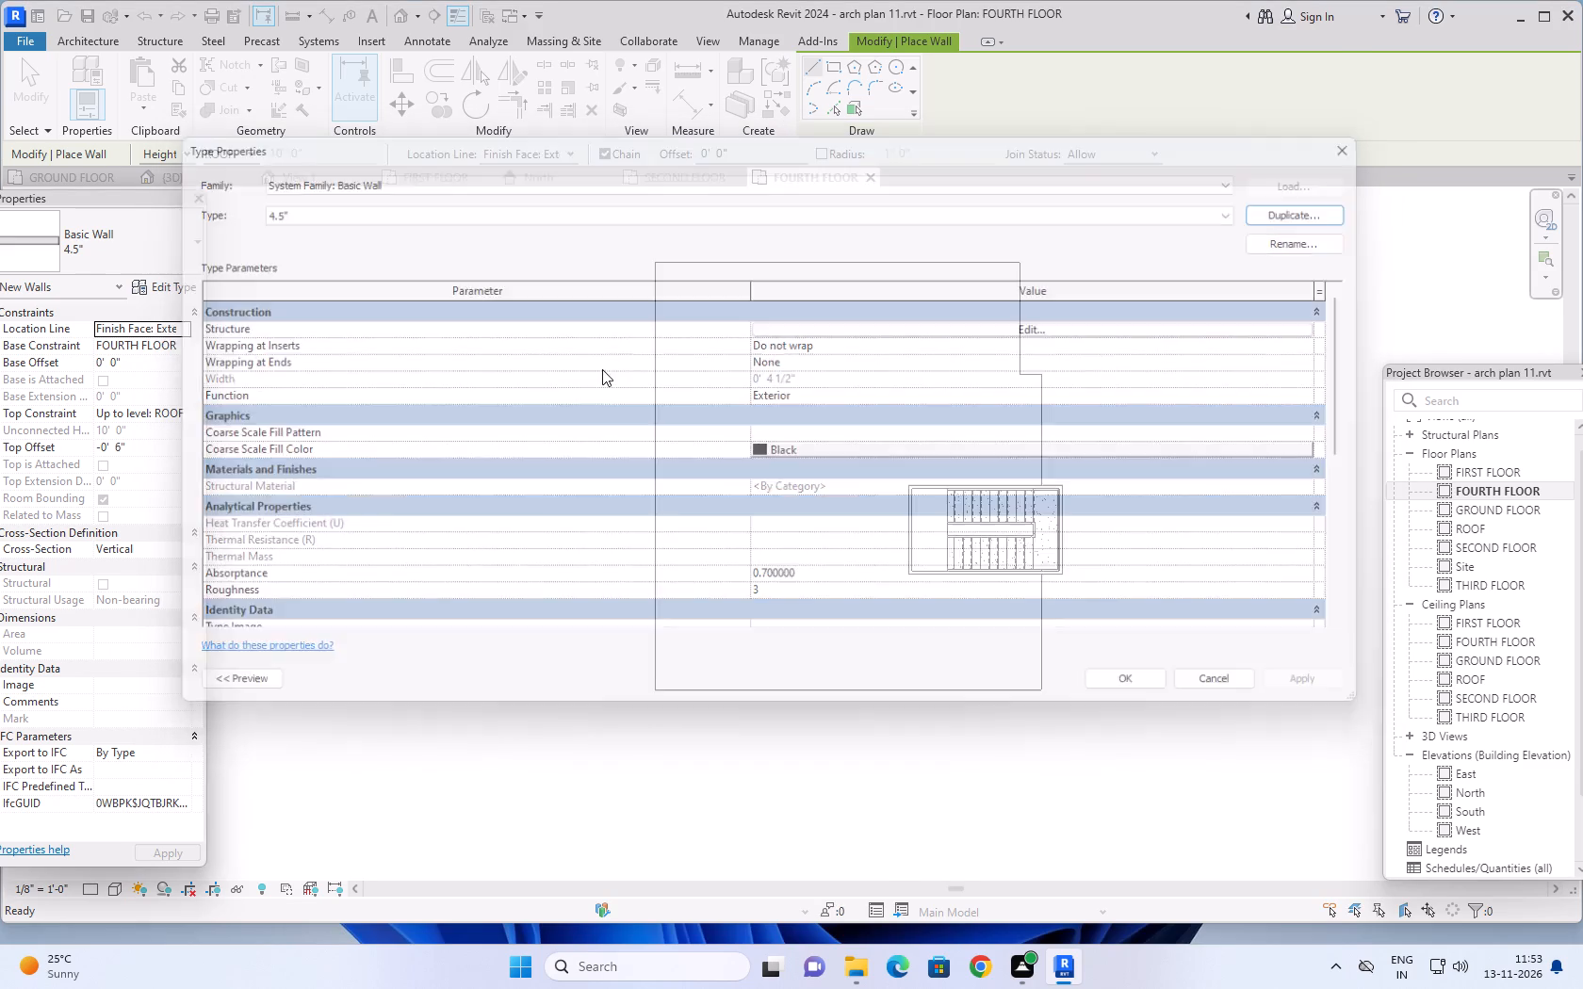
Draw 6" walls along the slab edge from the stair enclosure about 13'-4" south, then about 43'-9" west to the slab corner.
{"action": "left_click", "coordinate": [166, 245]}
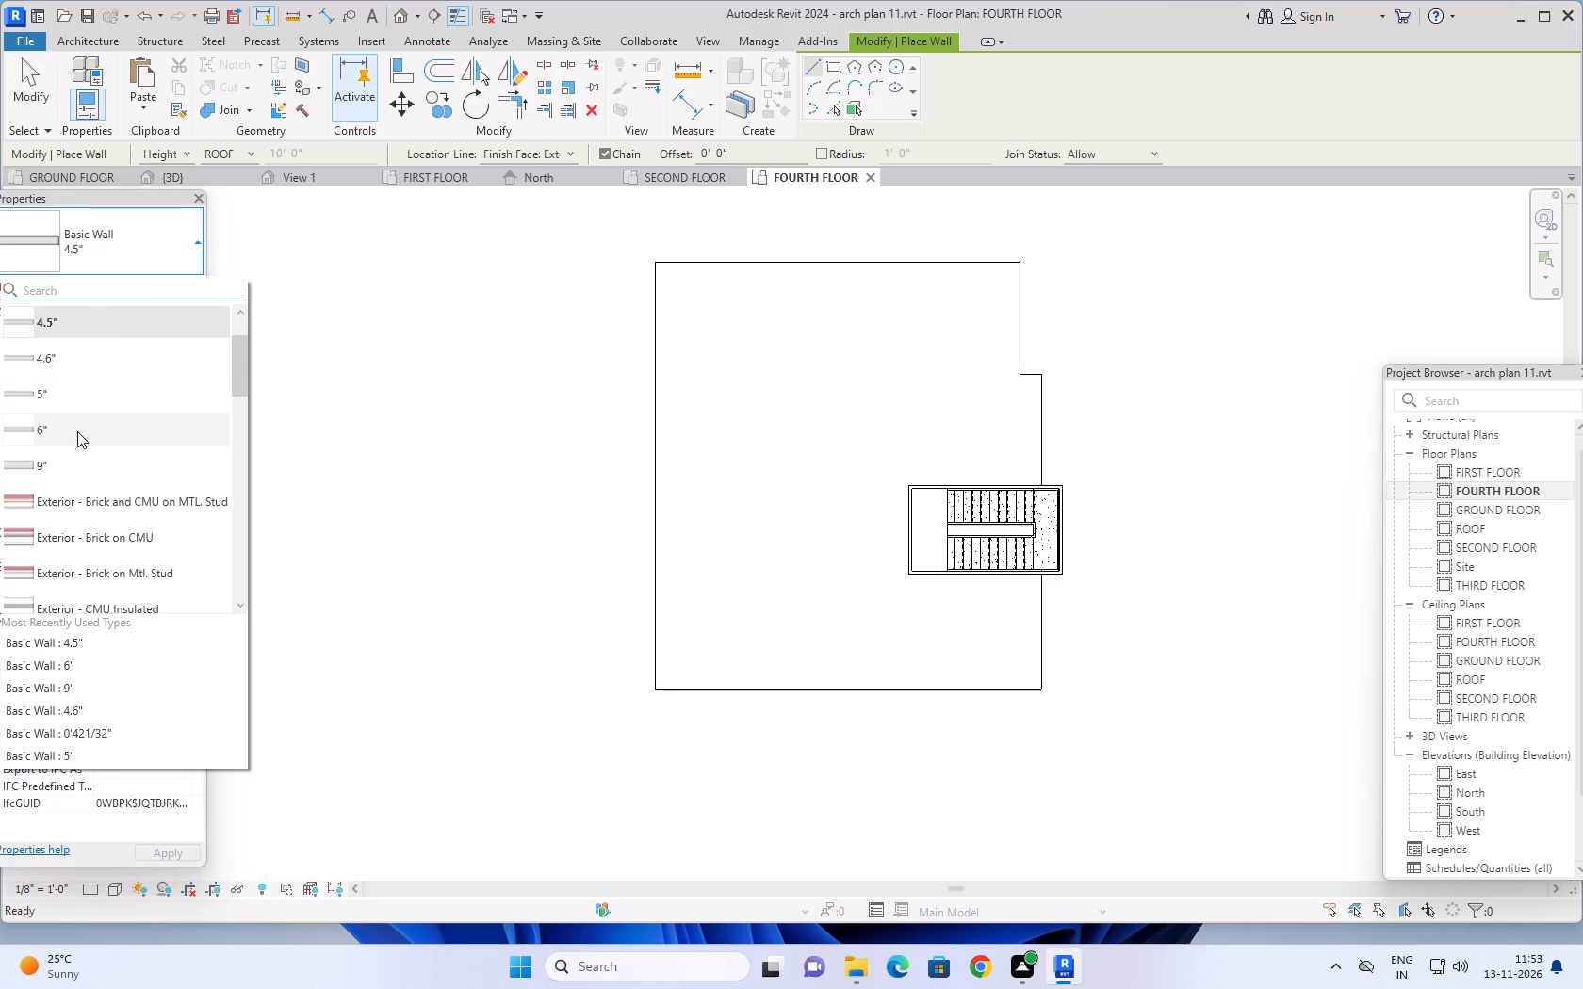
{"action": "left_click", "coordinate": [77, 435]}
{"action": "scroll", "coordinate": [1033, 594], "scroll_direction": "up", "scroll_amount": 3}
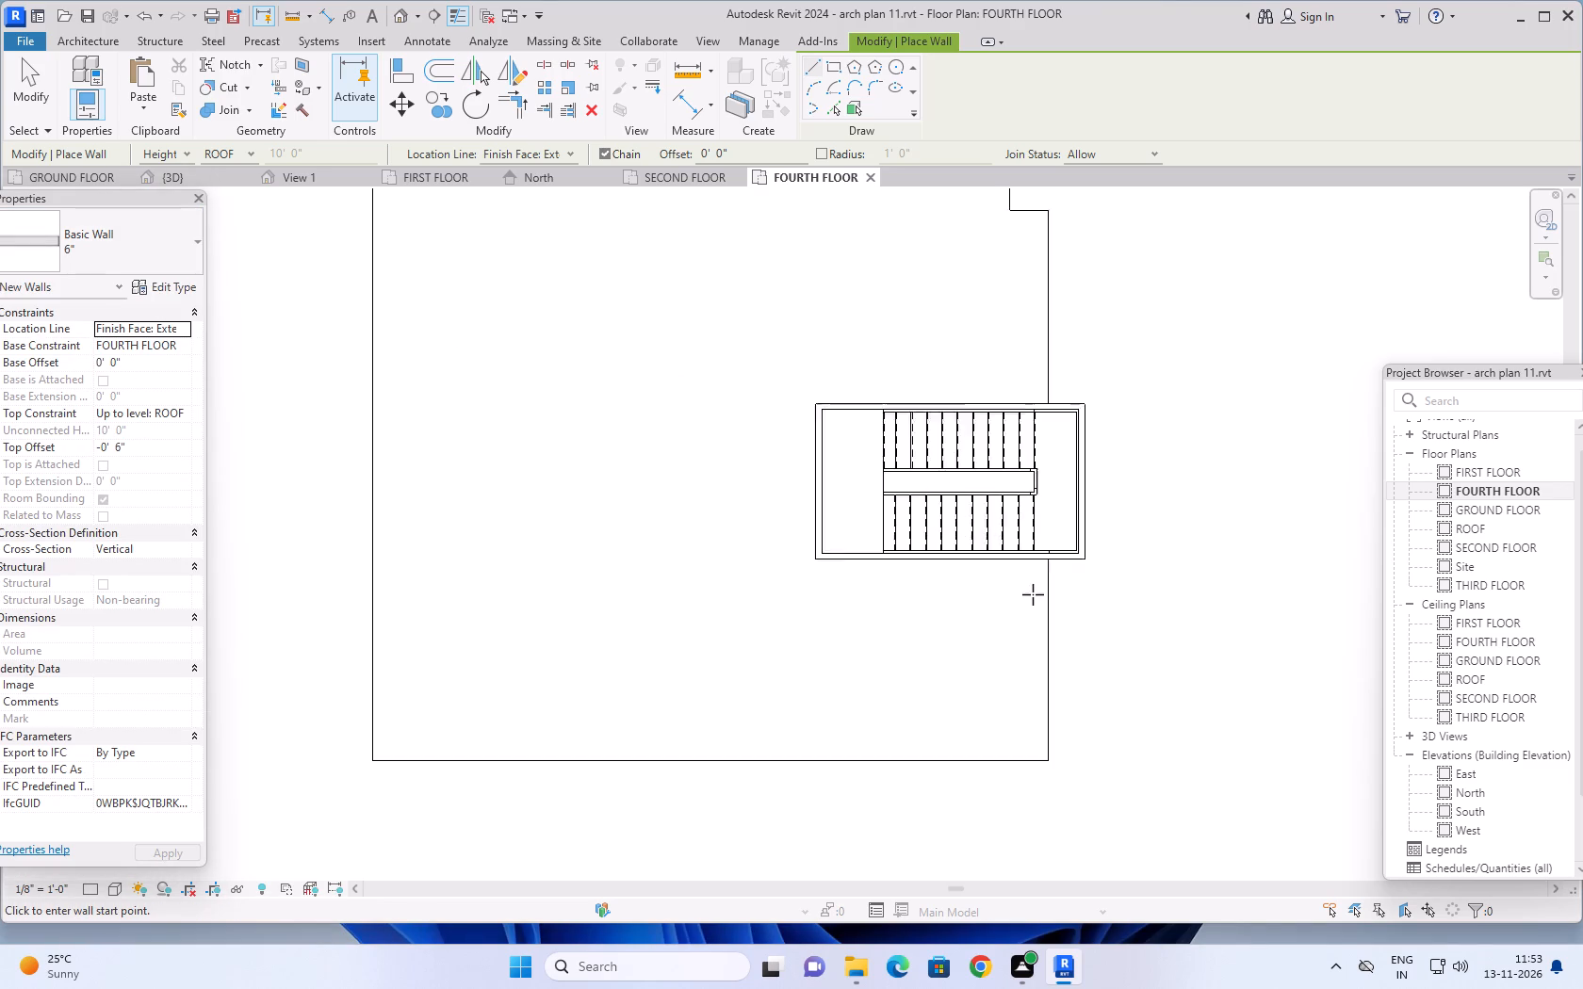
{"action": "scroll", "coordinate": [1033, 594], "scroll_direction": "up", "scroll_amount": 8}
{"action": "left_click", "coordinate": [1061, 509]}
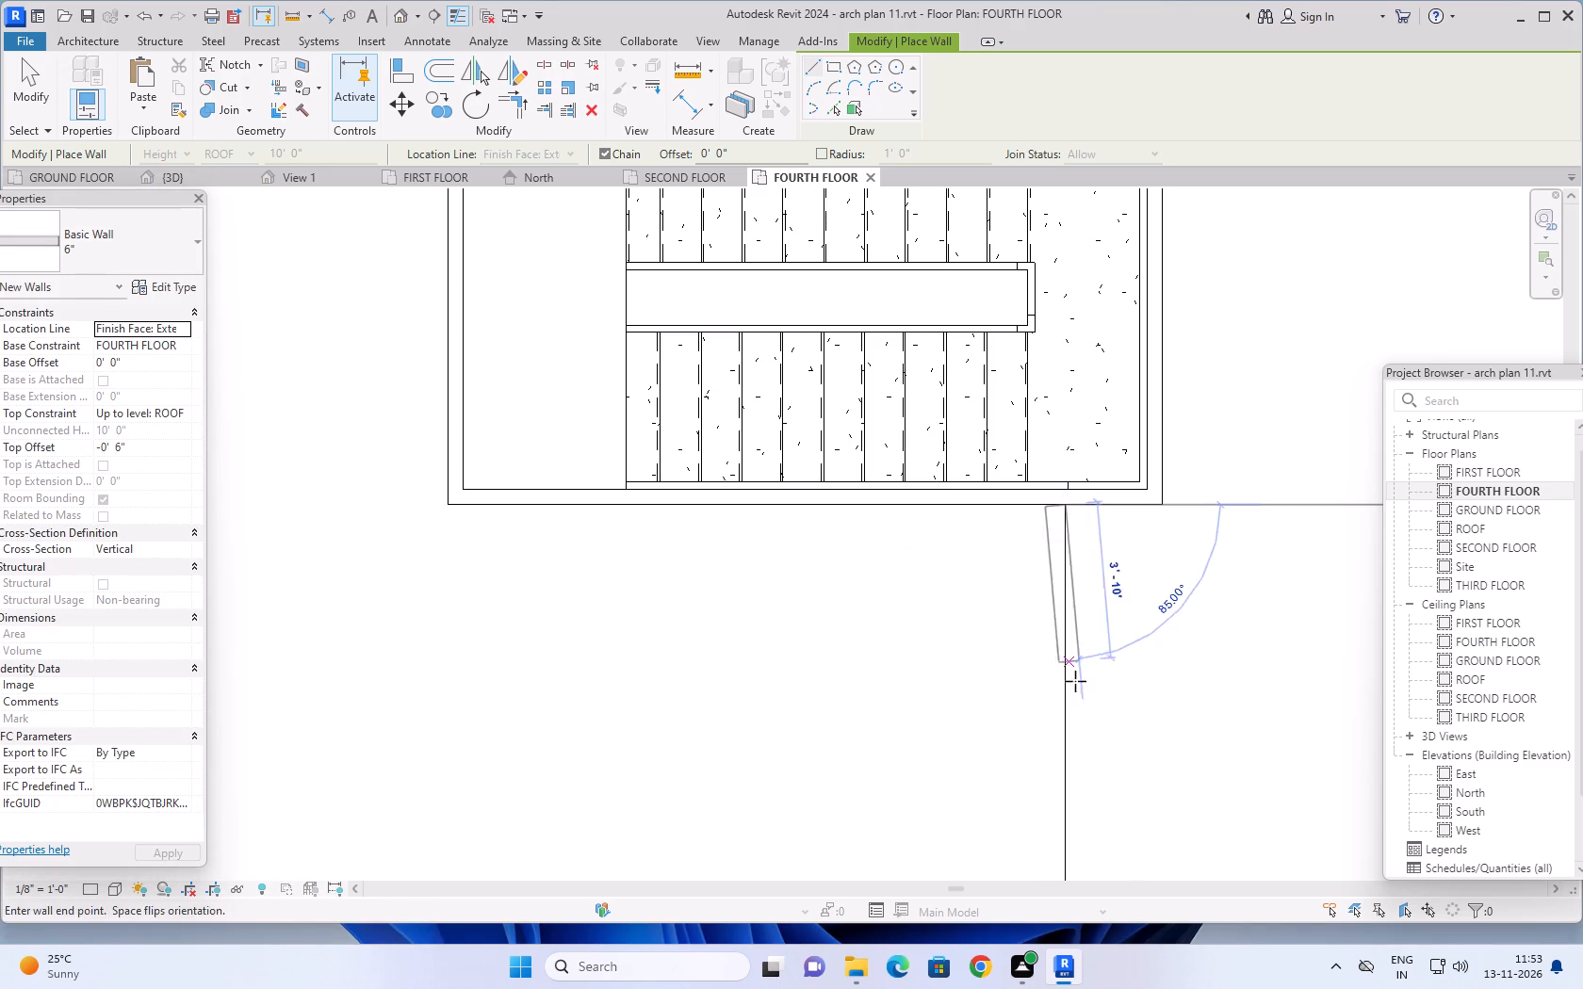
{"action": "scroll", "coordinate": [1054, 712], "scroll_direction": "down", "scroll_amount": 4}
{"action": "middle_click_drag", "start_coordinate": [1053, 712], "coordinate": [1053, 471]}
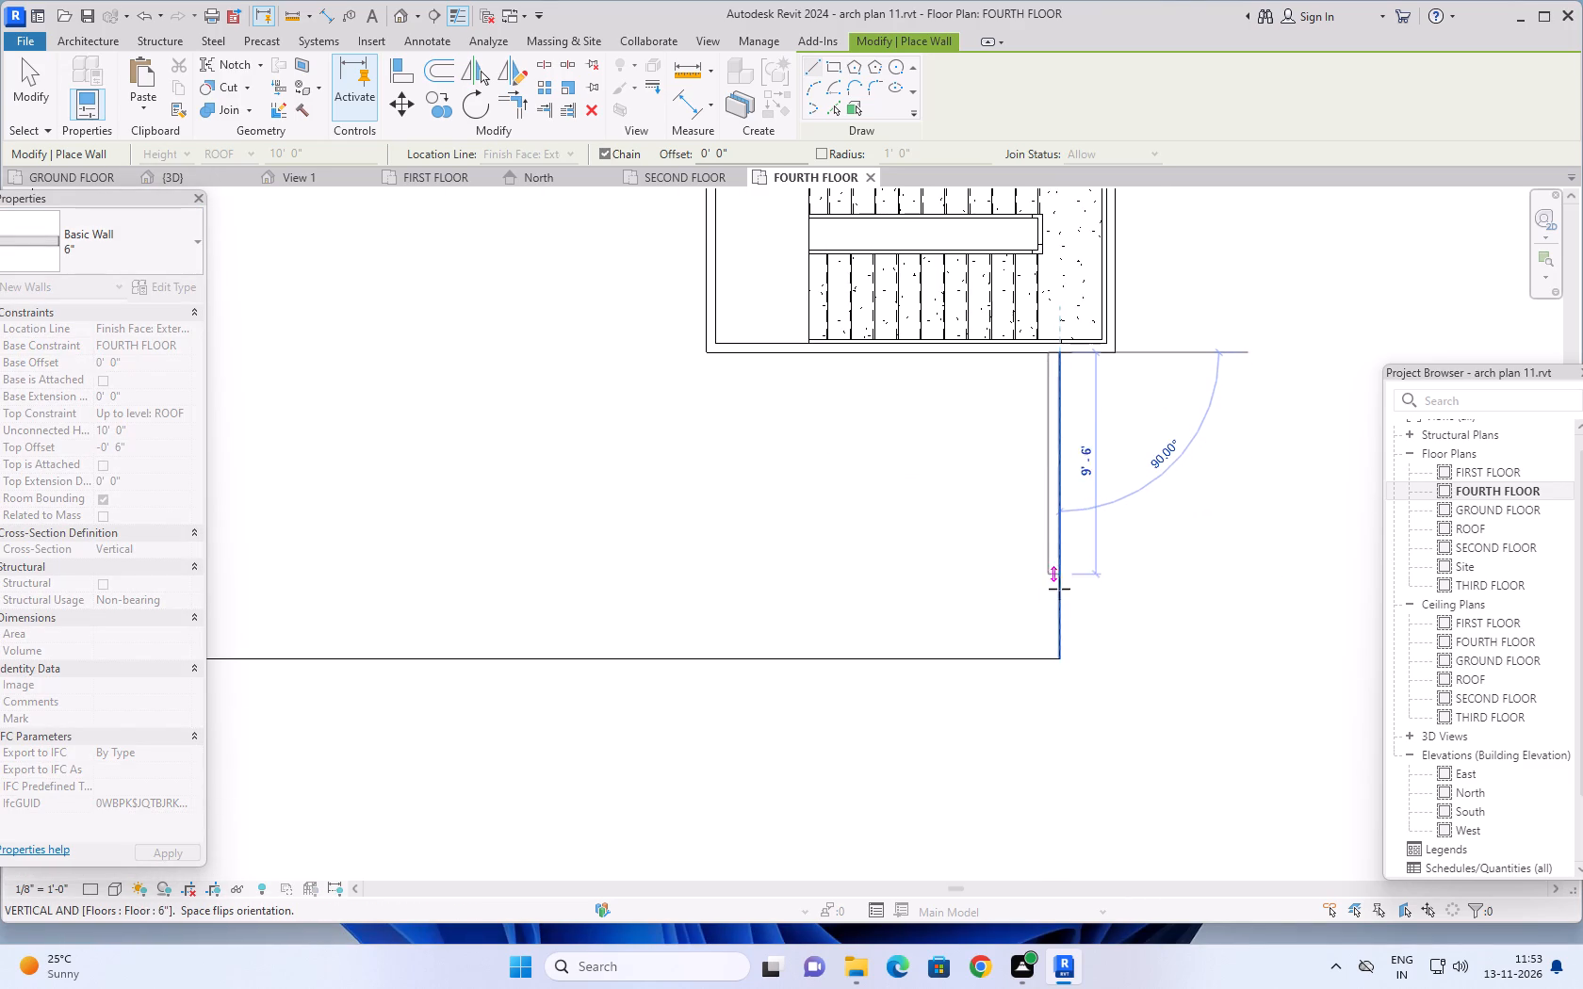
{"action": "left_click", "coordinate": [1059, 658]}
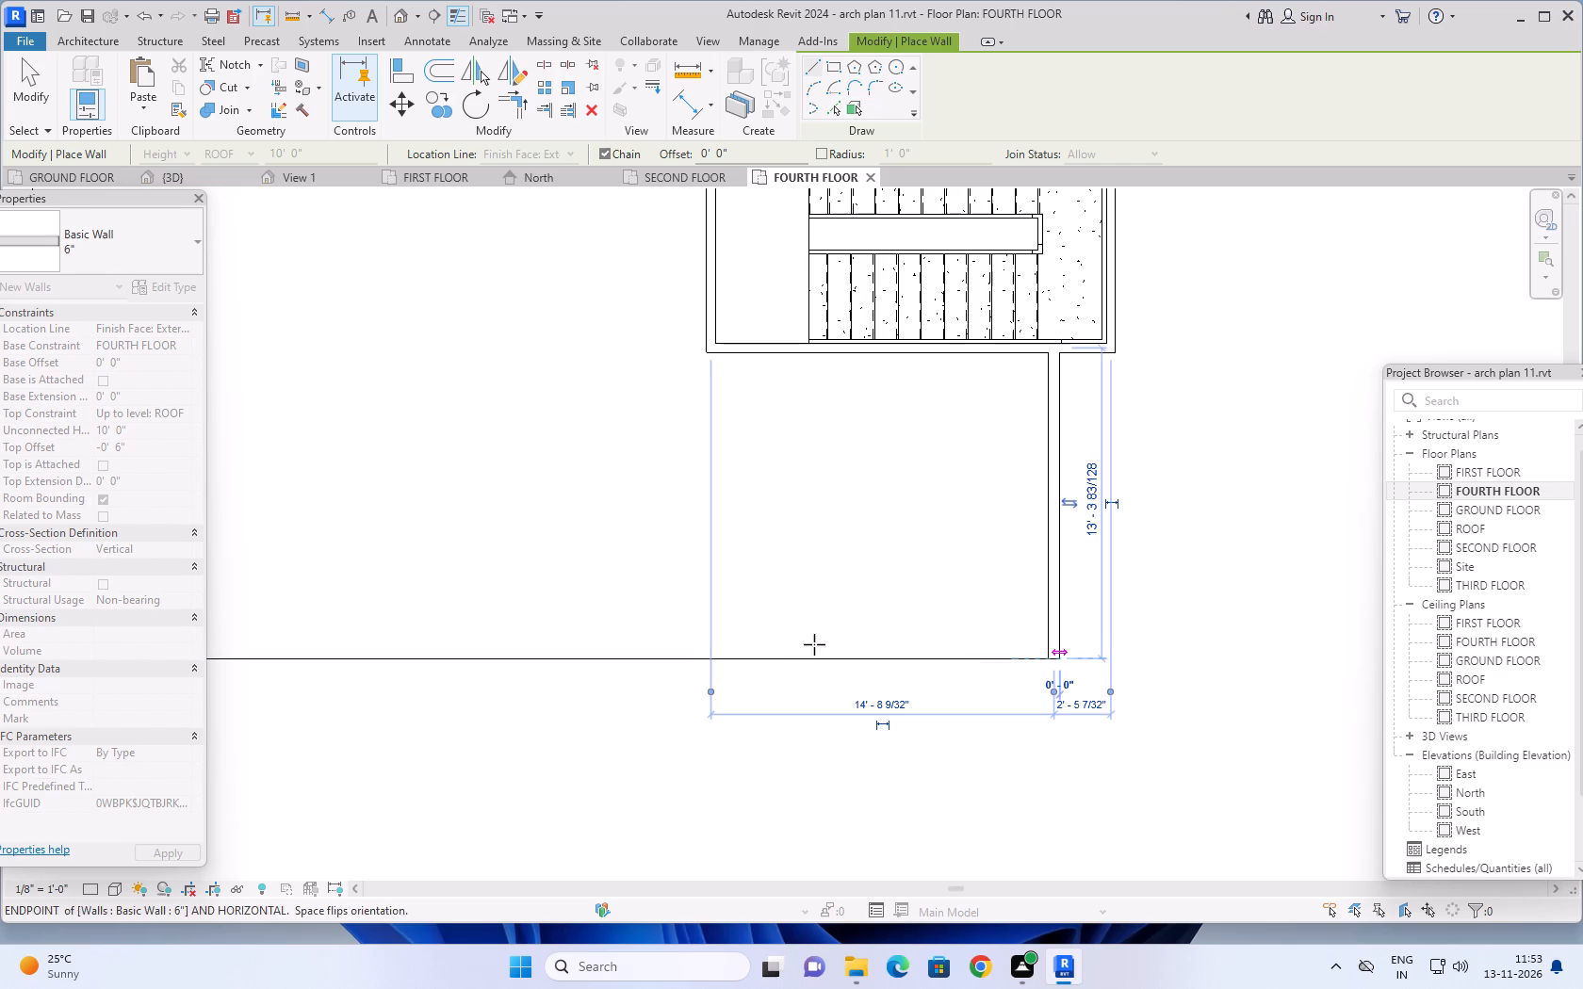
{"action": "scroll", "coordinate": [638, 642], "scroll_direction": "down", "scroll_amount": 4}
{"action": "middle_click_drag", "start_coordinate": [622, 651], "coordinate": [1028, 642]}
{"action": "left_click", "coordinate": [694, 648]}
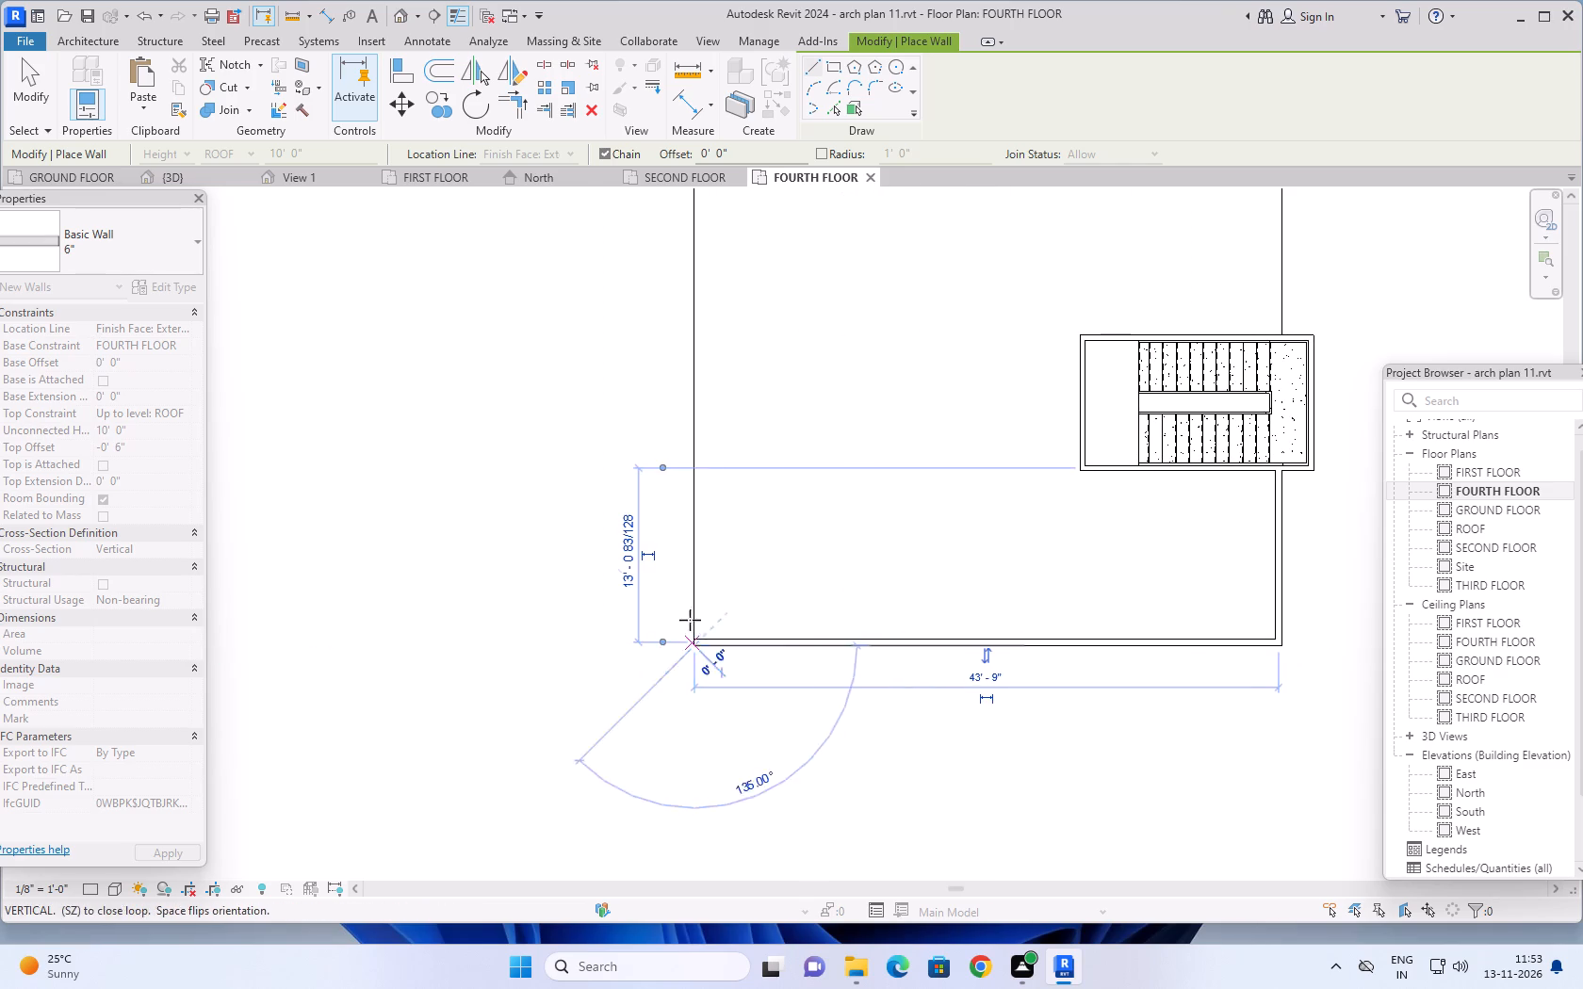
Continue the 6" wall chain up the west slab edge, about 41' along the north edge, and around the 2'-6" jog.
{"action": "scroll", "coordinate": [726, 366], "scroll_direction": "down", "scroll_amount": 4}
{"action": "middle_click_drag", "start_coordinate": [723, 302], "coordinate": [653, 777]}
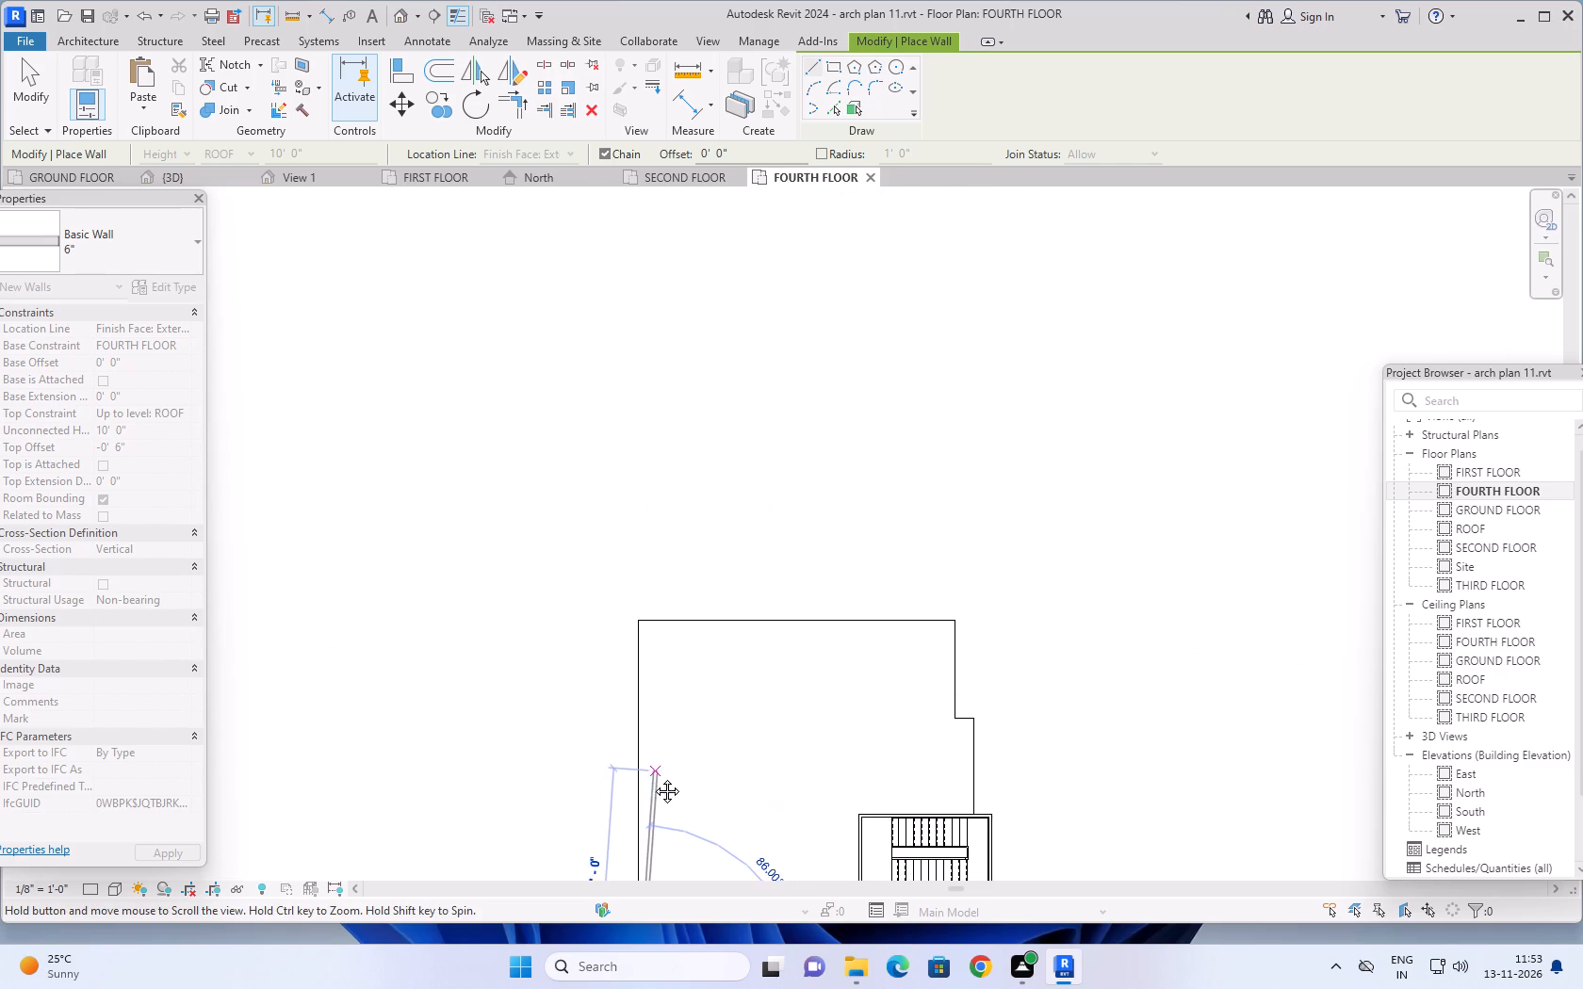
{"action": "middle_click_drag", "start_coordinate": [653, 777], "coordinate": [652, 778]}
{"action": "scroll", "coordinate": [633, 633], "scroll_direction": "up", "scroll_amount": 5}
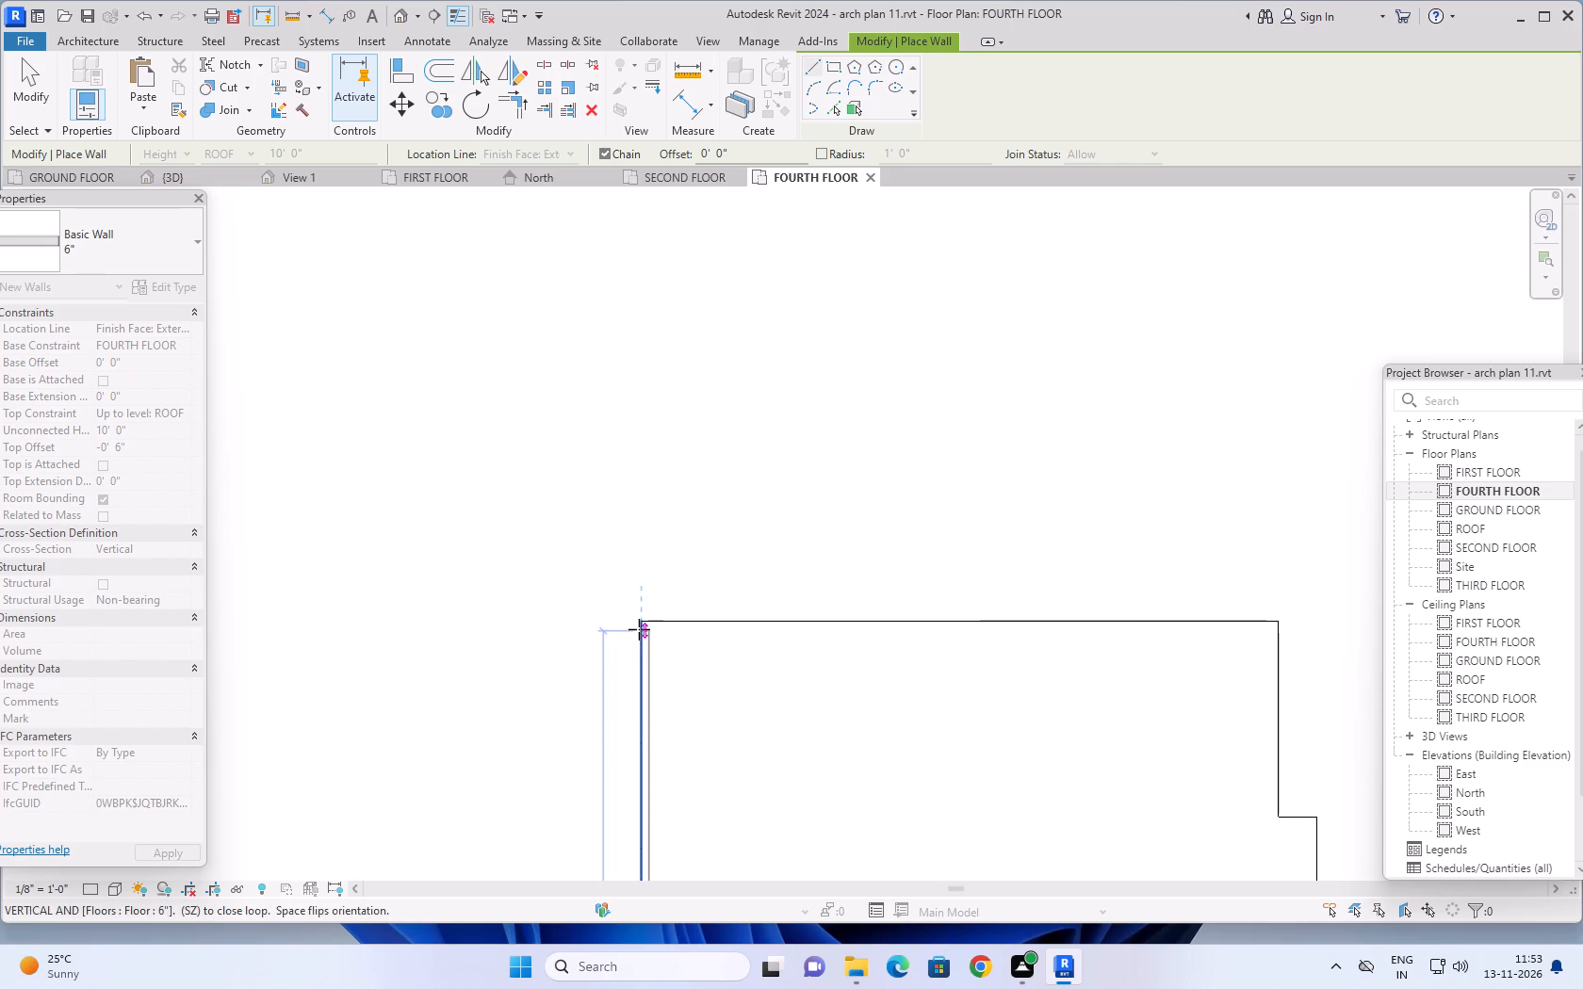
{"action": "left_click", "coordinate": [639, 622]}
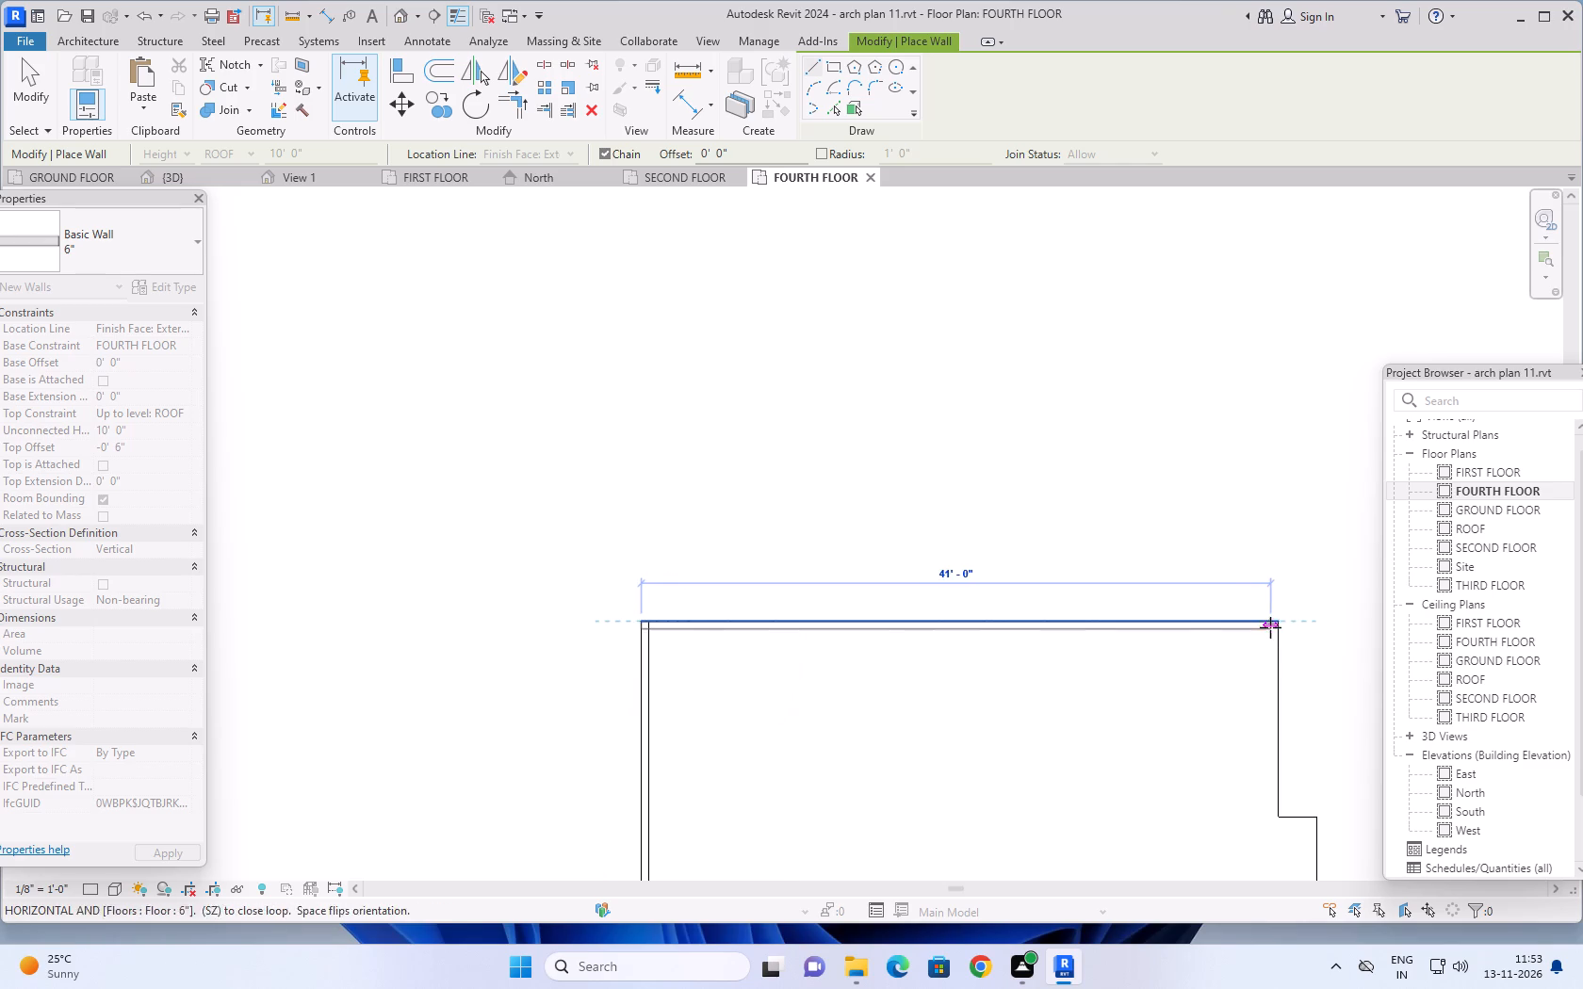
{"action": "left_click", "coordinate": [1276, 624]}
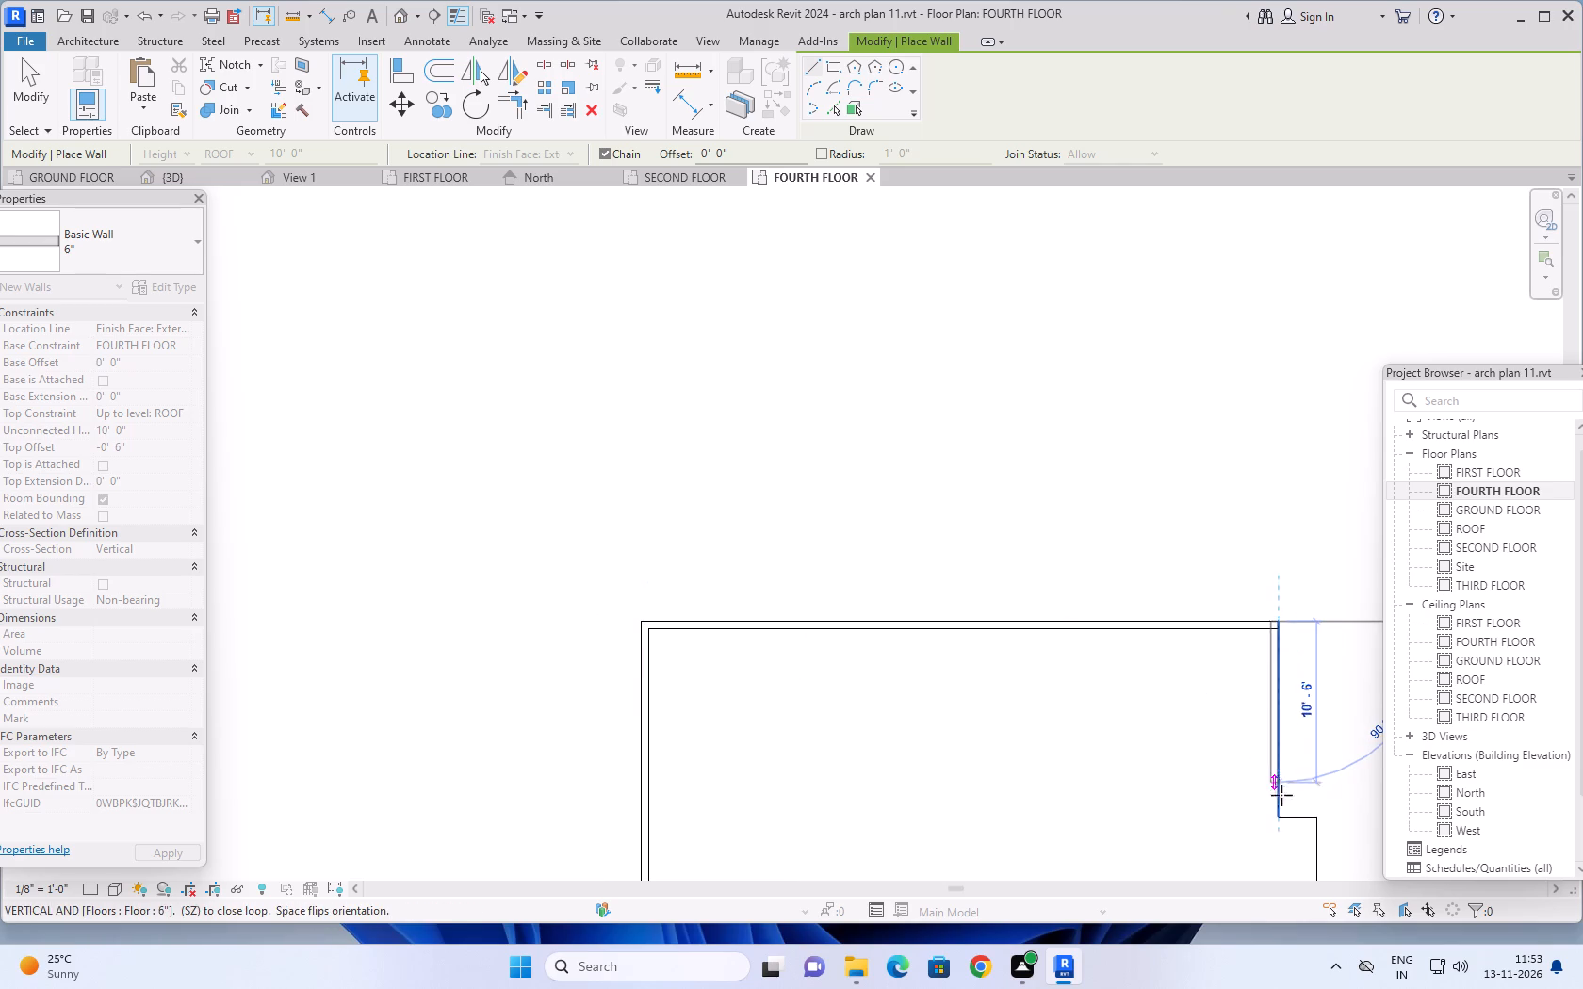
{"action": "left_click", "coordinate": [1284, 815]}
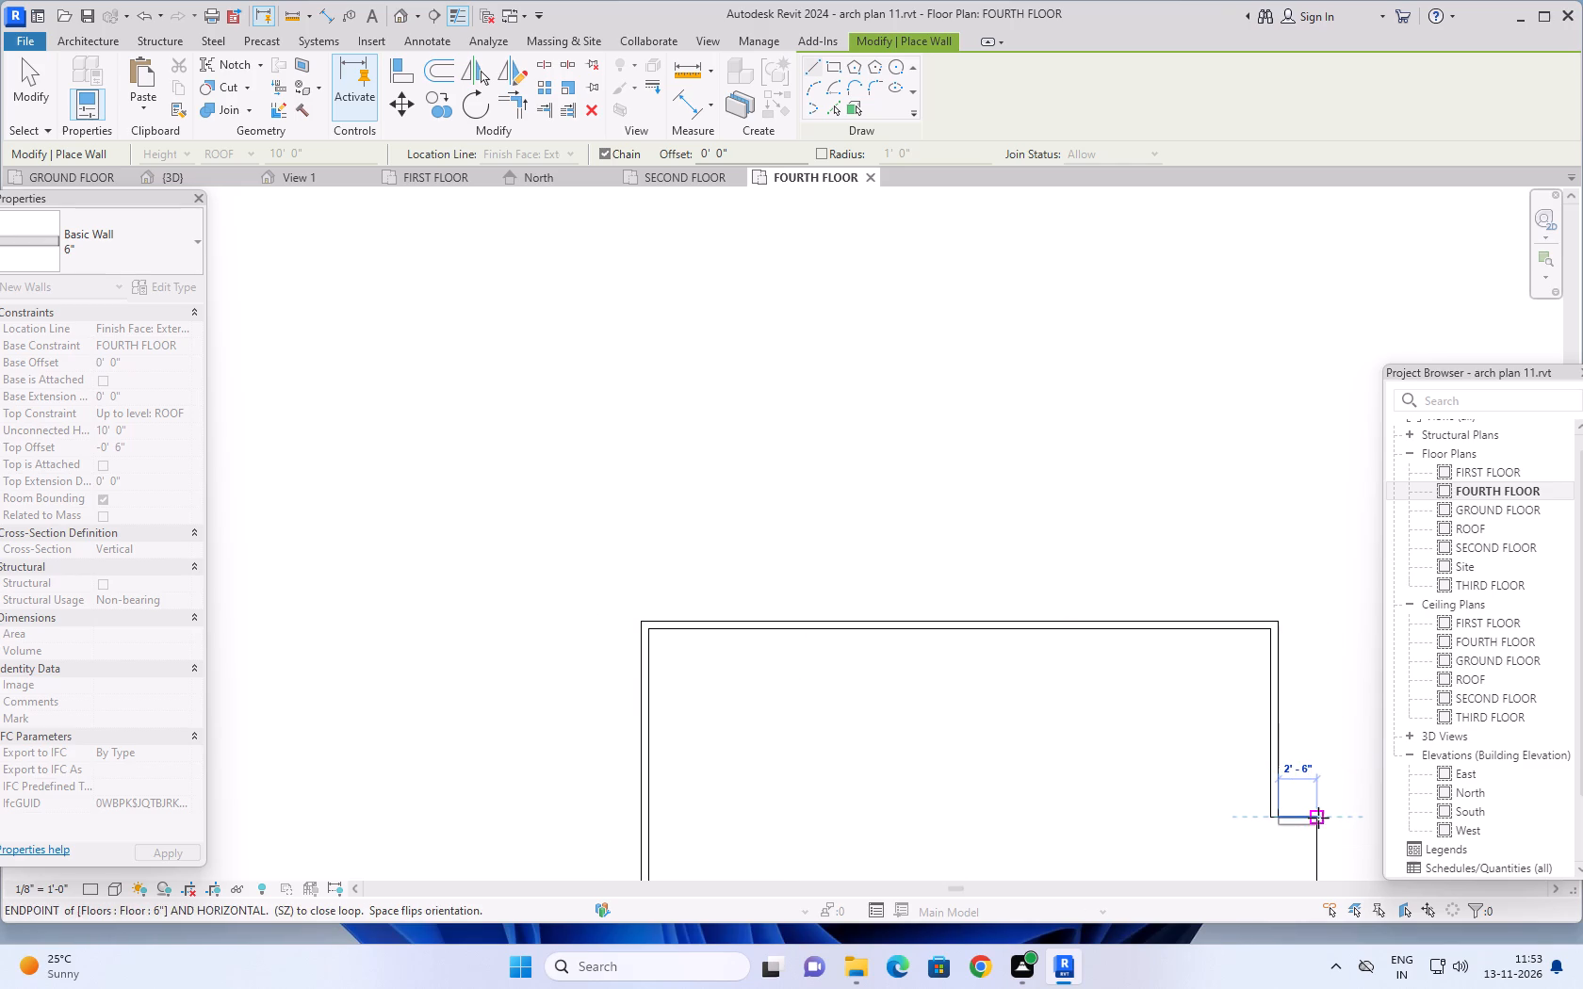
{"action": "left_click", "coordinate": [1319, 818]}
Finish the 6" wall chain with a segment about 12'-7" long down the east slab edge to the stair enclosure.
{"action": "scroll", "coordinate": [1297, 852], "scroll_direction": "down", "scroll_amount": 3}
{"action": "middle_click_drag", "start_coordinate": [1297, 852], "coordinate": [1258, 518]}
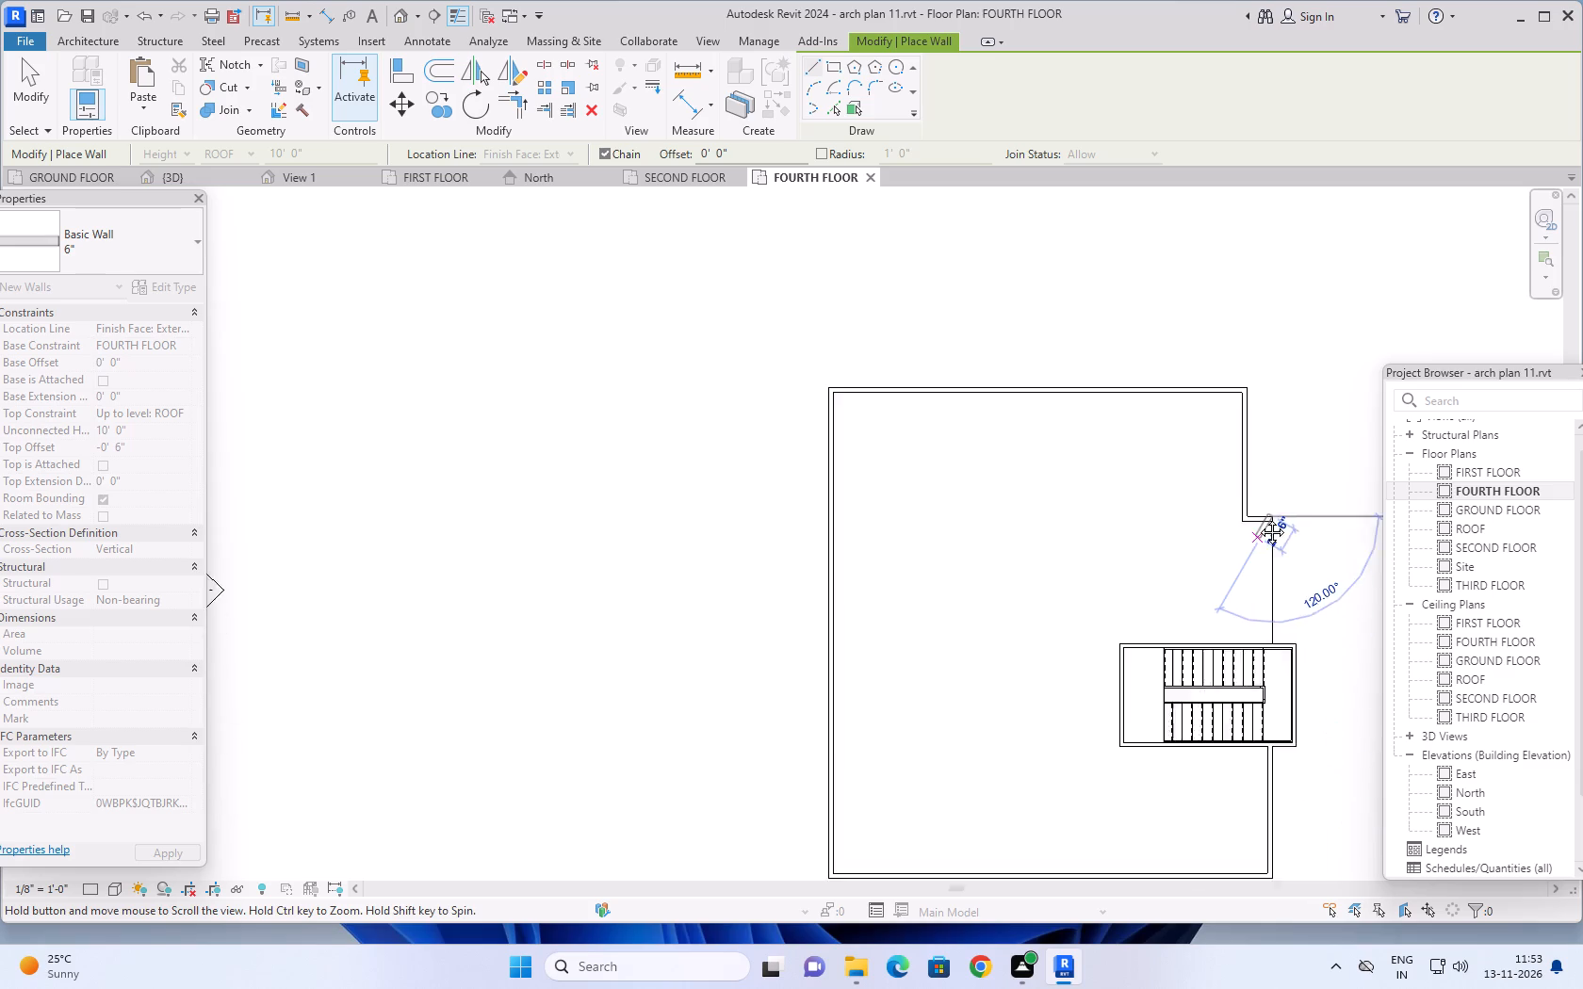
{"action": "middle_click_drag", "start_coordinate": [1258, 518], "coordinate": [1255, 505]}
{"action": "scroll", "coordinate": [1261, 616], "scroll_direction": "up", "scroll_amount": 7}
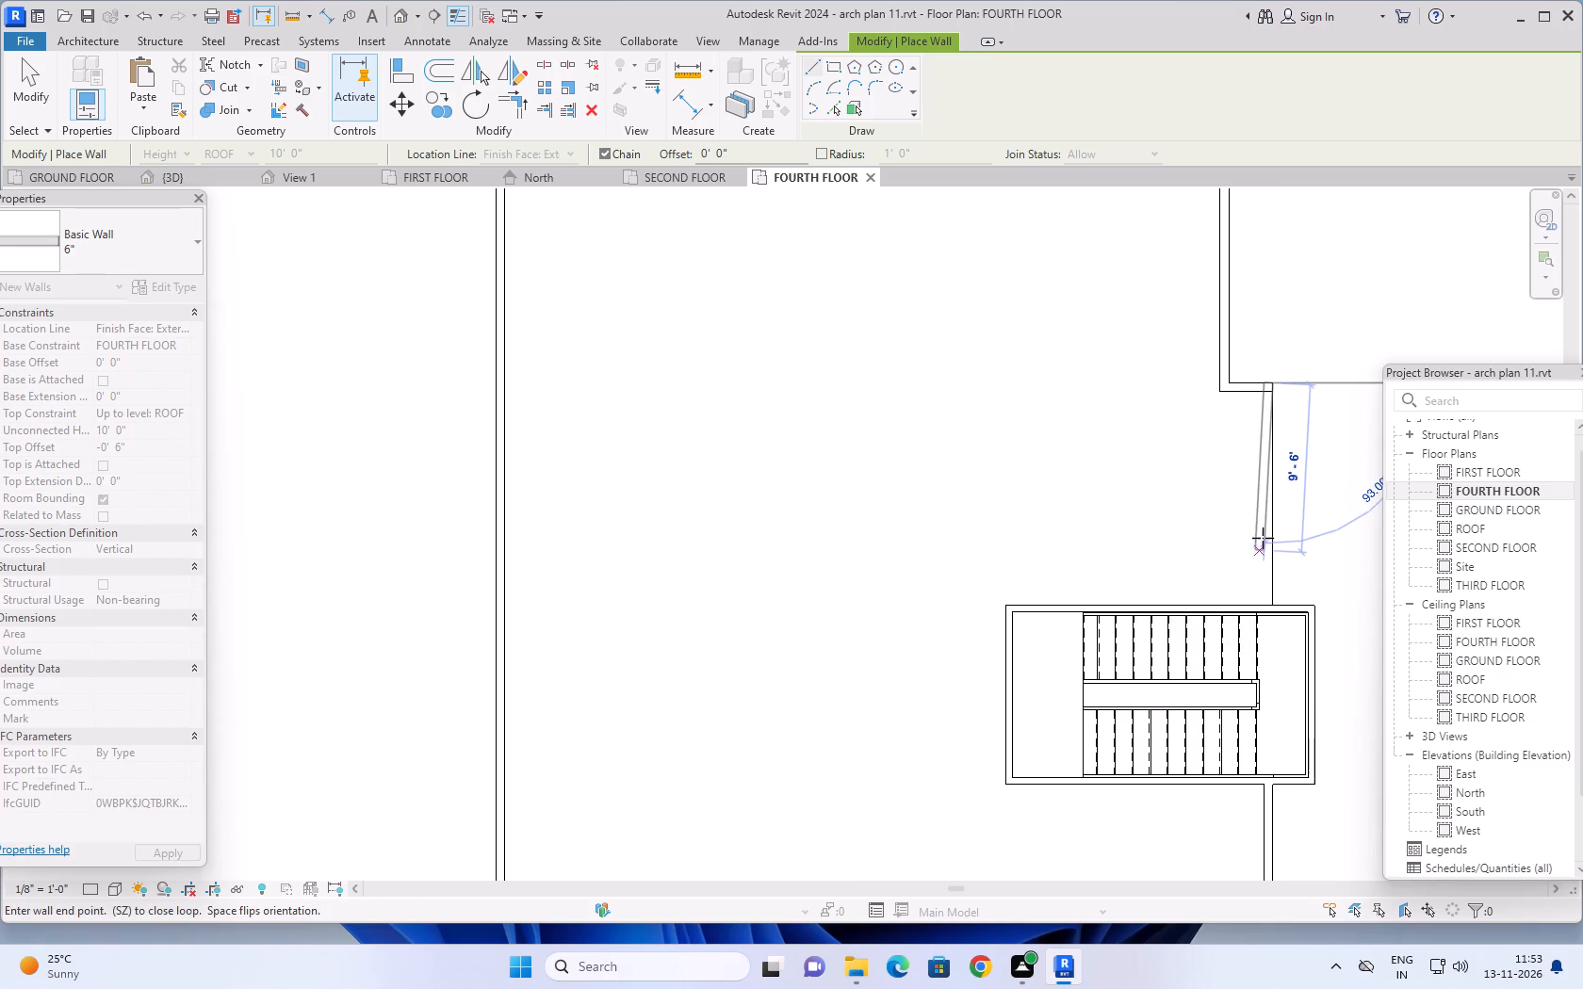
{"action": "scroll", "coordinate": [1263, 538], "scroll_direction": "up", "scroll_amount": 2}
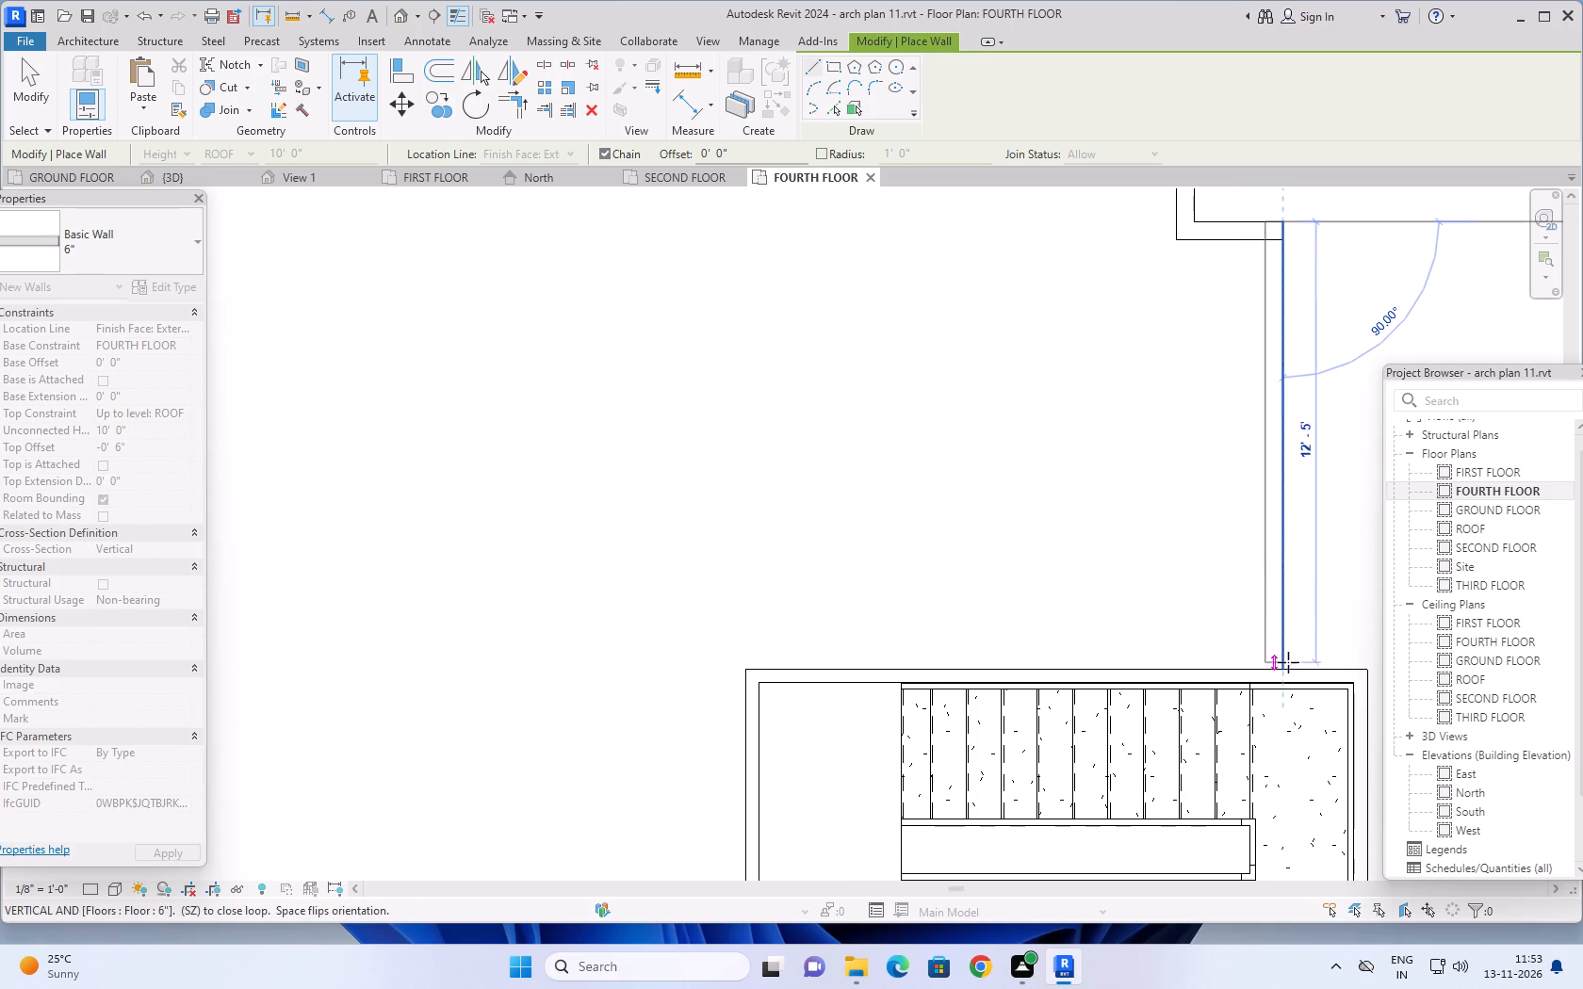
{"action": "scroll", "coordinate": [1288, 664], "scroll_direction": "up", "scroll_amount": 1}
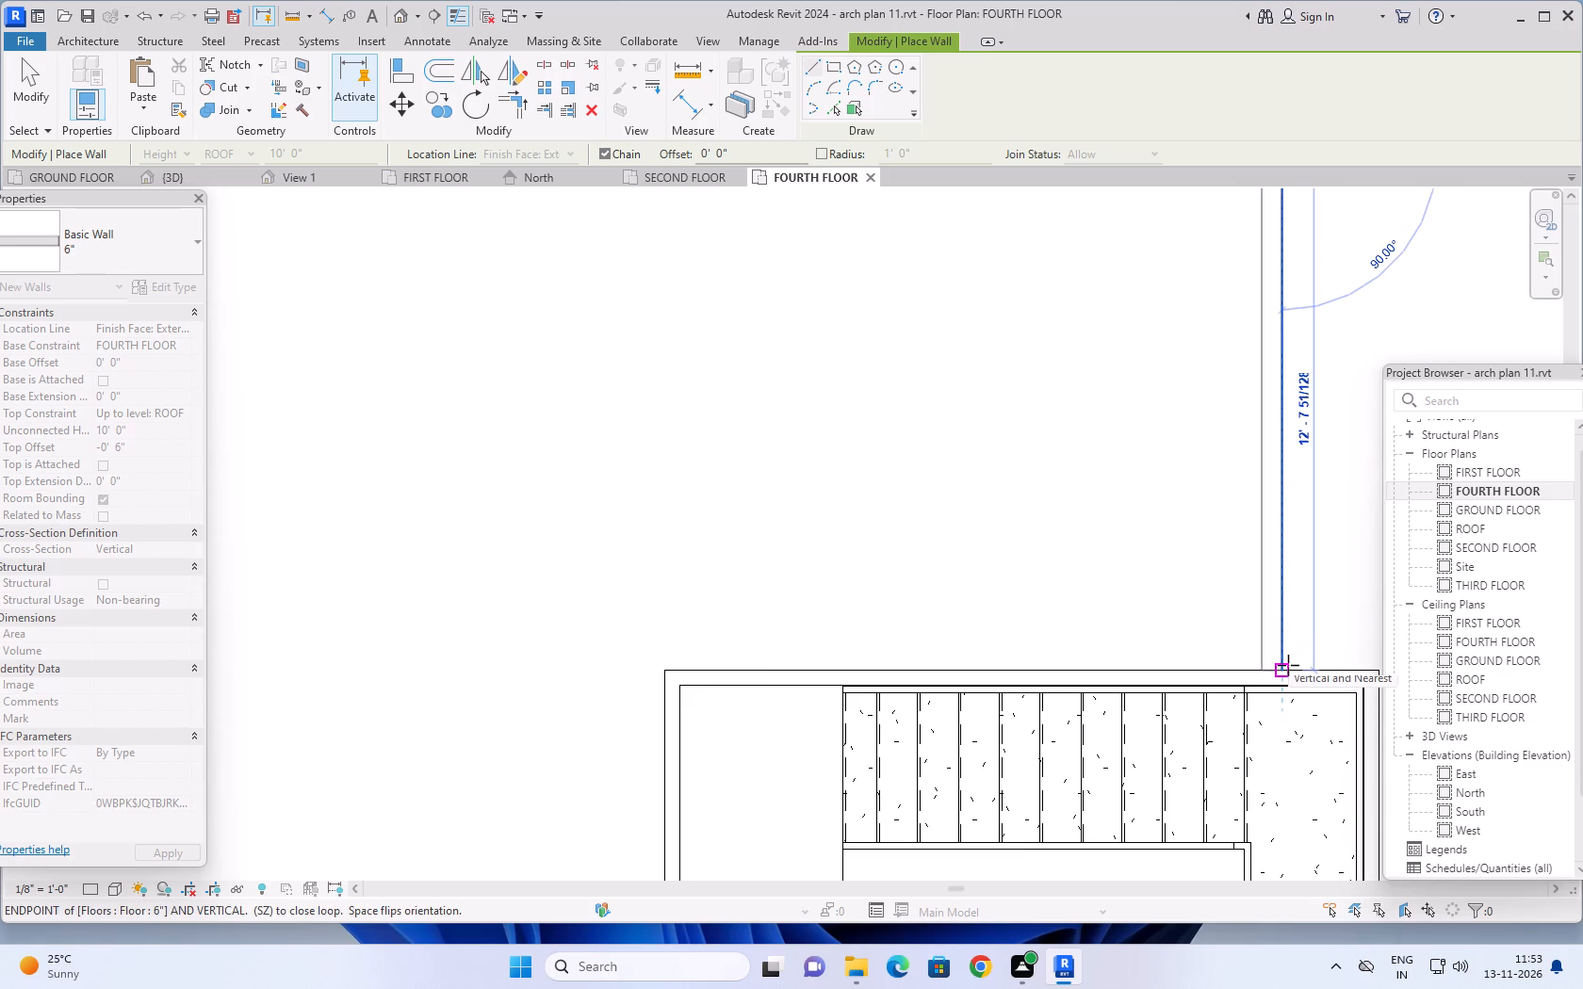
{"action": "left_click", "coordinate": [1288, 665]}
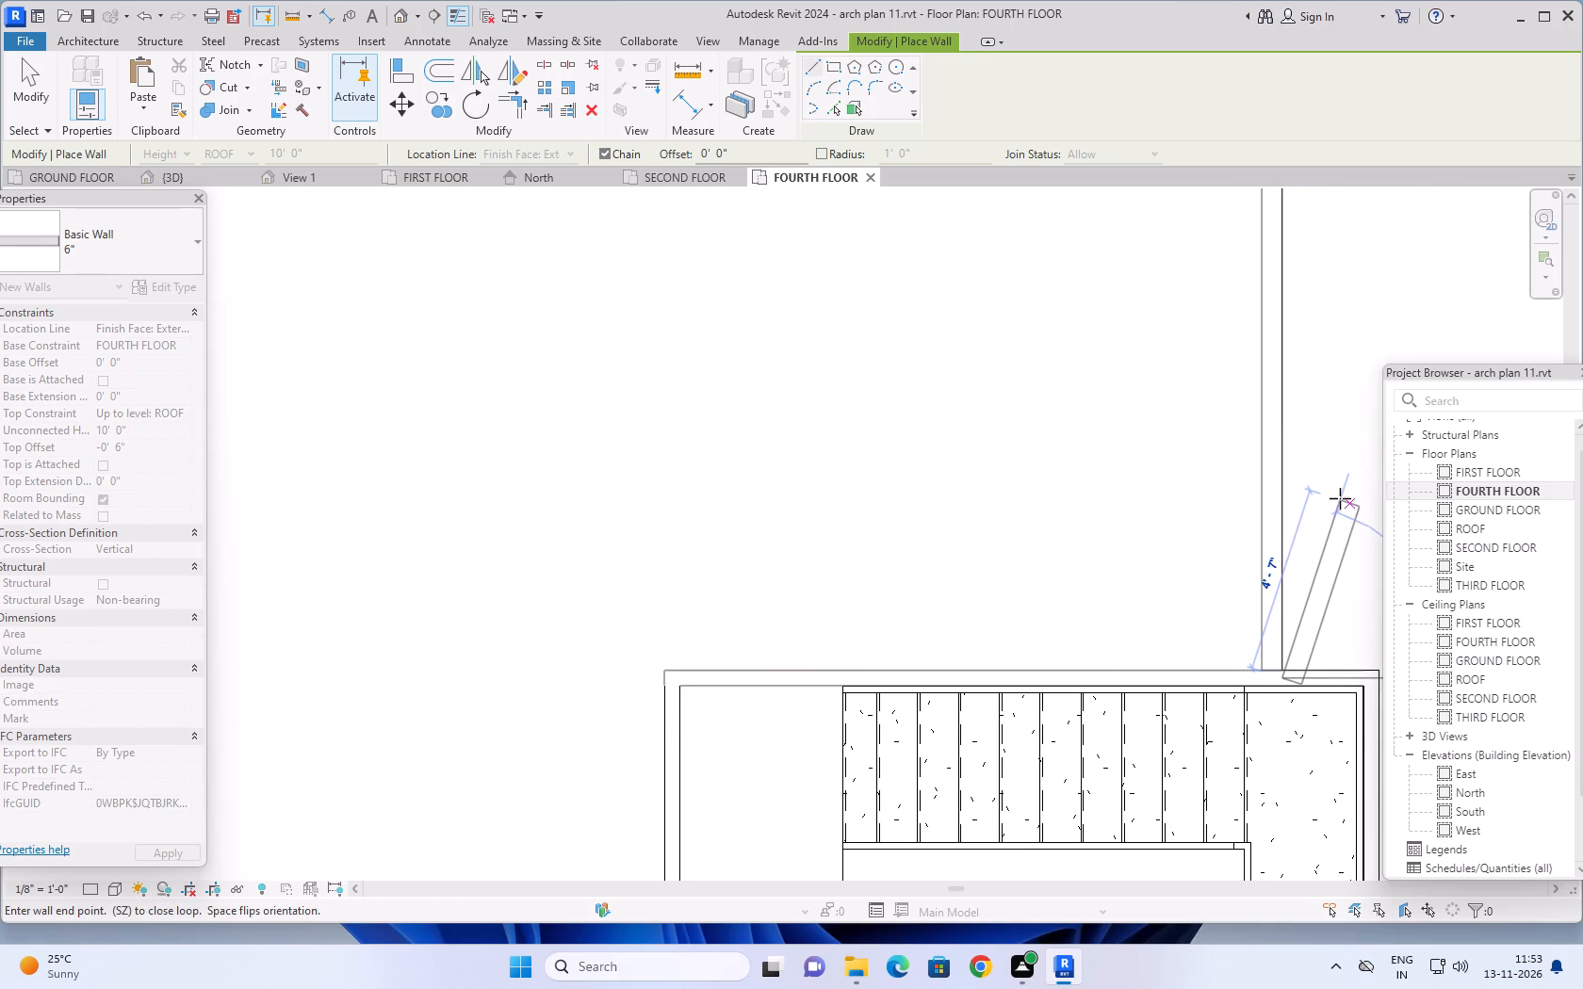
{"action": "key", "text": "Escape"}
{"action": "scroll", "coordinate": [1340, 498], "scroll_direction": "down", "scroll_amount": 6}
{"action": "middle_click_drag", "start_coordinate": [1340, 498], "coordinate": [1248, 561]}
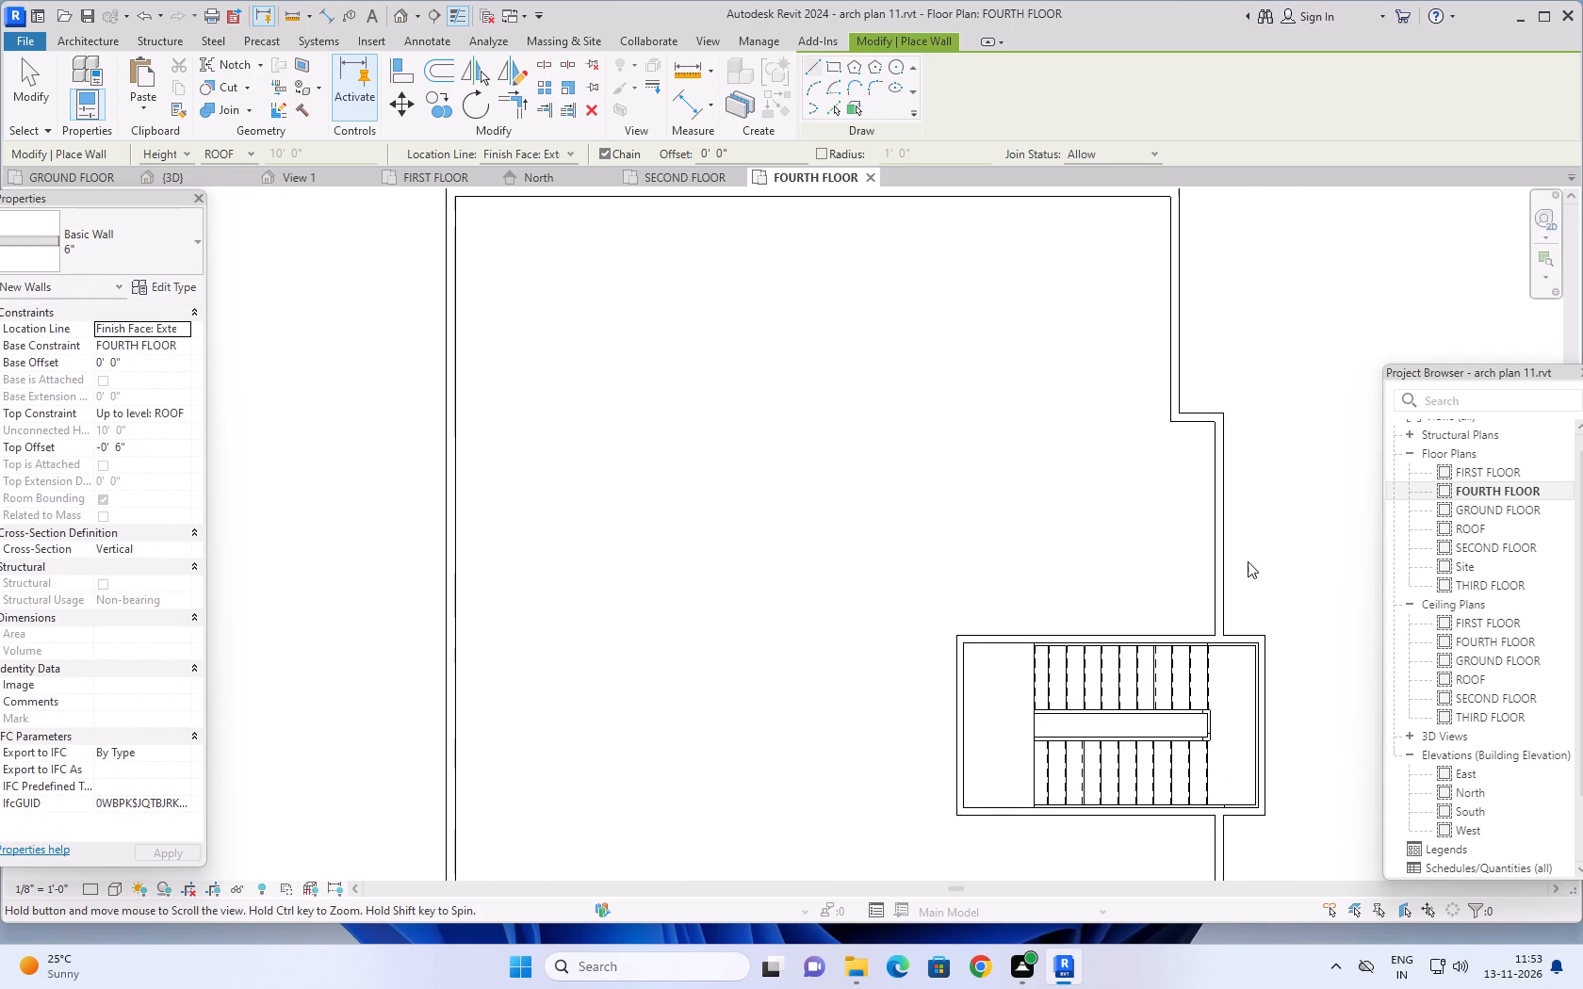
{"action": "scroll", "coordinate": [1253, 544], "scroll_direction": "down", "scroll_amount": 2}
{"action": "middle_click_drag", "start_coordinate": [1273, 535], "coordinate": [1225, 515]}
{"action": "key", "text": "Escape"}
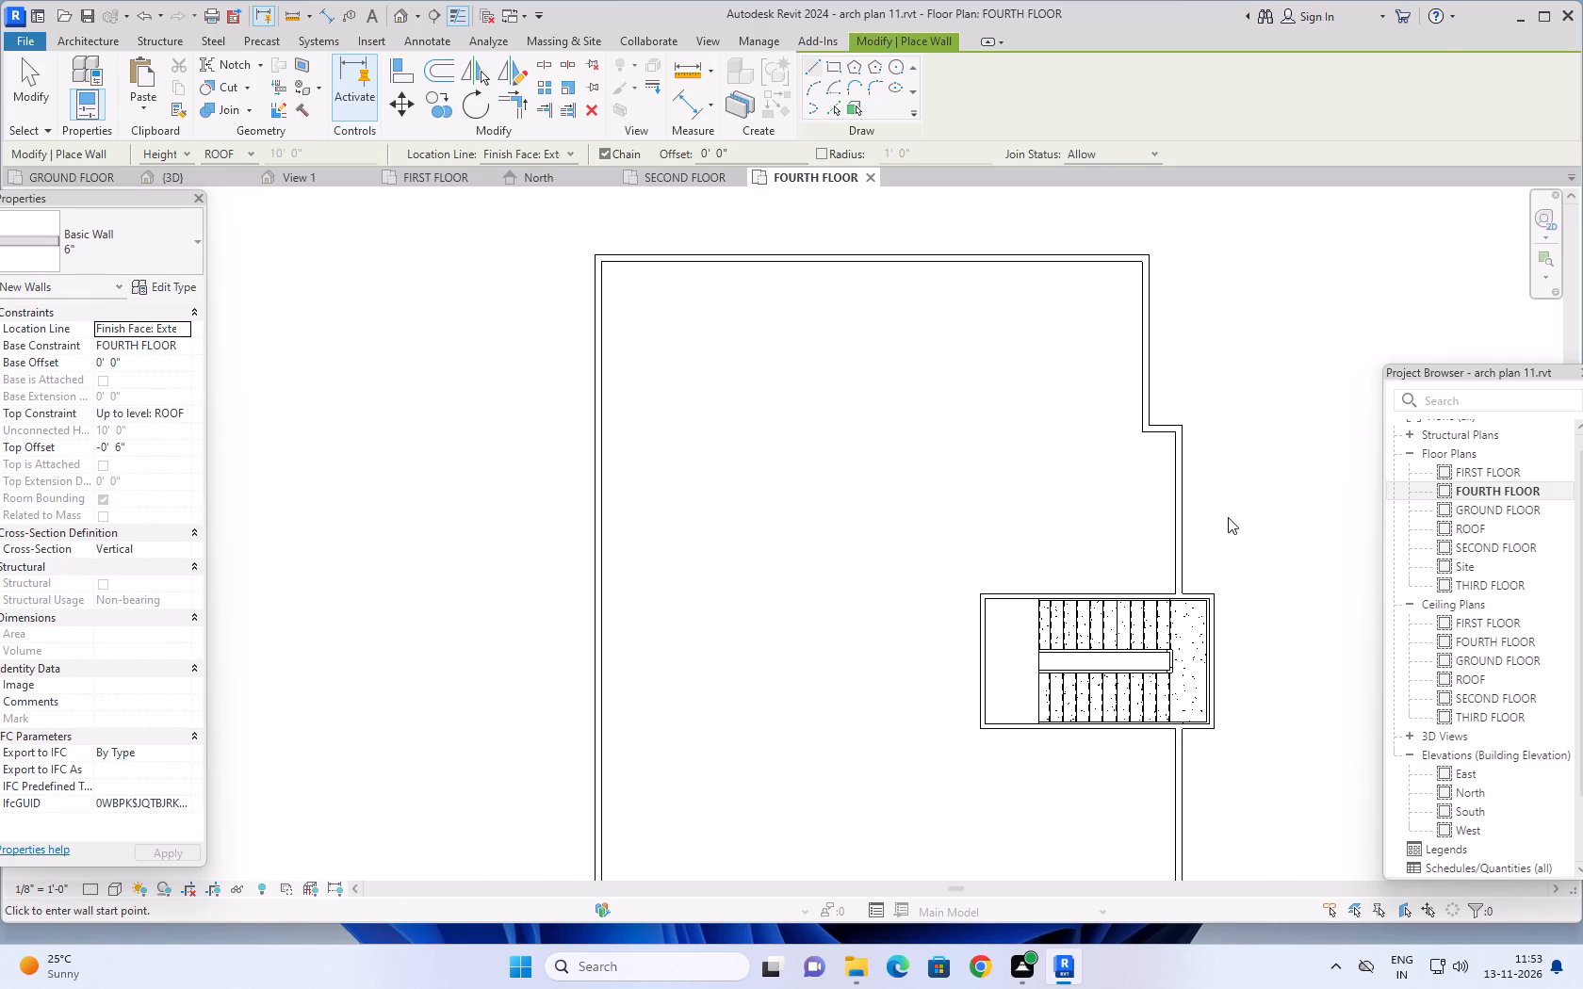
{"action": "key", "text": "Escape"}
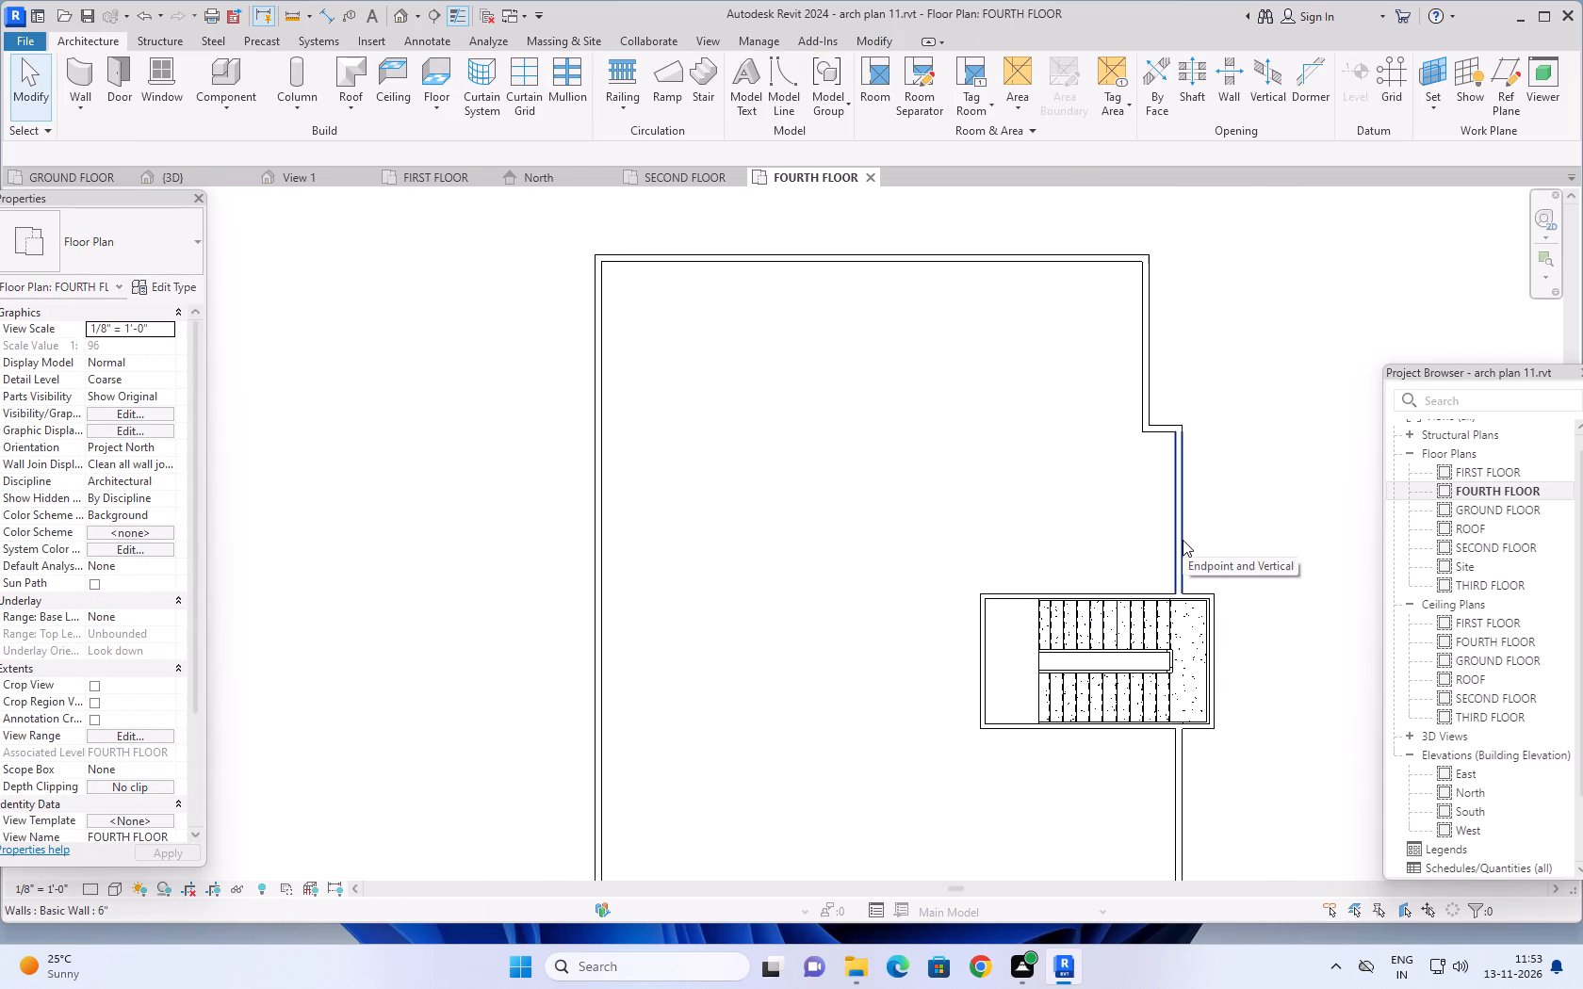
Set the whole chain of 6" perimeter walls to an Unconnected top constraint with a height of 3'.
{"action": "key", "text": "Tab"}
{"action": "left_click", "coordinate": [1183, 540]}
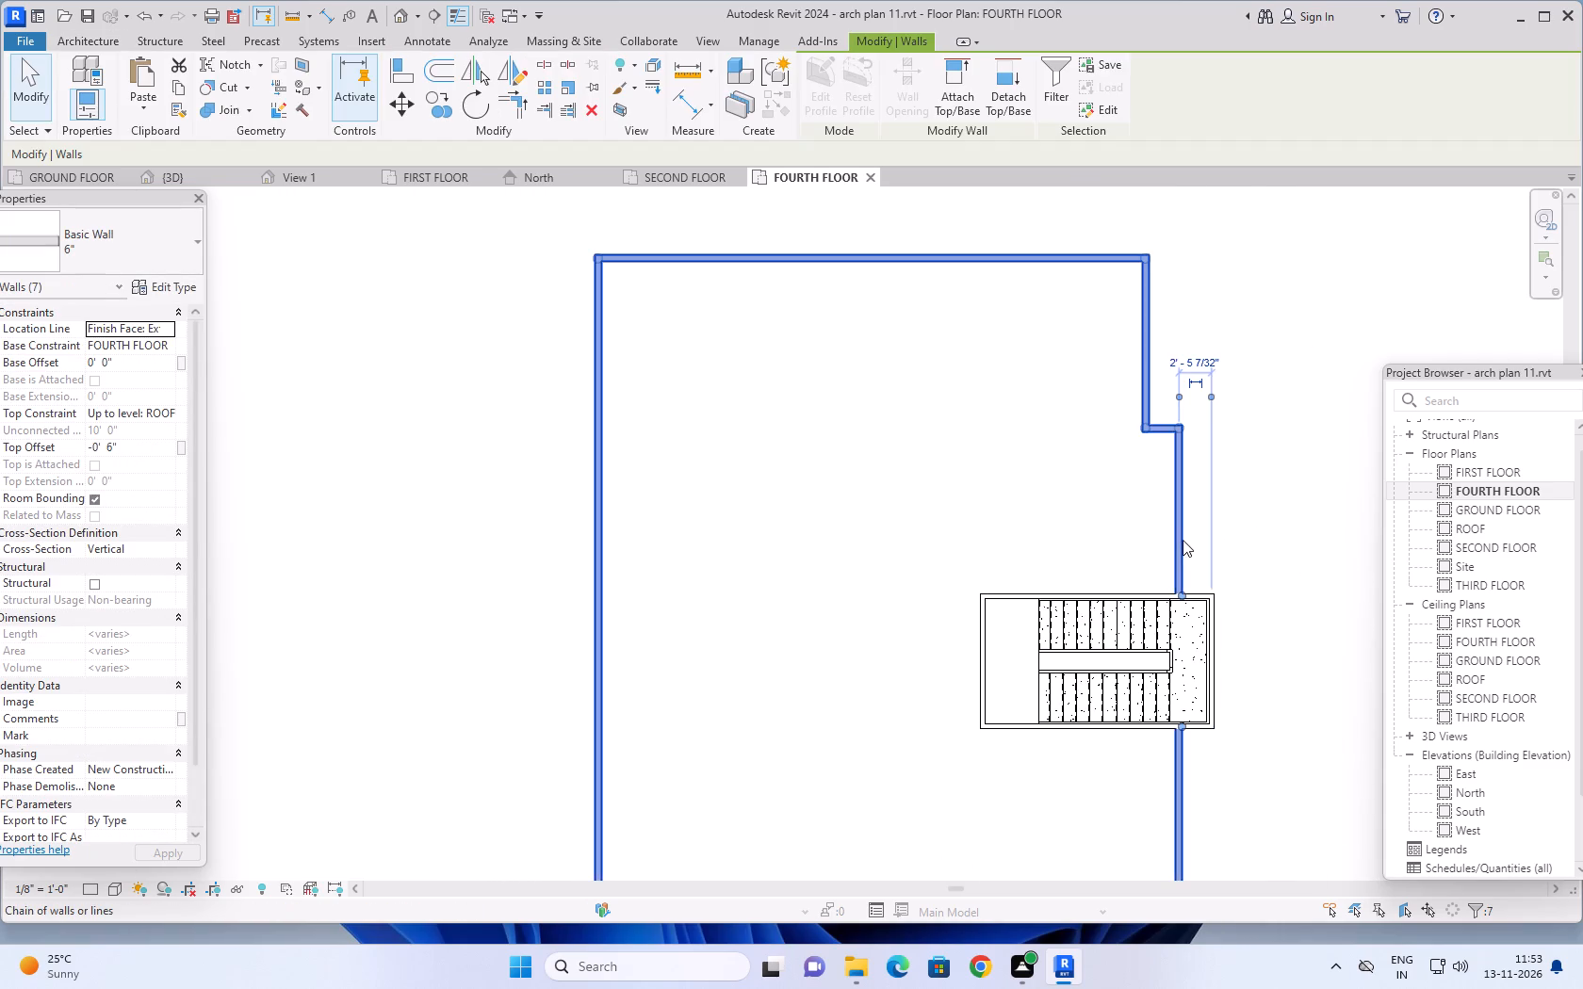
{"action": "scroll", "coordinate": [1304, 503], "scroll_direction": "down", "scroll_amount": 4}
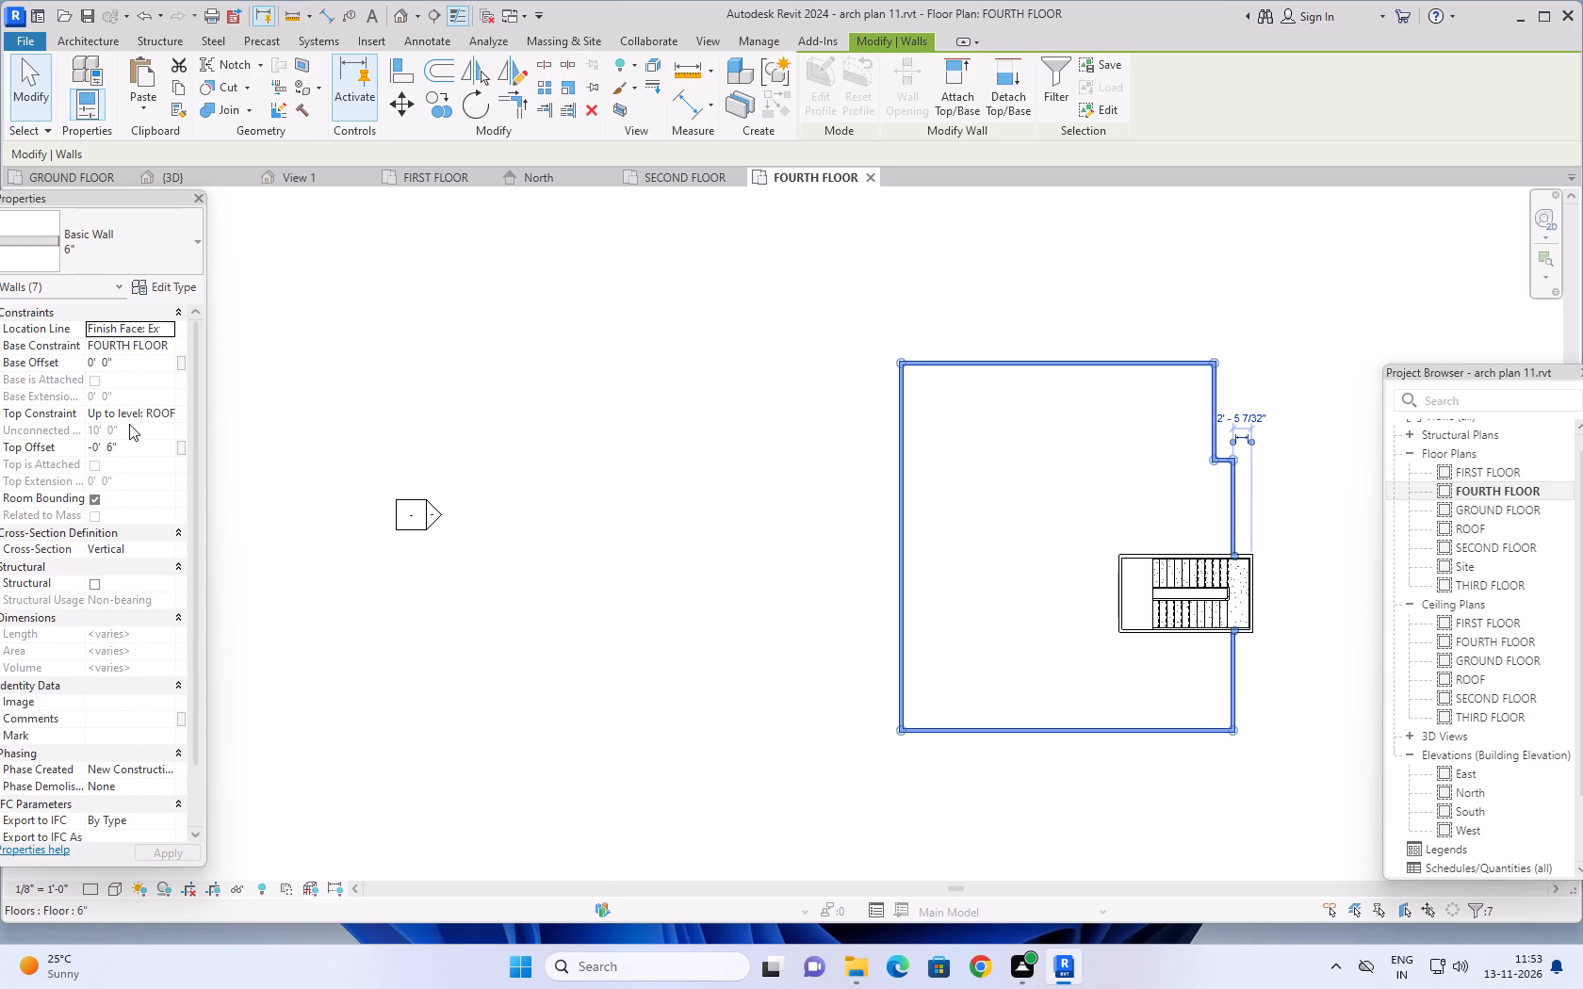
{"action": "left_click", "coordinate": [167, 413]}
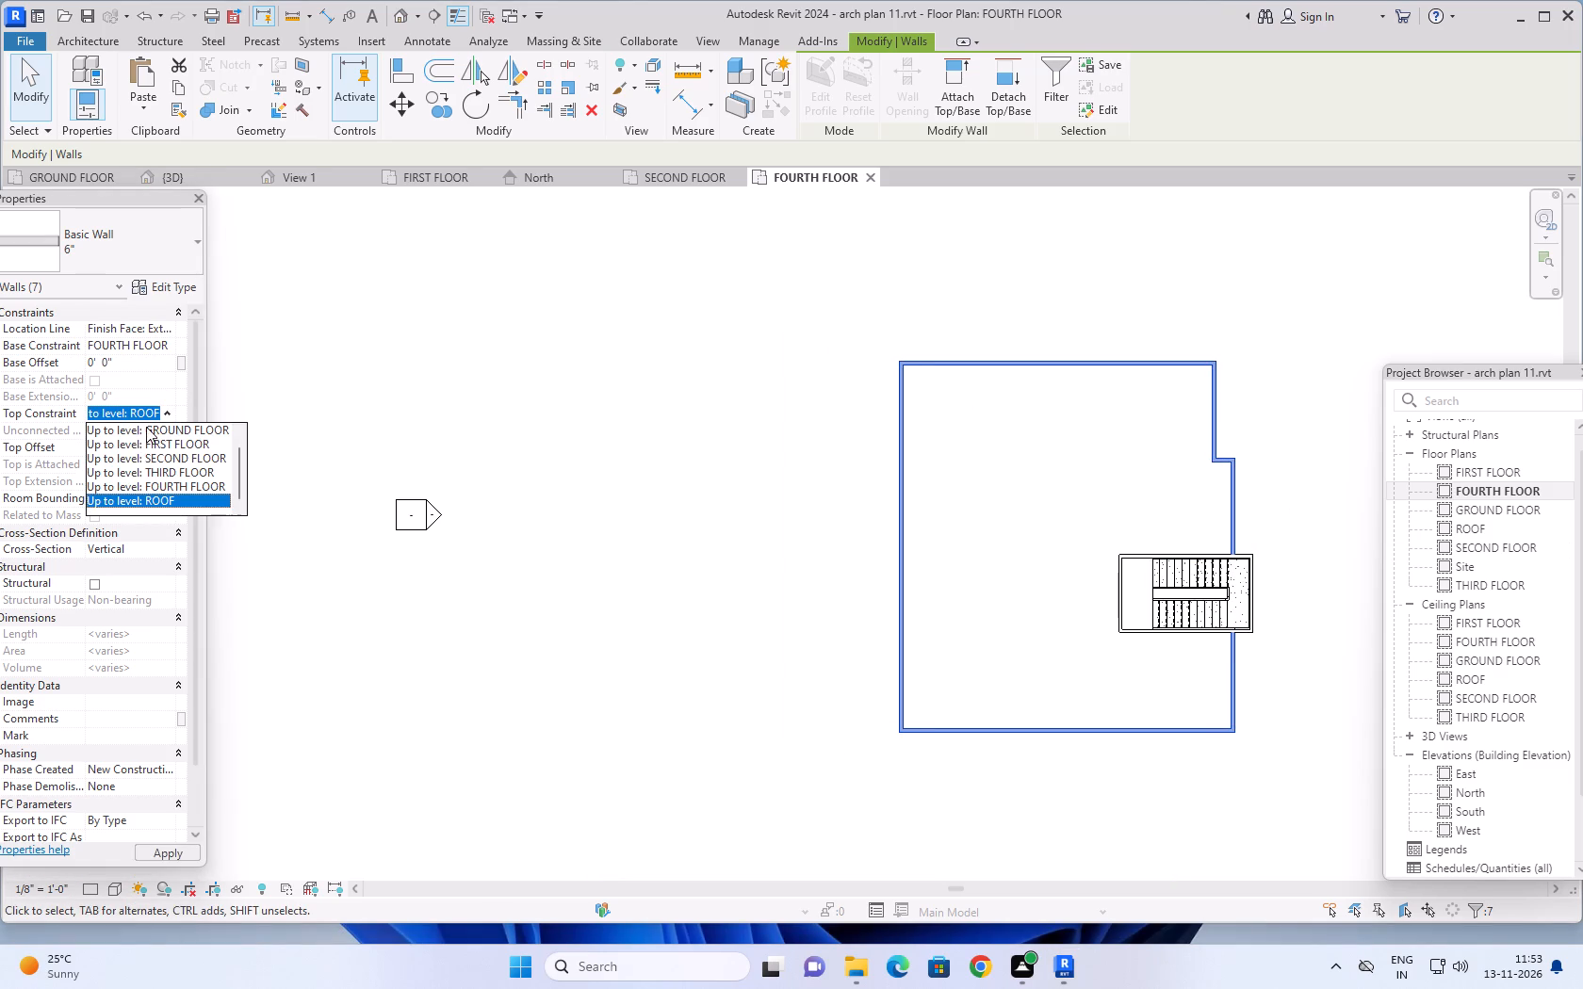
{"action": "scroll", "coordinate": [147, 446], "scroll_direction": "up", "scroll_amount": 5}
{"action": "left_click", "coordinate": [147, 432]}
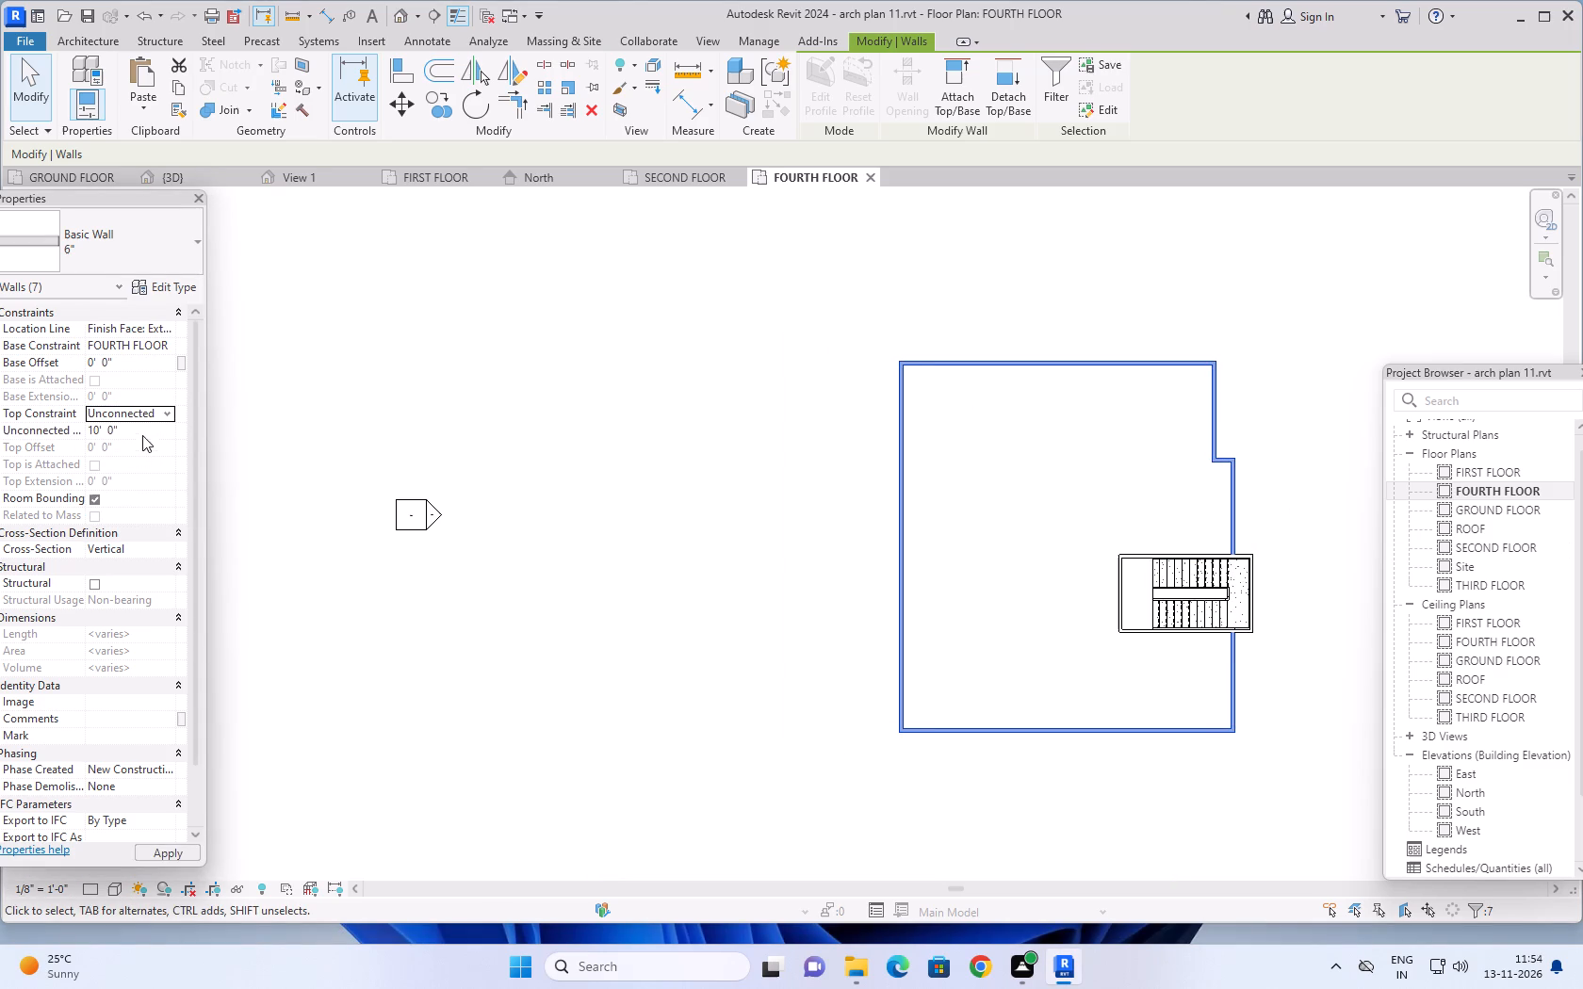
{"action": "left_click", "coordinate": [142, 435]}
{"action": "type", "text": "3'"}
{"action": "key", "text": "Return"}
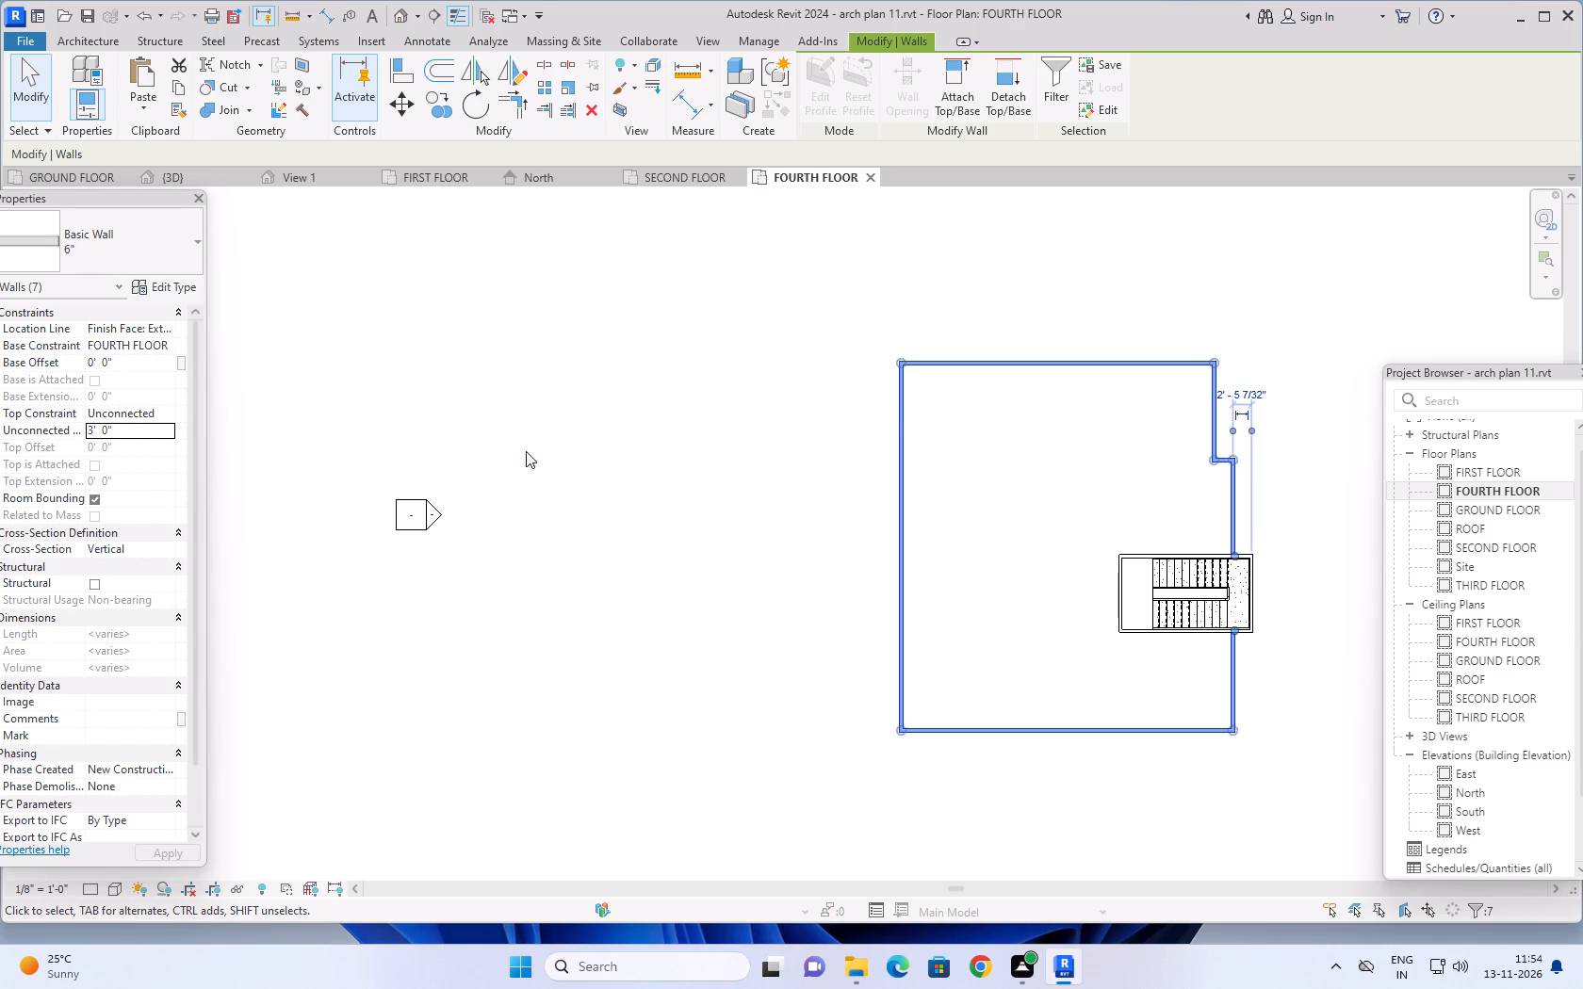
{"action": "scroll", "coordinate": [628, 448], "scroll_direction": "down", "scroll_amount": 2}
{"action": "key", "text": "Escape"}
{"action": "key", "text": "Escape"}
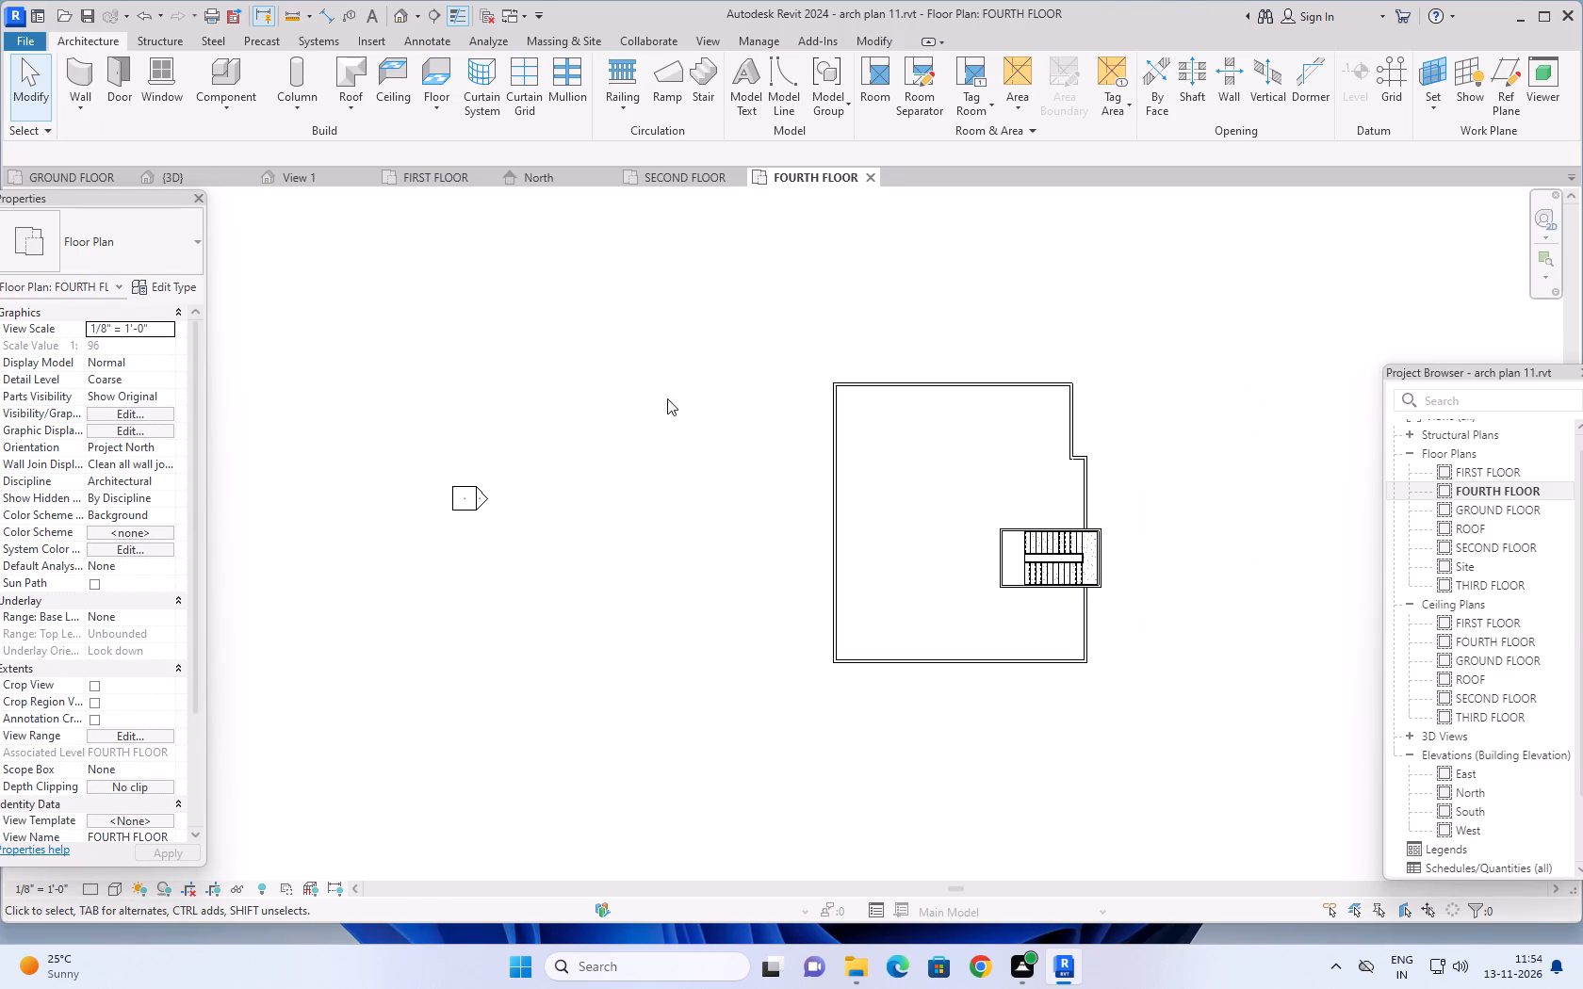
{"action": "middle_click", "coordinate": [653, 384]}
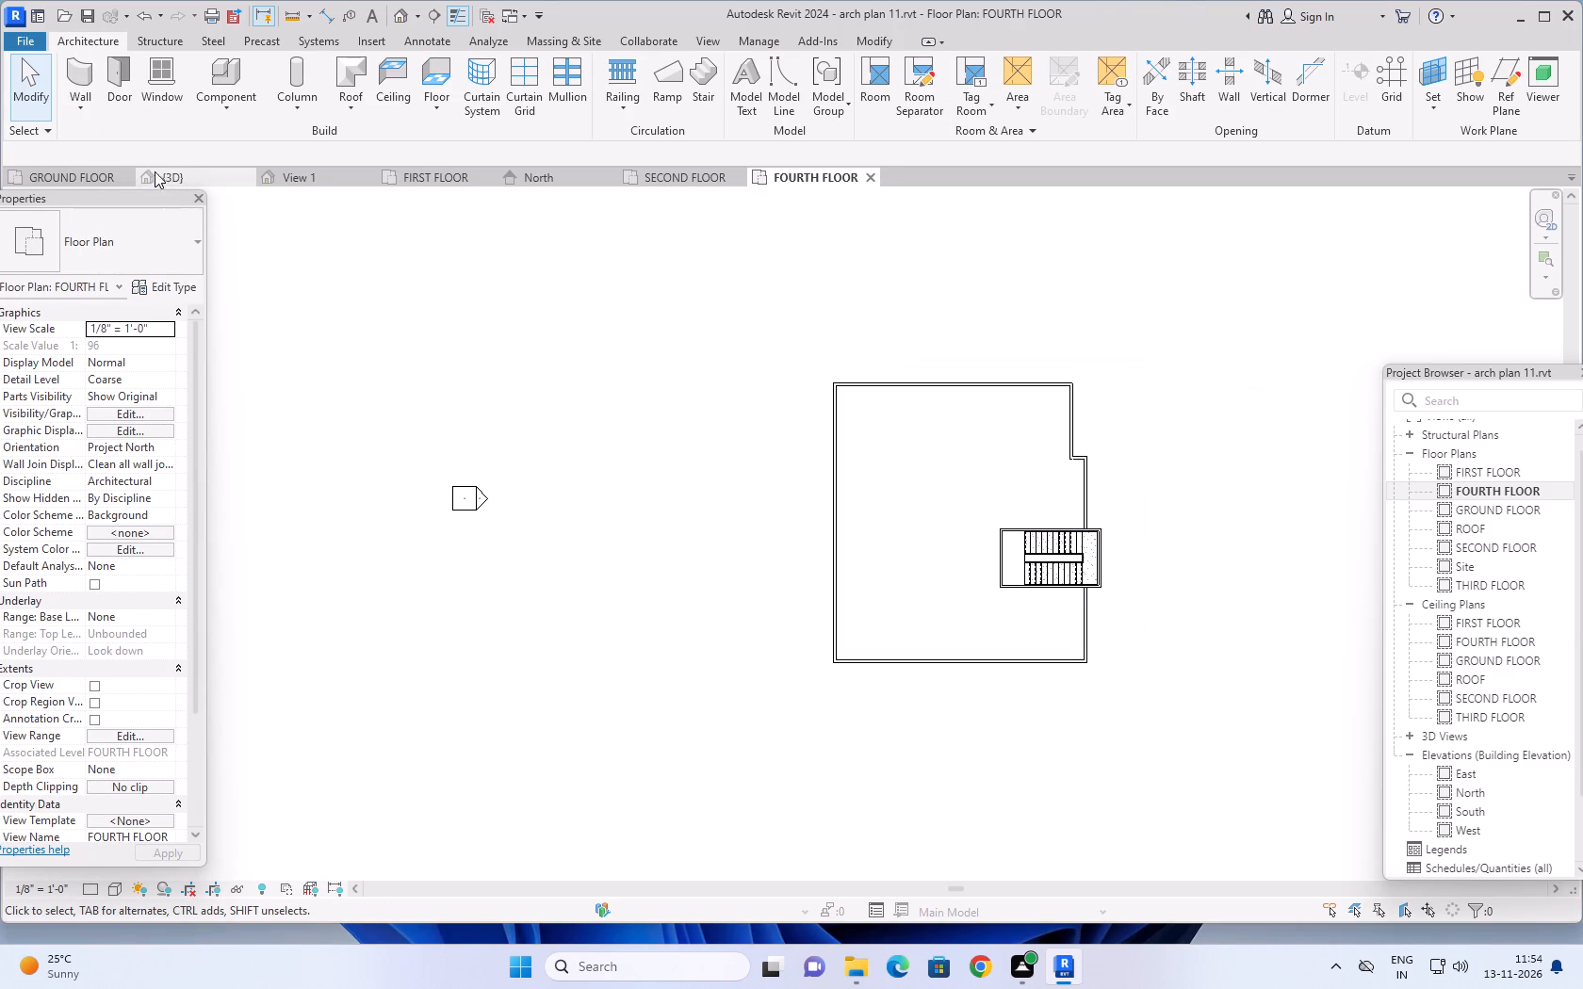
Examine the roof parapet, stair enclosure and facades from the back and left sides in the {3D} view.
{"action": "left_click", "coordinate": [178, 172]}
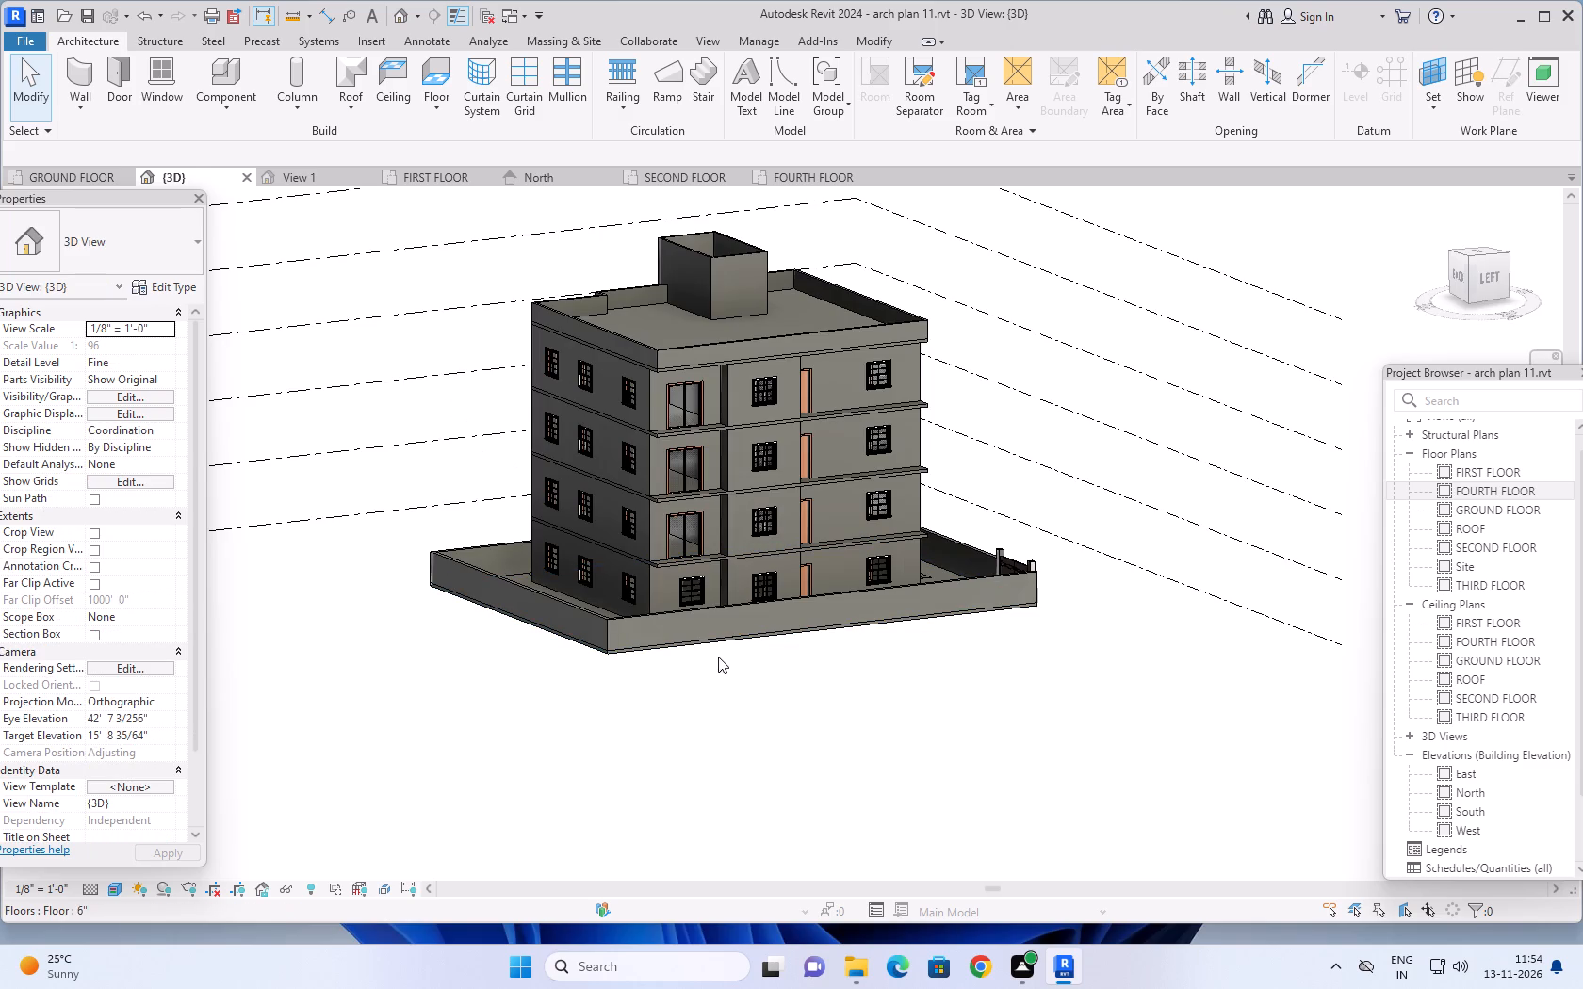
{"action": "middle_click_drag", "start_coordinate": [608, 685], "coordinate": [869, 701], "text": "shift"}
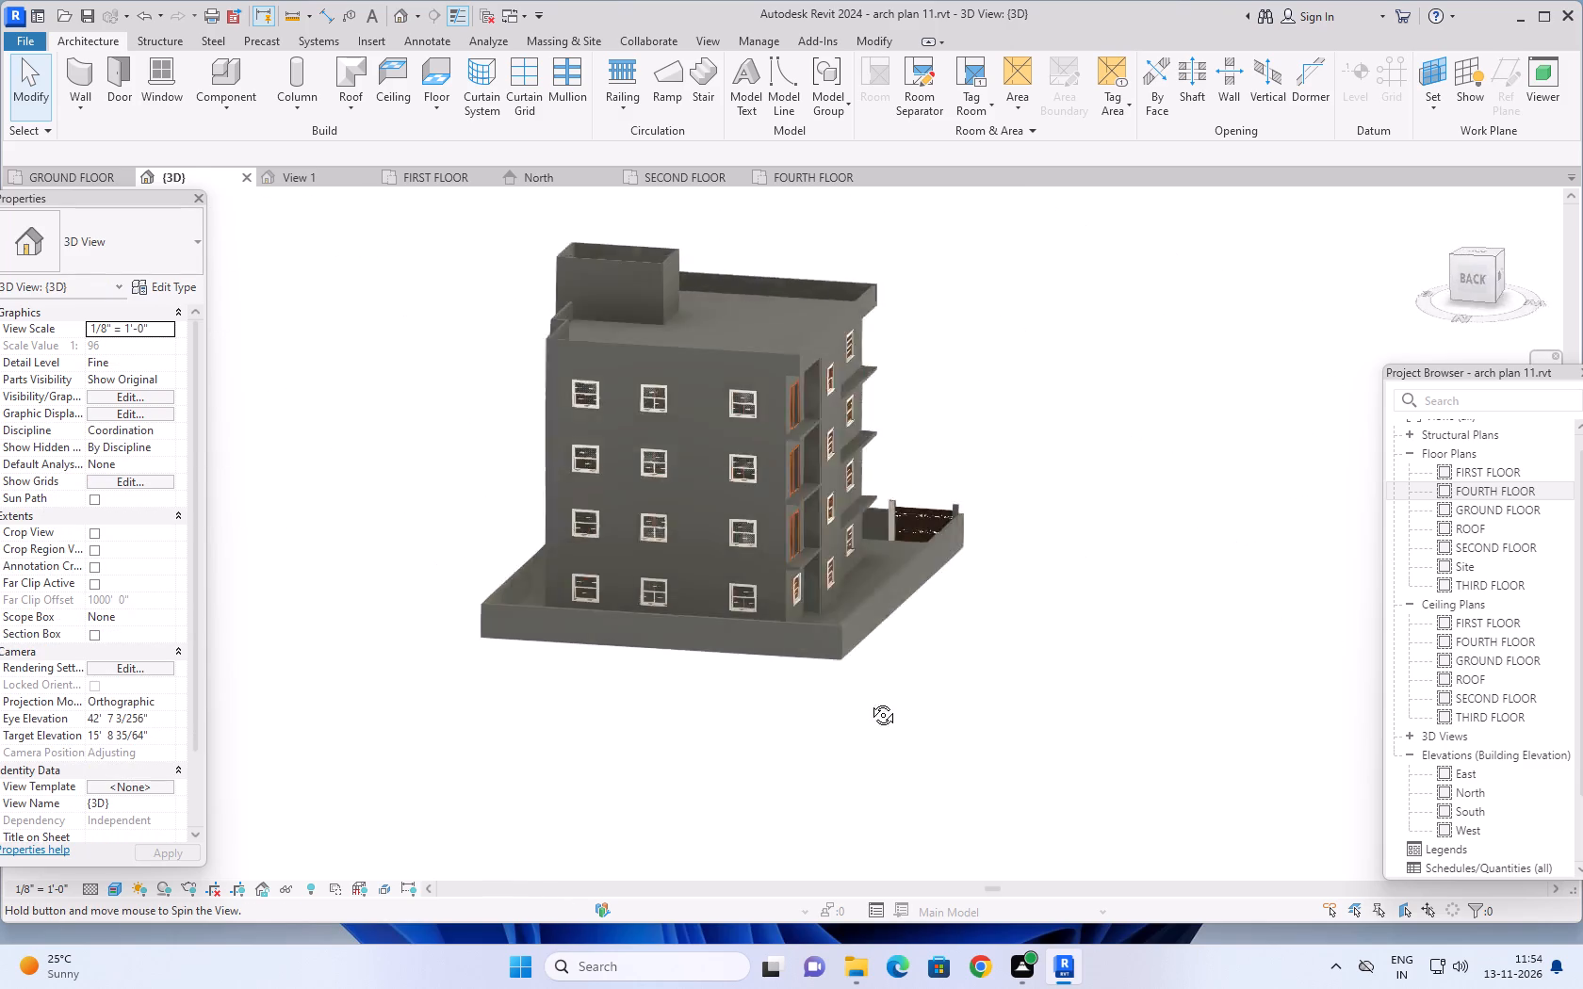
{"action": "middle_click_drag", "start_coordinate": [869, 701], "coordinate": [528, 737], "text": "shift"}
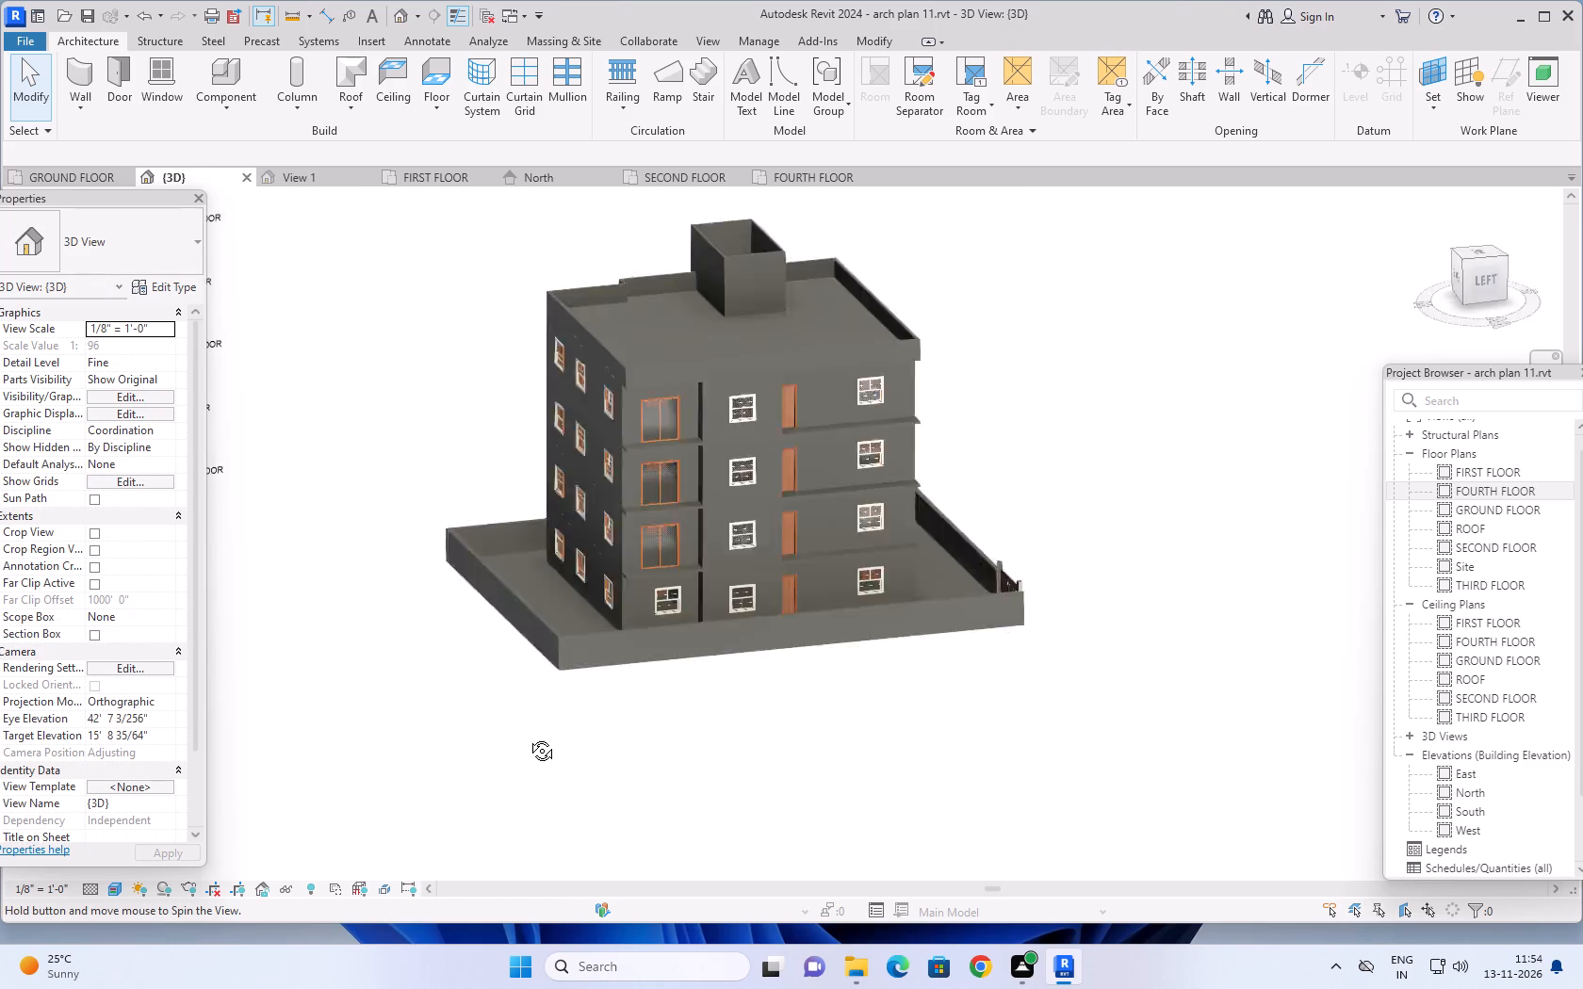
{"action": "middle_click_drag", "start_coordinate": [528, 737], "coordinate": [570, 694], "text": "shift"}
{"action": "scroll", "coordinate": [691, 688], "scroll_direction": "up", "scroll_amount": 3}
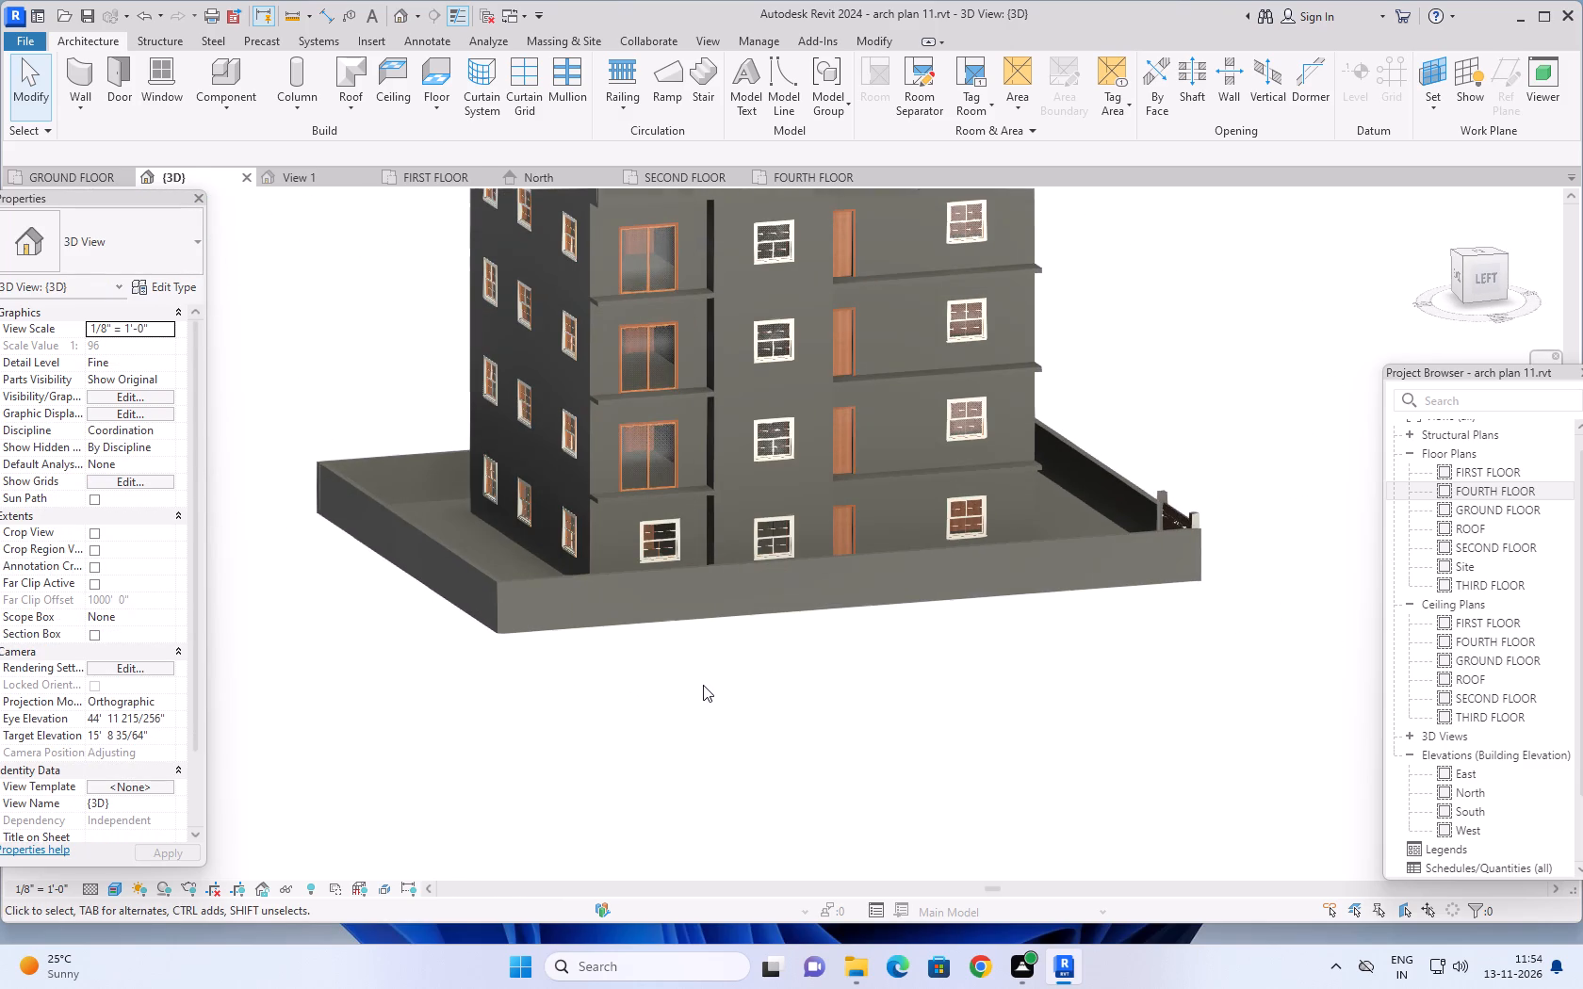
{"action": "middle_click_drag", "start_coordinate": [696, 674], "coordinate": [683, 765]}
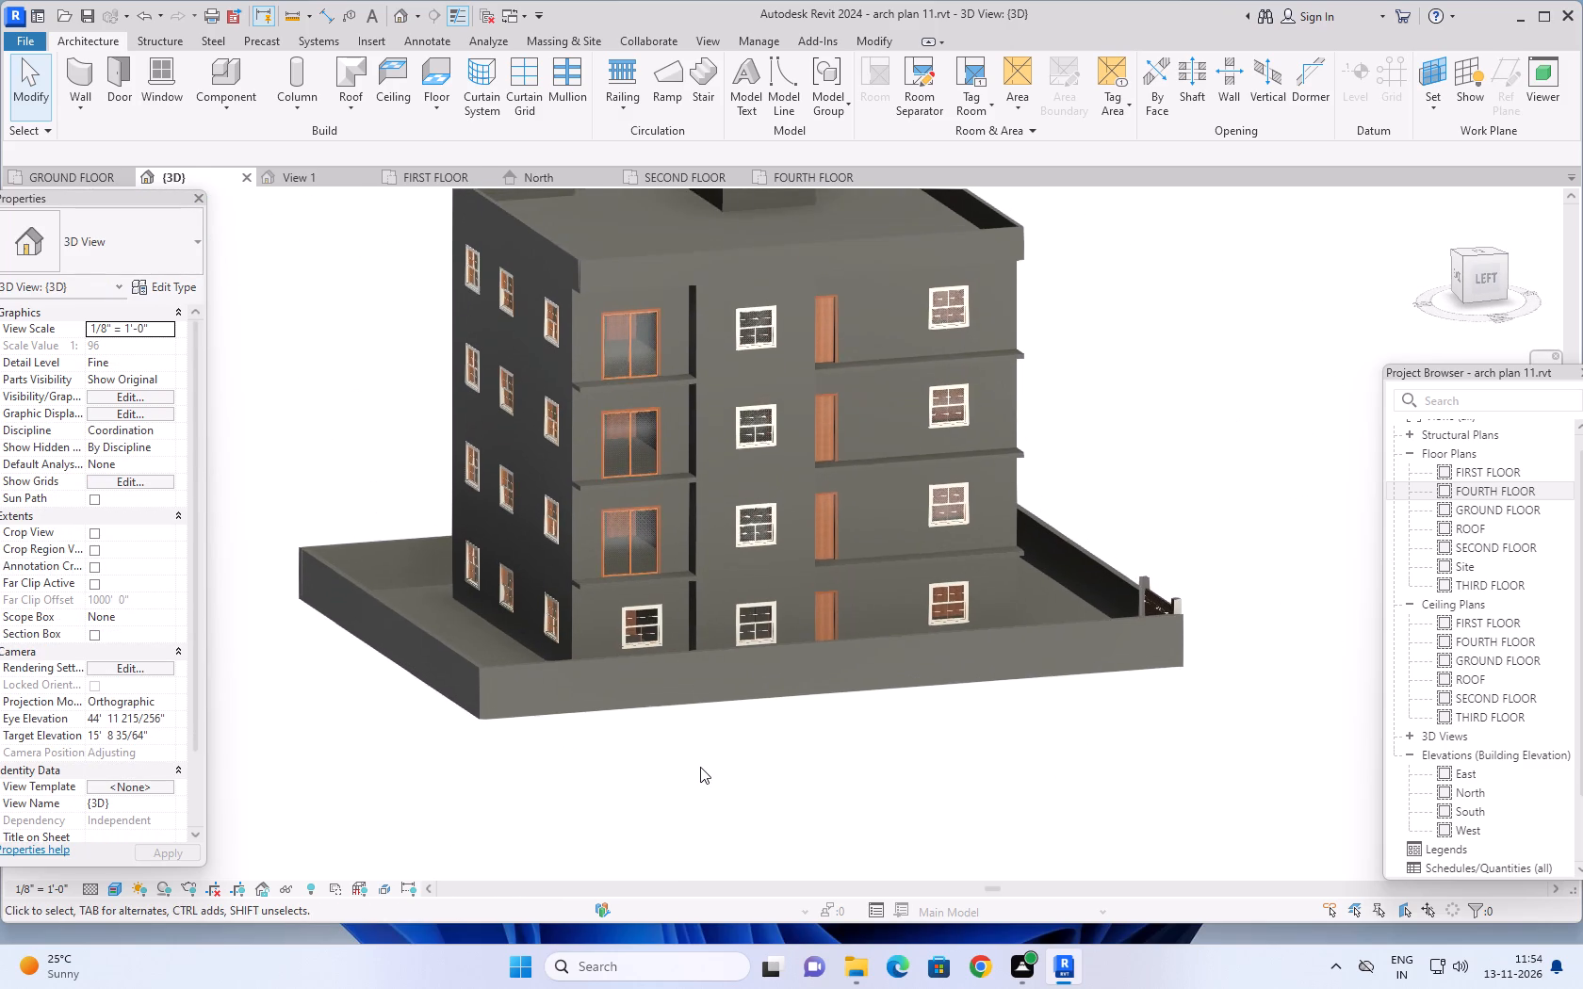
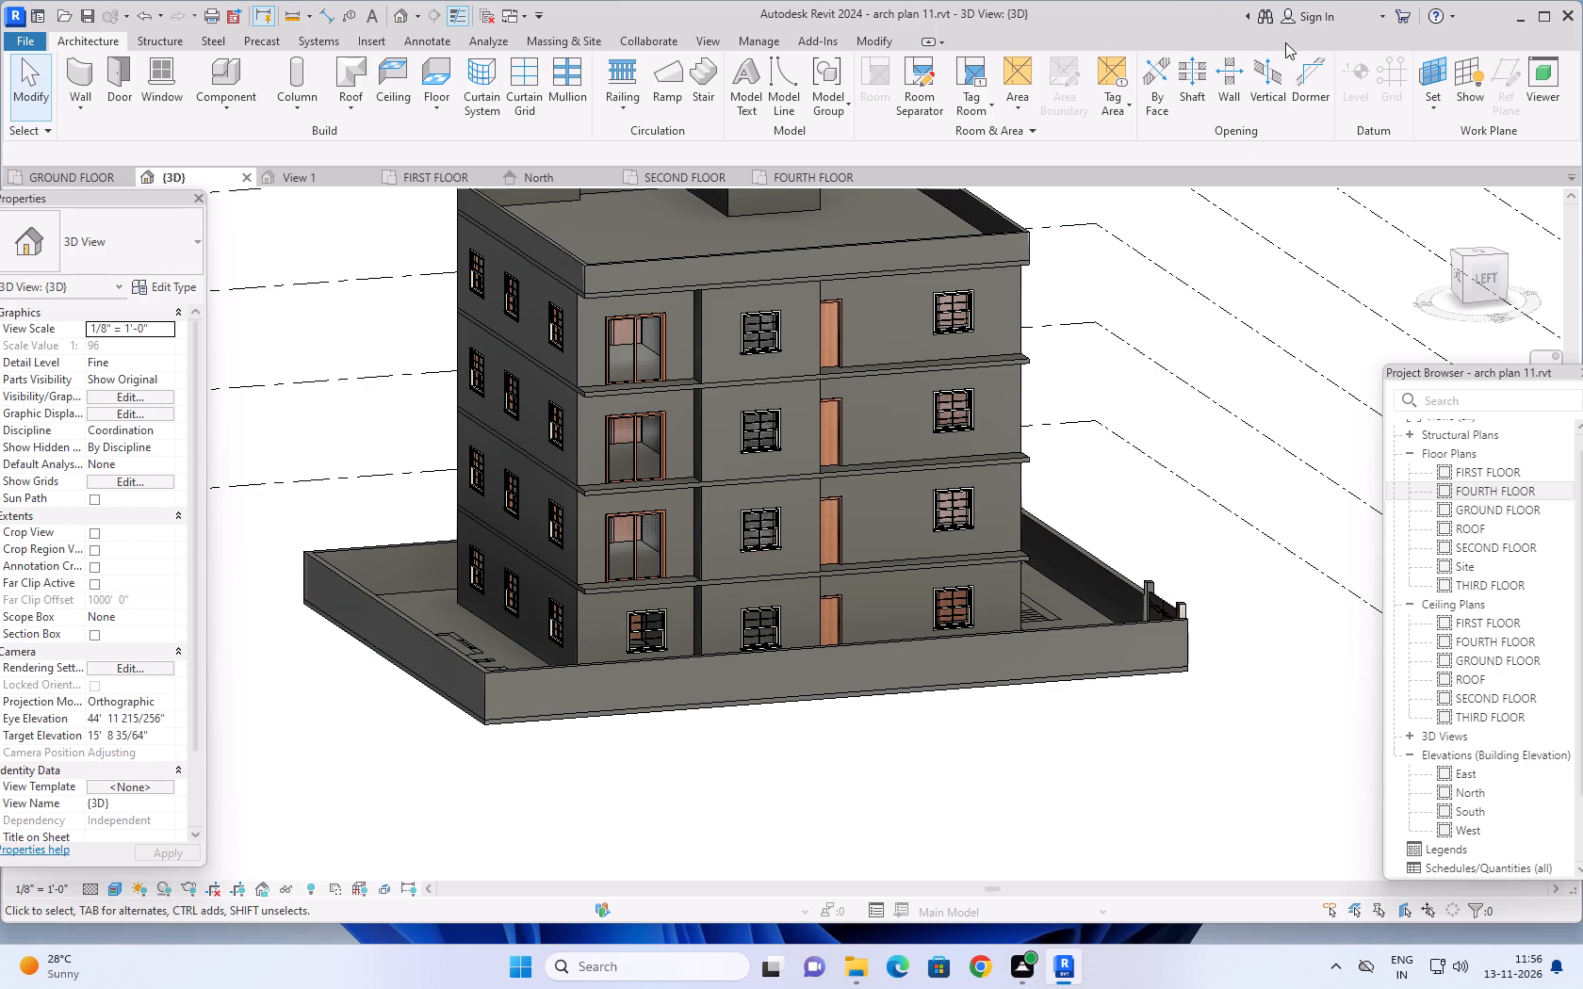
Examine all facades, the stair enclosure and the parapet by circling the whole building in the {3D} view.
{"action": "middle_click_drag", "start_coordinate": [1200, 558], "coordinate": [1193, 527]}
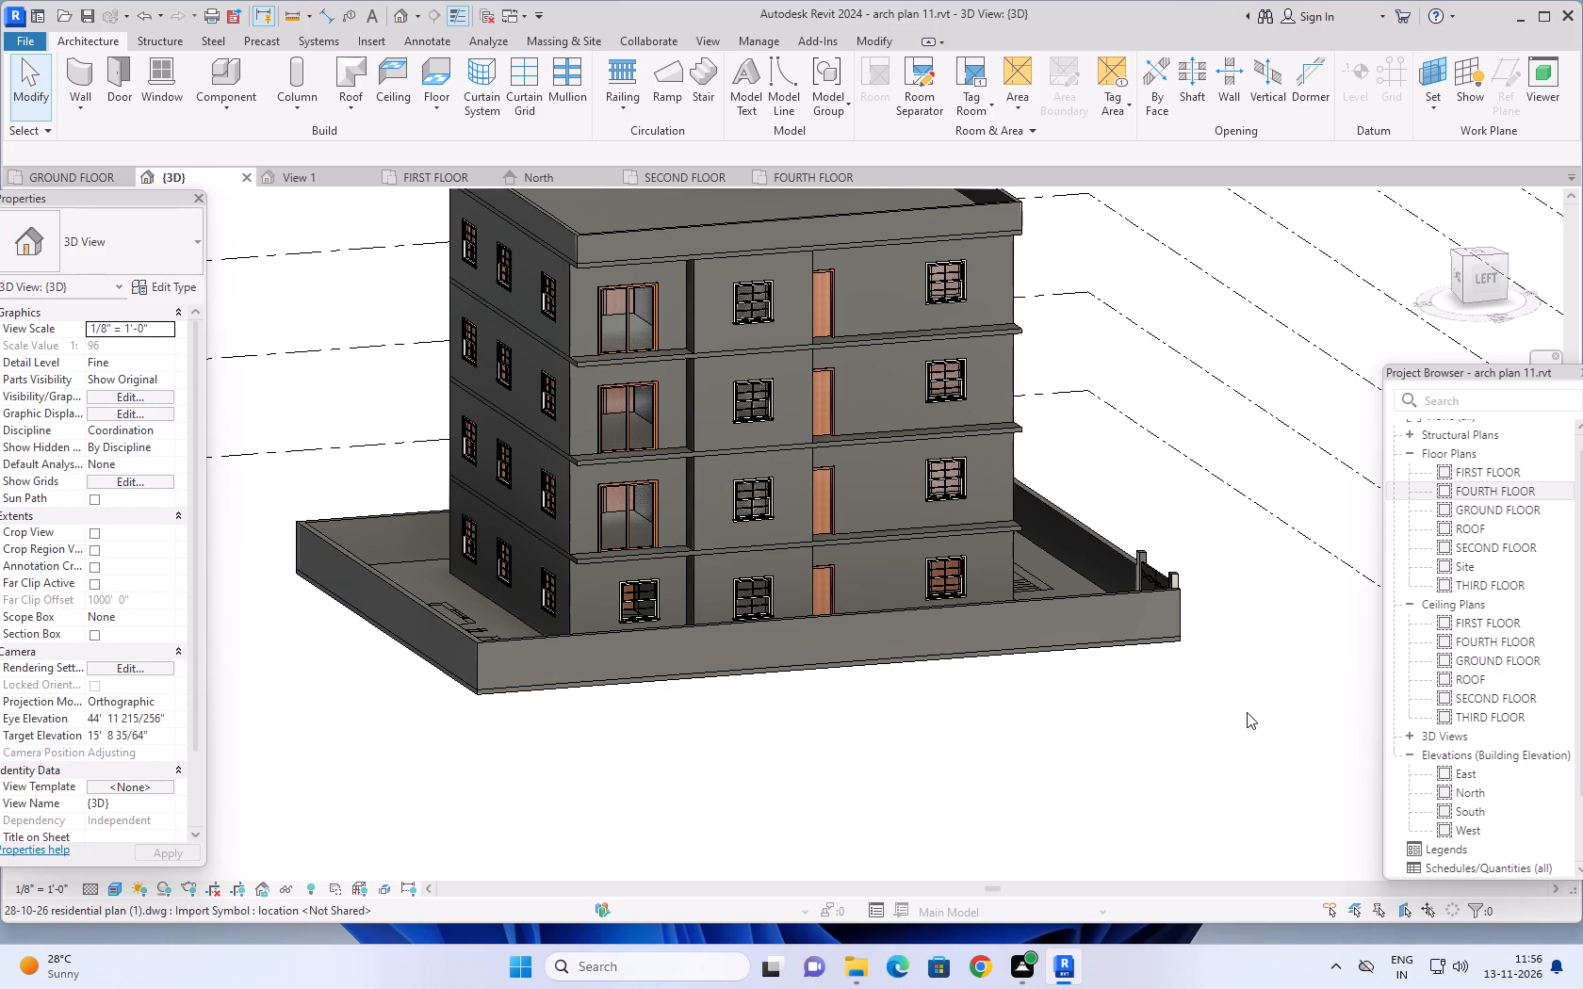
{"action": "middle_click_drag", "start_coordinate": [1244, 722], "coordinate": [906, 789], "text": "shift"}
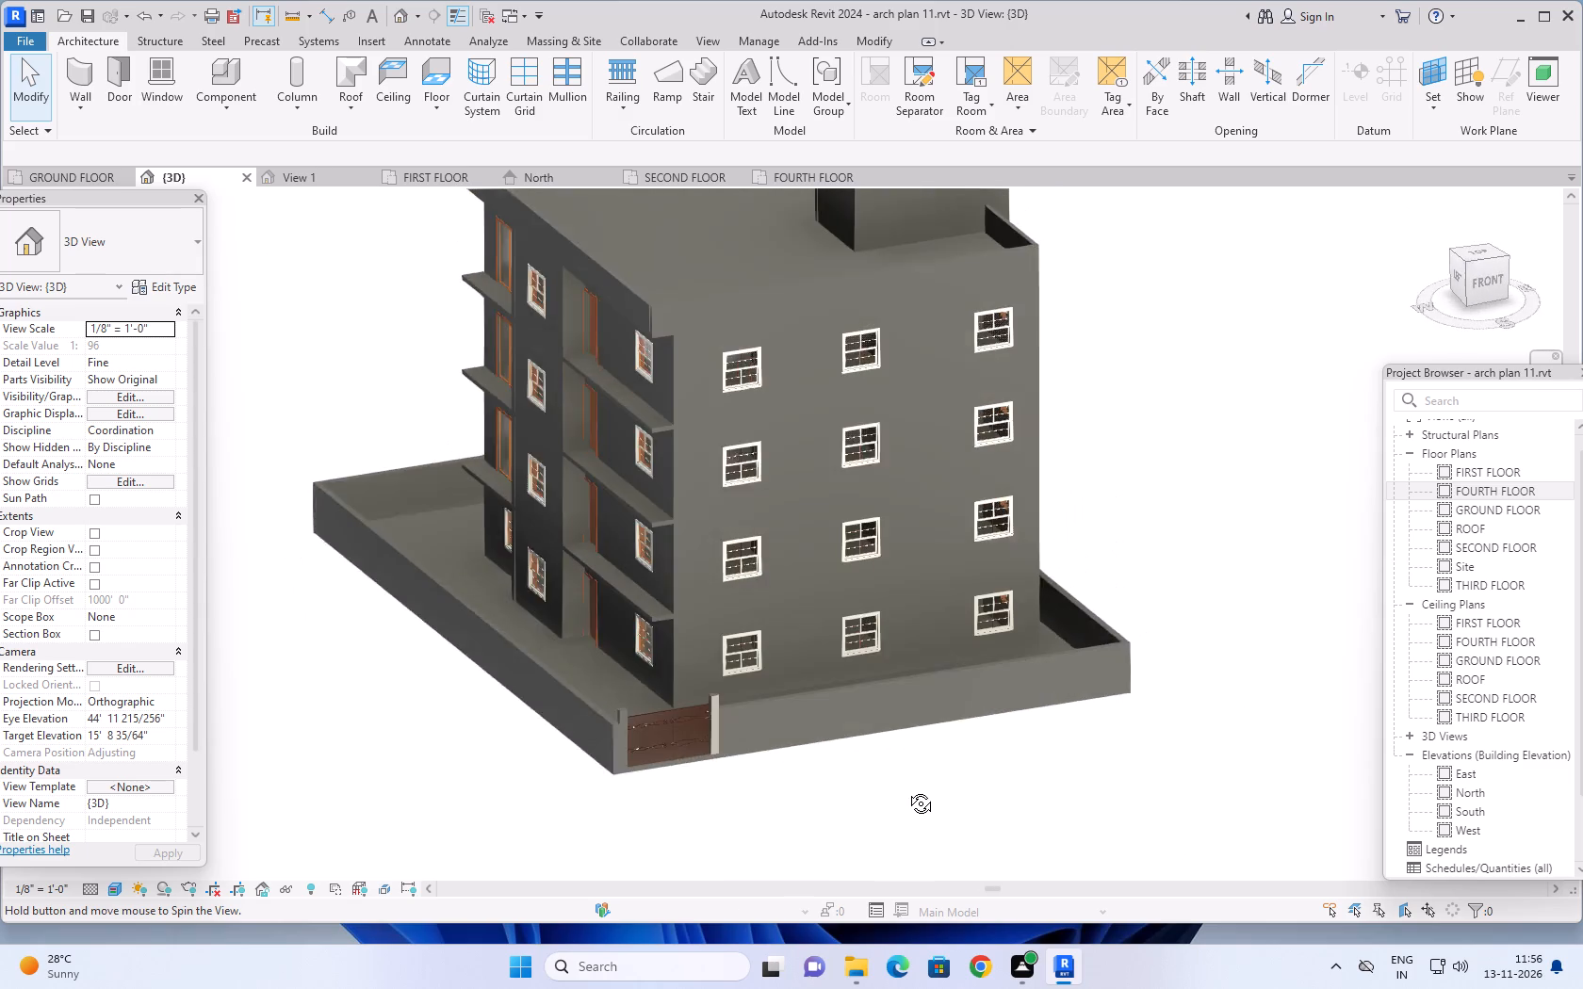
{"action": "middle_click_drag", "start_coordinate": [906, 789], "coordinate": [658, 764], "text": "shift"}
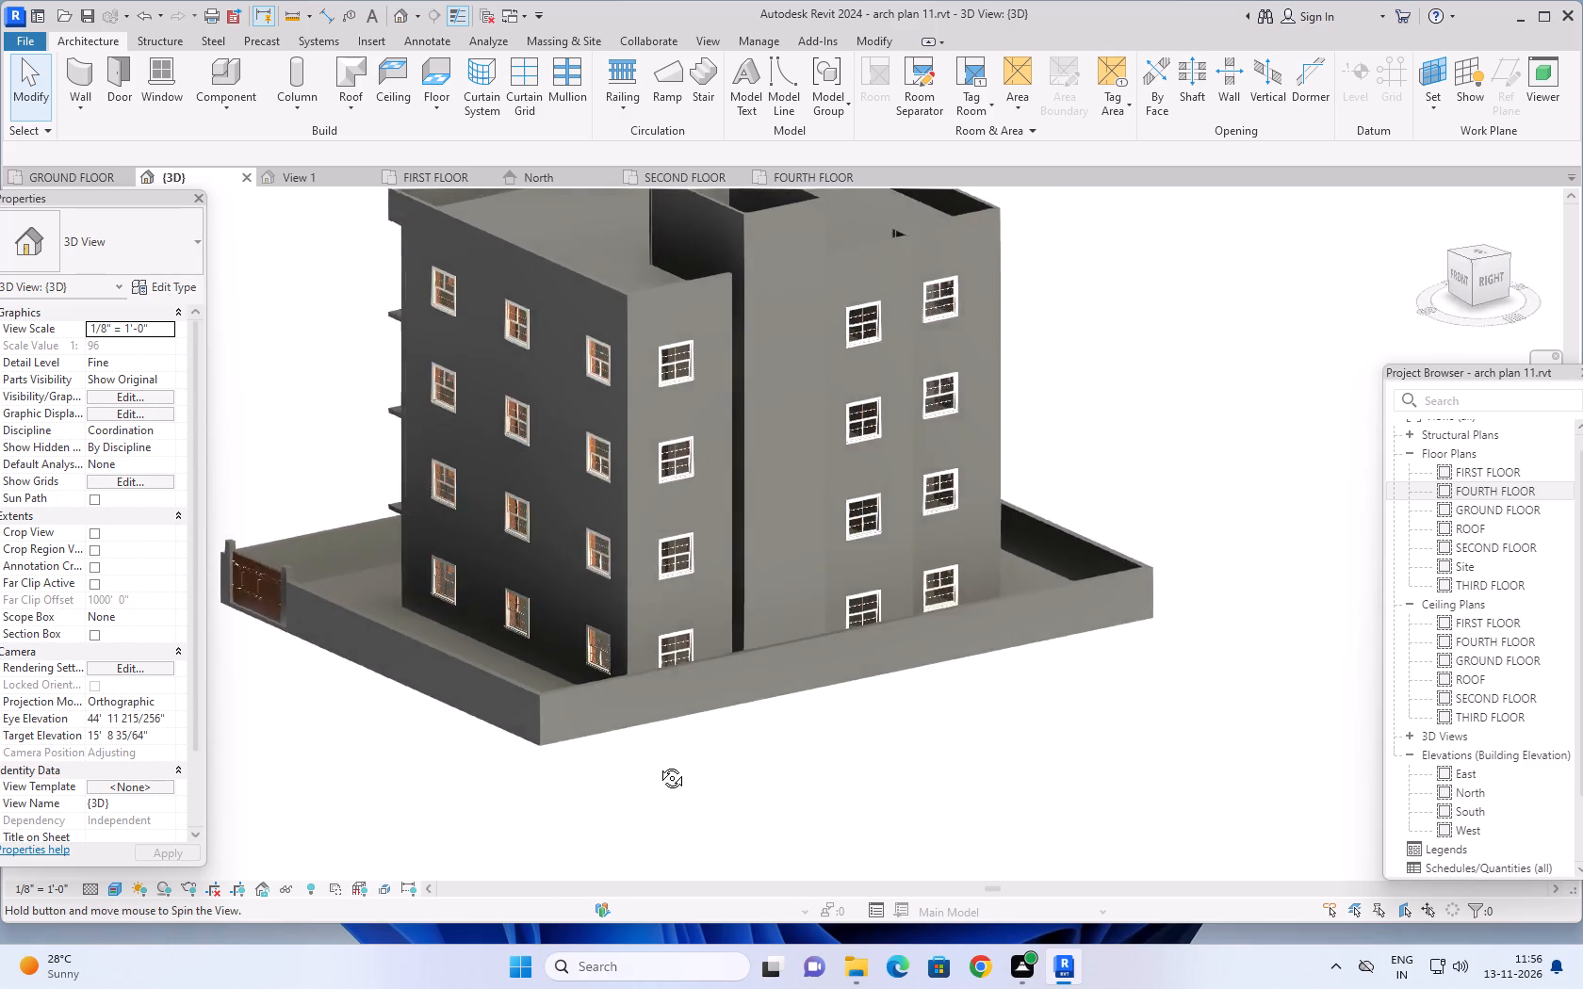
{"action": "middle_click_drag", "start_coordinate": [658, 764], "coordinate": [1194, 744], "text": "shift"}
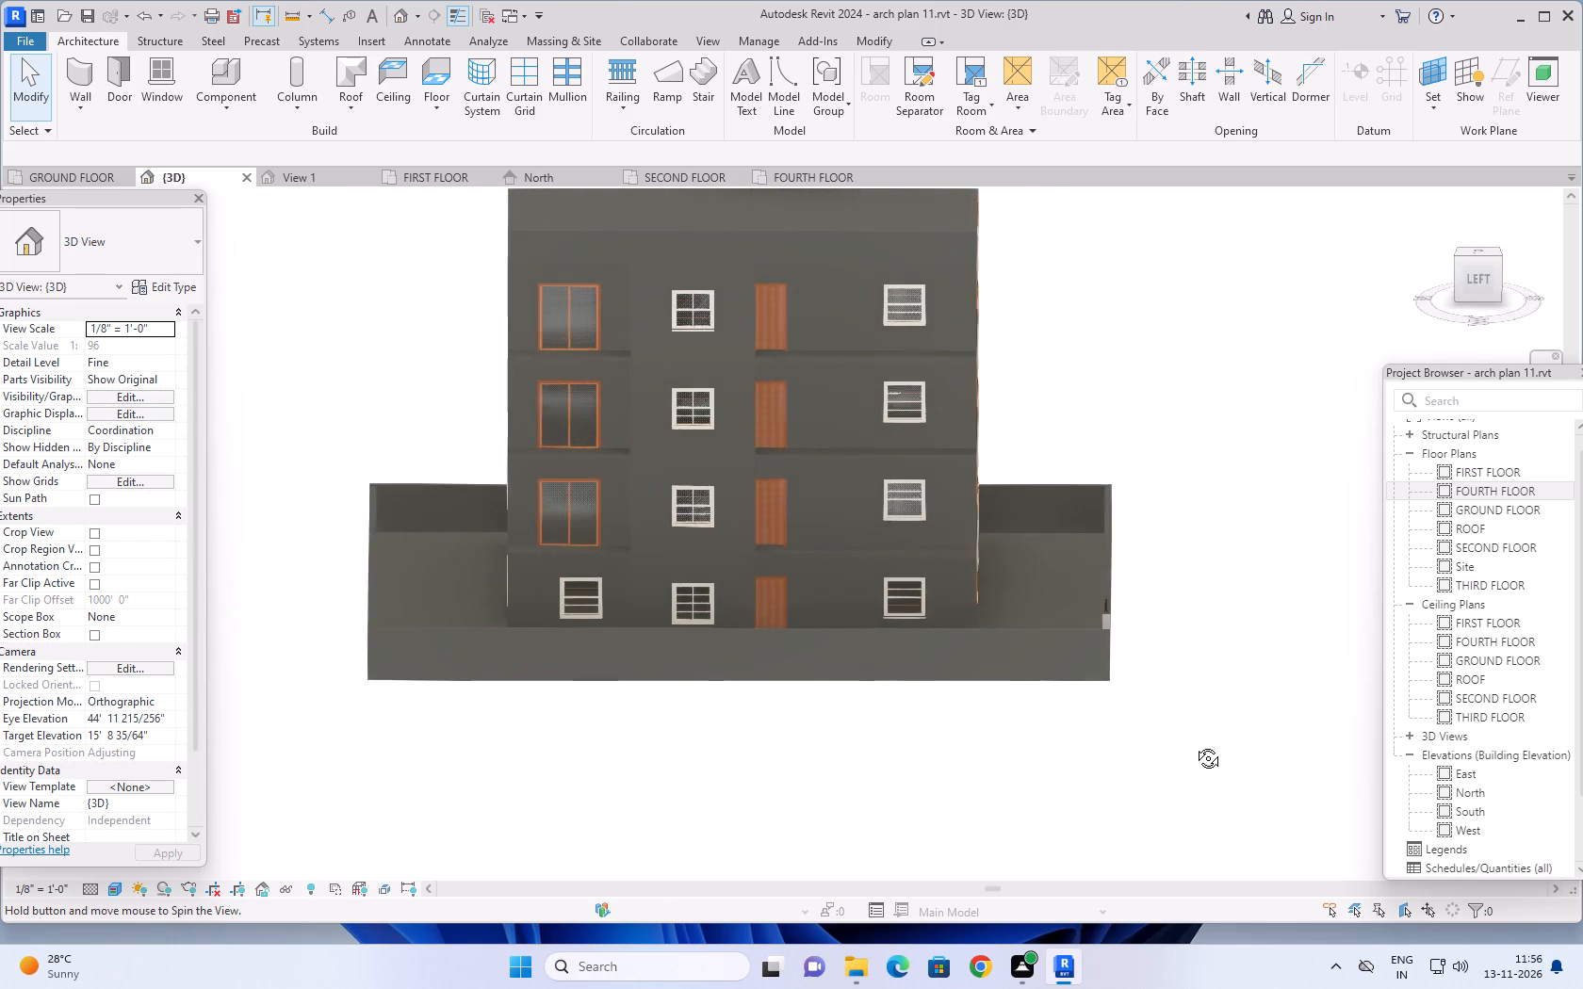
{"action": "middle_click_drag", "start_coordinate": [1194, 744], "coordinate": [1199, 745], "text": "shift"}
{"action": "middle_click_drag", "start_coordinate": [927, 743], "coordinate": [1183, 758], "text": "shift"}
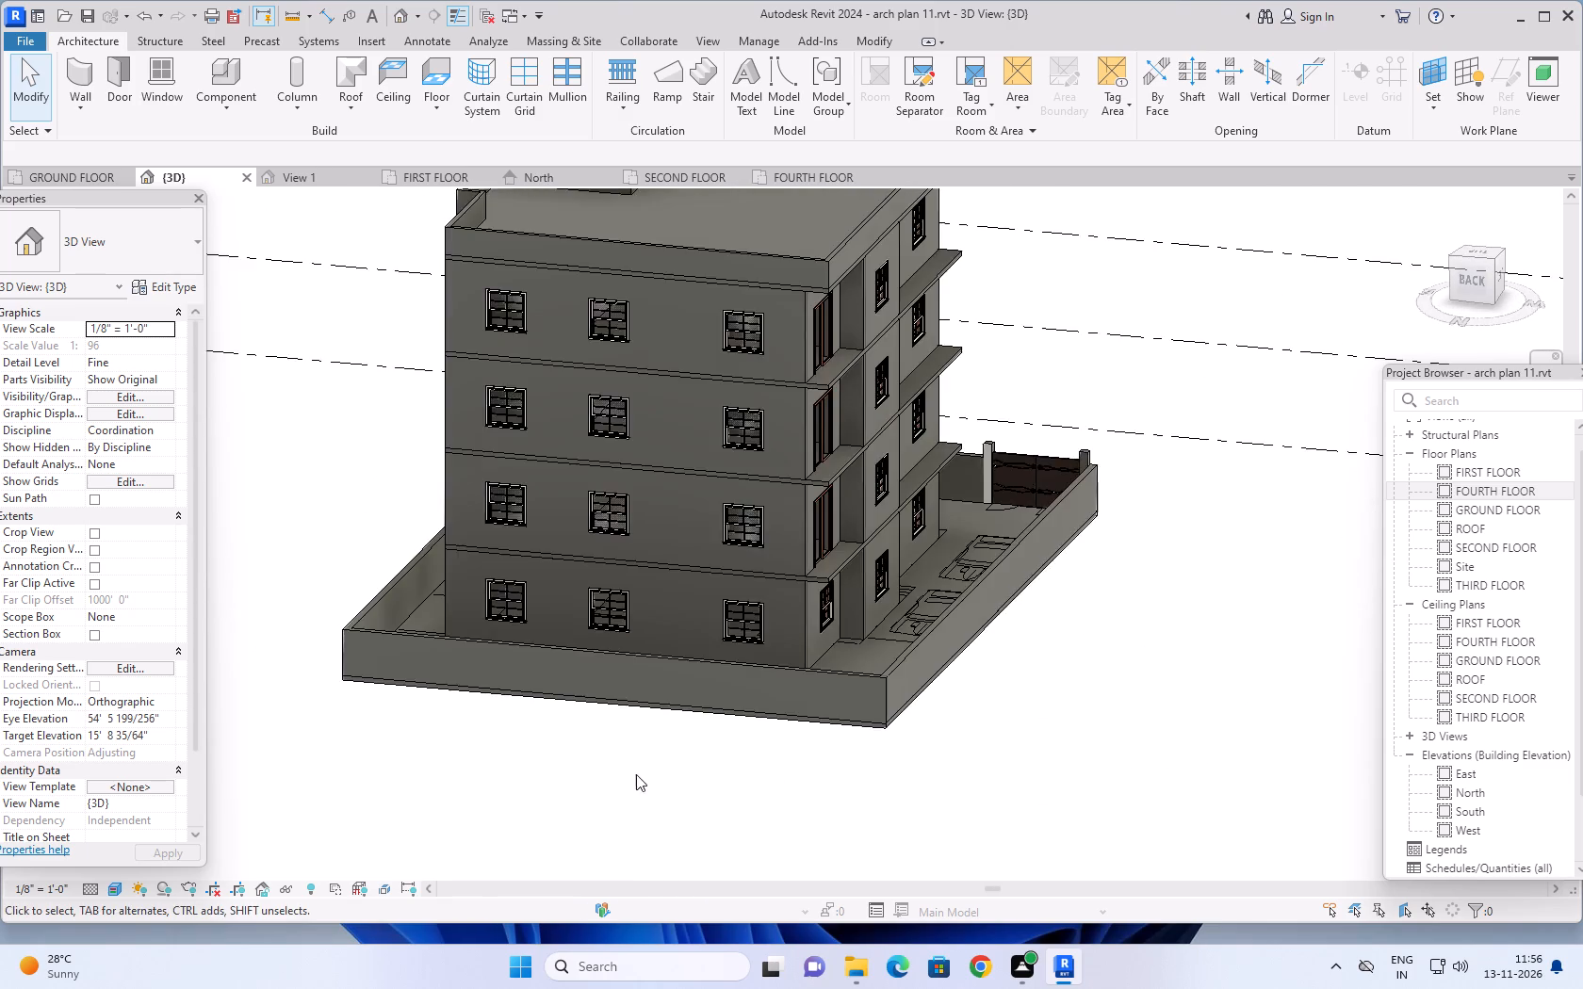
{"action": "middle_click_drag", "start_coordinate": [643, 775], "coordinate": [1086, 797]}
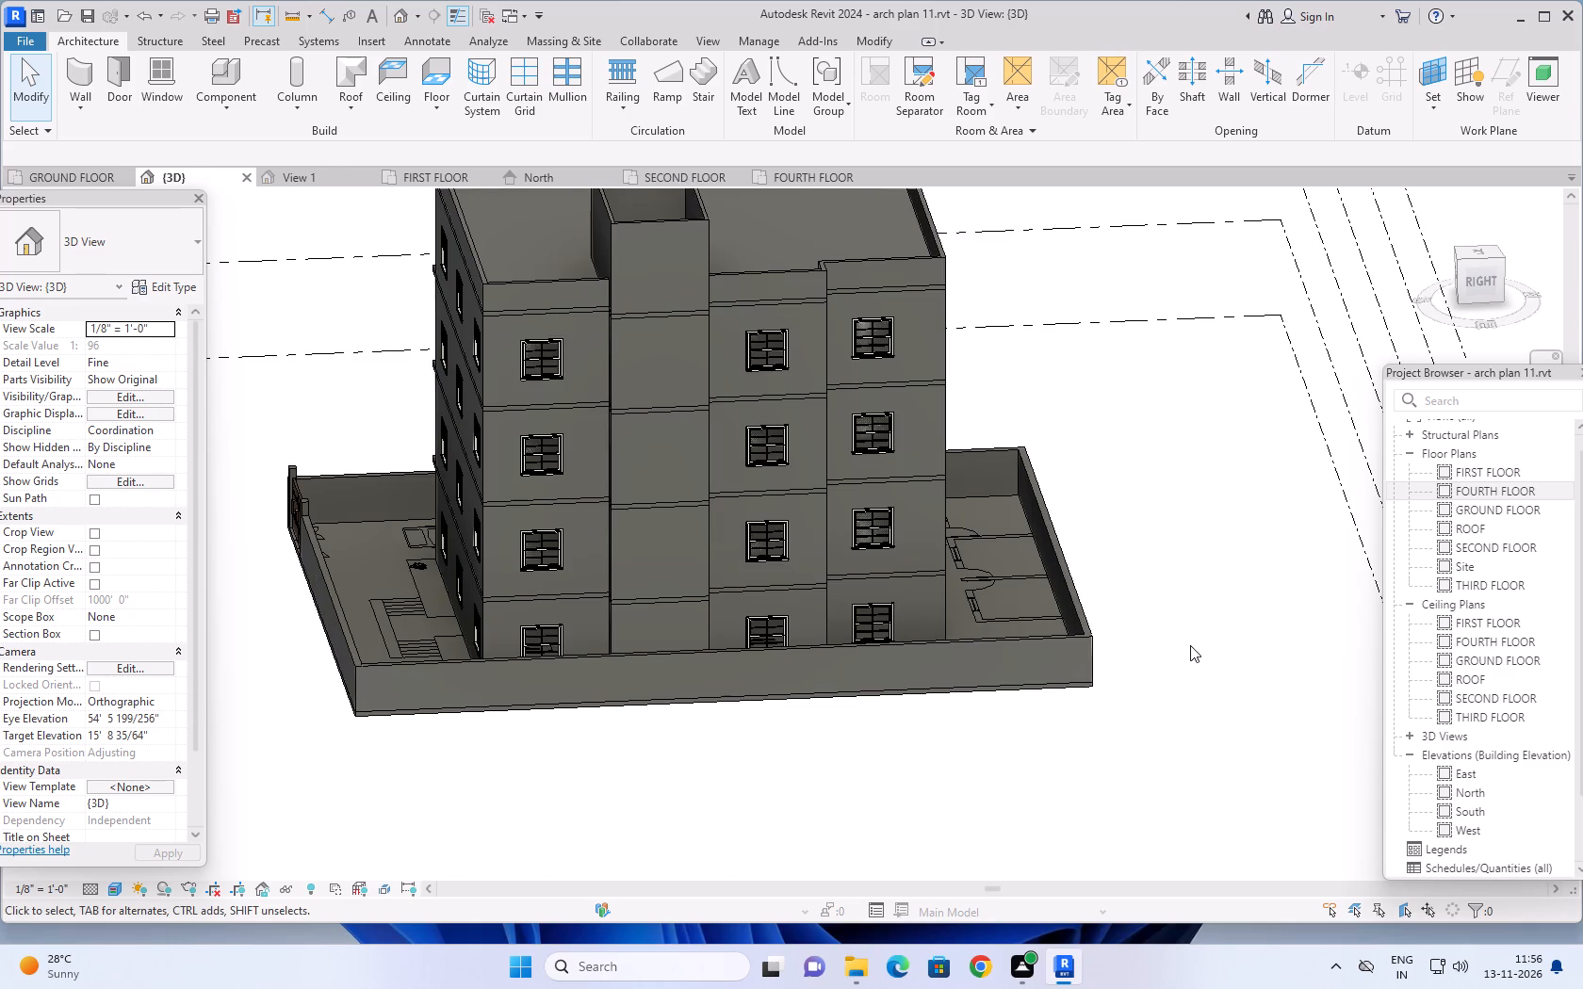
{"action": "middle_click_drag", "start_coordinate": [1188, 642], "coordinate": [824, 764], "text": "shift"}
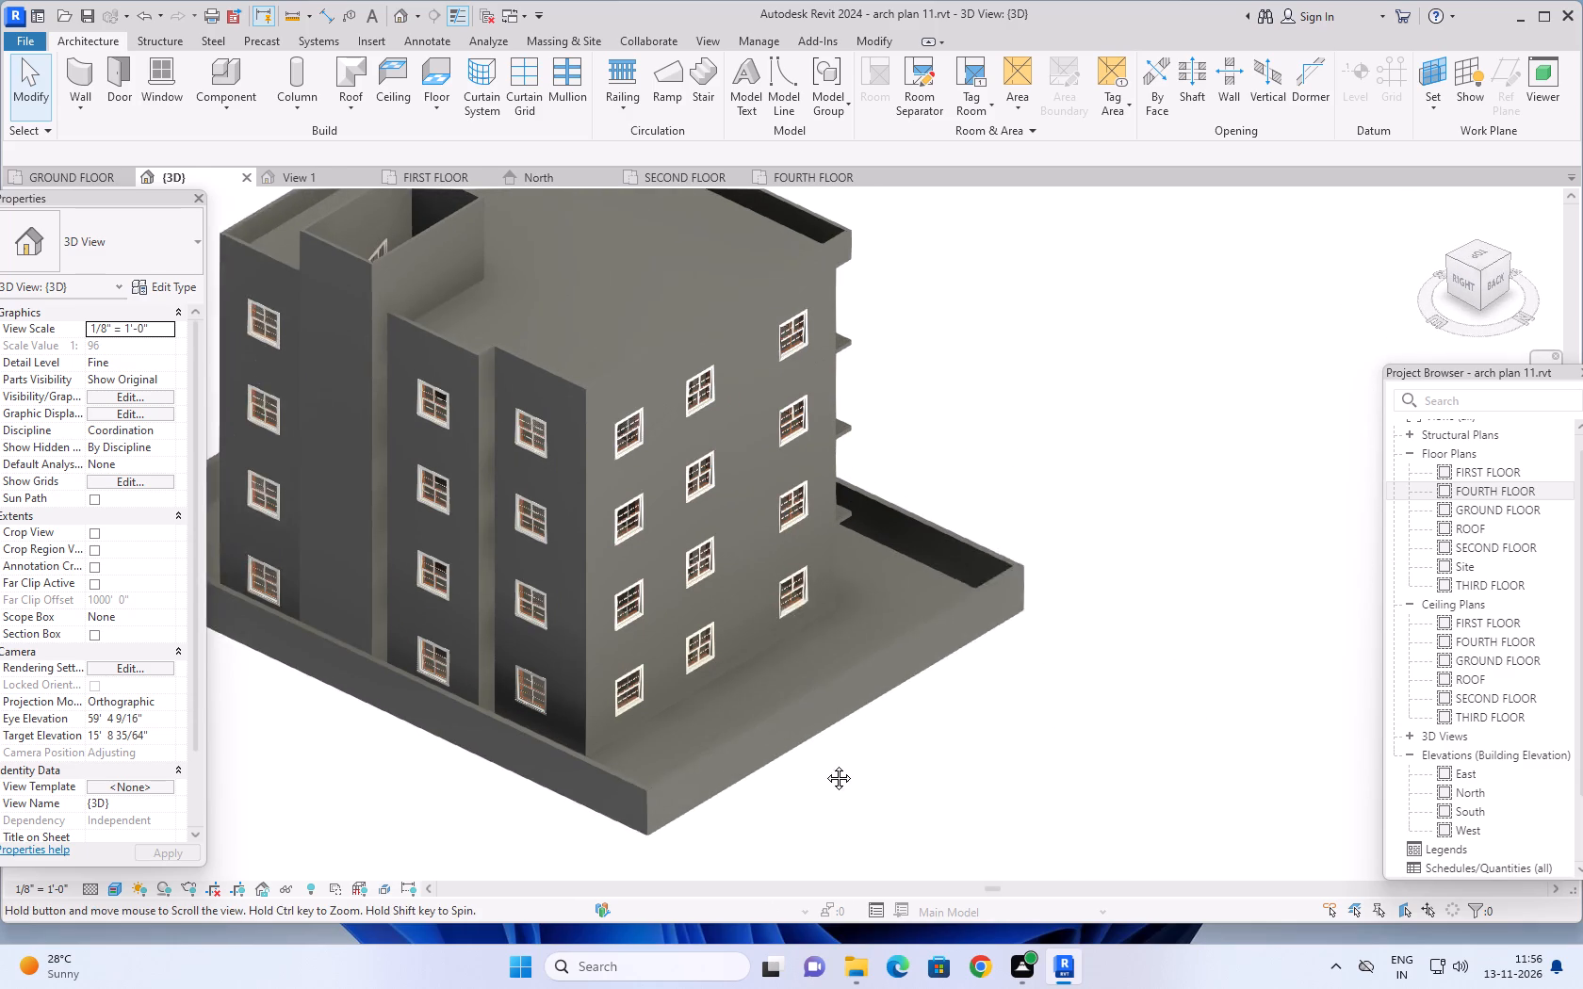
{"action": "middle_click_drag", "start_coordinate": [824, 764], "coordinate": [793, 765], "text": "shift"}
{"action": "scroll", "coordinate": [1085, 634], "scroll_direction": "down", "scroll_amount": 4}
{"action": "middle_click_drag", "start_coordinate": [1114, 635], "coordinate": [1127, 630]}
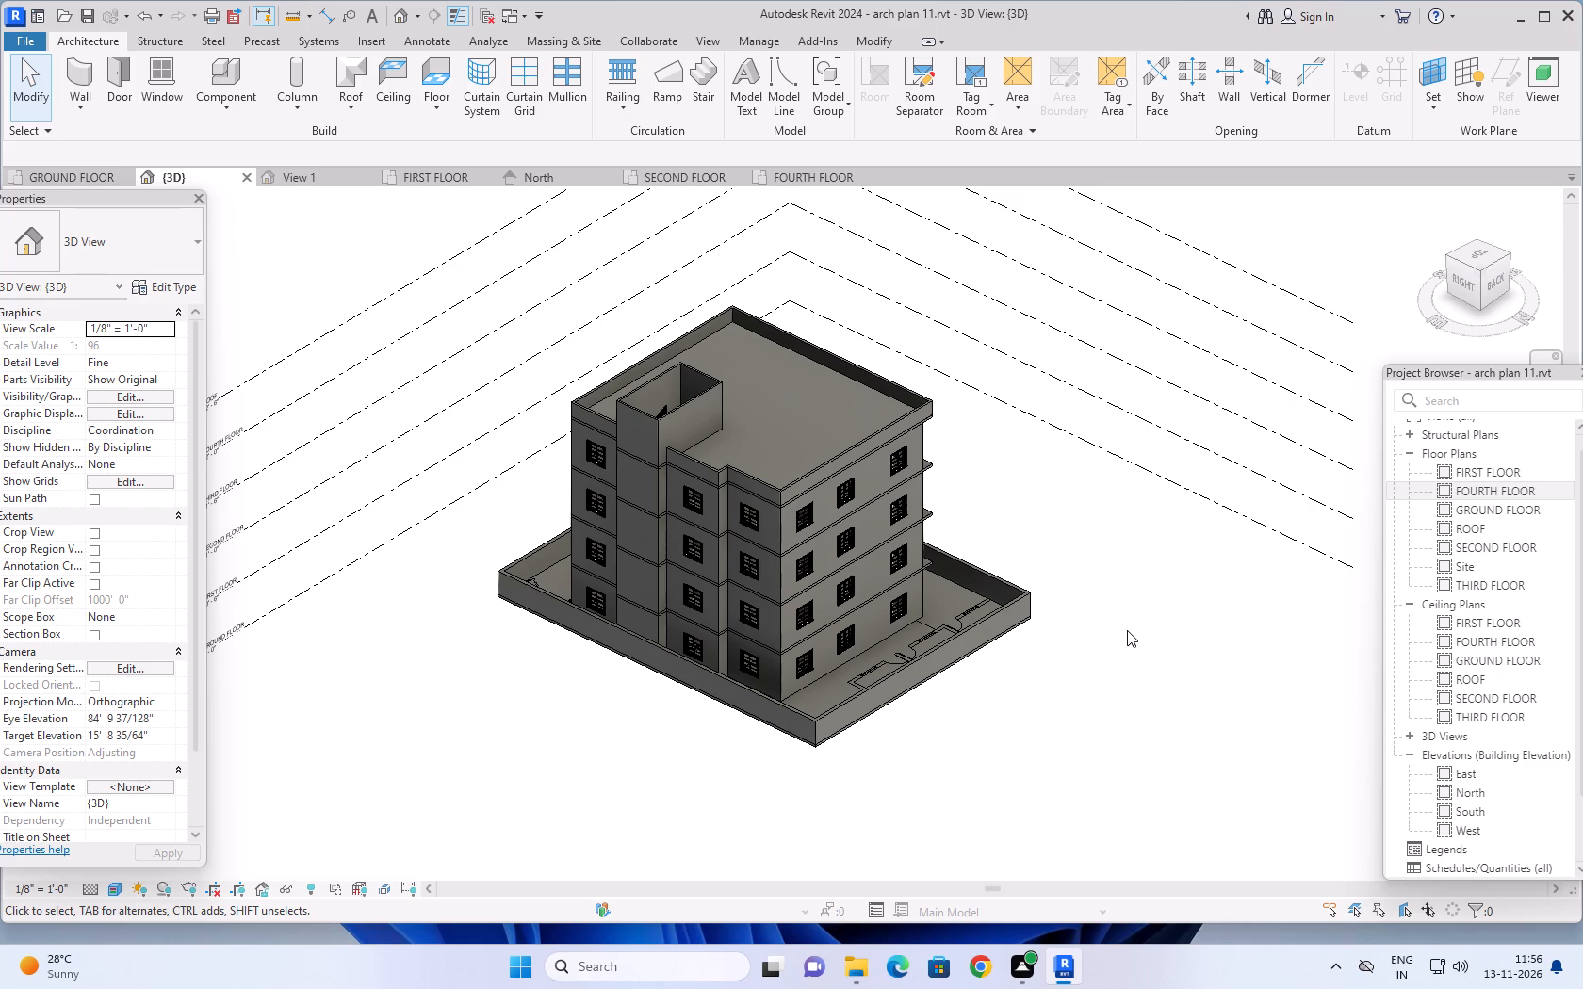
{"action": "middle_click_drag", "start_coordinate": [1134, 631], "coordinate": [503, 711]}
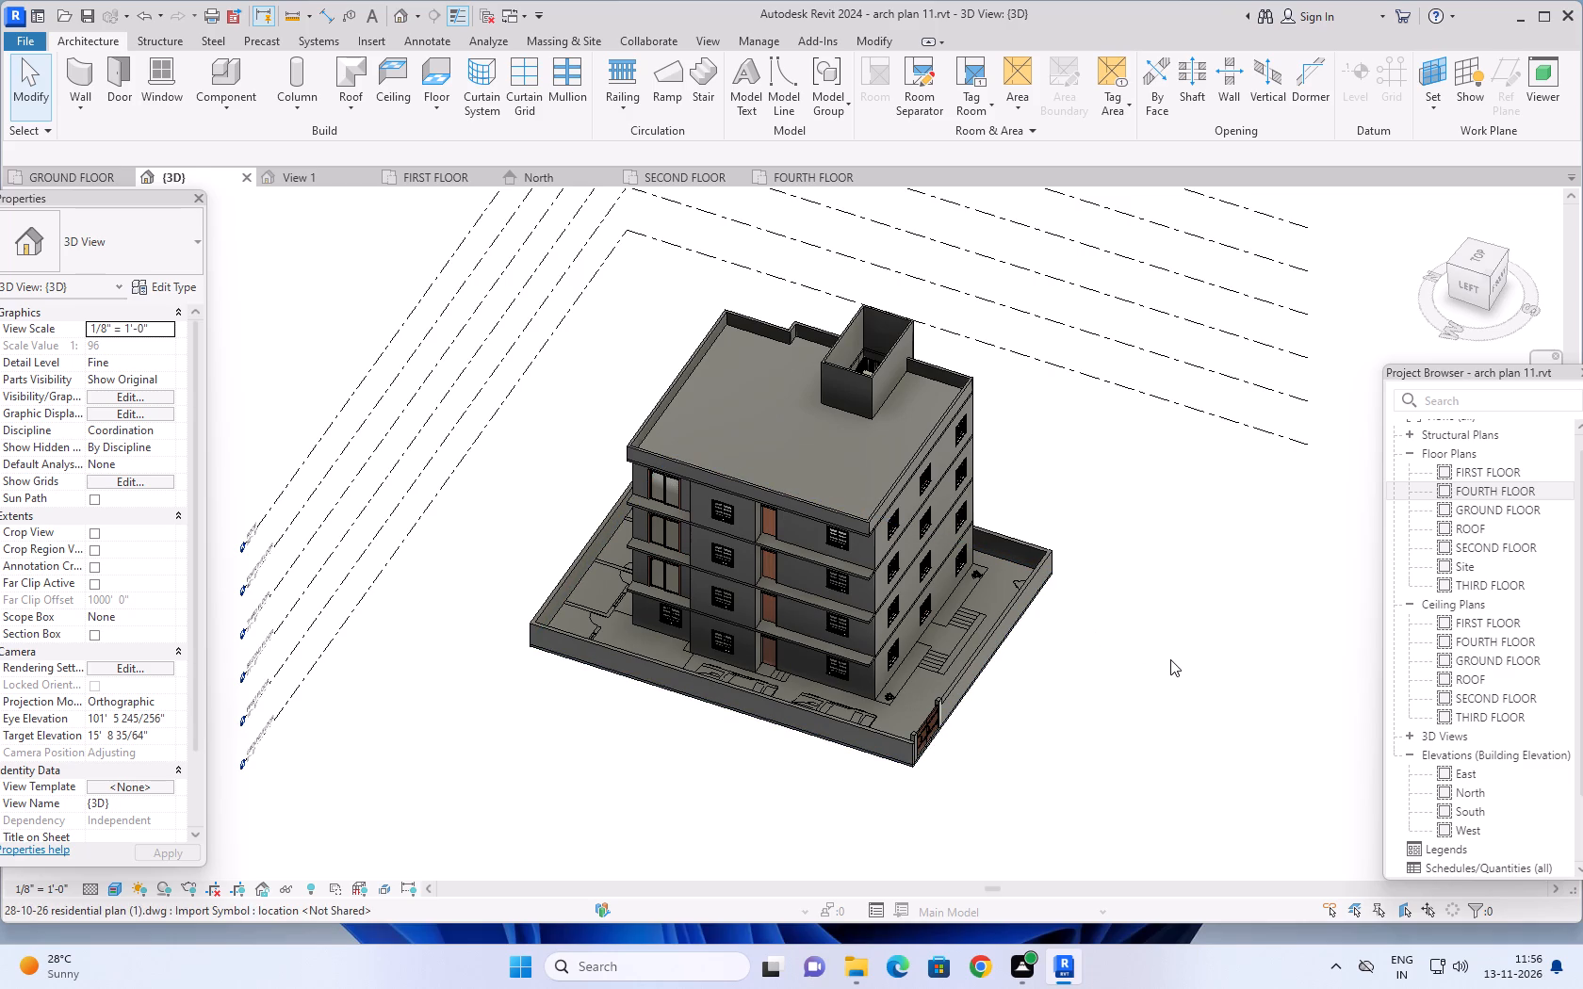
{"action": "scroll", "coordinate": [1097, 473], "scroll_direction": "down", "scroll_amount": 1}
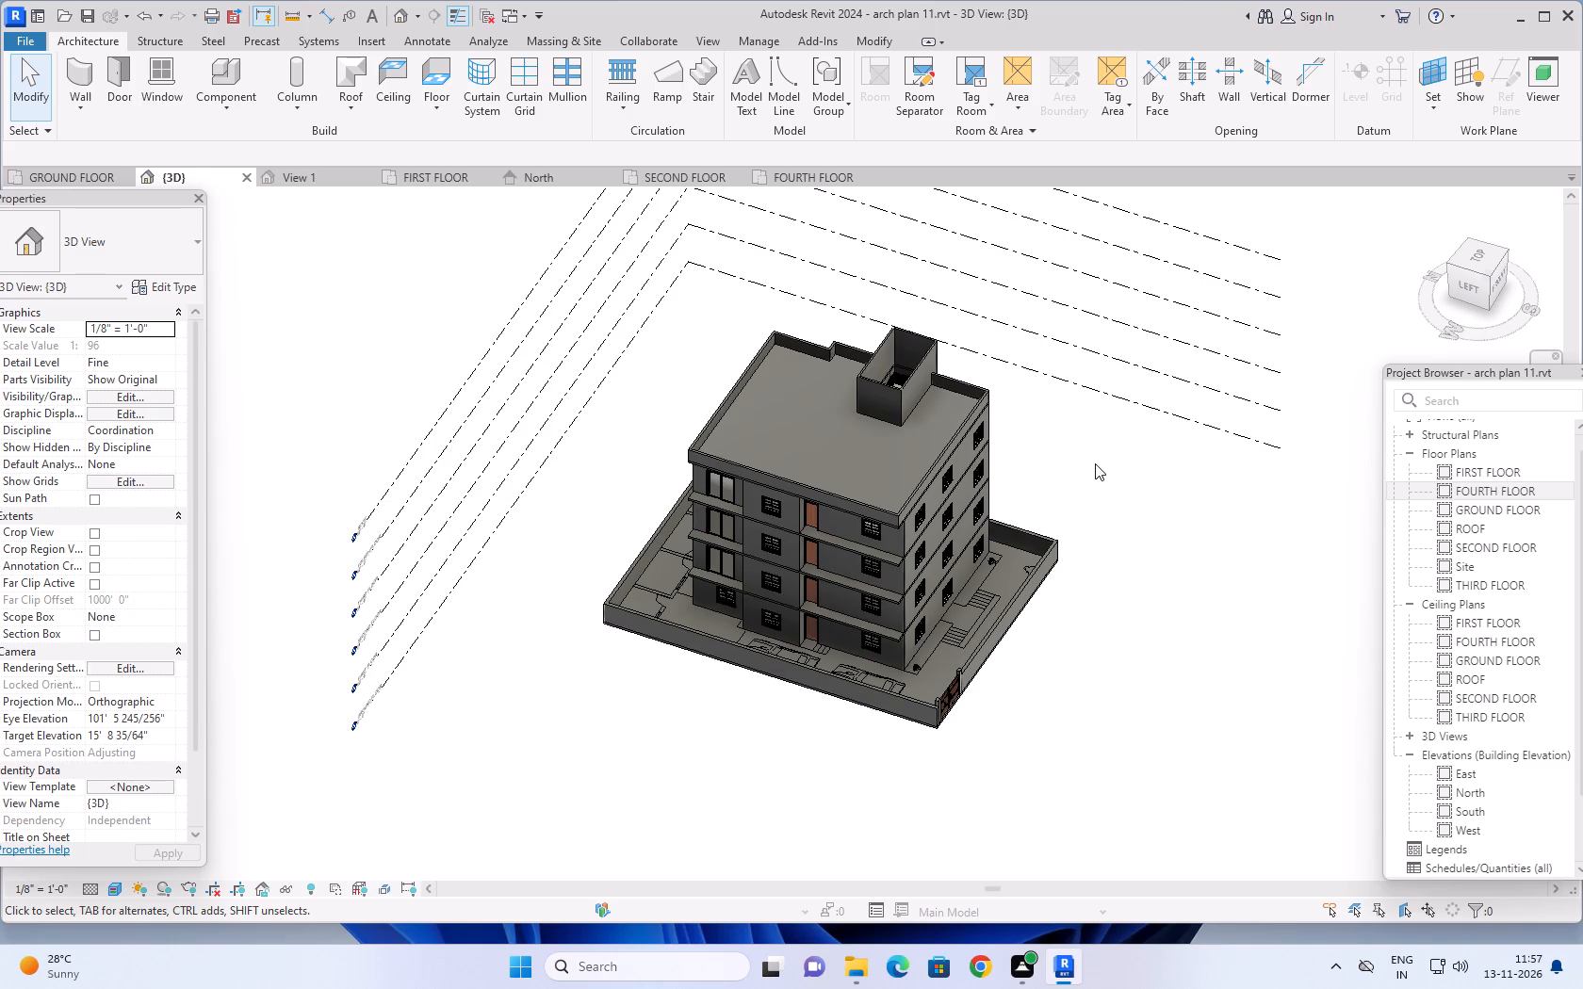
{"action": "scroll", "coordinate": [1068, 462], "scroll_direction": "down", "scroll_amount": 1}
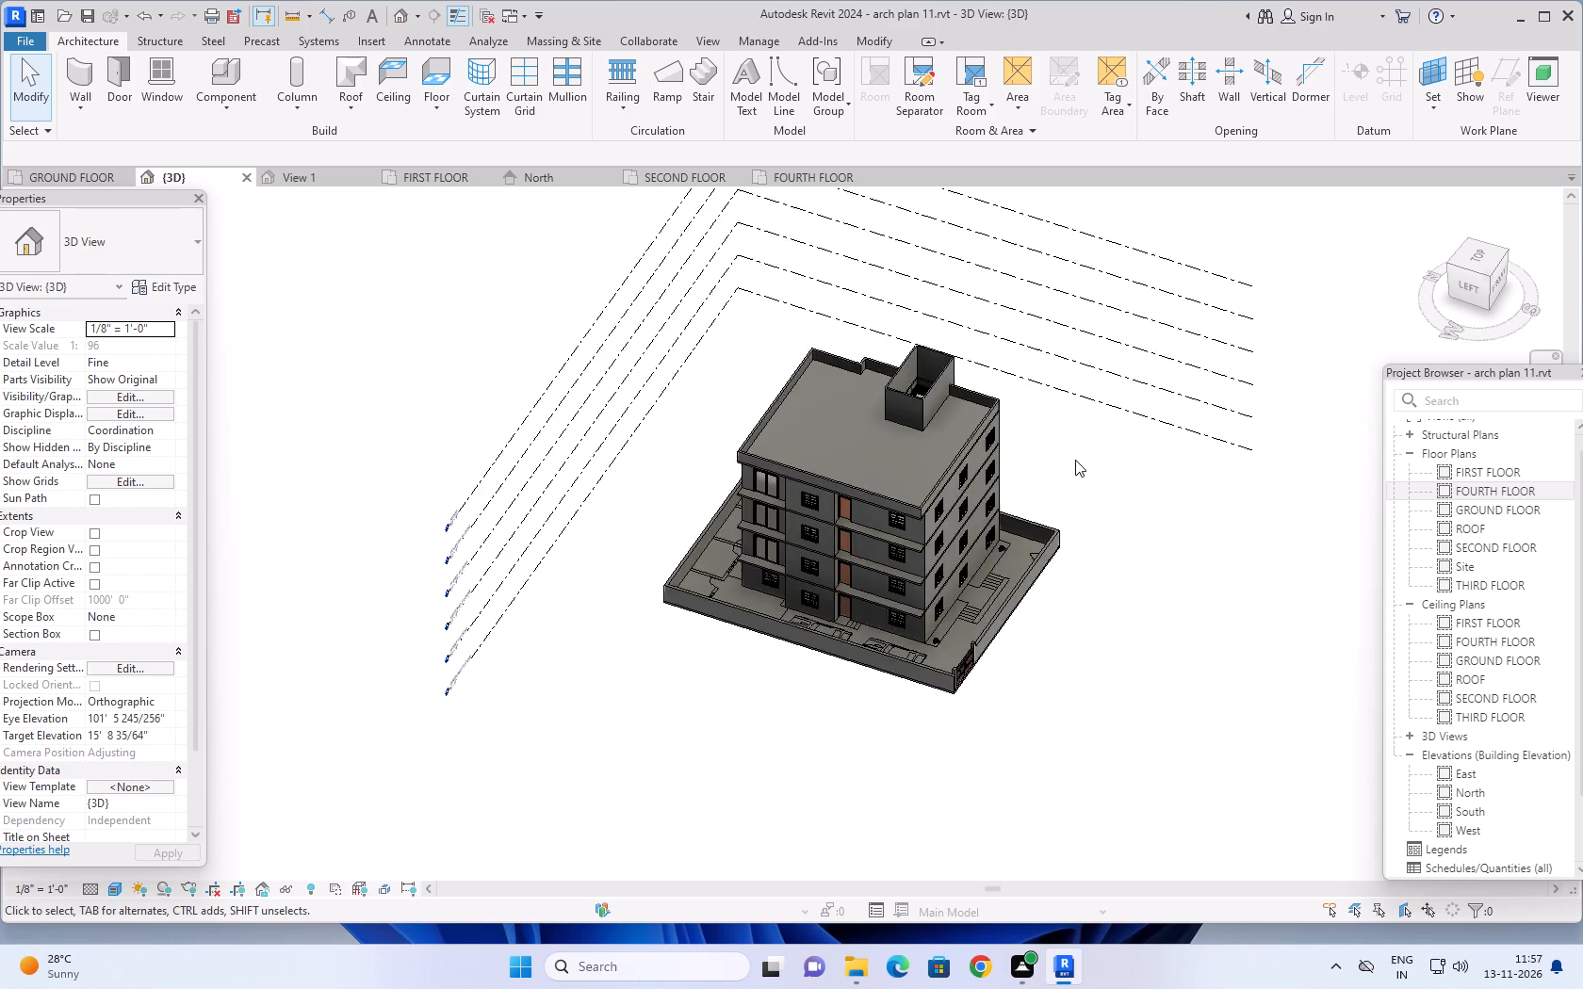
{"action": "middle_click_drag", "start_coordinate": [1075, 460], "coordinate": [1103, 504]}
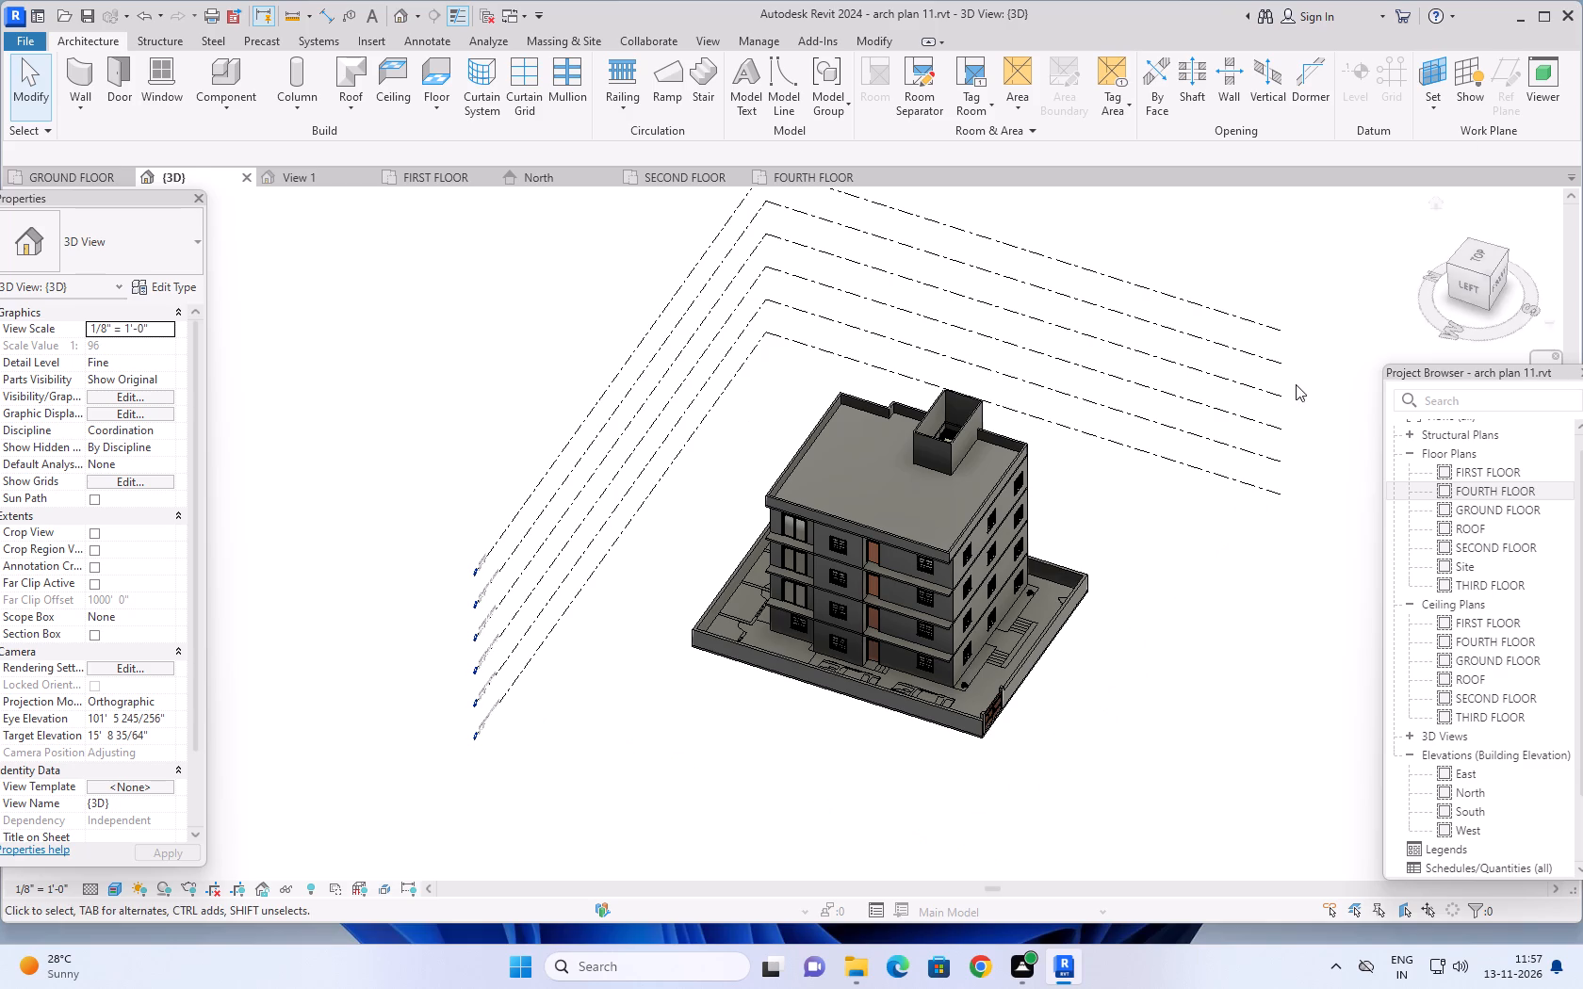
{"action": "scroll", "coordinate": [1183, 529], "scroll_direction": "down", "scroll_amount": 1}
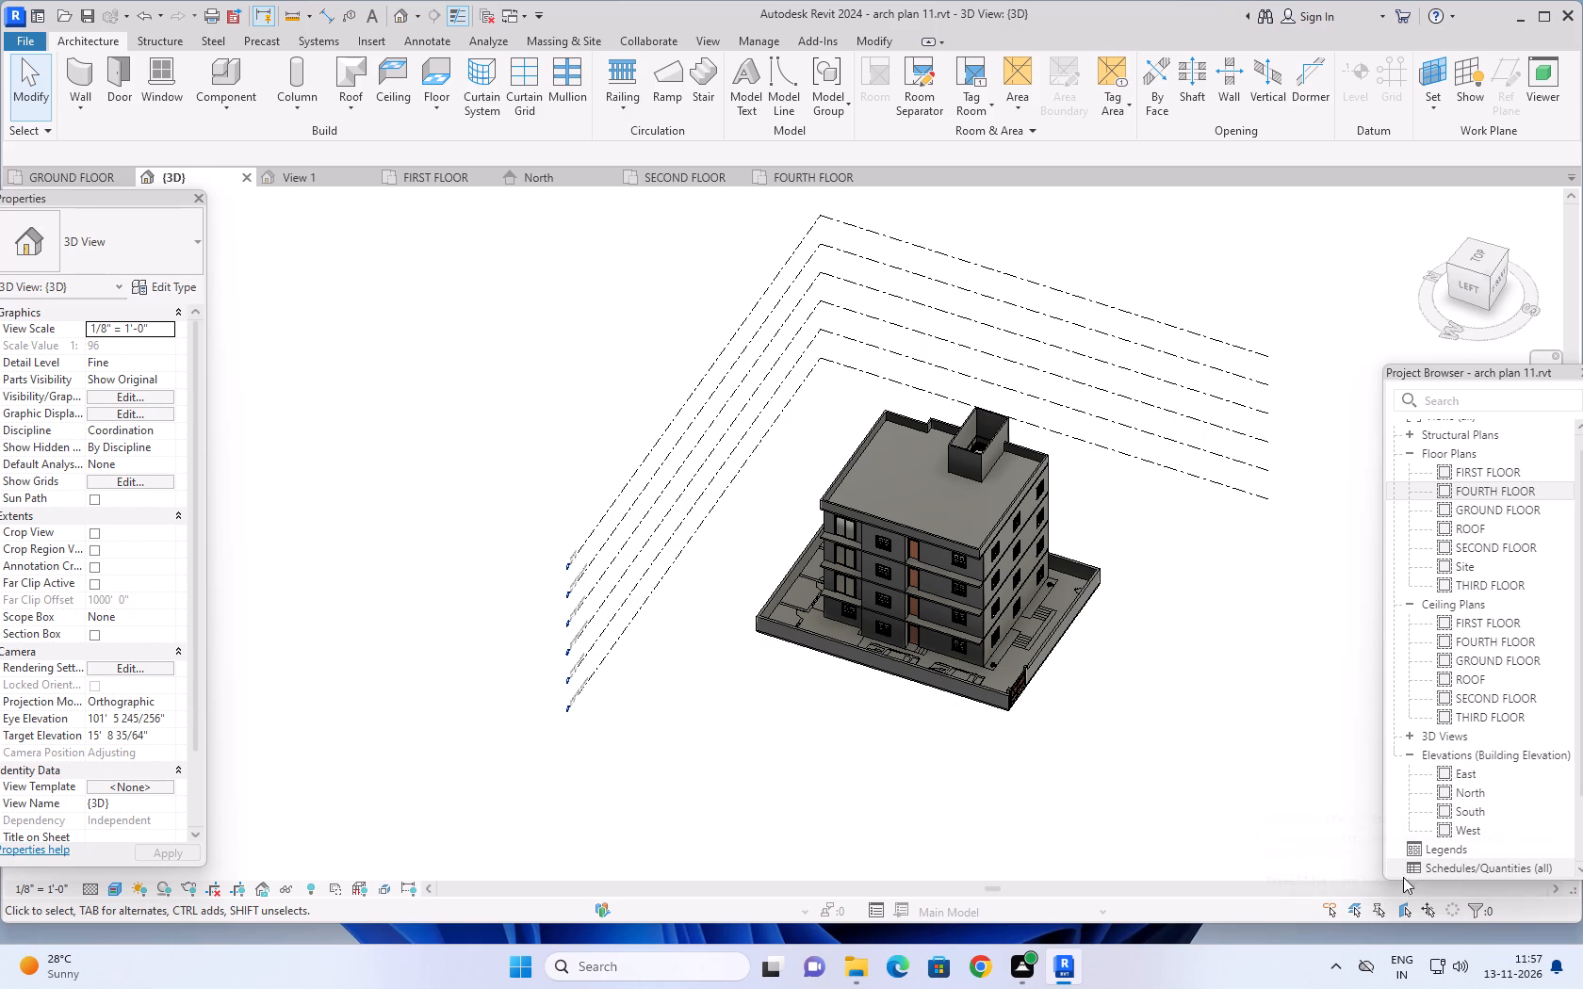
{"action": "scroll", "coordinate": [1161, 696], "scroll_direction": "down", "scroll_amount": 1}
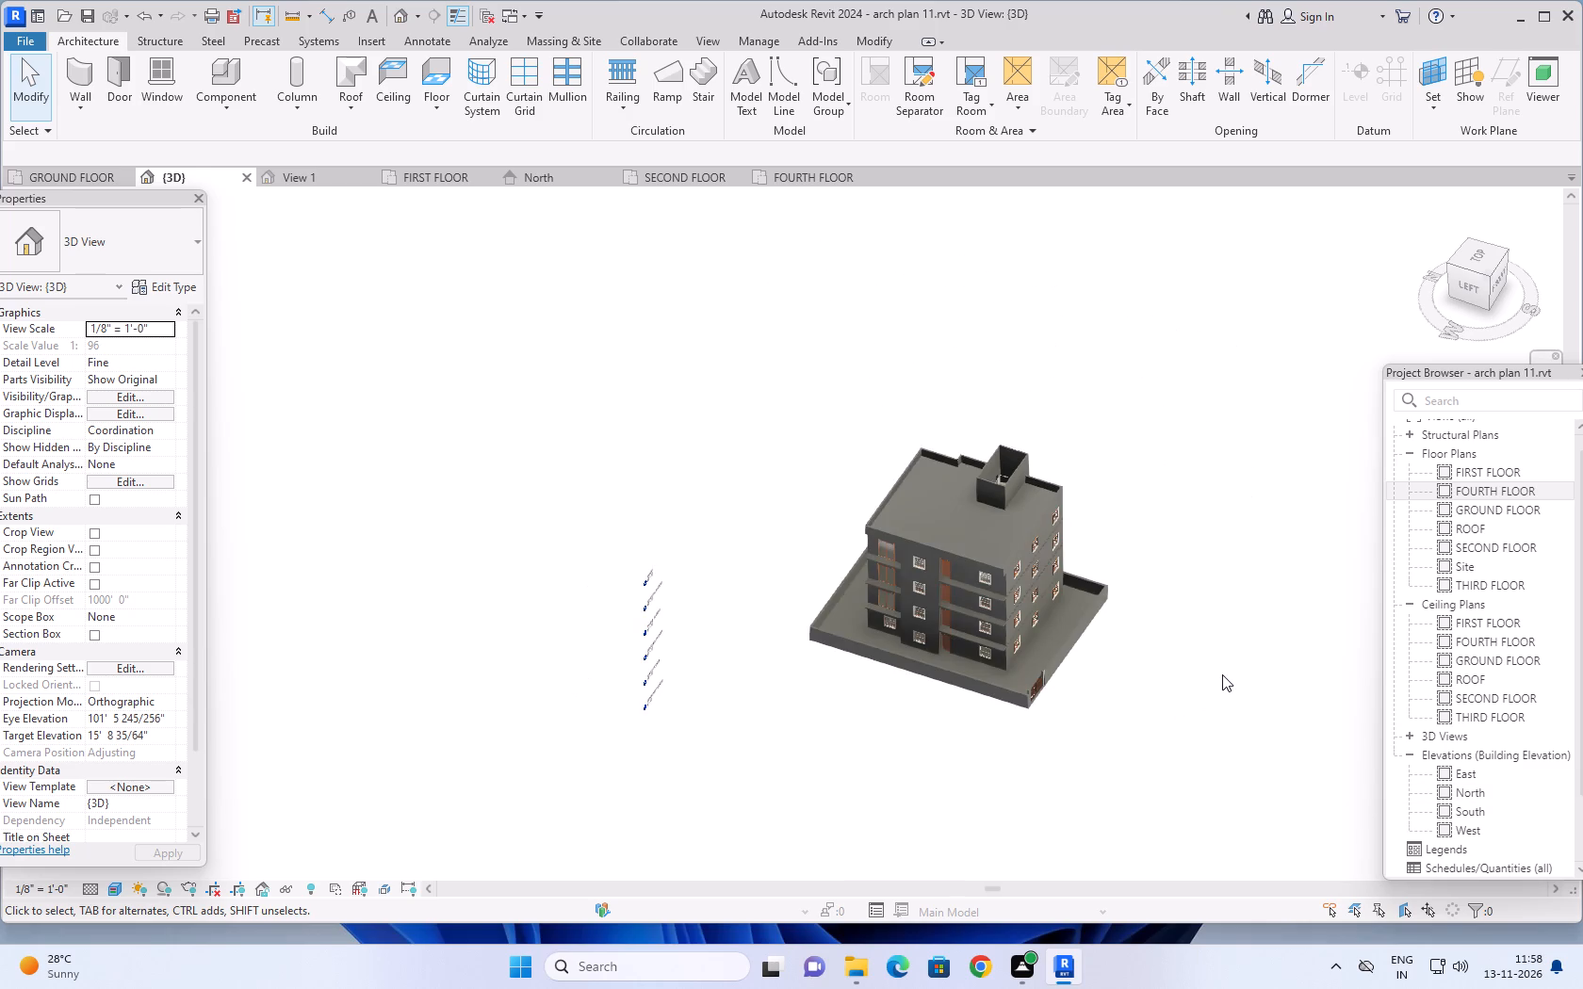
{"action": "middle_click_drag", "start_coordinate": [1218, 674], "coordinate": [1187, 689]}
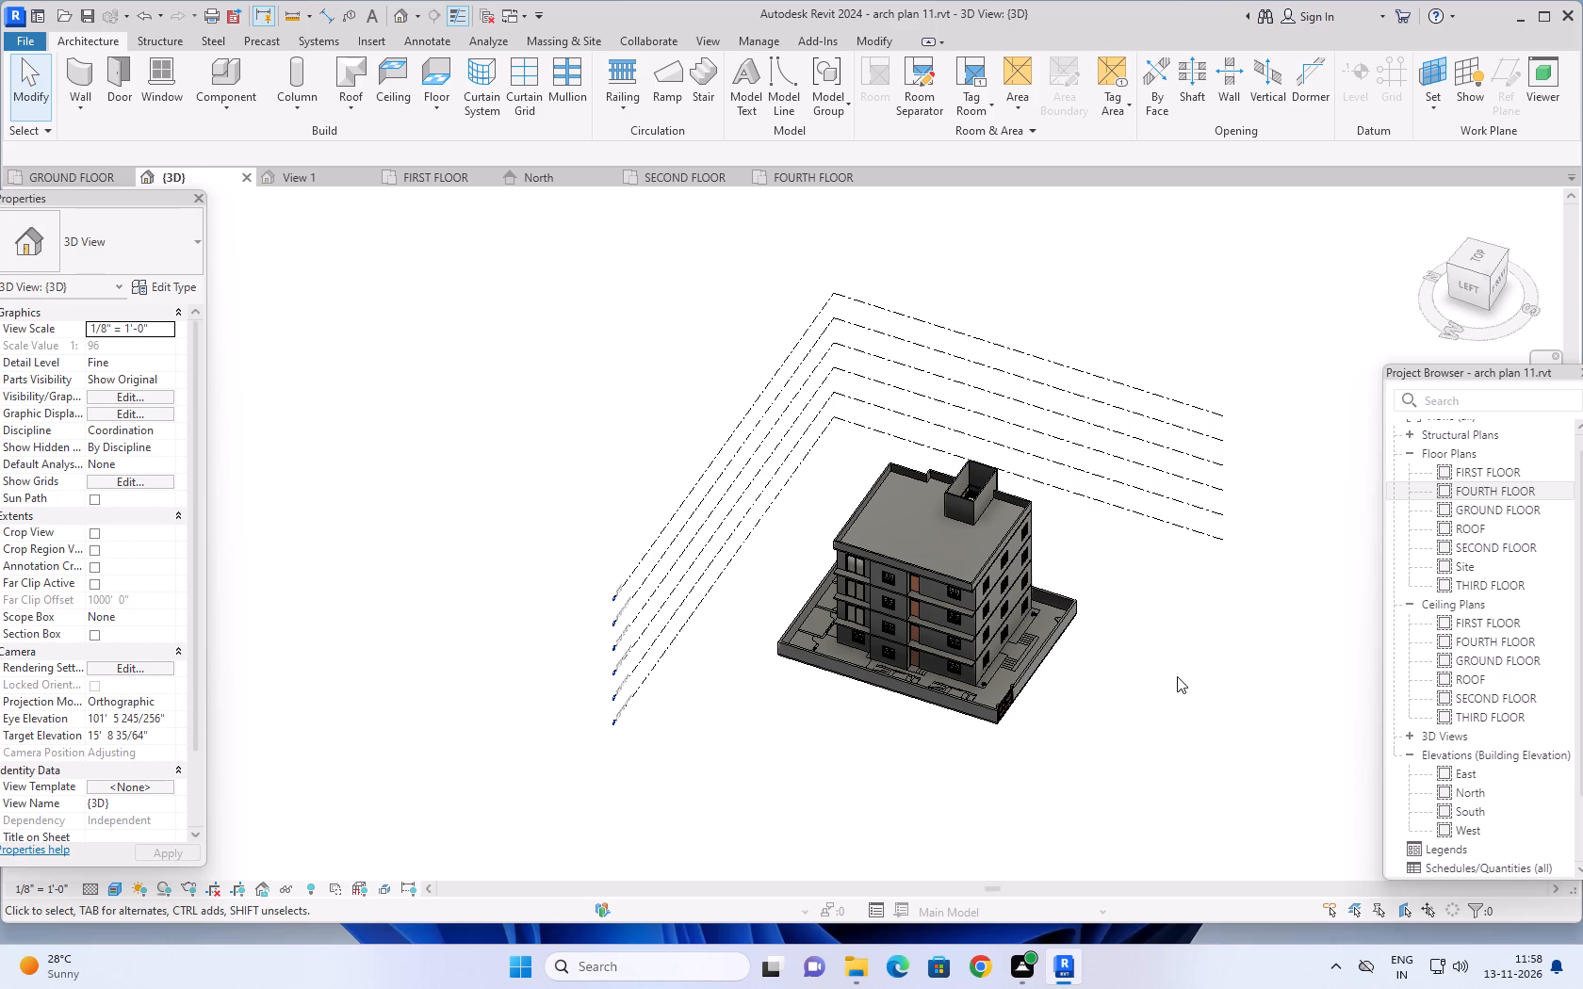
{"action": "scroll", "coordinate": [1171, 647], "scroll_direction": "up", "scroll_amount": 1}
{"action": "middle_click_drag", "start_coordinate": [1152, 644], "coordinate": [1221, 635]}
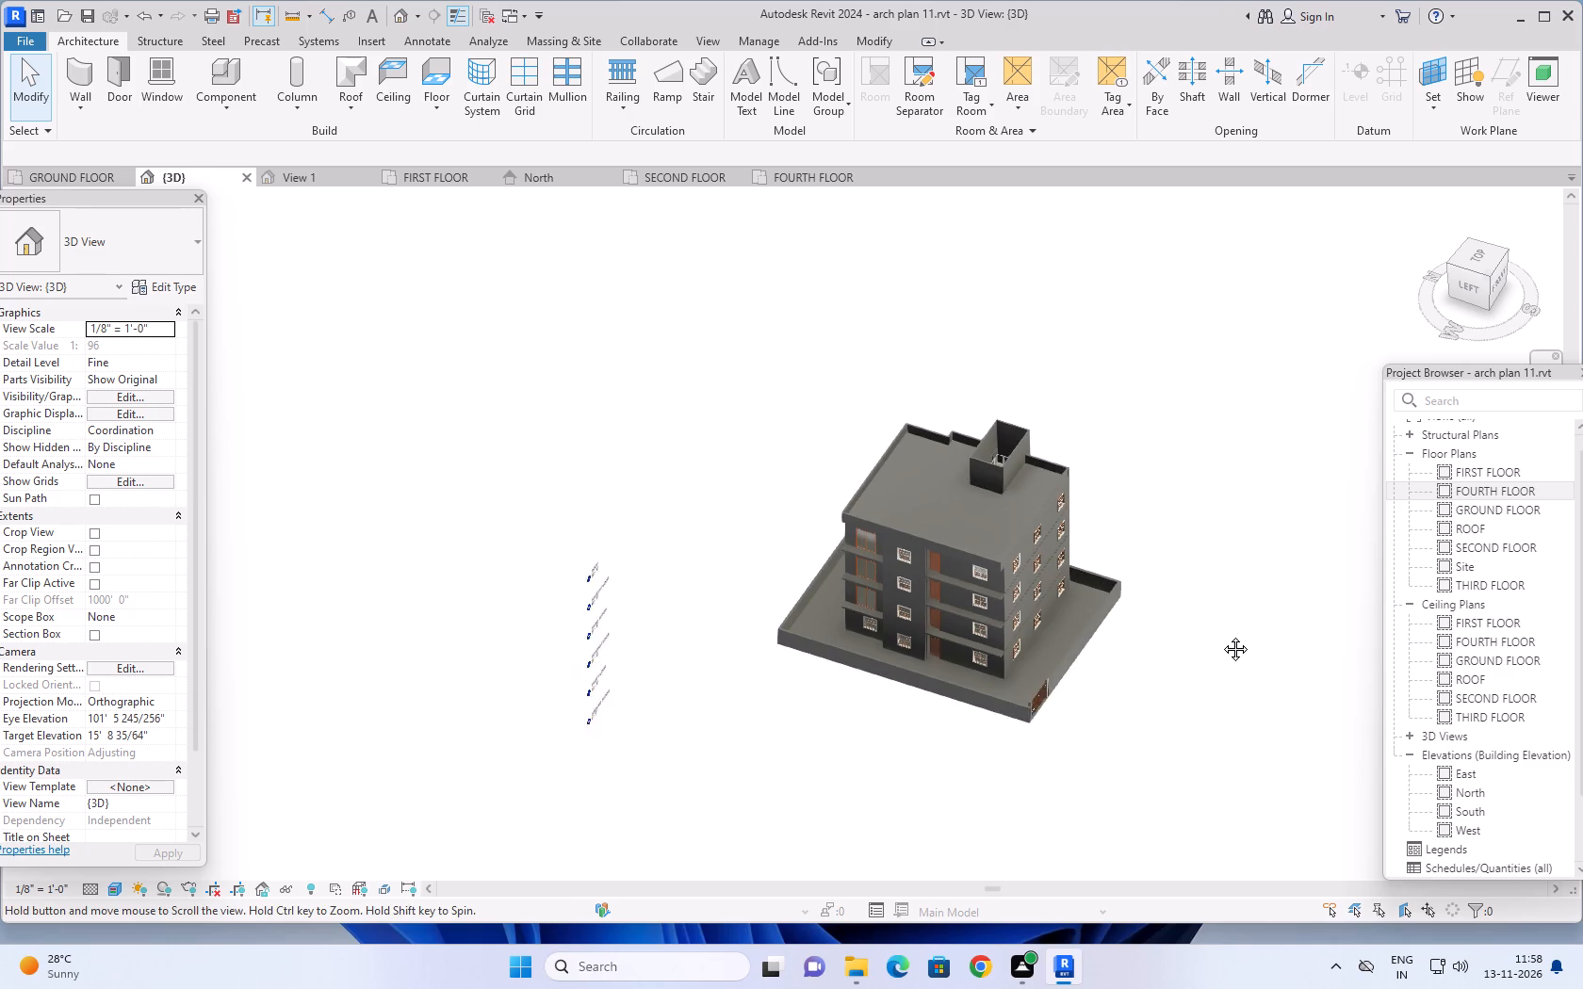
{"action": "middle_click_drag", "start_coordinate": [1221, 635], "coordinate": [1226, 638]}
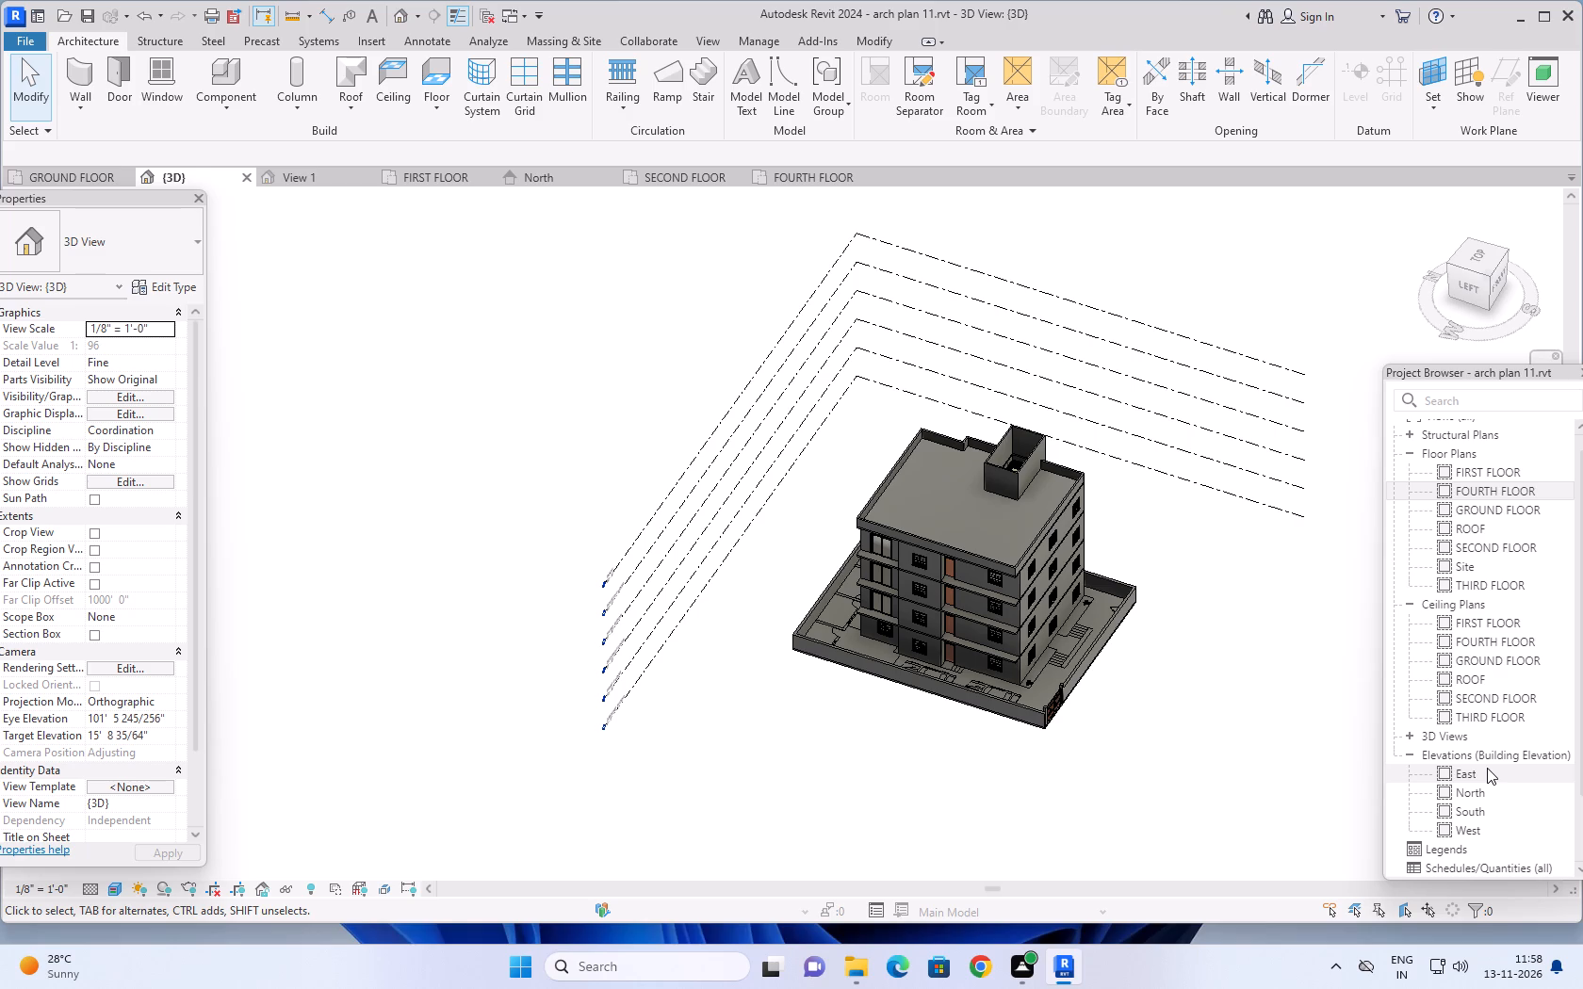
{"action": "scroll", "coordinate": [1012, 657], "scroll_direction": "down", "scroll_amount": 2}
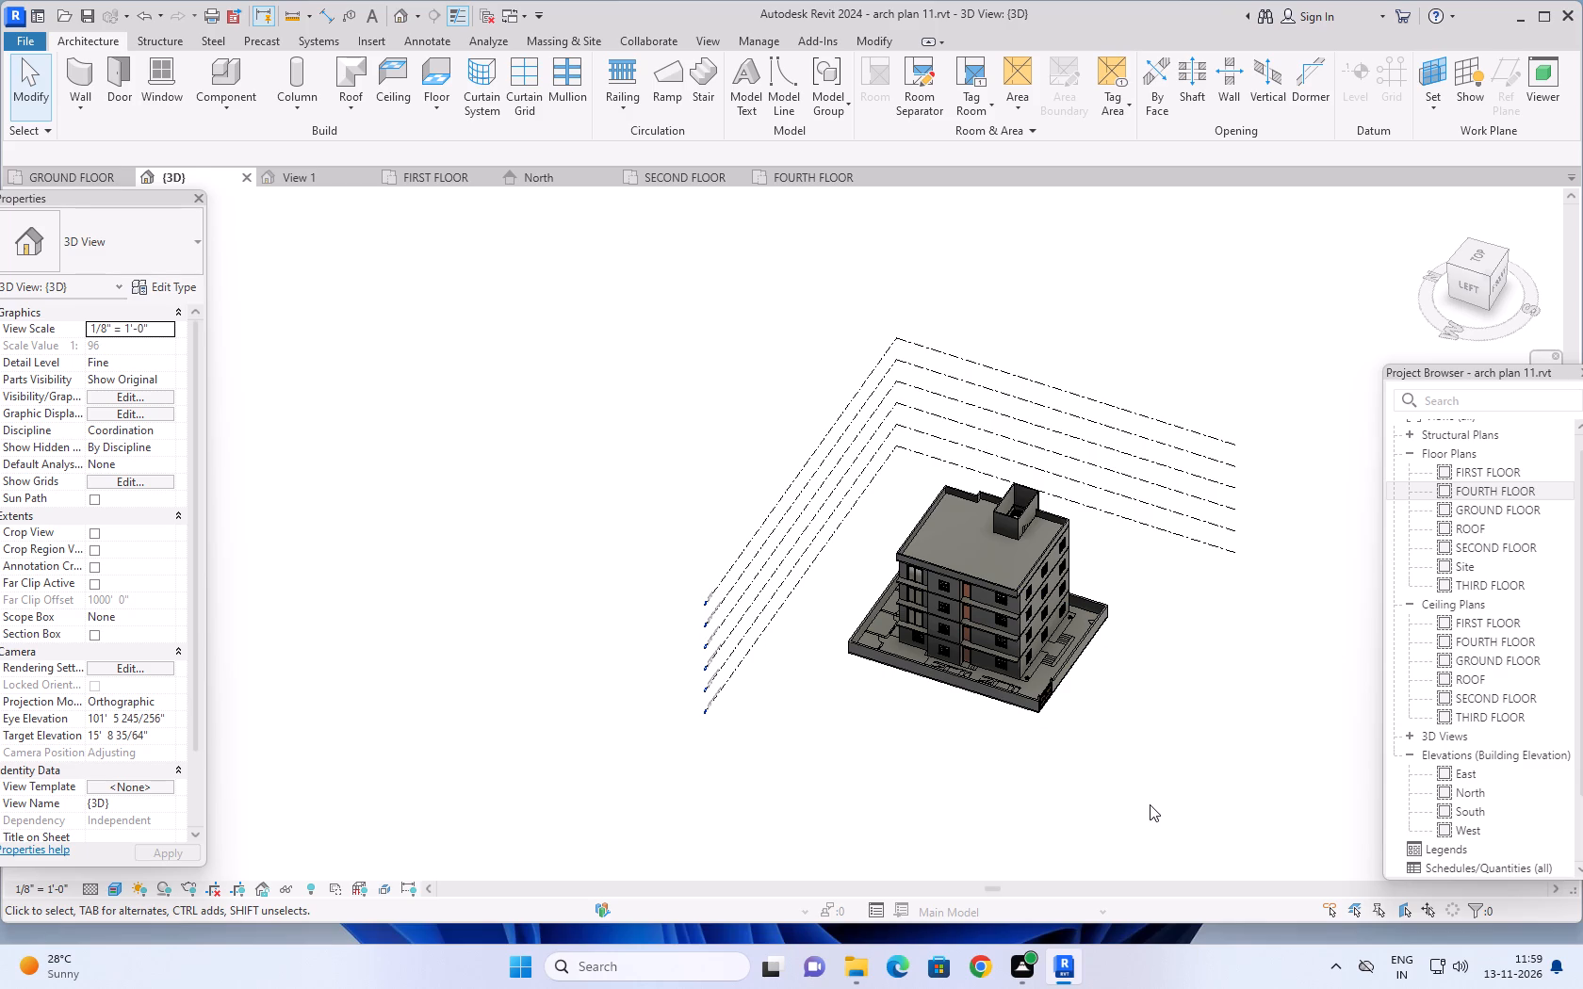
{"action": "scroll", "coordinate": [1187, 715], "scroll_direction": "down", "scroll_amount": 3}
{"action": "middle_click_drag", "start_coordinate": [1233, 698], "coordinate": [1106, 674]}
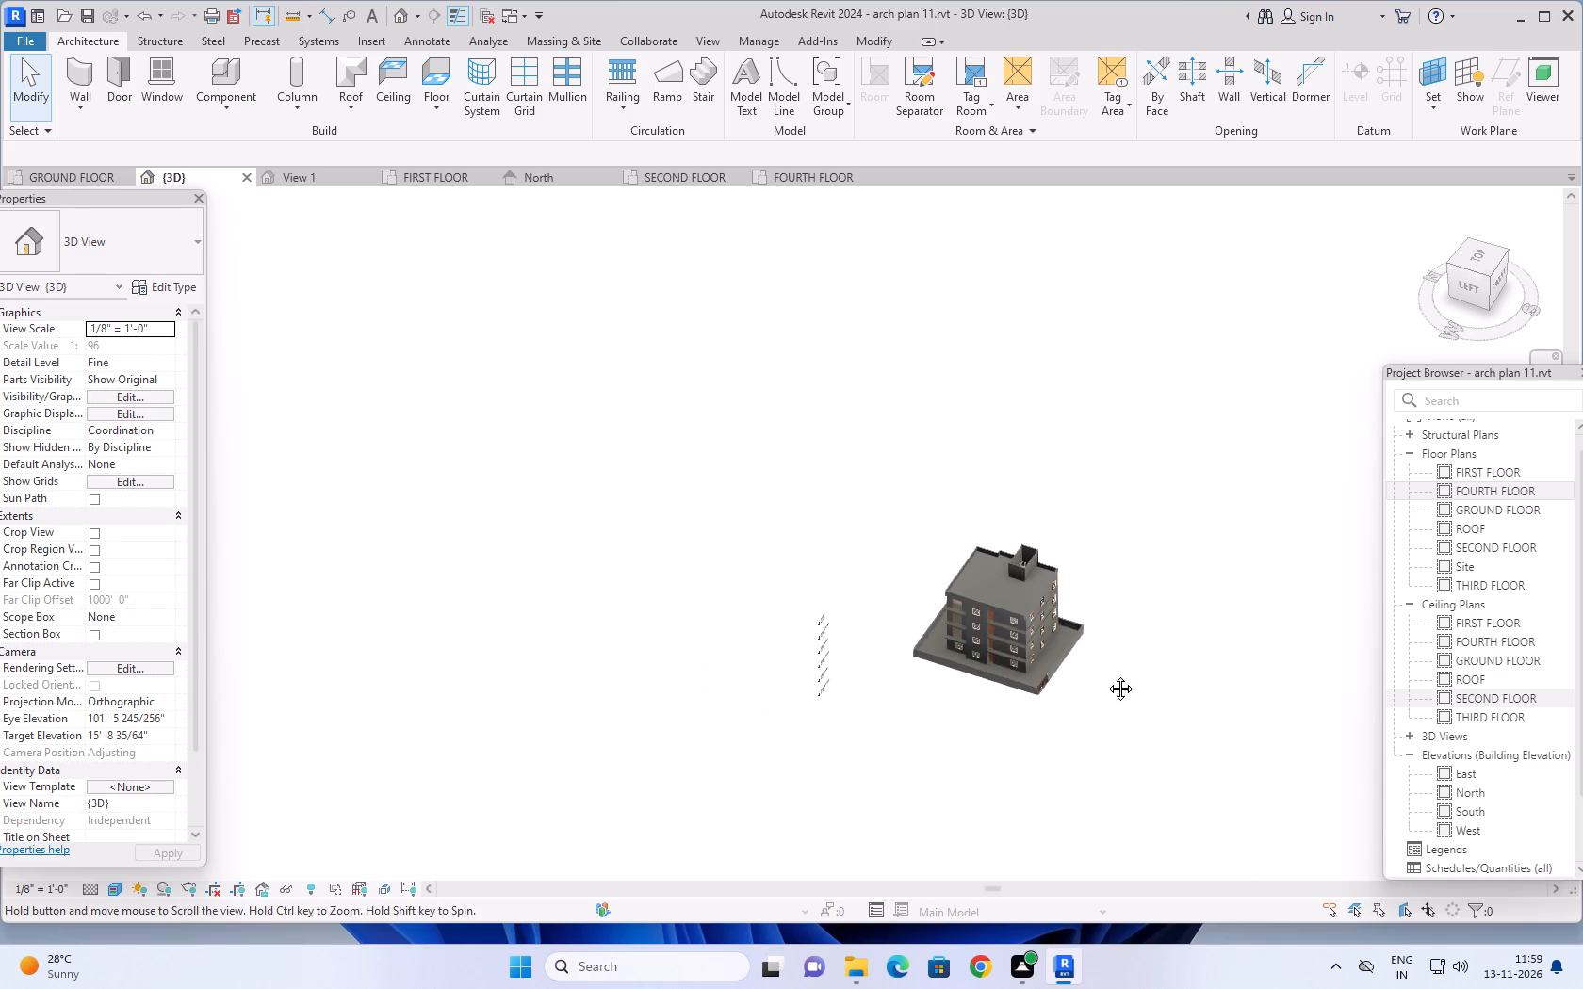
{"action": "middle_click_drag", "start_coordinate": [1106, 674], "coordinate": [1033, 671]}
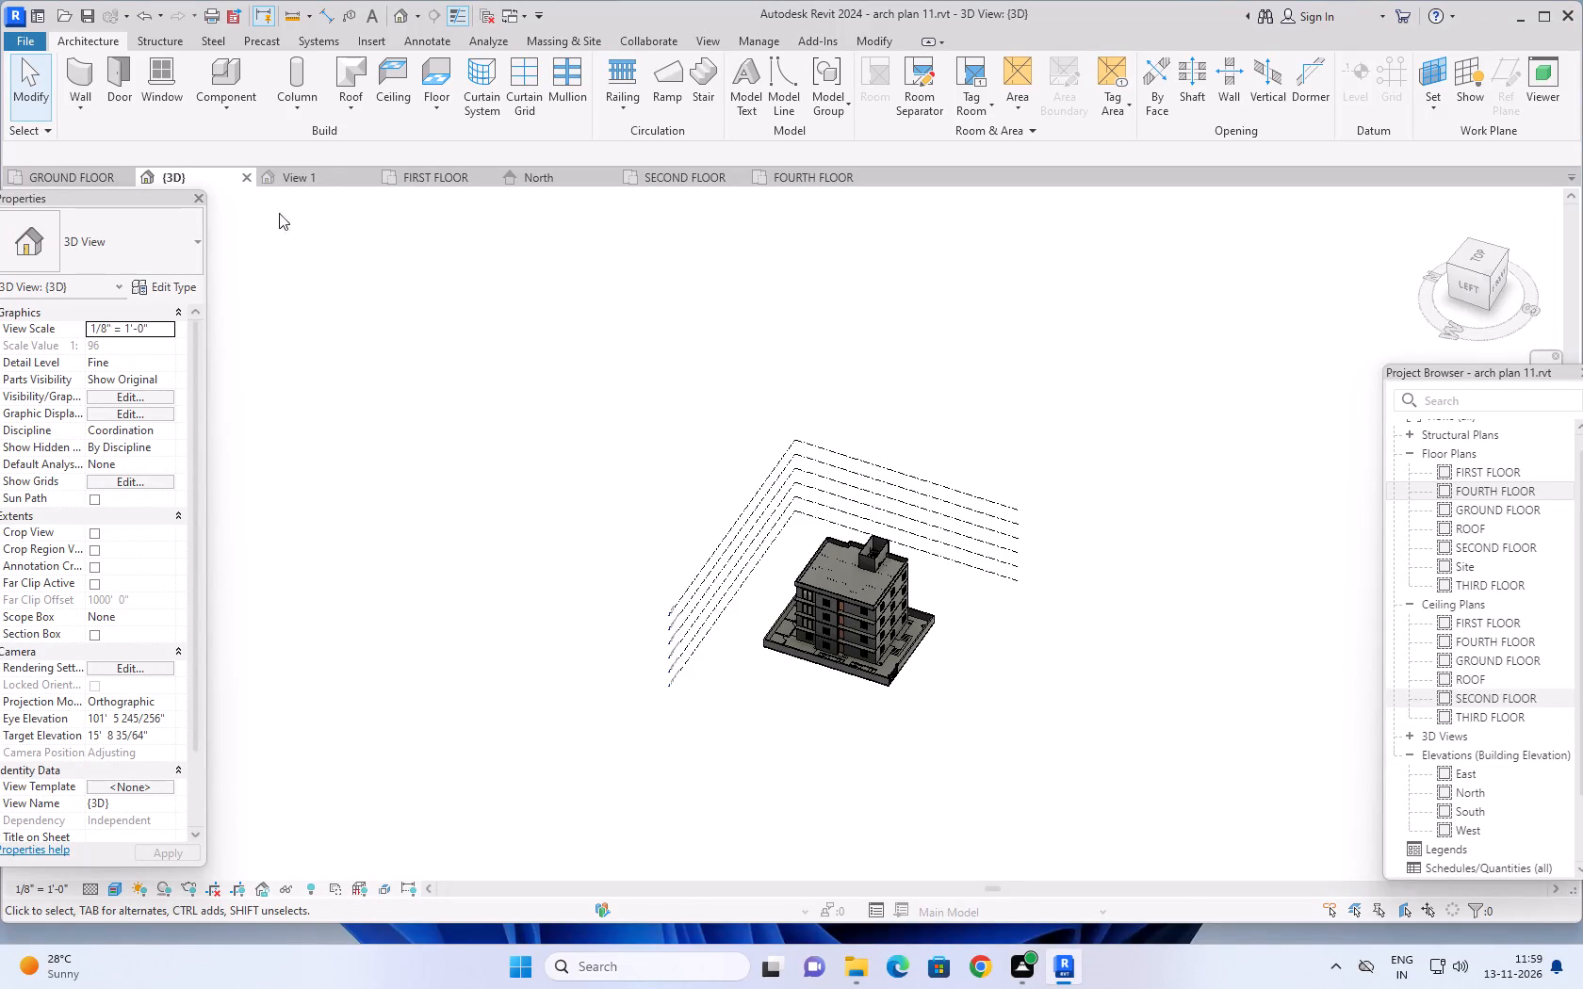
Look over the GROUND FLOOR plan with the whole residential layout and its surrounding elevation markers.
{"action": "left_click", "coordinate": [76, 177]}
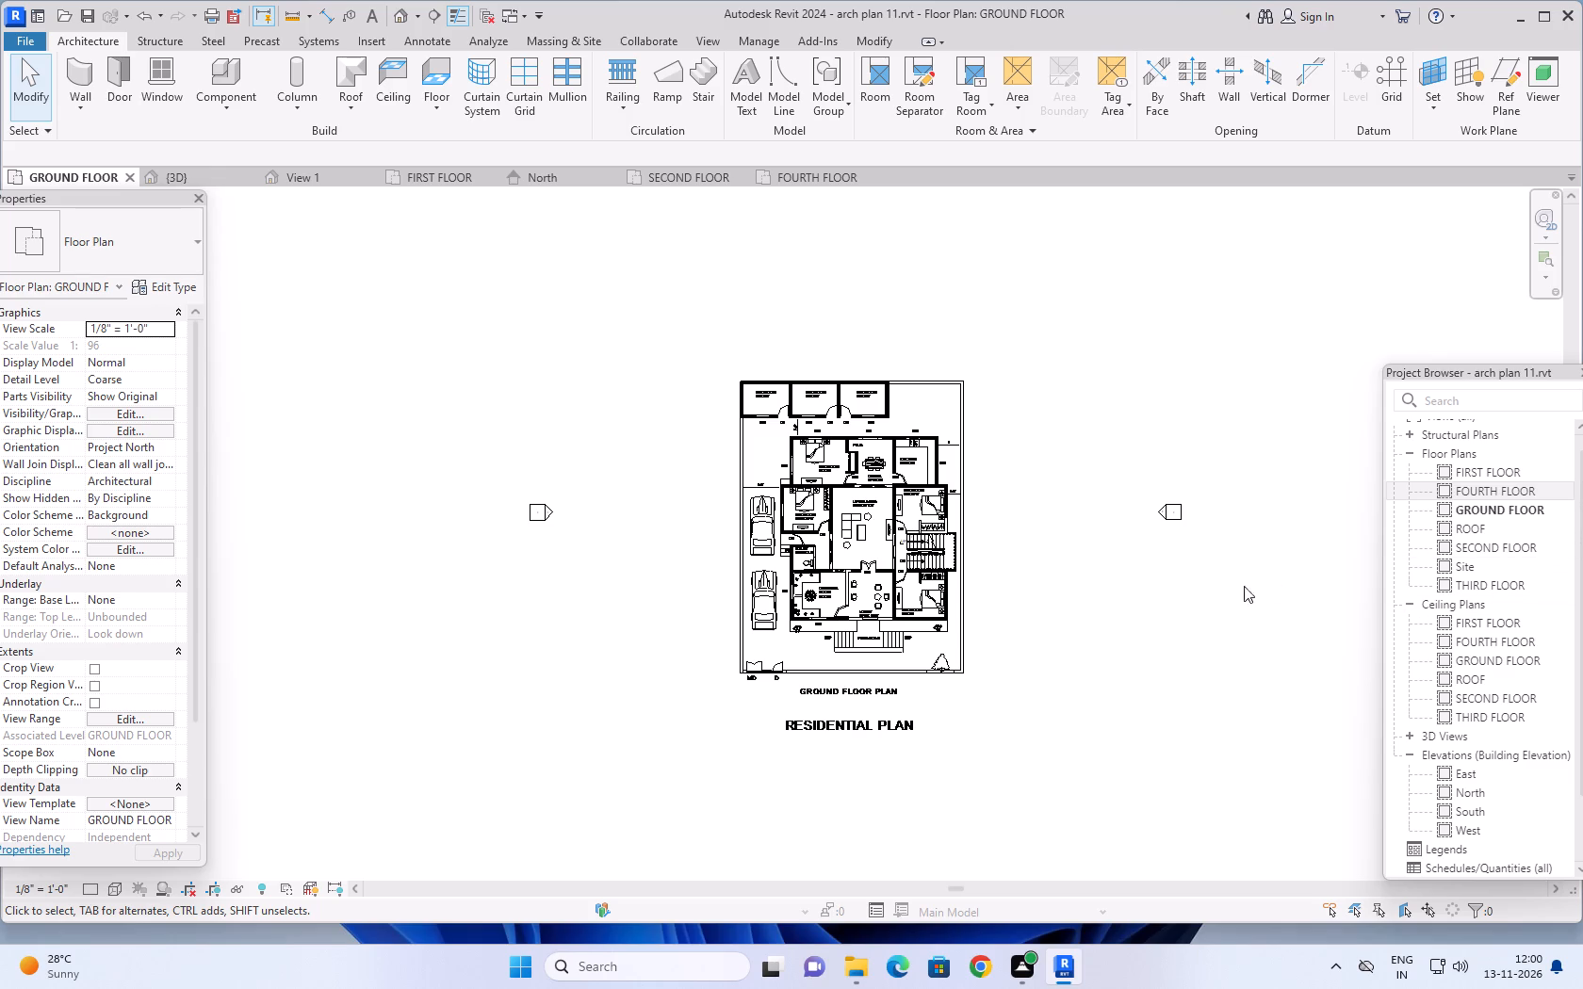
{"action": "scroll", "coordinate": [1136, 633], "scroll_direction": "down", "scroll_amount": 2}
{"action": "middle_click_drag", "start_coordinate": [1102, 631], "coordinate": [1120, 580]}
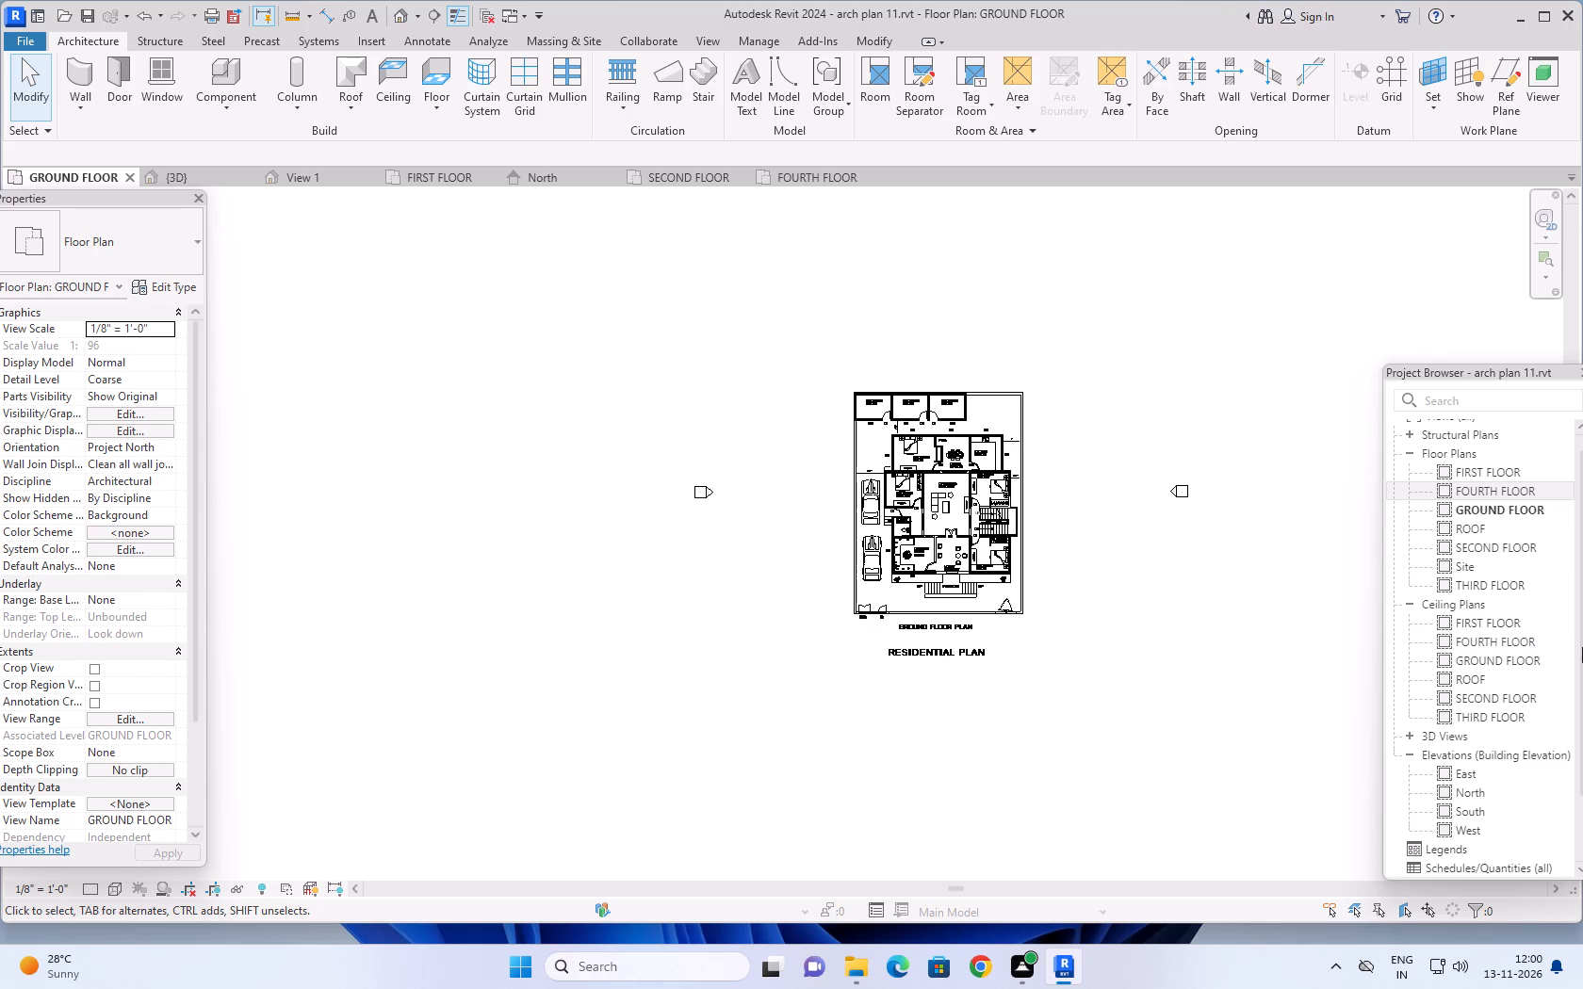
{"action": "scroll", "coordinate": [1551, 592], "scroll_direction": "down", "scroll_amount": 3}
{"action": "scroll", "coordinate": [1190, 555], "scroll_direction": "down", "scroll_amount": 3}
{"action": "middle_click_drag", "start_coordinate": [1194, 590], "coordinate": [1070, 577]}
{"action": "scroll", "coordinate": [1069, 577], "scroll_direction": "up", "scroll_amount": 3}
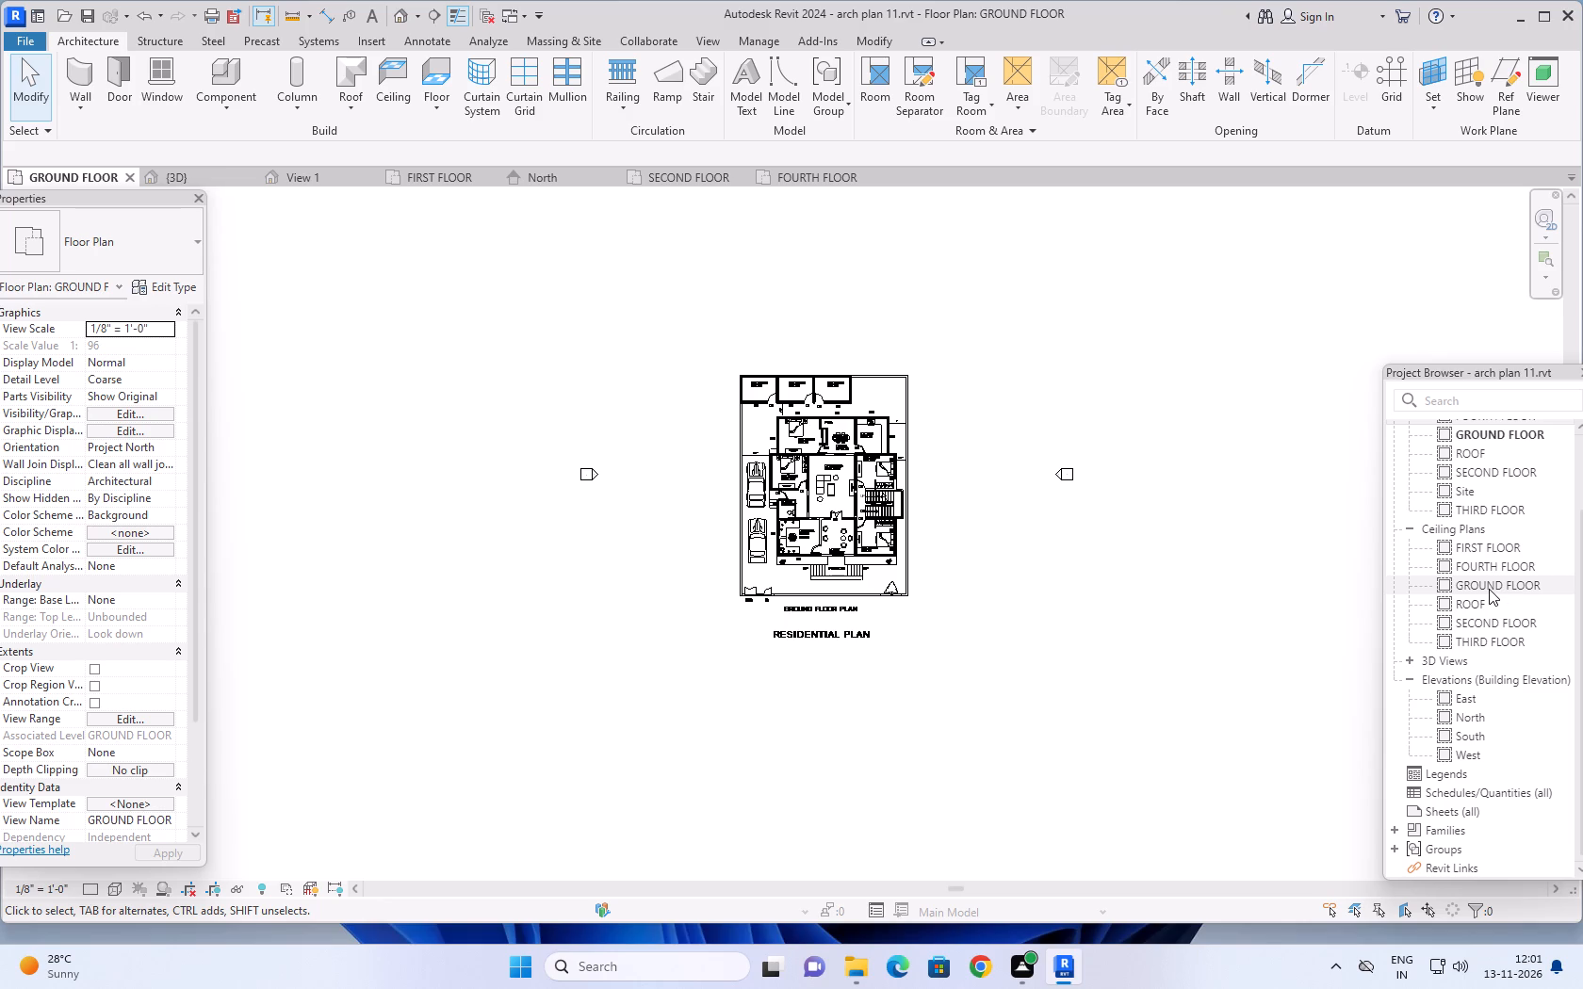
{"action": "scroll", "coordinate": [1261, 487], "scroll_direction": "down", "scroll_amount": 1}
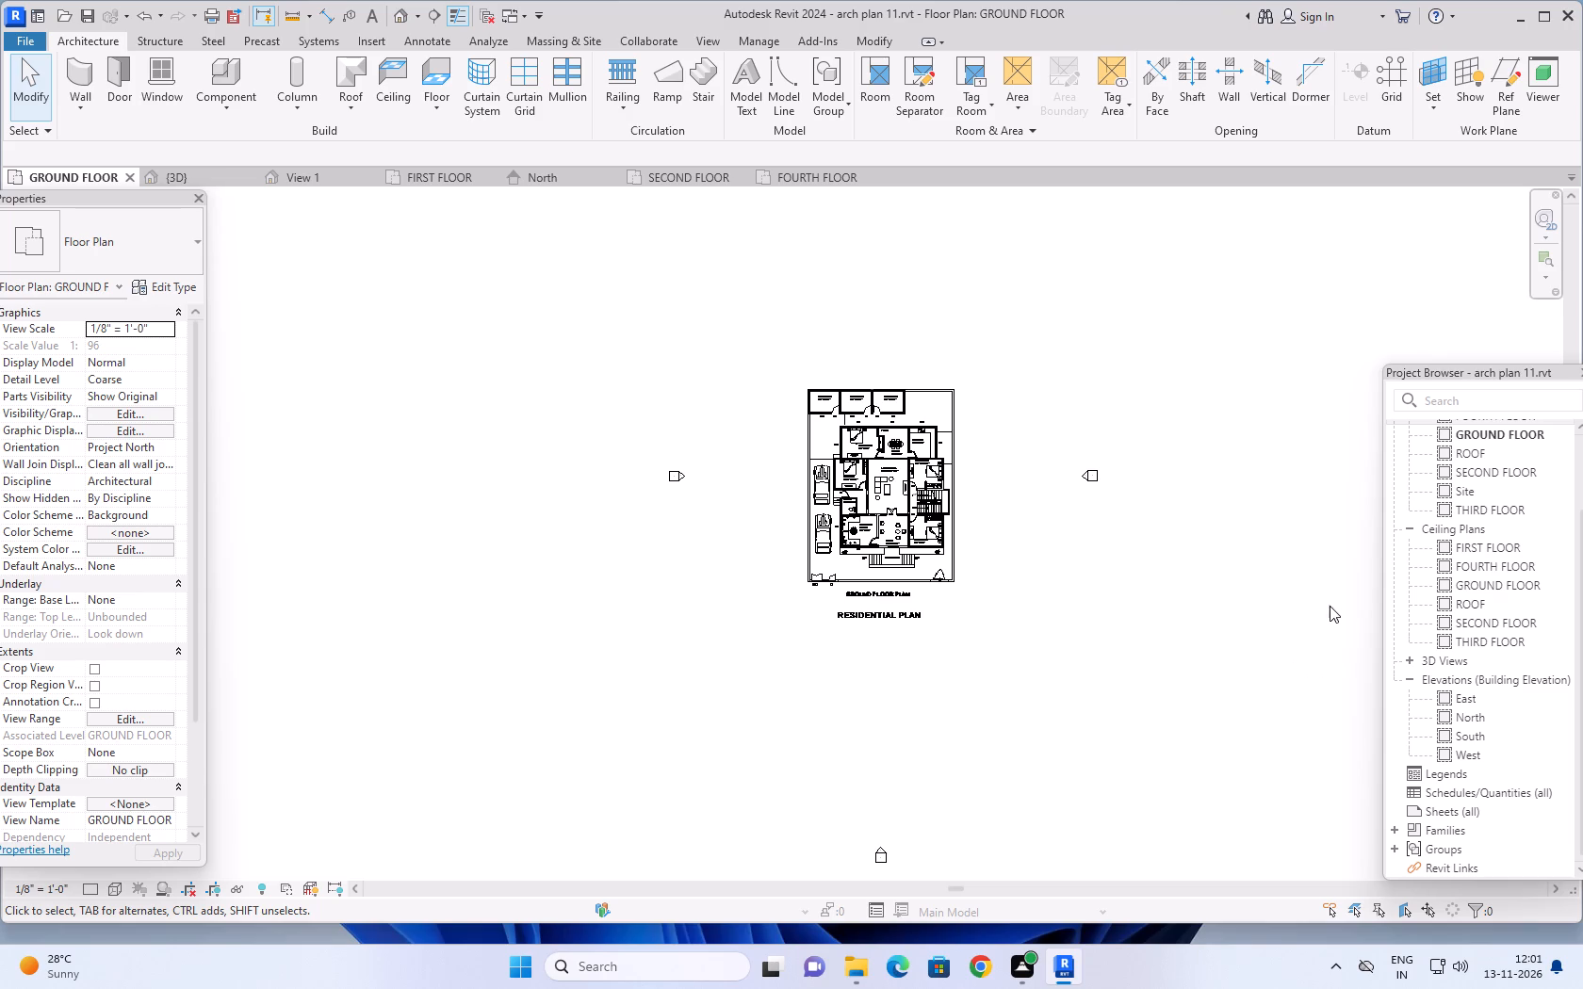
{"action": "scroll", "coordinate": [1038, 630], "scroll_direction": "down", "scroll_amount": 1}
{"action": "middle_click_drag", "start_coordinate": [1072, 615], "coordinate": [1022, 617]}
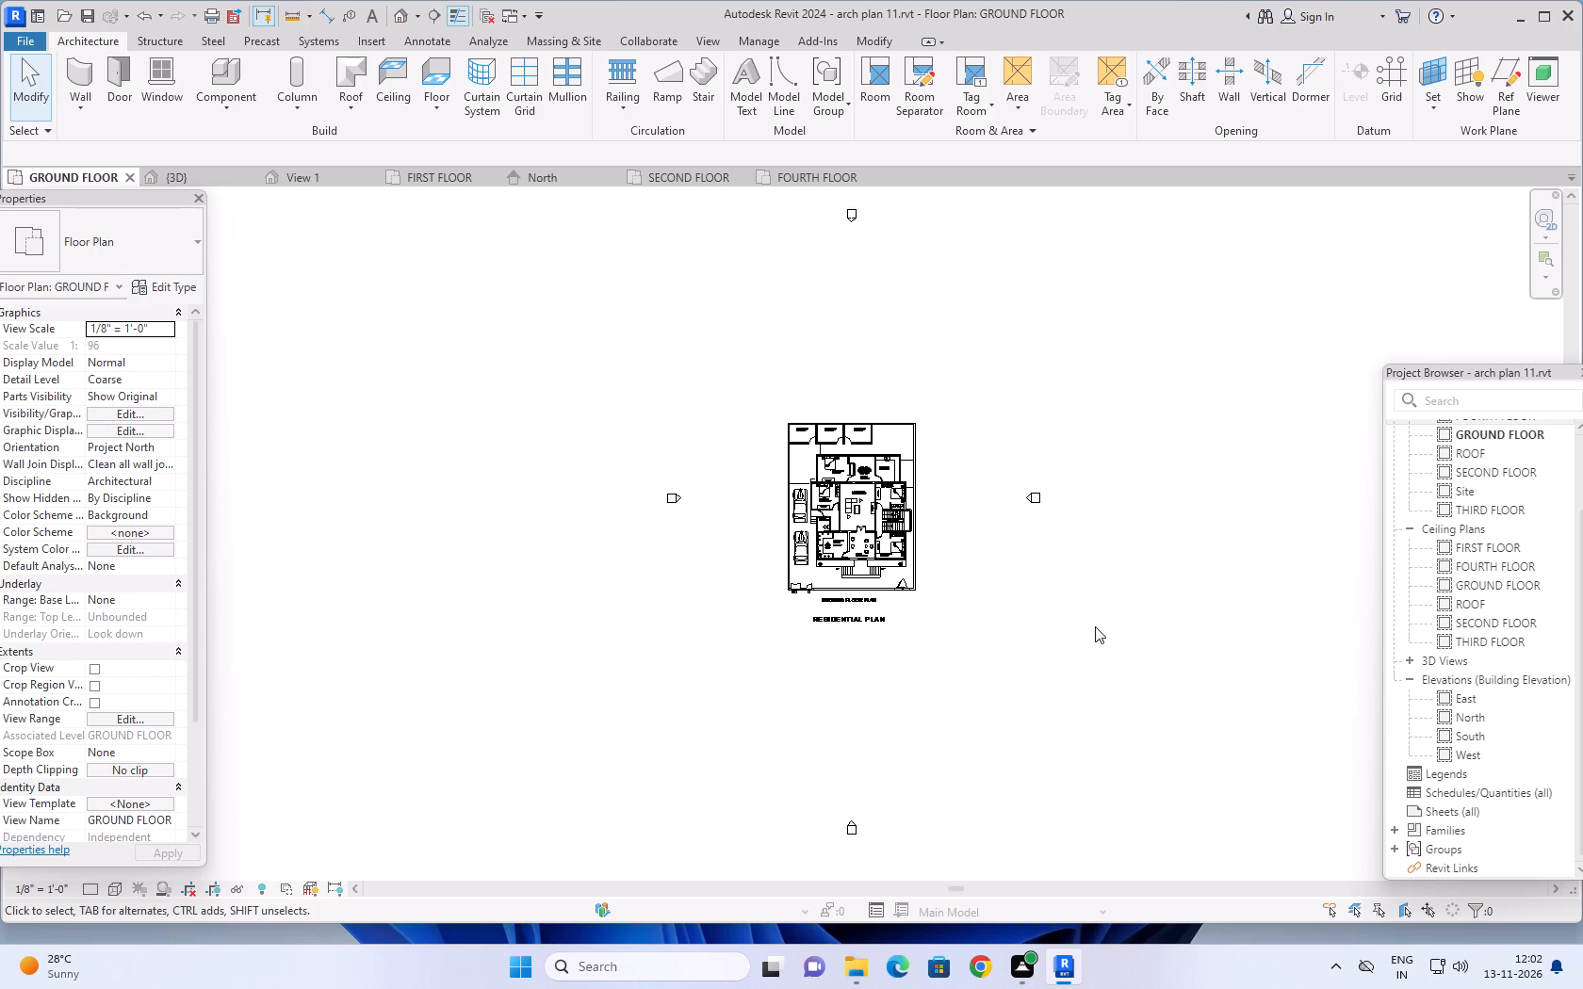
{"action": "scroll", "coordinate": [1098, 559], "scroll_direction": "down", "scroll_amount": 3}
{"action": "middle_click_drag", "start_coordinate": [1162, 614], "coordinate": [953, 589]}
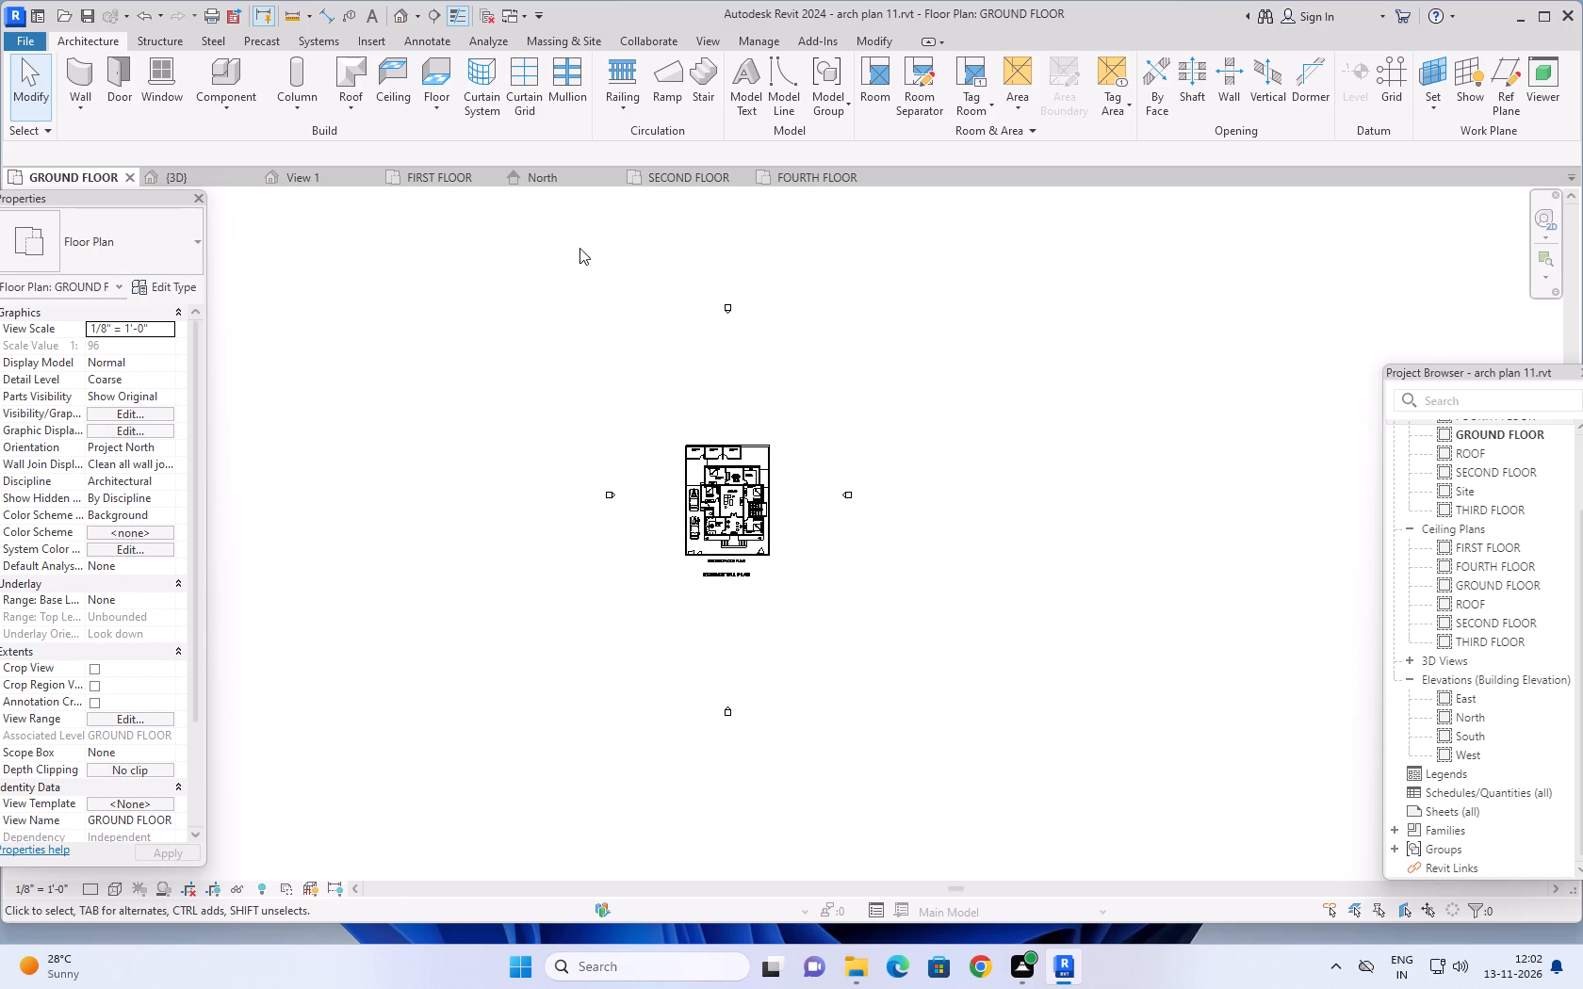
Examine the building's front and left facades with the stair enclosure and parapet in the {3D} view.
{"action": "left_click", "coordinate": [221, 179]}
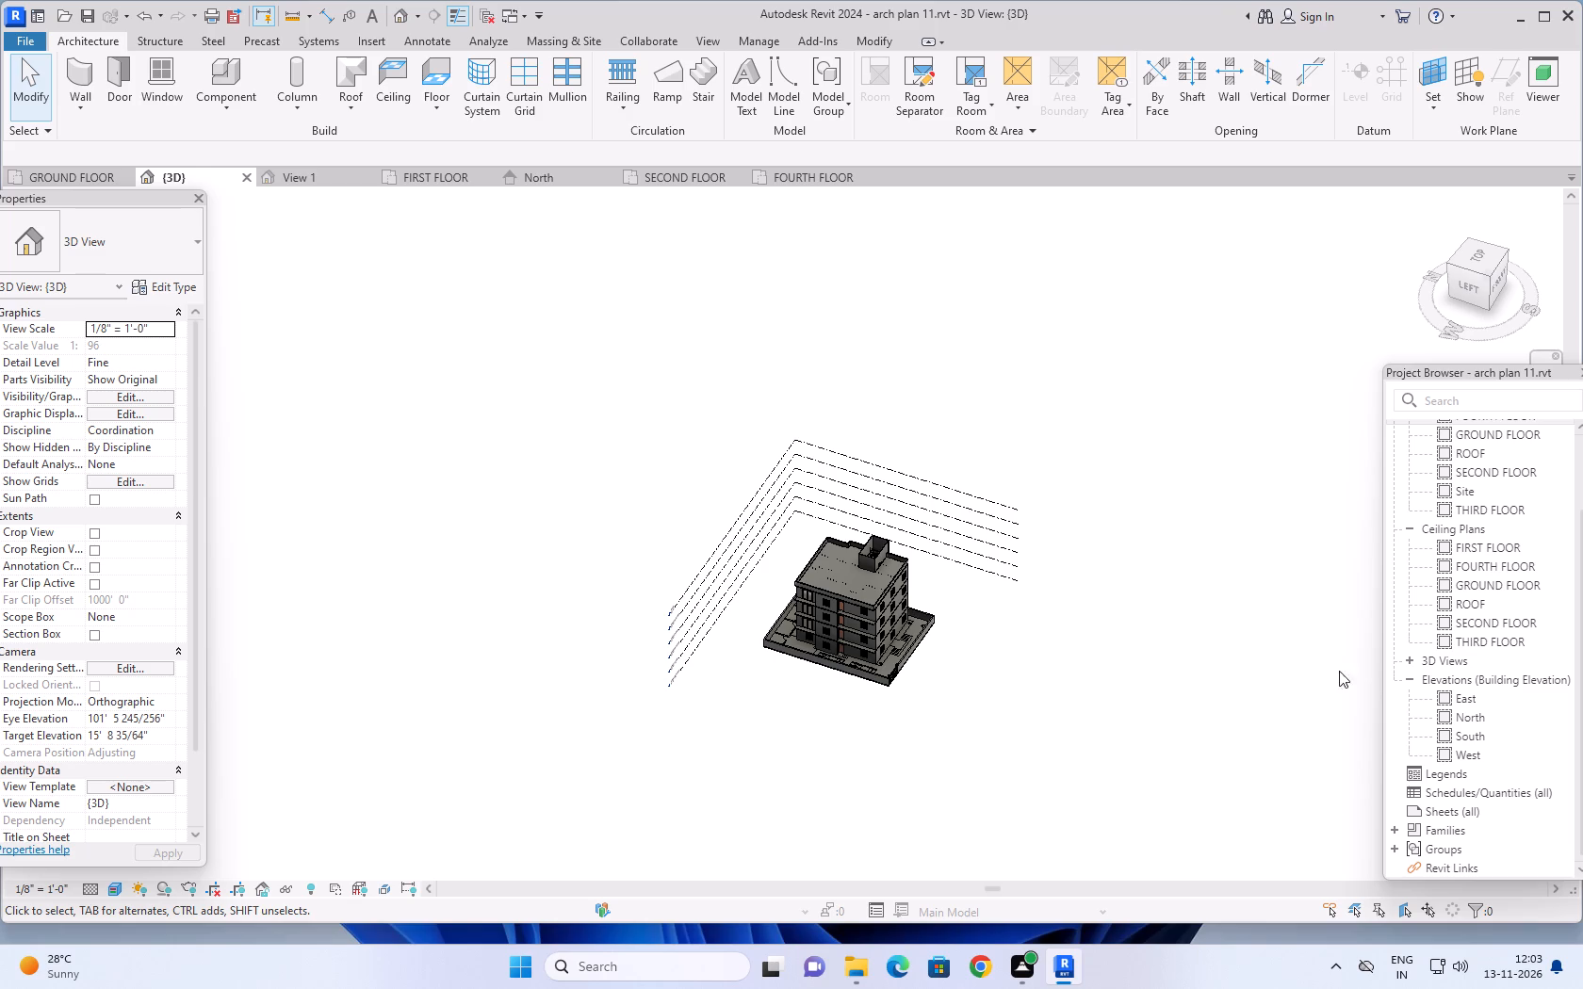
{"action": "scroll", "coordinate": [825, 594], "scroll_direction": "down", "scroll_amount": 1}
{"action": "middle_click_drag", "start_coordinate": [1042, 662], "coordinate": [939, 513], "text": "shift"}
{"action": "scroll", "coordinate": [856, 584], "scroll_direction": "up", "scroll_amount": 8}
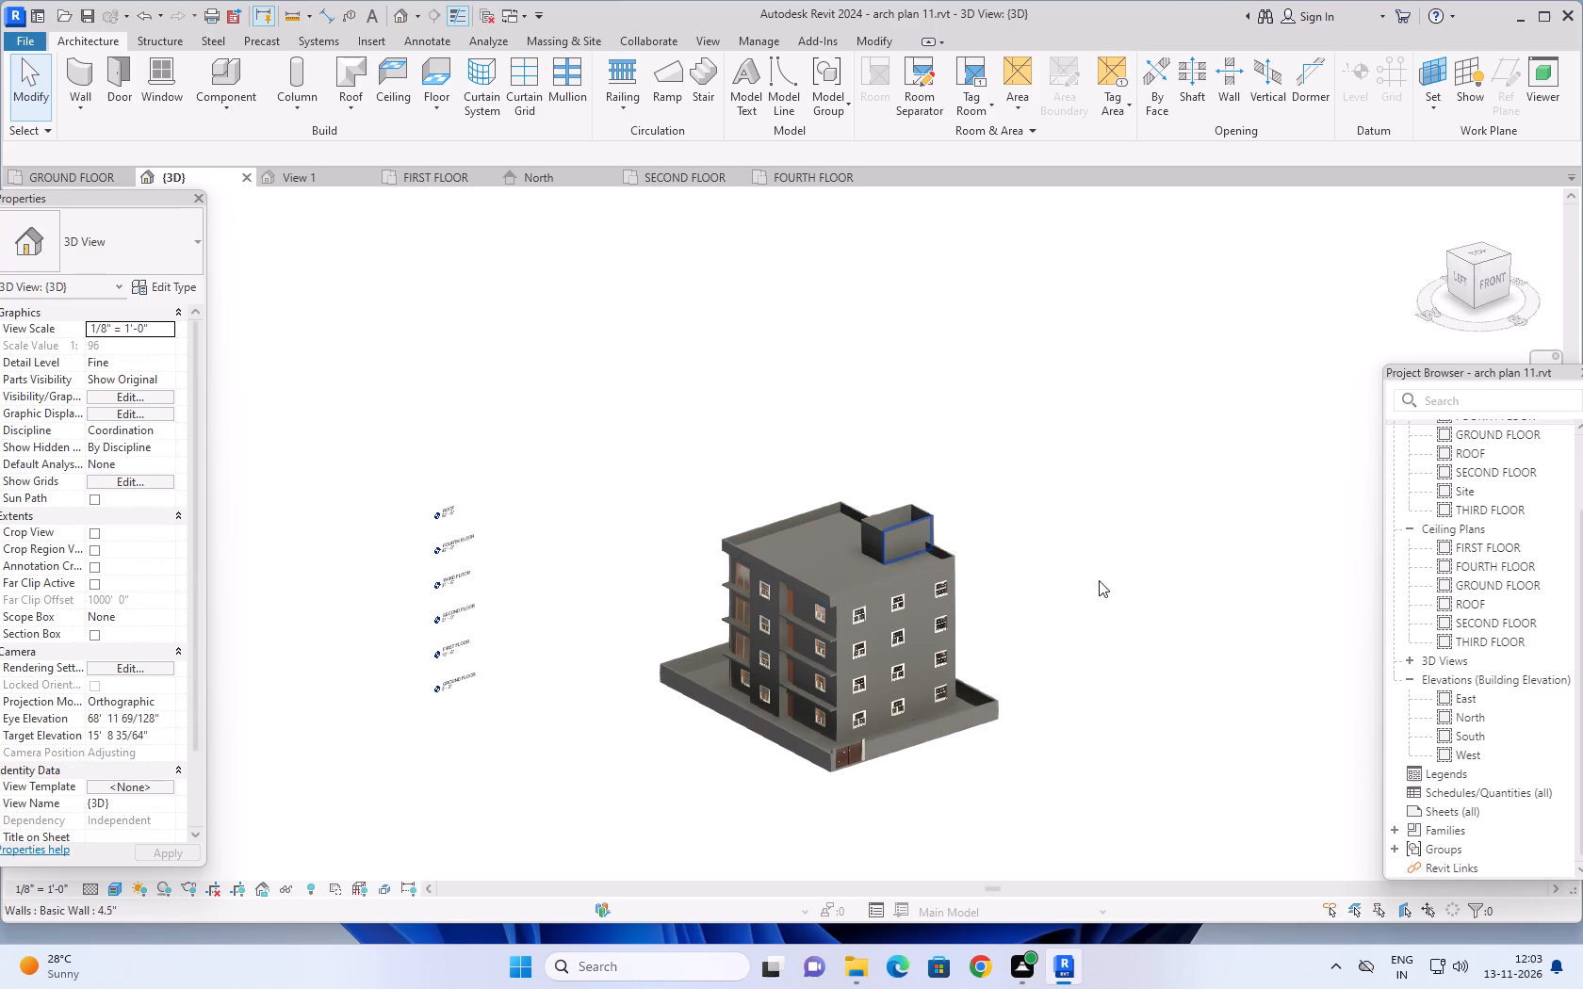
{"action": "middle_click_drag", "start_coordinate": [1100, 578], "coordinate": [1175, 559]}
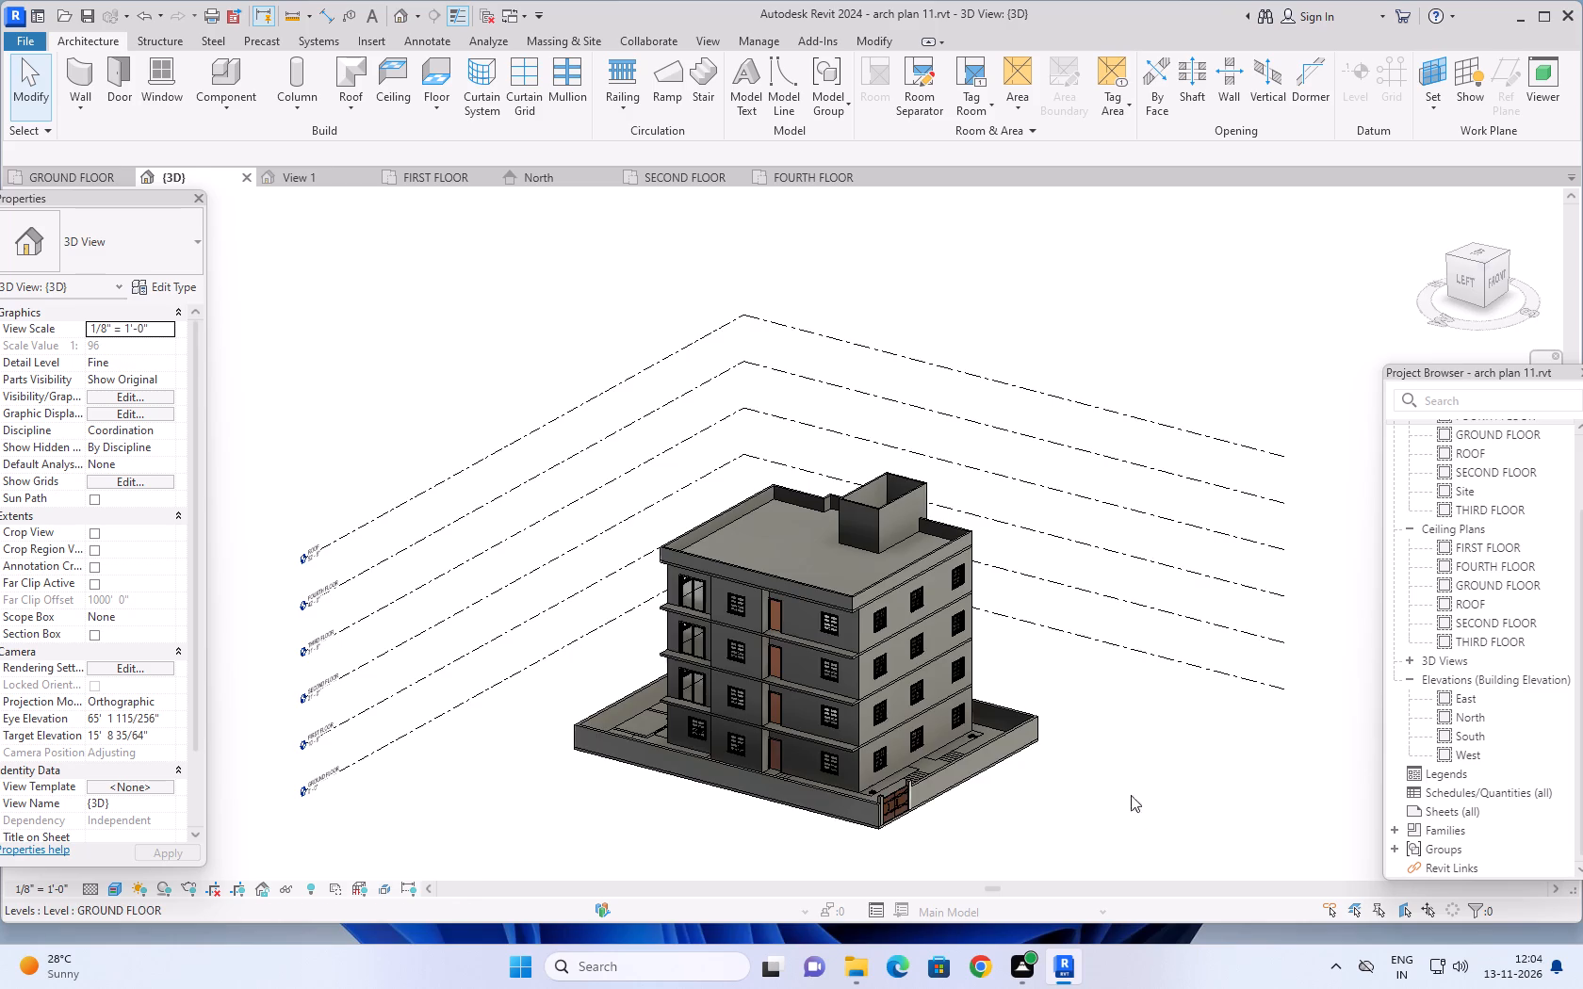
{"action": "middle_click_drag", "start_coordinate": [1136, 793], "coordinate": [1230, 737]}
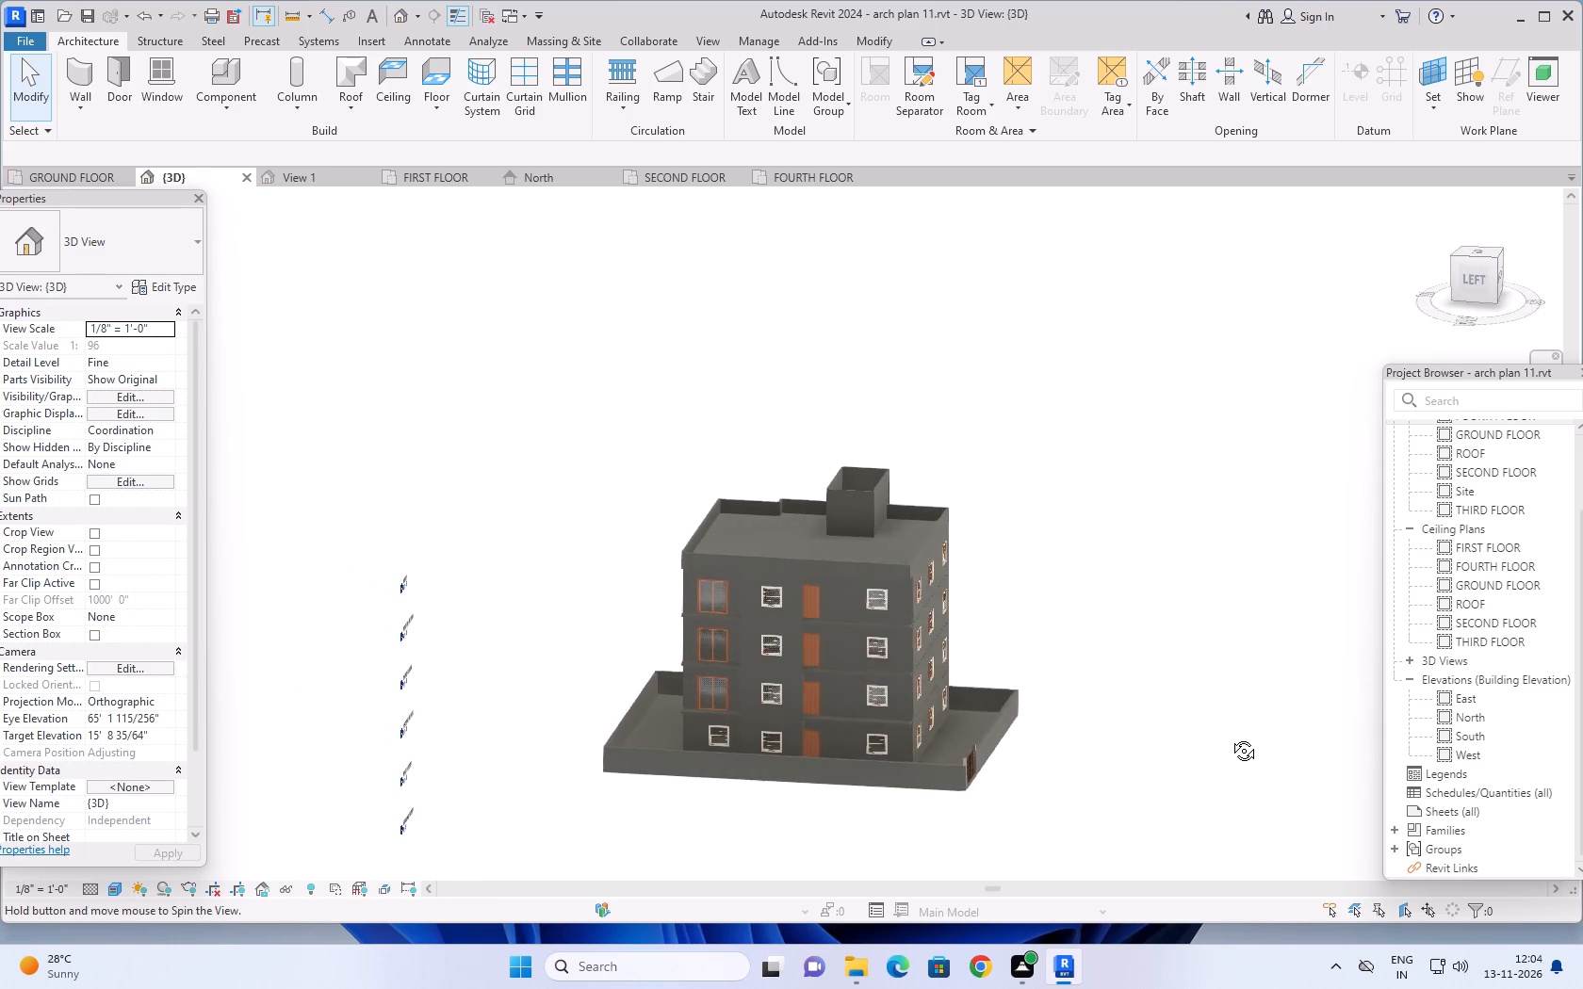
{"action": "middle_click_drag", "start_coordinate": [1230, 737], "coordinate": [1281, 737]}
{"action": "middle_click", "coordinate": [1281, 737], "text": "shift"}
{"action": "middle_click_drag", "start_coordinate": [1281, 737], "coordinate": [1279, 745], "text": "shift"}
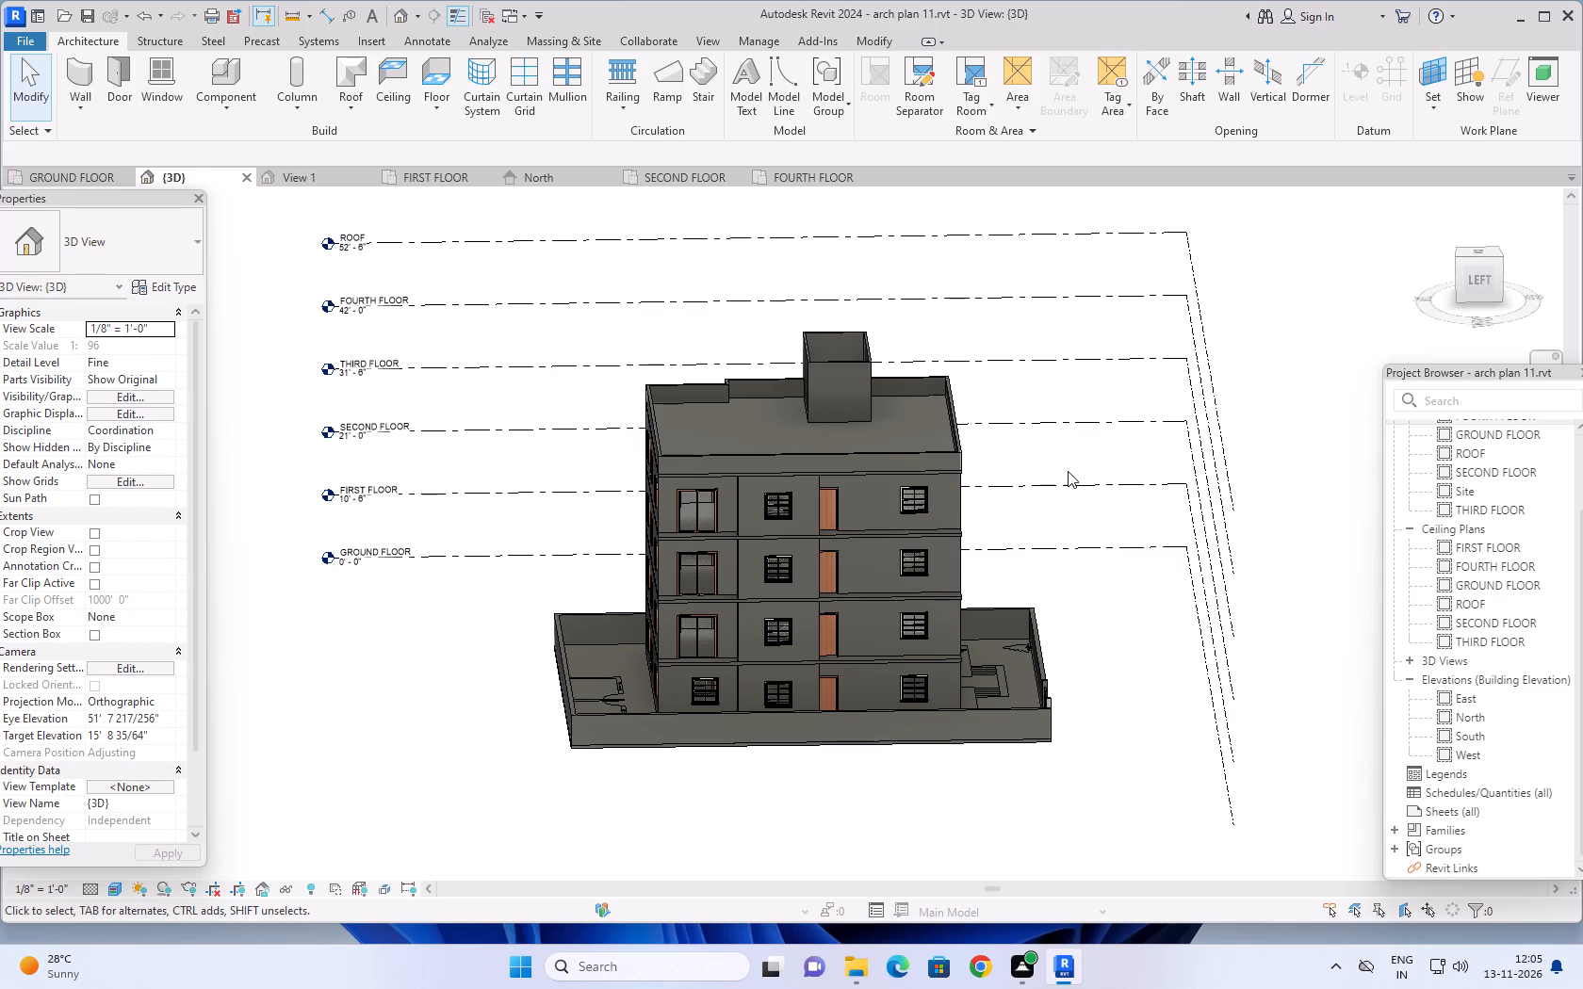
{"action": "middle_click_drag", "start_coordinate": [1087, 611], "coordinate": [1076, 482]}
{"action": "scroll", "coordinate": [1082, 556], "scroll_direction": "down", "scroll_amount": 1}
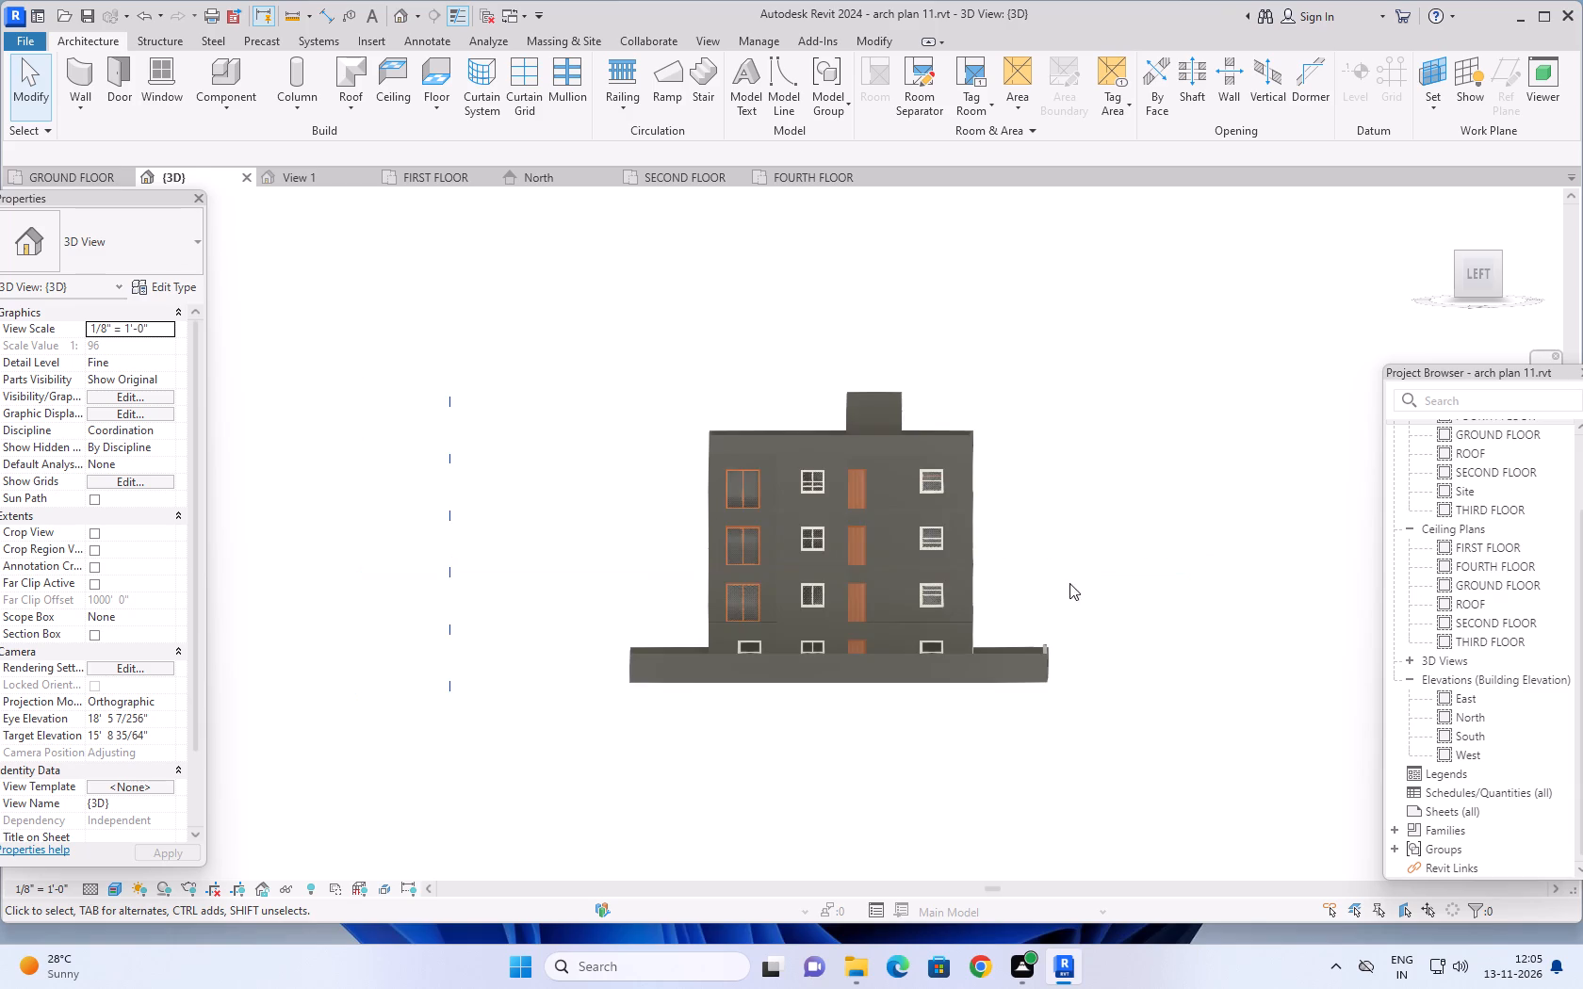
{"action": "middle_click_drag", "start_coordinate": [1069, 585], "coordinate": [1112, 615]}
{"action": "scroll", "coordinate": [1105, 617], "scroll_direction": "up", "scroll_amount": 2}
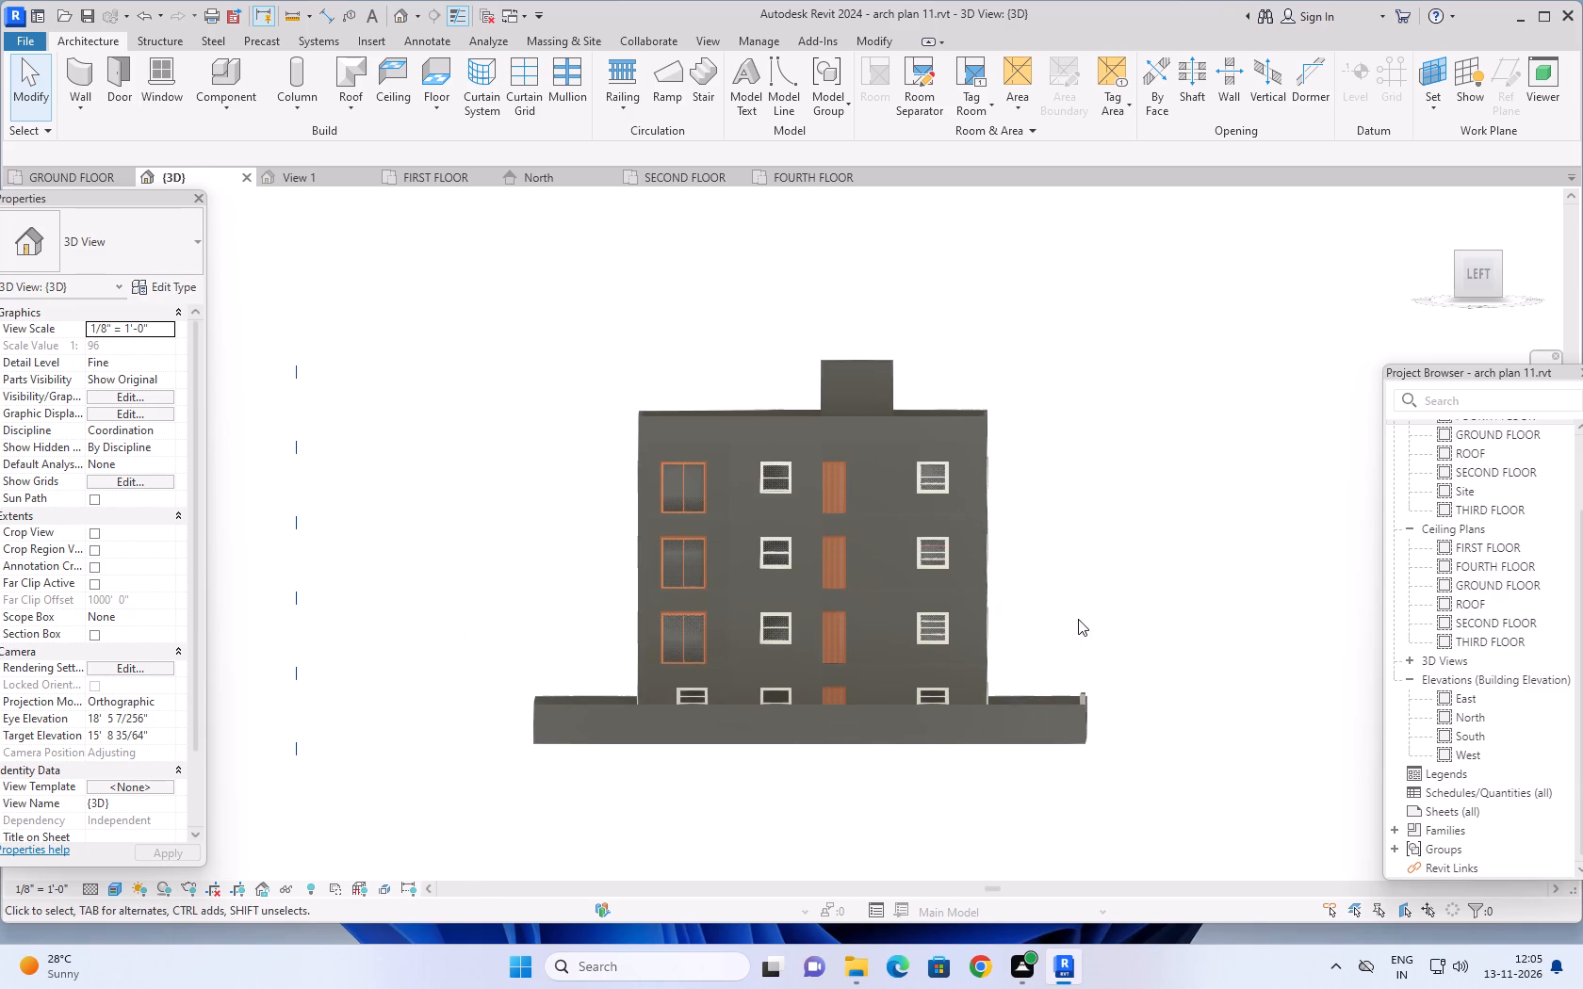
{"action": "middle_click_drag", "start_coordinate": [1084, 618], "coordinate": [1143, 613]}
{"action": "middle_click", "coordinate": [1139, 617], "text": "shift"}
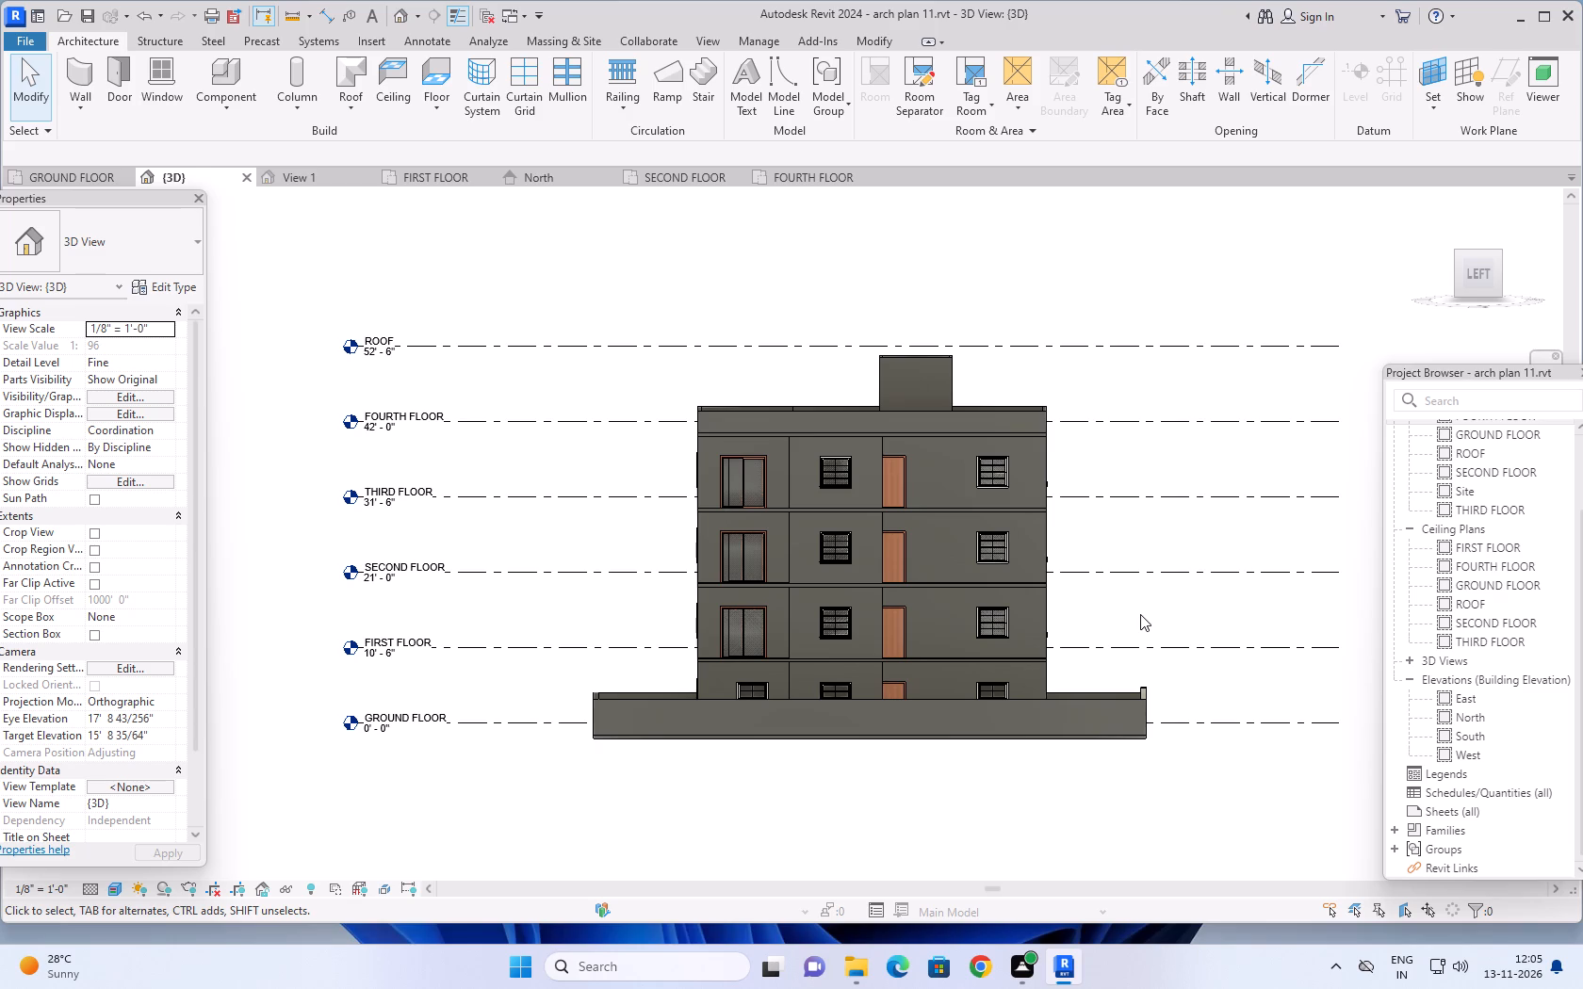
Inspect the roof terrace and the open top of the stair enclosure from above in the {3D} view.
{"action": "middle_click_drag", "start_coordinate": [808, 284], "coordinate": [802, 367], "text": "shift"}
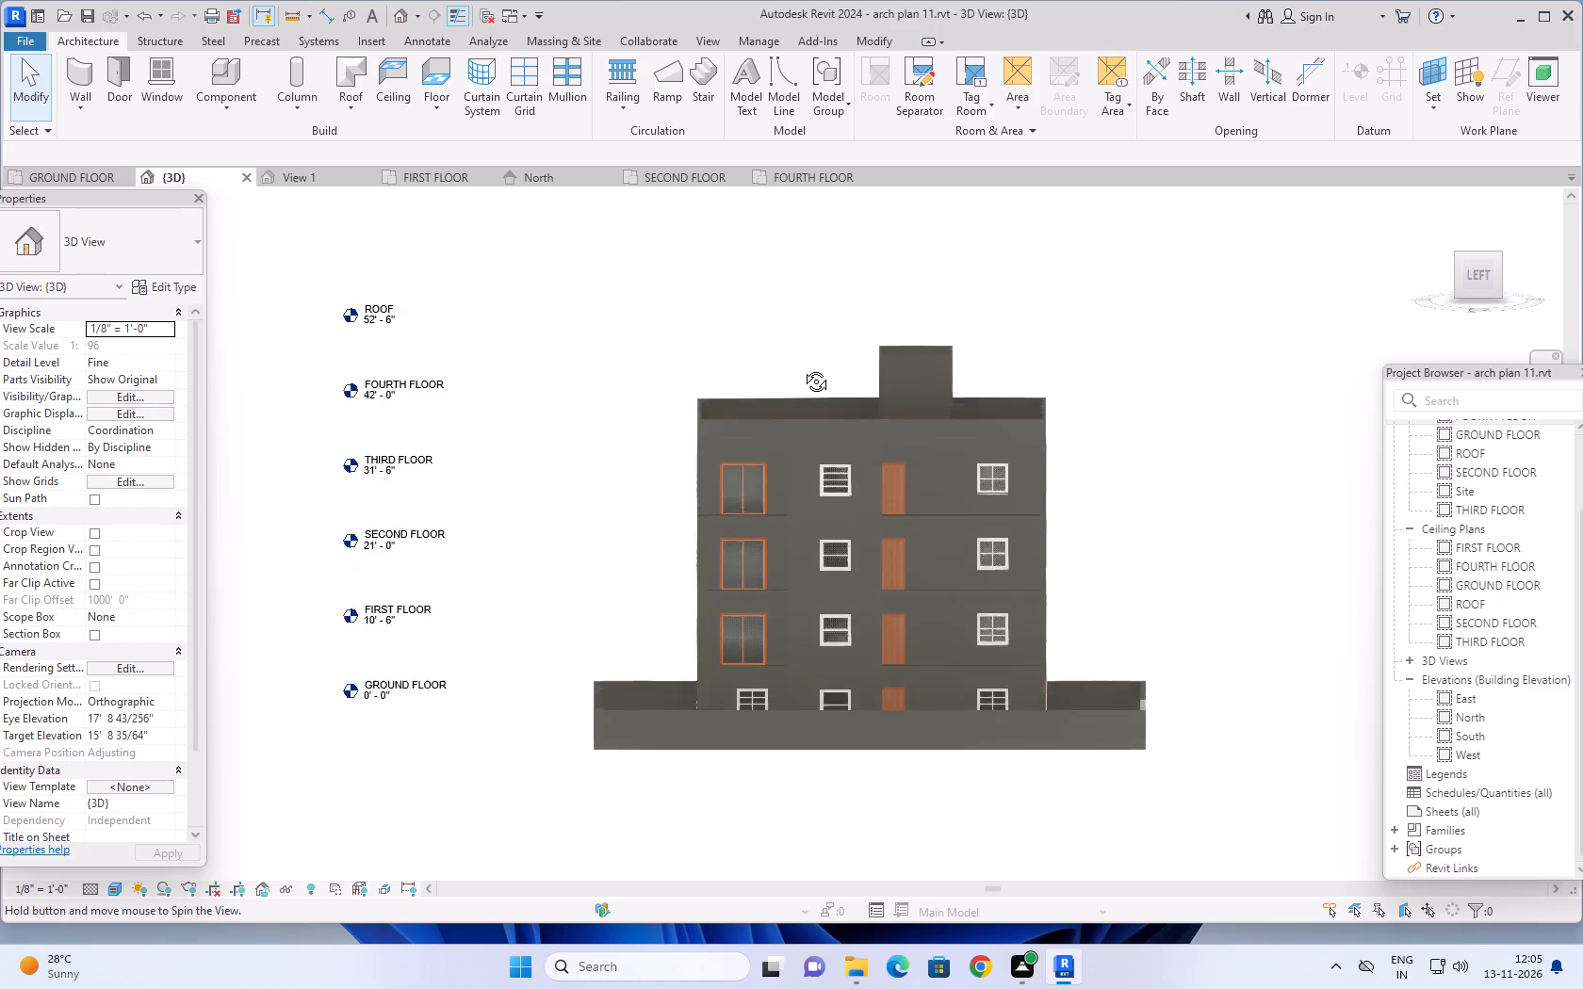
{"action": "middle_click_drag", "start_coordinate": [802, 367], "coordinate": [788, 636], "text": "shift"}
{"action": "middle_click_drag", "start_coordinate": [970, 284], "coordinate": [987, 520]}
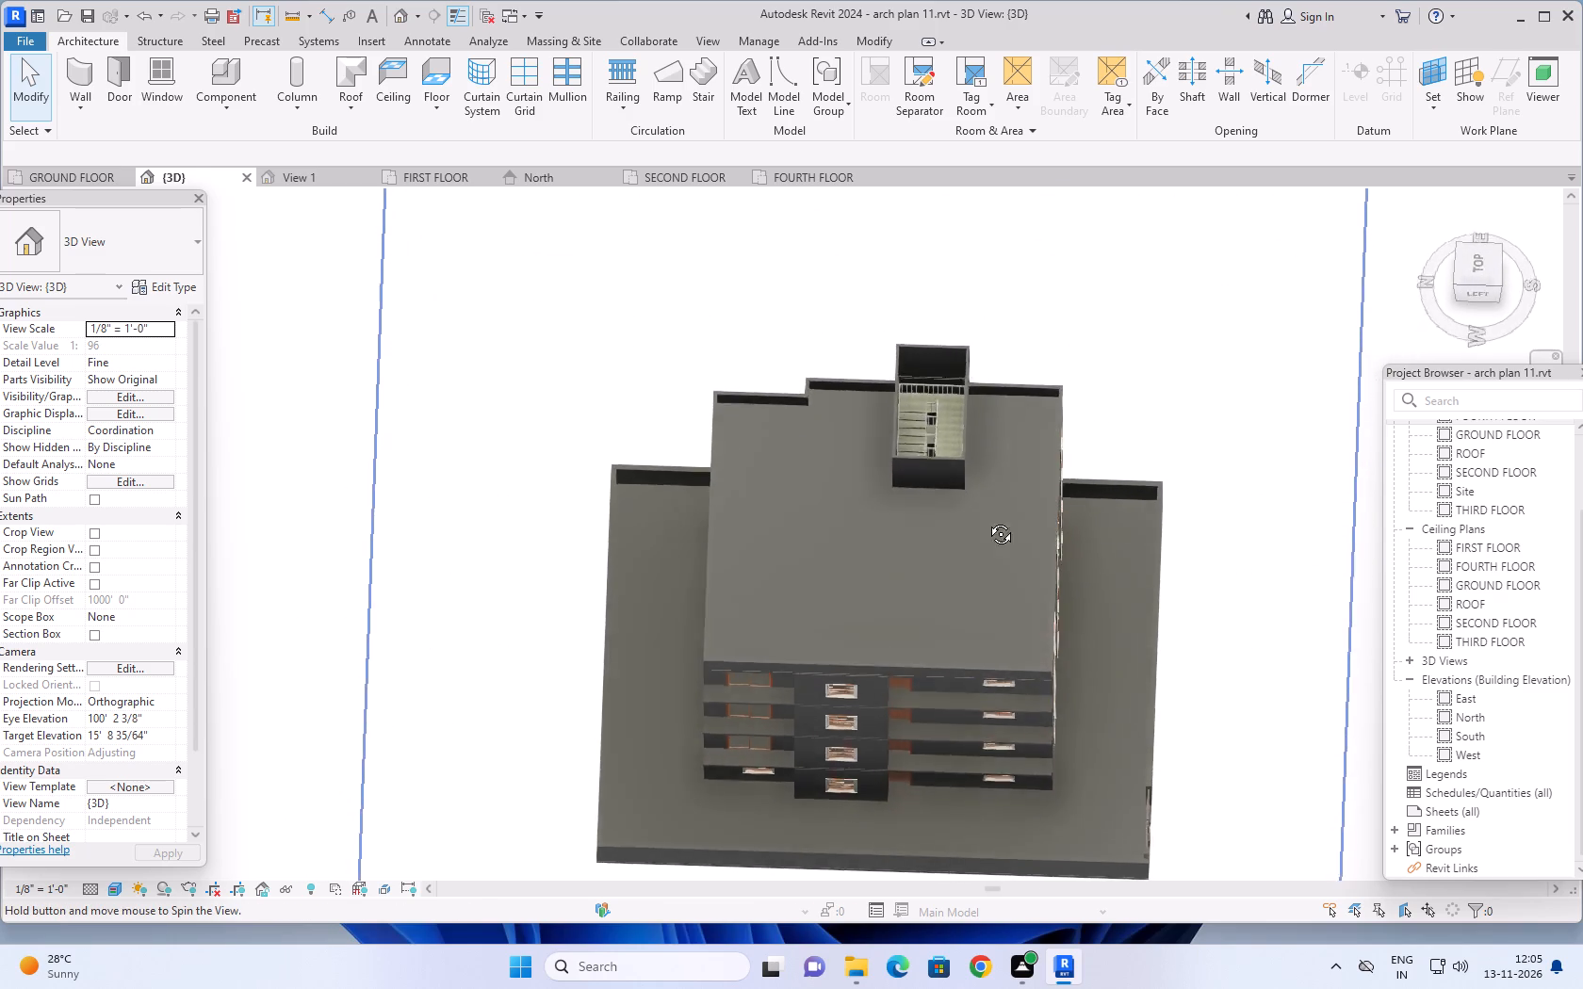
{"action": "middle_click_drag", "start_coordinate": [987, 520], "coordinate": [788, 525]}
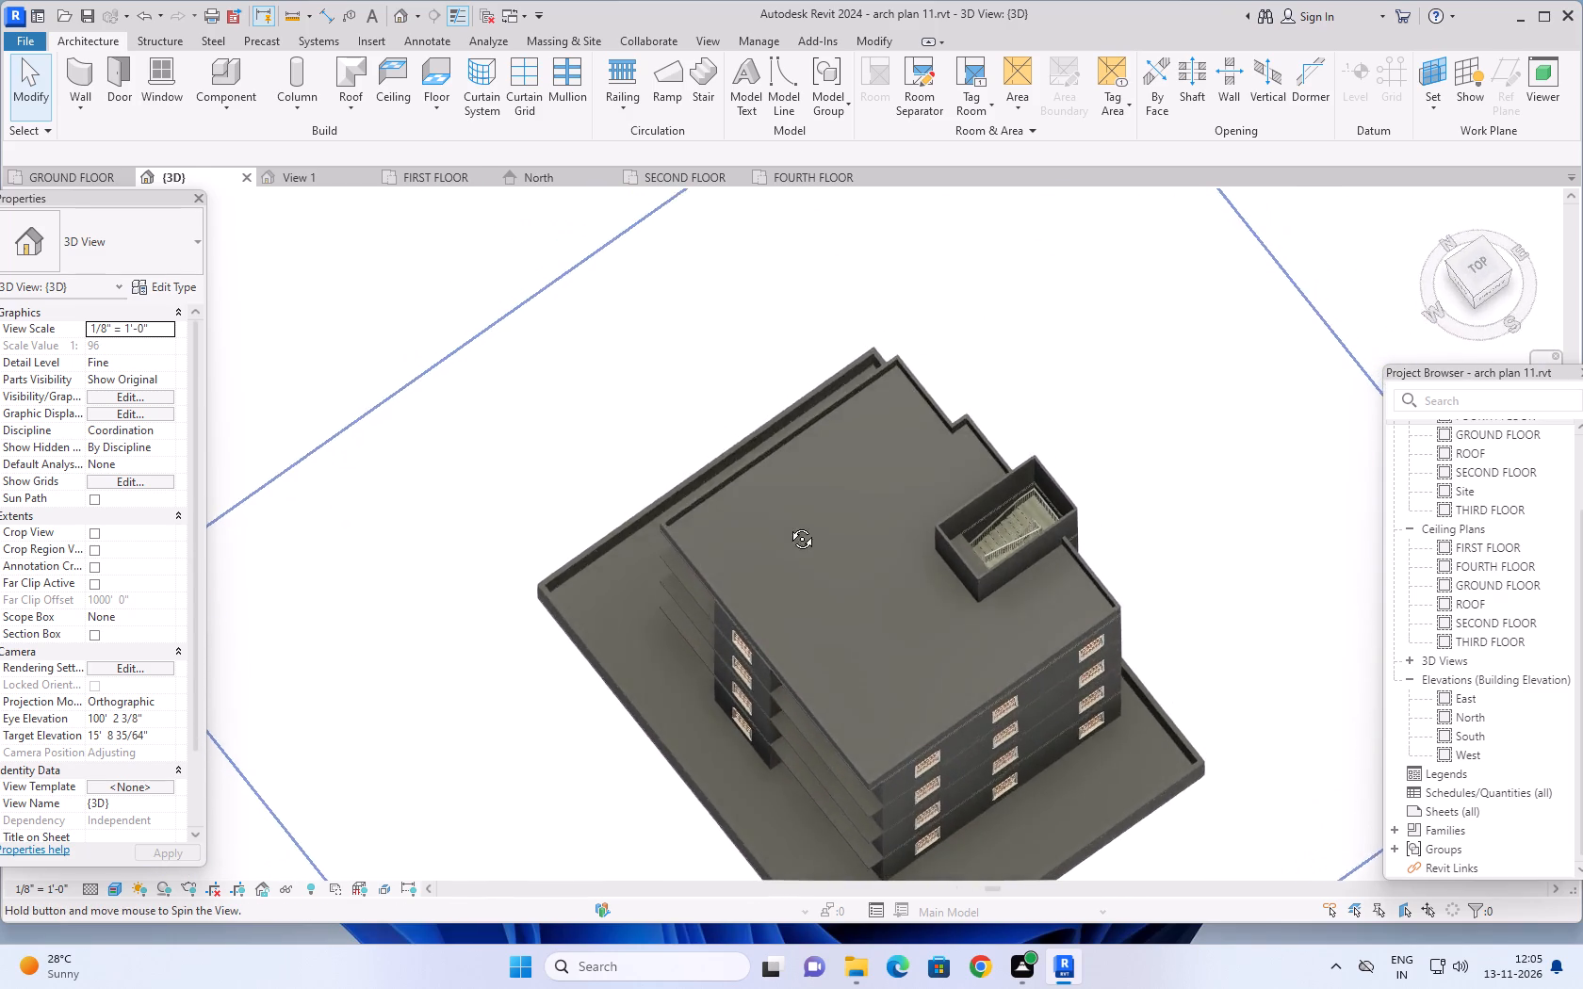
{"action": "middle_click_drag", "start_coordinate": [788, 525], "coordinate": [794, 399]}
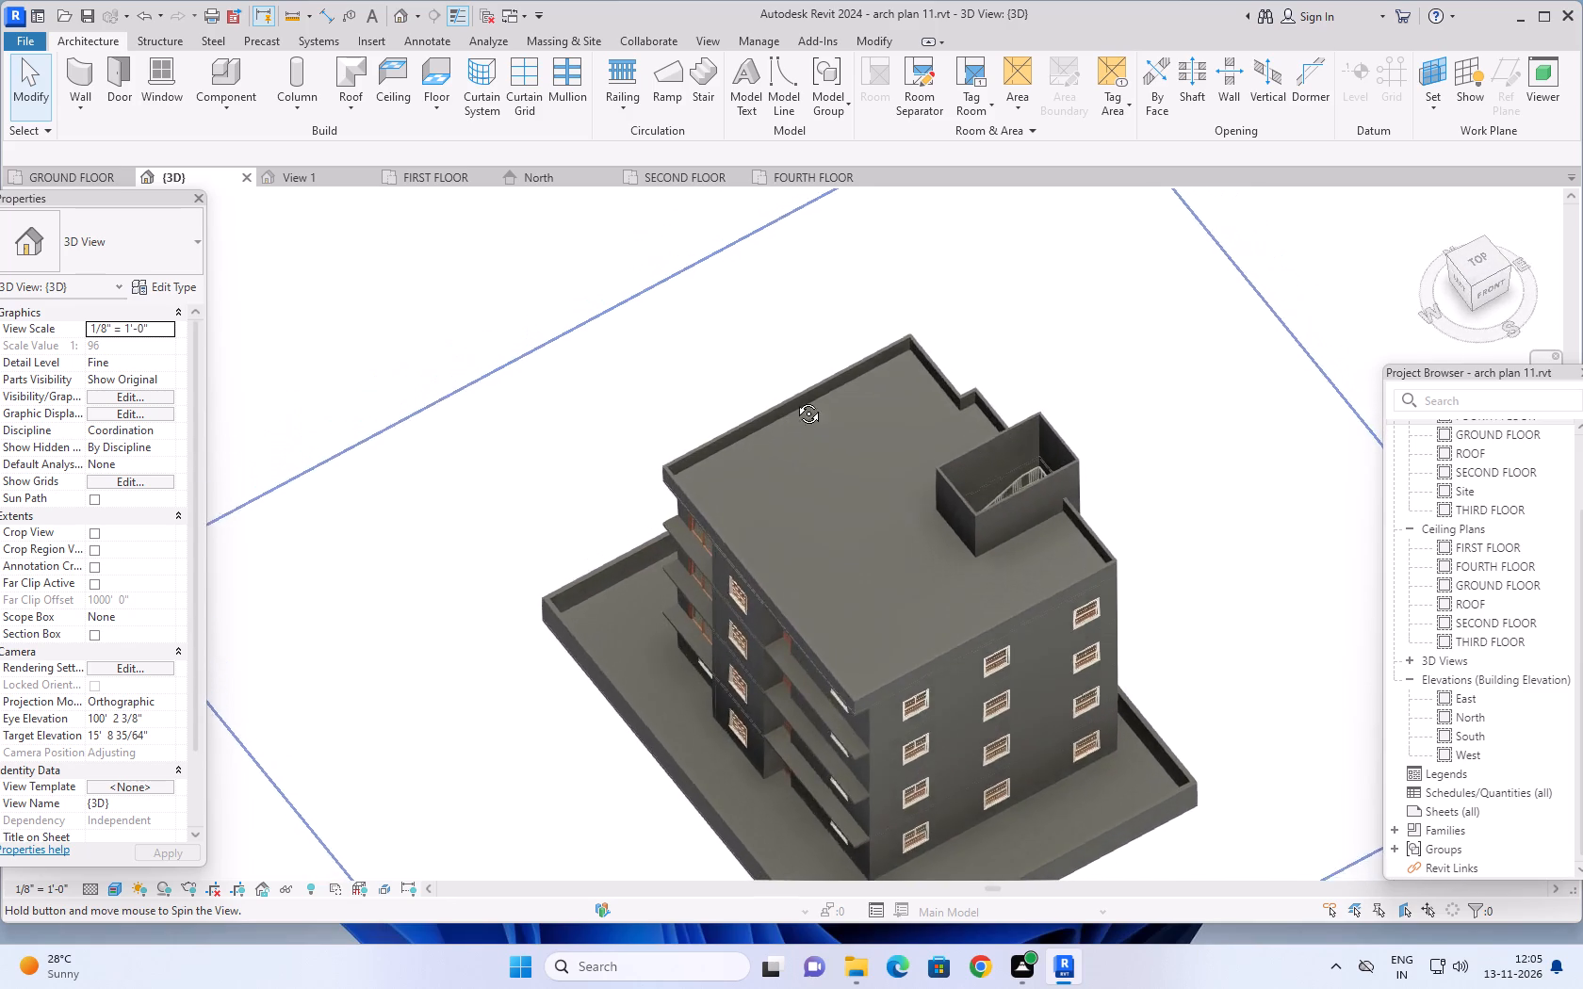
{"action": "middle_click_drag", "start_coordinate": [794, 399], "coordinate": [811, 395]}
{"action": "scroll", "coordinate": [1006, 475], "scroll_direction": "up", "scroll_amount": 7}
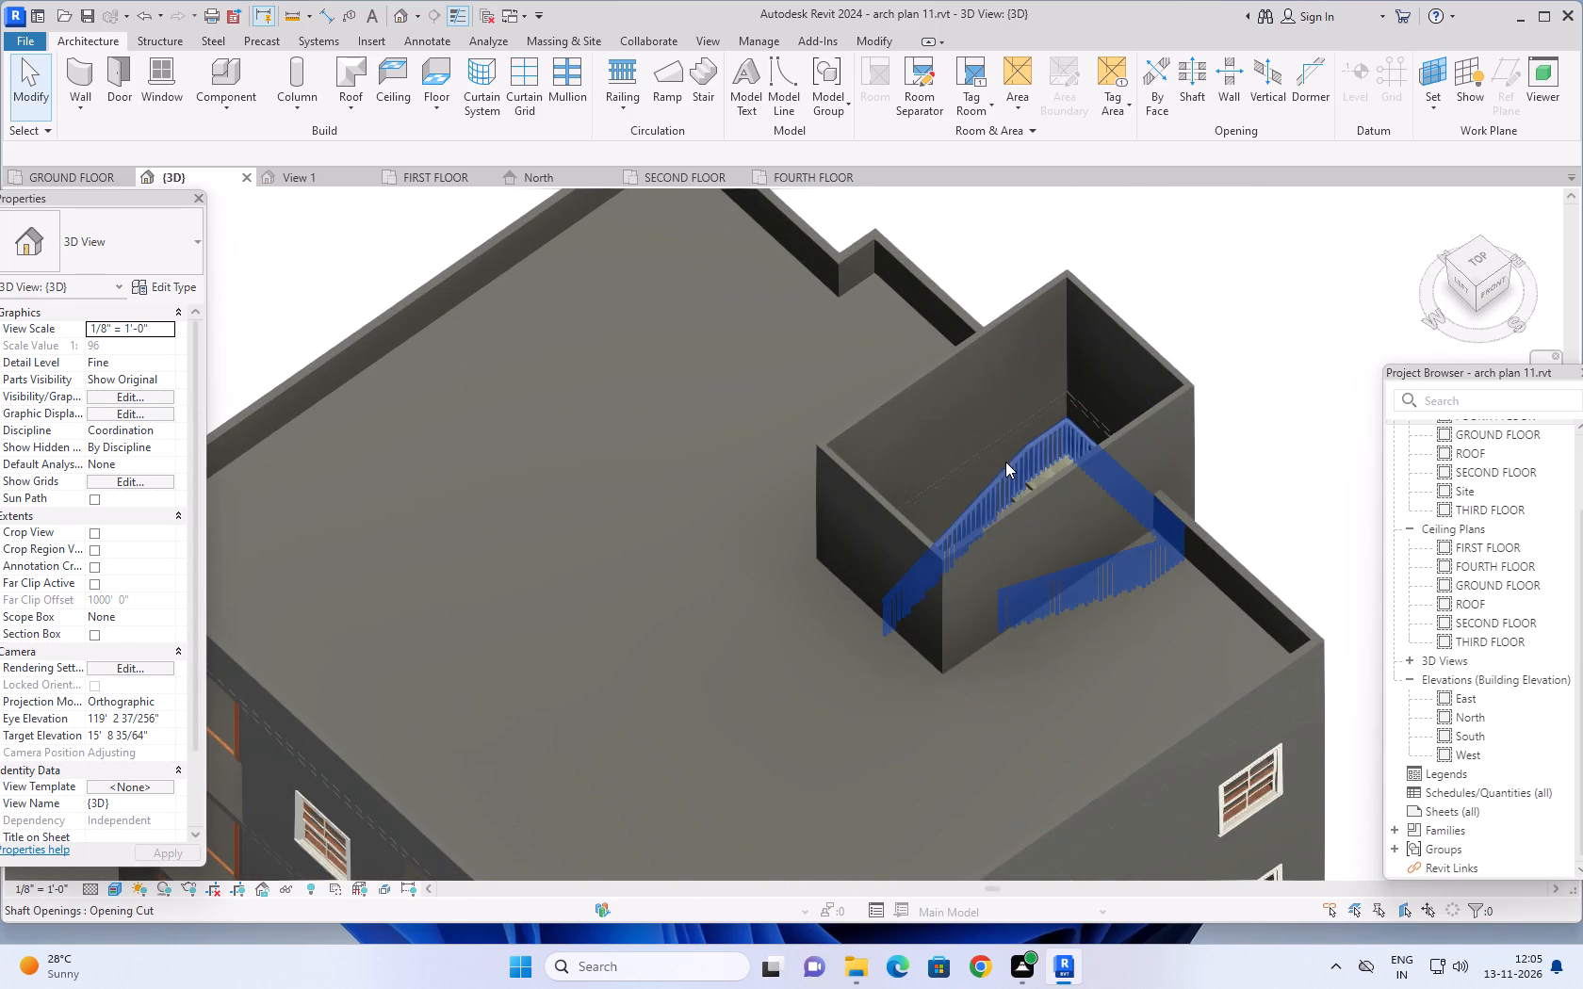
{"action": "scroll", "coordinate": [1005, 462], "scroll_direction": "up", "scroll_amount": 5}
{"action": "scroll", "coordinate": [1005, 462], "scroll_direction": "down", "scroll_amount": 5}
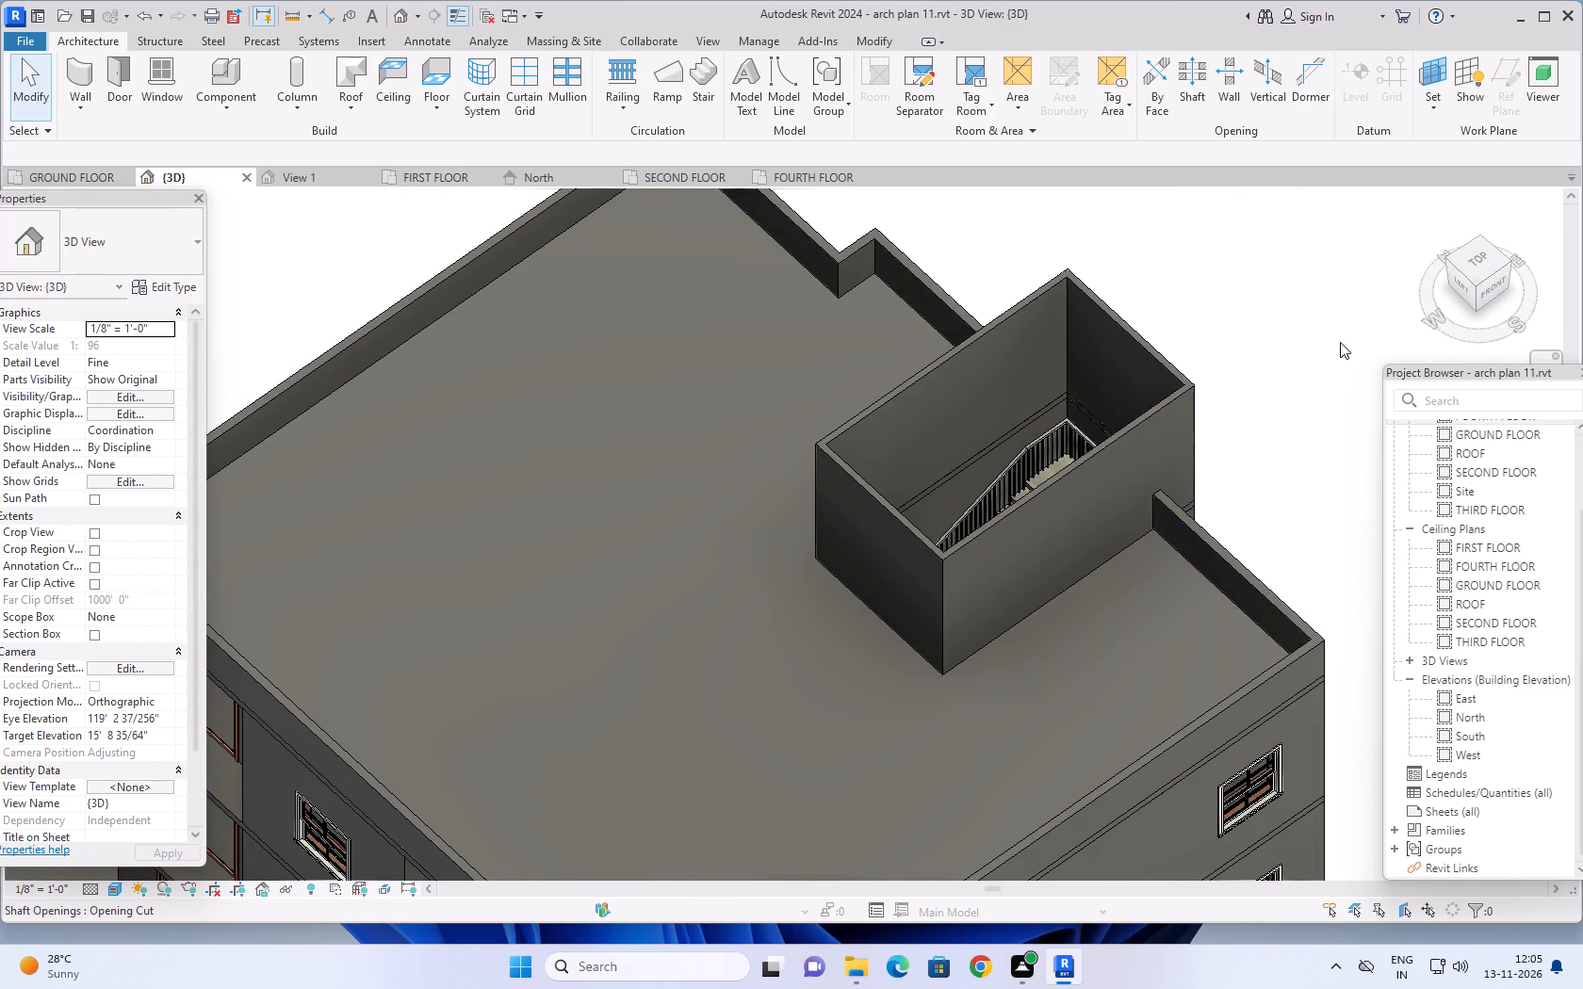
{"action": "scroll", "coordinate": [1282, 326], "scroll_direction": "down", "scroll_amount": 2}
{"action": "middle_click_drag", "start_coordinate": [1268, 328], "coordinate": [1177, 548]}
{"action": "scroll", "coordinate": [1208, 472], "scroll_direction": "down", "scroll_amount": 1, "text": "shift"}
{"action": "scroll", "coordinate": [1218, 511], "scroll_direction": "down", "scroll_amount": 3}
{"action": "middle_click_drag", "start_coordinate": [1223, 507], "coordinate": [1199, 467]}
{"action": "middle_click_drag", "start_coordinate": [1201, 469], "coordinate": [1199, 542], "text": "shift"}
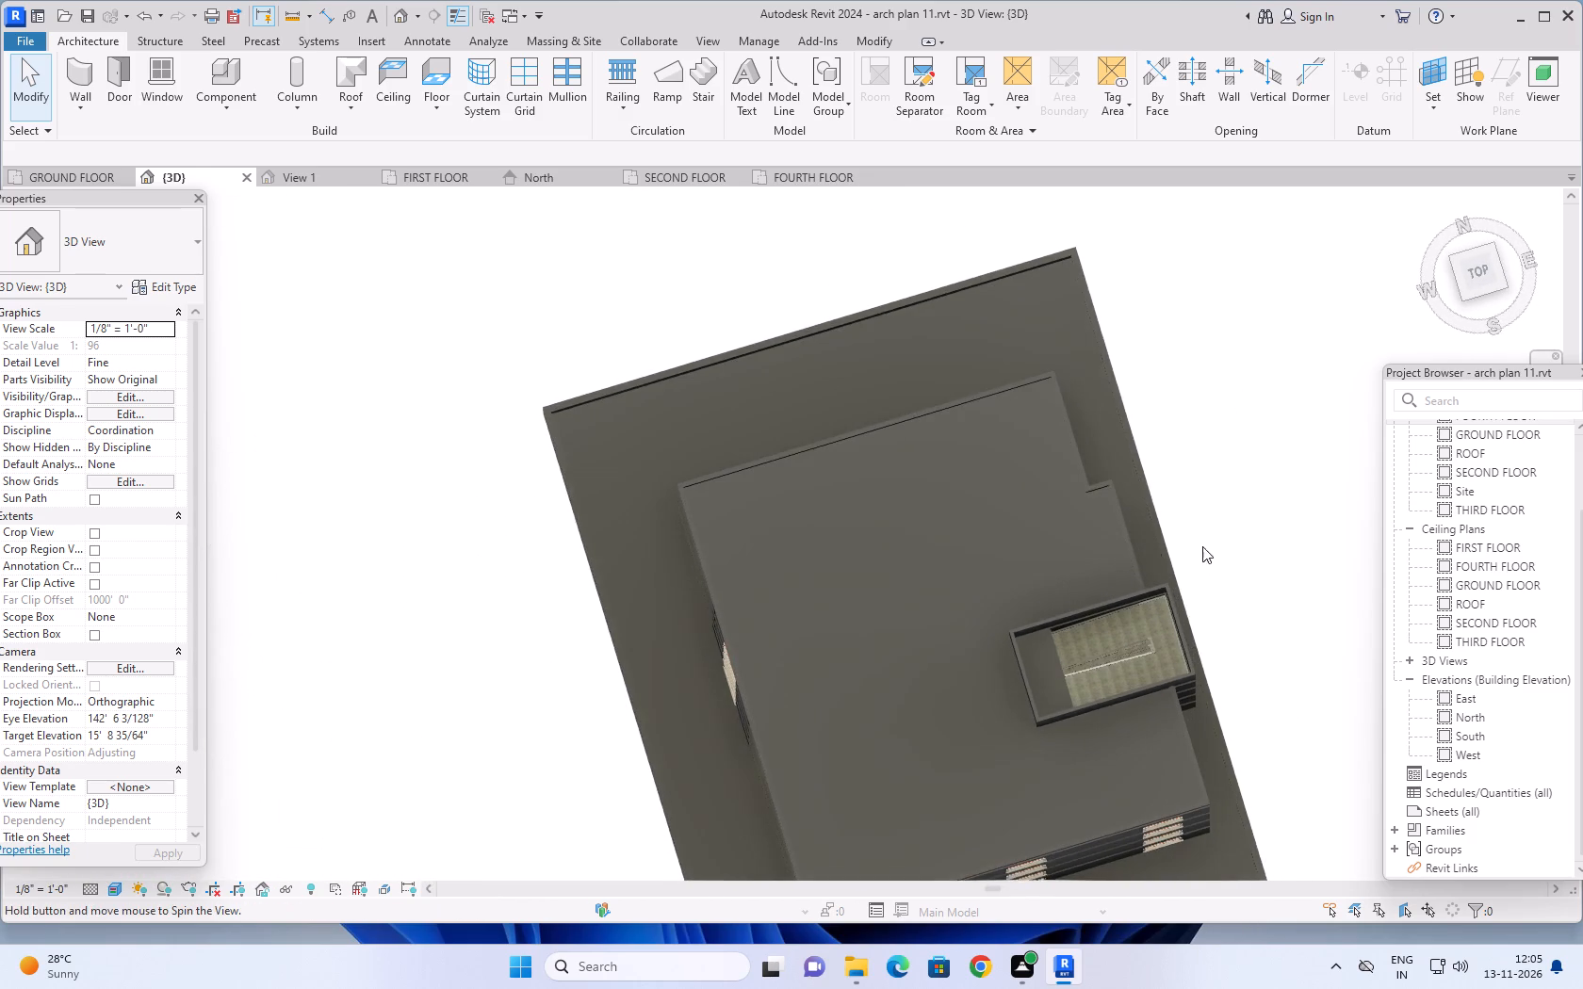
{"action": "middle_click_drag", "start_coordinate": [1220, 545], "coordinate": [1152, 476]}
{"action": "scroll", "coordinate": [1159, 476], "scroll_direction": "down", "scroll_amount": 1}
{"action": "middle_click_drag", "start_coordinate": [1203, 511], "coordinate": [1151, 563], "text": "shift"}
In the FOURTH FLOOR plan, sketch a rectangular architectural floor boundary offset 2' outside the stair enclosure walls, using the 6" floor type.
{"action": "left_click", "coordinate": [815, 170]}
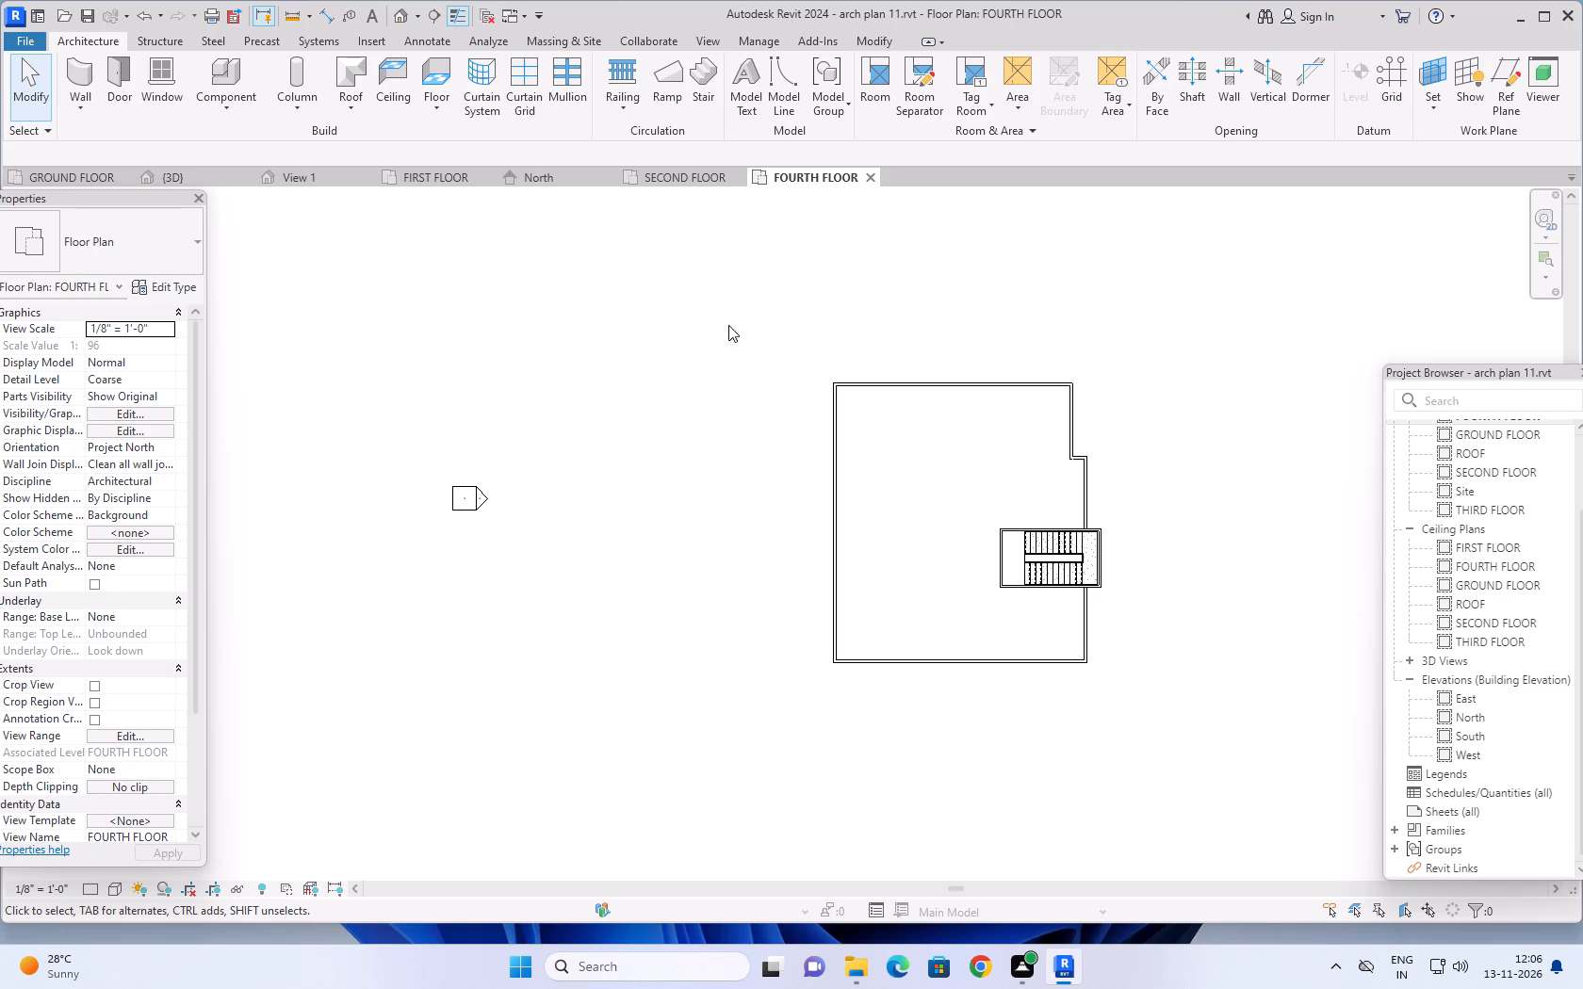
{"action": "middle_click_drag", "start_coordinate": [1139, 397], "coordinate": [1126, 390]}
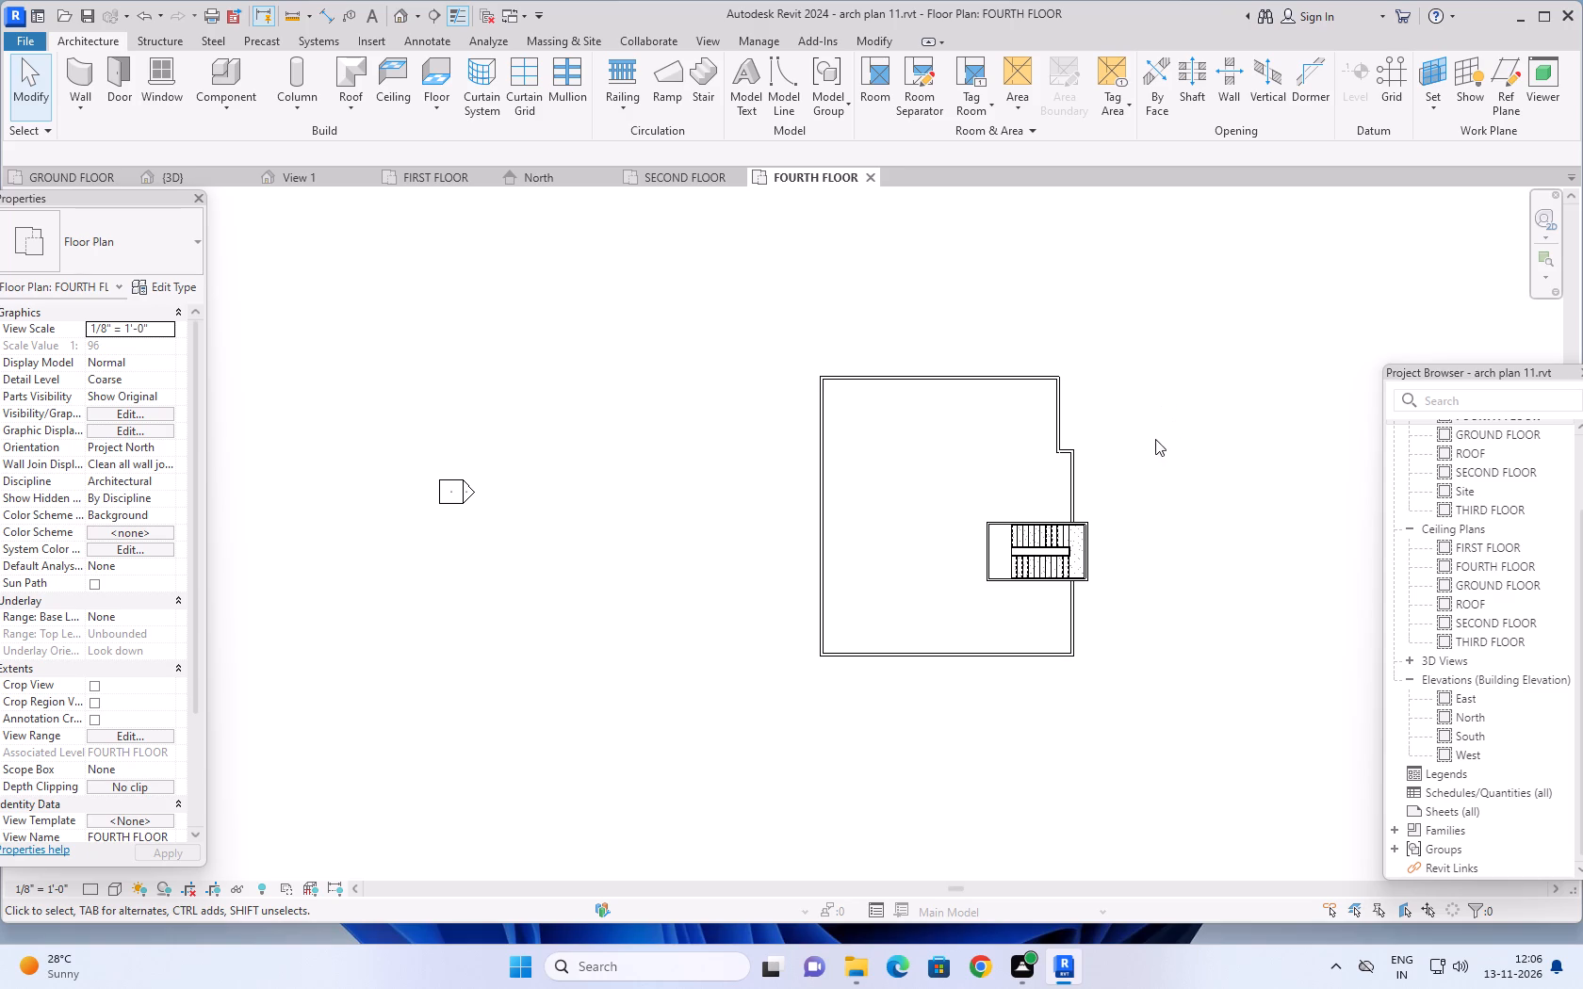
{"action": "middle_click_drag", "start_coordinate": [1151, 437], "coordinate": [1037, 412]}
{"action": "scroll", "coordinate": [961, 499], "scroll_direction": "up", "scroll_amount": 6}
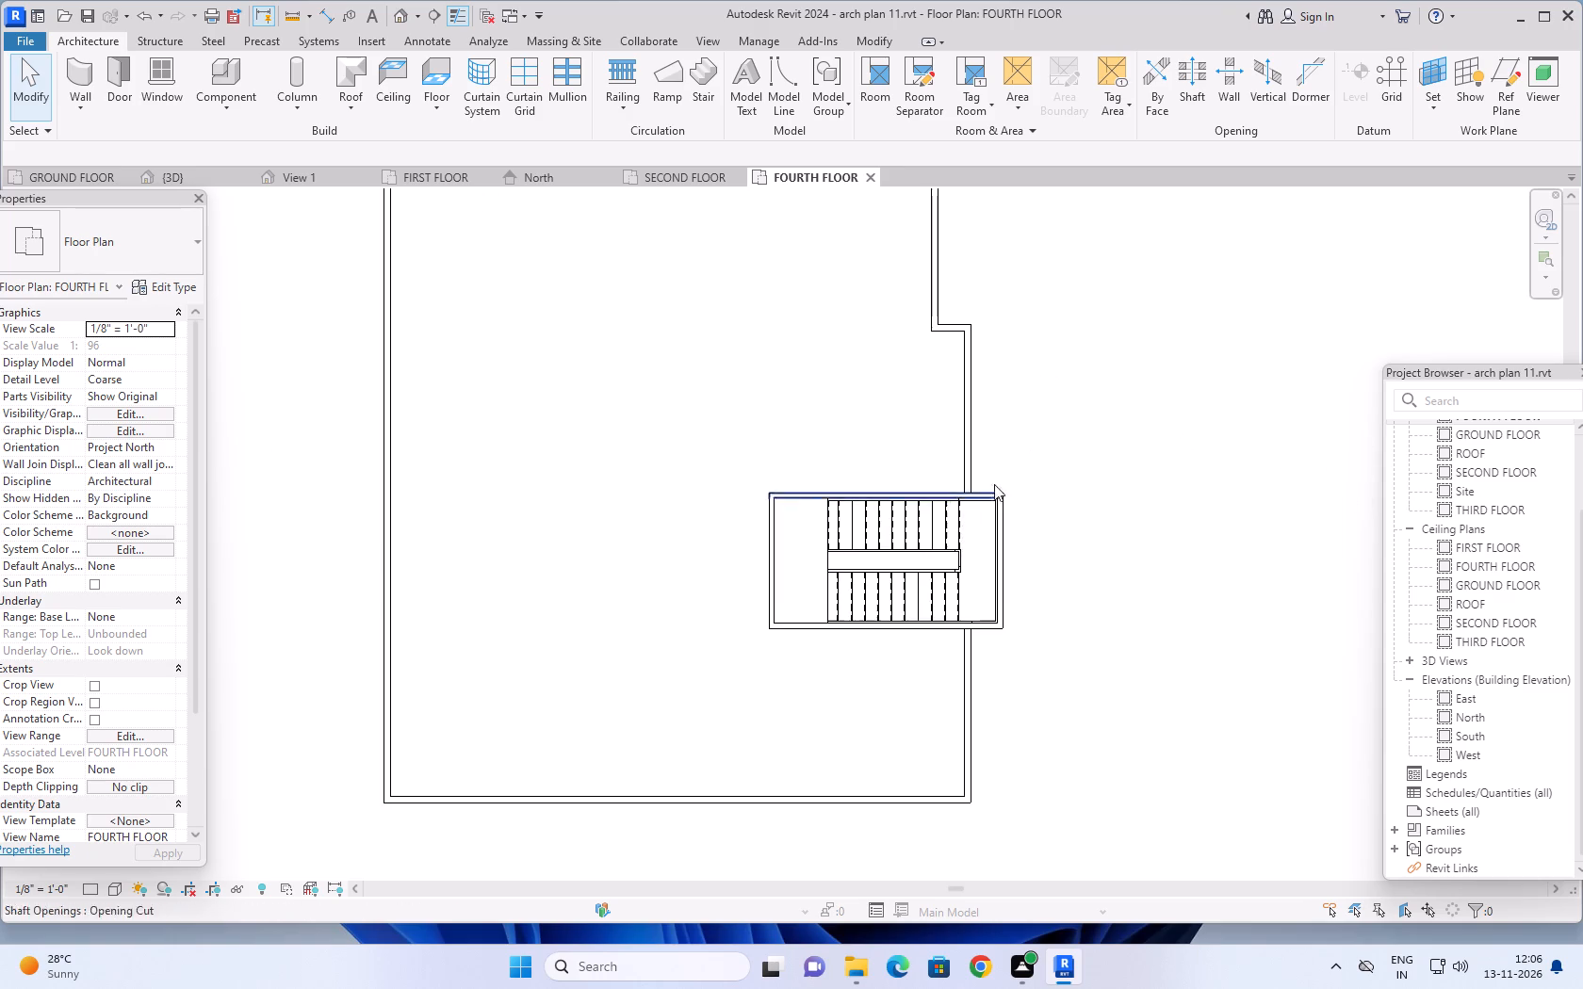
{"action": "middle_click_drag", "start_coordinate": [1067, 460], "coordinate": [1036, 485]}
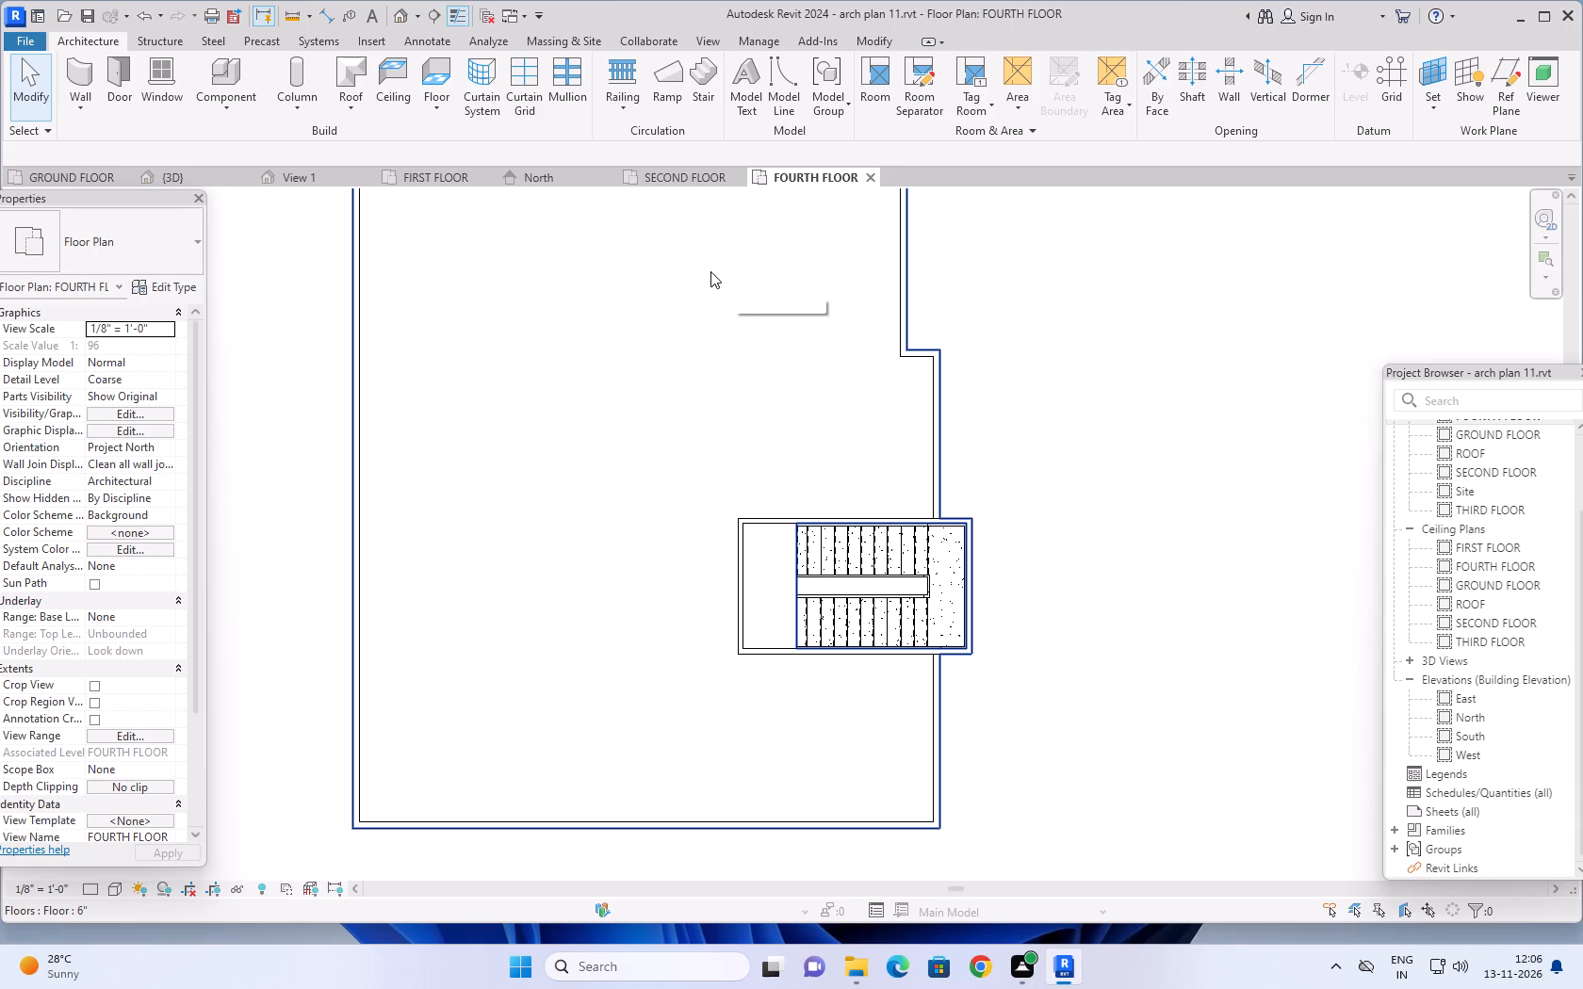
{"action": "middle_click_drag", "start_coordinate": [1056, 389], "coordinate": [1059, 377]}
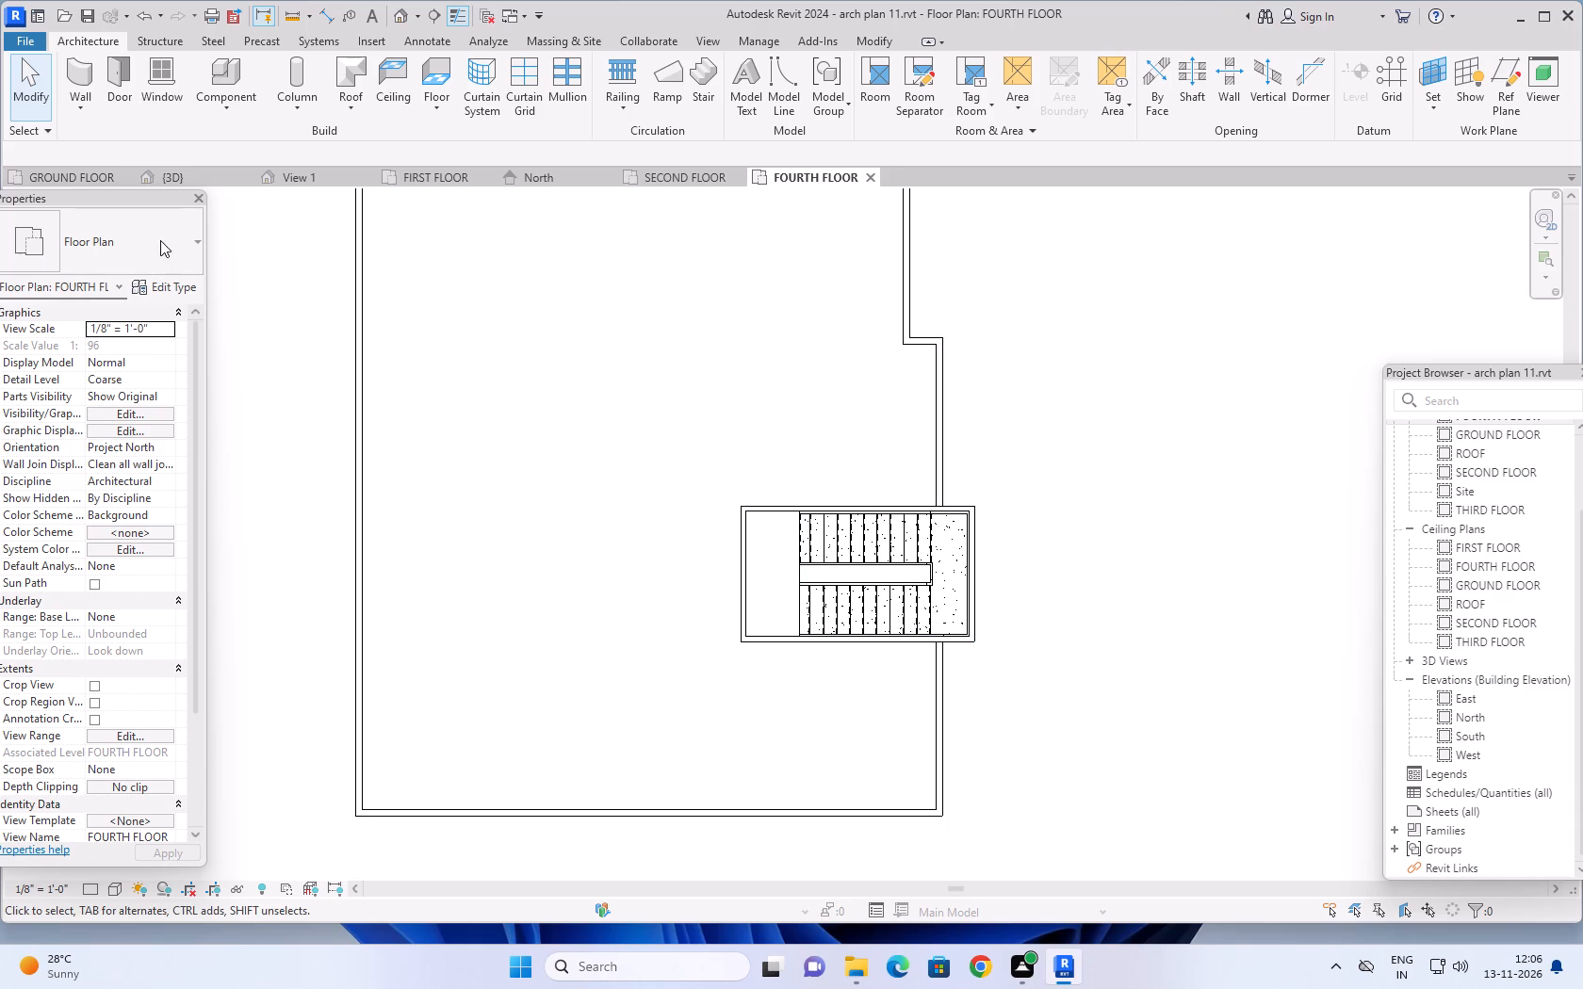
{"action": "left_click", "coordinate": [437, 108]}
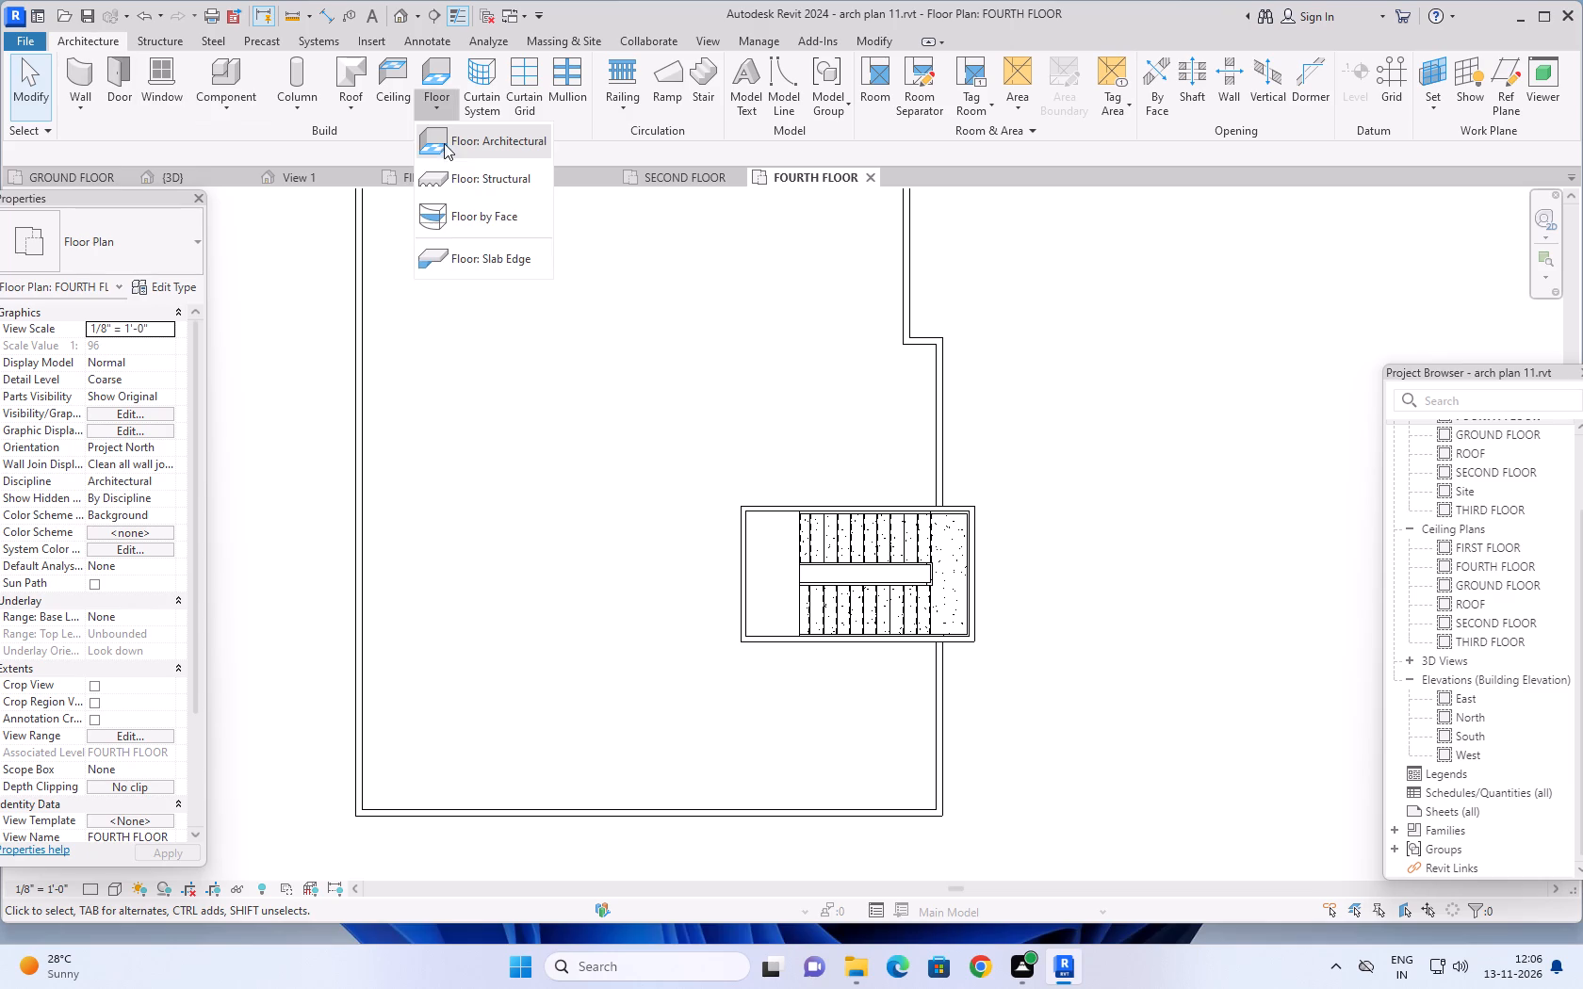
{"action": "left_click", "coordinate": [465, 146]}
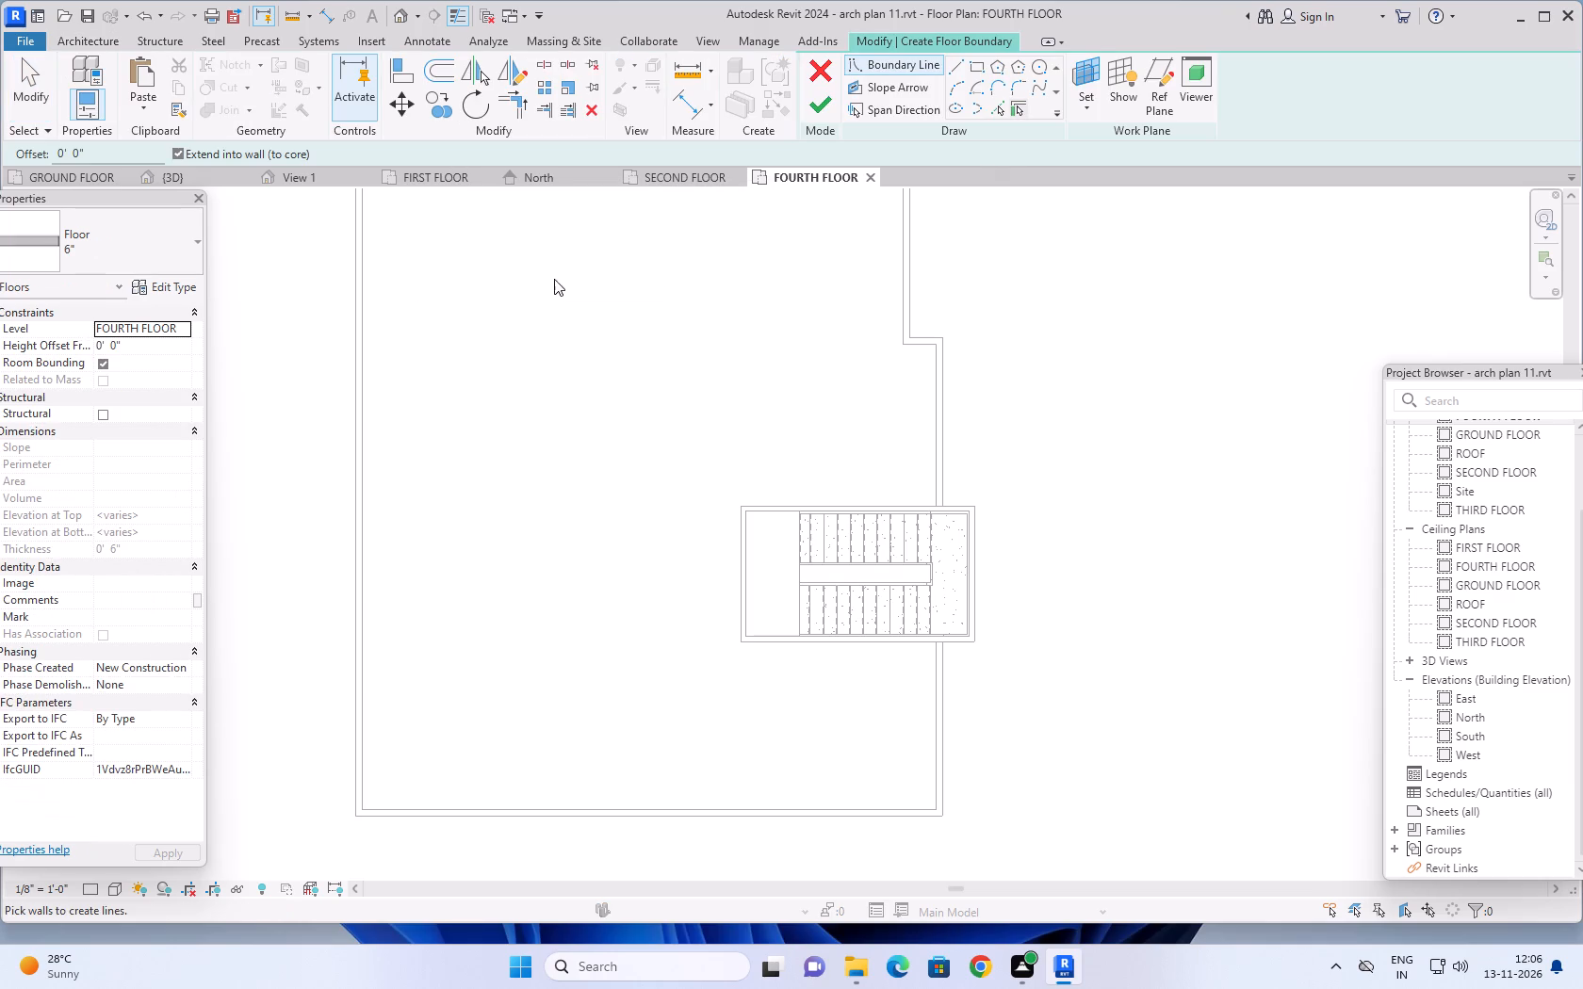
{"action": "left_click", "coordinate": [971, 68]}
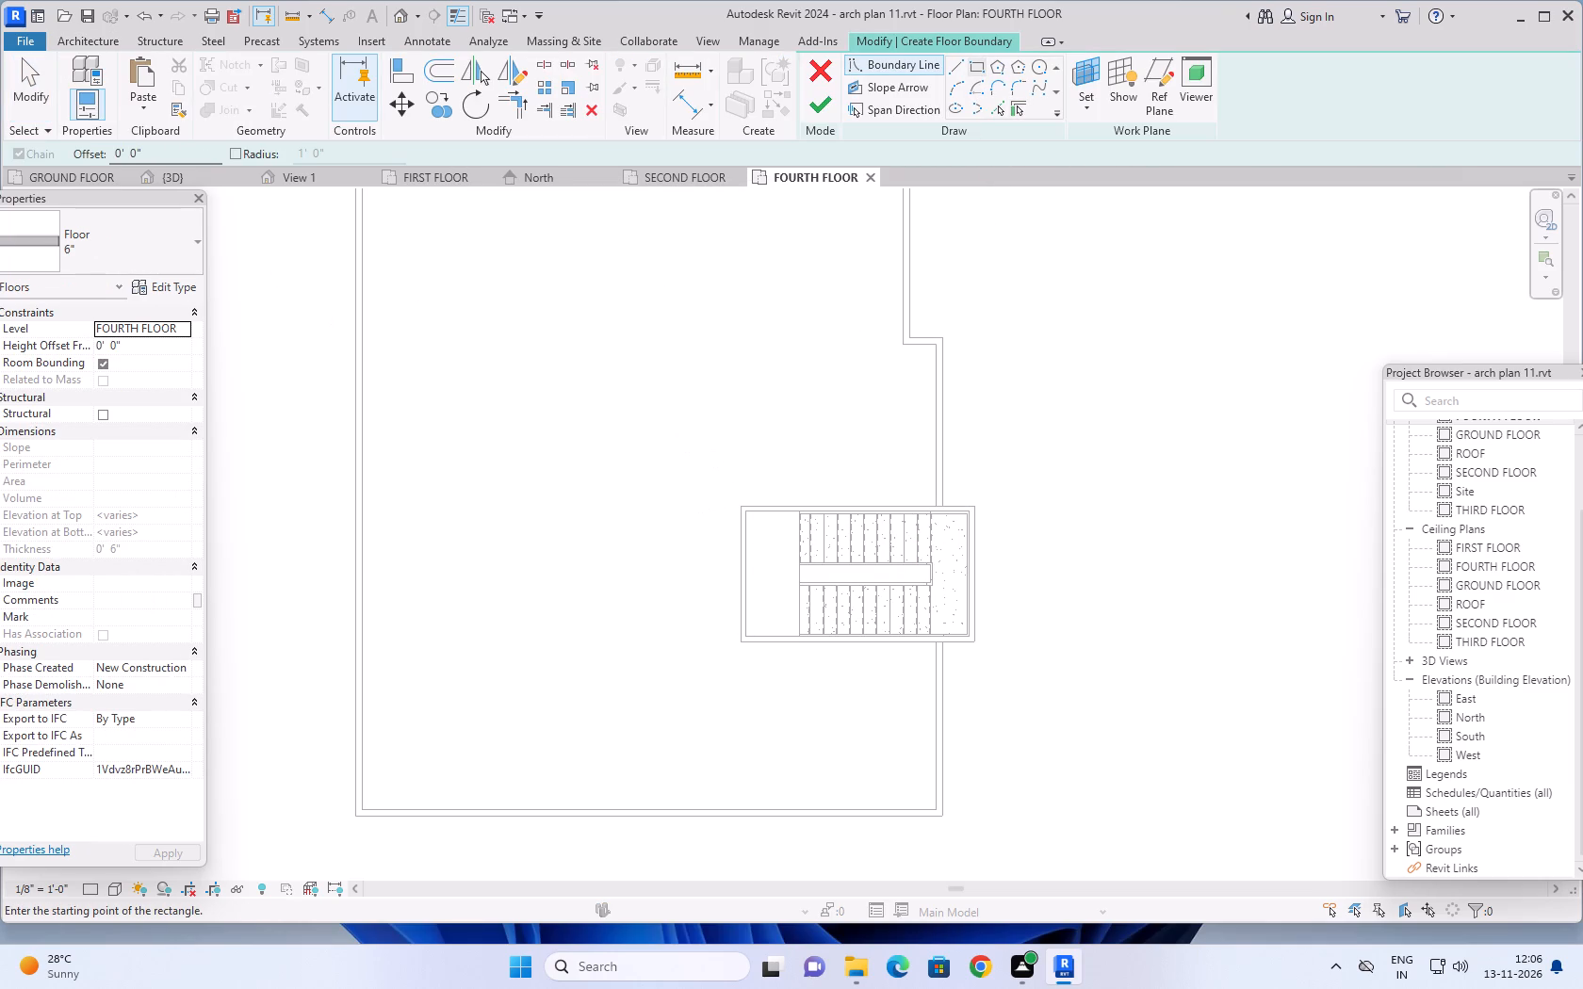
{"action": "left_click_drag", "start_coordinate": [174, 146], "coordinate": [101, 139]}
{"action": "type", "text": "2'"}
{"action": "key", "text": "Return"}
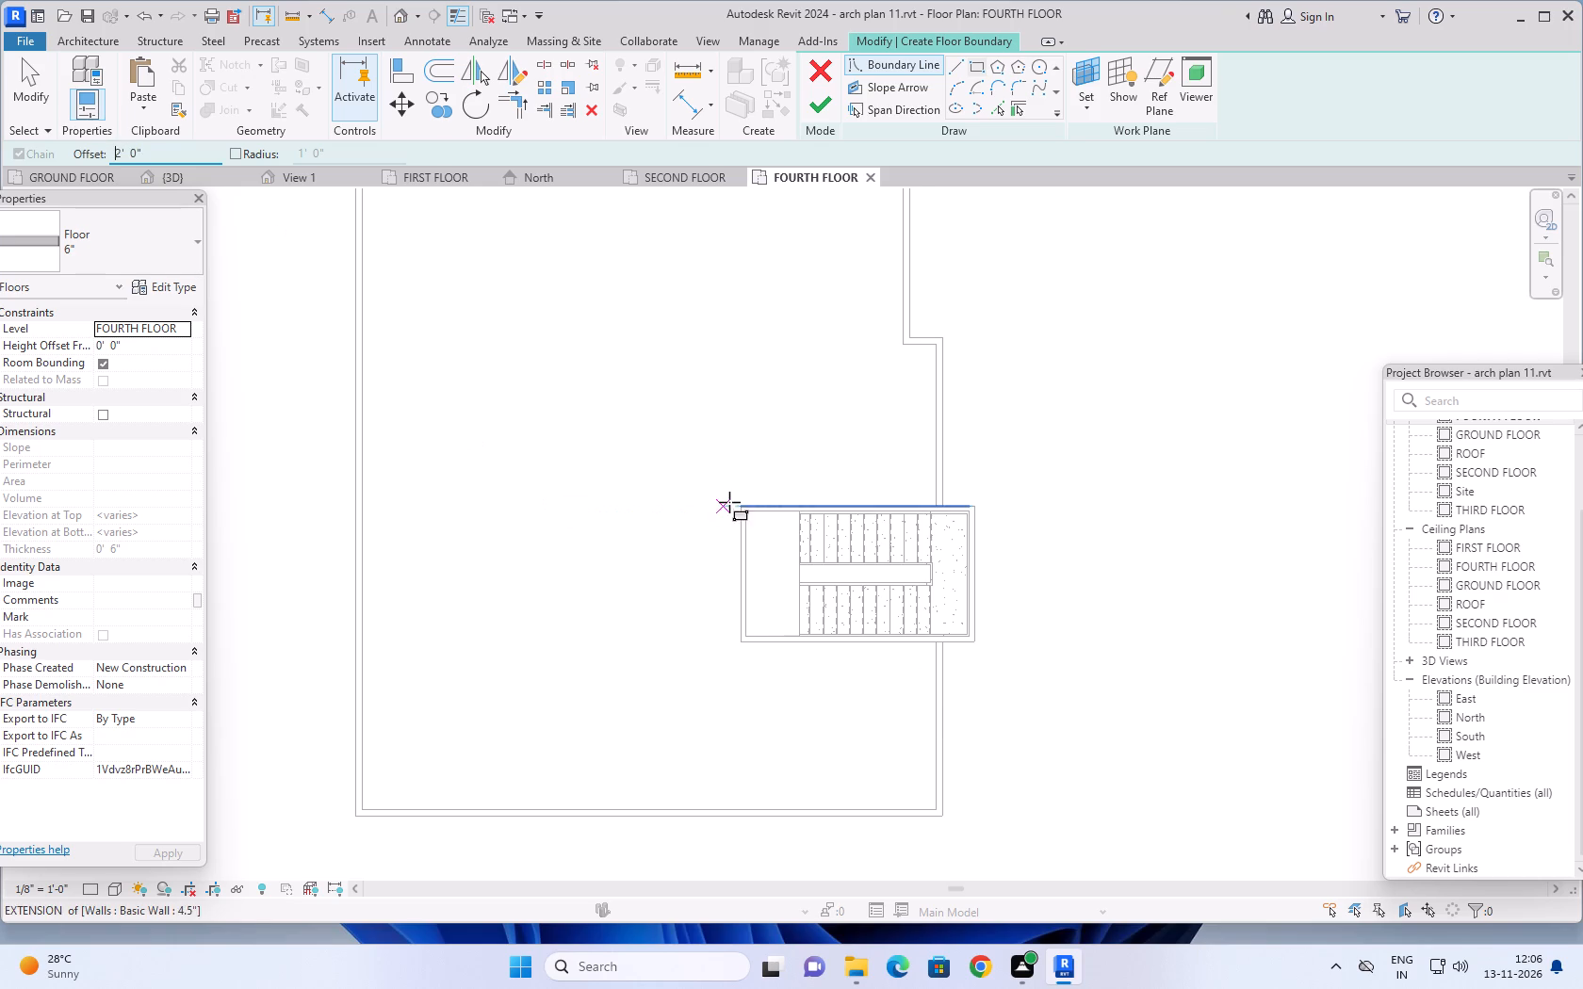
{"action": "left_click", "coordinate": [738, 503]}
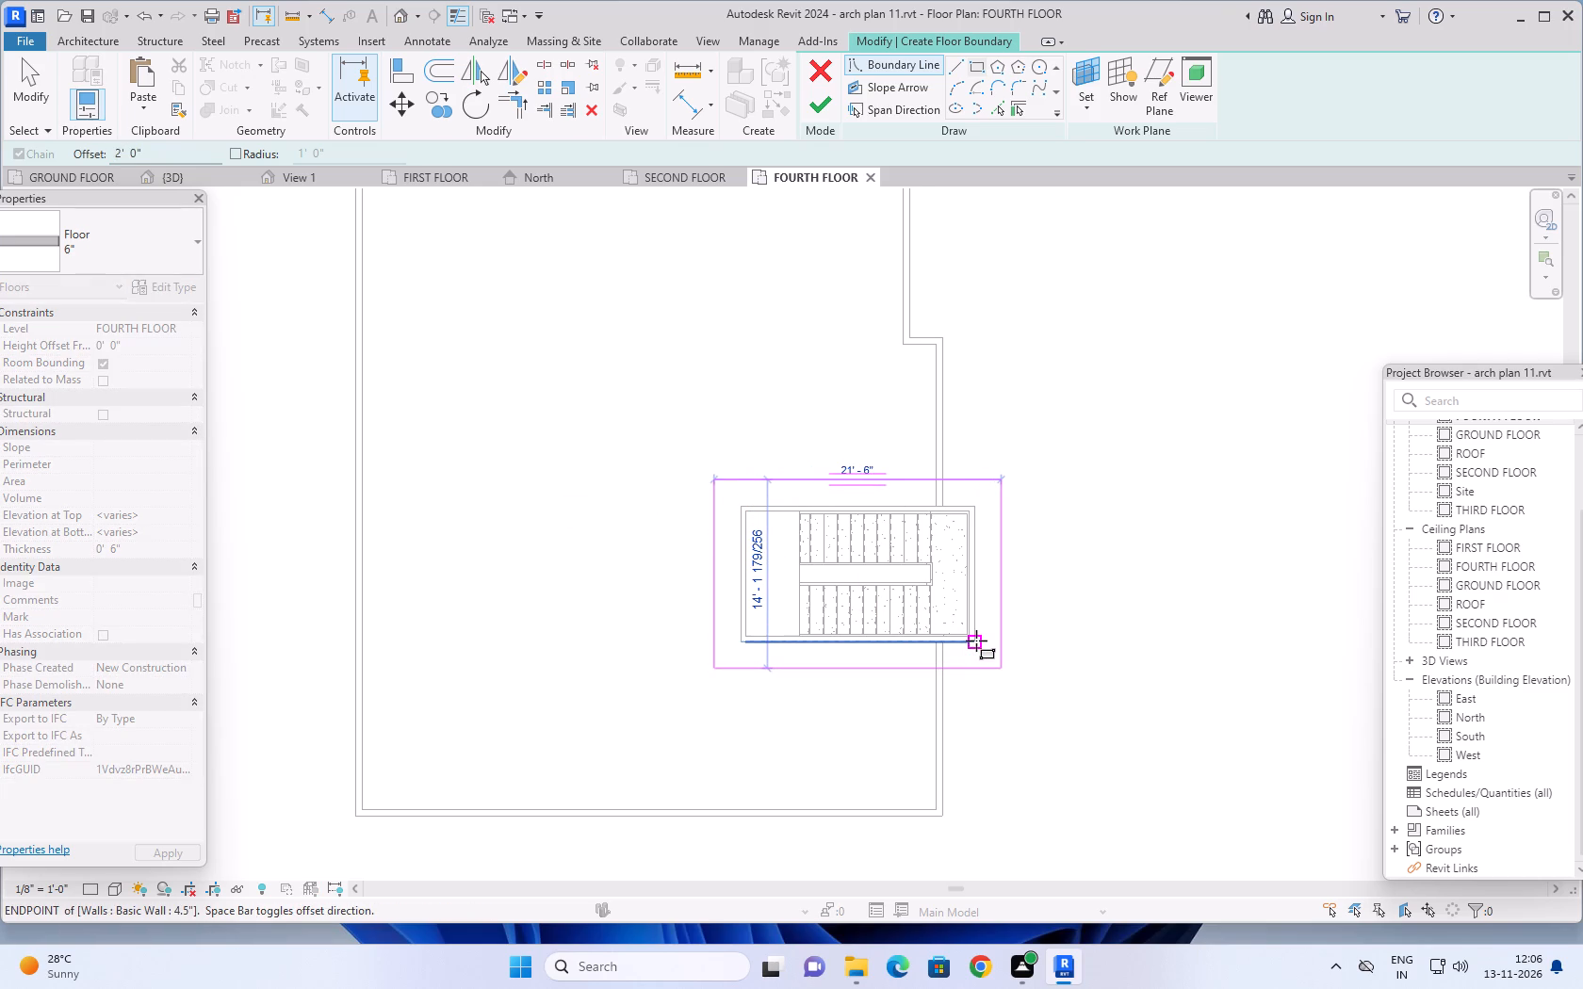
{"action": "left_click", "coordinate": [976, 643]}
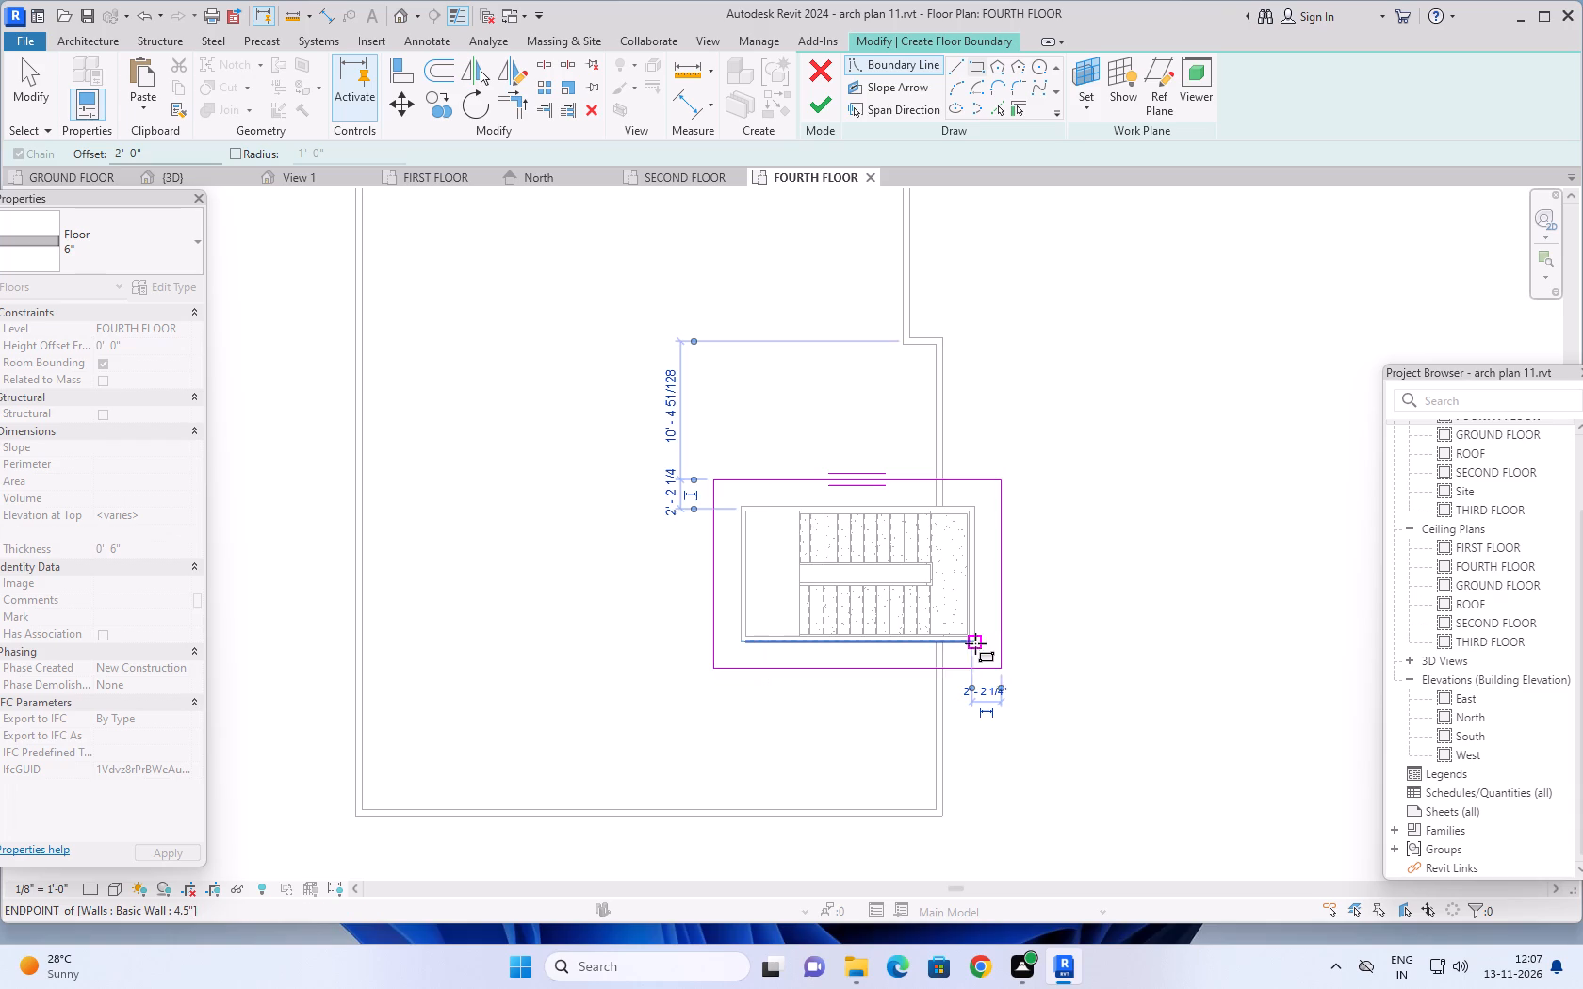
Set the new floor's level to ROOF and finish the slab over the stair enclosure.
{"action": "scroll", "coordinate": [1066, 624], "scroll_direction": "down", "scroll_amount": 2}
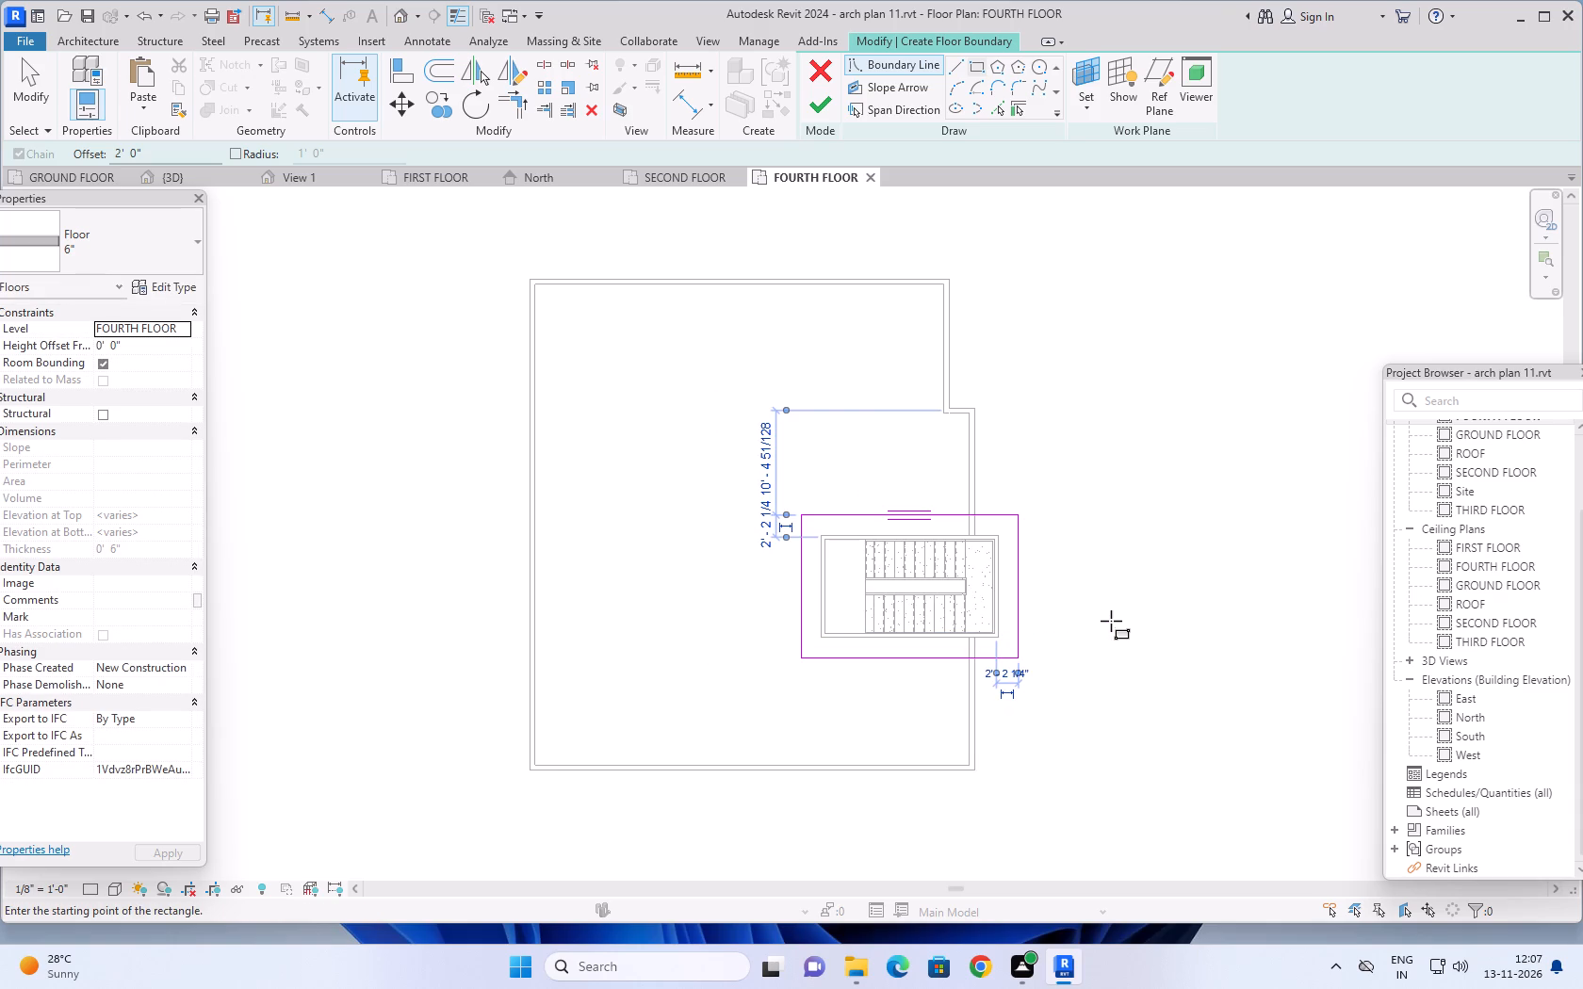
{"action": "left_click", "coordinate": [179, 328]}
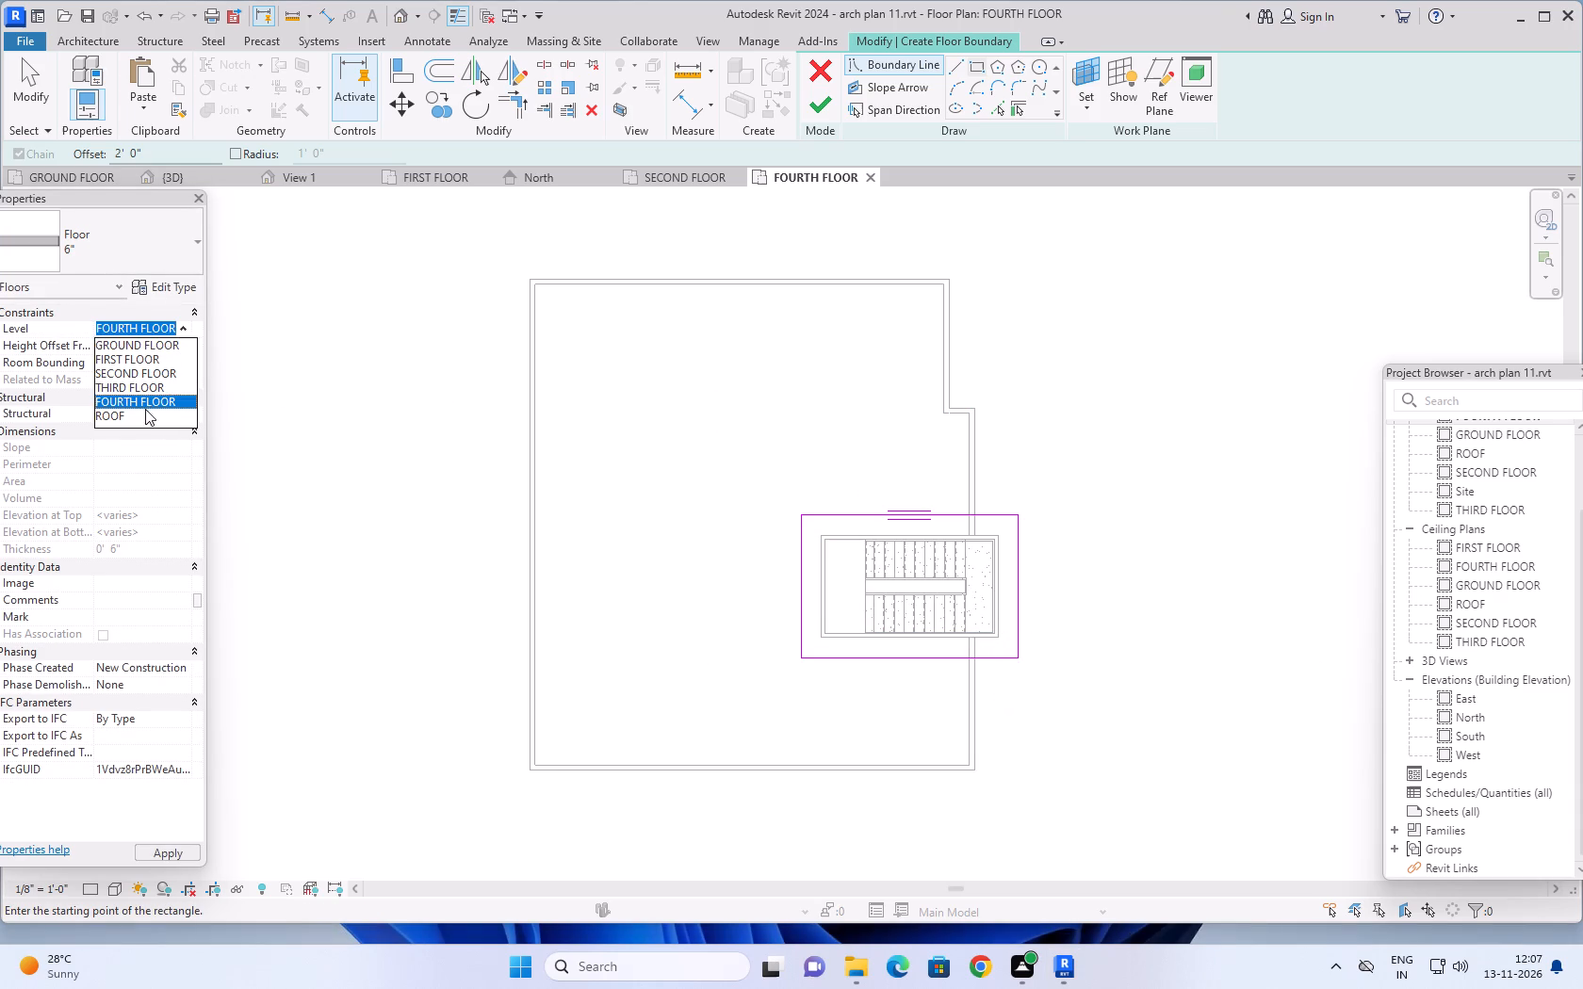
{"action": "left_click", "coordinate": [145, 412]}
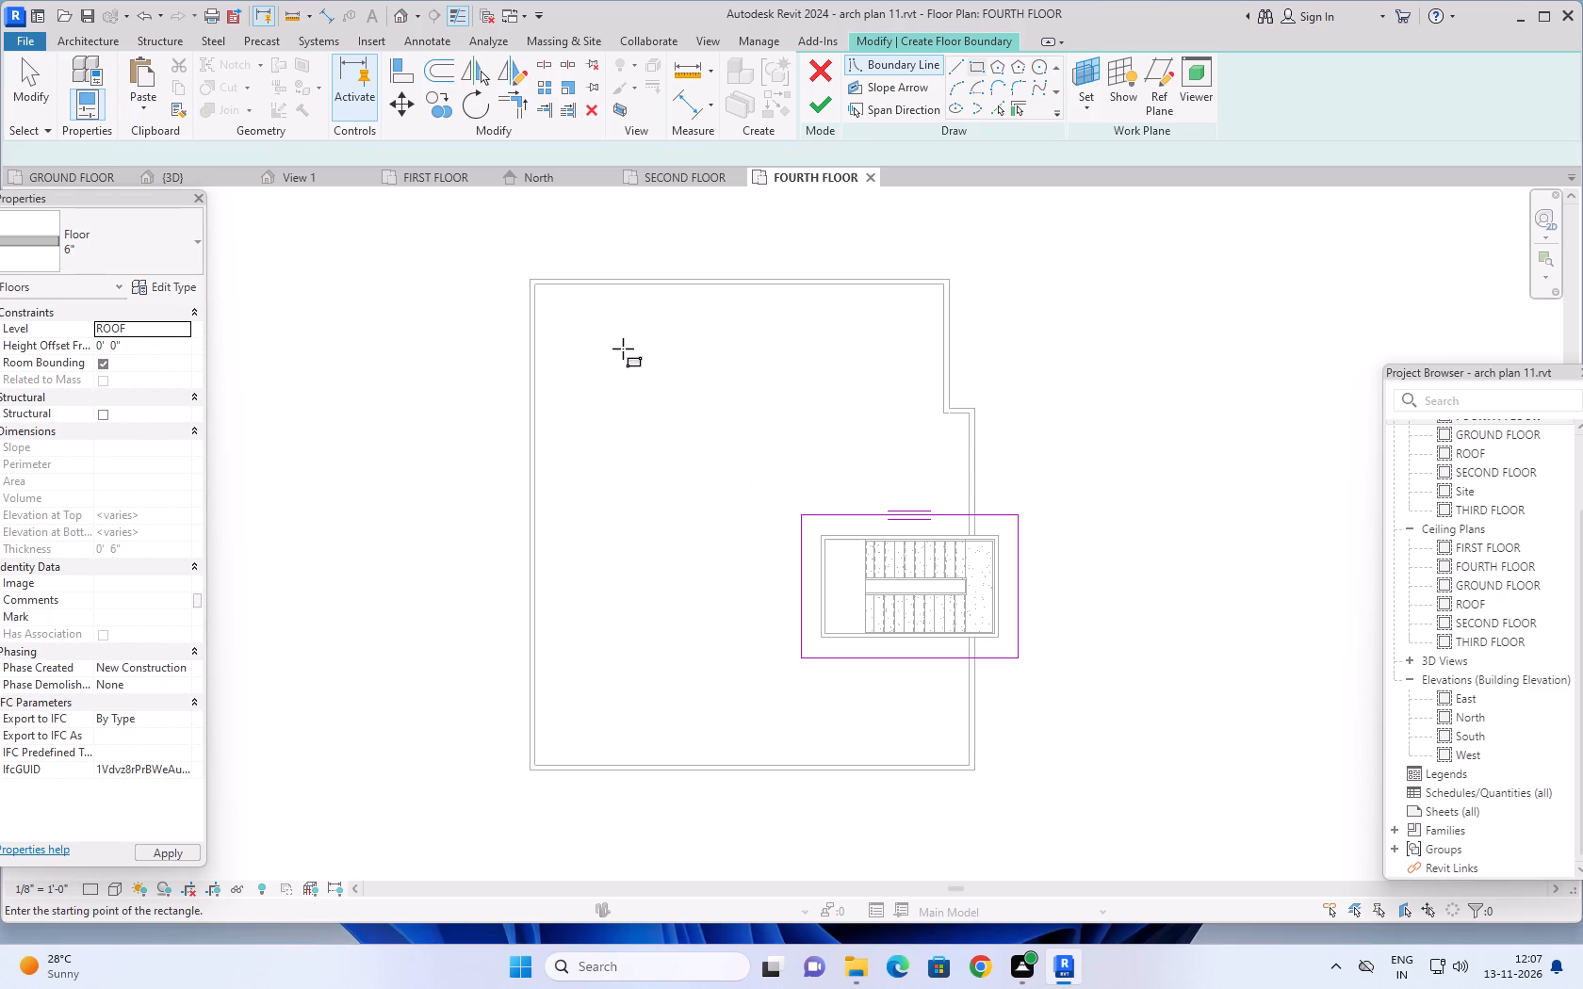
{"action": "left_click", "coordinate": [824, 108]}
{"action": "scroll", "coordinate": [1121, 430], "scroll_direction": "down", "scroll_amount": 2}
{"action": "middle_click_drag", "start_coordinate": [1115, 426], "coordinate": [1087, 419]}
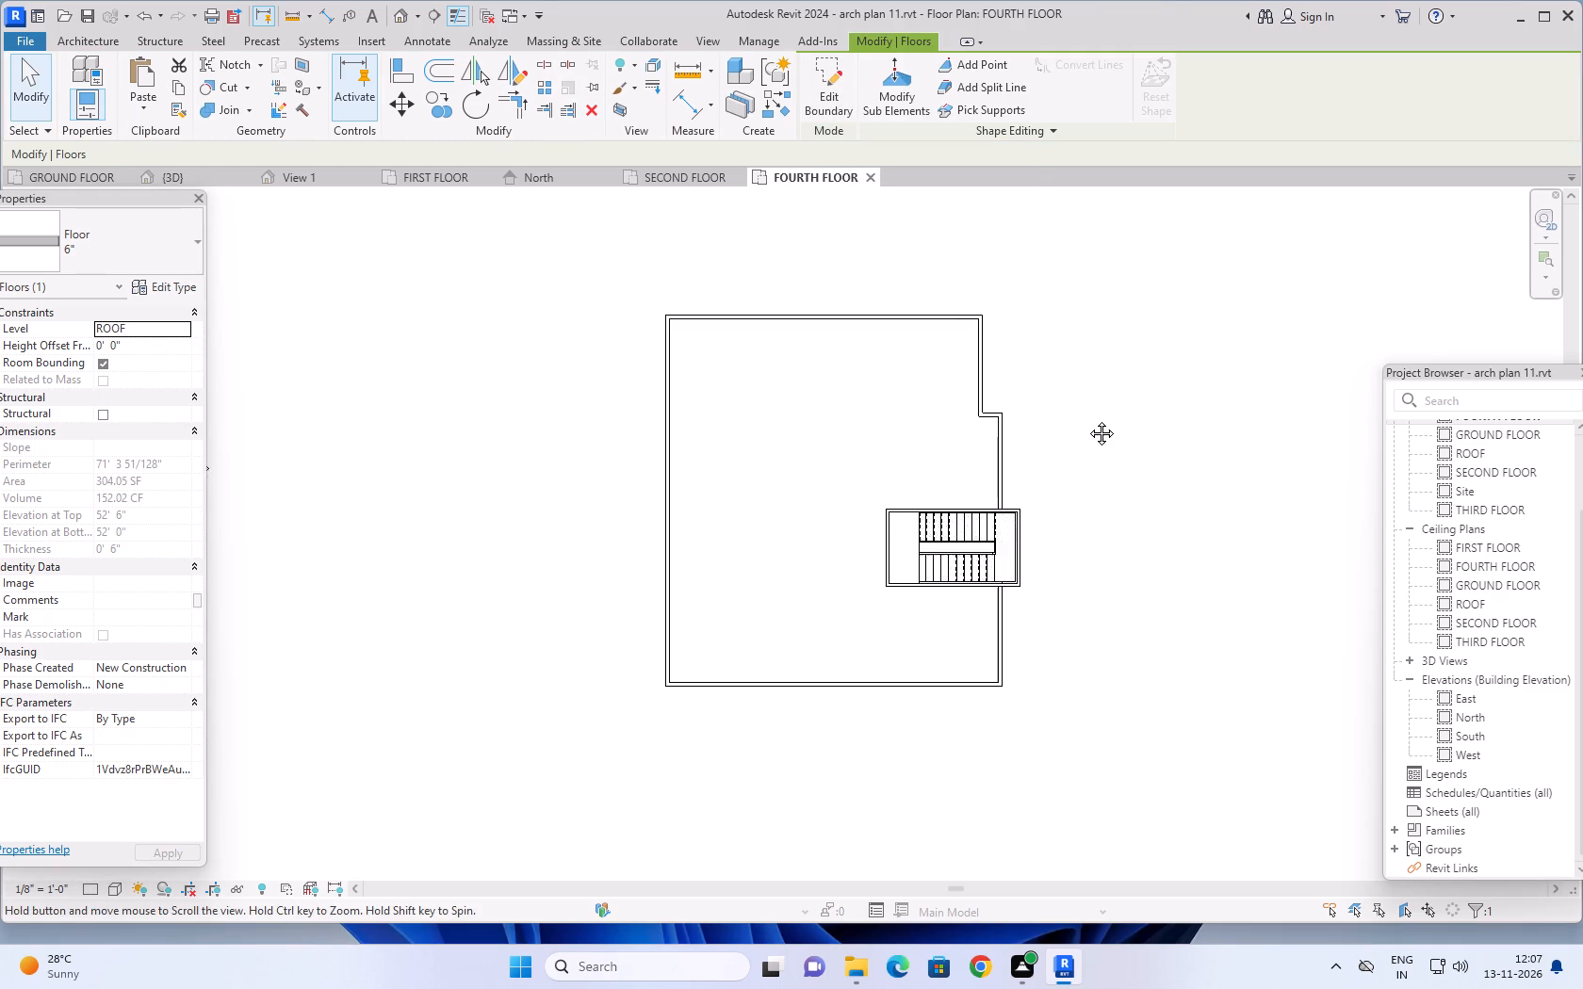
{"action": "middle_click_drag", "start_coordinate": [1087, 419], "coordinate": [1011, 411]}
{"action": "scroll", "coordinate": [1011, 432], "scroll_direction": "down", "scroll_amount": 1}
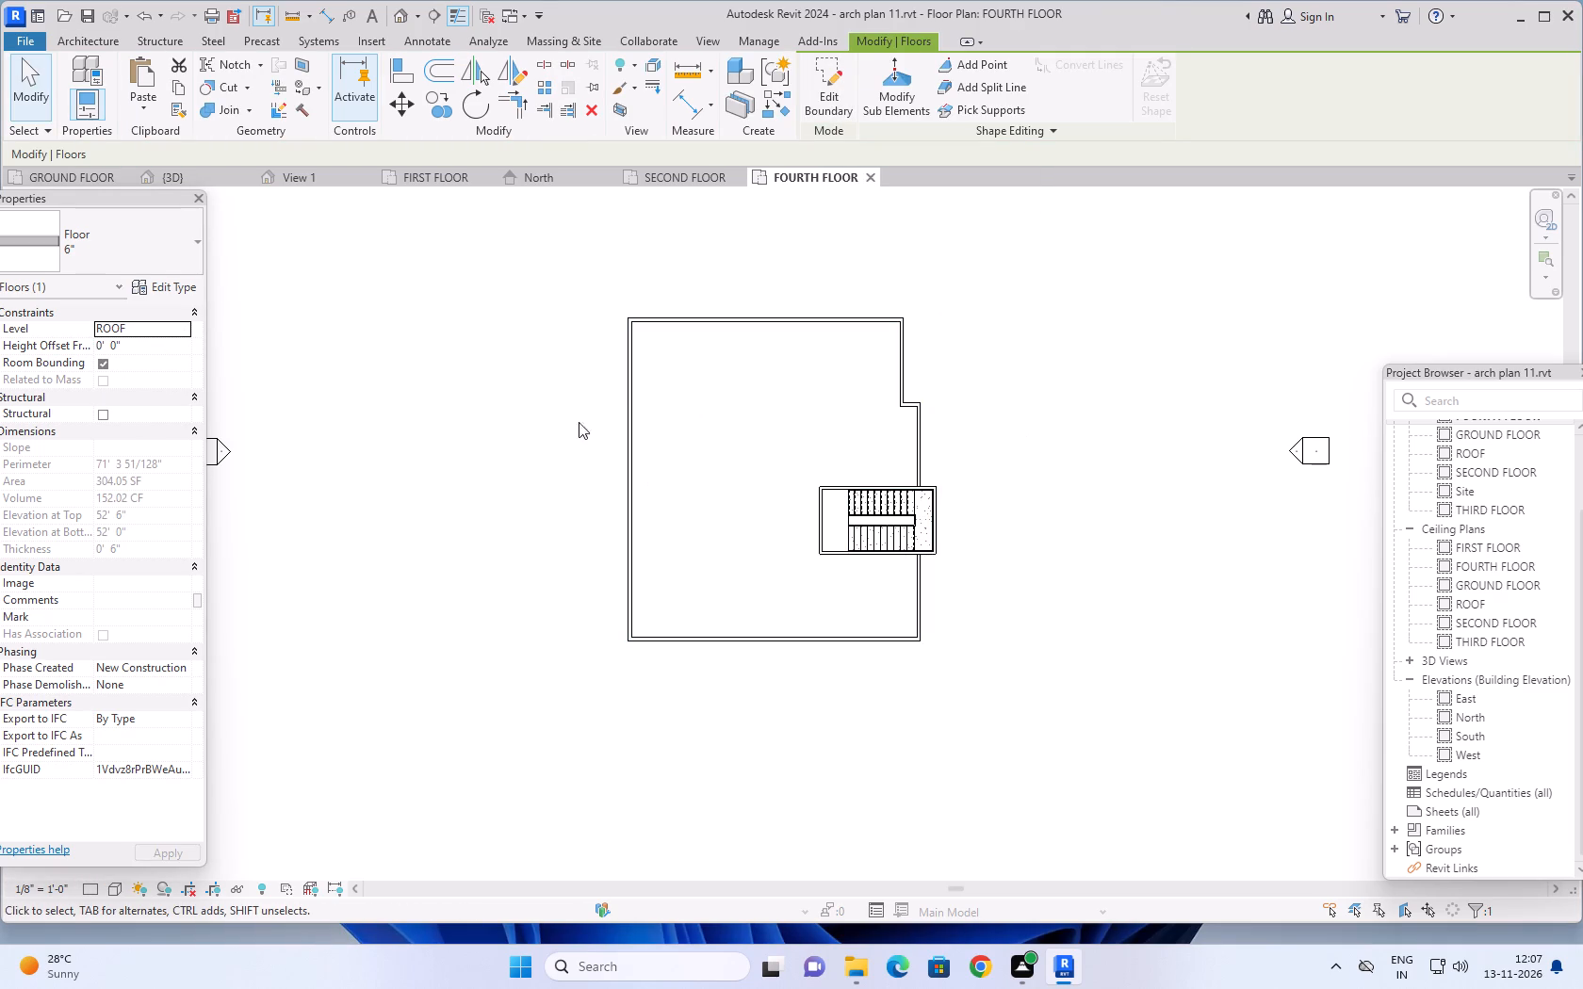
{"action": "scroll", "coordinate": [612, 399], "scroll_direction": "up", "scroll_amount": 3}
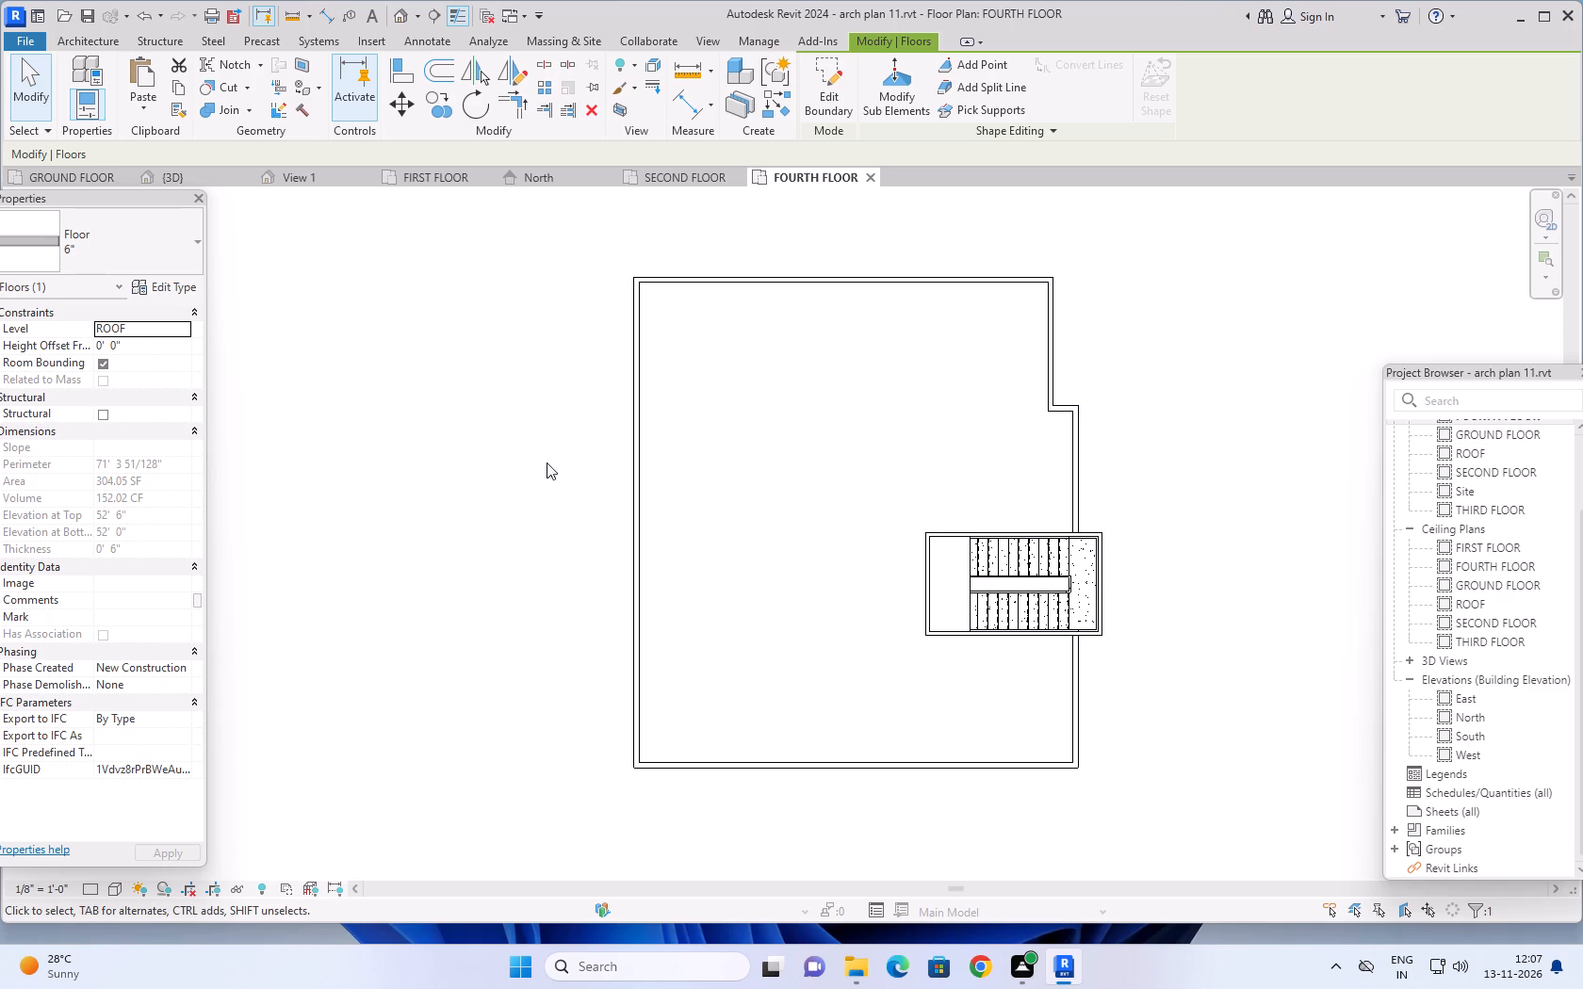
Look over the GROUND FLOOR and FIRST FLOOR plans with the residential layout.
{"action": "left_click", "coordinate": [81, 179]}
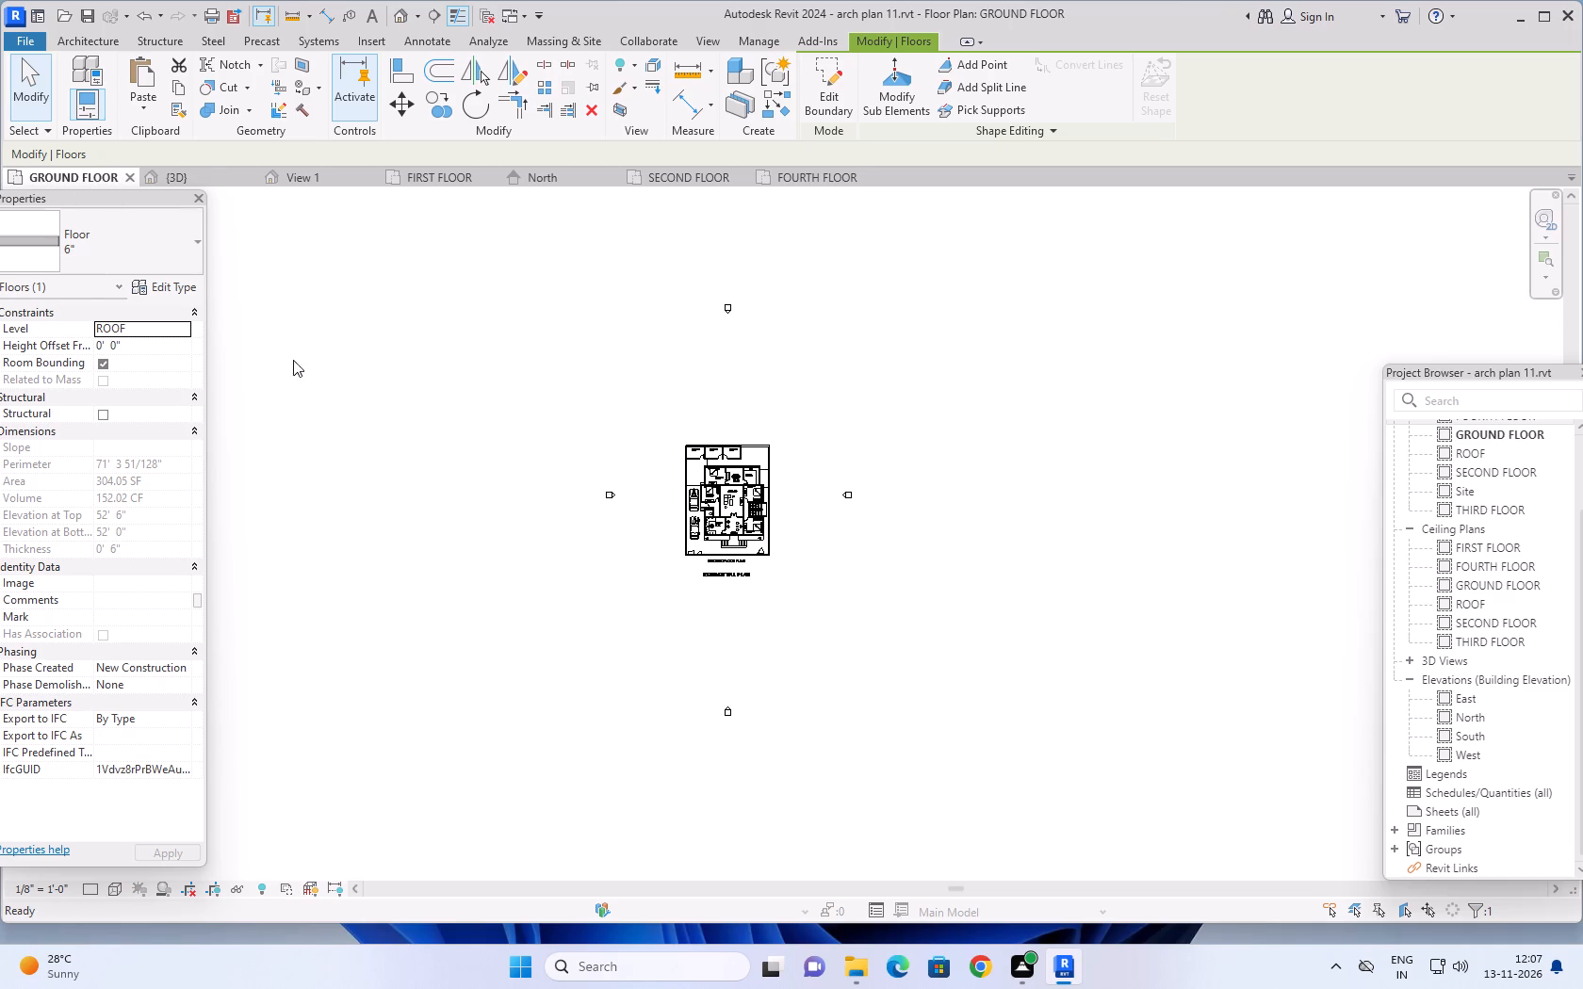
{"action": "scroll", "coordinate": [695, 464], "scroll_direction": "up", "scroll_amount": 6}
{"action": "scroll", "coordinate": [645, 538], "scroll_direction": "up", "scroll_amount": 5}
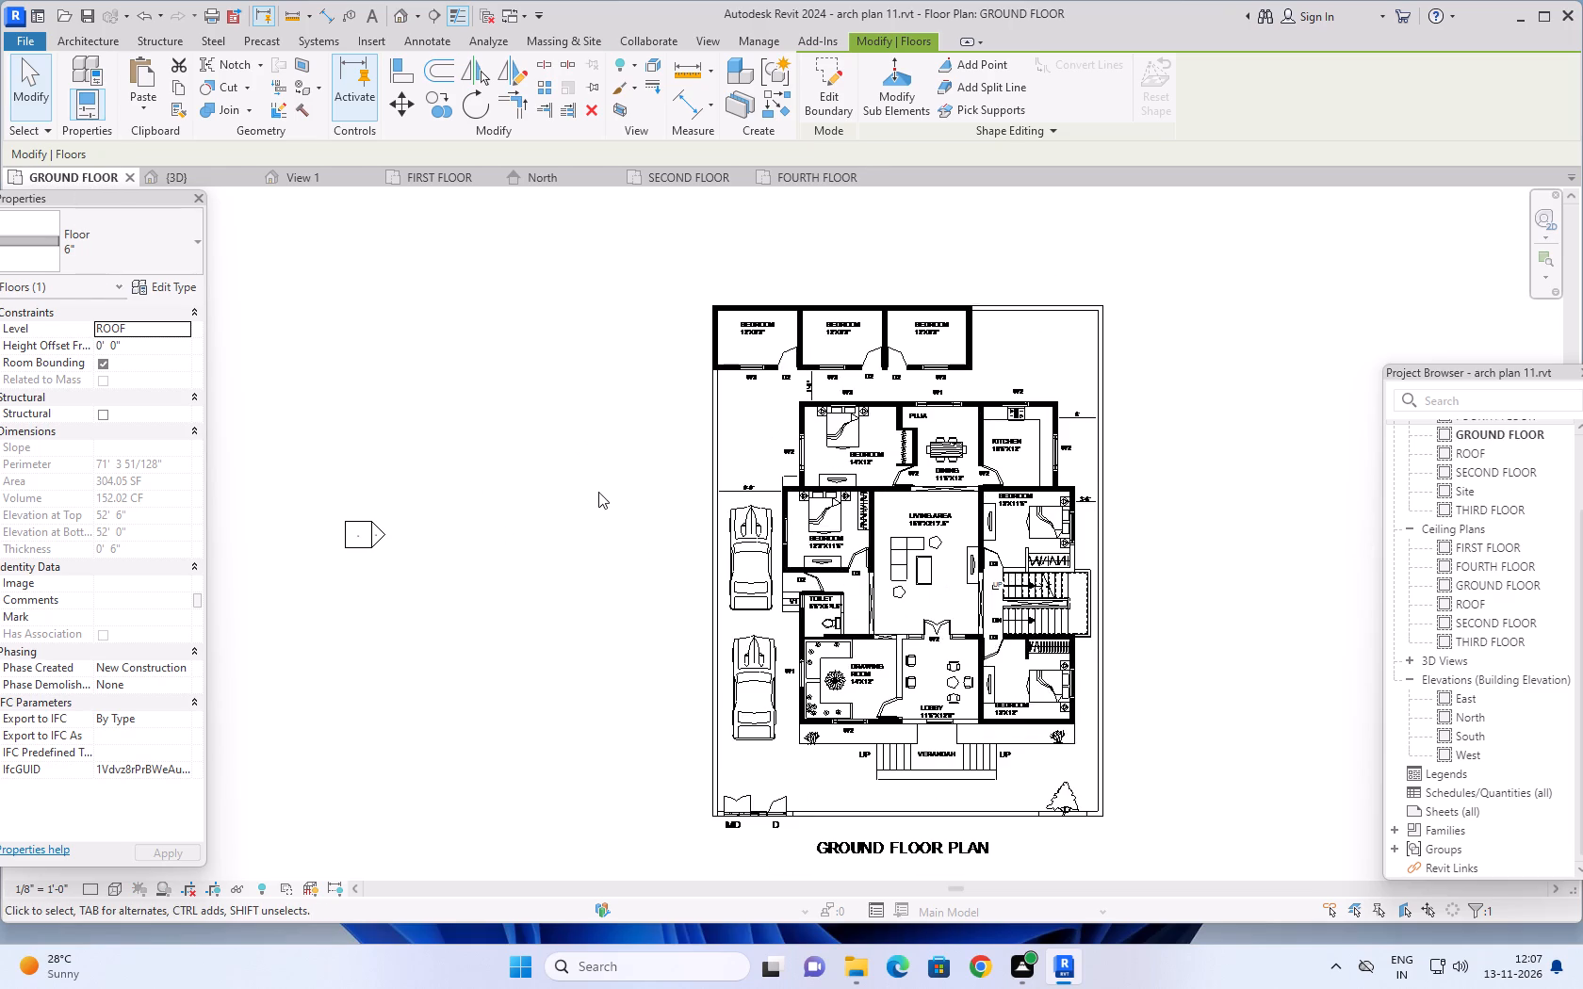
{"action": "middle_click_drag", "start_coordinate": [593, 480], "coordinate": [488, 421]}
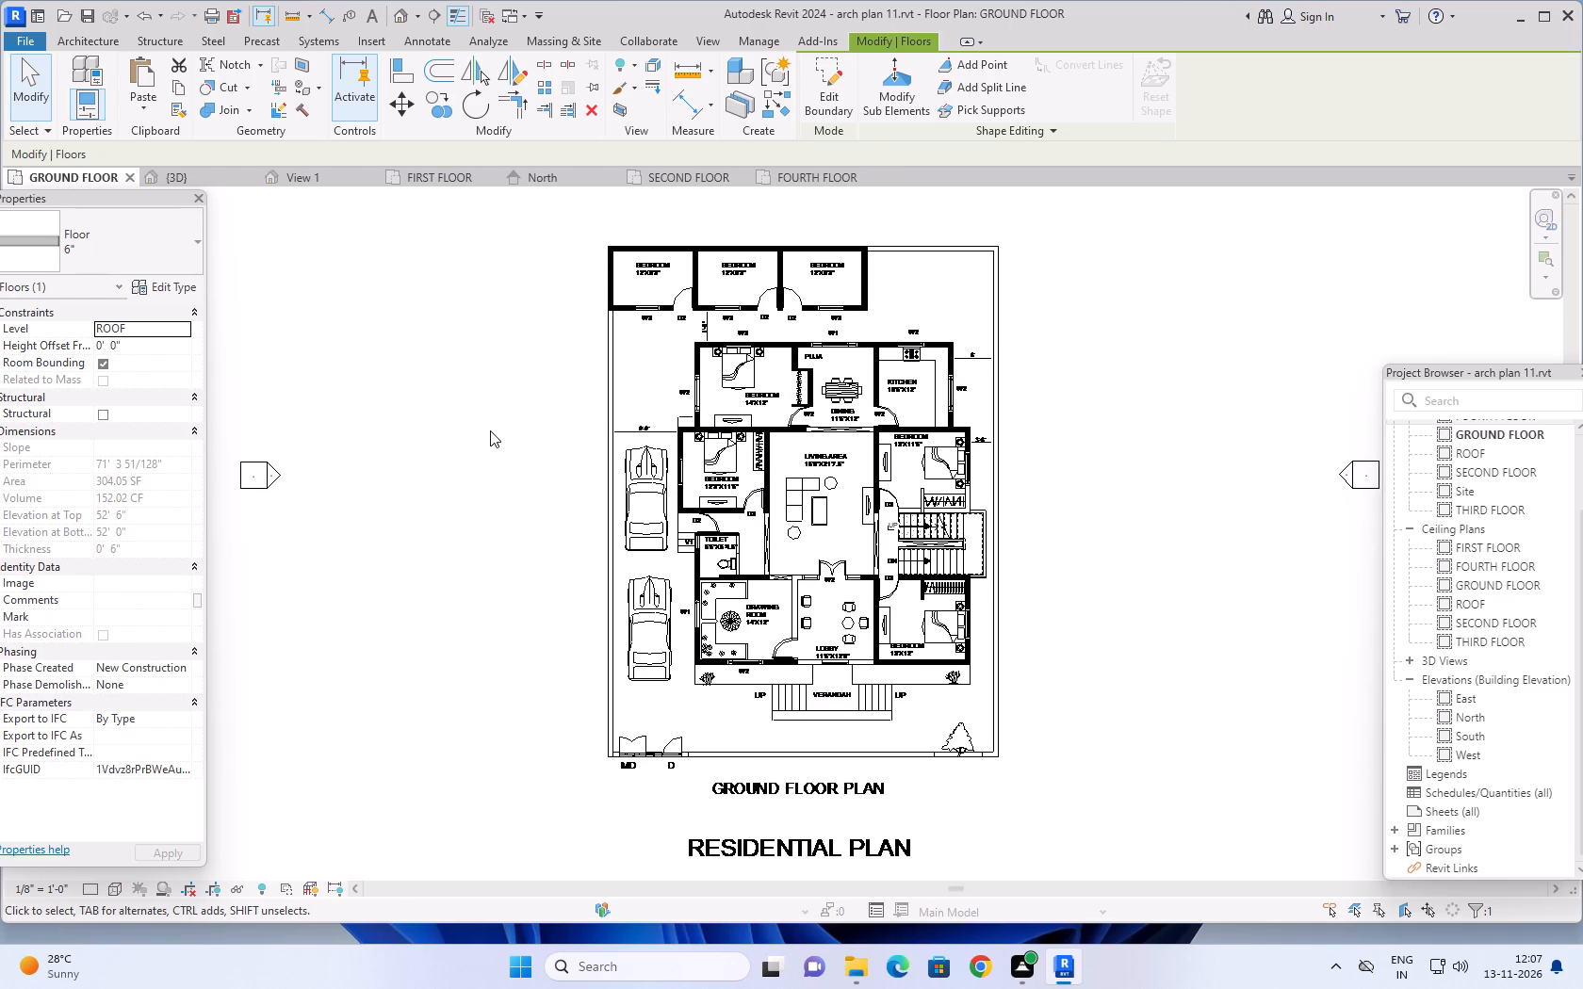
{"action": "left_click", "coordinate": [433, 170]}
{"action": "scroll", "coordinate": [685, 467], "scroll_direction": "up", "scroll_amount": 2}
{"action": "middle_click_drag", "start_coordinate": [673, 467], "coordinate": [479, 426]}
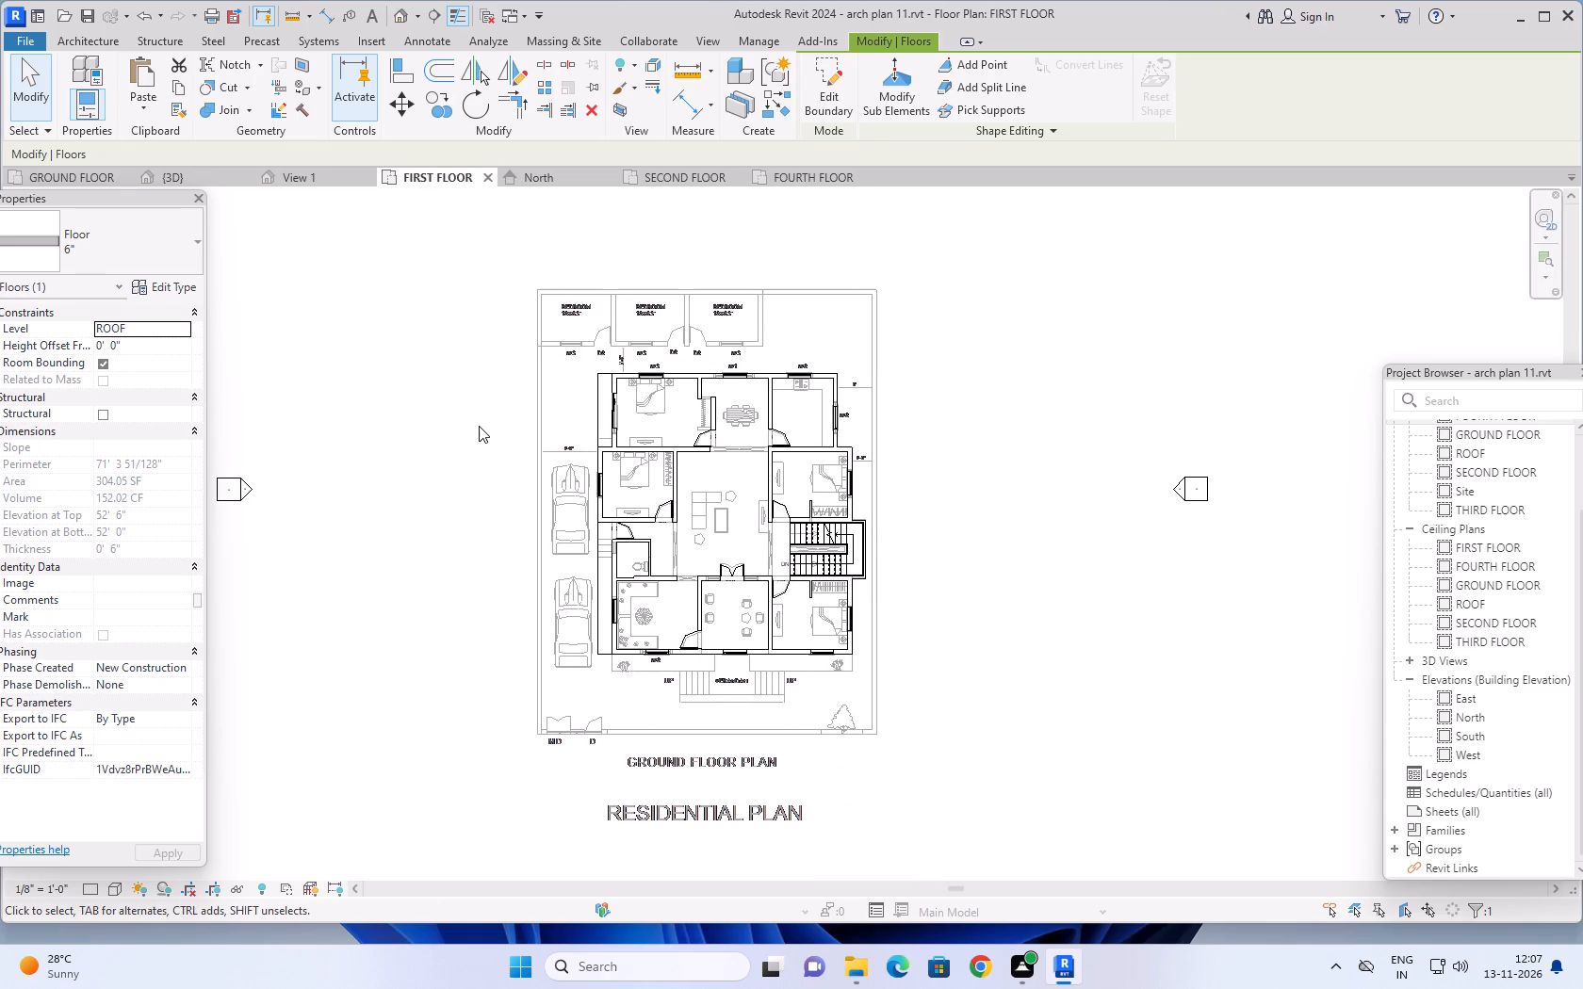
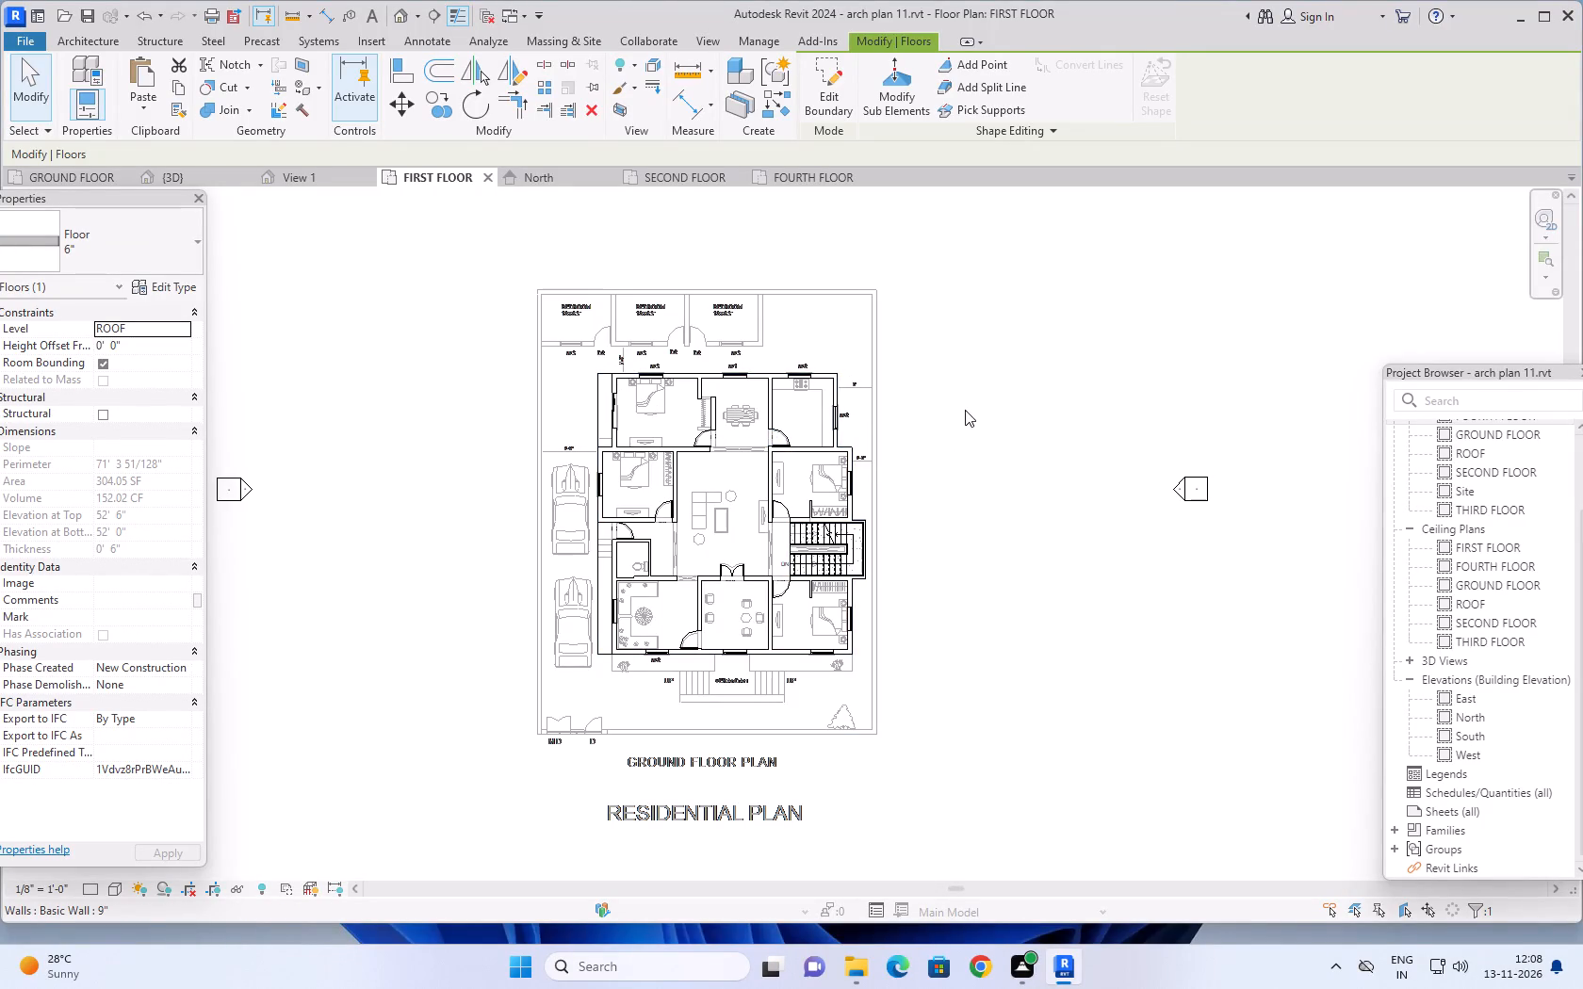
In the {3D} view, delete the 6" parapet wall along the roof terrace edge above the LEFT facade.
{"action": "scroll", "coordinate": [971, 418], "scroll_direction": "down", "scroll_amount": 1}
{"action": "middle_click_drag", "start_coordinate": [969, 402], "coordinate": [980, 421]}
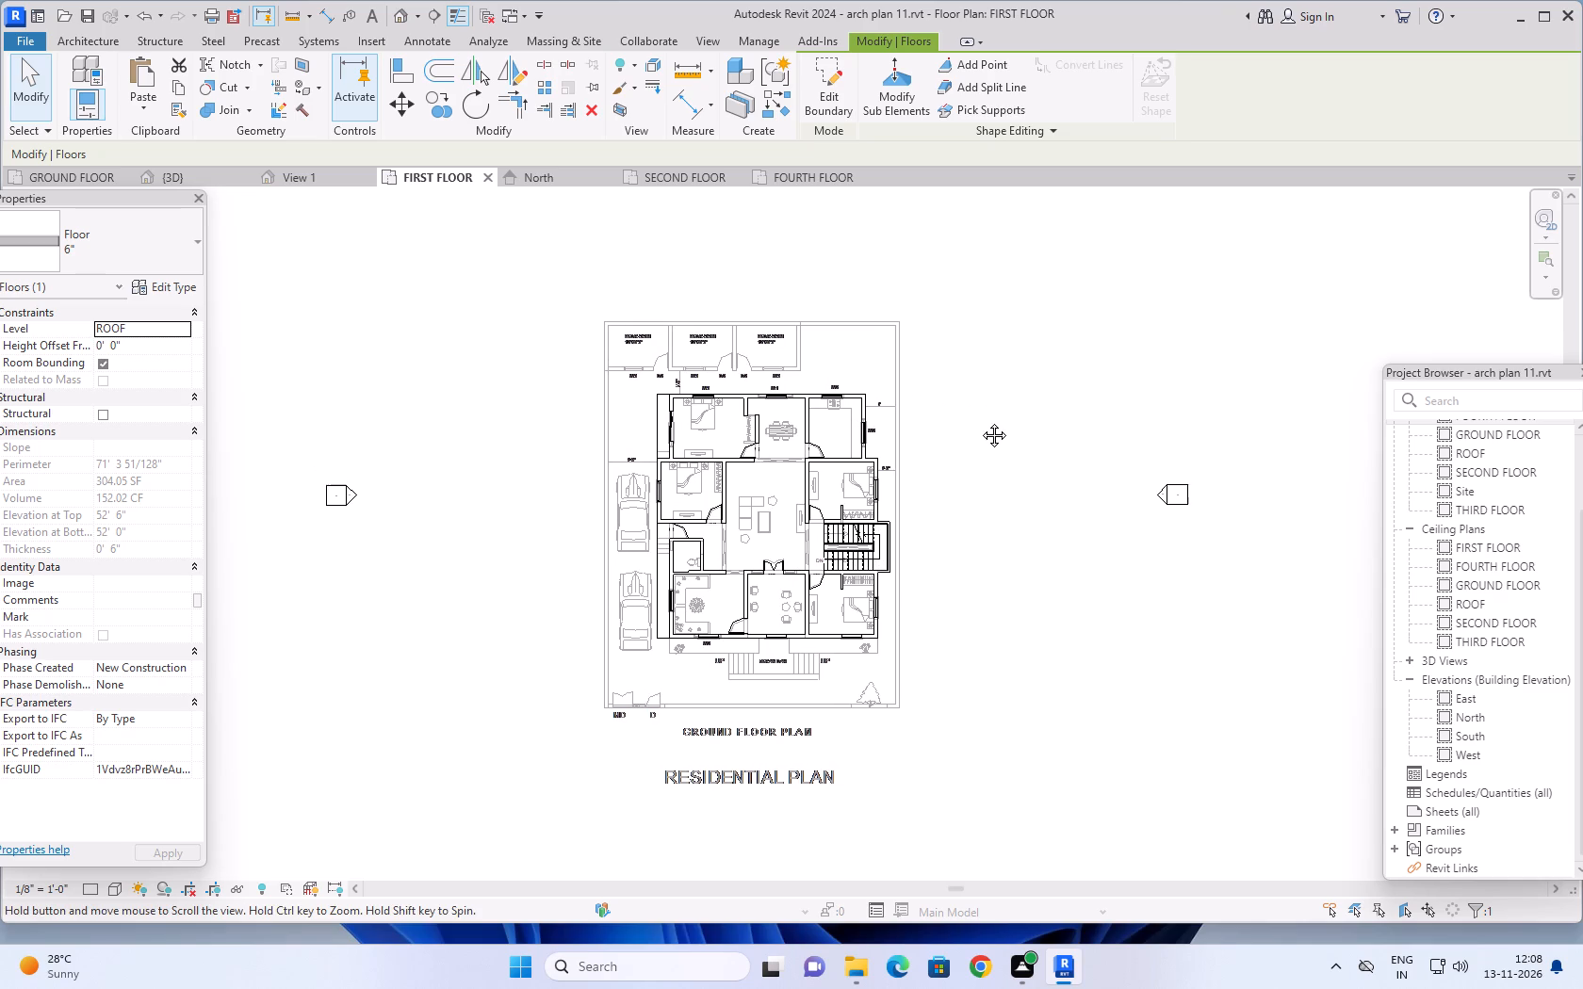
{"action": "middle_click_drag", "start_coordinate": [980, 421], "coordinate": [982, 425]}
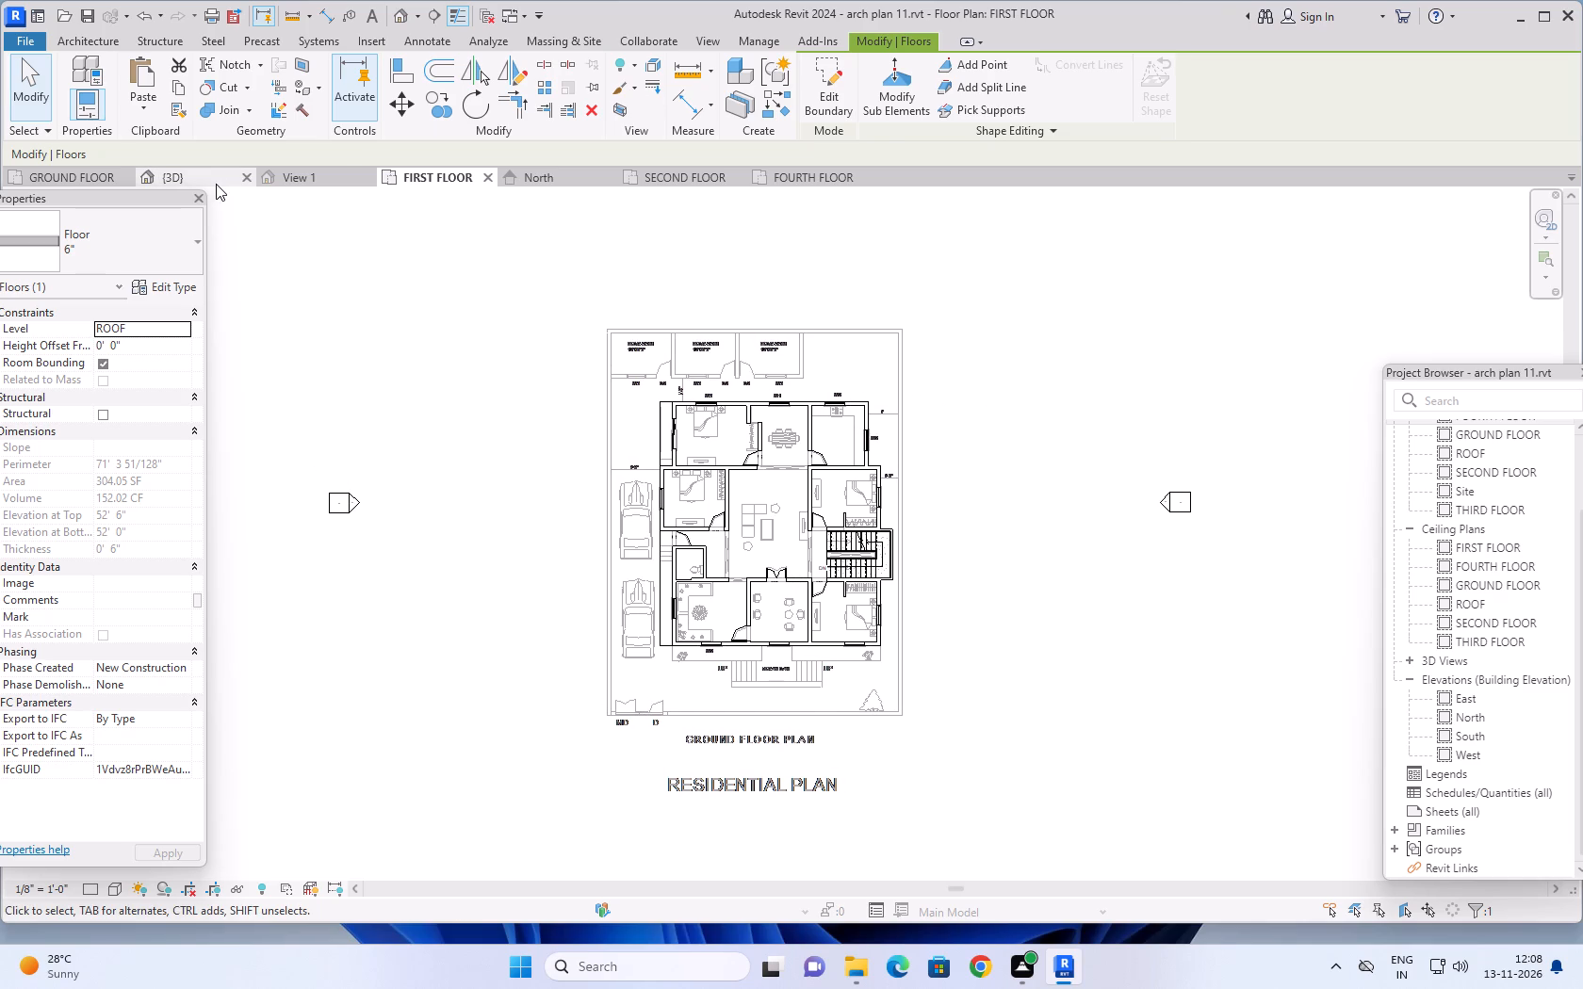
{"action": "left_click", "coordinate": [216, 184]}
{"action": "middle_click_drag", "start_coordinate": [506, 601], "coordinate": [580, 572], "text": "shift"}
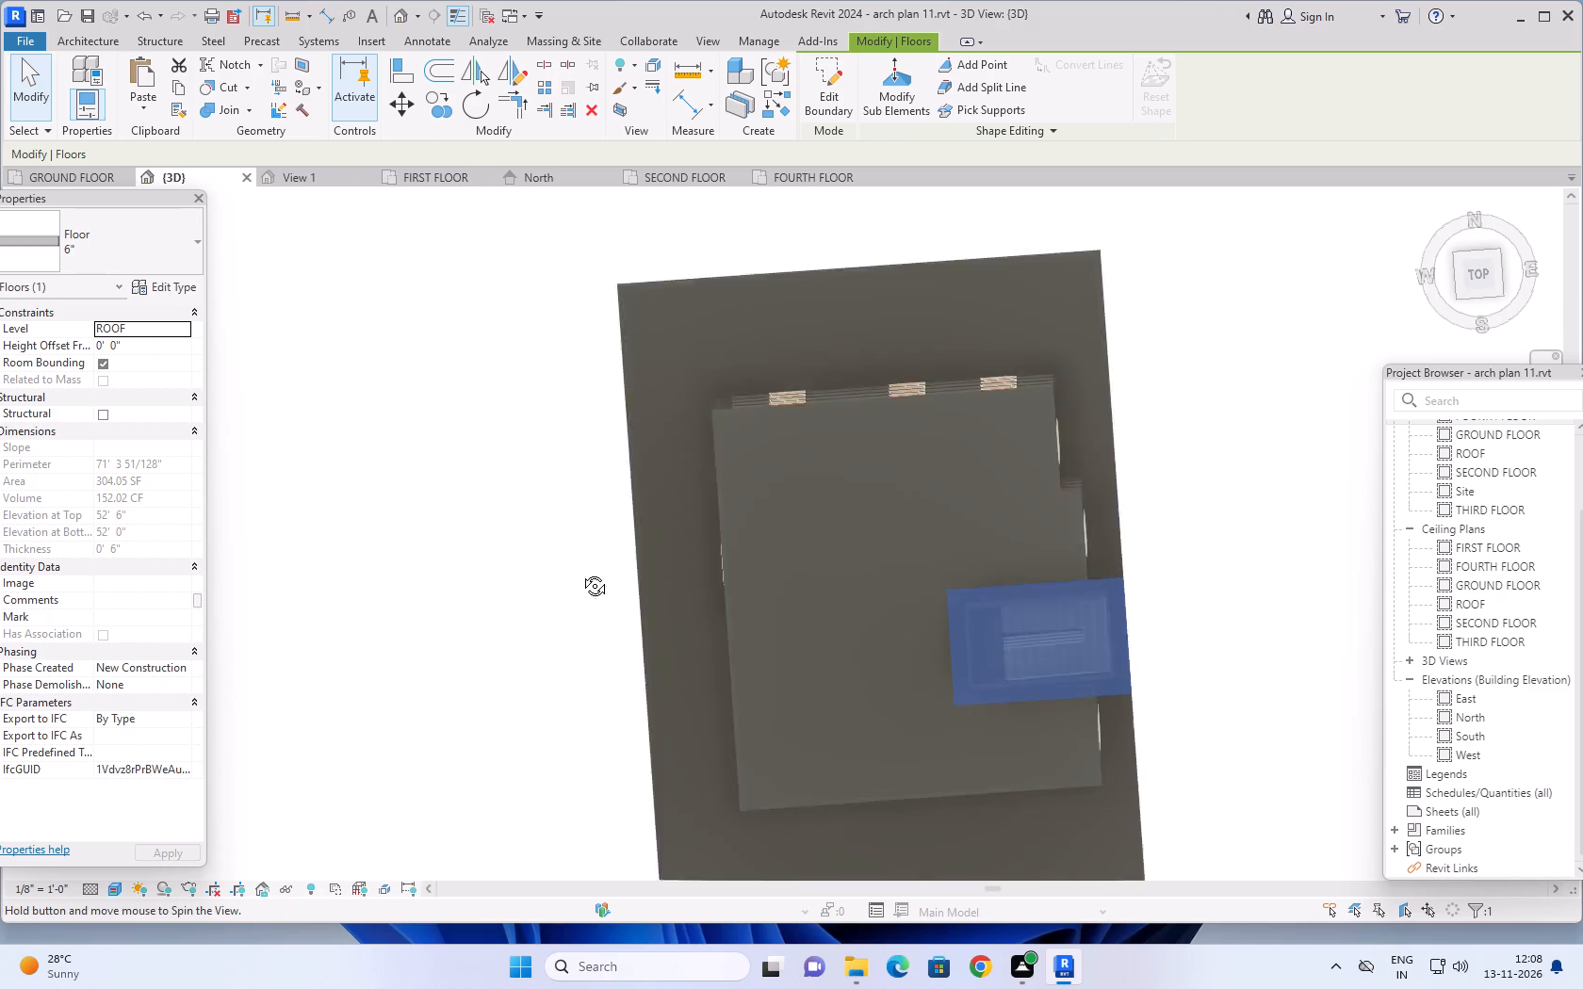
{"action": "middle_click_drag", "start_coordinate": [580, 572], "coordinate": [865, 284], "text": "shift"}
{"action": "scroll", "coordinate": [849, 426], "scroll_direction": "down", "scroll_amount": 4}
{"action": "middle_click_drag", "start_coordinate": [829, 459], "coordinate": [791, 332]}
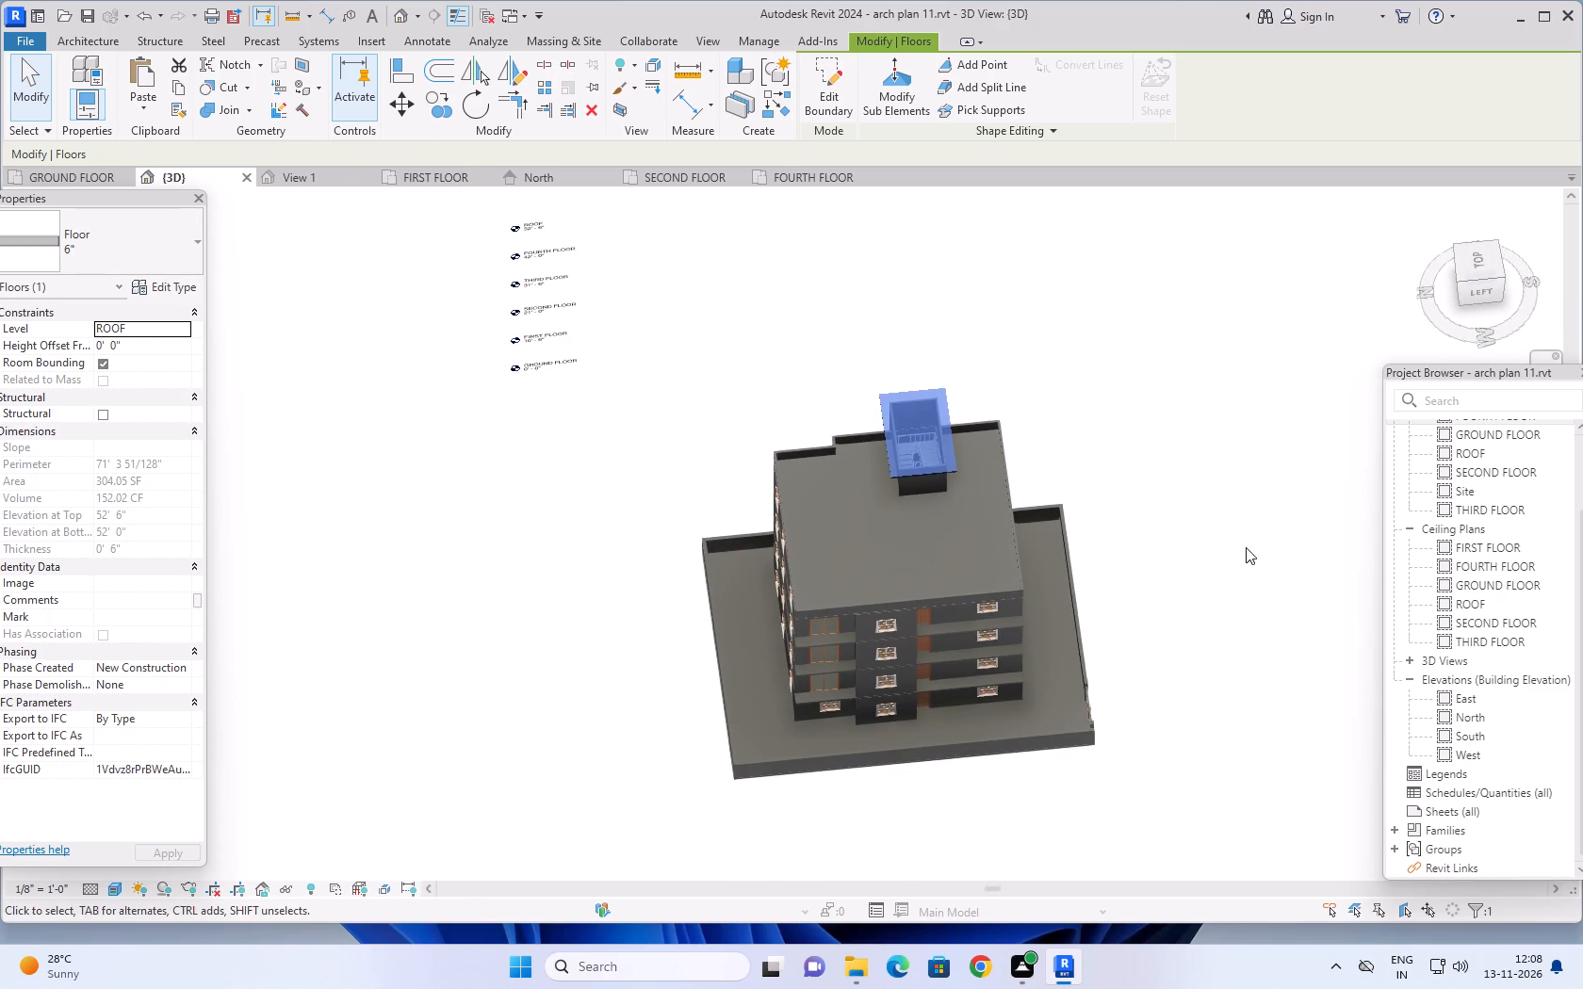
{"action": "middle_click_drag", "start_coordinate": [1272, 575], "coordinate": [1198, 302], "text": "shift"}
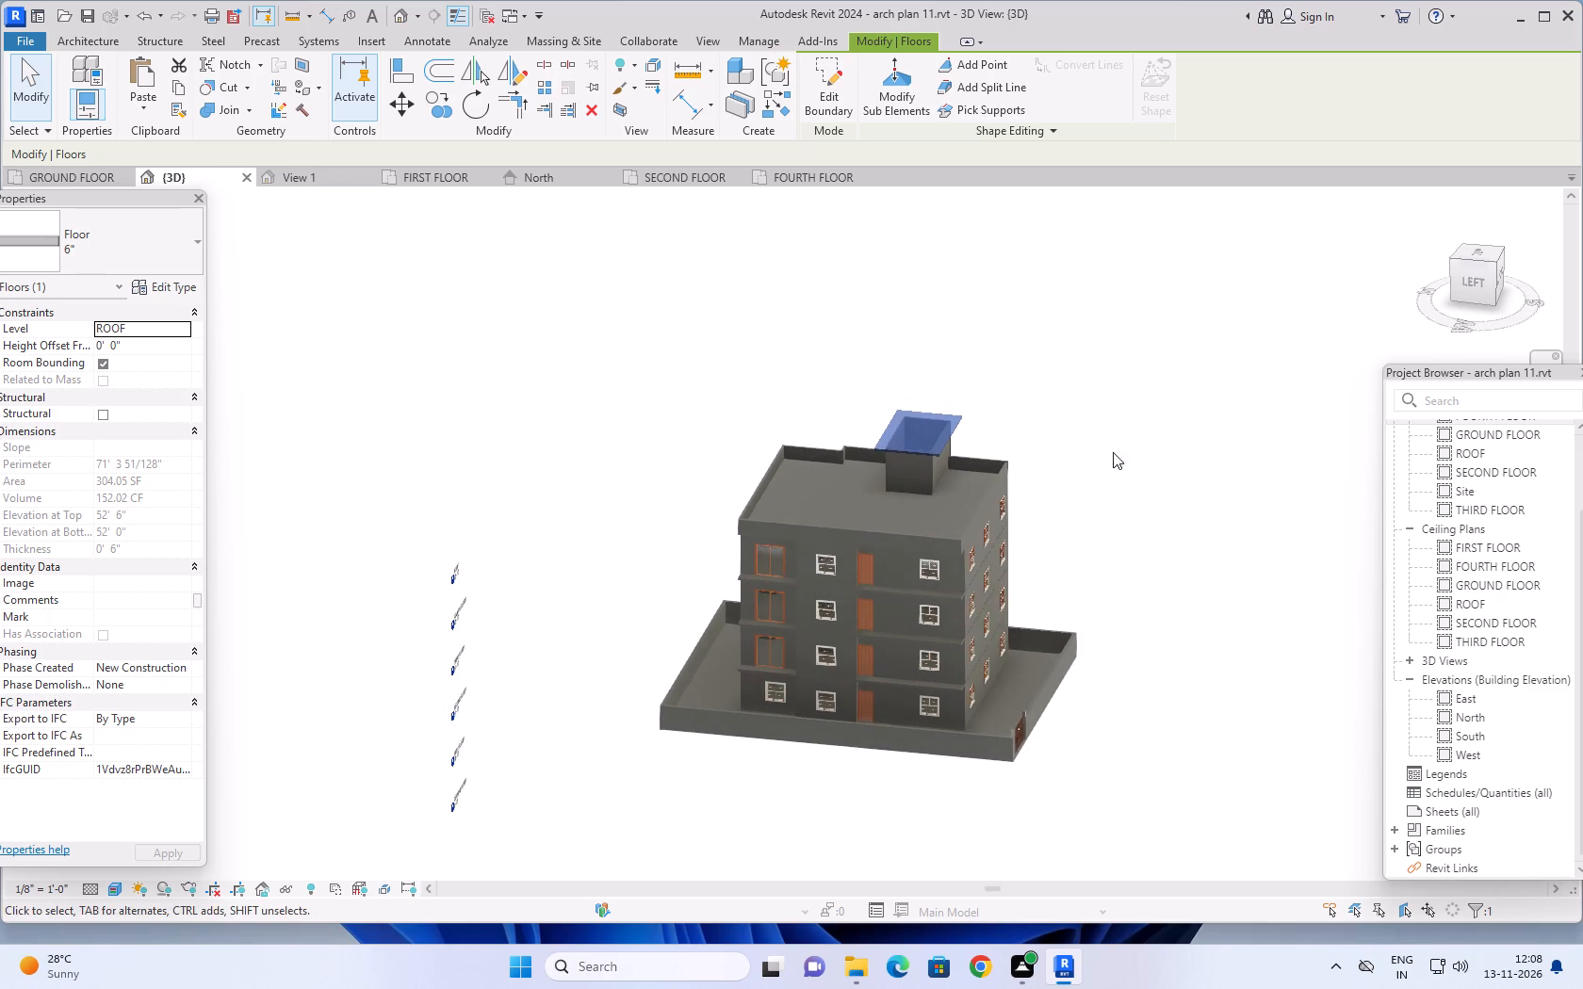
{"action": "scroll", "coordinate": [739, 535], "scroll_direction": "up", "scroll_amount": 7}
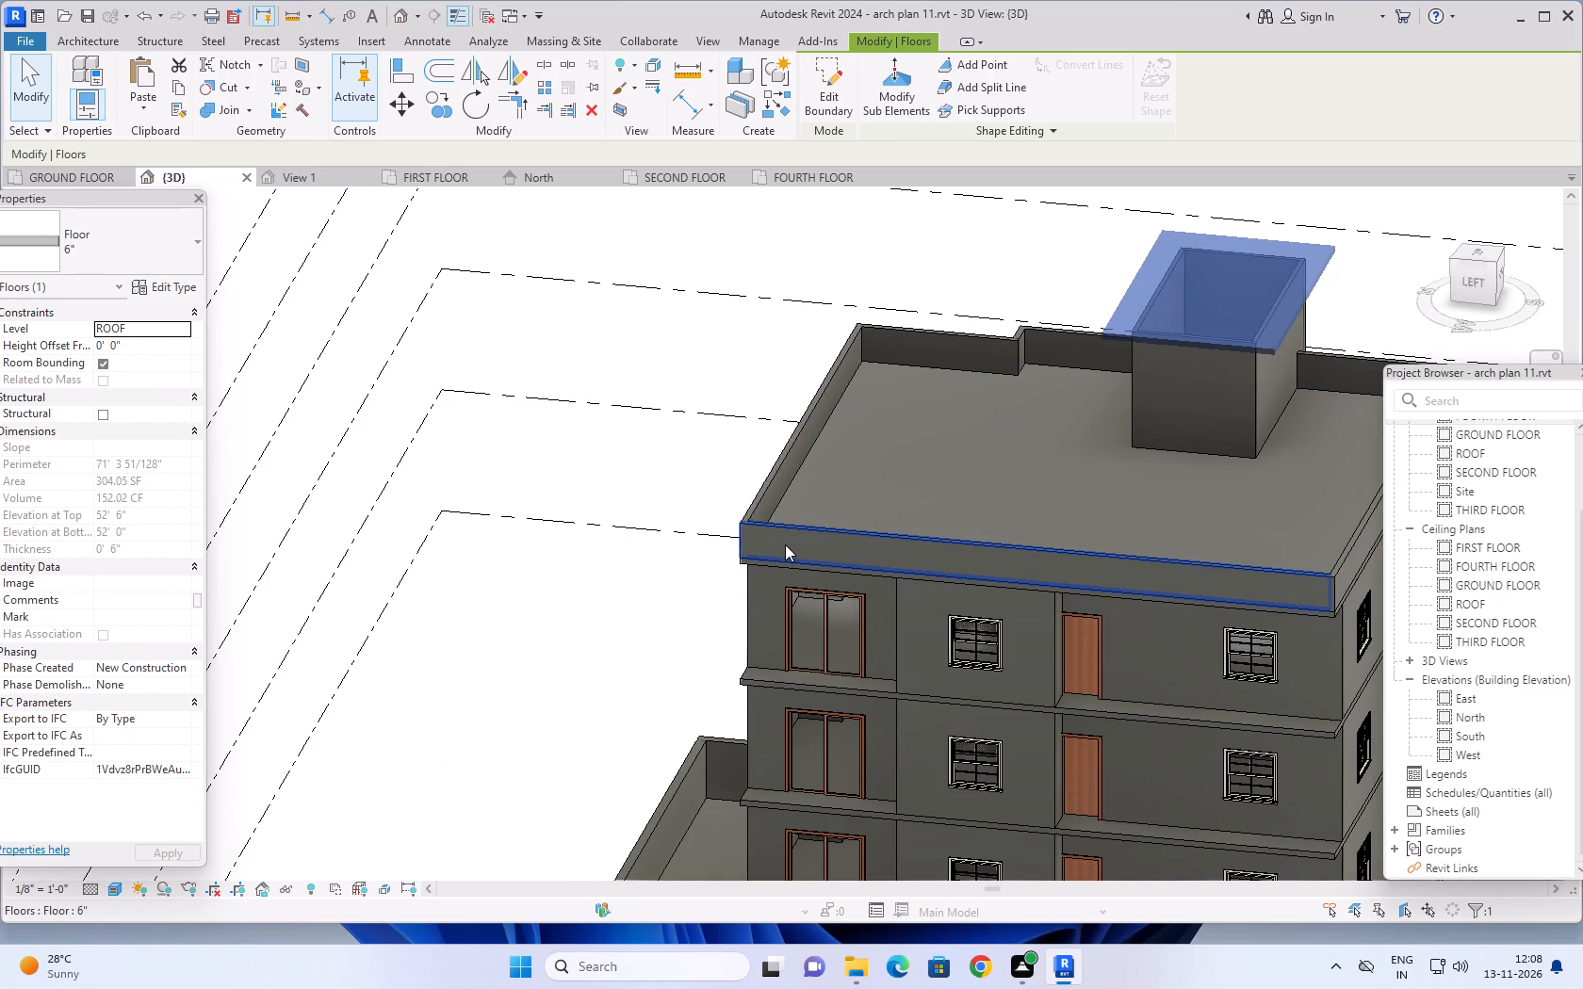
{"action": "left_click", "coordinate": [785, 544]}
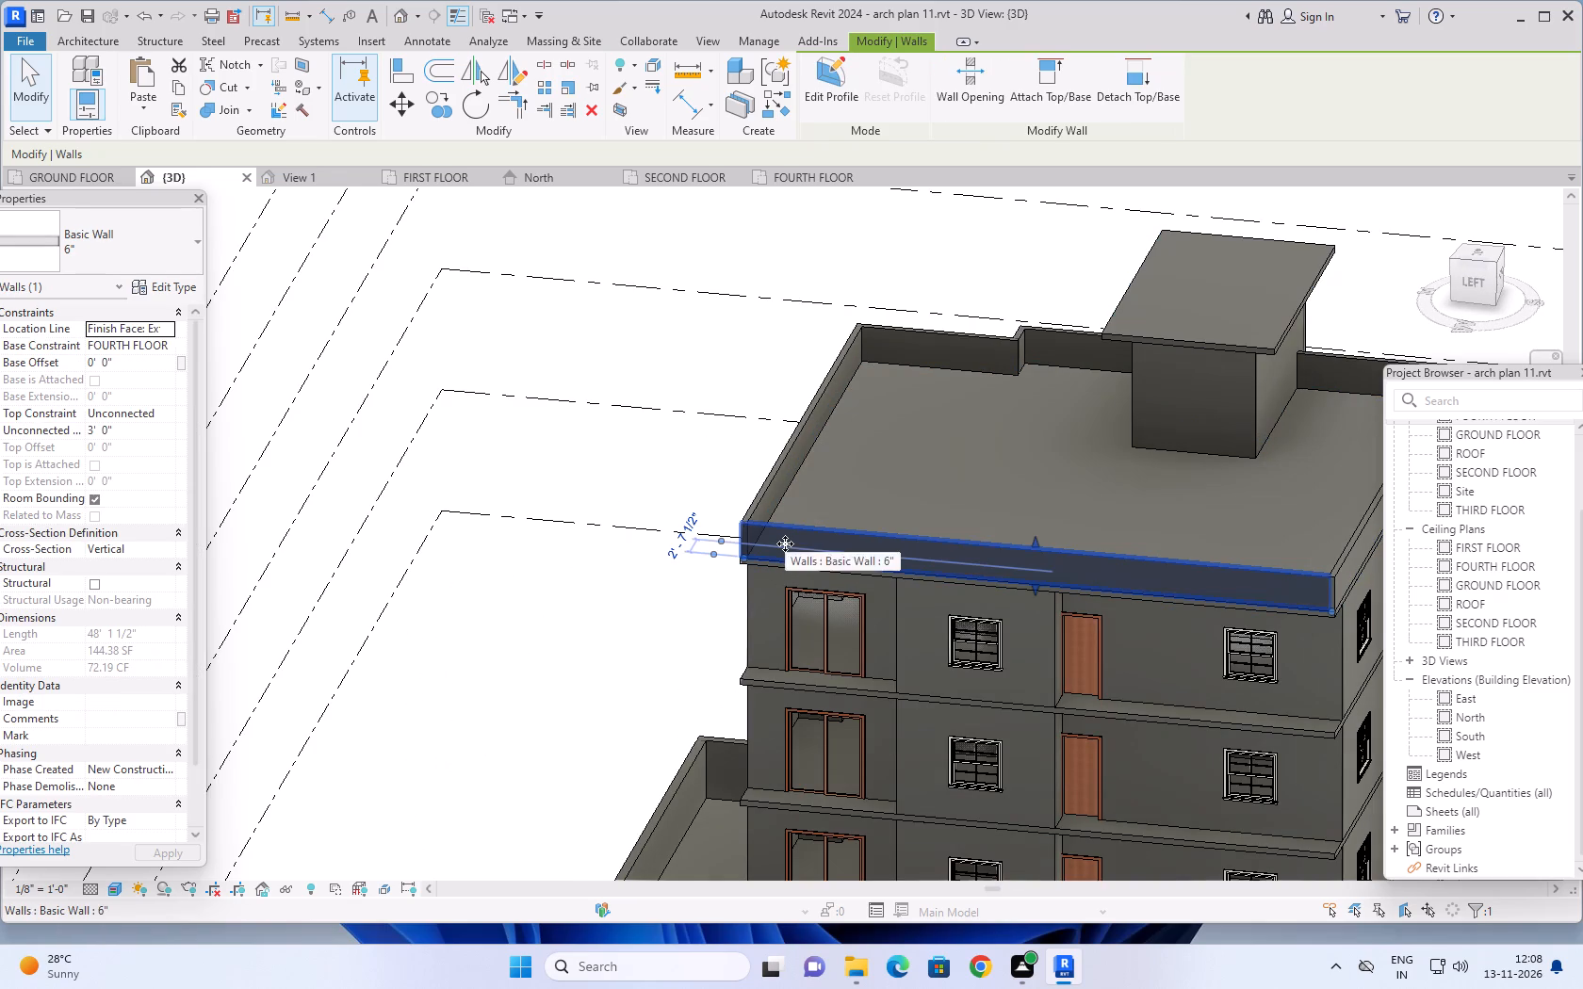
{"action": "key", "text": "Delete"}
Examine the open terrace edge and the LEFT facade in the {3D} view, comparing them with the FIRST FLOOR plan.
{"action": "scroll", "coordinate": [584, 506], "scroll_direction": "down", "scroll_amount": 2}
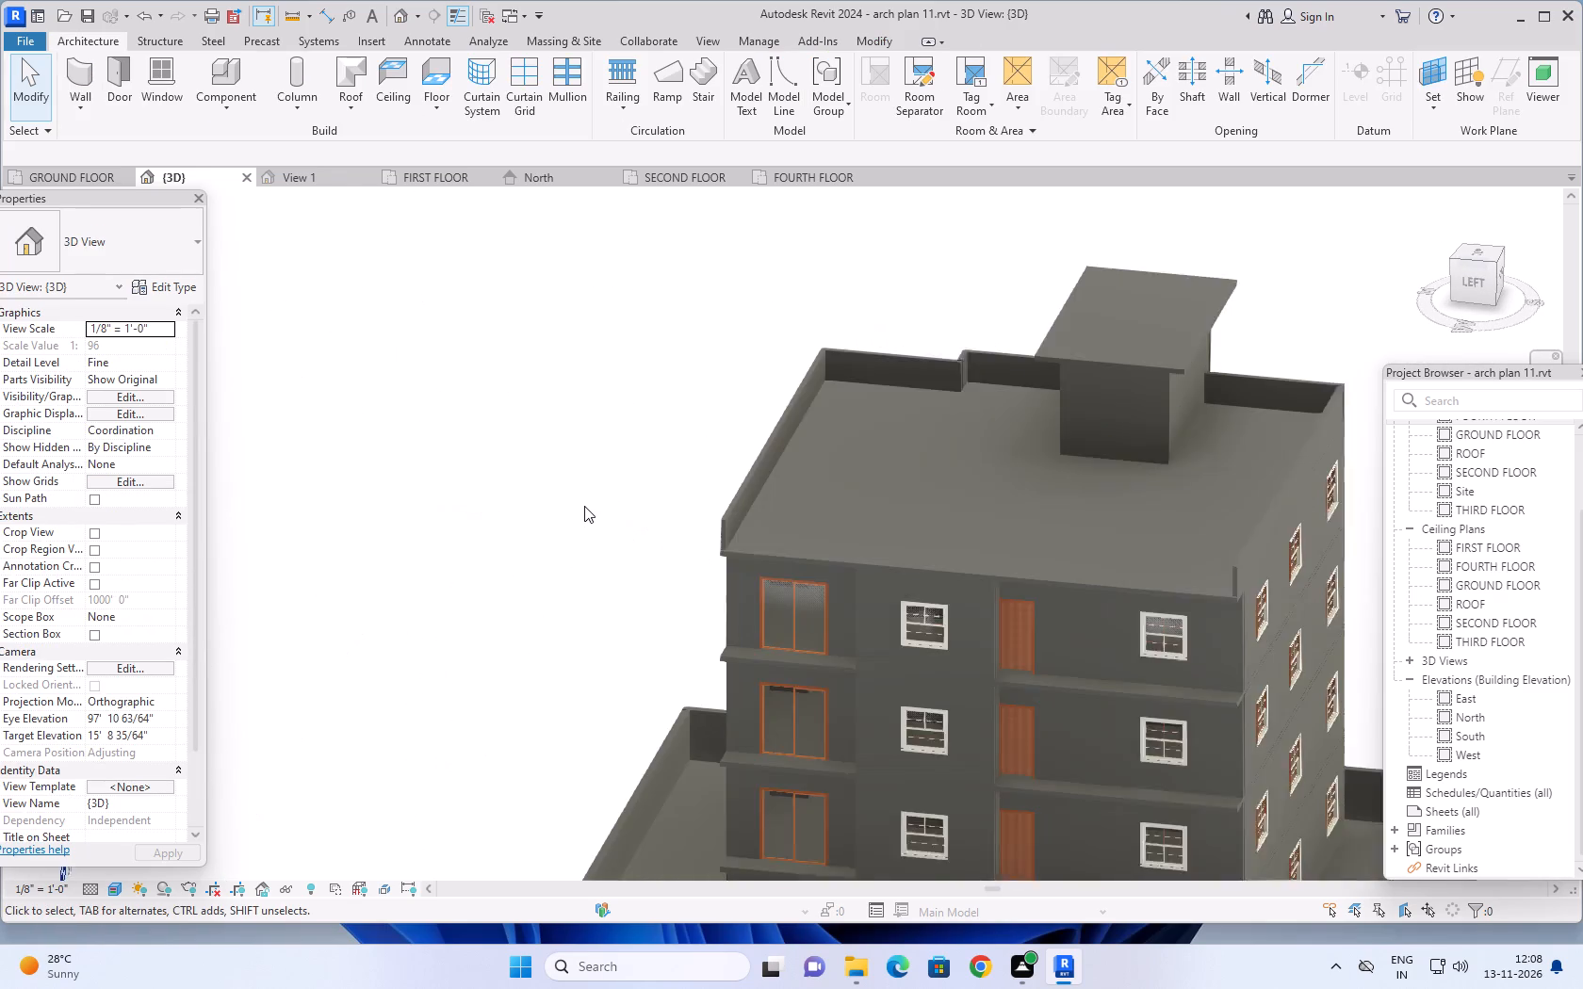
{"action": "scroll", "coordinate": [584, 506], "scroll_direction": "down", "scroll_amount": 1}
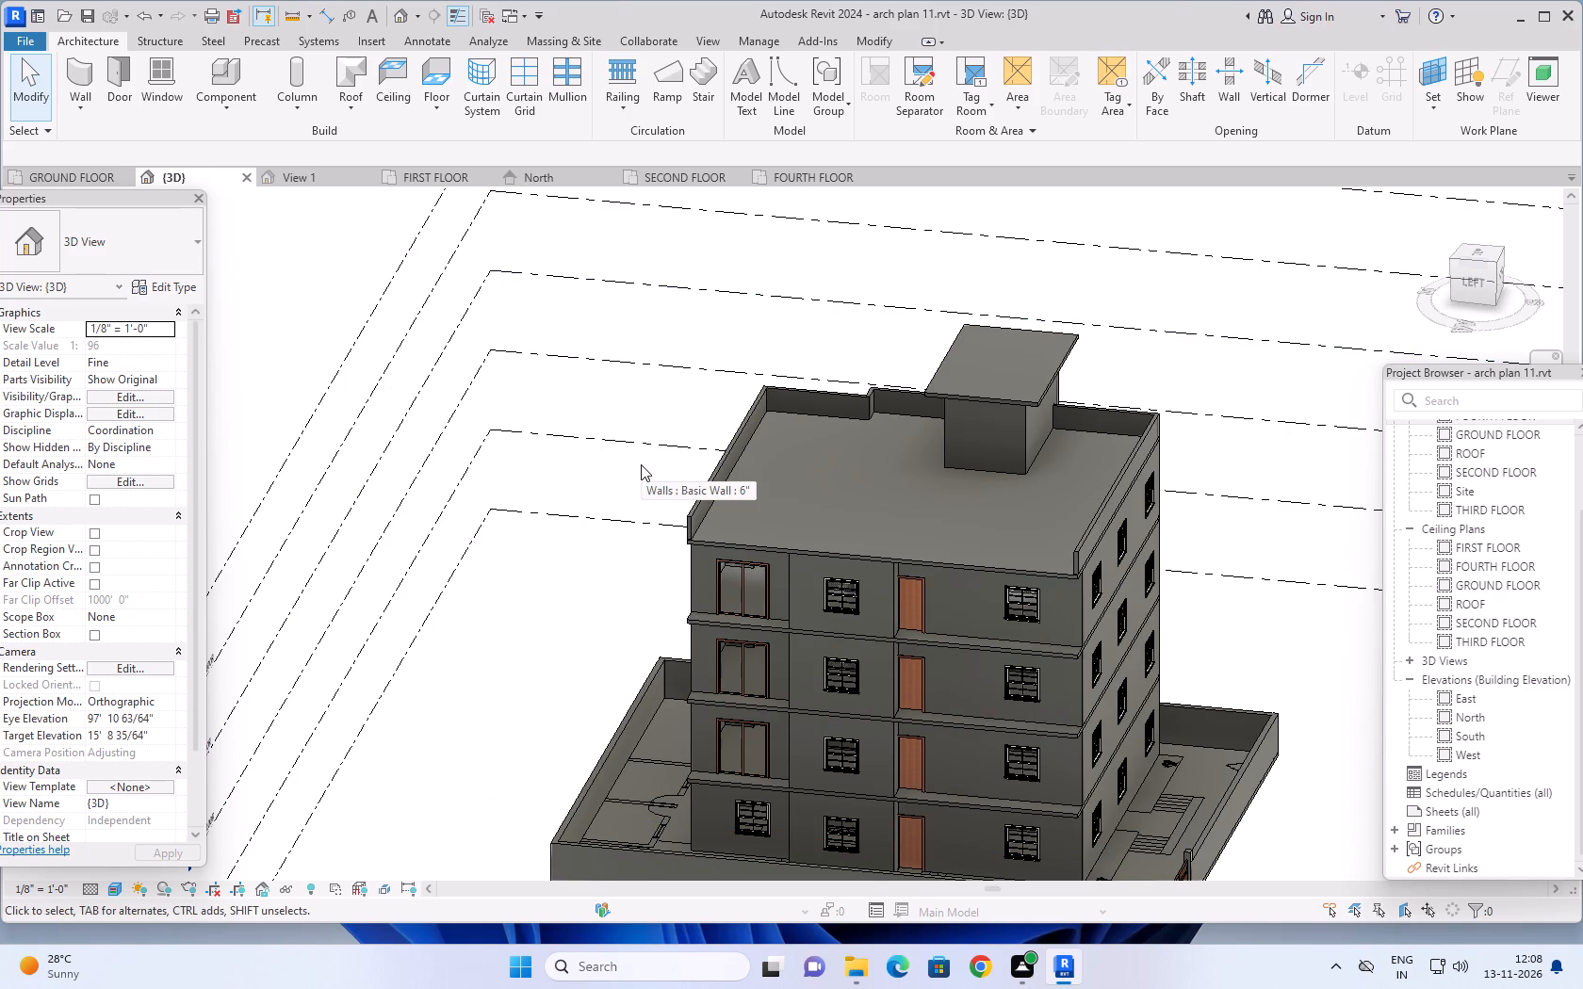
{"action": "left_click", "coordinate": [438, 177]}
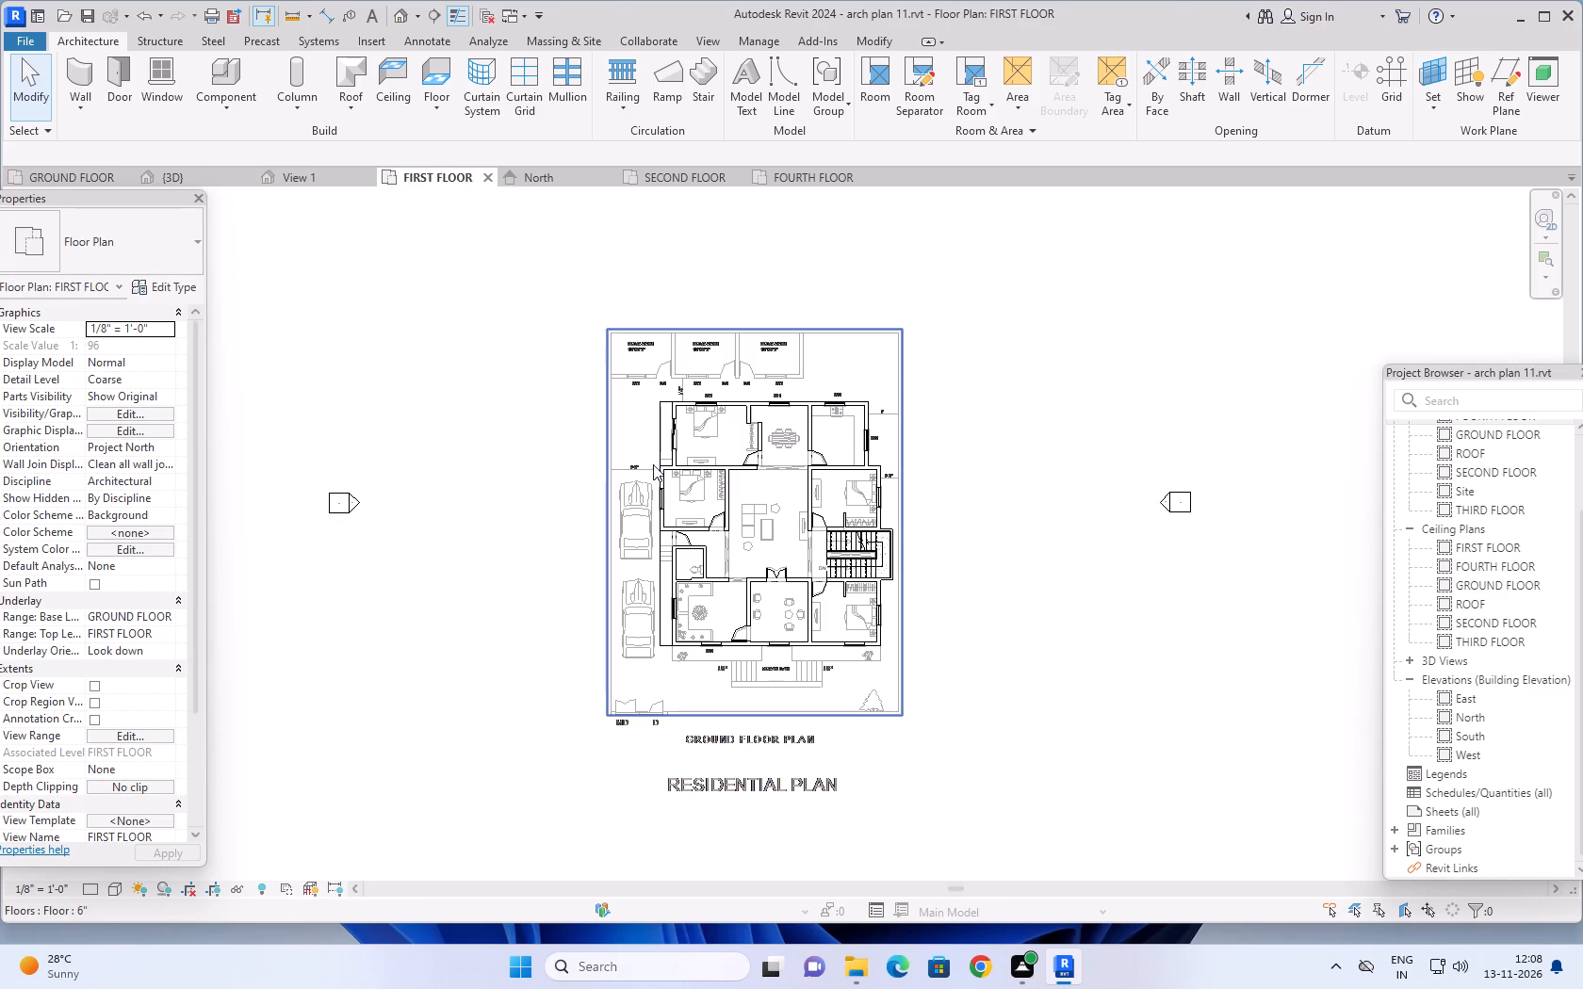
{"action": "scroll", "coordinate": [654, 458], "scroll_direction": "up", "scroll_amount": 6}
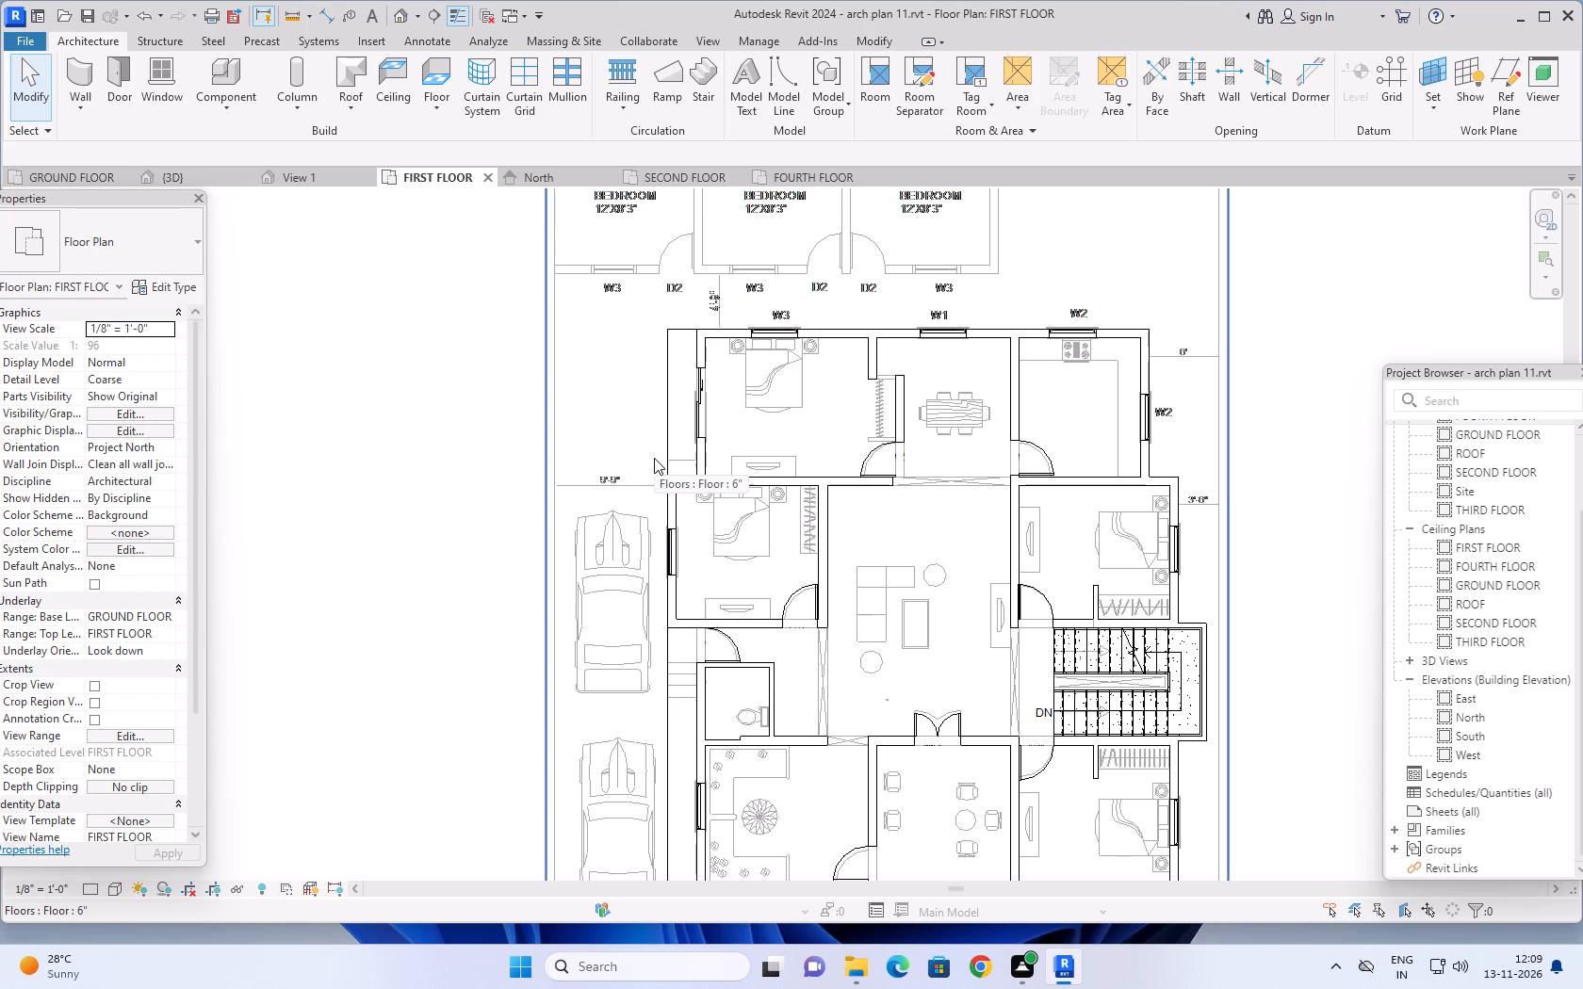
{"action": "left_click", "coordinate": [199, 179]}
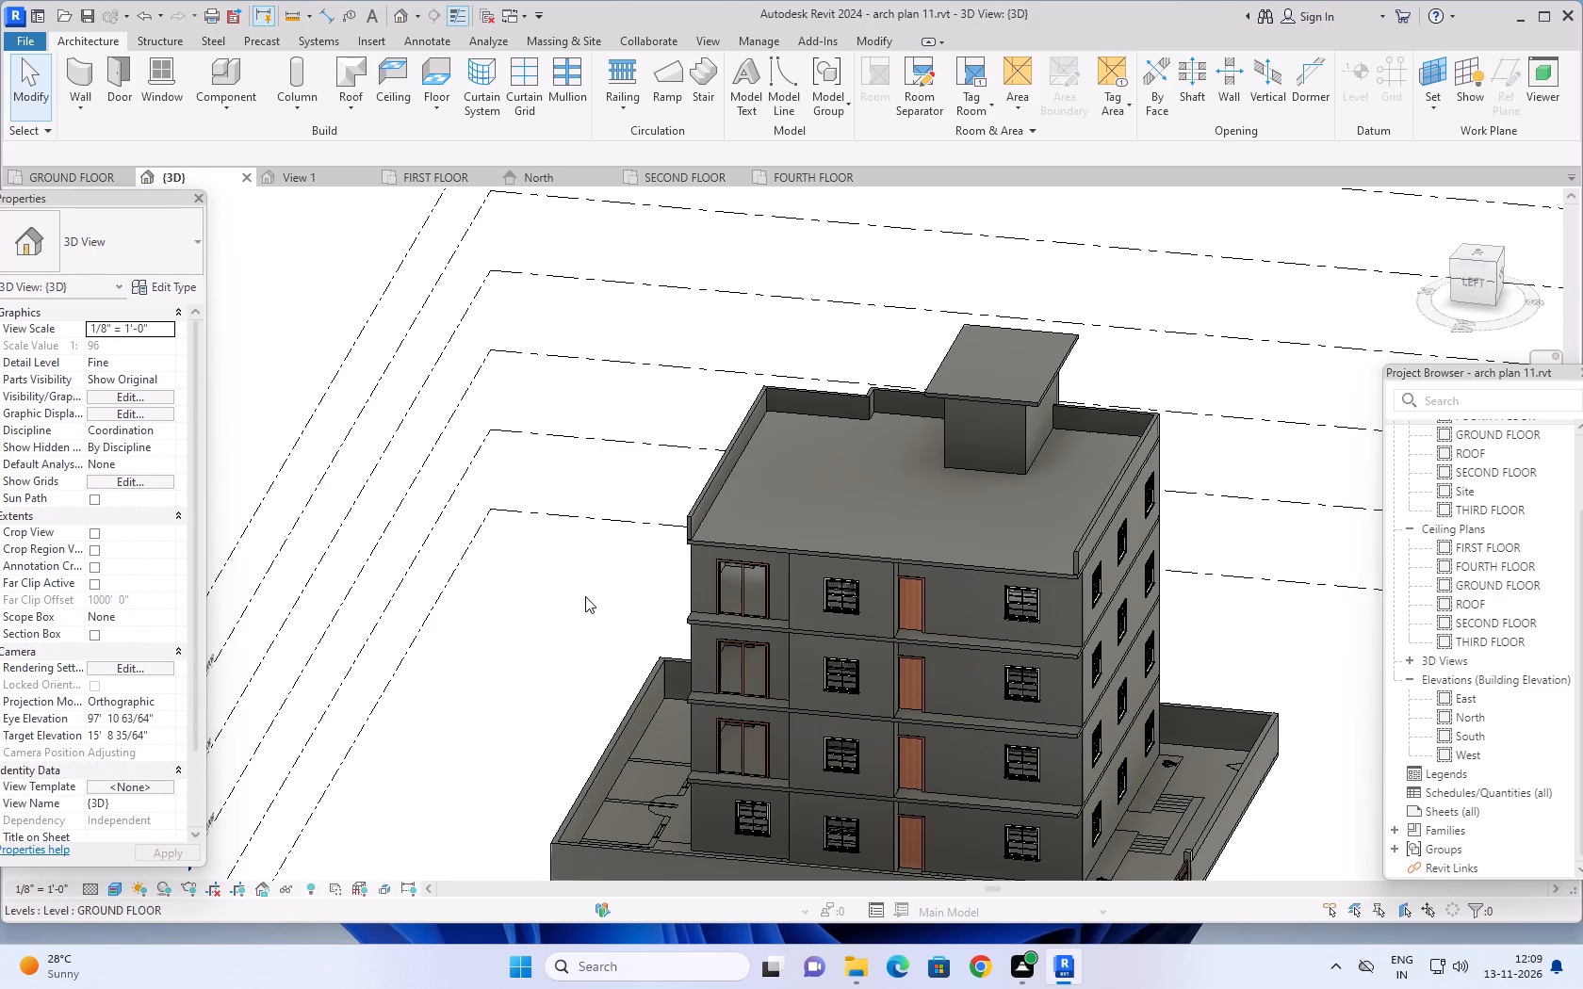
{"action": "middle_click_drag", "start_coordinate": [585, 596], "coordinate": [617, 528], "text": "shift"}
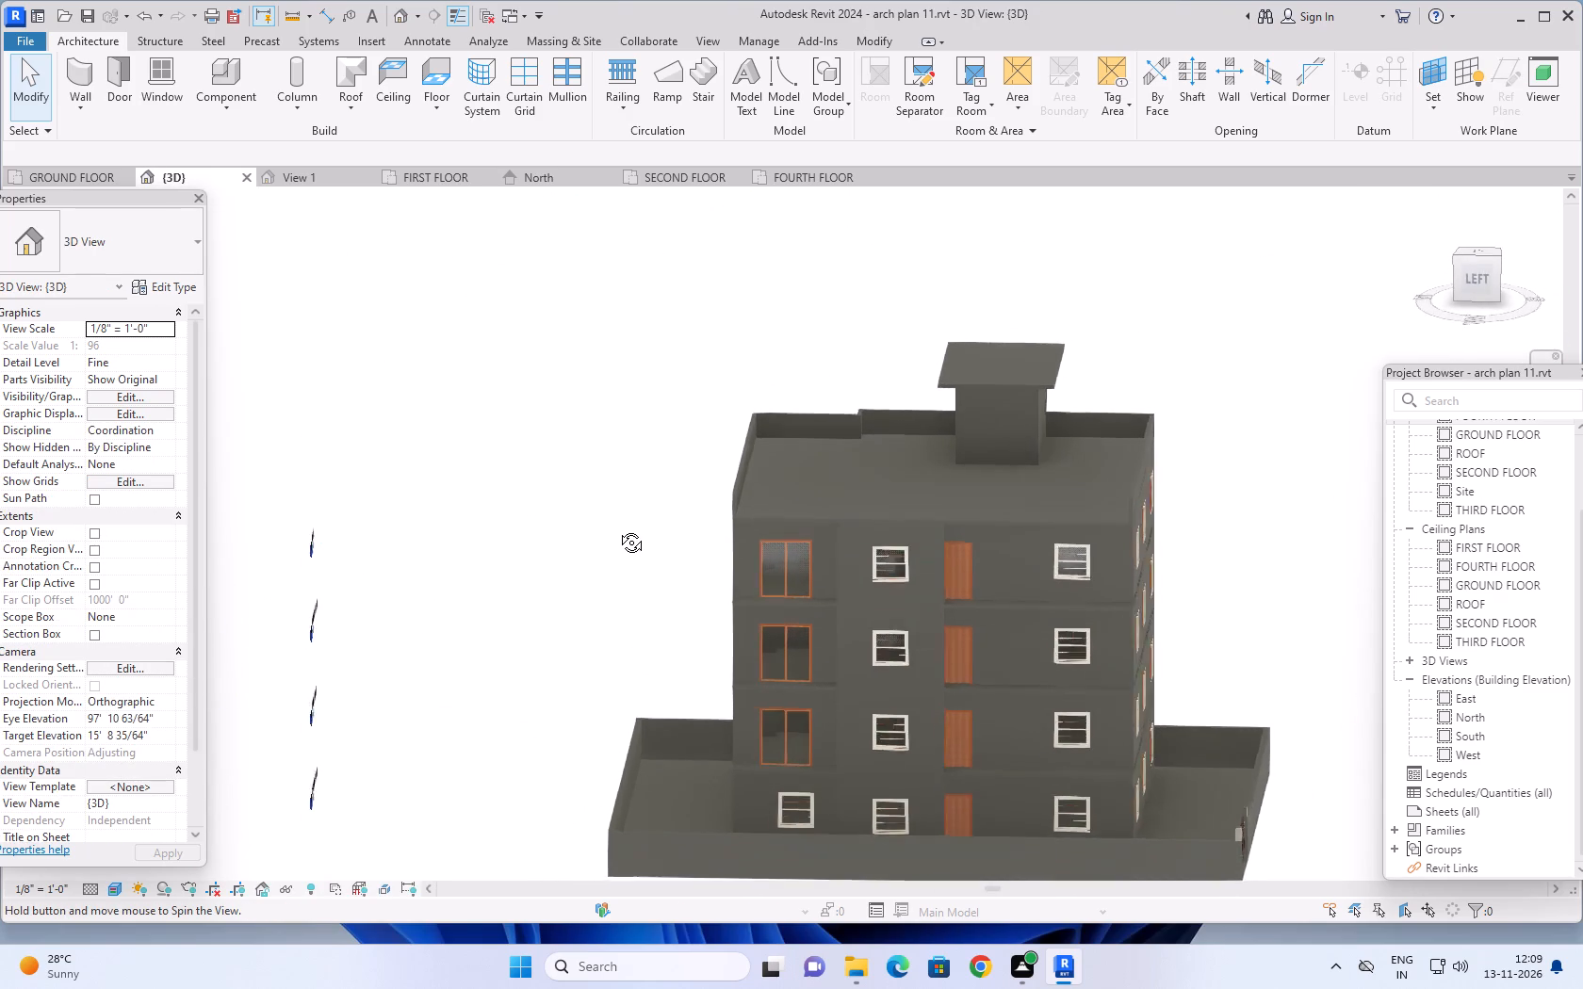
{"action": "middle_click_drag", "start_coordinate": [617, 528], "coordinate": [563, 633], "text": "shift"}
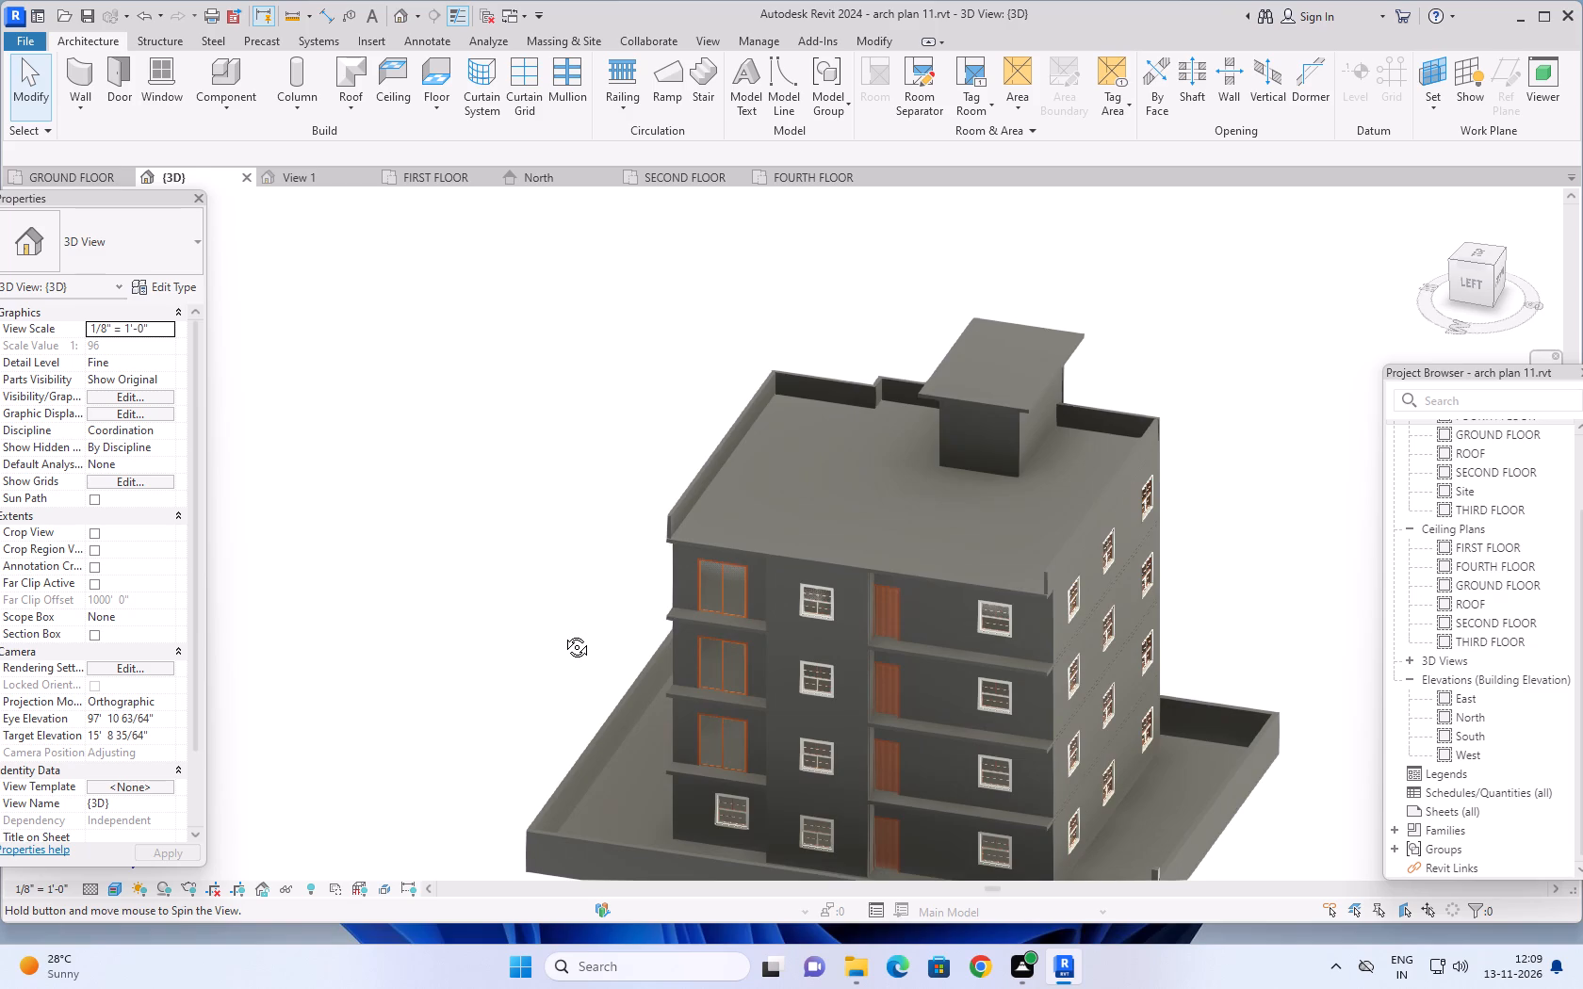
{"action": "middle_click_drag", "start_coordinate": [563, 633], "coordinate": [520, 656], "text": "shift"}
{"action": "middle_click_drag", "start_coordinate": [551, 595], "coordinate": [661, 515]}
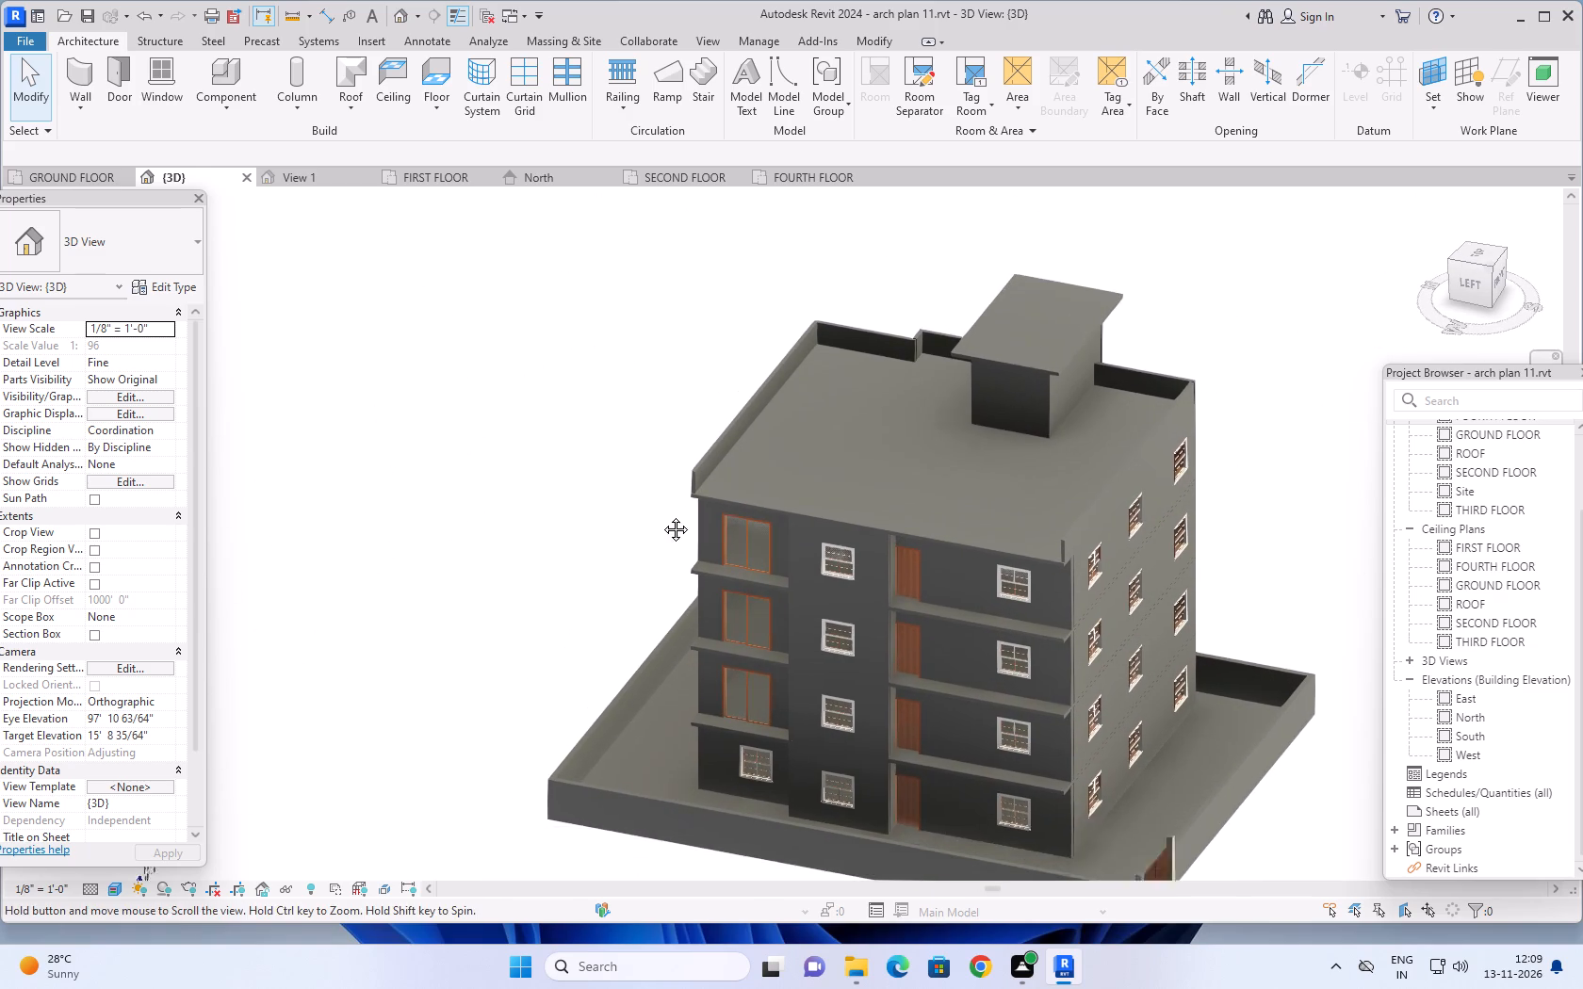
{"action": "middle_click_drag", "start_coordinate": [661, 515], "coordinate": [685, 505]}
{"action": "middle_click_drag", "start_coordinate": [670, 532], "coordinate": [585, 616], "text": "shift"}
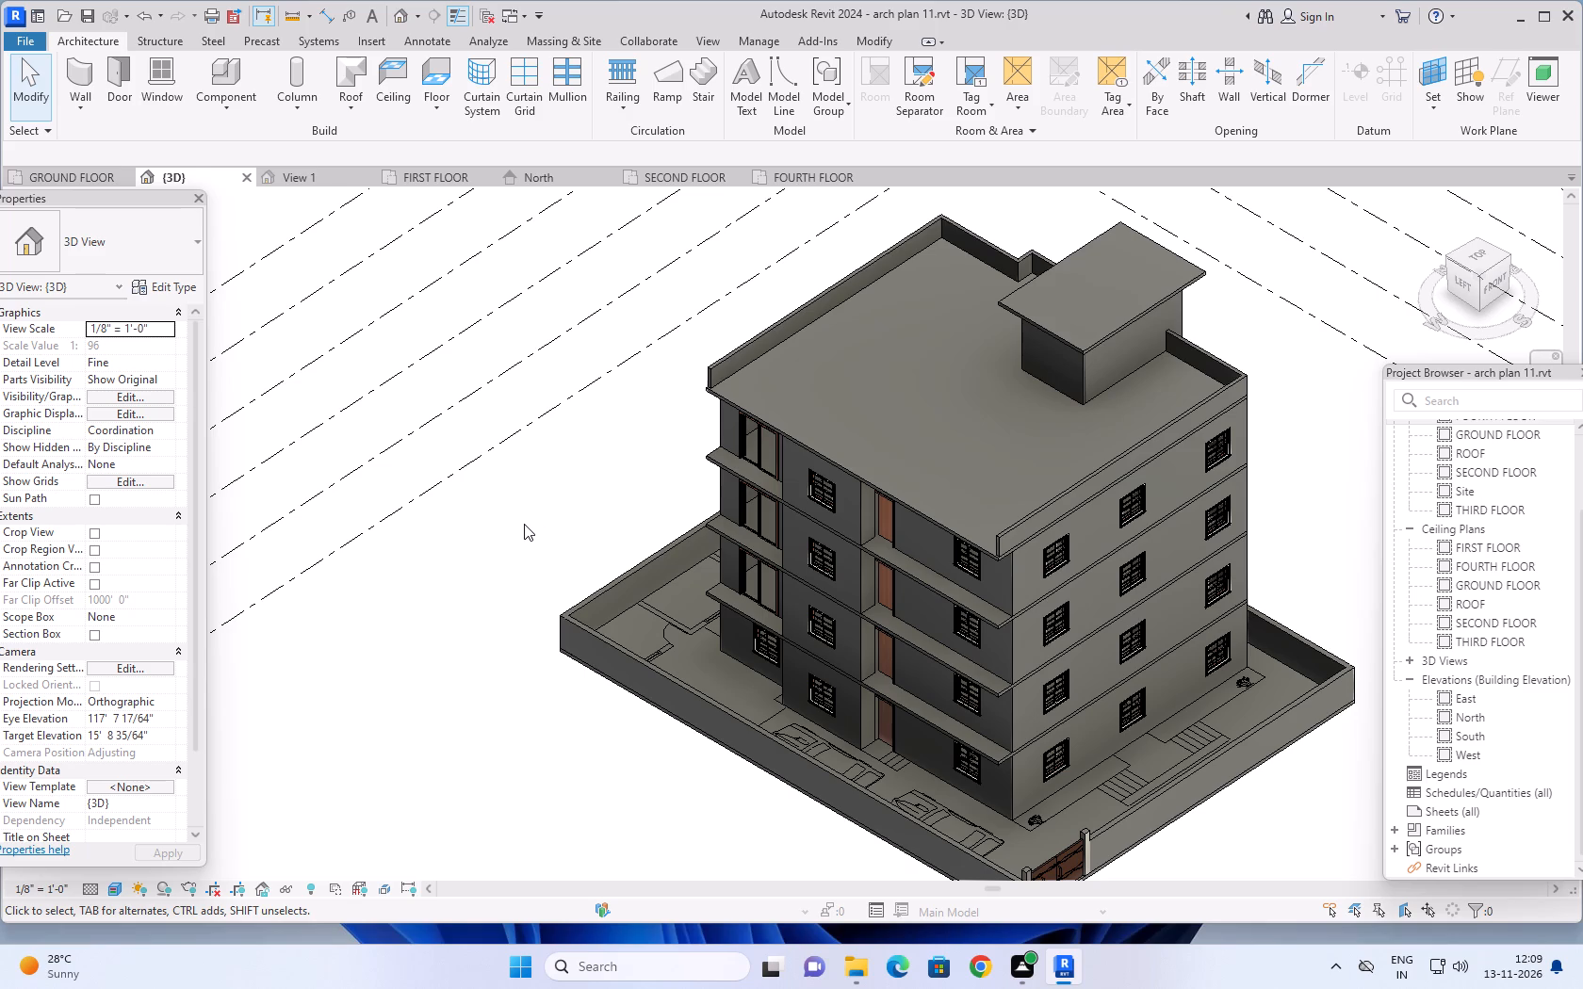
Look over the GROUND FLOOR plan, examining the room layout, the staircase and the walls around it.
{"action": "left_click", "coordinate": [66, 171]}
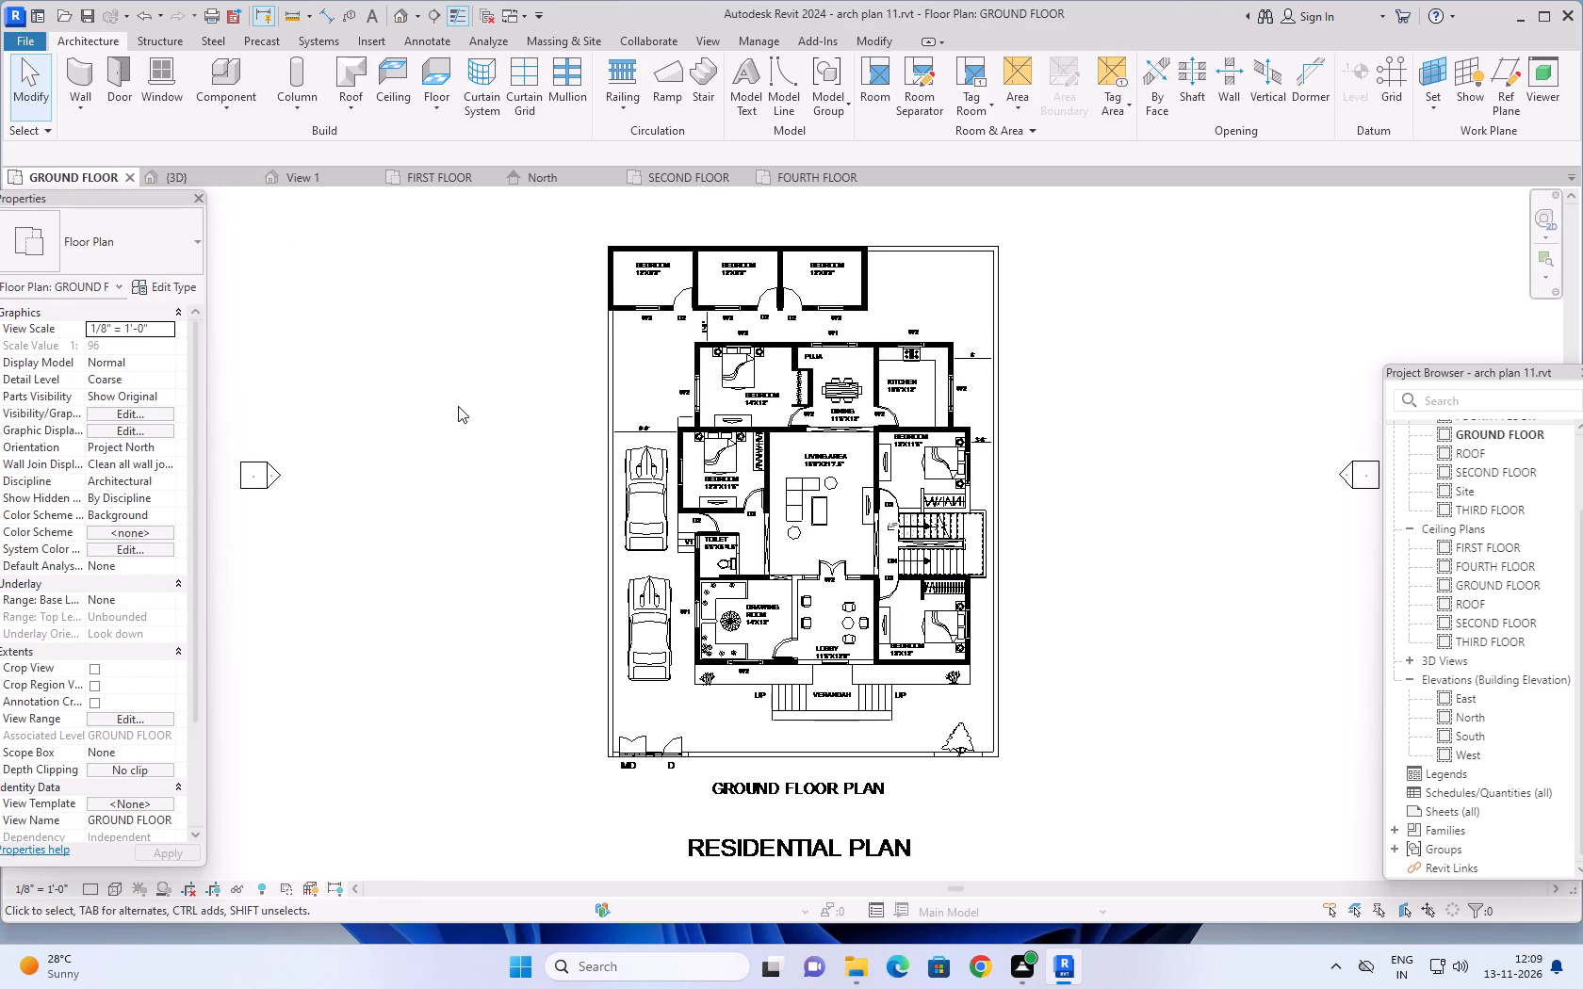
{"action": "scroll", "coordinate": [459, 406], "scroll_direction": "down", "scroll_amount": 1}
{"action": "middle_click_drag", "start_coordinate": [472, 394], "coordinate": [468, 436]}
{"action": "middle_click_drag", "start_coordinate": [471, 430], "coordinate": [445, 443]}
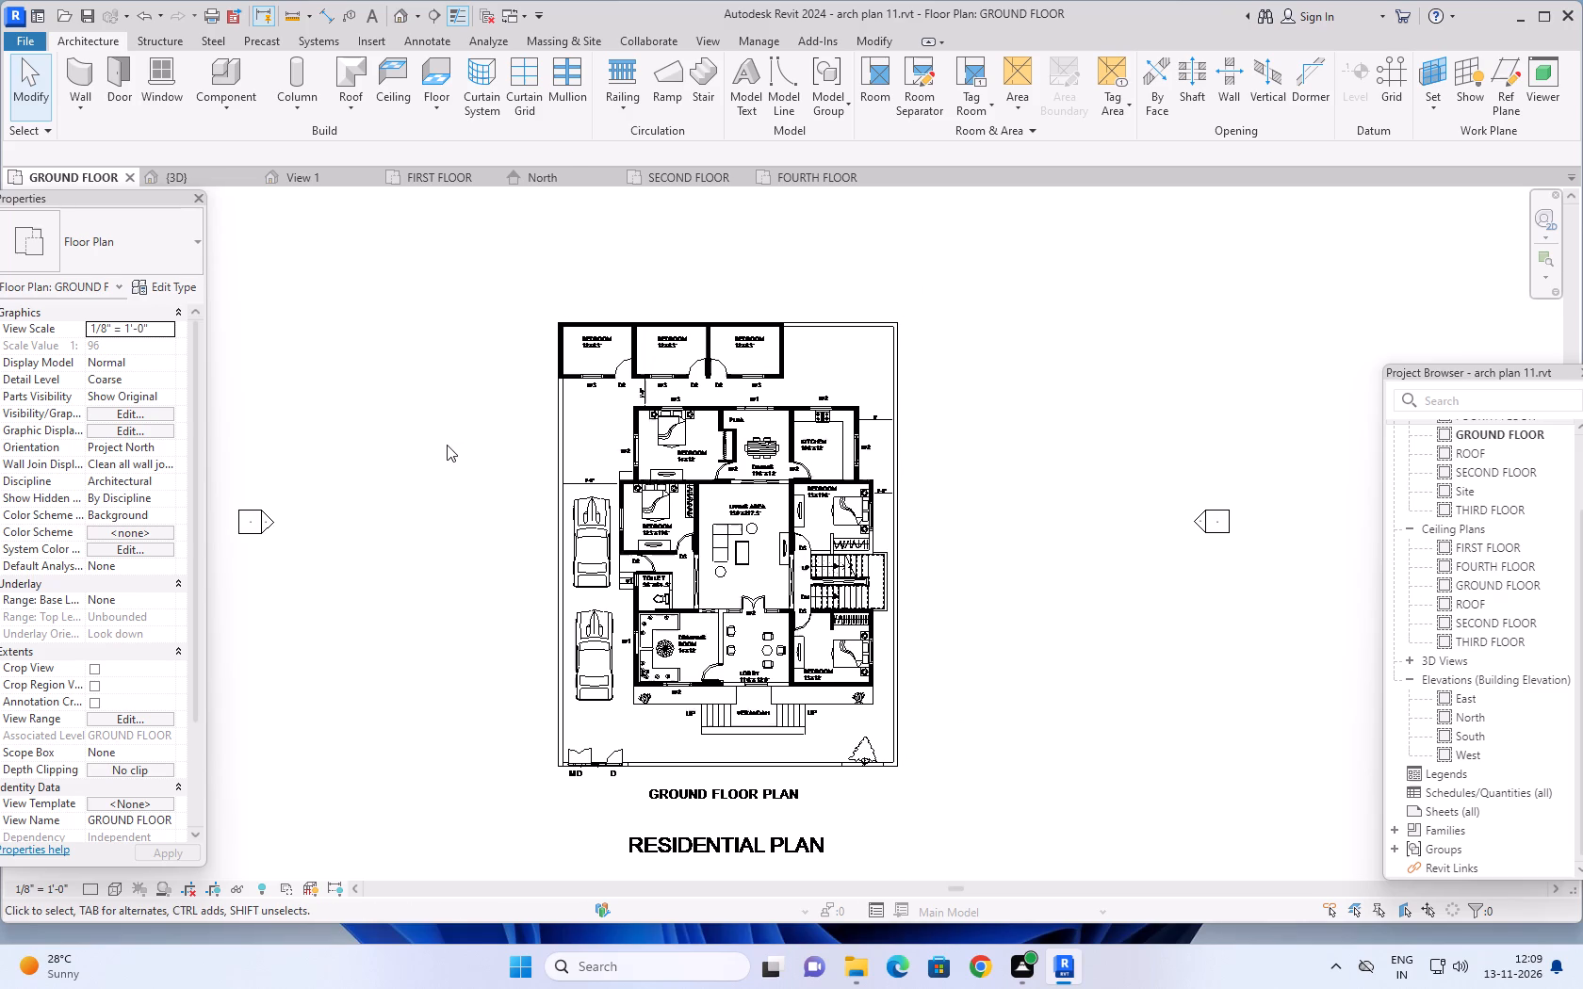
{"action": "middle_click_drag", "start_coordinate": [454, 439], "coordinate": [441, 449]}
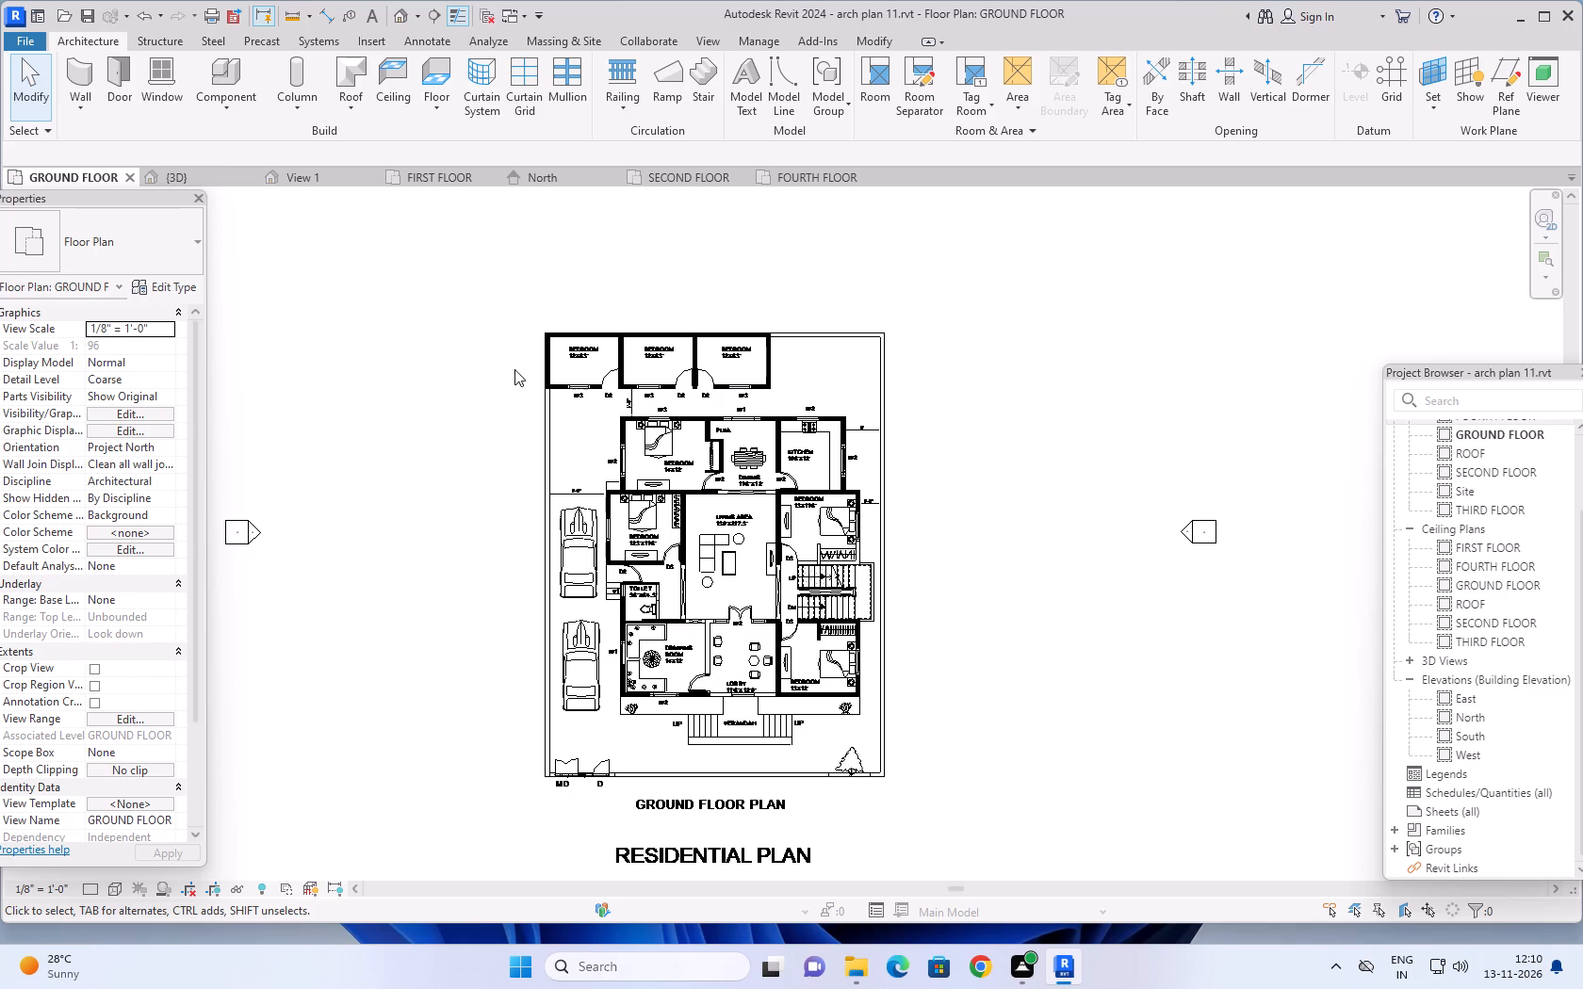
{"action": "scroll", "coordinate": [553, 481], "scroll_direction": "up", "scroll_amount": 3}
{"action": "middle_click_drag", "start_coordinate": [433, 513], "coordinate": [463, 445]}
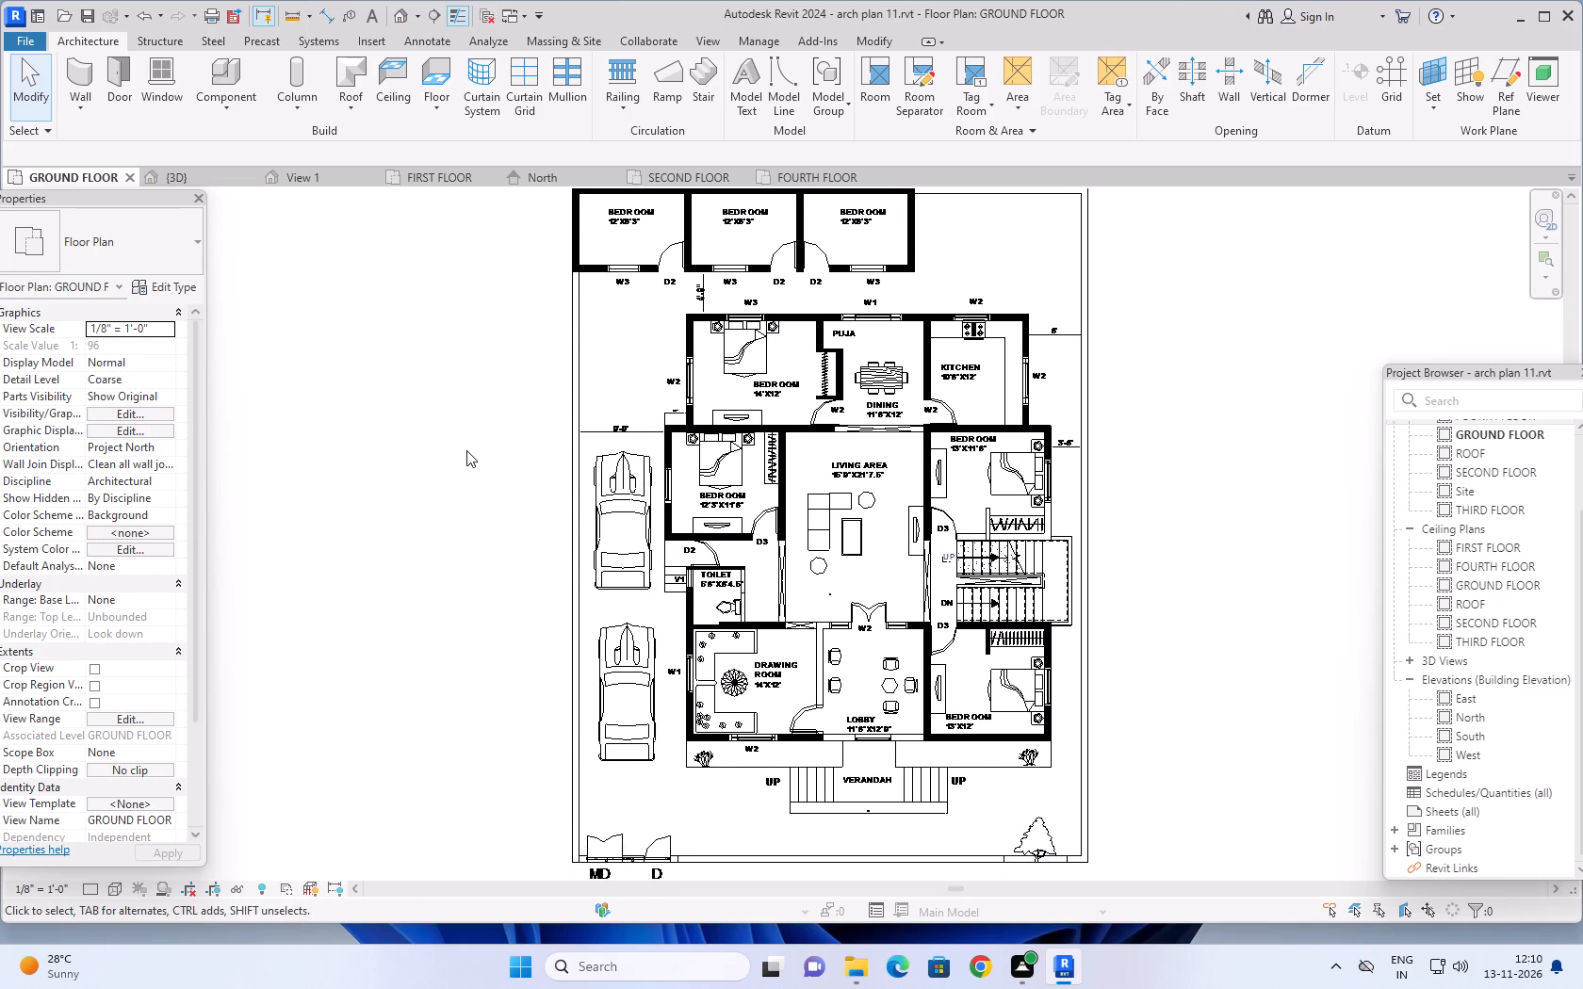
{"action": "scroll", "coordinate": [476, 459], "scroll_direction": "down", "scroll_amount": 3}
{"action": "scroll", "coordinate": [985, 482], "scroll_direction": "down", "scroll_amount": 2}
{"action": "middle_click_drag", "start_coordinate": [987, 482], "coordinate": [998, 525]}
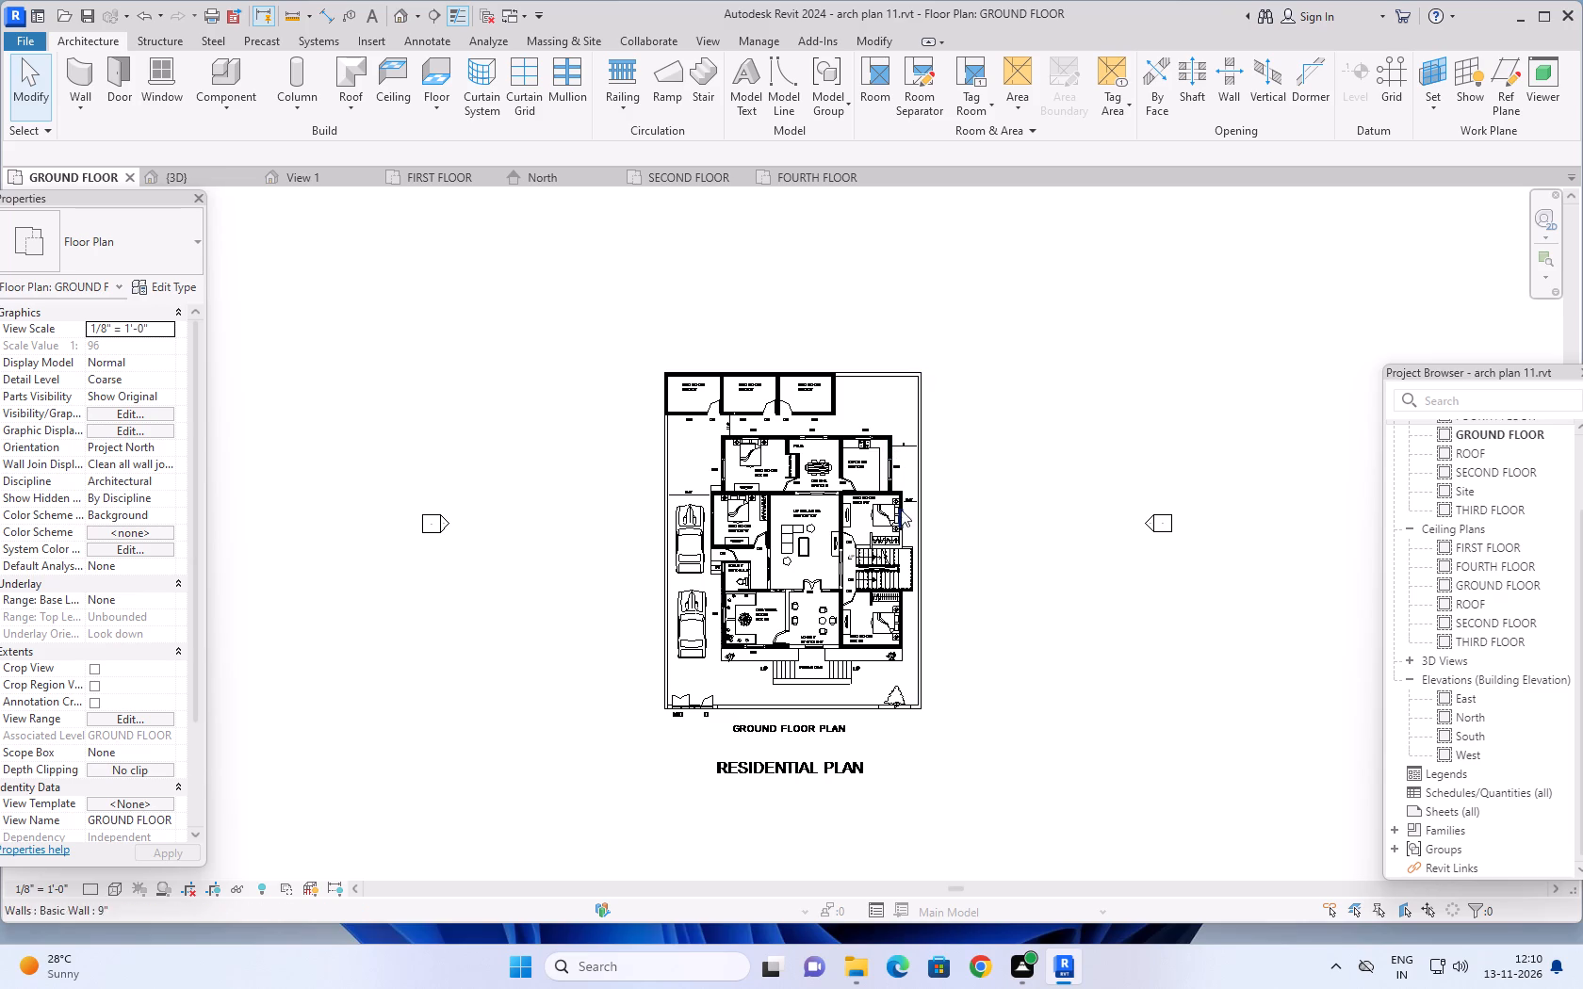
{"action": "scroll", "coordinate": [902, 559], "scroll_direction": "up", "scroll_amount": 7}
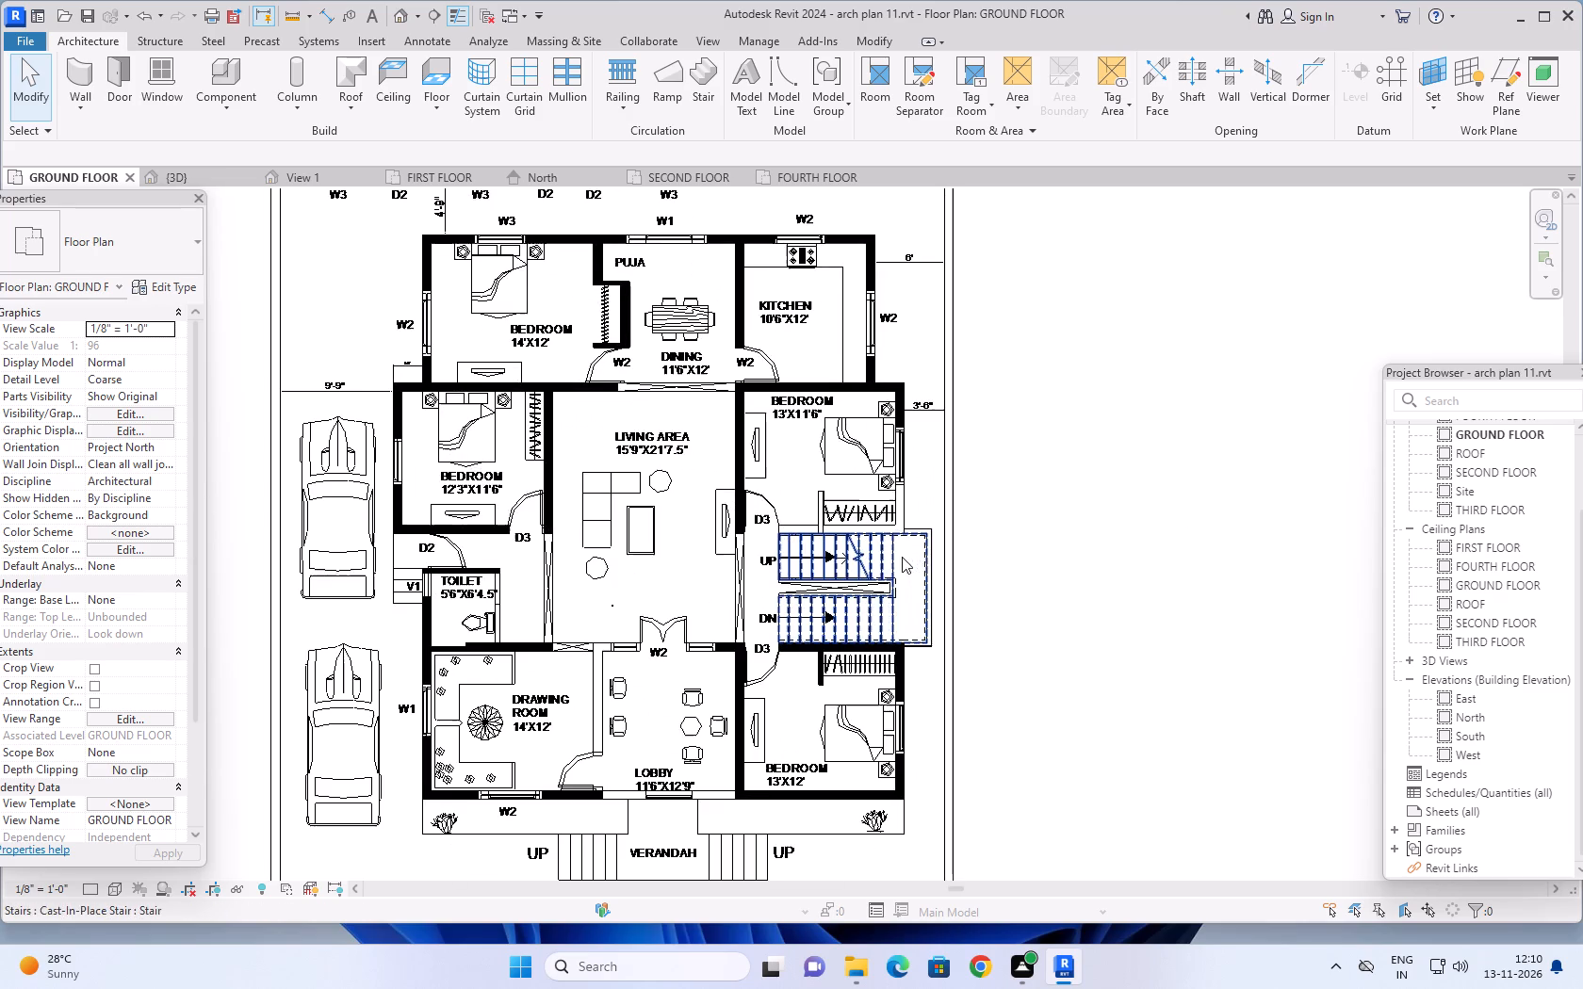
{"action": "scroll", "coordinate": [920, 526], "scroll_direction": "up", "scroll_amount": 6}
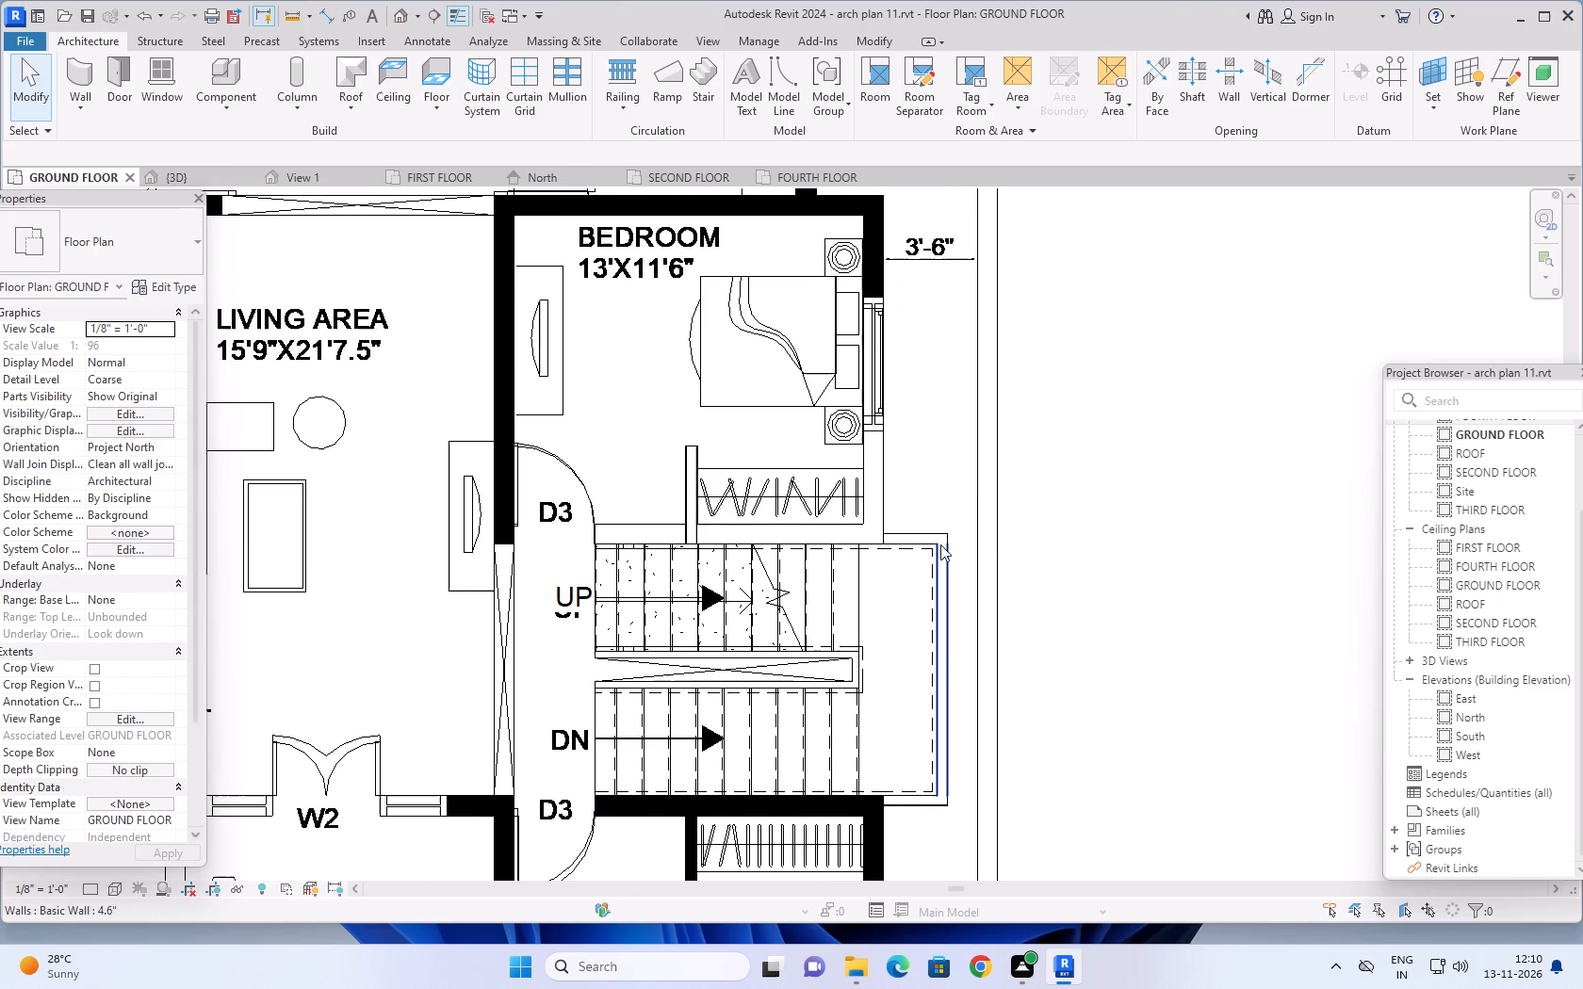
{"action": "scroll", "coordinate": [947, 576], "scroll_direction": "down", "scroll_amount": 6}
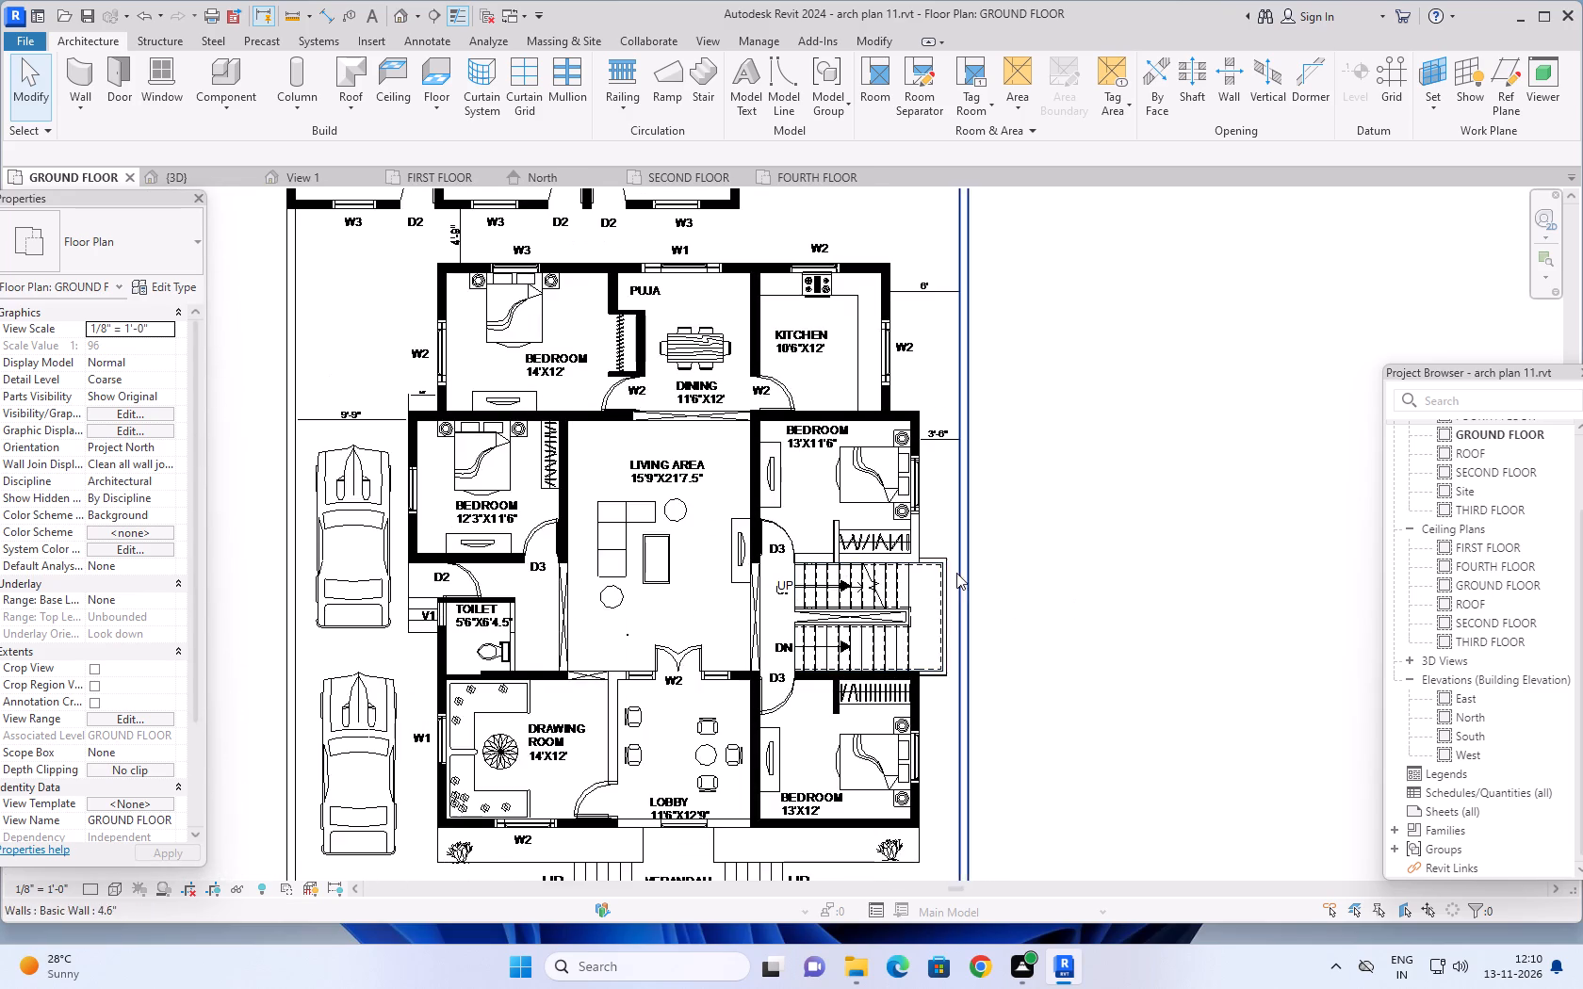
{"action": "scroll", "coordinate": [978, 572], "scroll_direction": "down", "scroll_amount": 3}
{"action": "middle_click_drag", "start_coordinate": [1024, 490], "coordinate": [1074, 463]}
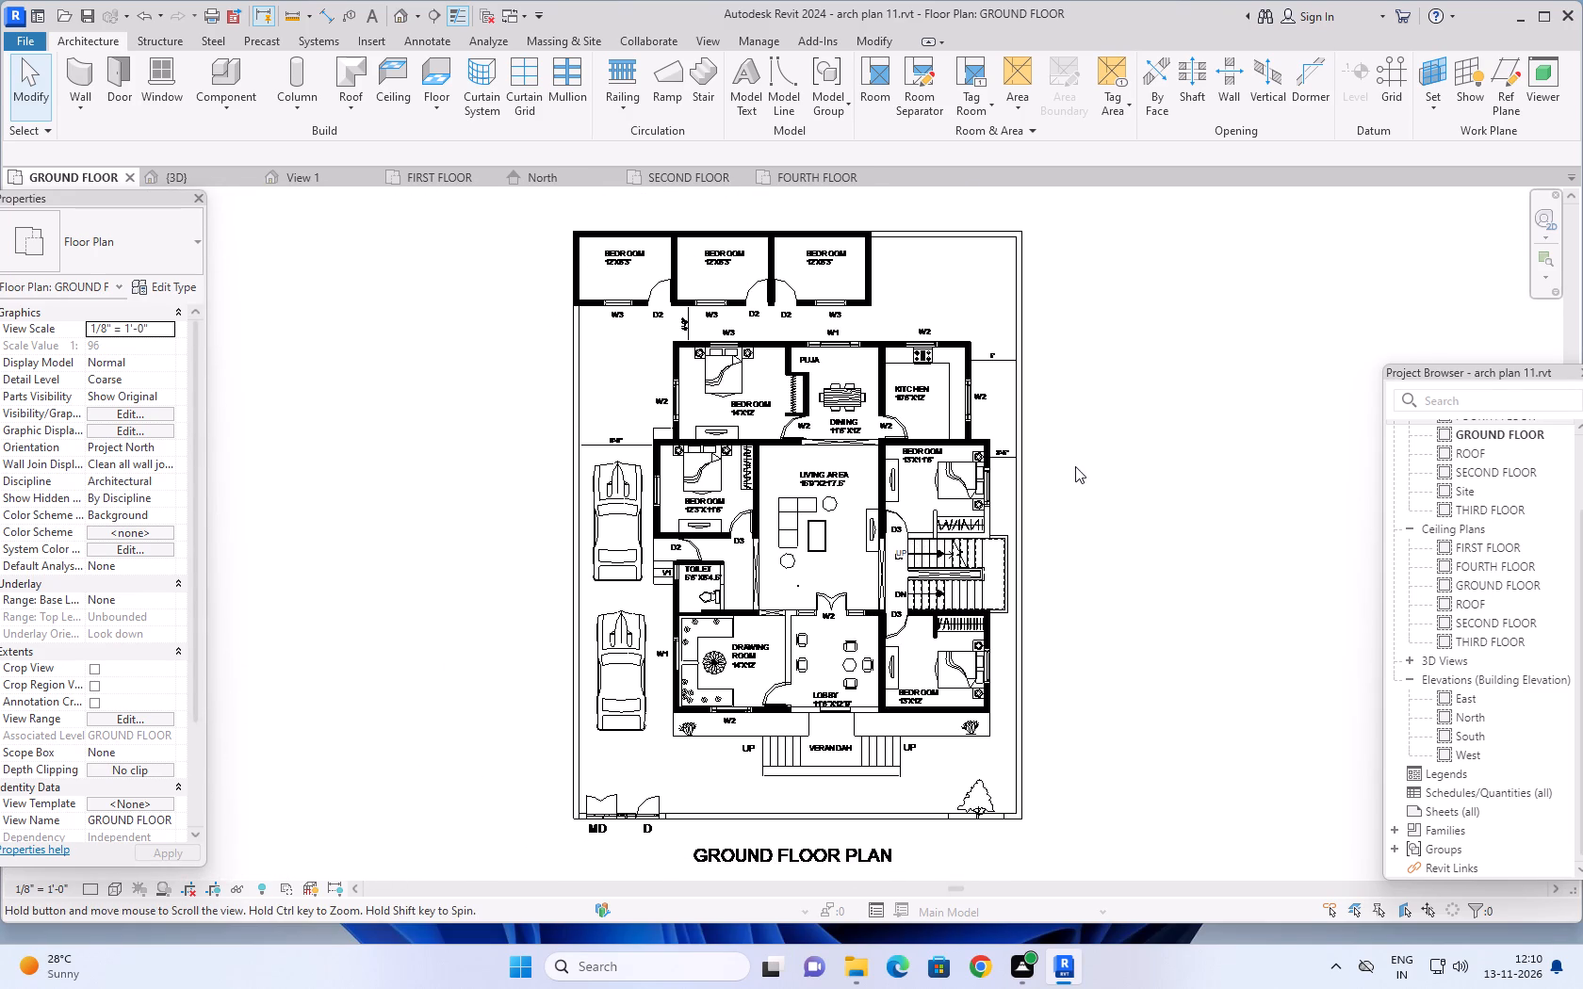
{"action": "scroll", "coordinate": [1079, 473], "scroll_direction": "down", "scroll_amount": 1}
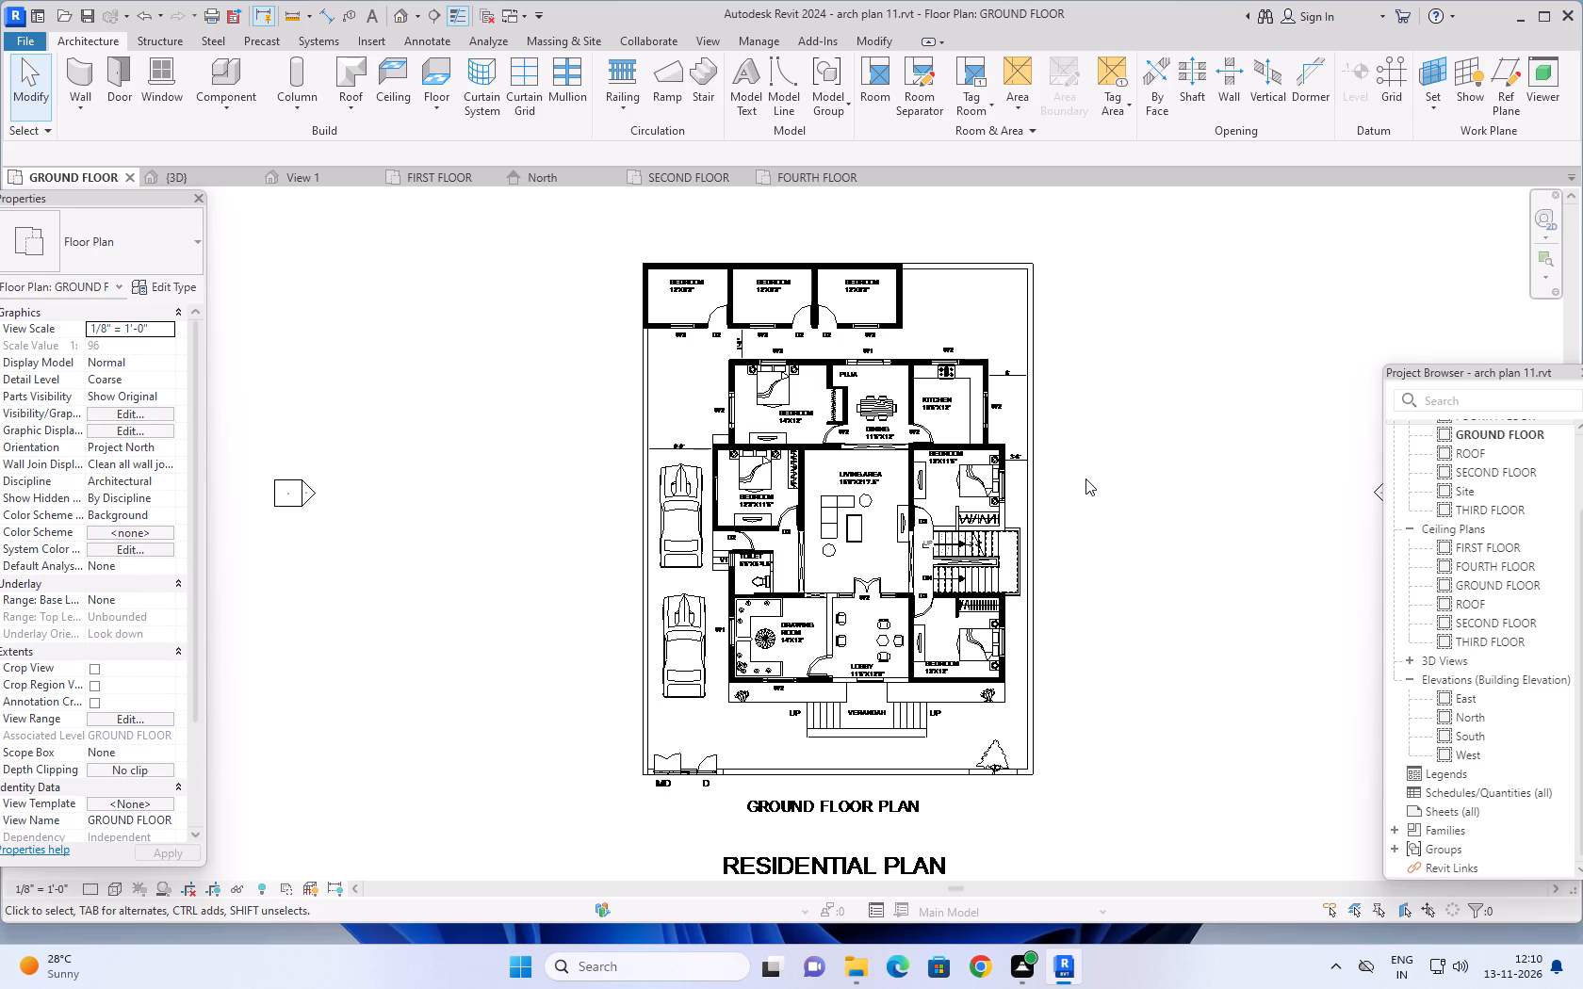
{"action": "middle_click_drag", "start_coordinate": [1091, 463], "coordinate": [1088, 476]}
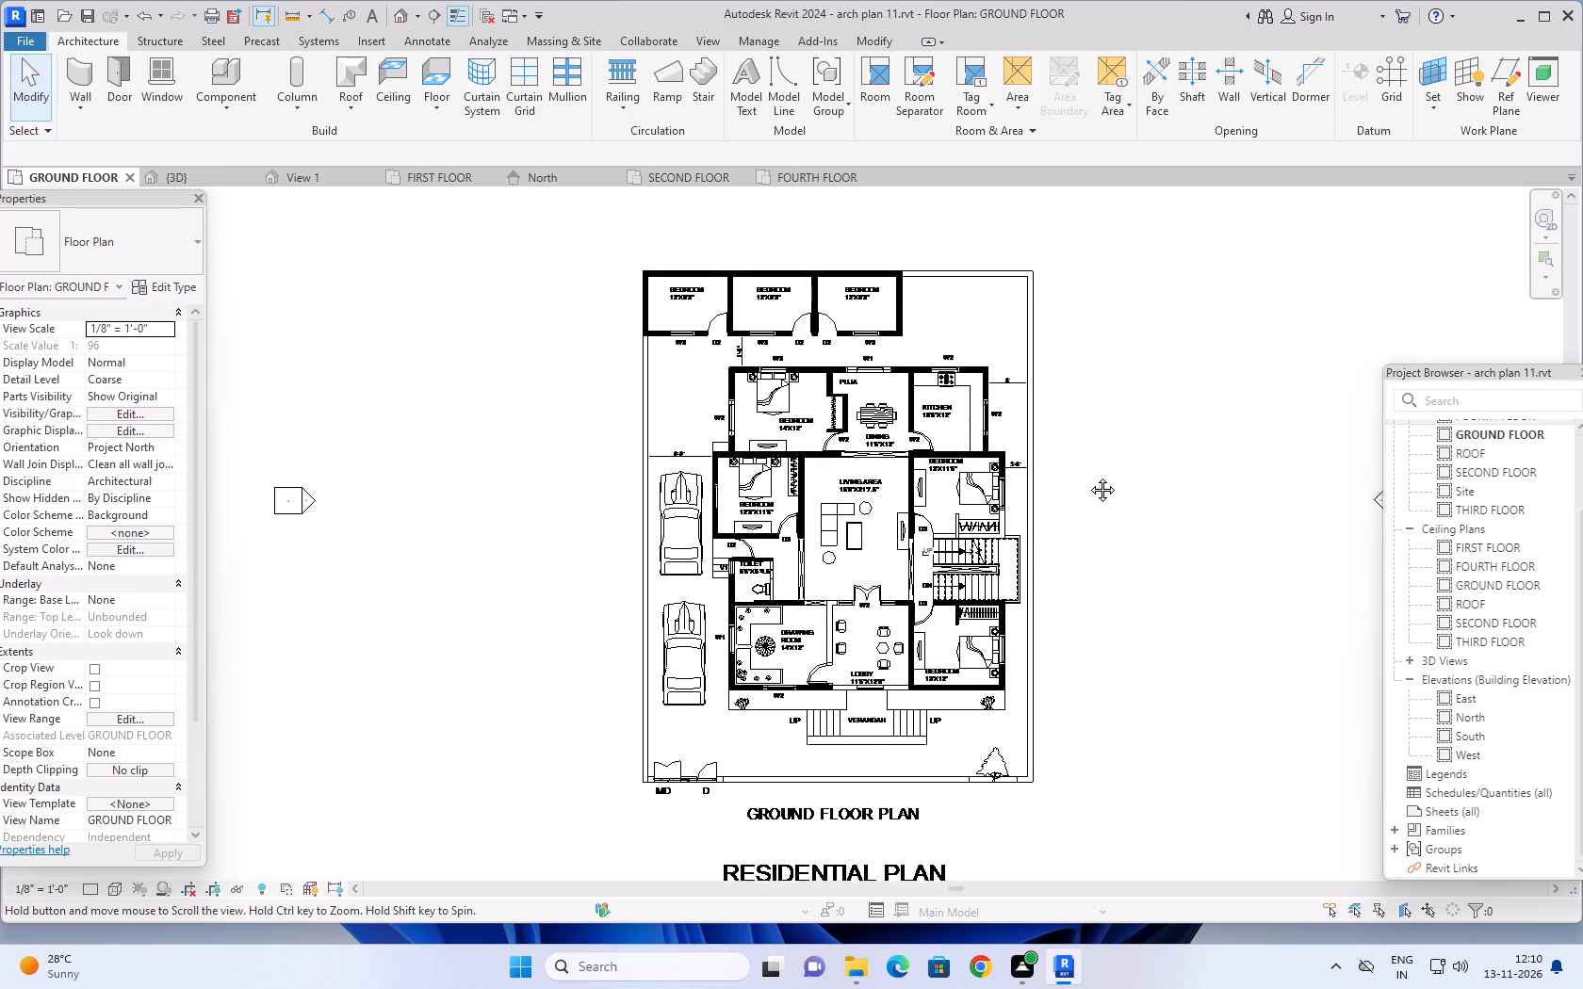
{"action": "middle_click_drag", "start_coordinate": [1088, 476], "coordinate": [1083, 486]}
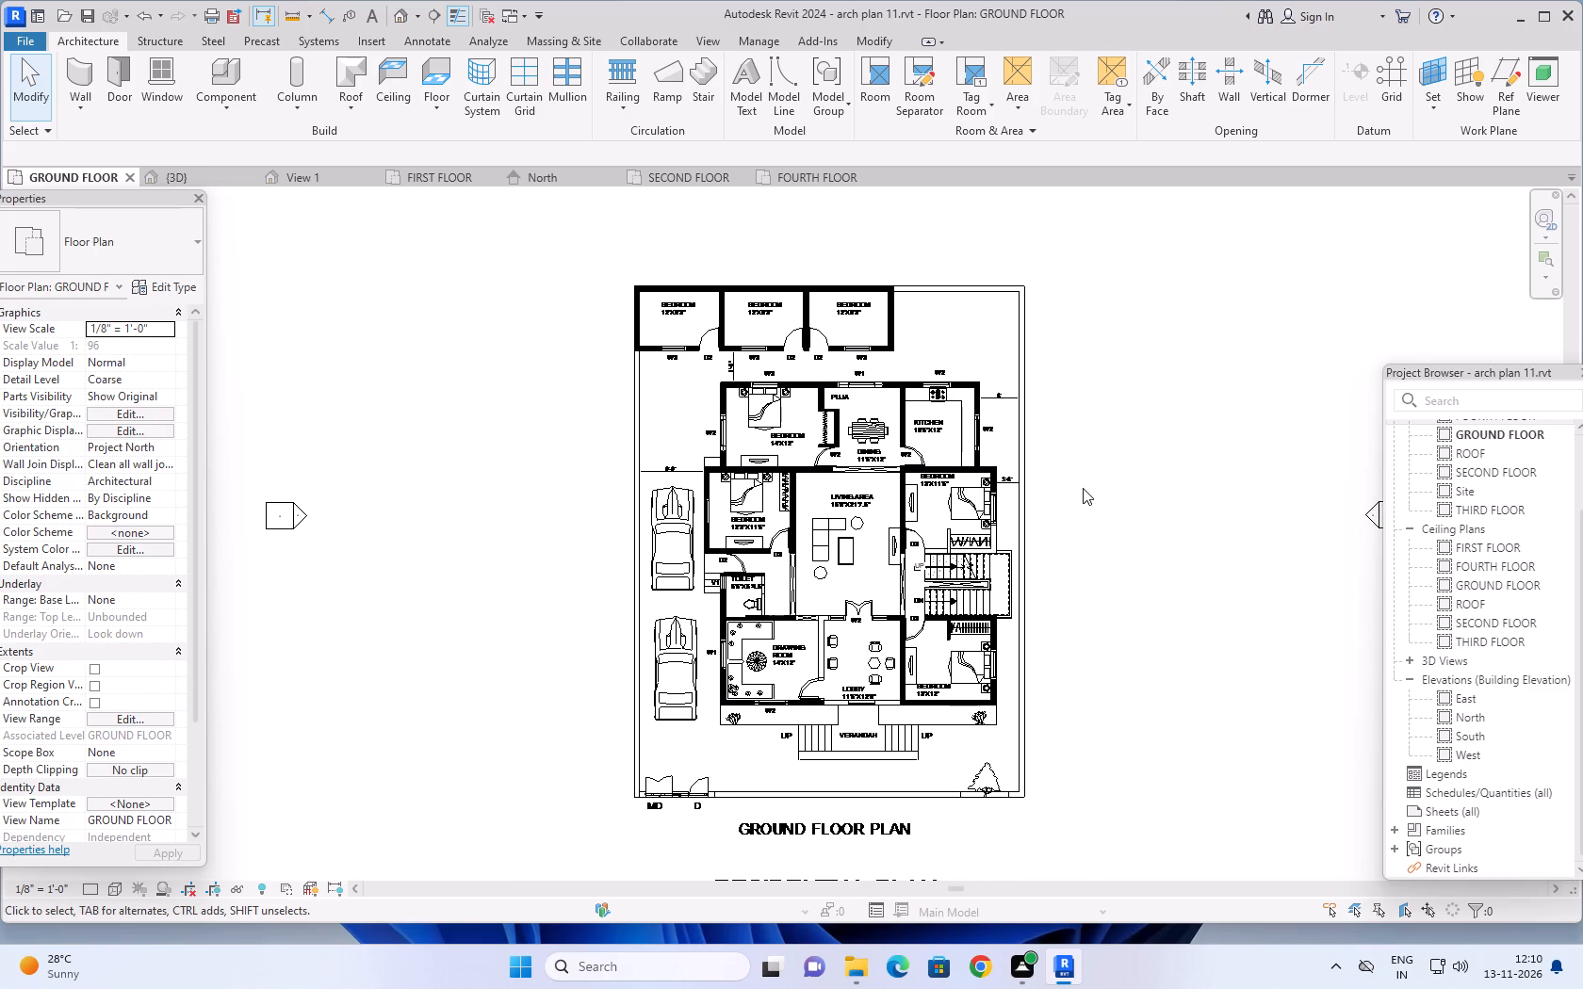
{"action": "middle_click", "coordinate": [1089, 481]}
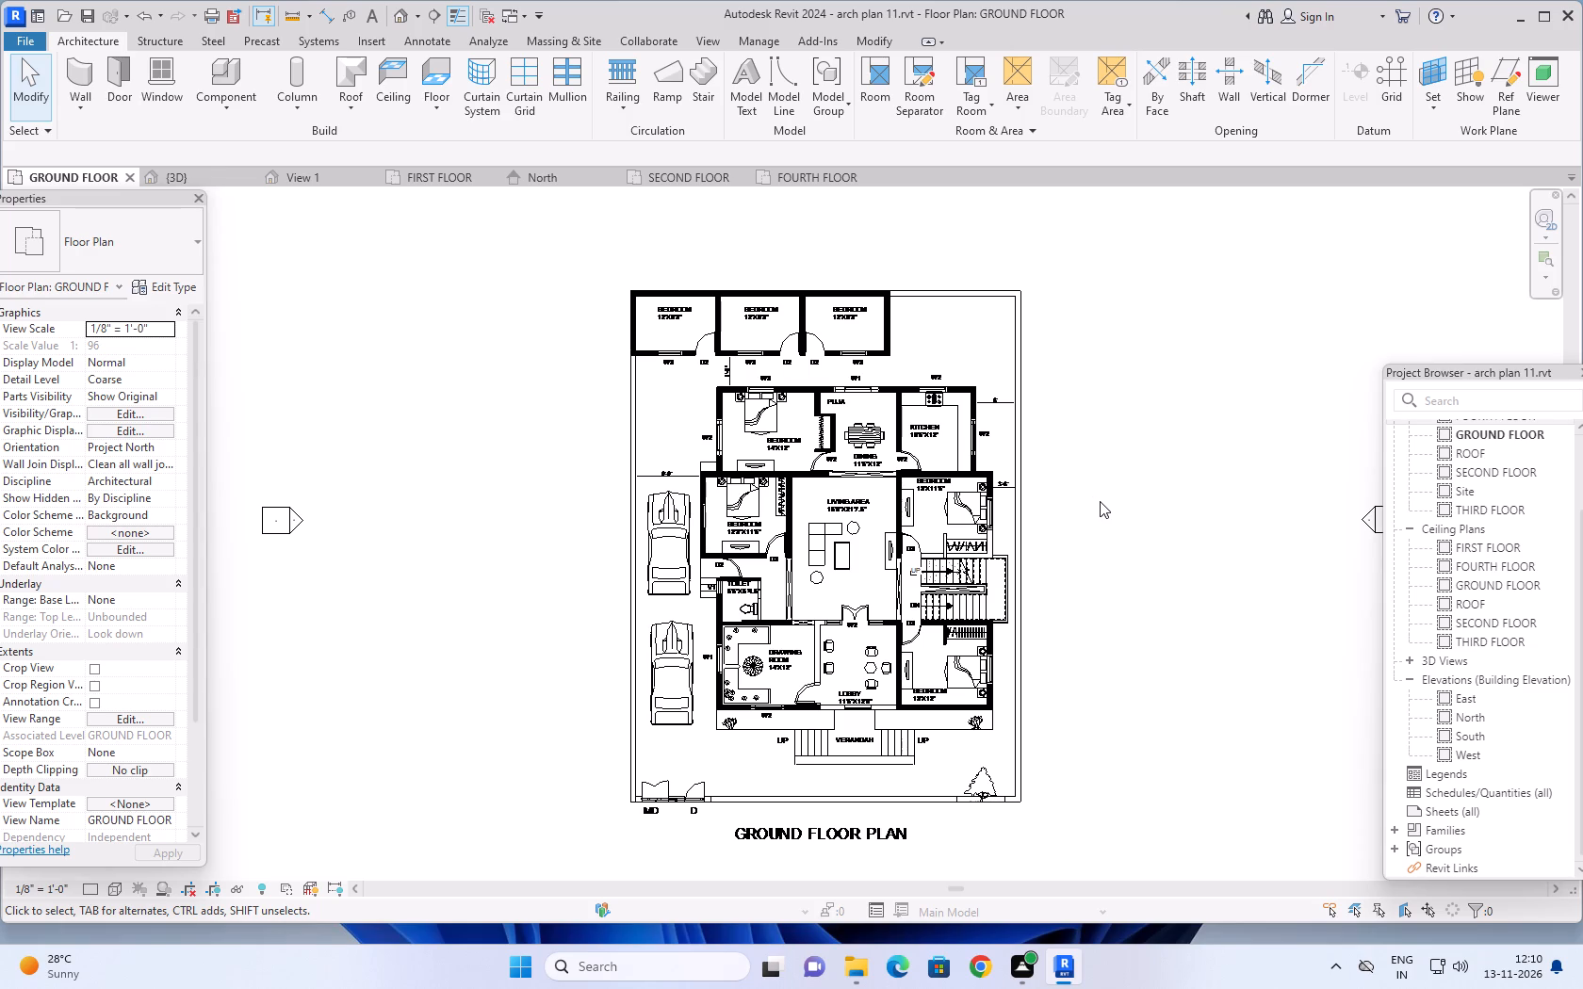
{"action": "scroll", "coordinate": [695, 426], "scroll_direction": "up", "scroll_amount": 5}
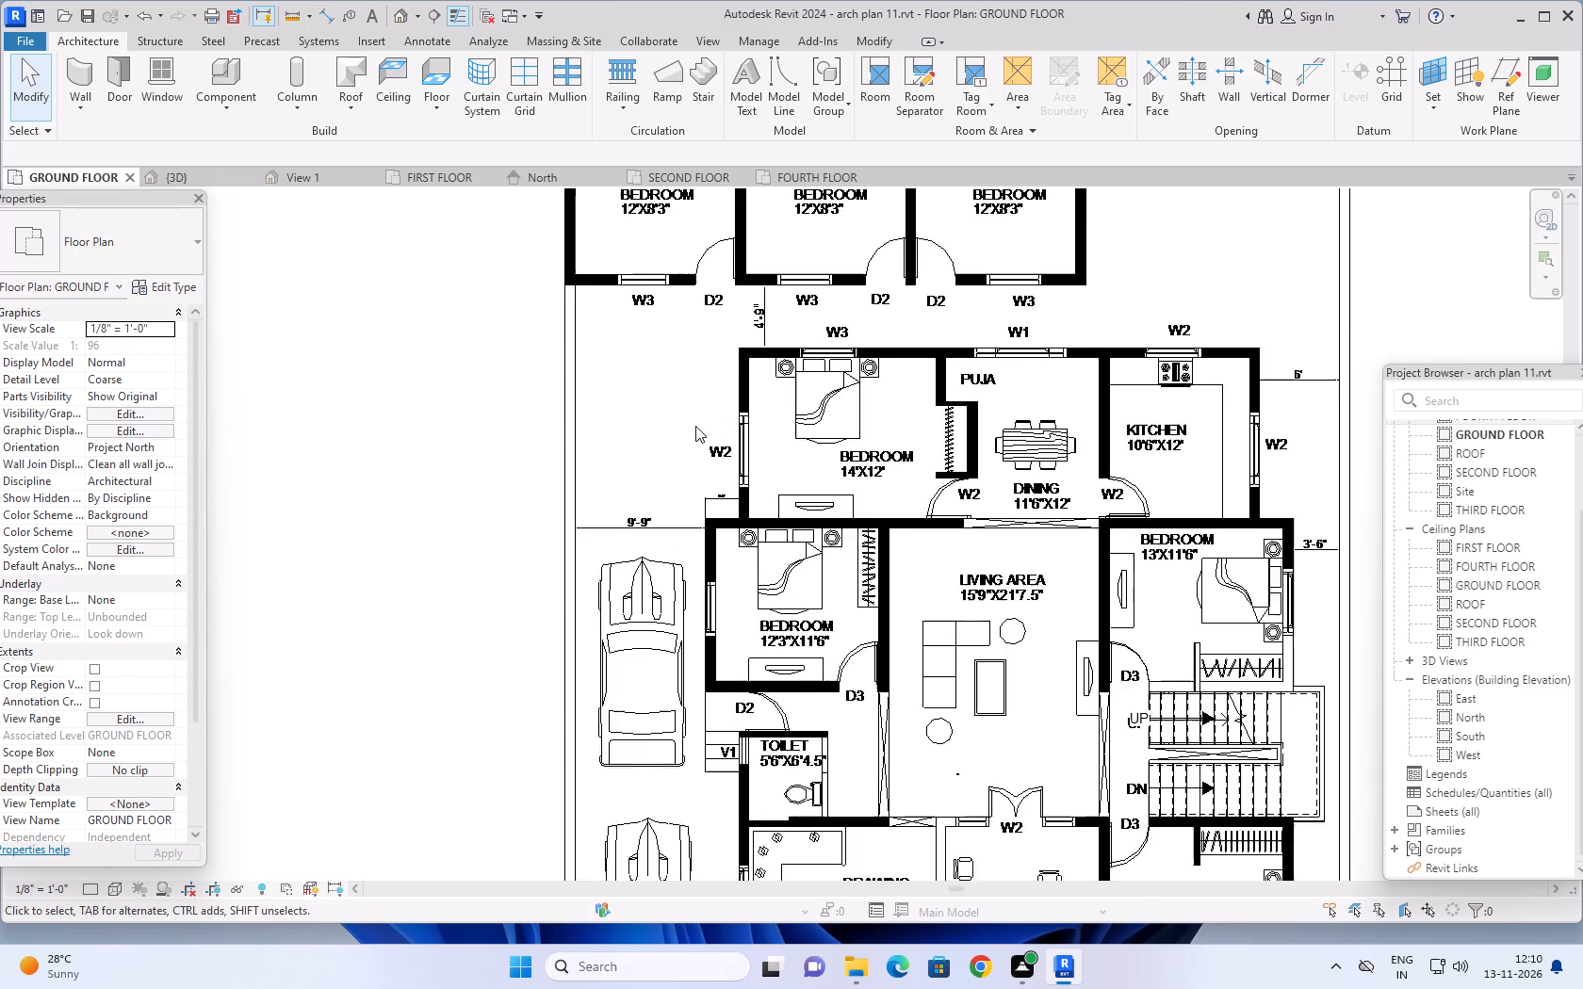
{"action": "scroll", "coordinate": [695, 426], "scroll_direction": "up", "scroll_amount": 1}
{"action": "scroll", "coordinate": [695, 426], "scroll_direction": "down", "scroll_amount": 6}
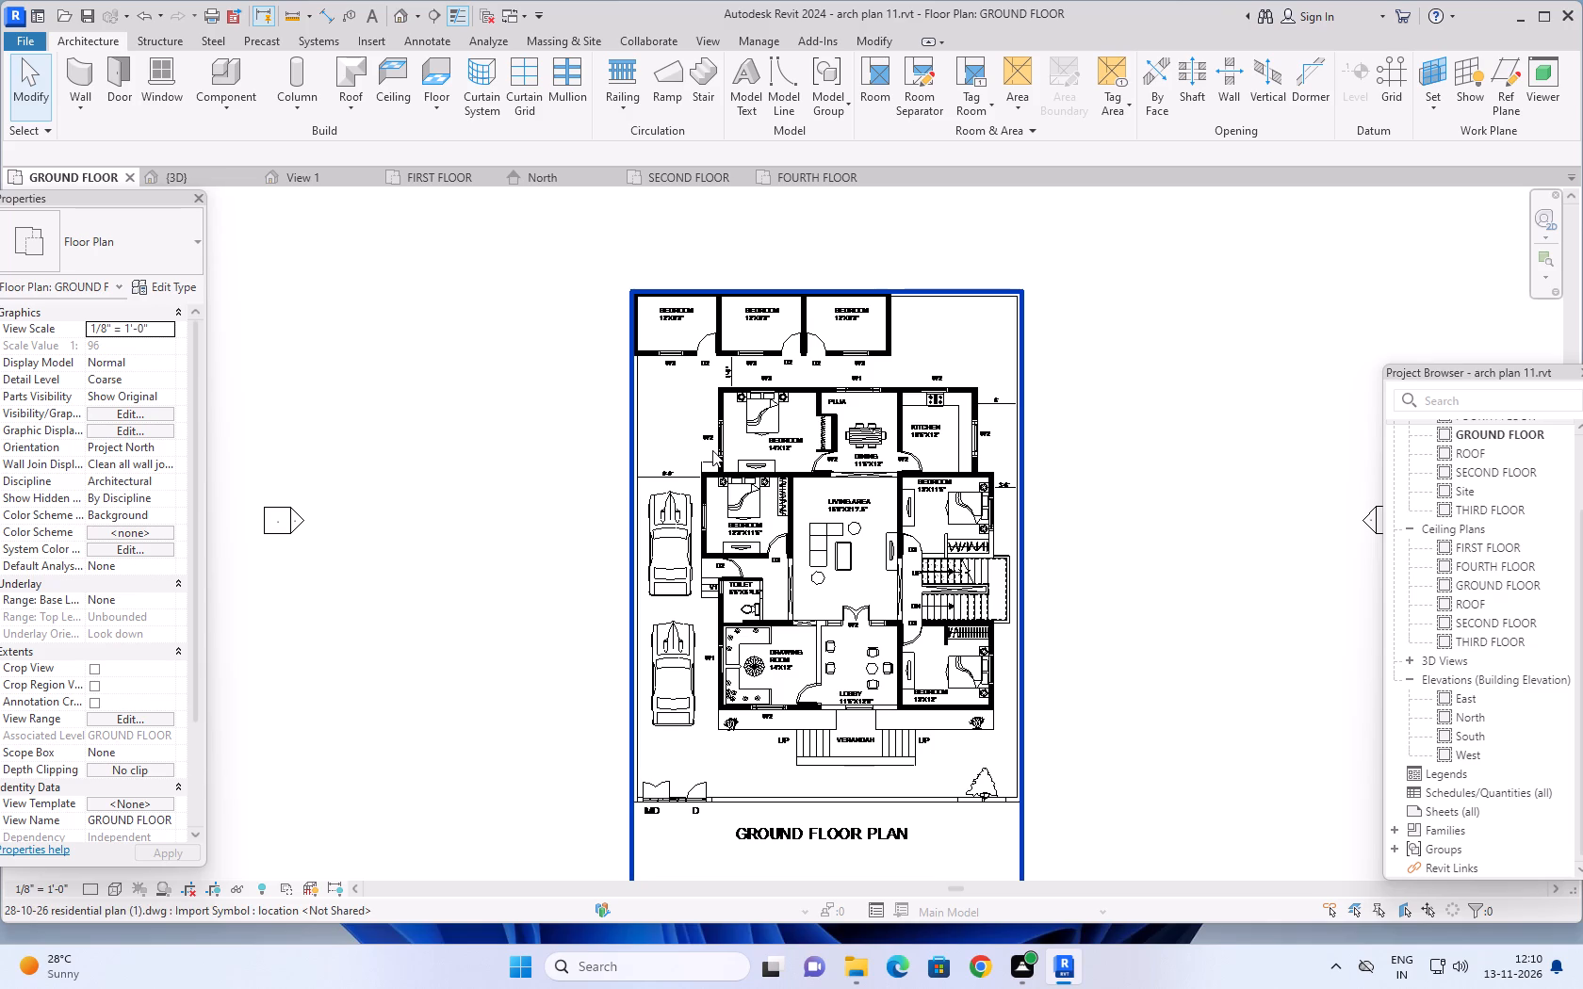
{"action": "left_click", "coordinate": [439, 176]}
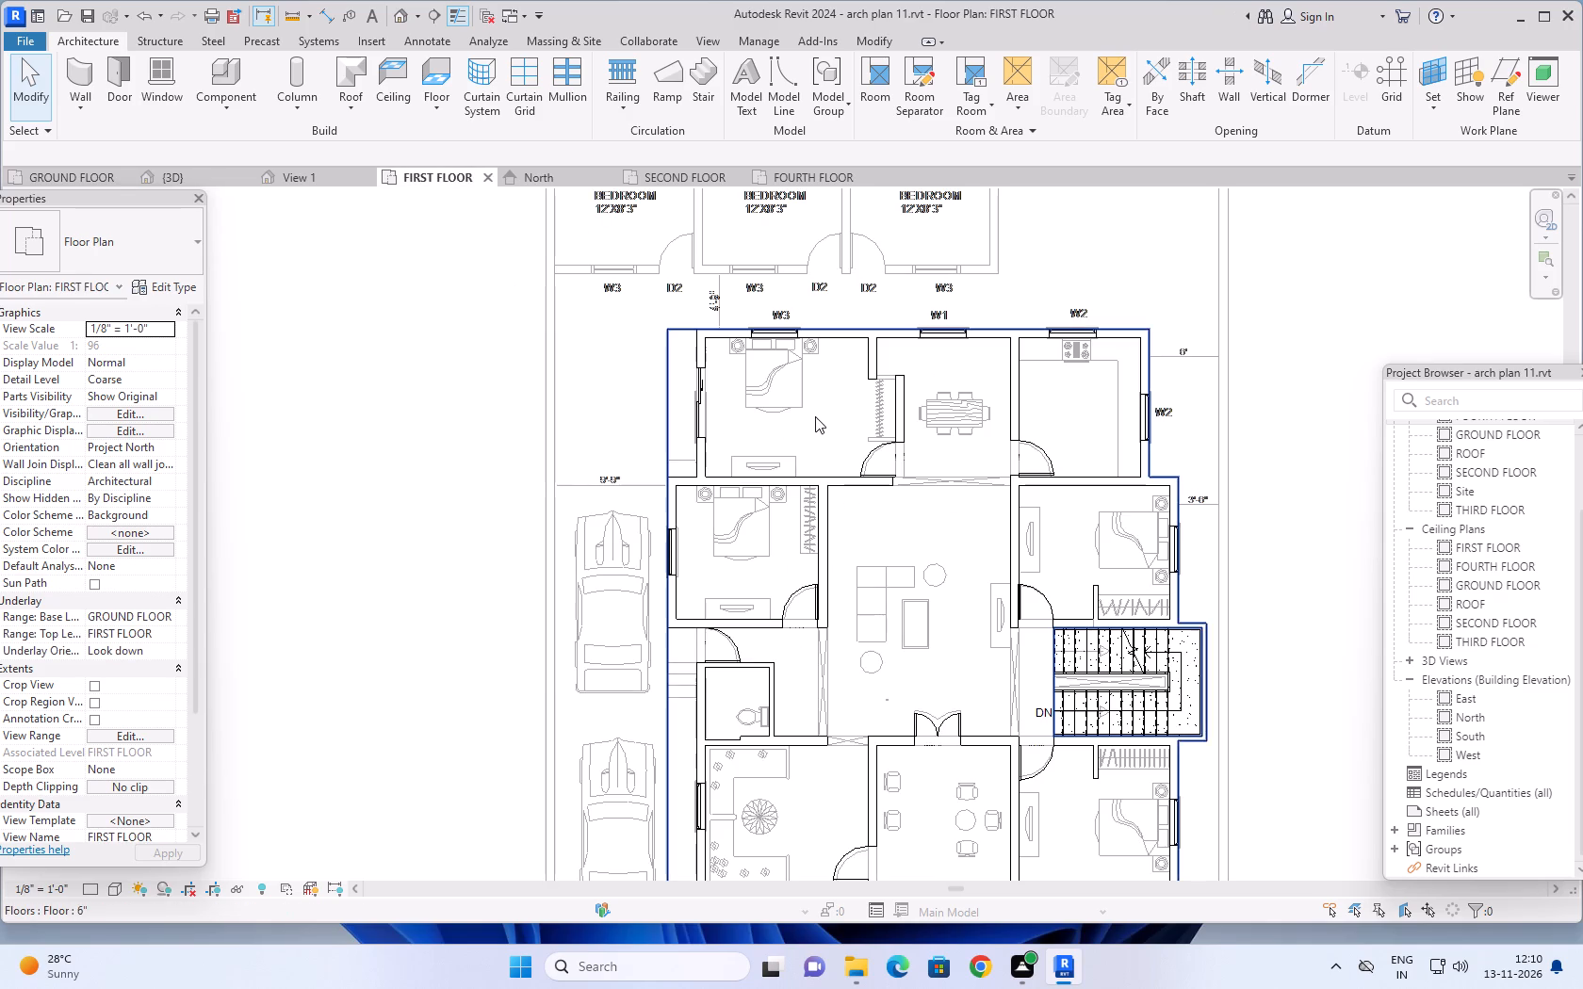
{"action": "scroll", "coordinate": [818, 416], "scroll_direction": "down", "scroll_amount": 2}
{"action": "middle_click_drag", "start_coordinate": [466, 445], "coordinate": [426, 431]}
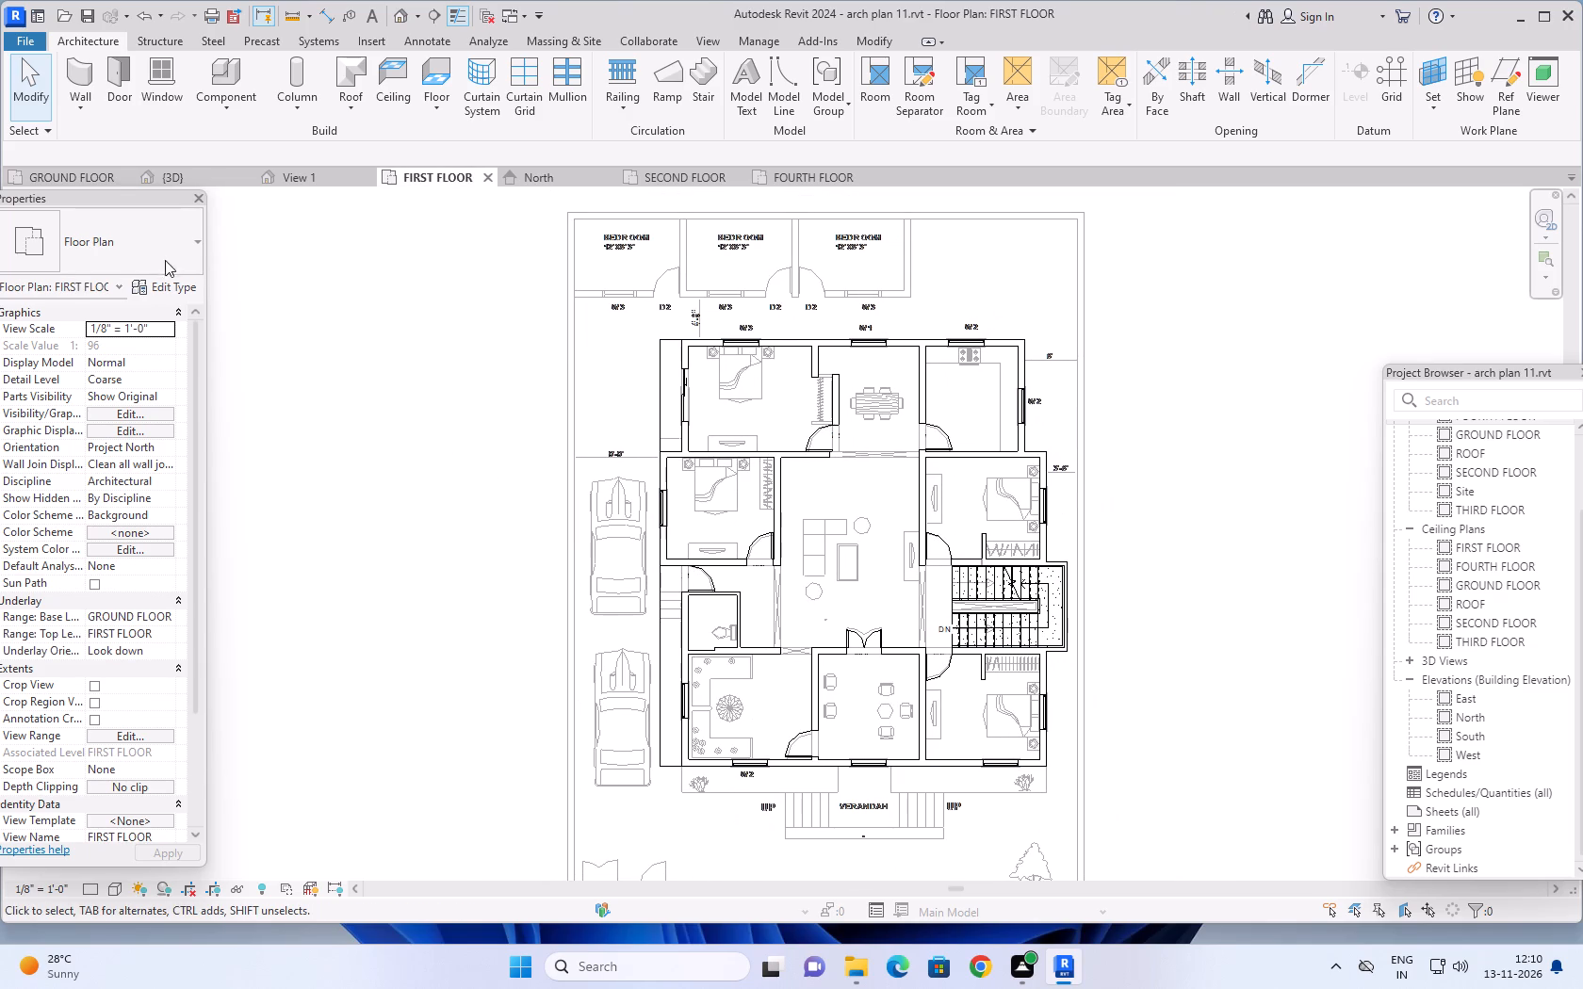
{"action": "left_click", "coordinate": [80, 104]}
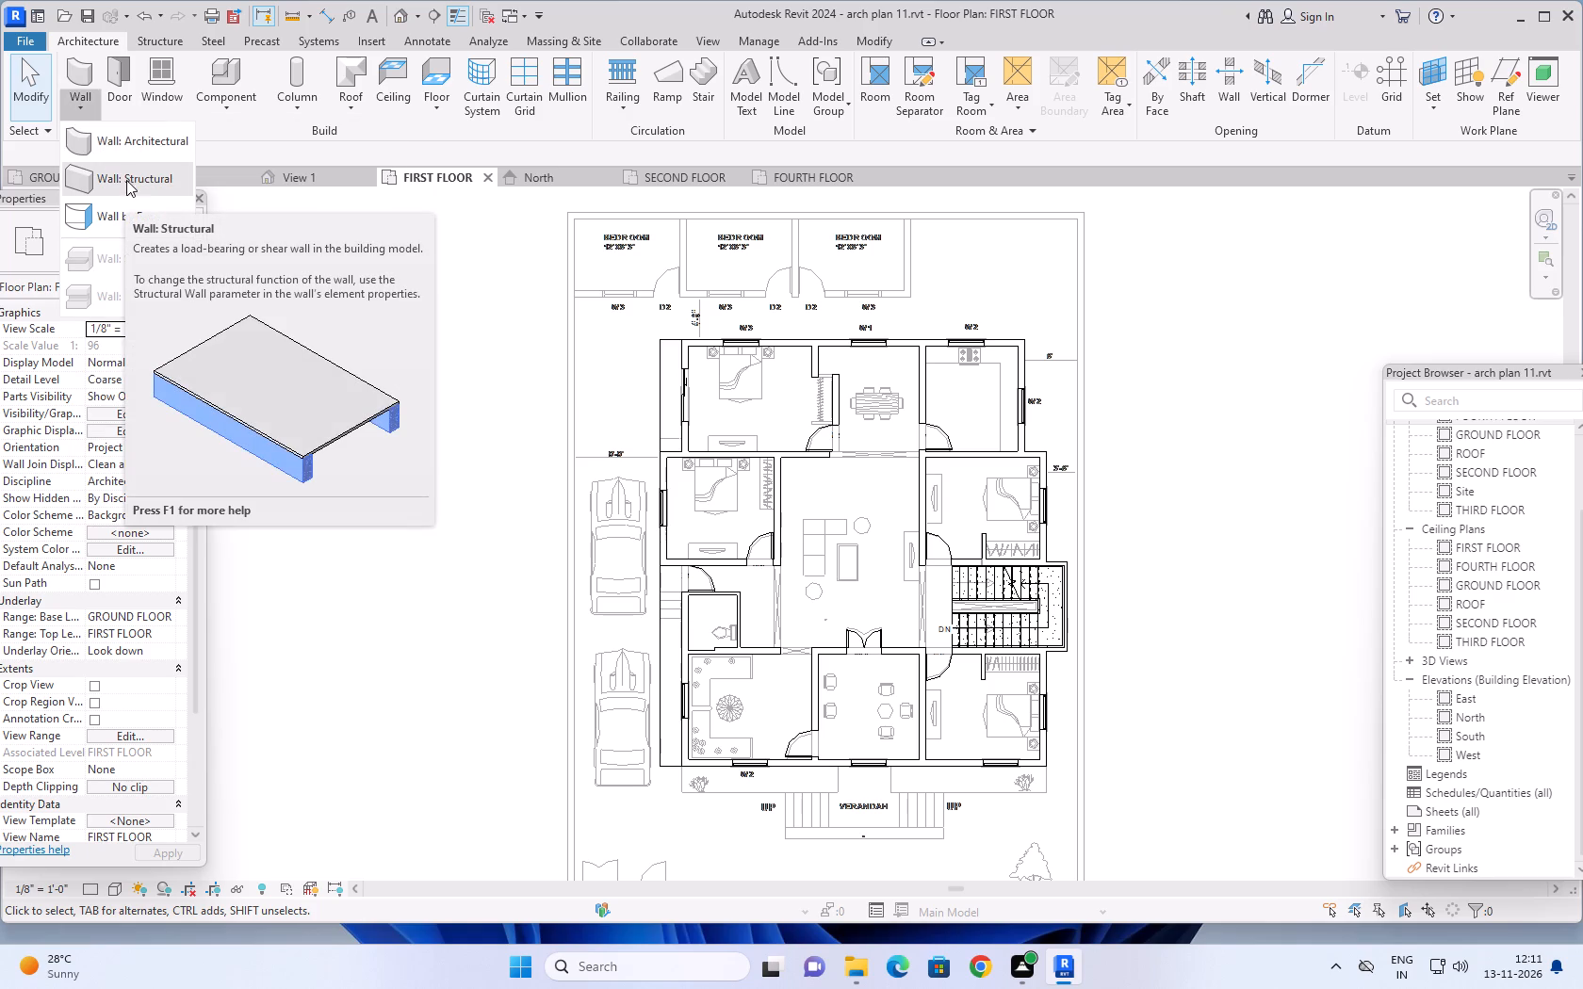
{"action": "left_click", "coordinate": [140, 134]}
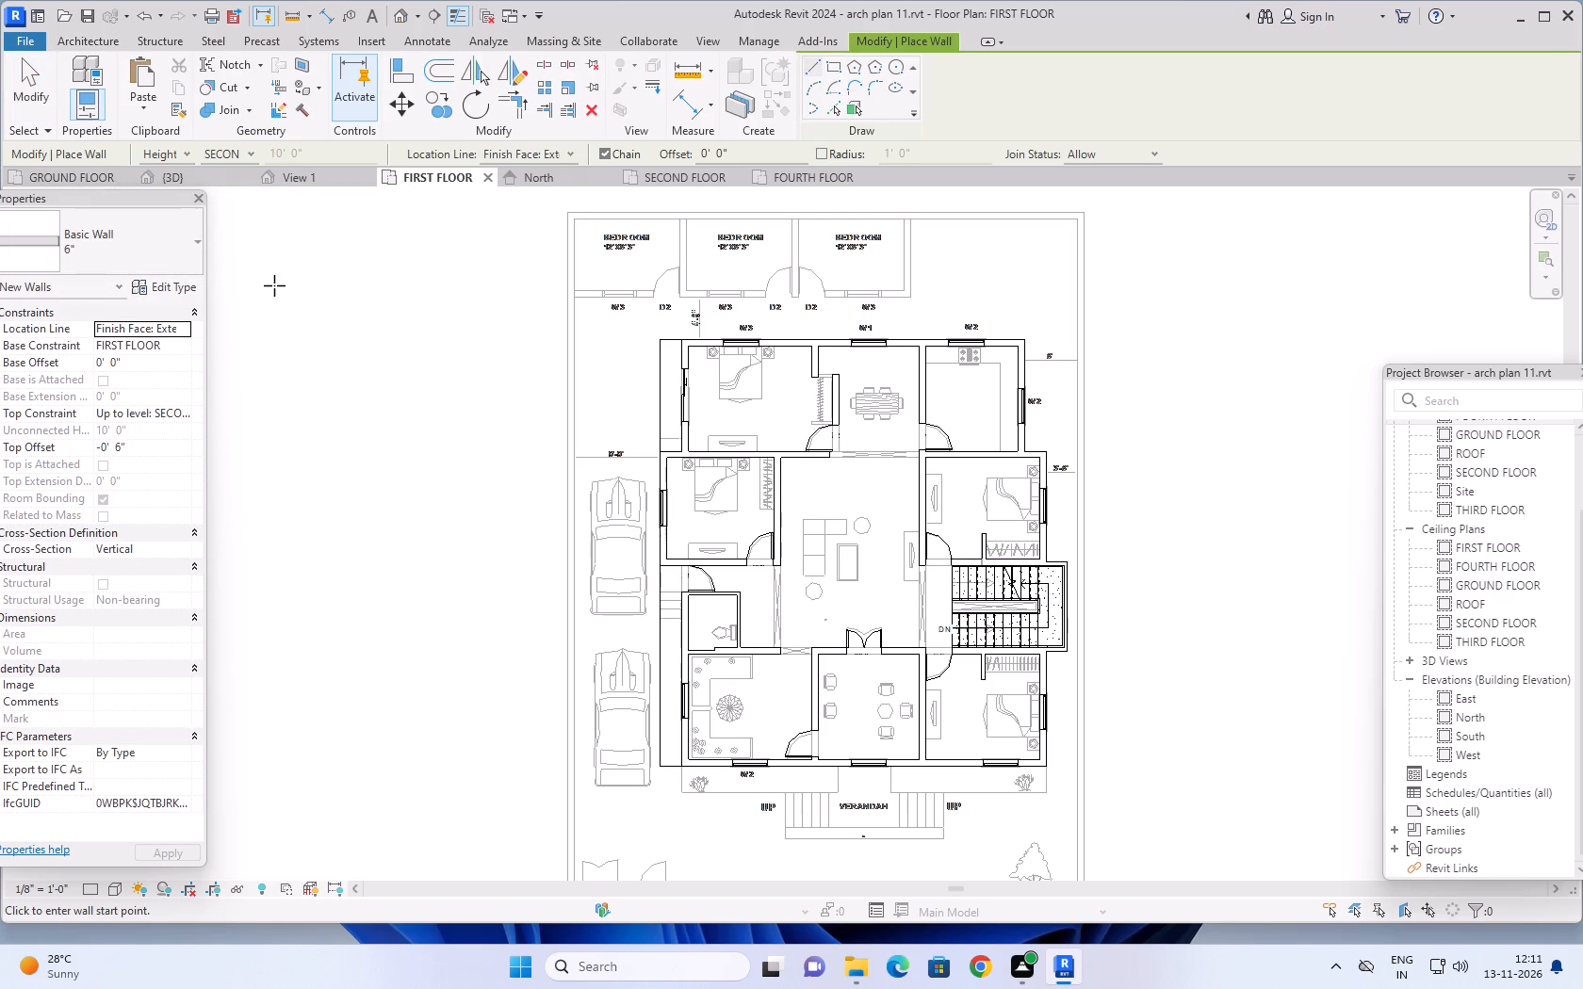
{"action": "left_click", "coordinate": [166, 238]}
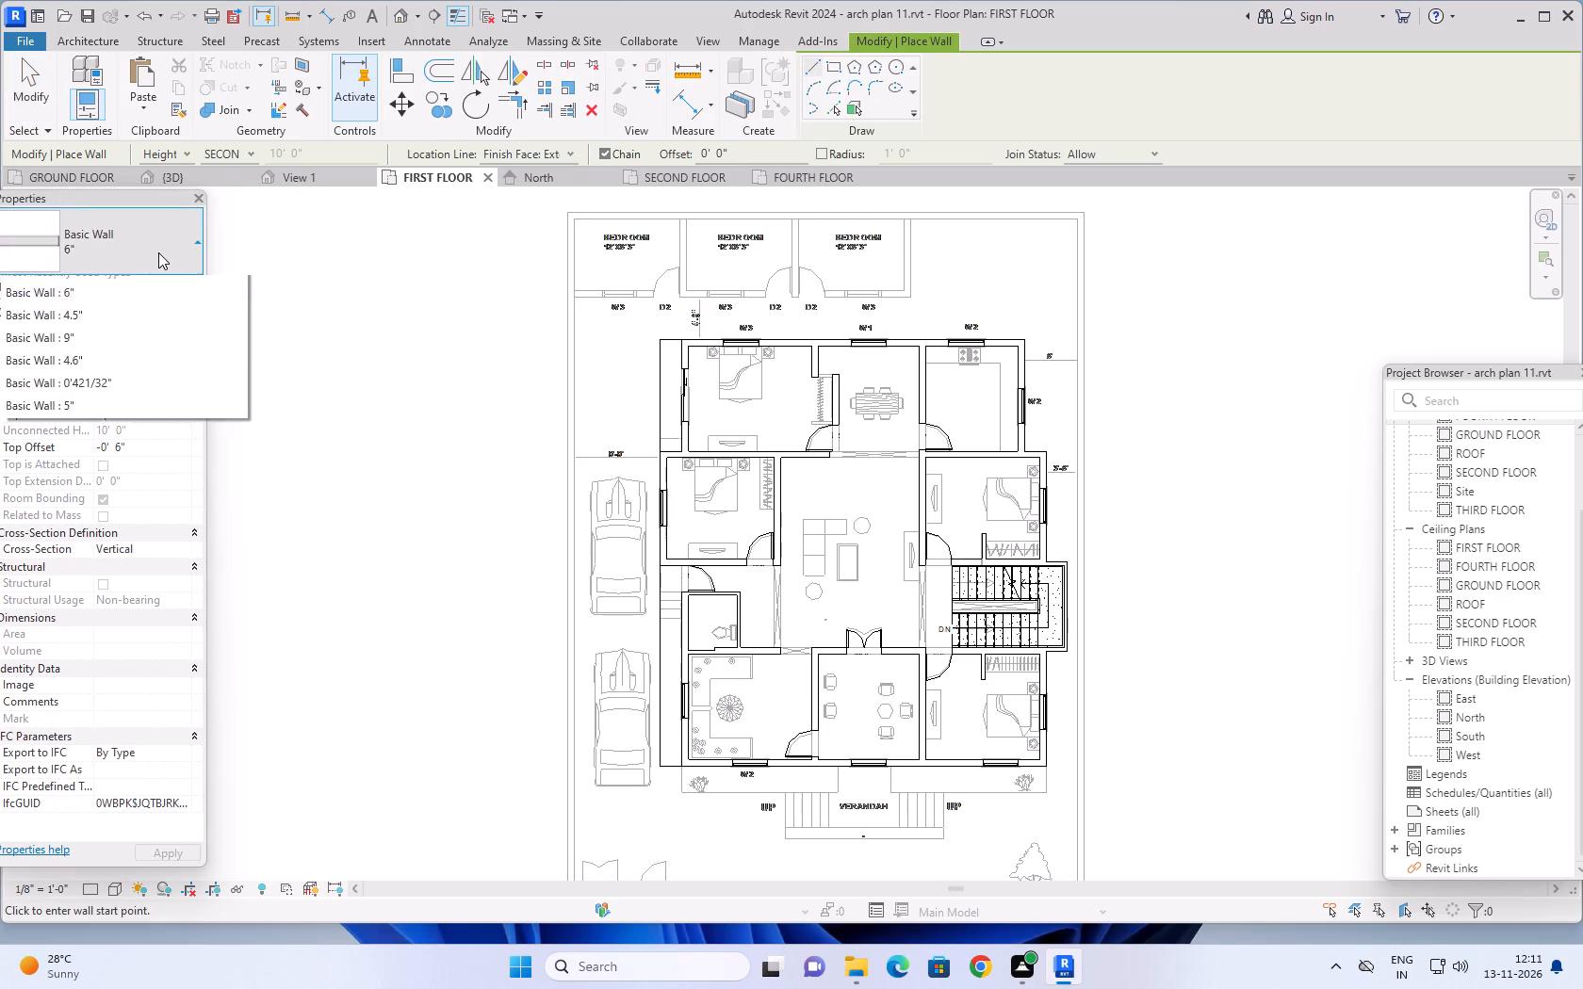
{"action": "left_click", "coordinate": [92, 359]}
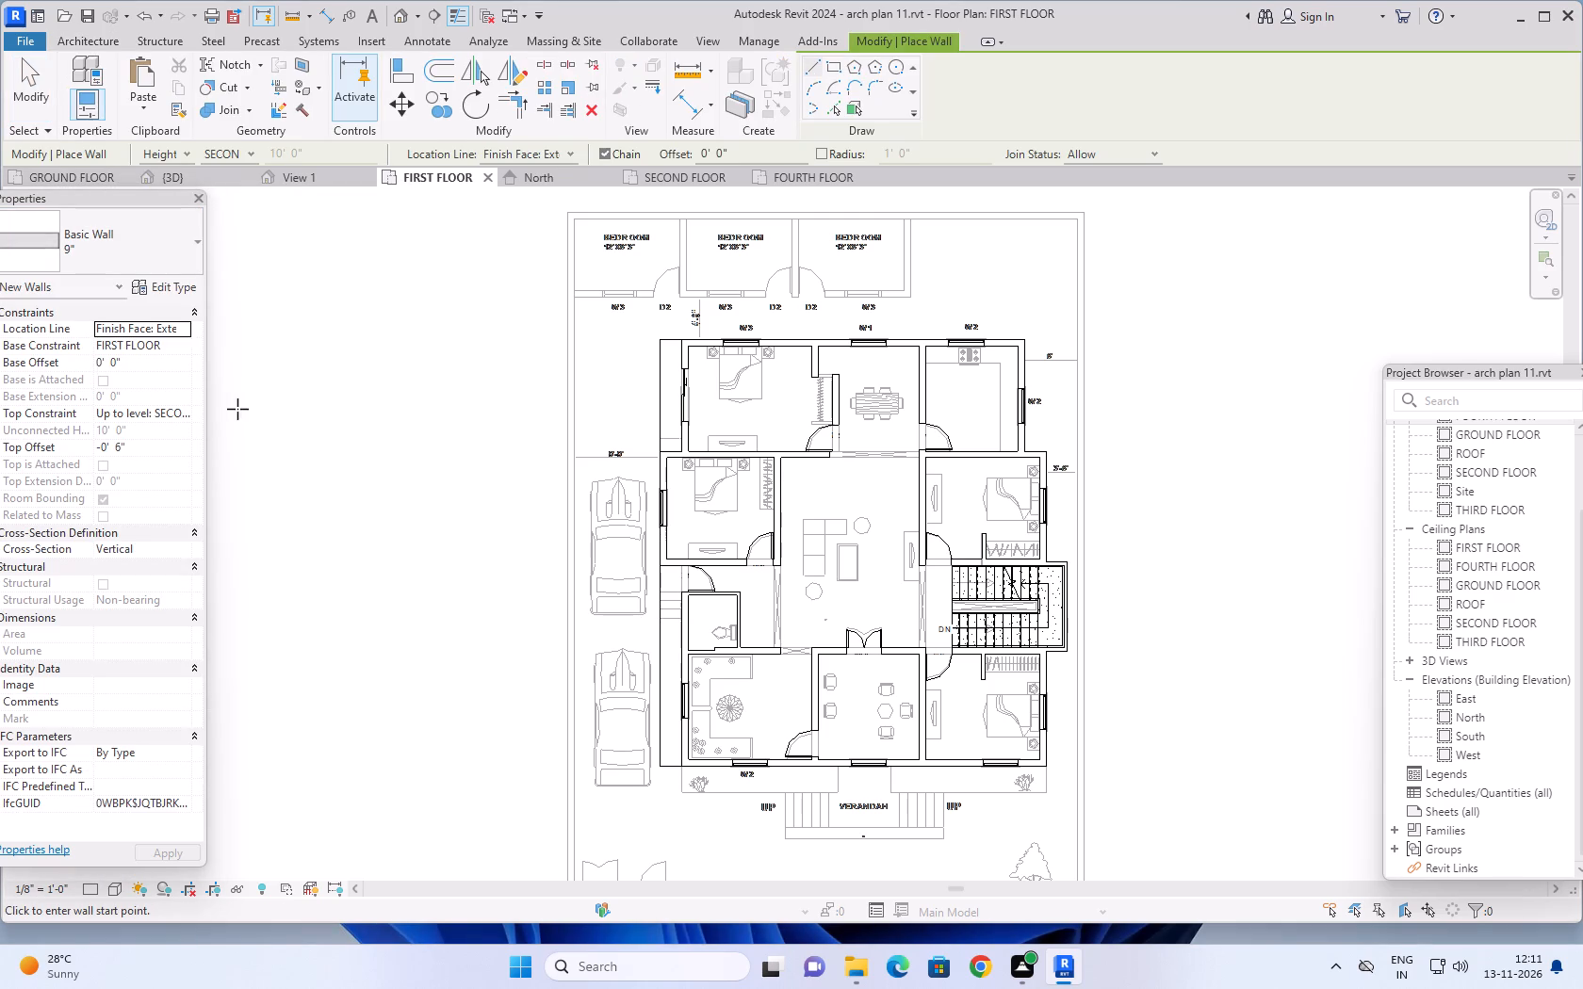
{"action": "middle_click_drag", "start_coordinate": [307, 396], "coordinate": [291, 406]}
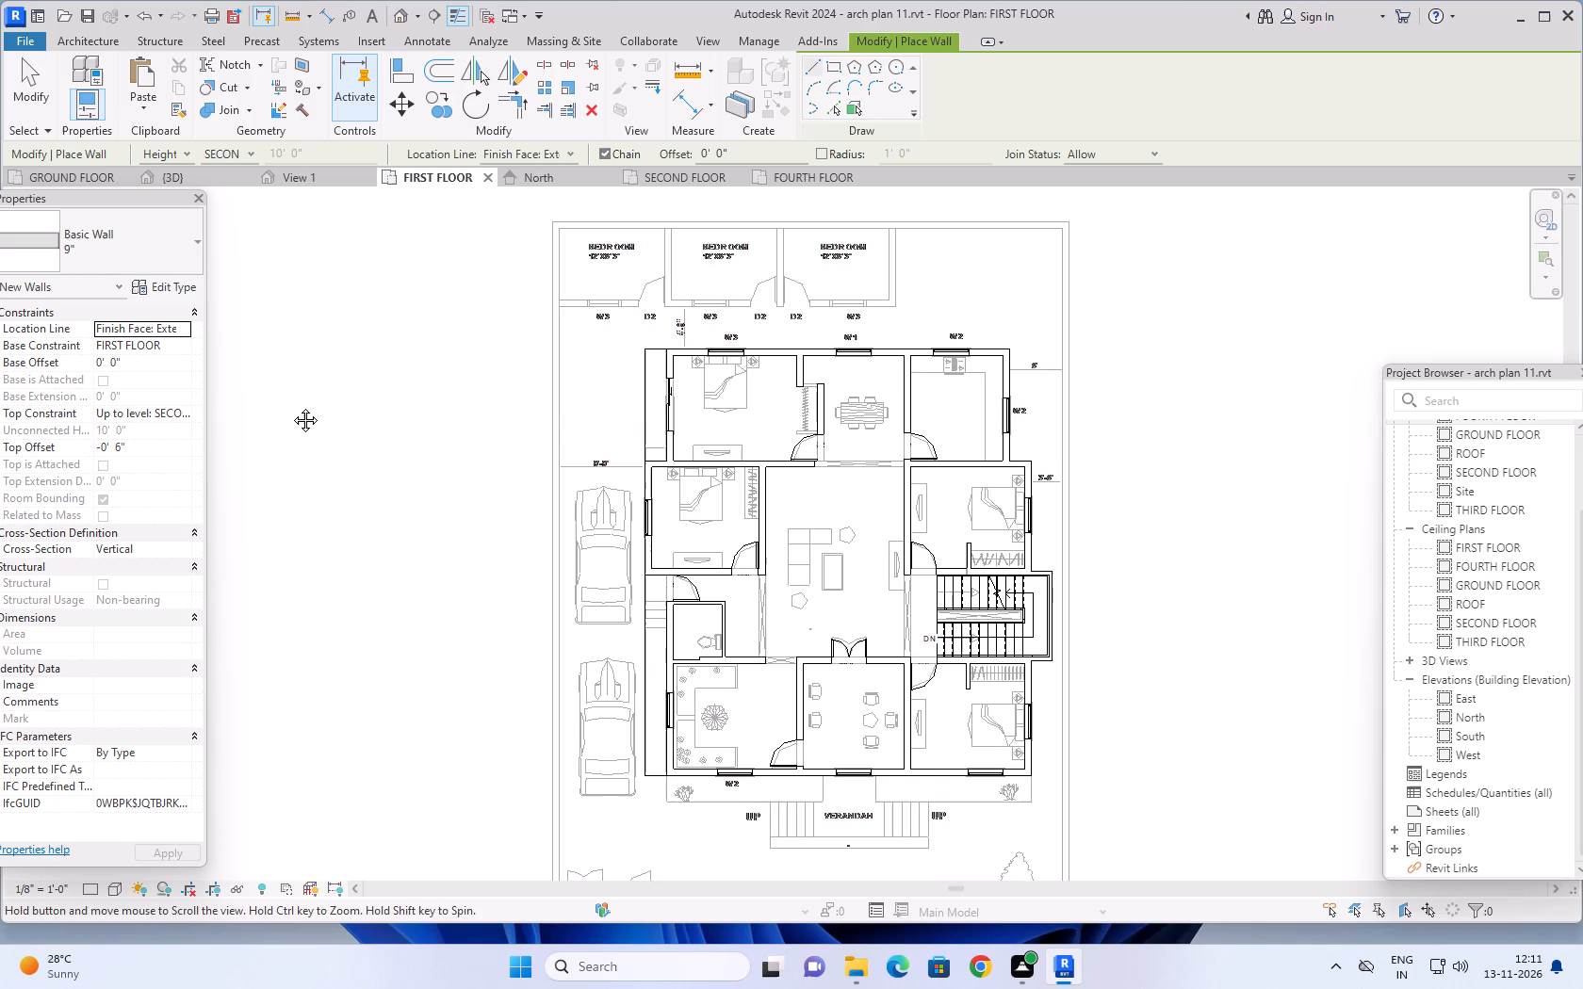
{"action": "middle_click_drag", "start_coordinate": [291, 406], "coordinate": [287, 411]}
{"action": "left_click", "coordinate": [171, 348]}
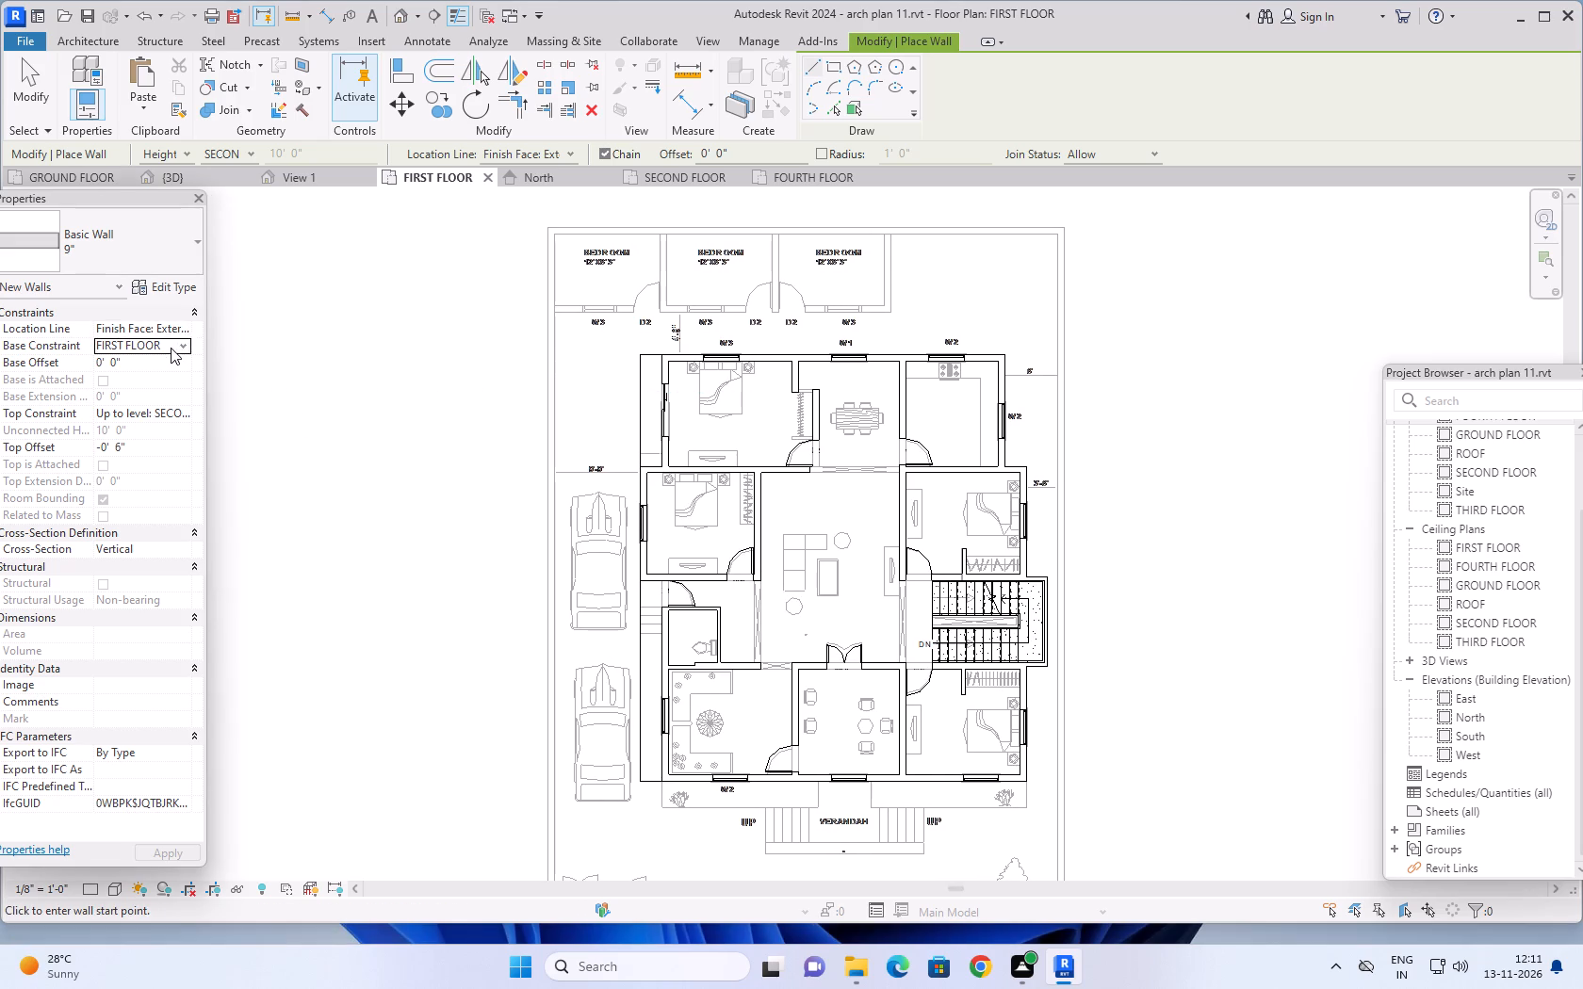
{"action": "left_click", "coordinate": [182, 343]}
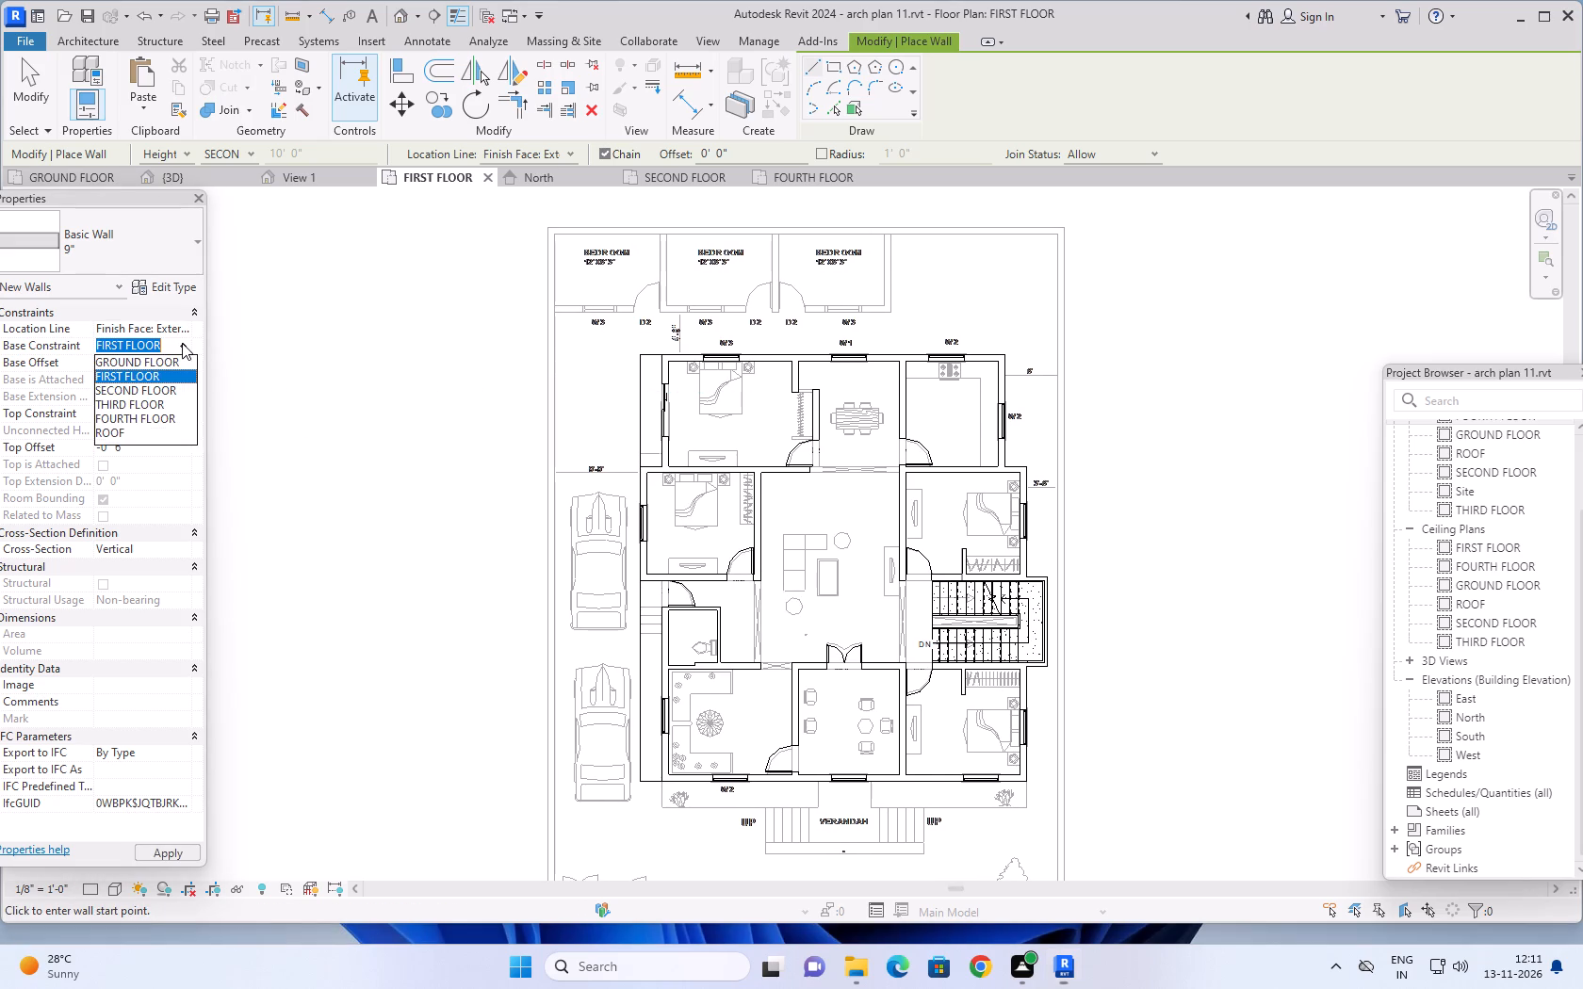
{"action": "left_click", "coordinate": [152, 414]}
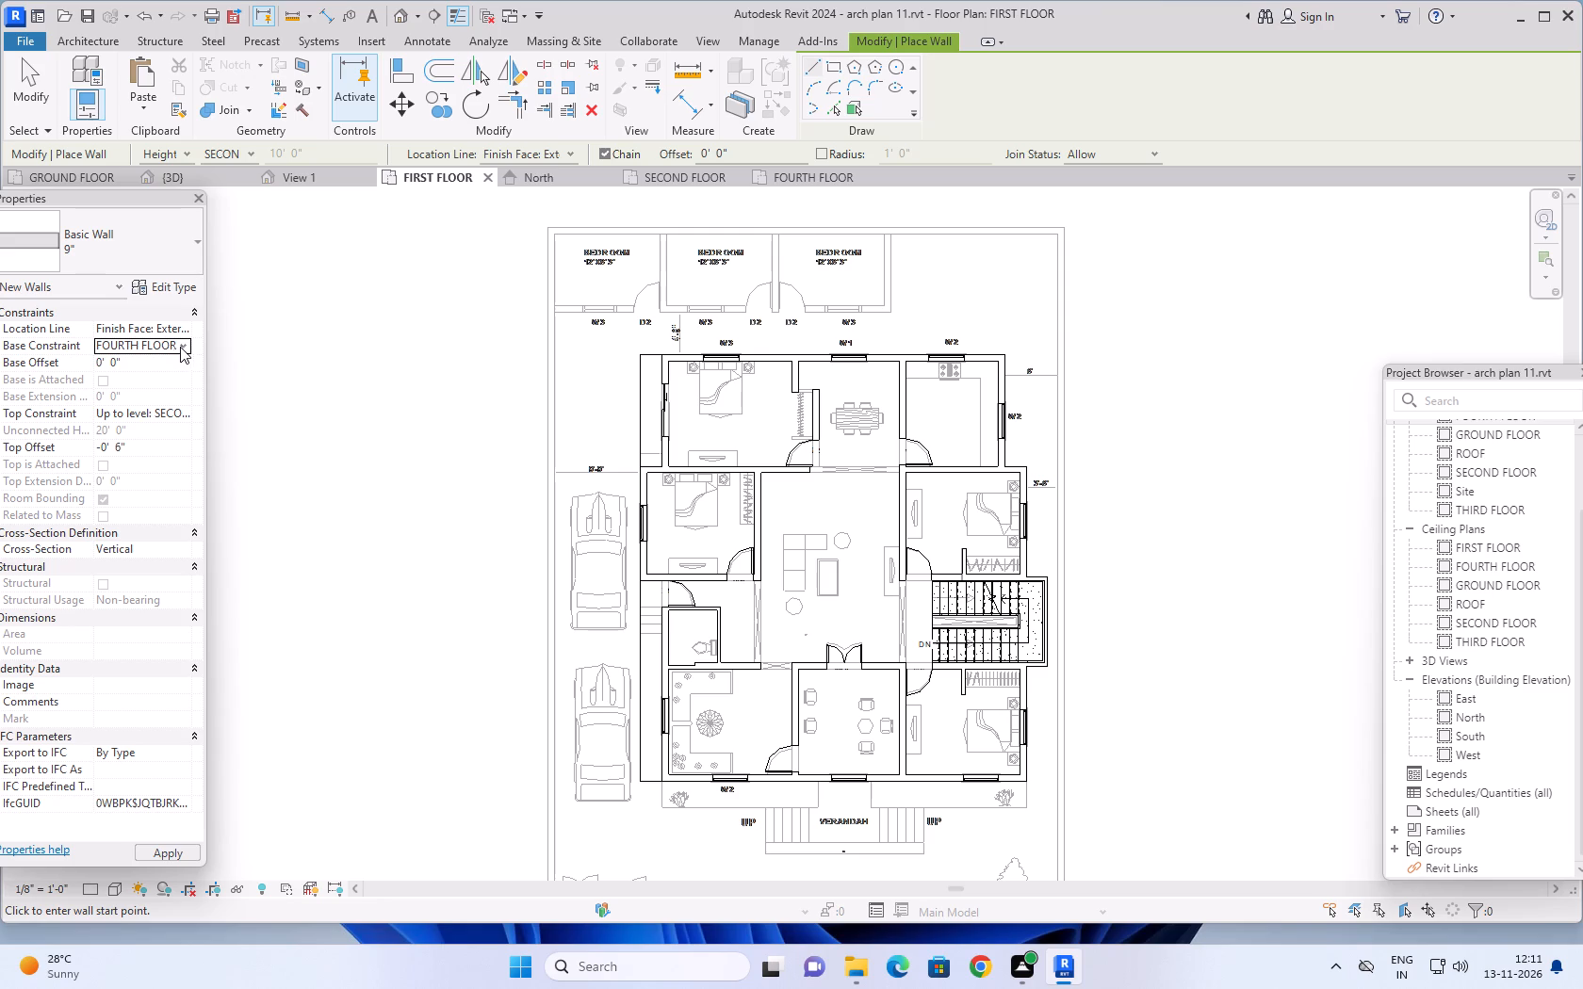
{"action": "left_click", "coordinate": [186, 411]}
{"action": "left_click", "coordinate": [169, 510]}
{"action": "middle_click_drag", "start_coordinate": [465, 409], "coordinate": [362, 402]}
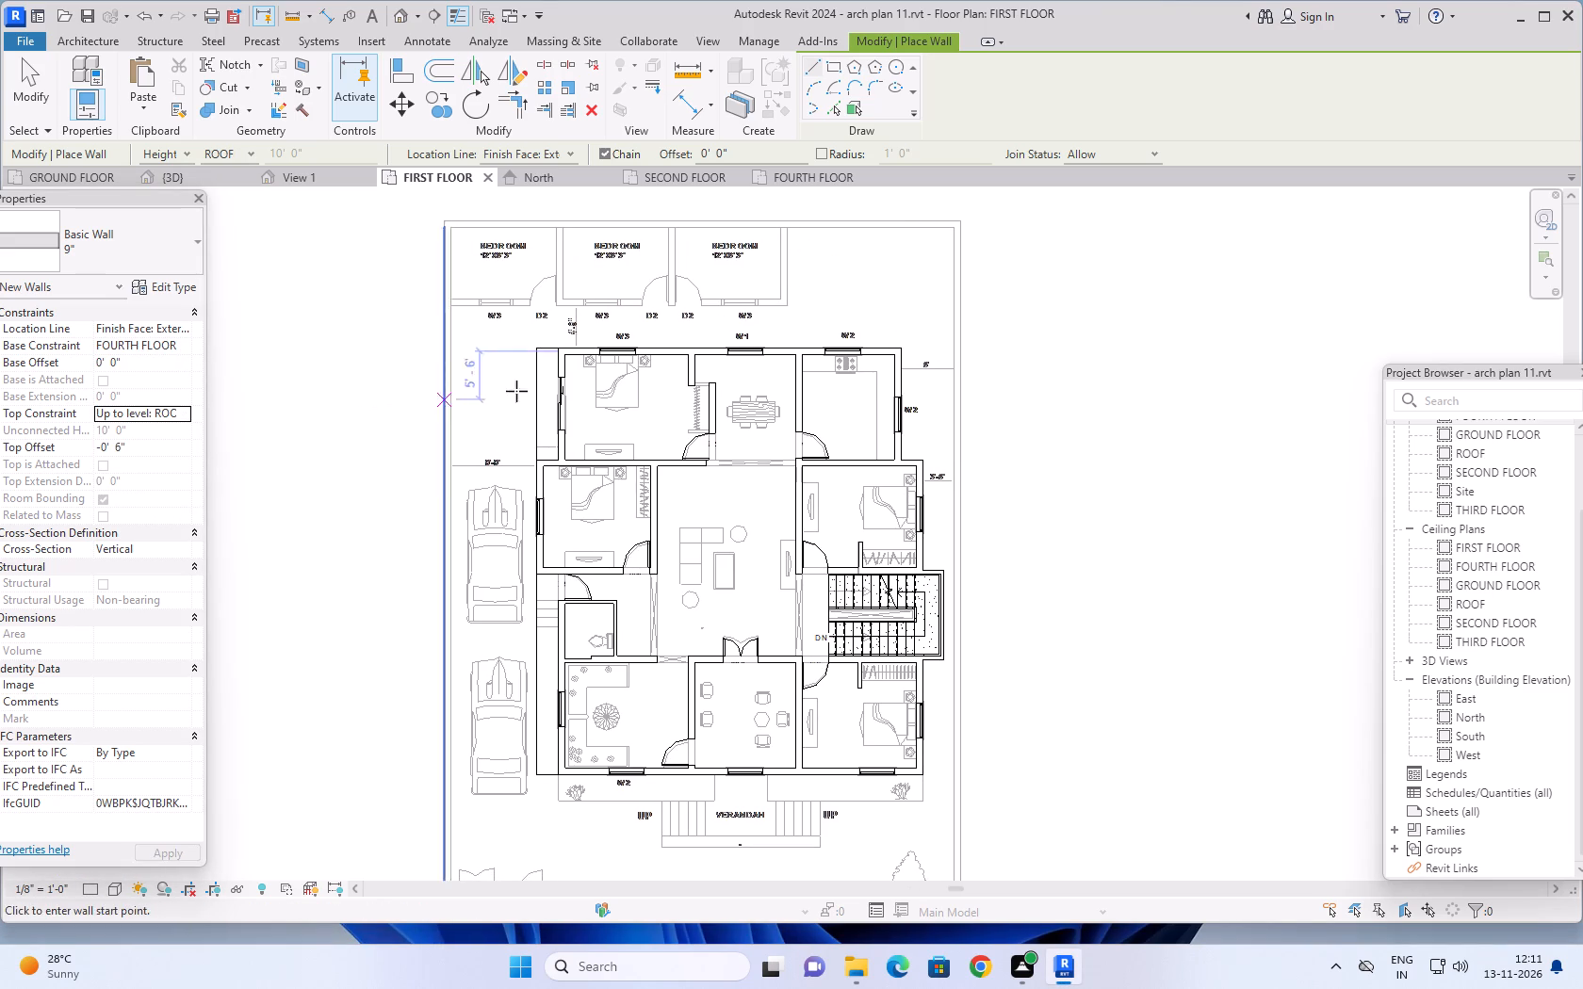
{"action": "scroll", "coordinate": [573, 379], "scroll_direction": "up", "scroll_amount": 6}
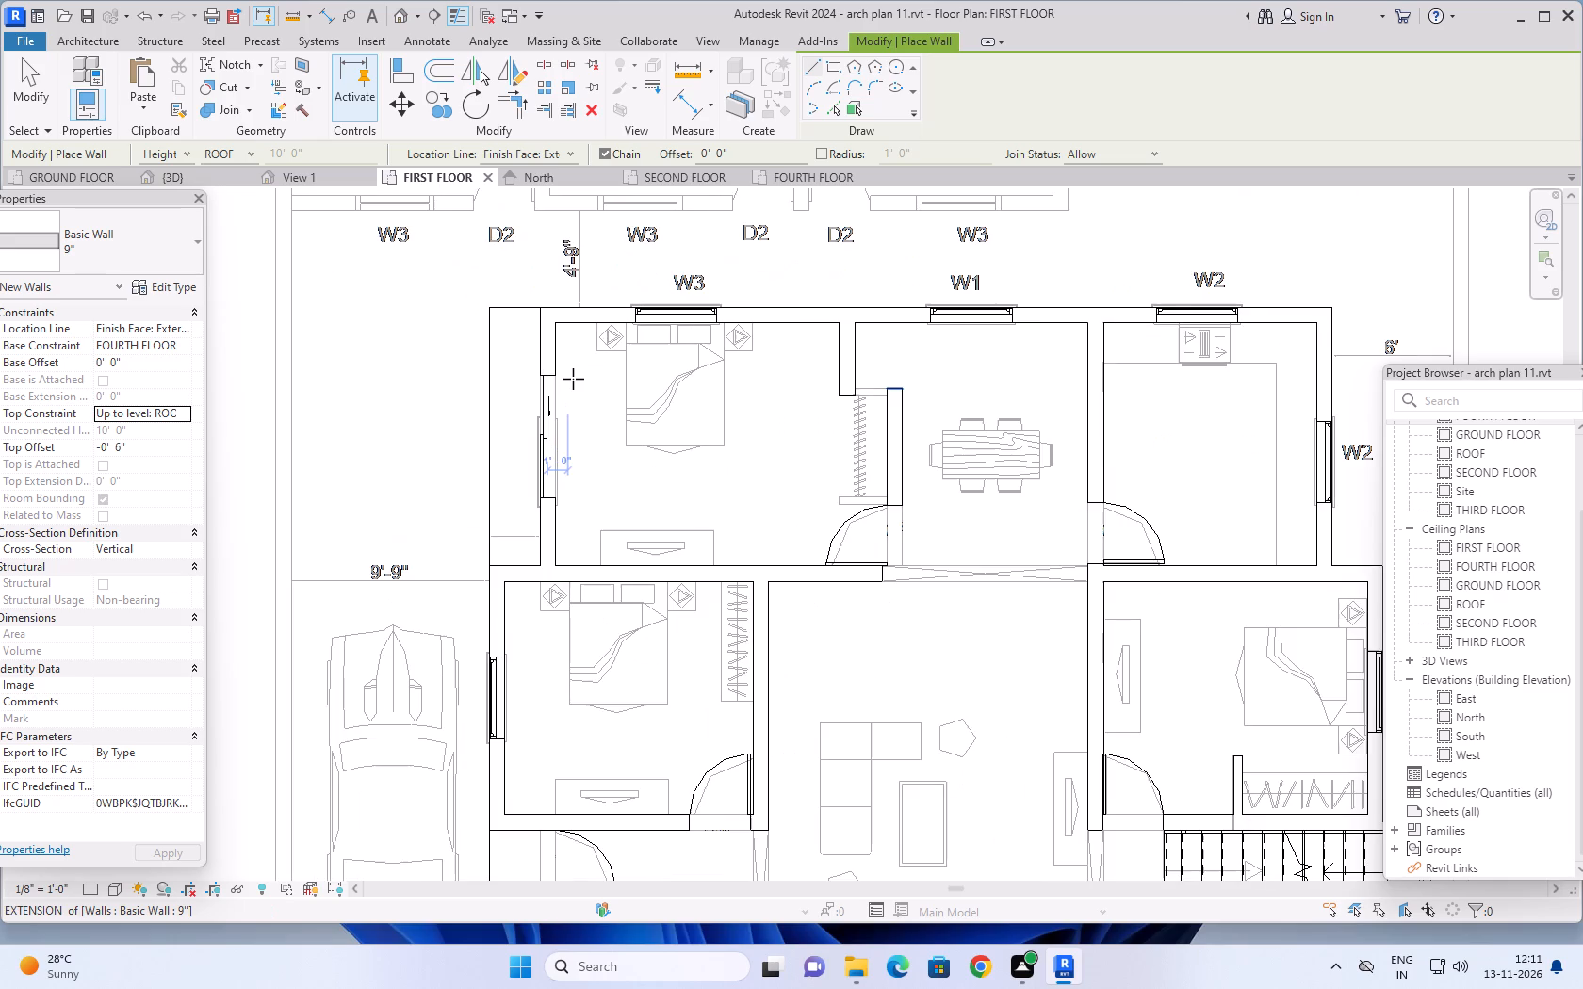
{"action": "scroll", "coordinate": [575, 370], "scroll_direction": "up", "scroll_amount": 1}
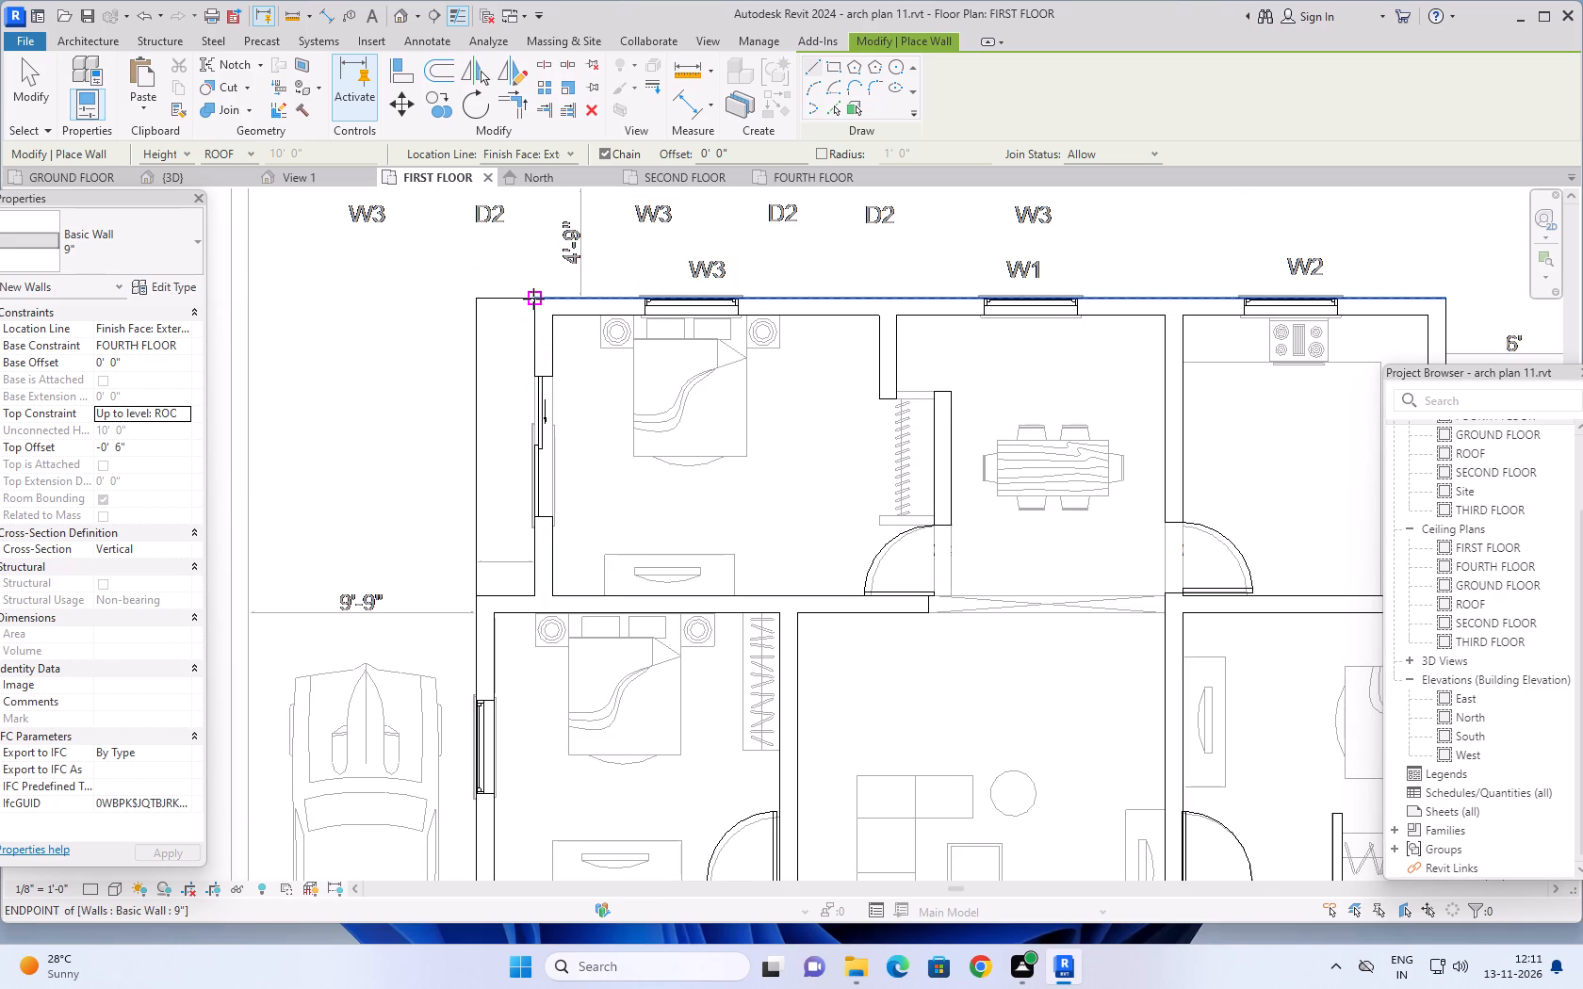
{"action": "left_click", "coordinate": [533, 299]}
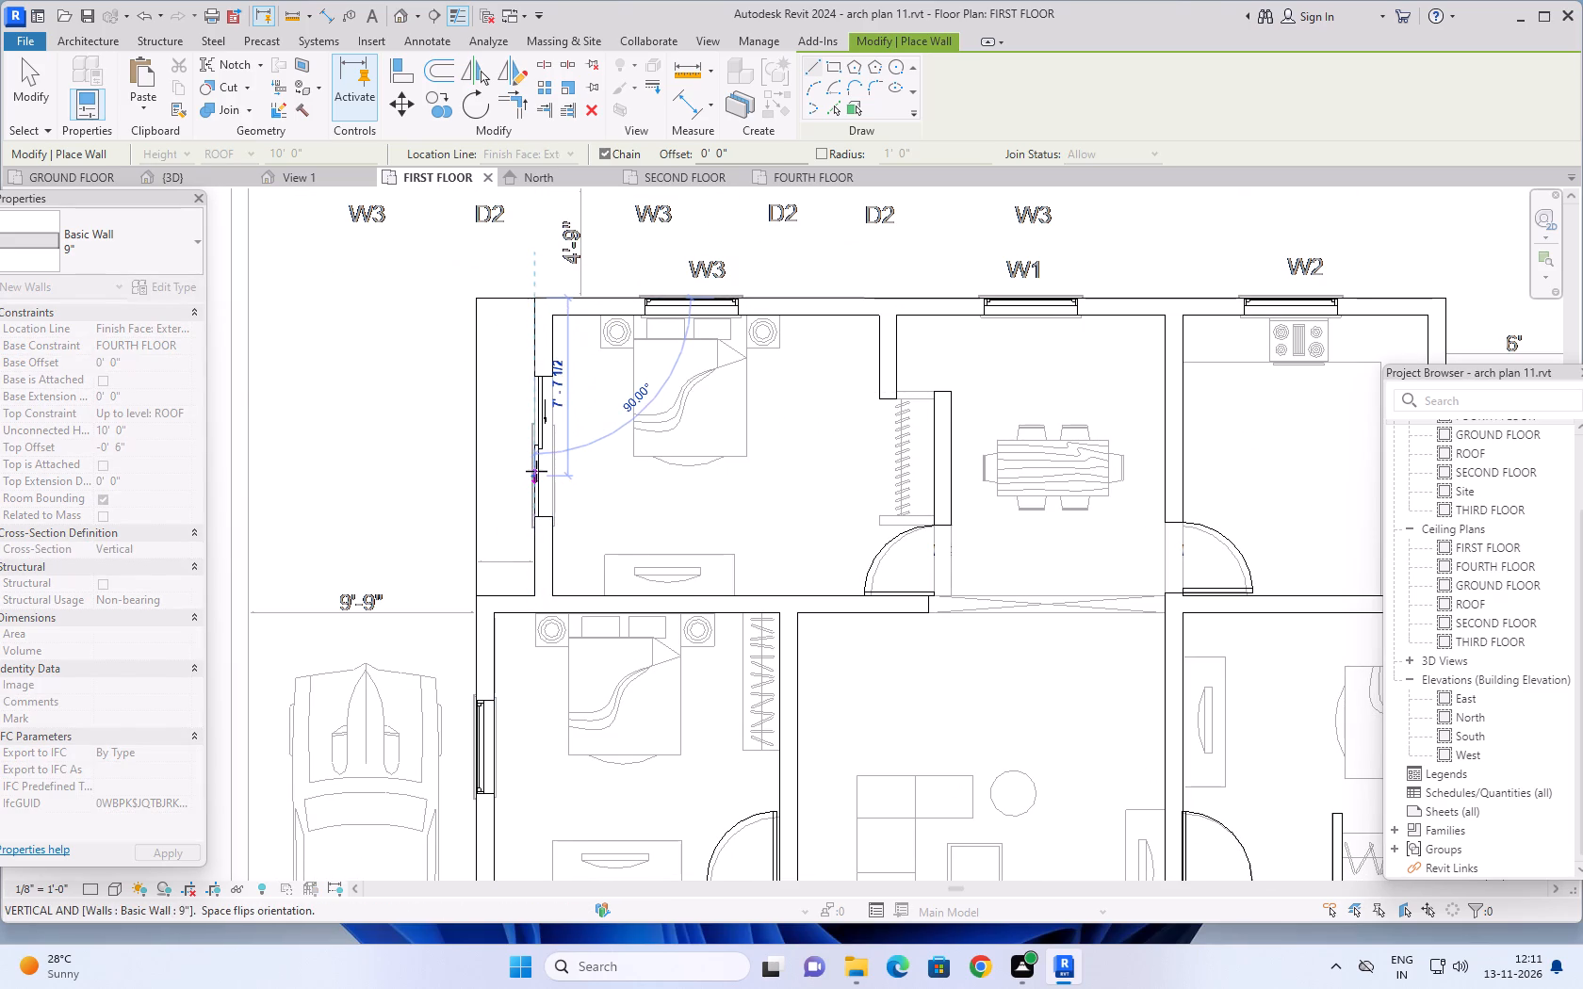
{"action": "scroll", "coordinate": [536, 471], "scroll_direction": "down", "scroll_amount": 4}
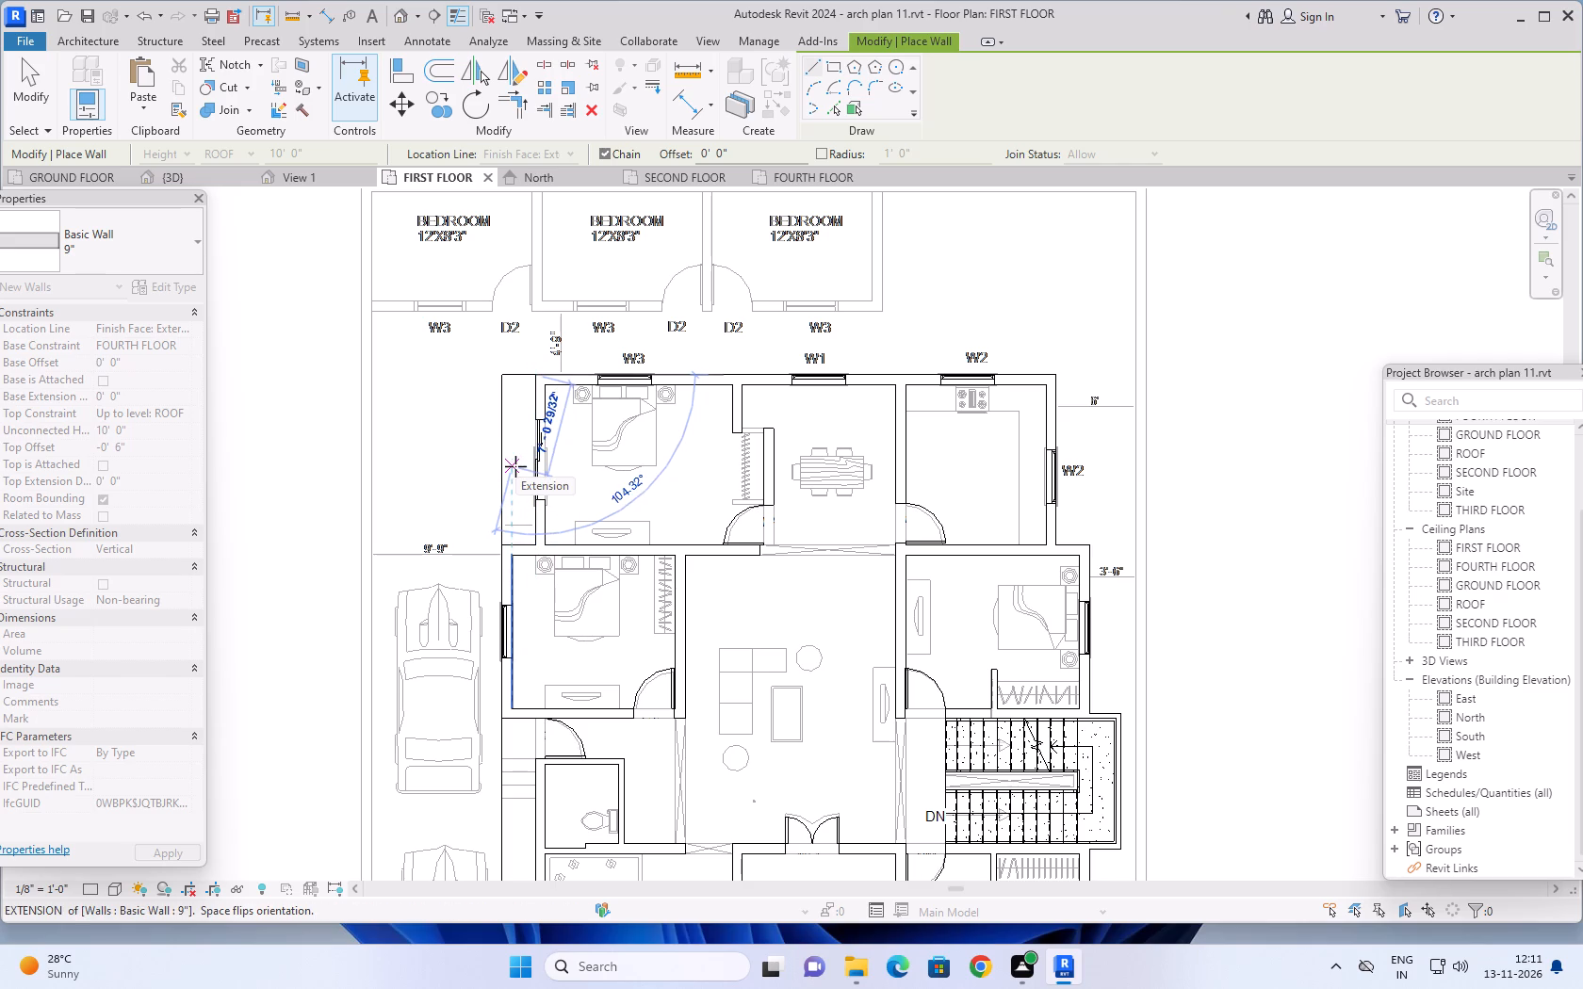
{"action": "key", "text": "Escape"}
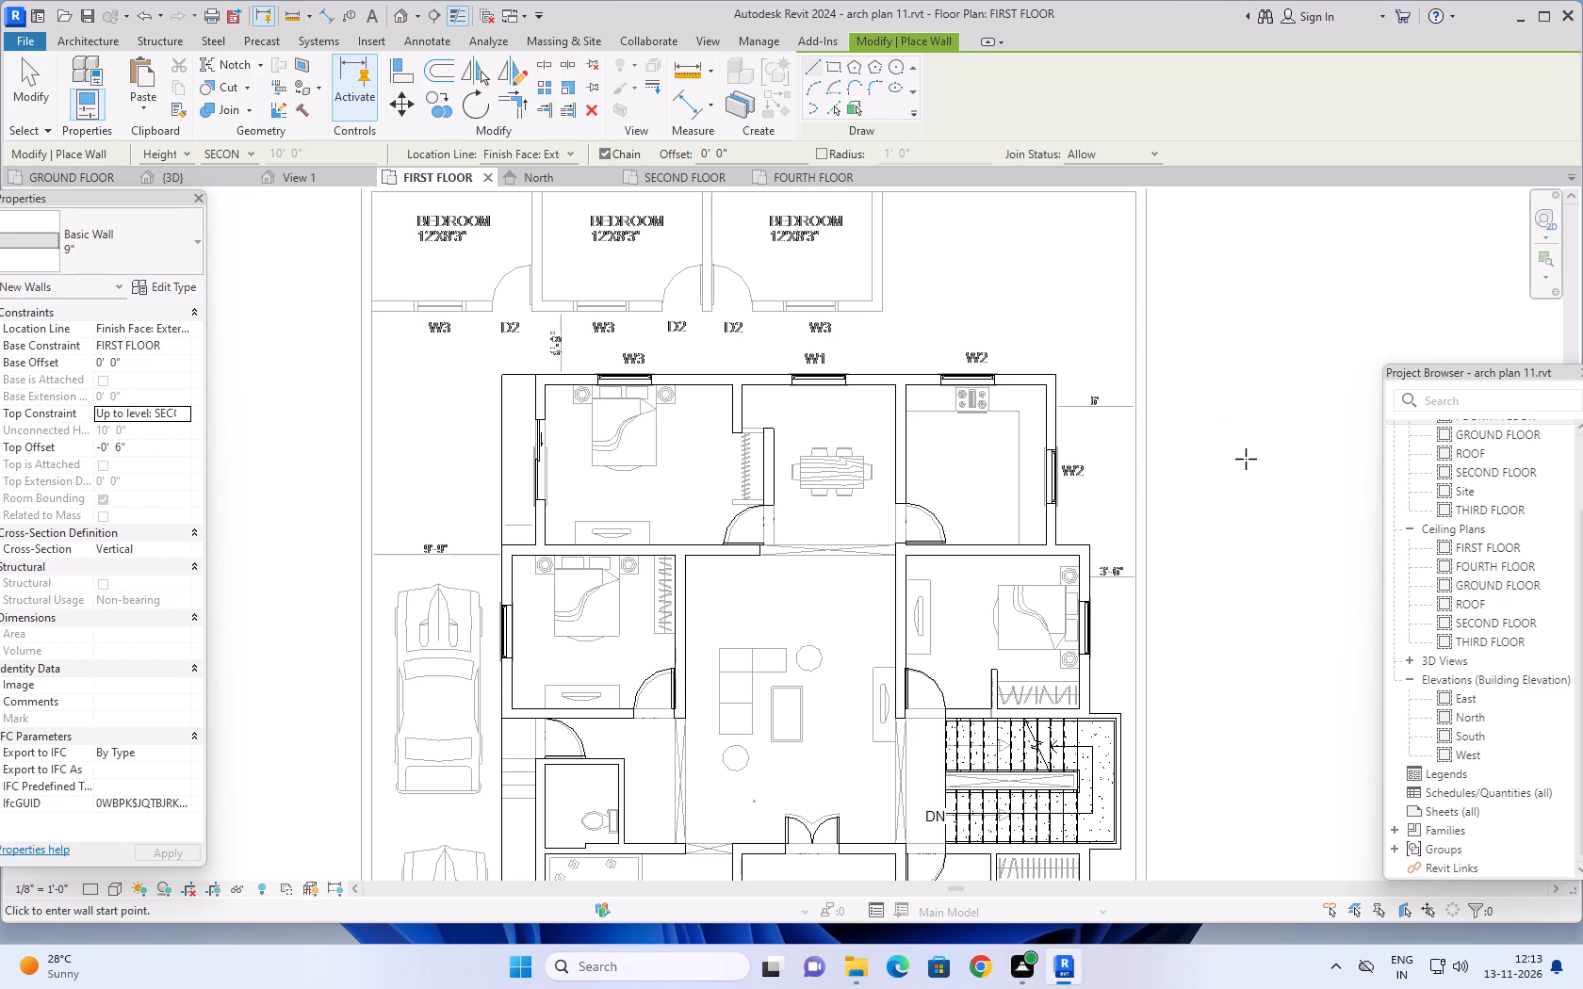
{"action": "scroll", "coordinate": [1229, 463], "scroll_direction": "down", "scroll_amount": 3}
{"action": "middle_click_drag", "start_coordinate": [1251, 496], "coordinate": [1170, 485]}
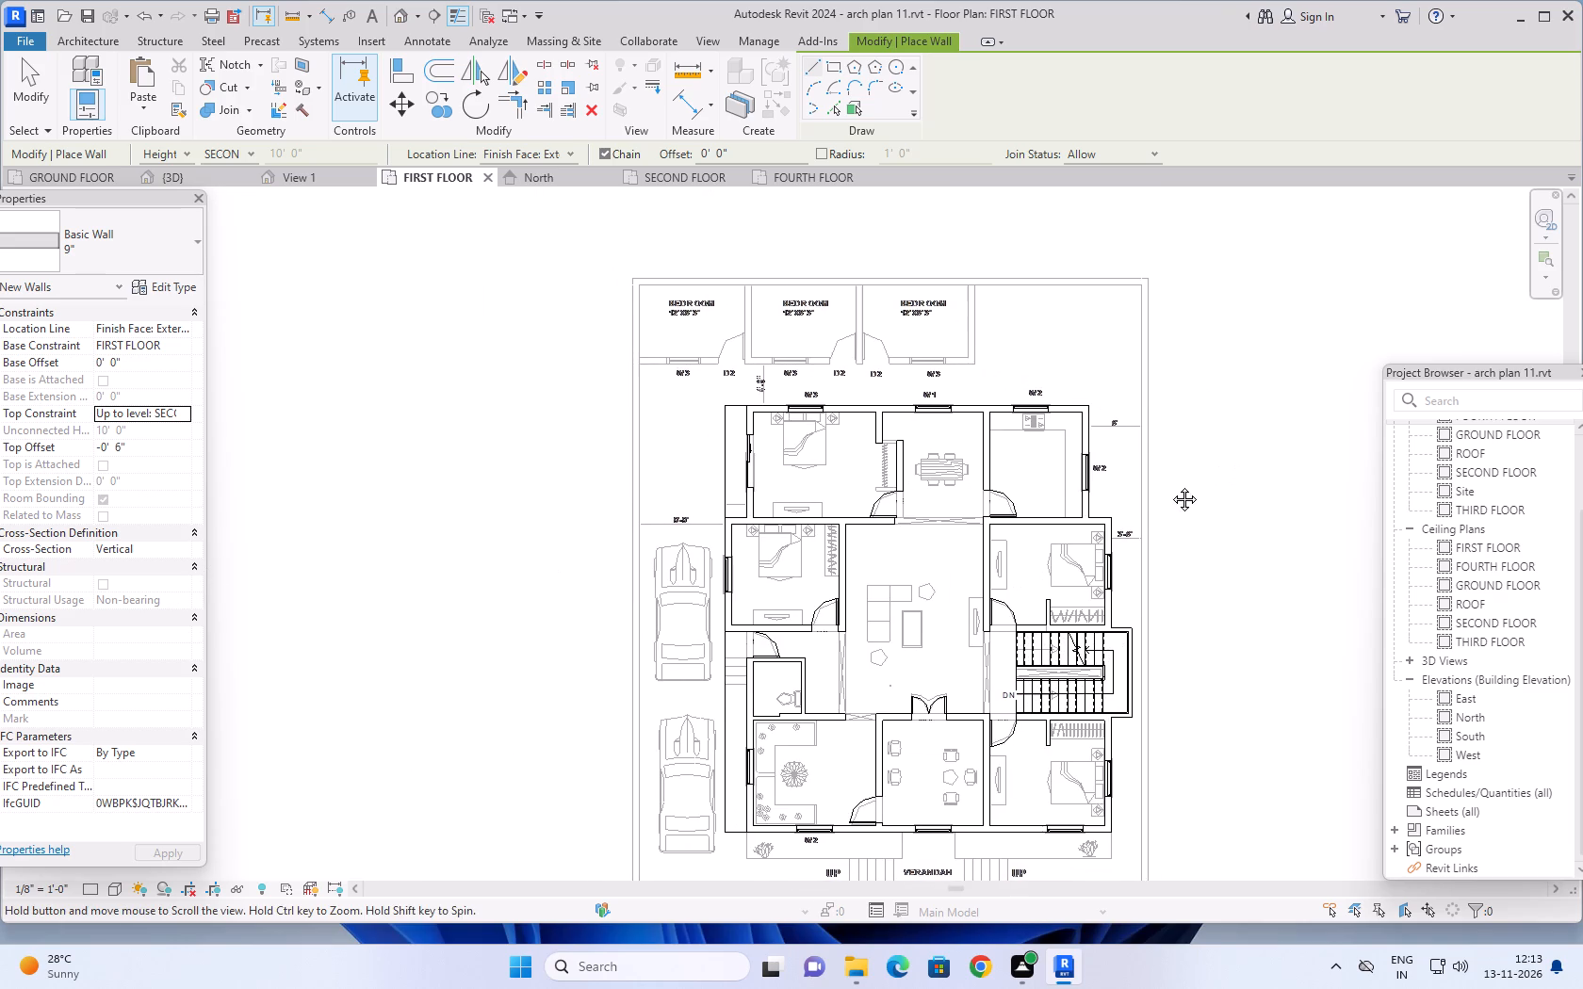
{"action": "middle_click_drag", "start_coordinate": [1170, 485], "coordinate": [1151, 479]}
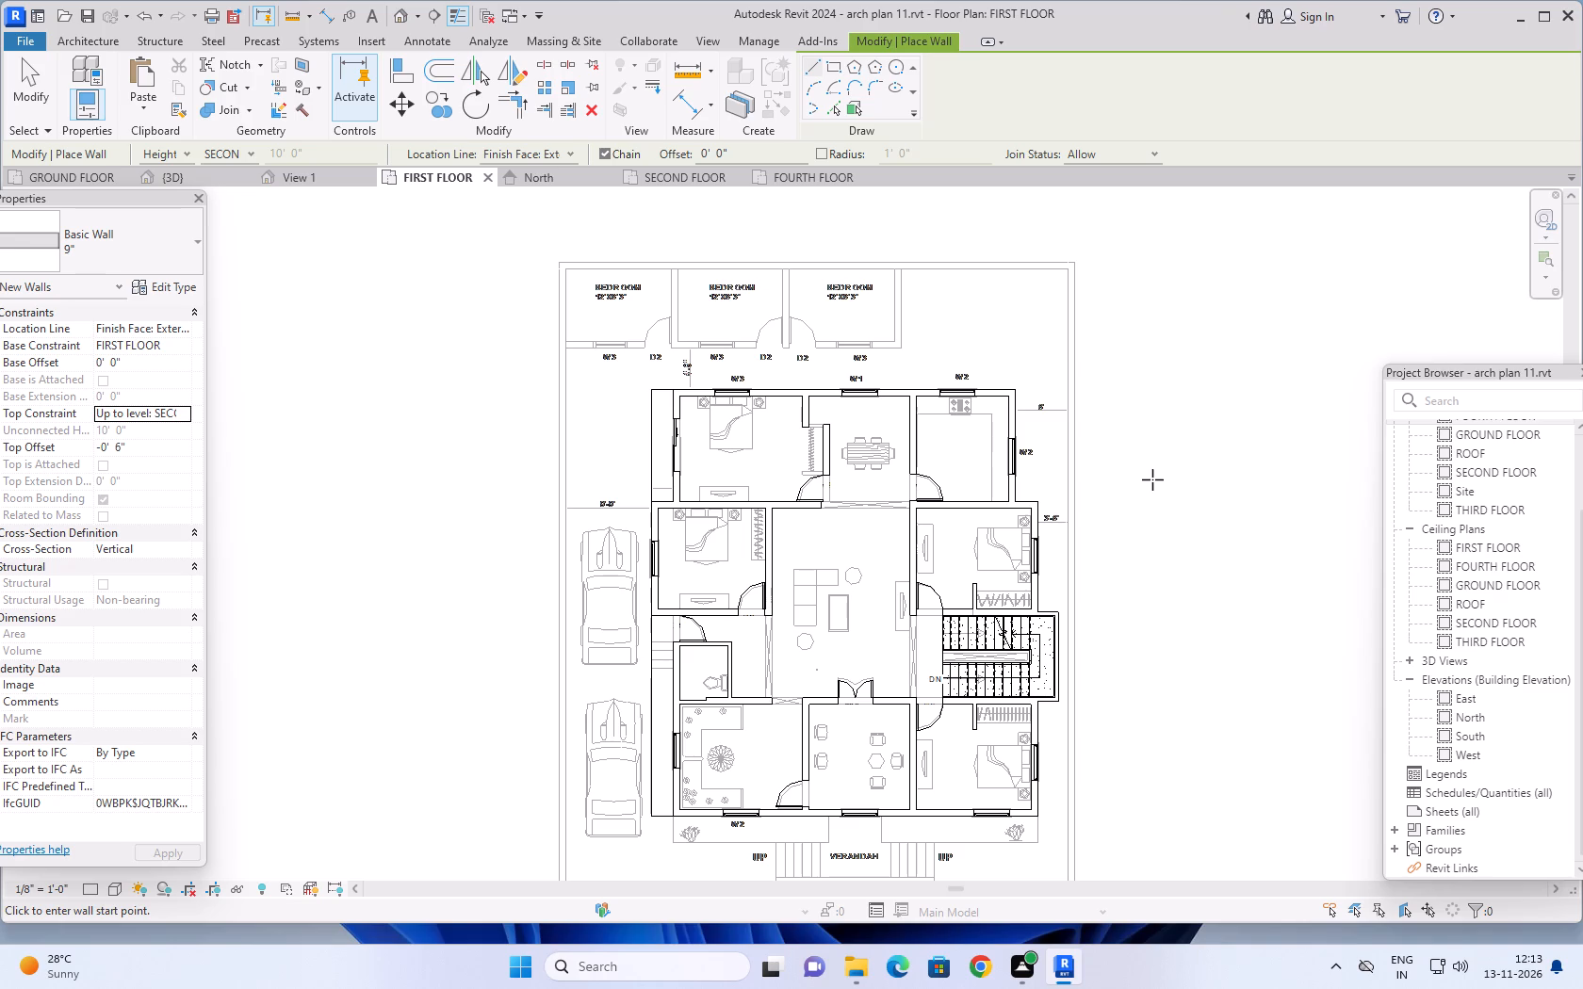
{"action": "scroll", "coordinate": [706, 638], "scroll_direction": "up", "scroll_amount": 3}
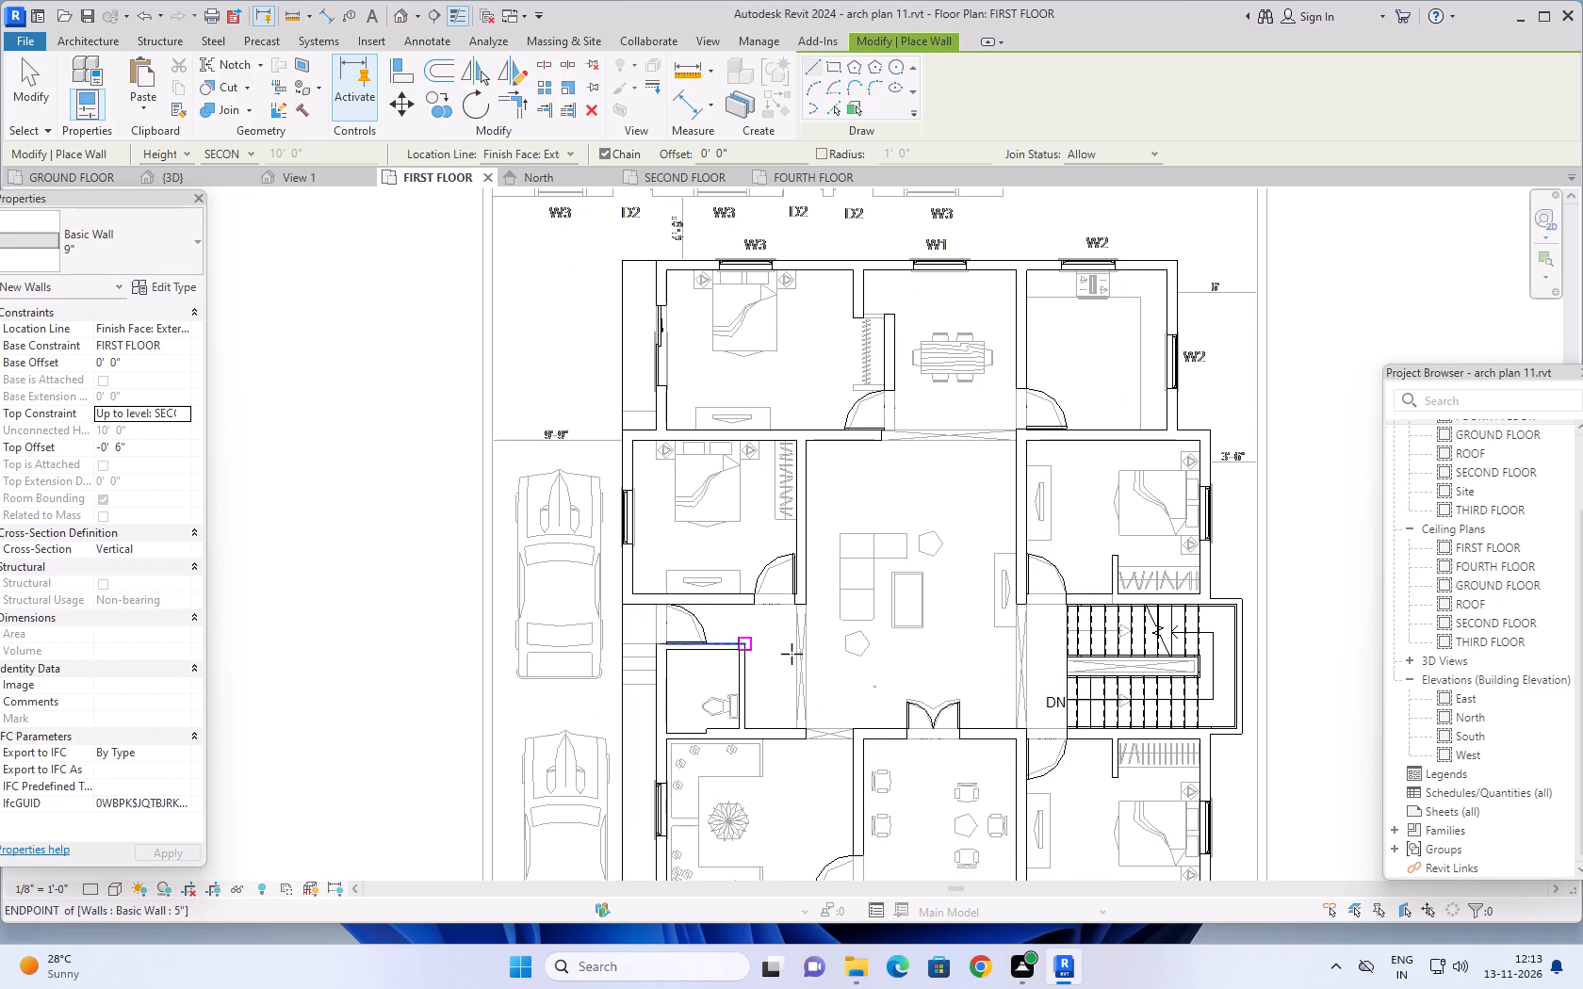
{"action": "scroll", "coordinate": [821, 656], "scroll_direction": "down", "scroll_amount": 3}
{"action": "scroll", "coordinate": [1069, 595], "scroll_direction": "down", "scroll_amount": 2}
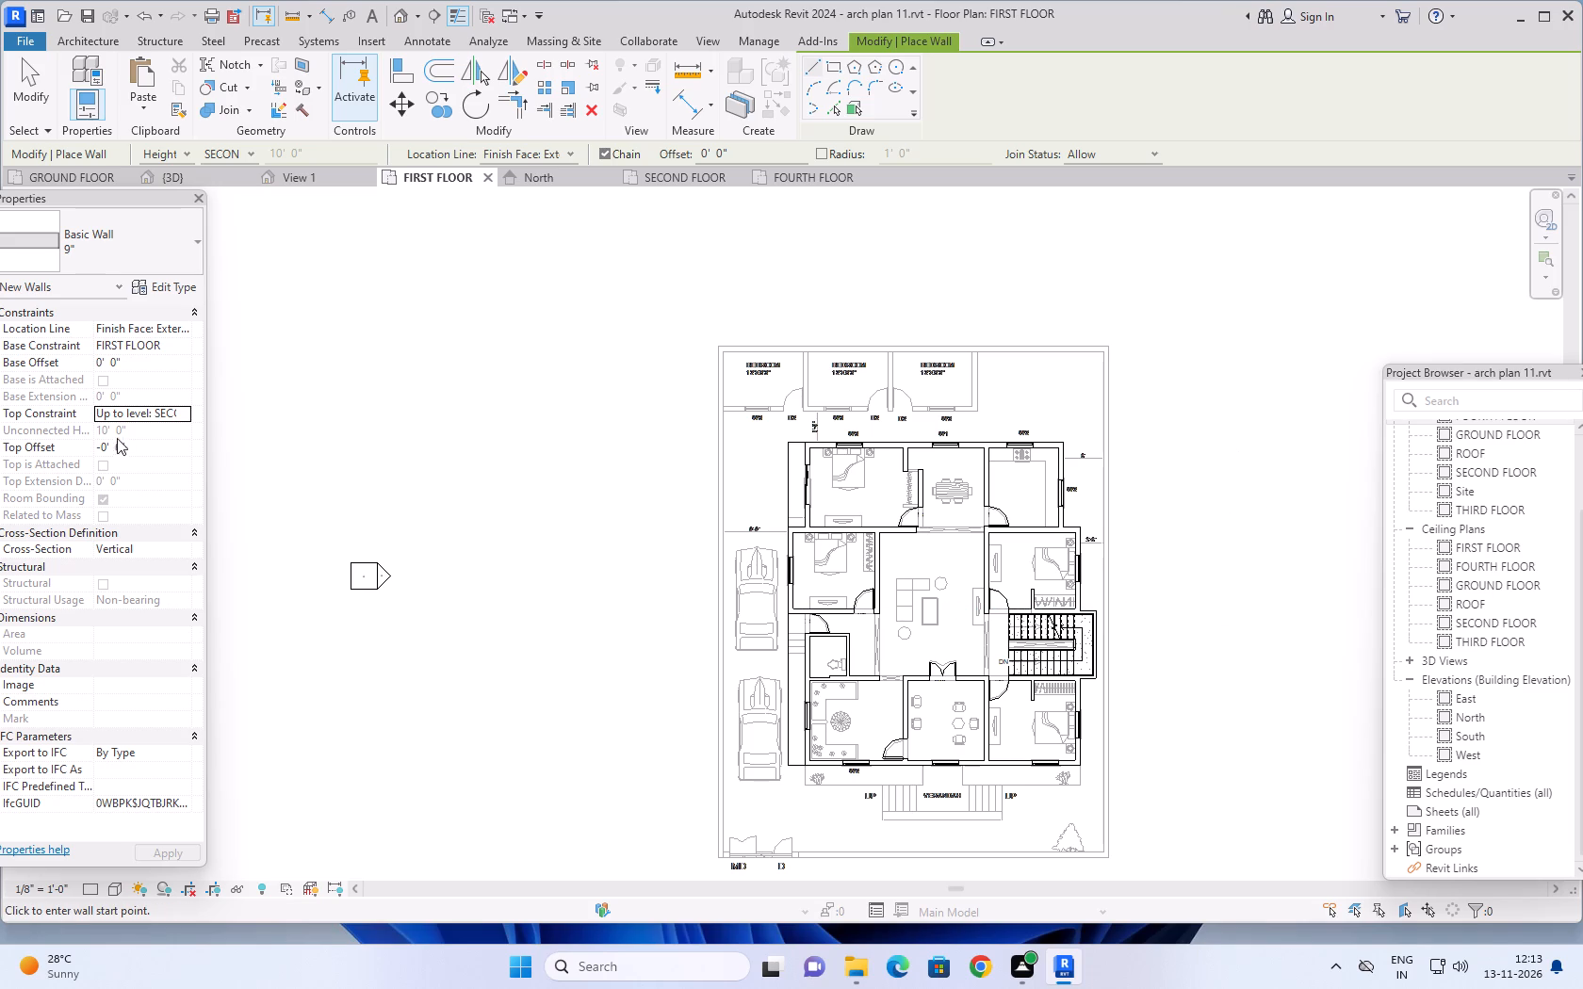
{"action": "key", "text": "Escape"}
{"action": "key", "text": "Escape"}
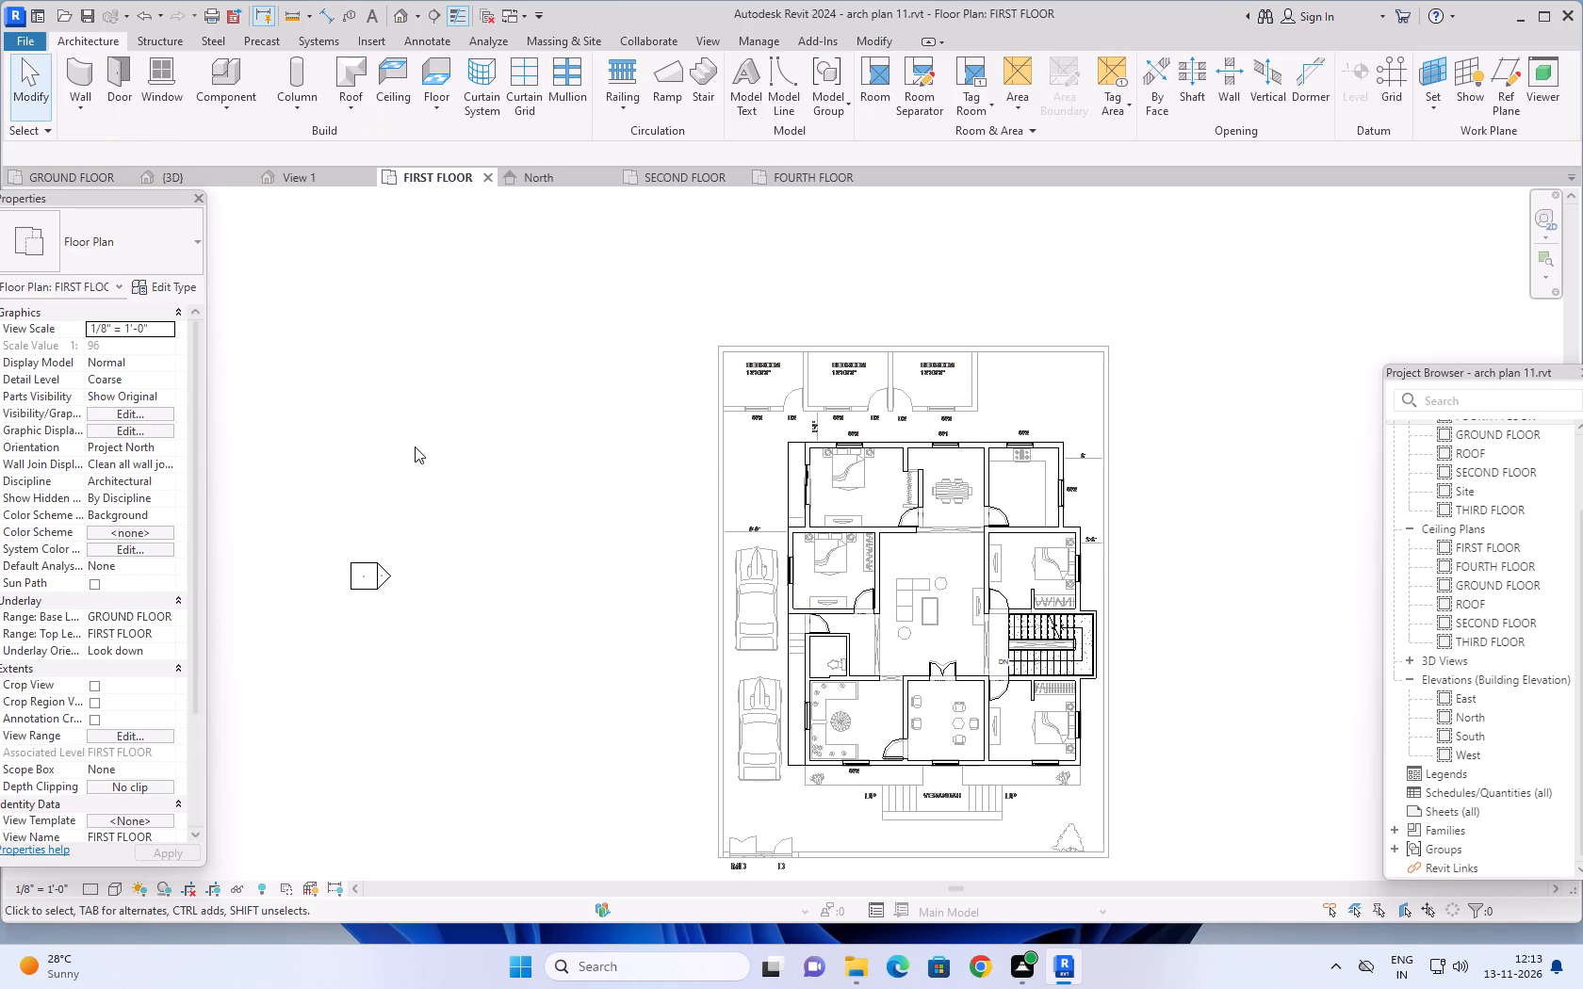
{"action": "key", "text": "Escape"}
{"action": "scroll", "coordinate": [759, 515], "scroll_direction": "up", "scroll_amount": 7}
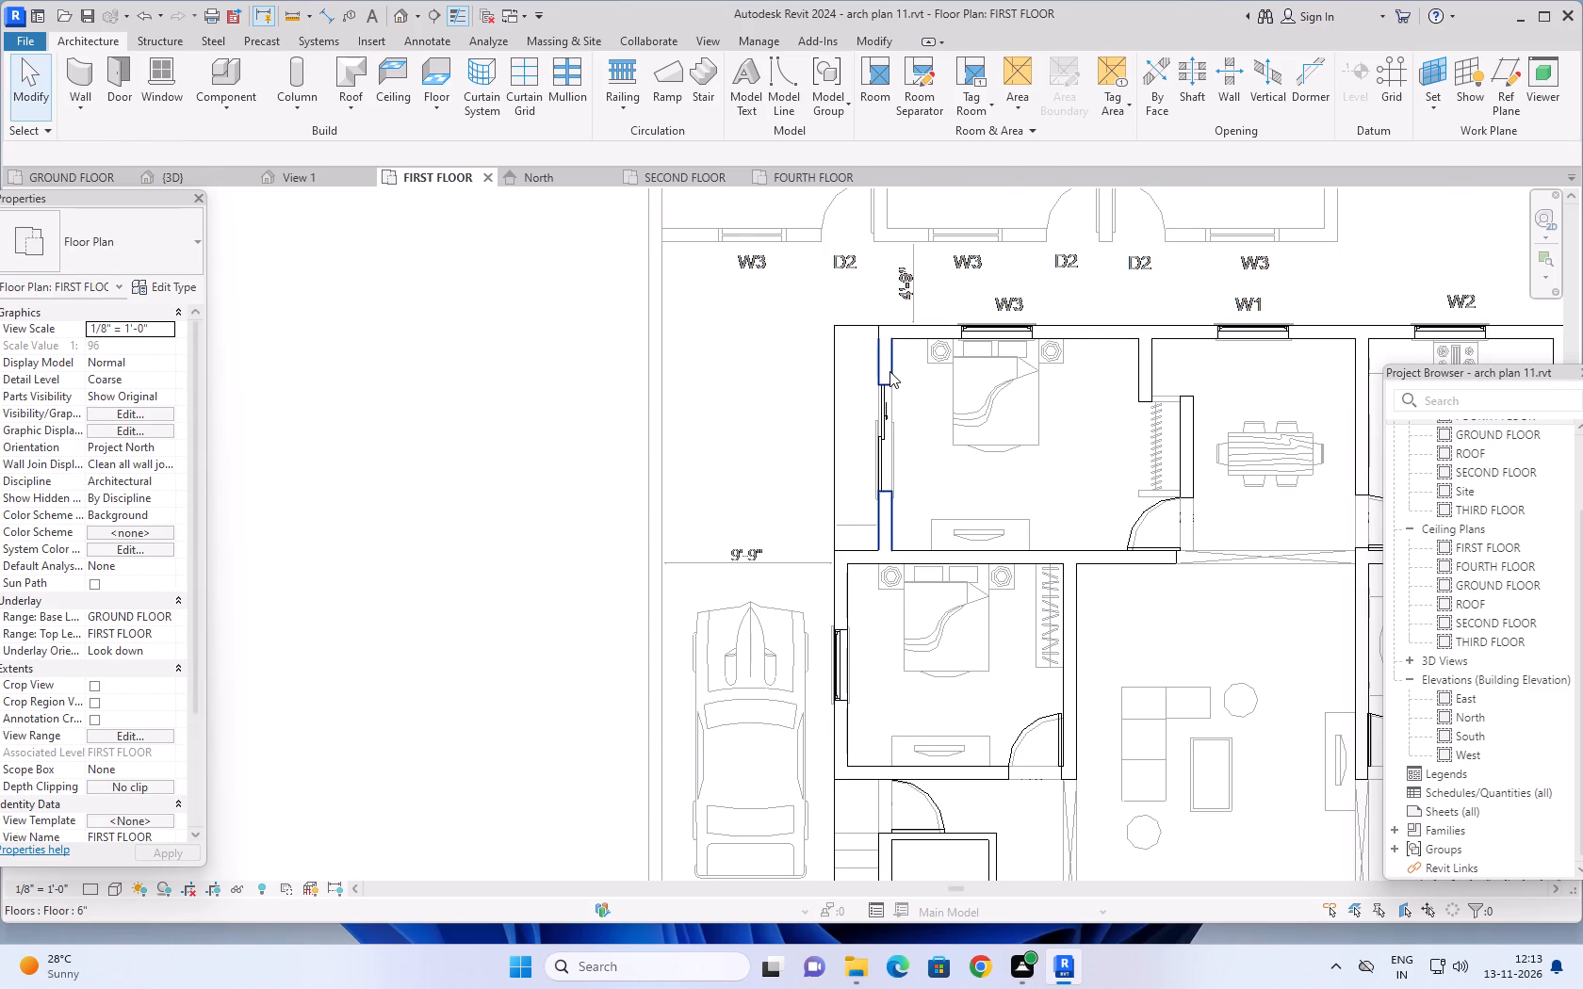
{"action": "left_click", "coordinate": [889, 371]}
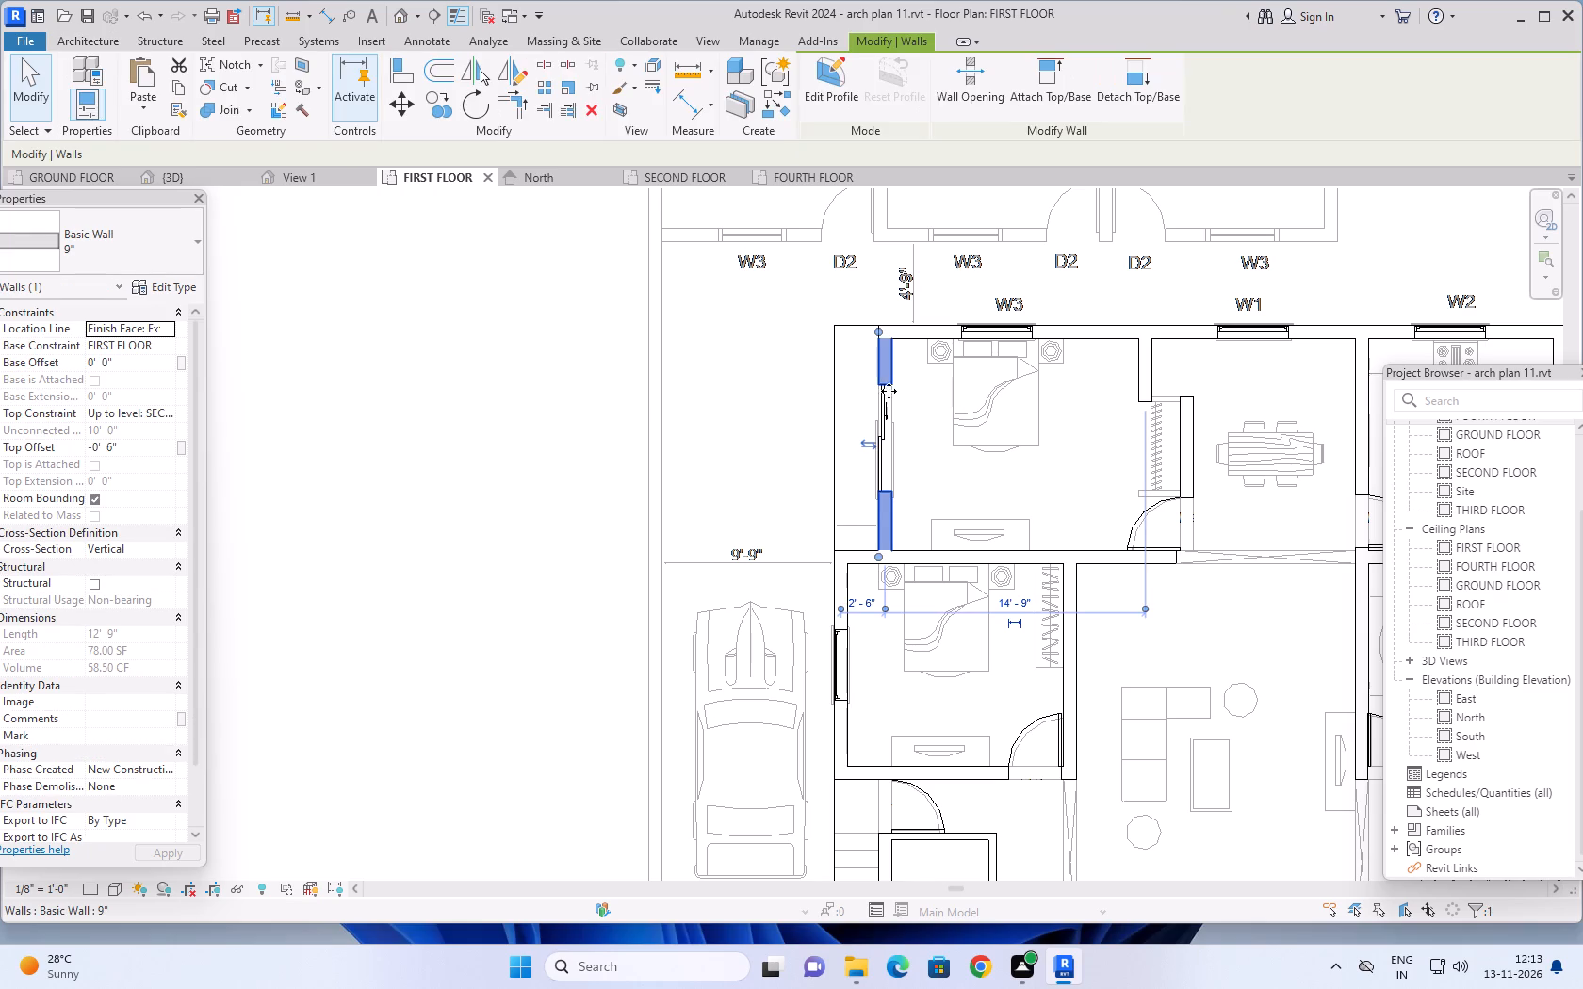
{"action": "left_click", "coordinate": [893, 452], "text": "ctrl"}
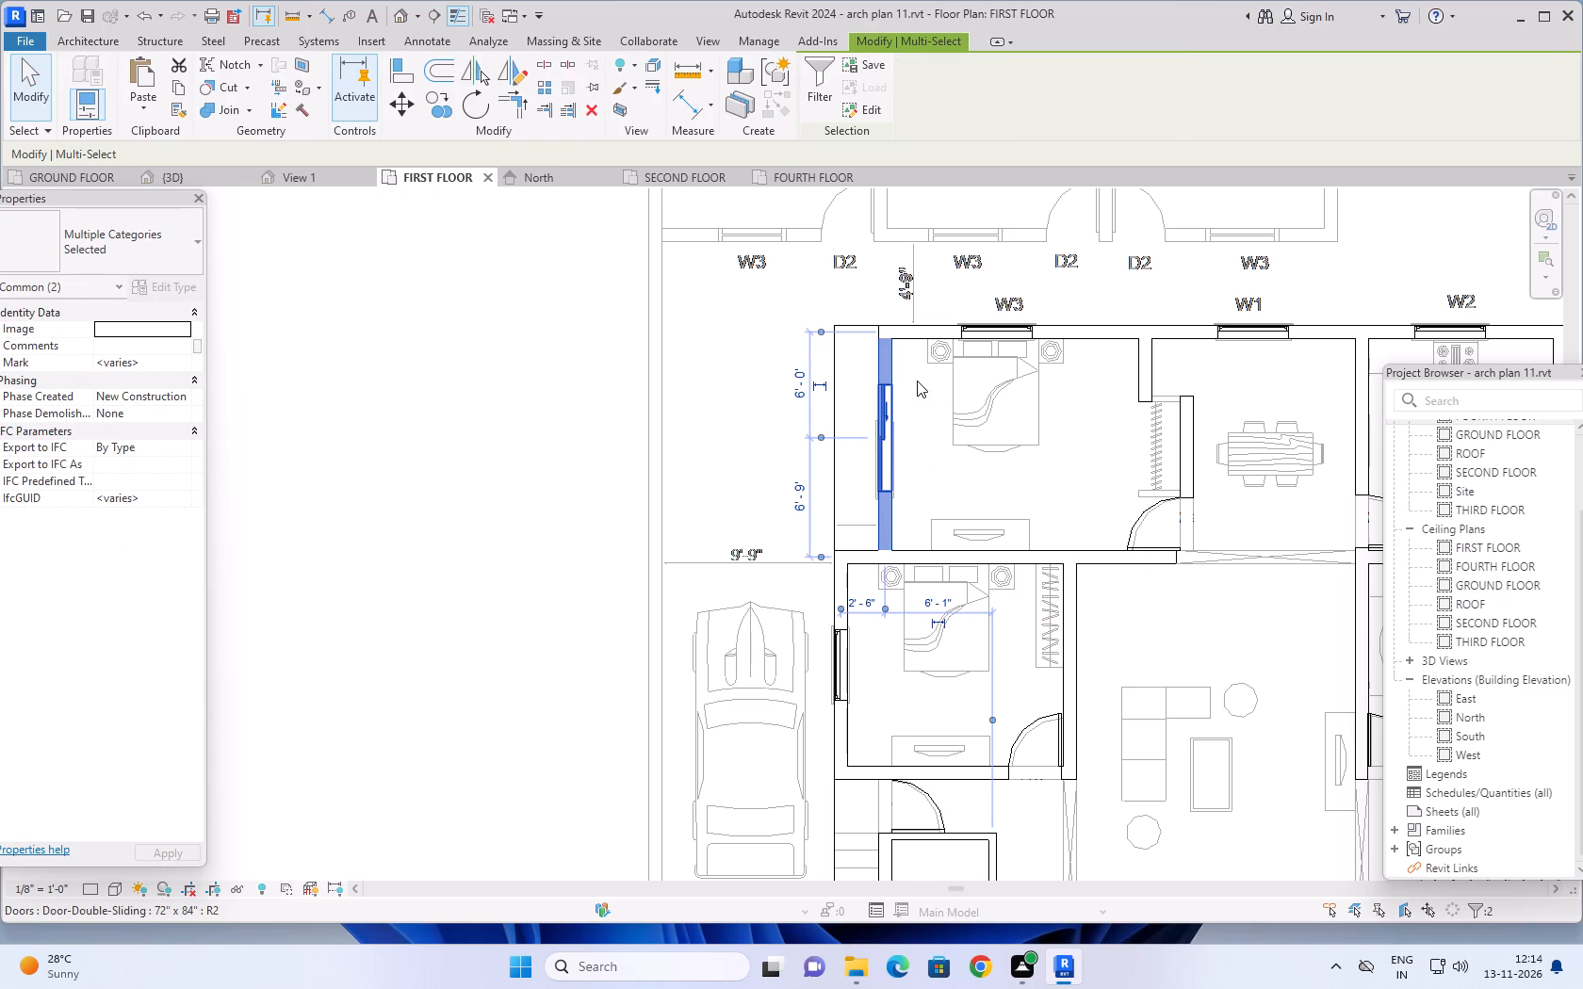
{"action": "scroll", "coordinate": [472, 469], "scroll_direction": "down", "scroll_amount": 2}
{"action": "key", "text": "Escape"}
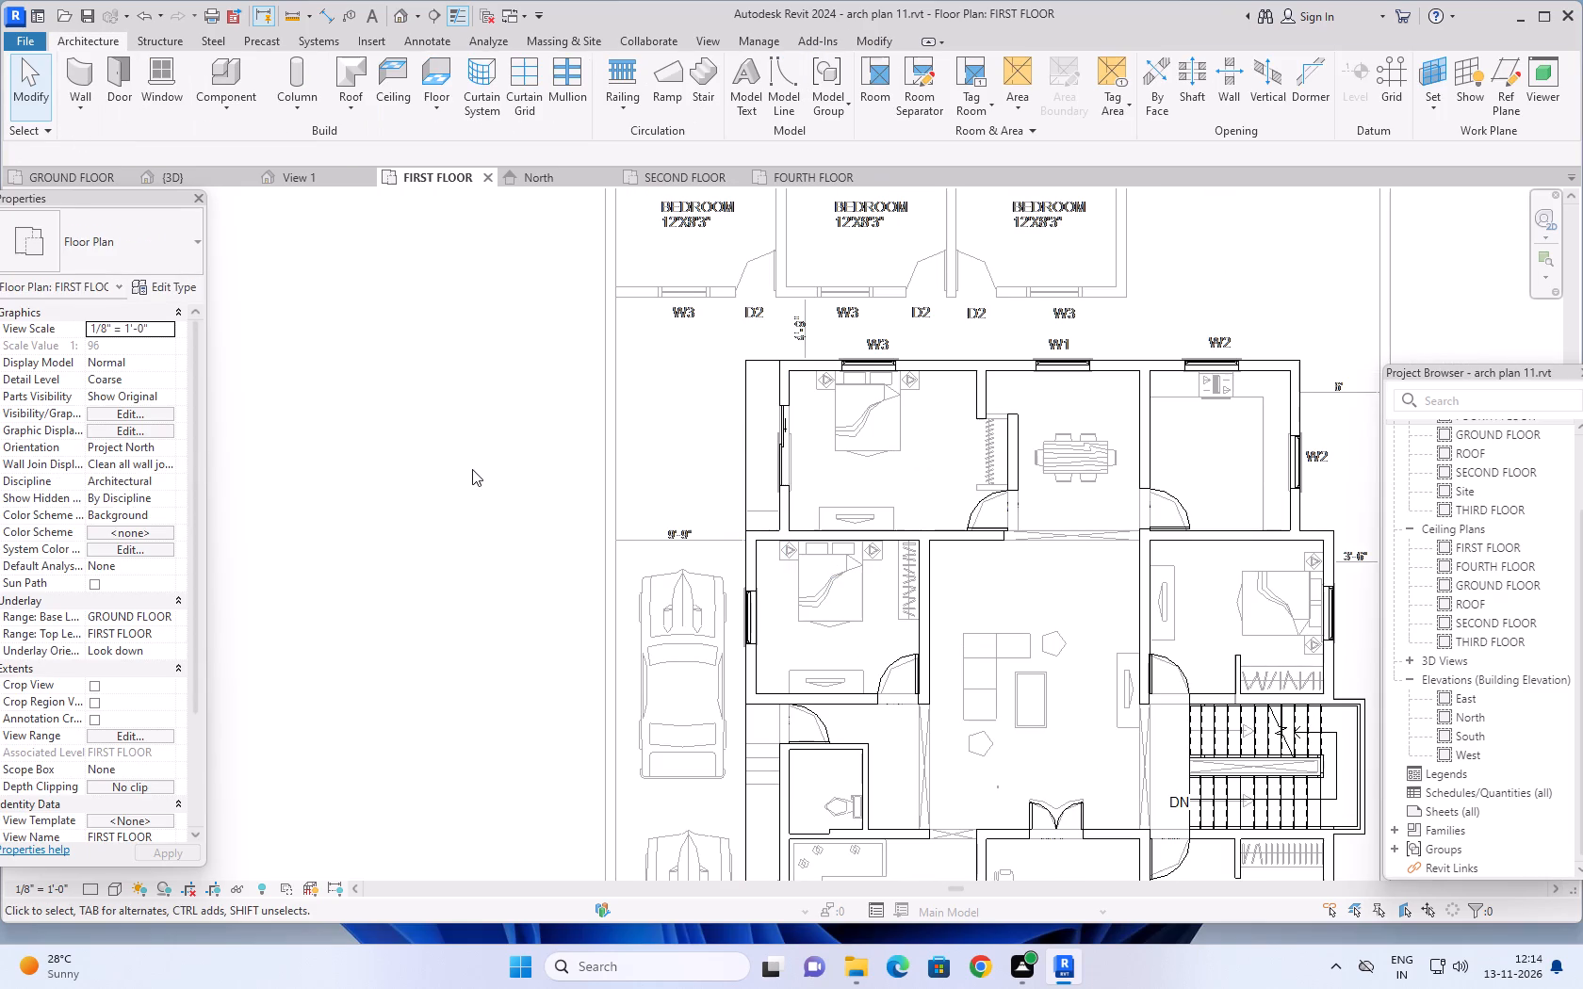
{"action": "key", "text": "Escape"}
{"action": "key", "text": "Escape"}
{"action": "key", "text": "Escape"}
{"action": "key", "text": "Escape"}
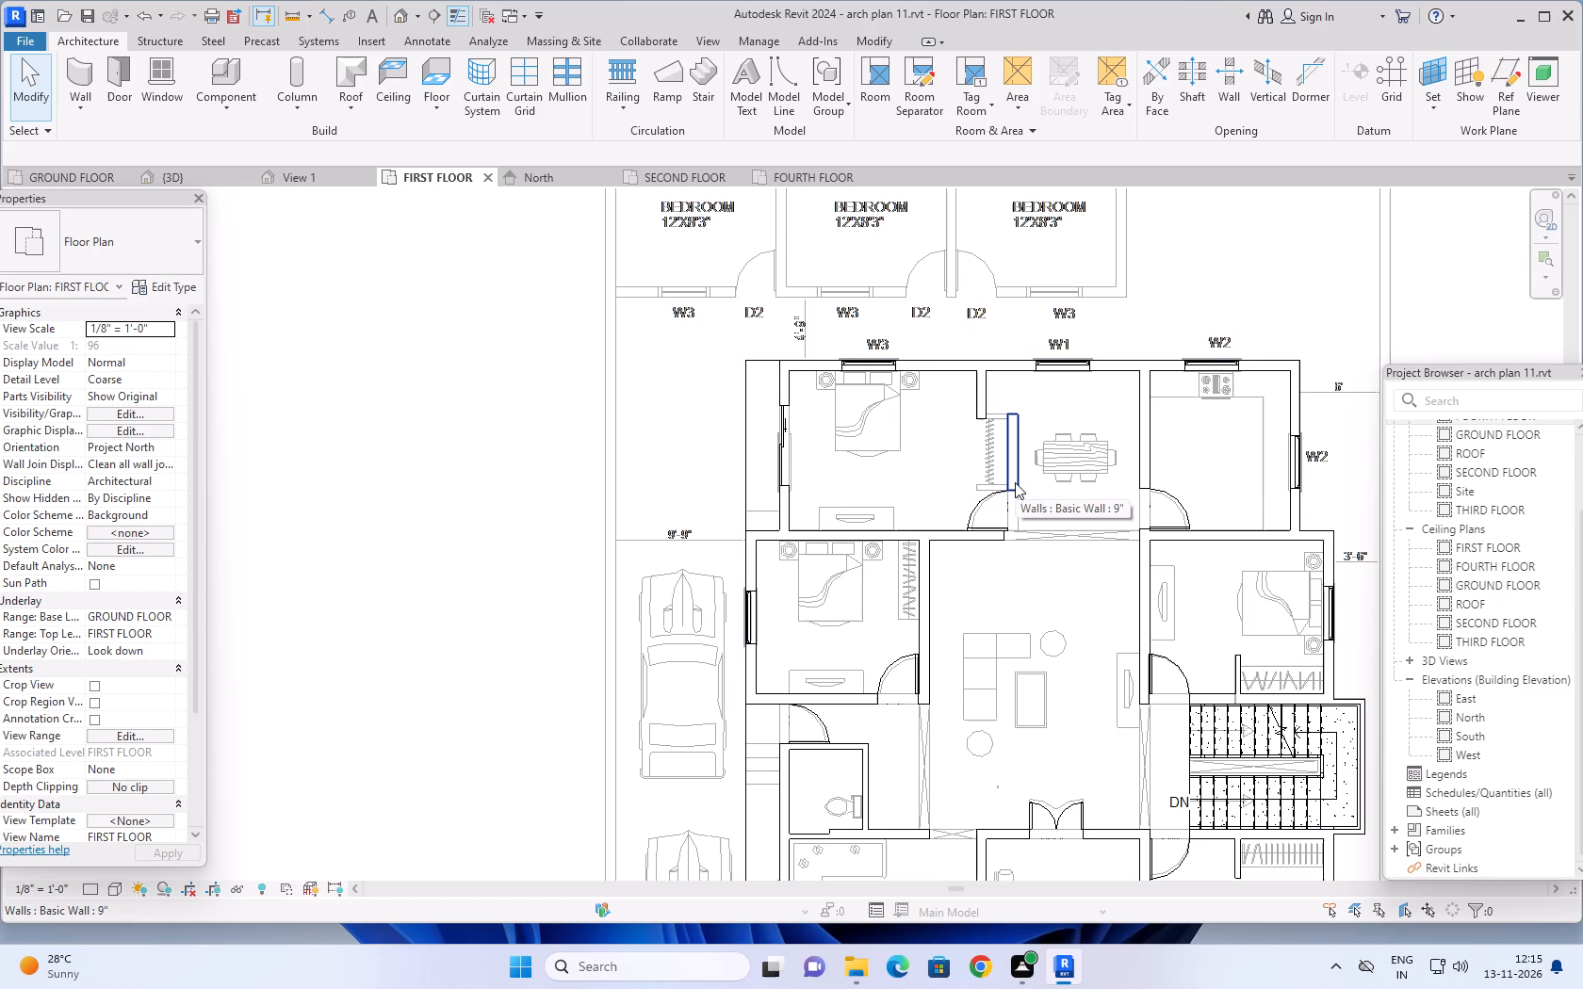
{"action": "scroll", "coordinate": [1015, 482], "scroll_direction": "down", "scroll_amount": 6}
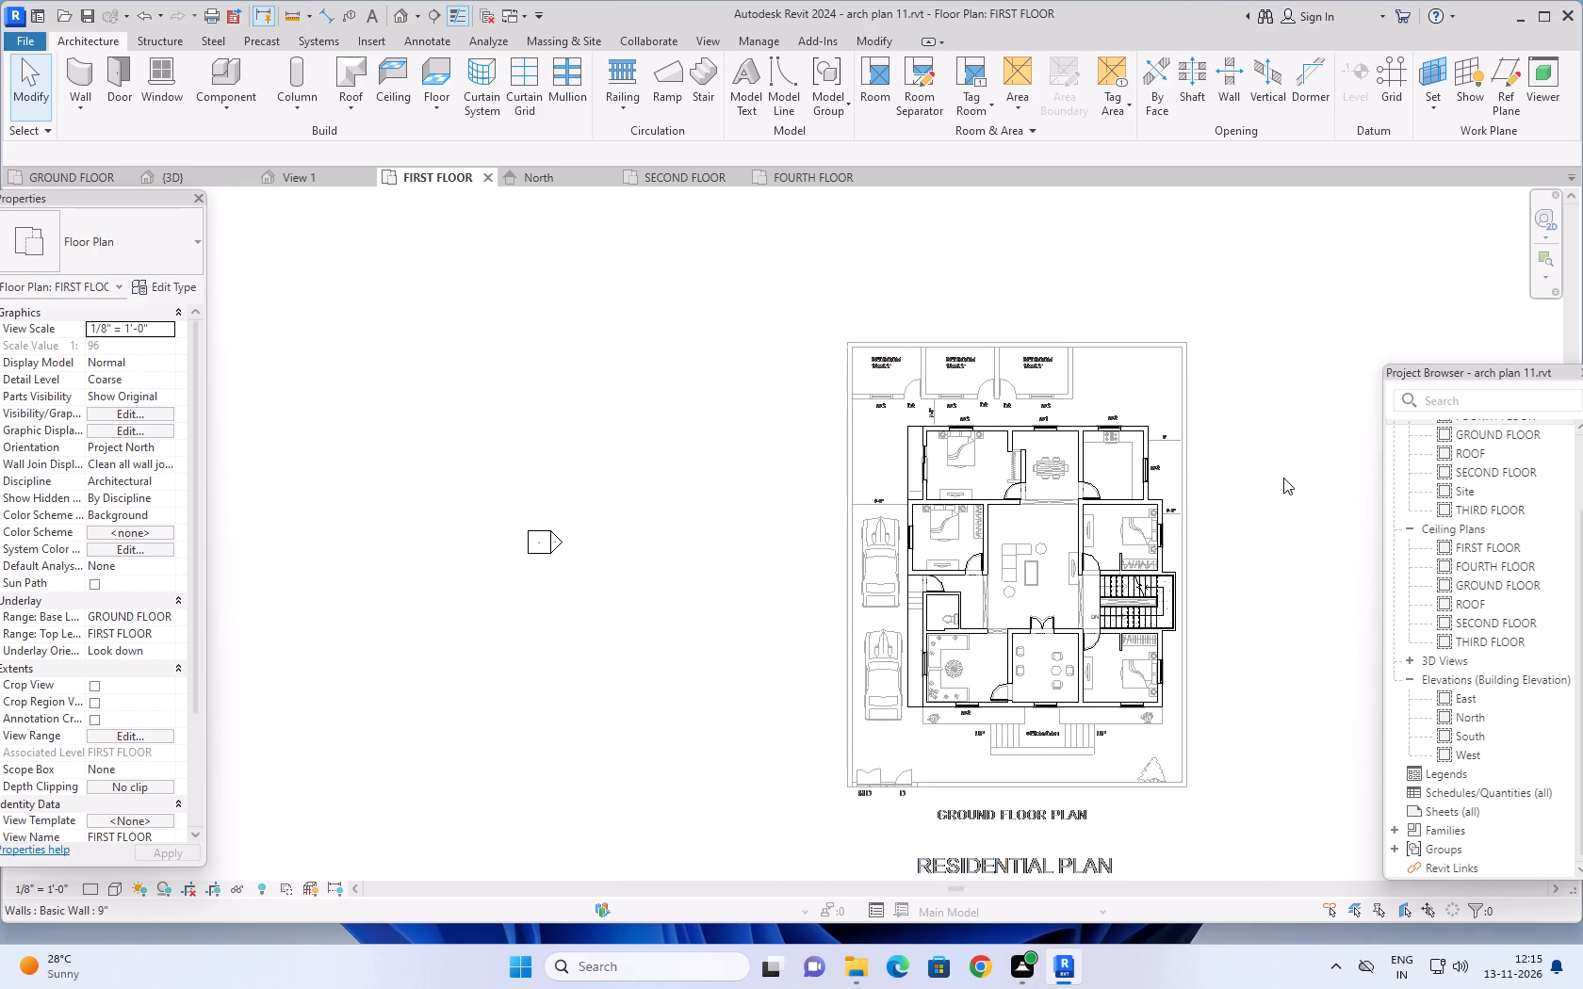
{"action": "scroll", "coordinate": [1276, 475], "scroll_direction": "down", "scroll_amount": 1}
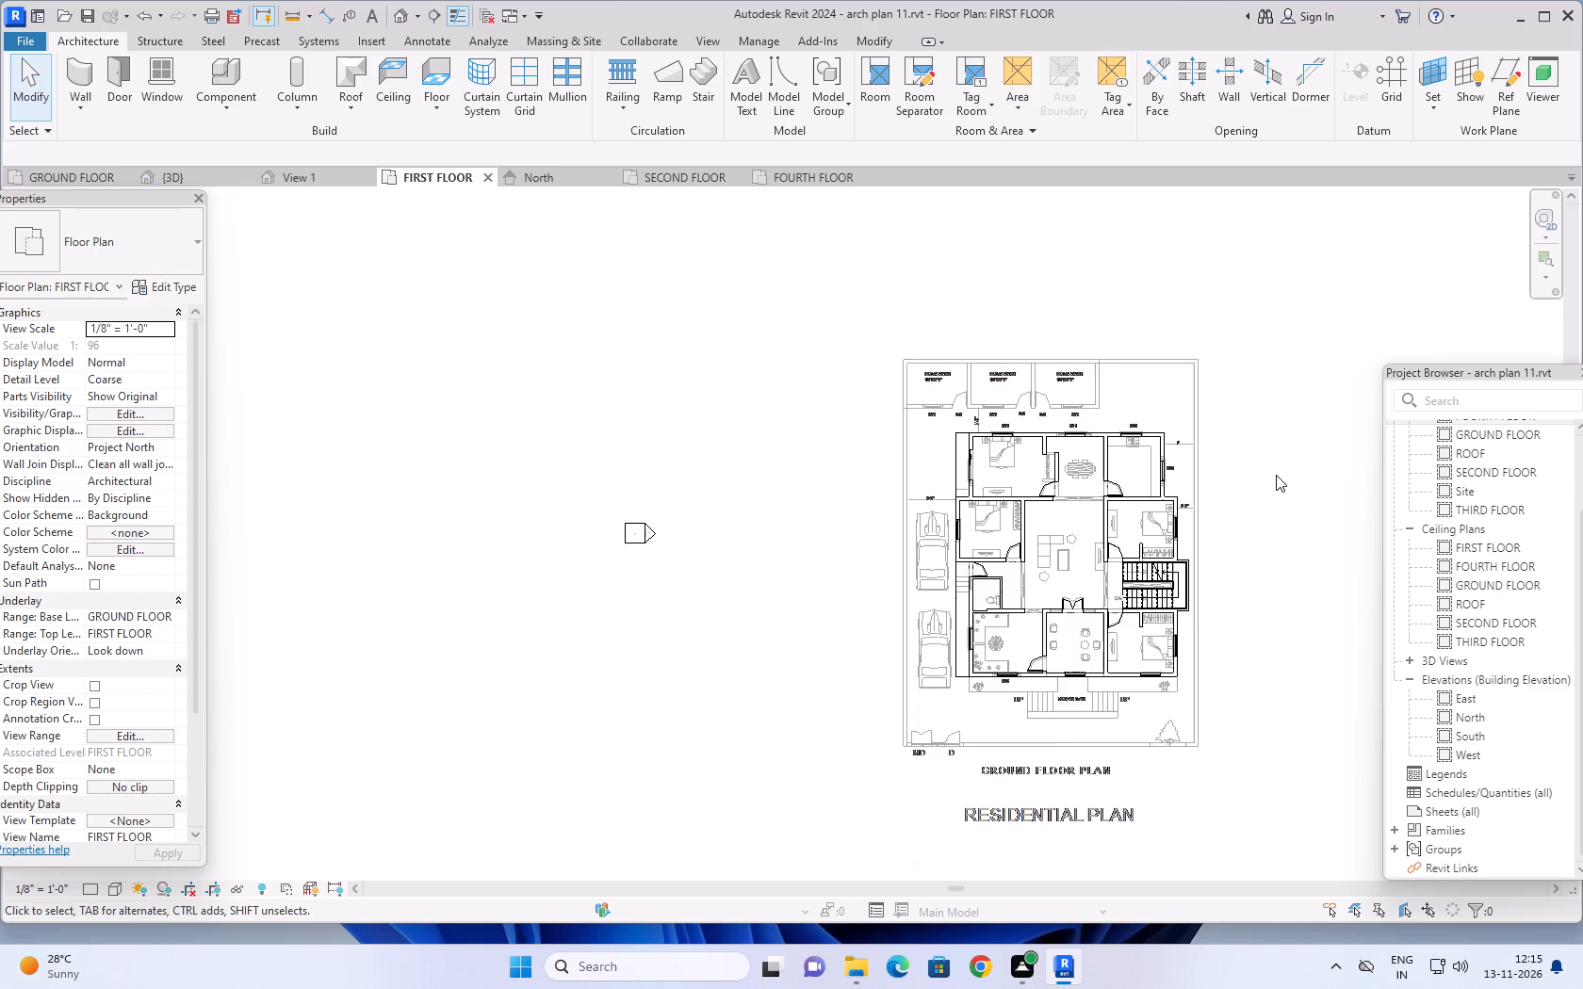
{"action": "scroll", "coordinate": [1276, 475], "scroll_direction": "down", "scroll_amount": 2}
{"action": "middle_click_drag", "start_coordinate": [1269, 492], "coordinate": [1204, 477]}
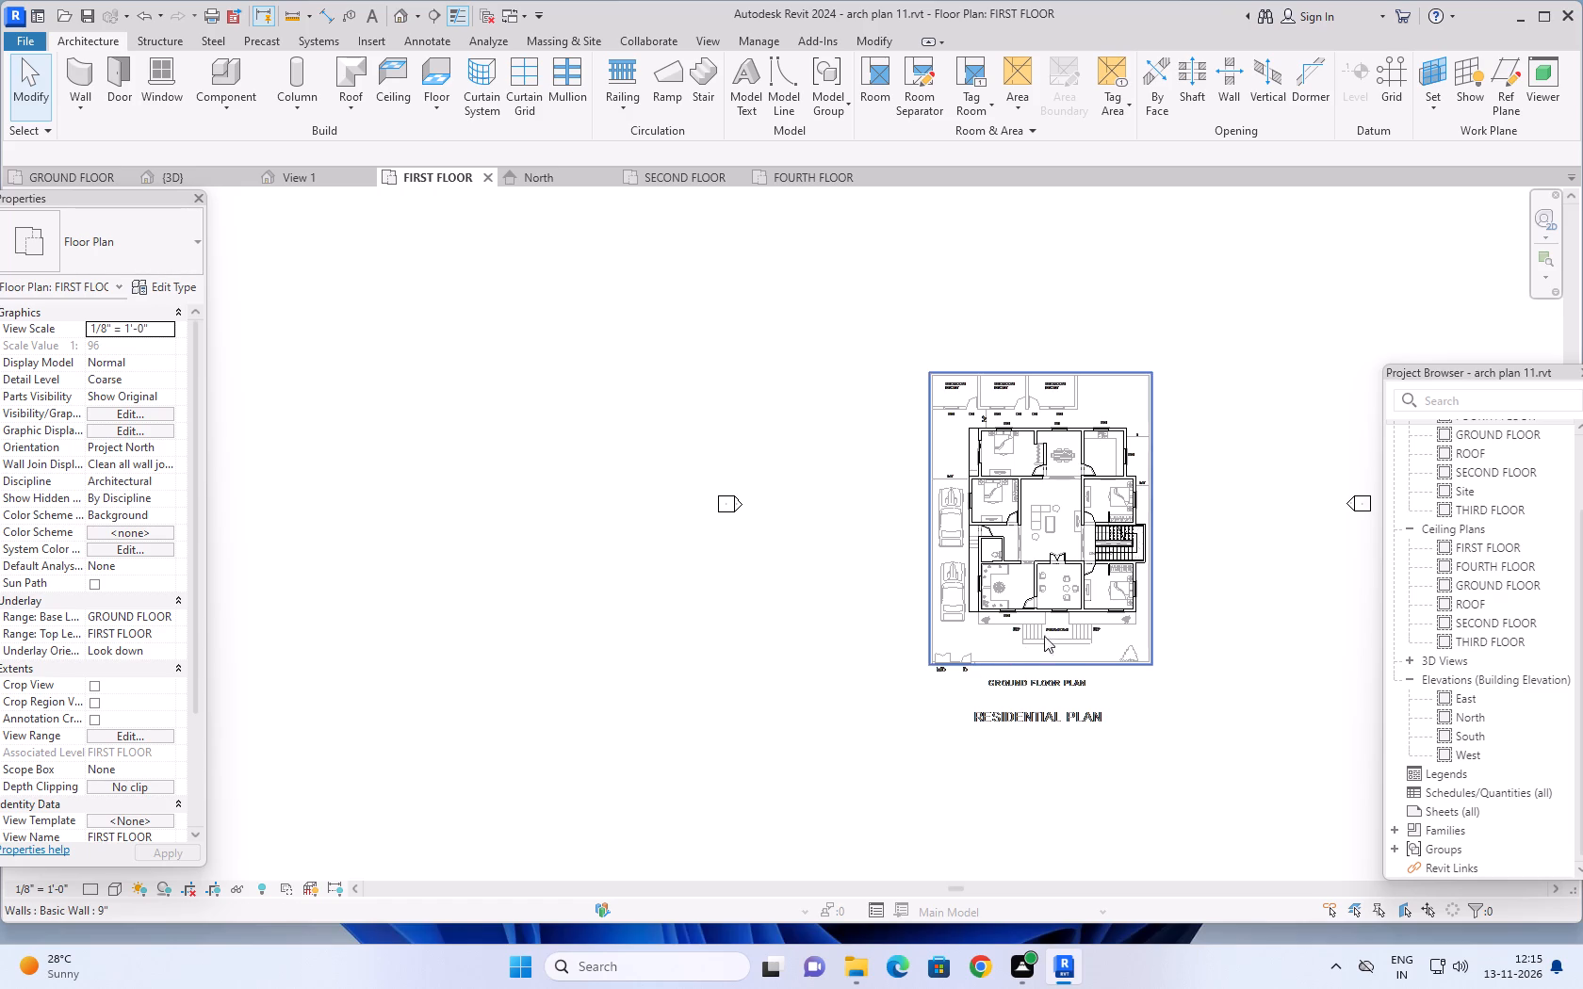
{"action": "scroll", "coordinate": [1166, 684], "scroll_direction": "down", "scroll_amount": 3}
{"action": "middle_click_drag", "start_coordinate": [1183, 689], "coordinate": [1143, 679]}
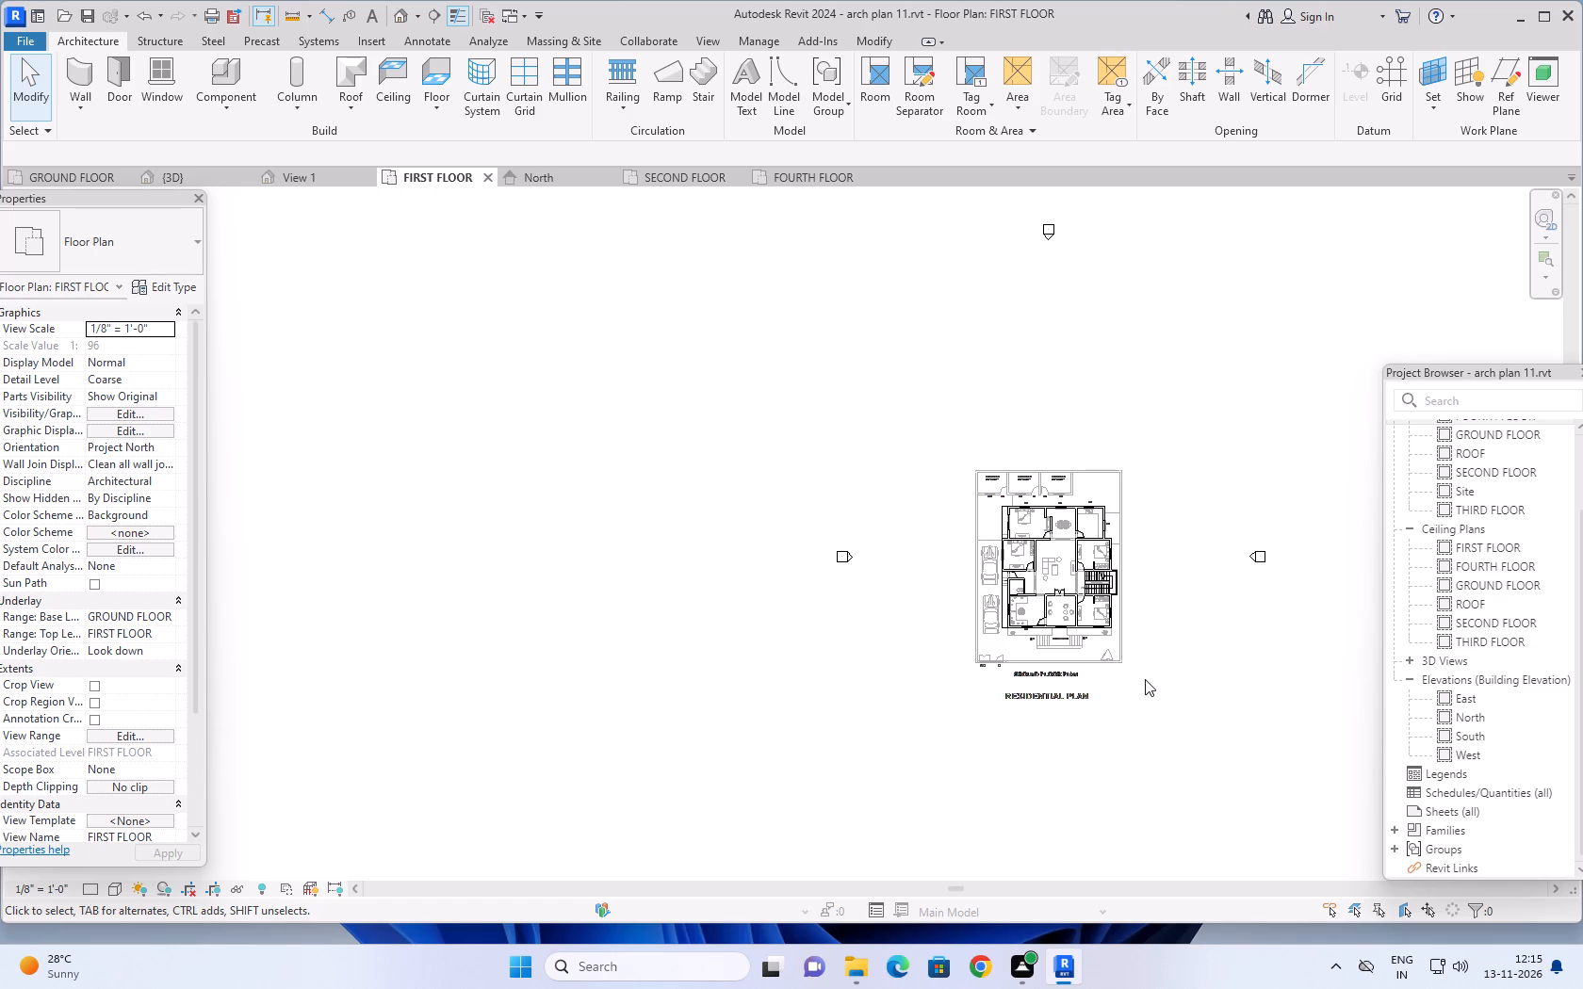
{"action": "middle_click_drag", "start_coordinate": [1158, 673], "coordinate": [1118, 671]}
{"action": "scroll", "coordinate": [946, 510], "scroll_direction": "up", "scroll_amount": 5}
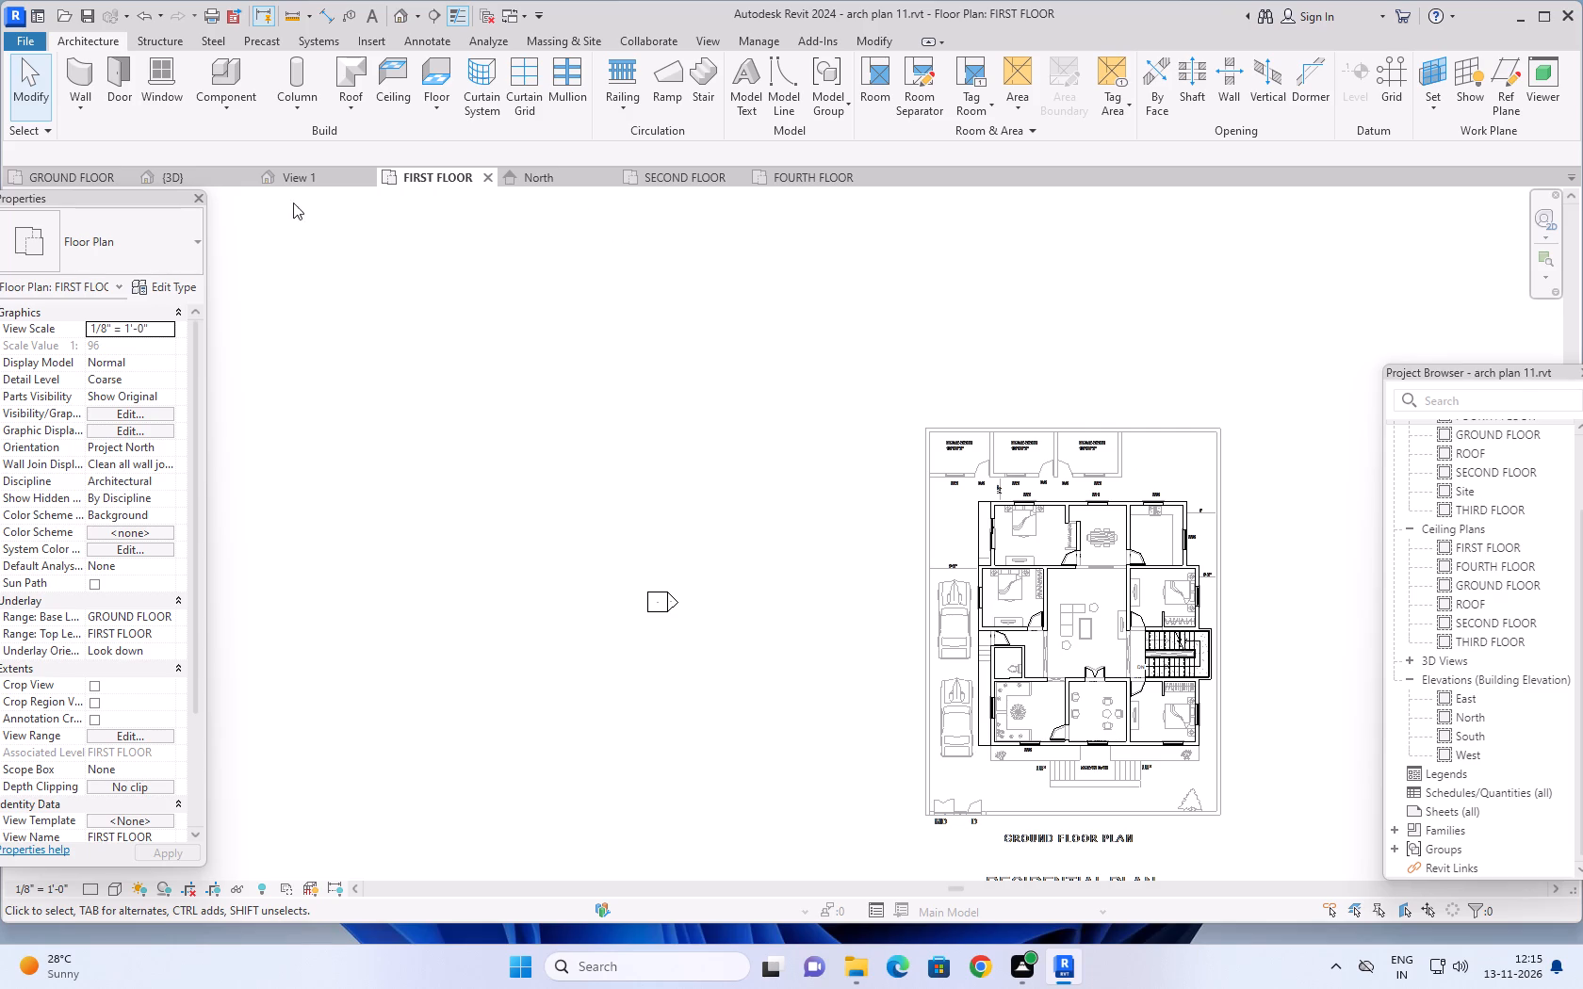
In the {3D} view, delete the 6" parapet wall, 41' long, along the rear edge of the roof terrace.
{"action": "left_click", "coordinate": [181, 181]}
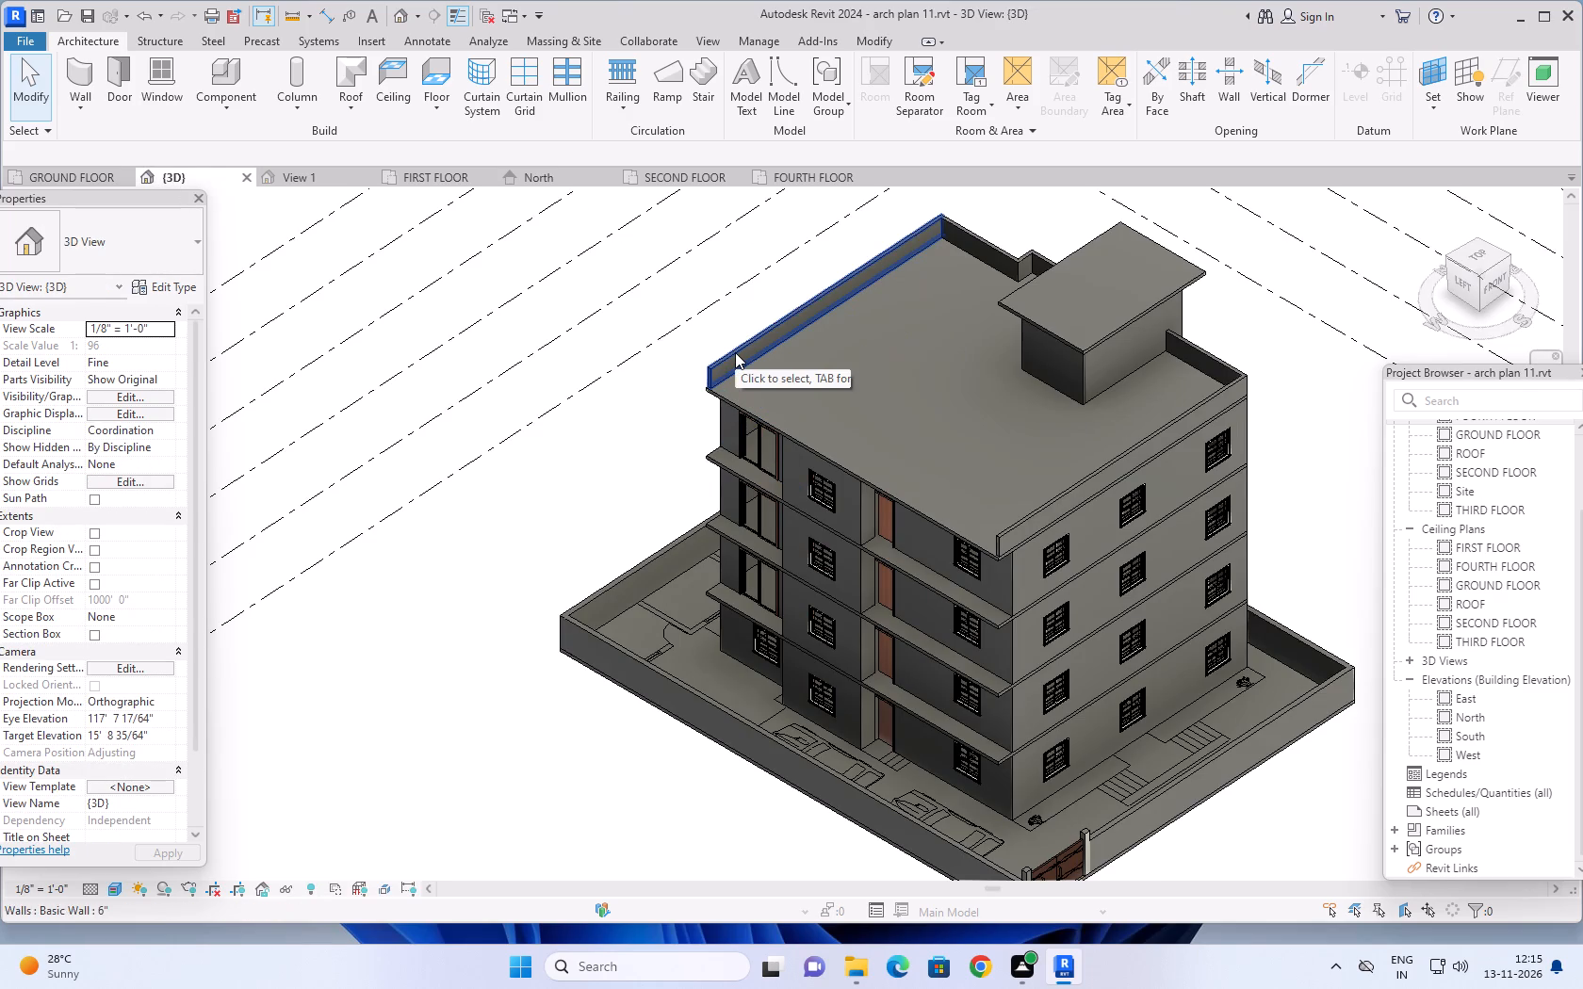
{"action": "left_click", "coordinate": [735, 352]}
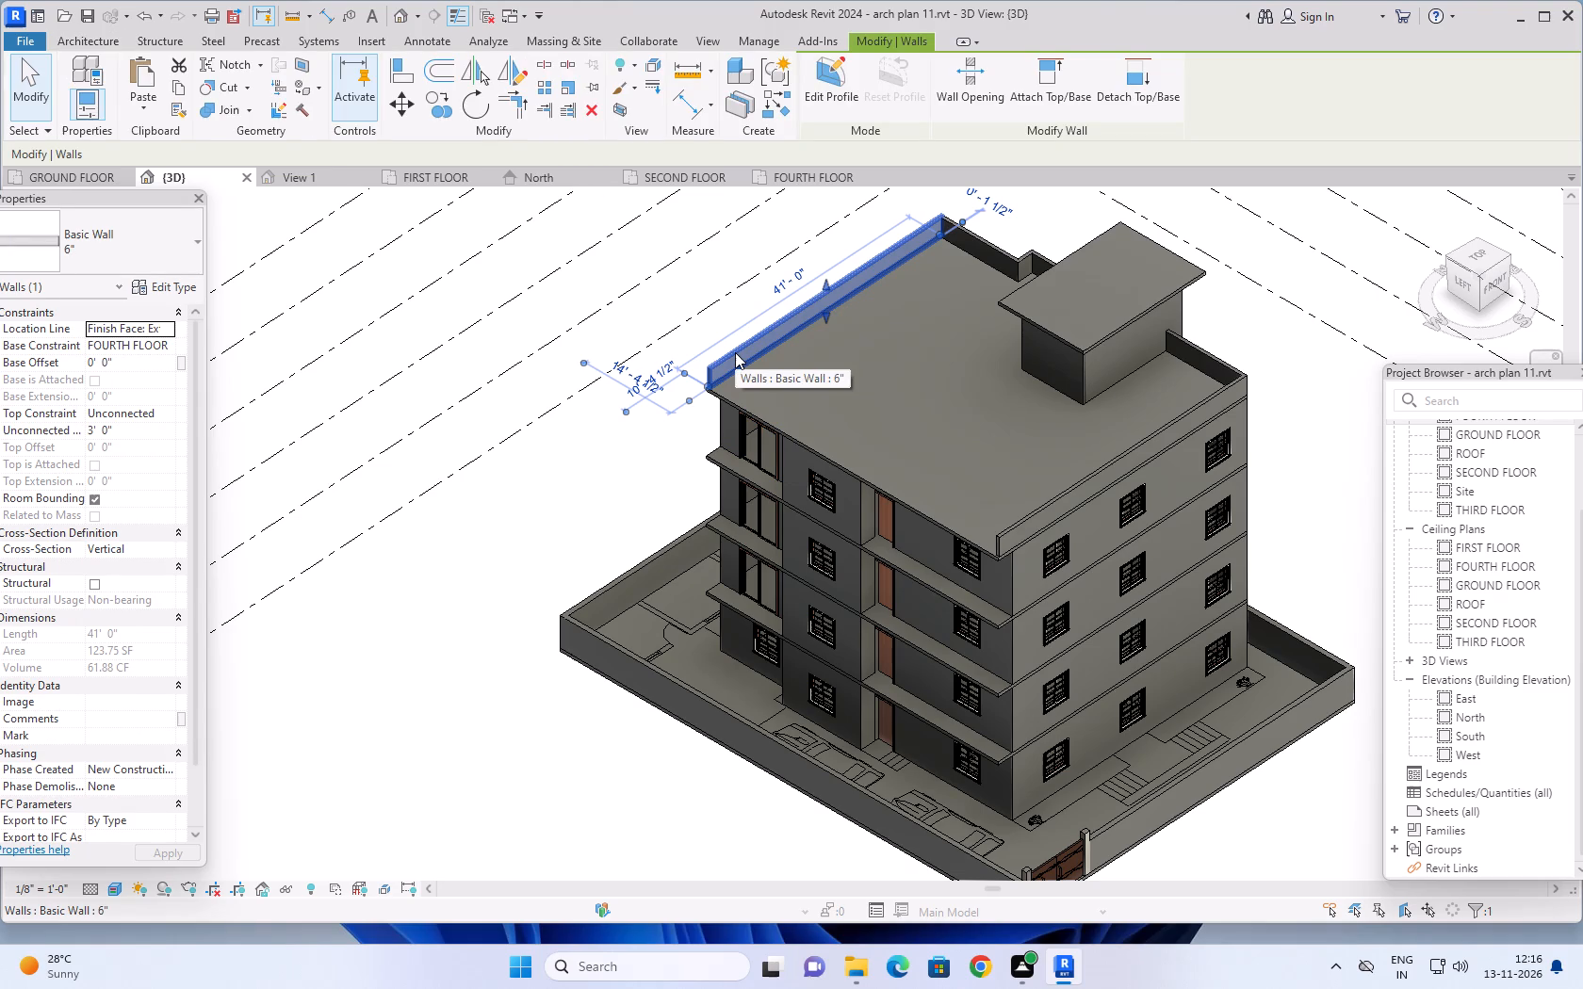
{"action": "key", "text": "Delete"}
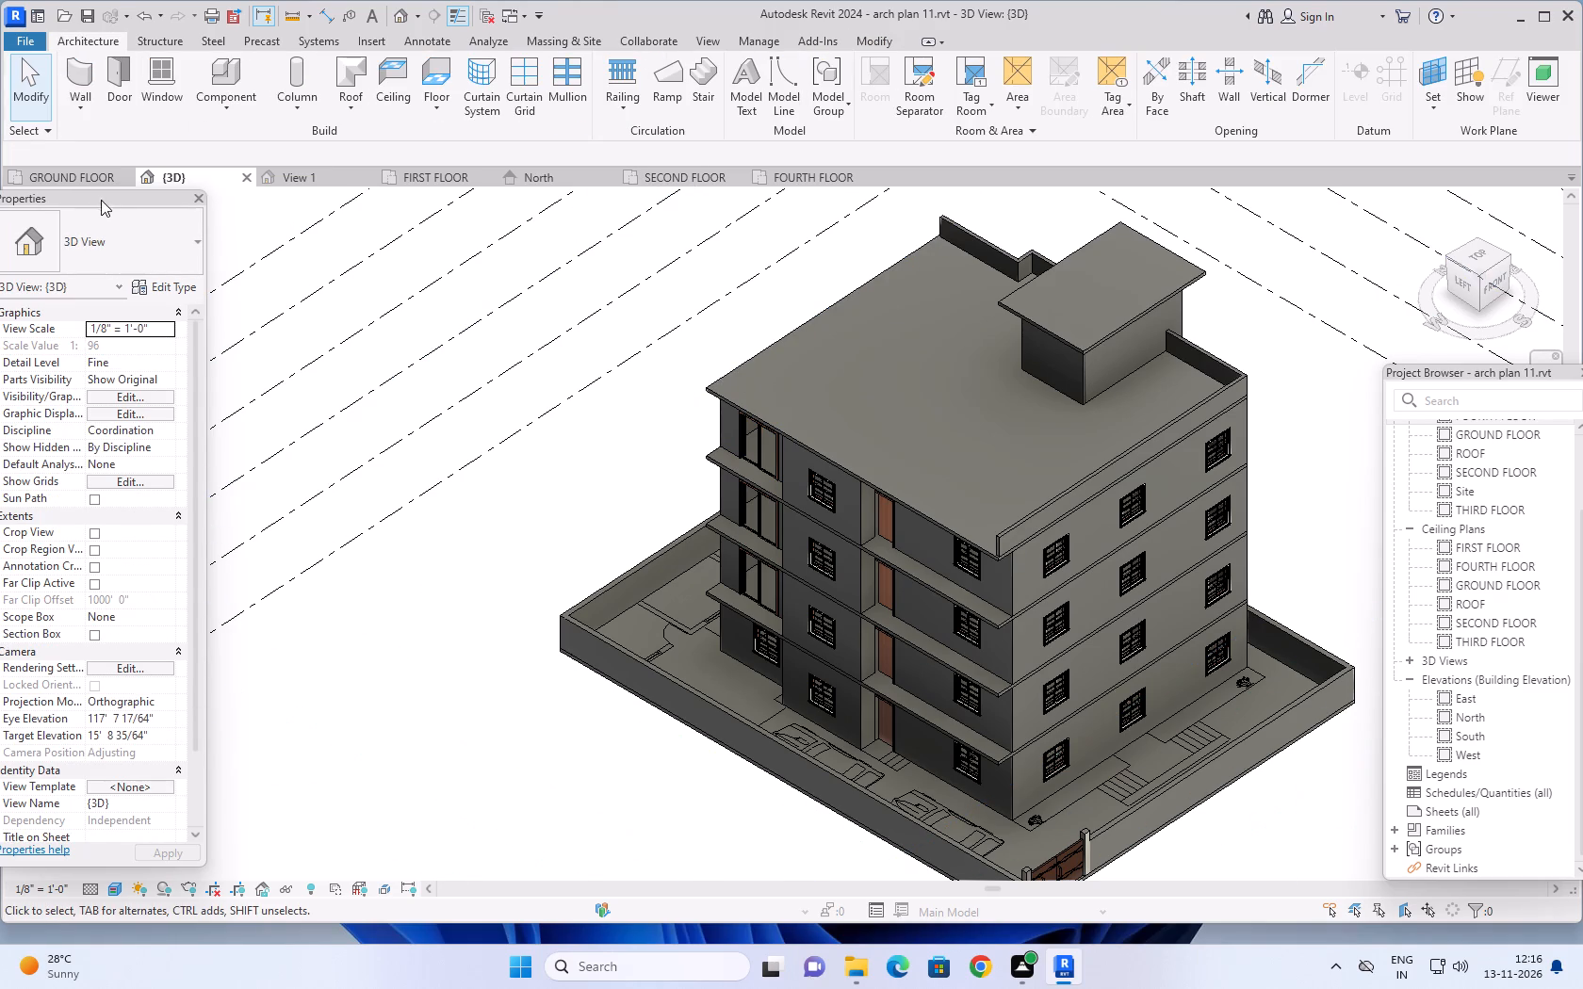
Compare the GROUND FLOOR and FIRST FLOOR plans, inspecting the 9" wall and sliding door between the first-floor corner bedroom and its balcony.
{"action": "left_click", "coordinate": [175, 177]}
{"action": "left_click", "coordinate": [60, 173]}
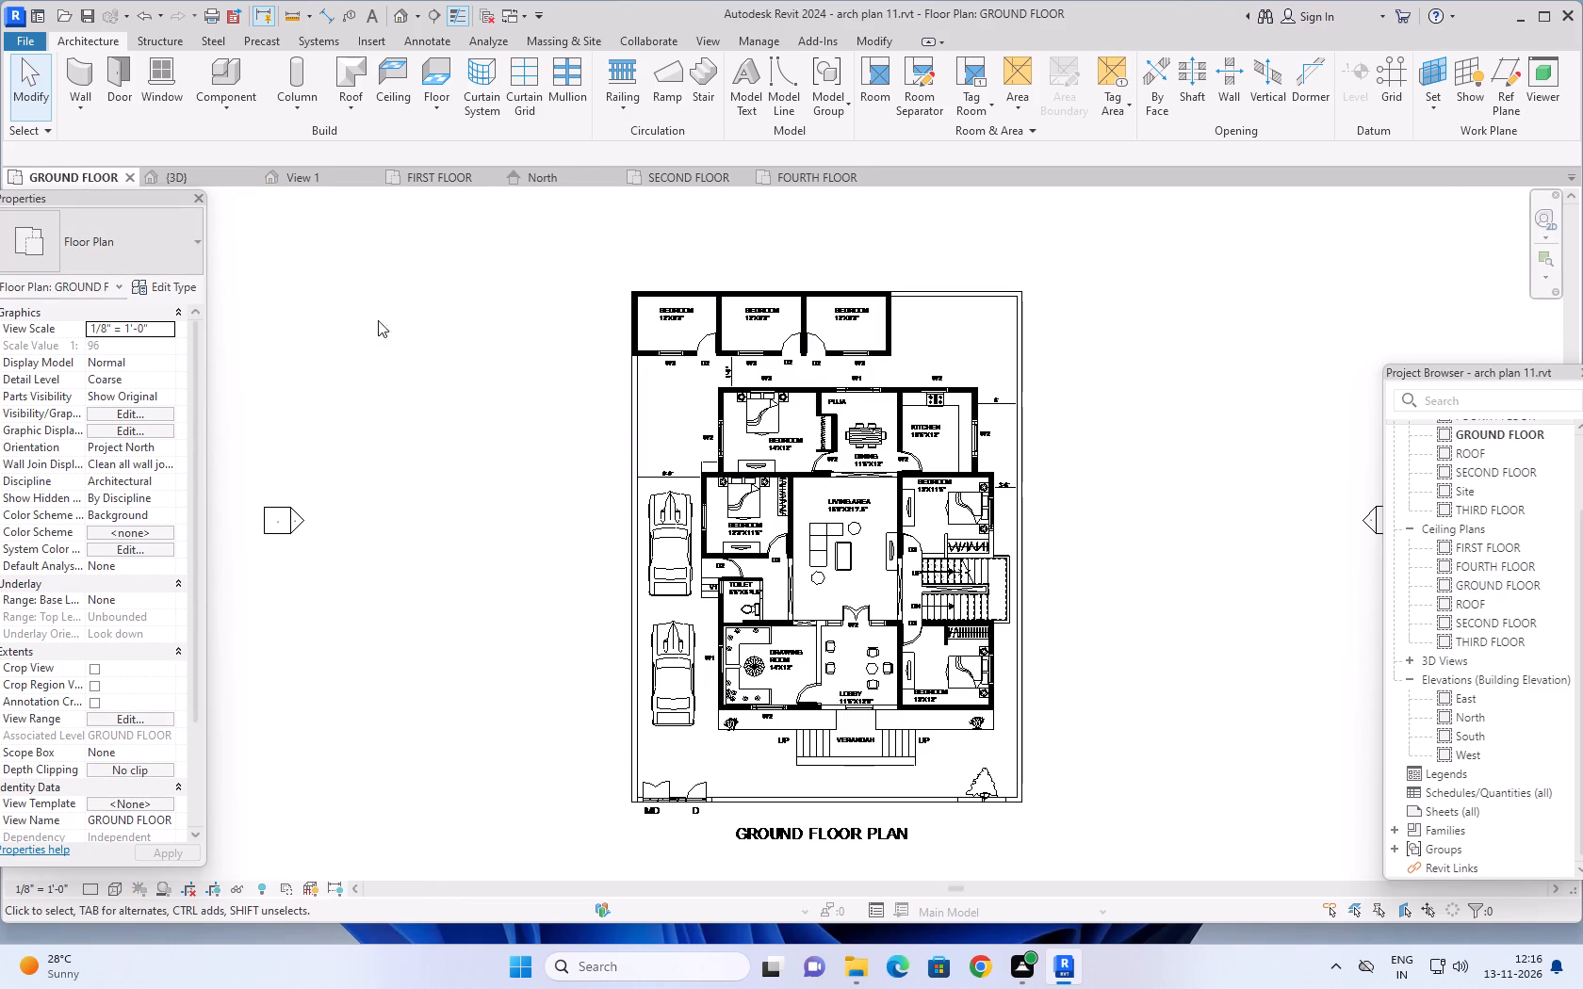
{"action": "left_click", "coordinate": [424, 175]}
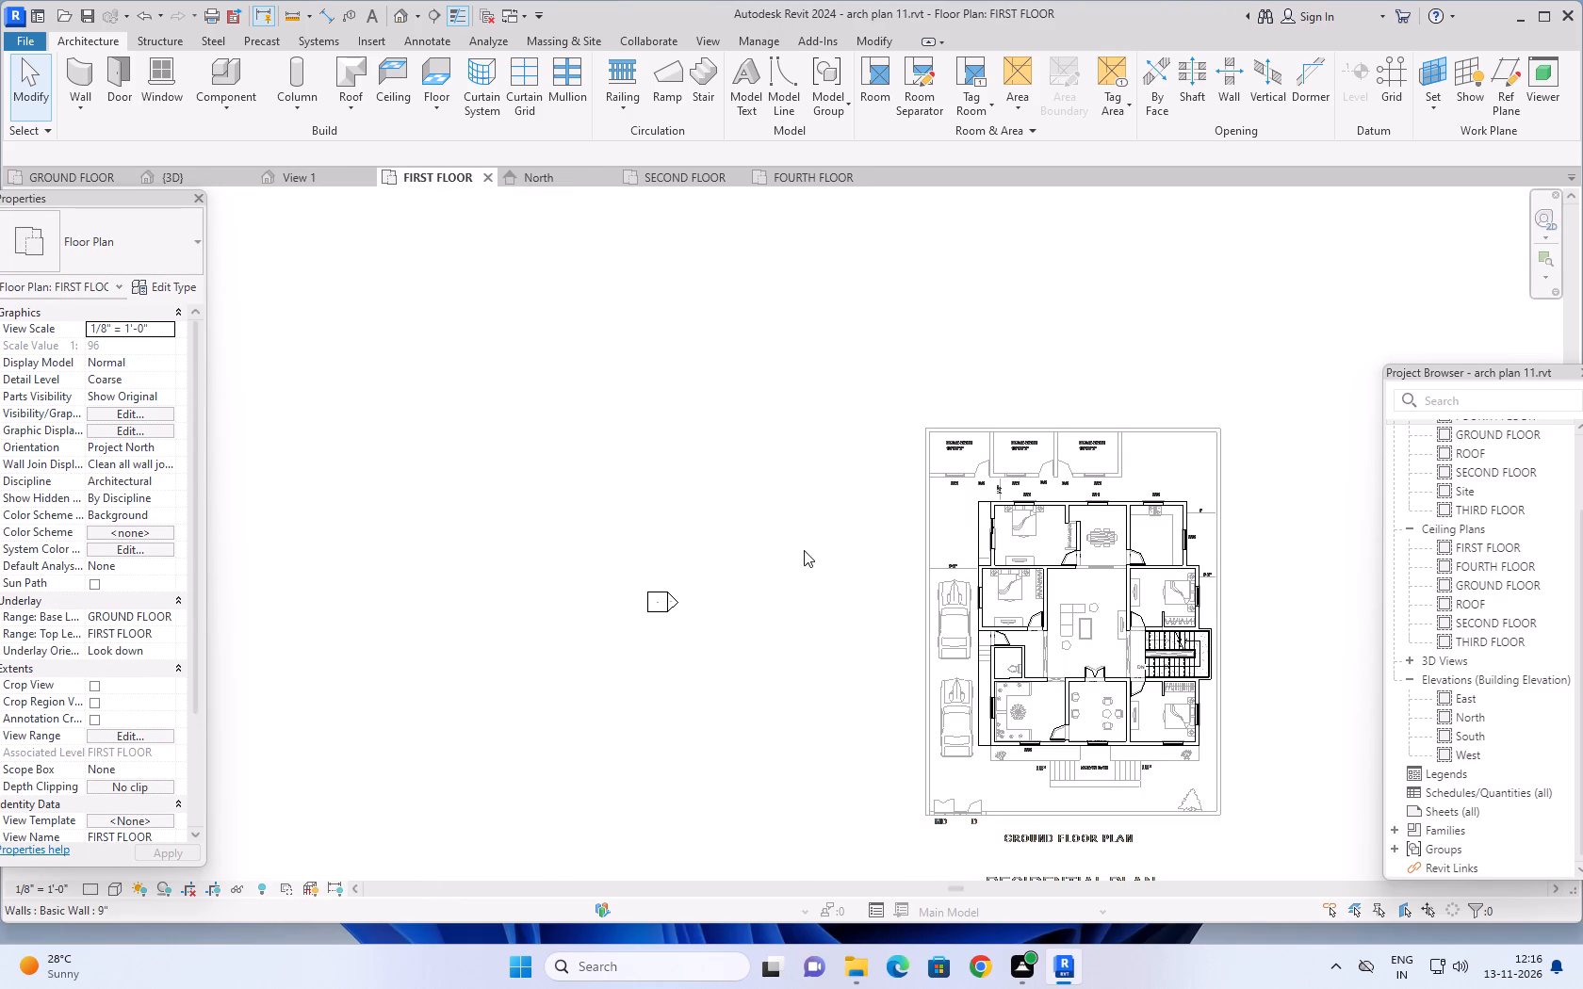
{"action": "middle_click_drag", "start_coordinate": [791, 540], "coordinate": [336, 439]}
{"action": "scroll", "coordinate": [479, 434], "scroll_direction": "up", "scroll_amount": 10}
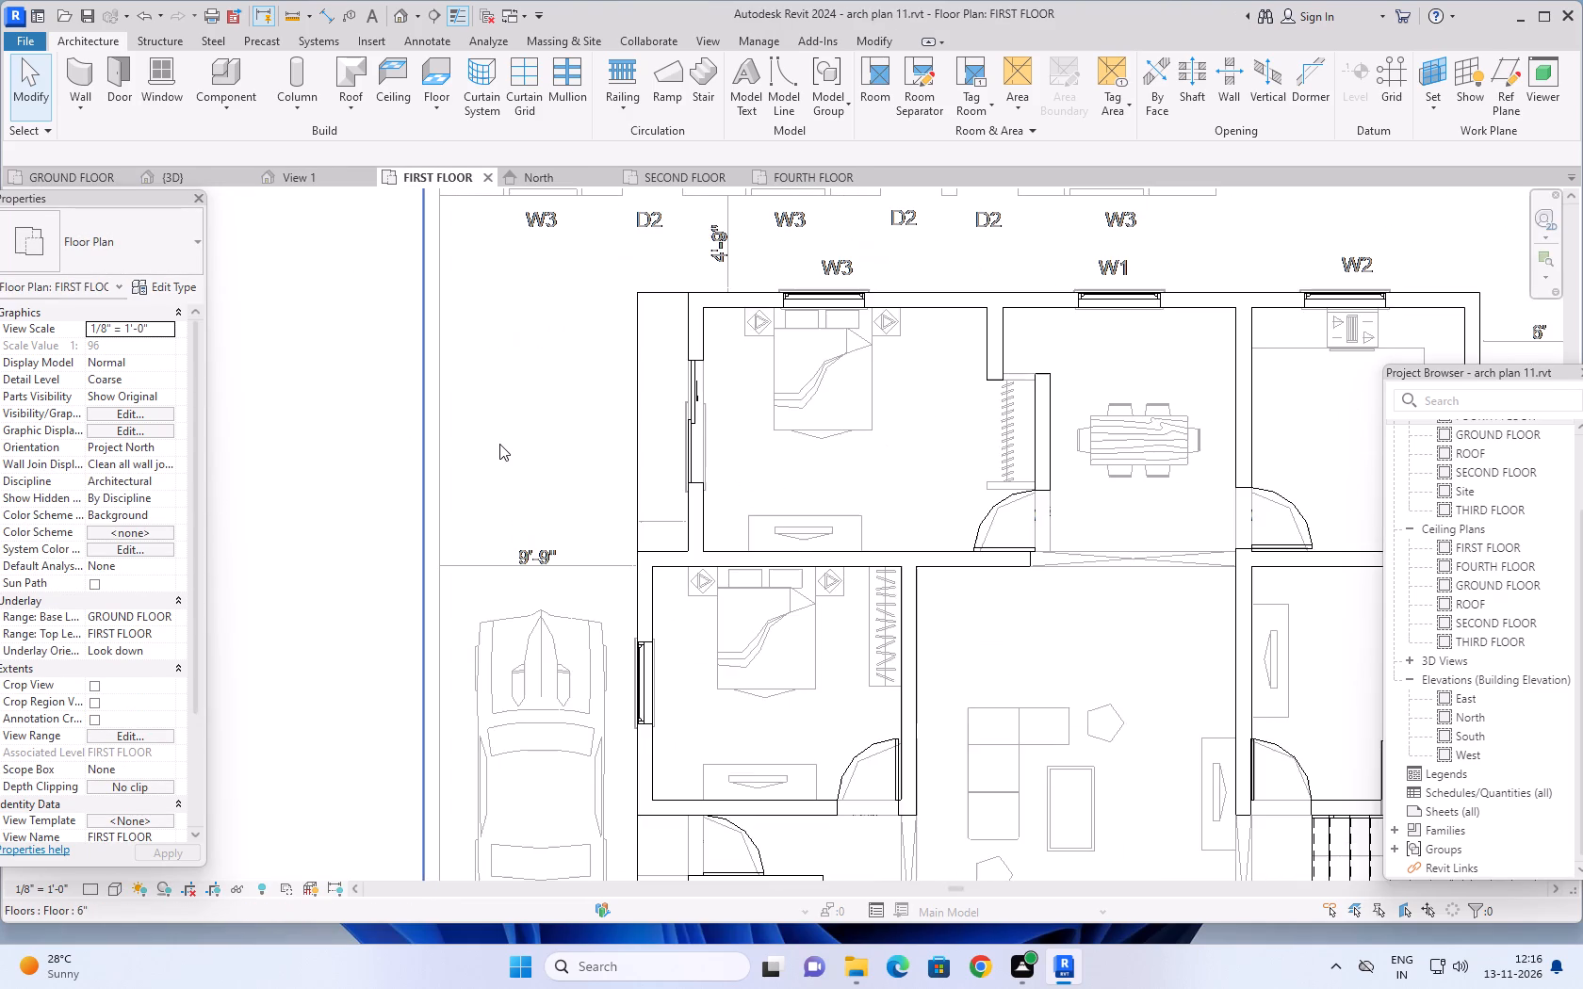
{"action": "scroll", "coordinate": [501, 441], "scroll_direction": "up", "scroll_amount": 2}
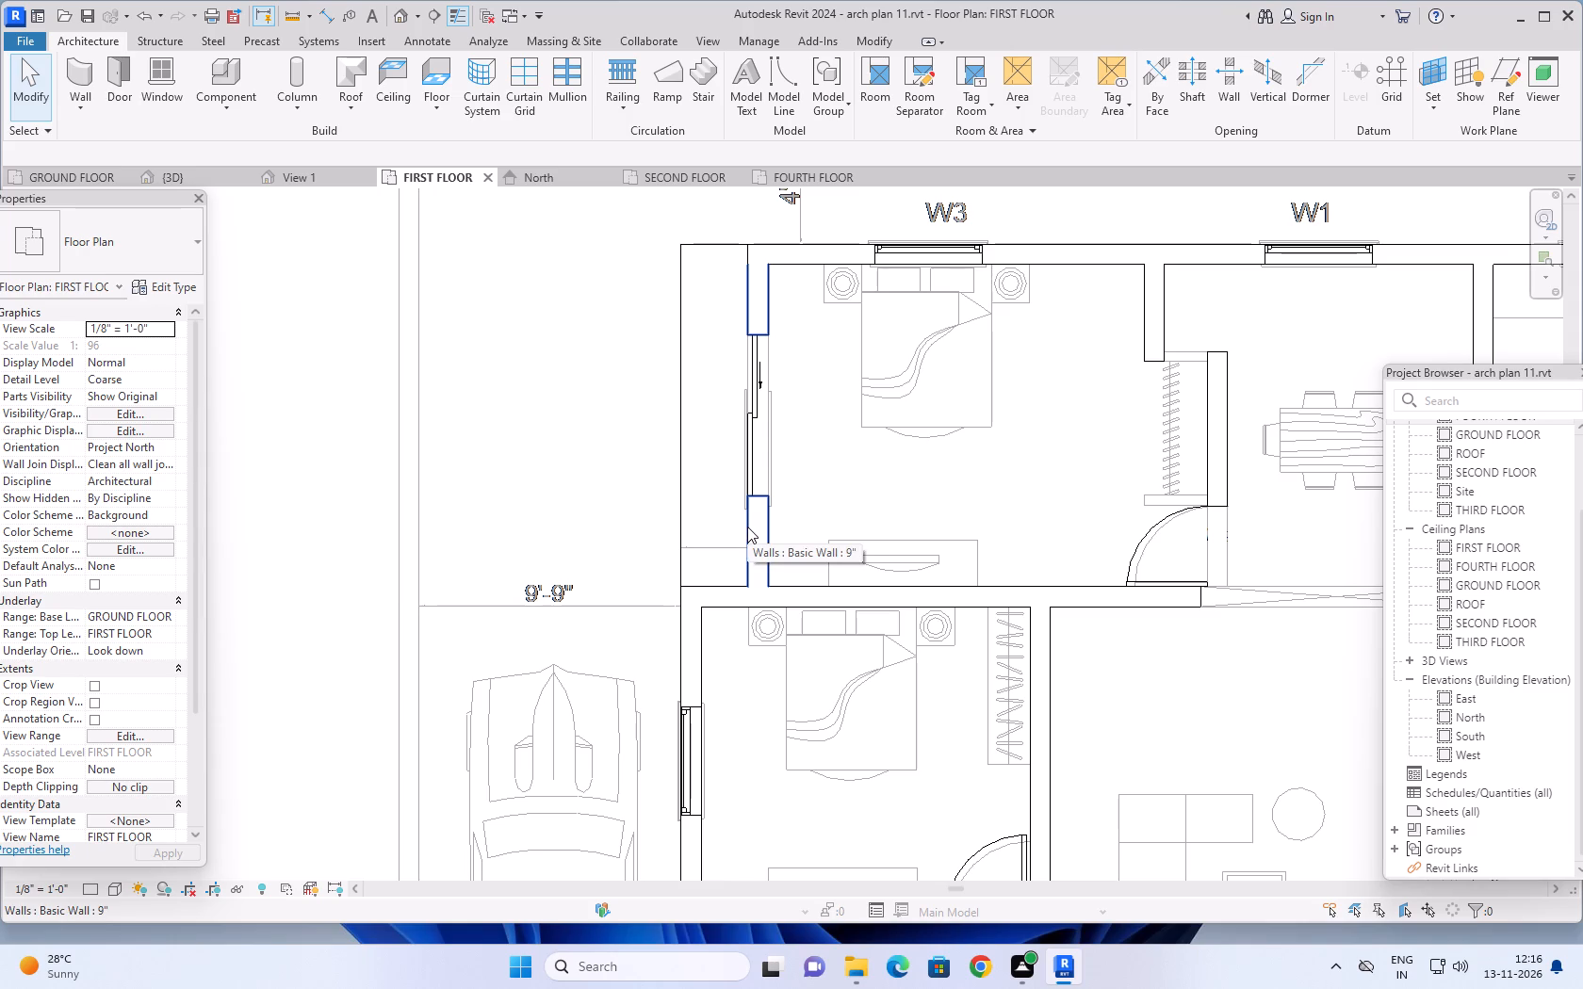
{"action": "left_click", "coordinate": [747, 527]}
{"action": "left_click", "coordinate": [766, 448], "text": "shift"}
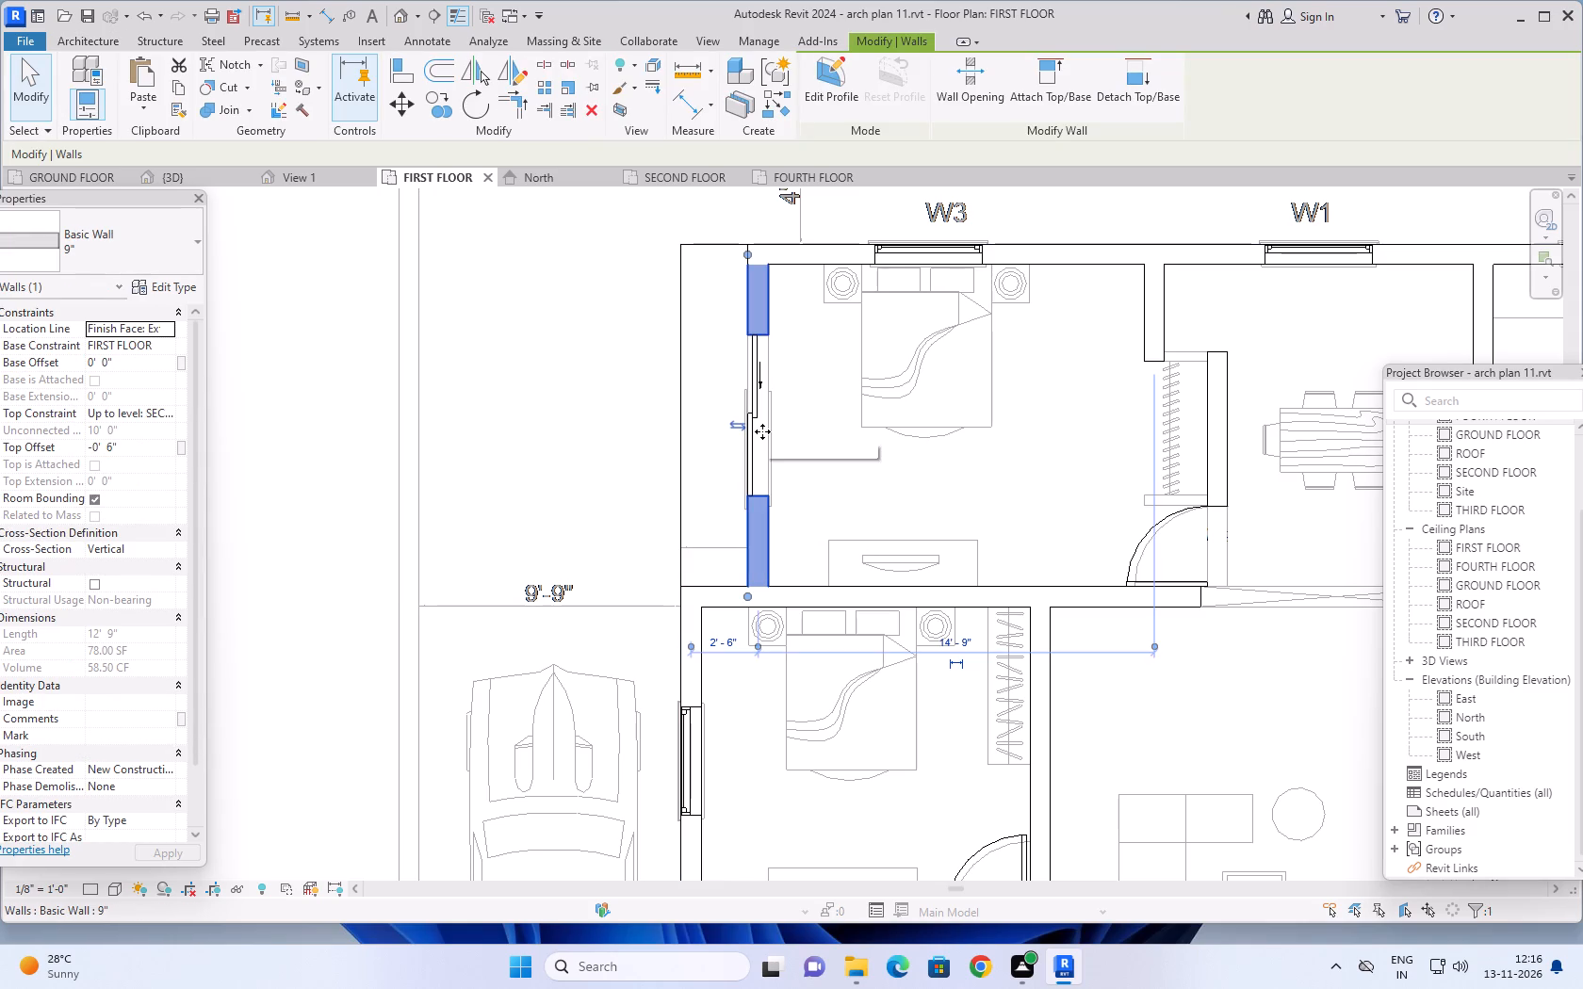
{"action": "left_click", "coordinate": [772, 436], "text": "ctrl"}
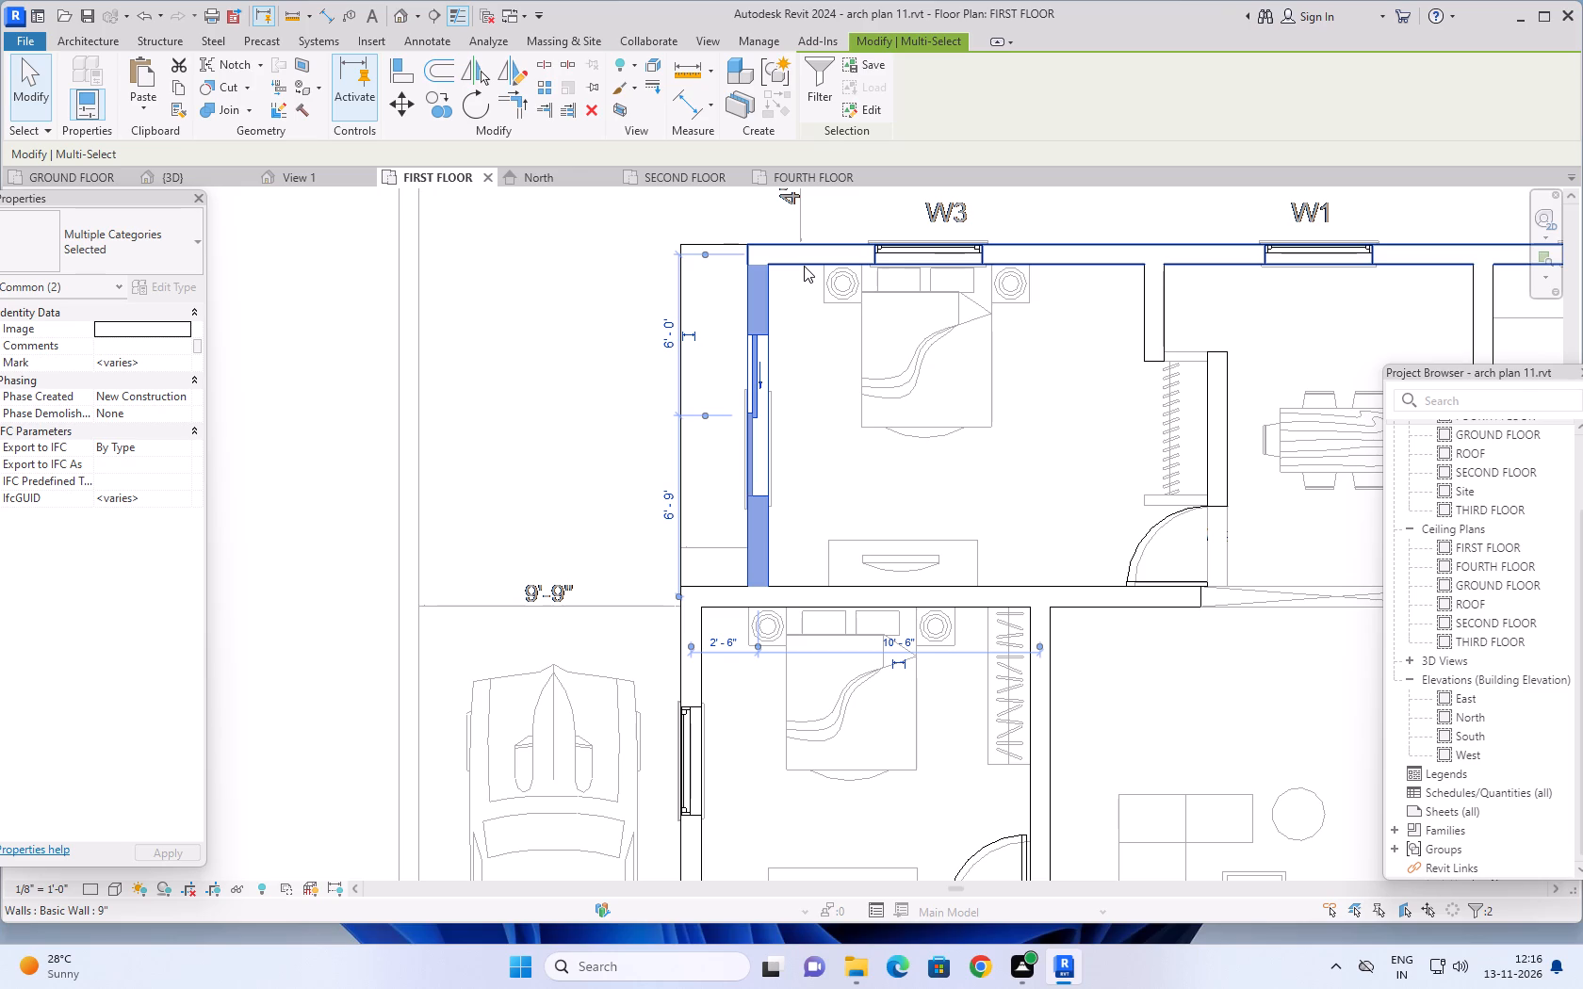
Examine the FIRST FLOOR room layout around the balcony bedroom, dining area, kitchen and staircase, and clear the selection.
{"action": "scroll", "coordinate": [477, 506], "scroll_direction": "down", "scroll_amount": 1}
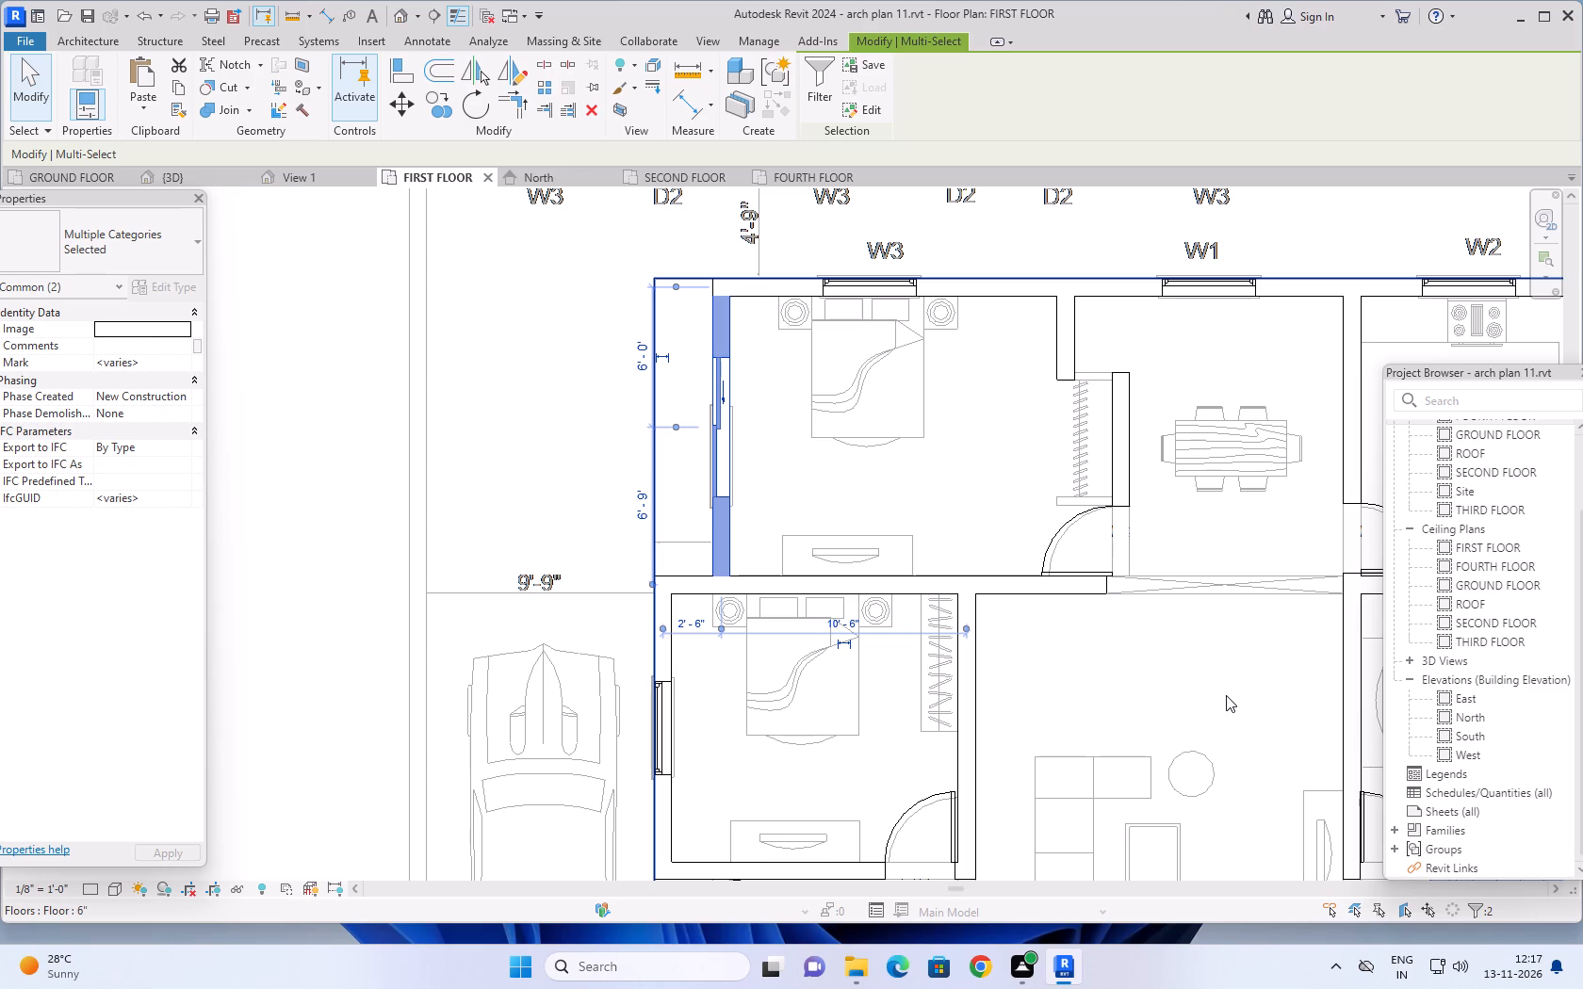
{"action": "scroll", "coordinate": [1123, 687], "scroll_direction": "down", "scroll_amount": 2}
{"action": "middle_click_drag", "start_coordinate": [1149, 695], "coordinate": [1078, 647]}
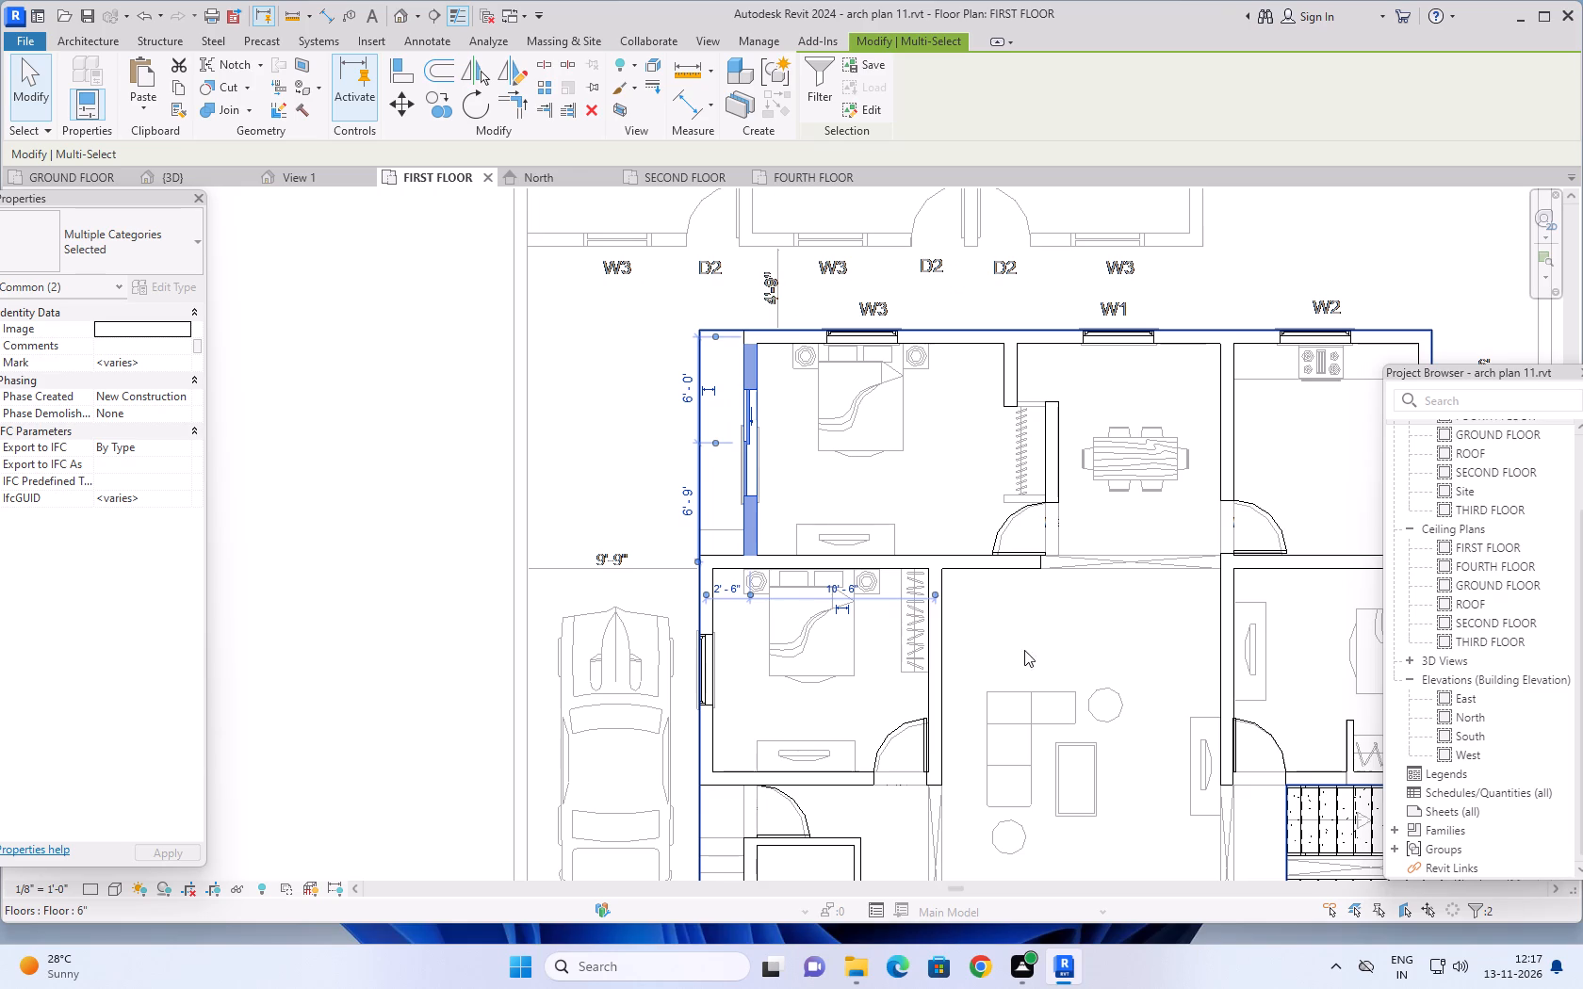
{"action": "scroll", "coordinate": [956, 517], "scroll_direction": "down", "scroll_amount": 2}
{"action": "middle_click_drag", "start_coordinate": [965, 514], "coordinate": [877, 516]}
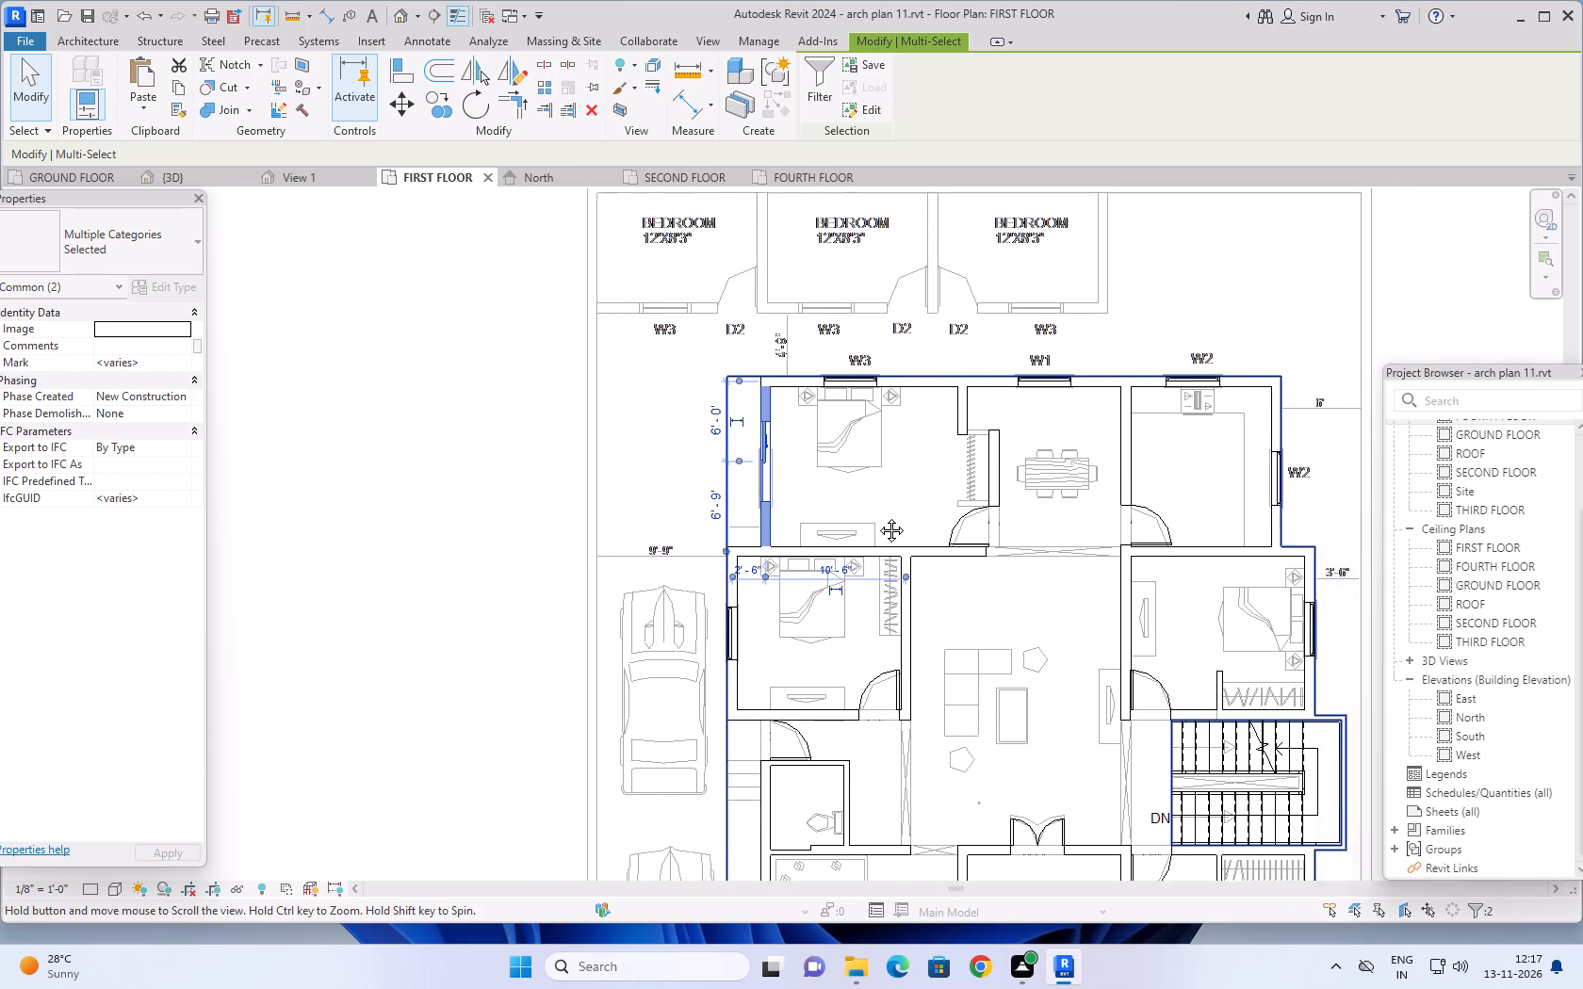
{"action": "middle_click_drag", "start_coordinate": [877, 516], "coordinate": [839, 439]}
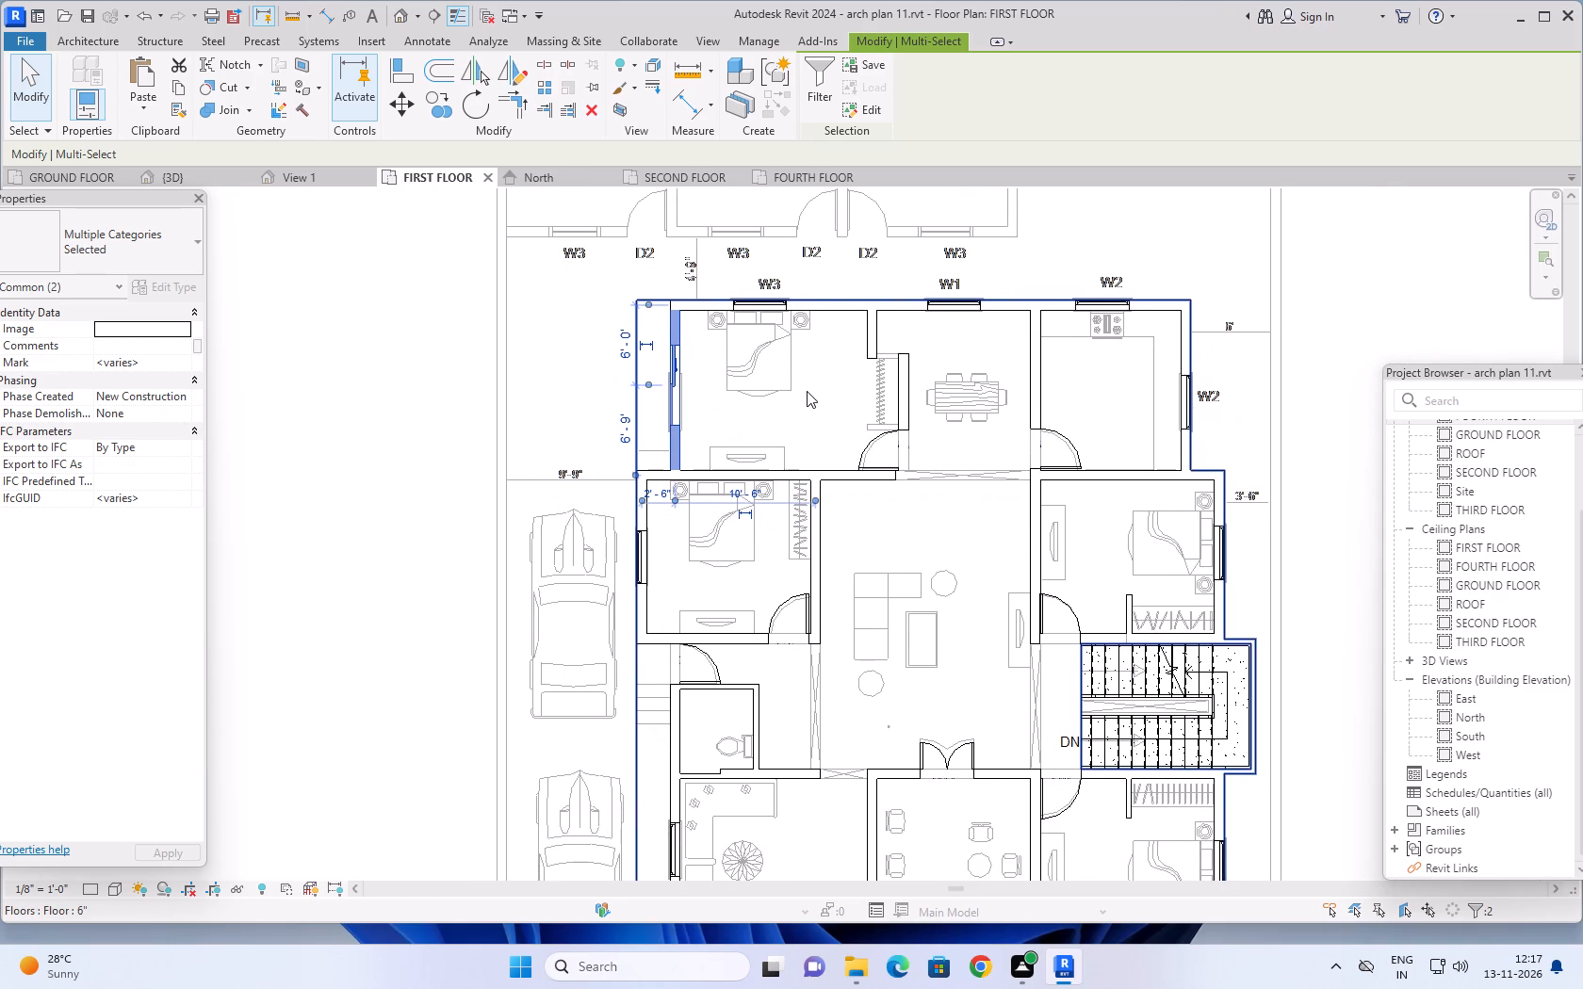
{"action": "scroll", "coordinate": [791, 319], "scroll_direction": "up", "scroll_amount": 5}
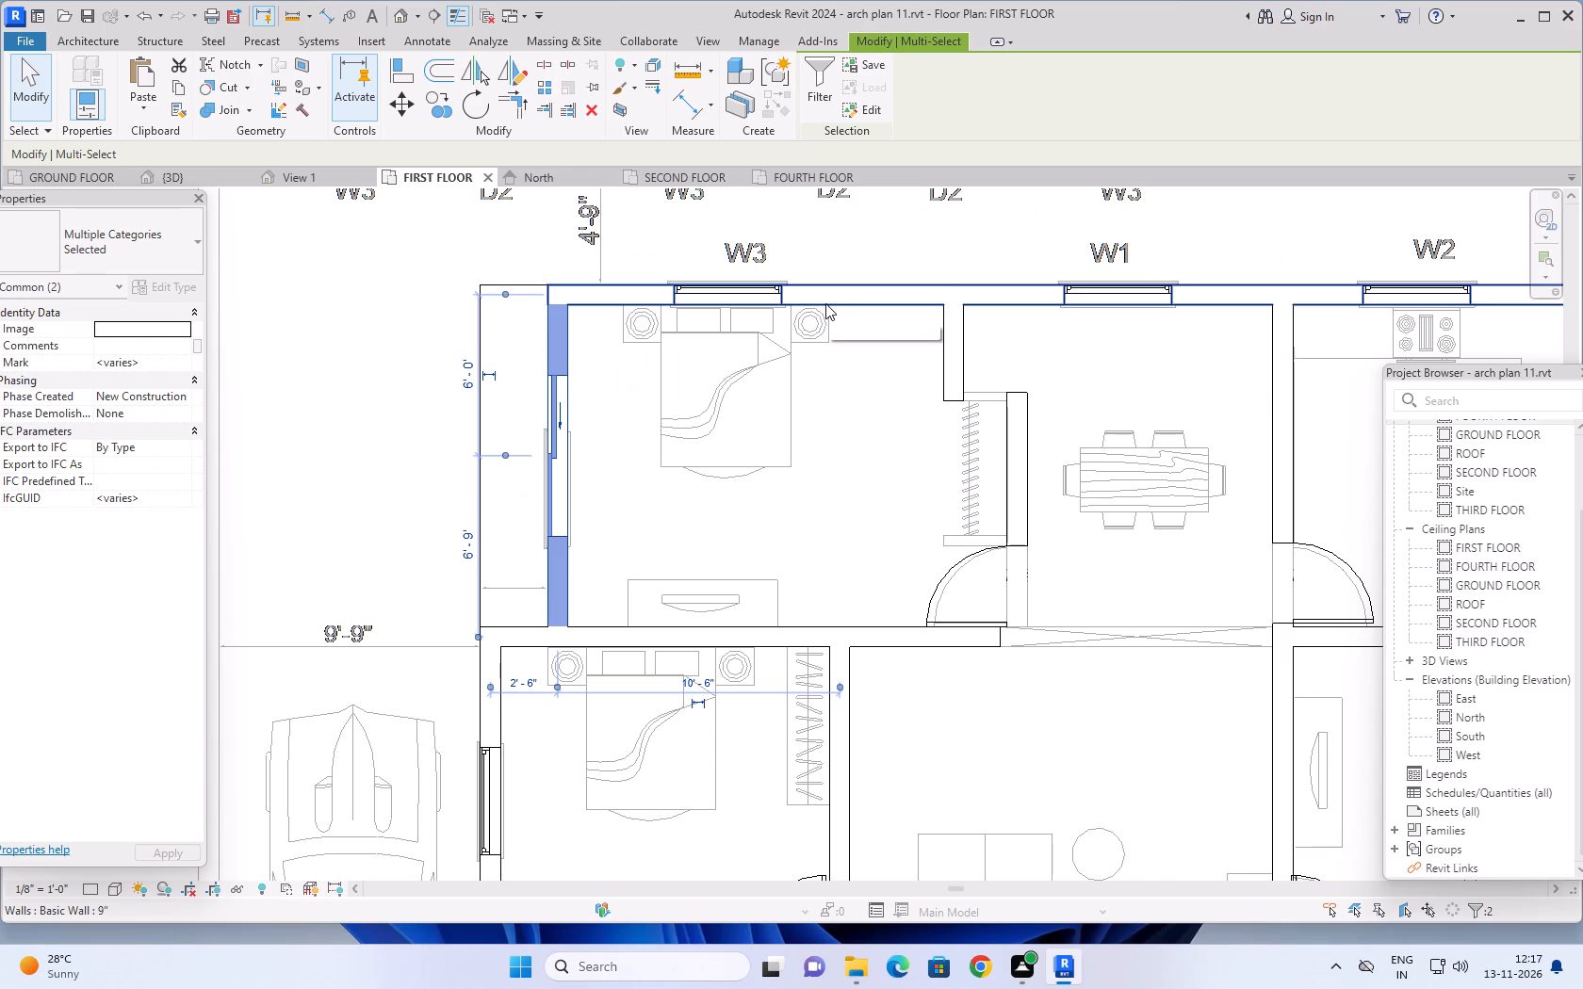
{"action": "key", "text": "Escape"}
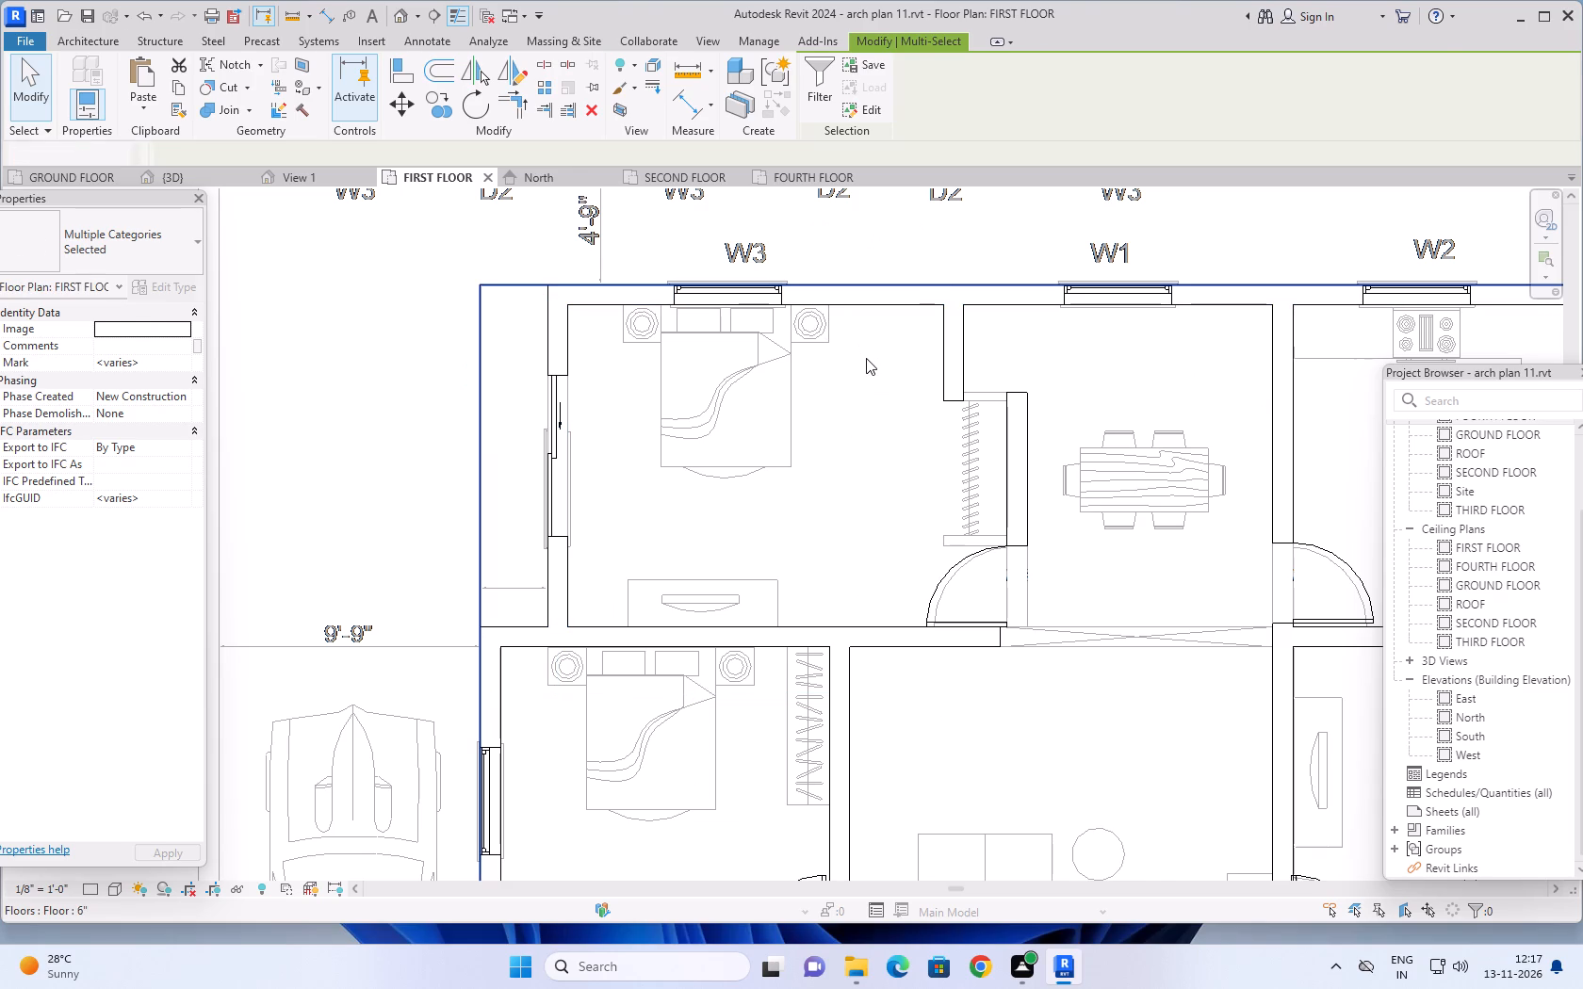
{"action": "key", "text": "Escape"}
Dismiss the save reminder and save the project.
{"action": "left_click", "coordinate": [938, 311]}
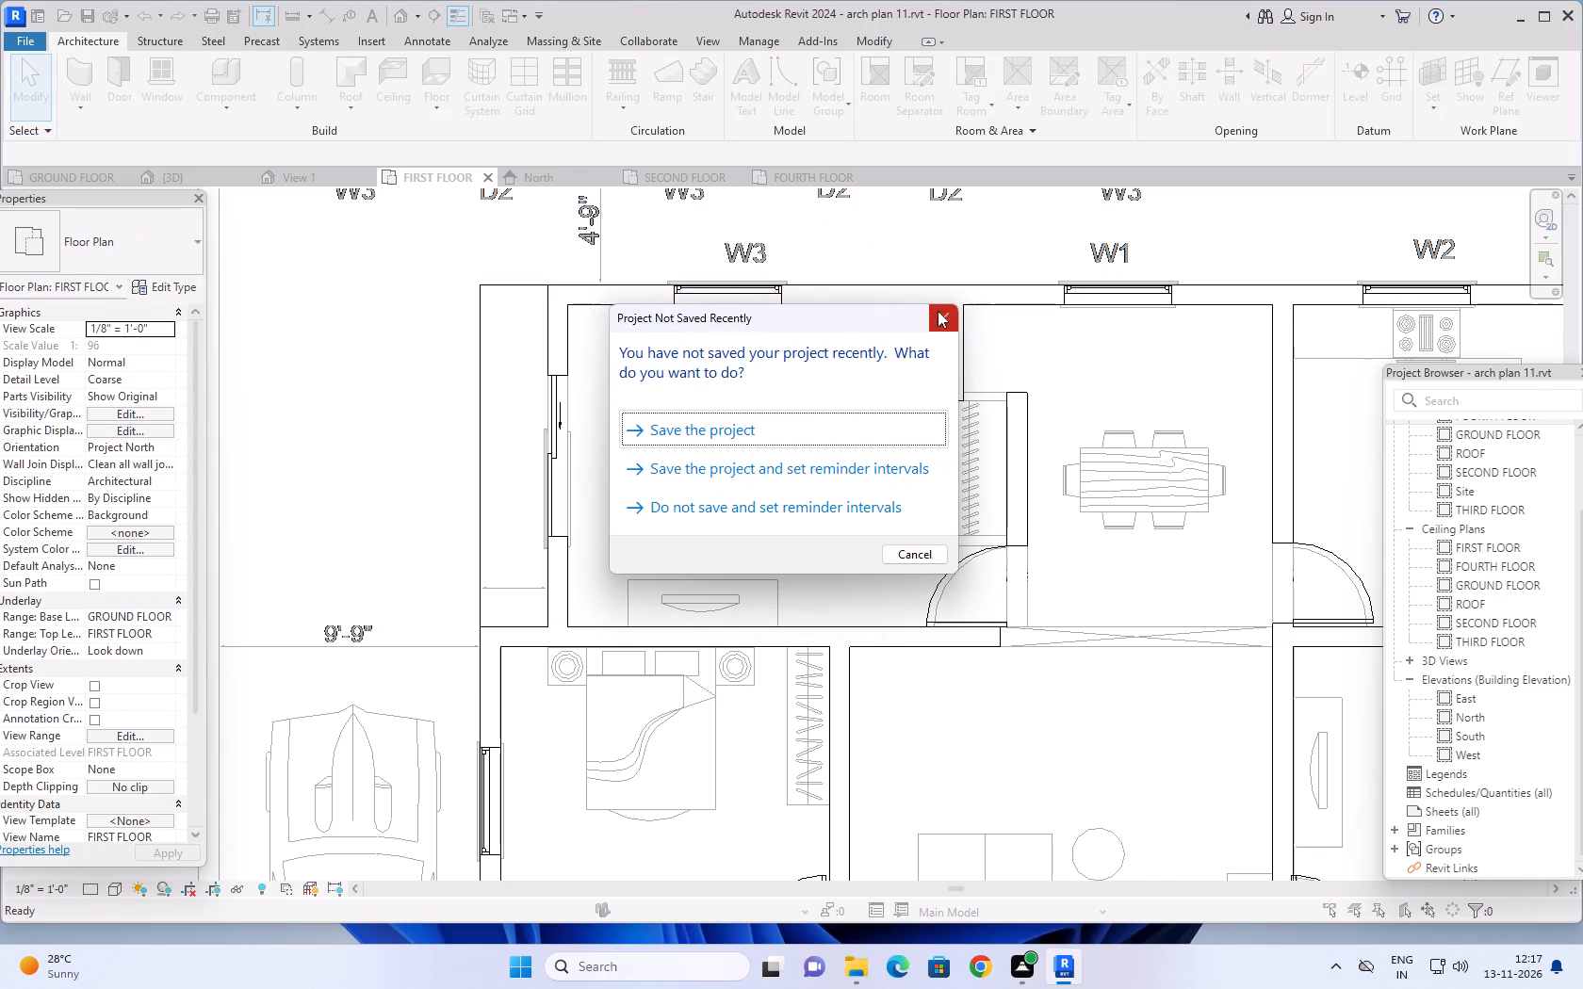
{"action": "key", "text": "Escape"}
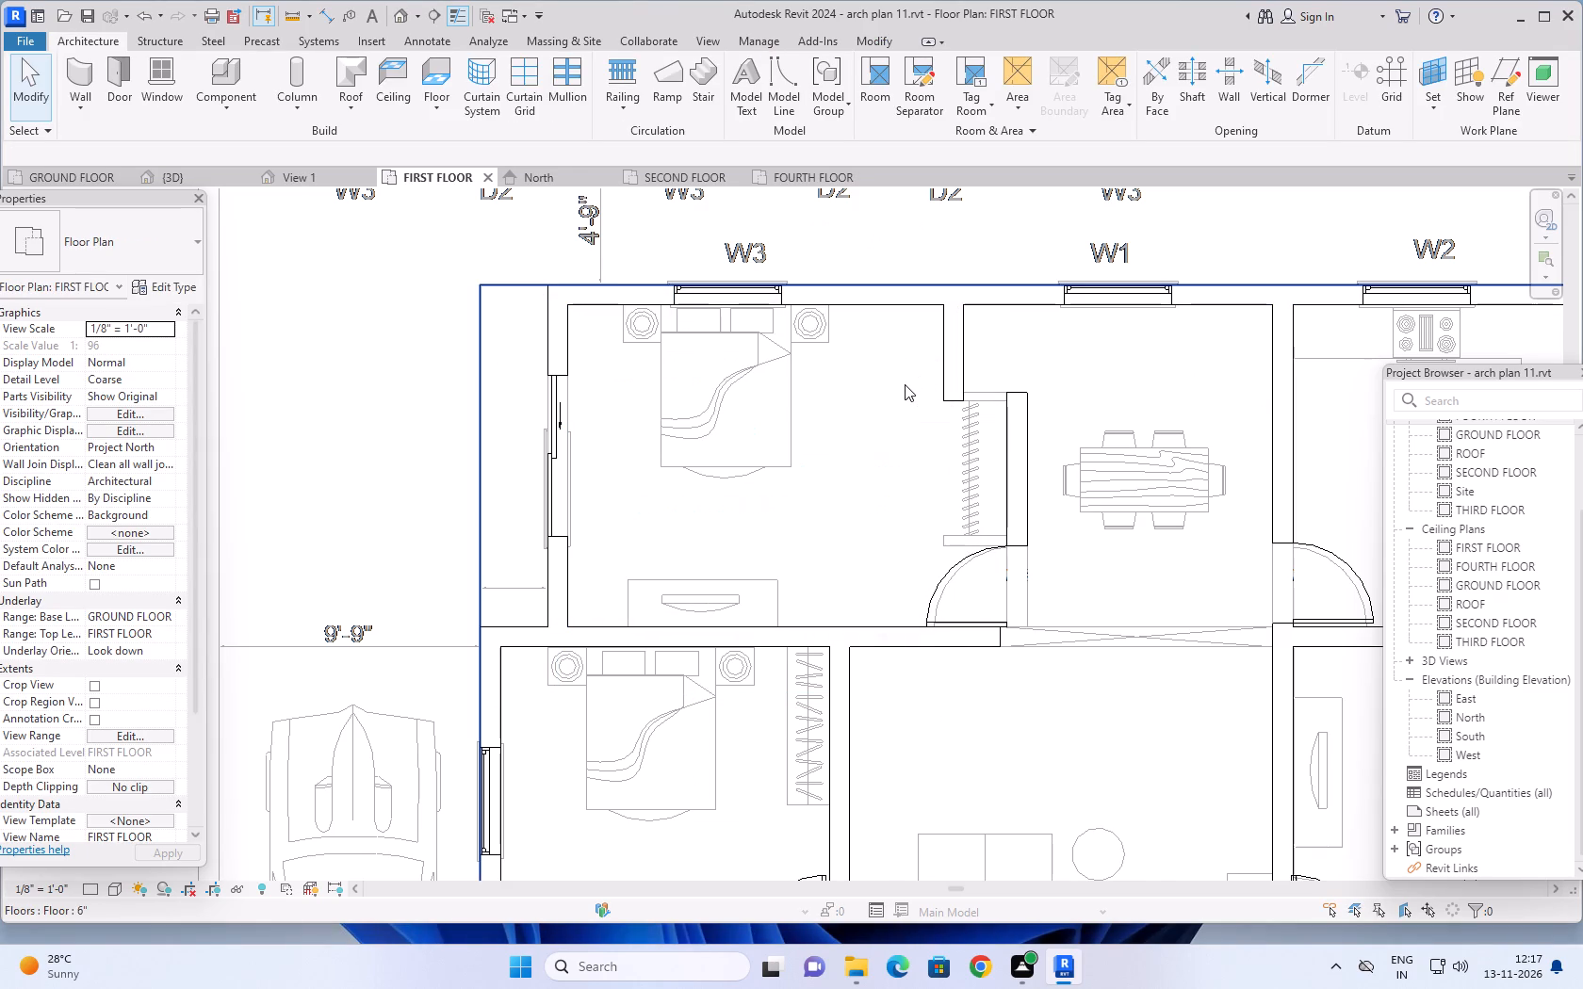
{"action": "key", "text": "ctrl+s"}
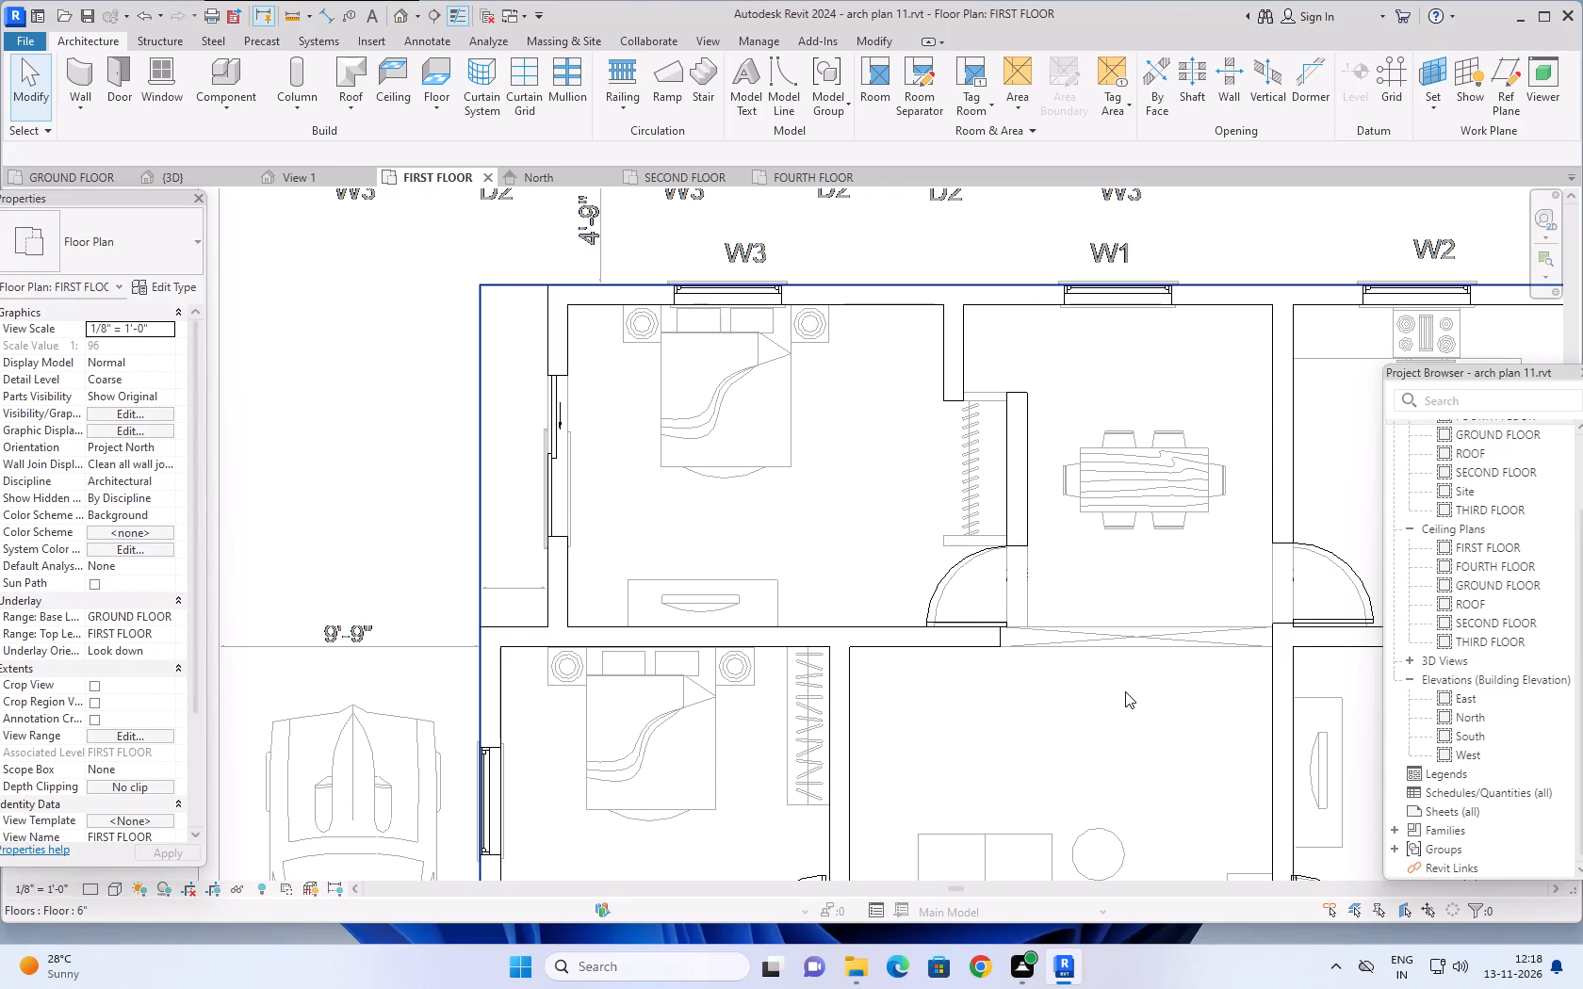
Look over the whole FIRST FLOOR plan and check it against the building in the {3D} view.
{"action": "scroll", "coordinate": [1008, 686], "scroll_direction": "down", "scroll_amount": 3}
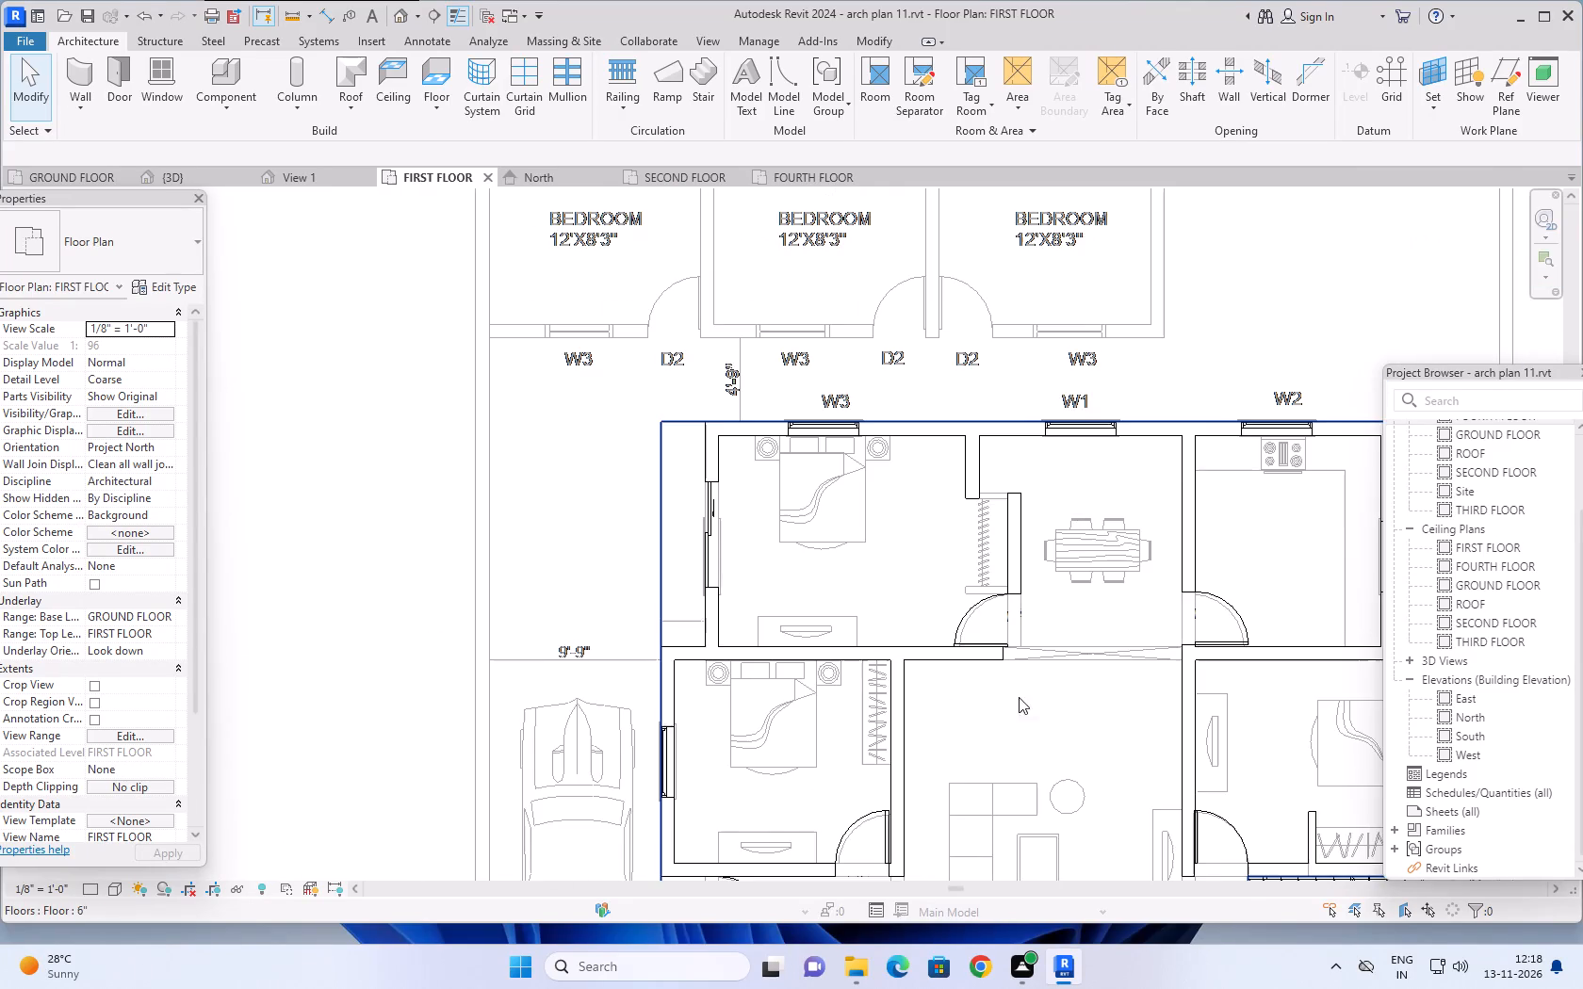
{"action": "middle_click_drag", "start_coordinate": [1052, 718], "coordinate": [994, 677]}
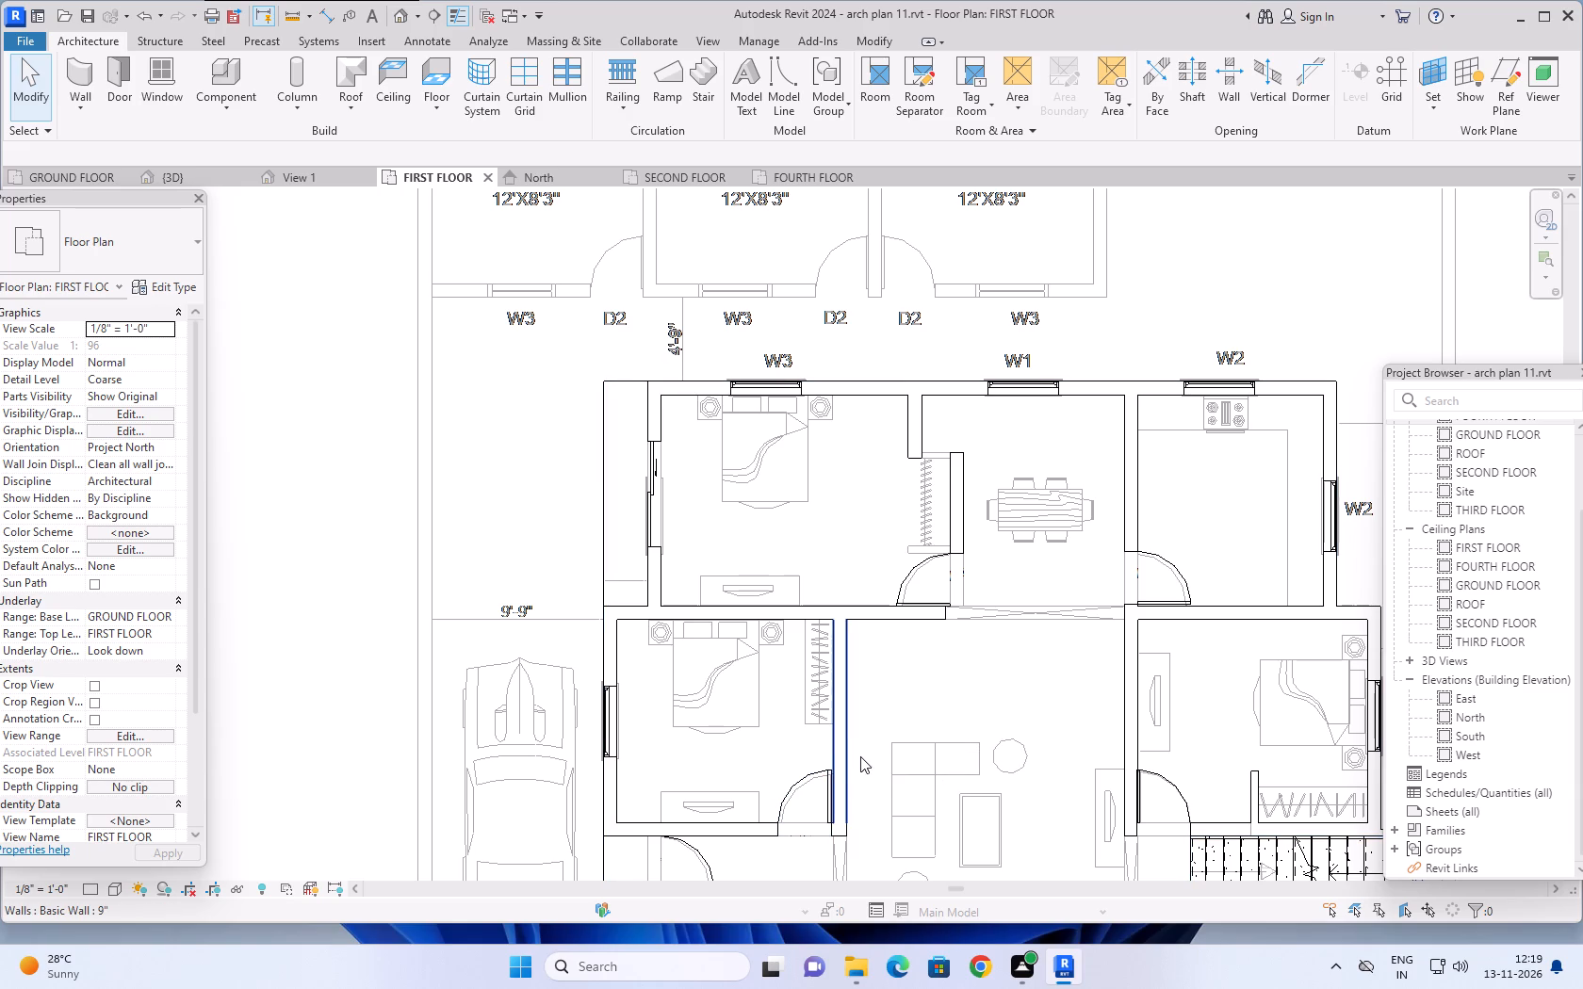
{"action": "scroll", "coordinate": [891, 726], "scroll_direction": "down", "scroll_amount": 7}
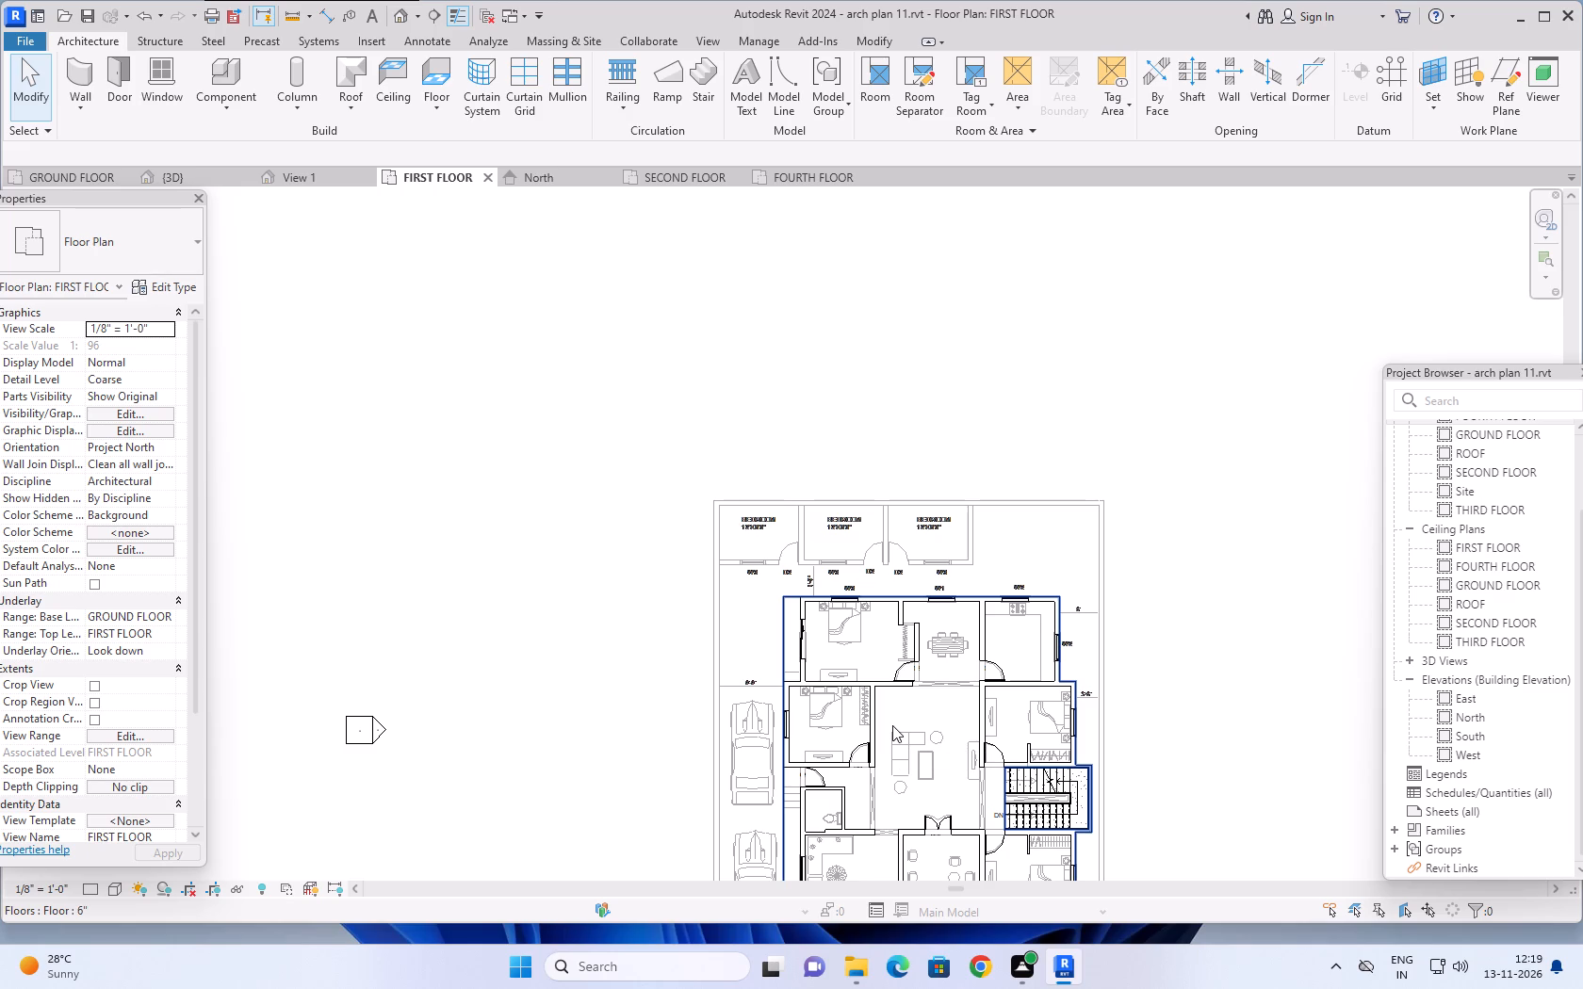
{"action": "scroll", "coordinate": [899, 714], "scroll_direction": "down", "scroll_amount": 2}
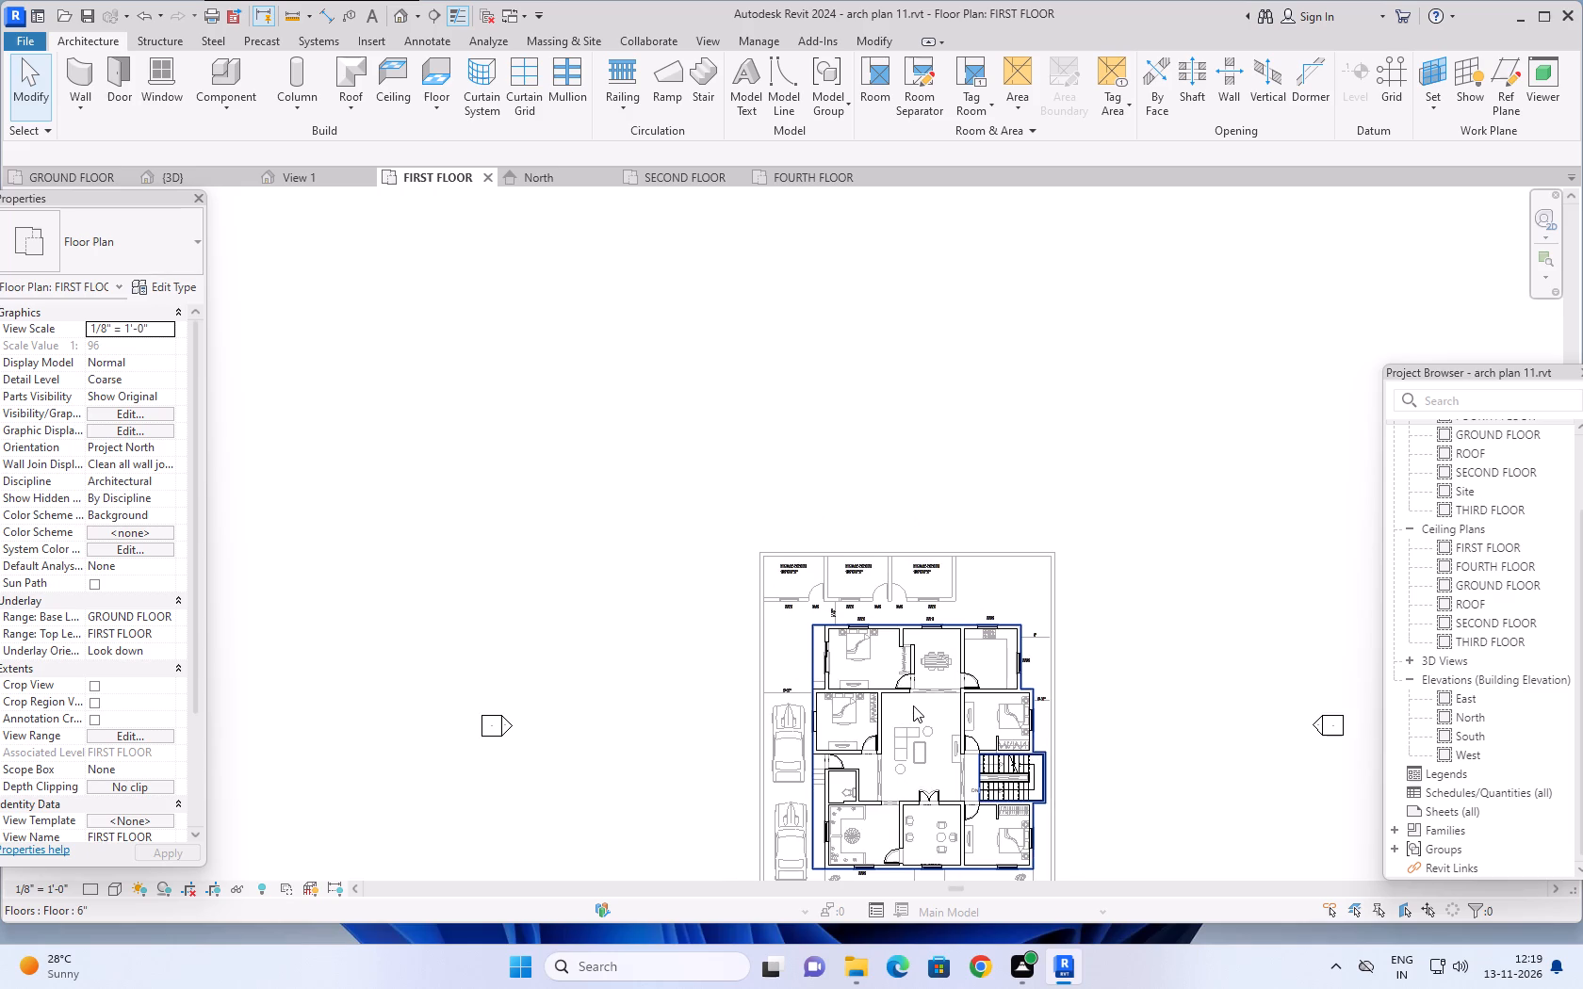
{"action": "scroll", "coordinate": [915, 704], "scroll_direction": "down", "scroll_amount": 1}
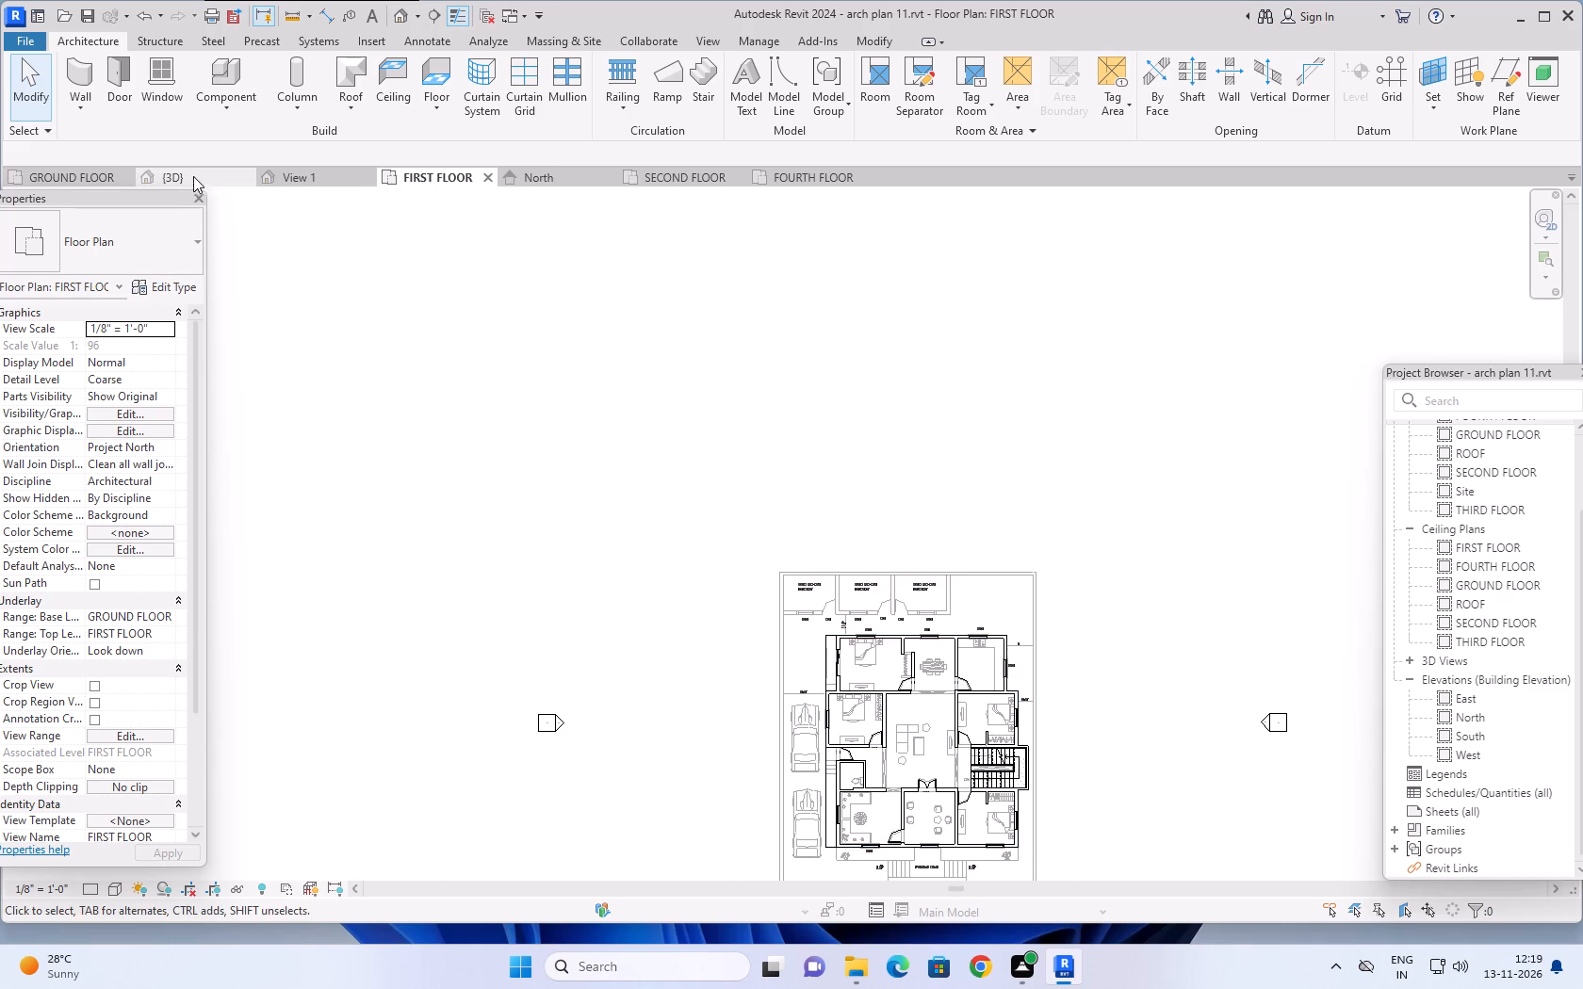
{"action": "left_click", "coordinate": [192, 171]}
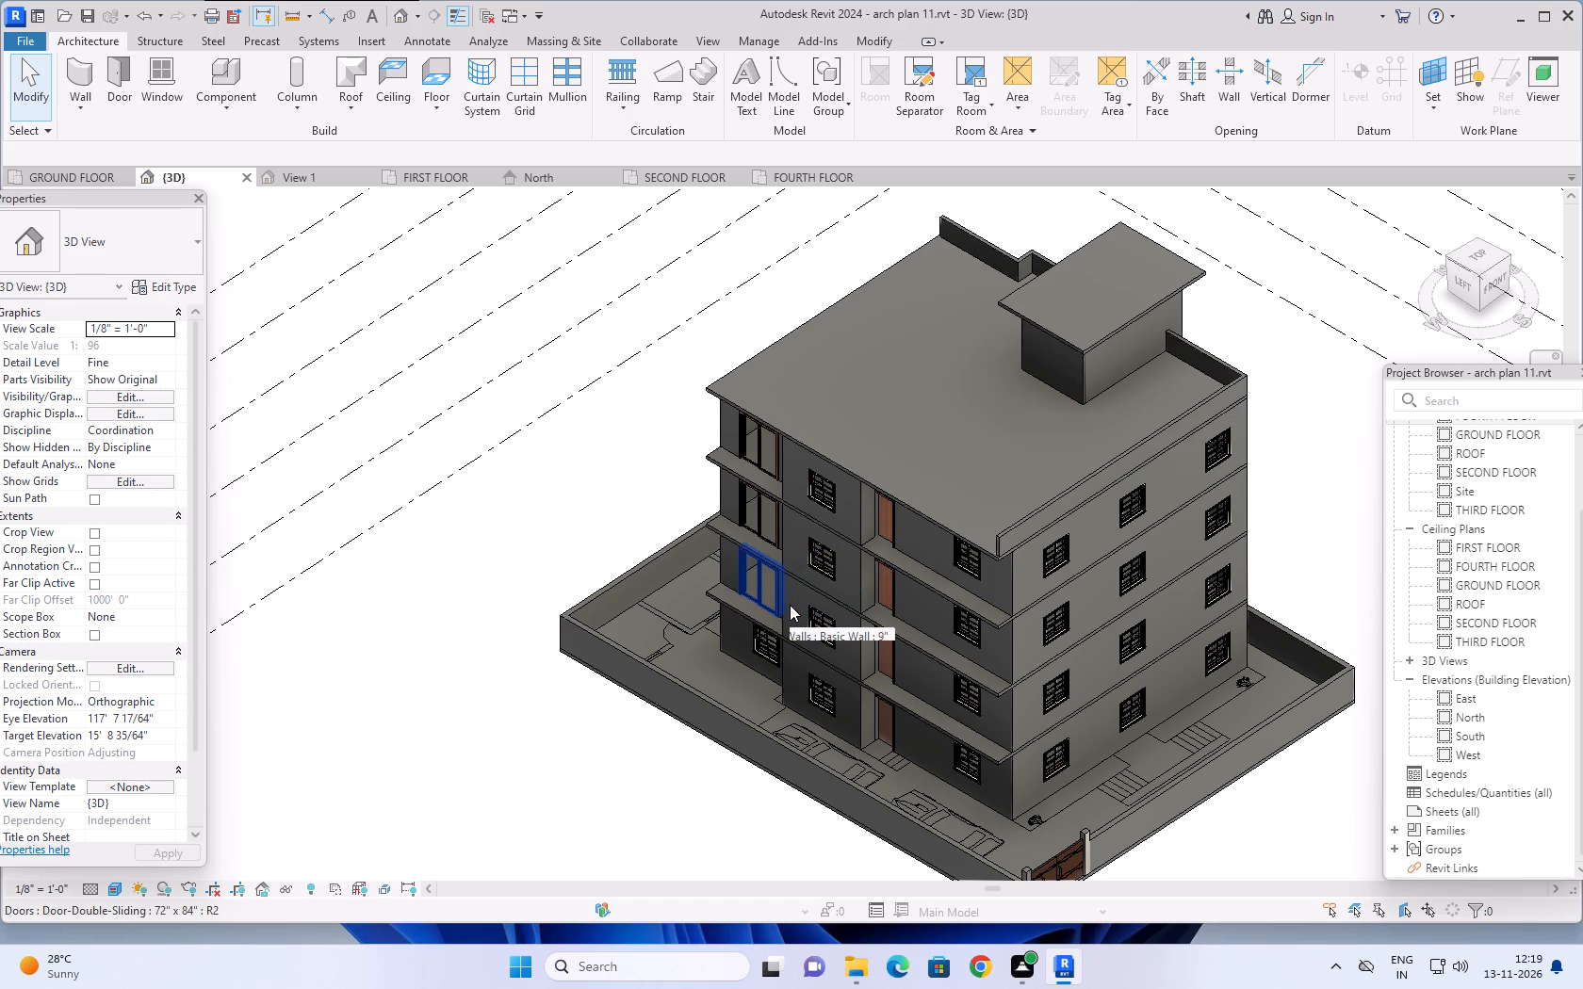
Look over the GROUND FLOOR plan, examining the bedrooms, the toilet and the living area.
{"action": "left_click", "coordinate": [84, 171]}
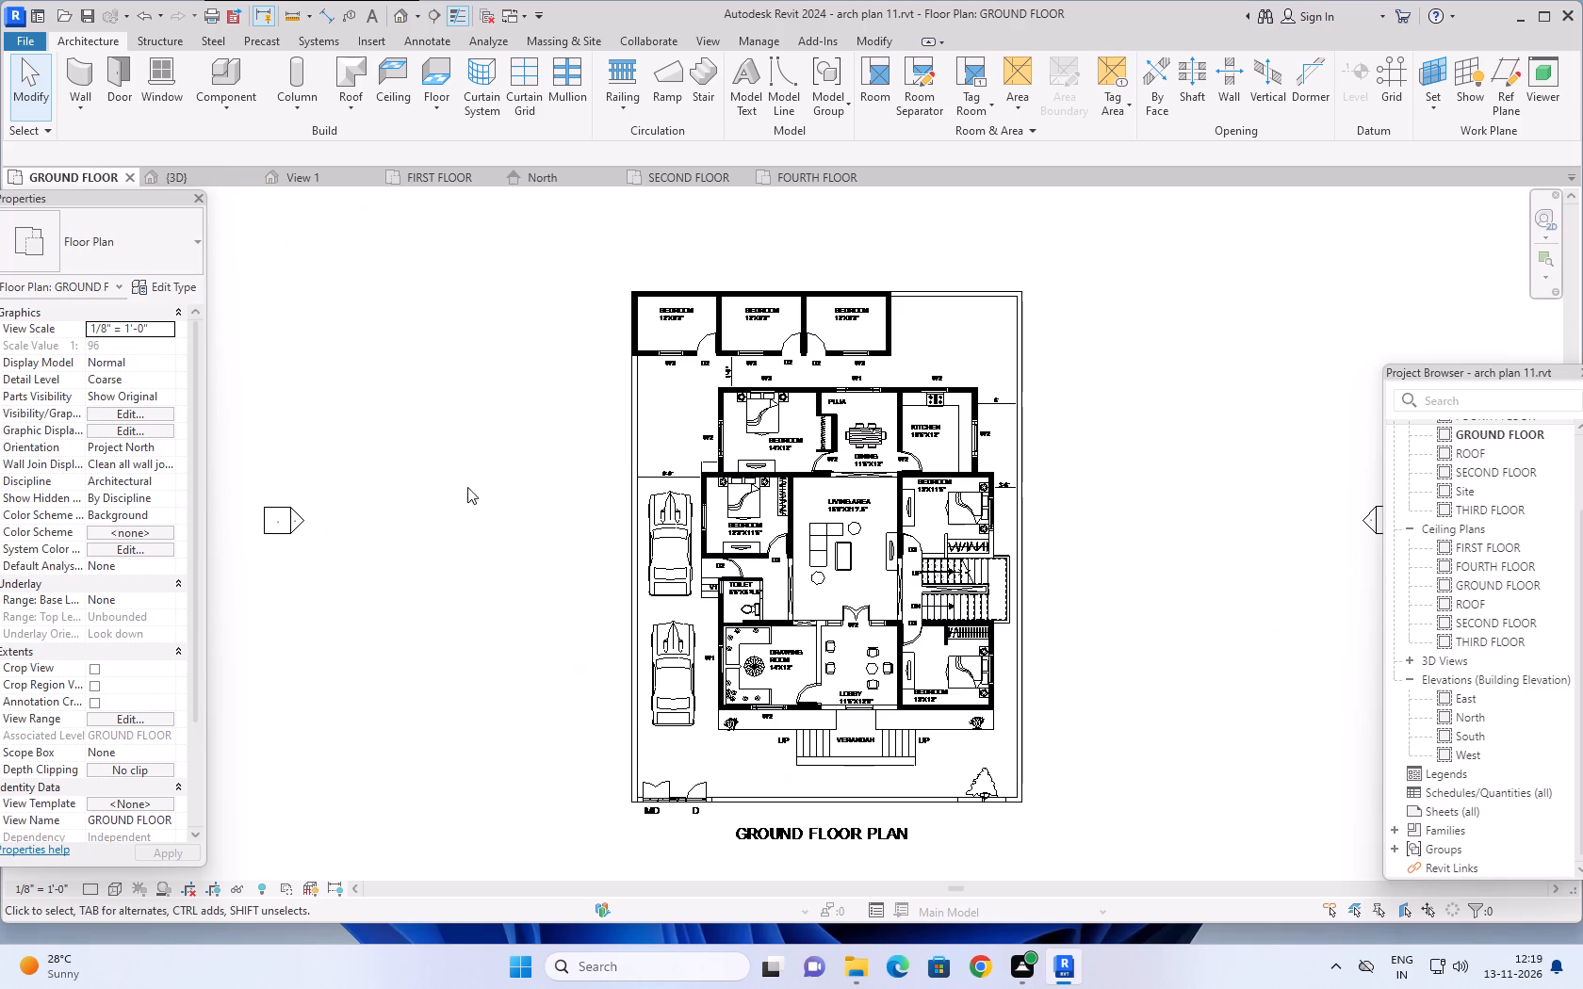
{"action": "scroll", "coordinate": [747, 445], "scroll_direction": "up", "scroll_amount": 3}
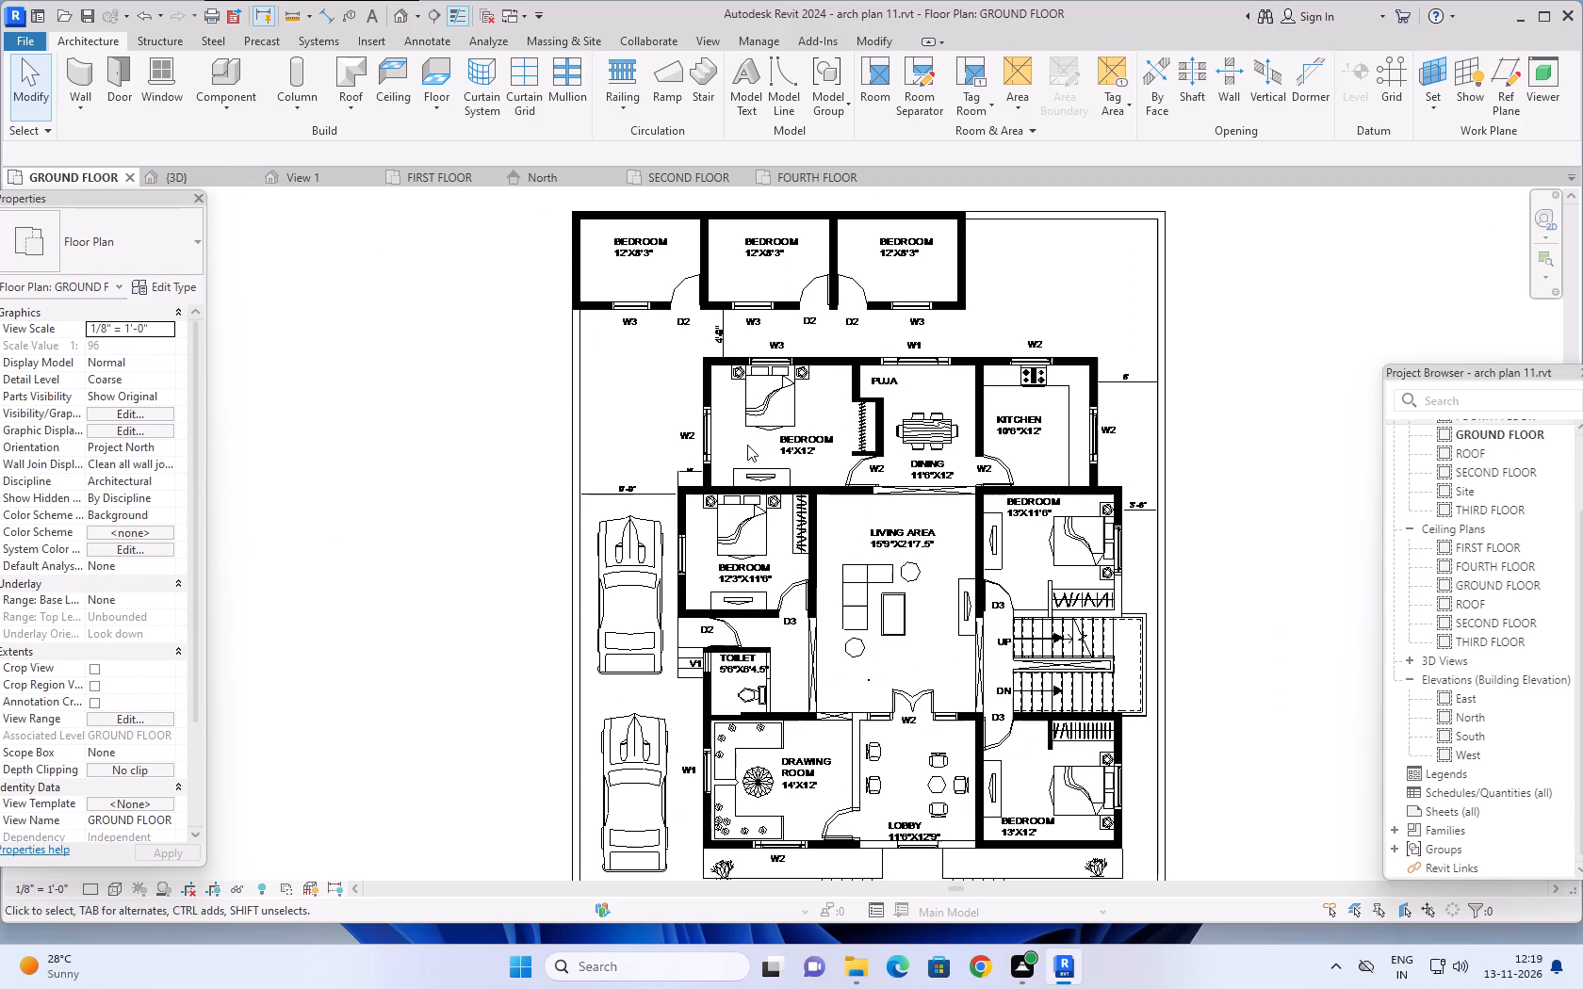
{"action": "scroll", "coordinate": [695, 566], "scroll_direction": "up", "scroll_amount": 1}
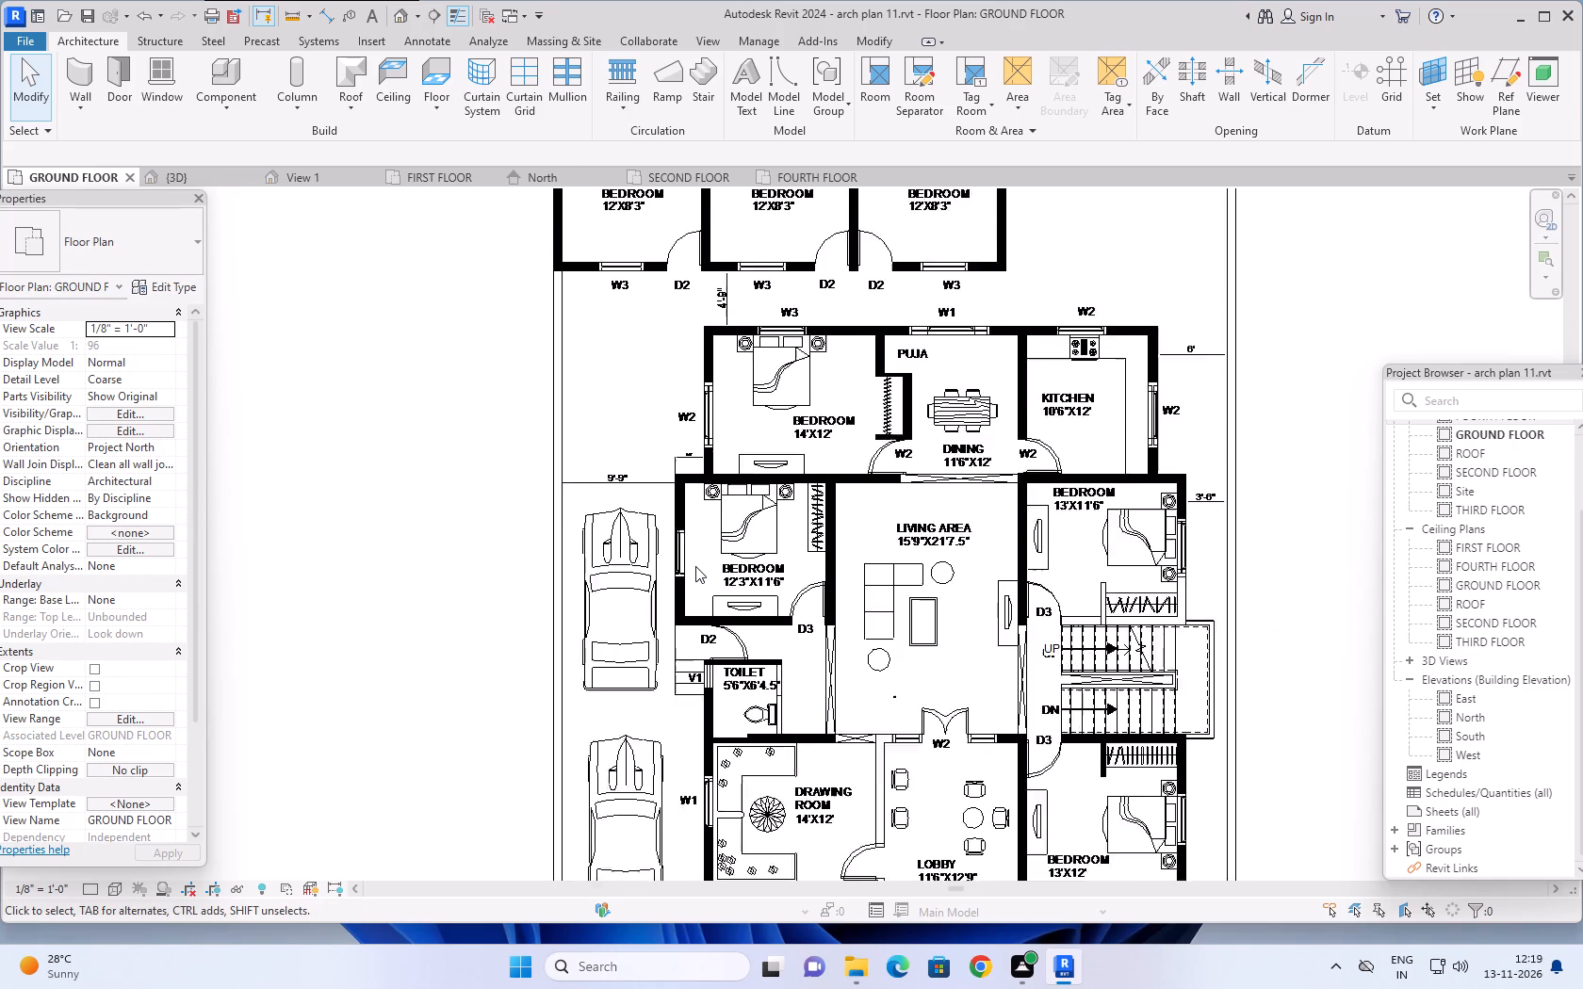
{"action": "scroll", "coordinate": [695, 566], "scroll_direction": "up", "scroll_amount": 3}
{"action": "scroll", "coordinate": [699, 564], "scroll_direction": "down", "scroll_amount": 5}
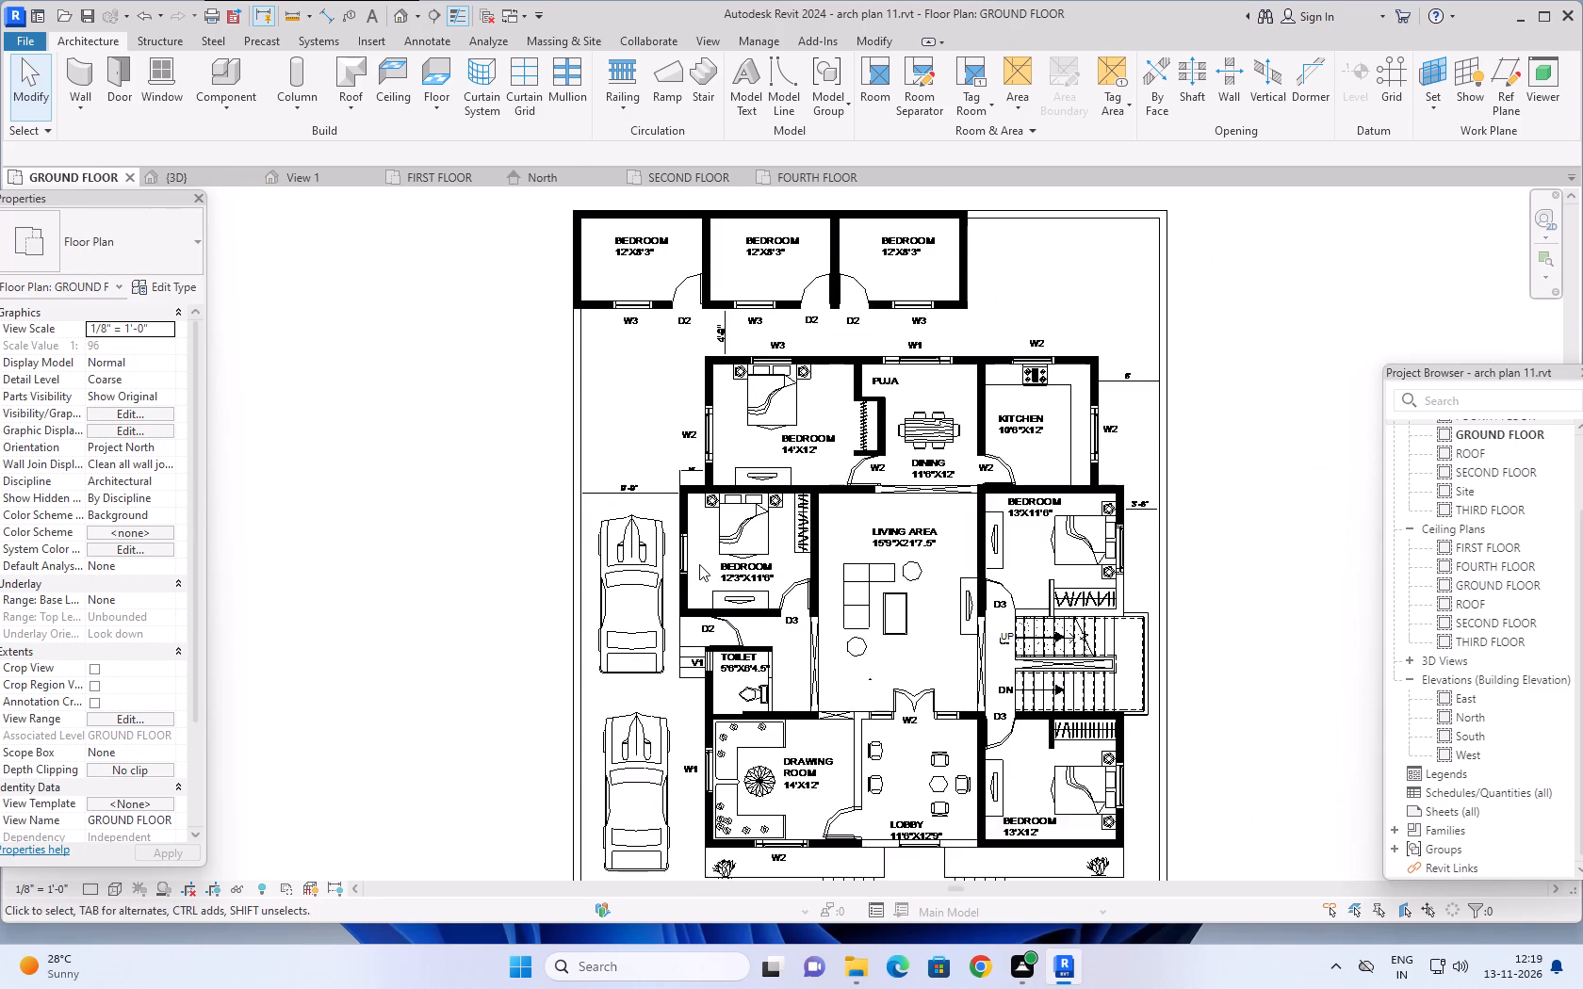
{"action": "scroll", "coordinate": [699, 564], "scroll_direction": "down", "scroll_amount": 2}
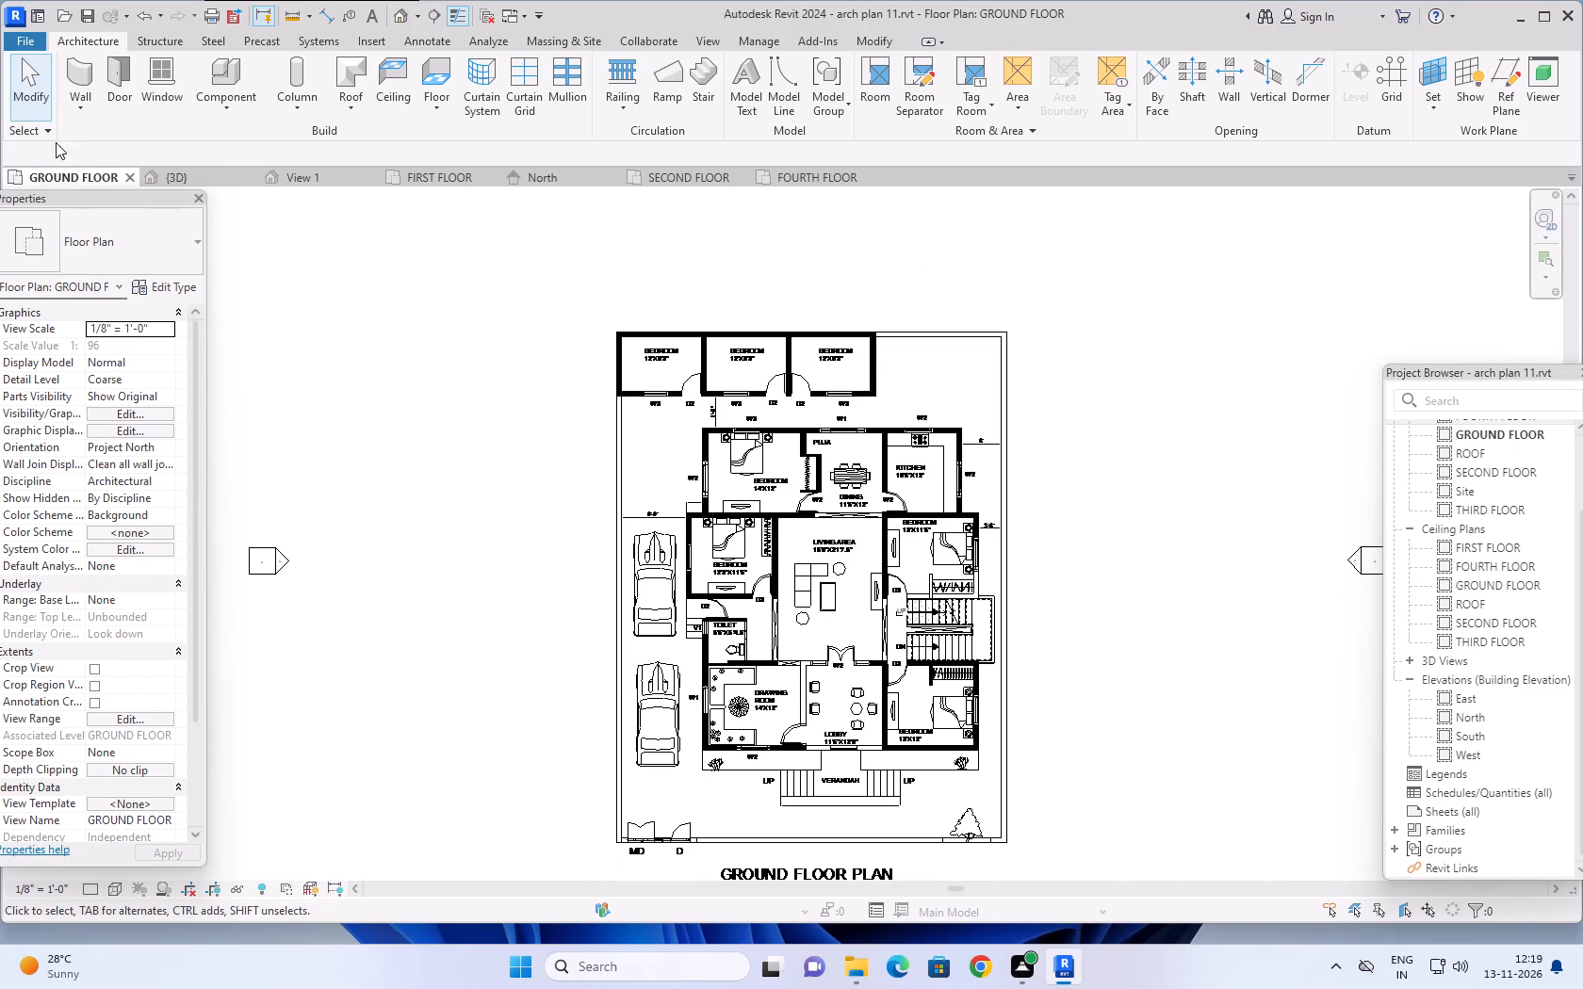
Examine the whole building in the {3D} view, including the roof terrace edges and the LEFT facade seen face-on.
{"action": "left_click", "coordinate": [182, 174]}
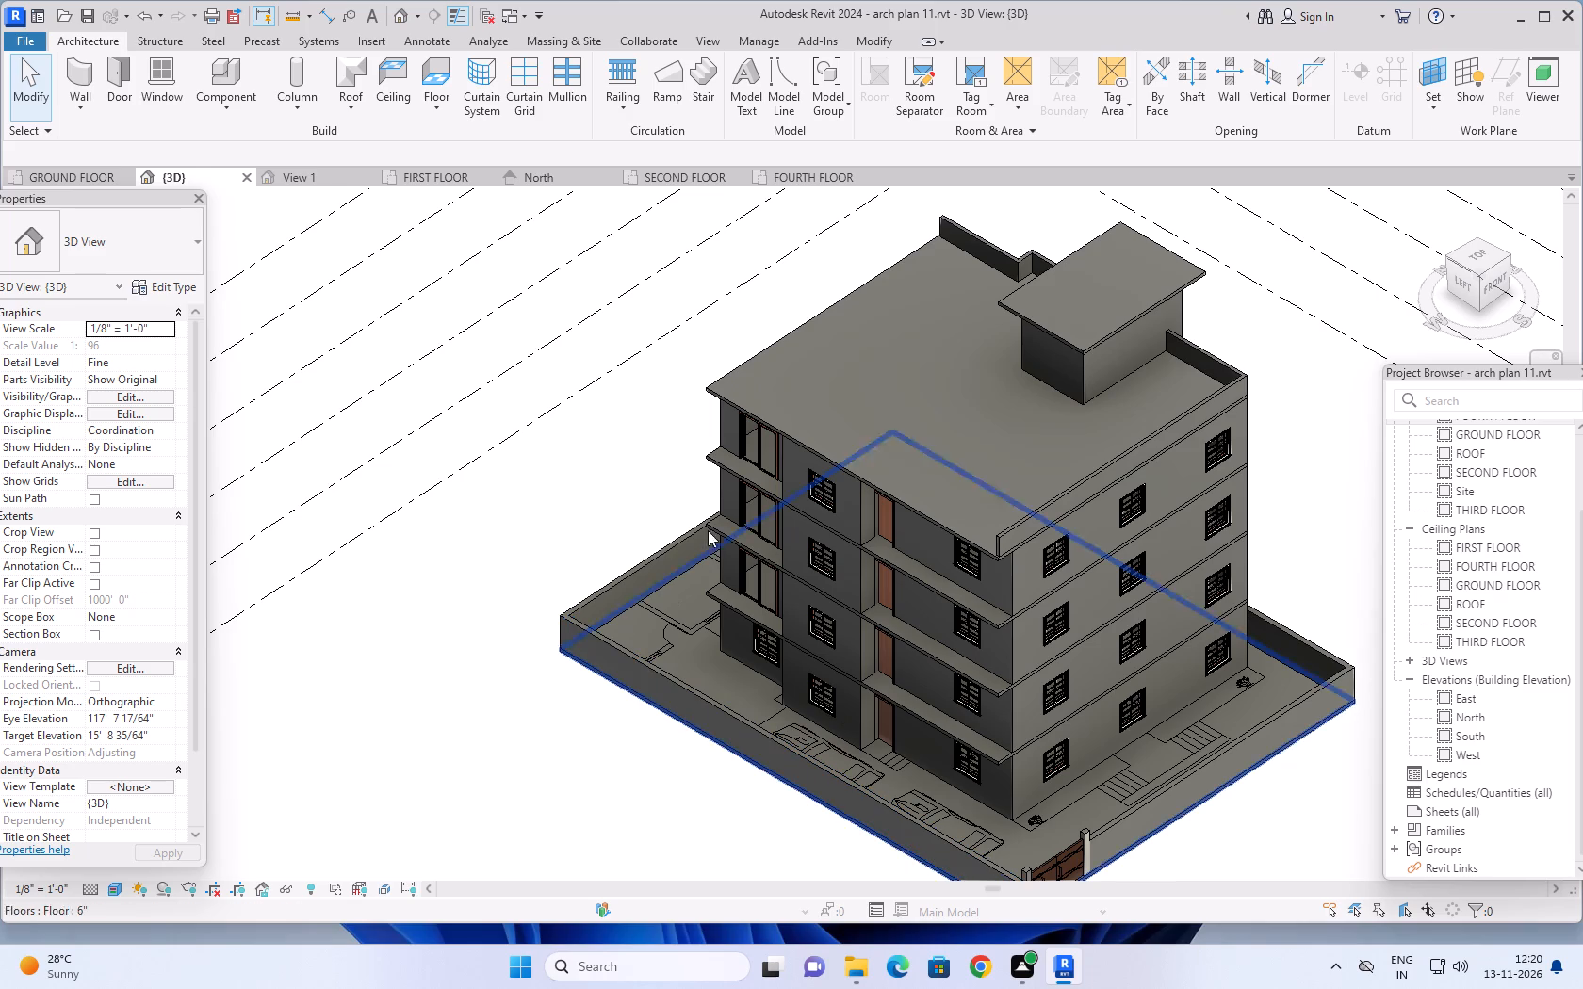
{"action": "scroll", "coordinate": [854, 560], "scroll_direction": "down", "scroll_amount": 2}
{"action": "middle_click_drag", "start_coordinate": [1245, 508], "coordinate": [1235, 513]}
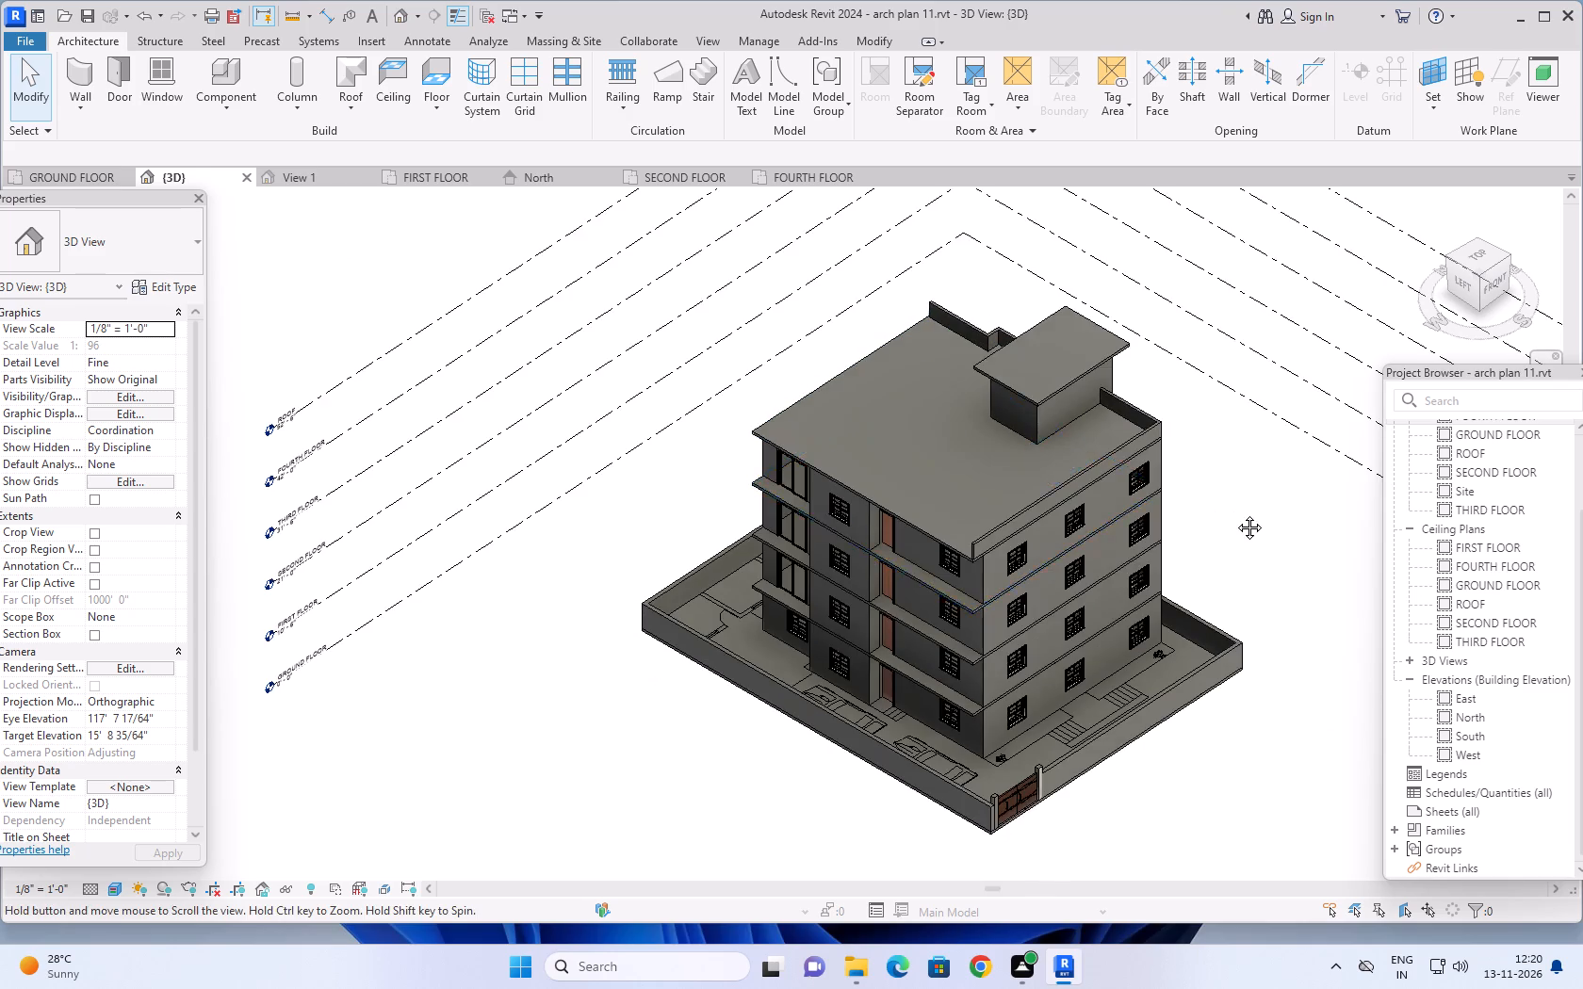
{"action": "middle_click_drag", "start_coordinate": [1235, 513], "coordinate": [1226, 518]}
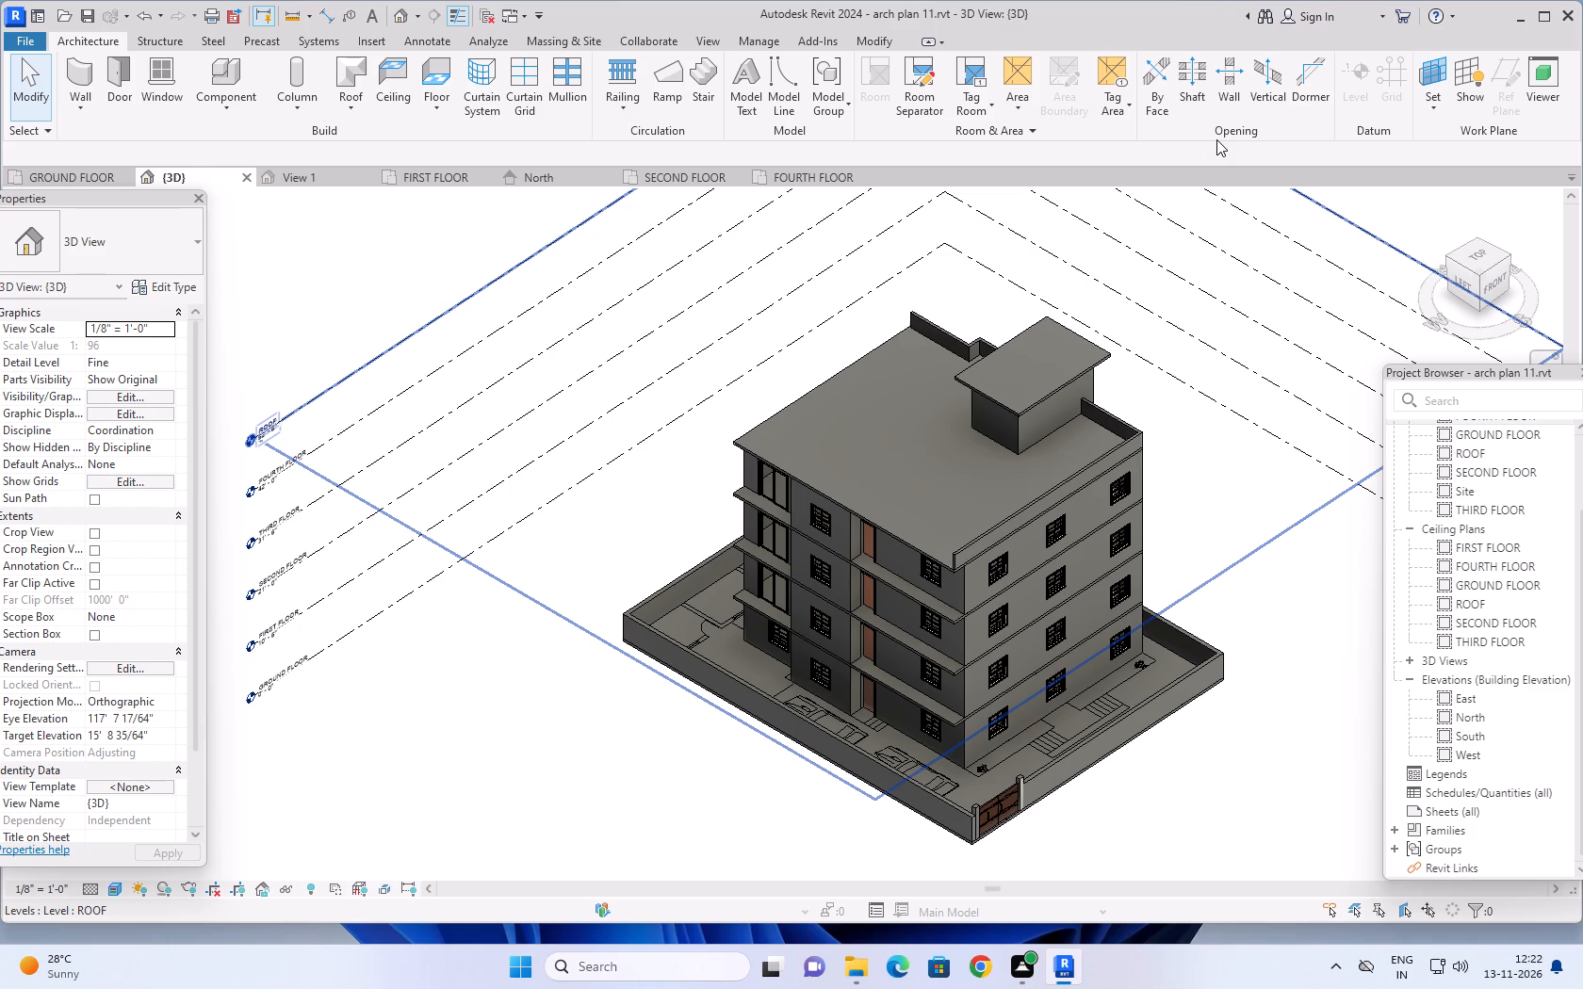
{"action": "middle_click_drag", "start_coordinate": [628, 720], "coordinate": [654, 721], "text": "shift"}
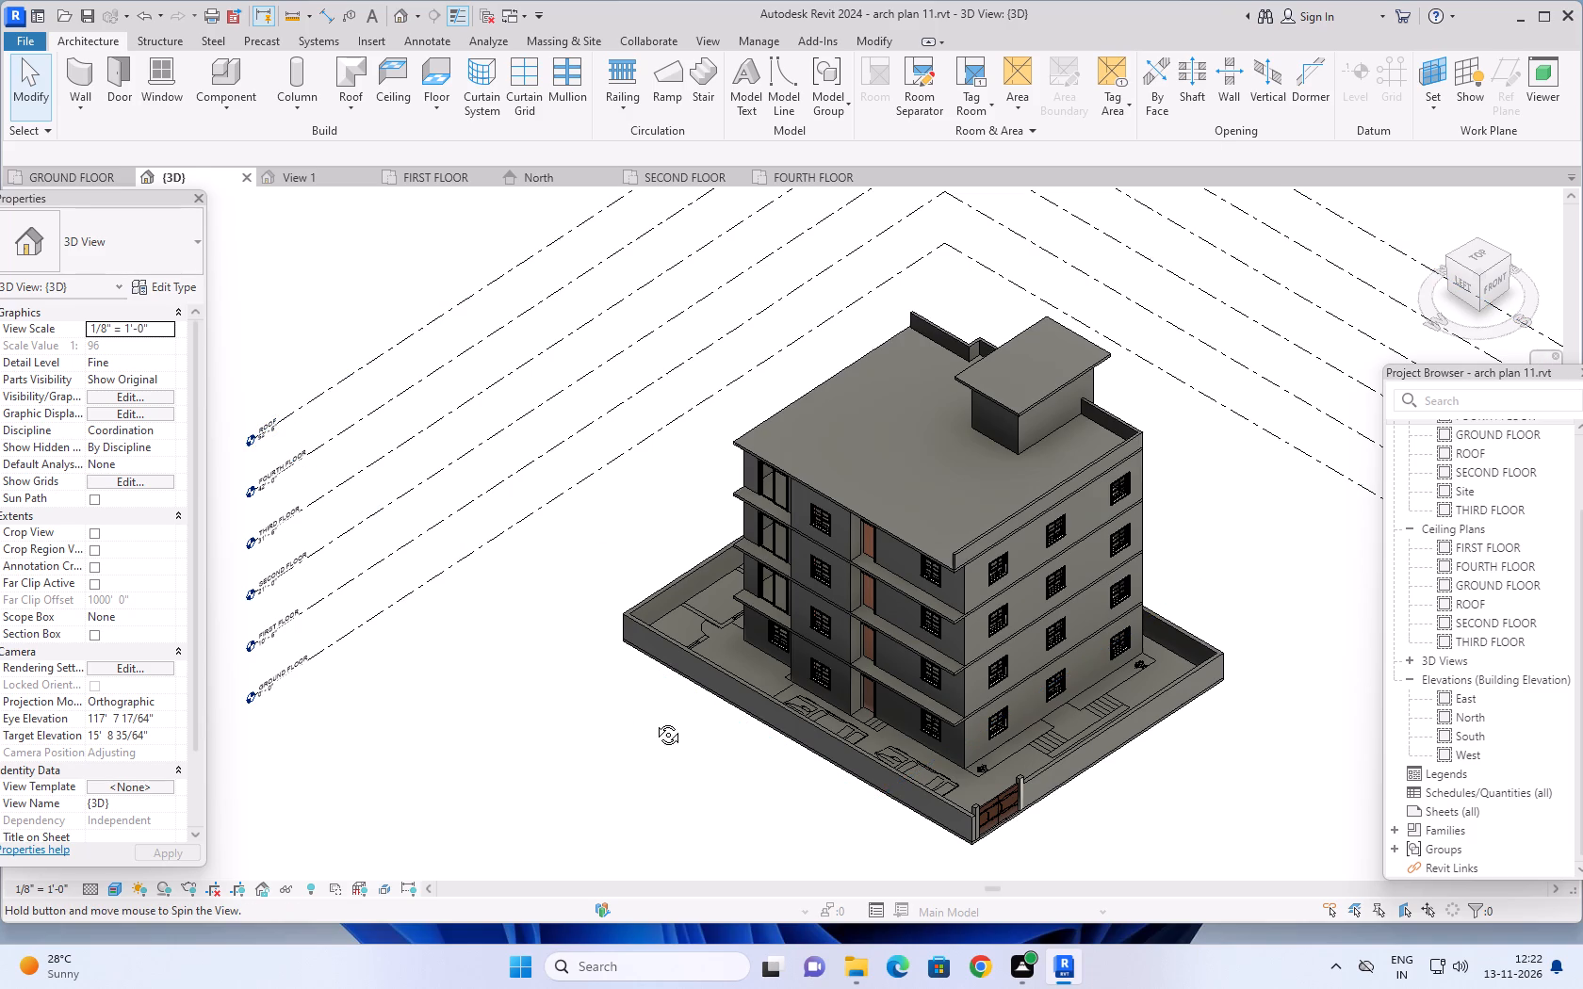
{"action": "middle_click_drag", "start_coordinate": [654, 721], "coordinate": [820, 489], "text": "shift"}
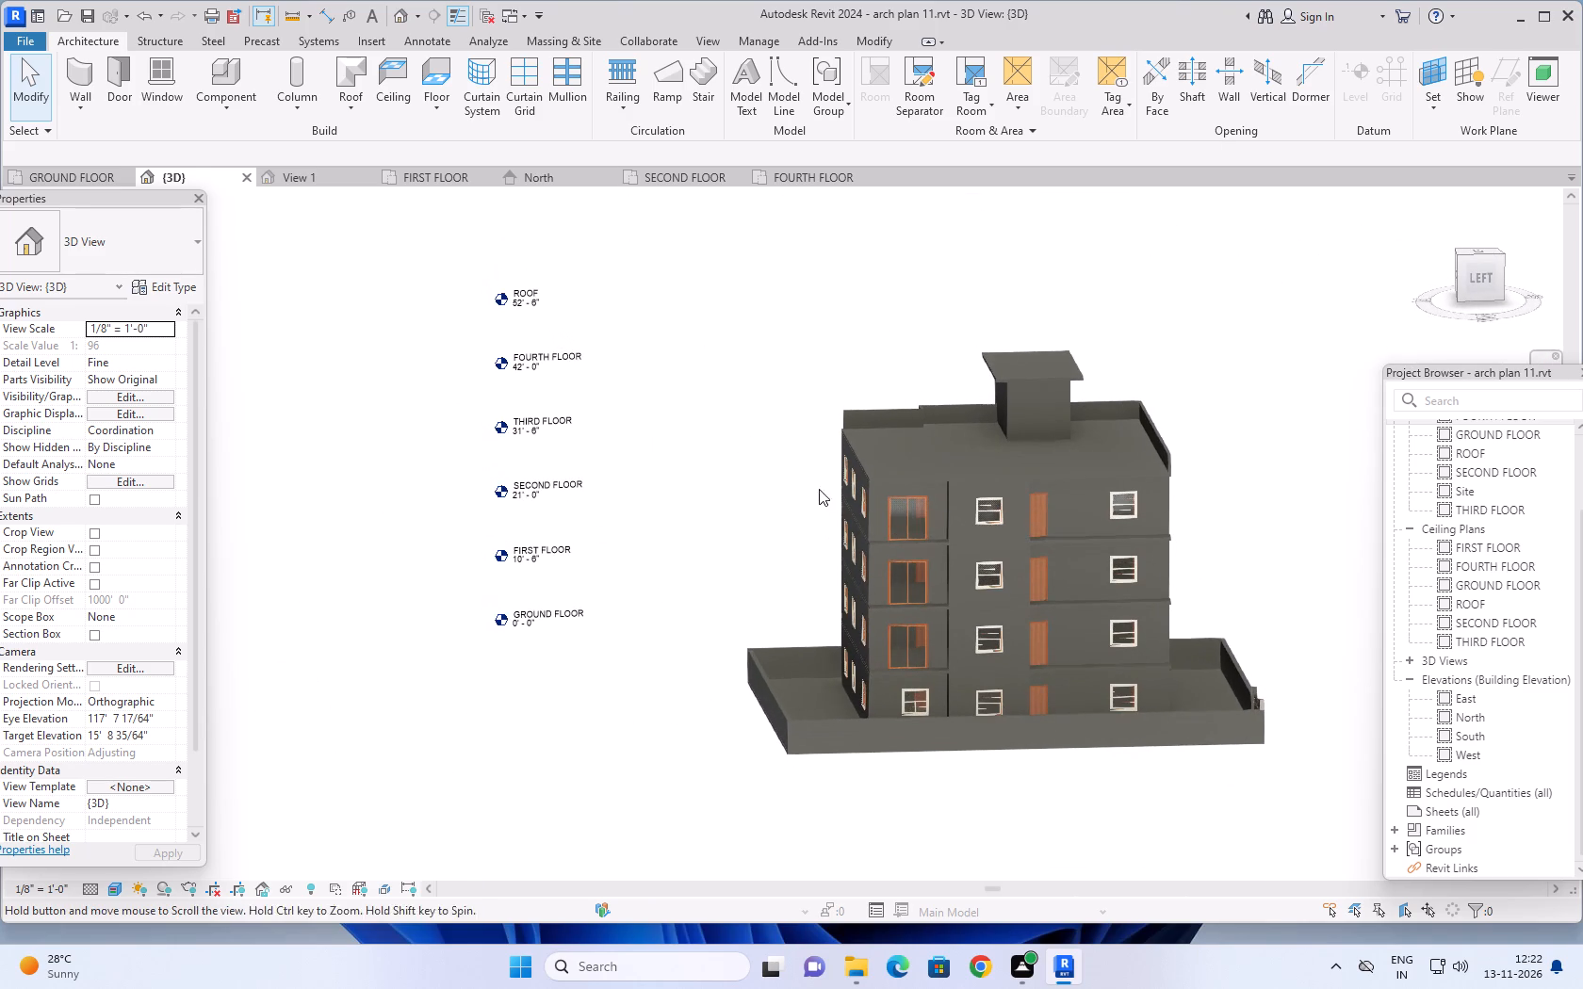
Examine the building's LEFT facade in the {3D} view, checking the storeys against the level lines from GROUND FLOOR to ROOF.
{"action": "scroll", "coordinate": [931, 553], "scroll_direction": "down", "scroll_amount": 2}
{"action": "middle_click_drag", "start_coordinate": [1262, 570], "coordinate": [1240, 526]}
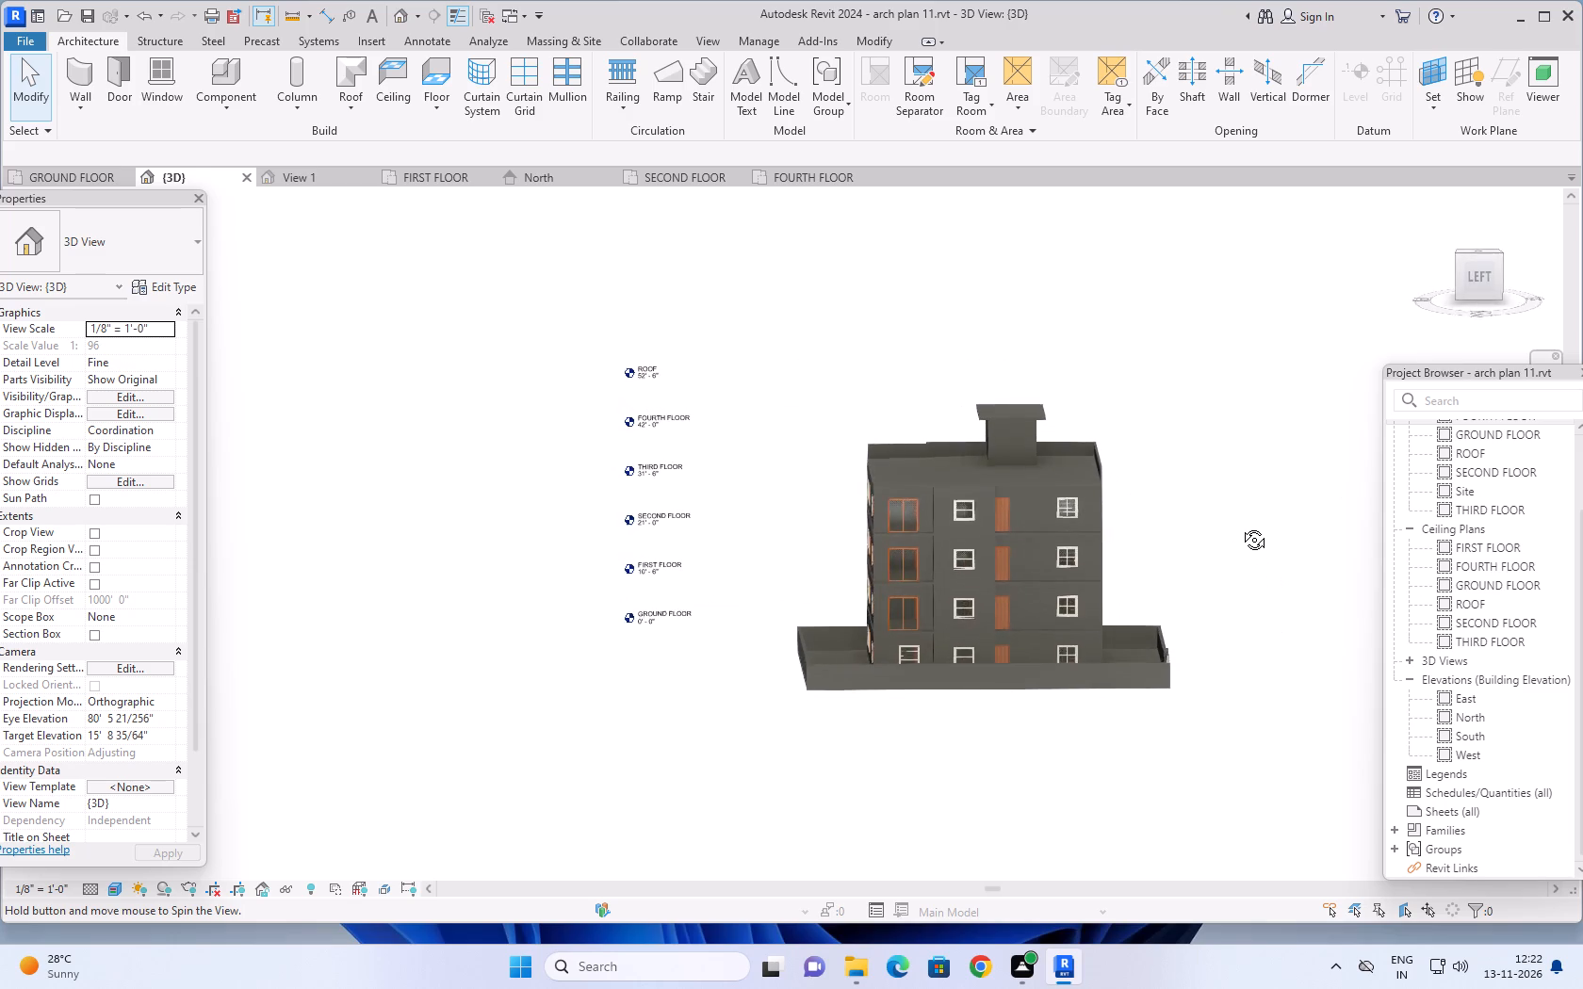
{"action": "middle_click_drag", "start_coordinate": [1240, 526], "coordinate": [1235, 496]}
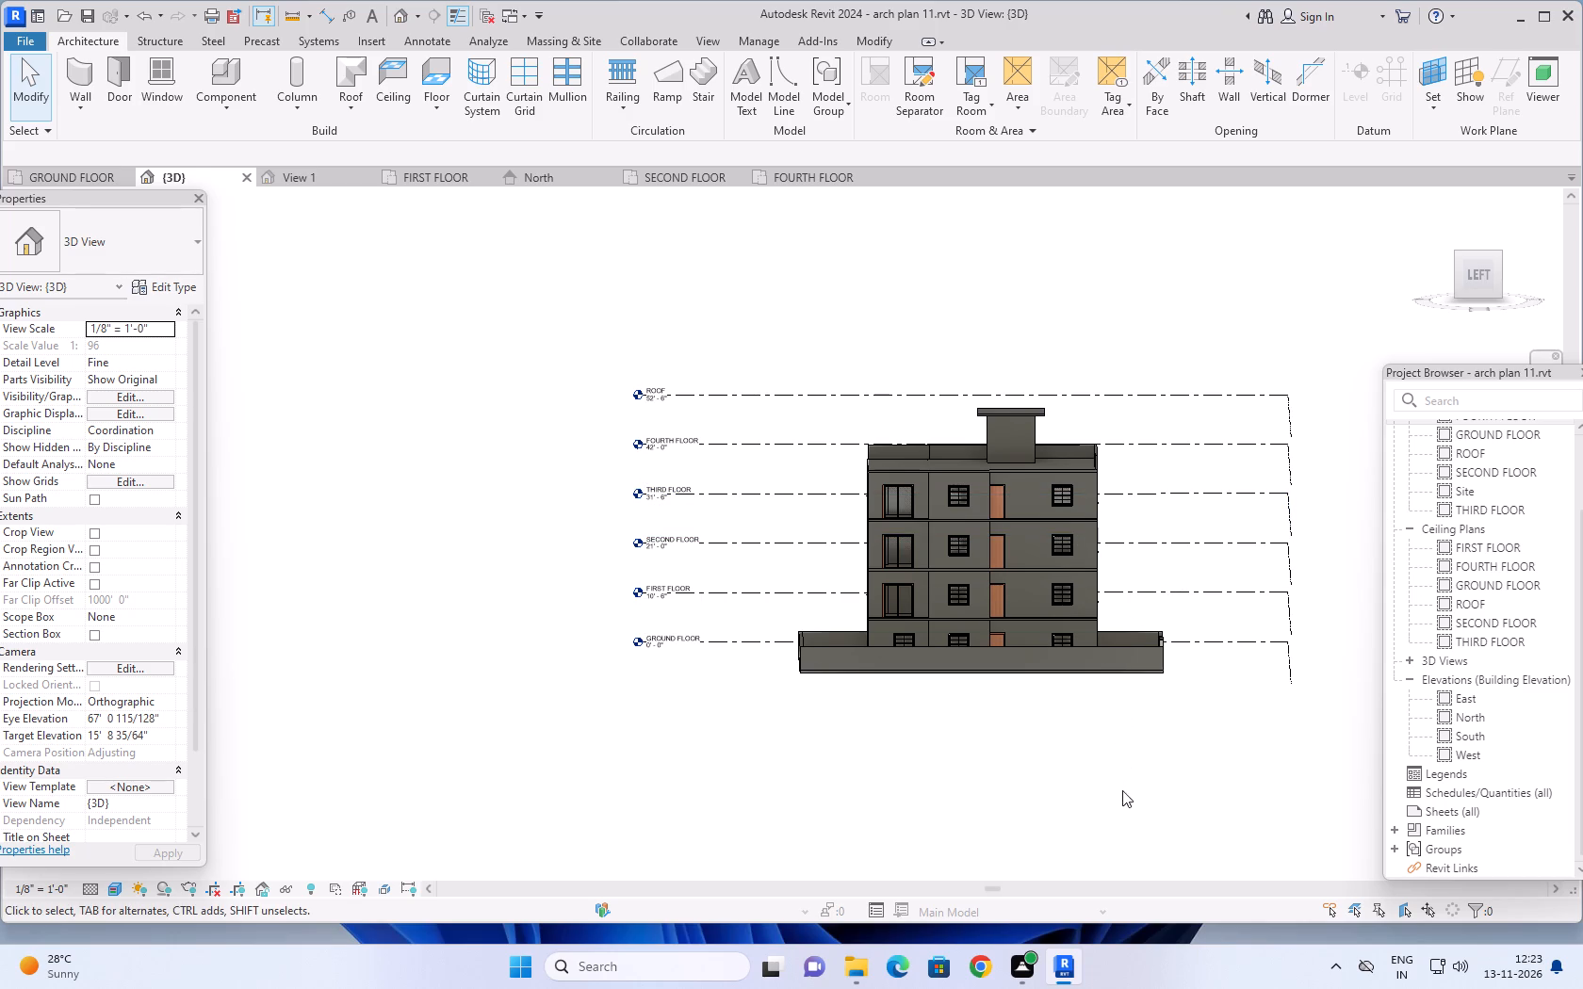
{"action": "scroll", "coordinate": [1118, 791], "scroll_direction": "up", "scroll_amount": 1, "text": "shift"}
{"action": "middle_click_drag", "start_coordinate": [1106, 786], "coordinate": [1113, 753], "text": "shift"}
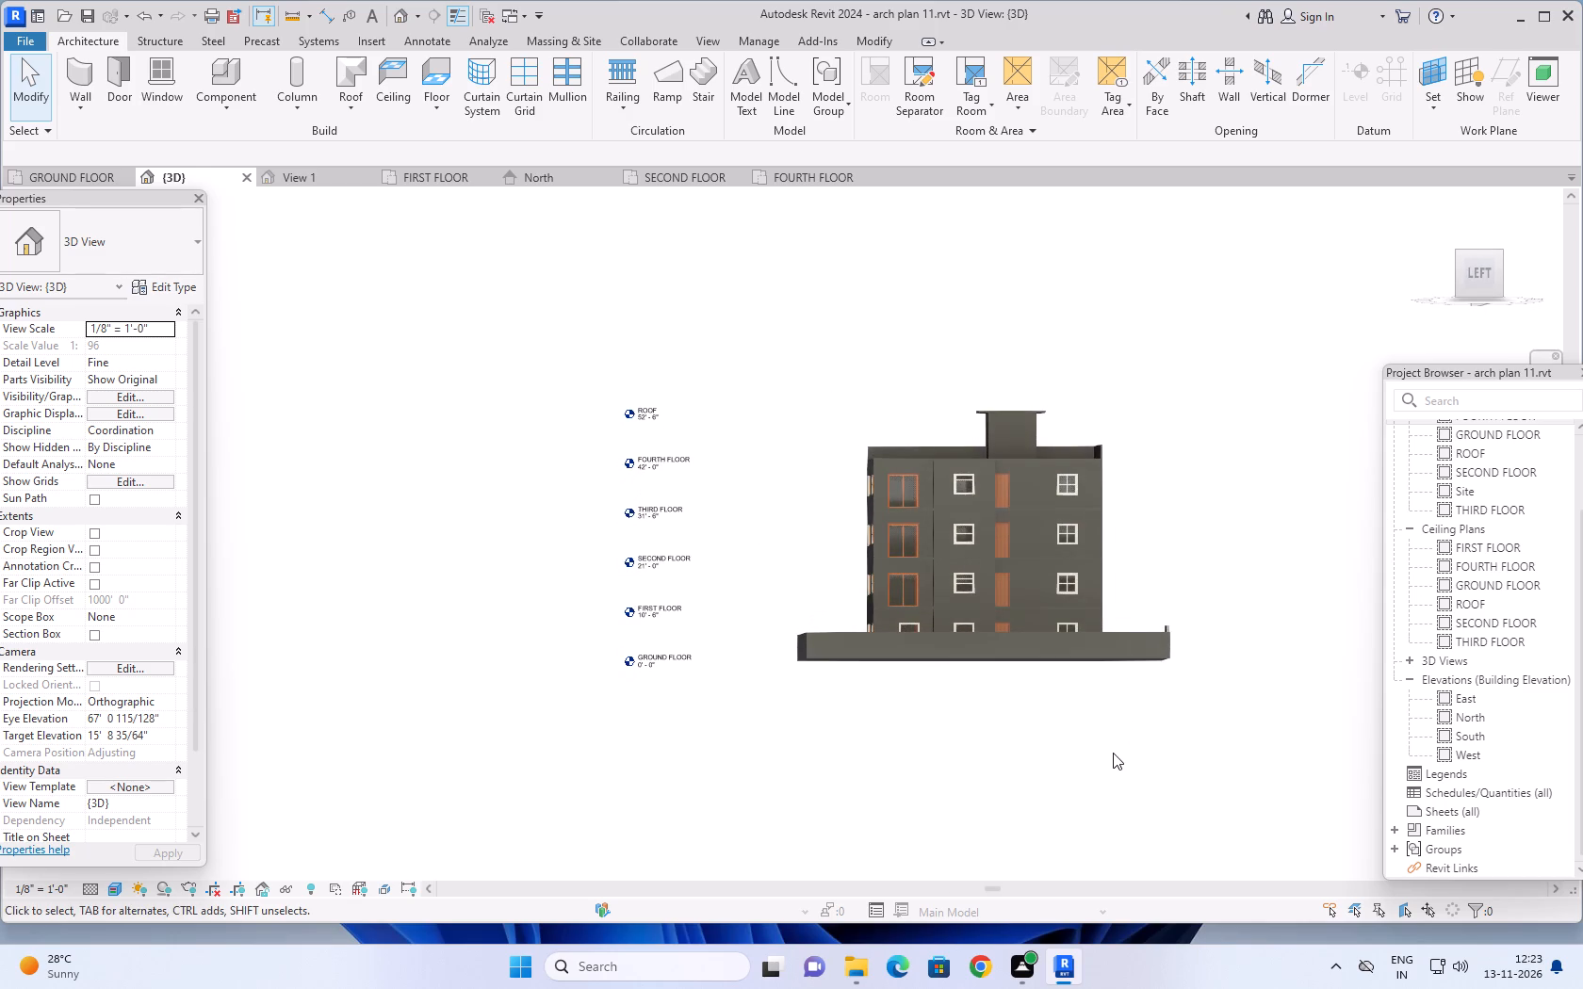
{"action": "scroll", "coordinate": [1115, 742], "scroll_direction": "up", "scroll_amount": 2}
{"action": "middle_click_drag", "start_coordinate": [1121, 717], "coordinate": [1117, 735]}
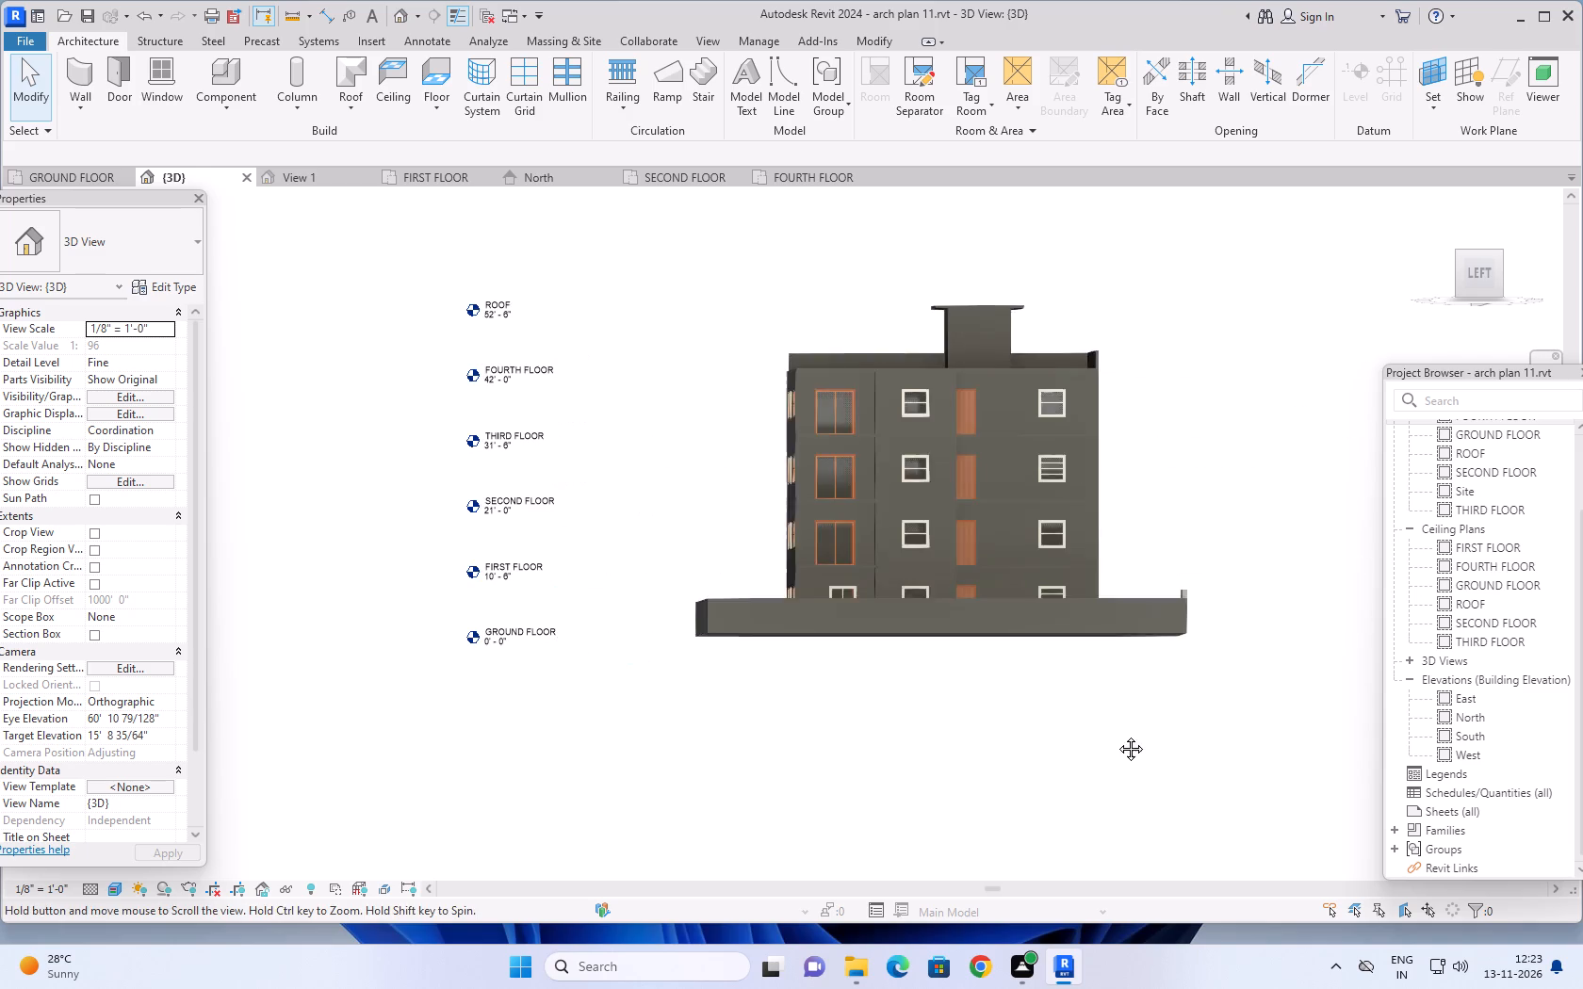
{"action": "middle_click_drag", "start_coordinate": [1117, 735], "coordinate": [1111, 754]}
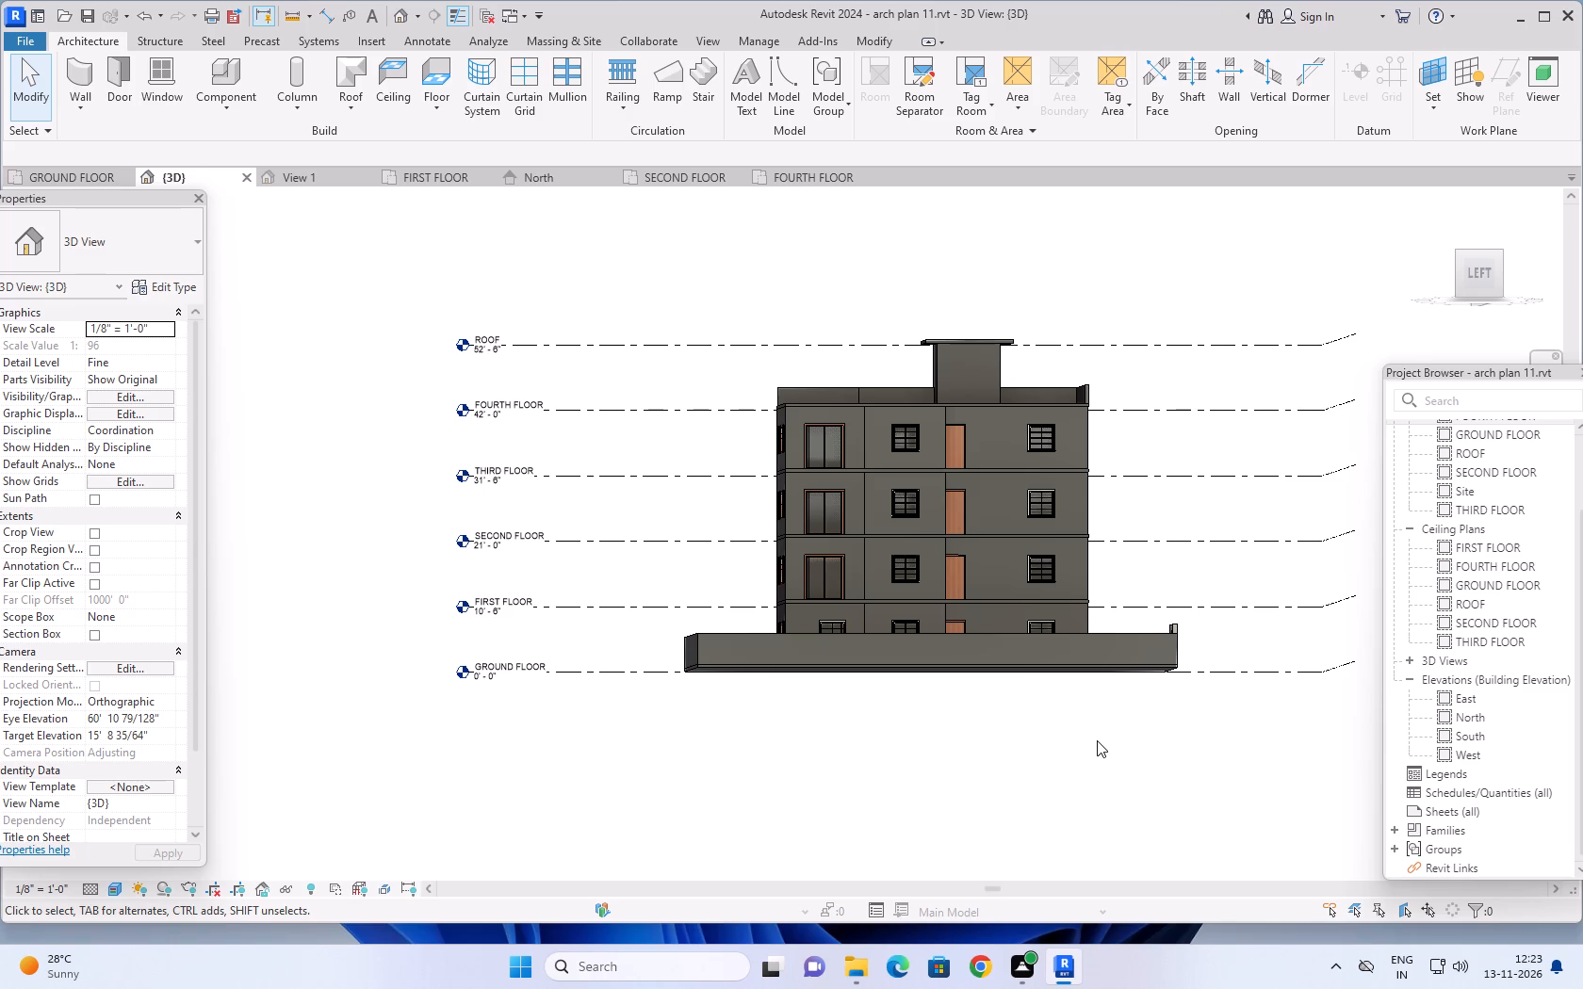
{"action": "scroll", "coordinate": [1097, 740], "scroll_direction": "up", "scroll_amount": 2}
{"action": "middle_click_drag", "start_coordinate": [1096, 725], "coordinate": [1093, 825]}
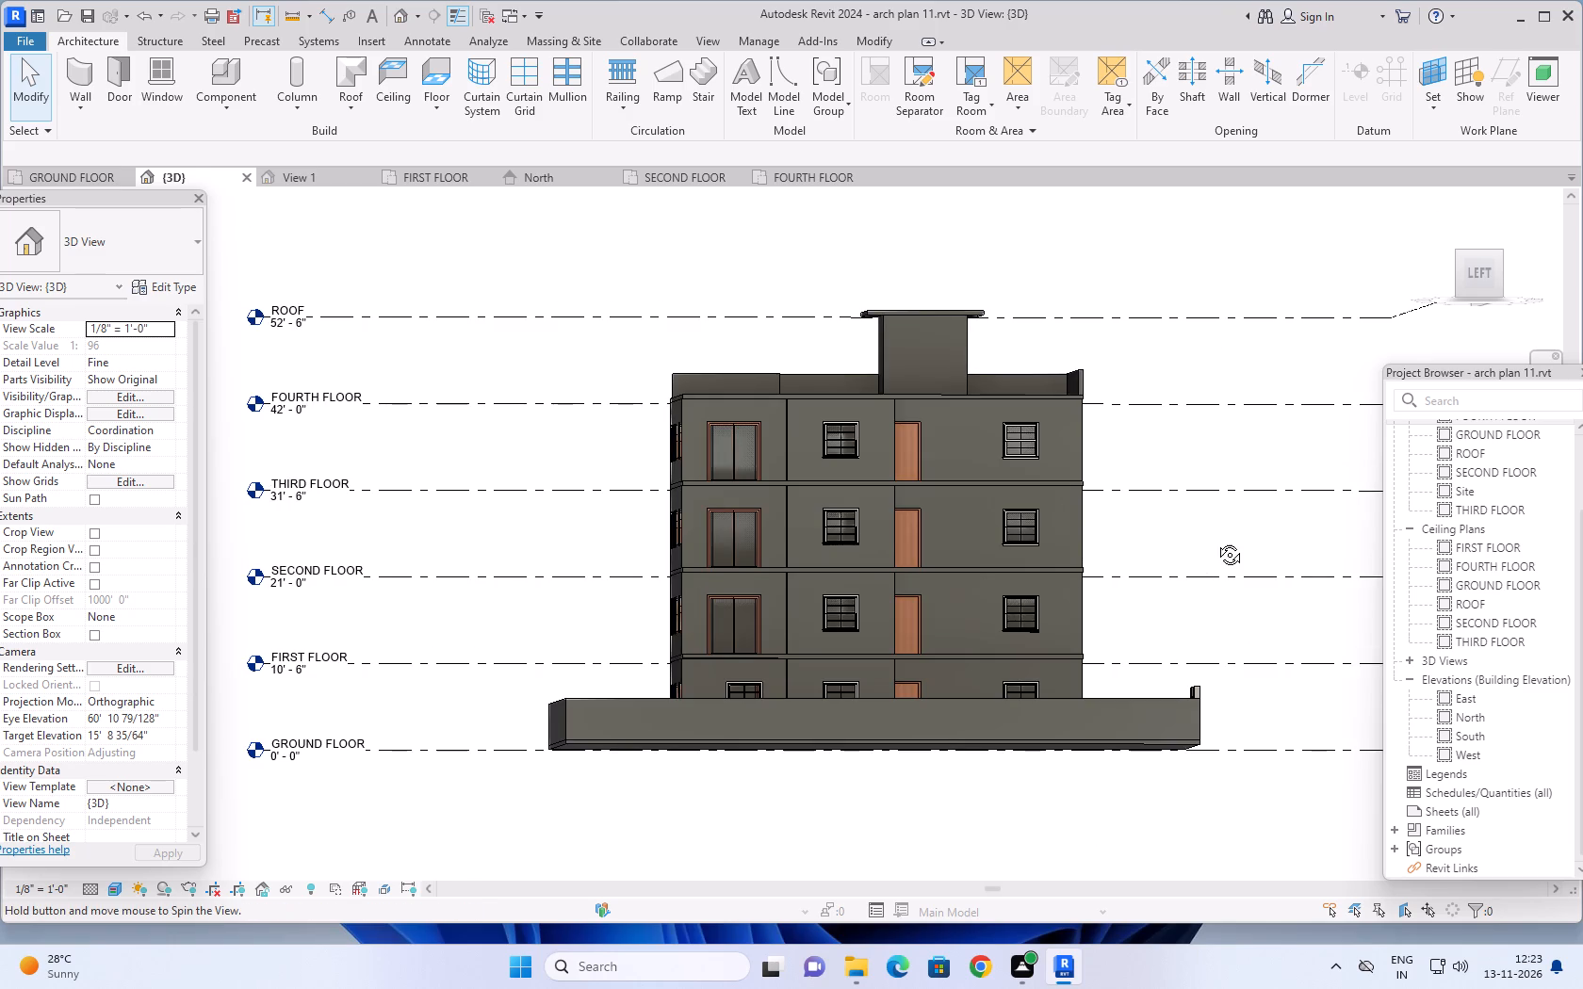
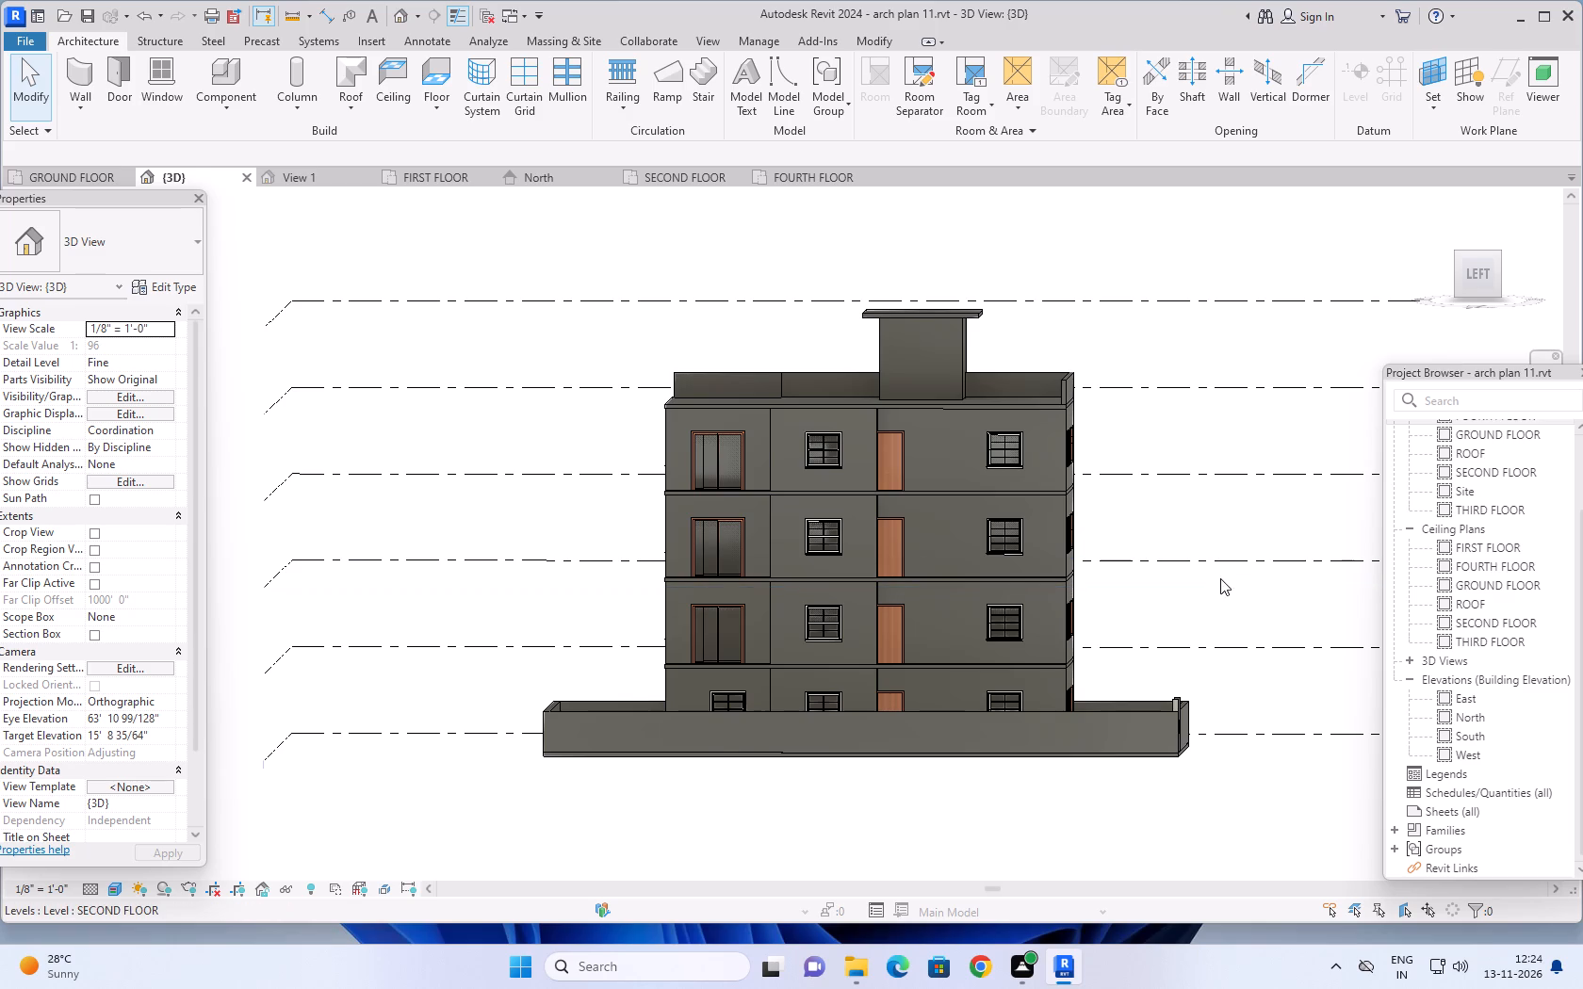
Examine the building in the 3D view from the side elevation round to above the roof.
{"action": "middle_click_drag", "start_coordinate": [1201, 601], "coordinate": [1225, 605]}
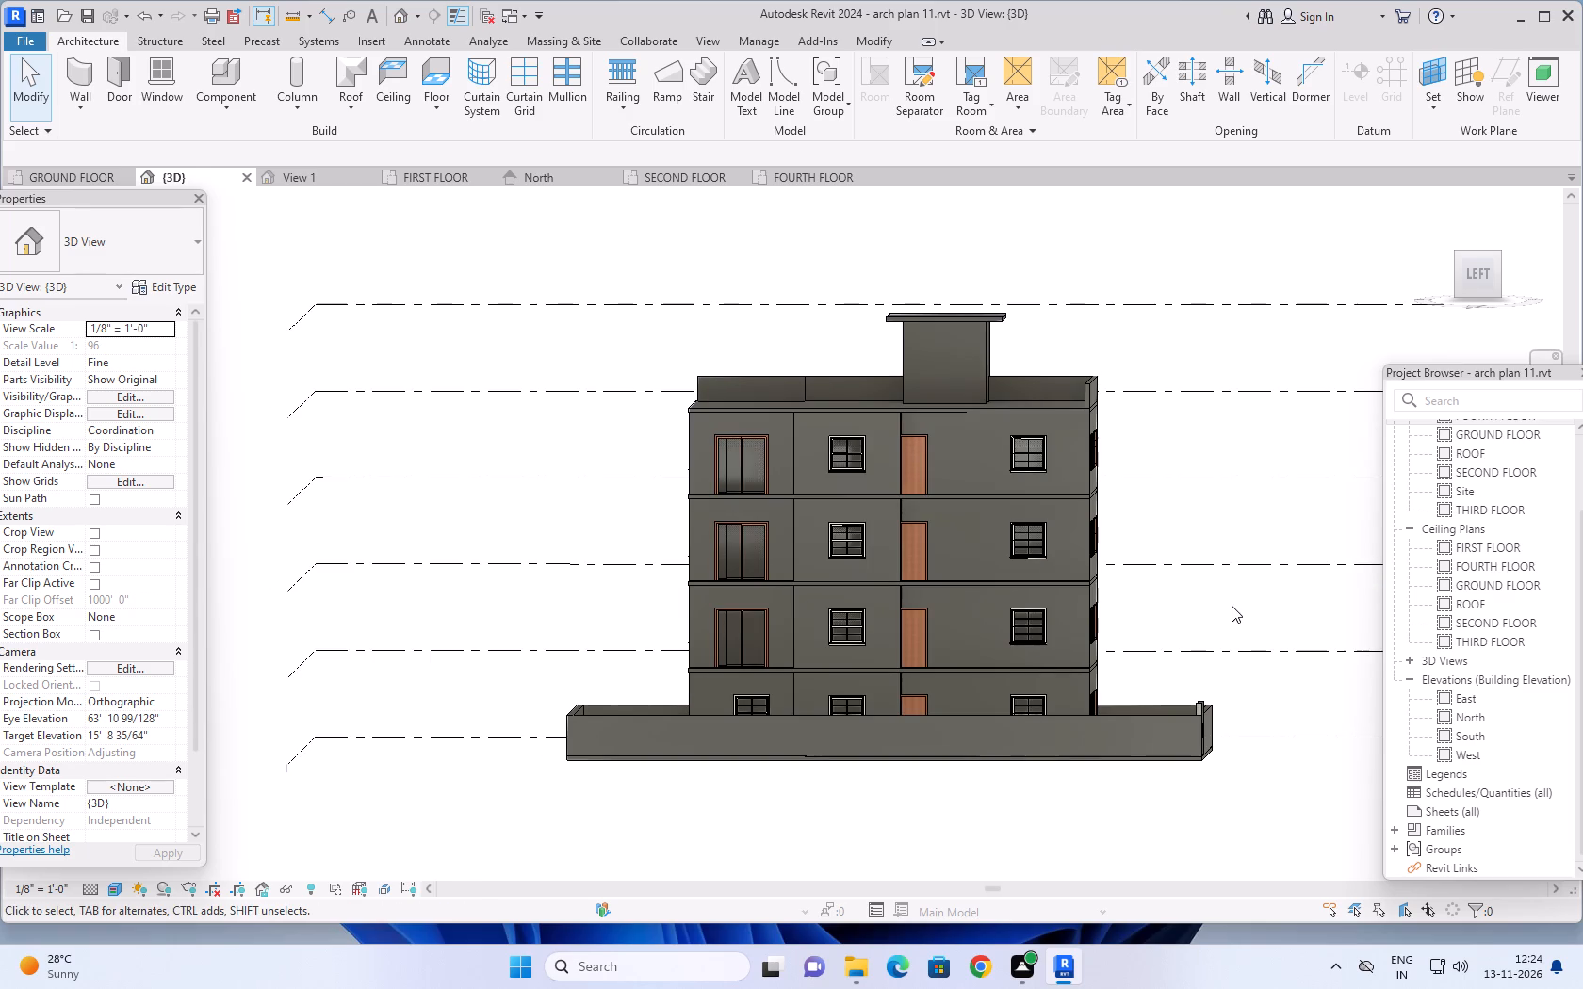
{"action": "scroll", "coordinate": [1232, 606], "scroll_direction": "down", "scroll_amount": 1}
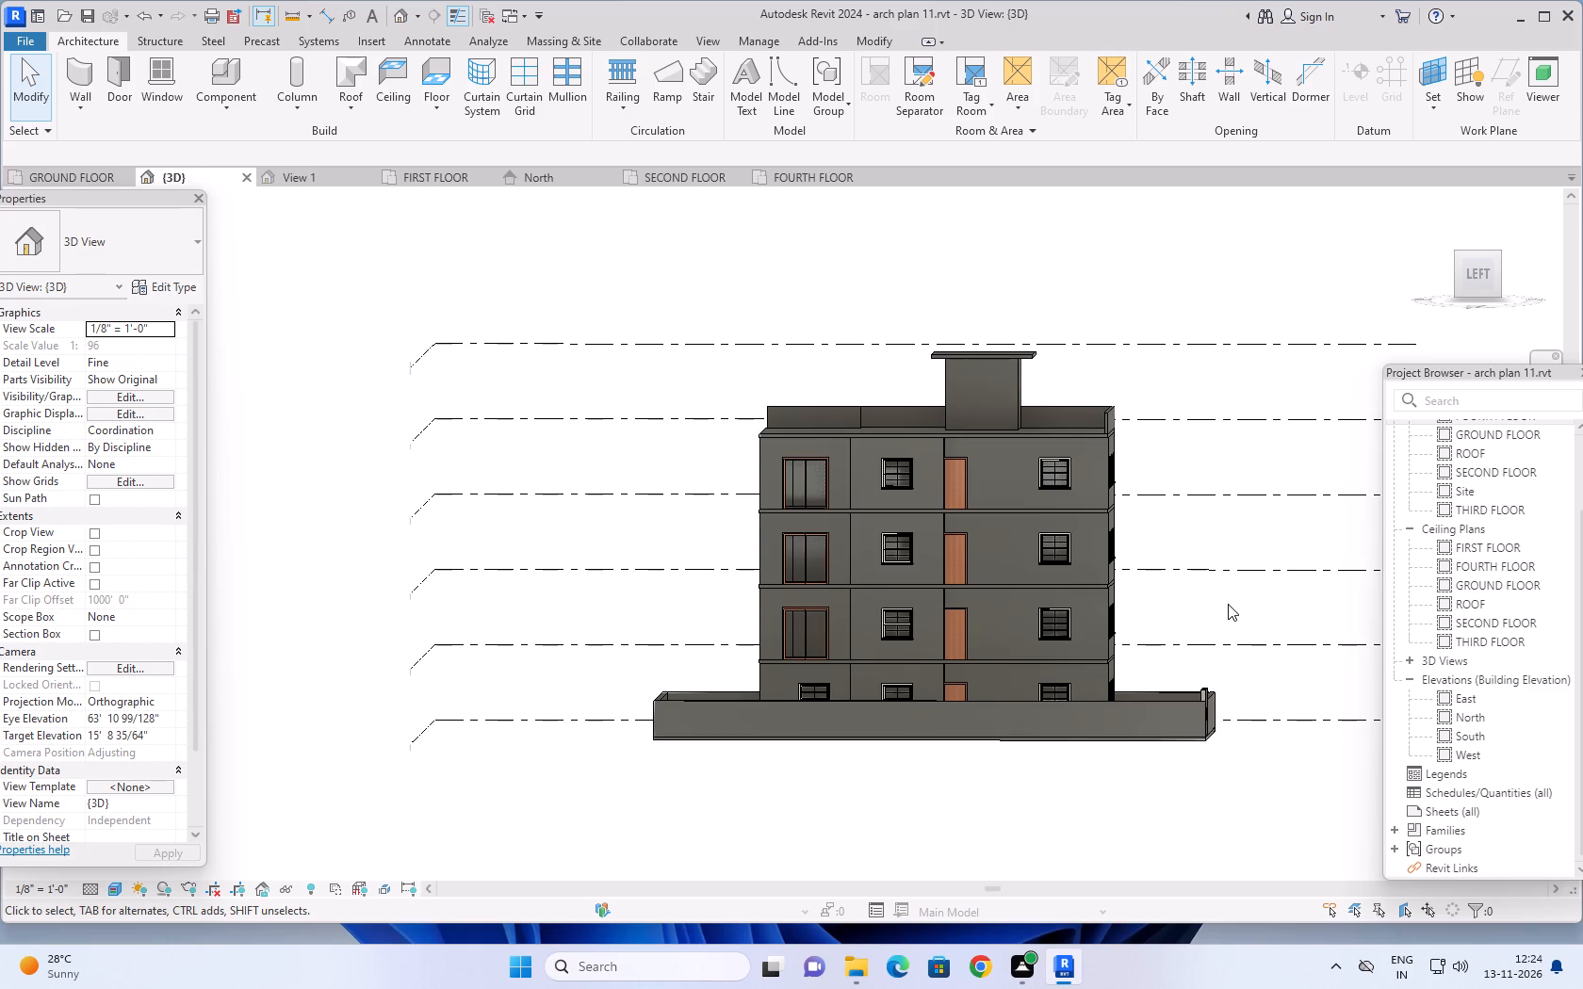
{"action": "middle_click", "coordinate": [1221, 601]}
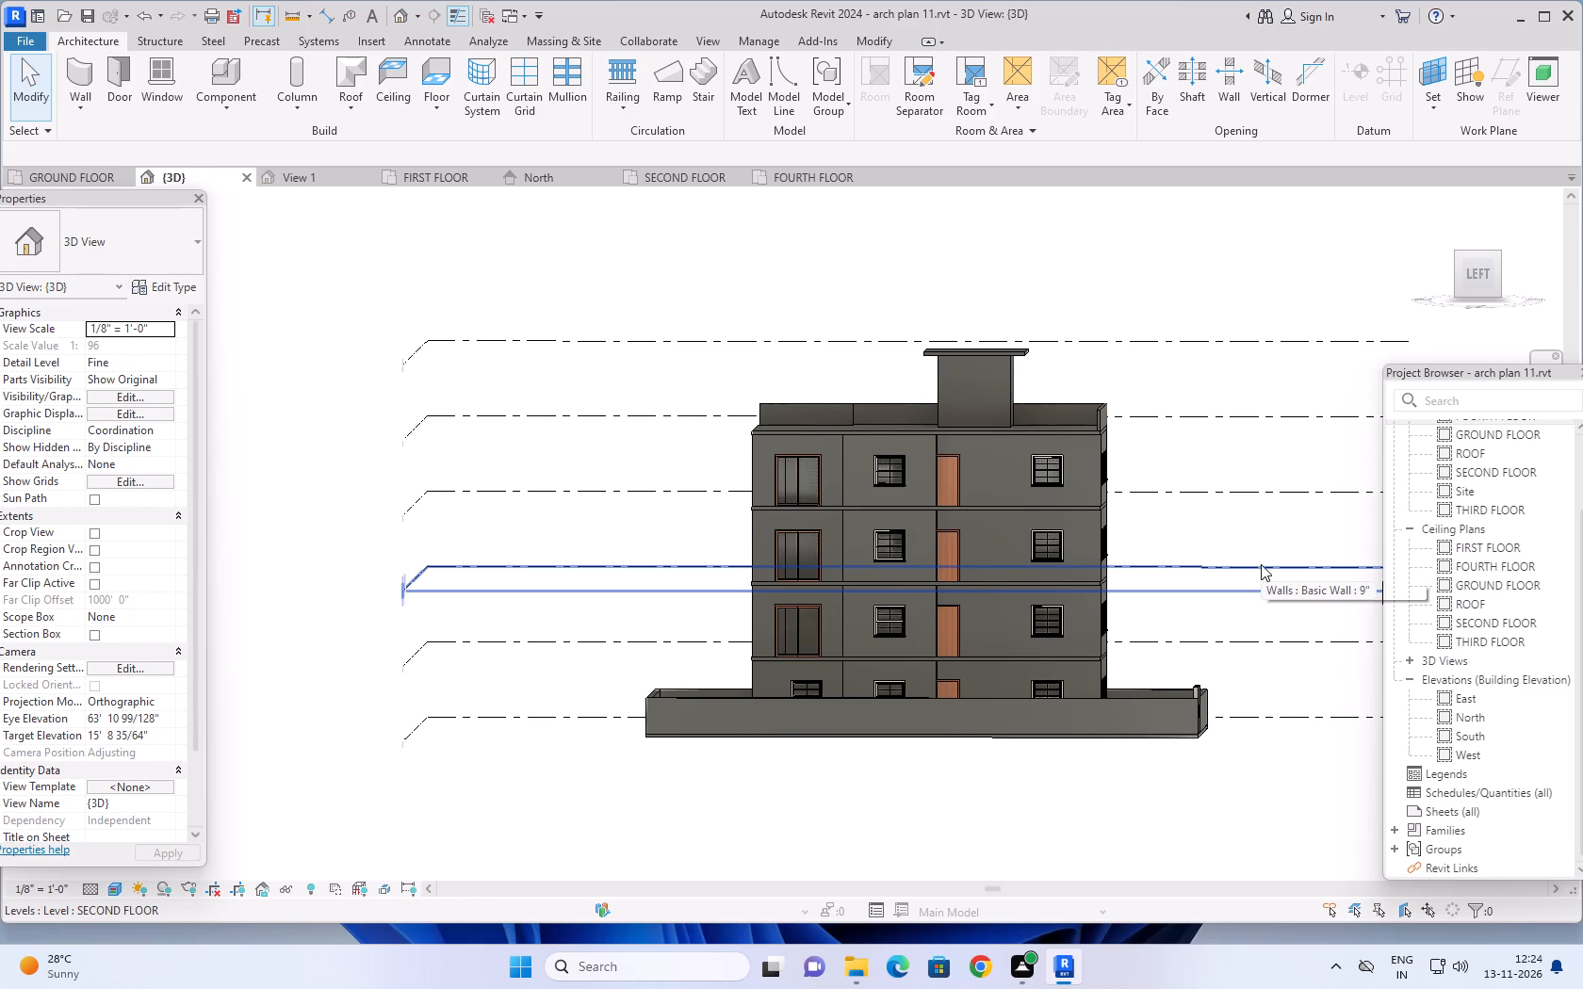
{"action": "middle_click_drag", "start_coordinate": [1234, 782], "coordinate": [1181, 770]}
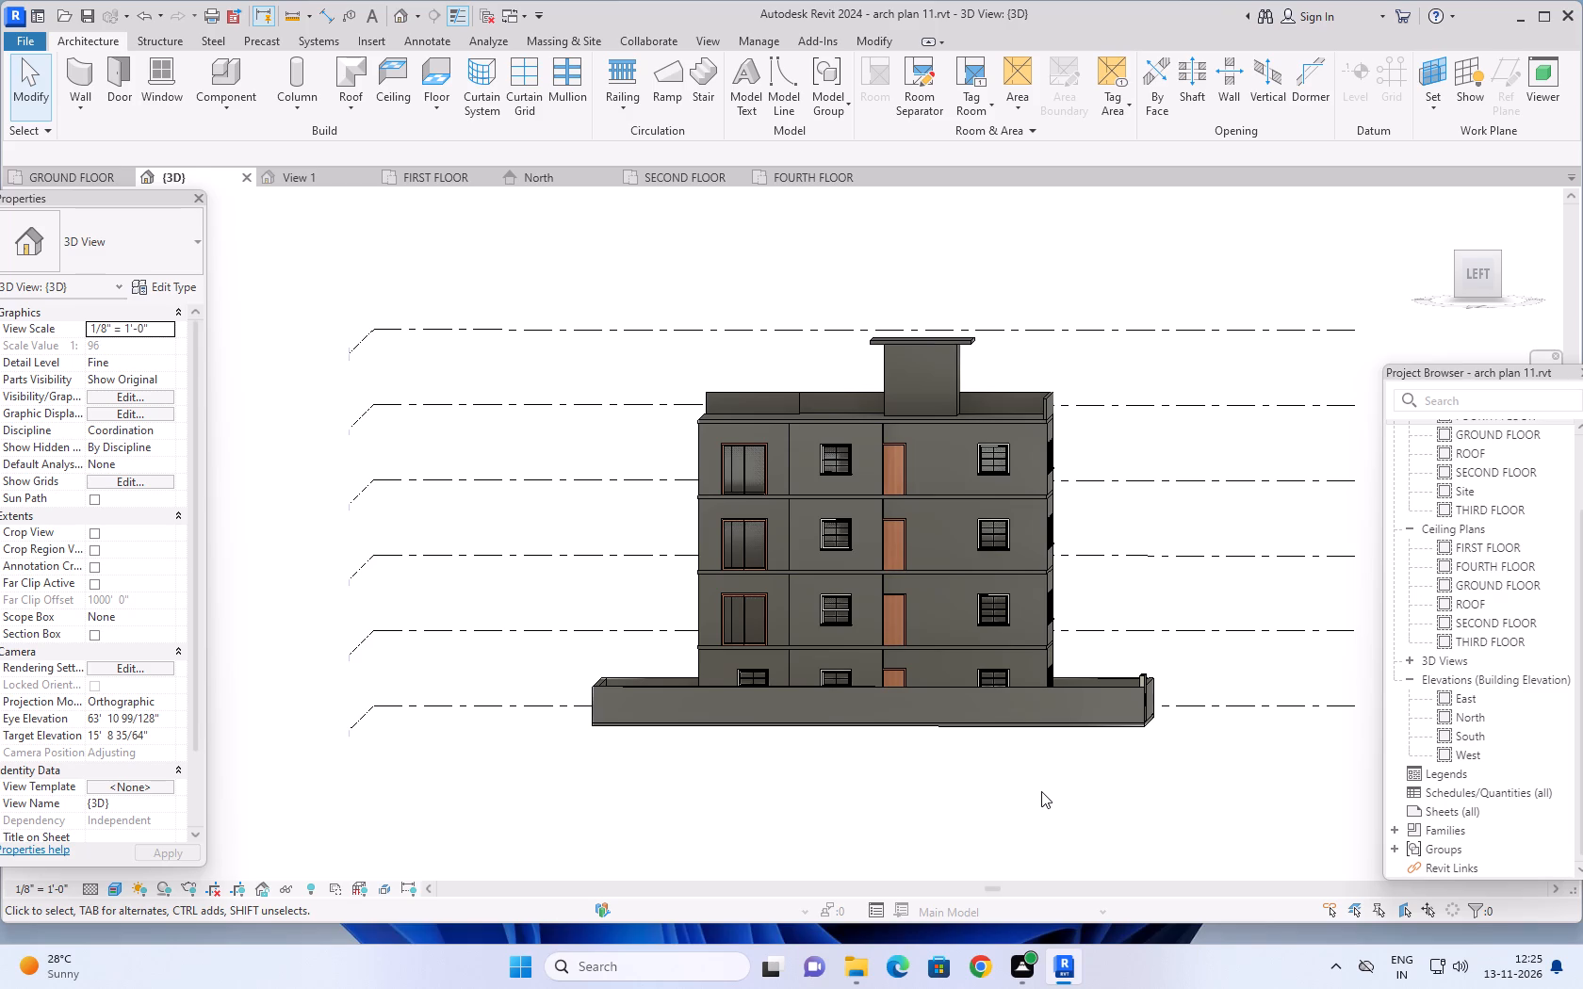
{"action": "scroll", "coordinate": [1037, 792], "scroll_direction": "down", "scroll_amount": 1}
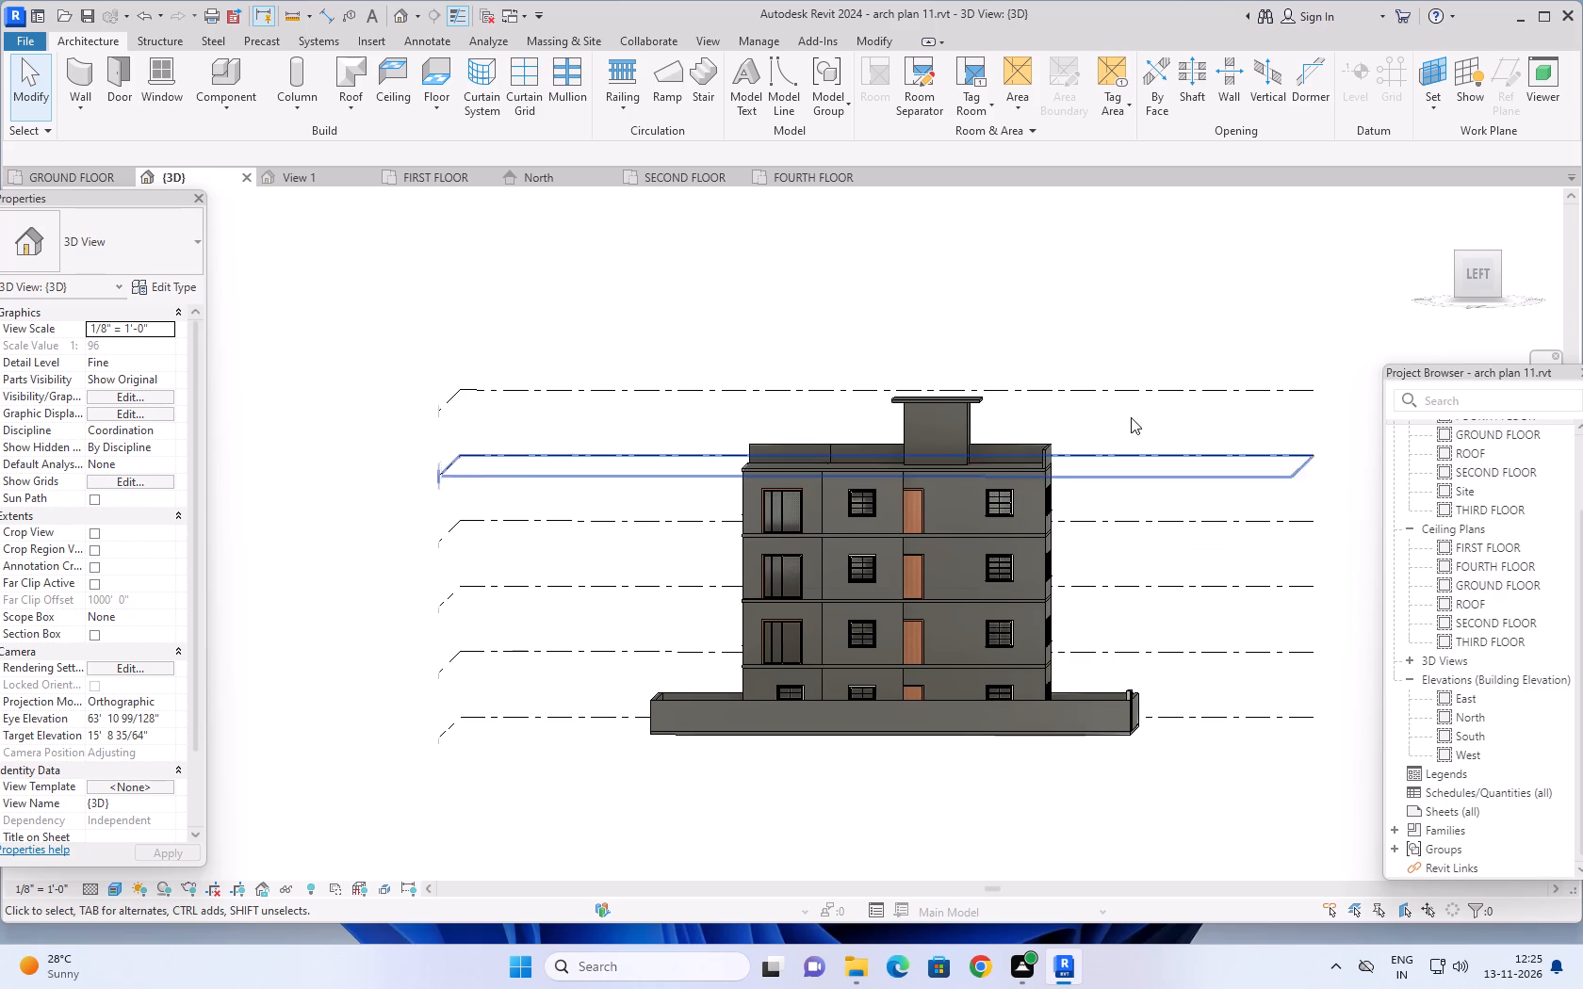
{"action": "middle_click_drag", "start_coordinate": [1156, 344], "coordinate": [899, 749], "text": "shift"}
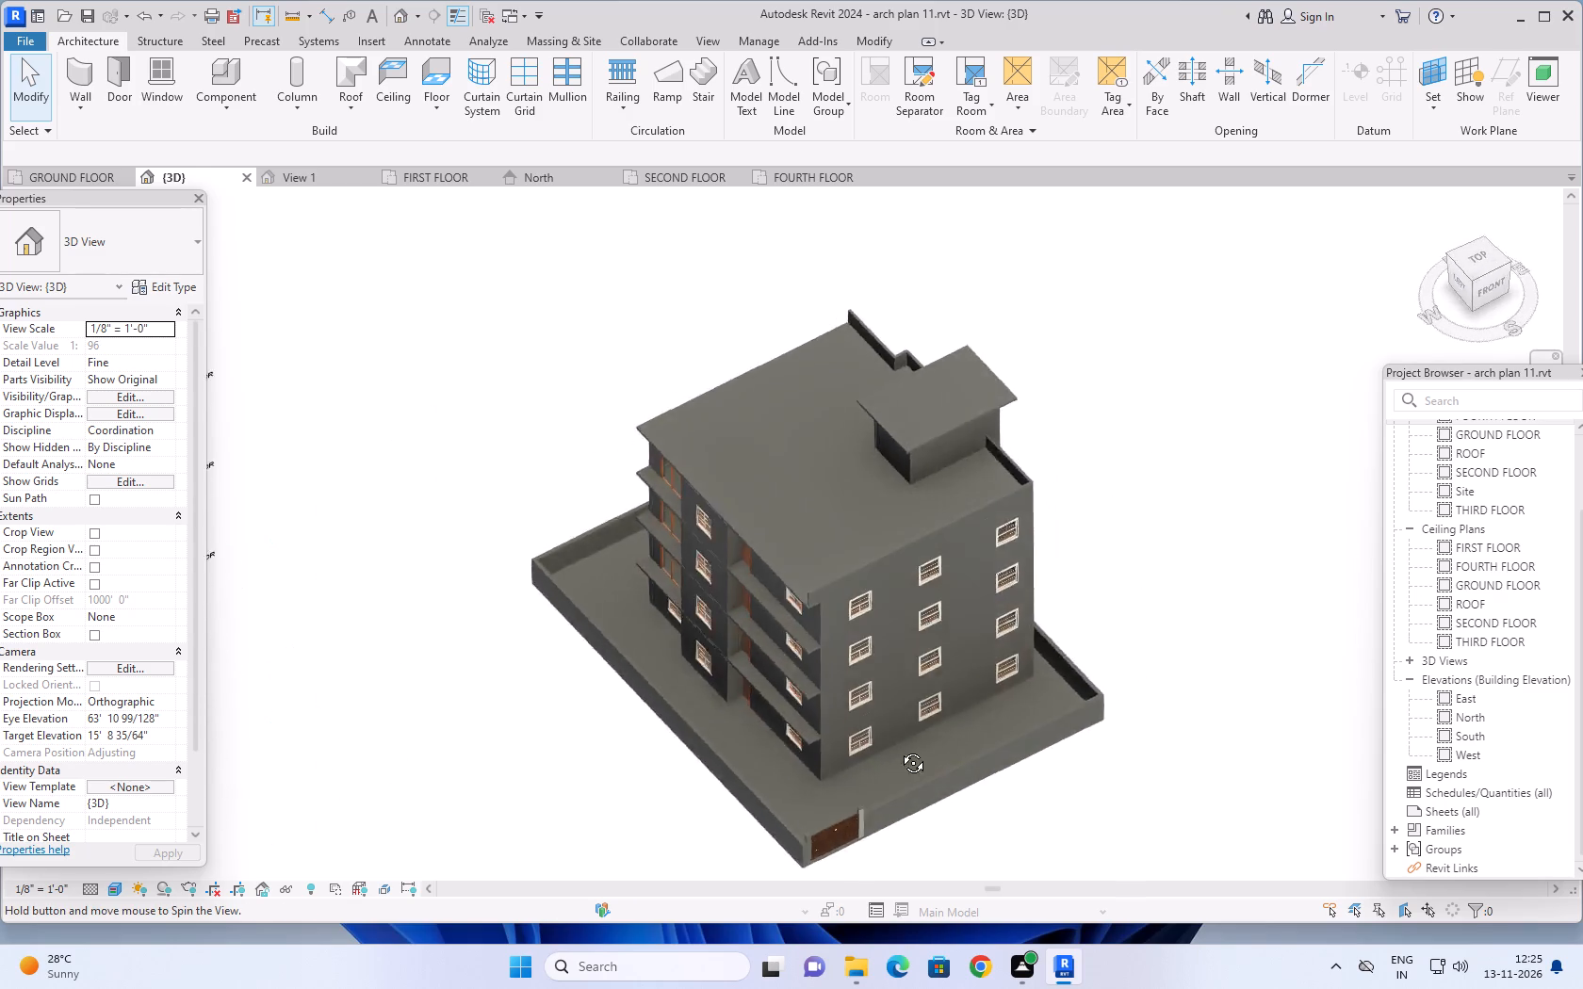
{"action": "middle_click_drag", "start_coordinate": [899, 749], "coordinate": [824, 805], "text": "shift"}
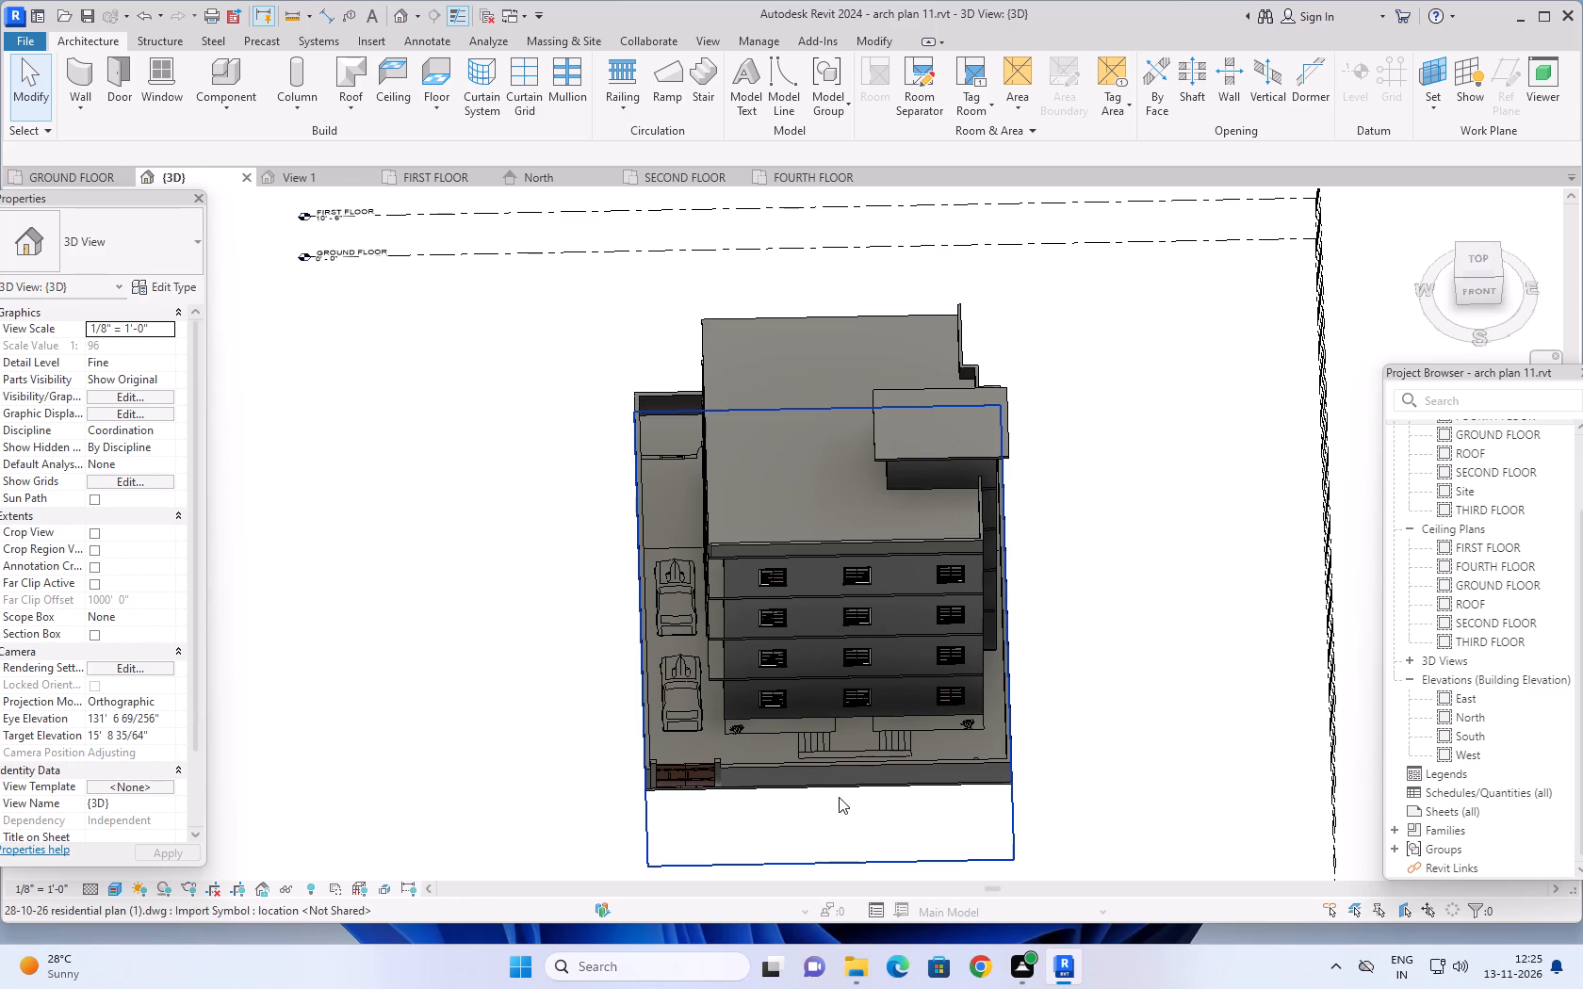
{"action": "middle_click_drag", "start_coordinate": [1106, 479], "coordinate": [1106, 612], "text": "shift"}
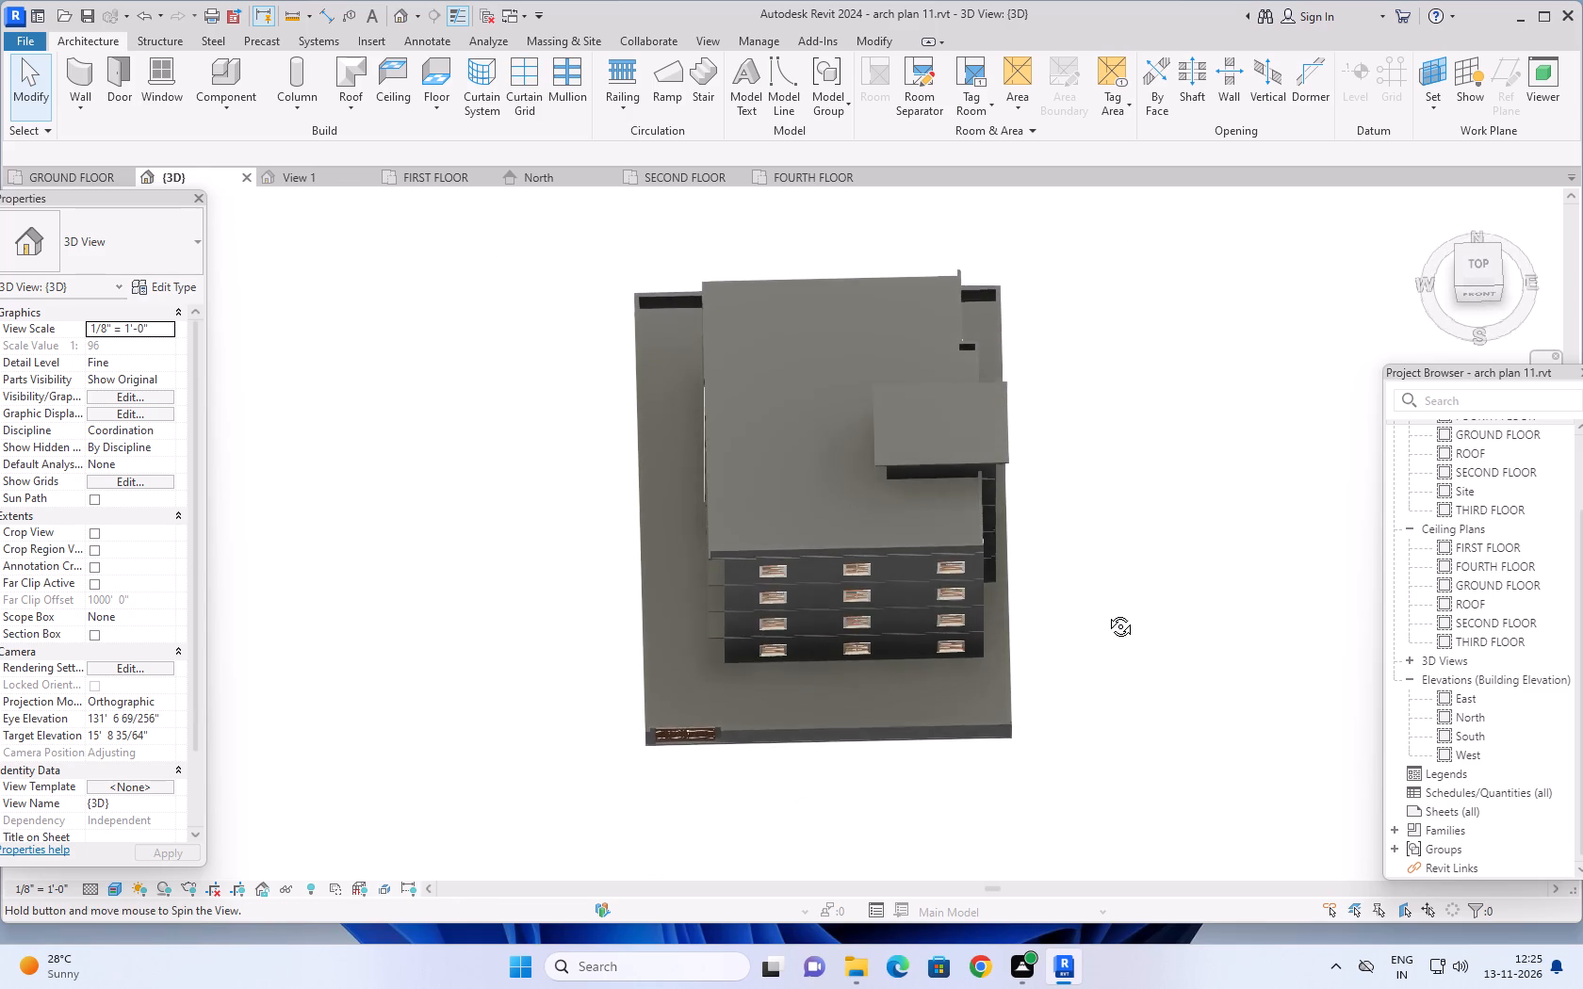
{"action": "middle_click_drag", "start_coordinate": [1106, 612], "coordinate": [1109, 646], "text": "shift"}
{"action": "middle_click_drag", "start_coordinate": [1137, 418], "coordinate": [1146, 522]}
{"action": "middle_click_drag", "start_coordinate": [1147, 481], "coordinate": [1145, 553]}
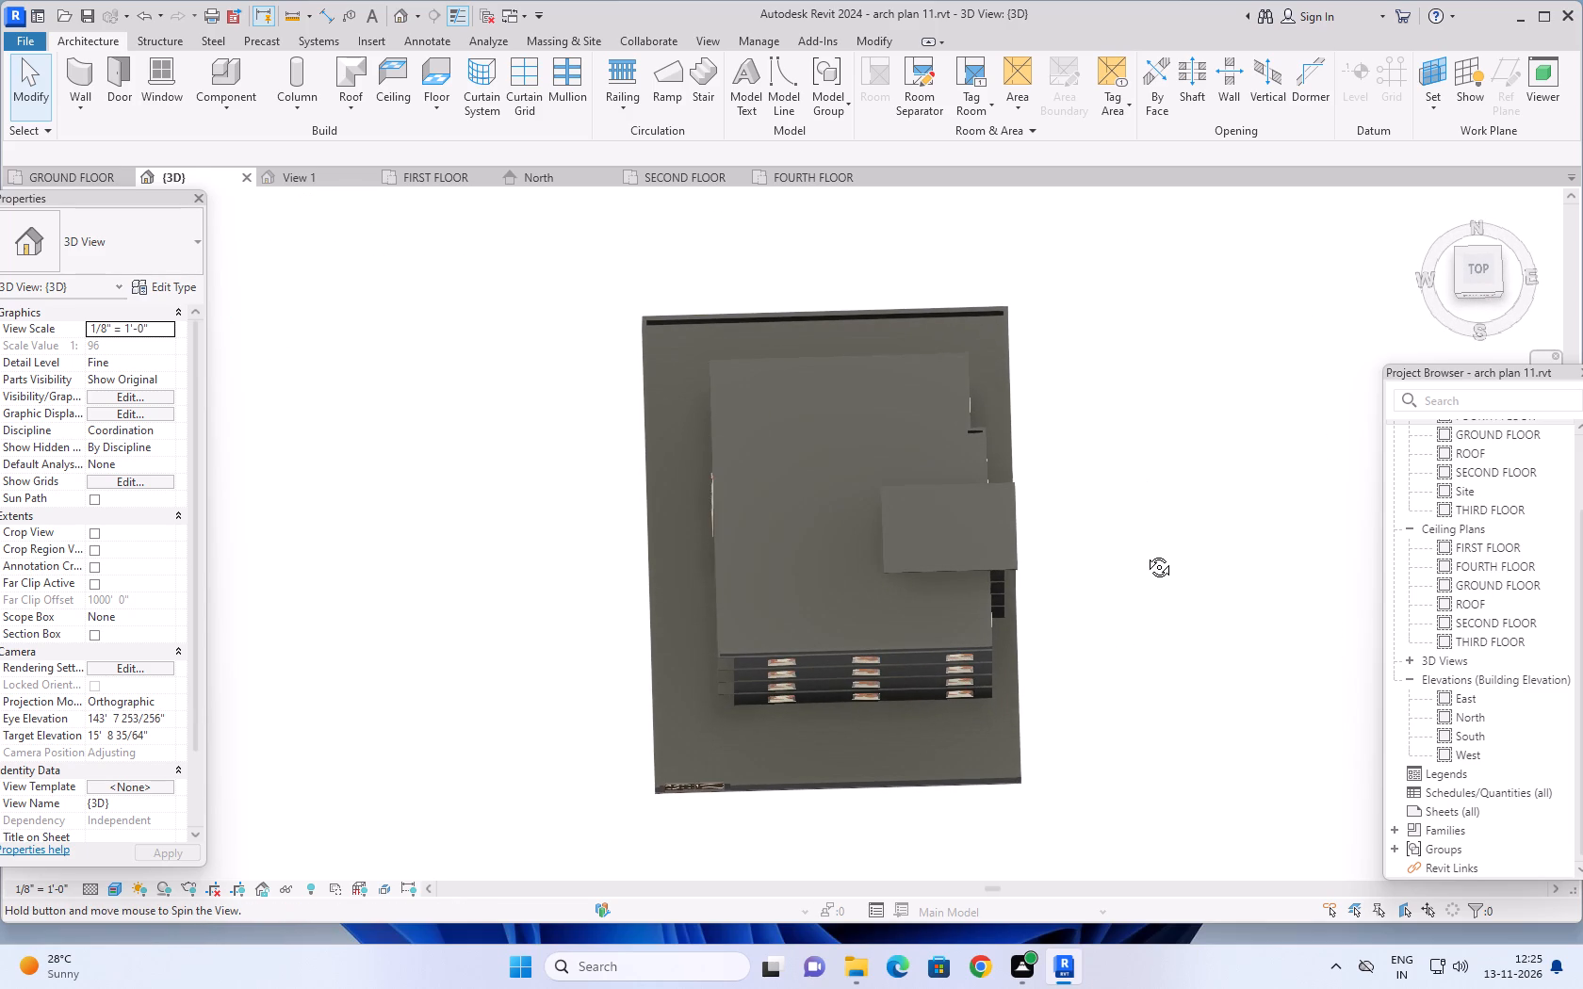
{"action": "middle_click_drag", "start_coordinate": [1145, 553], "coordinate": [1150, 623]}
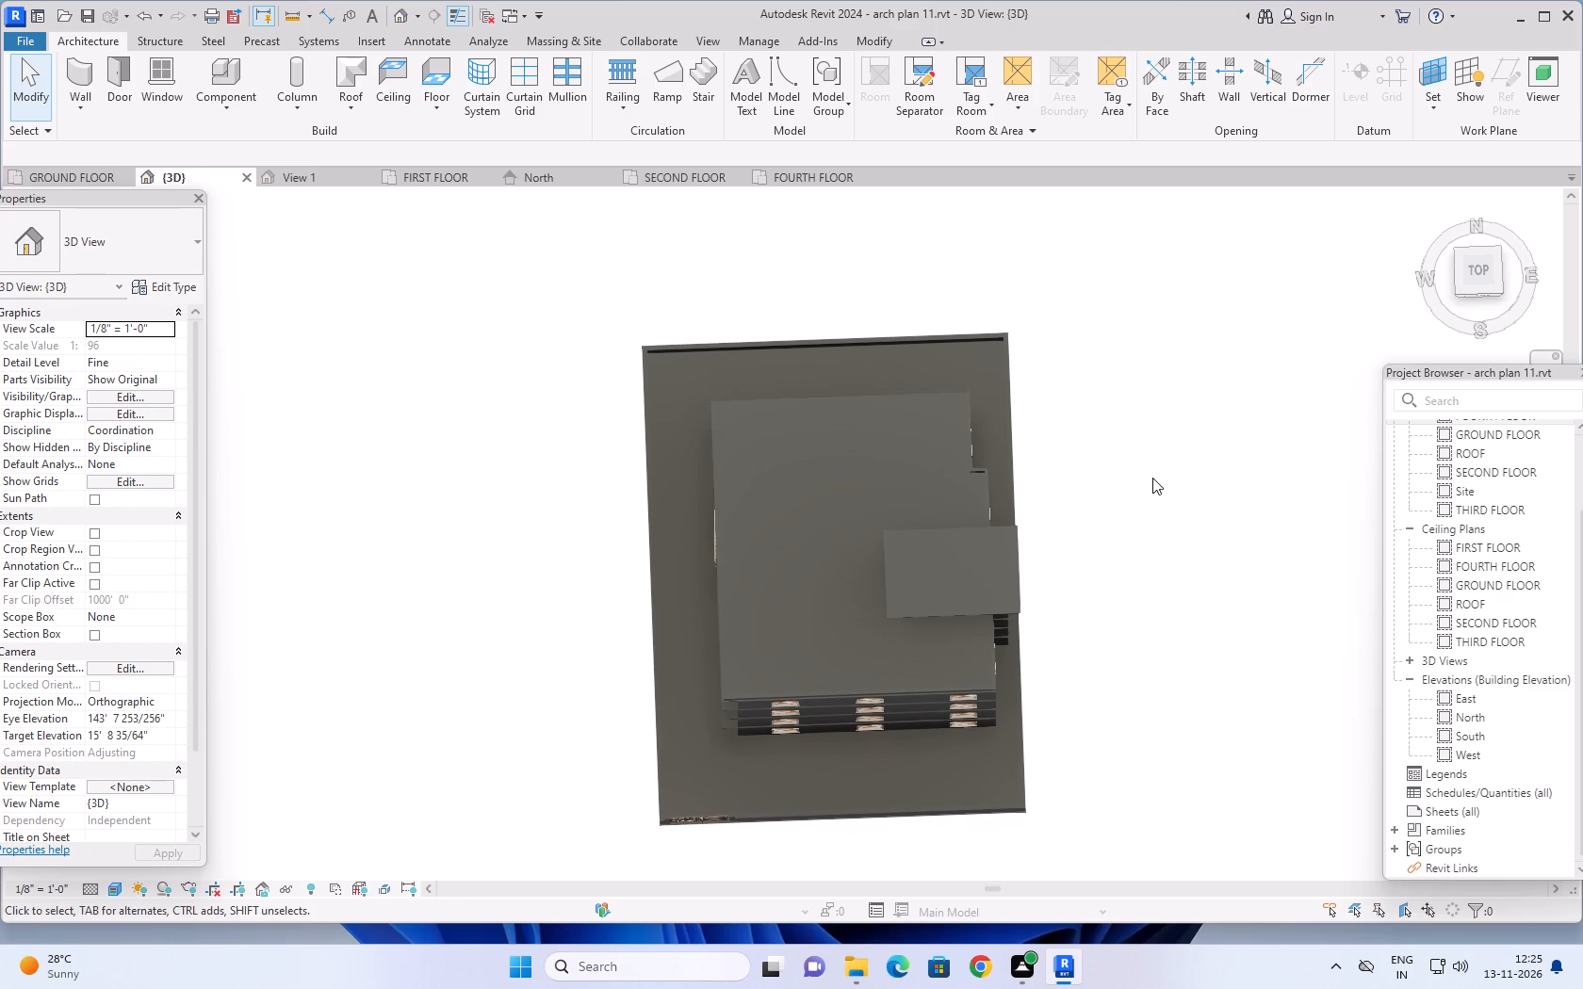
{"action": "middle_click_drag", "start_coordinate": [1152, 478], "coordinate": [1167, 504], "text": "shift"}
{"action": "middle_click", "coordinate": [1166, 500], "text": "shift"}
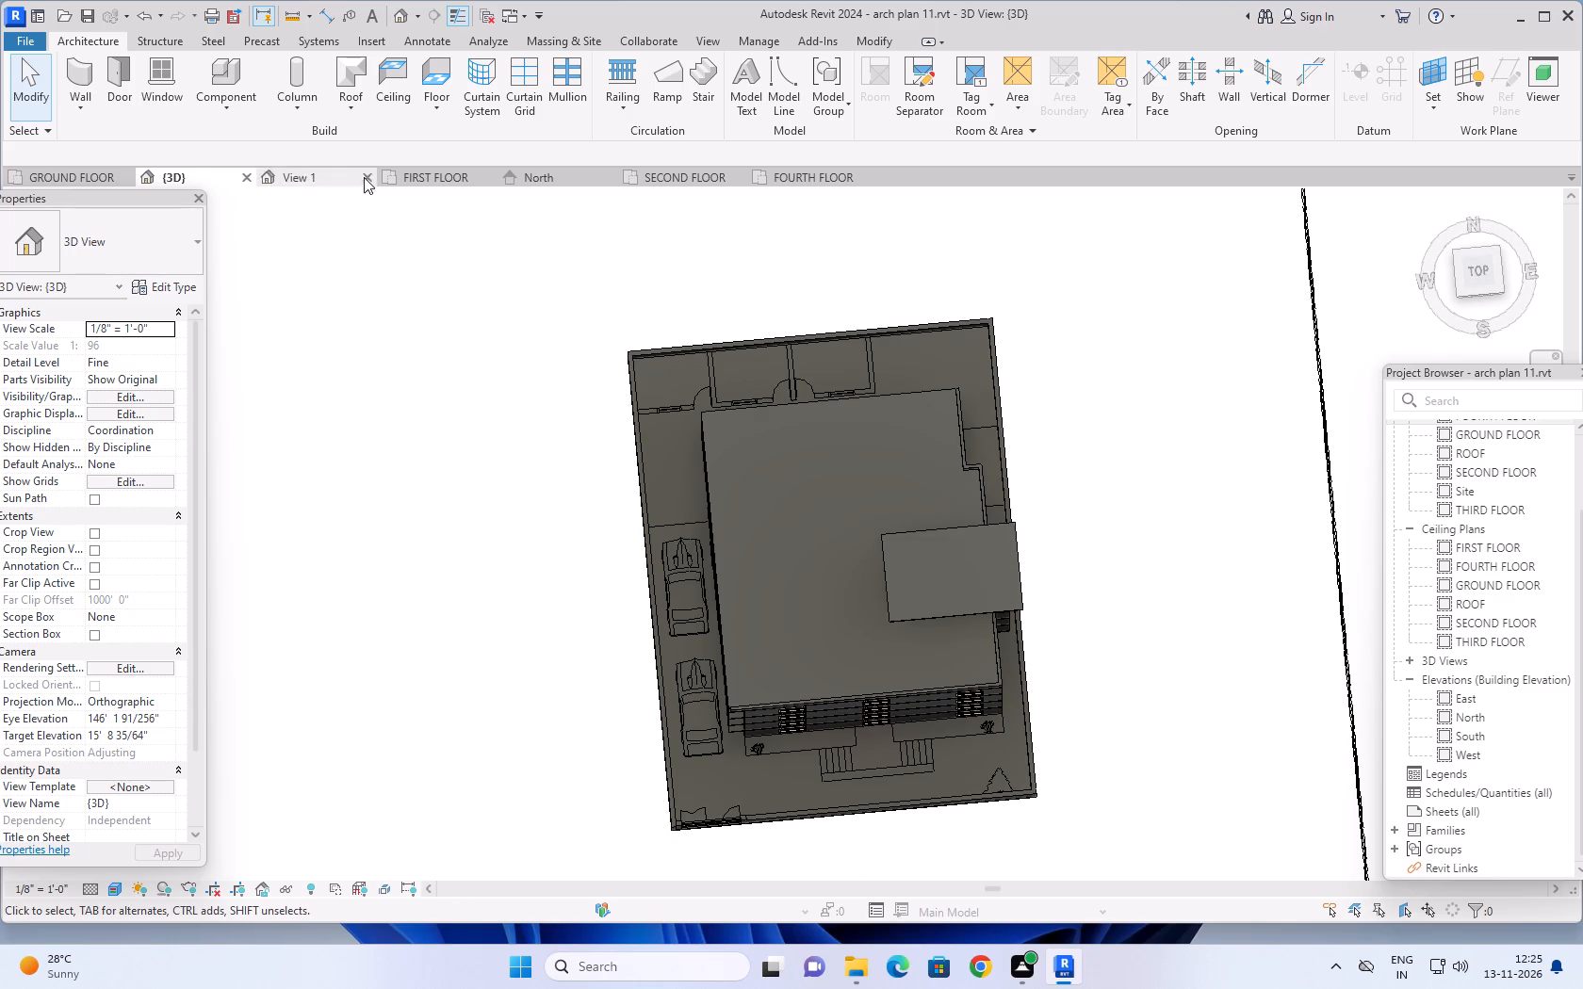
Copy seven walls, two doors and two windows around the two north-west bedrooms of the FIRST FLOOR plan, pasting them aligned to the FOURTH FLOOR level.
{"action": "left_click", "coordinate": [423, 170]}
{"action": "middle_click_drag", "start_coordinate": [679, 584], "coordinate": [618, 503]}
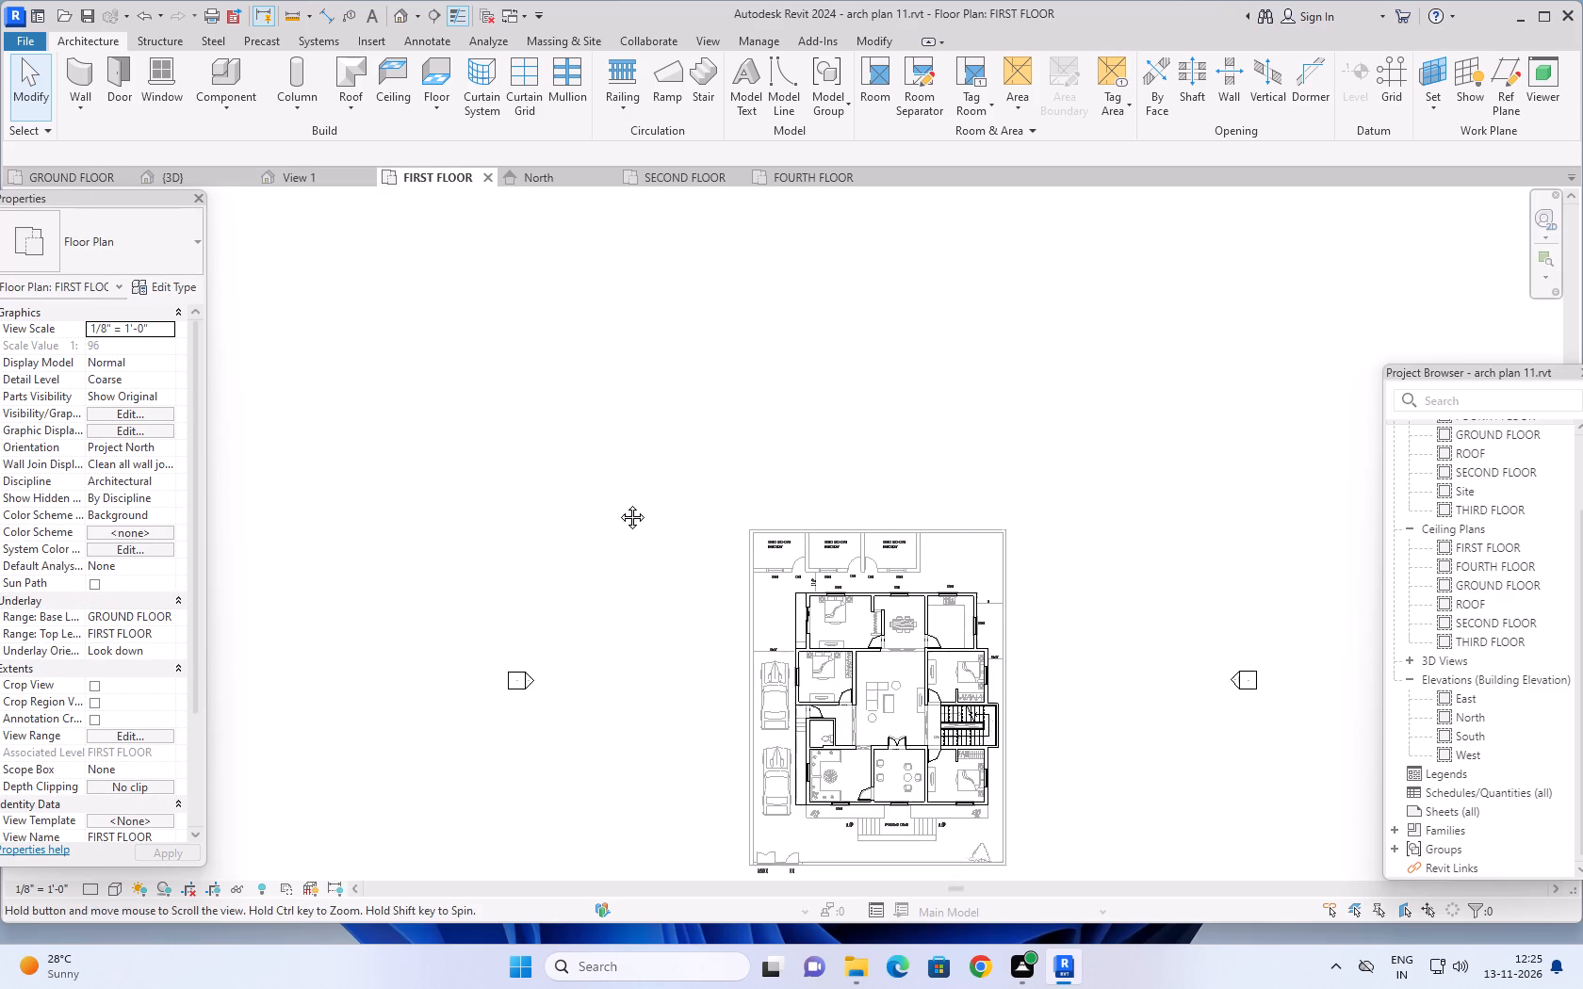
{"action": "middle_click_drag", "start_coordinate": [618, 503], "coordinate": [527, 411]}
{"action": "scroll", "coordinate": [688, 484], "scroll_direction": "up", "scroll_amount": 11}
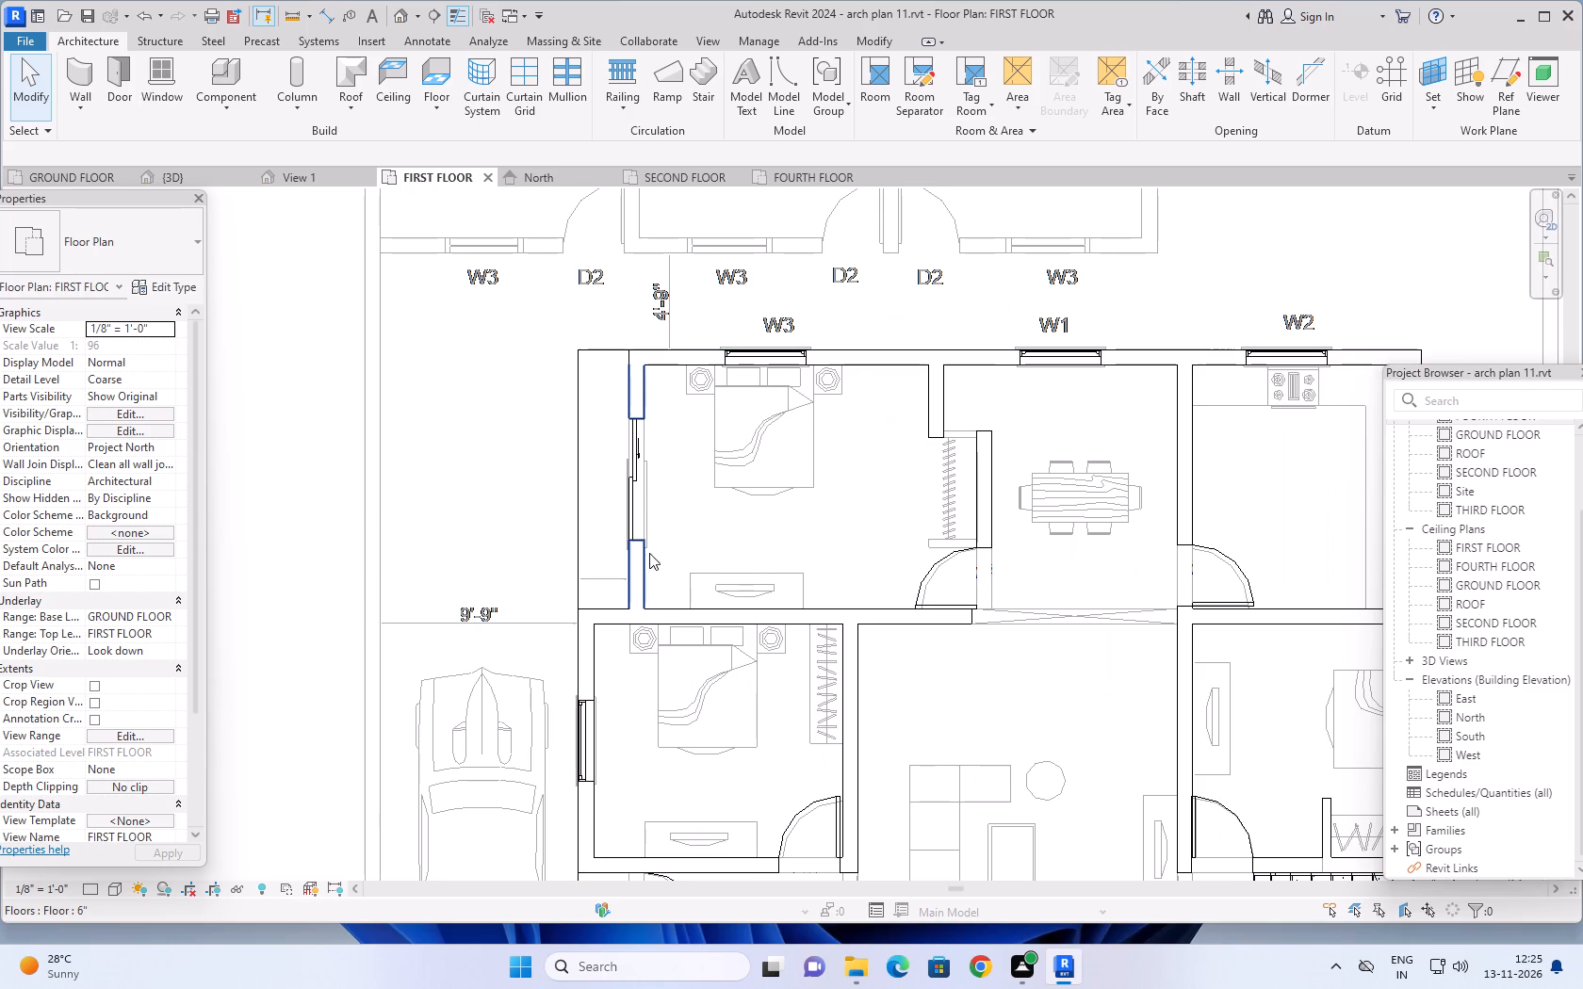
{"action": "left_click", "coordinate": [639, 561]}
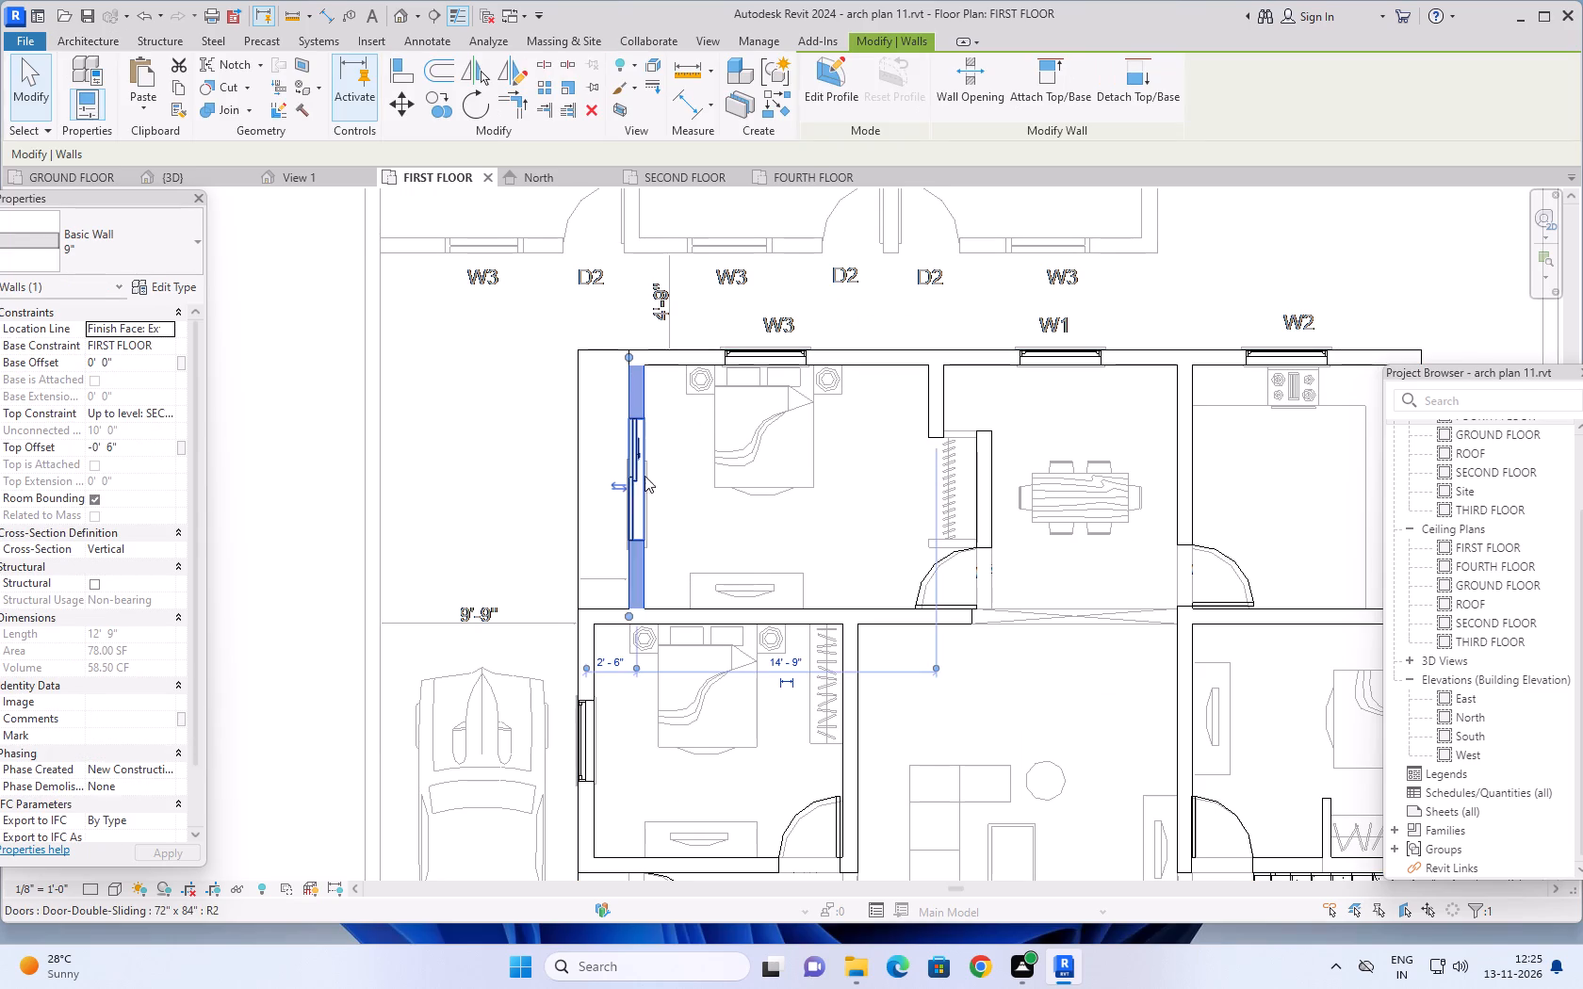
{"action": "left_click", "coordinate": [645, 489], "text": "ctrl"}
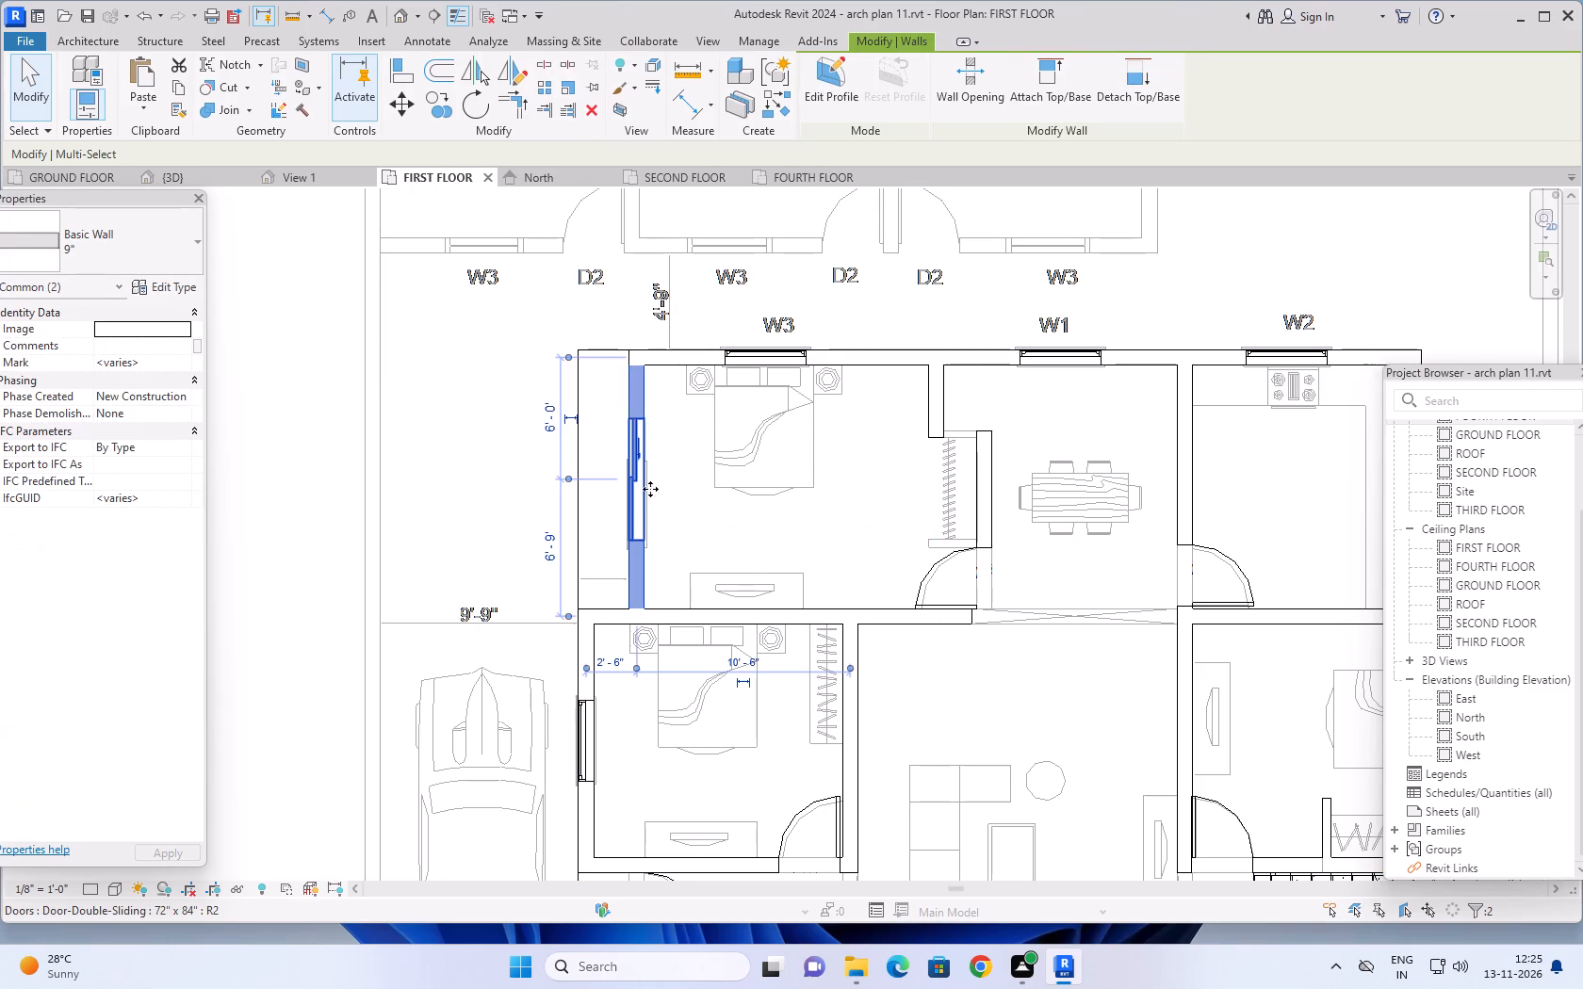
{"action": "left_click", "coordinate": [691, 365], "text": "ctrl"}
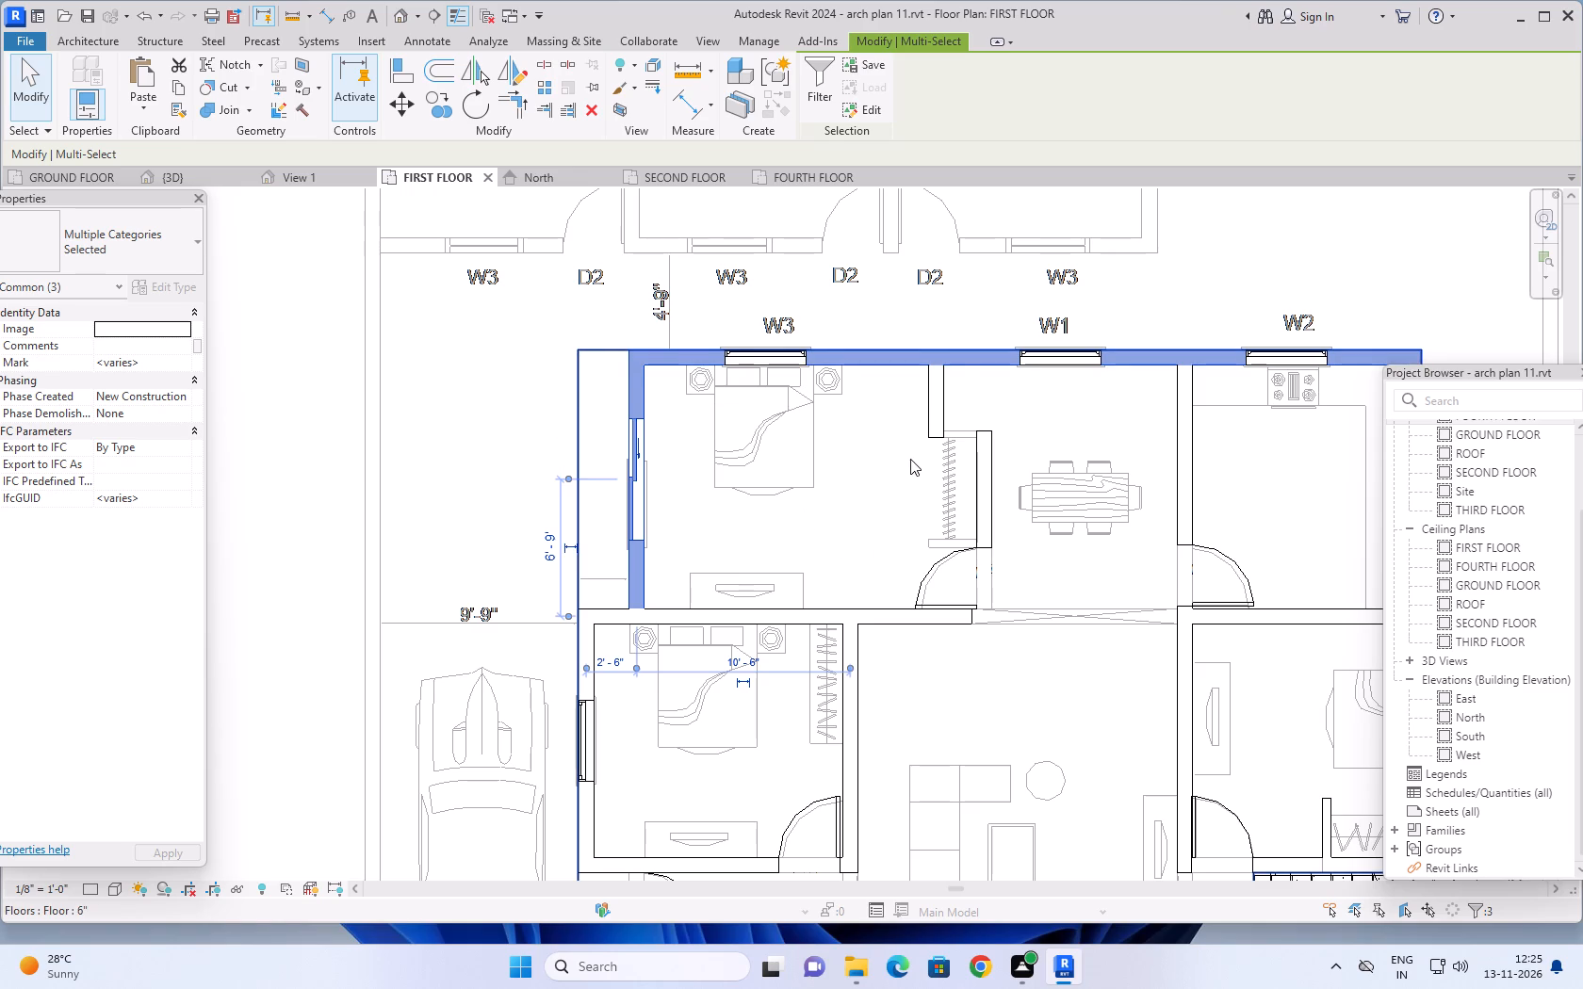
{"action": "left_click", "coordinate": [930, 411], "text": "ctrl"}
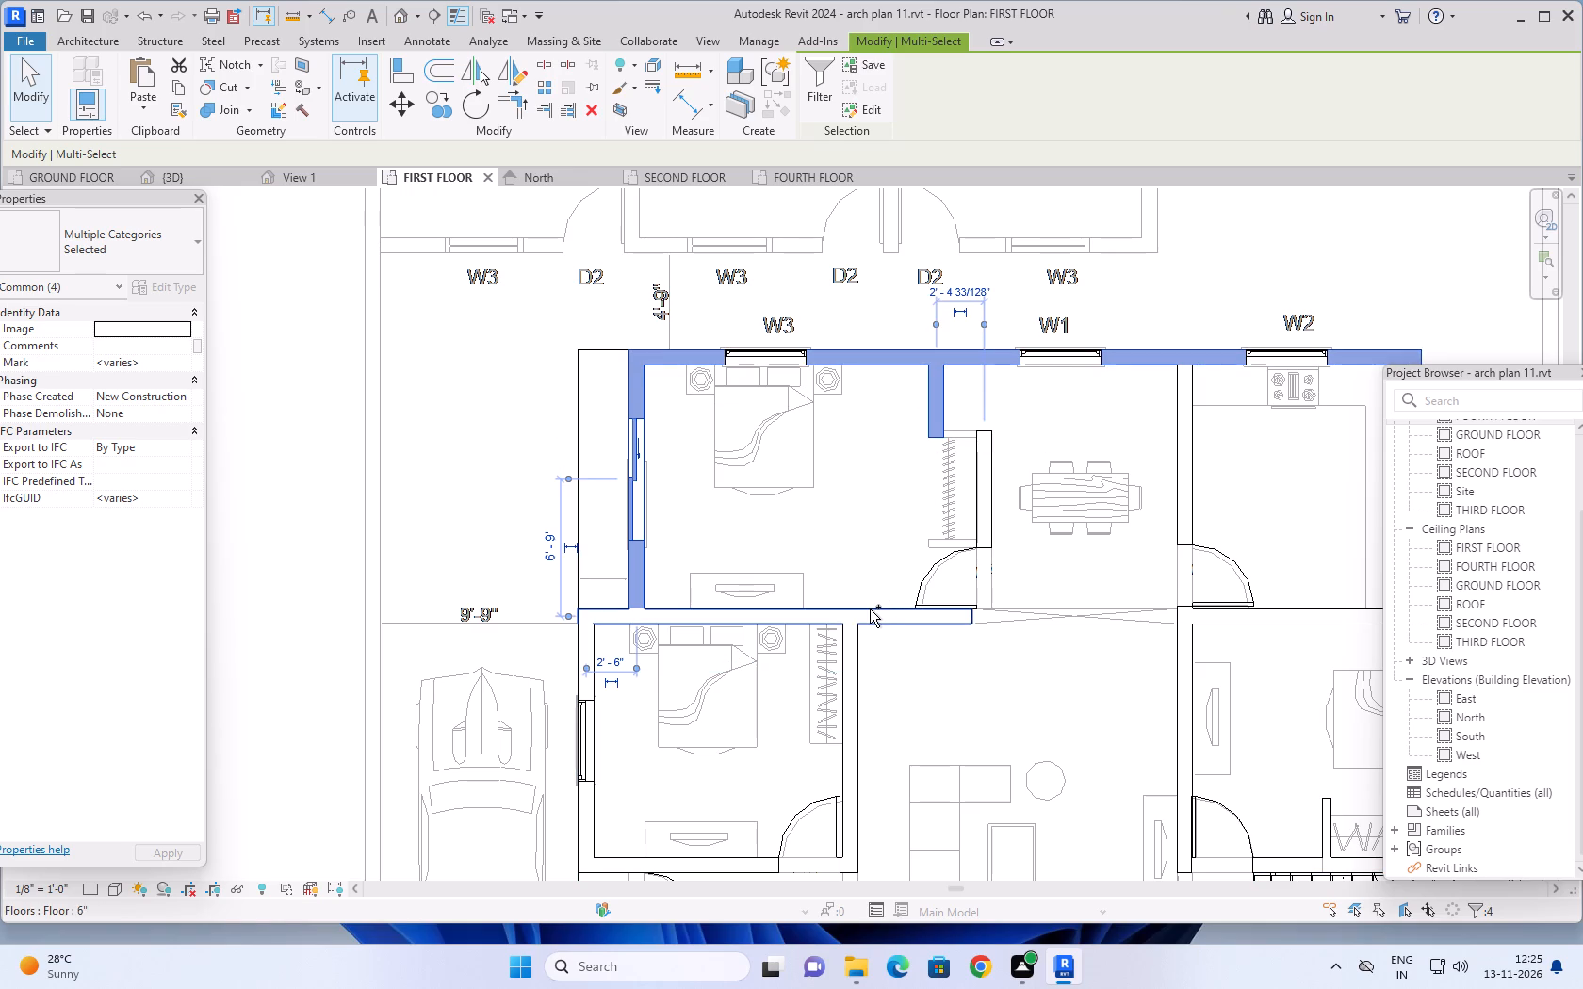
{"action": "left_click", "coordinate": [870, 609], "text": "ctrl"}
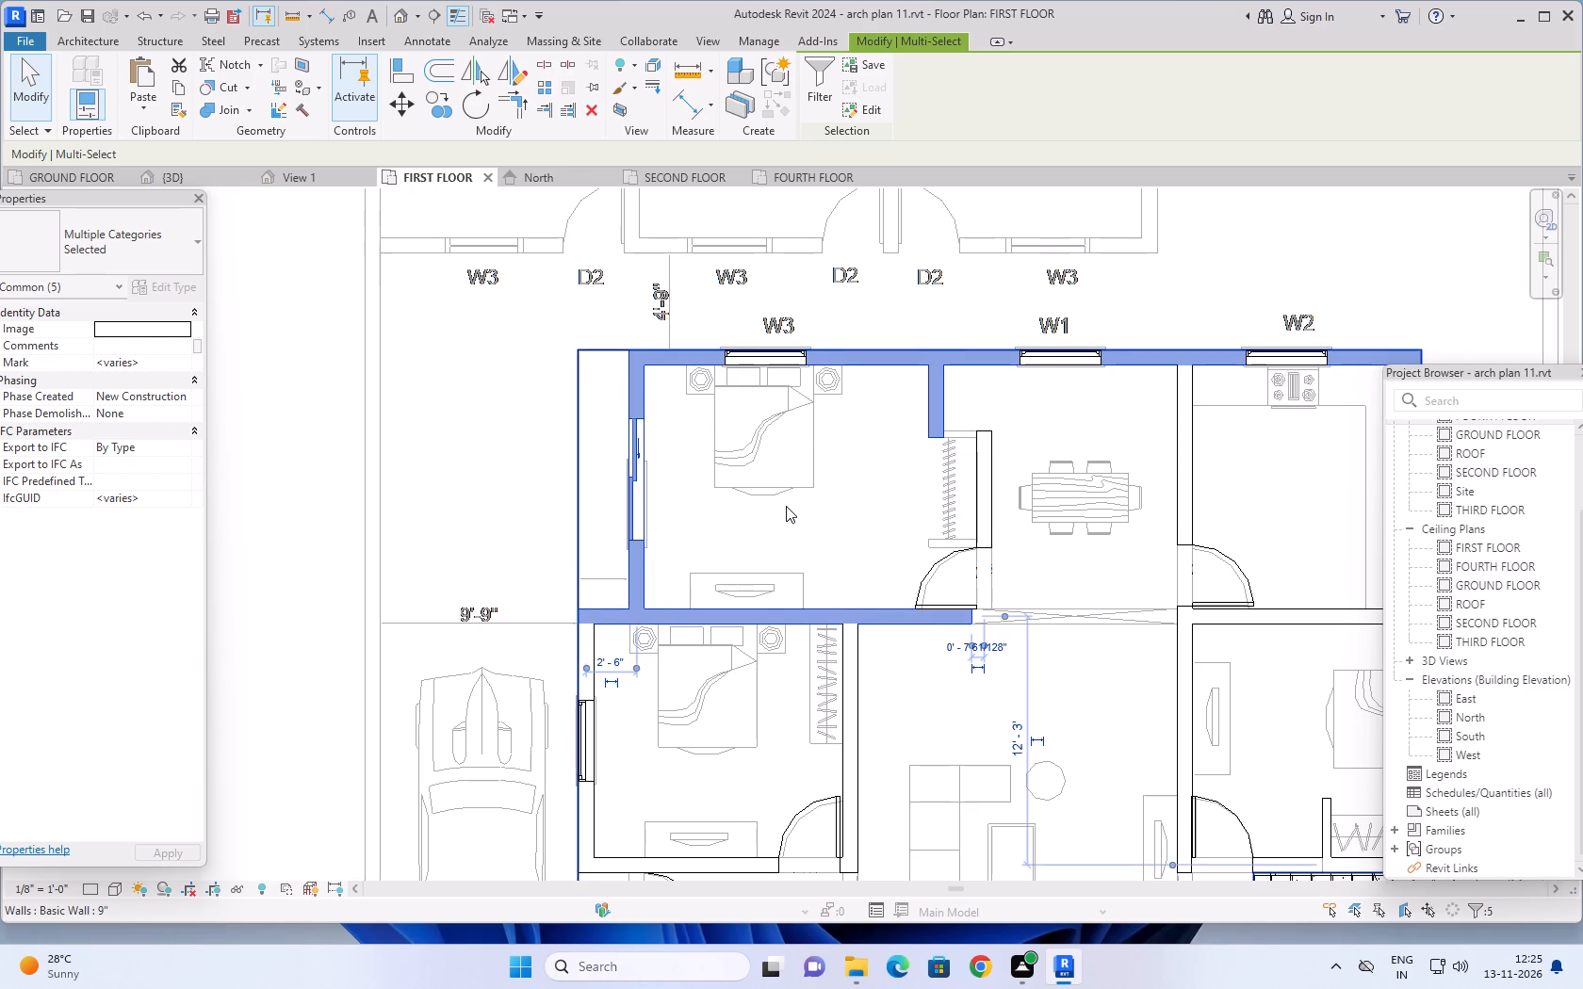
{"action": "scroll", "coordinate": [786, 506], "scroll_direction": "down", "scroll_amount": 3}
{"action": "middle_click_drag", "start_coordinate": [796, 502], "coordinate": [725, 423]}
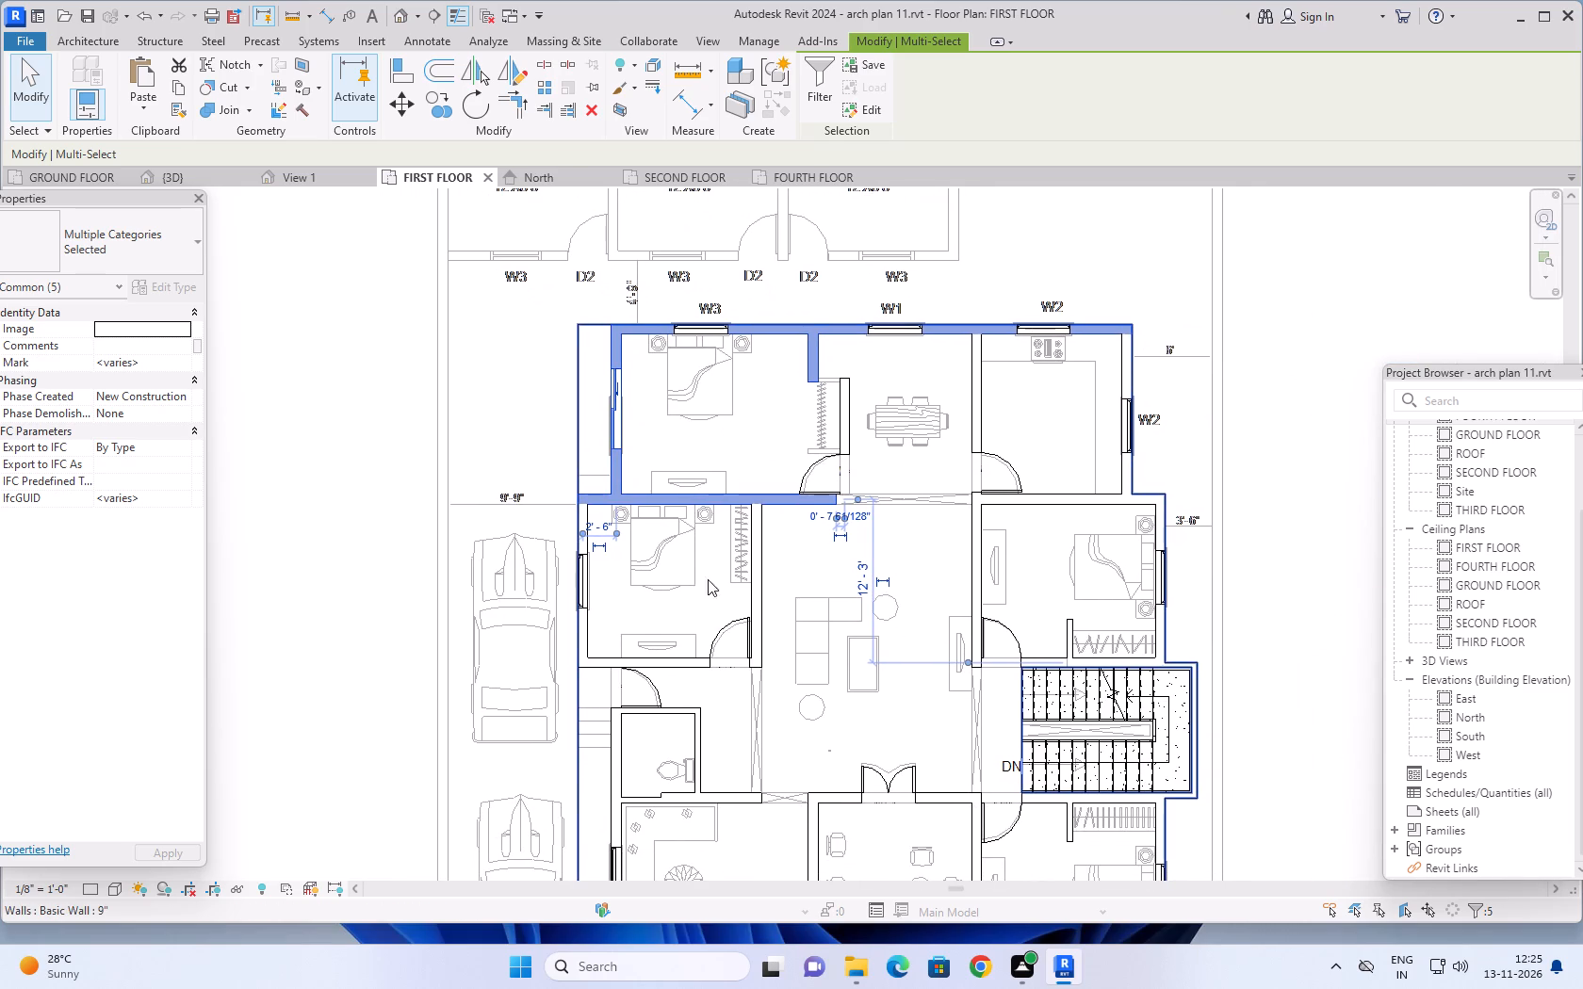
{"action": "left_click", "coordinate": [731, 498], "text": "shift"}
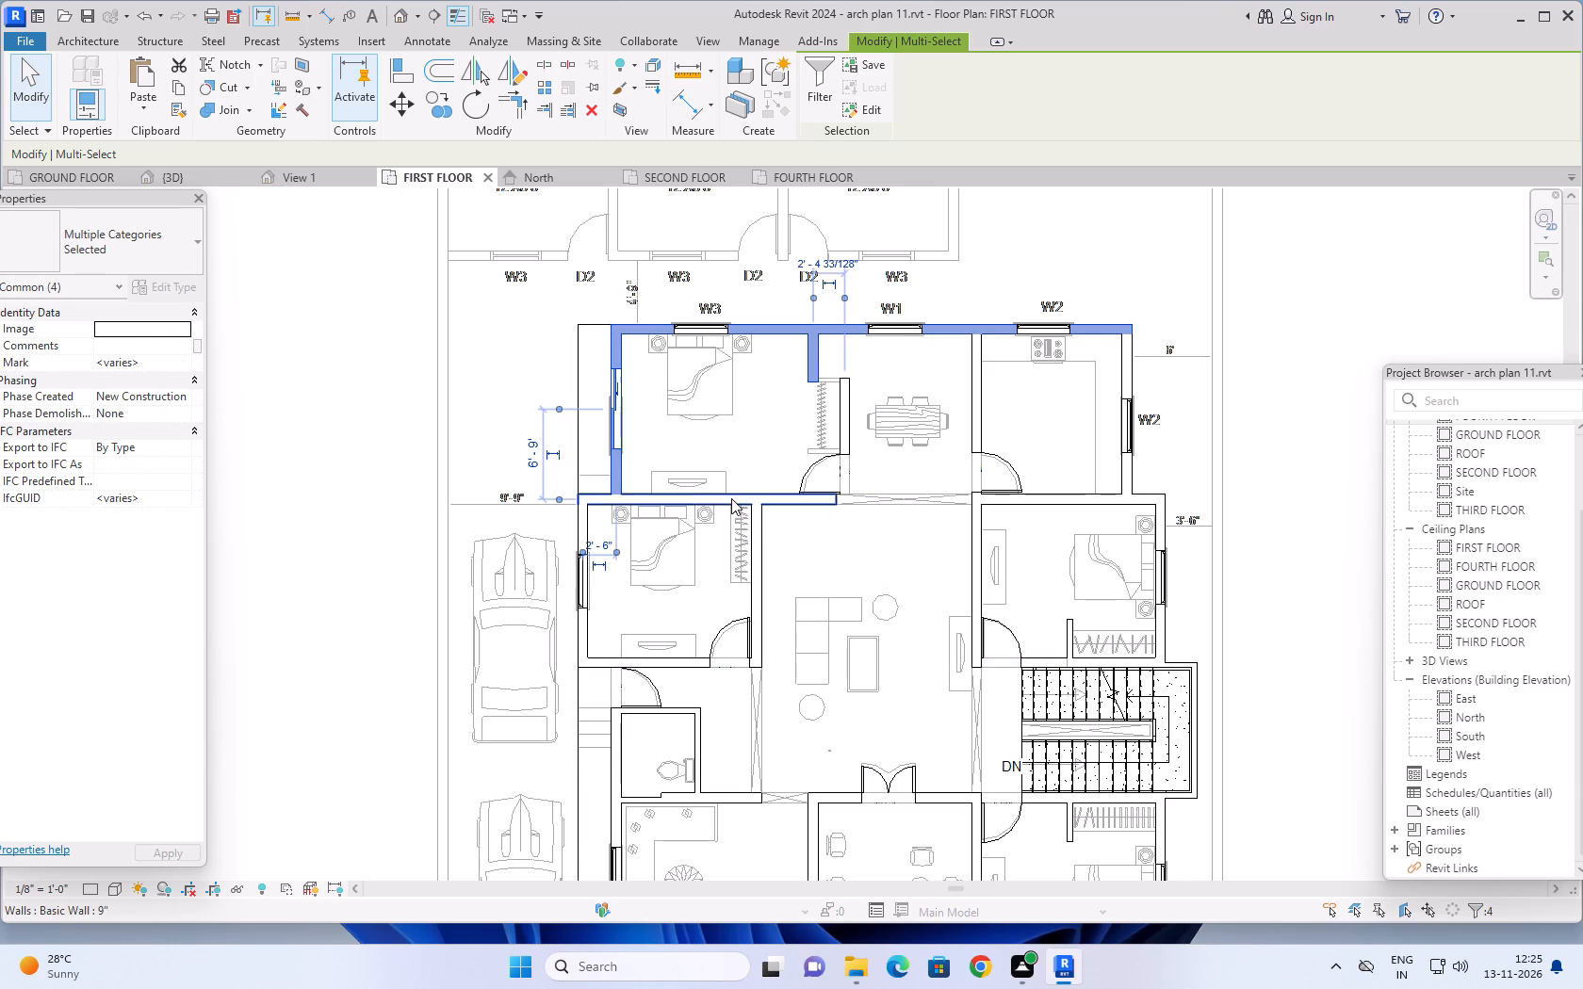
{"action": "left_click", "coordinate": [684, 661], "text": "ctrl"}
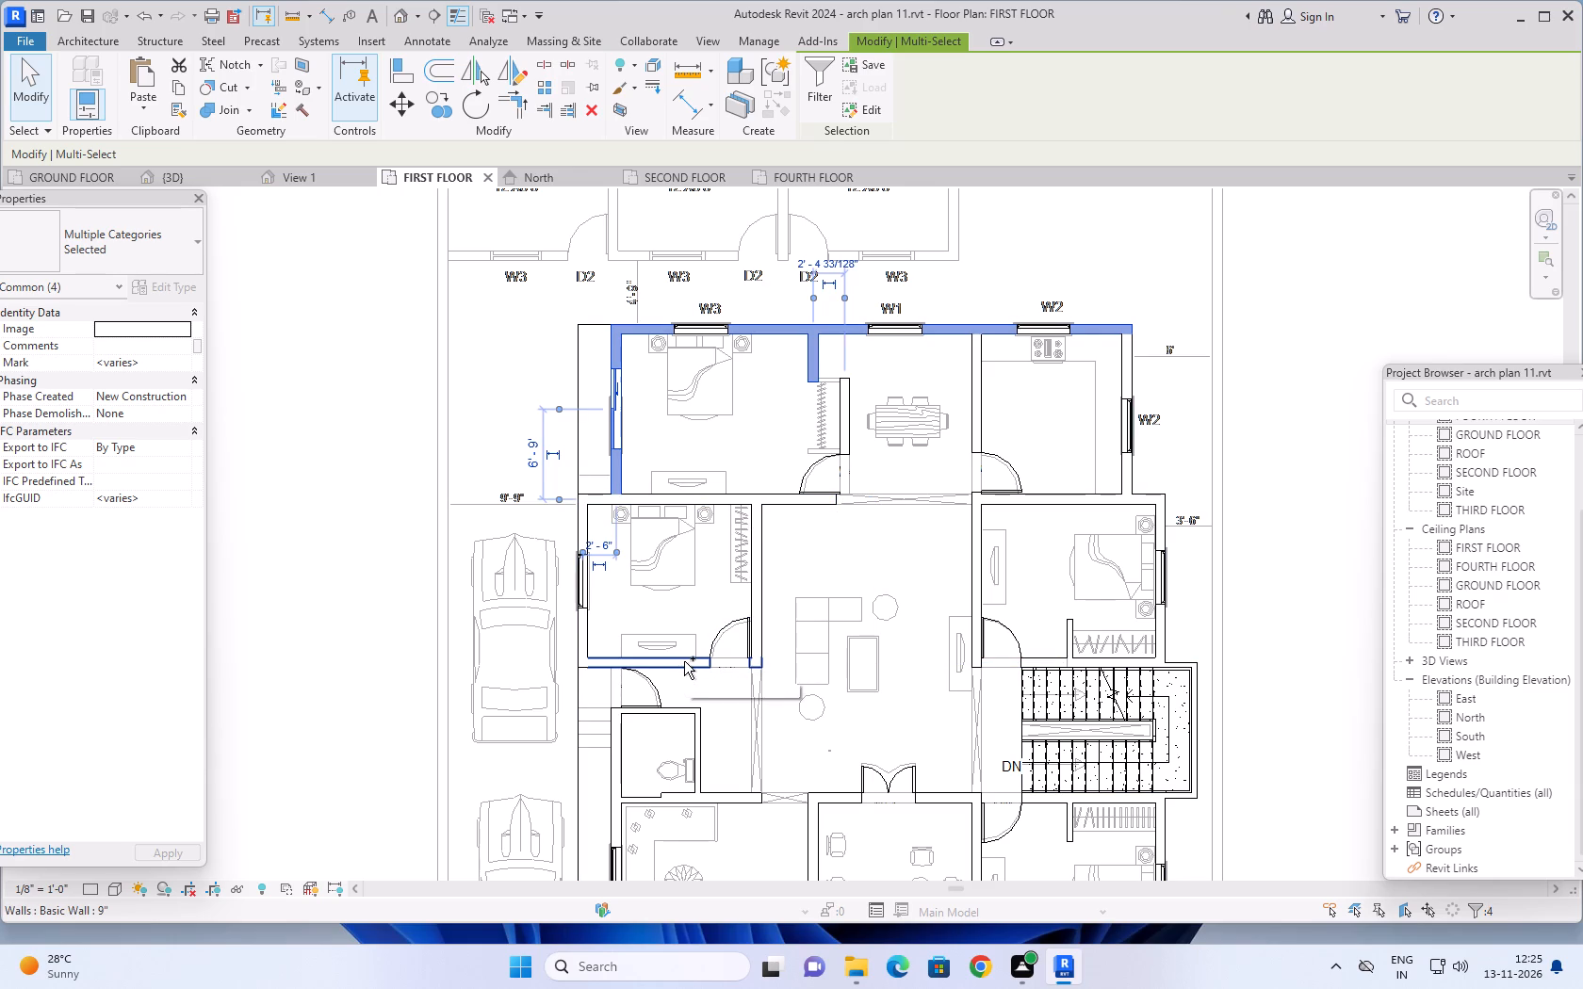
{"action": "left_click", "coordinate": [583, 624], "text": "ctrl"}
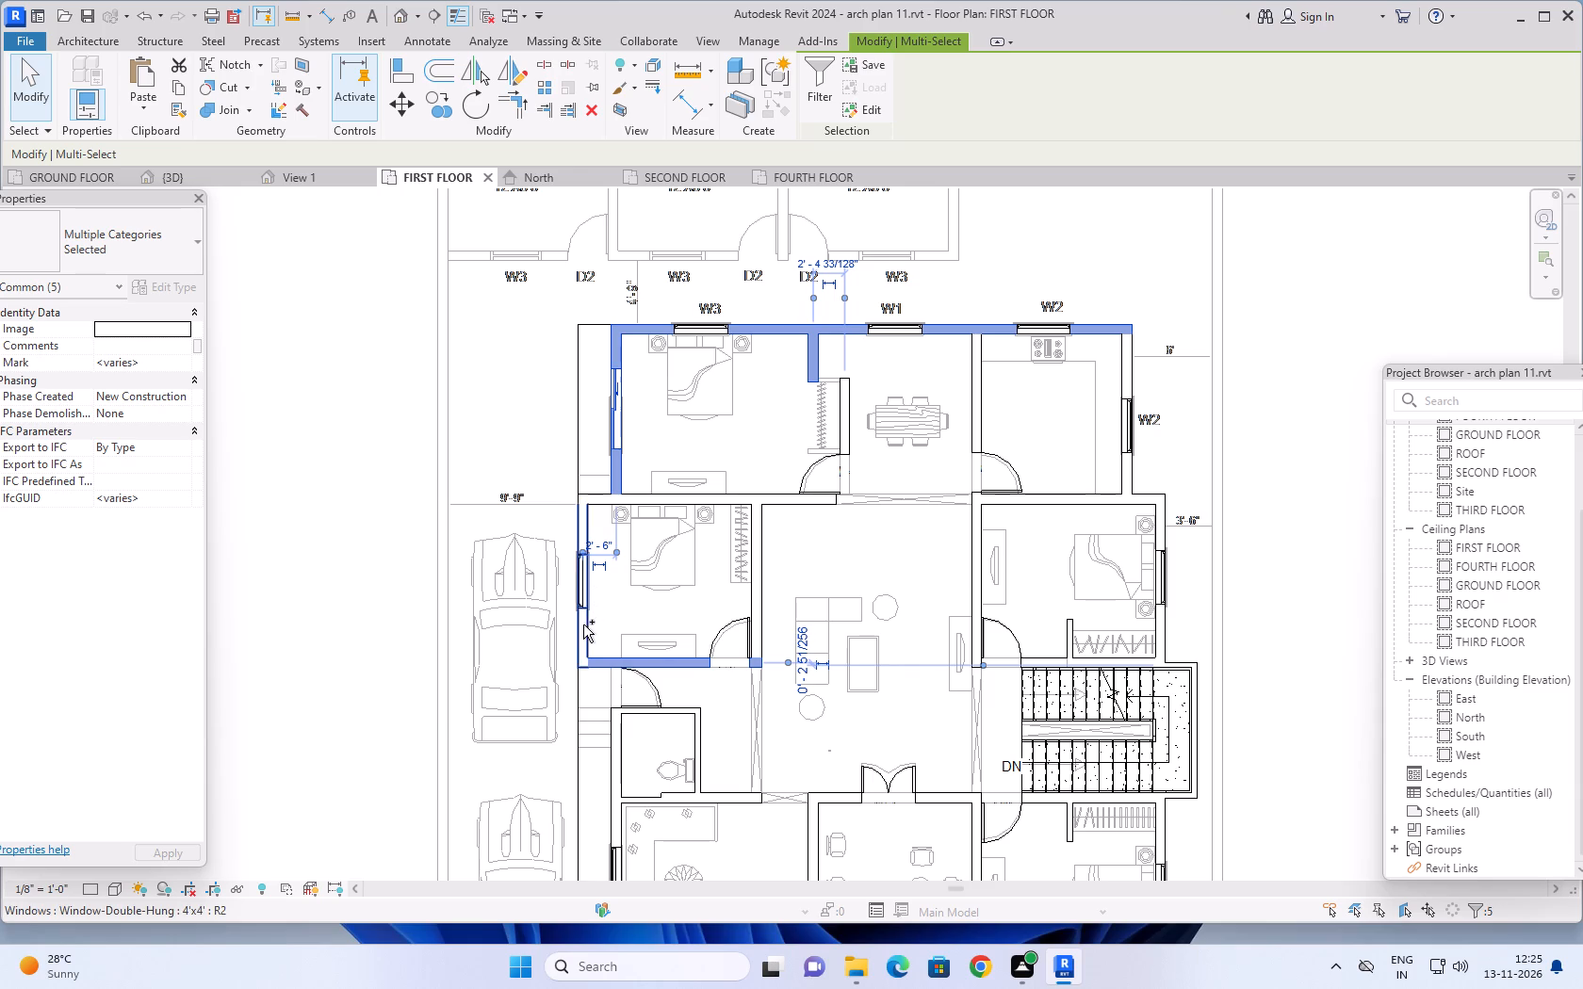
{"action": "left_click", "coordinate": [582, 579], "text": "ctrl"}
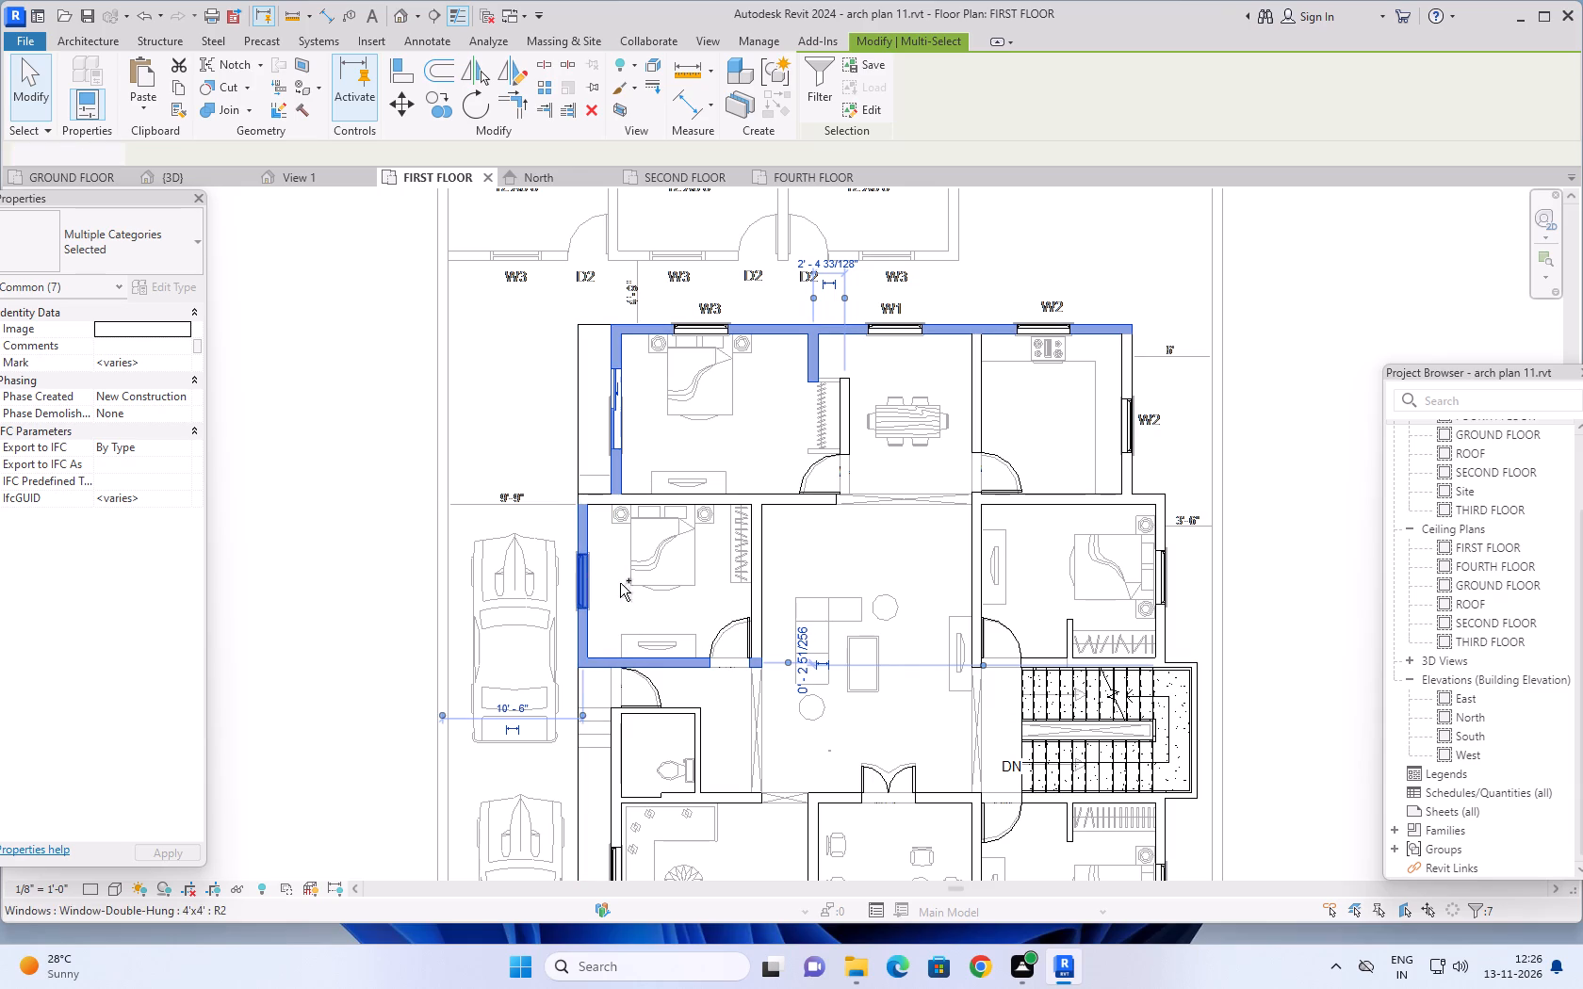
{"action": "left_click", "coordinate": [759, 590], "text": "ctrl"}
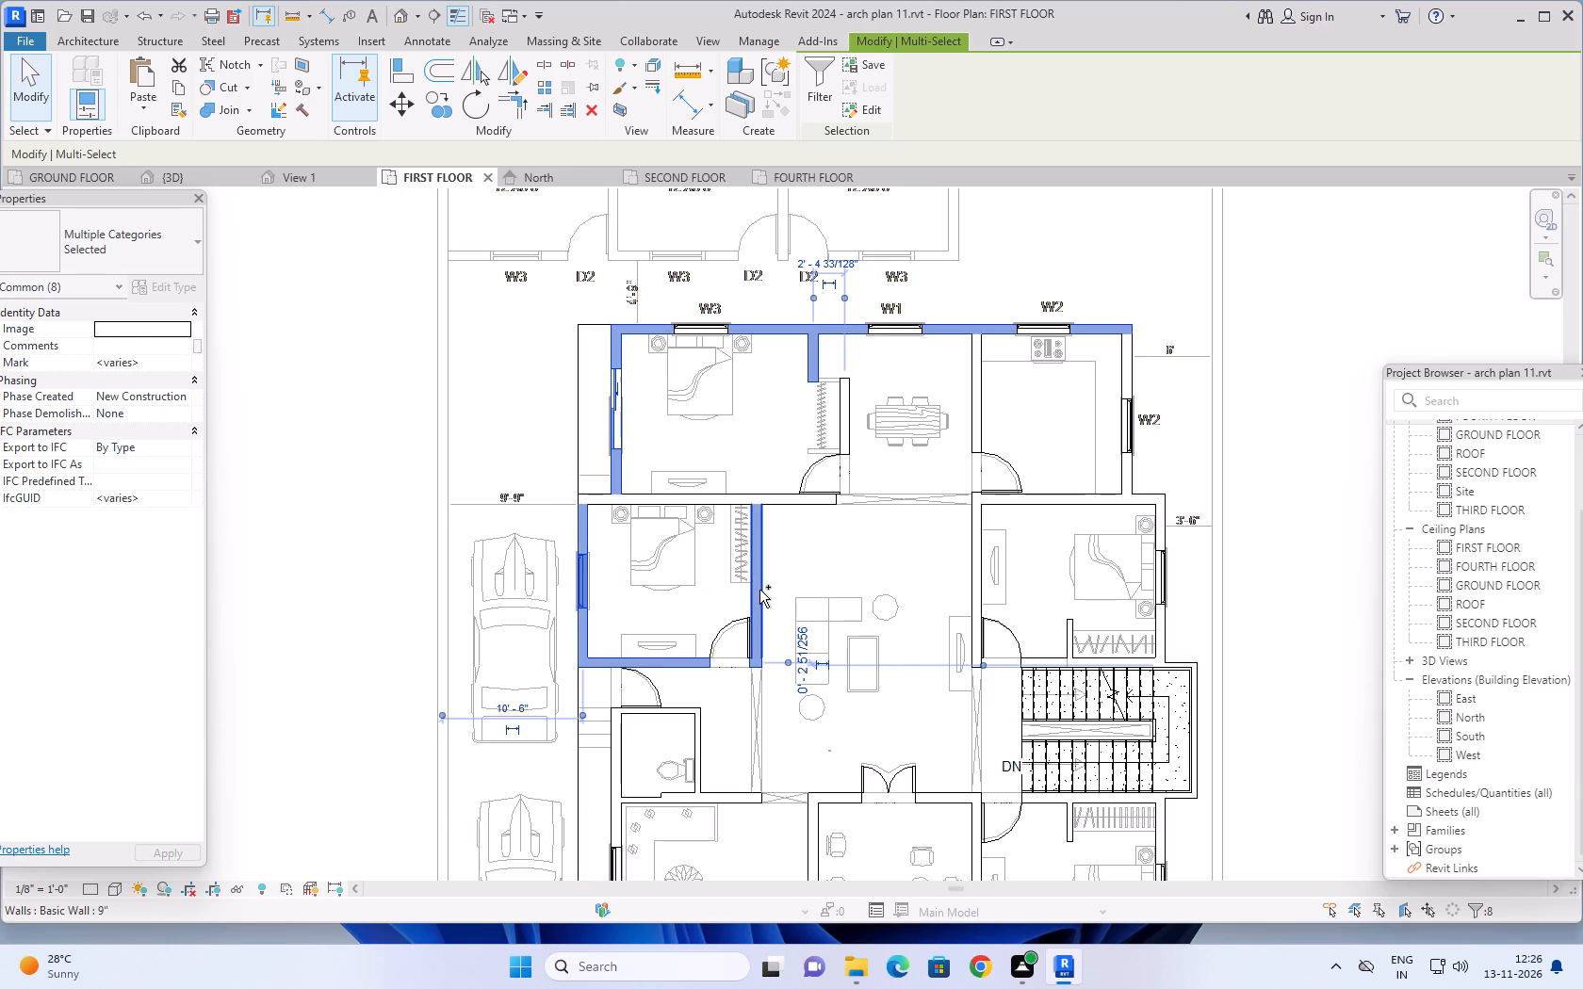
{"action": "left_click", "coordinate": [728, 631], "text": "ctrl"}
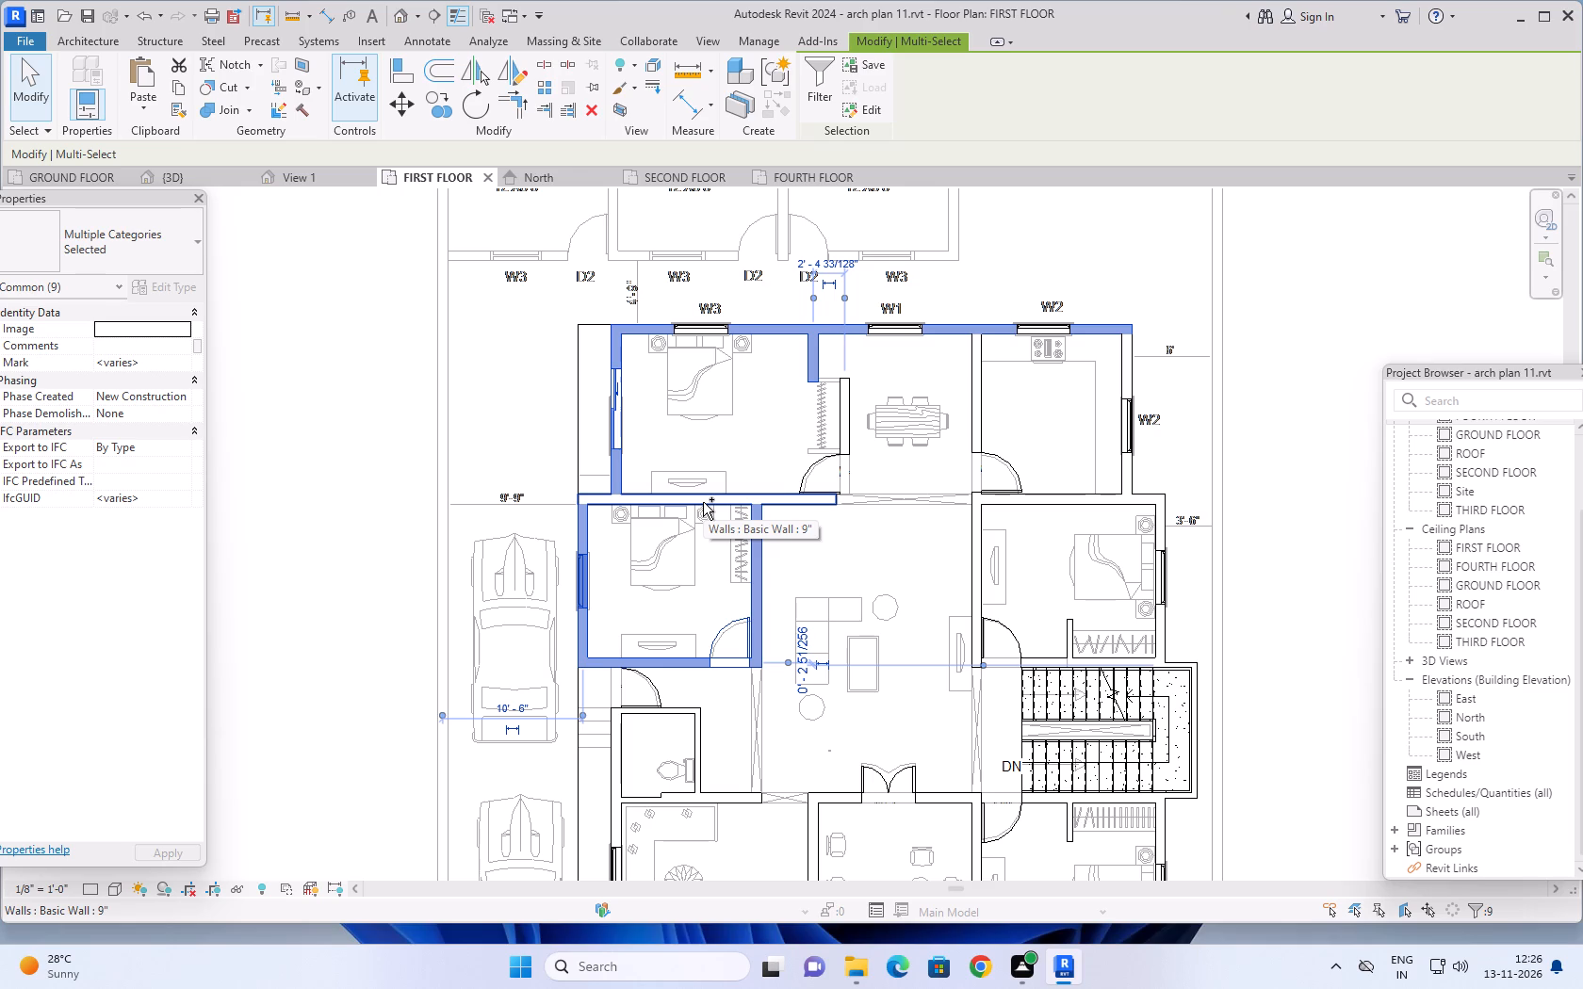
{"action": "left_click", "coordinate": [703, 502], "text": "ctrl"}
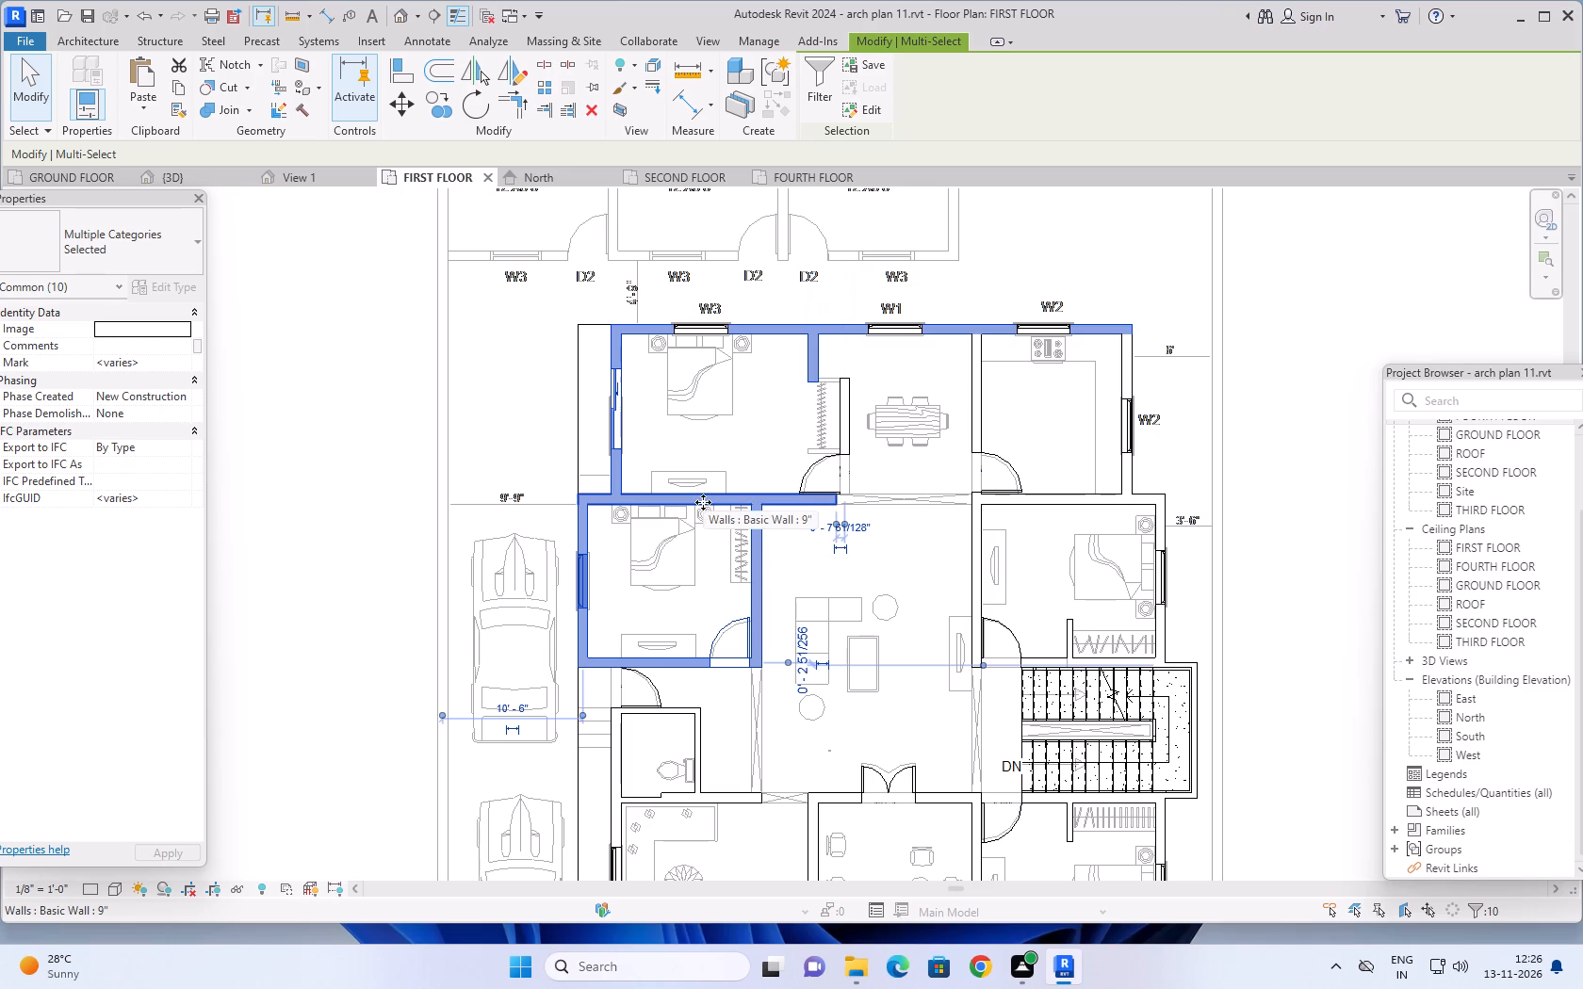
{"action": "scroll", "coordinate": [726, 414], "scroll_direction": "down", "scroll_amount": 1}
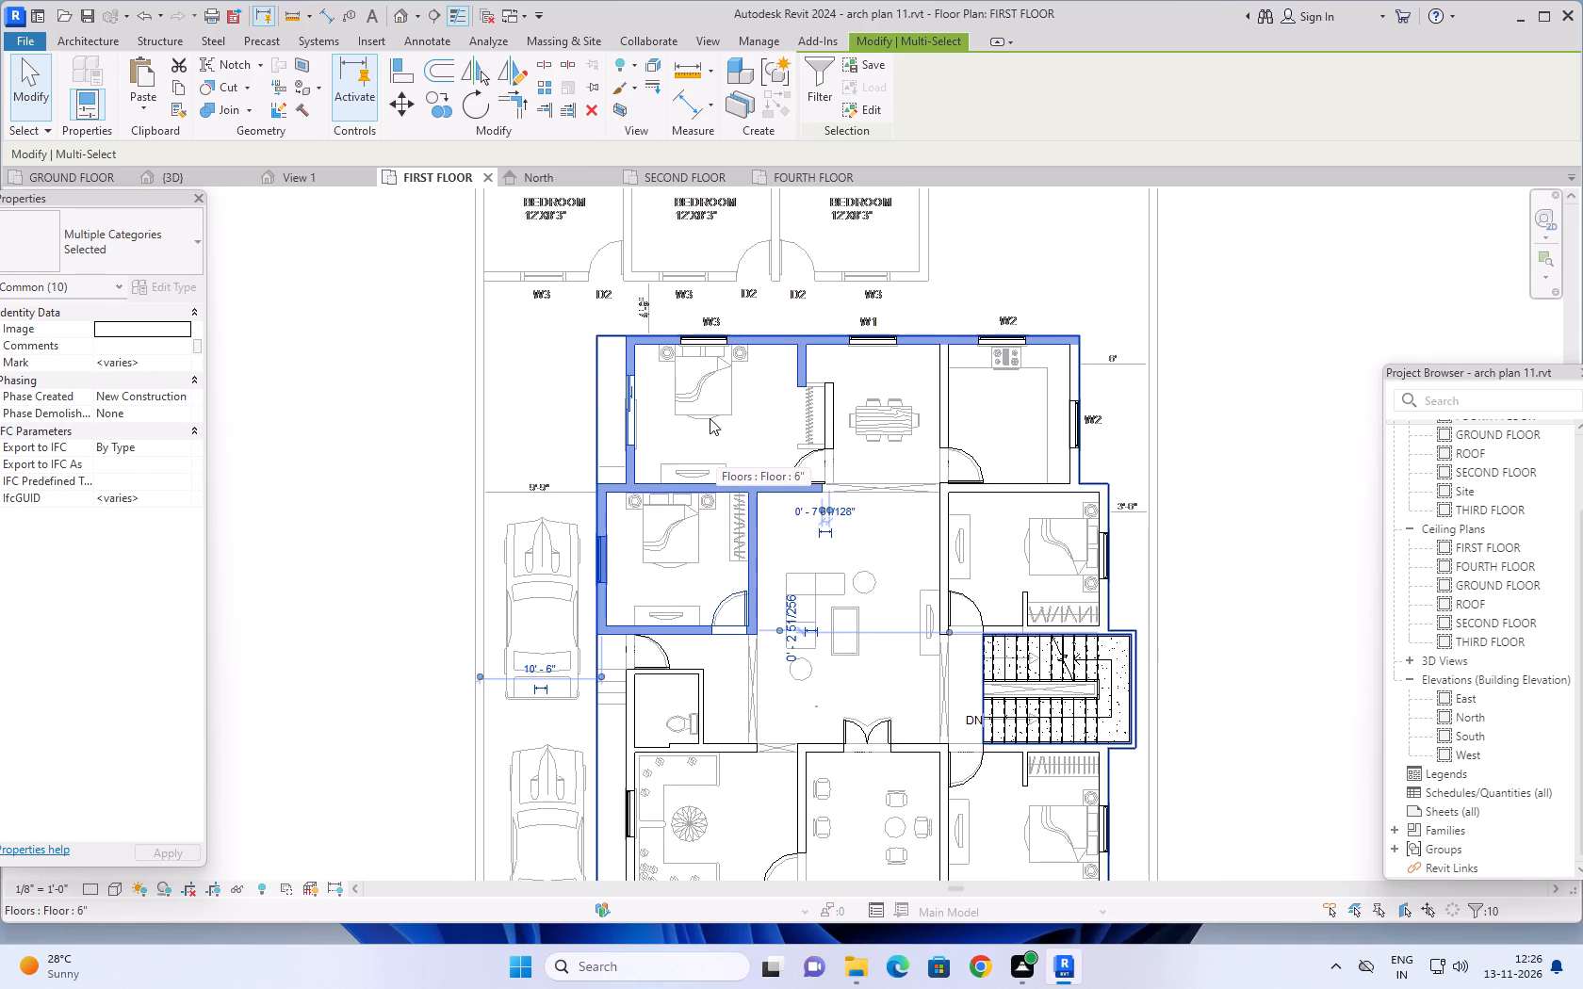
{"action": "scroll", "coordinate": [710, 381], "scroll_direction": "up", "scroll_amount": 2}
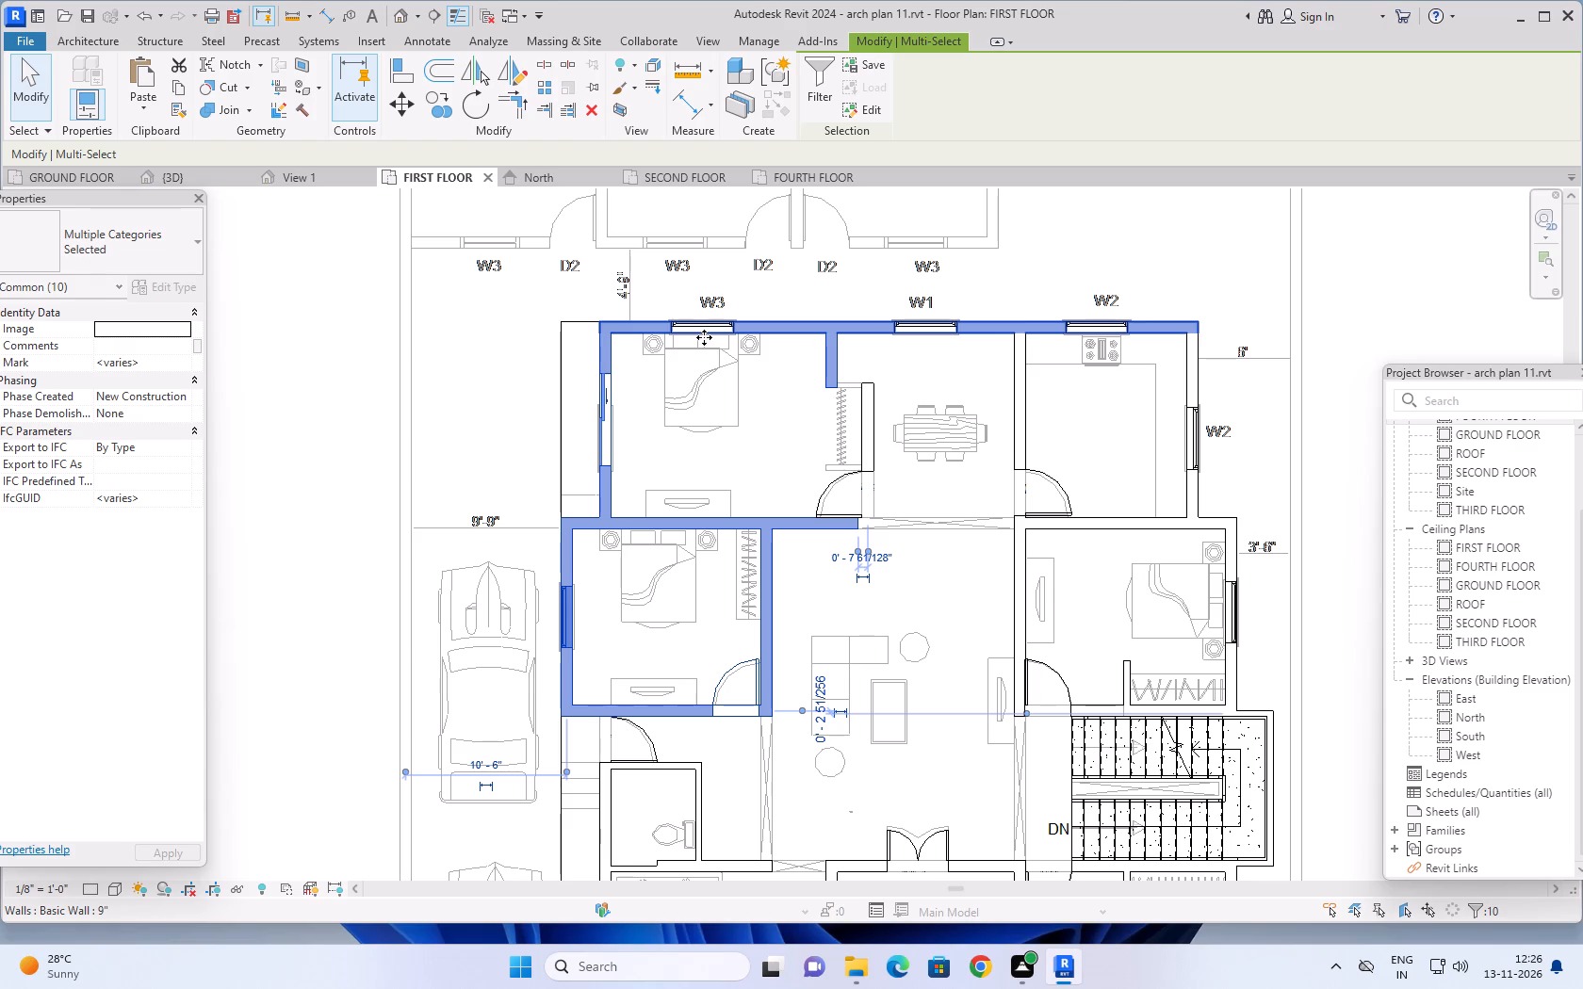
{"action": "left_click", "coordinate": [709, 328], "text": "ctrl"}
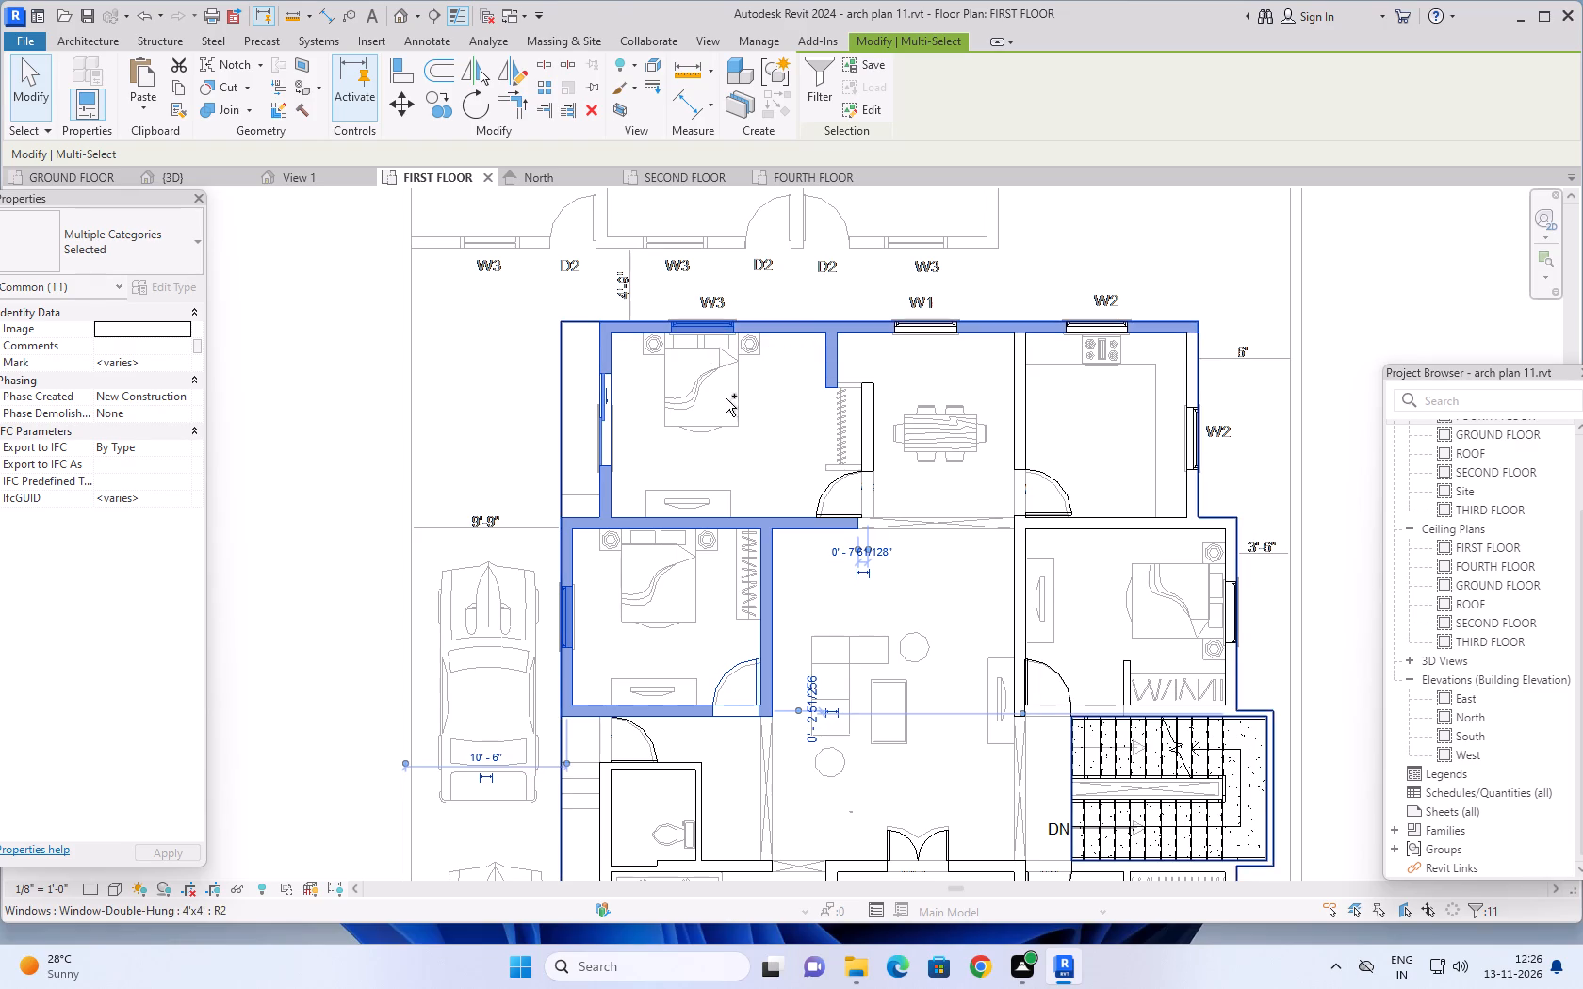
{"action": "scroll", "coordinate": [734, 459], "scroll_direction": "down", "scroll_amount": 2}
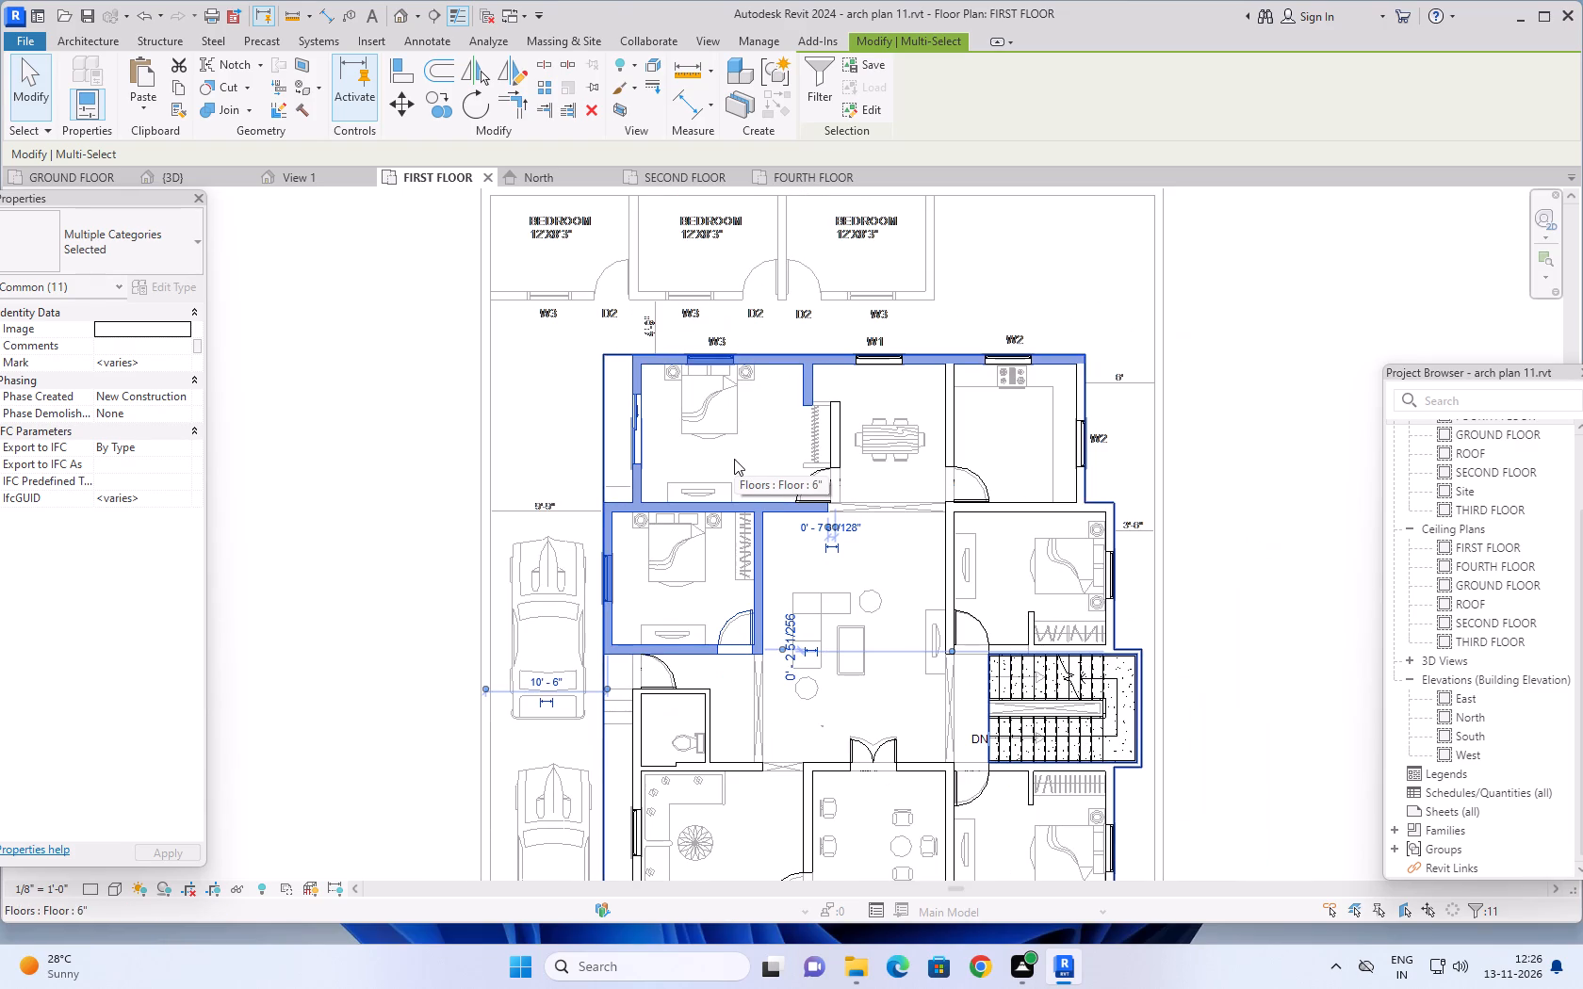
{"action": "left_click", "coordinate": [181, 86]}
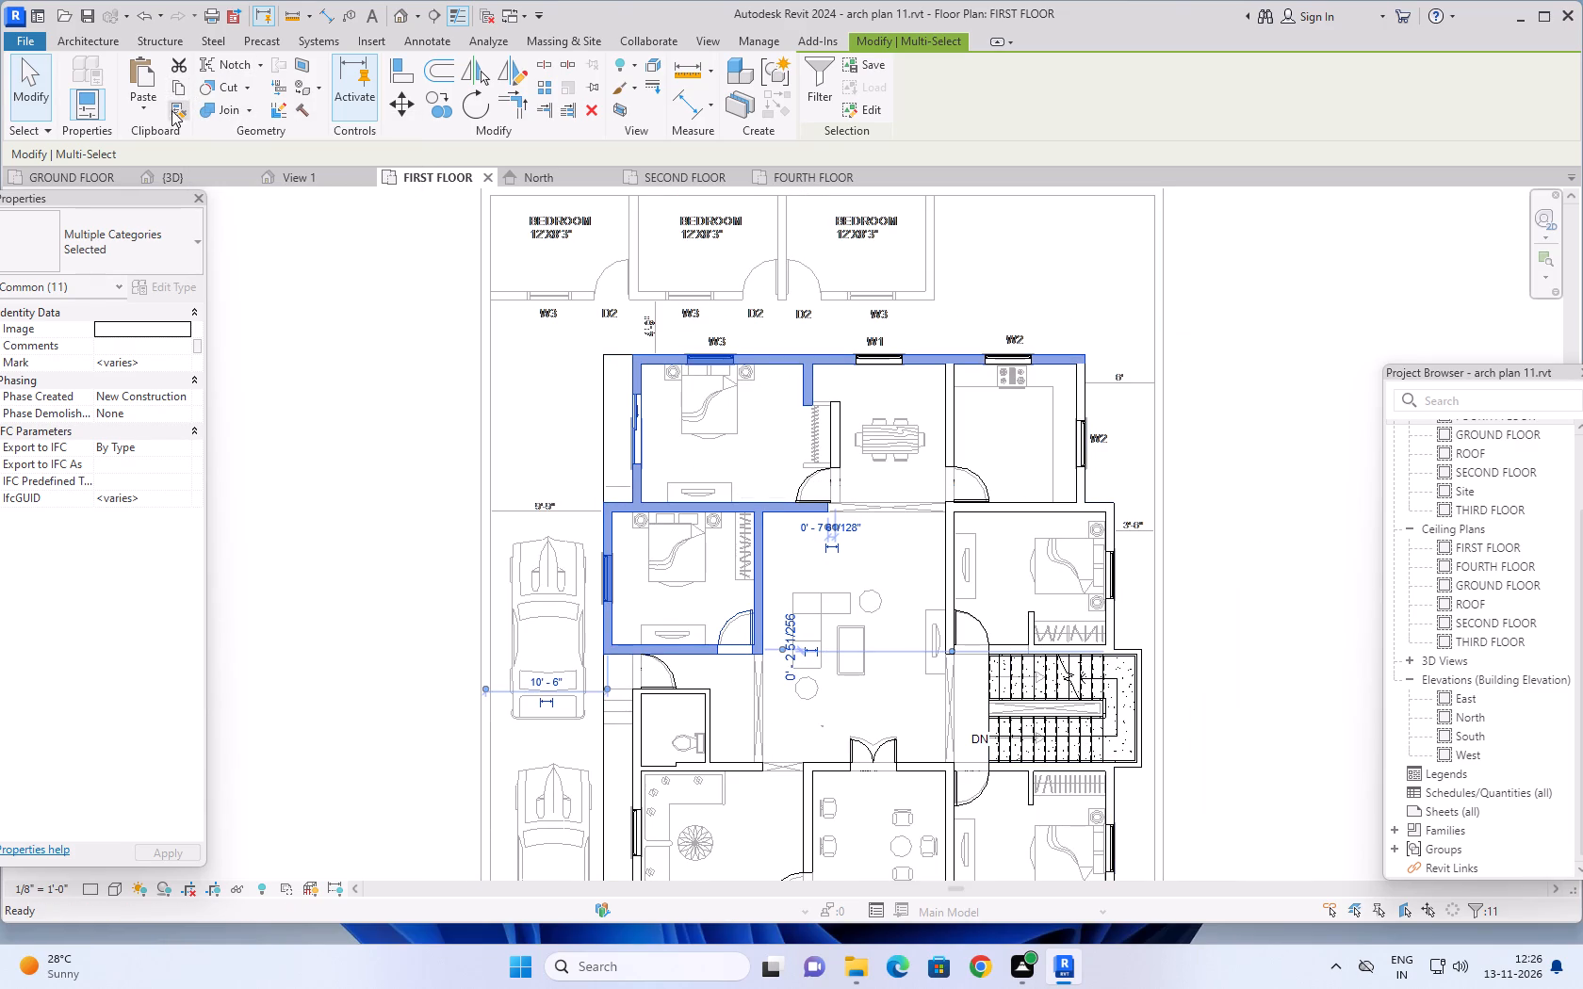
{"action": "left_click", "coordinate": [142, 112]}
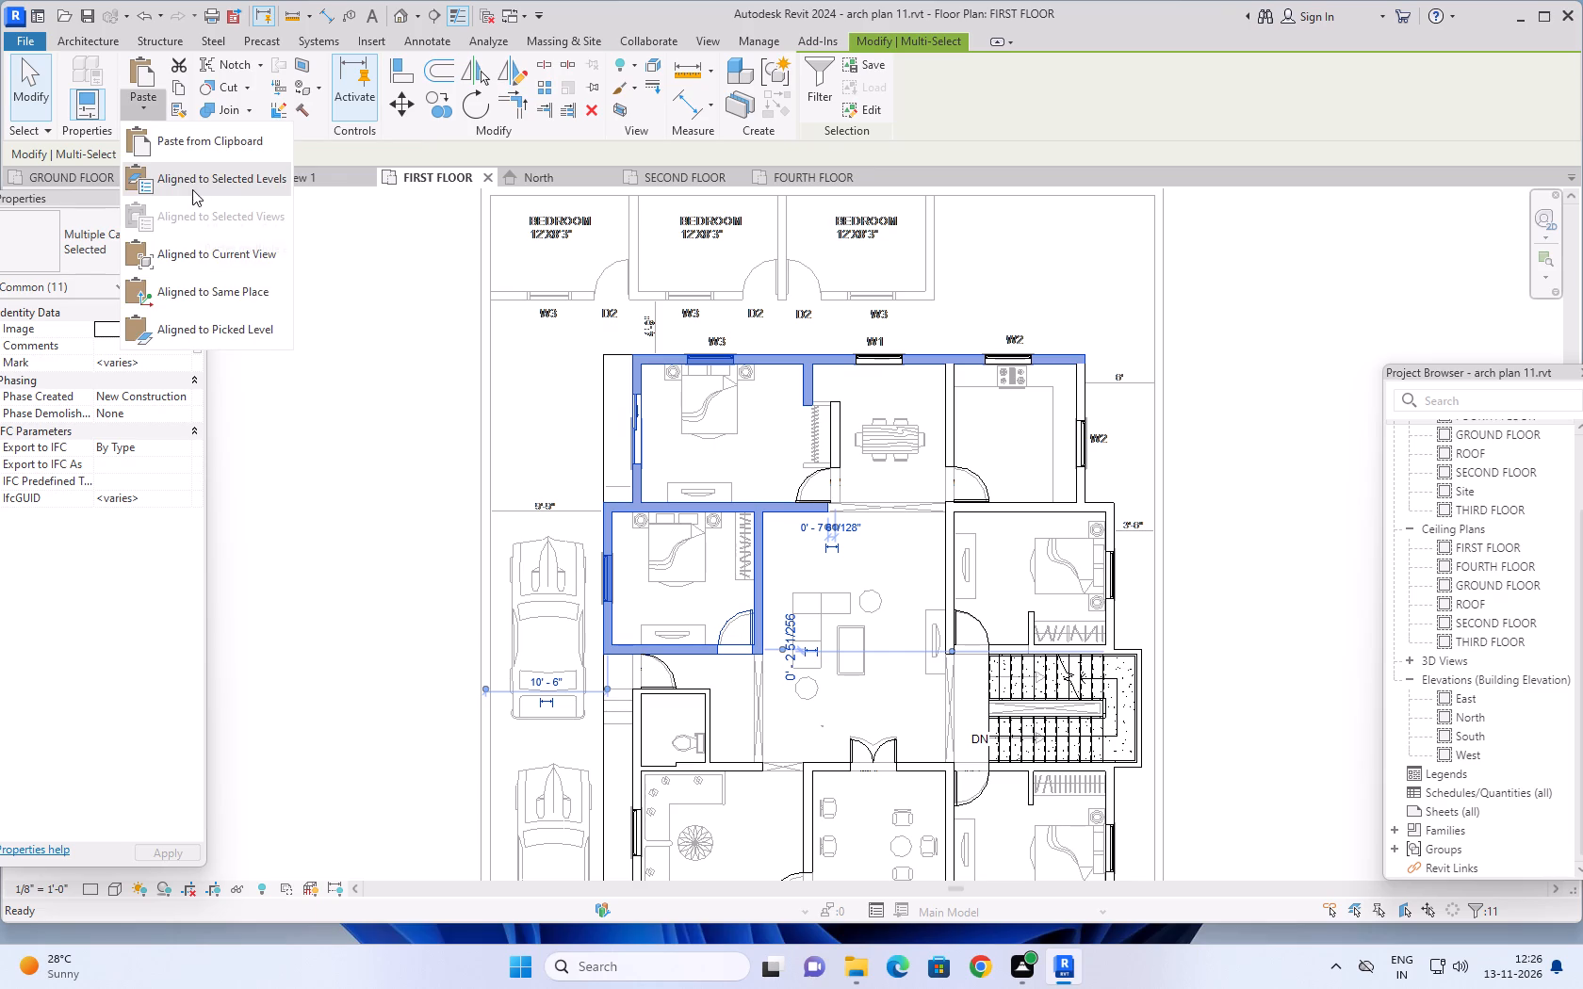
{"action": "left_click", "coordinate": [197, 184]}
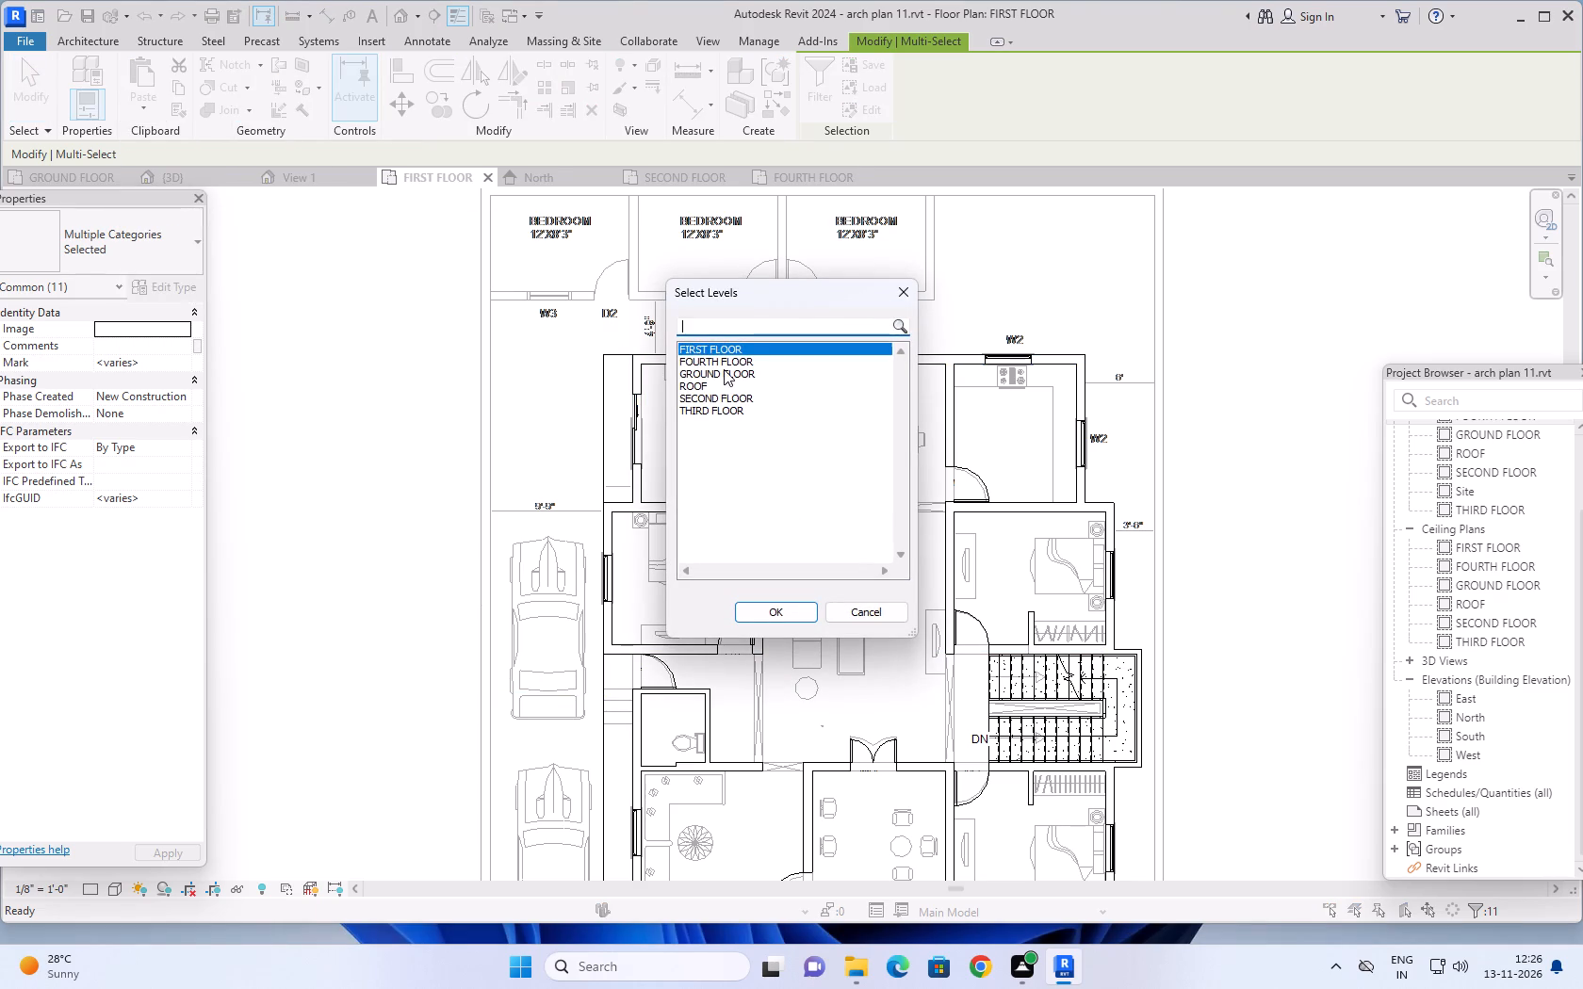
{"action": "left_click", "coordinate": [726, 359]}
{"action": "left_click", "coordinate": [777, 614]}
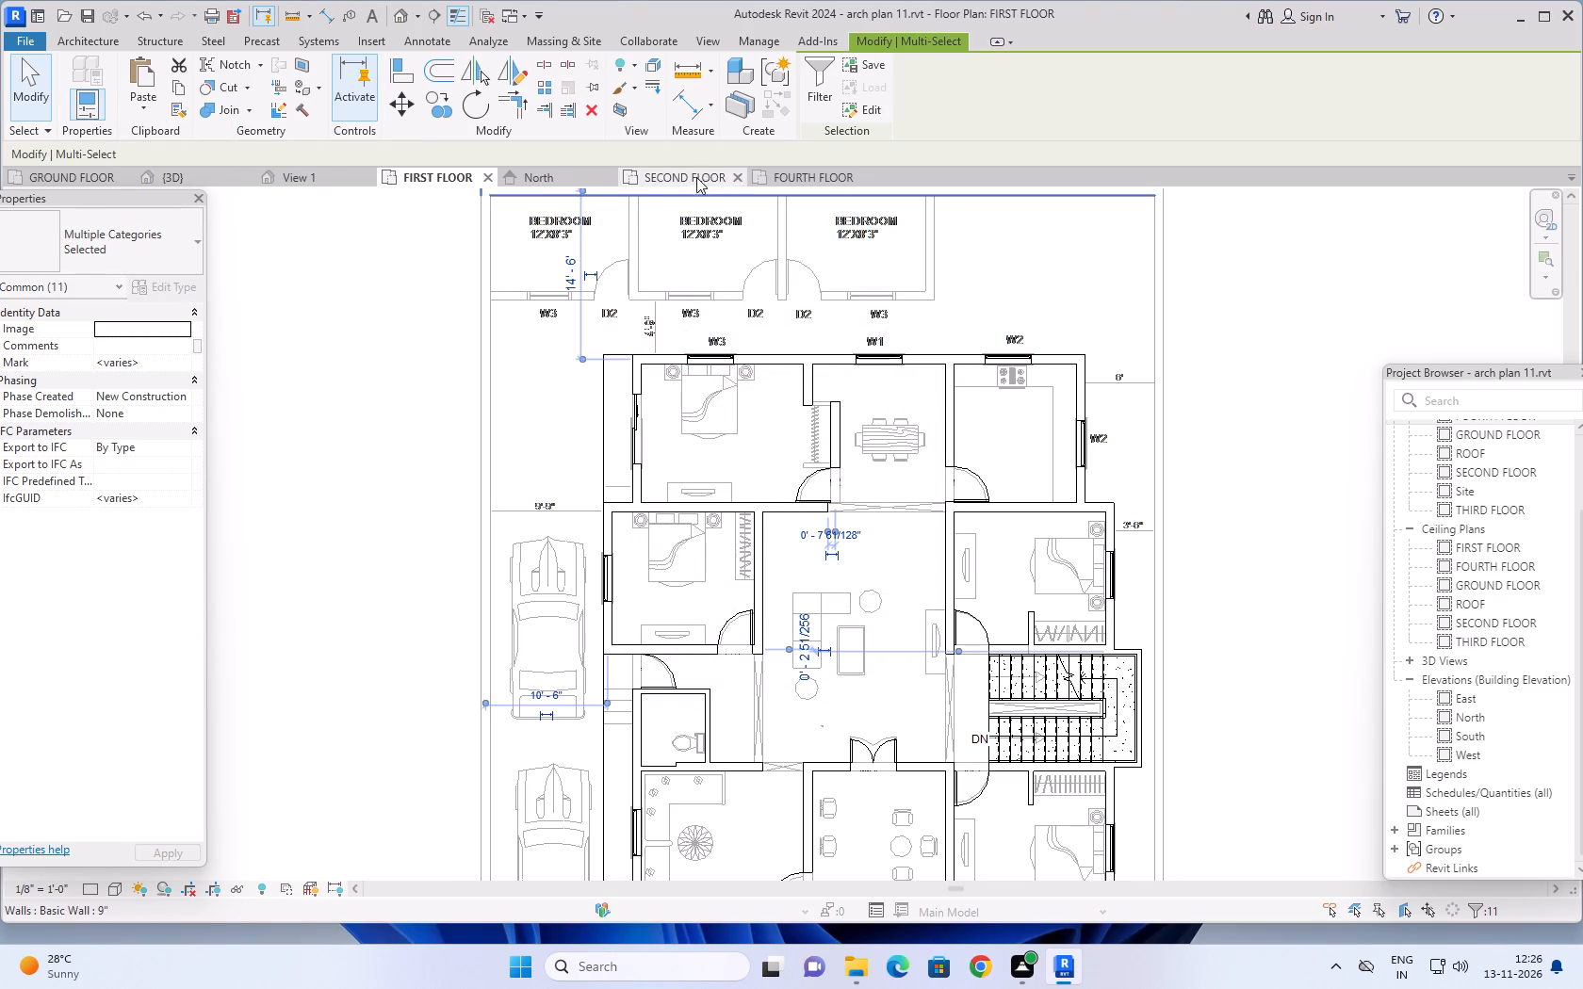
Examine the pasted fourth-floor walls, doors and windows in the 3D view, from the left side round to the top.
{"action": "left_click", "coordinate": [178, 176]}
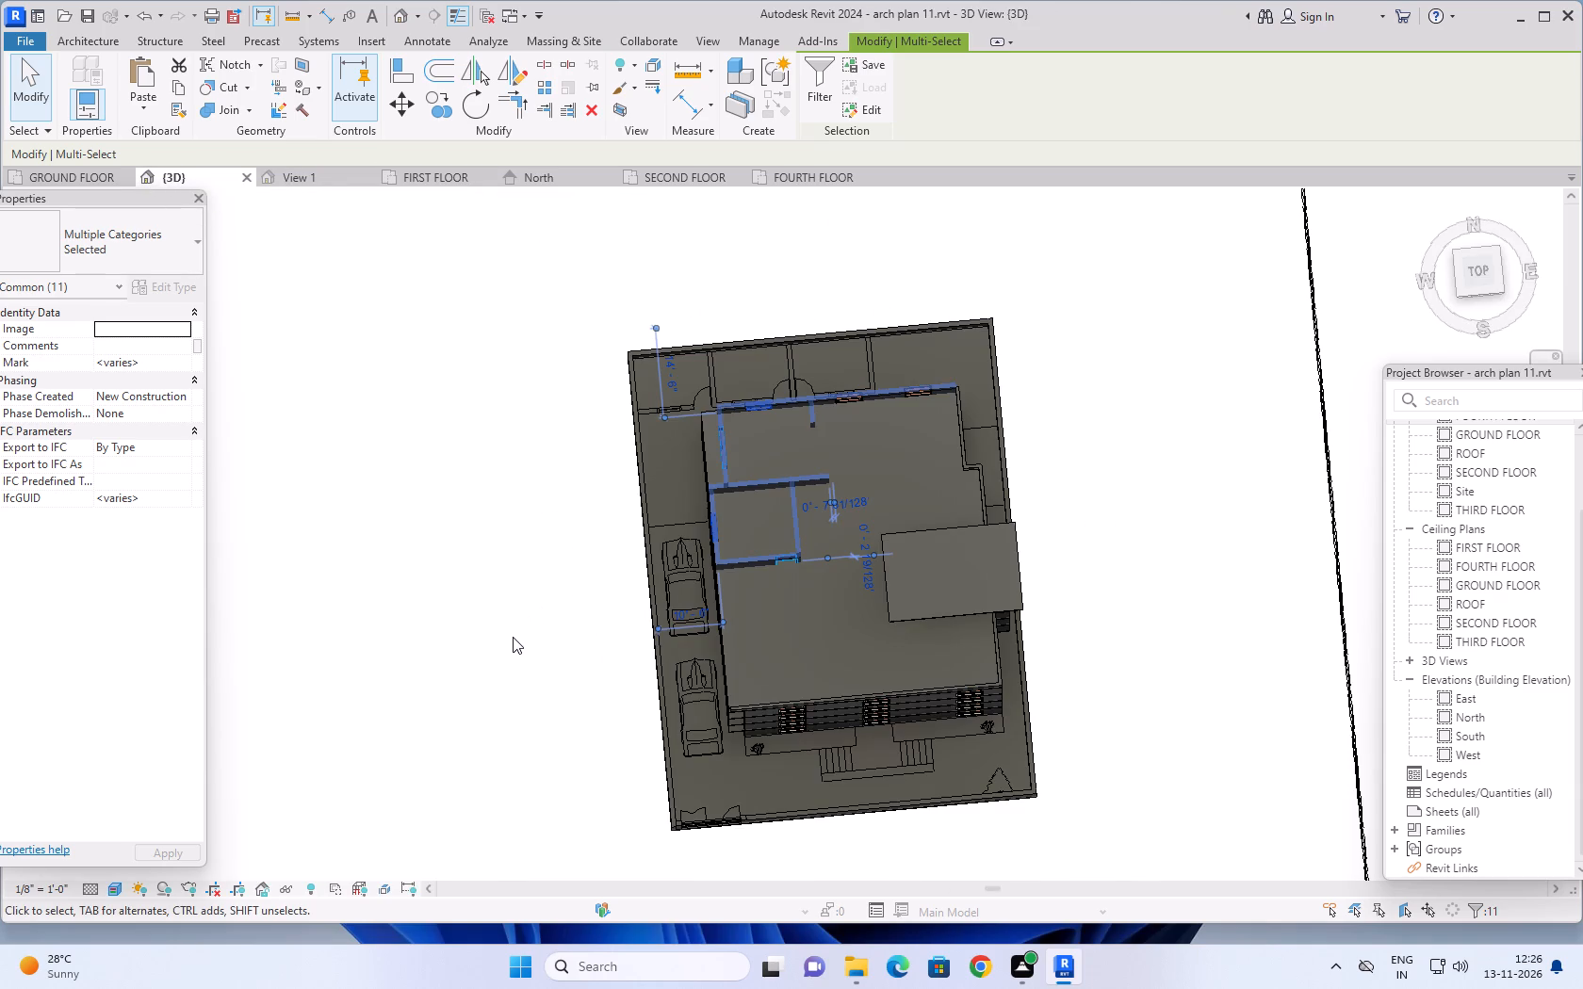
{"action": "middle_click_drag", "start_coordinate": [515, 637], "coordinate": [672, 493]}
{"action": "middle_click_drag", "start_coordinate": [604, 600], "coordinate": [701, 564]}
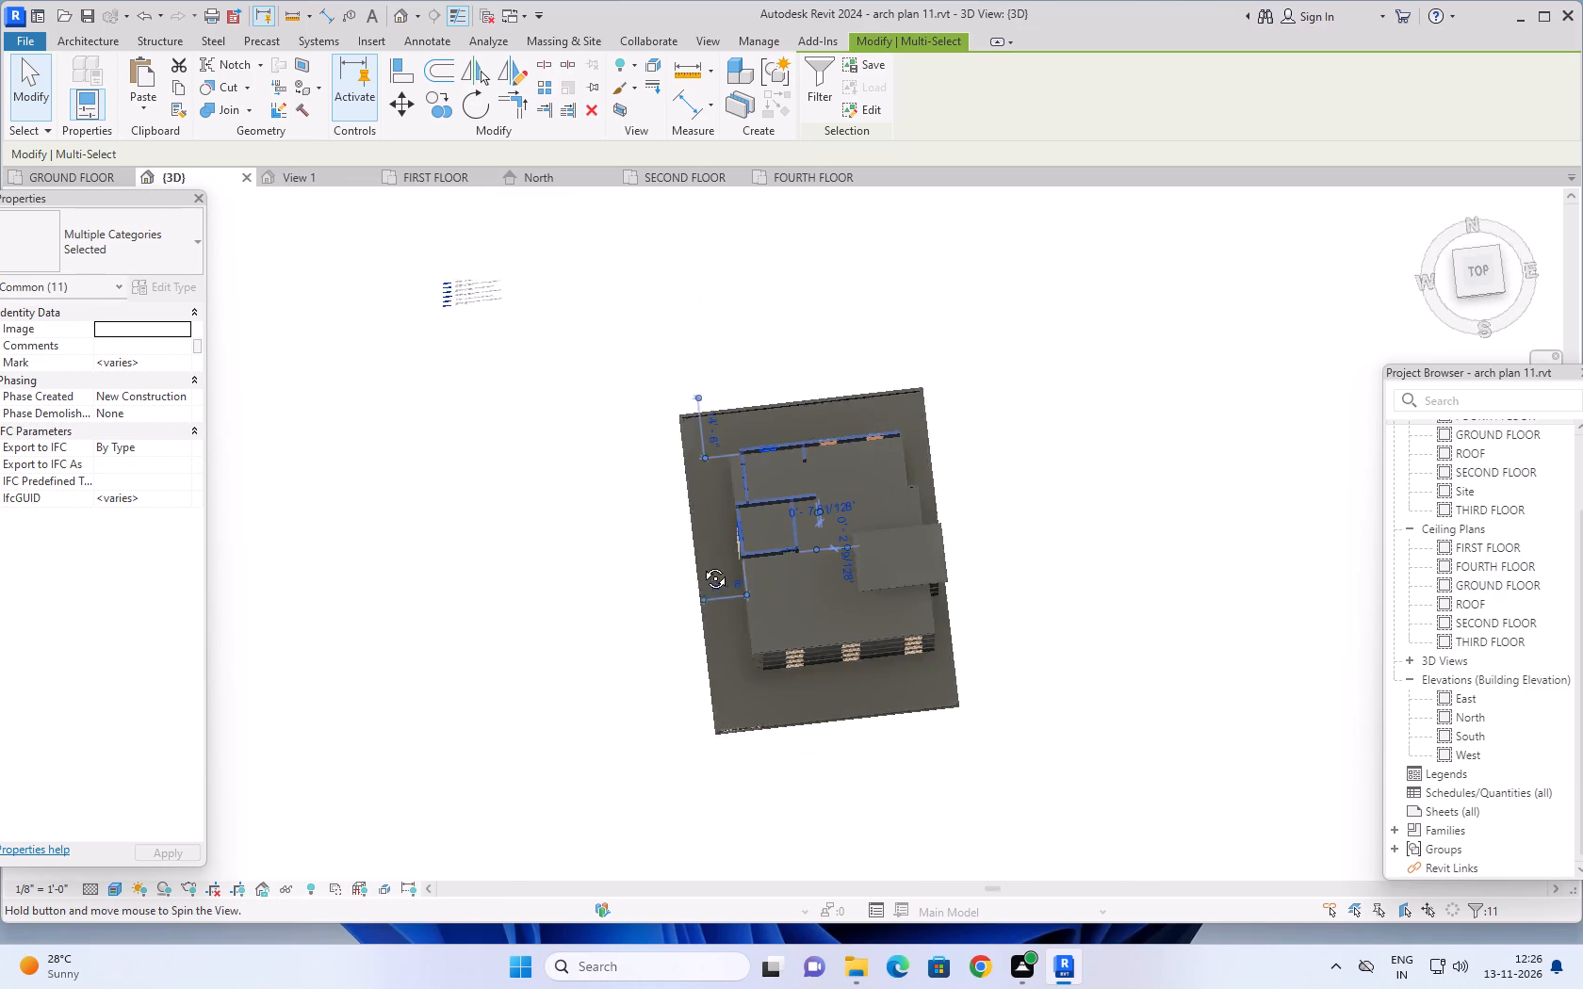
{"action": "middle_click_drag", "start_coordinate": [701, 564], "coordinate": [855, 319]}
{"action": "middle_click_drag", "start_coordinate": [725, 591], "coordinate": [792, 470], "text": "shift"}
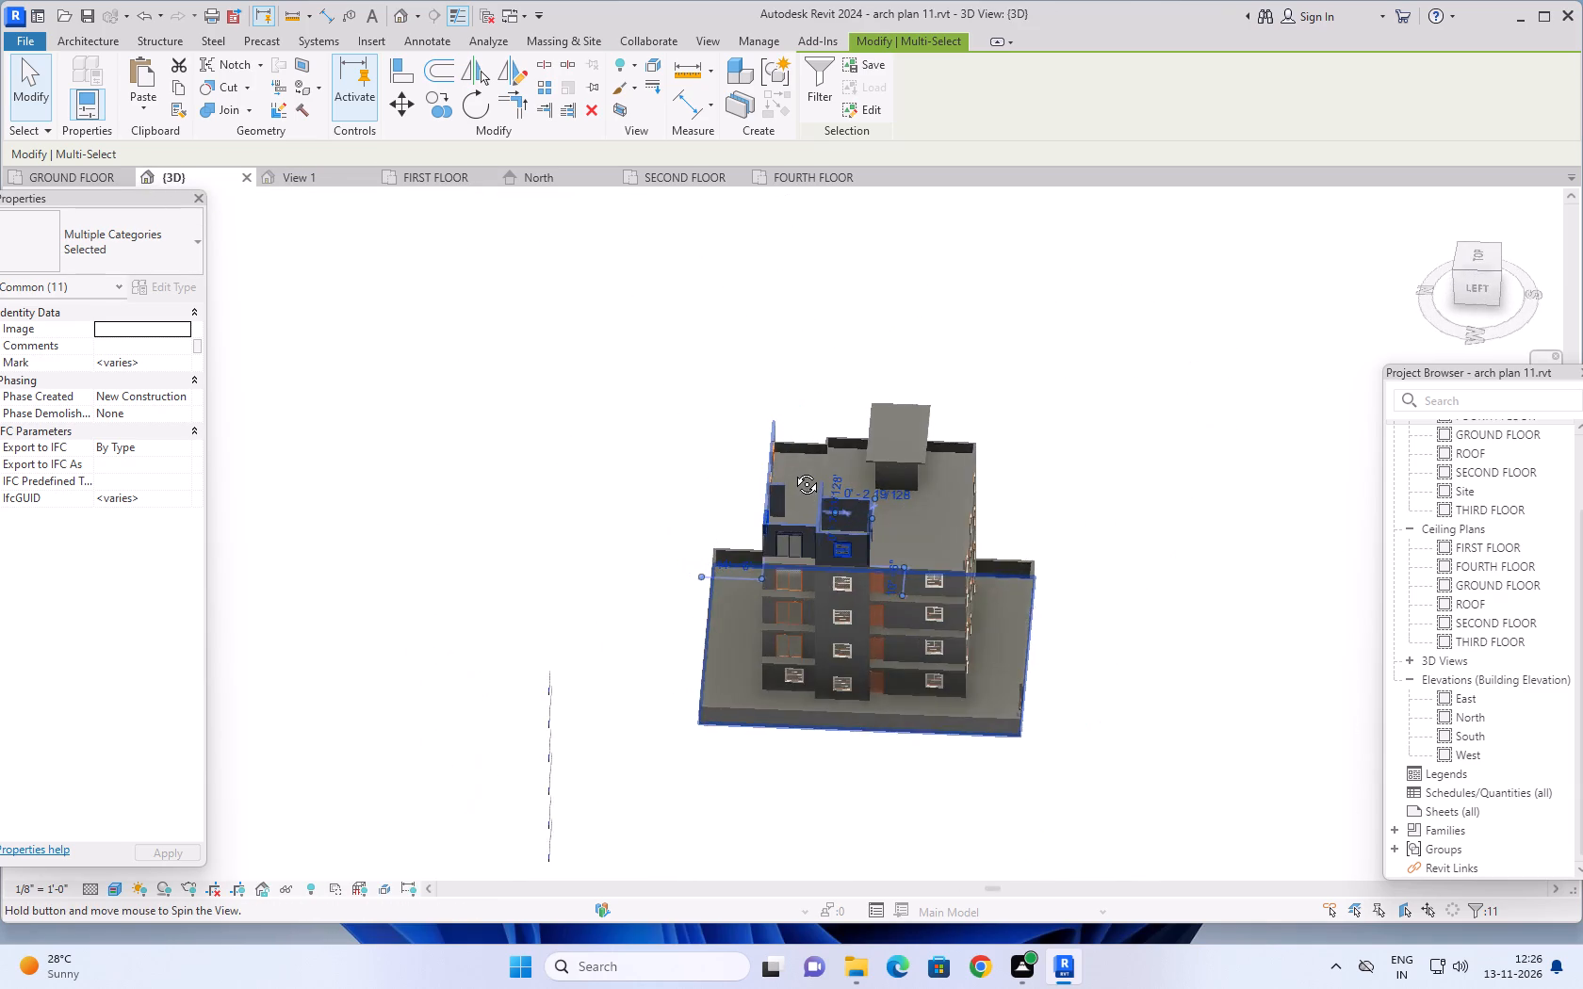
{"action": "middle_click_drag", "start_coordinate": [792, 470], "coordinate": [791, 443], "text": "shift"}
{"action": "middle_click_drag", "start_coordinate": [656, 494], "coordinate": [565, 605], "text": "shift"}
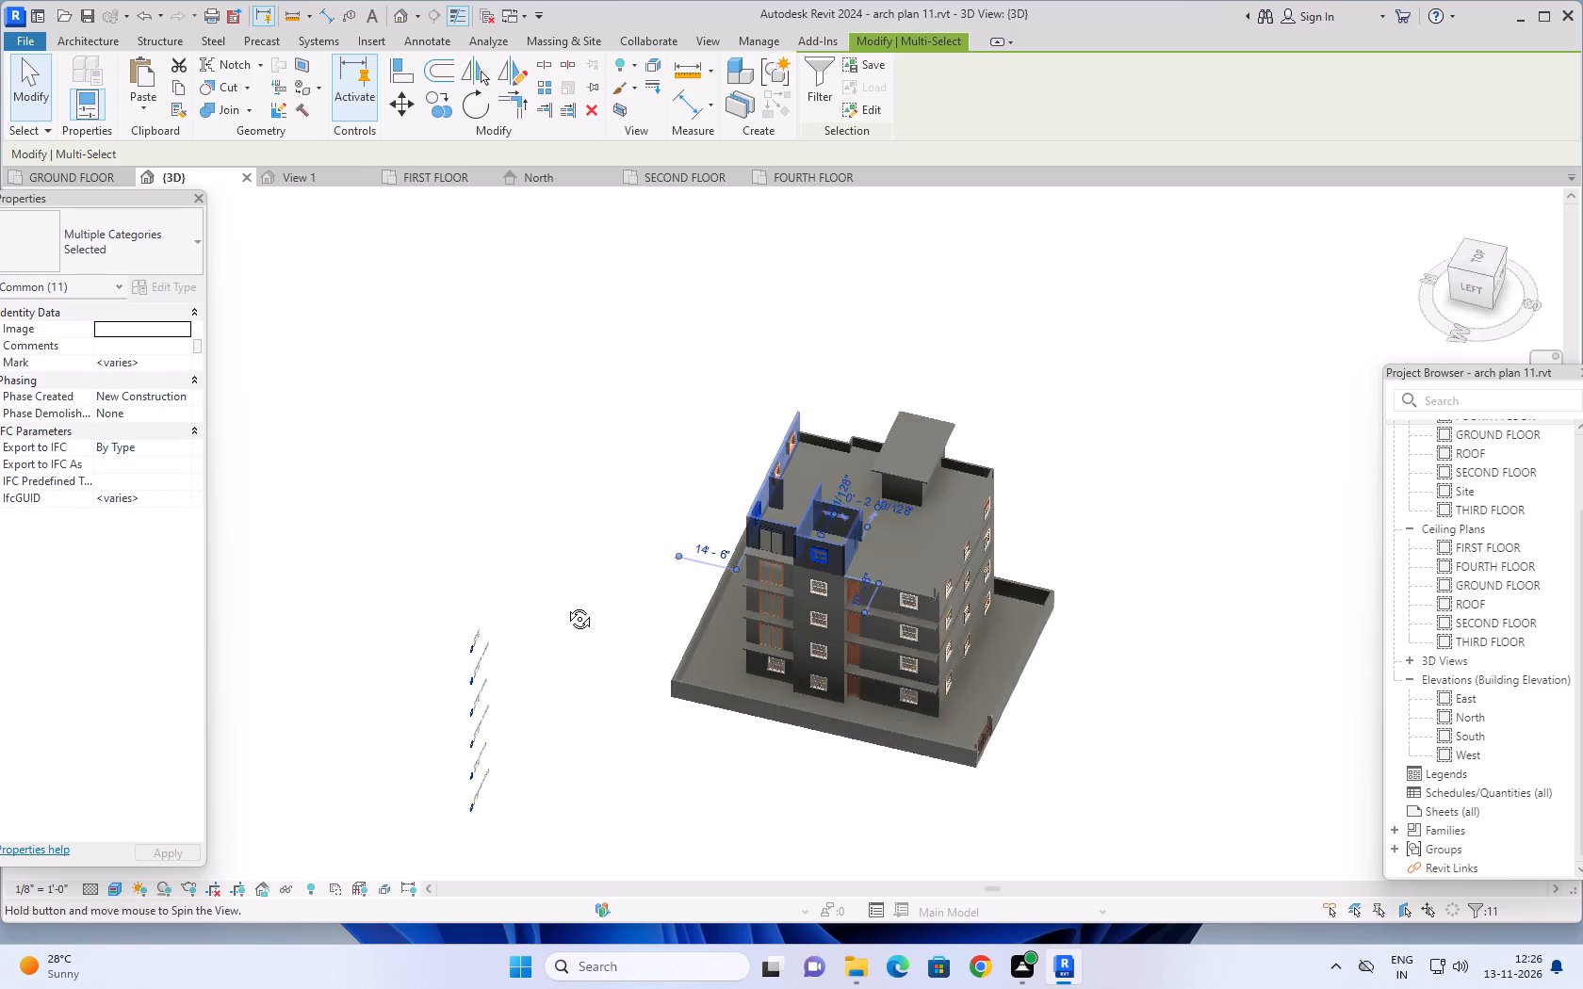
{"action": "middle_click_drag", "start_coordinate": [565, 605], "coordinate": [500, 663], "text": "shift"}
{"action": "key", "text": "Escape"}
{"action": "key", "text": "Escape"}
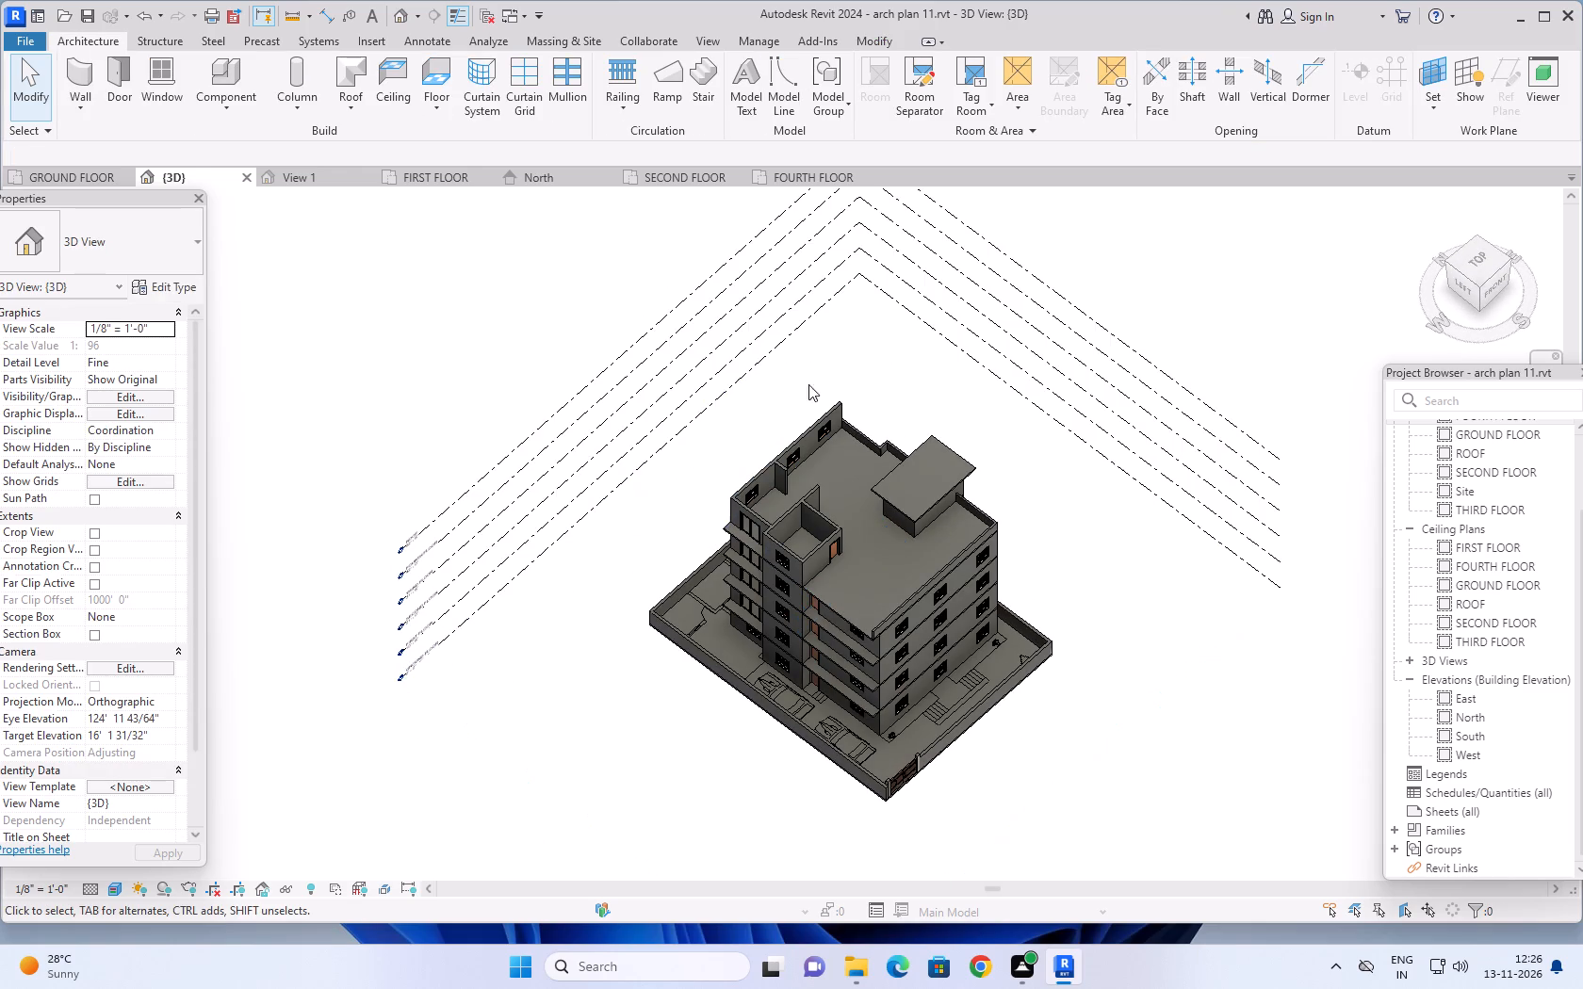
{"action": "scroll", "coordinate": [844, 387], "scroll_direction": "up", "scroll_amount": 4}
{"action": "middle_click_drag", "start_coordinate": [932, 422], "coordinate": [856, 538]}
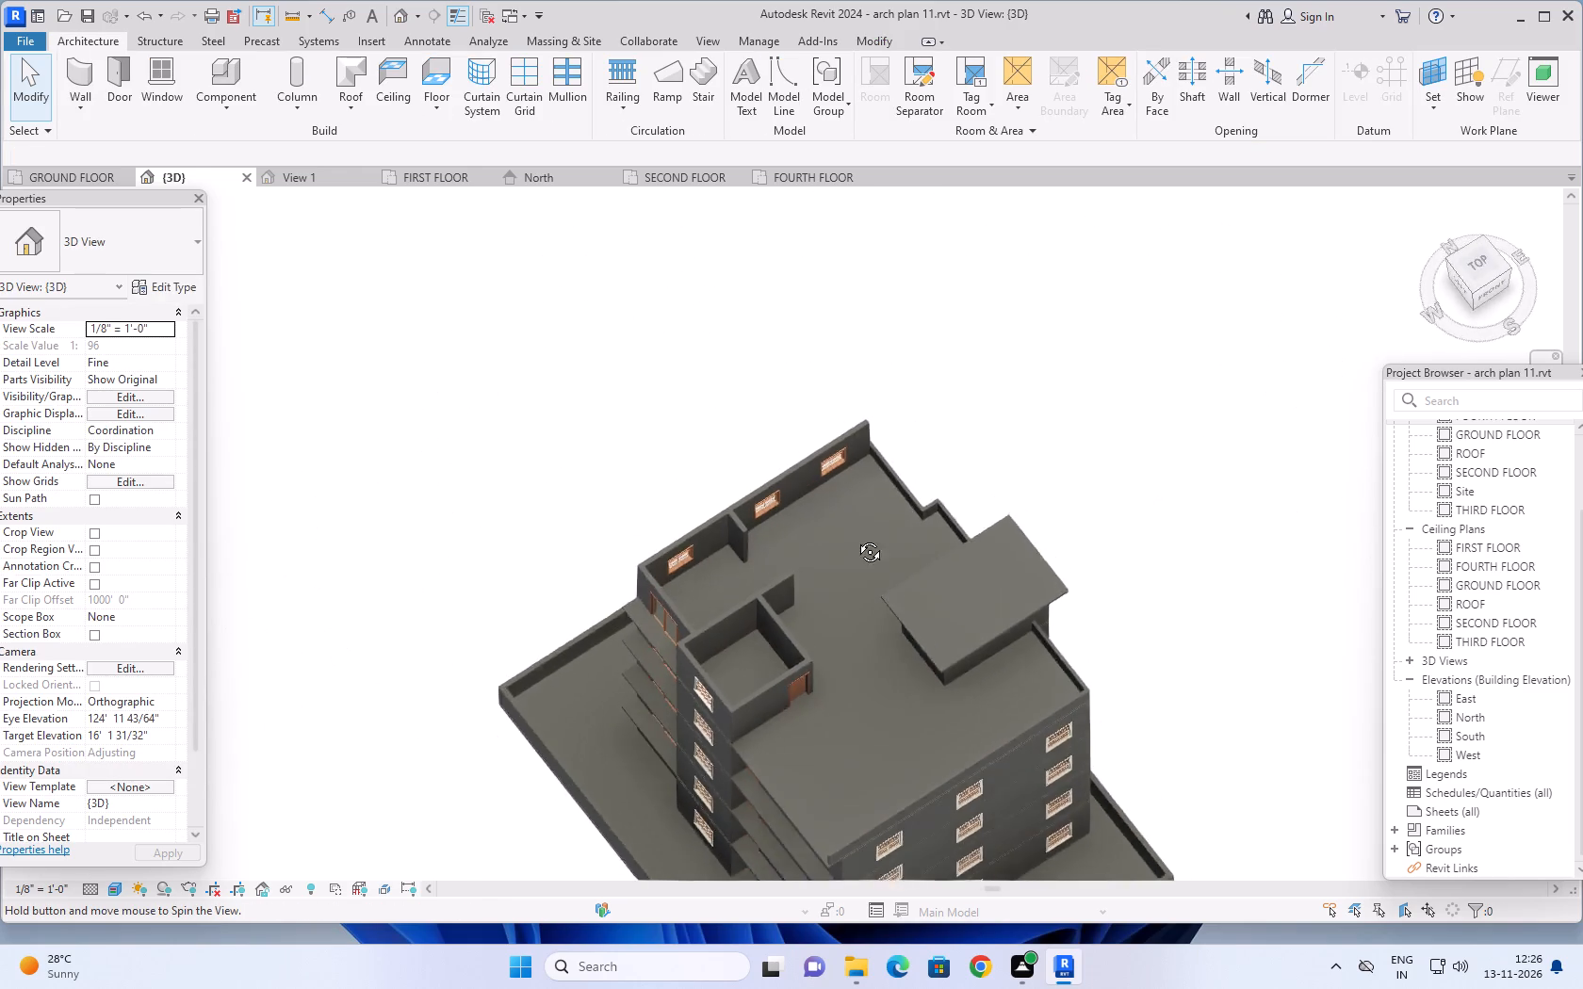
{"action": "middle_click_drag", "start_coordinate": [856, 538], "coordinate": [730, 443]}
{"action": "scroll", "coordinate": [763, 511], "scroll_direction": "up", "scroll_amount": 4}
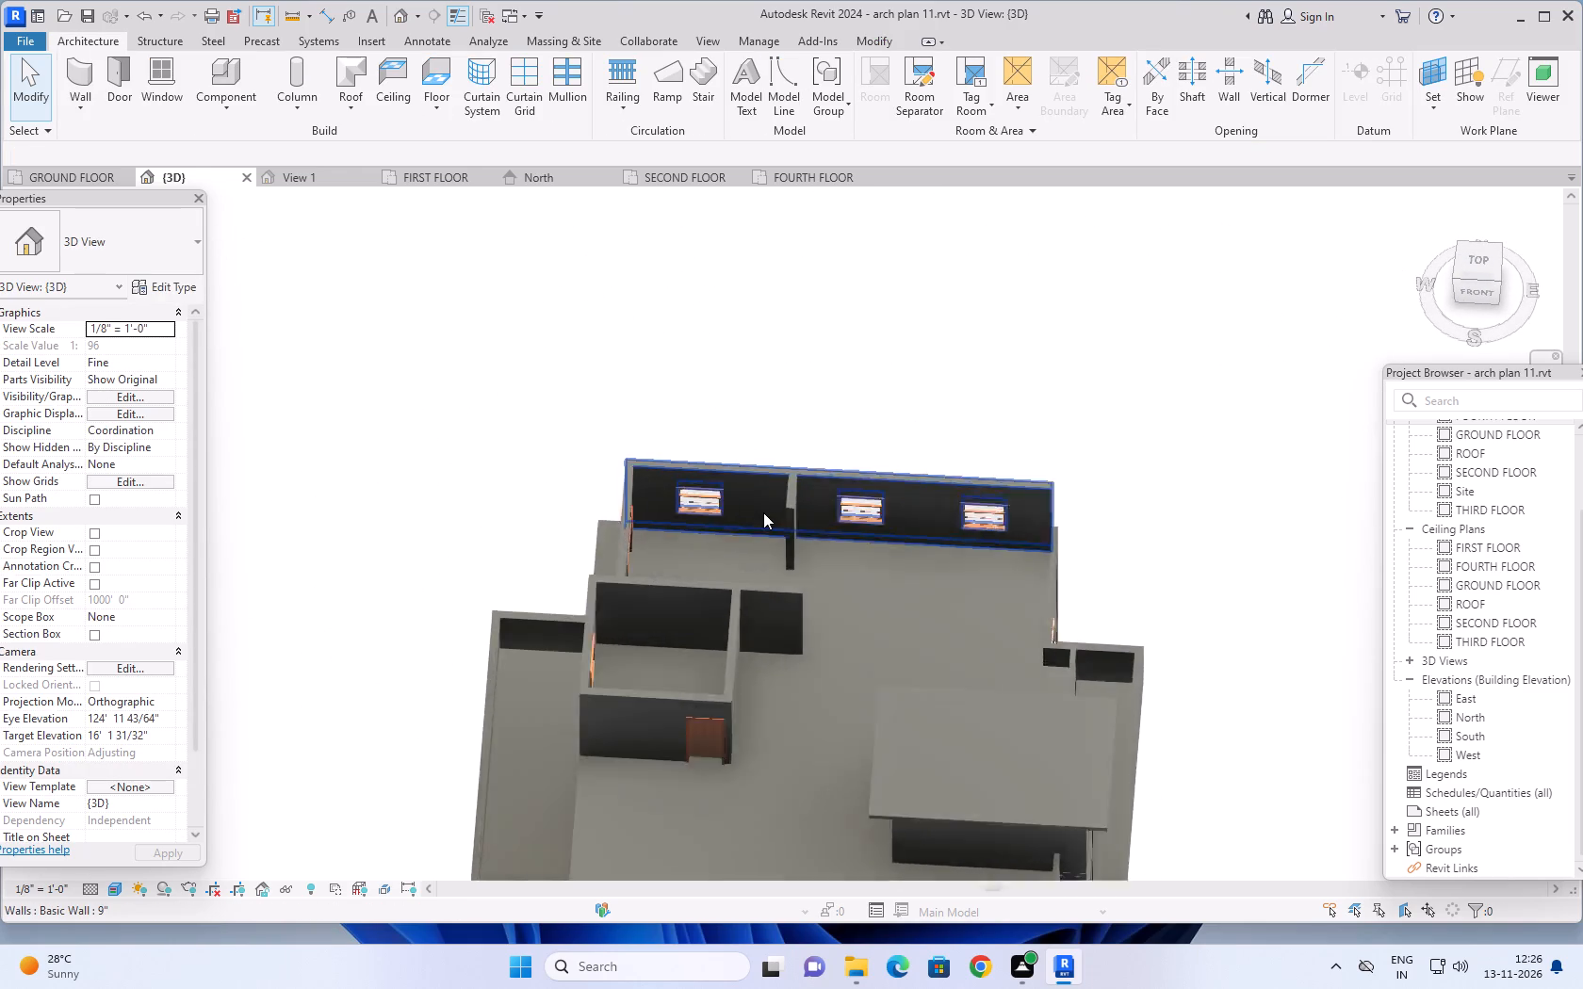
{"action": "scroll", "coordinate": [763, 512], "scroll_direction": "up", "scroll_amount": 2}
{"action": "middle_click_drag", "start_coordinate": [765, 533], "coordinate": [778, 676], "text": "shift"}
{"action": "middle_click_drag", "start_coordinate": [770, 585], "coordinate": [777, 736], "text": "shift"}
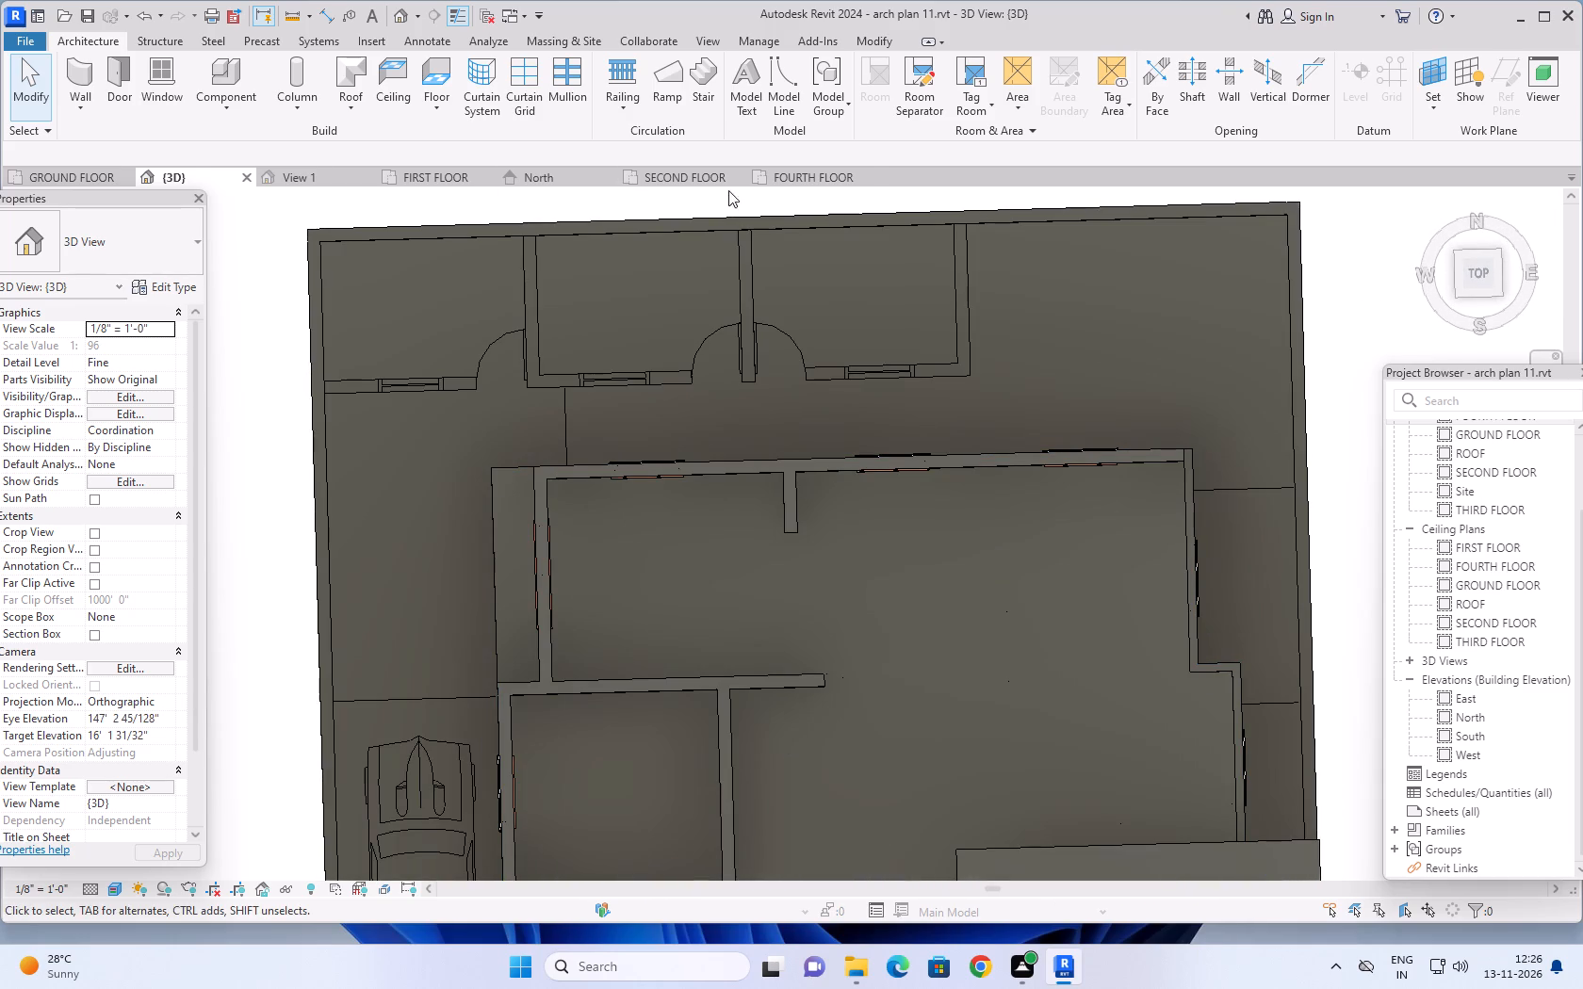
In the FOURTH FLOOR plan, extend the short partition east of the north-west bedroom south to meet the wall between the two bedrooms.
{"action": "left_click", "coordinate": [806, 182]}
{"action": "middle_click_drag", "start_coordinate": [831, 335], "coordinate": [813, 413]}
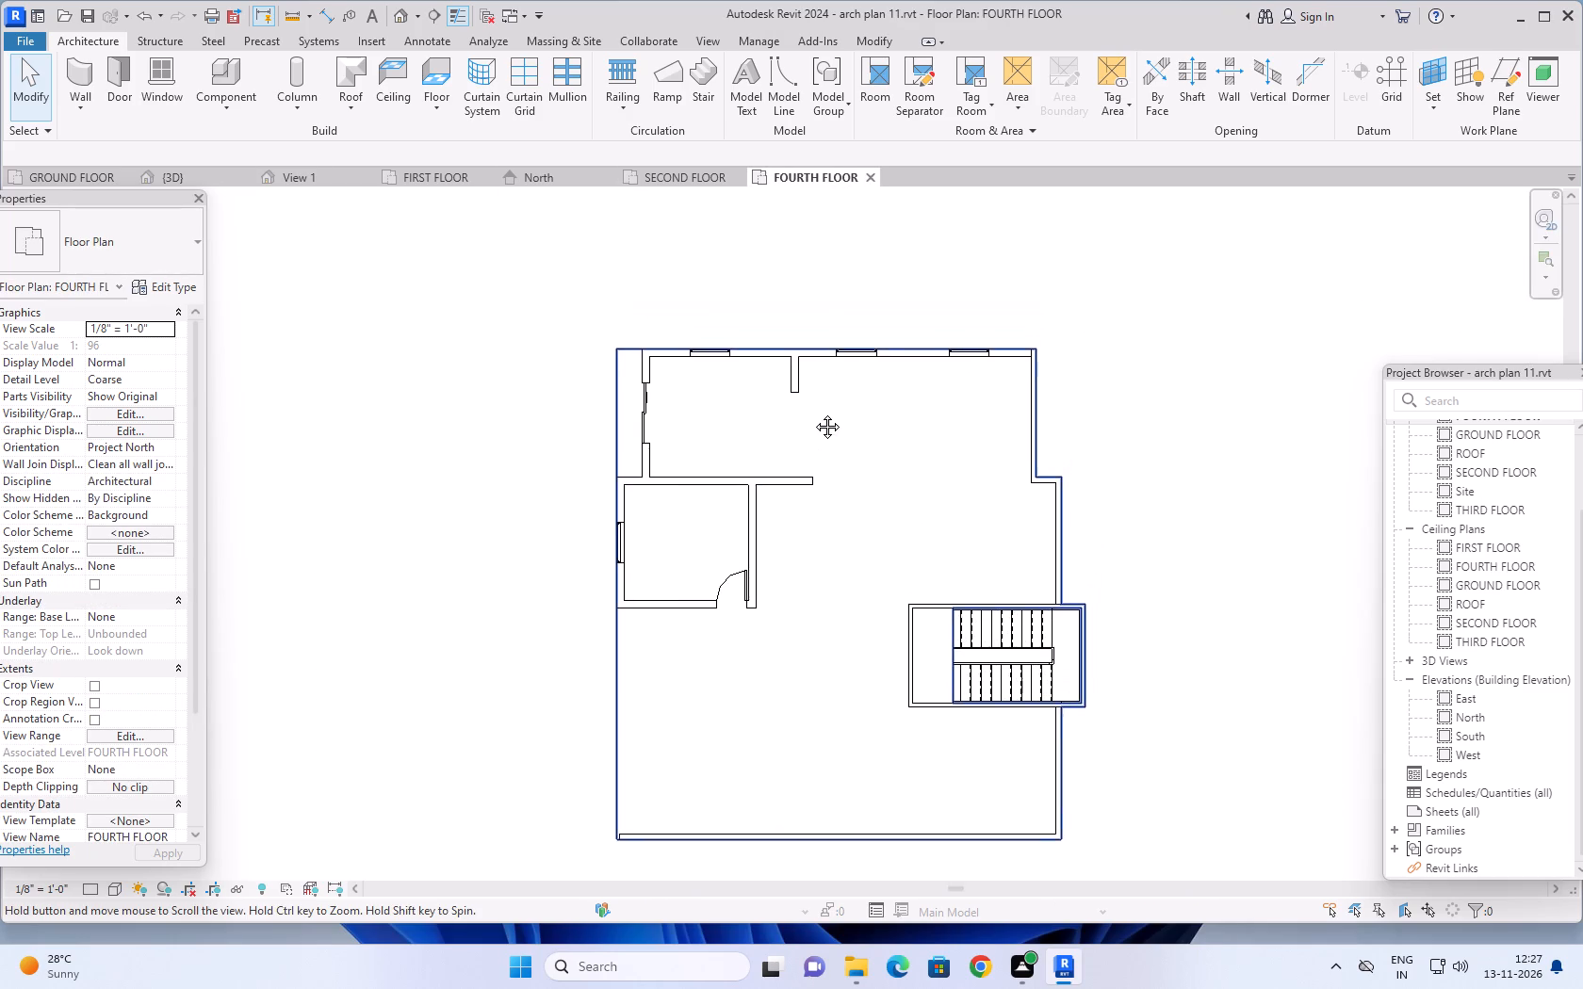
{"action": "middle_click_drag", "start_coordinate": [813, 413], "coordinate": [809, 437]}
{"action": "scroll", "coordinate": [804, 446], "scroll_direction": "up", "scroll_amount": 2}
{"action": "left_click", "coordinate": [788, 410]}
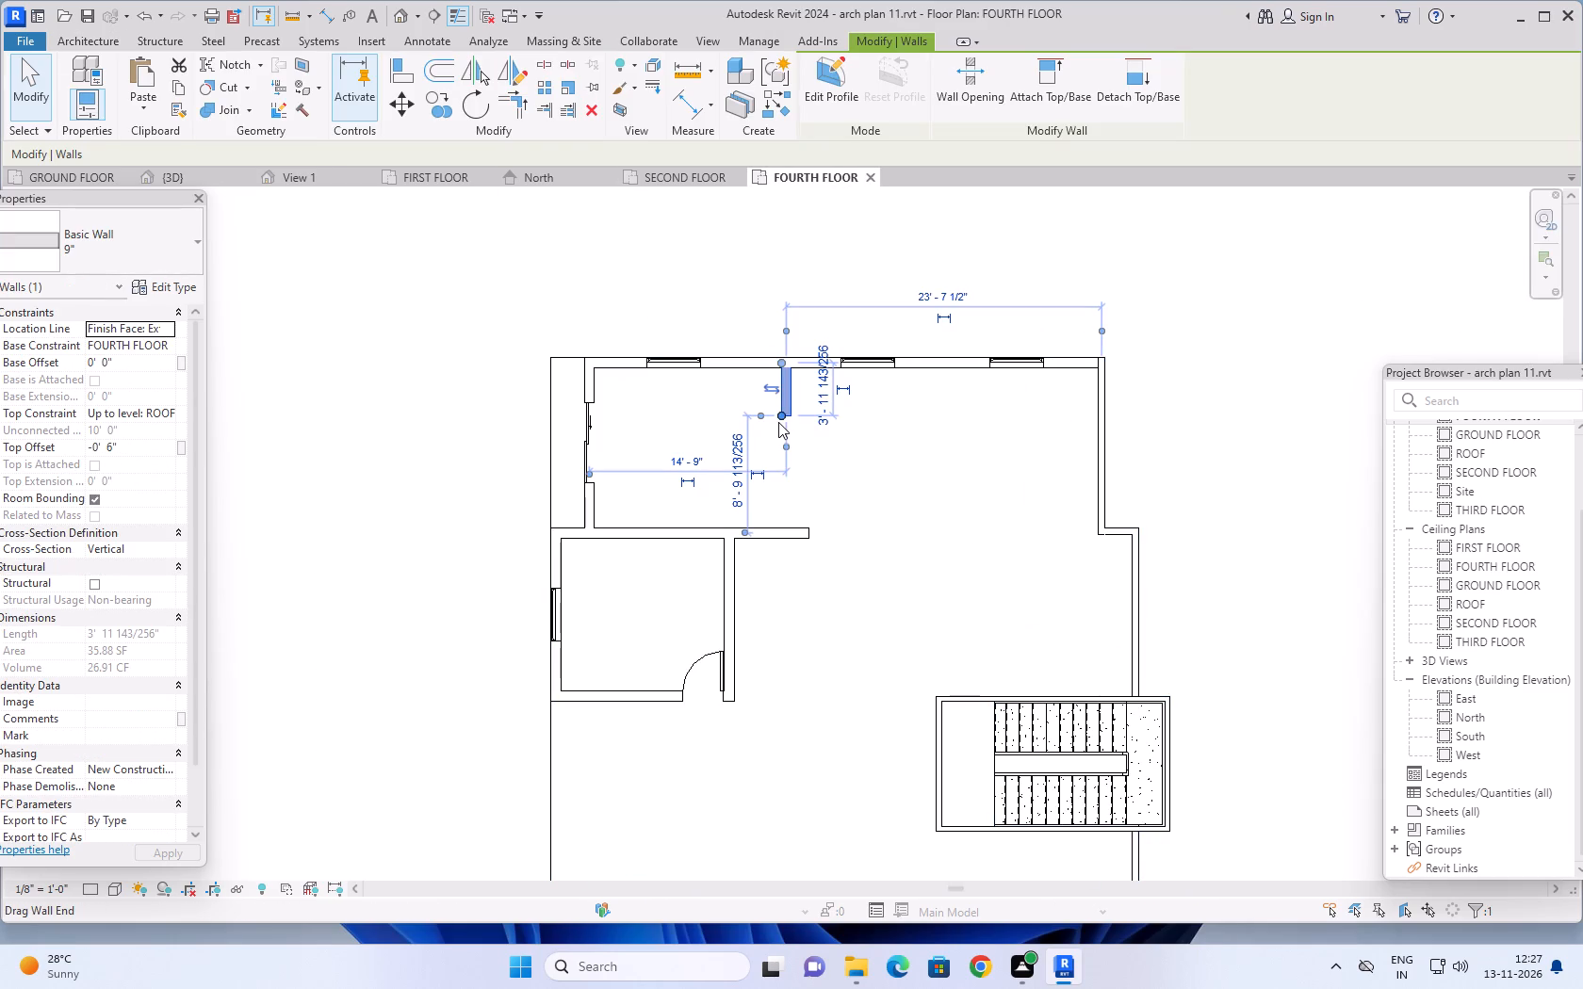
{"action": "left_click_drag", "start_coordinate": [778, 412], "coordinate": [779, 448]}
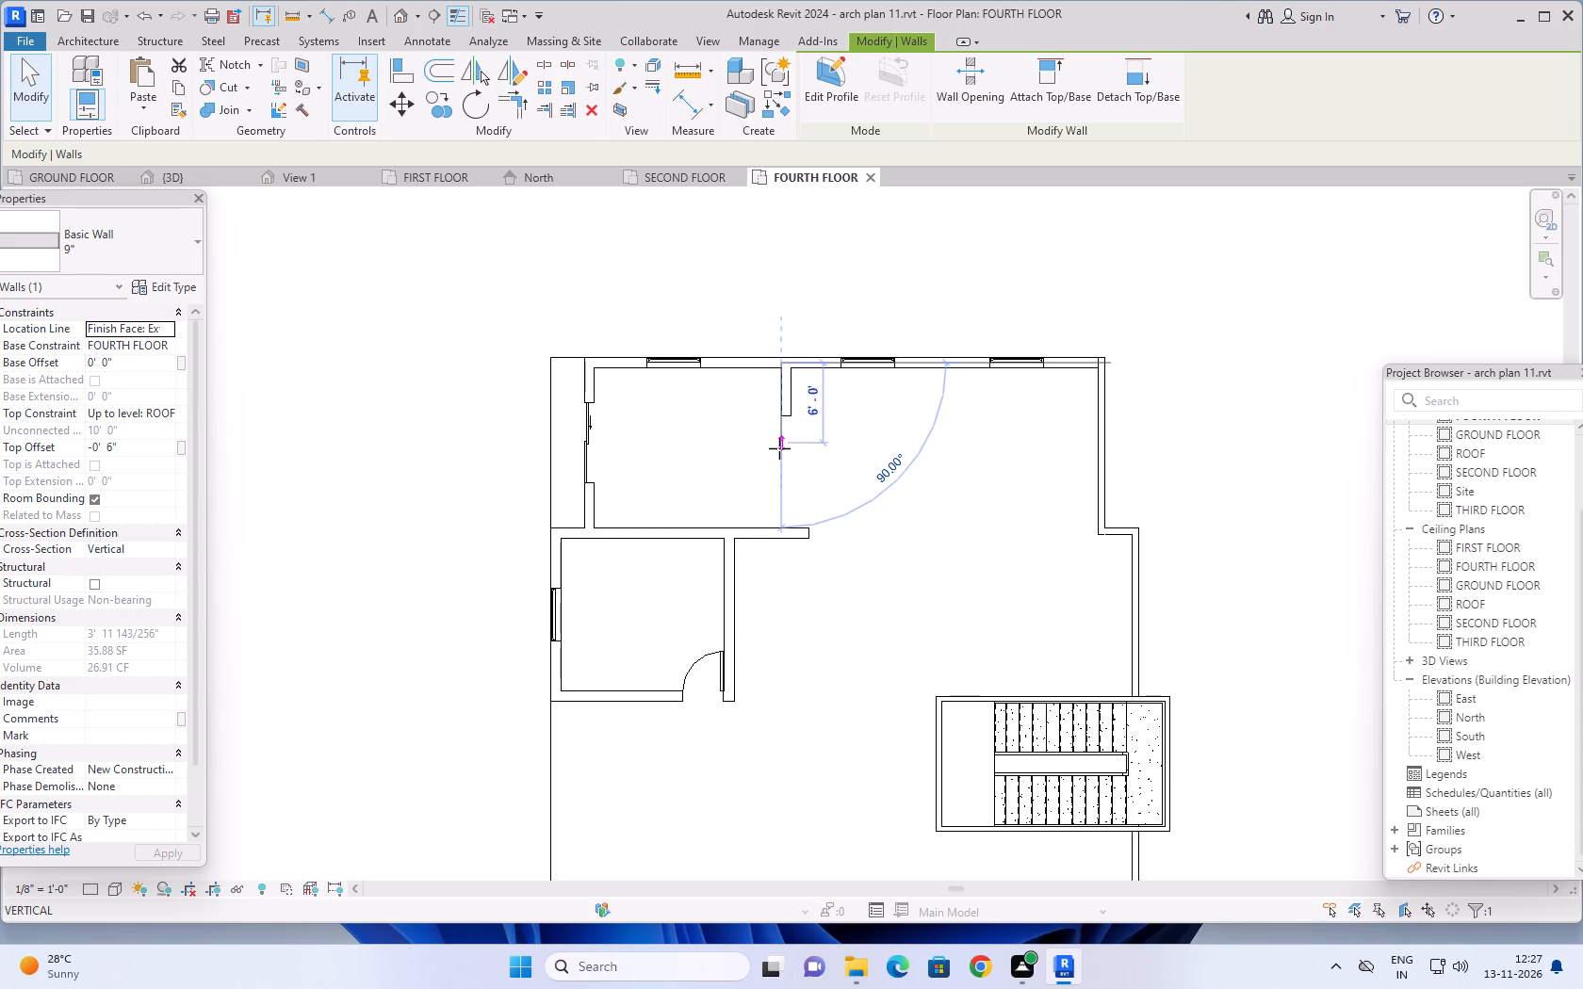
{"action": "left_click_drag", "start_coordinate": [779, 448], "coordinate": [781, 528]}
{"action": "key", "text": "Escape"}
{"action": "key", "text": "Escape"}
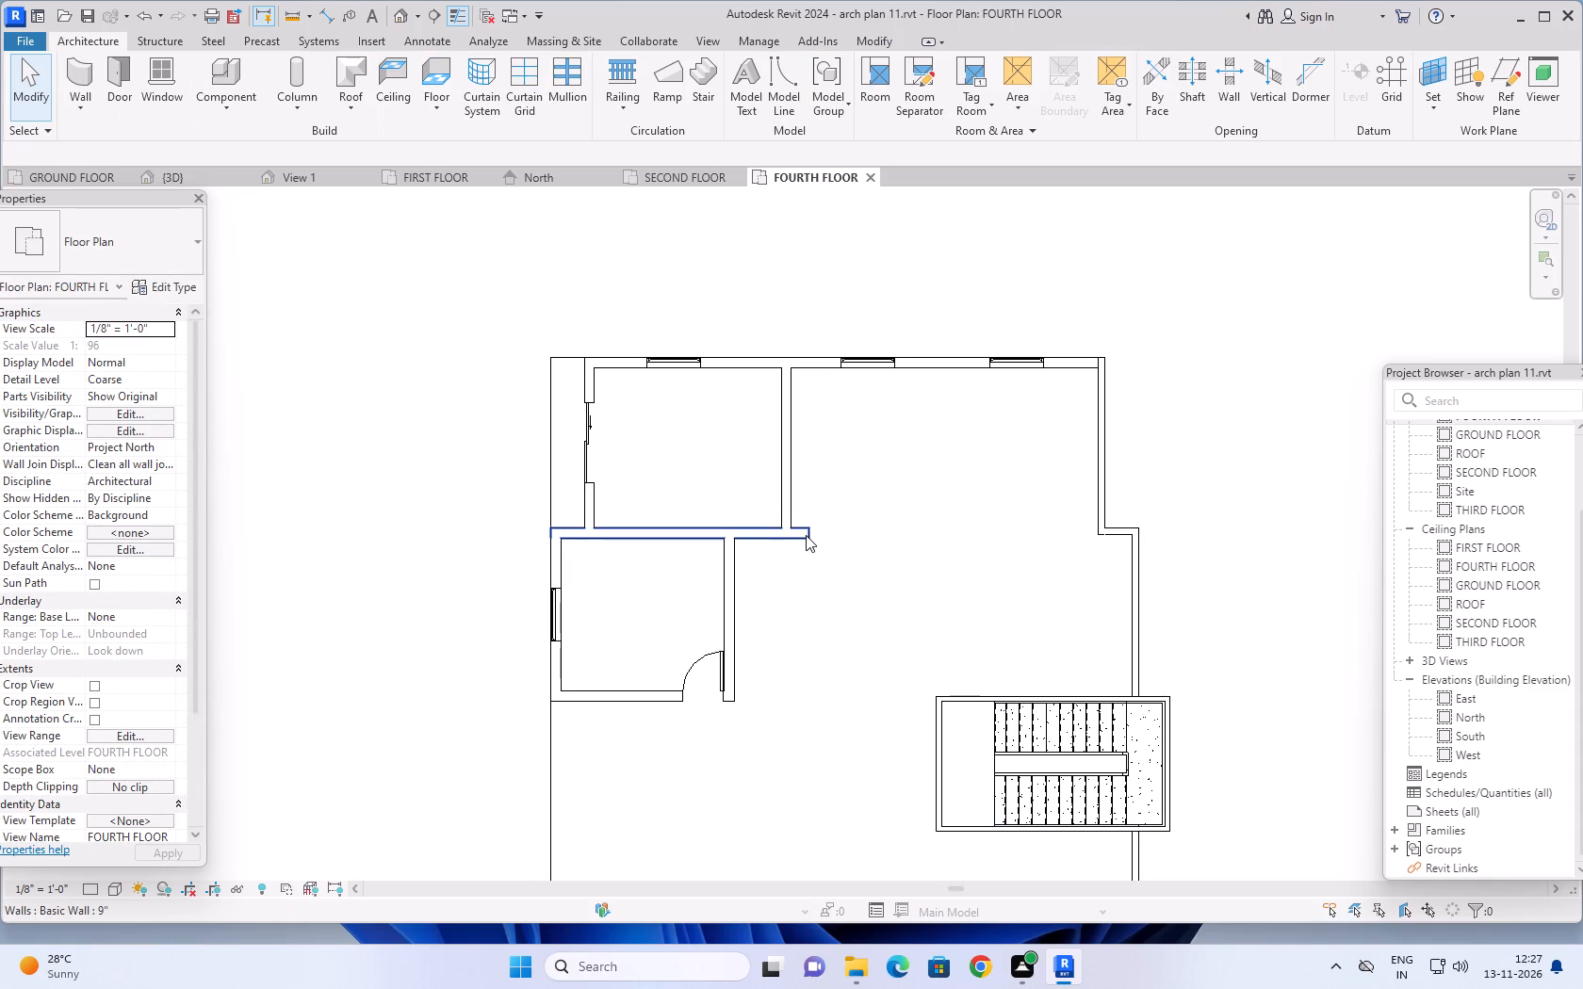
Shorten the wall between the two bedrooms and align its east end with the partition's east face.
{"action": "left_click", "coordinate": [806, 535]}
{"action": "left_click_drag", "start_coordinate": [808, 537], "coordinate": [792, 537]}
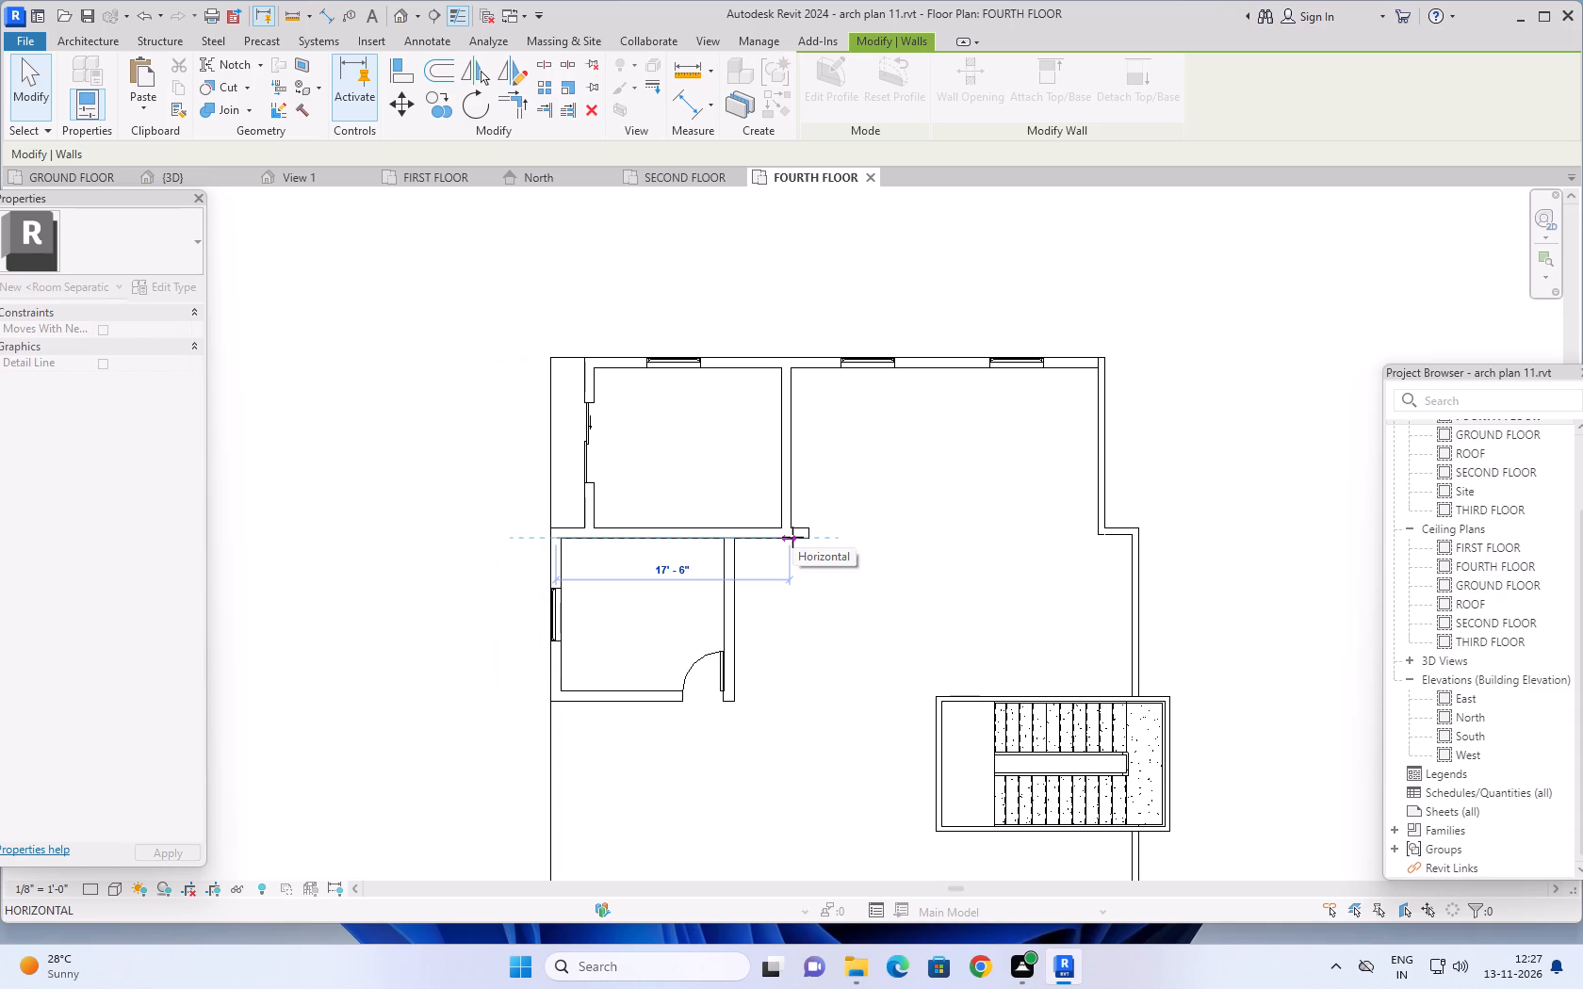
{"action": "left_click_drag", "start_coordinate": [792, 537], "coordinate": [791, 537]}
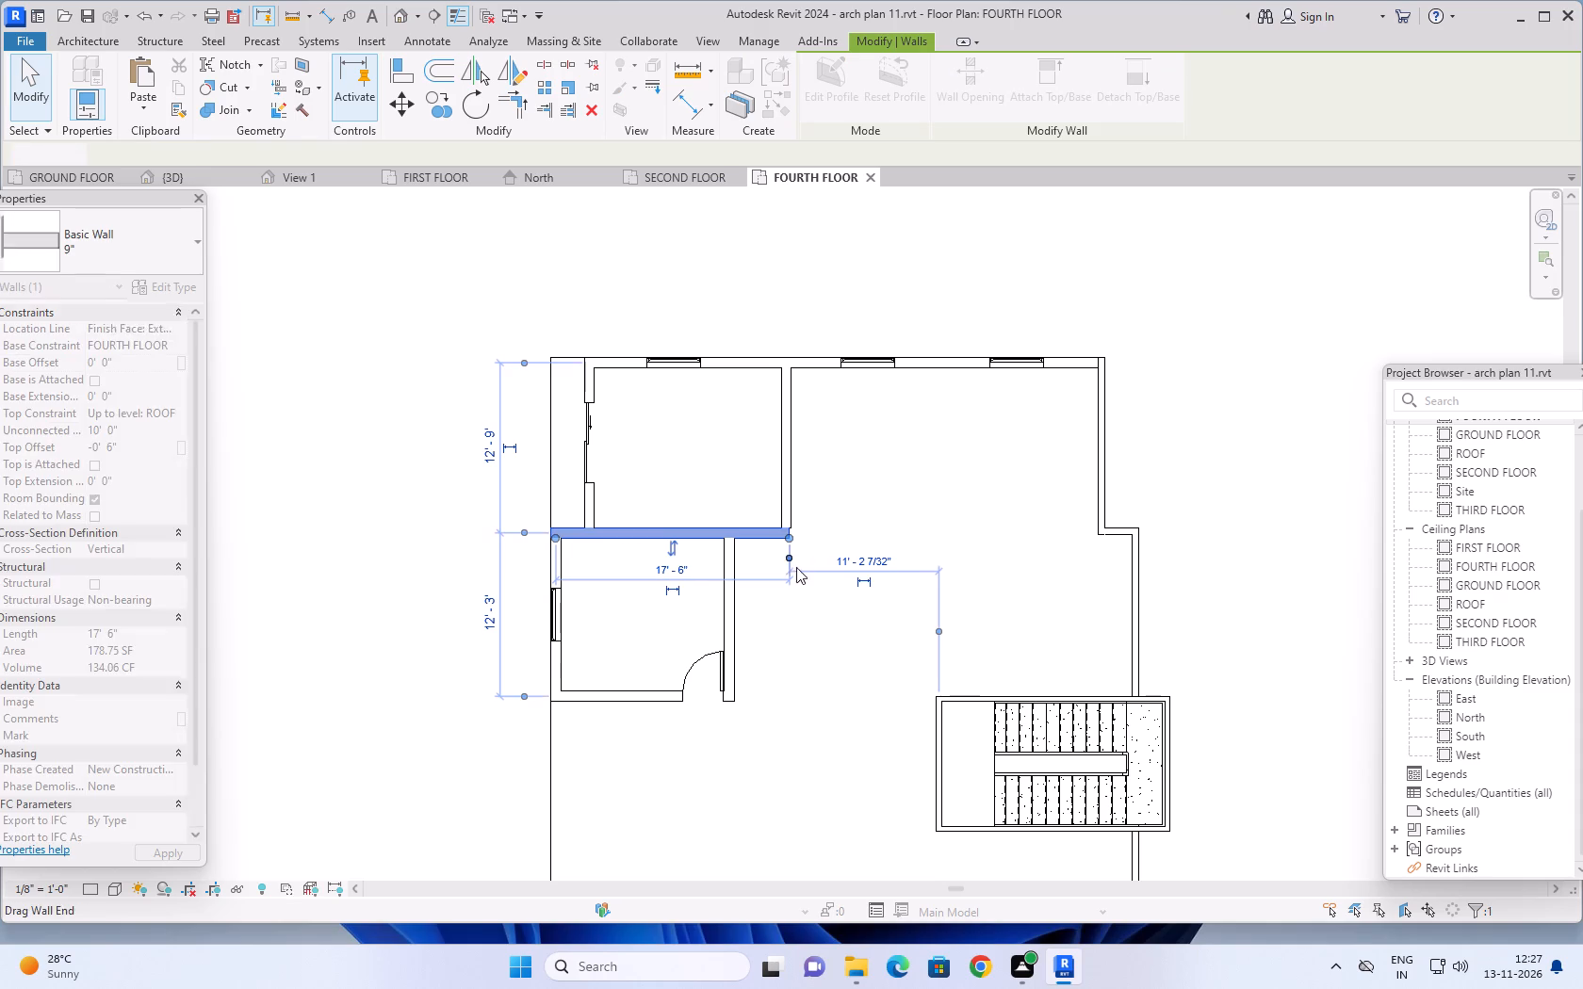
{"action": "scroll", "coordinate": [790, 521], "scroll_direction": "up", "scroll_amount": 6}
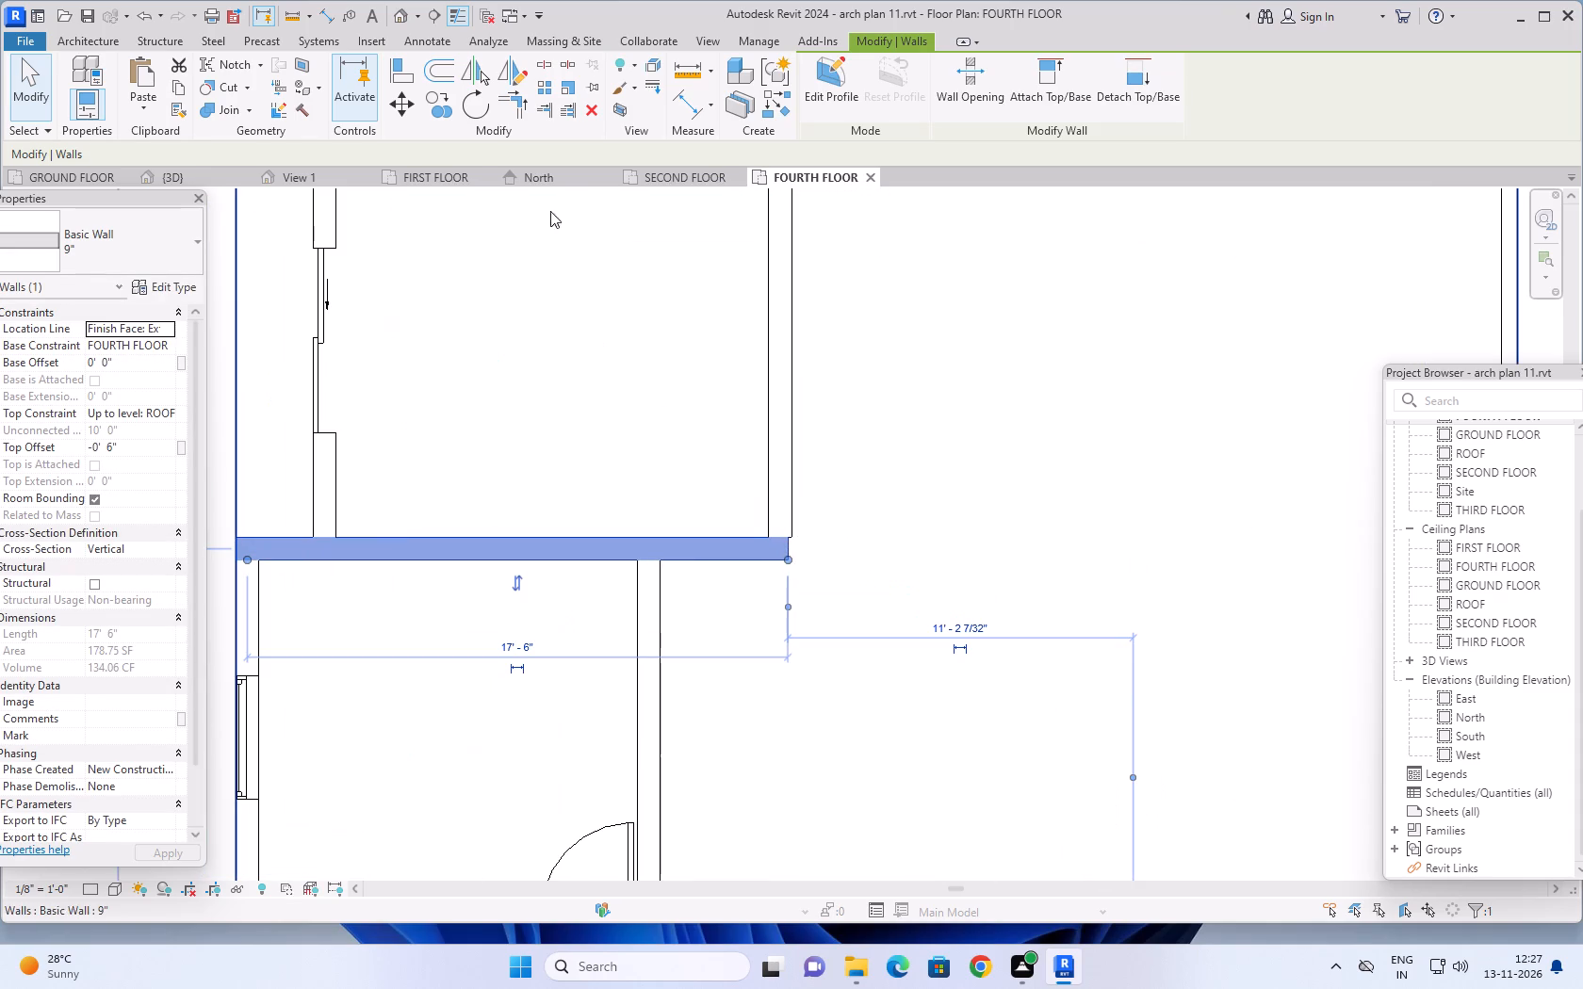
{"action": "left_click", "coordinate": [399, 71]}
{"action": "left_click", "coordinate": [789, 501]}
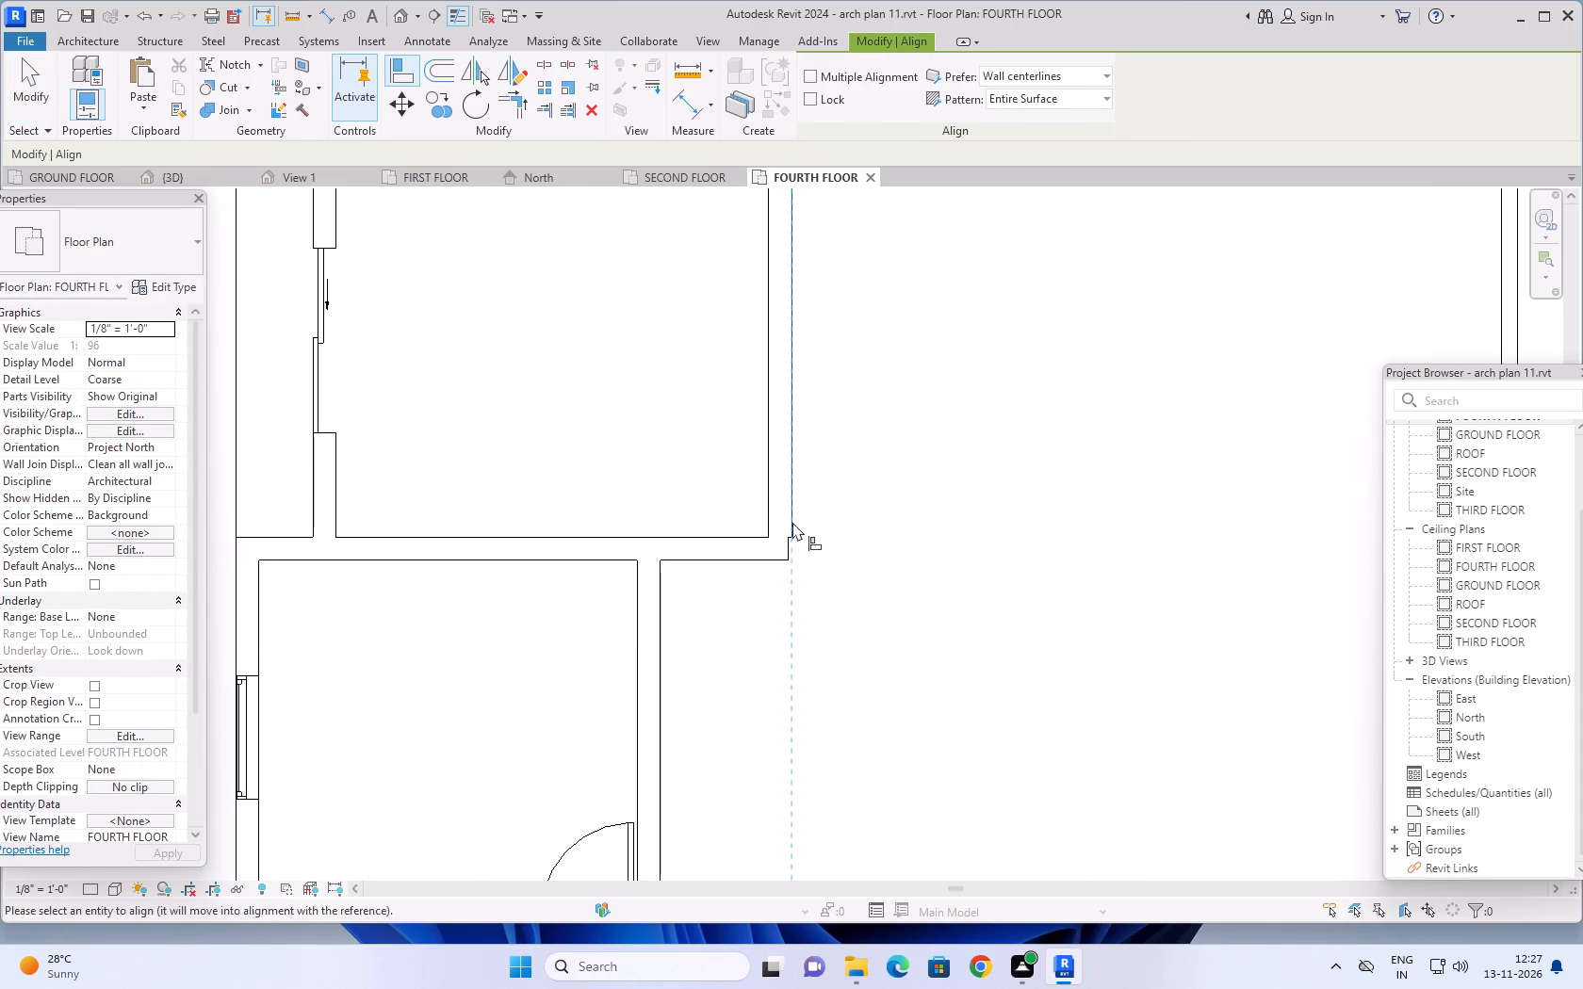
{"action": "left_click", "coordinate": [791, 552]}
{"action": "scroll", "coordinate": [838, 543], "scroll_direction": "down", "scroll_amount": 3}
{"action": "key", "text": "Escape"}
{"action": "scroll", "coordinate": [852, 499], "scroll_direction": "down", "scroll_amount": 2}
{"action": "middle_click_drag", "start_coordinate": [857, 501], "coordinate": [838, 586]}
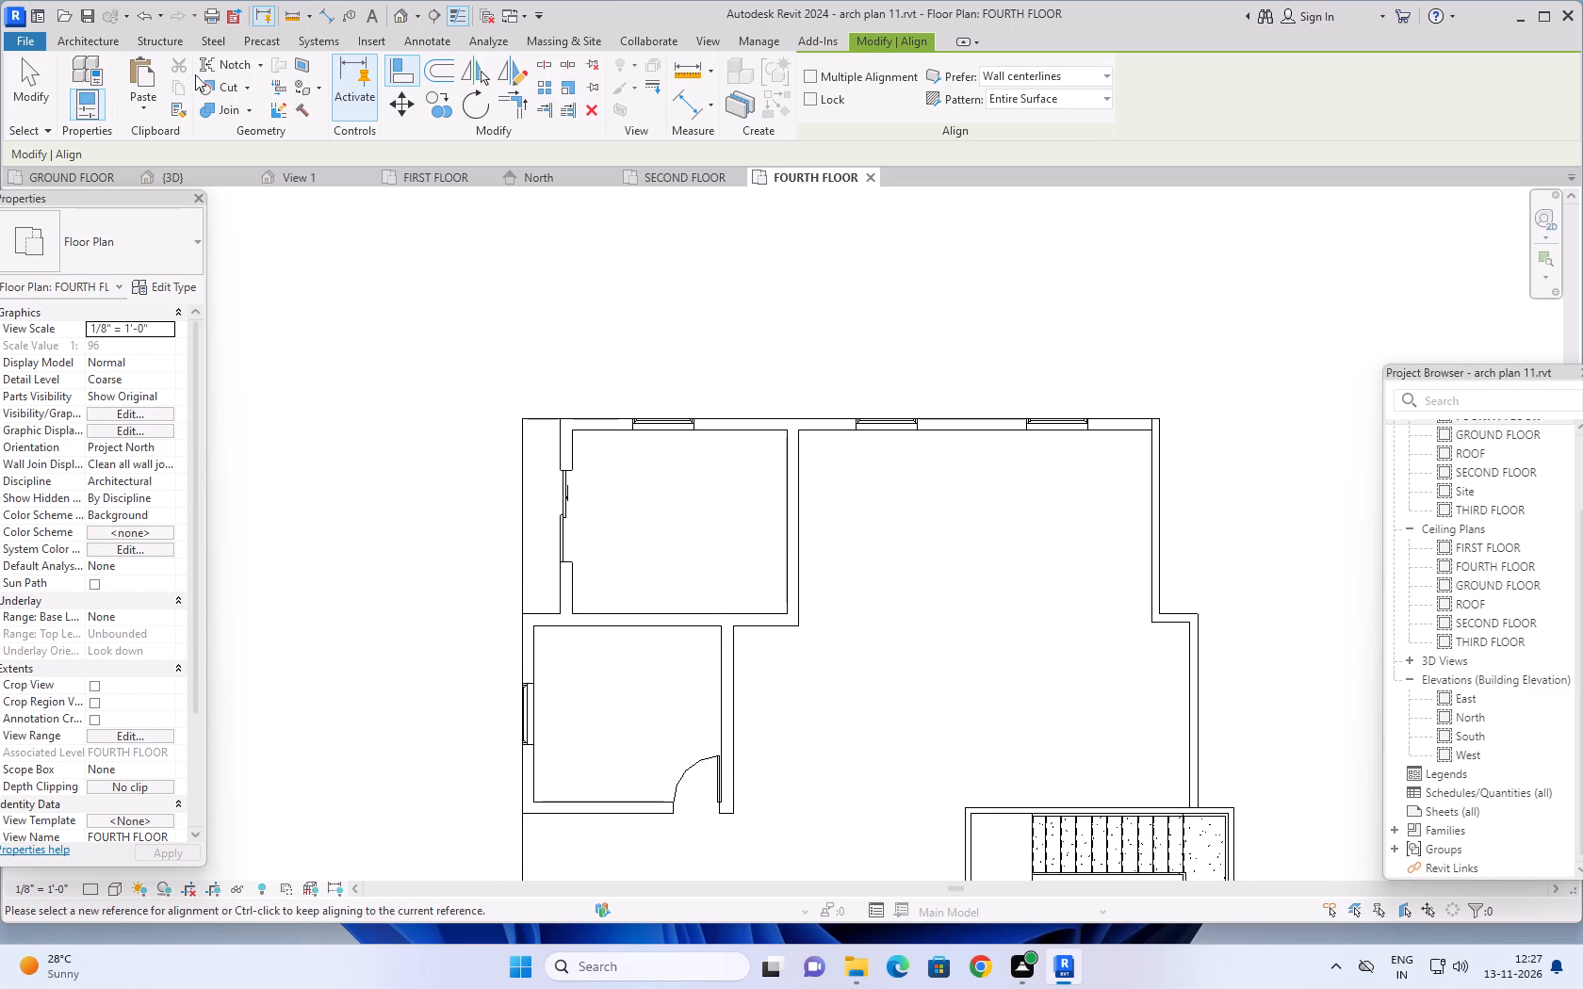
Place a Single-Flush 36" x 84" door in the partition, about 2'-0" from the north-west bedroom's south wall, swinging east.
{"action": "left_click", "coordinate": [104, 41]}
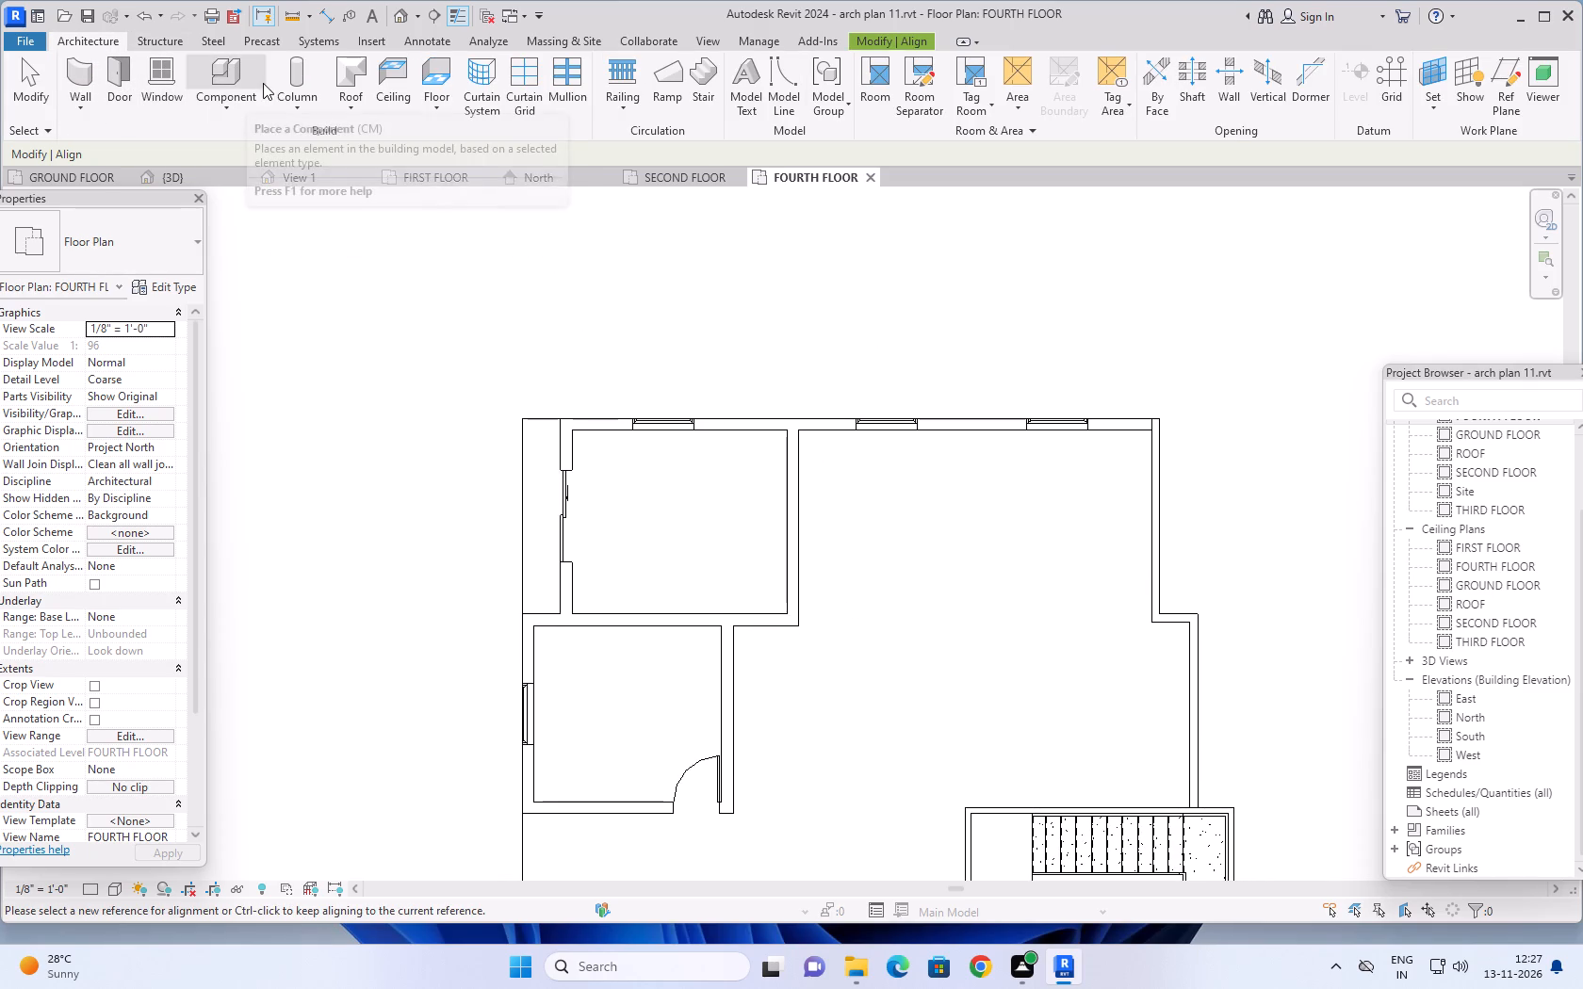
{"action": "left_click", "coordinate": [123, 73]}
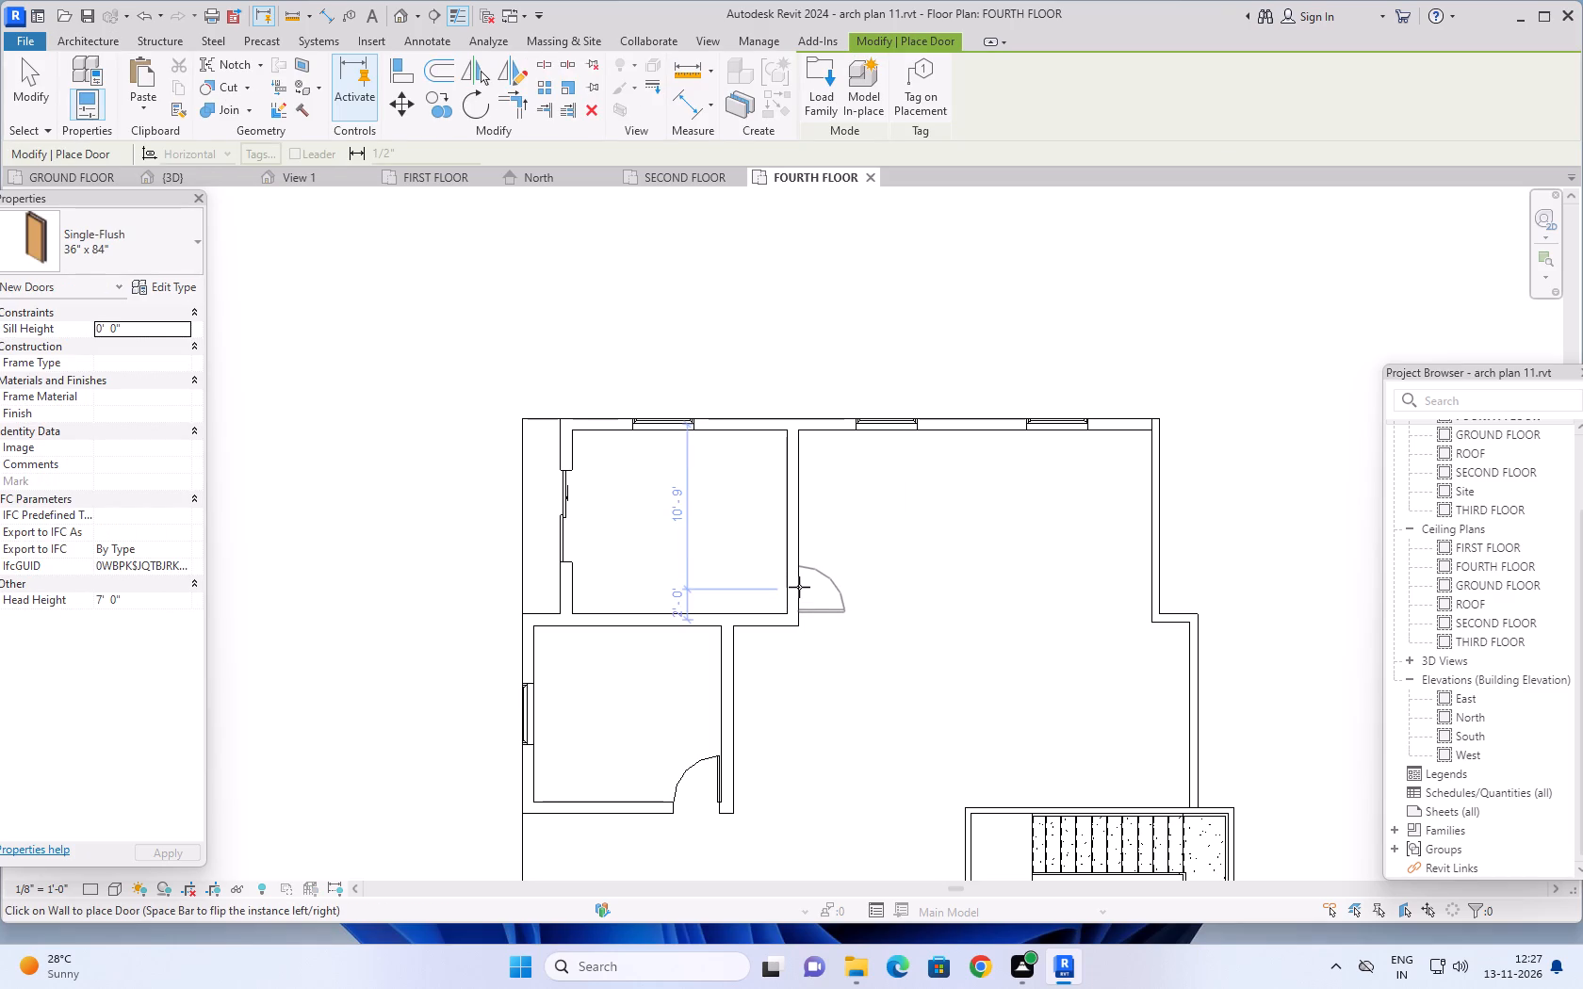
{"action": "left_click", "coordinate": [799, 587]}
{"action": "scroll", "coordinate": [846, 595], "scroll_direction": "down", "scroll_amount": 3}
{"action": "key", "text": "Escape"}
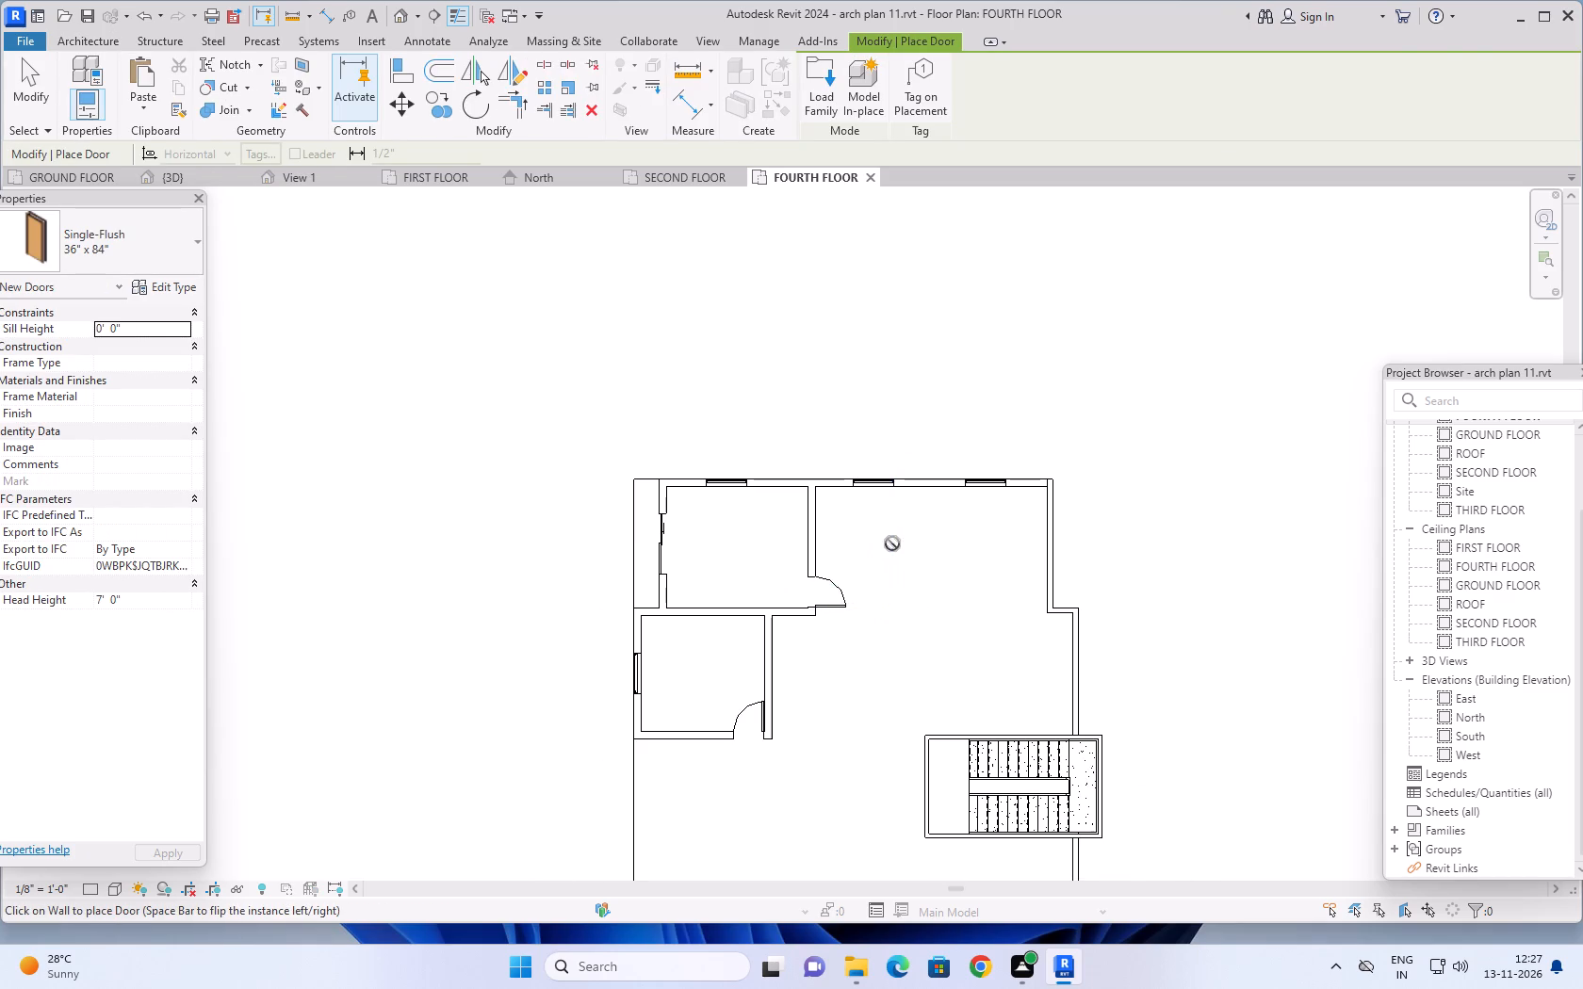
{"action": "key", "text": "Escape"}
{"action": "key", "text": "Escape"}
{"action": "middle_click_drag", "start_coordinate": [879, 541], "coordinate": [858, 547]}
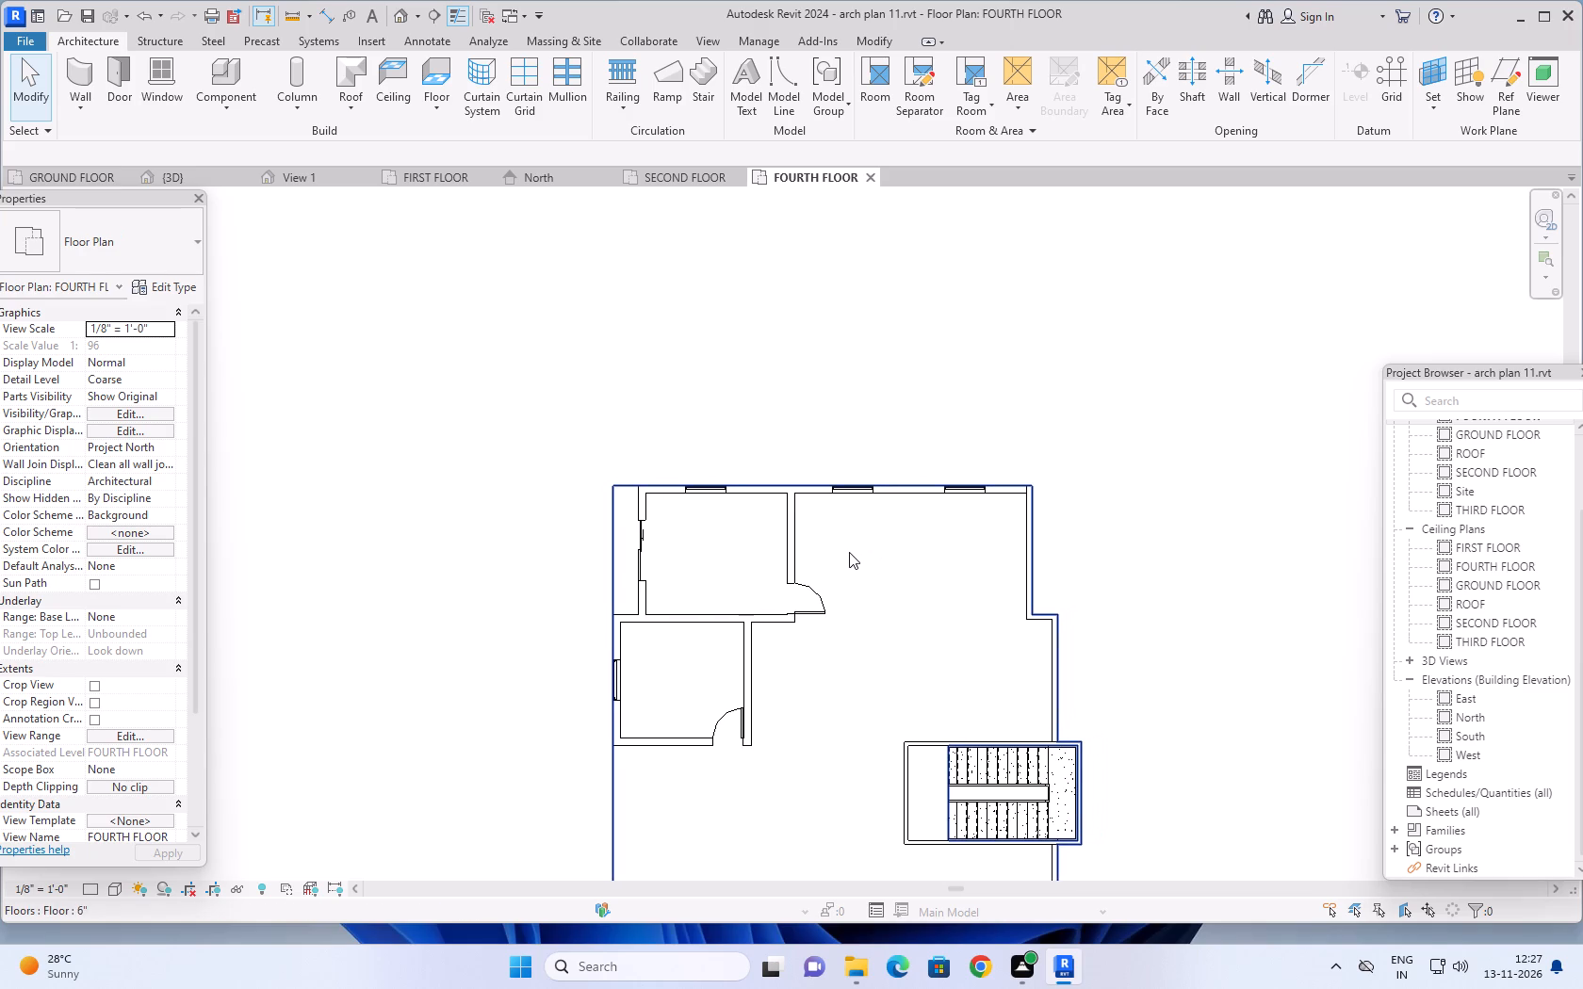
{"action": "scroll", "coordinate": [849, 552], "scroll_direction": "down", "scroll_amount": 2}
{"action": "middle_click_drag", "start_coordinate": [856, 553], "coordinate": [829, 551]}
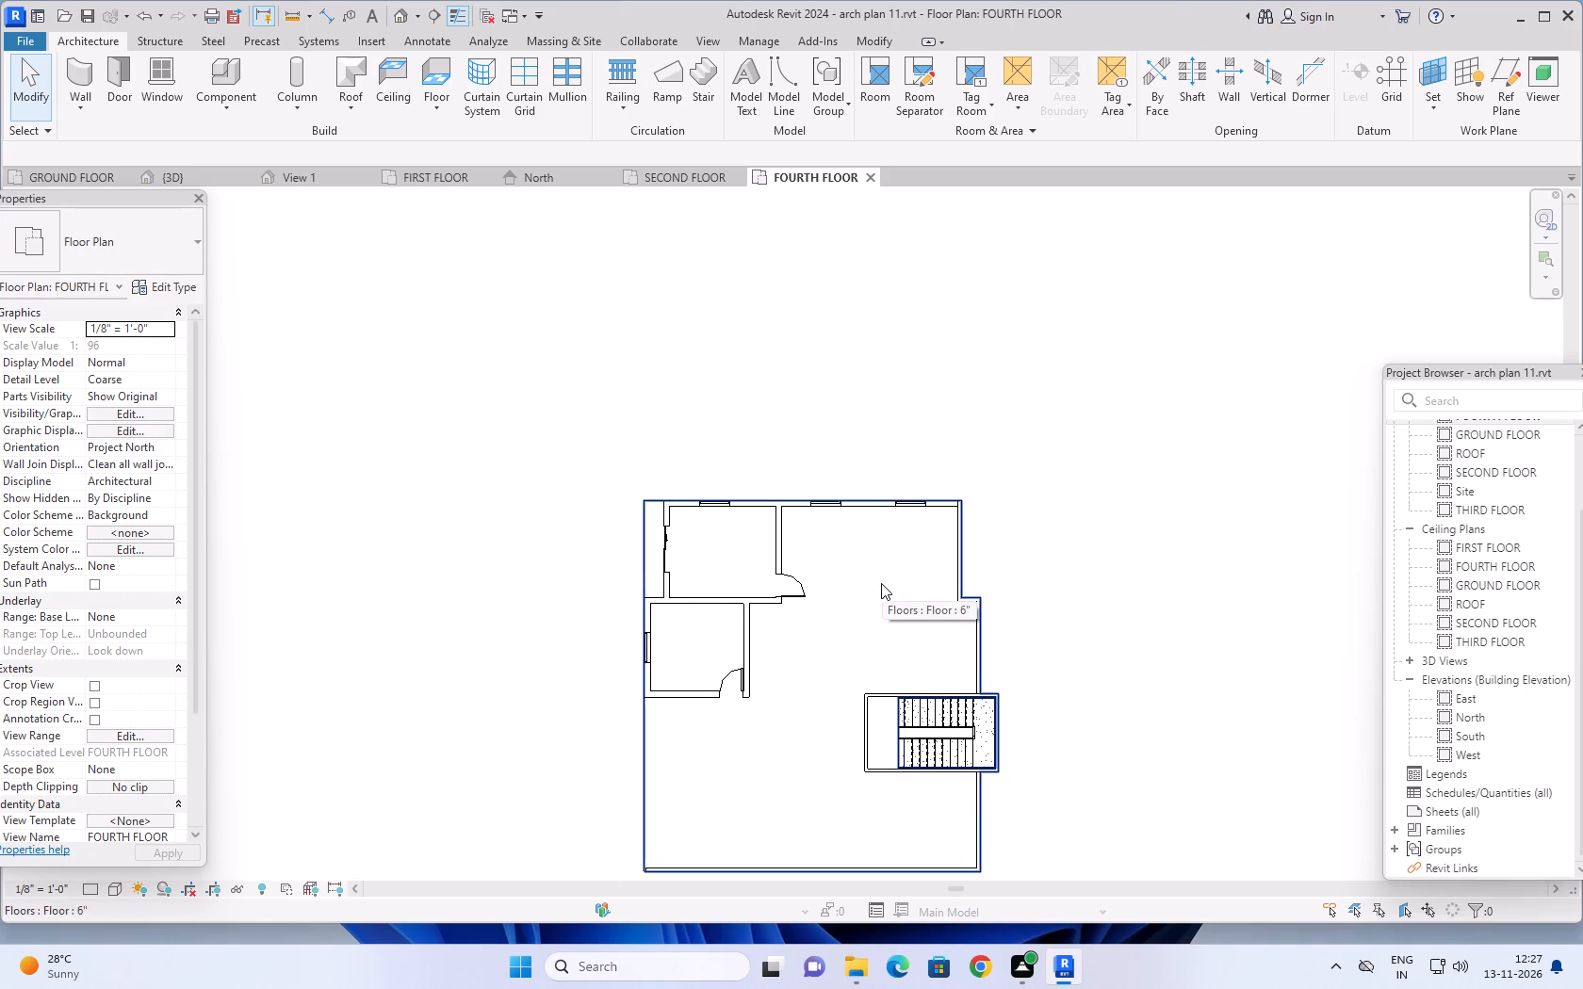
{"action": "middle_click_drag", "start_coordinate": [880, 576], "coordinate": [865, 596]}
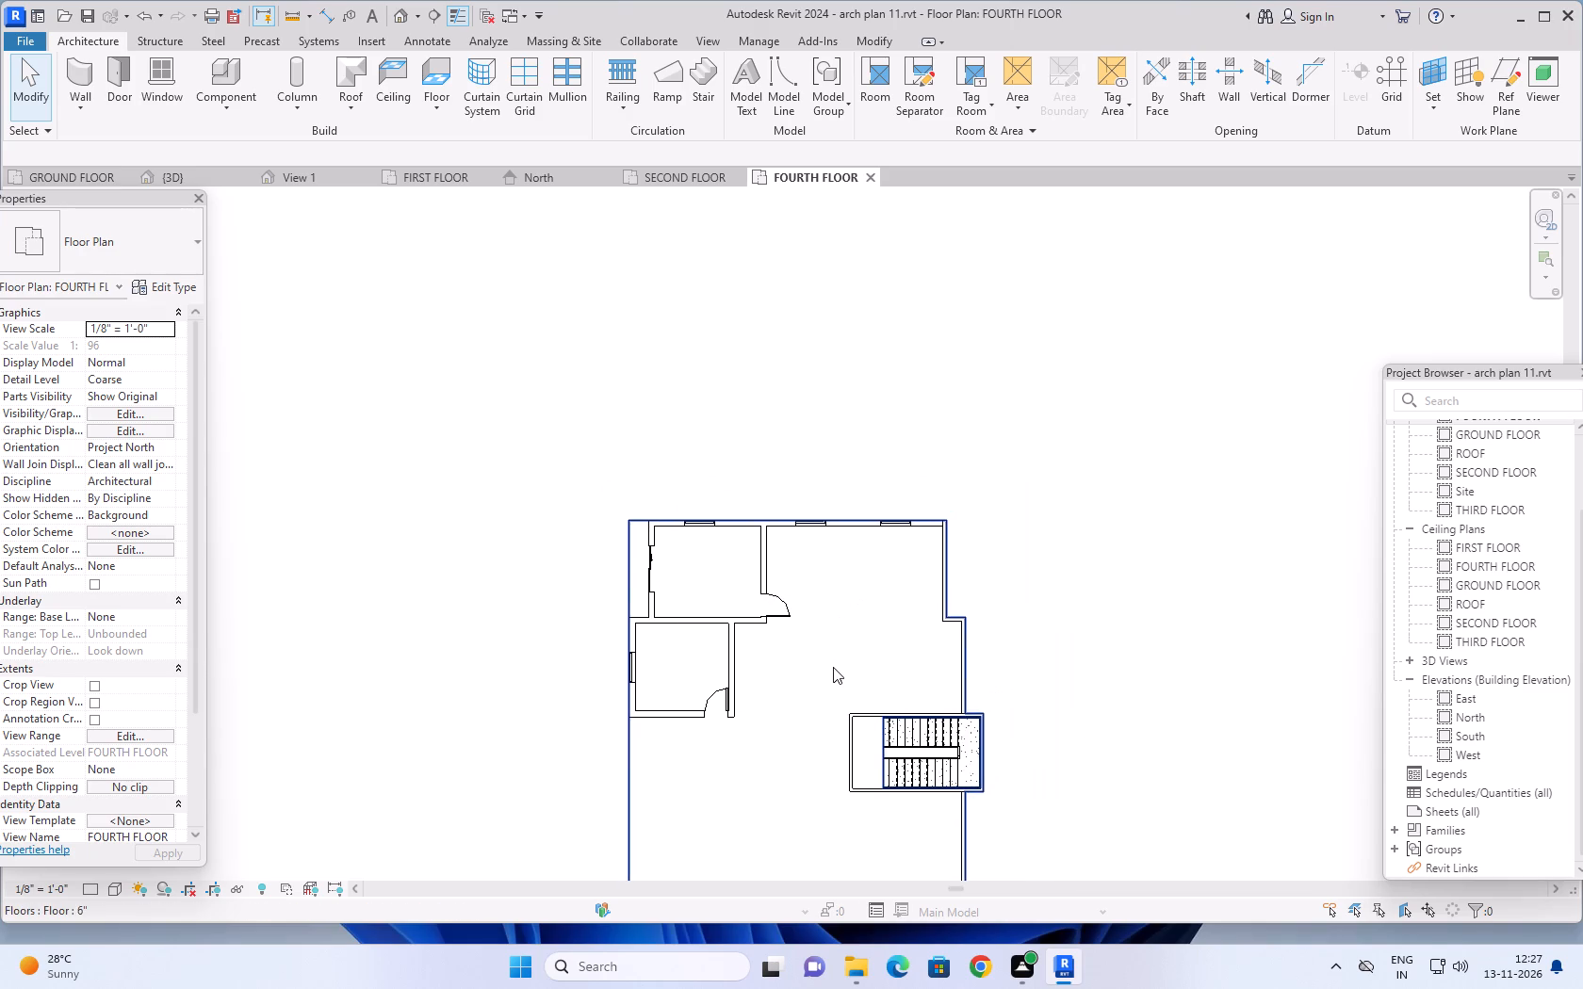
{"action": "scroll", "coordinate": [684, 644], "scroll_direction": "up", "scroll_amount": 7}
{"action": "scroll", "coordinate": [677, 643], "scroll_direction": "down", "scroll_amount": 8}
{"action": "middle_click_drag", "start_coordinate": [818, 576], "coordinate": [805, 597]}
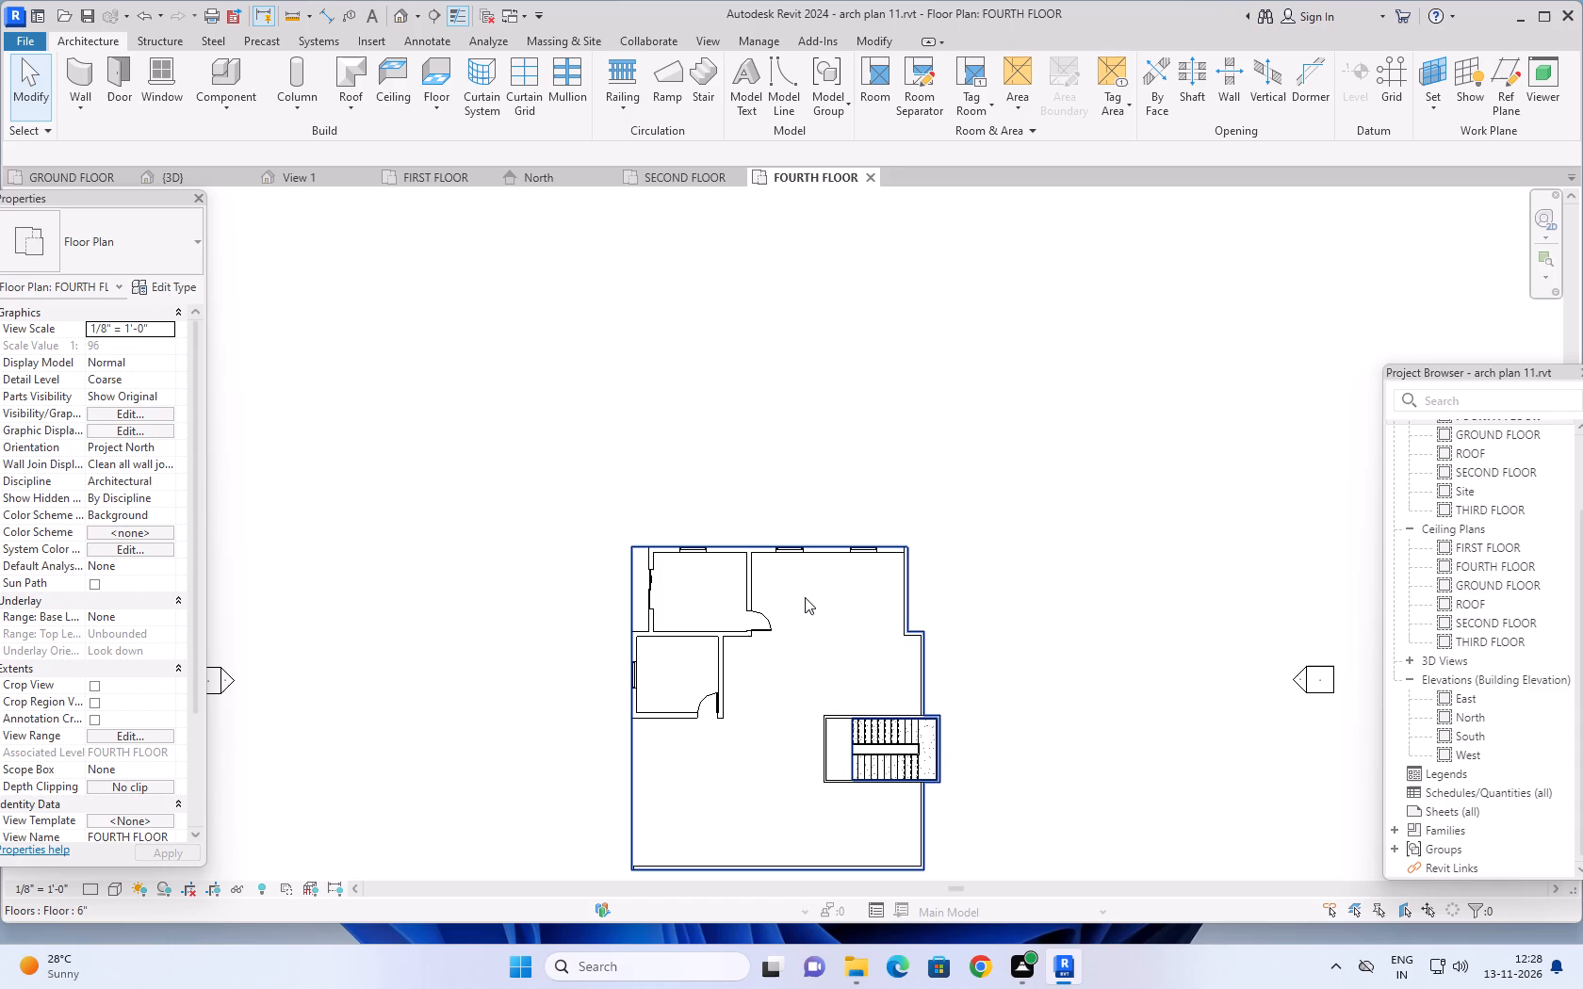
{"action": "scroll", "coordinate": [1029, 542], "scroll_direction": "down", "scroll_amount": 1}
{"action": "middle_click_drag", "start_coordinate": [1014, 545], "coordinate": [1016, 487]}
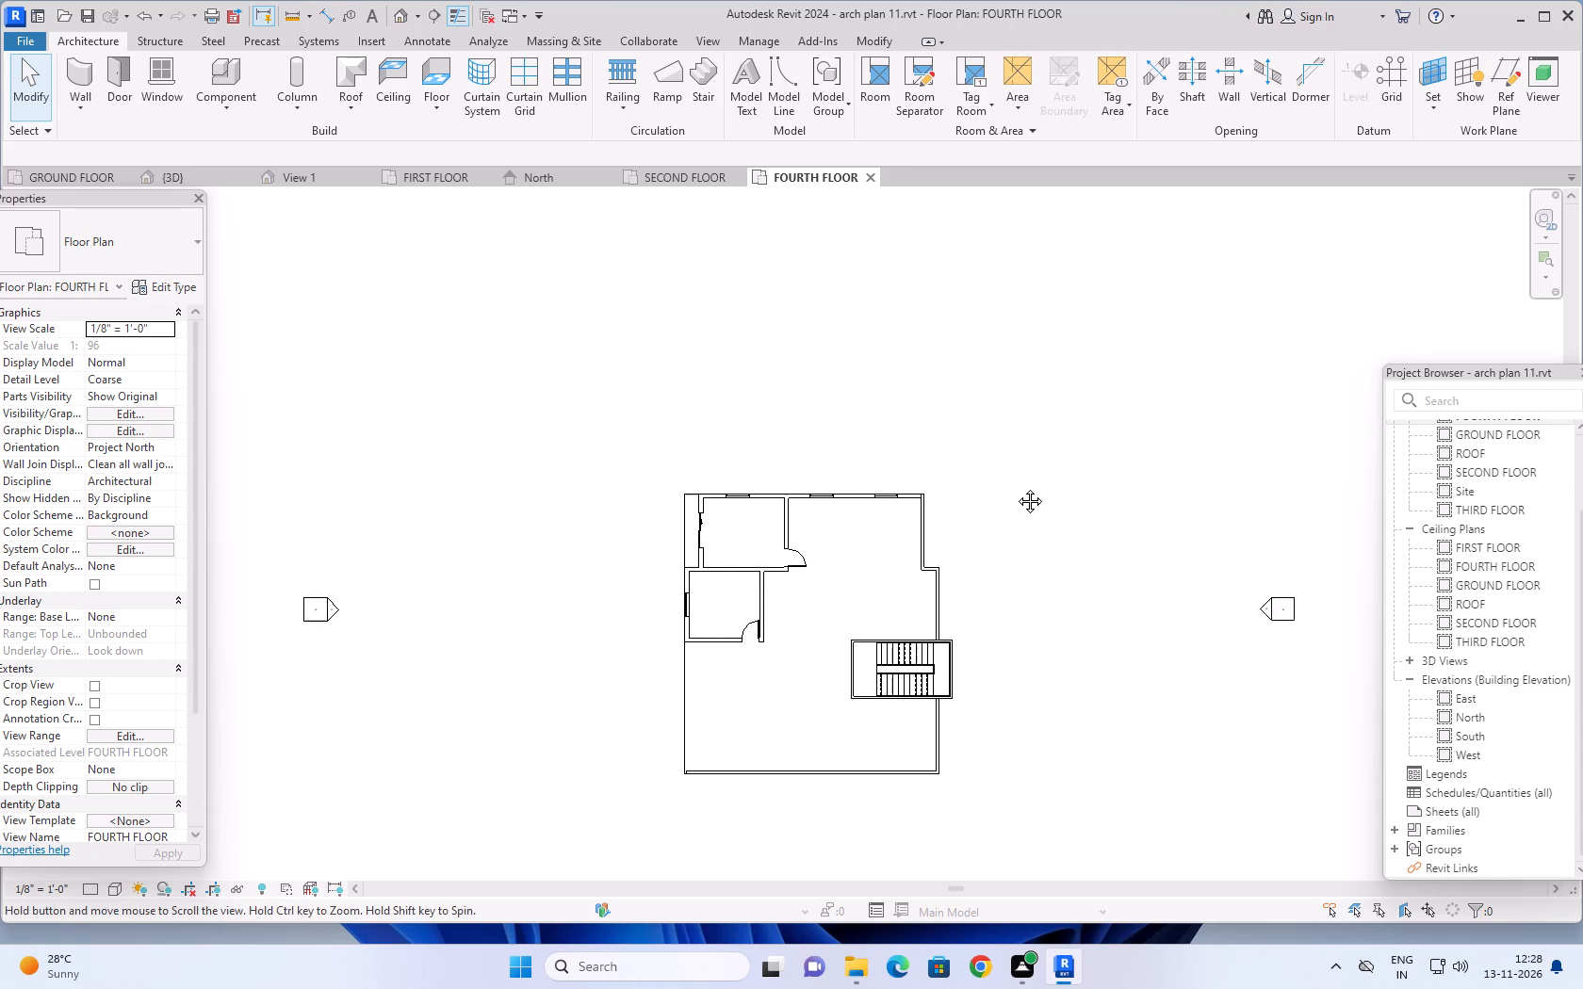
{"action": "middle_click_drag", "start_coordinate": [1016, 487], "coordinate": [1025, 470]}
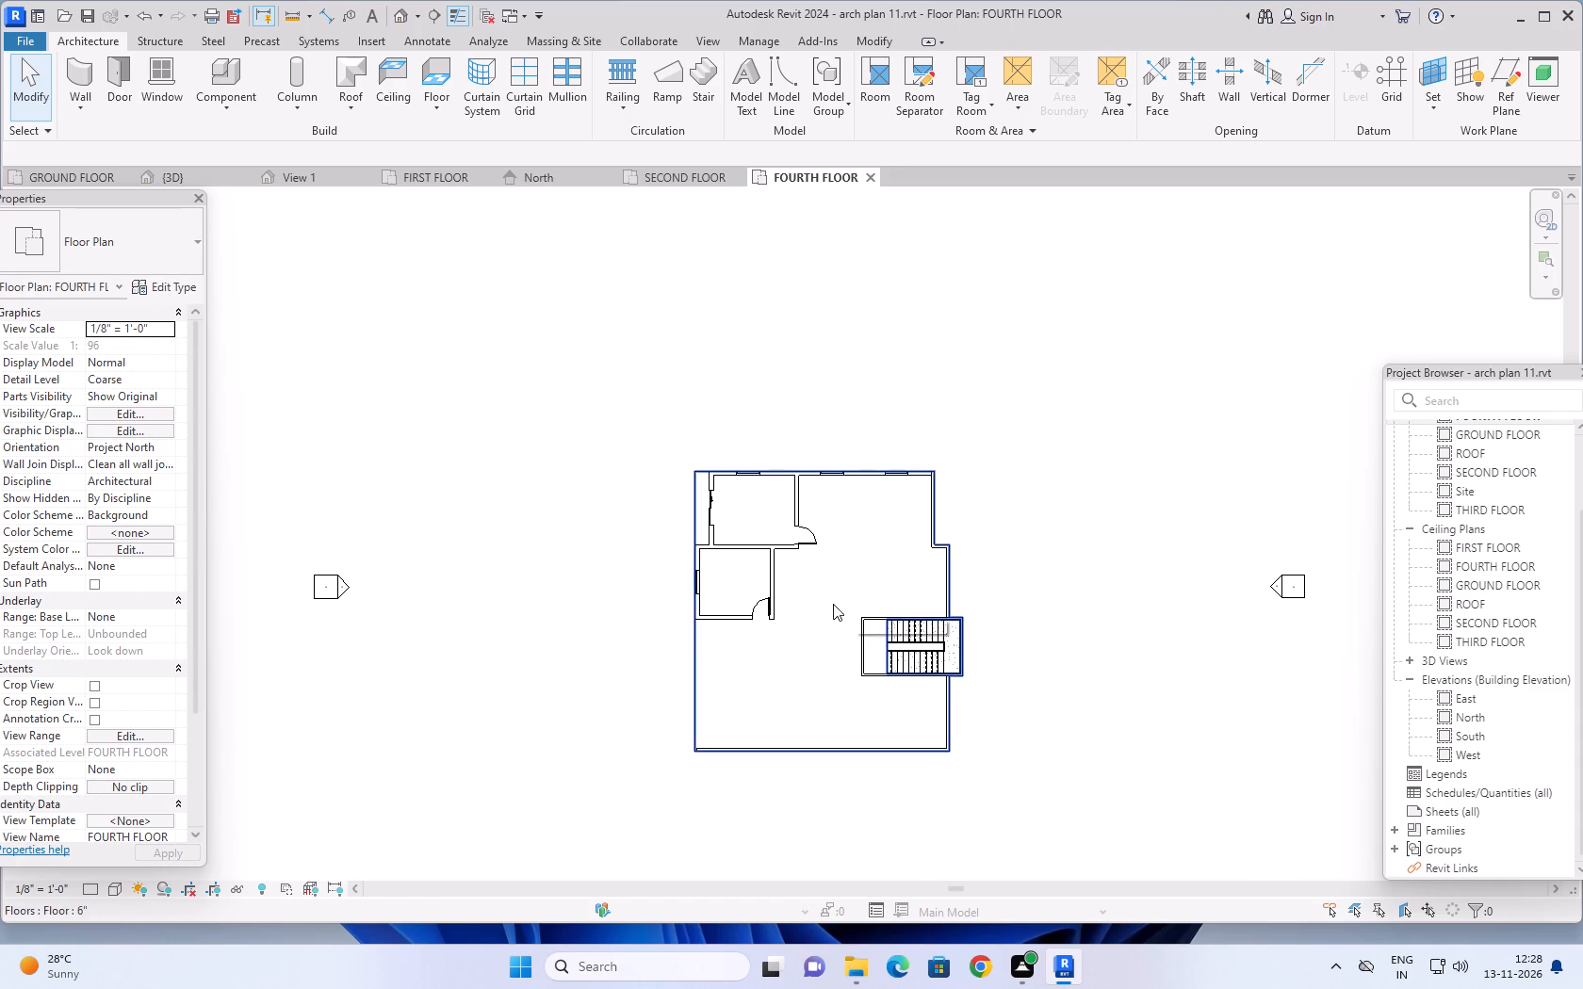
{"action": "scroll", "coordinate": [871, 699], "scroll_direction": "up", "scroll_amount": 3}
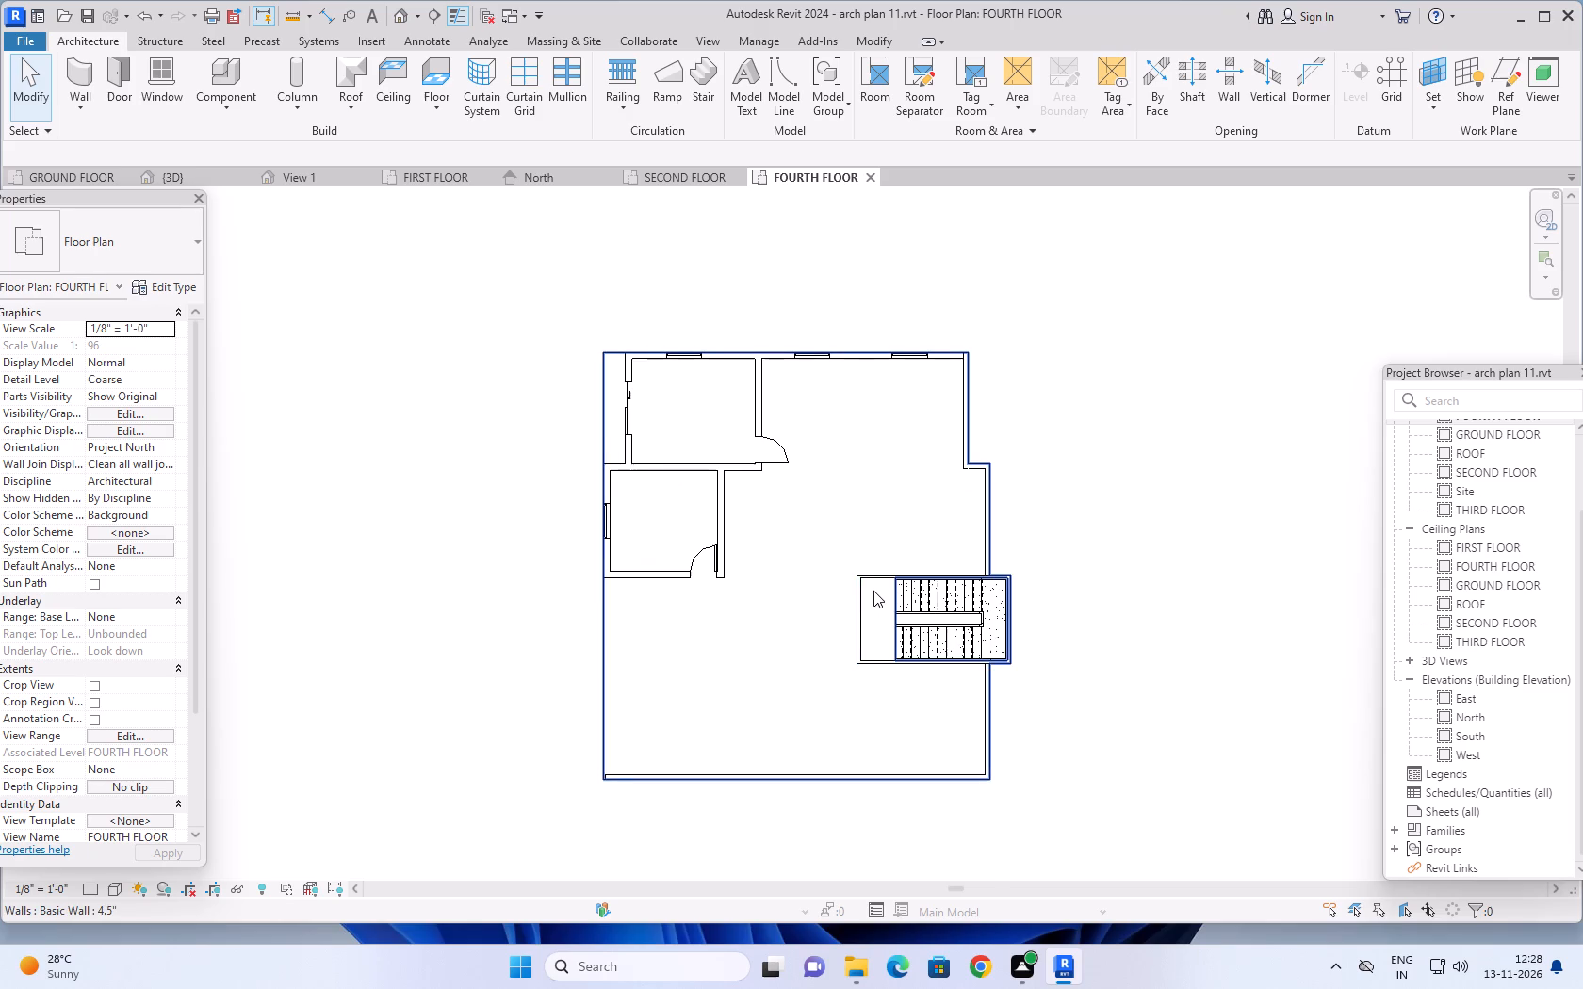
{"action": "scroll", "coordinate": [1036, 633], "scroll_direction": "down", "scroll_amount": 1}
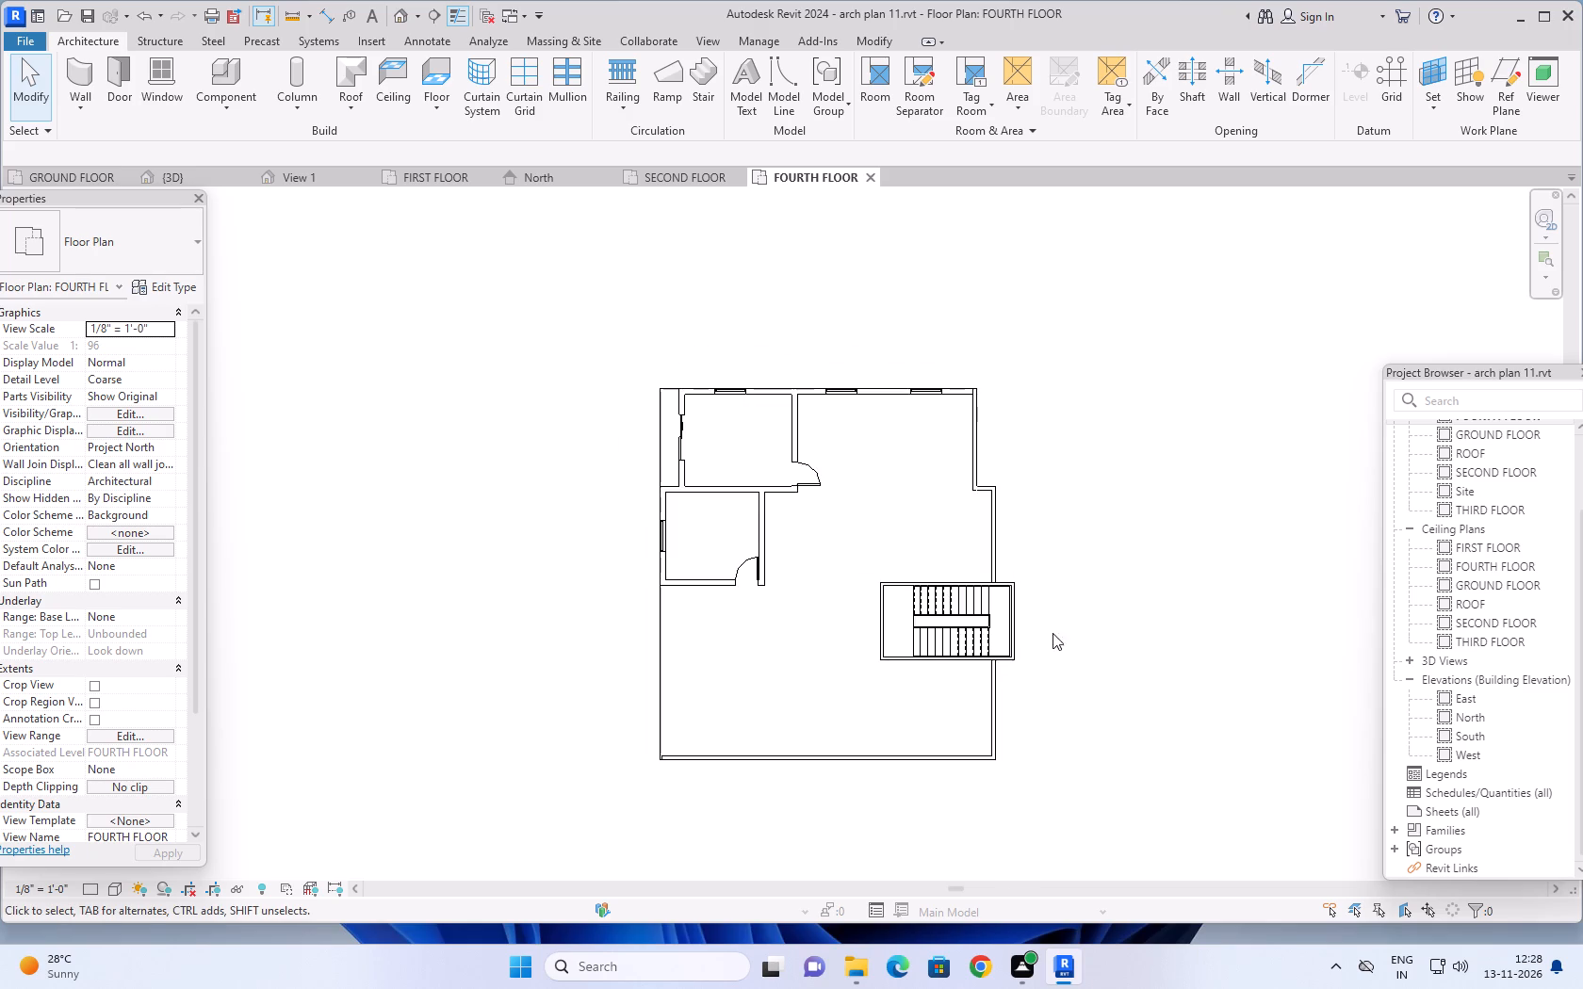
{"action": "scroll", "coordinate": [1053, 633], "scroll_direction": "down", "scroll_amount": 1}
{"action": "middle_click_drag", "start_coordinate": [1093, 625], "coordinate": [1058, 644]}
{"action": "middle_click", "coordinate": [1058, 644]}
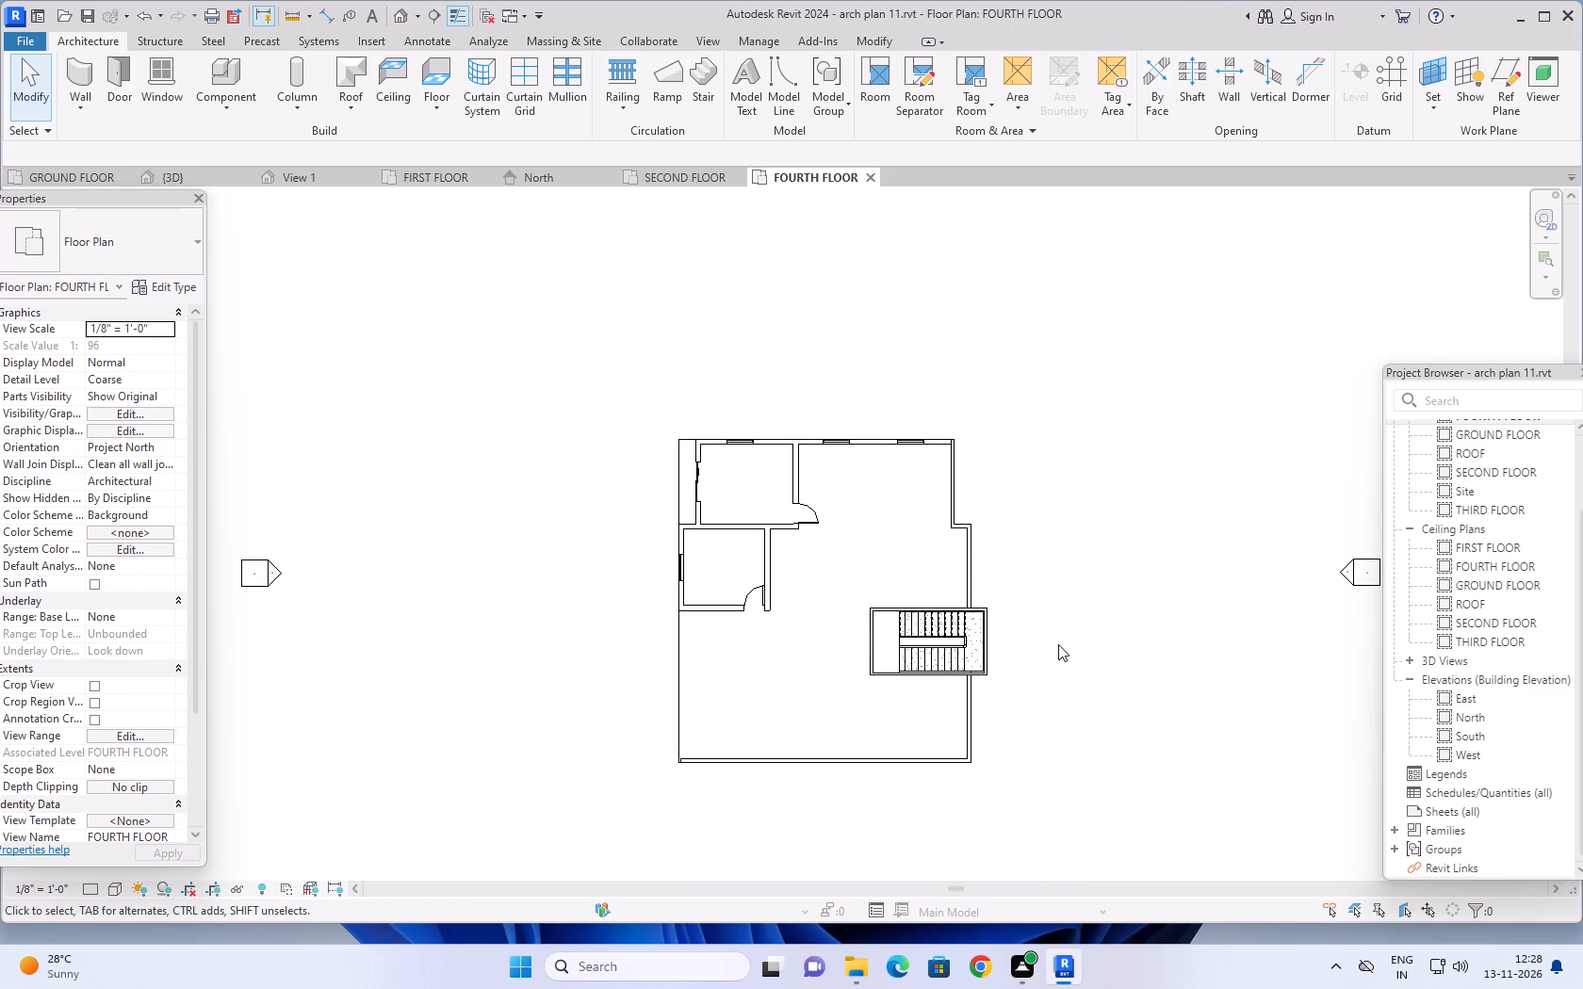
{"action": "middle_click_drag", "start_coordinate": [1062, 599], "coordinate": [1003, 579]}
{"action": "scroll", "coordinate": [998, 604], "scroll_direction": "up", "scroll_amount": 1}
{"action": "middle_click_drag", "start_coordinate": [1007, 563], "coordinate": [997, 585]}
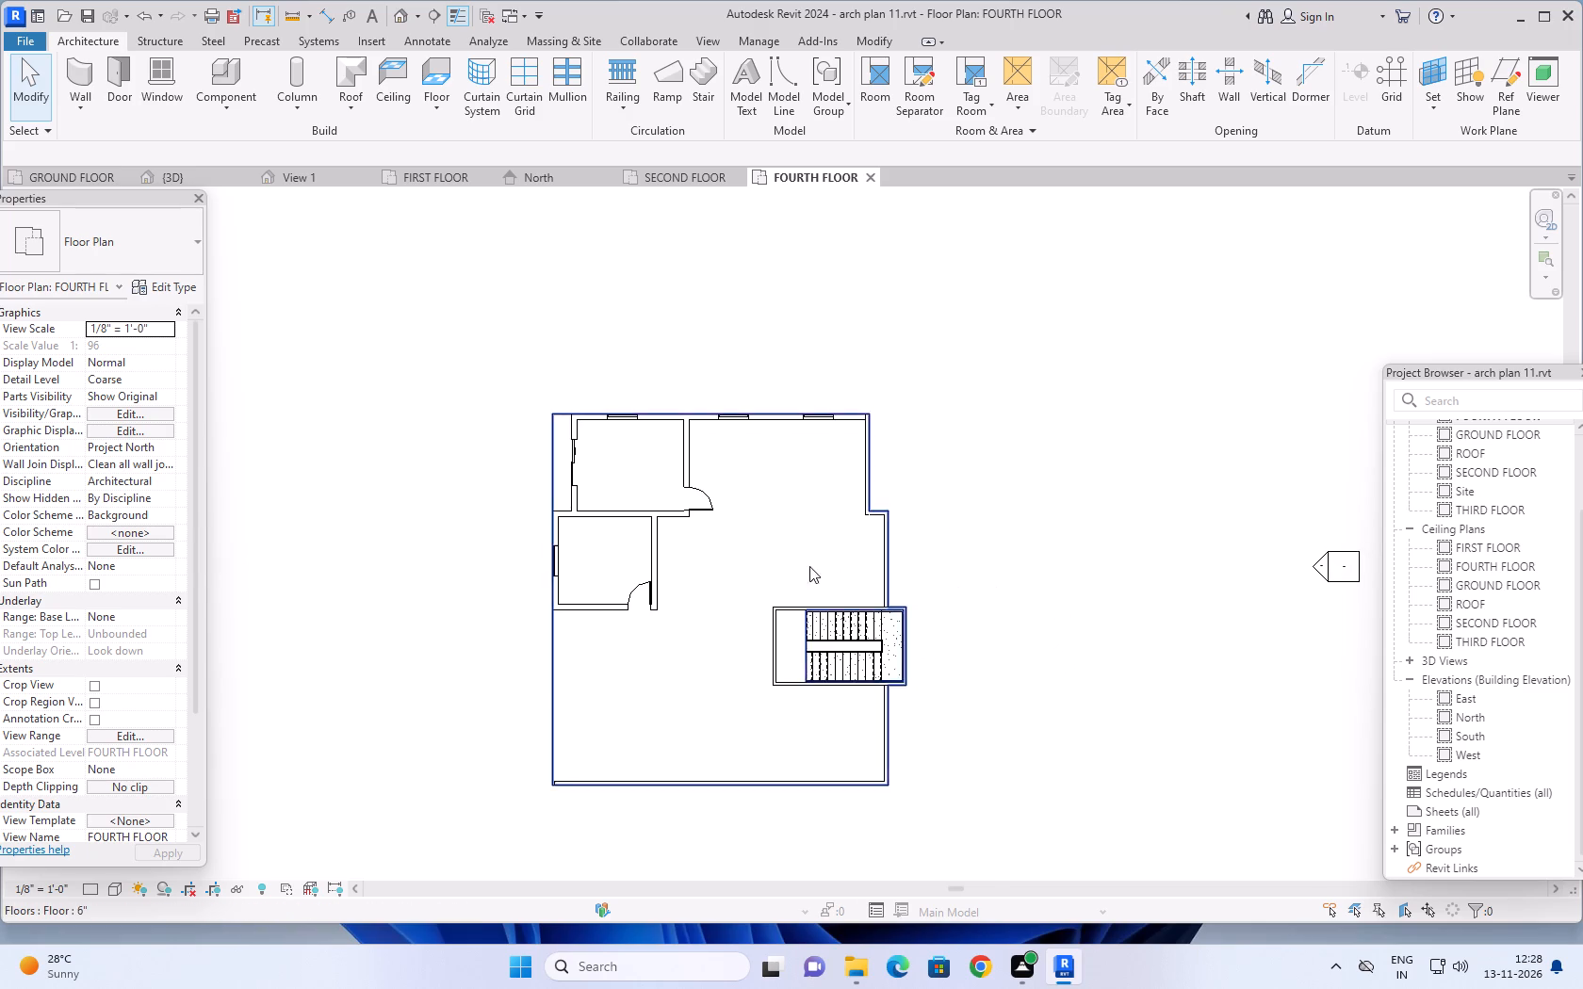
Delete the two windows in the fourth-floor north wall east of the bedroom partition.
{"action": "scroll", "coordinate": [759, 554], "scroll_direction": "up", "scroll_amount": 2}
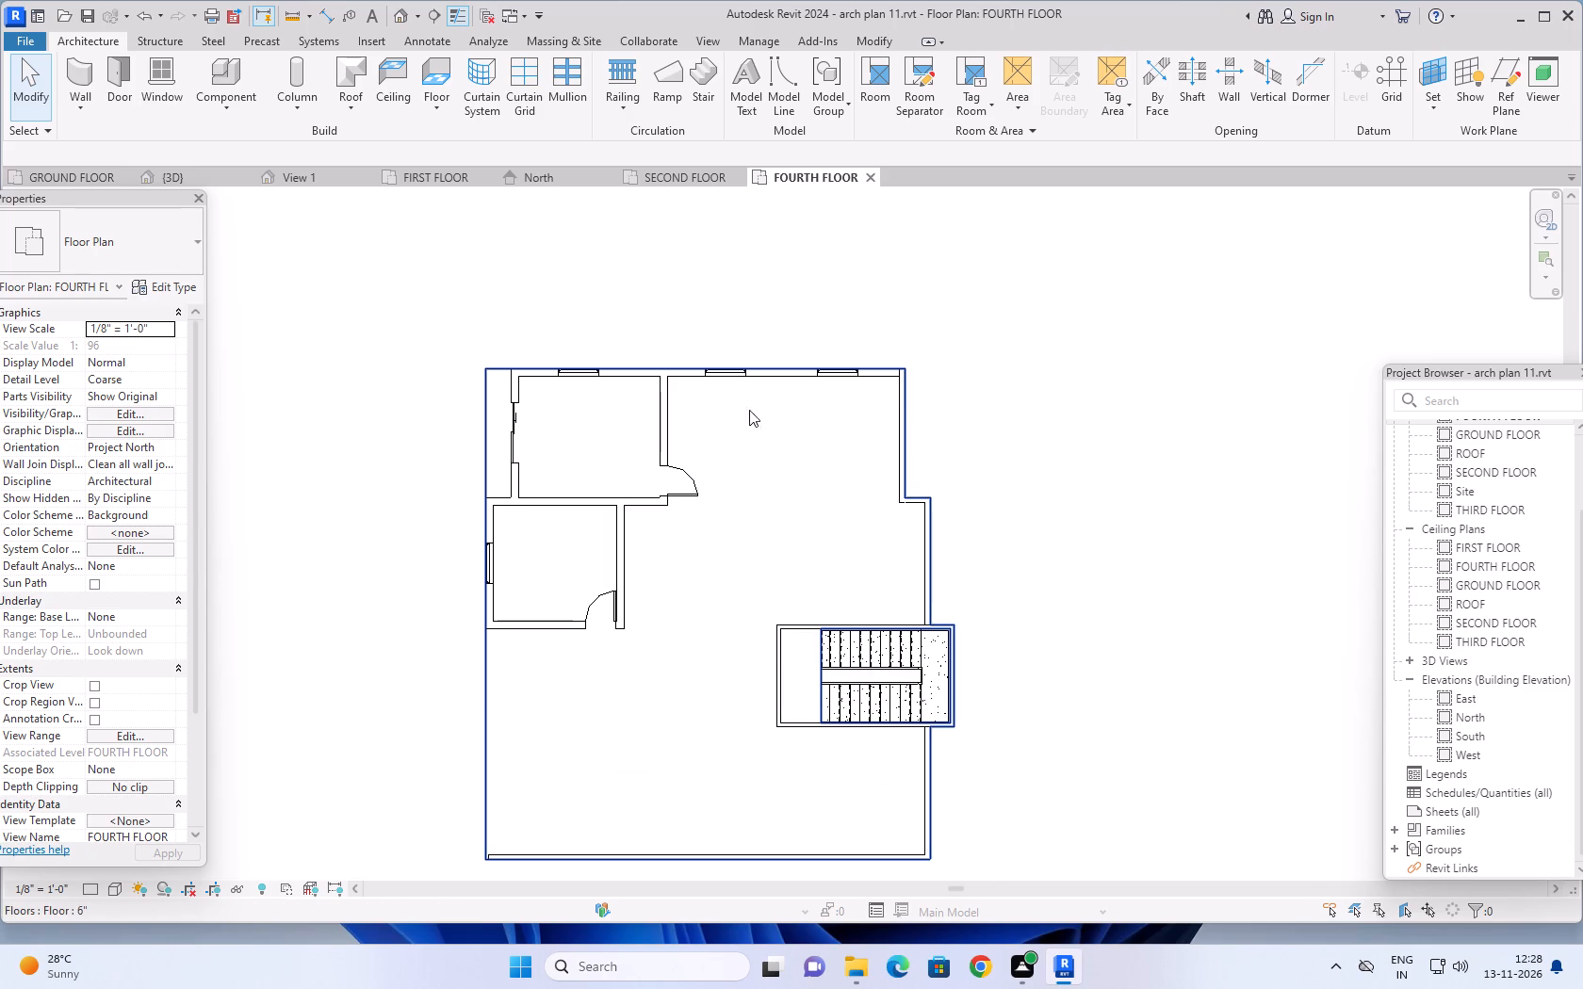
{"action": "left_click", "coordinate": [729, 378]}
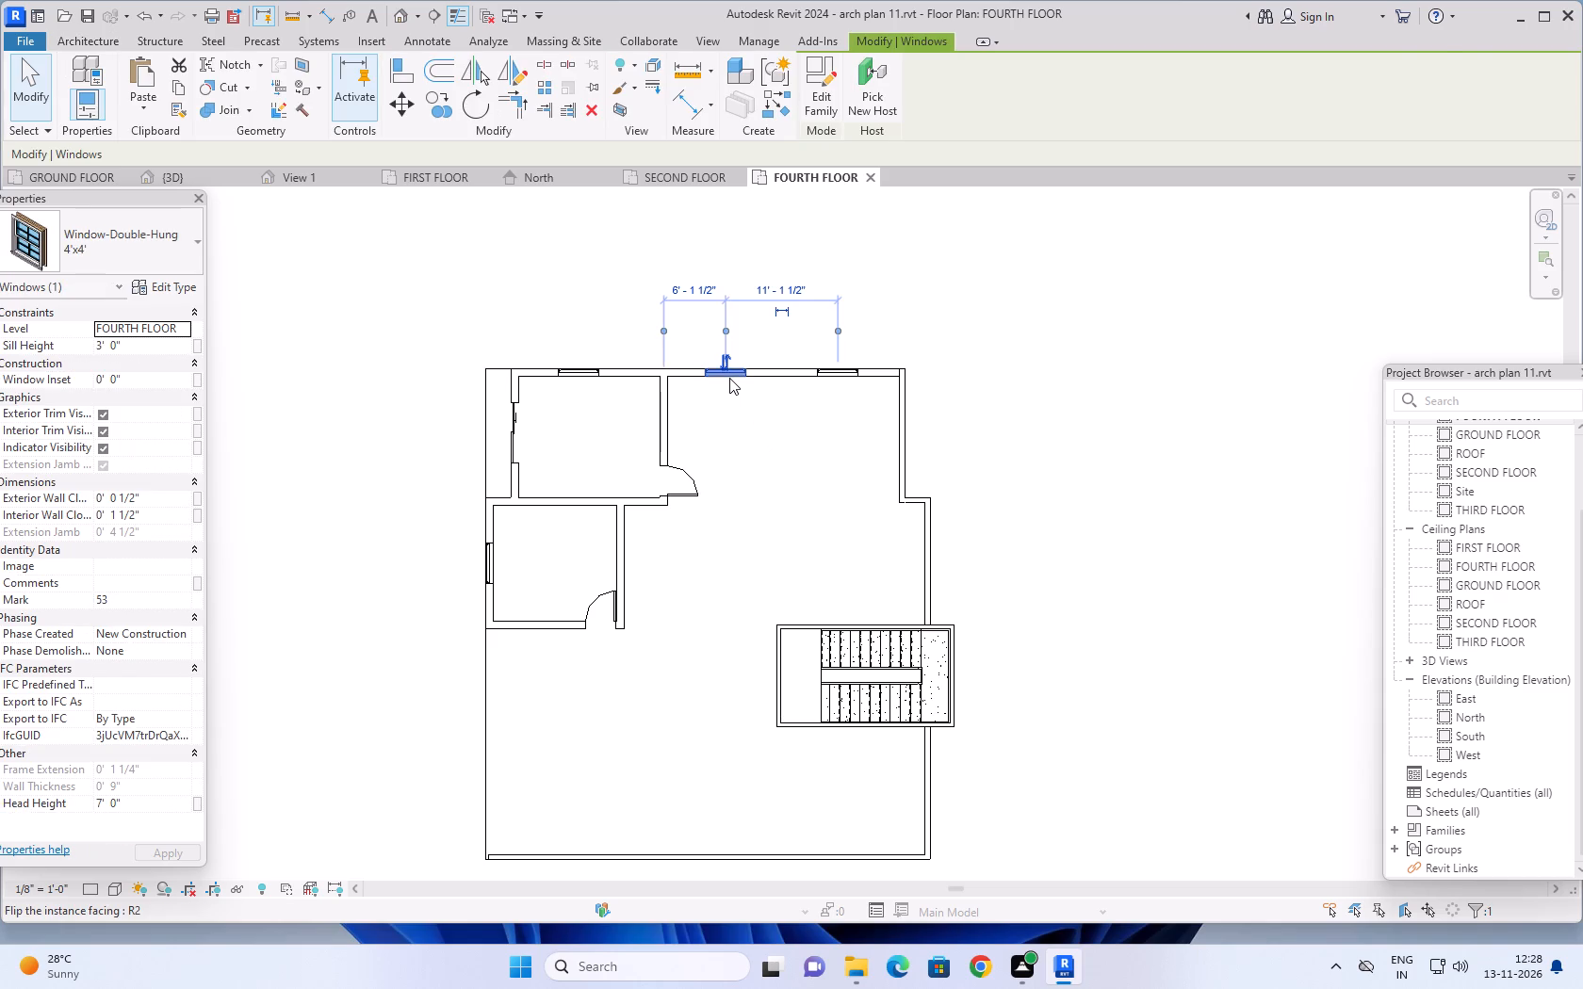
{"action": "key", "text": "Delete"}
{"action": "left_click", "coordinate": [831, 371]}
{"action": "key", "text": "Delete"}
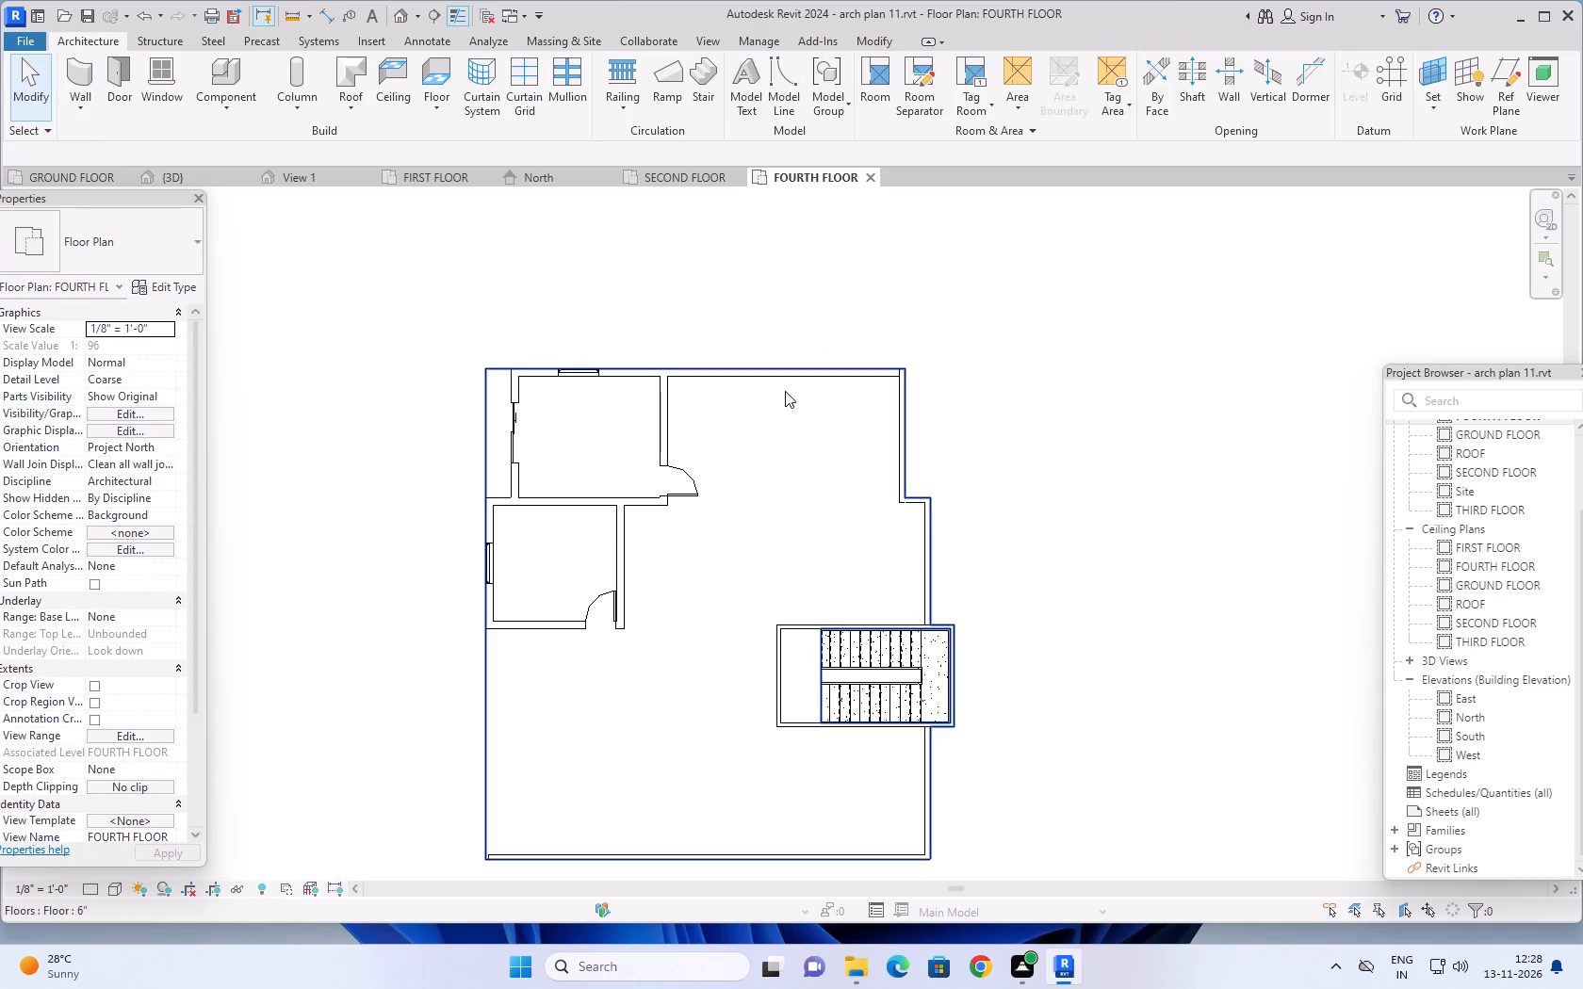
Shorten the fourth floor's 9" north wall from its east end back to the east face of the bedroom partition.
{"action": "scroll", "coordinate": [785, 391], "scroll_direction": "up", "scroll_amount": 4}
{"action": "left_click", "coordinate": [783, 364]}
{"action": "scroll", "coordinate": [917, 378], "scroll_direction": "up", "scroll_amount": 1}
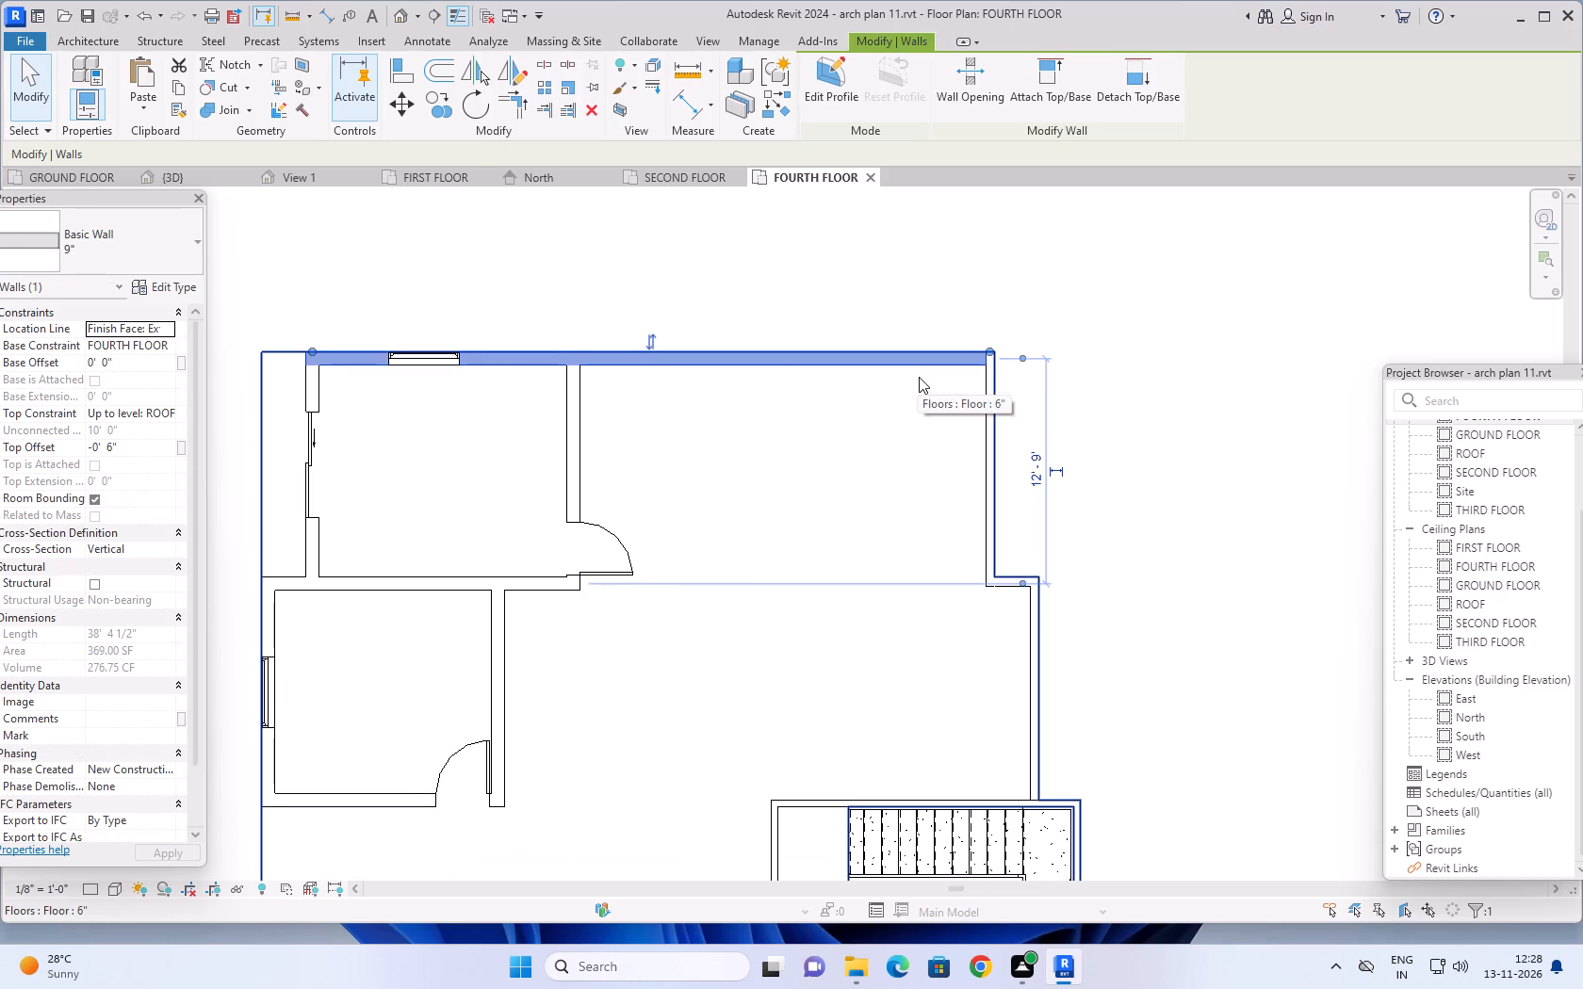
{"action": "left_click_drag", "start_coordinate": [999, 347], "coordinate": [859, 352]}
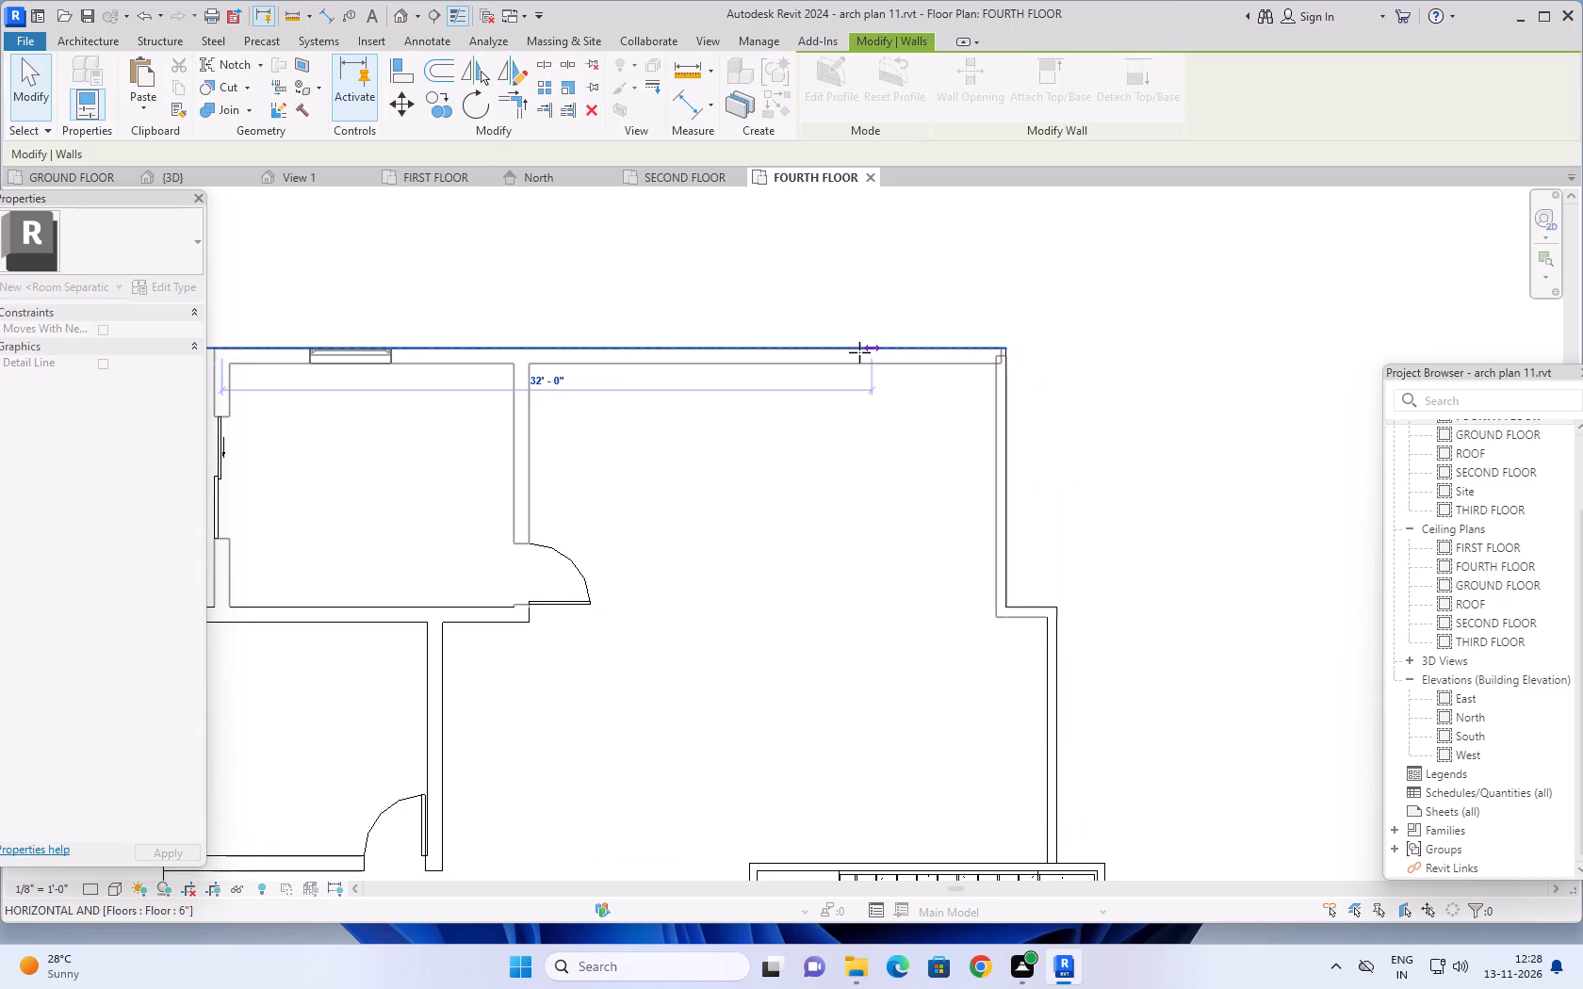
{"action": "left_click_drag", "start_coordinate": [859, 352], "coordinate": [530, 353]}
{"action": "key", "text": "Escape"}
{"action": "key", "text": "Escape"}
Draw a 6" wall, unconnected and 3' high, inside the north floor edge from the north-east corner to the bedroom partition's east face.
{"action": "middle_click_drag", "start_coordinate": [802, 449], "coordinate": [833, 467]}
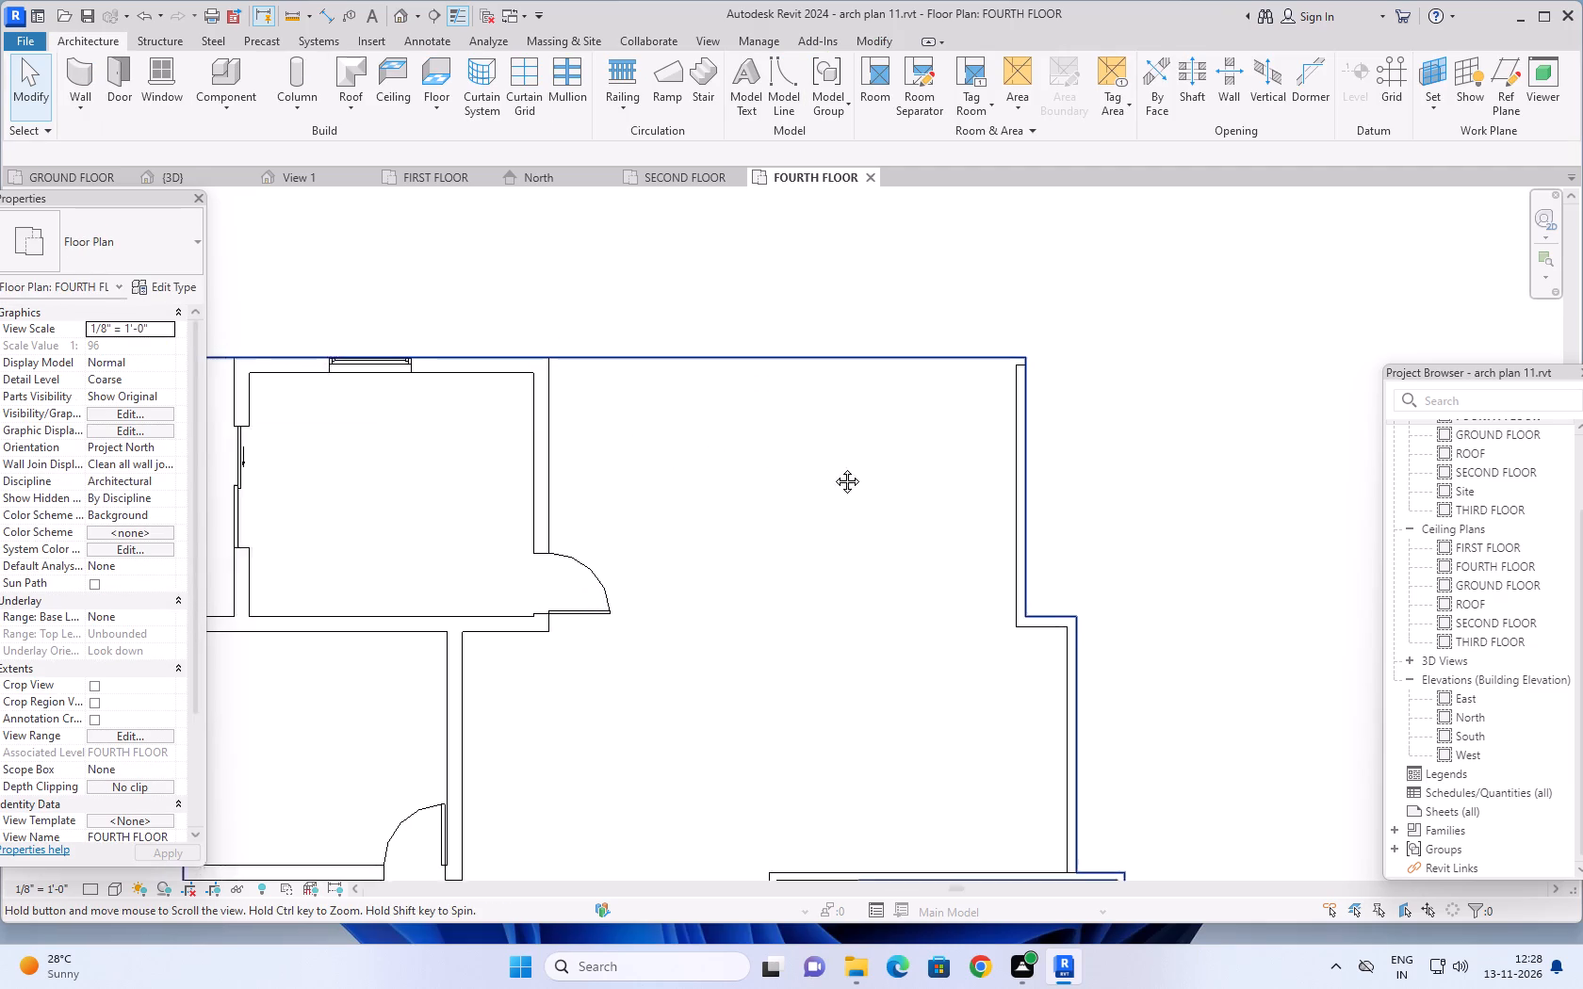
{"action": "middle_click_drag", "start_coordinate": [833, 467], "coordinate": [926, 560]}
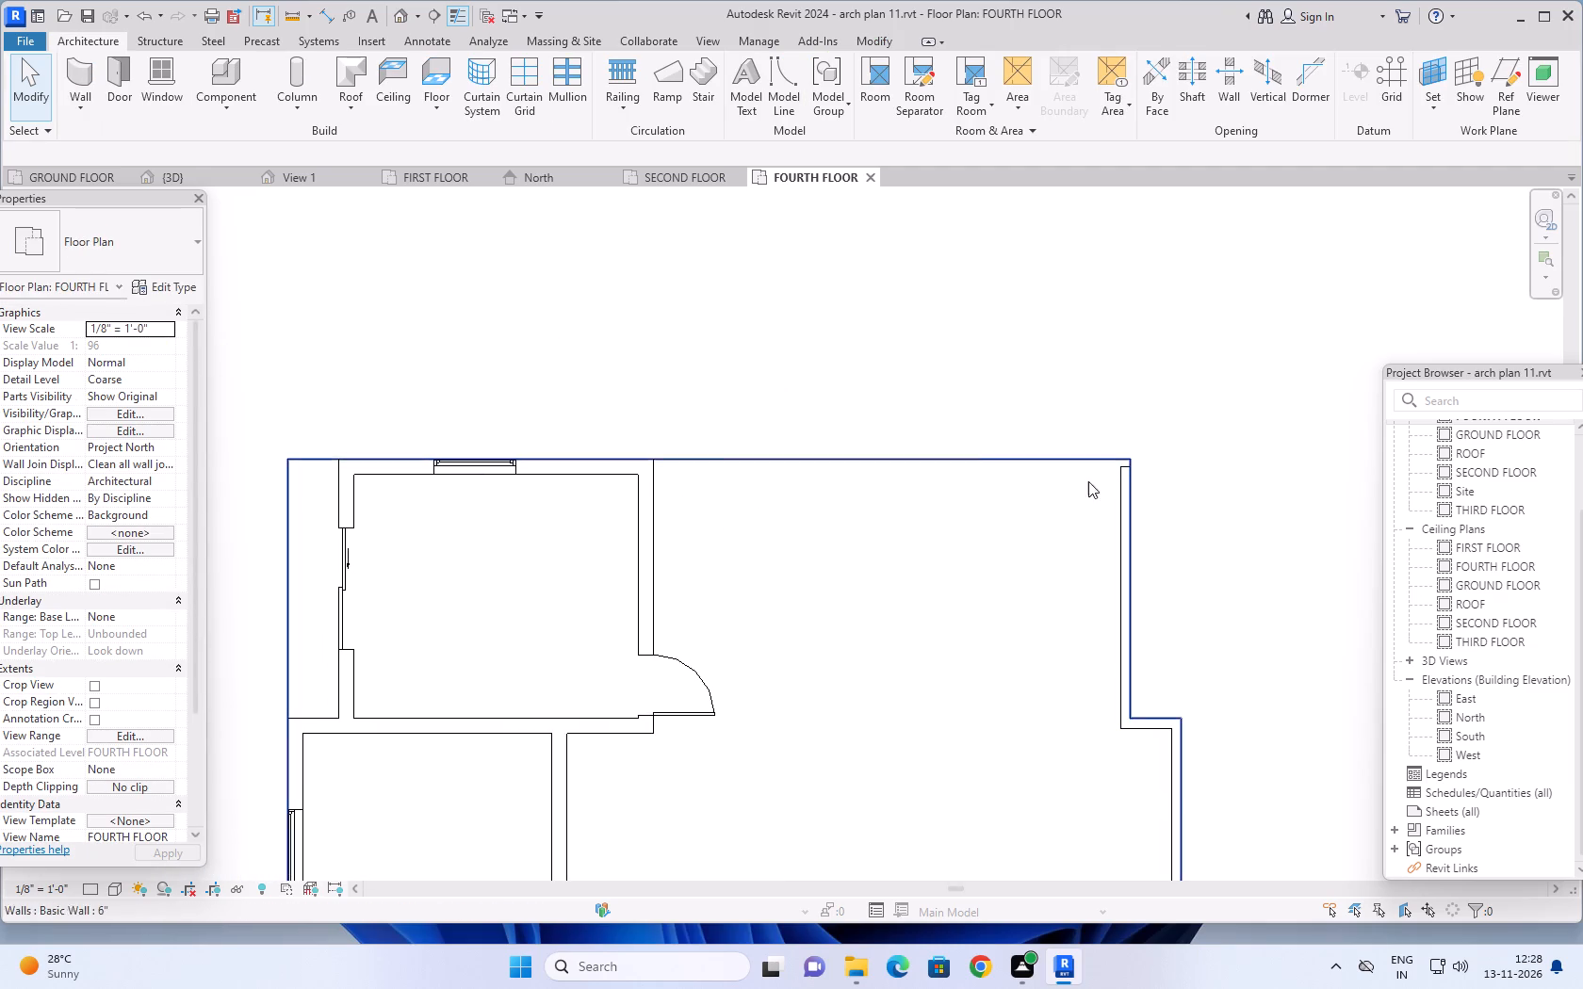
{"action": "left_click", "coordinate": [79, 63]}
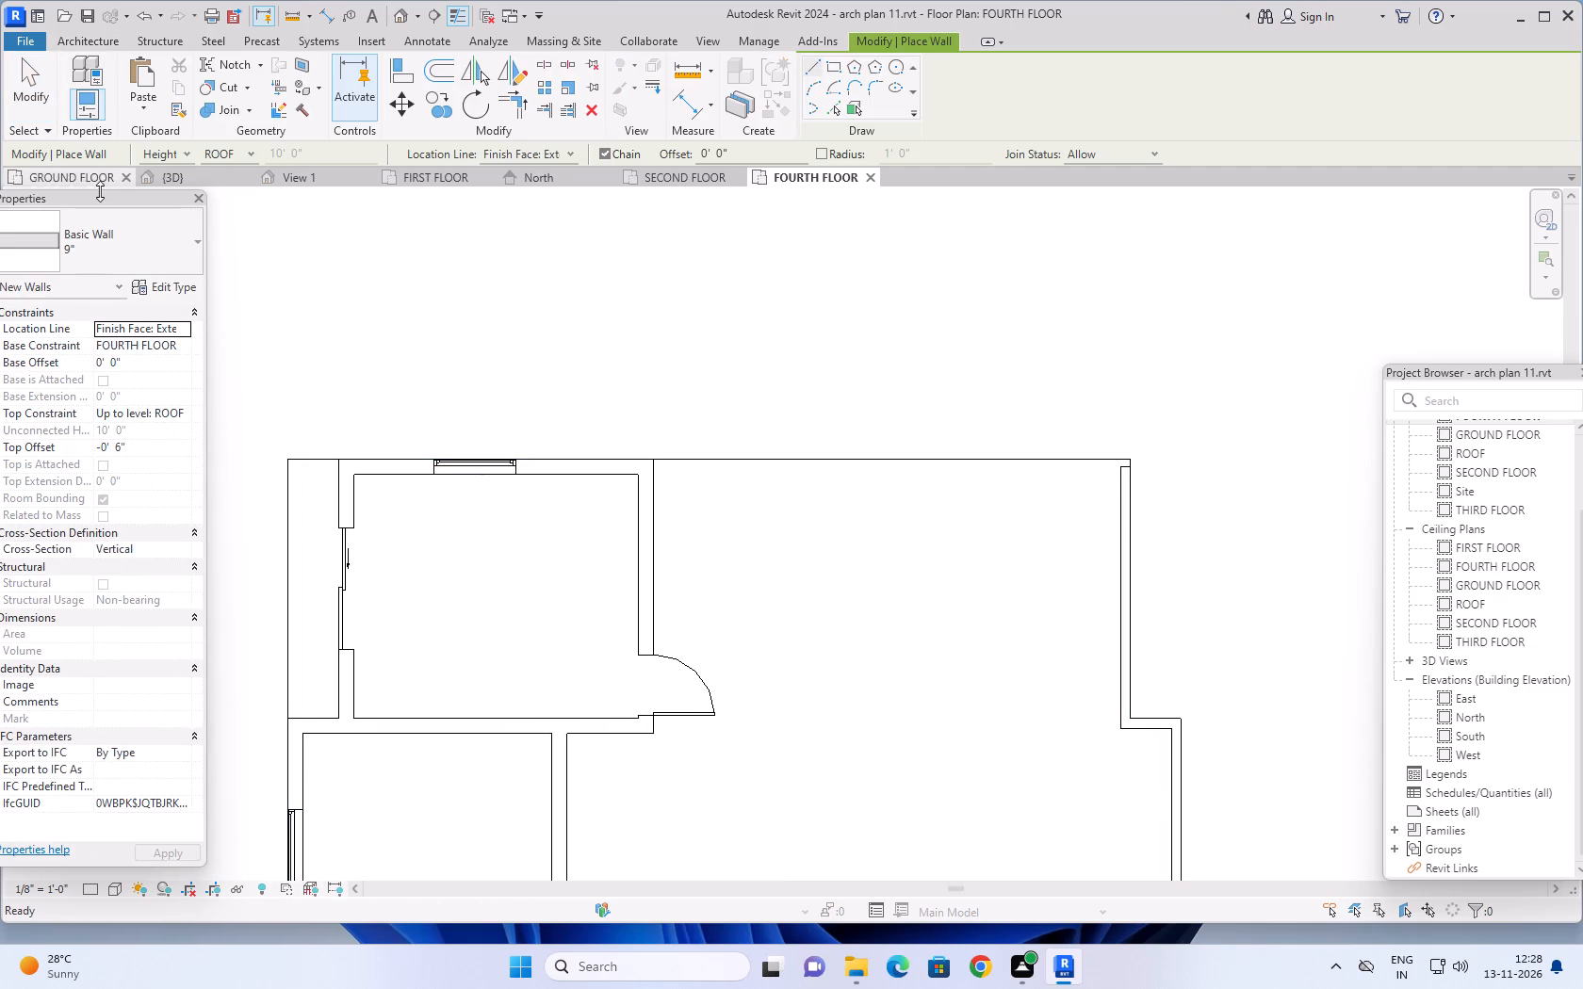
{"action": "left_click", "coordinate": [170, 242]}
{"action": "scroll", "coordinate": [130, 353], "scroll_direction": "up", "scroll_amount": 1}
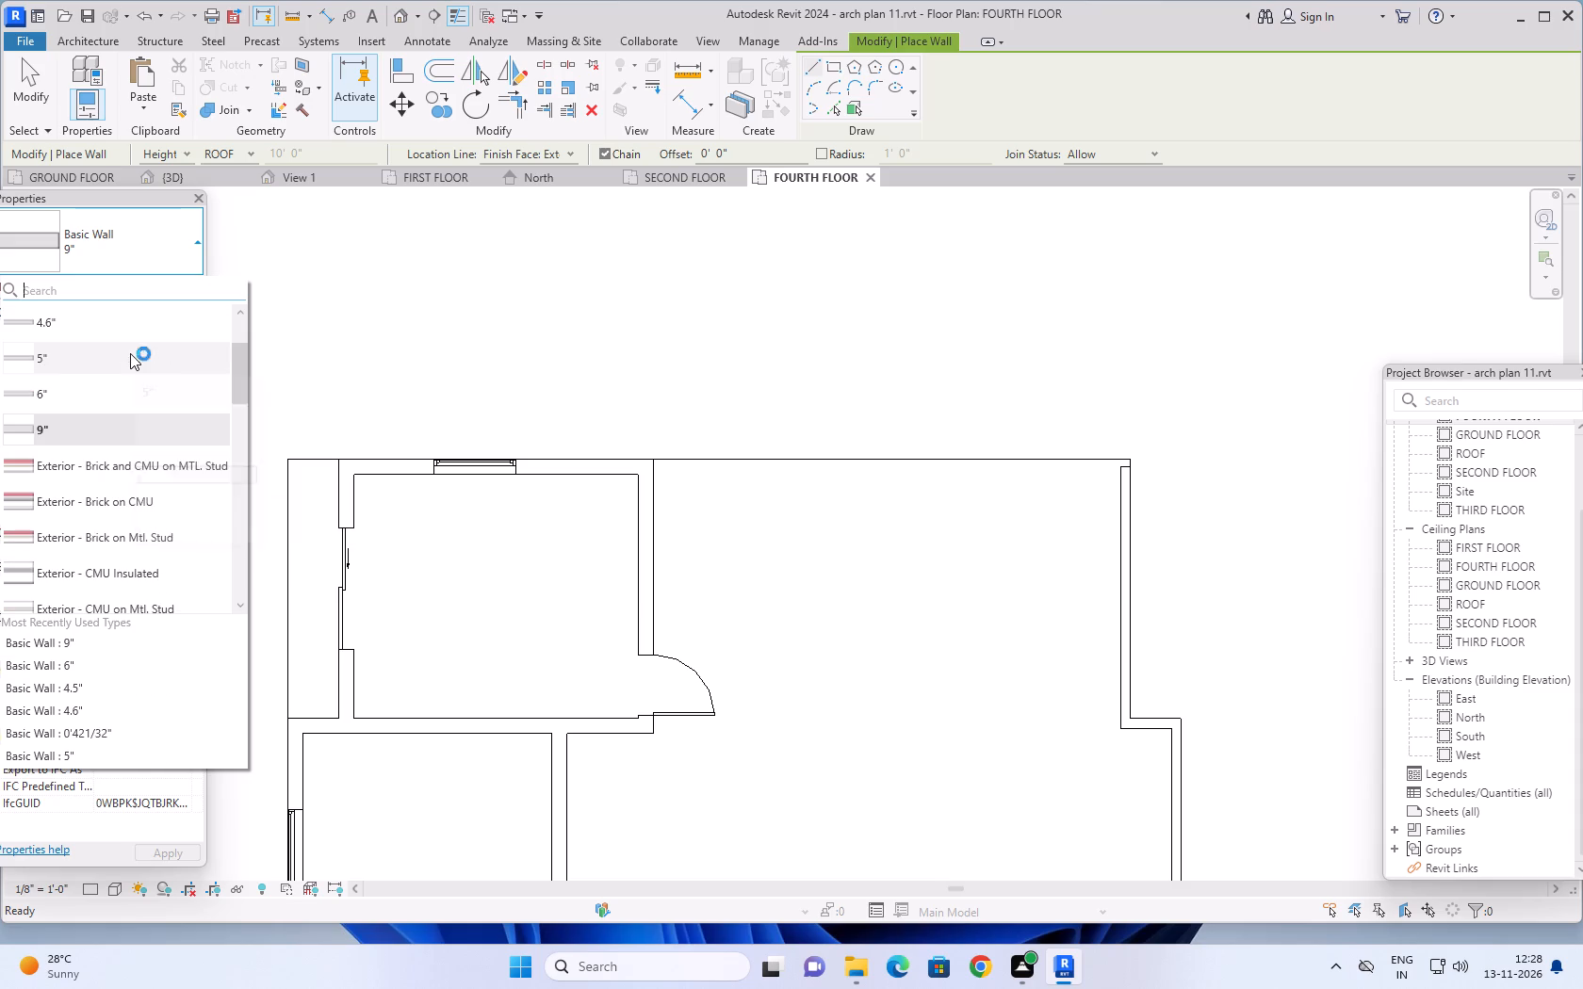
{"action": "left_click", "coordinate": [94, 392]}
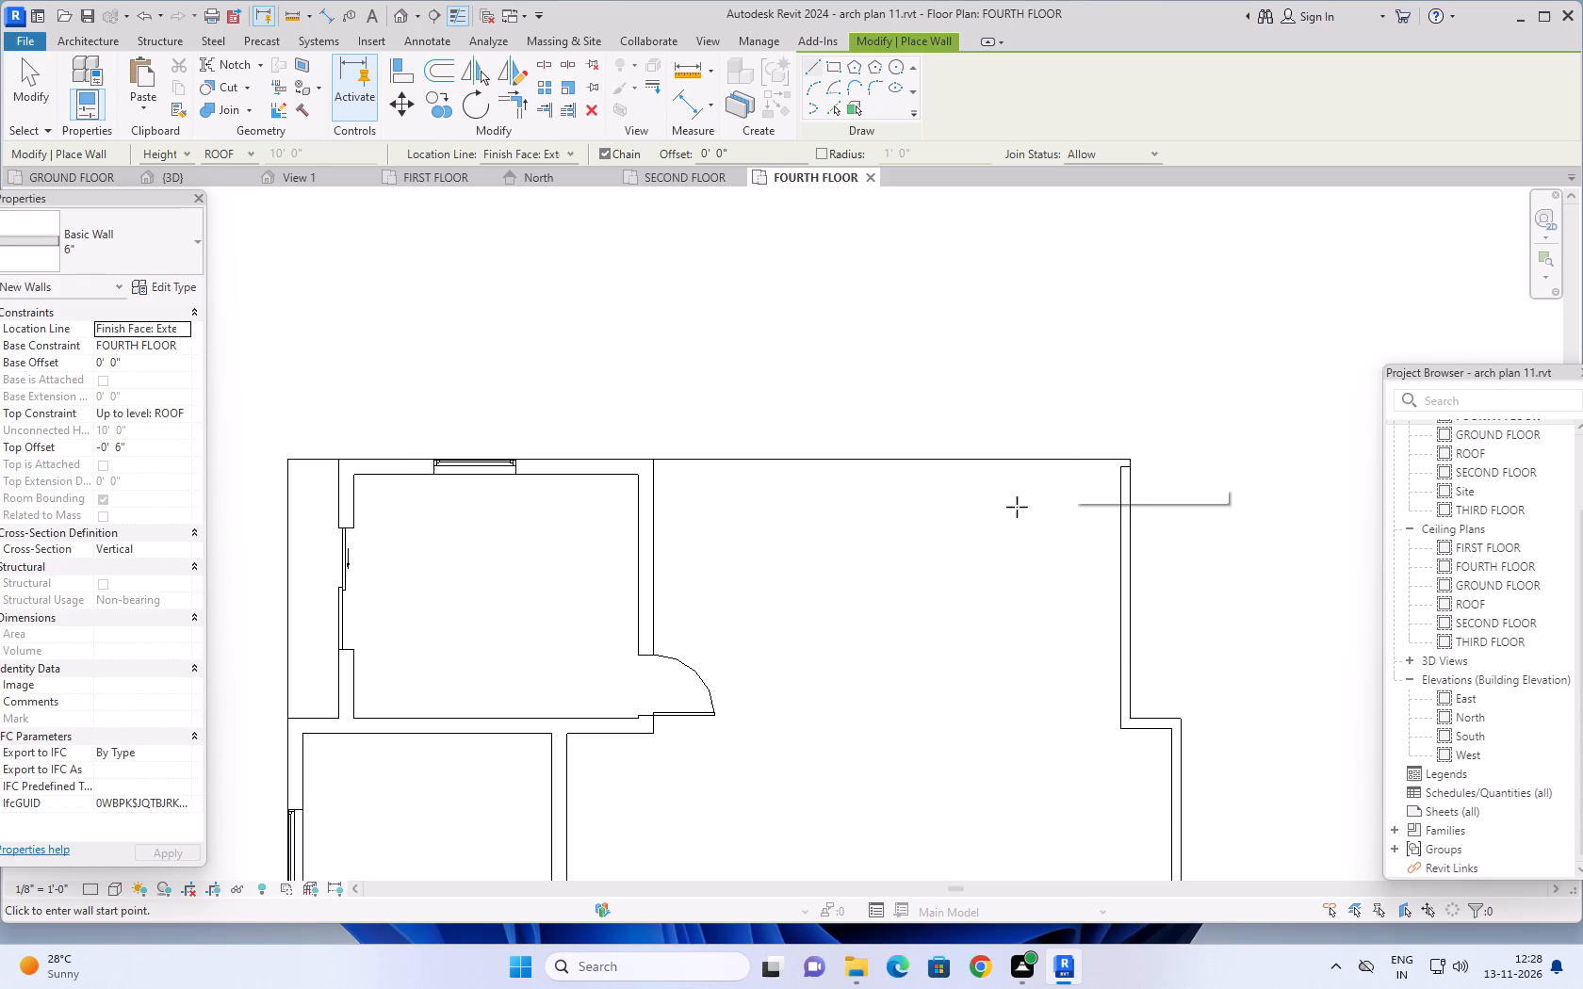
{"action": "left_click", "coordinate": [179, 411]}
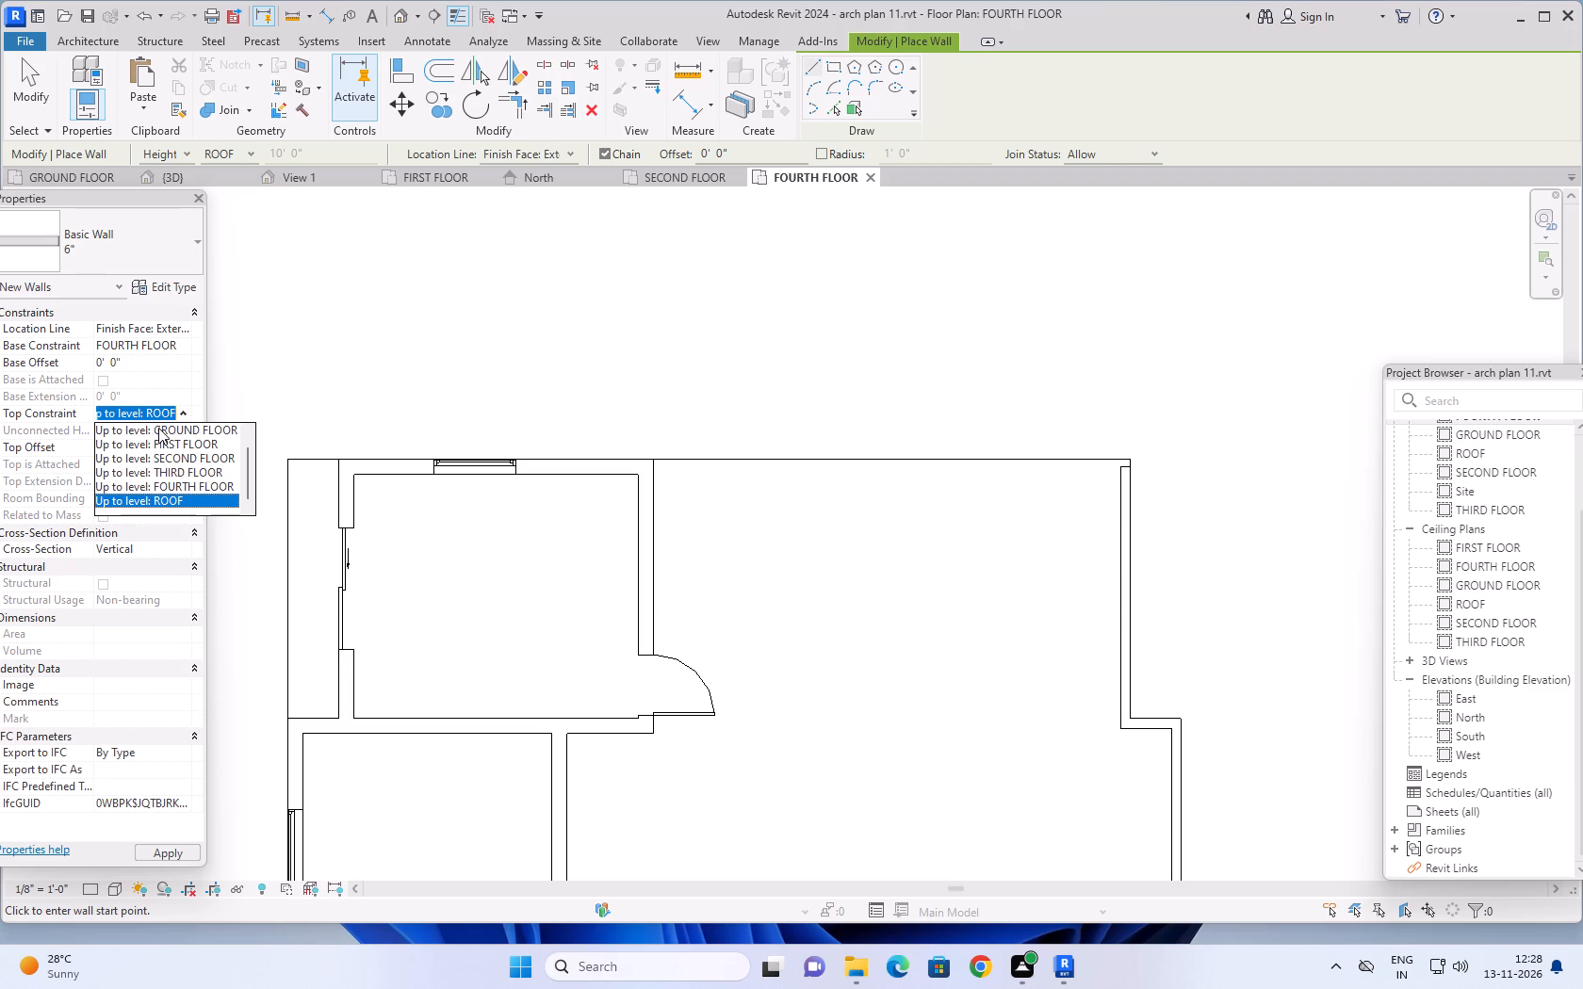
{"action": "scroll", "coordinate": [158, 428], "scroll_direction": "up", "scroll_amount": 6}
{"action": "left_click", "coordinate": [158, 428]}
{"action": "left_click", "coordinate": [139, 429]}
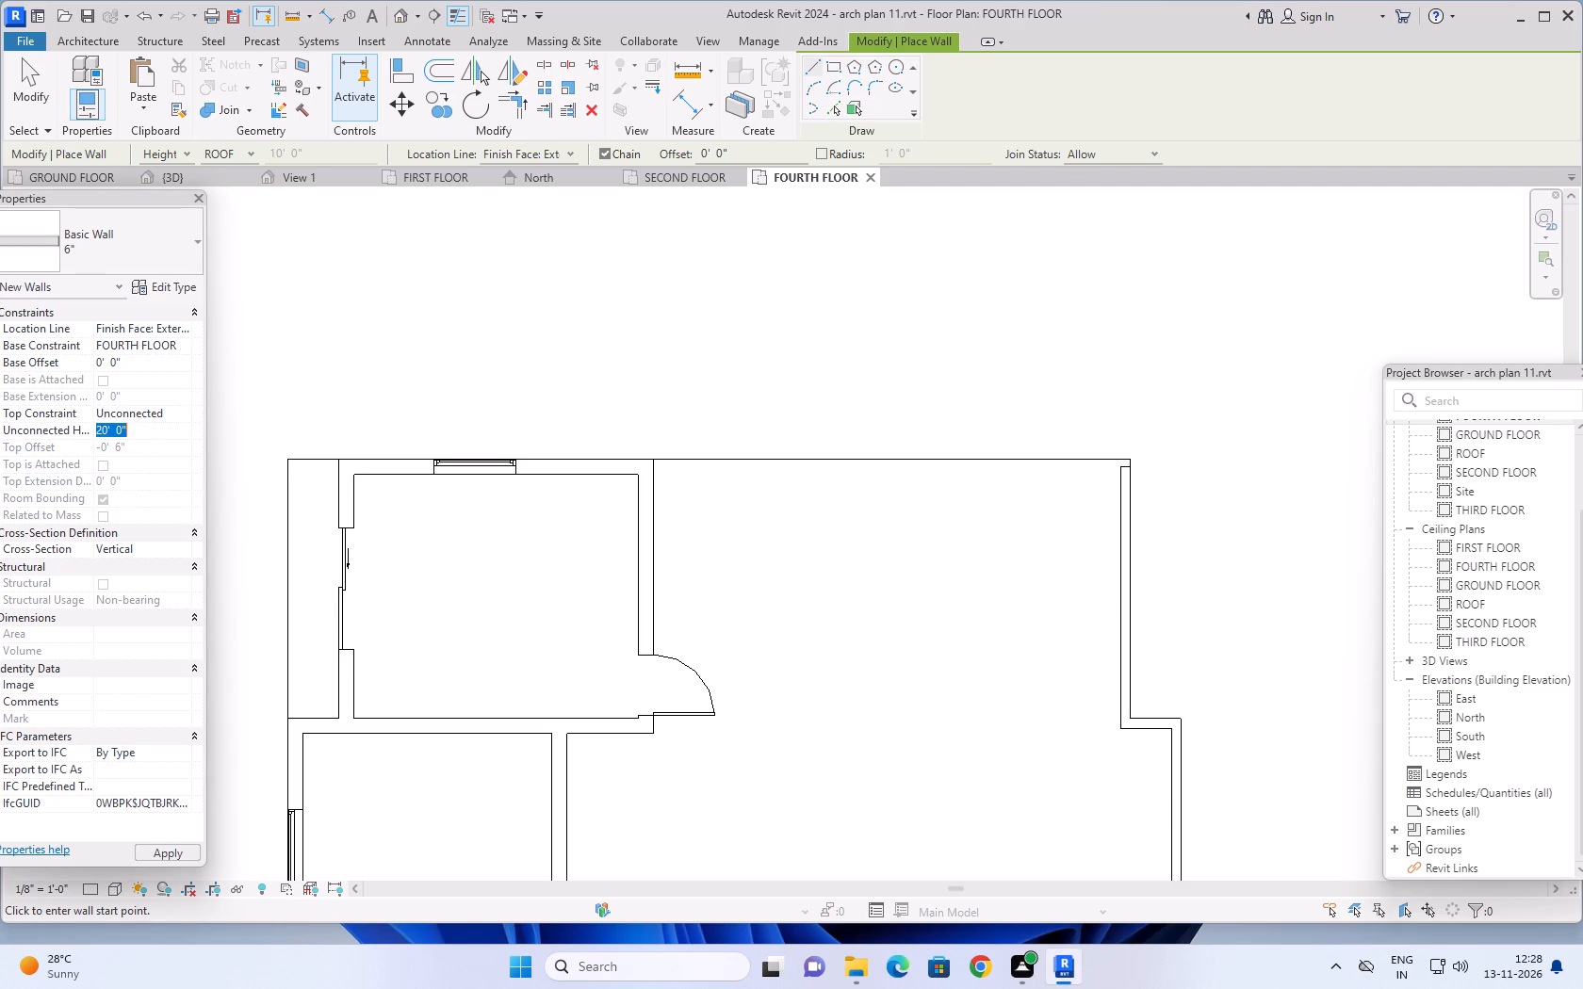
{"action": "type", "text": "3'"}
{"action": "key", "text": "Return"}
{"action": "left_click", "coordinate": [1131, 457]}
{"action": "key", "text": "space"}
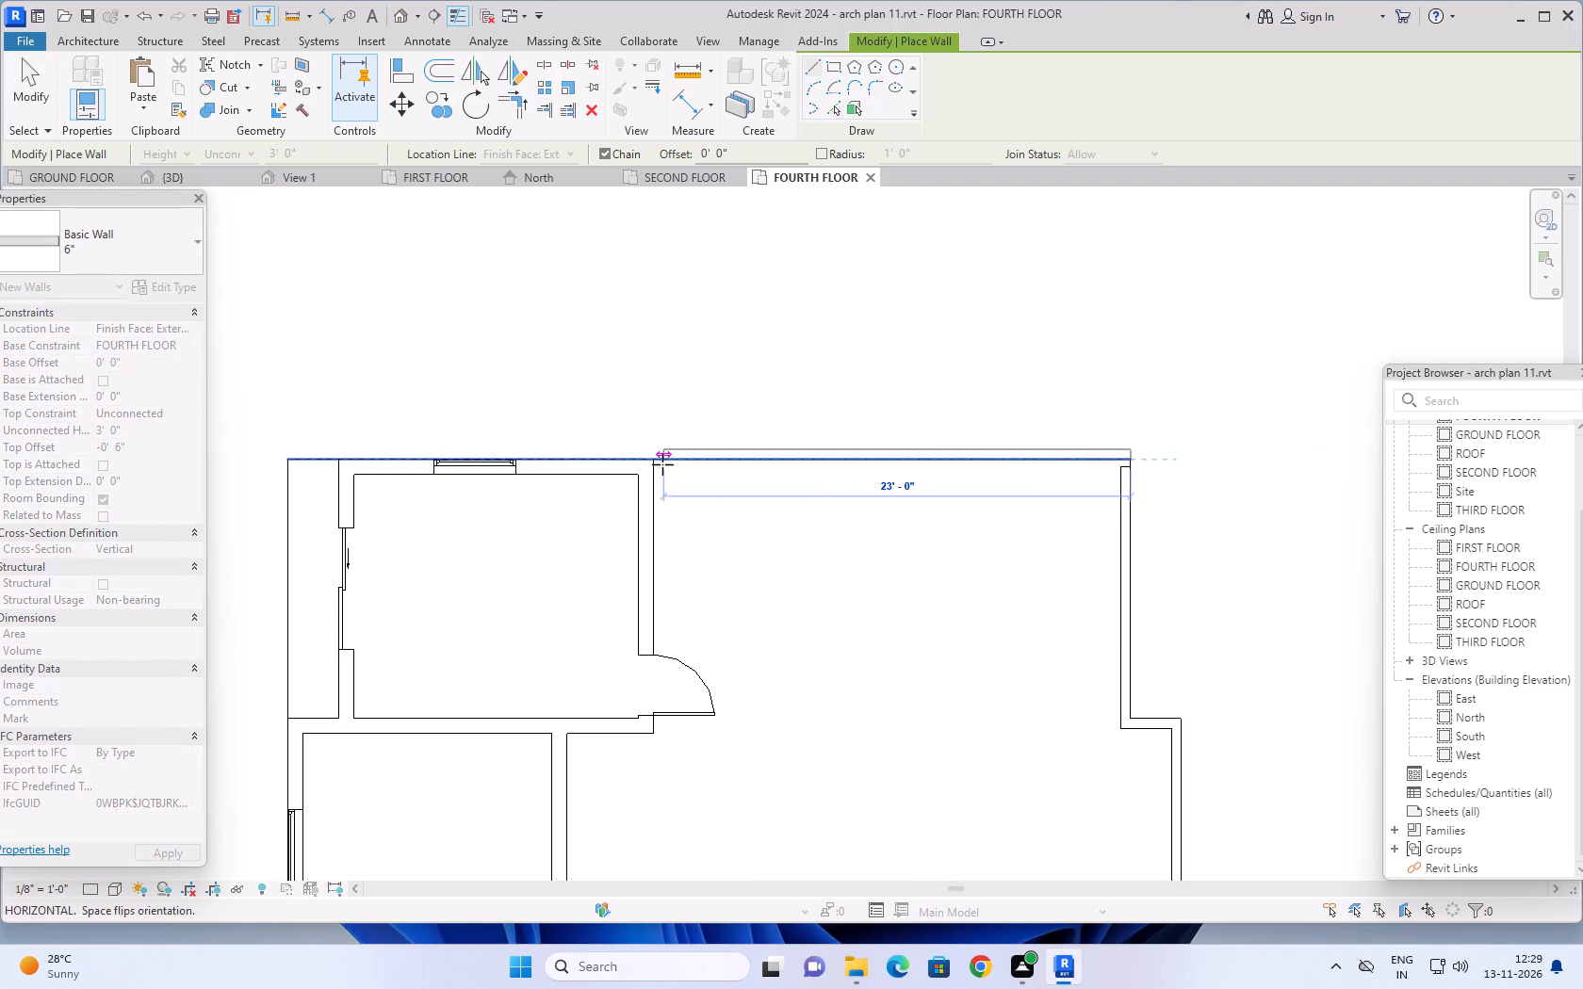
{"action": "left_click", "coordinate": [654, 460]}
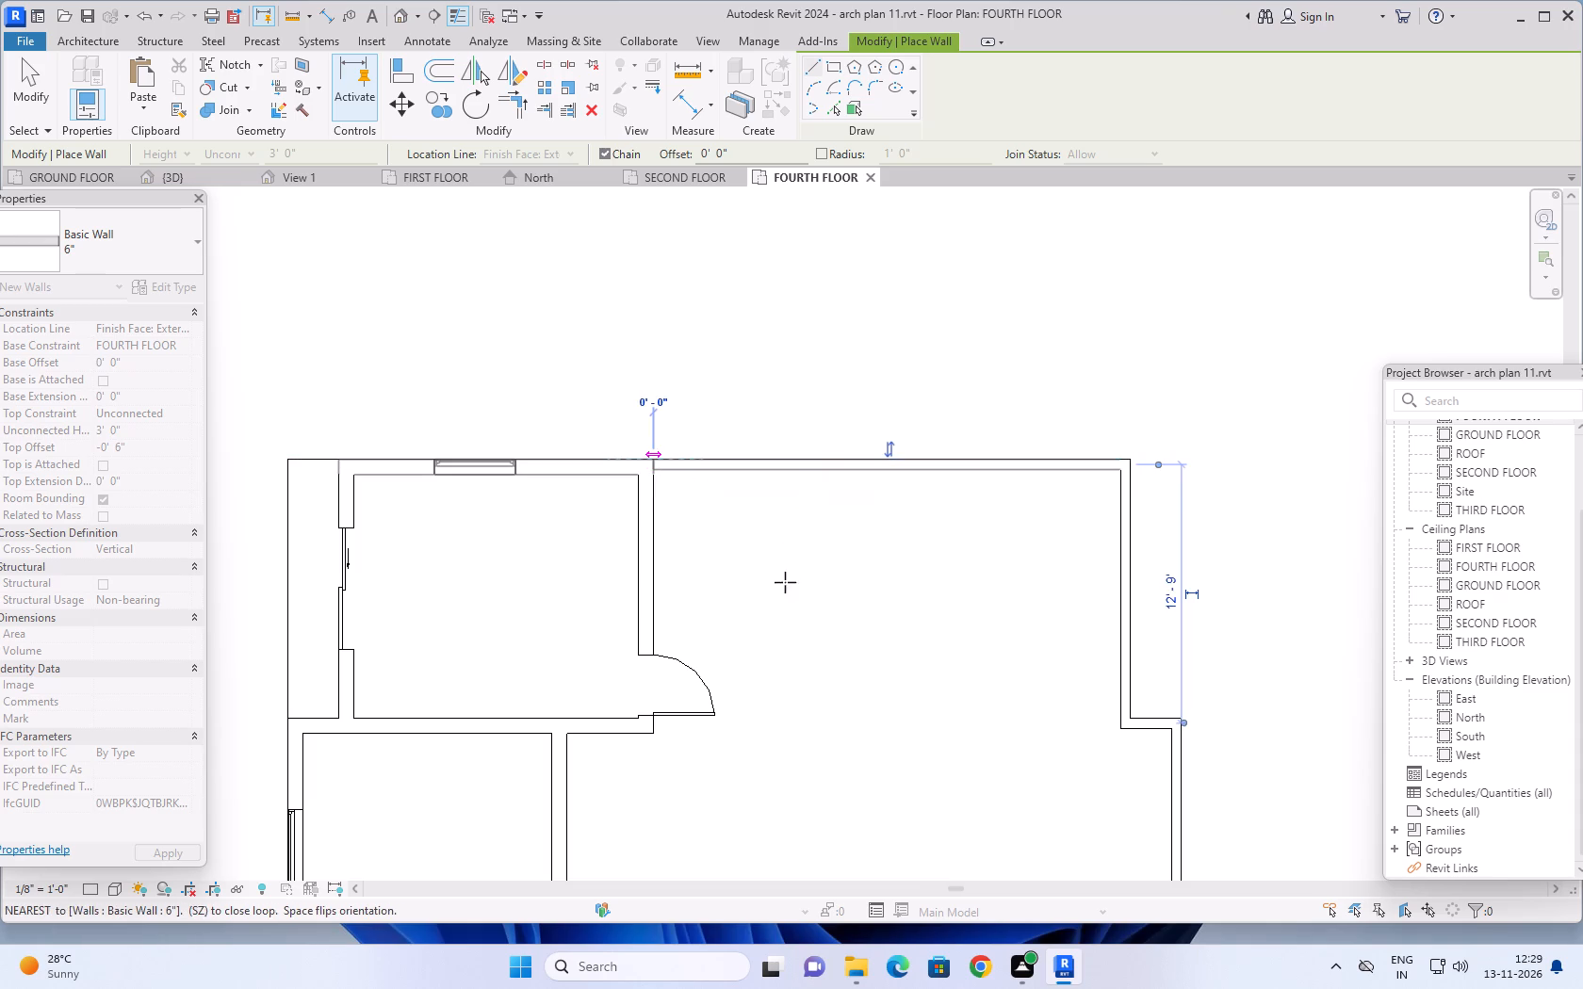
{"action": "key", "text": "Escape"}
{"action": "scroll", "coordinate": [808, 606], "scroll_direction": "down", "scroll_amount": 8}
{"action": "middle_click_drag", "start_coordinate": [825, 623], "coordinate": [844, 474]}
{"action": "key", "text": "Escape"}
{"action": "key", "text": "Escape"}
{"action": "key", "text": "Escape"}
{"action": "key", "text": "Escape"}
{"action": "key", "text": "Escape"}
Examine the whole building in the 3D view from above and from its west side.
{"action": "left_click", "coordinate": [198, 178]}
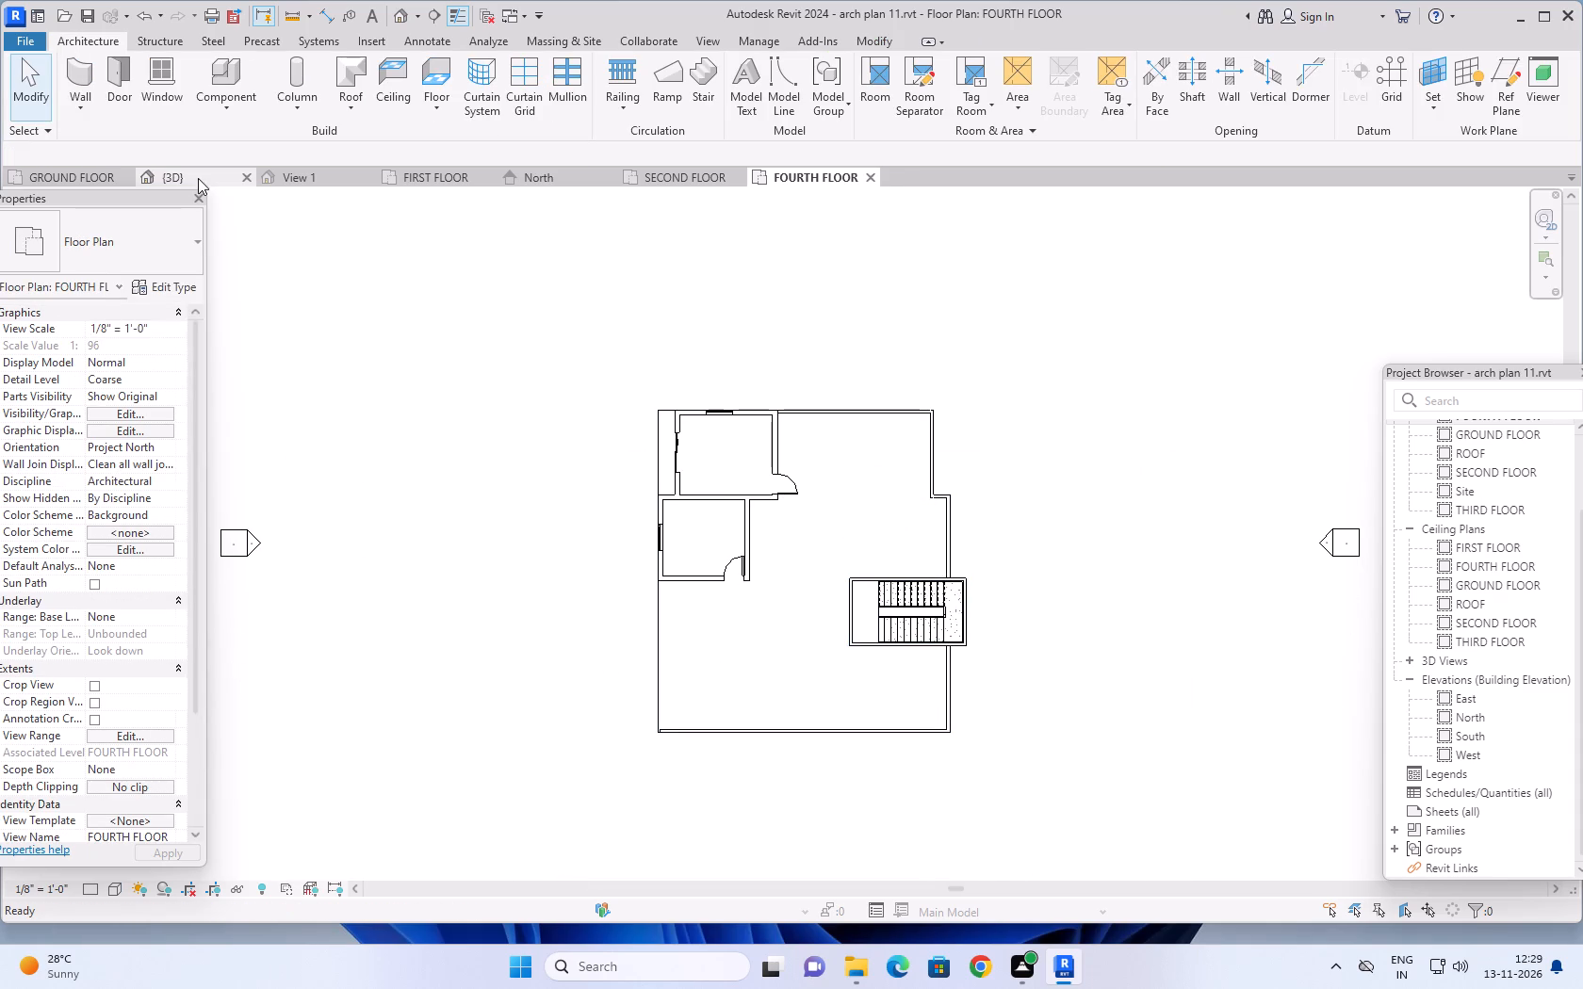
{"action": "scroll", "coordinate": [808, 734], "scroll_direction": "down", "scroll_amount": 9}
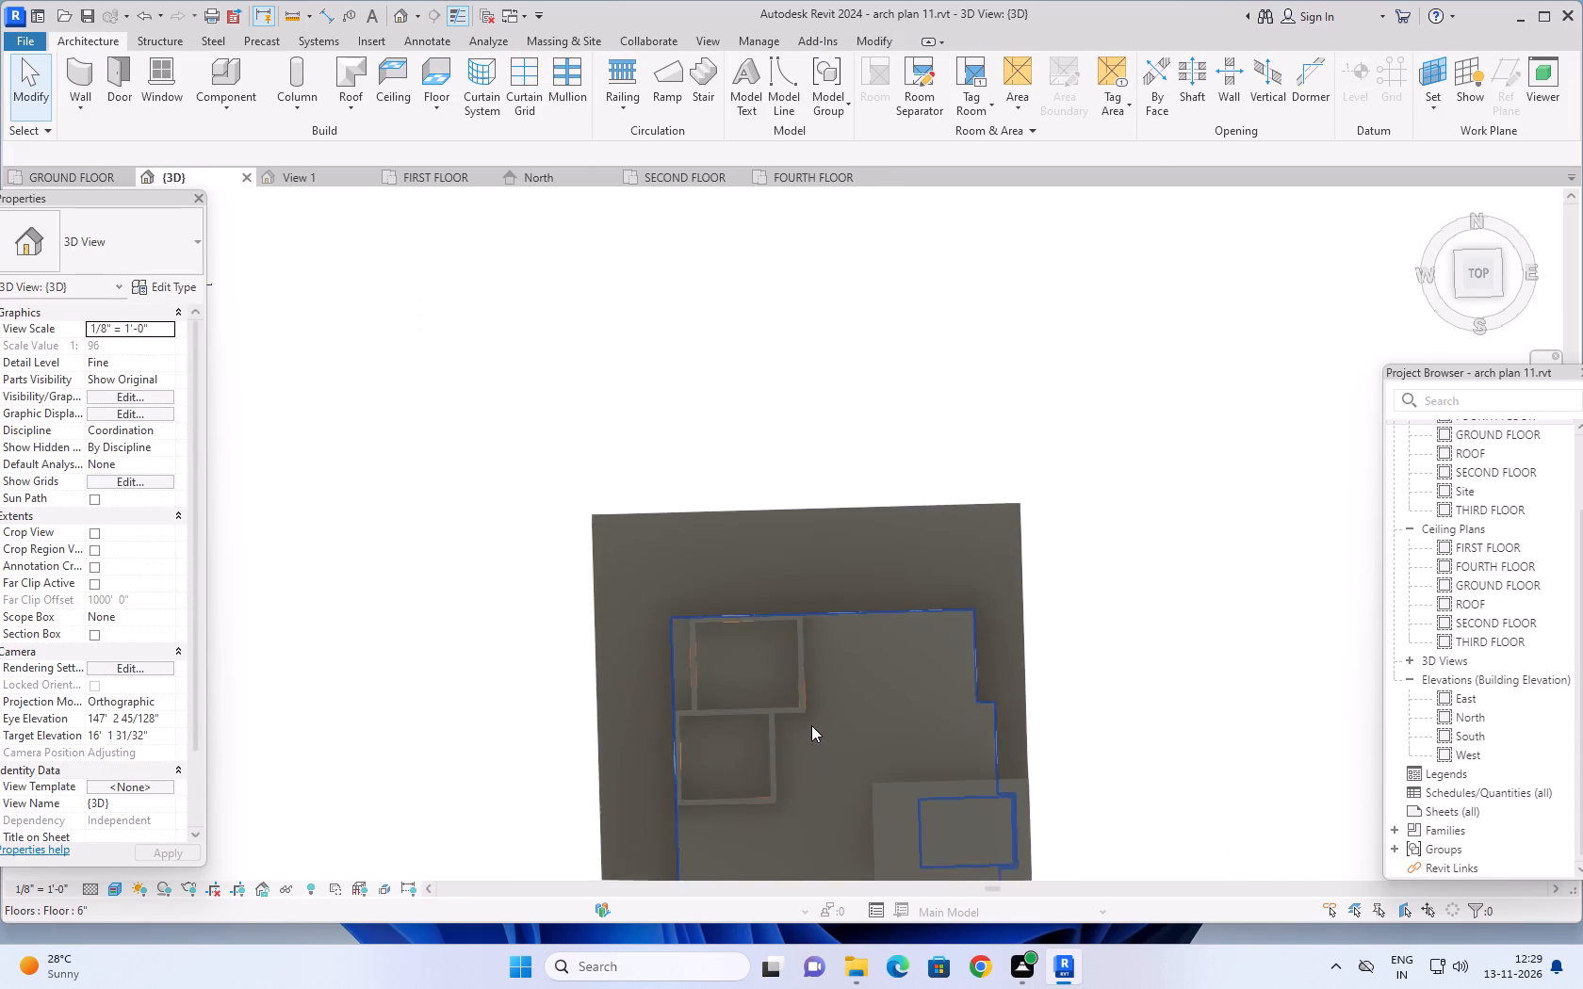
{"action": "middle_click_drag", "start_coordinate": [1047, 778], "coordinate": [1035, 580]}
{"action": "middle_click_drag", "start_coordinate": [1023, 645], "coordinate": [914, 630], "text": "shift"}
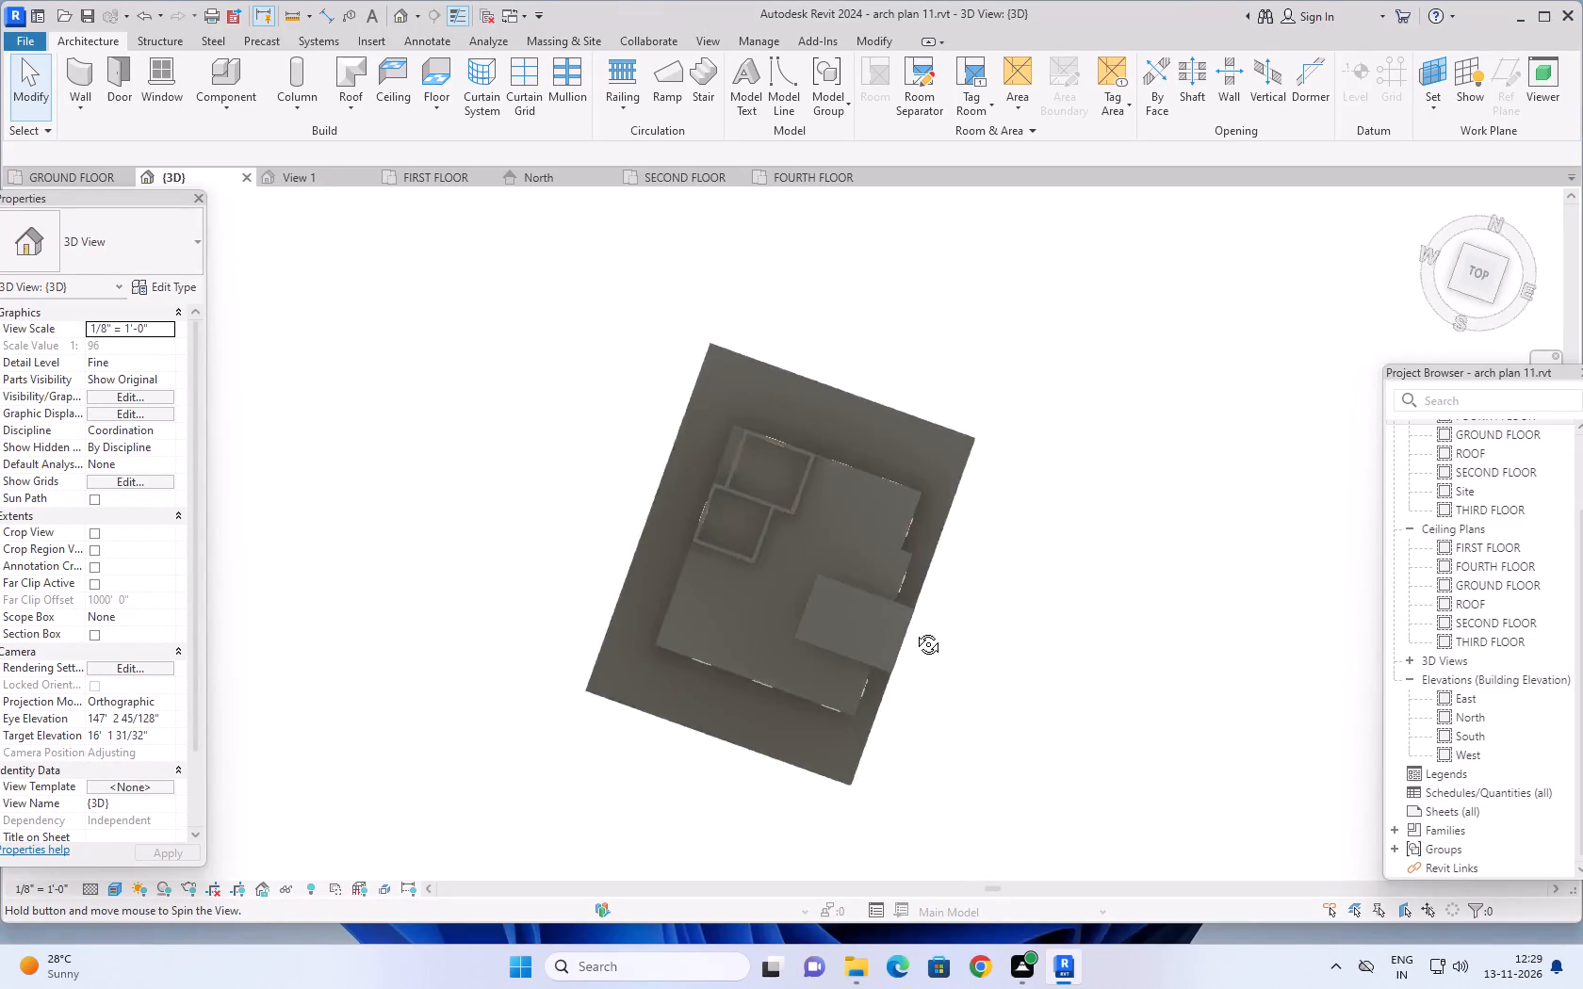
{"action": "middle_click_drag", "start_coordinate": [914, 630], "coordinate": [768, 394], "text": "shift"}
{"action": "middle_click_drag", "start_coordinate": [900, 645], "coordinate": [1167, 608], "text": "shift"}
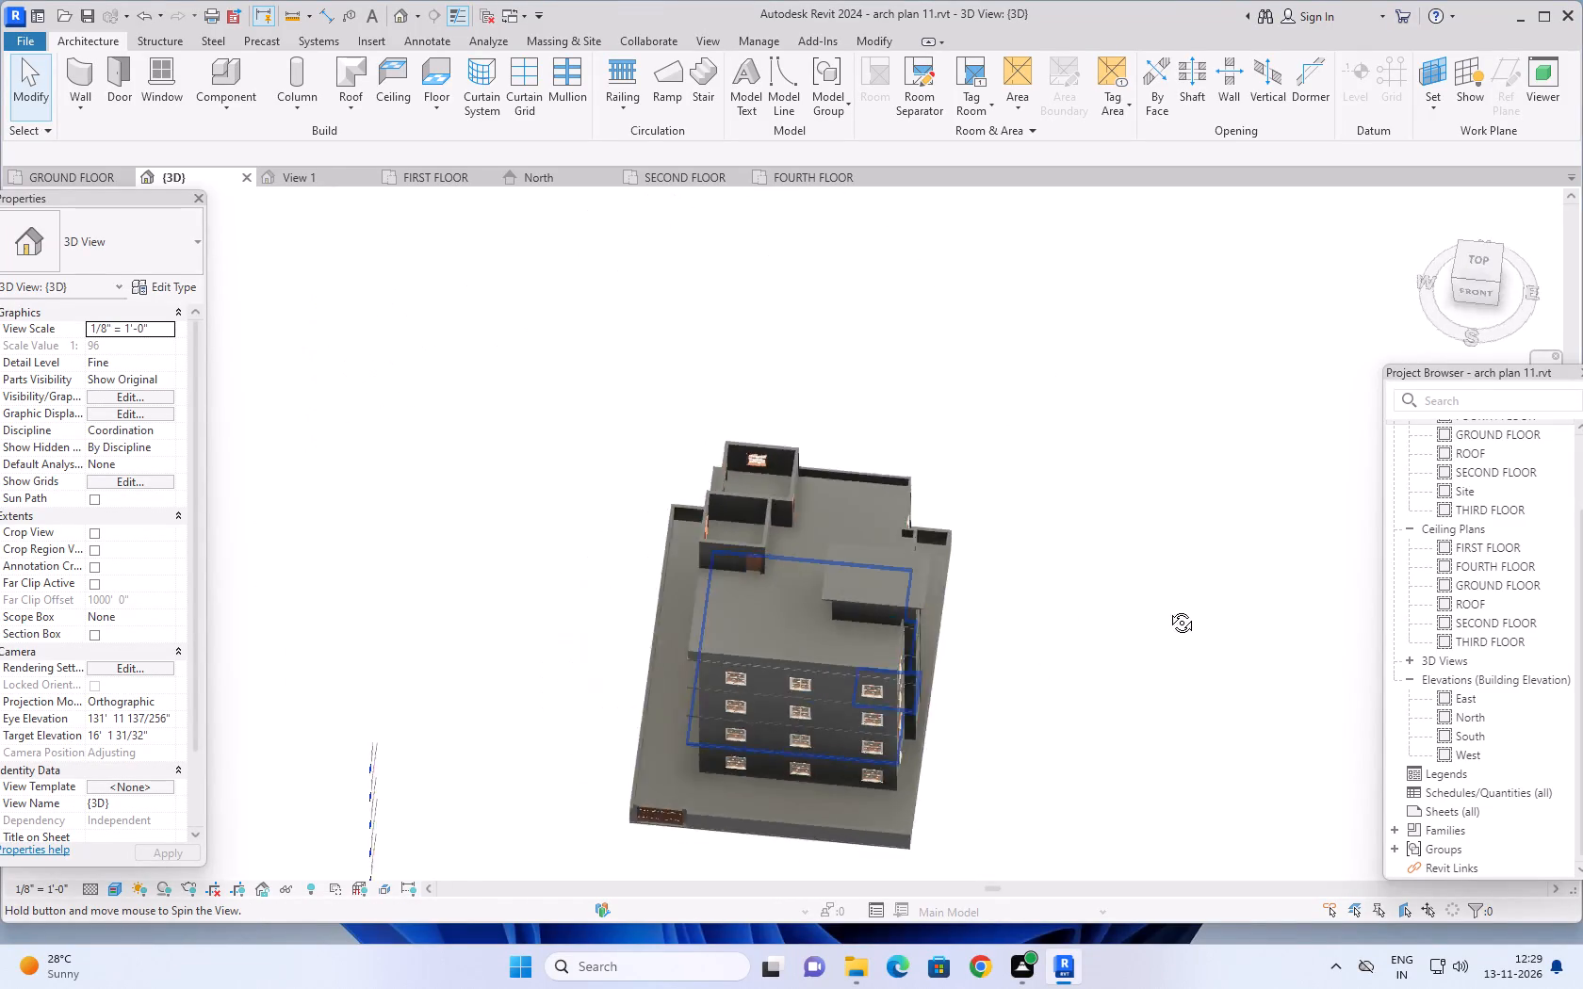
{"action": "middle_click_drag", "start_coordinate": [1167, 608], "coordinate": [1169, 611], "text": "shift"}
{"action": "middle_click_drag", "start_coordinate": [1030, 711], "coordinate": [1244, 583]}
{"action": "middle_click_drag", "start_coordinate": [1133, 739], "coordinate": [1236, 543]}
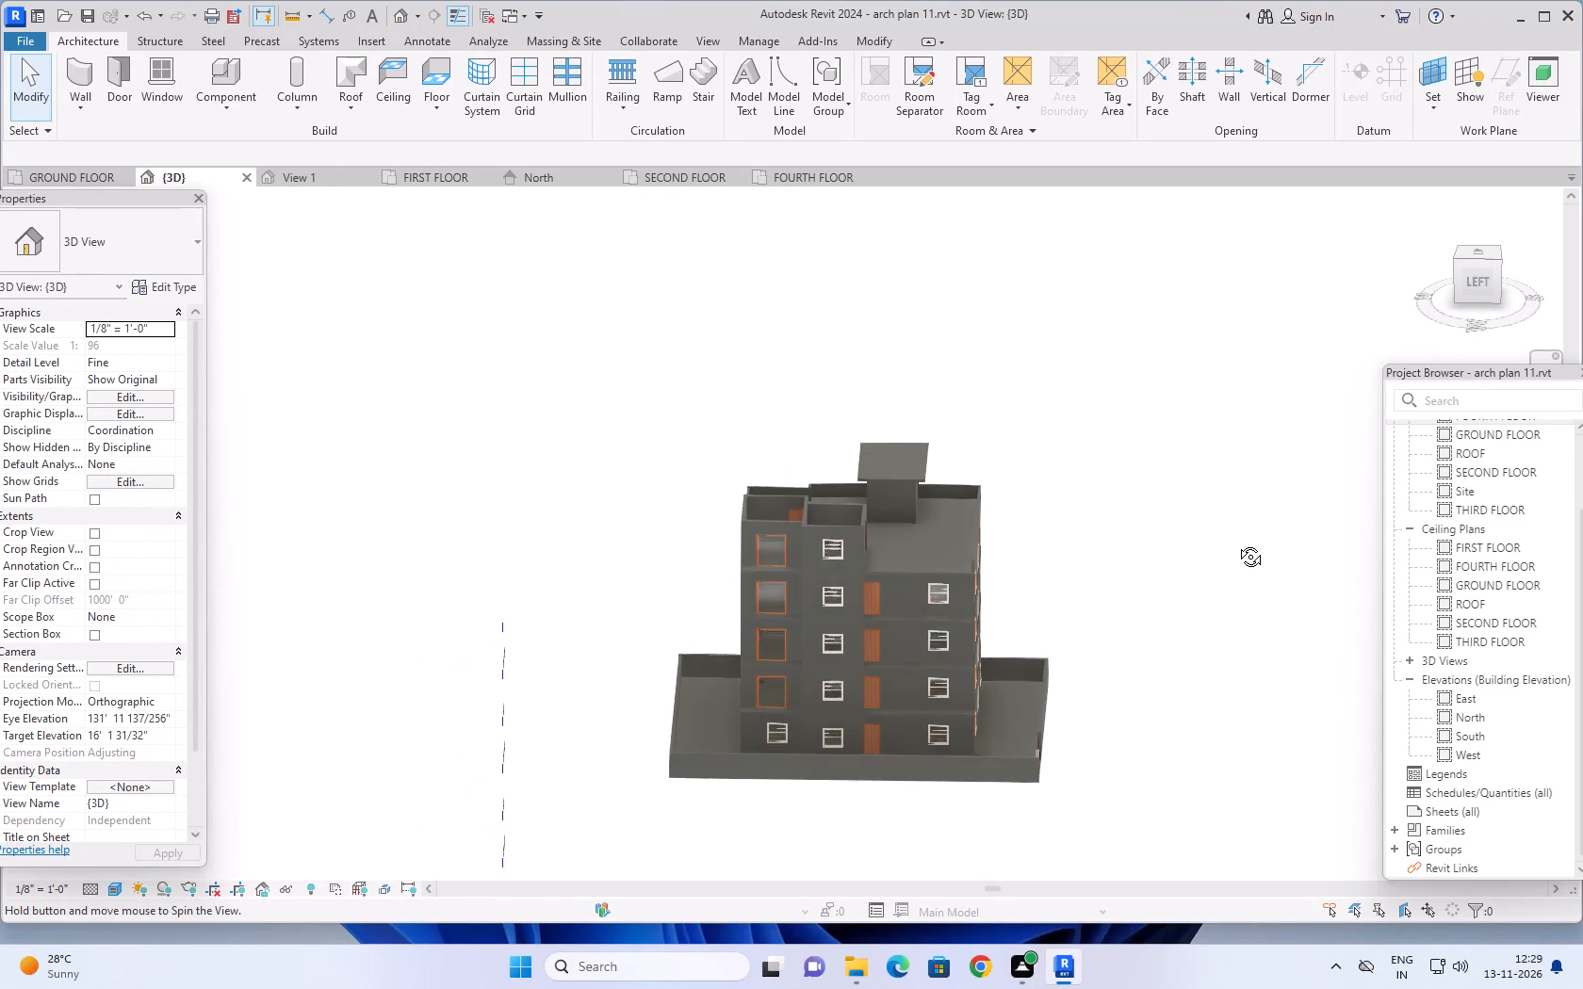
{"action": "middle_click_drag", "start_coordinate": [1236, 543], "coordinate": [1236, 540]}
{"action": "middle_click_drag", "start_coordinate": [1110, 681], "coordinate": [1125, 556]}
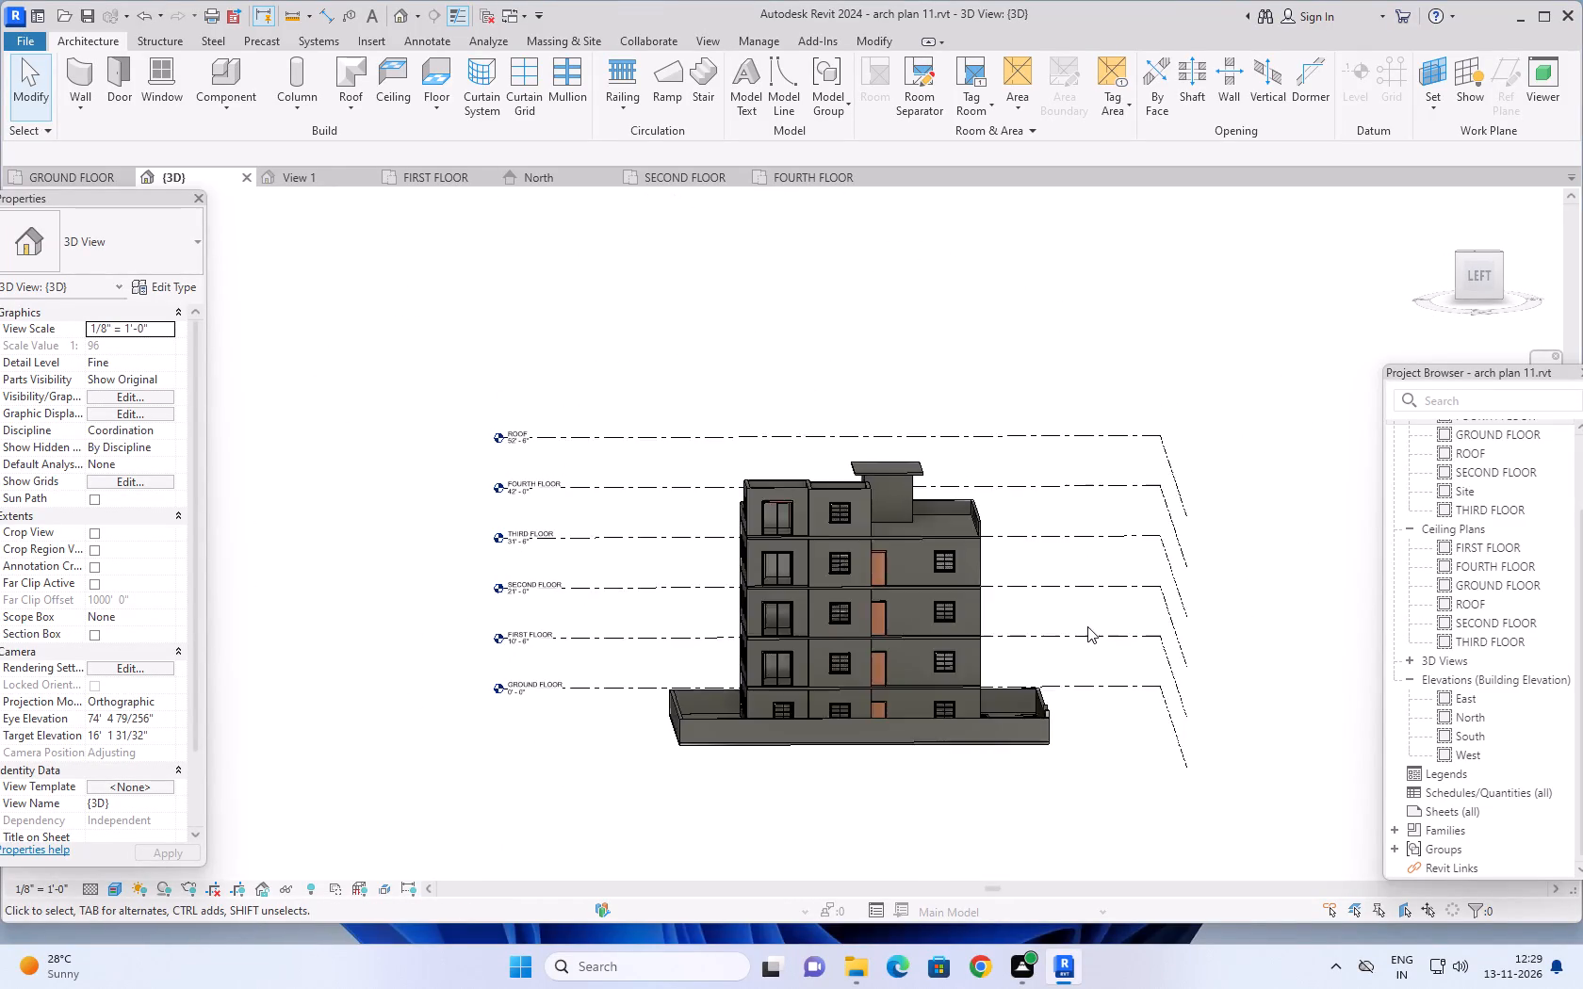
{"action": "middle_click_drag", "start_coordinate": [1086, 626], "coordinate": [1063, 574]}
{"action": "scroll", "coordinate": [1077, 585], "scroll_direction": "down", "scroll_amount": 1}
{"action": "middle_click_drag", "start_coordinate": [1105, 591], "coordinate": [1099, 652]}
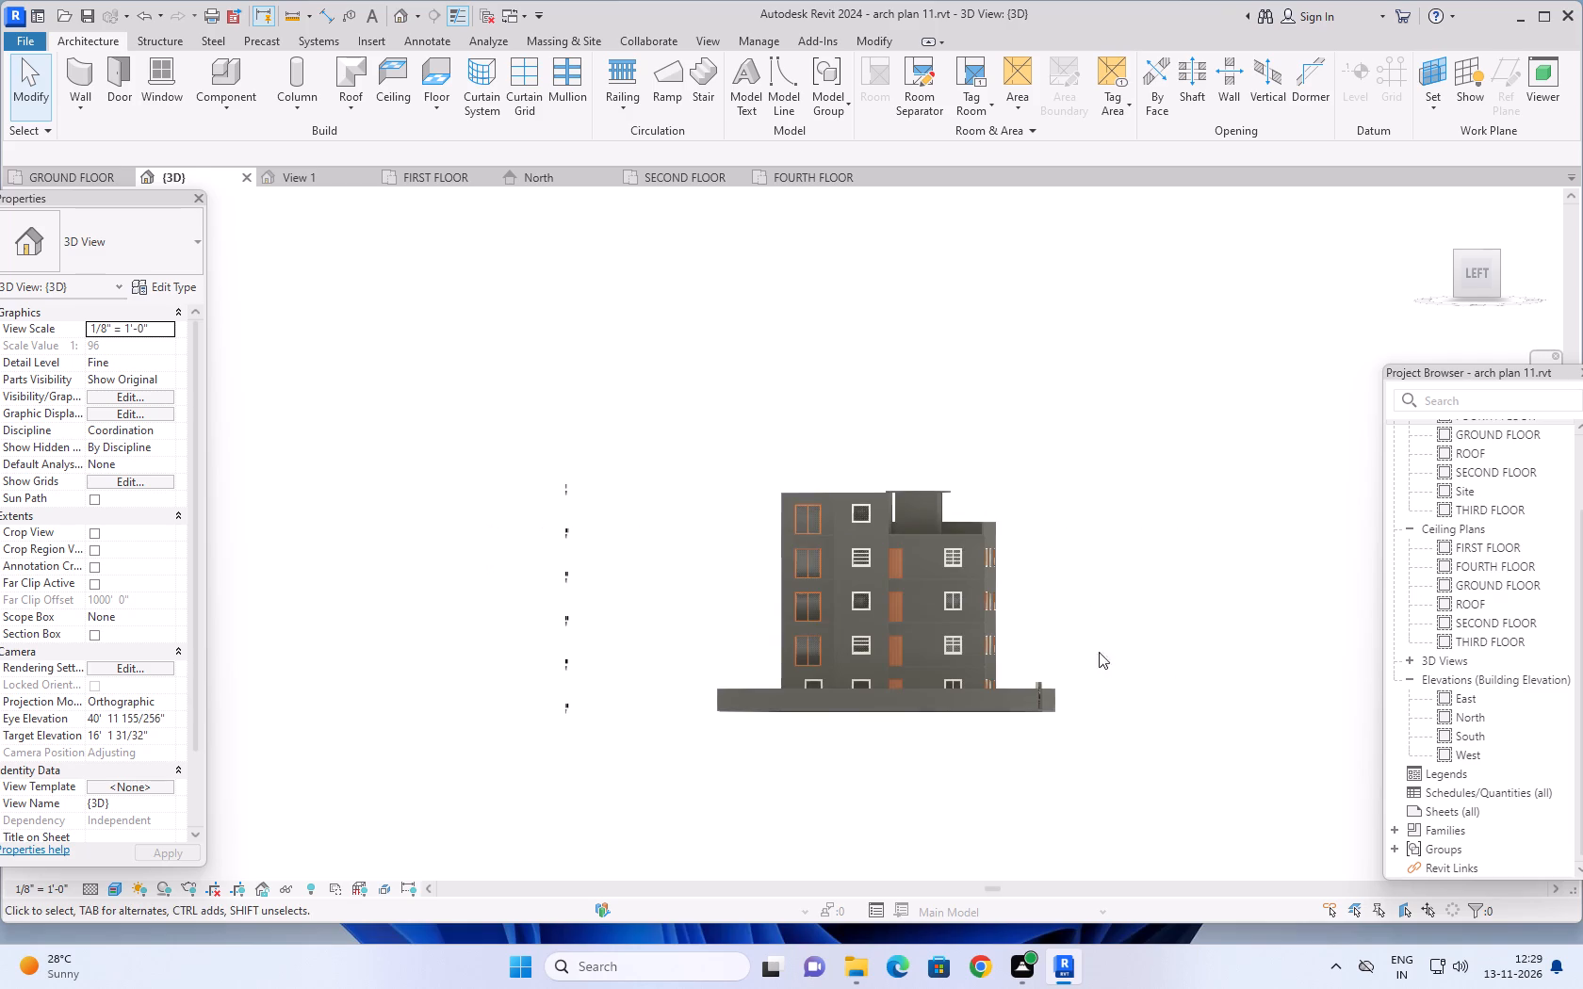
{"action": "middle_click_drag", "start_coordinate": [1099, 652], "coordinate": [1085, 724]}
{"action": "middle_click_drag", "start_coordinate": [1087, 715], "coordinate": [1099, 737], "text": "shift"}
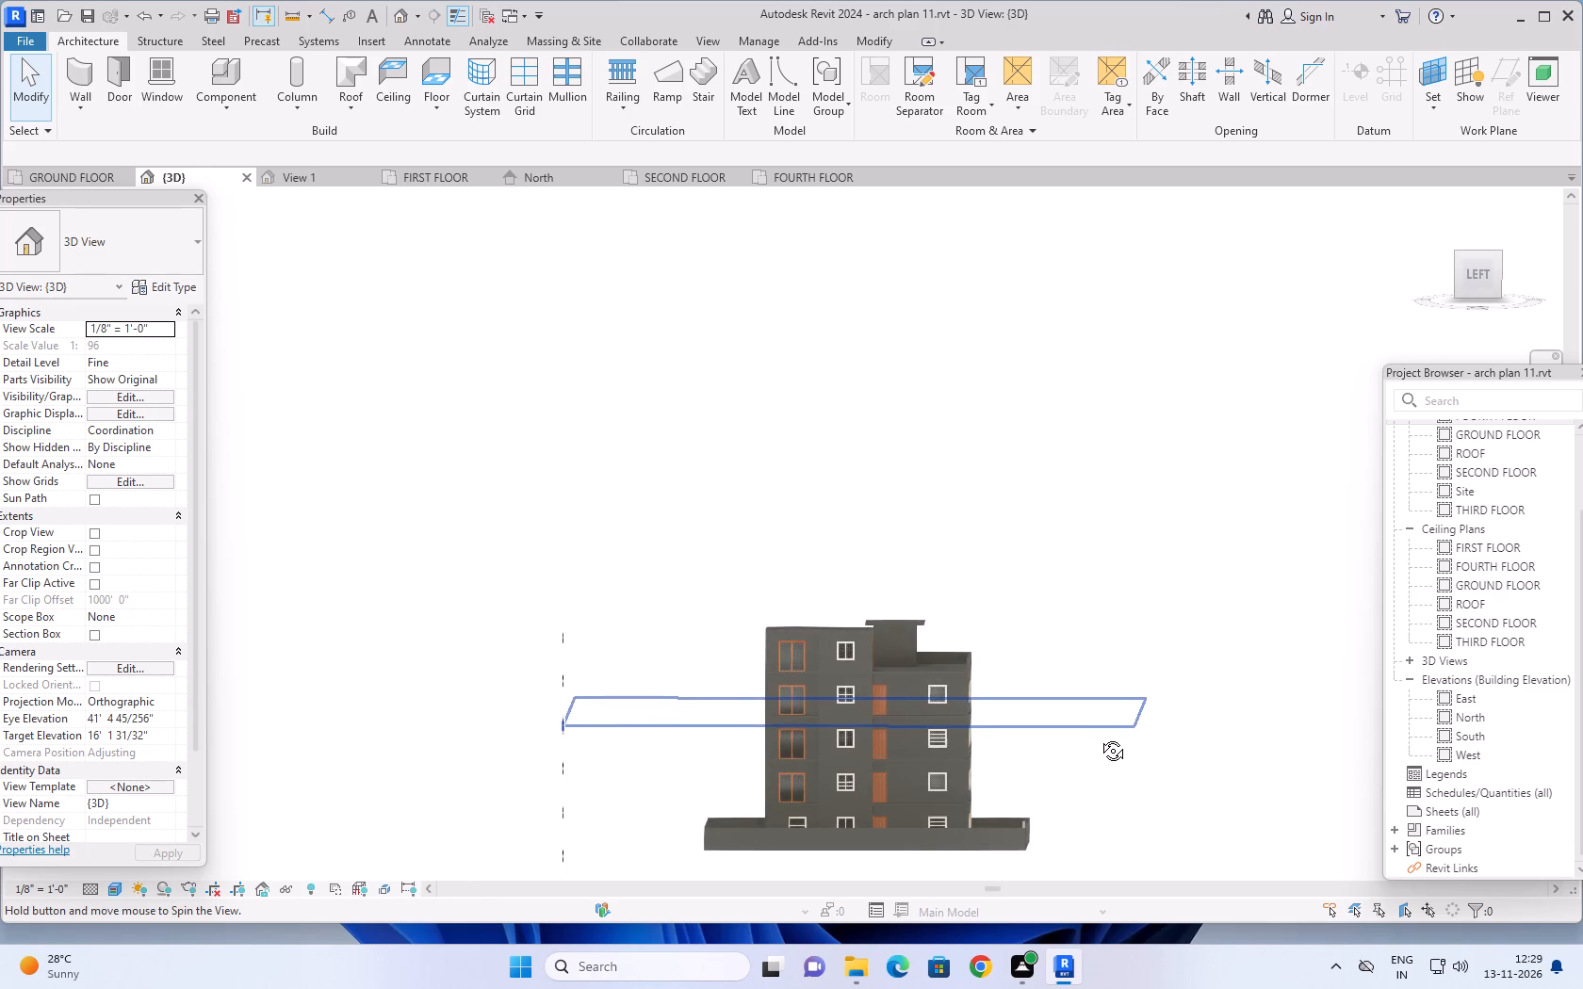
{"action": "middle_click_drag", "start_coordinate": [1099, 737], "coordinate": [1102, 733], "text": "shift"}
{"action": "key", "text": "Escape"}
Examine the fourth-floor bedrooms, low perimeter walls and stair enclosure in 3D from several sides.
{"action": "scroll", "coordinate": [1057, 712], "scroll_direction": "up", "scroll_amount": 3}
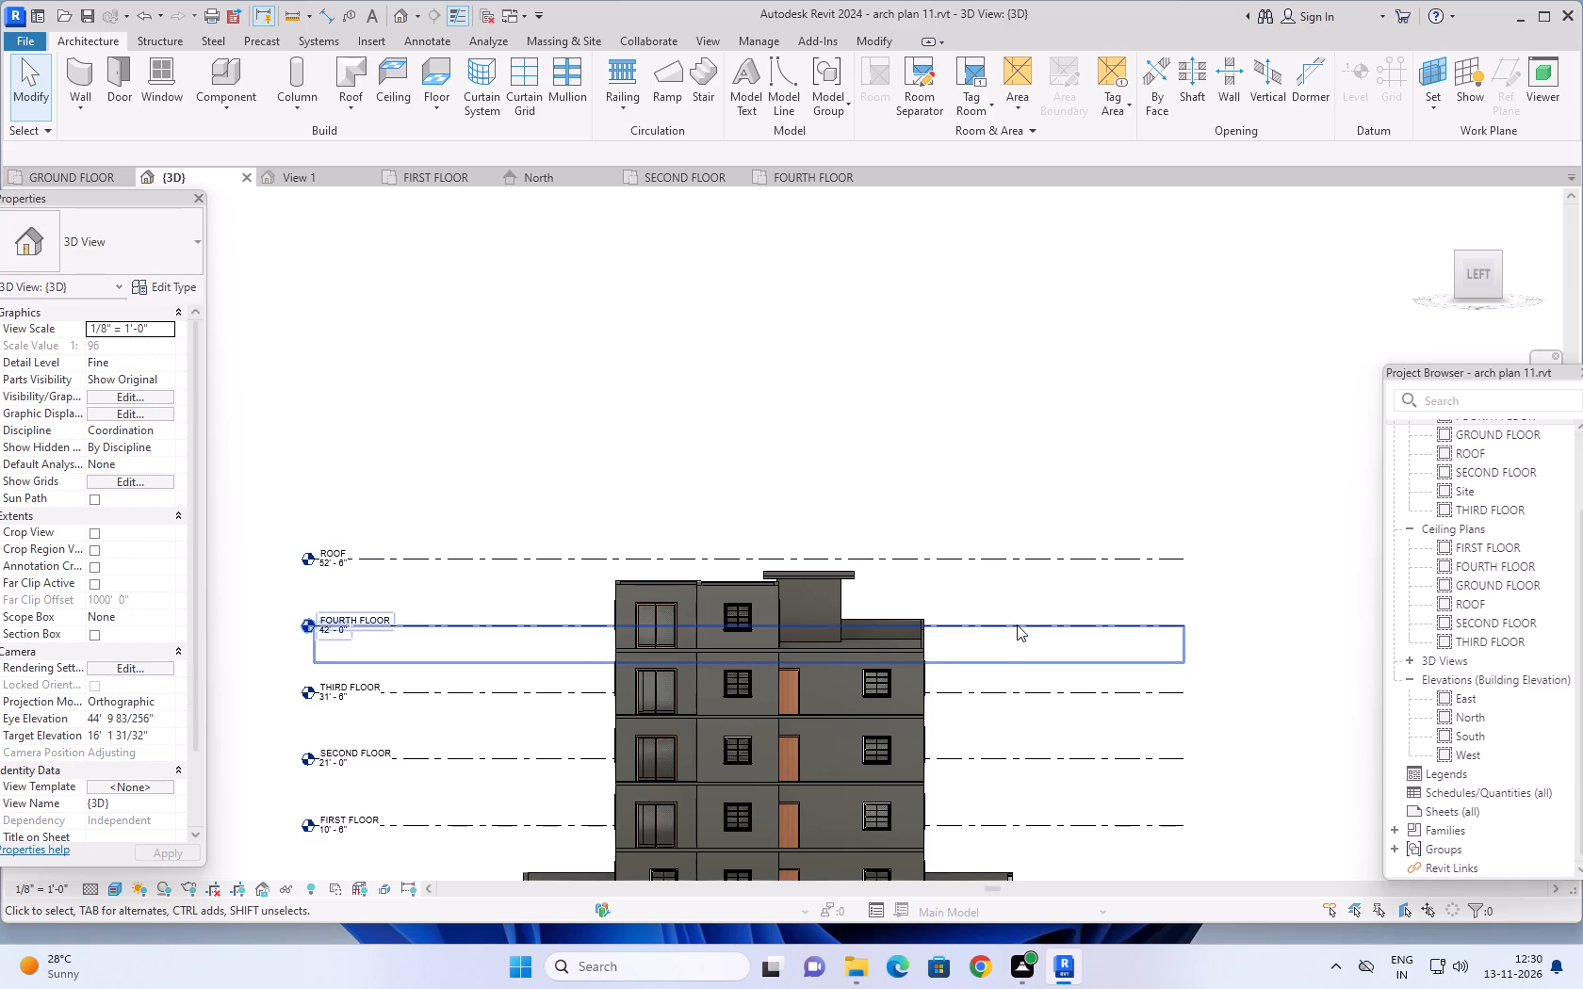
{"action": "middle_click_drag", "start_coordinate": [1020, 623], "coordinate": [458, 755], "text": "shift"}
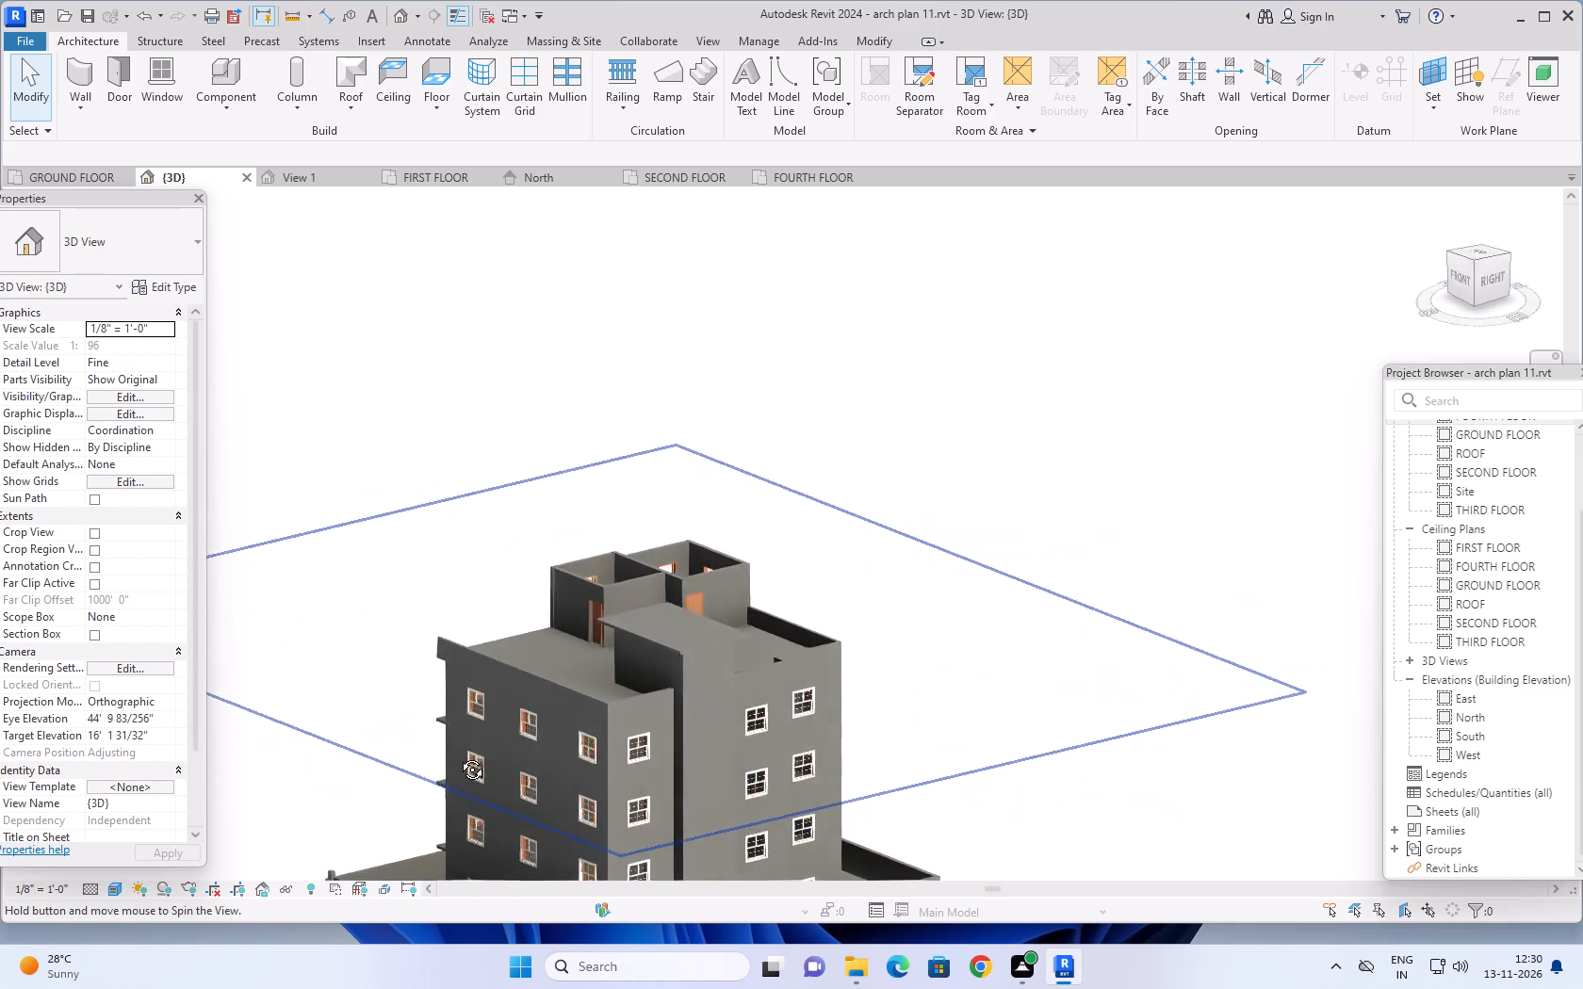
{"action": "middle_click_drag", "start_coordinate": [458, 755], "coordinate": [428, 786], "text": "shift"}
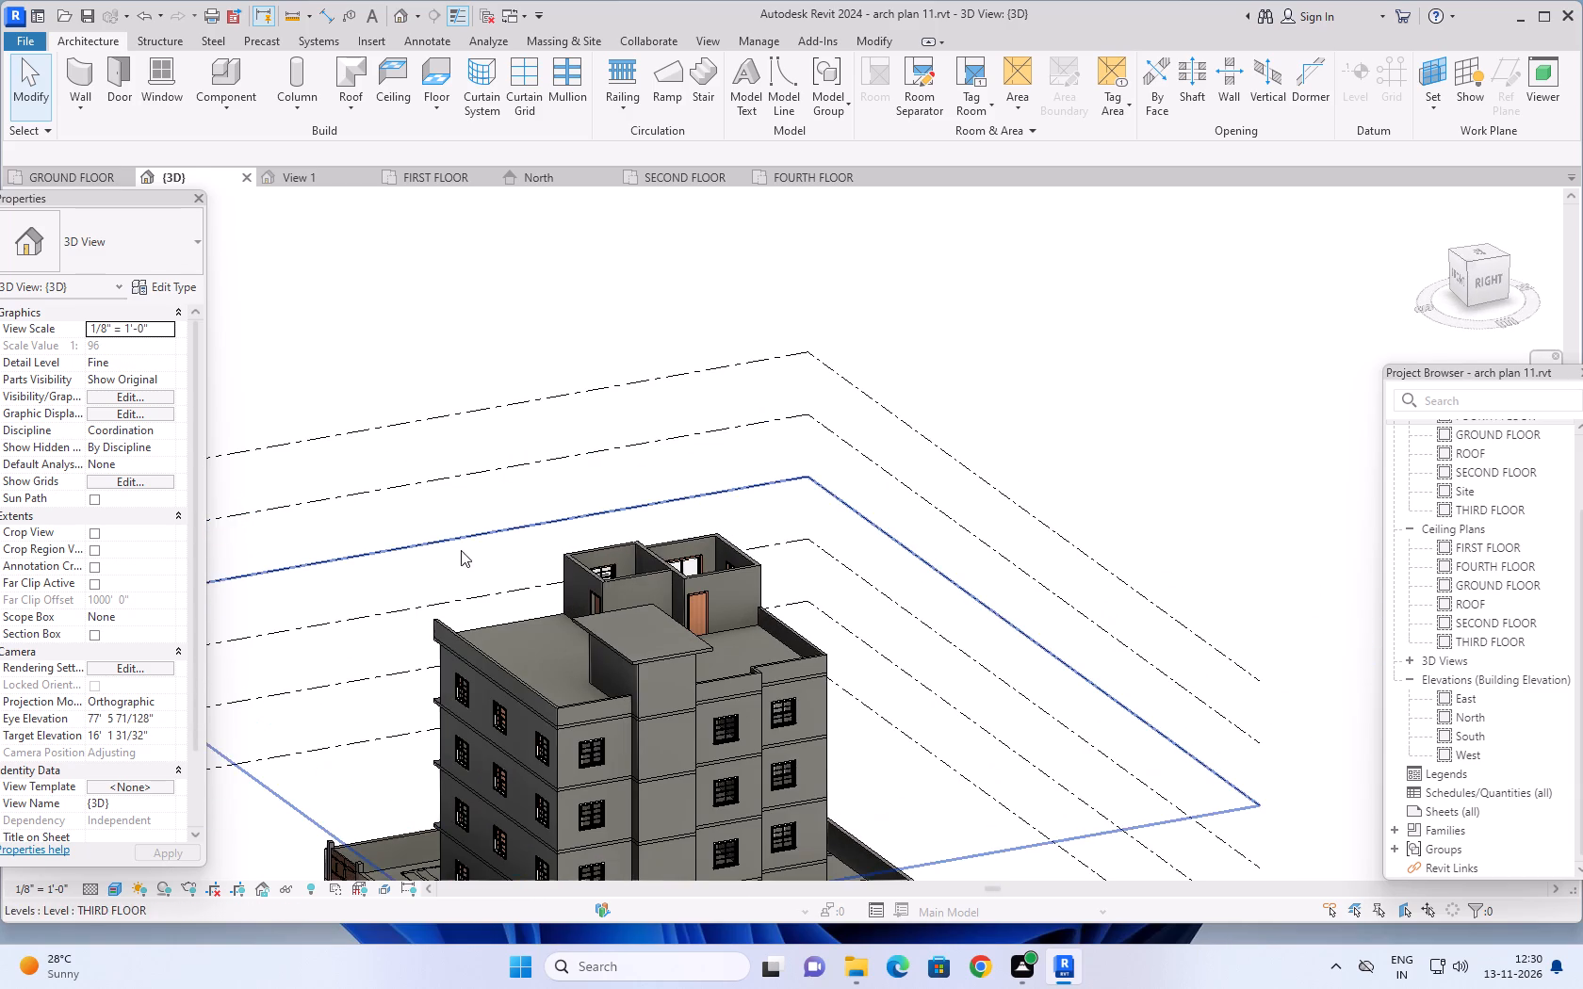
{"action": "middle_click_drag", "start_coordinate": [452, 346], "coordinate": [546, 662], "text": "shift"}
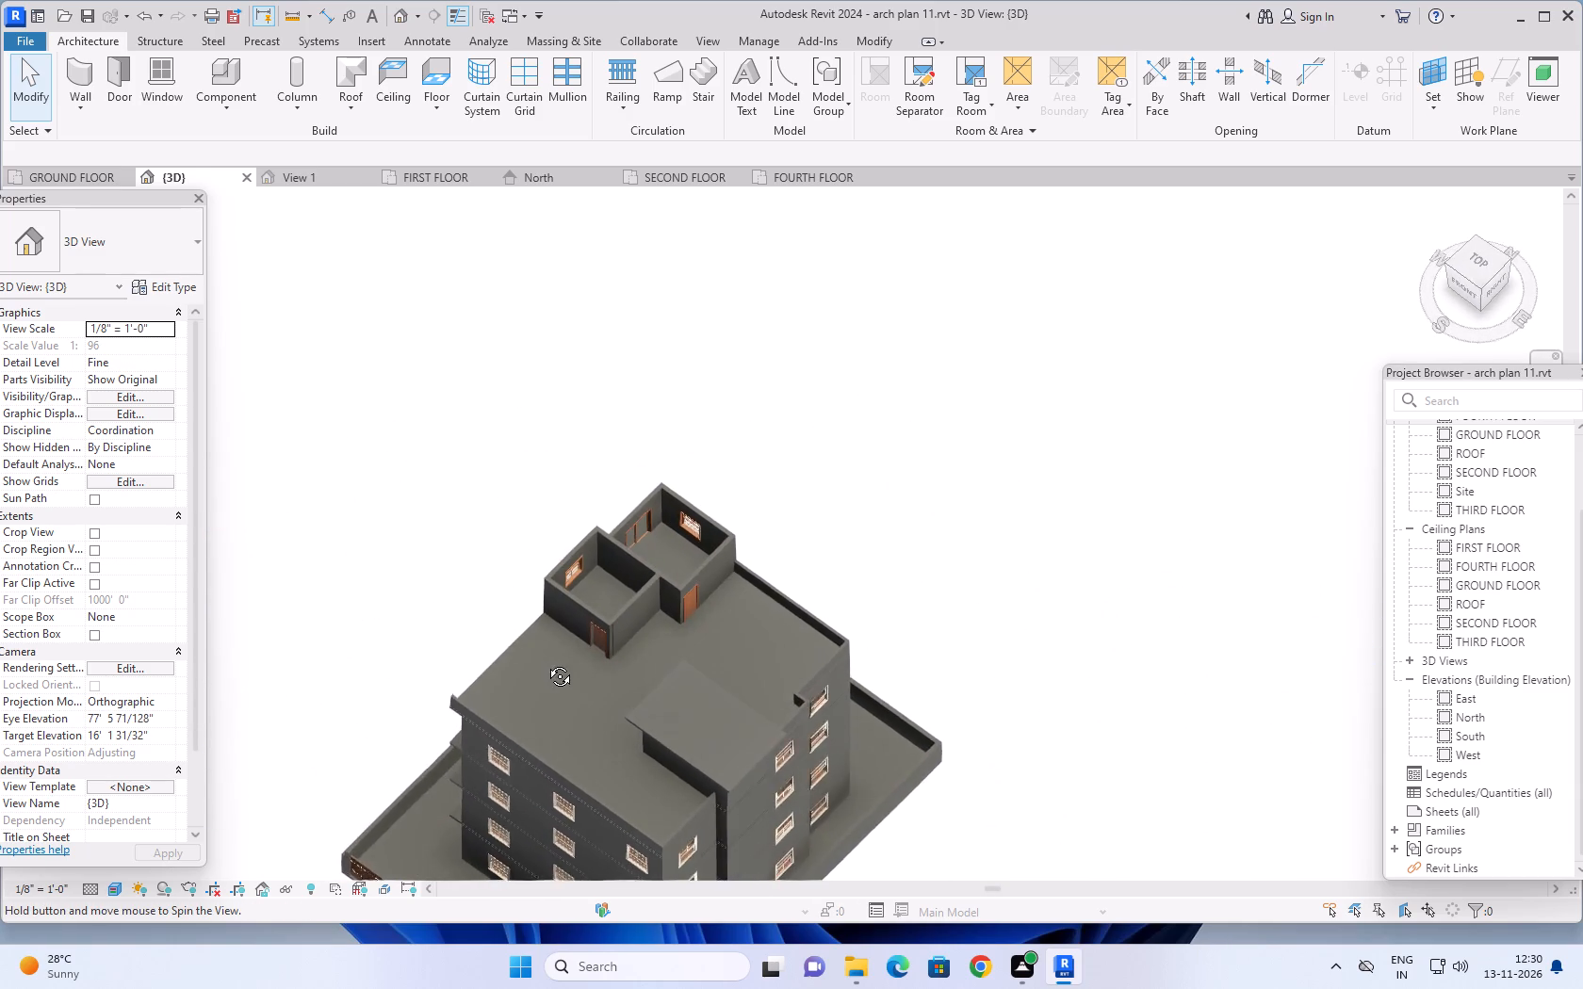
{"action": "middle_click_drag", "start_coordinate": [546, 662], "coordinate": [592, 698], "text": "shift"}
{"action": "scroll", "coordinate": [612, 555], "scroll_direction": "up", "scroll_amount": 3}
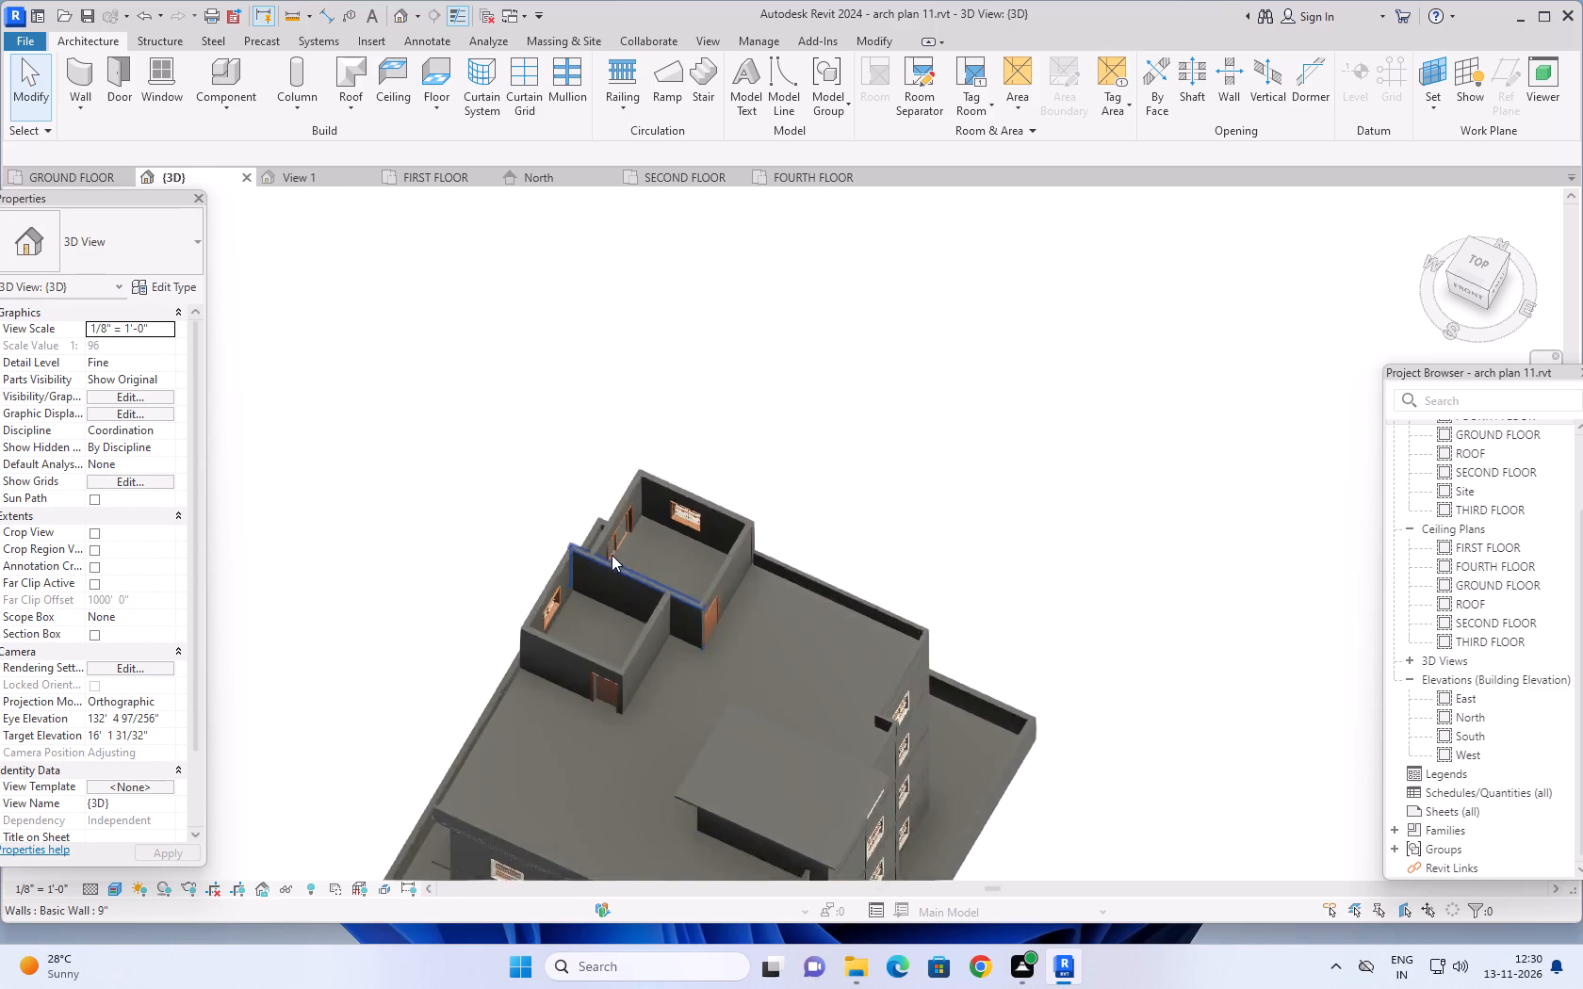
{"action": "scroll", "coordinate": [612, 555], "scroll_direction": "up", "scroll_amount": 3}
{"action": "scroll", "coordinate": [687, 588], "scroll_direction": "down", "scroll_amount": 2}
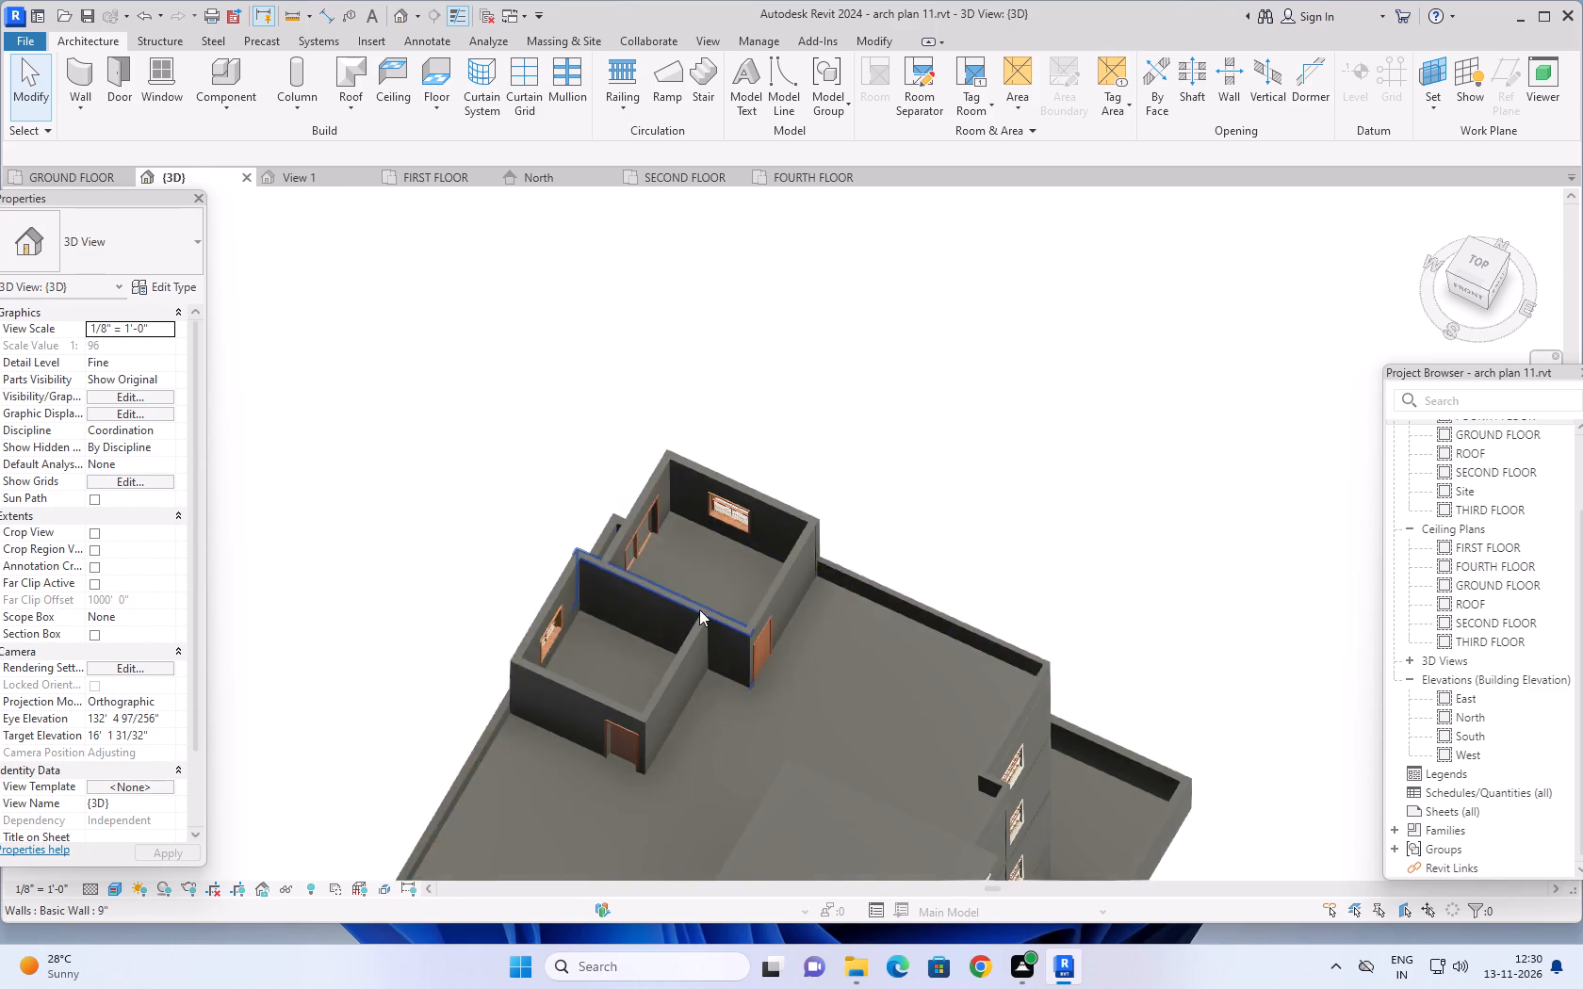
{"action": "scroll", "coordinate": [699, 609], "scroll_direction": "down", "scroll_amount": 1}
{"action": "middle_click_drag", "start_coordinate": [749, 687], "coordinate": [905, 613], "text": "shift"}
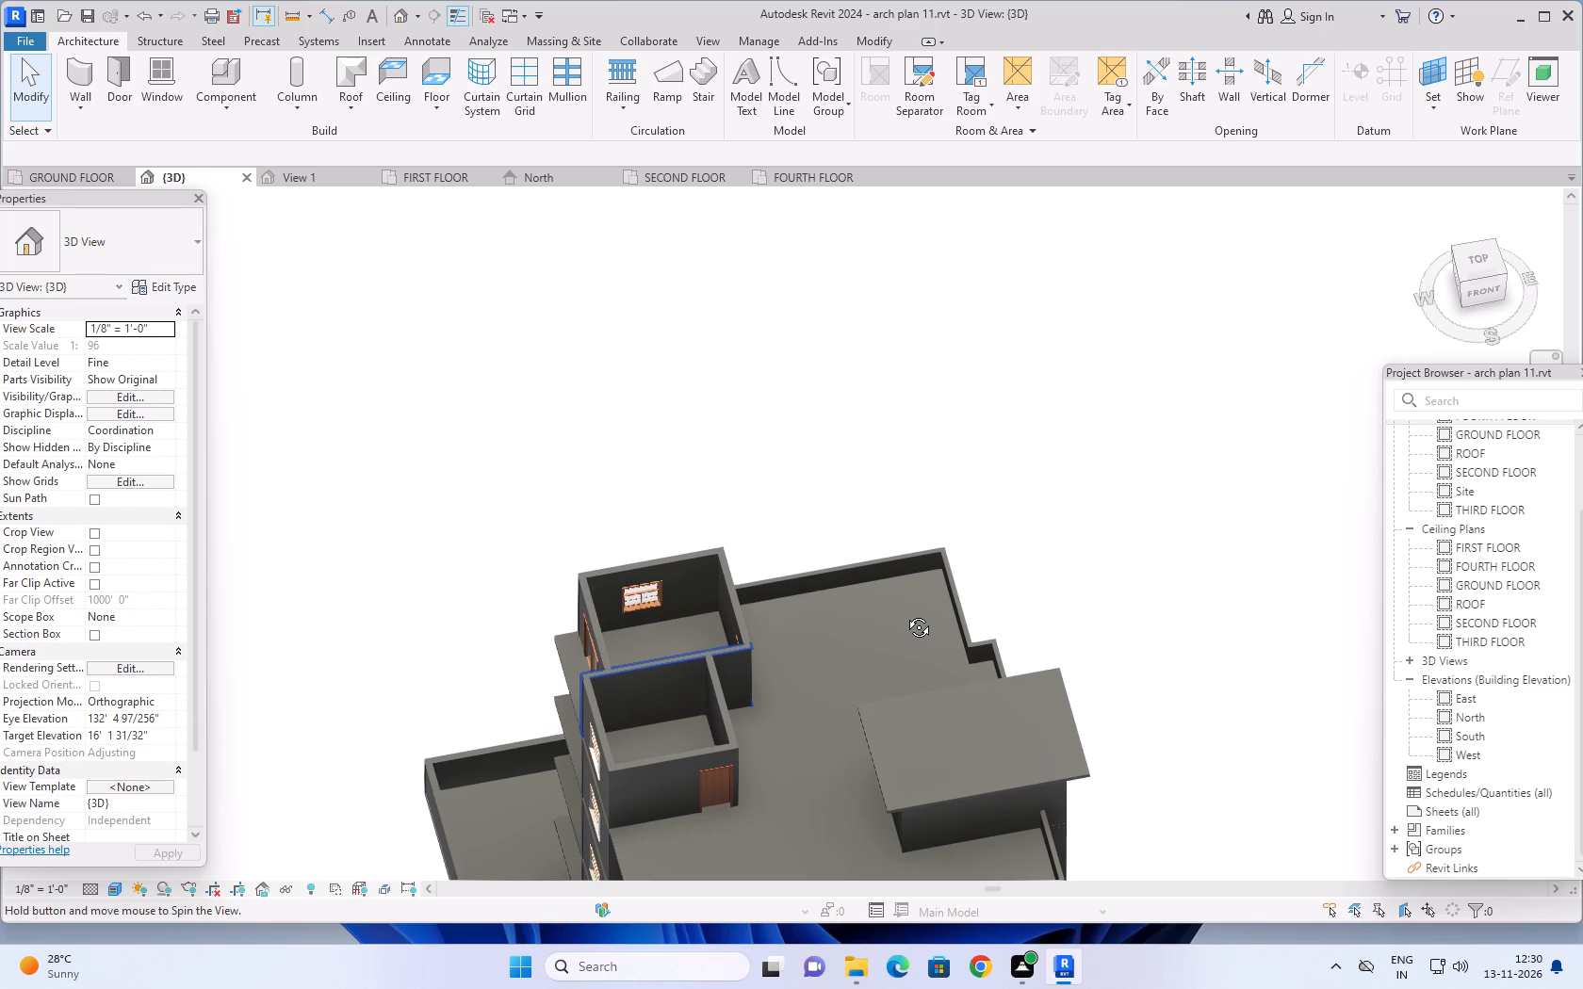
{"action": "middle_click_drag", "start_coordinate": [905, 613], "coordinate": [909, 618], "text": "shift"}
{"action": "middle_click_drag", "start_coordinate": [729, 829], "coordinate": [872, 712], "text": "shift"}
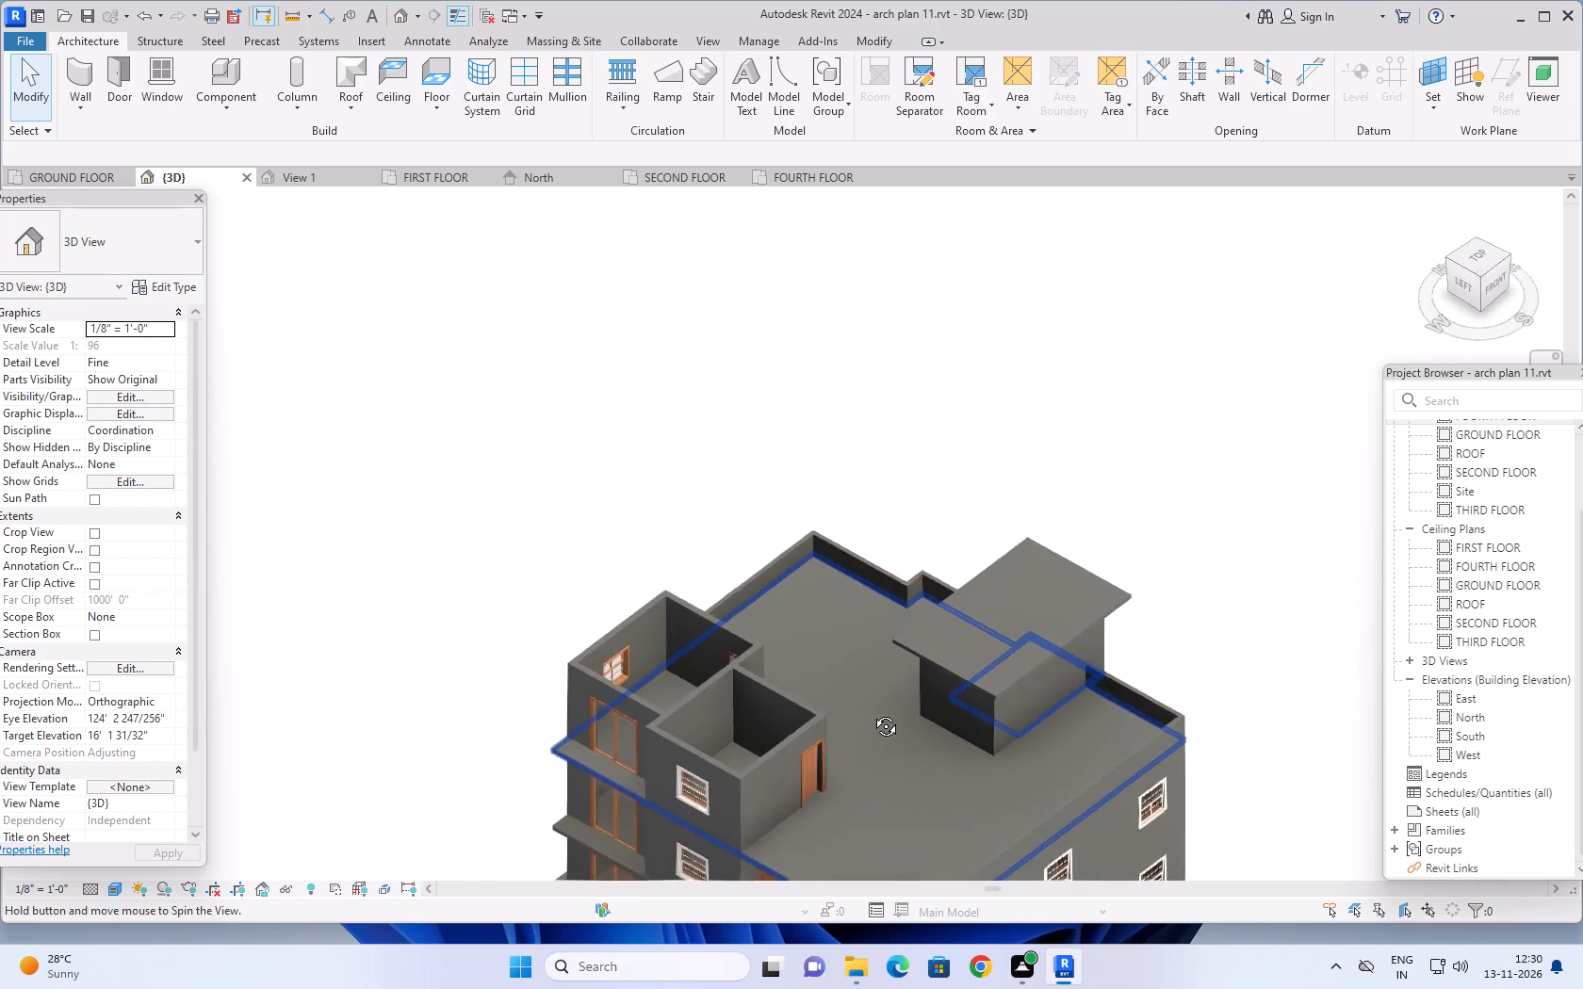
{"action": "middle_click_drag", "start_coordinate": [872, 712], "coordinate": [890, 706], "text": "shift"}
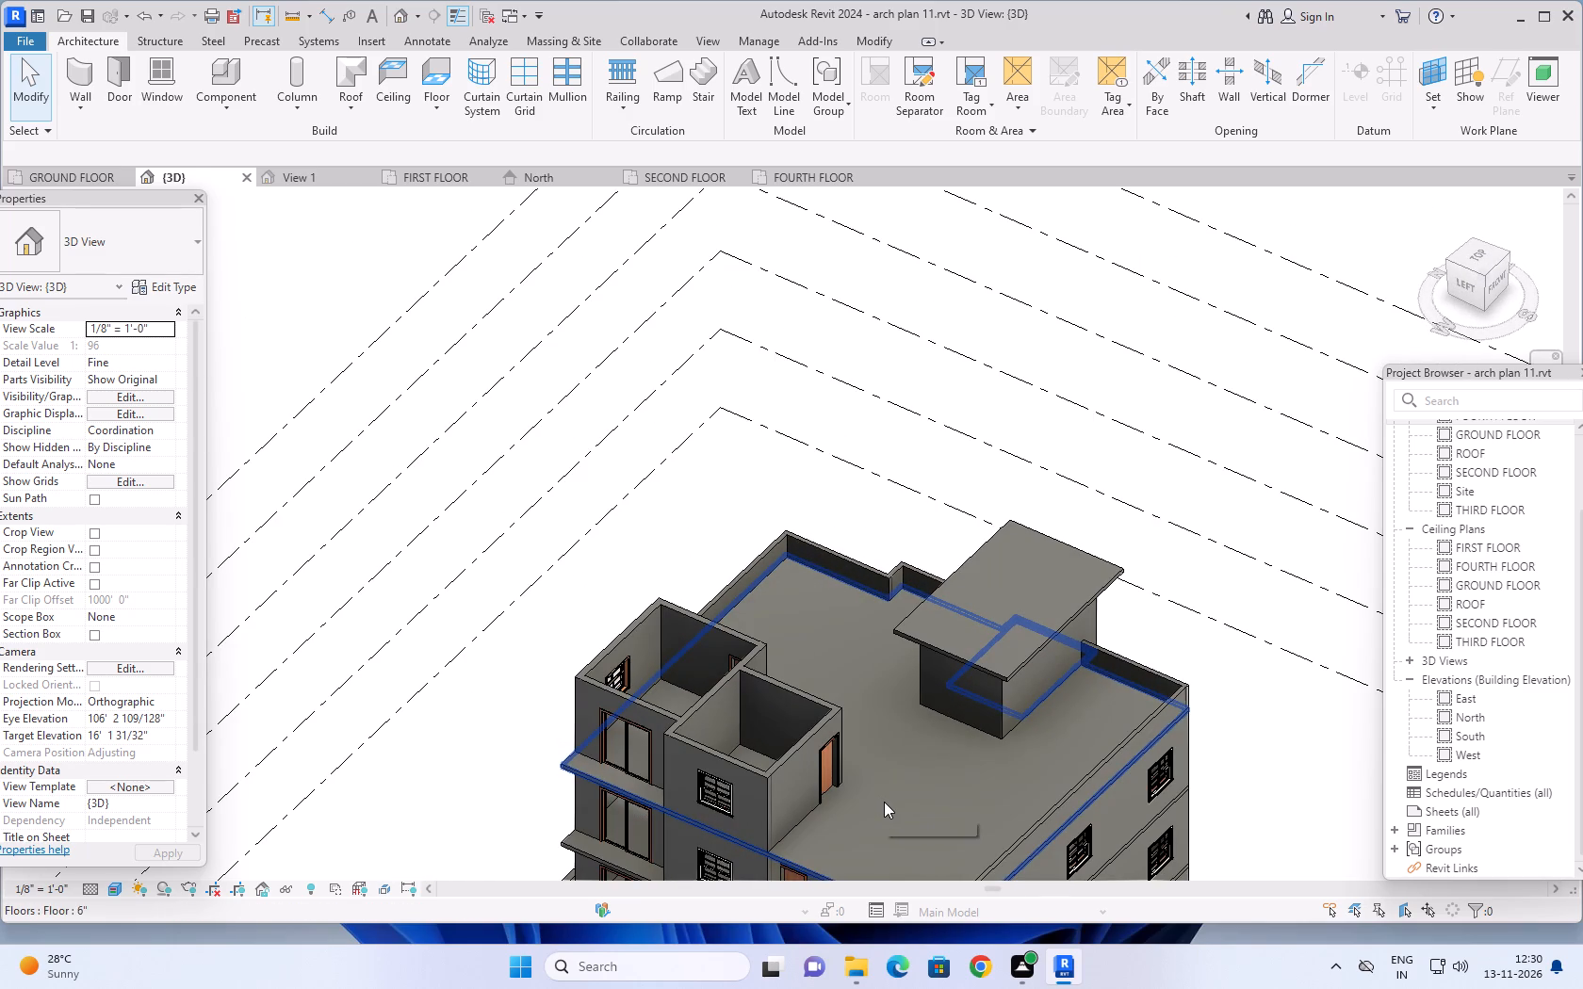
{"action": "middle_click_drag", "start_coordinate": [845, 824], "coordinate": [904, 753]}
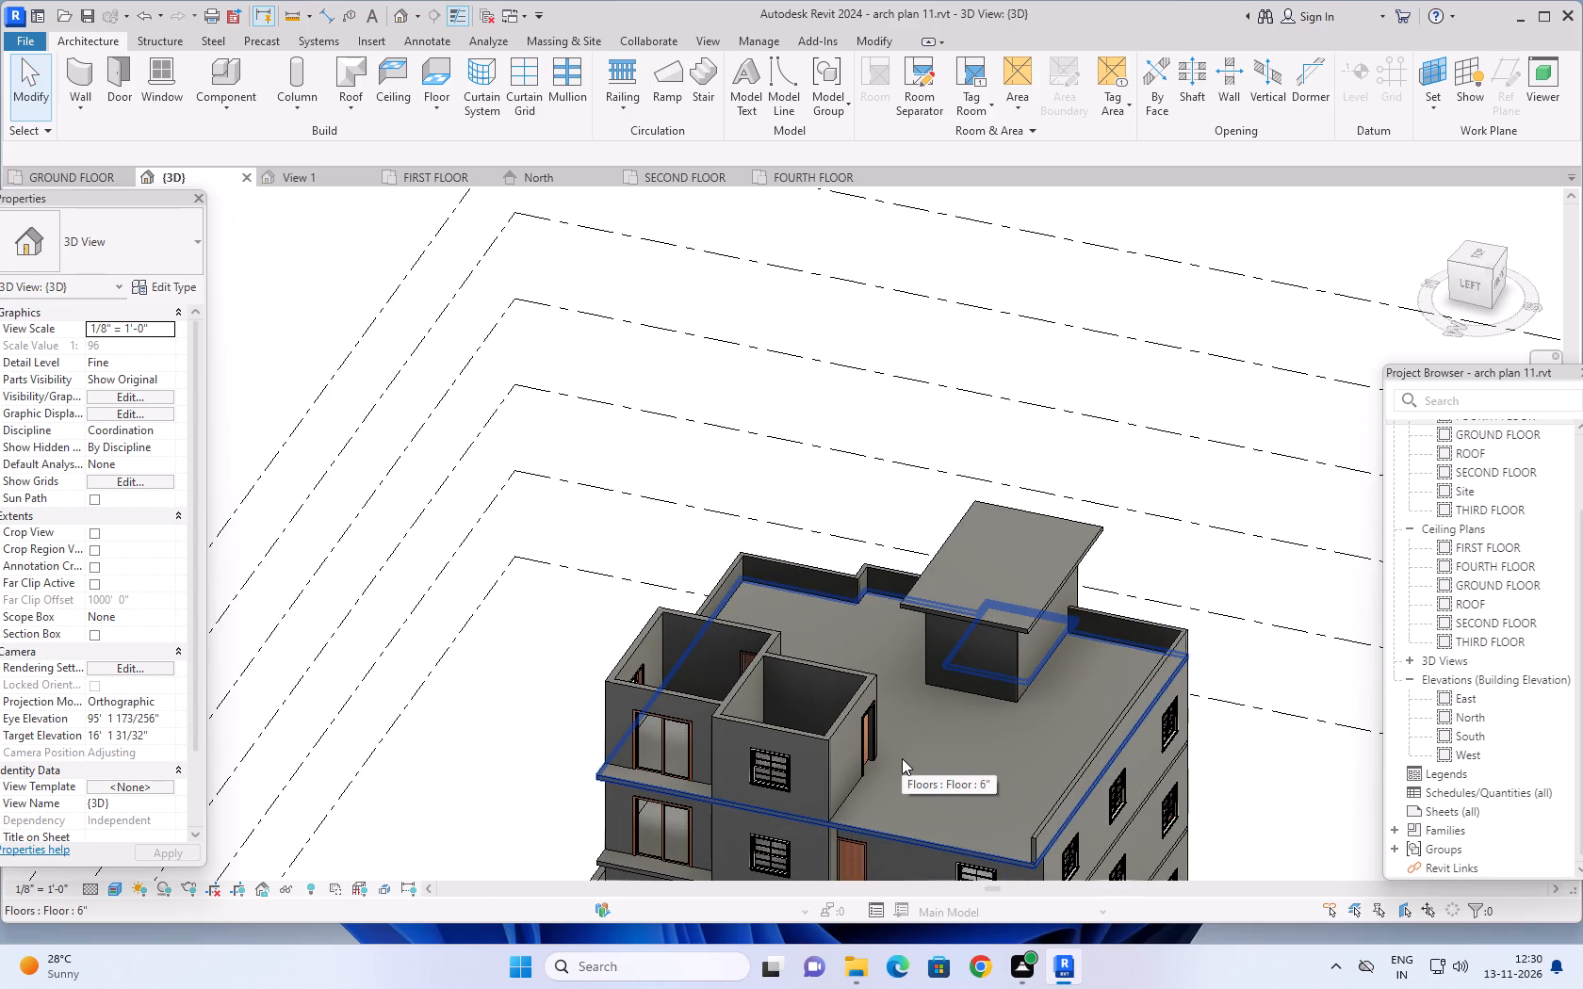
{"action": "scroll", "coordinate": [902, 758], "scroll_direction": "up", "scroll_amount": 1, "text": "shift"}
{"action": "middle_click_drag", "start_coordinate": [902, 758], "coordinate": [956, 720], "text": "shift"}
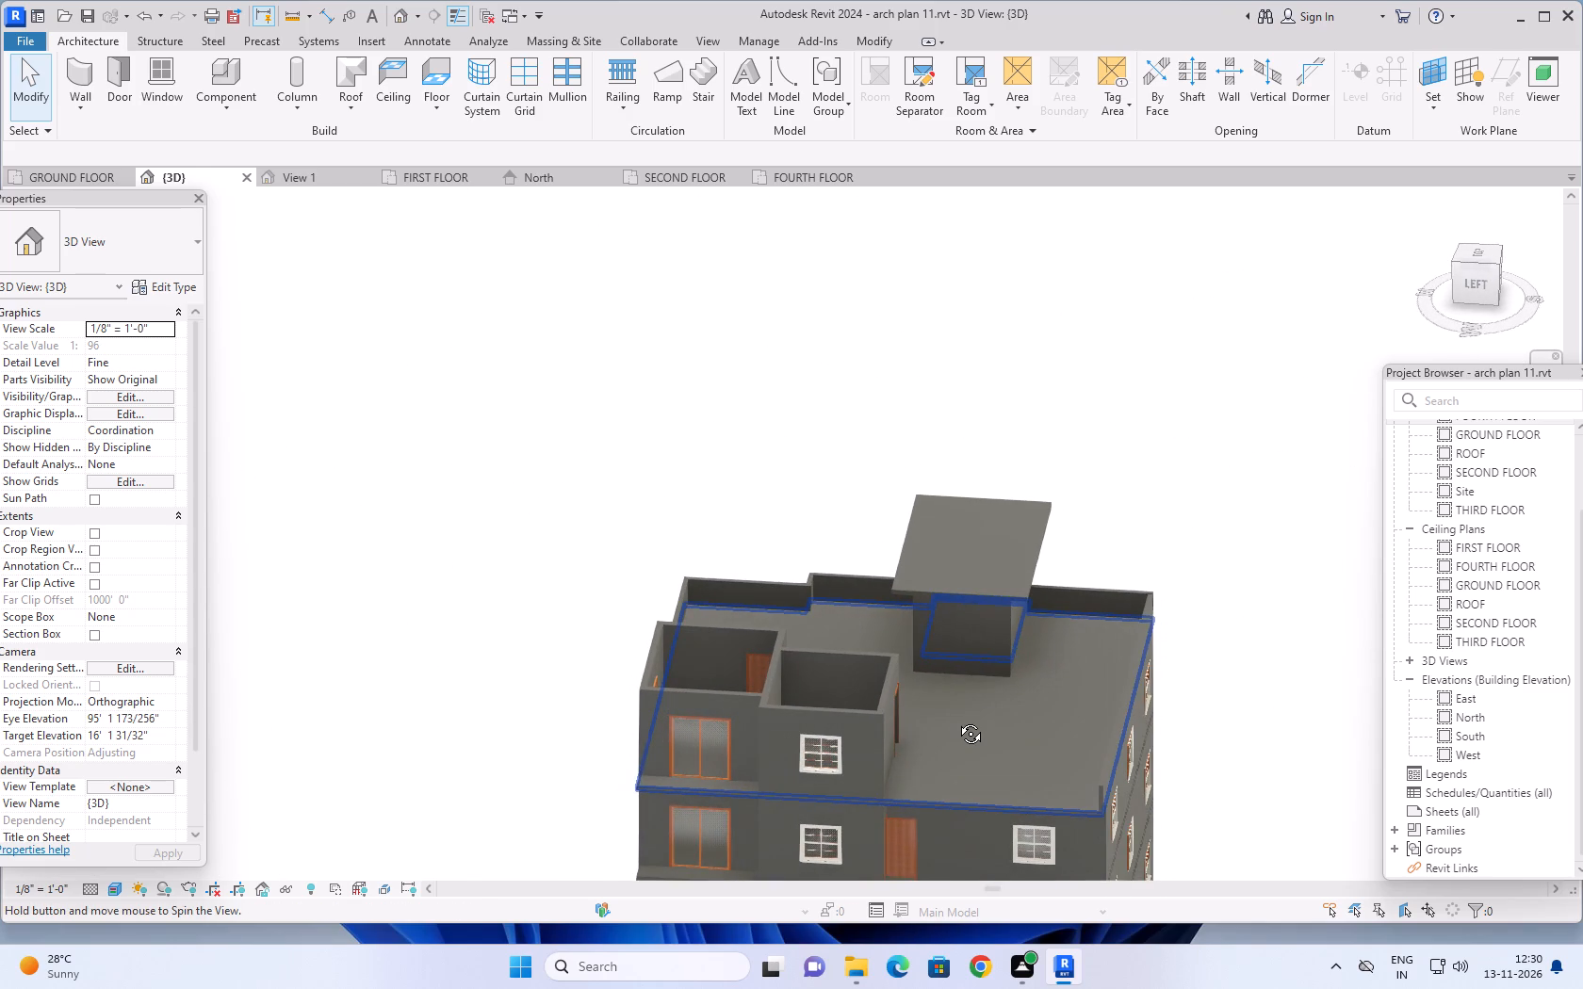
{"action": "middle_click_drag", "start_coordinate": [956, 720], "coordinate": [957, 720], "text": "shift"}
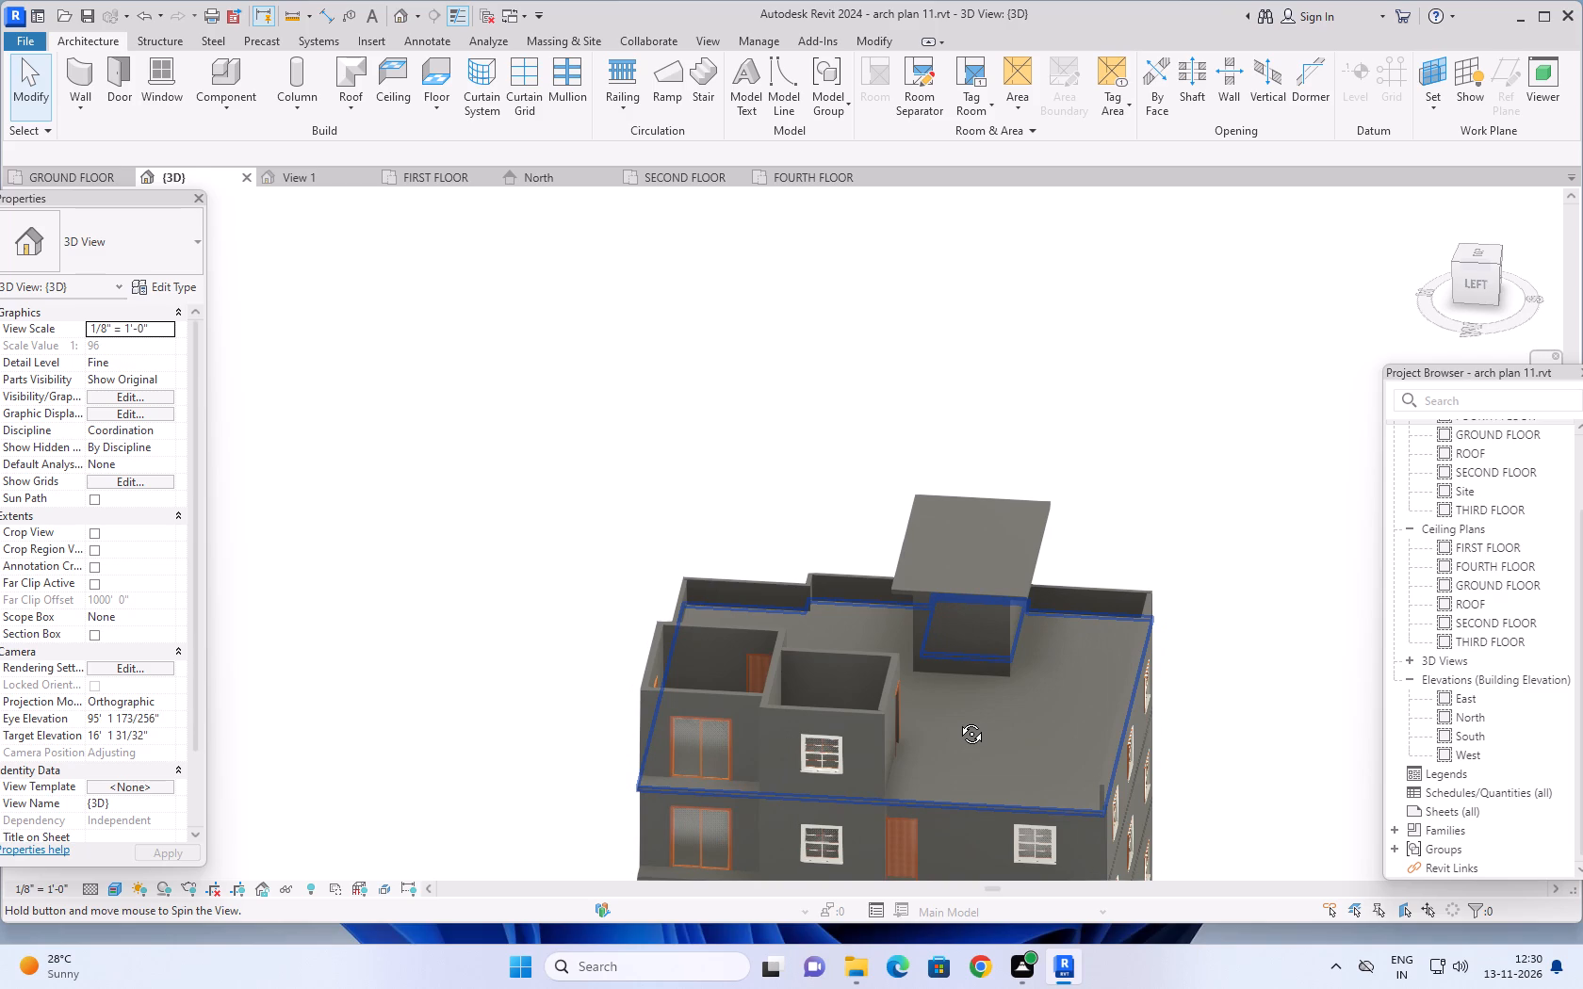
{"action": "middle_click_drag", "start_coordinate": [957, 720], "coordinate": [989, 701], "text": "shift"}
{"action": "scroll", "coordinate": [990, 715], "scroll_direction": "down", "scroll_amount": 2}
{"action": "middle_click_drag", "start_coordinate": [986, 722], "coordinate": [920, 689]}
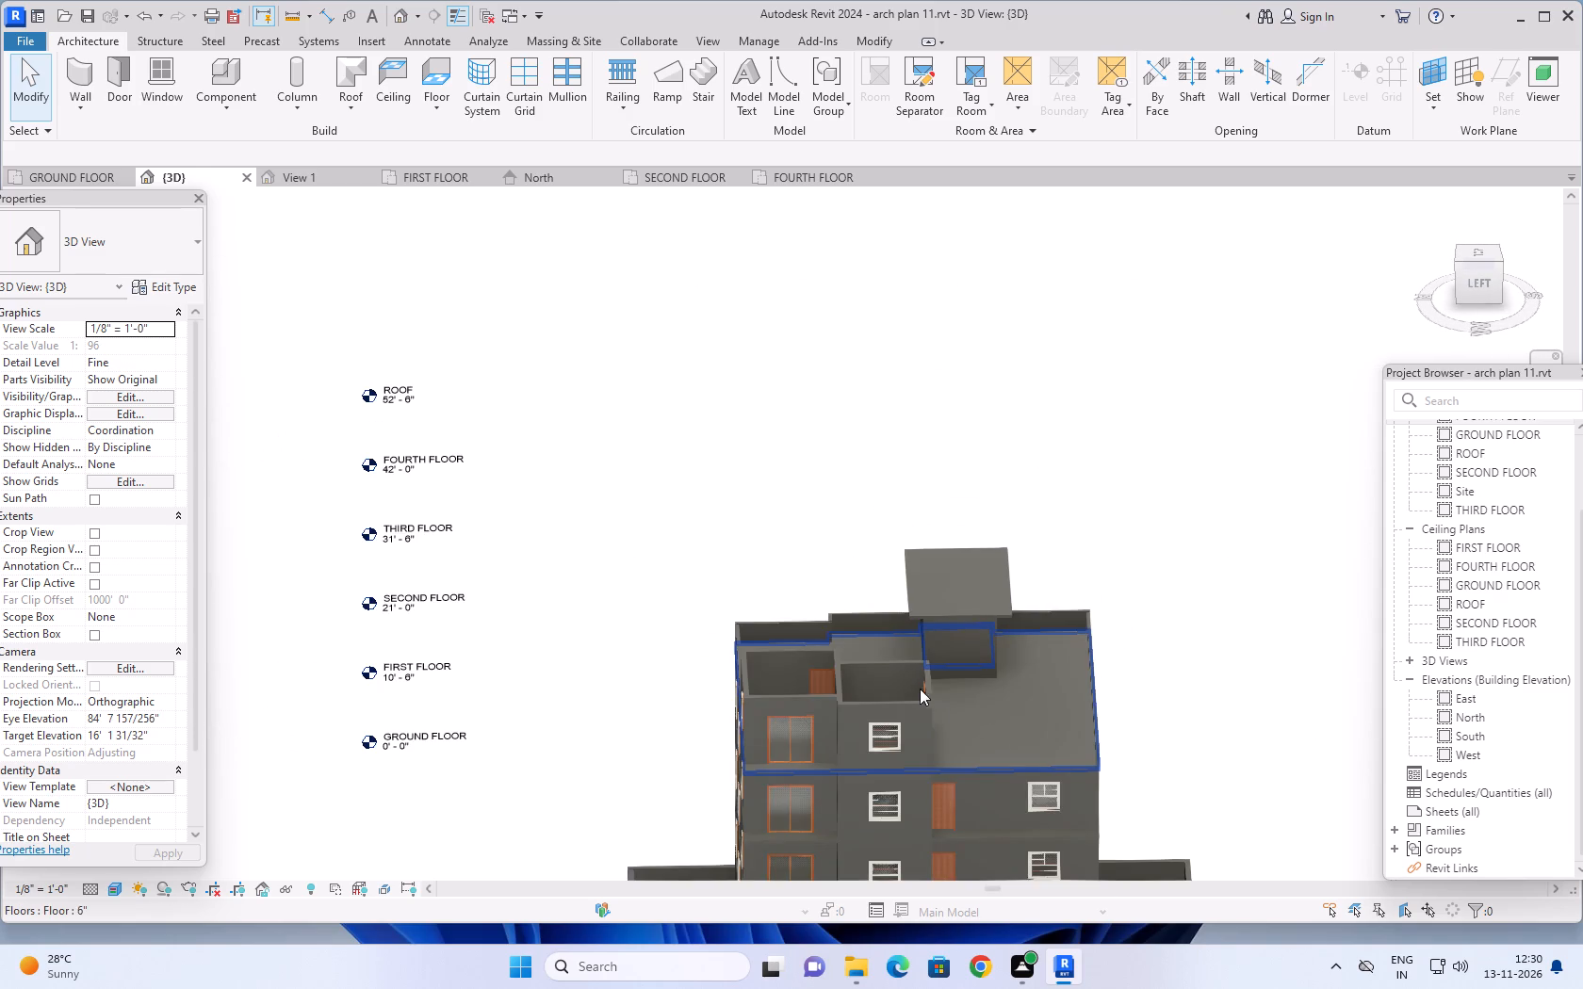
{"action": "middle_click_drag", "start_coordinate": [920, 689], "coordinate": [909, 684]}
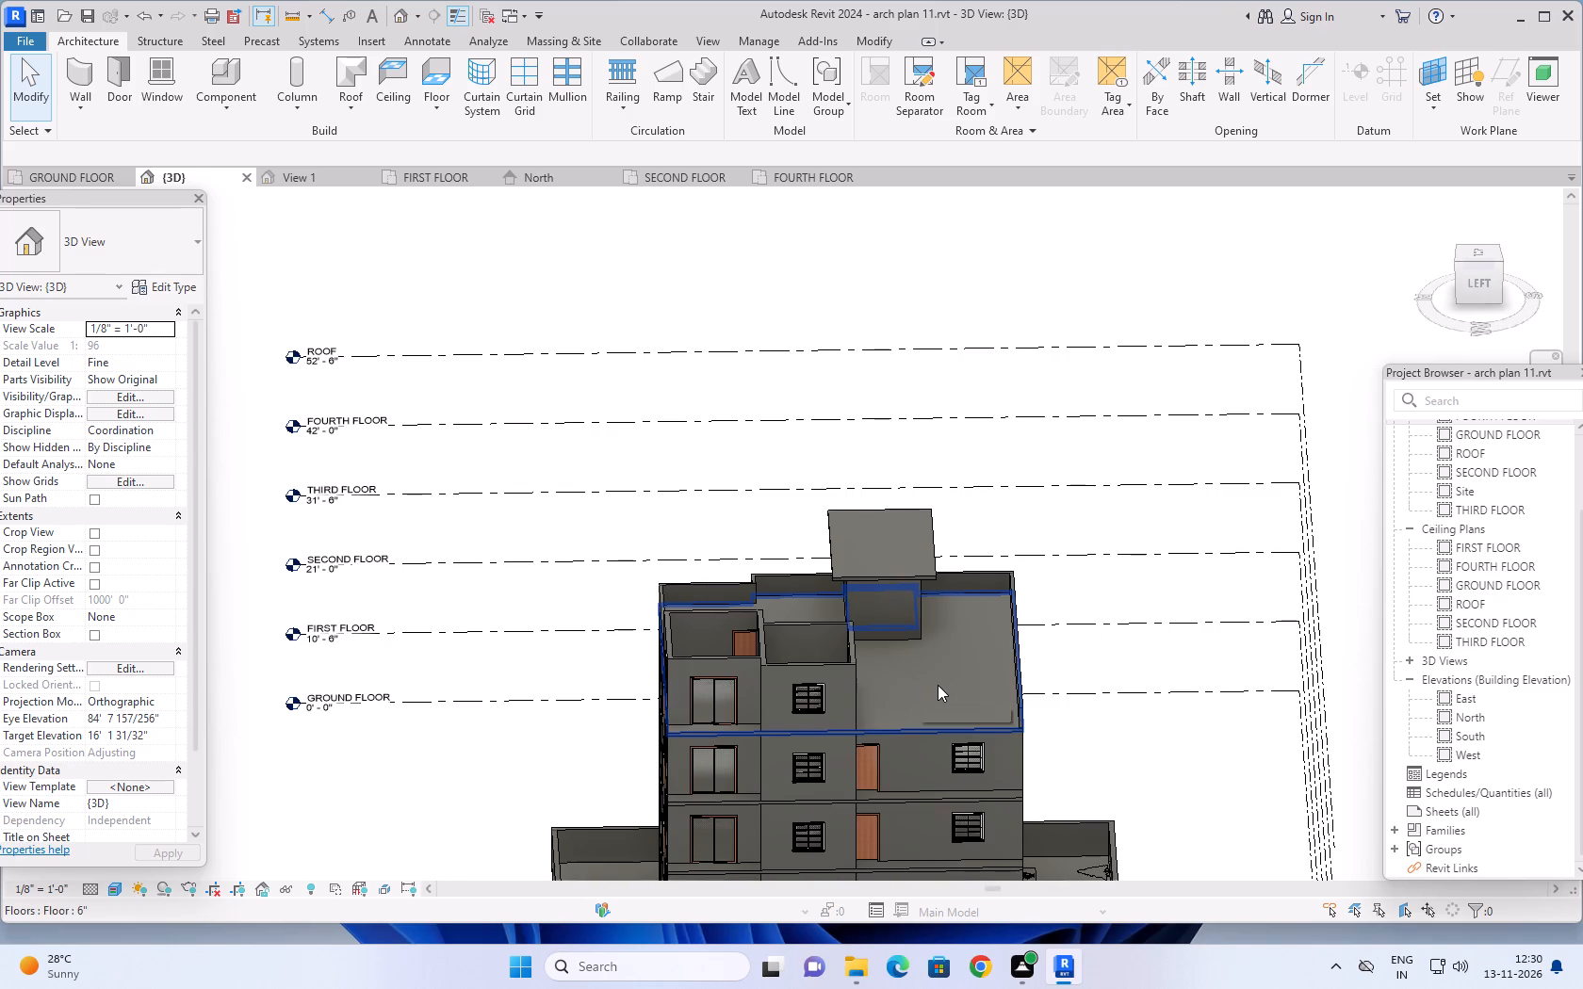
{"action": "key", "text": "Escape"}
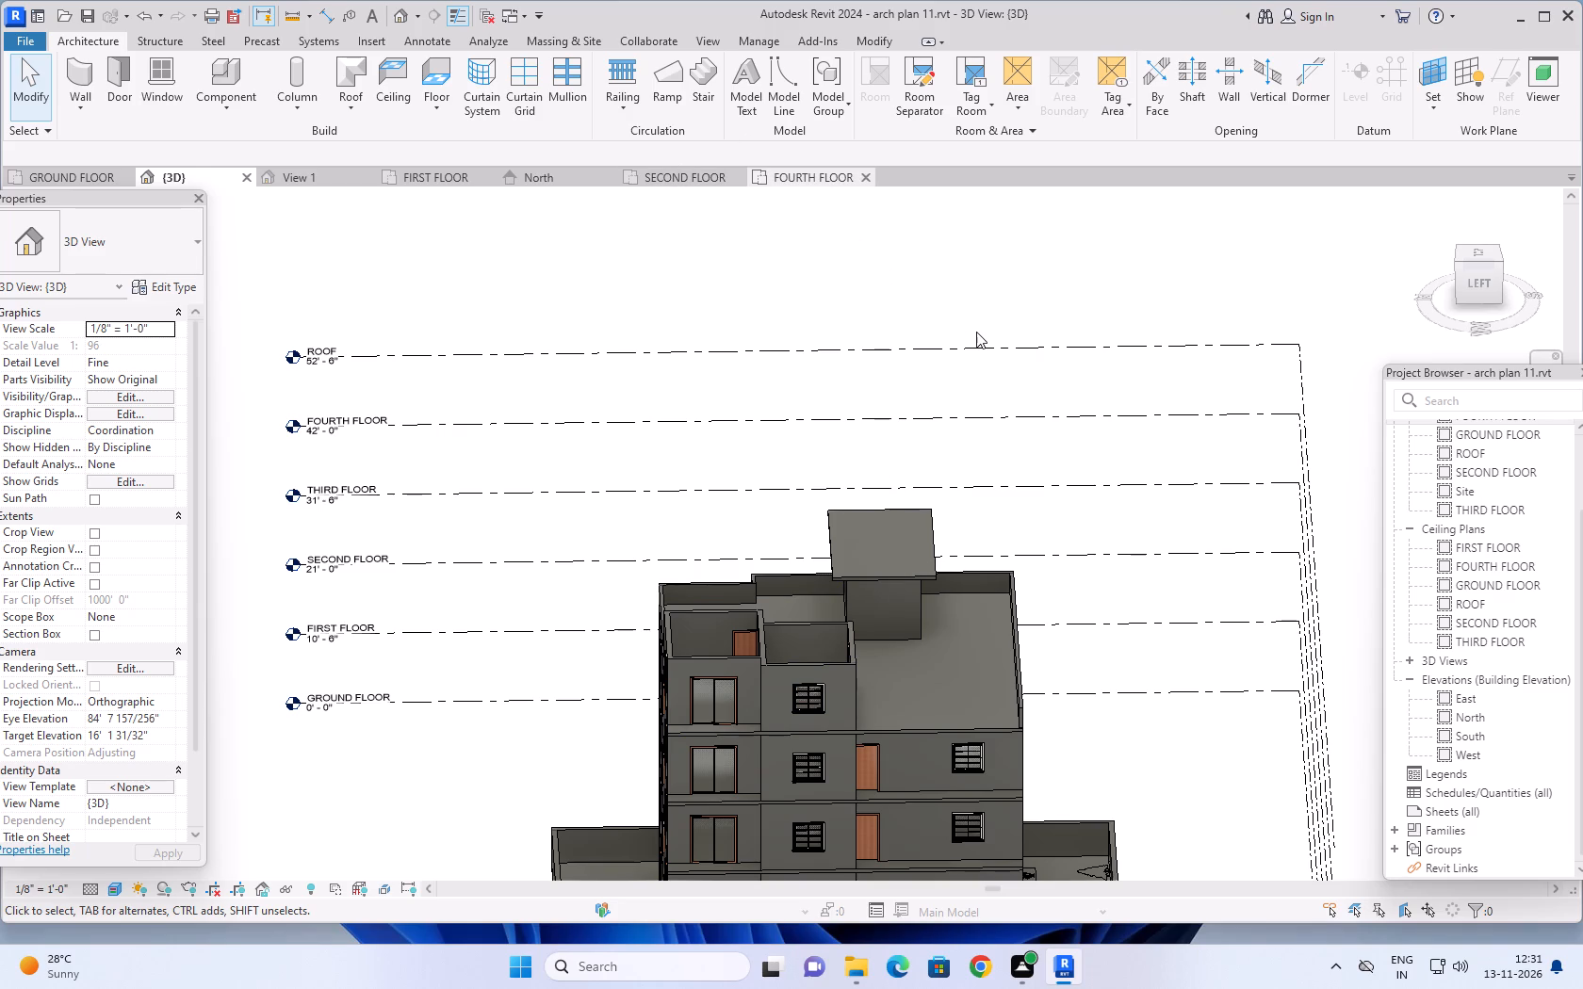
Examine the whole building in the 3D view from its west side, the opposite corner and above.
{"action": "scroll", "coordinate": [976, 332], "scroll_direction": "down", "scroll_amount": 1}
{"action": "scroll", "coordinate": [816, 324], "scroll_direction": "down", "scroll_amount": 1}
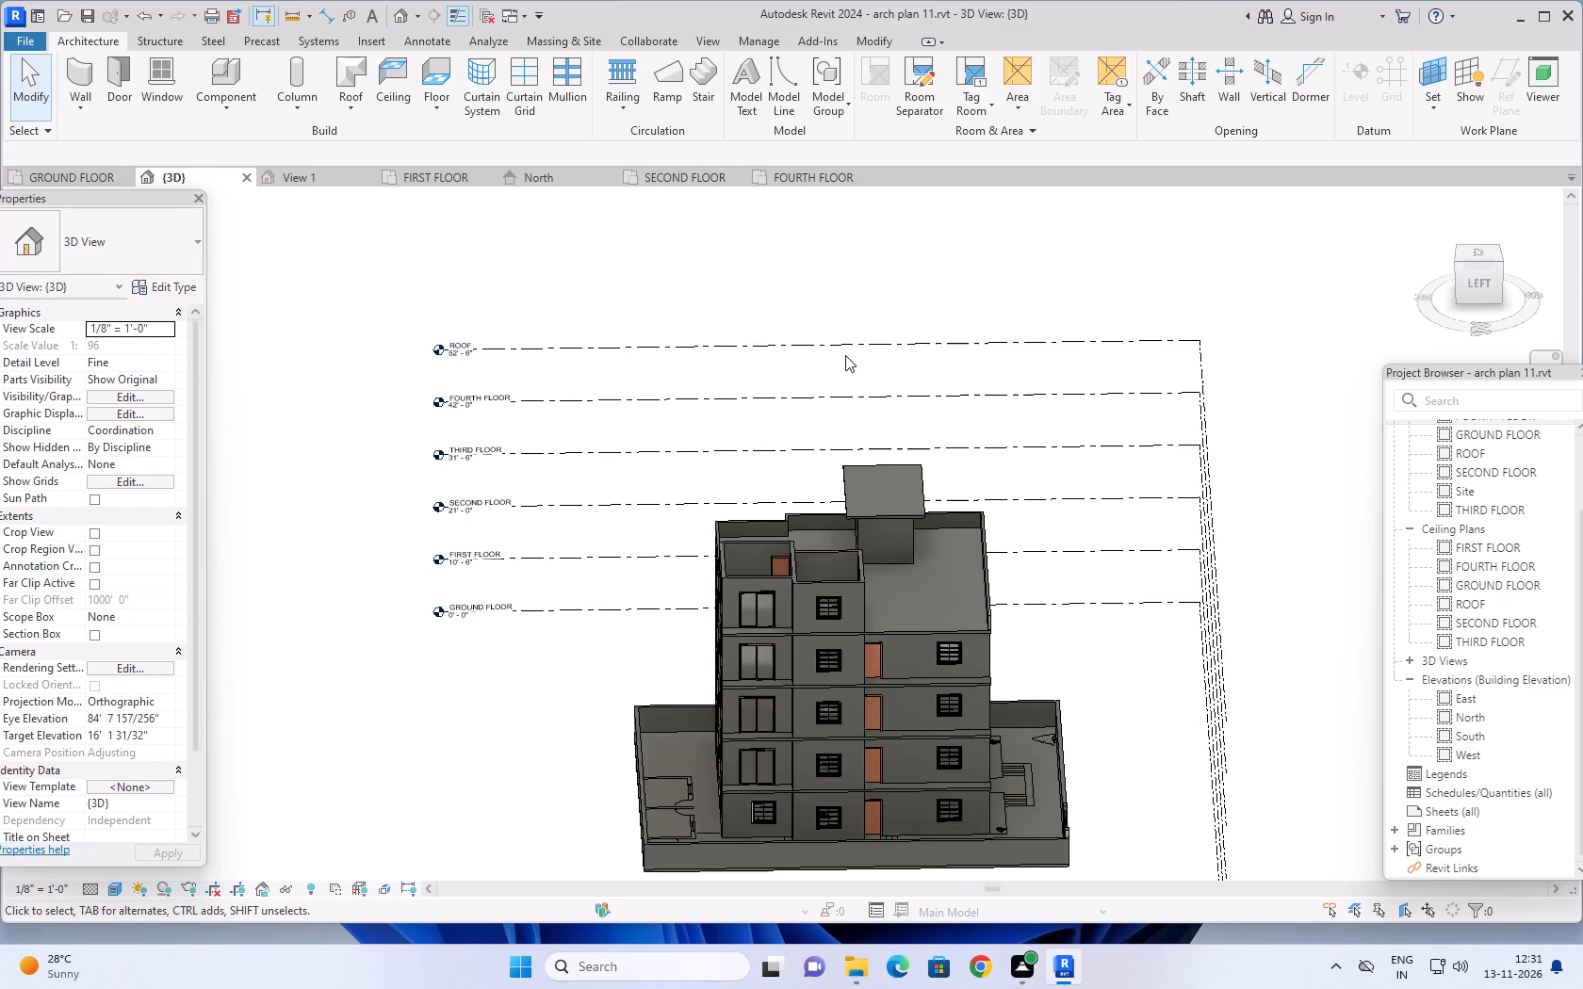
{"action": "scroll", "coordinate": [845, 355], "scroll_direction": "up", "scroll_amount": 3}
{"action": "middle_click_drag", "start_coordinate": [893, 316], "coordinate": [889, 349]}
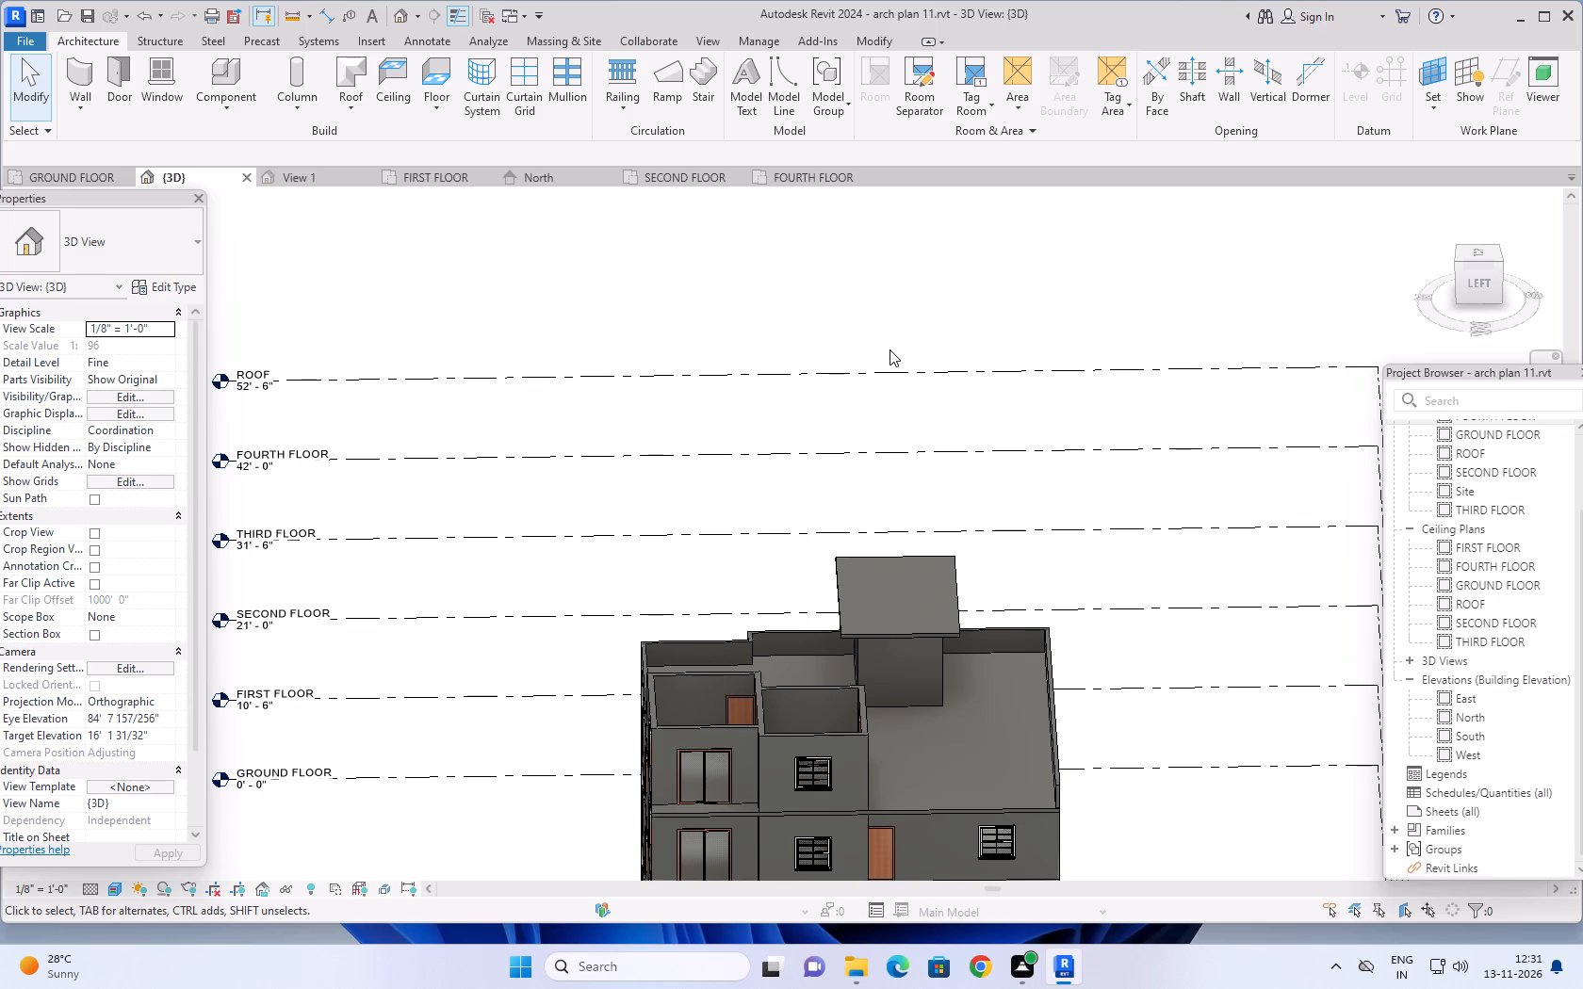
{"action": "scroll", "coordinate": [969, 401], "scroll_direction": "down", "scroll_amount": 4}
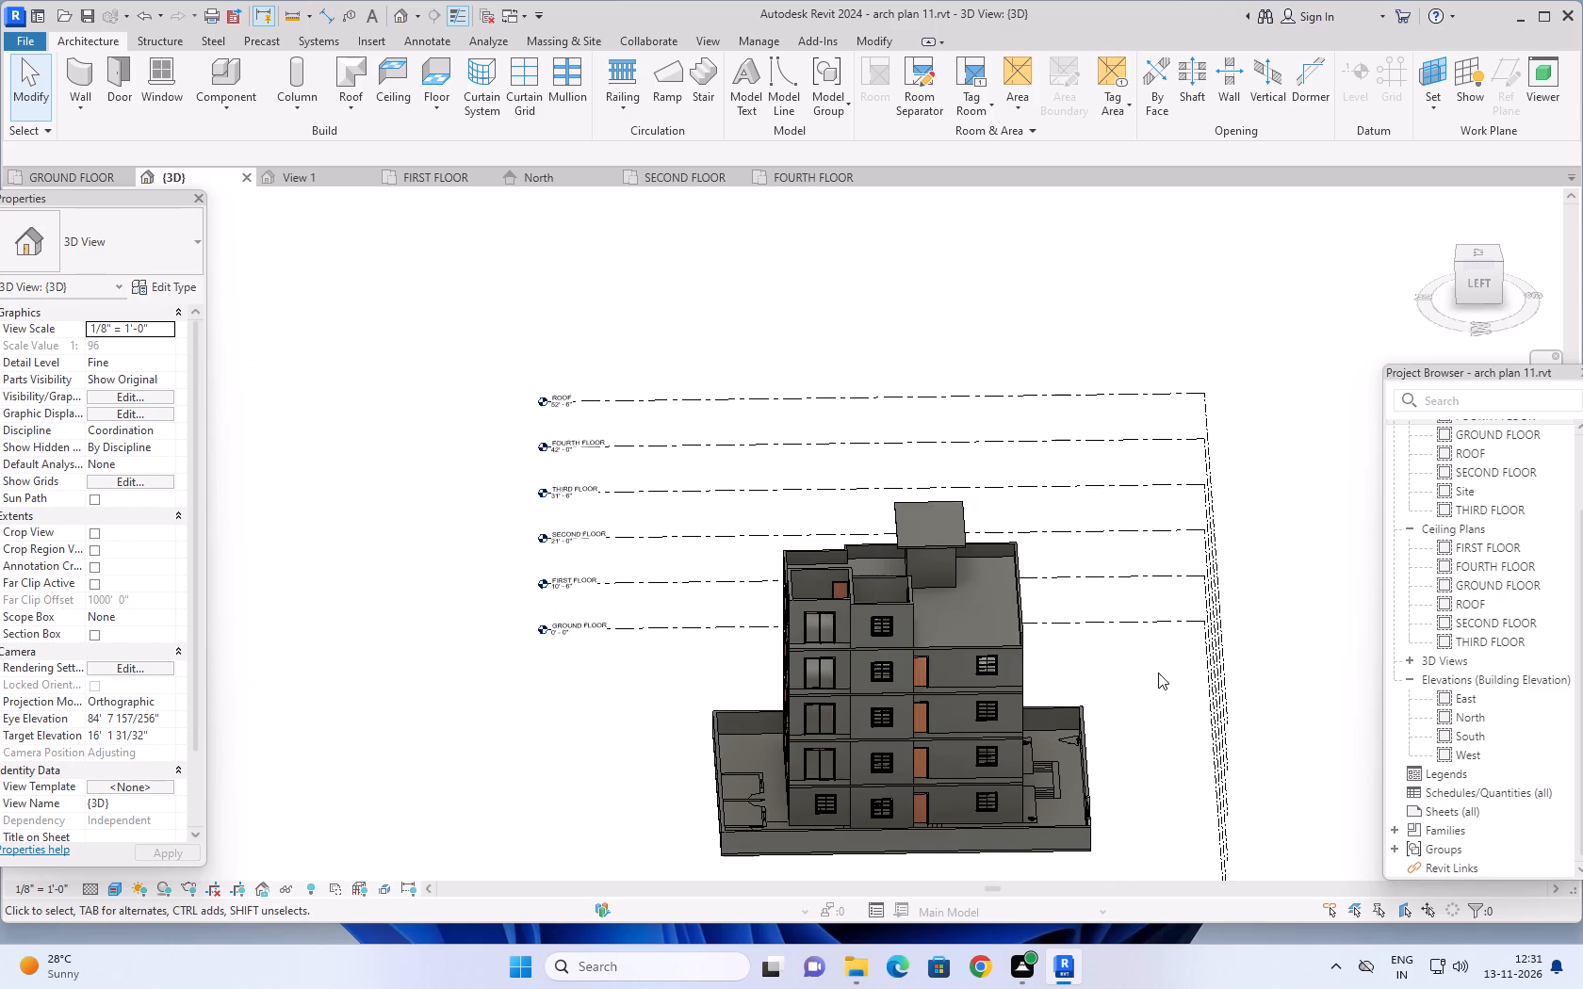
{"action": "middle_click_drag", "start_coordinate": [1148, 673], "coordinate": [571, 663], "text": "shift"}
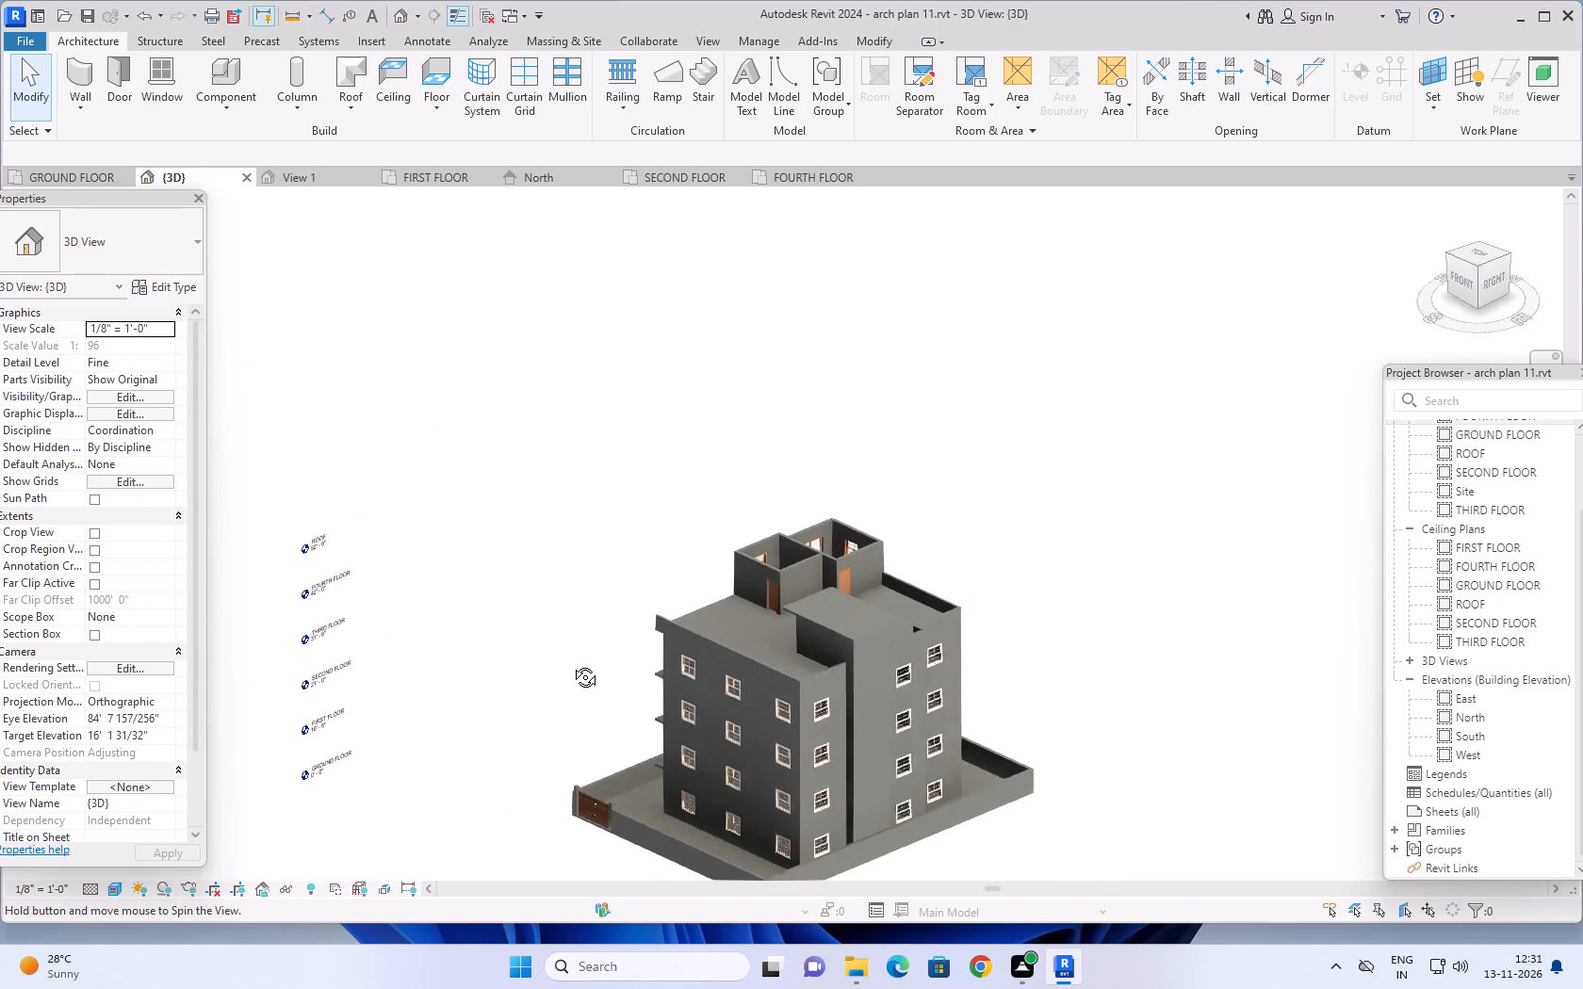
{"action": "middle_click_drag", "start_coordinate": [571, 663], "coordinate": [1145, 708], "text": "shift"}
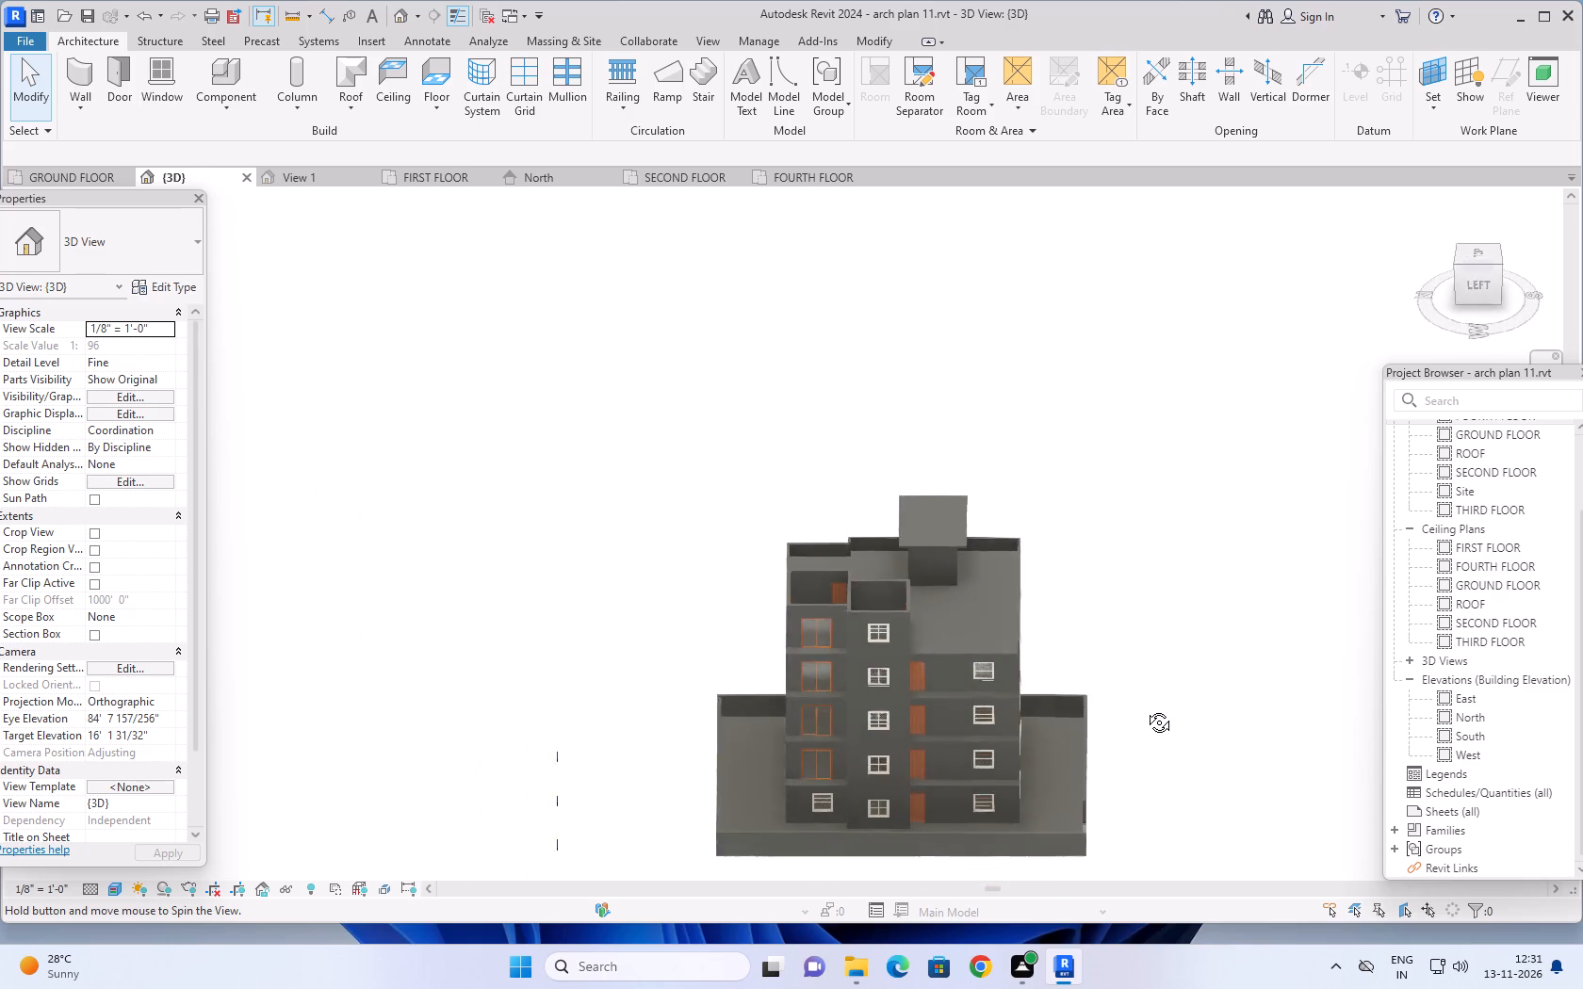
{"action": "middle_click_drag", "start_coordinate": [1145, 708], "coordinate": [1162, 771], "text": "shift"}
{"action": "middle_click_drag", "start_coordinate": [1192, 559], "coordinate": [1185, 754], "text": "shift"}
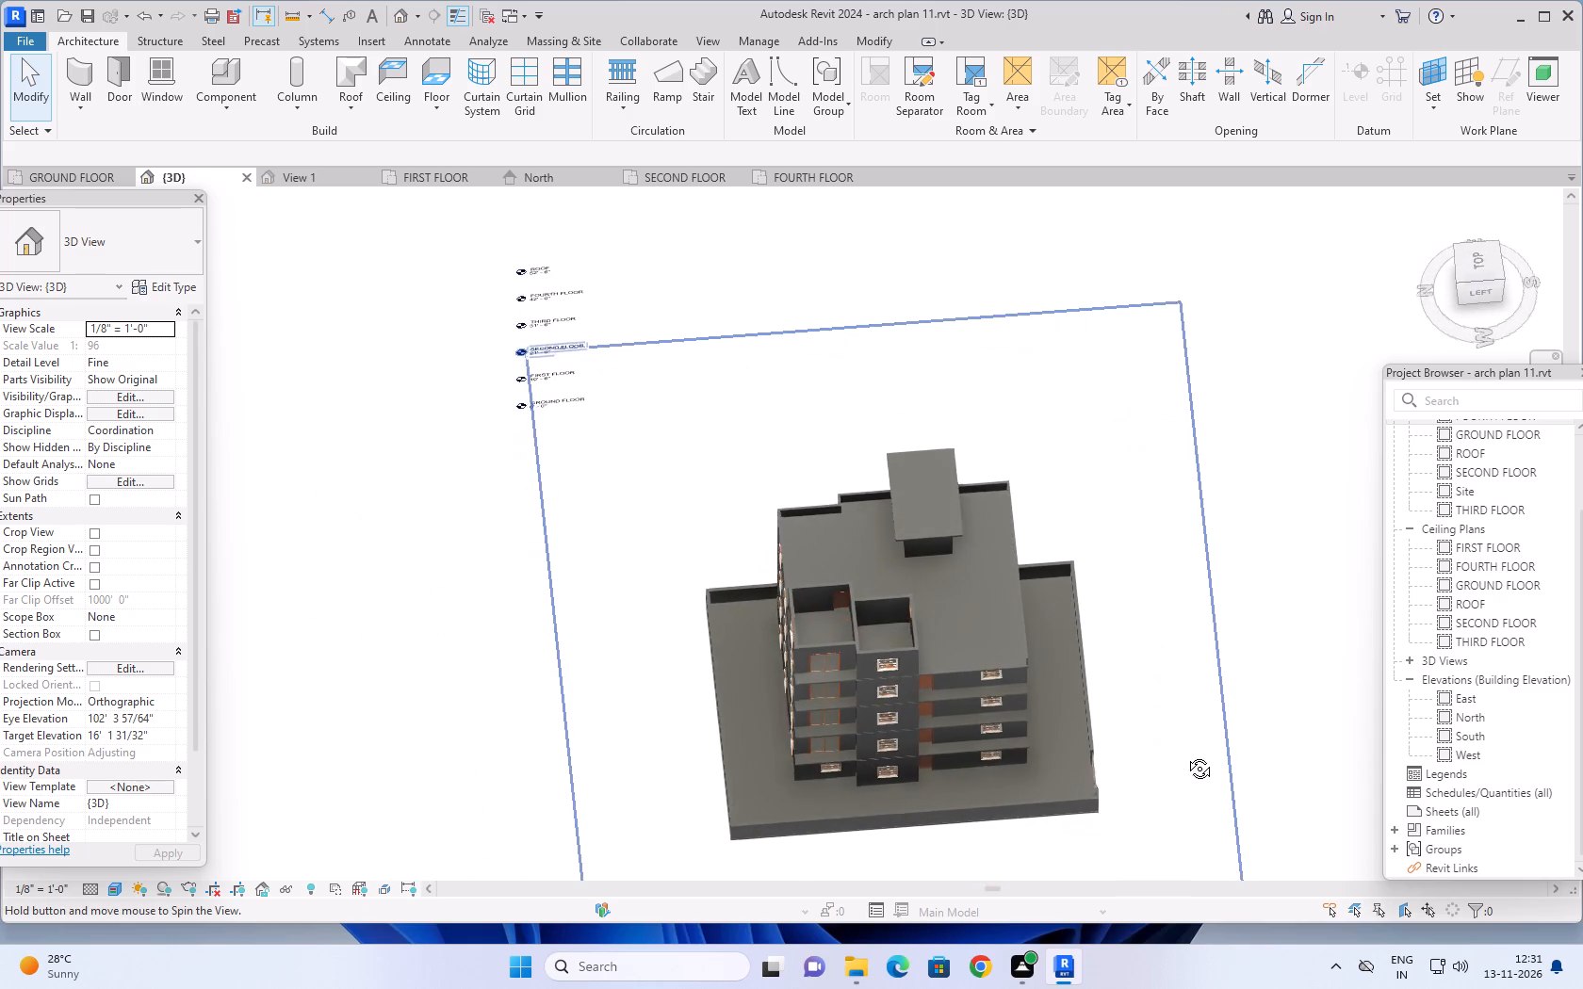
{"action": "middle_click_drag", "start_coordinate": [1185, 754], "coordinate": [1171, 768], "text": "shift"}
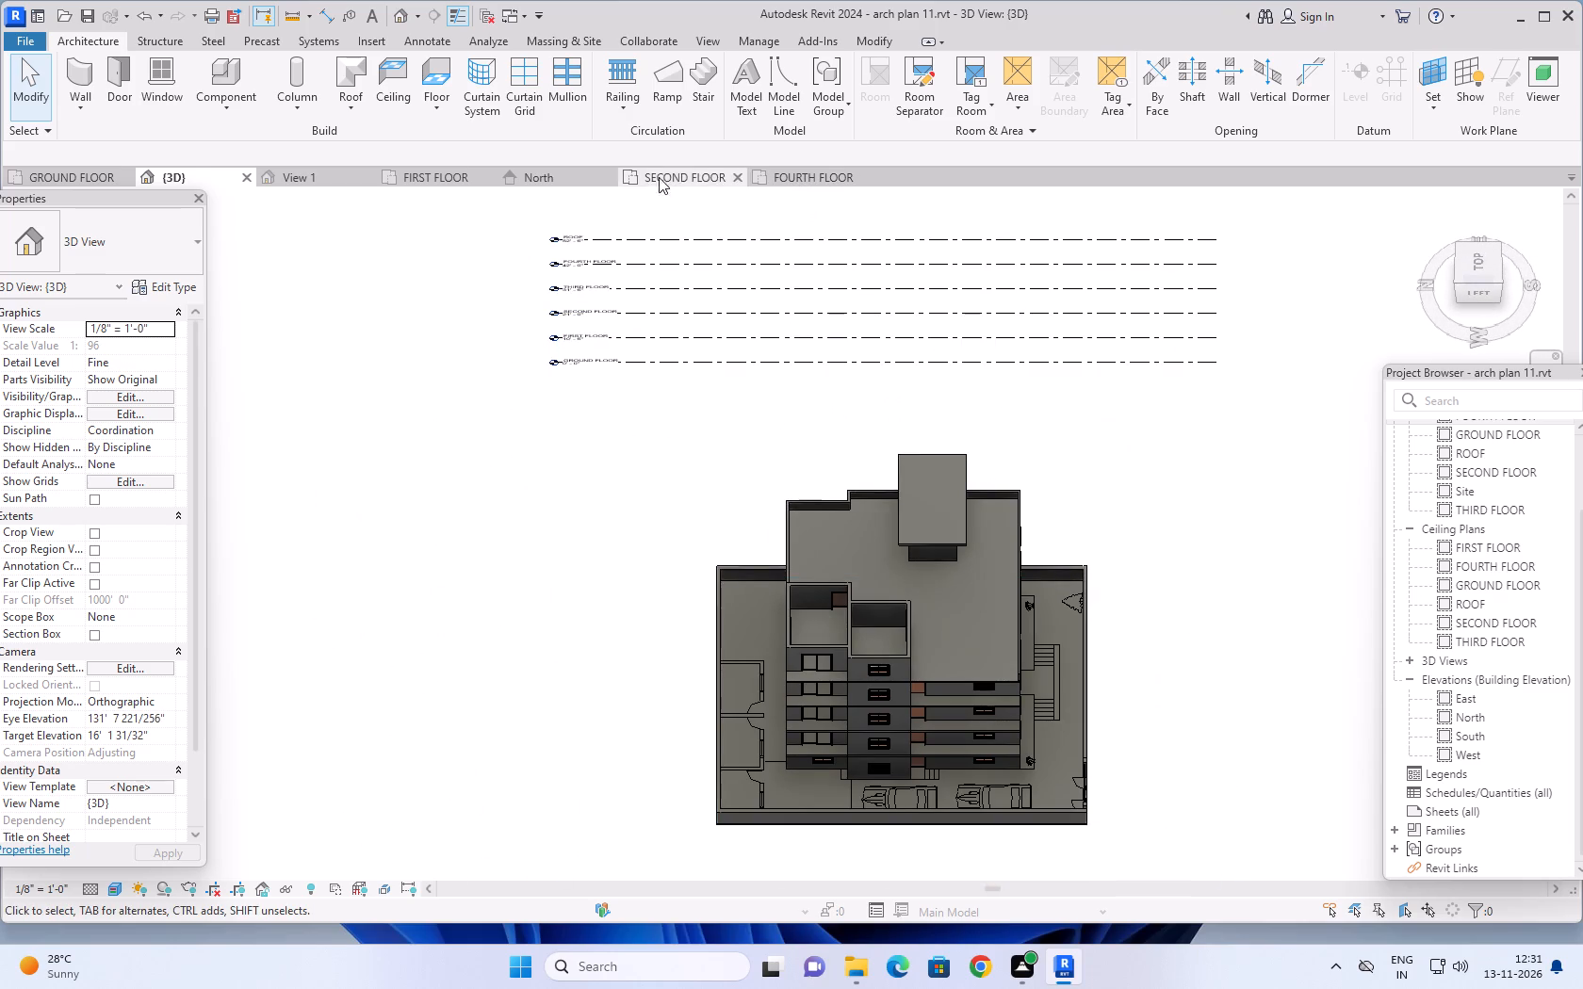
On the FOURTH FLOOR plan, start a 6" floor and sketch boundary lines 2' outside the north bedroom's west, north, east and exposed south walls.
{"action": "left_click", "coordinate": [793, 170]}
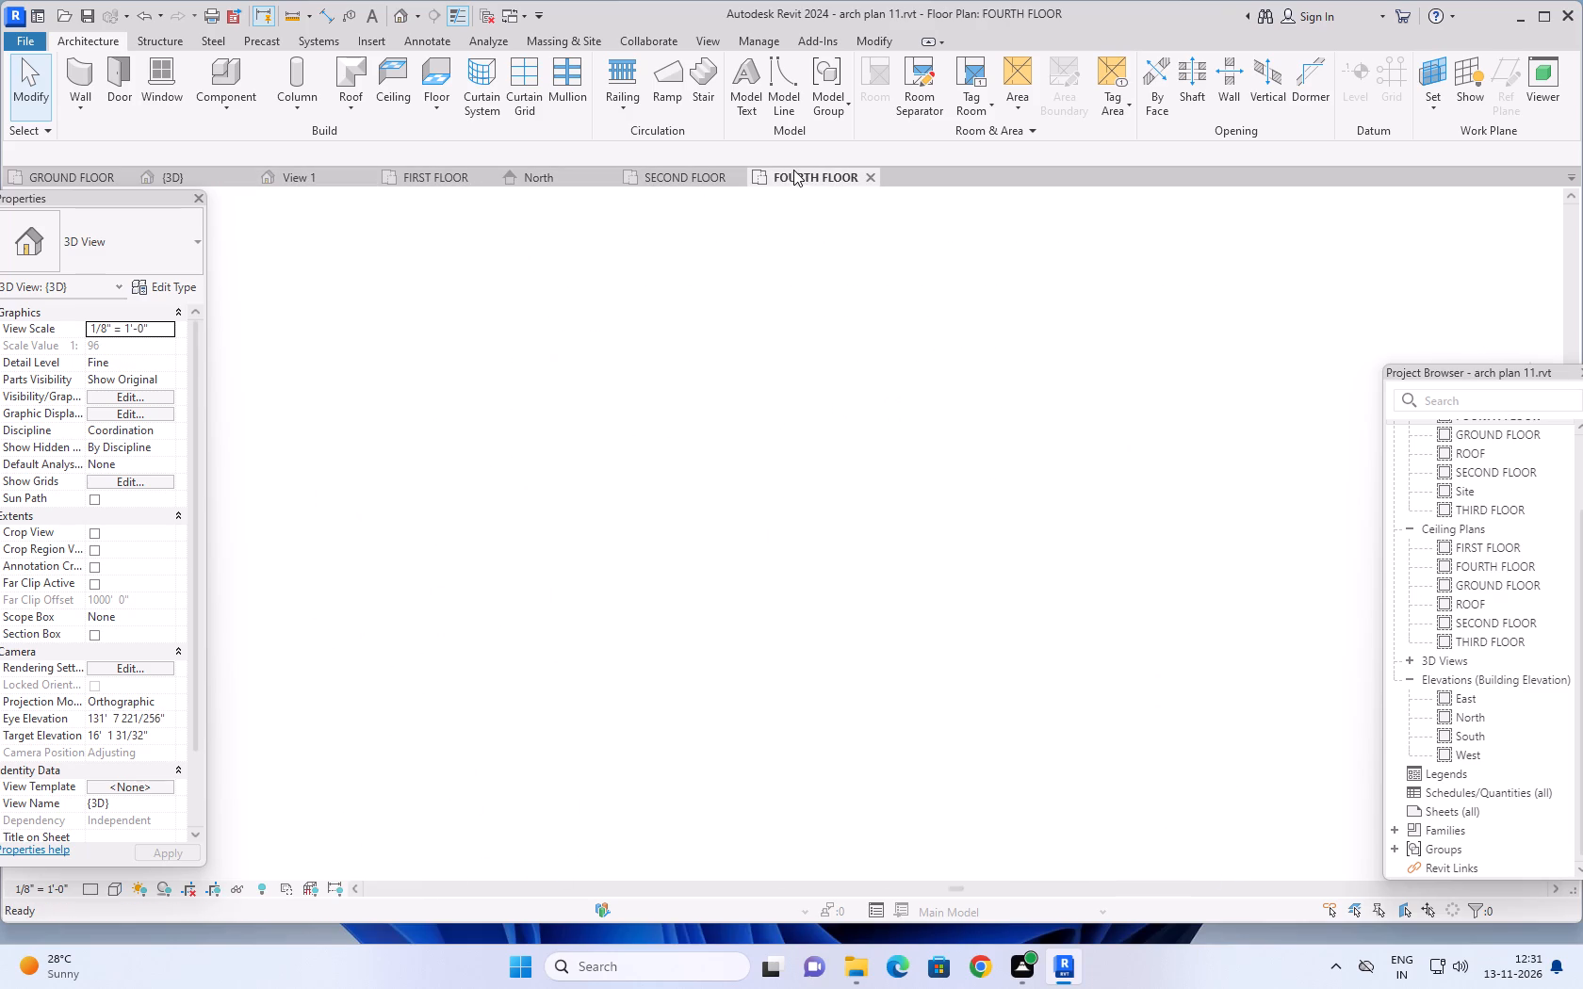
{"action": "scroll", "coordinate": [659, 530], "scroll_direction": "up", "scroll_amount": 6}
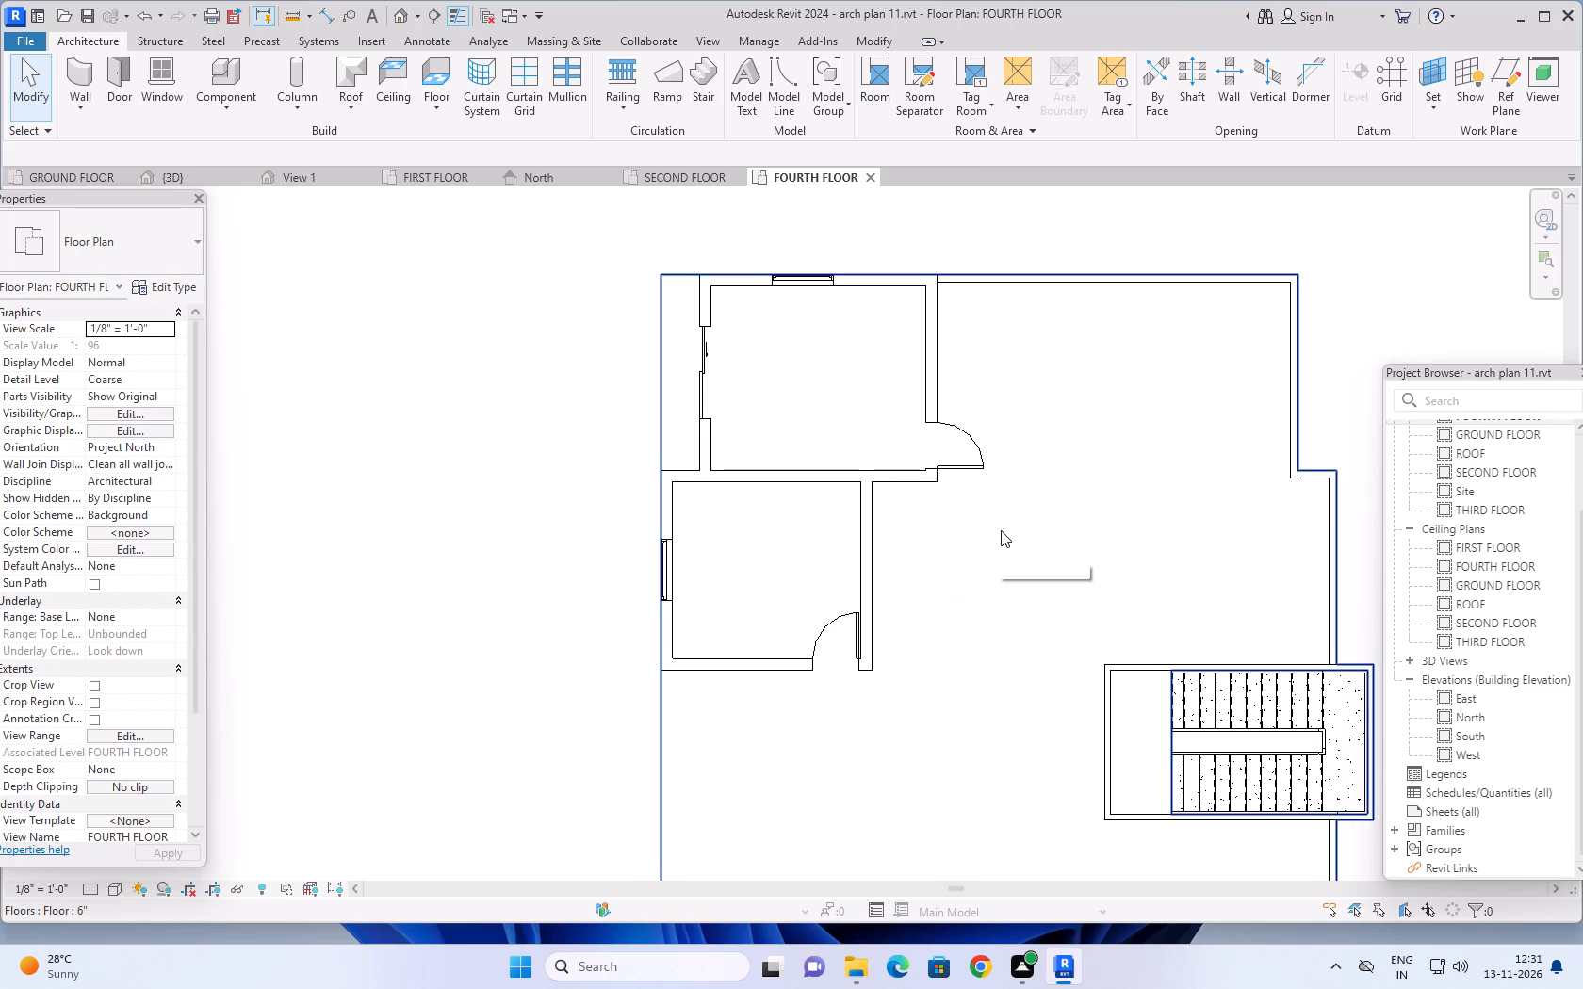
{"action": "middle_click_drag", "start_coordinate": [998, 538], "coordinate": [961, 679]}
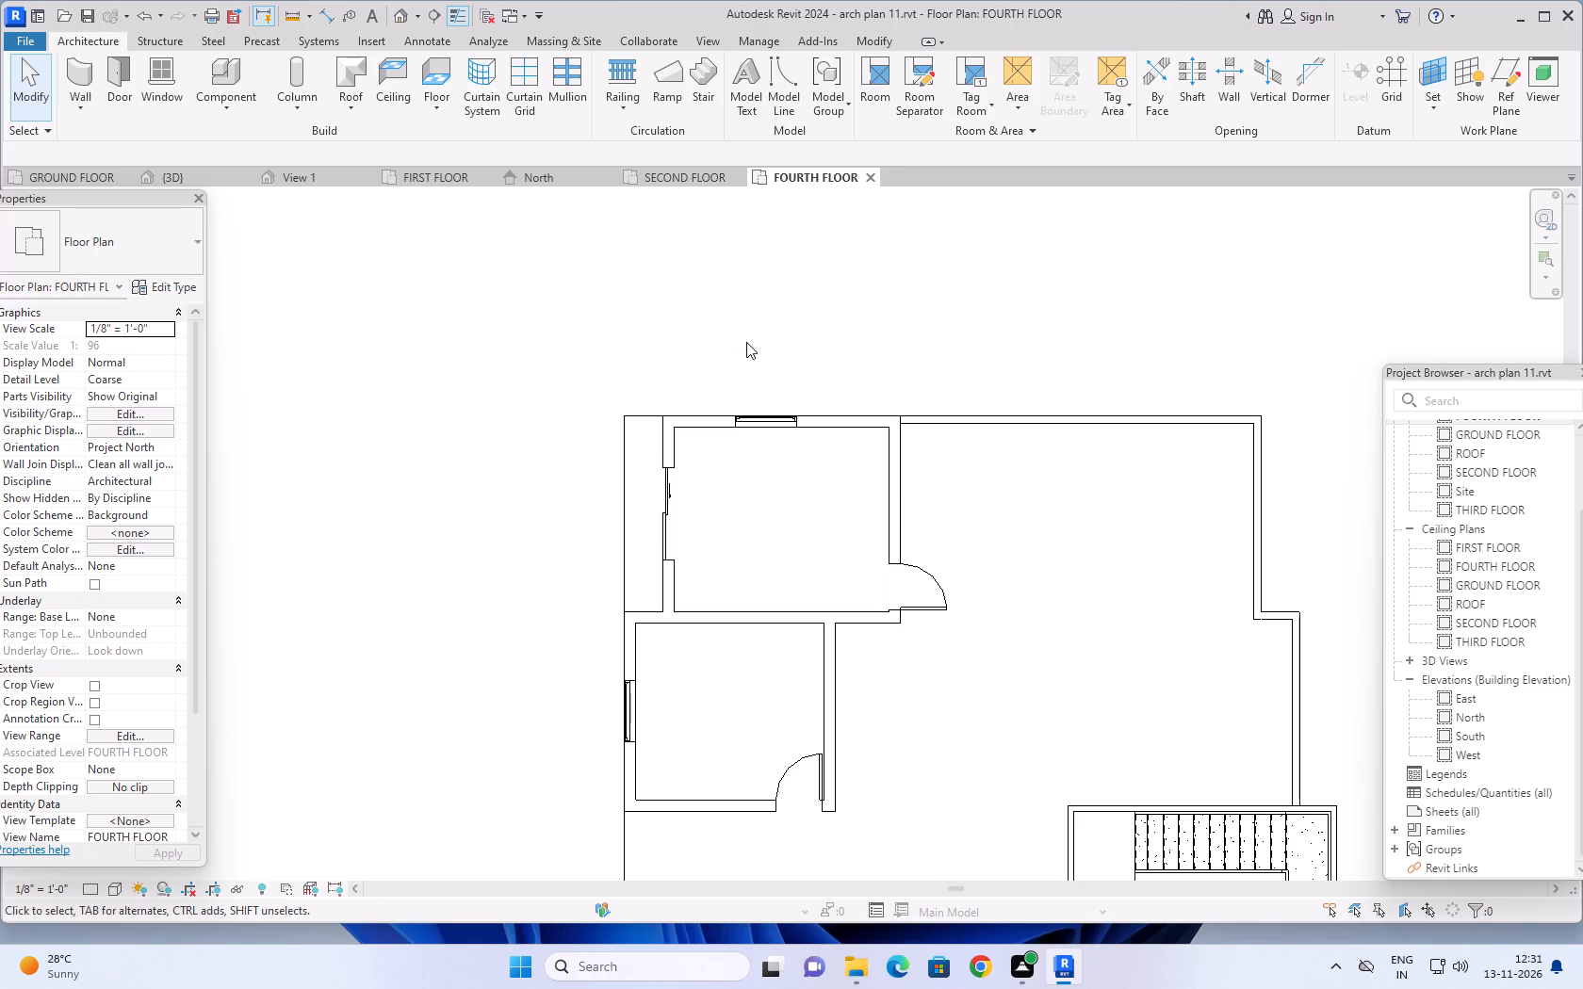
{"action": "scroll", "coordinate": [747, 342], "scroll_direction": "down", "scroll_amount": 1}
{"action": "middle_click_drag", "start_coordinate": [775, 341], "coordinate": [760, 342]}
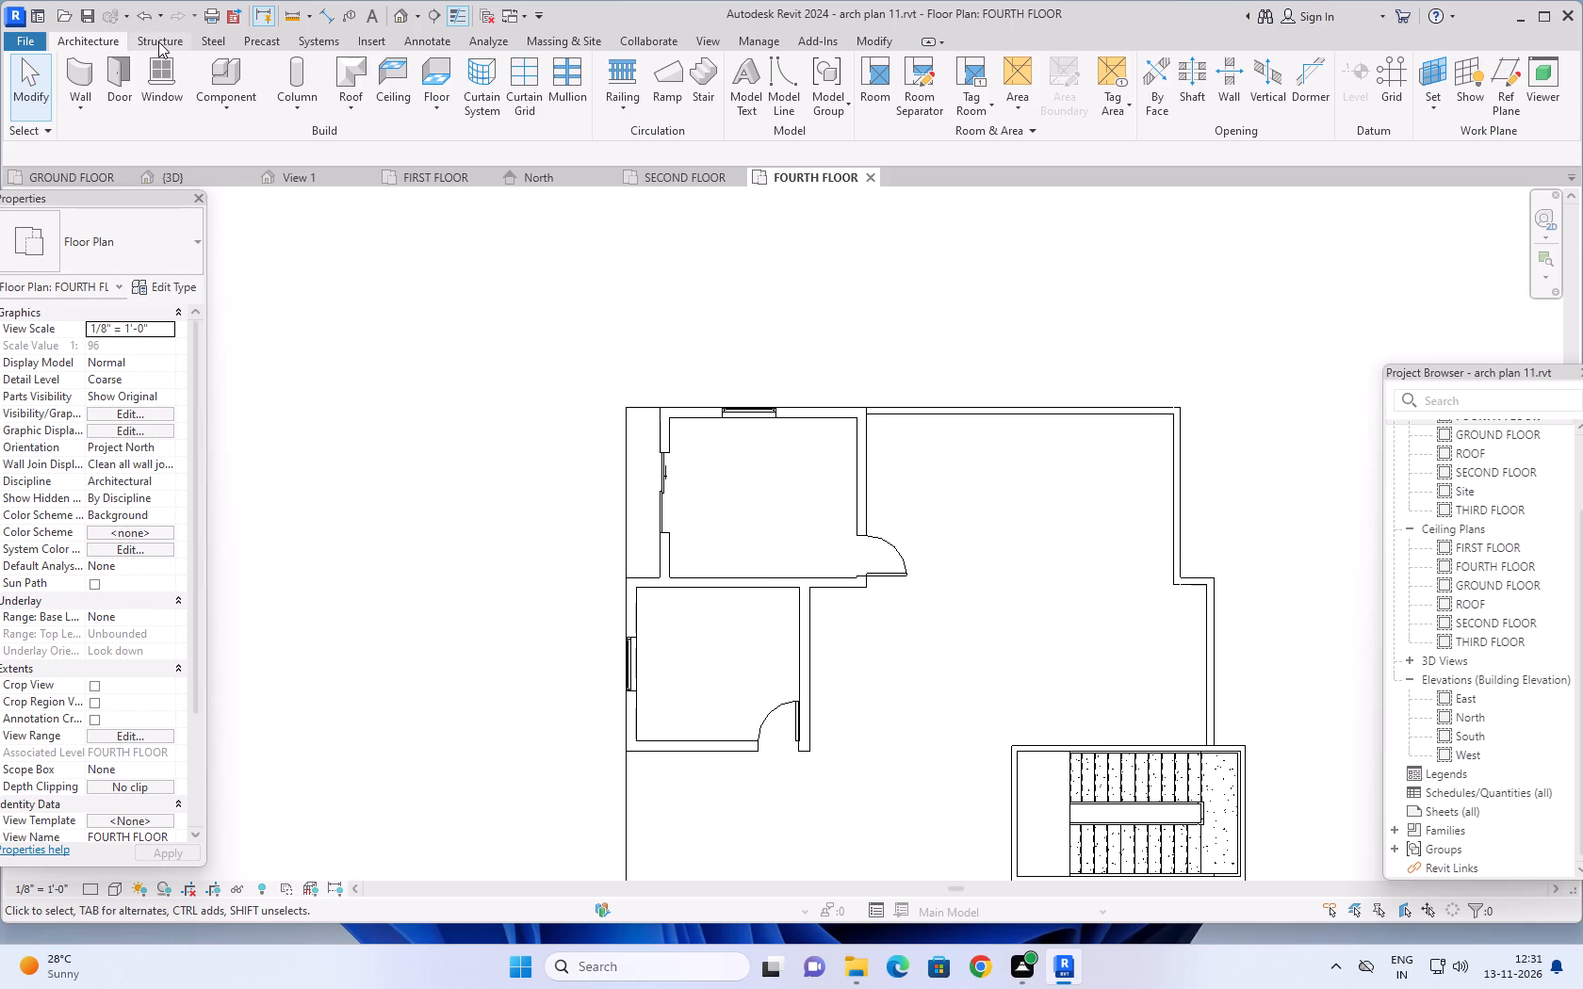
{"action": "left_click", "coordinate": [431, 112]}
{"action": "left_click", "coordinate": [445, 135]}
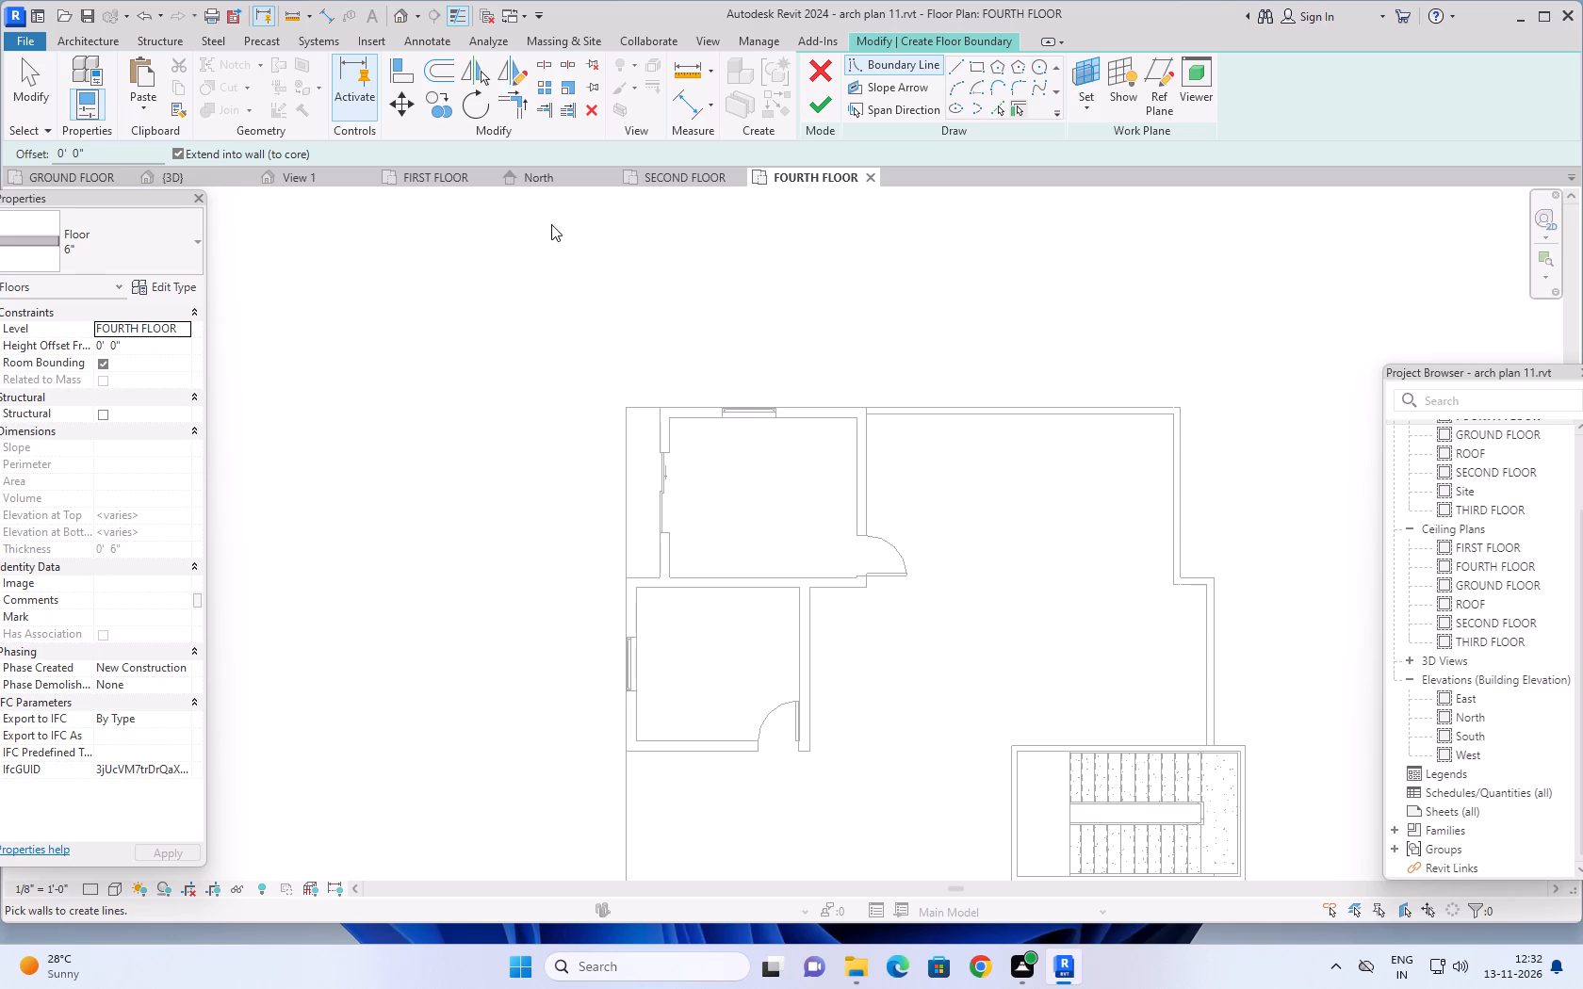
{"action": "left_click", "coordinate": [952, 59]}
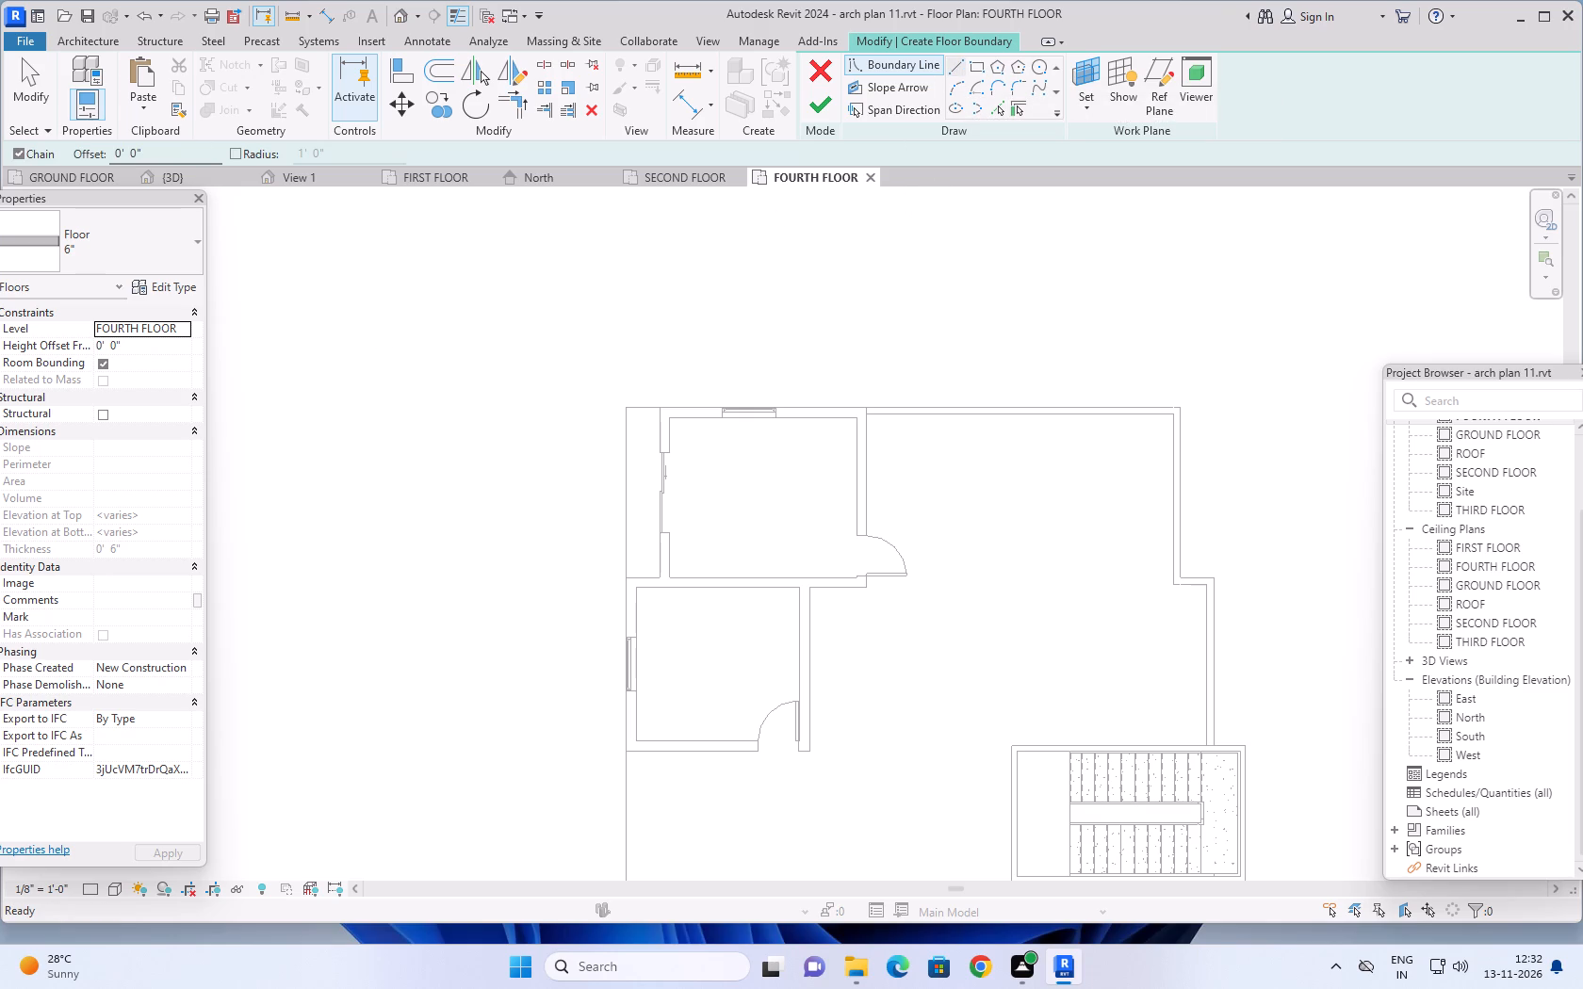
{"action": "left_click_drag", "start_coordinate": [156, 150], "coordinate": [106, 155]}
{"action": "type", "text": "2'"}
{"action": "key", "text": "Return"}
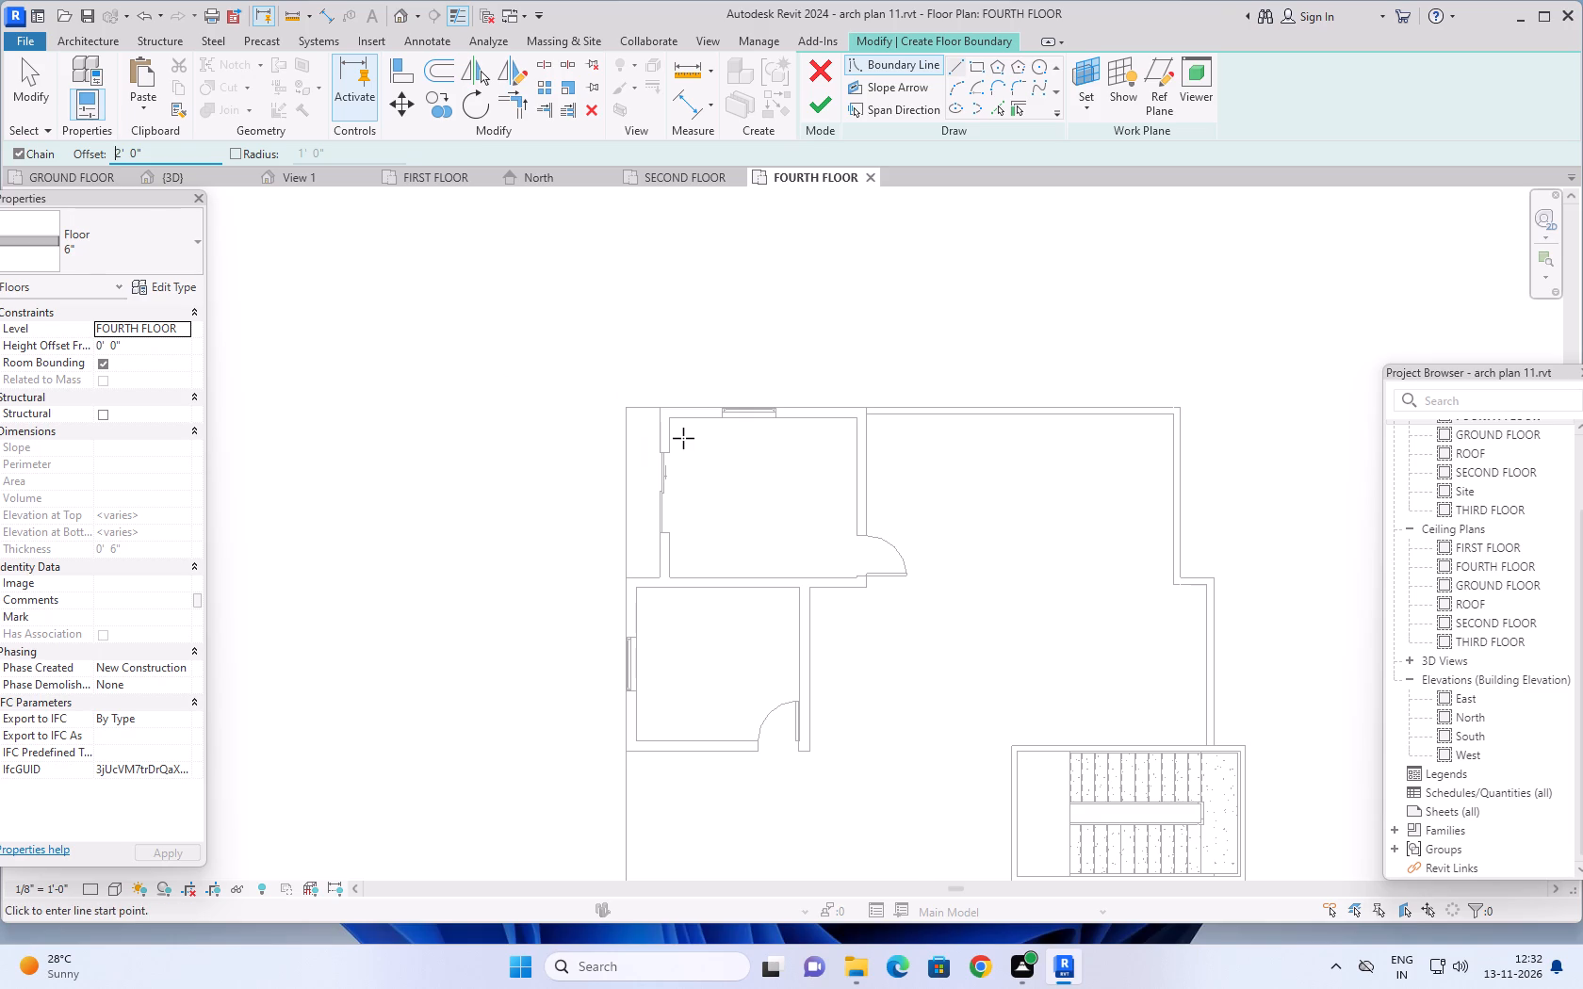
{"action": "scroll", "coordinate": [683, 437], "scroll_direction": "up", "scroll_amount": 5}
{"action": "left_click", "coordinate": [638, 376]}
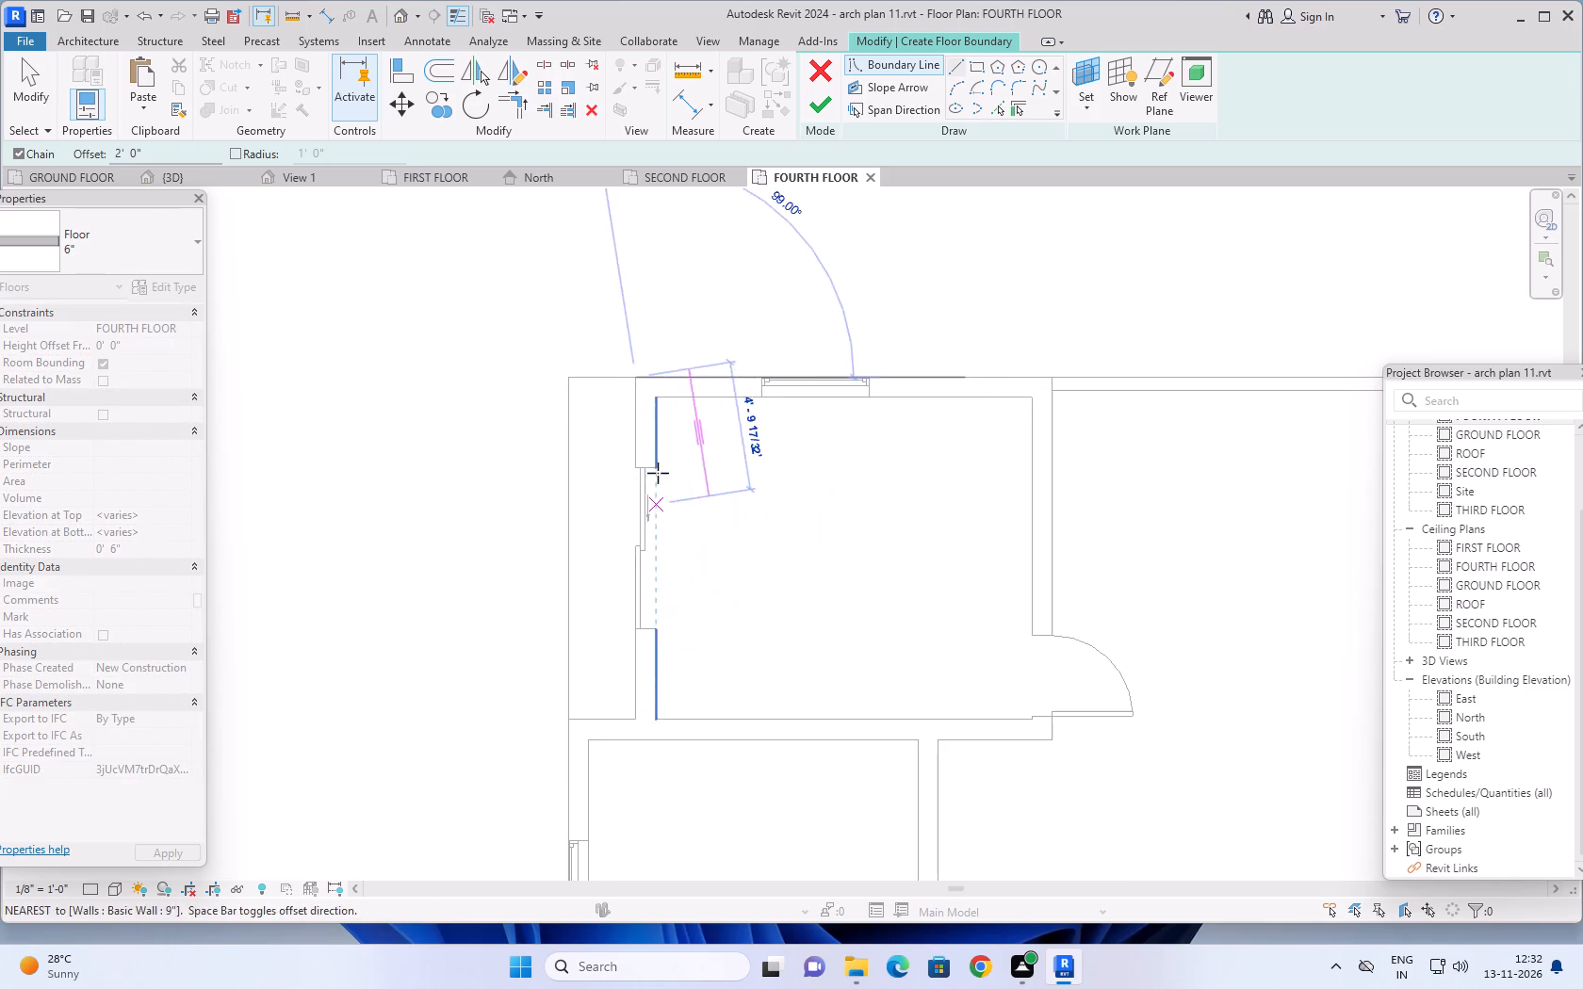
{"action": "key", "text": "Escape"}
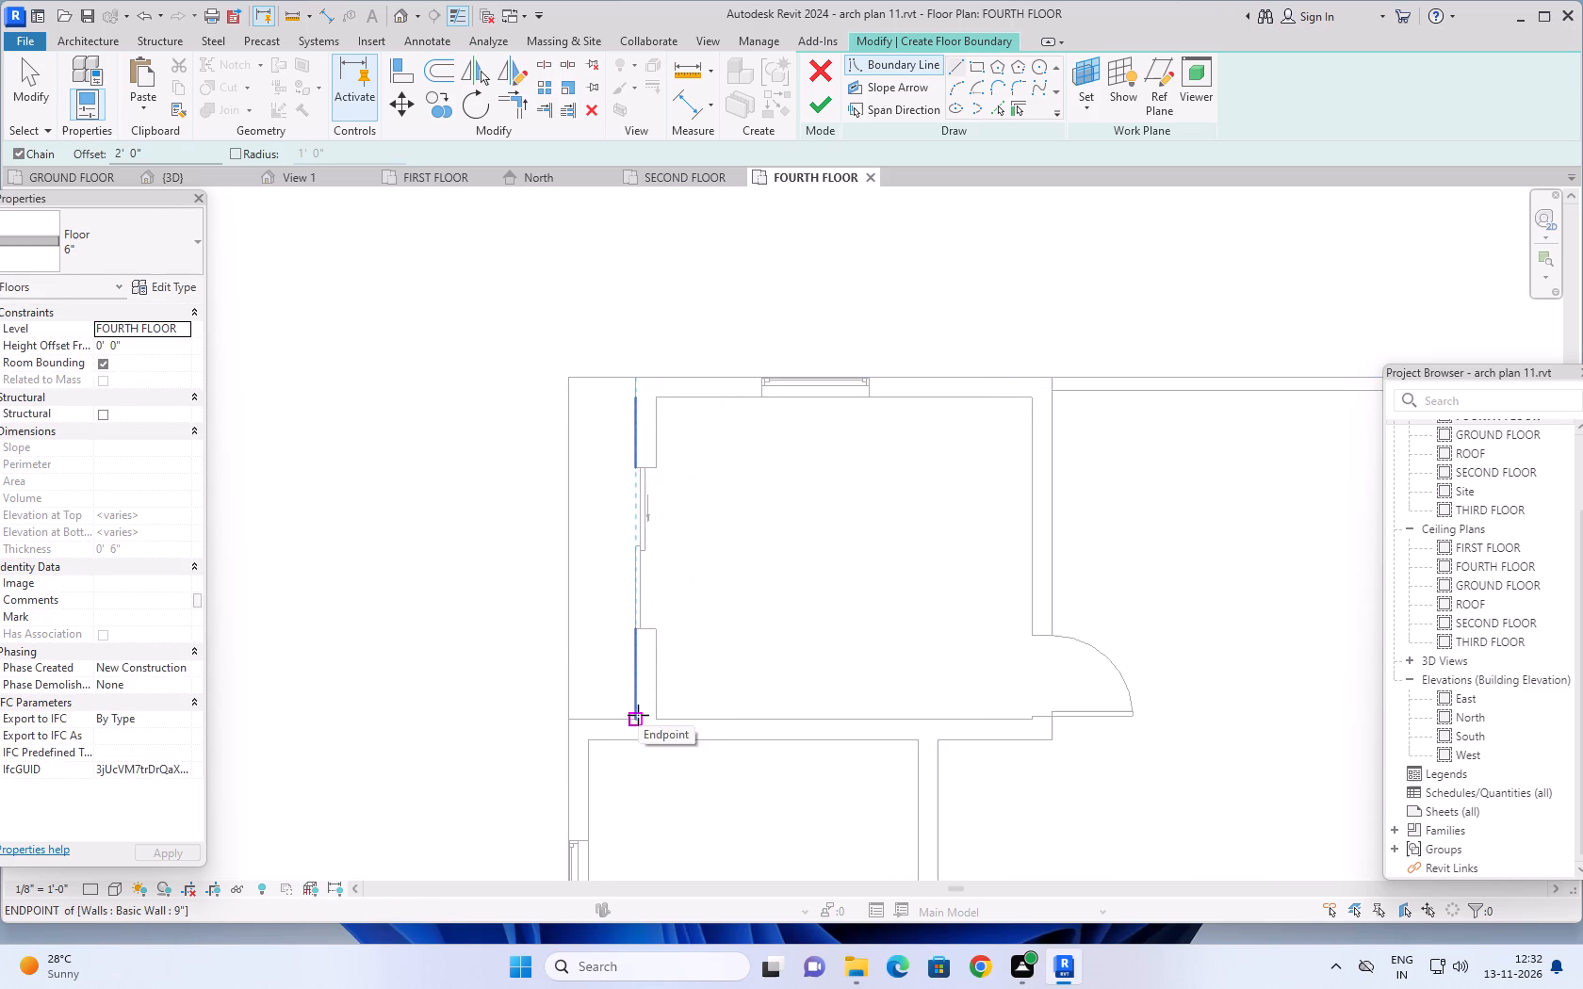
{"action": "left_click", "coordinate": [638, 715]}
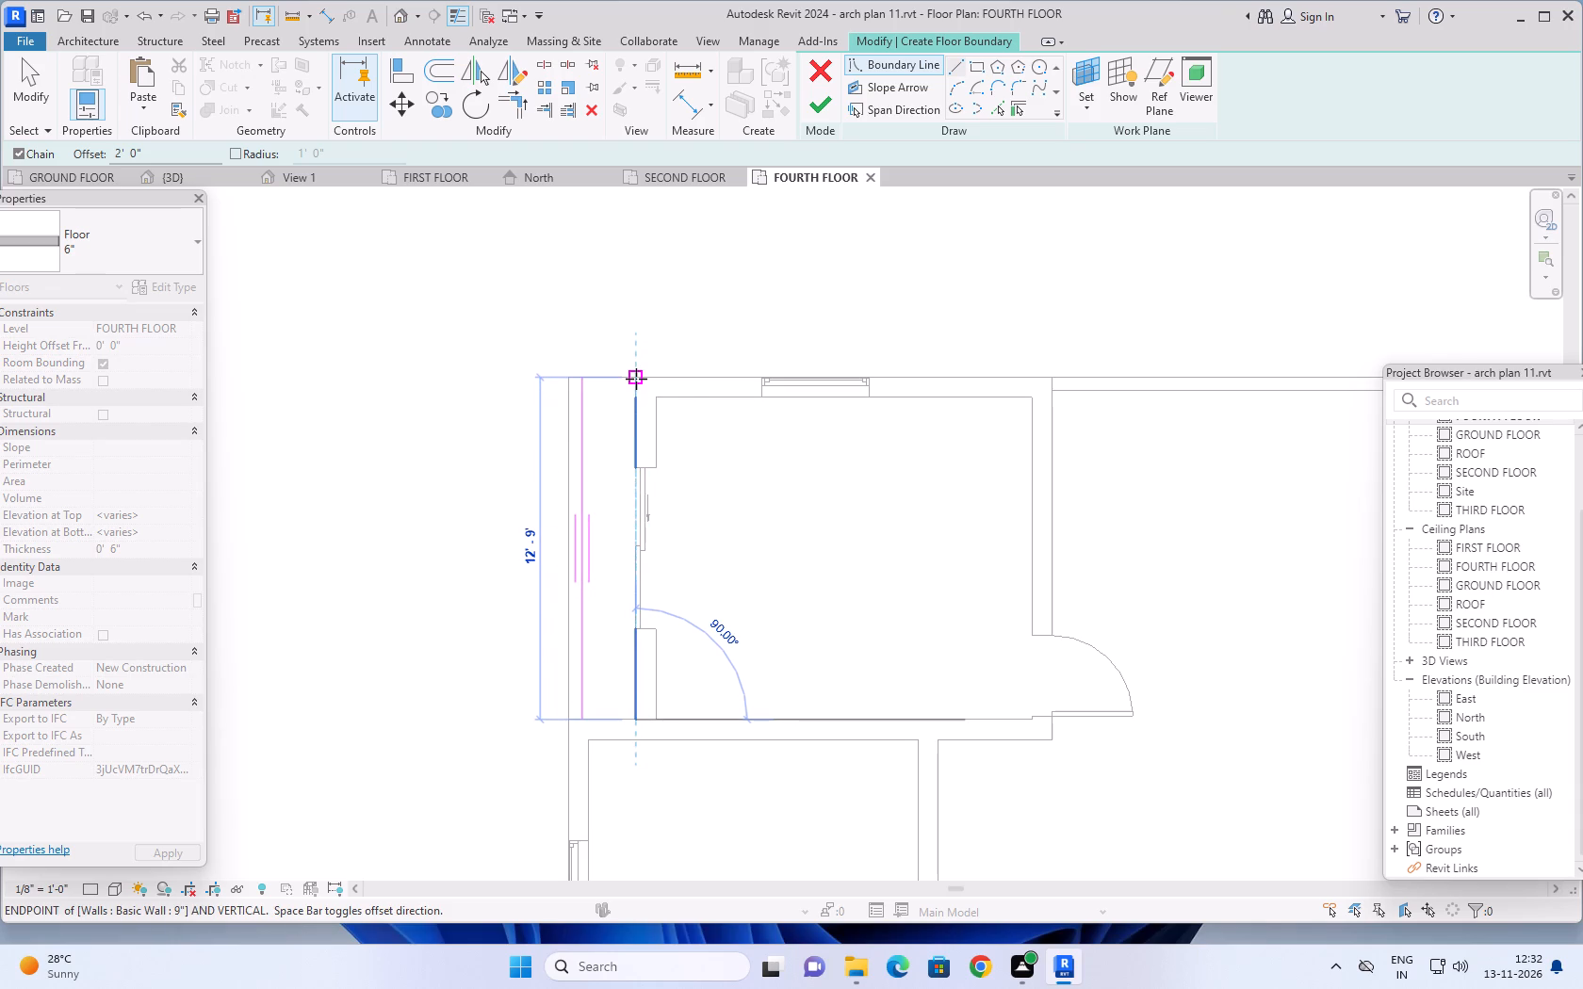
{"action": "left_click", "coordinate": [636, 379]}
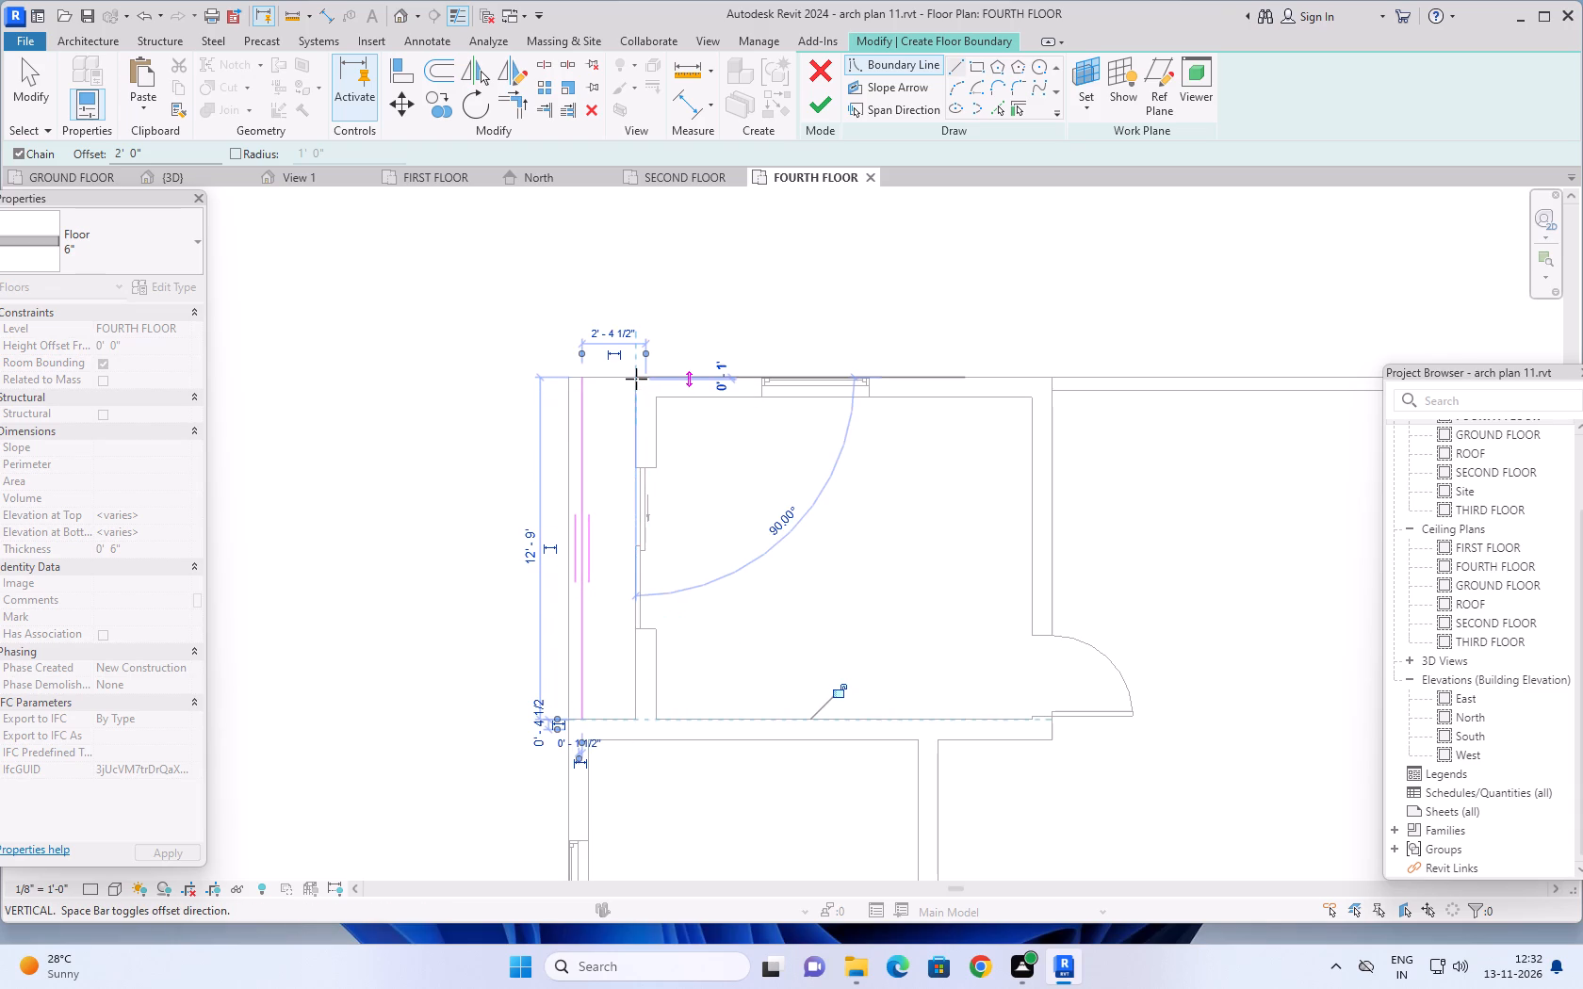
{"action": "left_click", "coordinate": [1050, 378]}
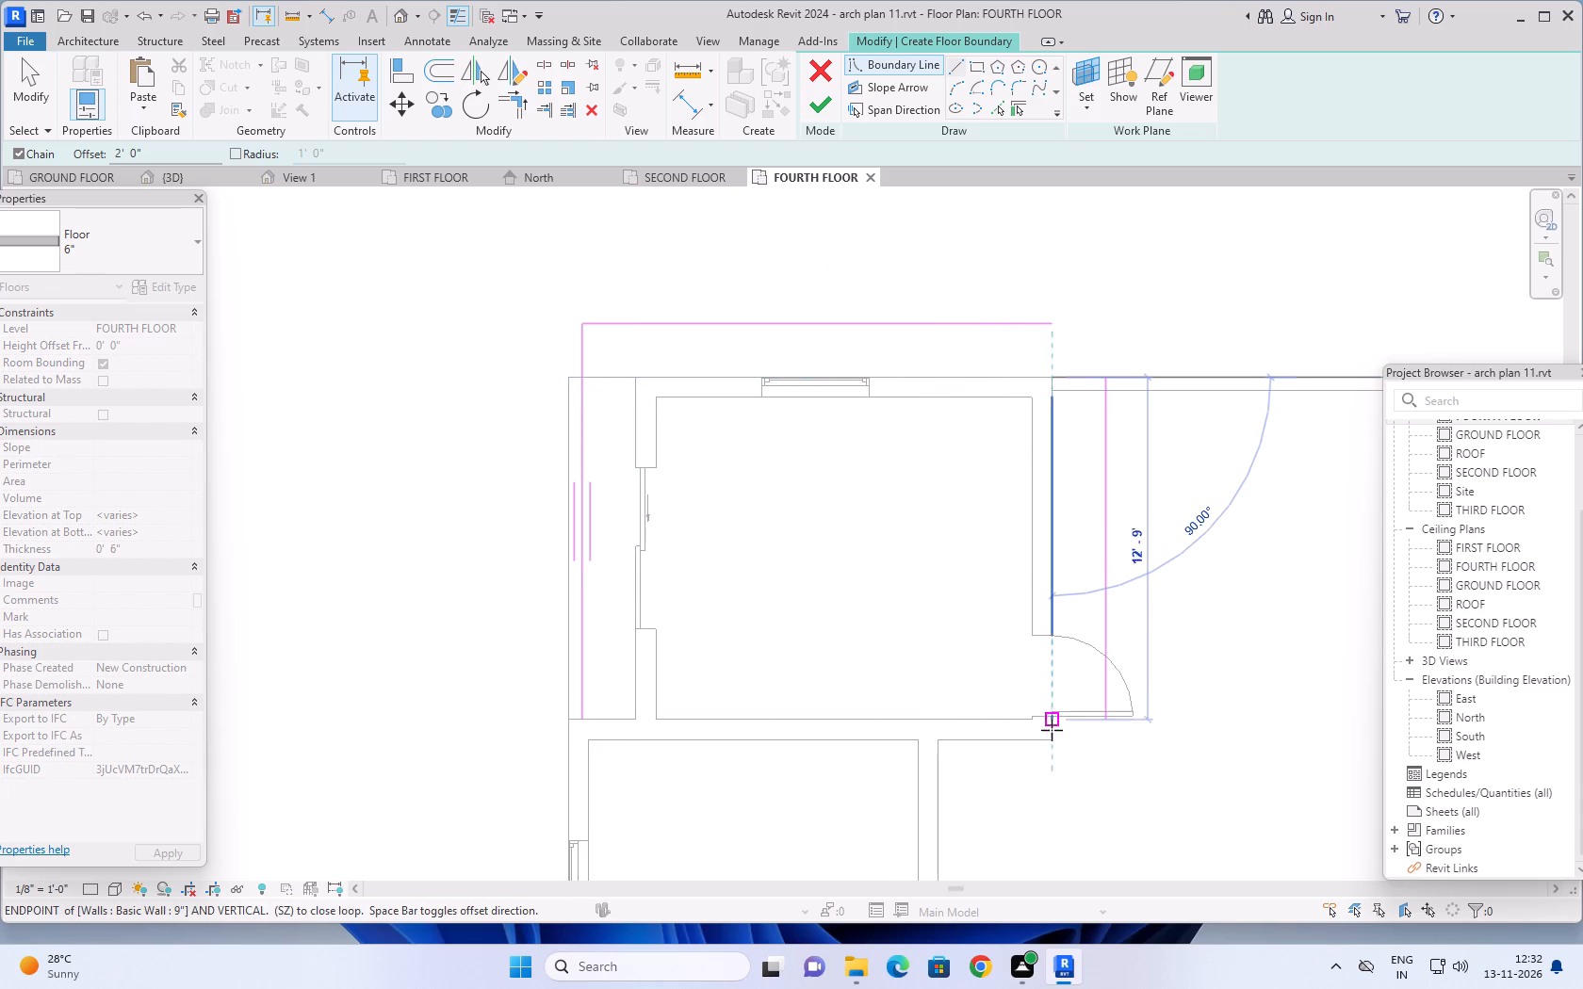
{"action": "left_click", "coordinate": [1053, 744]}
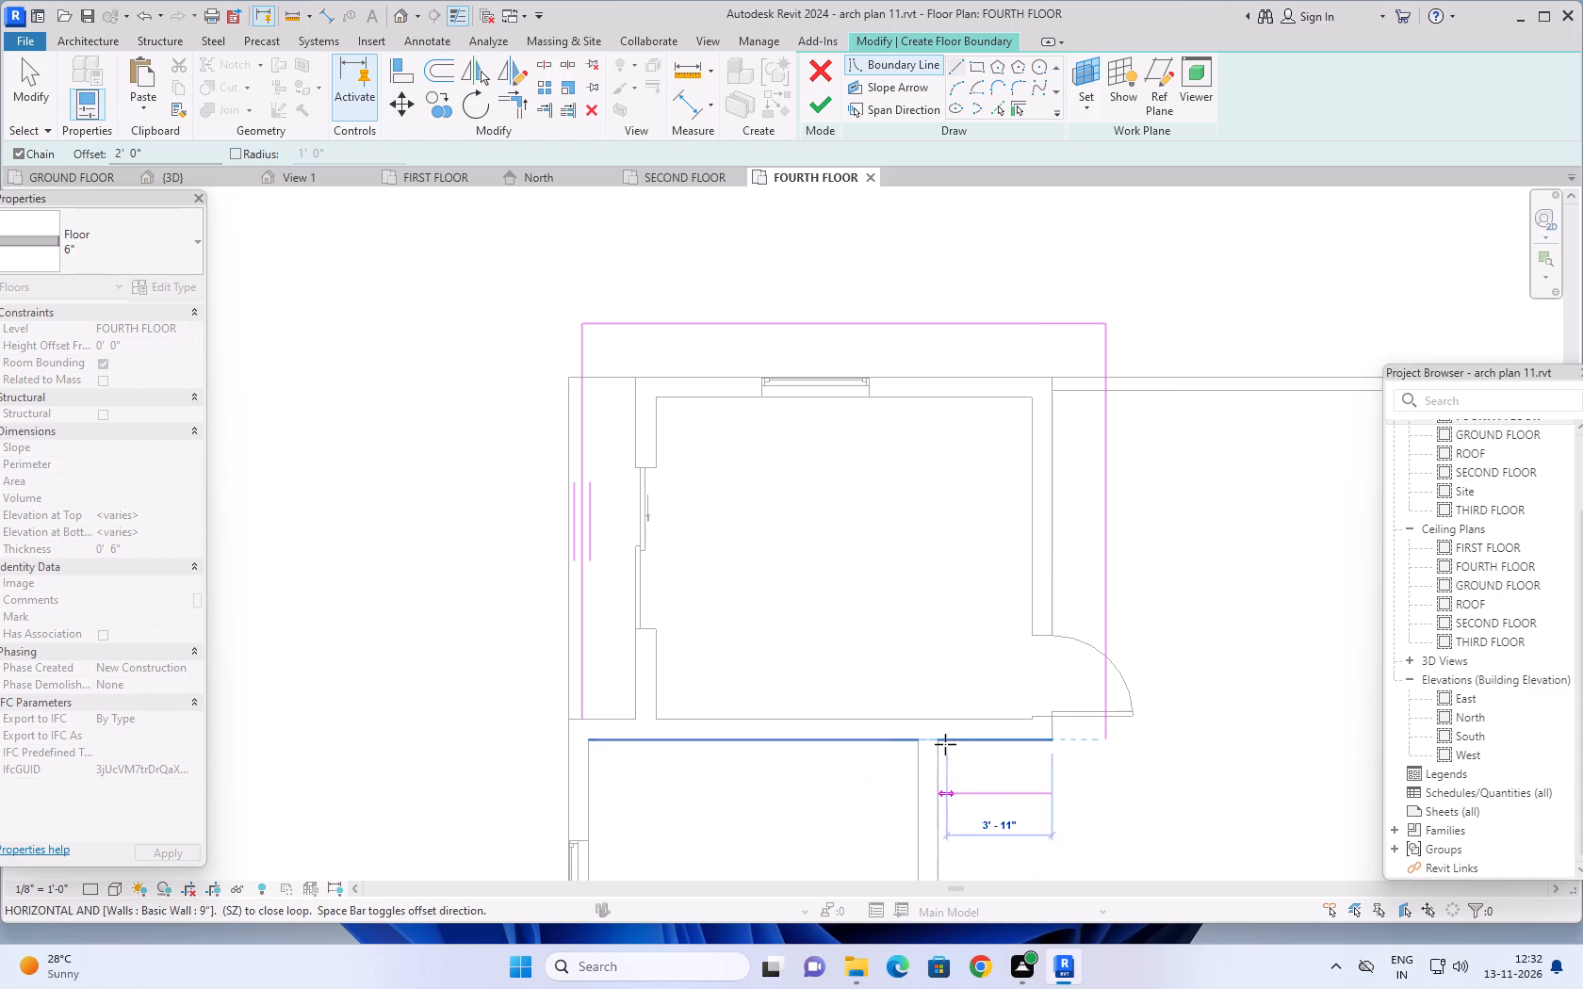
{"action": "left_click", "coordinate": [941, 742]}
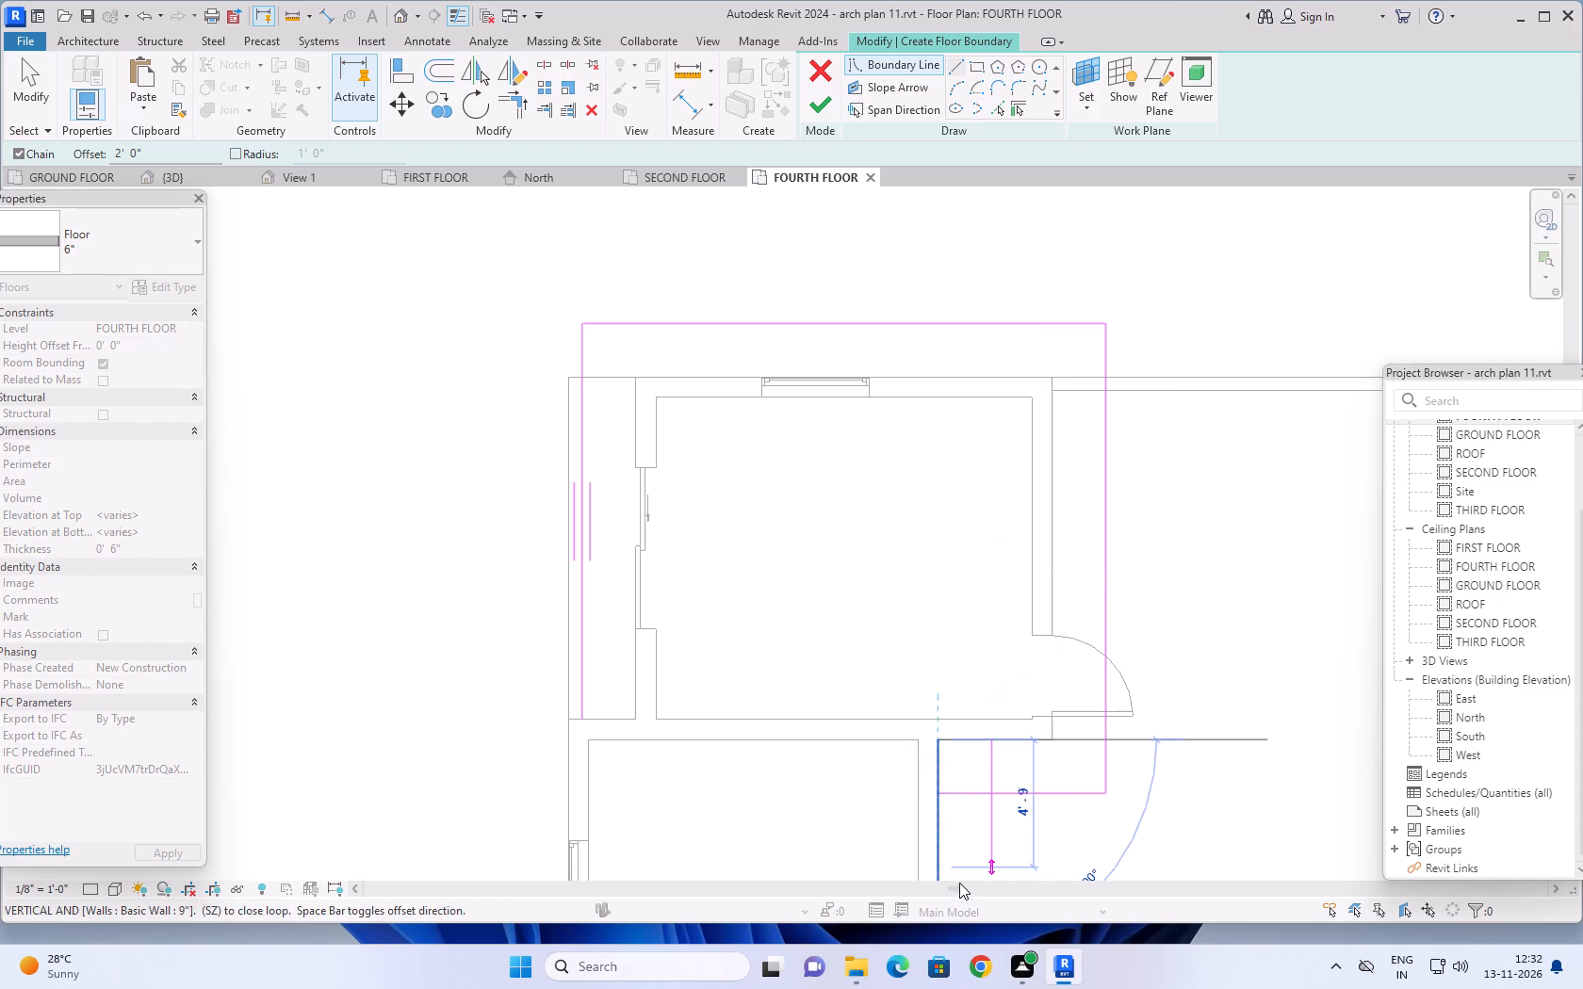
{"action": "scroll", "coordinate": [959, 883], "scroll_direction": "down", "scroll_amount": 1}
{"action": "middle_click_drag", "start_coordinate": [956, 835], "coordinate": [820, 501]}
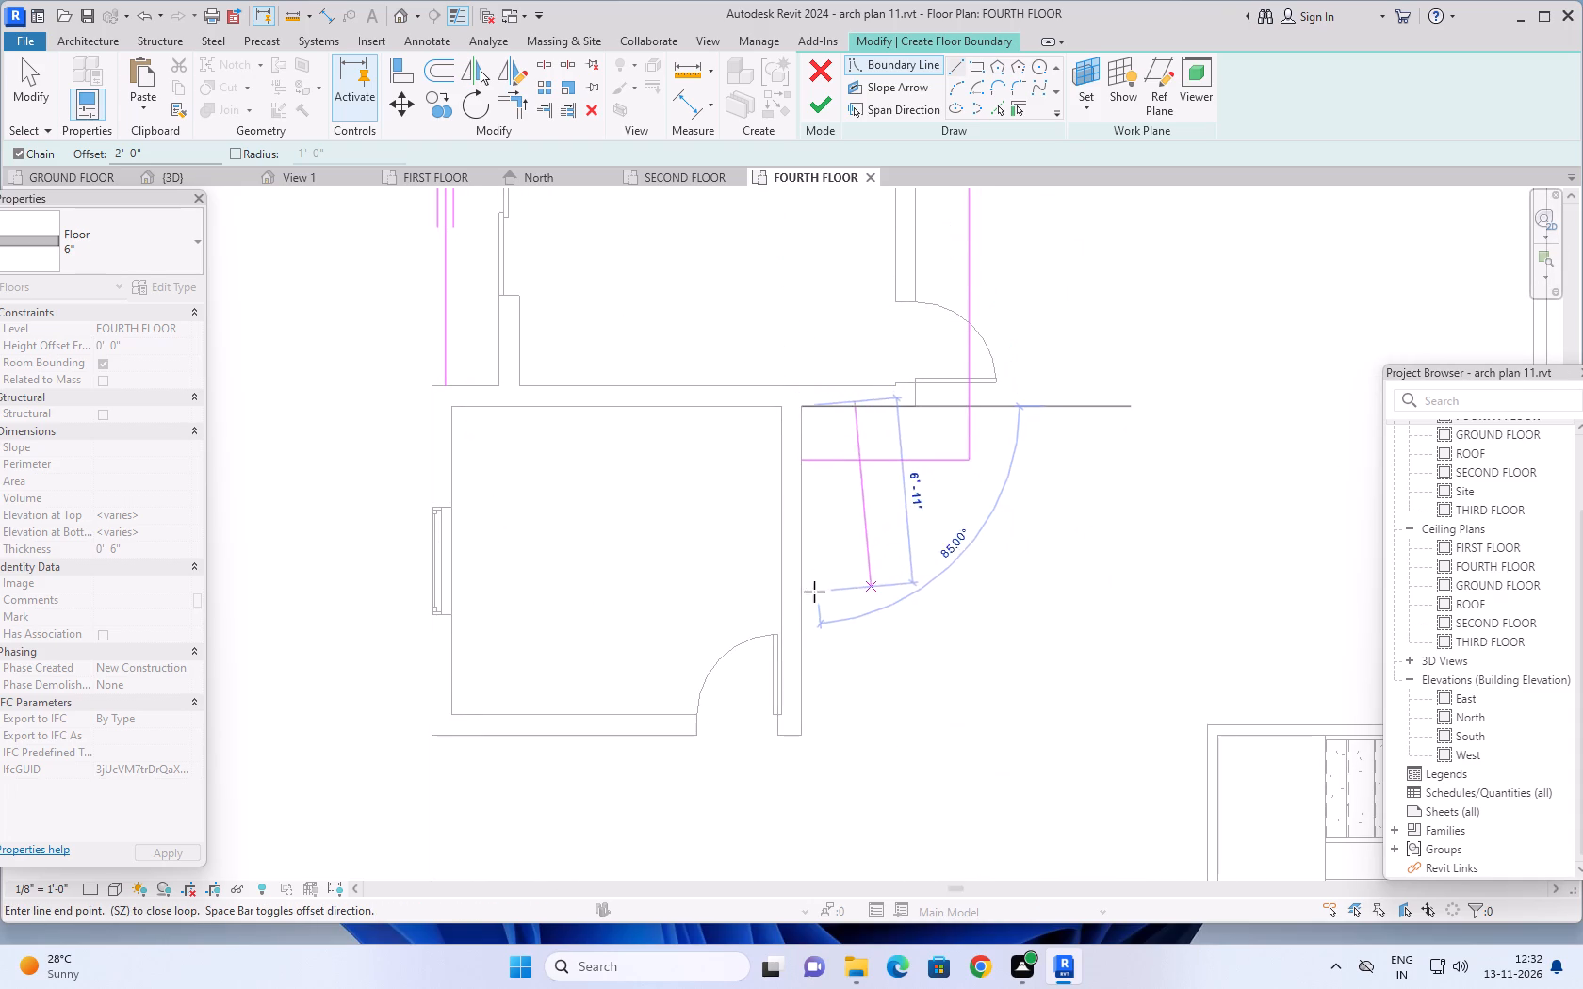
{"action": "key", "text": "Escape"}
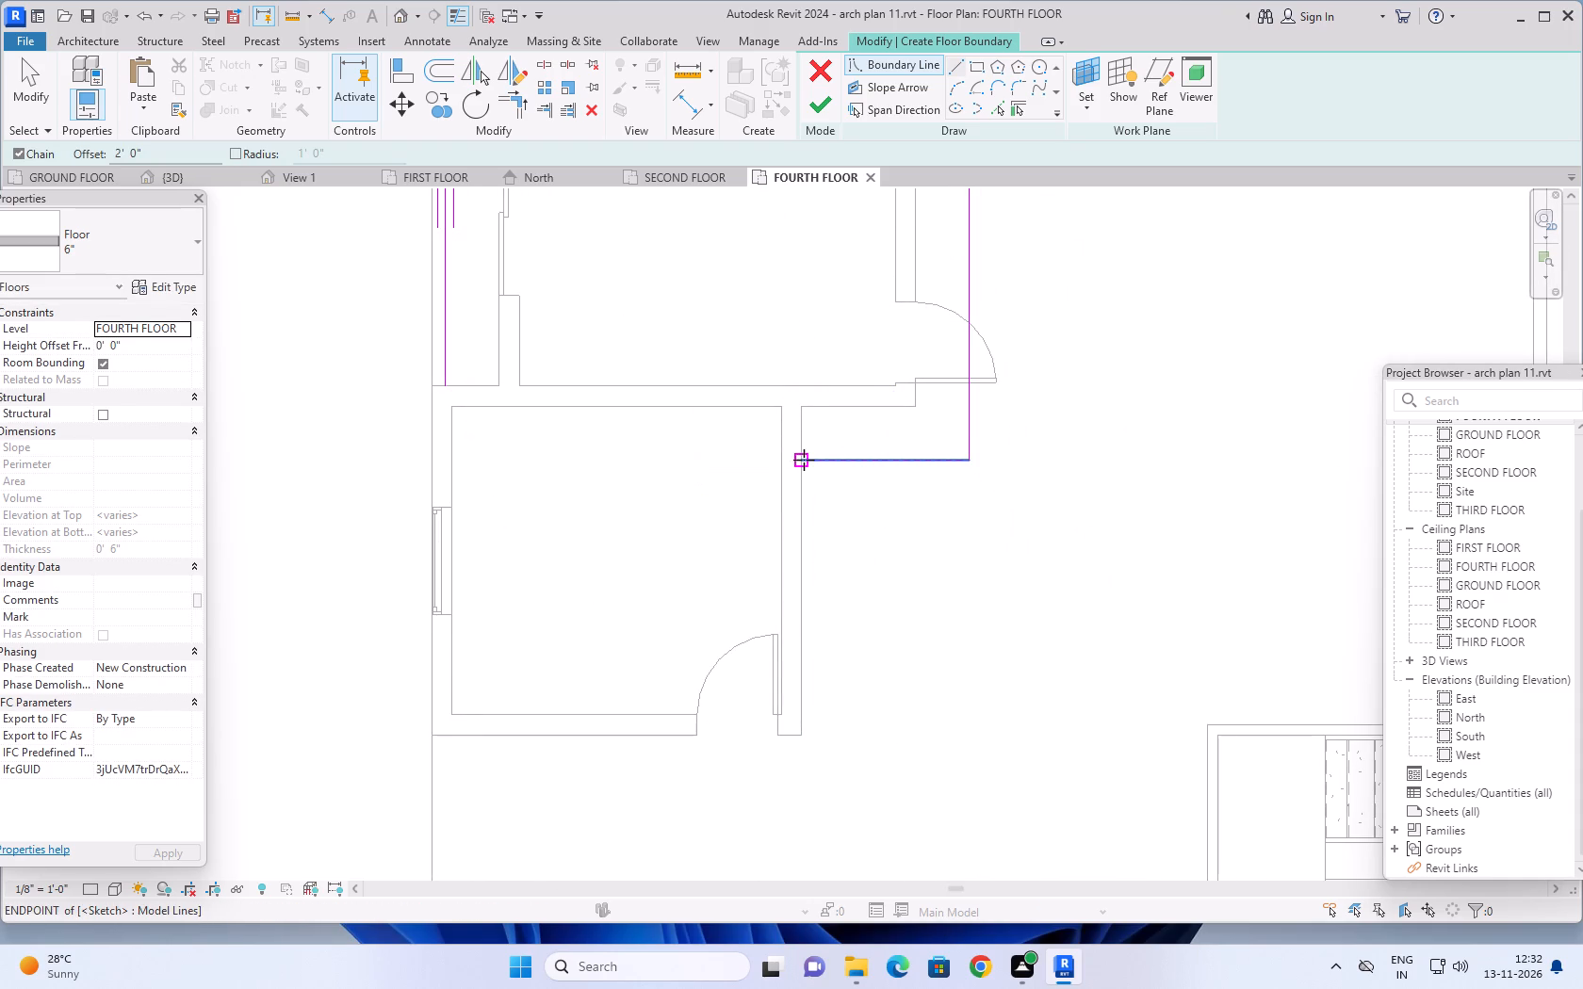
Continue the floor boundary with lines offset 2' outside the south bedroom's east, south and west walls.
{"action": "left_click", "coordinate": [804, 460]}
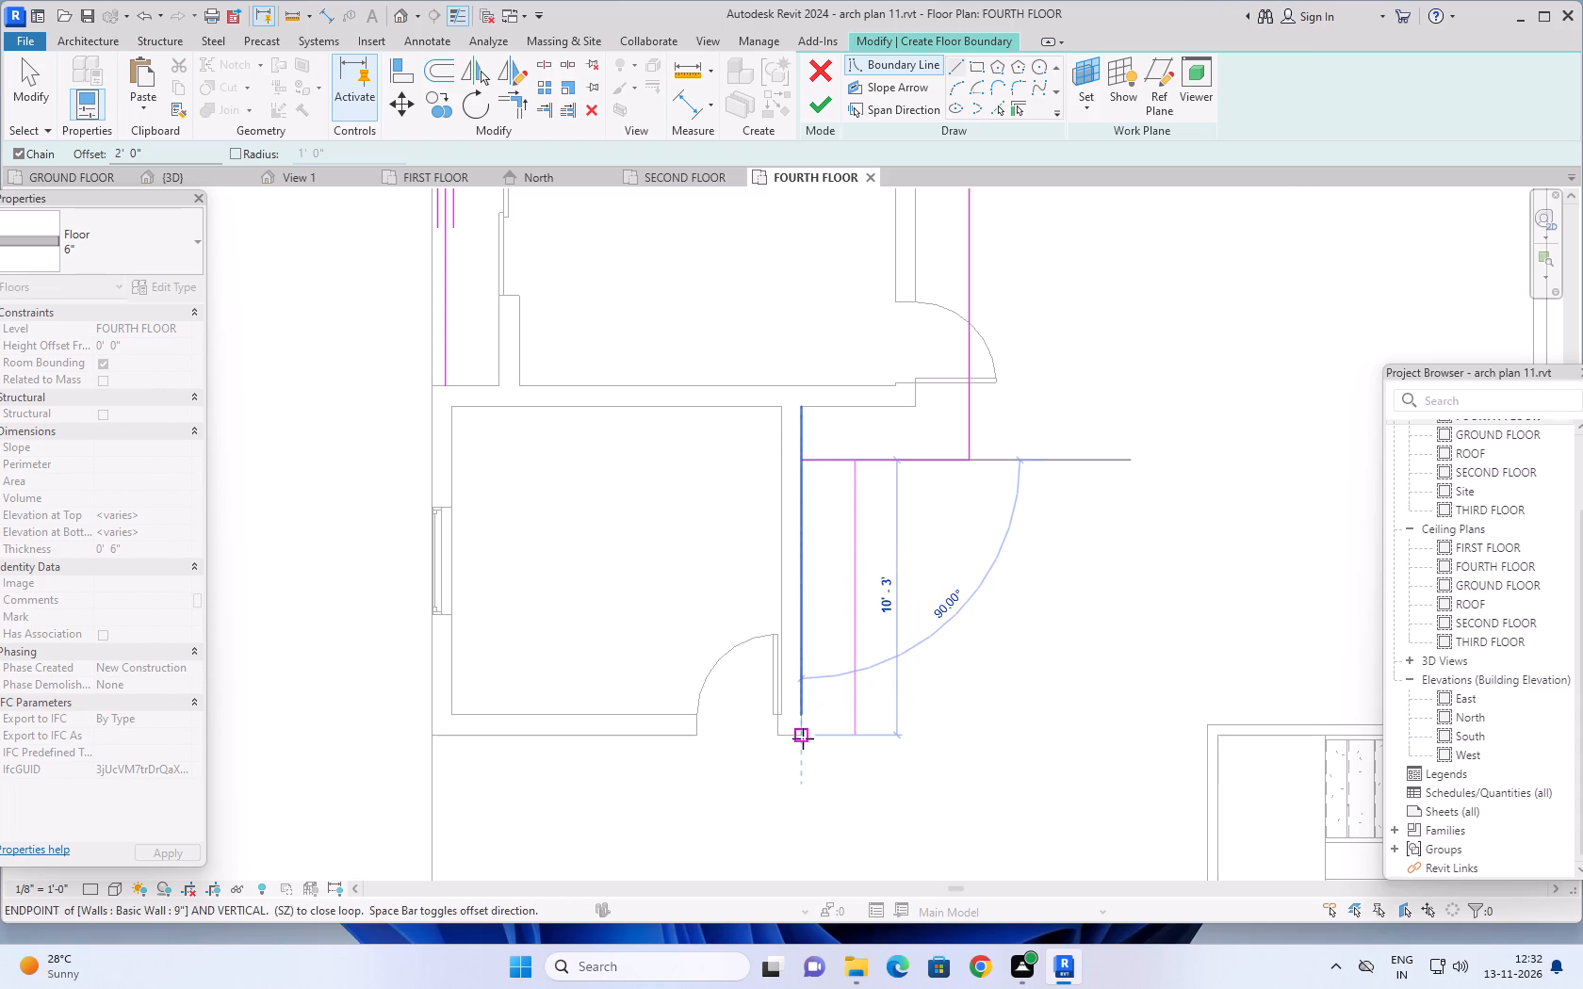
{"action": "left_click", "coordinate": [803, 738]}
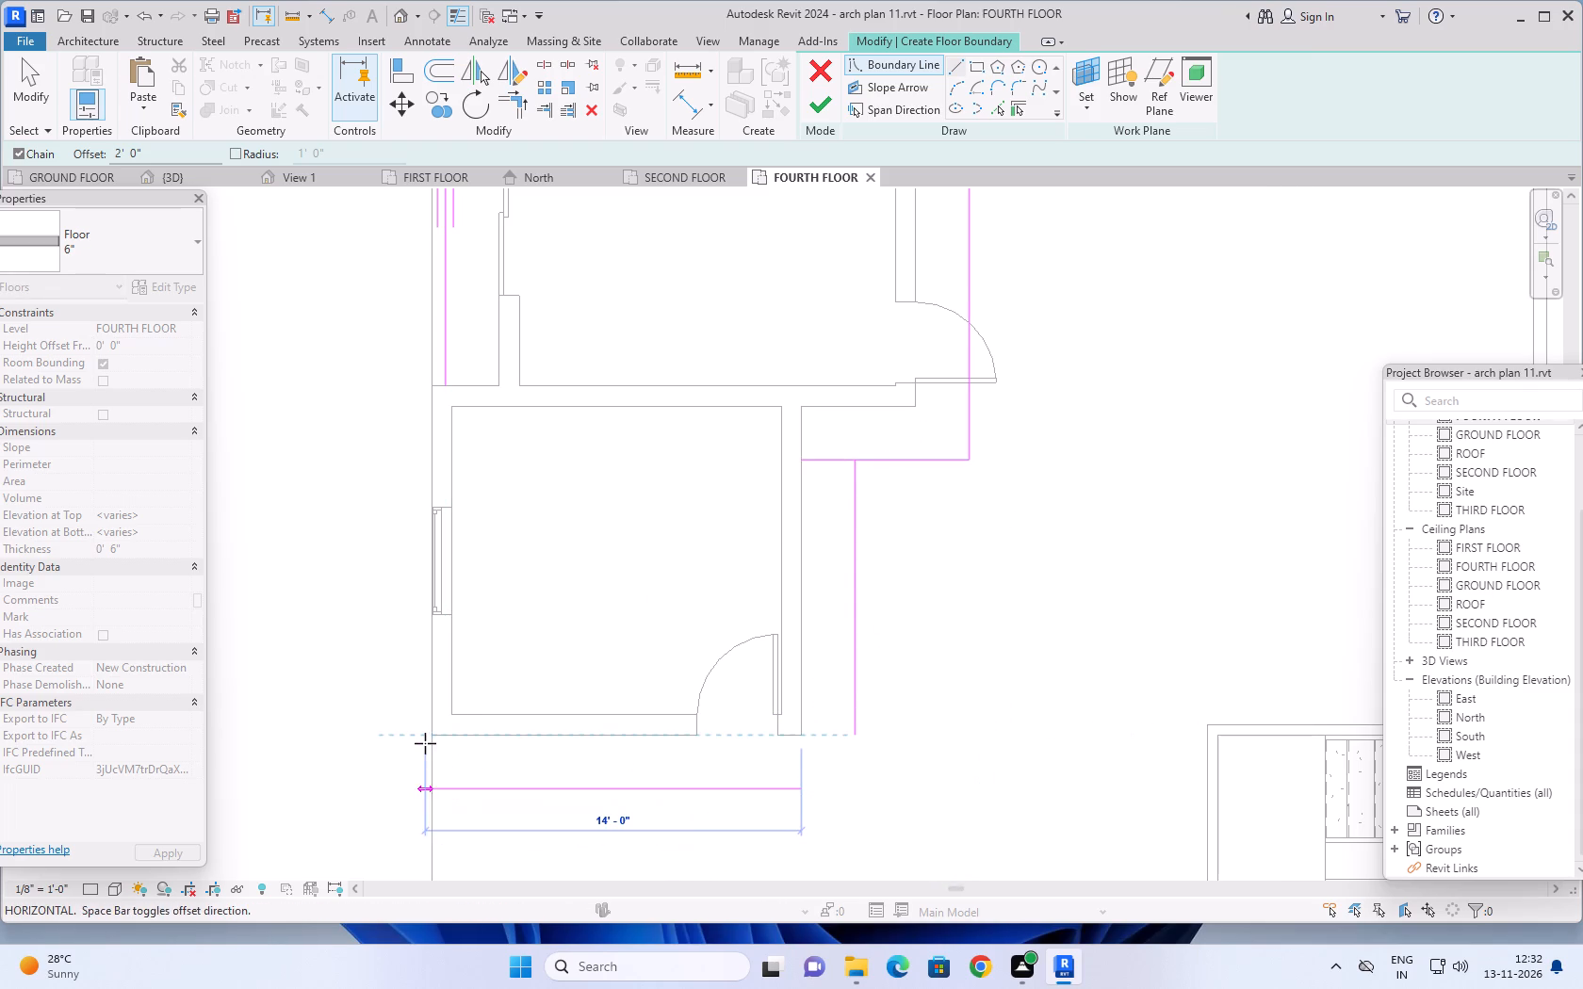
{"action": "left_click", "coordinate": [432, 743]}
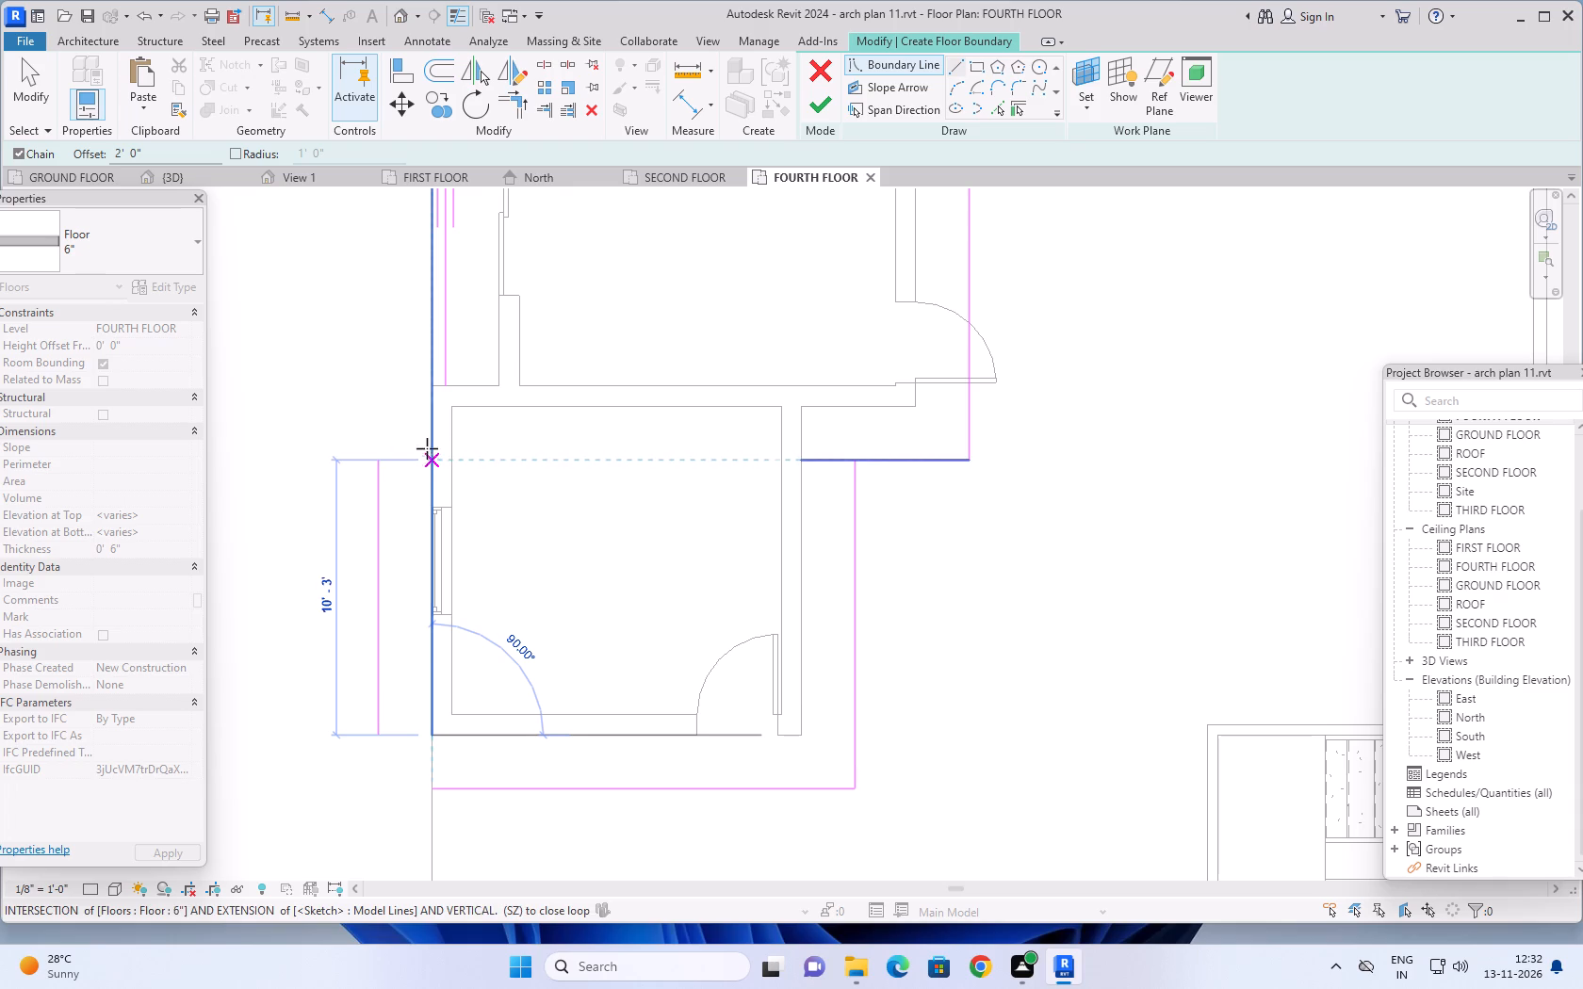
{"action": "left_click", "coordinate": [428, 390]}
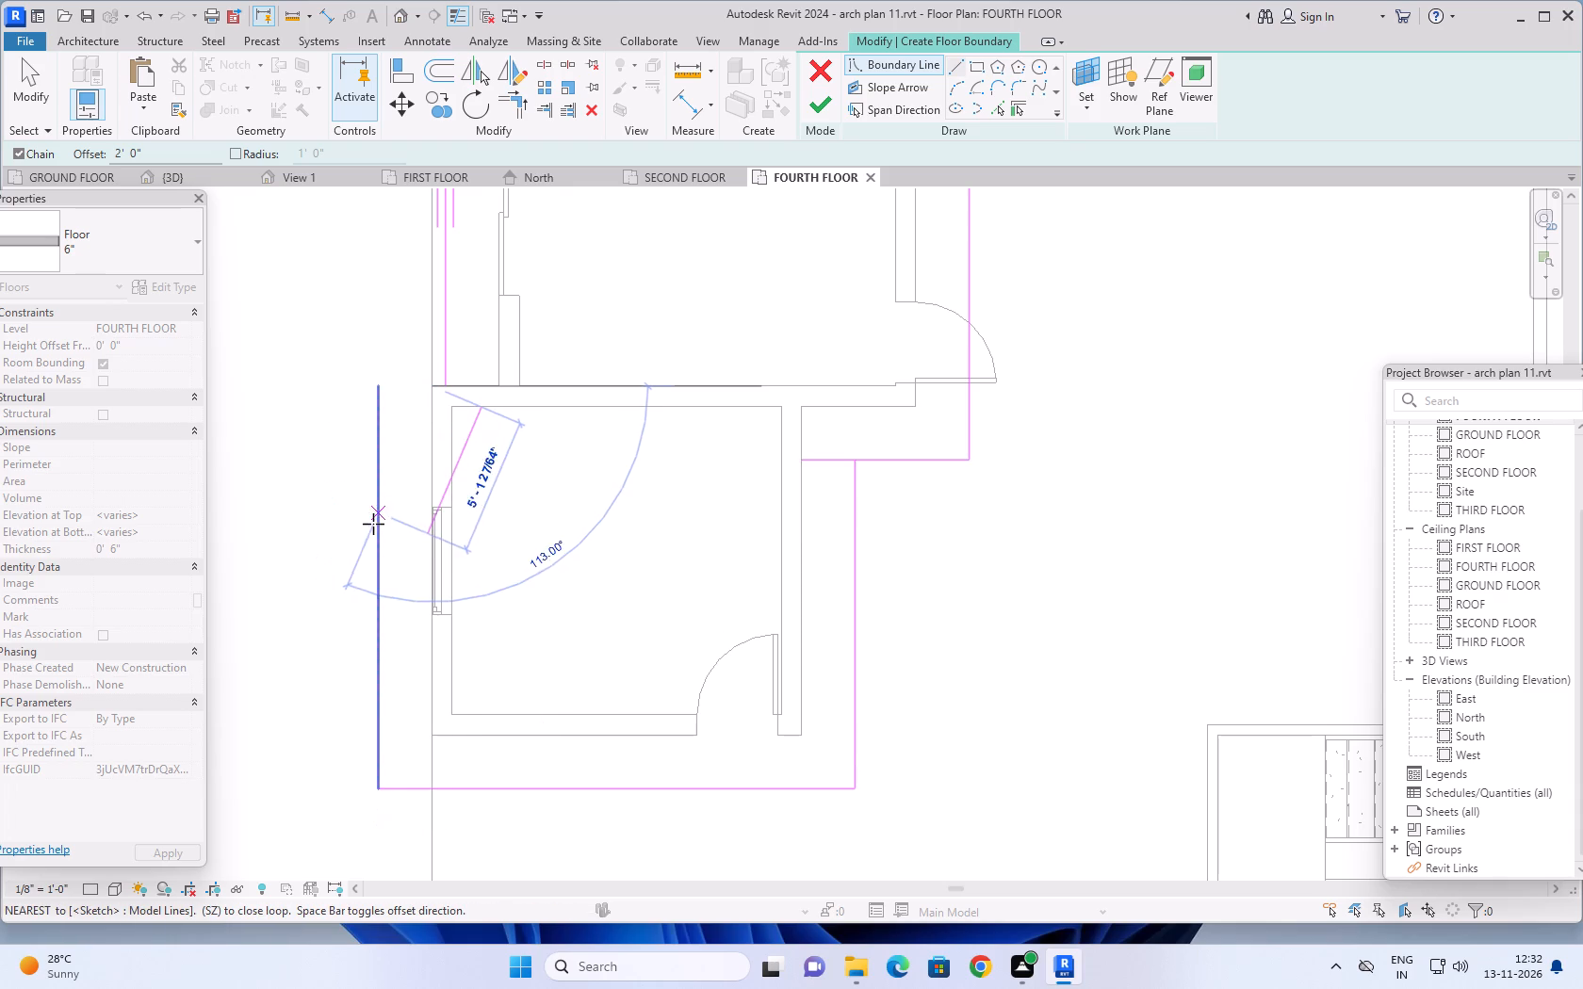
{"action": "scroll", "coordinate": [373, 528], "scroll_direction": "down", "scroll_amount": 3}
{"action": "key", "text": "Escape"}
{"action": "scroll", "coordinate": [433, 543], "scroll_direction": "down", "scroll_amount": 5}
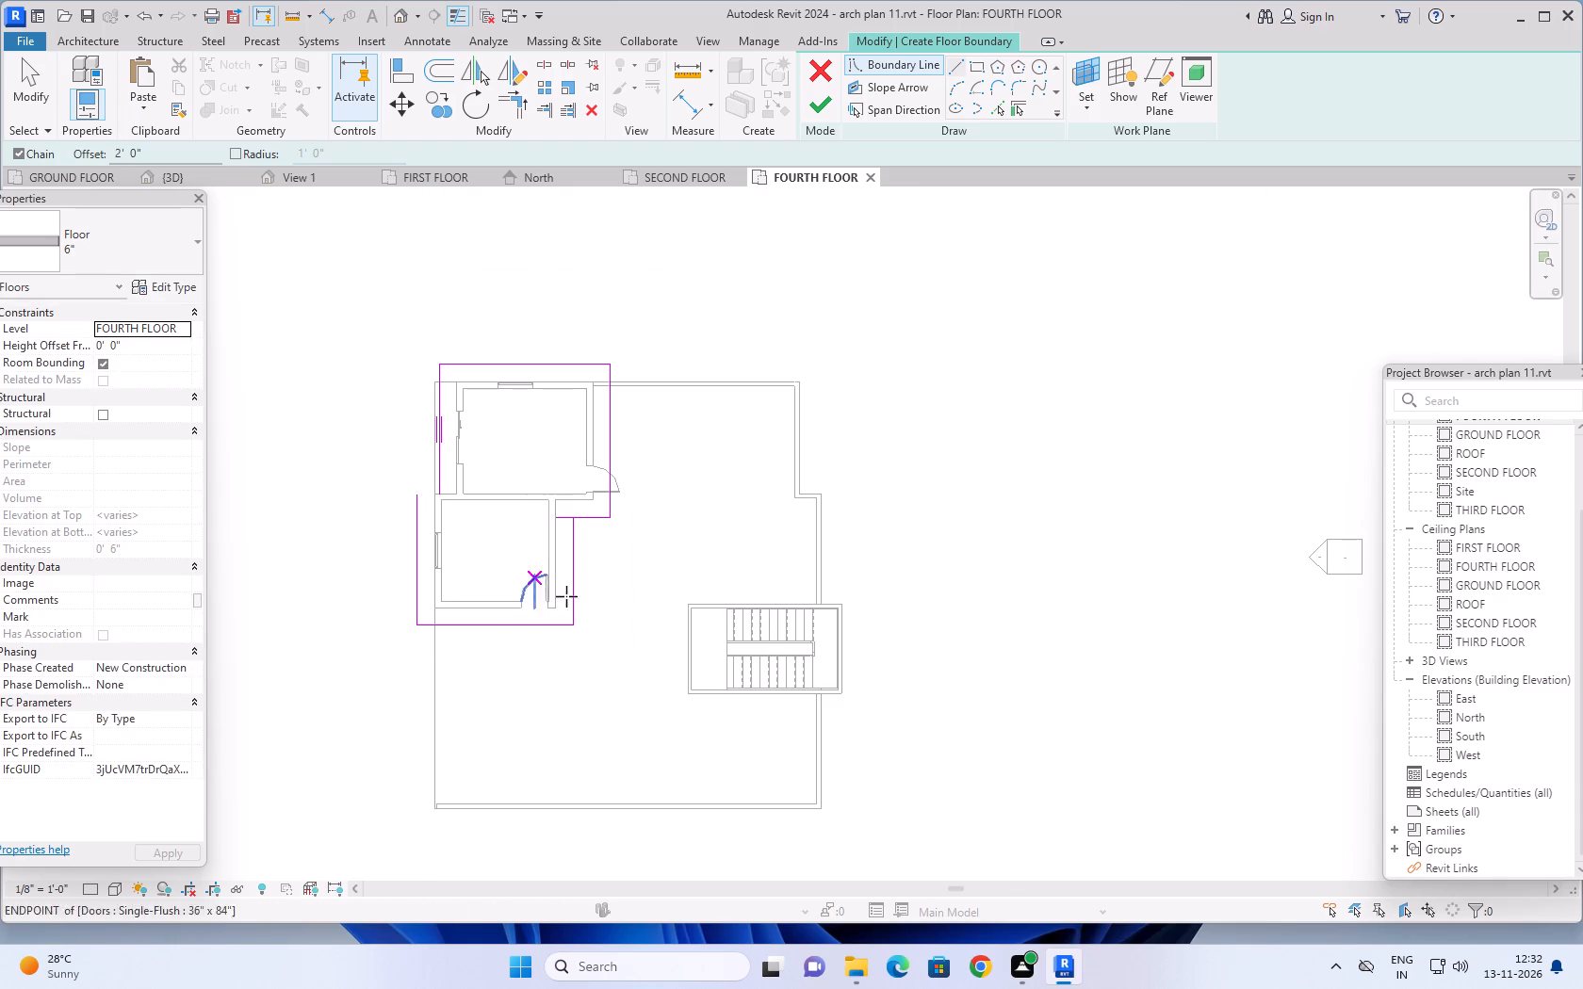
{"action": "key", "text": "Escape"}
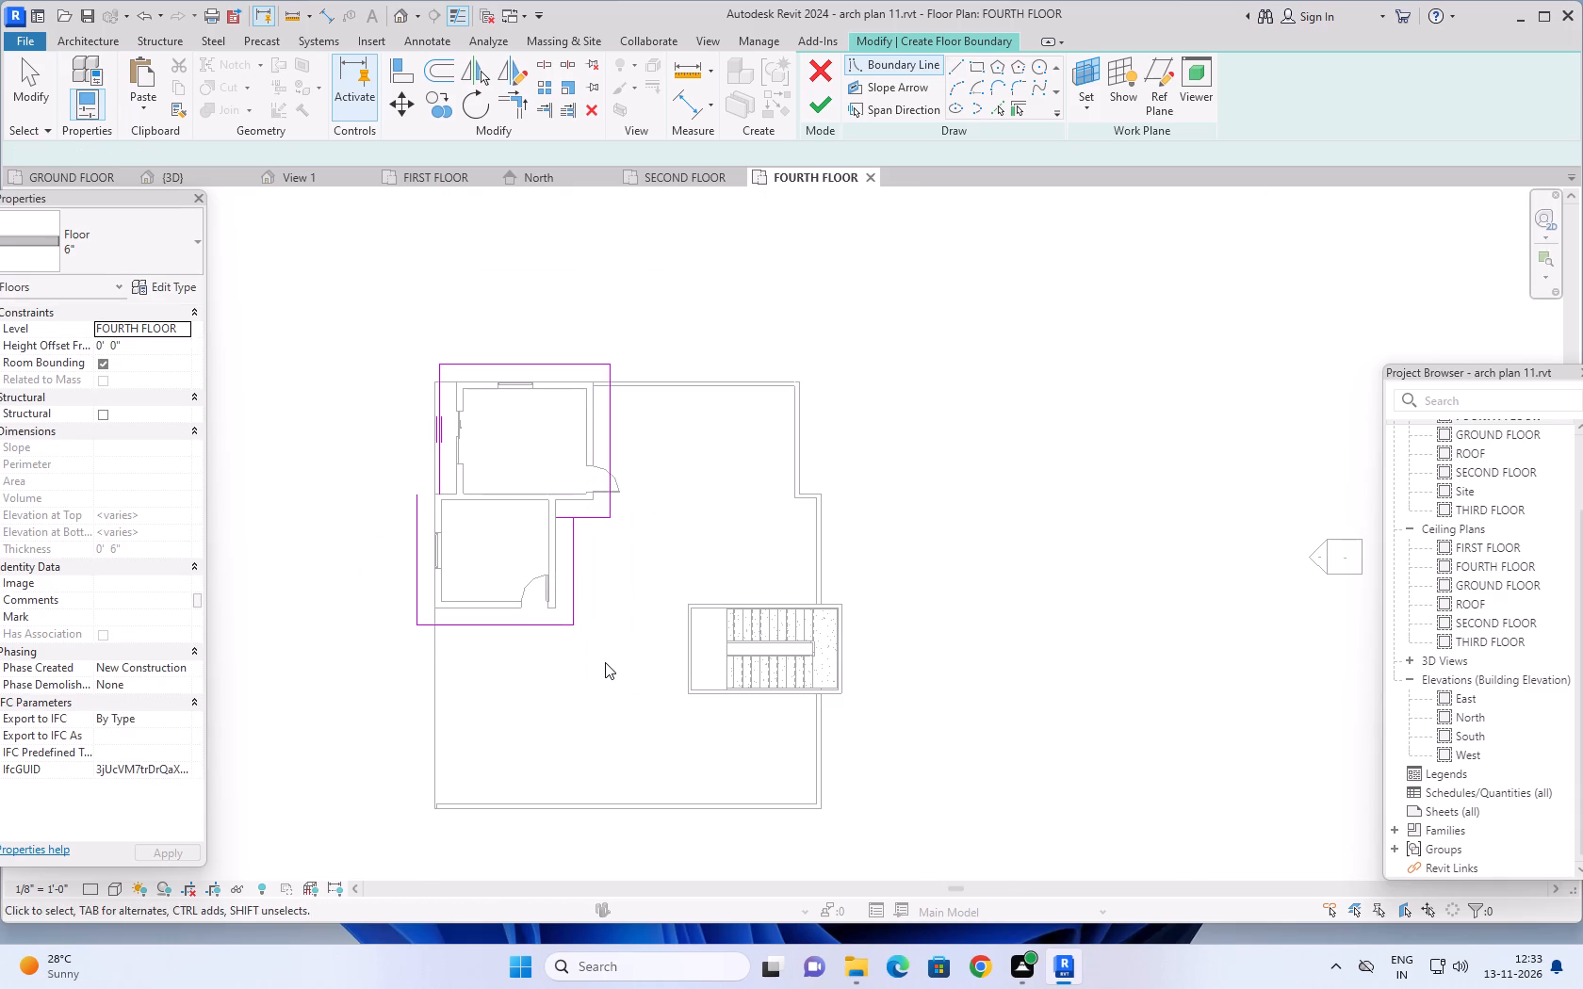
{"action": "key", "text": "Escape"}
{"action": "key", "text": "Escape"}
{"action": "key", "text": "Escape"}
Trim the floor boundary to a corner where the north bedroom's south line meets the south bedroom's east line.
{"action": "middle_click_drag", "start_coordinate": [609, 592], "coordinate": [638, 713]}
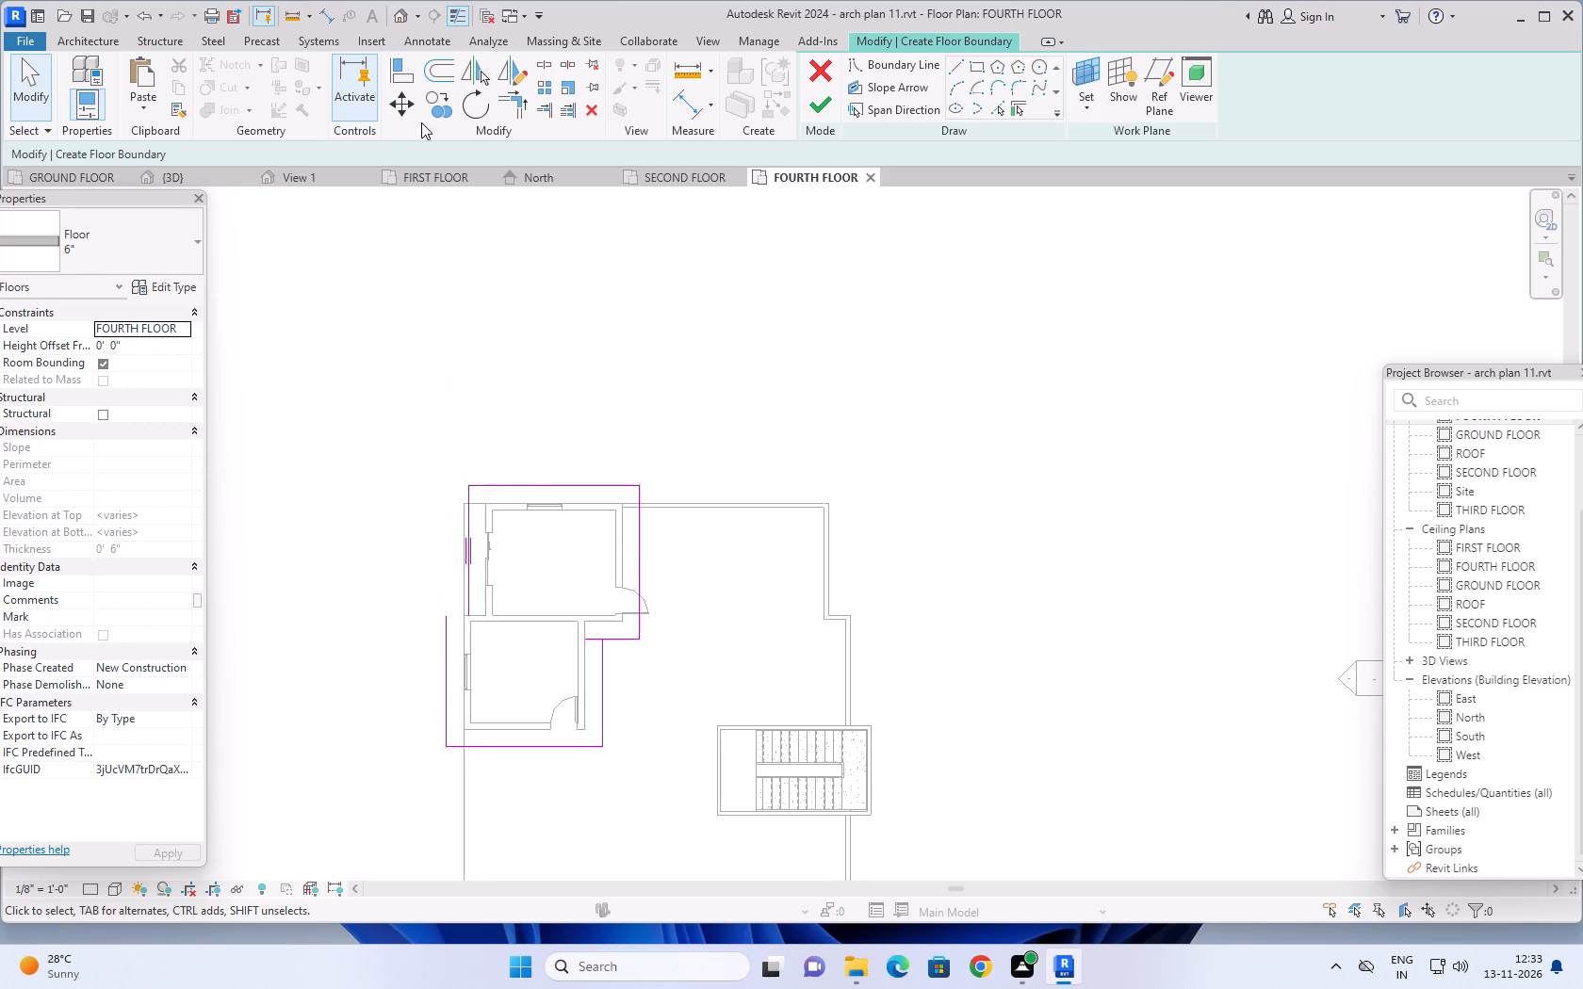
{"action": "left_click", "coordinate": [514, 105]}
{"action": "scroll", "coordinate": [630, 700], "scroll_direction": "up", "scroll_amount": 3}
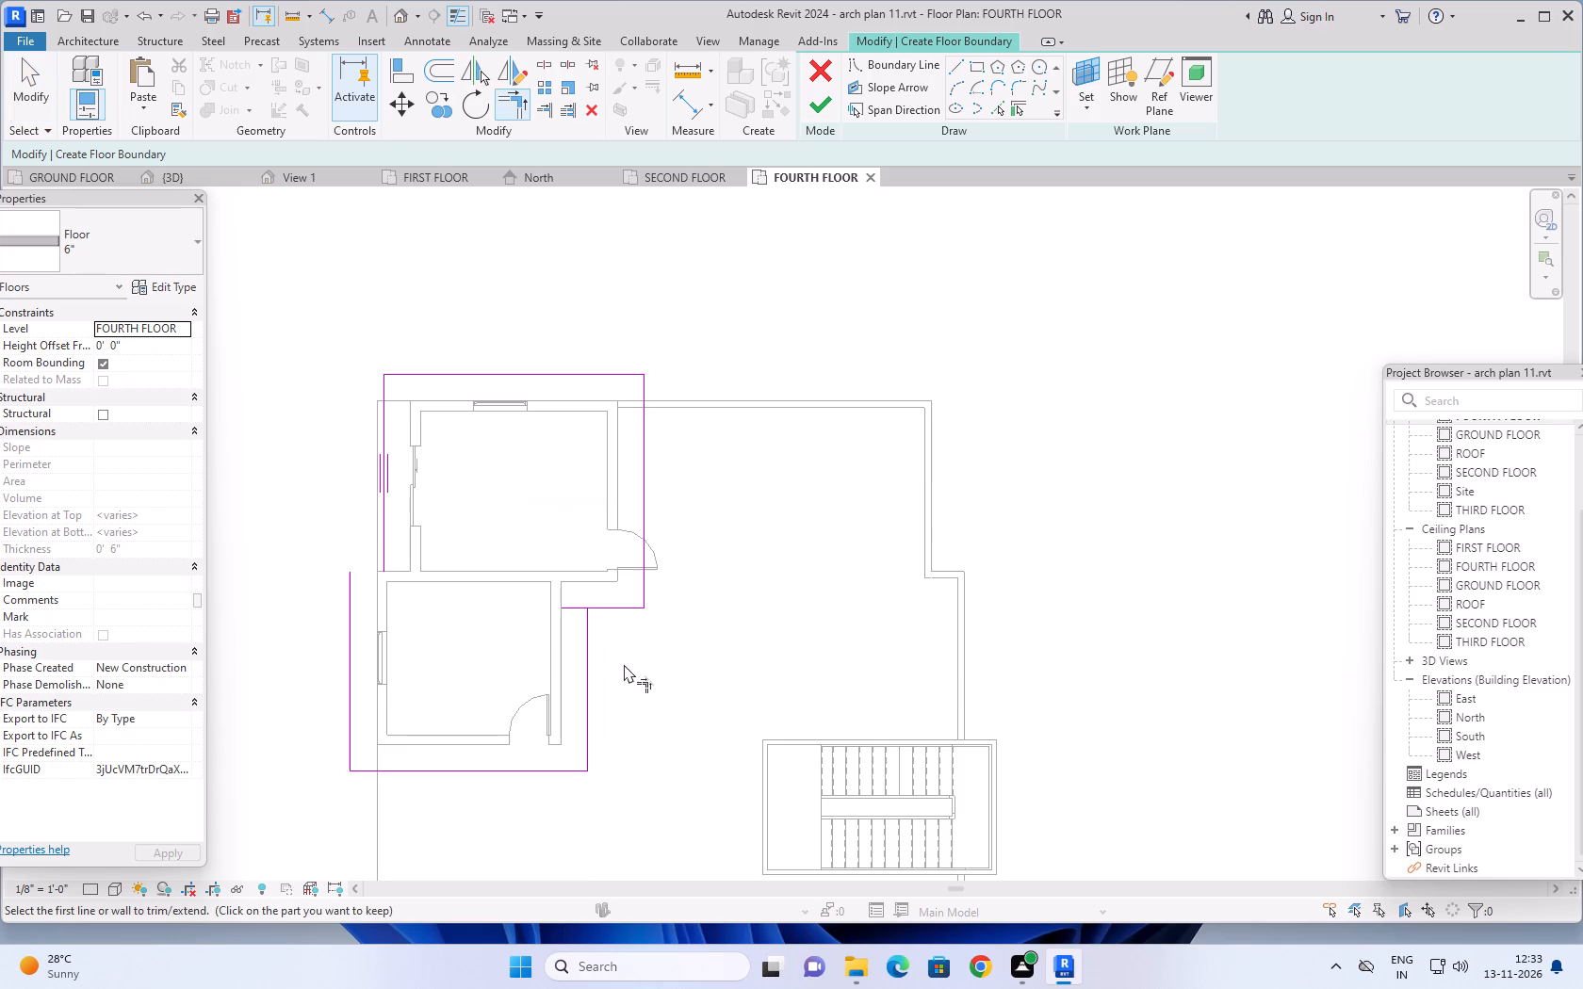
{"action": "left_click", "coordinate": [623, 608]}
{"action": "left_click", "coordinate": [594, 643]}
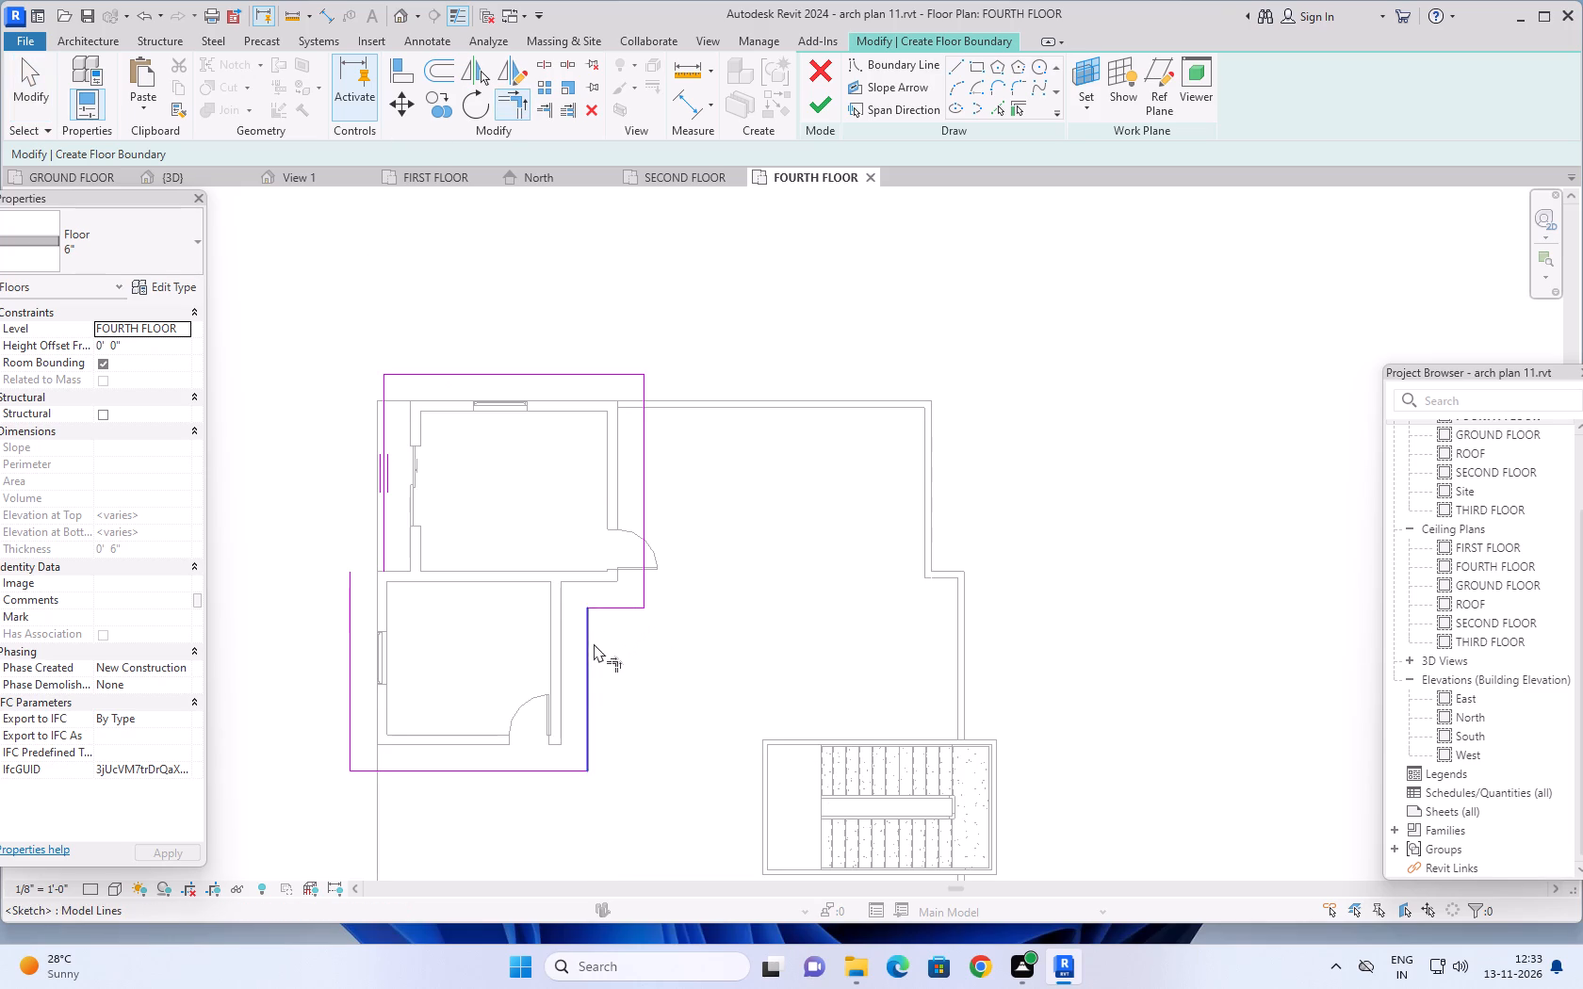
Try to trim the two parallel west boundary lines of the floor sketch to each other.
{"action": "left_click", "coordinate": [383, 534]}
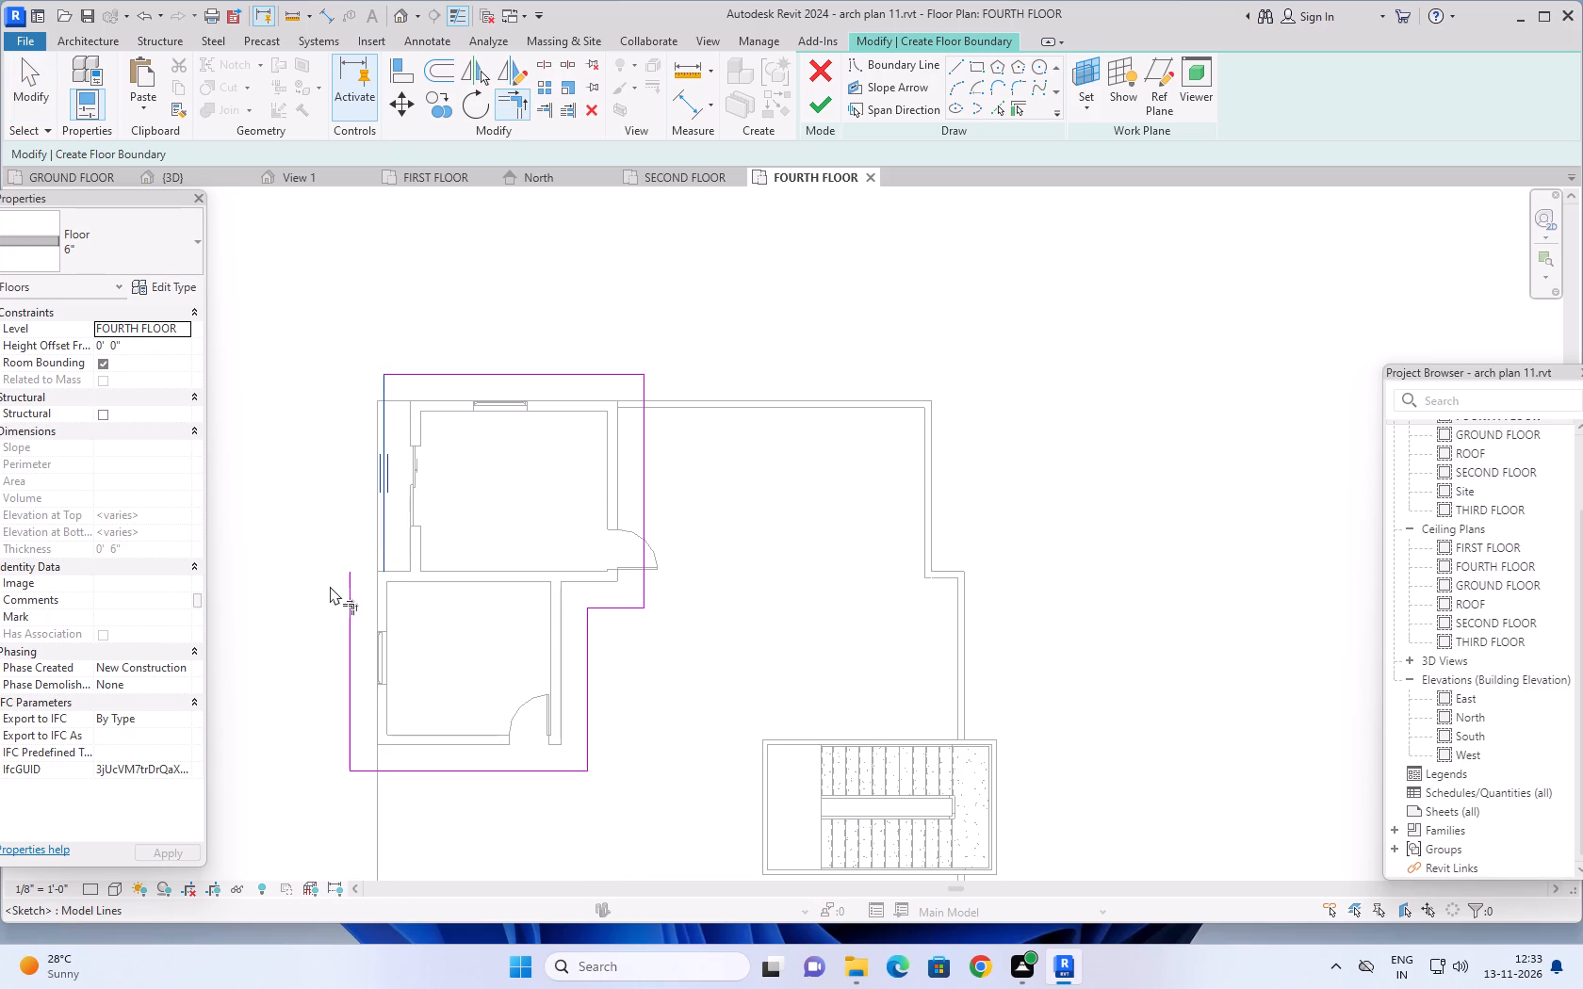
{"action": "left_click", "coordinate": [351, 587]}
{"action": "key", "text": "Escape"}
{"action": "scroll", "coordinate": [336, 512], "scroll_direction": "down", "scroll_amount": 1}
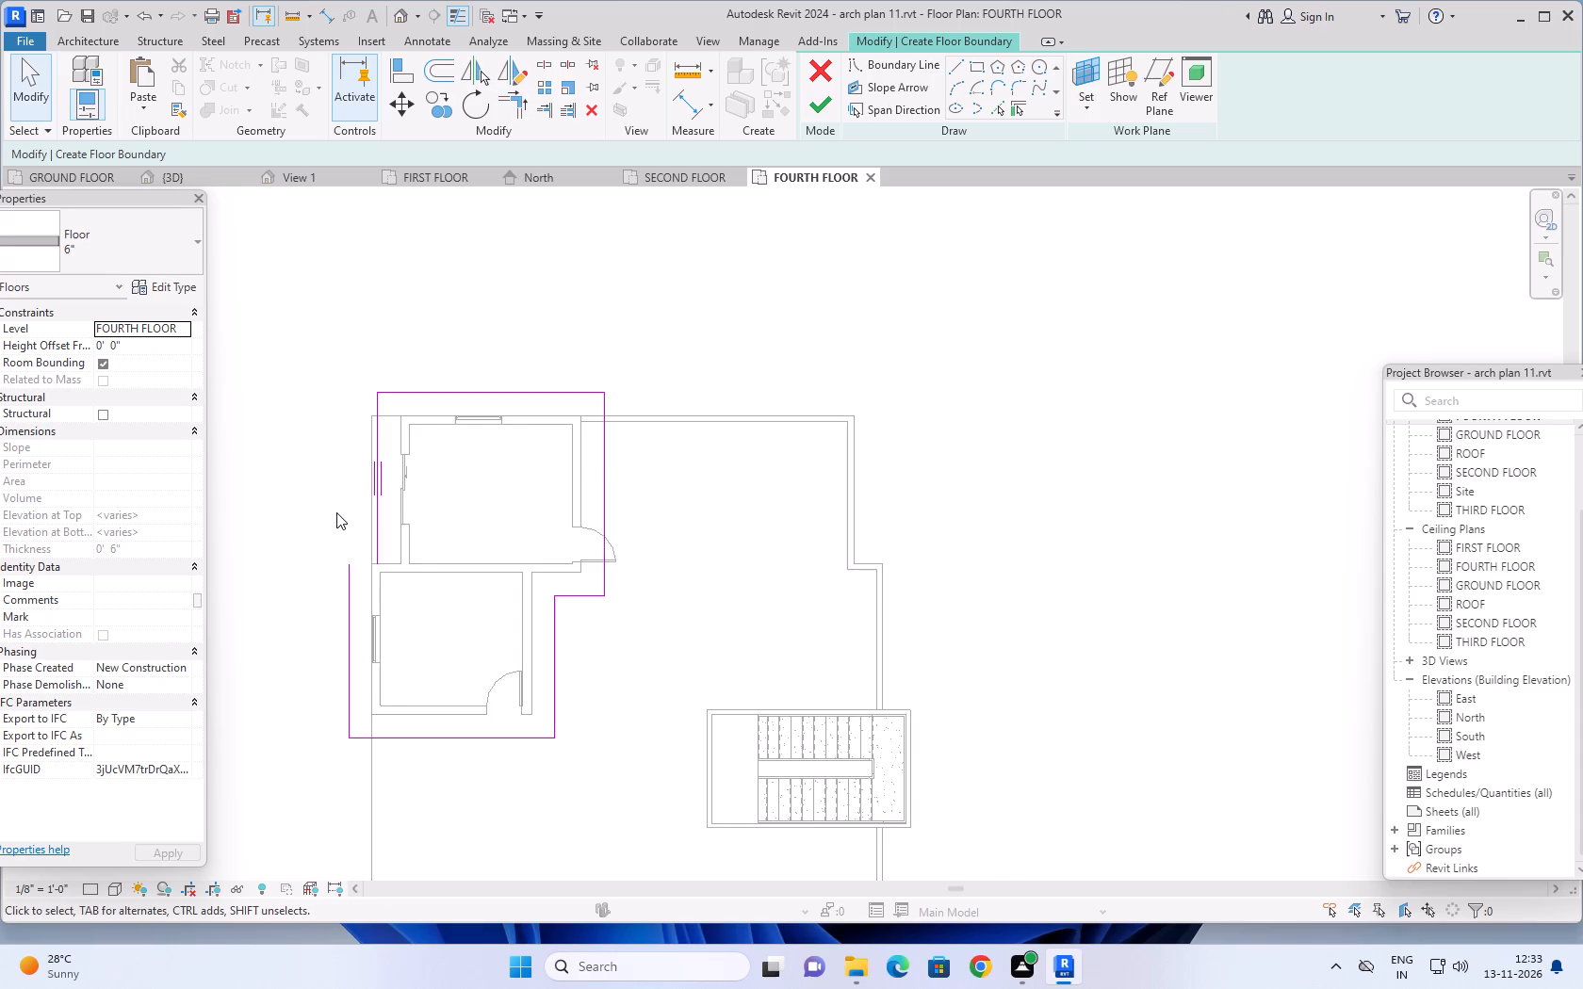
Close the floor boundary with a short line joining the two offset west boundary lines, and finish the 6" floor.
{"action": "middle_click_drag", "start_coordinate": [336, 511], "coordinate": [395, 522]}
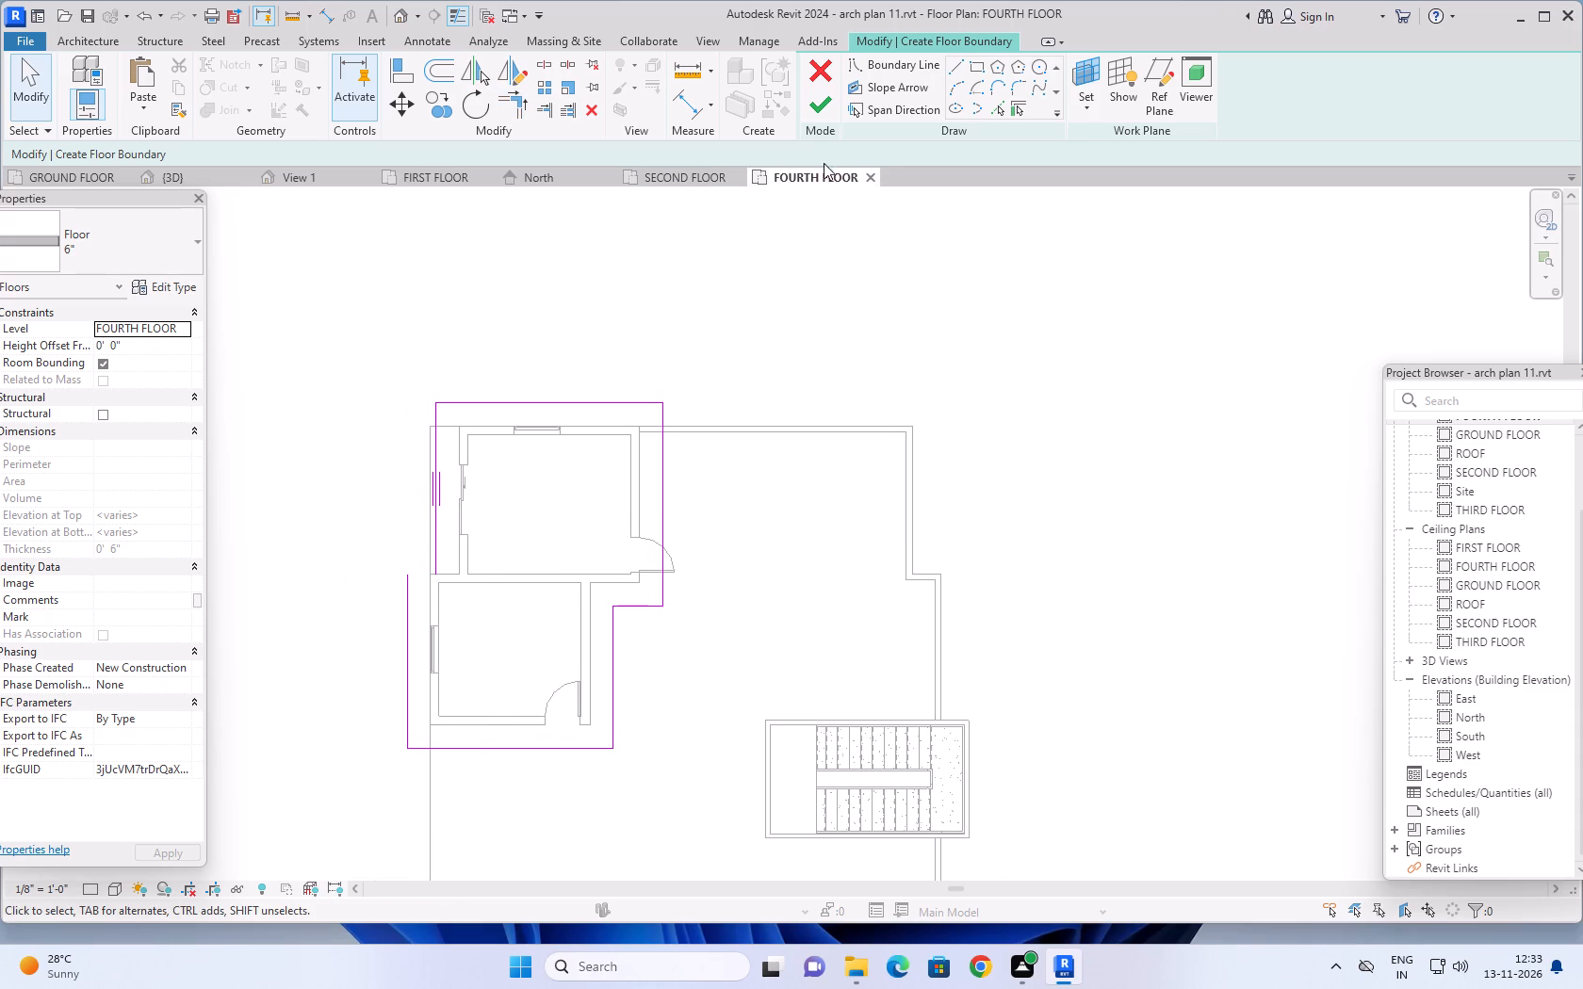
{"action": "left_click", "coordinate": [951, 71]}
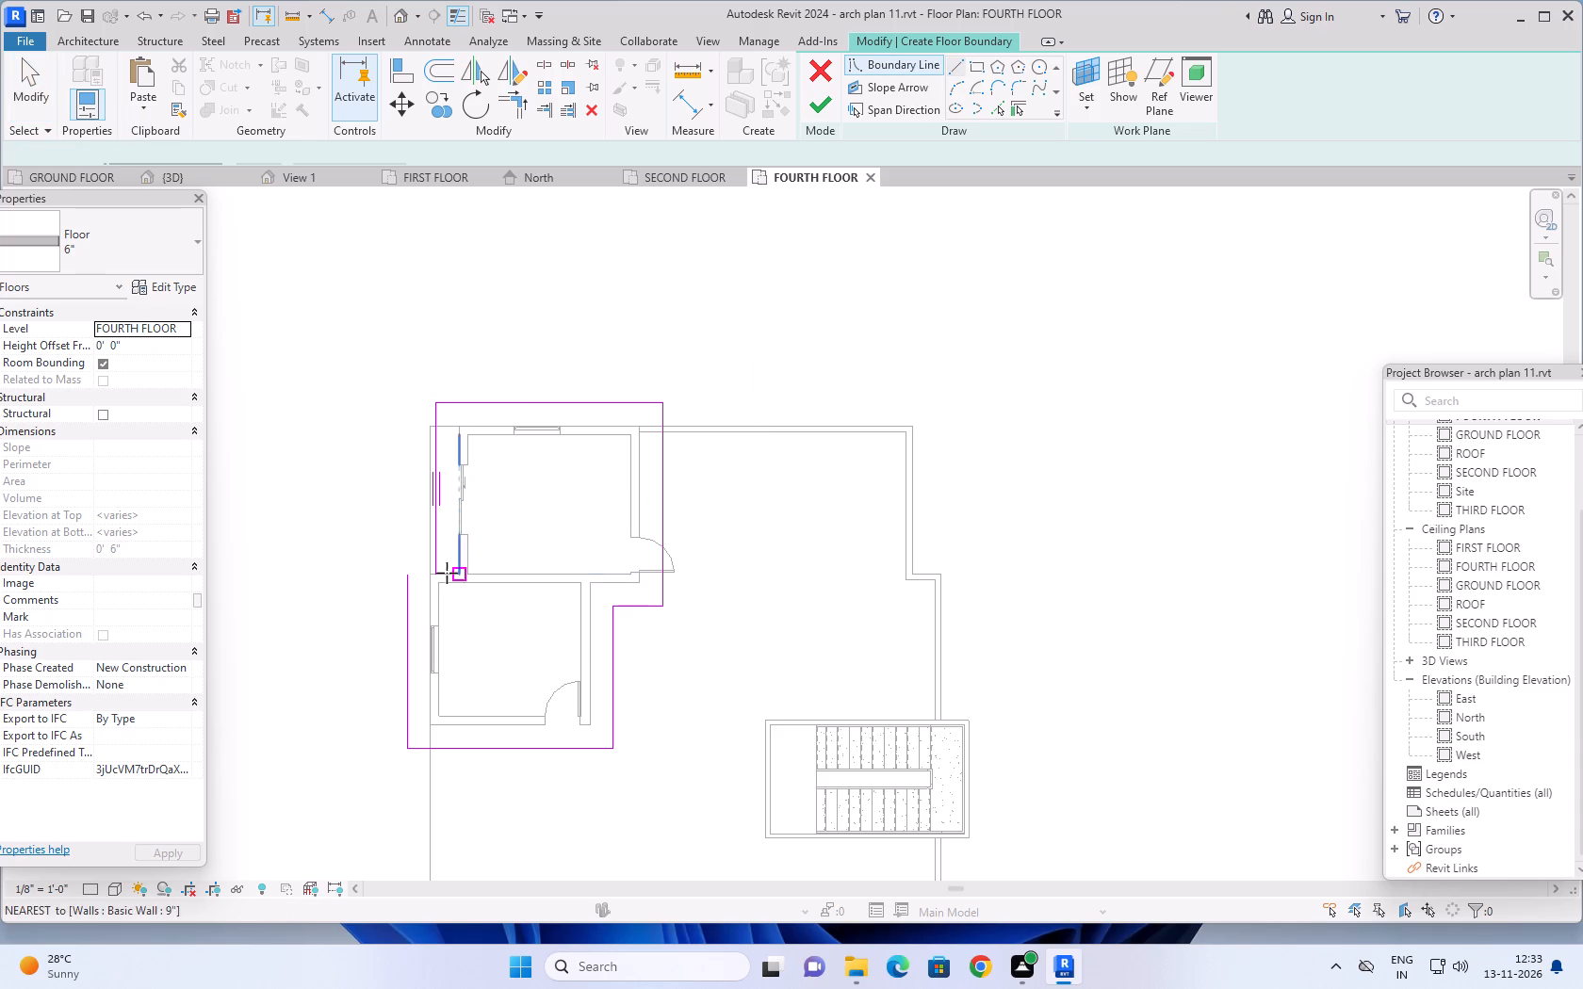
{"action": "left_click", "coordinate": [434, 576]}
{"action": "left_click", "coordinate": [408, 571]}
{"action": "key", "text": "Escape"}
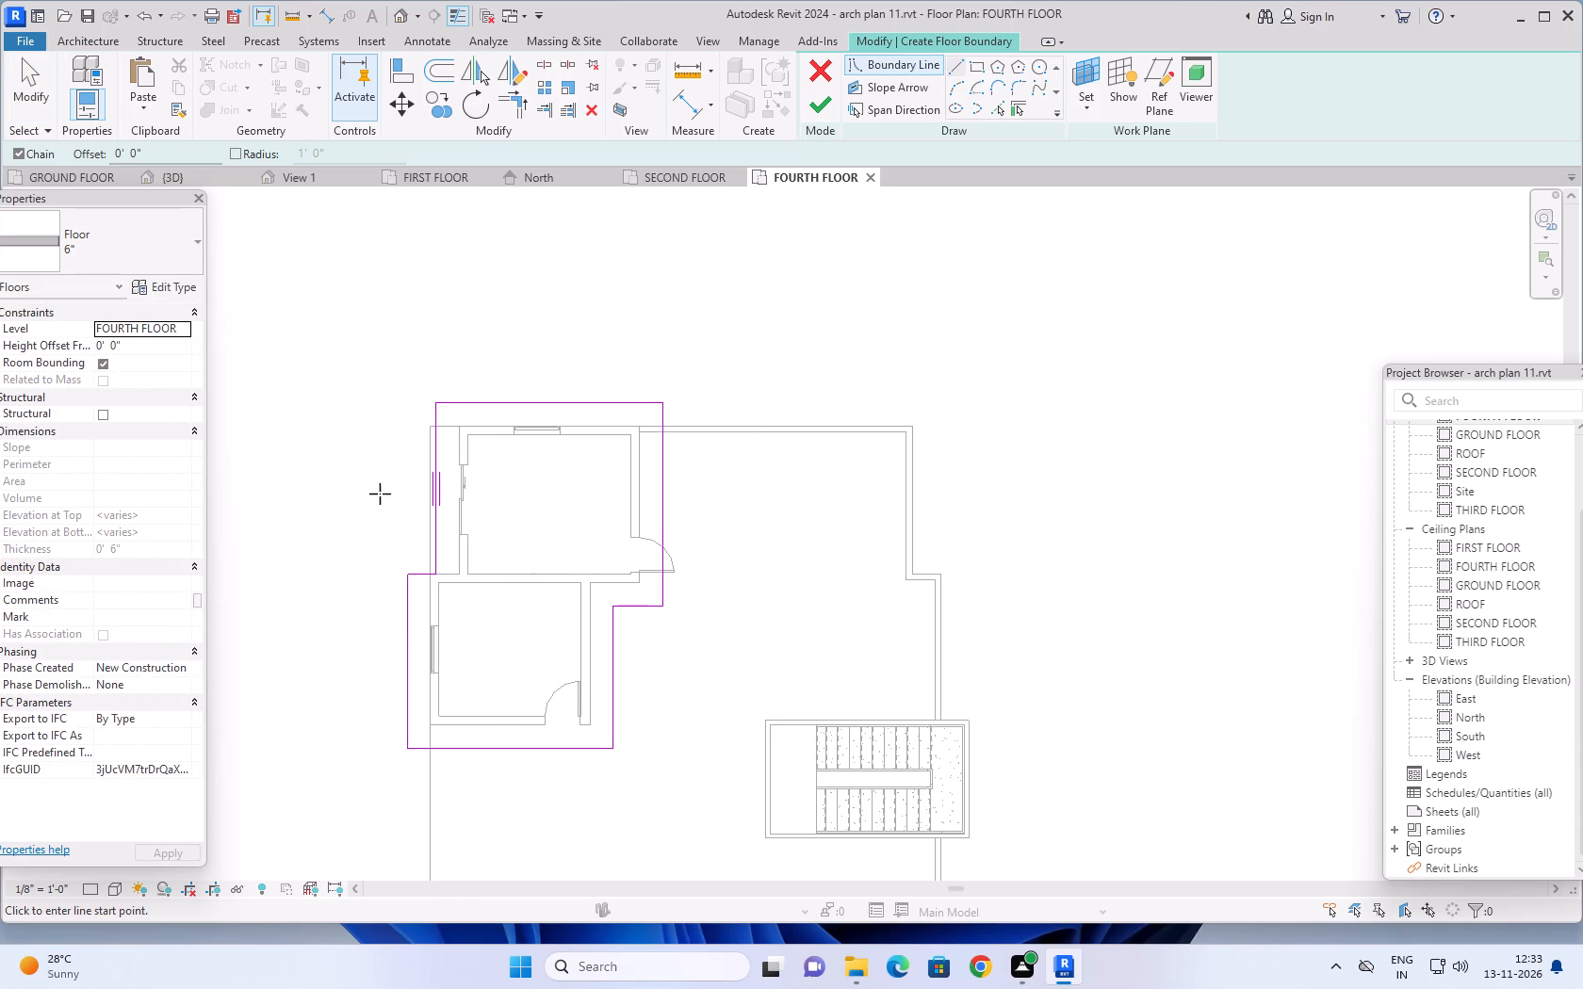
{"action": "key", "text": "Escape"}
{"action": "key", "text": "Escape"}
{"action": "left_click", "coordinate": [819, 105]}
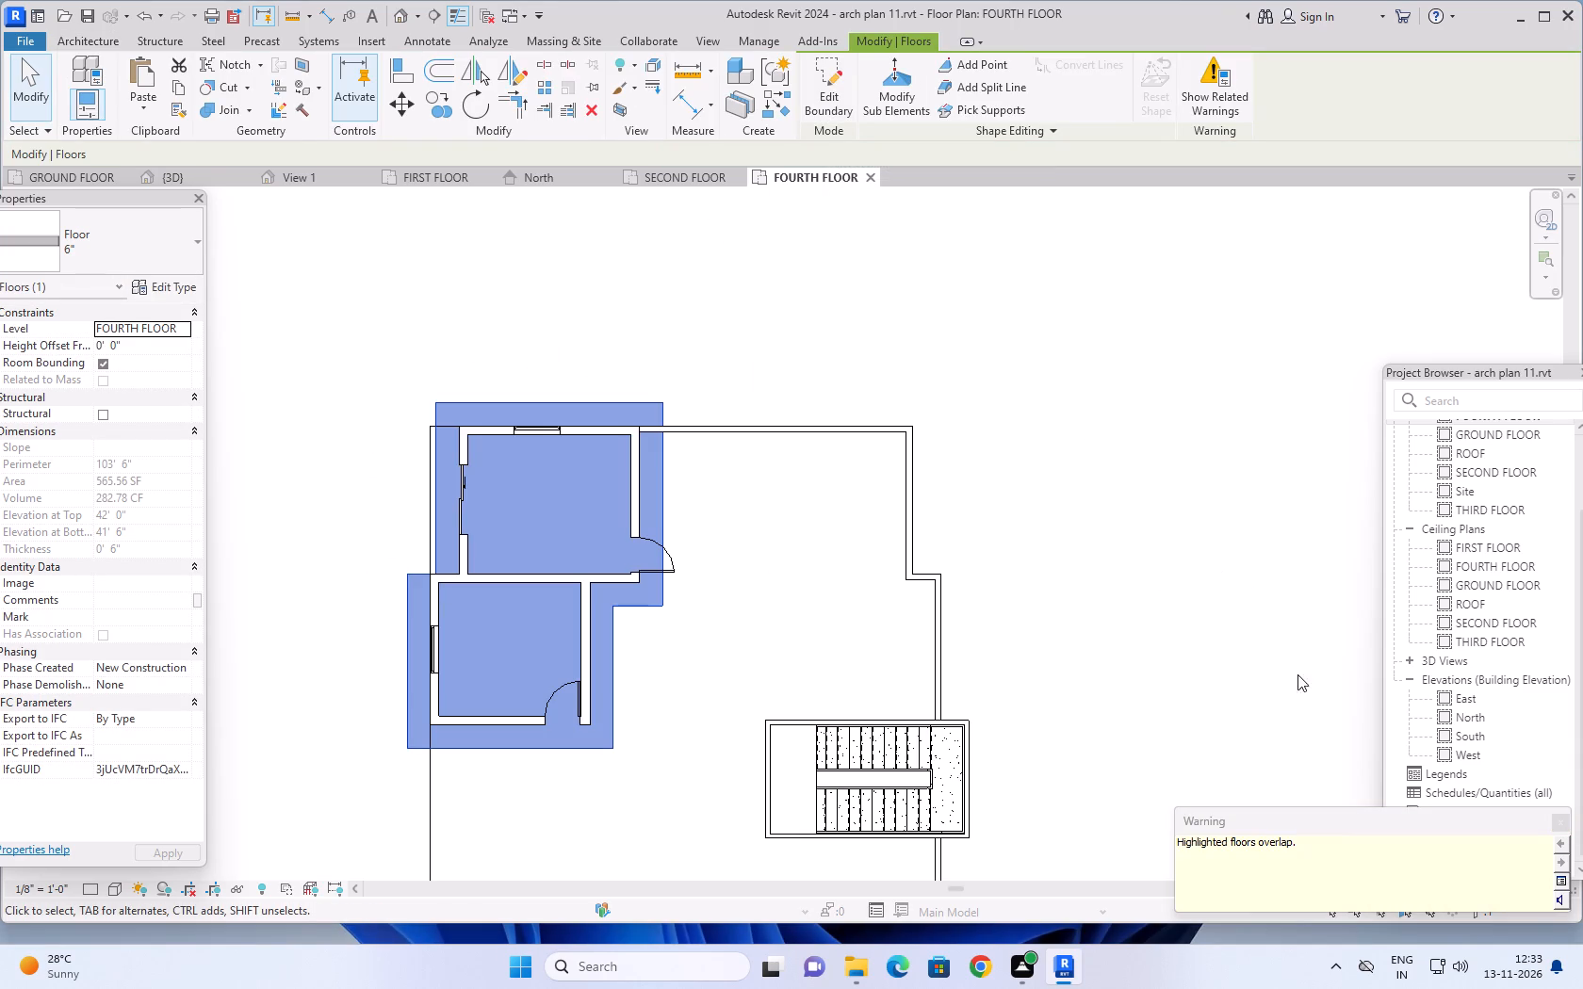
{"action": "left_click", "coordinate": [1555, 821]}
{"action": "key", "text": "Escape"}
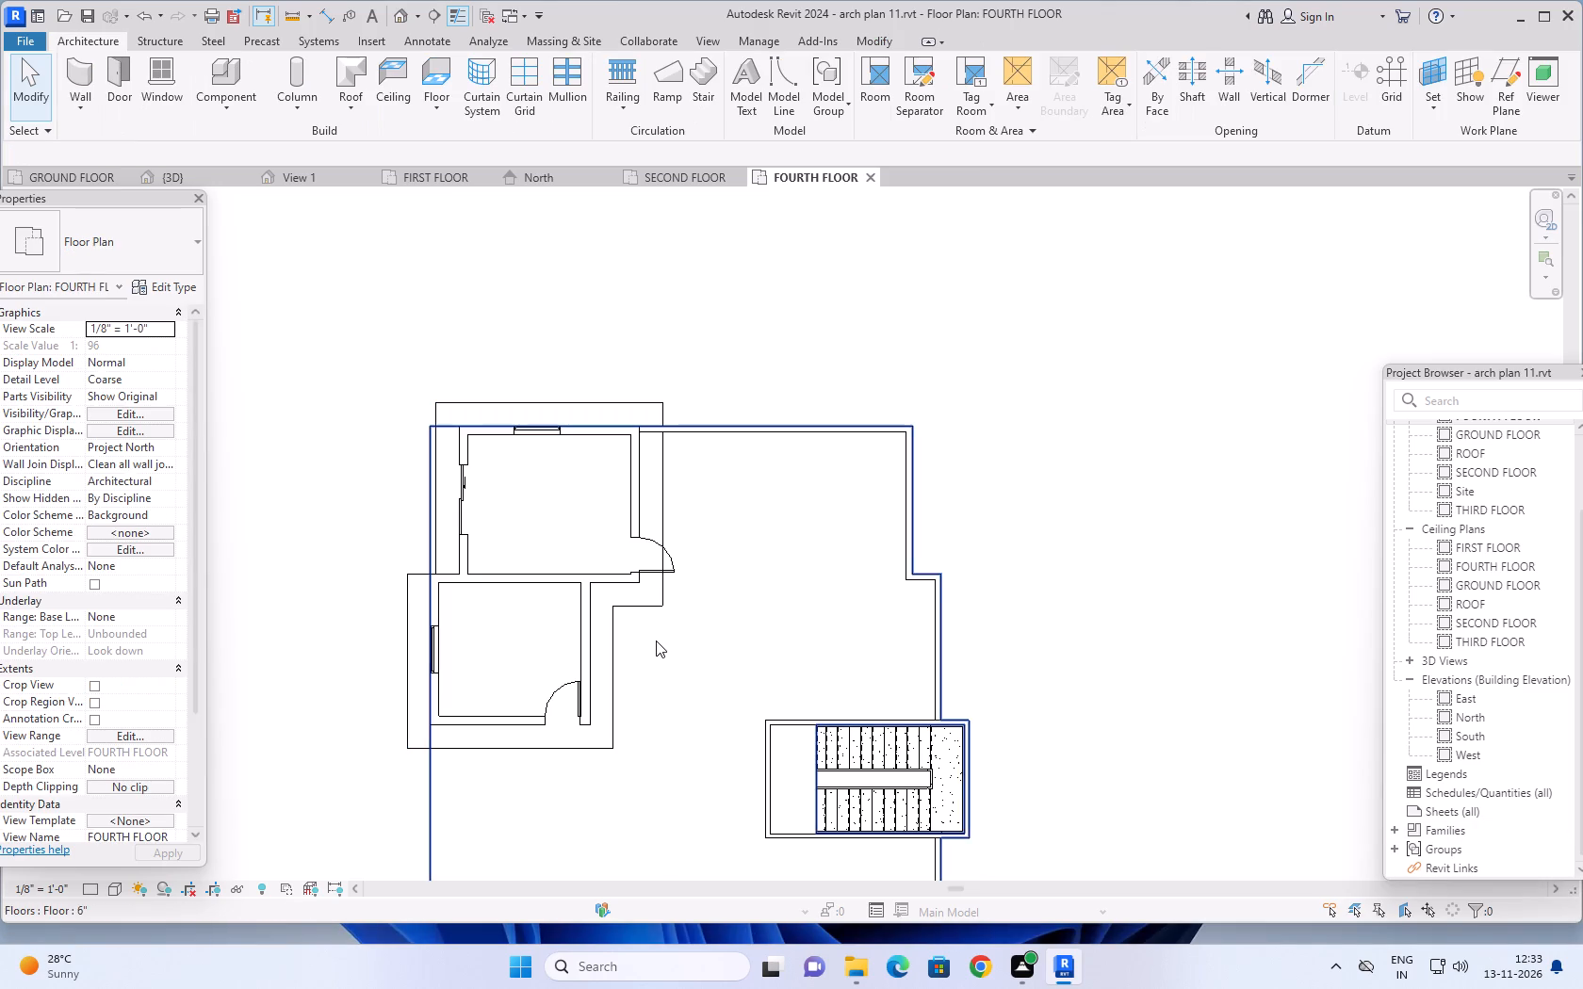
{"action": "key", "text": "Escape"}
Change the level of the new 6" floor around the two bedrooms to ROOF.
{"action": "left_click", "coordinate": [655, 608]}
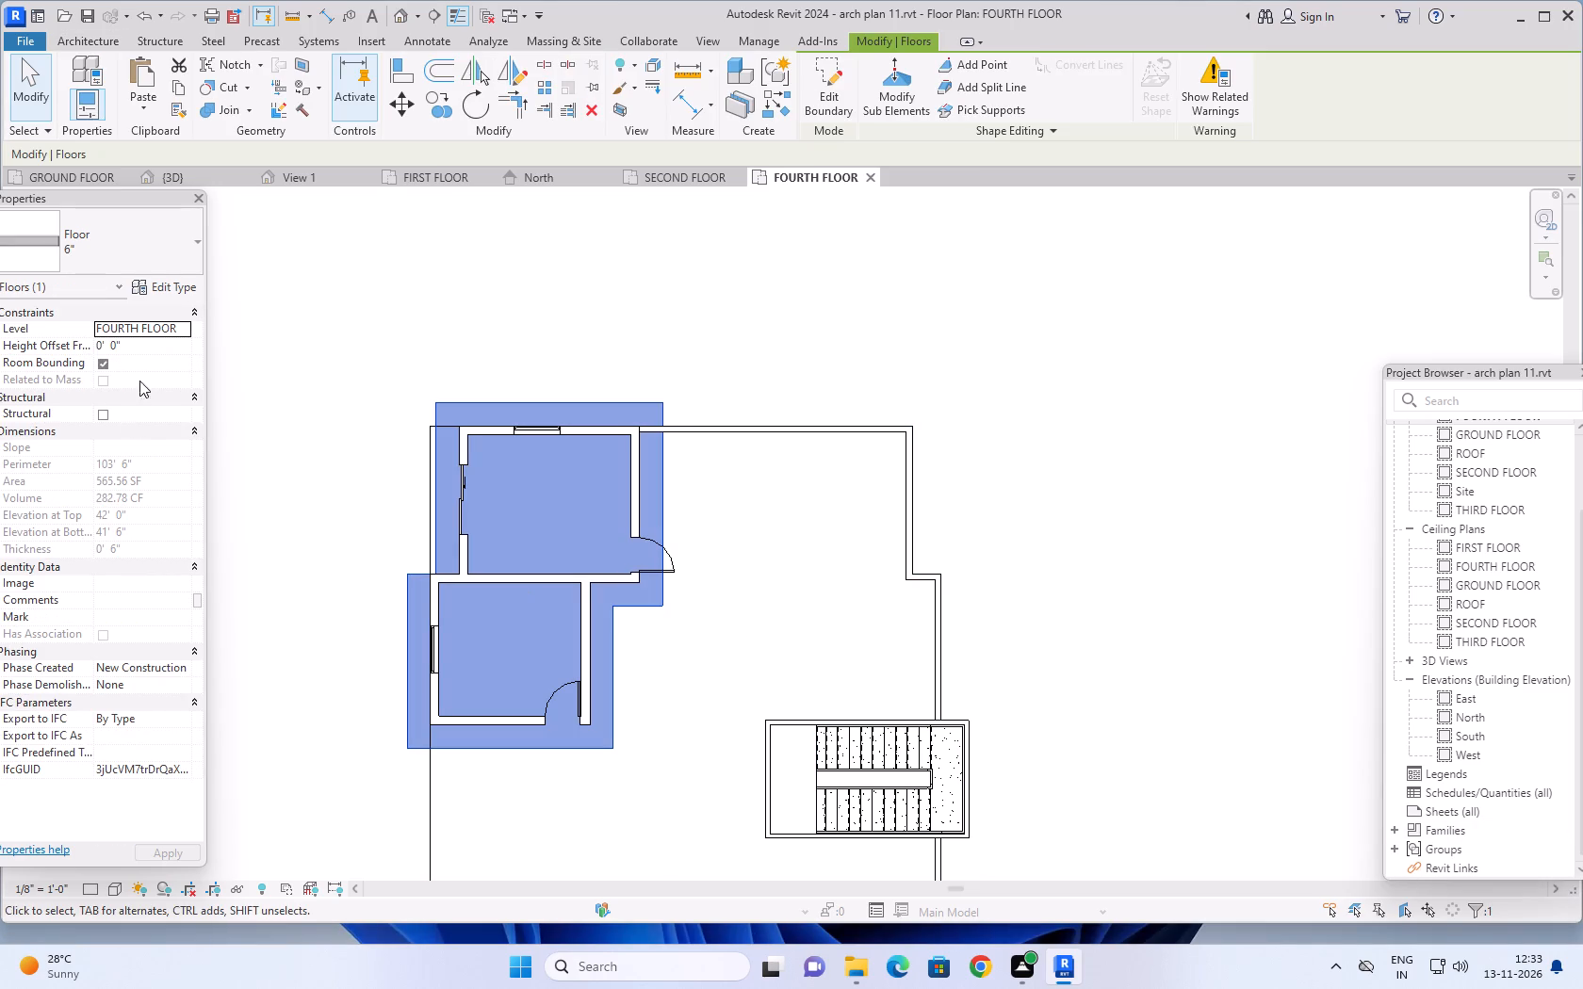
{"action": "left_click", "coordinate": [182, 330]}
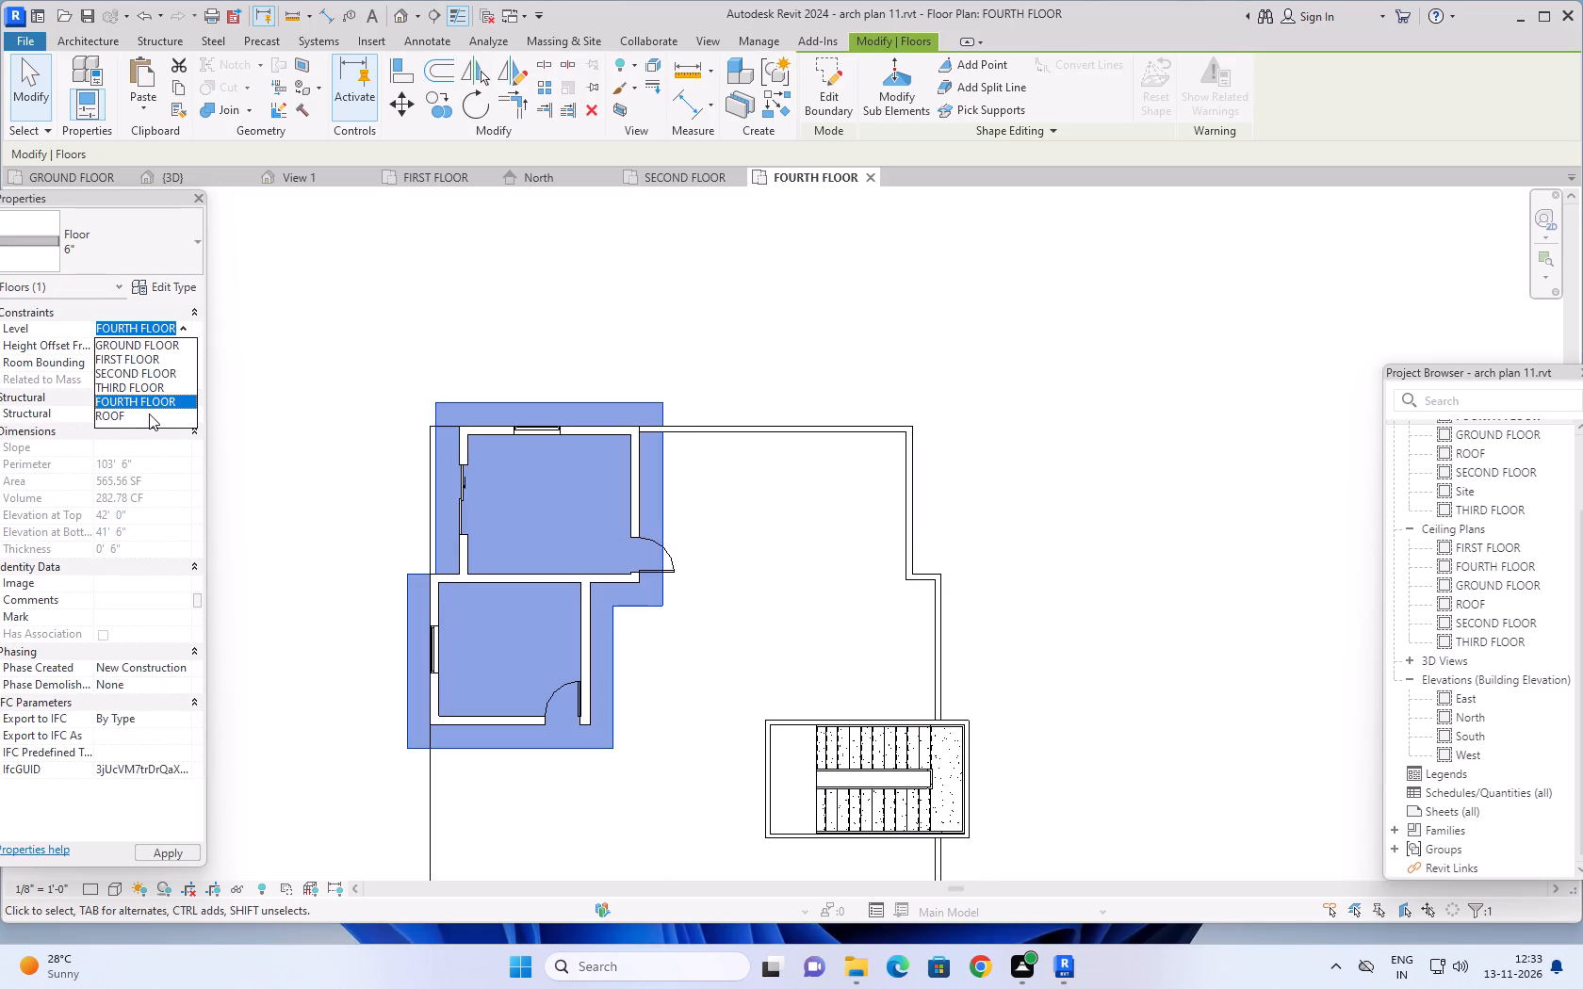
{"action": "left_click", "coordinate": [149, 414]}
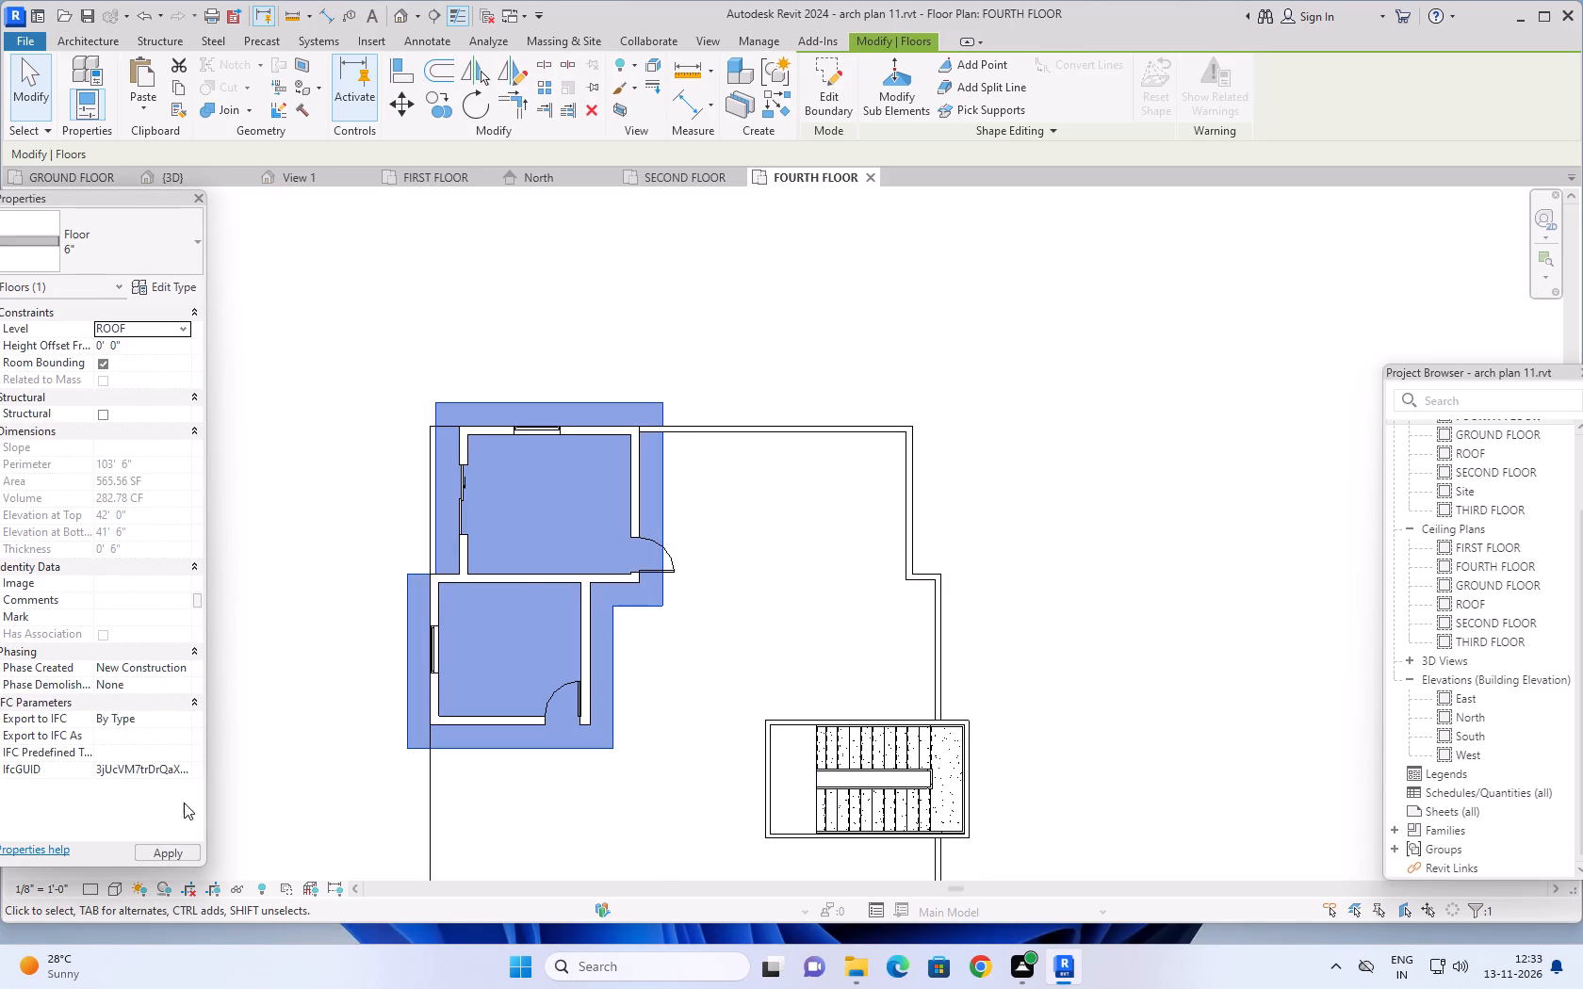
{"action": "left_click", "coordinate": [164, 850]}
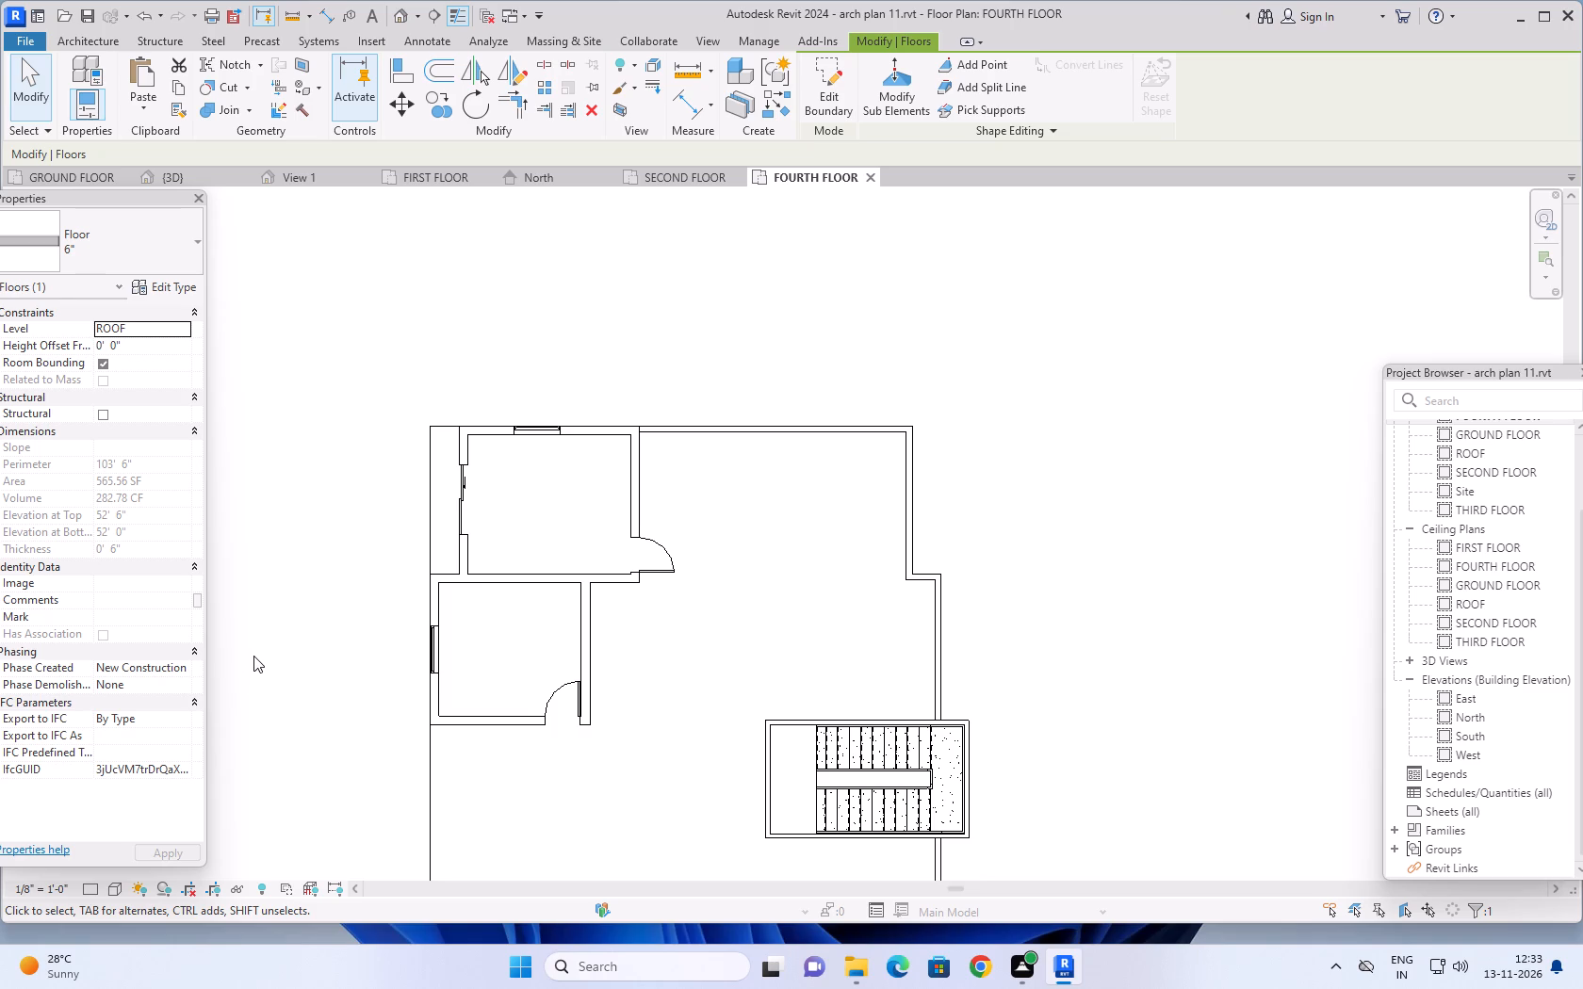
{"action": "key", "text": "Escape"}
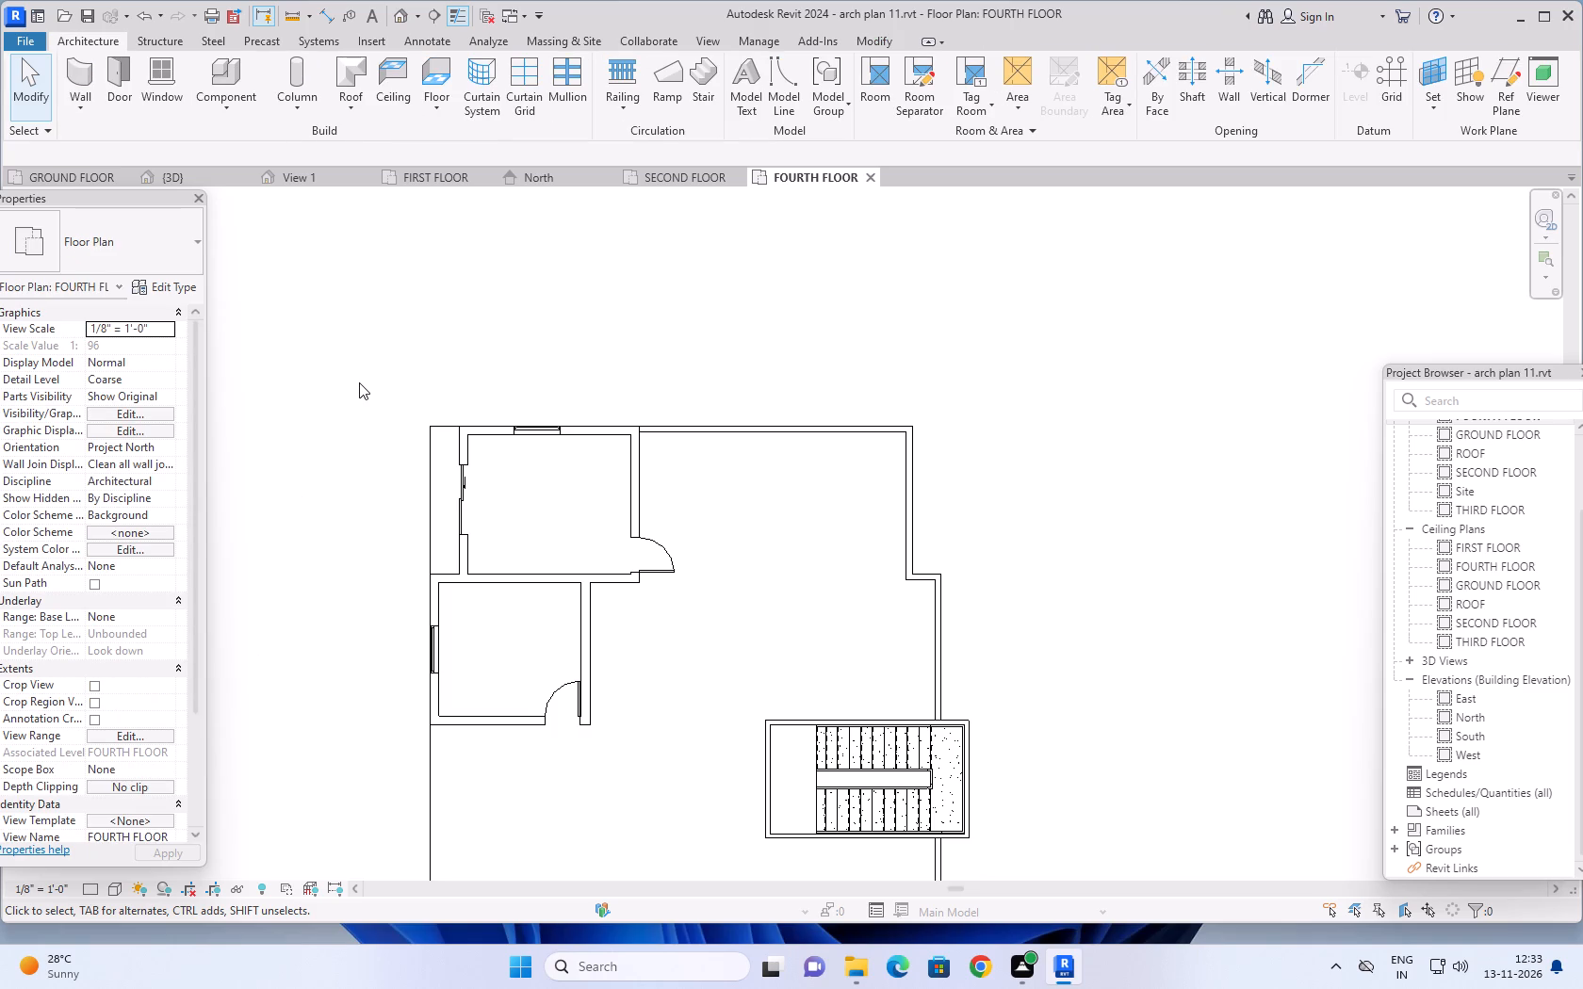
{"action": "key", "text": "Escape"}
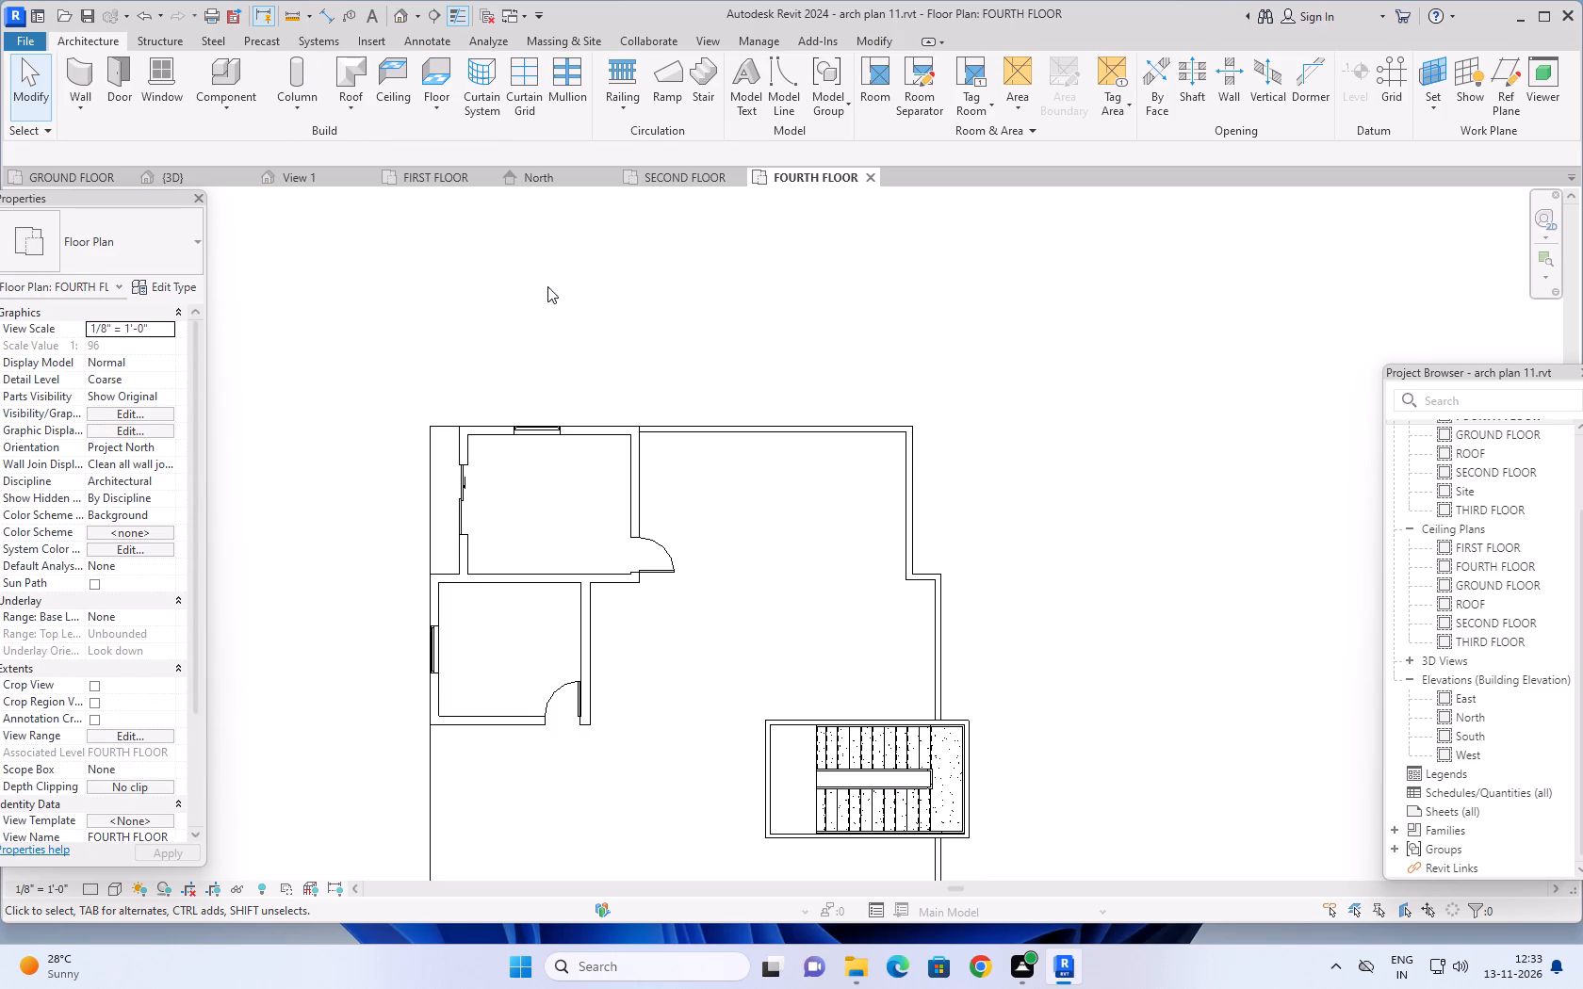
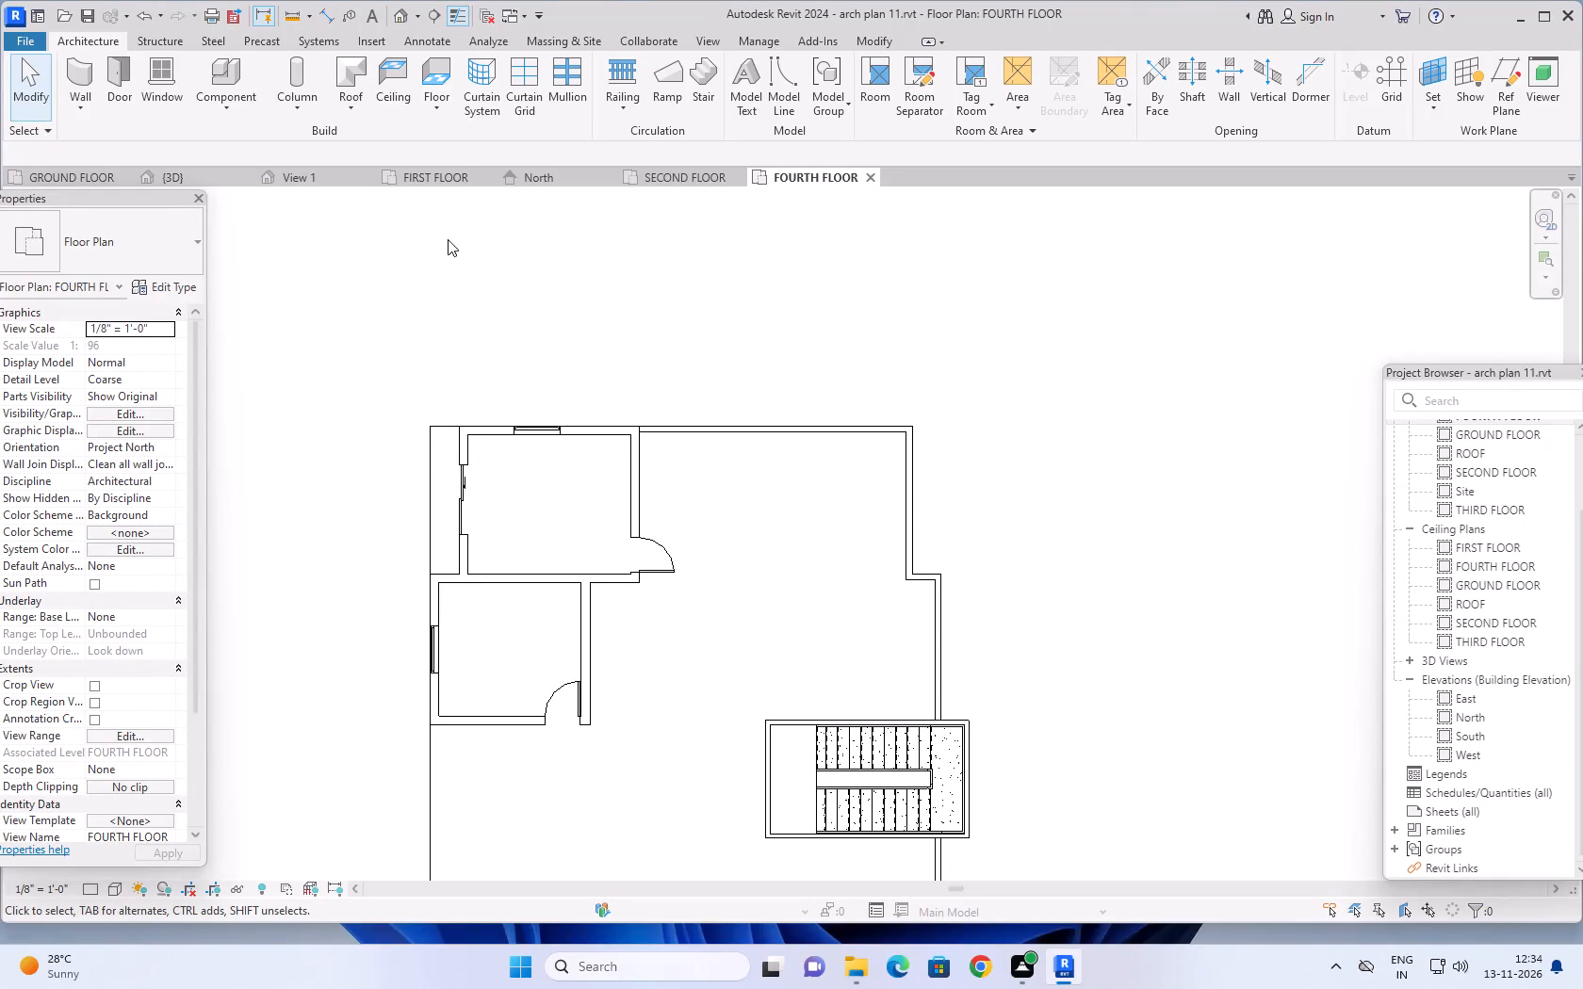
Shorten the south 6" parapet wall from its west end to 30' 0" long, ending in line with the south bedroom's east wall.
{"action": "scroll", "coordinate": [397, 325], "scroll_direction": "down", "scroll_amount": 2}
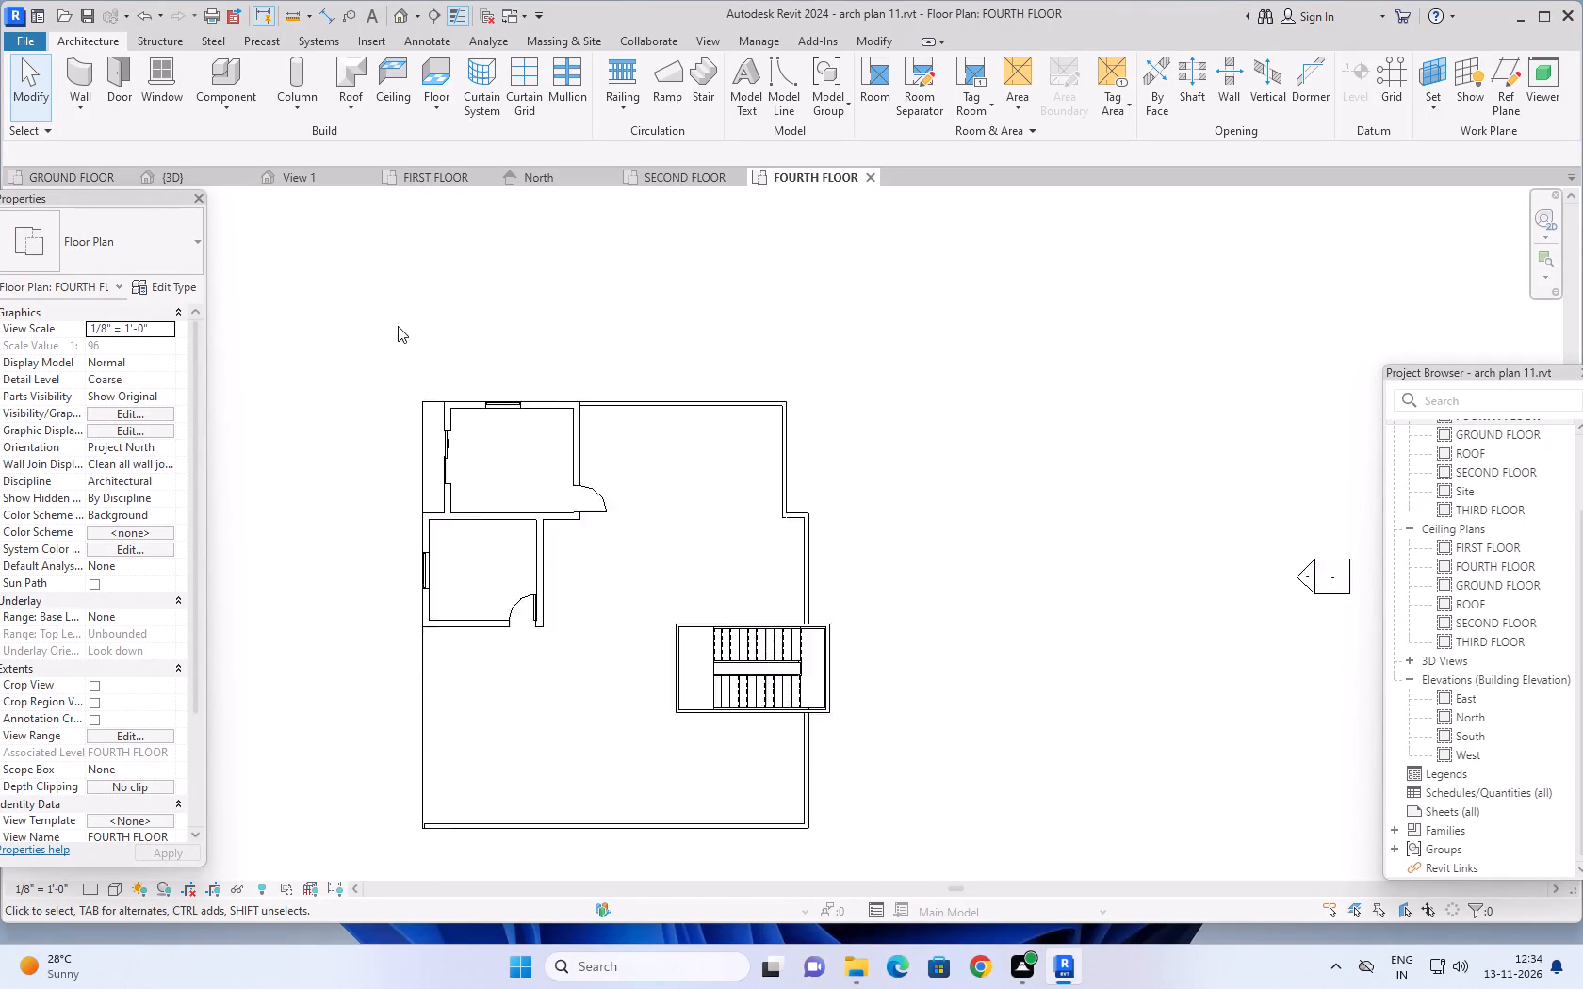
{"action": "scroll", "coordinate": [398, 326], "scroll_direction": "down", "scroll_amount": 1}
{"action": "middle_click_drag", "start_coordinate": [322, 481], "coordinate": [333, 430]}
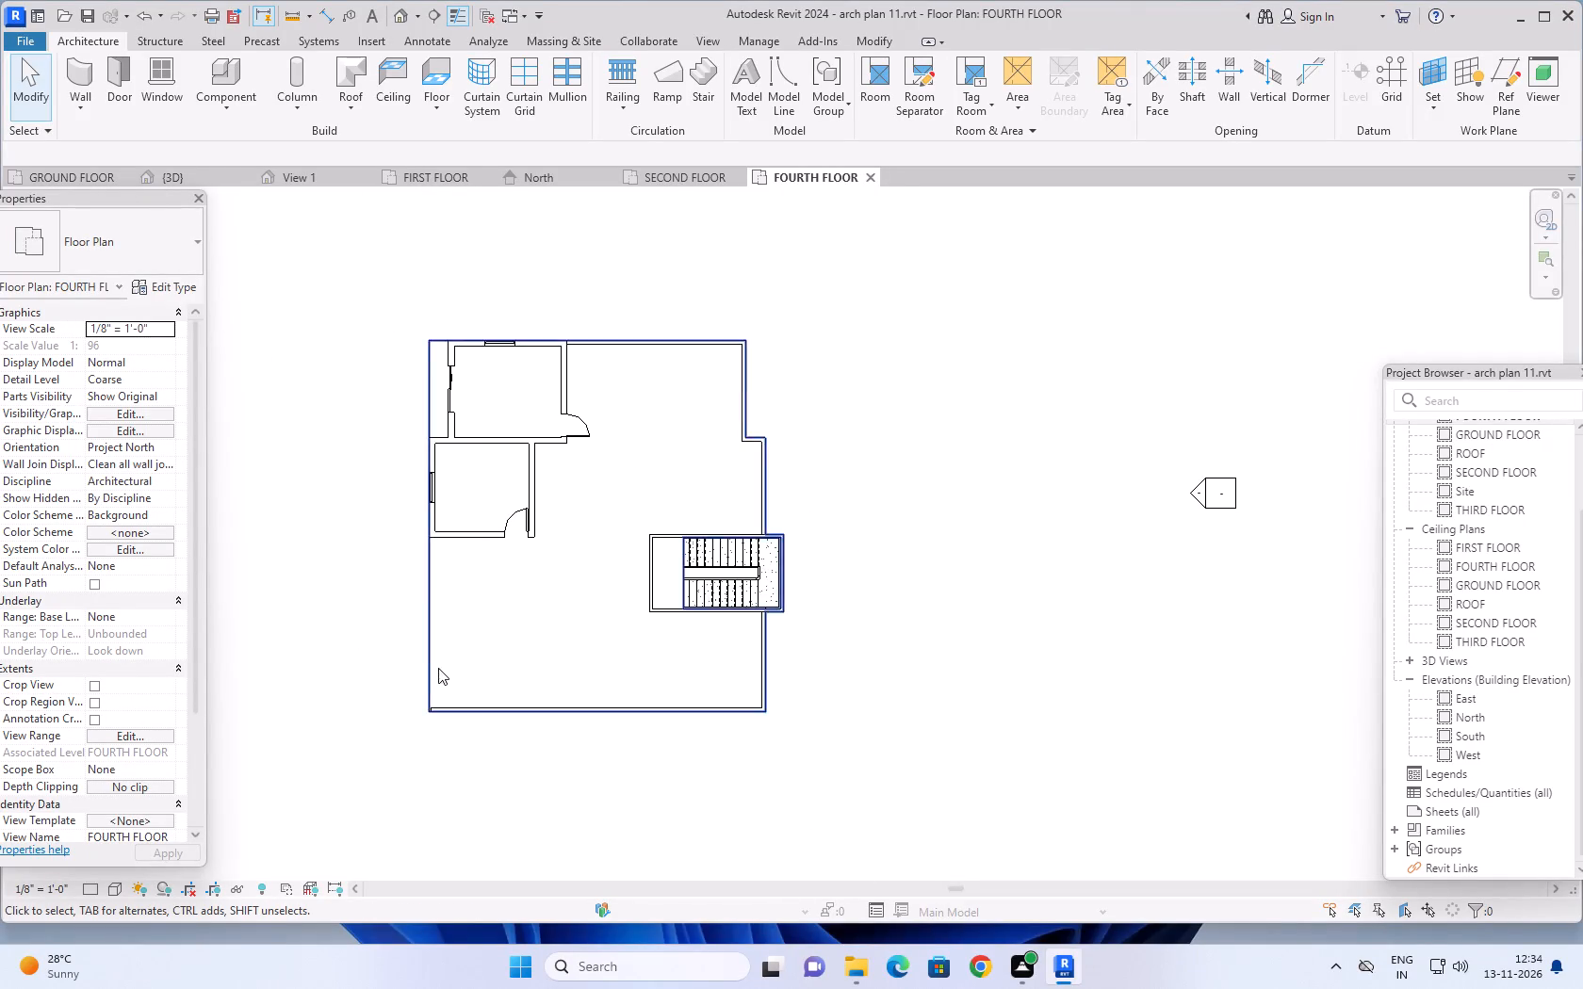
{"action": "scroll", "coordinate": [445, 667], "scroll_direction": "up", "scroll_amount": 3}
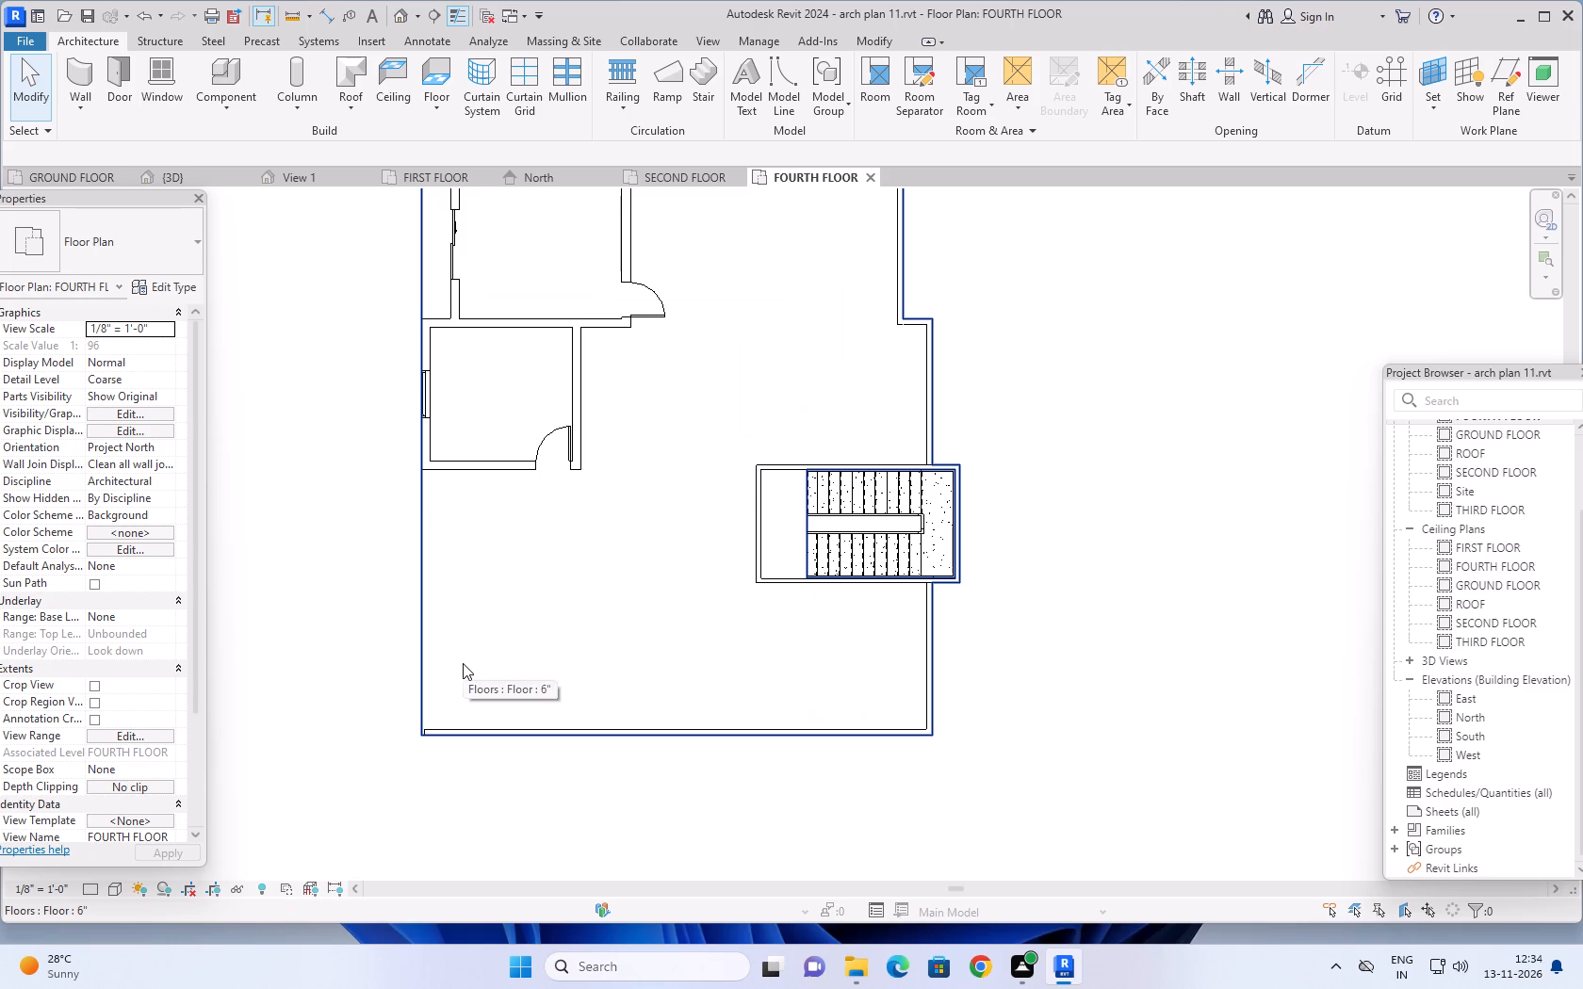
{"action": "scroll", "coordinate": [442, 738], "scroll_direction": "up", "scroll_amount": 4}
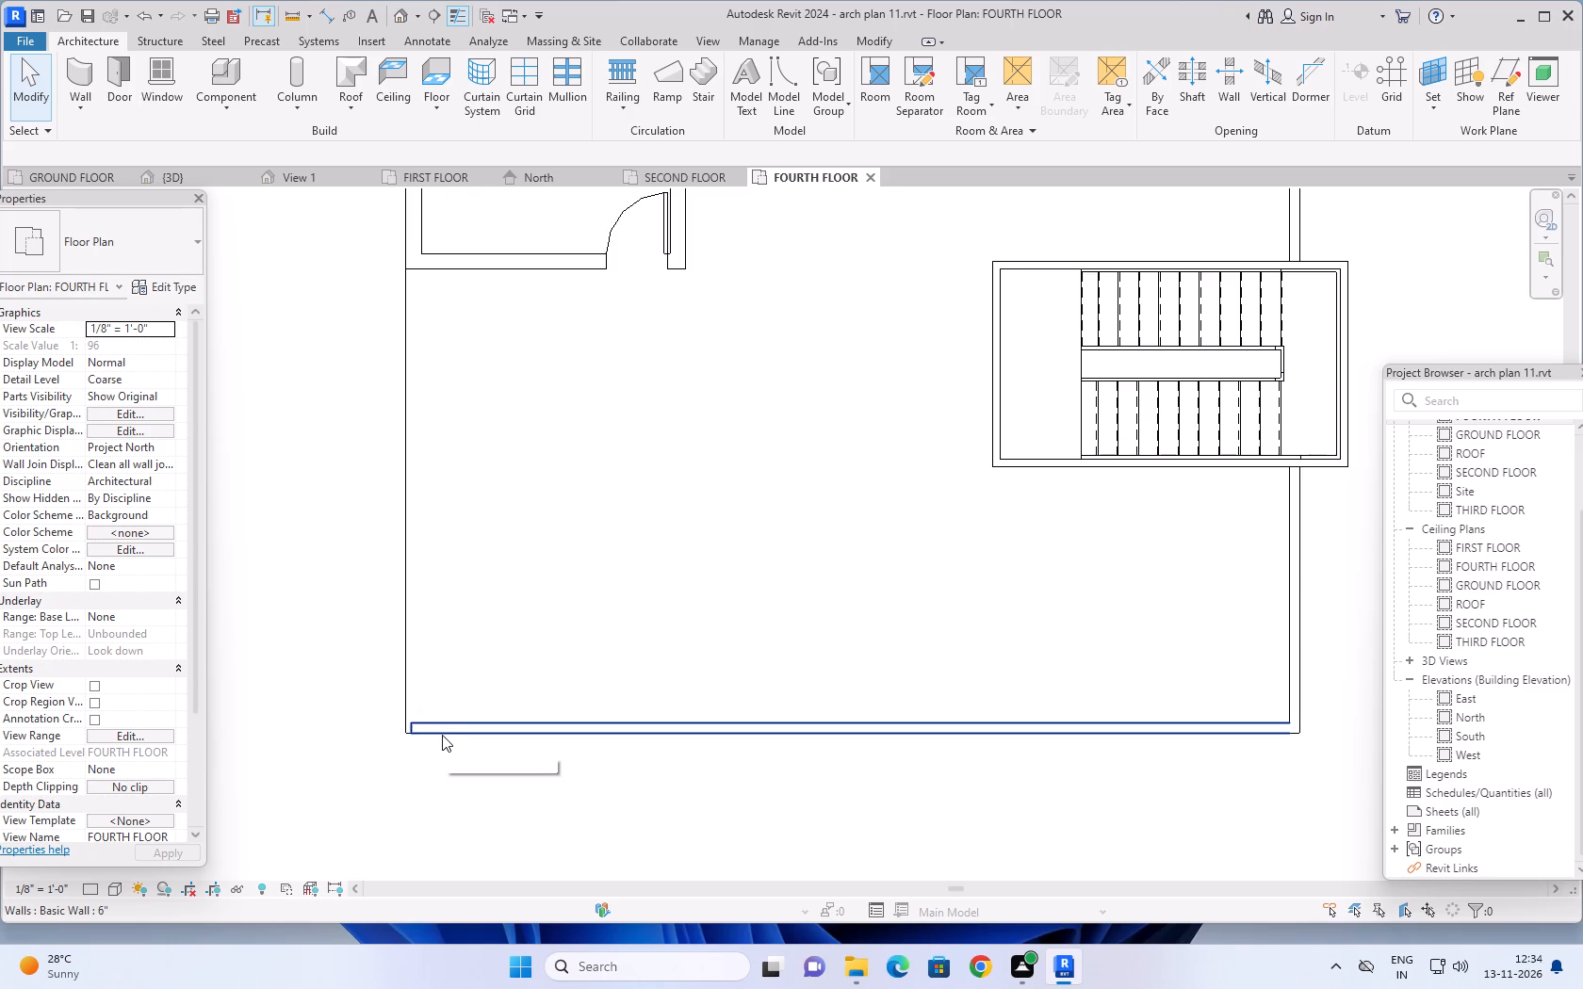
{"action": "left_click", "coordinate": [443, 730]}
{"action": "left_click_drag", "start_coordinate": [410, 736], "coordinate": [430, 738]}
{"action": "scroll", "coordinate": [421, 757], "scroll_direction": "up", "scroll_amount": 1}
{"action": "scroll", "coordinate": [419, 759], "scroll_direction": "down", "scroll_amount": 3}
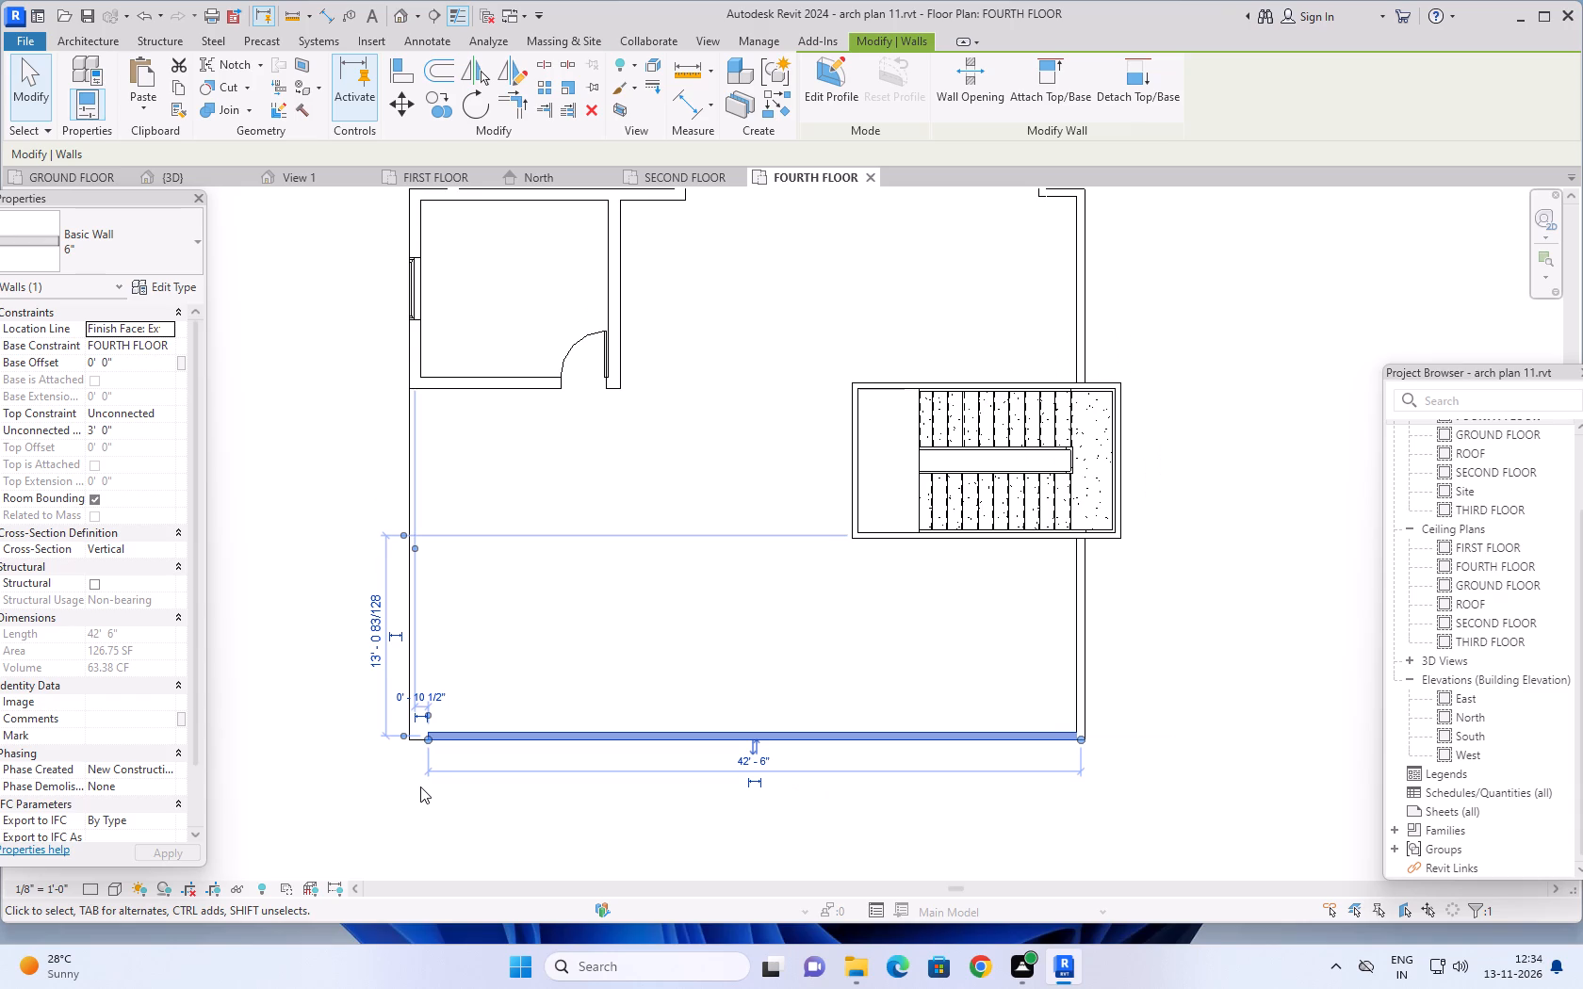
{"action": "left_click_drag", "start_coordinate": [429, 739], "coordinate": [592, 738]}
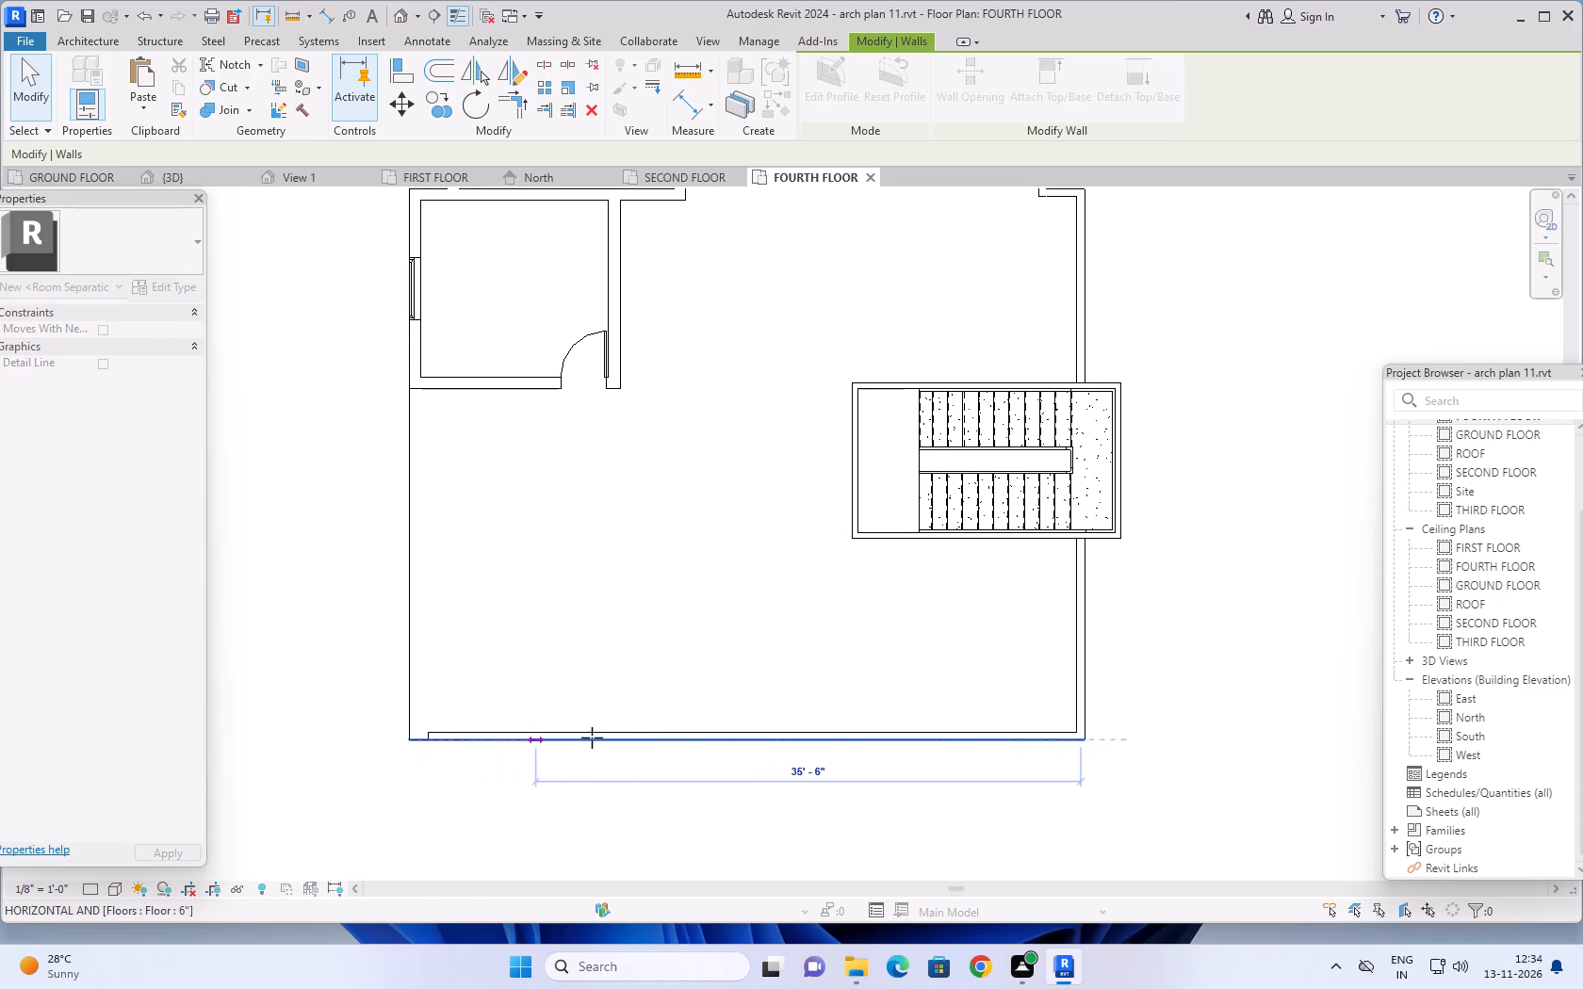
{"action": "left_click_drag", "start_coordinate": [592, 738], "coordinate": [628, 740]}
{"action": "left_click_drag", "start_coordinate": [628, 740], "coordinate": [625, 740]}
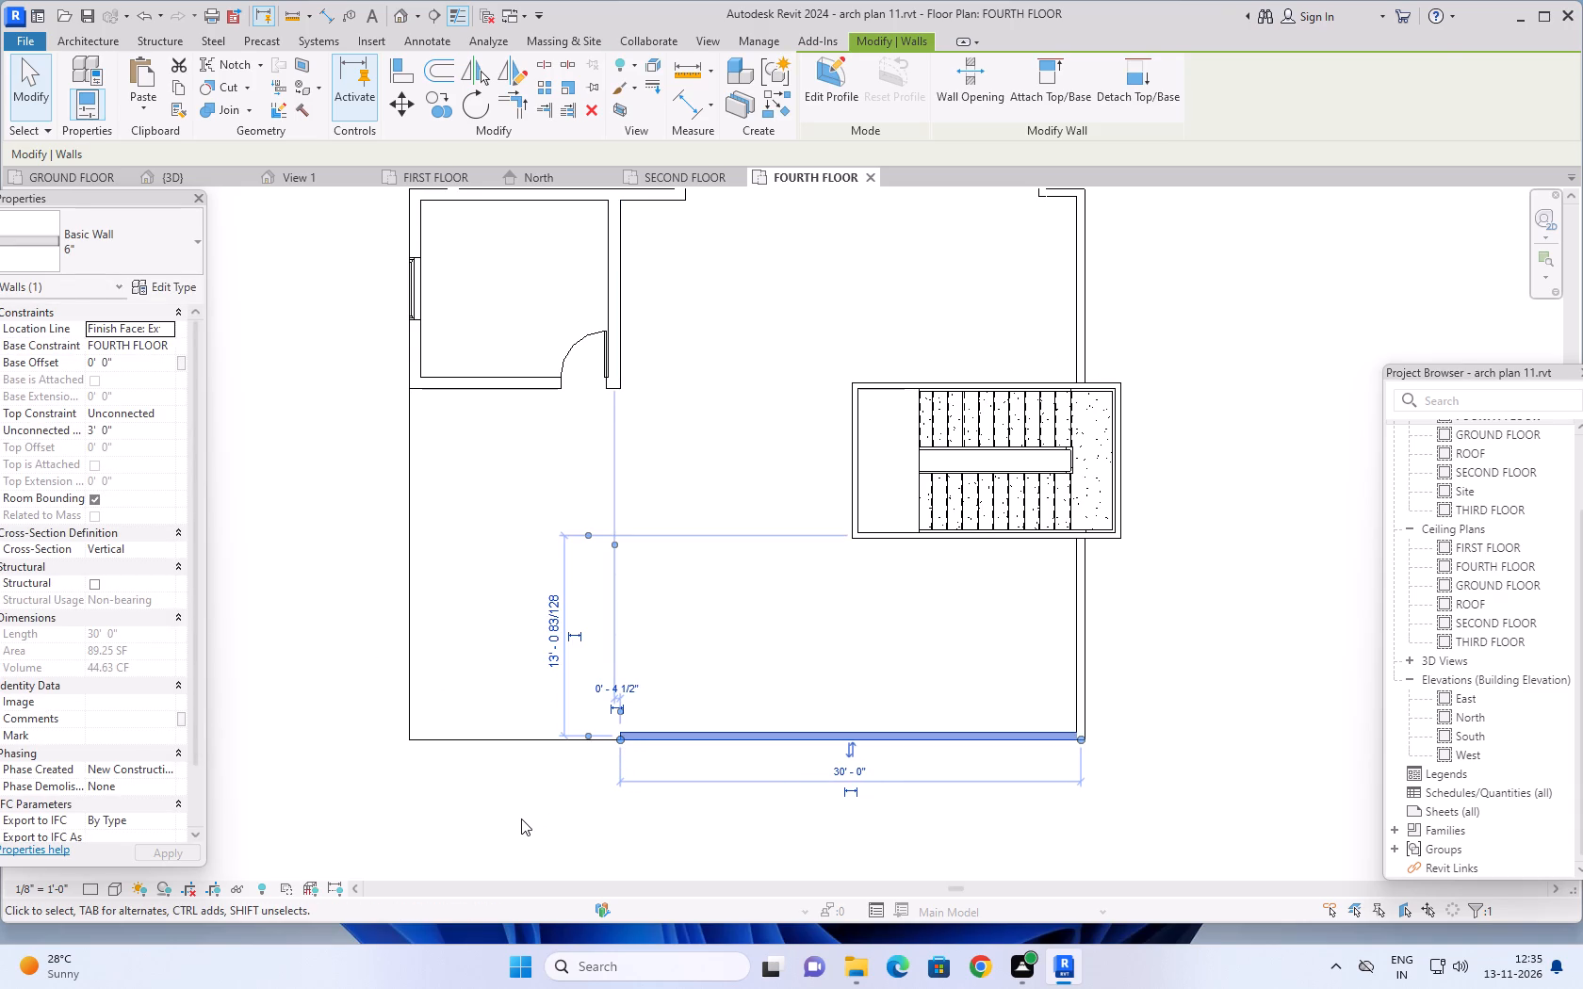
{"action": "key", "text": "Escape"}
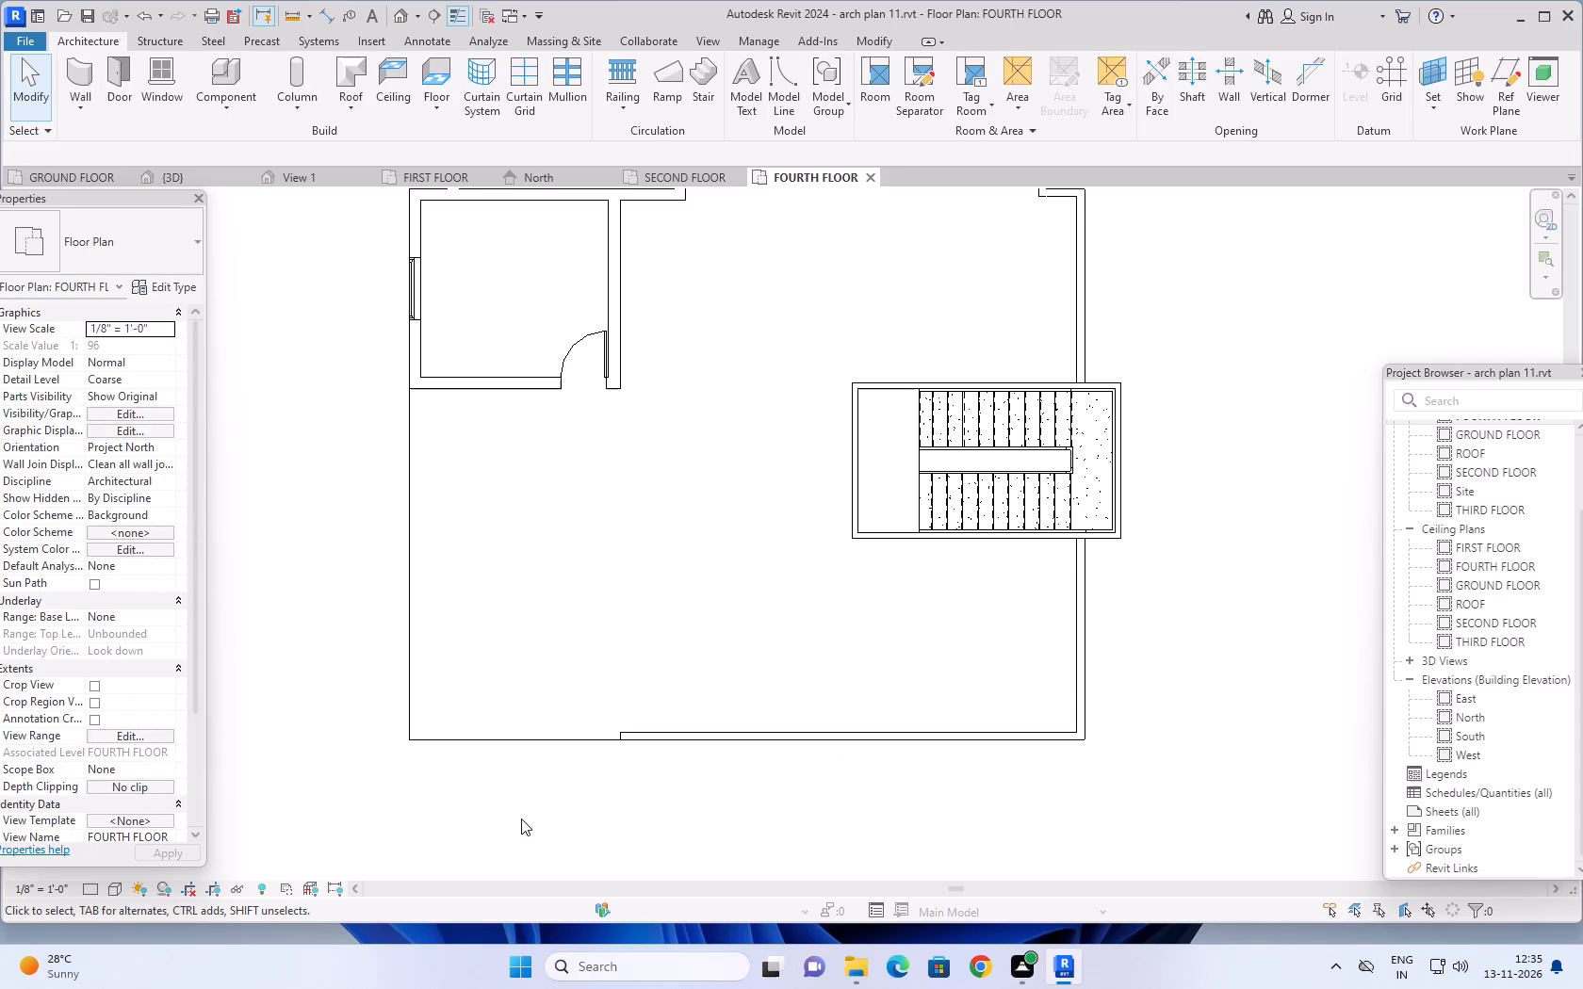
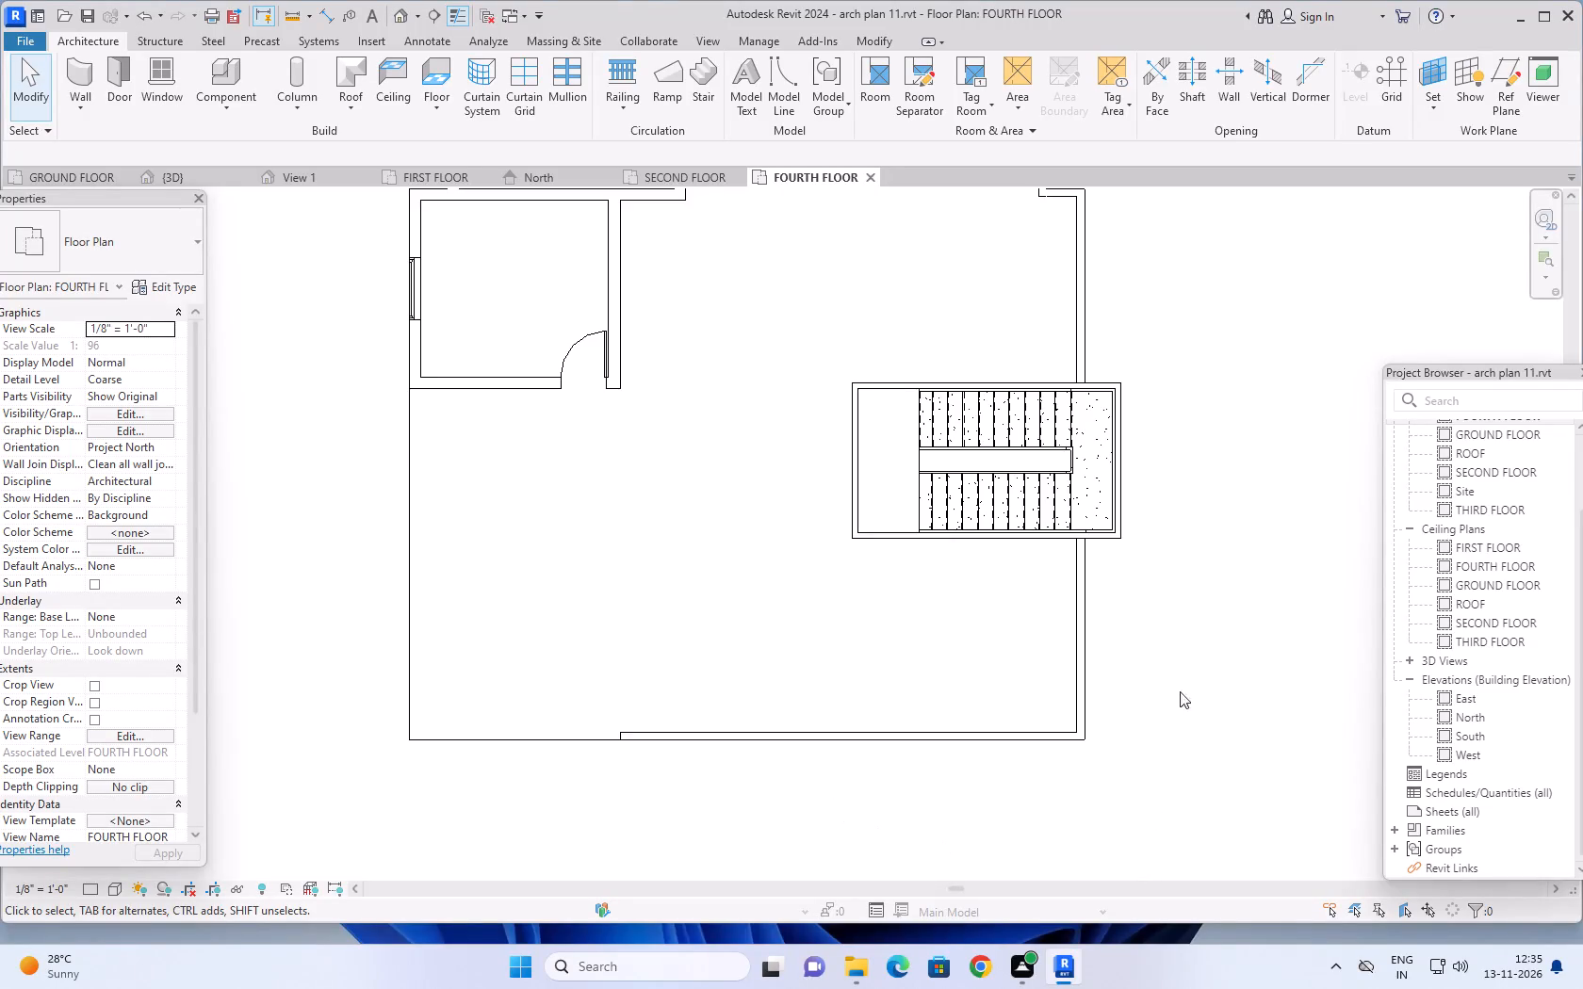
Start placing an architectural Rectangular Column 9"x11" with its height to ROOF at the terrace's southwest corner.
{"action": "scroll", "coordinate": [1186, 677], "scroll_direction": "down", "scroll_amount": 1}
{"action": "middle_click_drag", "start_coordinate": [1186, 660], "coordinate": [1151, 640]}
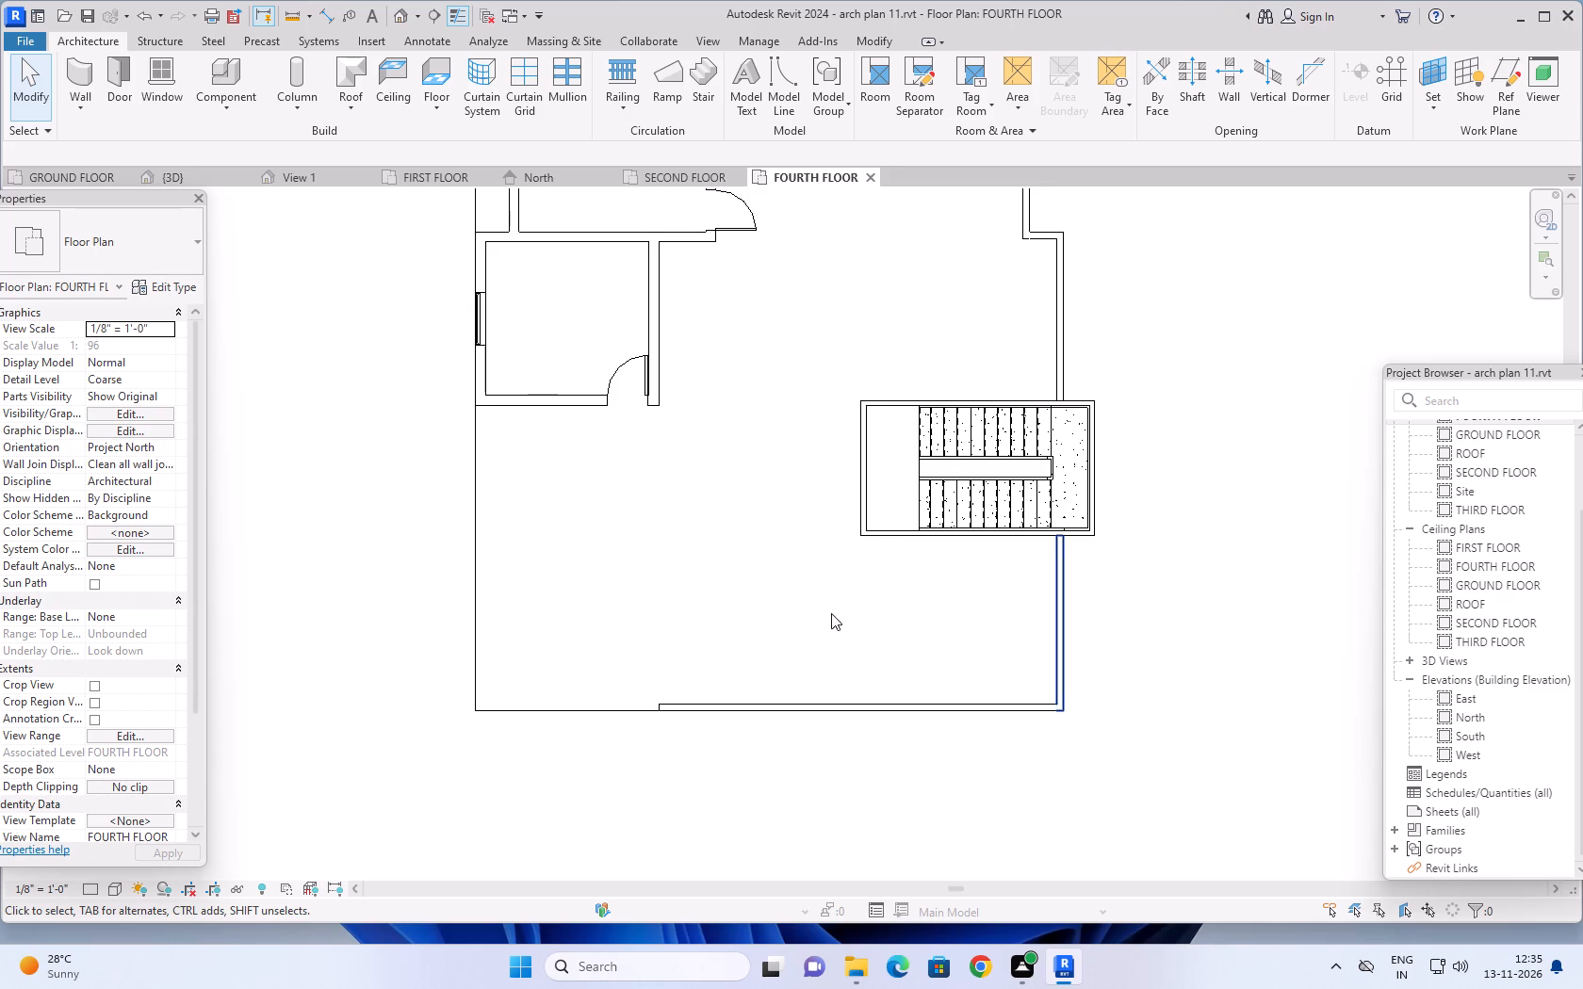
{"action": "middle_click_drag", "start_coordinate": [807, 574], "coordinate": [800, 499]}
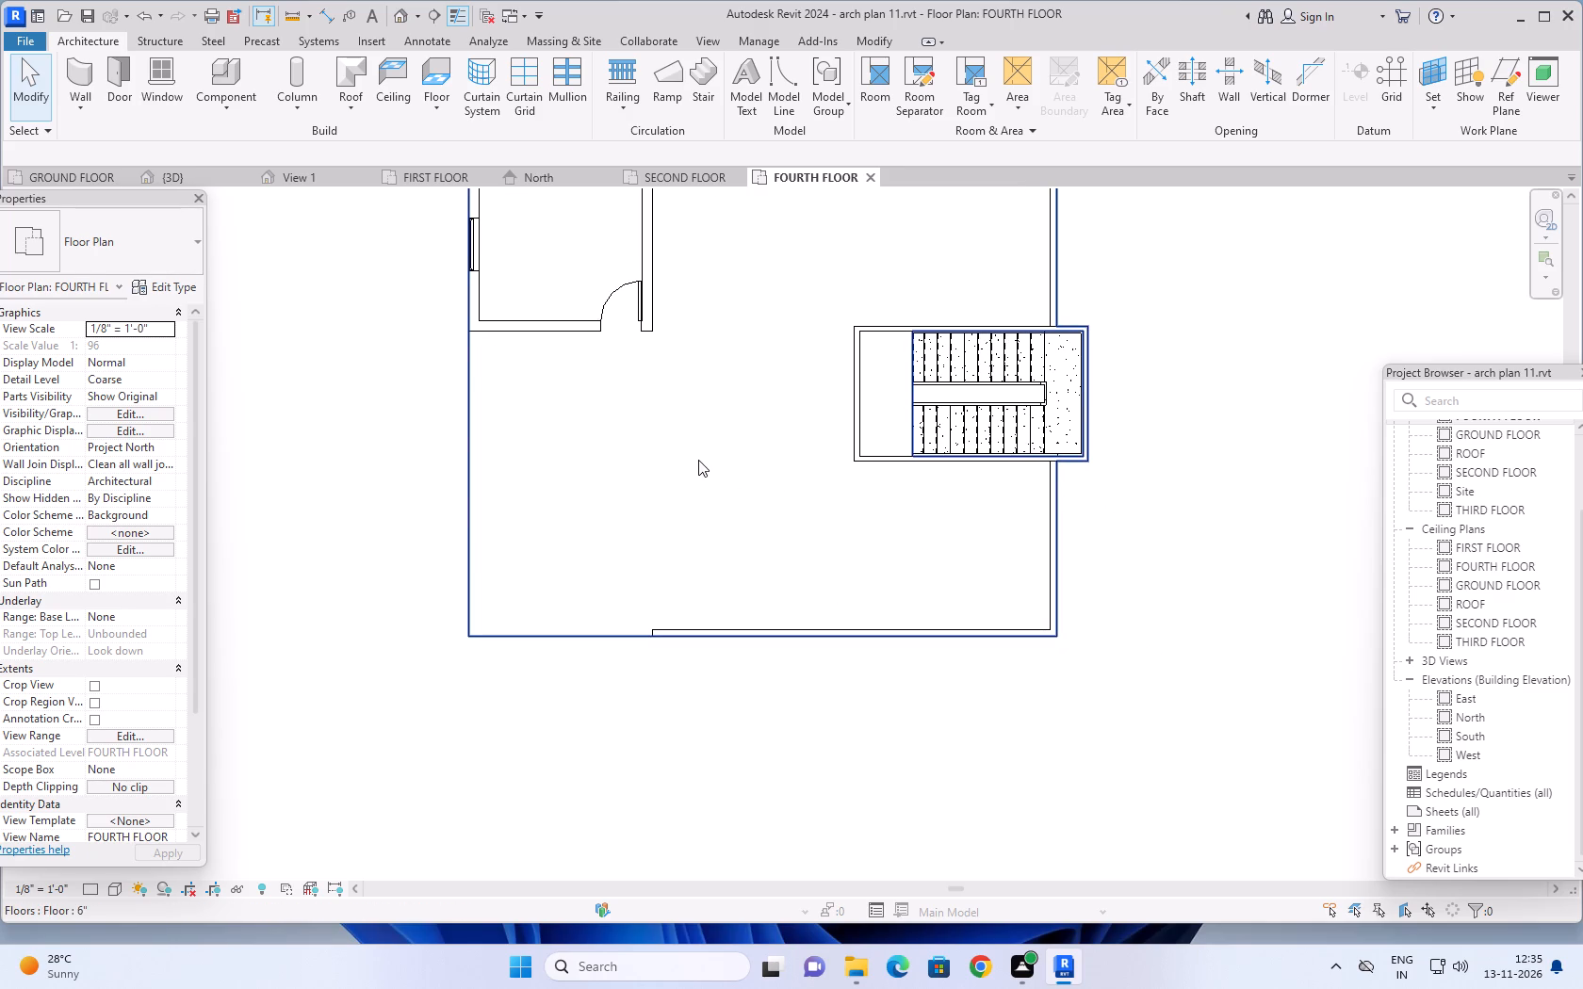
{"action": "middle_click", "coordinate": [694, 455]}
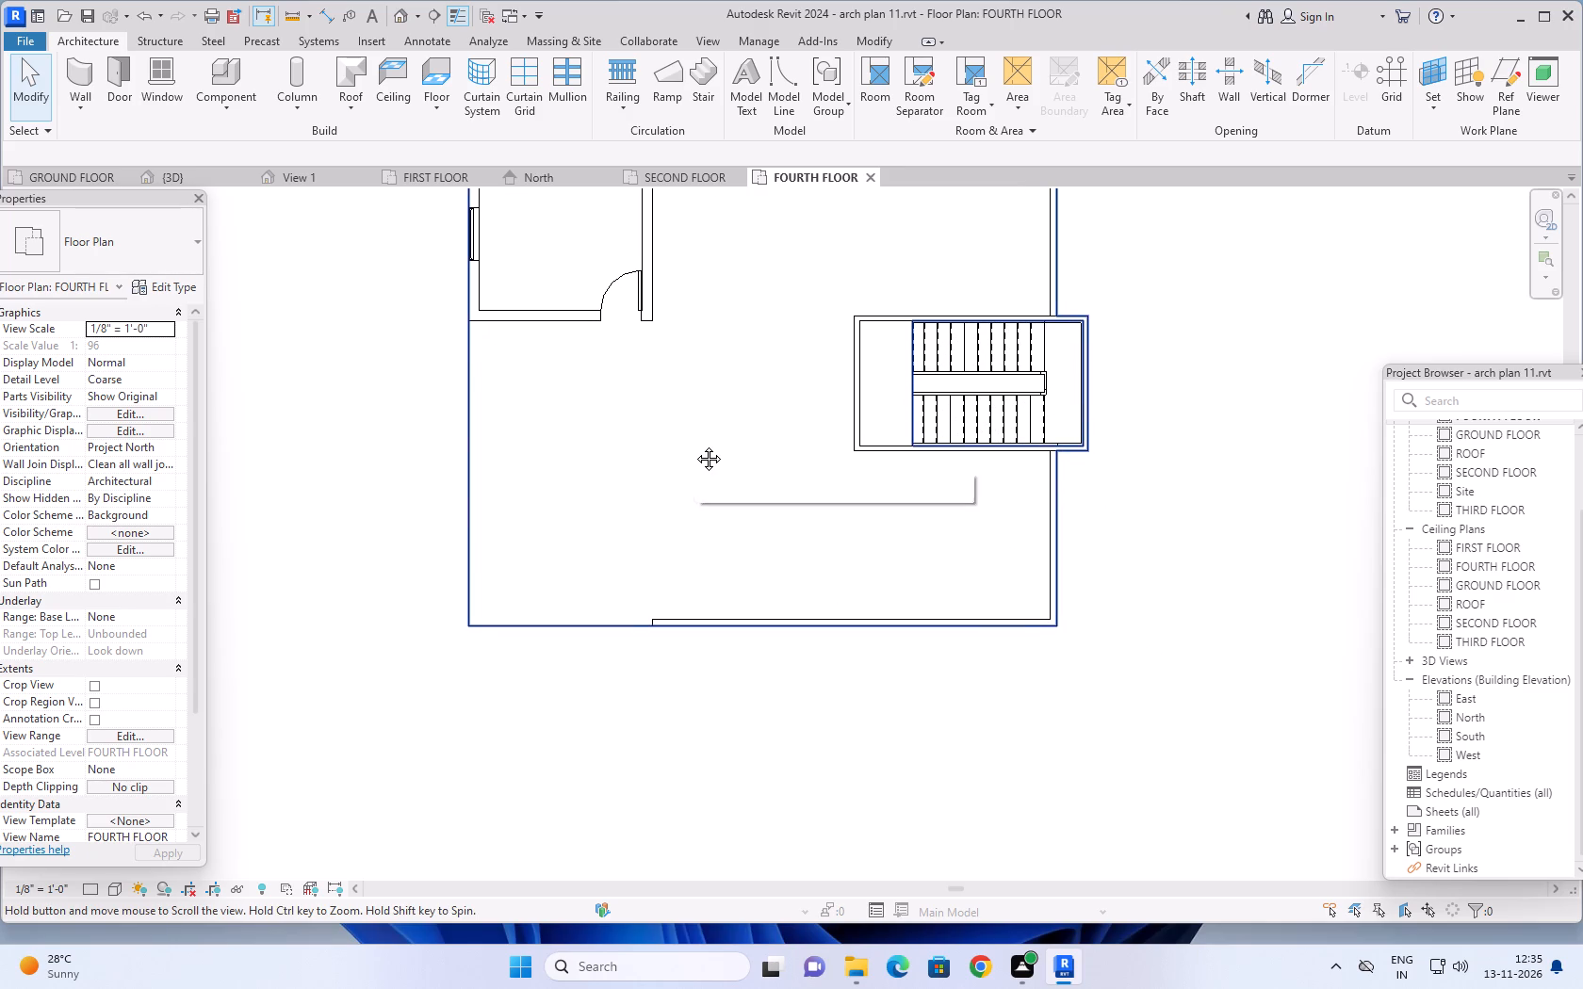
{"action": "scroll", "coordinate": [512, 613], "scroll_direction": "up", "scroll_amount": 1}
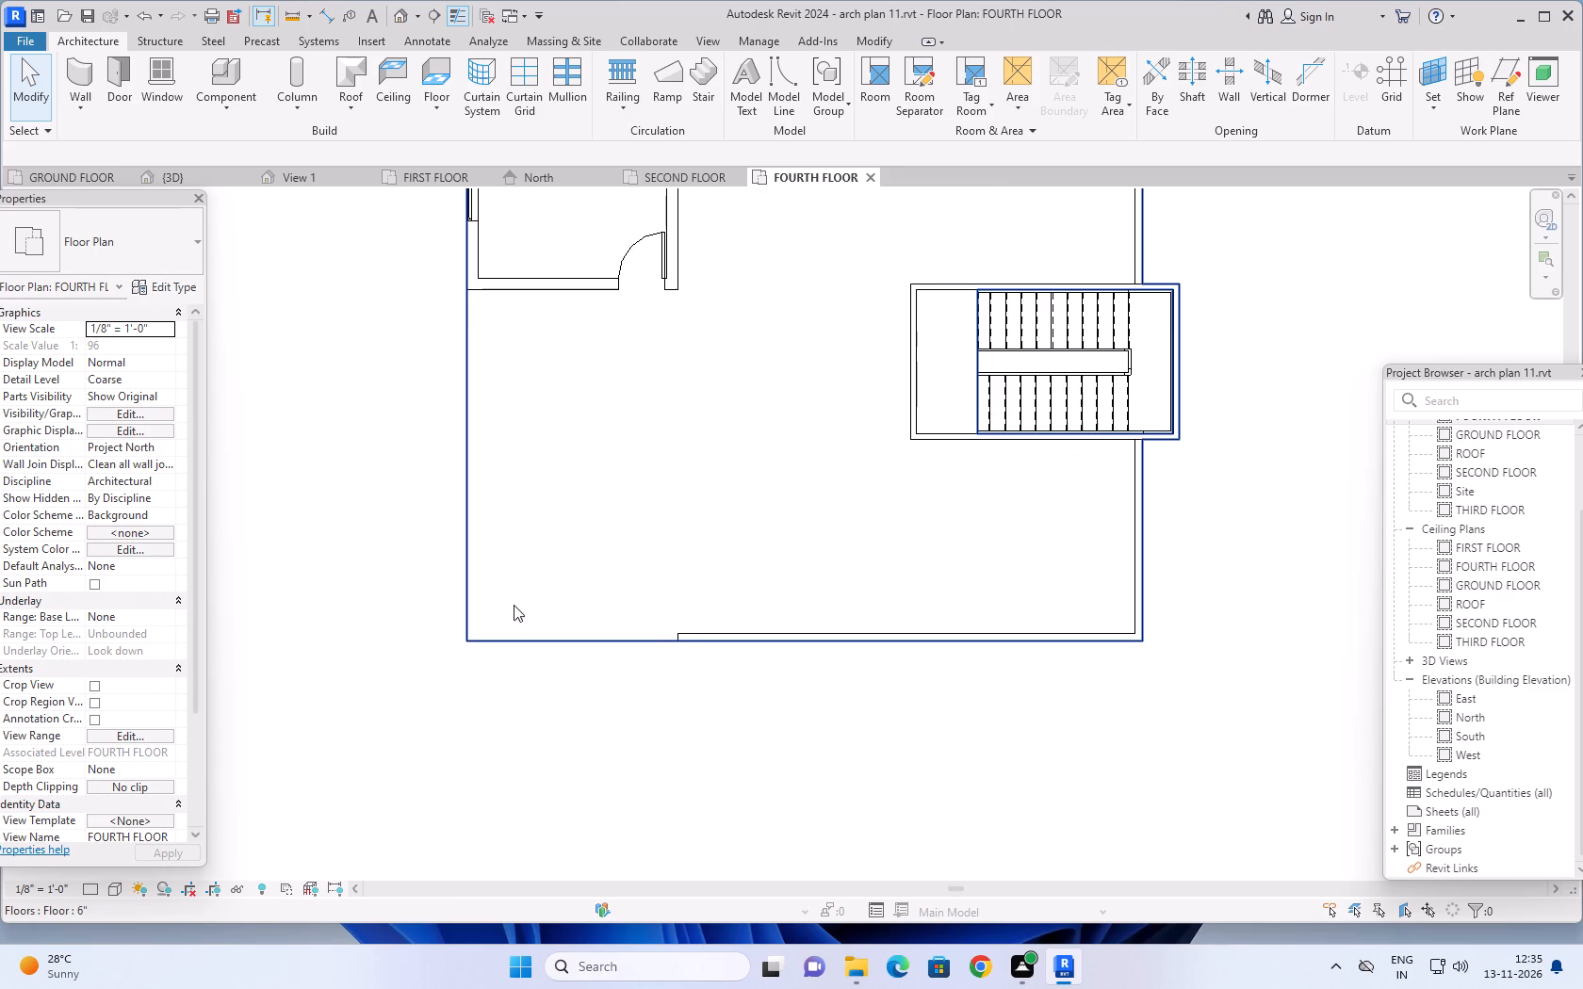
{"action": "middle_click_drag", "start_coordinate": [542, 581], "coordinate": [514, 595]}
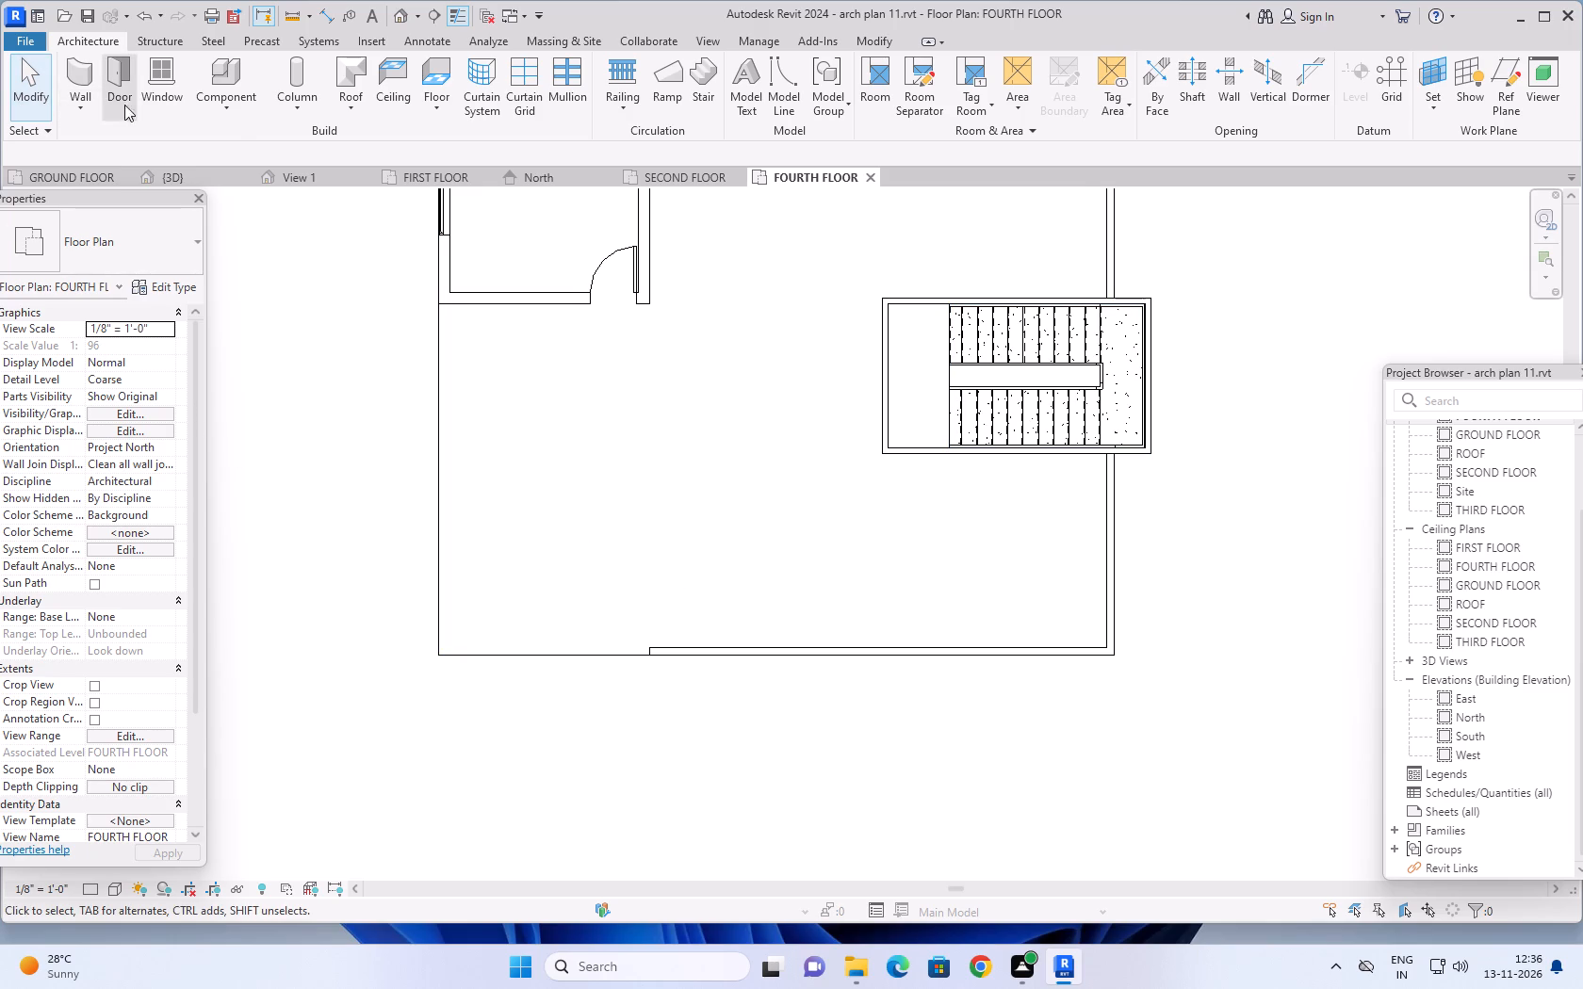
{"action": "left_click", "coordinate": [304, 113]}
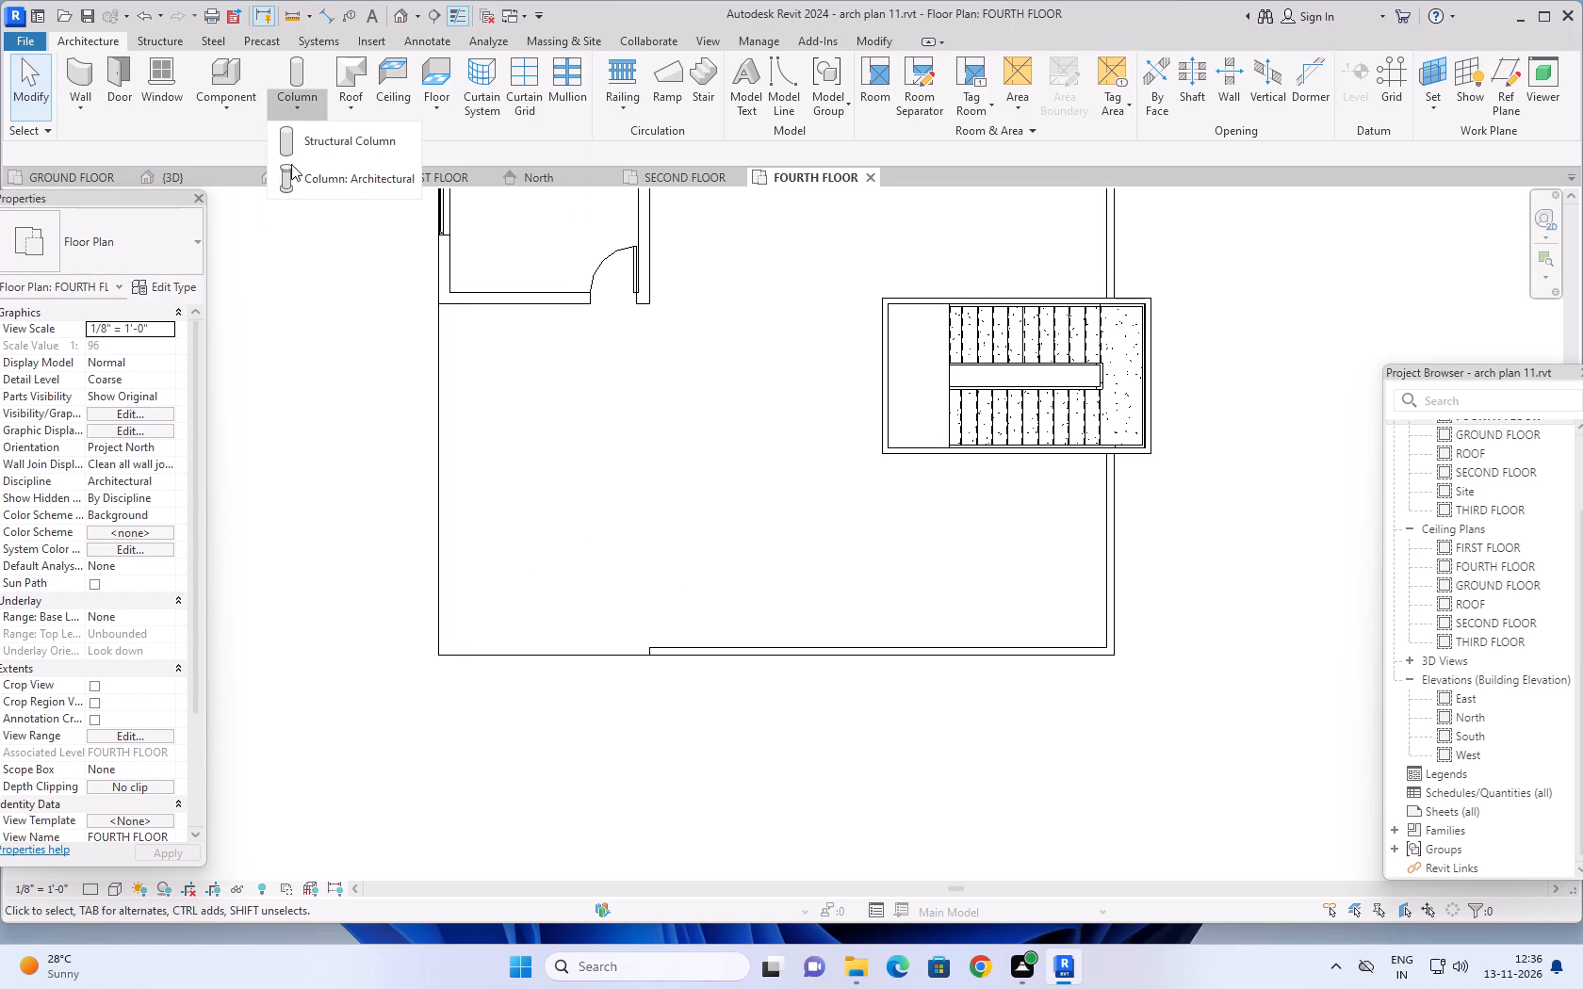
{"action": "left_click", "coordinate": [324, 172]}
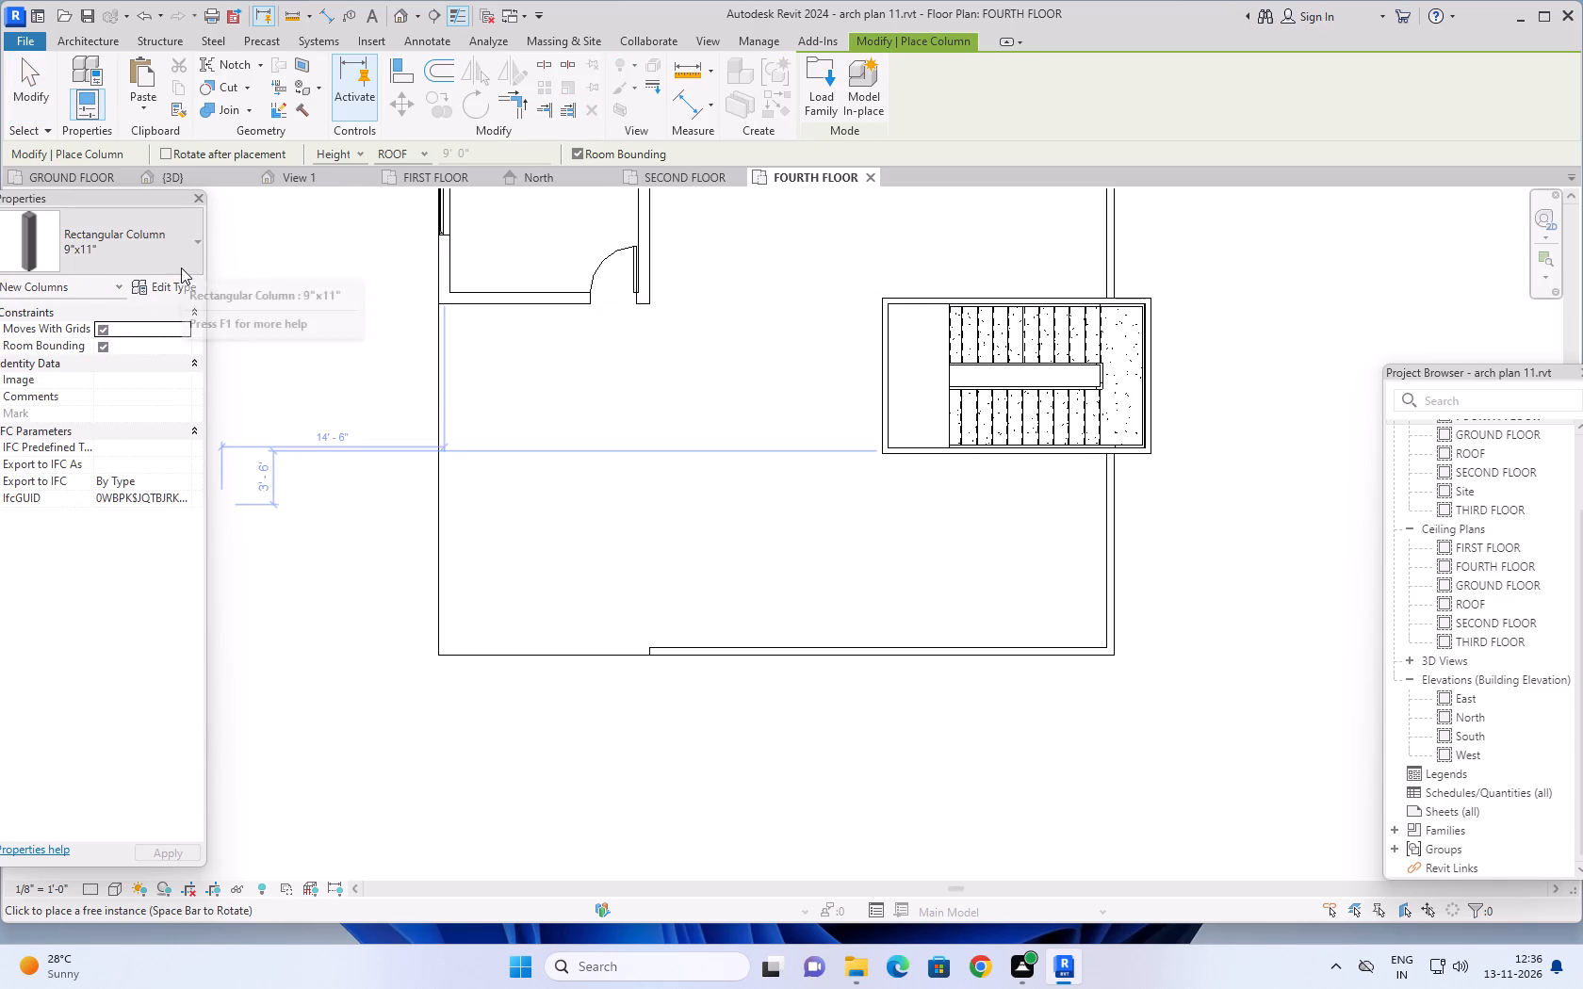
{"action": "scroll", "coordinate": [436, 652], "scroll_direction": "up", "scroll_amount": 2}
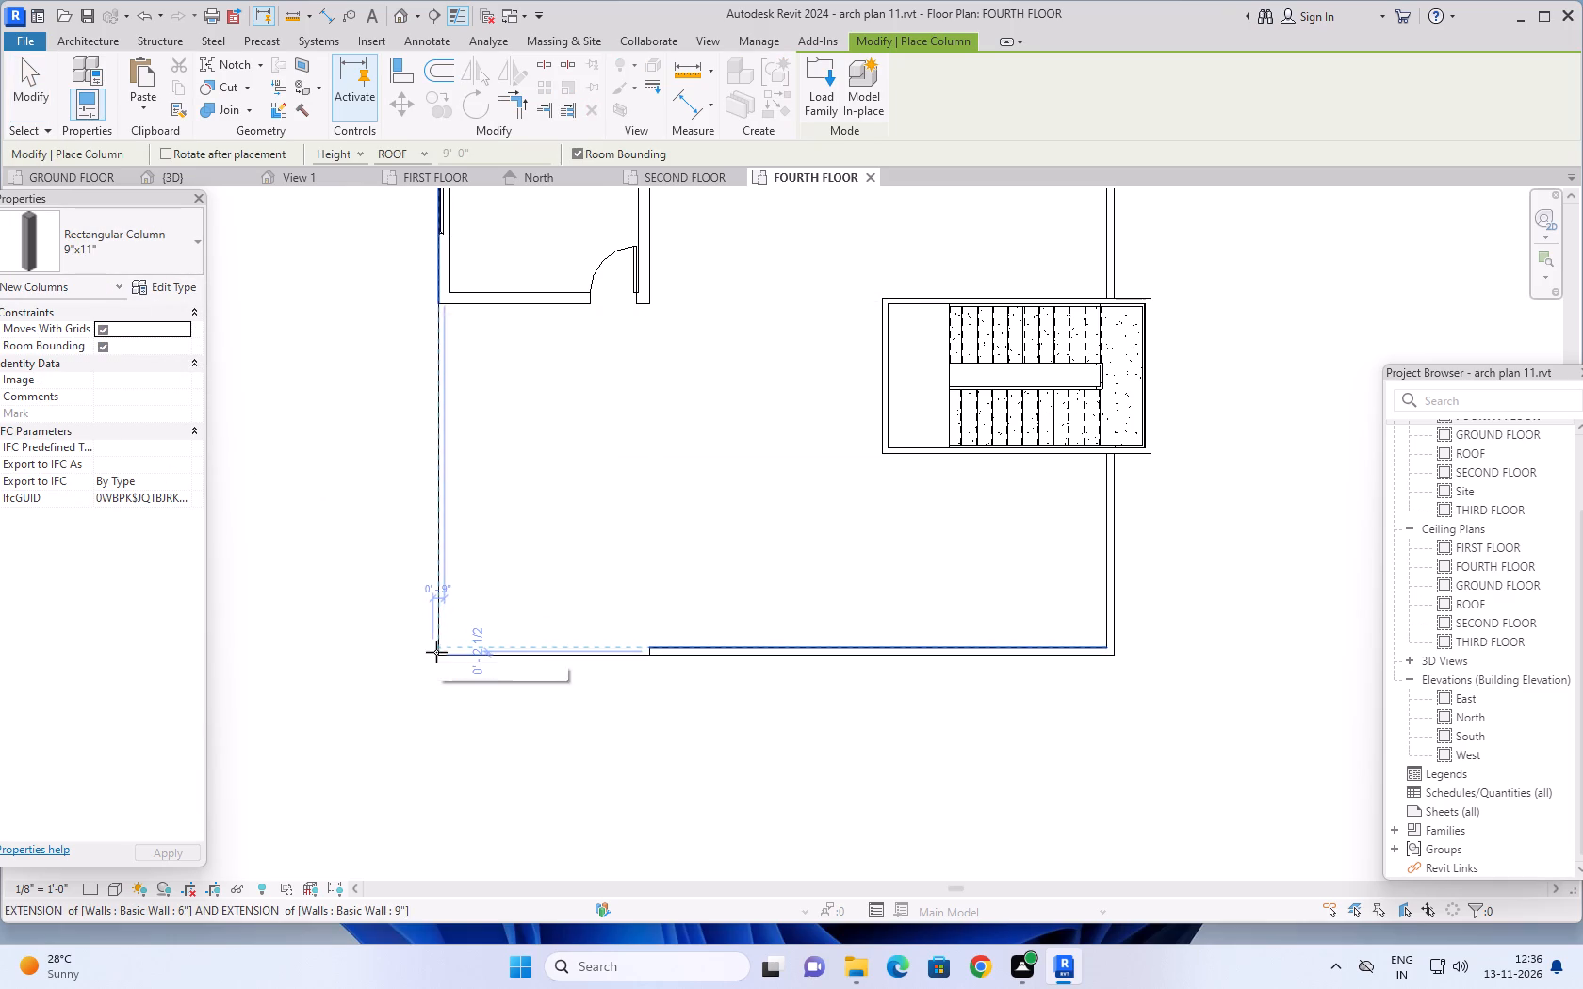
{"action": "scroll", "coordinate": [436, 652], "scroll_direction": "up", "scroll_amount": 3}
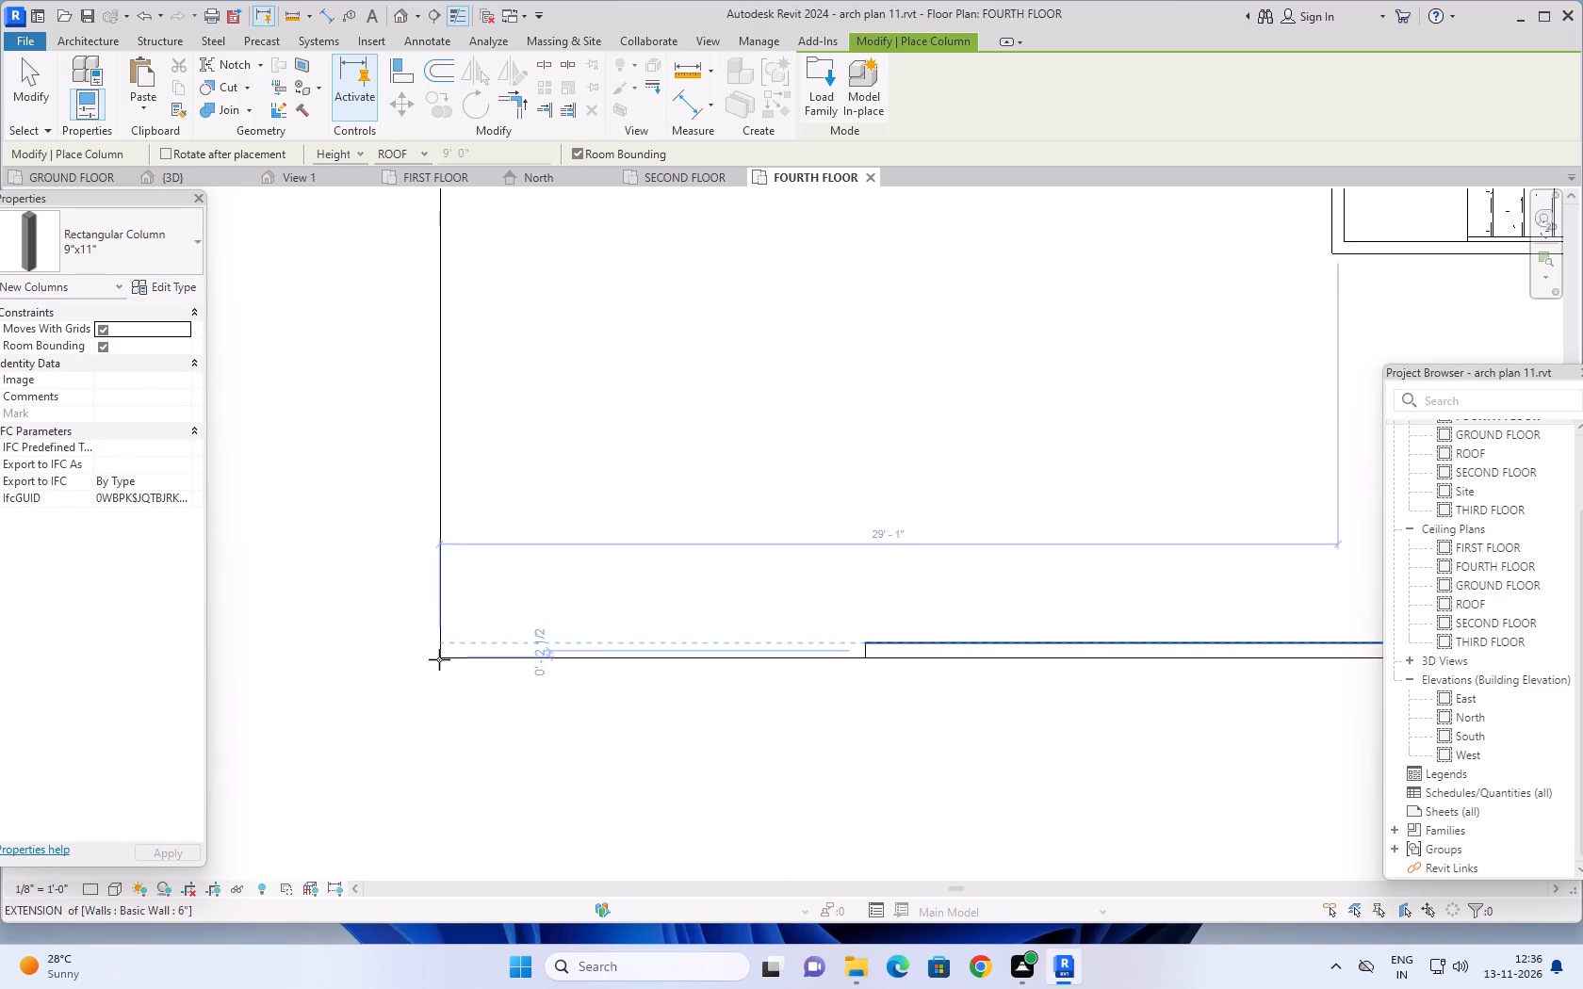
{"action": "scroll", "coordinate": [547, 552], "scroll_direction": "down", "scroll_amount": 3}
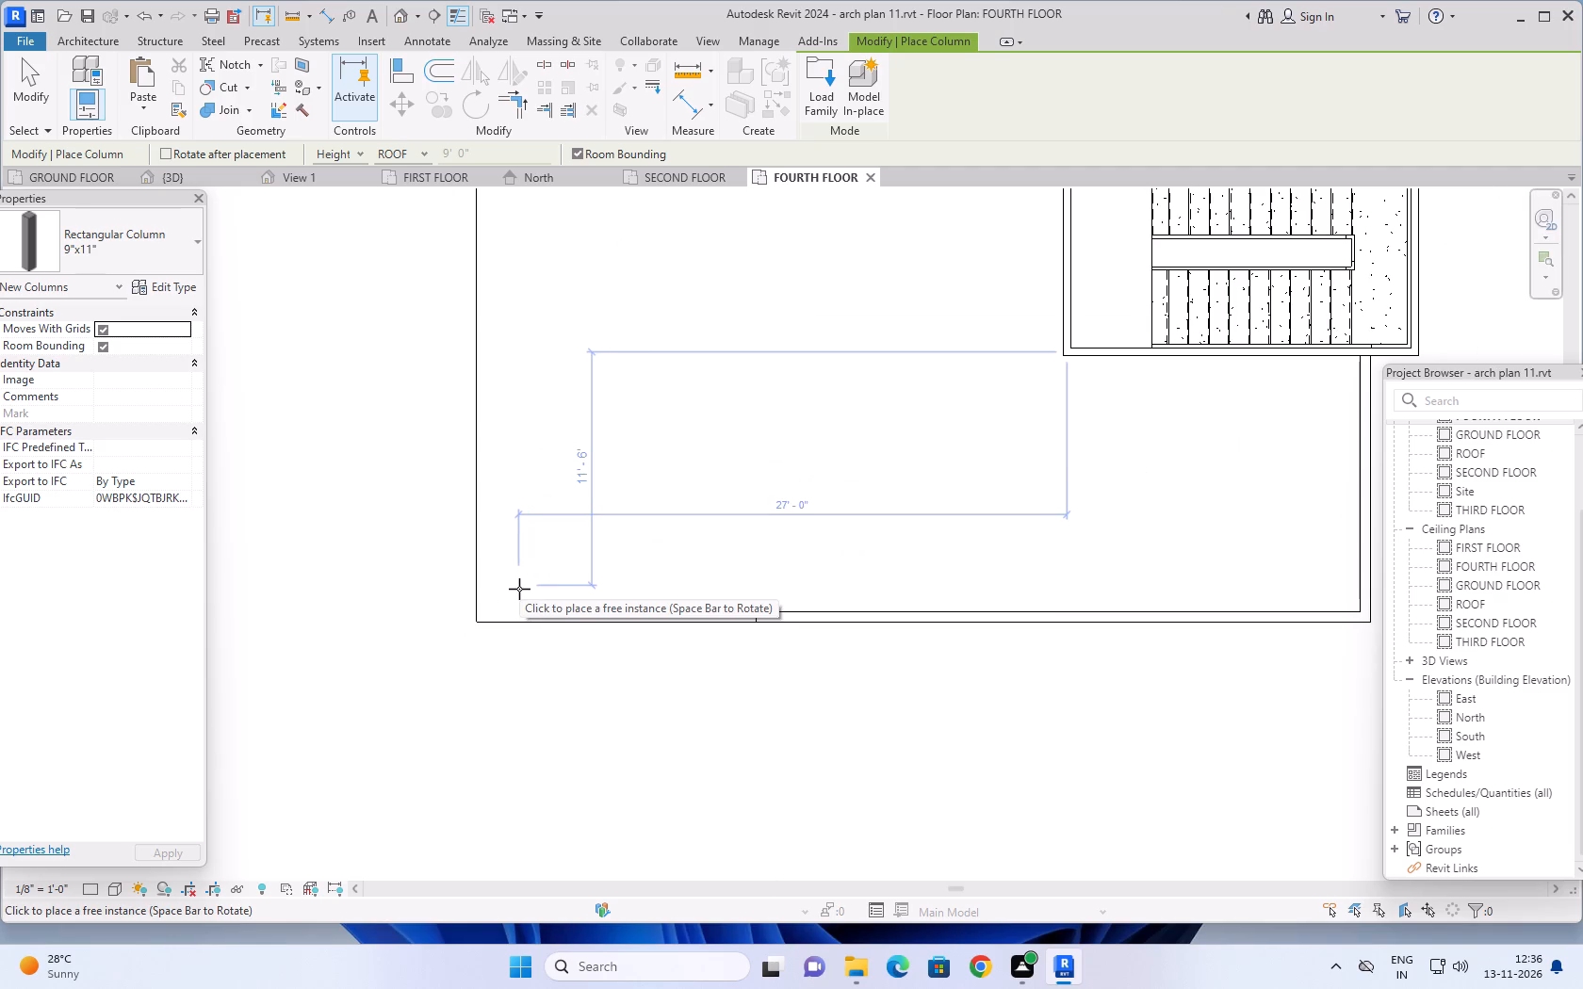
Turn on the Mass and Parts model categories in the fourth-floor plan's visibility/graphic overrides.
{"action": "type", "text": "VG"}
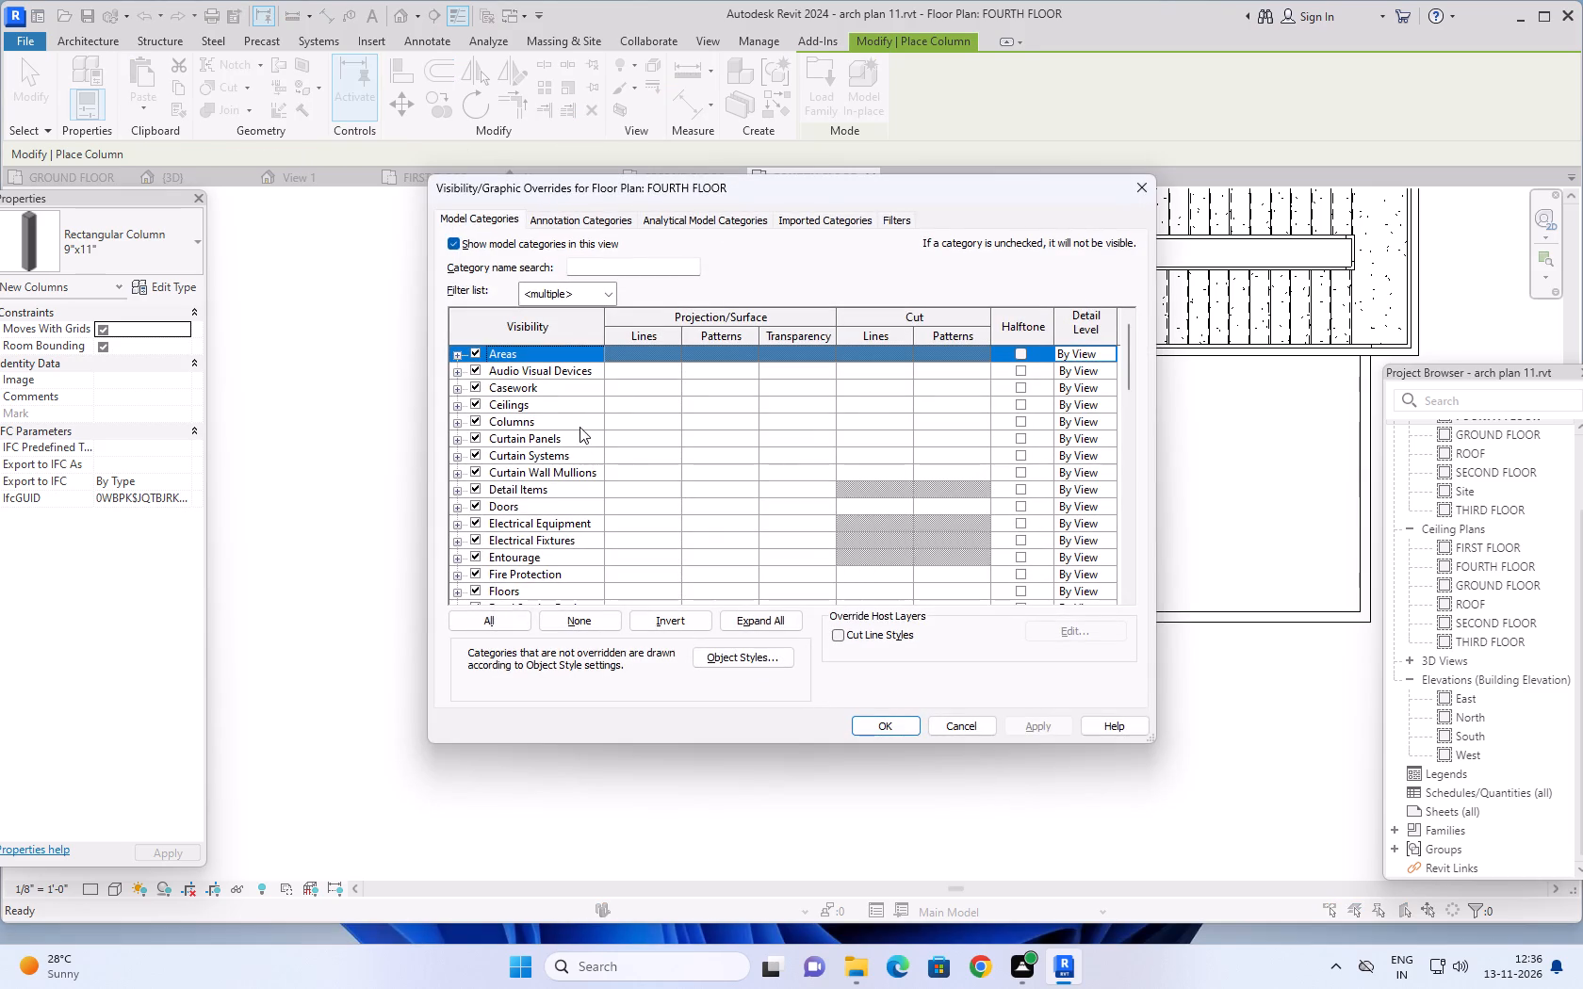
{"action": "scroll", "coordinate": [566, 427], "scroll_direction": "down", "scroll_amount": 6}
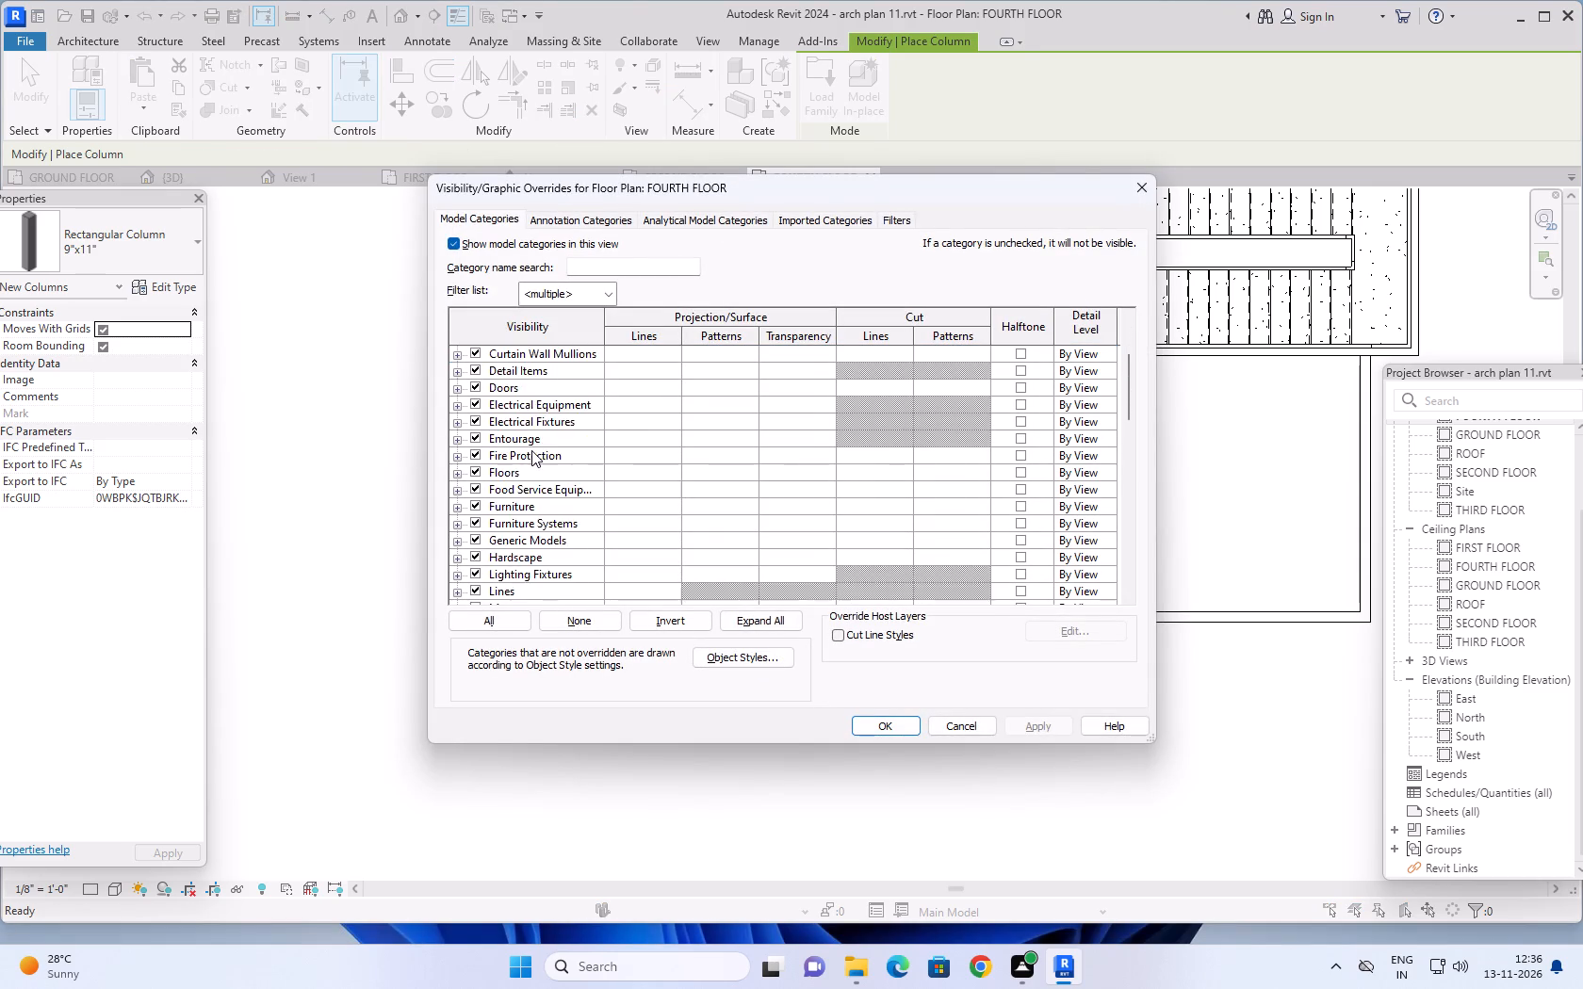
{"action": "scroll", "coordinate": [531, 450], "scroll_direction": "down", "scroll_amount": 5}
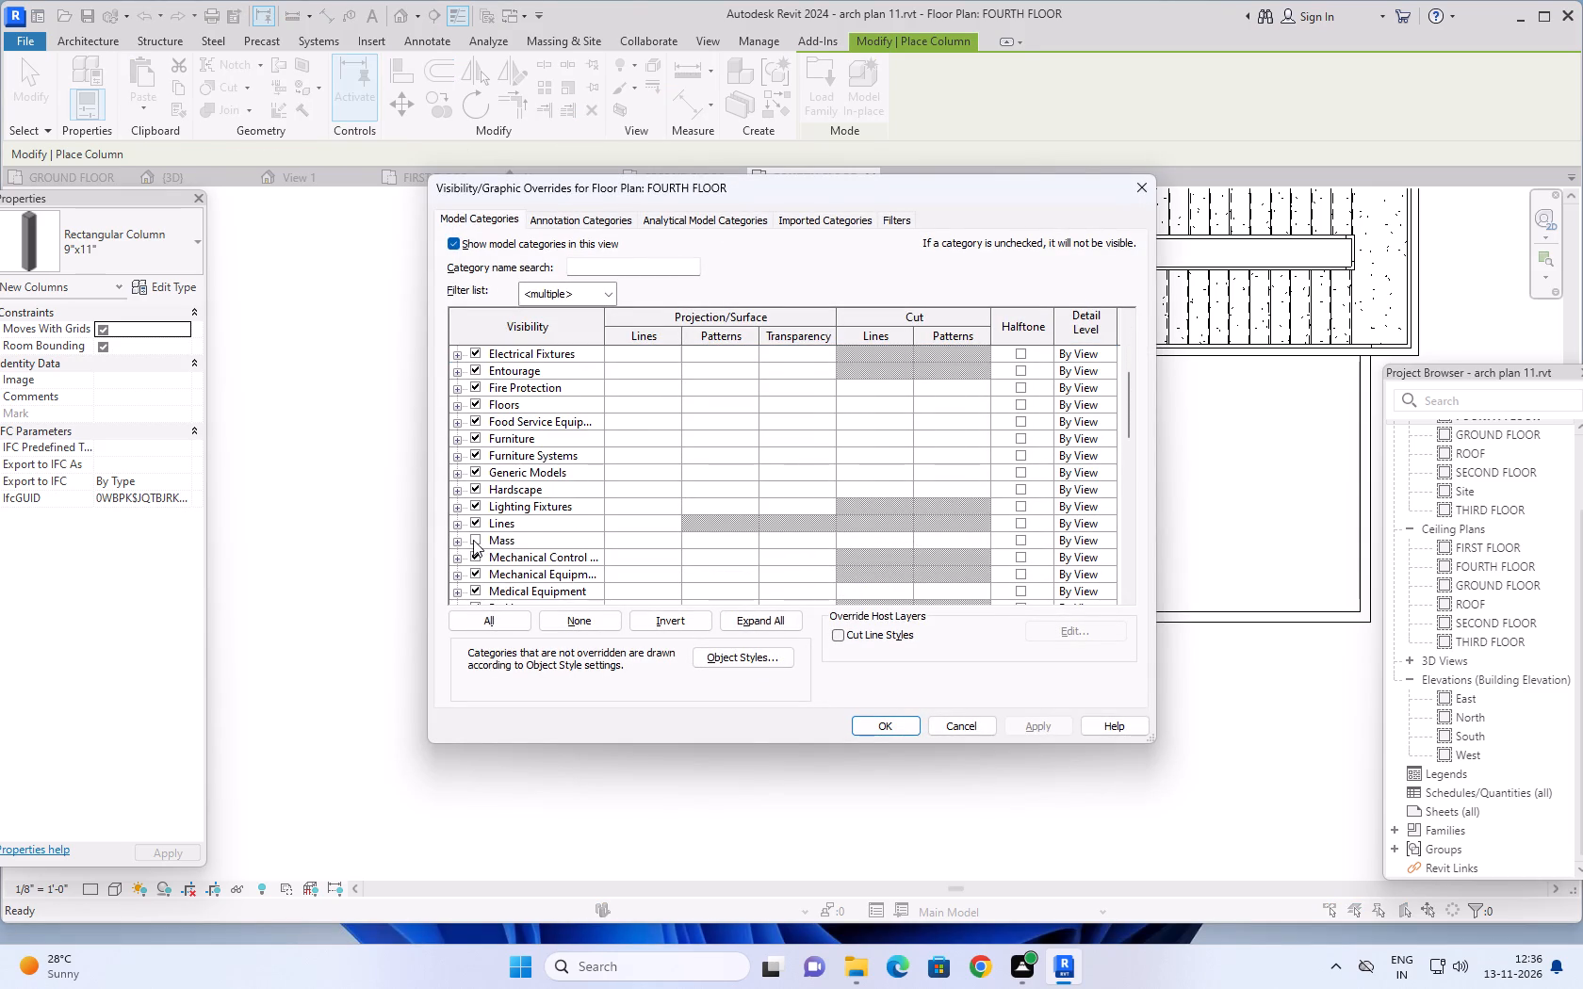
{"action": "left_click", "coordinate": [473, 540]}
{"action": "scroll", "coordinate": [500, 503], "scroll_direction": "up", "scroll_amount": 20}
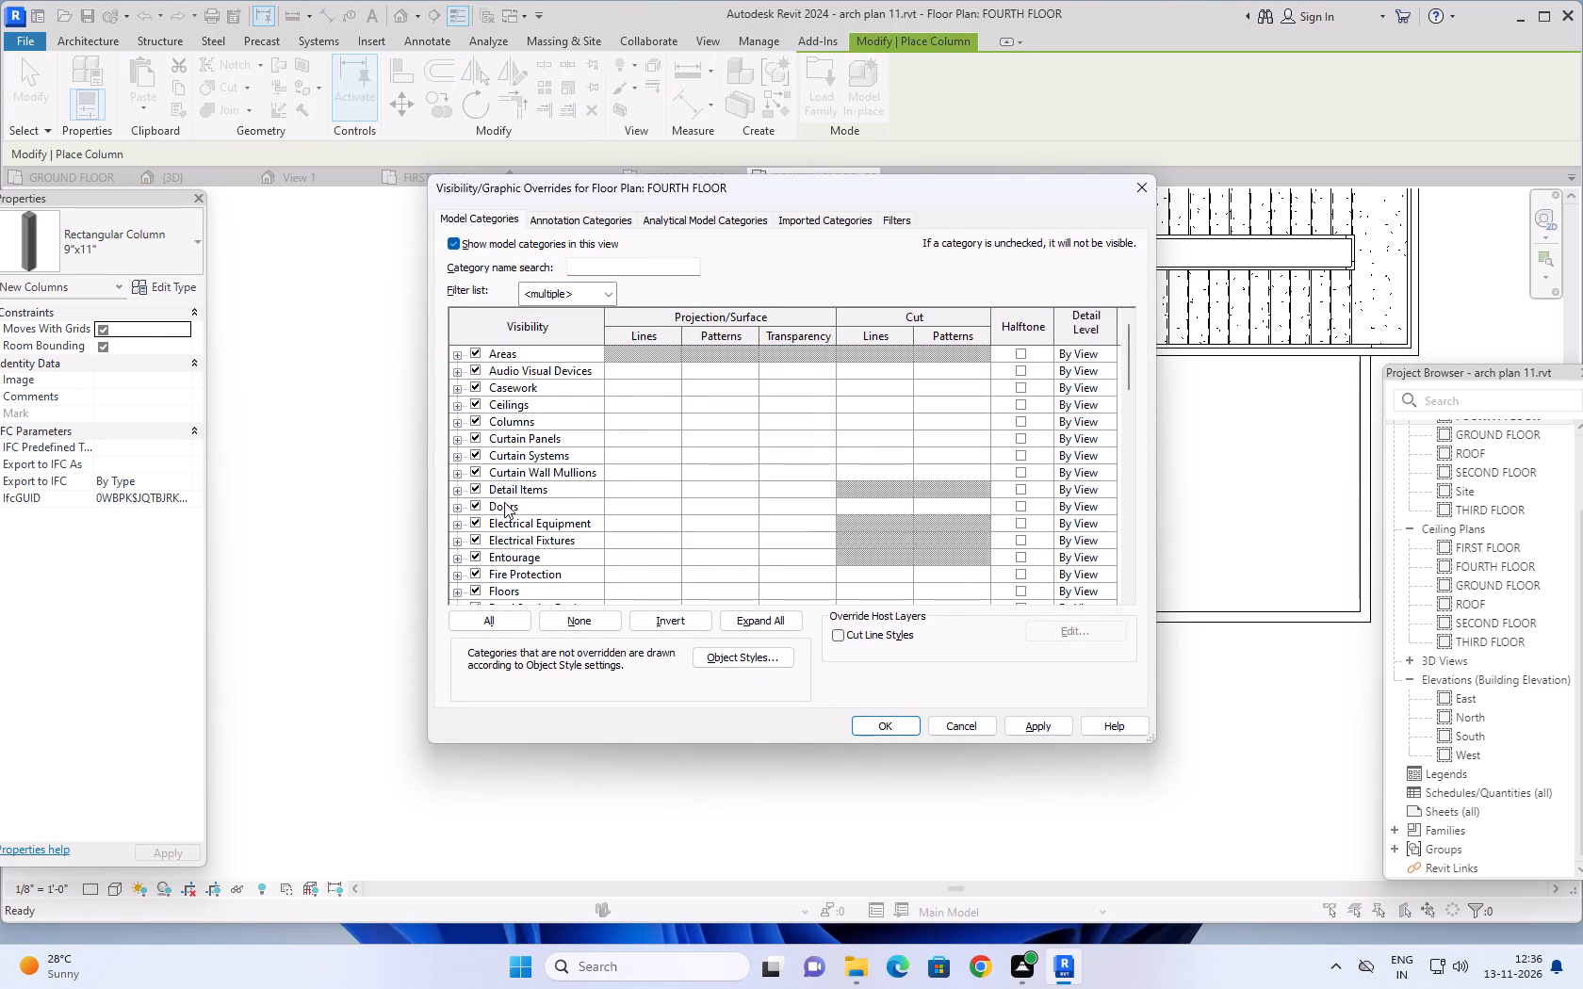
{"action": "scroll", "coordinate": [504, 502], "scroll_direction": "up", "scroll_amount": 2}
{"action": "scroll", "coordinate": [504, 502], "scroll_direction": "down", "scroll_amount": 16}
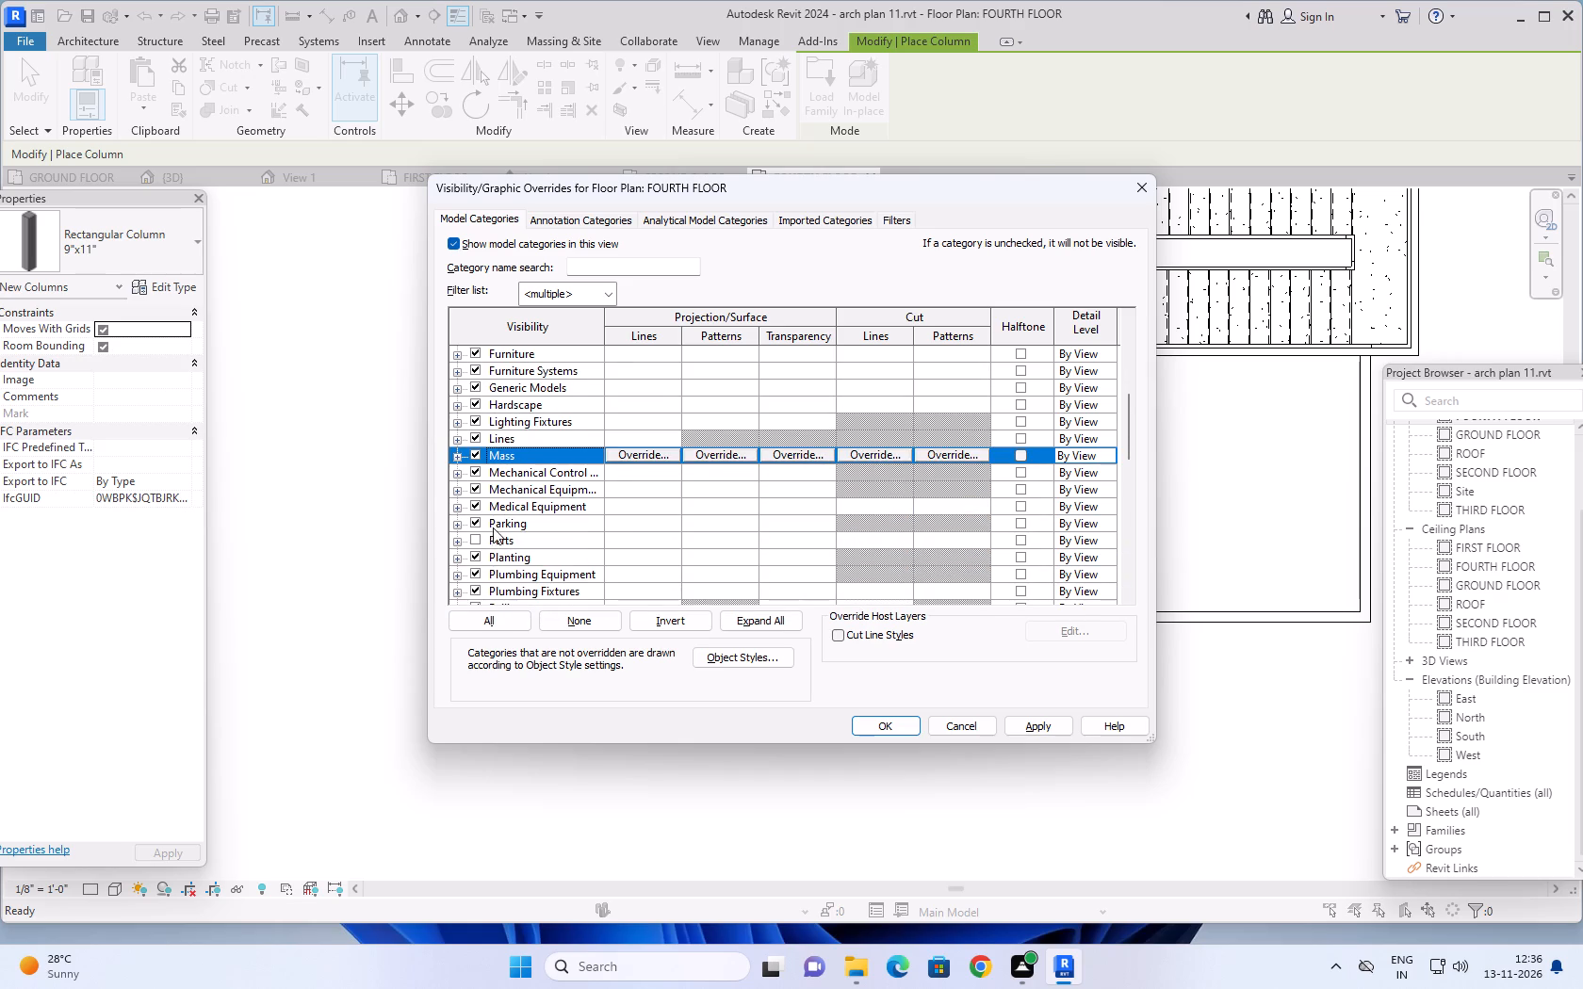
{"action": "left_click", "coordinate": [475, 537]}
Review the remaining model categories, the Columns subcategory and the discipline filter, and apply the visibility overrides.
{"action": "scroll", "coordinate": [494, 511], "scroll_direction": "down", "scroll_amount": 13}
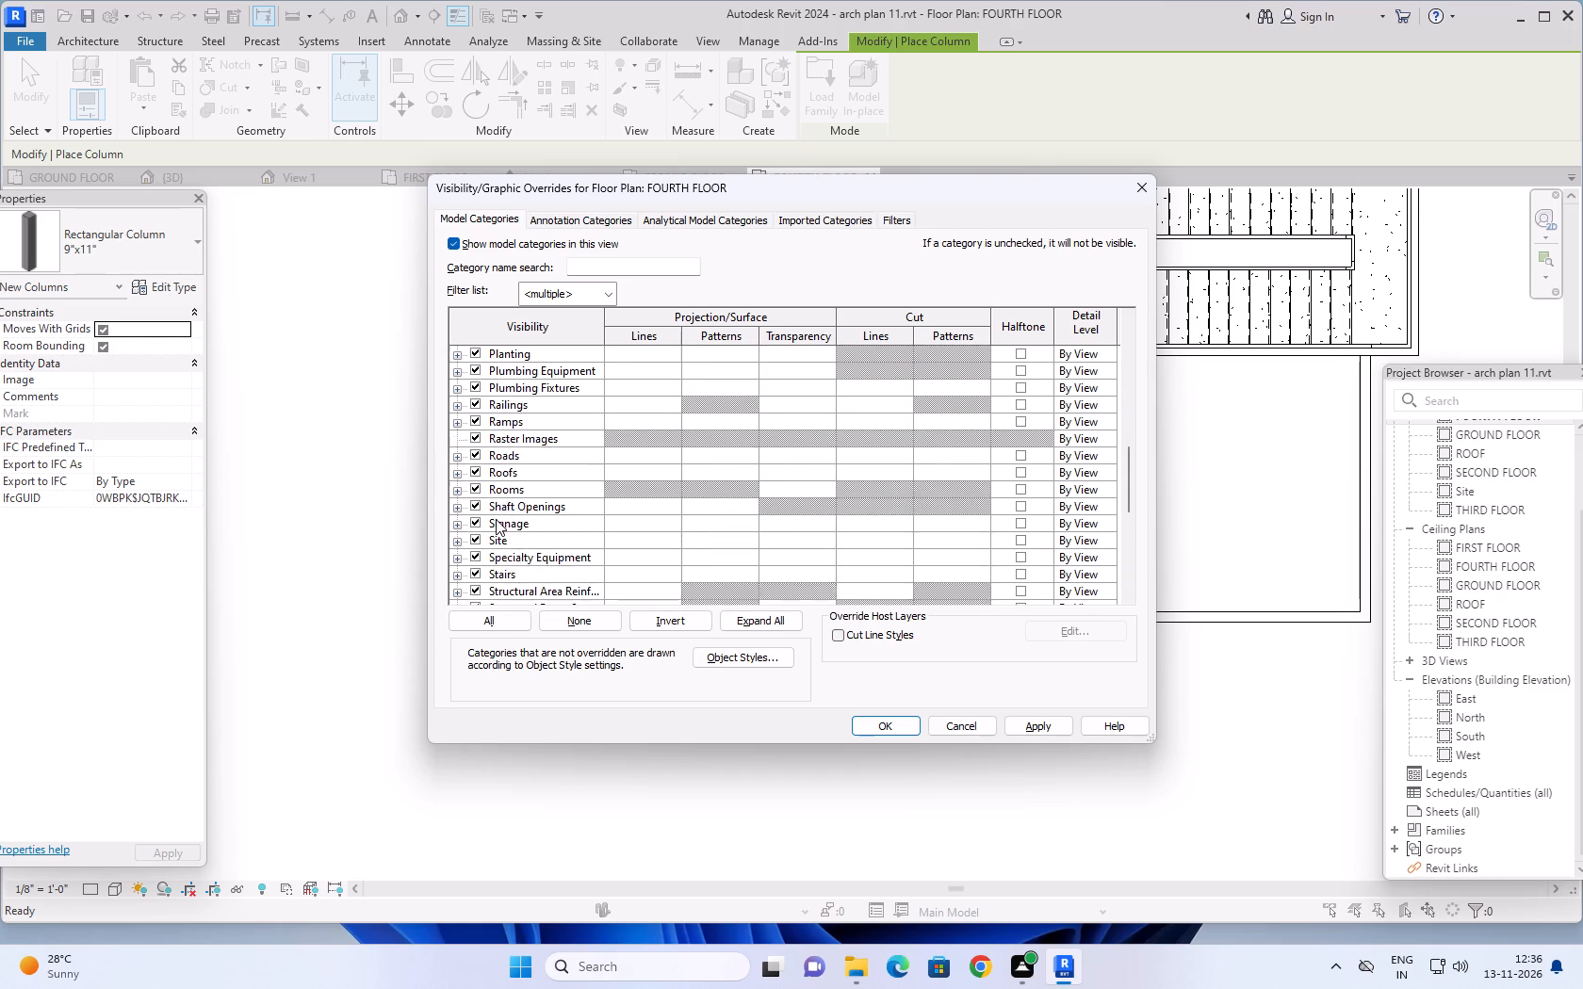
{"action": "scroll", "coordinate": [496, 519], "scroll_direction": "down", "scroll_amount": 20}
{"action": "scroll", "coordinate": [496, 519], "scroll_direction": "down", "scroll_amount": 4}
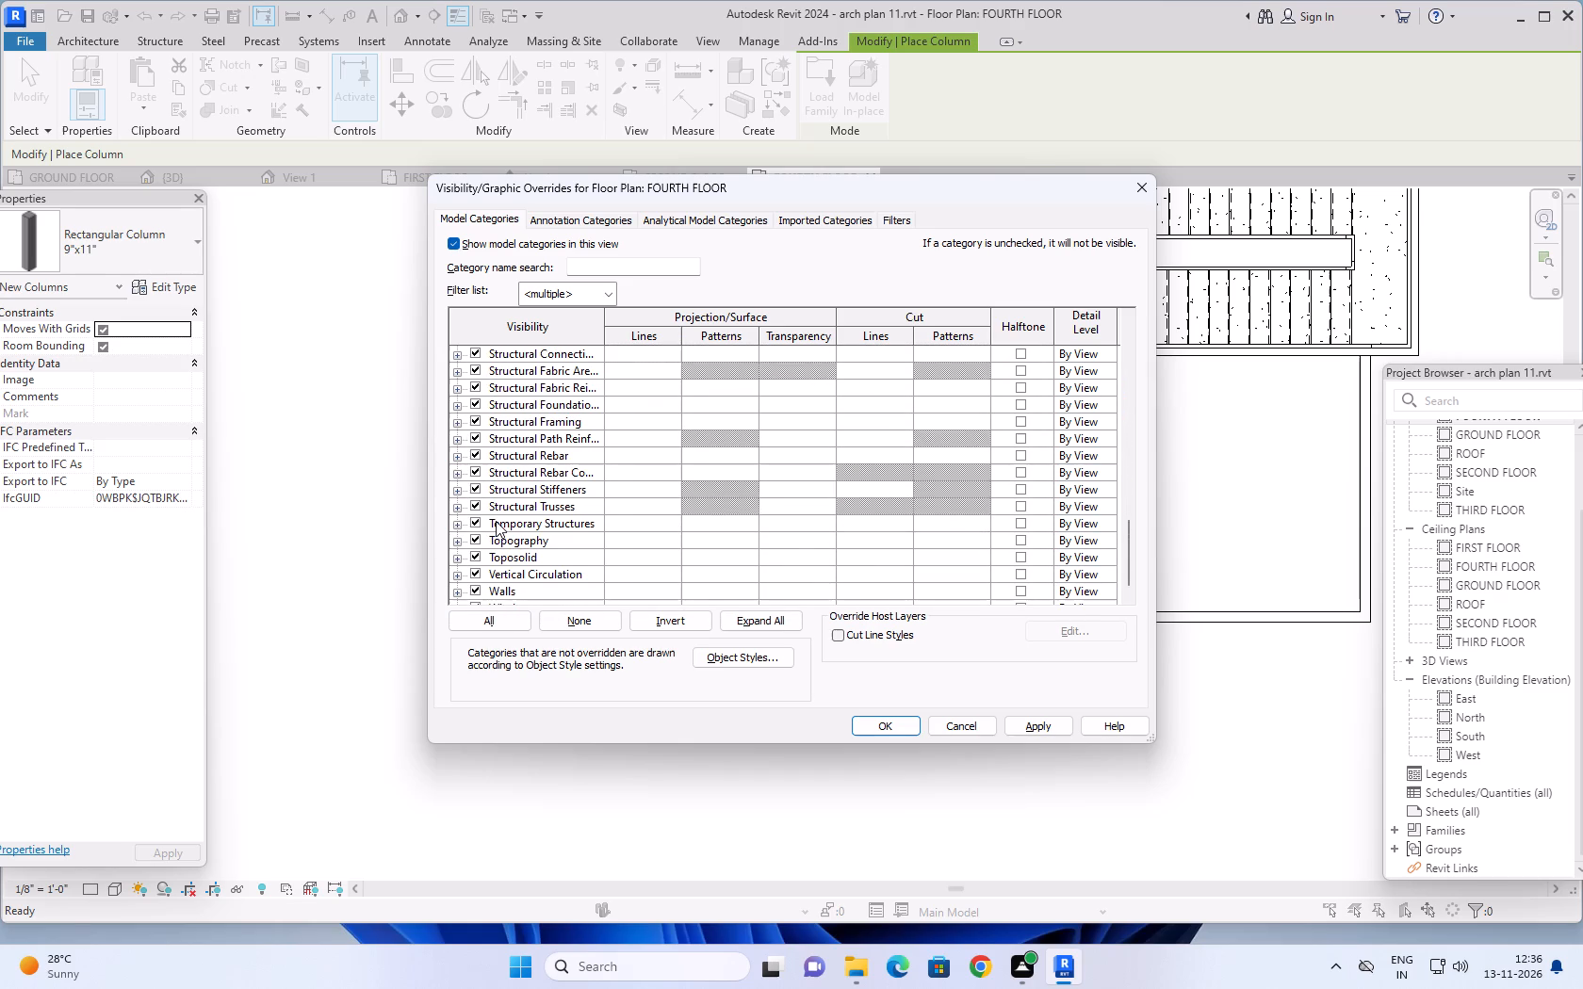
{"action": "scroll", "coordinate": [496, 521], "scroll_direction": "down", "scroll_amount": 3}
{"action": "scroll", "coordinate": [496, 522], "scroll_direction": "up", "scroll_amount": 19}
{"action": "scroll", "coordinate": [508, 511], "scroll_direction": "up", "scroll_amount": 6}
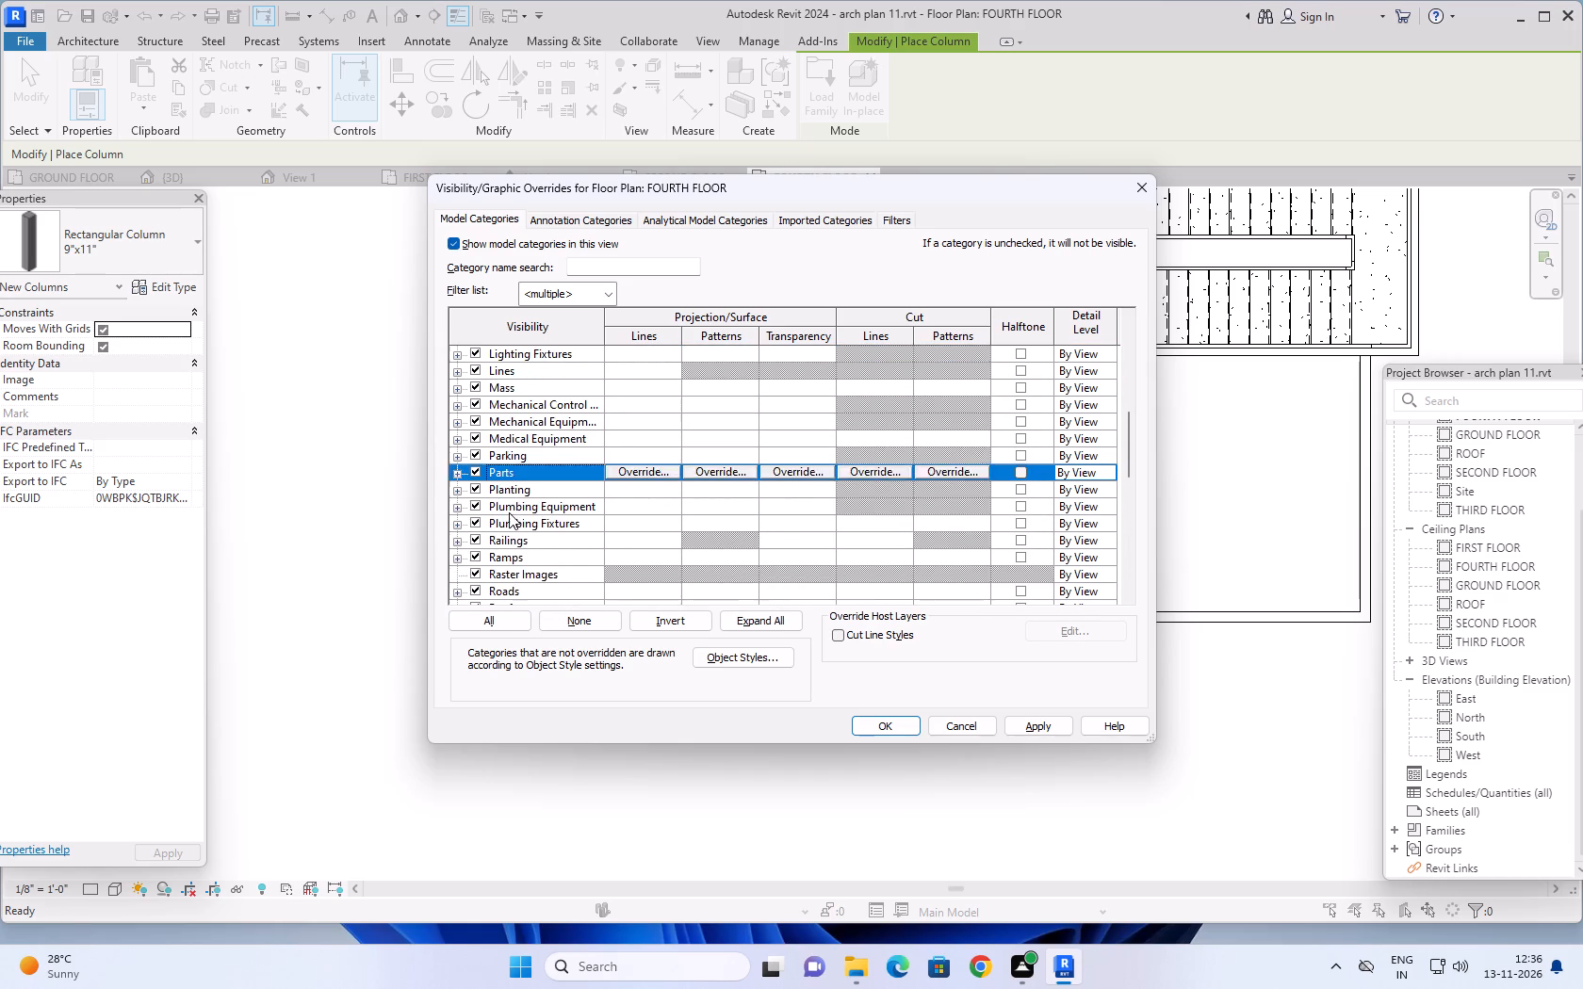
{"action": "scroll", "coordinate": [509, 512], "scroll_direction": "up", "scroll_amount": 19}
{"action": "scroll", "coordinate": [498, 498], "scroll_direction": "up", "scroll_amount": 6}
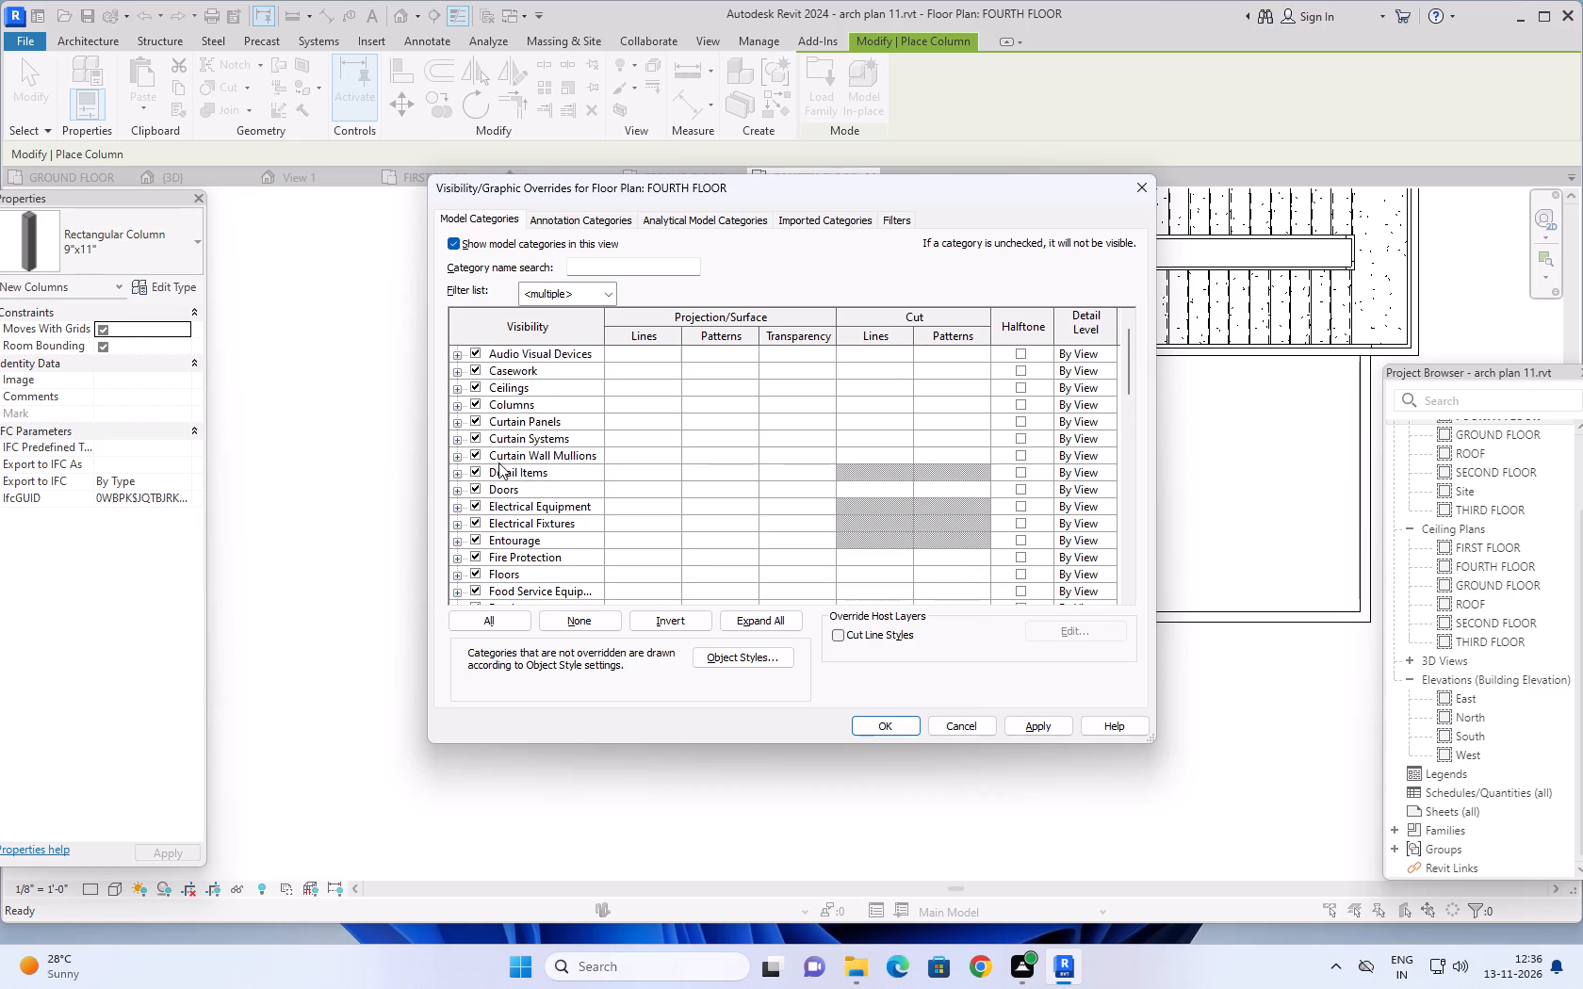
{"action": "scroll", "coordinate": [498, 461], "scroll_direction": "up", "scroll_amount": 7}
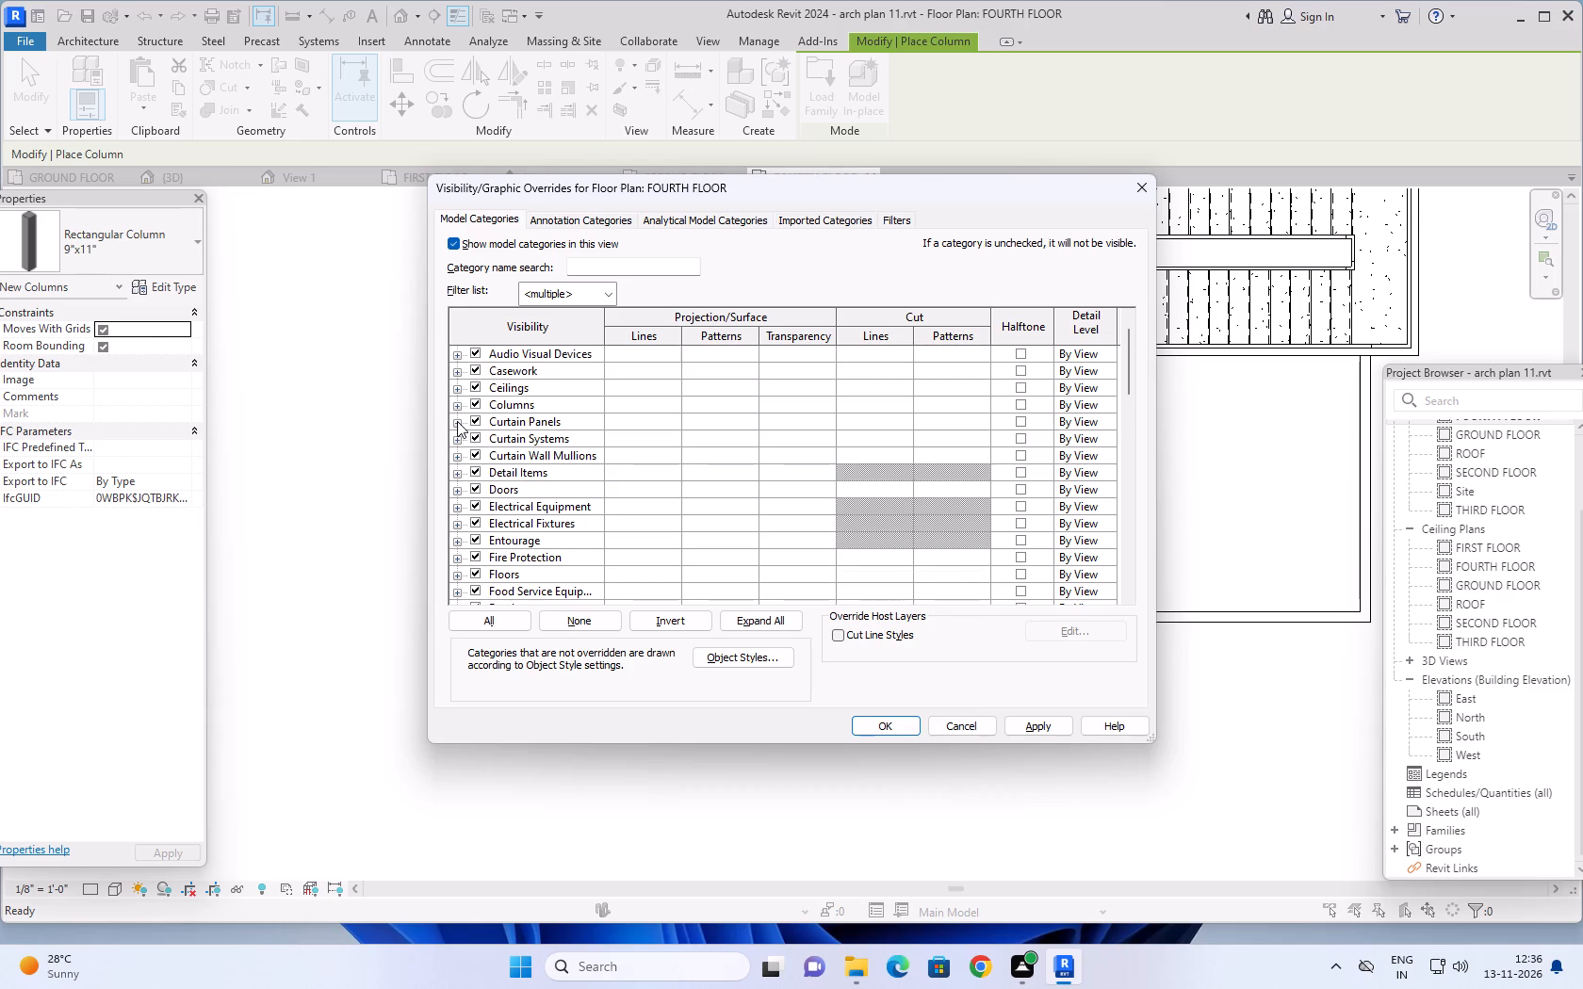
{"action": "left_click", "coordinate": [457, 421]}
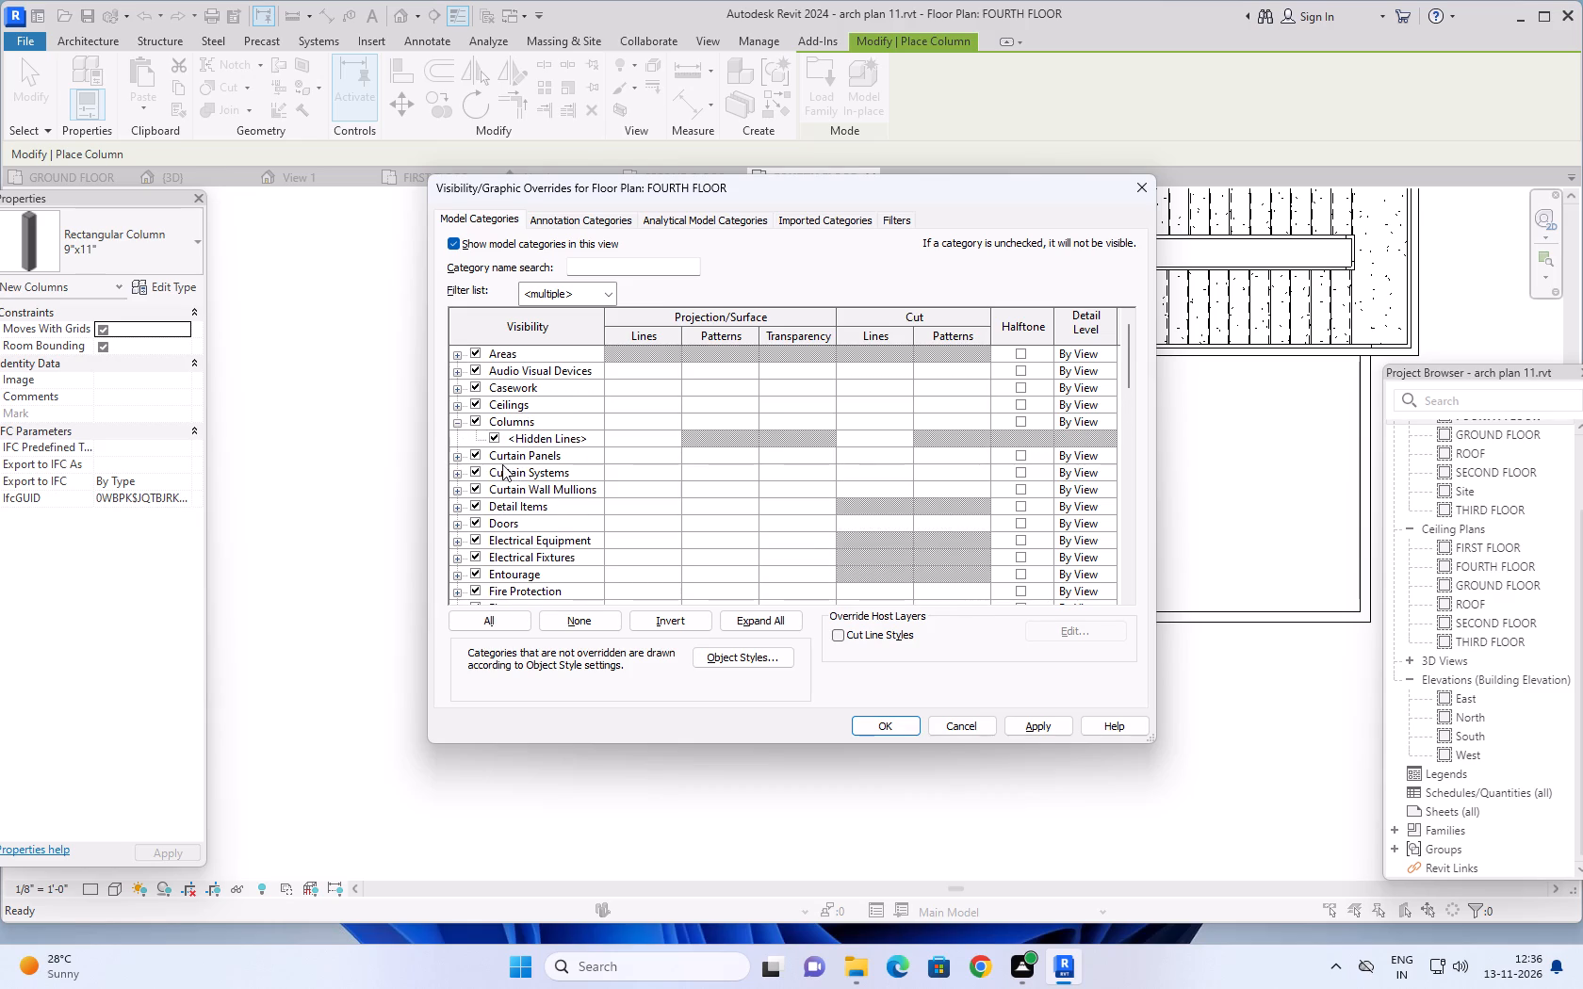
{"action": "left_click", "coordinate": [607, 296]}
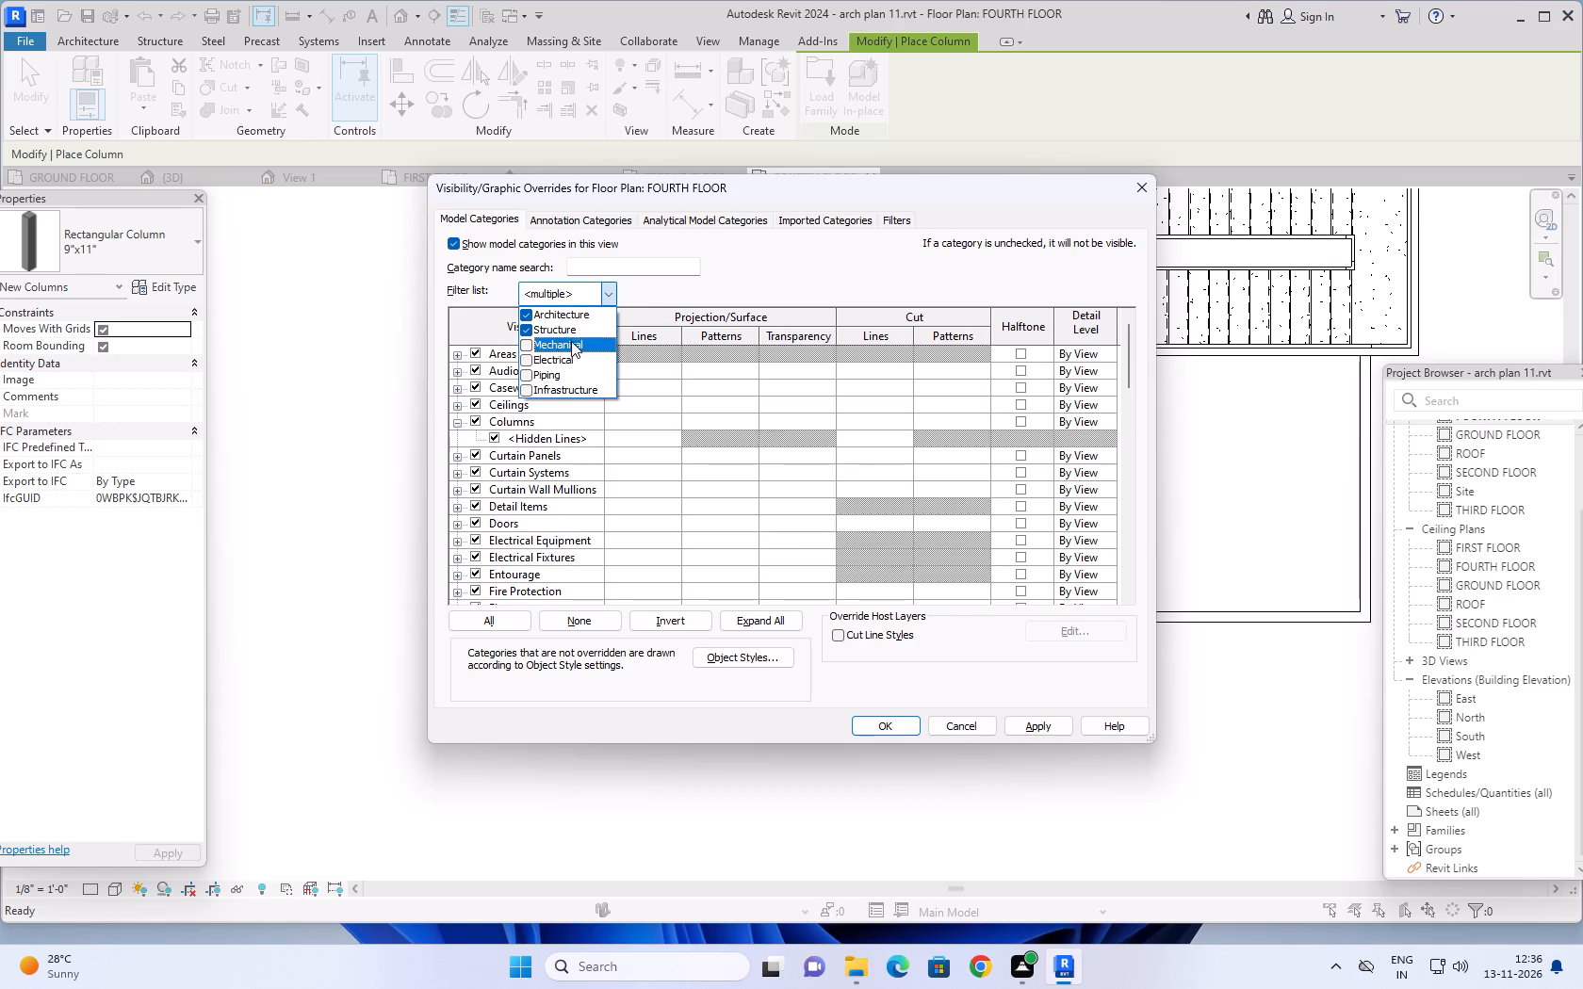
{"action": "left_click", "coordinate": [1032, 720]}
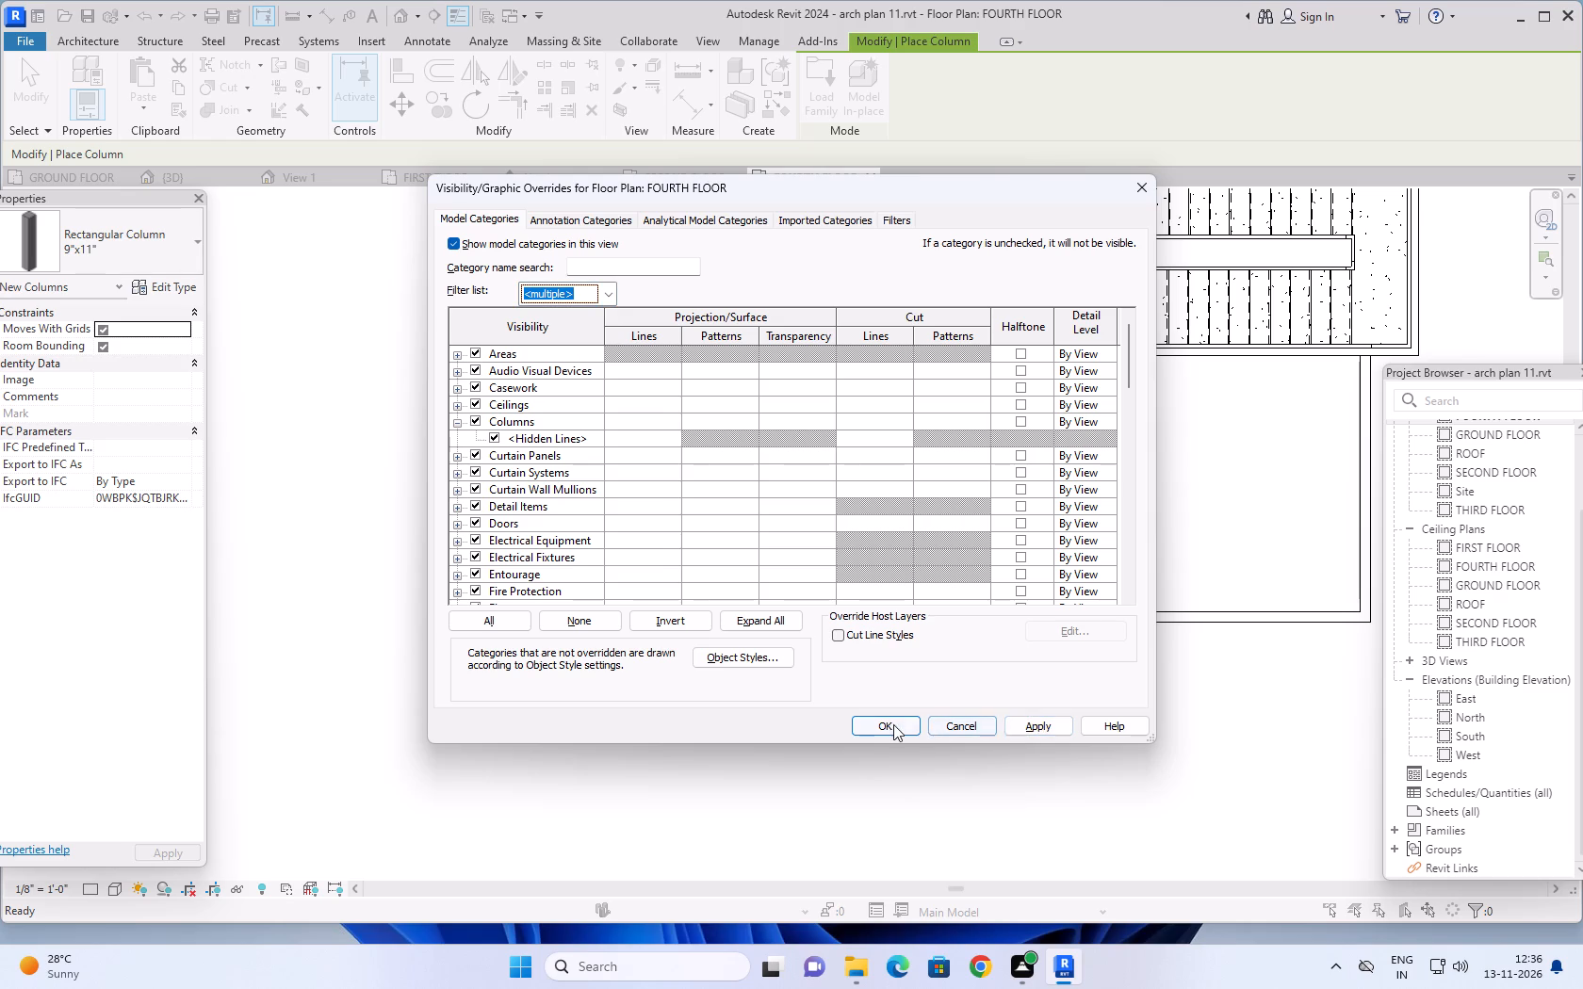
{"action": "left_click", "coordinate": [1035, 725]}
{"action": "left_click", "coordinate": [892, 725]}
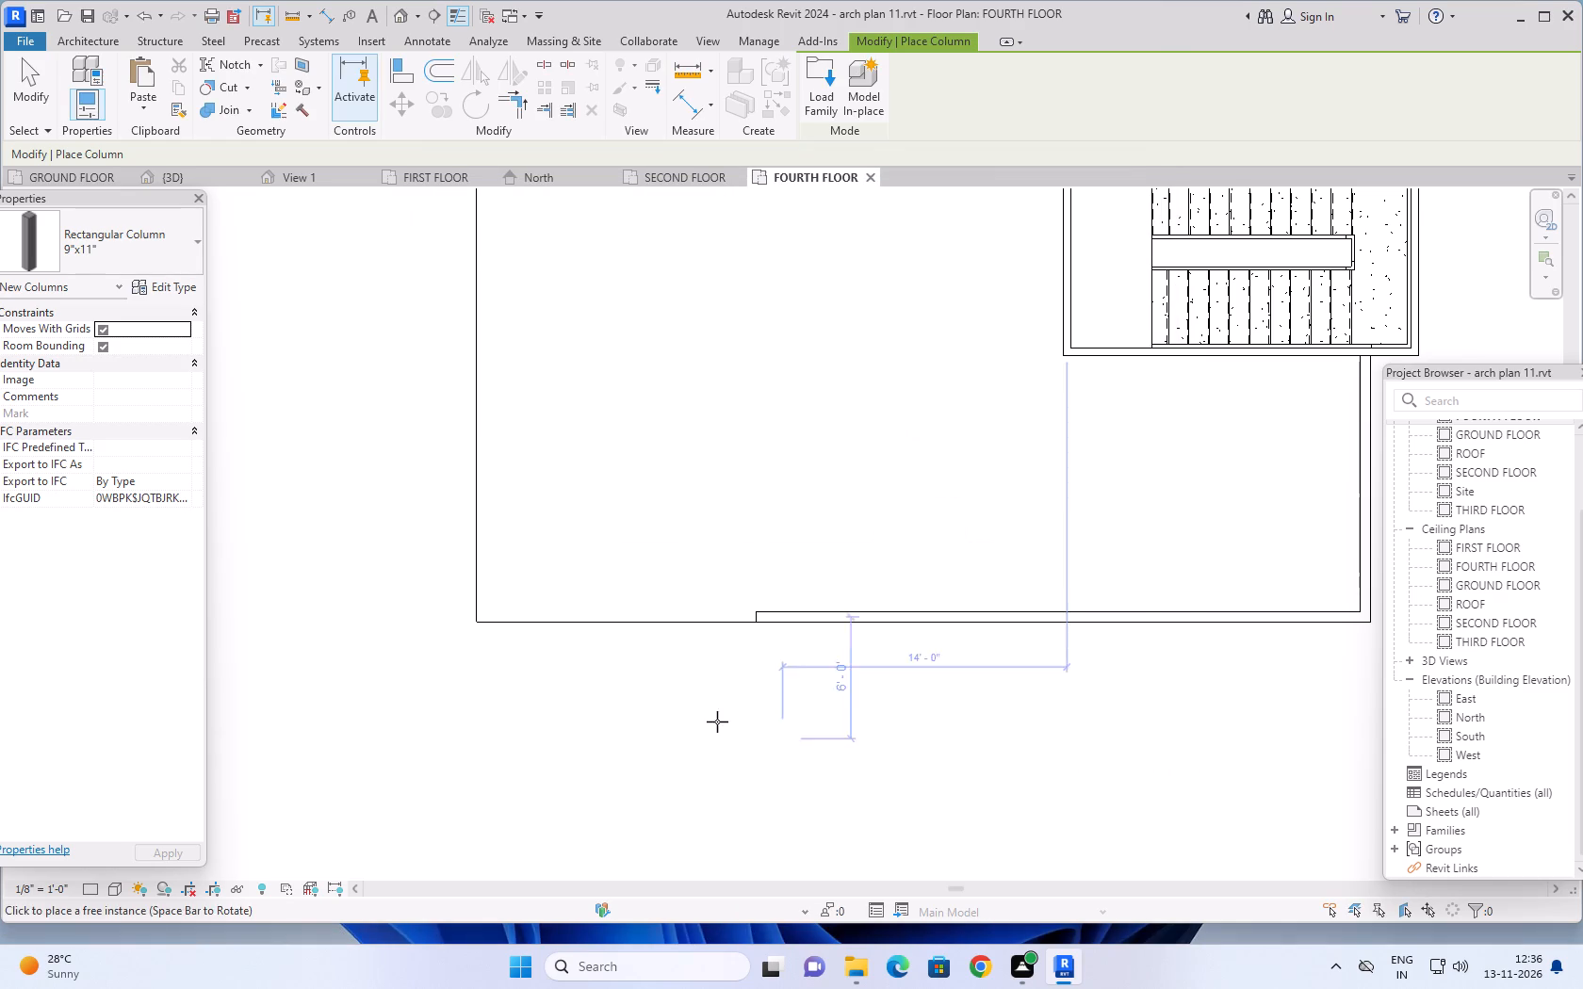
Place two 9"x11" rectangular columns on the terrace's south edge, at the southwest corner and just west of the parapet's end.
{"action": "left_click", "coordinate": [477, 620]}
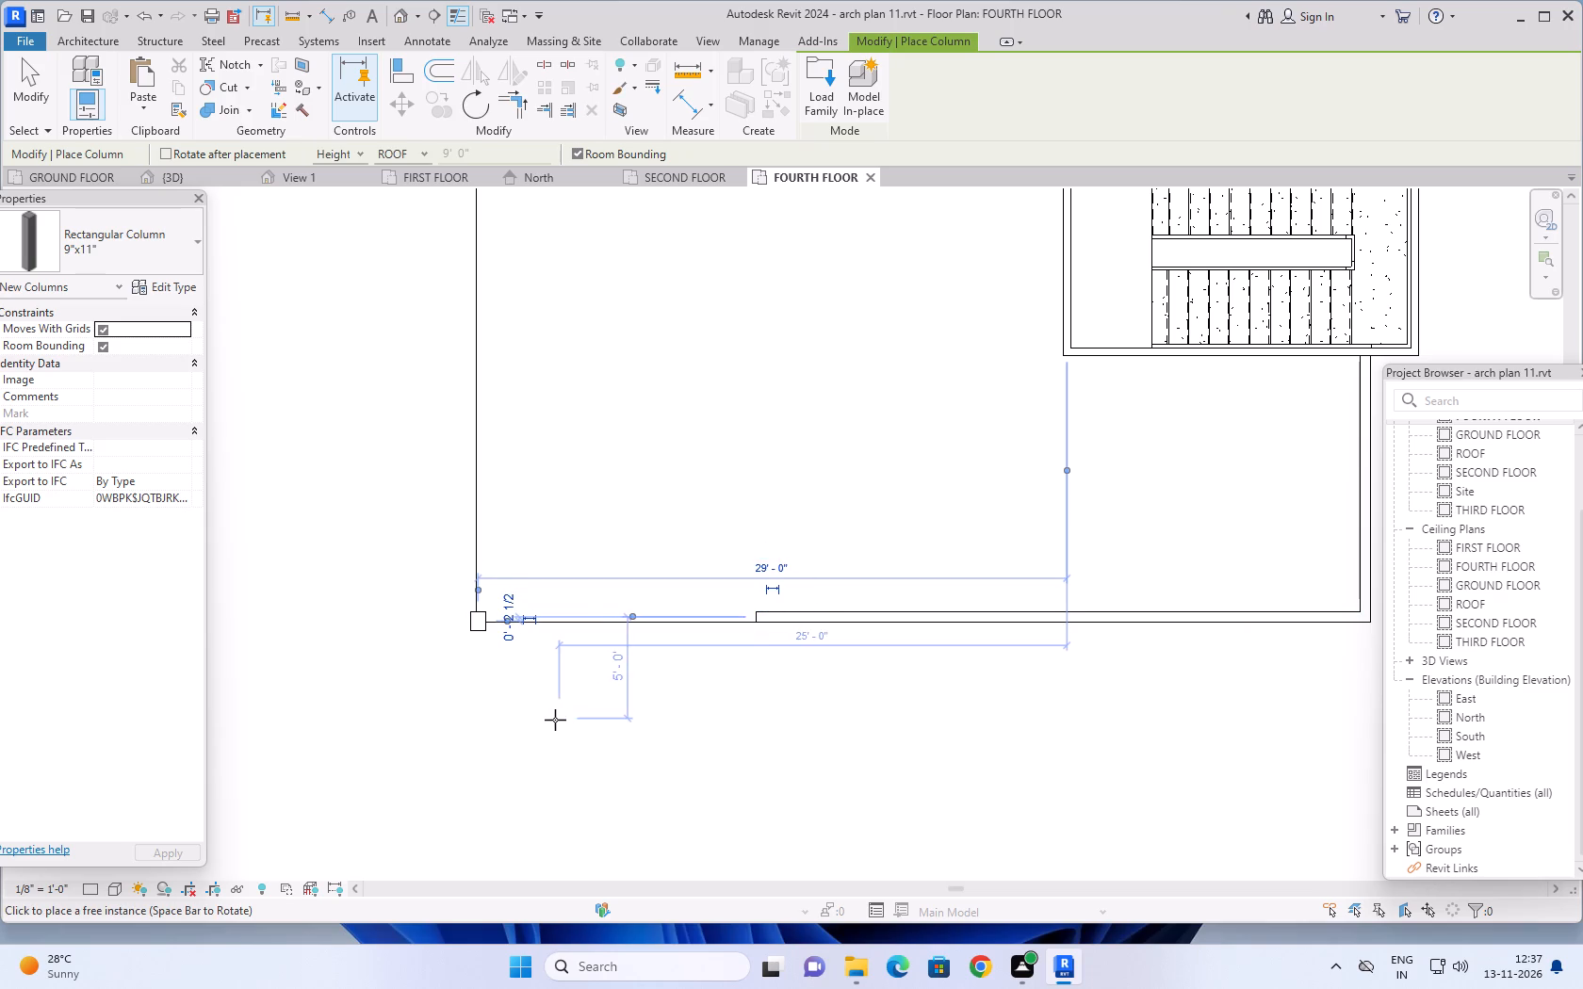
{"action": "scroll", "coordinate": [540, 669], "scroll_direction": "up", "scroll_amount": 2}
{"action": "middle_click_drag", "start_coordinate": [539, 664], "coordinate": [514, 760]}
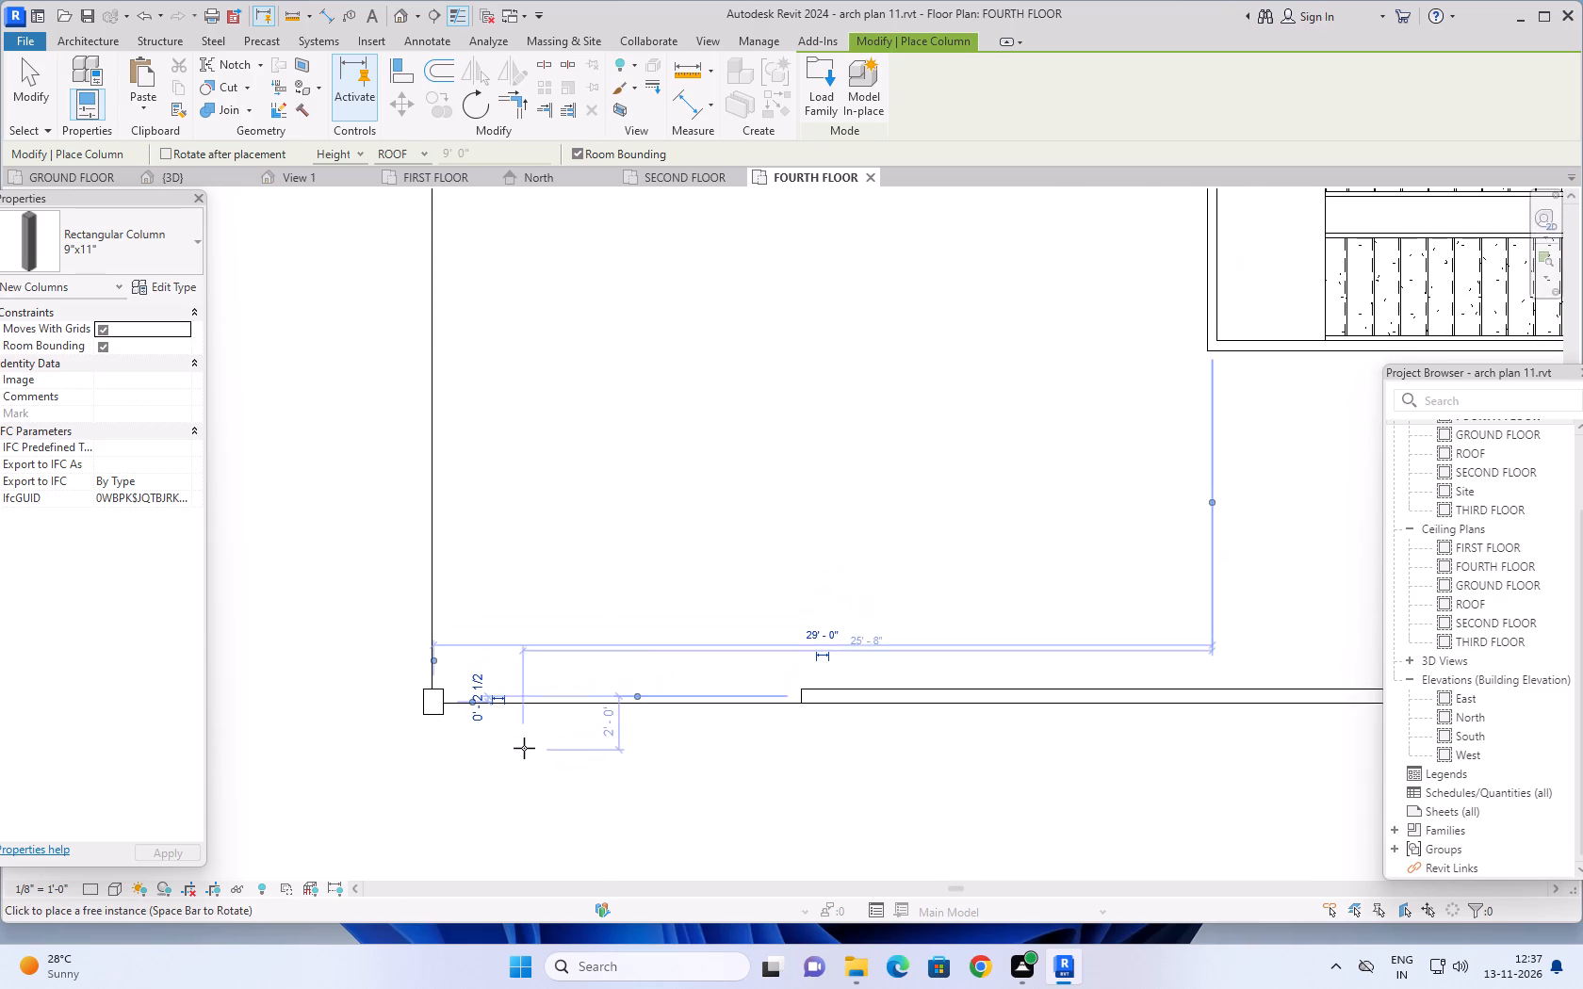
{"action": "scroll", "coordinate": [486, 737], "scroll_direction": "up", "scroll_amount": 2}
{"action": "middle_click_drag", "start_coordinate": [493, 729], "coordinate": [498, 763]}
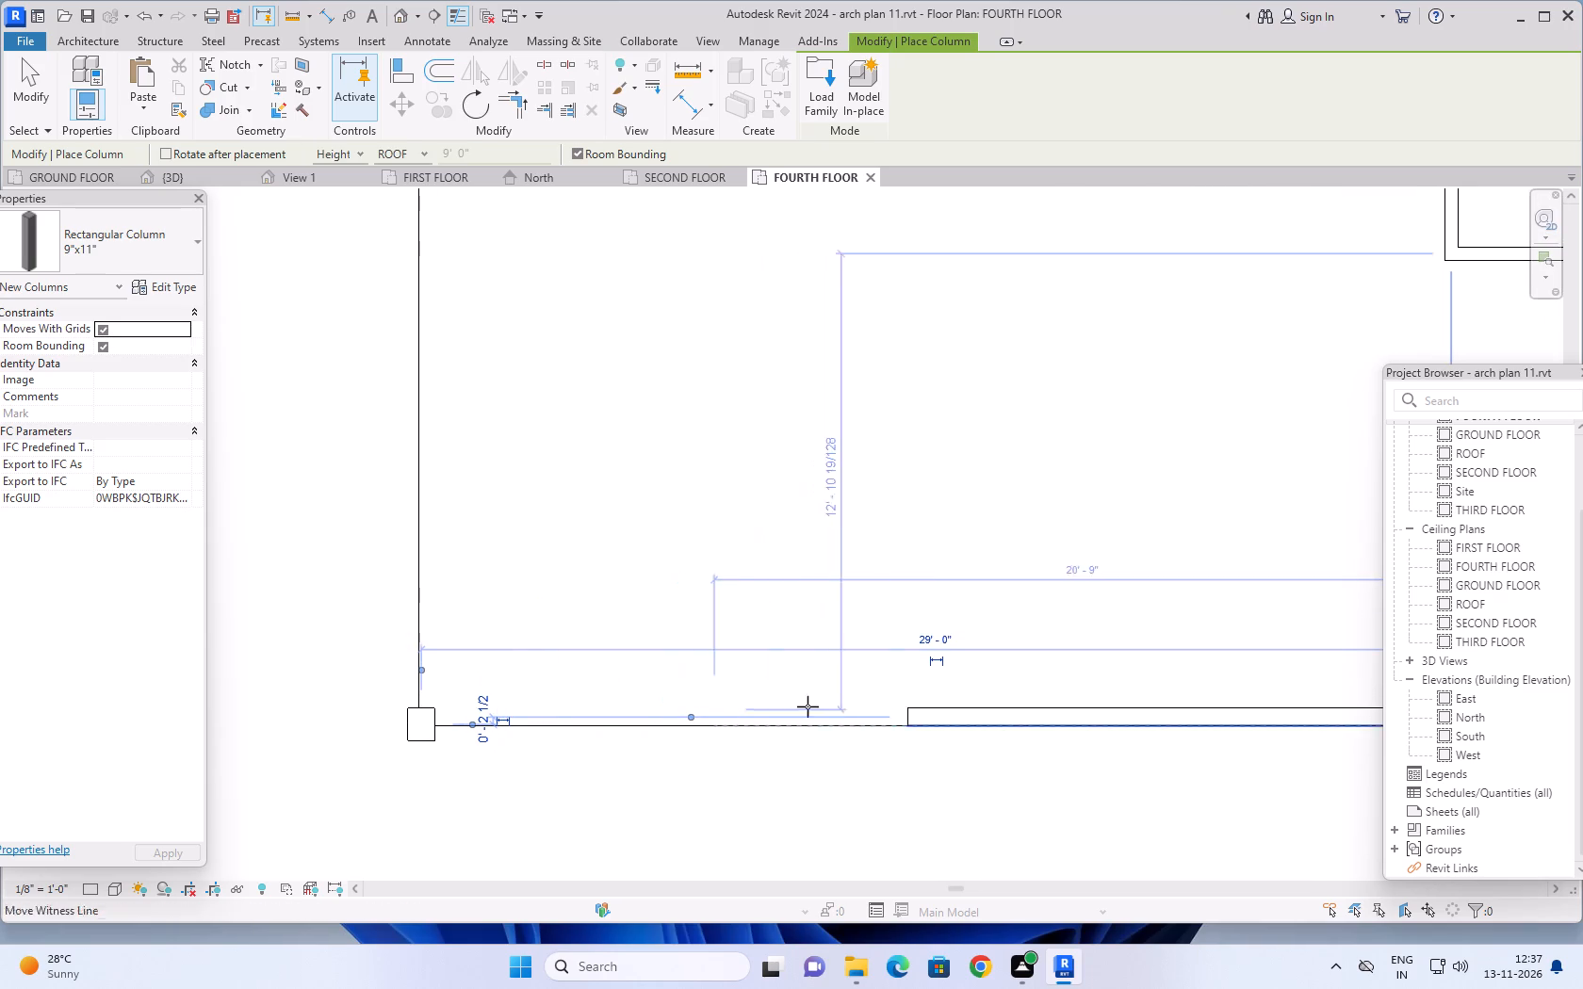
{"action": "left_click", "coordinate": [888, 724]}
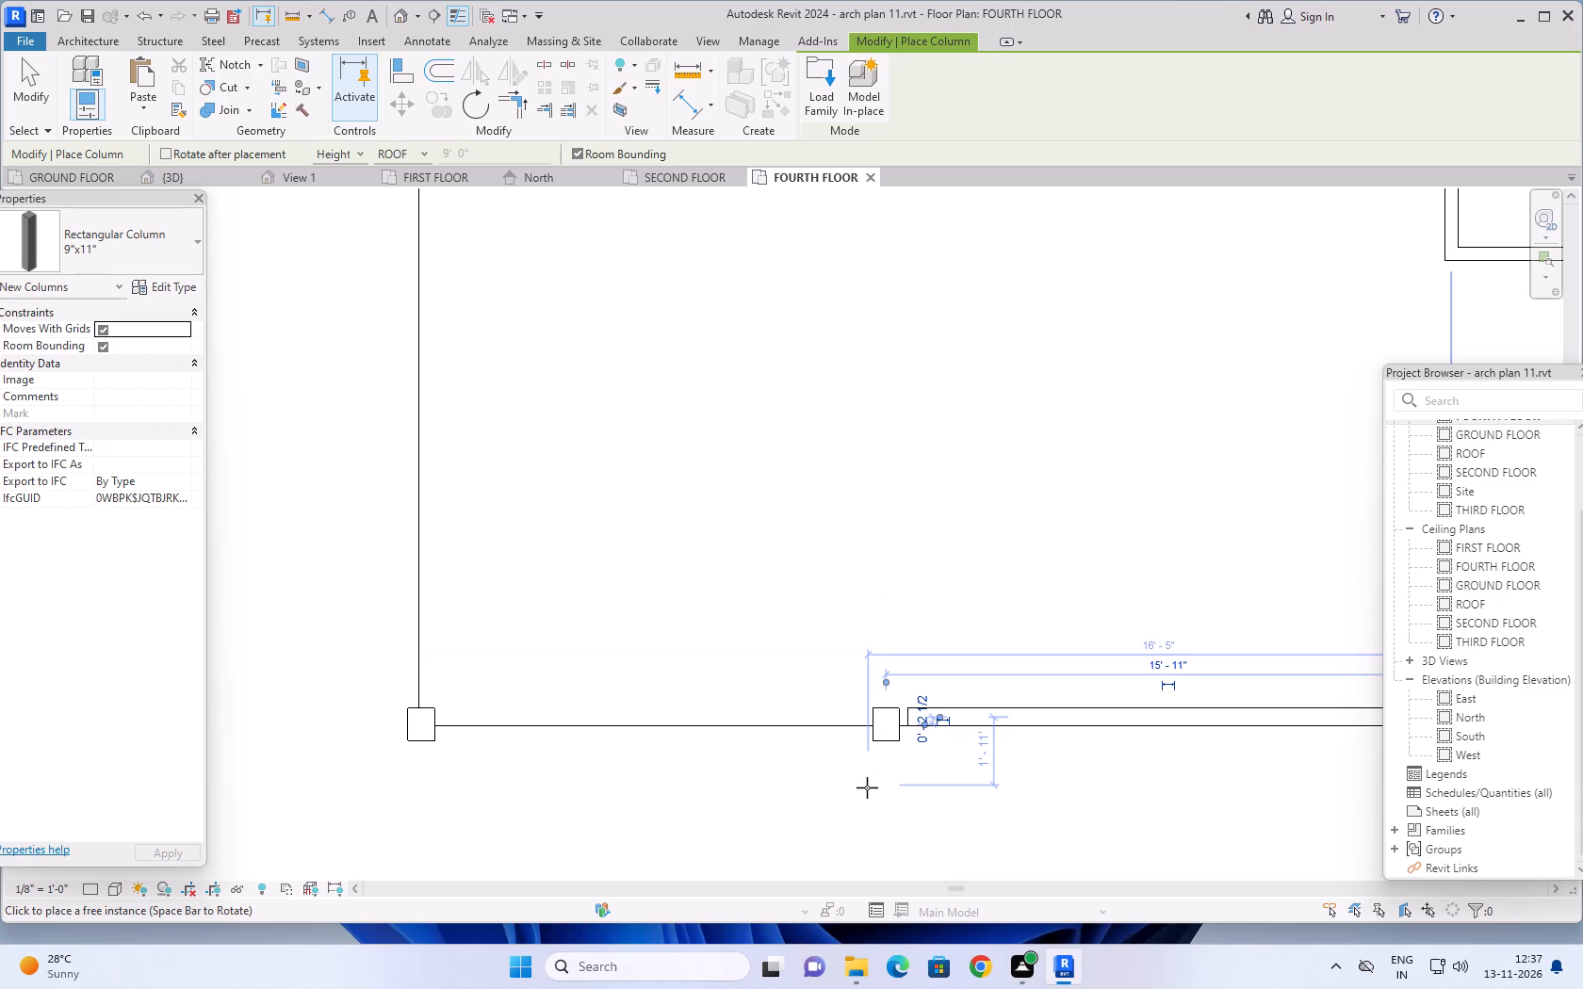
{"action": "key", "text": "Escape"}
{"action": "key", "text": "Escape"}
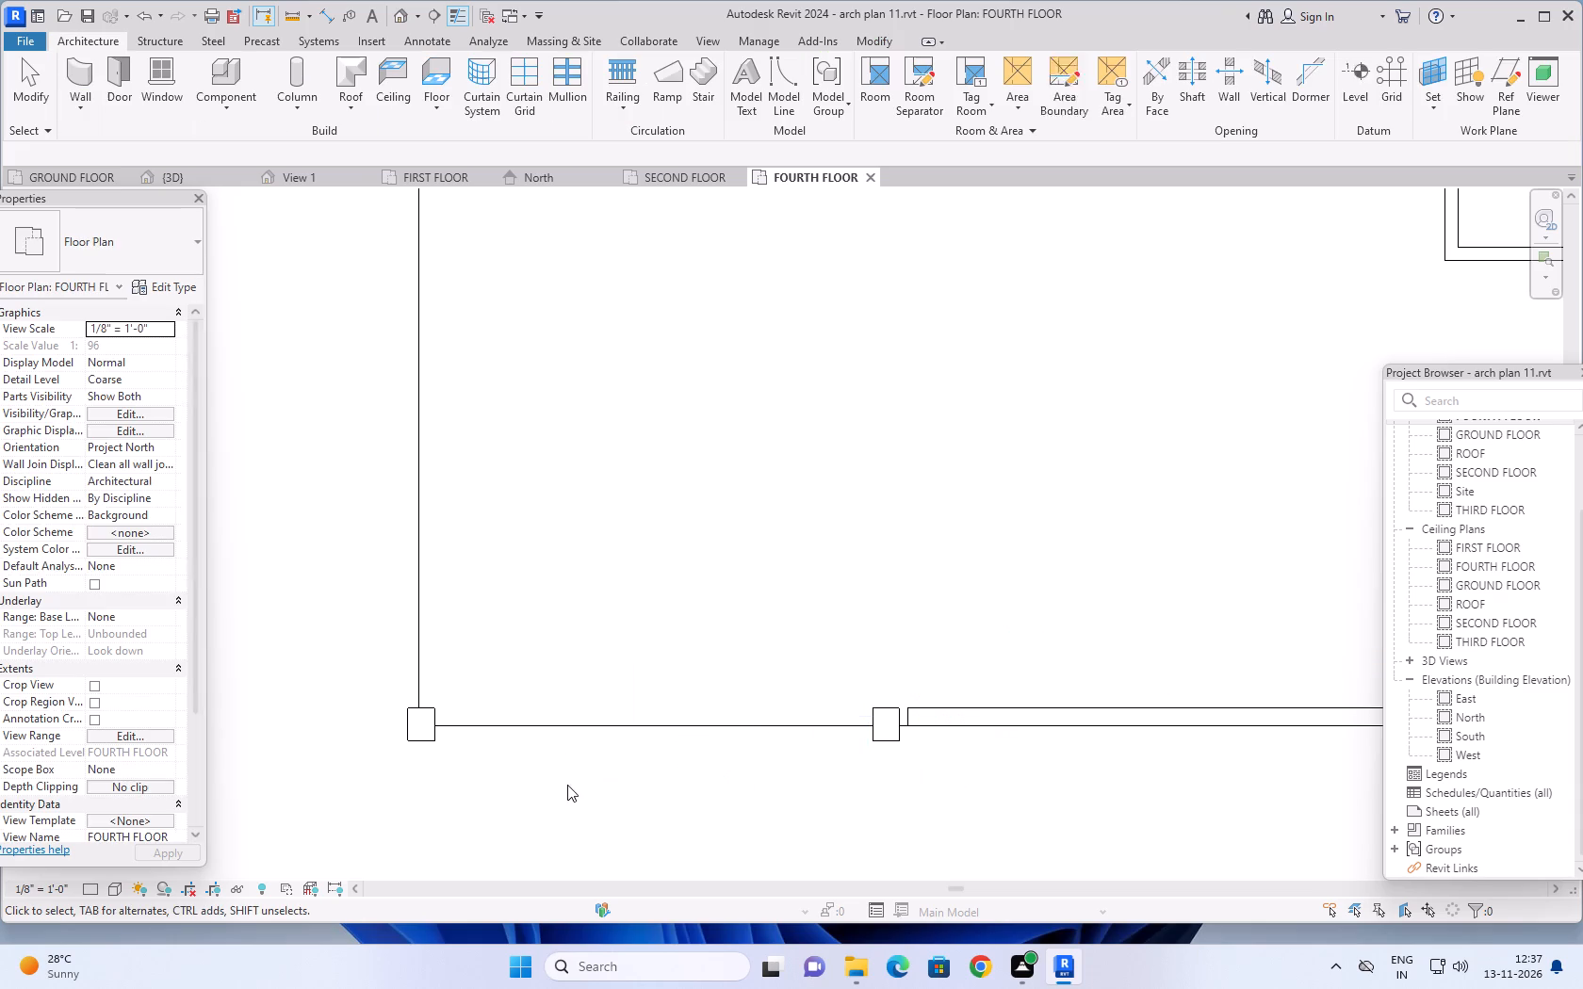
{"action": "key", "text": "Escape"}
{"action": "key", "text": "Escape"}
{"action": "key", "text": "Escape"}
Nudge the southwest column east and north until its outer faces are flush with the floor slab's corner edges.
{"action": "left_click", "coordinate": [420, 745]}
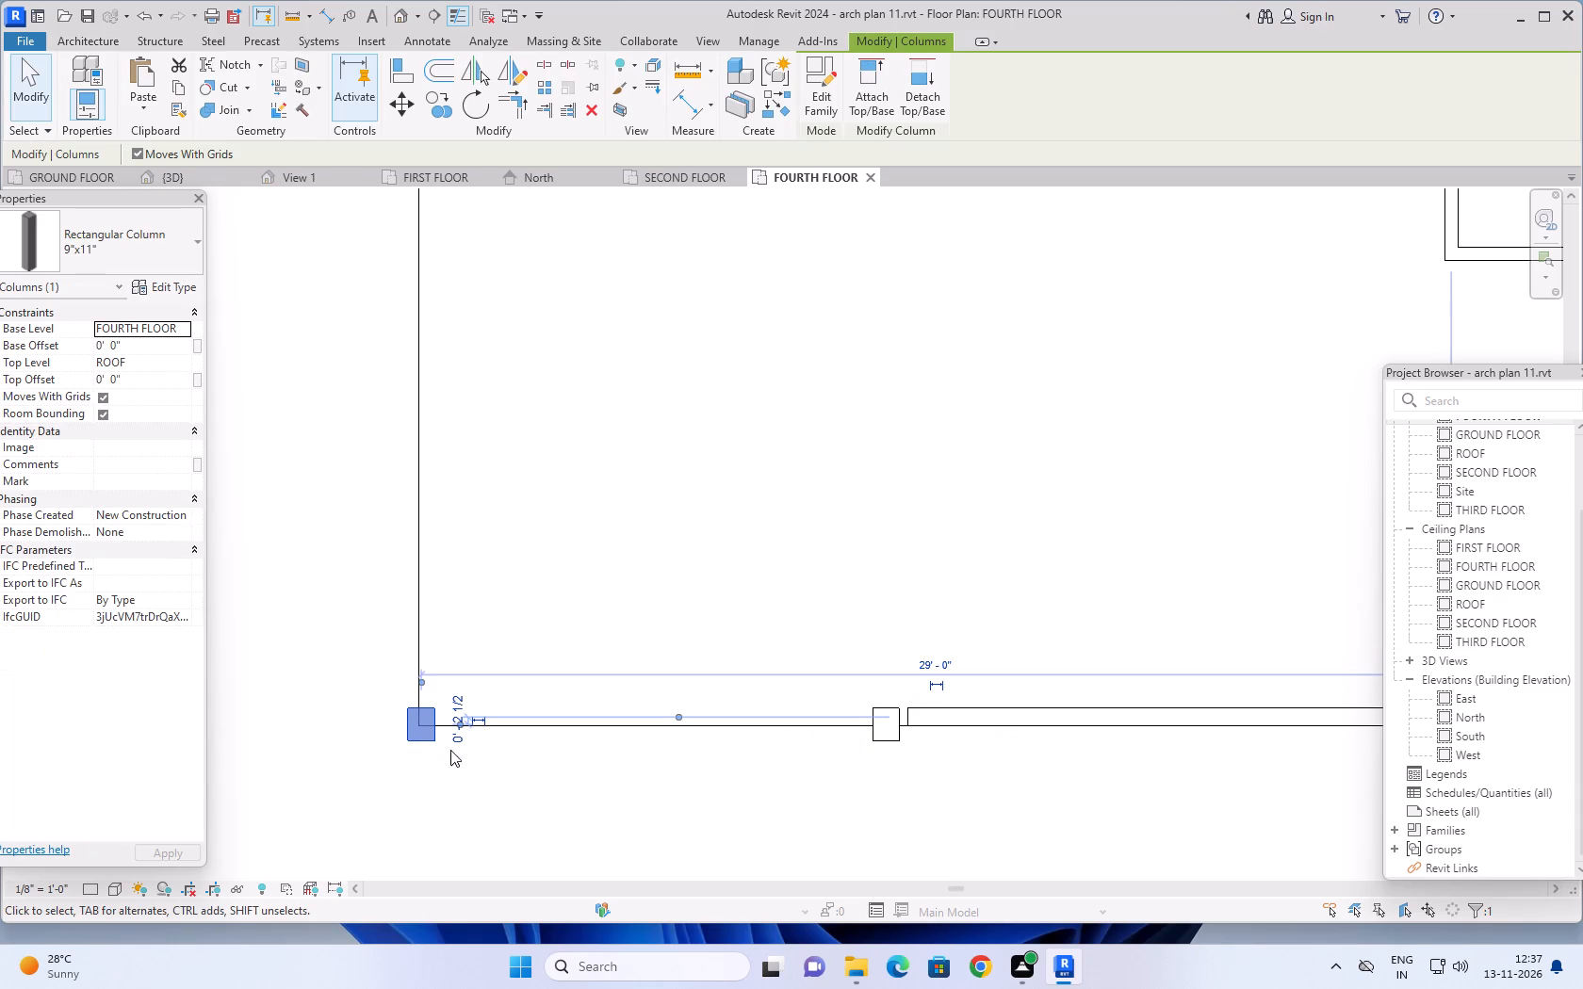
{"action": "key", "text": "Right"}
{"action": "key", "text": "Right"}
{"action": "key", "text": "Right"}
{"action": "key", "text": "Right"}
{"action": "key", "text": "Right"}
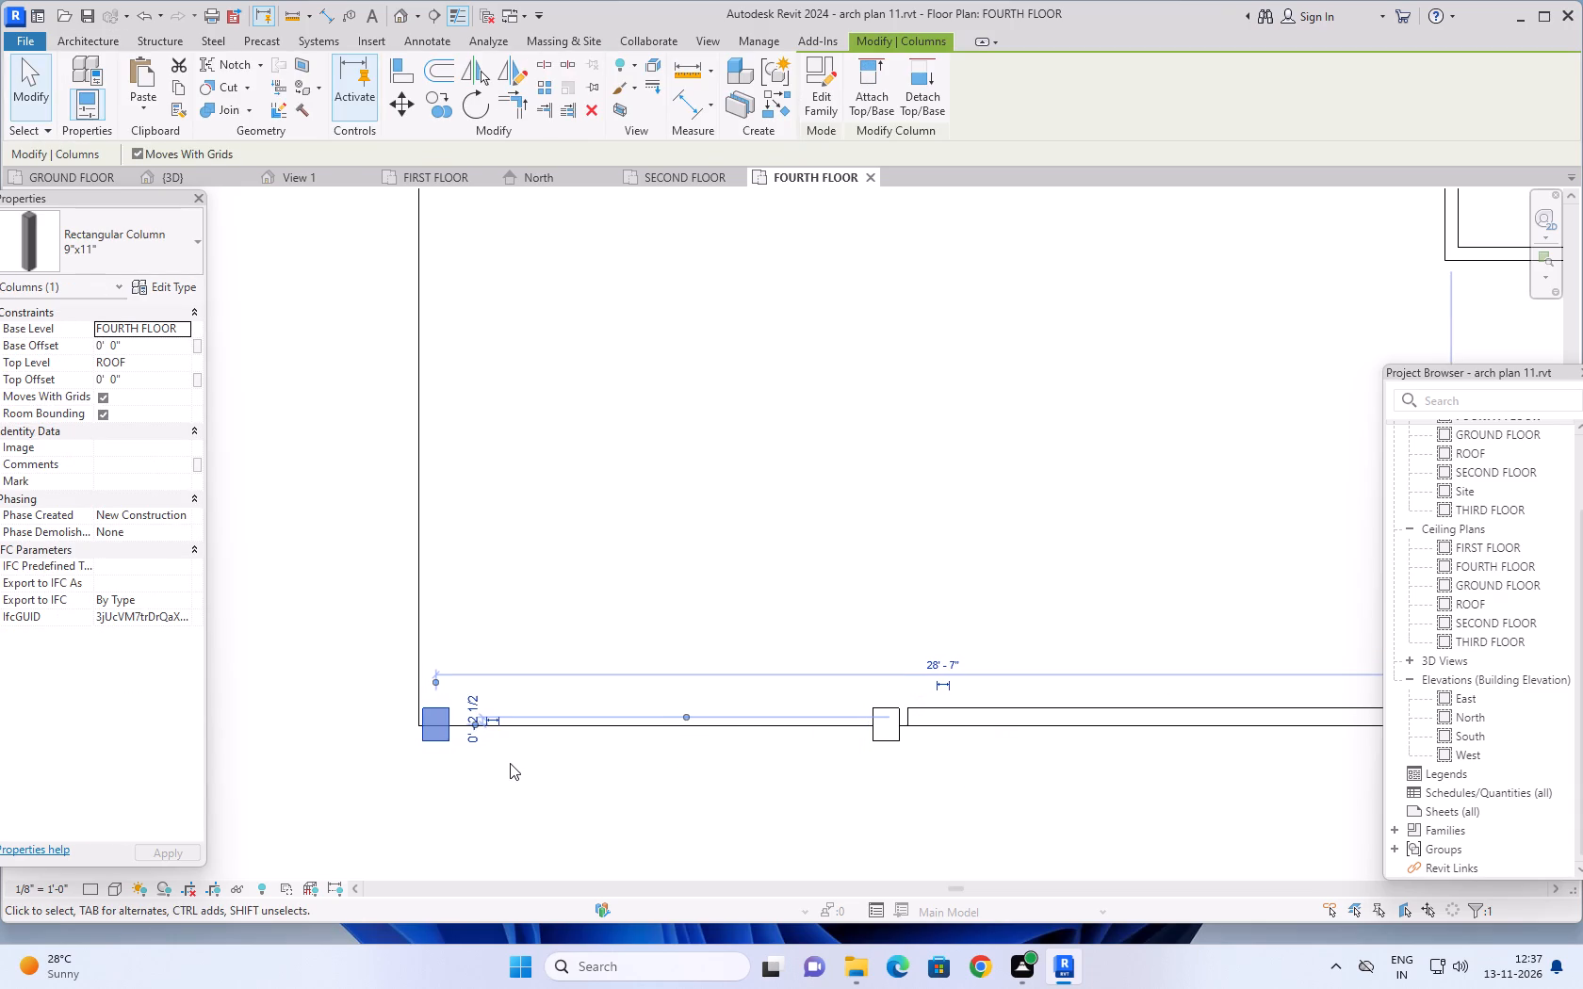
{"action": "key", "text": "Up"}
{"action": "key", "text": "Up"}
{"action": "key", "text": "Up"}
{"action": "key", "text": "Up"}
{"action": "key", "text": "Up"}
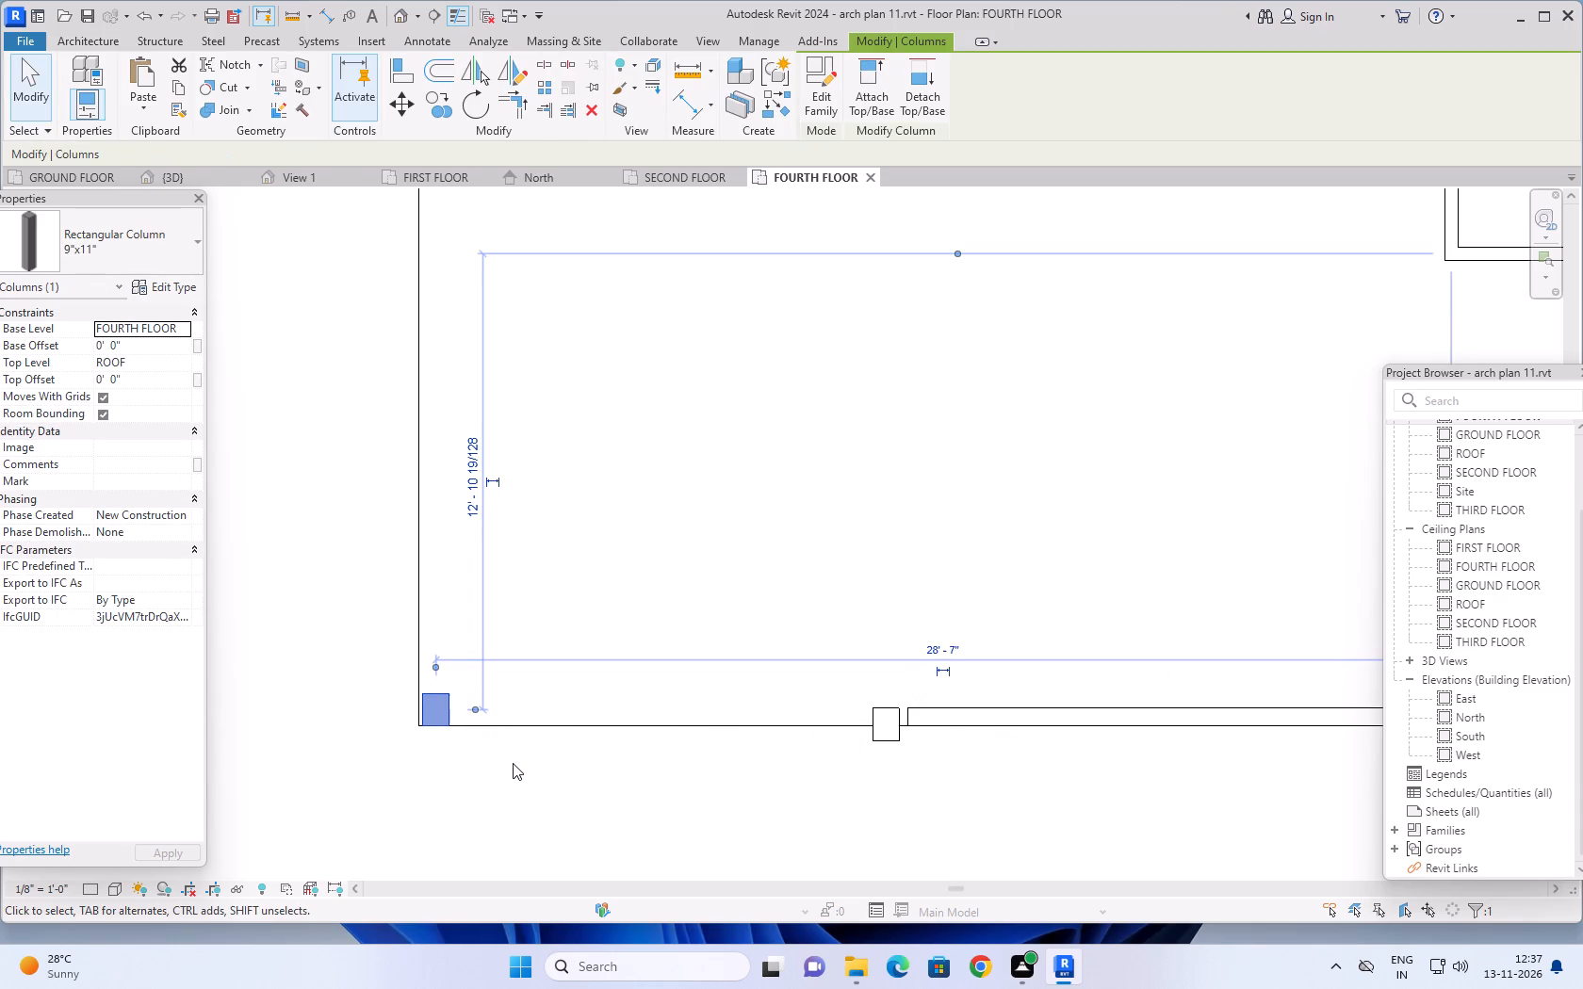
{"action": "key", "text": "Left"}
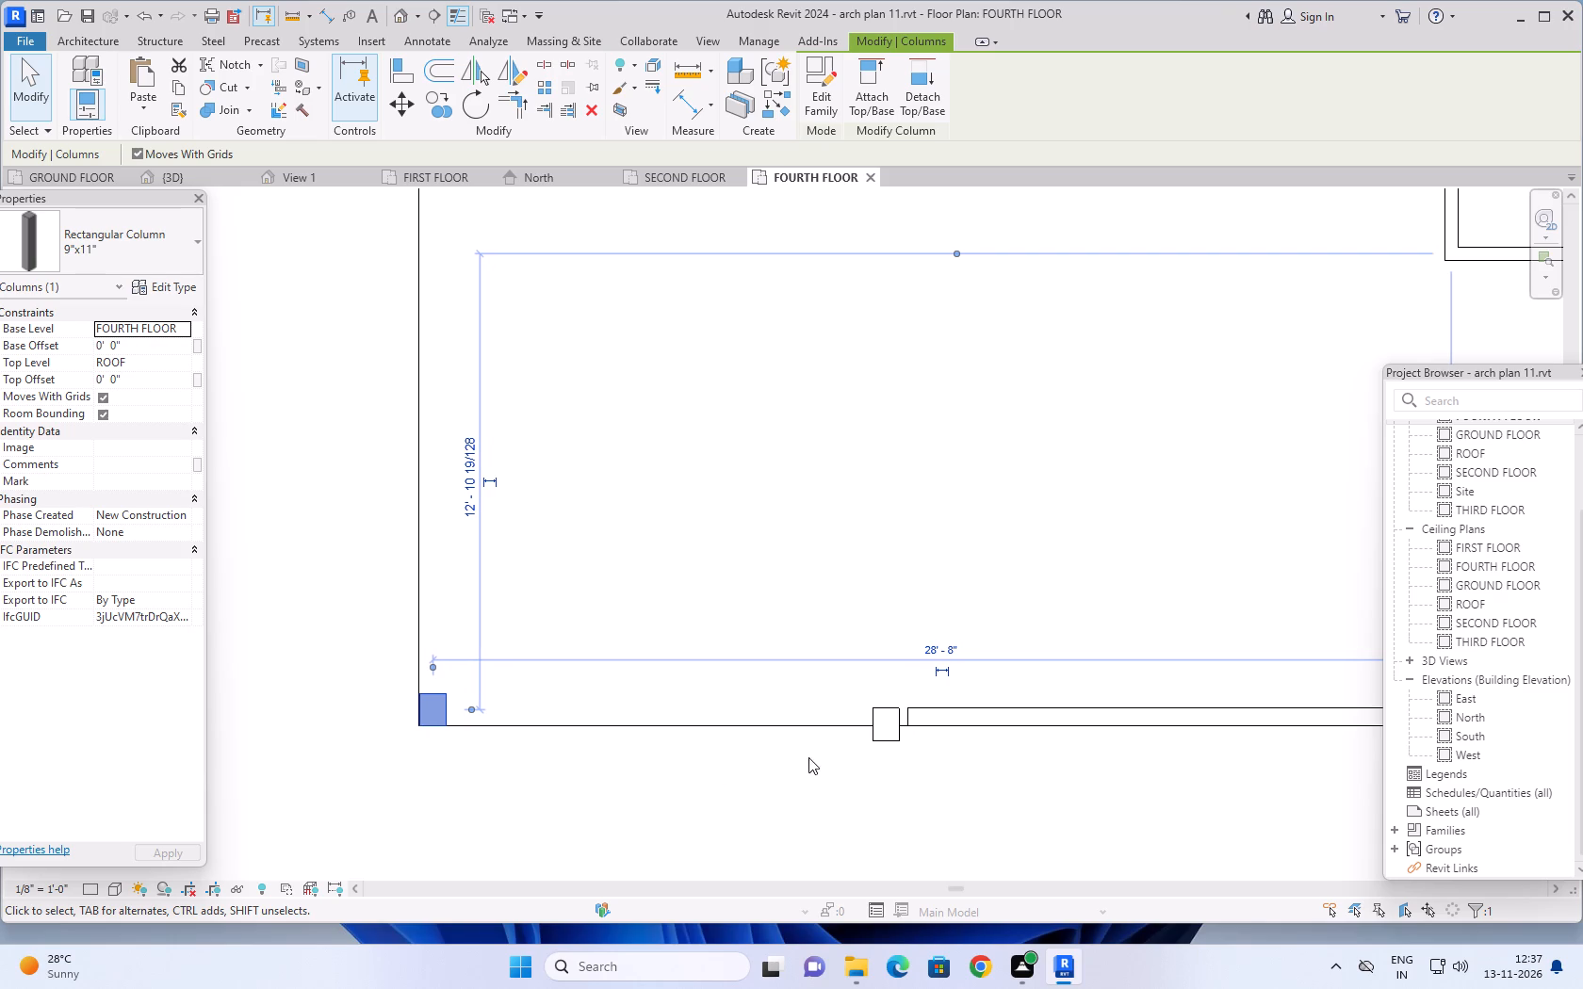
Nudge the column beside the parapet's west end north until its south face is flush with the slab edge.
{"action": "left_click", "coordinate": [901, 738]}
{"action": "key", "text": "Up"}
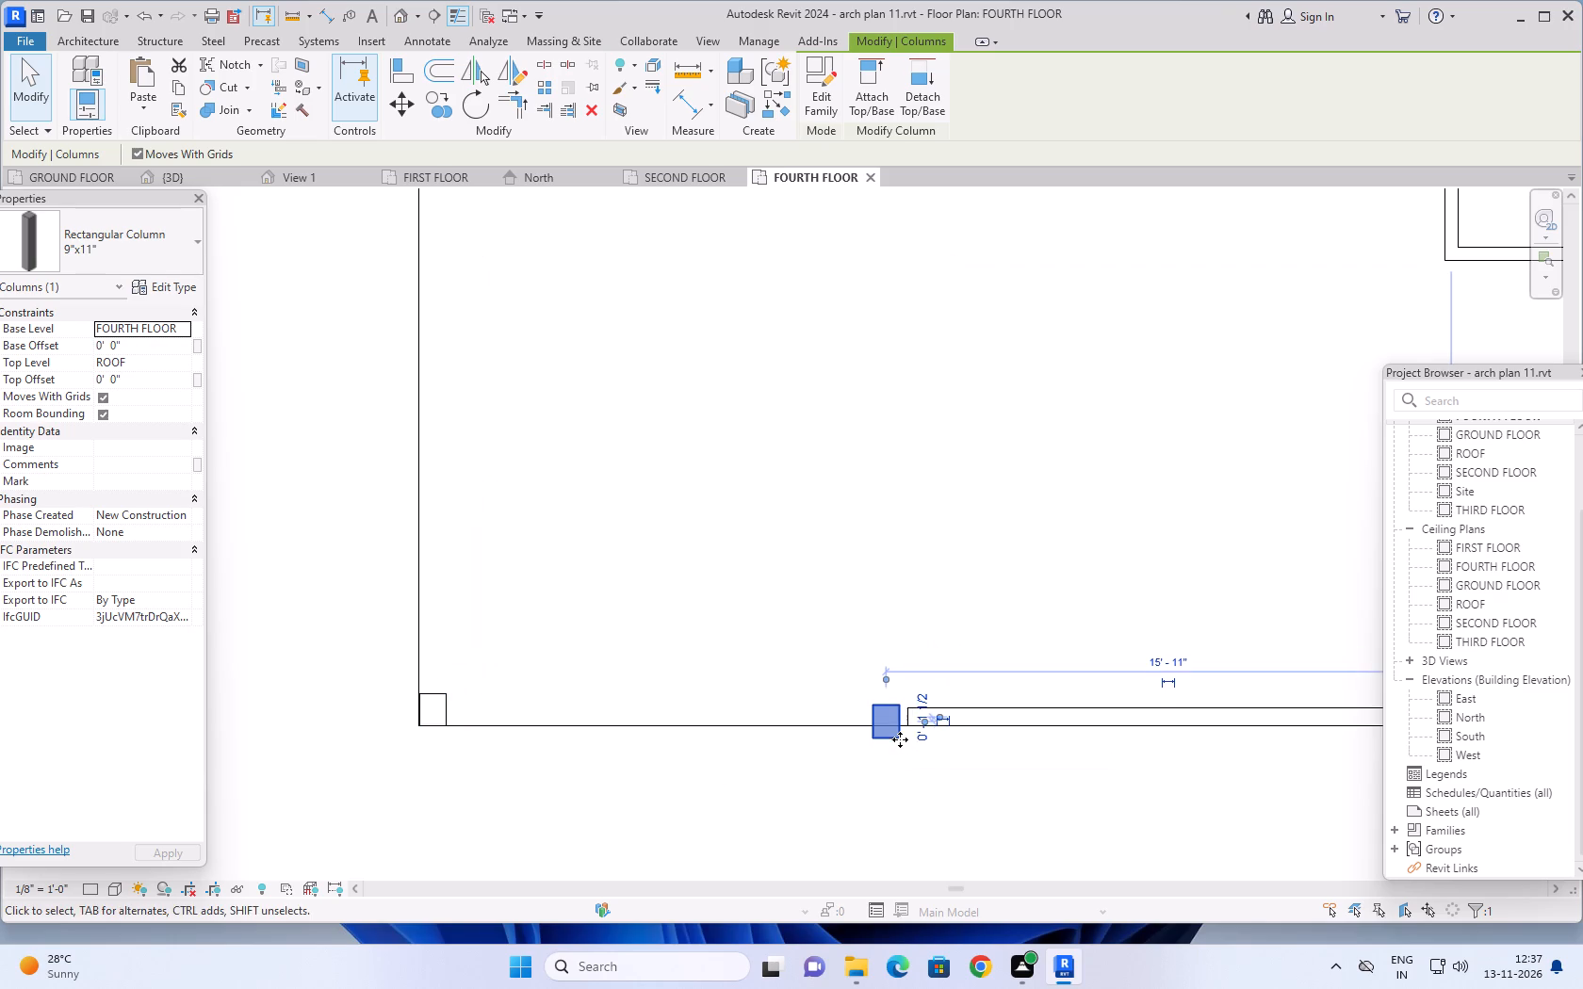
{"action": "key", "text": "Up"}
{"action": "key", "text": "Up"}
{"action": "key", "text": "Up"}
{"action": "key", "text": "Up"}
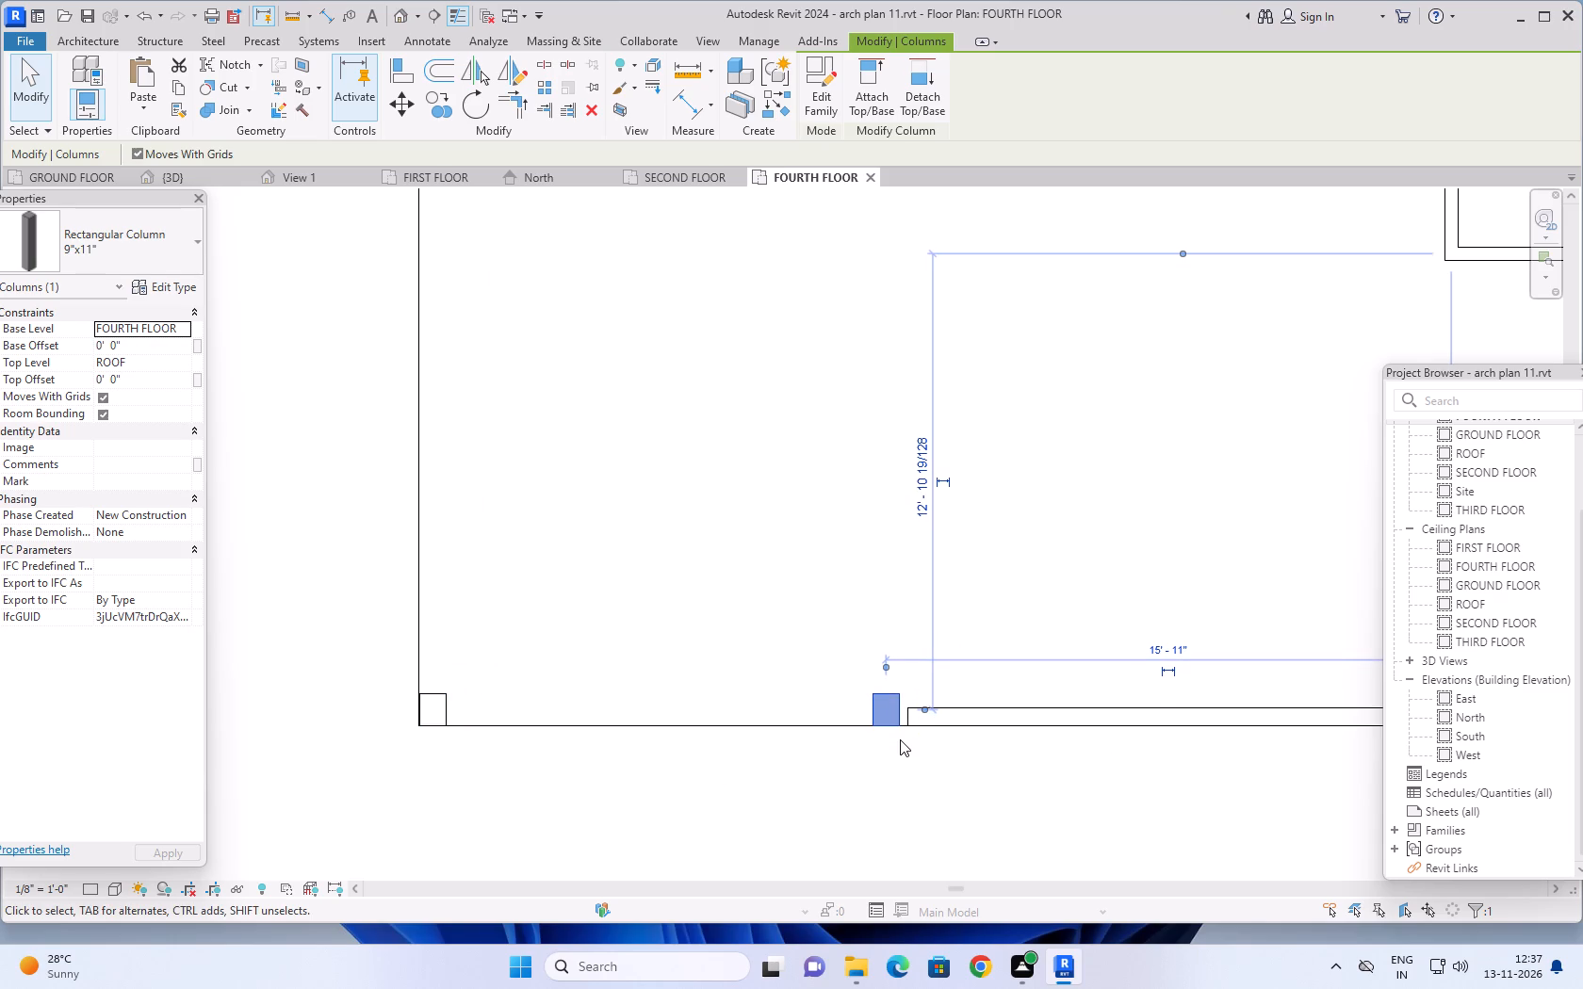
Nudge the column beside the parapet east until its east face meets the parapet's west end.
{"action": "key", "text": "Right"}
{"action": "key", "text": "Right"}
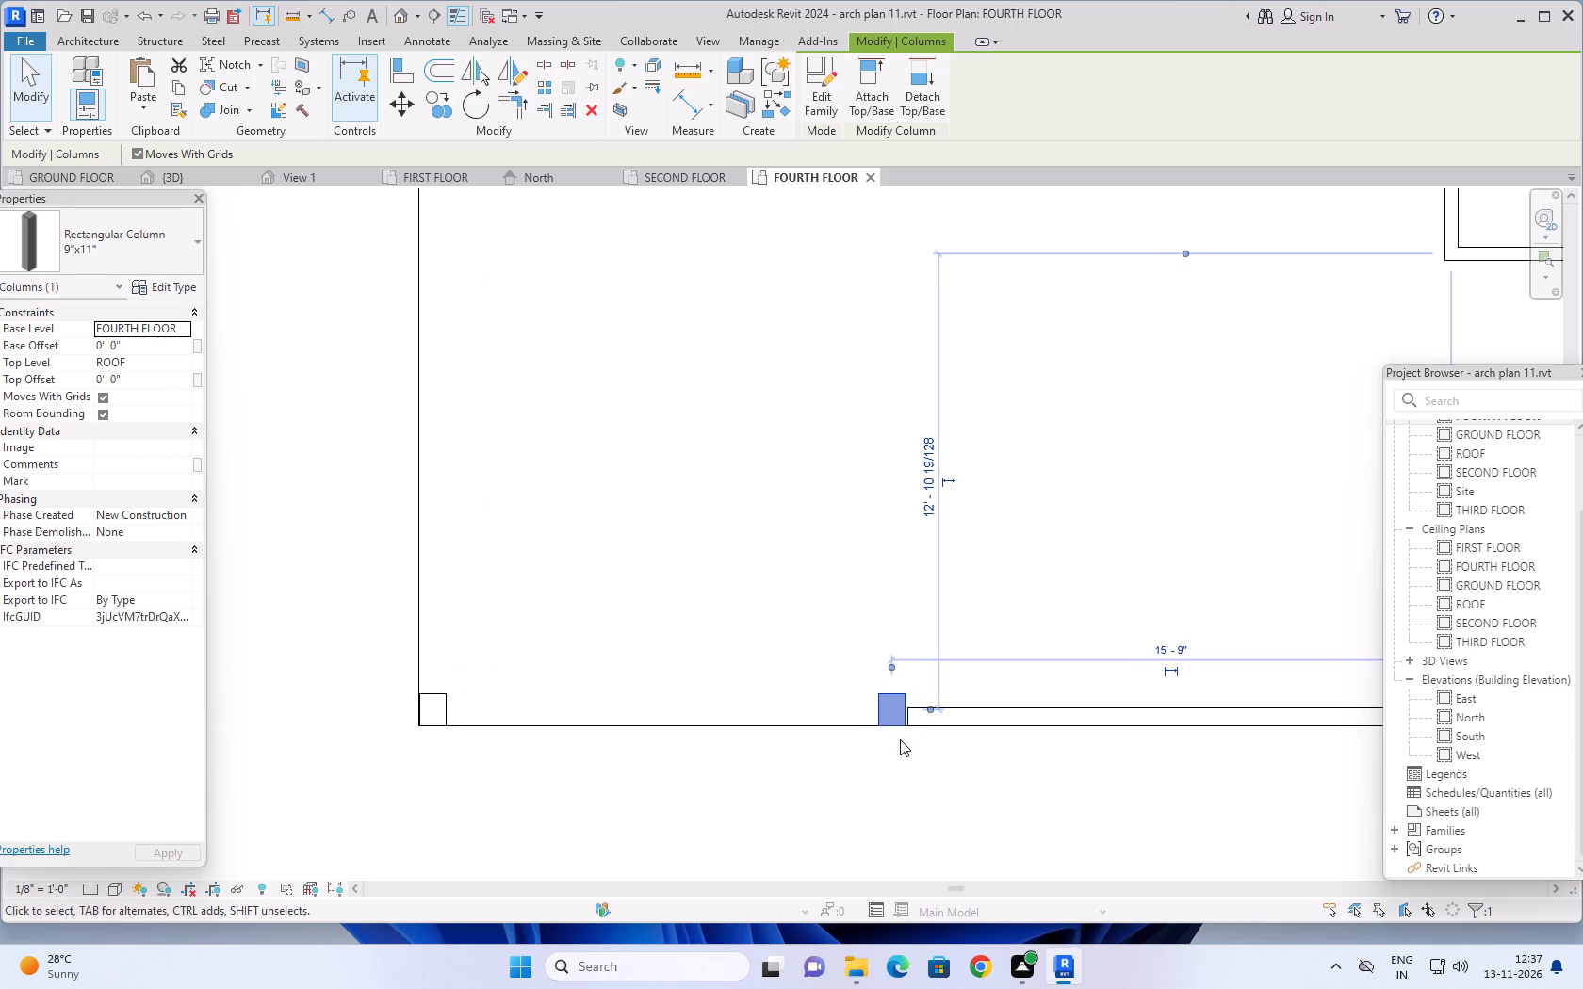
{"action": "key", "text": "Right"}
{"action": "scroll", "coordinate": [921, 707], "scroll_direction": "up", "scroll_amount": 11}
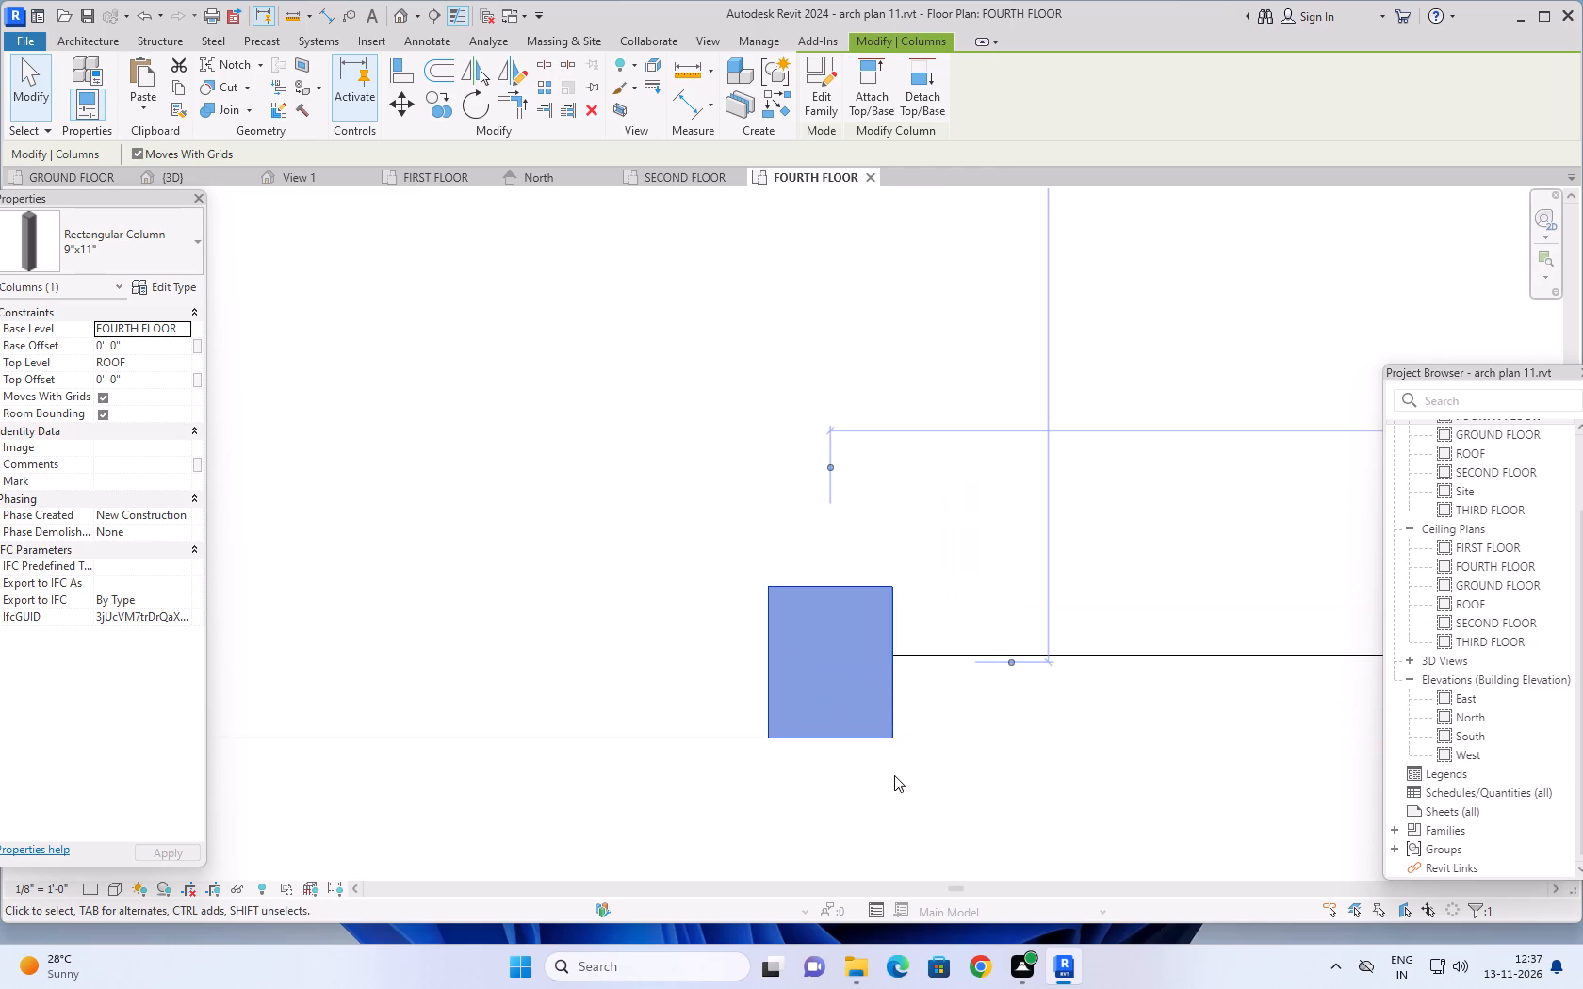
{"action": "key", "text": "Escape"}
{"action": "middle_click_drag", "start_coordinate": [828, 764], "coordinate": [1088, 665]}
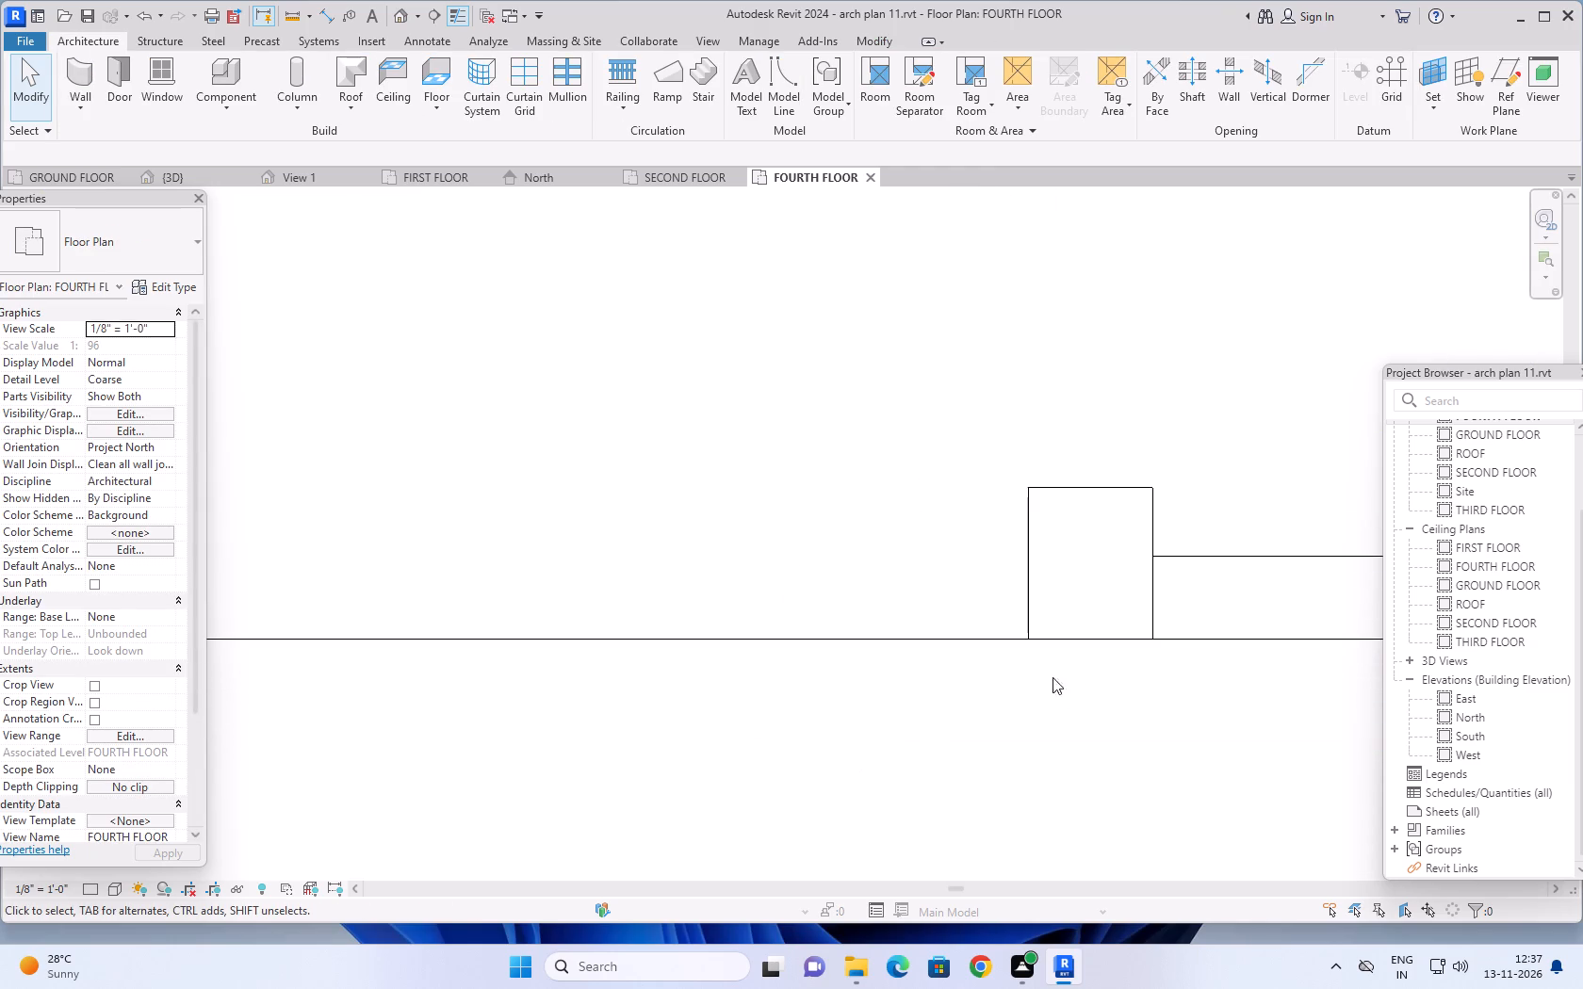
{"action": "scroll", "coordinate": [999, 687], "scroll_direction": "down", "scroll_amount": 11}
{"action": "middle_click_drag", "start_coordinate": [886, 719], "coordinate": [971, 665]}
{"action": "key", "text": "Escape"}
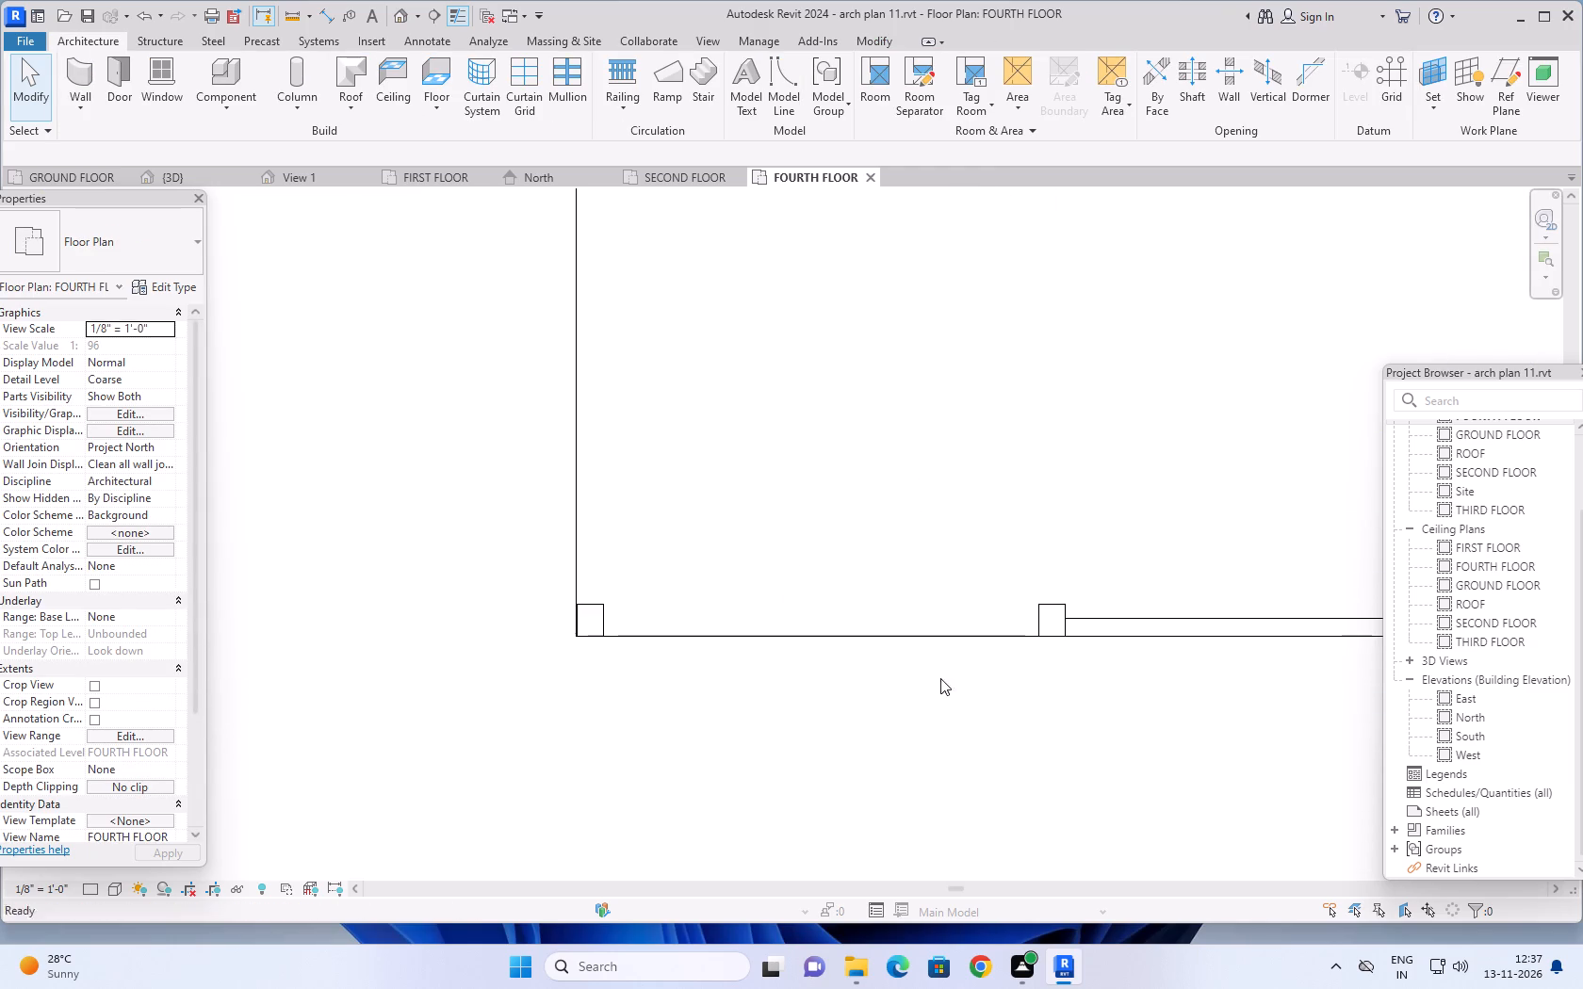
{"action": "key", "text": "Escape"}
{"action": "key", "text": "Escape"}
Align the southwest column's west face with the west edge of the floor slab.
{"action": "scroll", "coordinate": [560, 646], "scroll_direction": "up", "scroll_amount": 11}
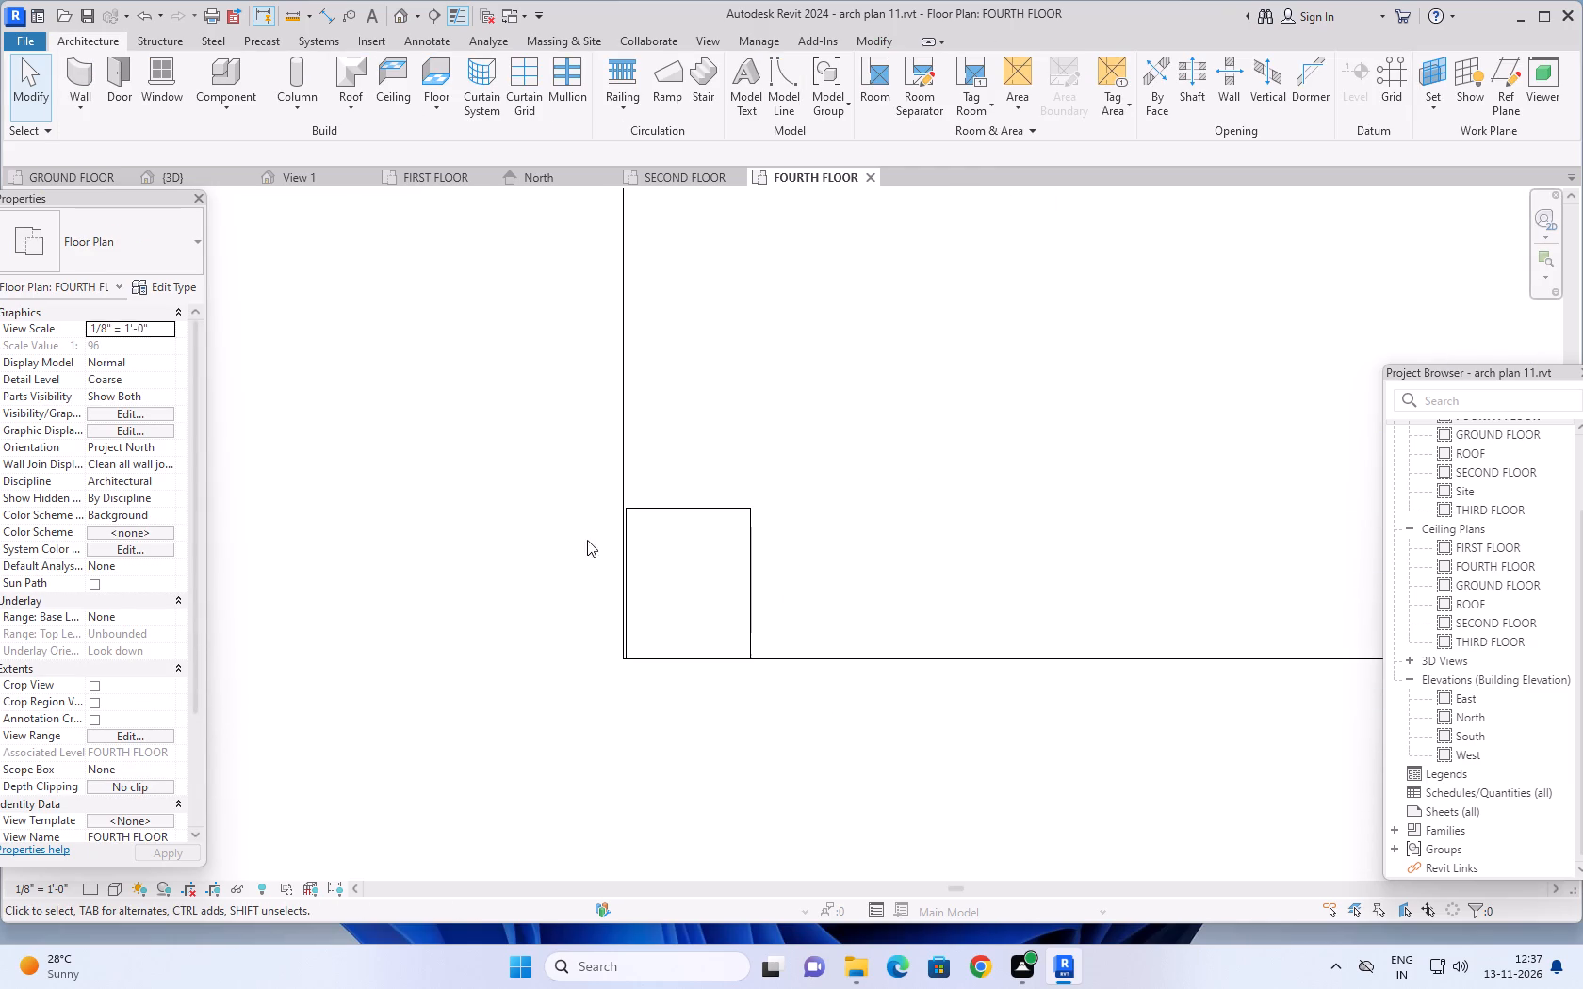
{"action": "left_click", "coordinate": [875, 39]}
{"action": "left_click", "coordinate": [414, 73]}
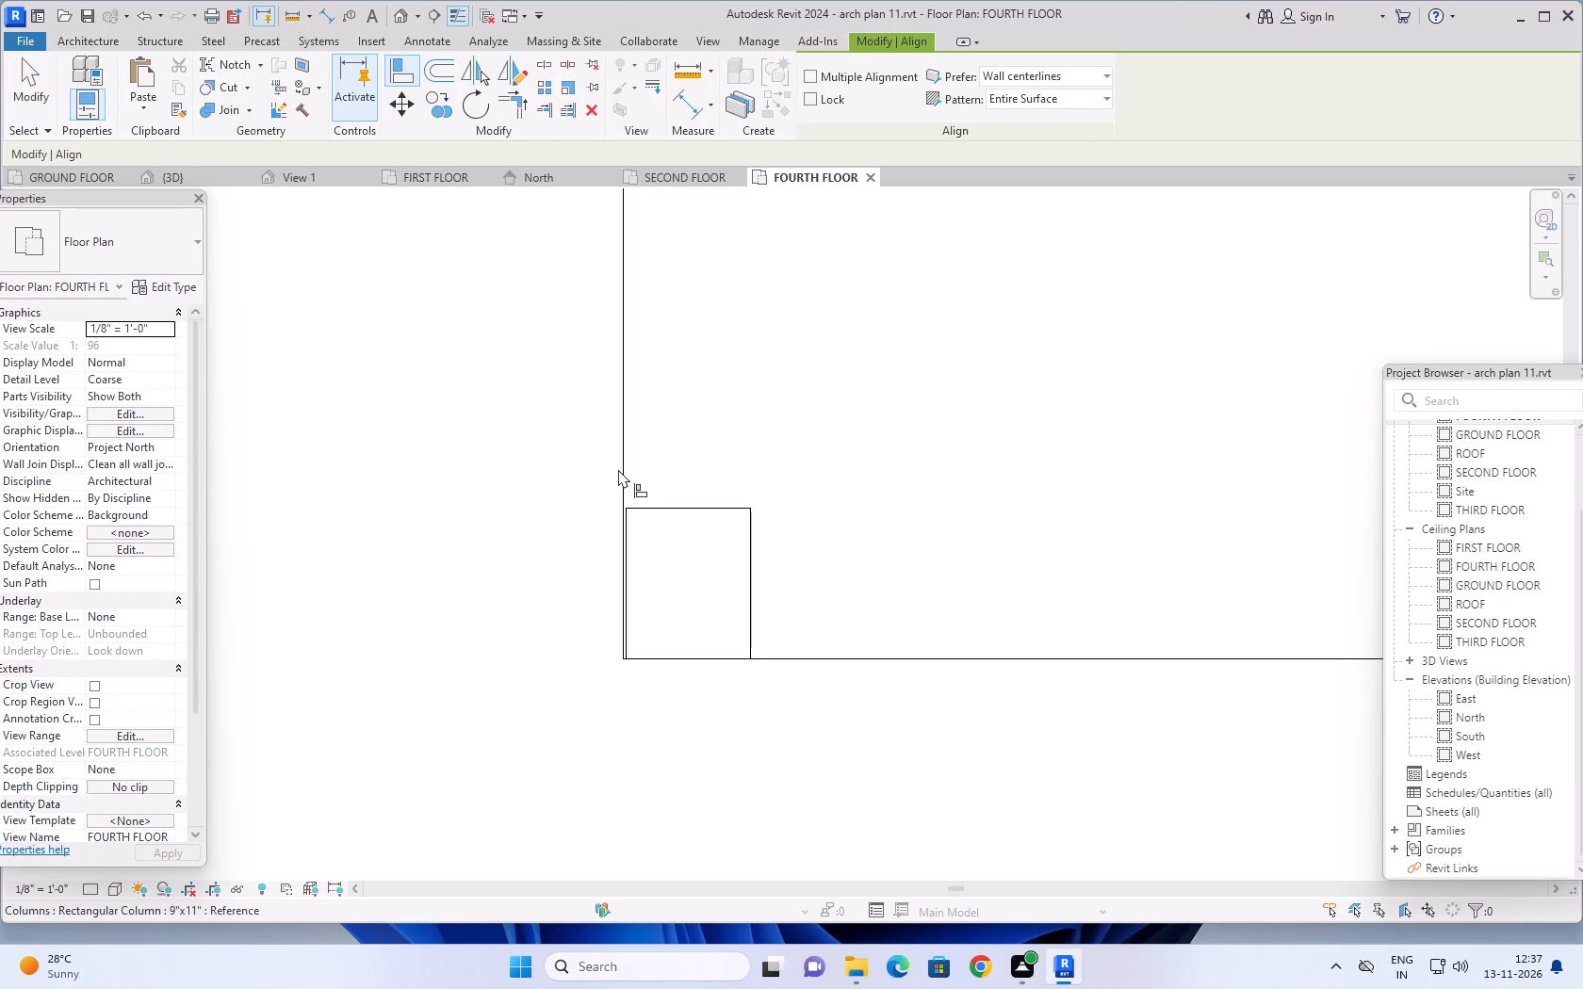
{"action": "left_click", "coordinate": [614, 462]}
{"action": "left_click", "coordinate": [623, 461]}
{"action": "scroll", "coordinate": [638, 551], "scroll_direction": "up", "scroll_amount": 5}
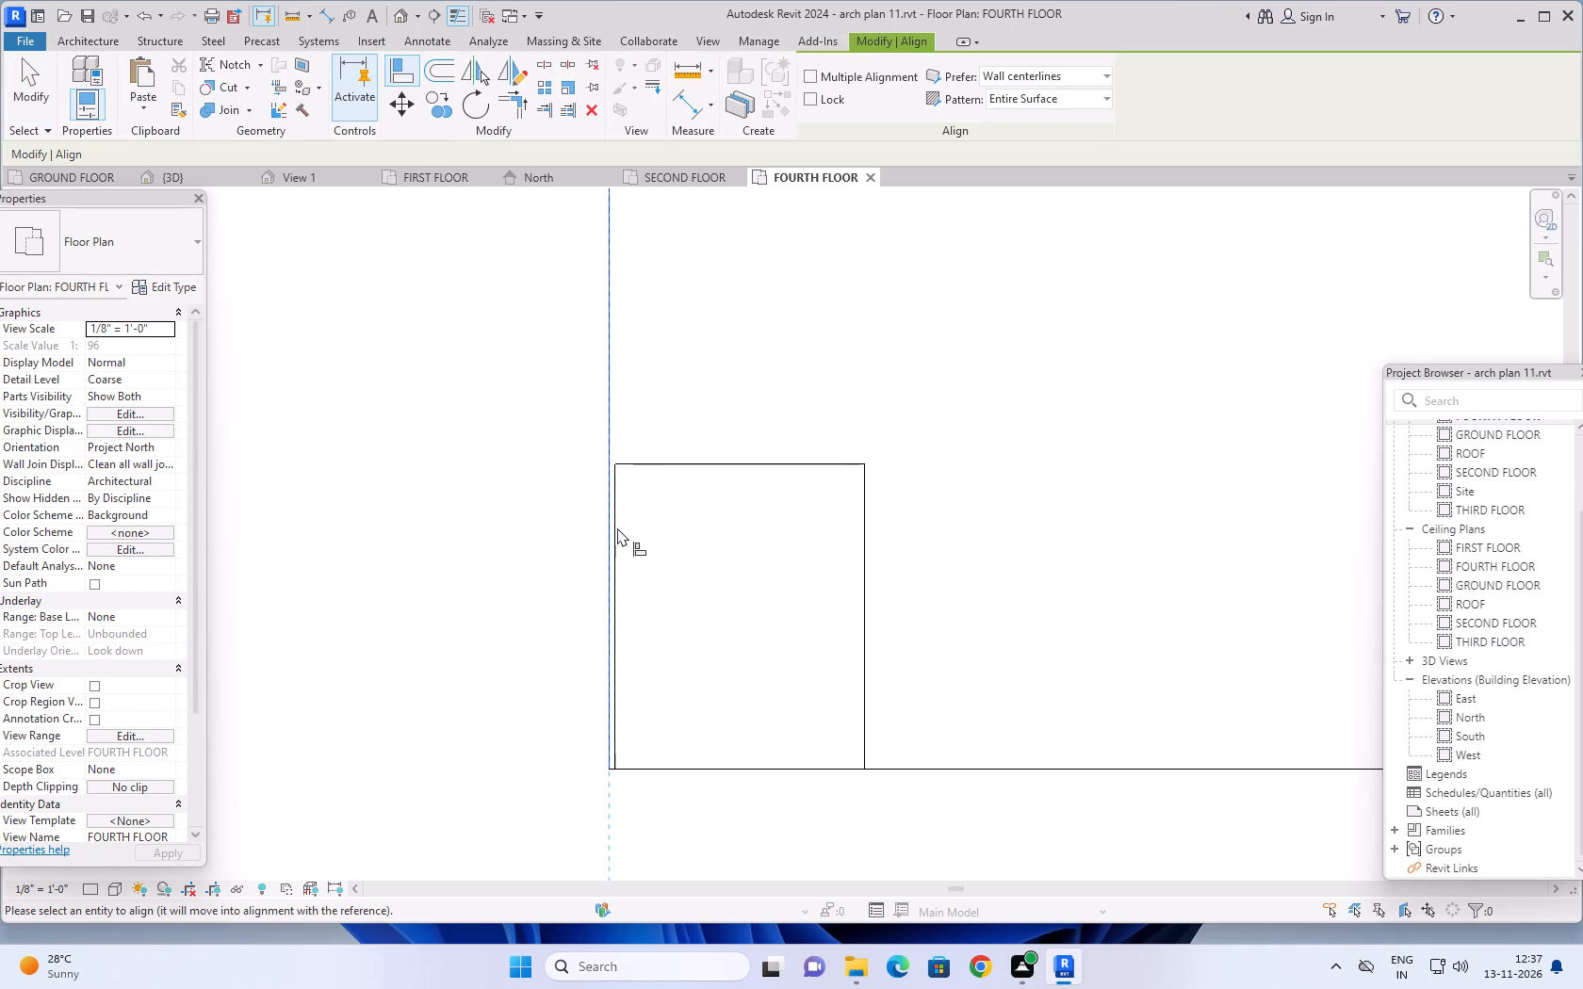
{"action": "left_click", "coordinate": [613, 526]}
Inspect both terrace columns up close for flush contact with the slab edges and the parapet end.
{"action": "scroll", "coordinate": [863, 614], "scroll_direction": "down", "scroll_amount": 4}
{"action": "scroll", "coordinate": [945, 604], "scroll_direction": "down", "scroll_amount": 5}
{"action": "scroll", "coordinate": [942, 688], "scroll_direction": "up", "scroll_amount": 5}
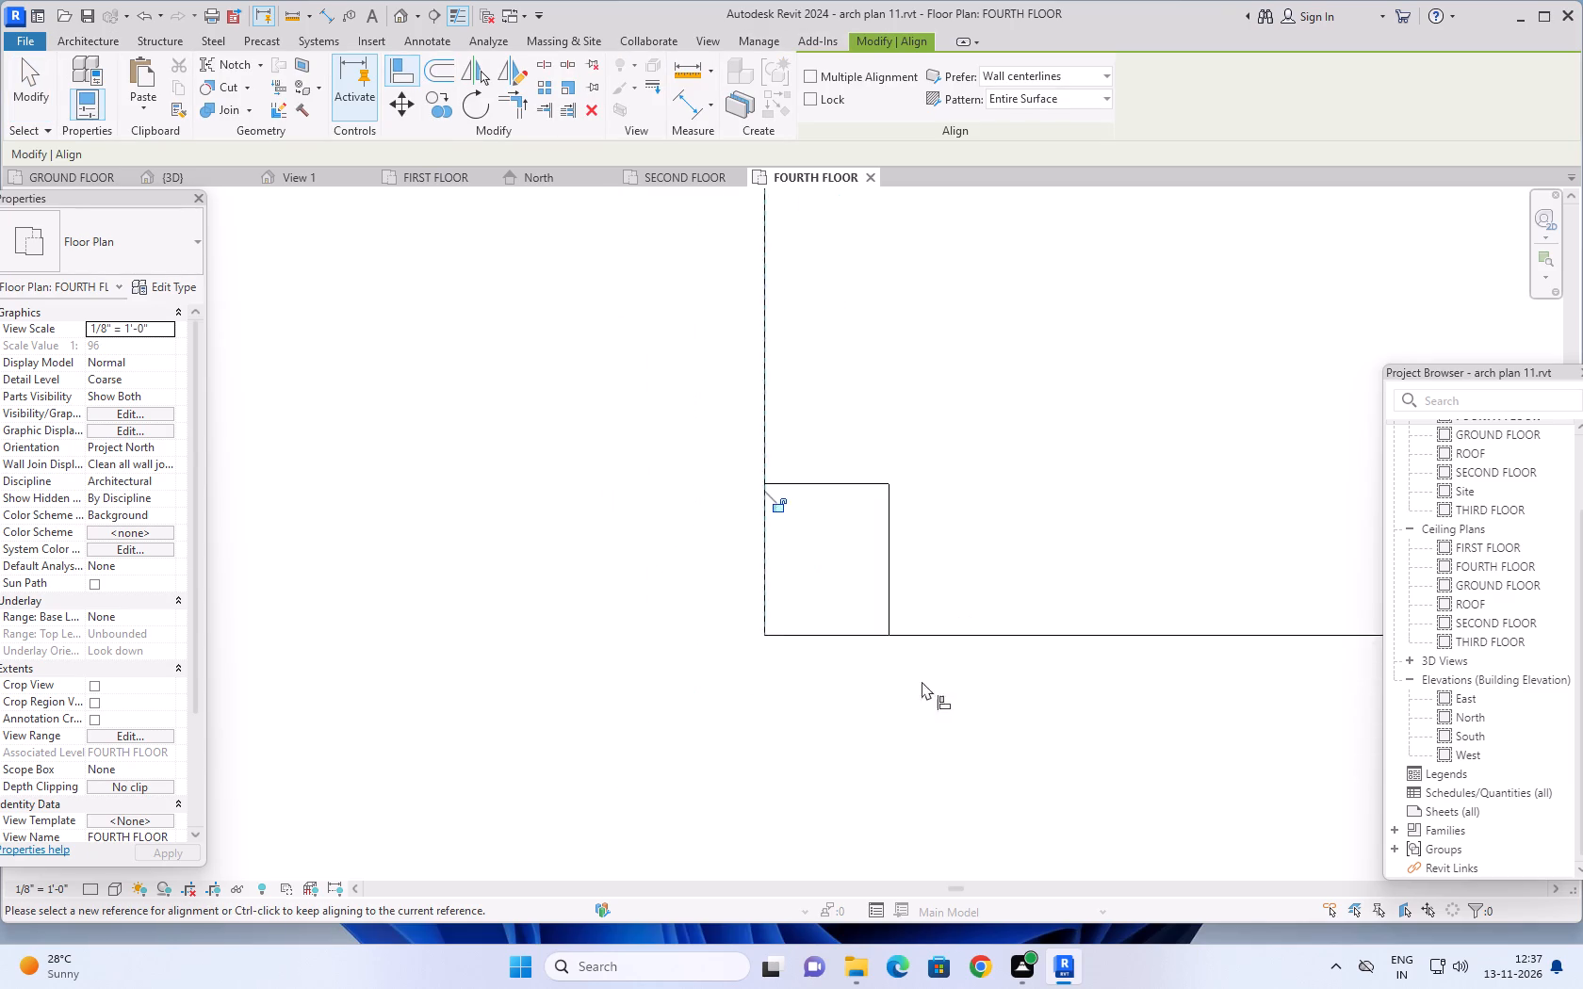
{"action": "scroll", "coordinate": [769, 584], "scroll_direction": "up", "scroll_amount": 7}
{"action": "scroll", "coordinate": [944, 688], "scroll_direction": "up", "scroll_amount": 7}
{"action": "scroll", "coordinate": [991, 796], "scroll_direction": "up", "scroll_amount": 6}
{"action": "scroll", "coordinate": [1033, 728], "scroll_direction": "up", "scroll_amount": 8}
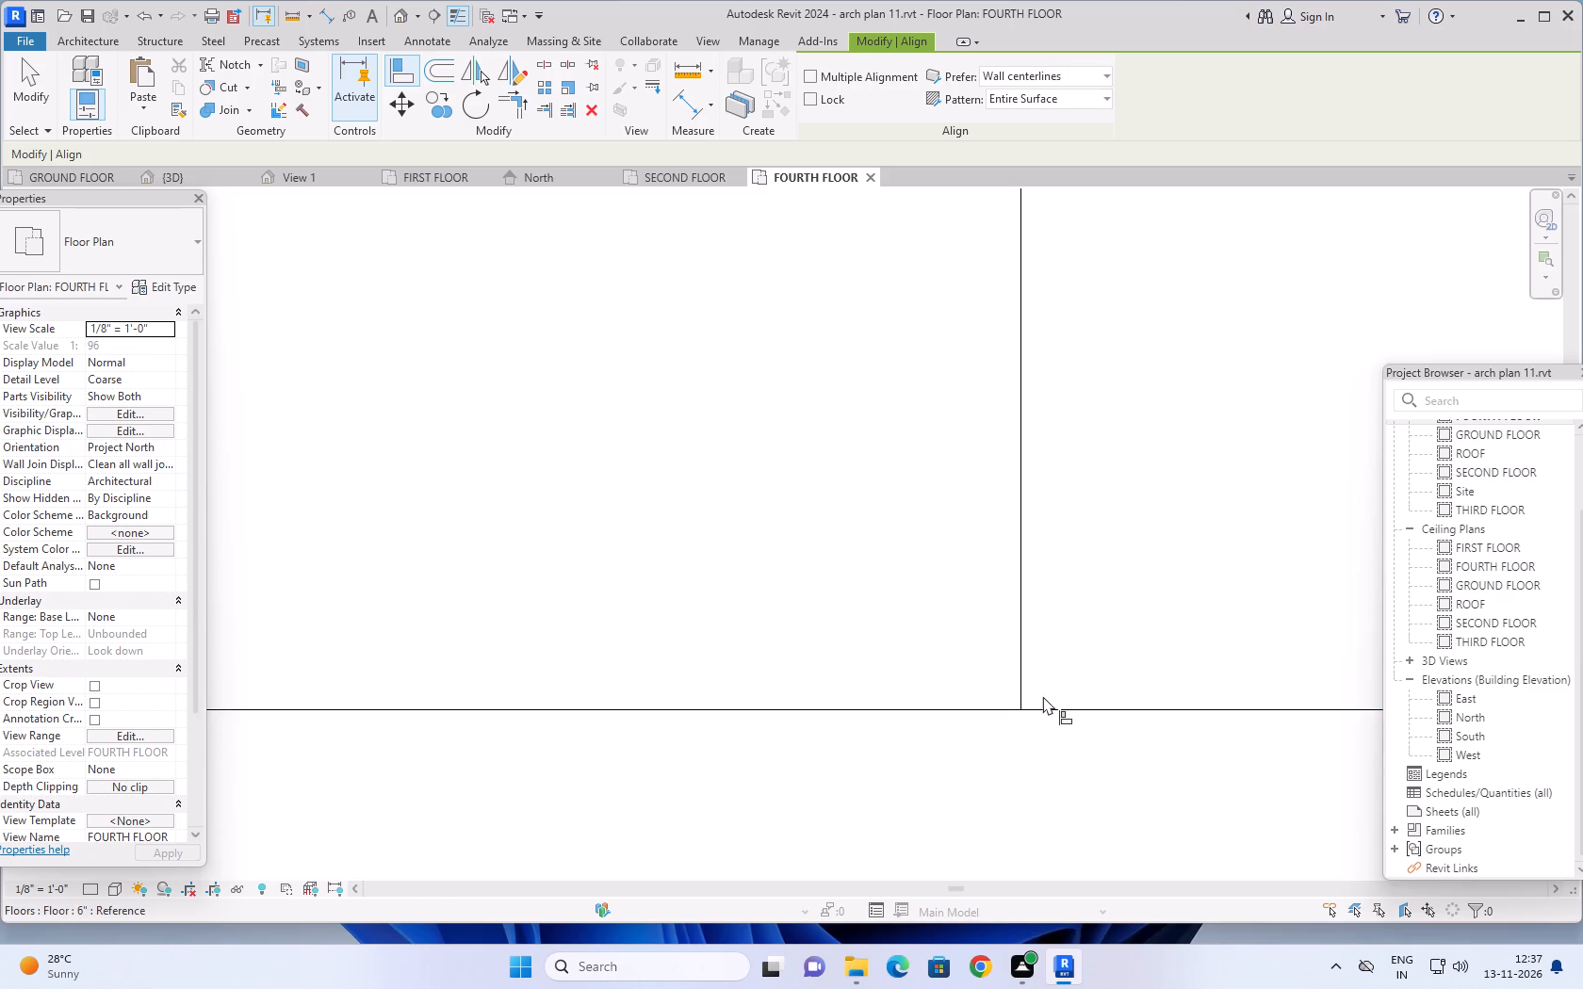
{"action": "scroll", "coordinate": [1043, 696], "scroll_direction": "up", "scroll_amount": 7}
{"action": "scroll", "coordinate": [1042, 699], "scroll_direction": "down", "scroll_amount": 13}
{"action": "scroll", "coordinate": [1042, 721], "scroll_direction": "down", "scroll_amount": 11}
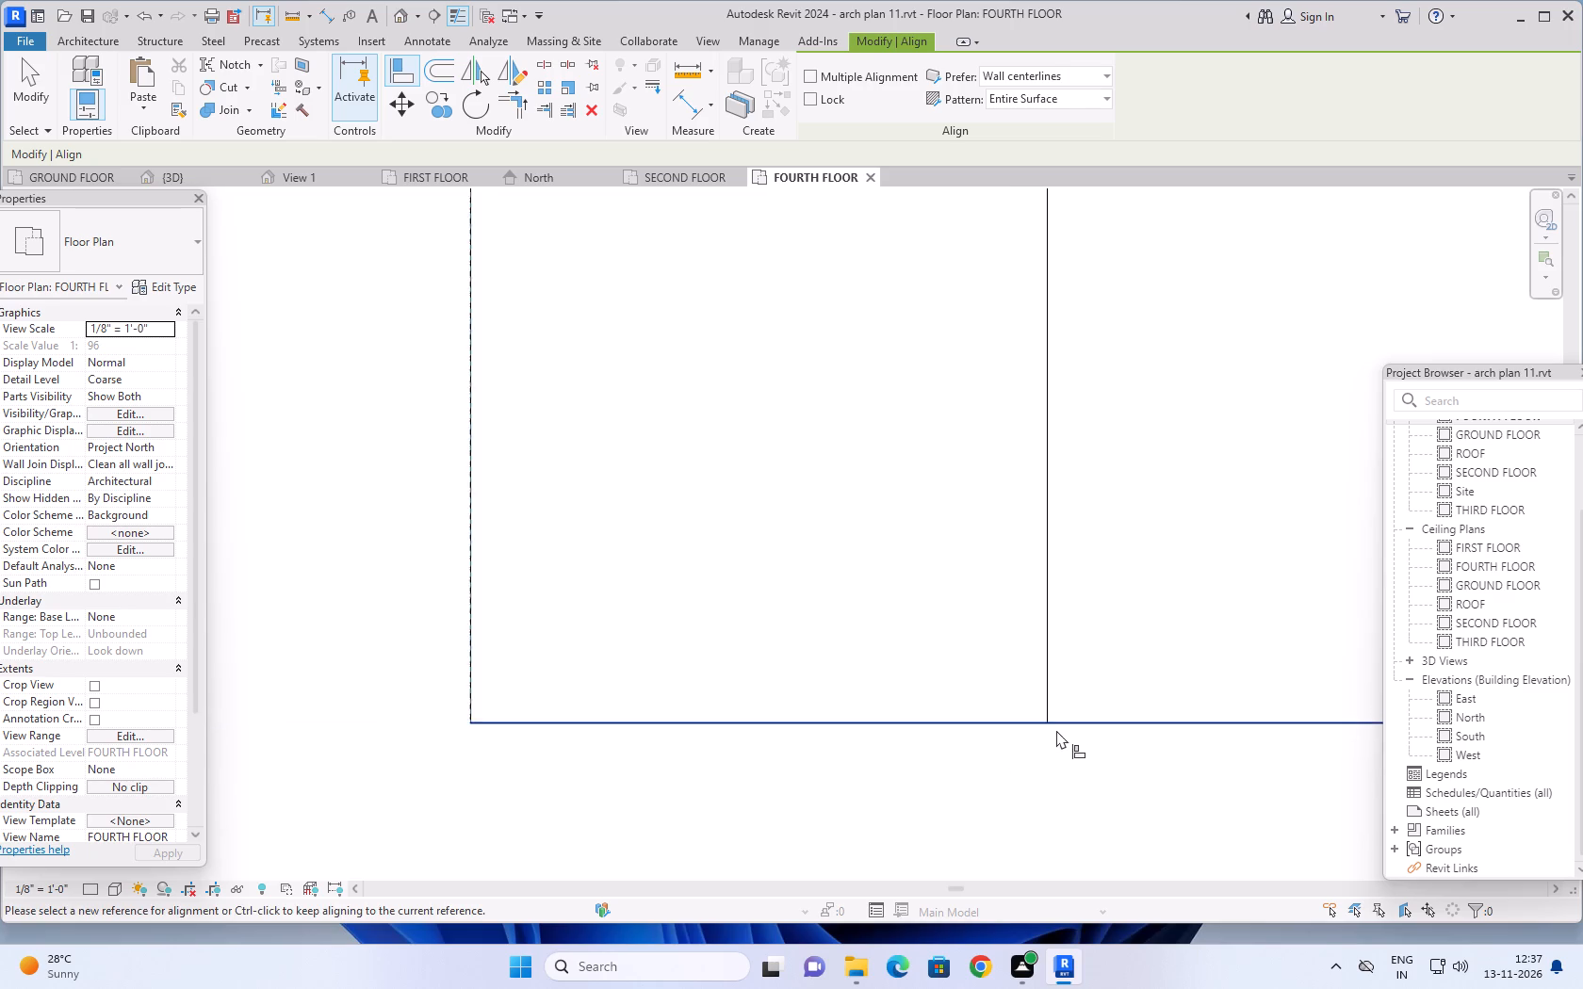
{"action": "scroll", "coordinate": [1056, 730], "scroll_direction": "down", "scroll_amount": 14}
{"action": "middle_click_drag", "start_coordinate": [1085, 745], "coordinate": [325, 672]}
{"action": "scroll", "coordinate": [825, 736], "scroll_direction": "down", "scroll_amount": 5}
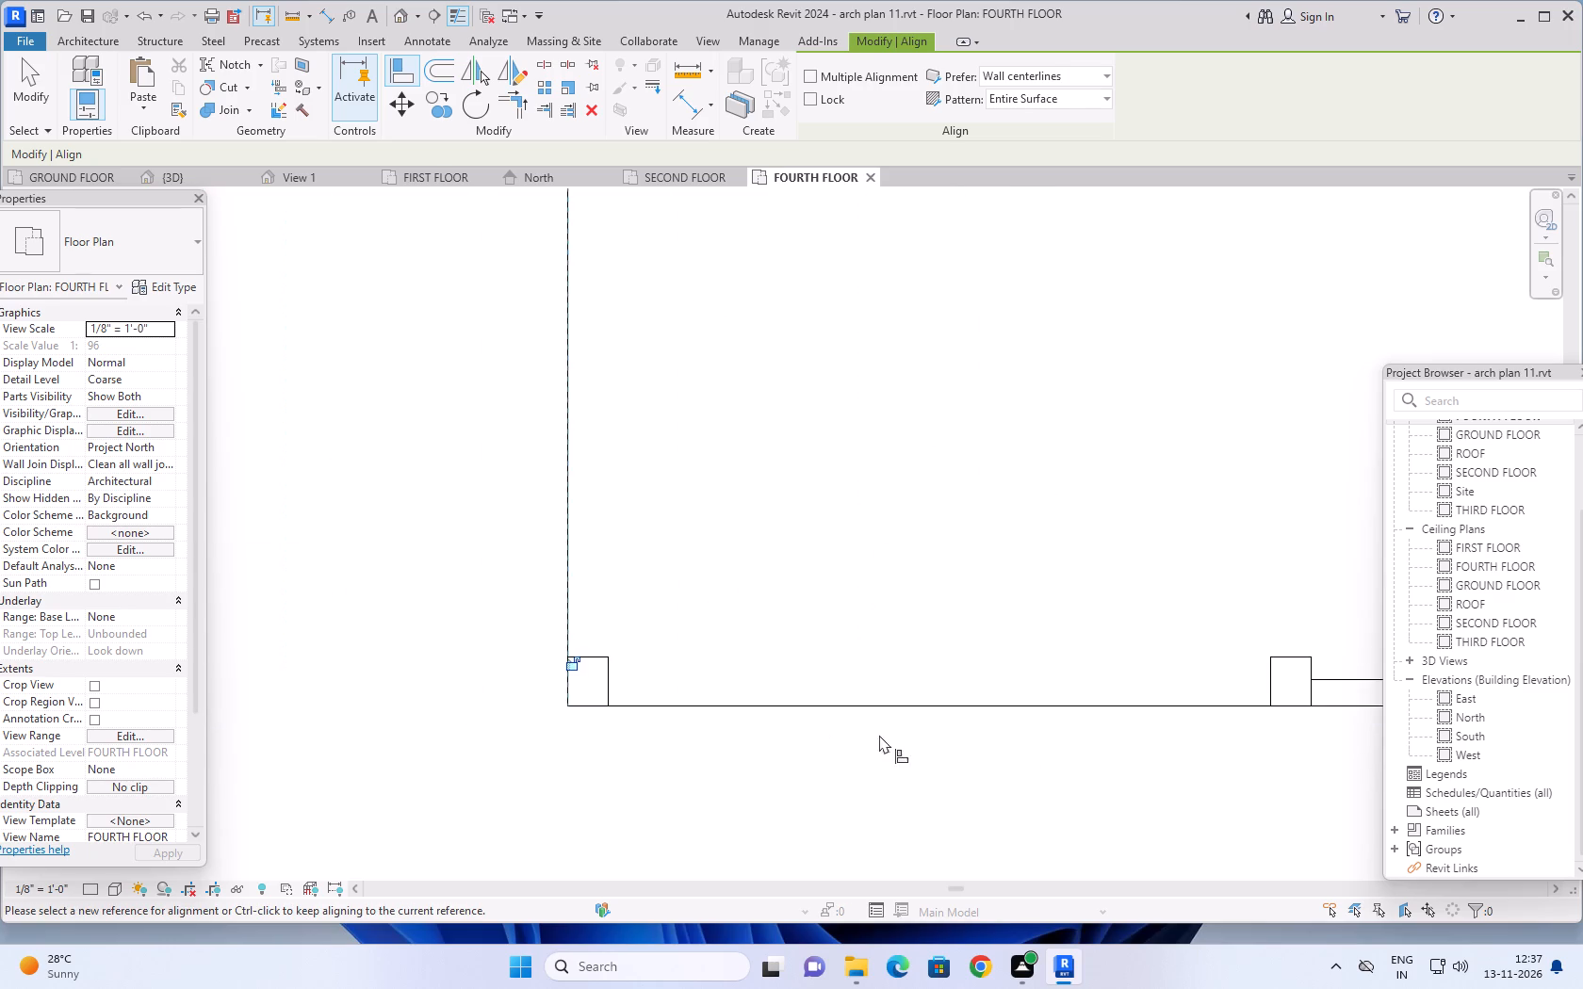
{"action": "scroll", "coordinate": [879, 735], "scroll_direction": "down", "scroll_amount": 3}
{"action": "middle_click_drag", "start_coordinate": [906, 748], "coordinate": [488, 701]}
{"action": "scroll", "coordinate": [898, 748], "scroll_direction": "up", "scroll_amount": 1}
{"action": "scroll", "coordinate": [778, 676], "scroll_direction": "up", "scroll_amount": 6}
{"action": "scroll", "coordinate": [967, 668], "scroll_direction": "up", "scroll_amount": 6}
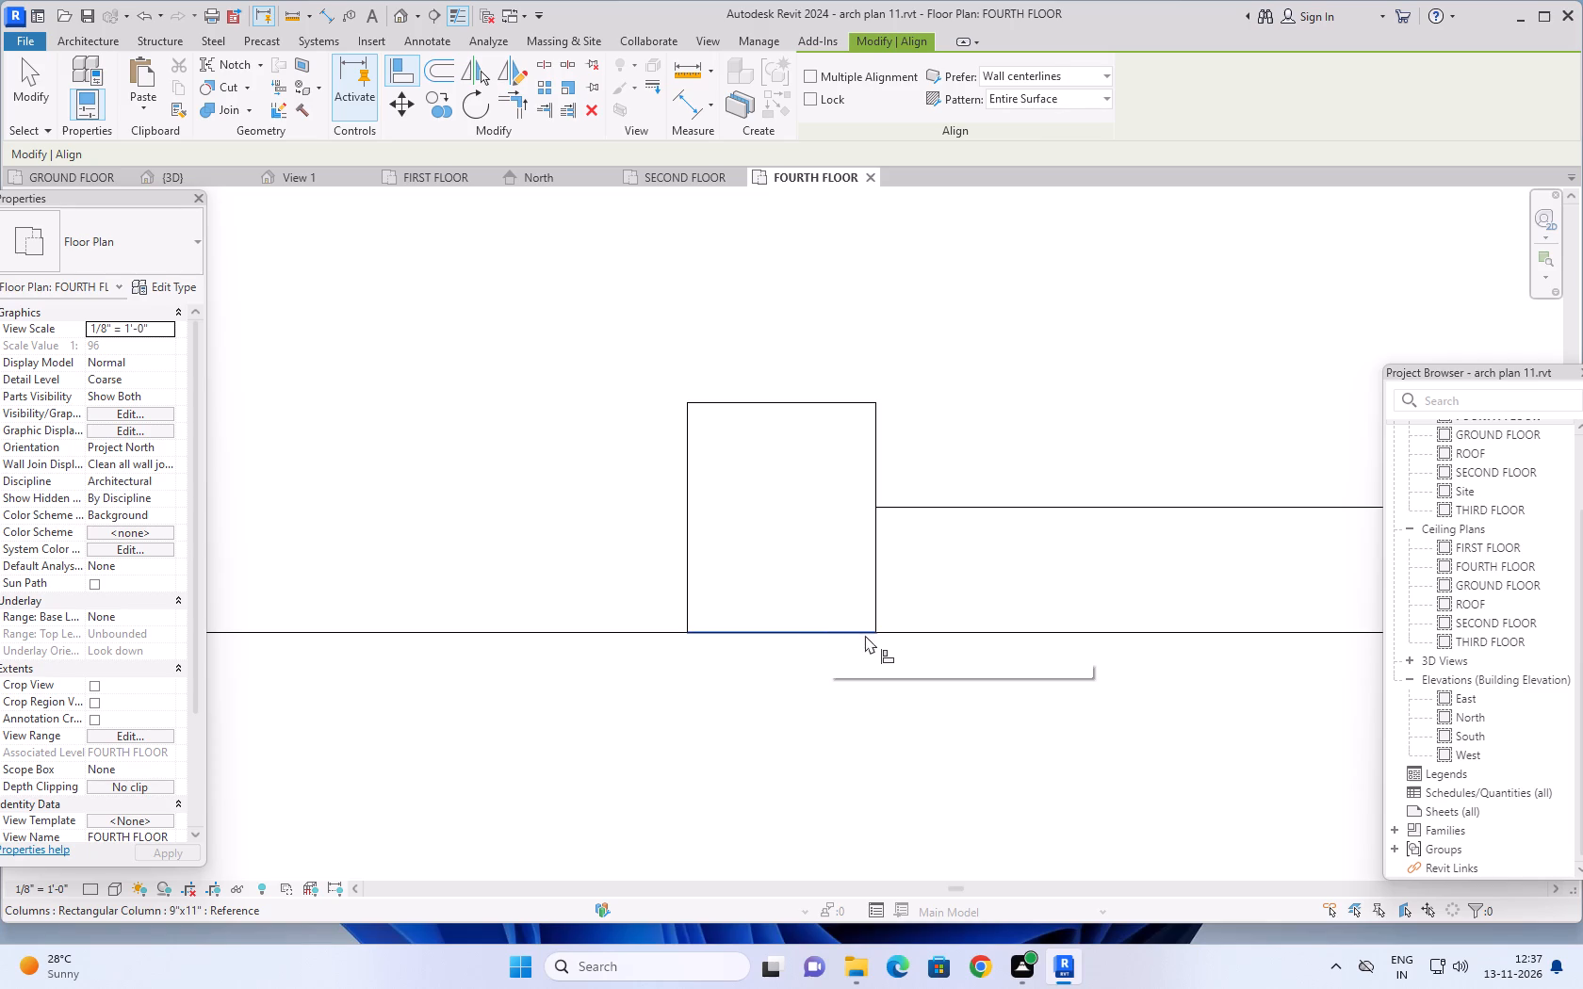
{"action": "scroll", "coordinate": [866, 636], "scroll_direction": "up", "scroll_amount": 7}
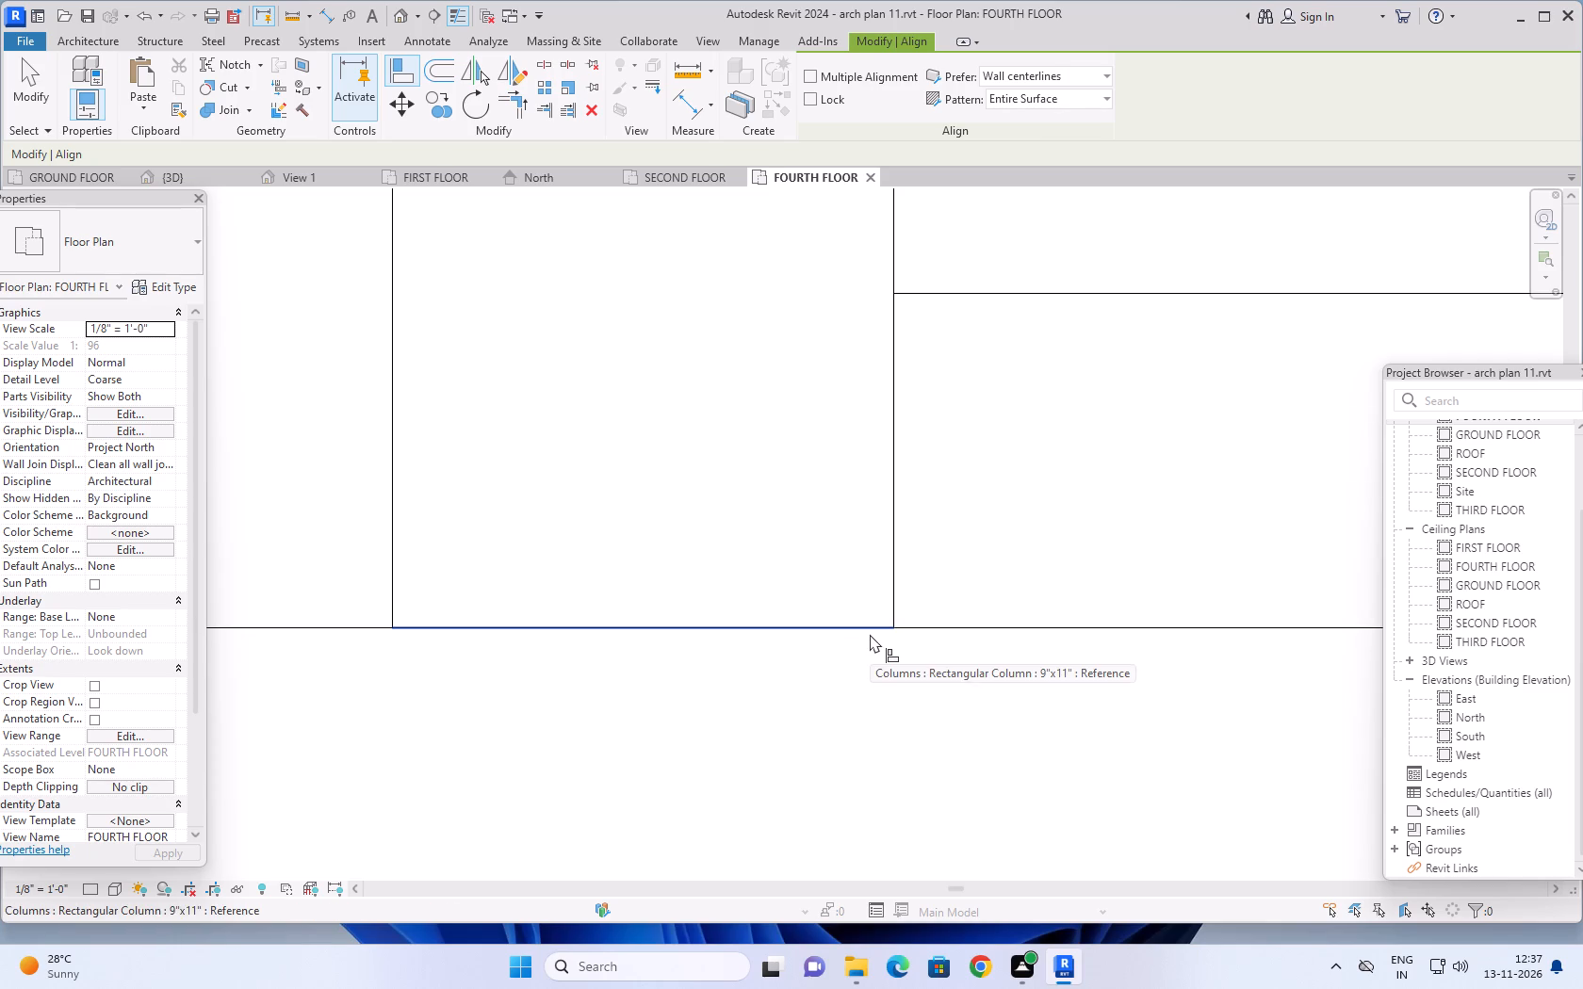
{"action": "scroll", "coordinate": [325, 613], "scroll_direction": "up", "scroll_amount": 7}
{"action": "scroll", "coordinate": [410, 594], "scroll_direction": "up", "scroll_amount": 8}
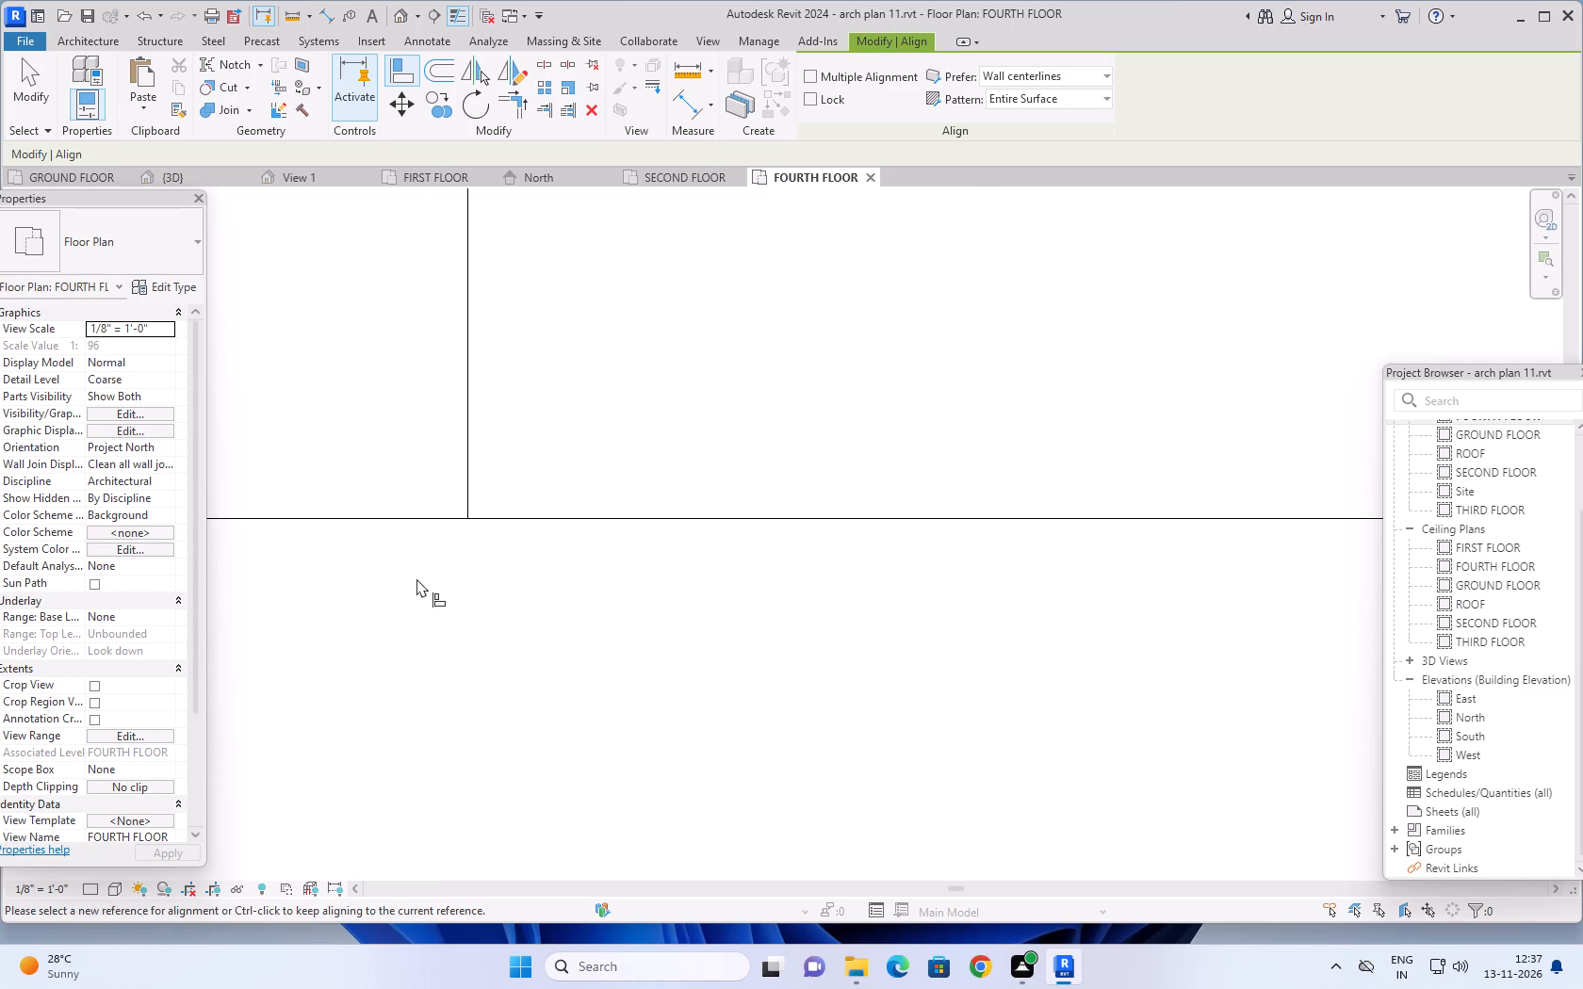
{"action": "scroll", "coordinate": [456, 511], "scroll_direction": "up", "scroll_amount": 14}
{"action": "scroll", "coordinate": [510, 556], "scroll_direction": "down", "scroll_amount": 7}
{"action": "scroll", "coordinate": [661, 630], "scroll_direction": "down", "scroll_amount": 5}
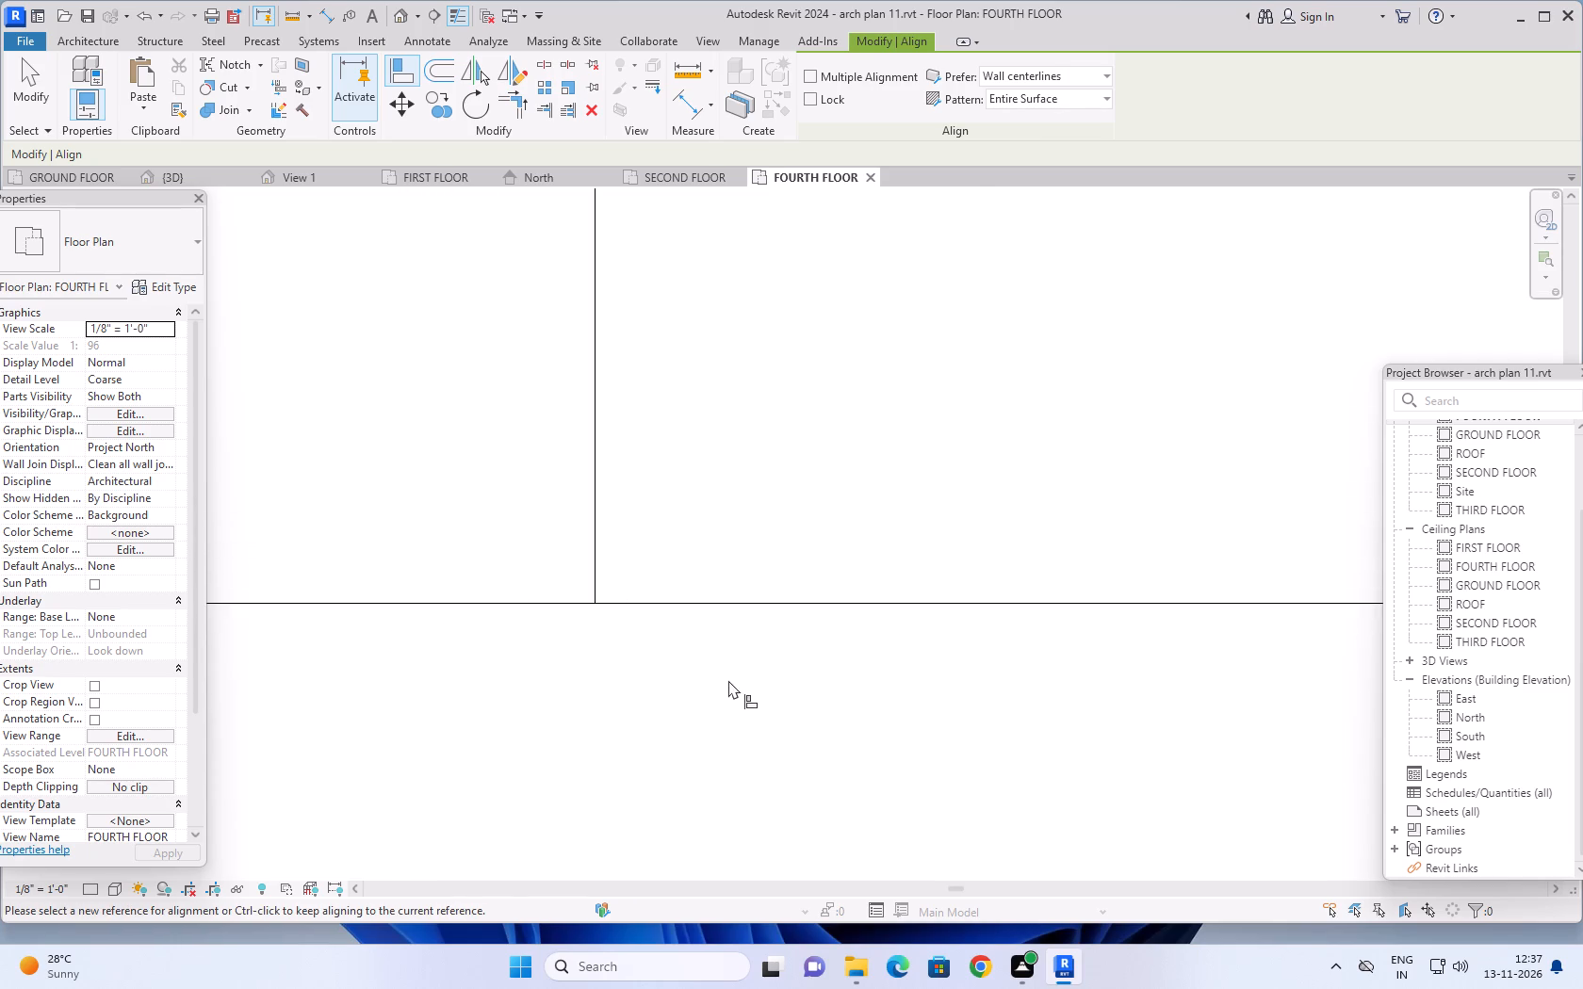
{"action": "scroll", "coordinate": [728, 680], "scroll_direction": "down", "scroll_amount": 20}
{"action": "scroll", "coordinate": [728, 680], "scroll_direction": "down", "scroll_amount": 4}
{"action": "middle_click_drag", "start_coordinate": [848, 724], "coordinate": [659, 741]}
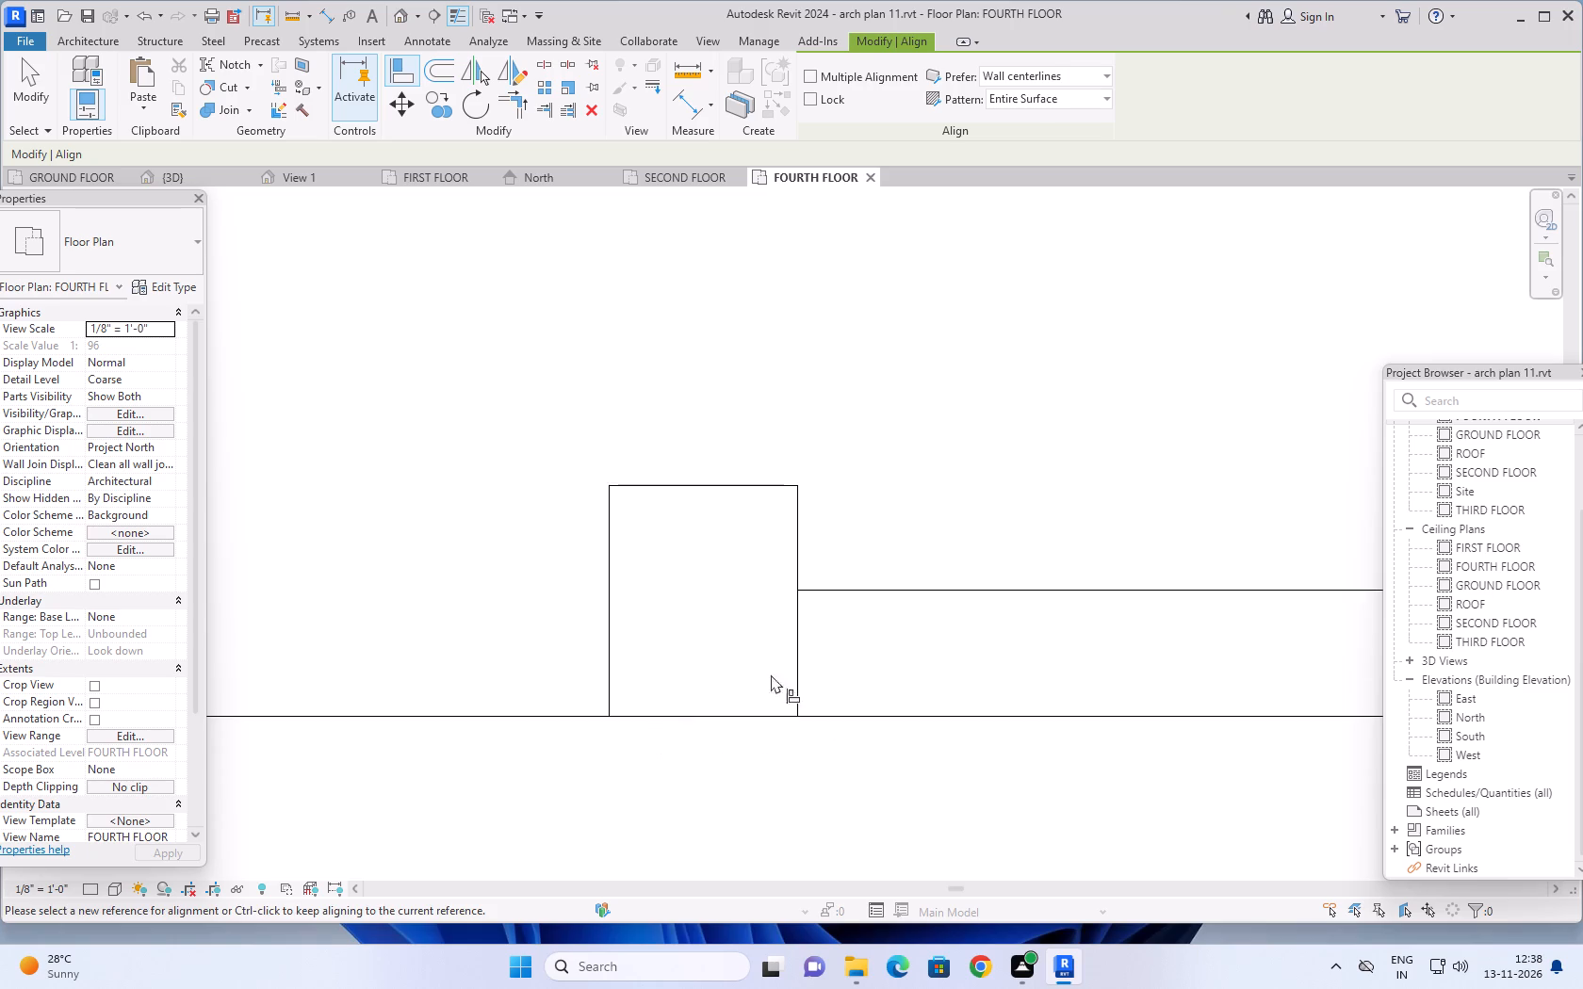
{"action": "scroll", "coordinate": [793, 657], "scroll_direction": "up", "scroll_amount": 6}
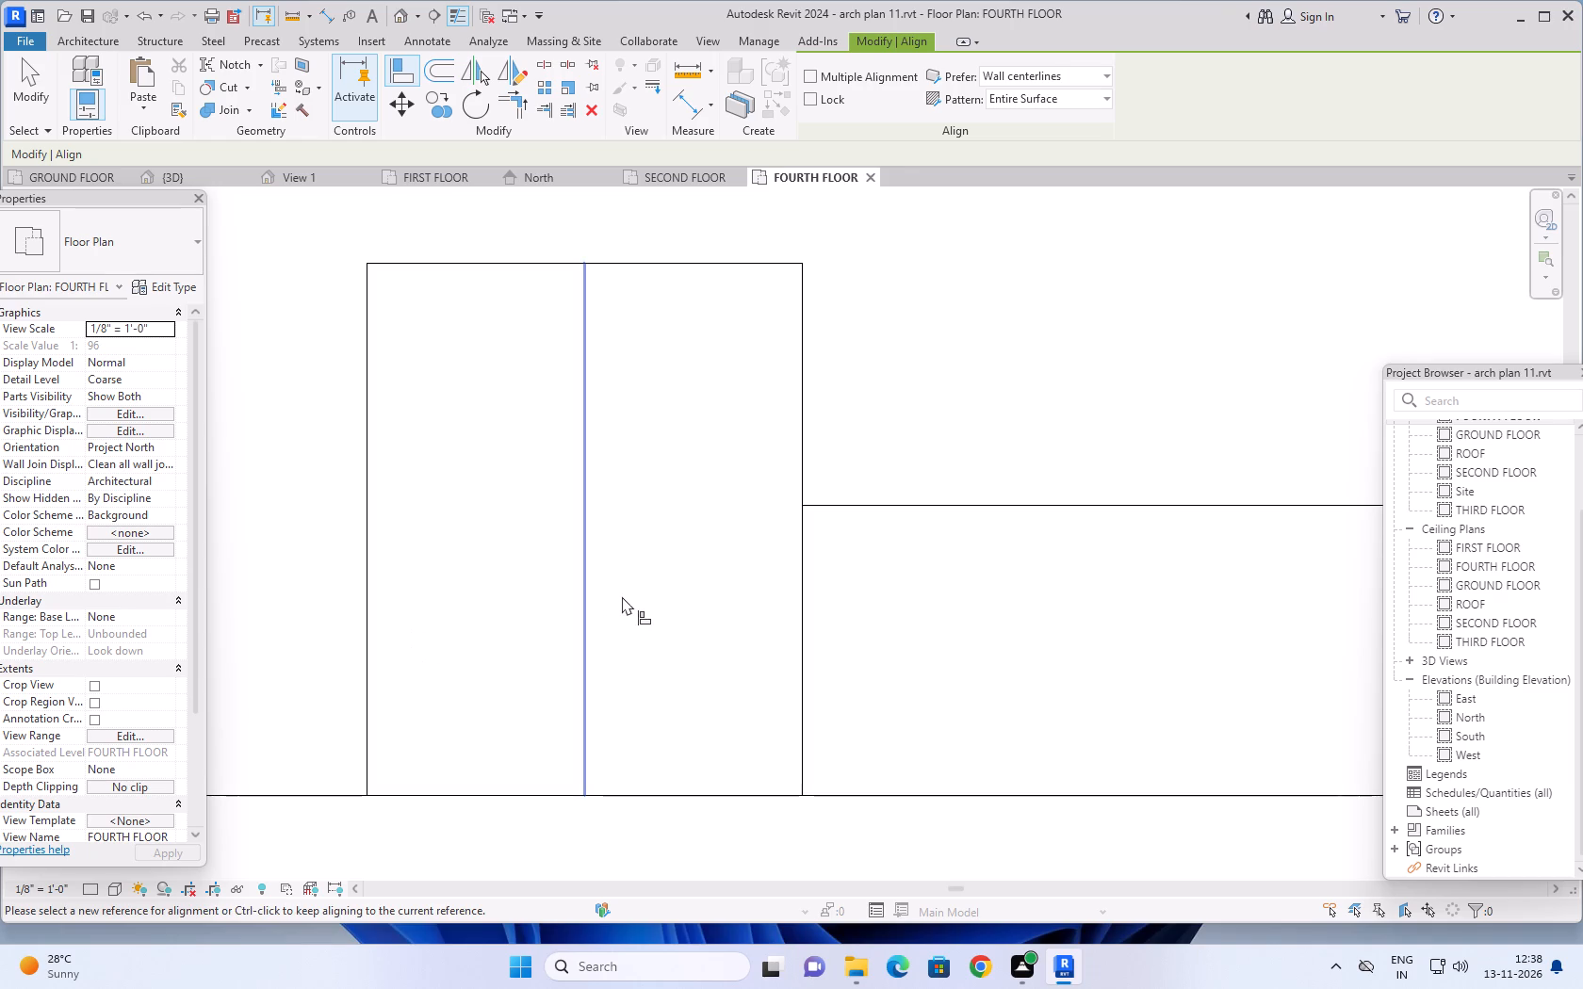
{"action": "scroll", "coordinate": [622, 594], "scroll_direction": "down", "scroll_amount": 8}
{"action": "scroll", "coordinate": [638, 674], "scroll_direction": "down", "scroll_amount": 16}
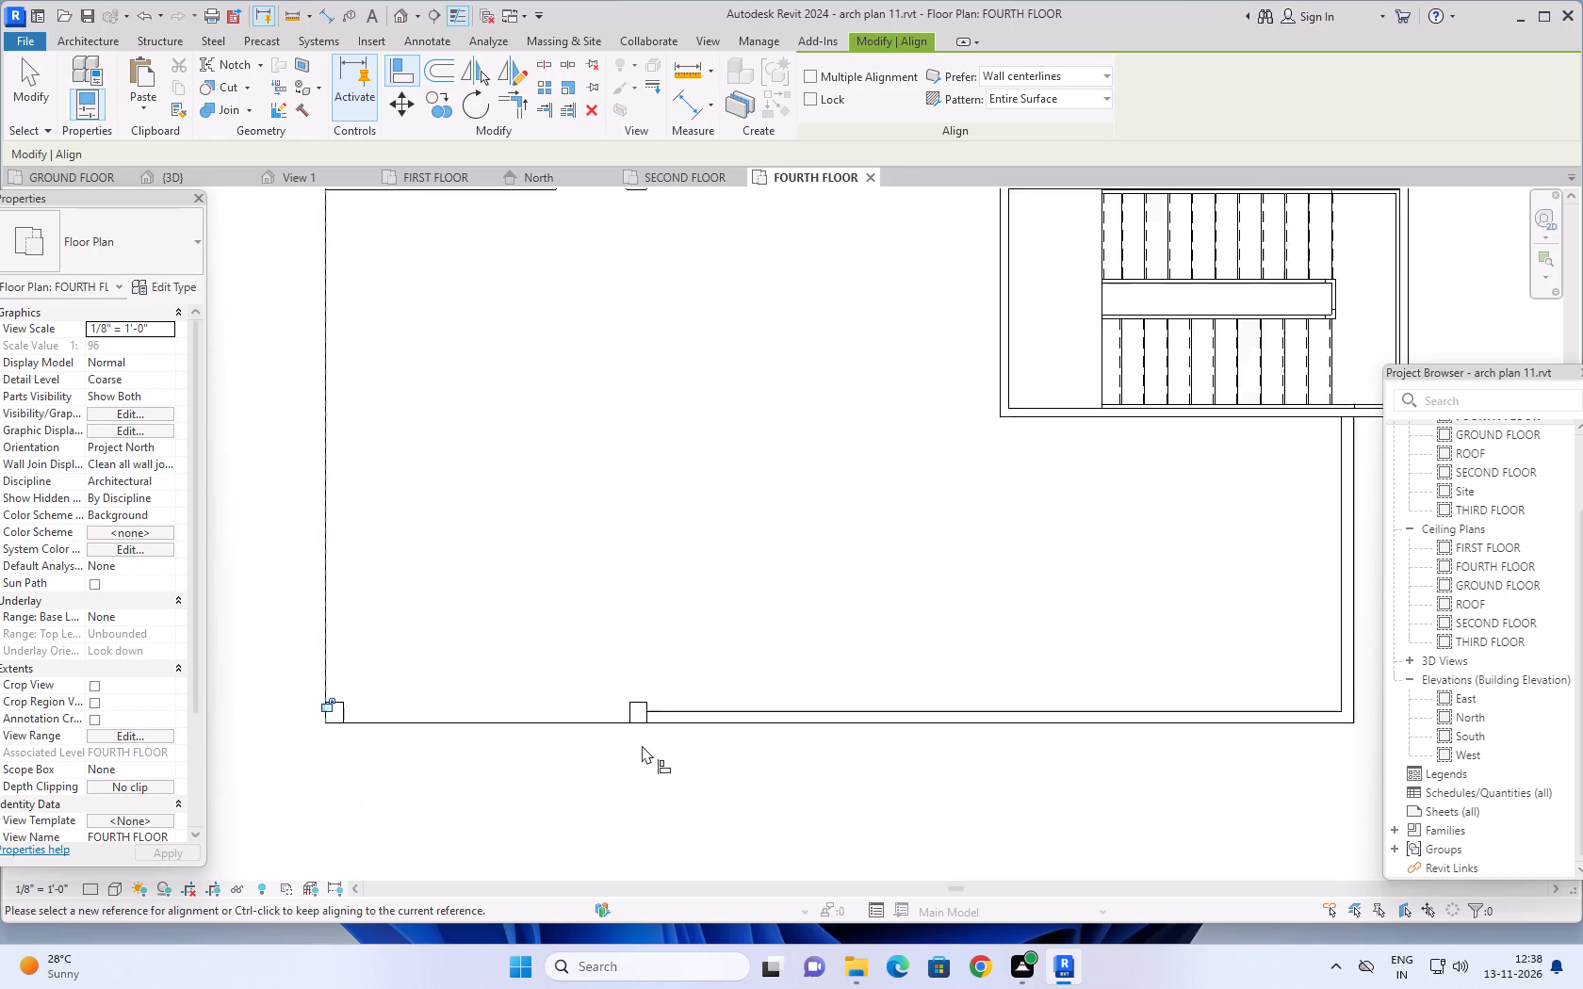
{"action": "scroll", "coordinate": [642, 745], "scroll_direction": "down", "scroll_amount": 1}
{"action": "scroll", "coordinate": [631, 577], "scroll_direction": "down", "scroll_amount": 3}
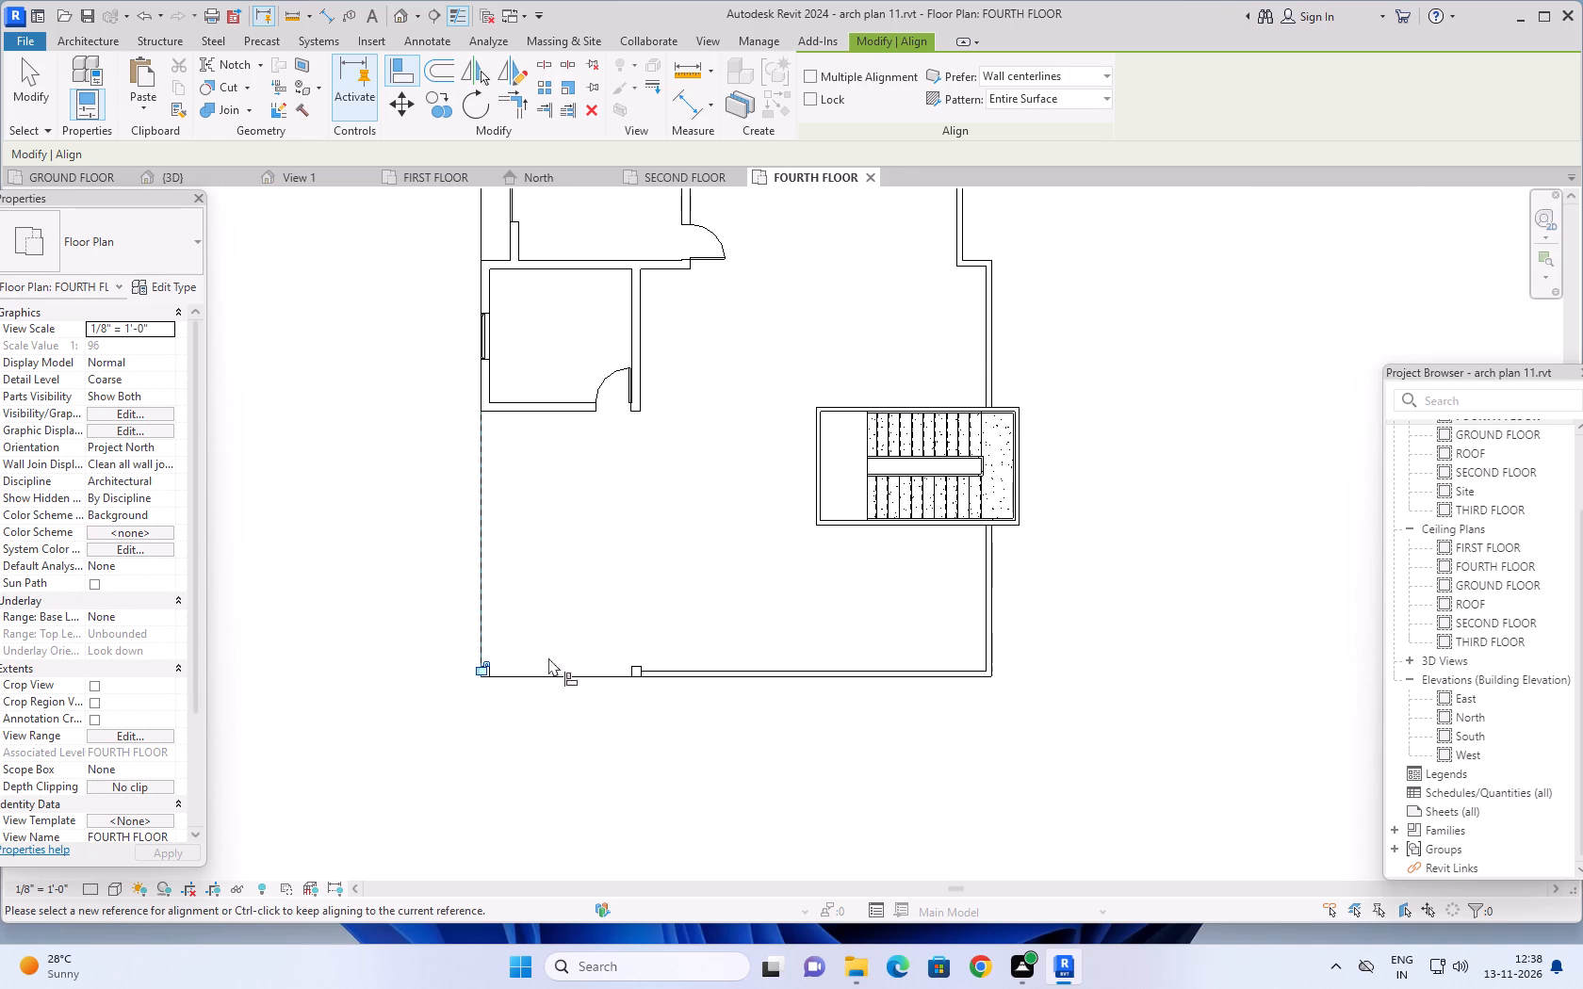
{"action": "key", "text": "Escape"}
{"action": "key", "text": "Escape"}
{"action": "key", "text": "Escape"}
{"action": "key", "text": "Escape"}
Set the top offset of both 9"x11" terrace columns to -3' 0".
{"action": "scroll", "coordinate": [480, 708], "scroll_direction": "up", "scroll_amount": 6}
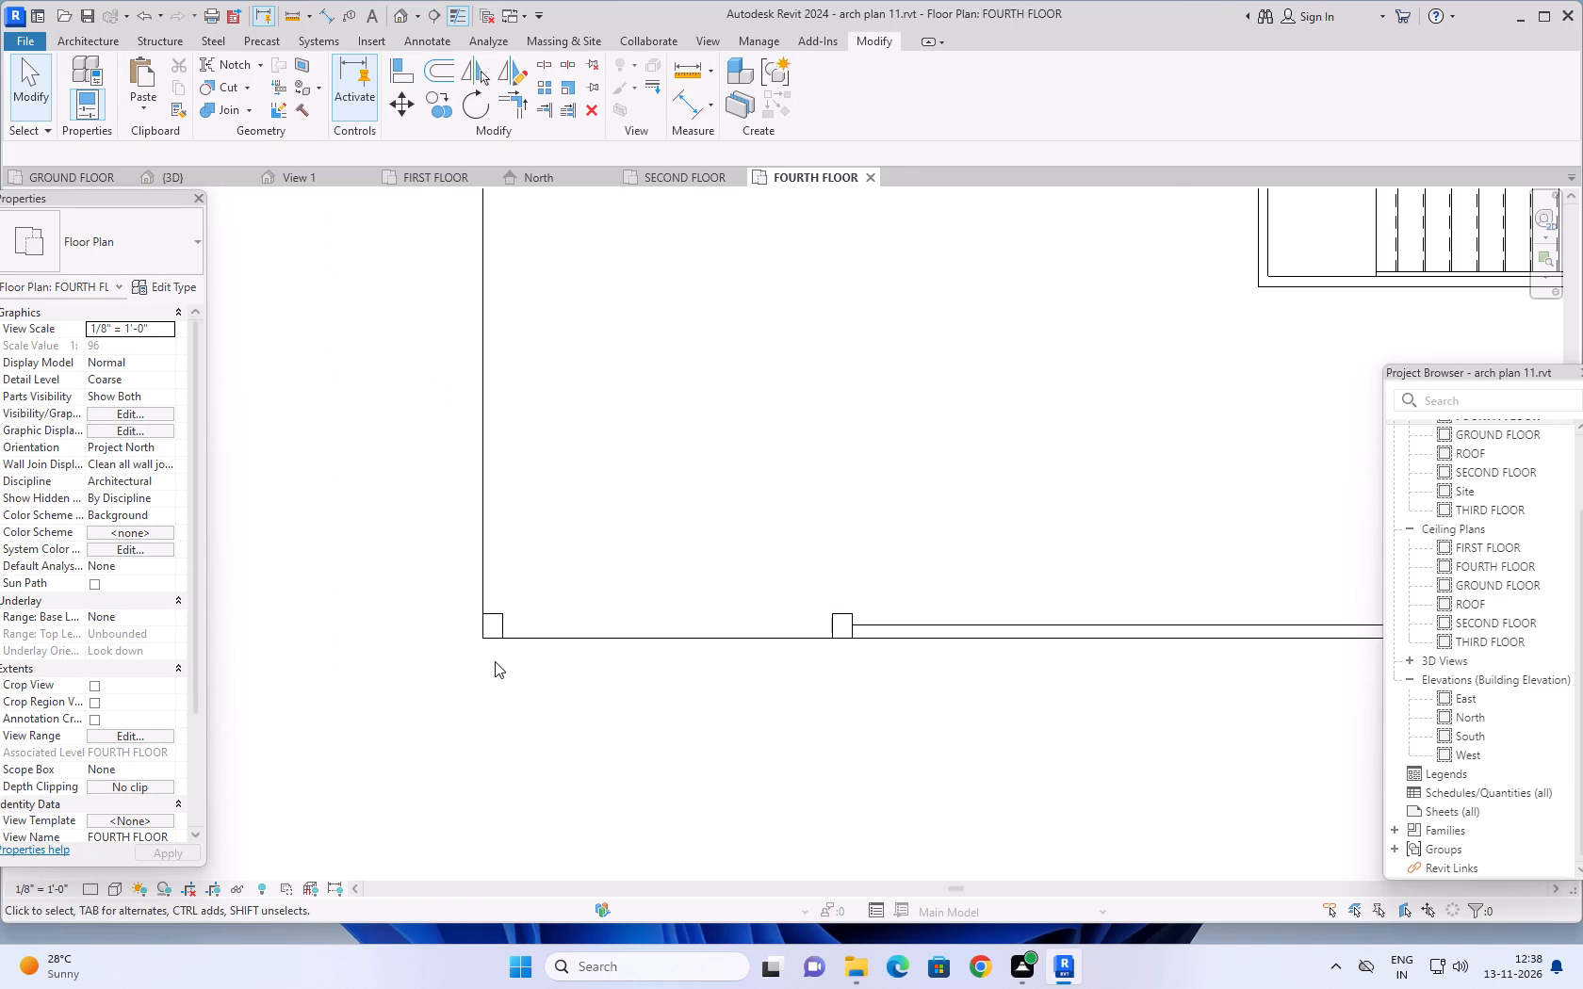
{"action": "left_click", "coordinate": [497, 637]}
{"action": "left_click", "coordinate": [833, 630], "text": "ctrl"}
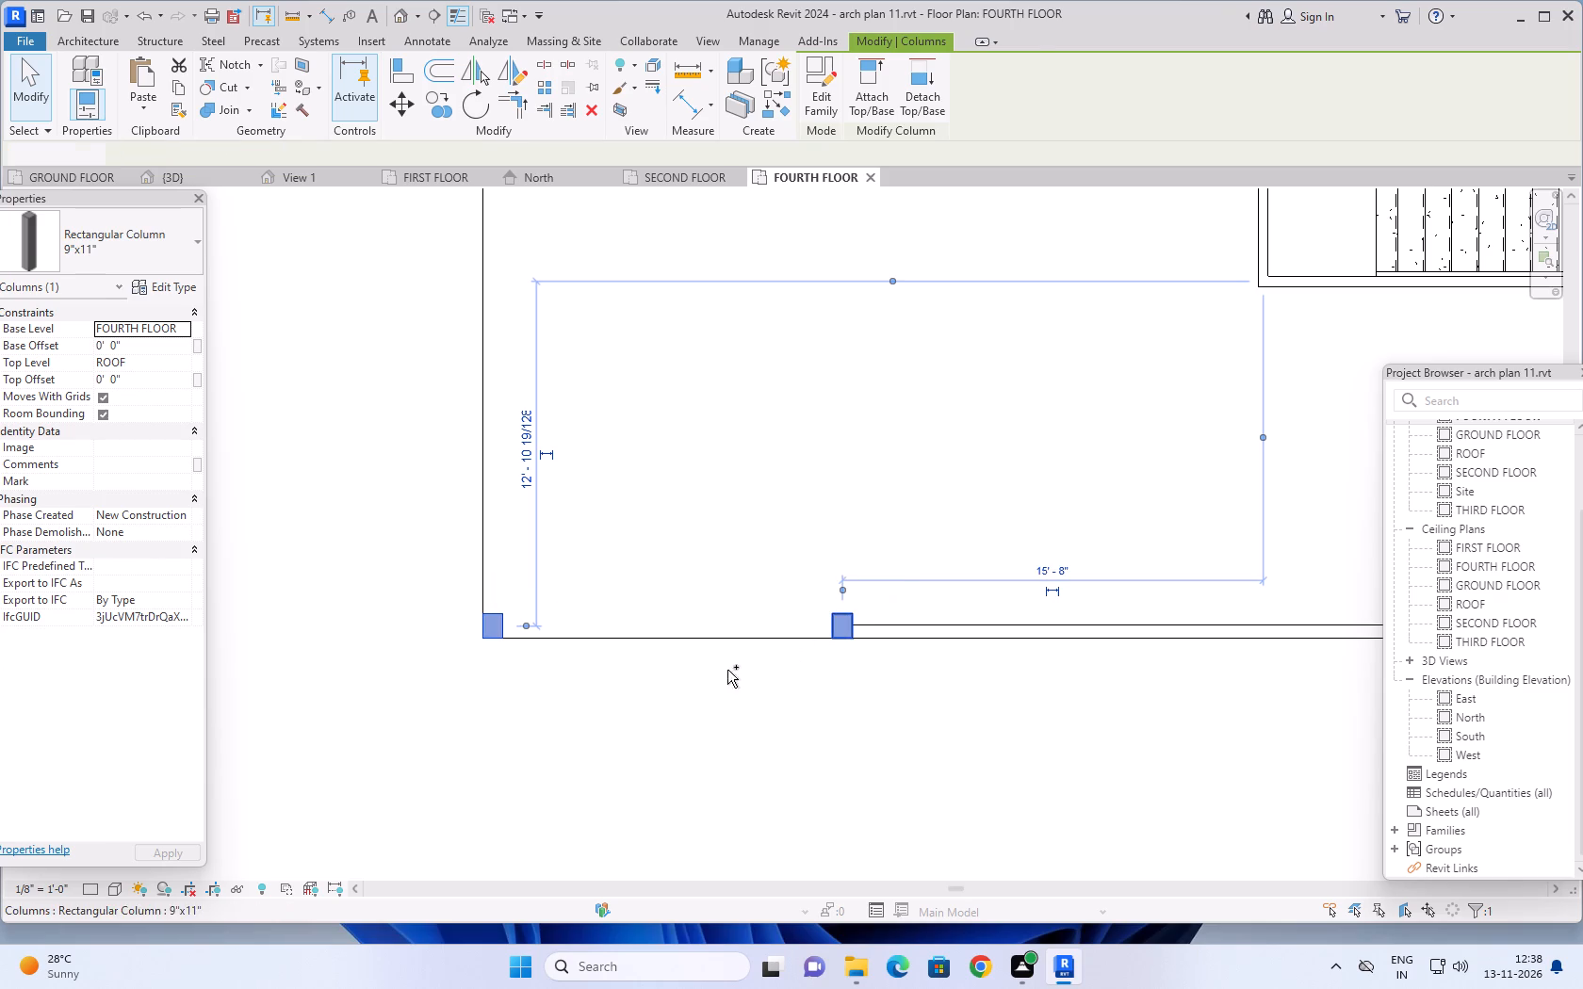
{"action": "left_click", "coordinate": [178, 384]}
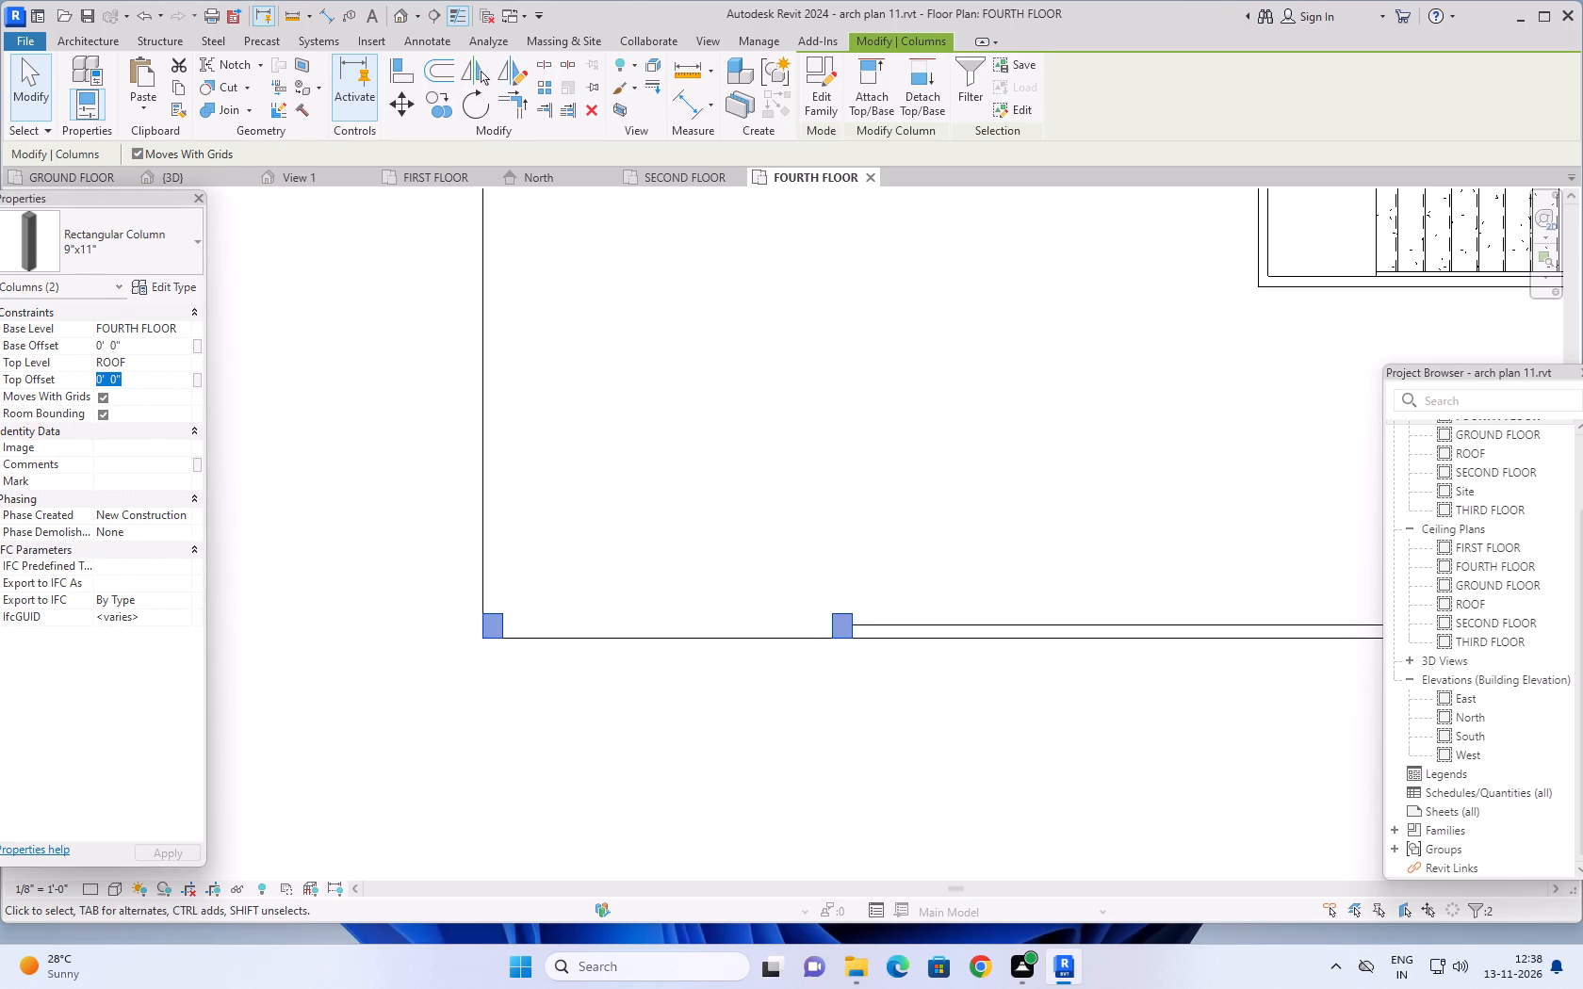
{"action": "key", "text": "minus"}
{"action": "key", "text": "3"}
{"action": "key", "text": "apostrophe"}
{"action": "key", "text": "Return"}
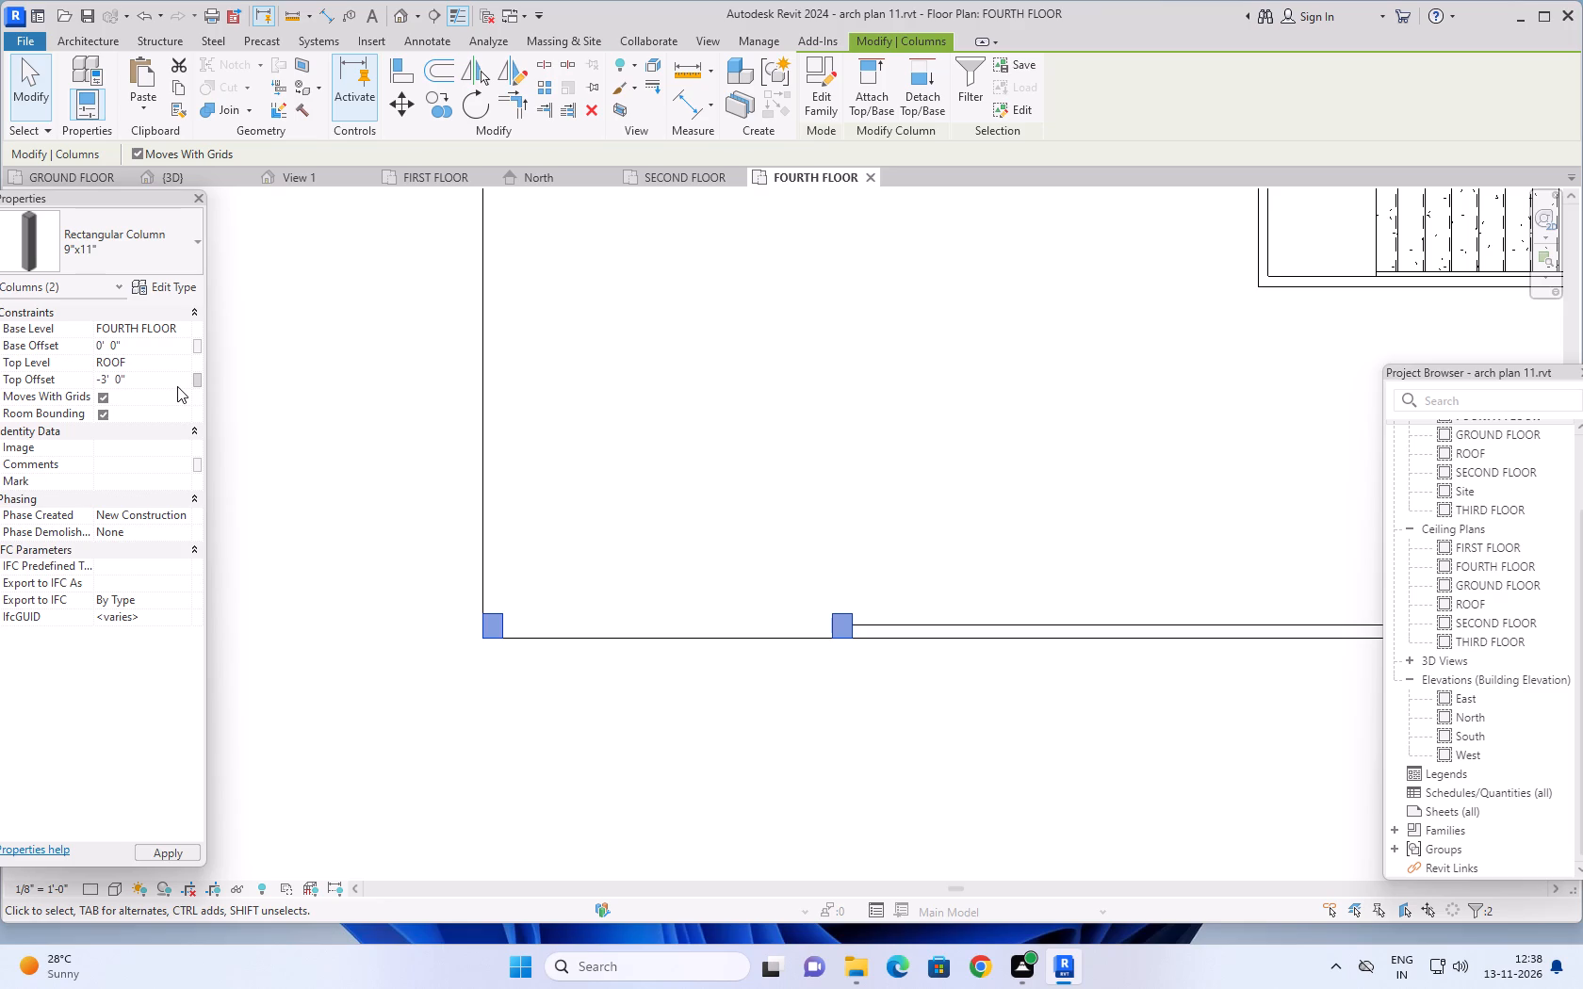
{"action": "key", "text": "Return"}
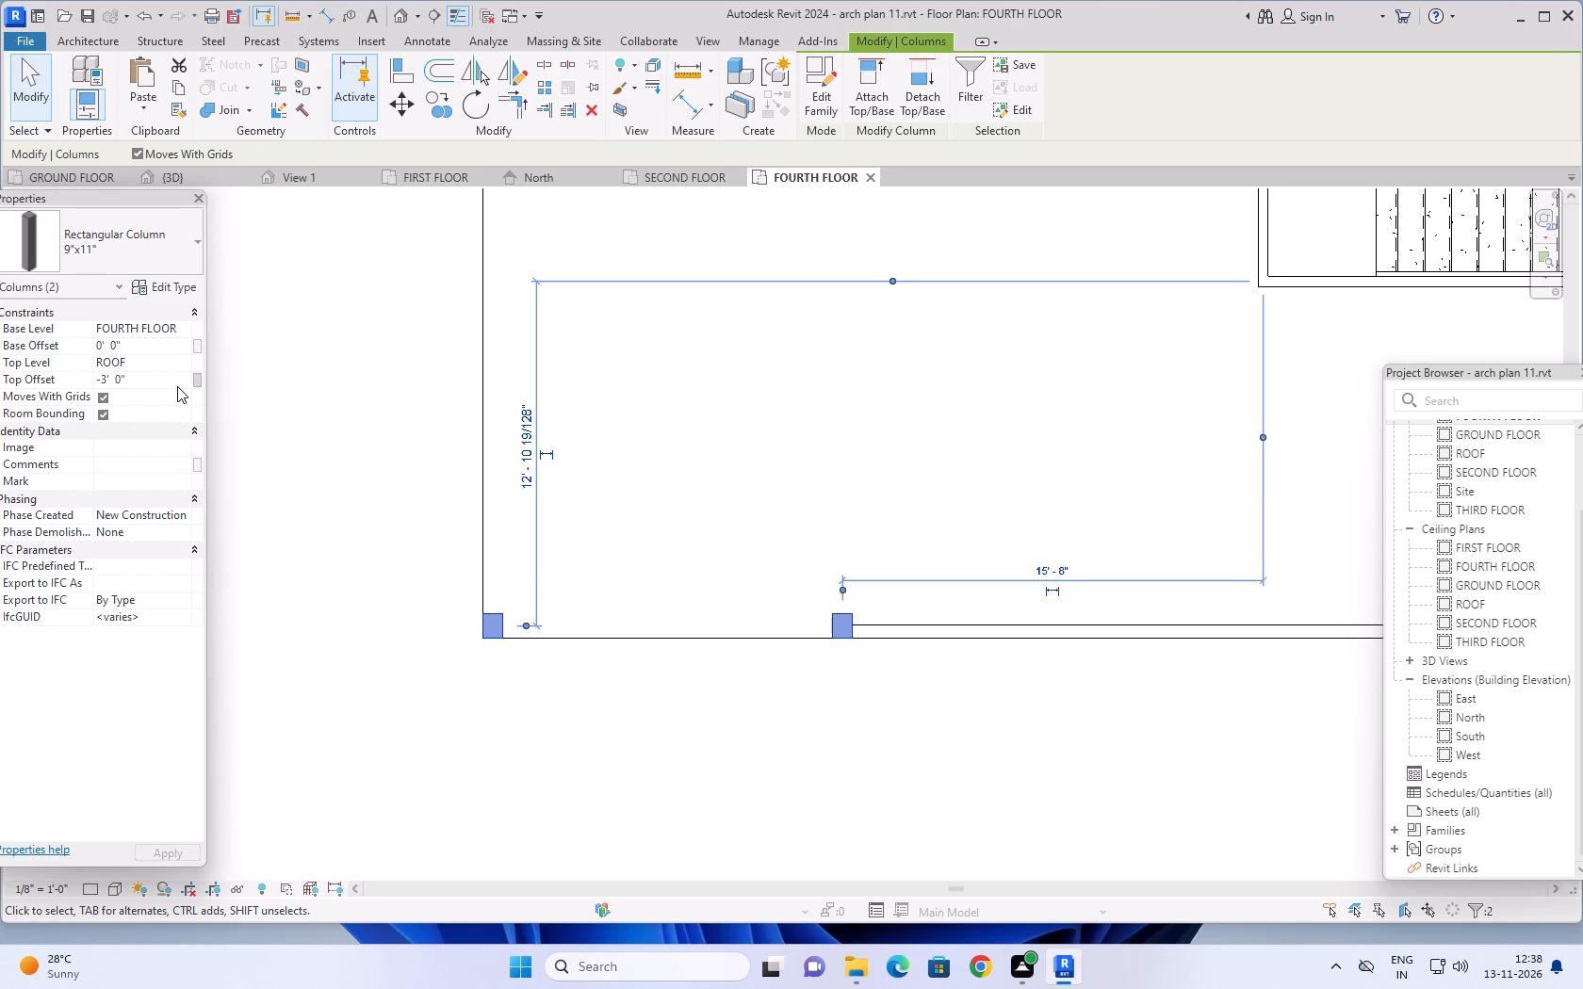
{"action": "key", "text": "Escape"}
Sketch a 13' 9" wide rectangular 6" floor boundary from the parapet-side column's southeast corner to the bedroom block's southwest corner.
{"action": "scroll", "coordinate": [299, 545], "scroll_direction": "down", "scroll_amount": 3}
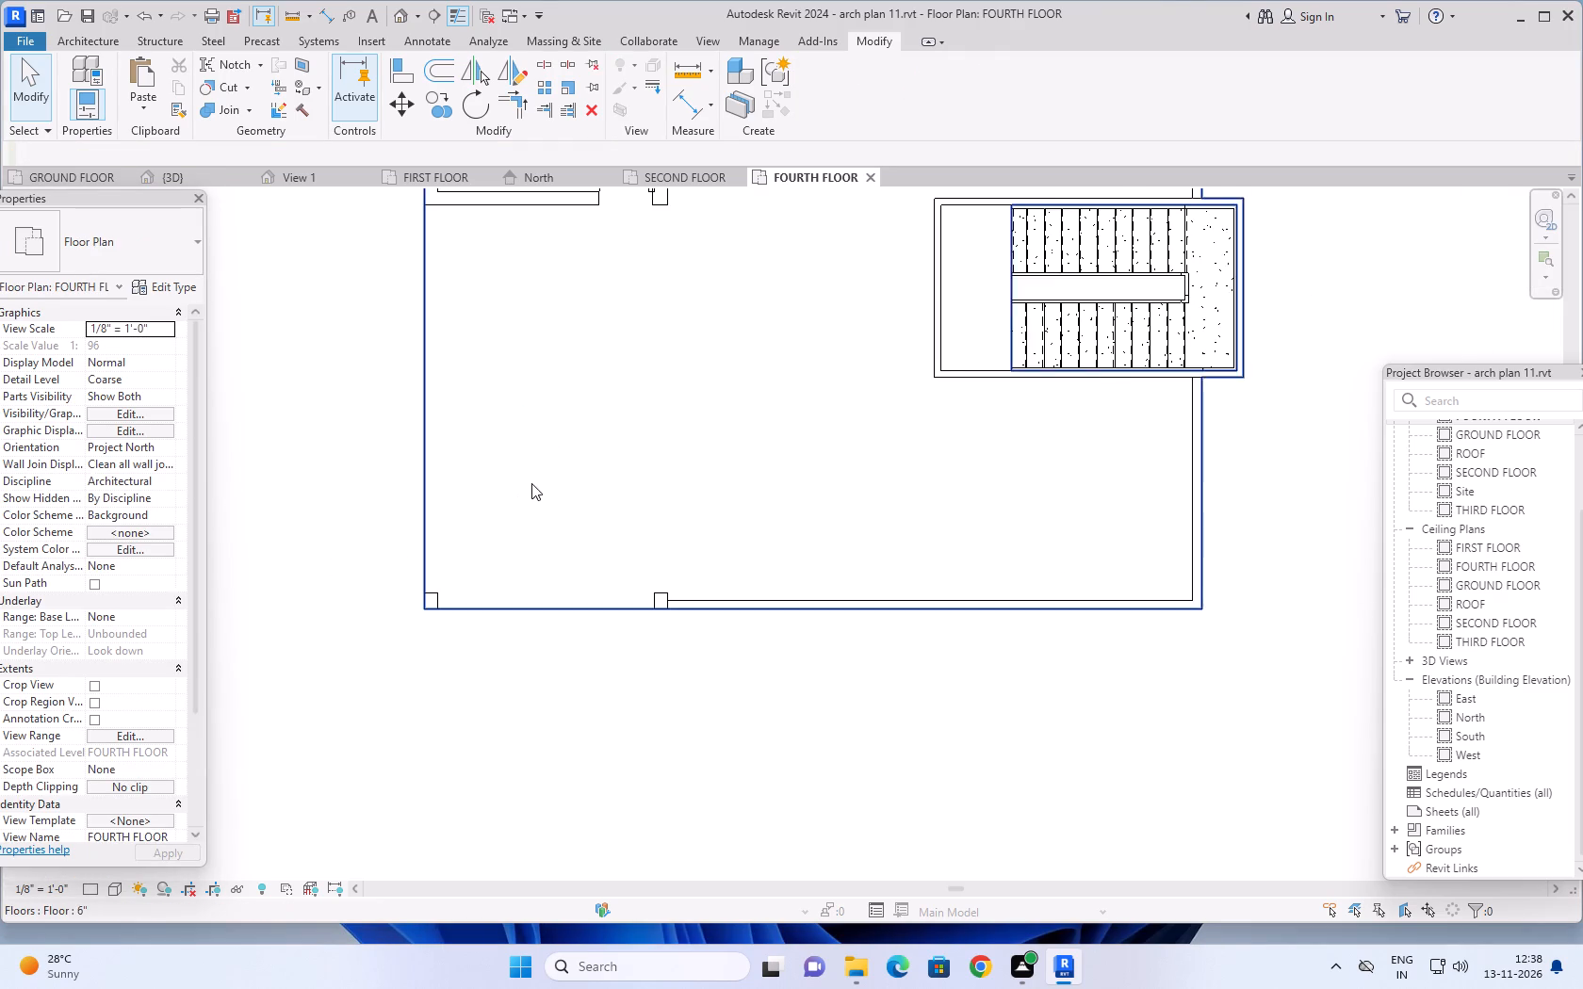
{"action": "scroll", "coordinate": [534, 483], "scroll_direction": "down", "scroll_amount": 3}
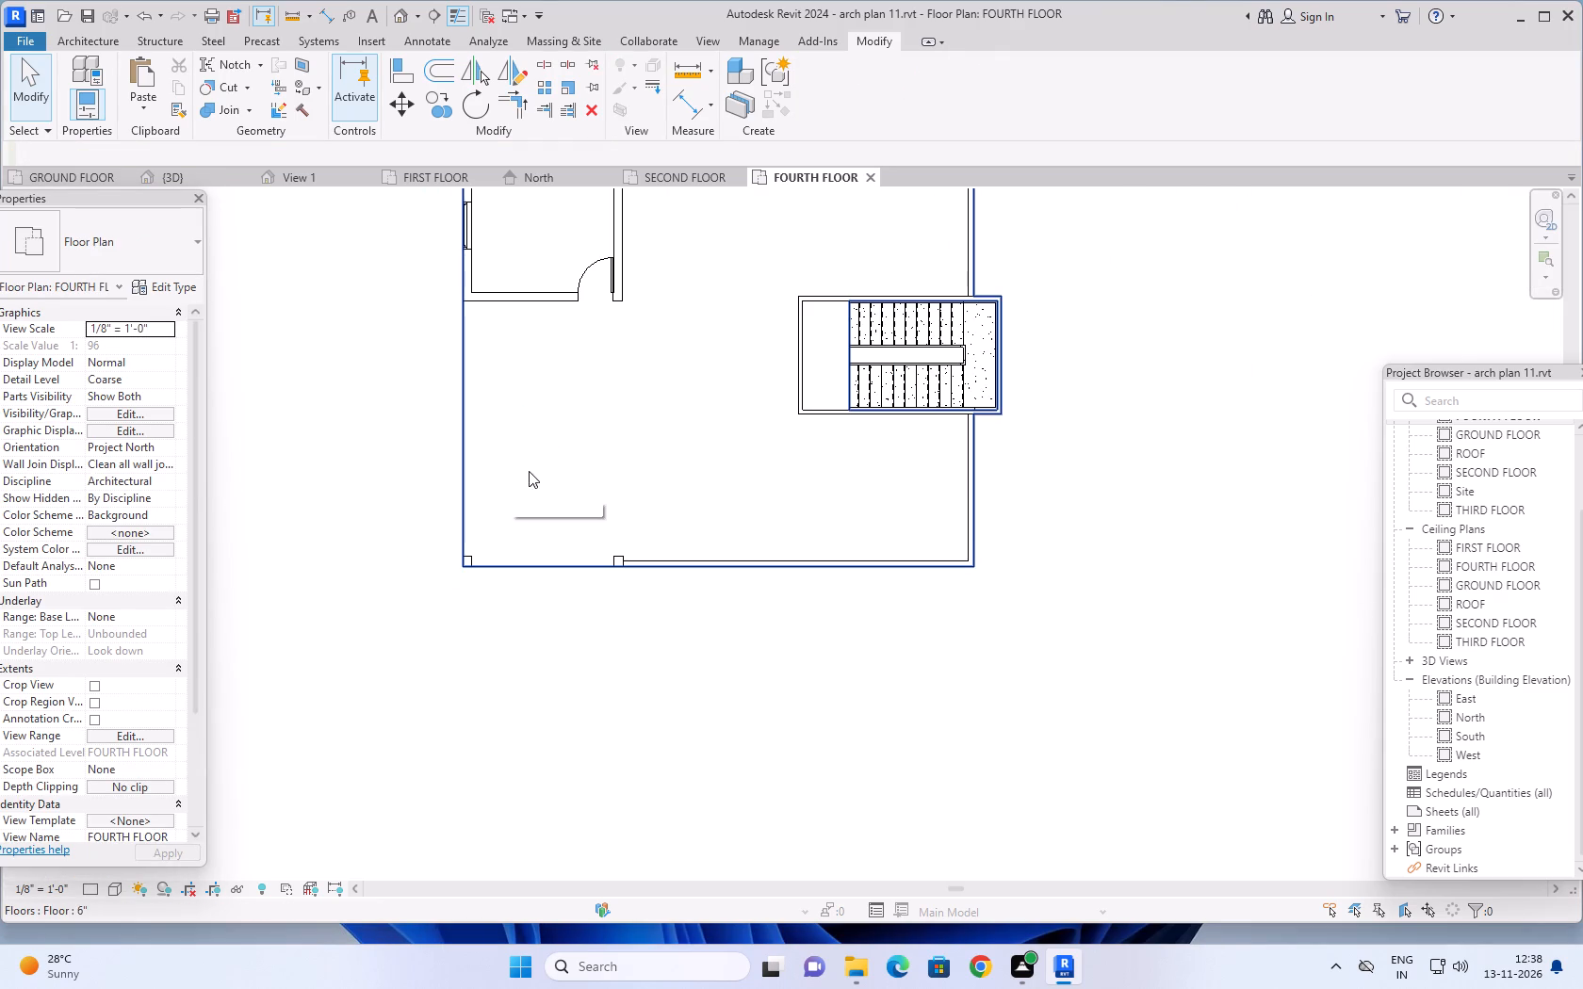
{"action": "scroll", "coordinate": [530, 472], "scroll_direction": "up", "scroll_amount": 2}
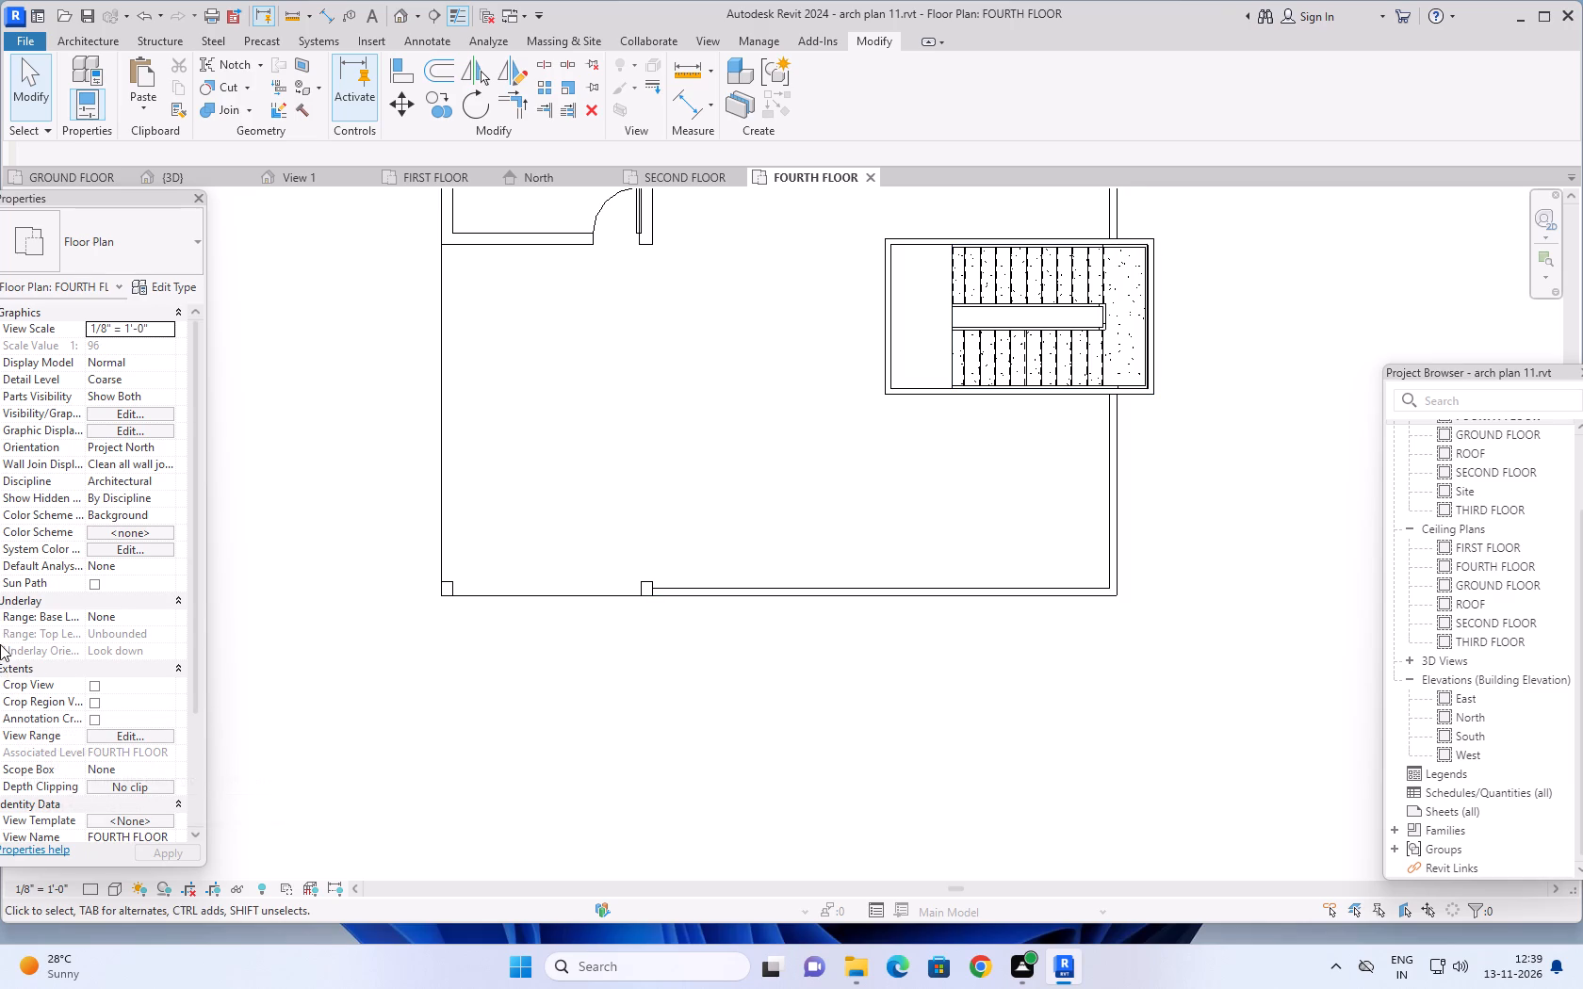
{"action": "scroll", "coordinate": [27, 593], "scroll_direction": "down", "scroll_amount": 2}
{"action": "scroll", "coordinate": [243, 486], "scroll_direction": "down", "scroll_amount": 3}
{"action": "middle_click_drag", "start_coordinate": [253, 483], "coordinate": [437, 500]}
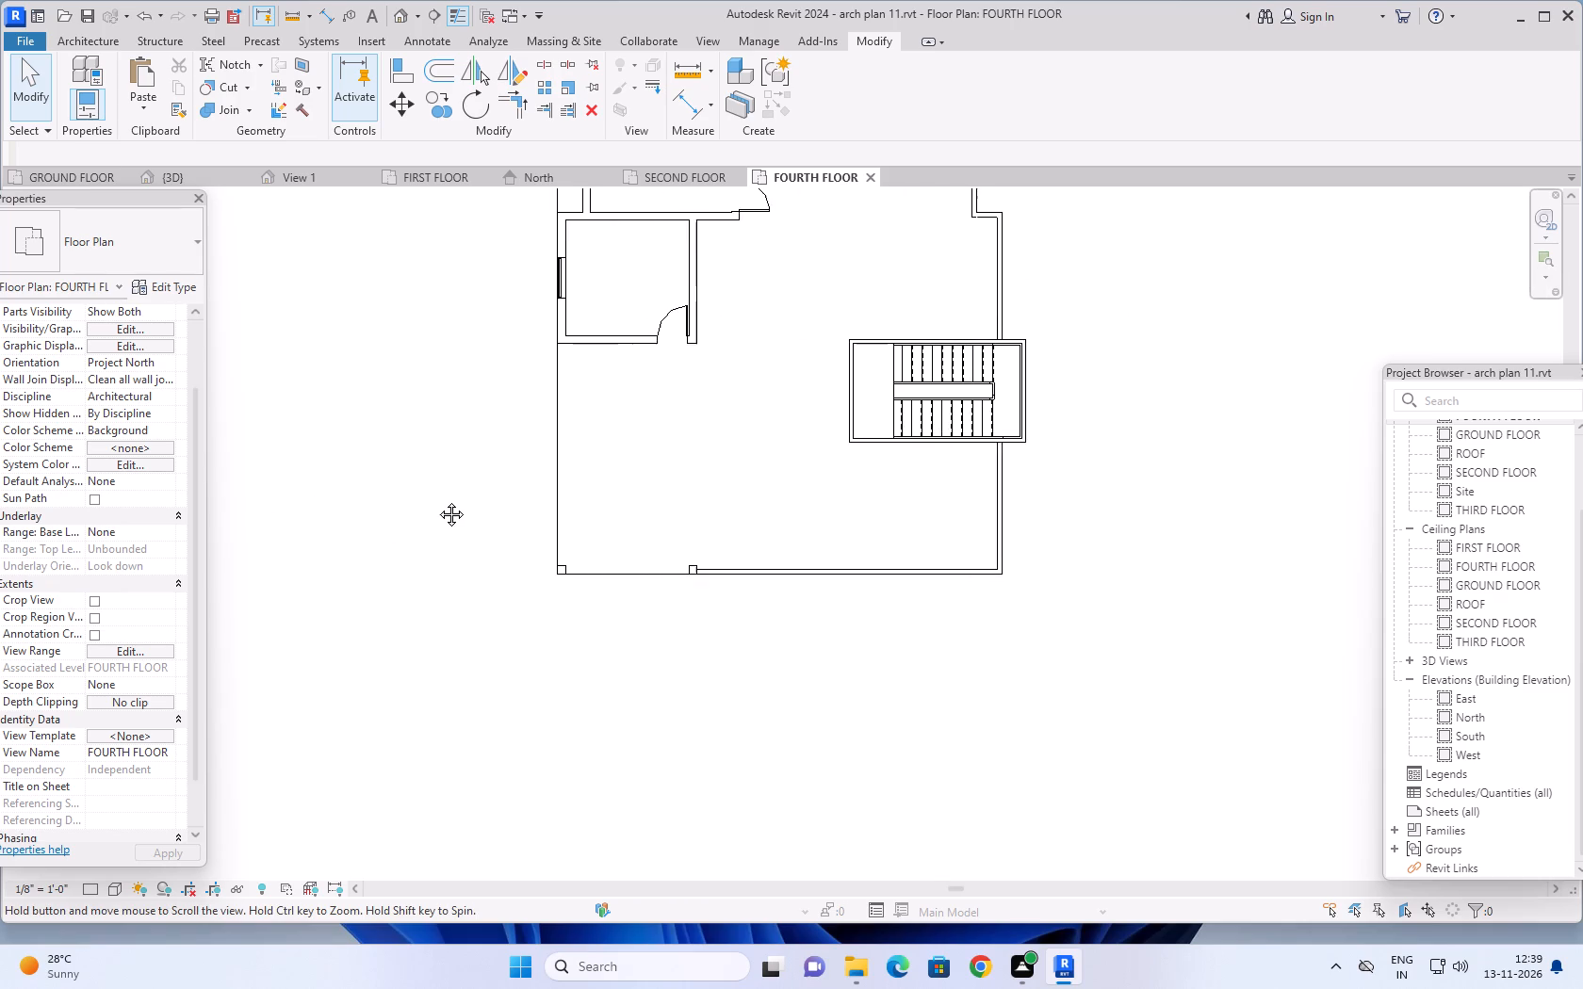
{"action": "middle_click_drag", "start_coordinate": [437, 500], "coordinate": [459, 541]}
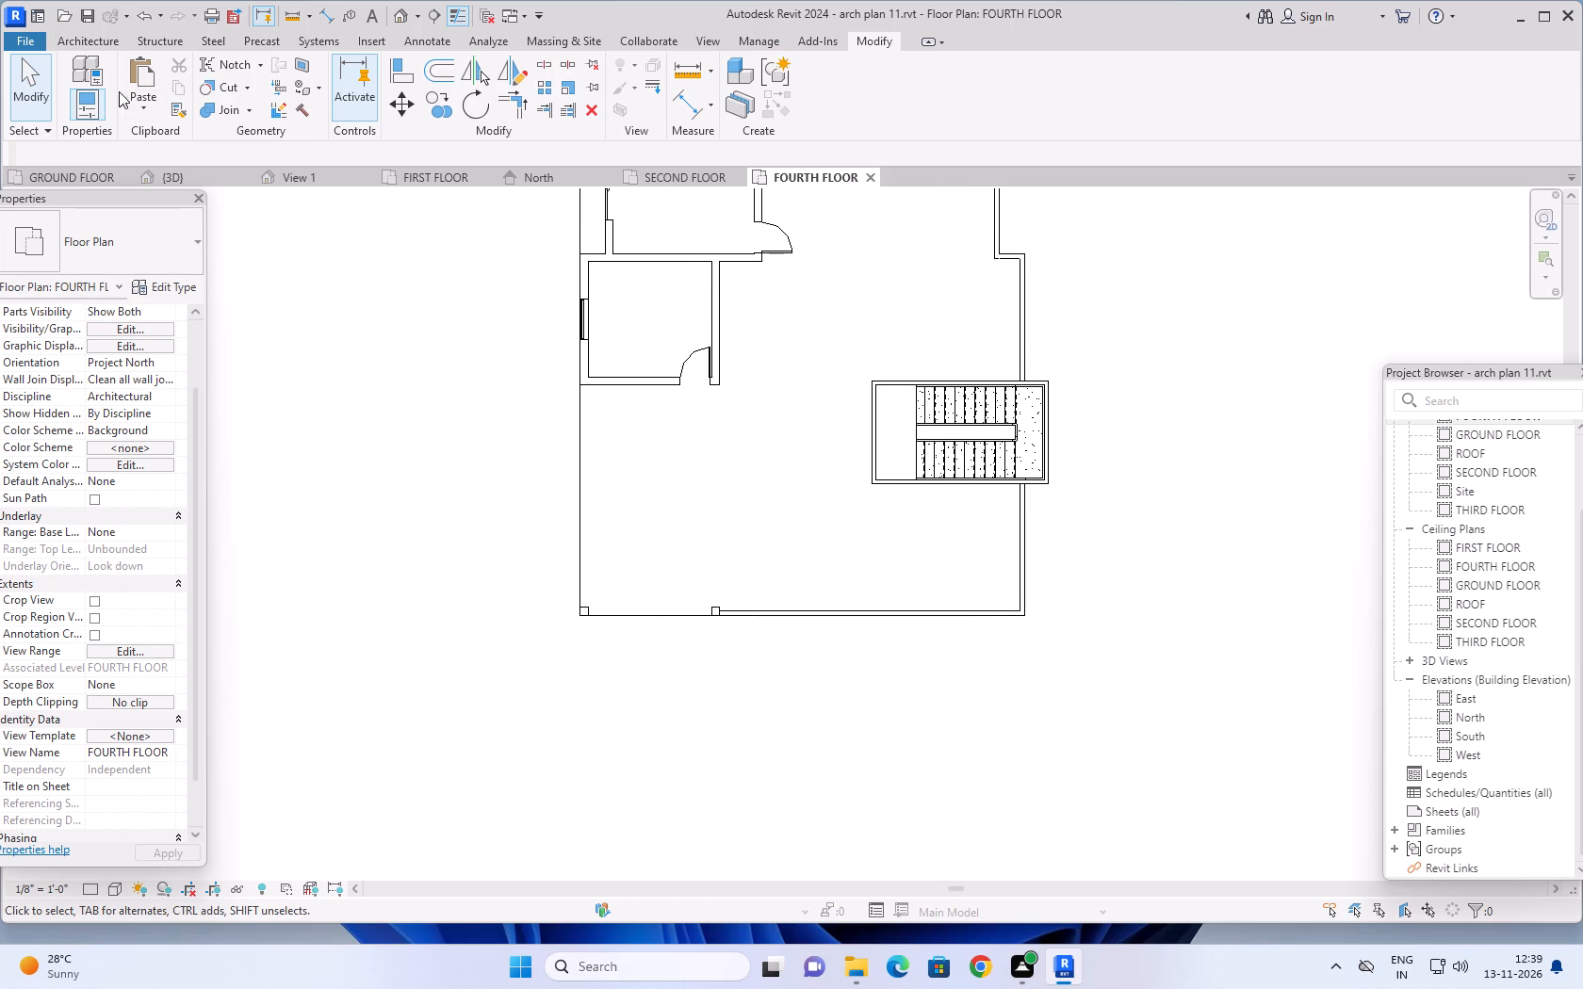
{"action": "left_click", "coordinate": [81, 38]}
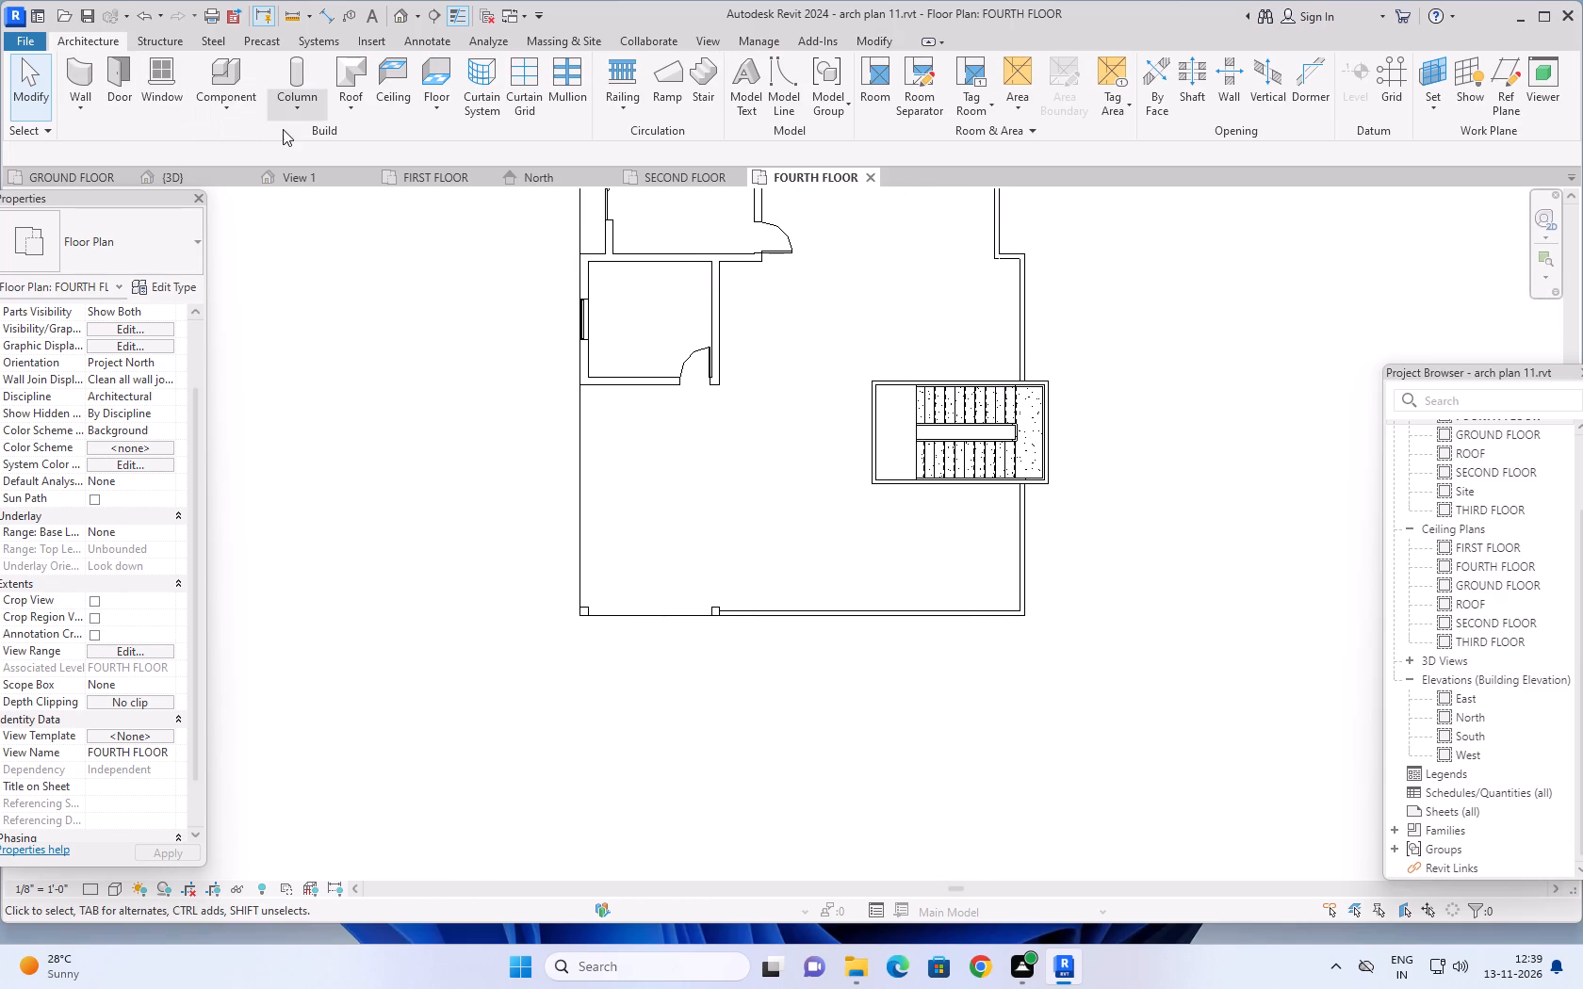
{"action": "left_click", "coordinate": [426, 112]}
{"action": "left_click", "coordinate": [500, 144]}
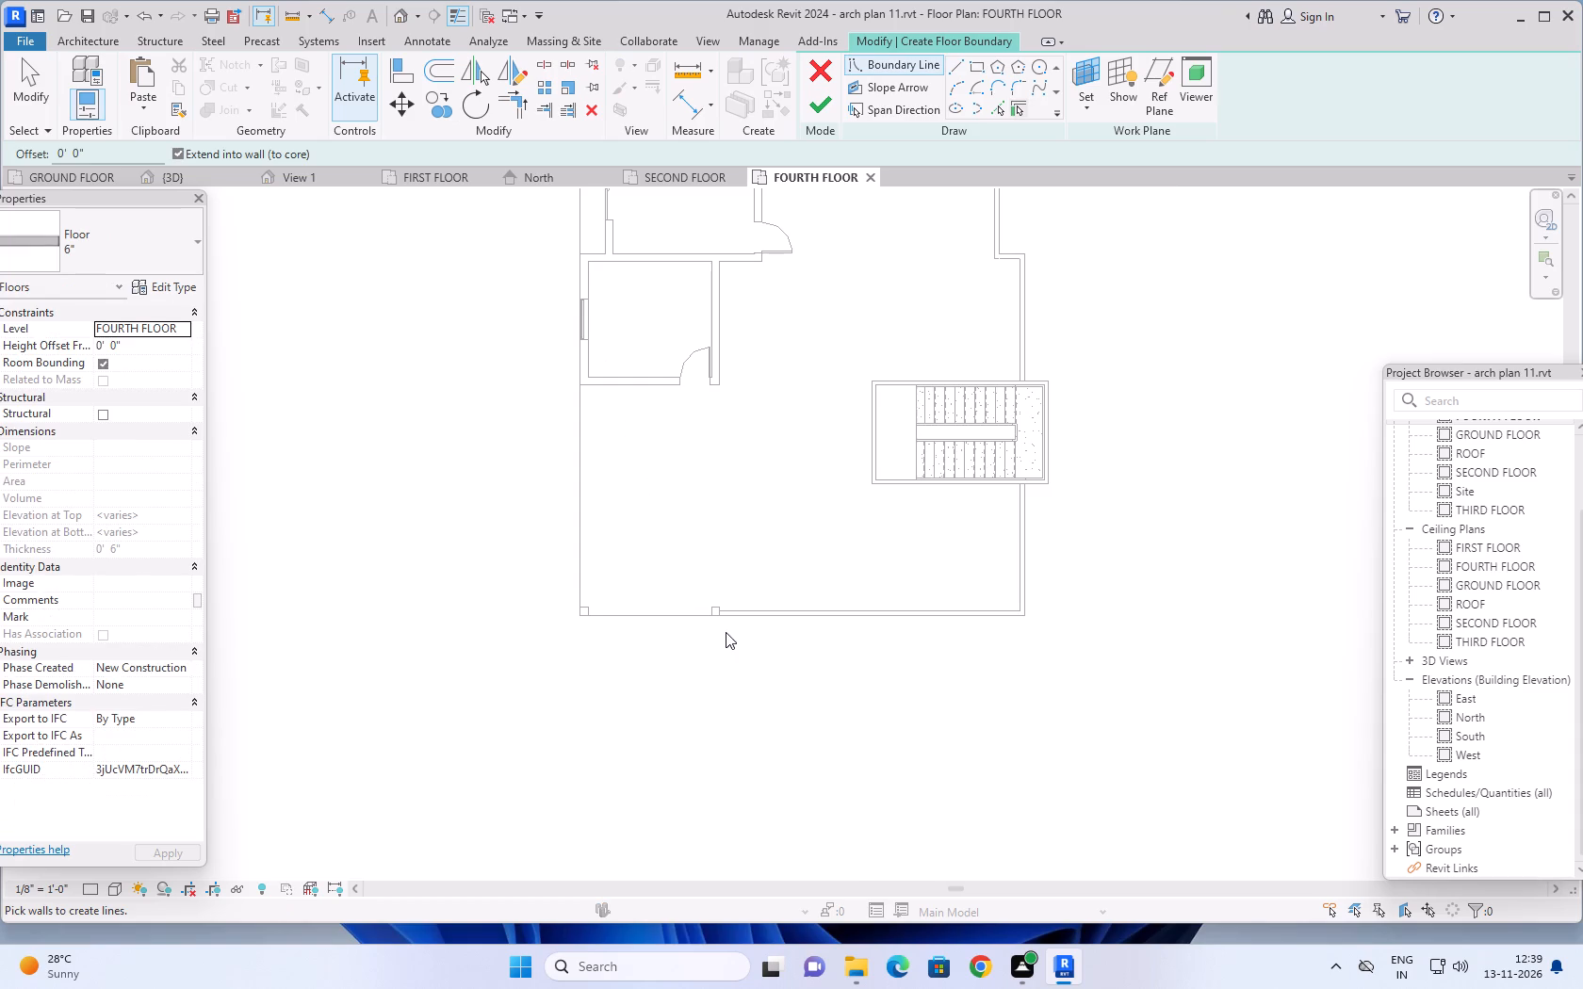
{"action": "scroll", "coordinate": [720, 629], "scroll_direction": "up", "scroll_amount": 3}
{"action": "middle_click_drag", "start_coordinate": [715, 648], "coordinate": [801, 647]}
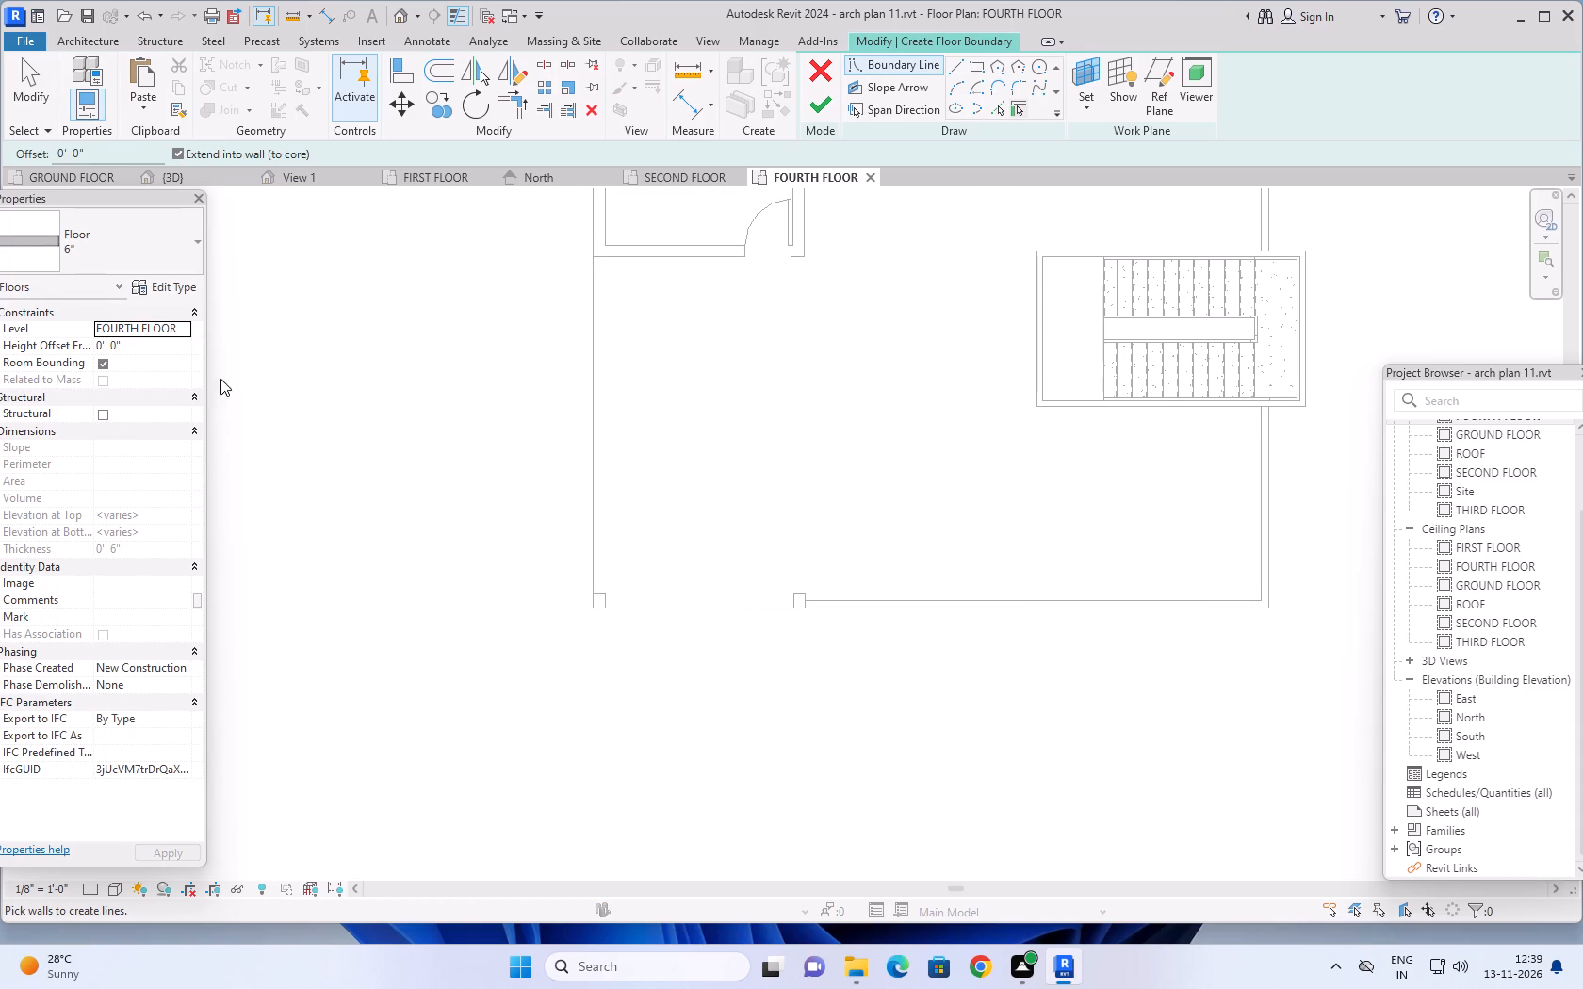
{"action": "left_click", "coordinate": [981, 68]}
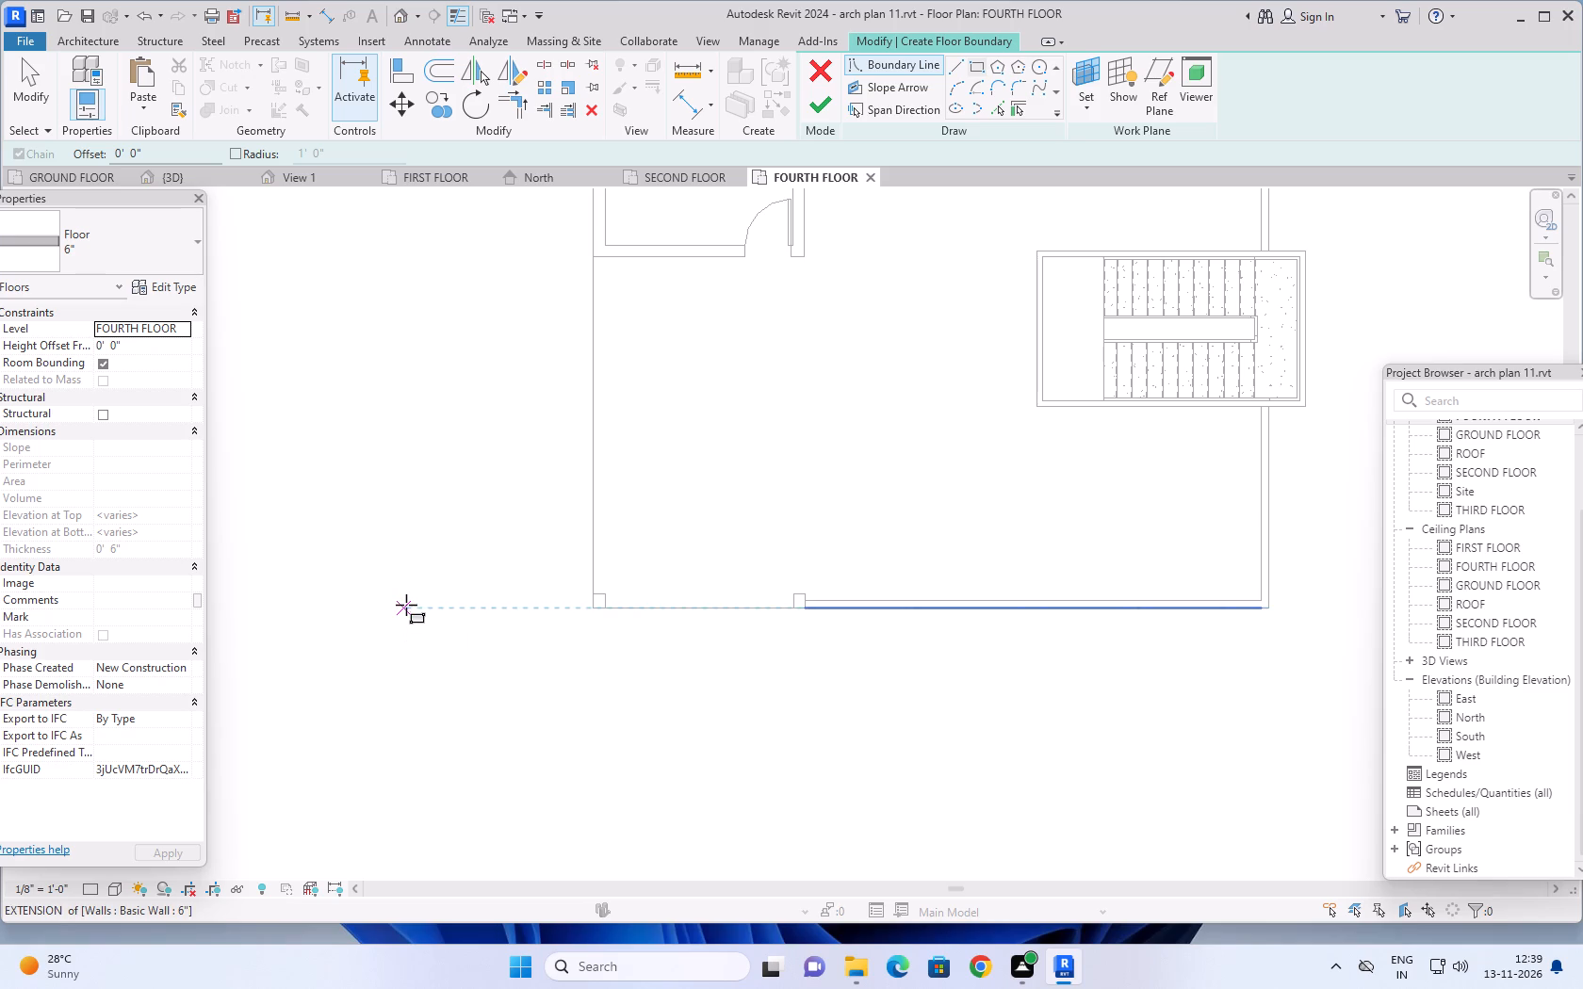
{"action": "scroll", "coordinate": [812, 629], "scroll_direction": "up", "scroll_amount": 5}
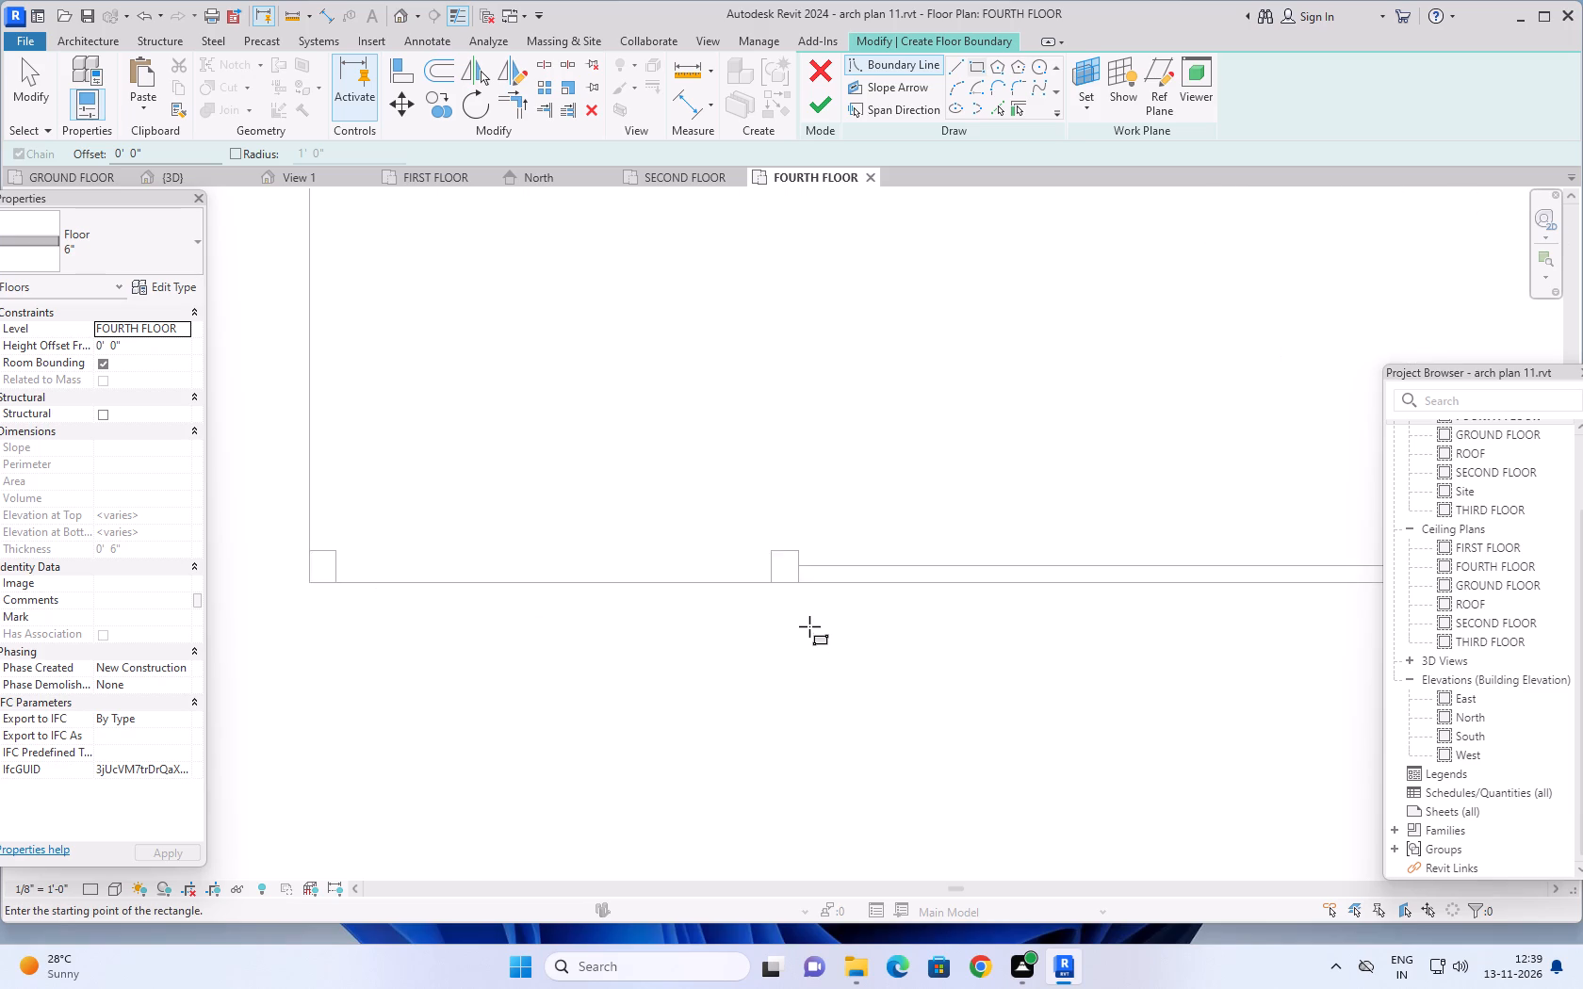
{"action": "scroll", "coordinate": [809, 626], "scroll_direction": "up", "scroll_amount": 2}
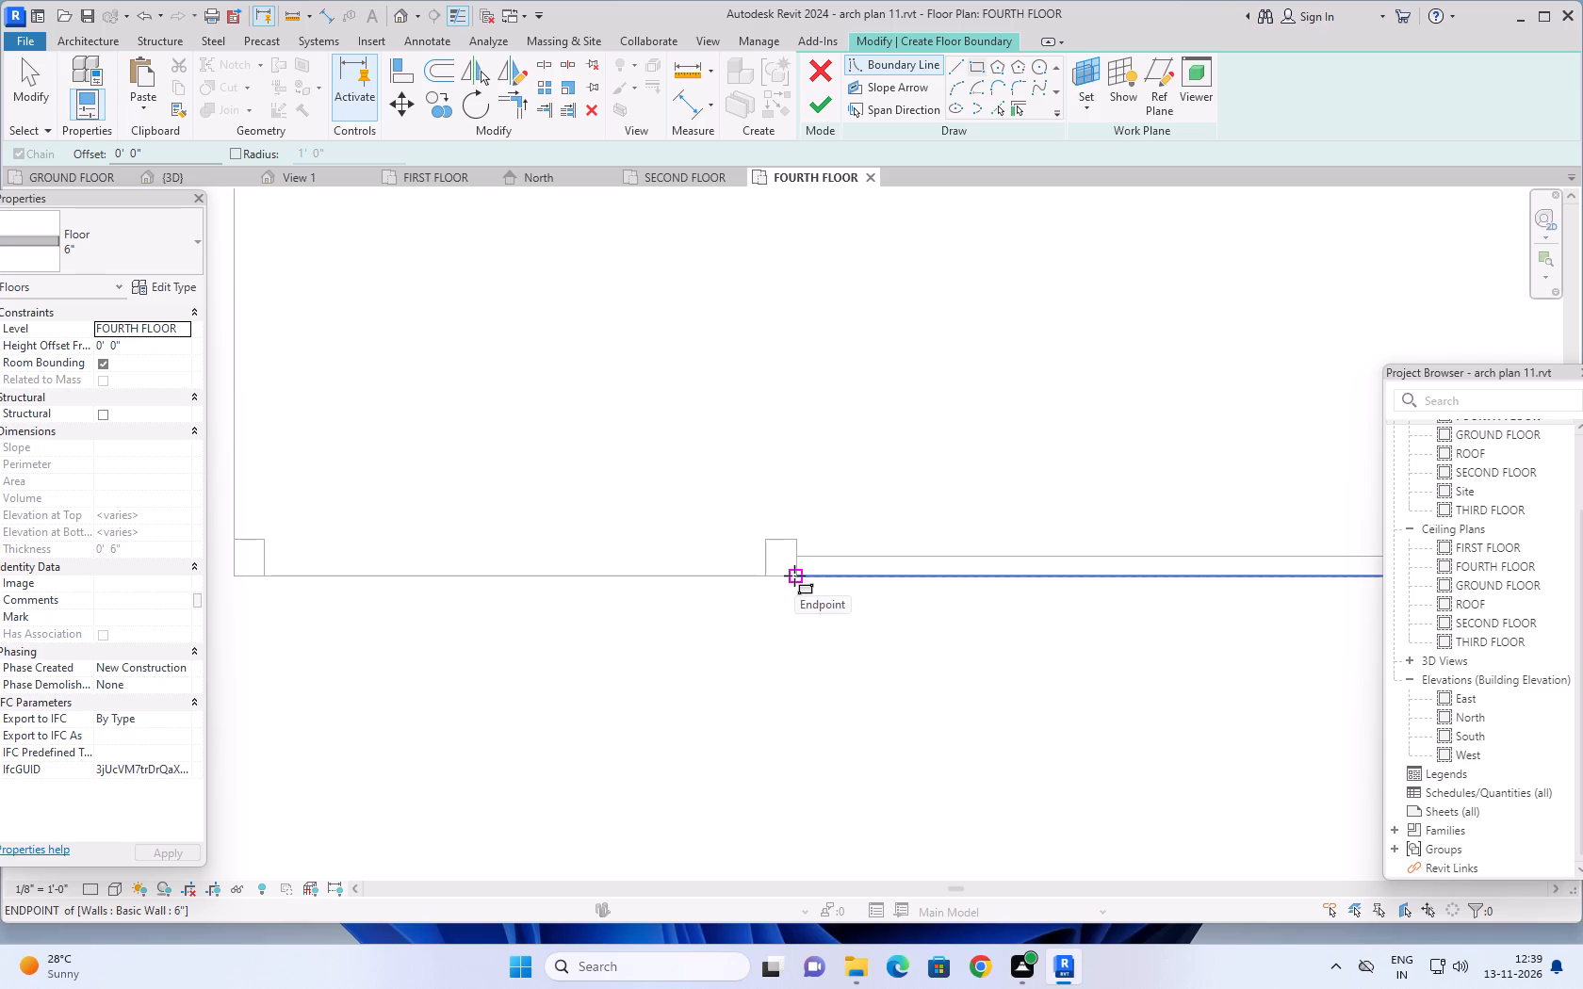
{"action": "left_click", "coordinate": [794, 576]}
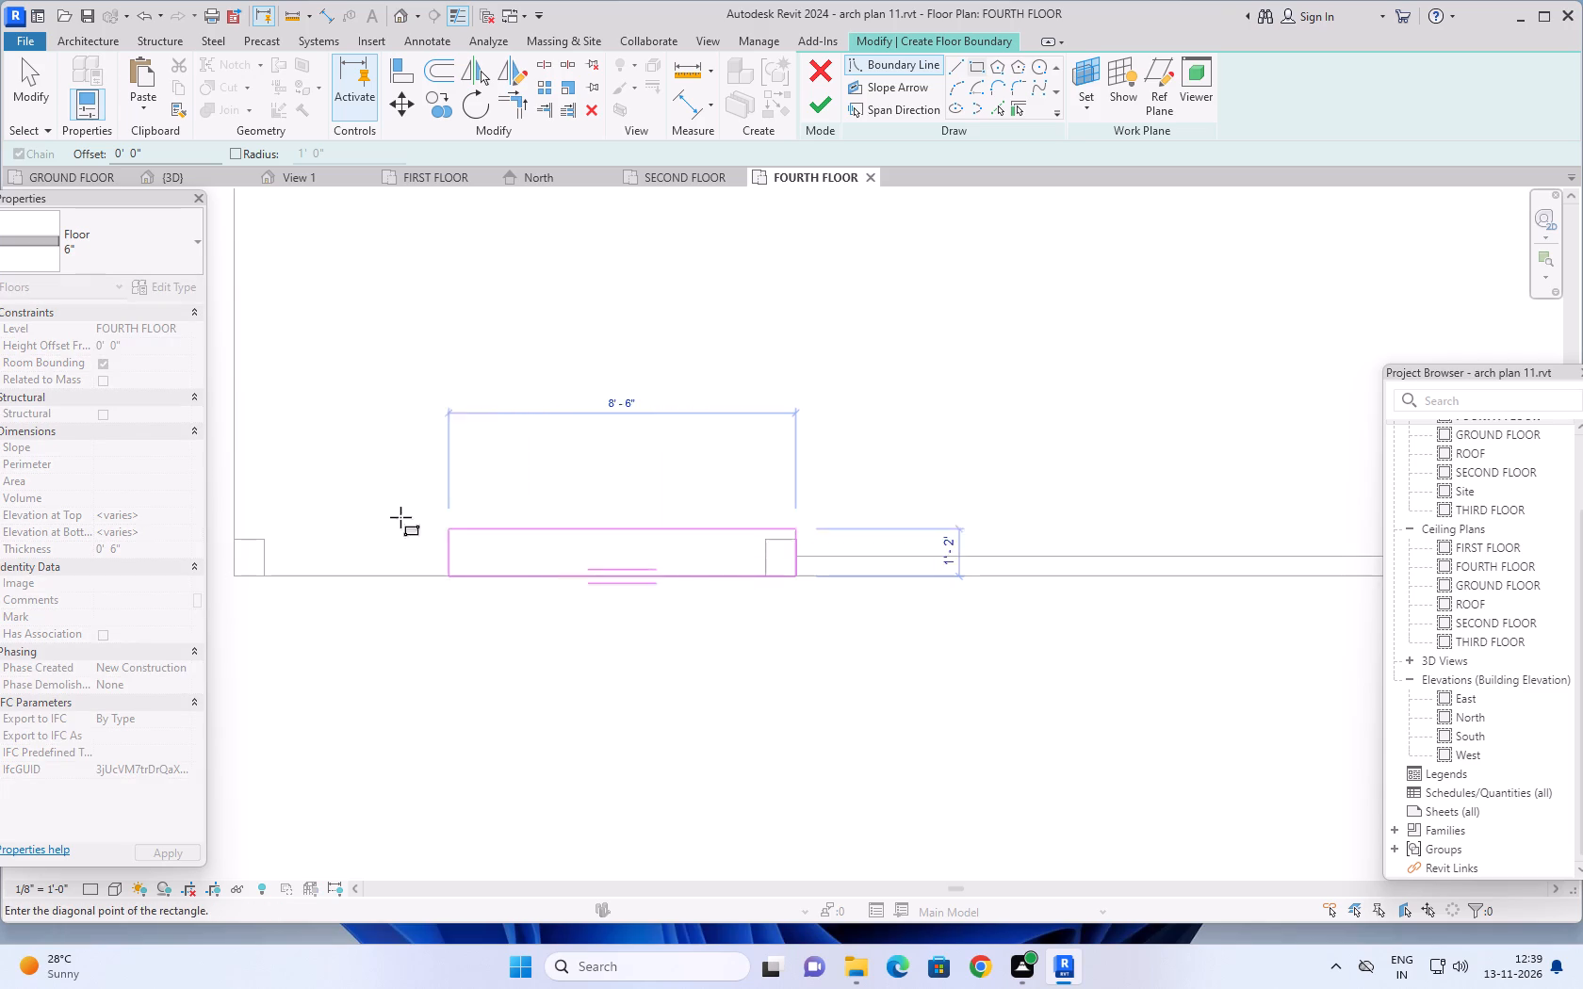
{"action": "scroll", "coordinate": [271, 366], "scroll_direction": "down", "scroll_amount": 4}
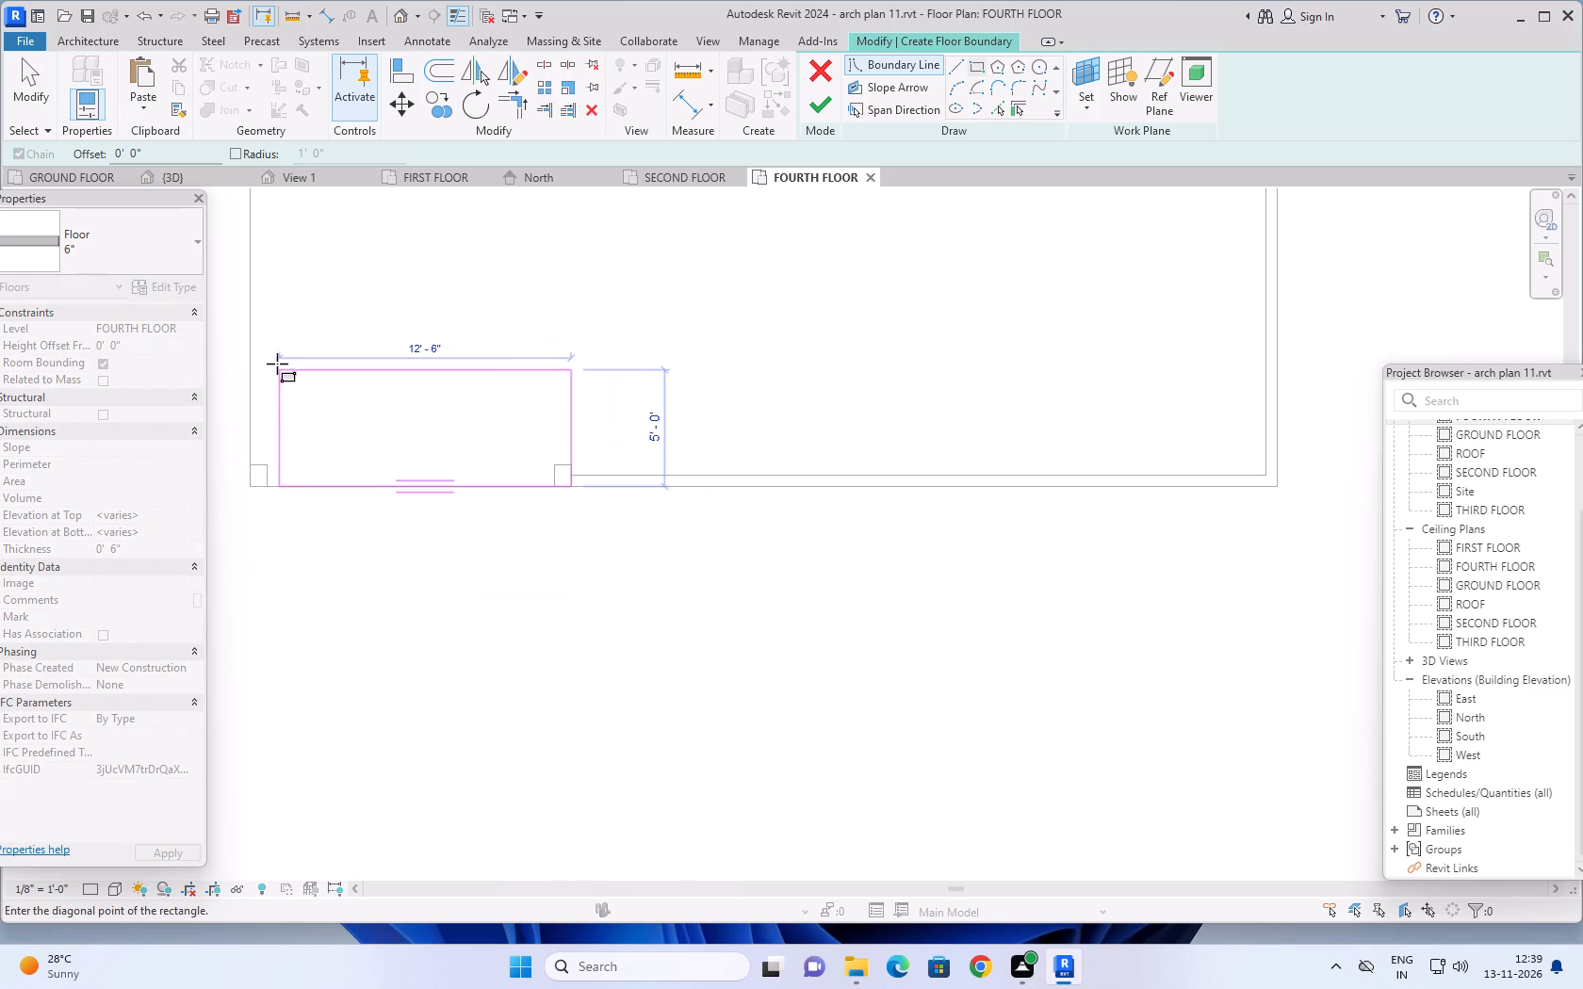
{"action": "middle_click_drag", "start_coordinate": [291, 371], "coordinate": [596, 581]}
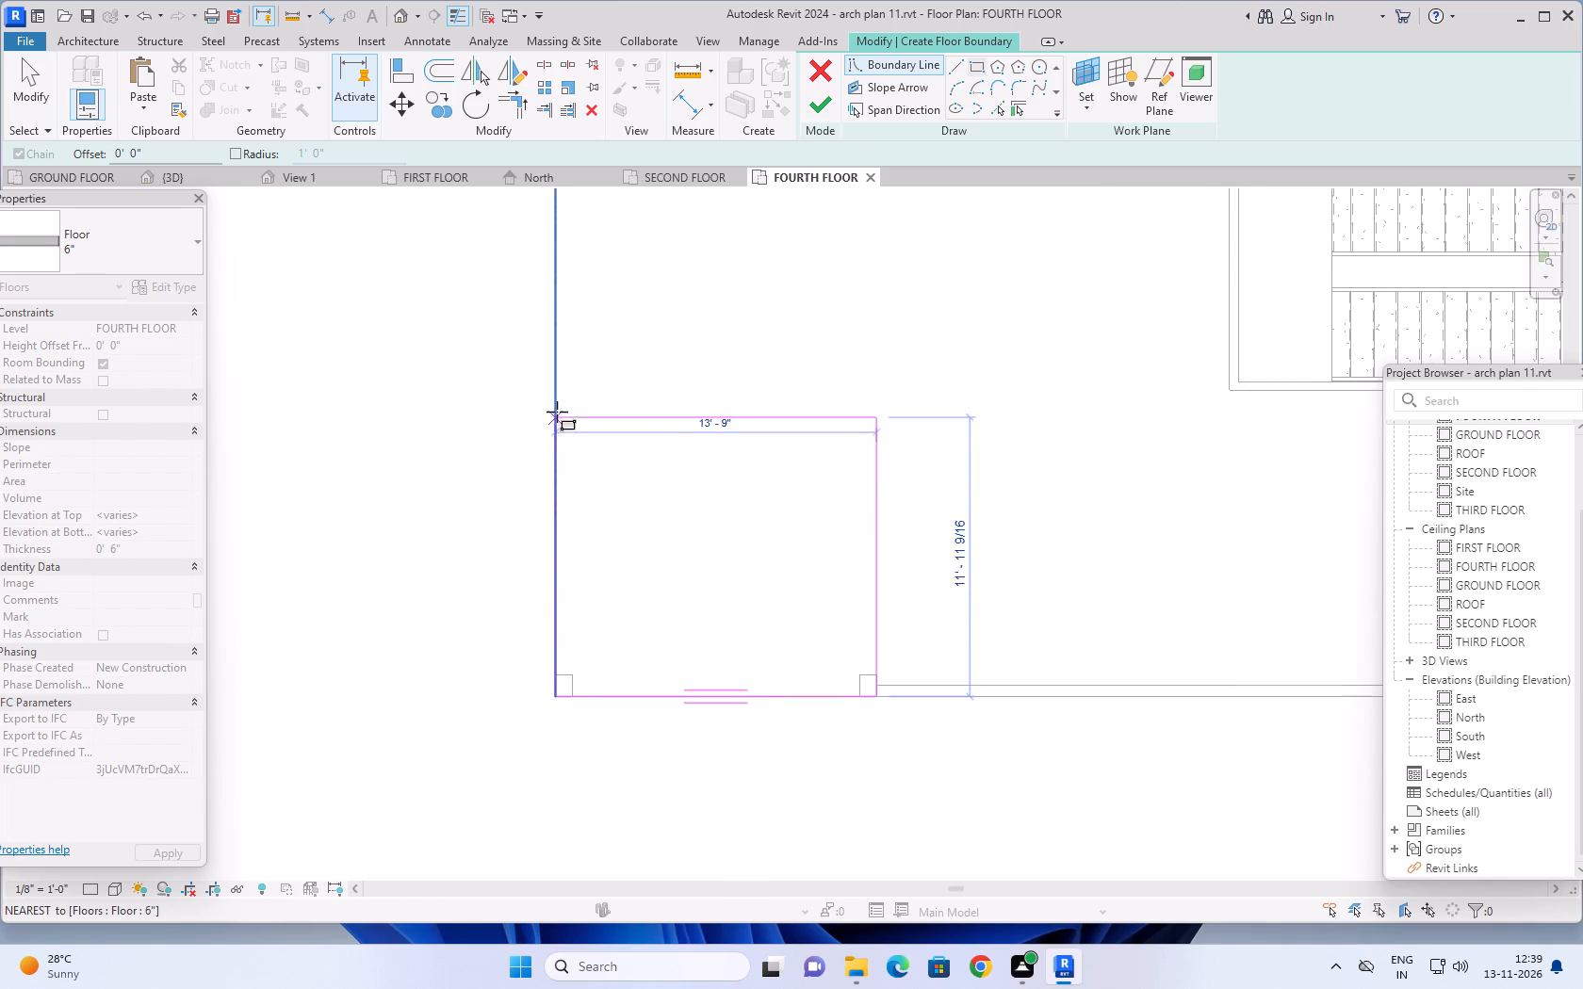
{"action": "scroll", "coordinate": [557, 408], "scroll_direction": "down", "scroll_amount": 2}
{"action": "middle_click_drag", "start_coordinate": [557, 408], "coordinate": [551, 673]}
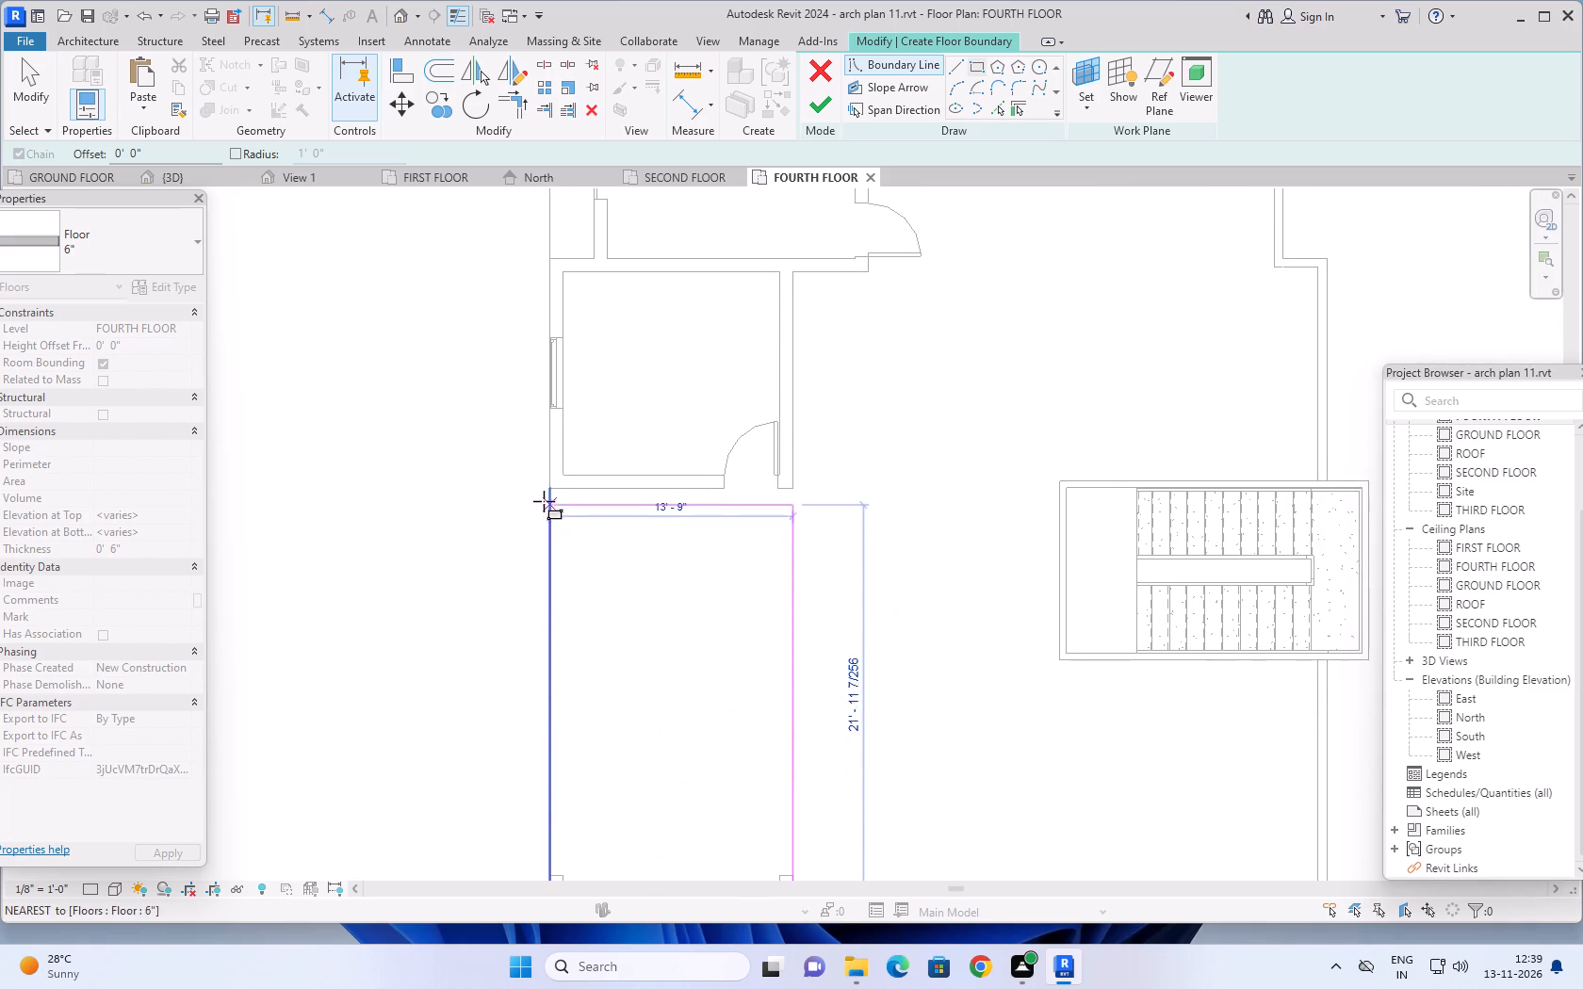
{"action": "left_click", "coordinate": [545, 490]}
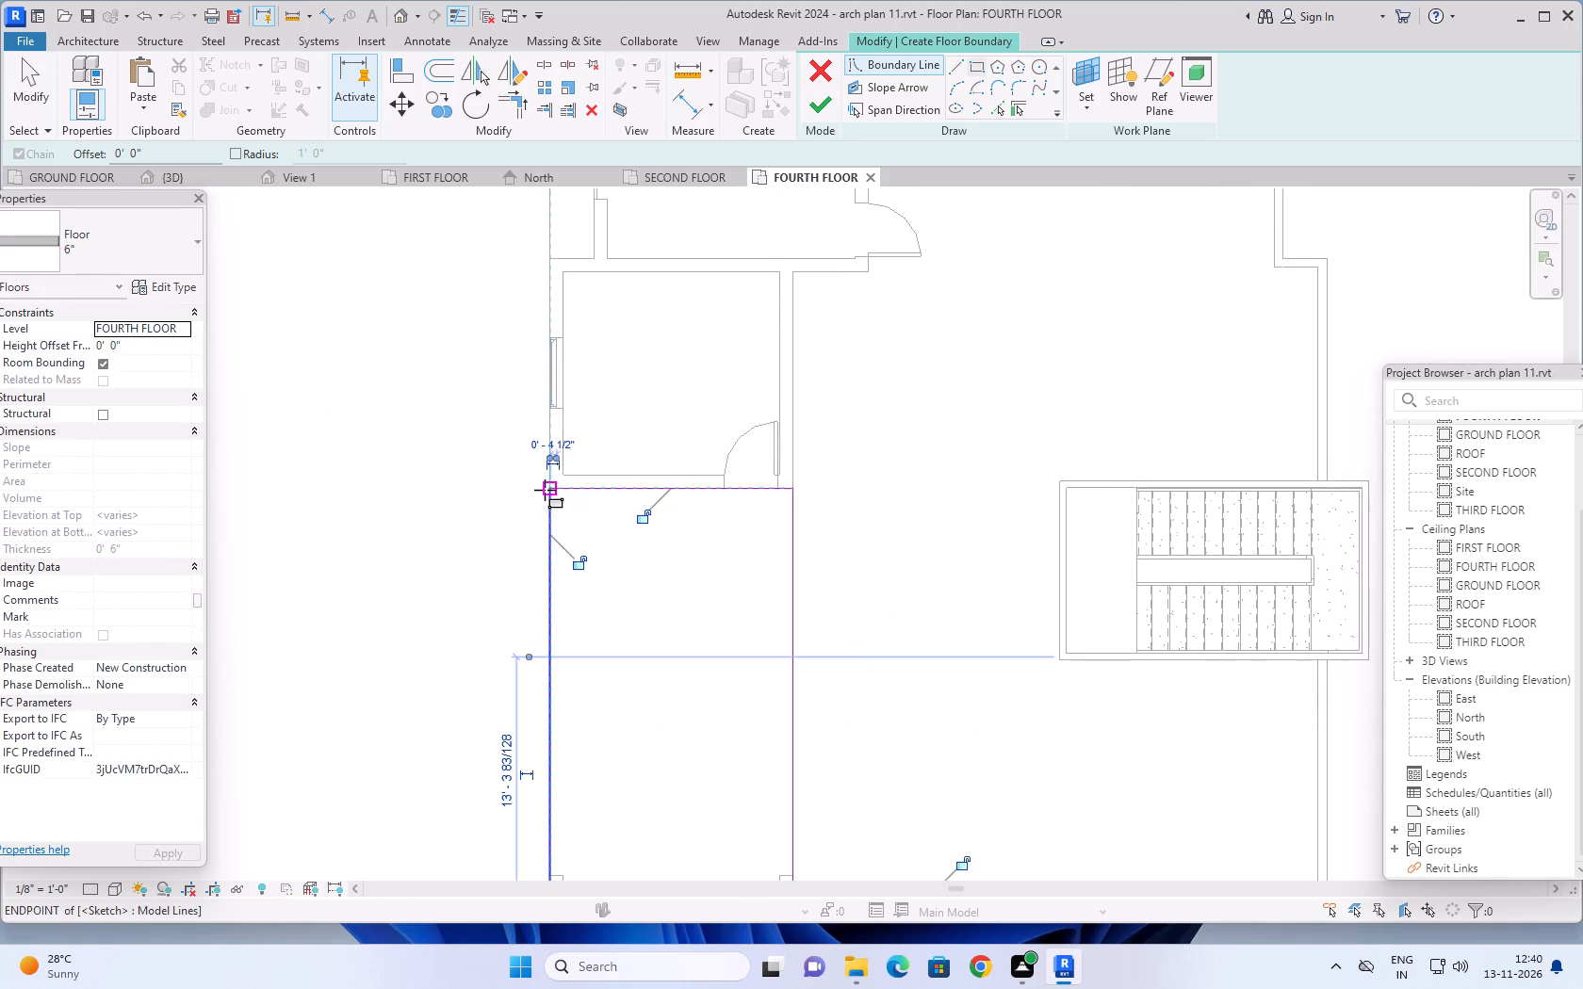
{"action": "scroll", "coordinate": [428, 575], "scroll_direction": "down", "scroll_amount": 7}
{"action": "middle_click_drag", "start_coordinate": [457, 561], "coordinate": [495, 517]}
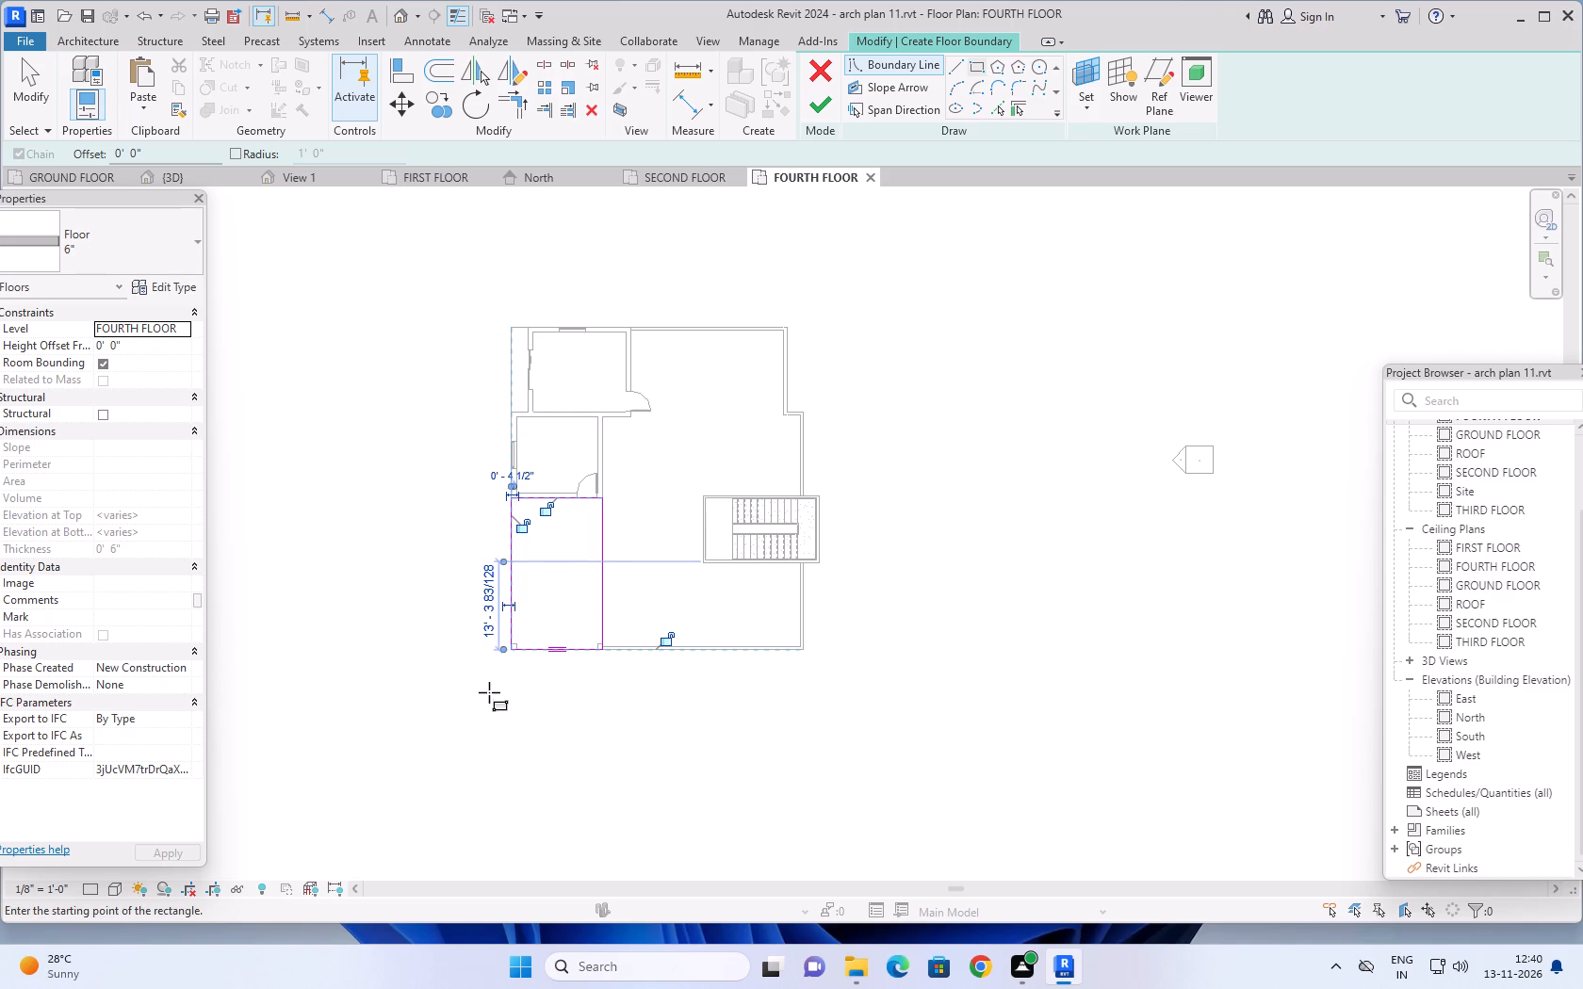
{"action": "scroll", "coordinate": [511, 686], "scroll_direction": "up", "scroll_amount": 6}
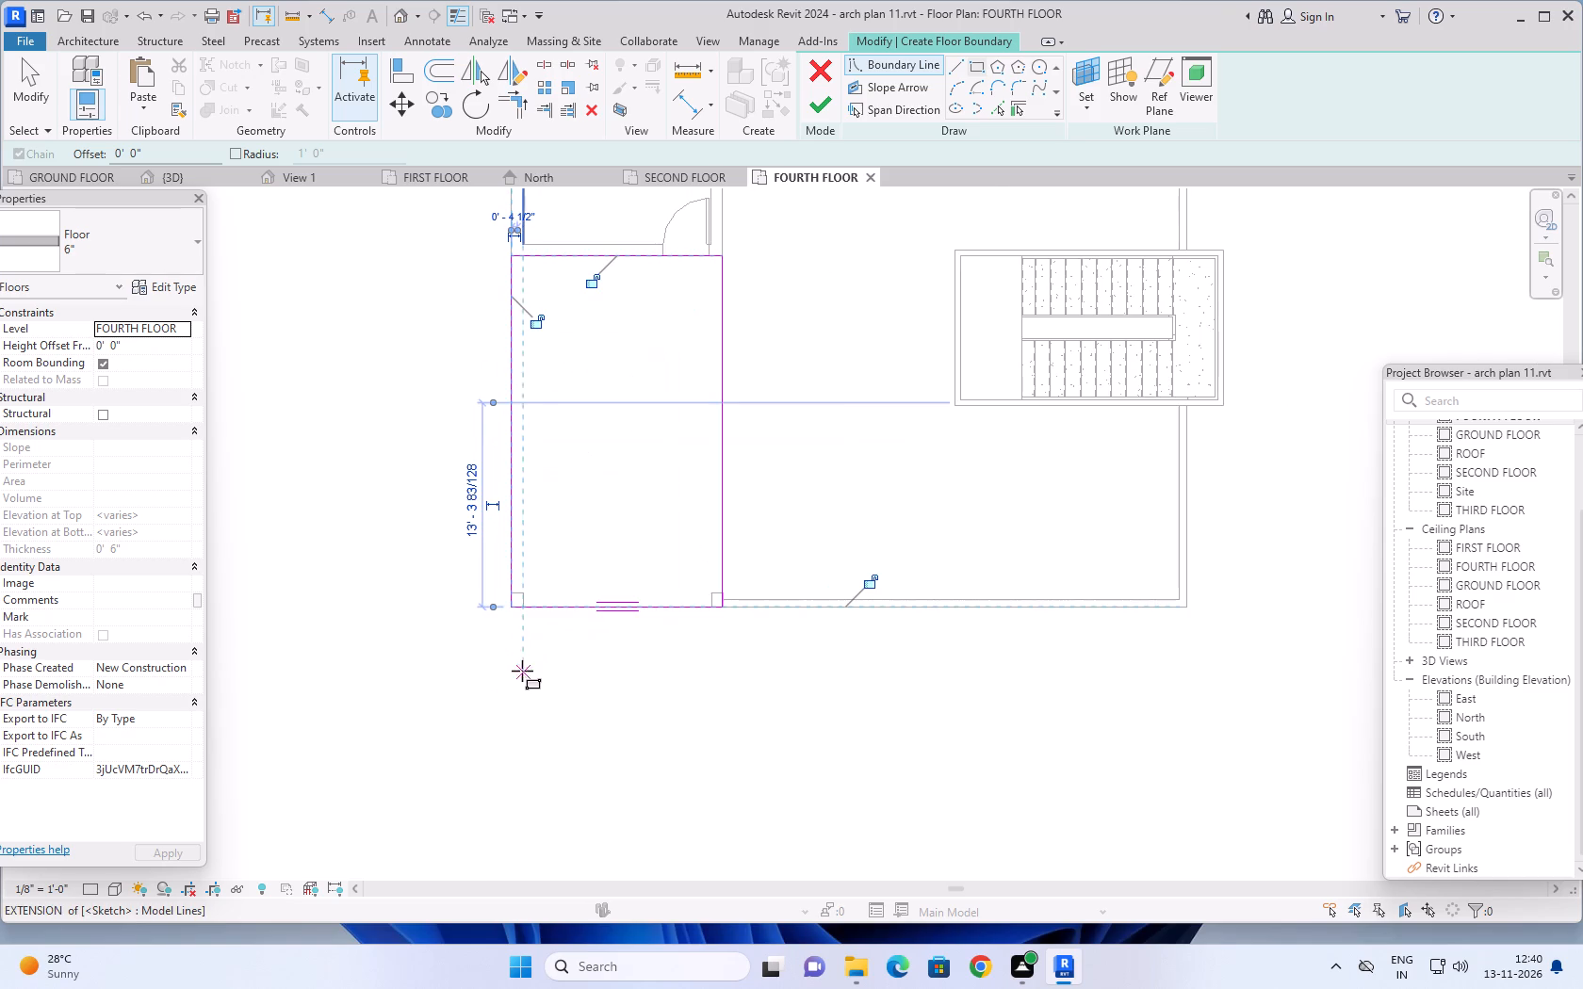
{"action": "middle_click_drag", "start_coordinate": [533, 665], "coordinate": [537, 782]}
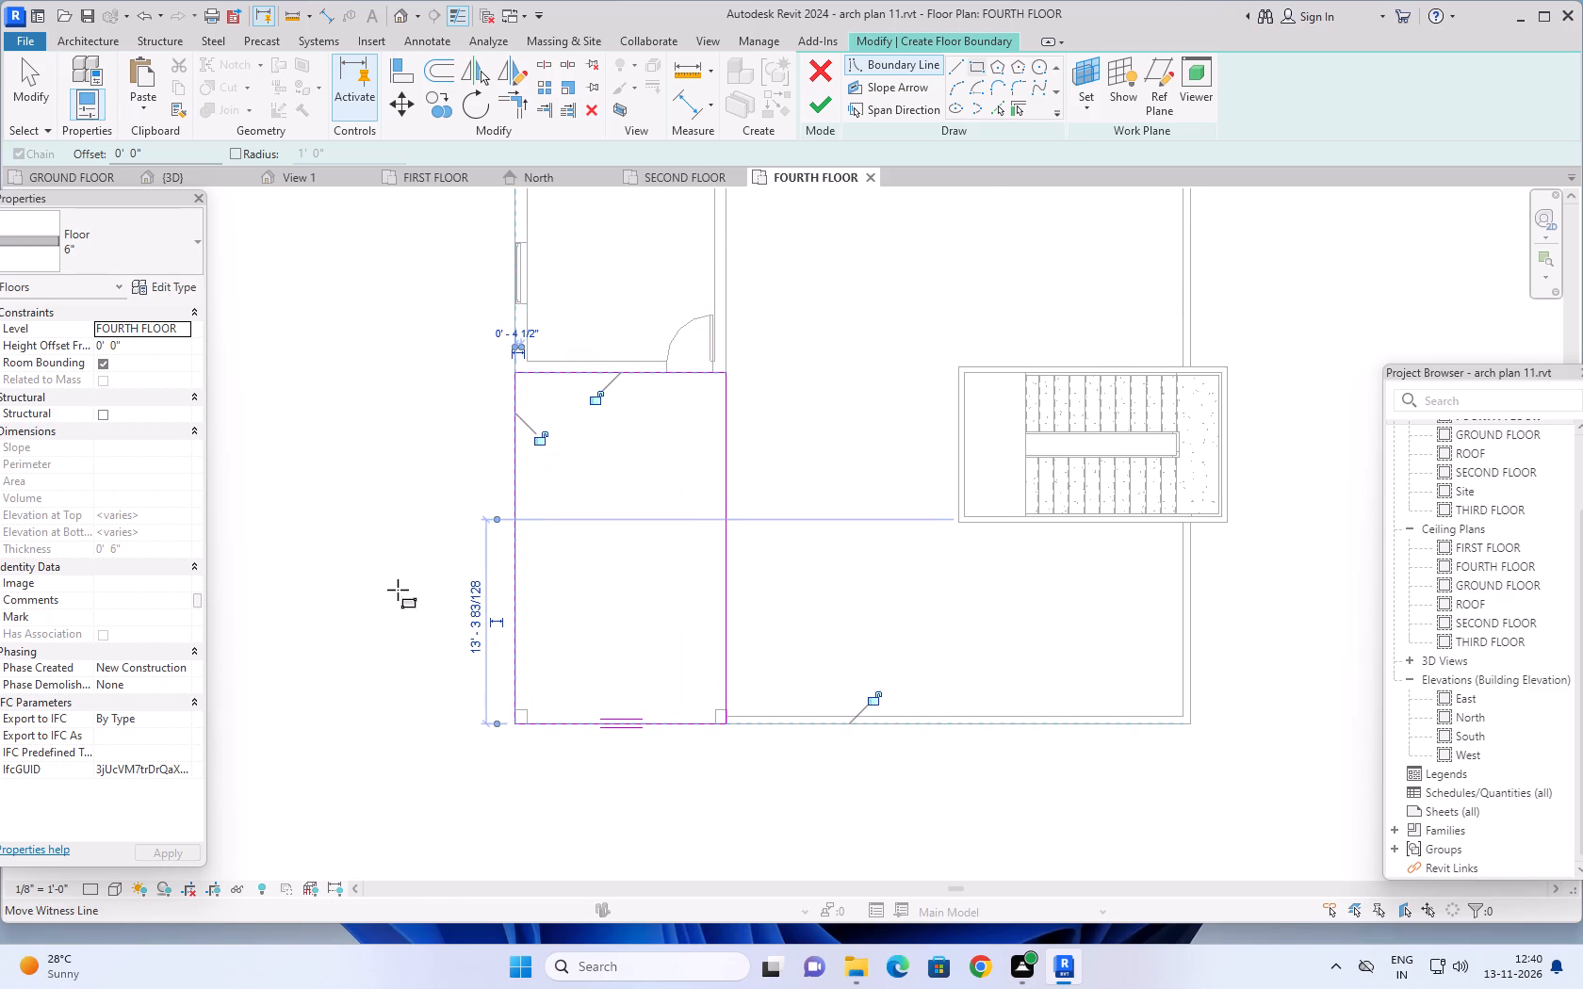
Set the new floor's height offset to 7' 0" from FOURTH FLOOR and finish the floor.
{"action": "left_click", "coordinate": [135, 347]}
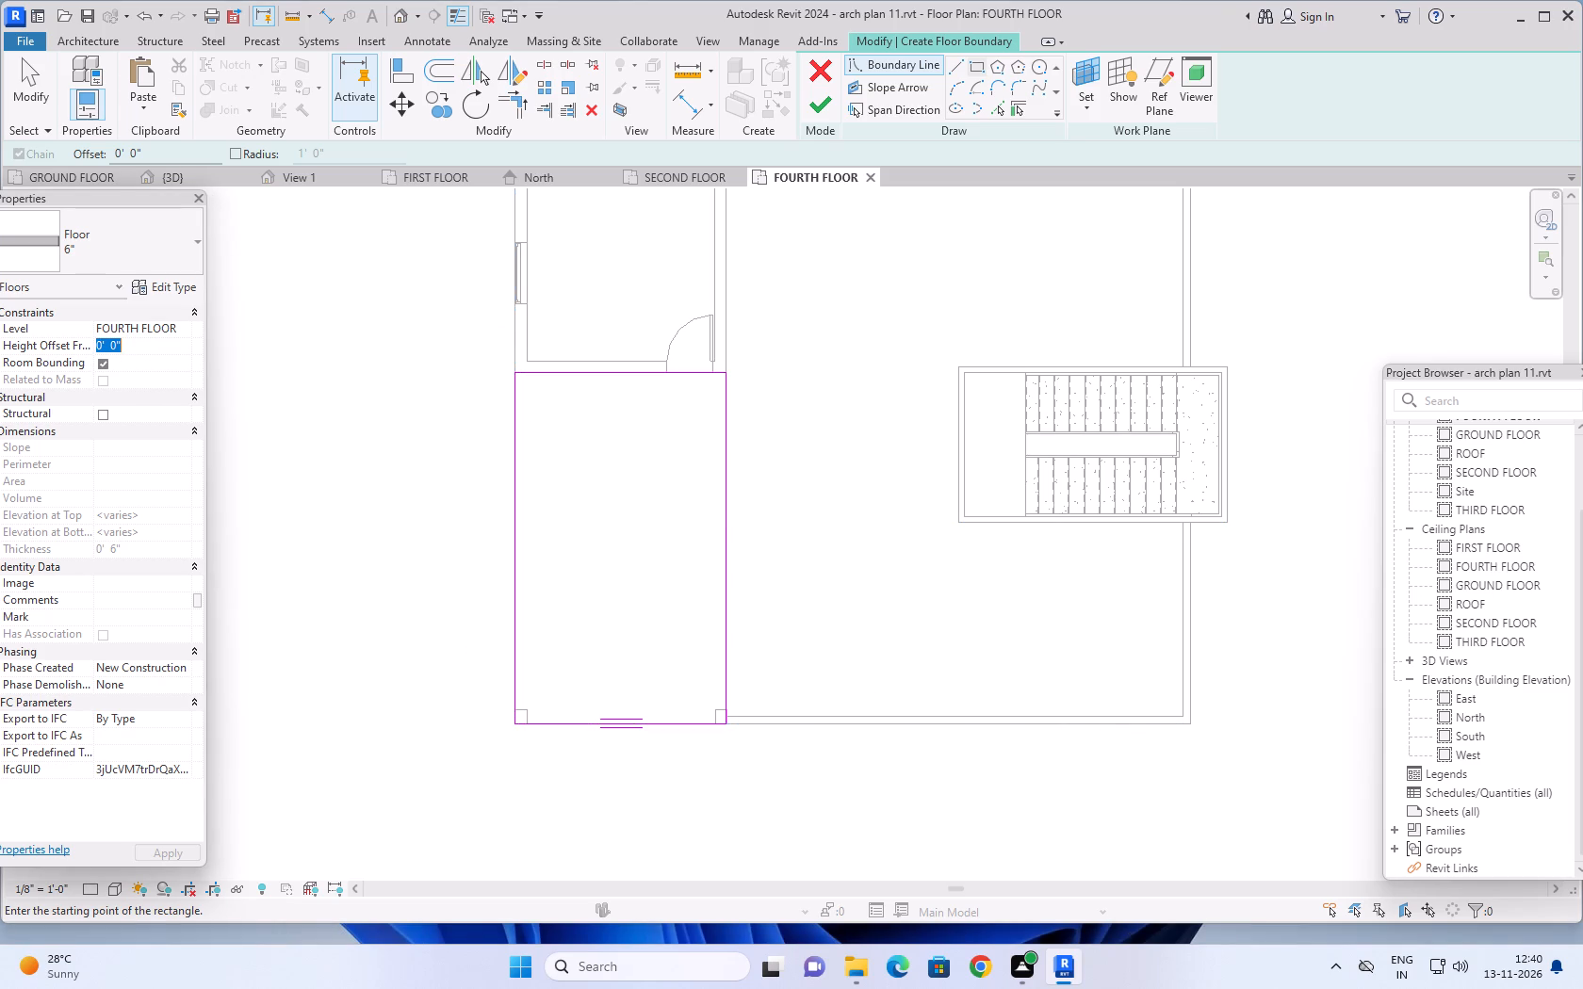
{"action": "type", "text": "7'"}
{"action": "key", "text": "Return"}
{"action": "scroll", "coordinate": [135, 367], "scroll_direction": "down", "scroll_amount": 2}
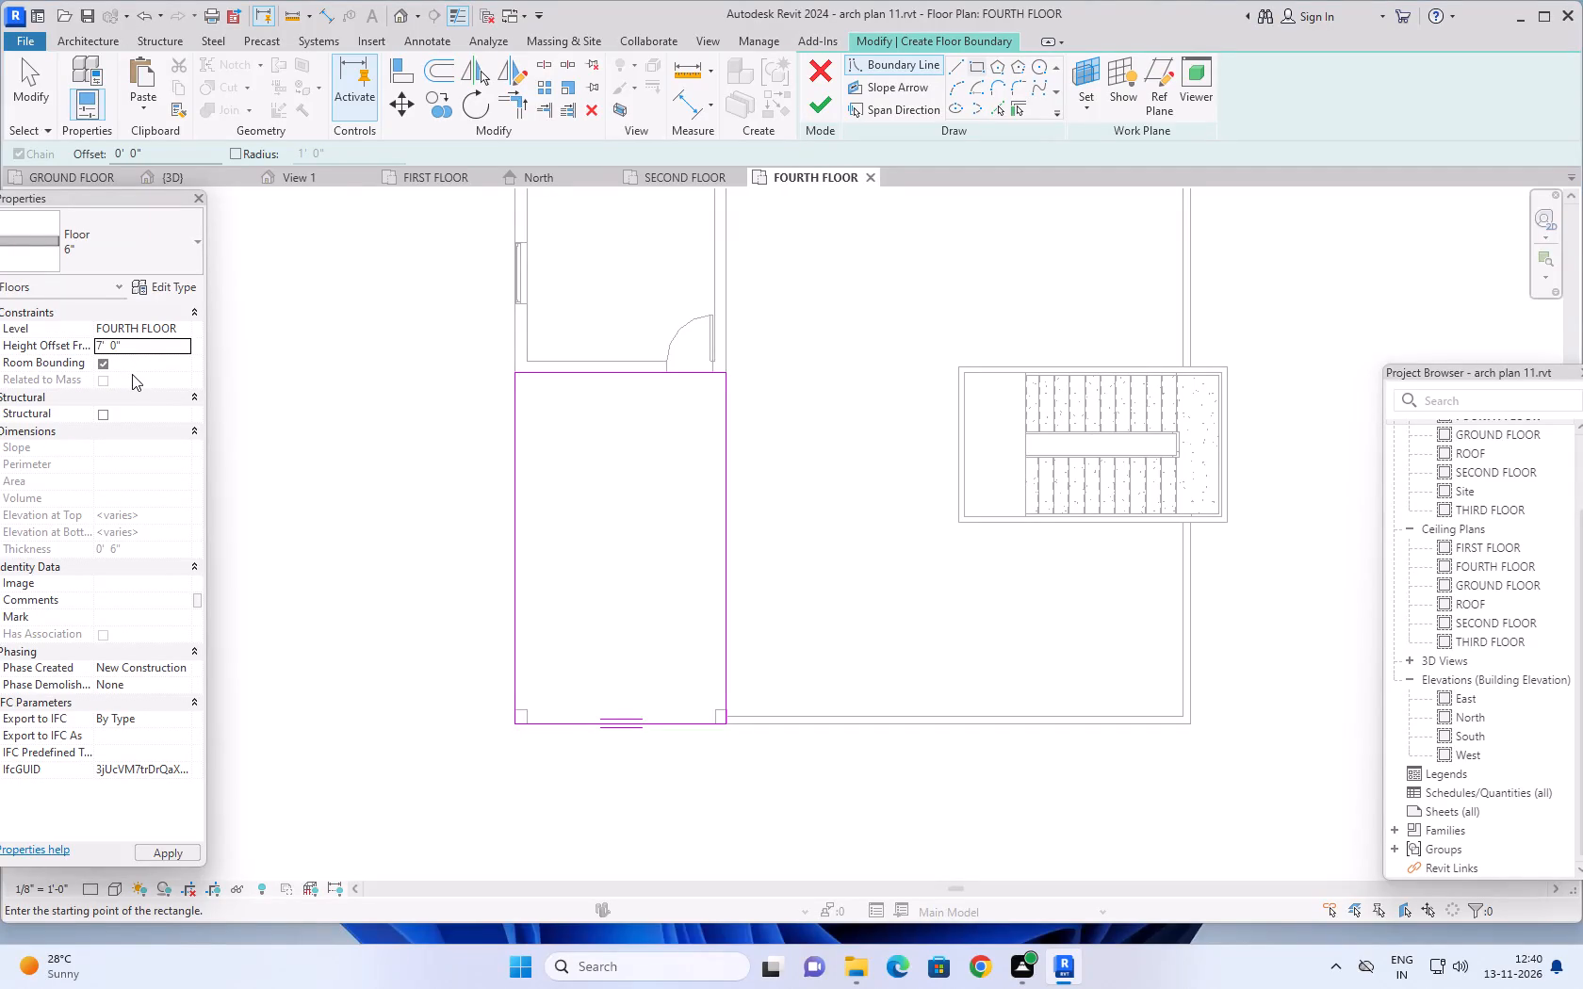
{"action": "left_click", "coordinate": [821, 93]}
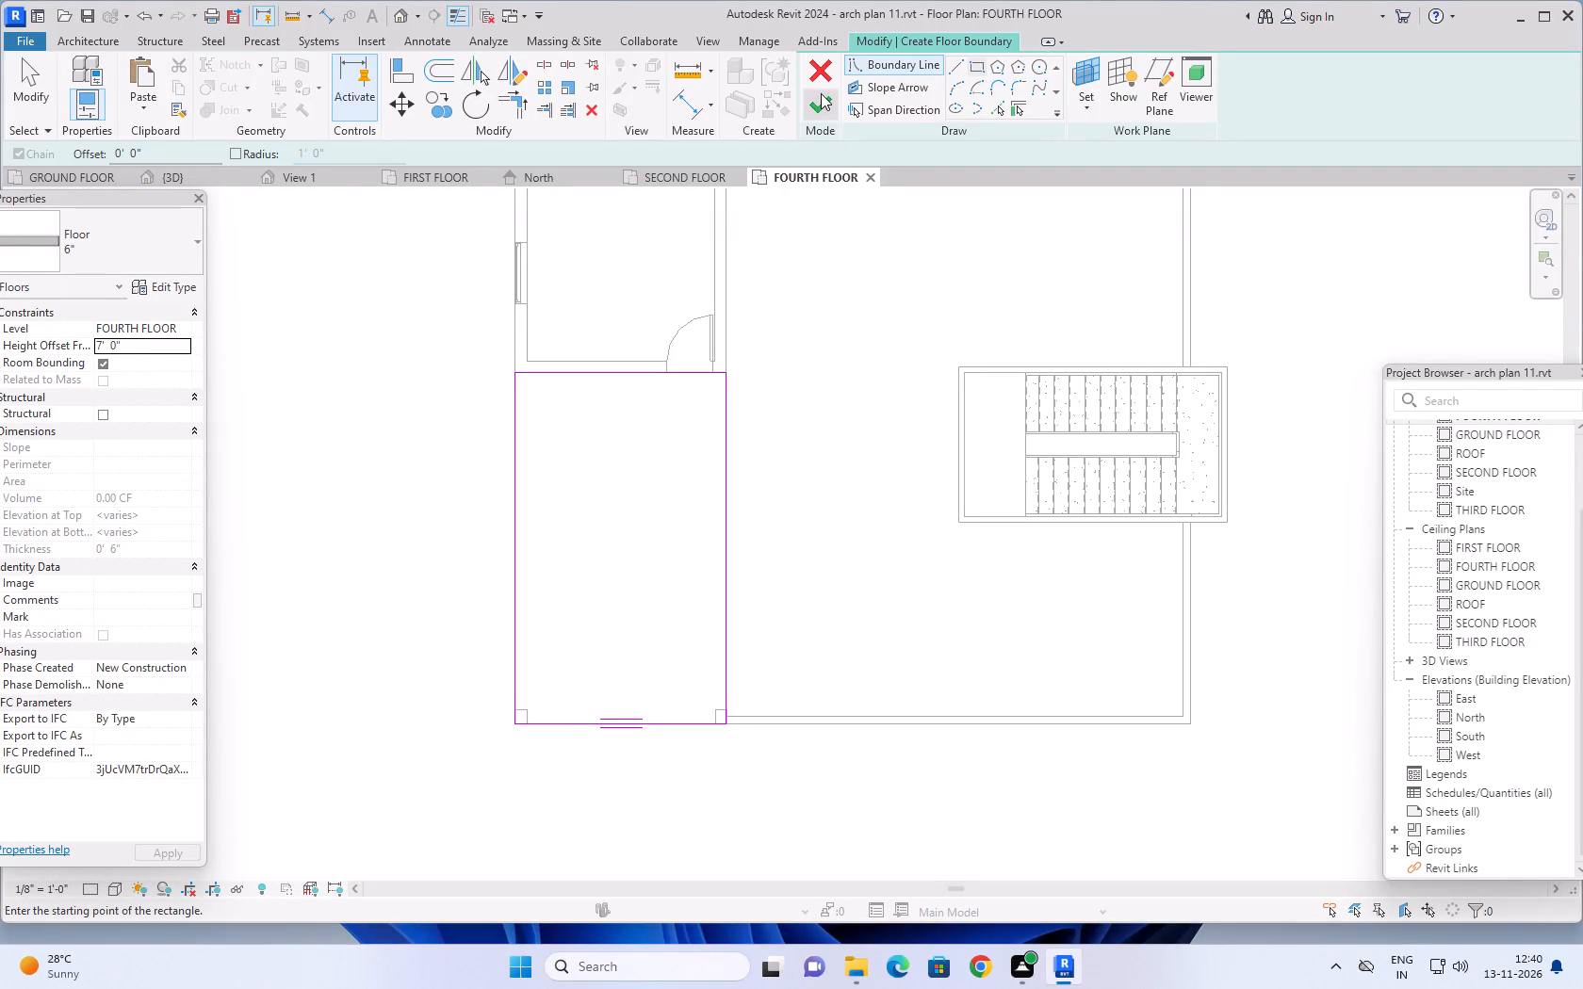
{"action": "scroll", "coordinate": [366, 770], "scroll_direction": "down", "scroll_amount": 3}
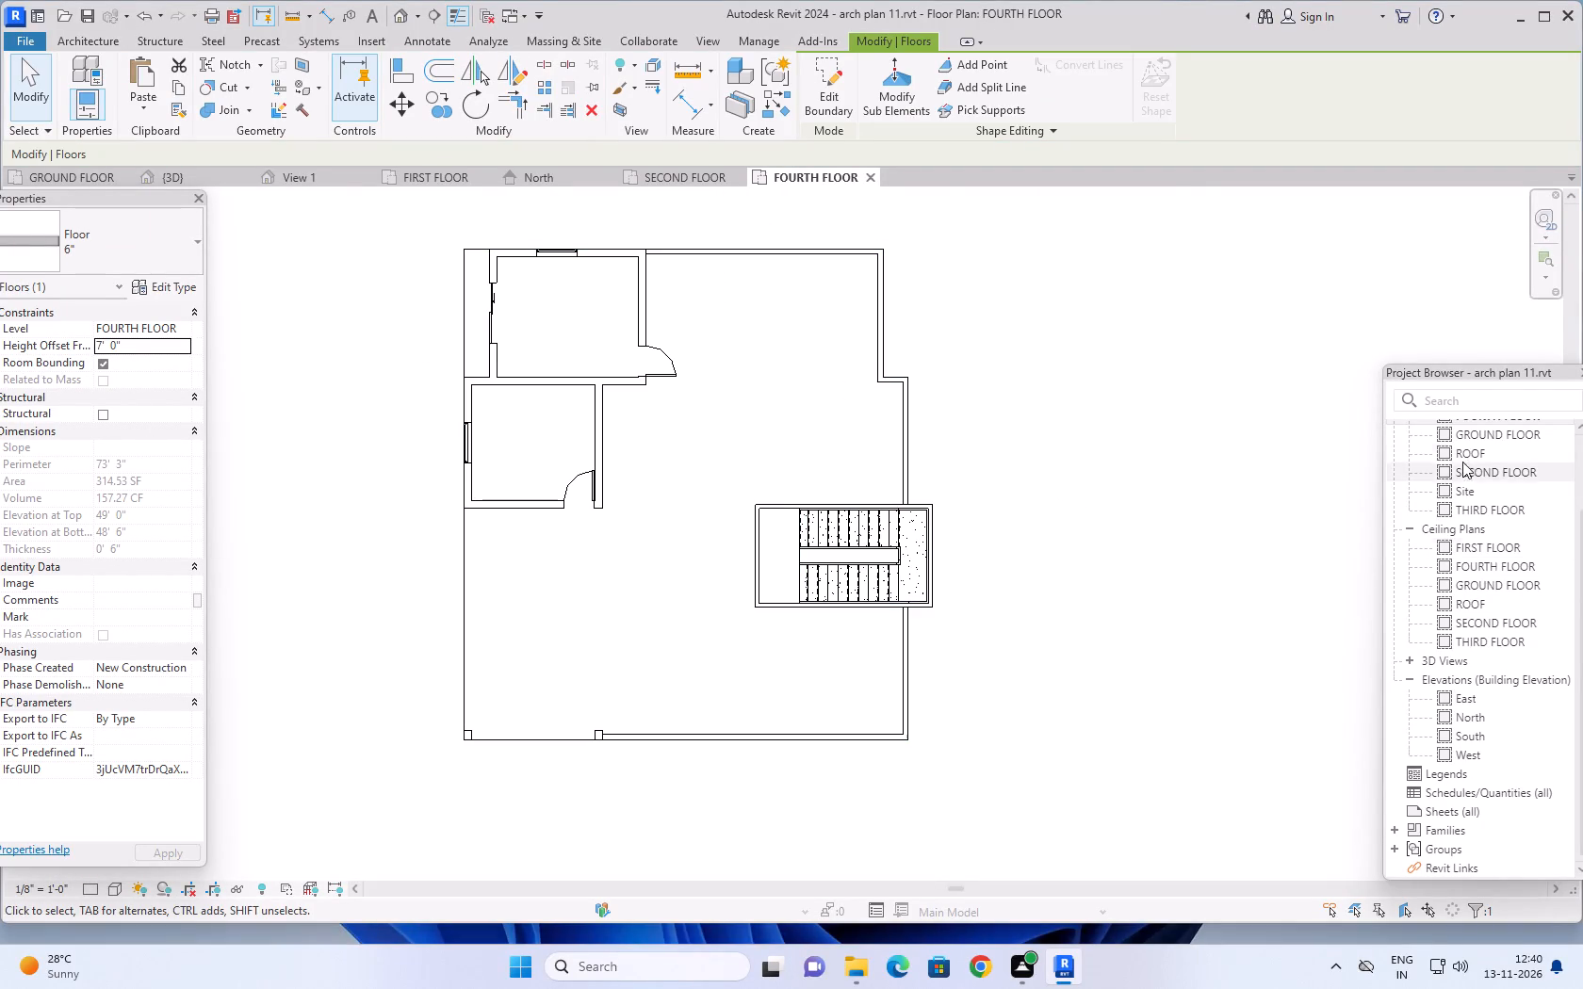
Examine in the 3D view how the new terrace slab meets the two 9"x11" columns and the adjoining walls.
{"action": "left_click", "coordinate": [166, 183]}
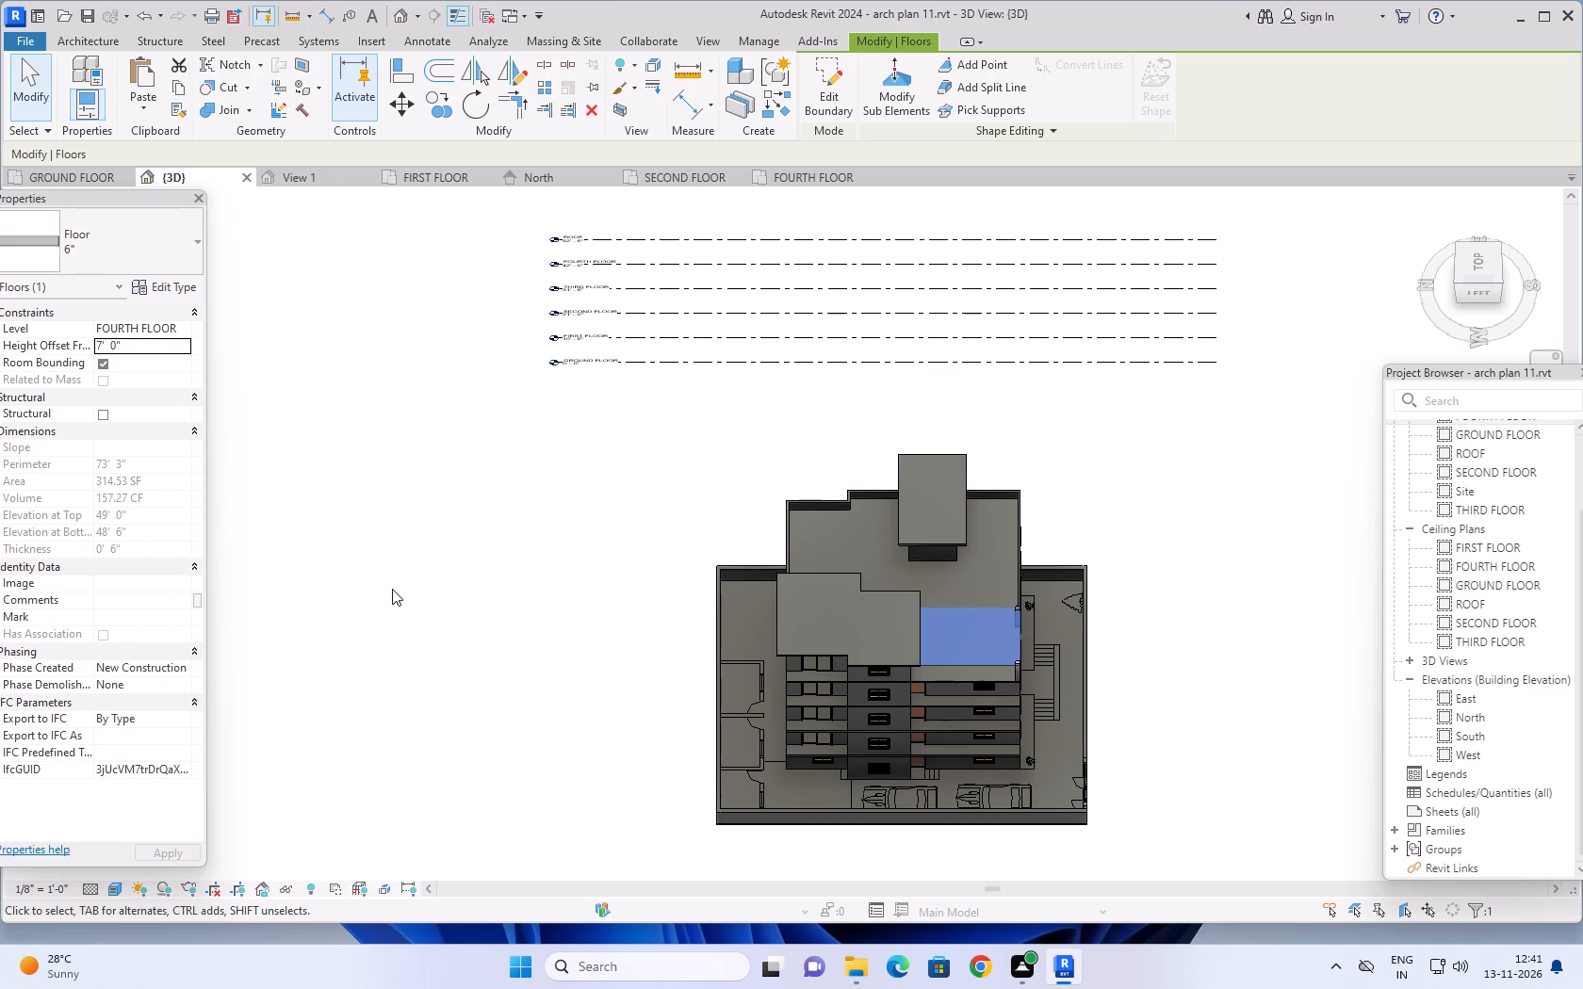
{"action": "key", "text": "Escape"}
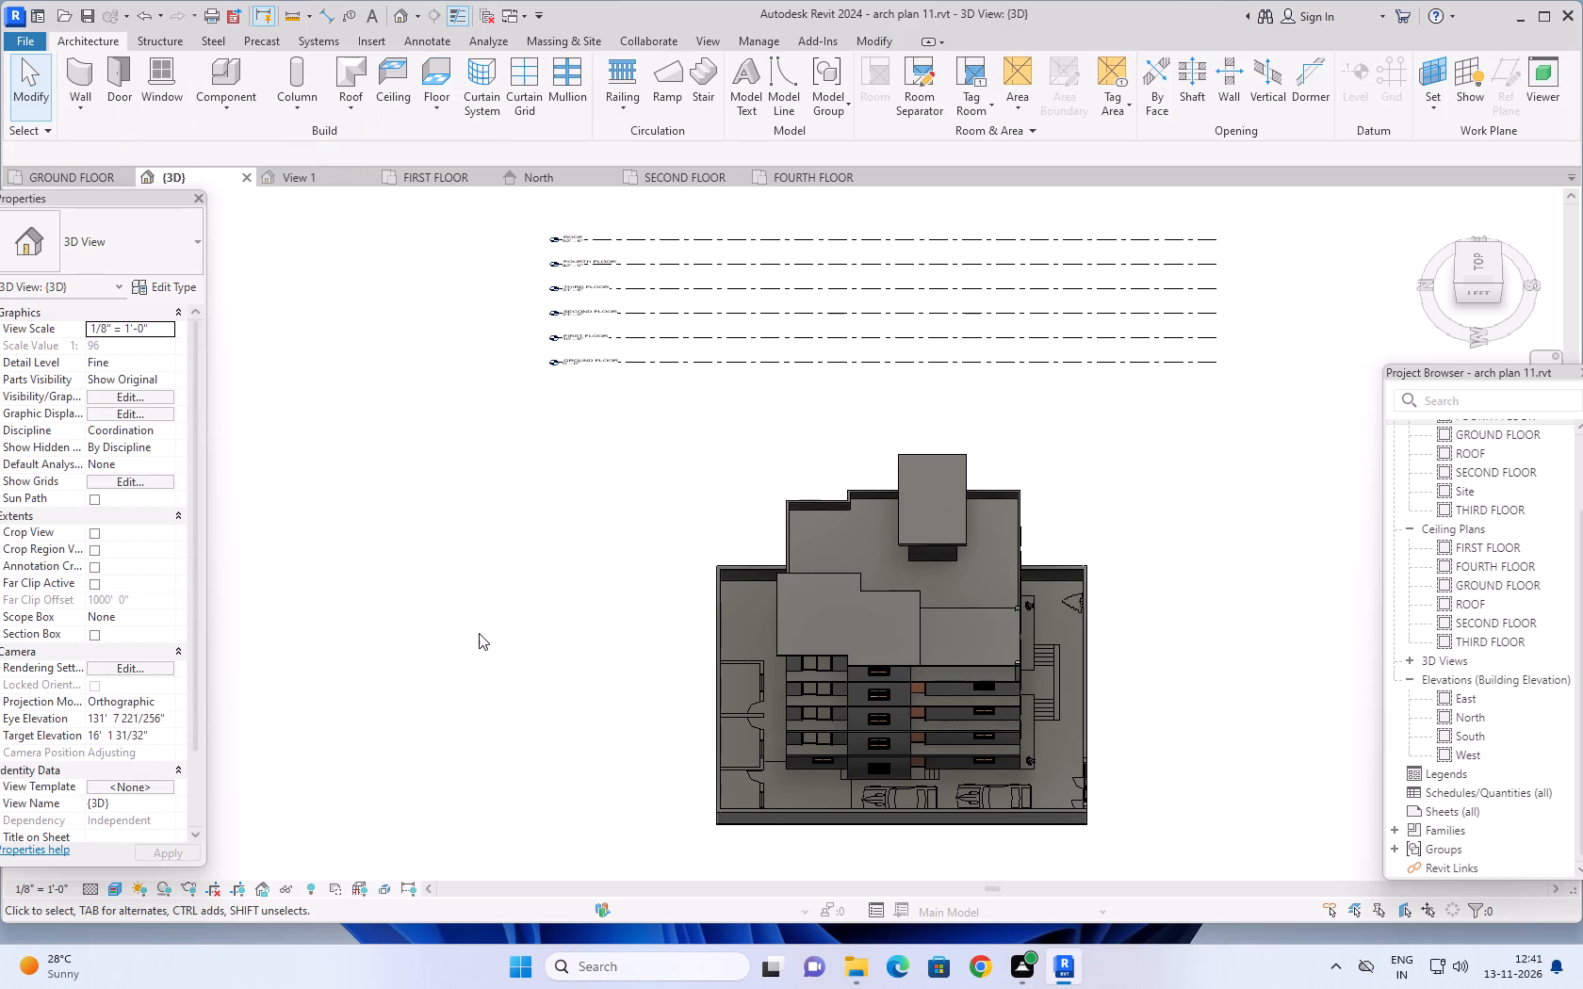
{"action": "middle_click_drag", "start_coordinate": [504, 701], "coordinate": [531, 447], "text": "shift"}
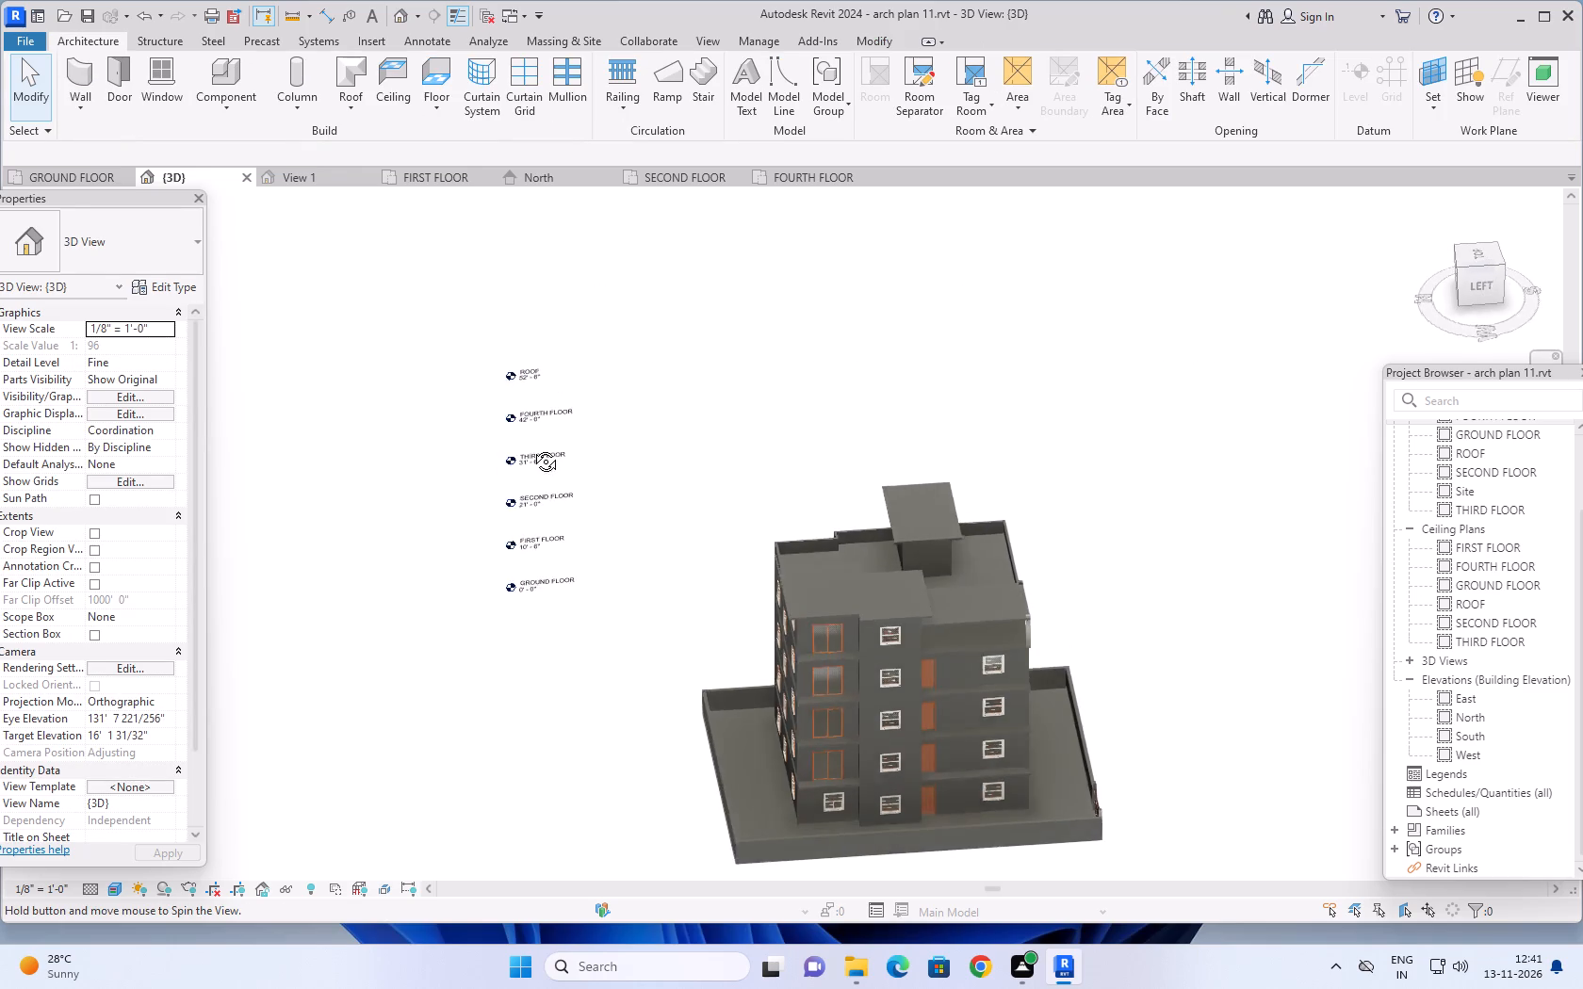
{"action": "middle_click_drag", "start_coordinate": [531, 447], "coordinate": [531, 446], "text": "shift"}
{"action": "middle_click_drag", "start_coordinate": [573, 650], "coordinate": [496, 466], "text": "shift"}
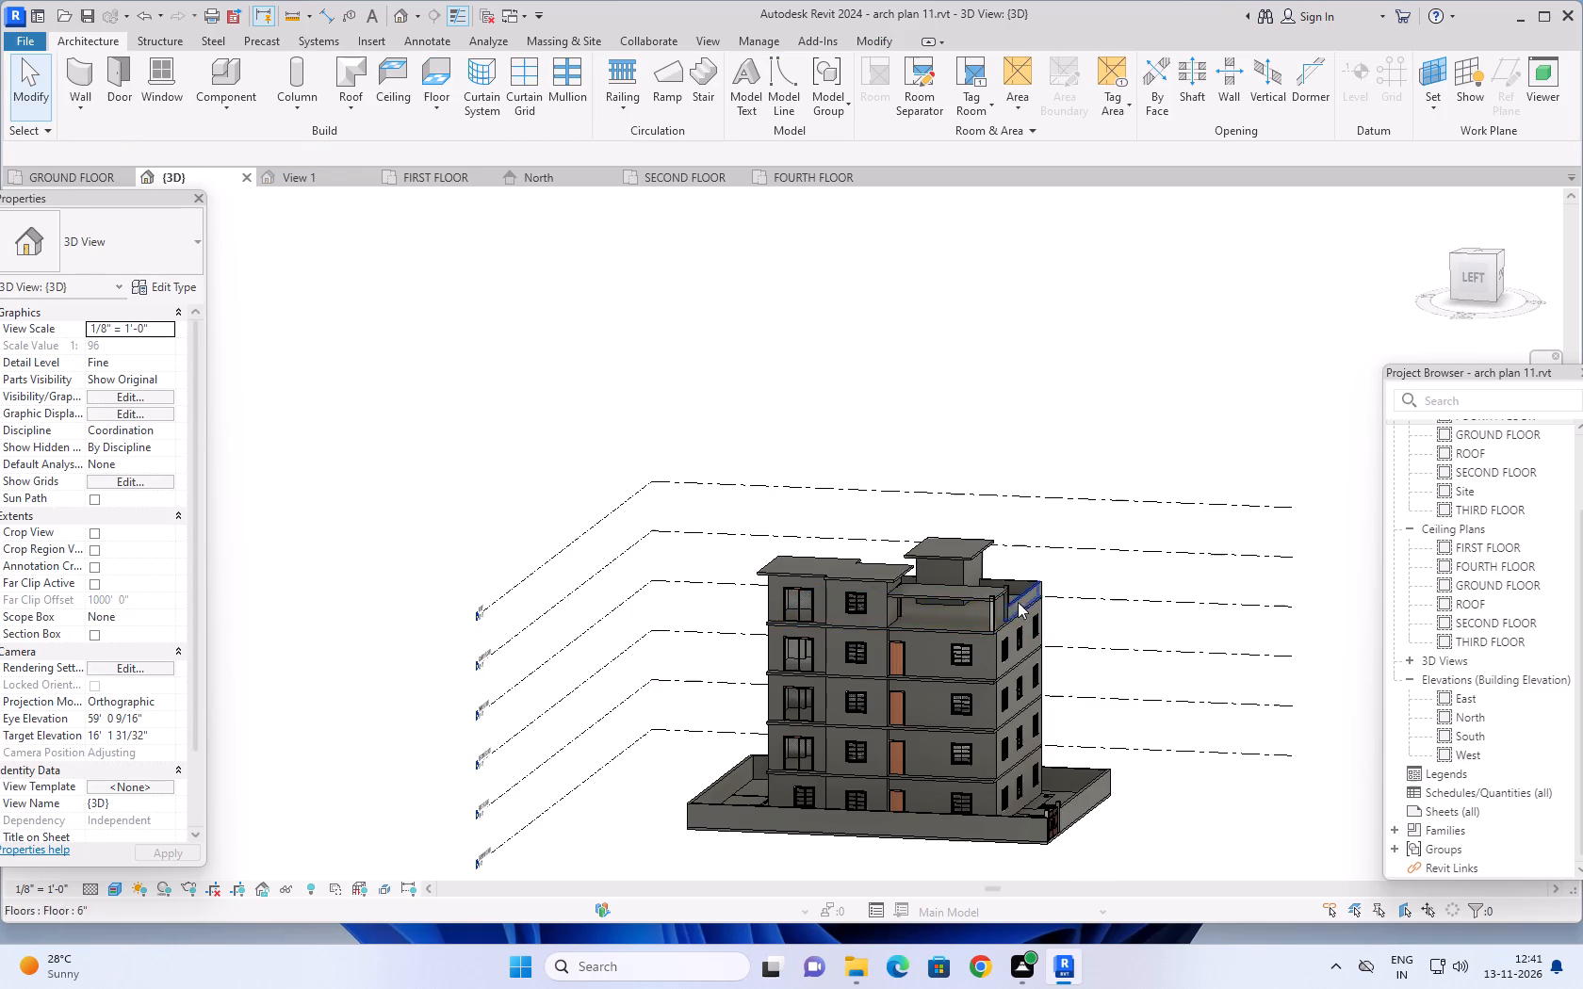
{"action": "scroll", "coordinate": [1001, 601], "scroll_direction": "up", "scroll_amount": 9}
{"action": "middle_click_drag", "start_coordinate": [952, 612], "coordinate": [974, 571], "text": "shift"}
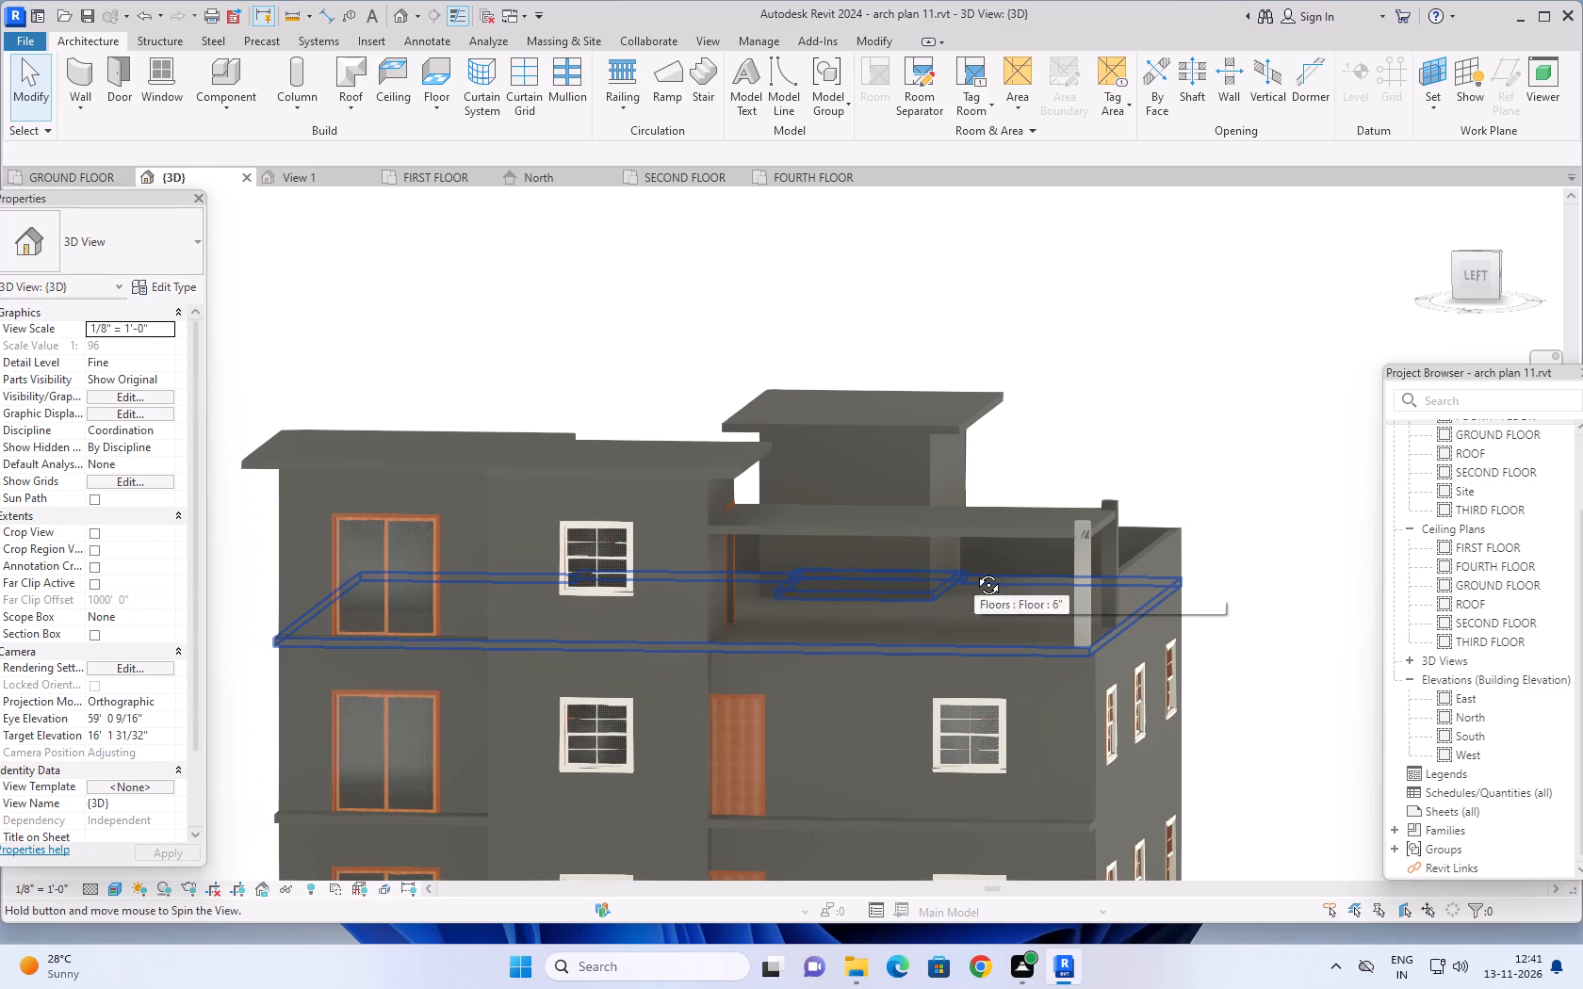
{"action": "middle_click_drag", "start_coordinate": [974, 571], "coordinate": [975, 571], "text": "shift"}
{"action": "scroll", "coordinate": [1069, 561], "scroll_direction": "up", "scroll_amount": 4}
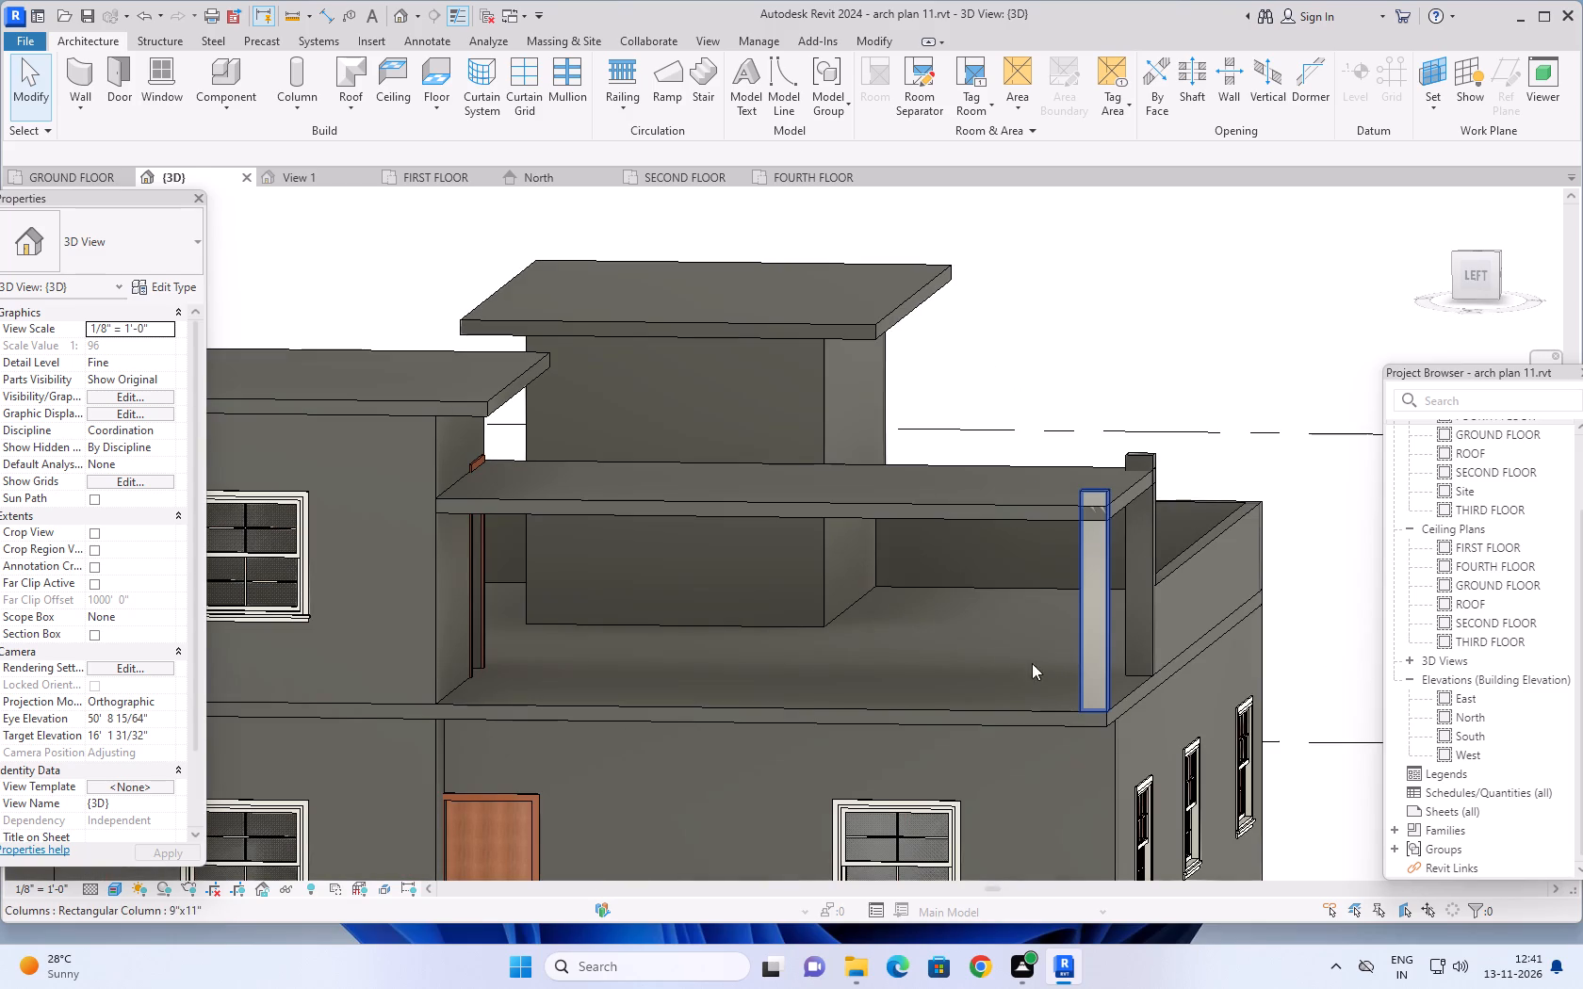
{"action": "middle_click_drag", "start_coordinate": [1298, 507], "coordinate": [1197, 471]}
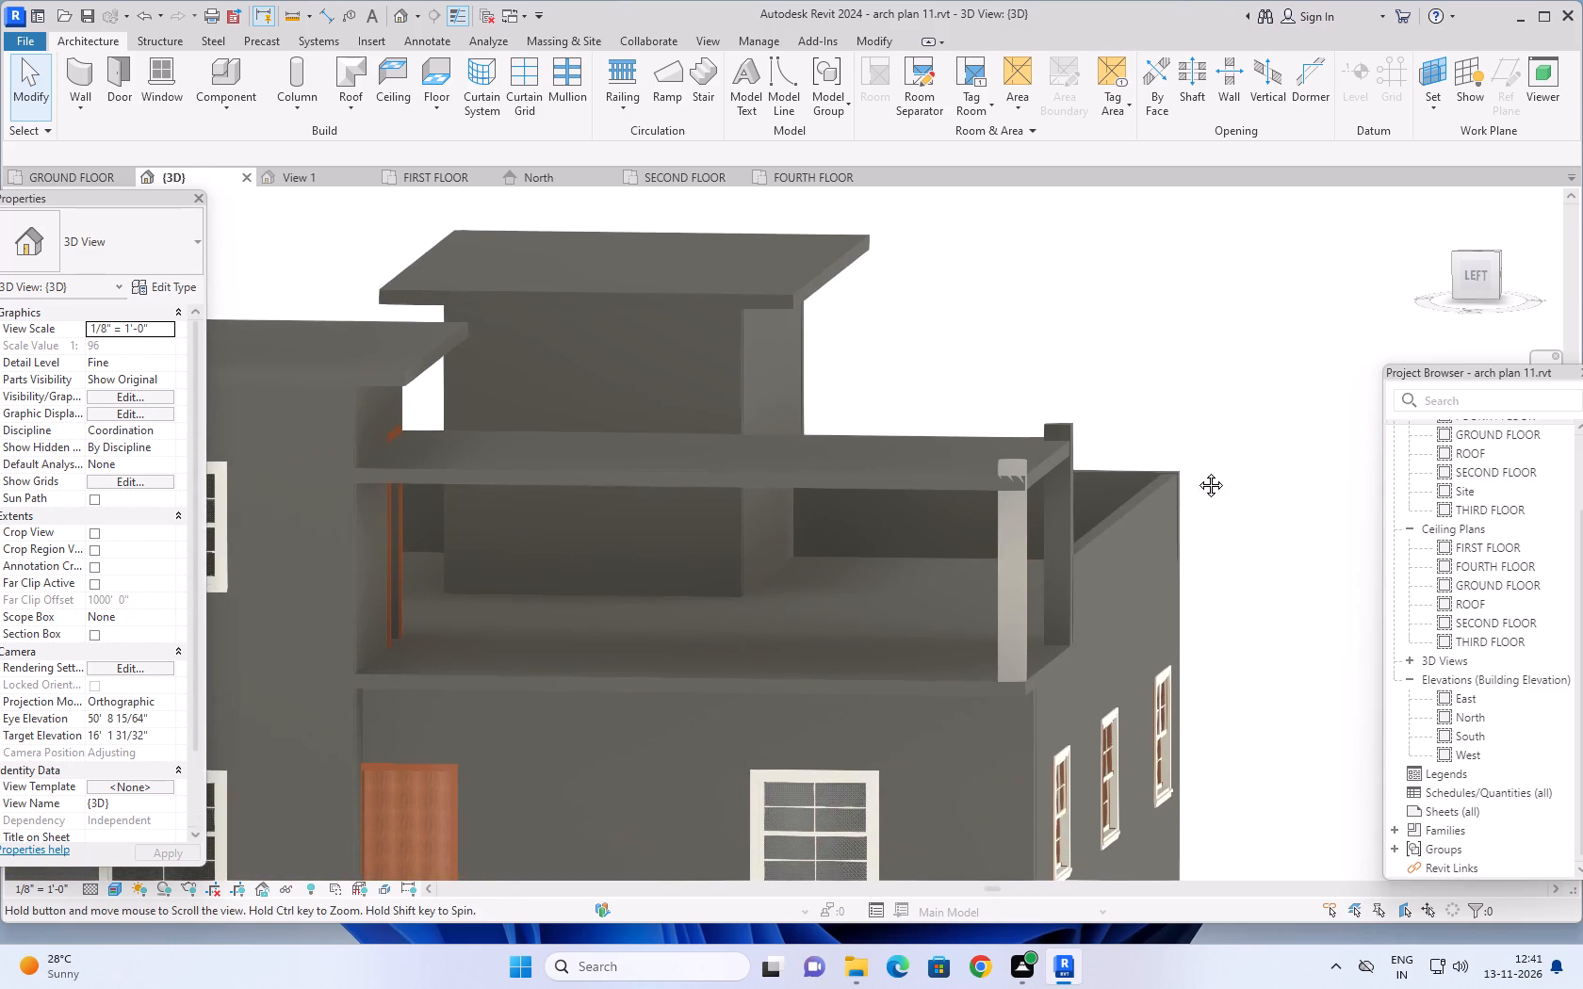
{"action": "middle_click_drag", "start_coordinate": [1197, 471], "coordinate": [1196, 470]}
{"action": "key", "text": "Escape"}
{"action": "key", "text": "Escape"}
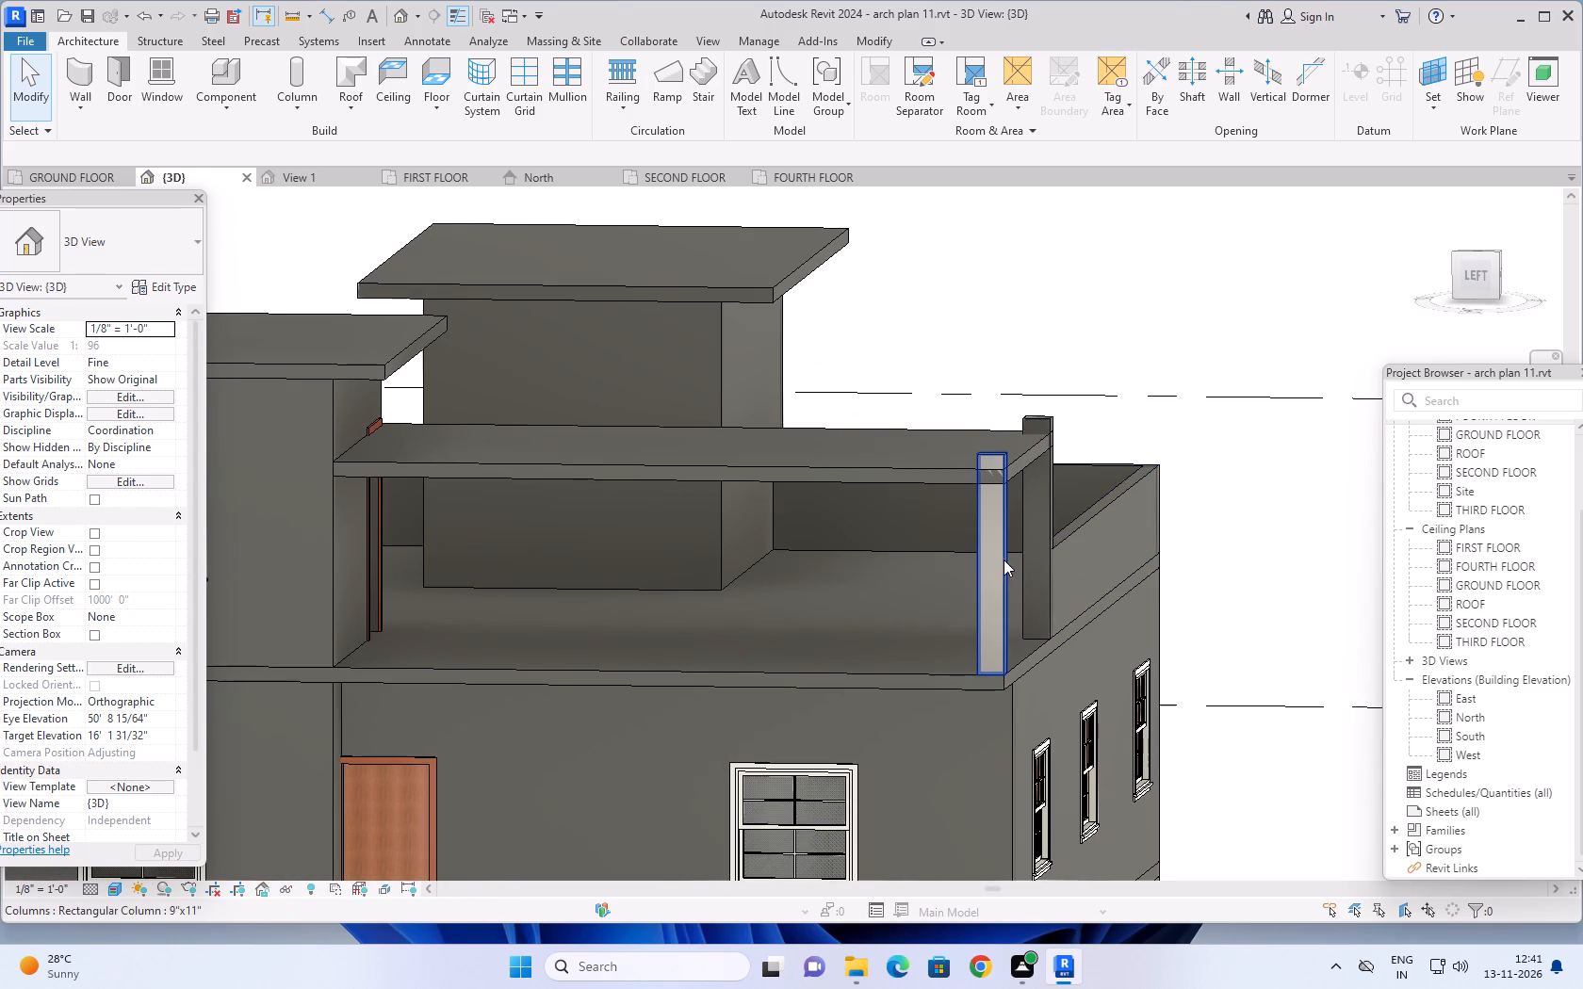
Set the 6" terrace canopy slab's height offset from FOURTH FLOOR to 8' 0".
{"action": "left_click", "coordinate": [999, 559]}
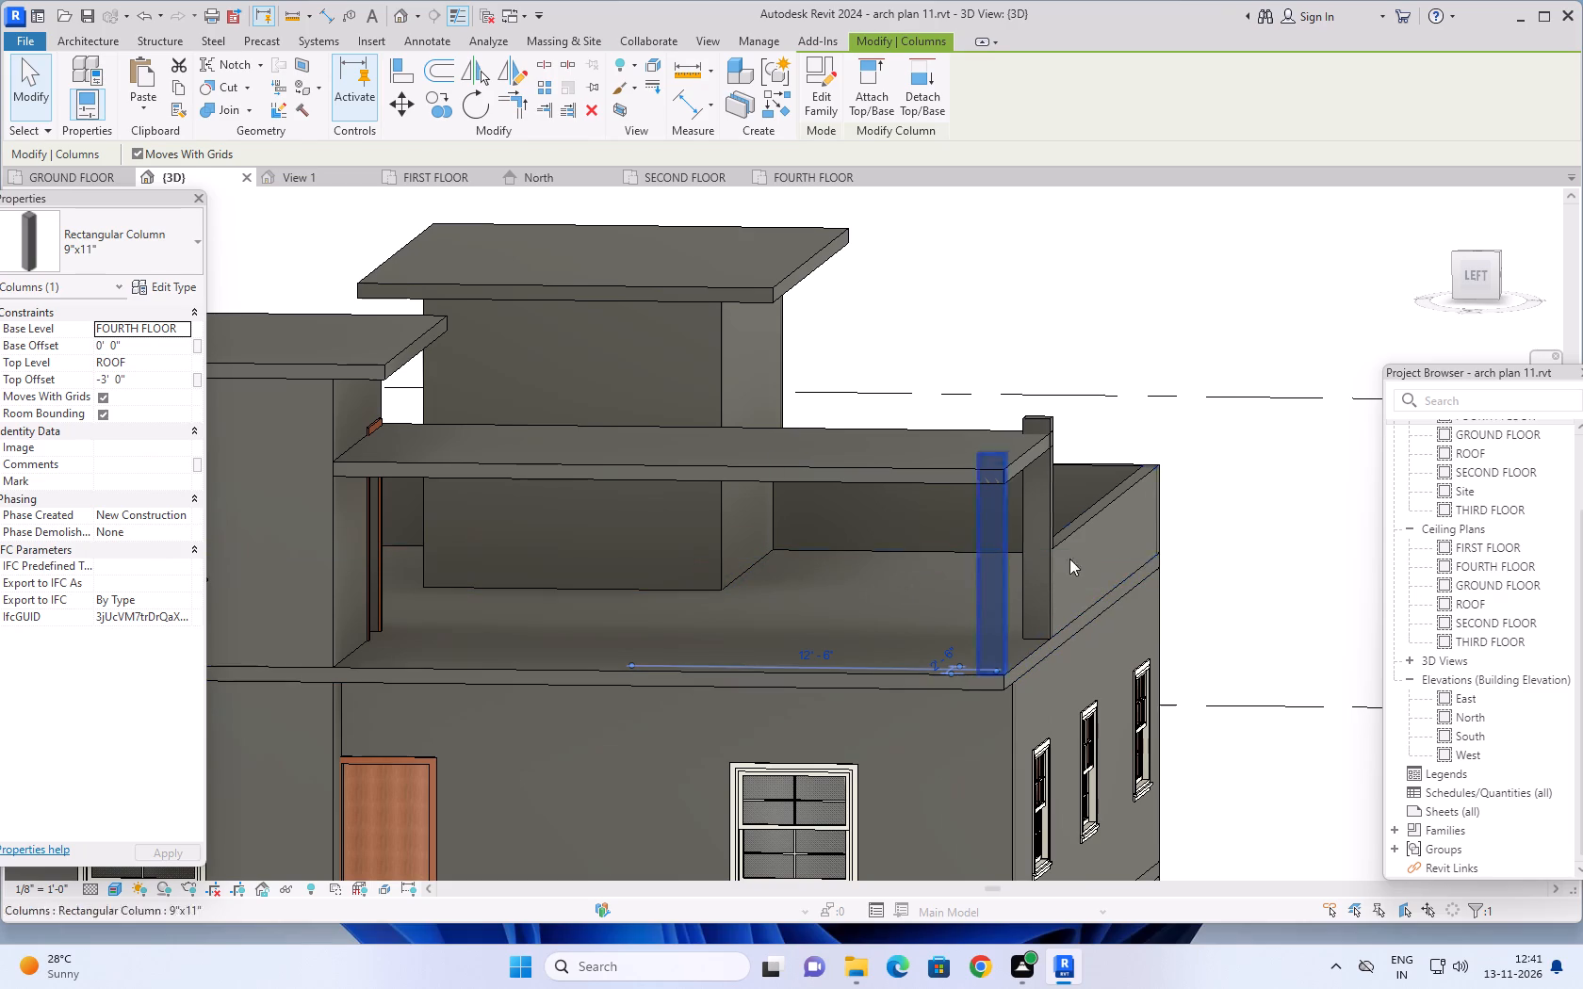
{"action": "middle_click_drag", "start_coordinate": [1265, 553], "coordinate": [1298, 572]}
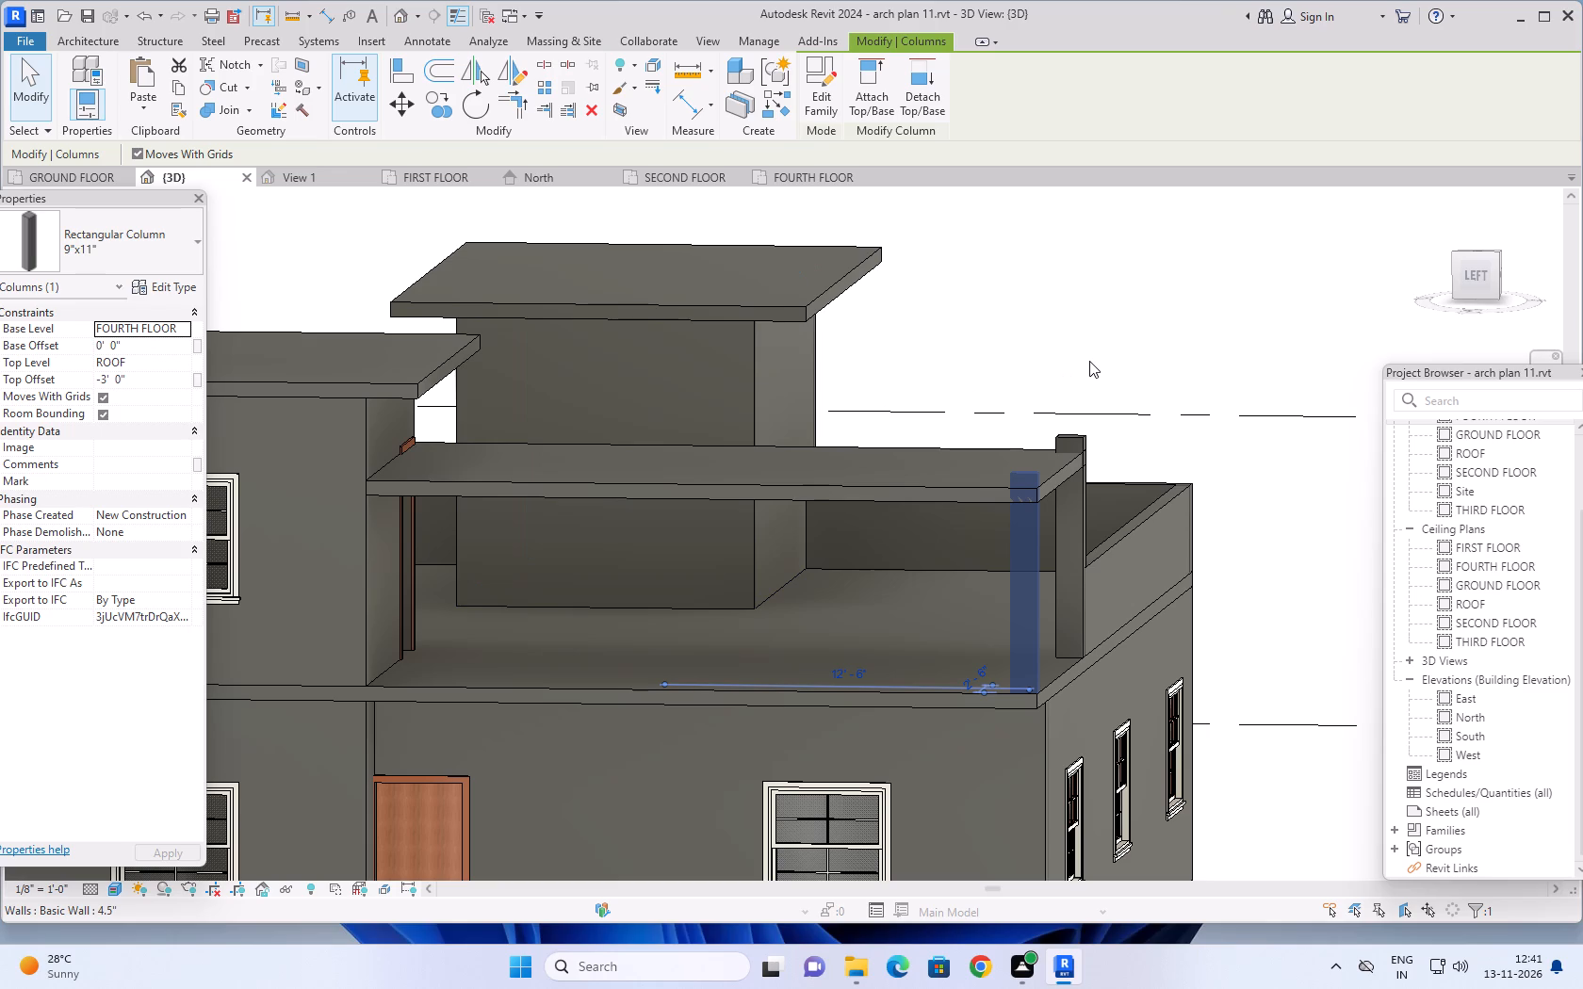
{"action": "scroll", "coordinate": [1081, 360], "scroll_direction": "down", "scroll_amount": 1}
{"action": "middle_click_drag", "start_coordinate": [1109, 357], "coordinate": [1182, 367]}
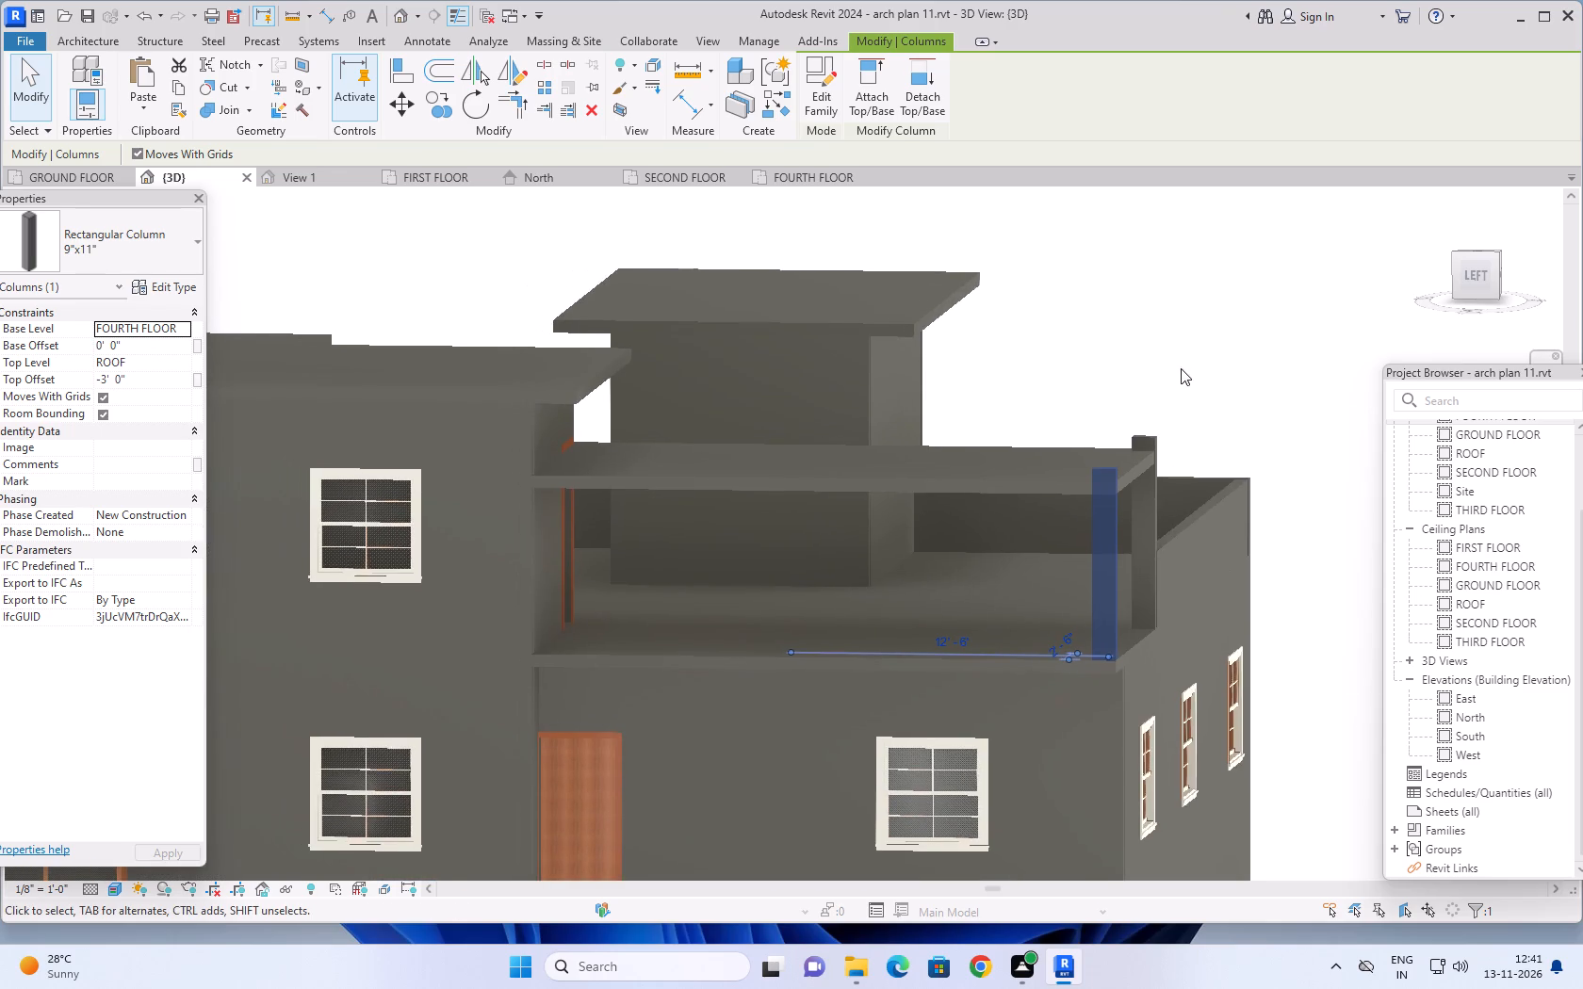
{"action": "key", "text": "Escape"}
{"action": "key", "text": "Escape"}
{"action": "scroll", "coordinate": [1044, 489], "scroll_direction": "up", "scroll_amount": 3}
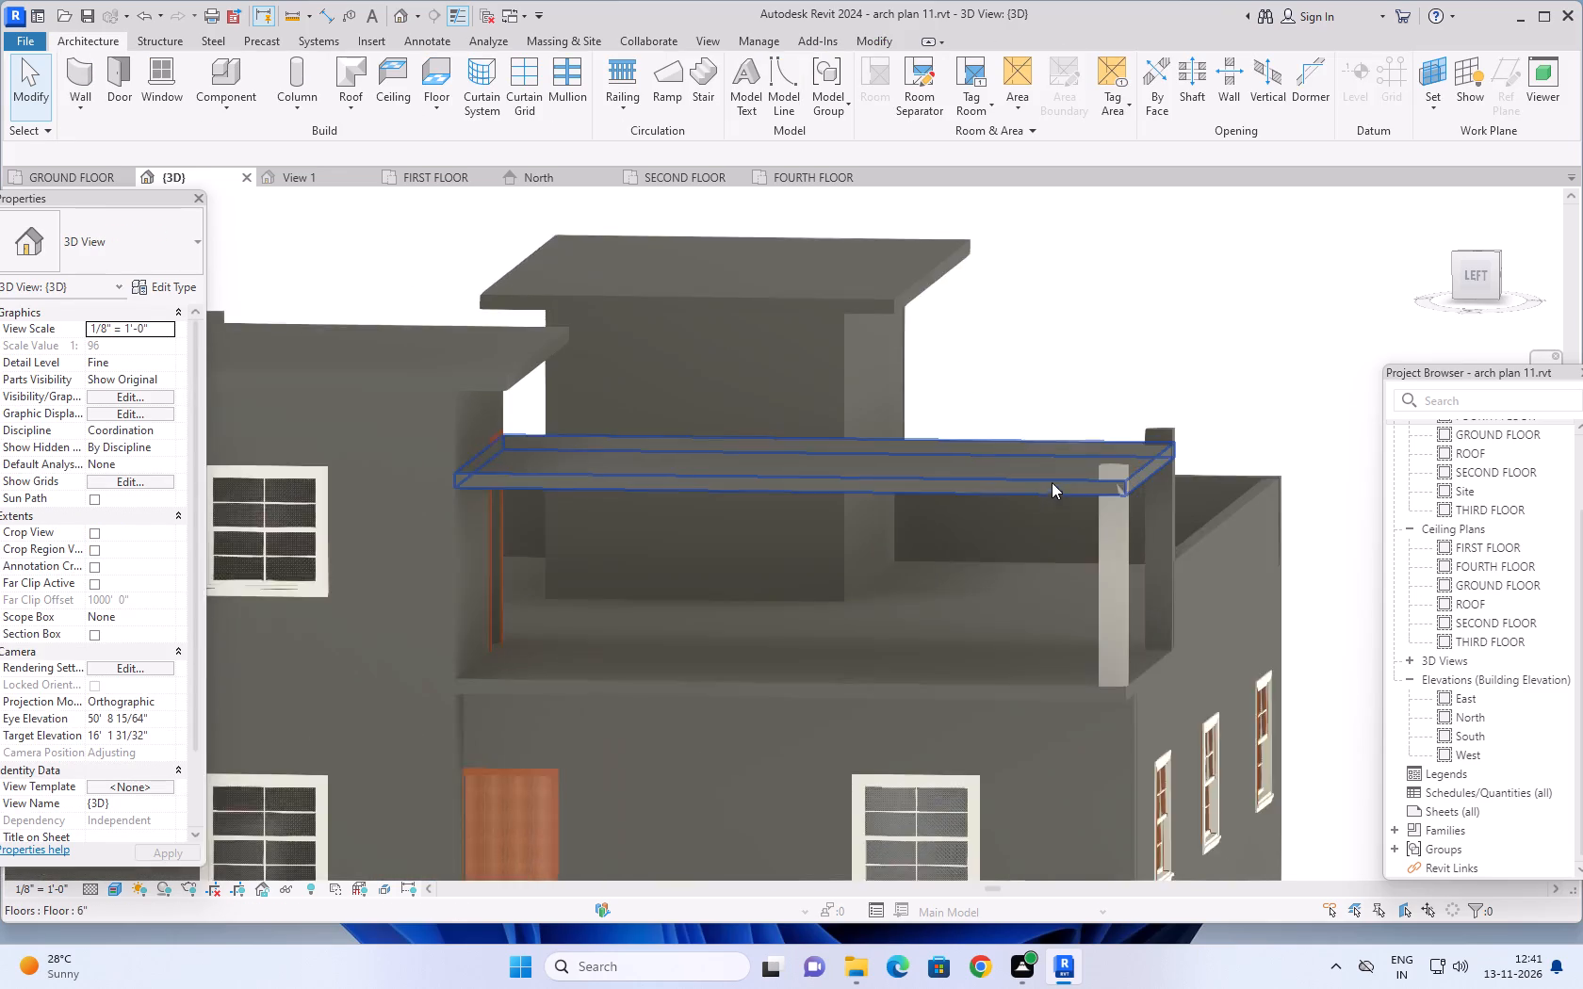
{"action": "left_click", "coordinate": [1073, 483]}
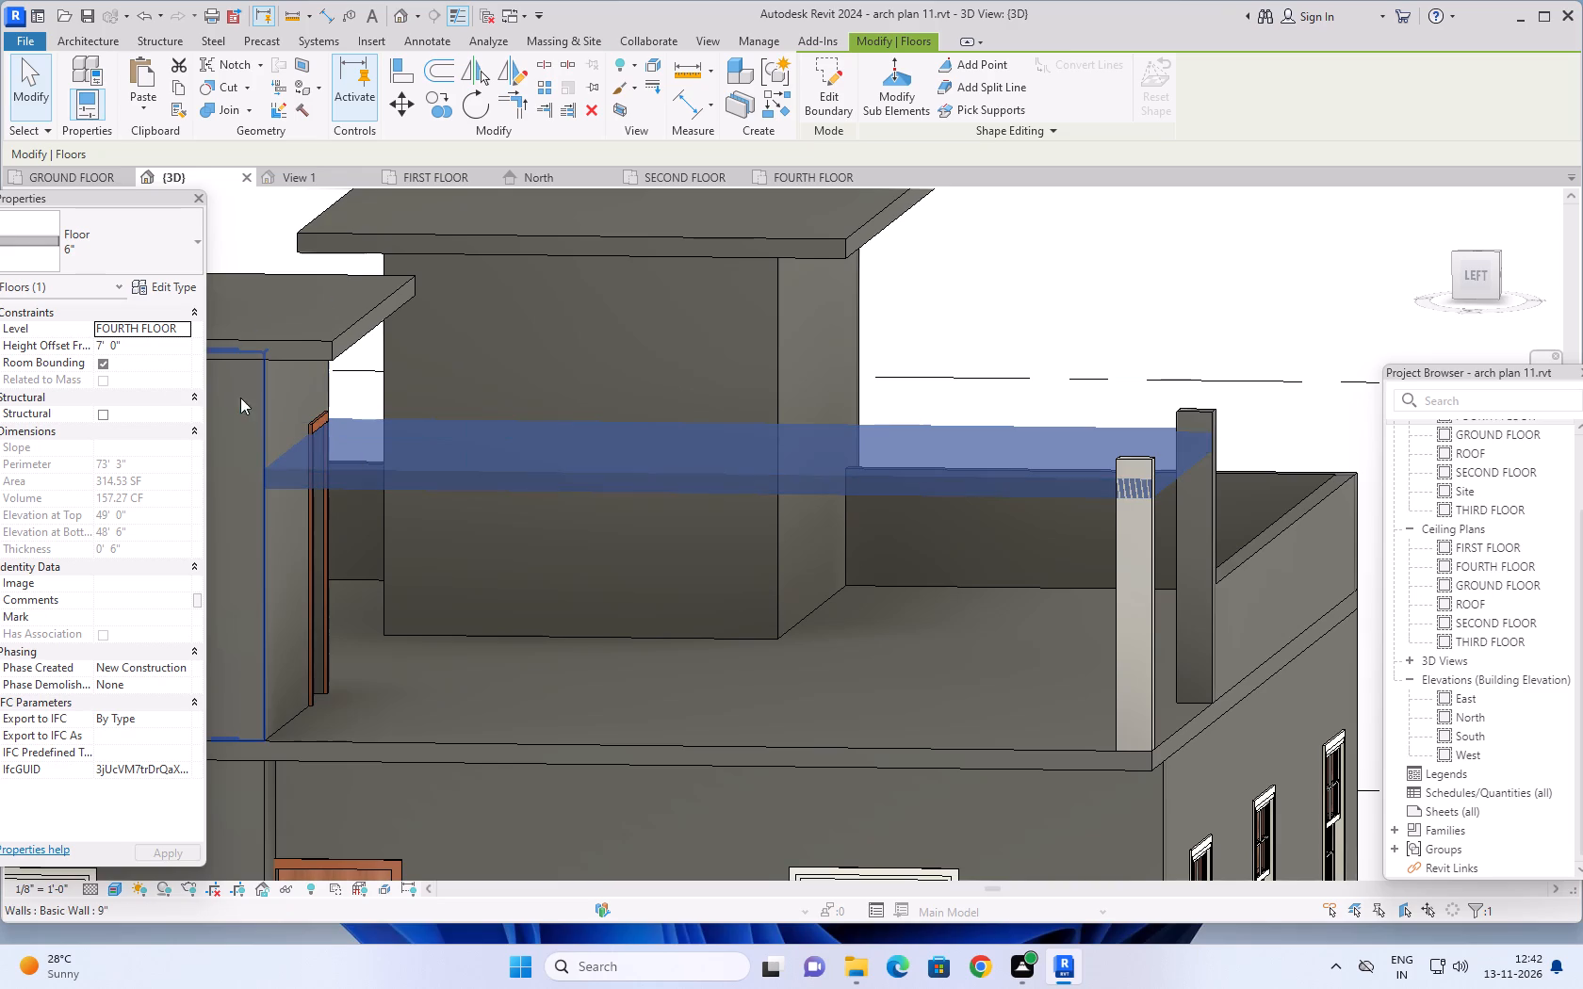
{"action": "left_click", "coordinate": [152, 347]}
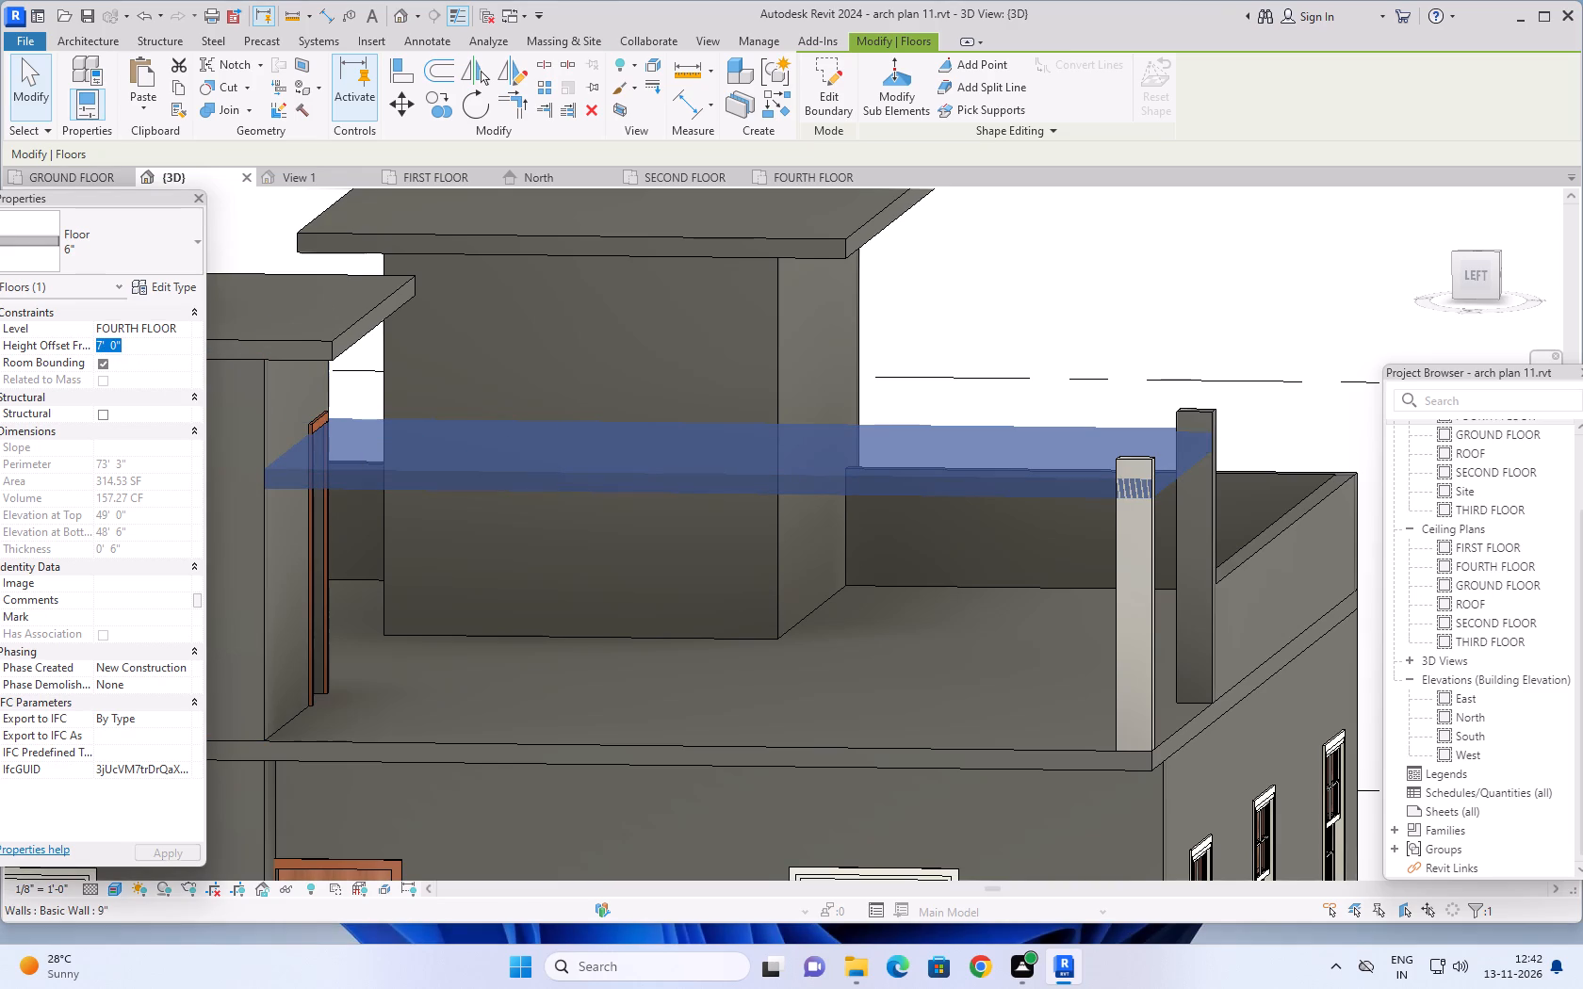
{"action": "type", "text": "8'"}
{"action": "key", "text": "Return"}
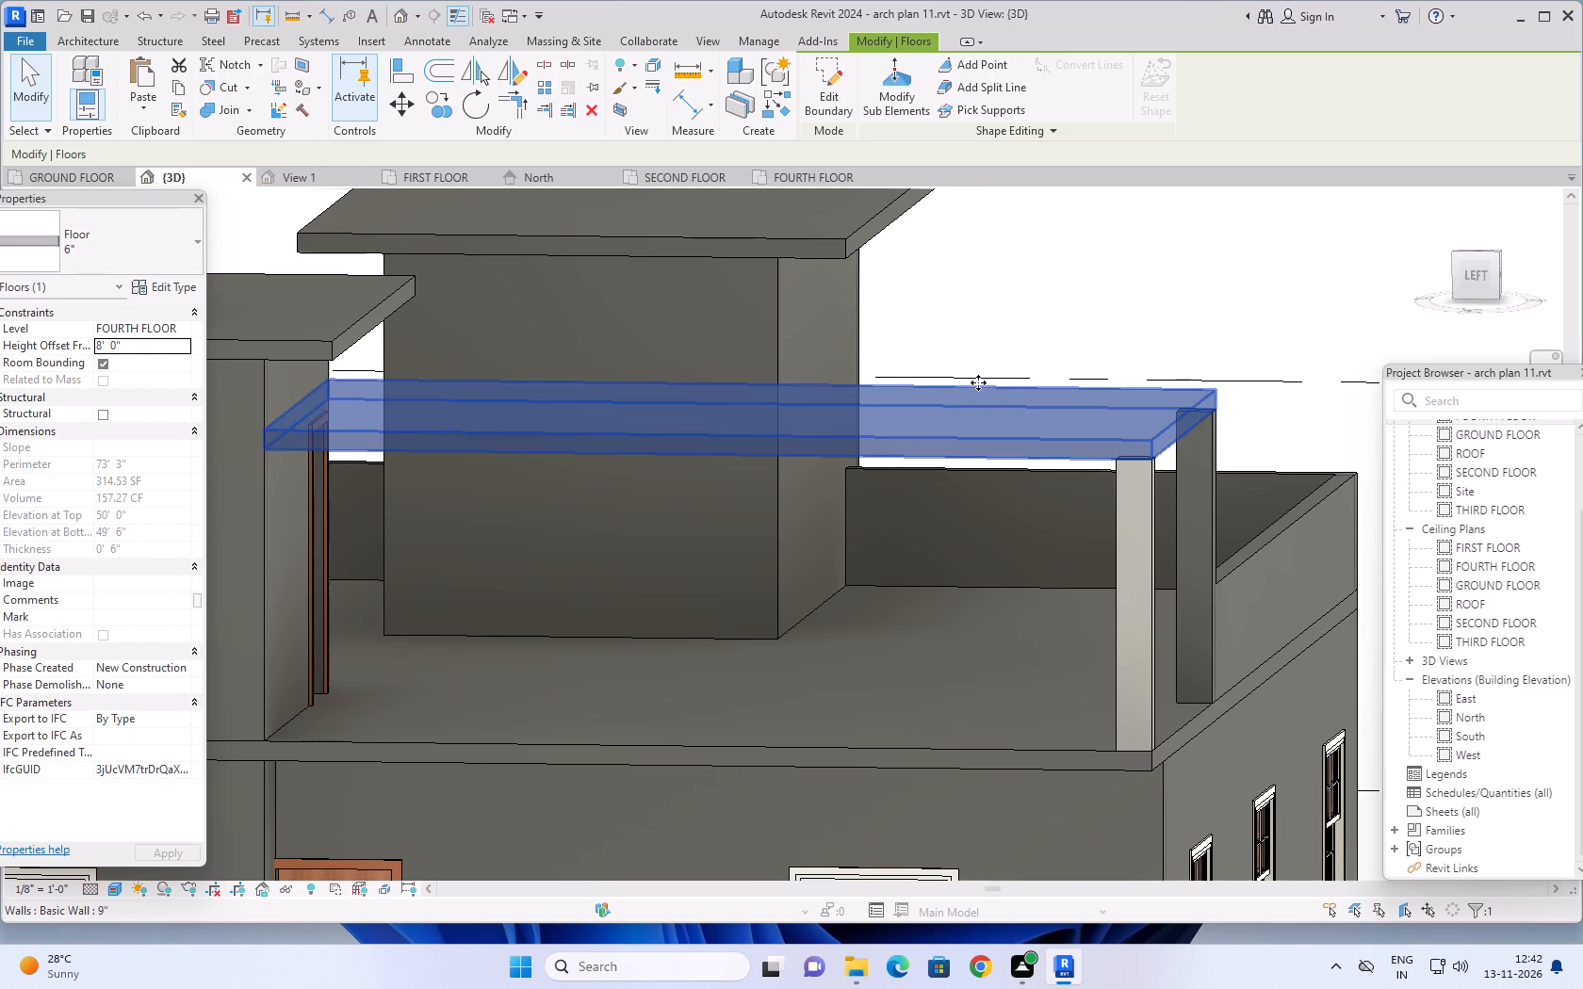
{"action": "key", "text": "Escape"}
Examine from above and below in the 3D view how the raised canopy slab sits on the two terrace columns.
{"action": "scroll", "coordinate": [1122, 525], "scroll_direction": "up", "scroll_amount": 3}
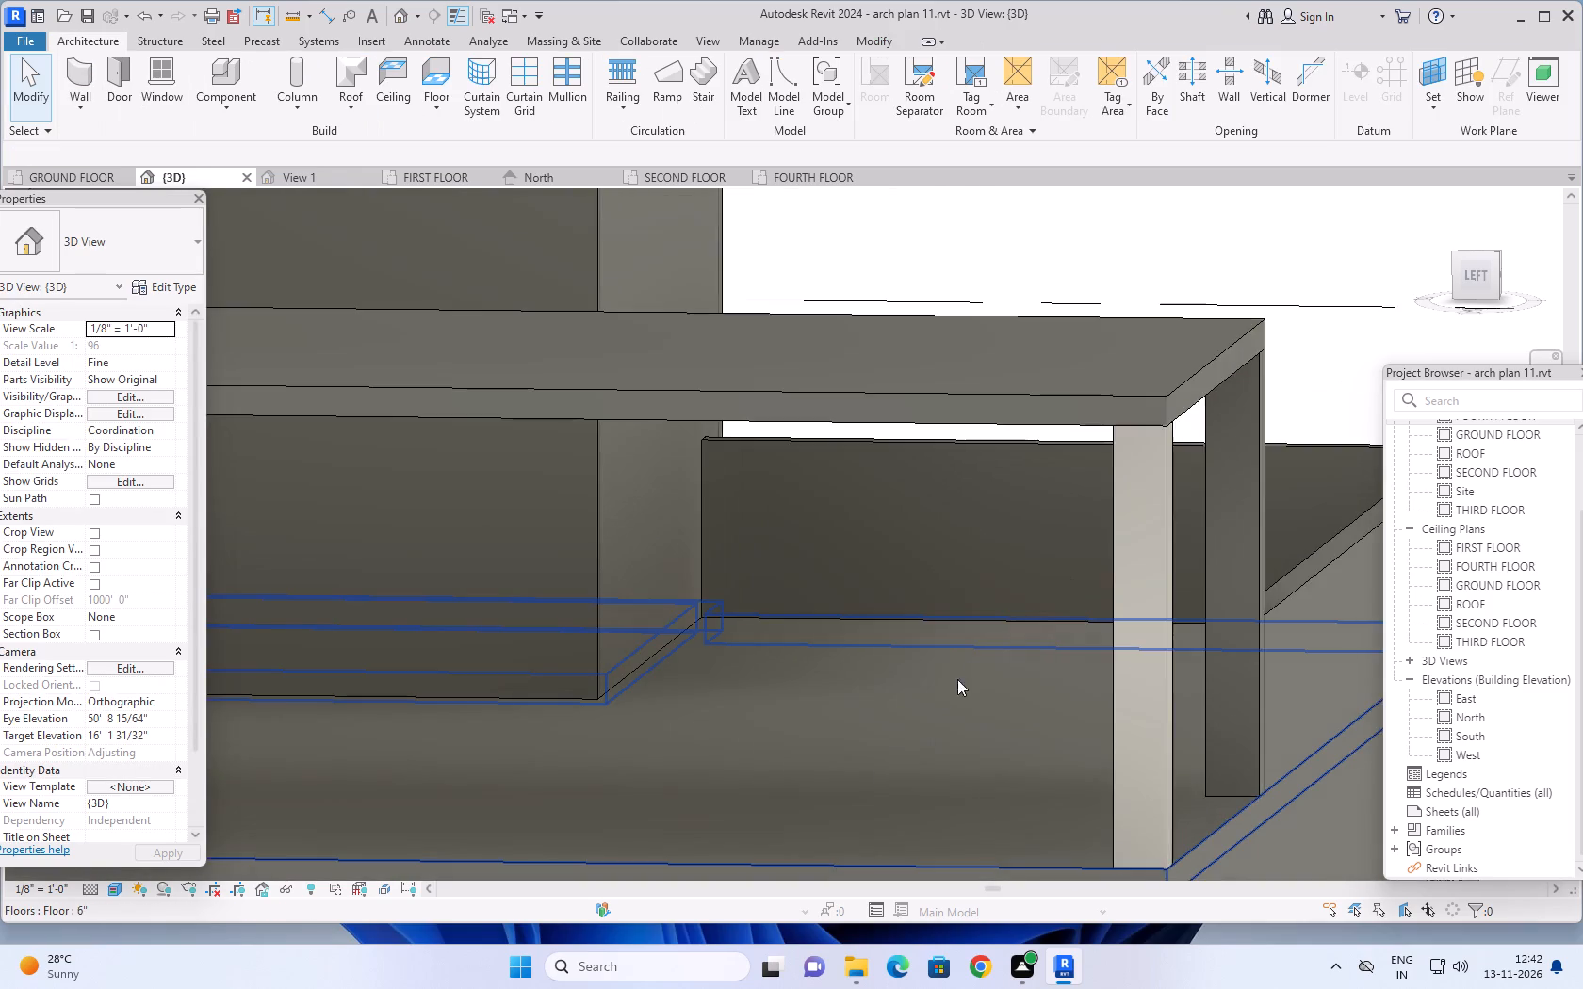
{"action": "scroll", "coordinate": [970, 664], "scroll_direction": "down", "scroll_amount": 7}
{"action": "middle_click_drag", "start_coordinate": [1121, 450], "coordinate": [1121, 527], "text": "shift"}
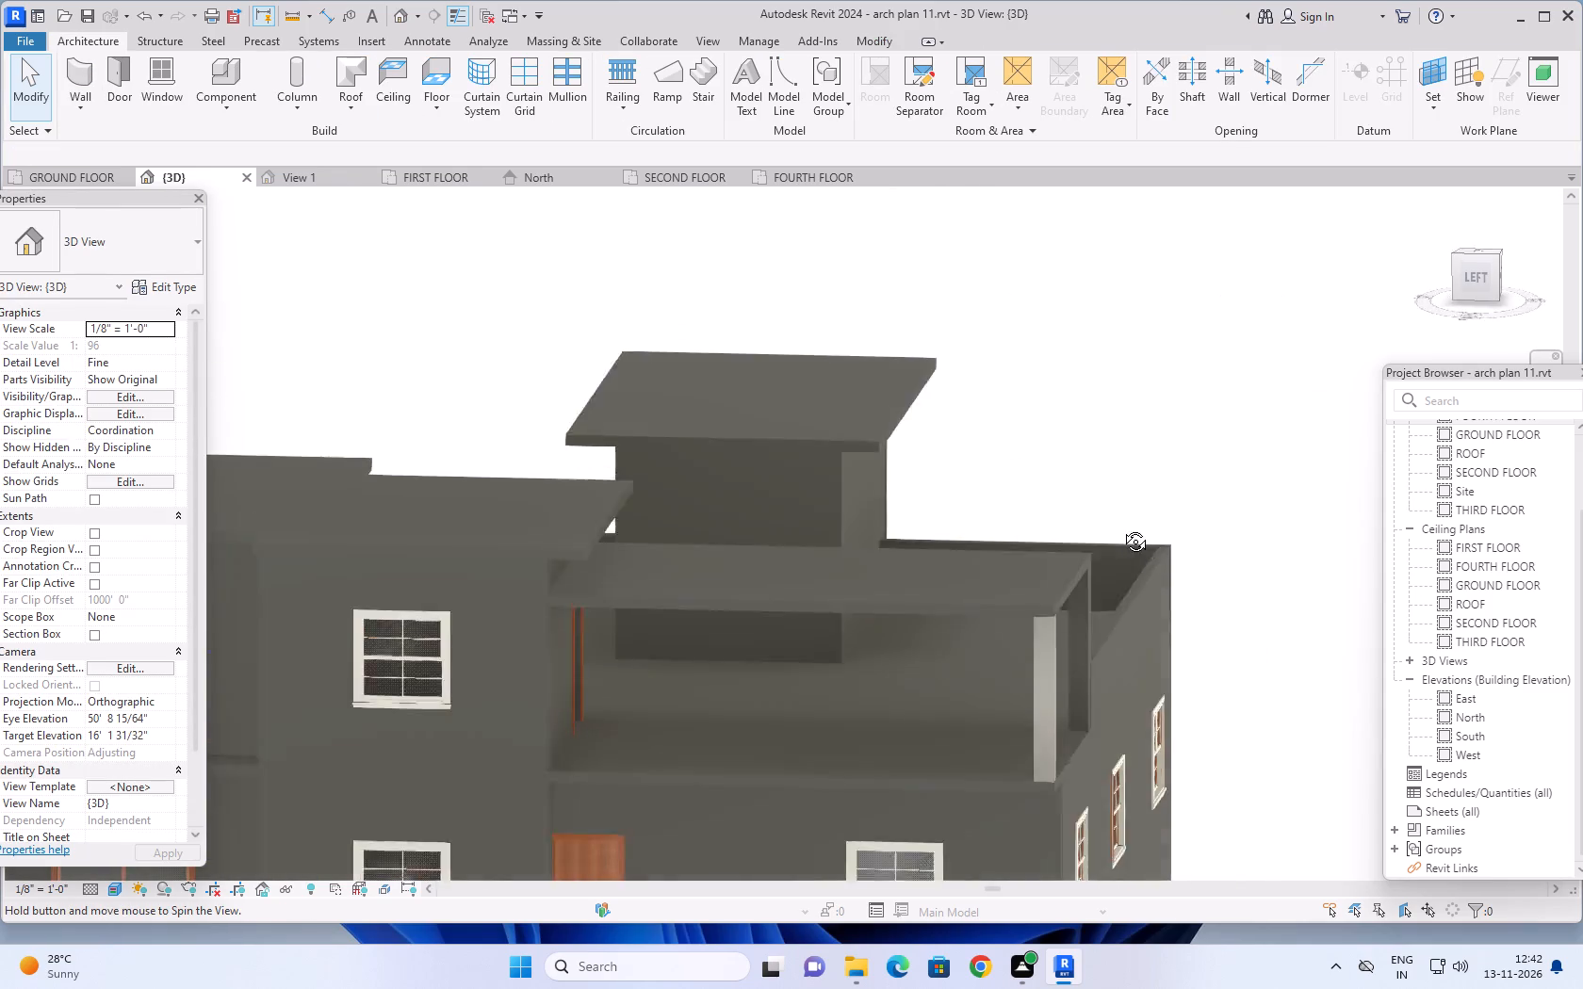
{"action": "middle_click_drag", "start_coordinate": [1121, 527], "coordinate": [1172, 453], "text": "shift"}
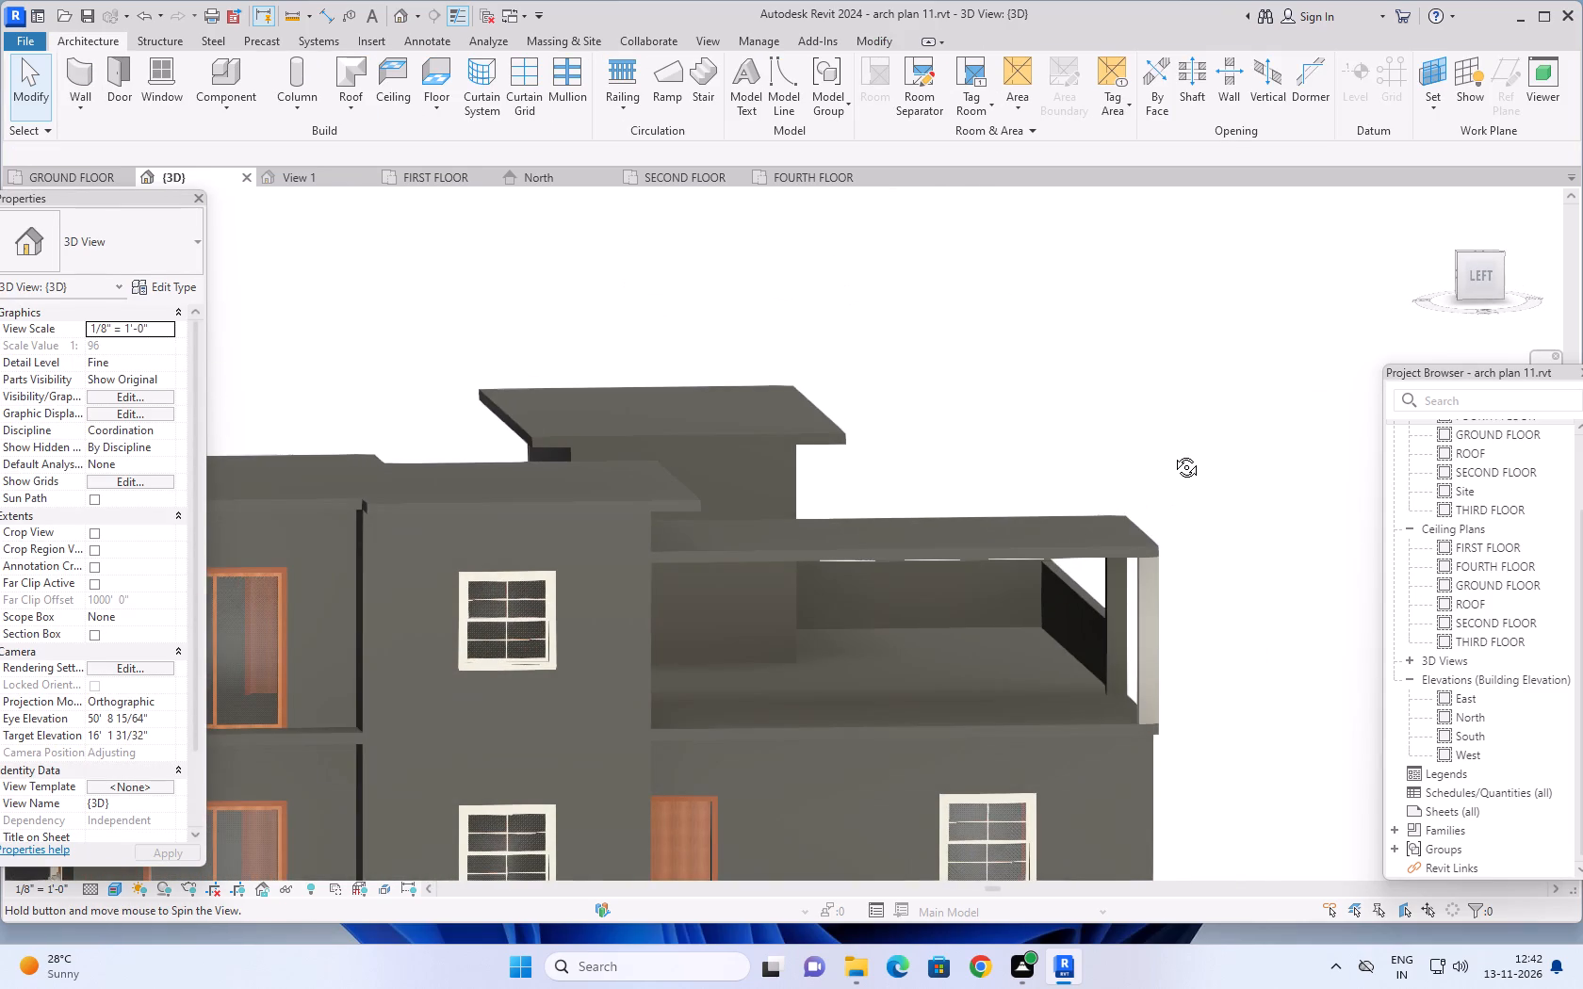
{"action": "middle_click_drag", "start_coordinate": [1172, 453], "coordinate": [1104, 380], "text": "shift"}
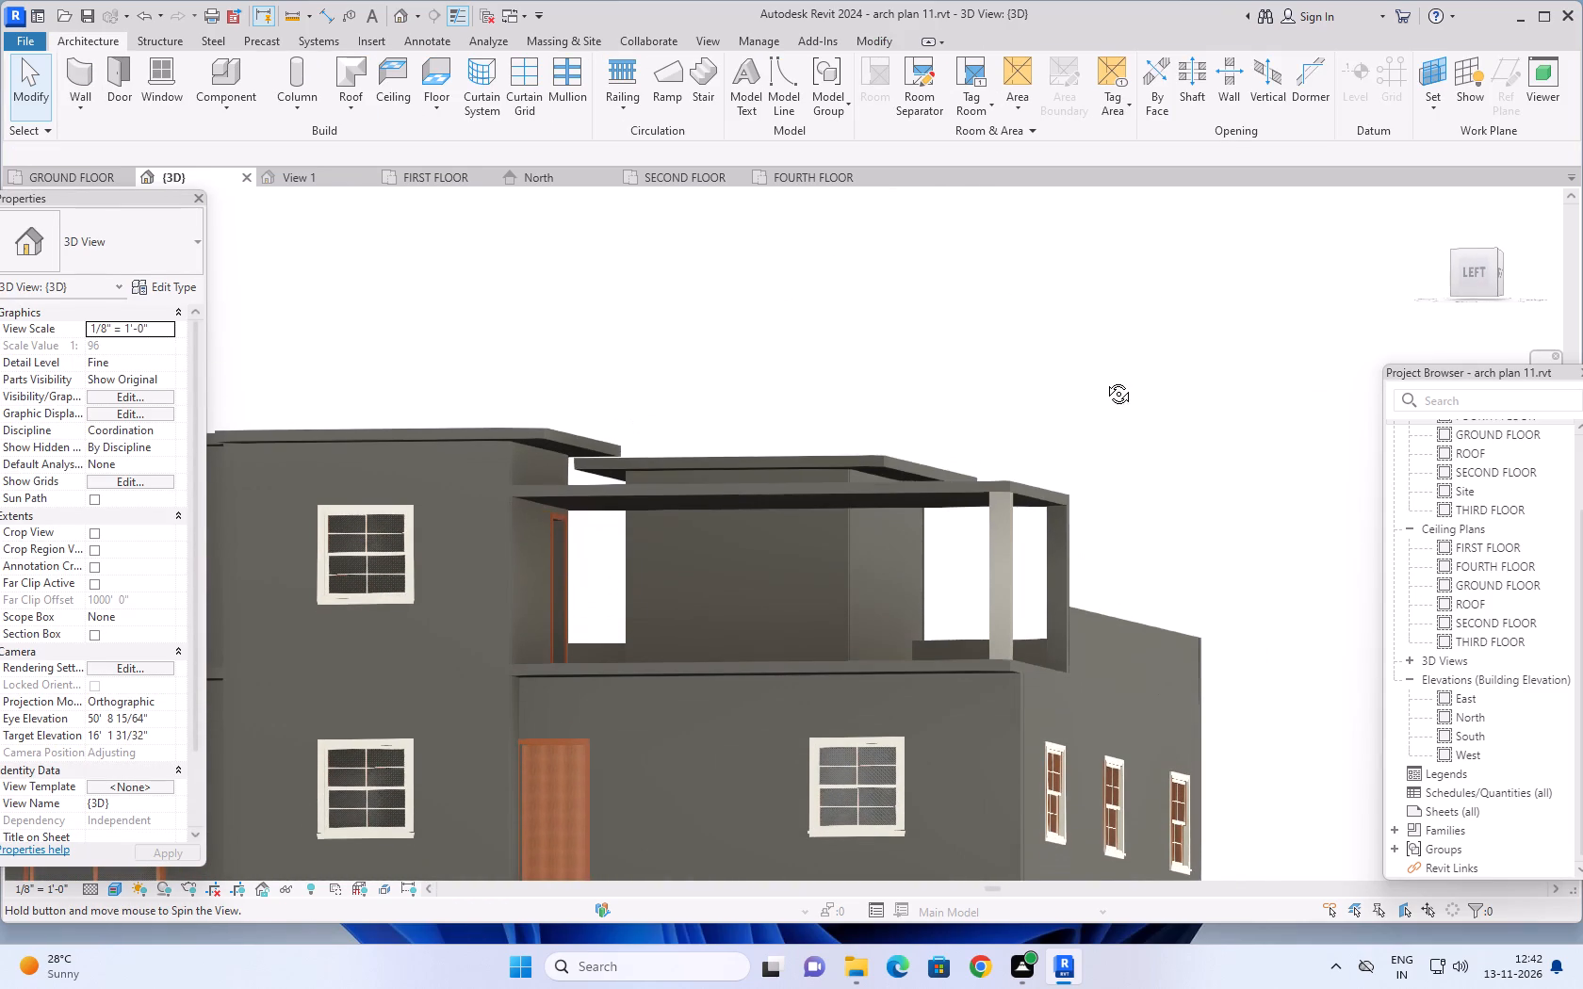
{"action": "middle_click_drag", "start_coordinate": [1104, 380], "coordinate": [1122, 407], "text": "shift"}
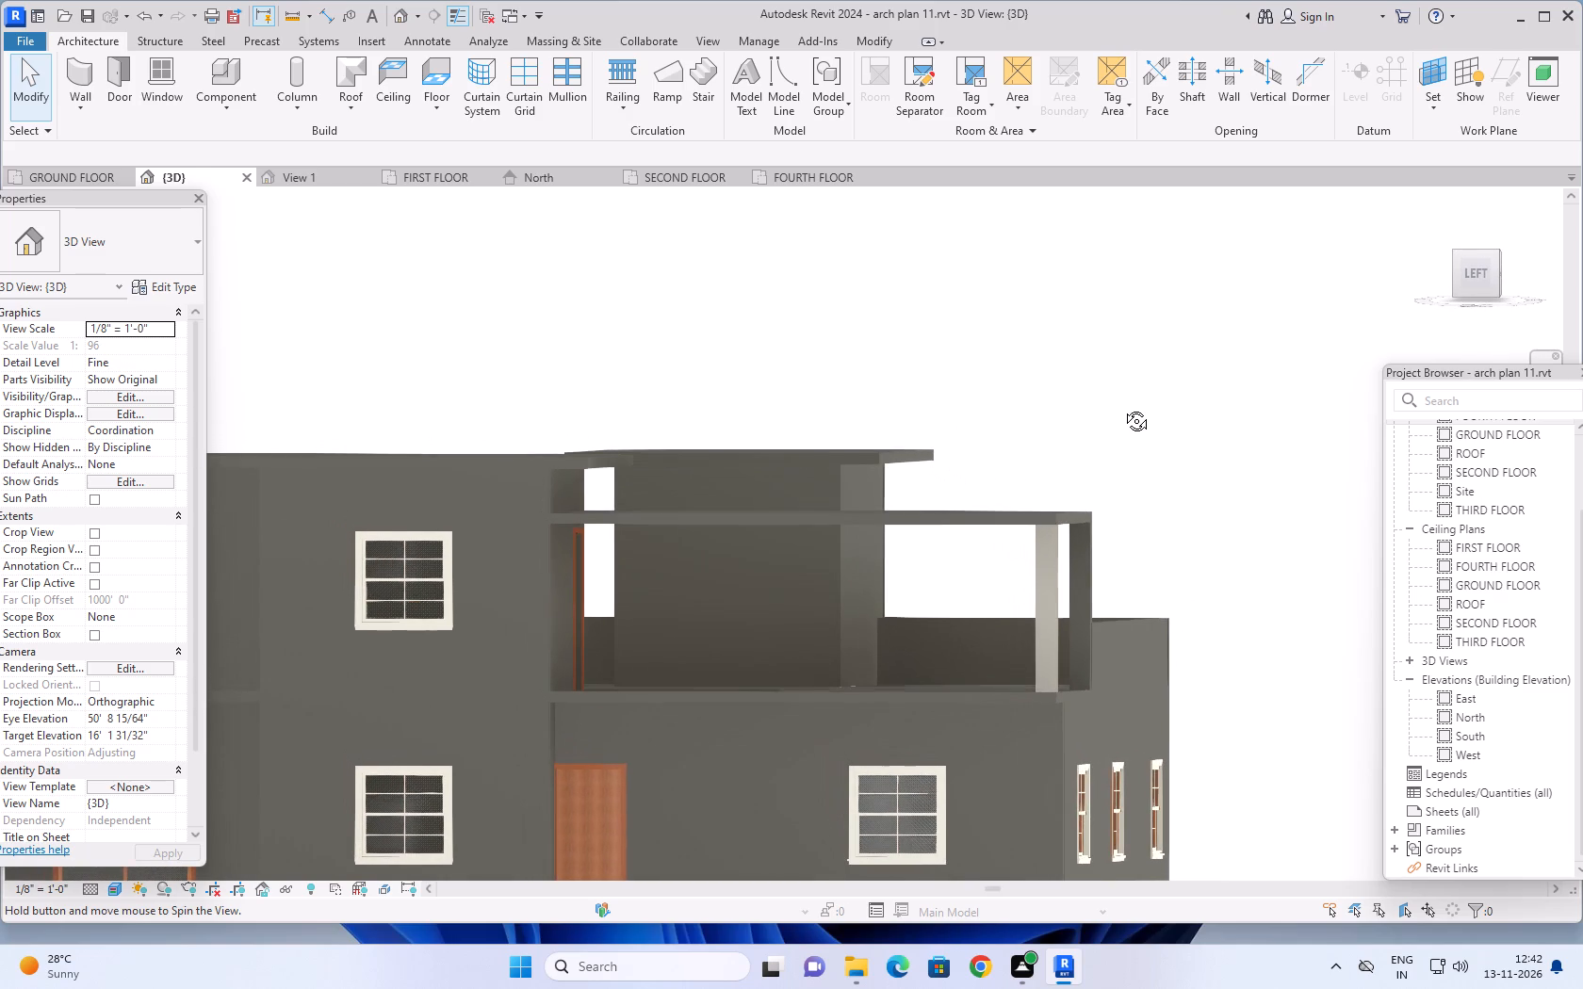
{"action": "middle_click_drag", "start_coordinate": [1122, 407], "coordinate": [1128, 418], "text": "shift"}
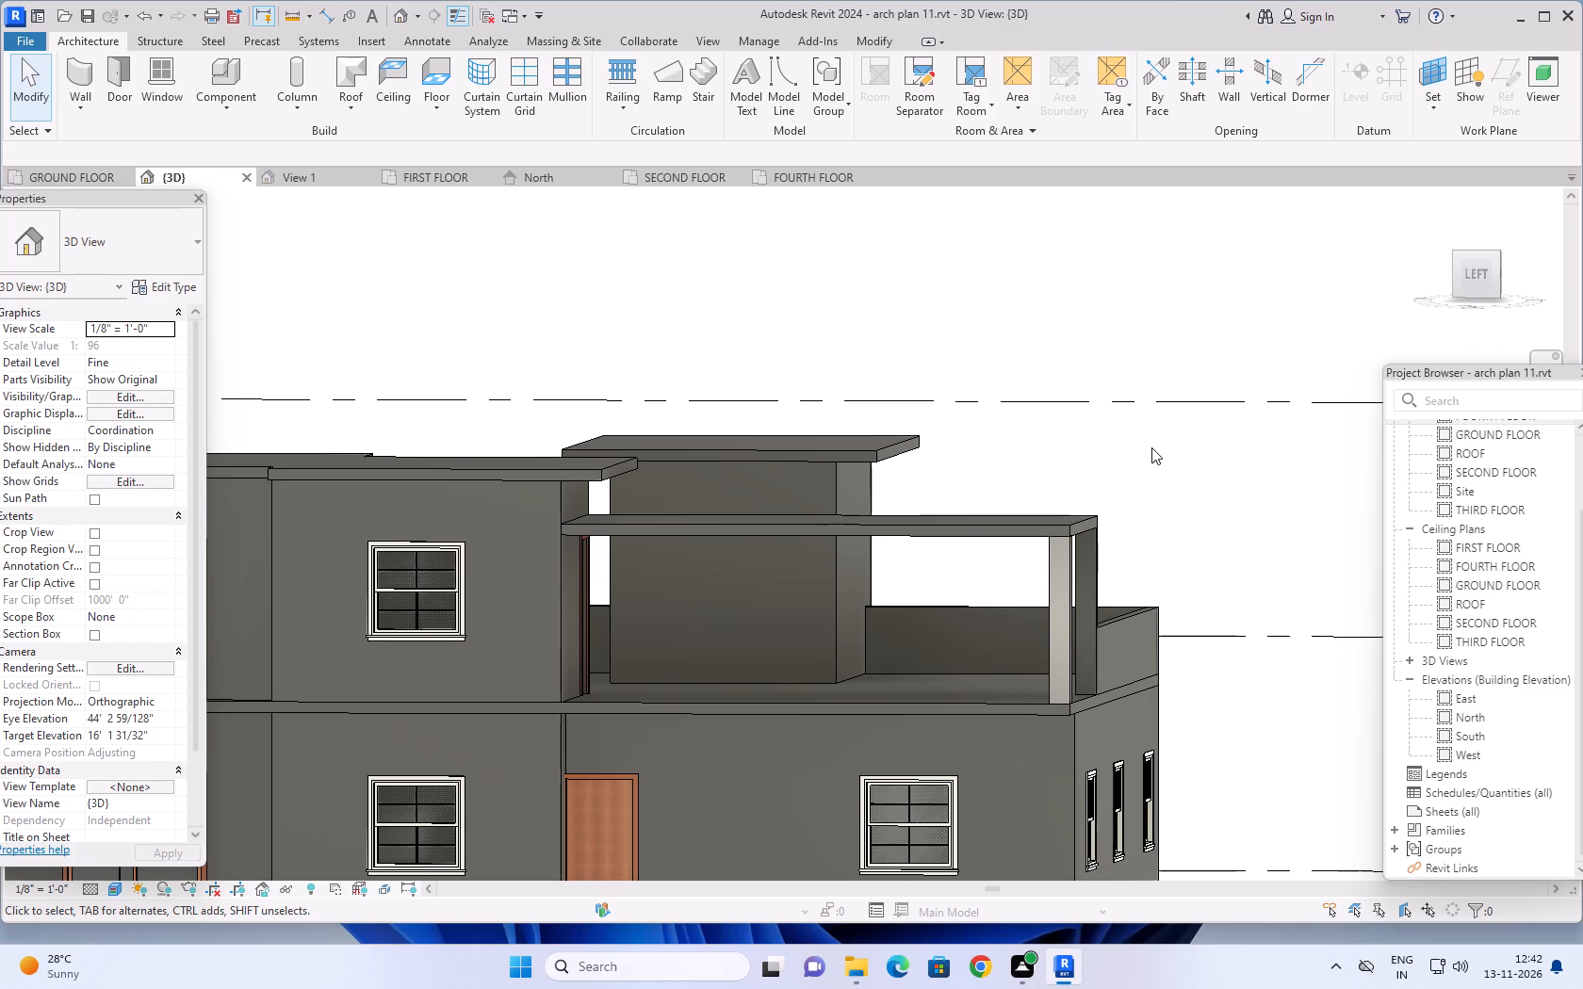
{"action": "scroll", "coordinate": [1151, 451], "scroll_direction": "down", "scroll_amount": 1}
{"action": "middle_click_drag", "start_coordinate": [1158, 486], "coordinate": [1190, 482]}
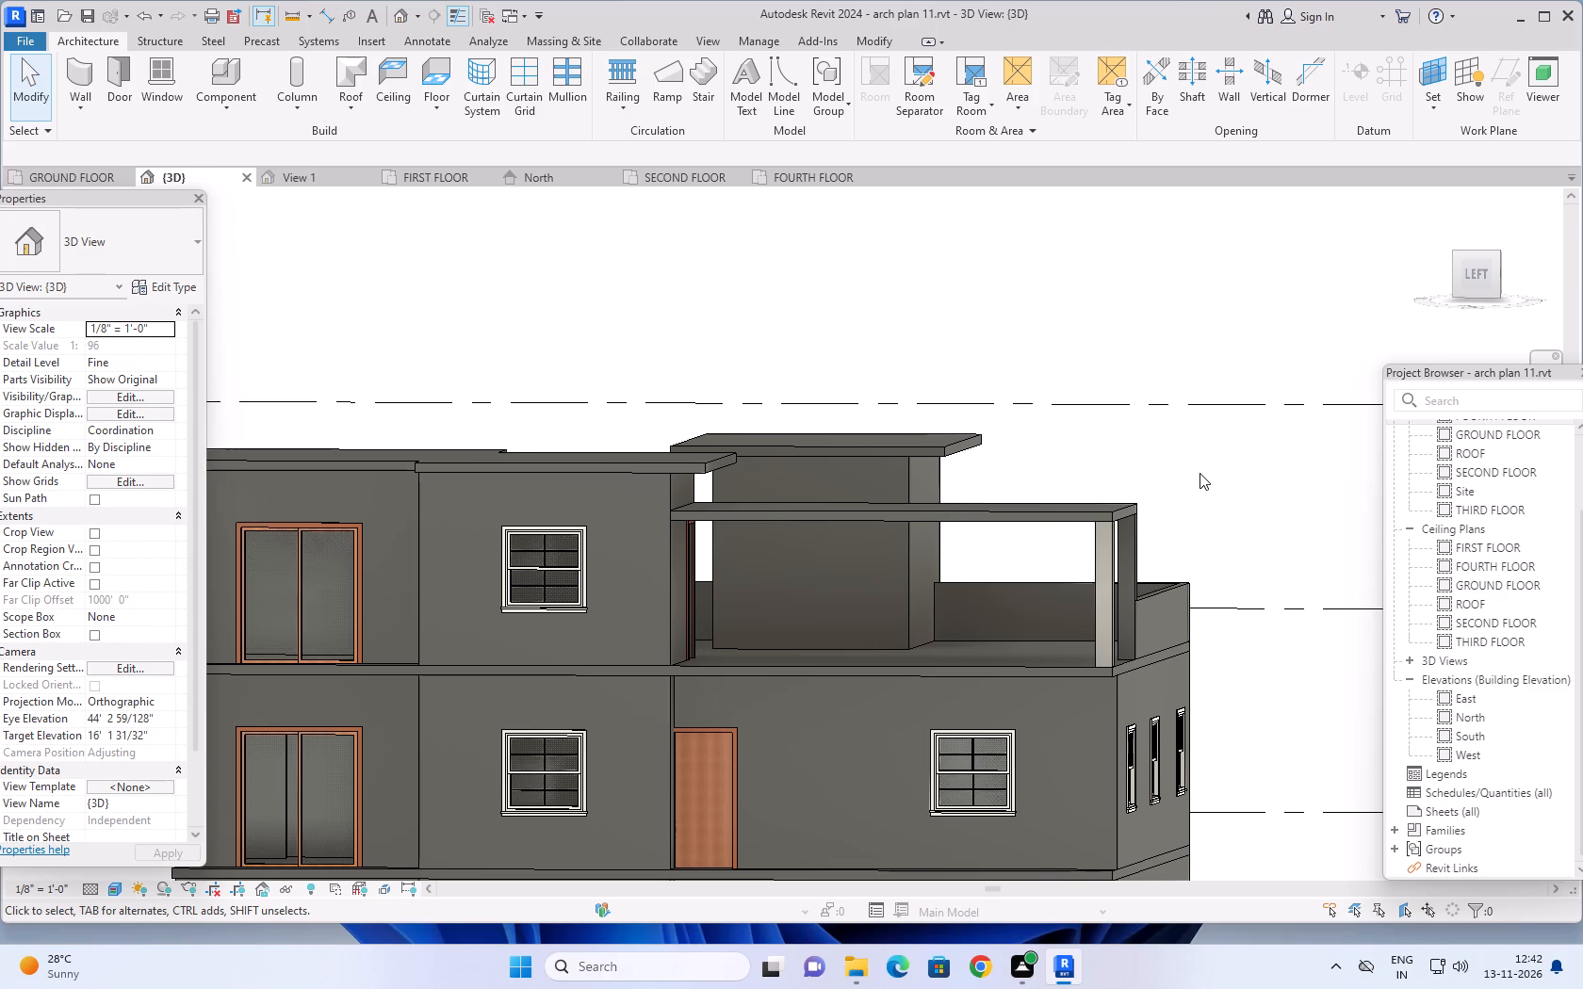
{"action": "middle_click_drag", "start_coordinate": [1182, 471], "coordinate": [1158, 538], "text": "shift"}
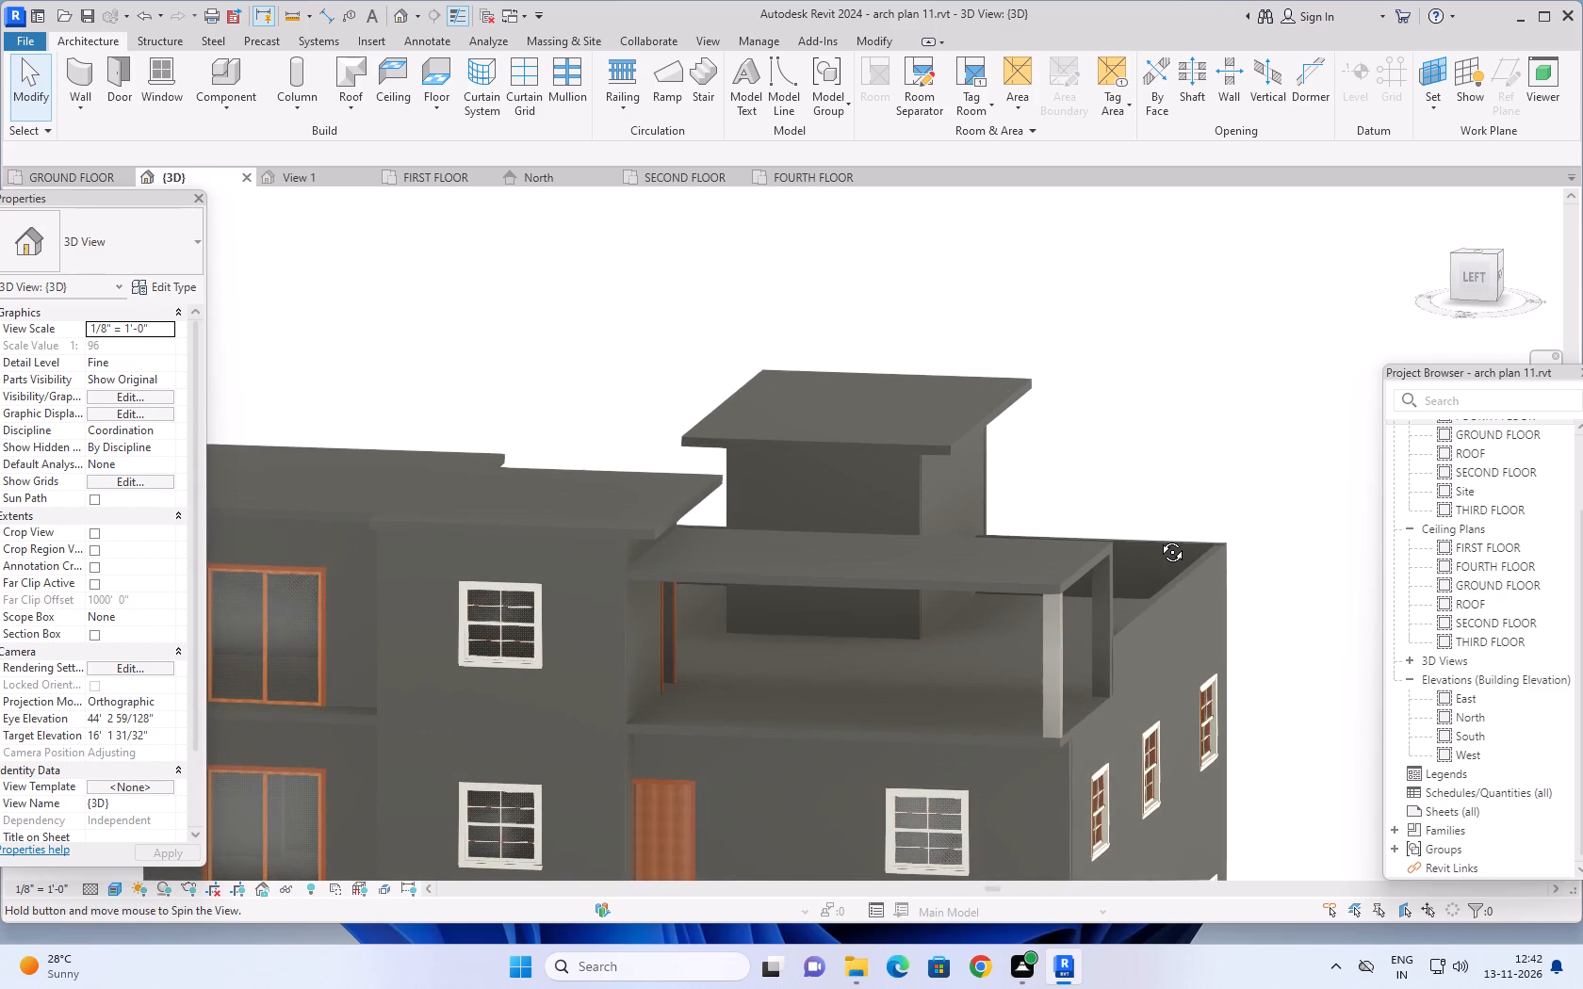
{"action": "middle_click_drag", "start_coordinate": [1158, 538], "coordinate": [1172, 529], "text": "shift"}
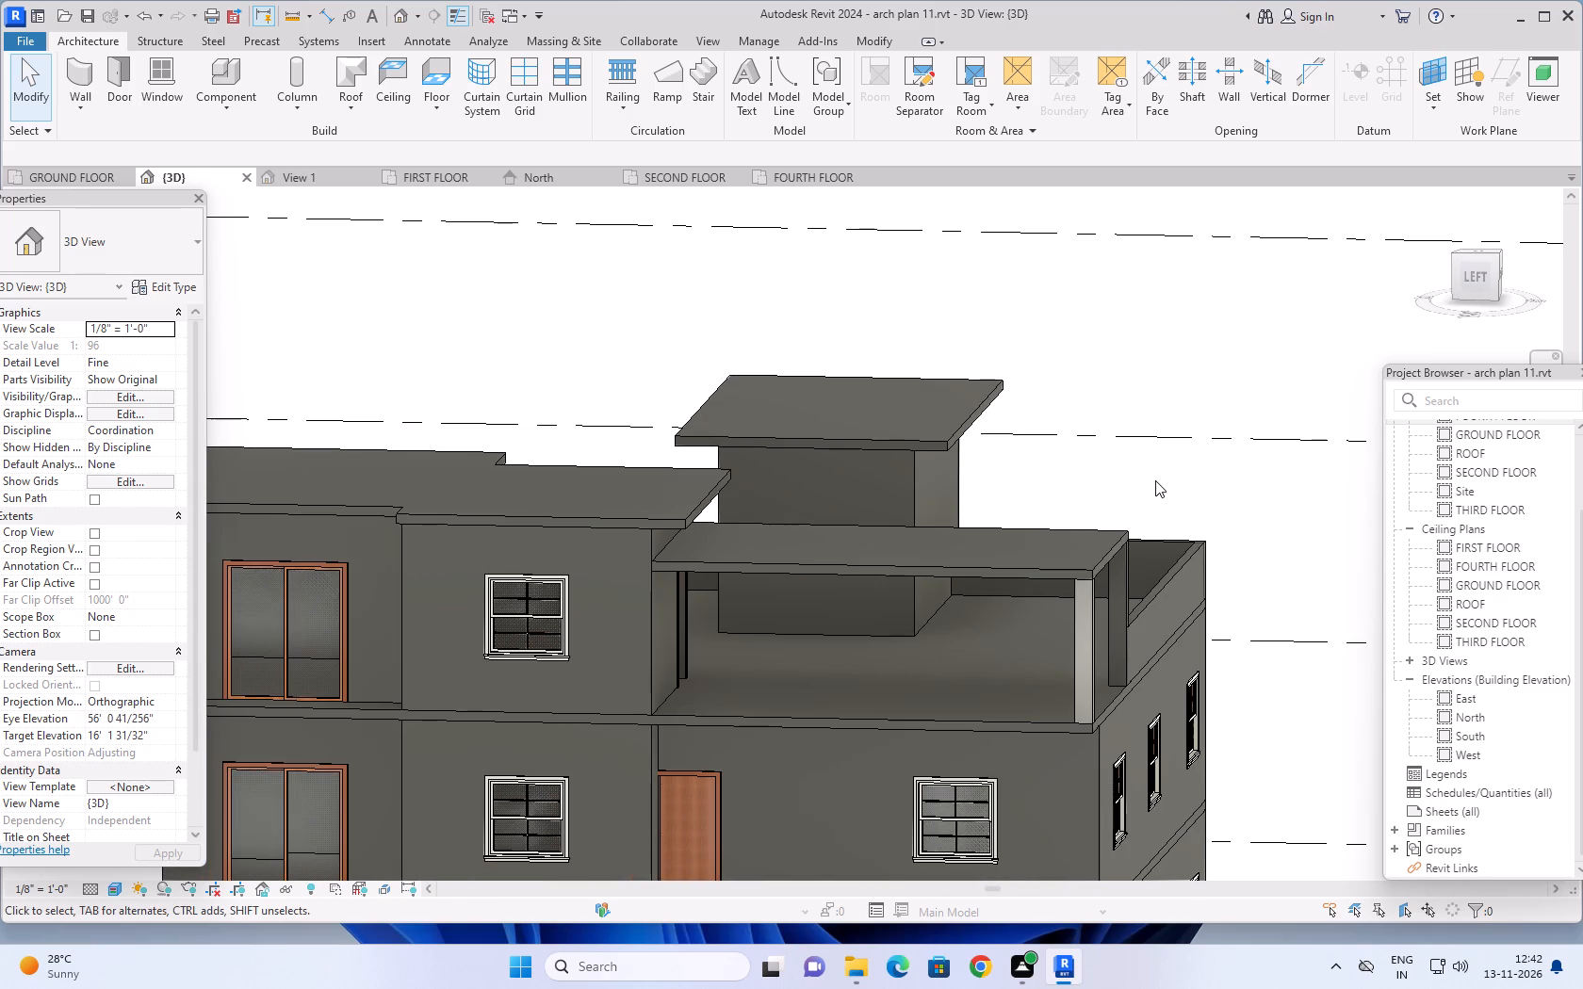
{"action": "scroll", "coordinate": [1002, 523], "scroll_direction": "up", "scroll_amount": 3}
{"action": "middle_click_drag", "start_coordinate": [1150, 490], "coordinate": [1142, 502], "text": "shift"}
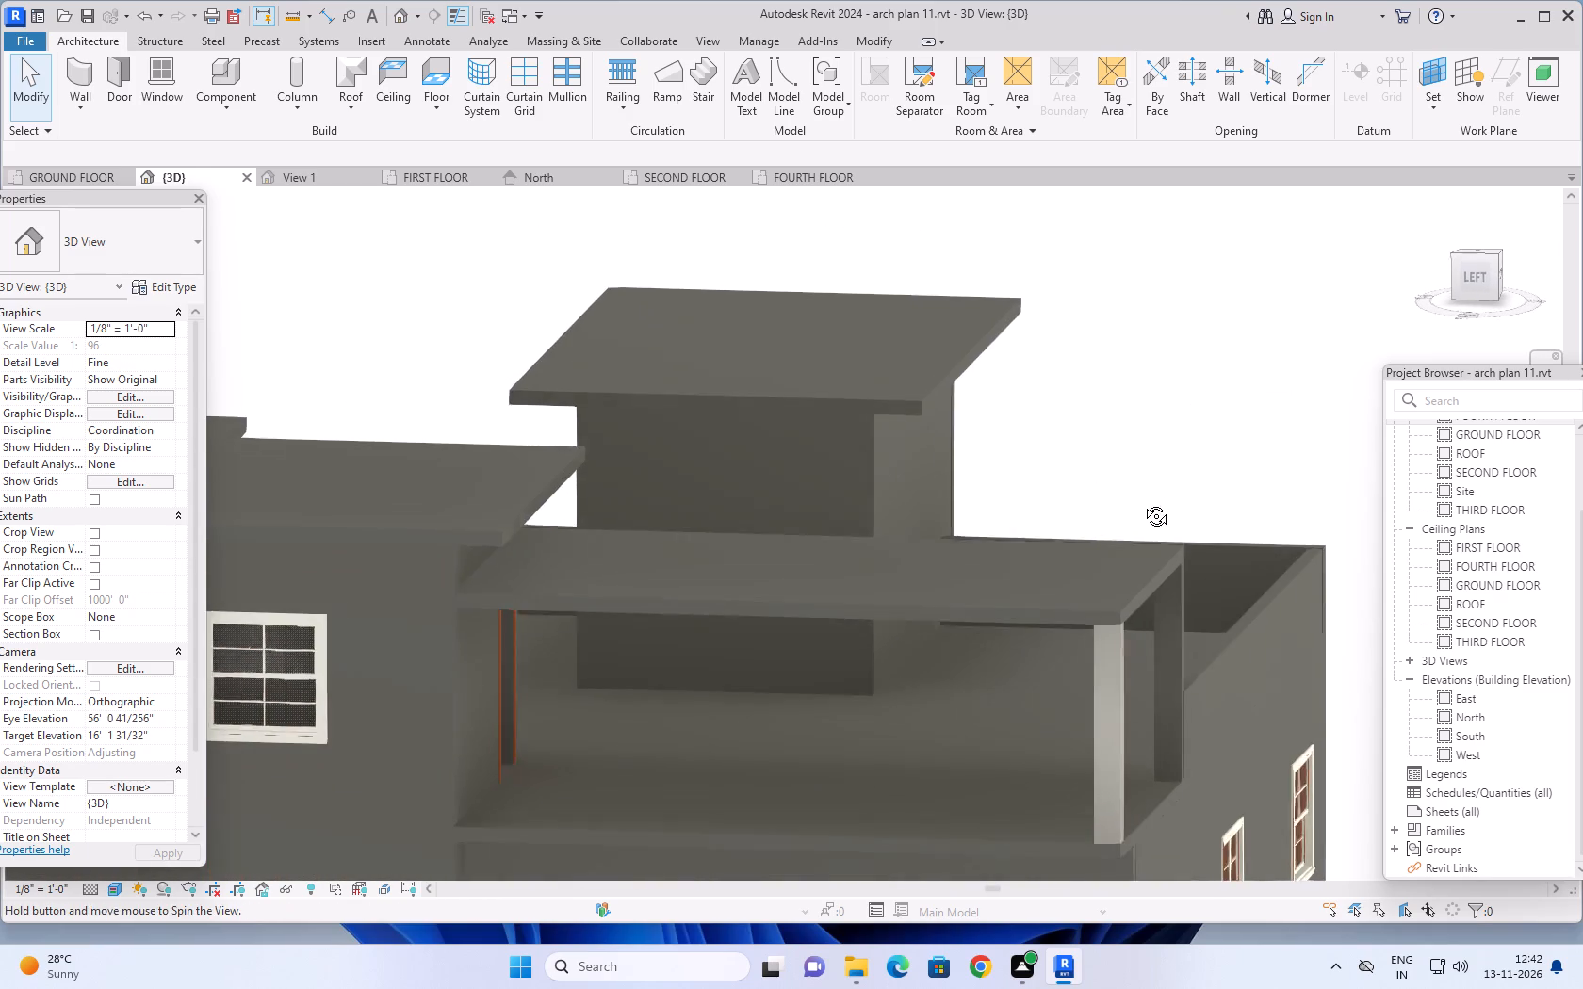
{"action": "middle_click_drag", "start_coordinate": [1142, 502], "coordinate": [1140, 504], "text": "shift"}
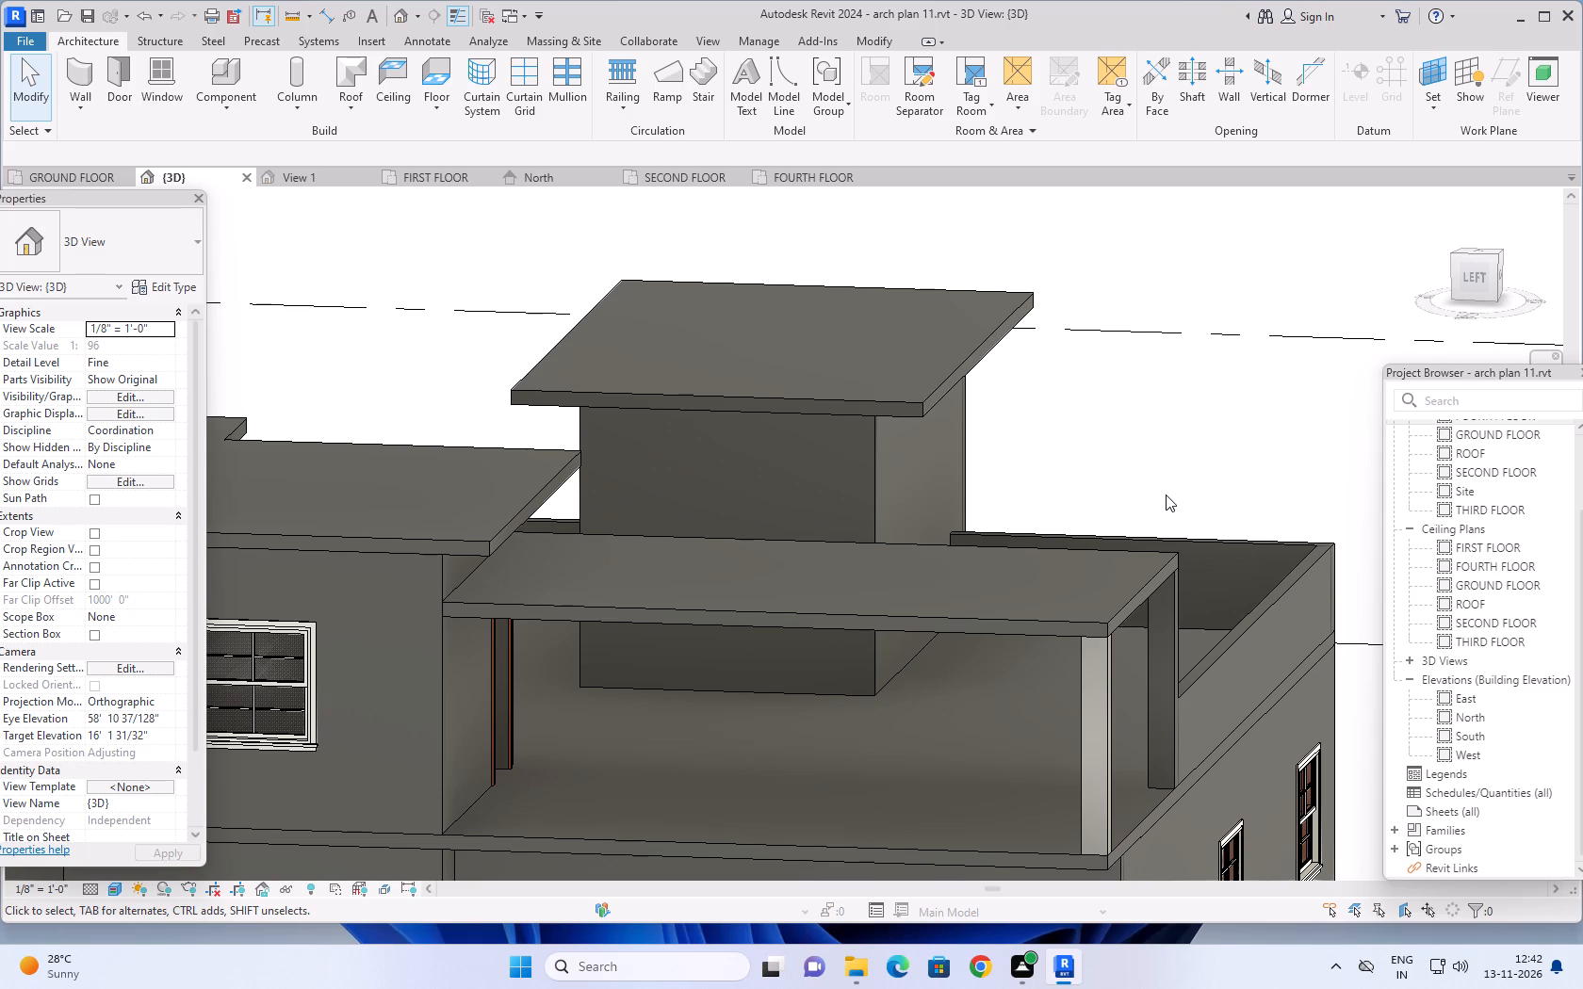
{"action": "middle_click_drag", "start_coordinate": [1191, 491], "coordinate": [1184, 511], "text": "shift"}
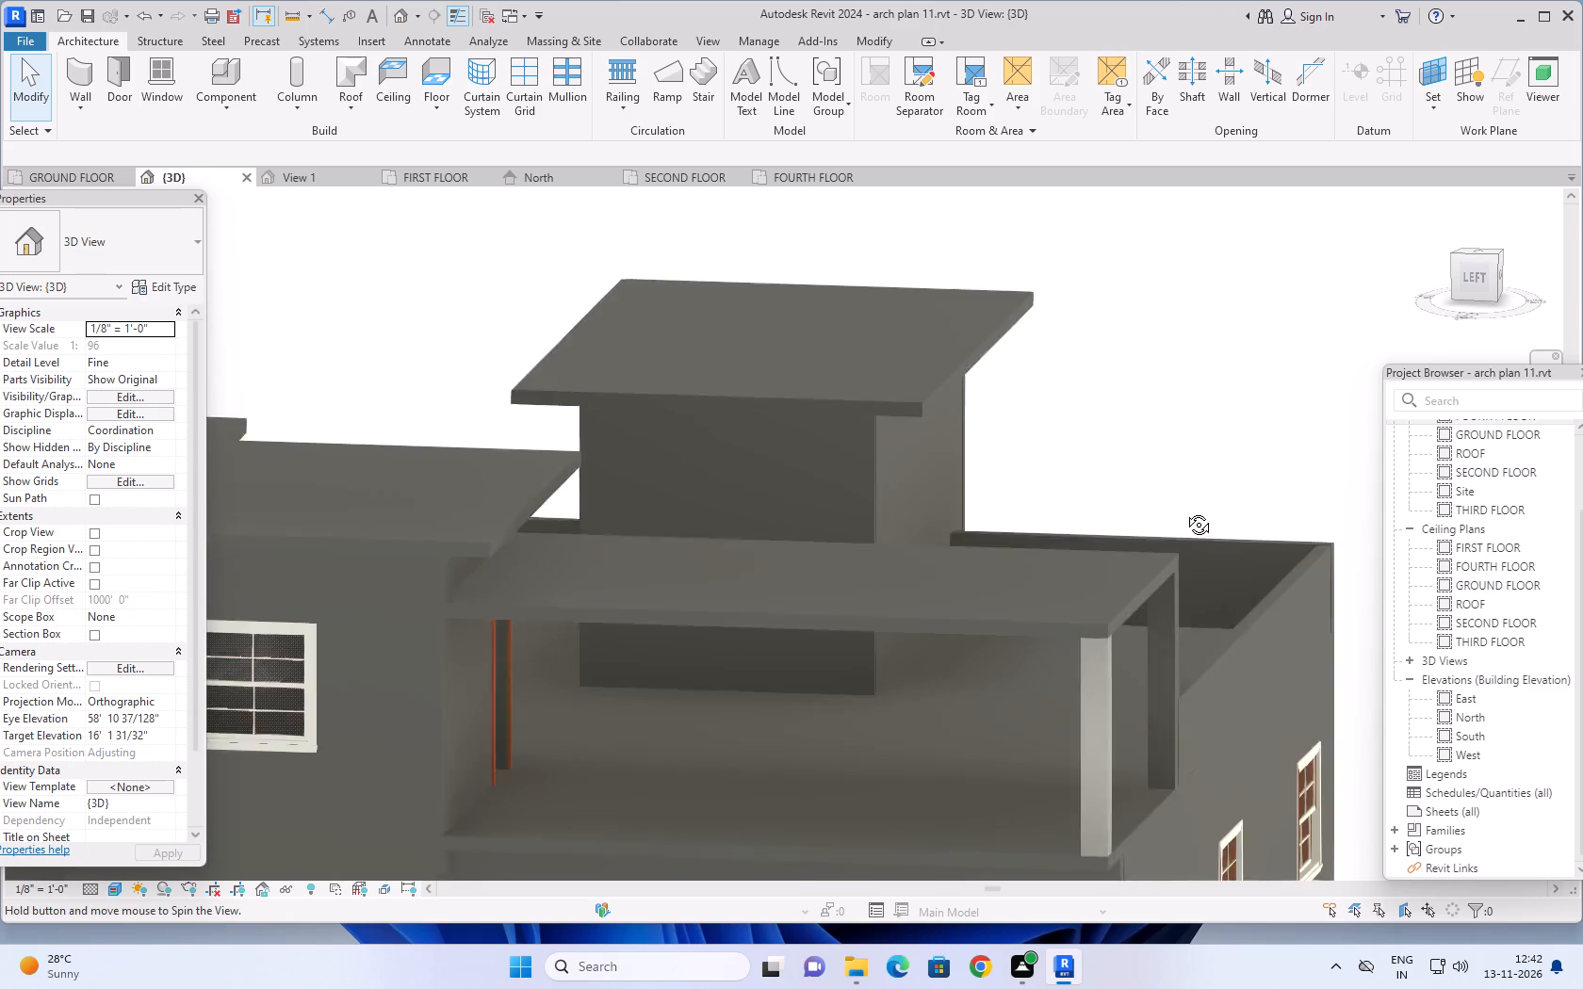
{"action": "middle_click_drag", "start_coordinate": [1184, 511], "coordinate": [1216, 478], "text": "shift"}
{"action": "scroll", "coordinate": [1208, 475], "scroll_direction": "down", "scroll_amount": 4}
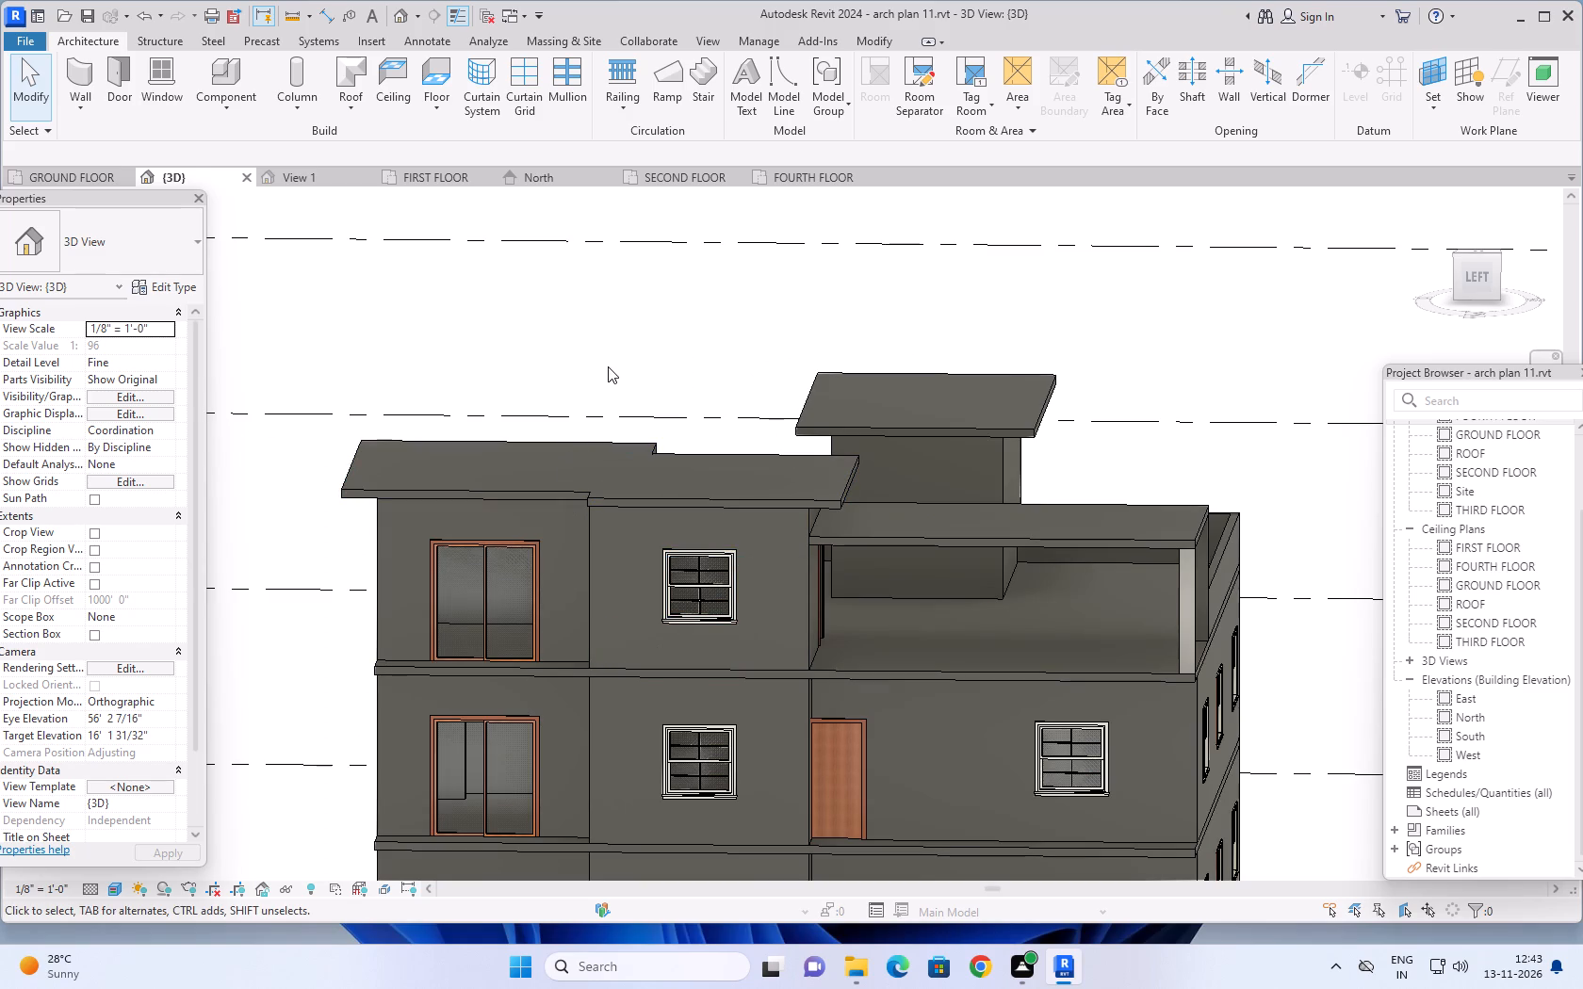
Examine the whole building's roof slabs, stair block, terrace parapet and canopy in the 3D view.
{"action": "middle_click_drag", "start_coordinate": [612, 360], "coordinate": [641, 340], "text": "shift"}
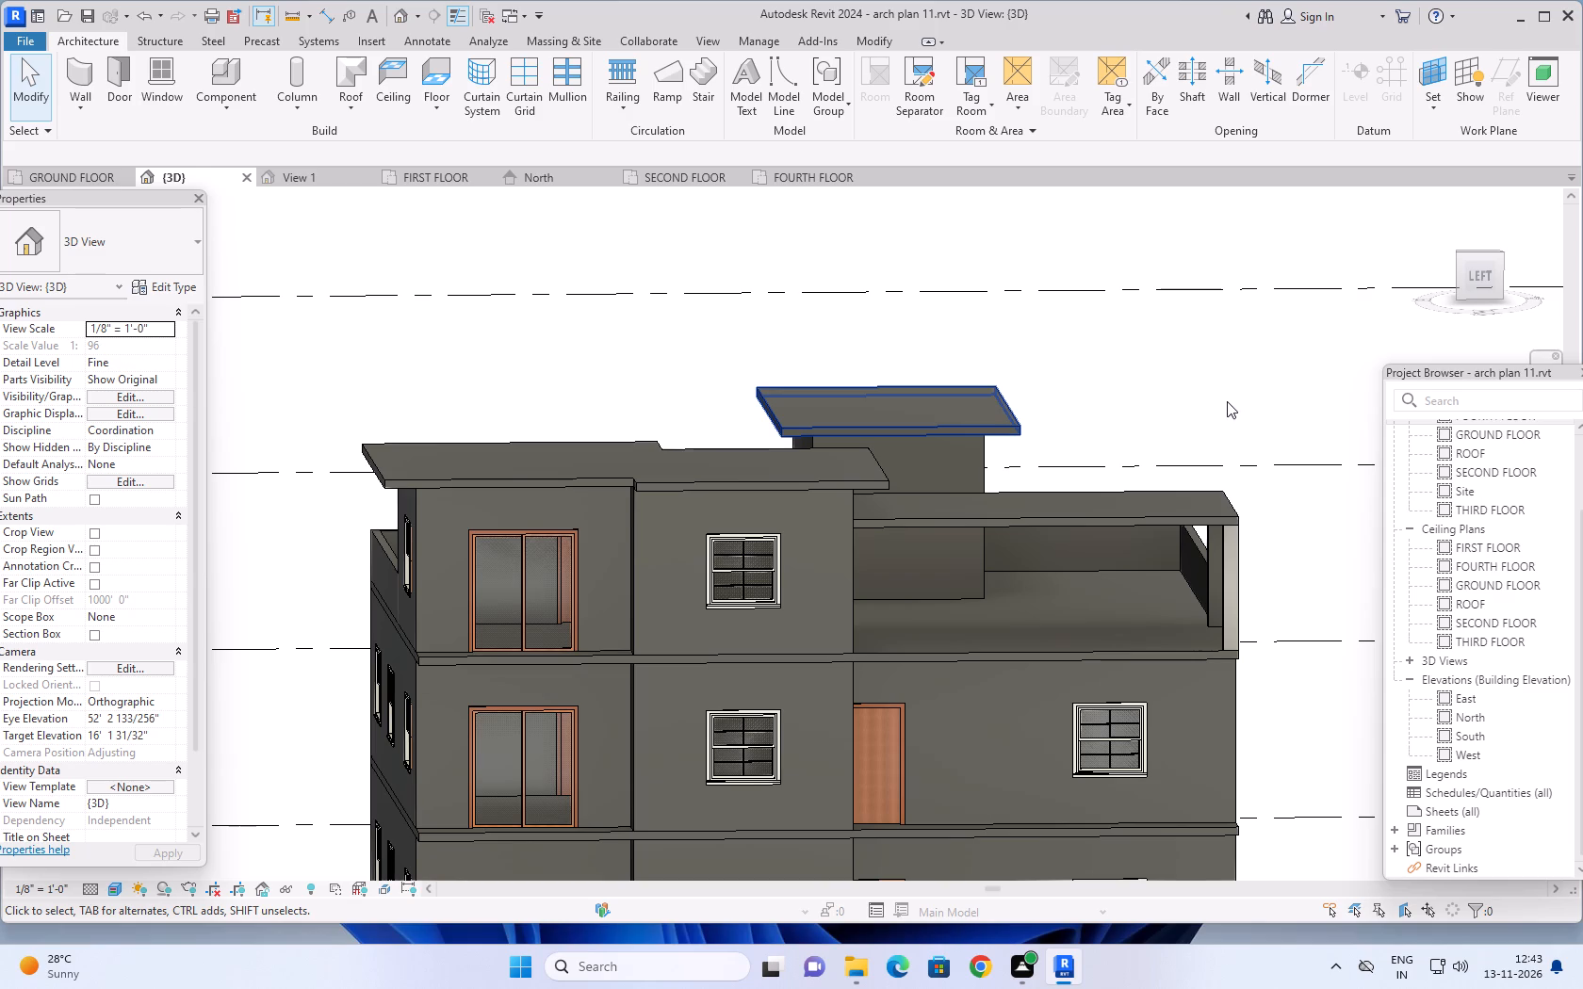
{"action": "middle_click_drag", "start_coordinate": [1279, 527], "coordinate": [1268, 537], "text": "shift"}
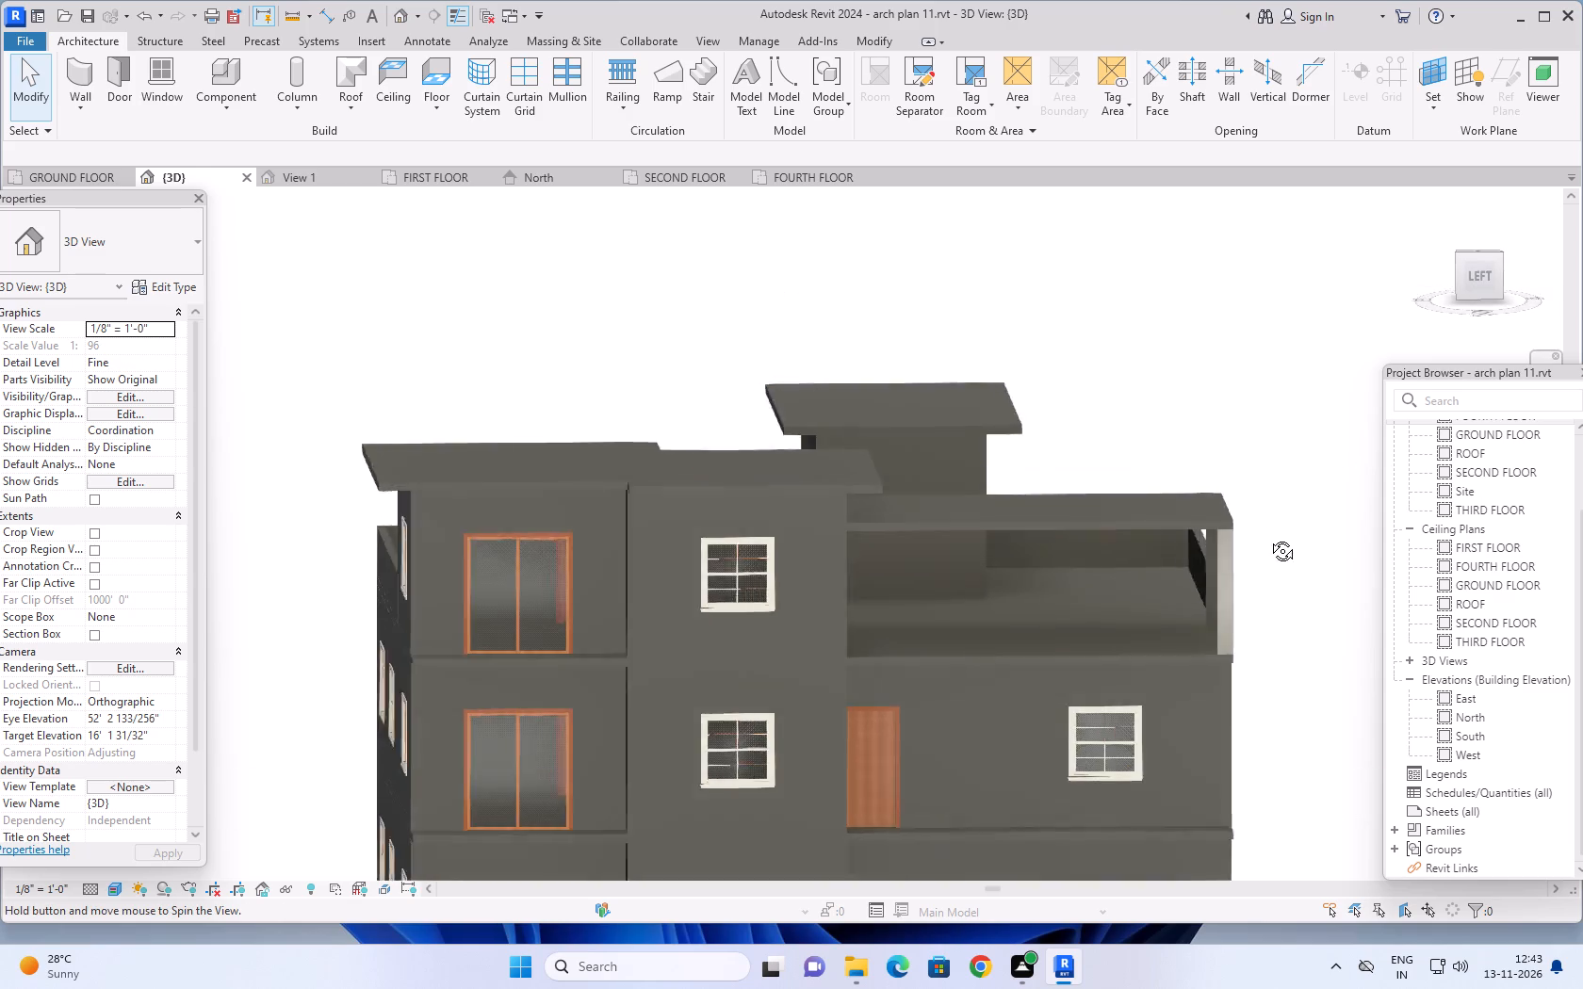
{"action": "middle_click_drag", "start_coordinate": [1268, 537], "coordinate": [1204, 625], "text": "shift"}
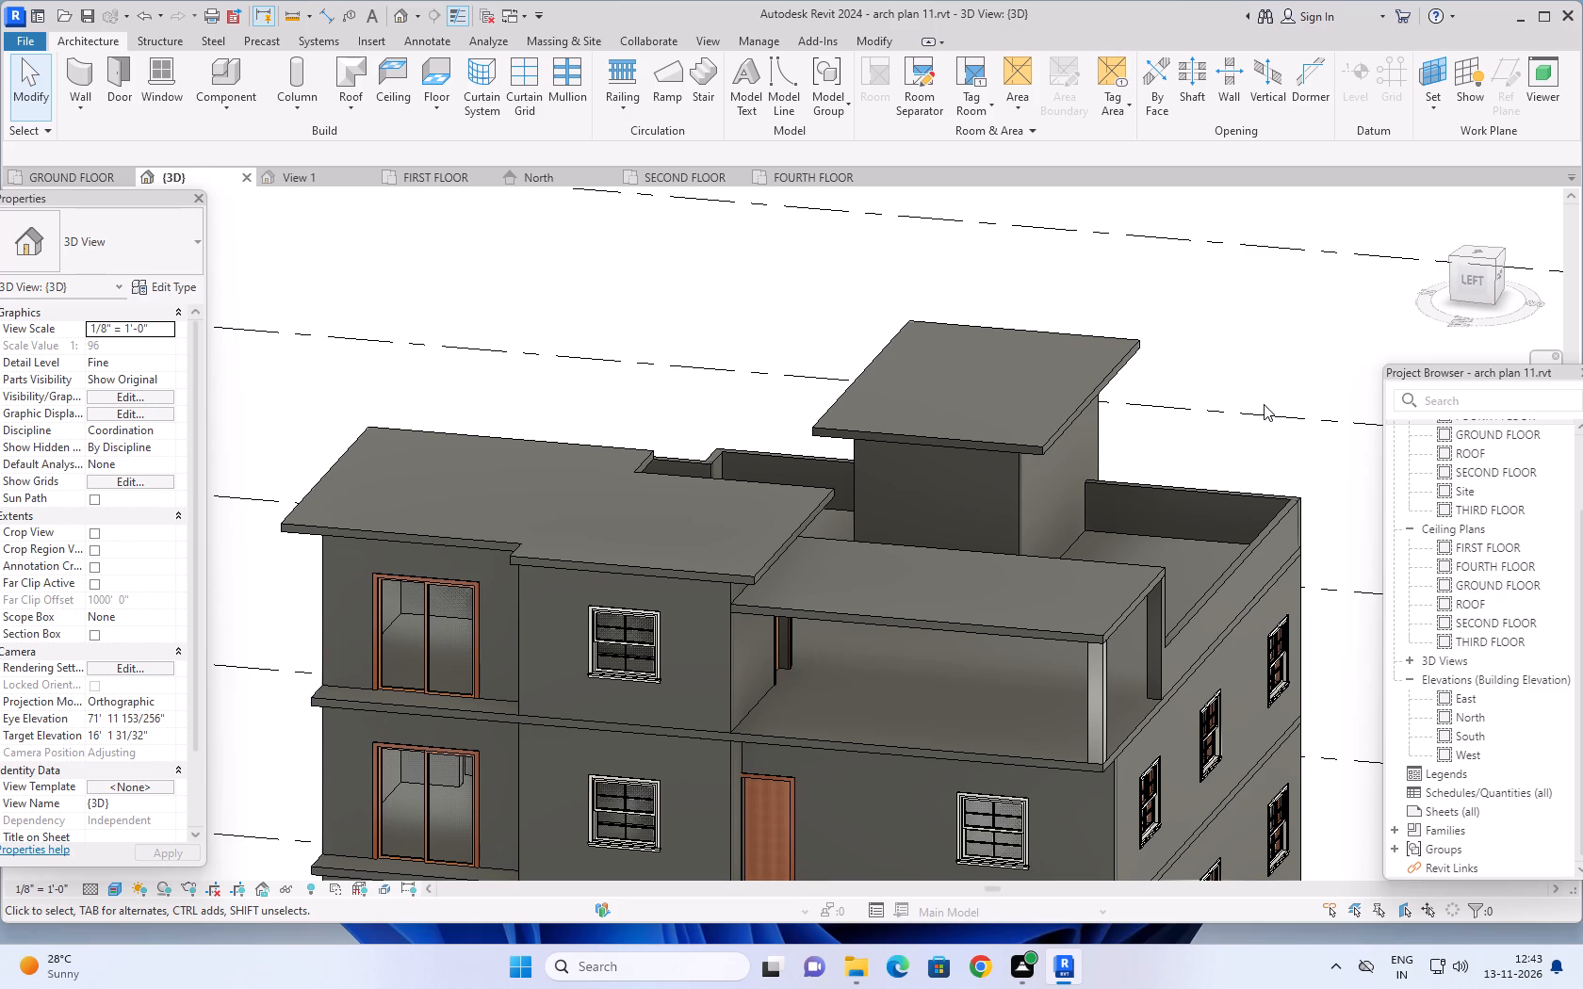
{"action": "middle_click_drag", "start_coordinate": [1260, 444], "coordinate": [1205, 534]}
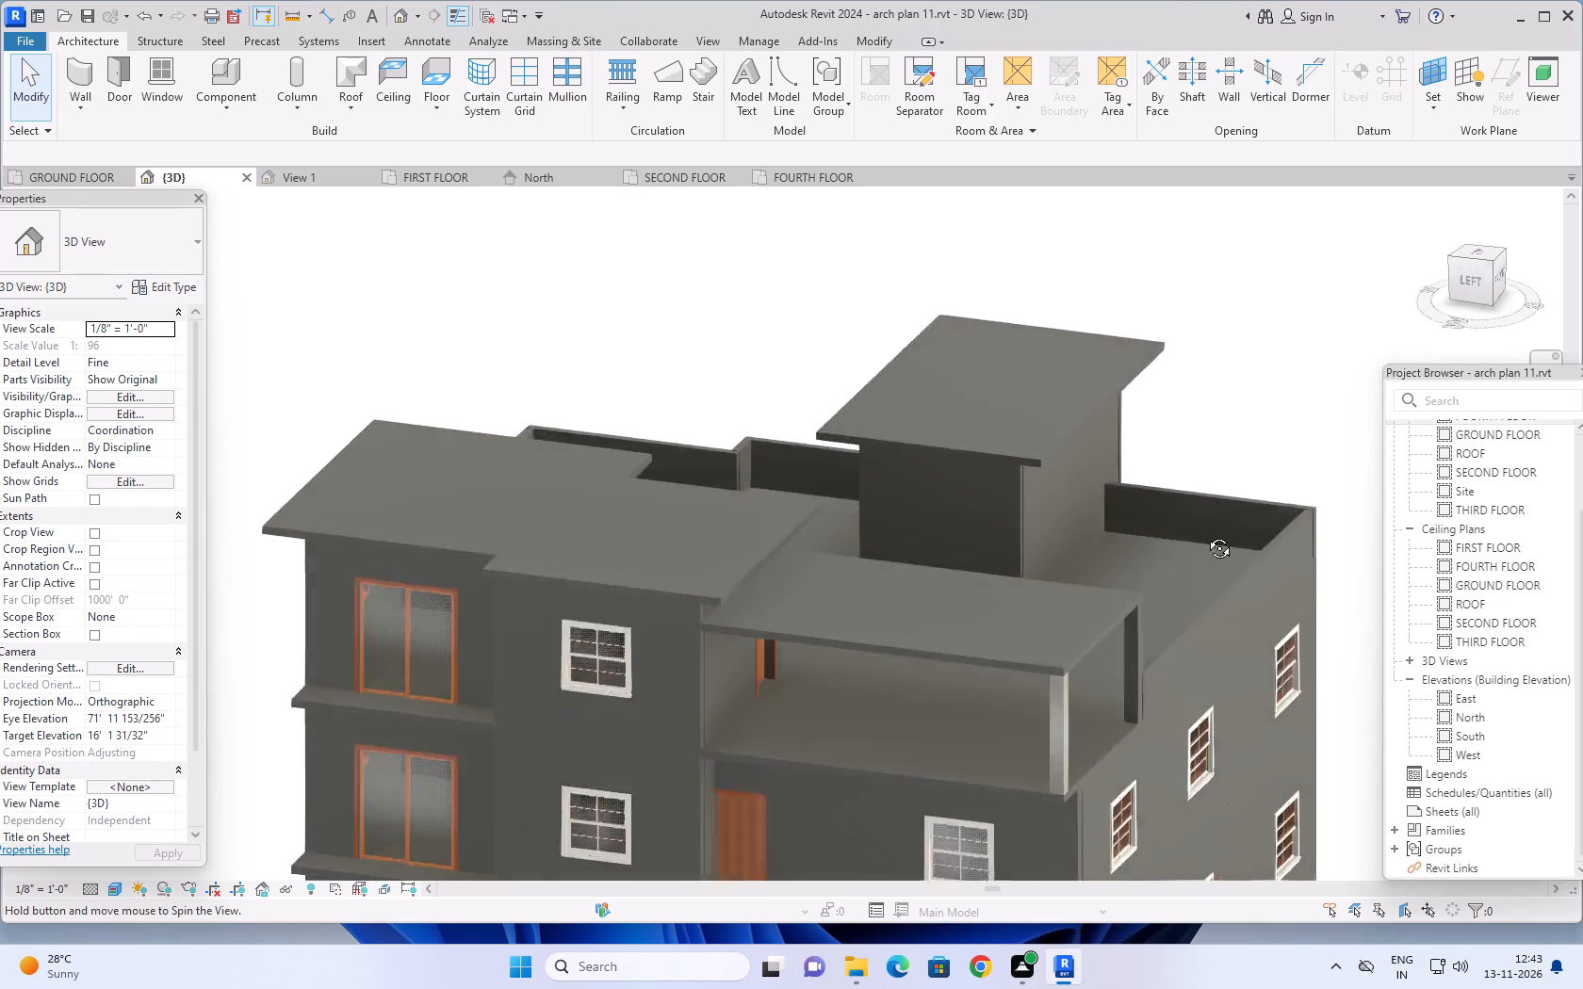
{"action": "middle_click_drag", "start_coordinate": [1205, 534], "coordinate": [1170, 645]}
{"action": "scroll", "coordinate": [777, 325], "scroll_direction": "down", "scroll_amount": 5}
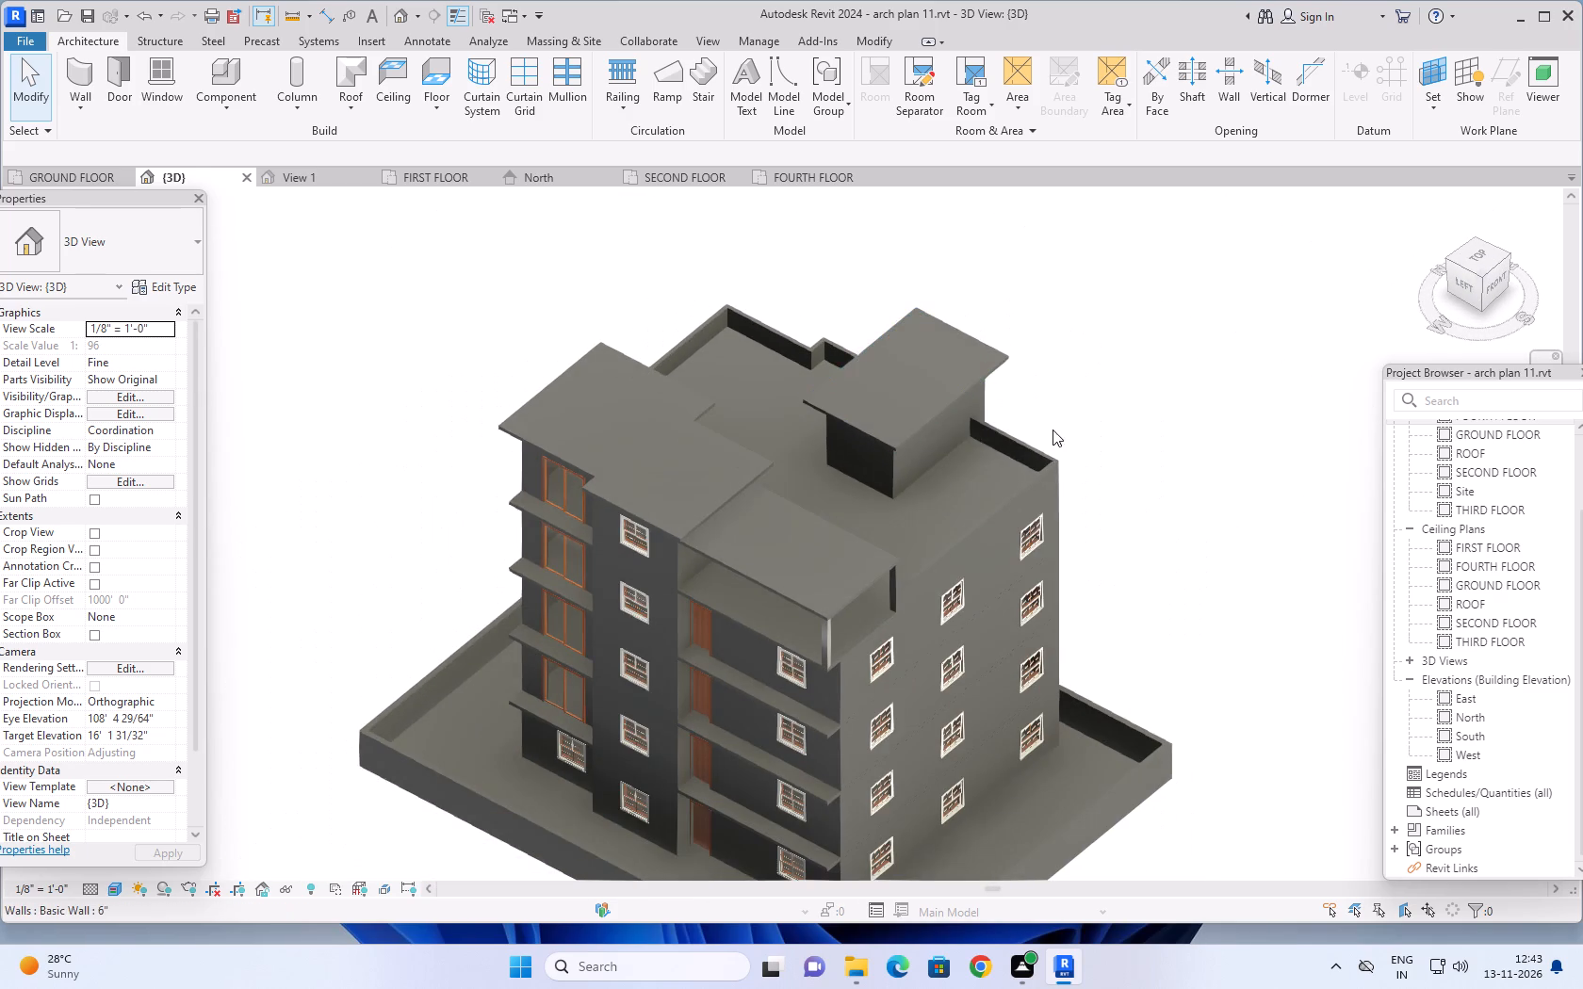
{"action": "middle_click_drag", "start_coordinate": [1058, 430], "coordinate": [1092, 547], "text": "shift"}
{"action": "scroll", "coordinate": [898, 565], "scroll_direction": "up", "scroll_amount": 1}
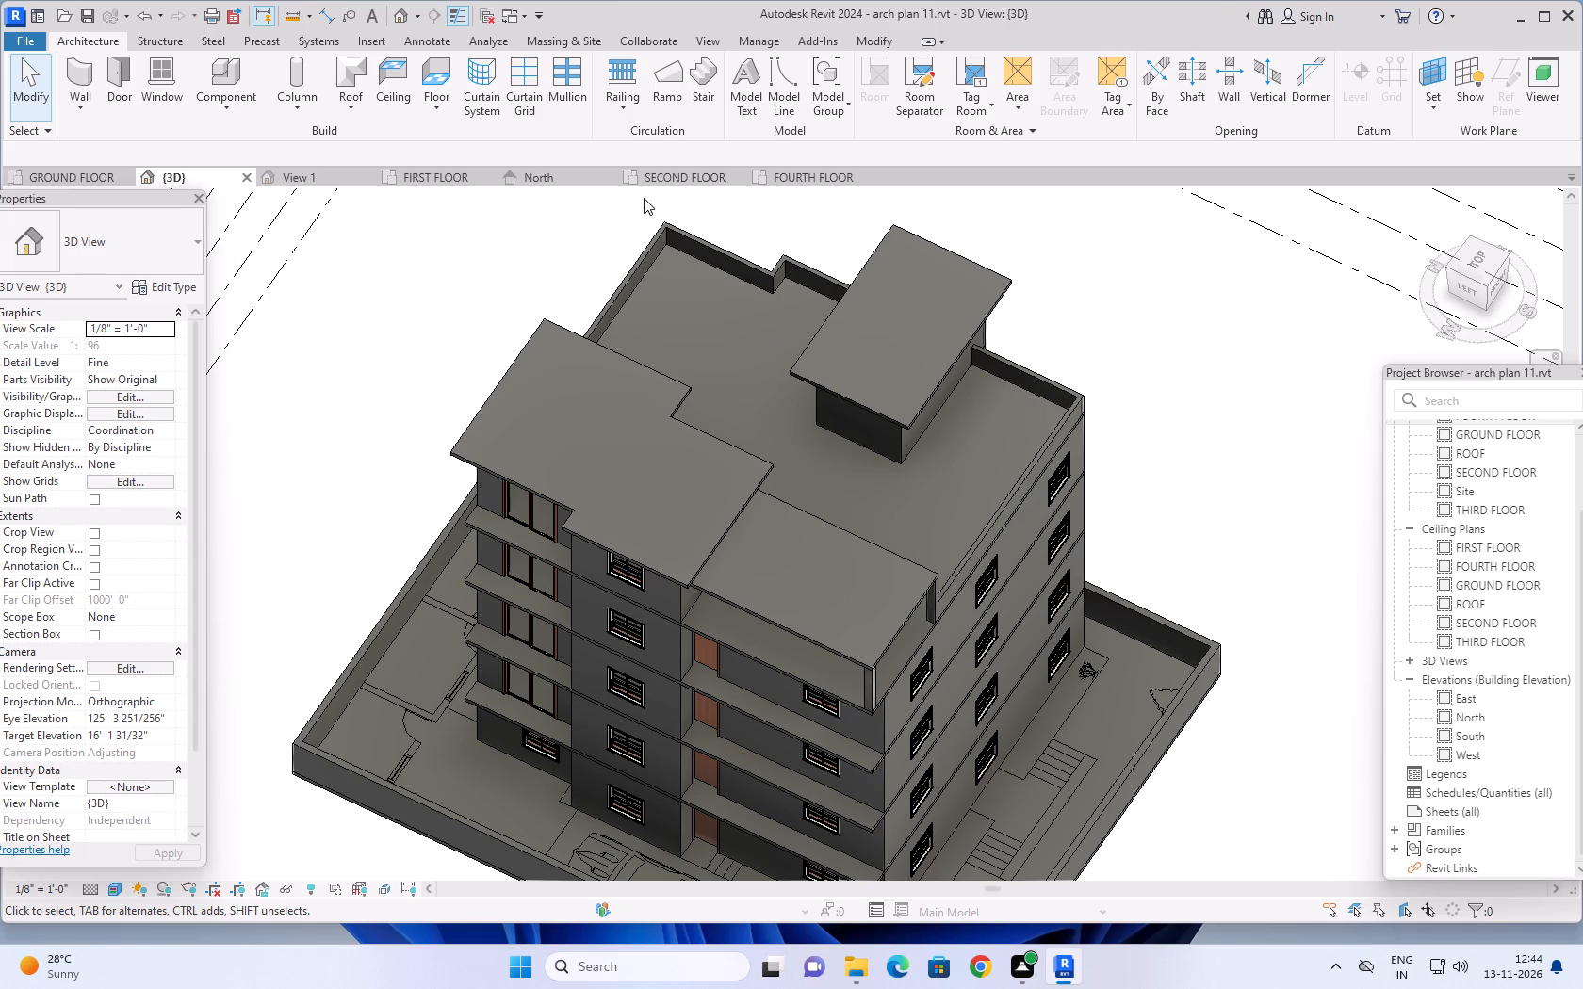
Open the FOURTH FLOOR plan and examine the layout of the bedrooms, open terrace, columns and staircase.
{"action": "left_click", "coordinate": [810, 180]}
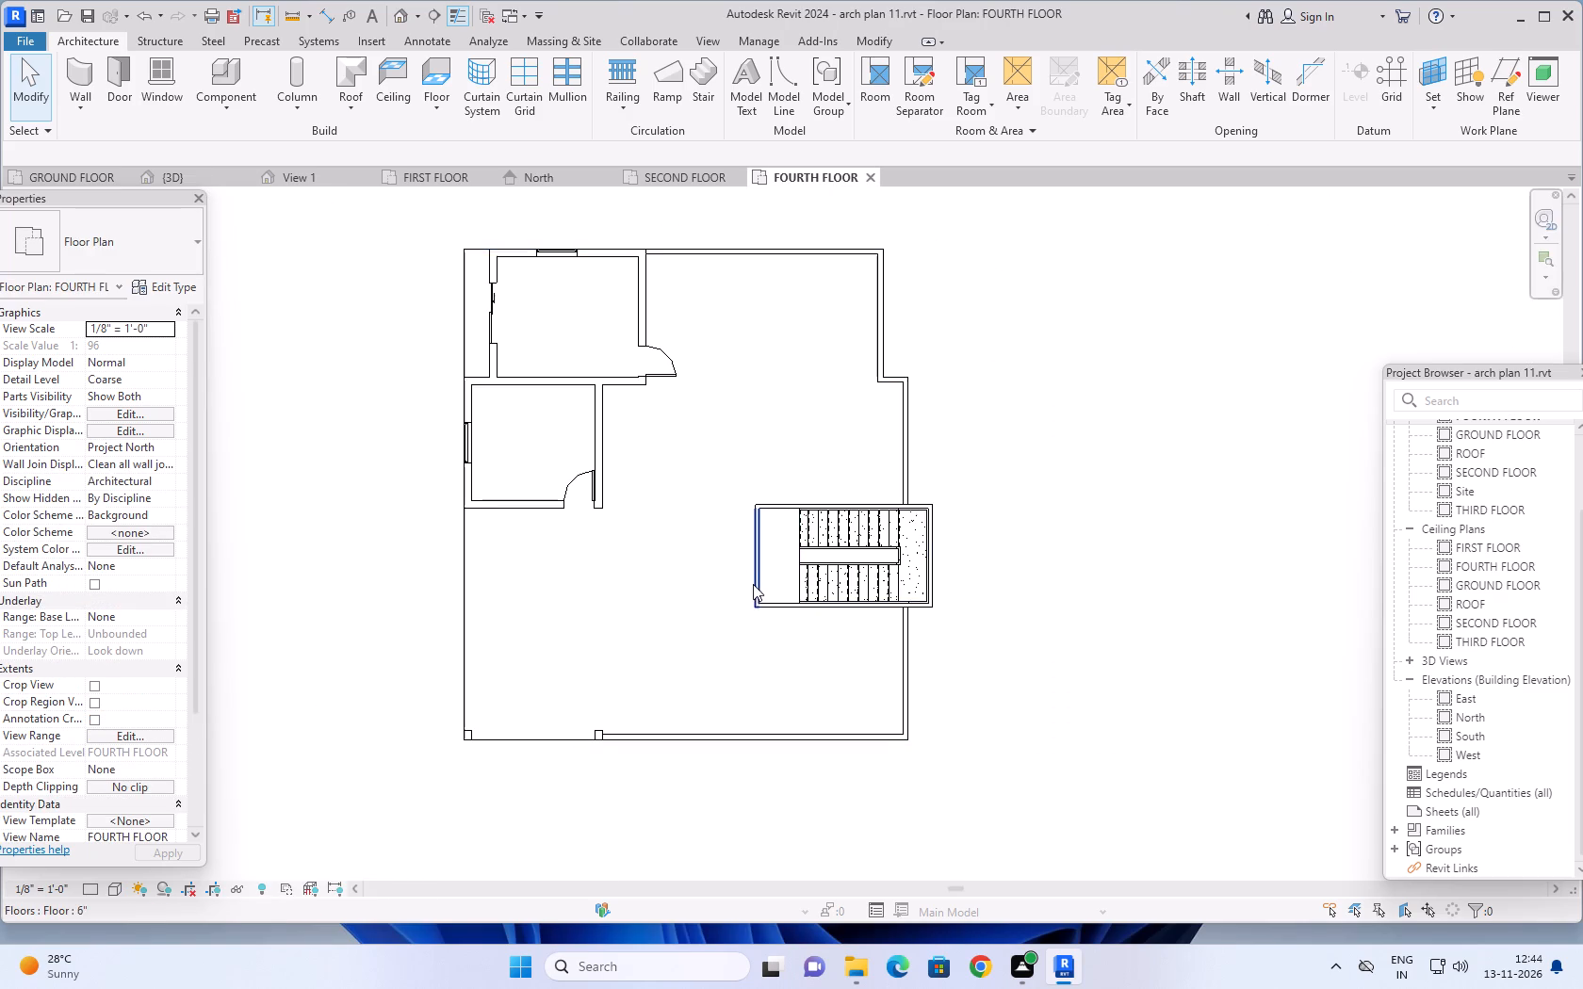
{"action": "scroll", "coordinate": [648, 652], "scroll_direction": "down", "scroll_amount": 1}
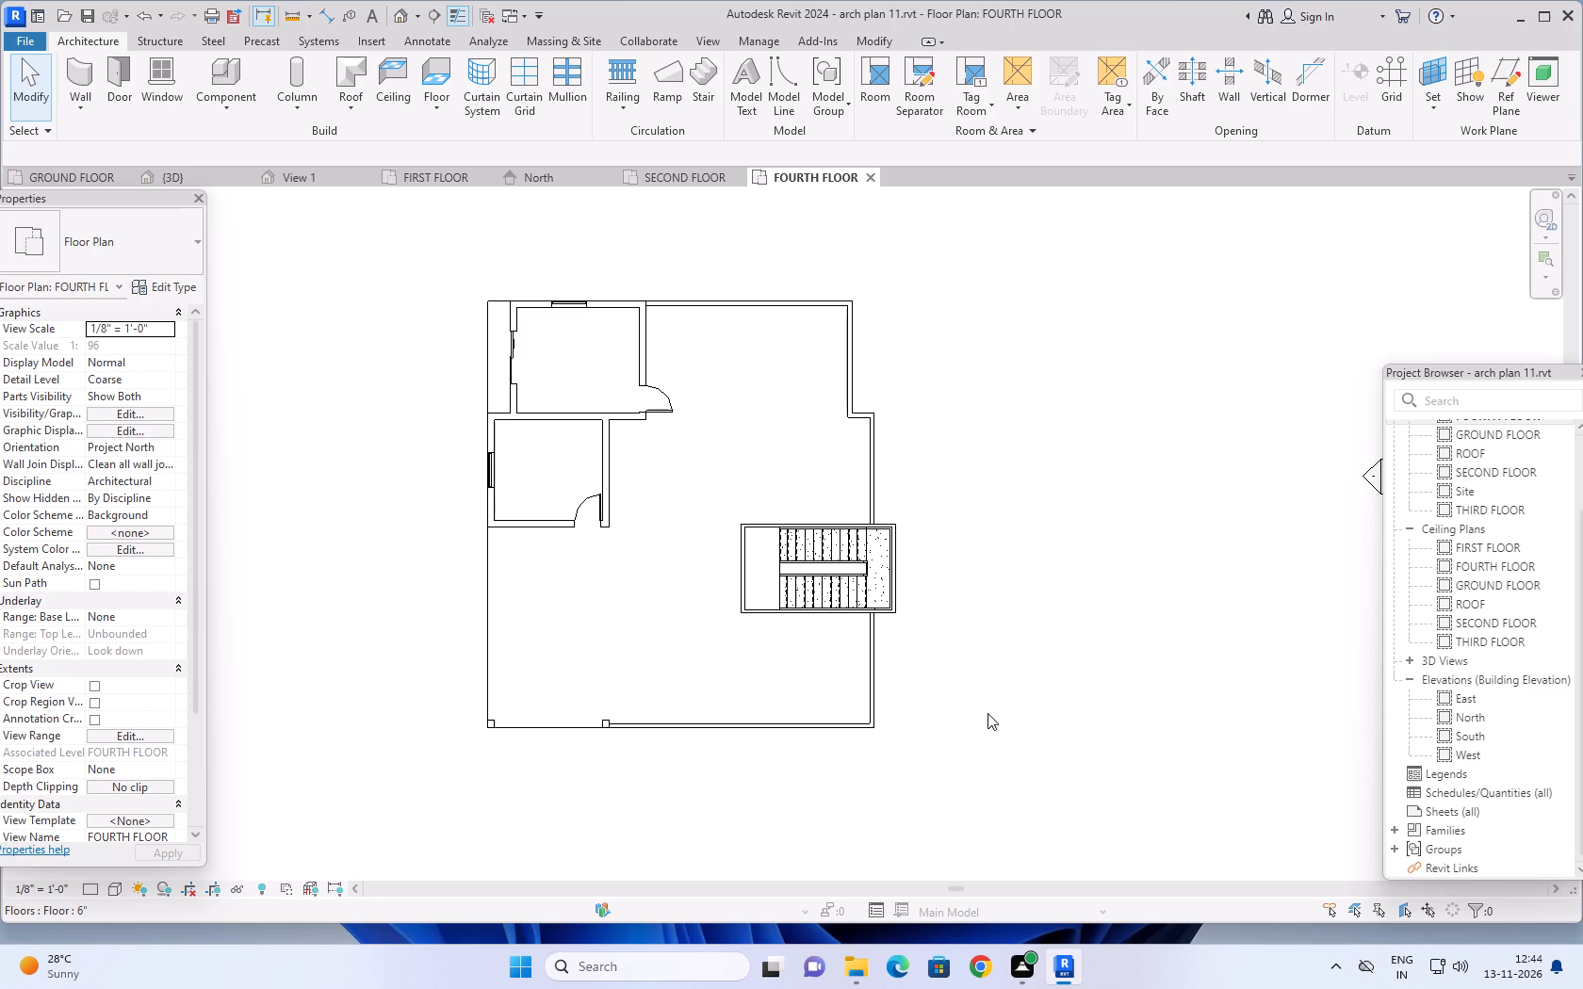
{"action": "middle_click_drag", "start_coordinate": [974, 648], "coordinate": [1068, 634]}
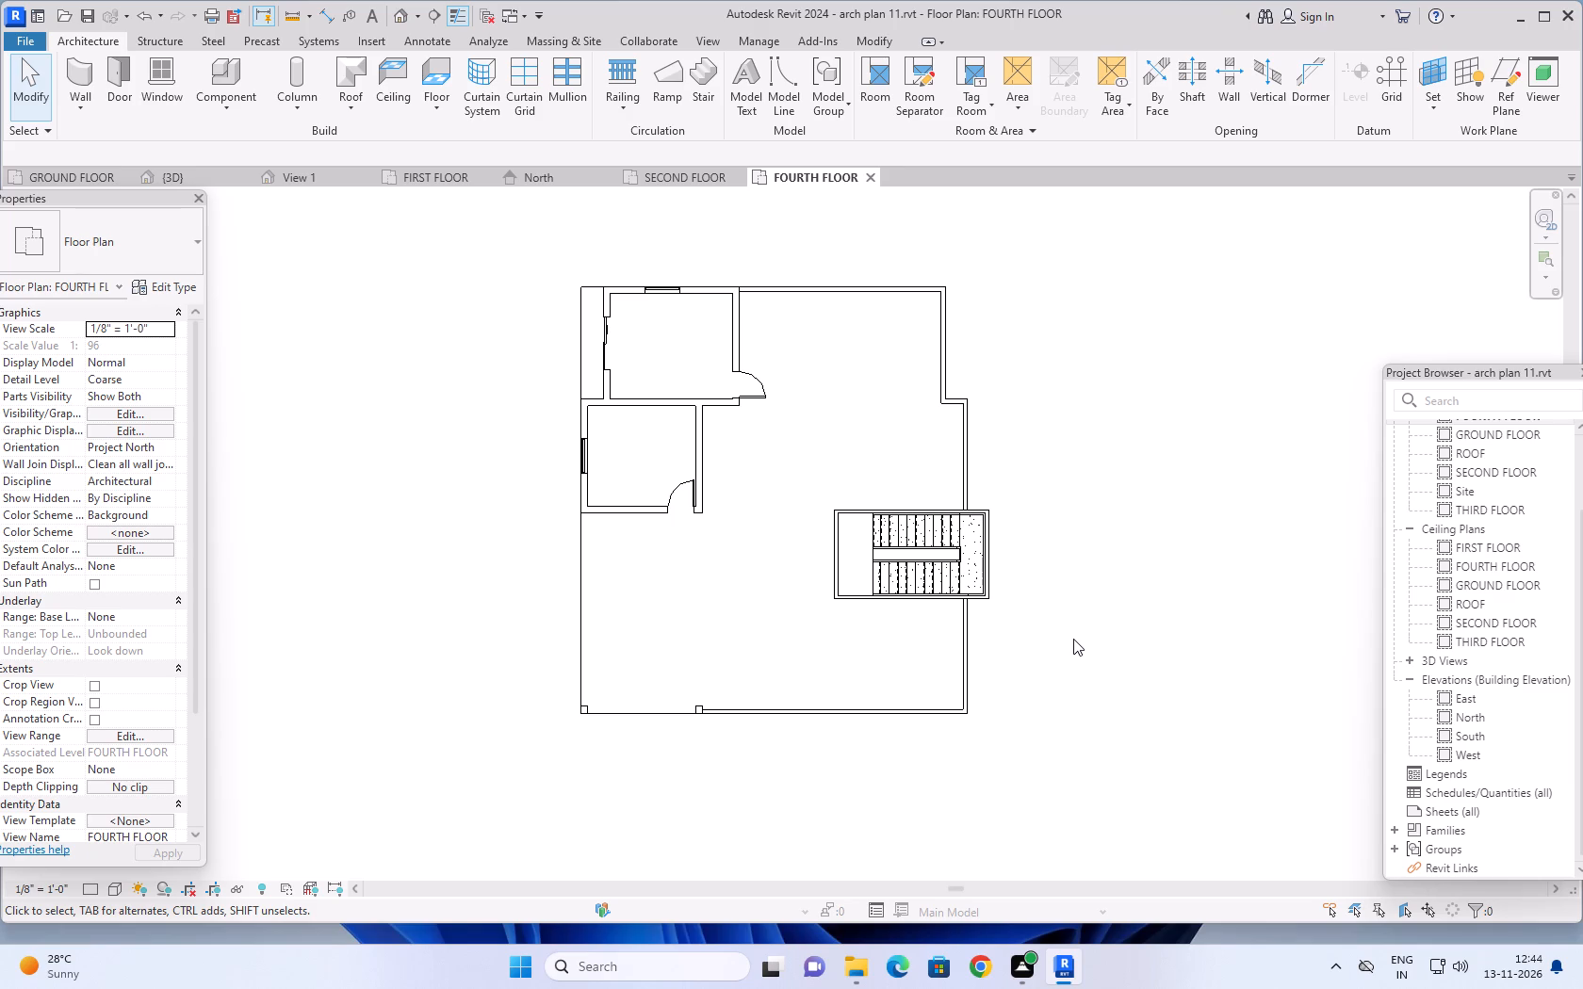
{"action": "scroll", "coordinate": [726, 545], "scroll_direction": "down", "scroll_amount": 1}
{"action": "middle_click_drag", "start_coordinate": [717, 555], "coordinate": [840, 620]}
{"action": "scroll", "coordinate": [776, 616], "scroll_direction": "up", "scroll_amount": 1}
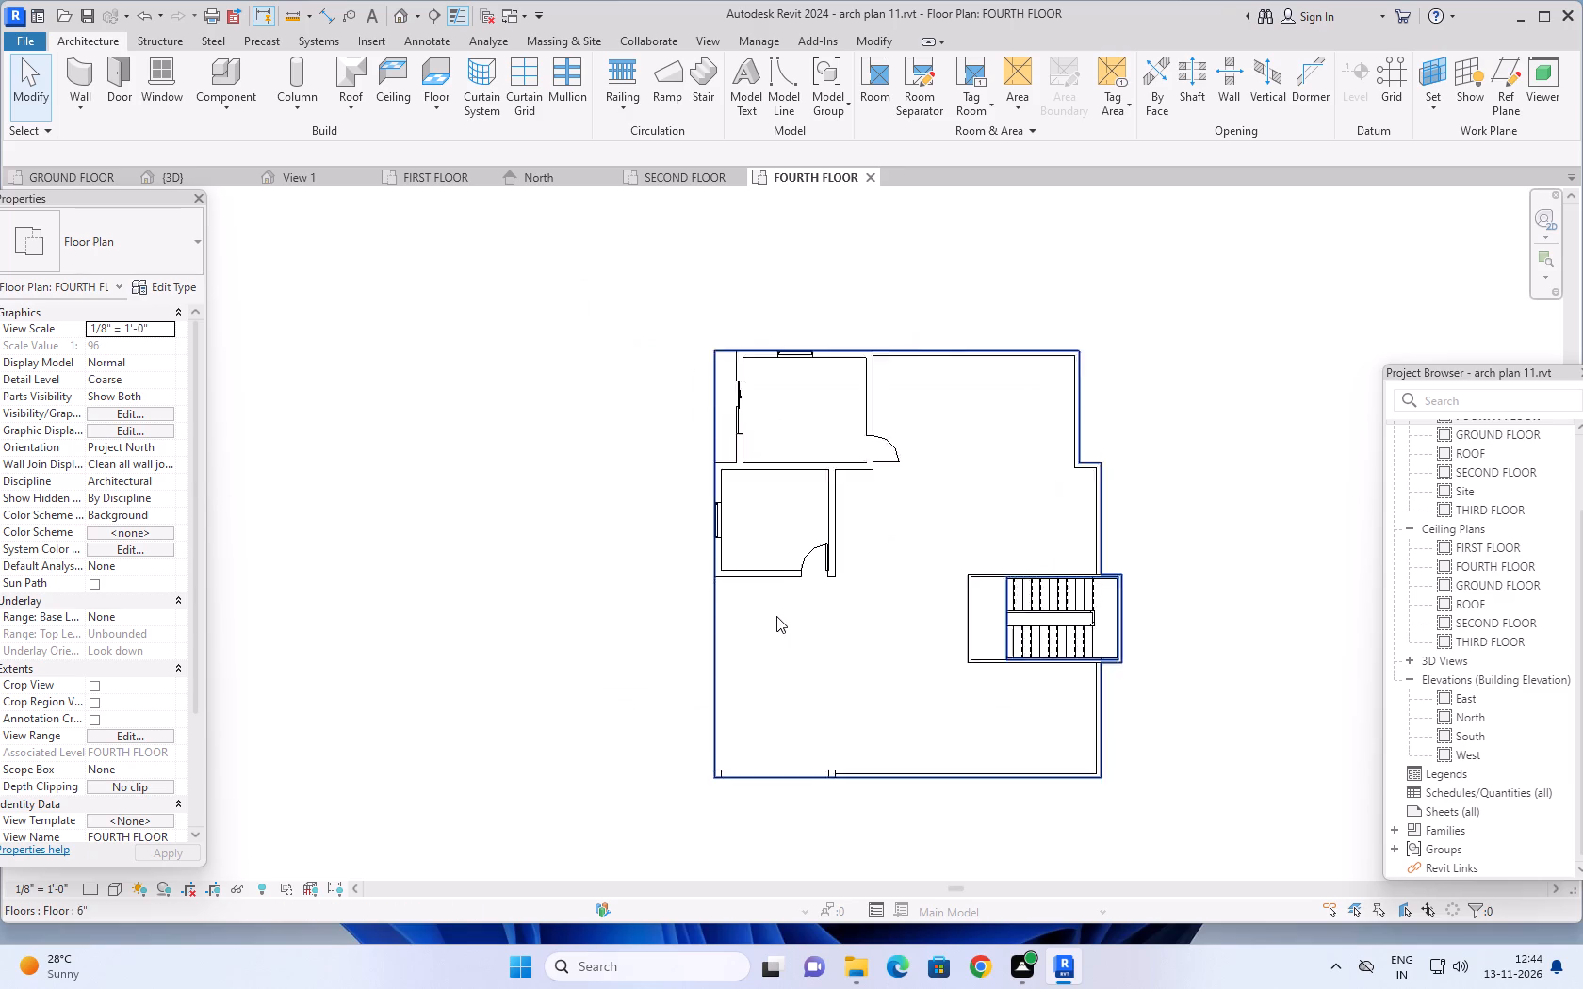
{"action": "scroll", "coordinate": [776, 616], "scroll_direction": "up", "scroll_amount": 1}
{"action": "middle_click_drag", "start_coordinate": [888, 585], "coordinate": [824, 685]}
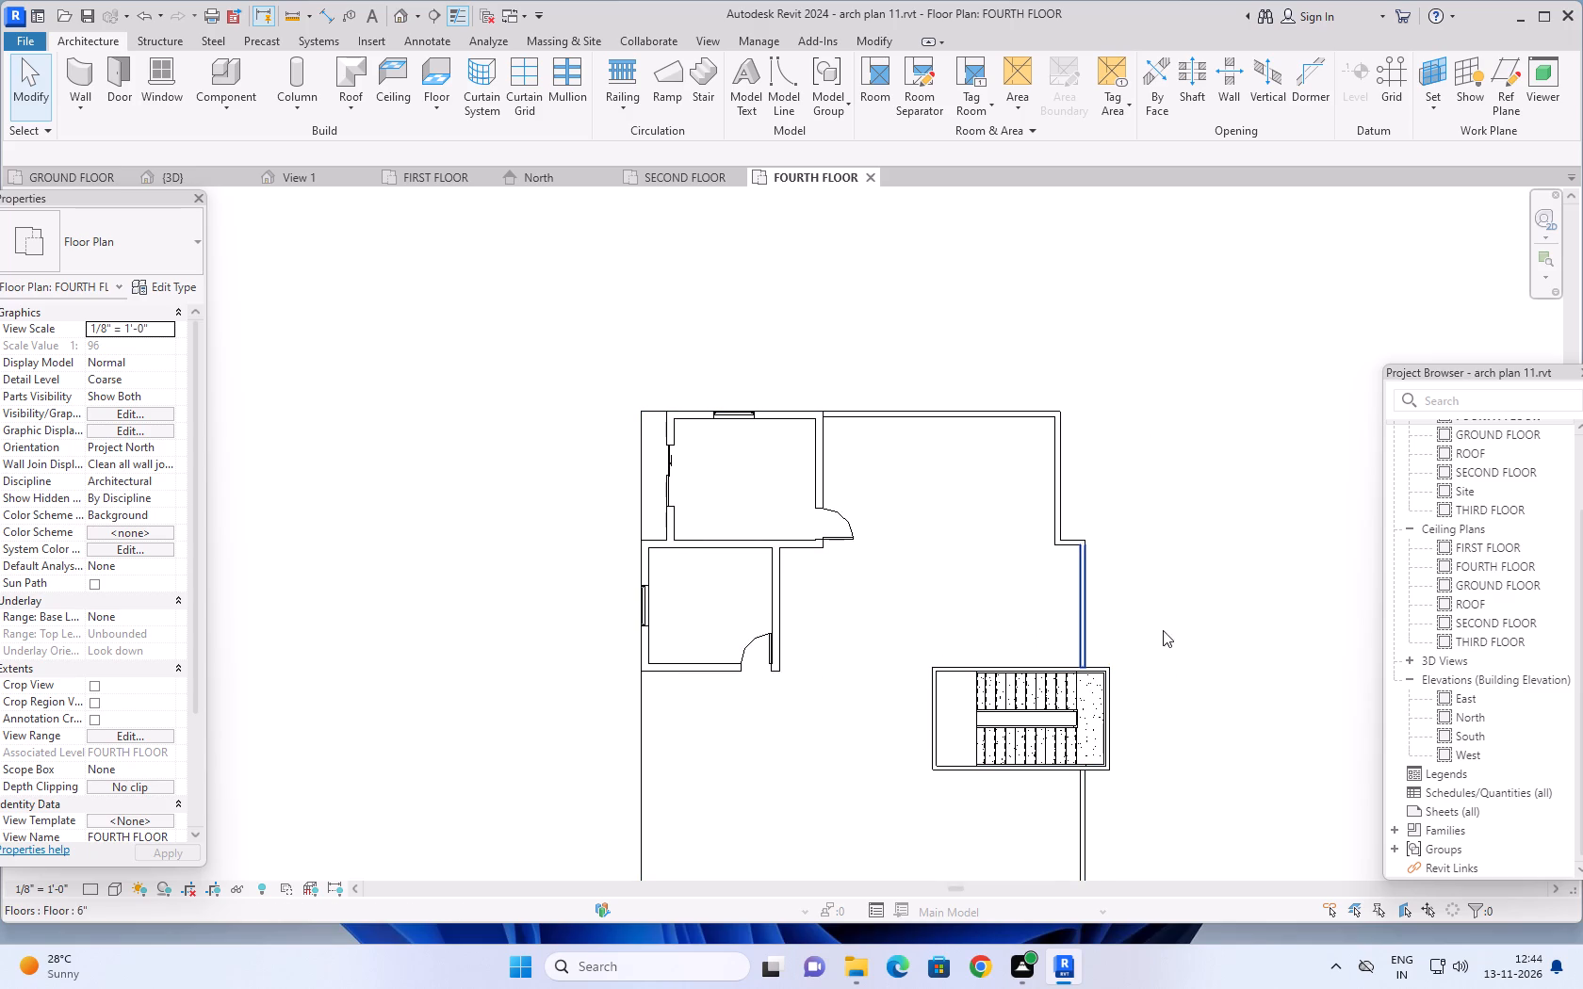
{"action": "middle_click_drag", "start_coordinate": [1163, 617], "coordinate": [1160, 540]}
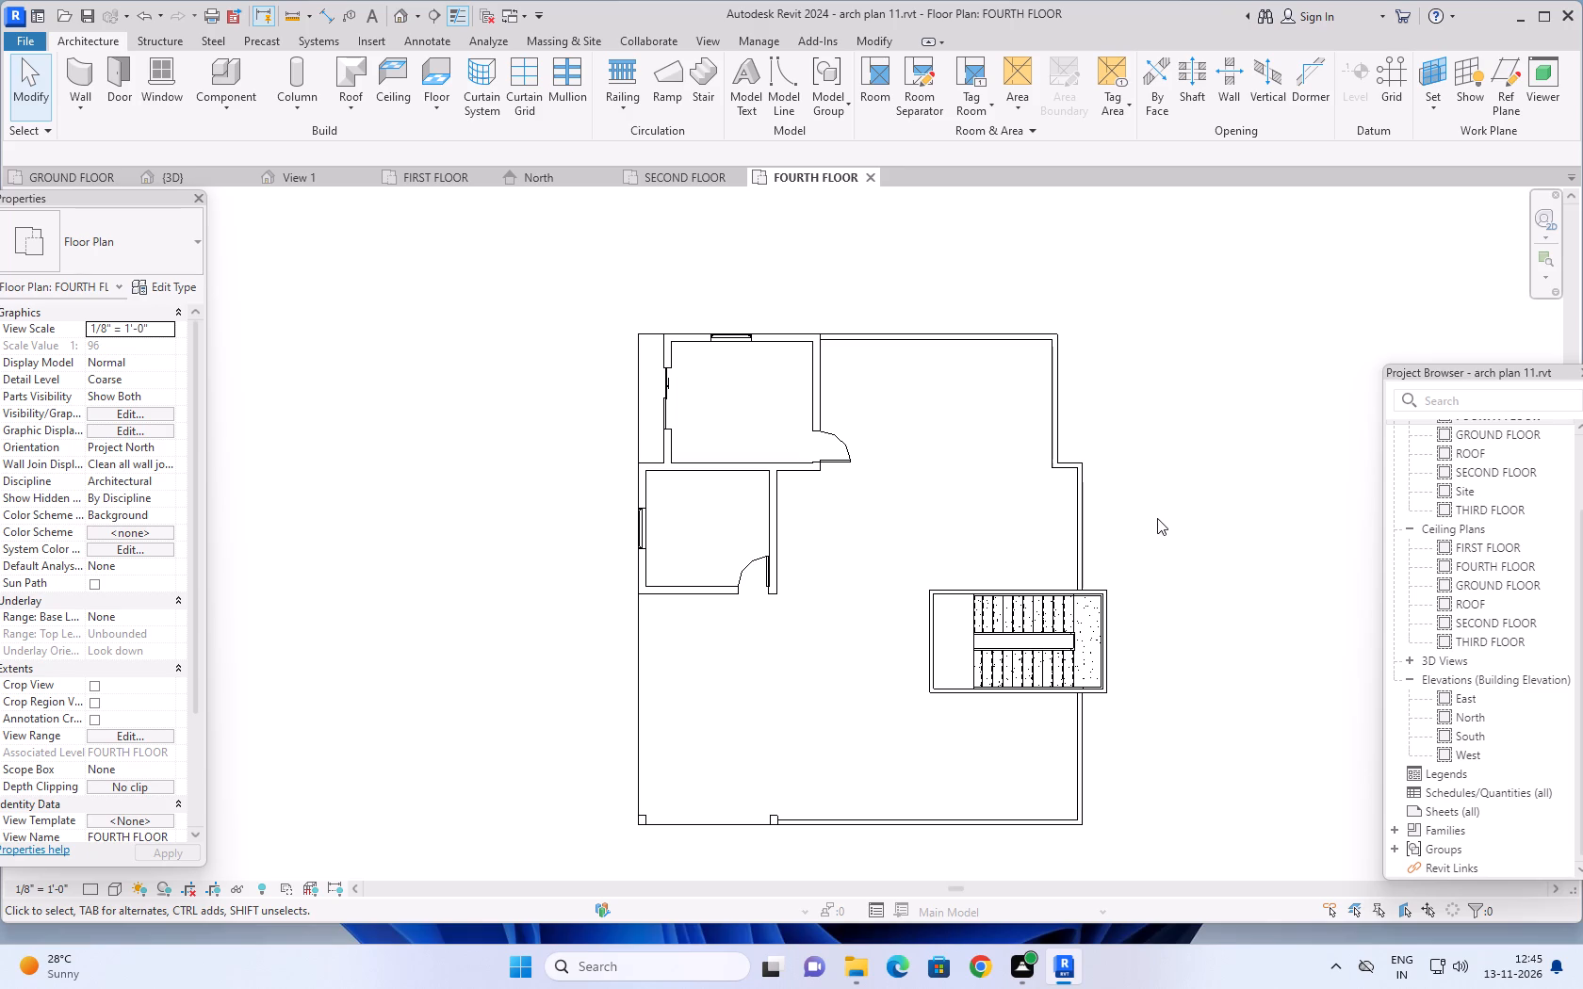
{"action": "scroll", "coordinate": [1157, 518], "scroll_direction": "down", "scroll_amount": 1}
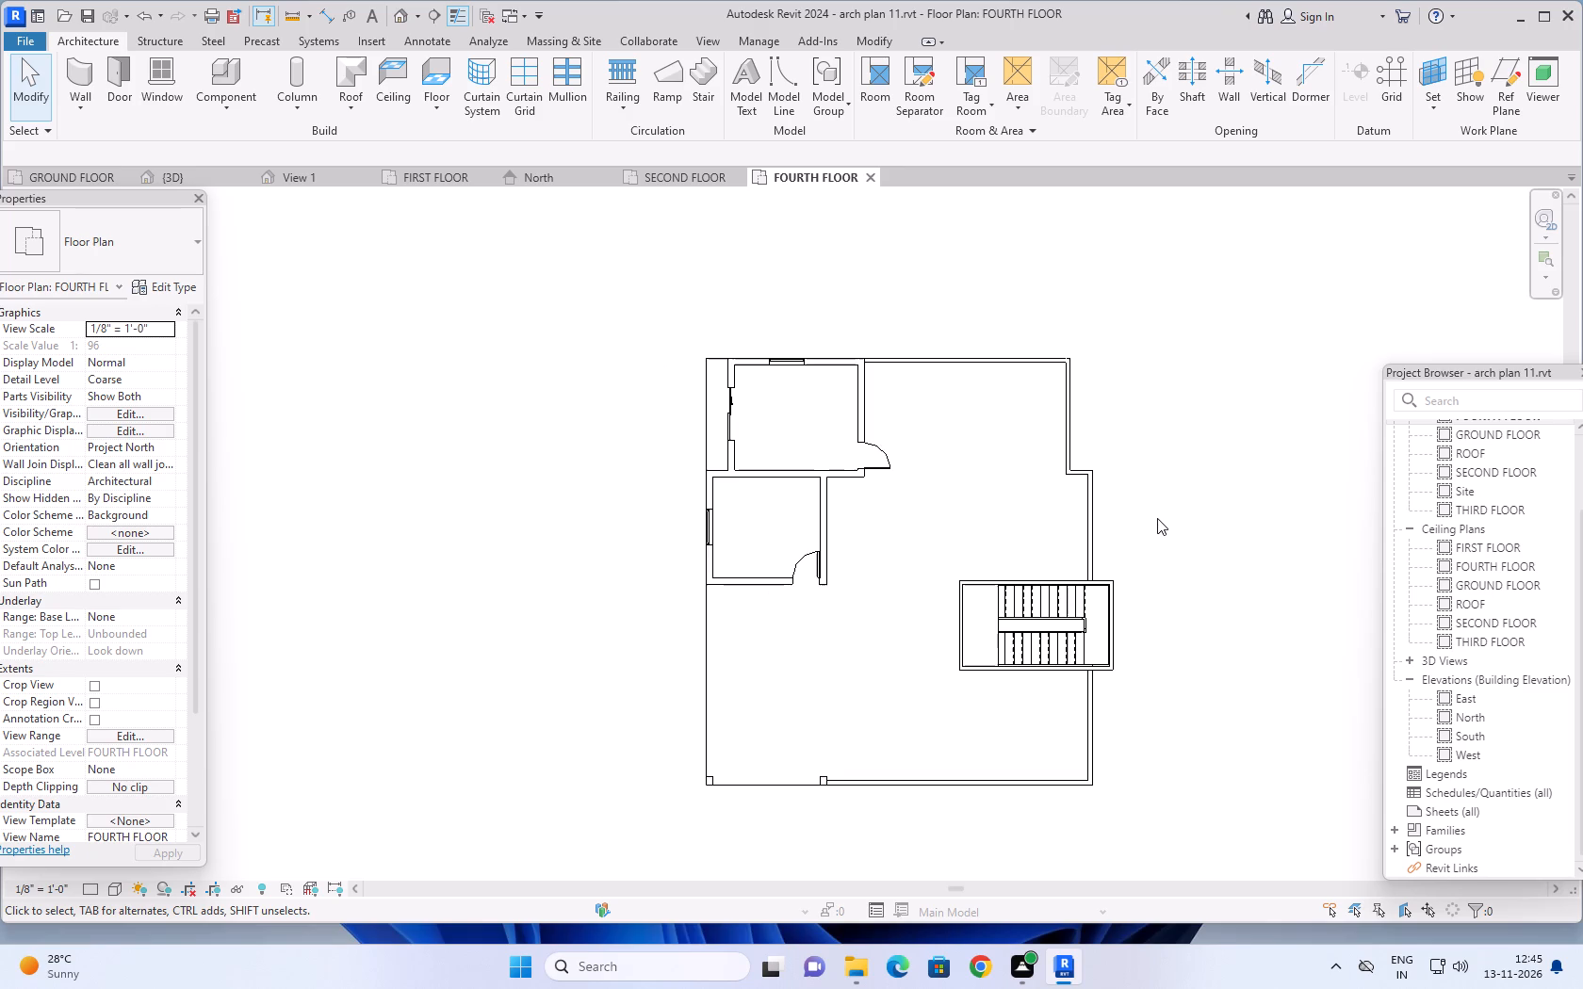
{"action": "middle_click_drag", "start_coordinate": [1163, 488], "coordinate": [1132, 495]}
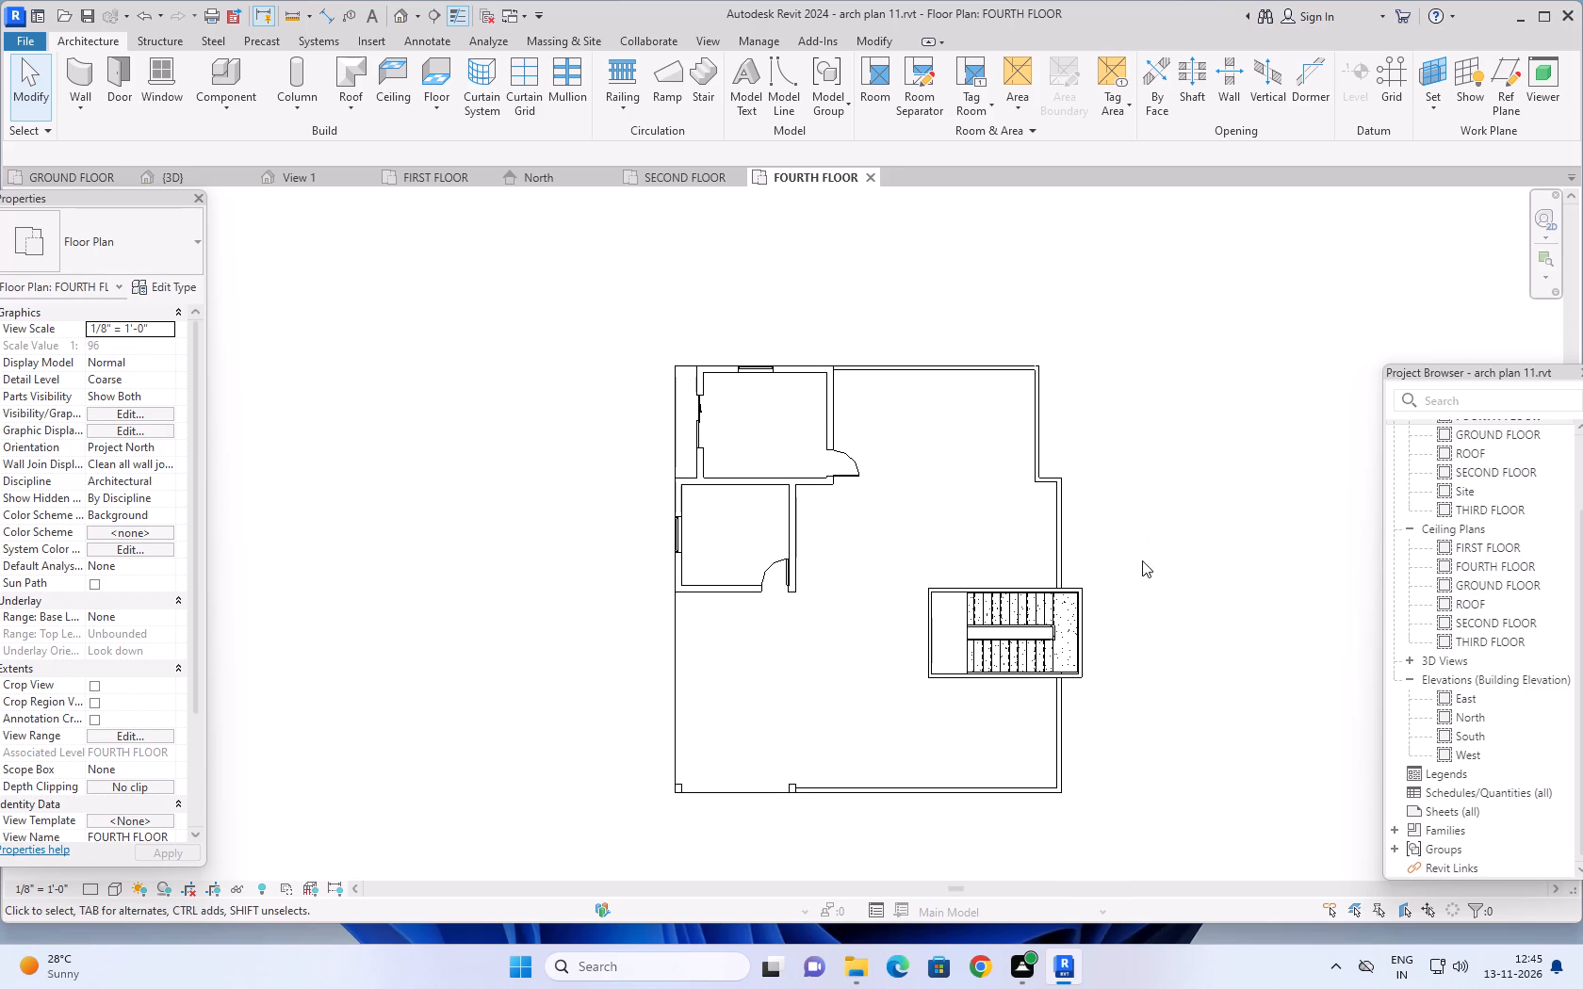
{"action": "middle_click_drag", "start_coordinate": [1134, 571], "coordinate": [1129, 540]}
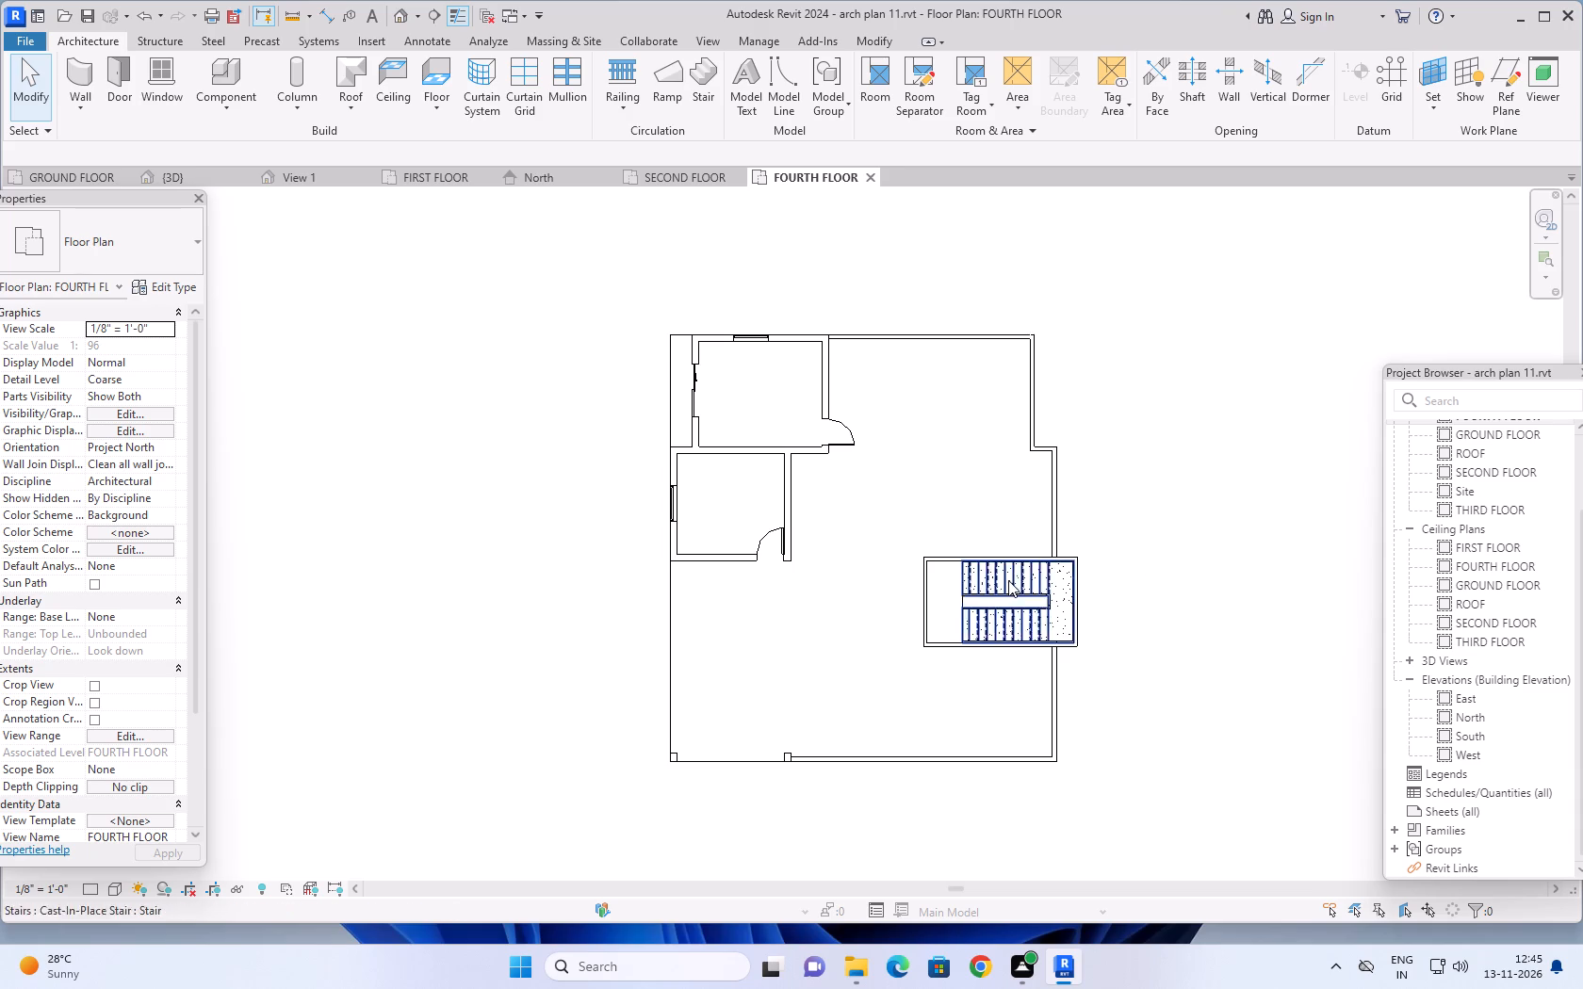
Place a 36" x 84" Single-Flush door in the stair block's west wall, centred about 2' 0" from its north corner and swinging onto the terrace.
{"action": "scroll", "coordinate": [932, 588], "scroll_direction": "up", "scroll_amount": 2}
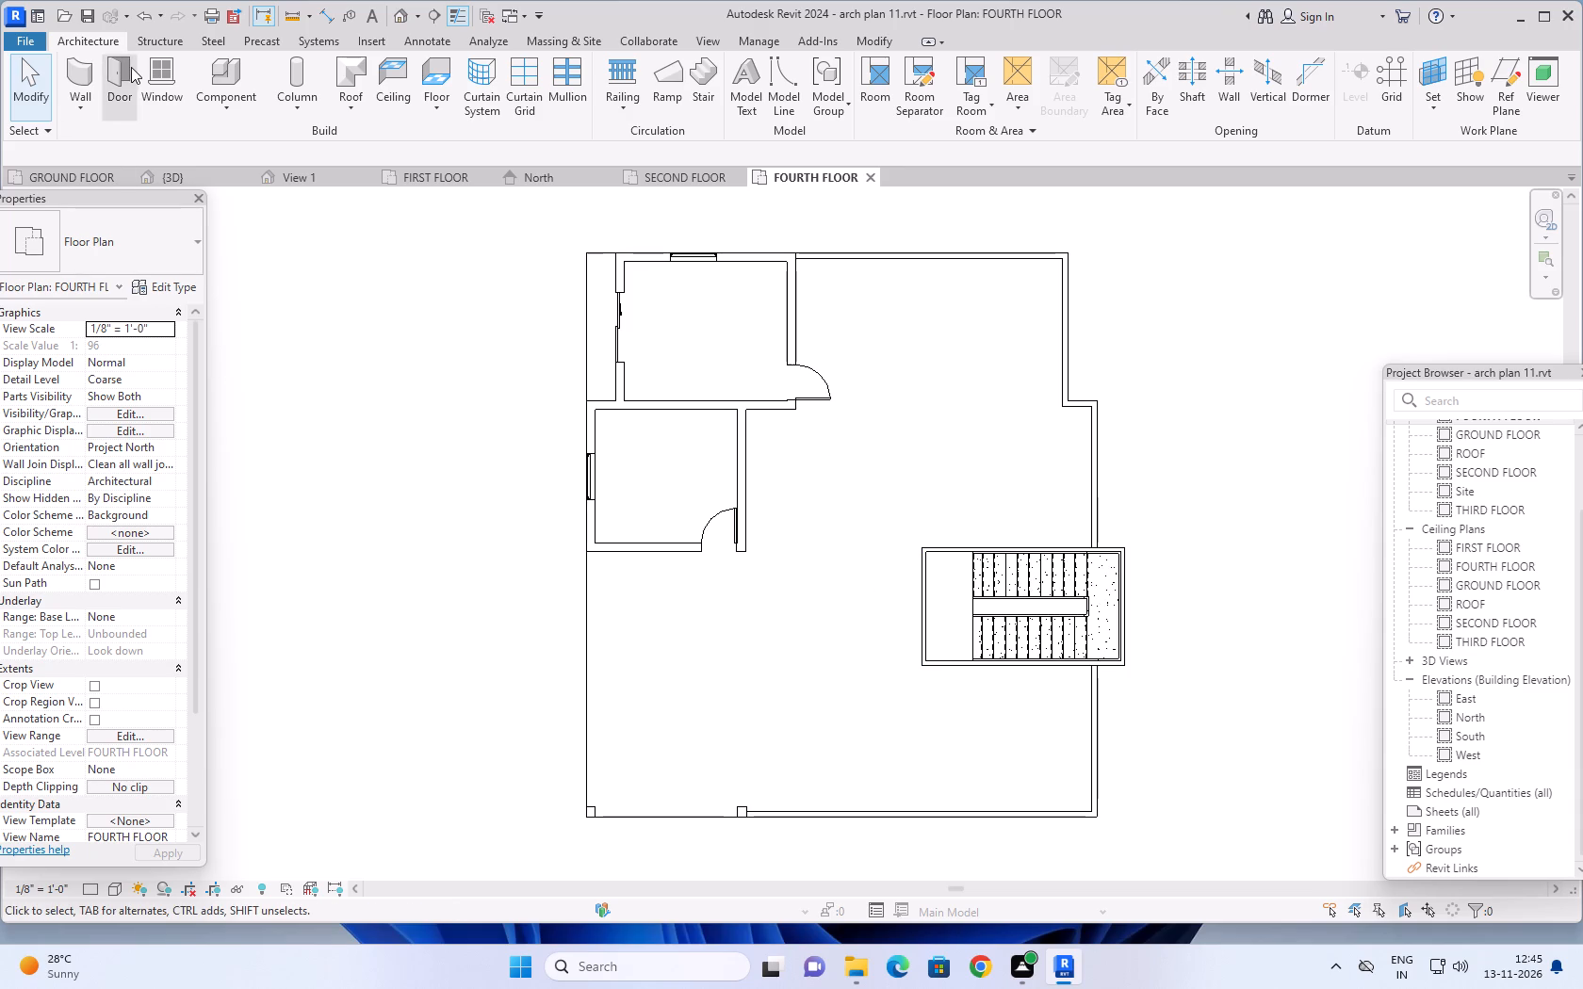
{"action": "left_click", "coordinate": [130, 67]}
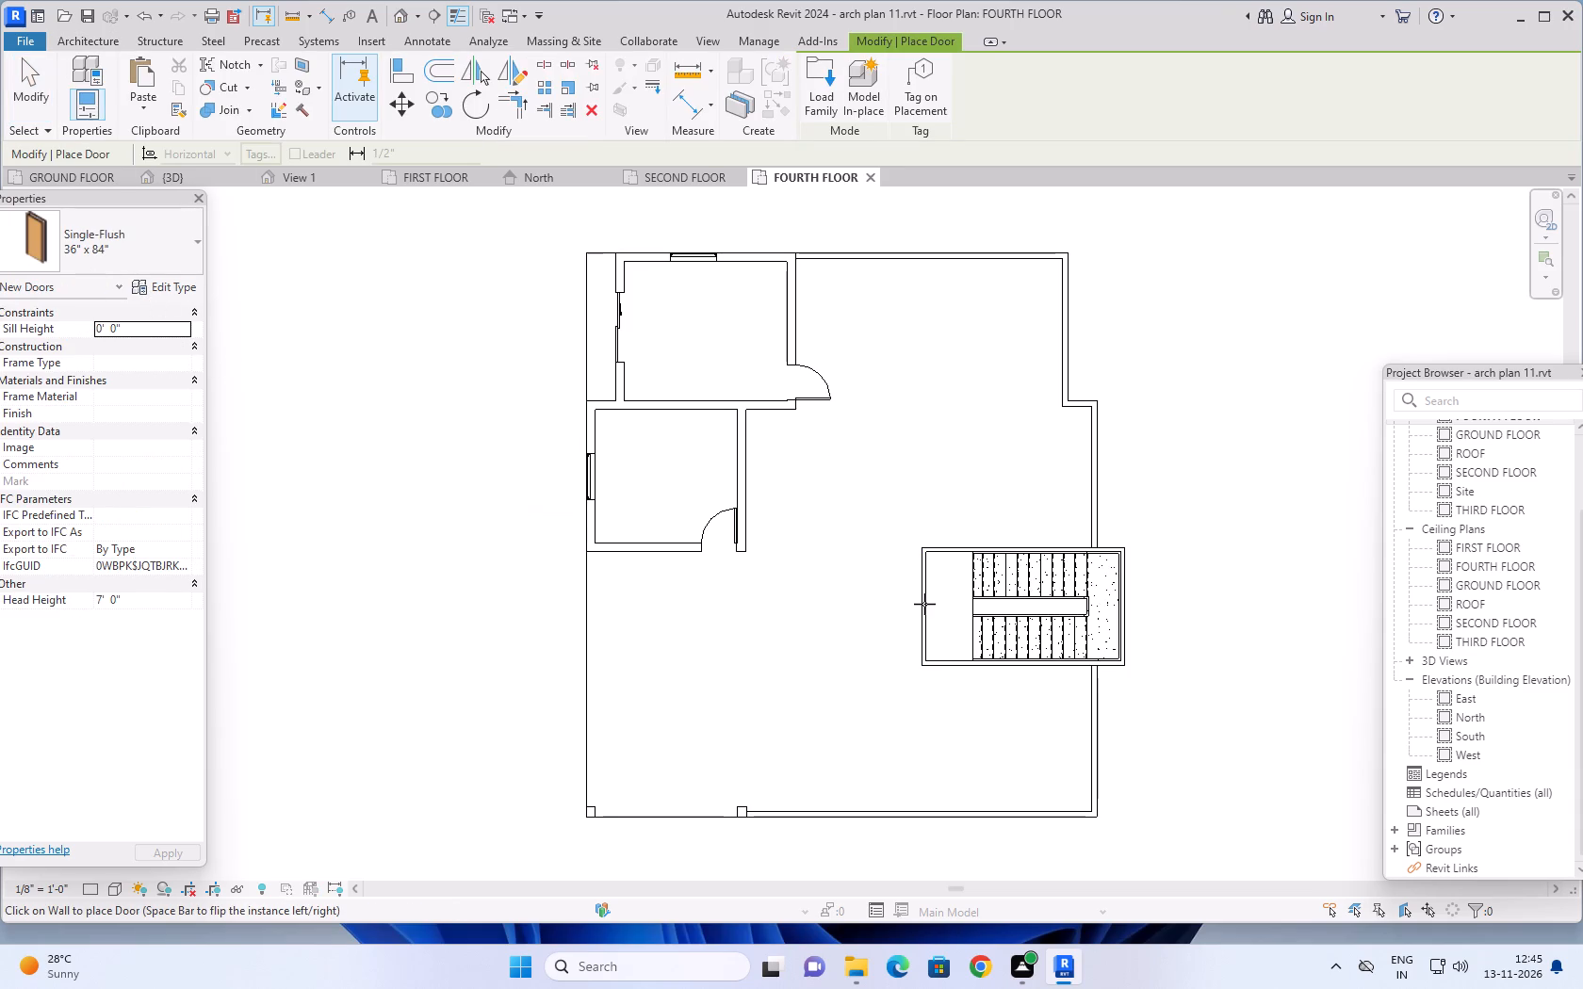
{"action": "scroll", "coordinate": [931, 603], "scroll_direction": "up", "scroll_amount": 5}
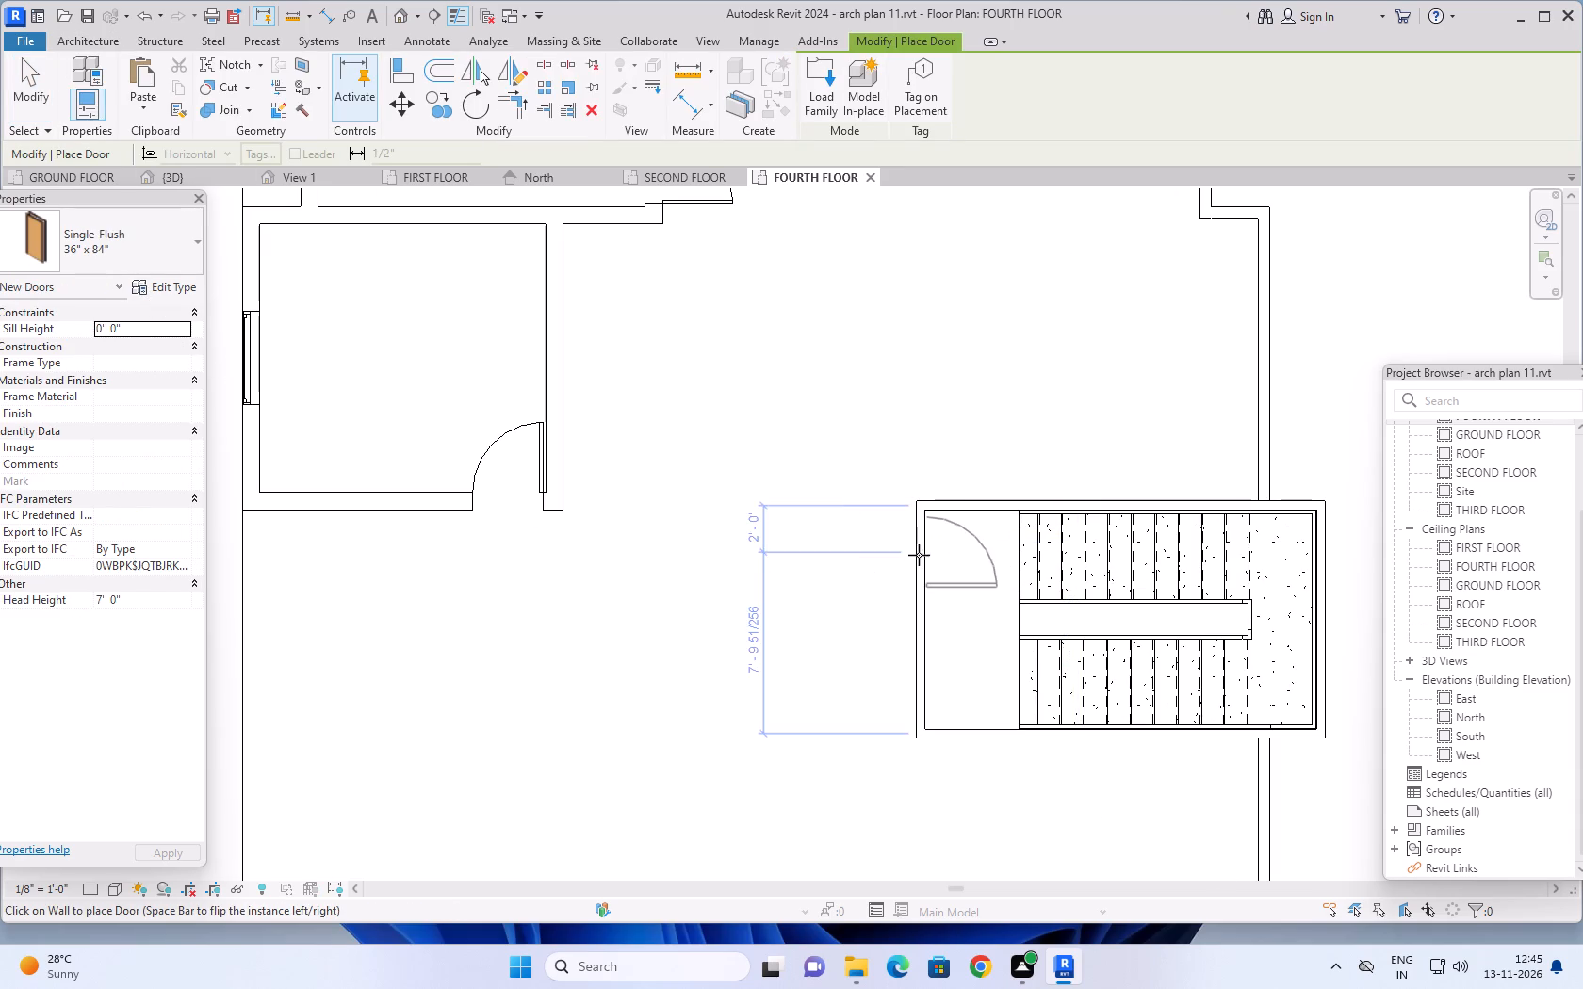
{"action": "left_click", "coordinate": [911, 558]}
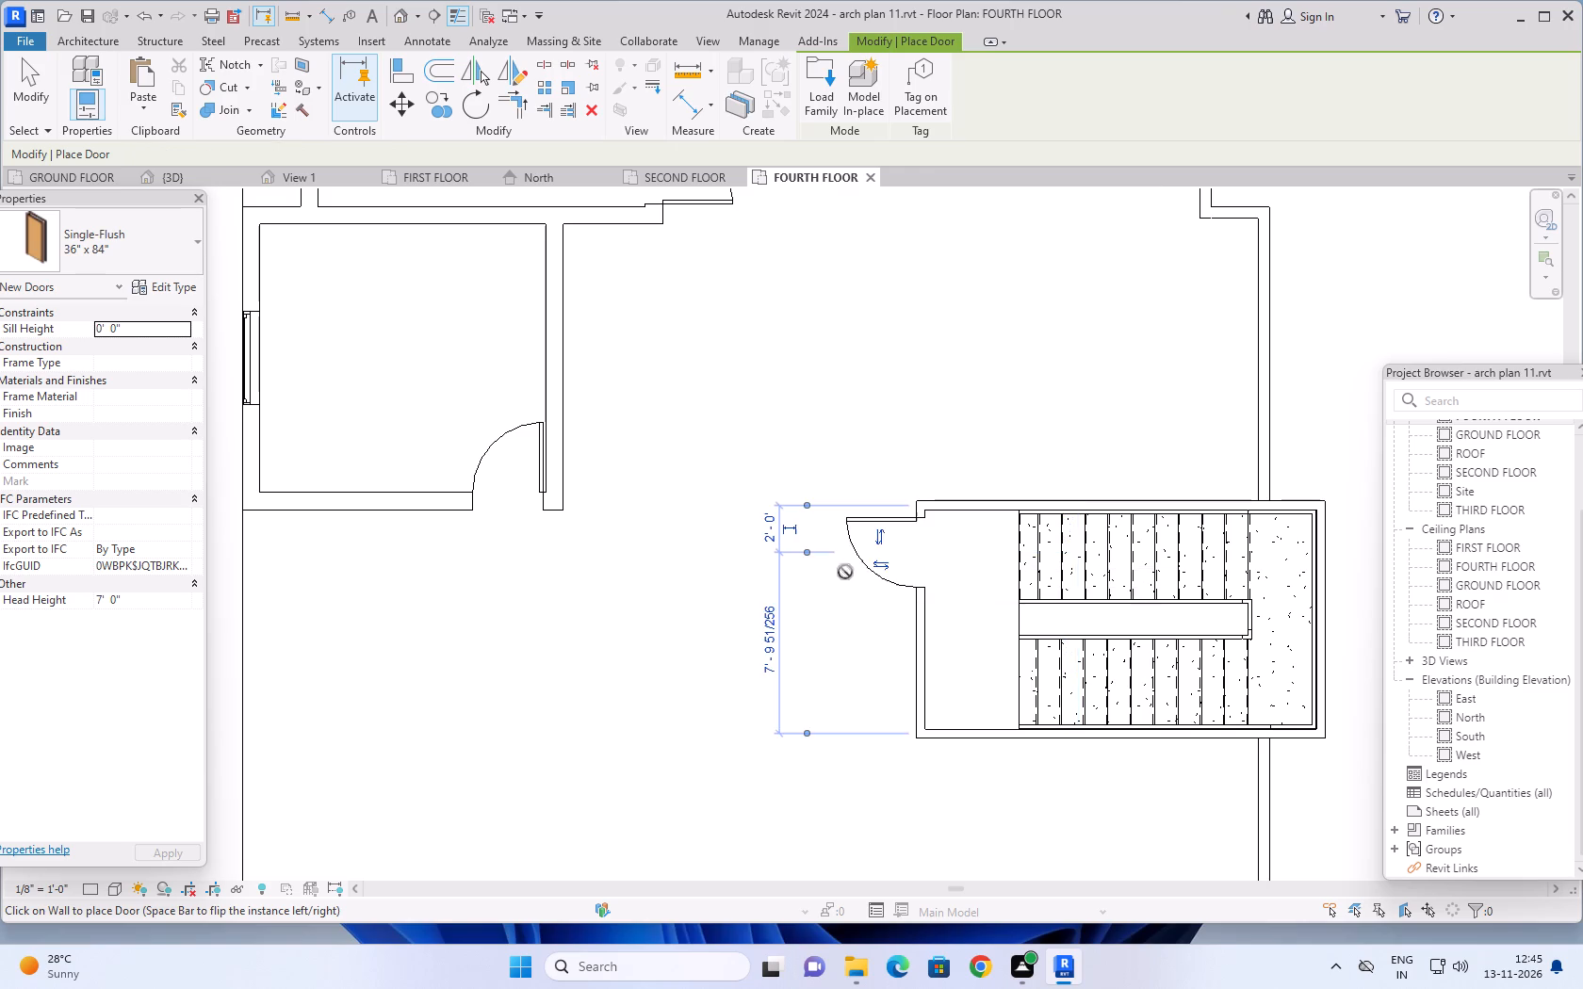
{"action": "scroll", "coordinate": [818, 527], "scroll_direction": "down", "scroll_amount": 6}
{"action": "key", "text": "Escape"}
{"action": "scroll", "coordinate": [1106, 487], "scroll_direction": "down", "scroll_amount": 3}
{"action": "middle_click_drag", "start_coordinate": [1114, 477], "coordinate": [1068, 494]}
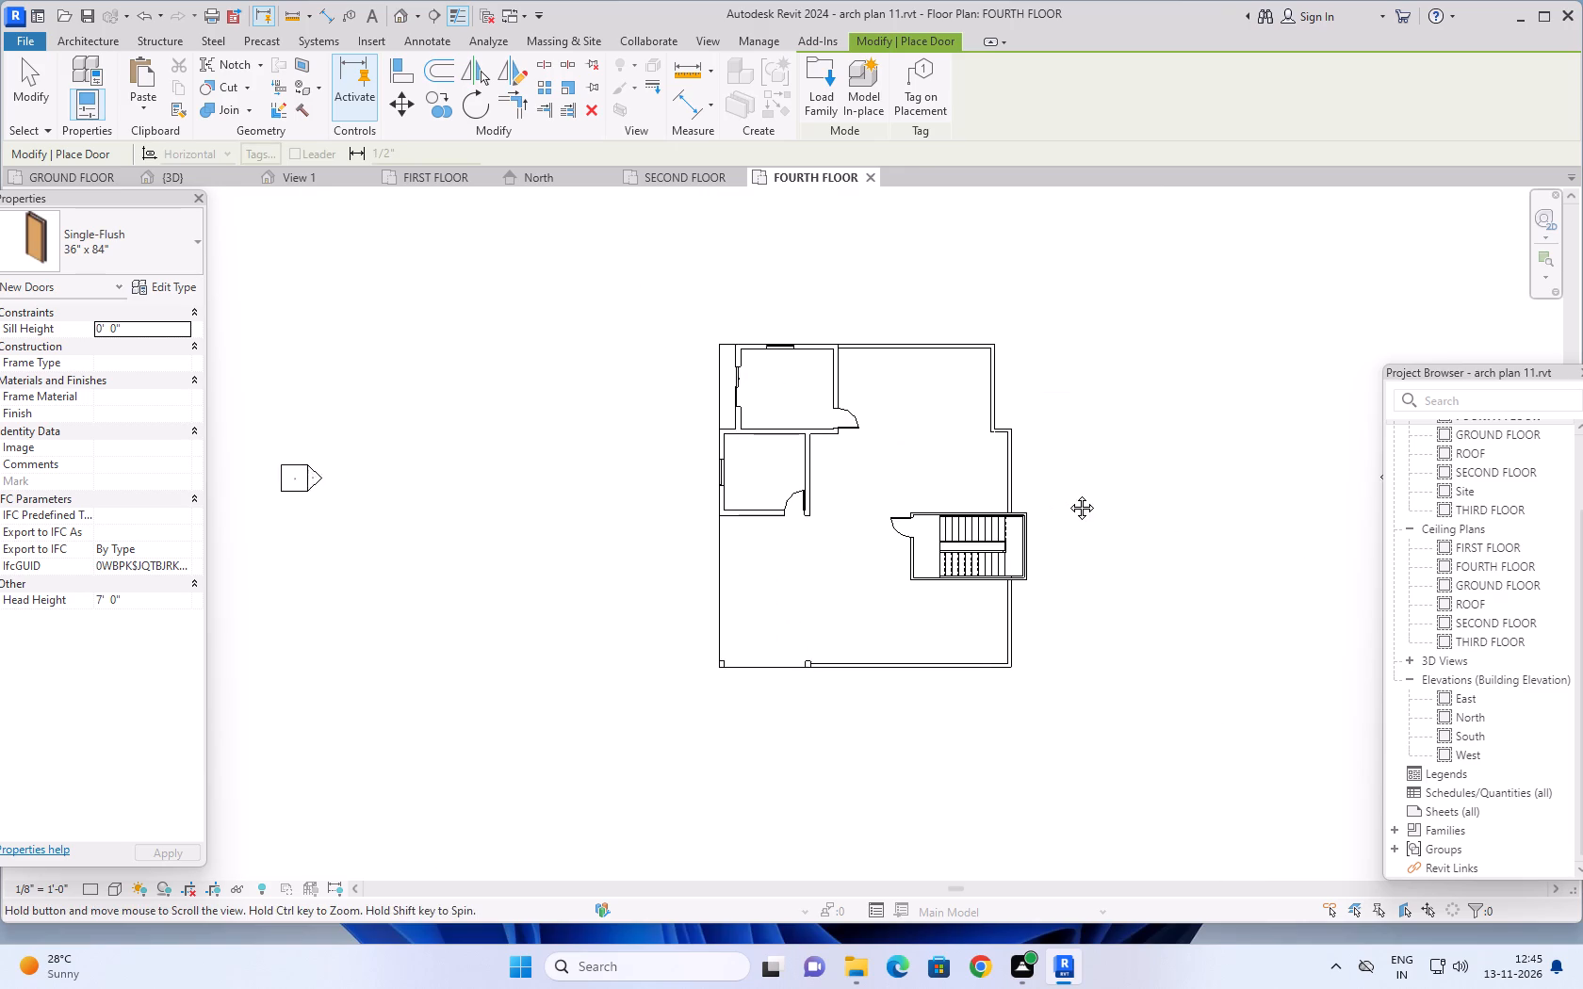
{"action": "middle_click_drag", "start_coordinate": [1068, 494], "coordinate": [1055, 522]}
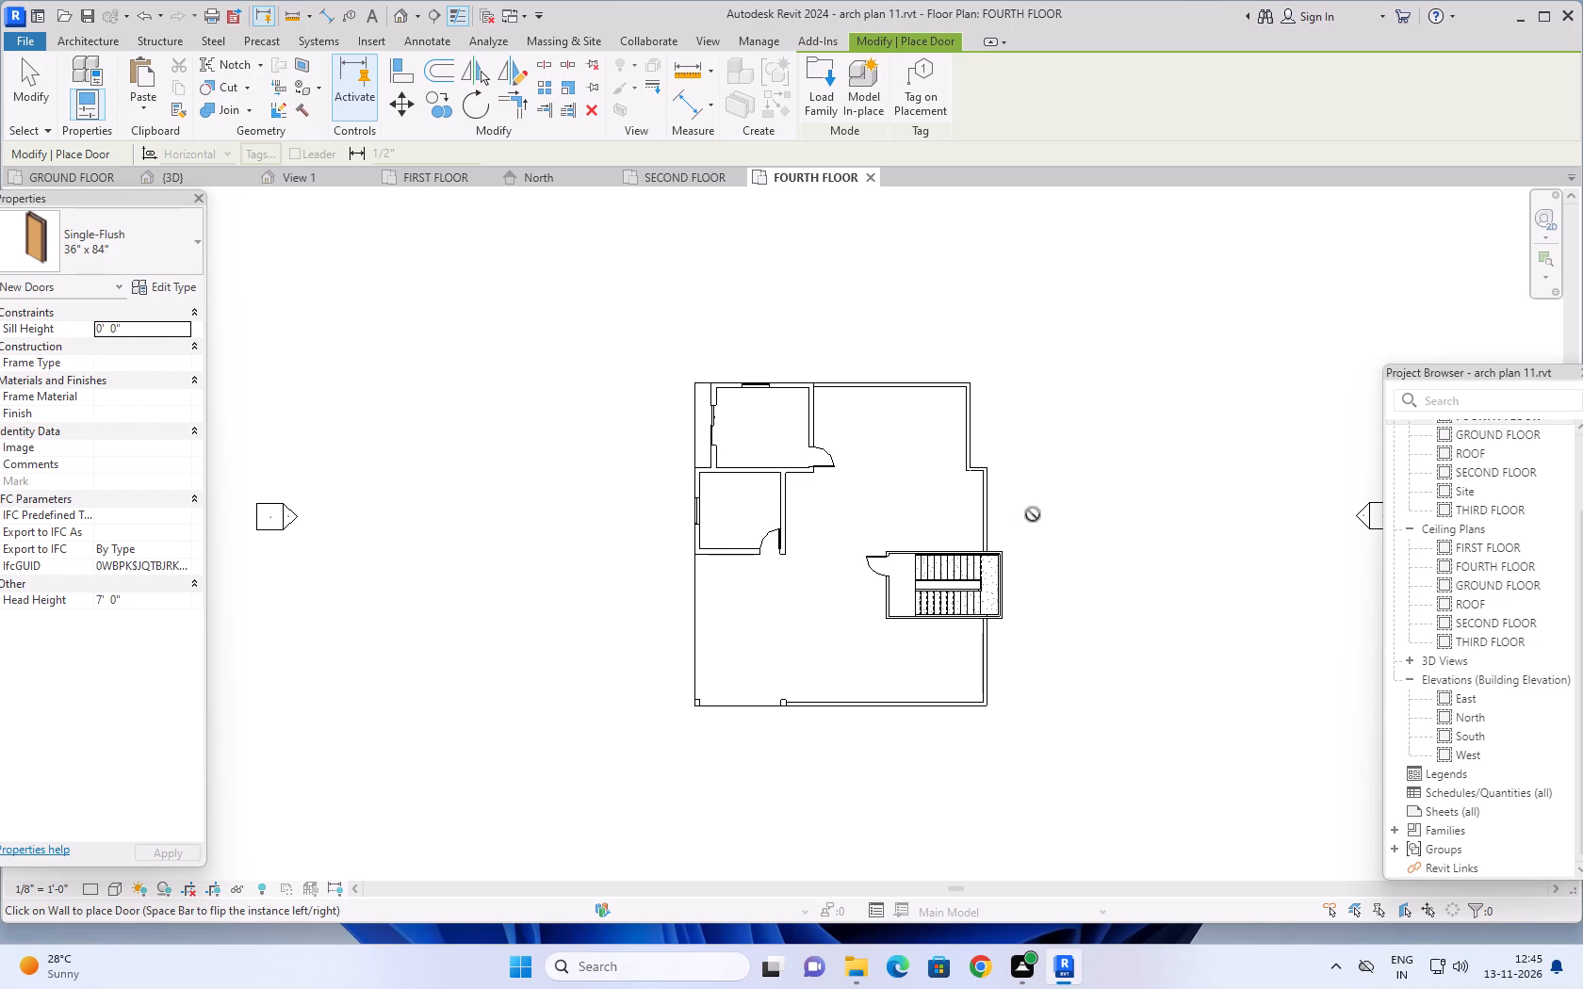
{"action": "scroll", "coordinate": [1046, 504], "scroll_direction": "down", "scroll_amount": 2}
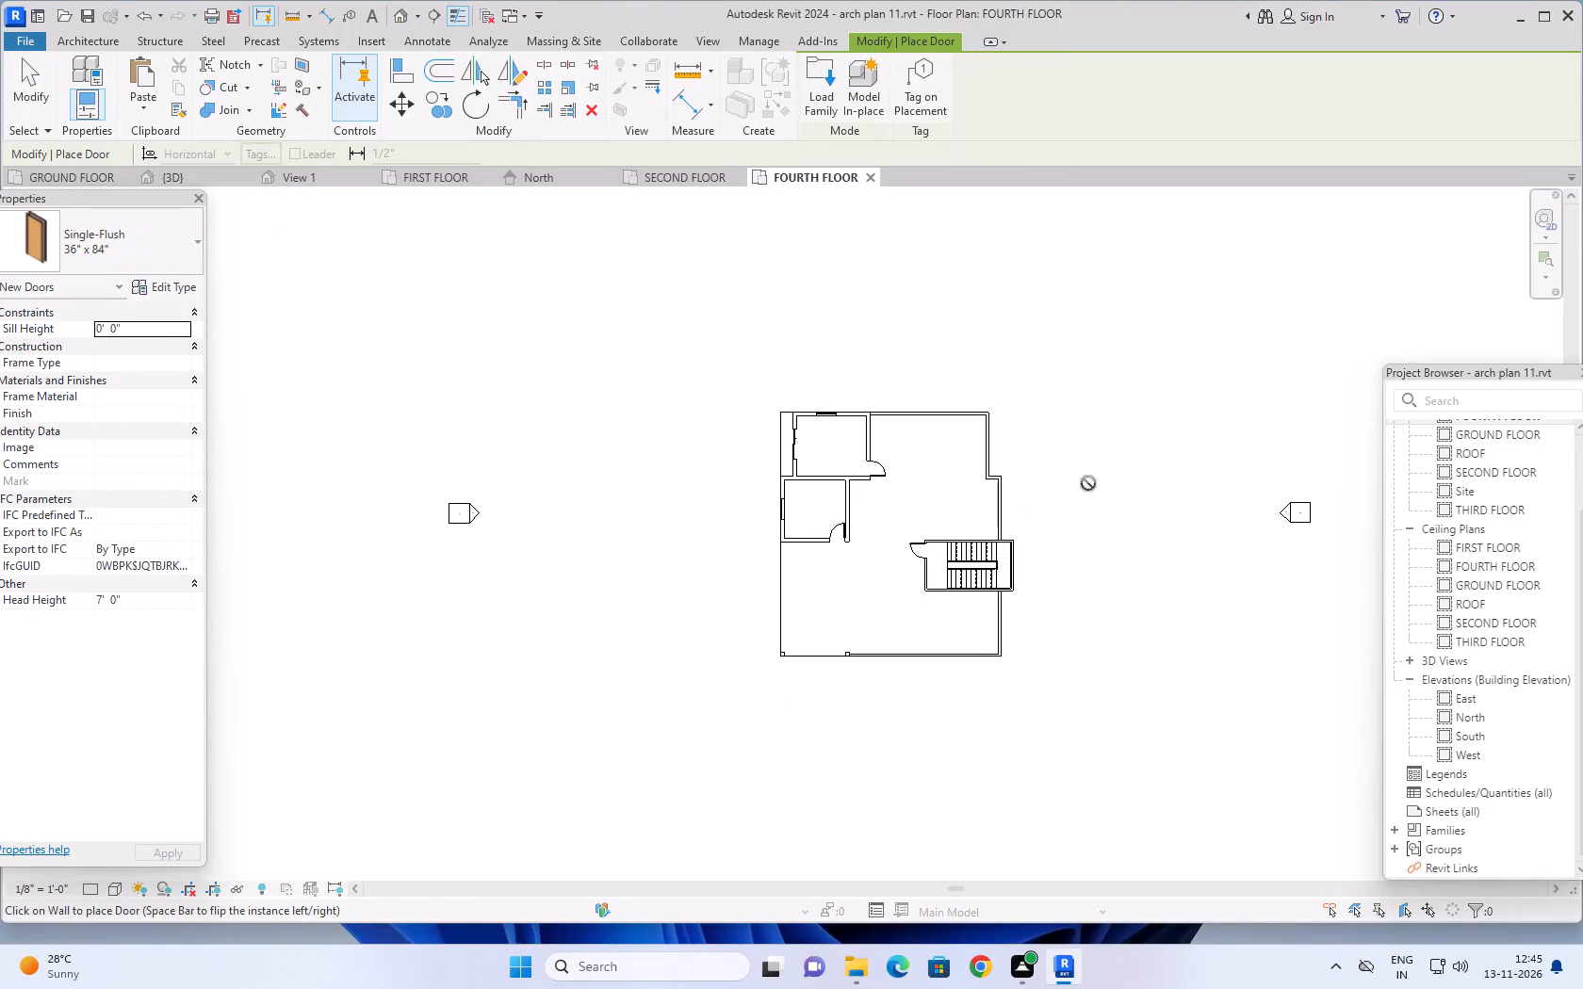
{"action": "middle_click_drag", "start_coordinate": [1079, 479], "coordinate": [1005, 493]}
{"action": "scroll", "coordinate": [997, 535], "scroll_direction": "up", "scroll_amount": 3}
{"action": "middle_click_drag", "start_coordinate": [1012, 585], "coordinate": [1188, 613]}
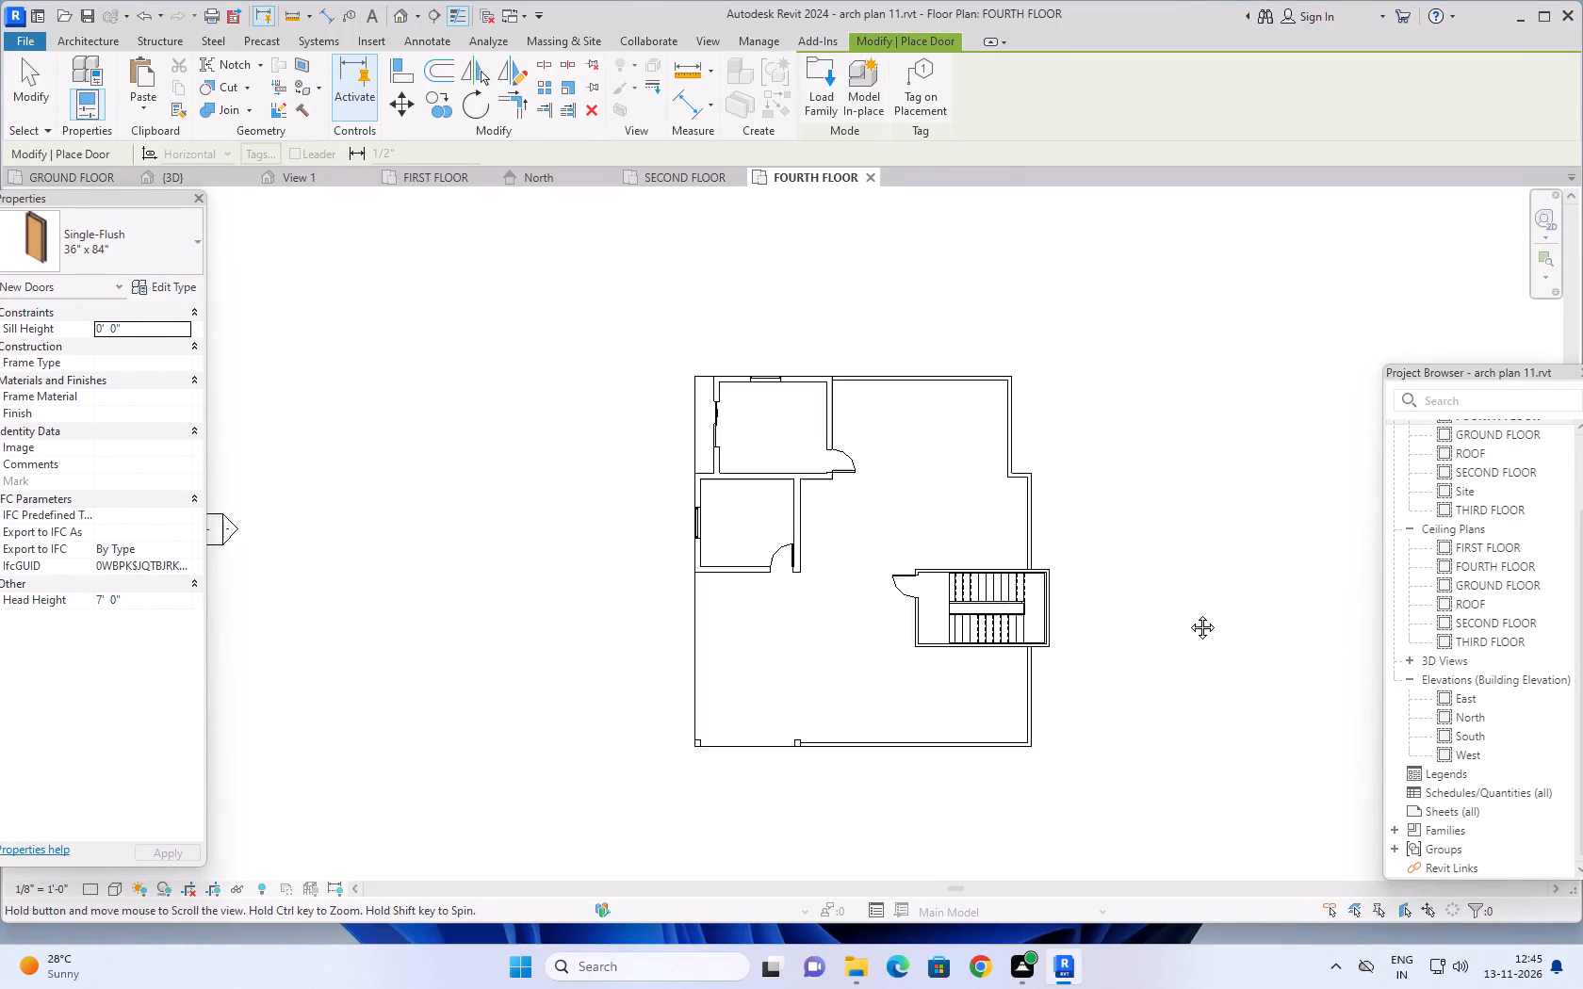
{"action": "middle_click_drag", "start_coordinate": [1188, 613], "coordinate": [1200, 630]}
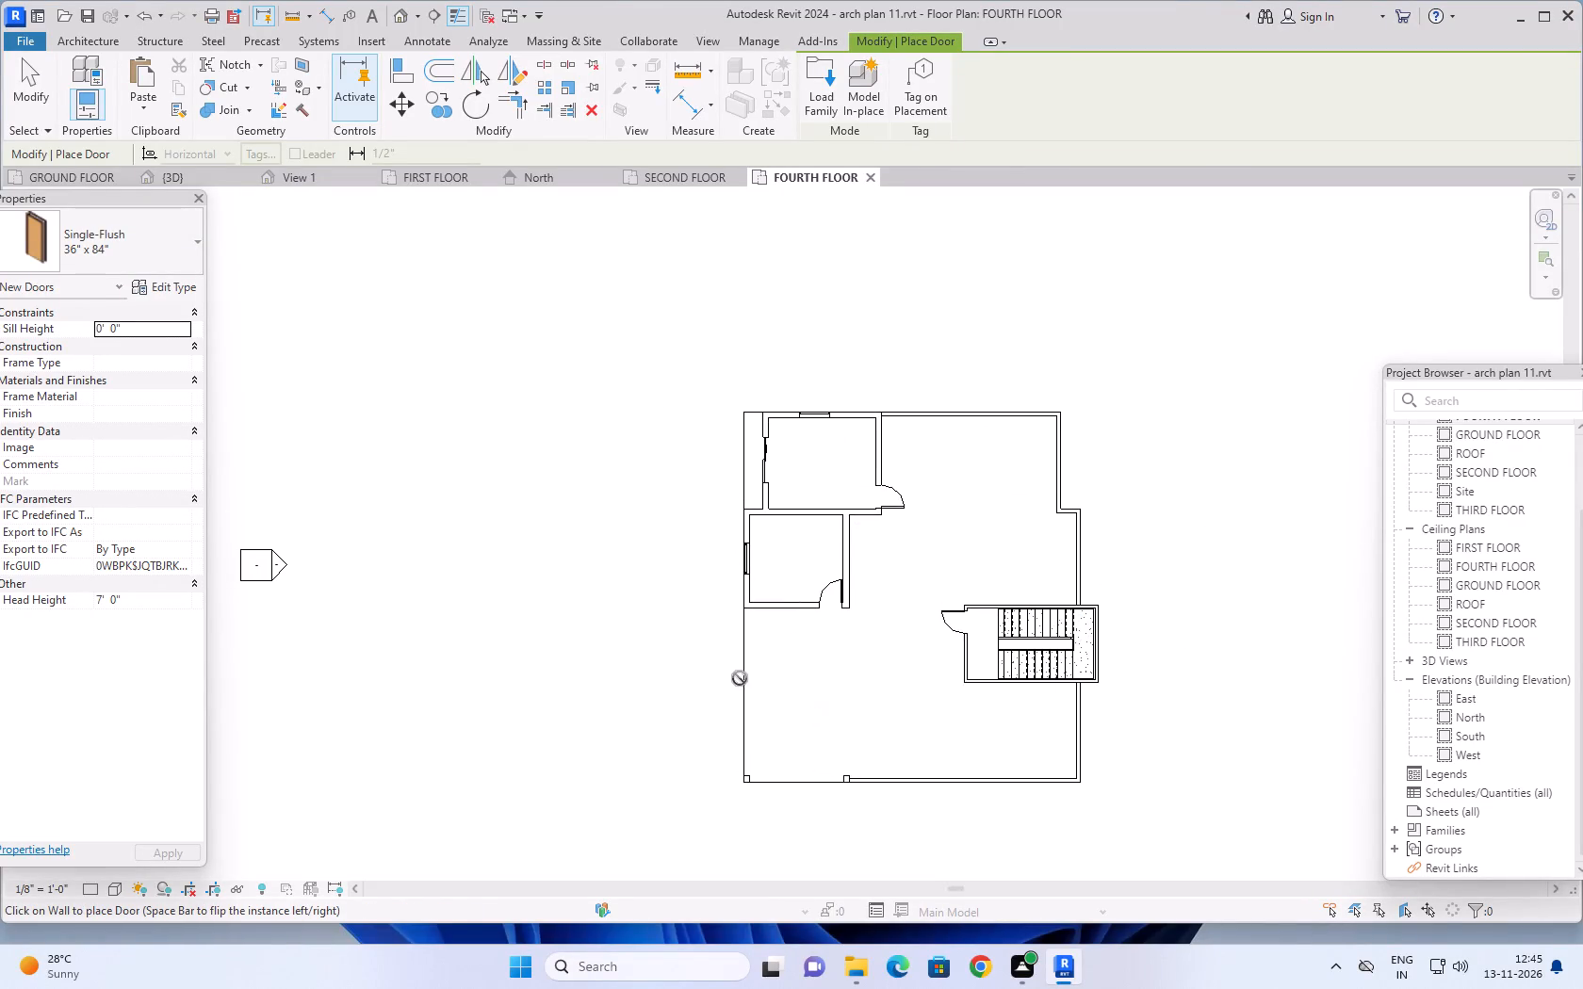
{"action": "key", "text": "Escape"}
{"action": "key", "text": "Escape"}
{"action": "key", "text": "Escape"}
{"action": "key", "text": "Escape"}
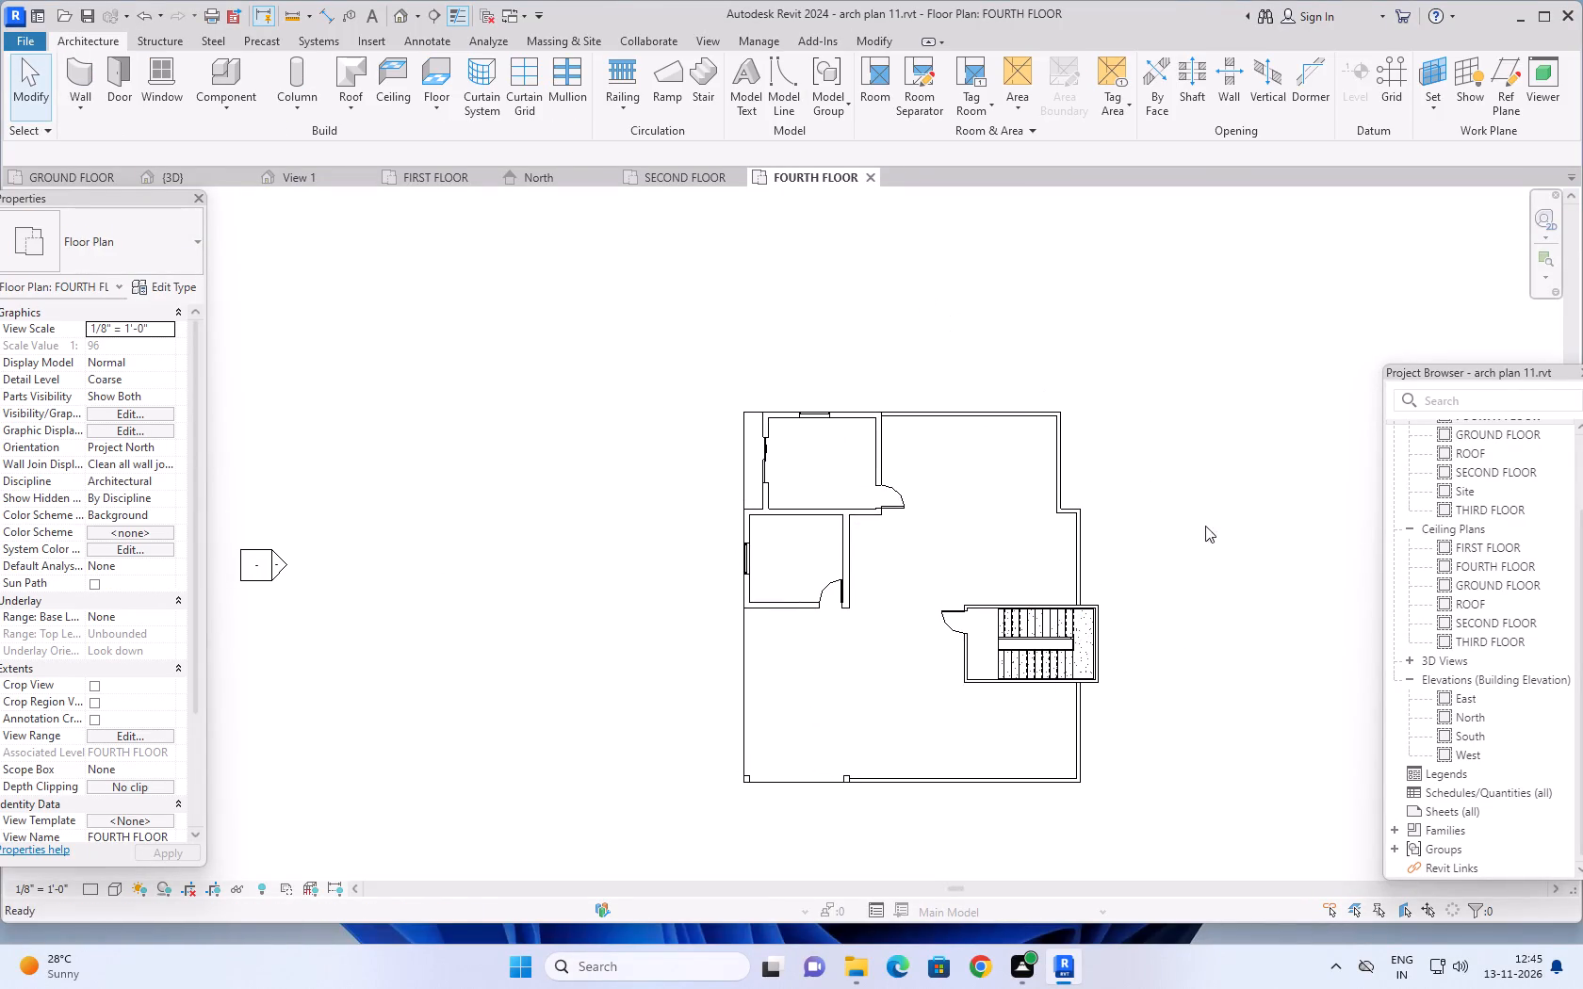
Open the 6" terrace canopy slab's boundary sketch for editing and work on it in the FOURTH FLOOR plan.
{"action": "left_click", "coordinate": [194, 180]}
{"action": "scroll", "coordinate": [900, 669], "scroll_direction": "down", "scroll_amount": 1}
{"action": "left_click", "coordinate": [841, 628]}
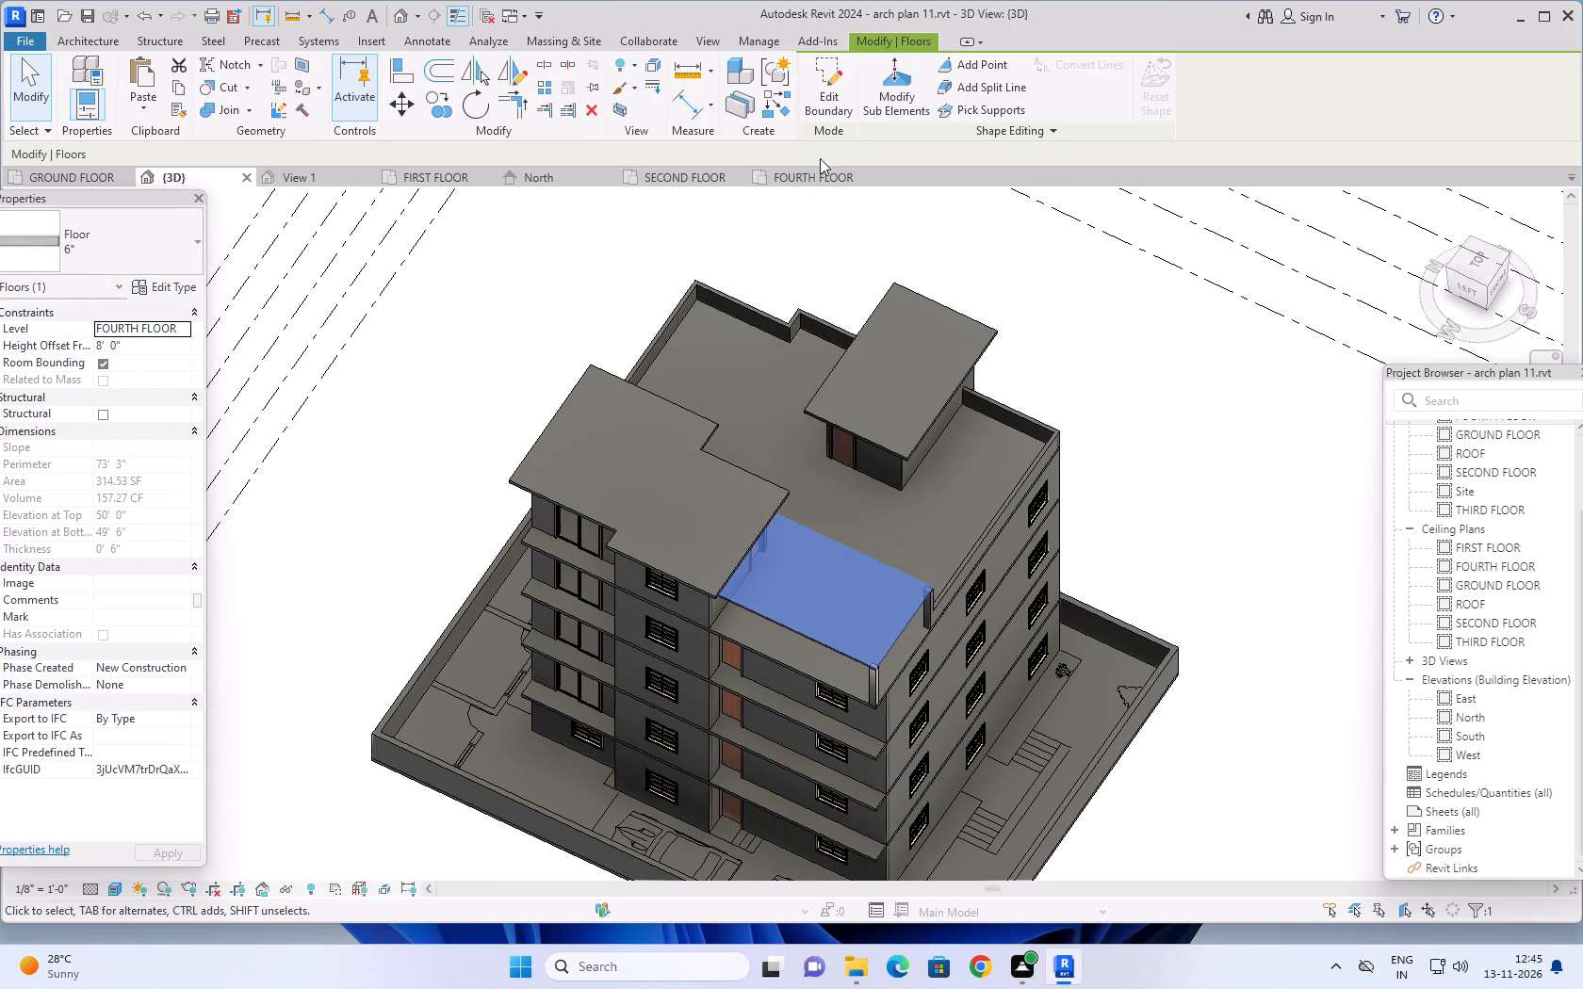
{"action": "left_click", "coordinate": [822, 65]}
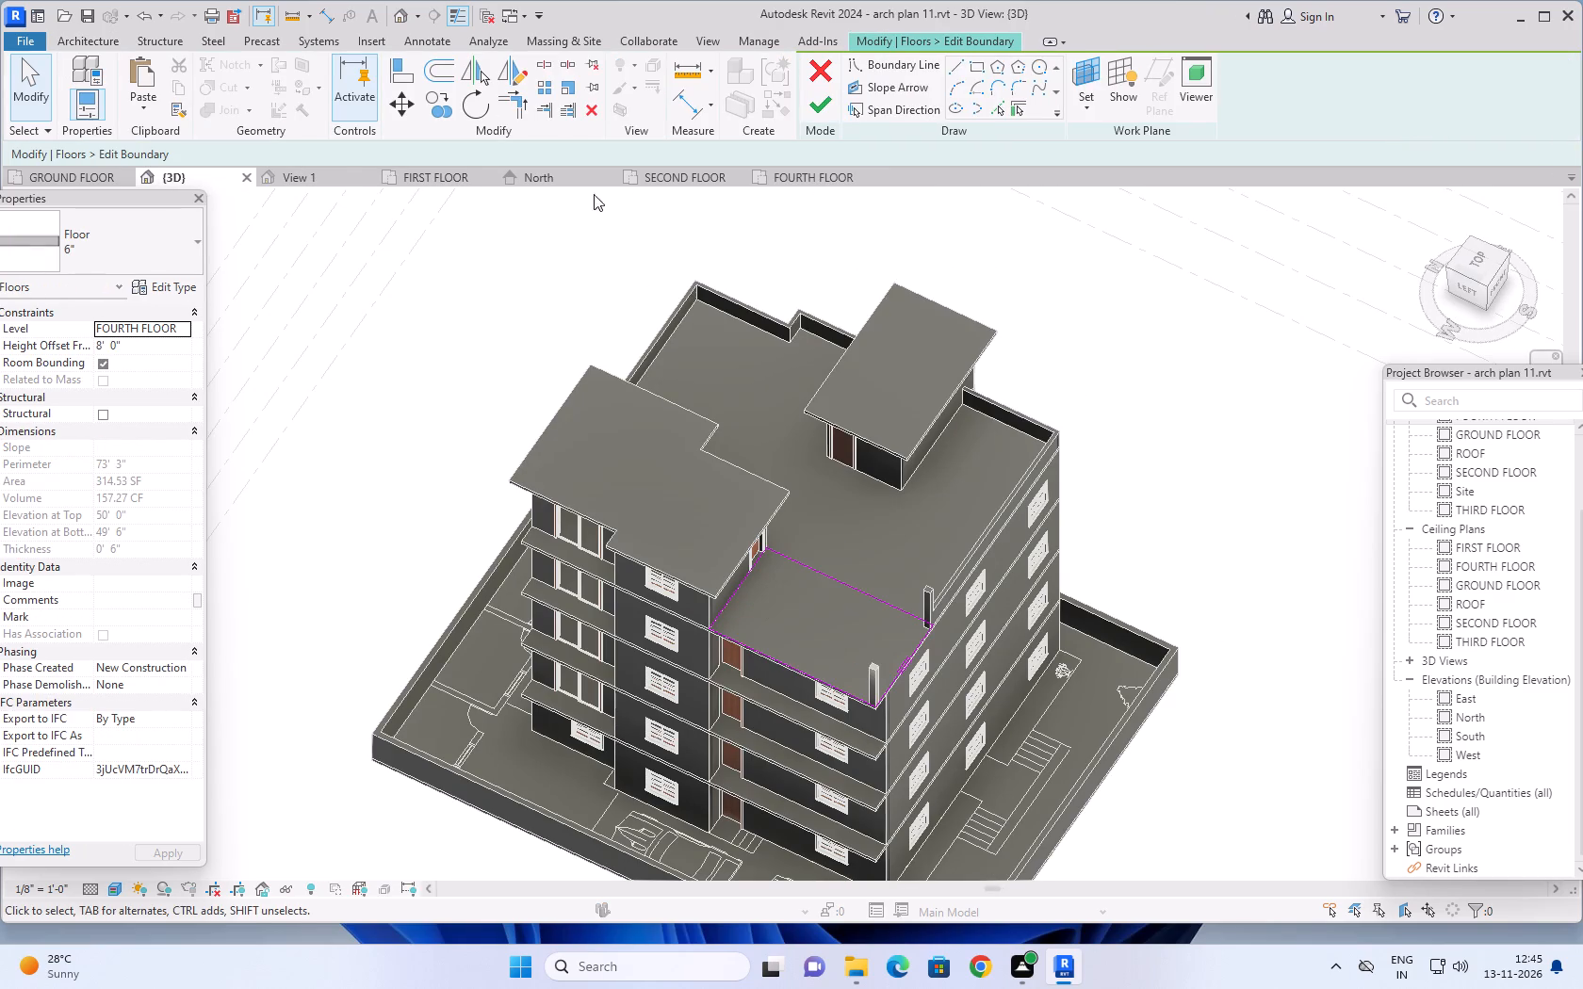
{"action": "left_click", "coordinate": [89, 175]}
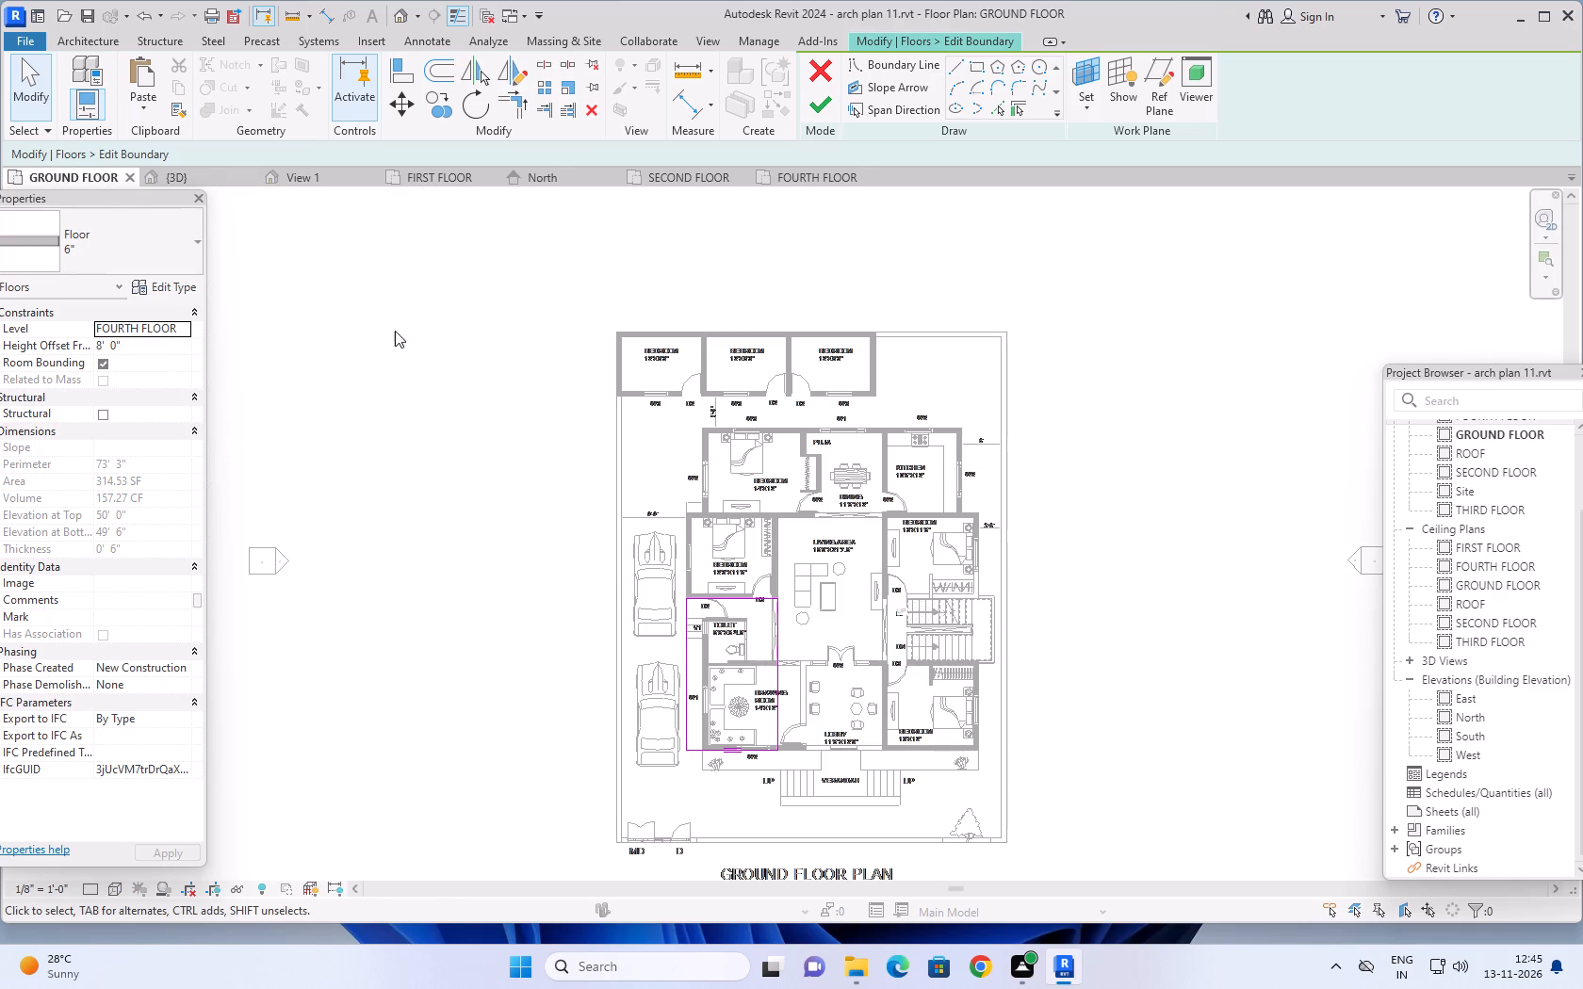
{"action": "left_click", "coordinate": [795, 173]}
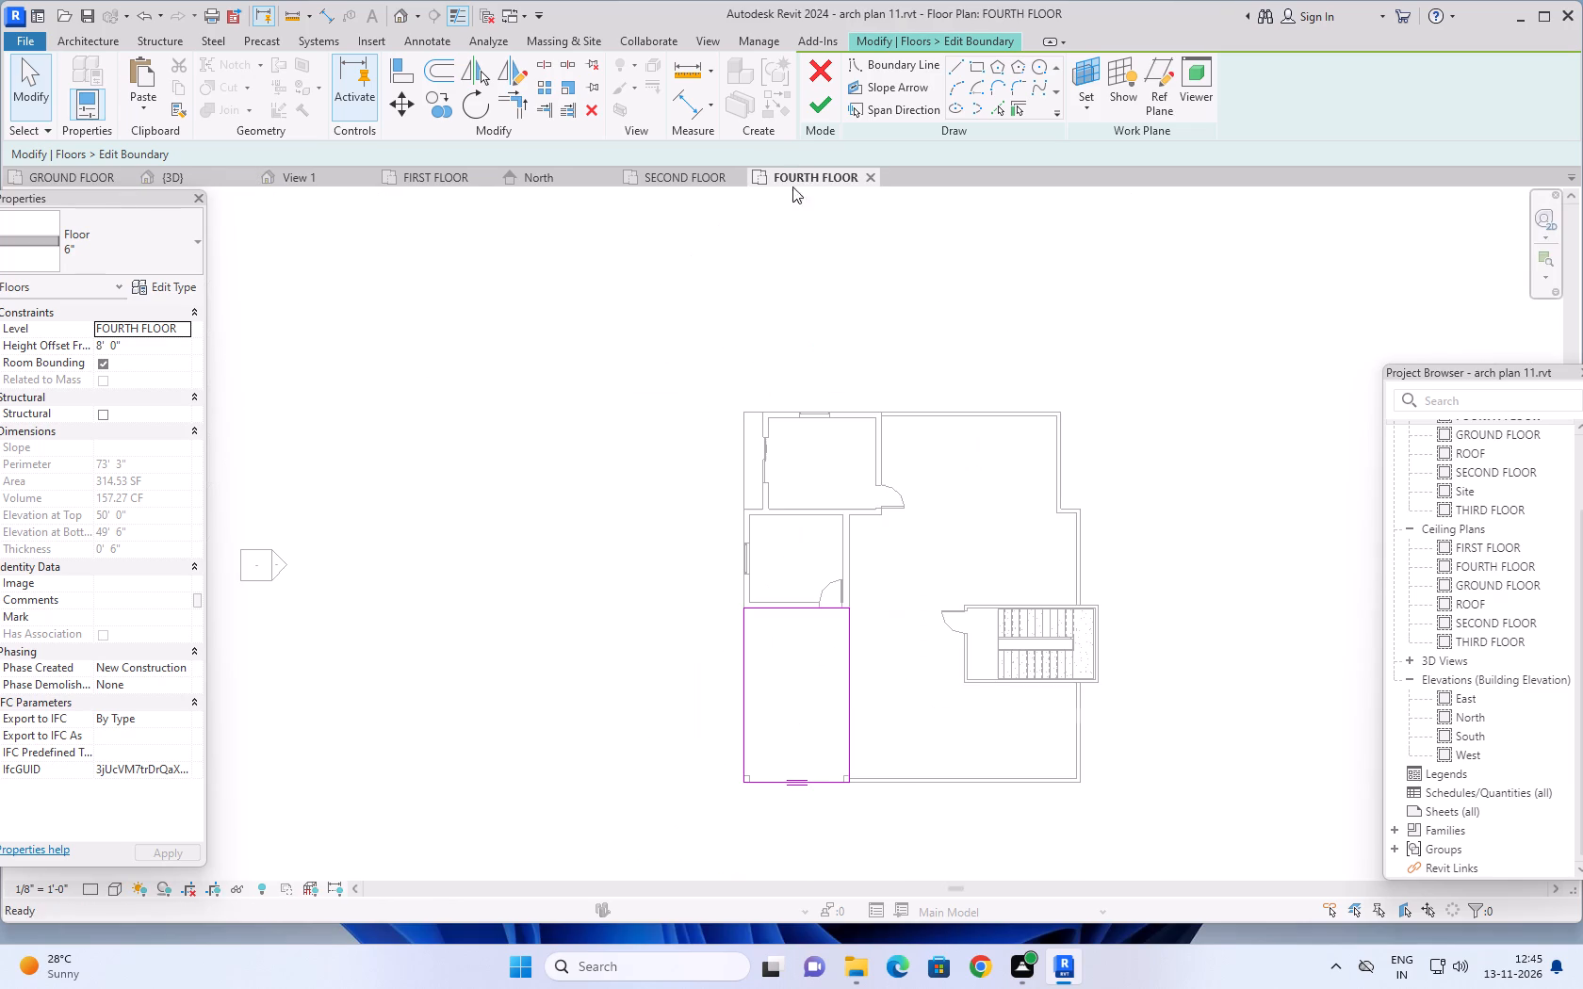
{"action": "middle_click_drag", "start_coordinate": [687, 750], "coordinate": [628, 676]}
{"action": "scroll", "coordinate": [711, 721], "scroll_direction": "up", "scroll_amount": 7}
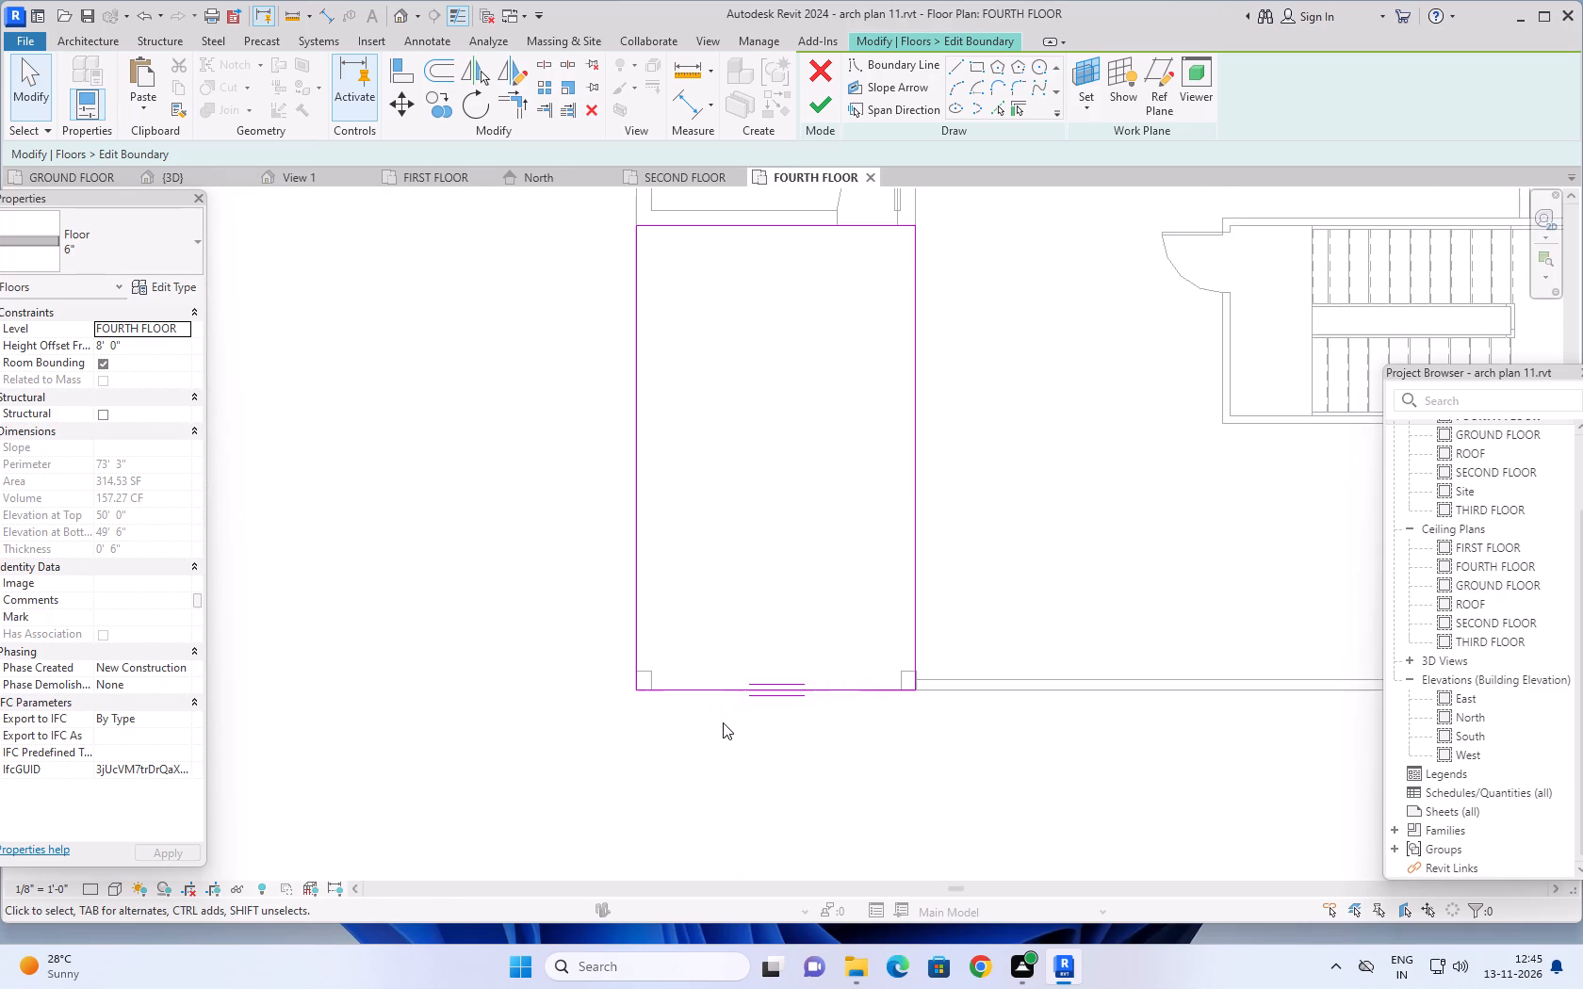
{"action": "middle_click_drag", "start_coordinate": [723, 724], "coordinate": [725, 776]}
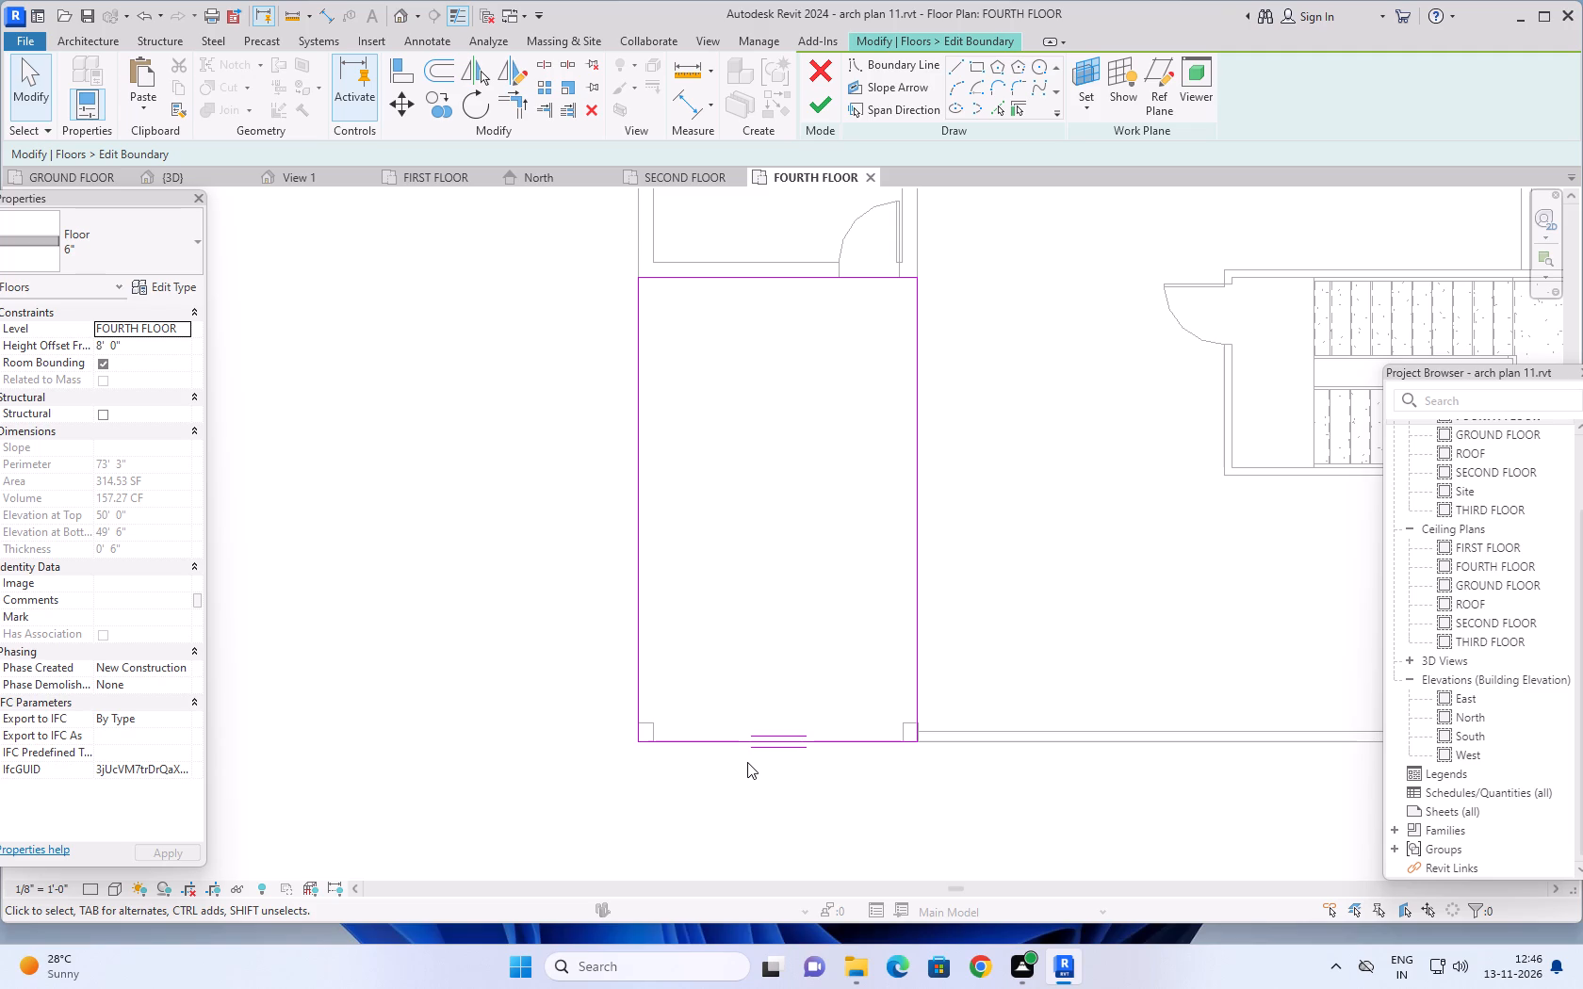
{"action": "scroll", "coordinate": [700, 573], "scroll_direction": "down", "scroll_amount": 1}
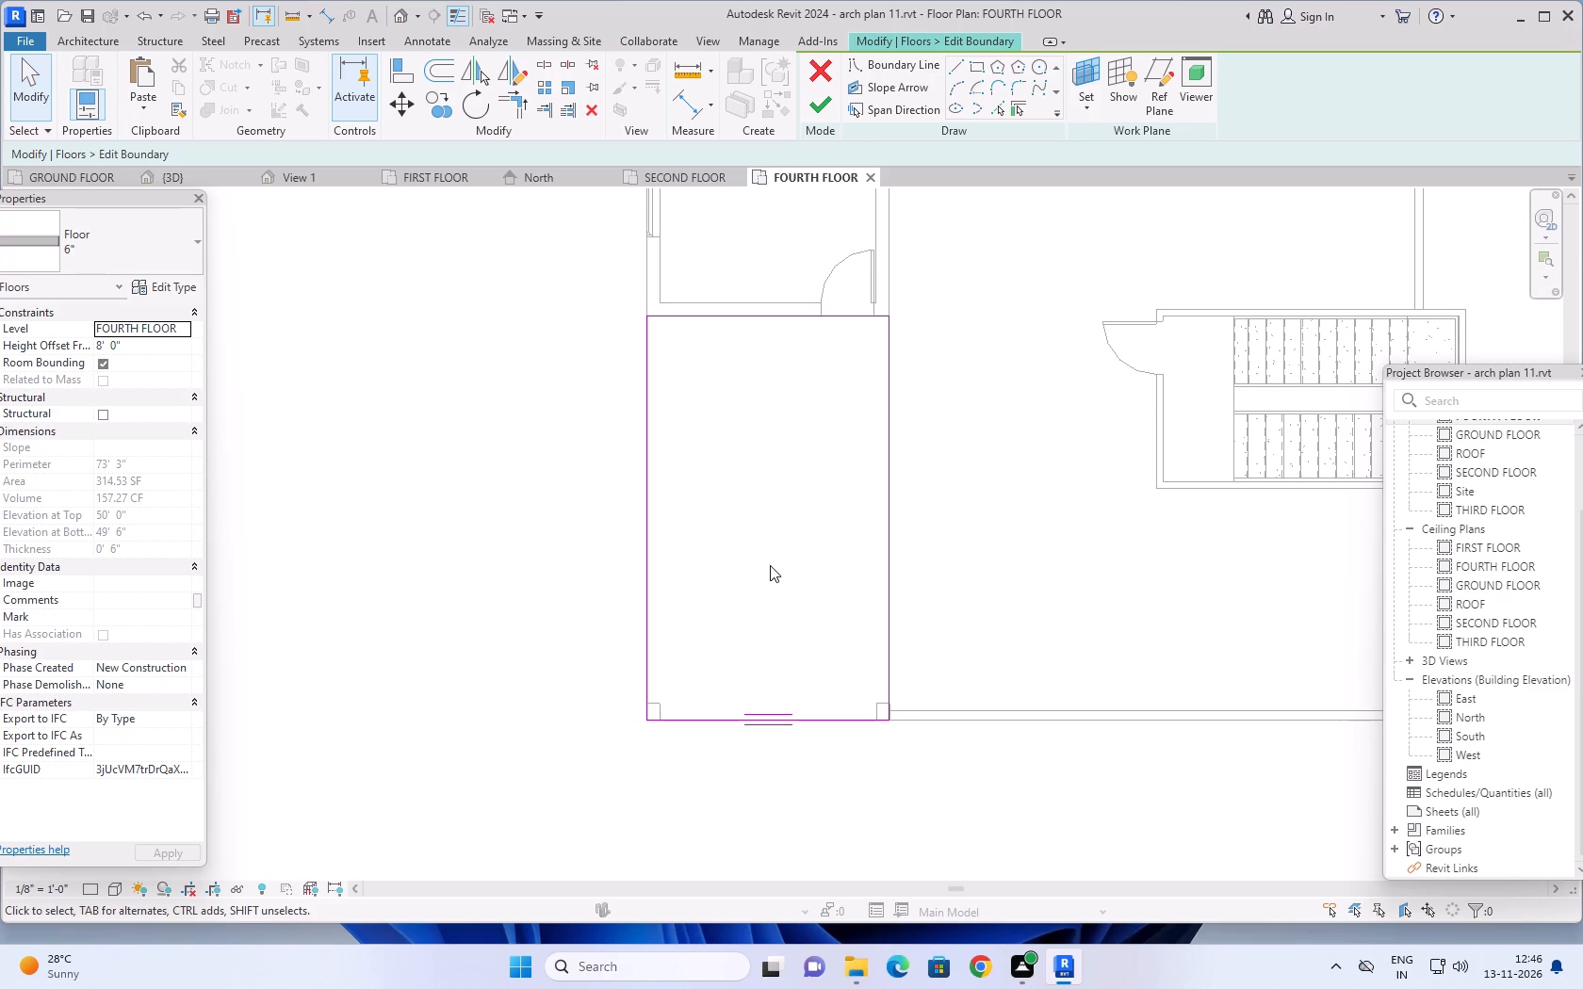
{"action": "scroll", "coordinate": [770, 565], "scroll_direction": "down", "scroll_amount": 2}
{"action": "middle_click_drag", "start_coordinate": [765, 532], "coordinate": [816, 570]}
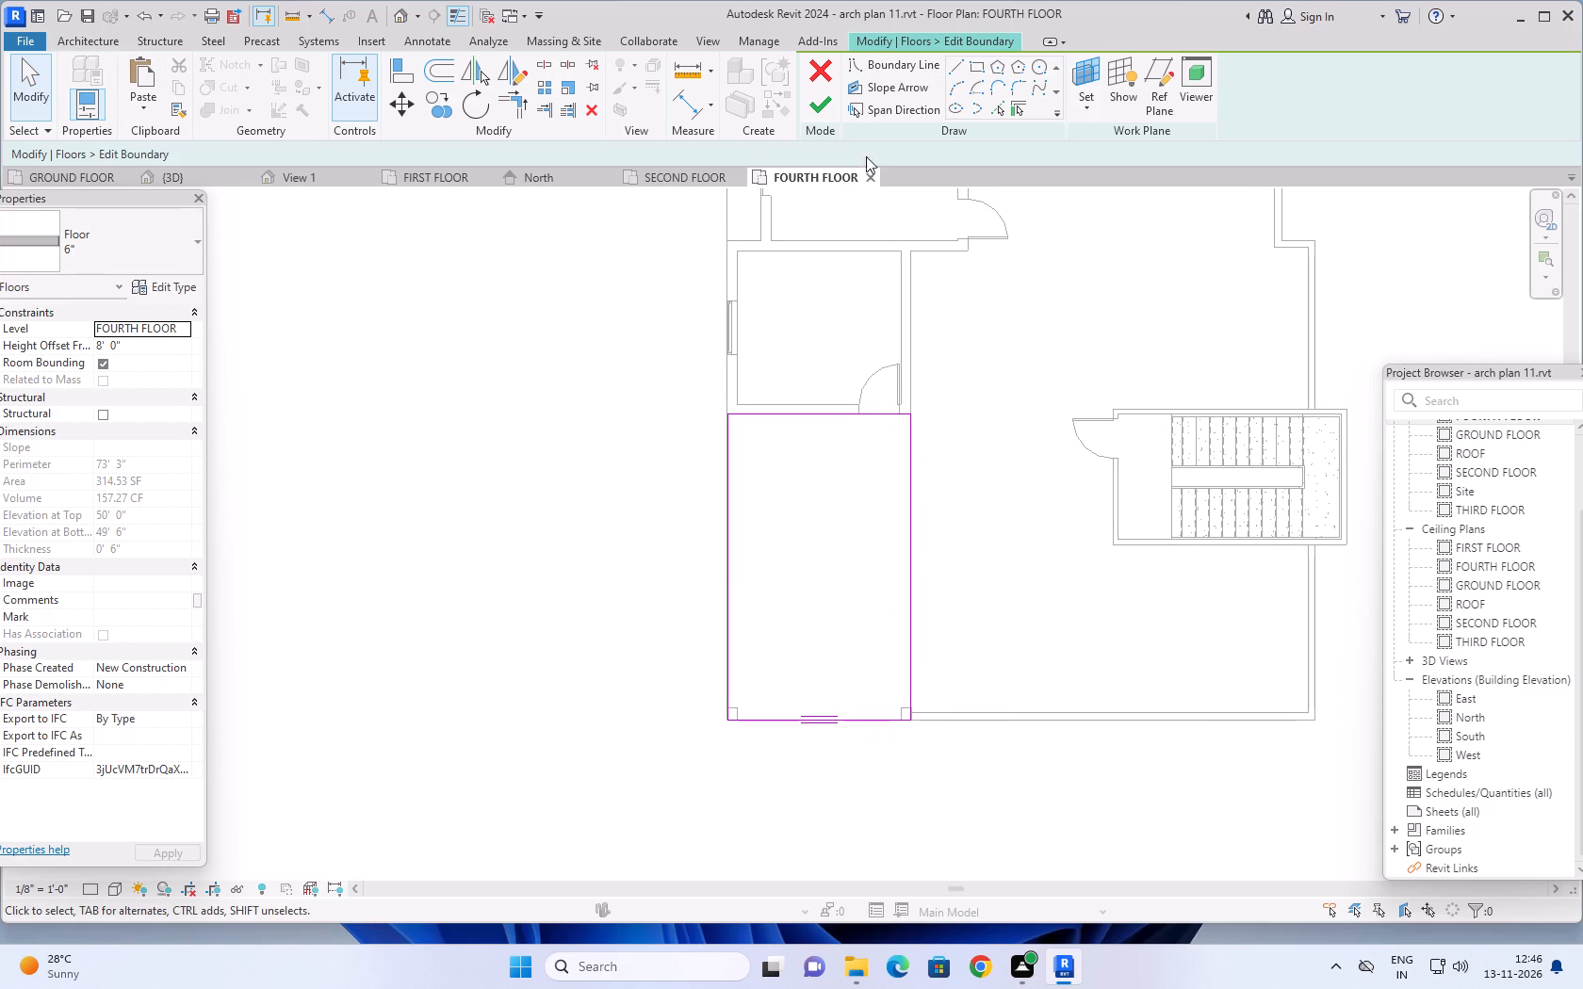
Sketch a narrow rectangular opening about 1' 1" wide and 21' 0" long inside the canopy slab, alongside its west edge.
{"action": "left_click", "coordinate": [978, 60]}
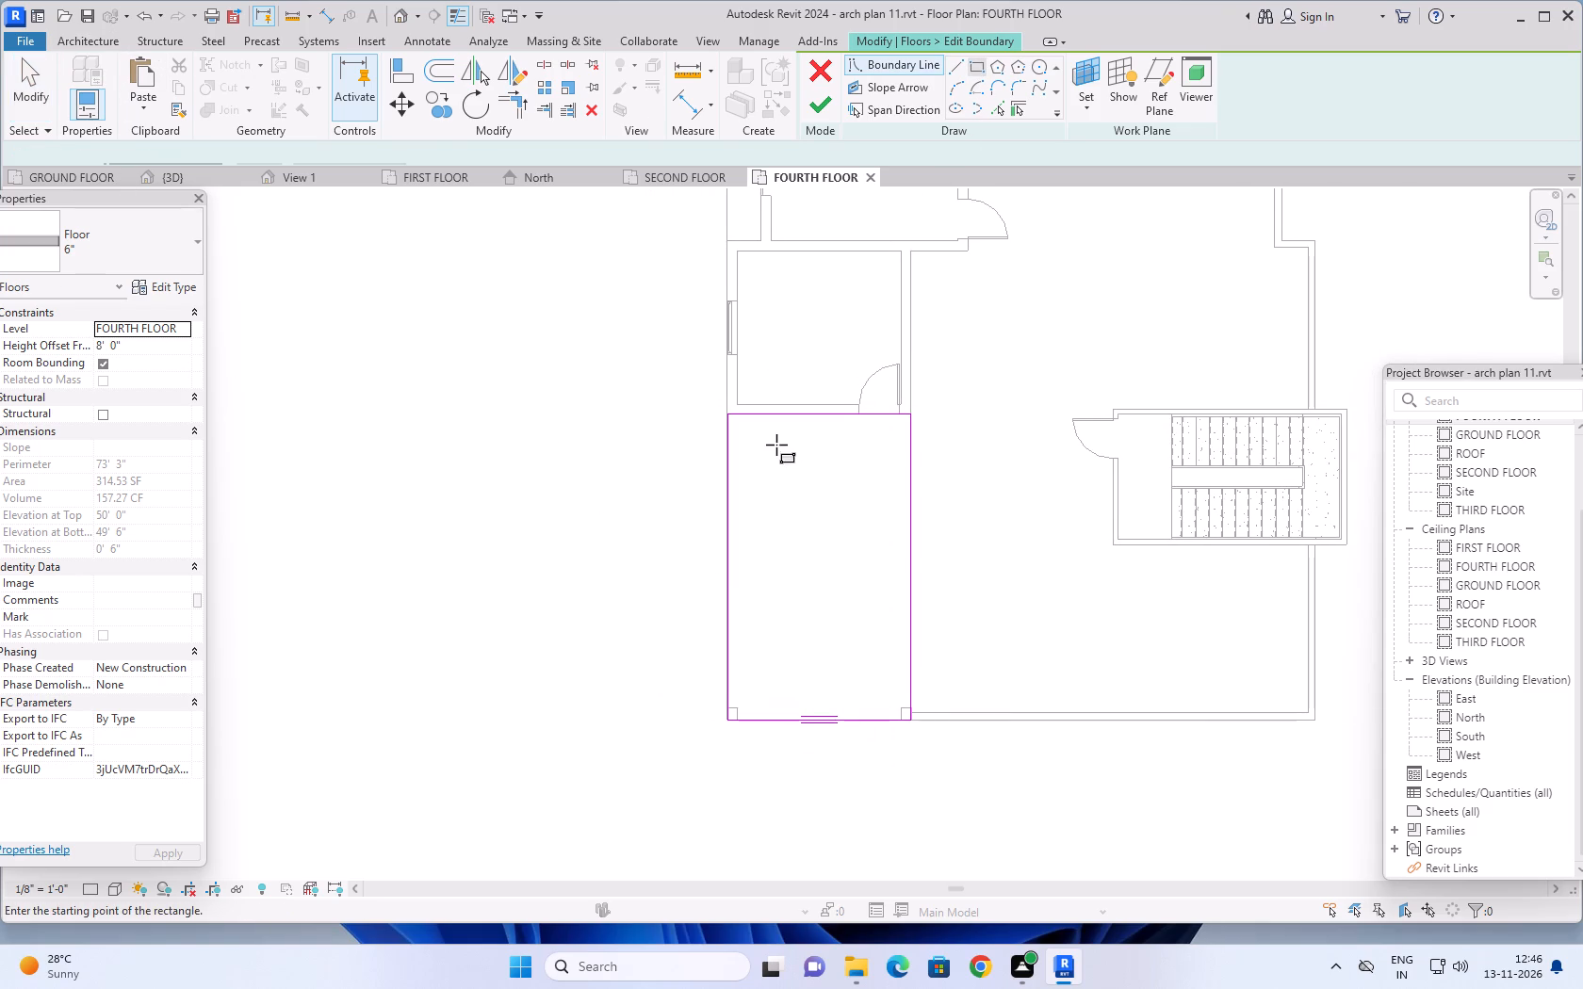
{"action": "scroll", "coordinate": [771, 439], "scroll_direction": "up", "scroll_amount": 6}
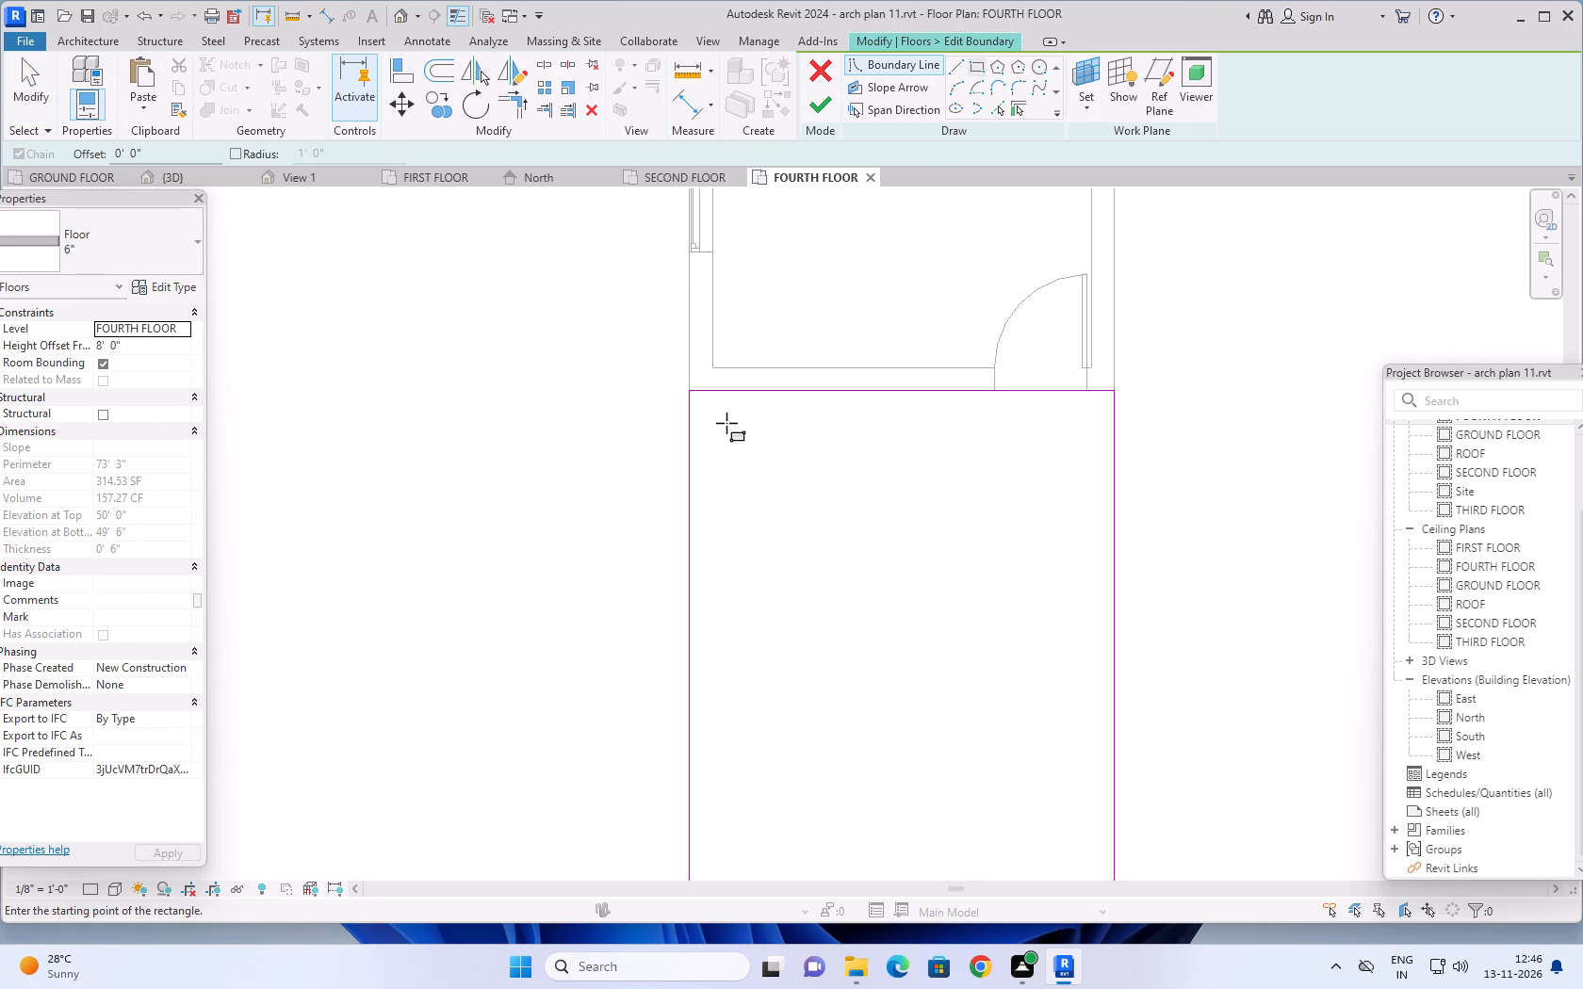
{"action": "scroll", "coordinate": [730, 429], "scroll_direction": "down", "scroll_amount": 4}
{"action": "middle_click_drag", "start_coordinate": [788, 500], "coordinate": [777, 460]}
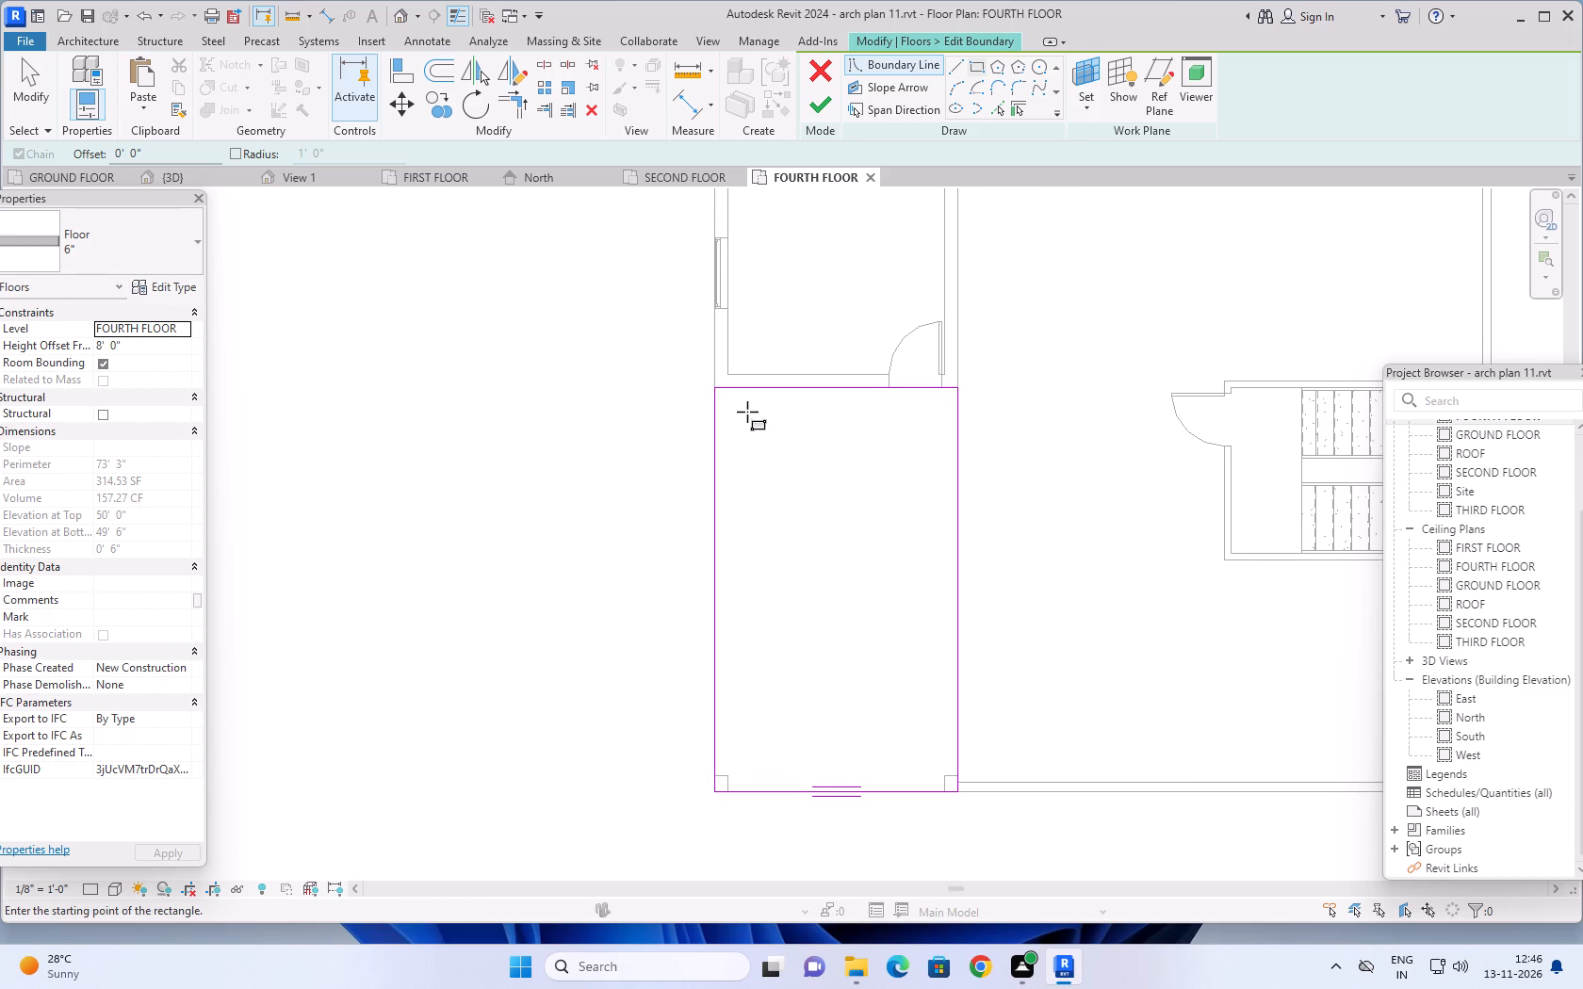
{"action": "left_click", "coordinate": [736, 403]}
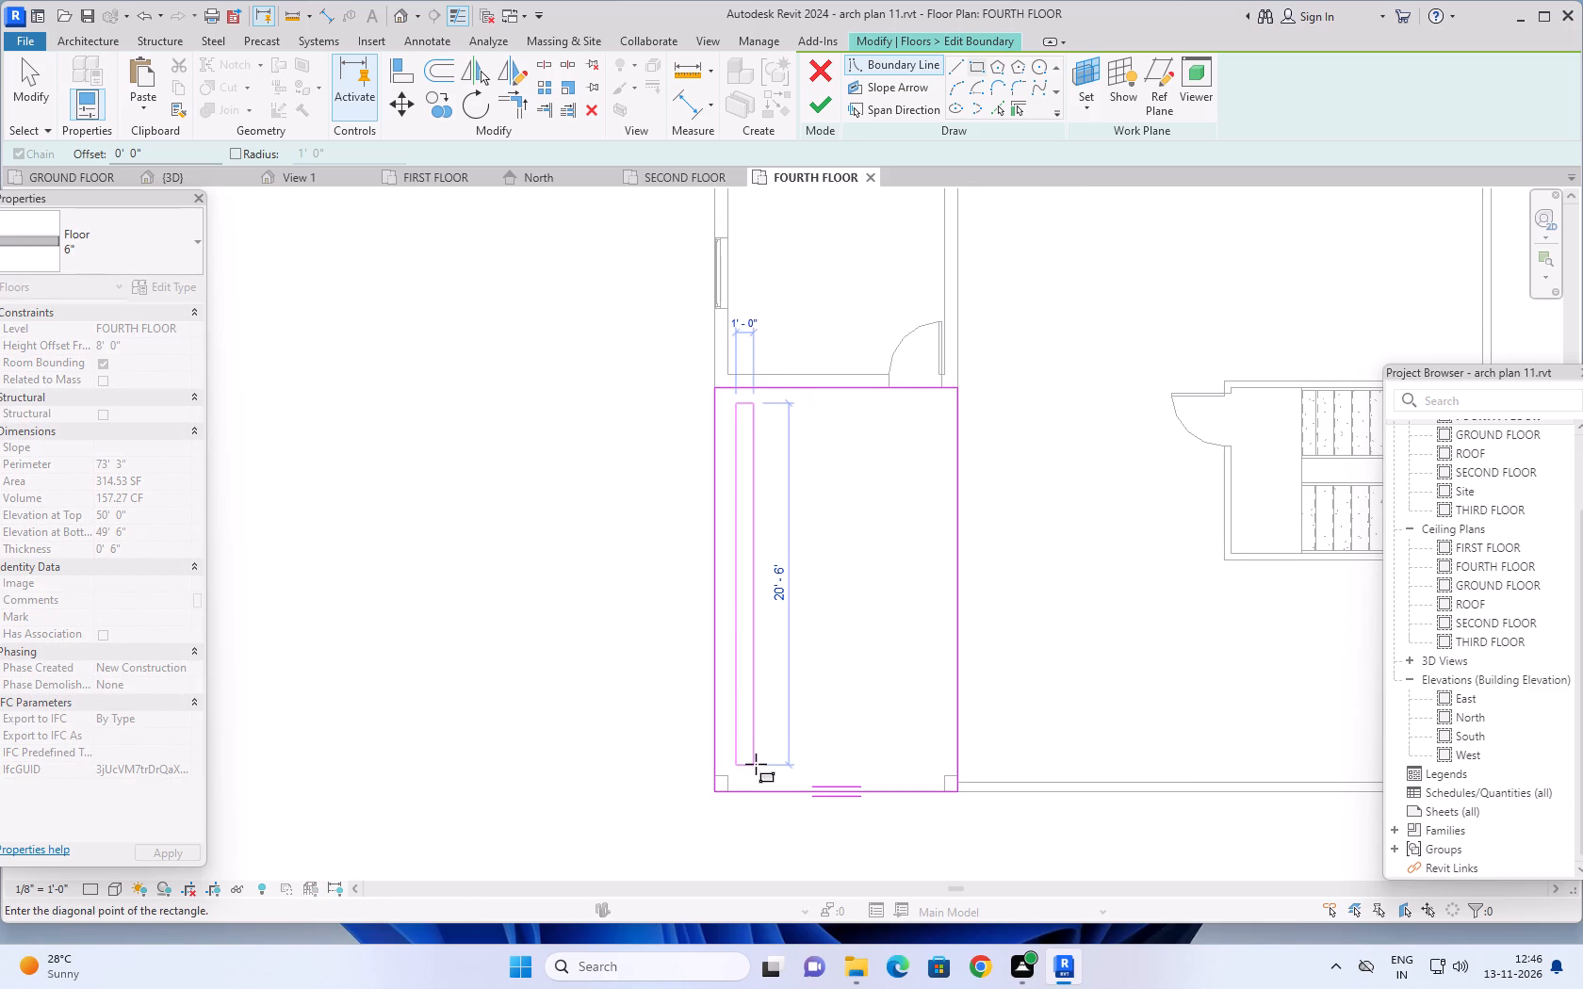
{"action": "scroll", "coordinate": [756, 770], "scroll_direction": "up", "scroll_amount": 4}
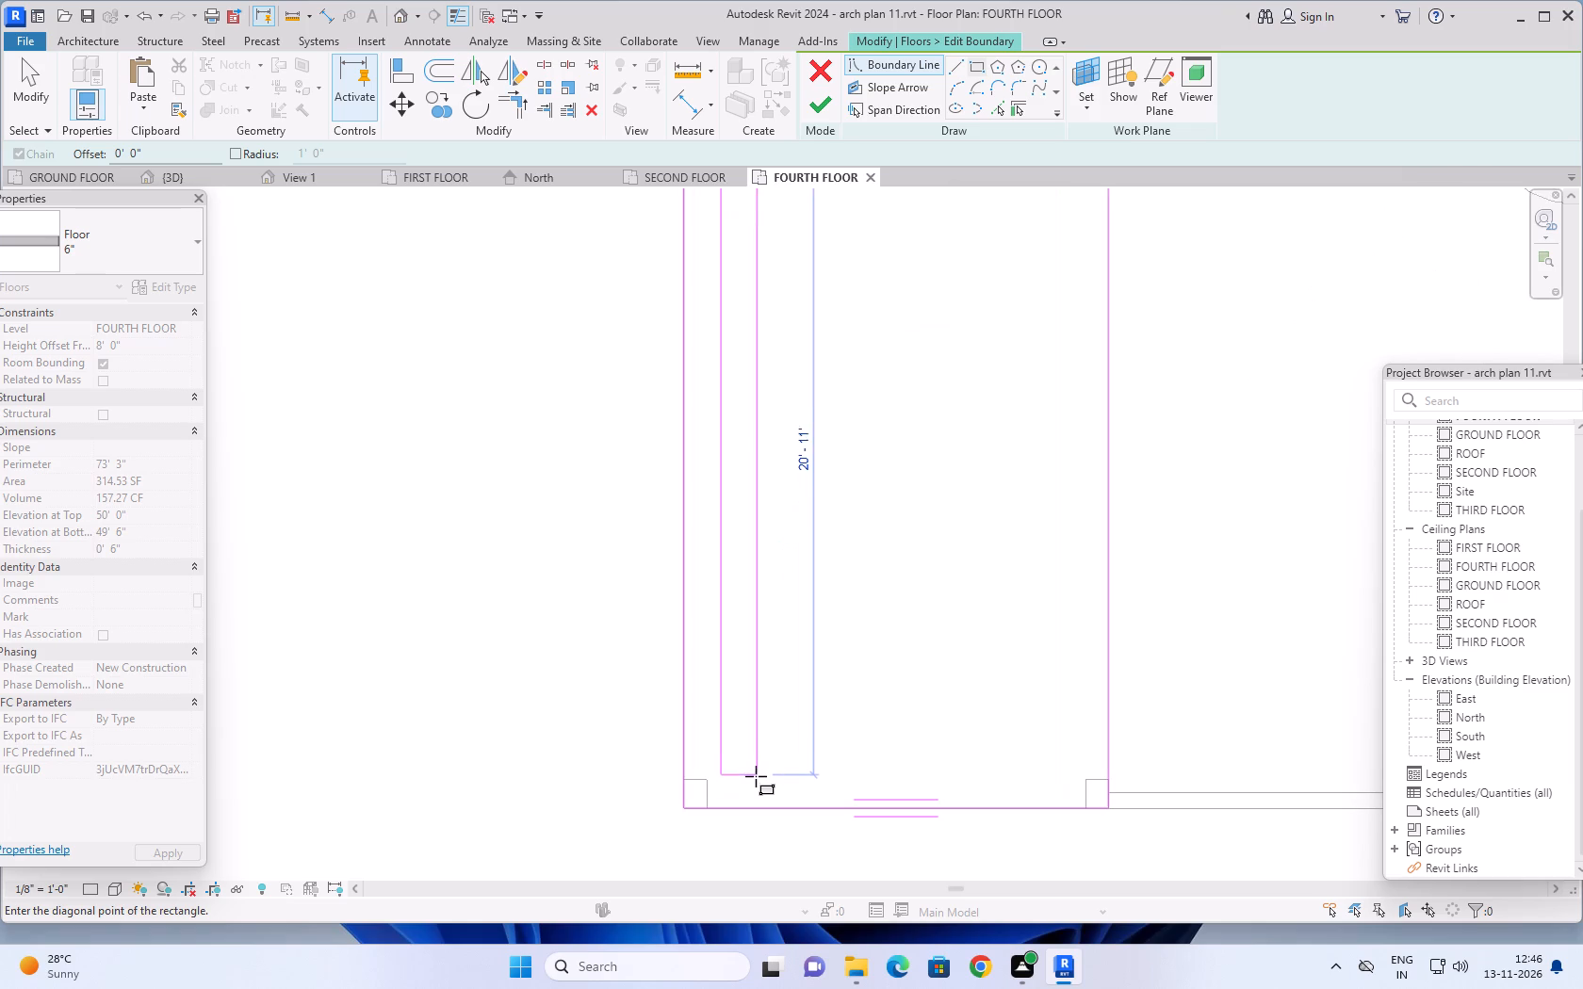
{"action": "left_click", "coordinate": [754, 777]}
{"action": "scroll", "coordinate": [836, 669], "scroll_direction": "down", "scroll_amount": 4}
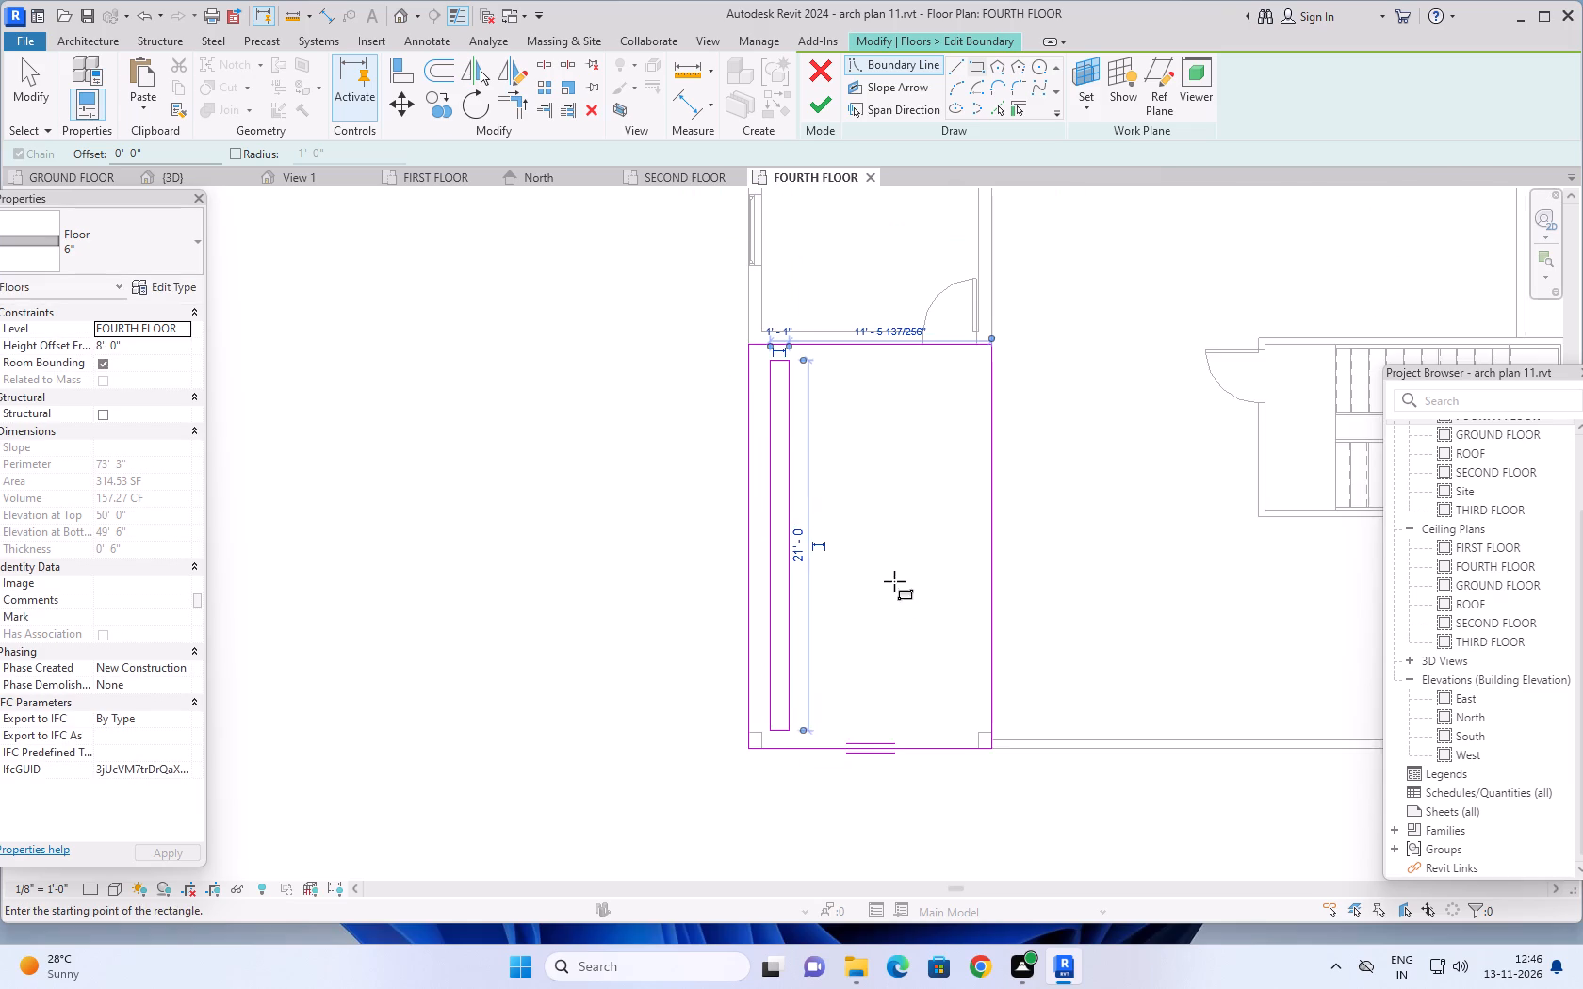
{"action": "middle_click_drag", "start_coordinate": [894, 581], "coordinate": [885, 608]}
{"action": "key", "text": "Escape"}
{"action": "key", "text": "Escape"}
Align the south end of the narrow opening with the north face of the southwest terrace column.
{"action": "middle_click_drag", "start_coordinate": [858, 493], "coordinate": [872, 356]}
{"action": "scroll", "coordinate": [808, 653], "scroll_direction": "up", "scroll_amount": 4}
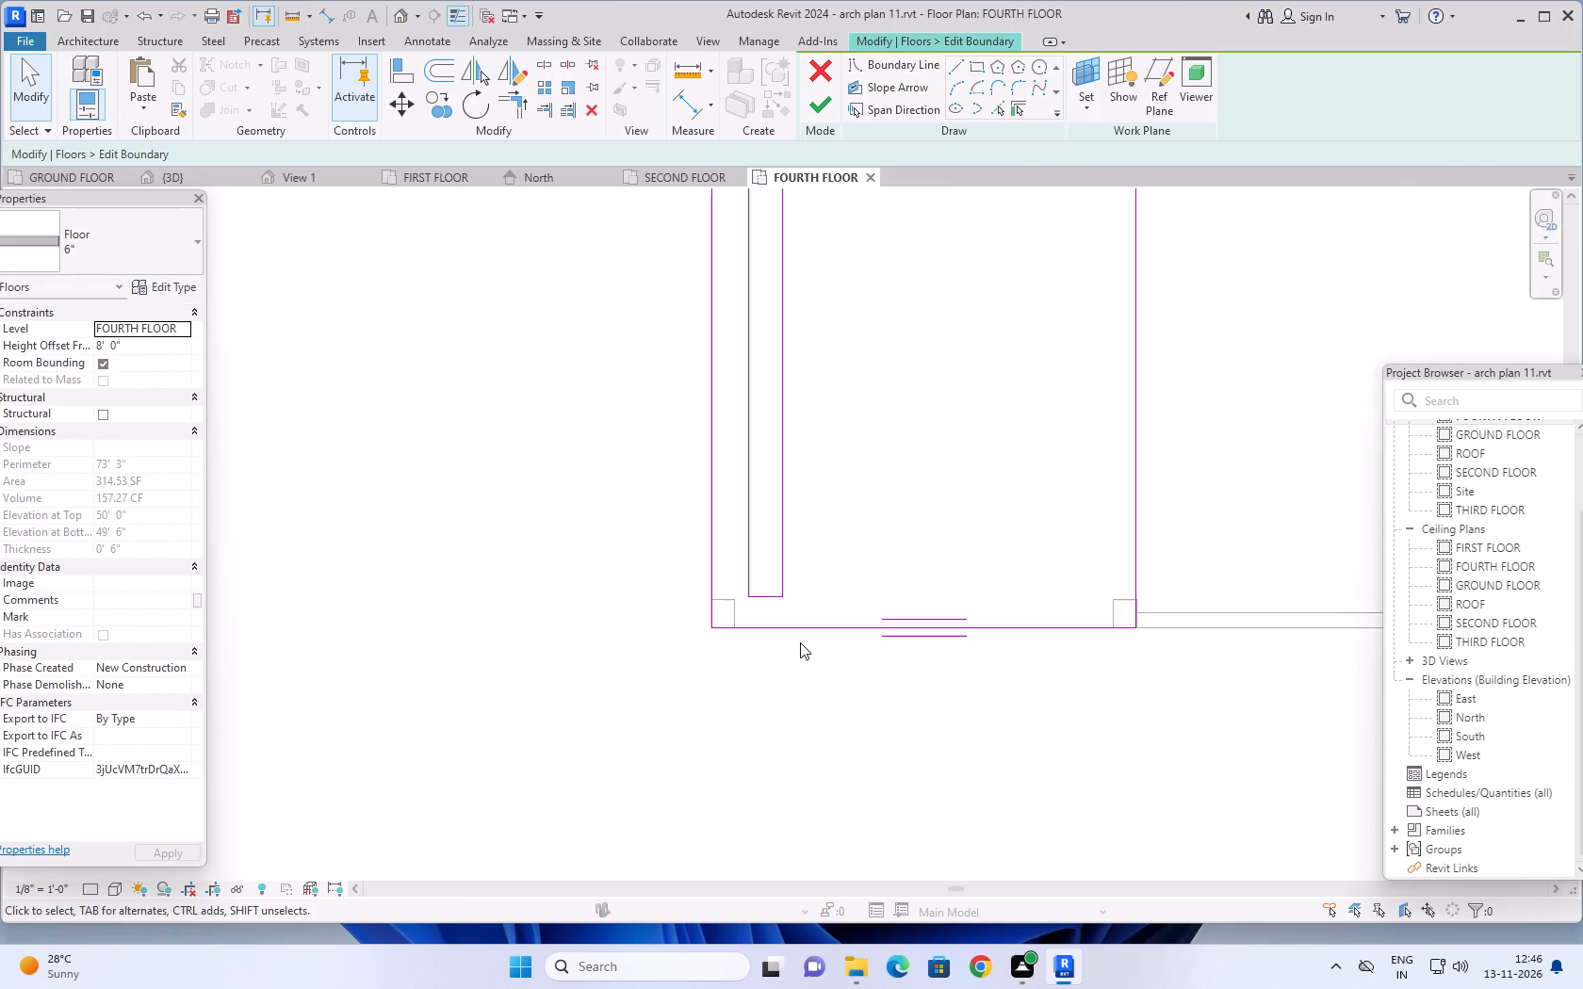
{"action": "middle_click_drag", "start_coordinate": [859, 498], "coordinate": [858, 586]}
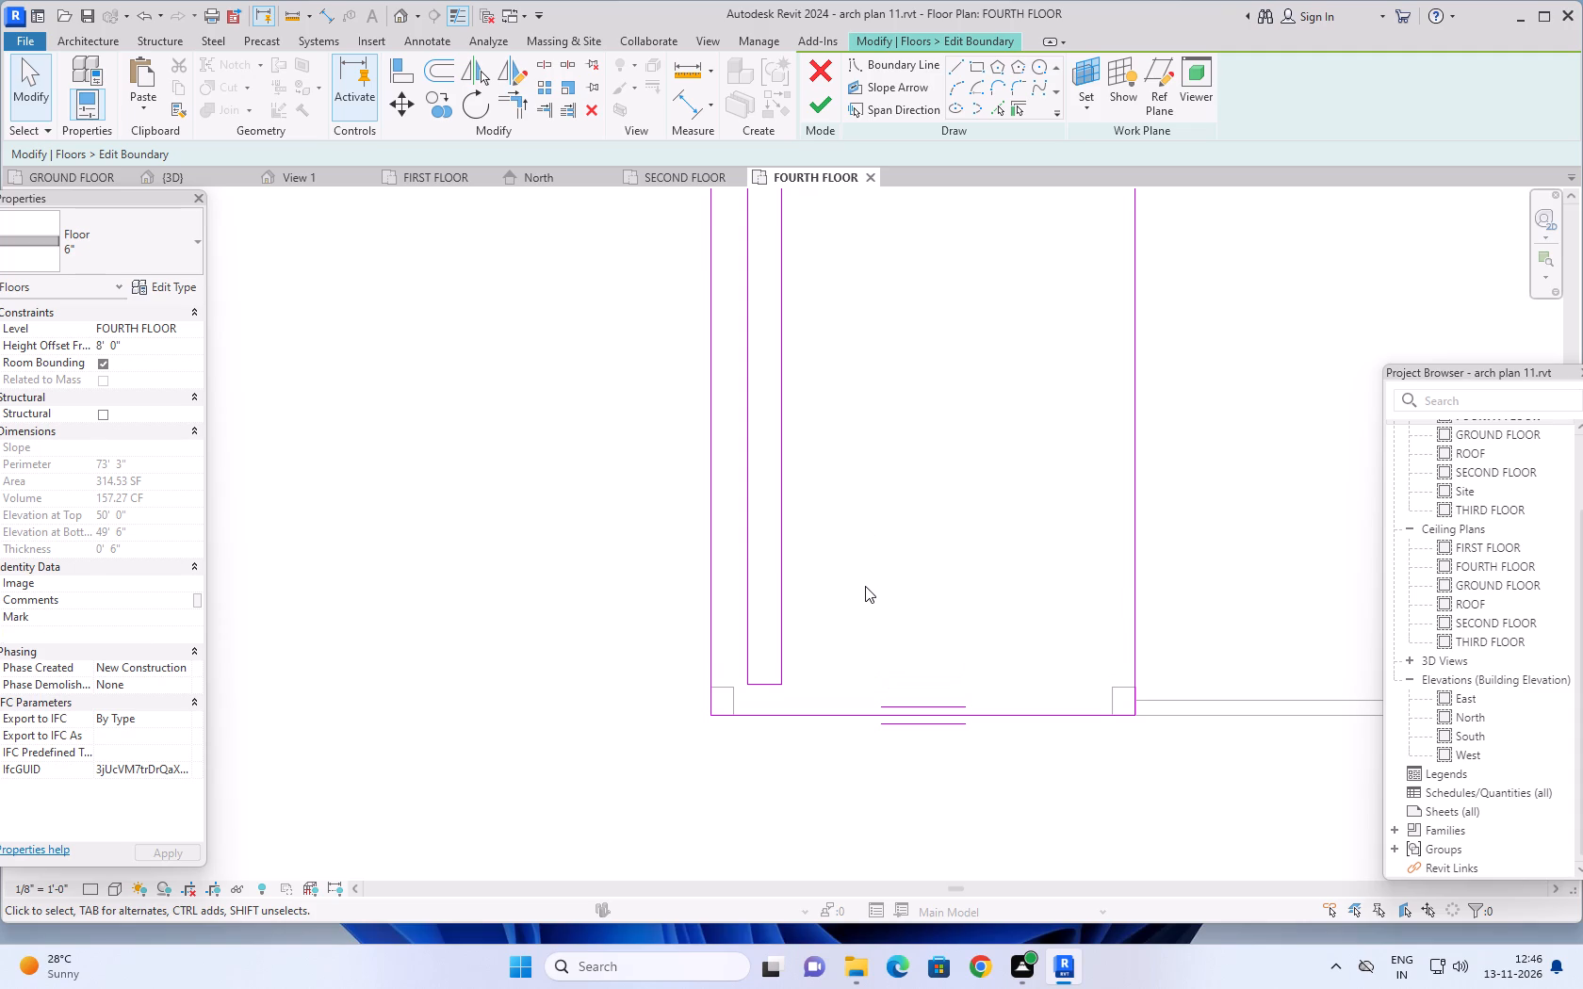
{"action": "middle_click_drag", "start_coordinate": [866, 561], "coordinate": [862, 581]}
{"action": "scroll", "coordinate": [739, 703], "scroll_direction": "up", "scroll_amount": 5}
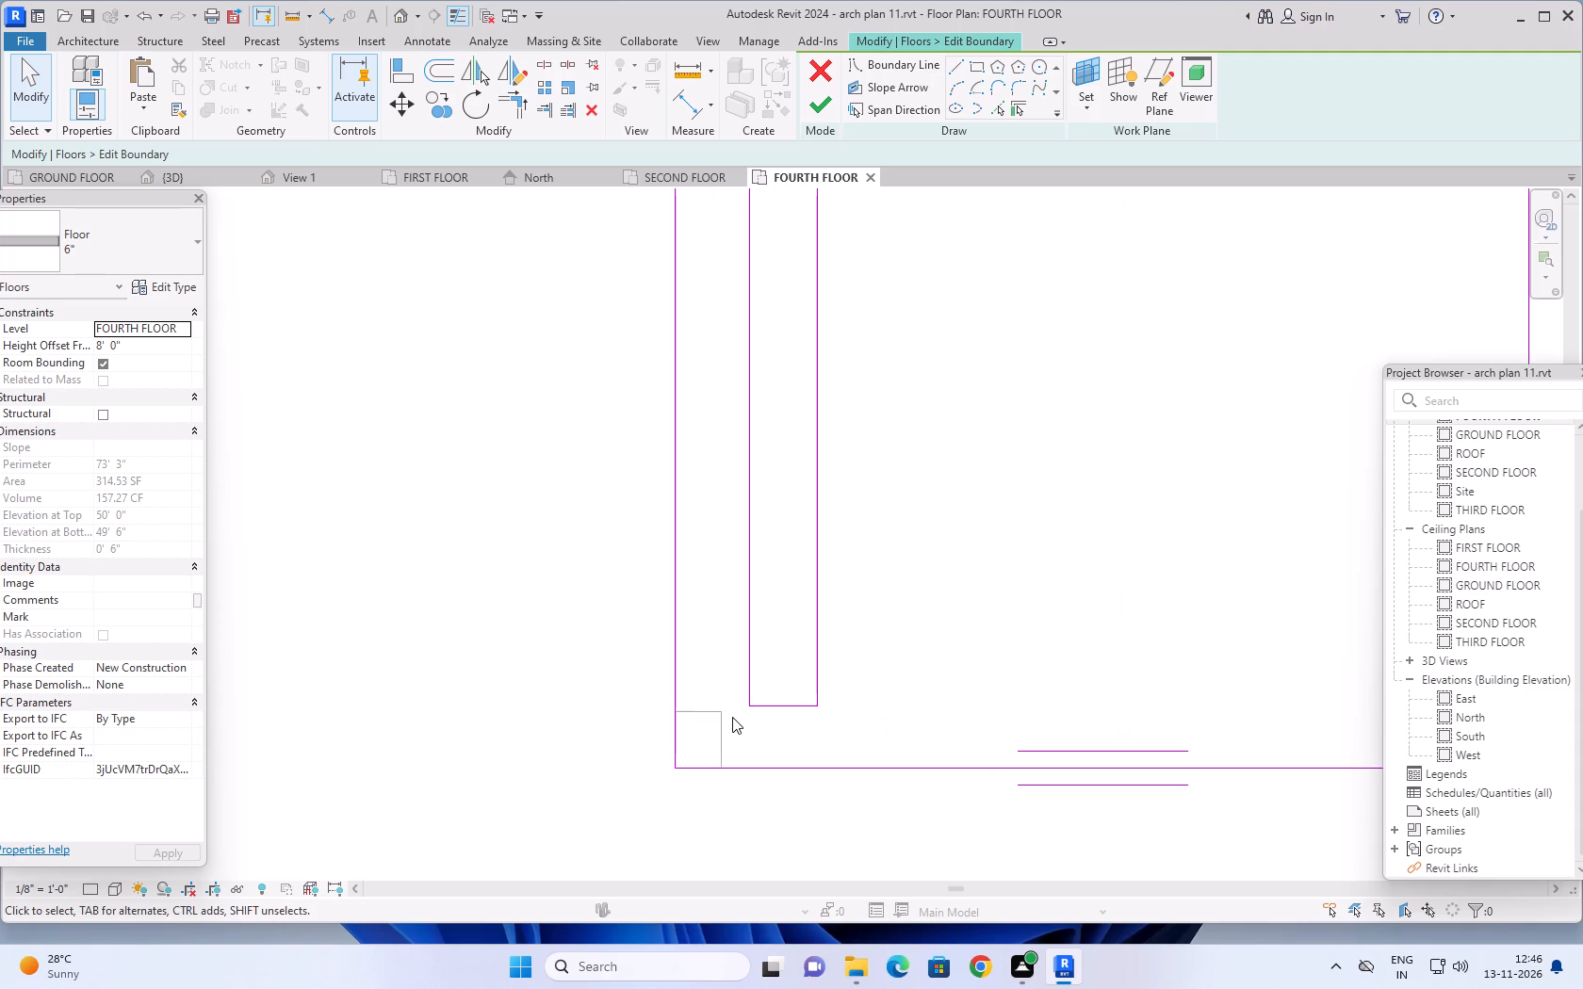
{"action": "scroll", "coordinate": [731, 719], "scroll_direction": "up", "scroll_amount": 2}
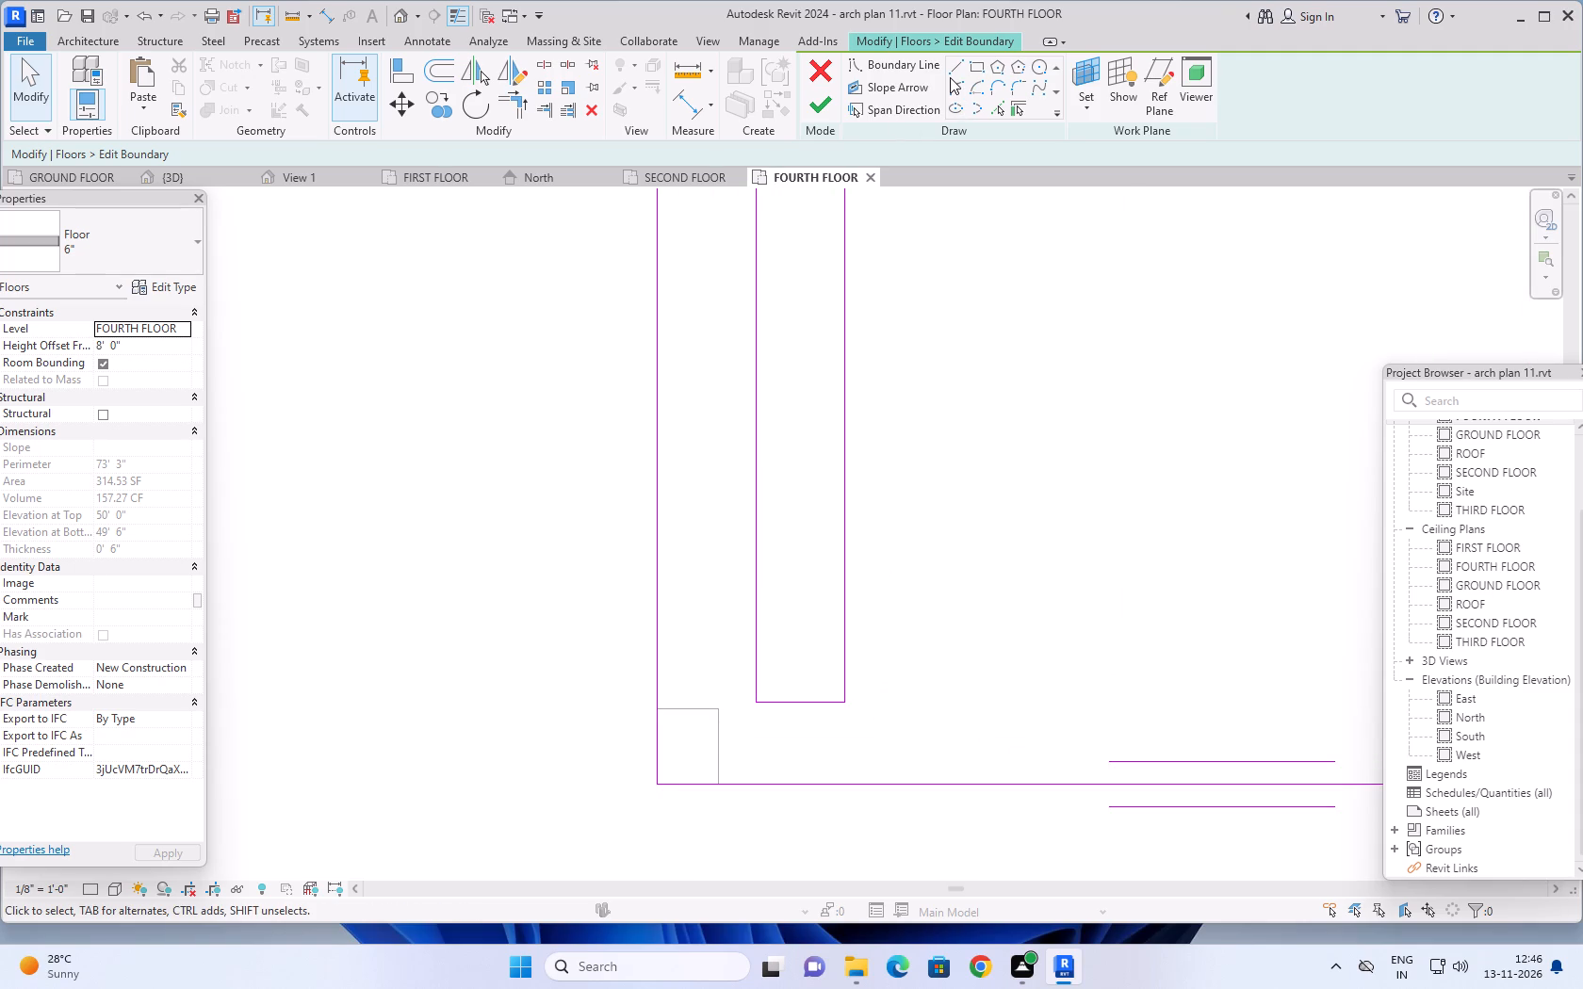
{"action": "left_click", "coordinate": [406, 68]}
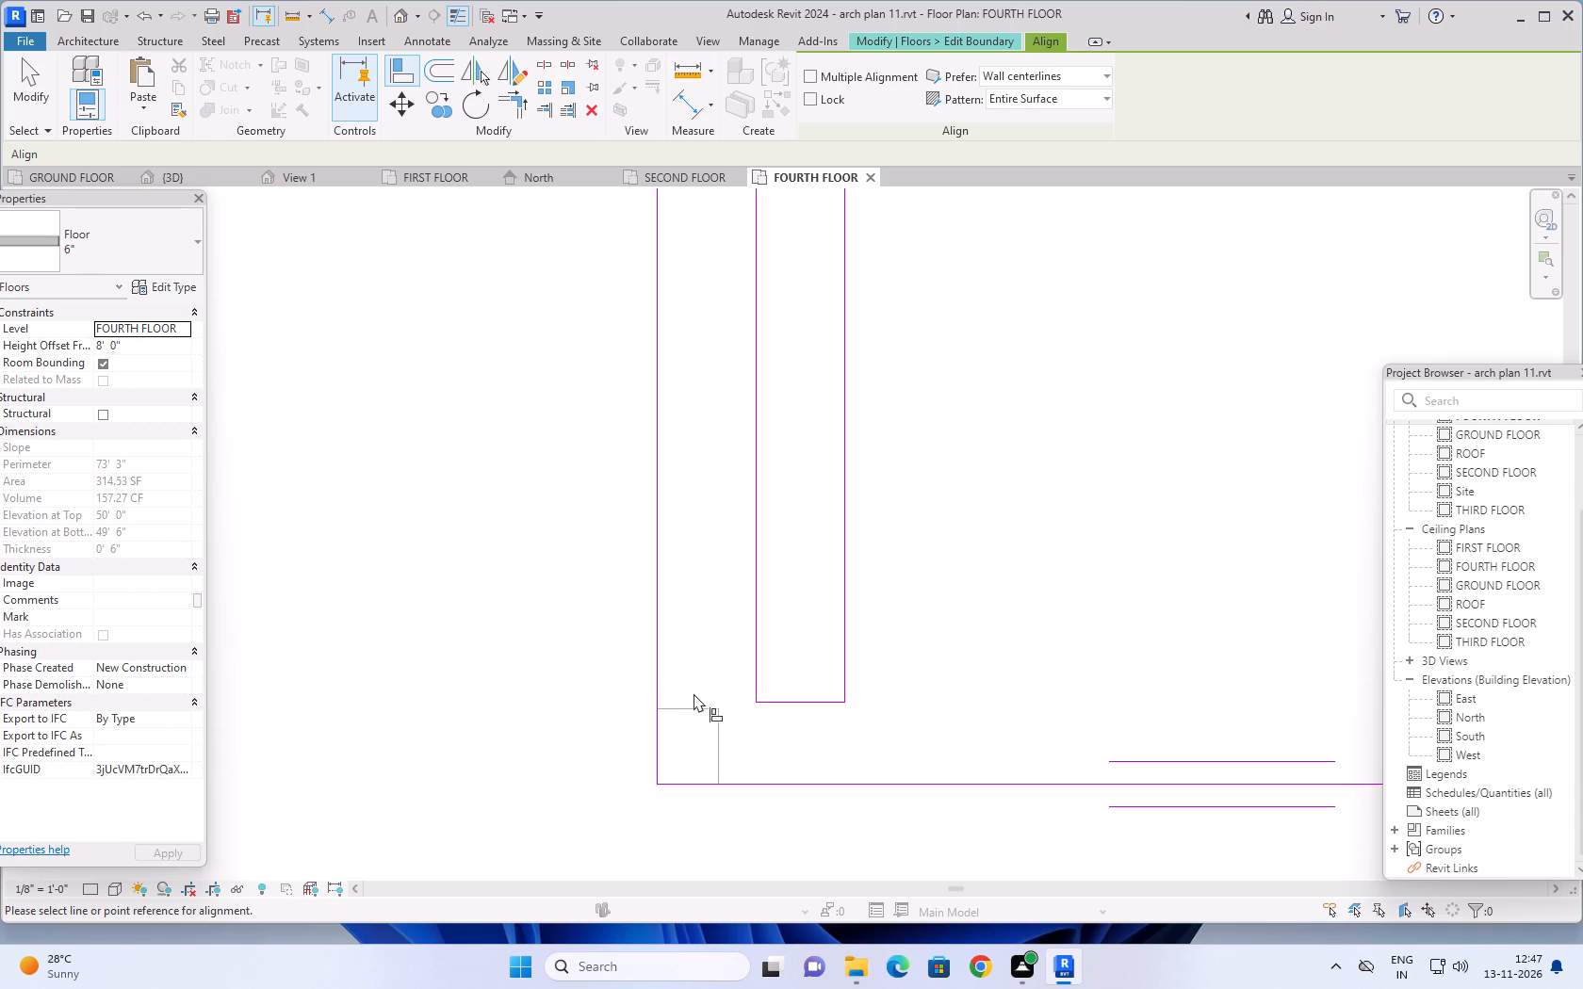
{"action": "left_click", "coordinate": [697, 705]}
{"action": "left_click", "coordinate": [789, 700]}
Examine the narrow opening's placement within the canopy slab boundary relative to the two terrace columns and the south parapet.
{"action": "scroll", "coordinate": [891, 584], "scroll_direction": "down", "scroll_amount": 8}
{"action": "middle_click_drag", "start_coordinate": [974, 505], "coordinate": [938, 657]}
{"action": "scroll", "coordinate": [948, 598], "scroll_direction": "down", "scroll_amount": 2}
{"action": "middle_click_drag", "start_coordinate": [961, 578], "coordinate": [955, 578]}
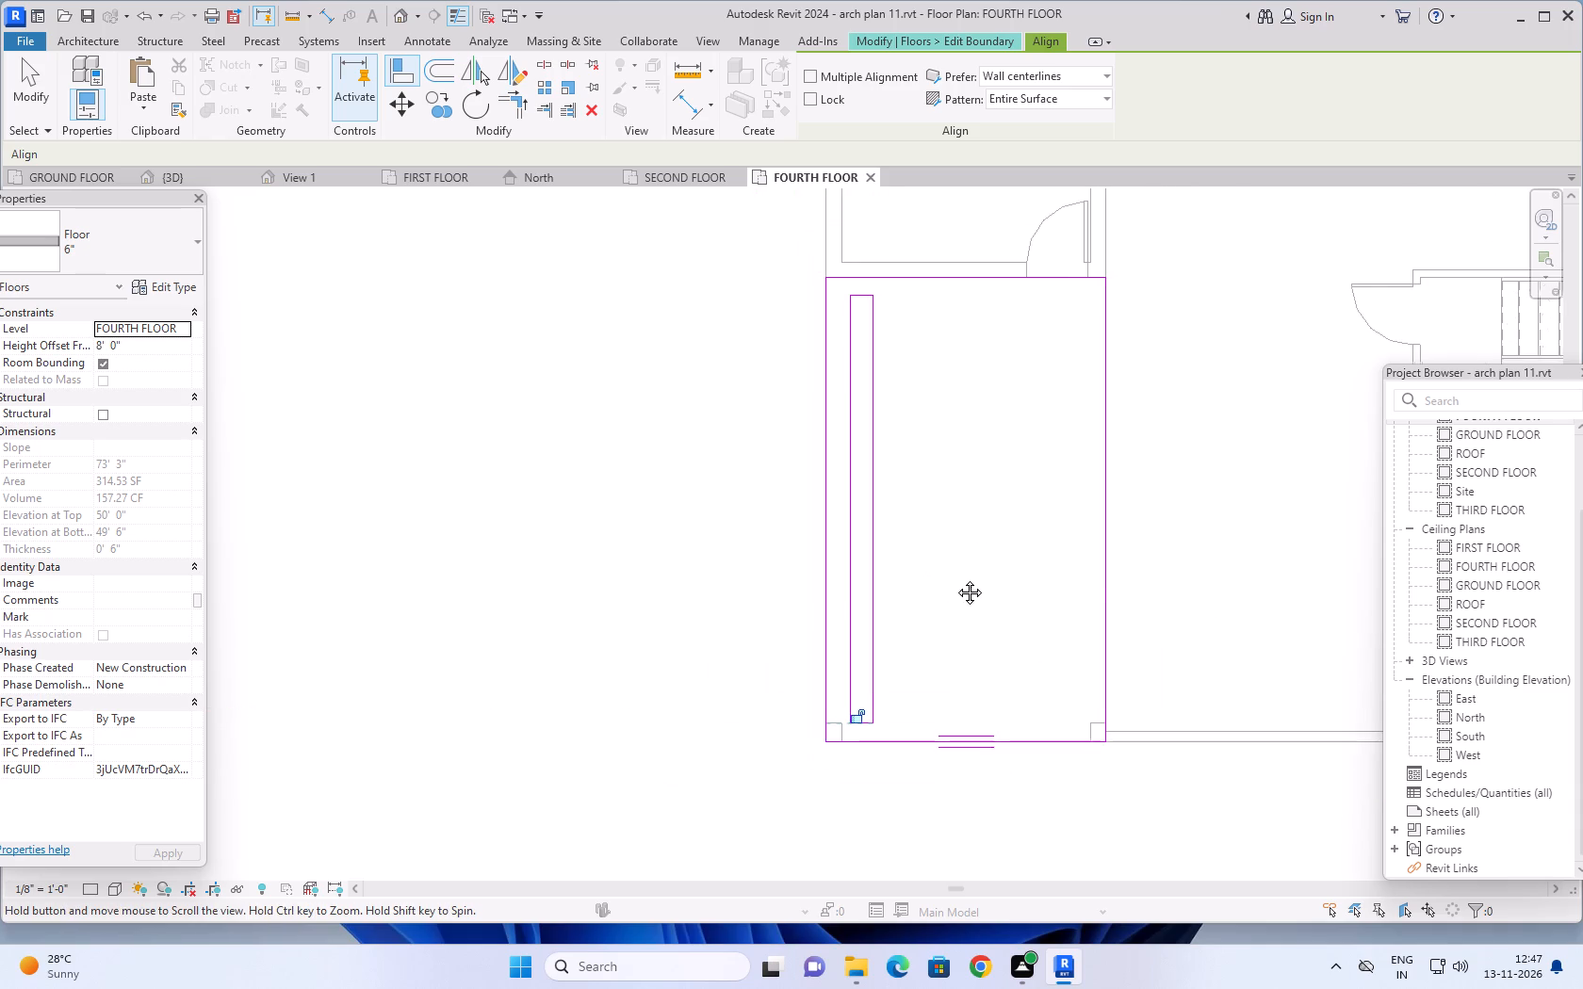
{"action": "middle_click_drag", "start_coordinate": [955, 578], "coordinate": [924, 590]}
{"action": "scroll", "coordinate": [932, 595], "scroll_direction": "down", "scroll_amount": 1}
{"action": "middle_click_drag", "start_coordinate": [939, 608], "coordinate": [909, 599]}
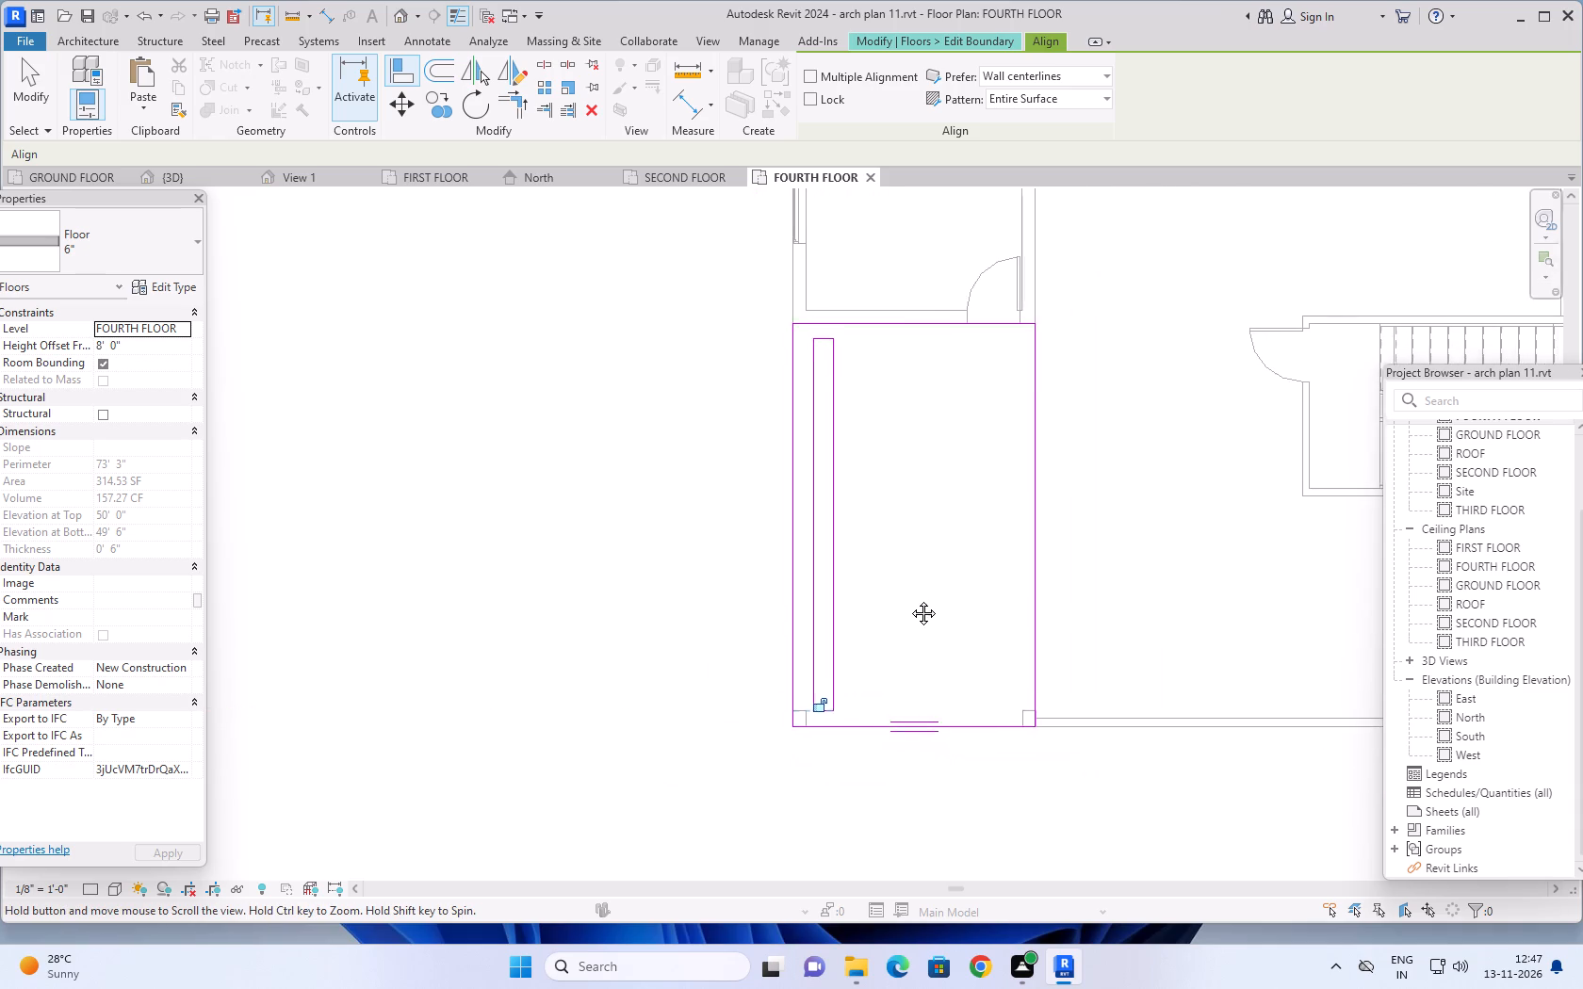
{"action": "middle_click_drag", "start_coordinate": [909, 599], "coordinate": [889, 586]}
{"action": "scroll", "coordinate": [1021, 707], "scroll_direction": "up", "scroll_amount": 5}
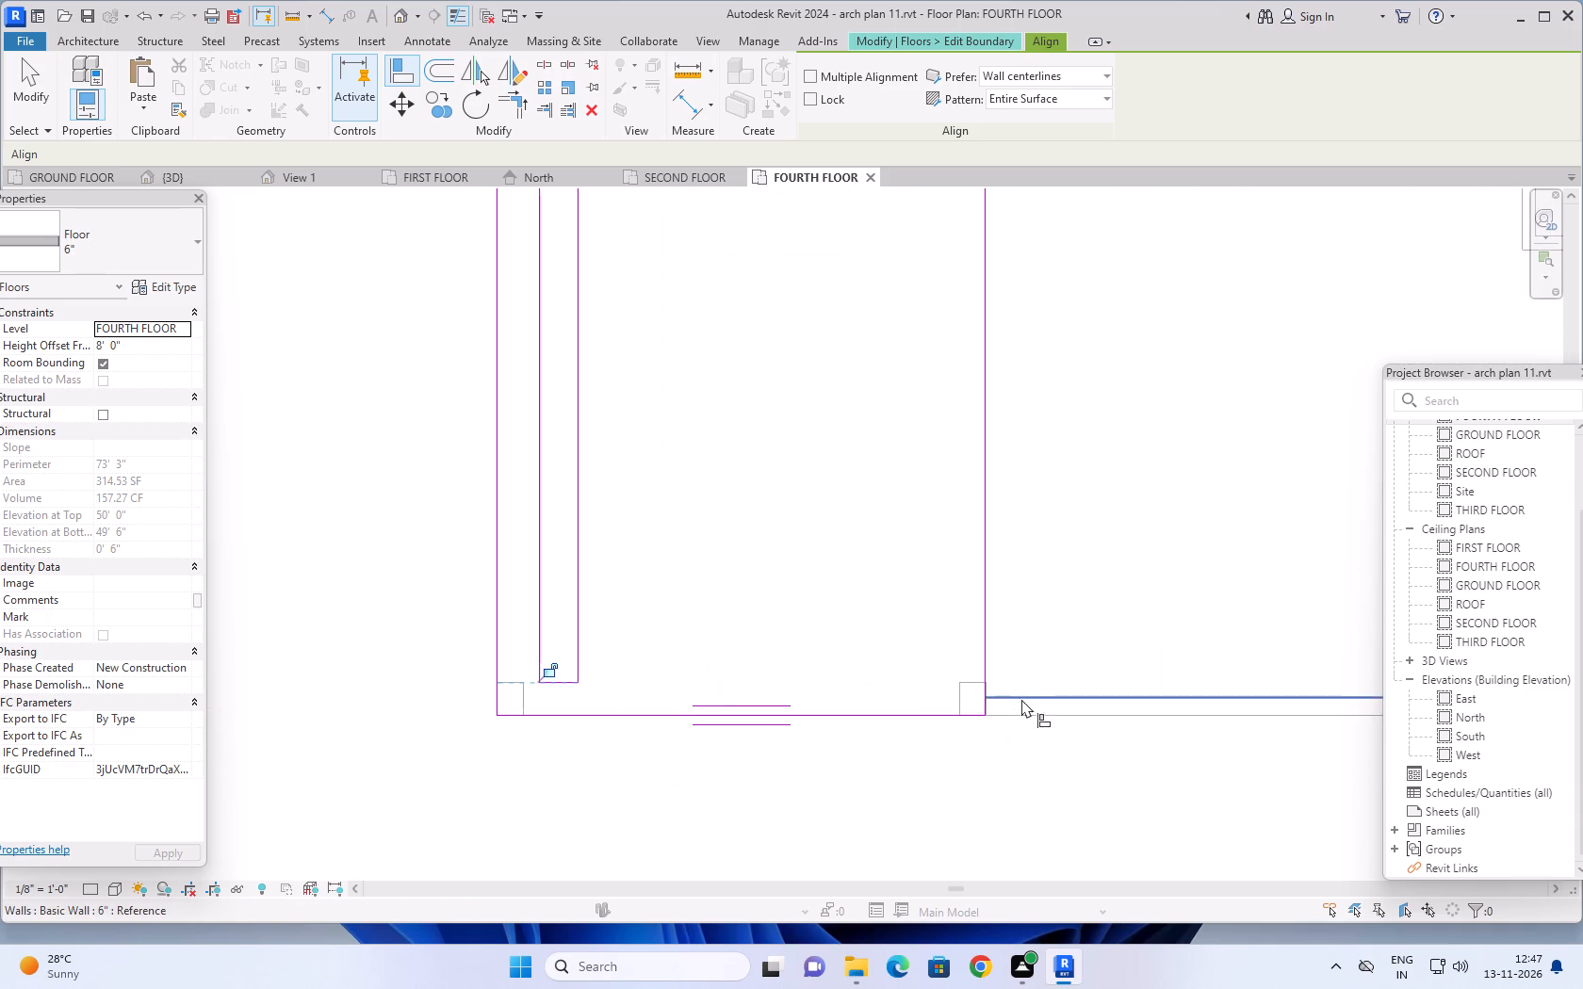
{"action": "scroll", "coordinate": [996, 730], "scroll_direction": "up", "scroll_amount": 1}
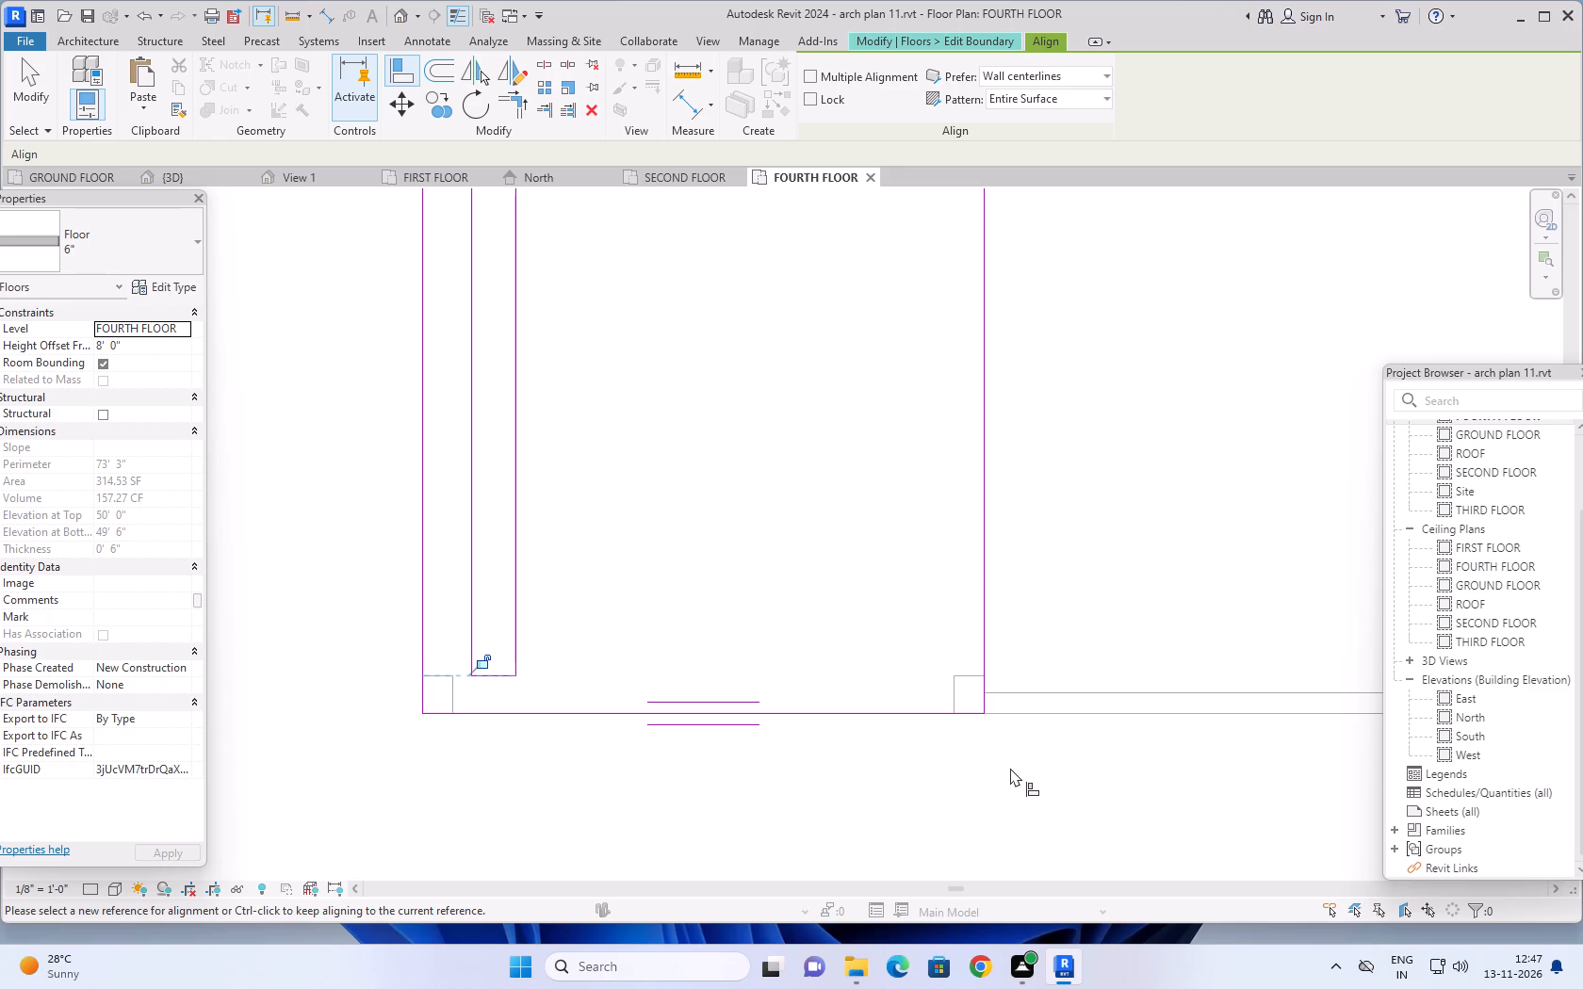
{"action": "scroll", "coordinate": [914, 754], "scroll_direction": "down", "scroll_amount": 1}
{"action": "middle_click_drag", "start_coordinate": [932, 758], "coordinate": [1011, 767]}
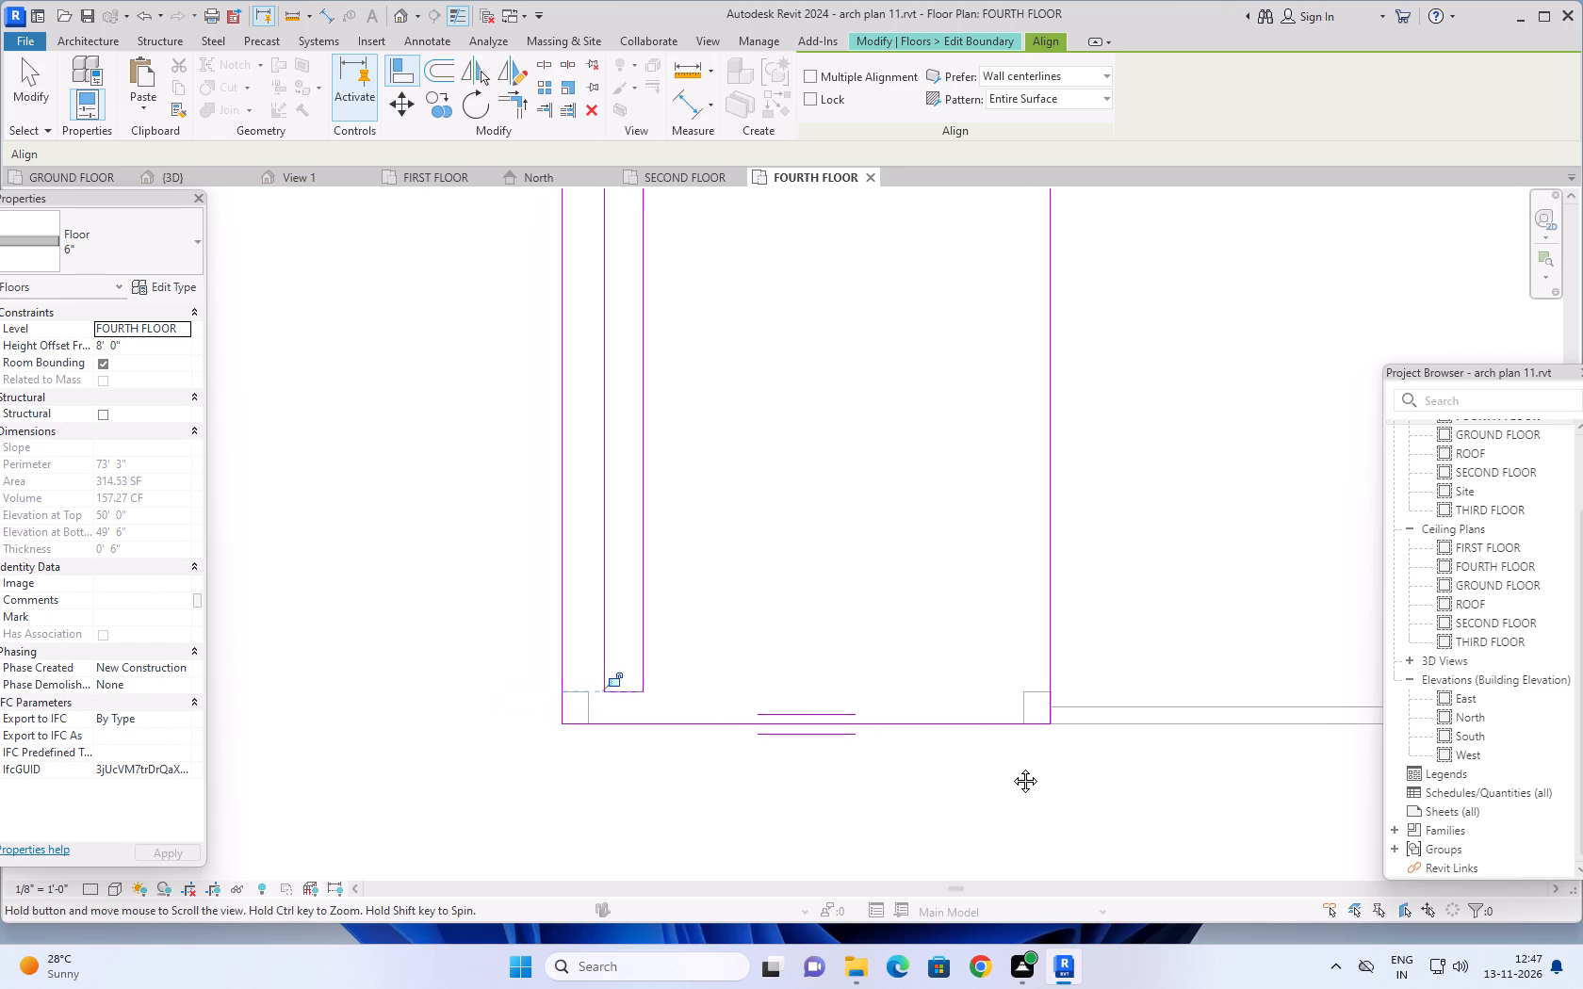
{"action": "middle_click_drag", "start_coordinate": [1011, 767], "coordinate": [1043, 773]}
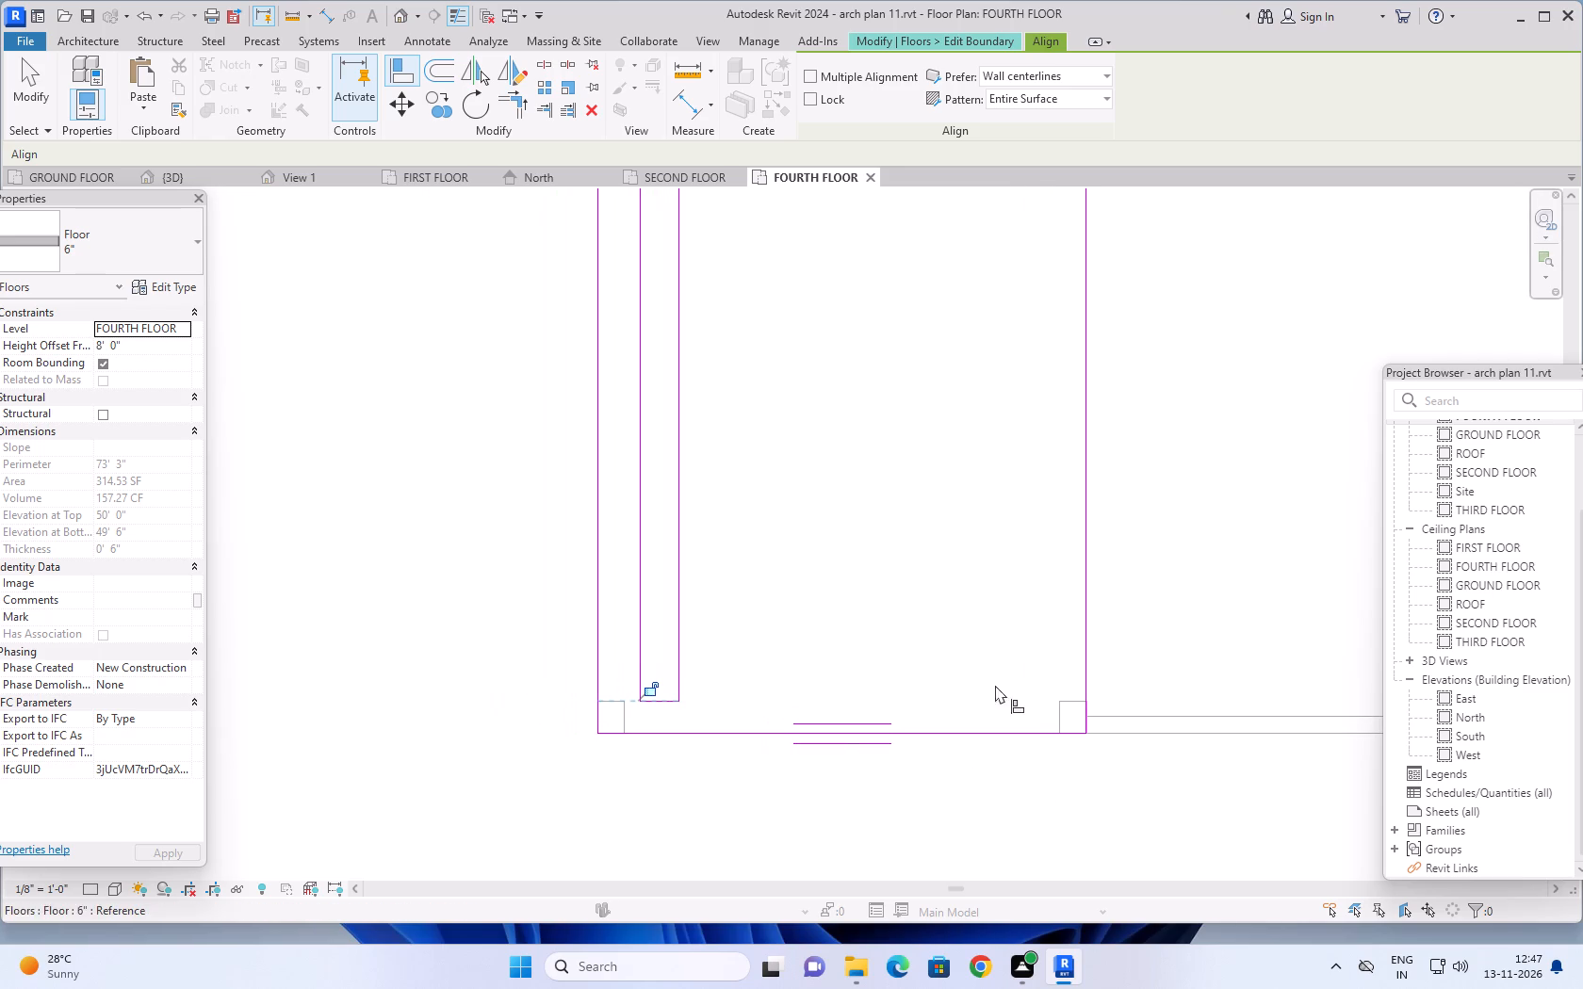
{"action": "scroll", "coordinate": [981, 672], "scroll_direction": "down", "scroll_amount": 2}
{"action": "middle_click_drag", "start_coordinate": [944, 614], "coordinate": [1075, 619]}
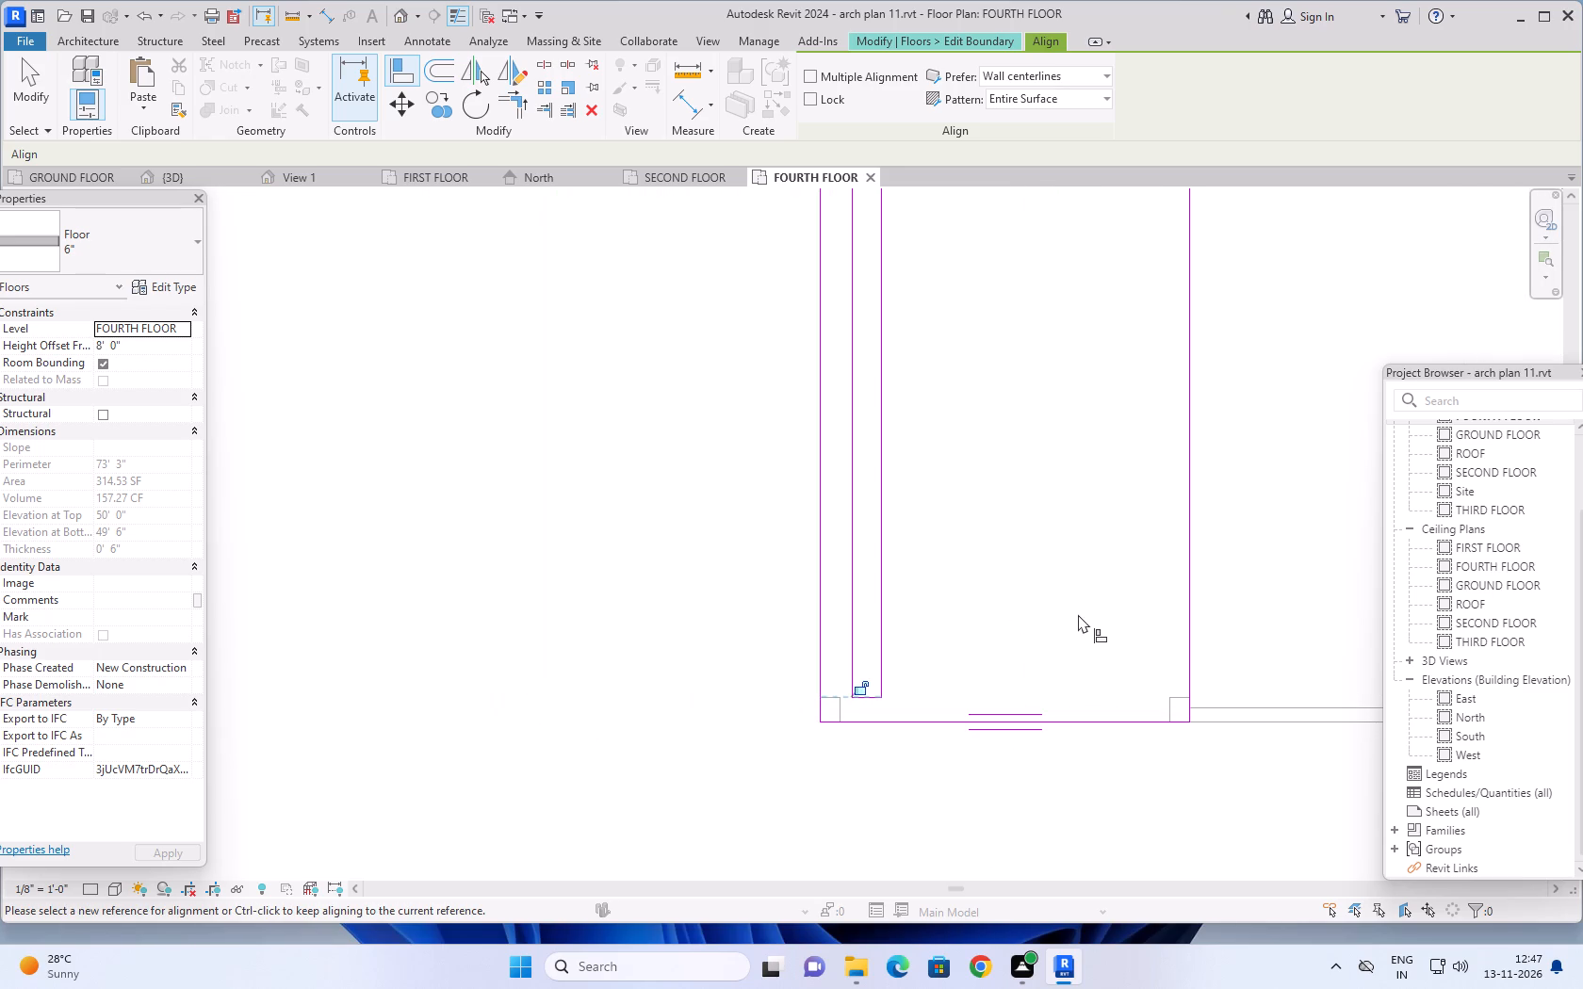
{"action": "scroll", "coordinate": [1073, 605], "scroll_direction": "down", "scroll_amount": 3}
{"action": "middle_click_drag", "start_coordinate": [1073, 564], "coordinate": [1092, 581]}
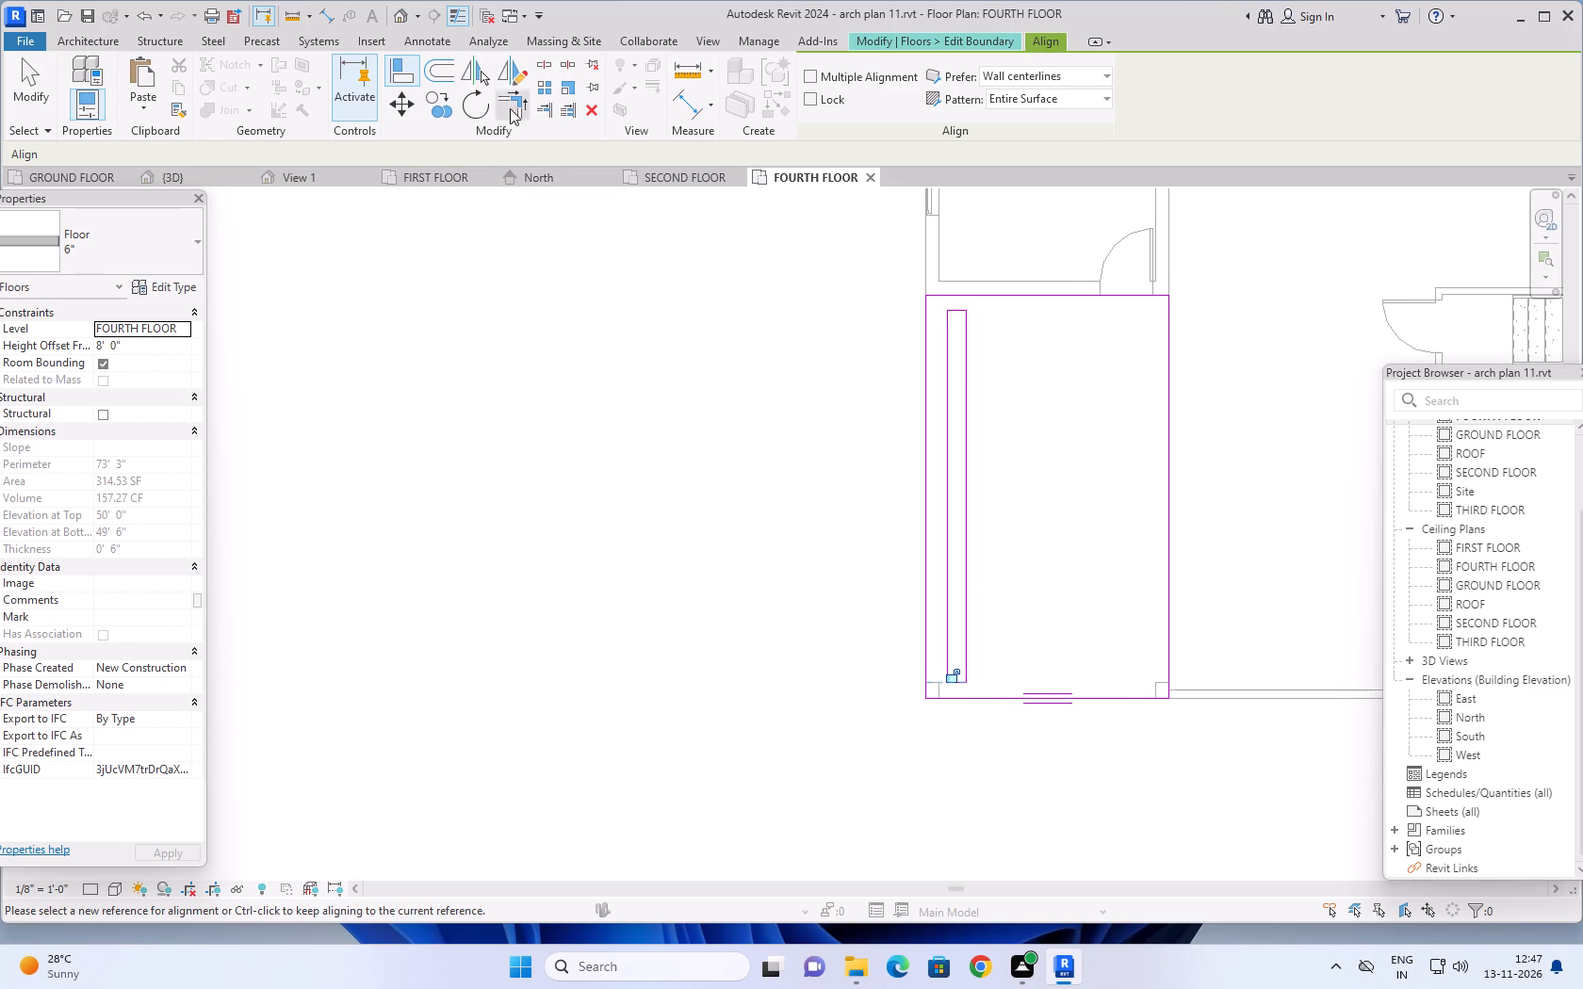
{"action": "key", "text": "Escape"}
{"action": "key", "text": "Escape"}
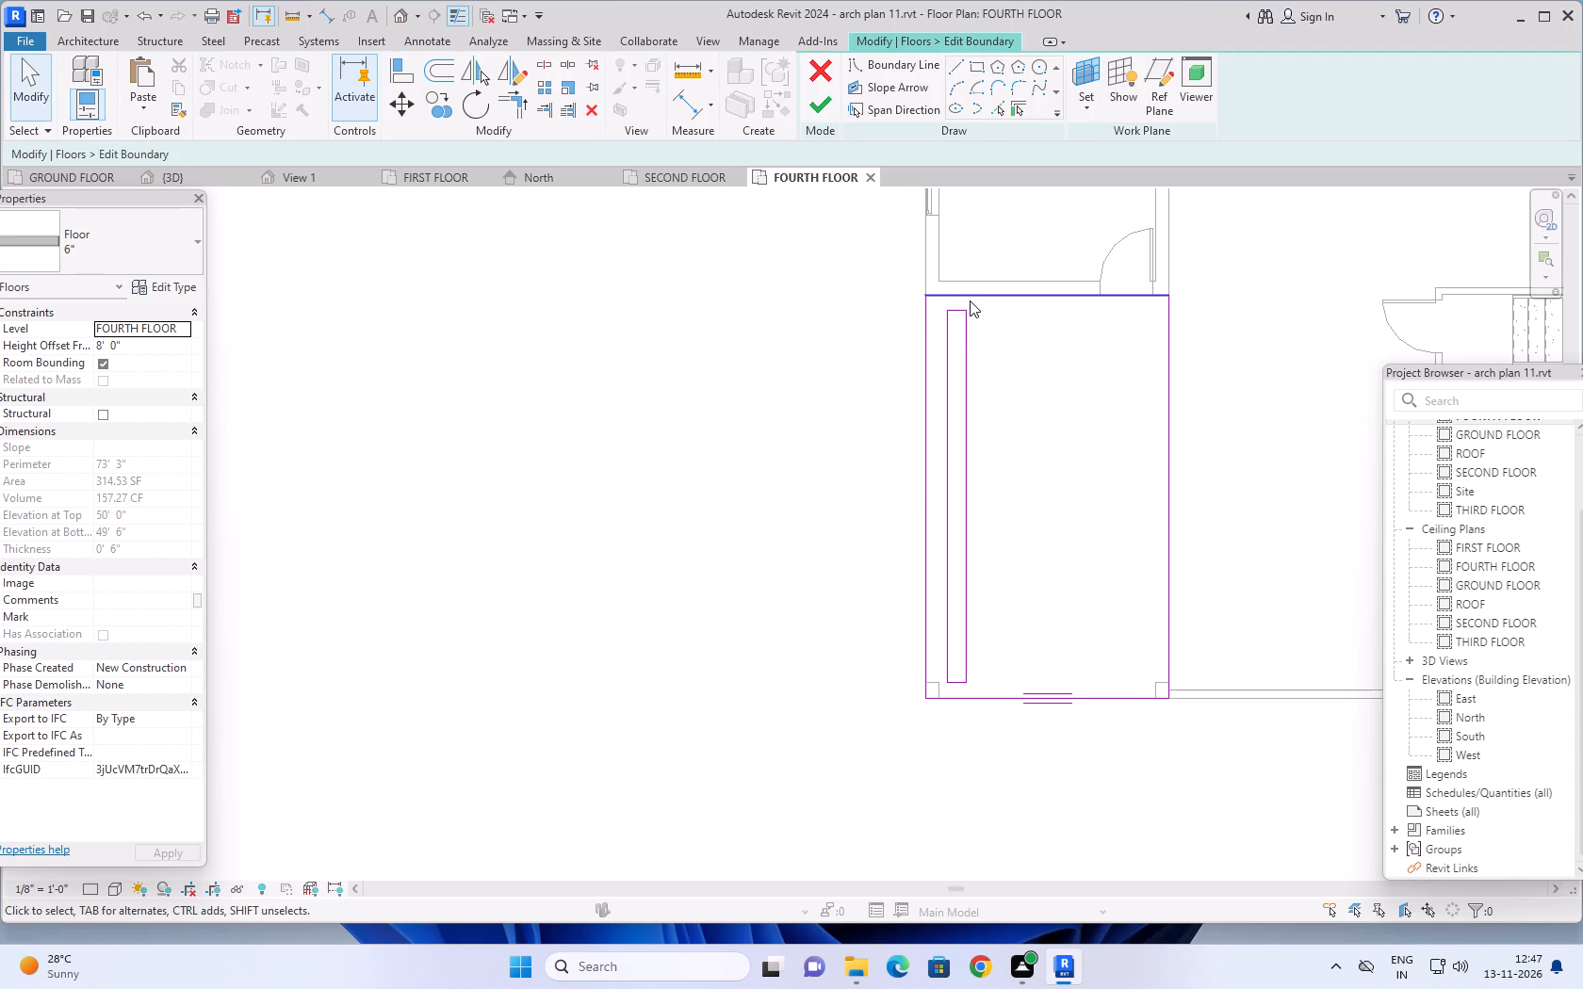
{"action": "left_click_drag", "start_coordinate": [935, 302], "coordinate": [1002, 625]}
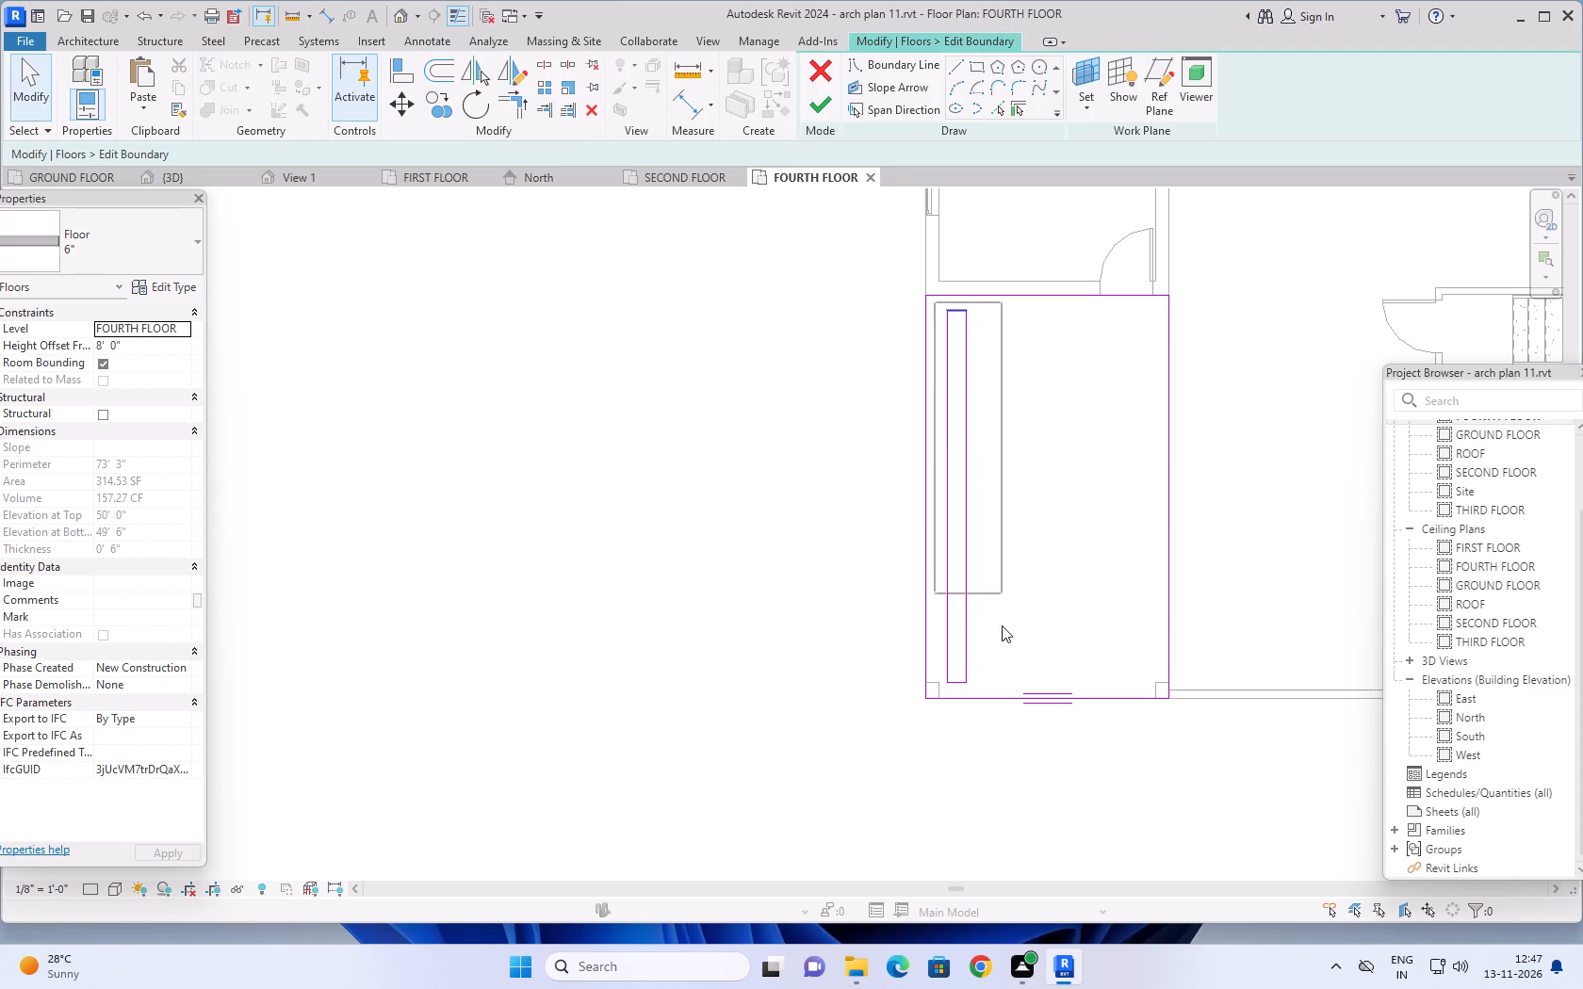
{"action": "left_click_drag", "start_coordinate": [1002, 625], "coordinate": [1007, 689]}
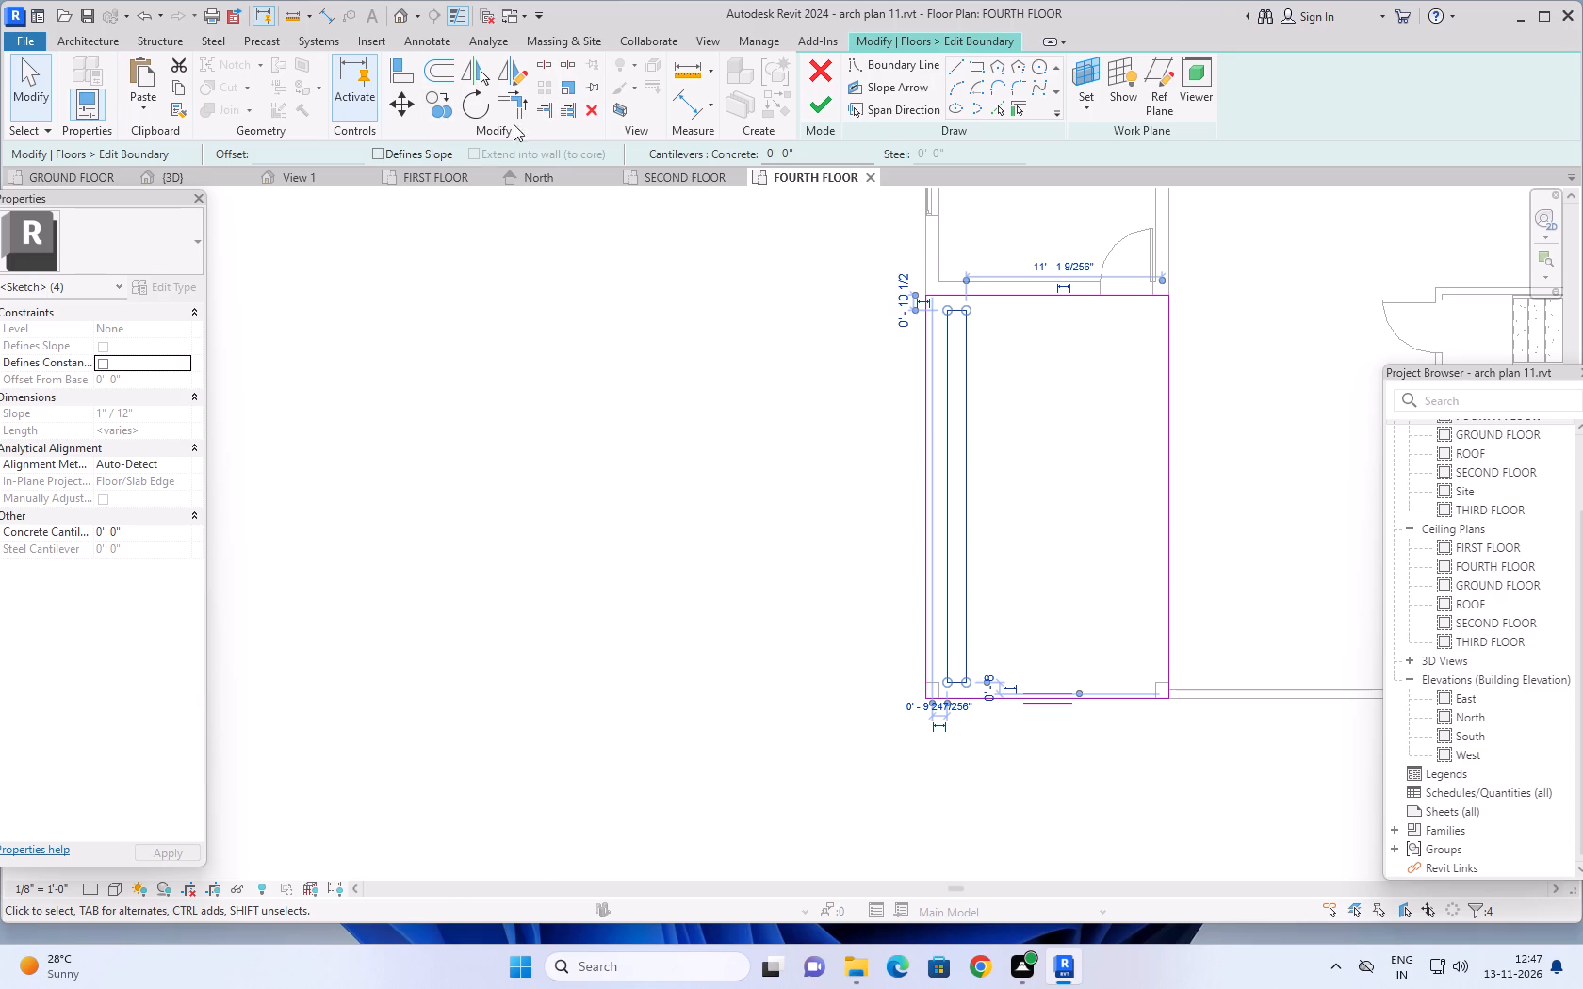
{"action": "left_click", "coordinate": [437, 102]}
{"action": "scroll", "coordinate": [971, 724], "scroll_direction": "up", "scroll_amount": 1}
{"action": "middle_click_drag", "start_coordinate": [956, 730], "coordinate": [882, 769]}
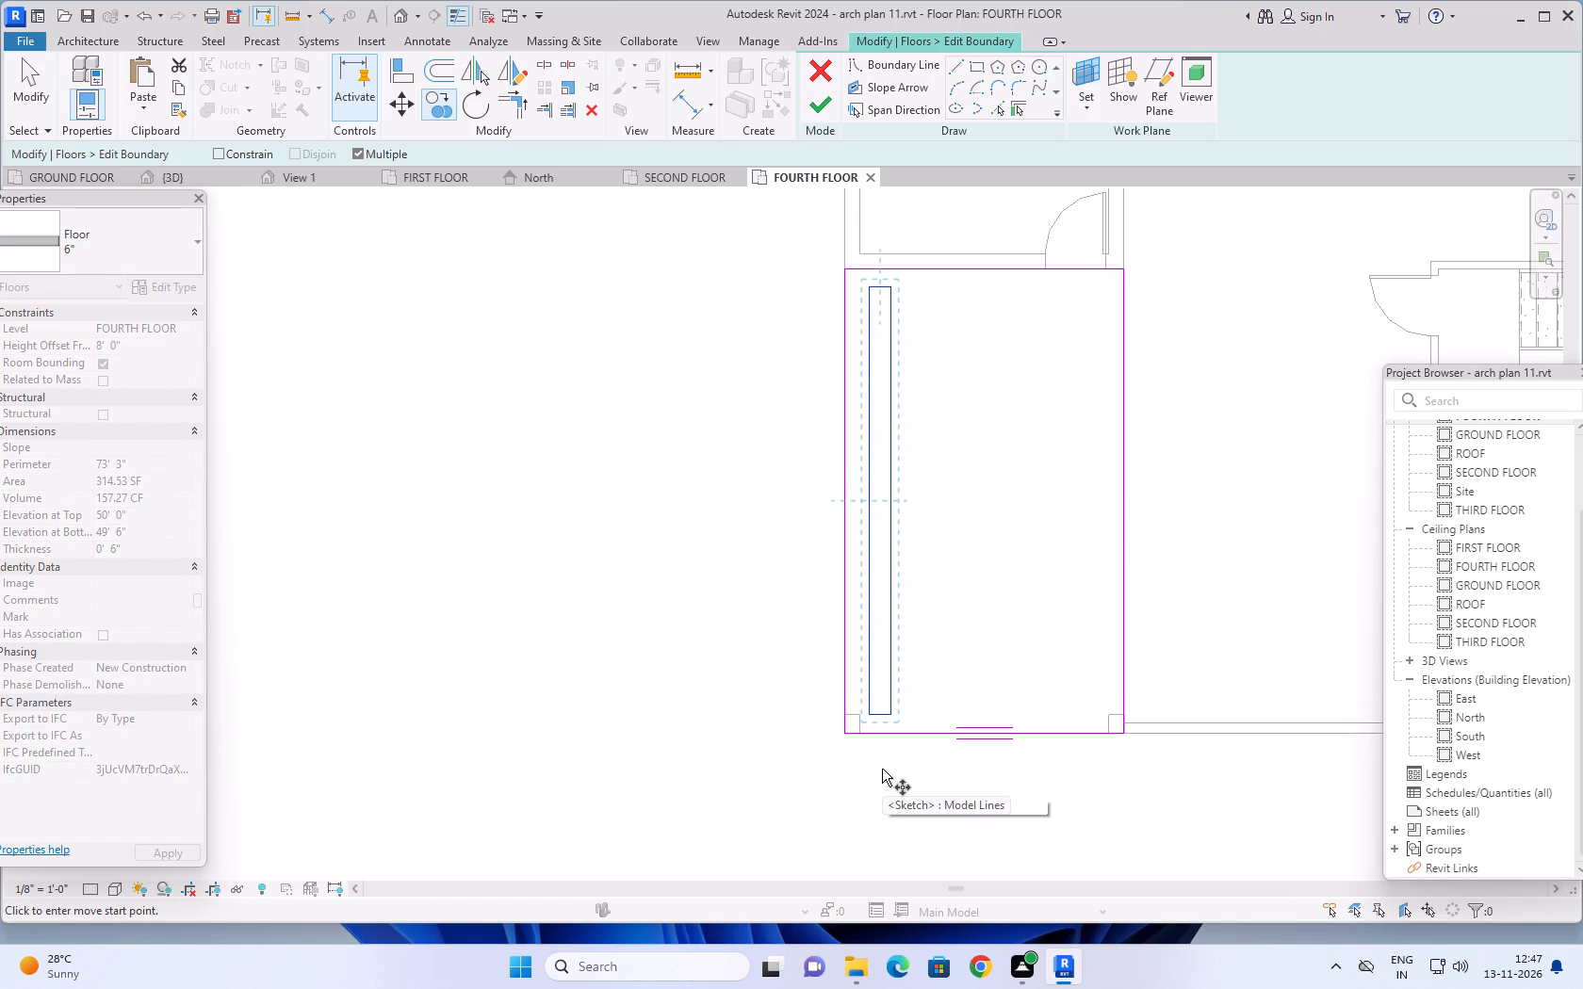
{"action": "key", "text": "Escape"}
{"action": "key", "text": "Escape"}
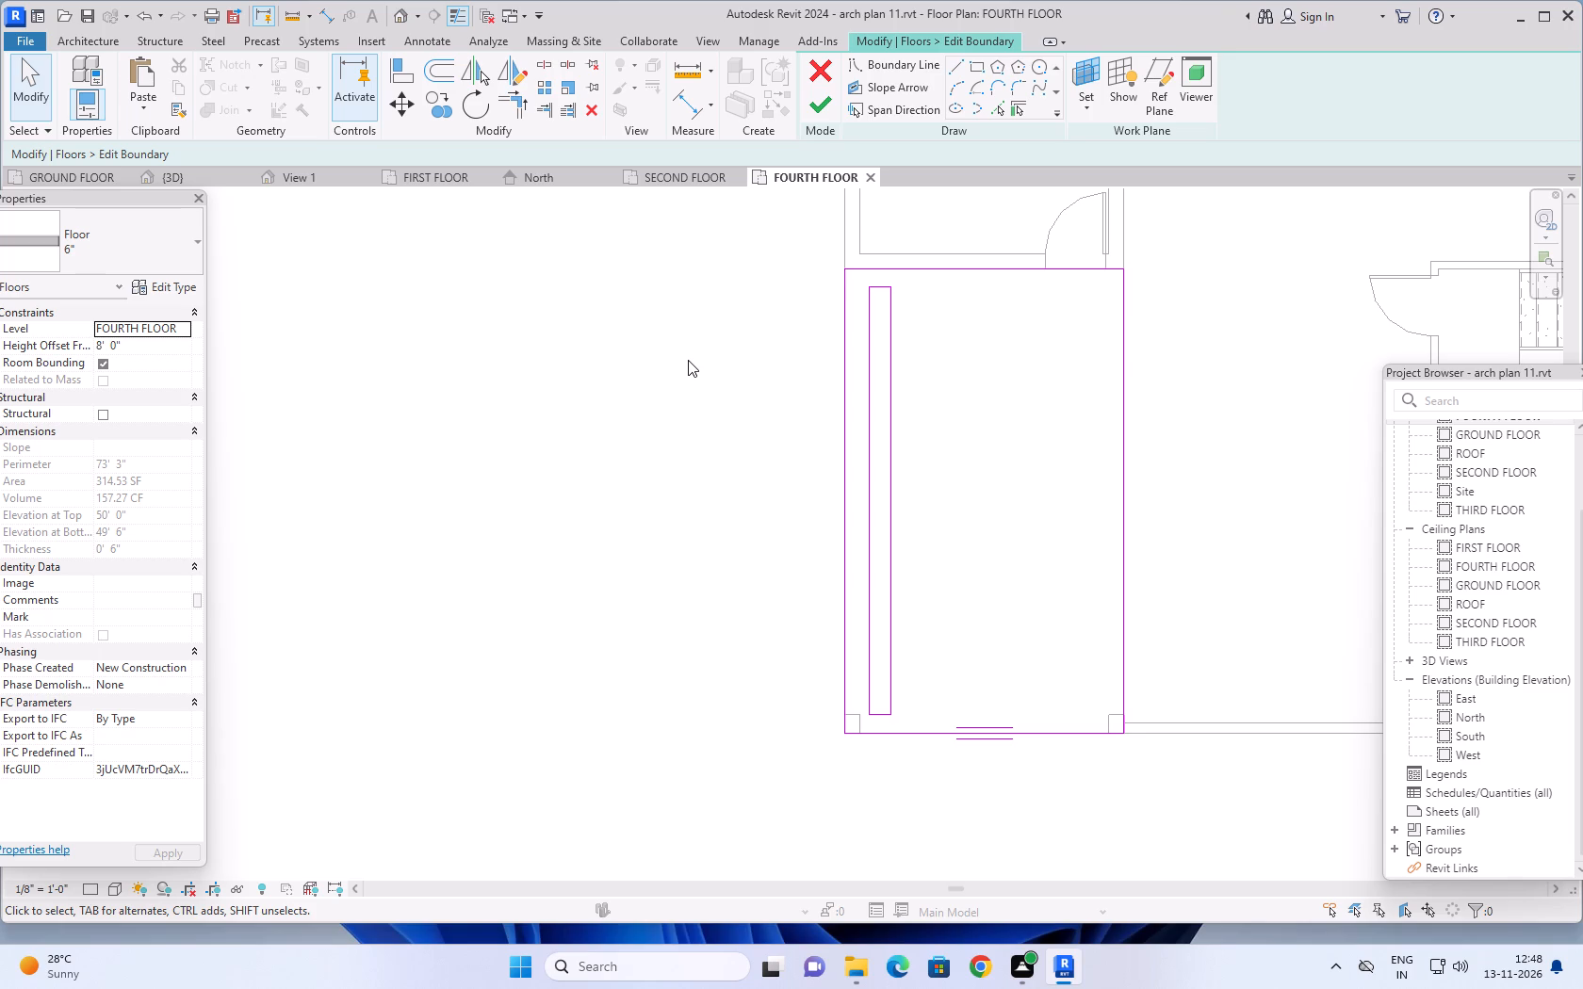
Examine the canopy slab sketch and its narrow opening in the 3D view, relative to the terrace columns and the building.
{"action": "left_click", "coordinate": [198, 171]}
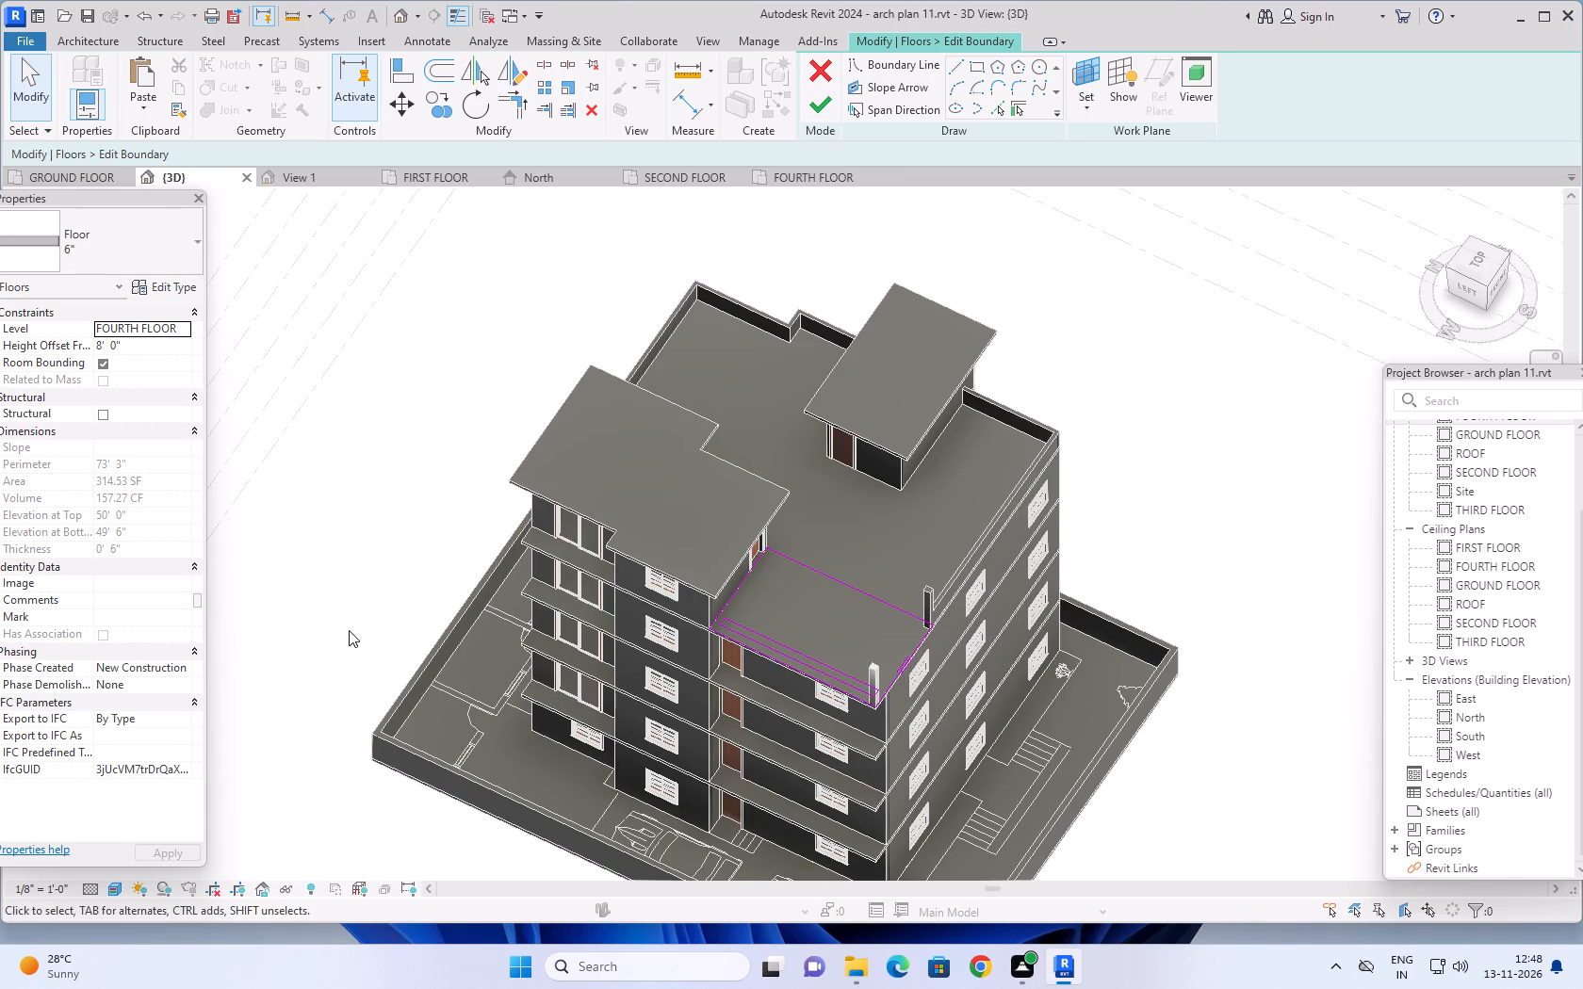
{"action": "middle_click_drag", "start_coordinate": [338, 636], "coordinate": [443, 339]}
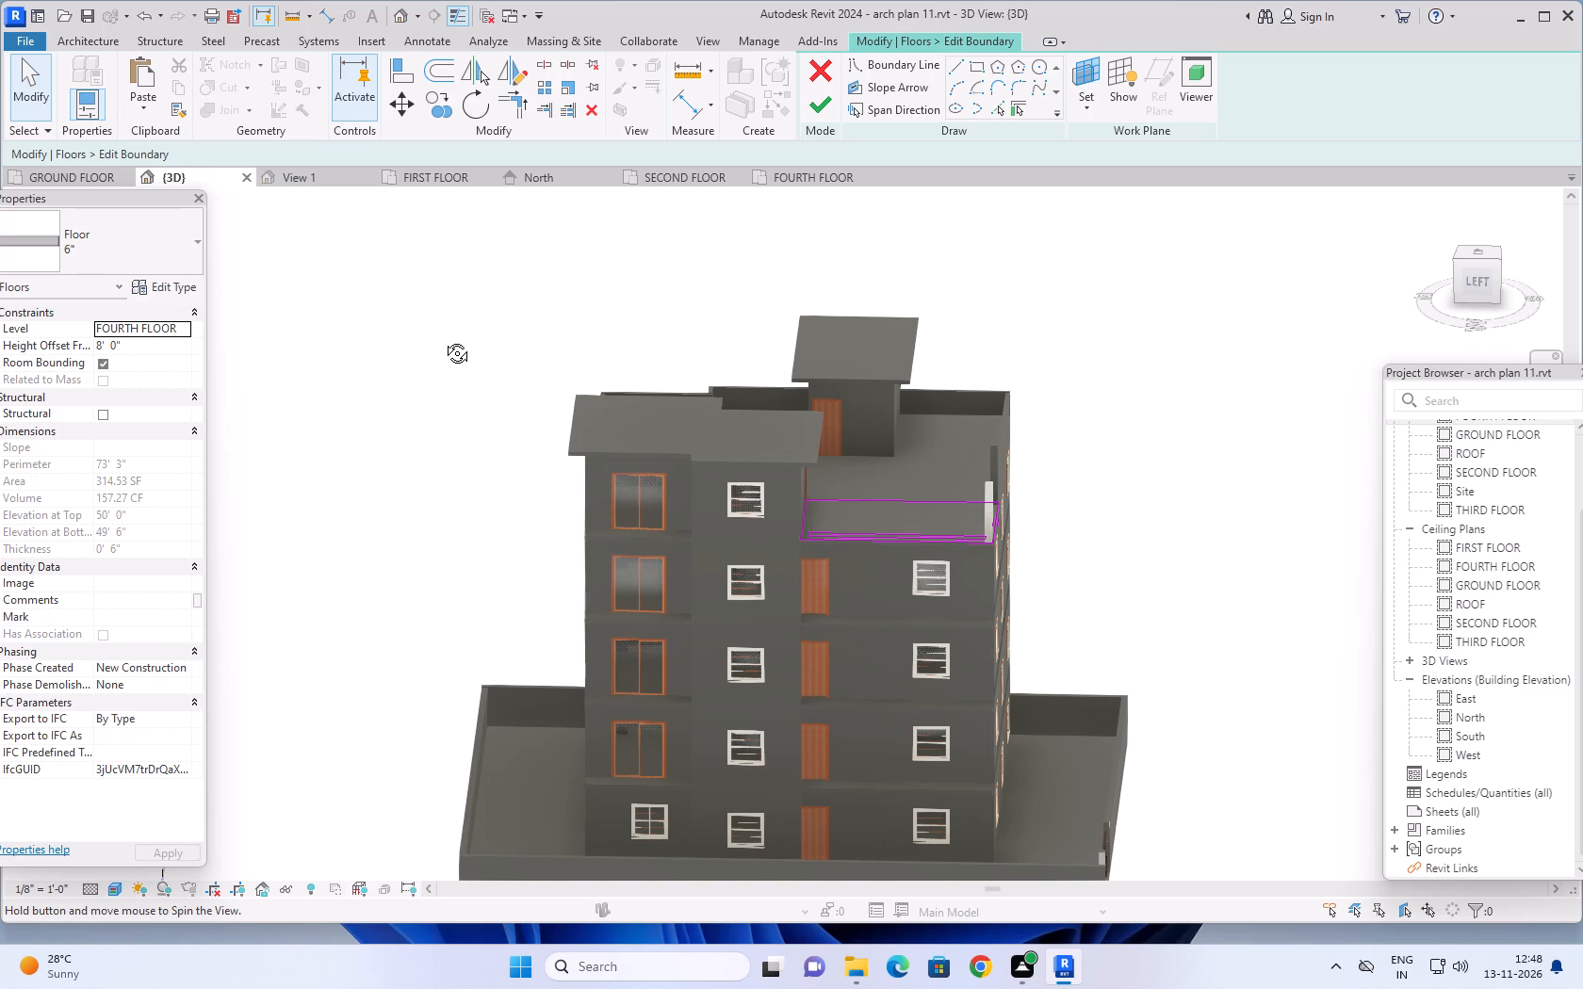
{"action": "middle_click_drag", "start_coordinate": [443, 339], "coordinate": [331, 589]}
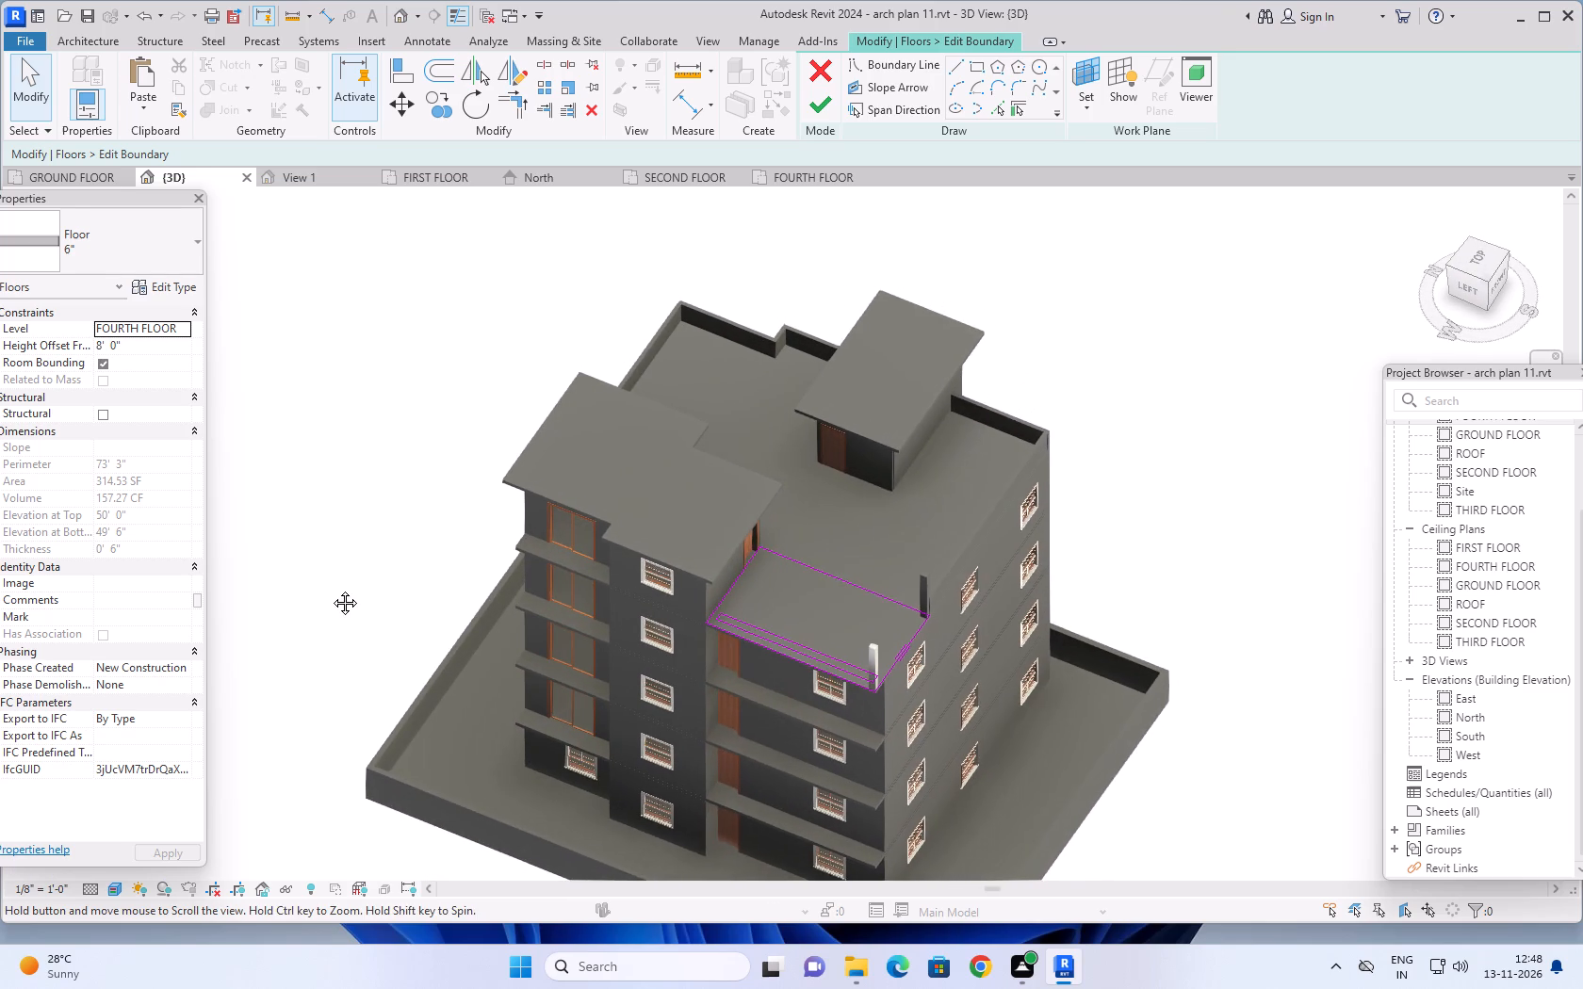
{"action": "middle_click_drag", "start_coordinate": [331, 589], "coordinate": [308, 594]}
{"action": "middle_click_drag", "start_coordinate": [352, 544], "coordinate": [492, 479]}
{"action": "middle_click_drag", "start_coordinate": [493, 480], "coordinate": [465, 513], "text": "shift"}
{"action": "scroll", "coordinate": [483, 492], "scroll_direction": "up", "scroll_amount": 1, "text": "shift"}
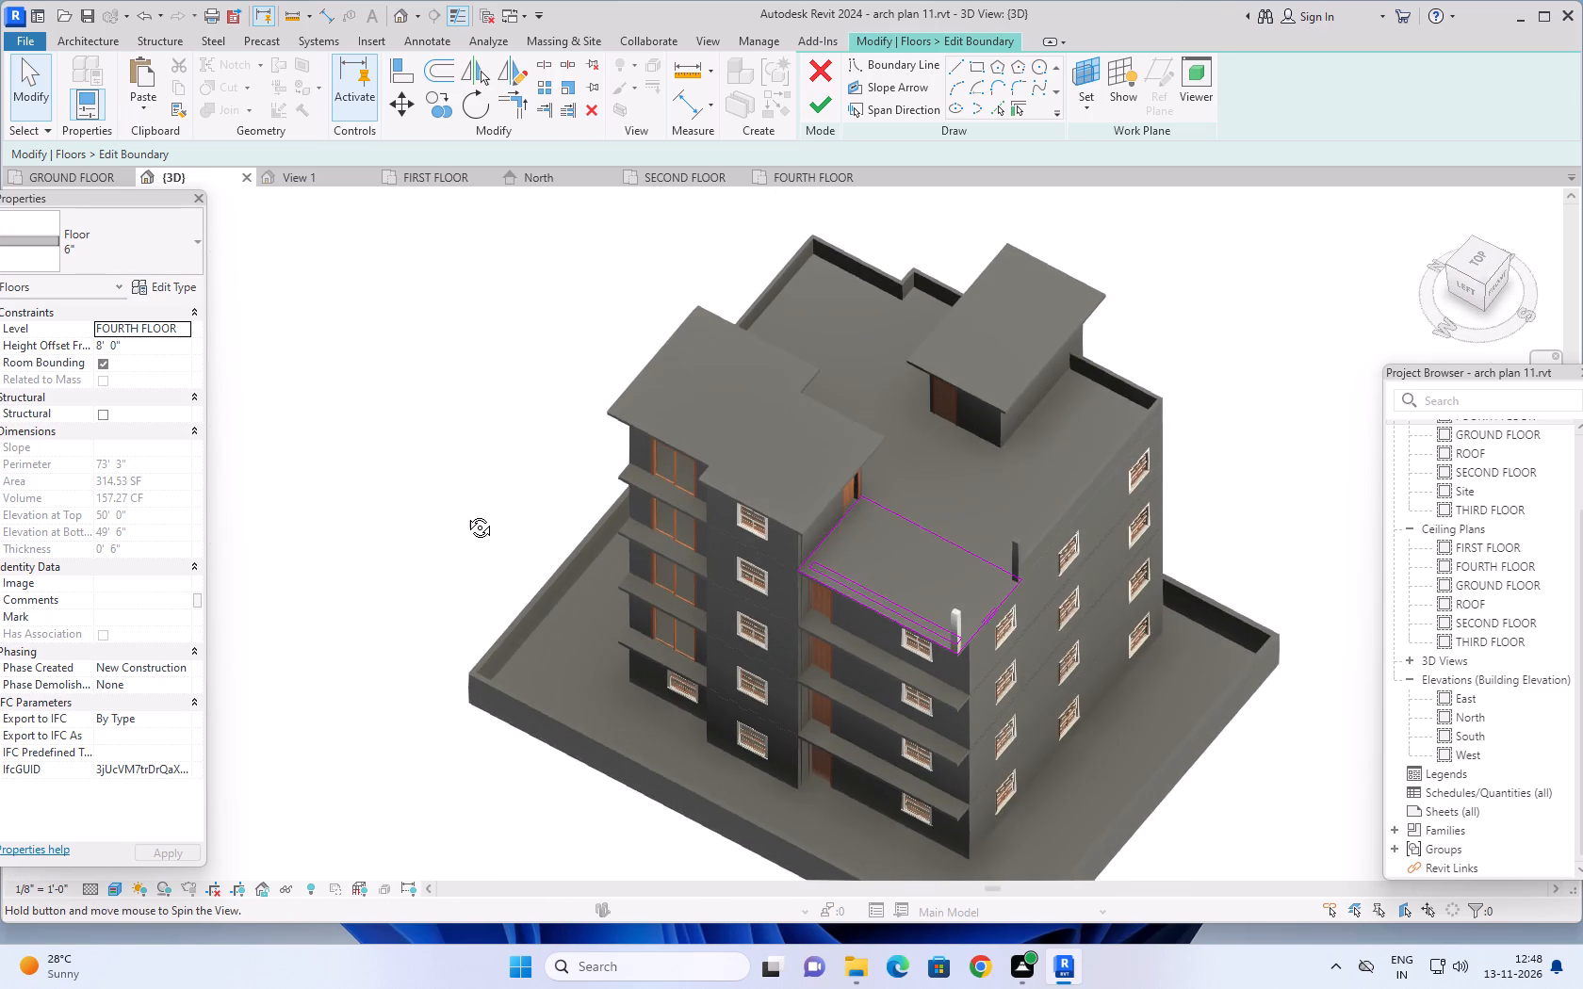
{"action": "middle_click_drag", "start_coordinate": [465, 513], "coordinate": [465, 513], "text": "shift"}
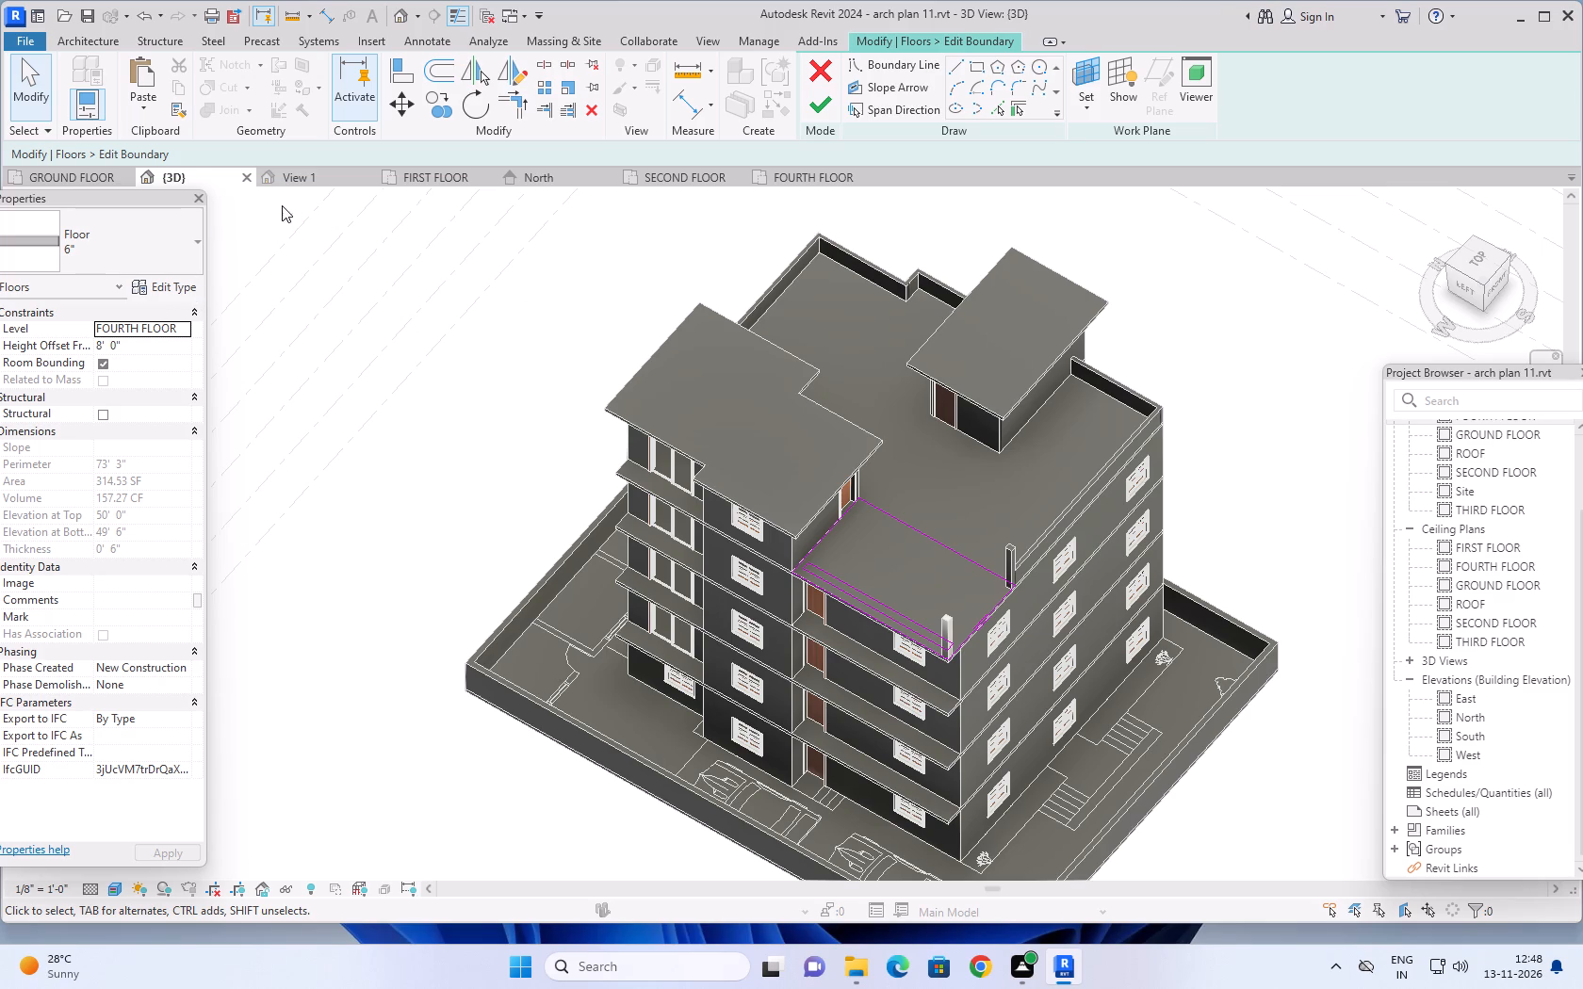
Measure the gap between the canopy slab's west edge and the narrow opening's west side in the FOURTH FLOOR plan with an aligned dimension.
{"action": "left_click", "coordinate": [786, 170]}
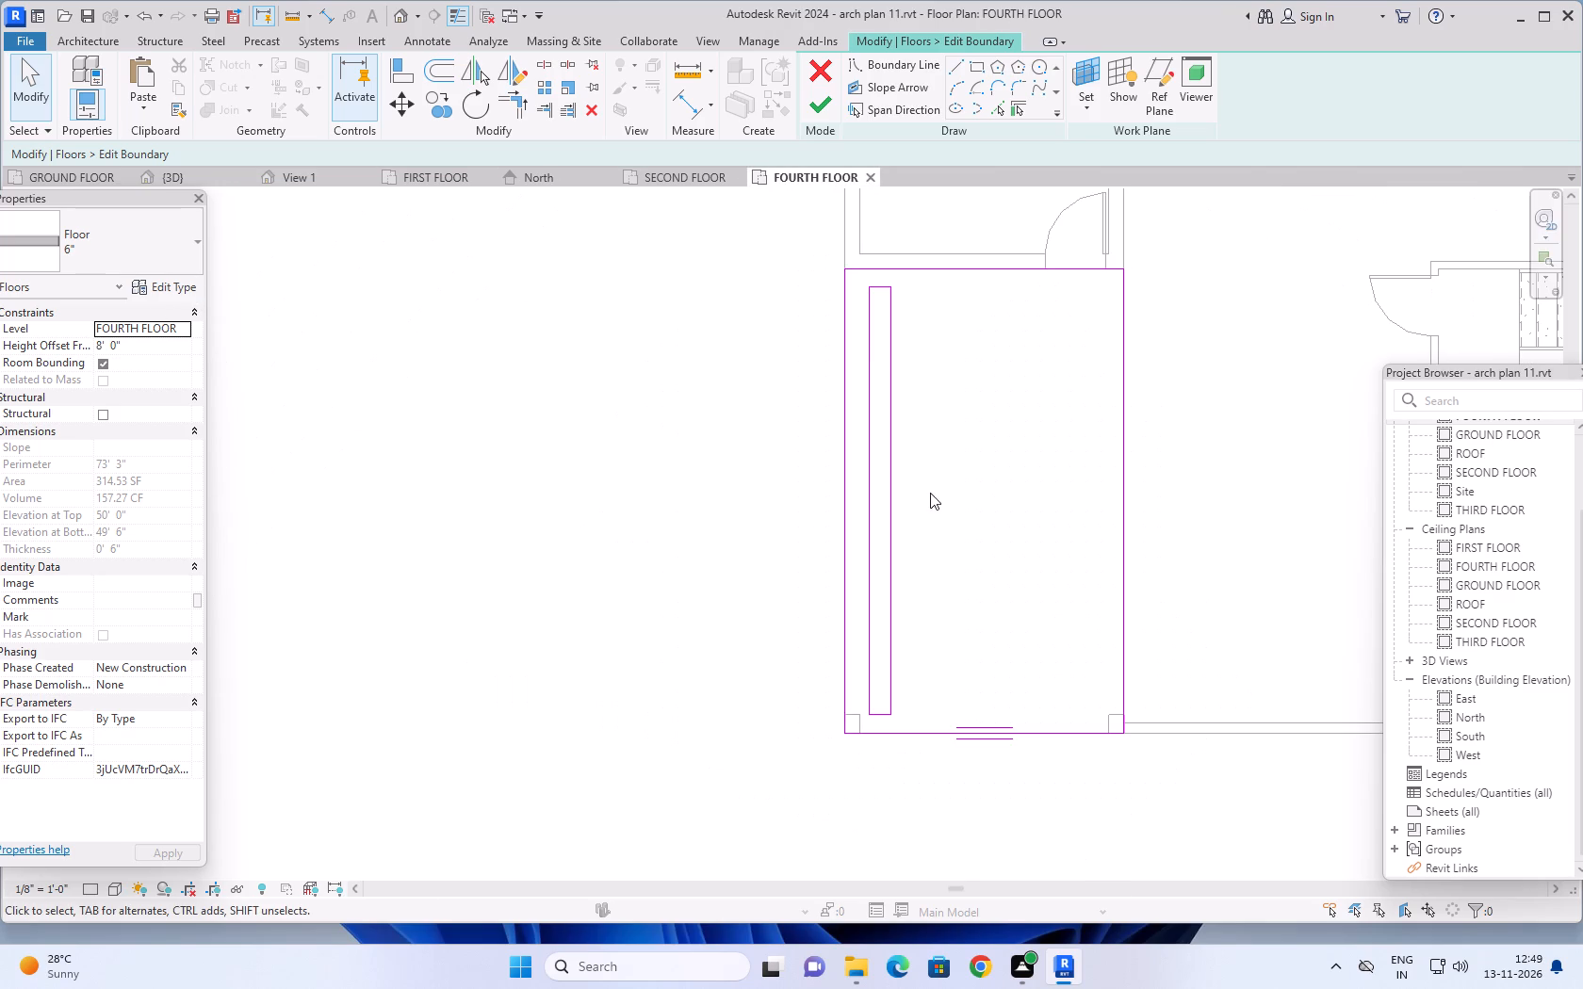
{"action": "scroll", "coordinate": [839, 565], "scroll_direction": "up", "scroll_amount": 3}
{"action": "middle_click_drag", "start_coordinate": [747, 547], "coordinate": [618, 610]}
{"action": "scroll", "coordinate": [618, 610], "scroll_direction": "down", "scroll_amount": 2}
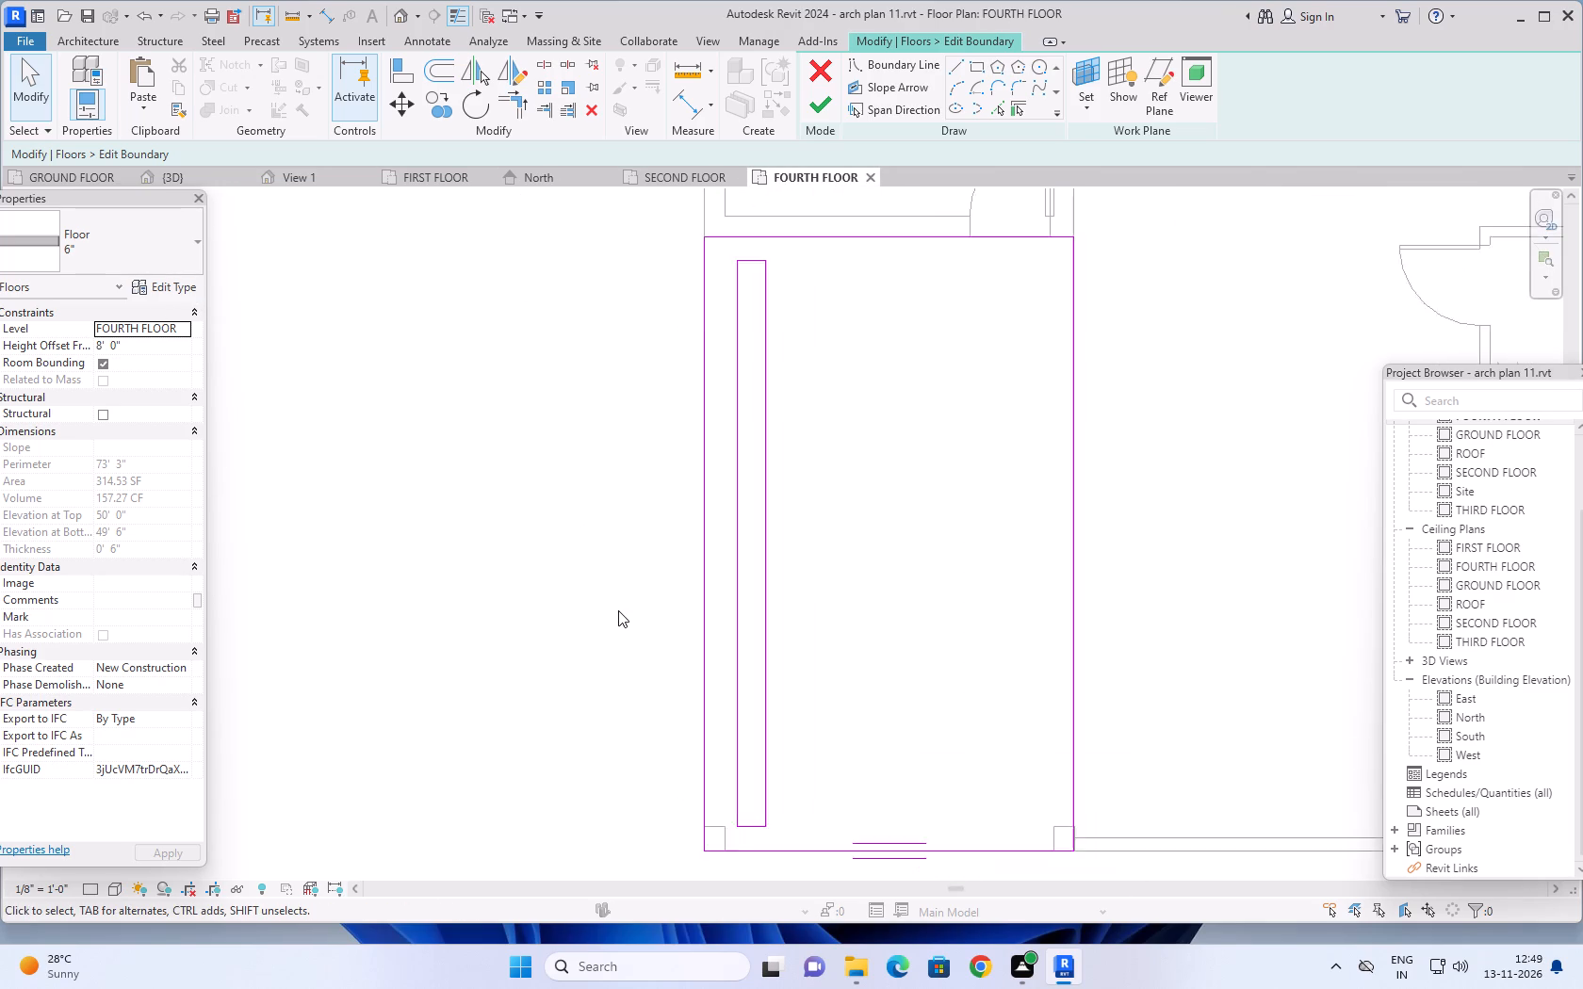
{"action": "scroll", "coordinate": [618, 610], "scroll_direction": "down", "scroll_amount": 1}
{"action": "middle_click_drag", "start_coordinate": [575, 541], "coordinate": [609, 518]}
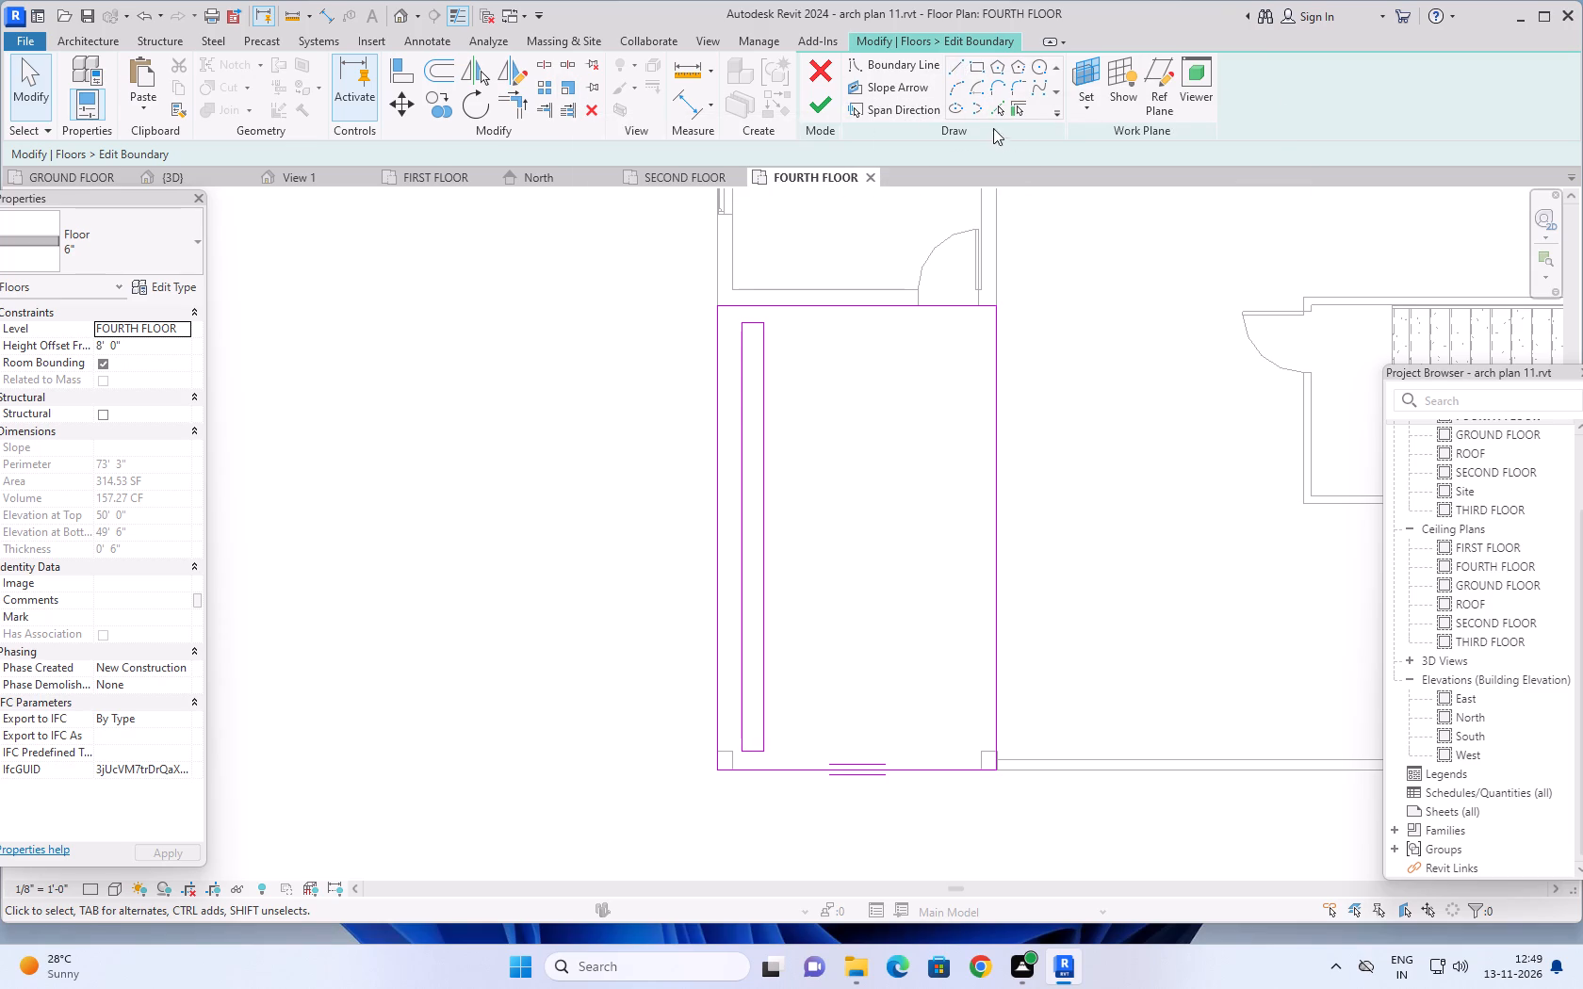
{"action": "key", "text": "Escape"}
{"action": "key", "text": "Escape"}
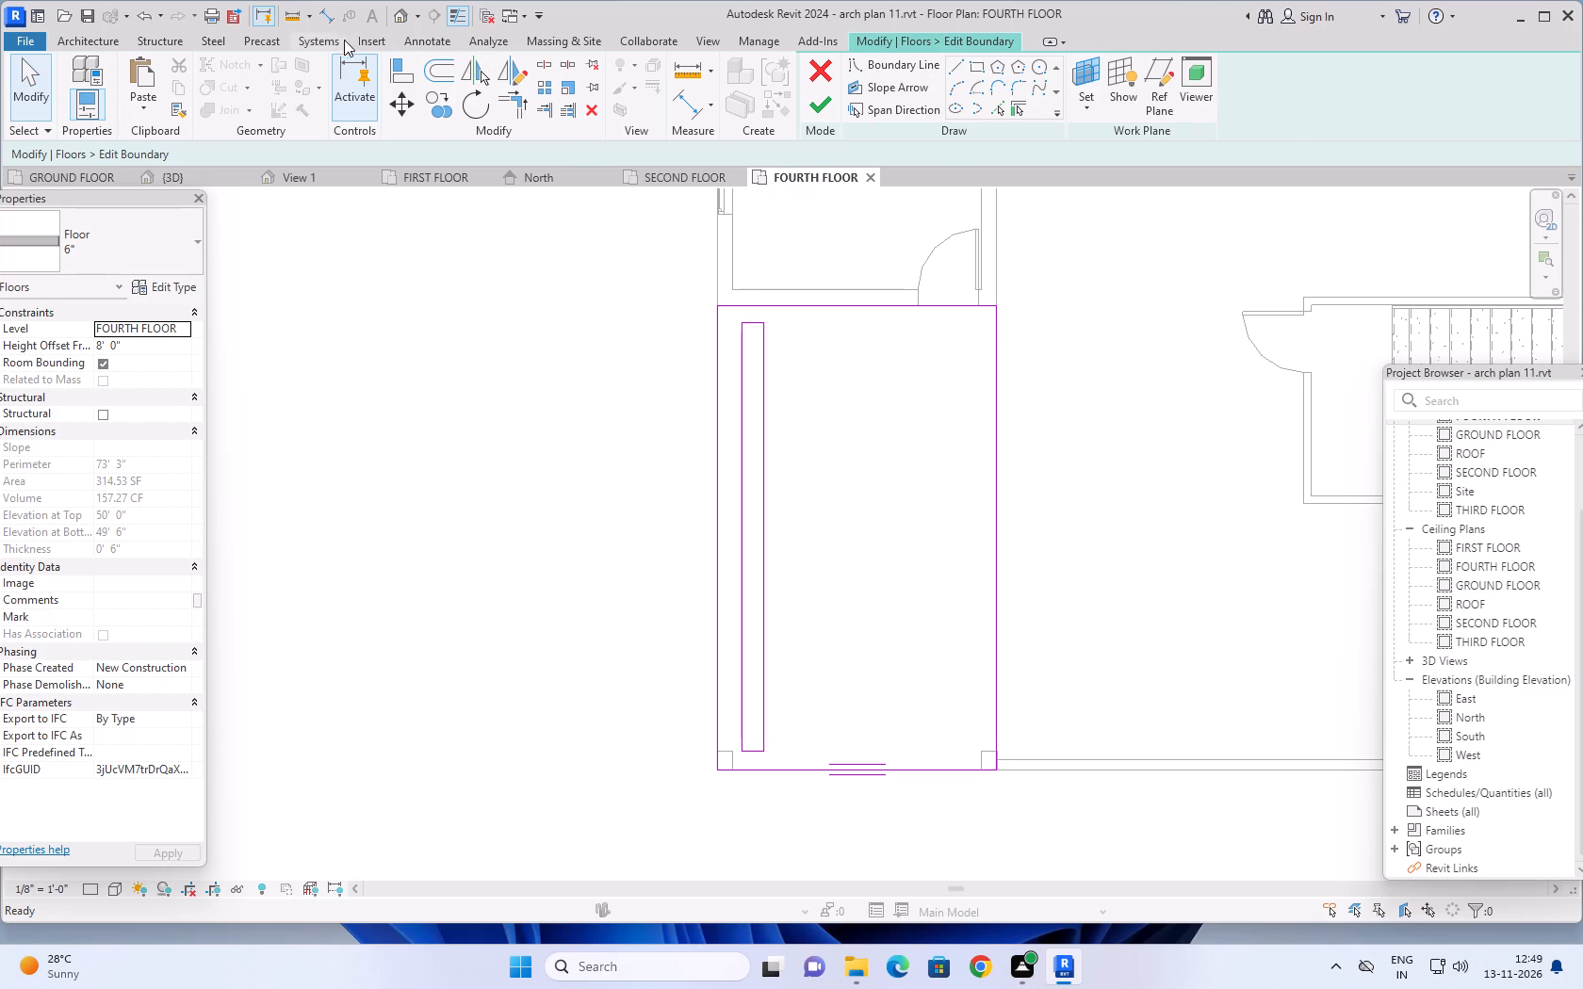
{"action": "left_click", "coordinate": [330, 13]}
{"action": "scroll", "coordinate": [740, 426], "scroll_direction": "up", "scroll_amount": 5}
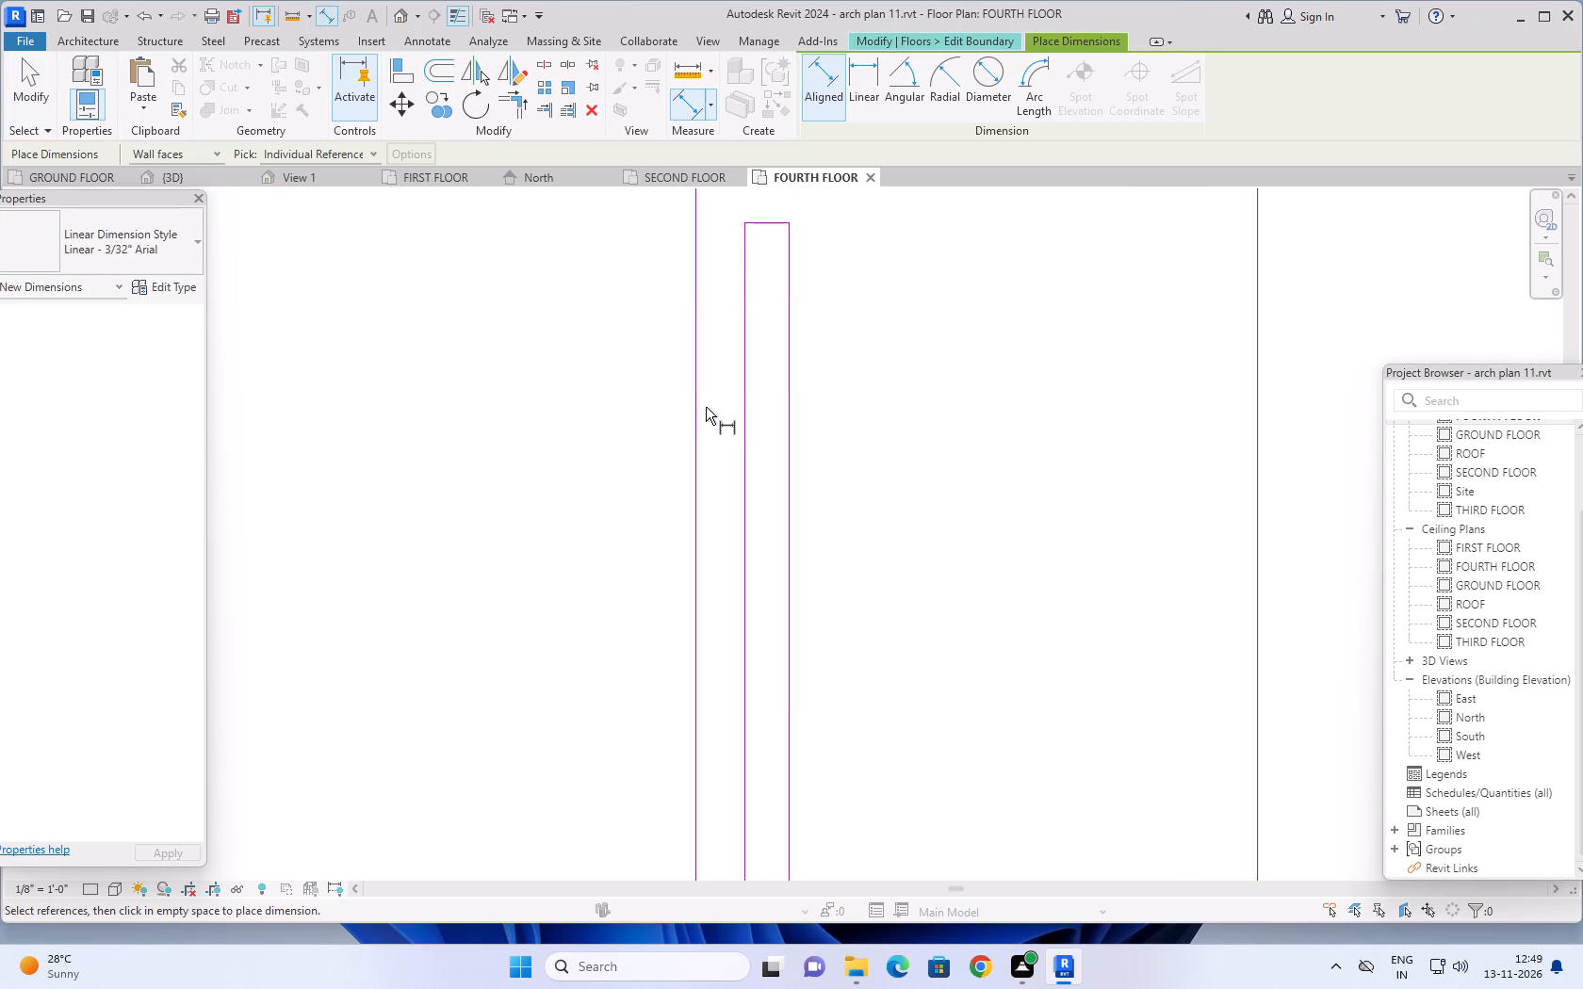
{"action": "left_click", "coordinate": [694, 419]}
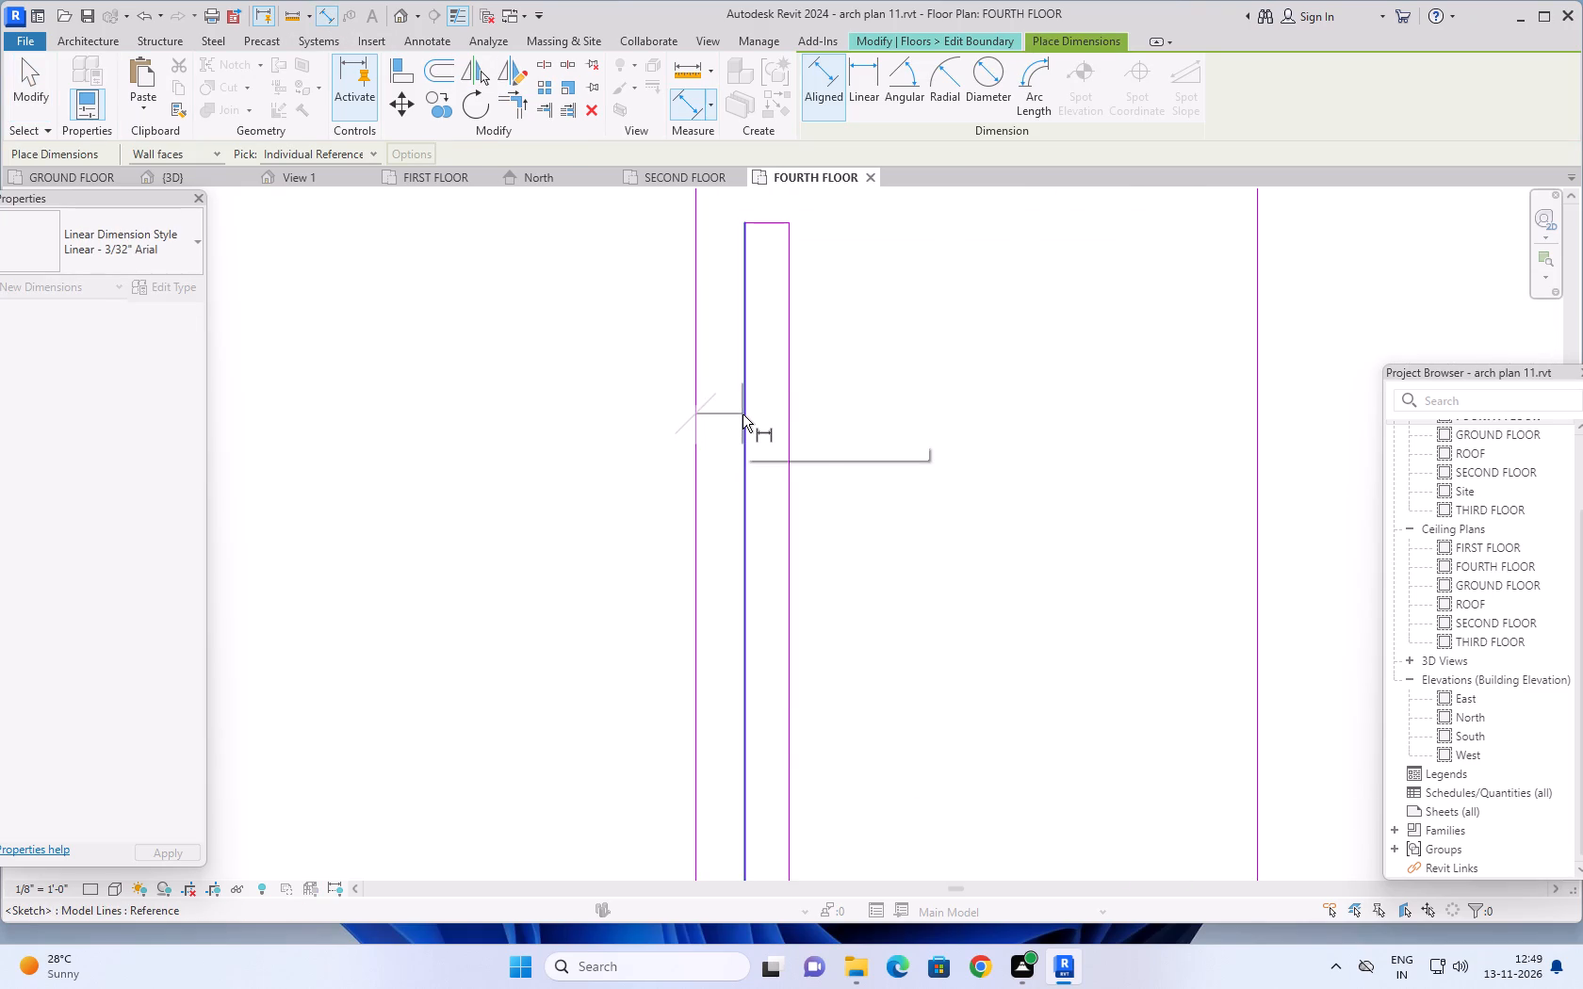
{"action": "left_click", "coordinate": [743, 415]}
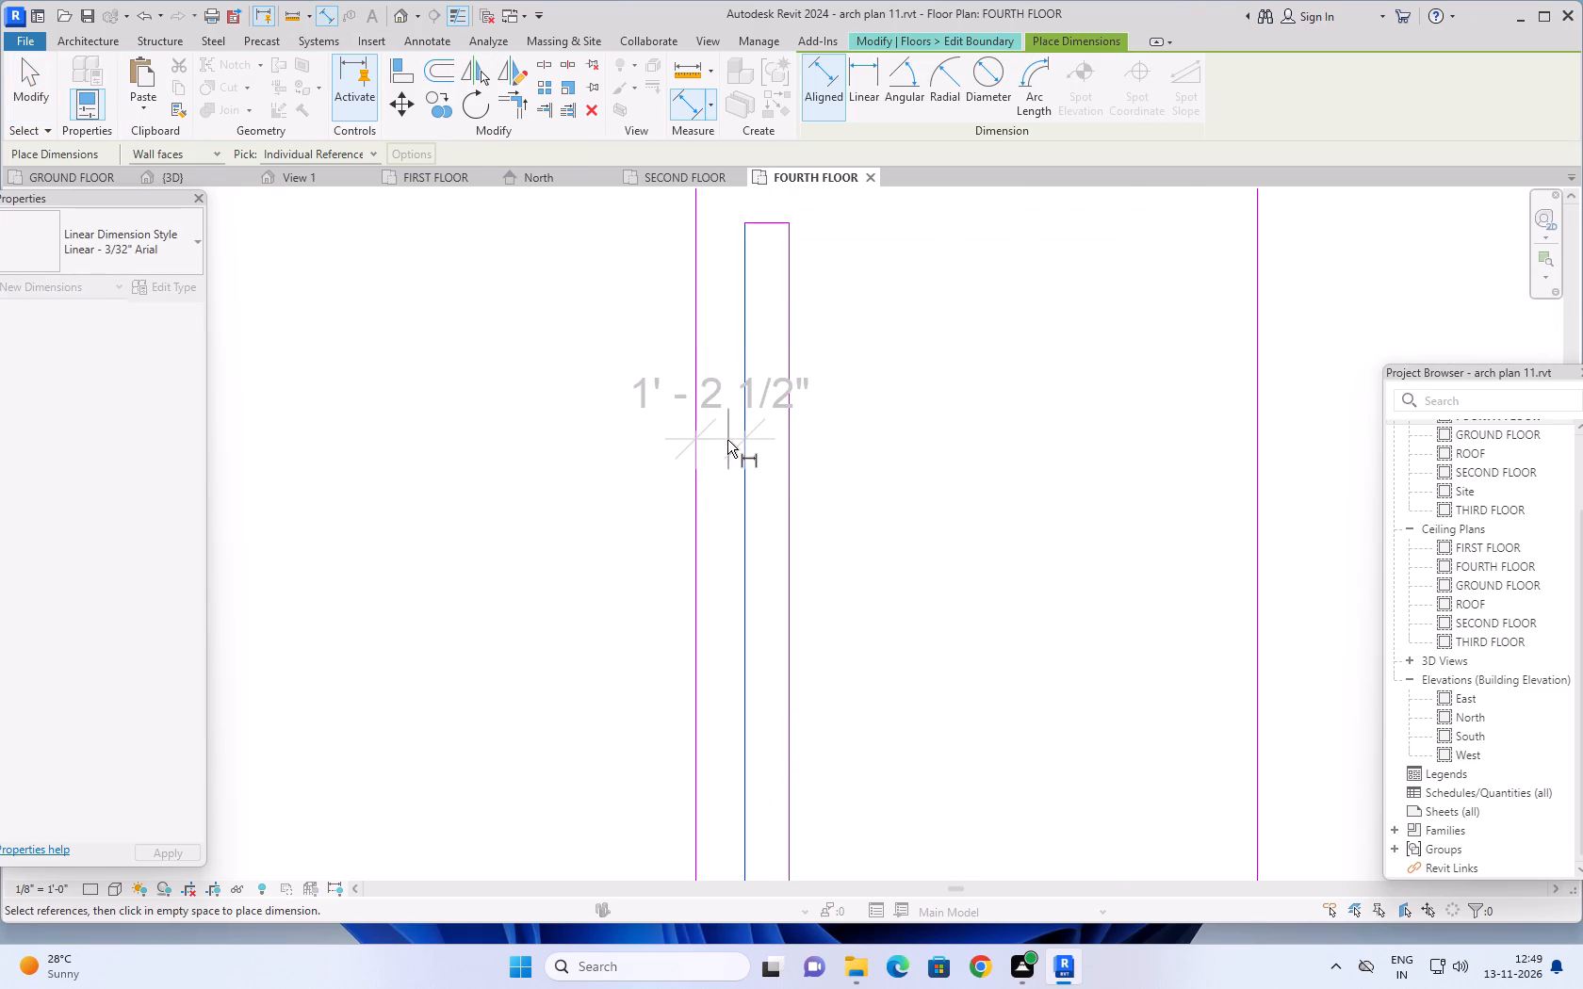
{"action": "scroll", "coordinate": [733, 441], "scroll_direction": "up", "scroll_amount": 2}
{"action": "scroll", "coordinate": [733, 441], "scroll_direction": "down", "scroll_amount": 2}
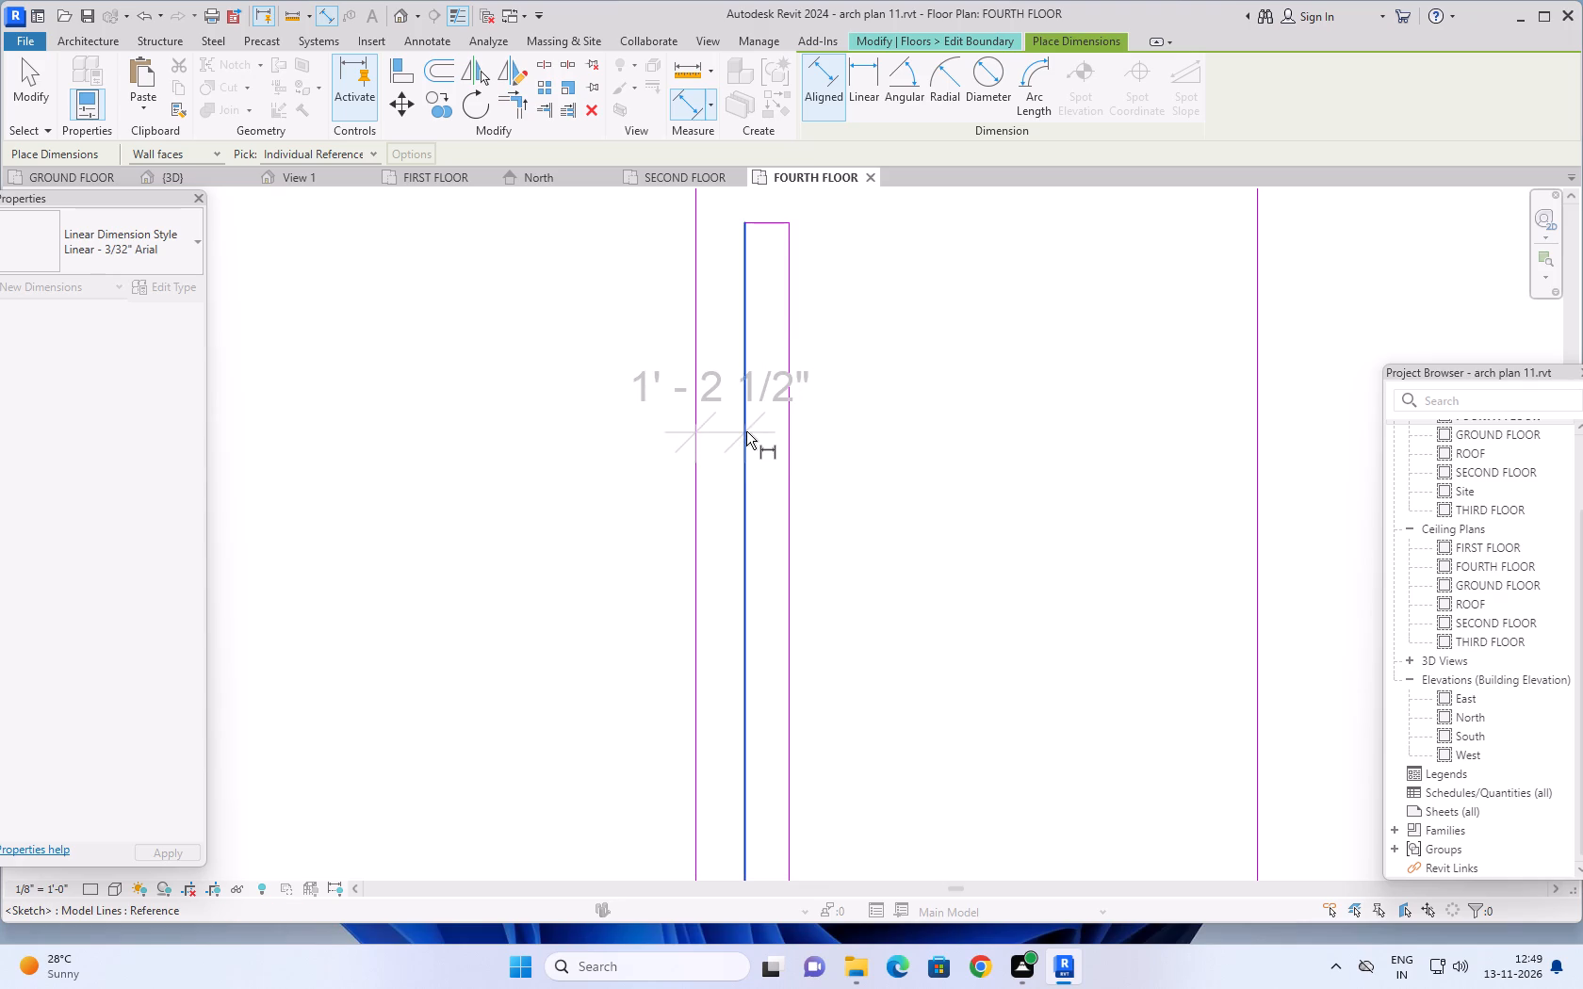
{"action": "key", "text": "Escape"}
{"action": "scroll", "coordinate": [814, 426], "scroll_direction": "down", "scroll_amount": 4}
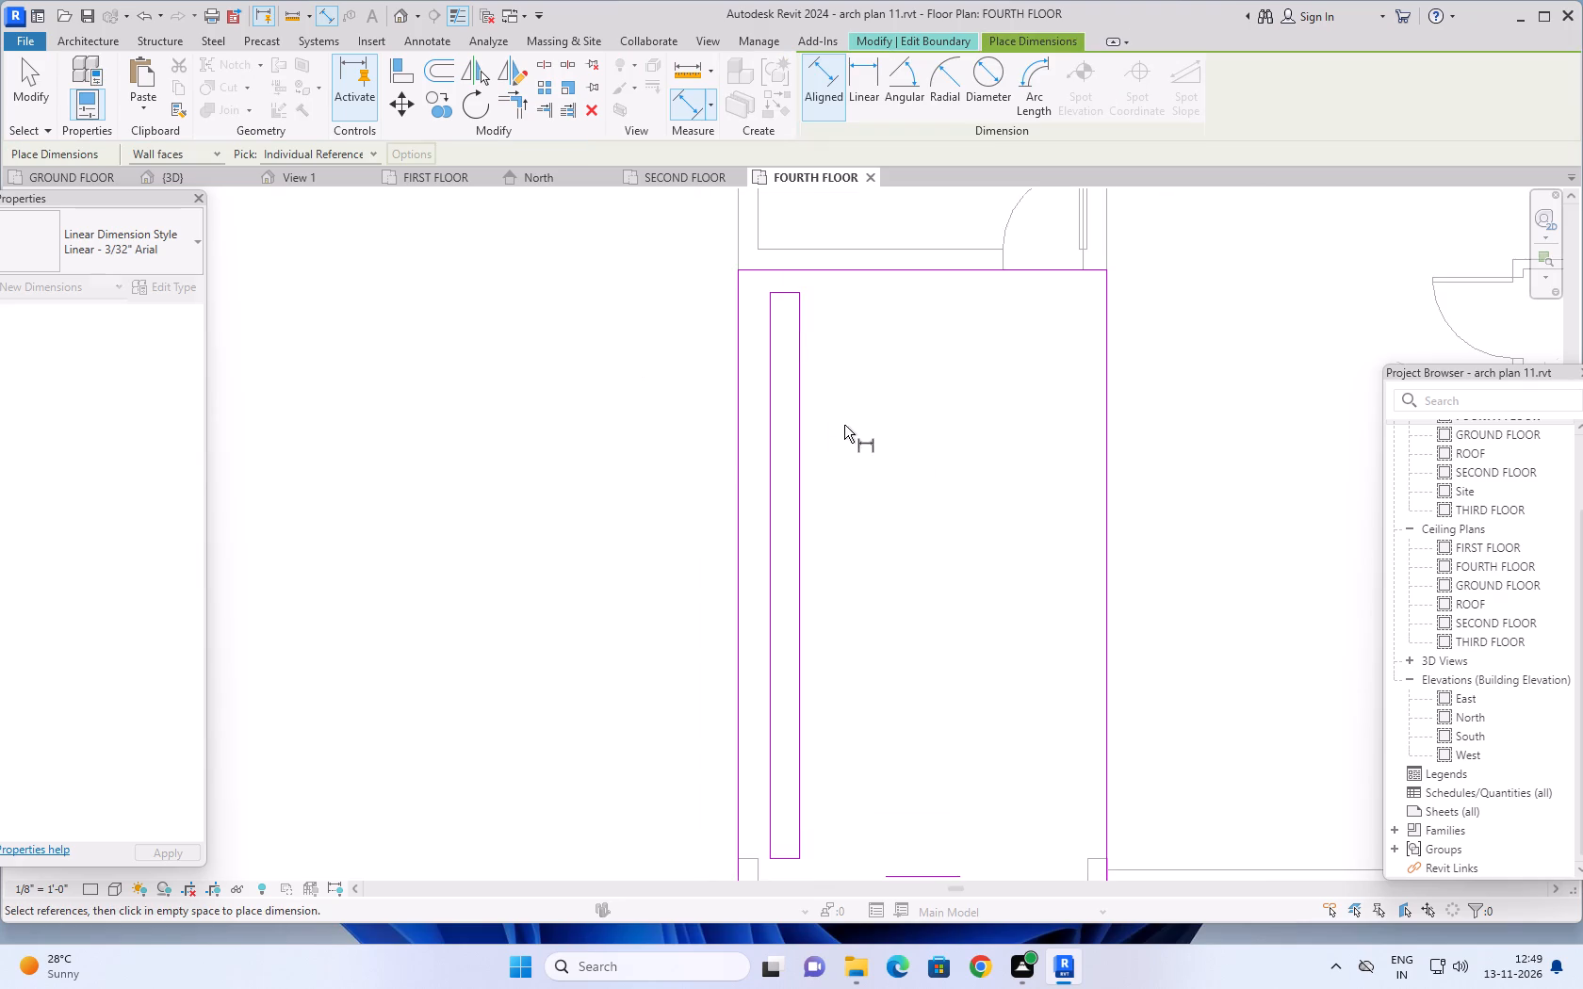
{"action": "scroll", "coordinate": [847, 425], "scroll_direction": "down", "scroll_amount": 3}
{"action": "middle_click_drag", "start_coordinate": [854, 420], "coordinate": [821, 374]}
{"action": "key", "text": "Escape"}
{"action": "key", "text": "Escape"}
{"action": "key", "text": "Escape"}
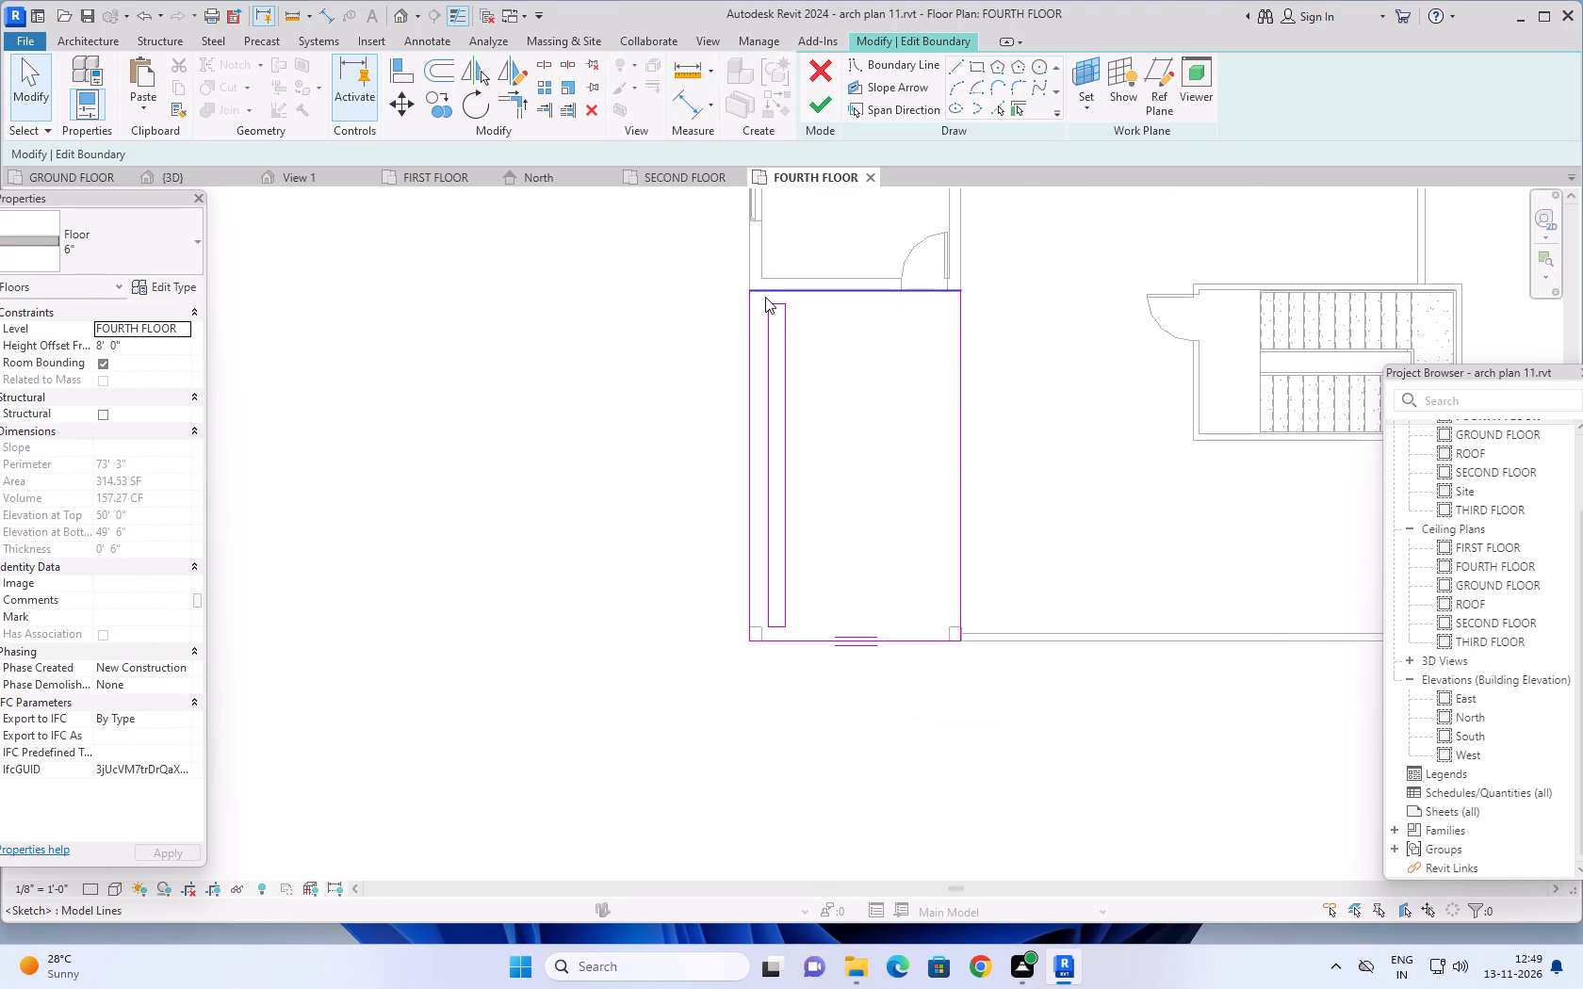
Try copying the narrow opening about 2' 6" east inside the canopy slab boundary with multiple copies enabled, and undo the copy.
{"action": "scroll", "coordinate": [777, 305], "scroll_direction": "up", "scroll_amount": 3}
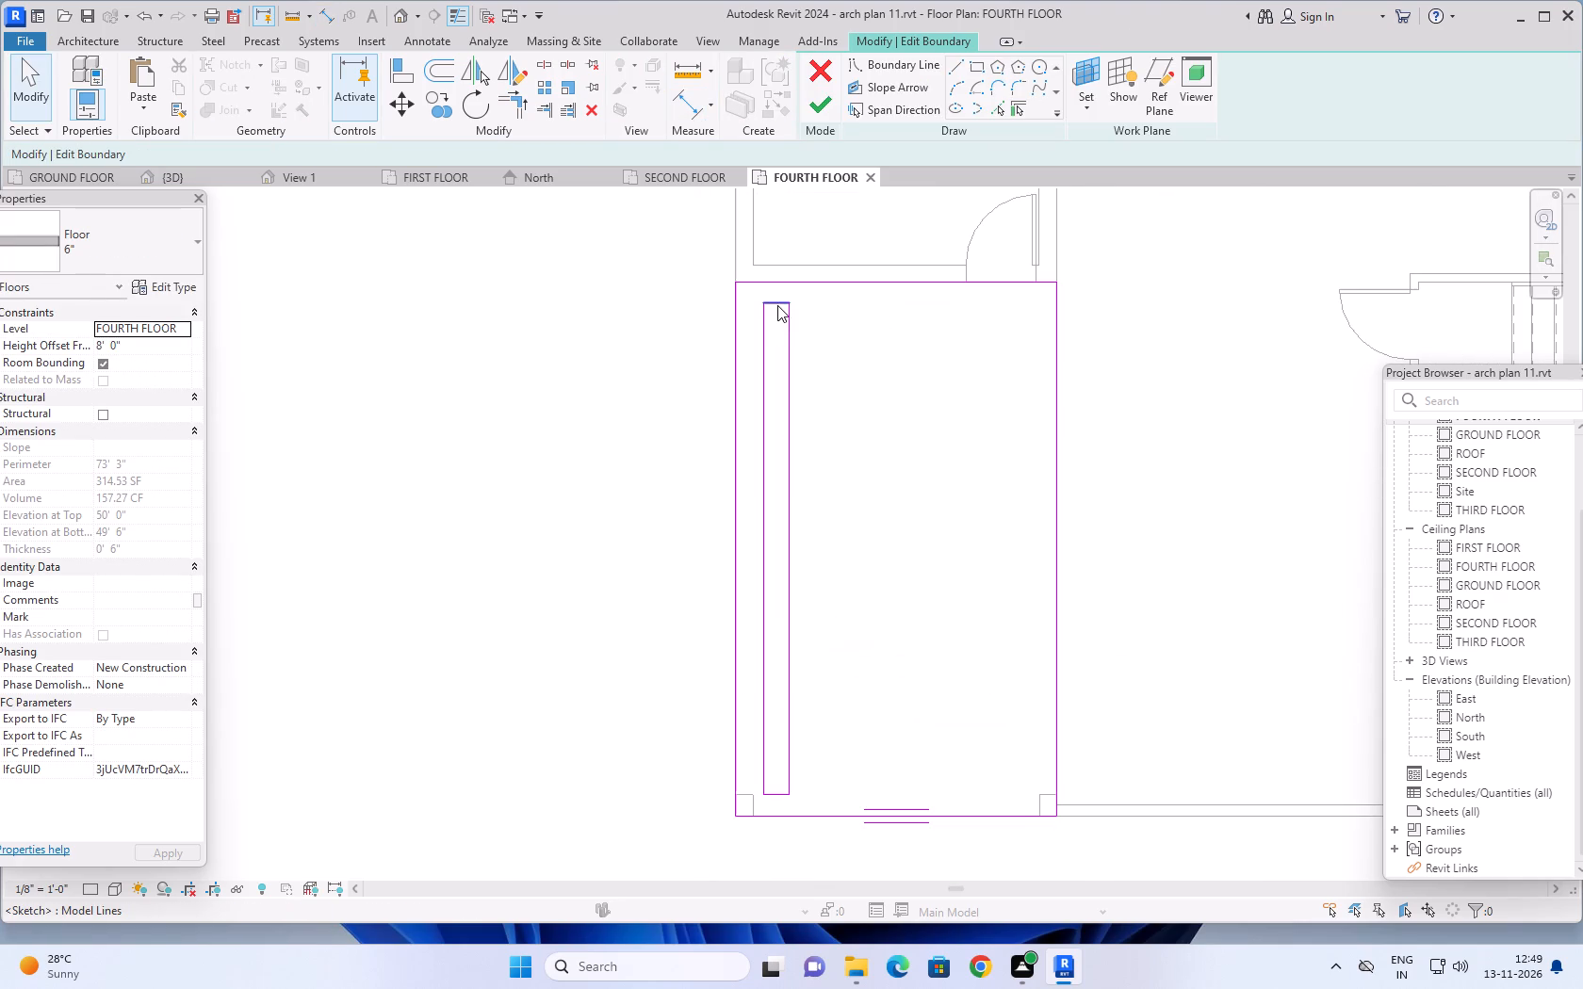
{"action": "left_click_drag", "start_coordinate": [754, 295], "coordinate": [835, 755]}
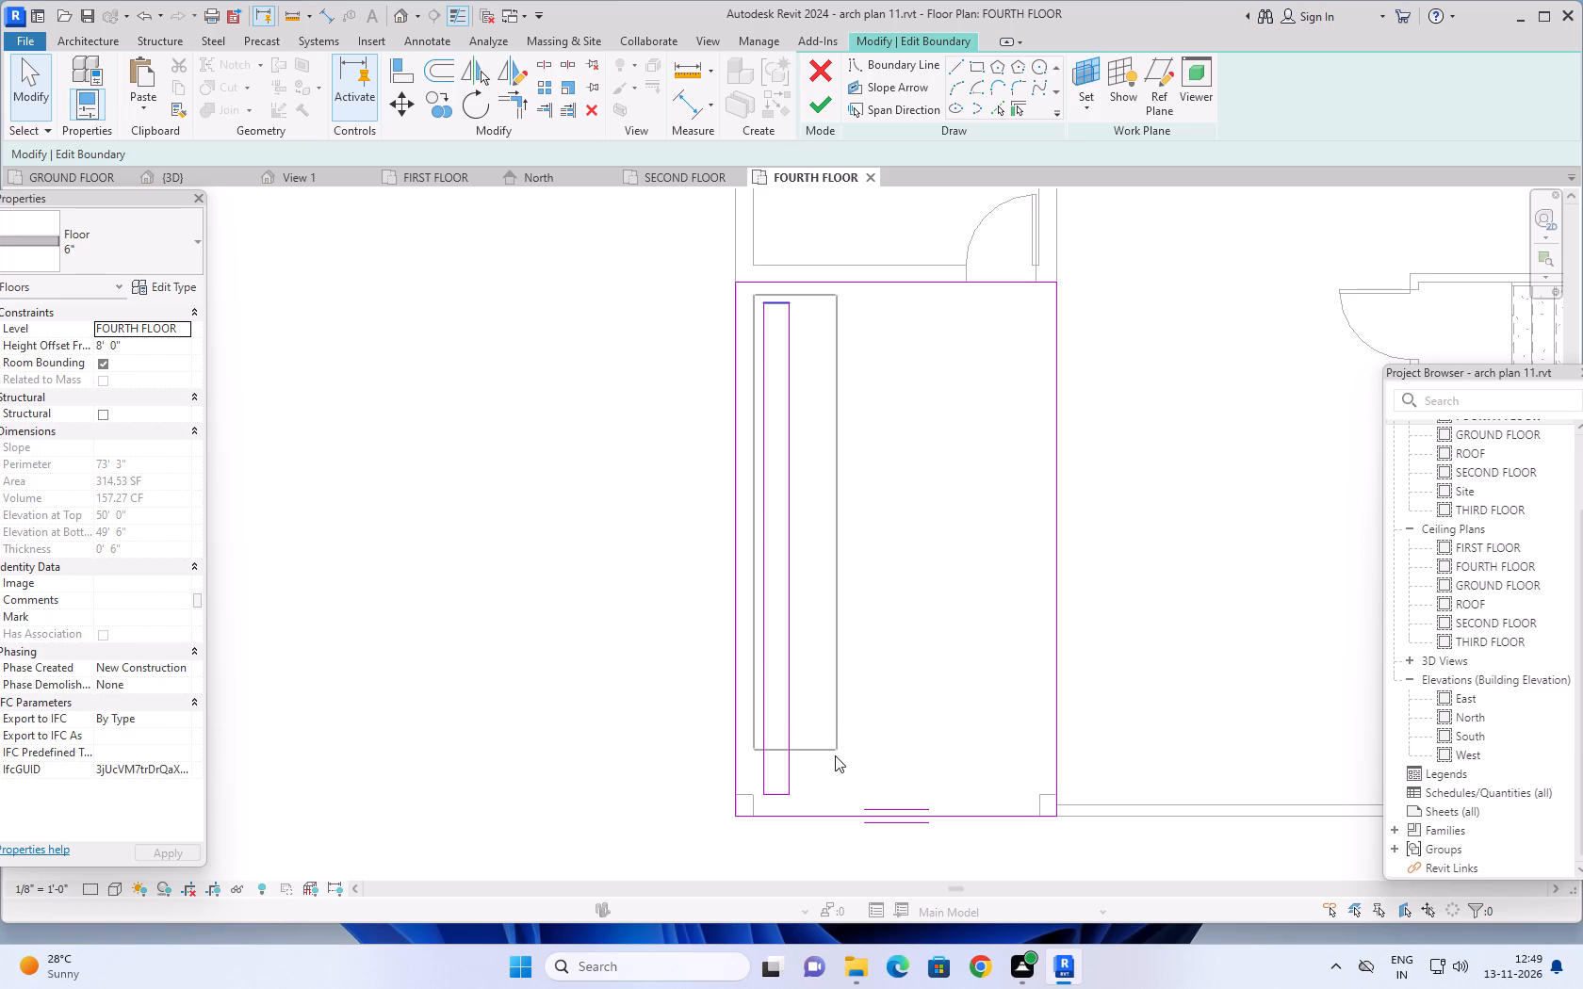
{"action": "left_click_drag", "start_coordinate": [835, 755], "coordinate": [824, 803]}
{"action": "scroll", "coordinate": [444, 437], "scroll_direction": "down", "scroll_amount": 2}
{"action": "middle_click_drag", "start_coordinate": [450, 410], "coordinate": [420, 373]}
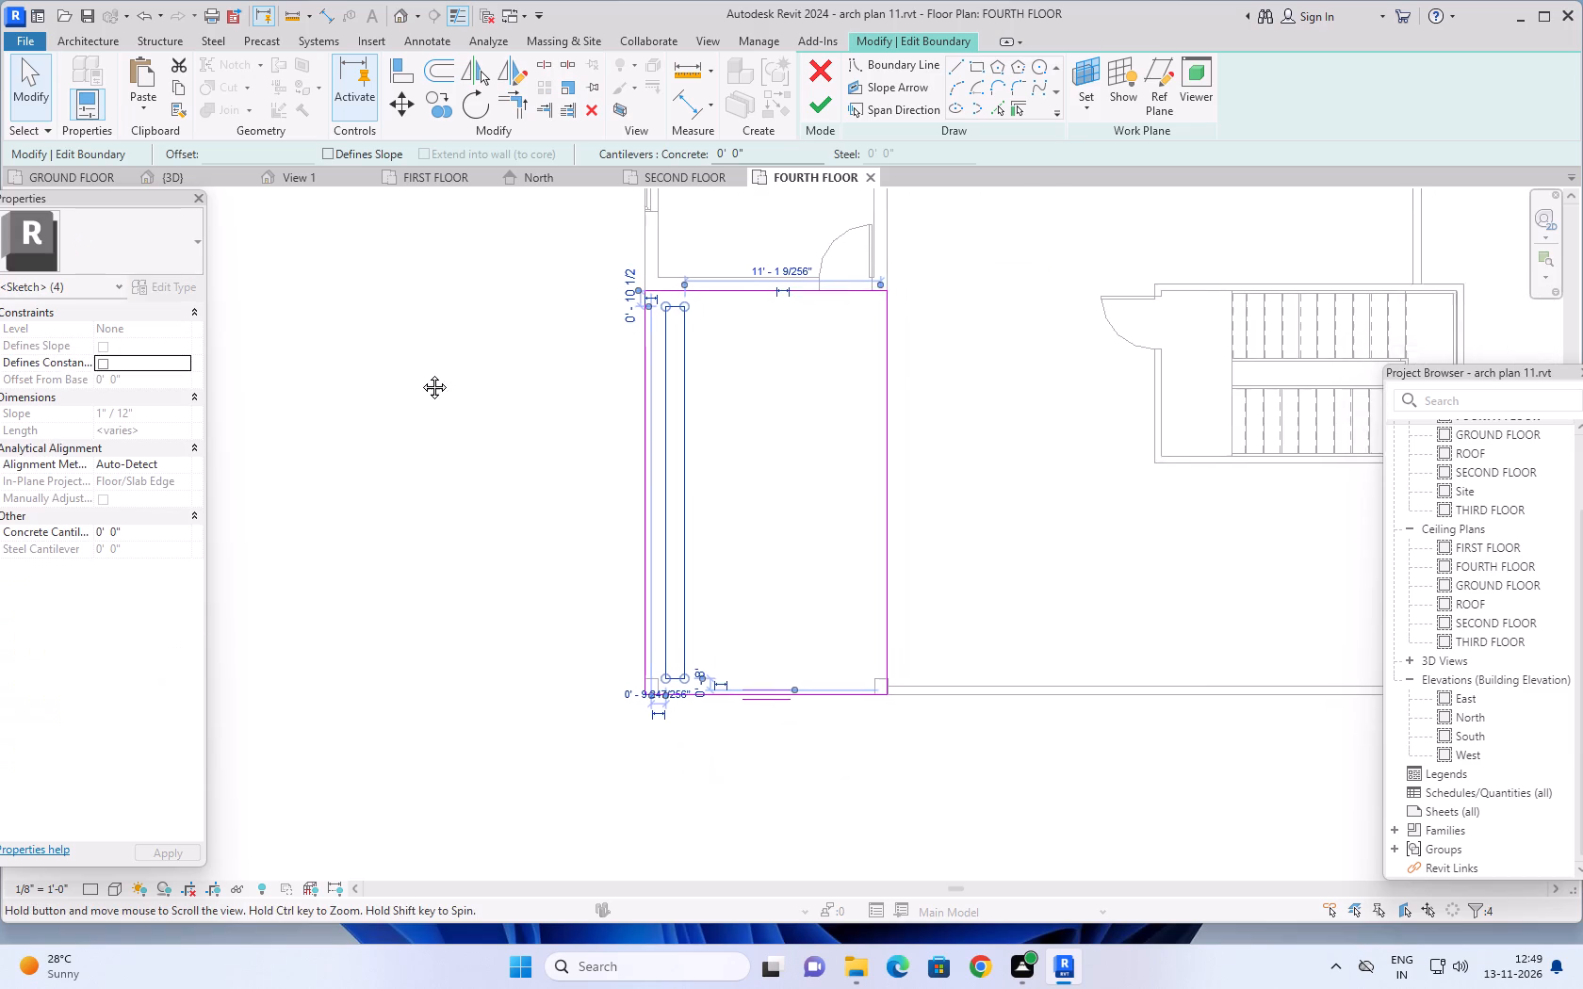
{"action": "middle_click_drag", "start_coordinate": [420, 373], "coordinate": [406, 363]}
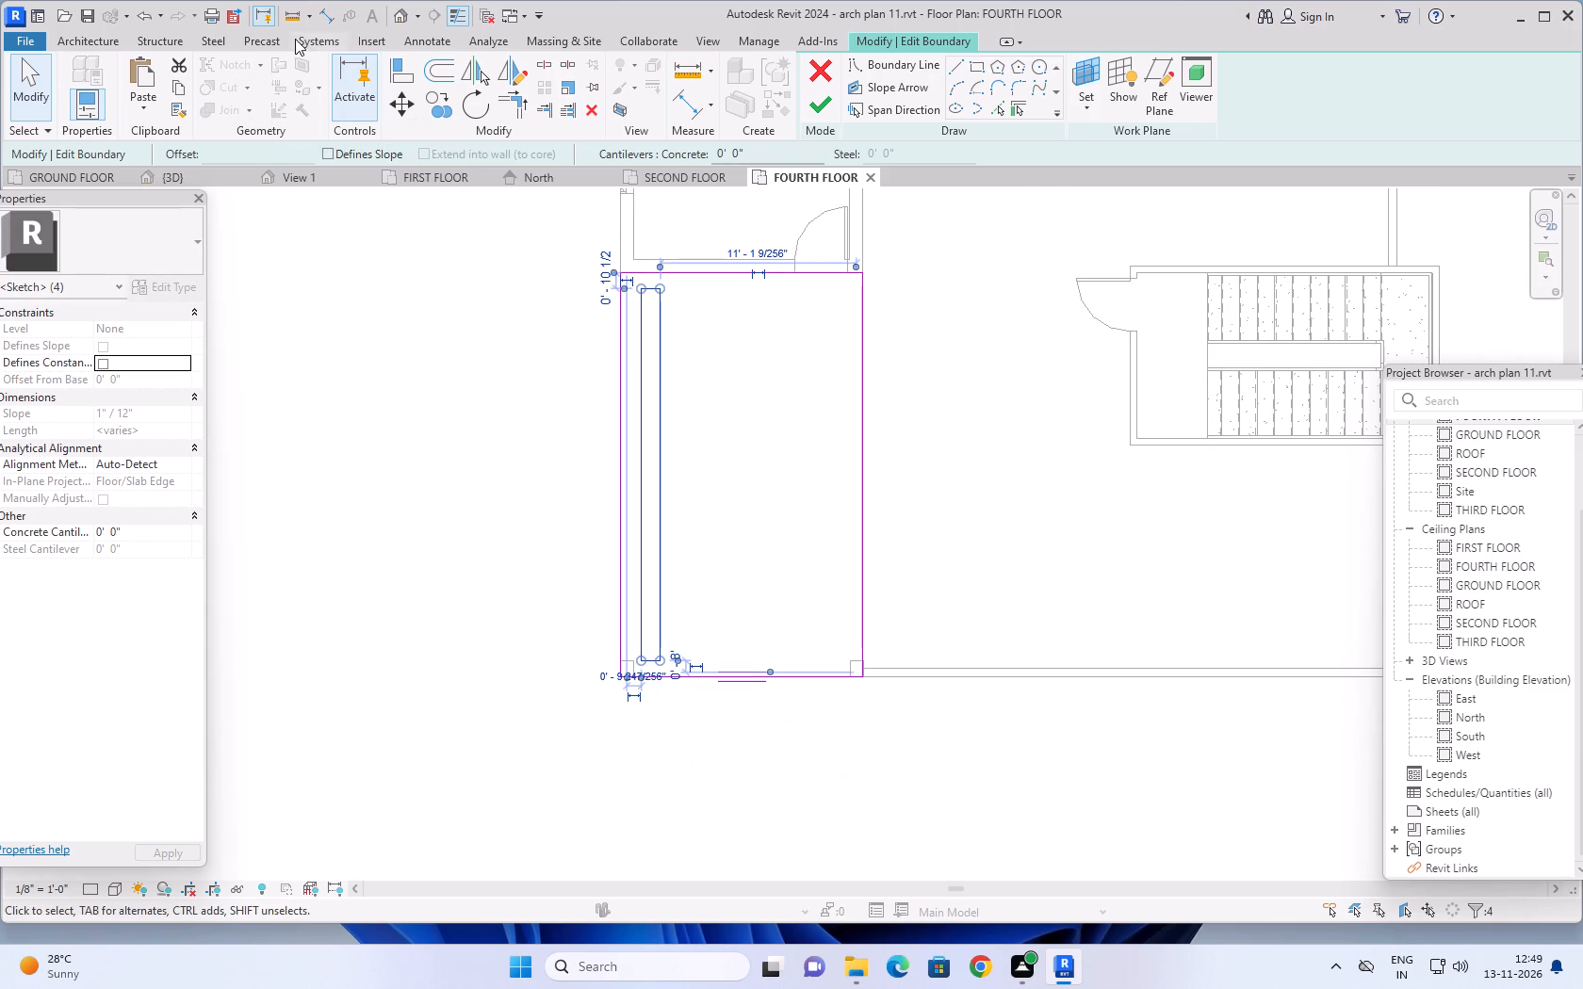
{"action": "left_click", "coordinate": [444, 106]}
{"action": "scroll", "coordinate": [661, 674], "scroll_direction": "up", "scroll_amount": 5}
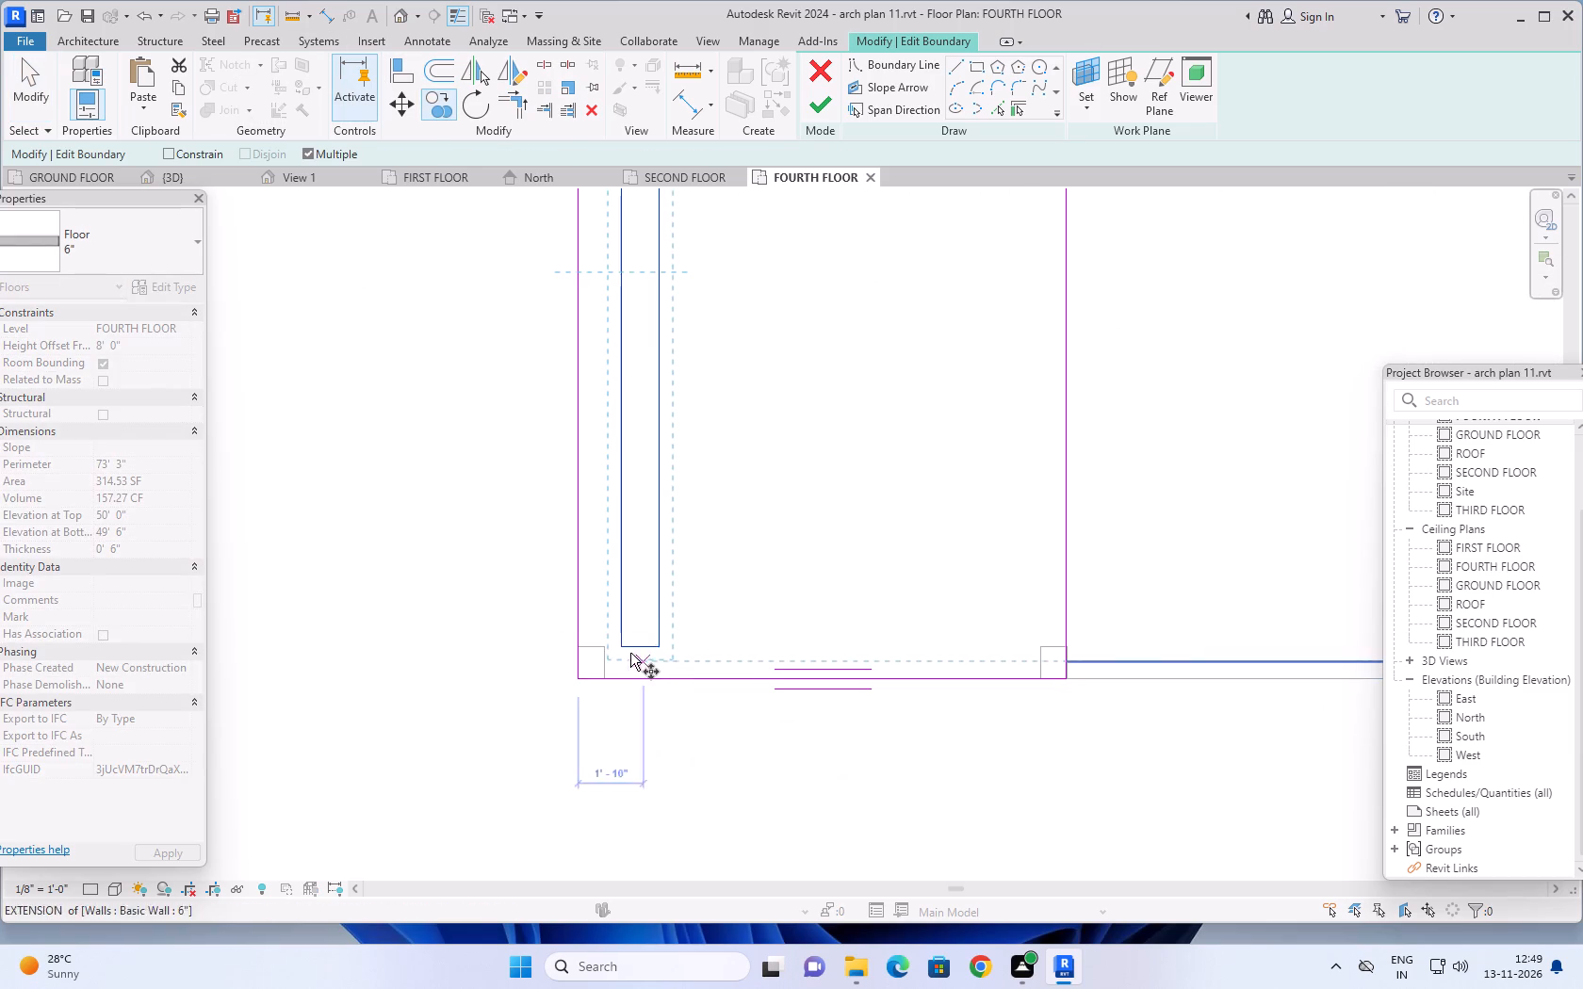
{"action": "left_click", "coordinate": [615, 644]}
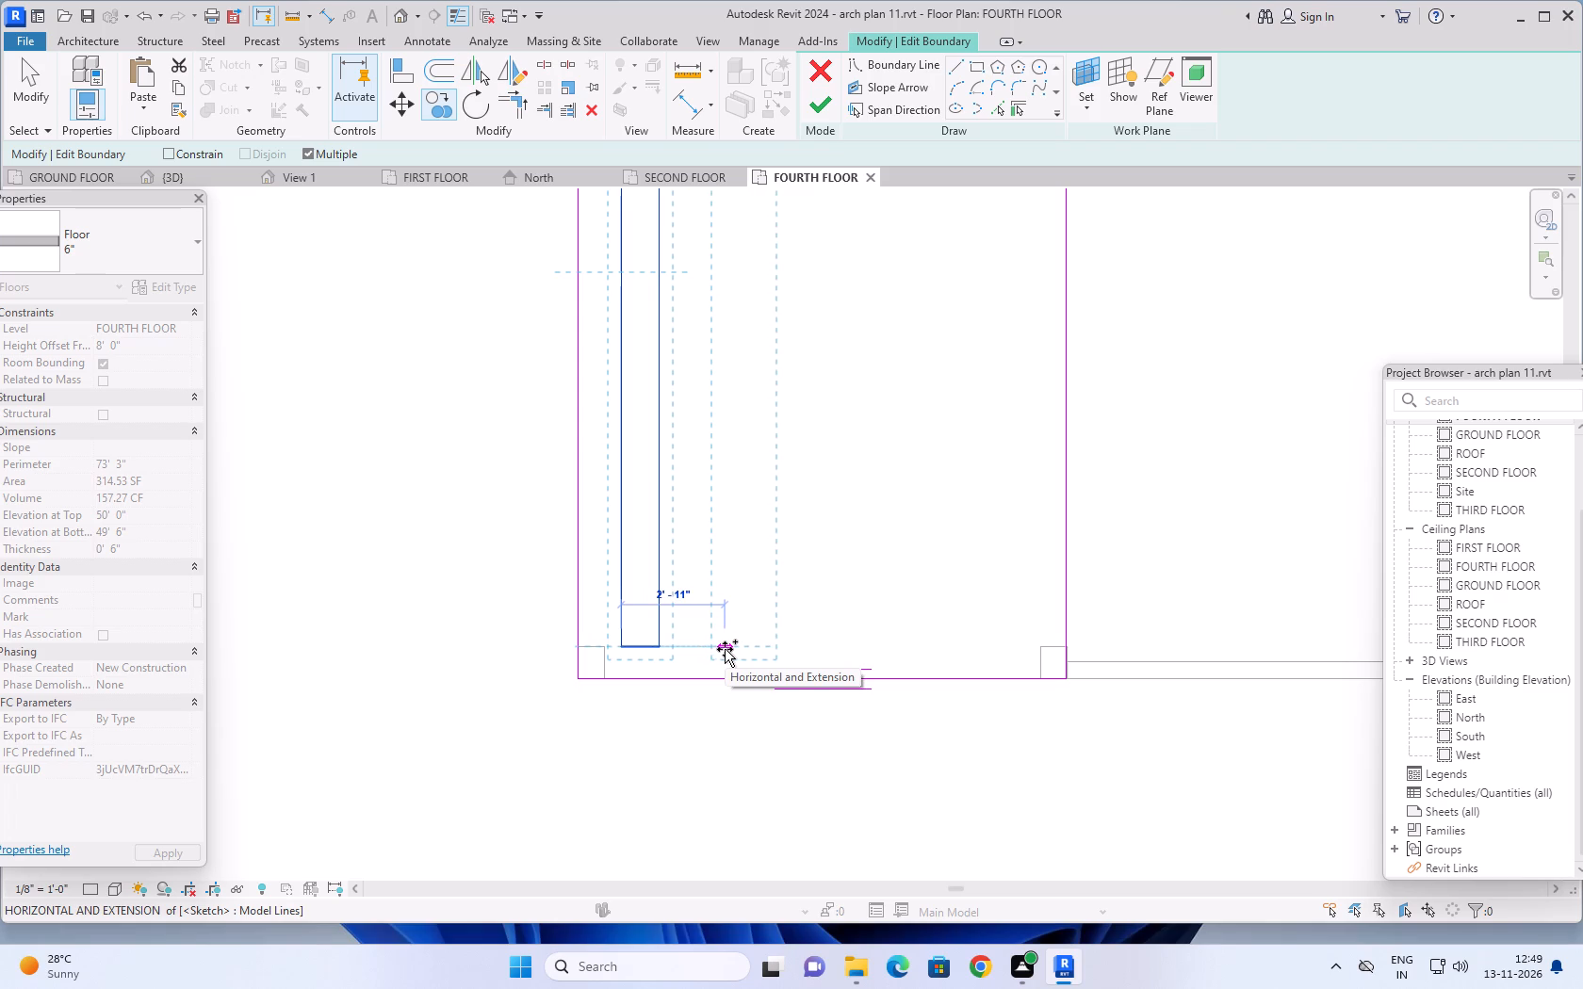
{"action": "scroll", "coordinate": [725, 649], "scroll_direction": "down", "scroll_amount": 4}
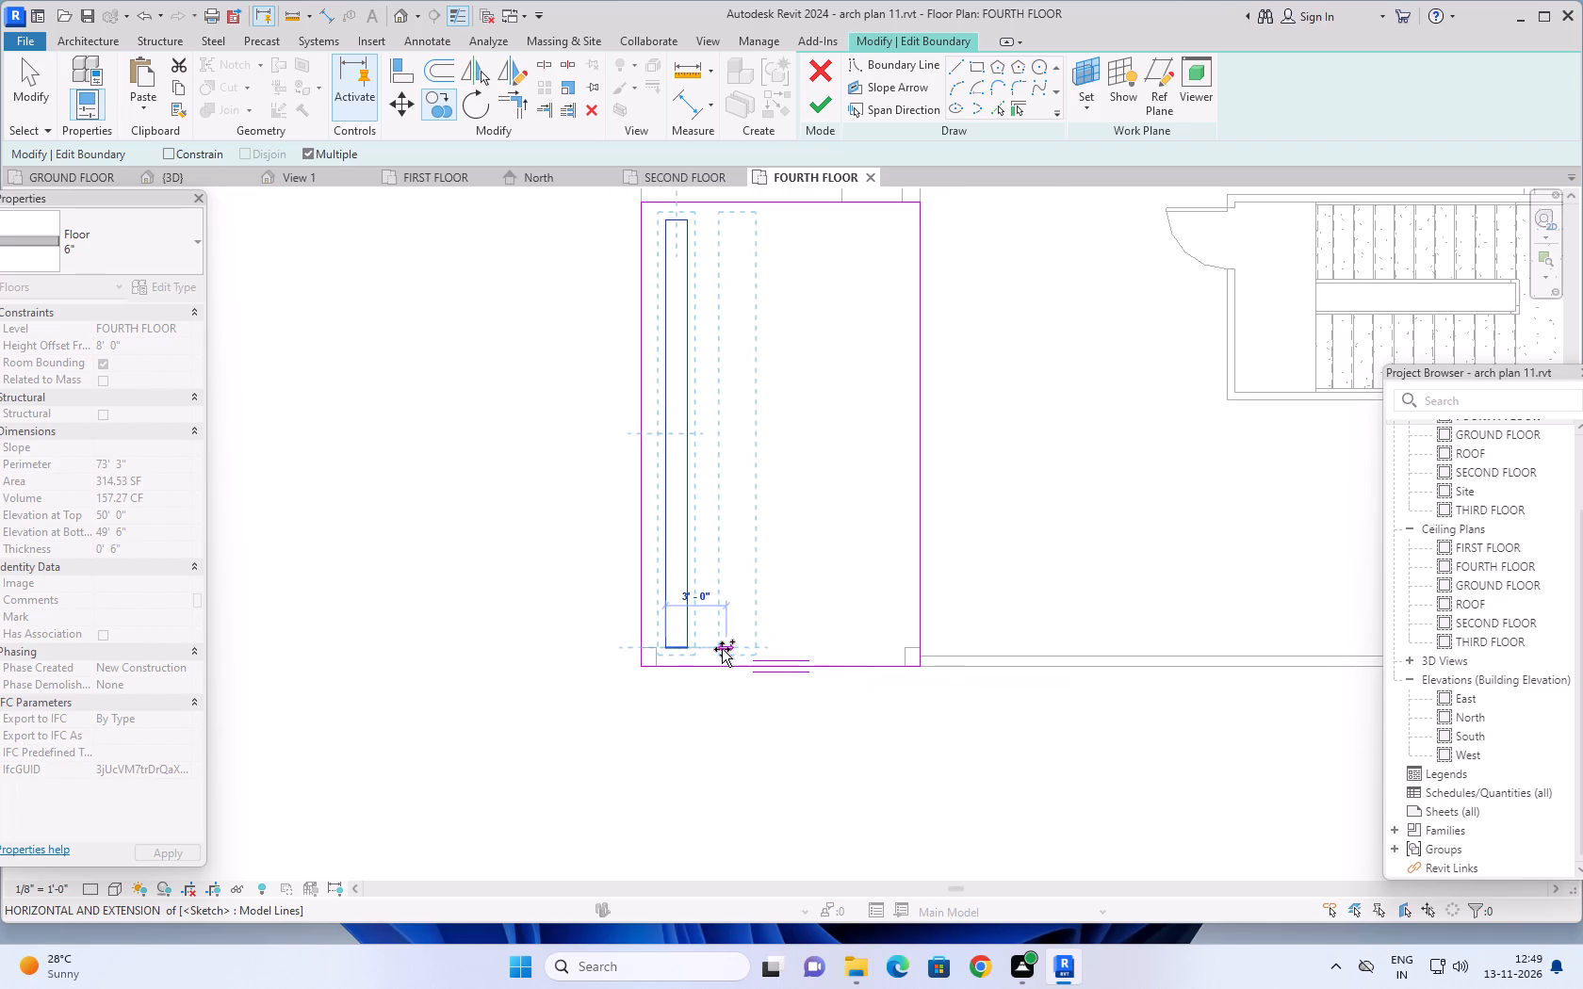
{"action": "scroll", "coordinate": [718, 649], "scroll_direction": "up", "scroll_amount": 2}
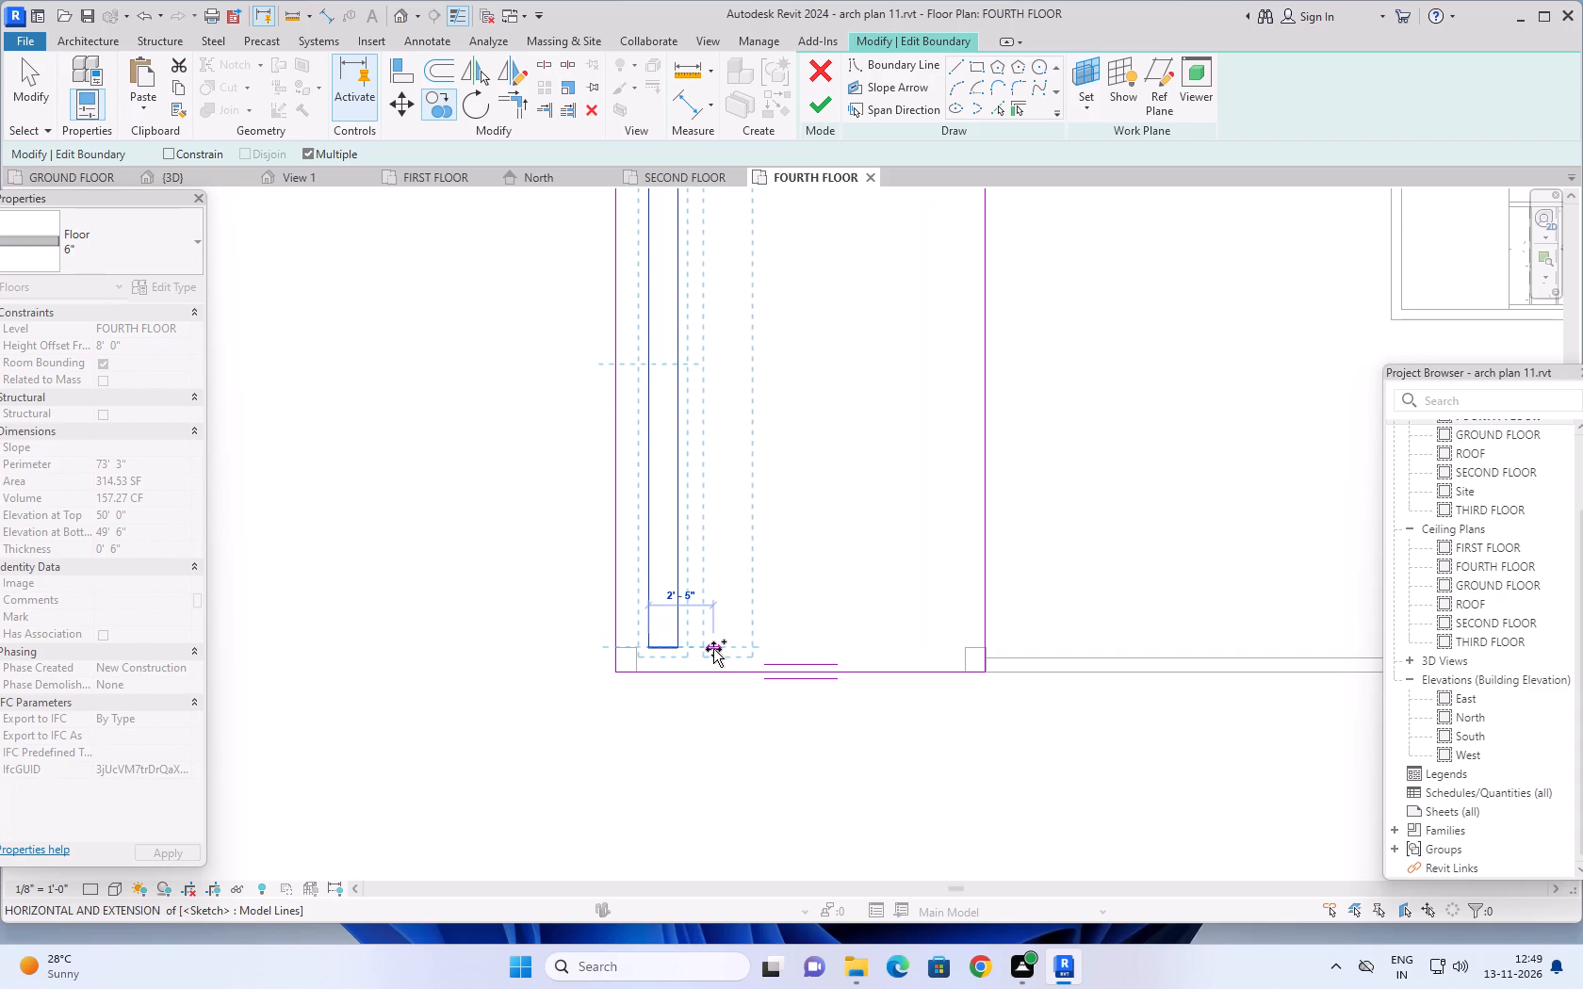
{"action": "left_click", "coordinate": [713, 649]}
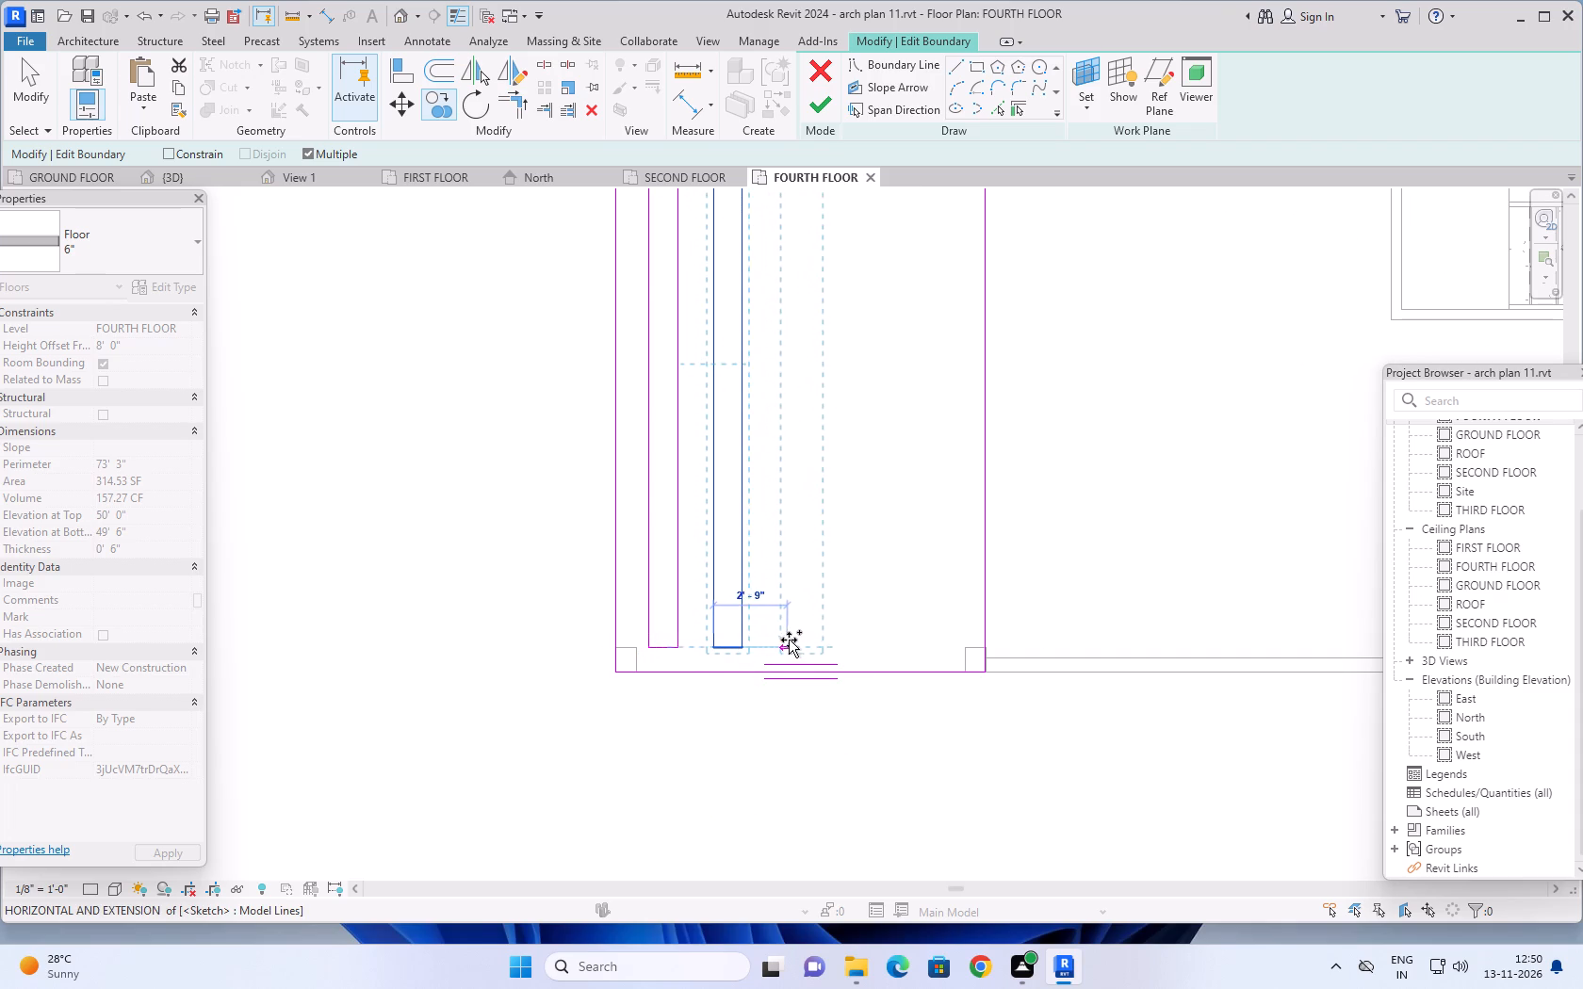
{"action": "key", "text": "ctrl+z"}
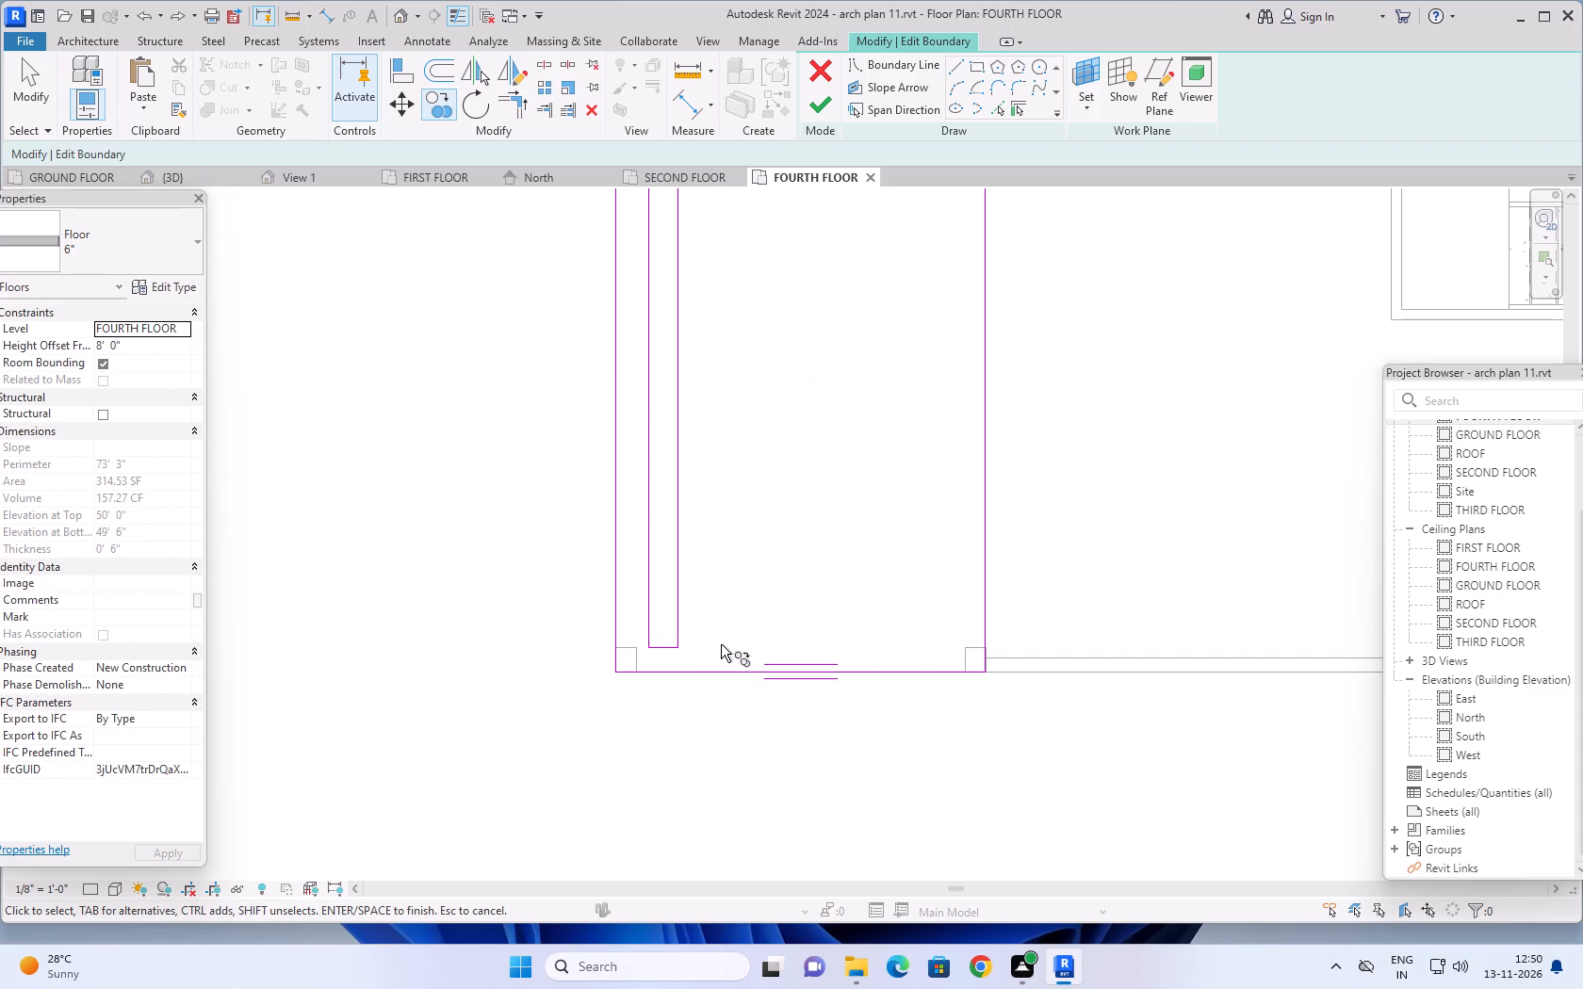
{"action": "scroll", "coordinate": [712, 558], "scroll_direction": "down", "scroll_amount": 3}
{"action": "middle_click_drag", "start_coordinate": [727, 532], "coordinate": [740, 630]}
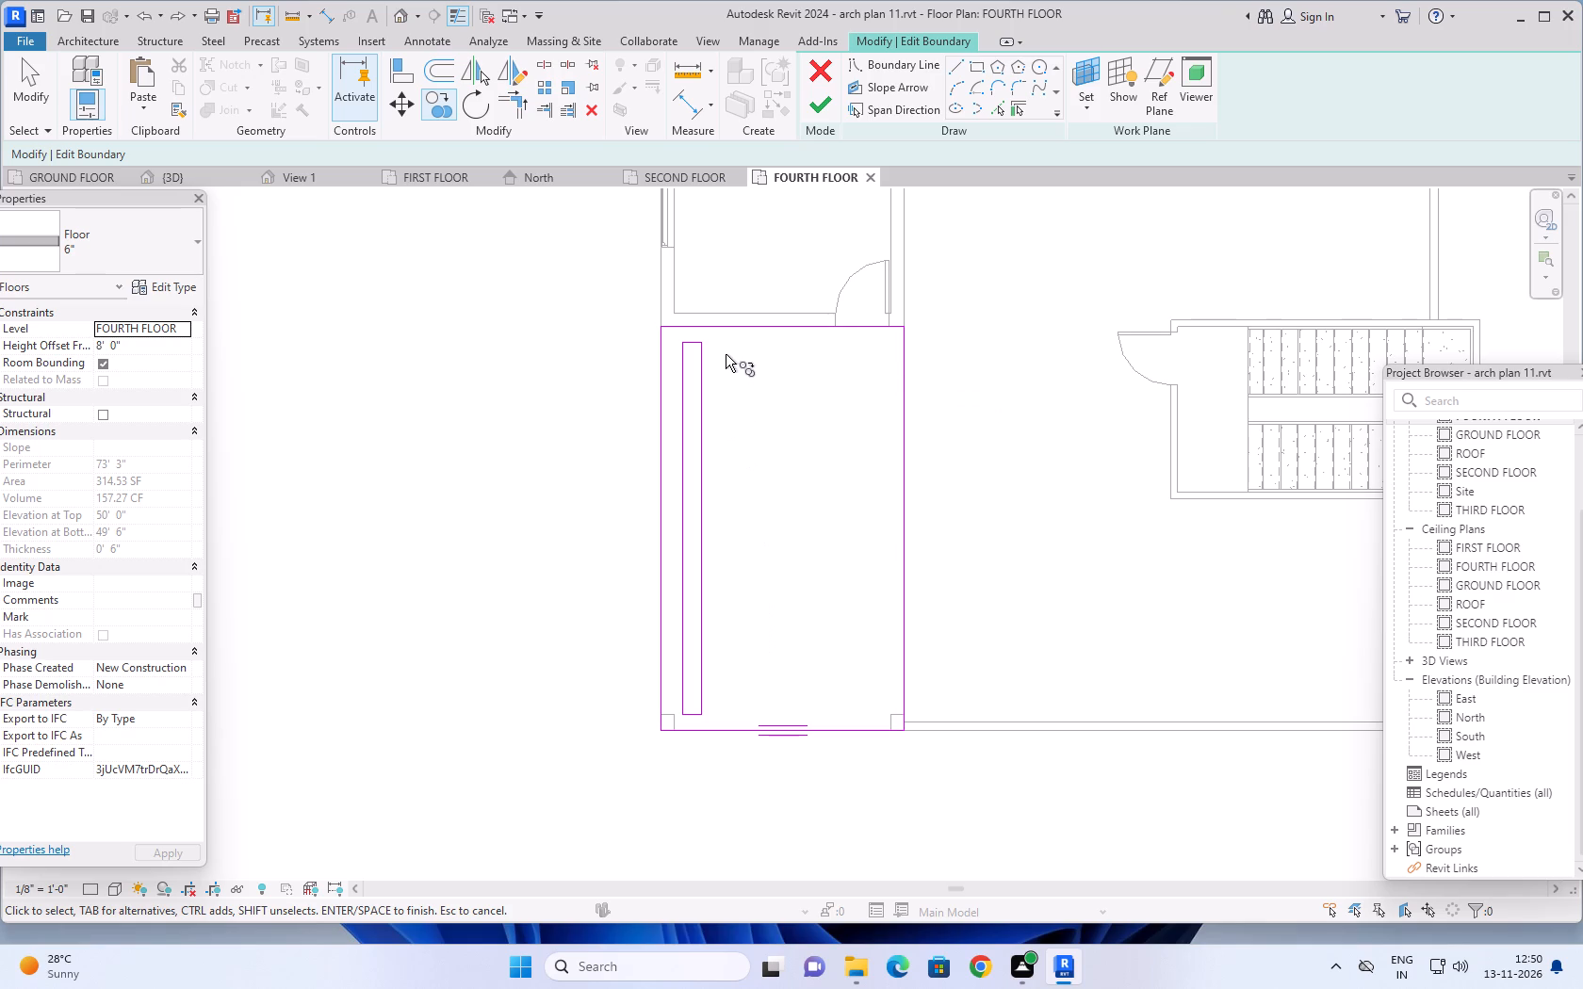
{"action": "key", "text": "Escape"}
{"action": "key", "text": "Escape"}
Copy the narrow opening five times eastward inside the canopy slab boundary, spaced about 2' 3" apart with the last about 2' 0" on.
{"action": "left_click_drag", "start_coordinate": [717, 338], "coordinate": [697, 646]}
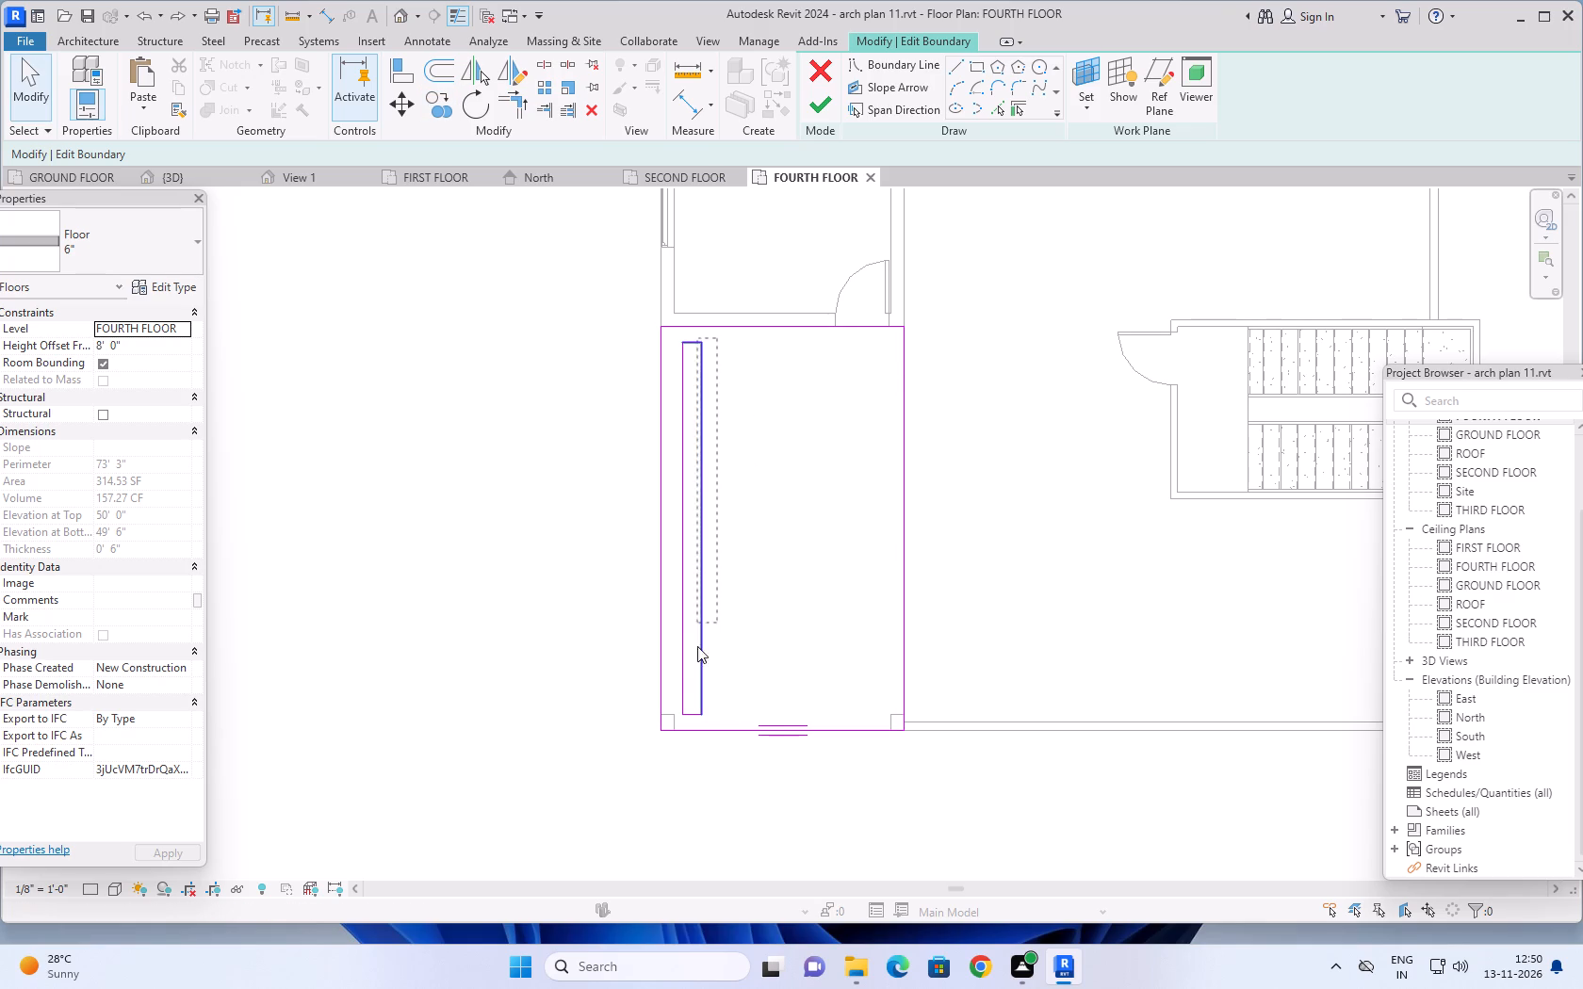
{"action": "left_click_drag", "start_coordinate": [697, 646], "coordinate": [676, 723]}
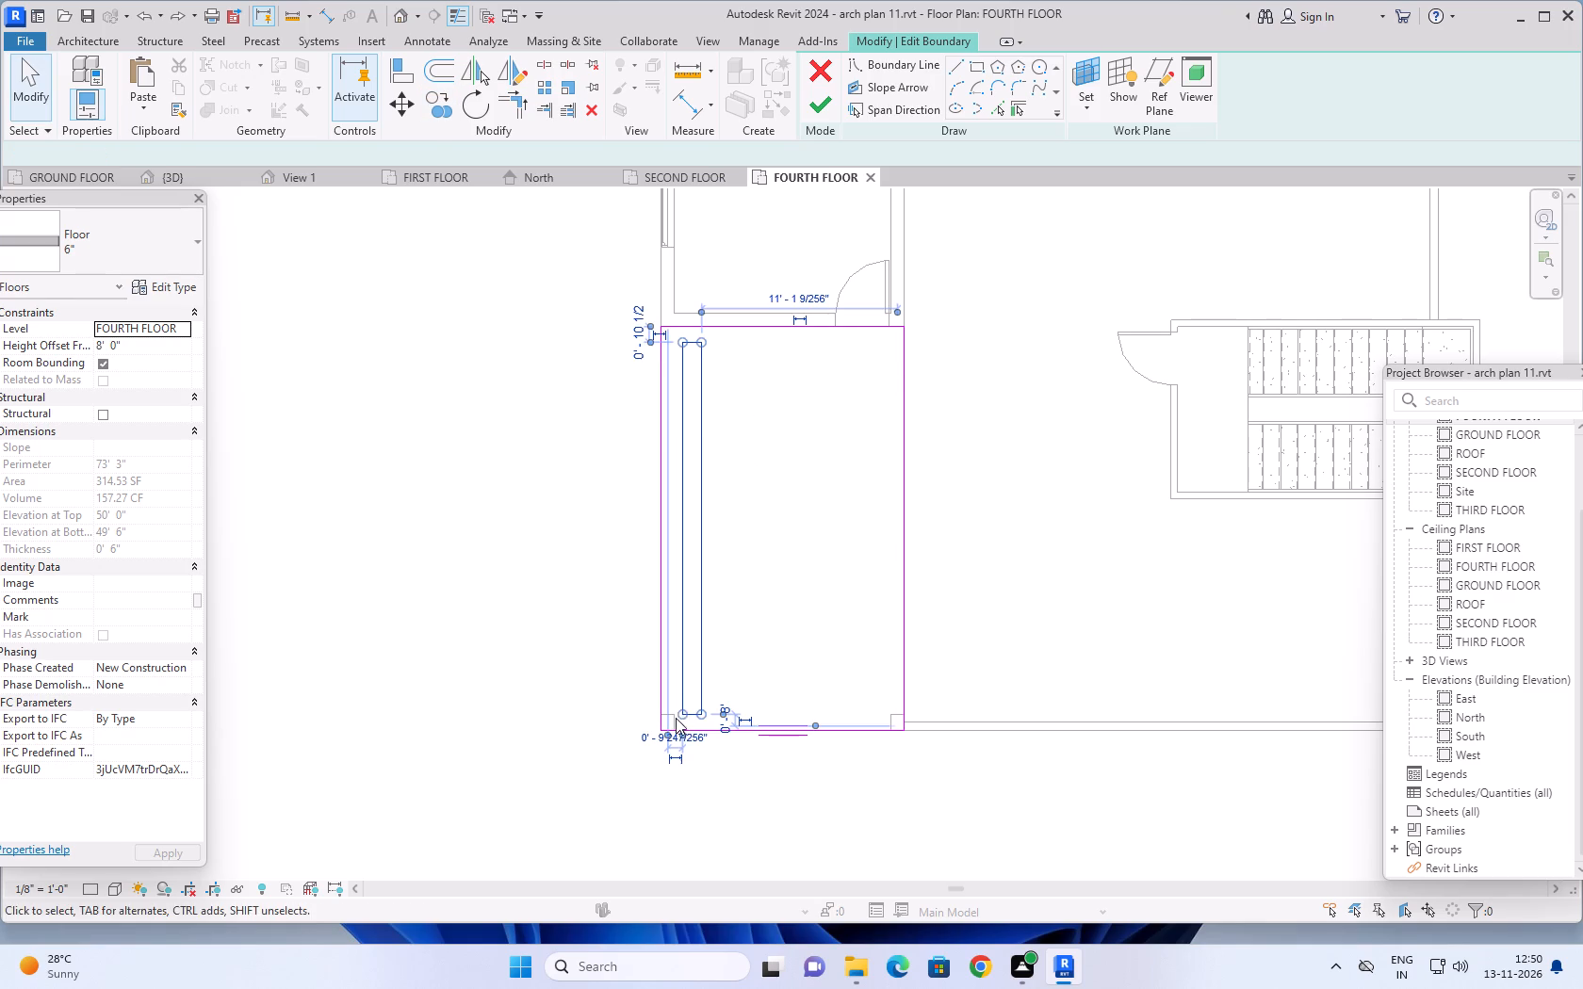
{"action": "left_click", "coordinate": [444, 105]}
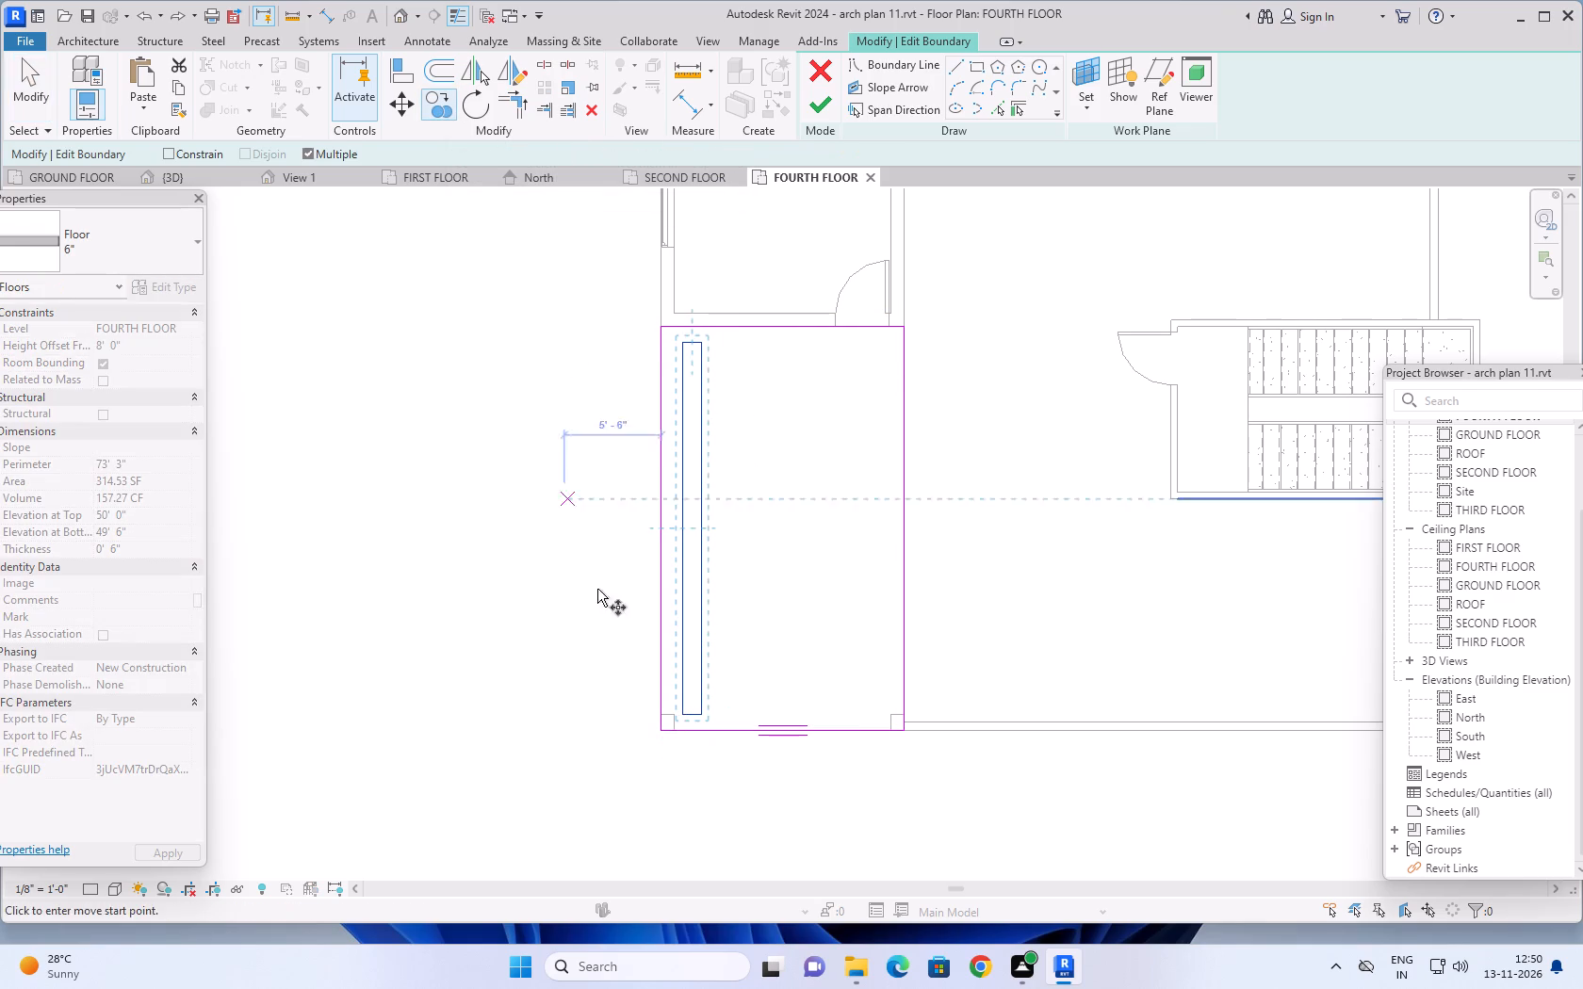
{"action": "left_click", "coordinate": [682, 715]}
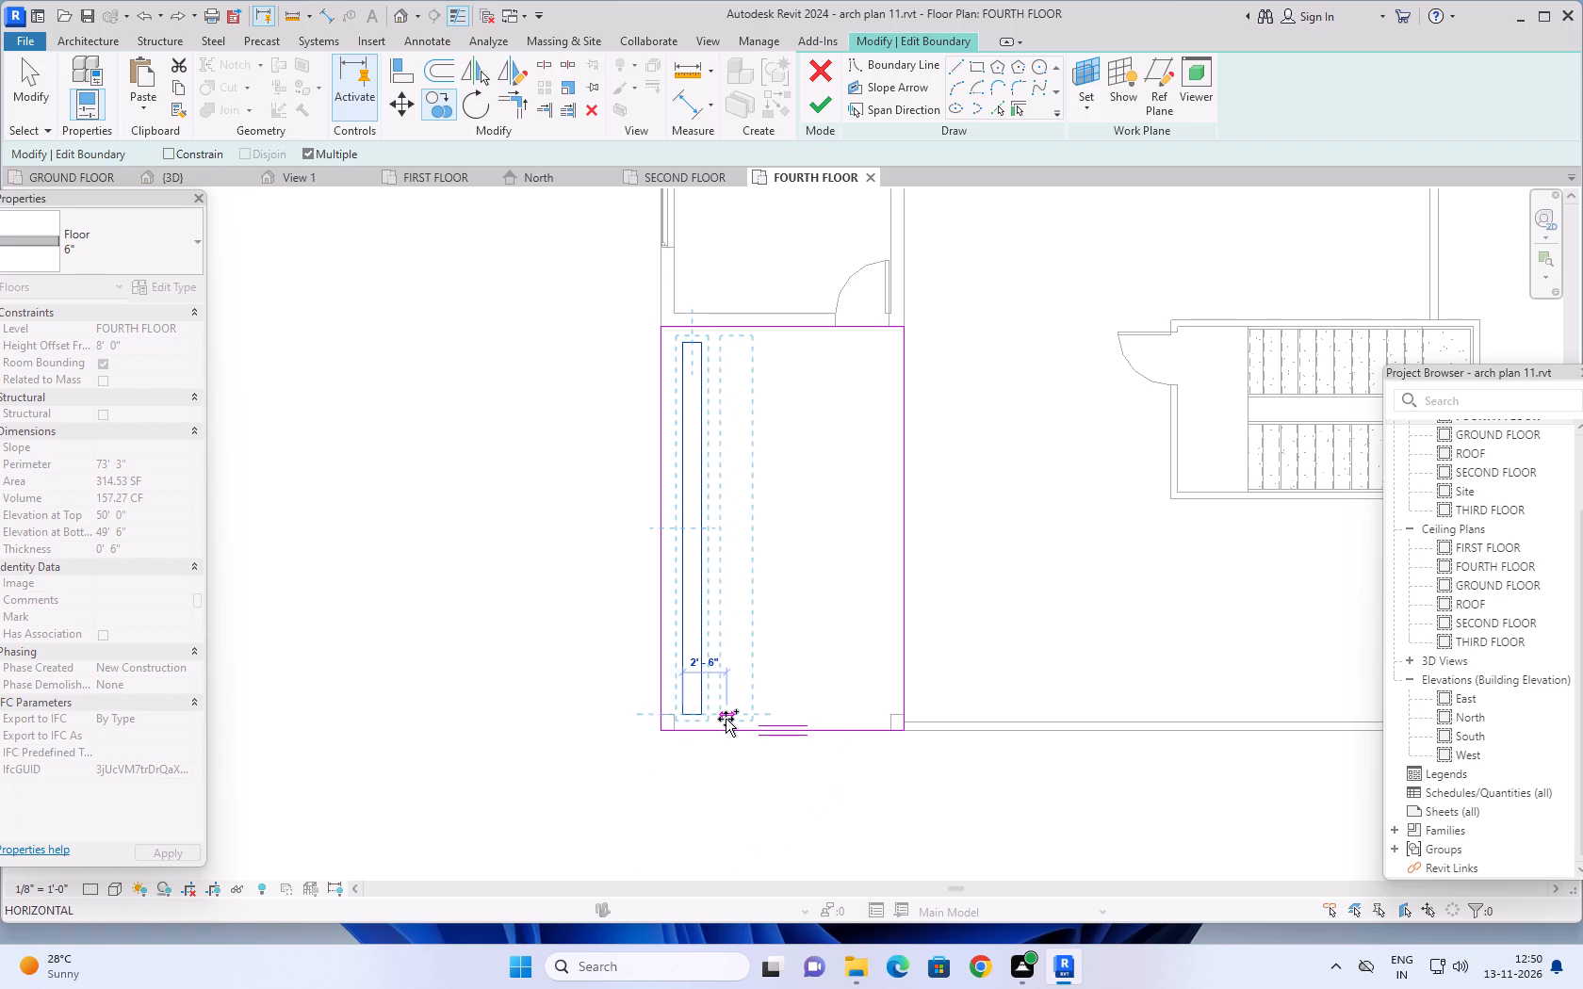
{"action": "scroll", "coordinate": [723, 718], "scroll_direction": "up", "scroll_amount": 5}
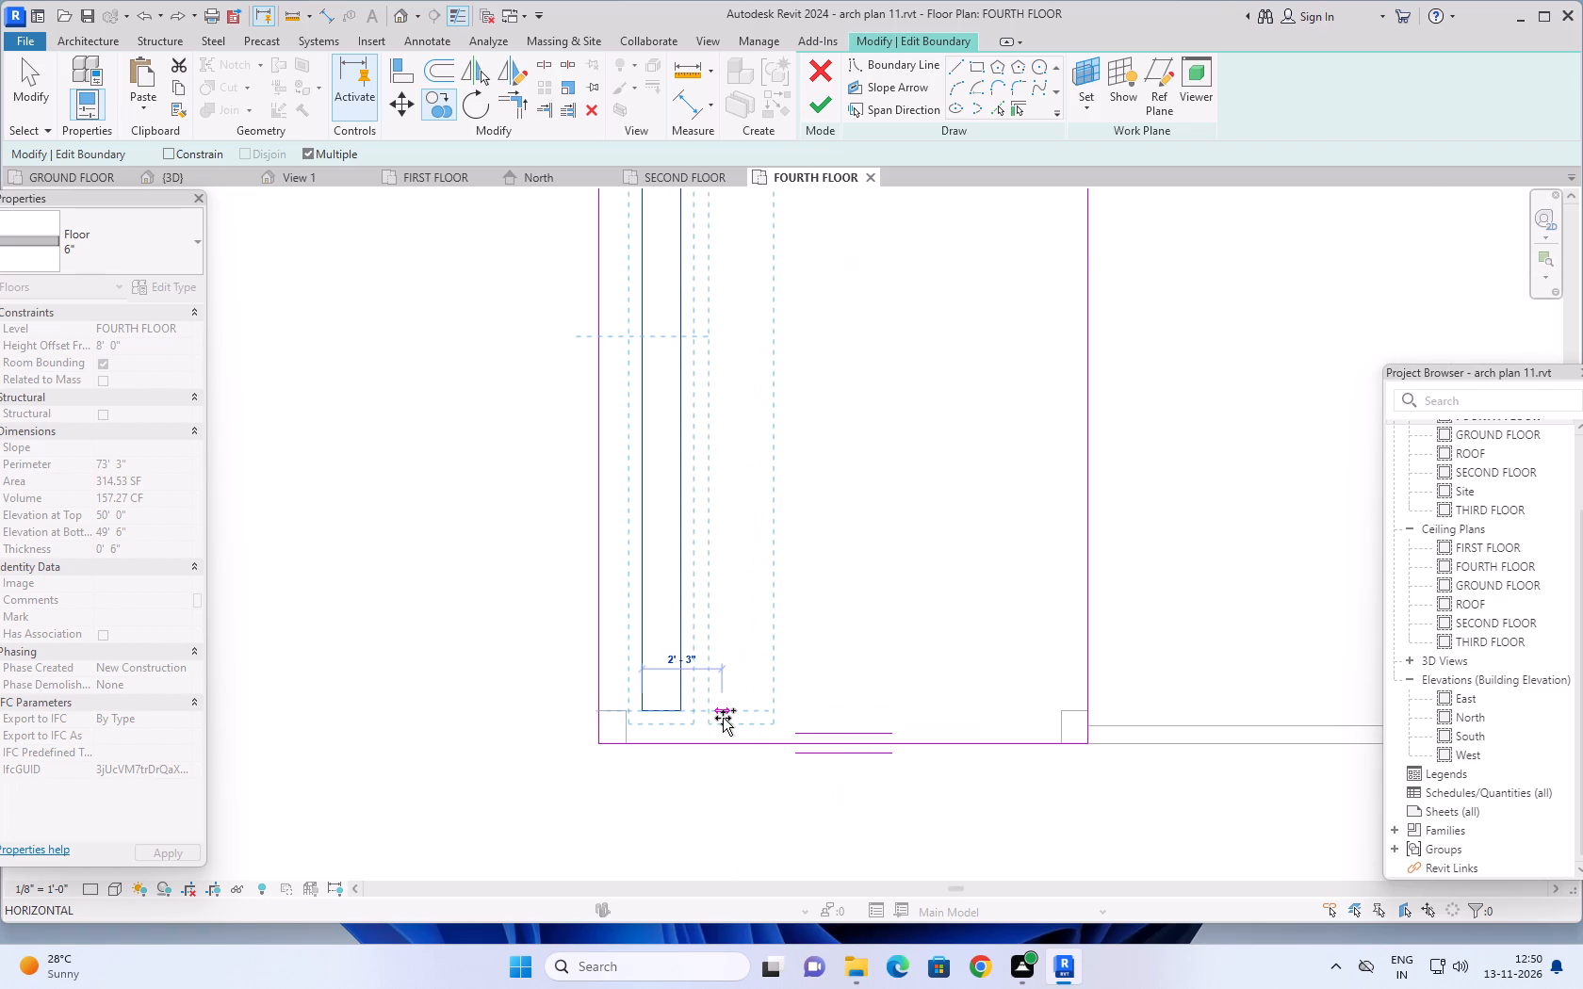
{"action": "left_click", "coordinate": [722, 718]}
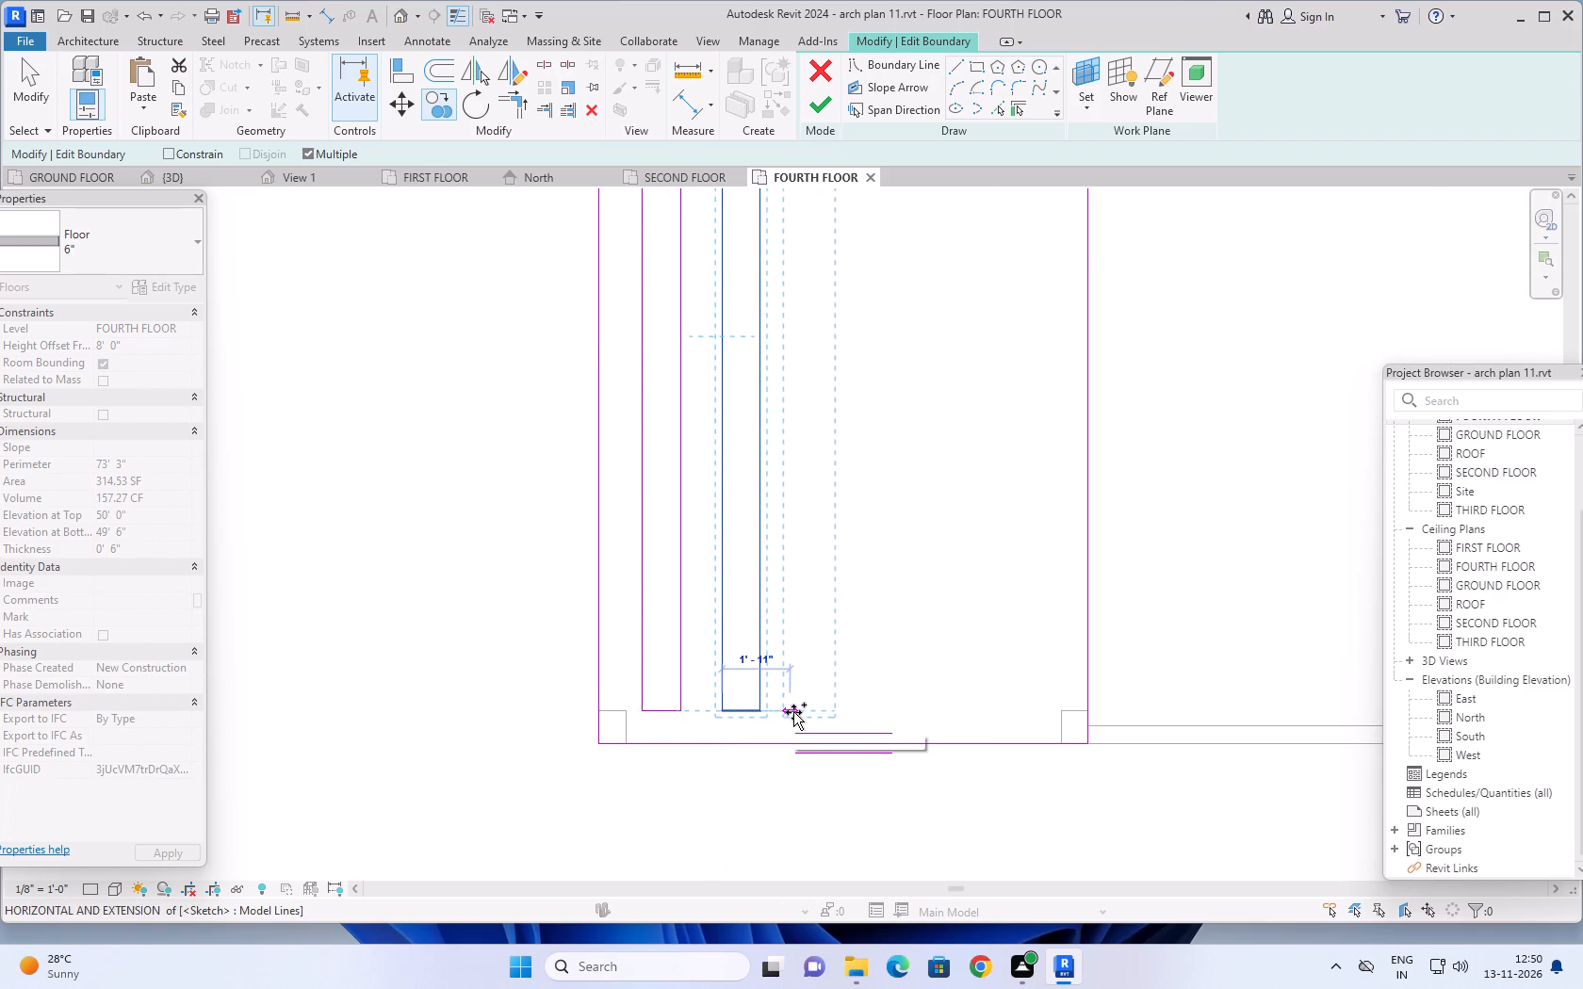
{"action": "scroll", "coordinate": [849, 706], "scroll_direction": "down", "scroll_amount": 5}
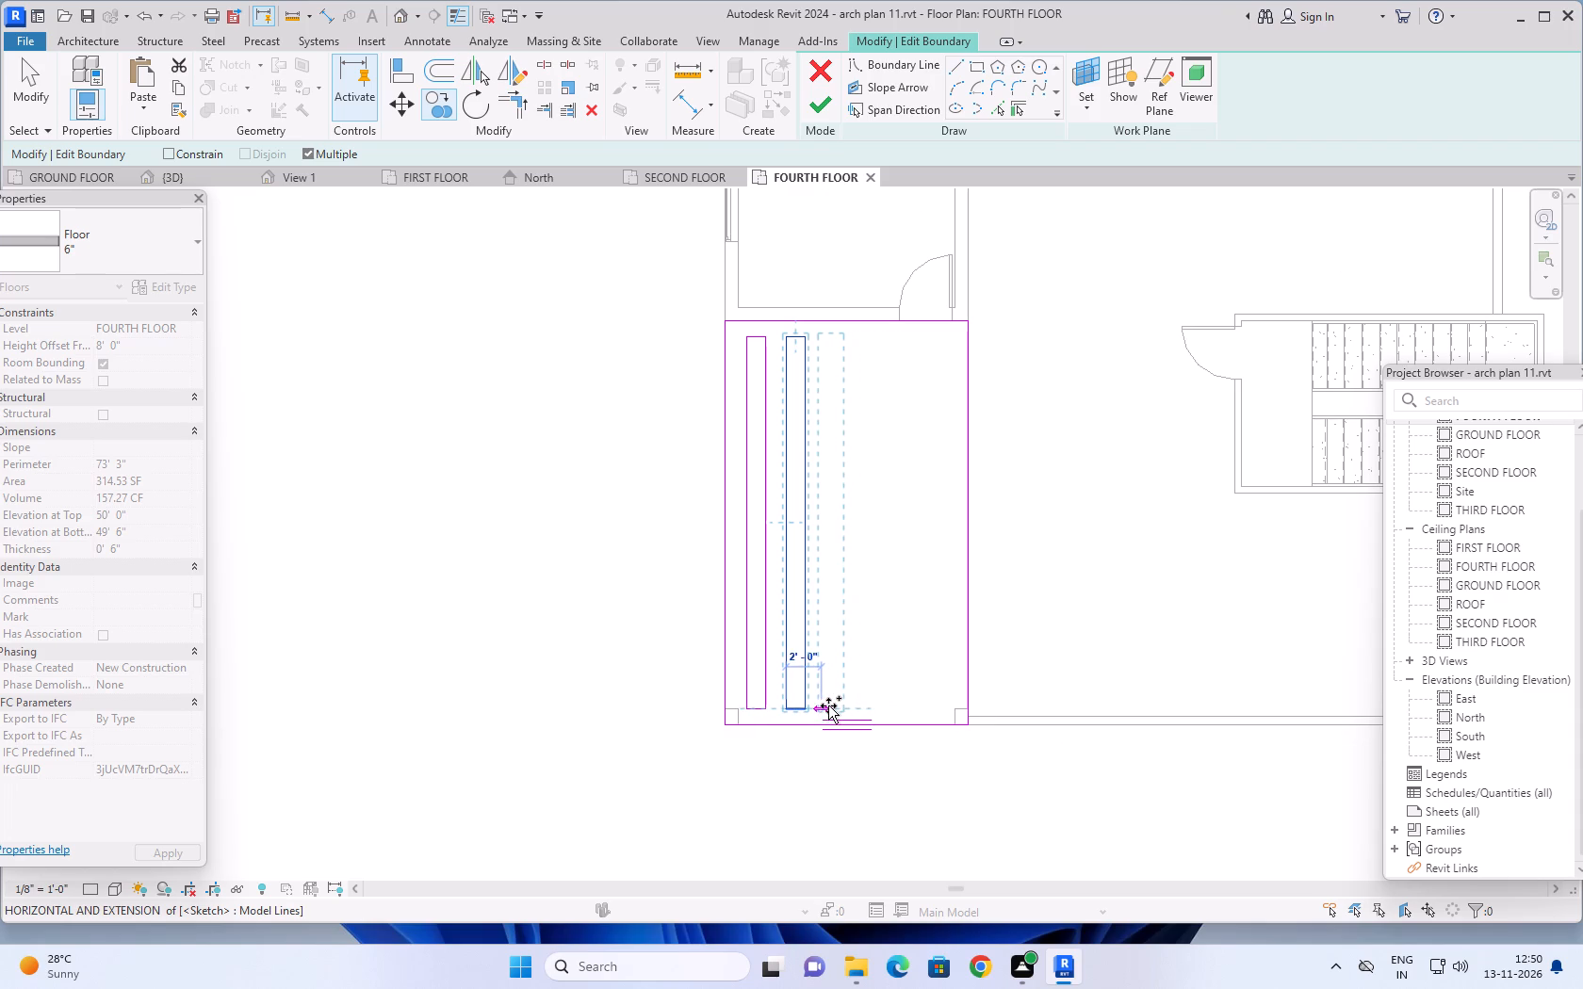
{"action": "scroll", "coordinate": [829, 705], "scroll_direction": "up", "scroll_amount": 6}
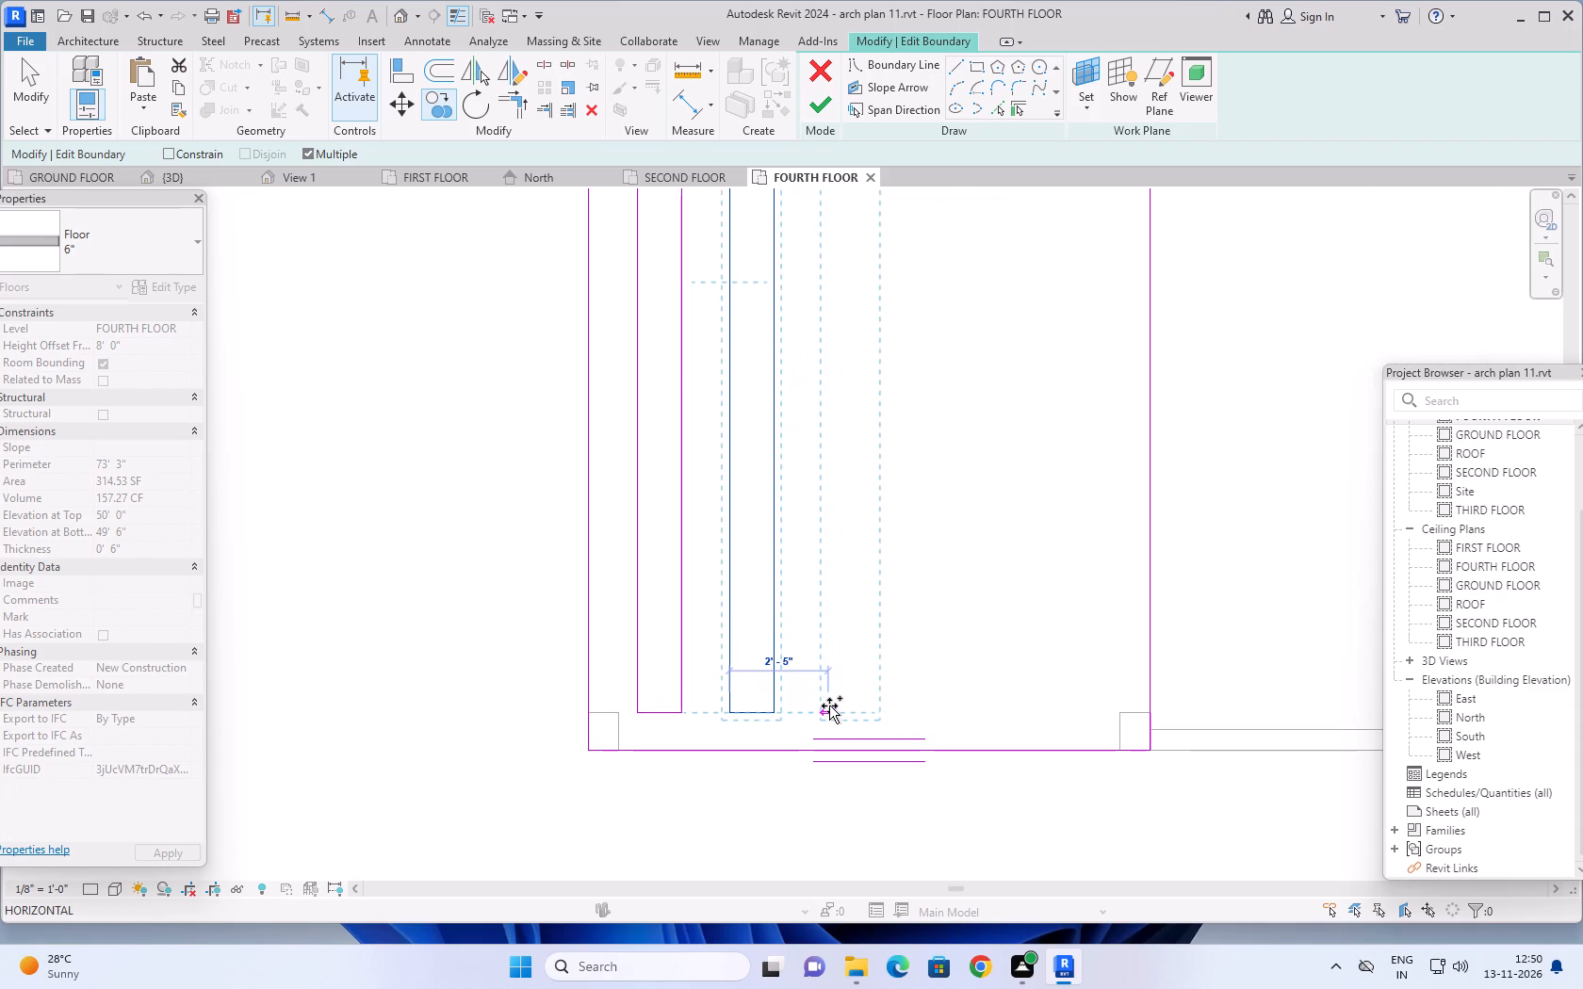
{"action": "left_click", "coordinate": [821, 707]}
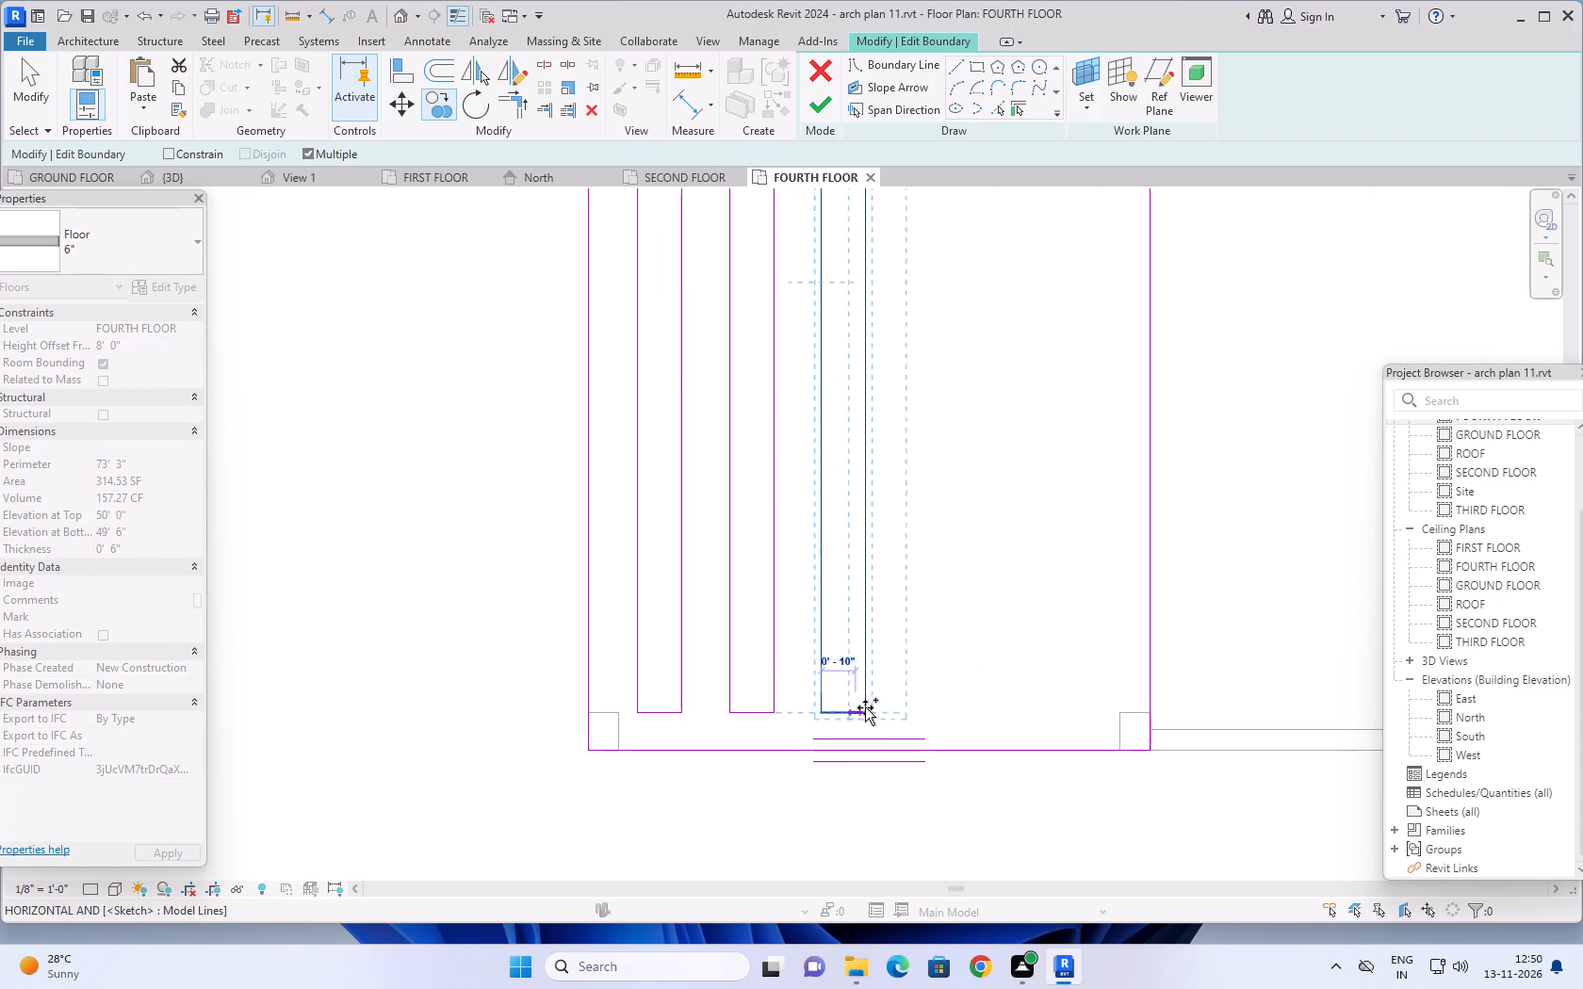
{"action": "left_click", "coordinate": [913, 711]}
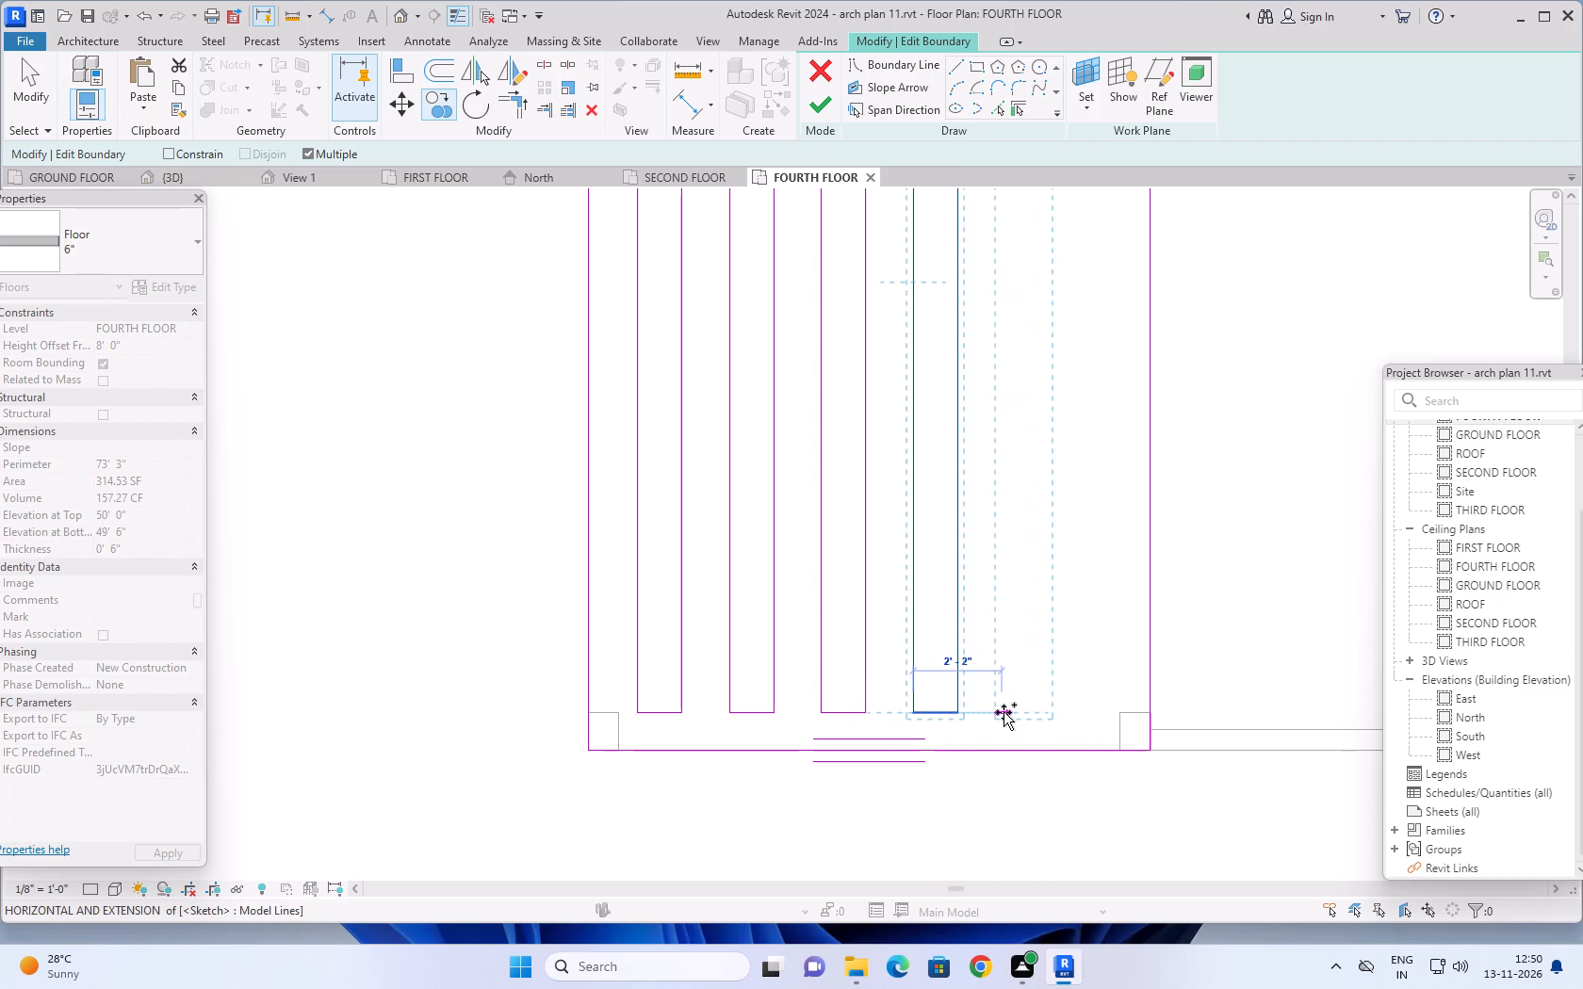
{"action": "left_click", "coordinate": [1004, 712]}
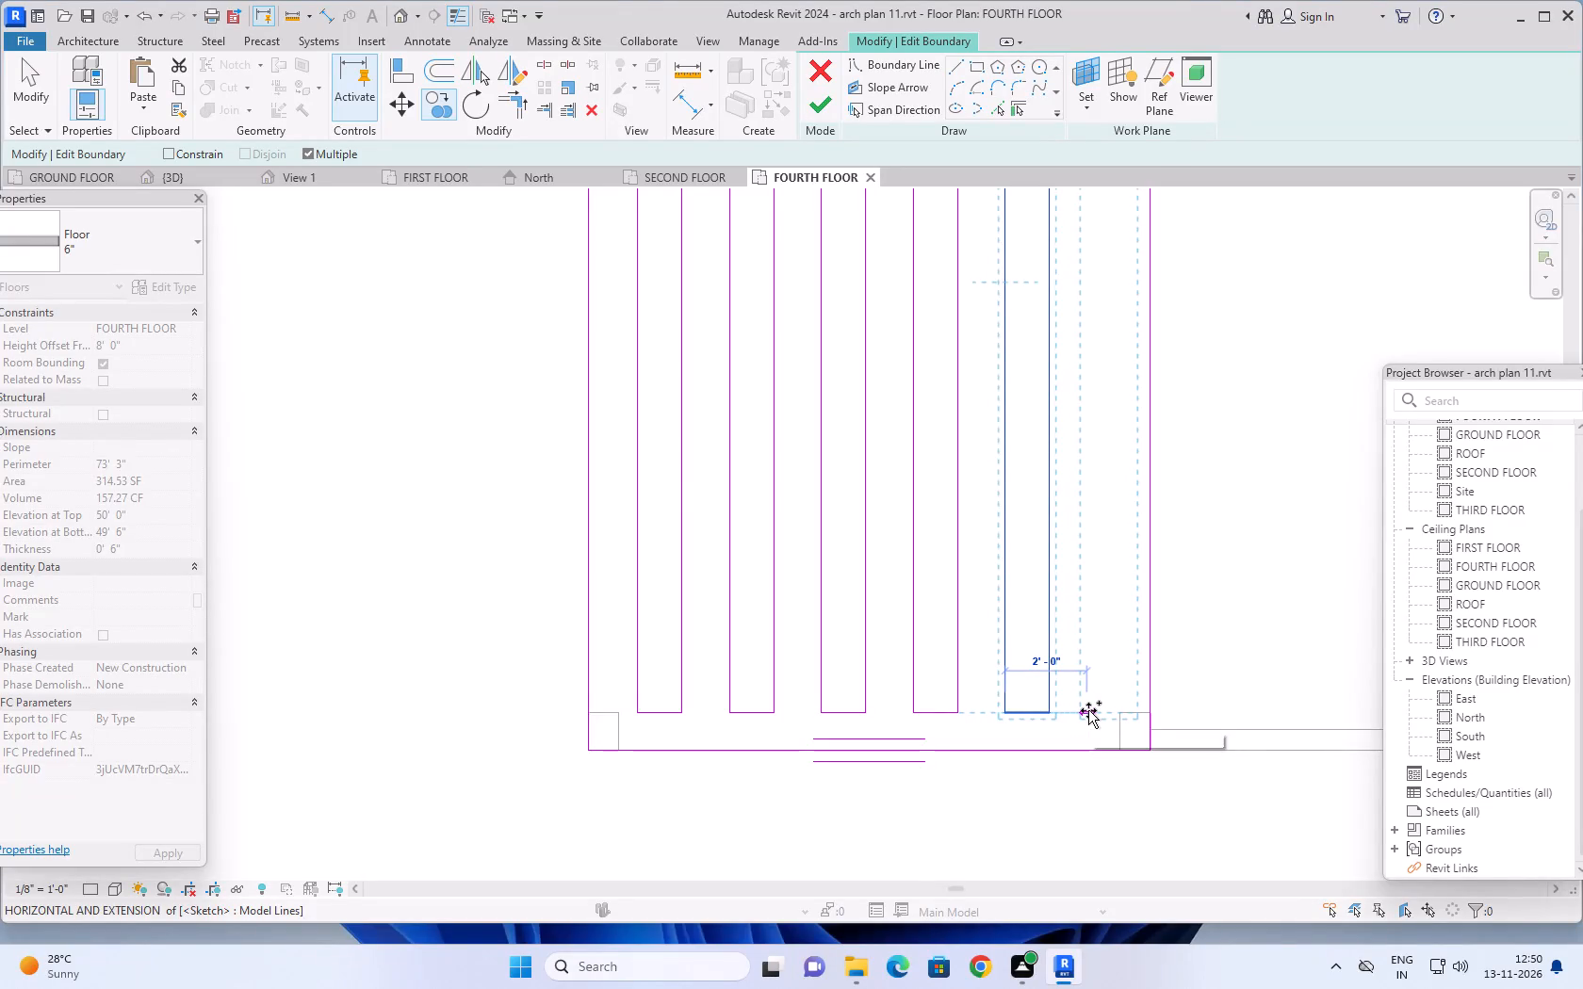
{"action": "left_click", "coordinate": [1088, 710]}
{"action": "scroll", "coordinate": [1062, 730], "scroll_direction": "down", "scroll_amount": 4}
{"action": "key", "text": "Escape"}
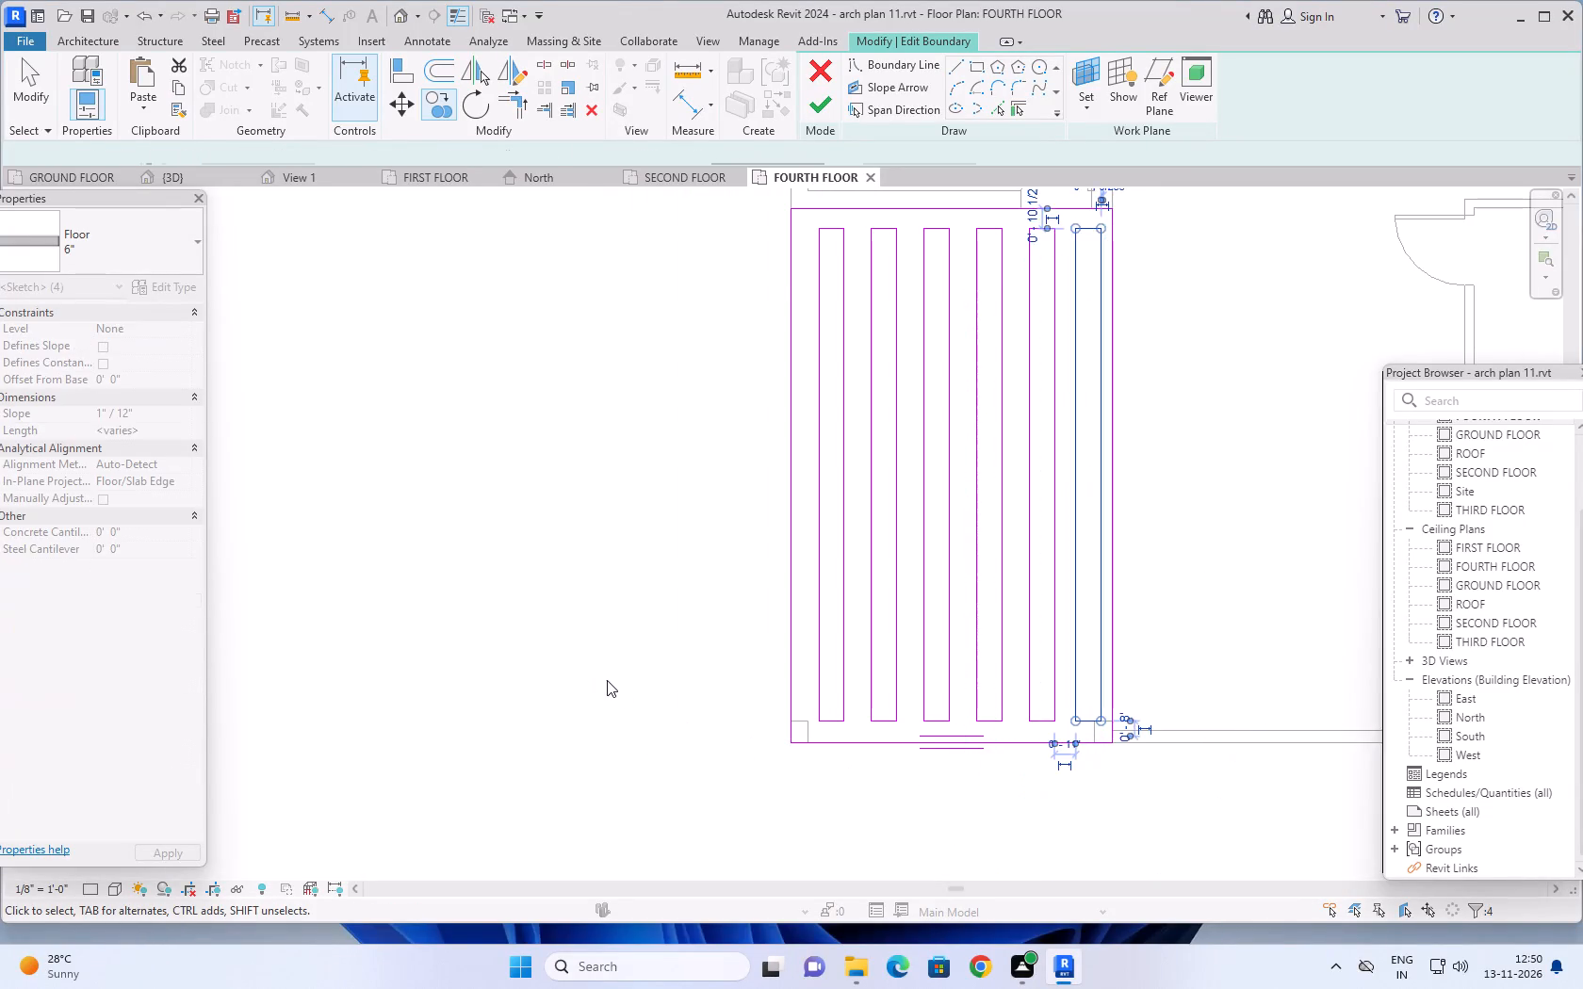
Finish the boundary edit of the 6" canopy slab with its row of six narrow openings.
{"action": "scroll", "coordinate": [606, 679], "scroll_direction": "down", "scroll_amount": 6}
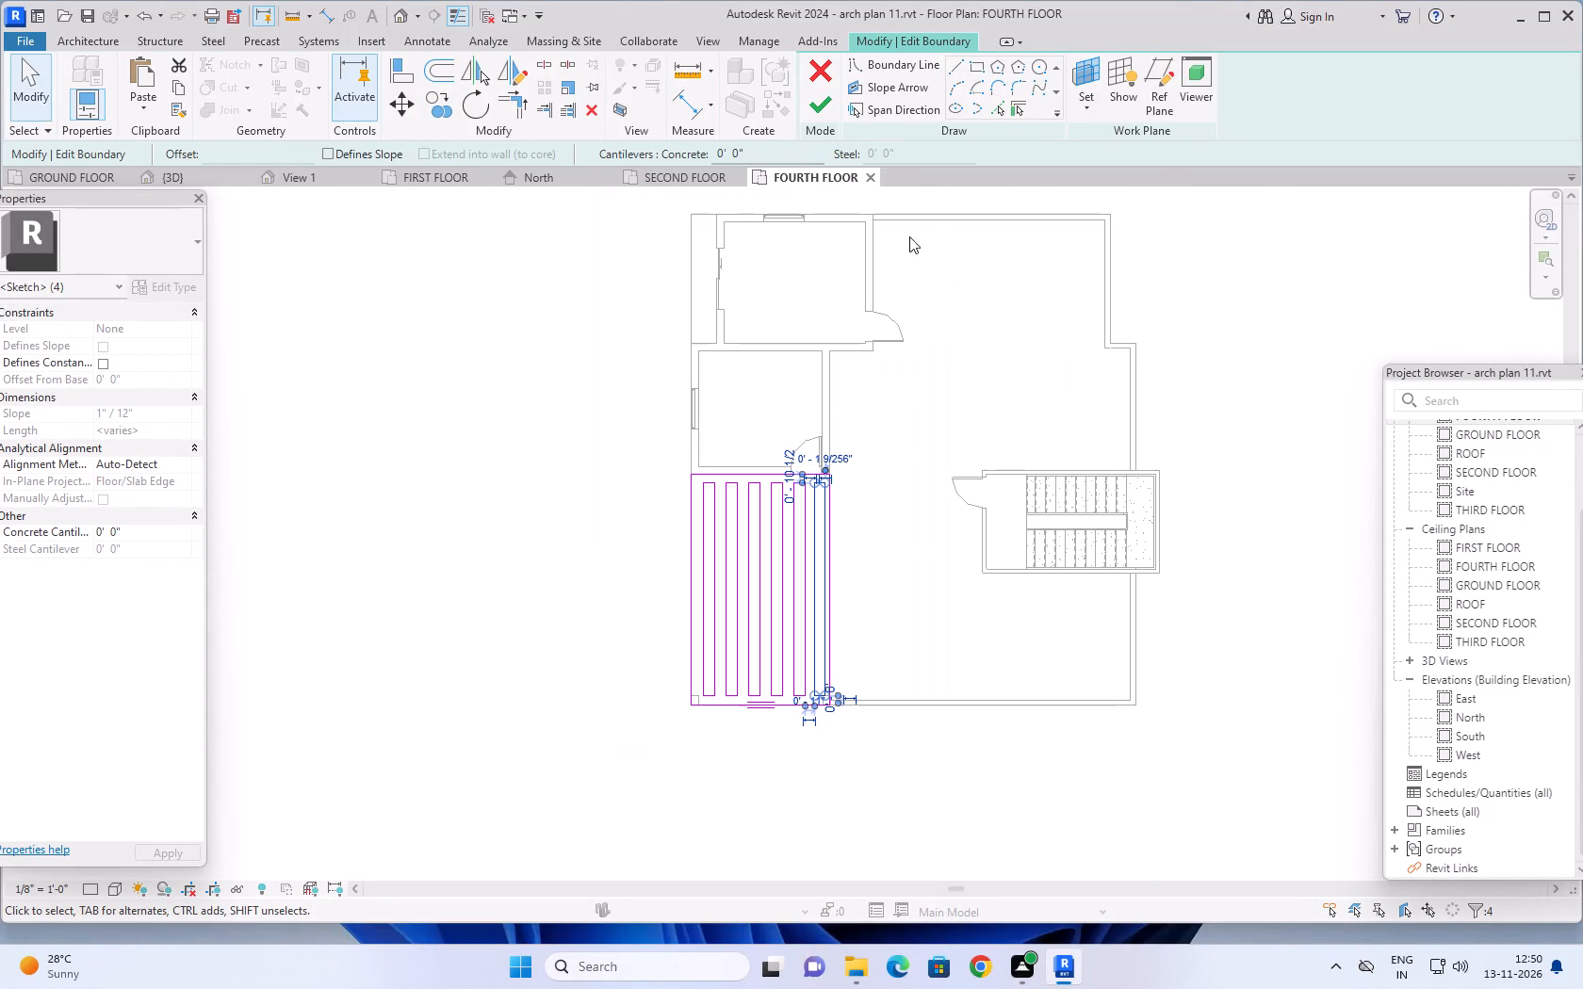
{"action": "left_click", "coordinate": [811, 109]}
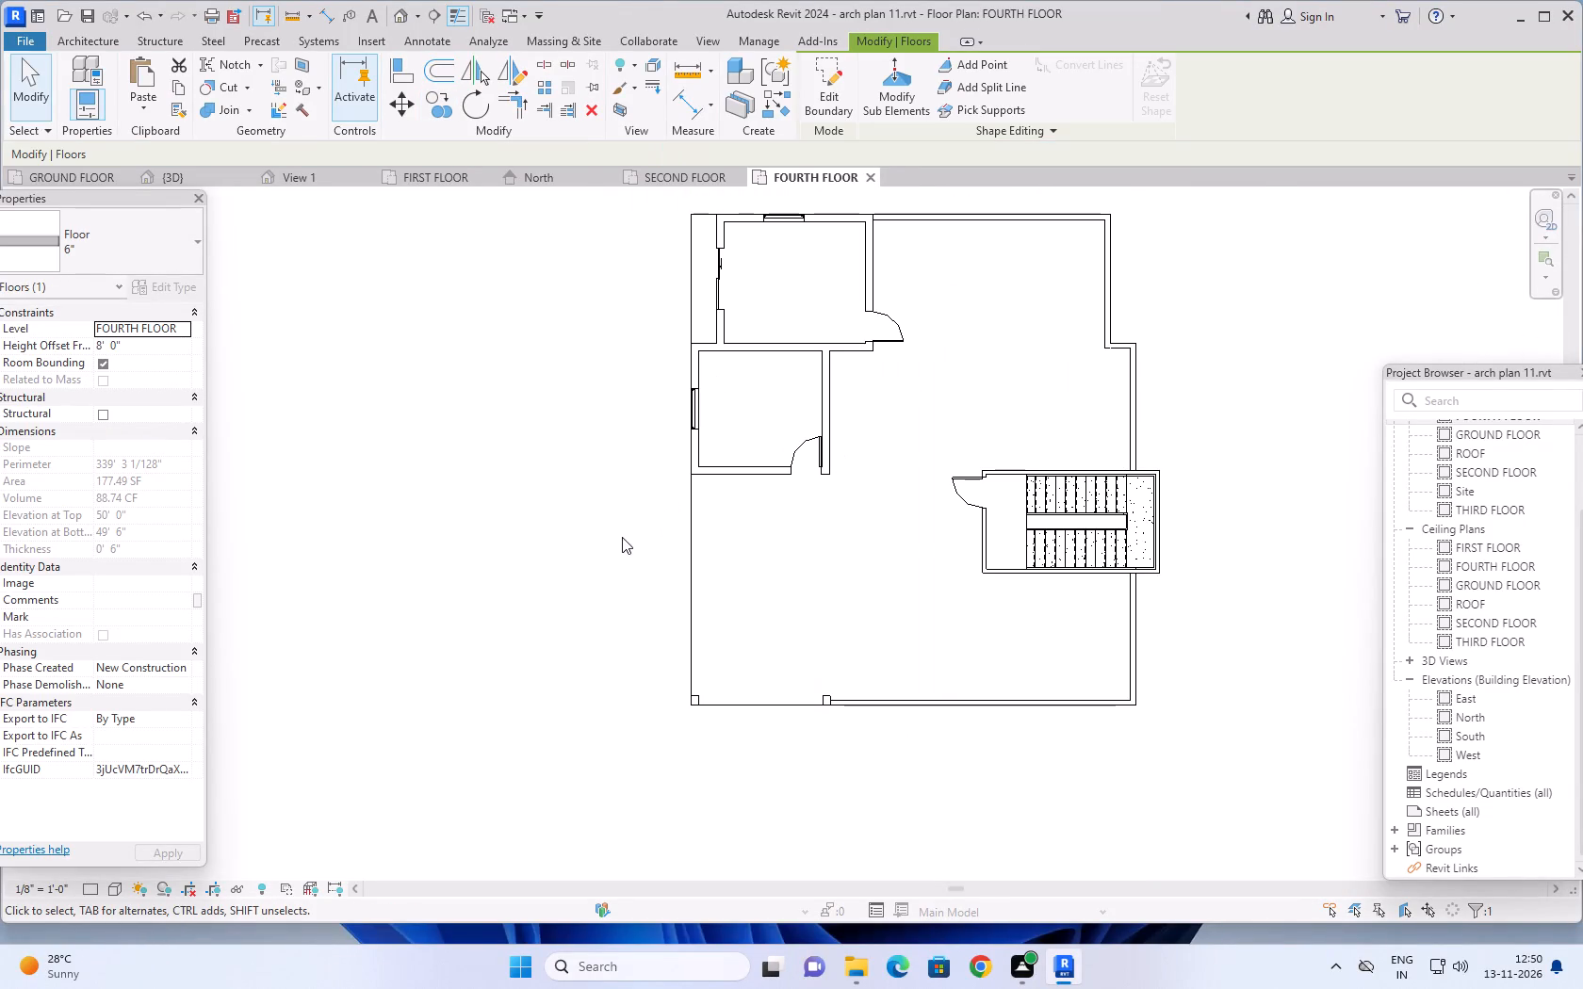
{"action": "key", "text": "Escape"}
Examine the slotted canopy slab over the southwest terrace in the 3D view, from the west side and from above.
{"action": "left_click", "coordinate": [219, 181]}
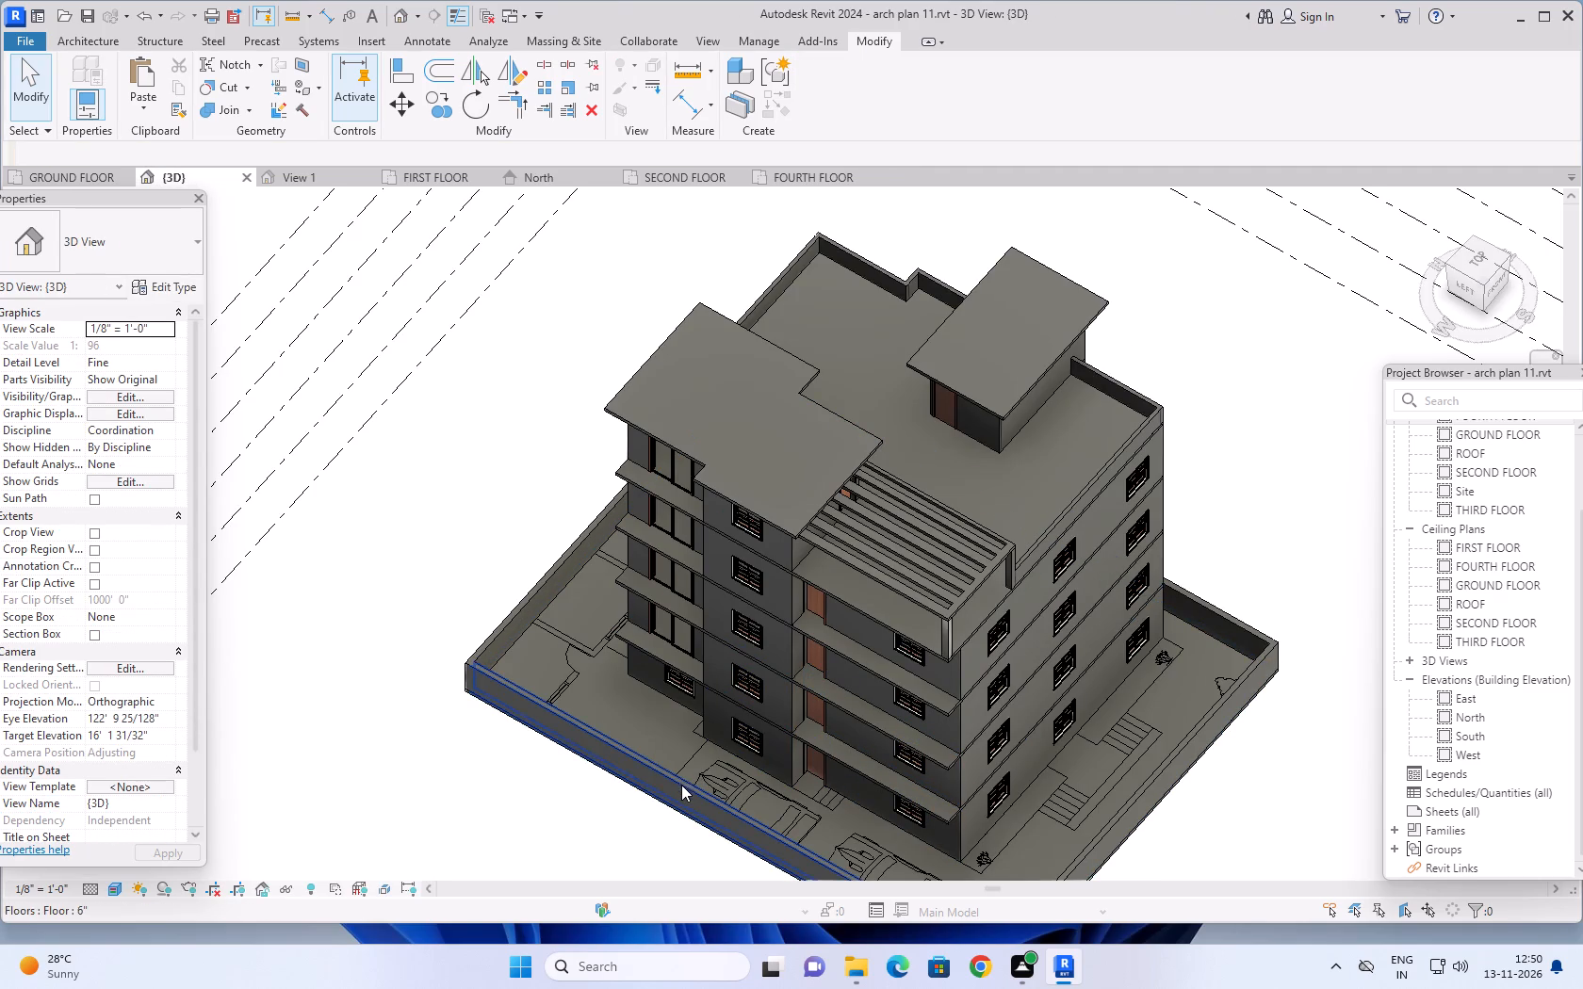
{"action": "middle_click_drag", "start_coordinate": [694, 787], "coordinate": [874, 413], "text": "shift"}
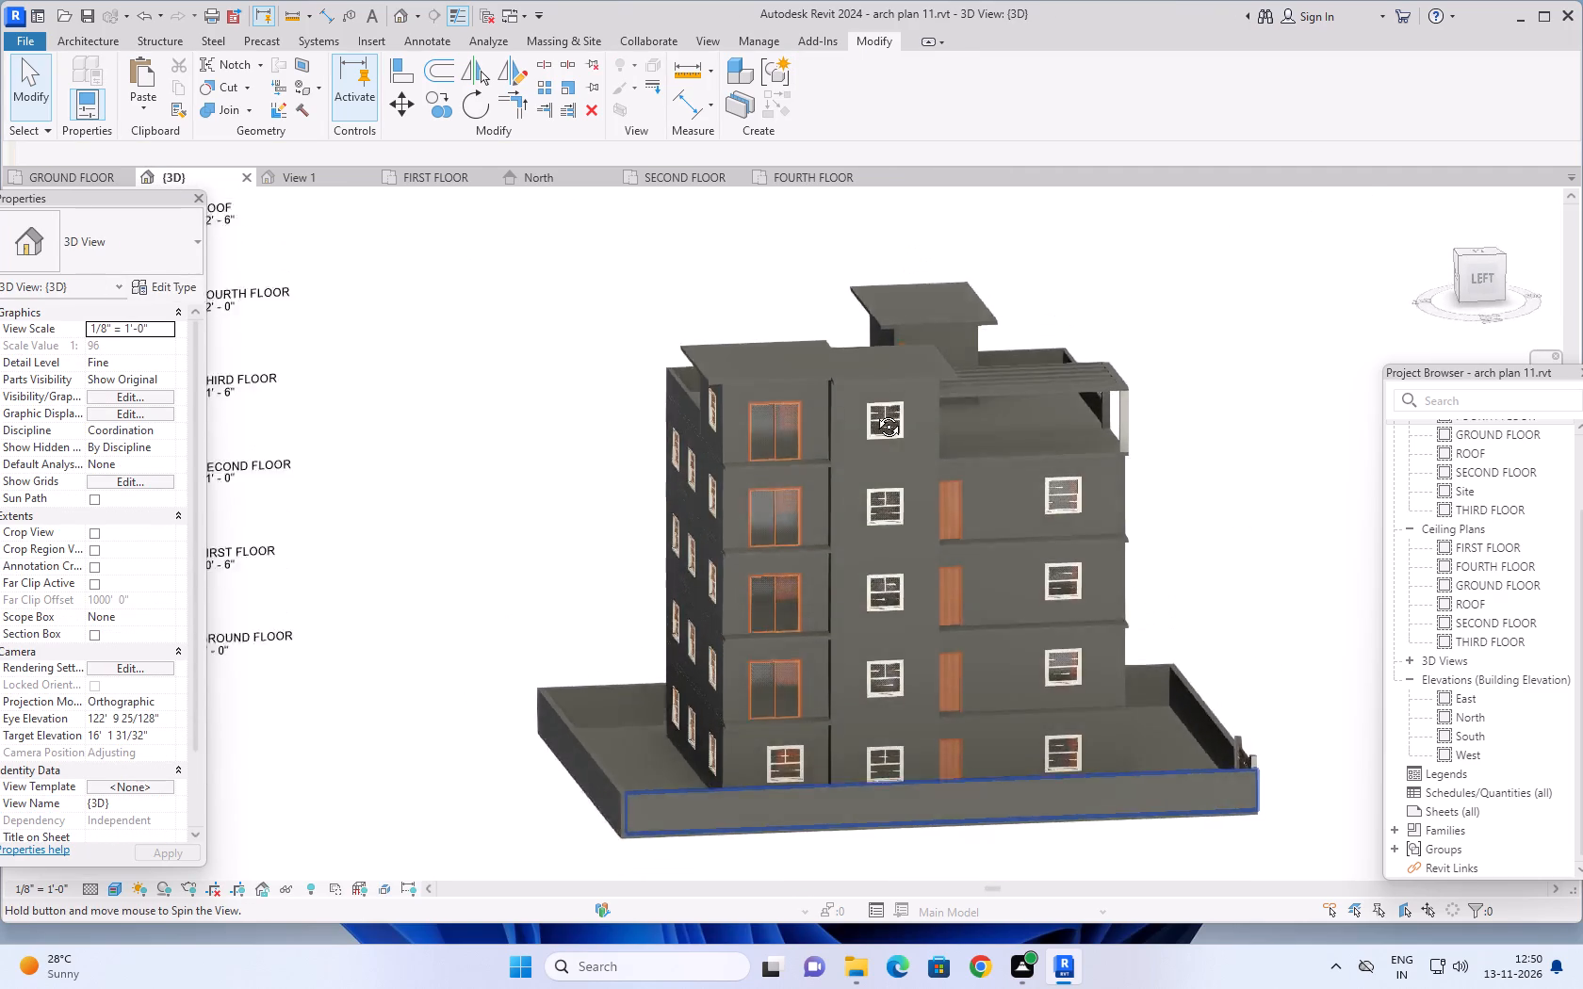
{"action": "middle_click_drag", "start_coordinate": [874, 413], "coordinate": [895, 351], "text": "shift"}
{"action": "scroll", "coordinate": [895, 351], "scroll_direction": "up", "scroll_amount": 1, "text": "shift"}
{"action": "scroll", "coordinate": [1194, 428], "scroll_direction": "up", "scroll_amount": 4}
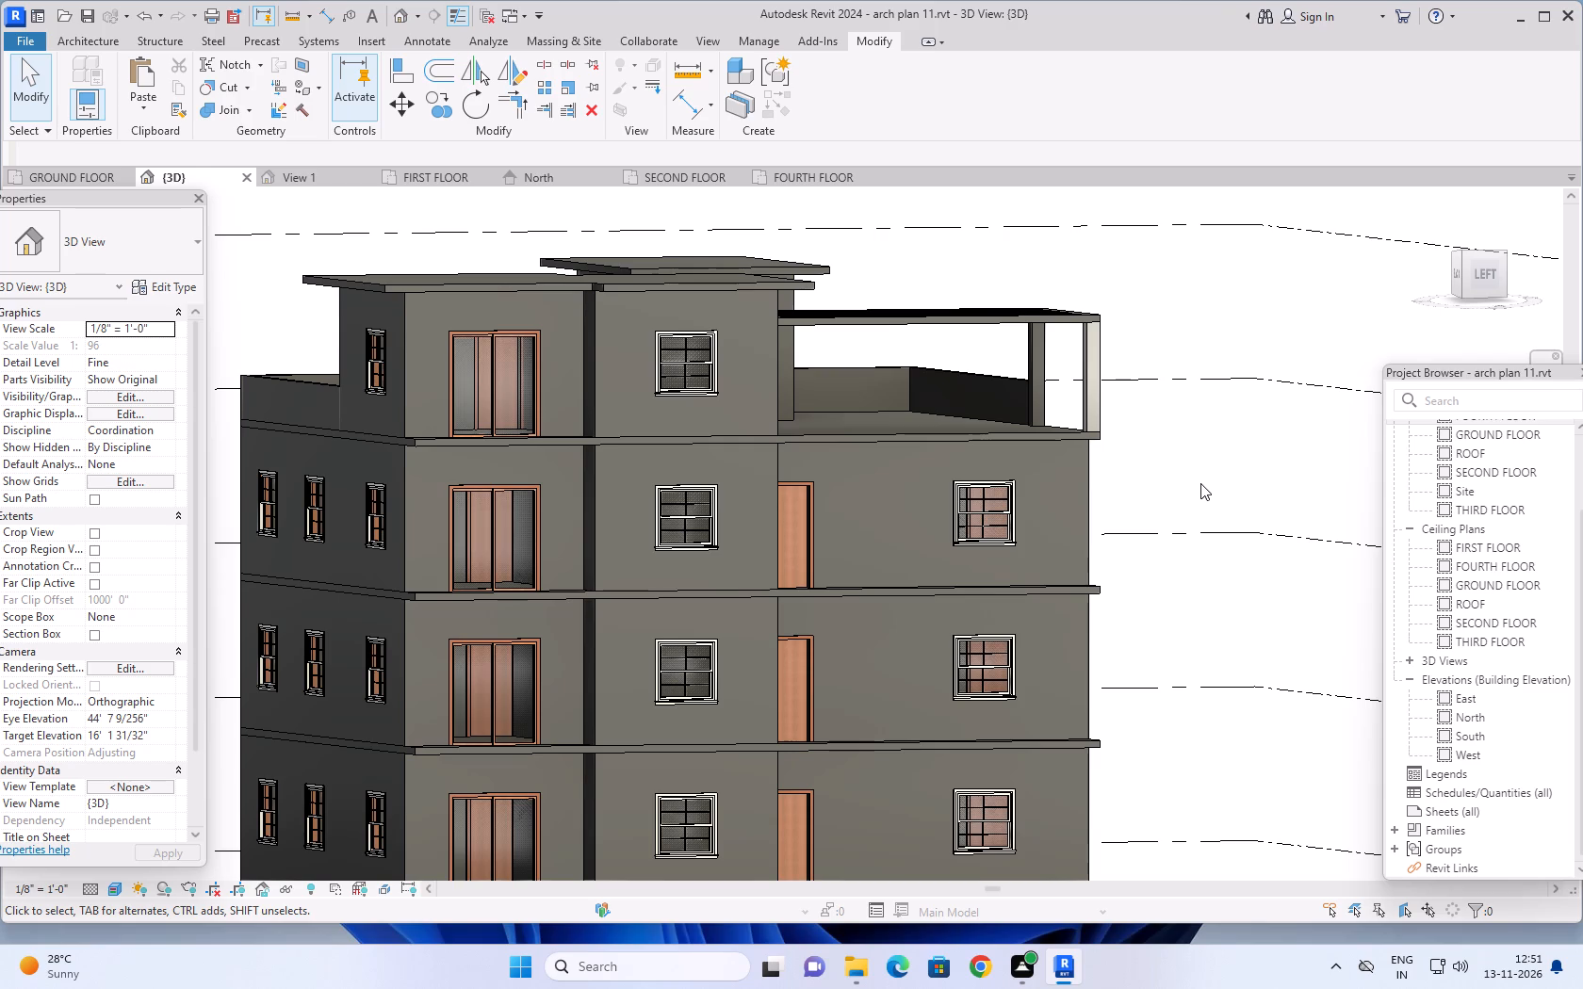
{"action": "scroll", "coordinate": [1168, 423], "scroll_direction": "down", "scroll_amount": 1}
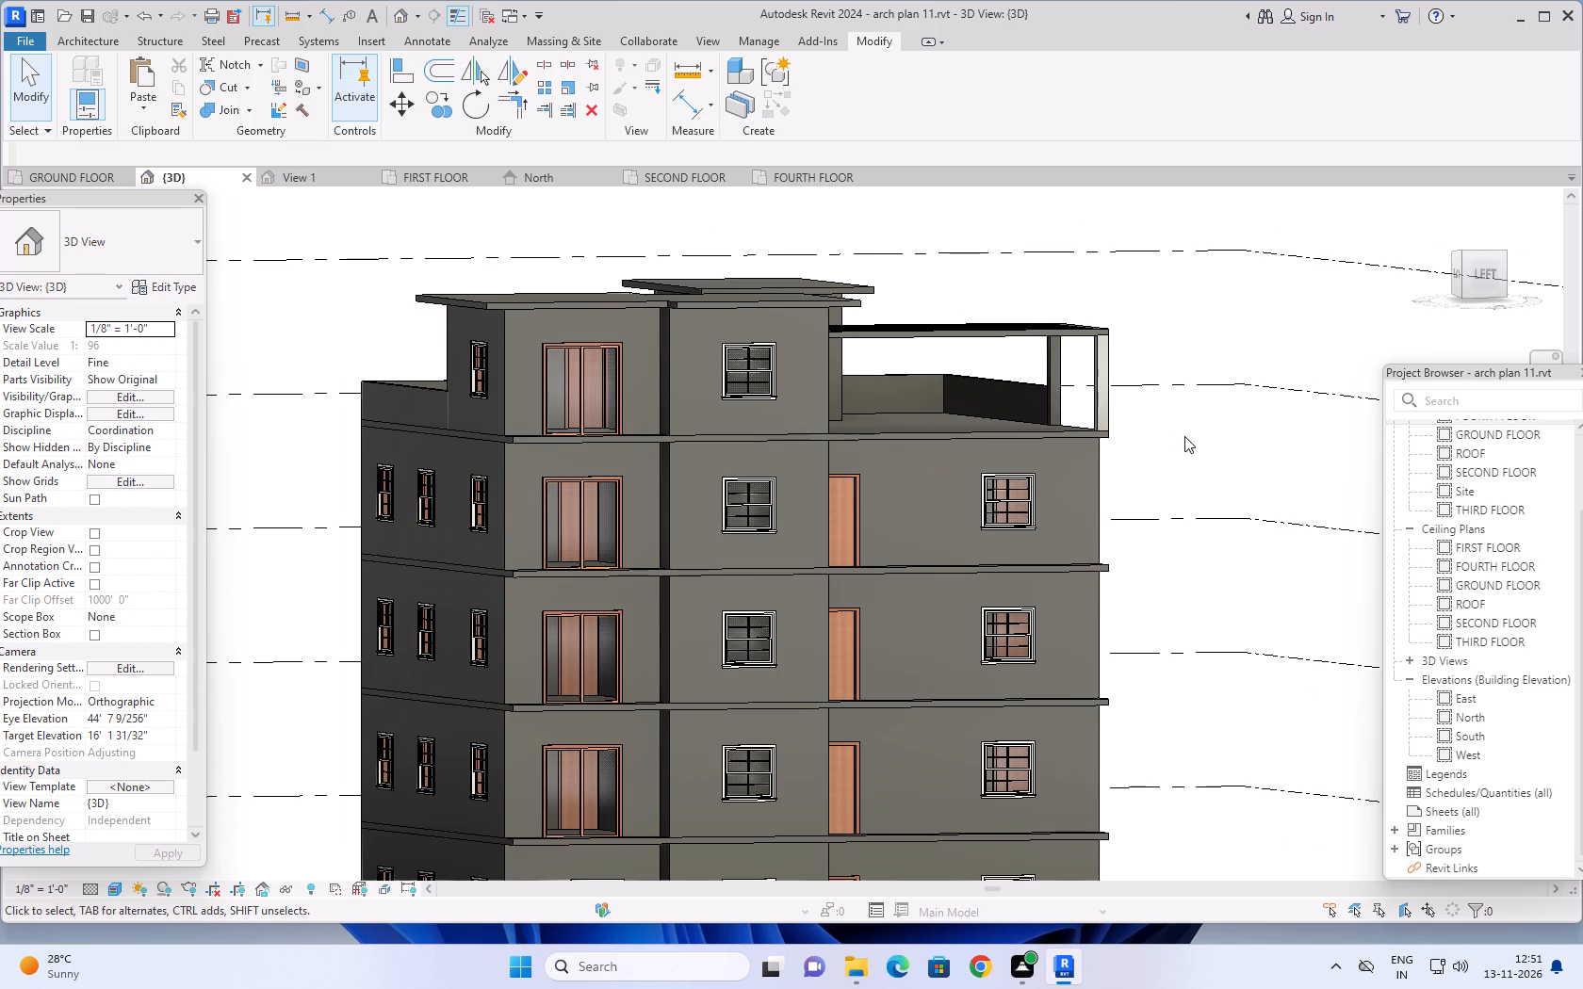
{"action": "middle_click_drag", "start_coordinate": [1184, 436], "coordinate": [1169, 457], "text": "shift"}
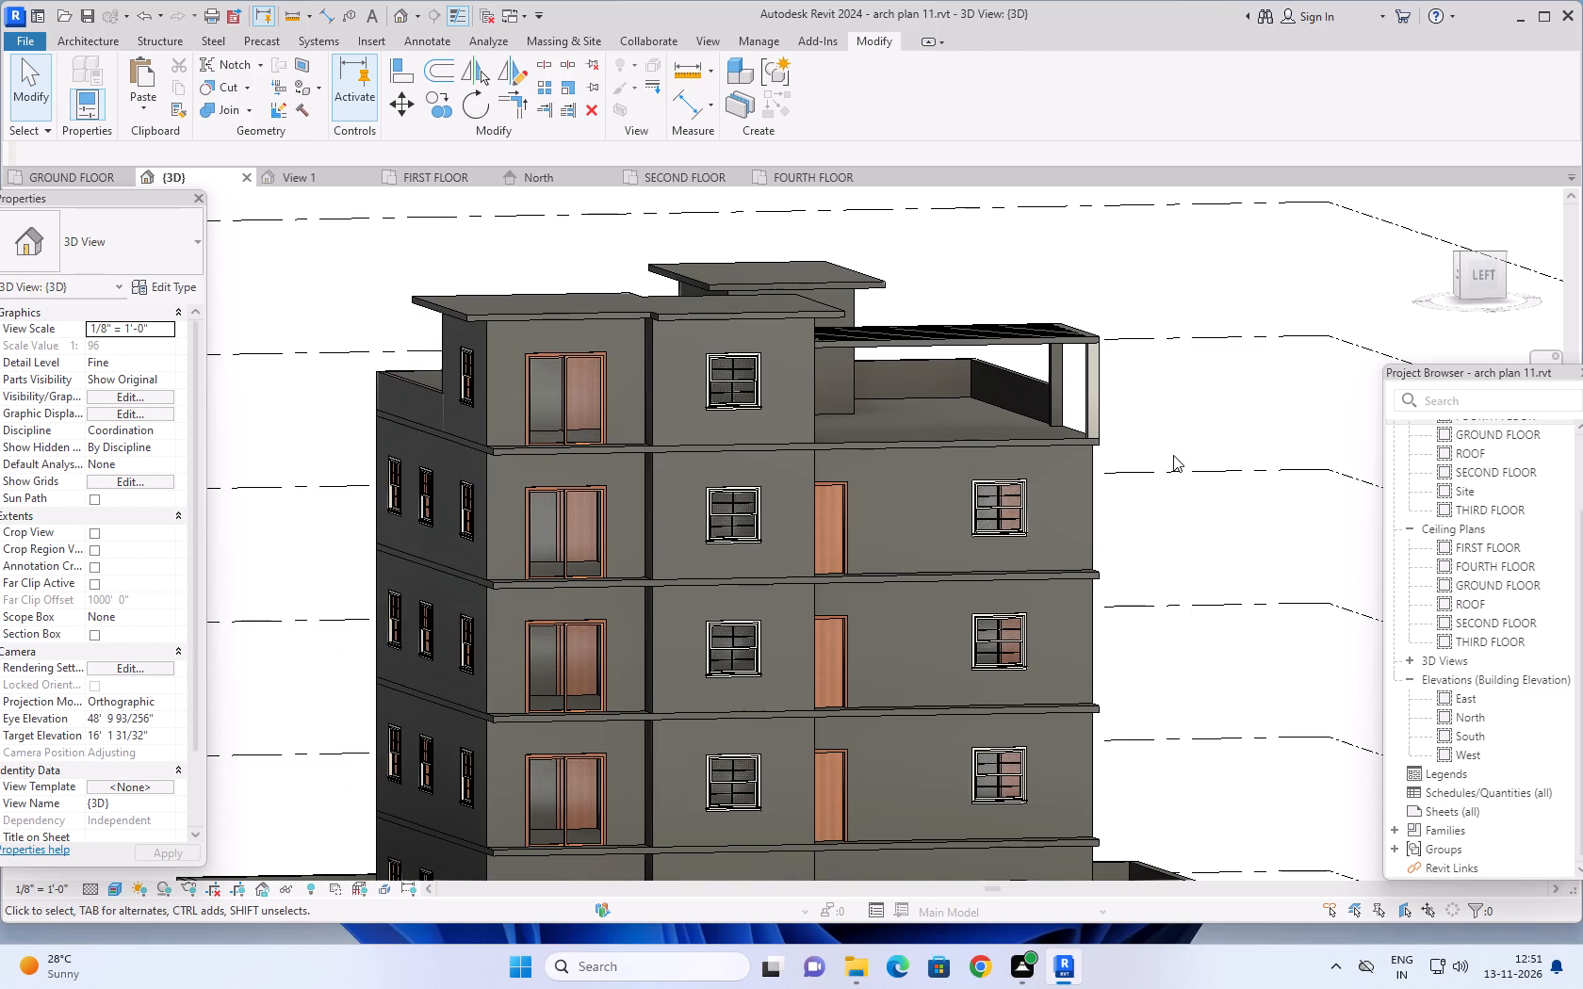
{"action": "middle_click_drag", "start_coordinate": [1173, 455], "coordinate": [1030, 595], "text": "shift"}
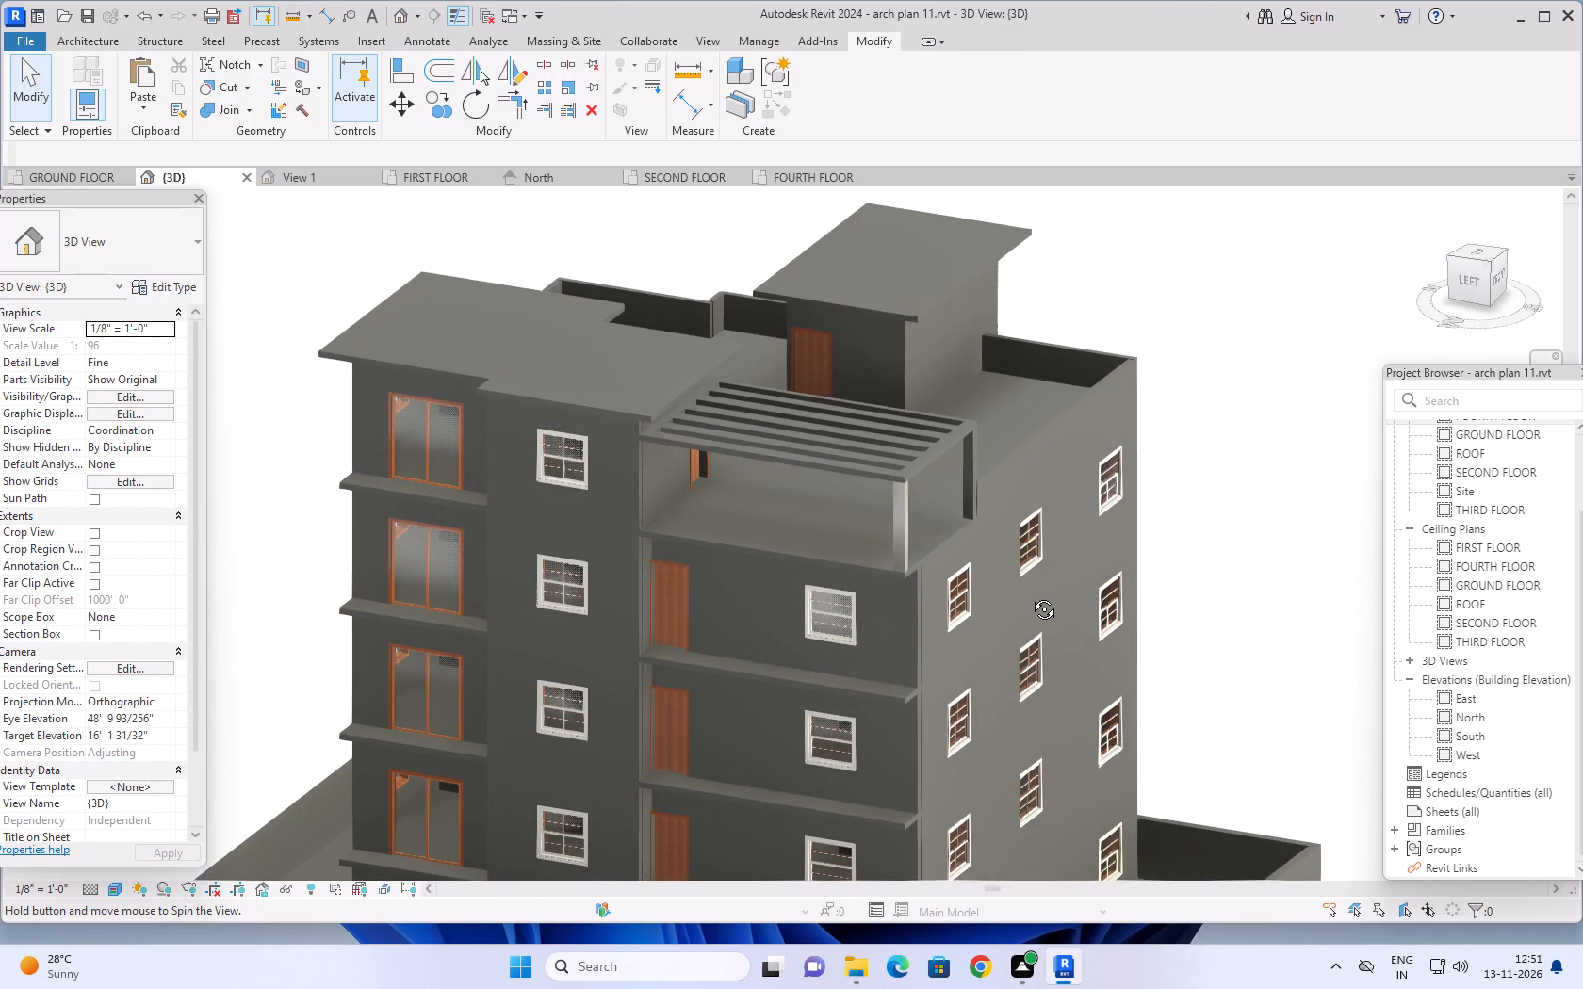
{"action": "middle_click_drag", "start_coordinate": [1030, 595], "coordinate": [1010, 619], "text": "shift"}
{"action": "scroll", "coordinate": [1231, 478], "scroll_direction": "down", "scroll_amount": 2}
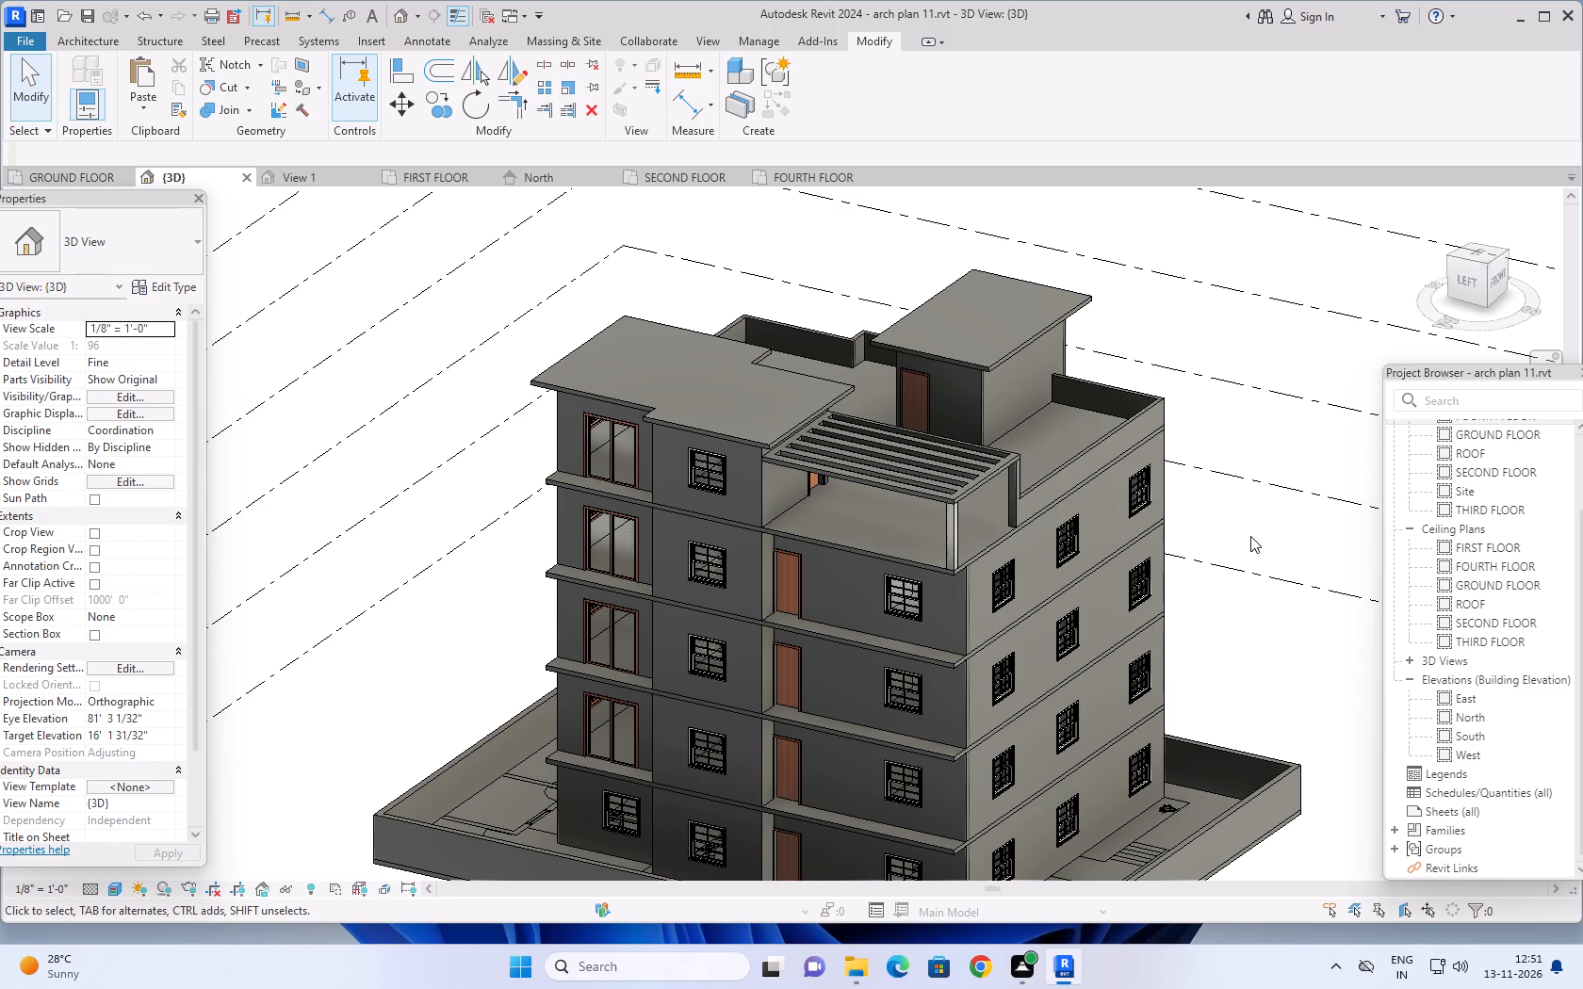
{"action": "scroll", "coordinate": [1254, 531], "scroll_direction": "down", "scroll_amount": 1}
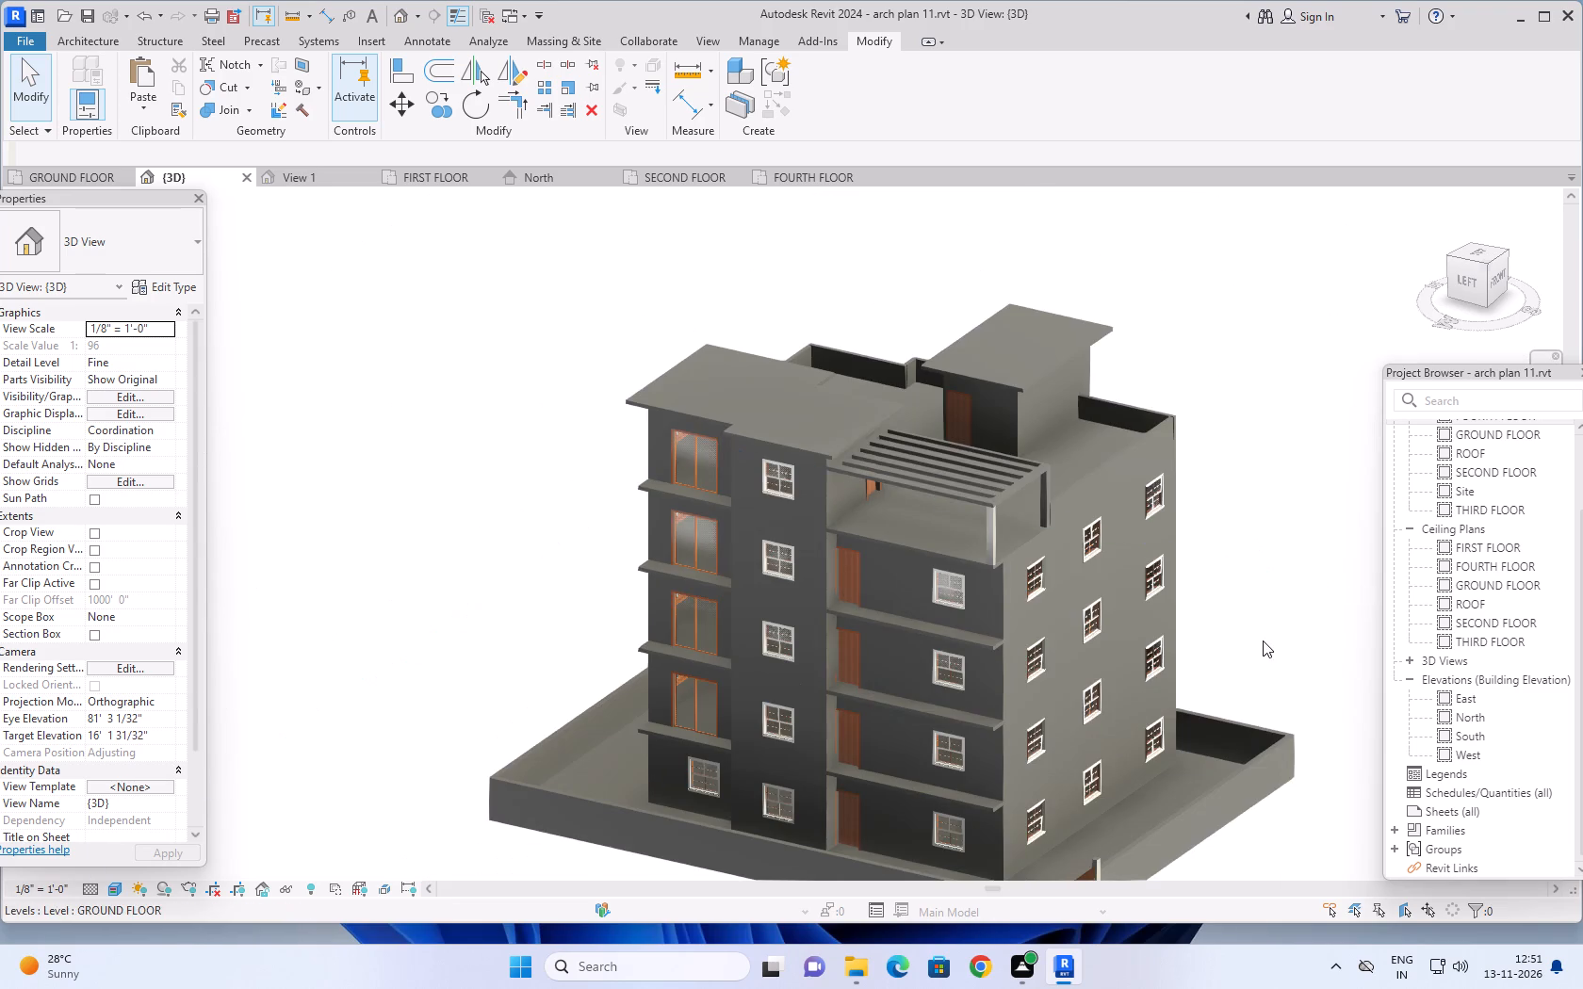
{"action": "middle_click_drag", "start_coordinate": [1263, 640], "coordinate": [1269, 606]}
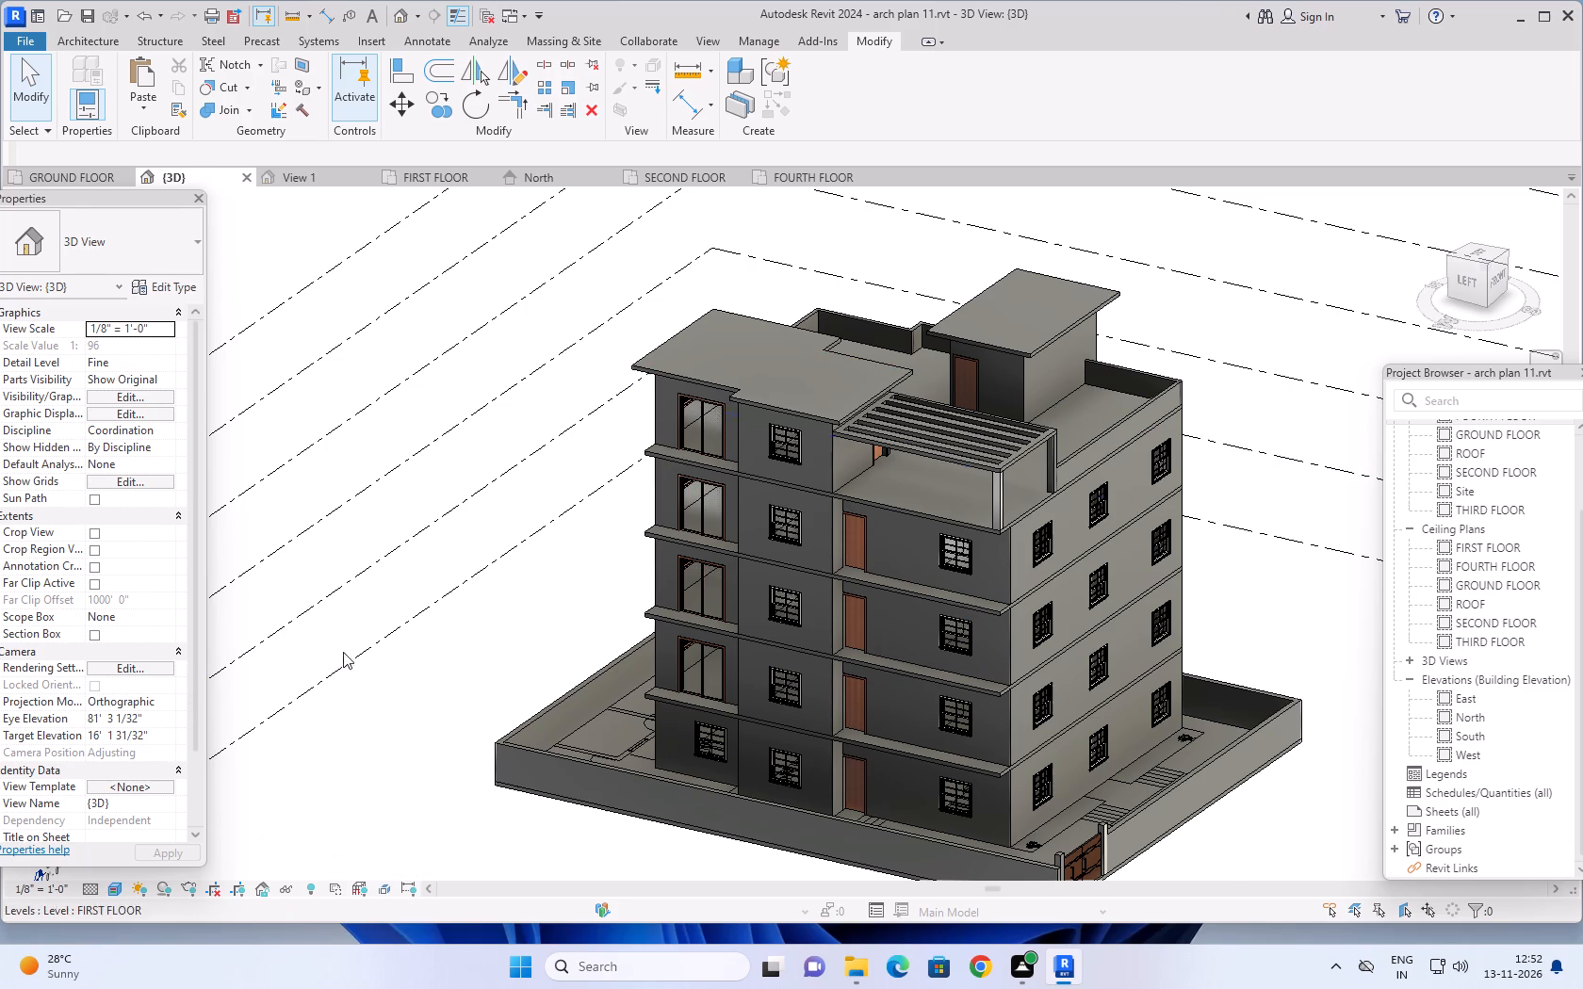
Examine the whole building in the 3D view from the northwest, west and southwest, including the terrace canopy and west facade.
{"action": "middle_click_drag", "start_coordinate": [399, 696], "coordinate": [416, 668]}
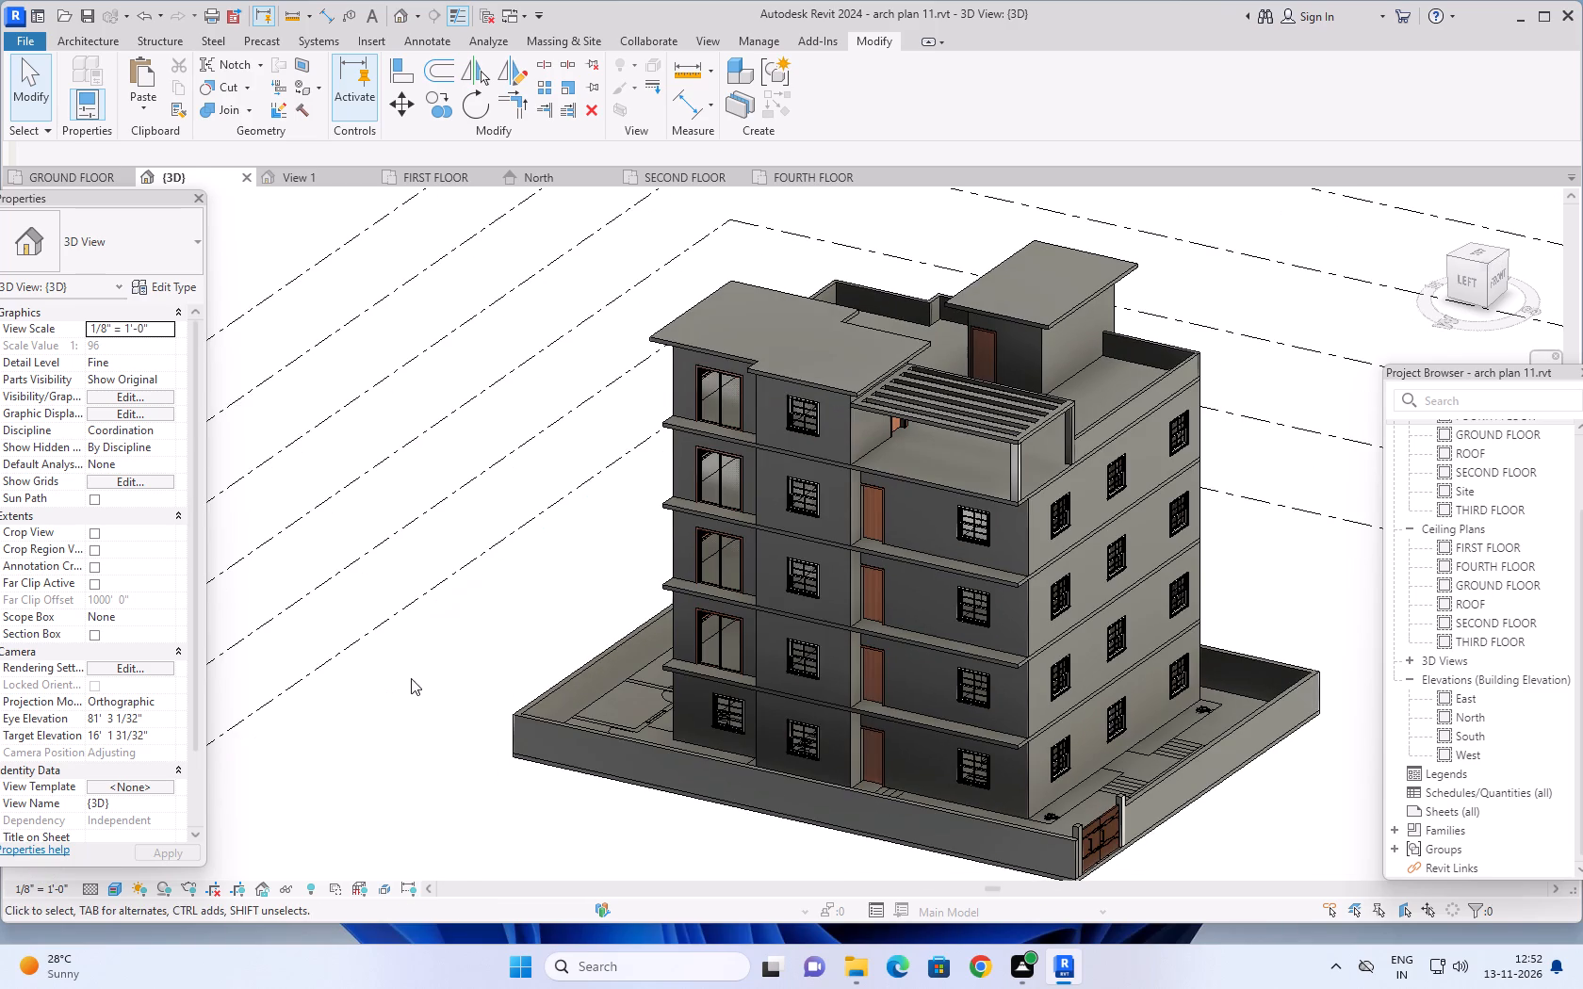
{"action": "middle_click_drag", "start_coordinate": [410, 677], "coordinate": [647, 596], "text": "shift"}
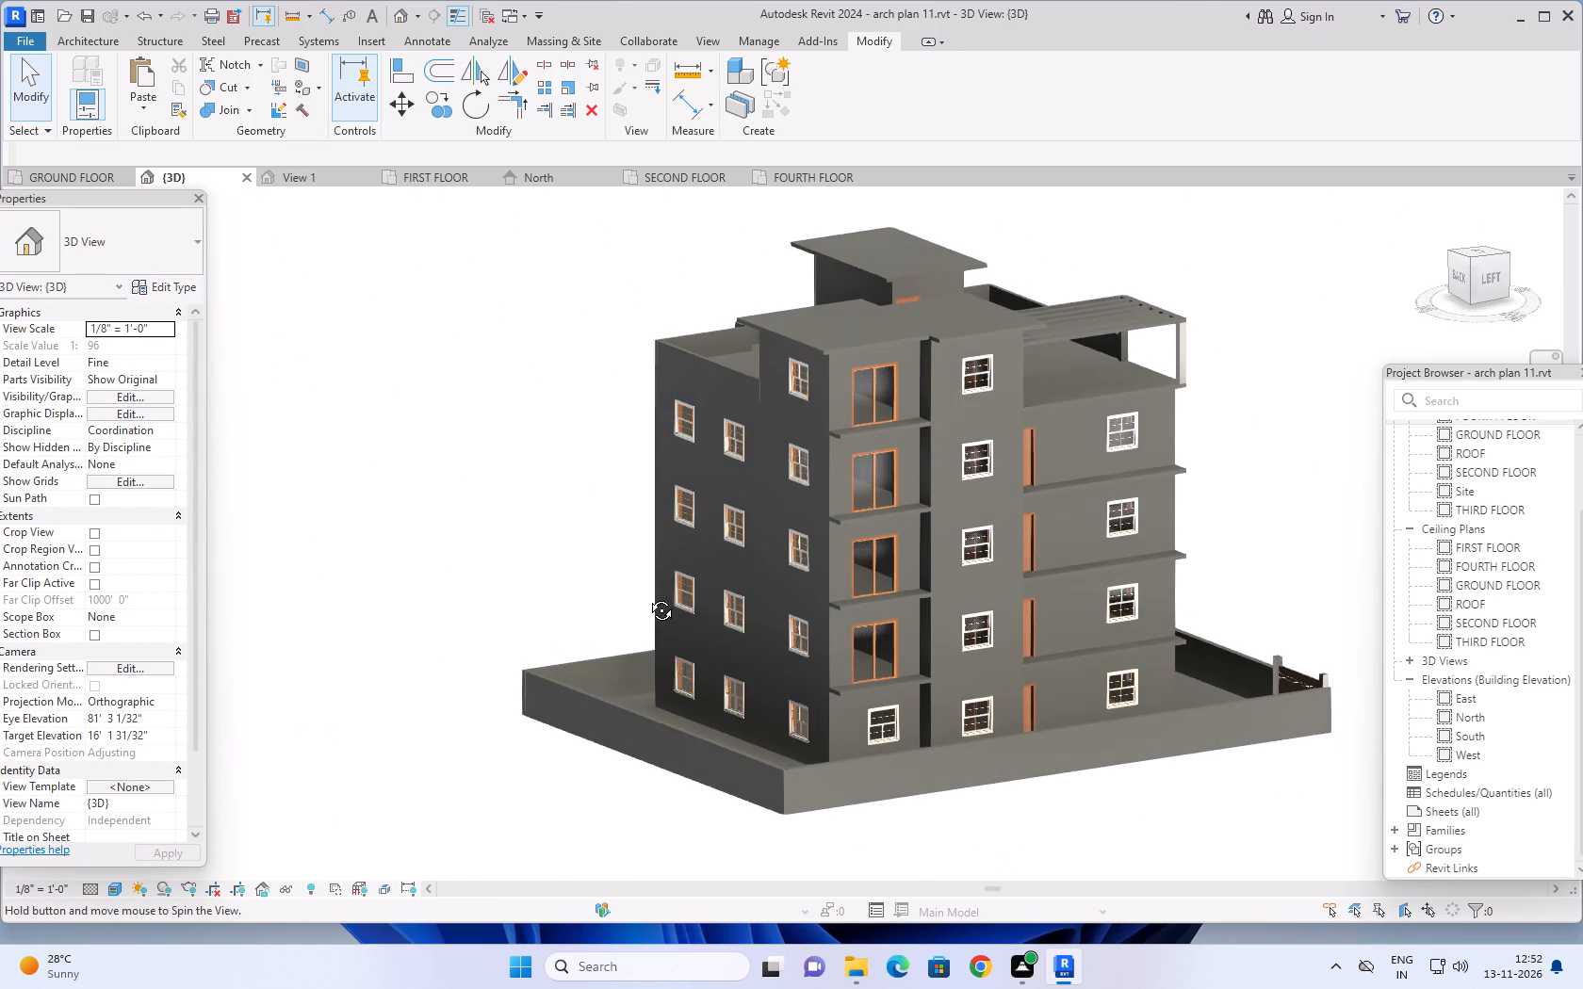
{"action": "middle_click_drag", "start_coordinate": [647, 596], "coordinate": [412, 639], "text": "shift"}
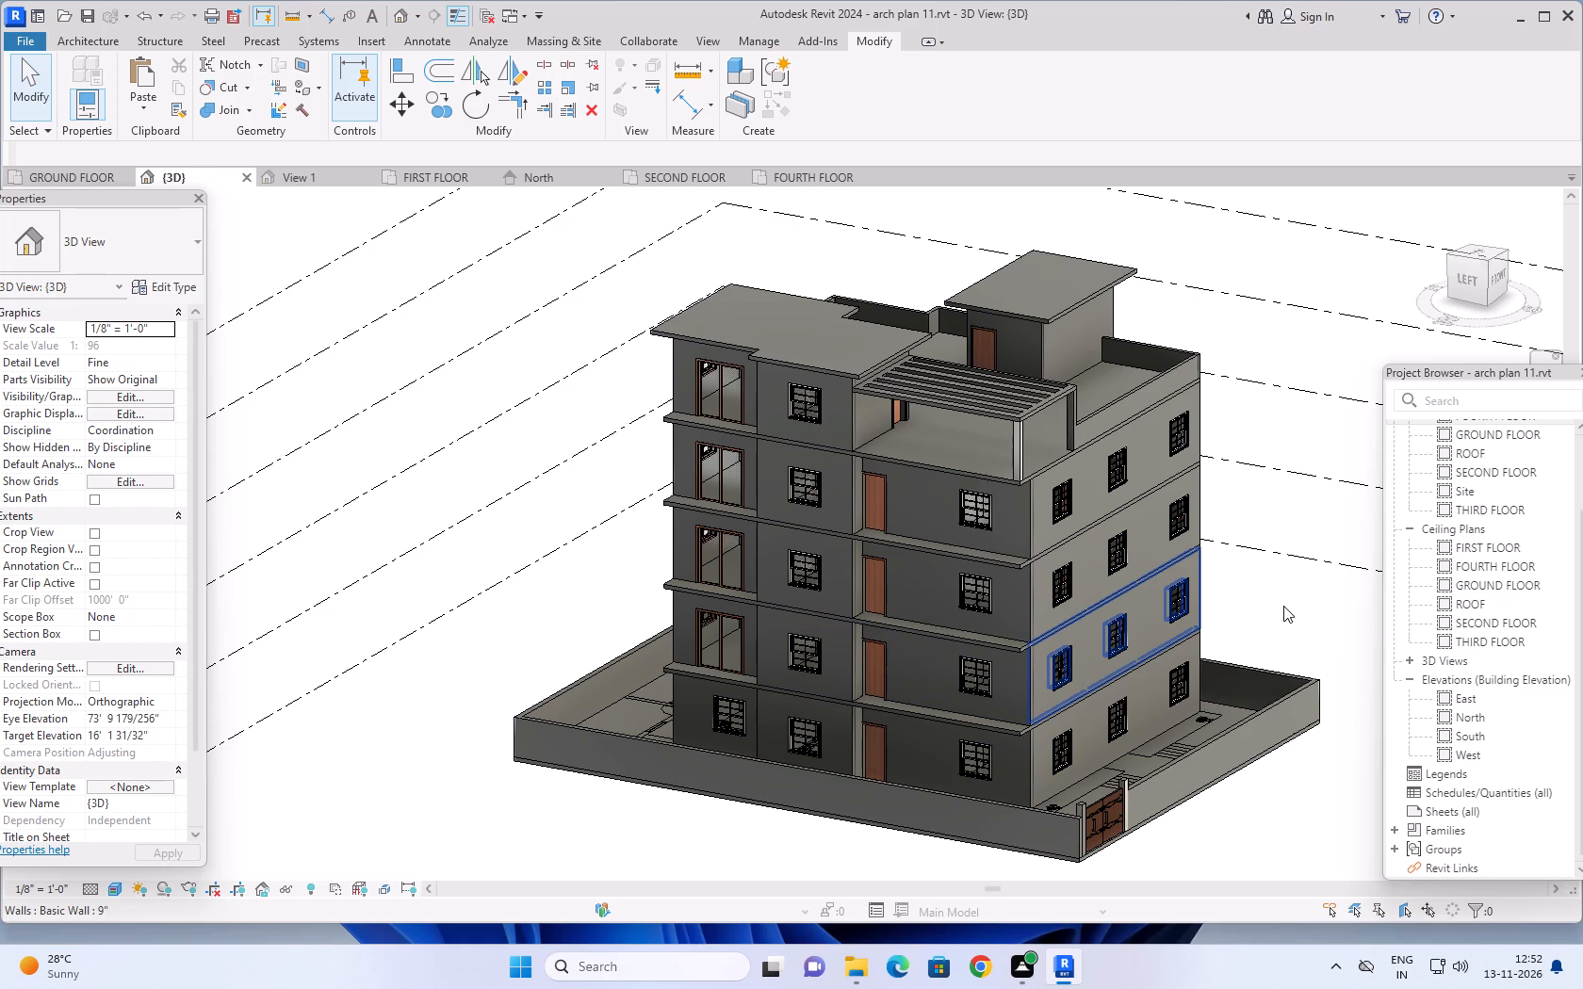
{"action": "scroll", "coordinate": [1302, 617], "scroll_direction": "up", "scroll_amount": 1}
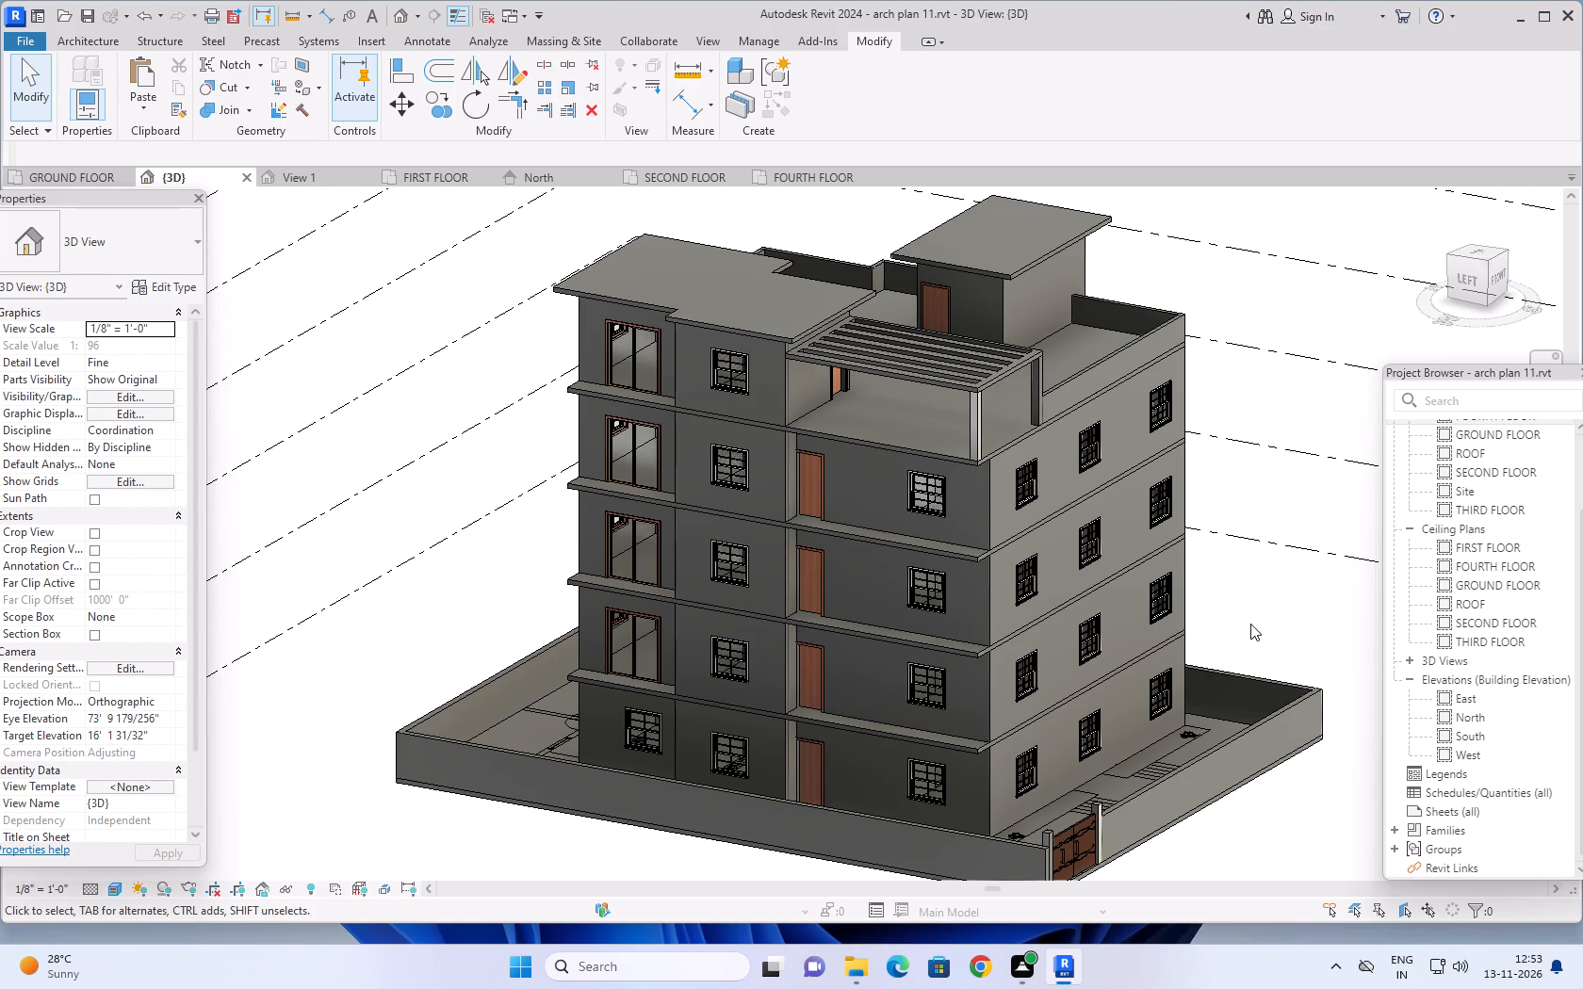
{"action": "scroll", "coordinate": [1261, 619], "scroll_direction": "down", "scroll_amount": 1}
{"action": "middle_click_drag", "start_coordinate": [1265, 607], "coordinate": [1314, 622]}
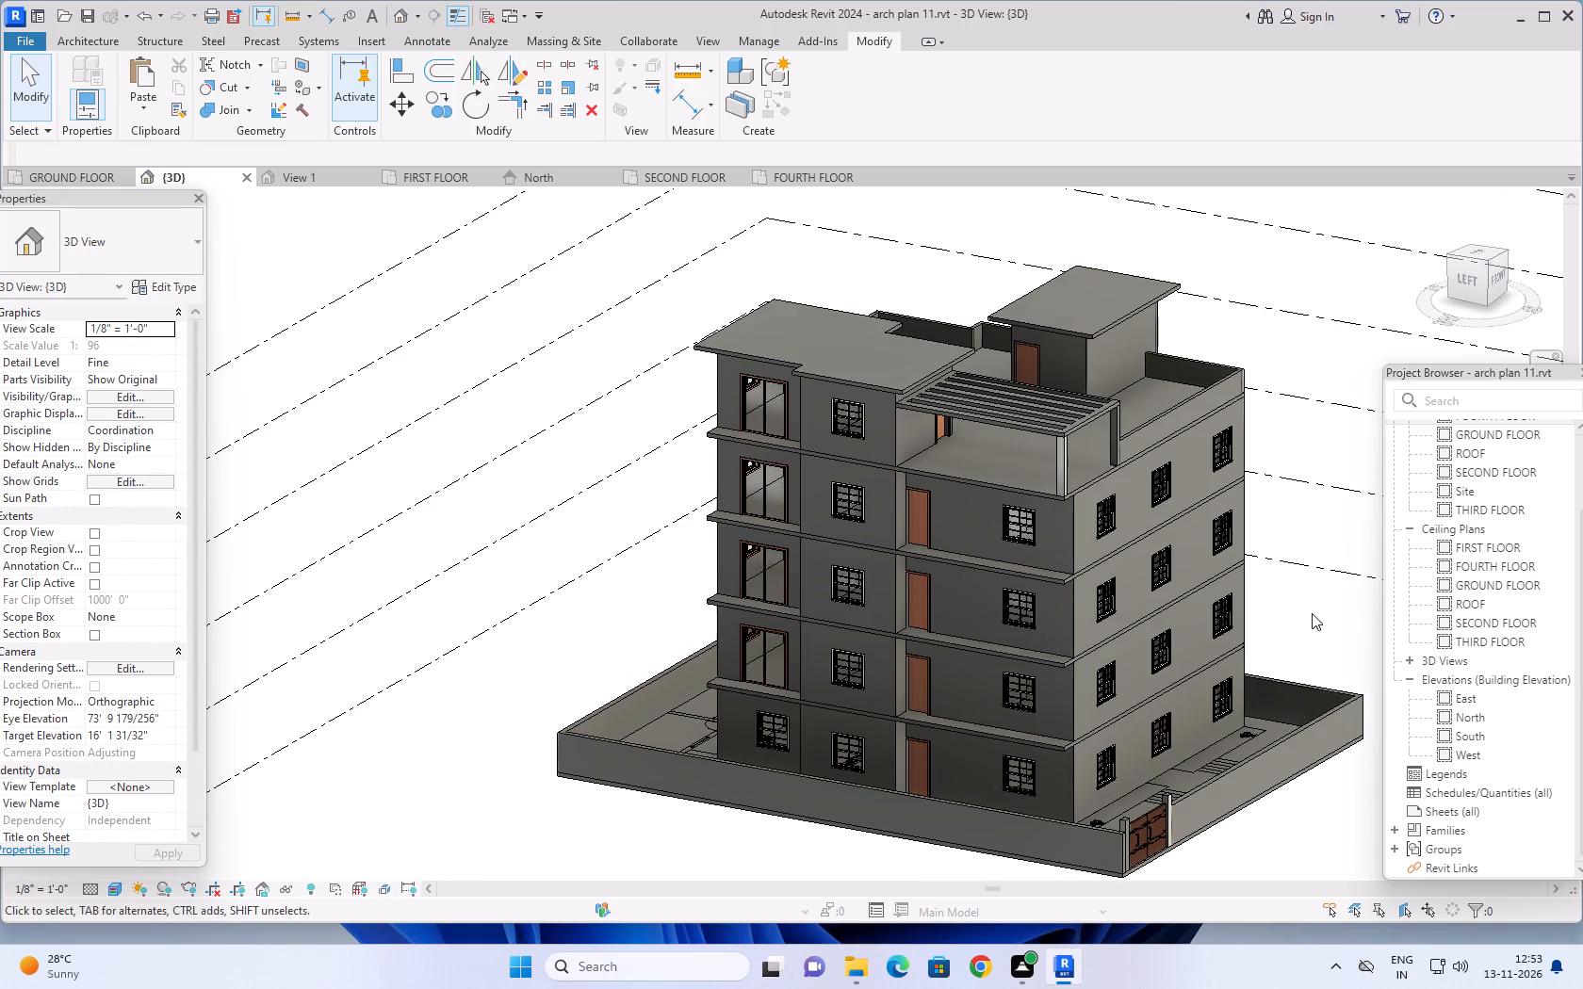
{"action": "middle_click_drag", "start_coordinate": [1313, 614], "coordinate": [1292, 614]}
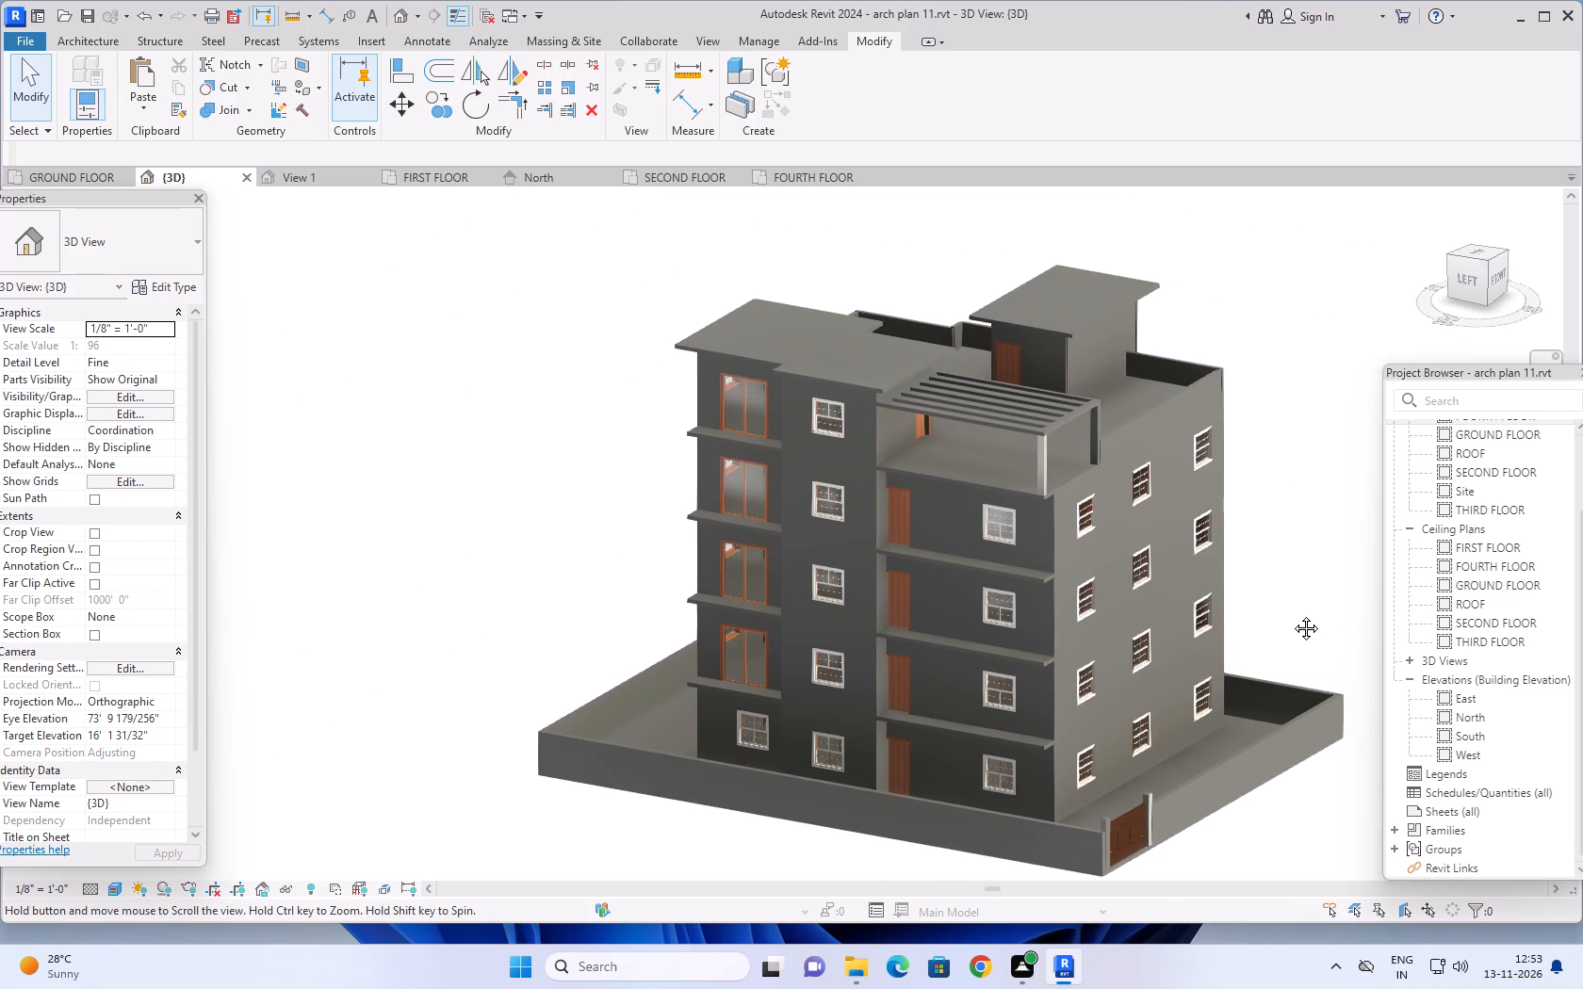
{"action": "middle_click_drag", "start_coordinate": [1292, 614], "coordinate": [1290, 615]}
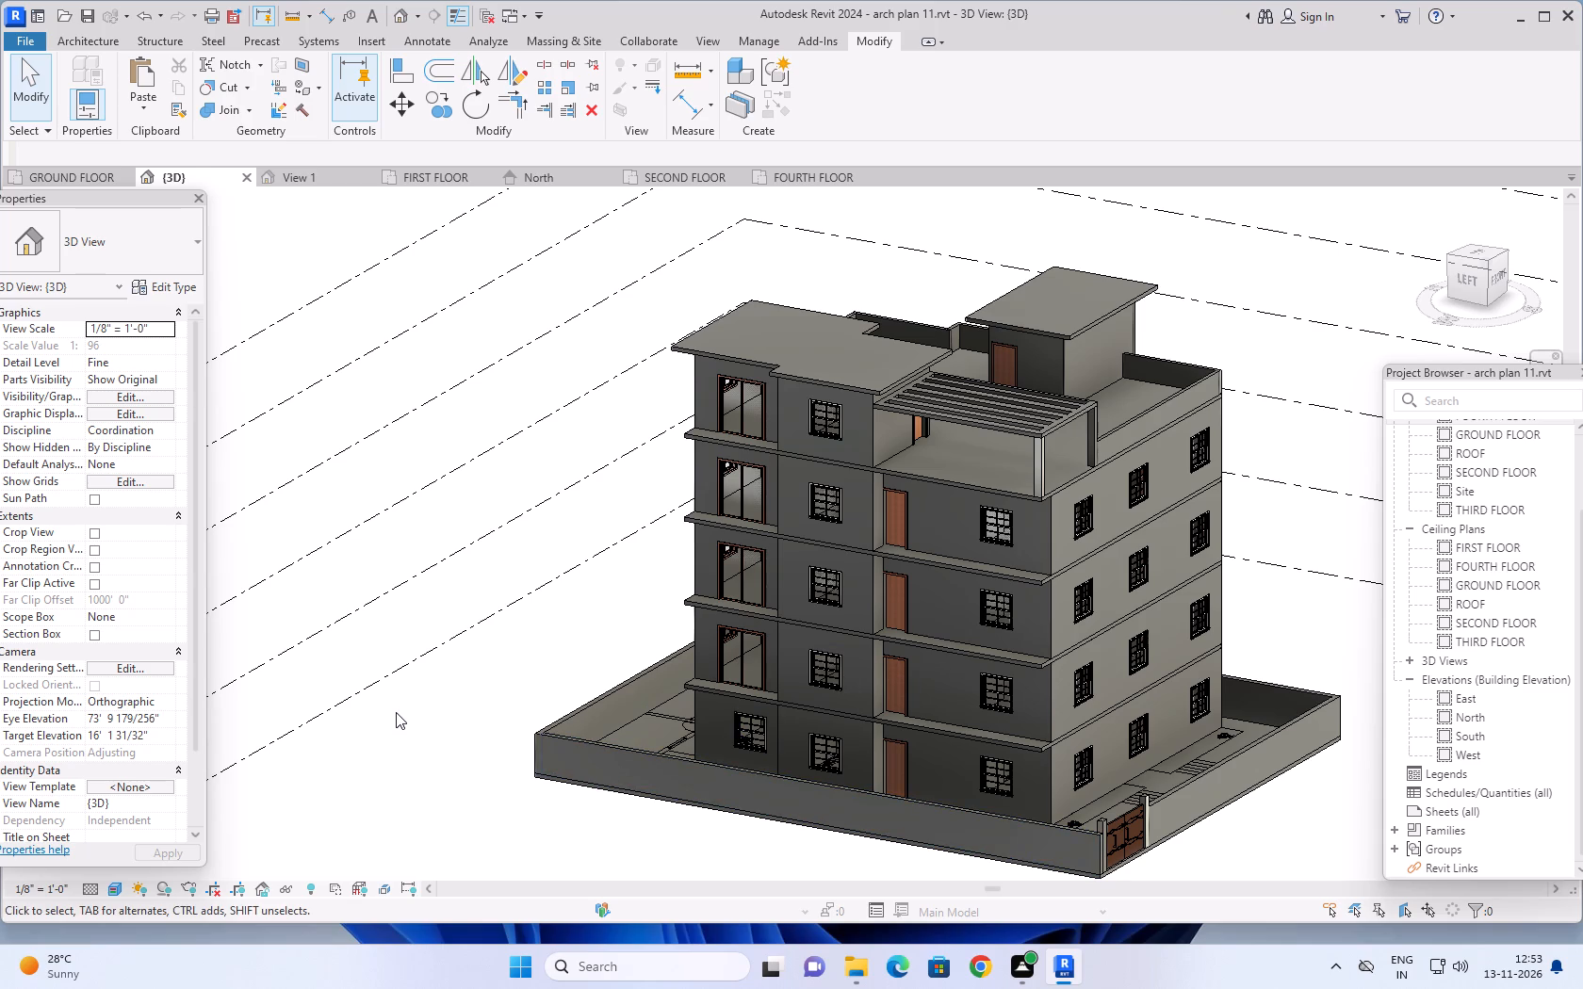
{"action": "middle_click_drag", "start_coordinate": [401, 720], "coordinate": [684, 717], "text": "shift"}
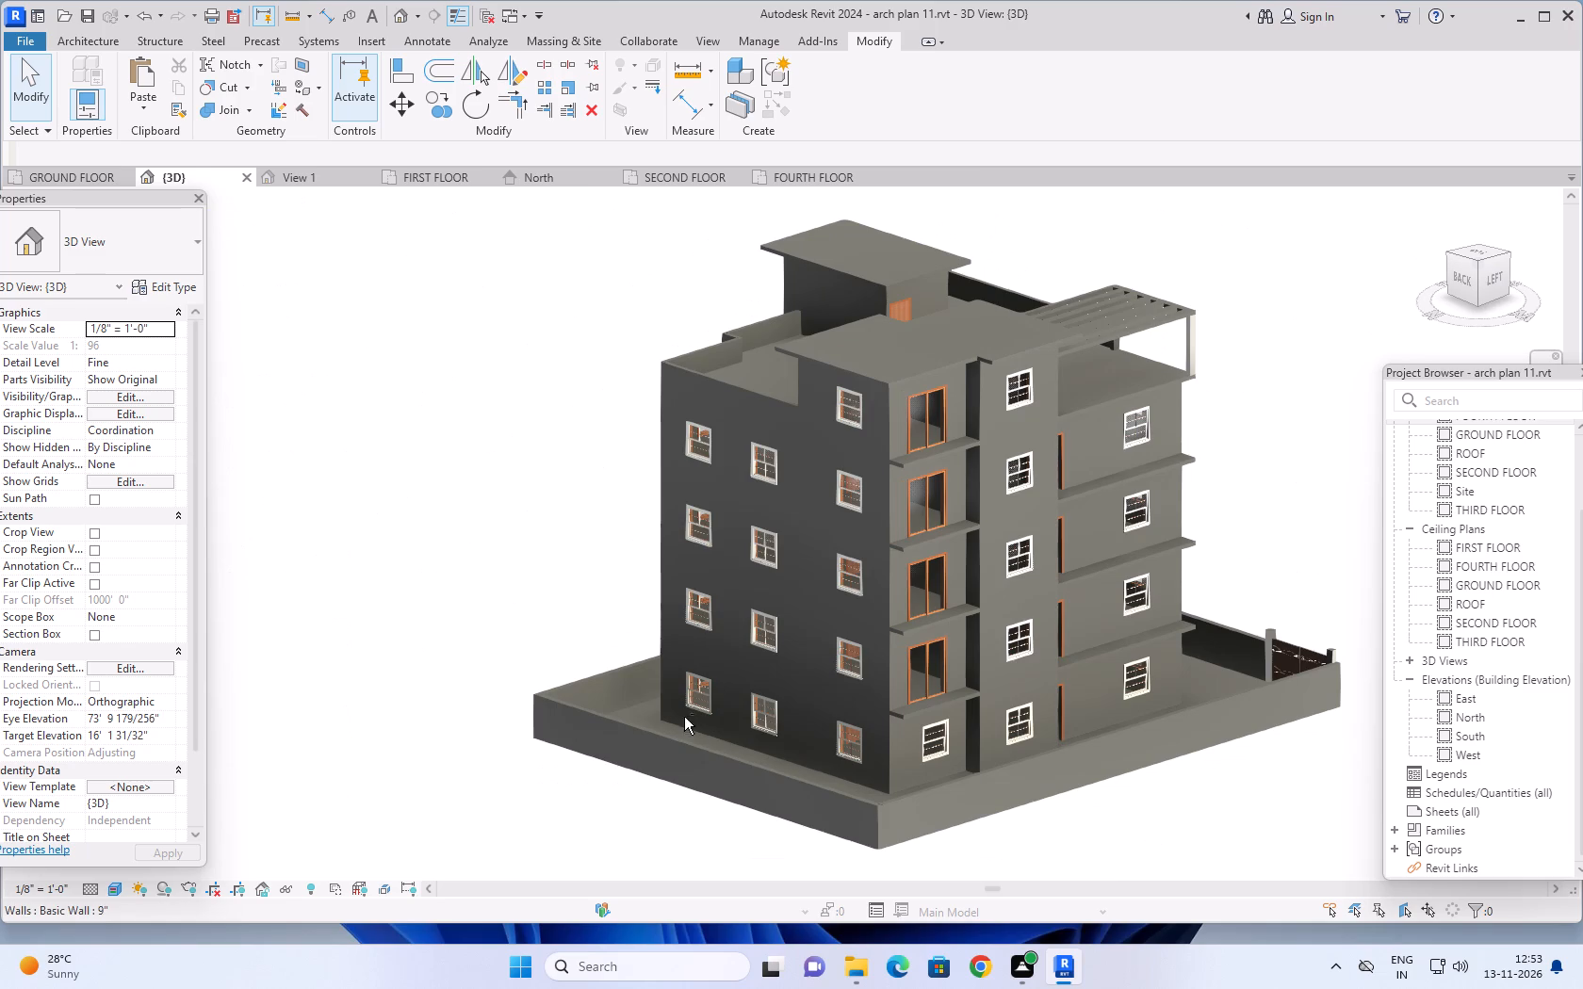
{"action": "scroll", "coordinate": [1183, 383], "scroll_direction": "up", "scroll_amount": 9}
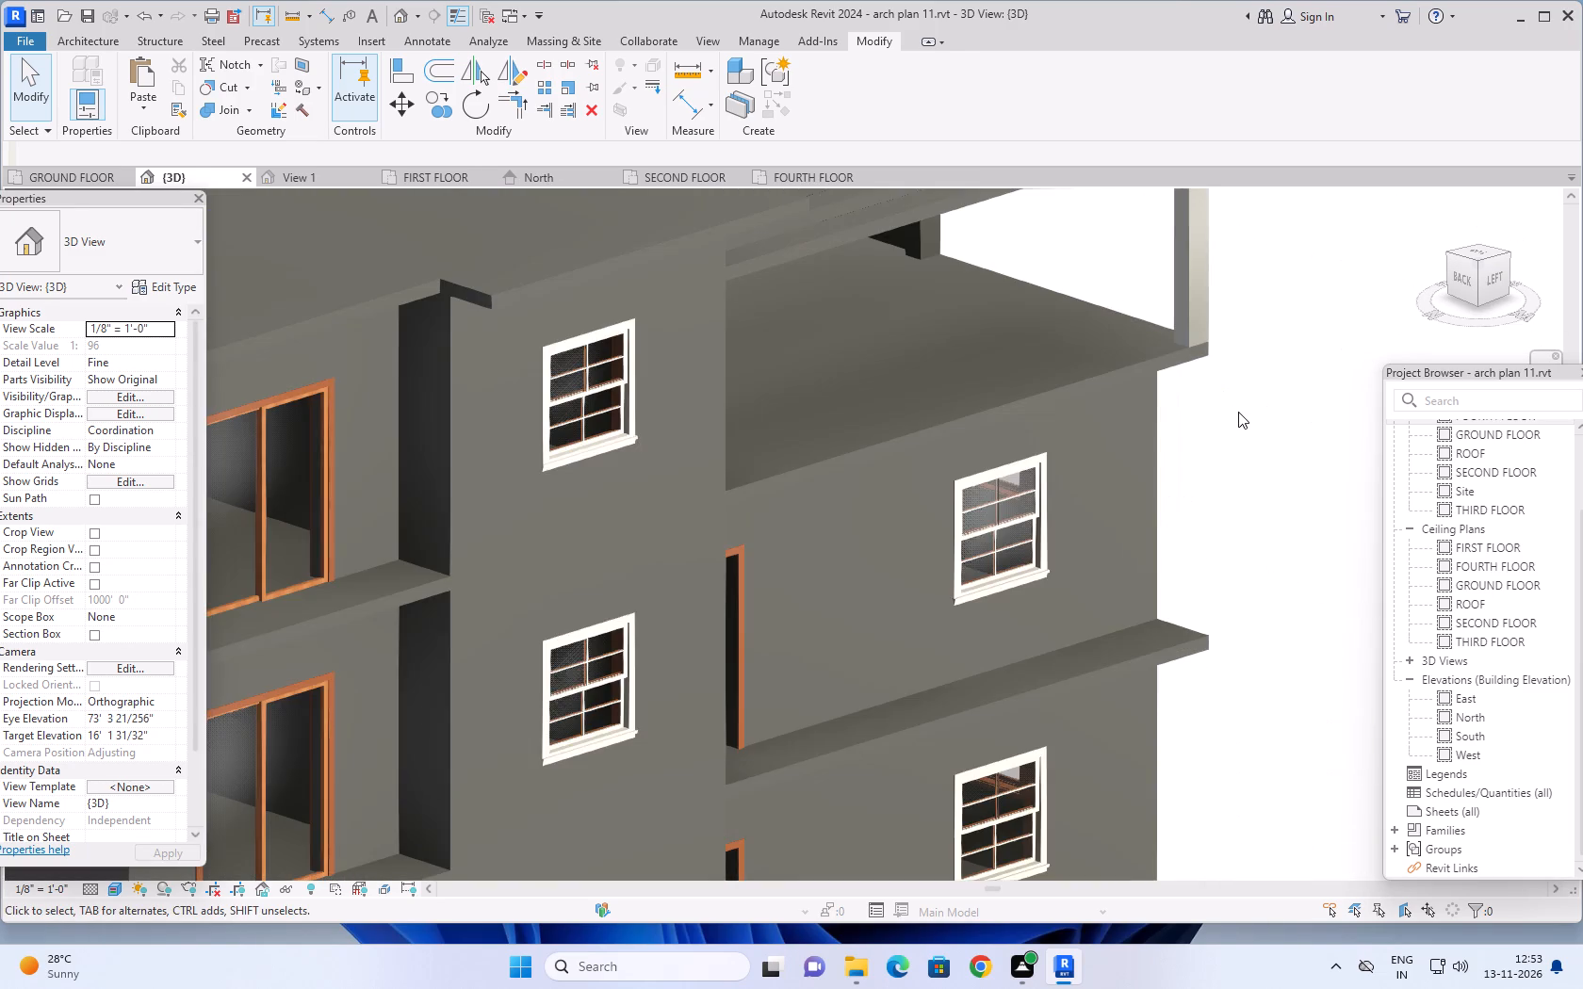
{"action": "scroll", "coordinate": [1260, 424], "scroll_direction": "down", "scroll_amount": 3}
{"action": "middle_click_drag", "start_coordinate": [1255, 450], "coordinate": [1197, 381], "text": "shift"}
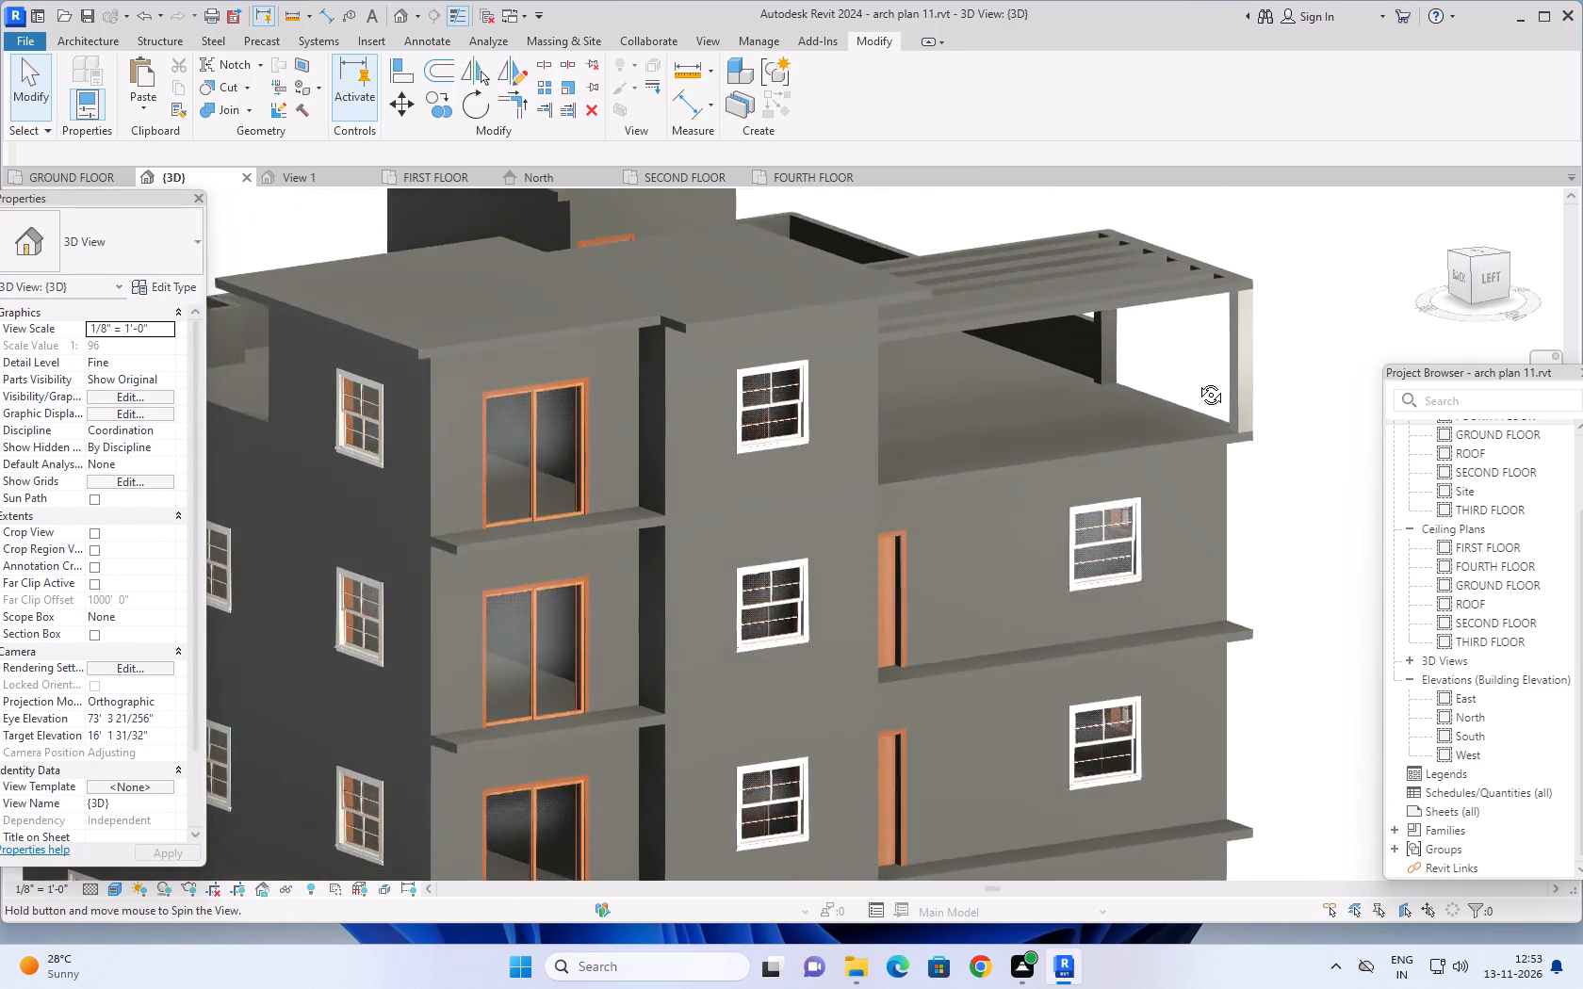
{"action": "middle_click_drag", "start_coordinate": [1197, 381], "coordinate": [1182, 345], "text": "shift"}
{"action": "scroll", "coordinate": [1196, 374], "scroll_direction": "down", "scroll_amount": 6}
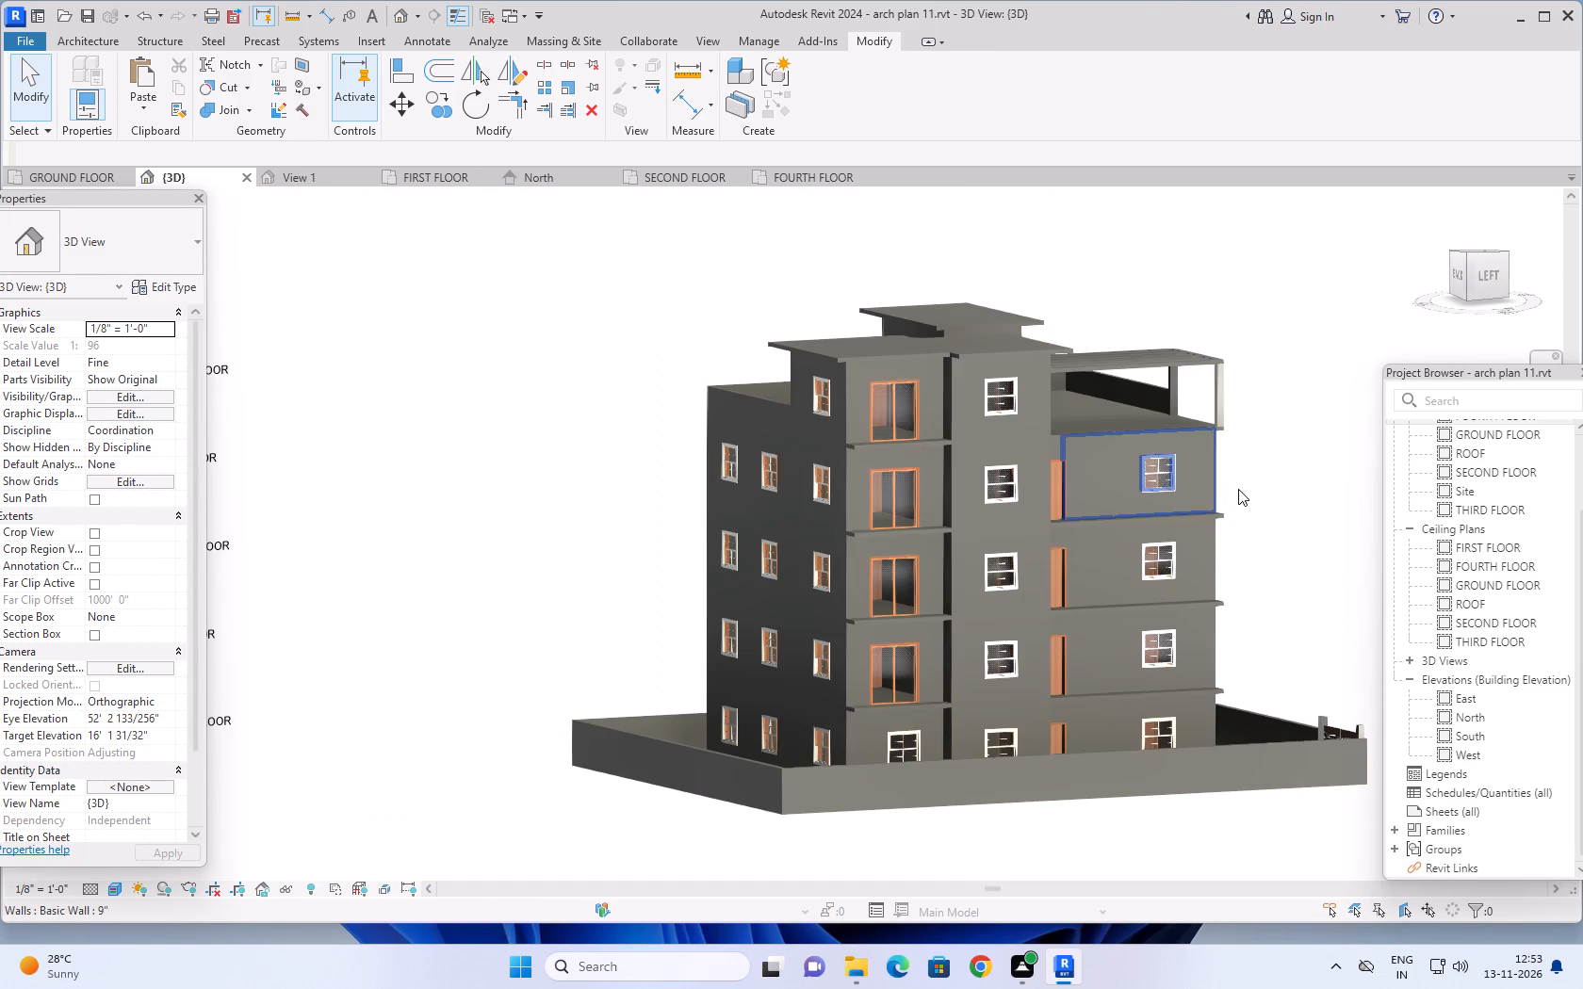
{"action": "middle_click_drag", "start_coordinate": [1233, 489], "coordinate": [1163, 502], "text": "shift"}
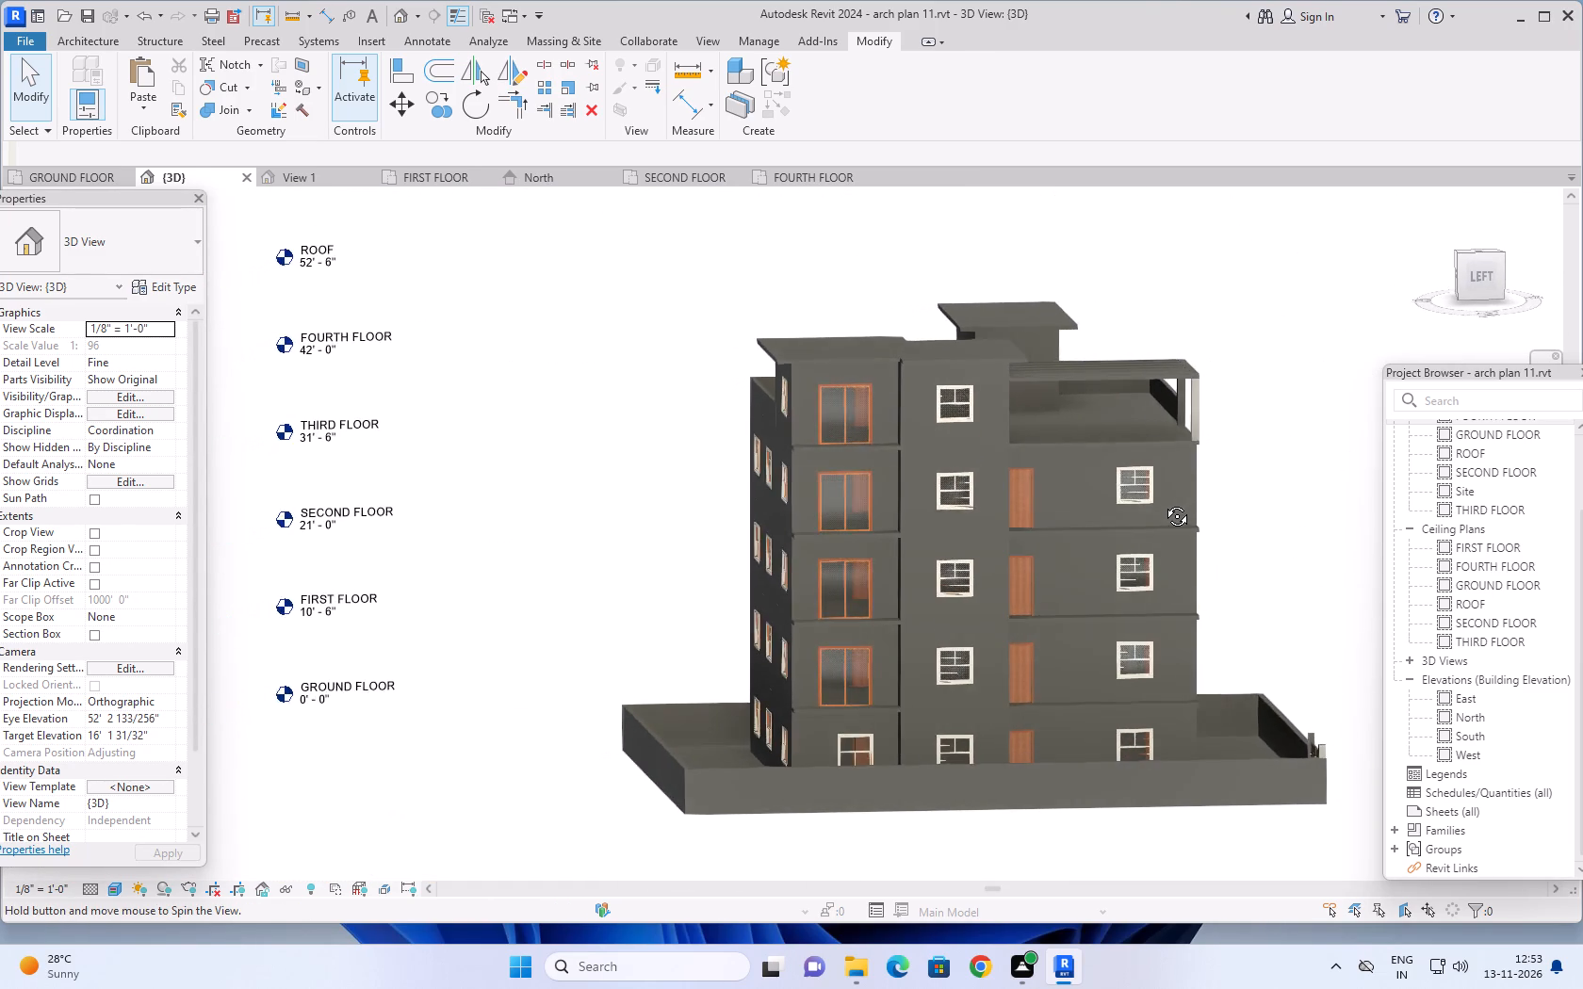
{"action": "middle_click_drag", "start_coordinate": [1163, 502], "coordinate": [950, 615], "text": "shift"}
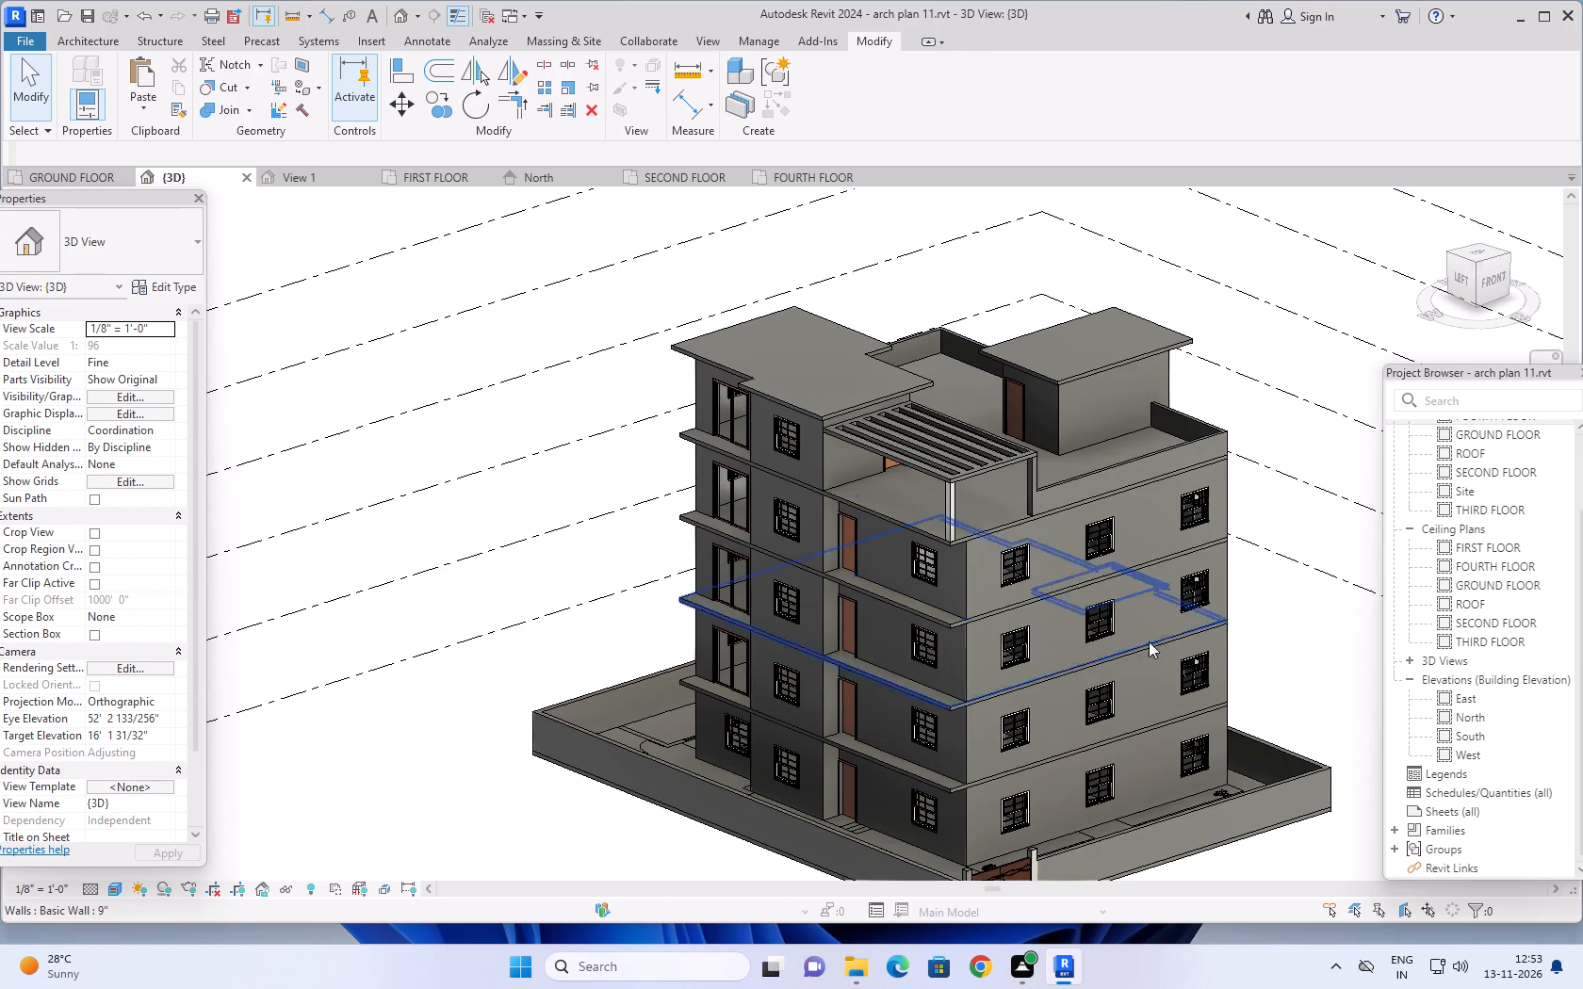
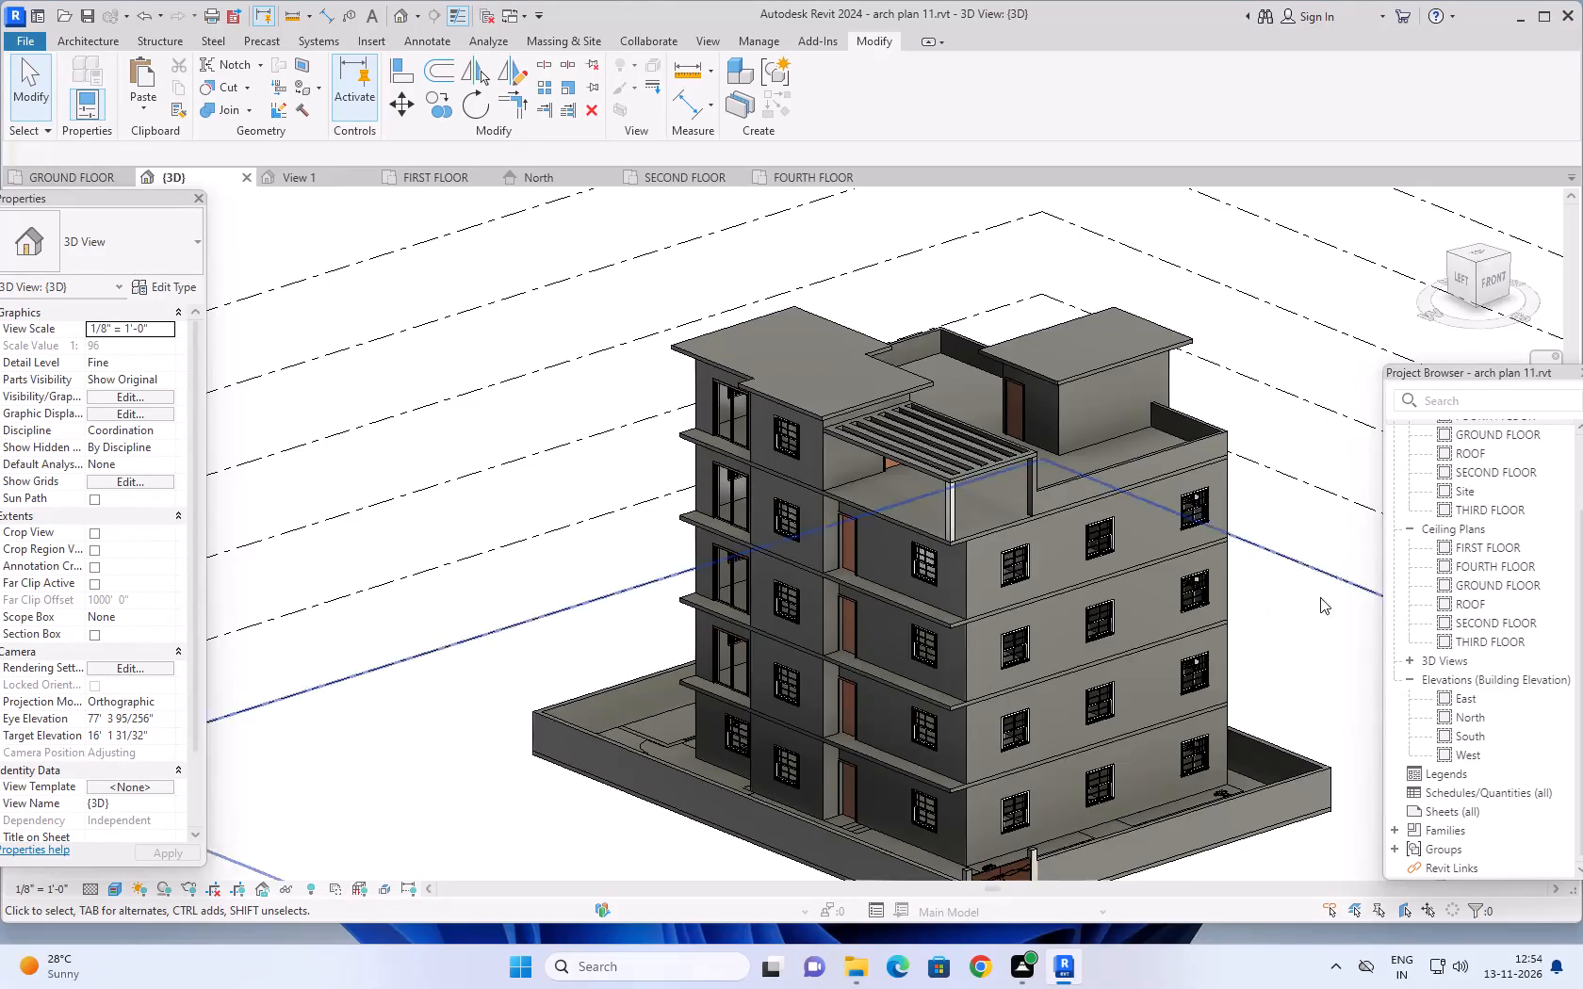
Examine the whole building and its compound wall in the 3D view from the southwest, west and northwest.
{"action": "scroll", "coordinate": [1318, 621], "scroll_direction": "down", "scroll_amount": 1}
{"action": "middle_click_drag", "start_coordinate": [1319, 633], "coordinate": [1273, 597]}
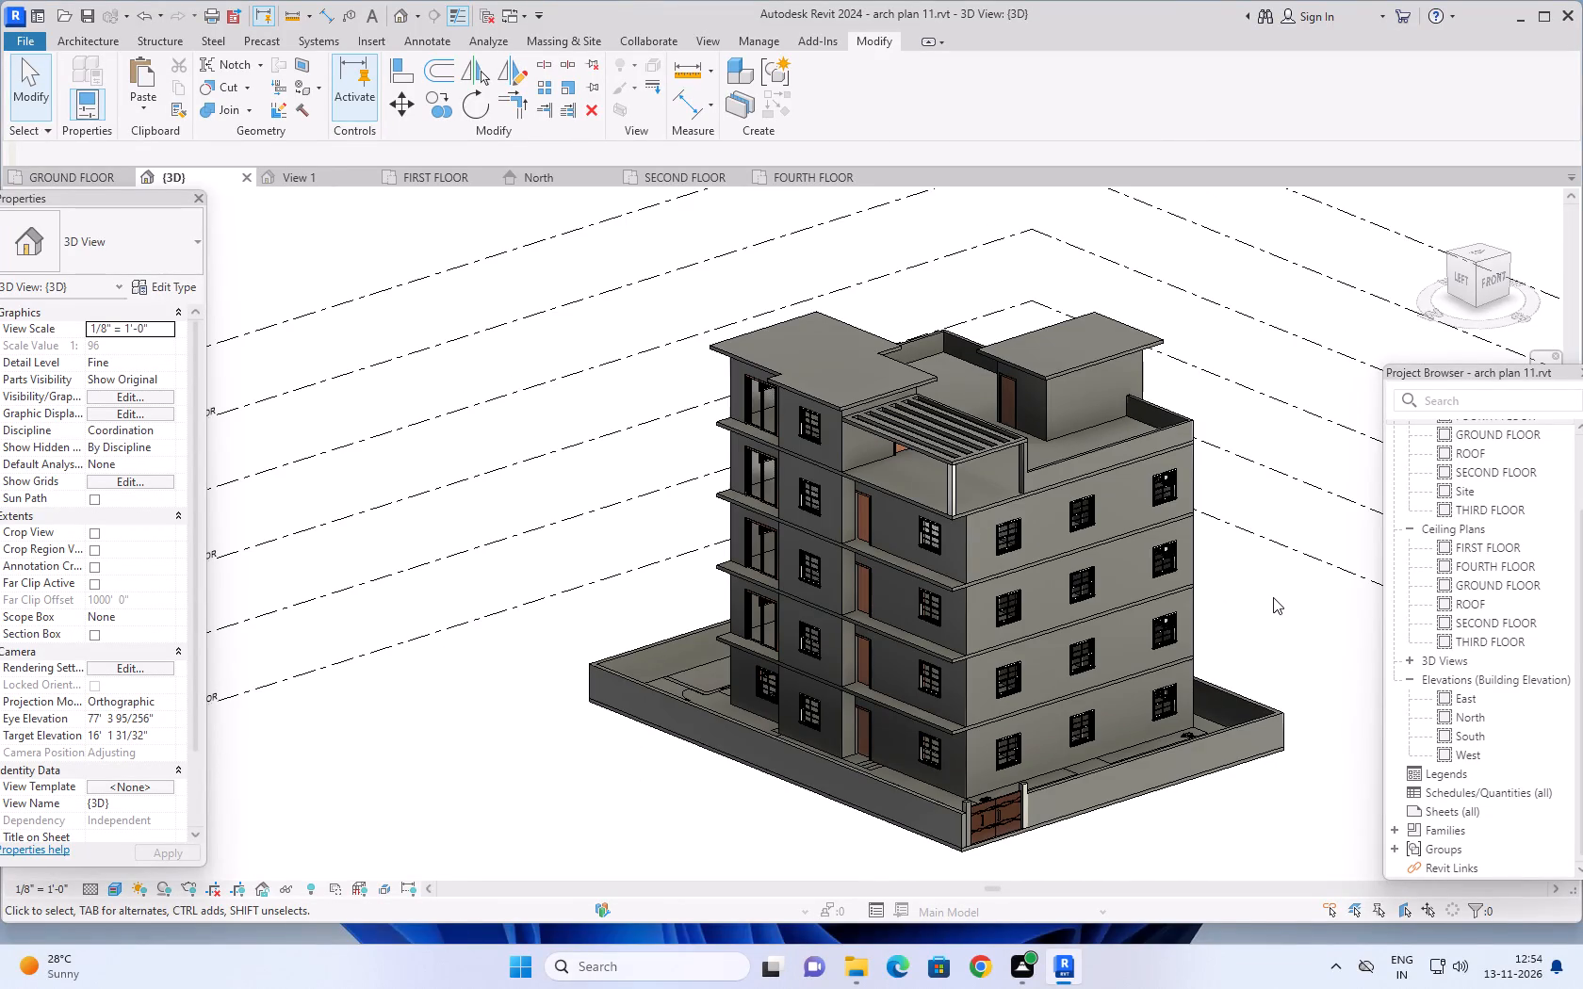
{"action": "middle_click_drag", "start_coordinate": [1278, 610], "coordinate": [1200, 595]}
{"action": "middle_click_drag", "start_coordinate": [1208, 598], "coordinate": [1229, 592], "text": "shift"}
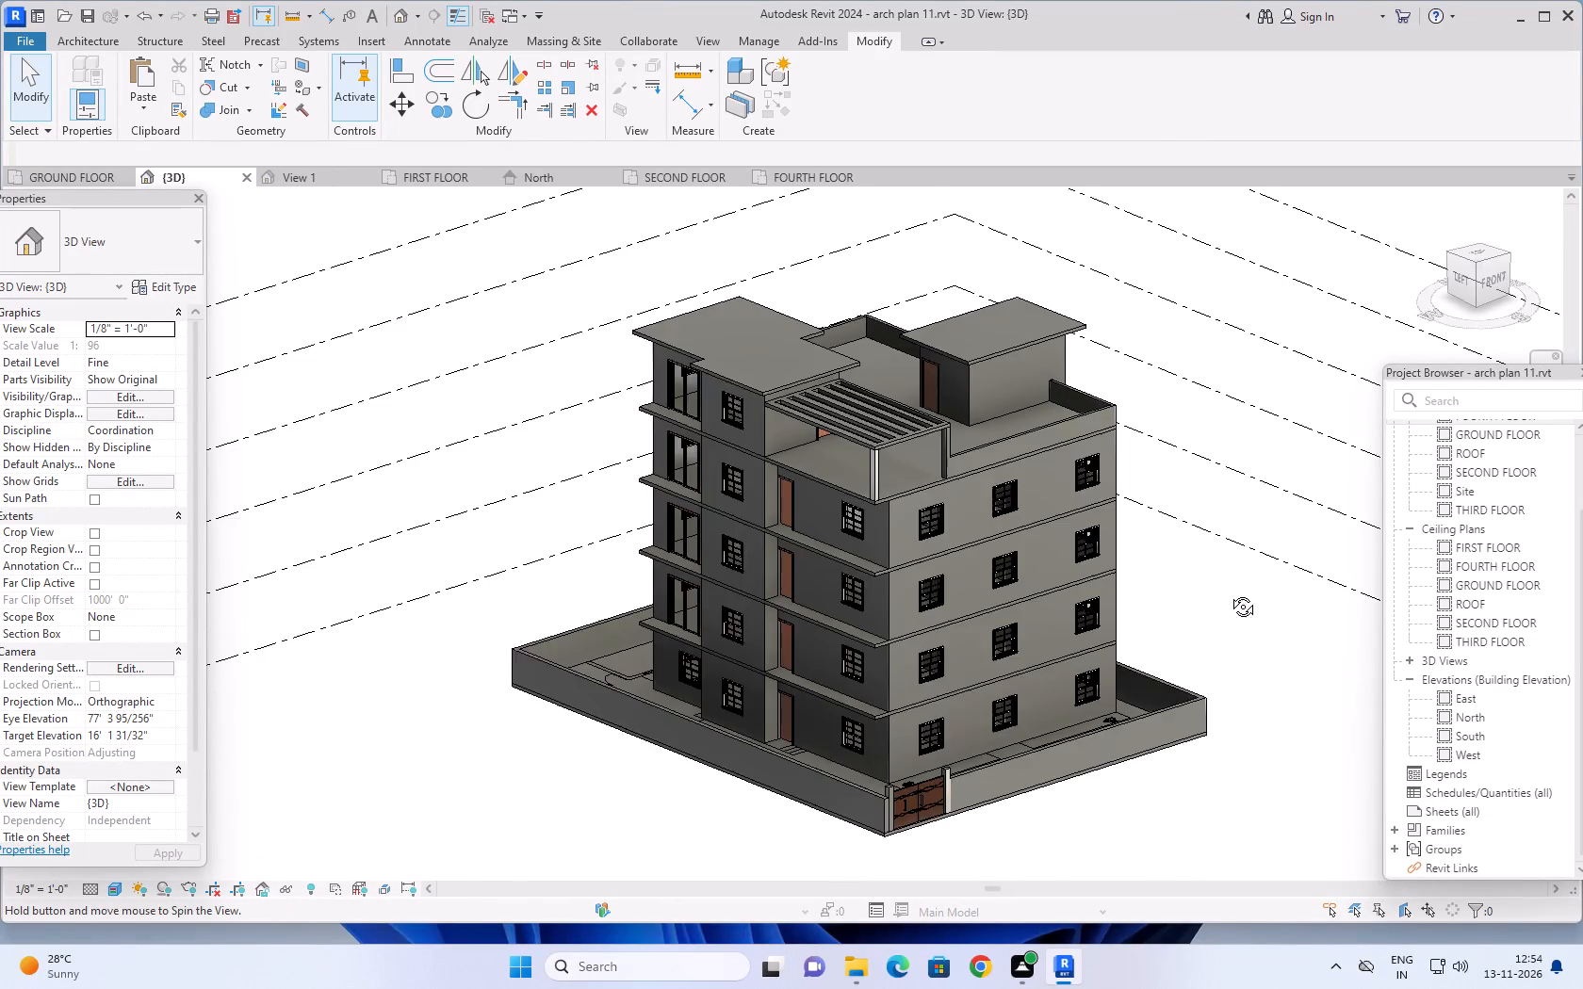
{"action": "middle_click_drag", "start_coordinate": [1229, 592], "coordinate": [1302, 620], "text": "shift"}
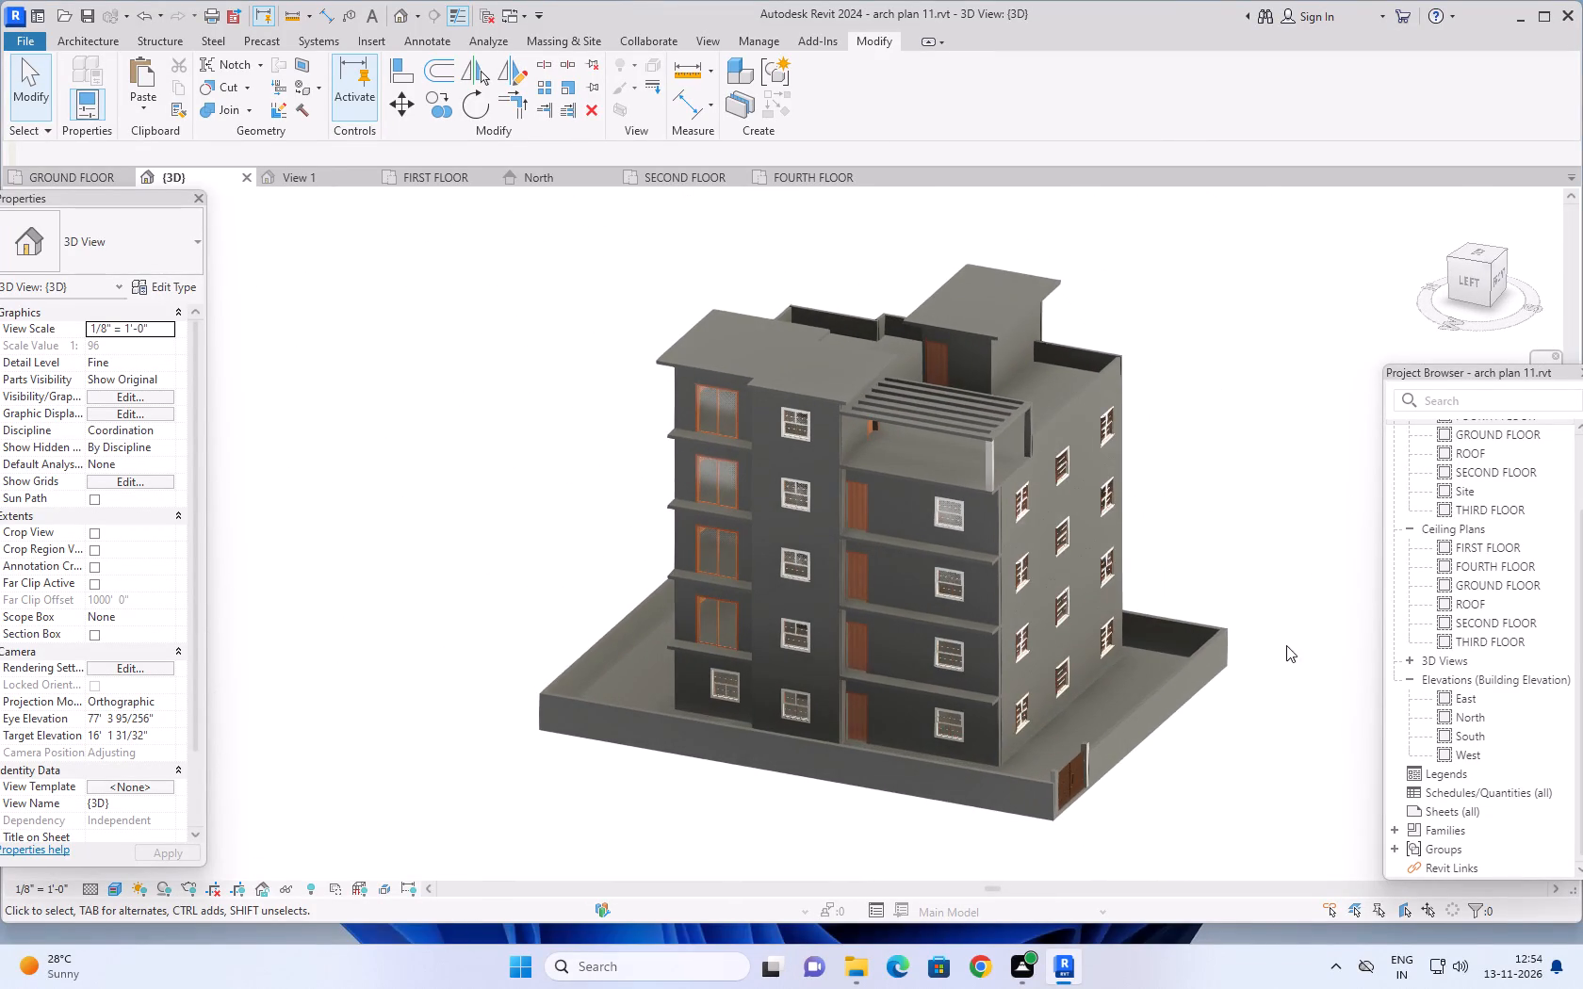
{"action": "middle_click_drag", "start_coordinate": [923, 835], "coordinate": [1084, 706], "text": "shift"}
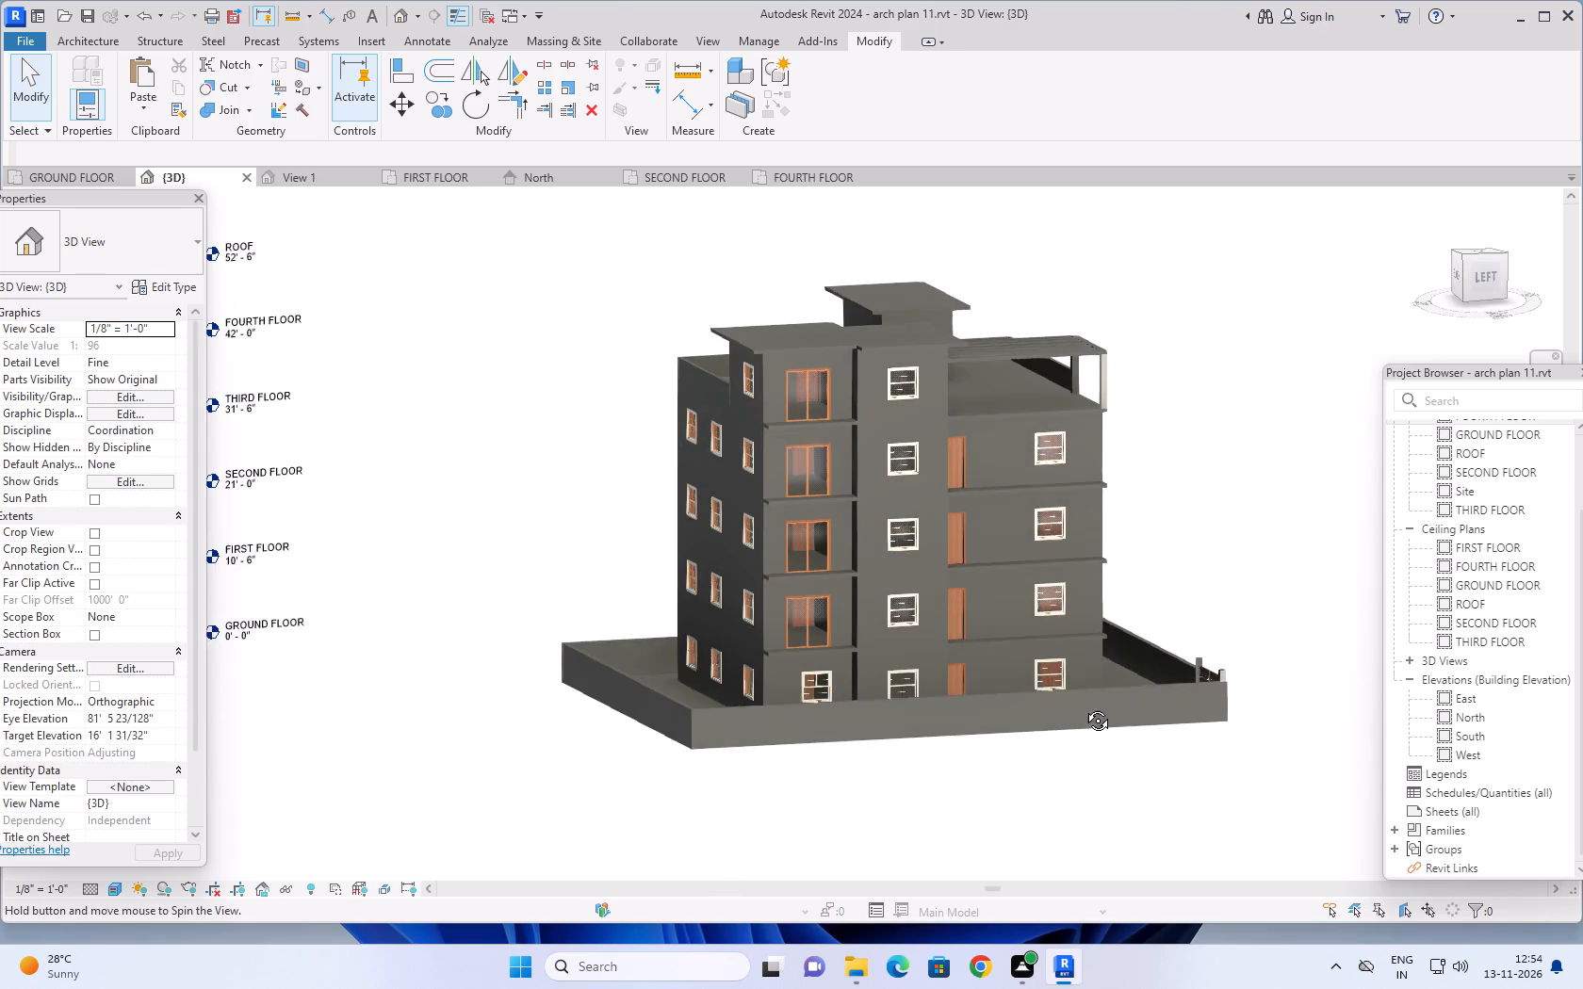
{"action": "middle_click_drag", "start_coordinate": [1084, 706], "coordinate": [1084, 702], "text": "shift"}
Examine the slotted terrace canopy, its columns and the upper floors up close from the northwest, west and southwest.
{"action": "scroll", "coordinate": [1137, 439], "scroll_direction": "up", "scroll_amount": 5}
{"action": "middle_click_drag", "start_coordinate": [1130, 389], "coordinate": [1157, 436]}
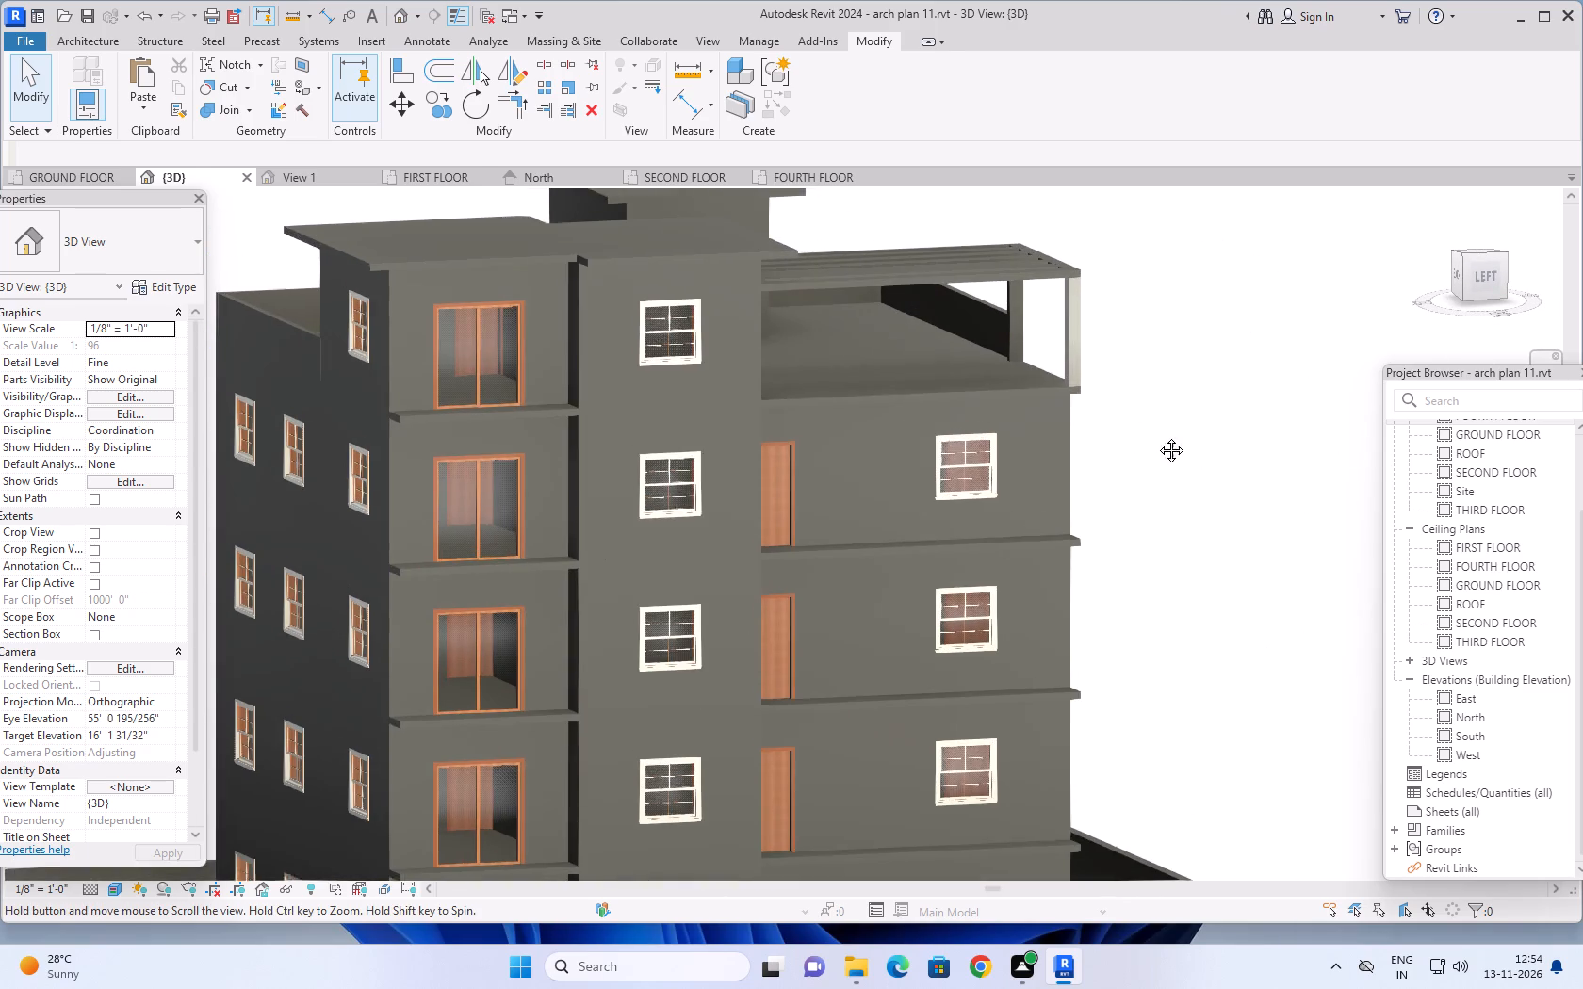
{"action": "middle_click_drag", "start_coordinate": [1157, 436], "coordinate": [1174, 489]}
{"action": "middle_click_drag", "start_coordinate": [1135, 445], "coordinate": [1118, 413], "text": "shift"}
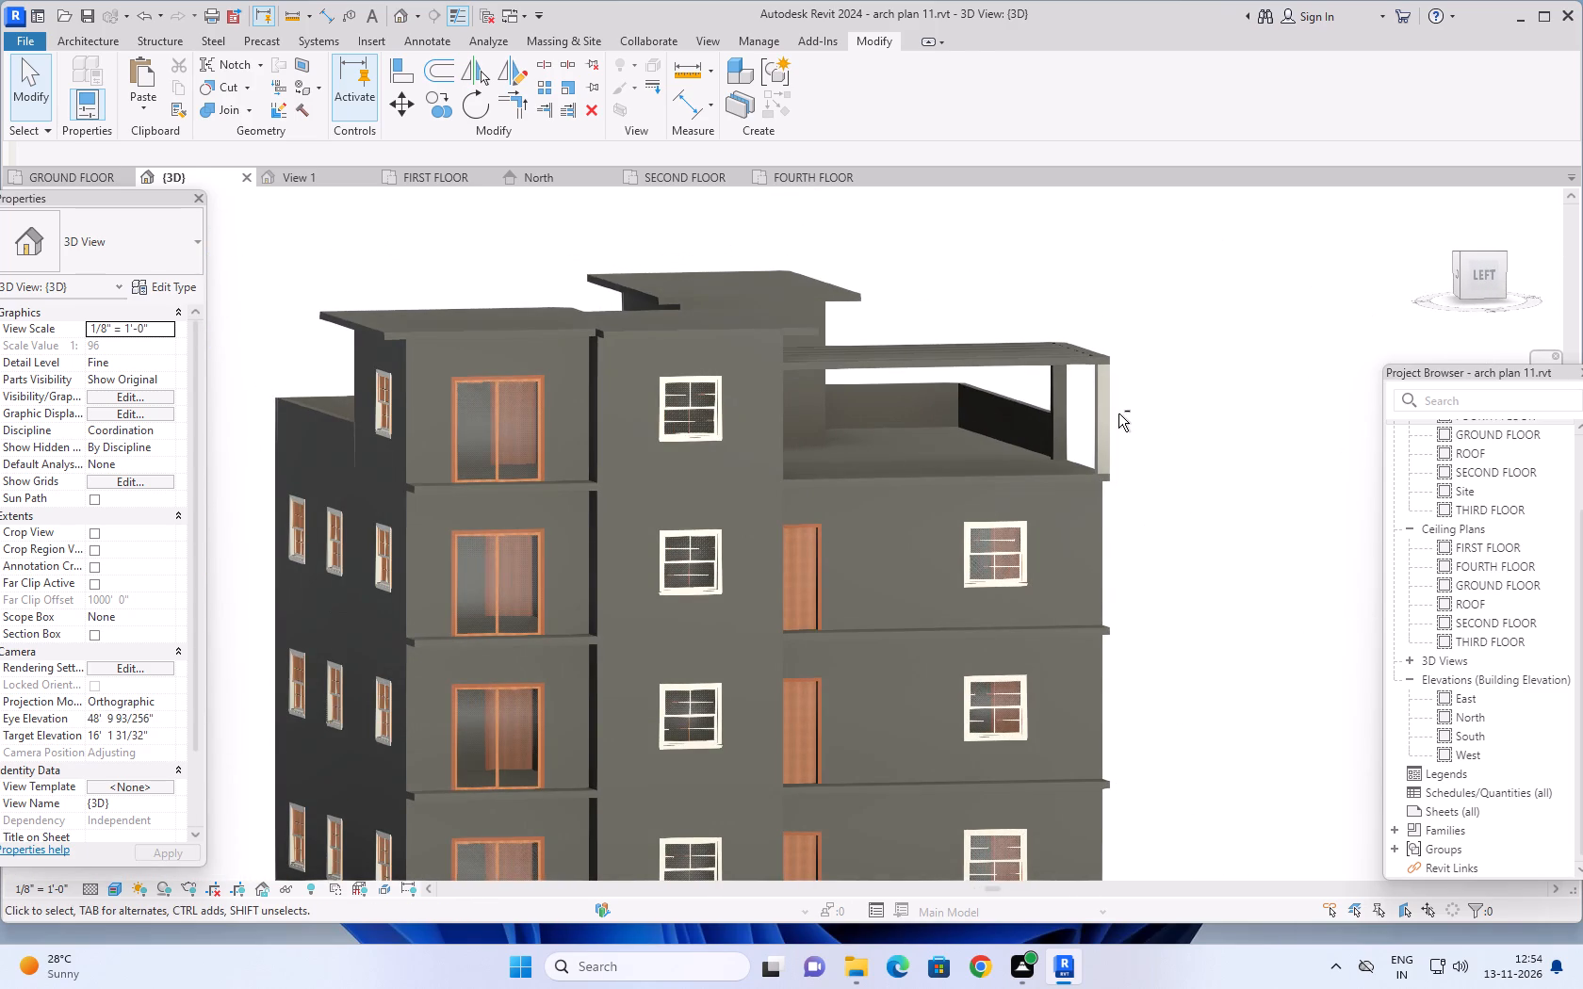
{"action": "middle_click_drag", "start_coordinate": [1192, 420], "coordinate": [1023, 510]}
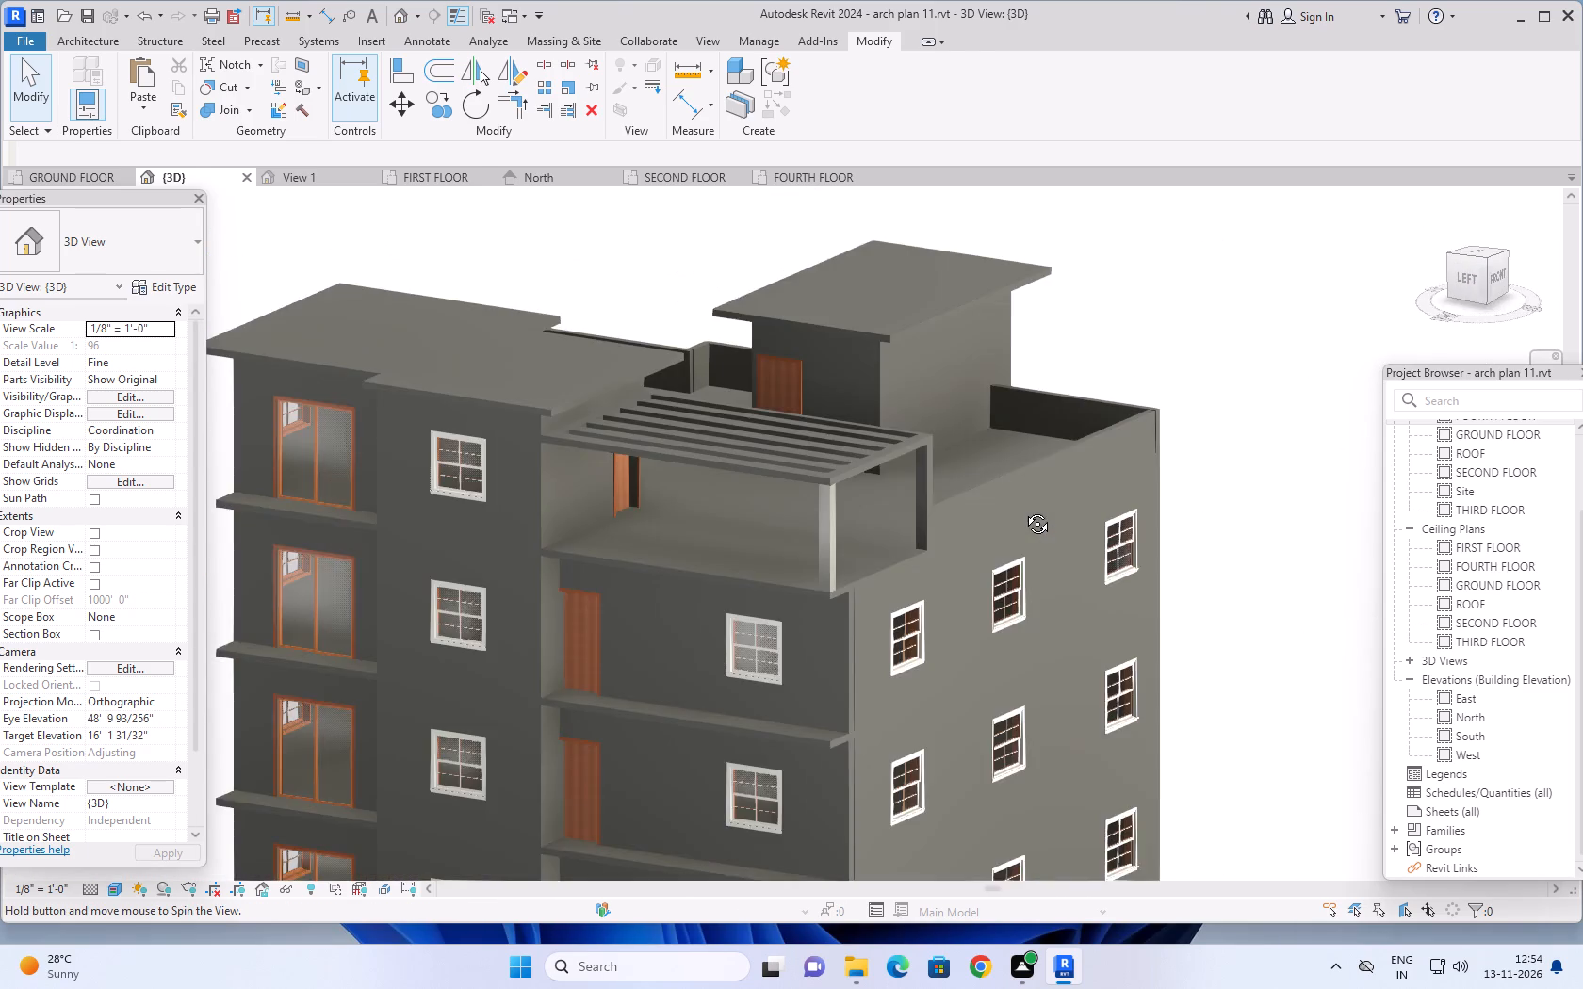
{"action": "middle_click_drag", "start_coordinate": [1023, 510], "coordinate": [907, 578]}
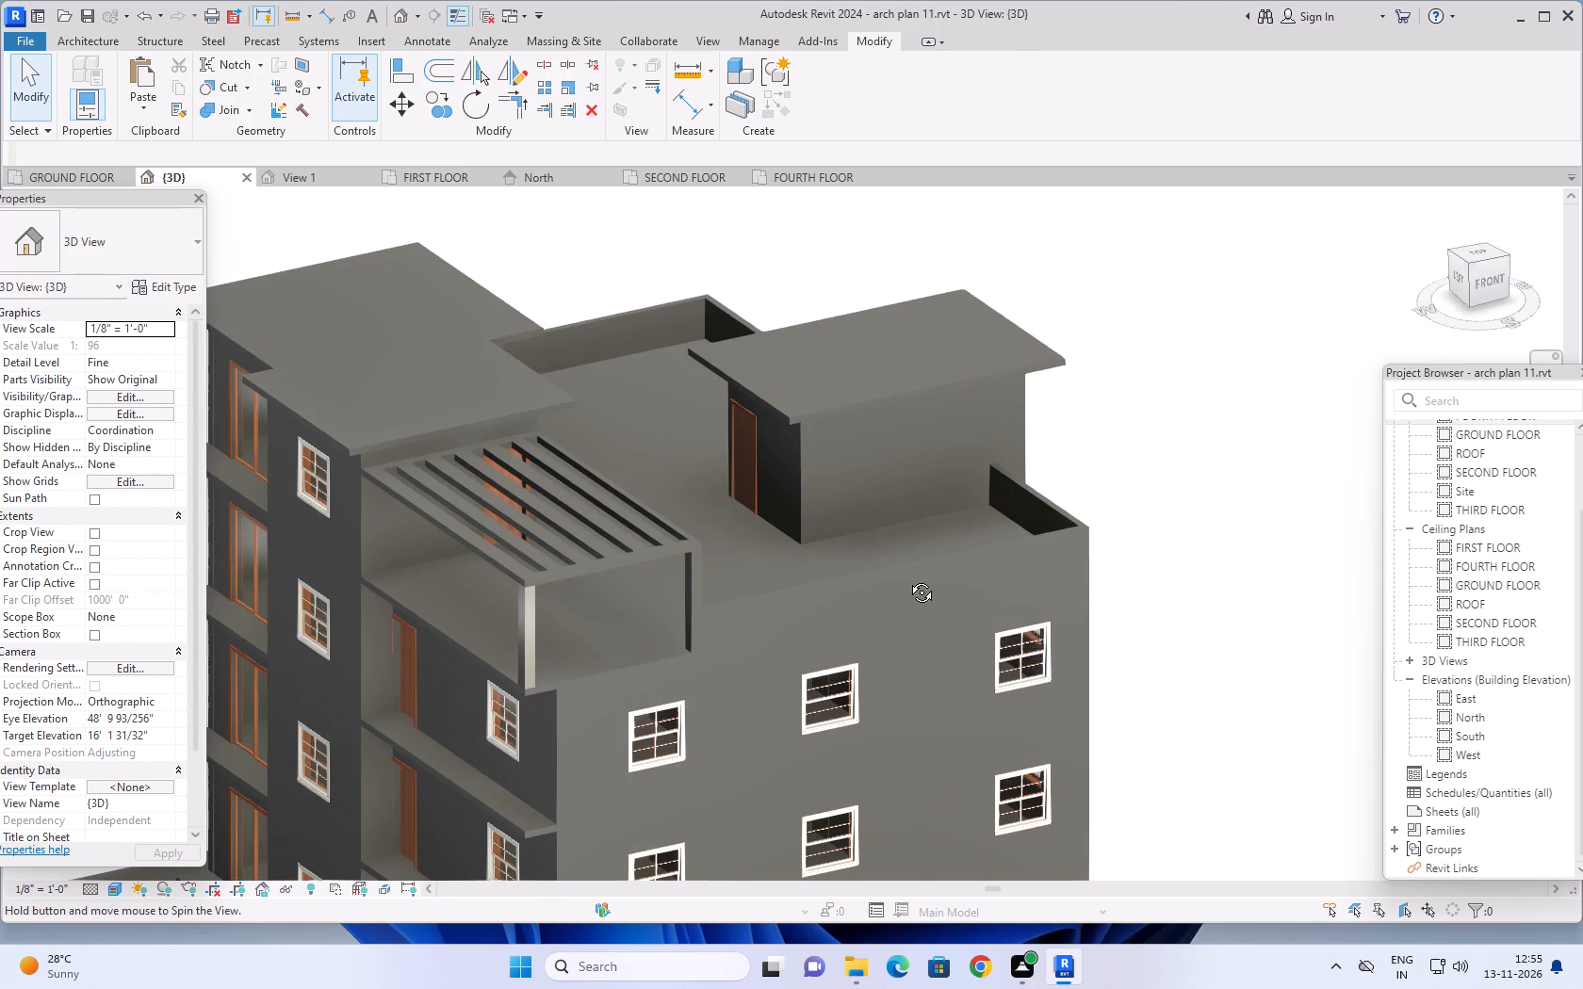
{"action": "middle_click_drag", "start_coordinate": [907, 578], "coordinate": [939, 569]}
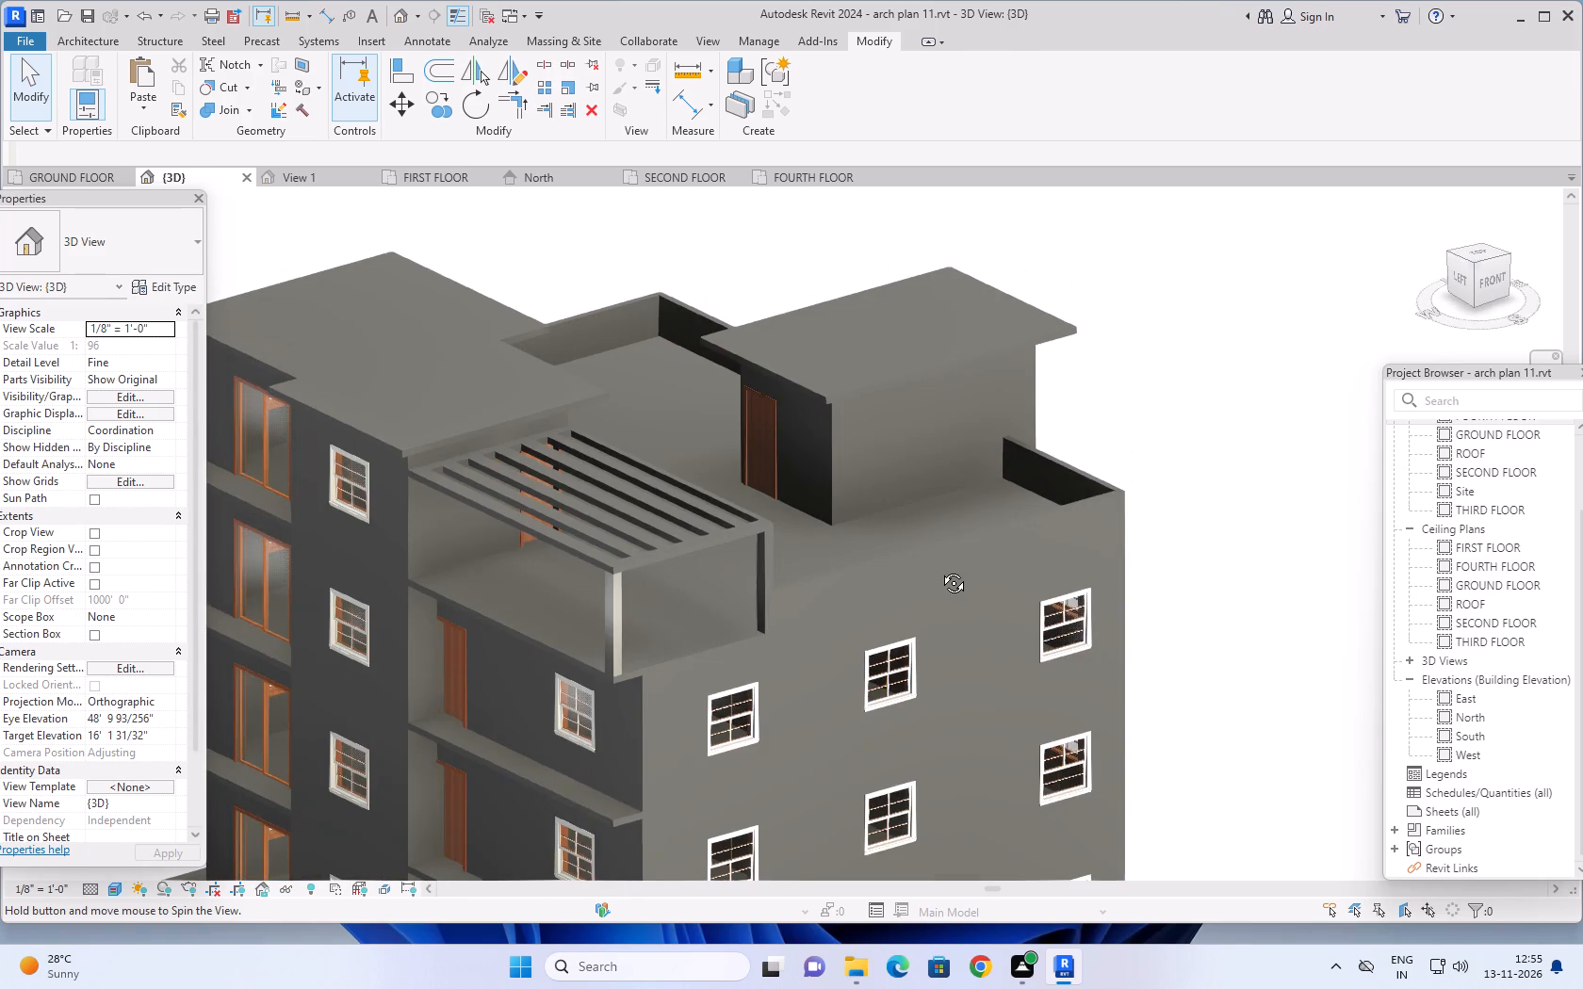
{"action": "middle_click_drag", "start_coordinate": [939, 569], "coordinate": [971, 584]}
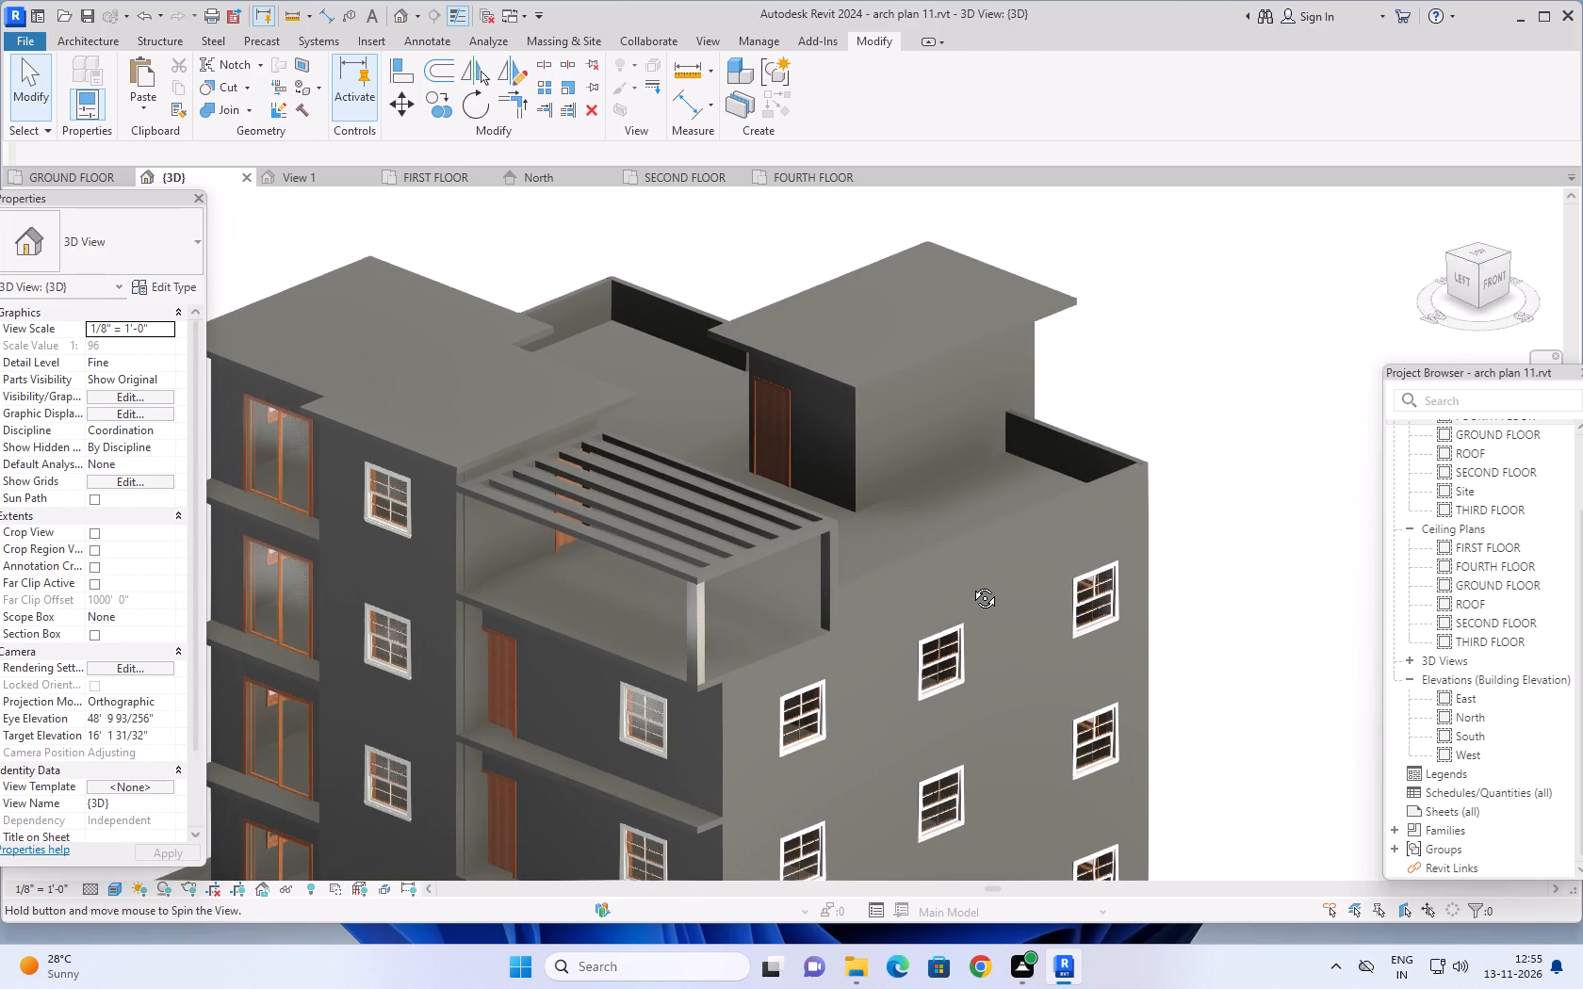
{"action": "middle_click_drag", "start_coordinate": [971, 584], "coordinate": [979, 600]}
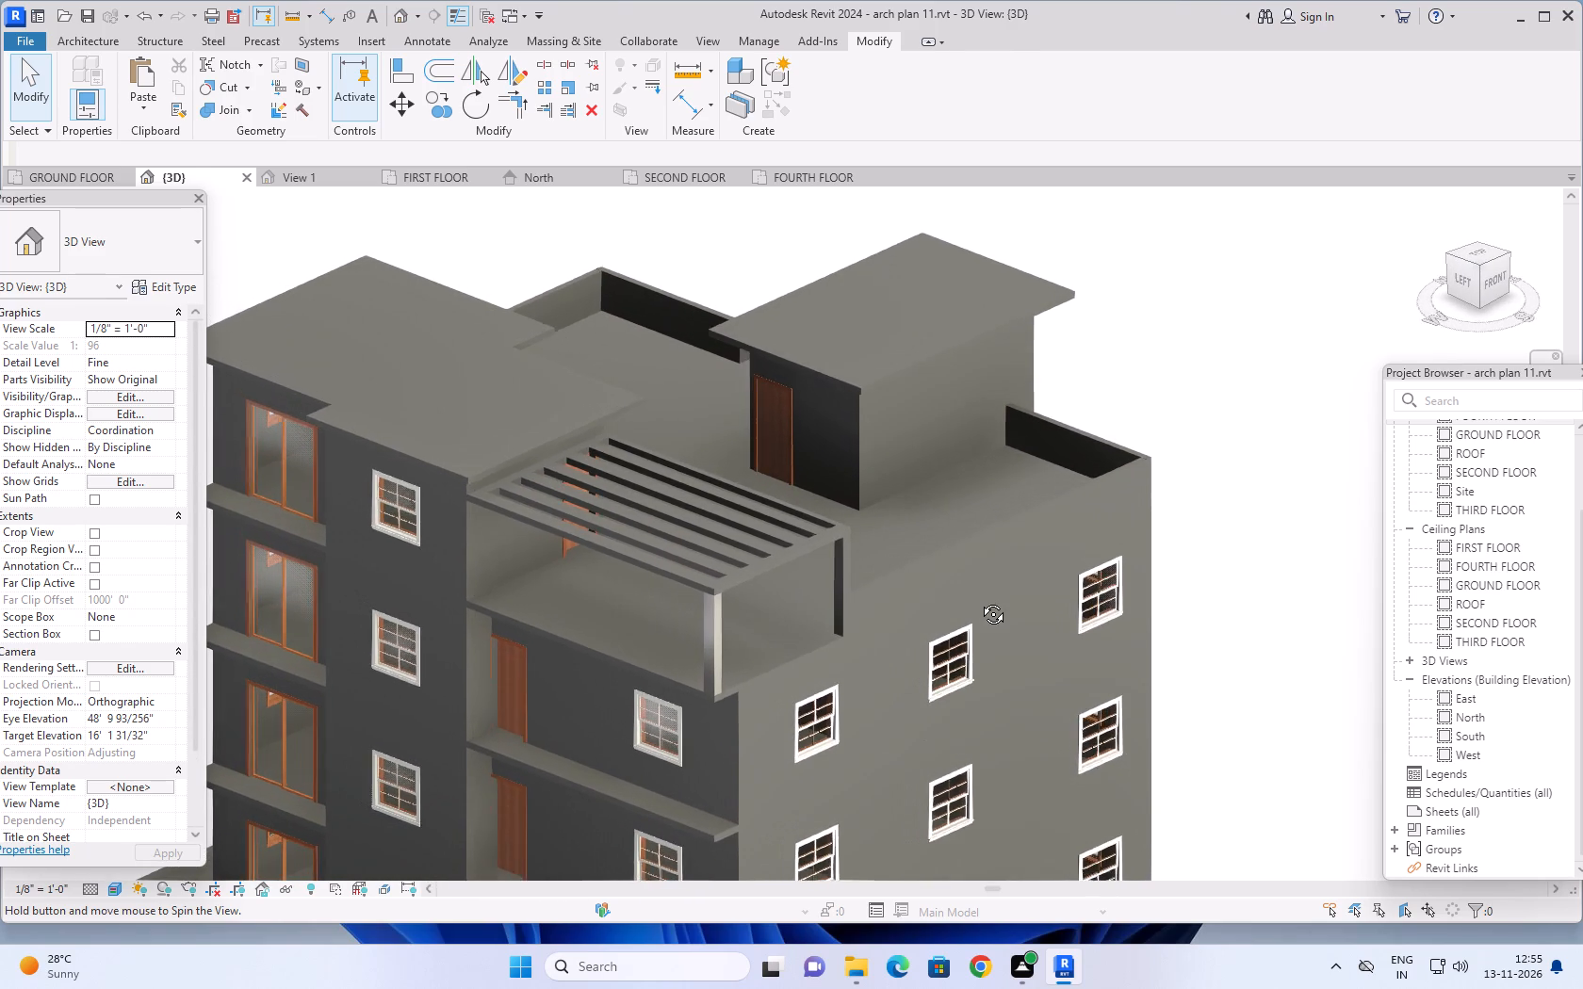
{"action": "middle_click_drag", "start_coordinate": [979, 600], "coordinate": [1065, 579]}
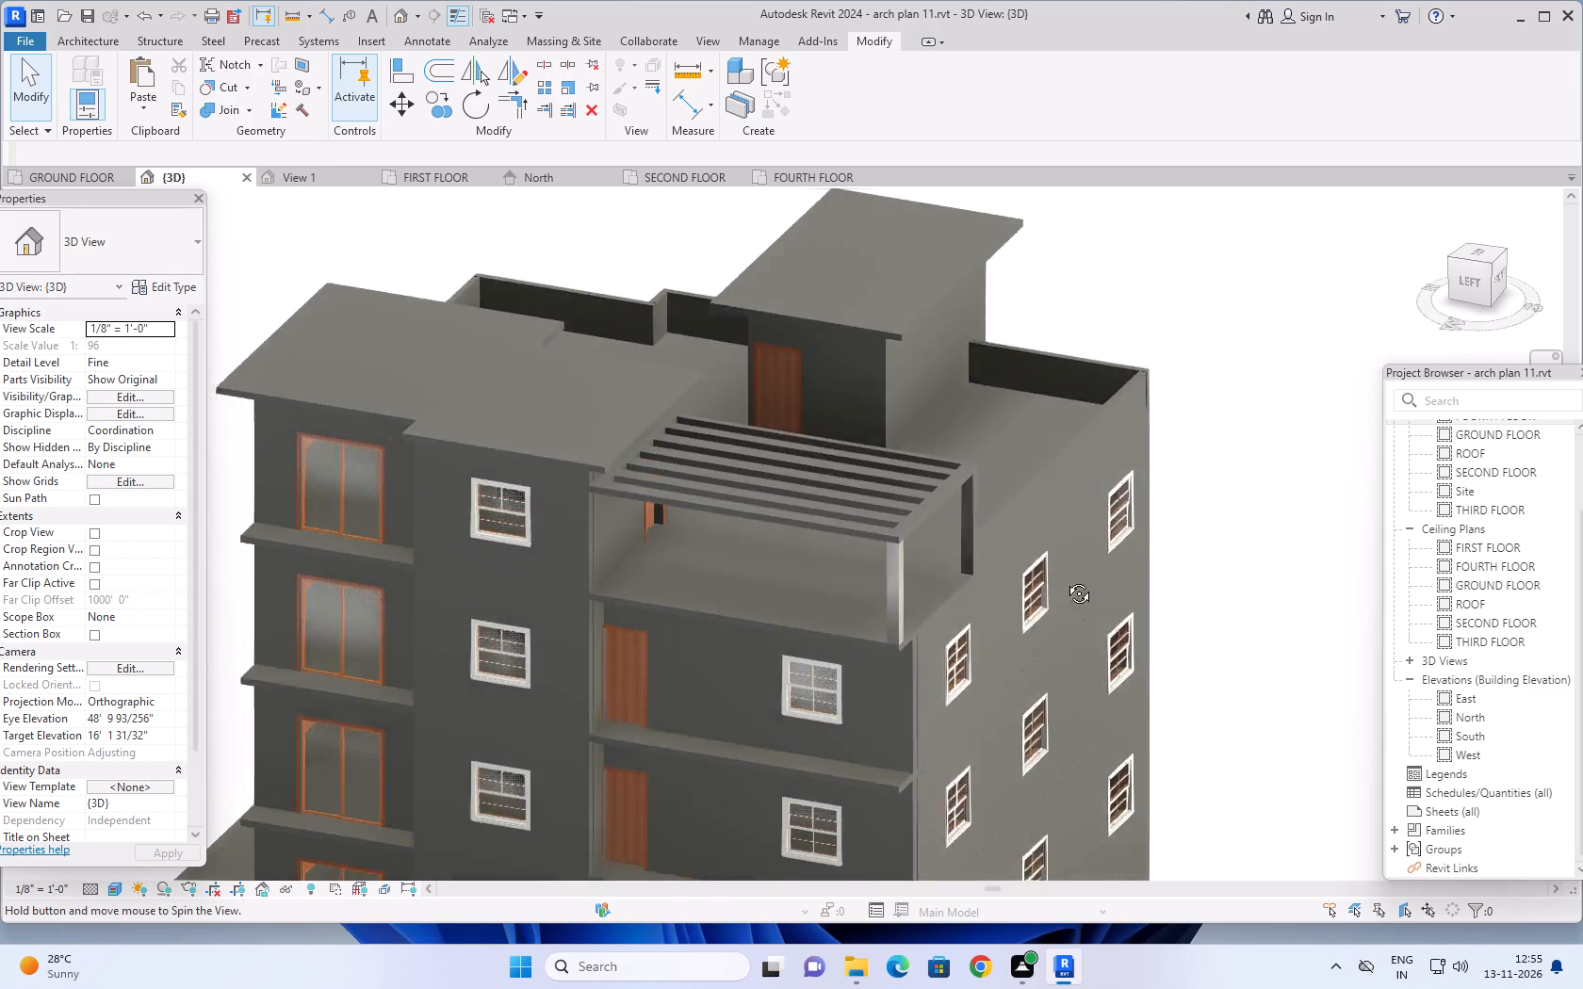
{"action": "middle_click_drag", "start_coordinate": [1065, 579], "coordinate": [1130, 579]}
Examine the roof slabs, parapet, stair room and slotted canopy in 3D from above, around the west side.
{"action": "scroll", "coordinate": [1129, 602], "scroll_direction": "down", "scroll_amount": 3}
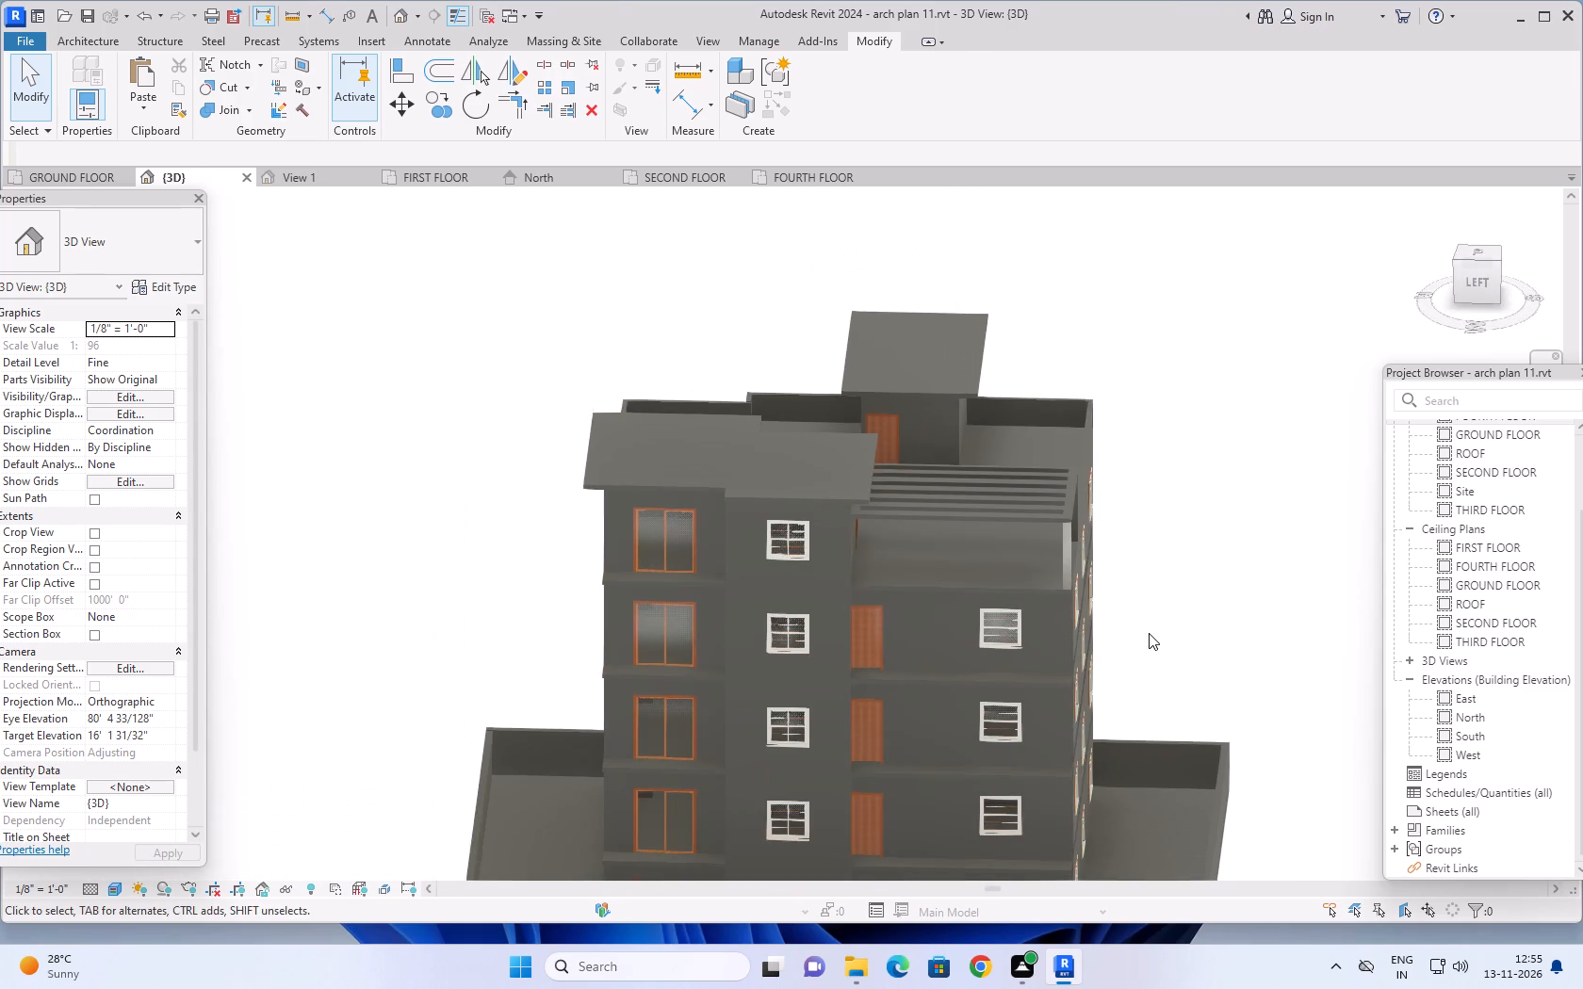
{"action": "middle_click_drag", "start_coordinate": [1149, 633], "coordinate": [1205, 582]}
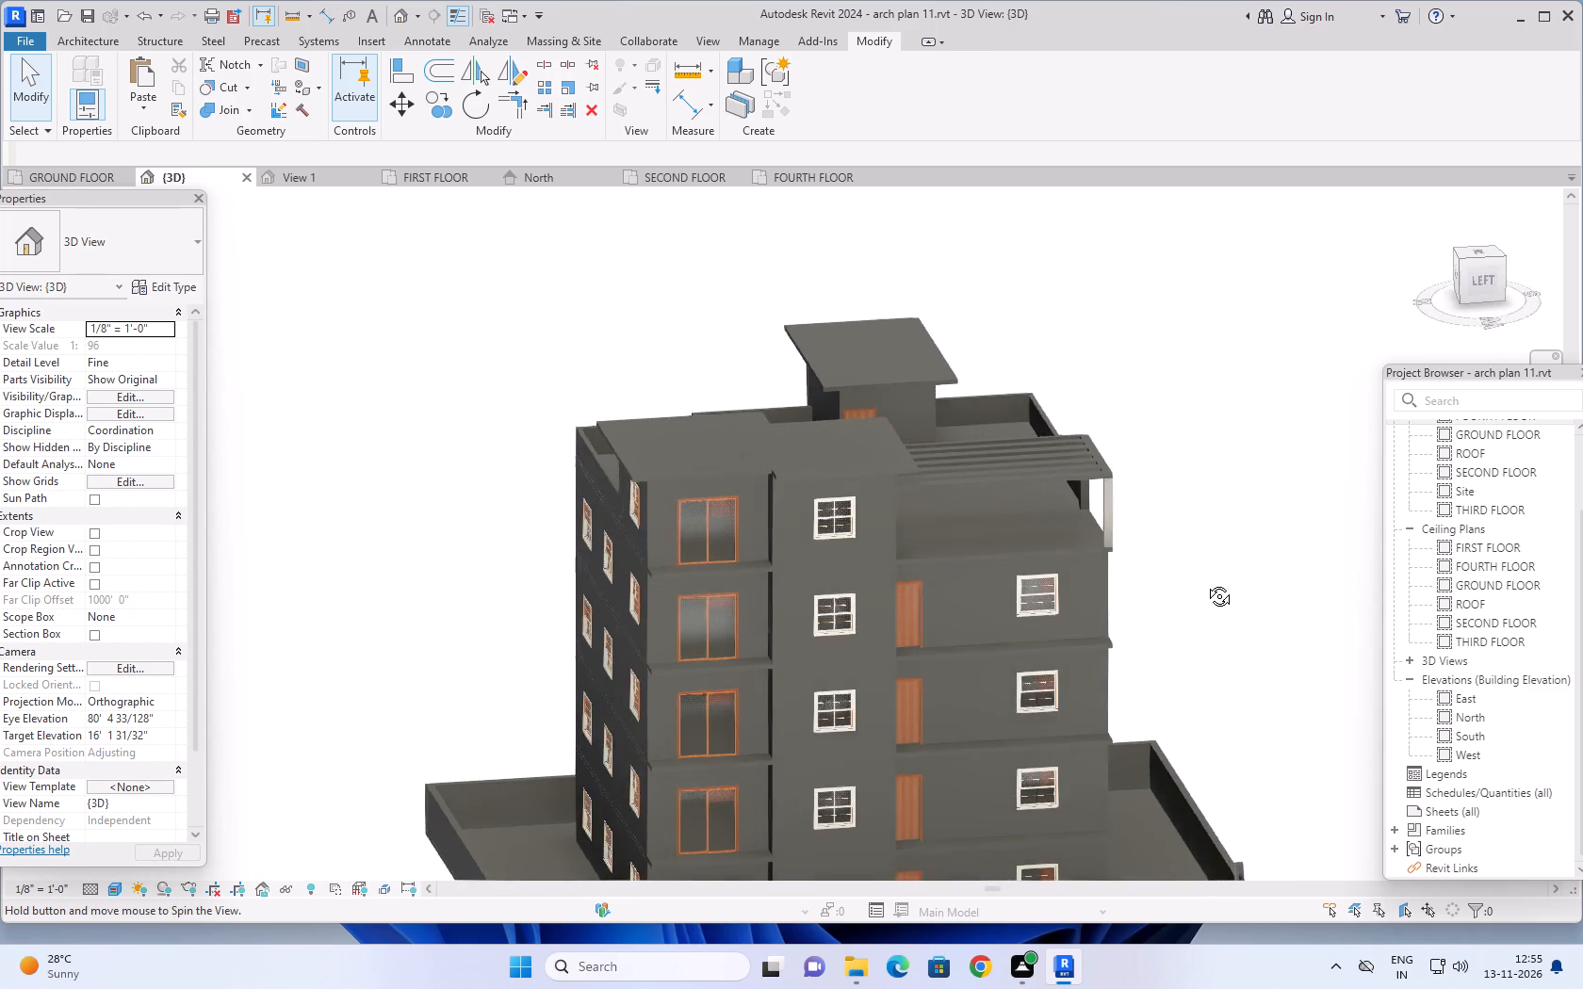
{"action": "middle_click_drag", "start_coordinate": [1205, 582], "coordinate": [1207, 706]}
{"action": "middle_click", "coordinate": [1207, 706], "text": "shift"}
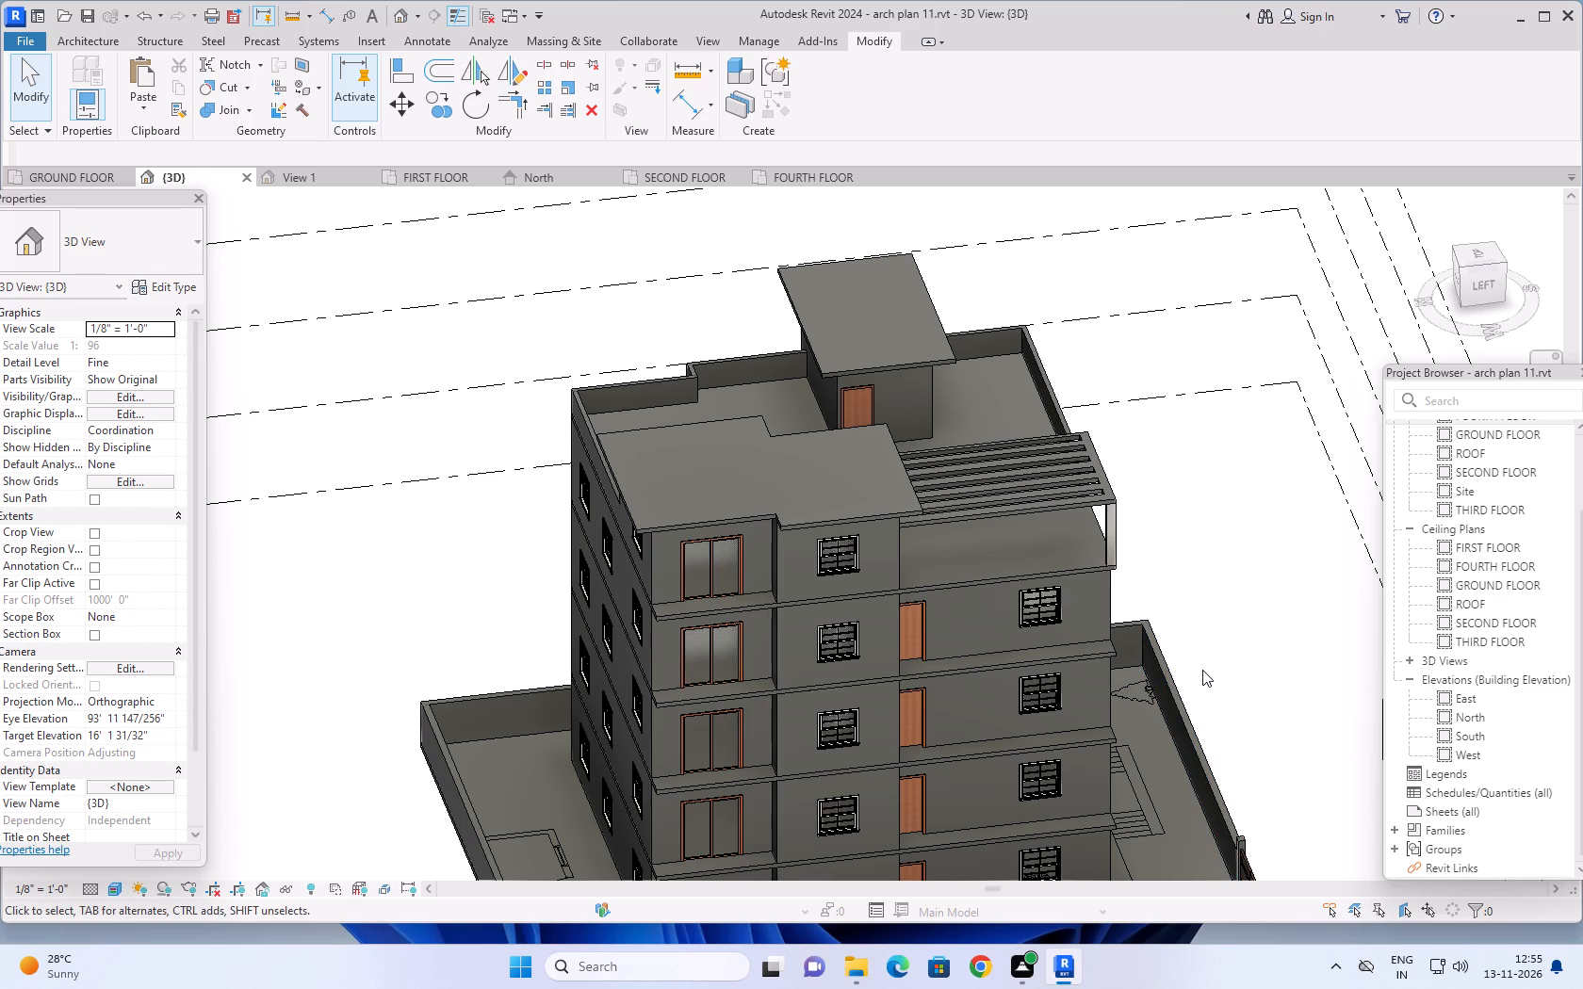
{"action": "scroll", "coordinate": [1206, 579], "scroll_direction": "down", "scroll_amount": 1}
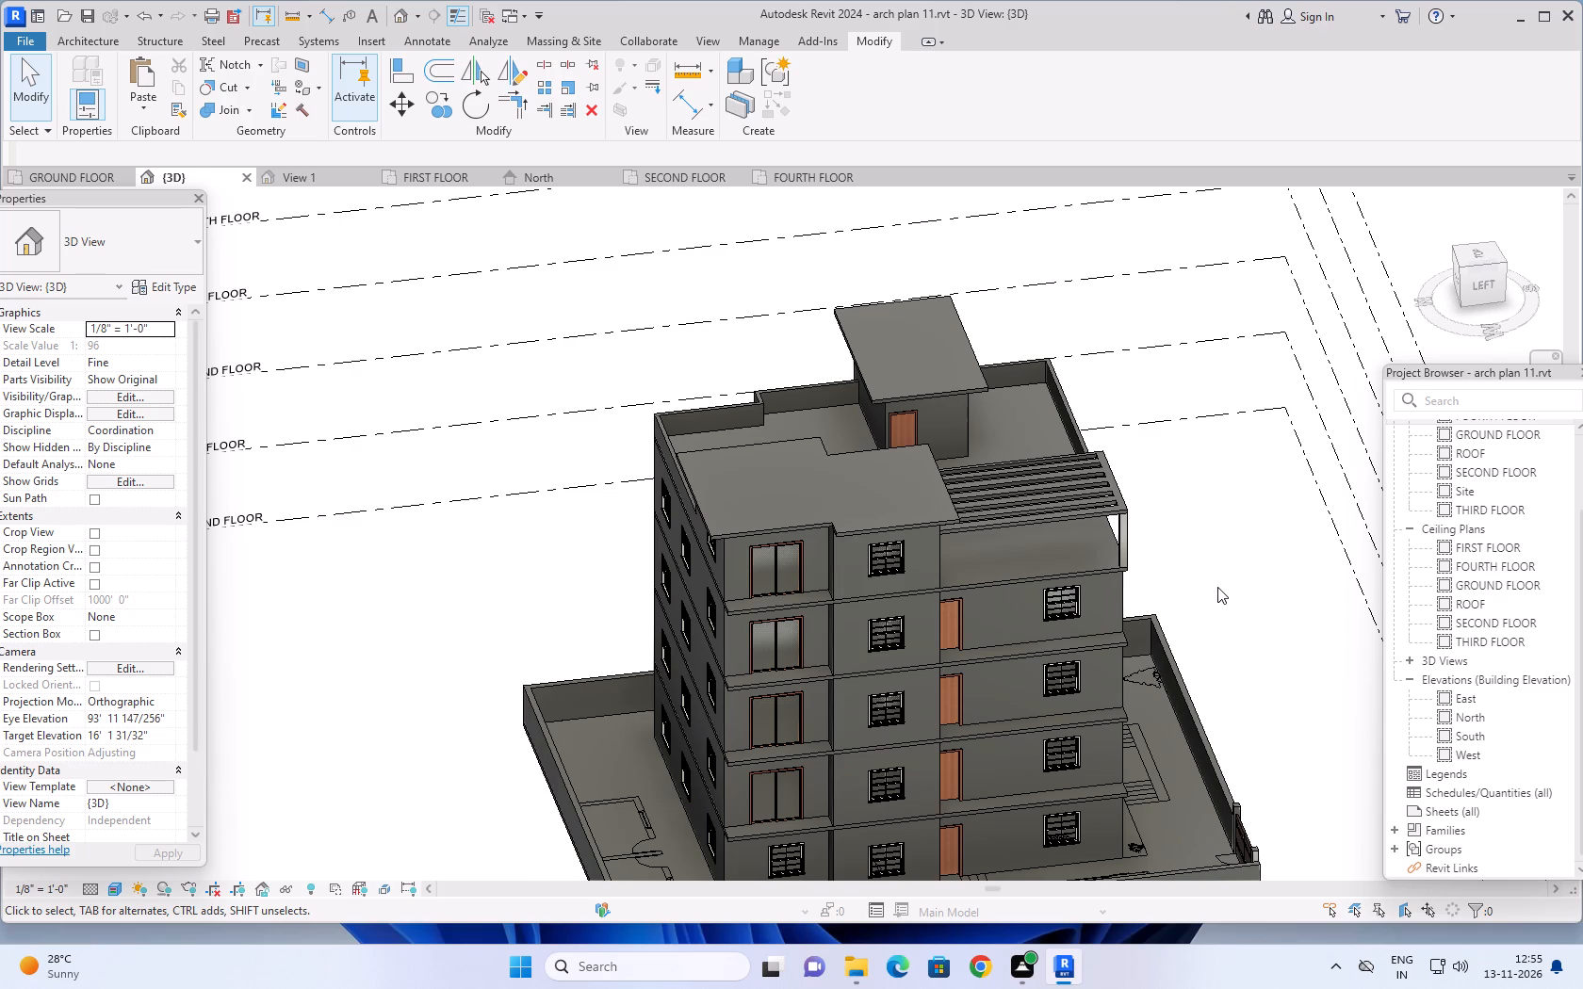
{"action": "middle_click_drag", "start_coordinate": [1216, 592], "coordinate": [1215, 592], "text": "shift"}
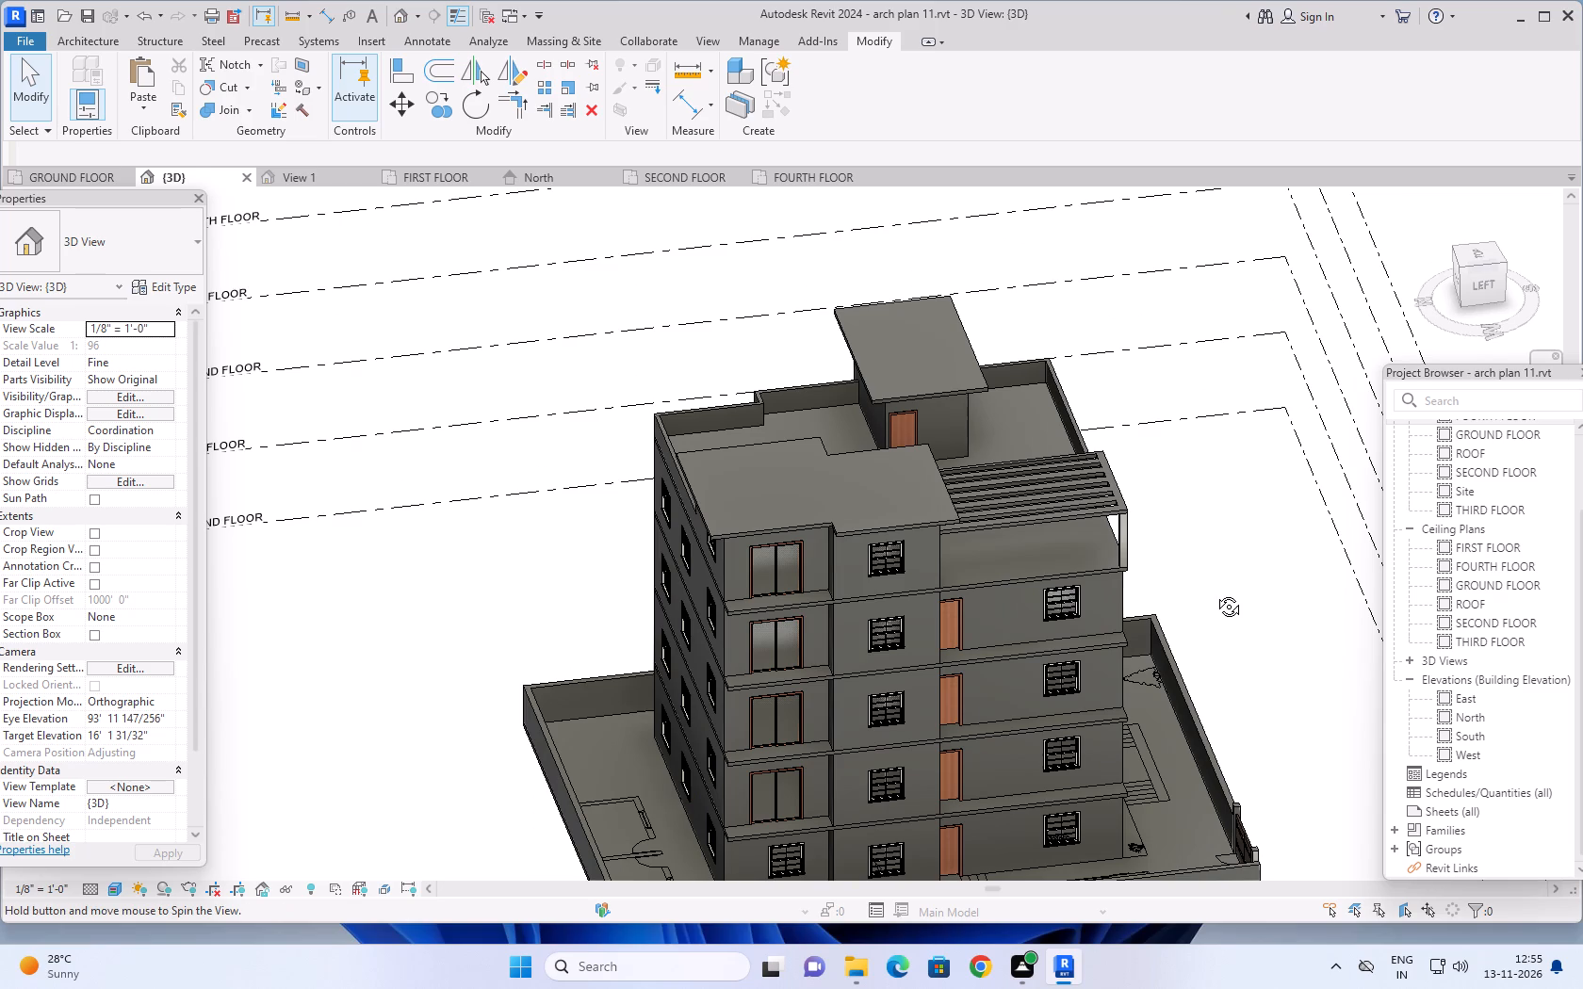
{"action": "middle_click_drag", "start_coordinate": [1215, 592], "coordinate": [1185, 629], "text": "shift"}
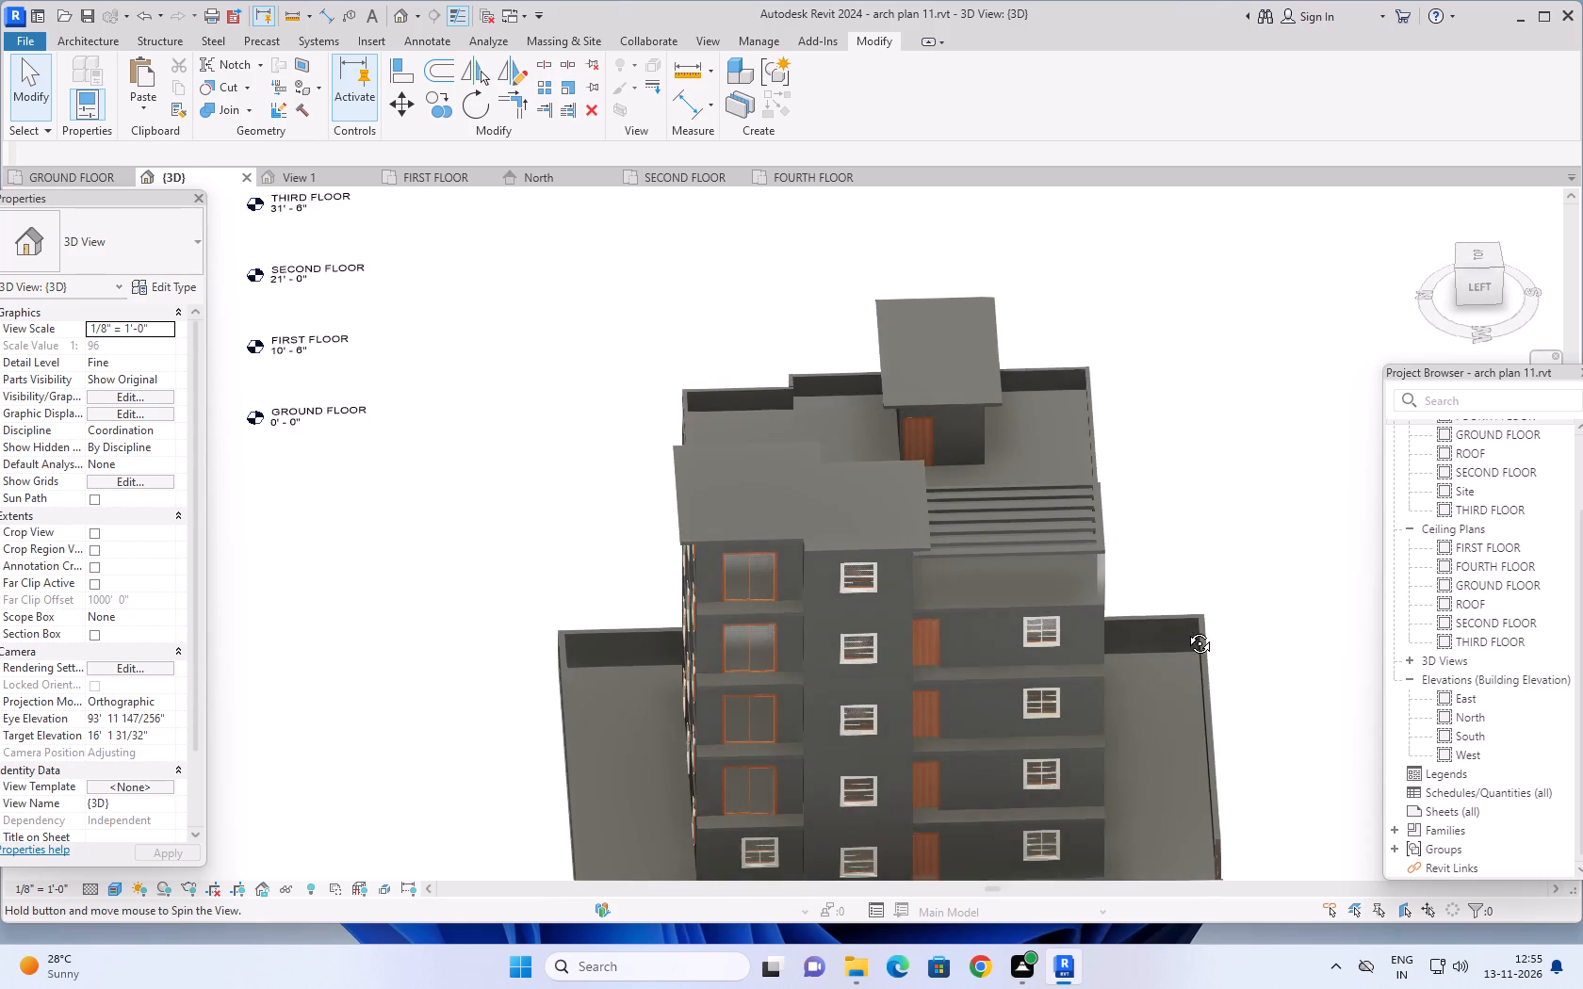
{"action": "middle_click_drag", "start_coordinate": [1185, 629], "coordinate": [1082, 635], "text": "shift"}
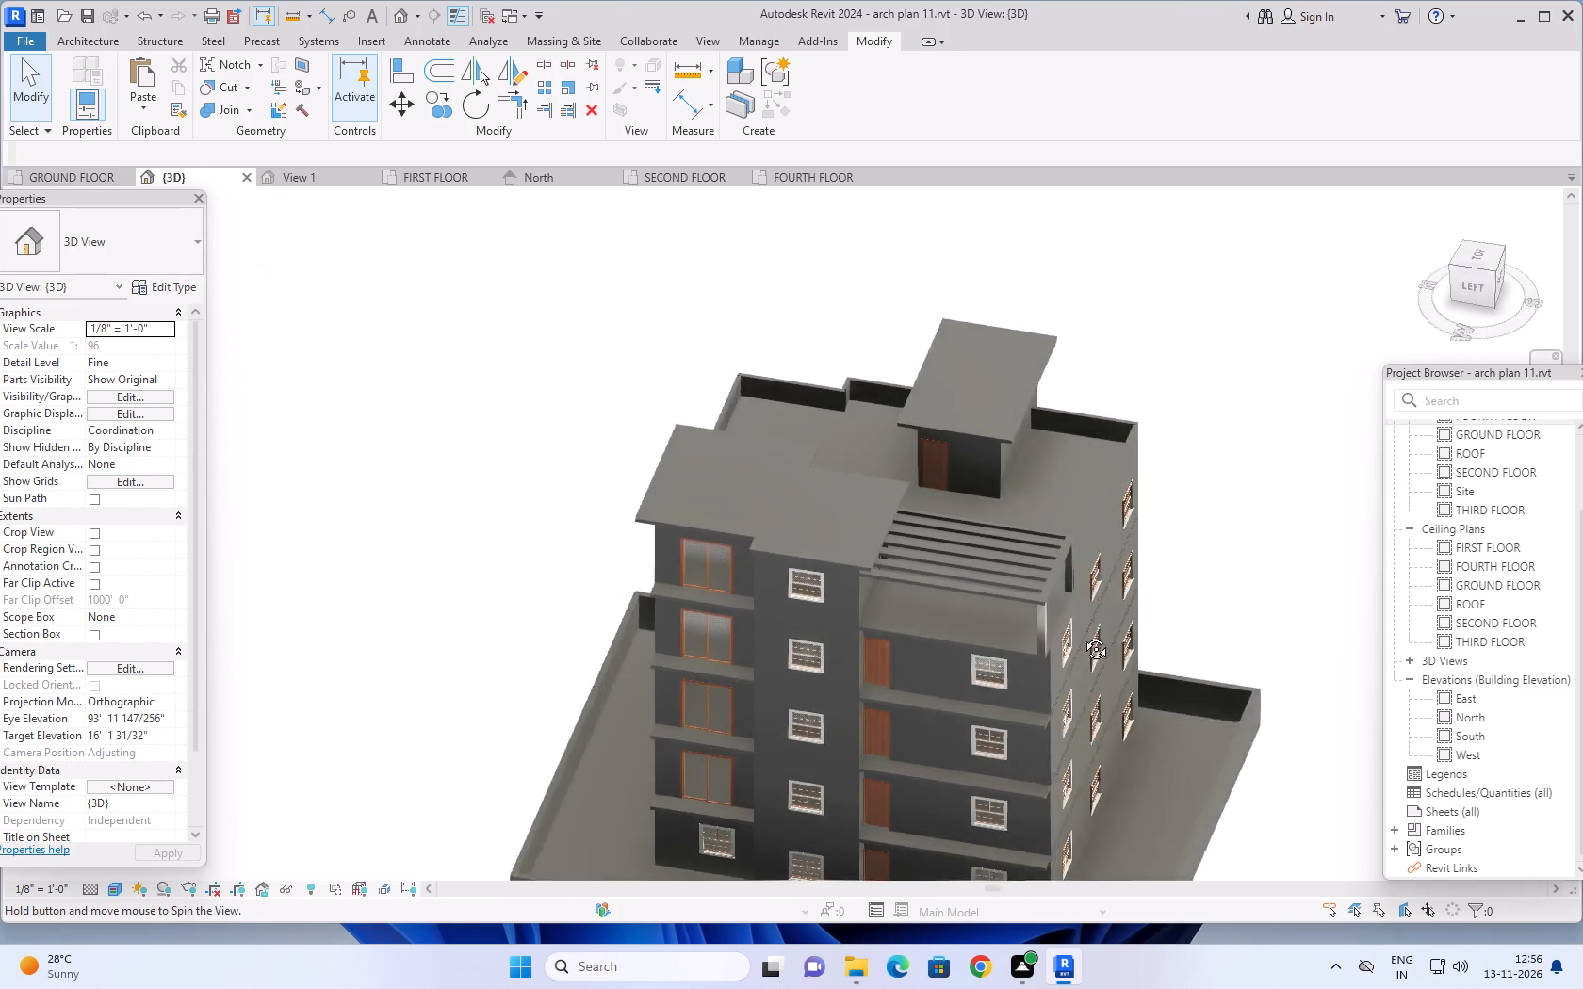
{"action": "middle_click_drag", "start_coordinate": [1082, 635], "coordinate": [1050, 582], "text": "shift"}
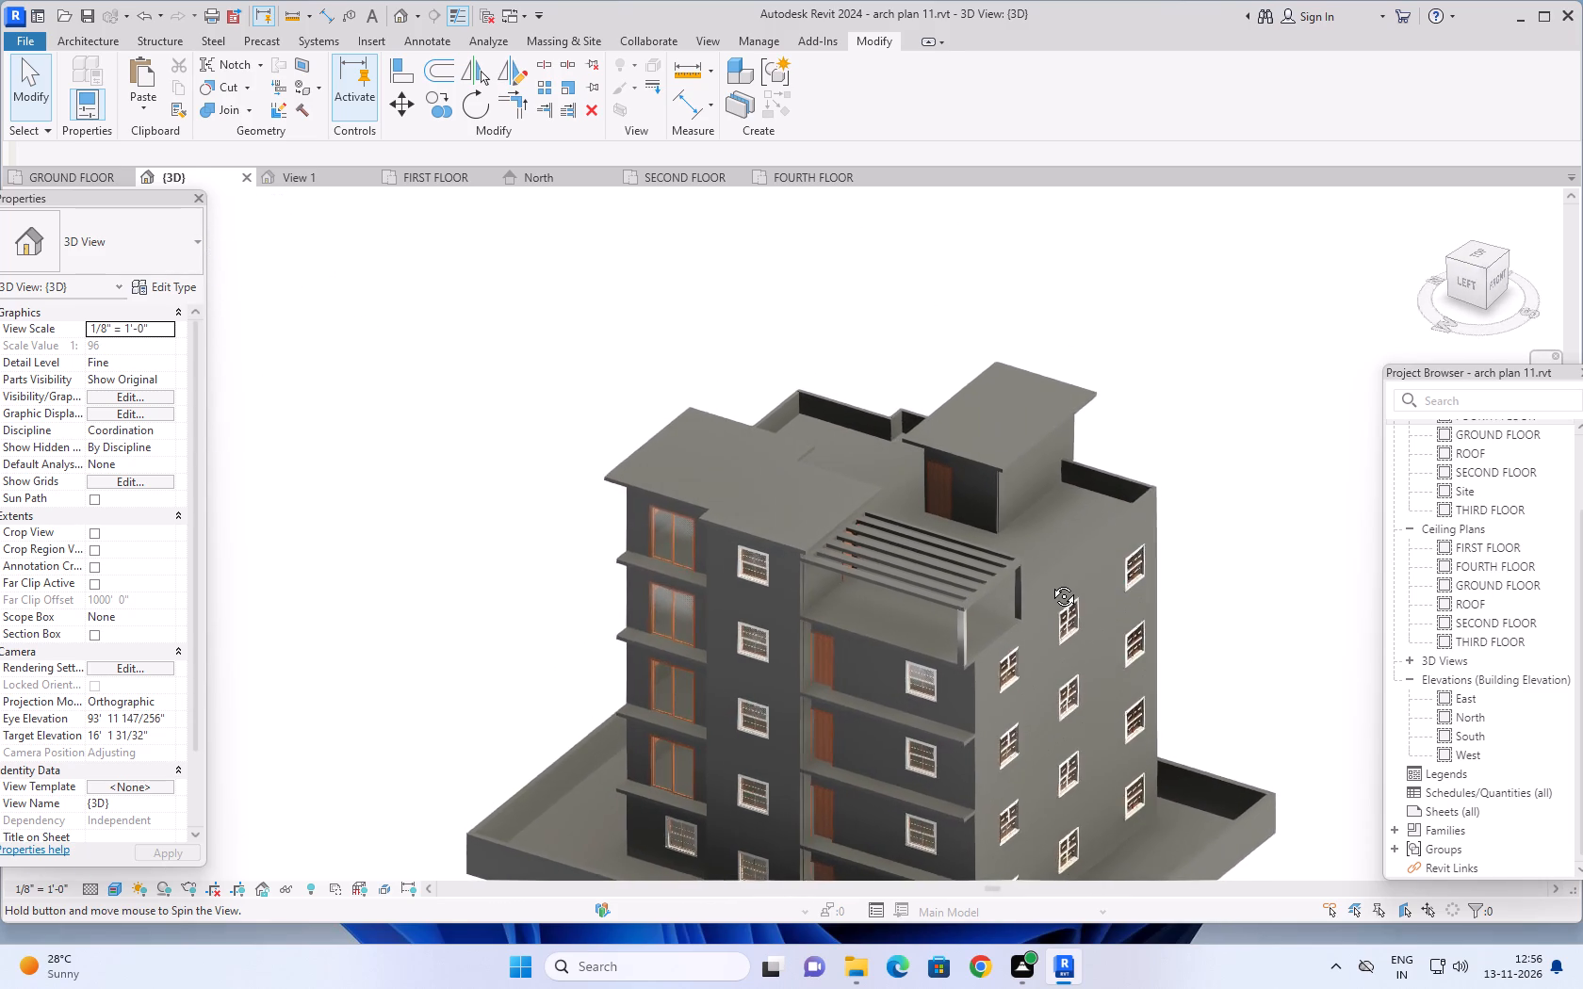
{"action": "middle_click_drag", "start_coordinate": [1050, 582], "coordinate": [1123, 554], "text": "shift"}
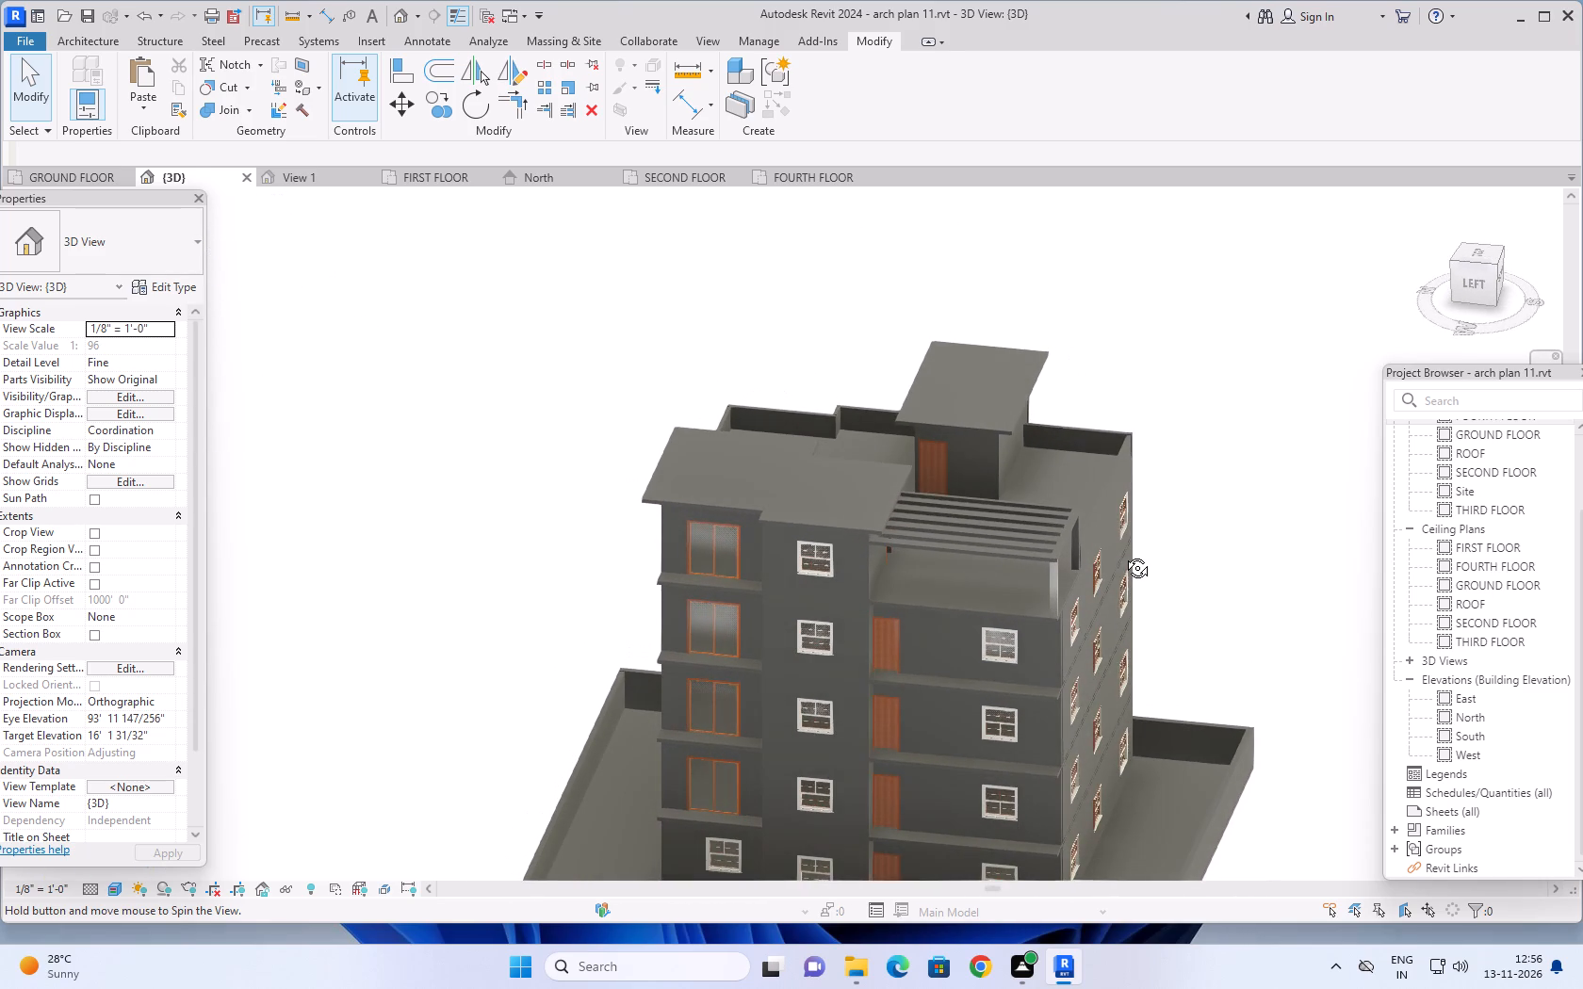
{"action": "middle_click_drag", "start_coordinate": [1123, 554], "coordinate": [1124, 549], "text": "shift"}
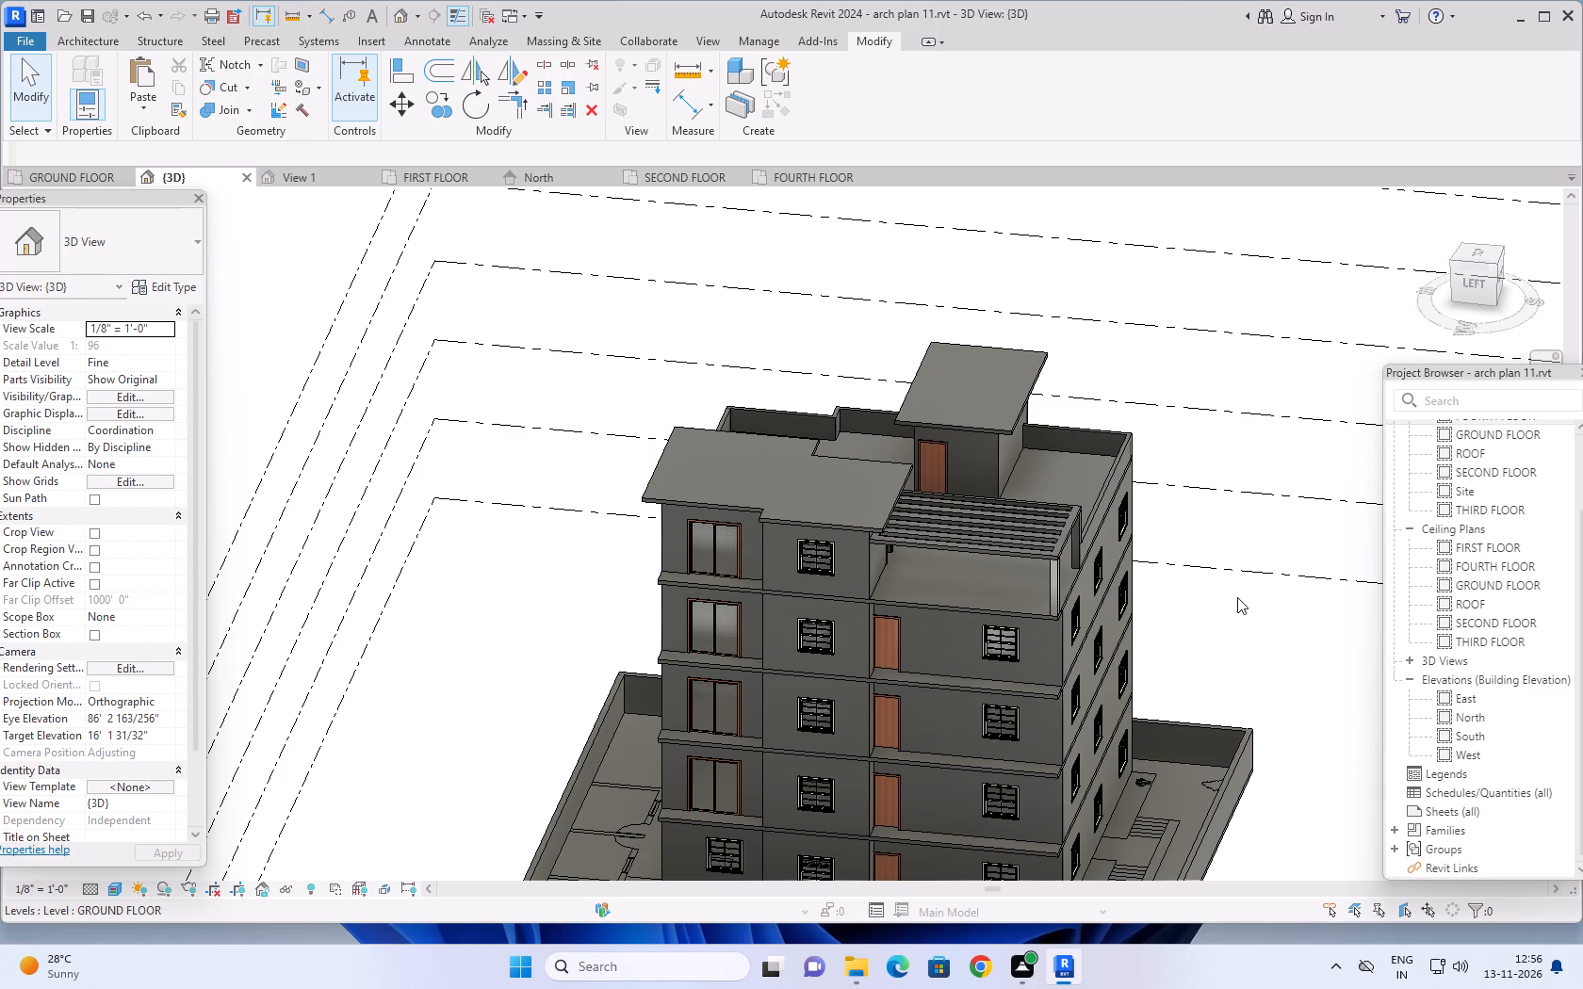
Examine the whole building in 3D from the west, then its northwest upper corner with the roof slab and sliding doors.
{"action": "scroll", "coordinate": [1237, 597], "scroll_direction": "down", "scroll_amount": 1}
{"action": "middle_click_drag", "start_coordinate": [1236, 636], "coordinate": [1256, 636]}
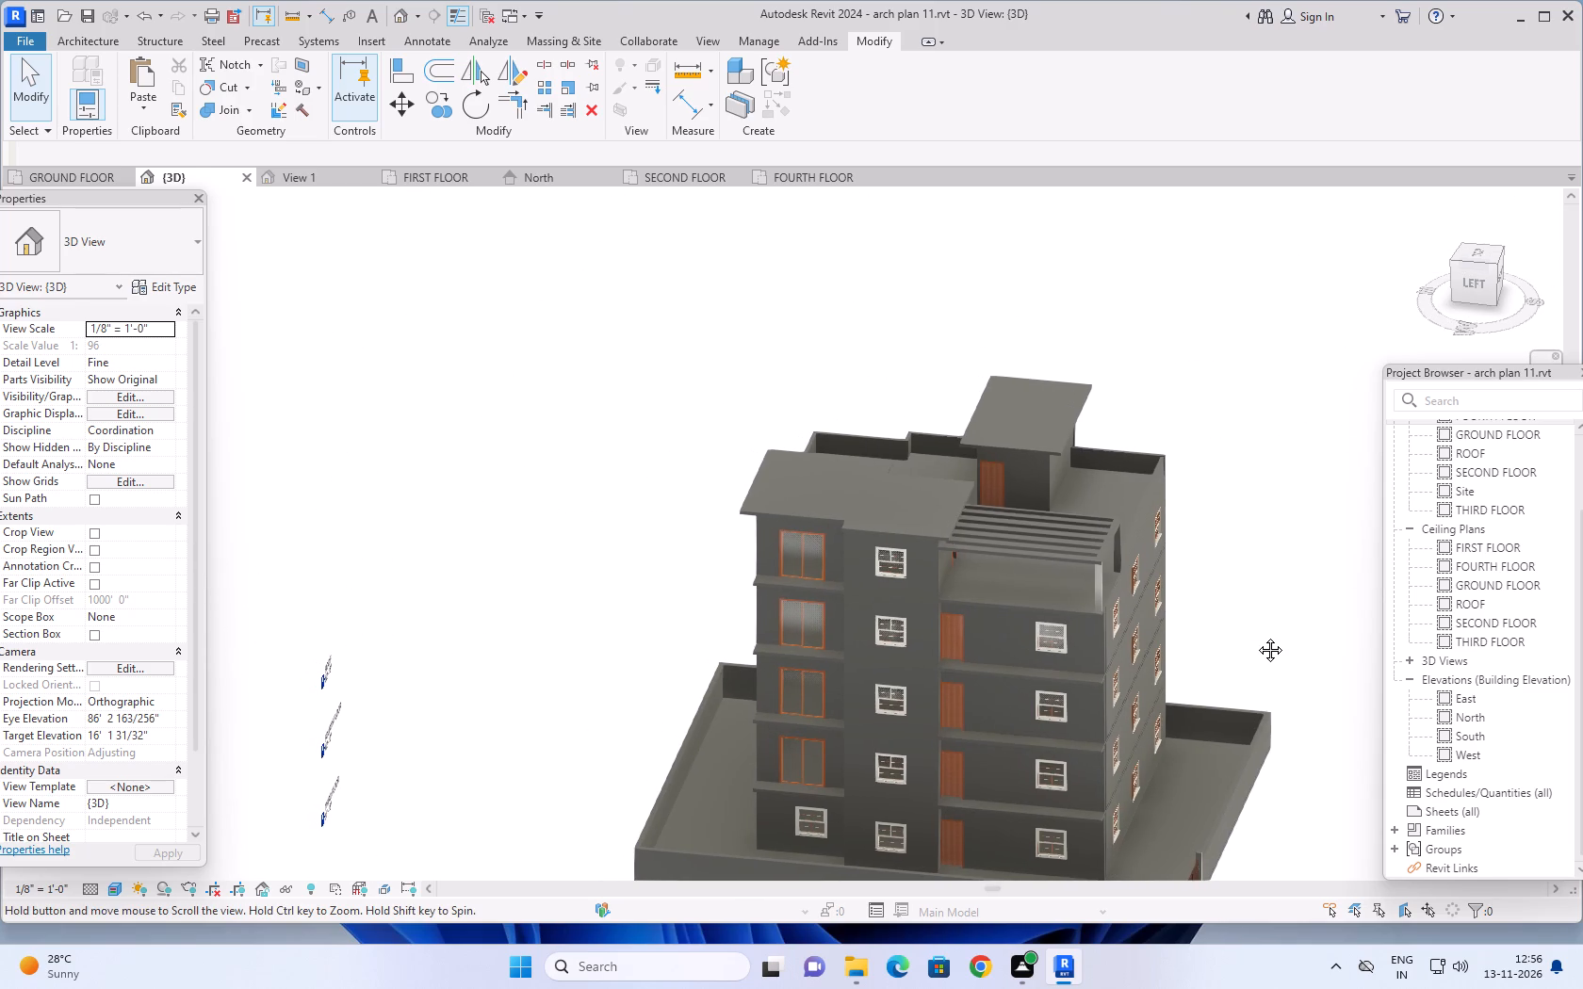
{"action": "middle_click_drag", "start_coordinate": [1256, 636], "coordinate": [1251, 636]}
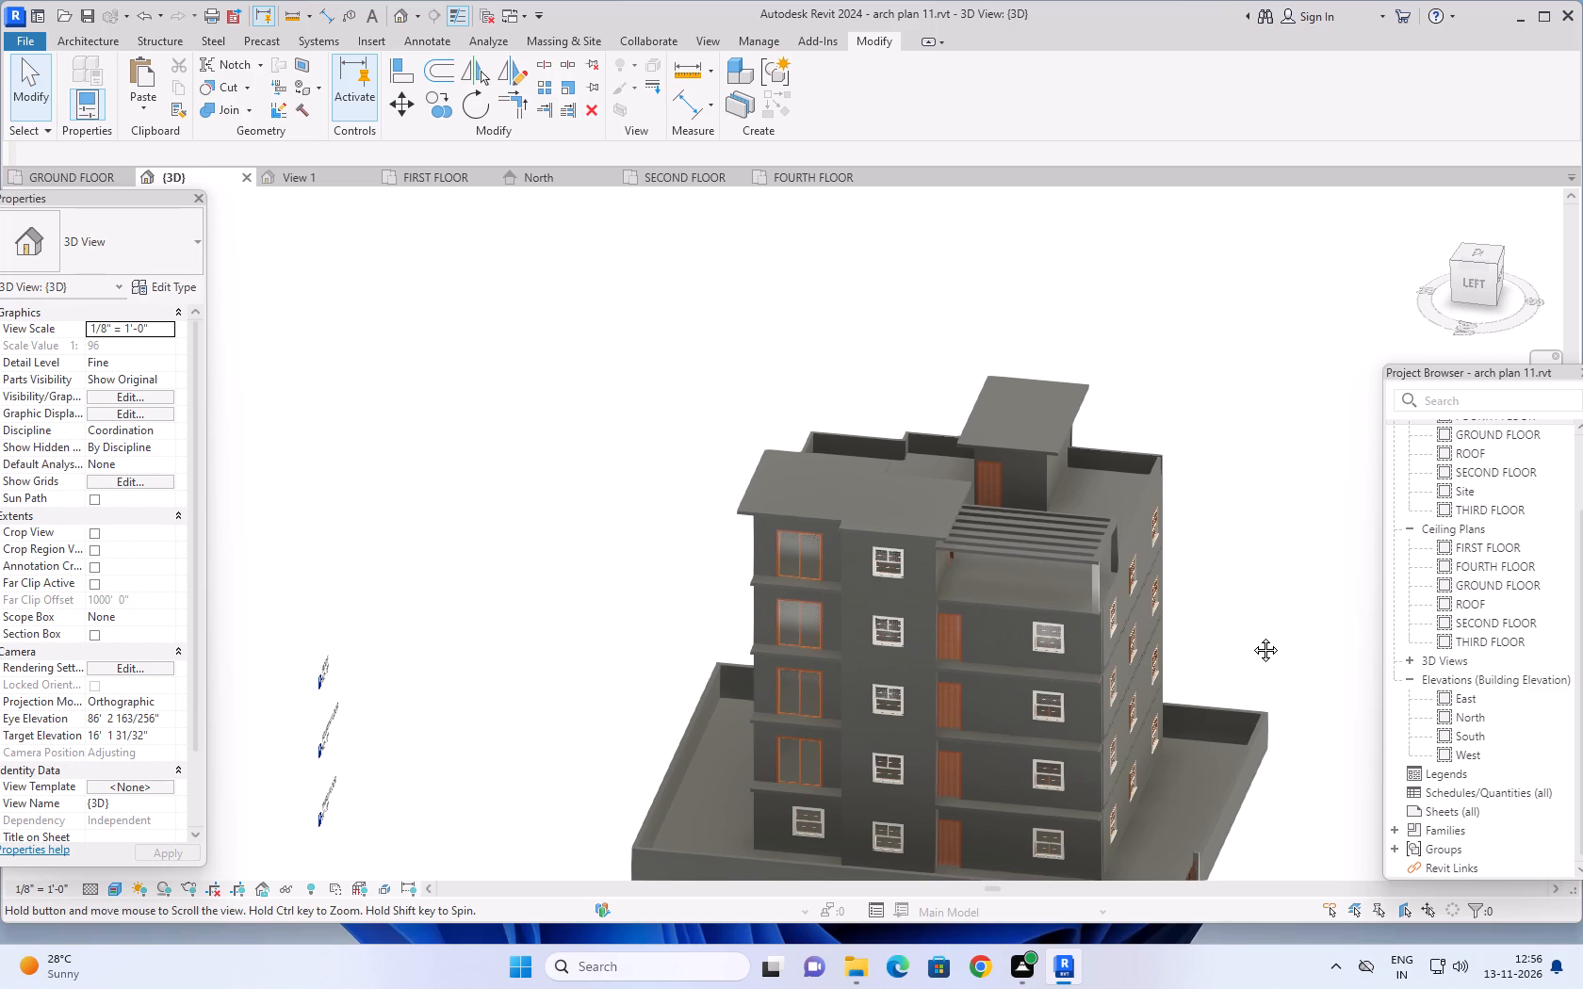
{"action": "middle_click_drag", "start_coordinate": [1251, 636], "coordinate": [1228, 601]}
{"action": "middle_click", "coordinate": [1228, 601]}
{"action": "middle_click", "coordinate": [1228, 601]}
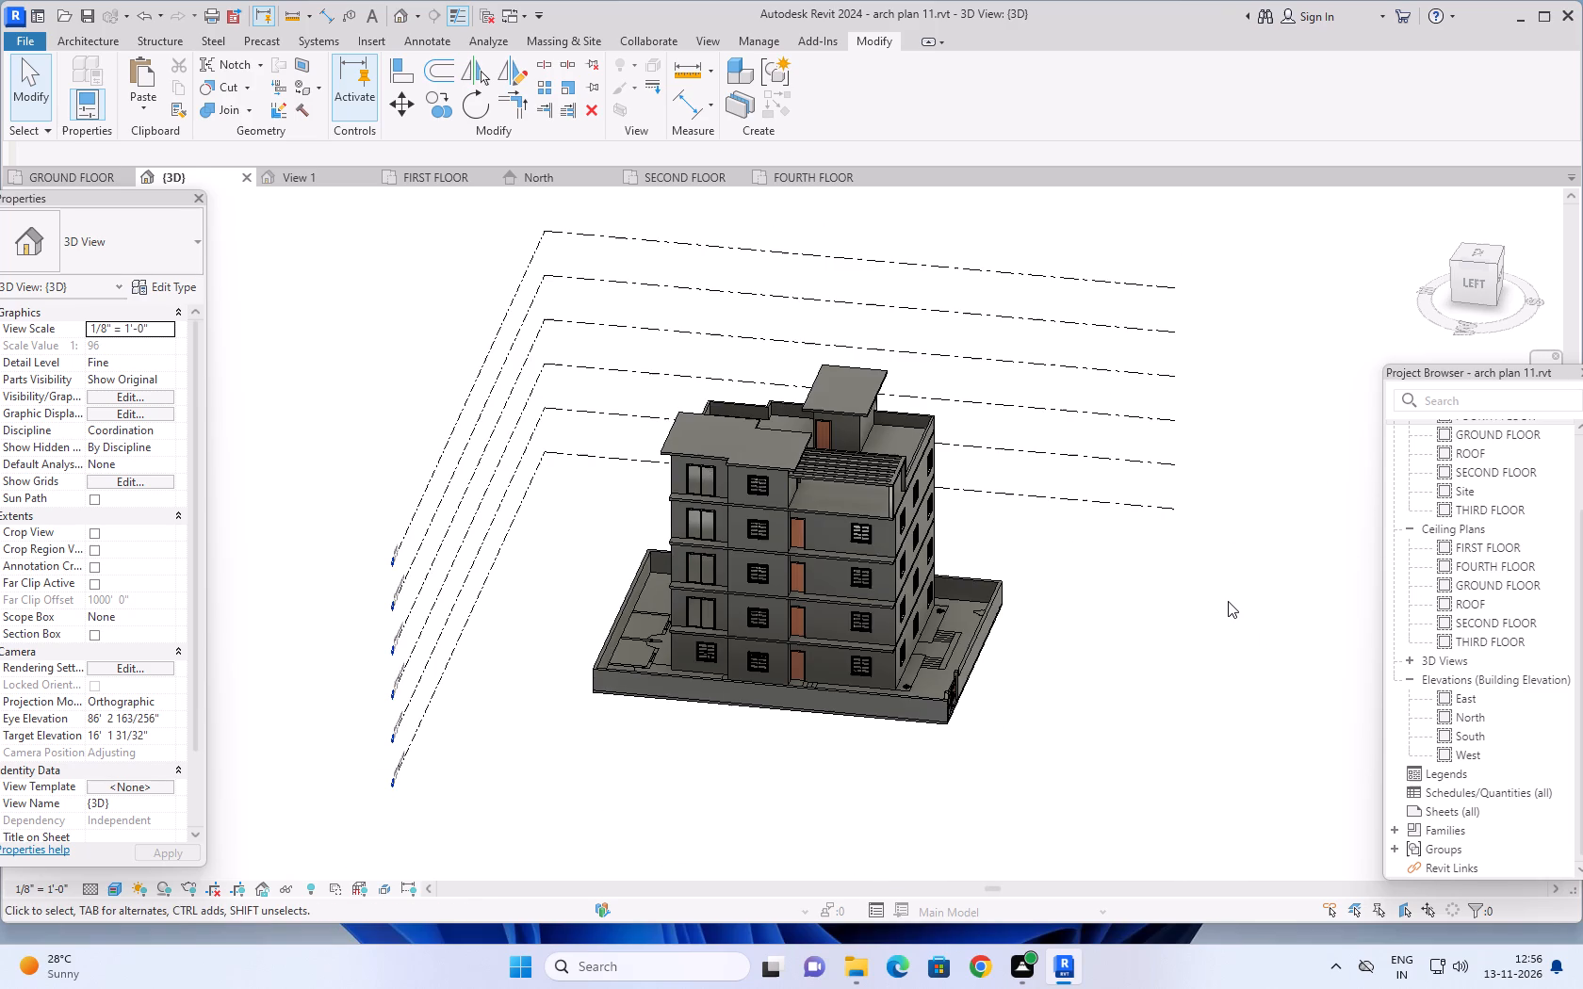
{"action": "scroll", "coordinate": [1228, 601], "scroll_direction": "up", "scroll_amount": 1}
{"action": "scroll", "coordinate": [1228, 601], "scroll_direction": "down", "scroll_amount": 2}
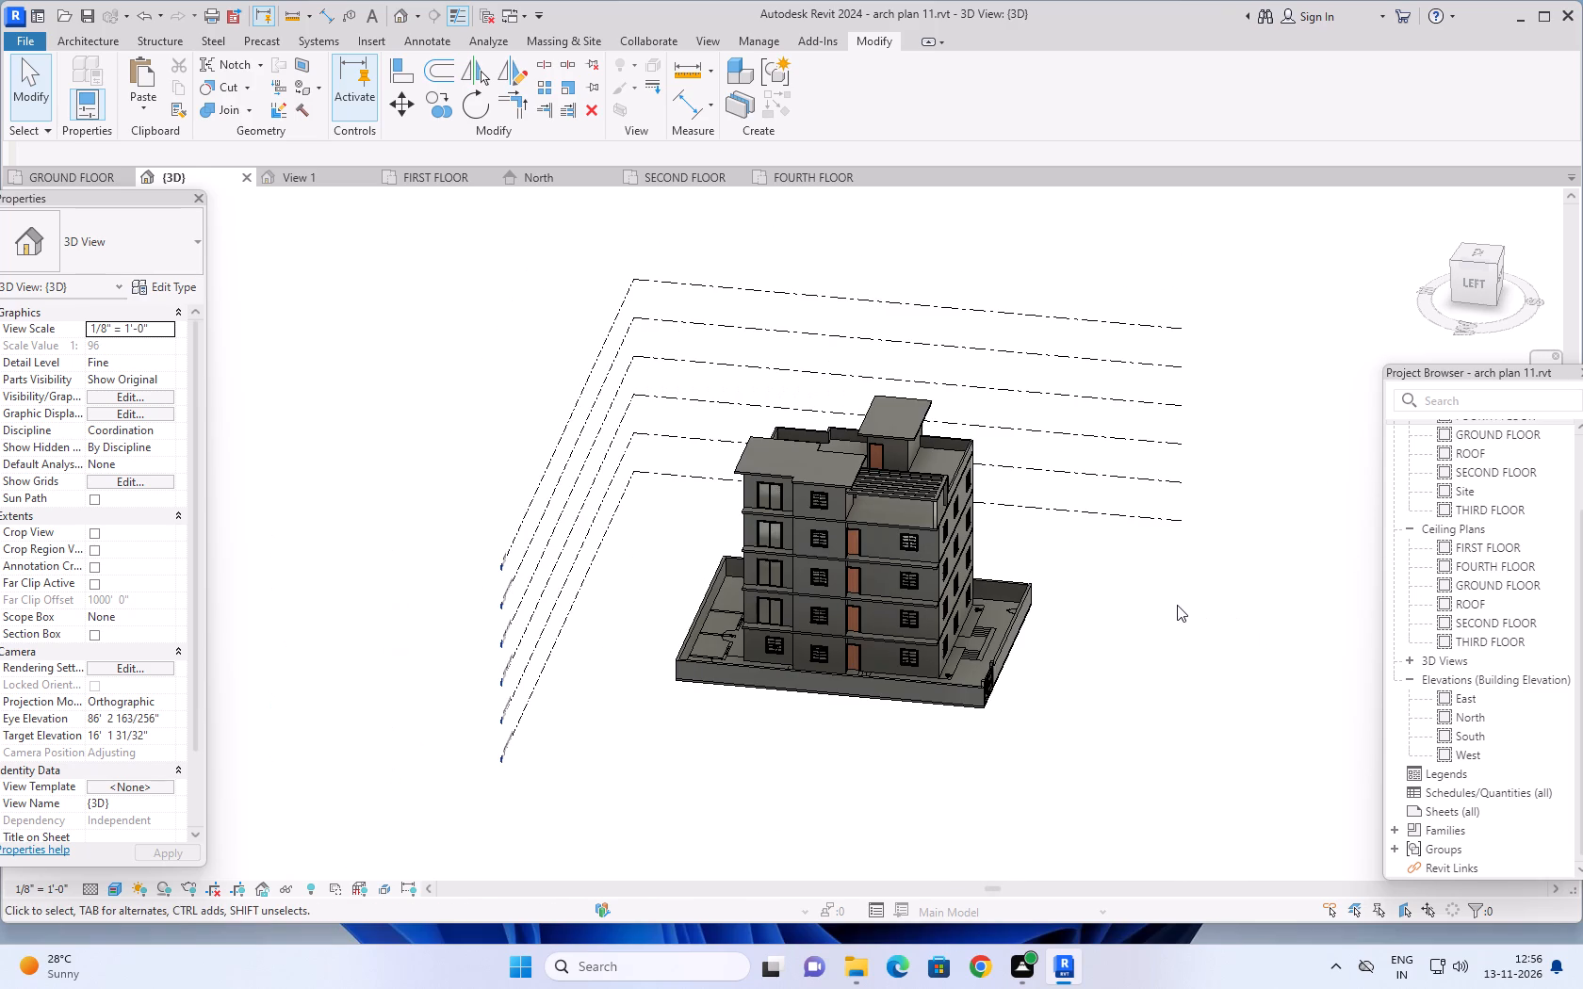
{"action": "scroll", "coordinate": [1197, 587], "scroll_direction": "down", "scroll_amount": 1}
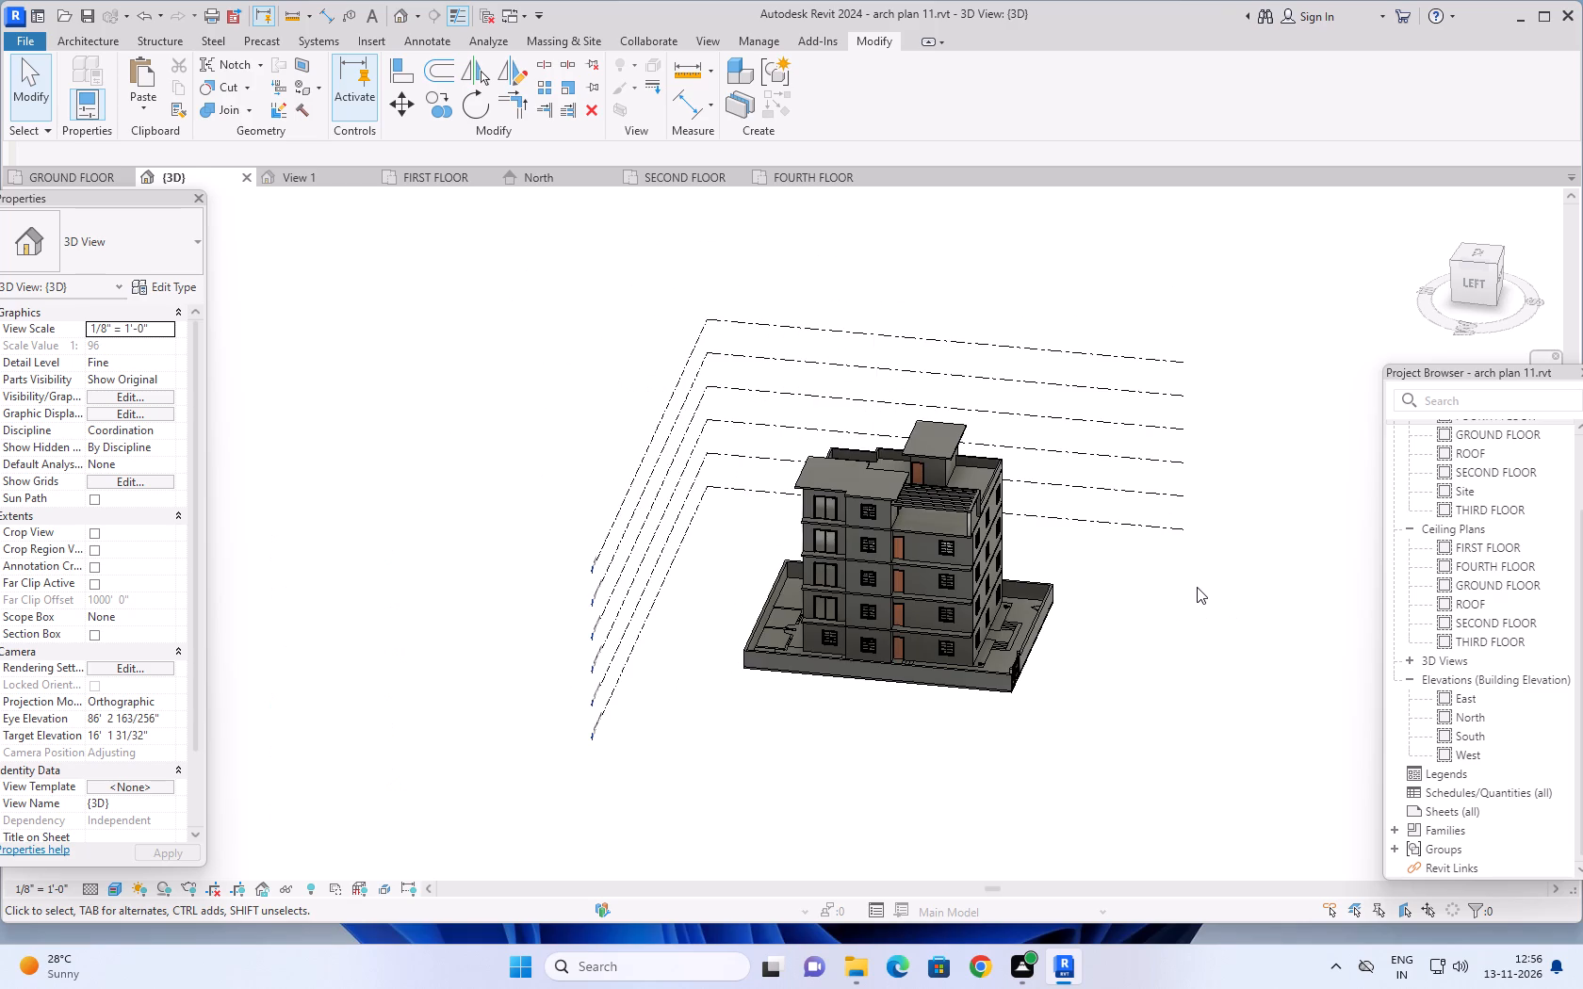
{"action": "scroll", "coordinate": [1197, 587], "scroll_direction": "down", "scroll_amount": 2}
{"action": "scroll", "coordinate": [928, 551], "scroll_direction": "up", "scroll_amount": 6}
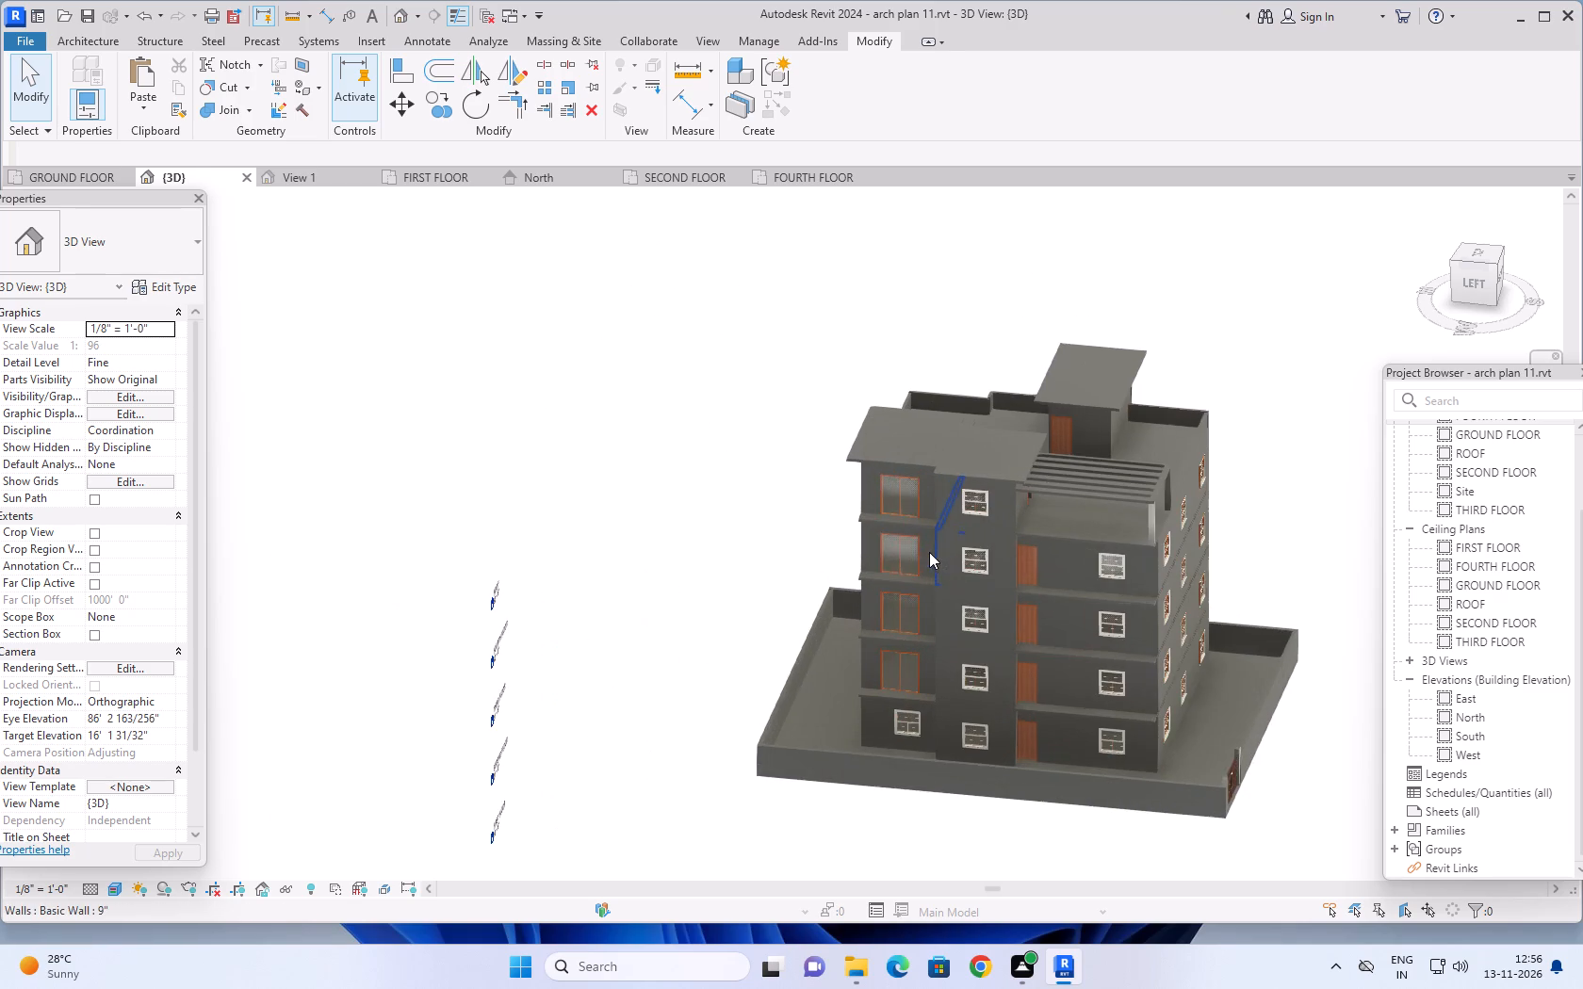
{"action": "scroll", "coordinate": [890, 583], "scroll_direction": "up", "scroll_amount": 5}
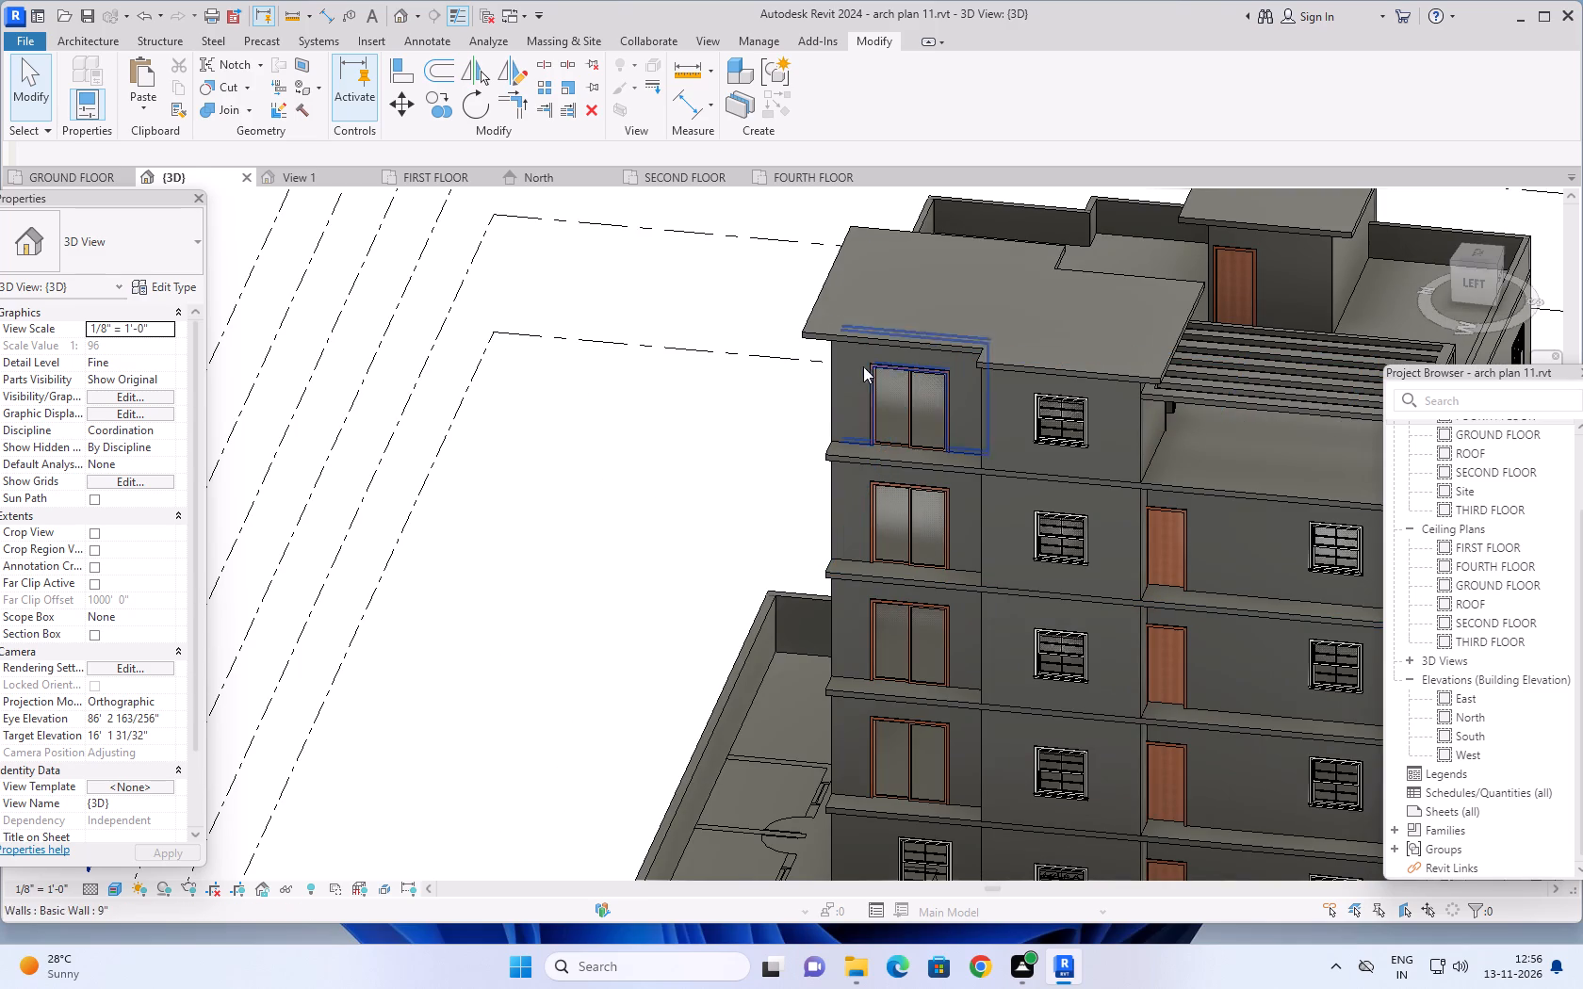
{"action": "scroll", "coordinate": [994, 354], "scroll_direction": "down", "scroll_amount": 1}
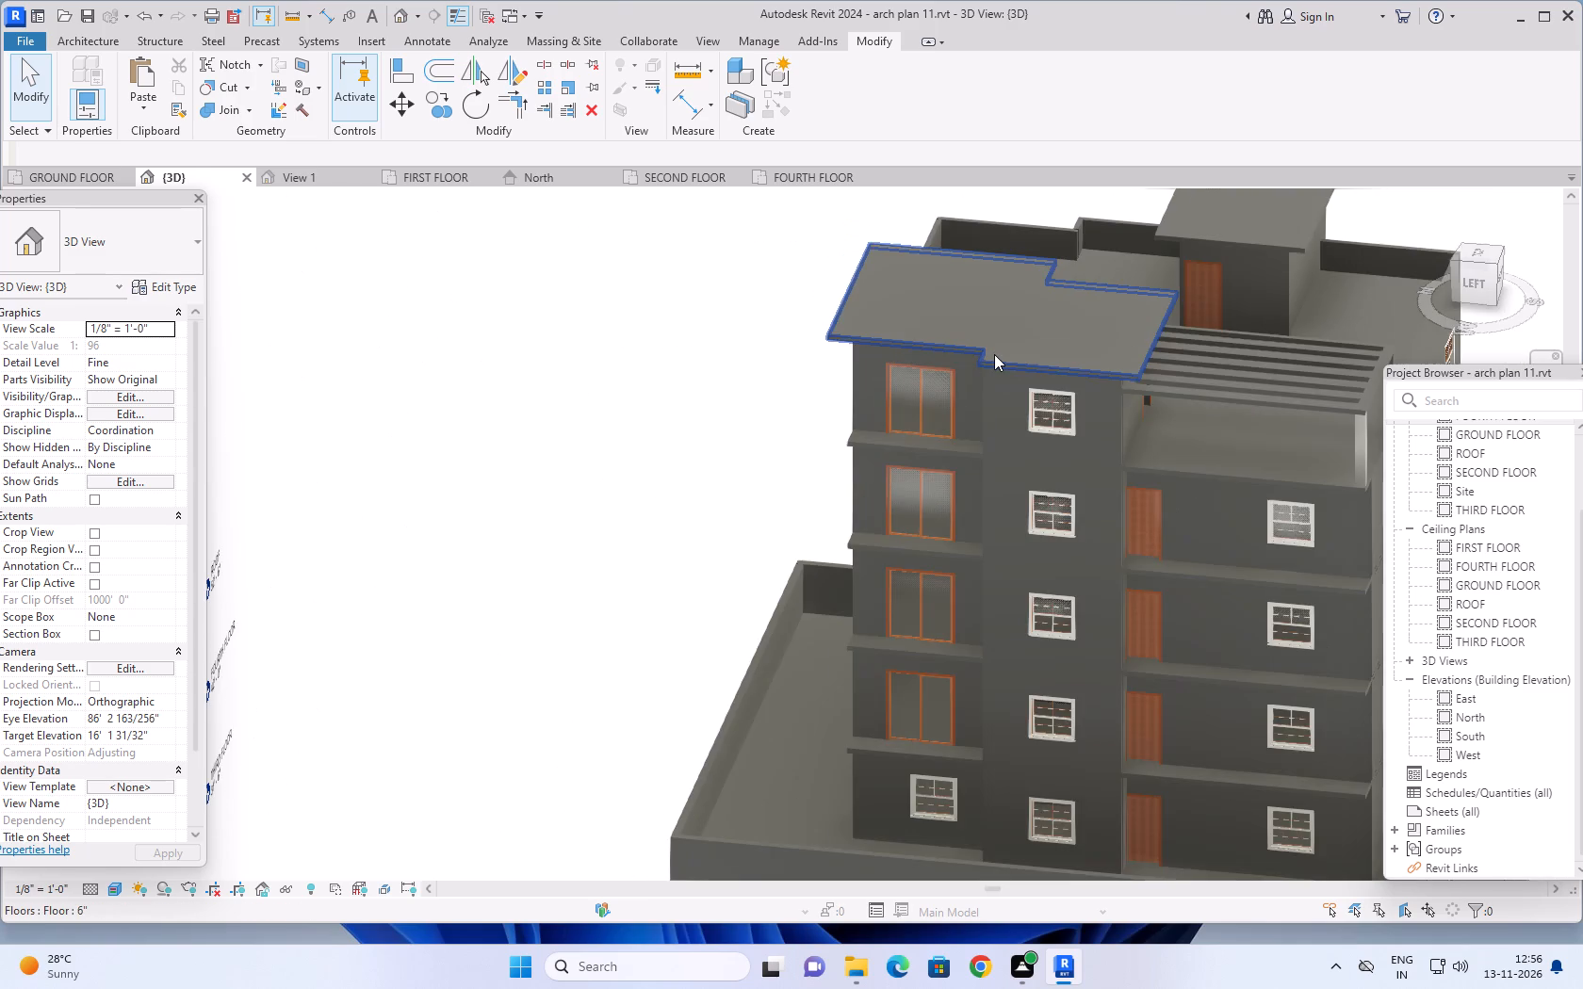
{"action": "scroll", "coordinate": [994, 354], "scroll_direction": "down", "scroll_amount": 2}
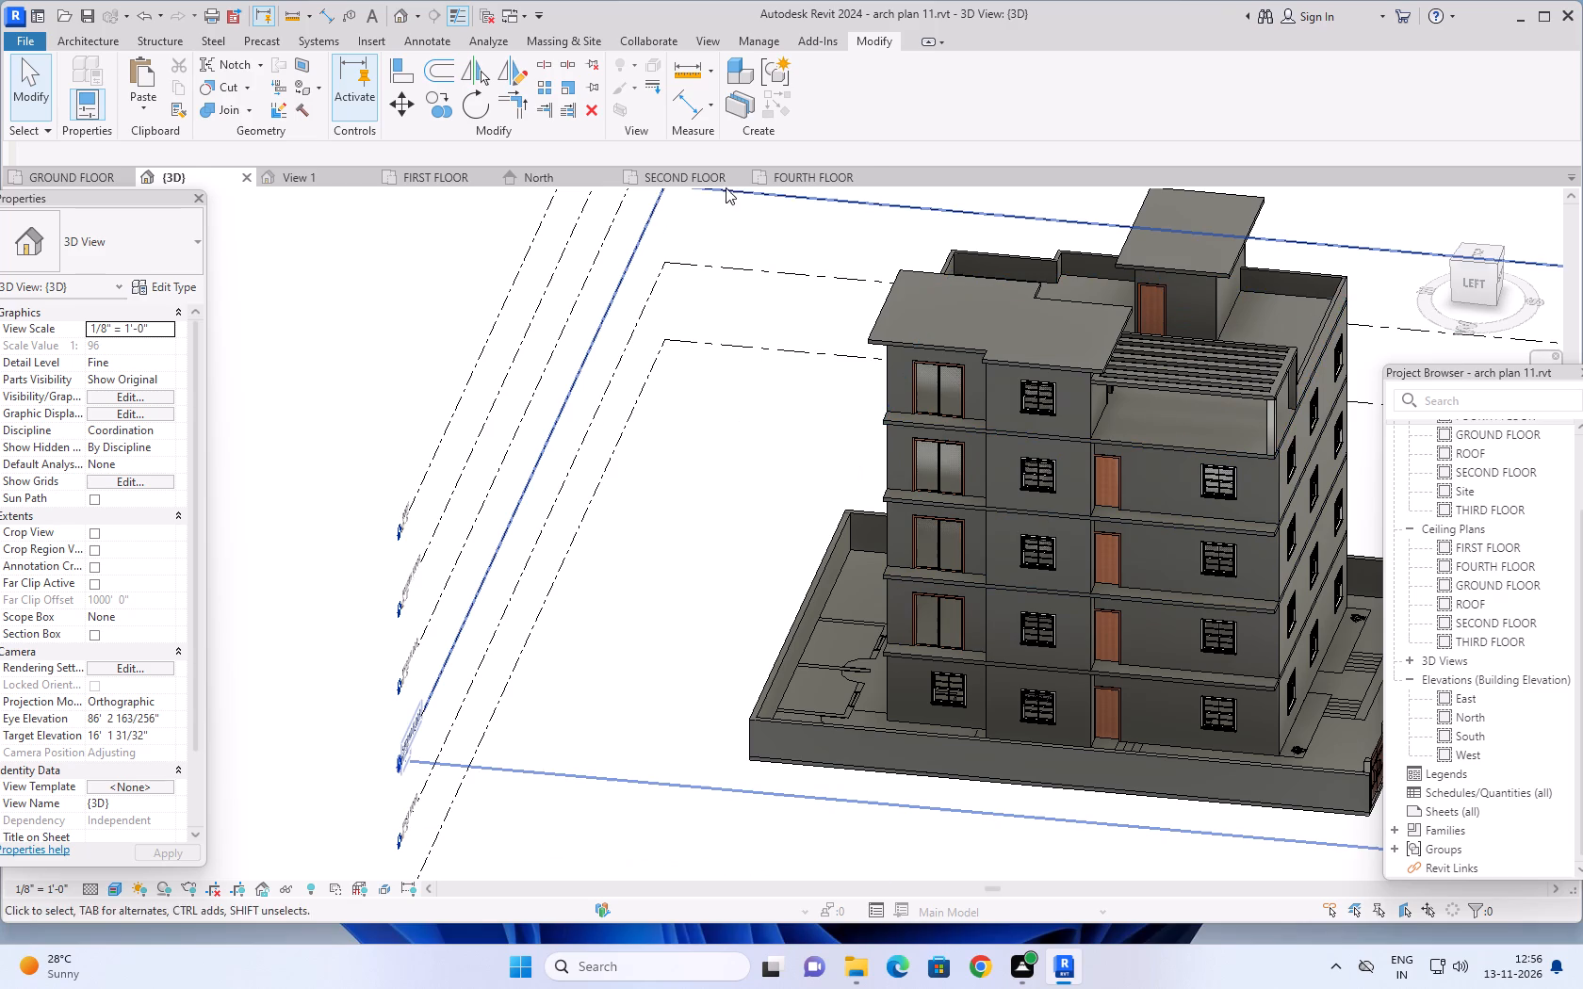
Examine the fourth-floor plan, covering the open southwest terrace, its columns, the rooms and the stair.
{"action": "left_click", "coordinate": [775, 173]}
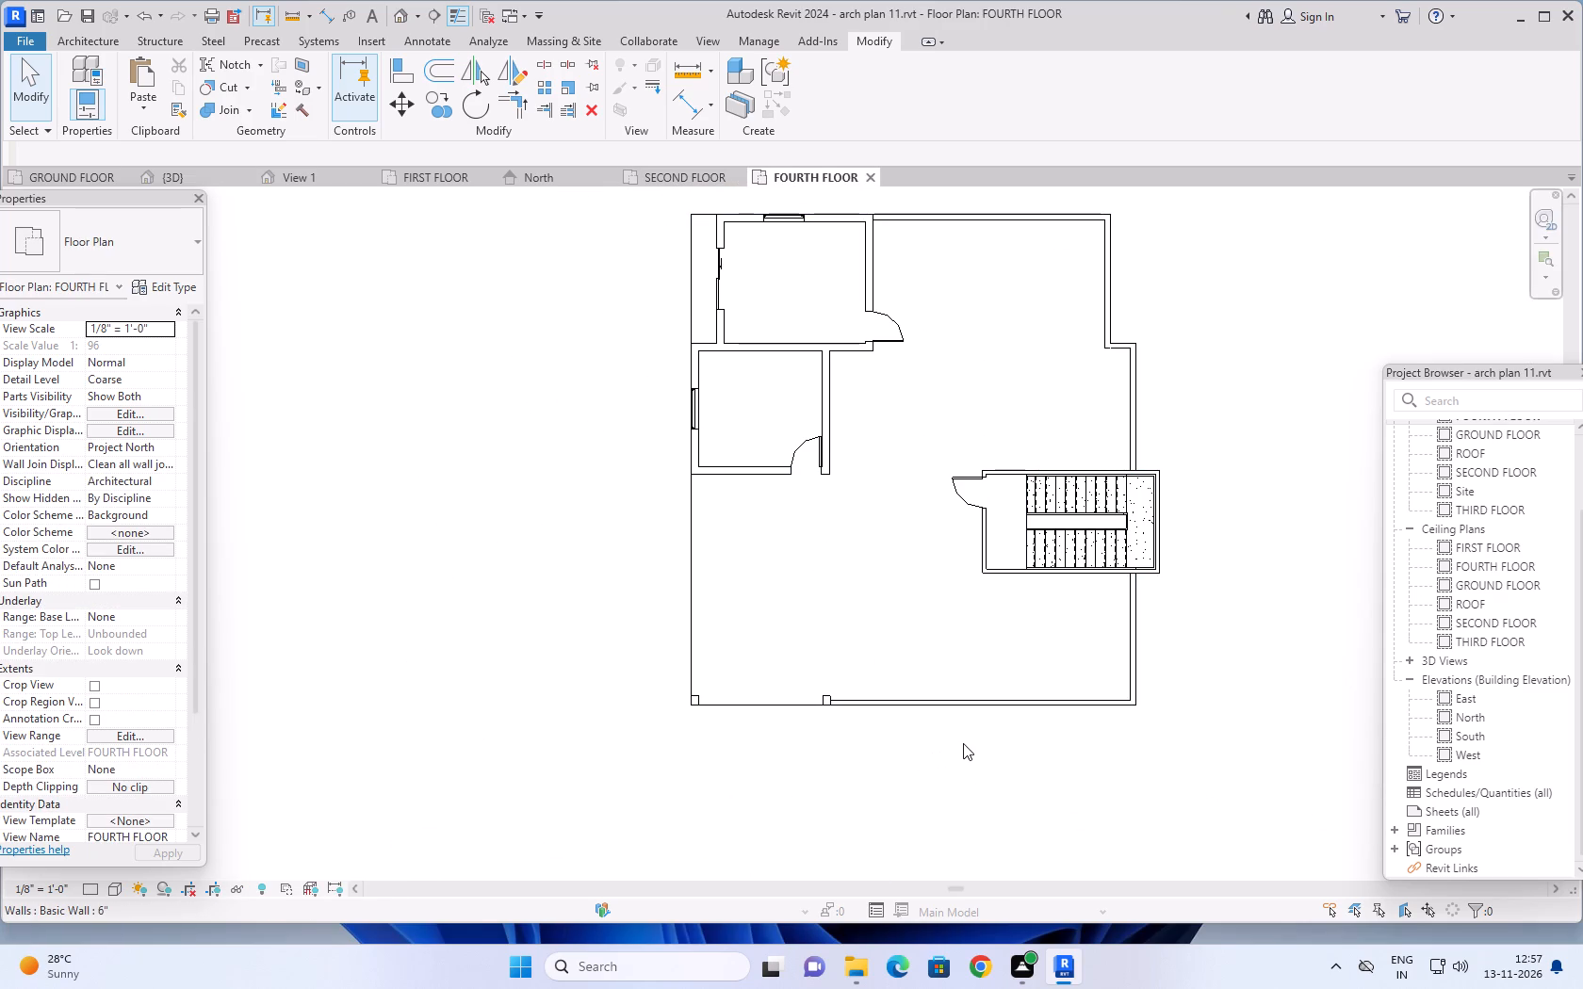
{"action": "scroll", "coordinate": [963, 743], "scroll_direction": "up", "scroll_amount": 2}
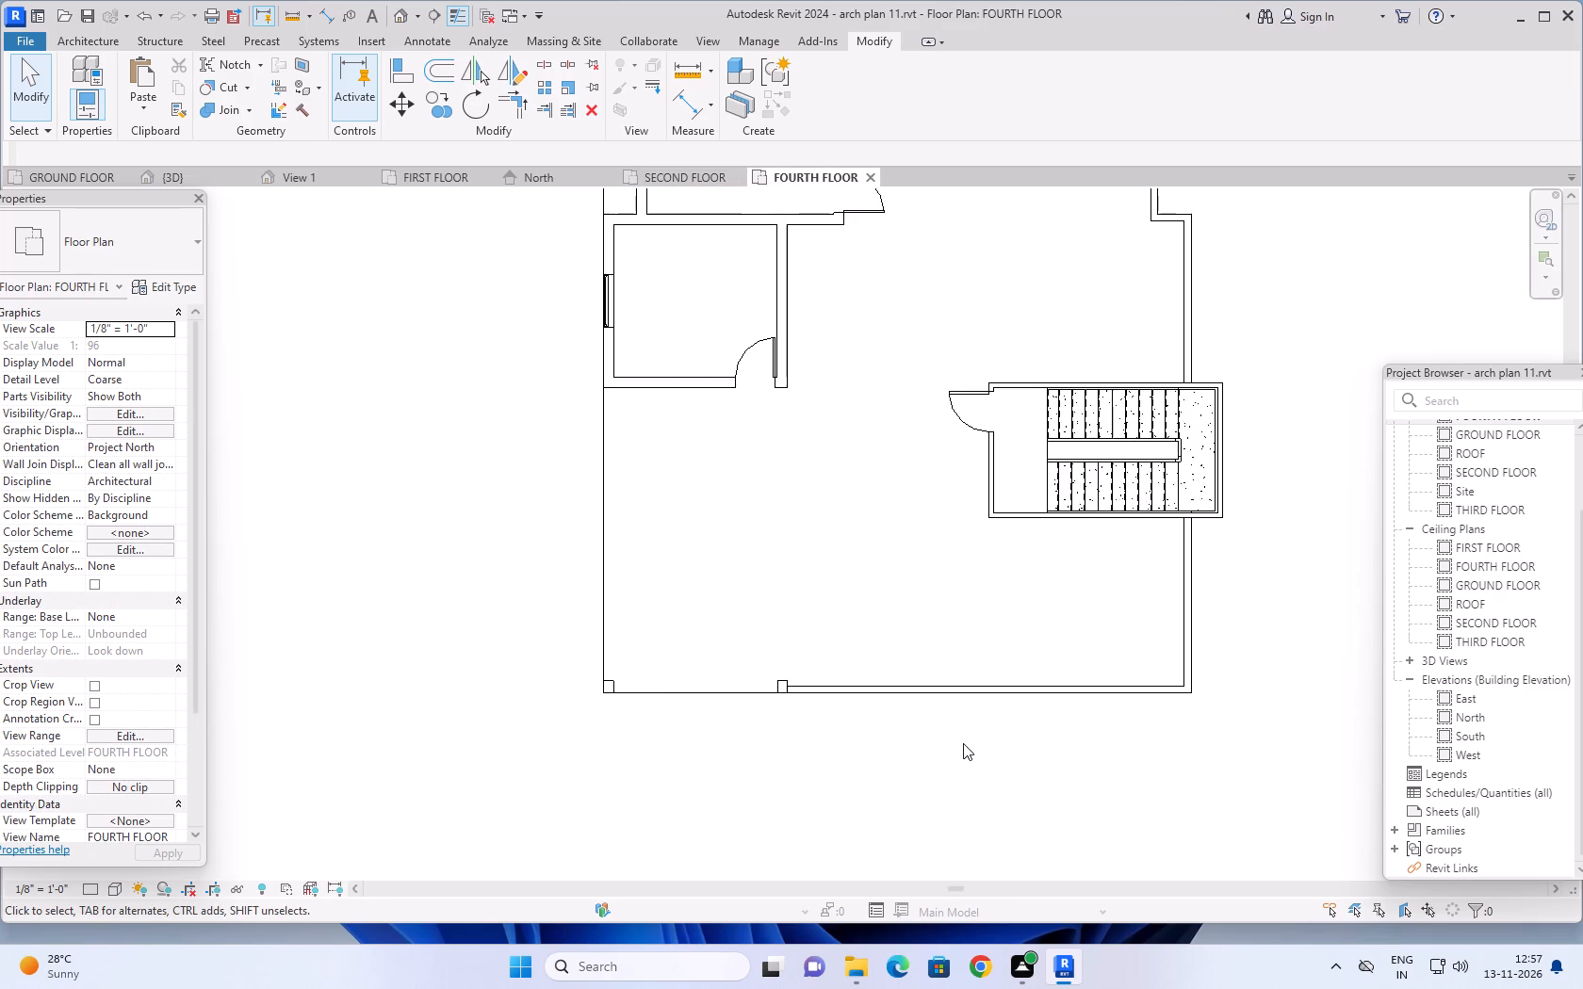
{"action": "scroll", "coordinate": [963, 743], "scroll_direction": "up", "scroll_amount": 3}
{"action": "scroll", "coordinate": [963, 743], "scroll_direction": "down", "scroll_amount": 6}
{"action": "middle_click_drag", "start_coordinate": [514, 514], "coordinate": [554, 531]}
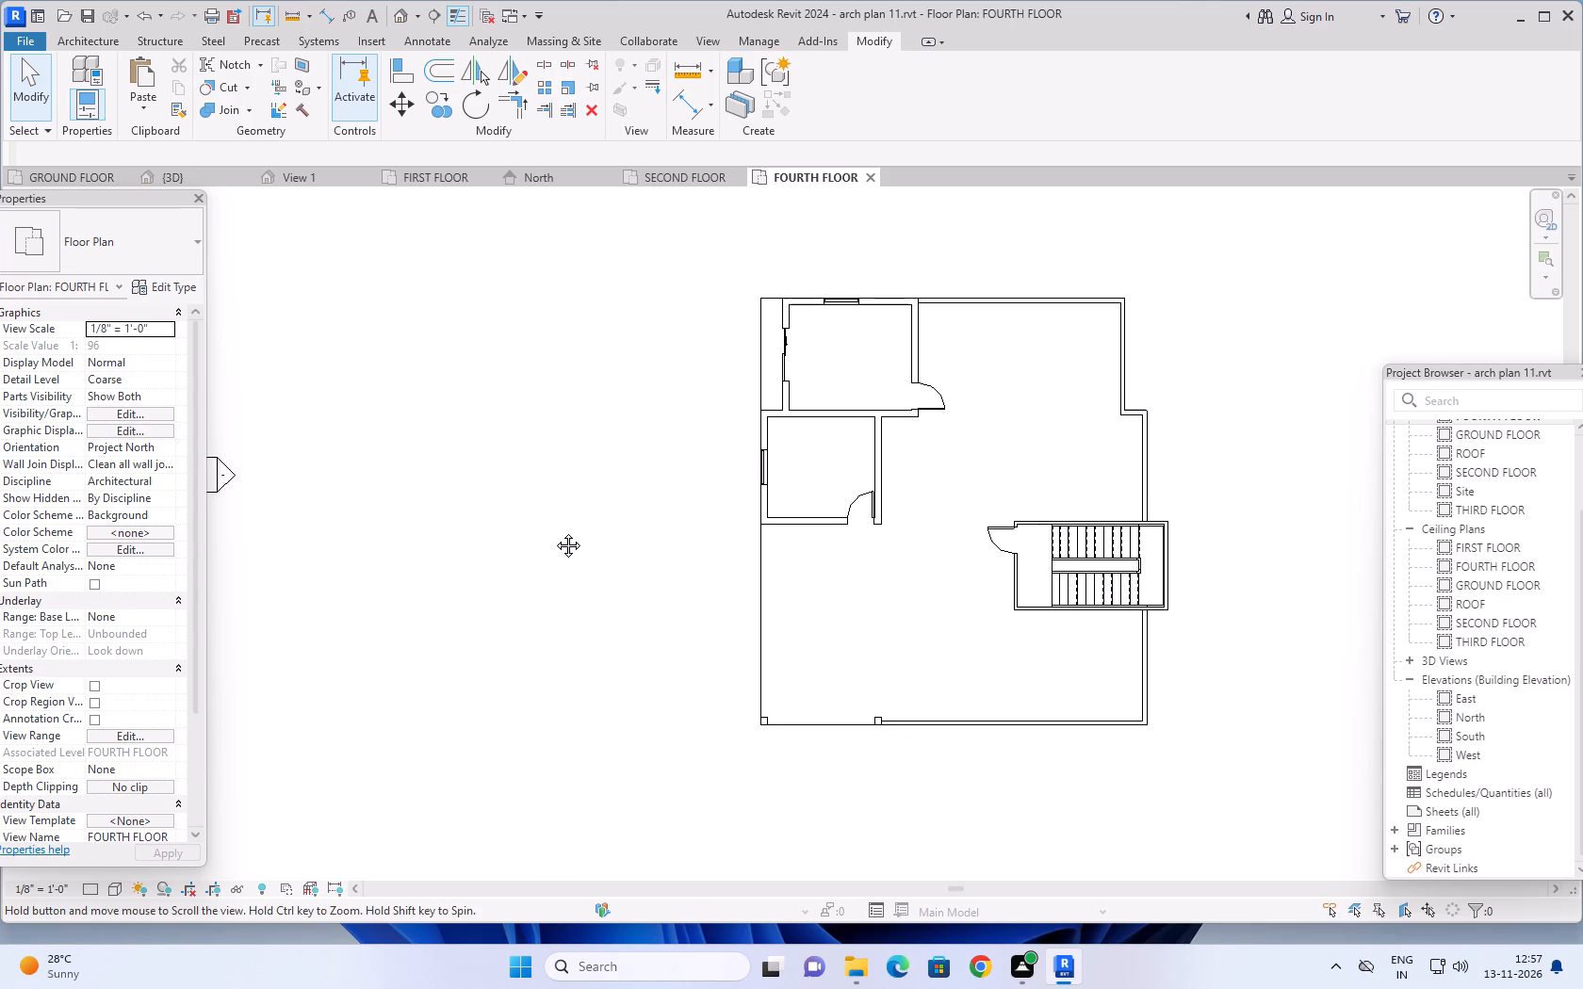
{"action": "middle_click_drag", "start_coordinate": [554, 531], "coordinate": [566, 536]}
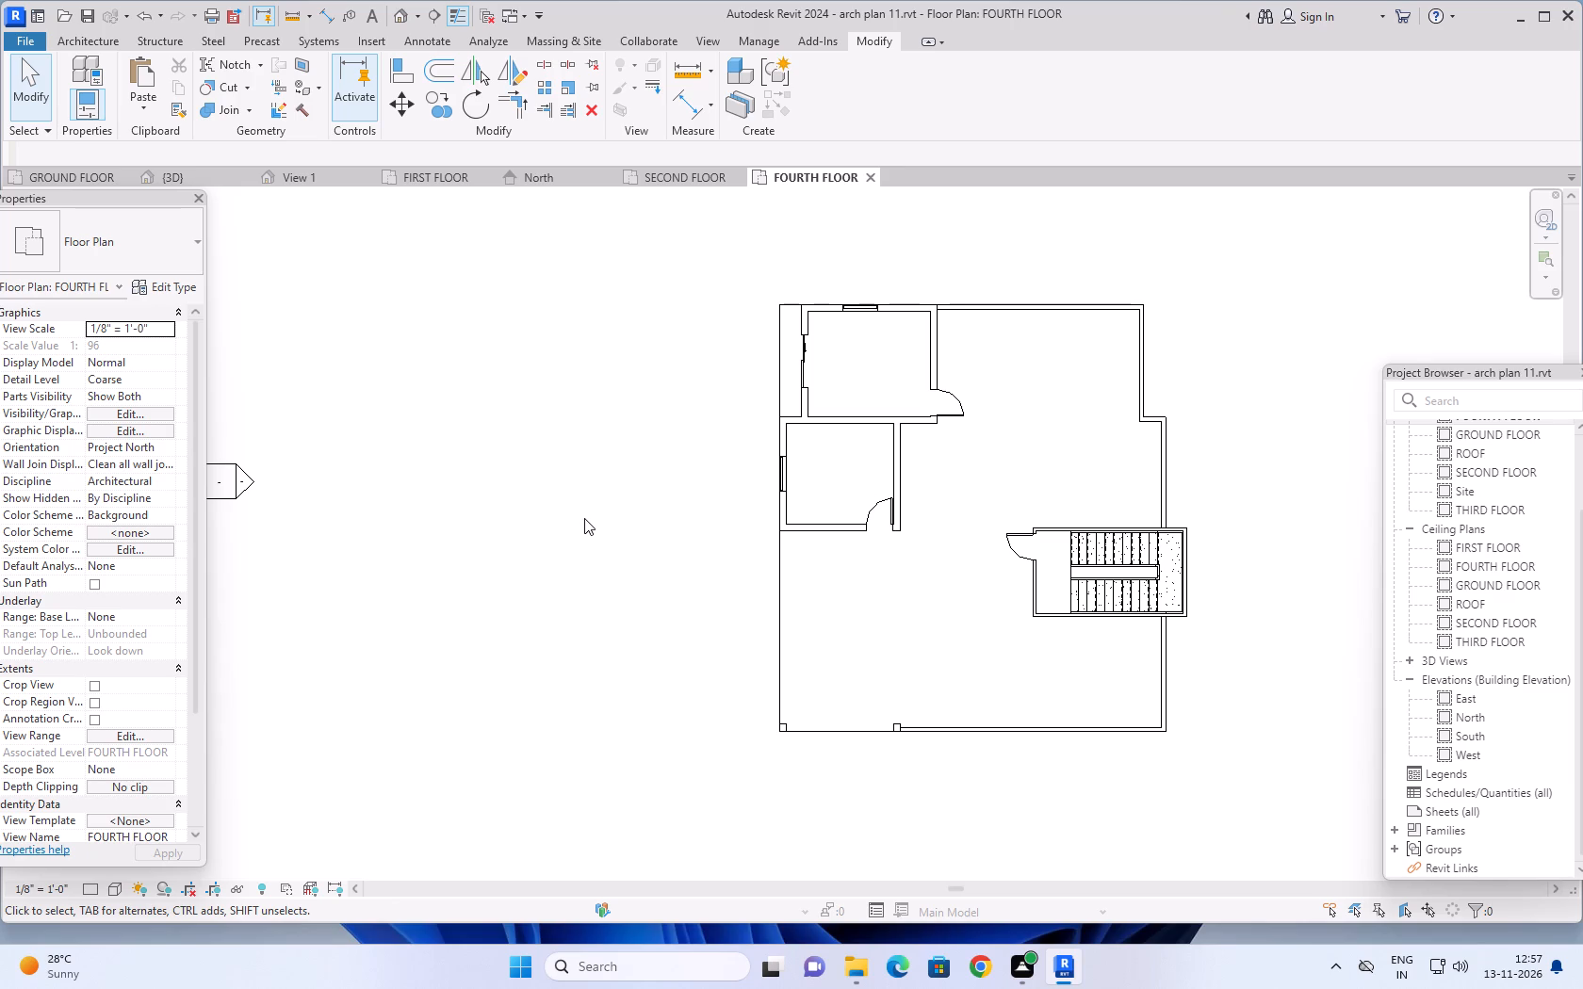
{"action": "middle_click_drag", "start_coordinate": [616, 497], "coordinate": [636, 465]}
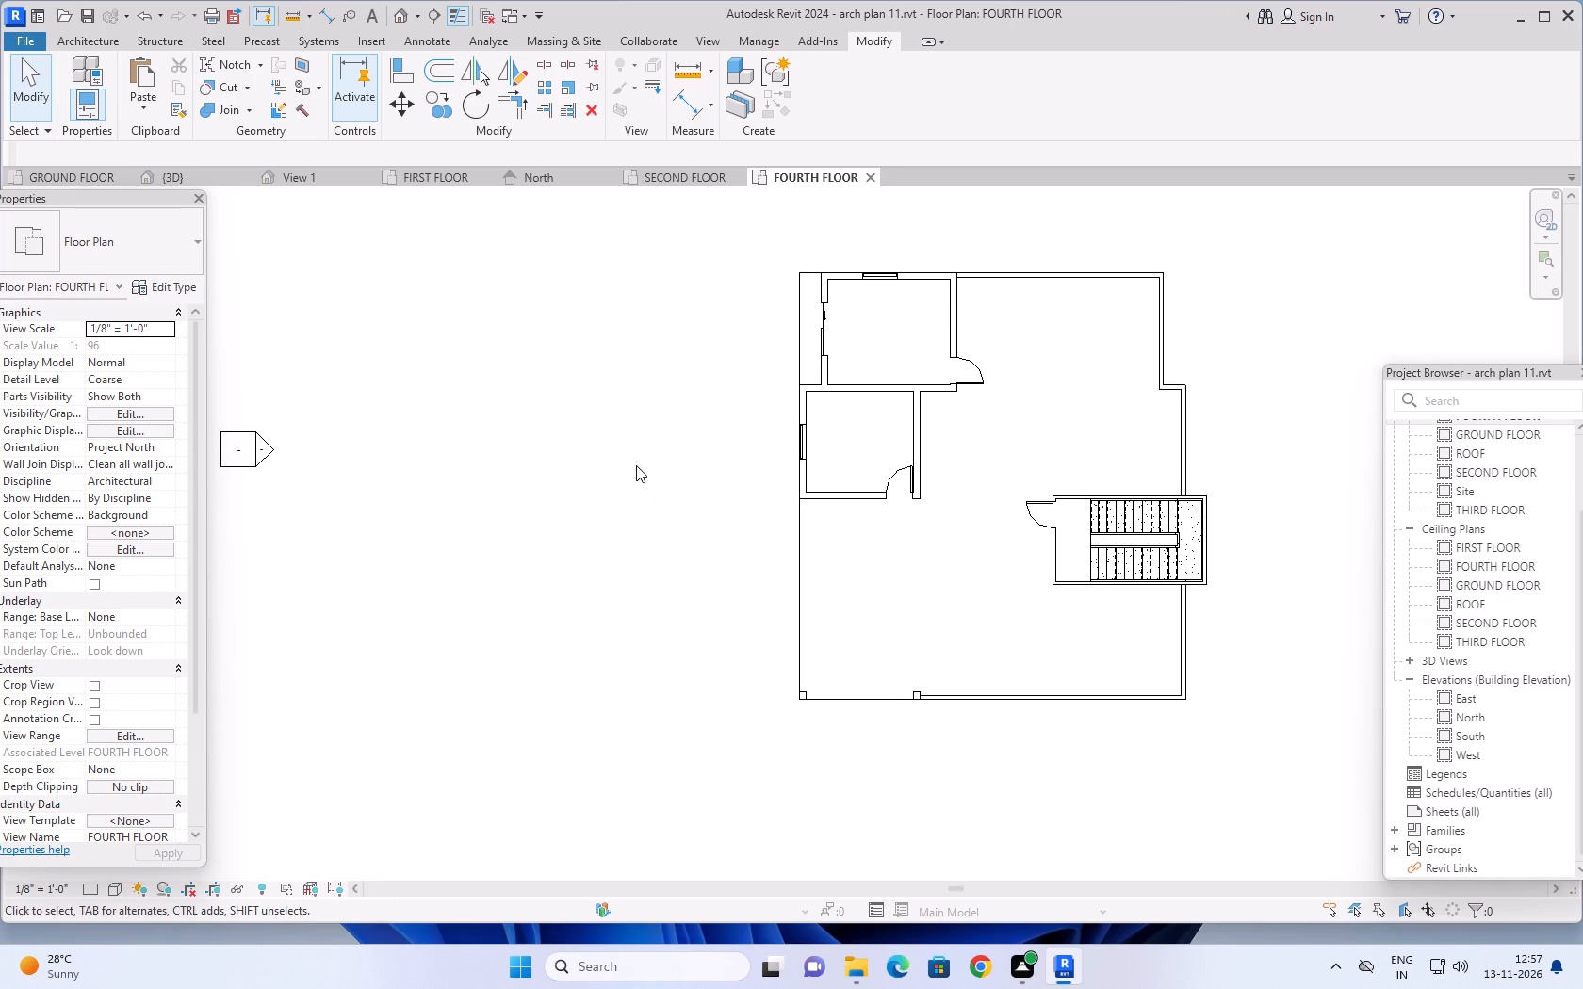
{"action": "middle_click_drag", "start_coordinate": [664, 519], "coordinate": [666, 467]}
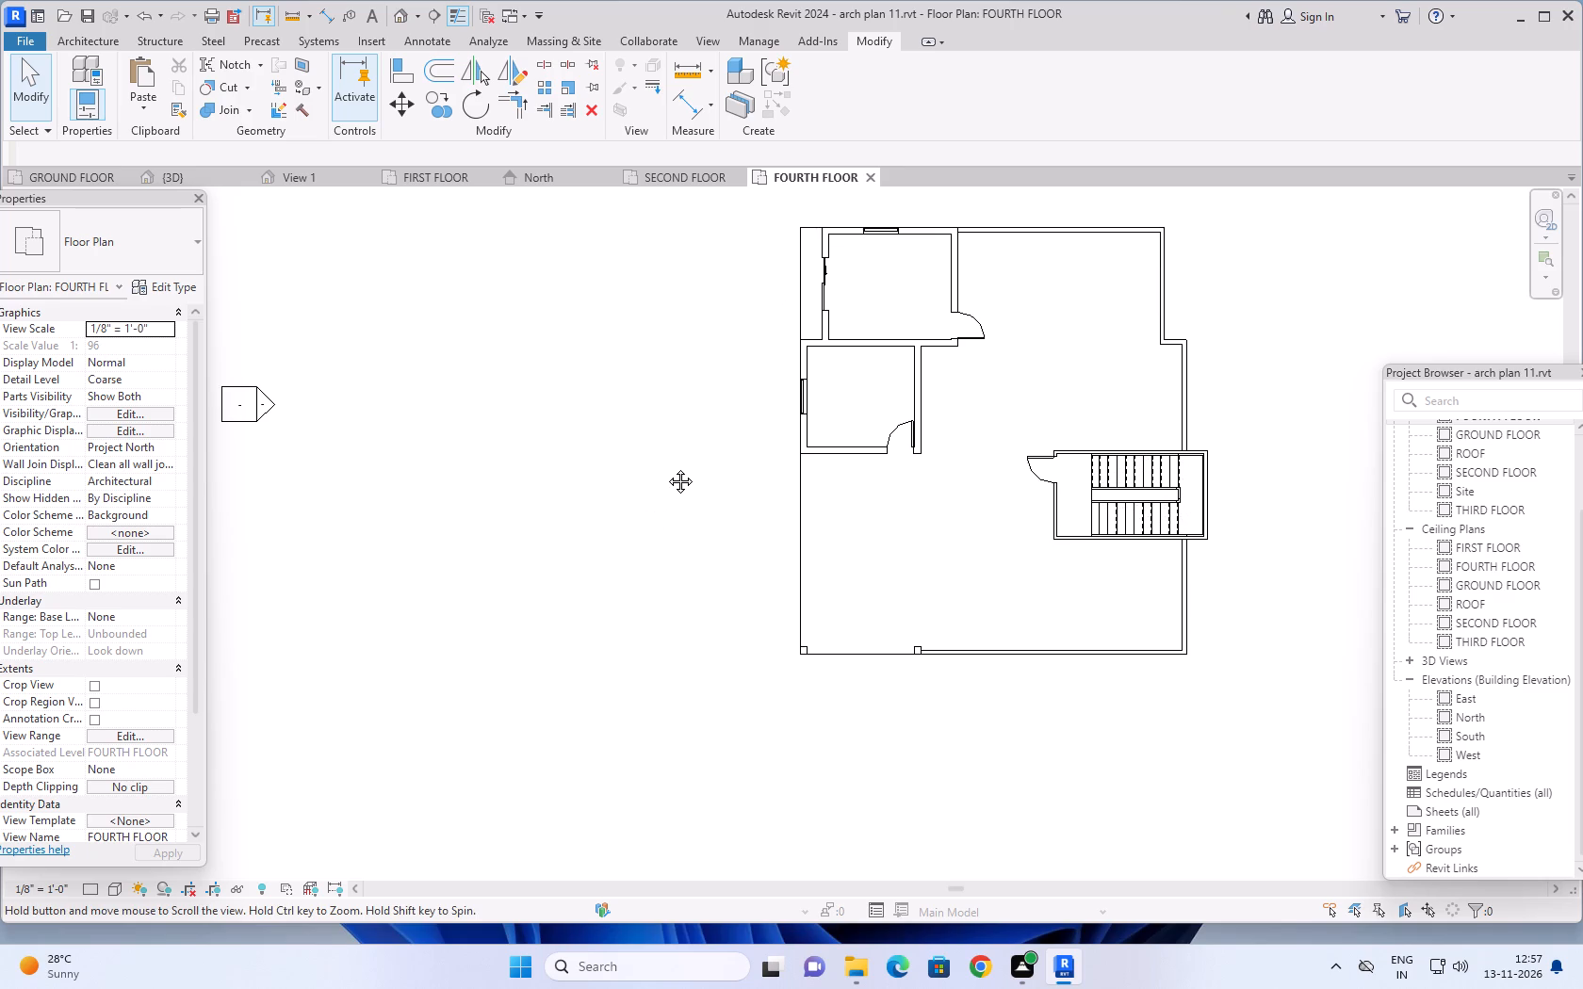
{"action": "middle_click_drag", "start_coordinate": [666, 467], "coordinate": [670, 455]}
{"action": "scroll", "coordinate": [670, 454], "scroll_direction": "down", "scroll_amount": 1}
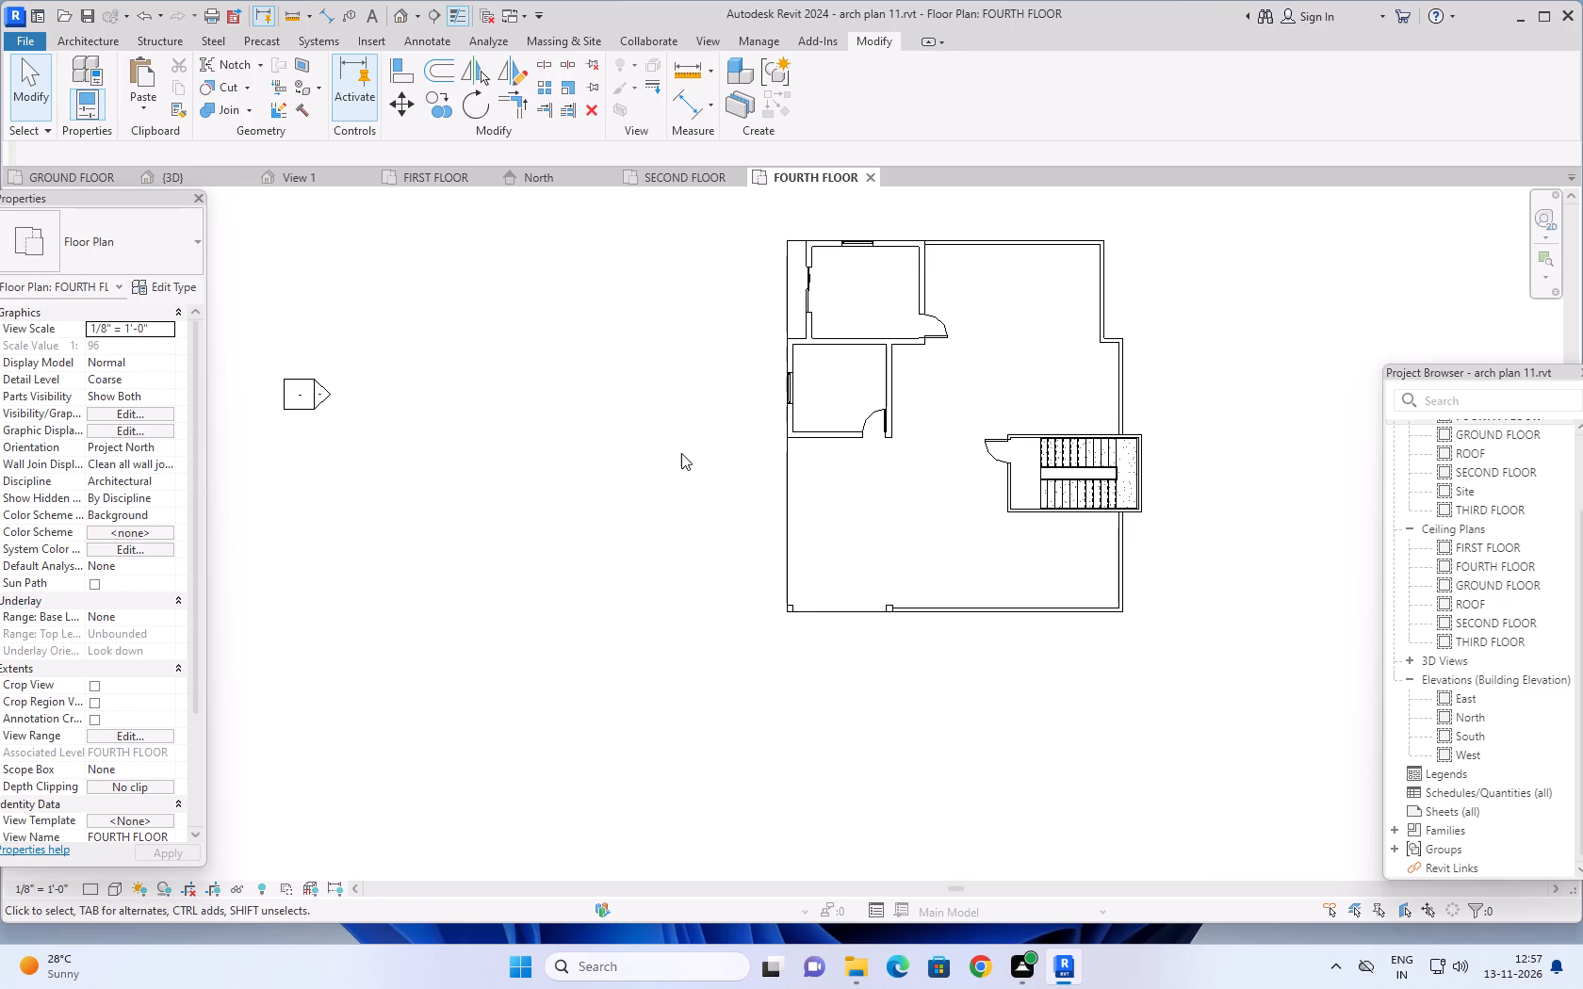
{"action": "middle_click_drag", "start_coordinate": [681, 453], "coordinate": [673, 455]}
{"action": "middle_click", "coordinate": [673, 455]}
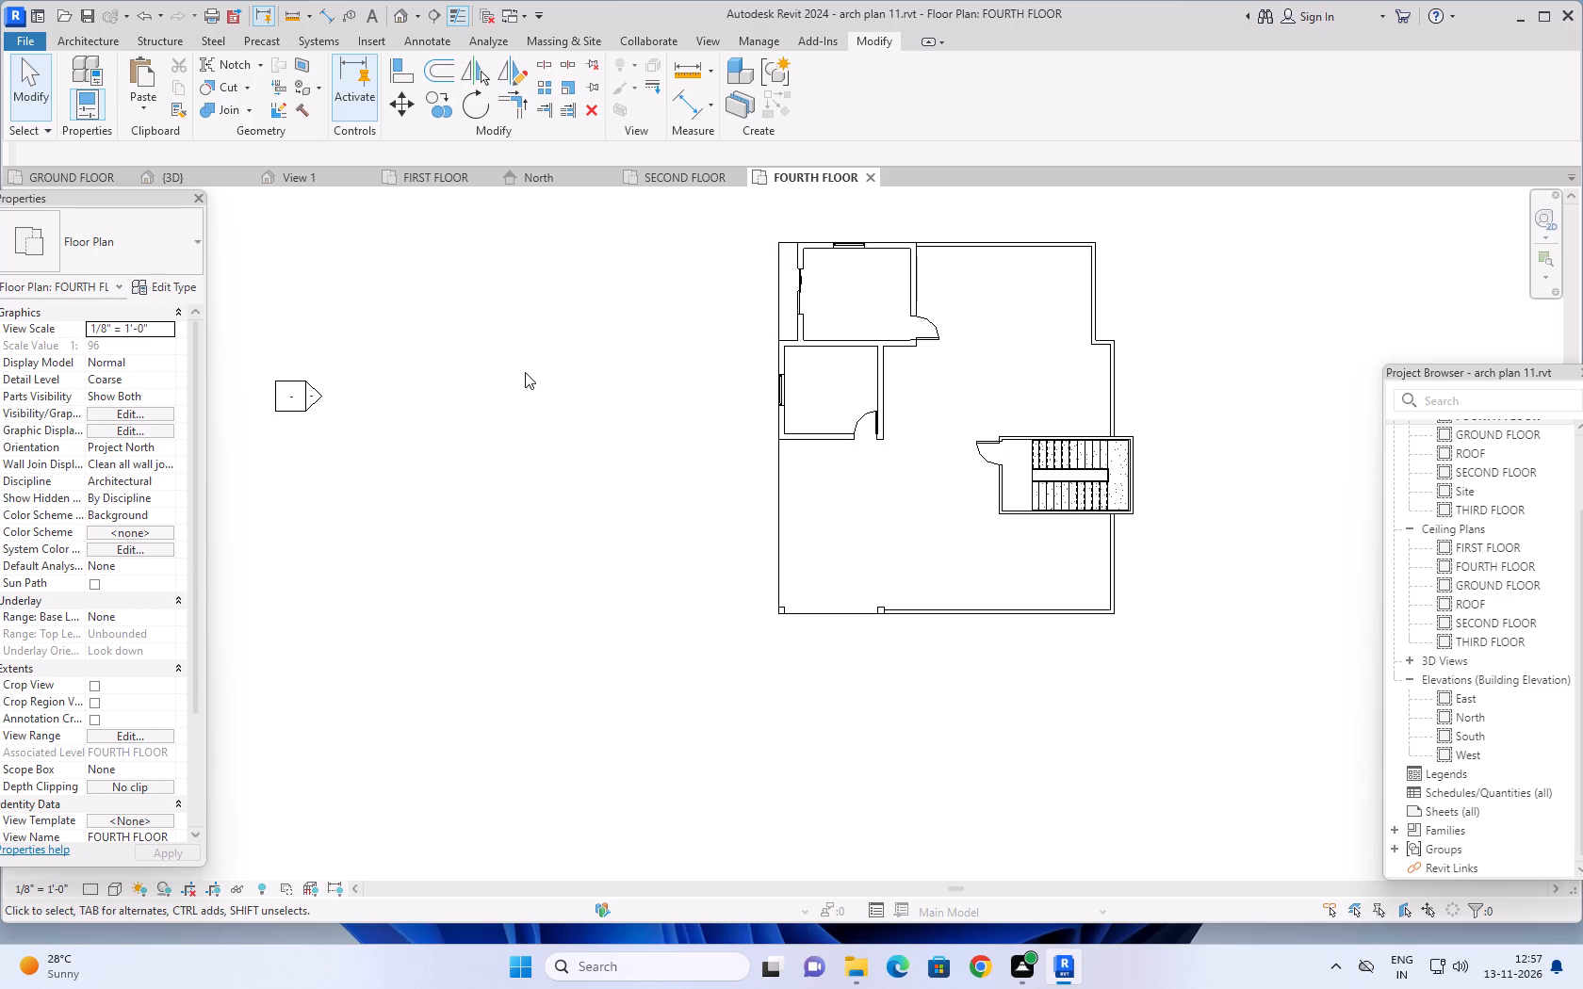
Sketch a Handrail - Rectangular railing path about 21' 11 1/2" long on the fourth-floor terrace's west edge, from the southwest column to the room wall.
{"action": "left_click", "coordinate": [103, 38]}
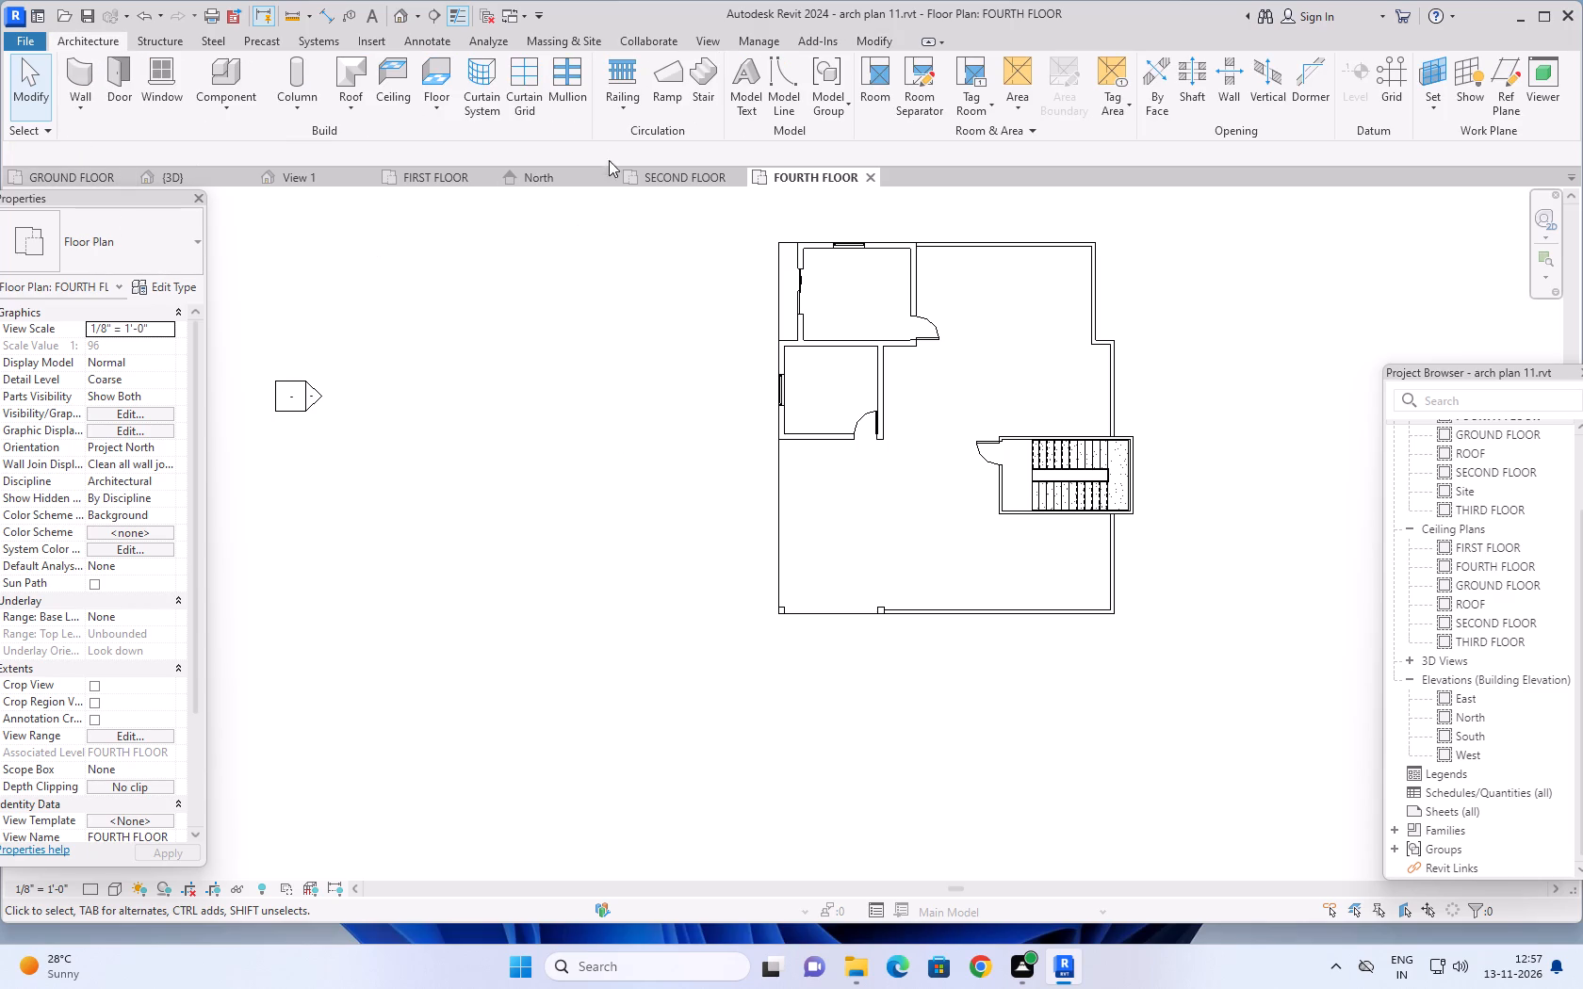
{"action": "left_click", "coordinate": [623, 73]}
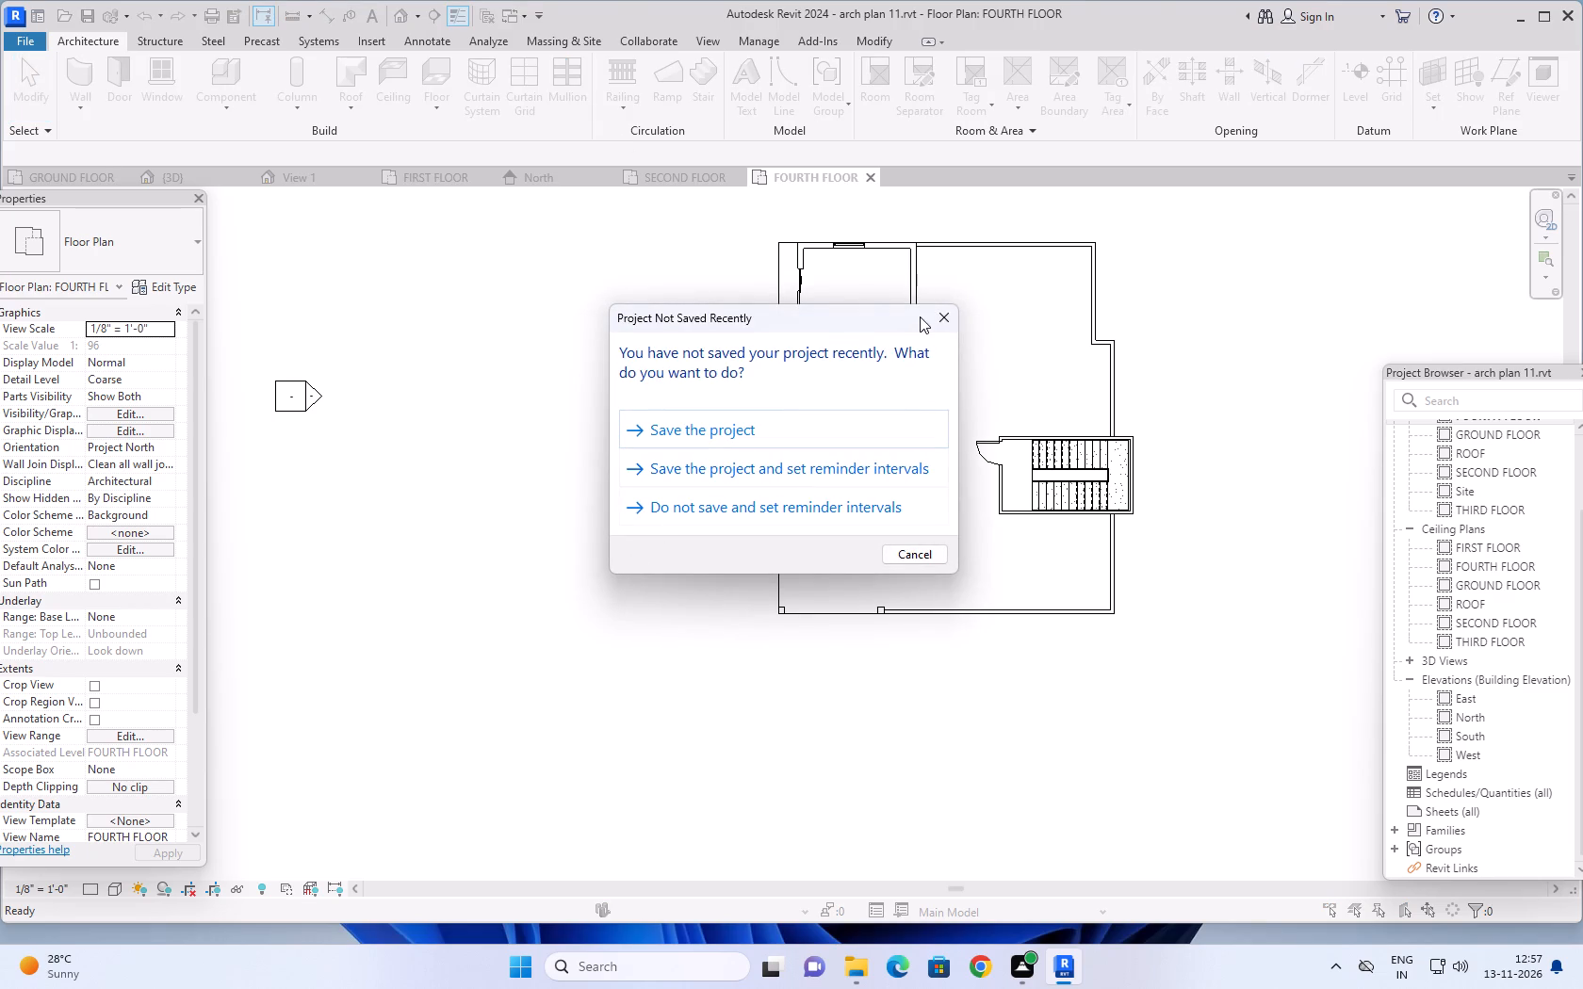
{"action": "left_click", "coordinate": [935, 319]}
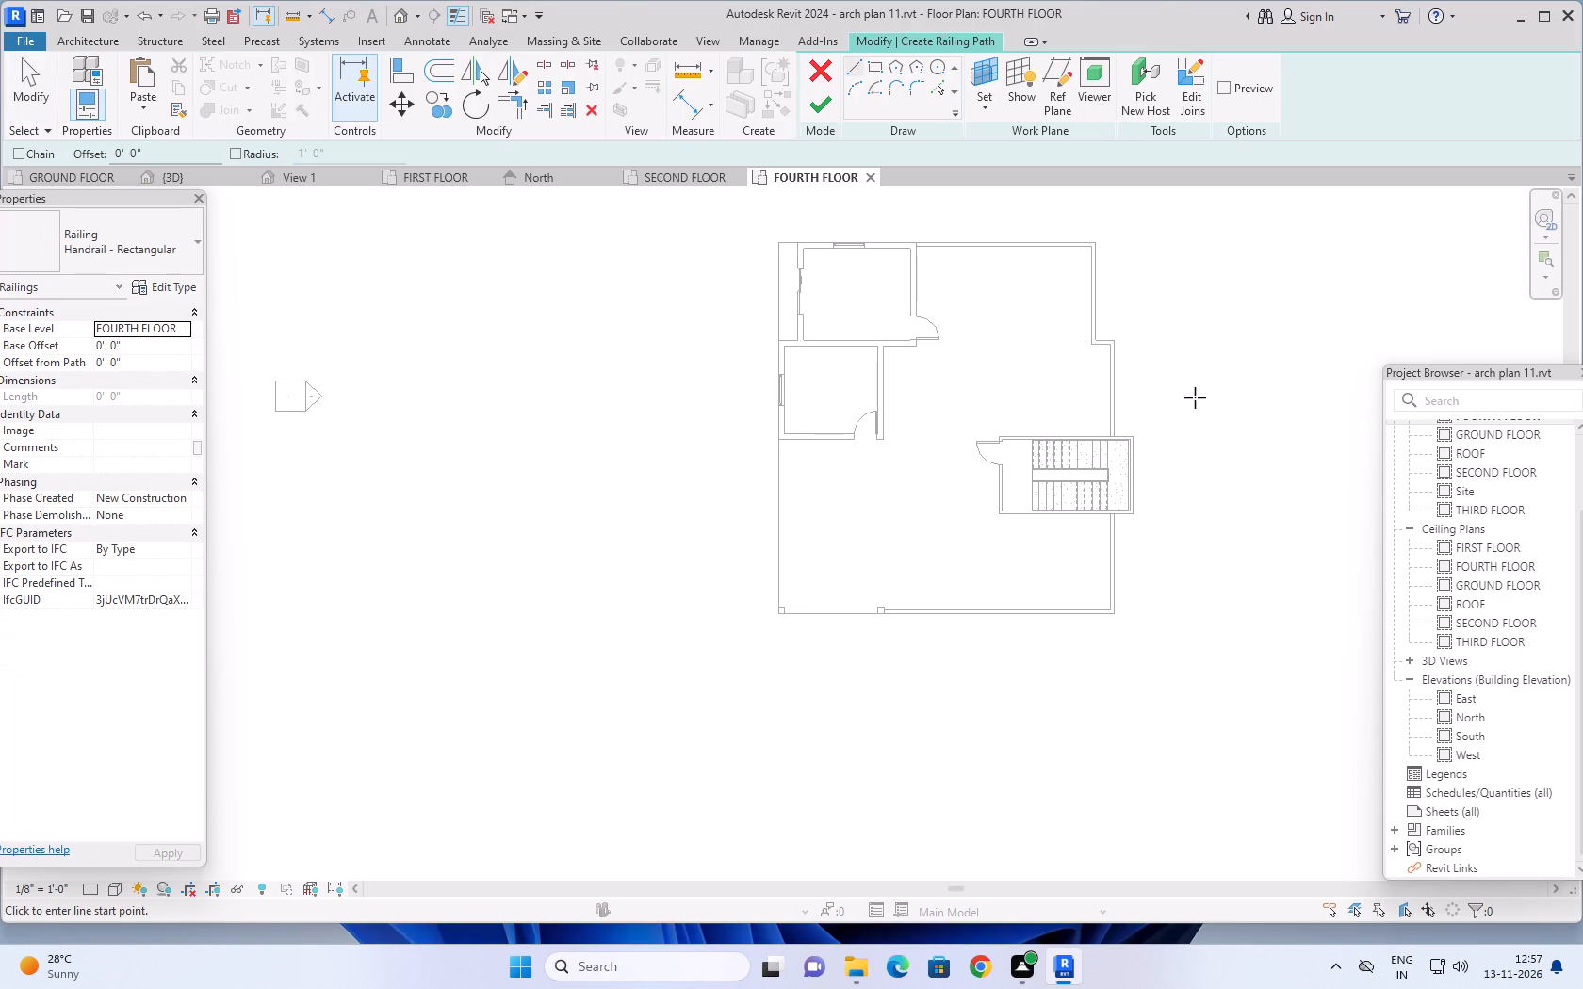
{"action": "key", "text": "ctrl+s"}
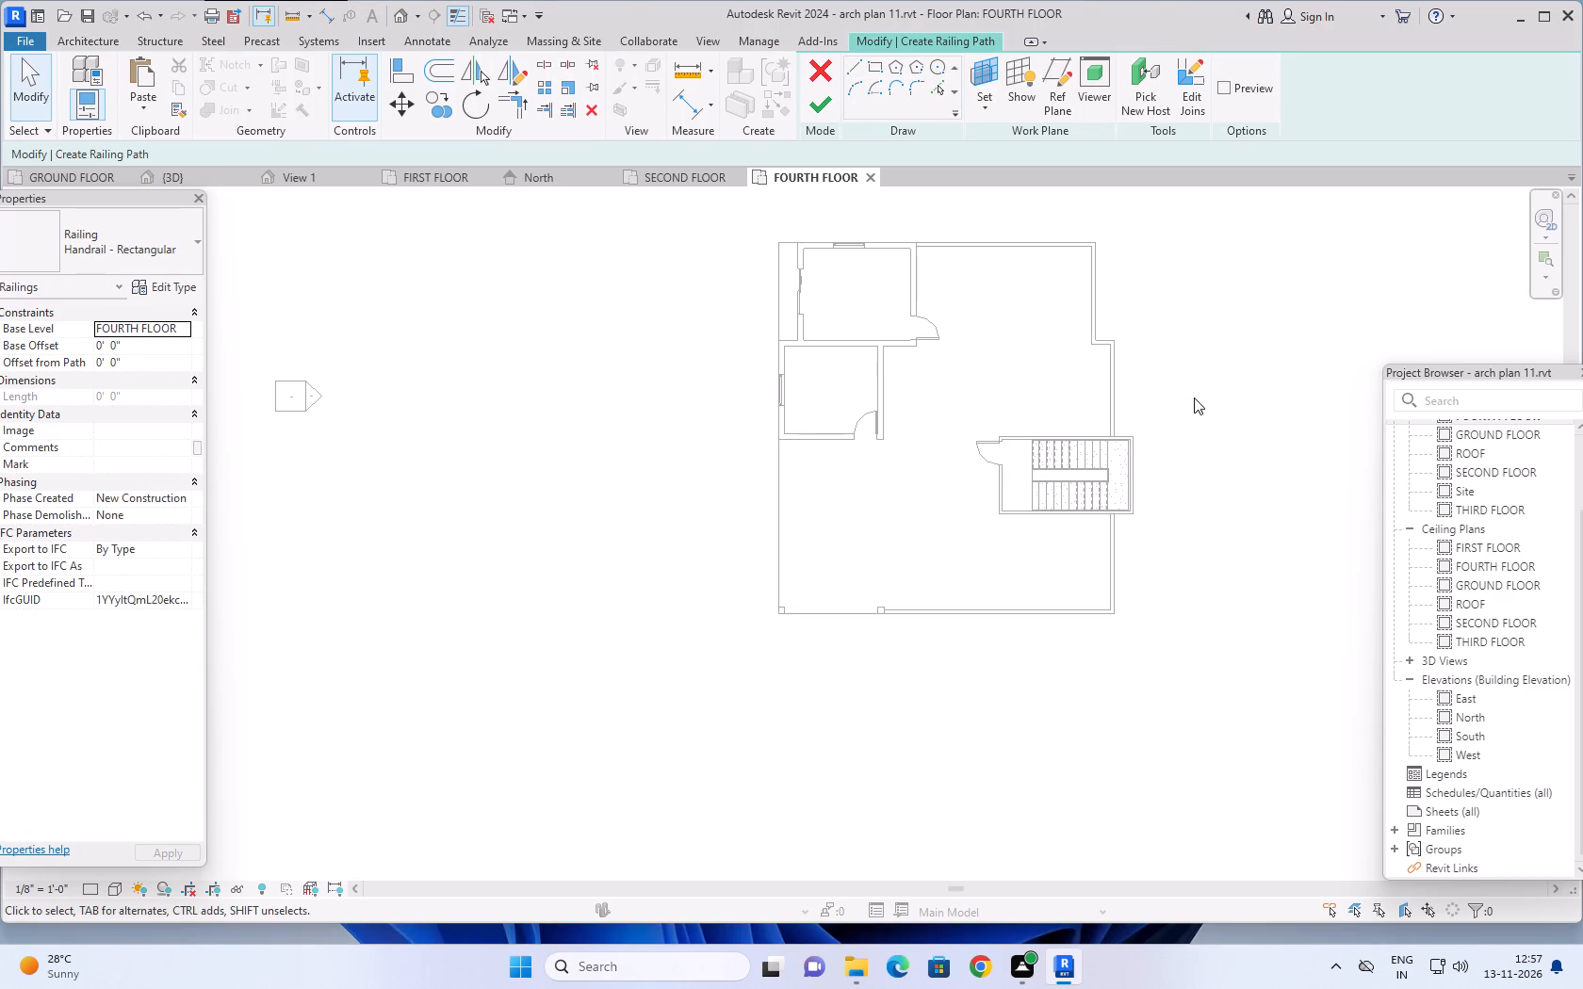
{"action": "scroll", "coordinate": [791, 446], "scroll_direction": "up", "scroll_amount": 4}
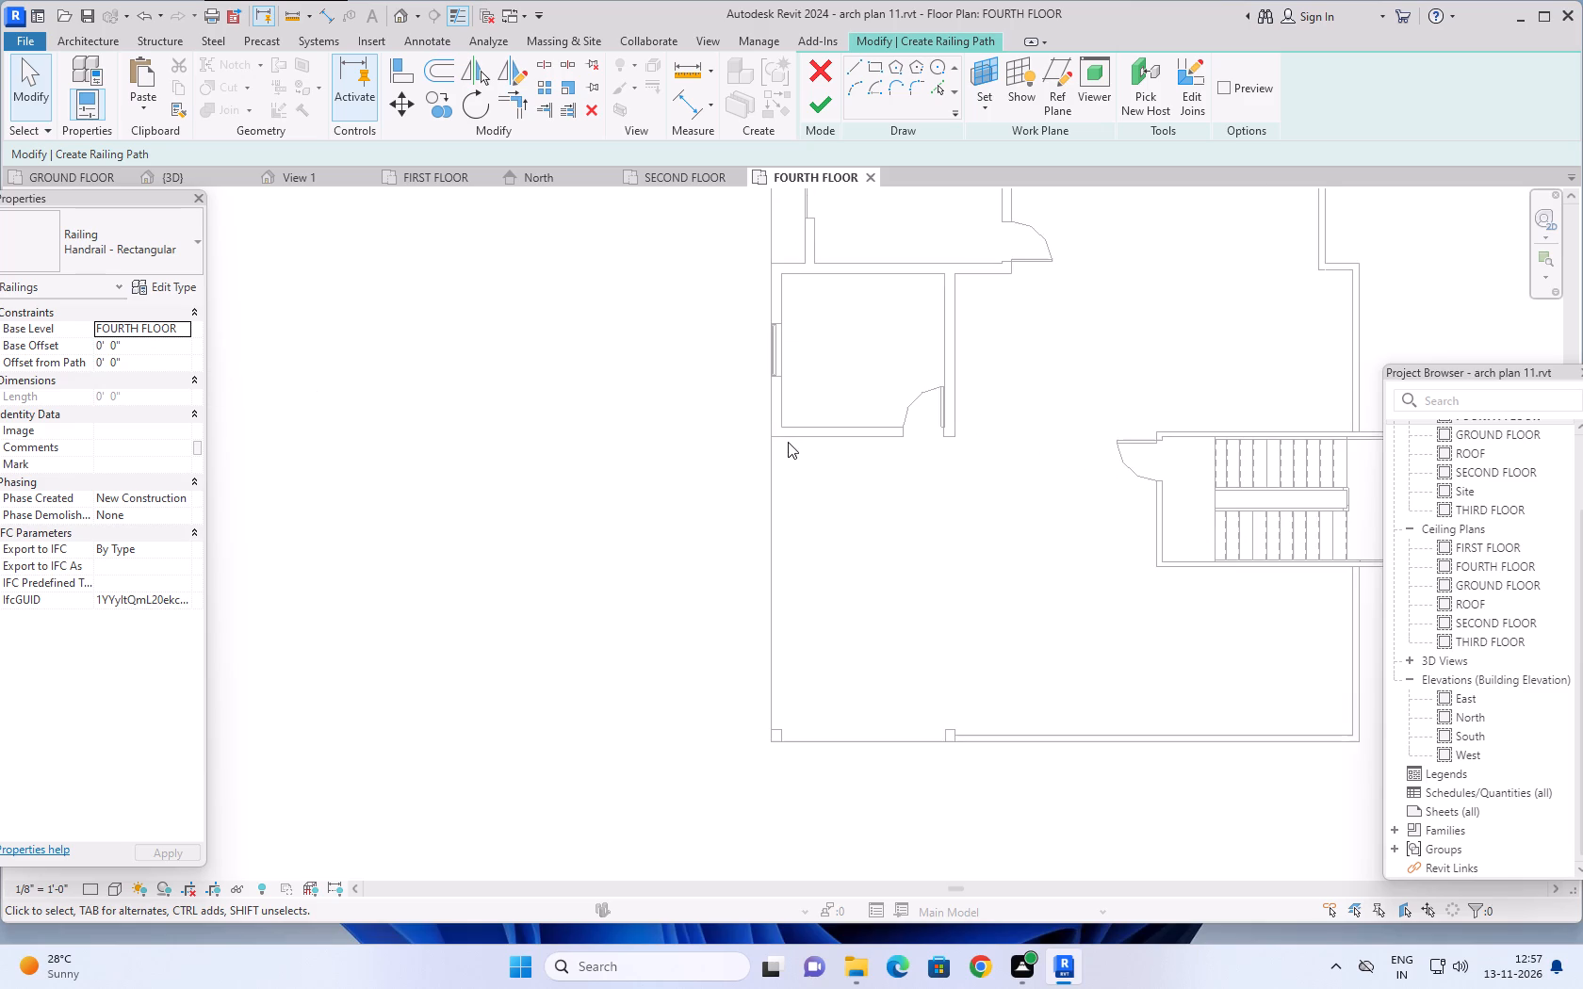
{"action": "scroll", "coordinate": [775, 457], "scroll_direction": "up", "scroll_amount": 9}
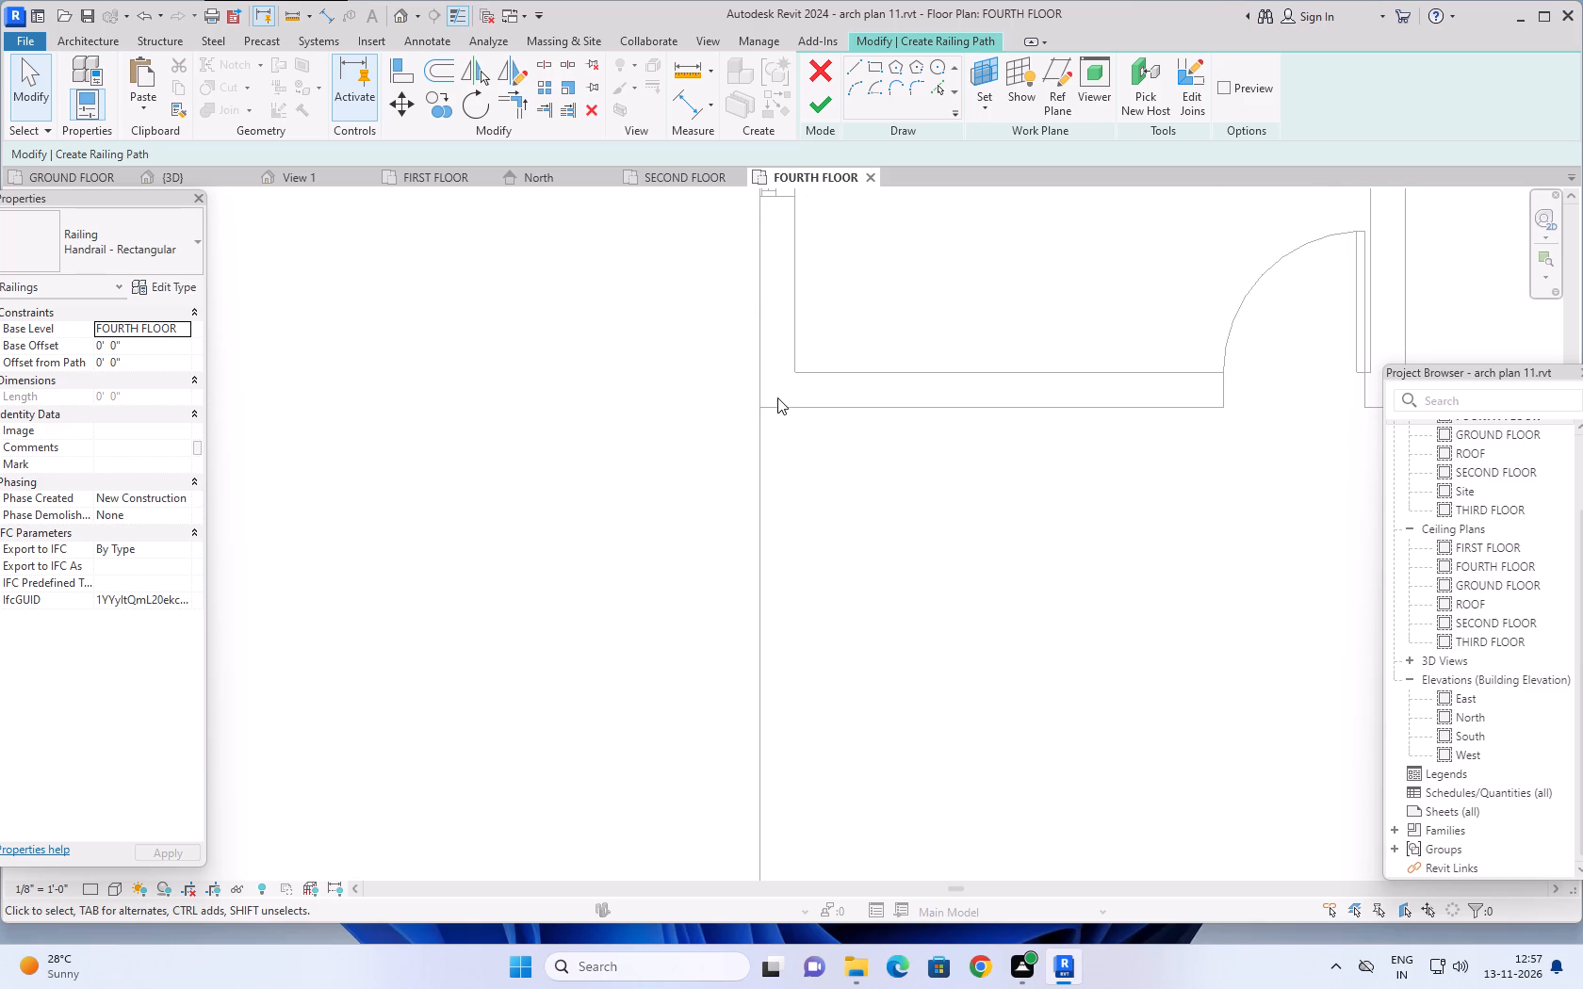
{"action": "scroll", "coordinate": [779, 408], "scroll_direction": "down", "scroll_amount": 8}
{"action": "scroll", "coordinate": [821, 484], "scroll_direction": "down", "scroll_amount": 3}
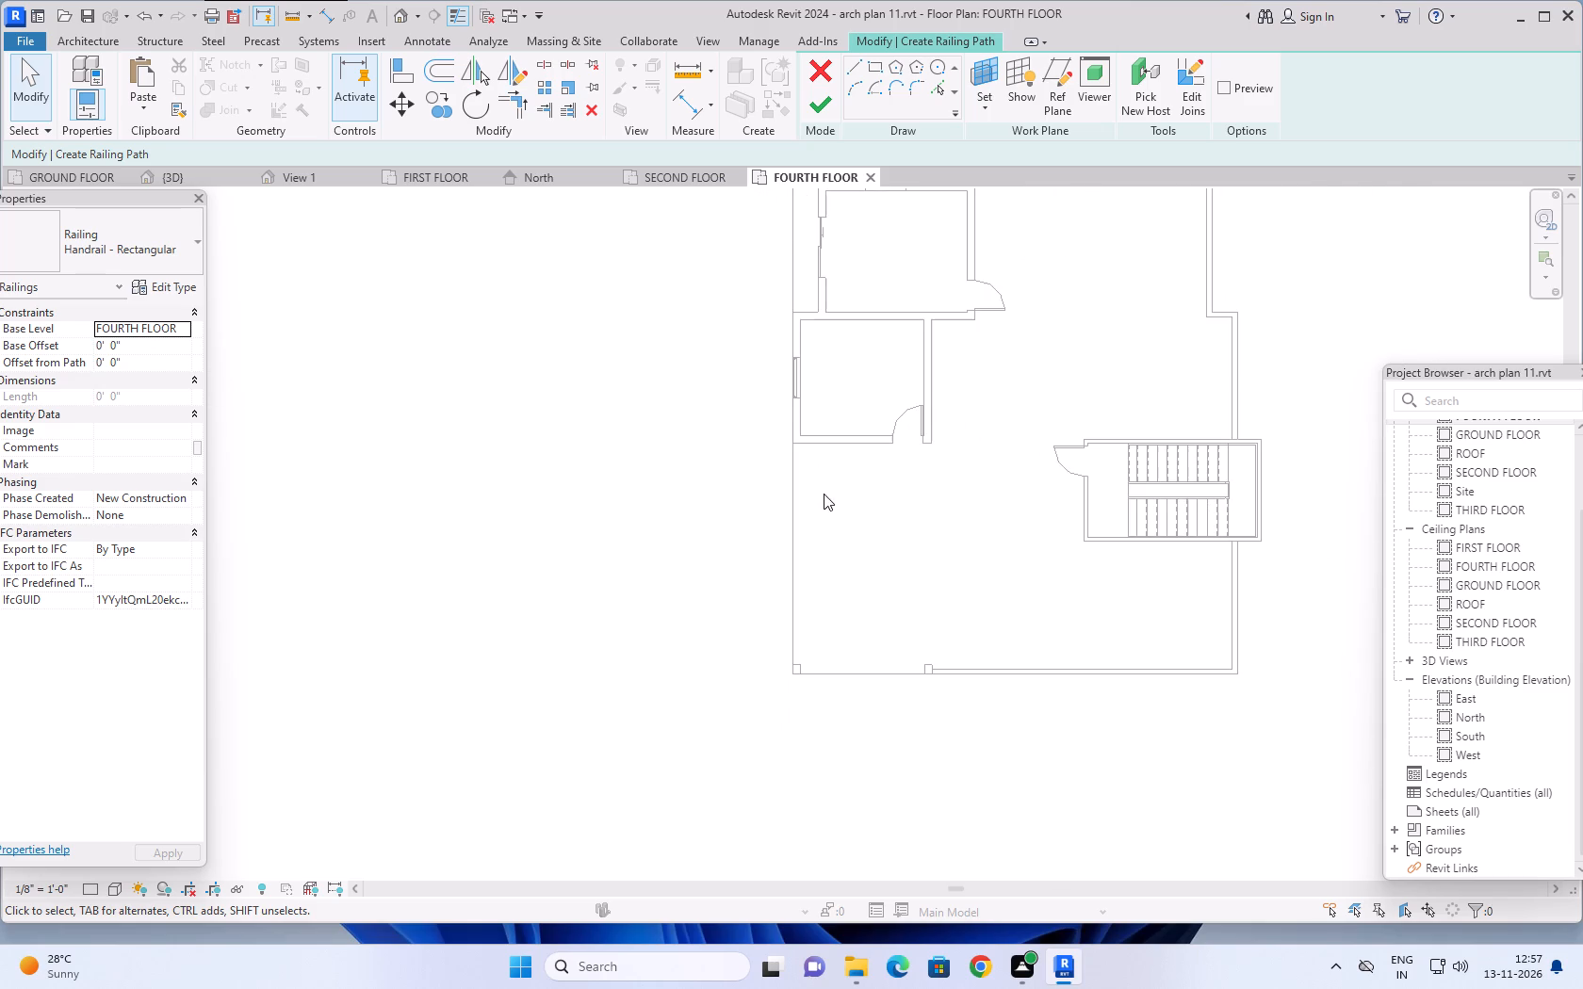
{"action": "middle_click_drag", "start_coordinate": [821, 494], "coordinate": [779, 527]}
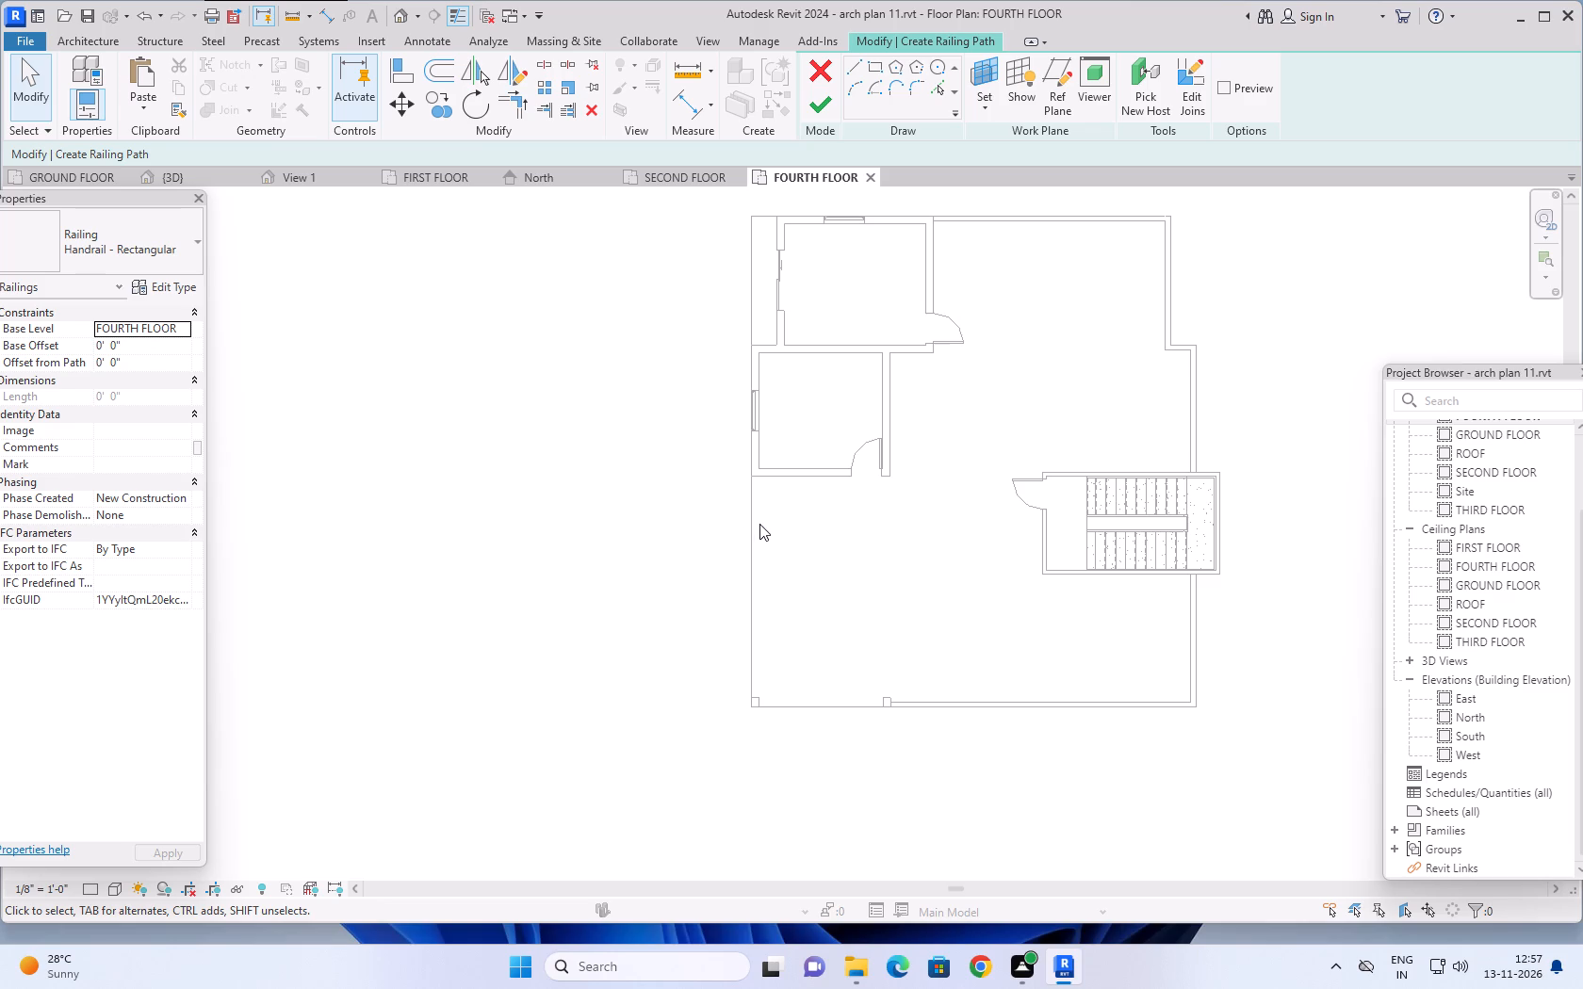
{"action": "left_click", "coordinate": [856, 62]}
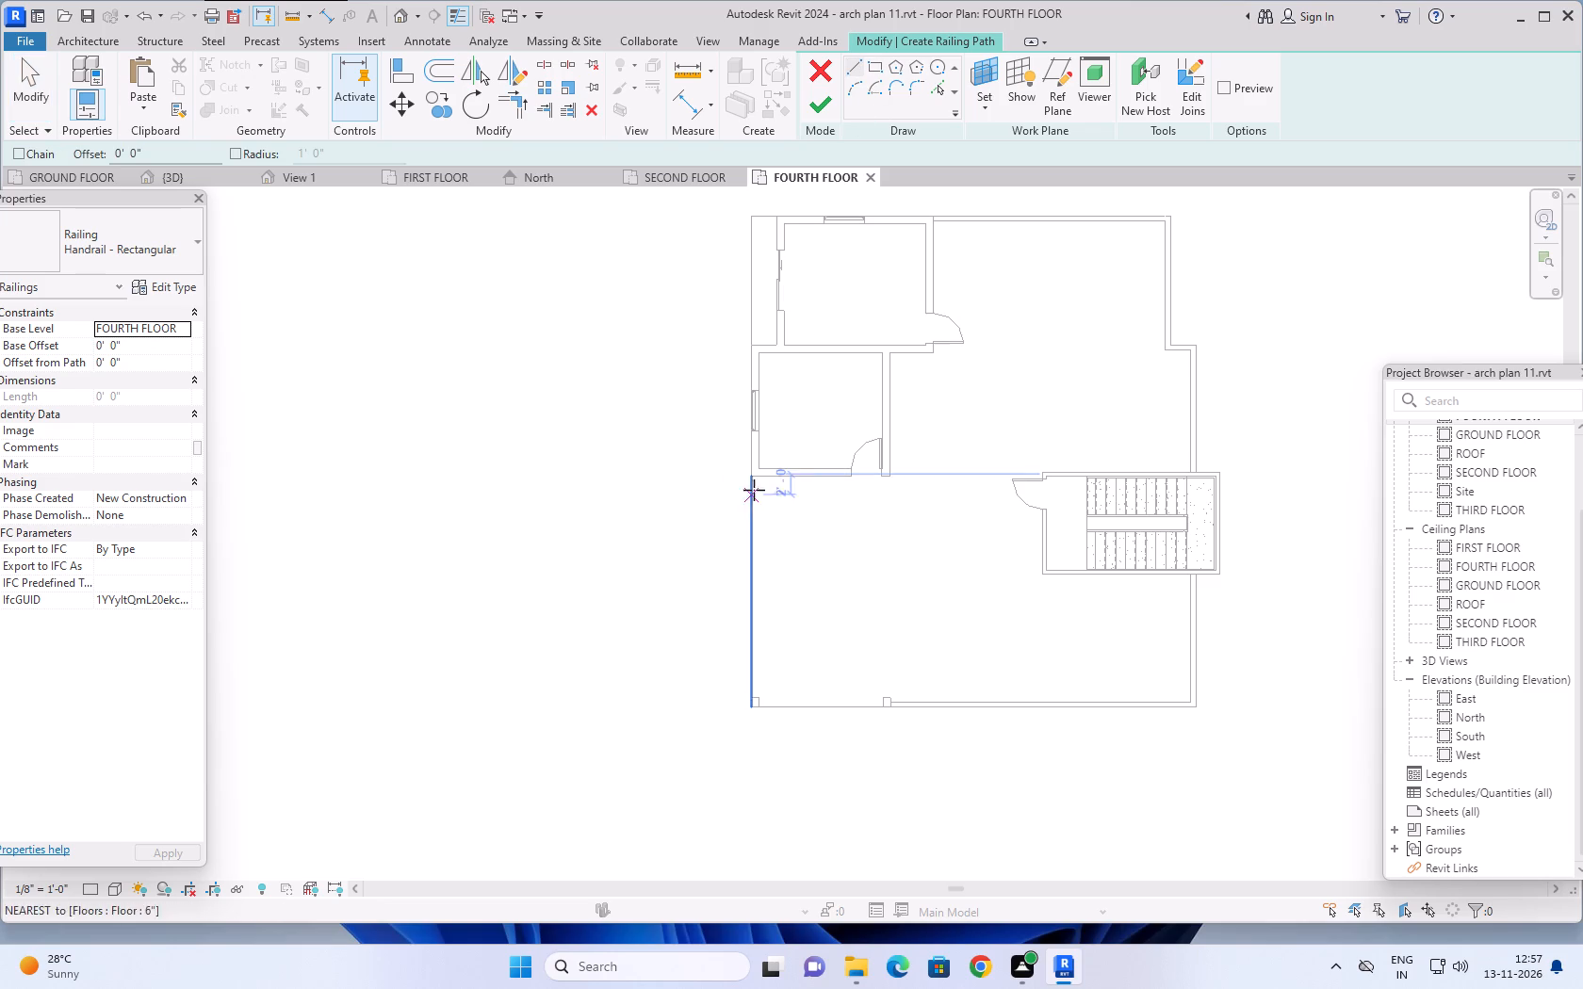
{"action": "scroll", "coordinate": [759, 475], "scroll_direction": "up", "scroll_amount": 14}
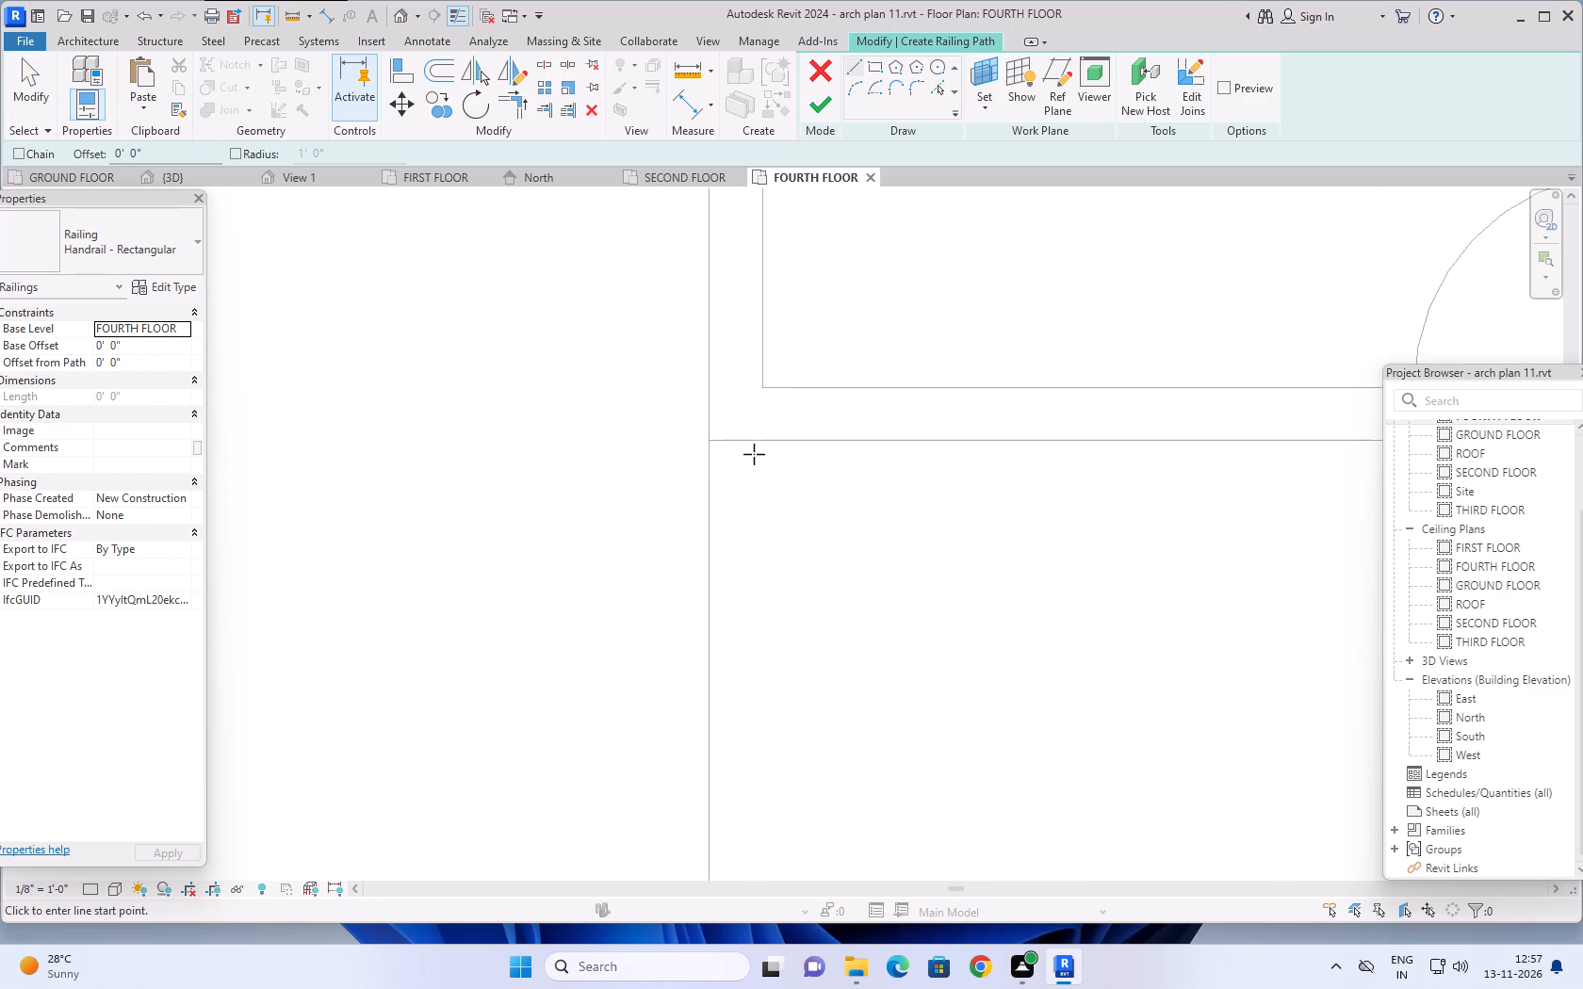
{"action": "scroll", "coordinate": [756, 518], "scroll_direction": "down", "scroll_amount": 9}
{"action": "scroll", "coordinate": [802, 608], "scroll_direction": "down", "scroll_amount": 5}
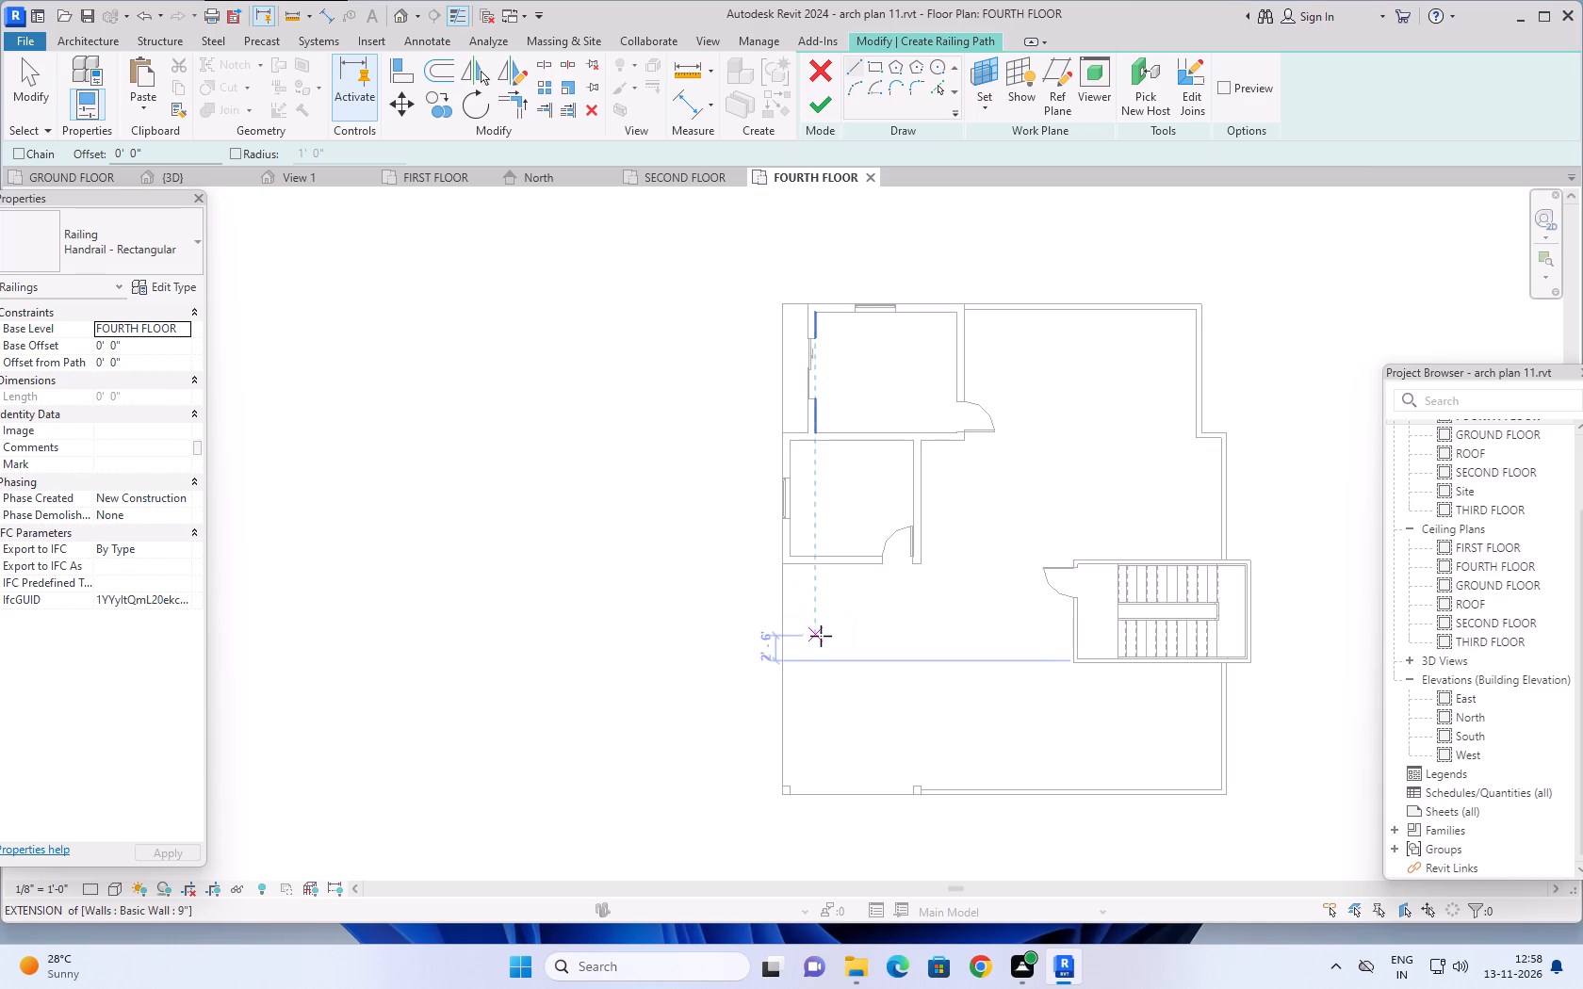
{"action": "middle_click_drag", "start_coordinate": [814, 630], "coordinate": [772, 495]}
{"action": "scroll", "coordinate": [736, 629], "scroll_direction": "up", "scroll_amount": 11}
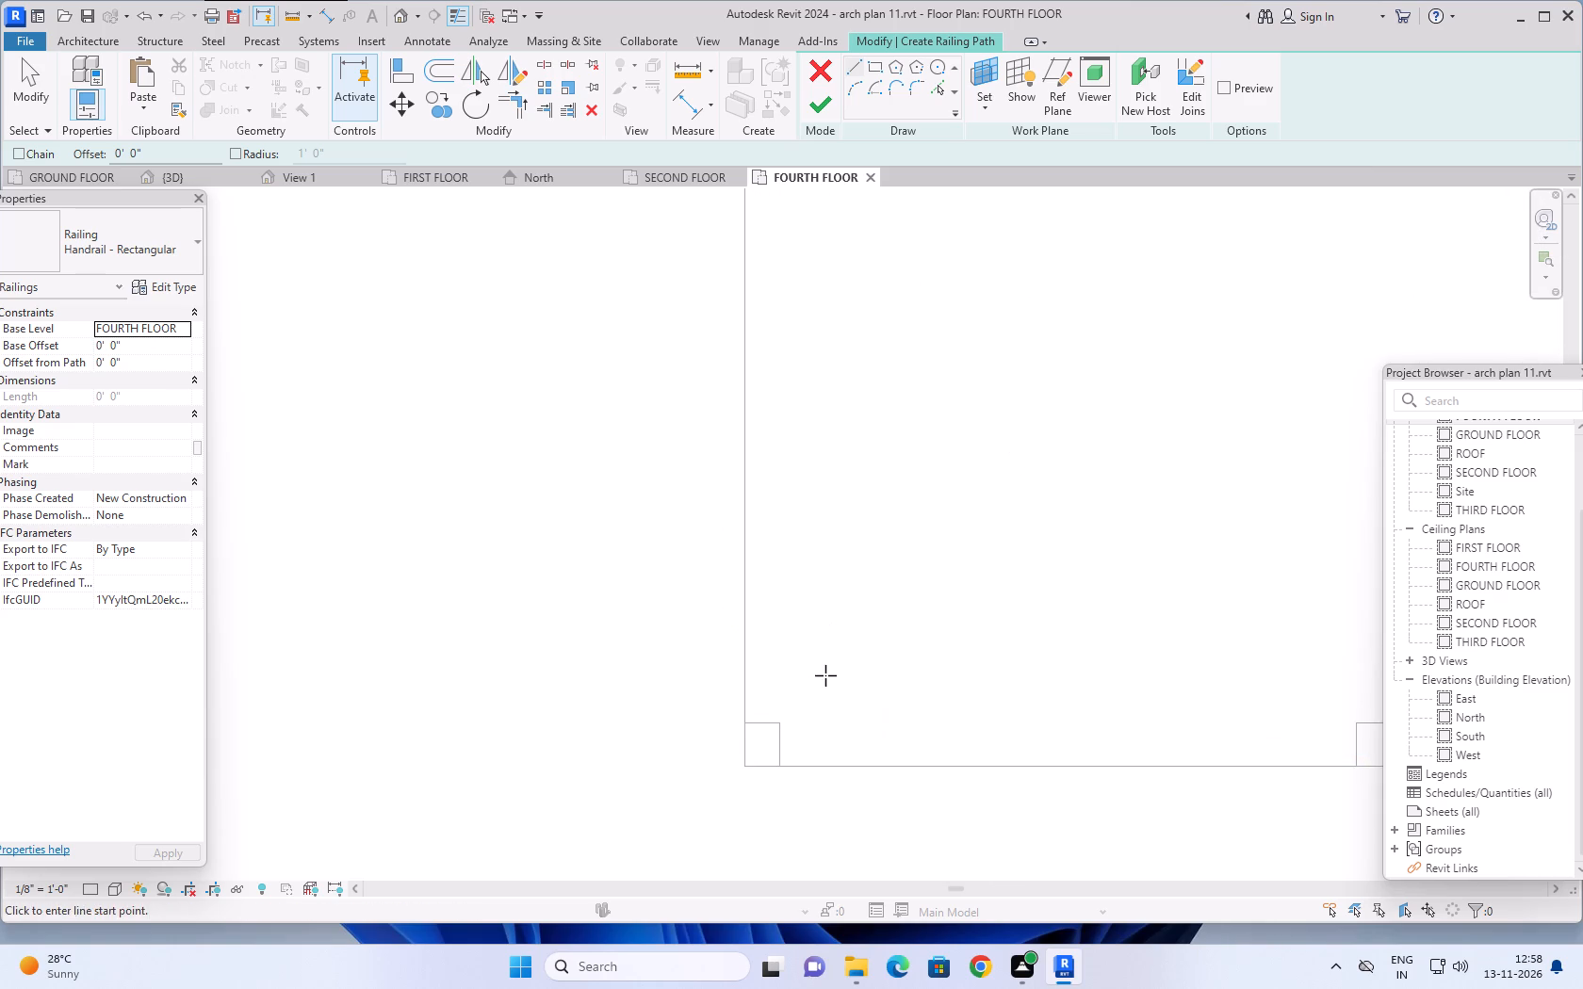
{"action": "middle_click_drag", "start_coordinate": [823, 657], "coordinate": [834, 550]}
{"action": "scroll", "coordinate": [787, 581], "scroll_direction": "up", "scroll_amount": 5}
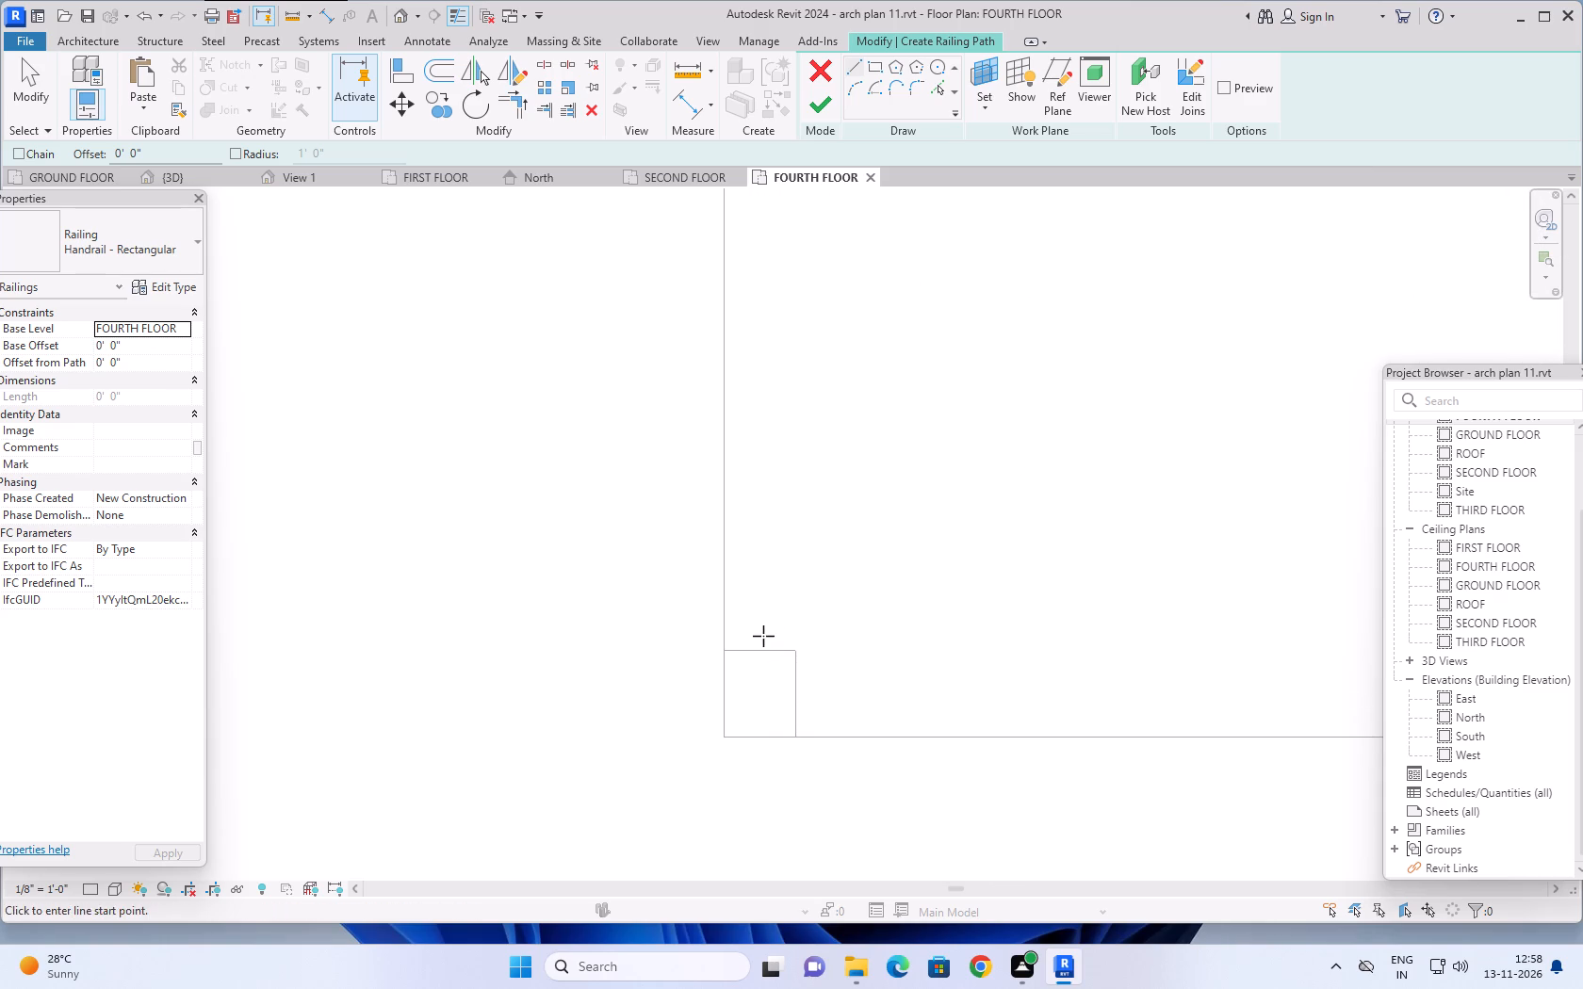
{"action": "left_click", "coordinate": [761, 649]}
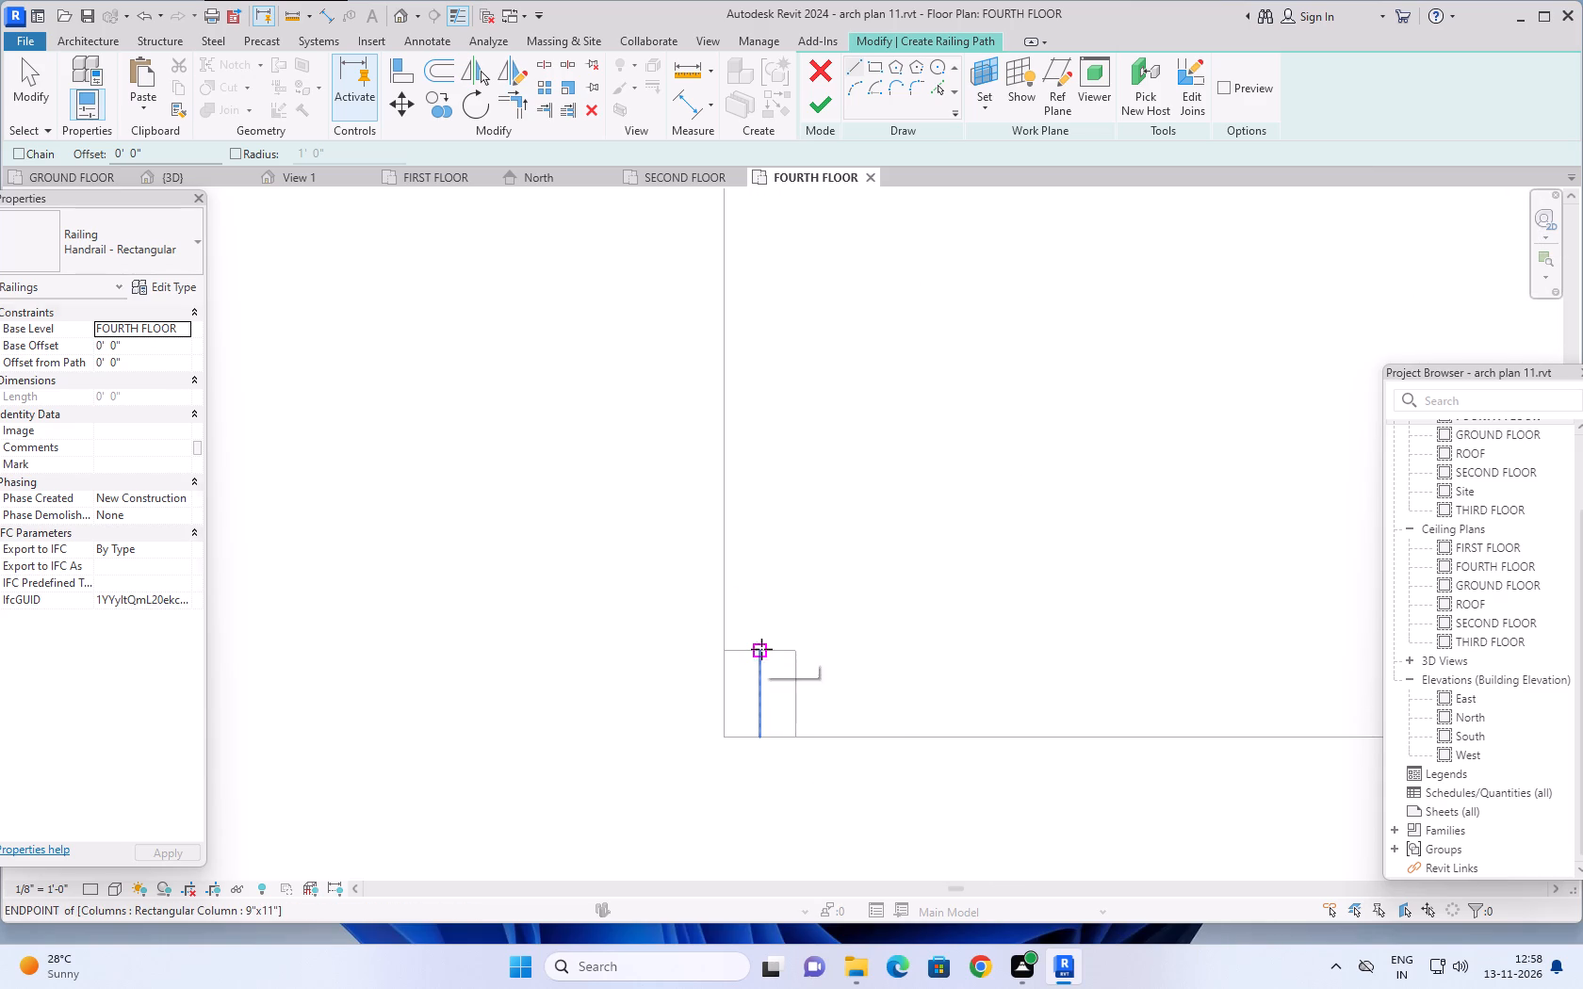
{"action": "scroll", "coordinate": [768, 386], "scroll_direction": "down", "scroll_amount": 9}
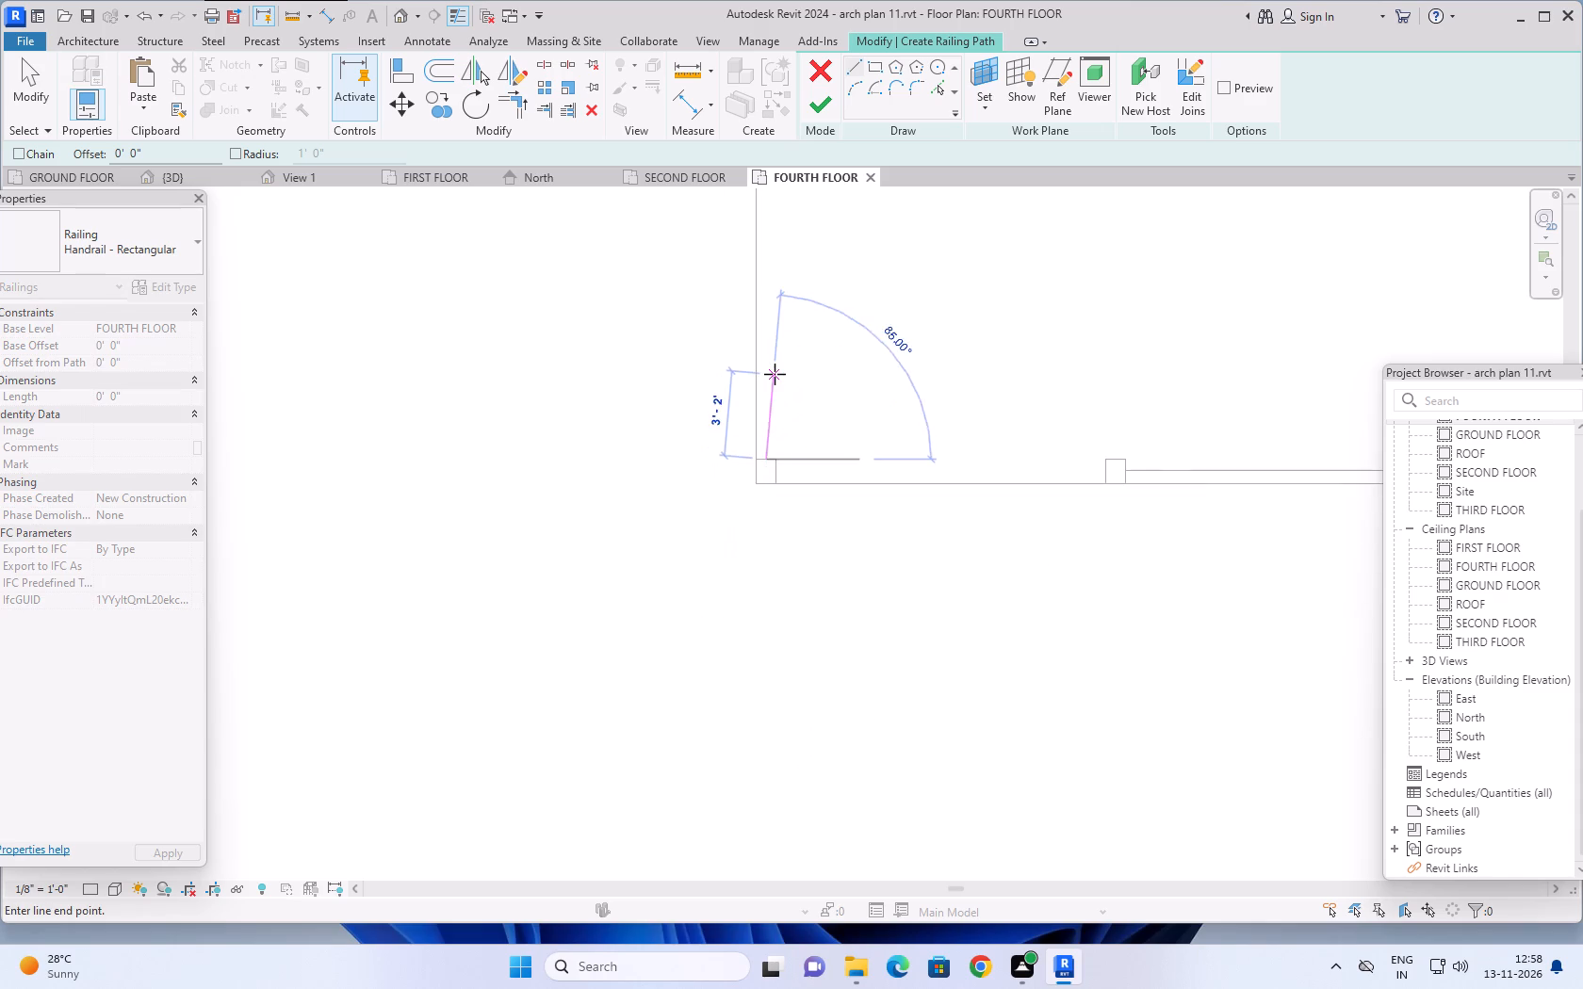
{"action": "scroll", "coordinate": [775, 374], "scroll_direction": "down", "scroll_amount": 2}
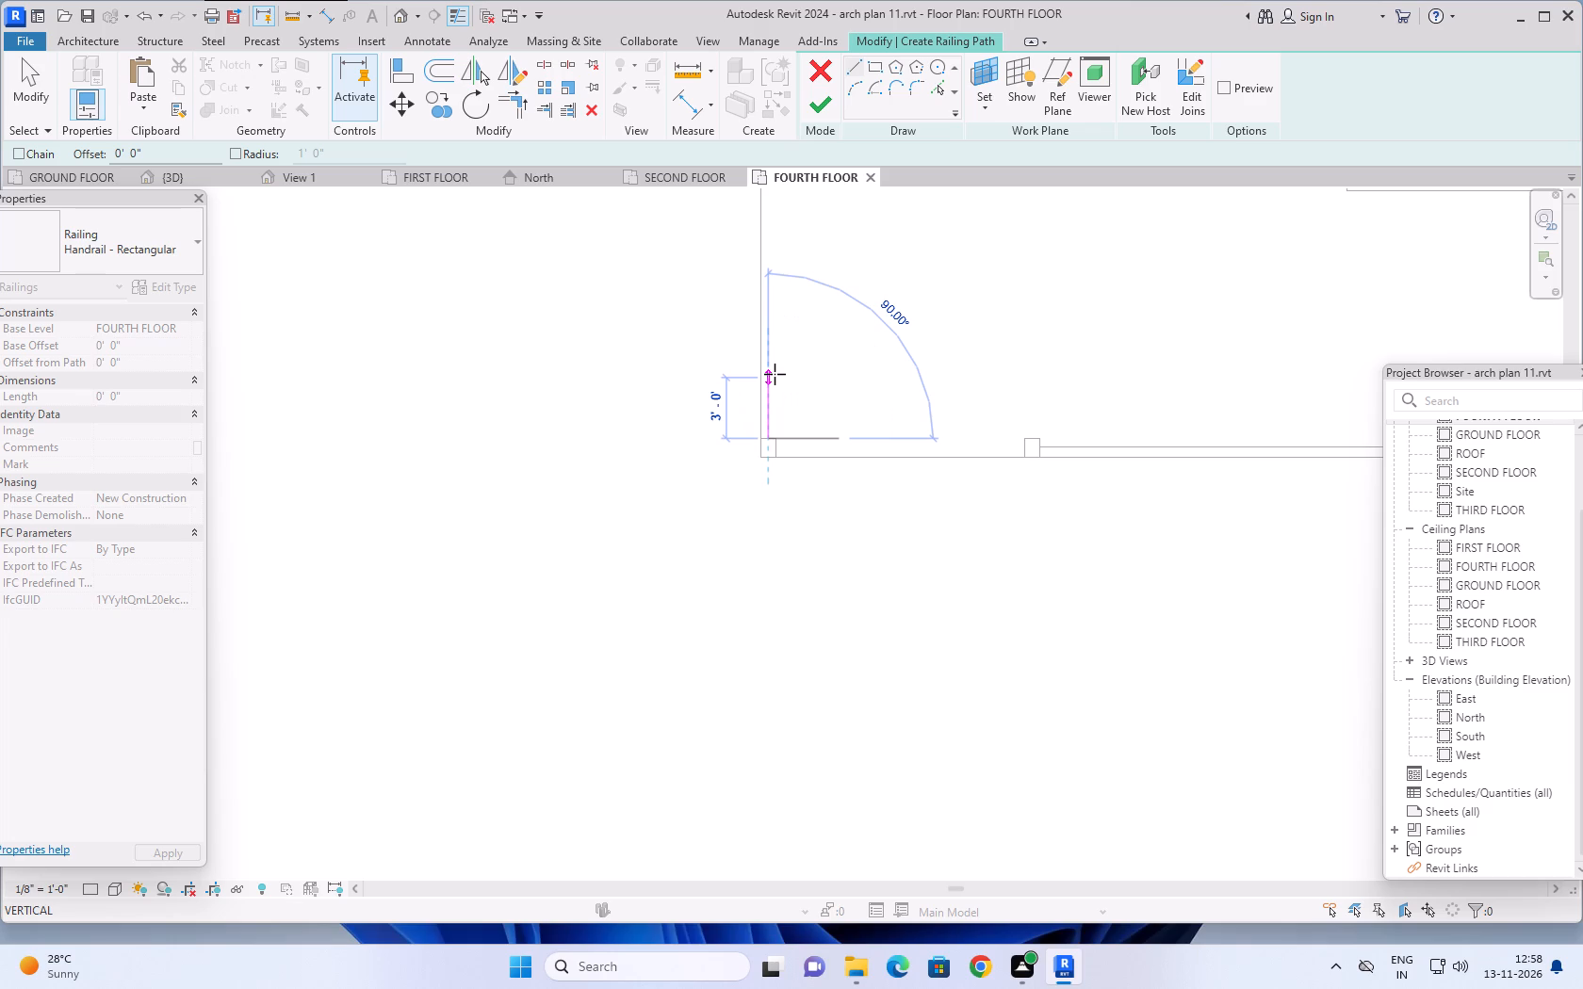
{"action": "scroll", "coordinate": [798, 277], "scroll_direction": "down", "scroll_amount": 4}
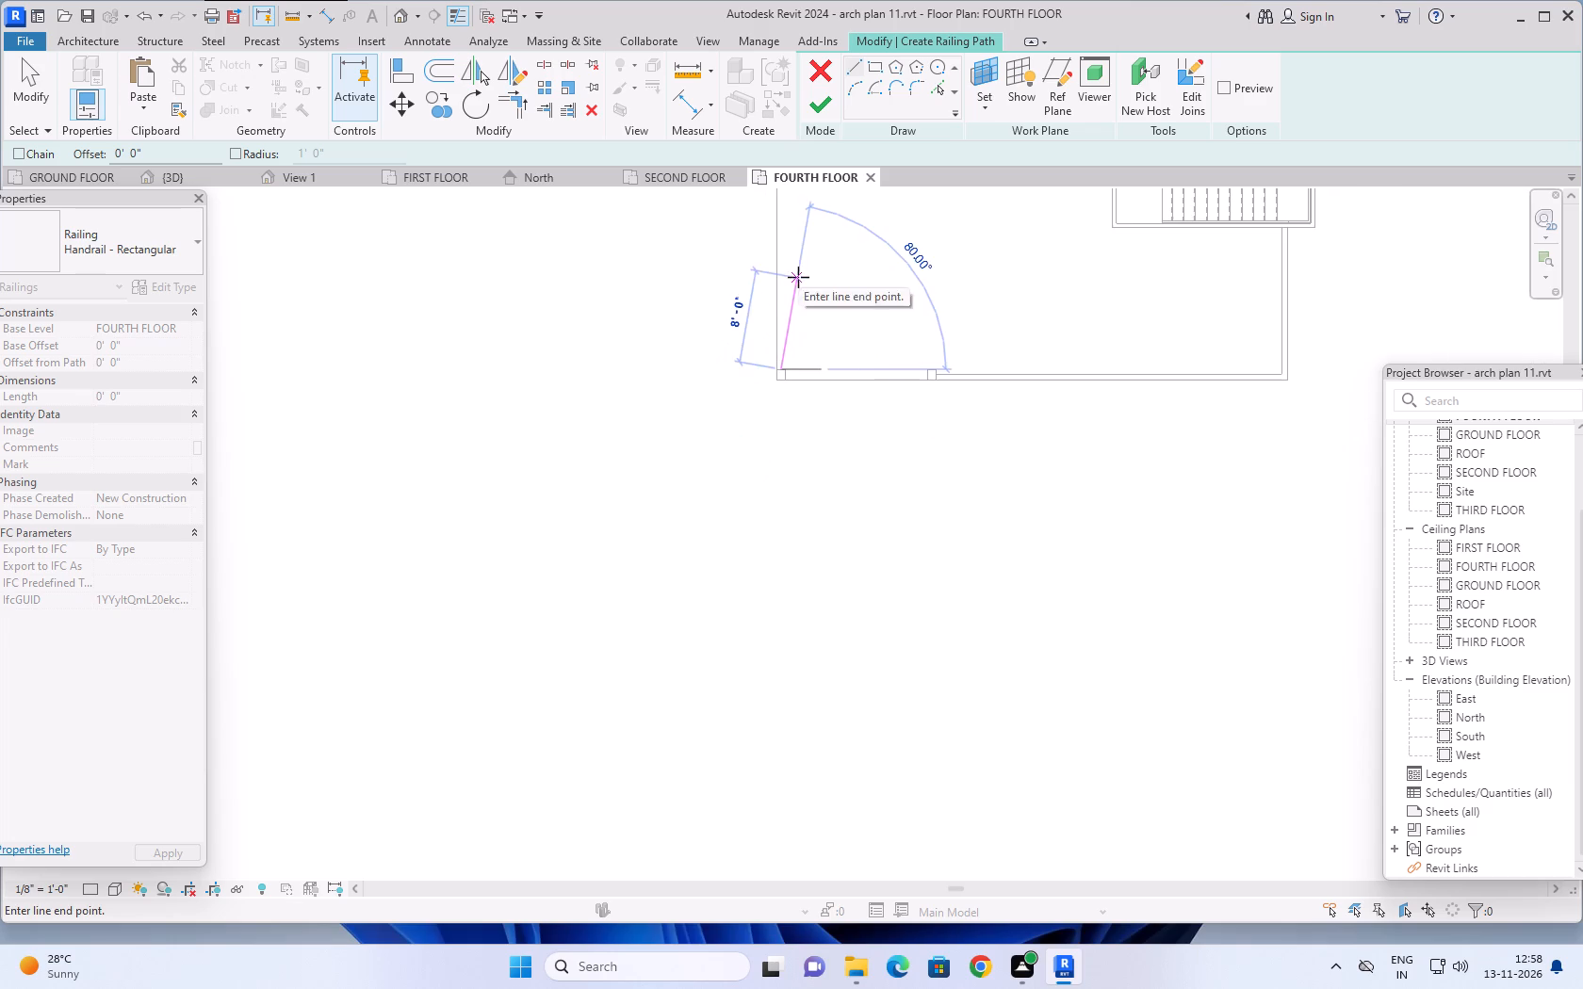
{"action": "middle_click_drag", "start_coordinate": [795, 274], "coordinate": [752, 581]}
{"action": "scroll", "coordinate": [742, 435], "scroll_direction": "up", "scroll_amount": 3}
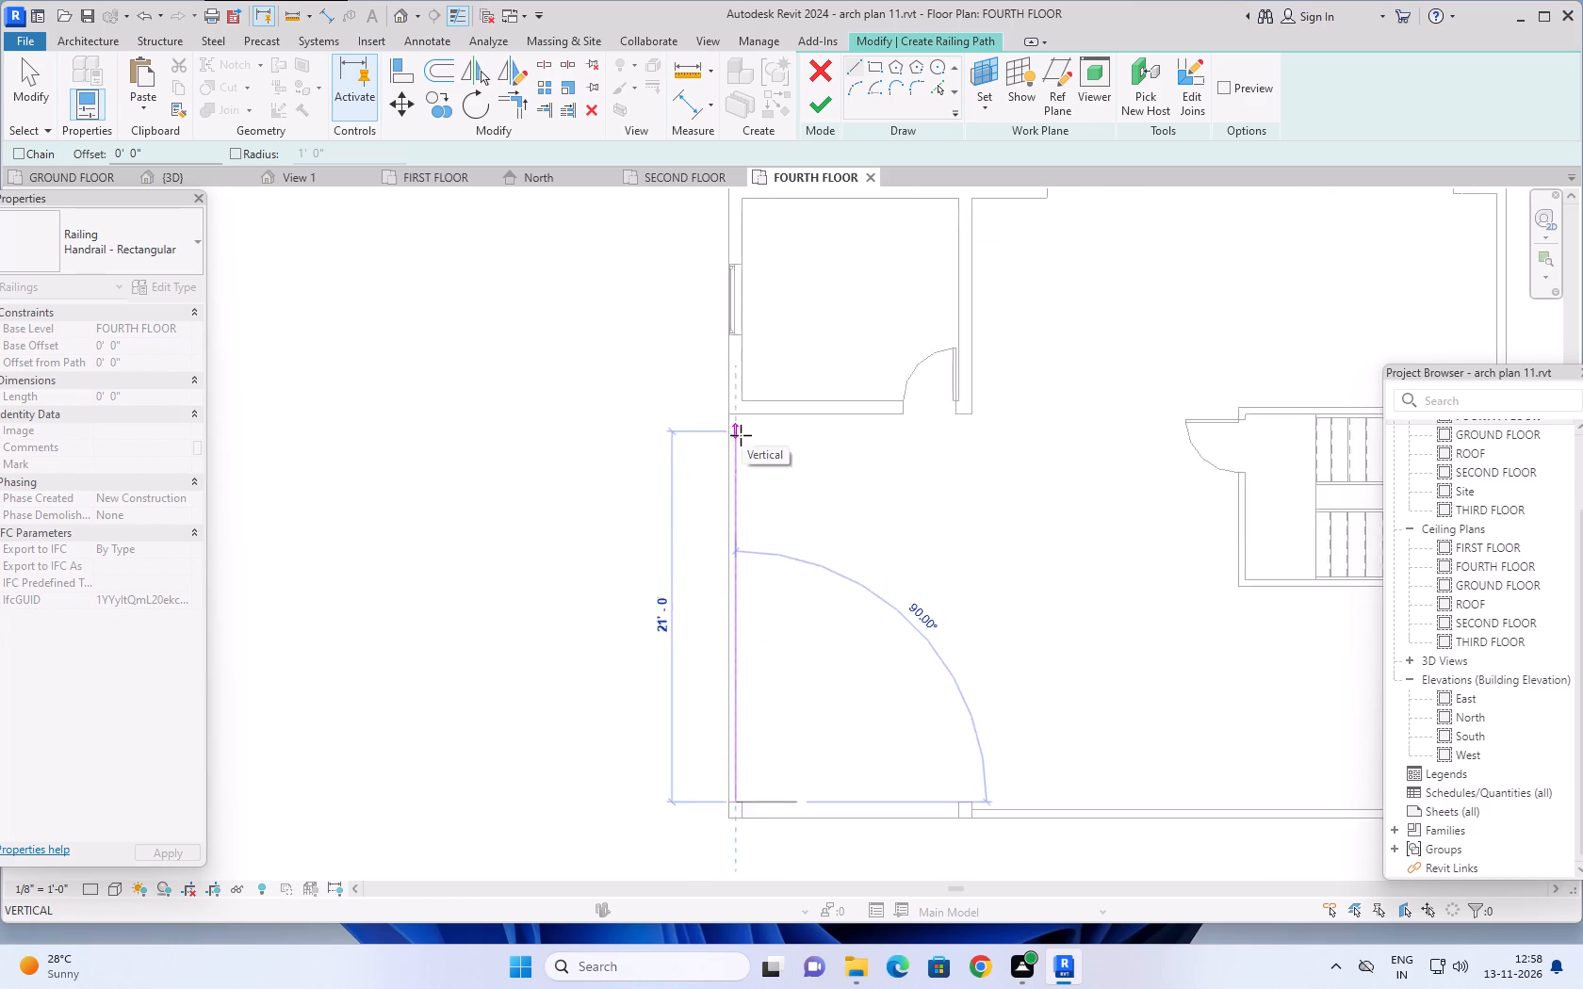
{"action": "scroll", "coordinate": [741, 435], "scroll_direction": "up", "scroll_amount": 7}
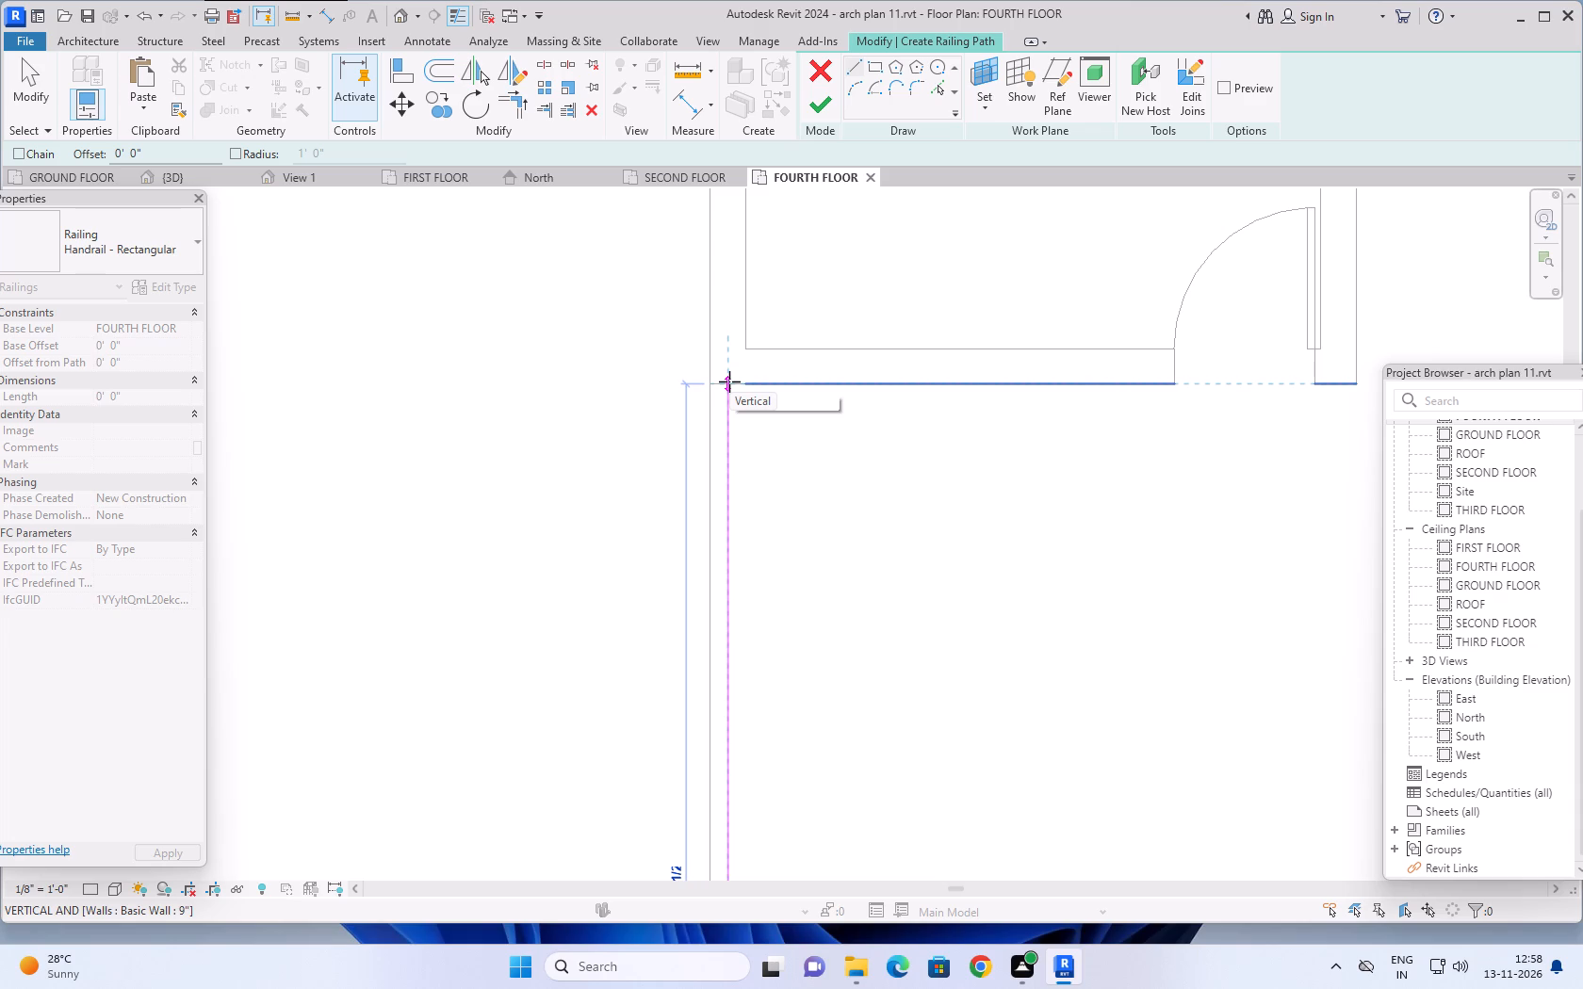
{"action": "left_click", "coordinate": [729, 384]}
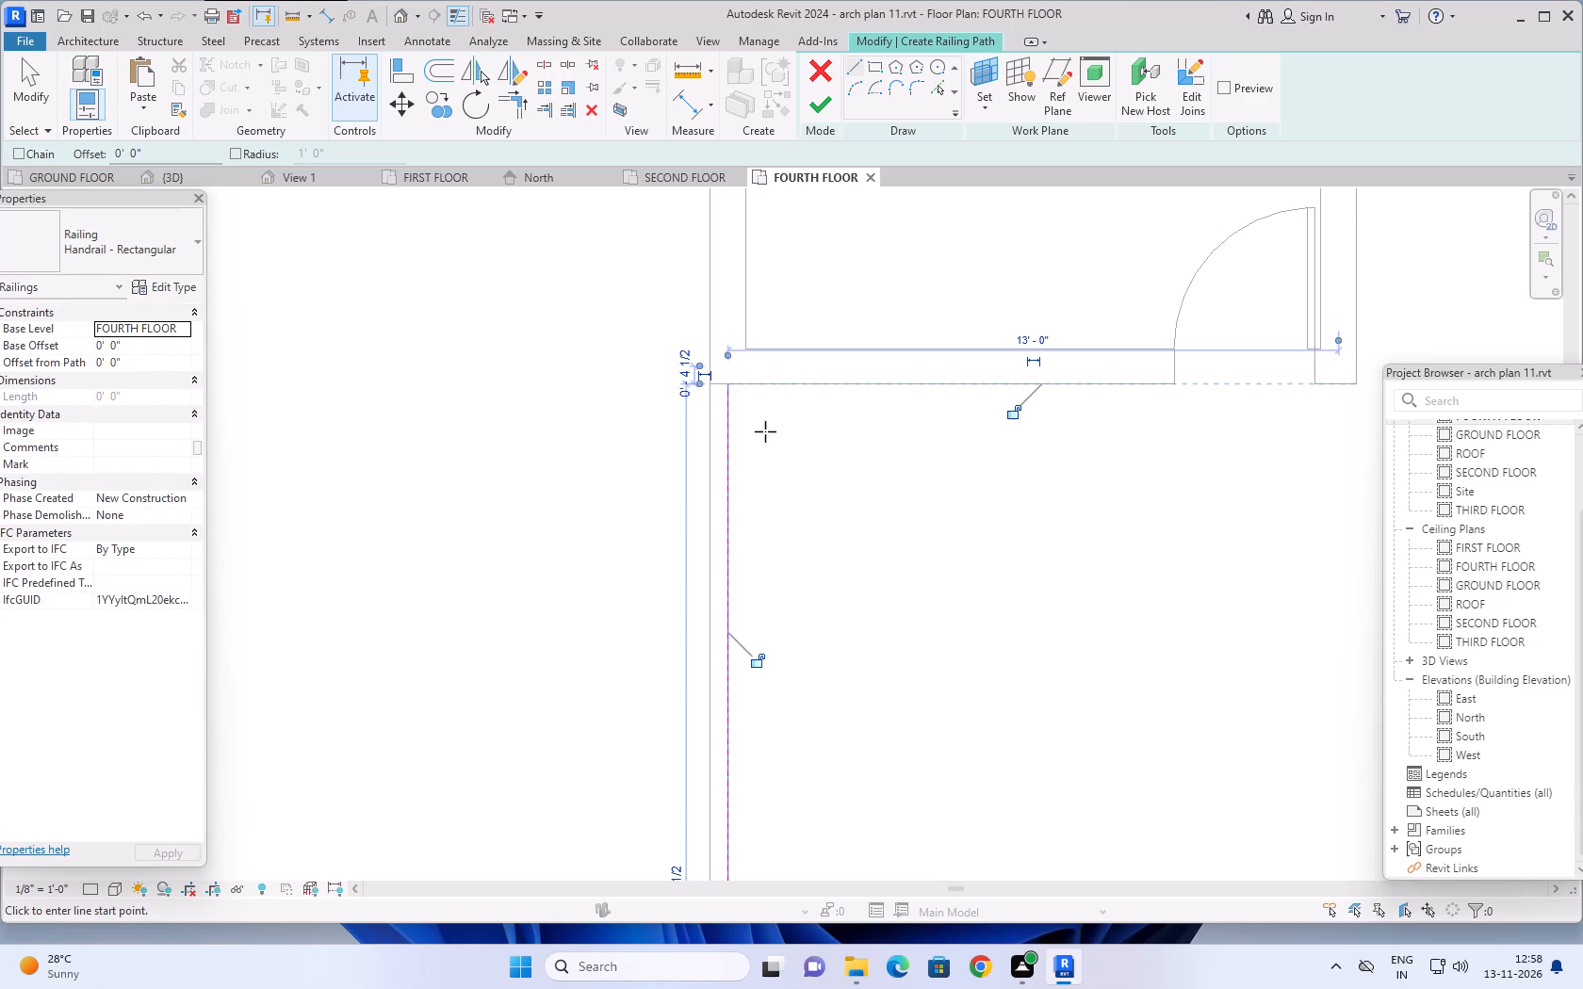
{"action": "scroll", "coordinate": [817, 499], "scroll_direction": "down", "scroll_amount": 8}
{"action": "scroll", "coordinate": [868, 587], "scroll_direction": "down", "scroll_amount": 2}
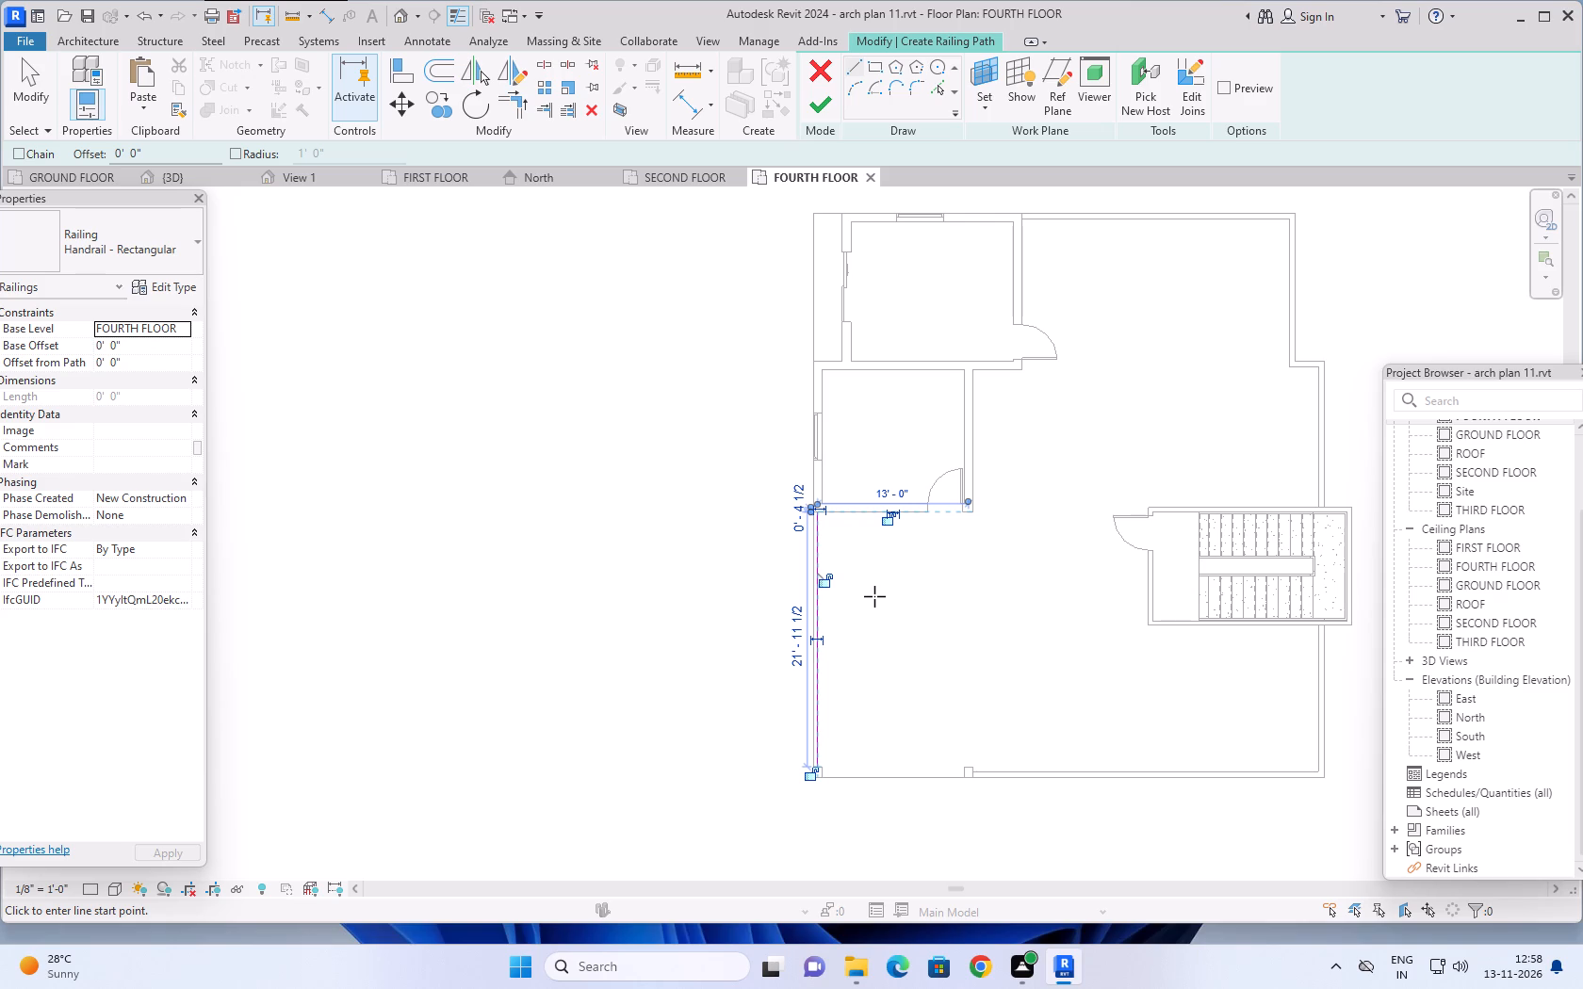
{"action": "key", "text": "Escape"}
{"action": "key", "text": "Escape"}
{"action": "key", "text": "Escape"}
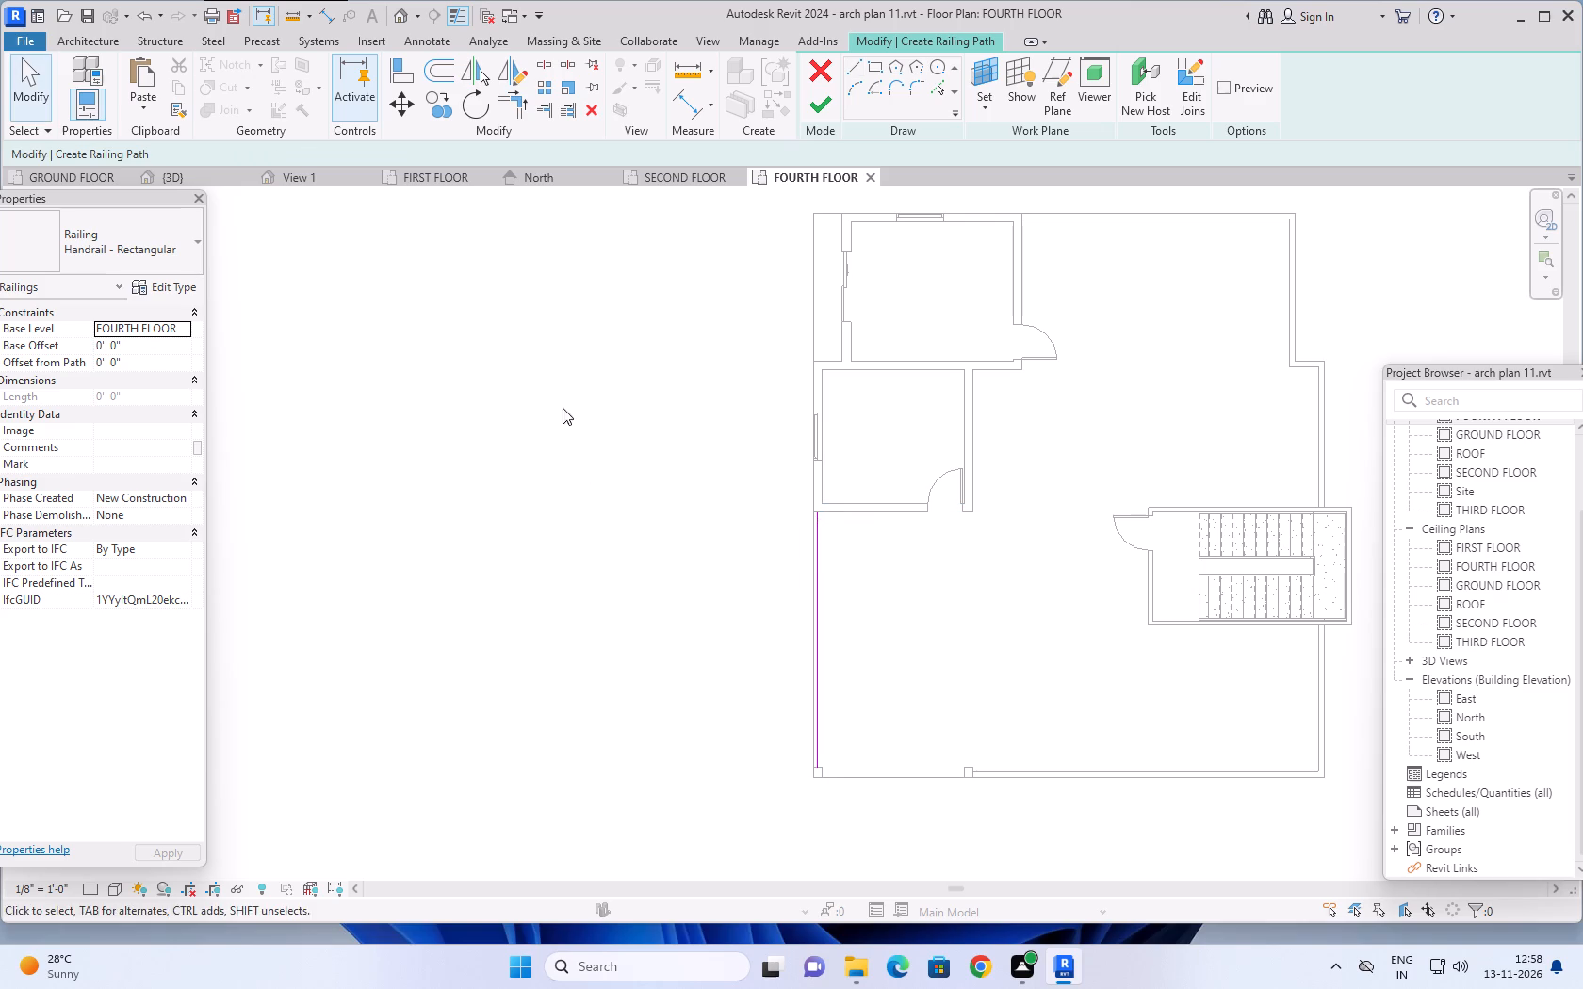
{"action": "key", "text": "Escape"}
{"action": "key", "text": "Escape"}
{"action": "key", "text": "Escape"}
Finish the terrace railing from its sketched path, working in the 3D view.
{"action": "left_click", "coordinate": [188, 177]}
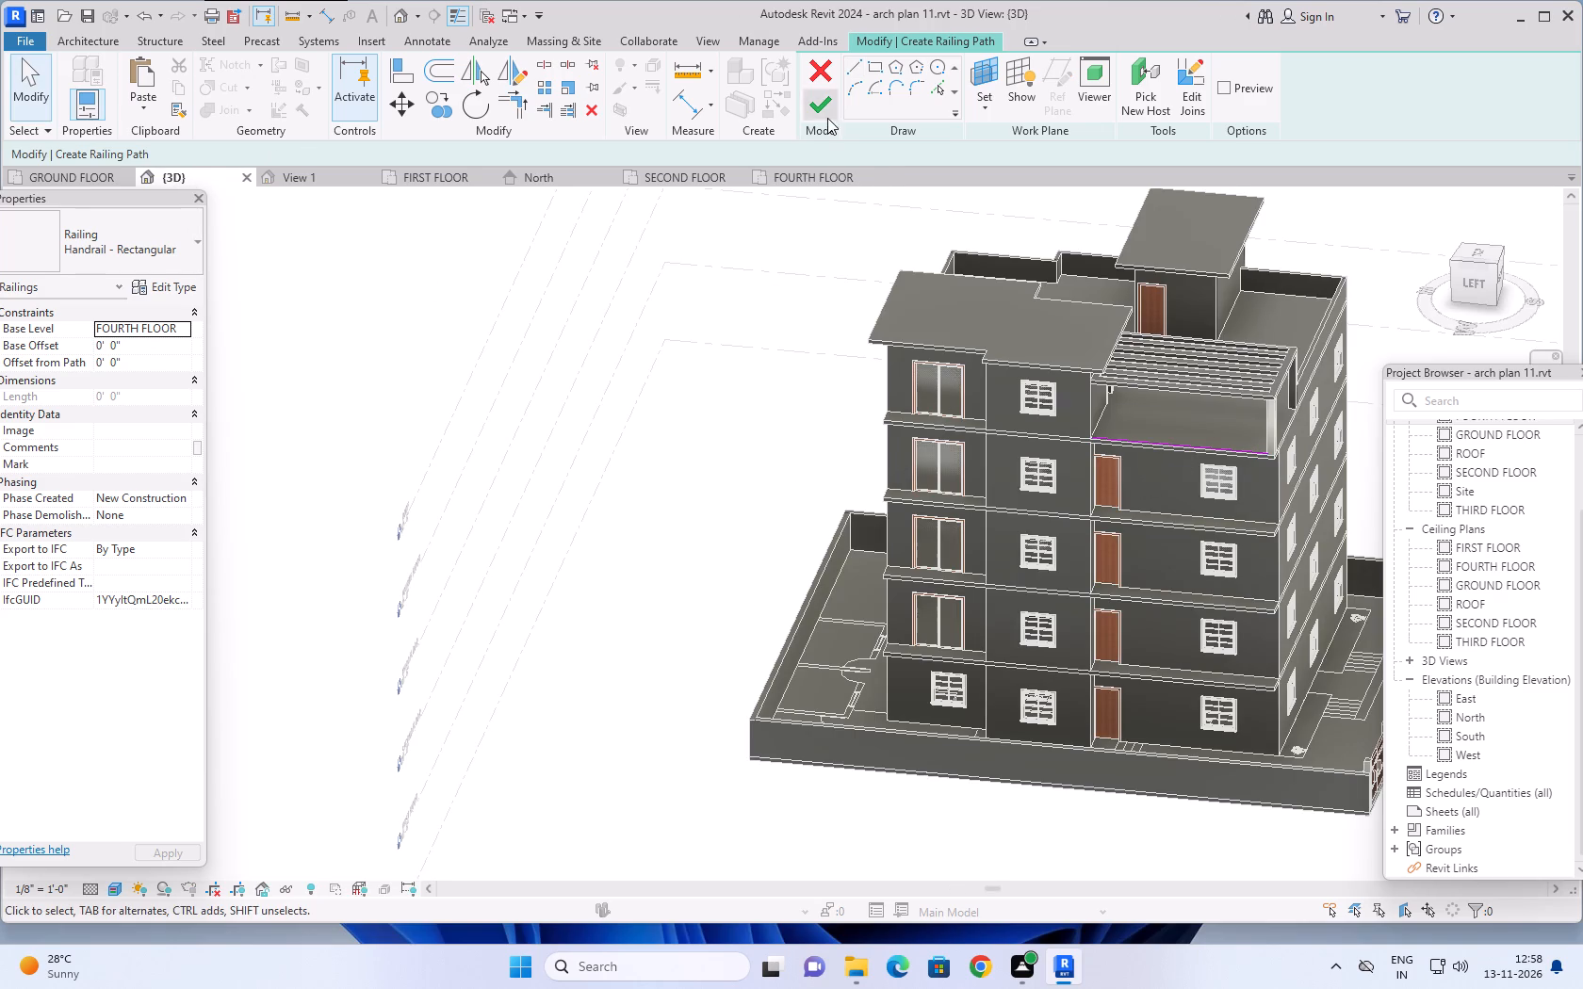
{"action": "left_click", "coordinate": [824, 104]}
{"action": "key", "text": "Escape"}
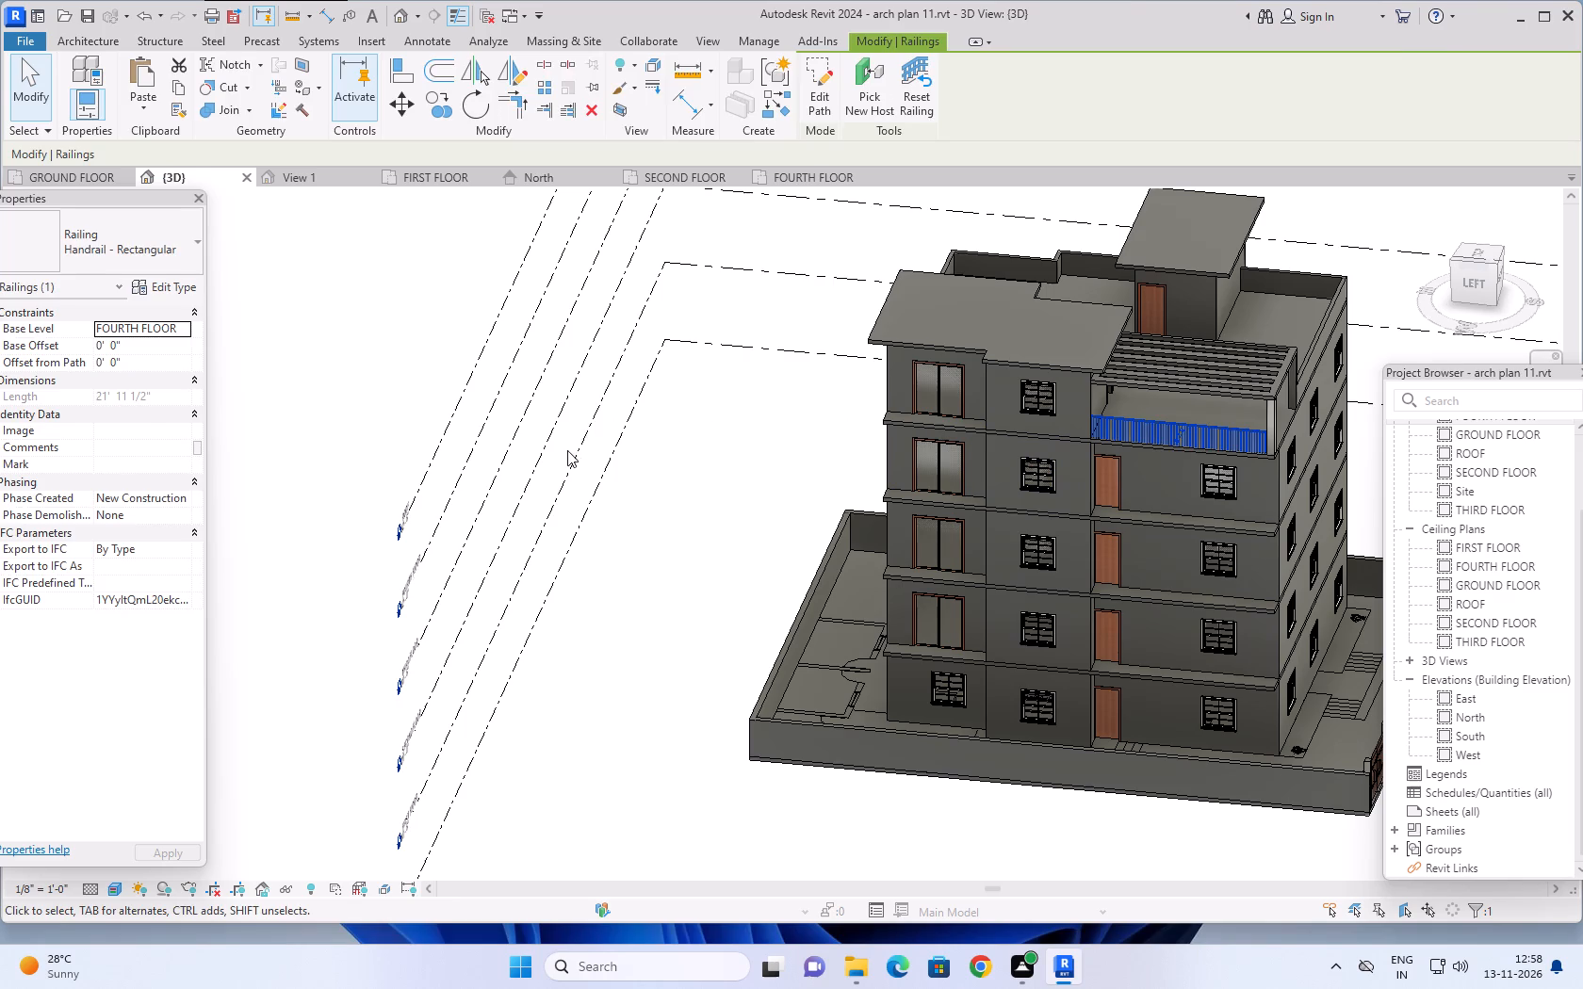
Examine the building in 3D, covering the fourth-floor terrace railing under the canopy, the west facade and the southwest corner from above.
{"action": "middle_click_drag", "start_coordinate": [623, 542], "coordinate": [620, 395], "text": "shift"}
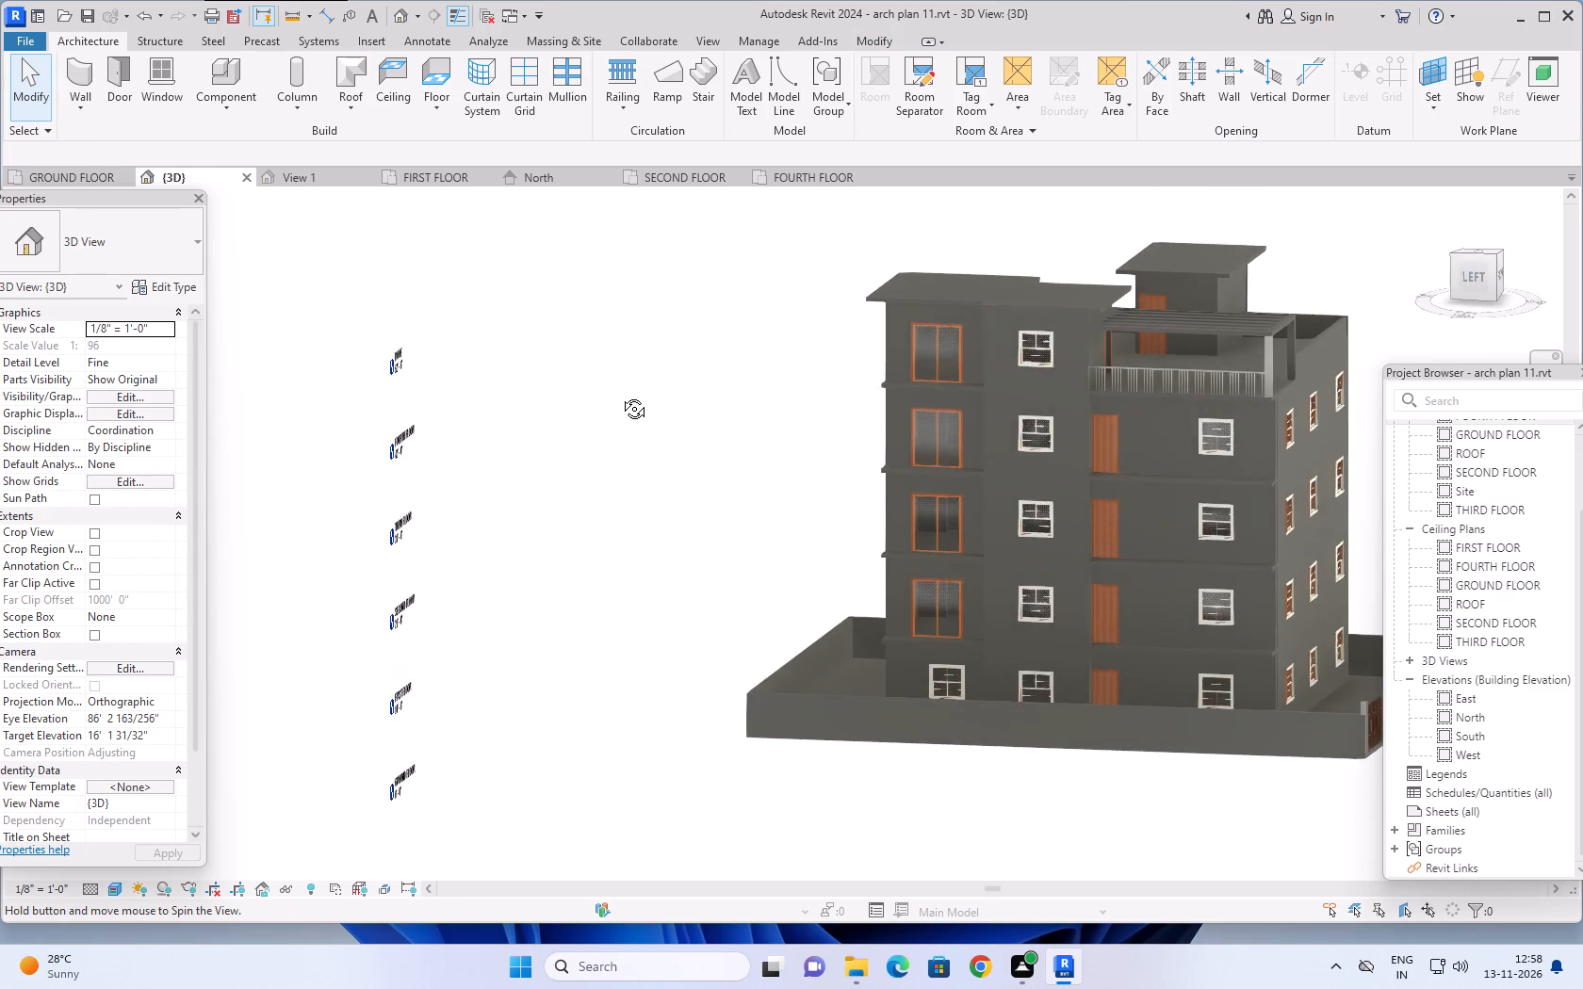
{"action": "middle_click_drag", "start_coordinate": [620, 395], "coordinate": [644, 394], "text": "shift"}
{"action": "scroll", "coordinate": [1281, 373], "scroll_direction": "up", "scroll_amount": 6}
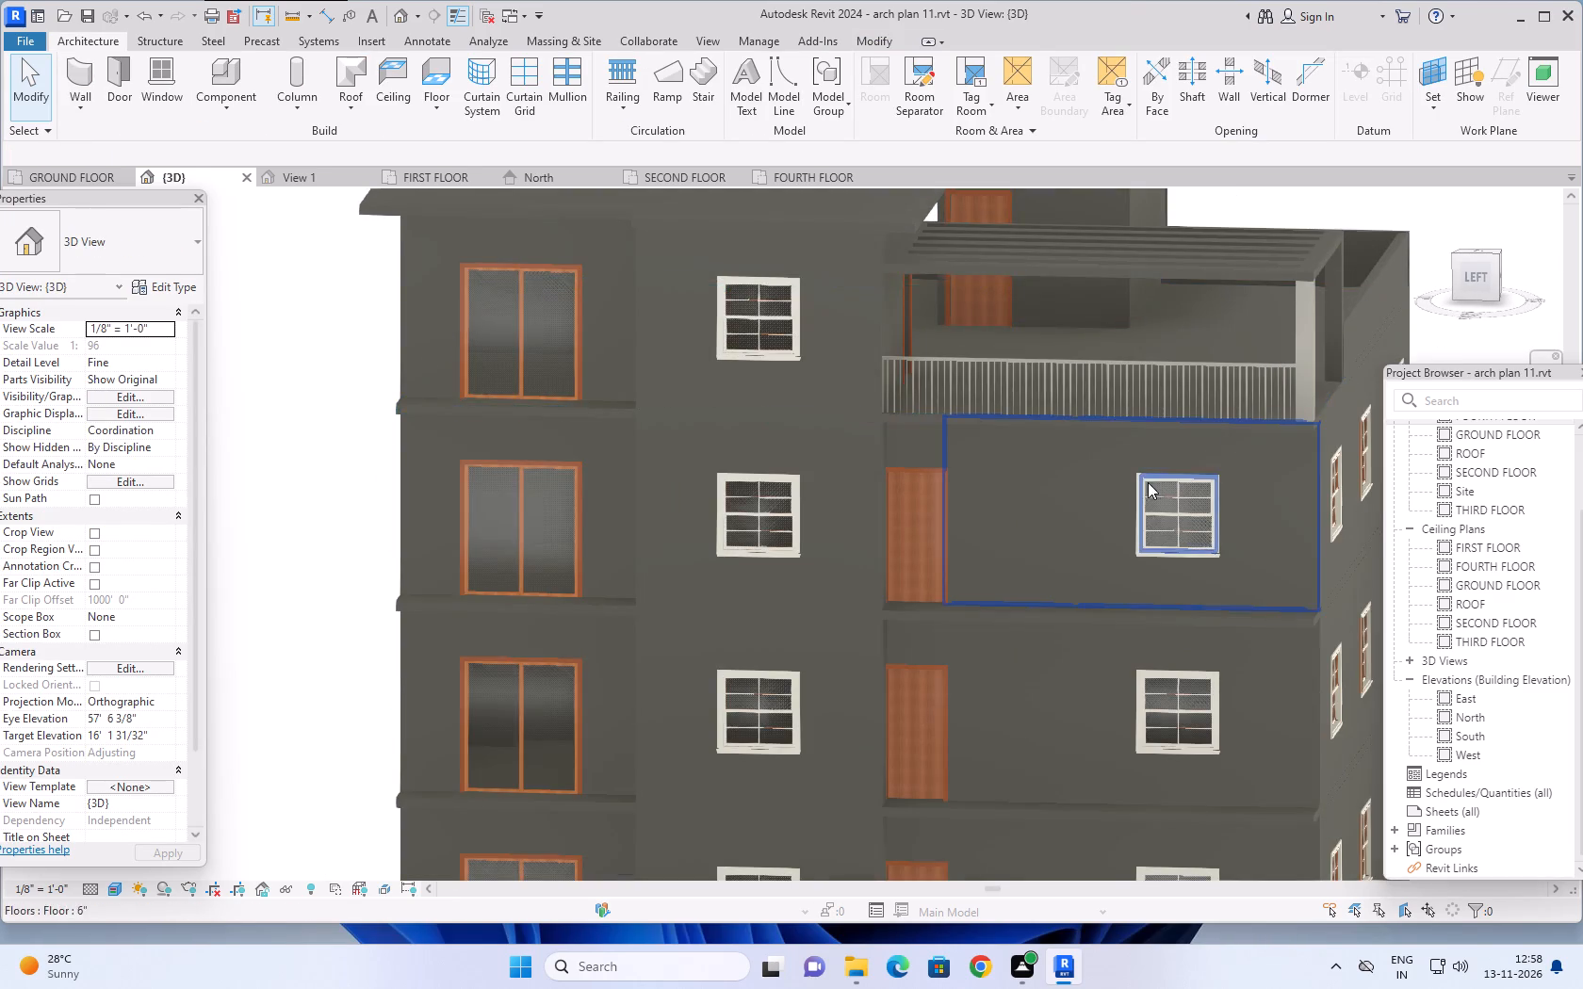
{"action": "middle_click_drag", "start_coordinate": [1088, 498], "coordinate": [1176, 399], "text": "shift"}
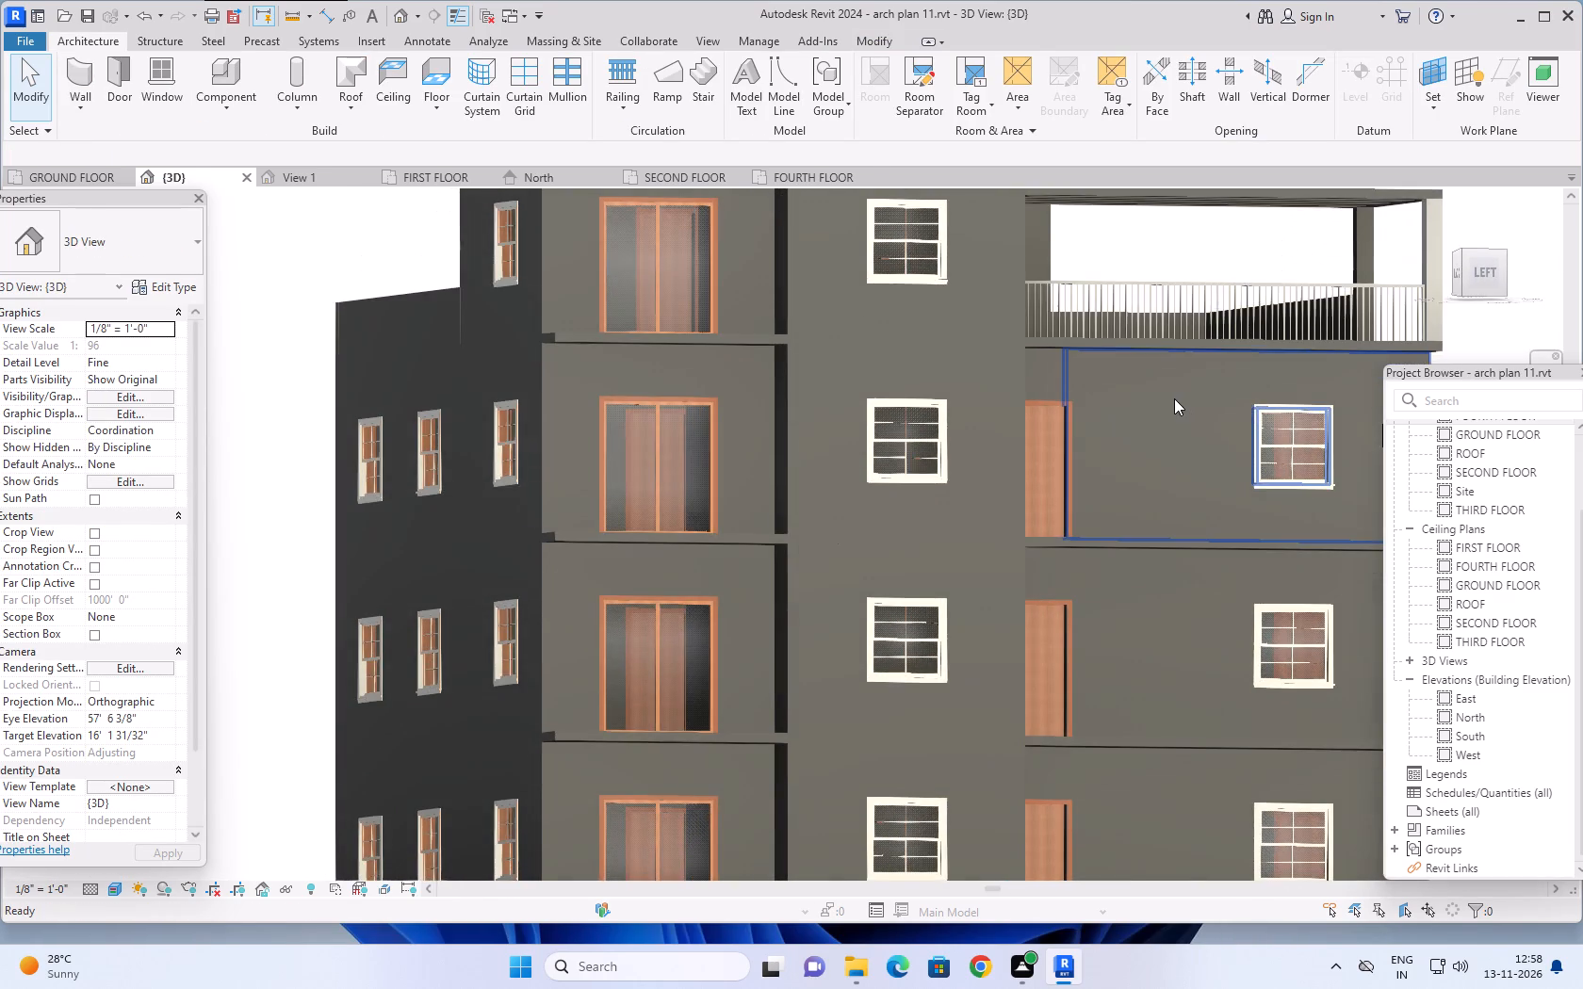
{"action": "scroll", "coordinate": [1171, 405], "scroll_direction": "down", "scroll_amount": 2}
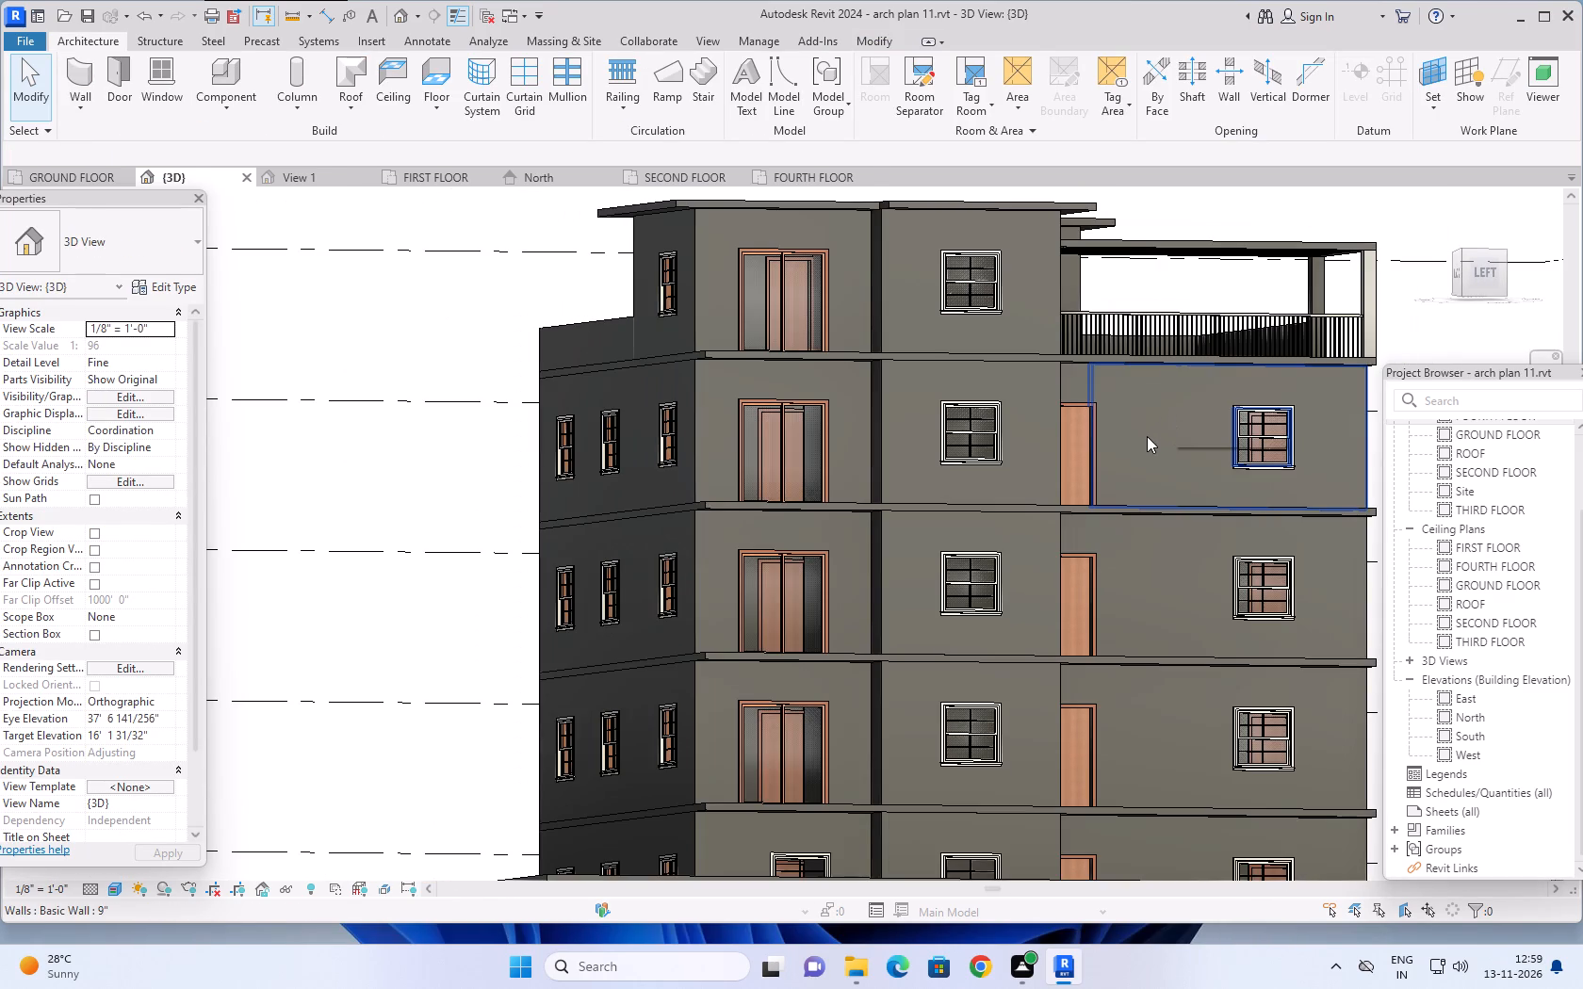
{"action": "scroll", "coordinate": [1147, 436], "scroll_direction": "down", "scroll_amount": 2}
{"action": "middle_click_drag", "start_coordinate": [1335, 428], "coordinate": [1313, 468], "text": "shift"}
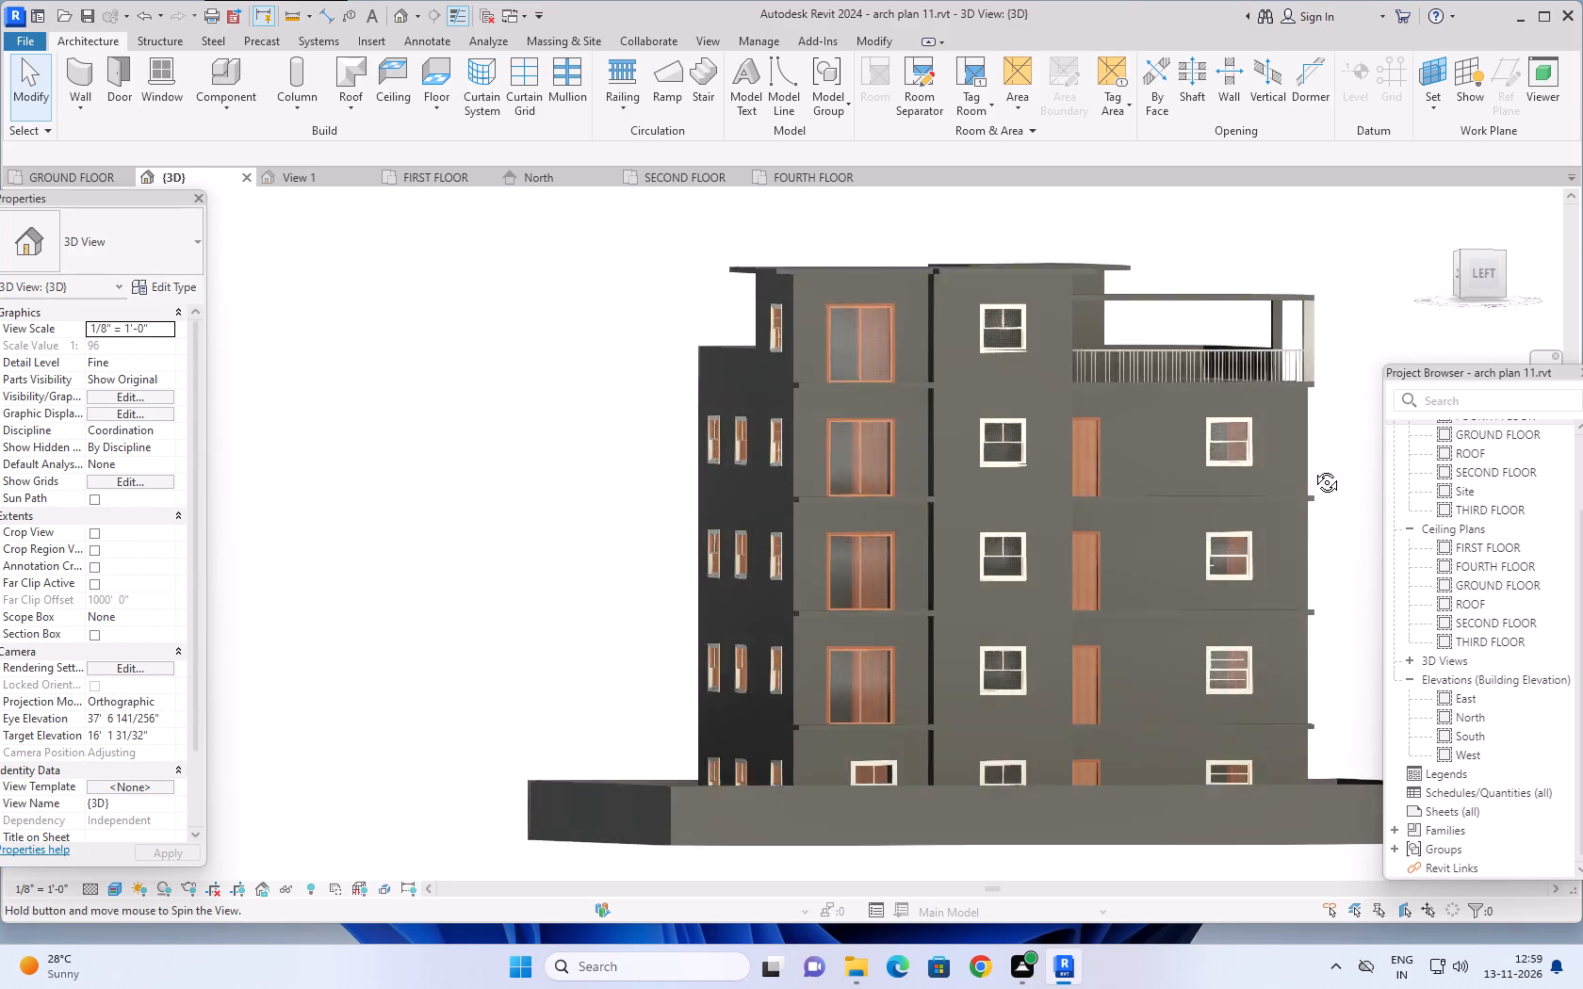
{"action": "middle_click_drag", "start_coordinate": [1313, 468], "coordinate": [1024, 614], "text": "shift"}
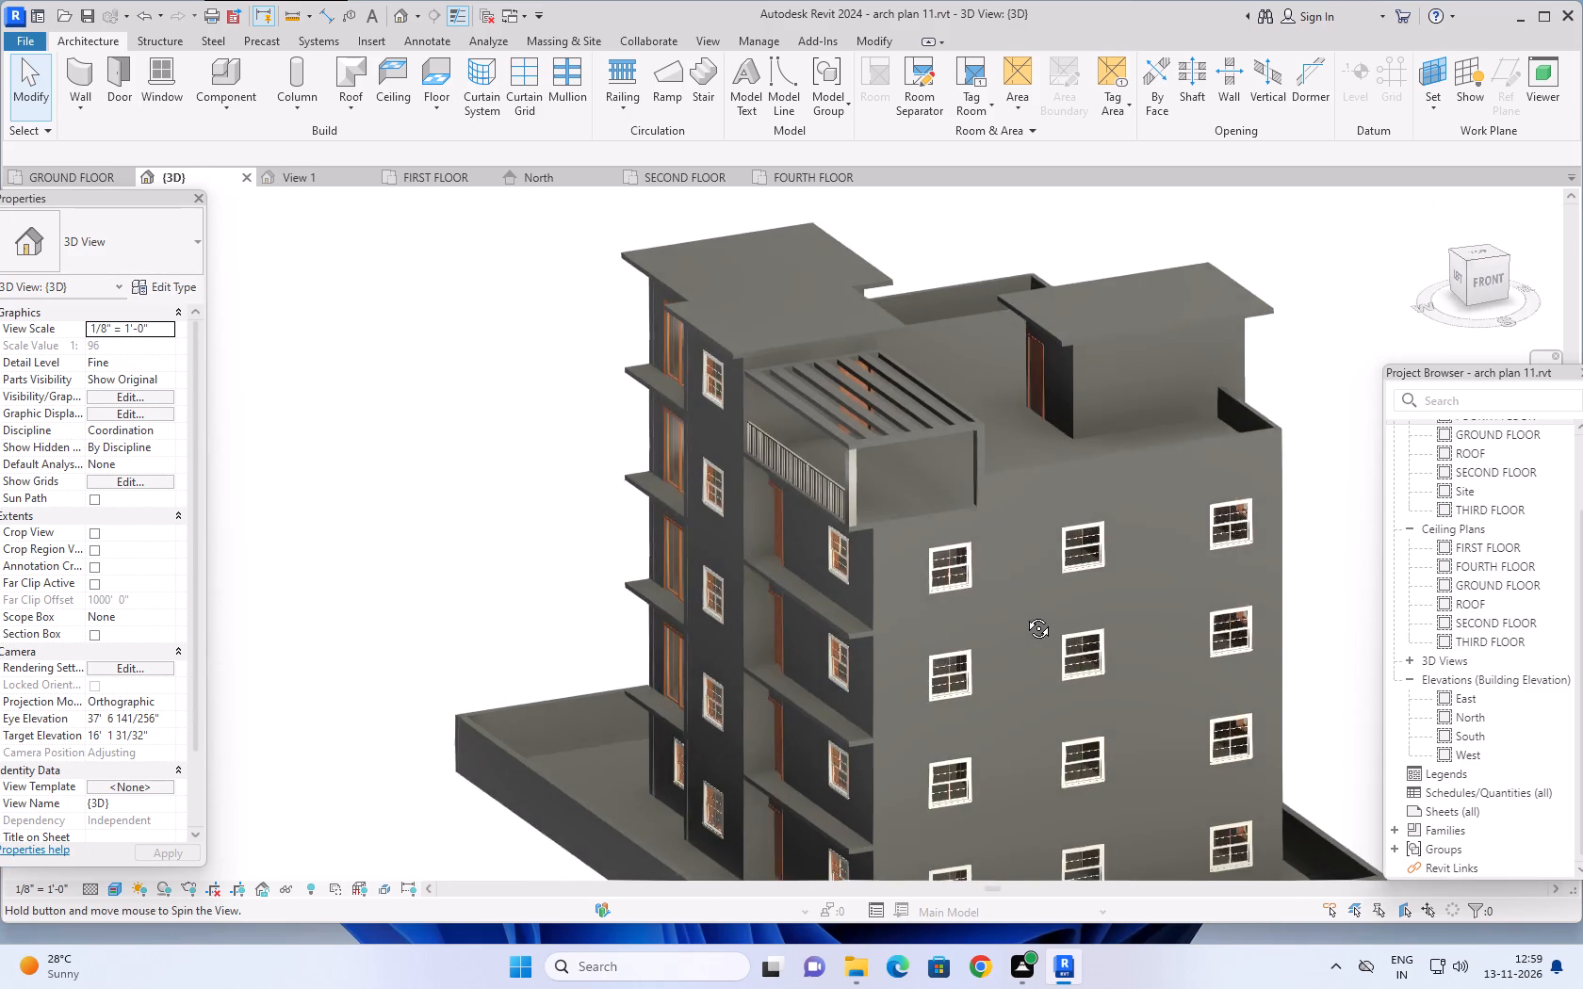
{"action": "middle_click_drag", "start_coordinate": [1024, 614], "coordinate": [1061, 604], "text": "shift"}
{"action": "scroll", "coordinate": [1061, 595], "scroll_direction": "down", "scroll_amount": 3}
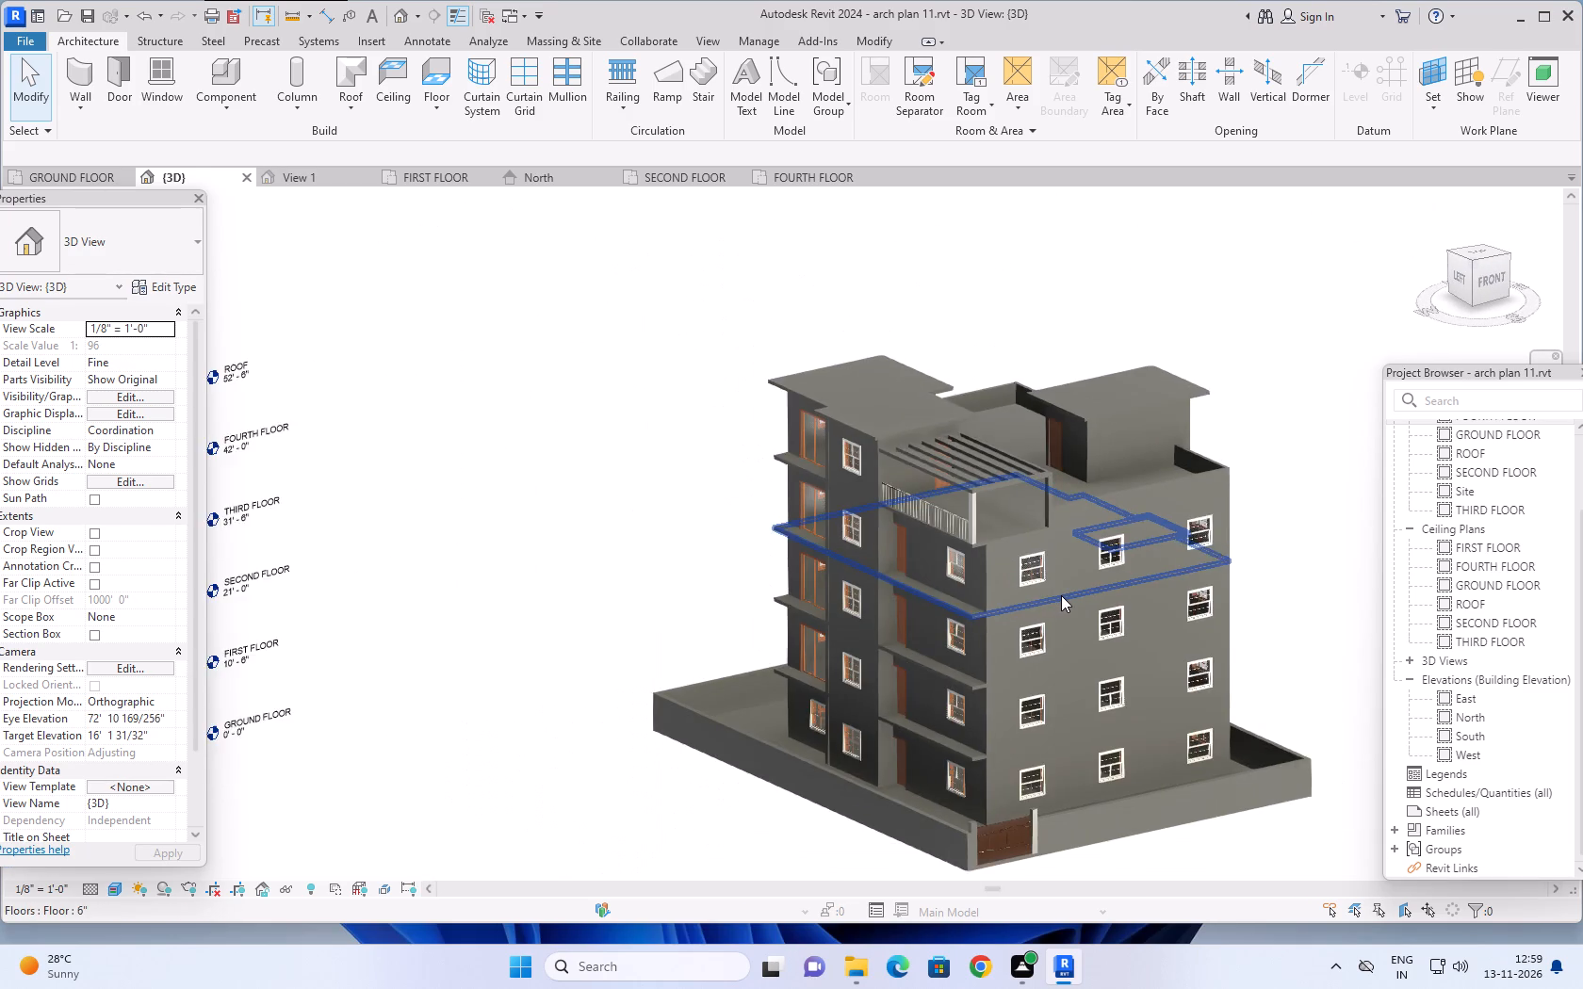
{"action": "scroll", "coordinate": [1061, 595], "scroll_direction": "down", "scroll_amount": 1}
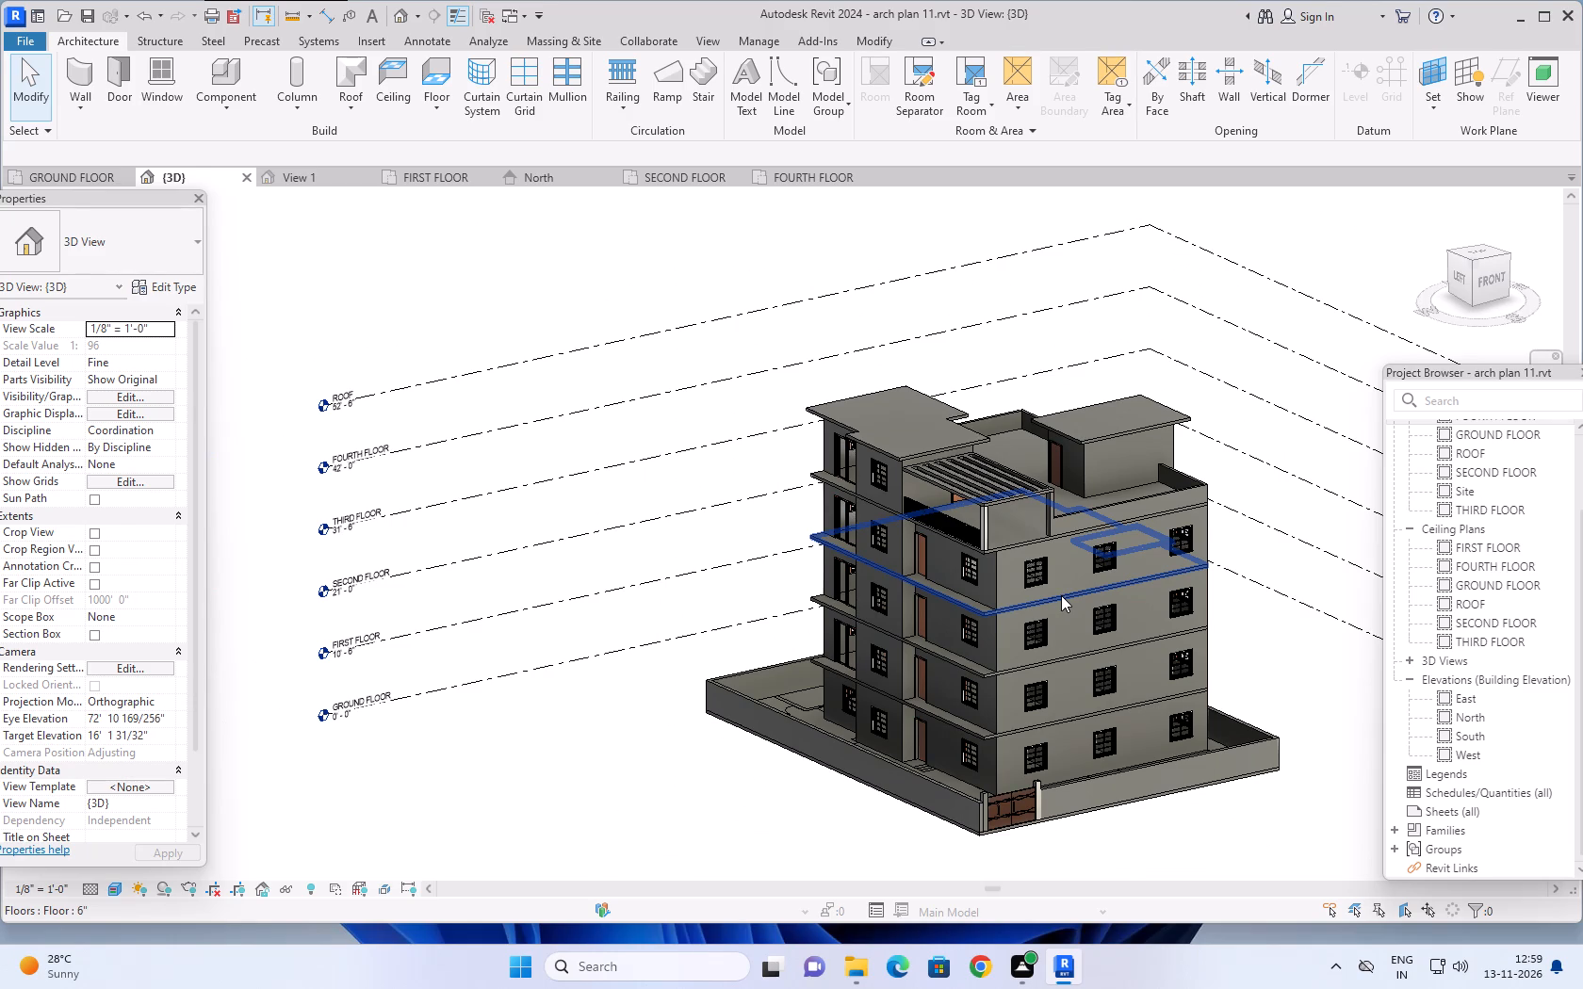
{"action": "key", "text": "Escape"}
{"action": "key", "text": "Escape"}
{"action": "key", "text": "Escape"}
{"action": "key", "text": "Escape"}
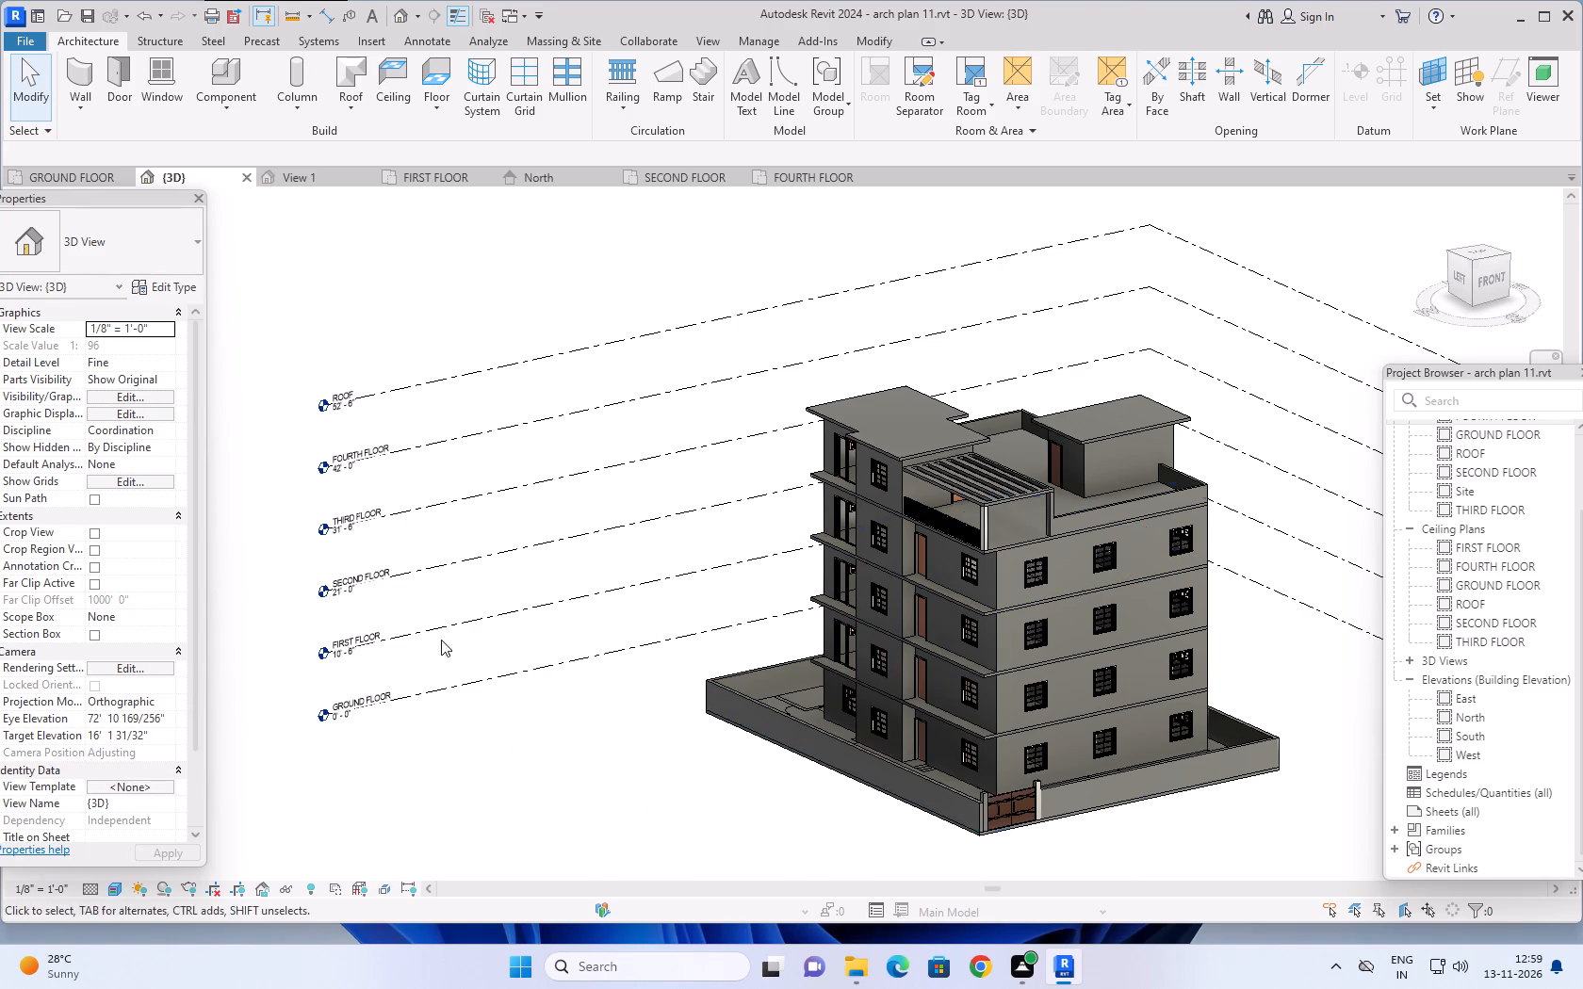
{"action": "key", "text": "Escape"}
{"action": "key", "text": "Escape"}
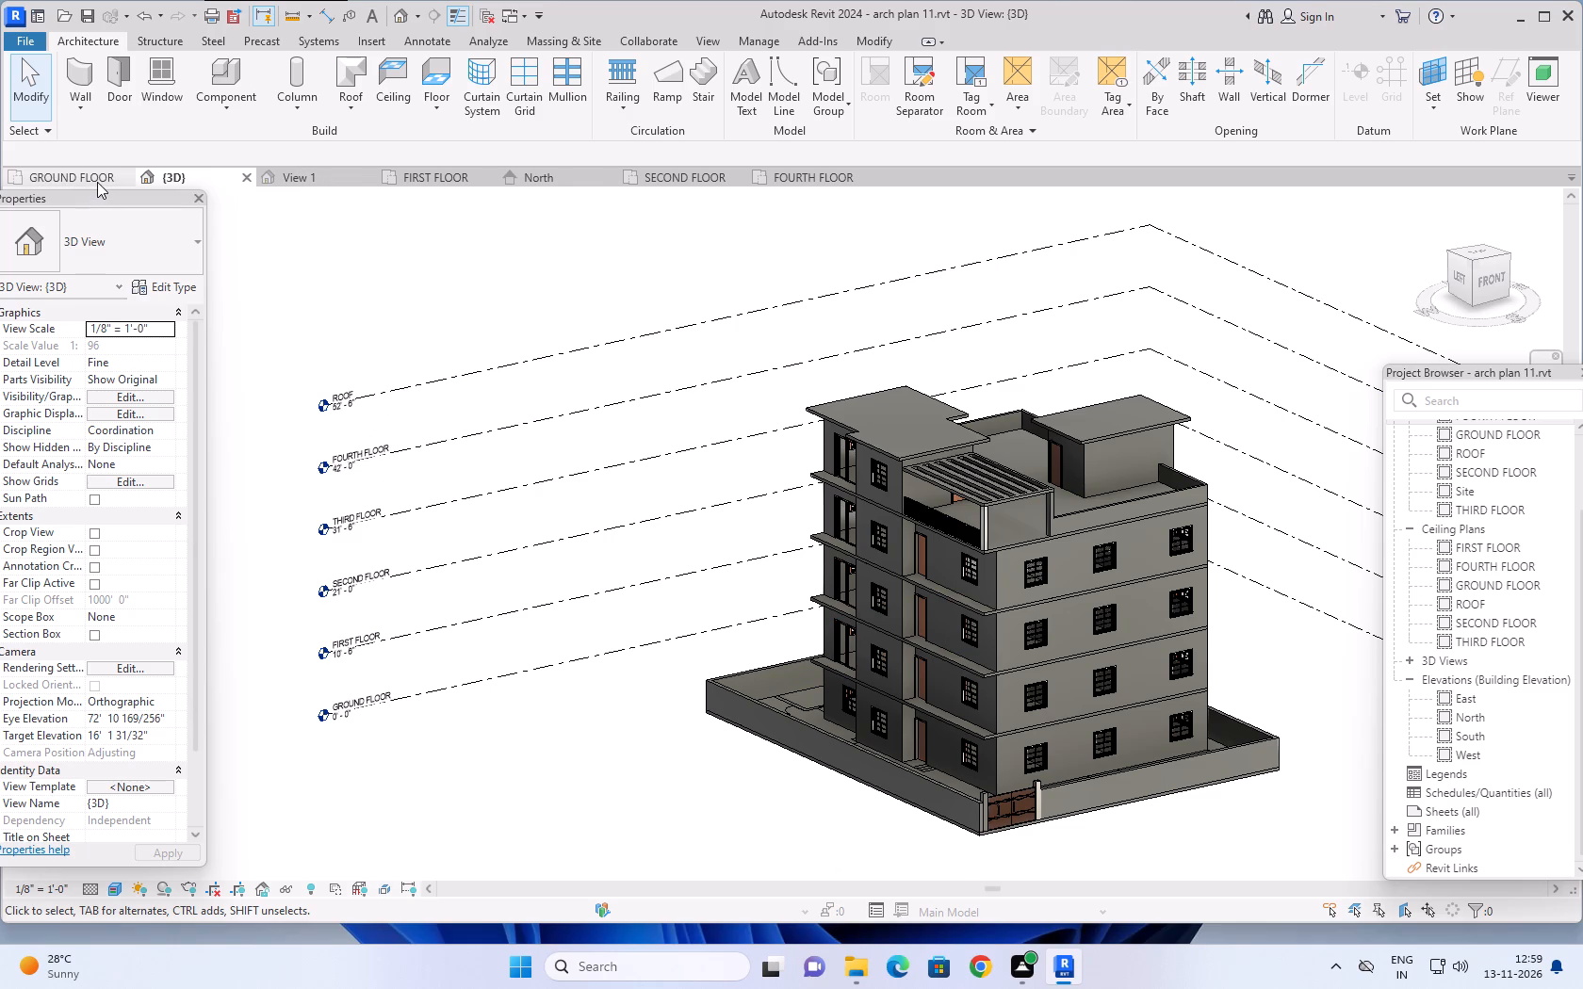
Start the Wall command in the GROUND FLOOR plan, with the empty area beside the residential plan in view.
{"action": "left_click", "coordinate": [97, 182]}
{"action": "scroll", "coordinate": [1015, 498], "scroll_direction": "down", "scroll_amount": 2}
{"action": "middle_click_drag", "start_coordinate": [1138, 549], "coordinate": [893, 475]}
{"action": "scroll", "coordinate": [969, 534], "scroll_direction": "down", "scroll_amount": 3}
{"action": "middle_click_drag", "start_coordinate": [1100, 568], "coordinate": [853, 558]}
{"action": "scroll", "coordinate": [862, 567], "scroll_direction": "up", "scroll_amount": 1}
{"action": "key", "text": "Escape"}
{"action": "key", "text": "Escape"}
{"action": "left_click", "coordinate": [90, 74]}
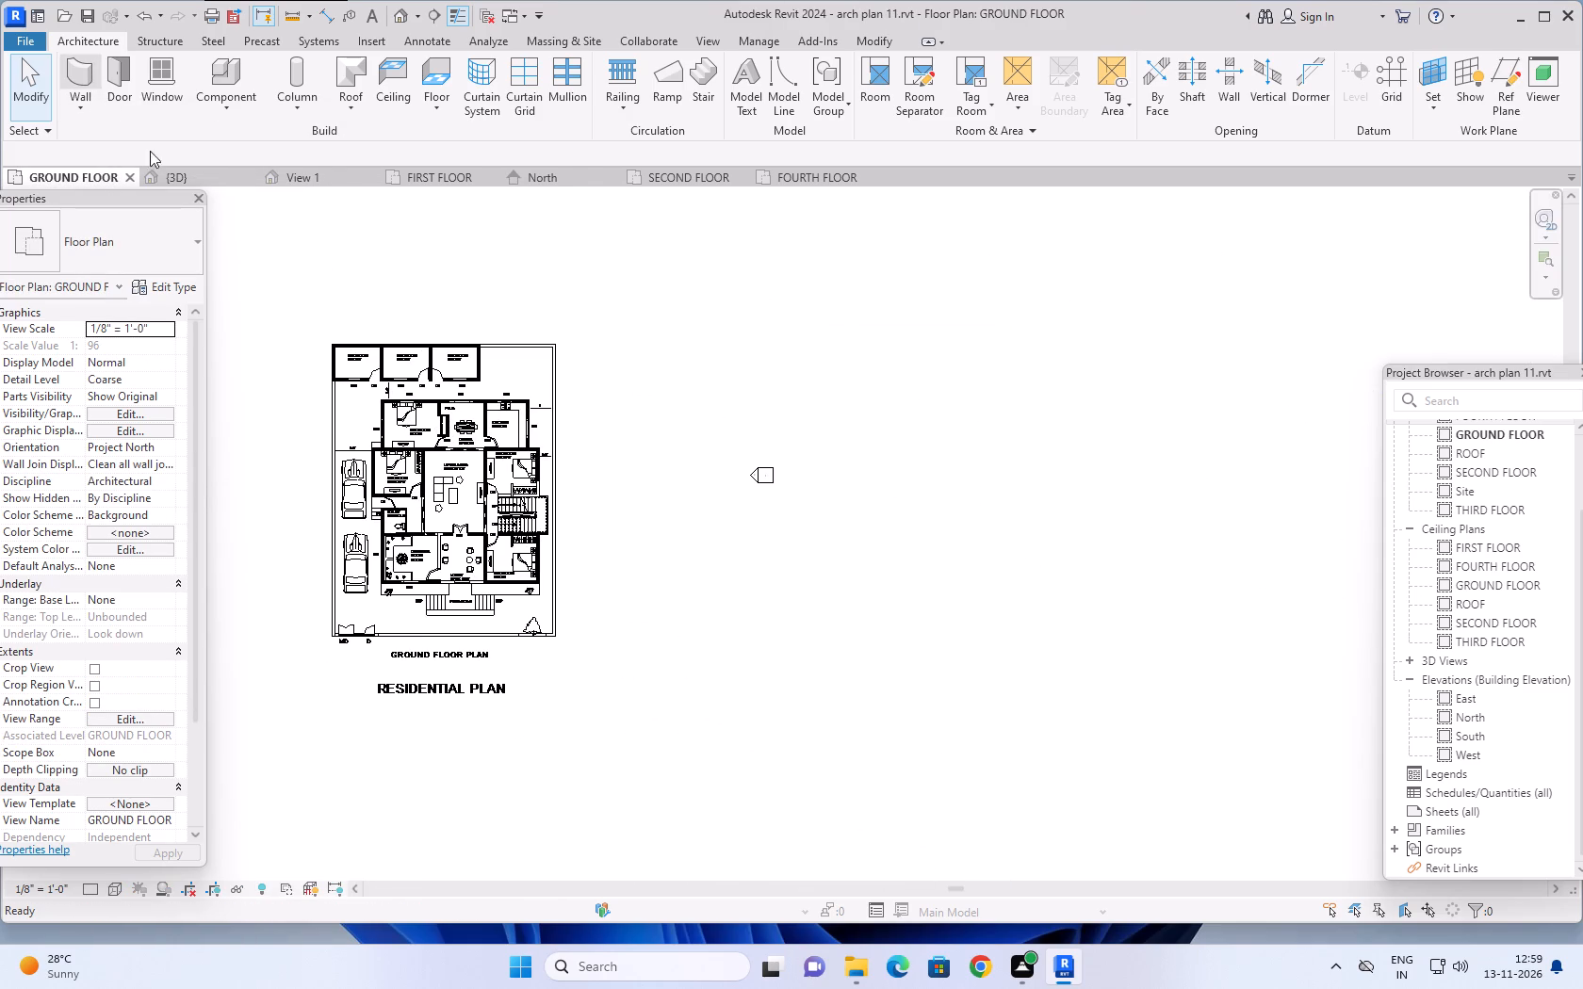
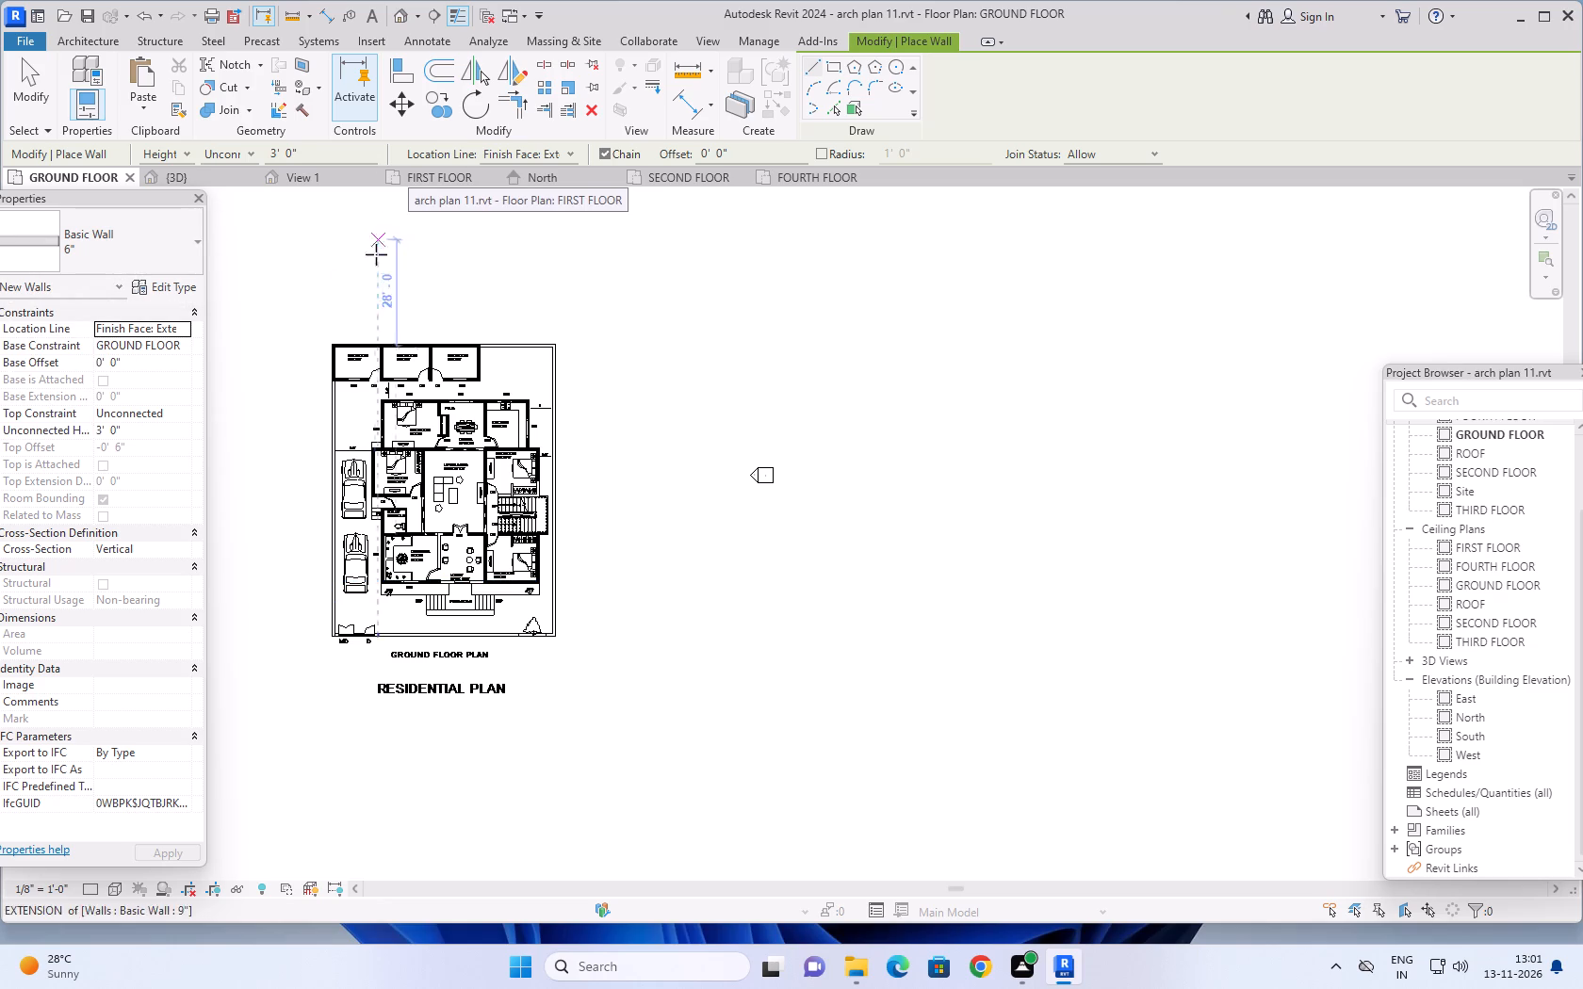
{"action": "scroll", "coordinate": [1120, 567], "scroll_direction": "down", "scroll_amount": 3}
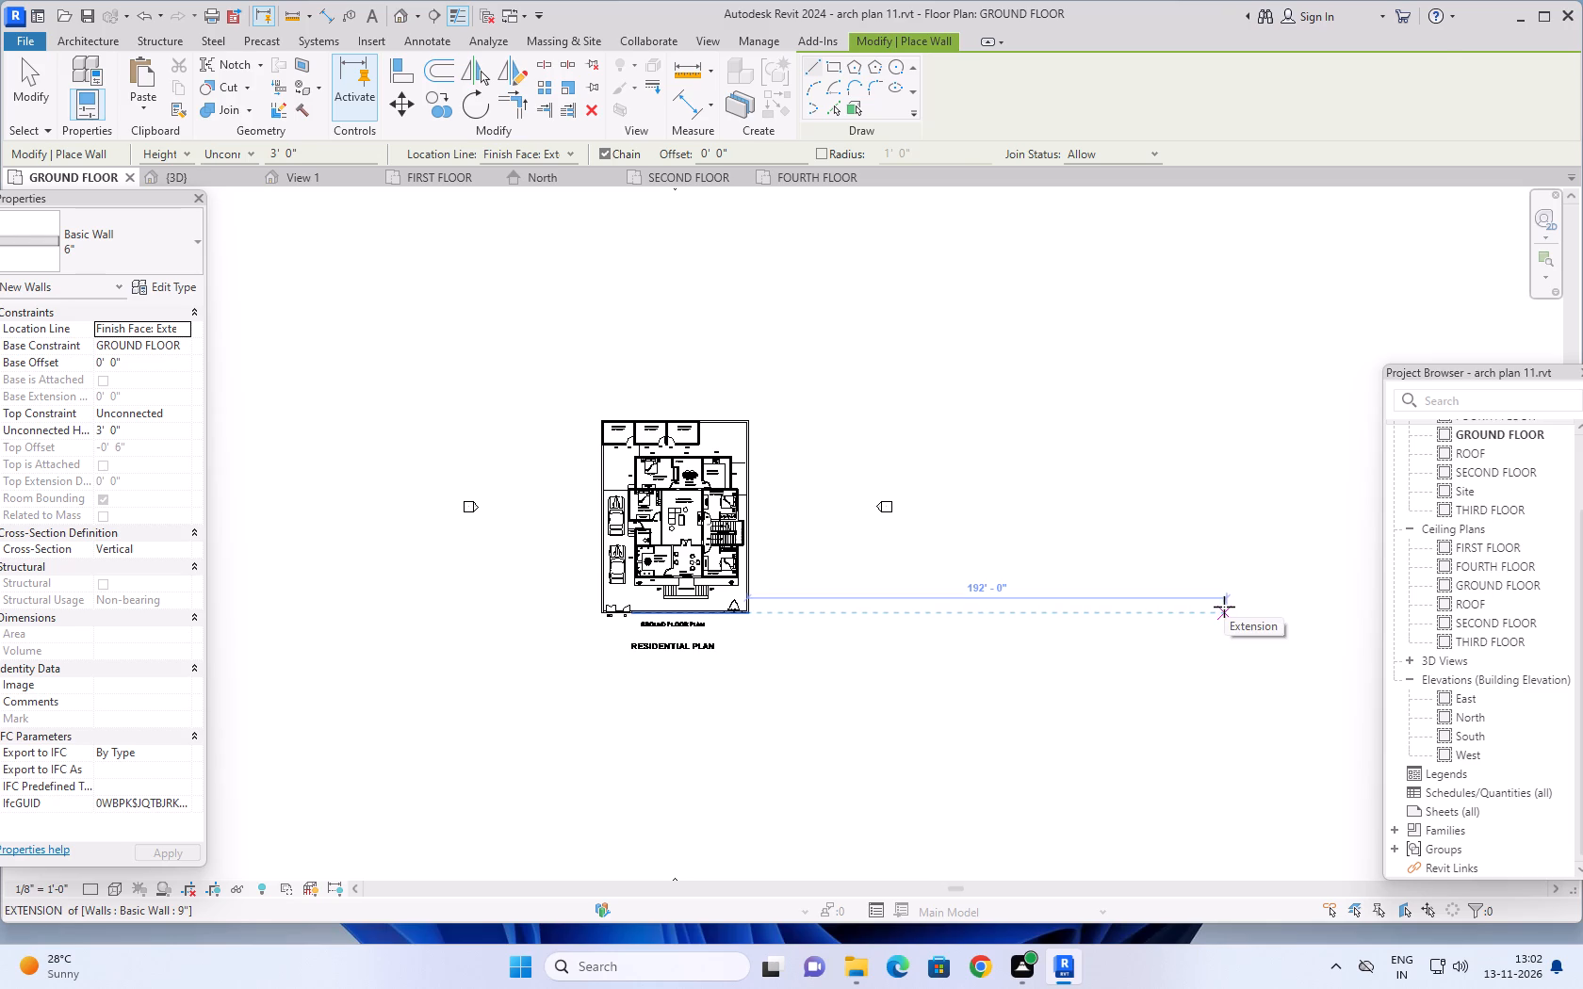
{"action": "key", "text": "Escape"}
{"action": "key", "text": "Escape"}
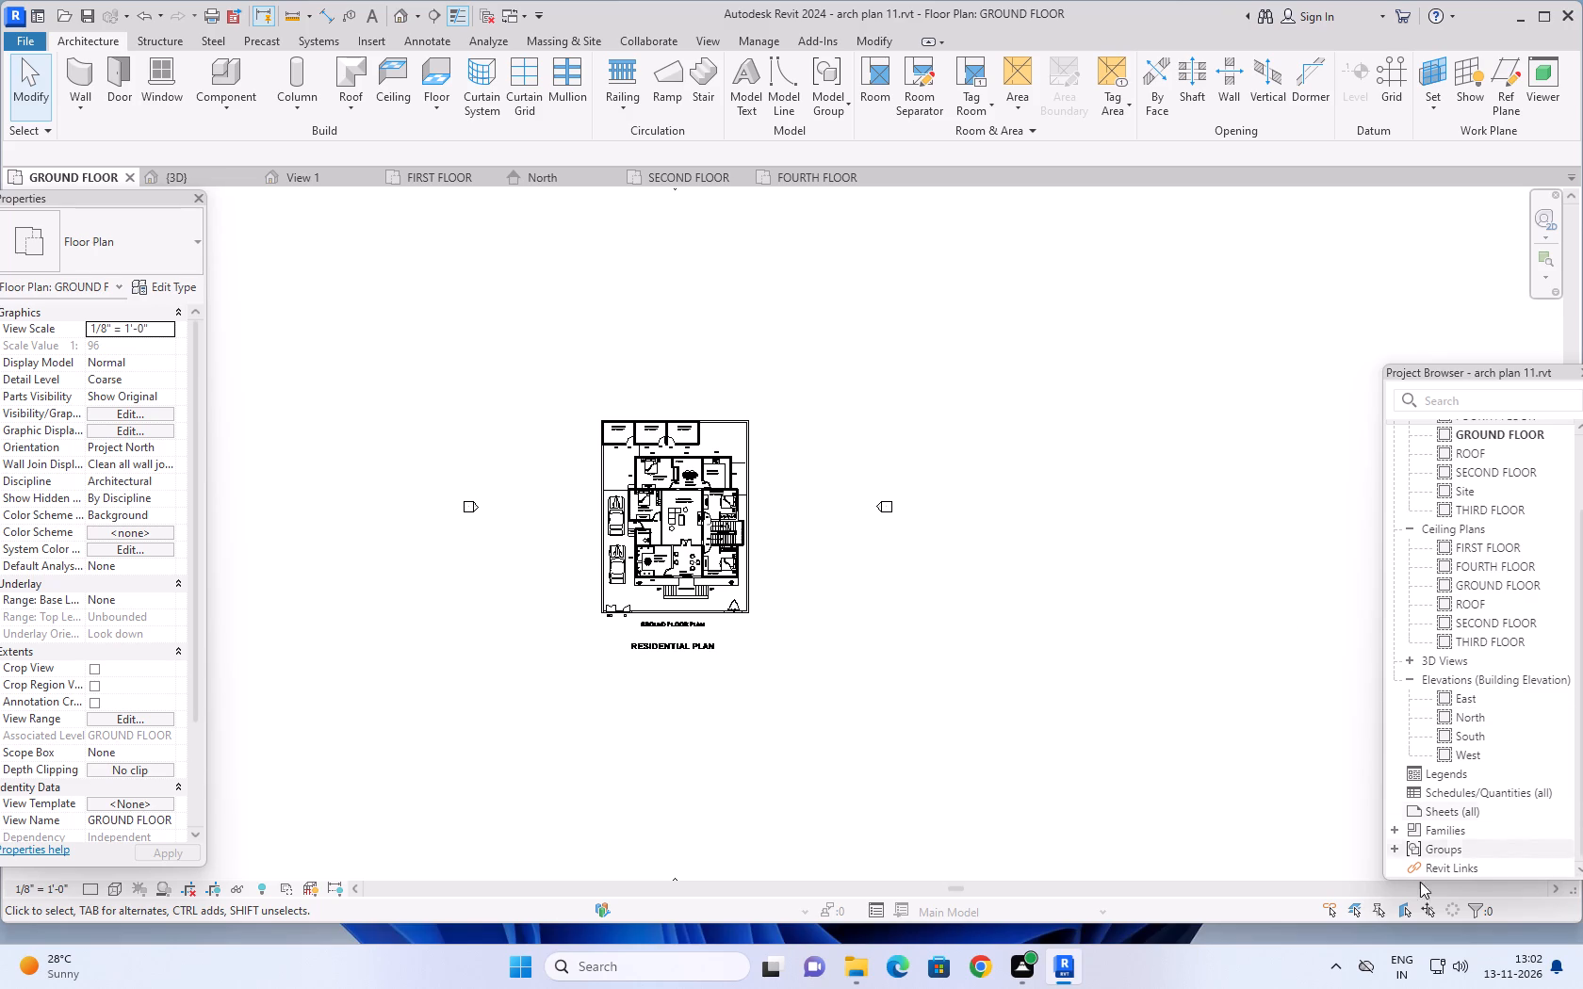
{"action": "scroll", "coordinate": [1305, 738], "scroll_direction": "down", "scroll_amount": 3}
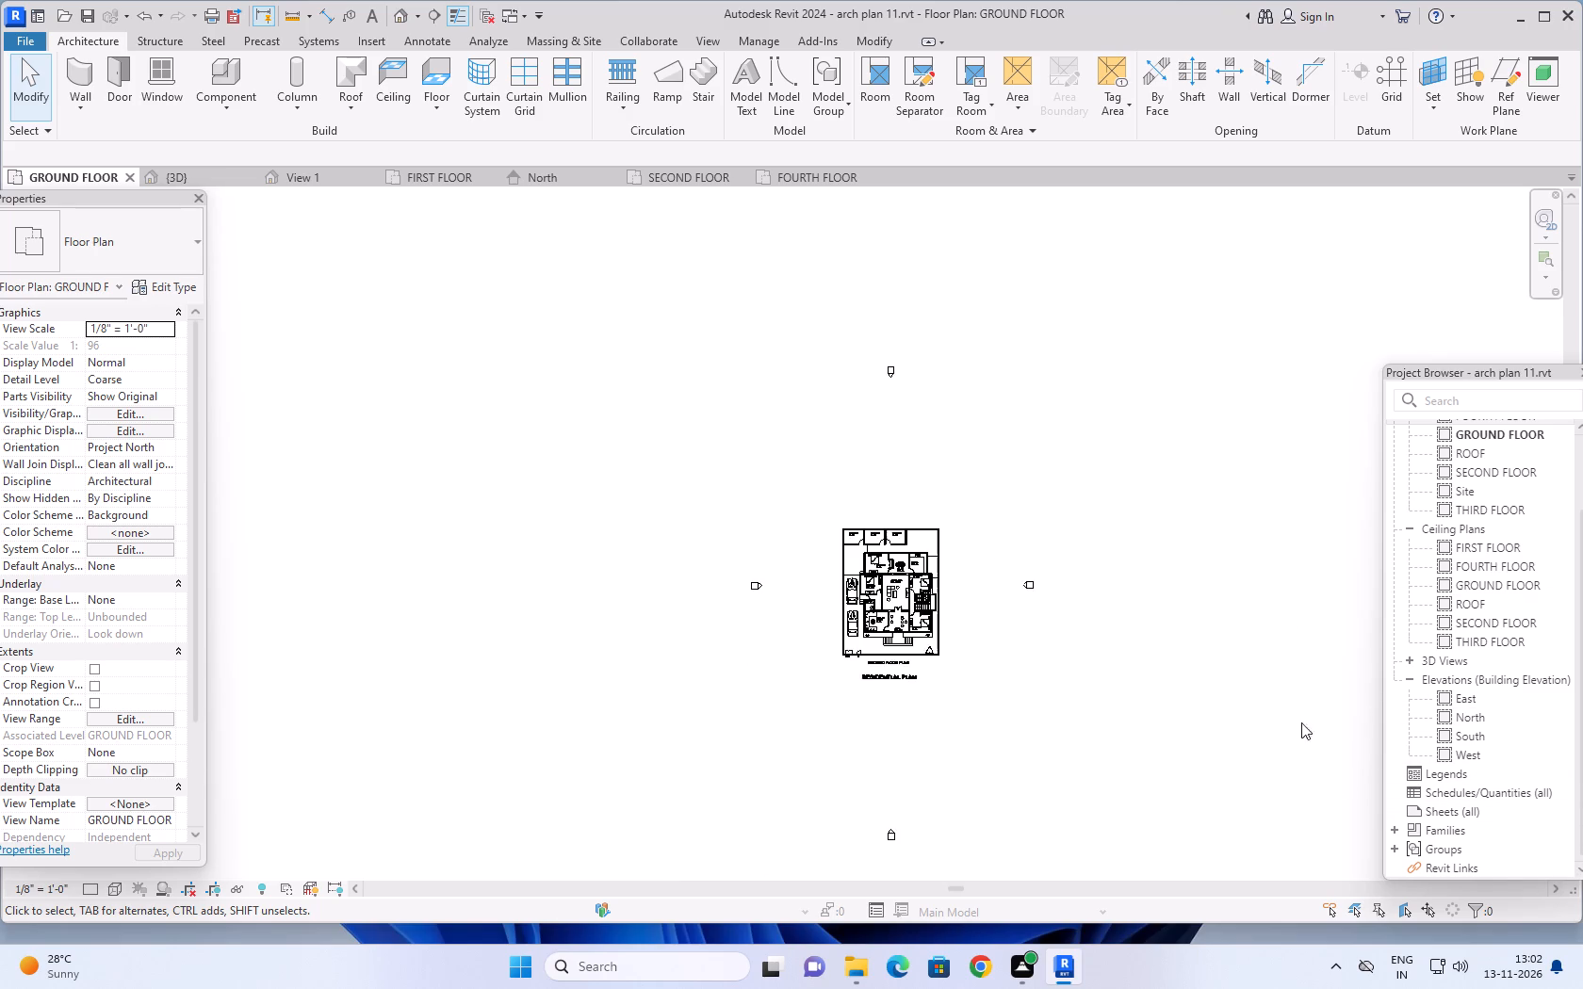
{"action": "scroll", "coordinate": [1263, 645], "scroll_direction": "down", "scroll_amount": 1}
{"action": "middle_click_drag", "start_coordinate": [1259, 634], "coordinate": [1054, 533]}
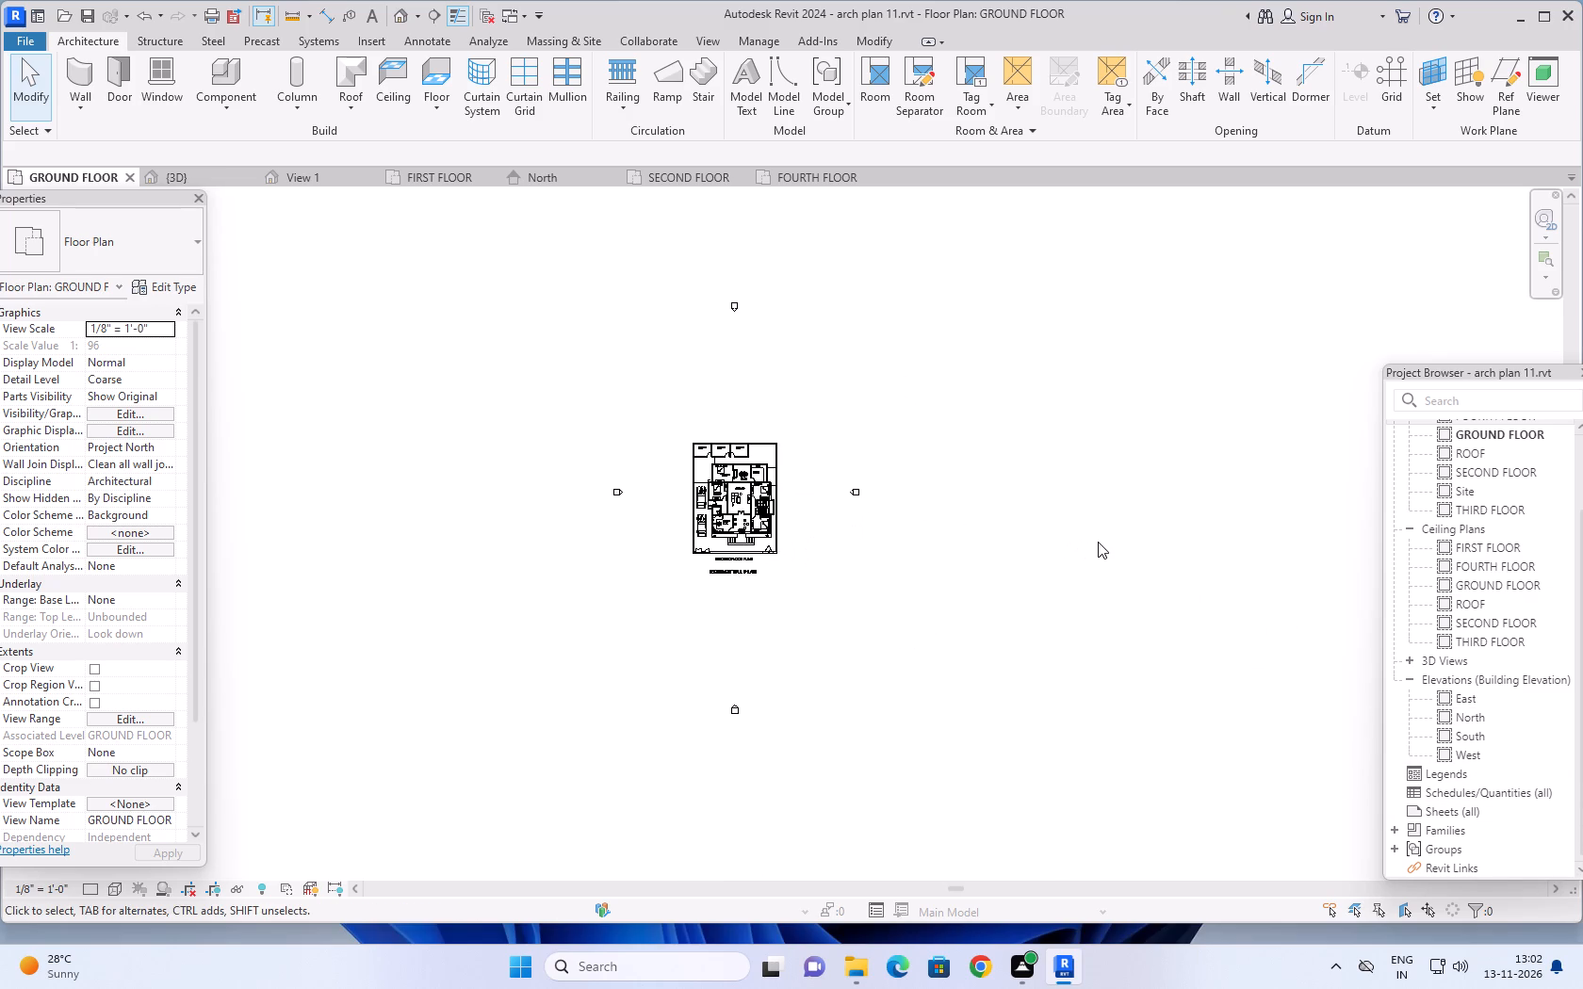
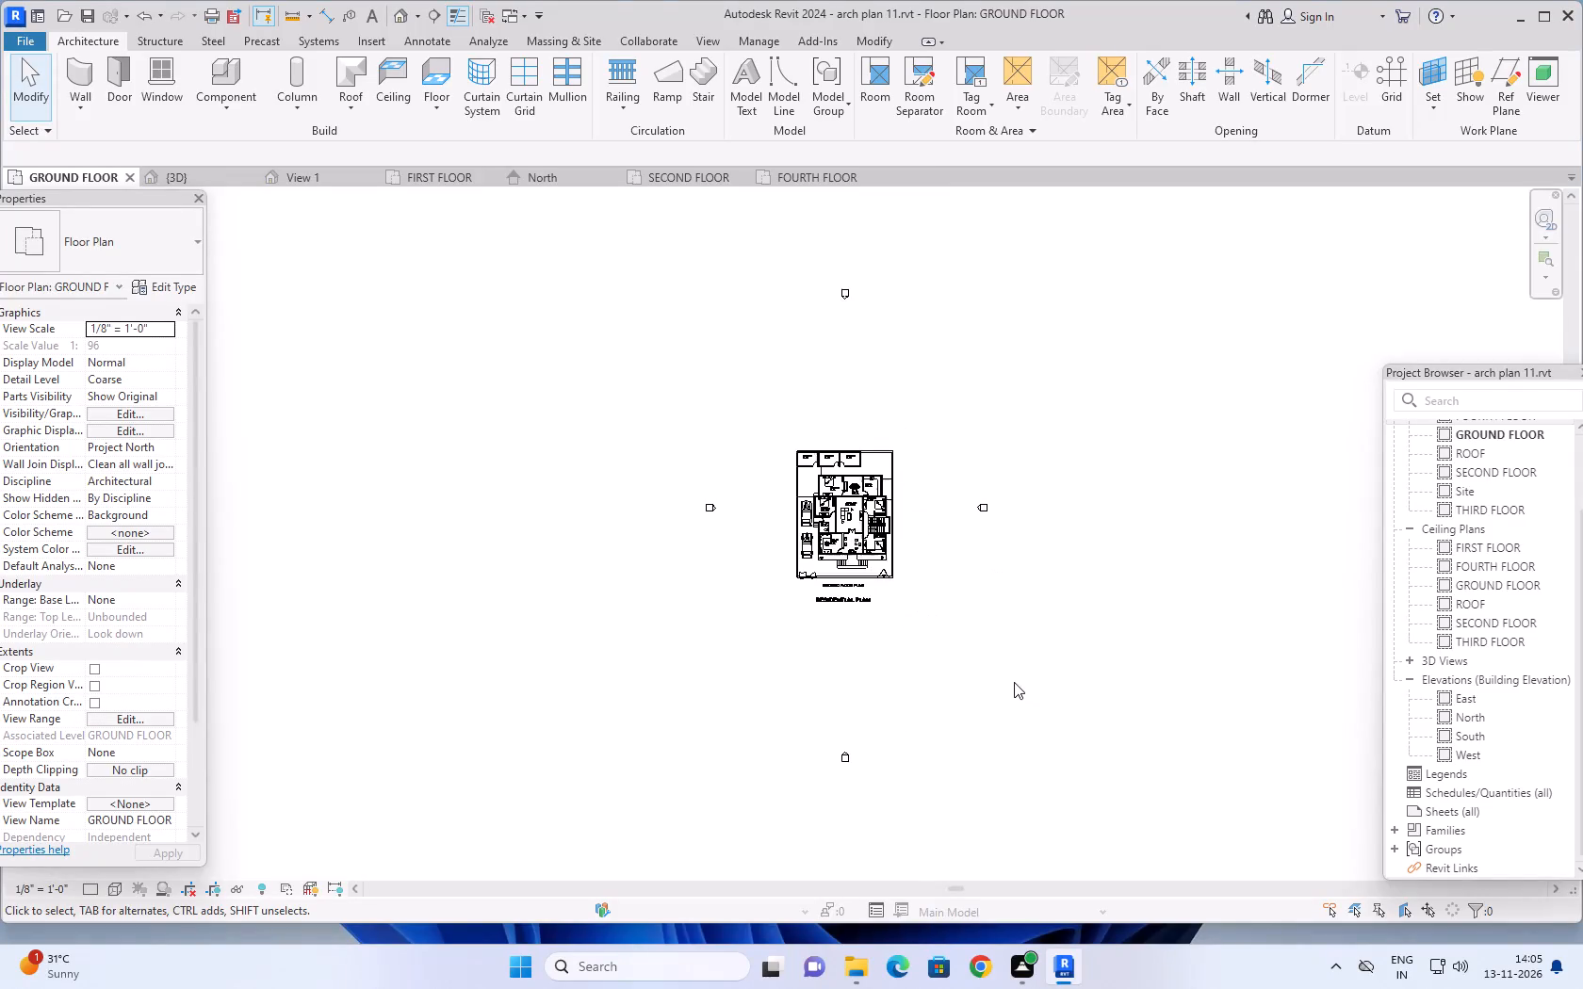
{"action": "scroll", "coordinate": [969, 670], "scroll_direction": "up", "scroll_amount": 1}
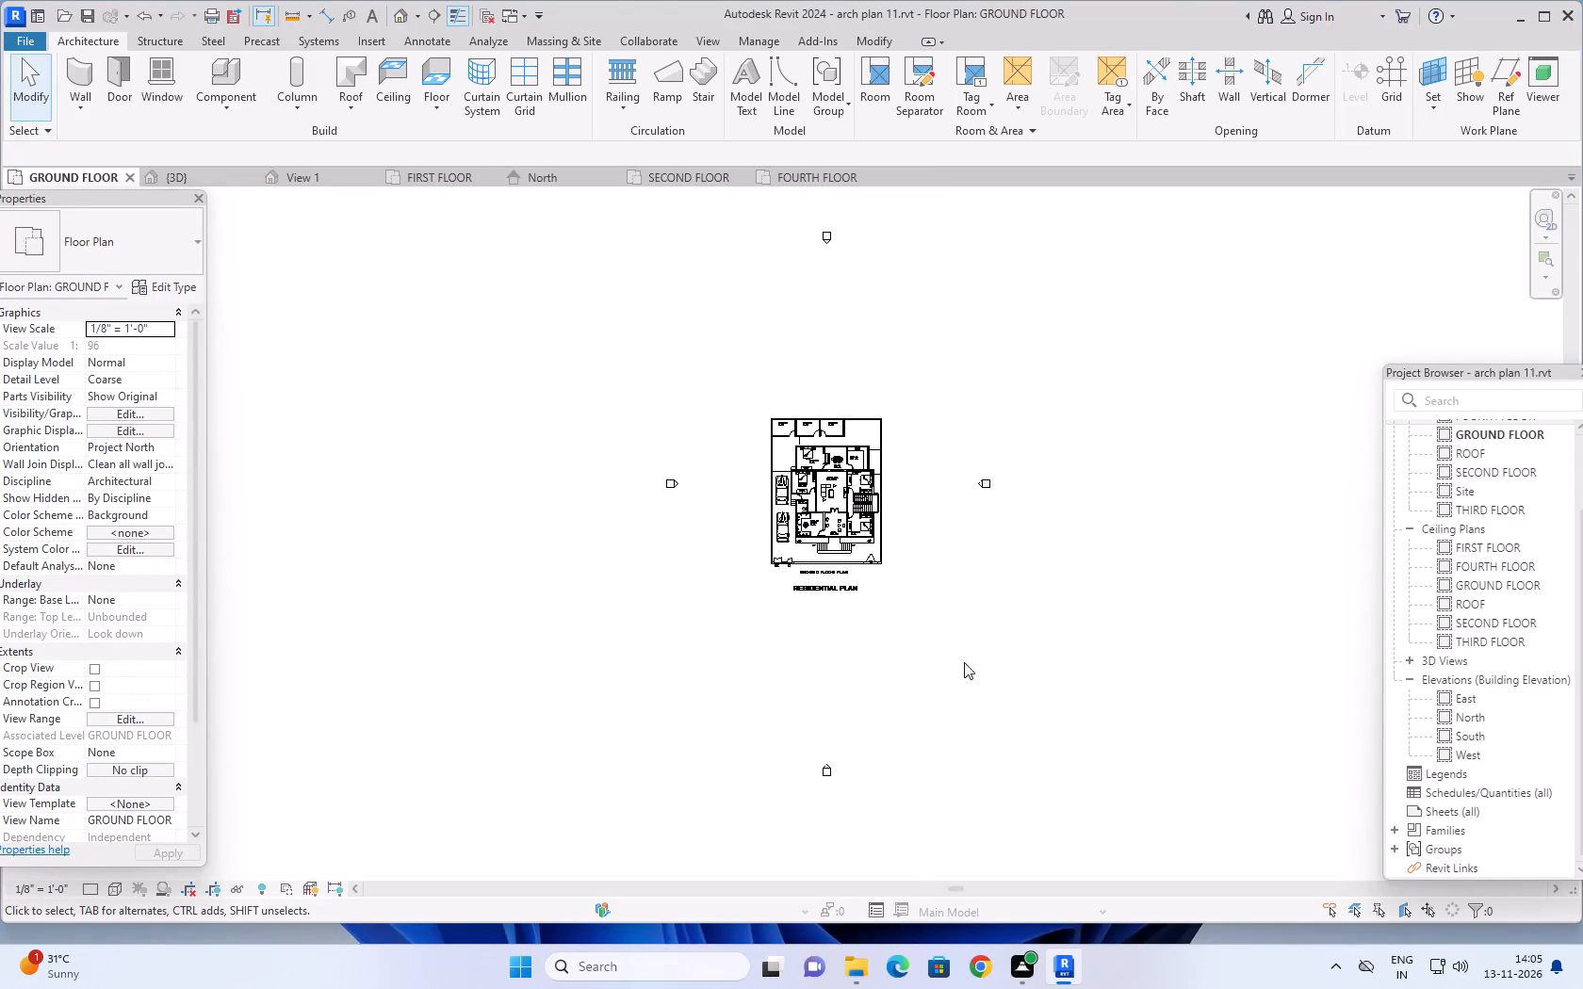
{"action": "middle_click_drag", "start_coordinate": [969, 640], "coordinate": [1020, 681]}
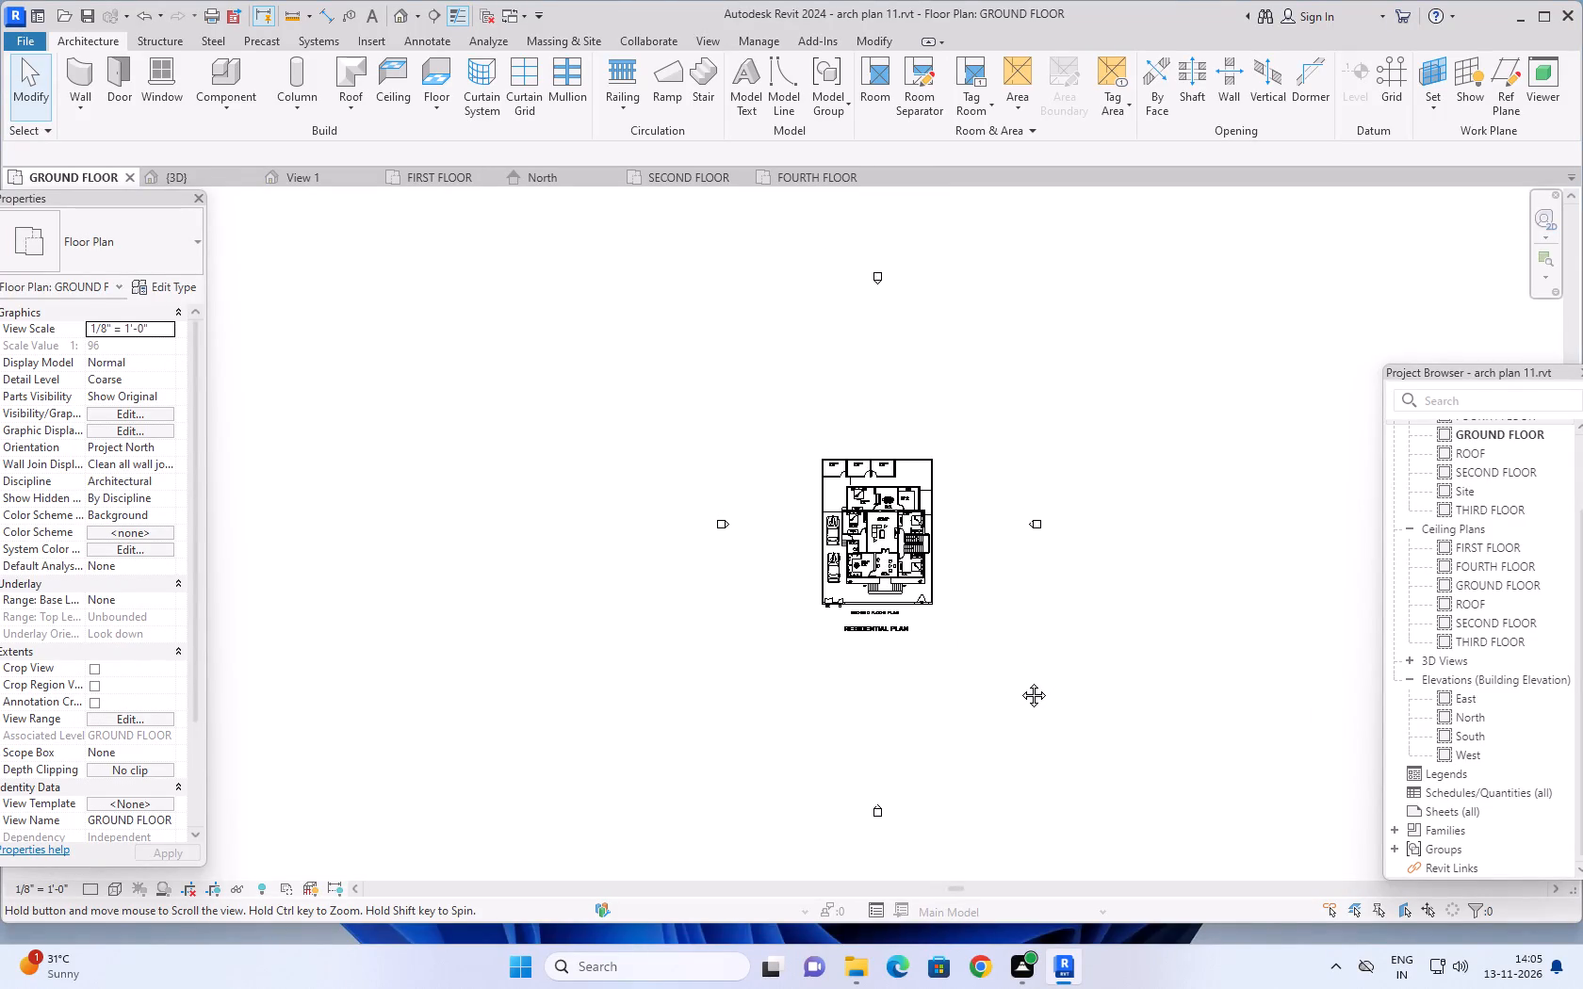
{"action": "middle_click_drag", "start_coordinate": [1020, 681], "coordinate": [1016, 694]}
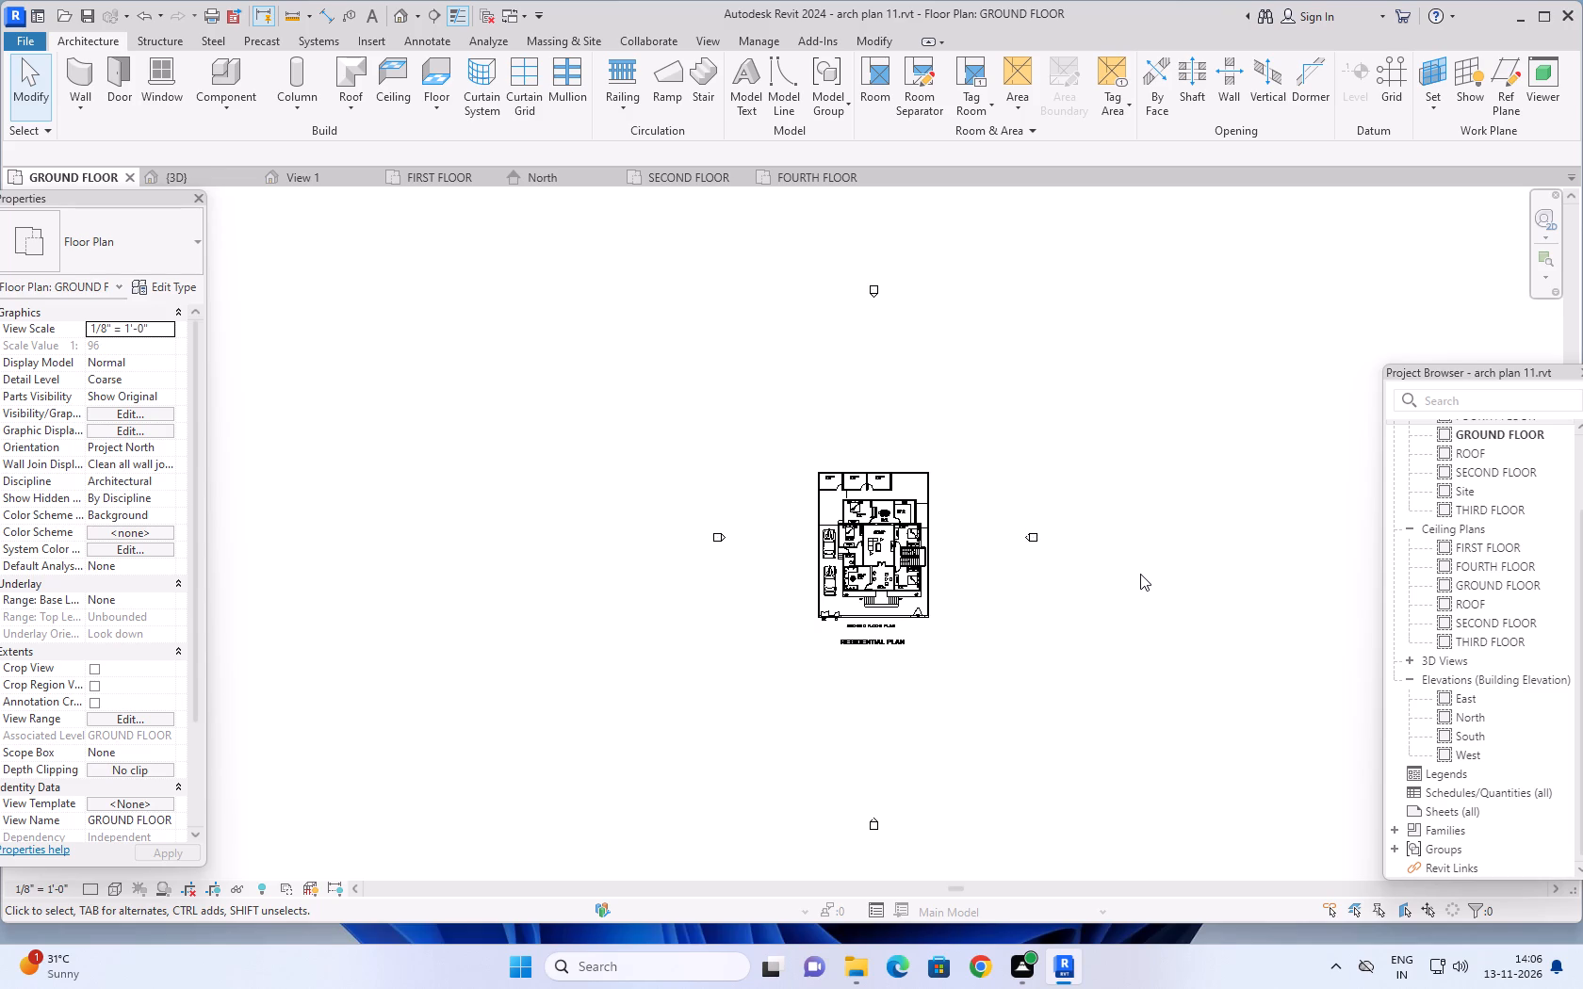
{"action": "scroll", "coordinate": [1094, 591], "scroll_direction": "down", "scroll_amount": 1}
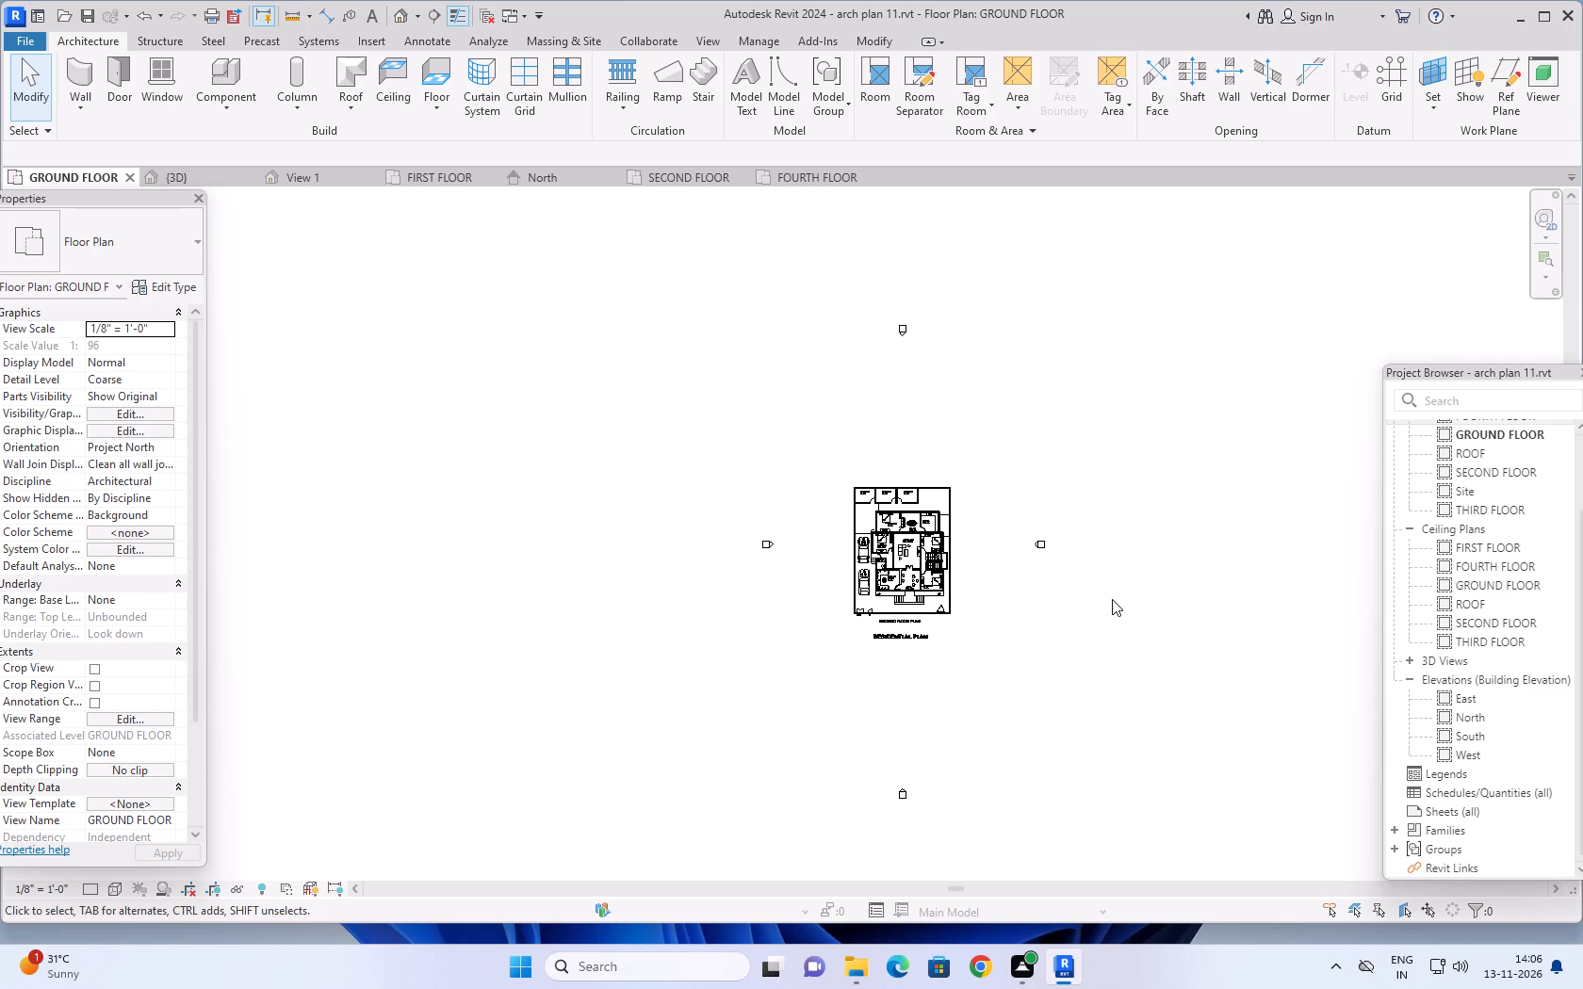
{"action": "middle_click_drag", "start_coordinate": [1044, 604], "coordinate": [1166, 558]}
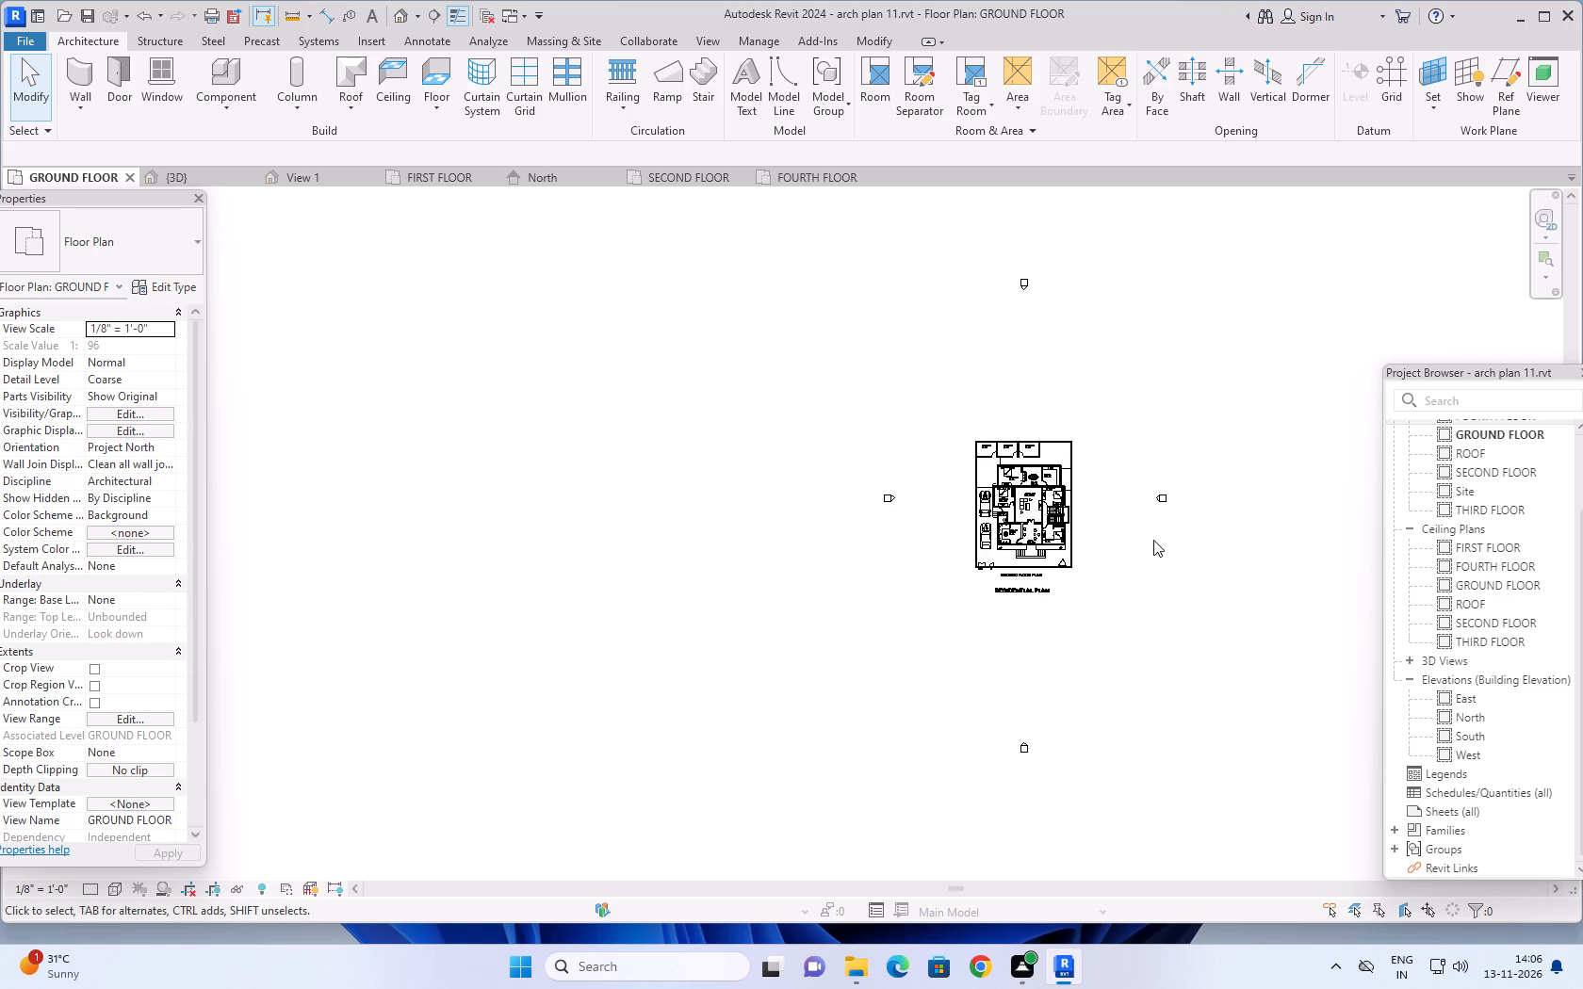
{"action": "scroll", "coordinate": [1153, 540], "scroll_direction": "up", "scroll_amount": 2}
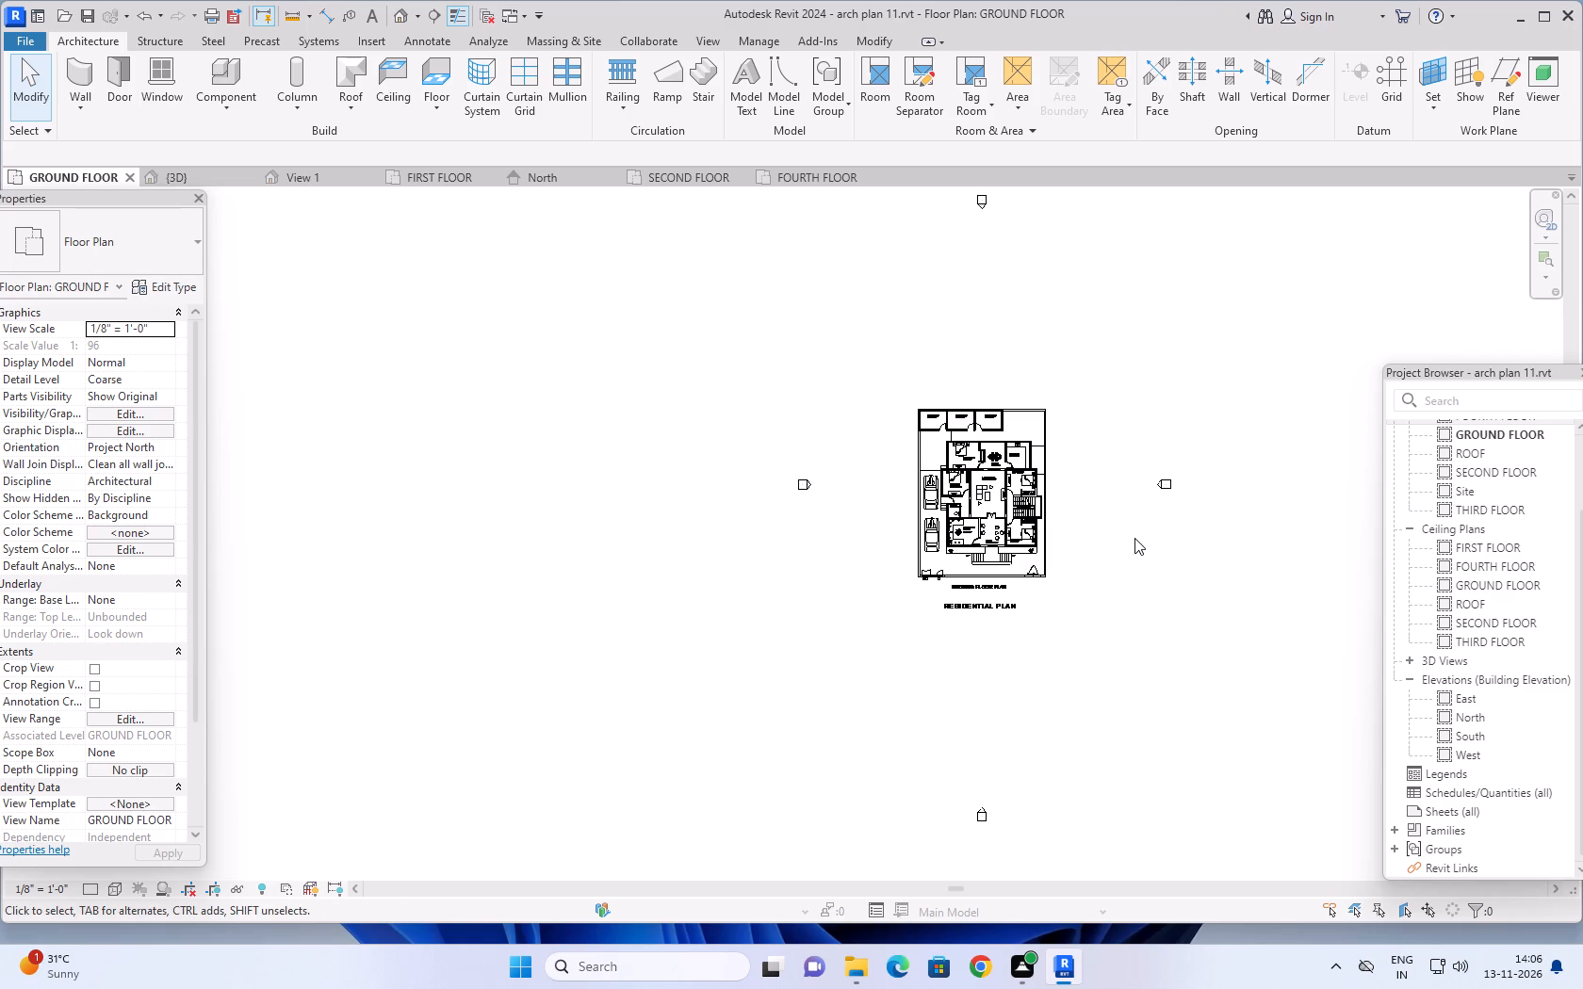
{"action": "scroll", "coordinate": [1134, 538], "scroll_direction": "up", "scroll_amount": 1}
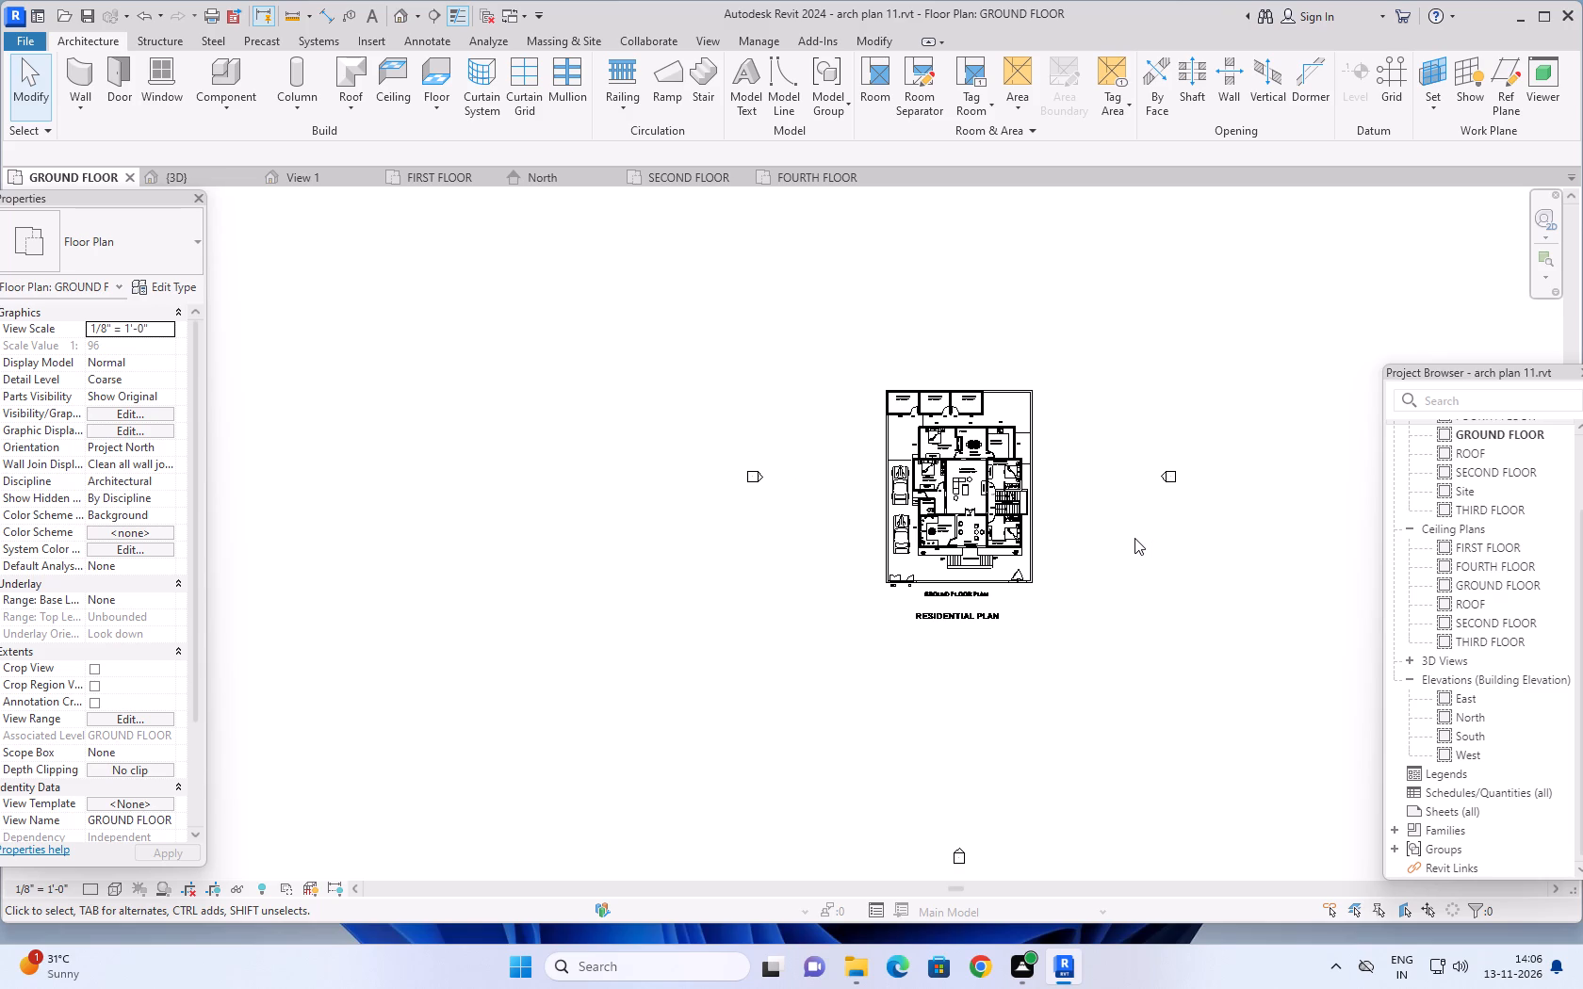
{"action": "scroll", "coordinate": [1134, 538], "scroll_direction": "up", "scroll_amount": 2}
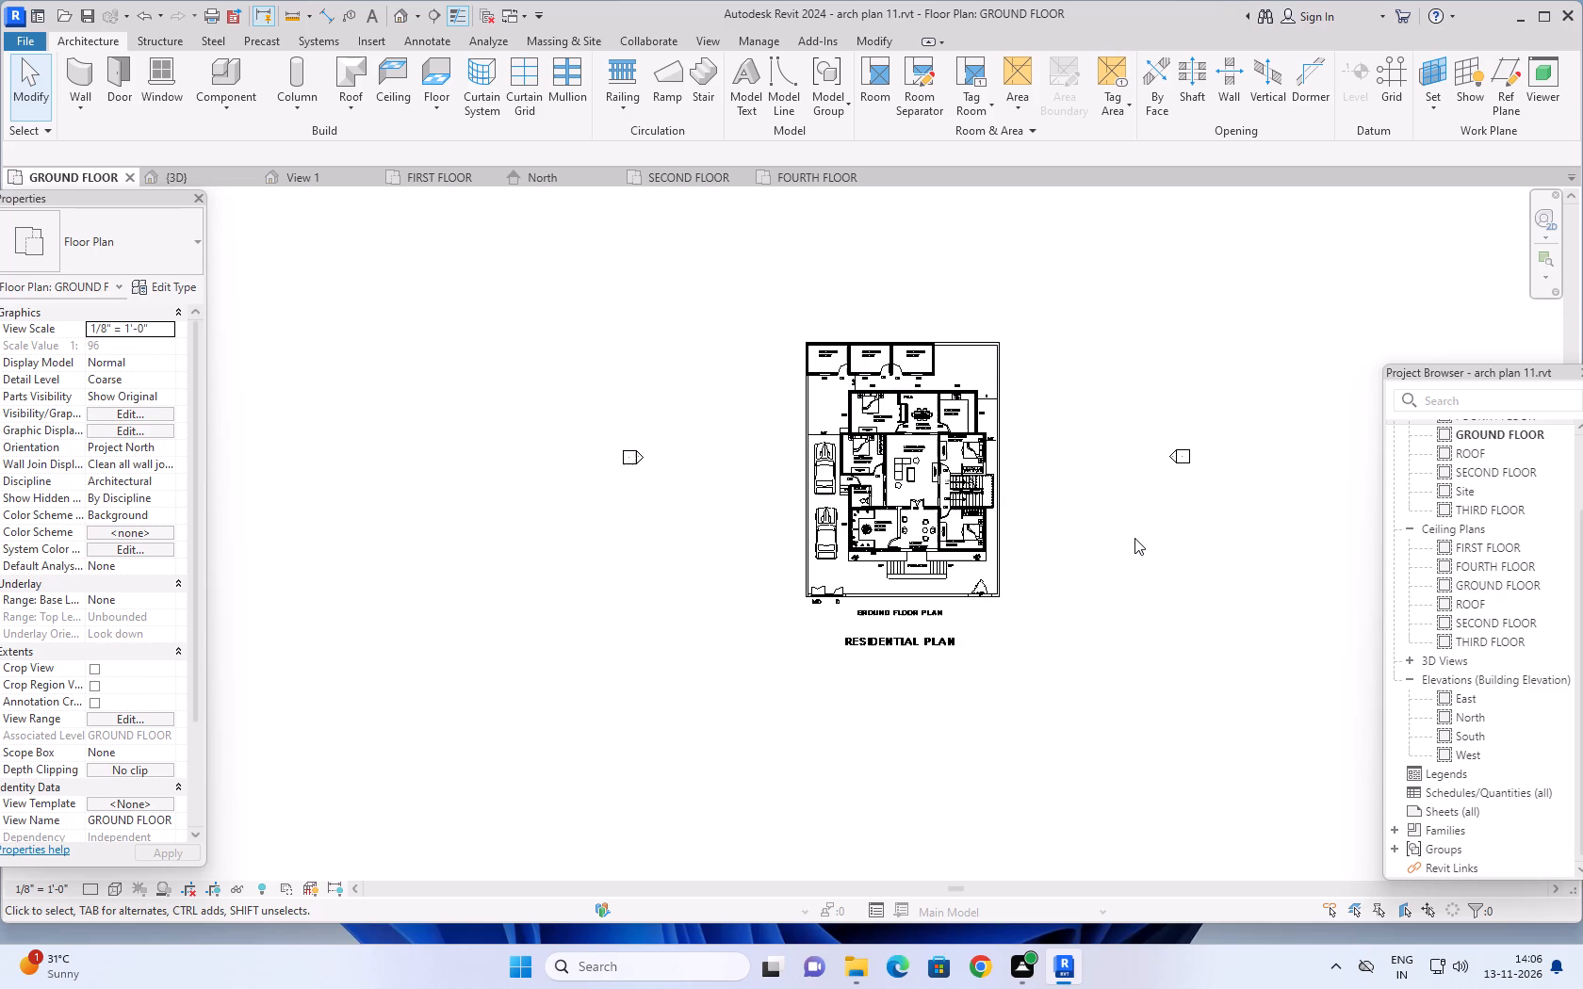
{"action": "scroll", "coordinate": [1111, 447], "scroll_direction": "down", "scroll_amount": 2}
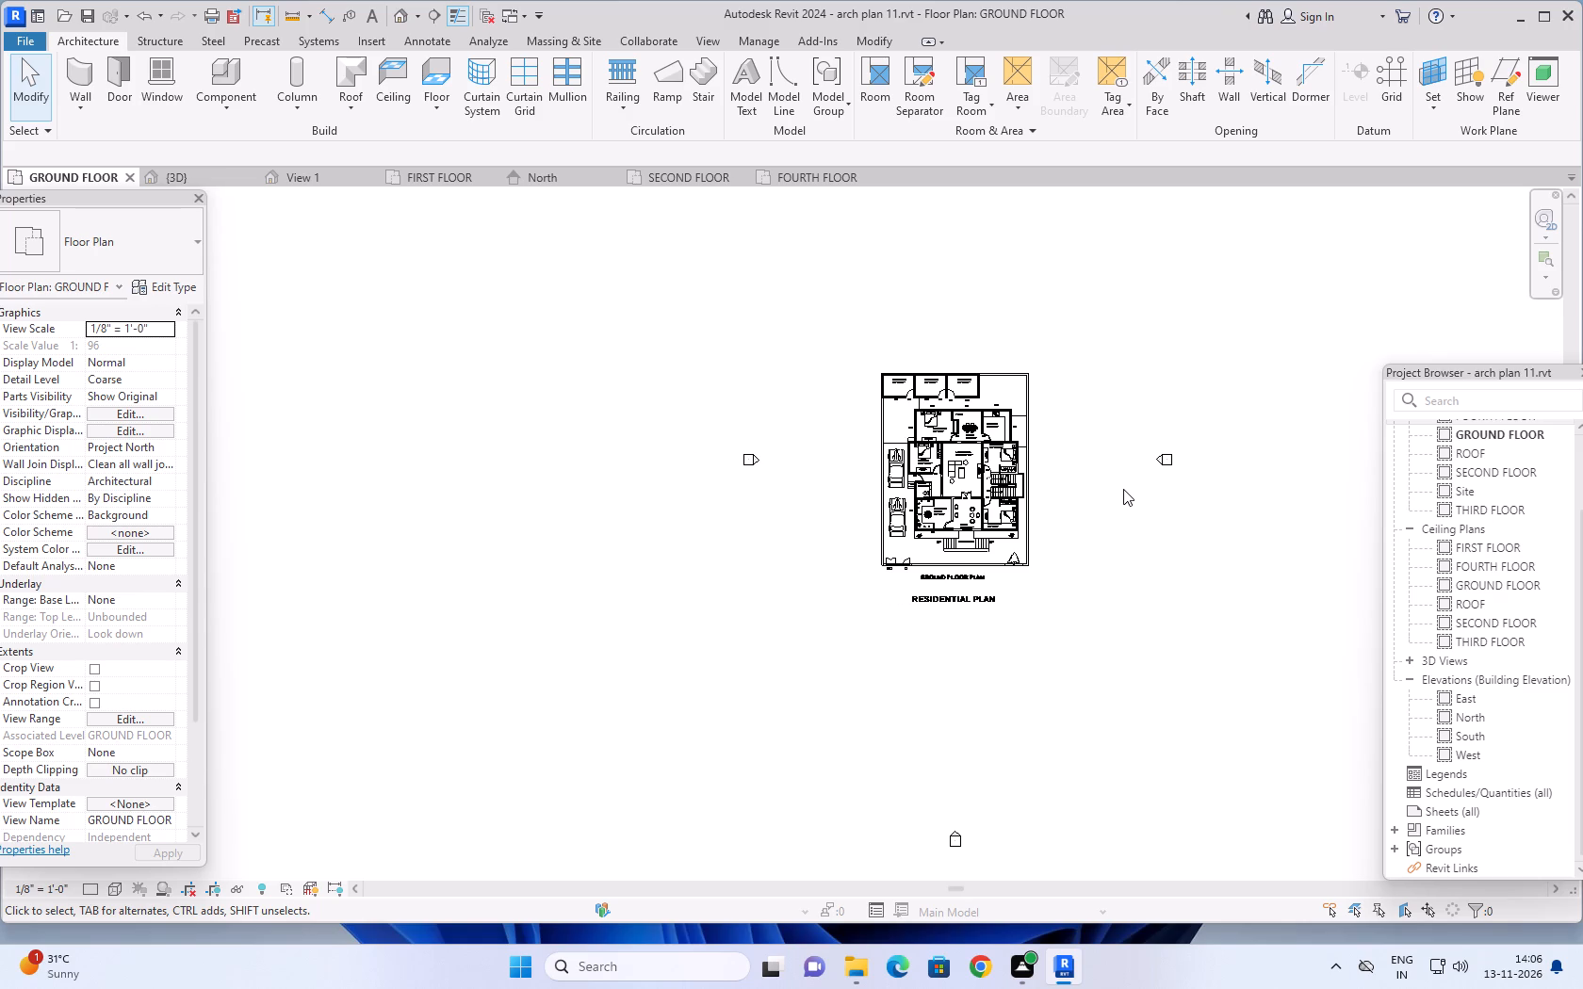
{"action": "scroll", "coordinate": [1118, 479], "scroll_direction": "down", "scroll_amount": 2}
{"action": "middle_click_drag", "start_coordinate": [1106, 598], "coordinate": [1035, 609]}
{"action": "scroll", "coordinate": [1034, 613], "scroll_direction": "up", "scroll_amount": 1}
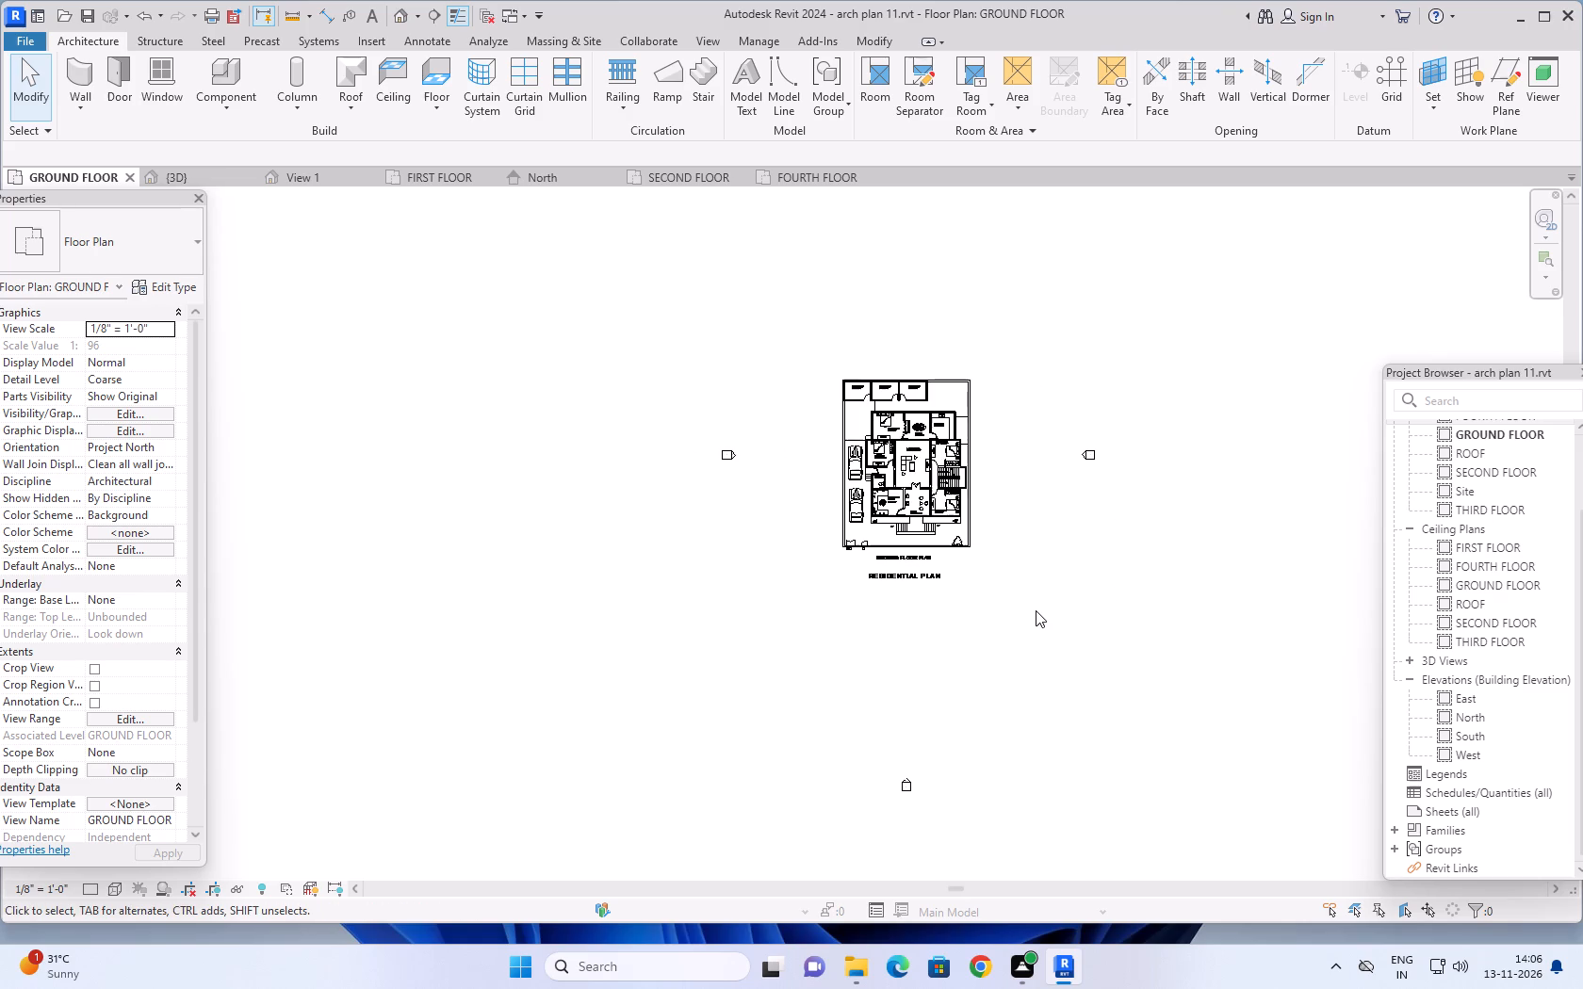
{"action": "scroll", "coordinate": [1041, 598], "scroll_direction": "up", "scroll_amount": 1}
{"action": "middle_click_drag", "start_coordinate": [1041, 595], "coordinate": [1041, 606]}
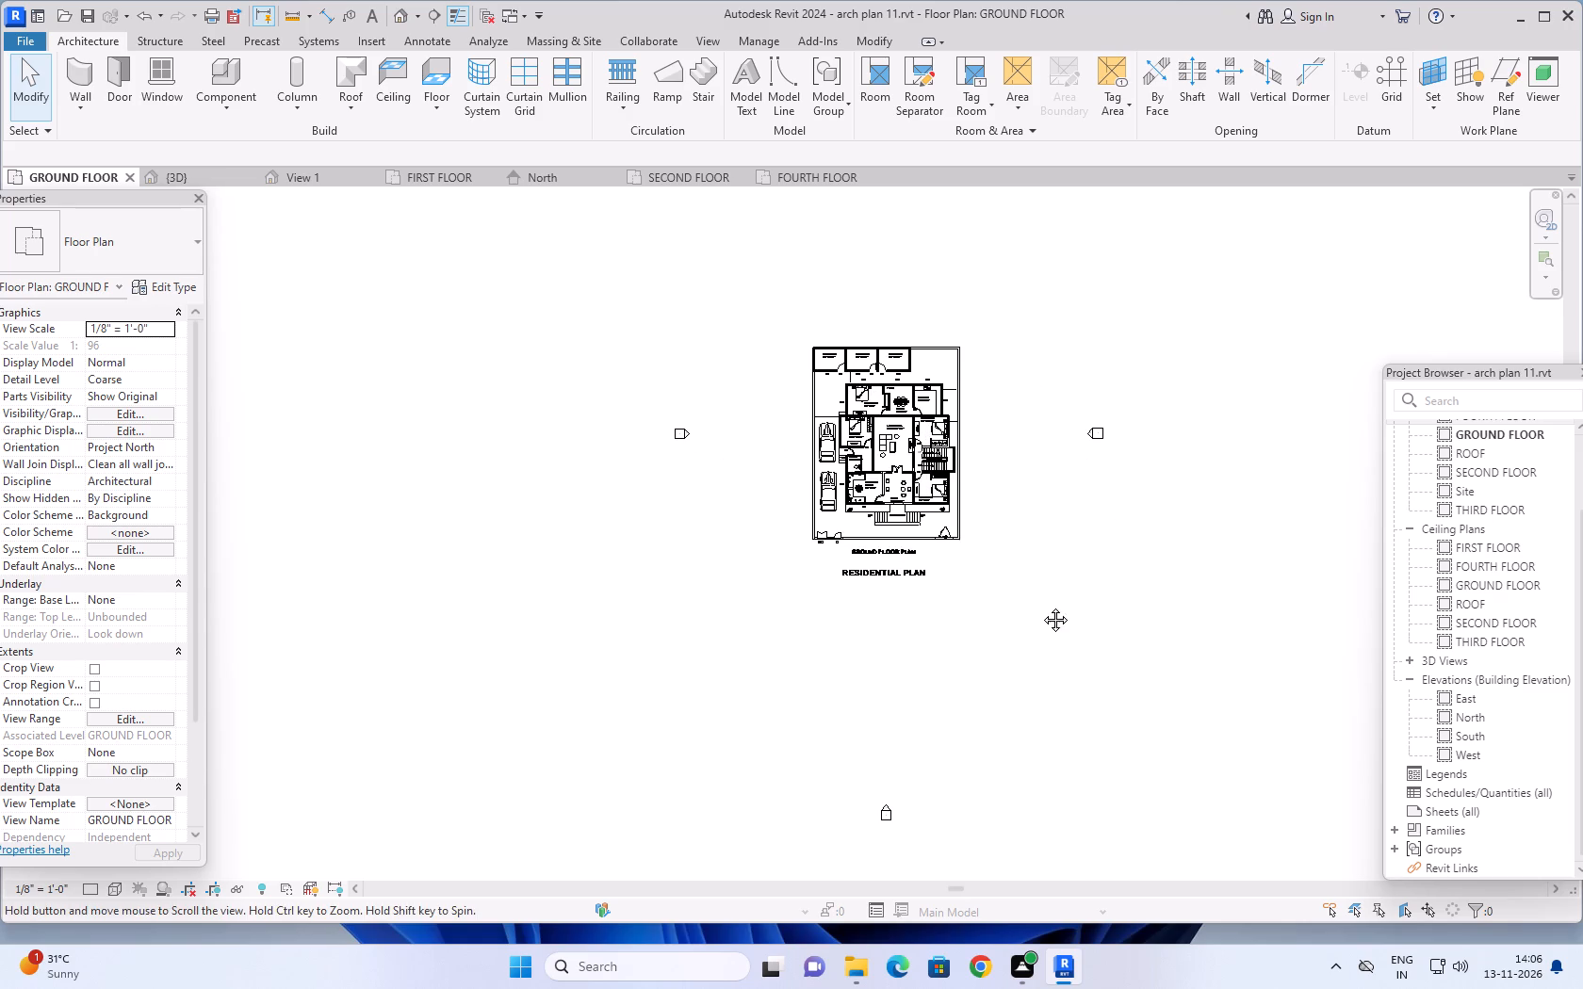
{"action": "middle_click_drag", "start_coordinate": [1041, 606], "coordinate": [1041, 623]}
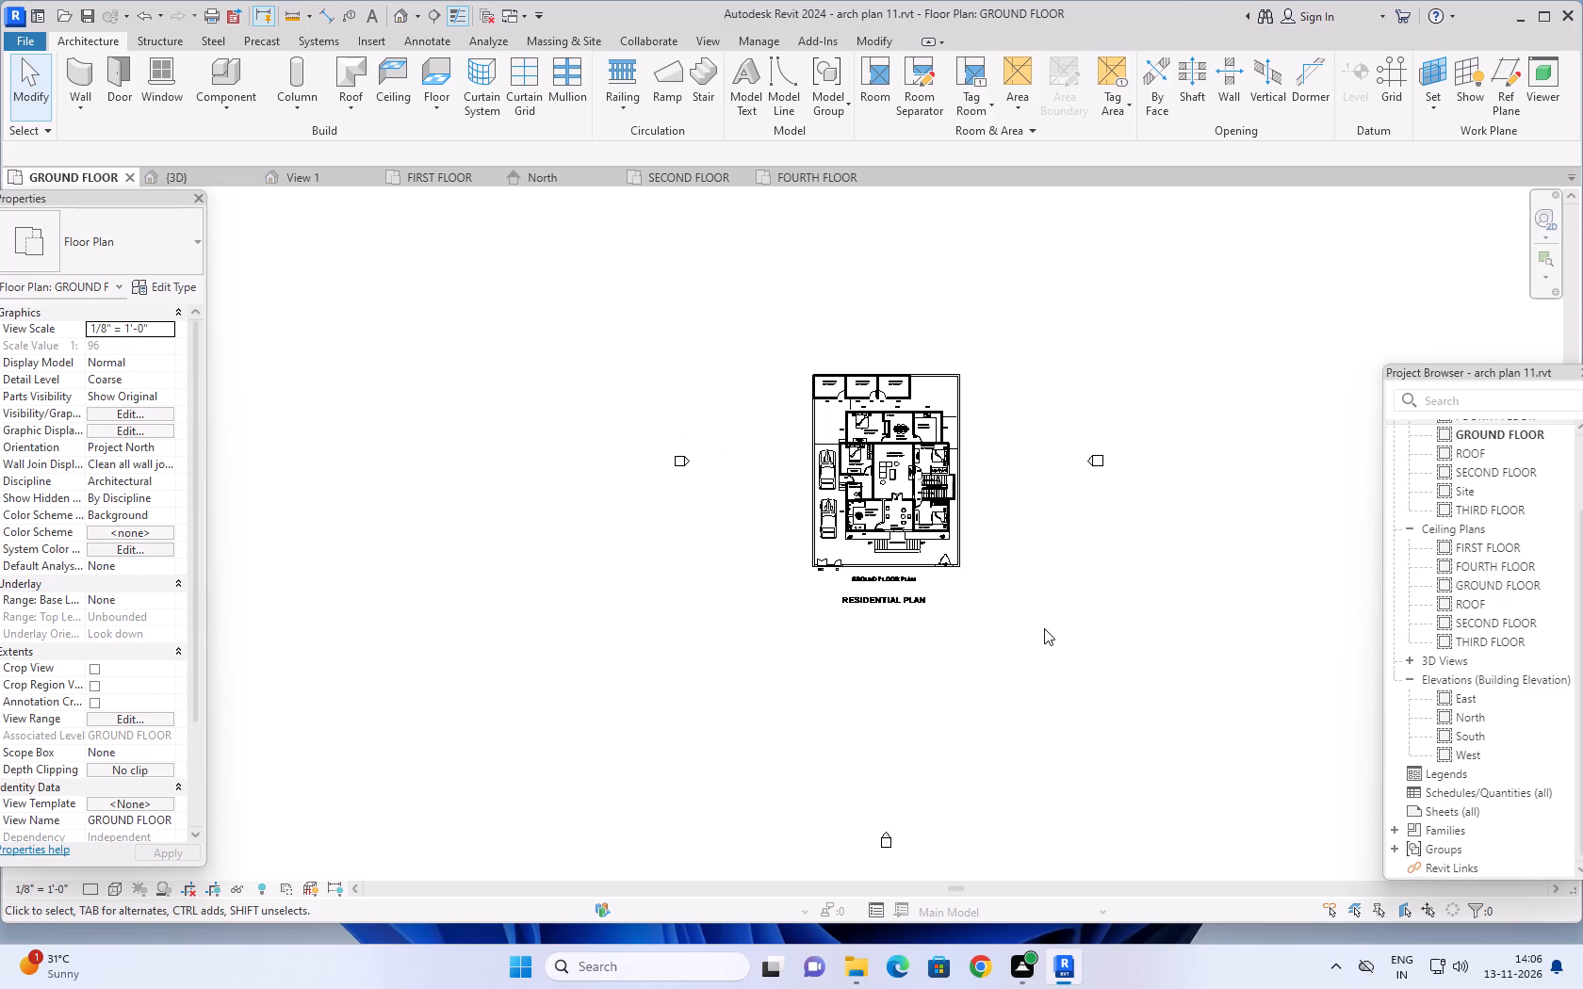
Dismiss the project save reminder without saving.
{"action": "key", "text": "Escape"}
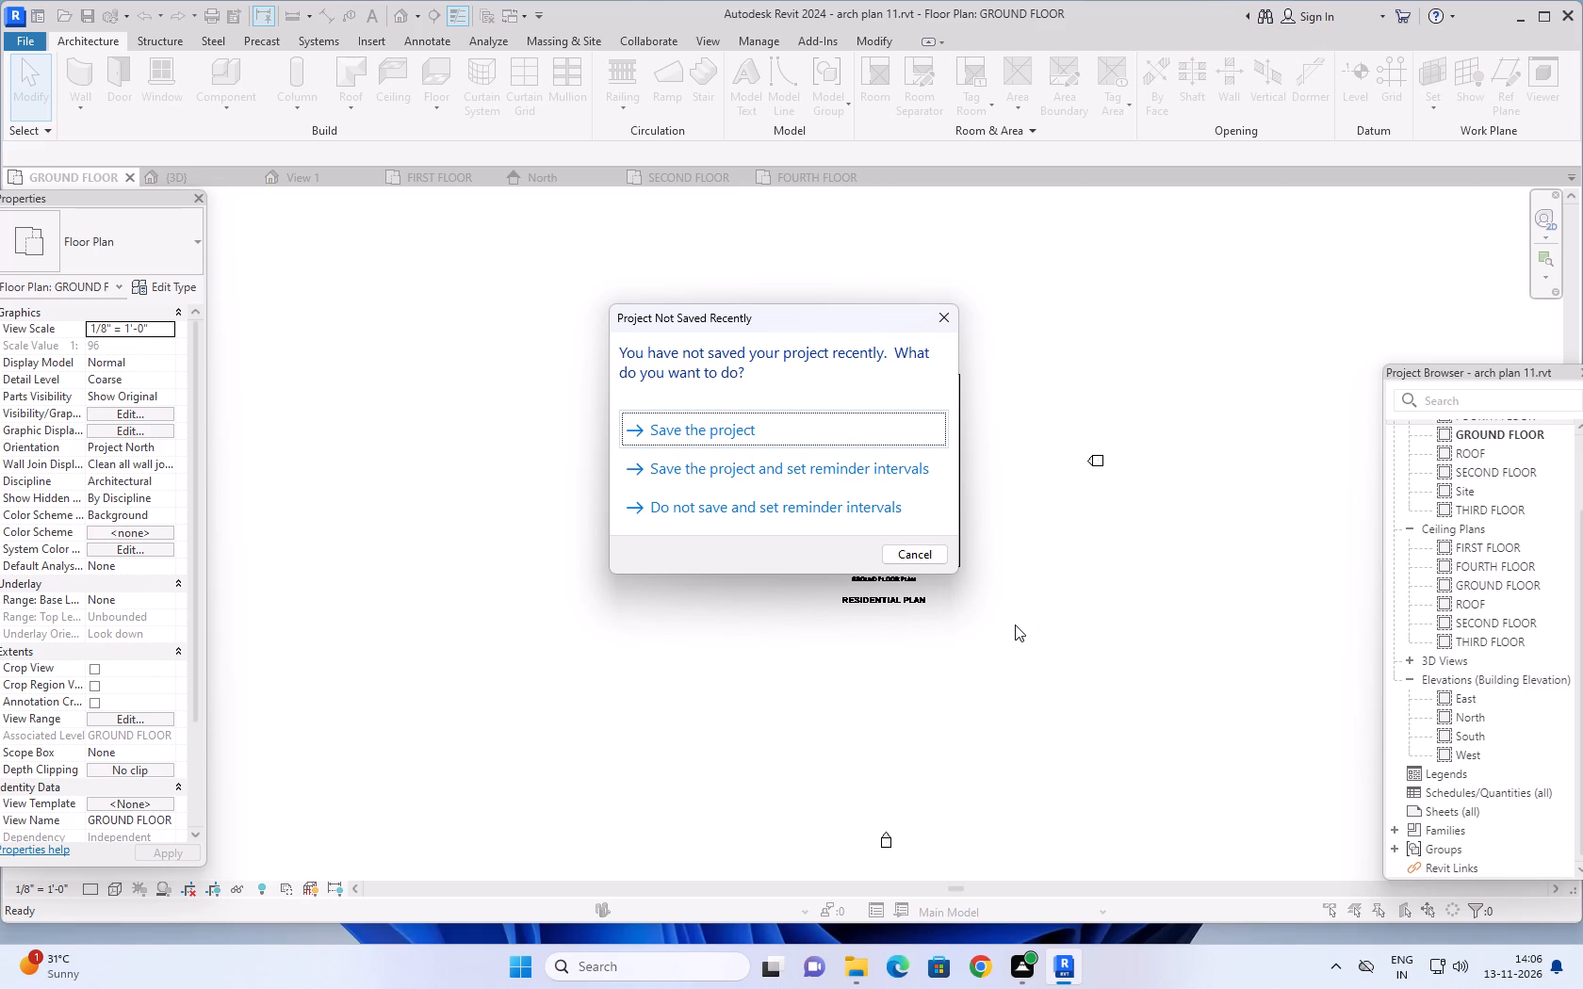
{"action": "left_click", "coordinate": [942, 313]}
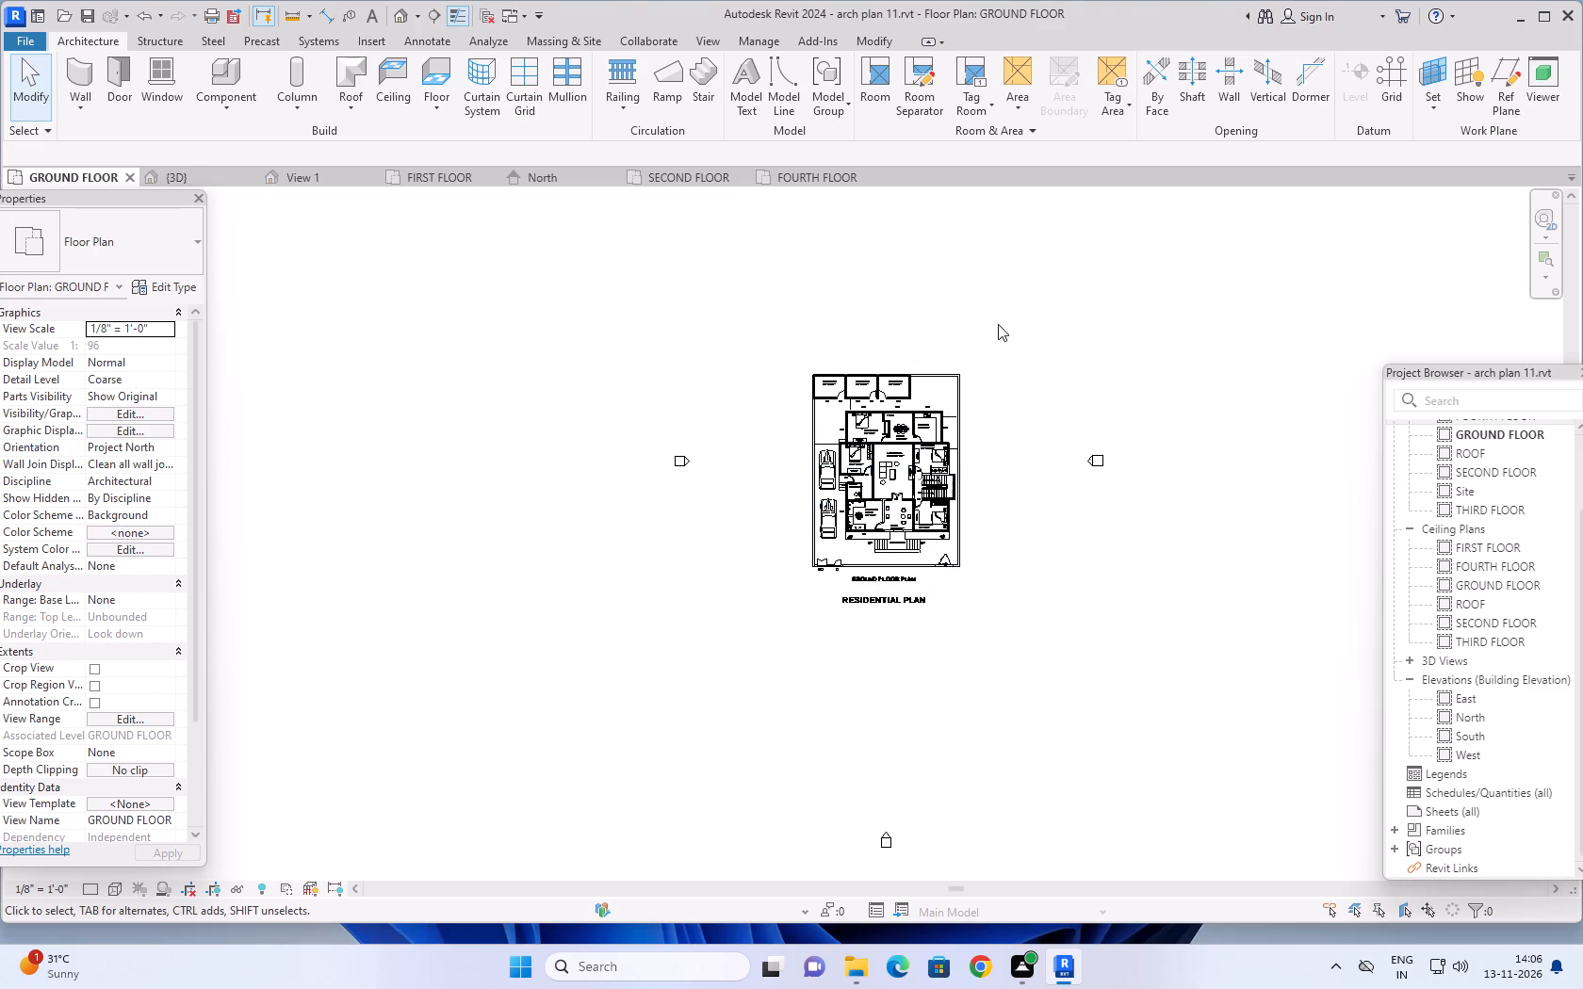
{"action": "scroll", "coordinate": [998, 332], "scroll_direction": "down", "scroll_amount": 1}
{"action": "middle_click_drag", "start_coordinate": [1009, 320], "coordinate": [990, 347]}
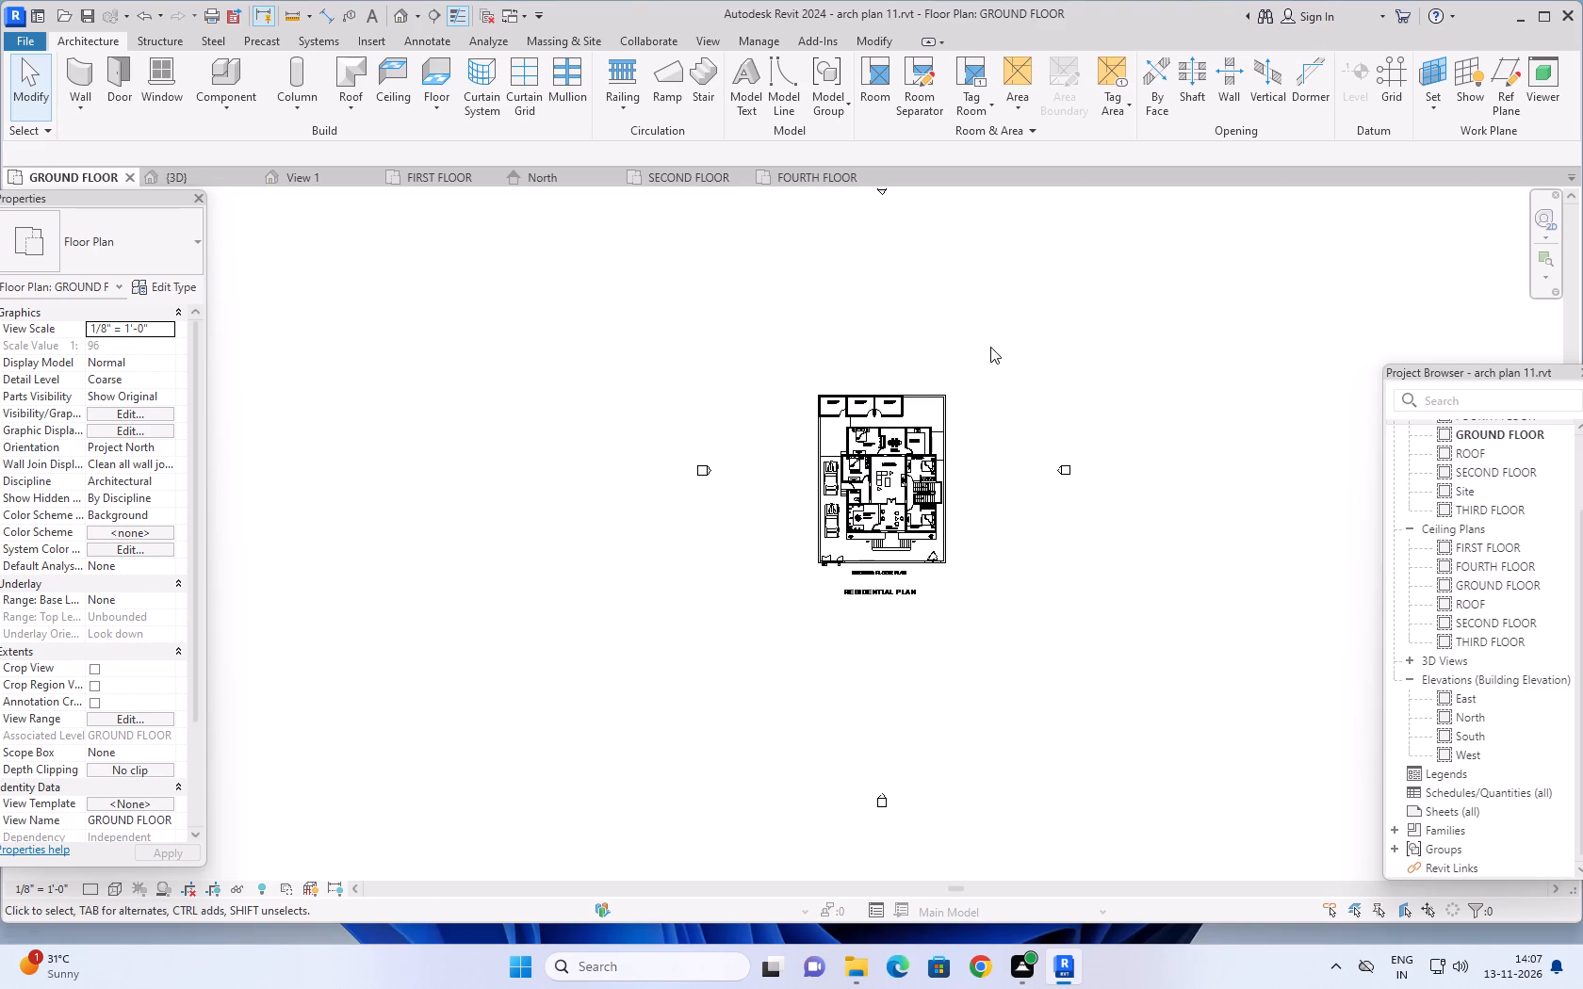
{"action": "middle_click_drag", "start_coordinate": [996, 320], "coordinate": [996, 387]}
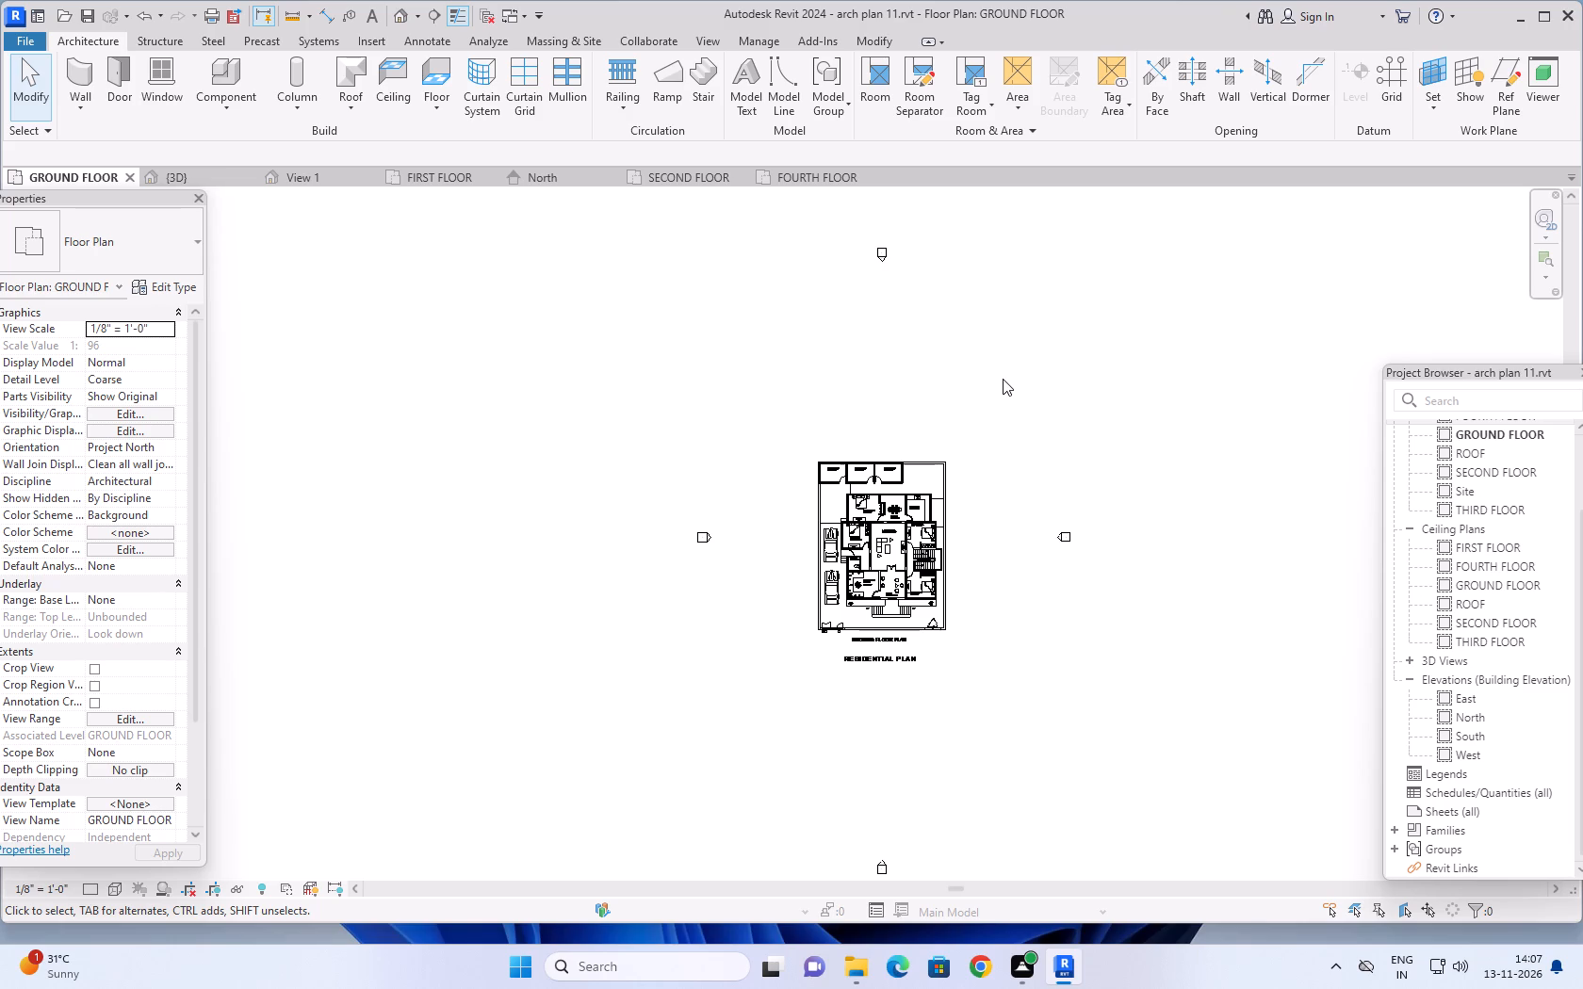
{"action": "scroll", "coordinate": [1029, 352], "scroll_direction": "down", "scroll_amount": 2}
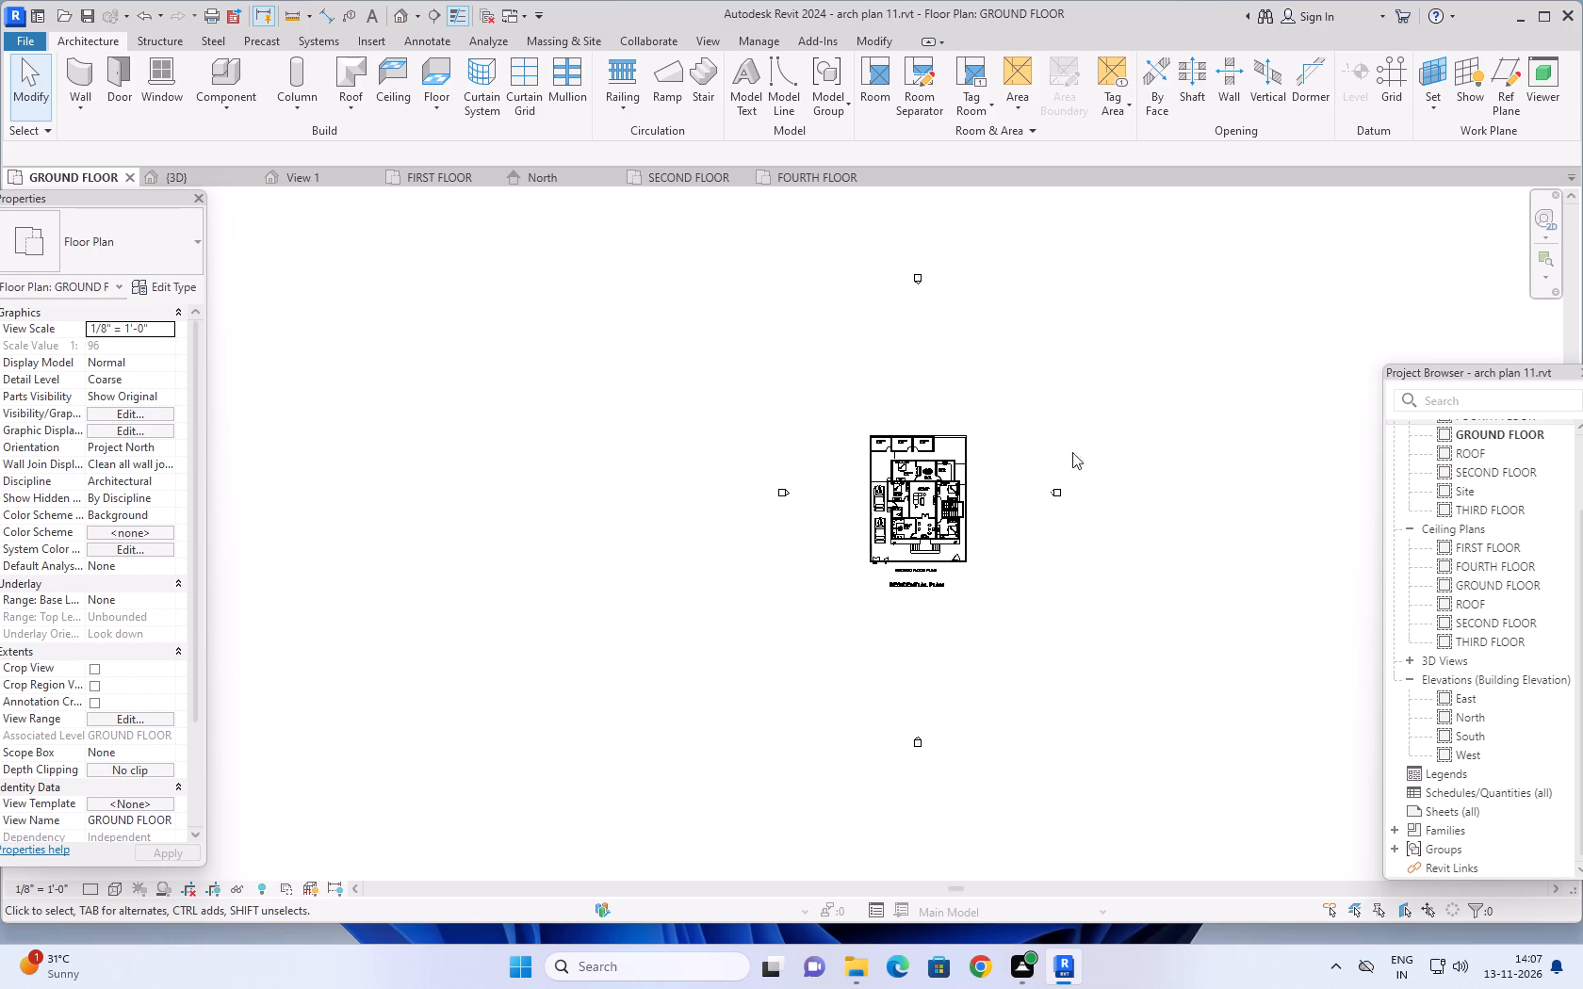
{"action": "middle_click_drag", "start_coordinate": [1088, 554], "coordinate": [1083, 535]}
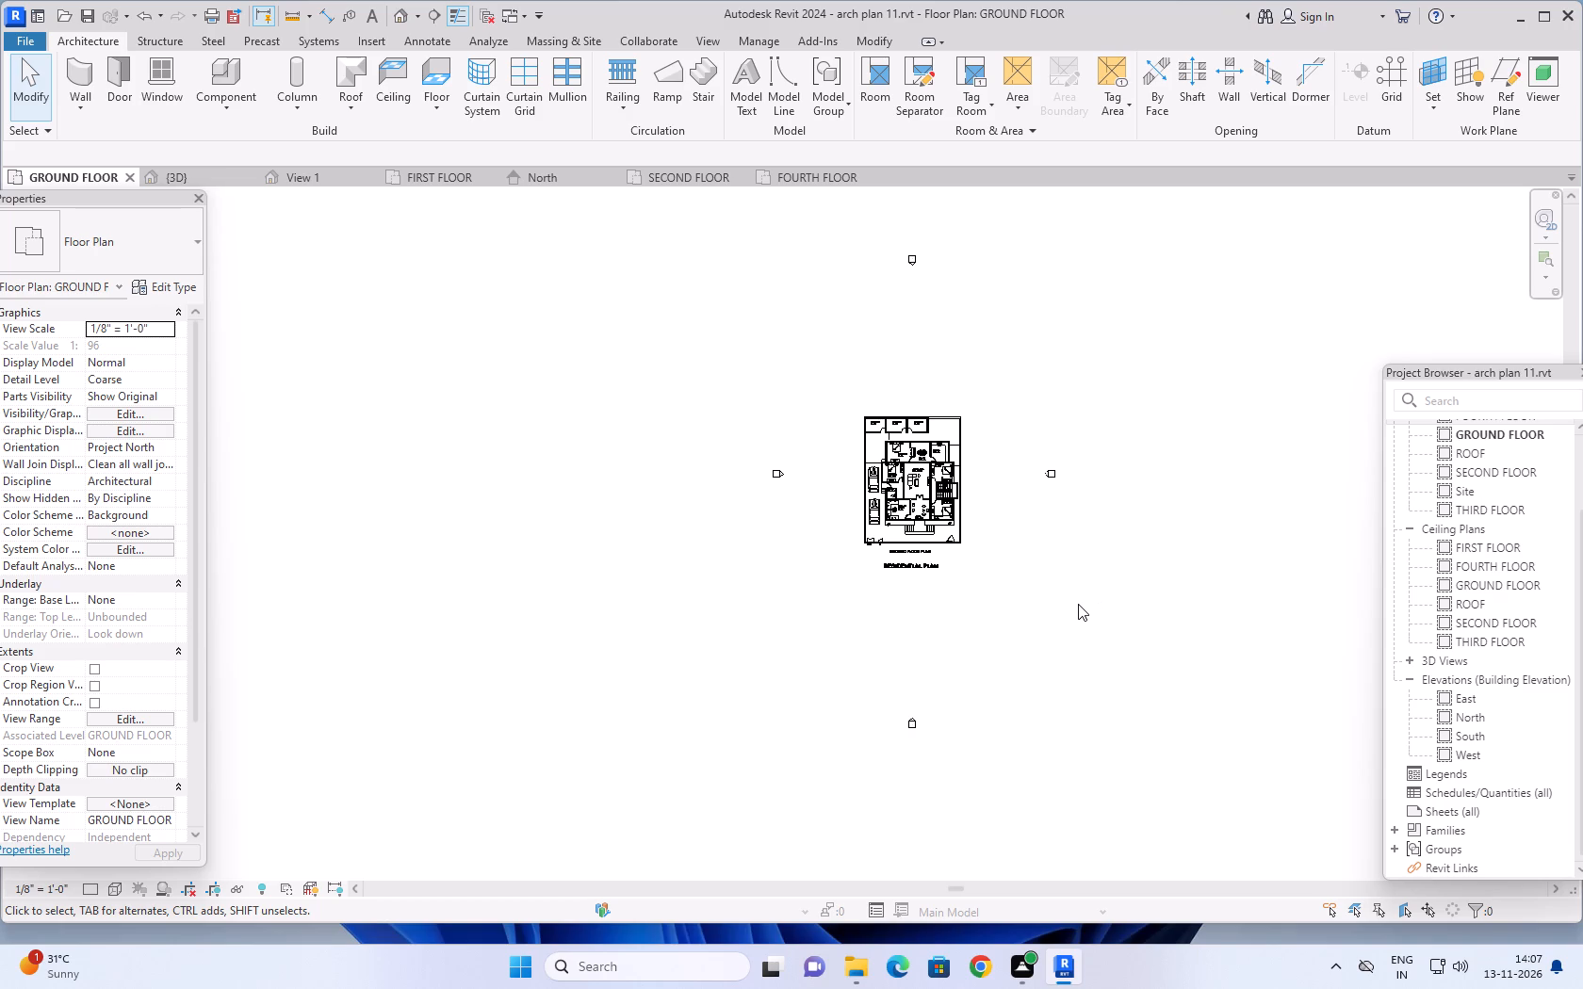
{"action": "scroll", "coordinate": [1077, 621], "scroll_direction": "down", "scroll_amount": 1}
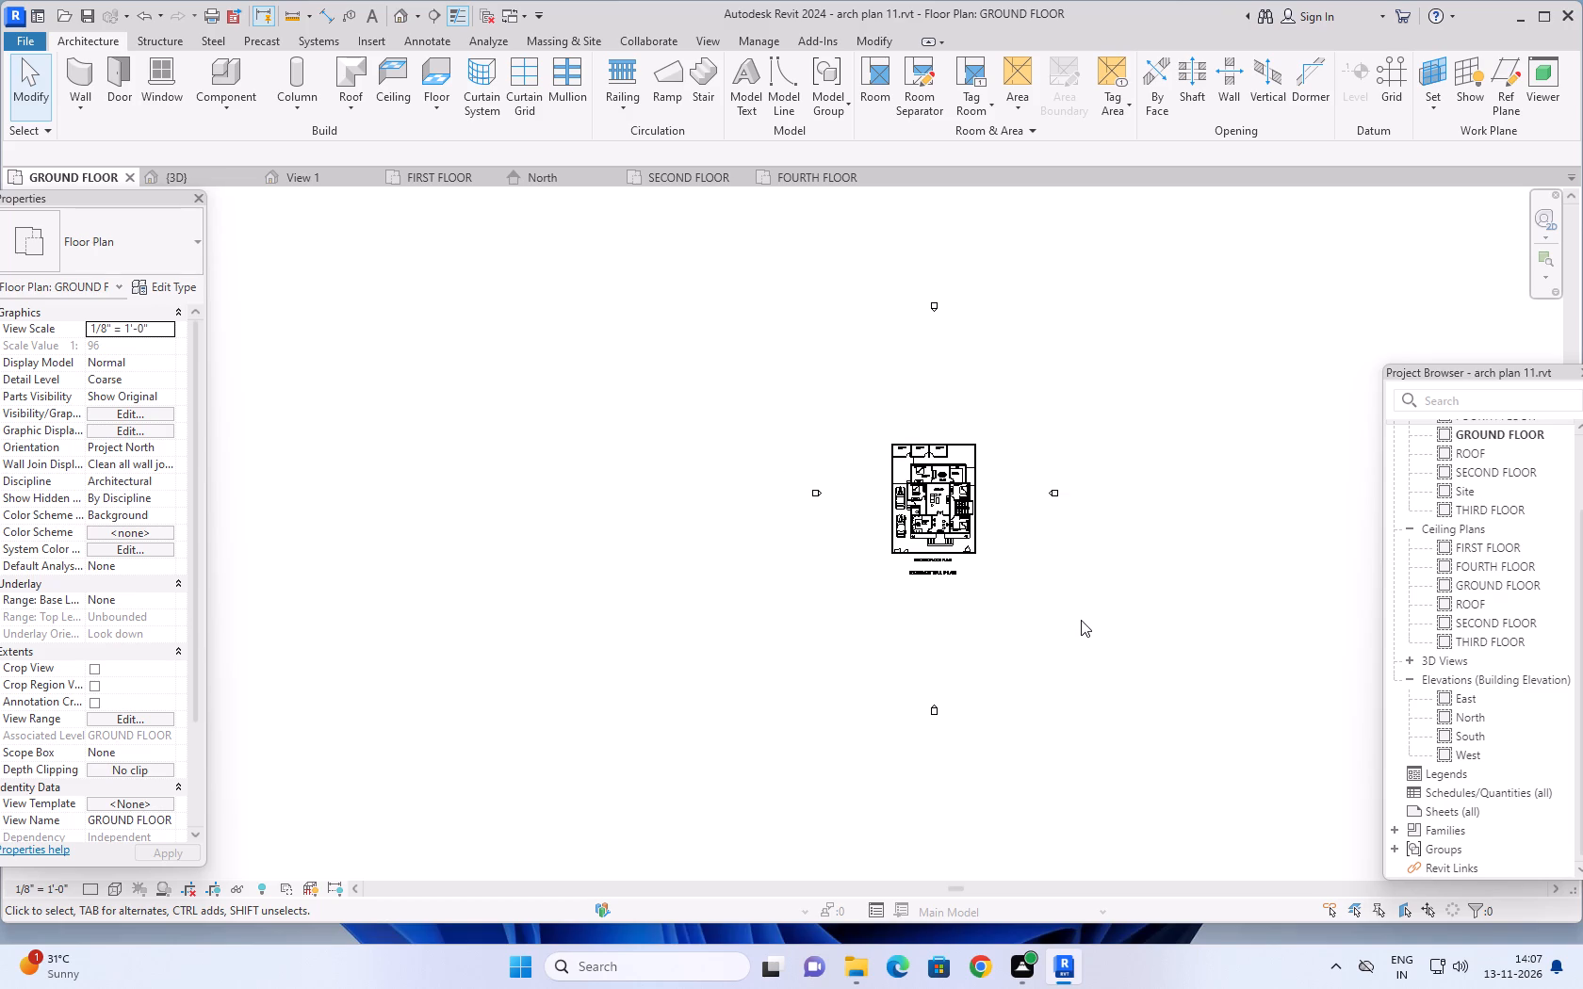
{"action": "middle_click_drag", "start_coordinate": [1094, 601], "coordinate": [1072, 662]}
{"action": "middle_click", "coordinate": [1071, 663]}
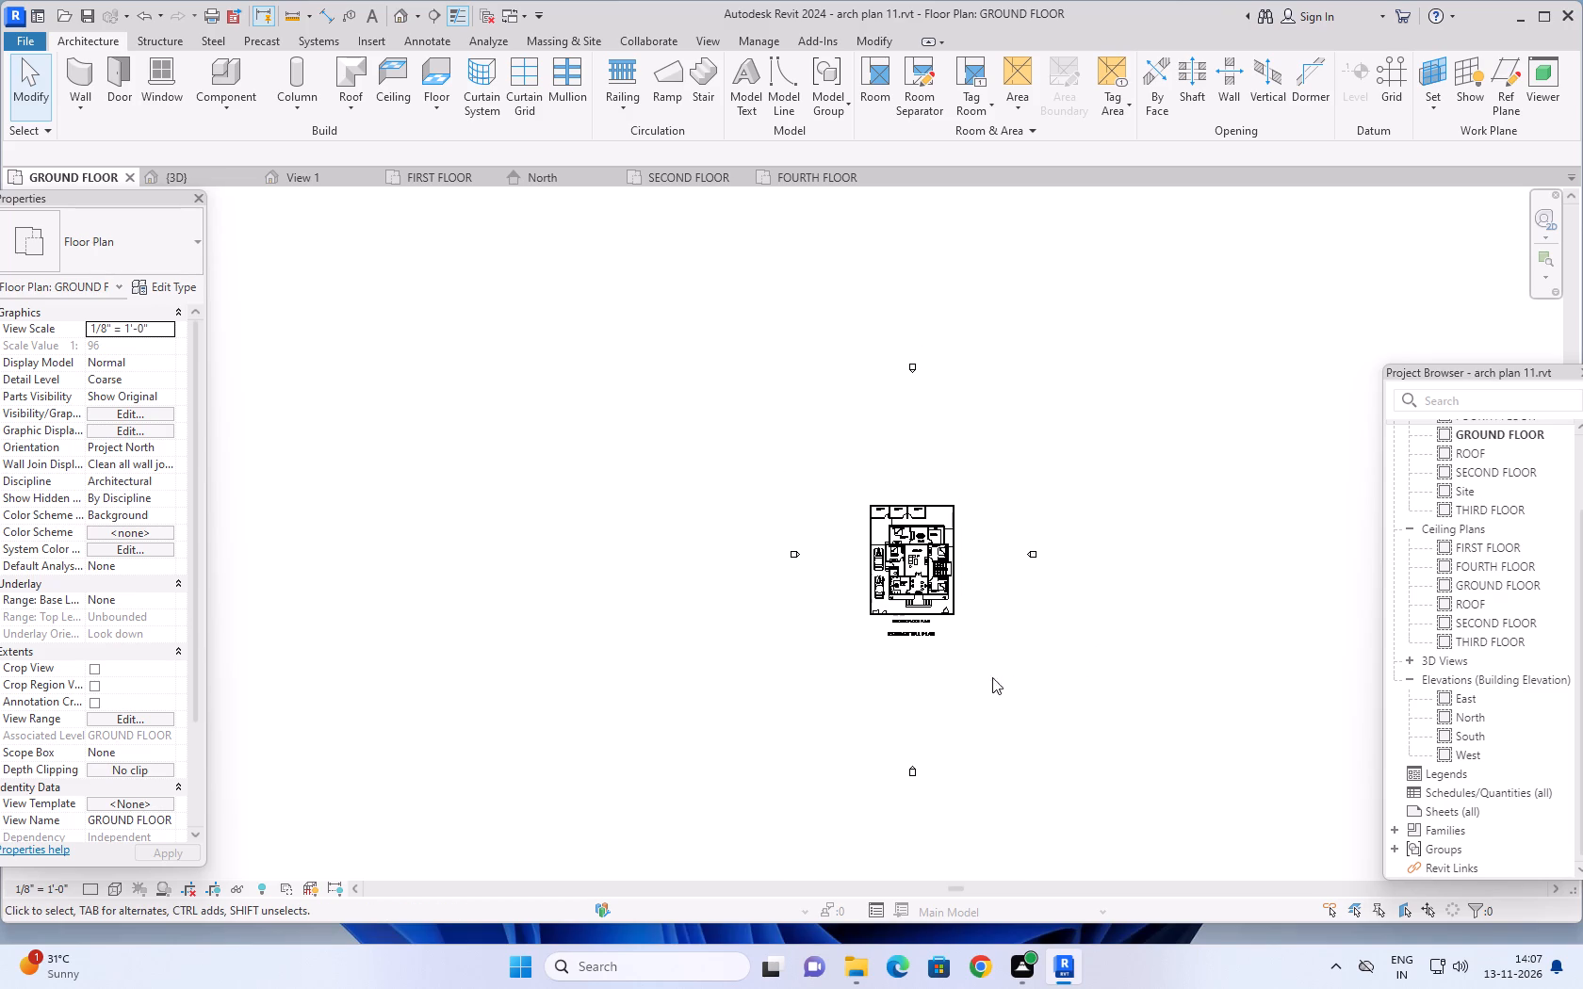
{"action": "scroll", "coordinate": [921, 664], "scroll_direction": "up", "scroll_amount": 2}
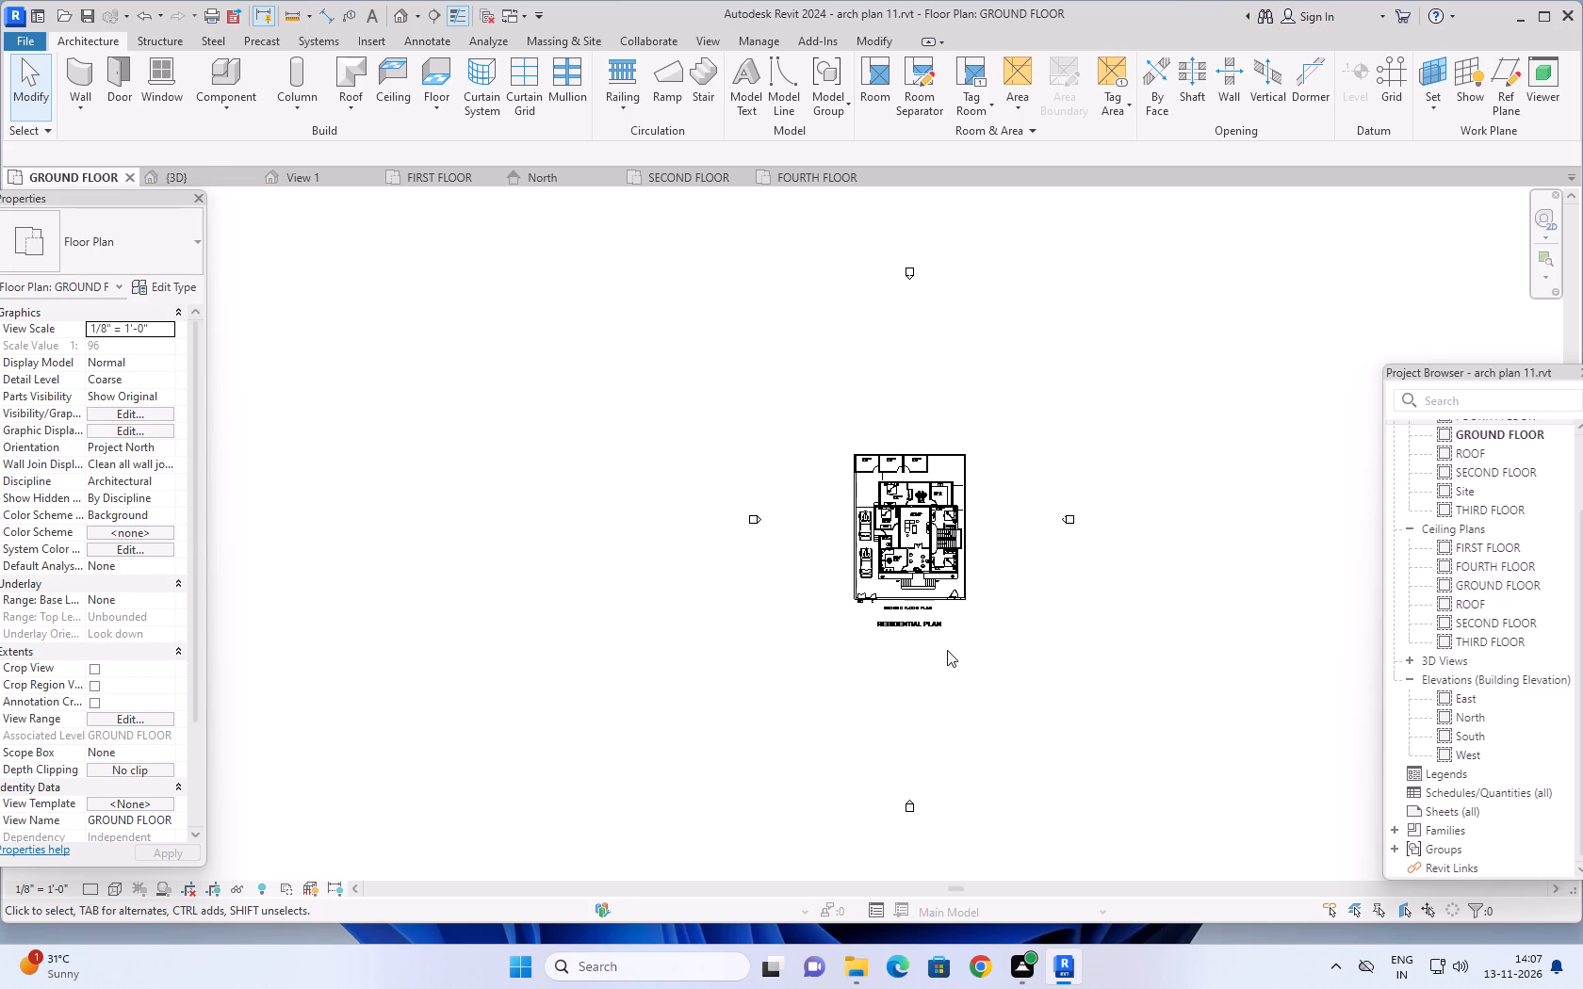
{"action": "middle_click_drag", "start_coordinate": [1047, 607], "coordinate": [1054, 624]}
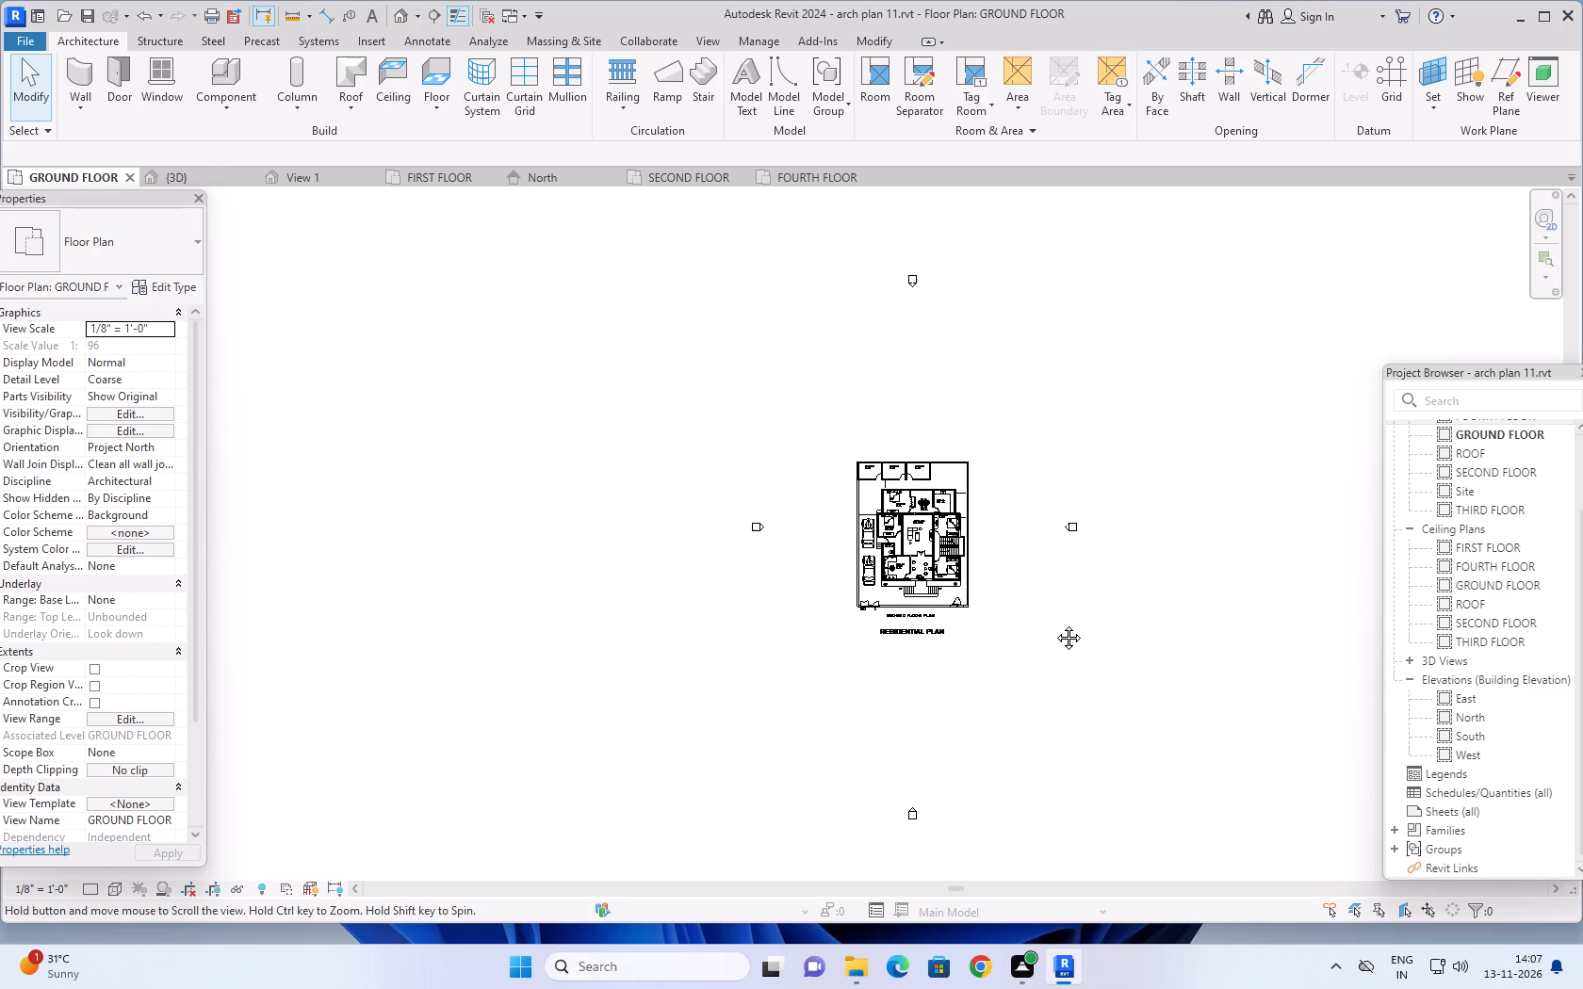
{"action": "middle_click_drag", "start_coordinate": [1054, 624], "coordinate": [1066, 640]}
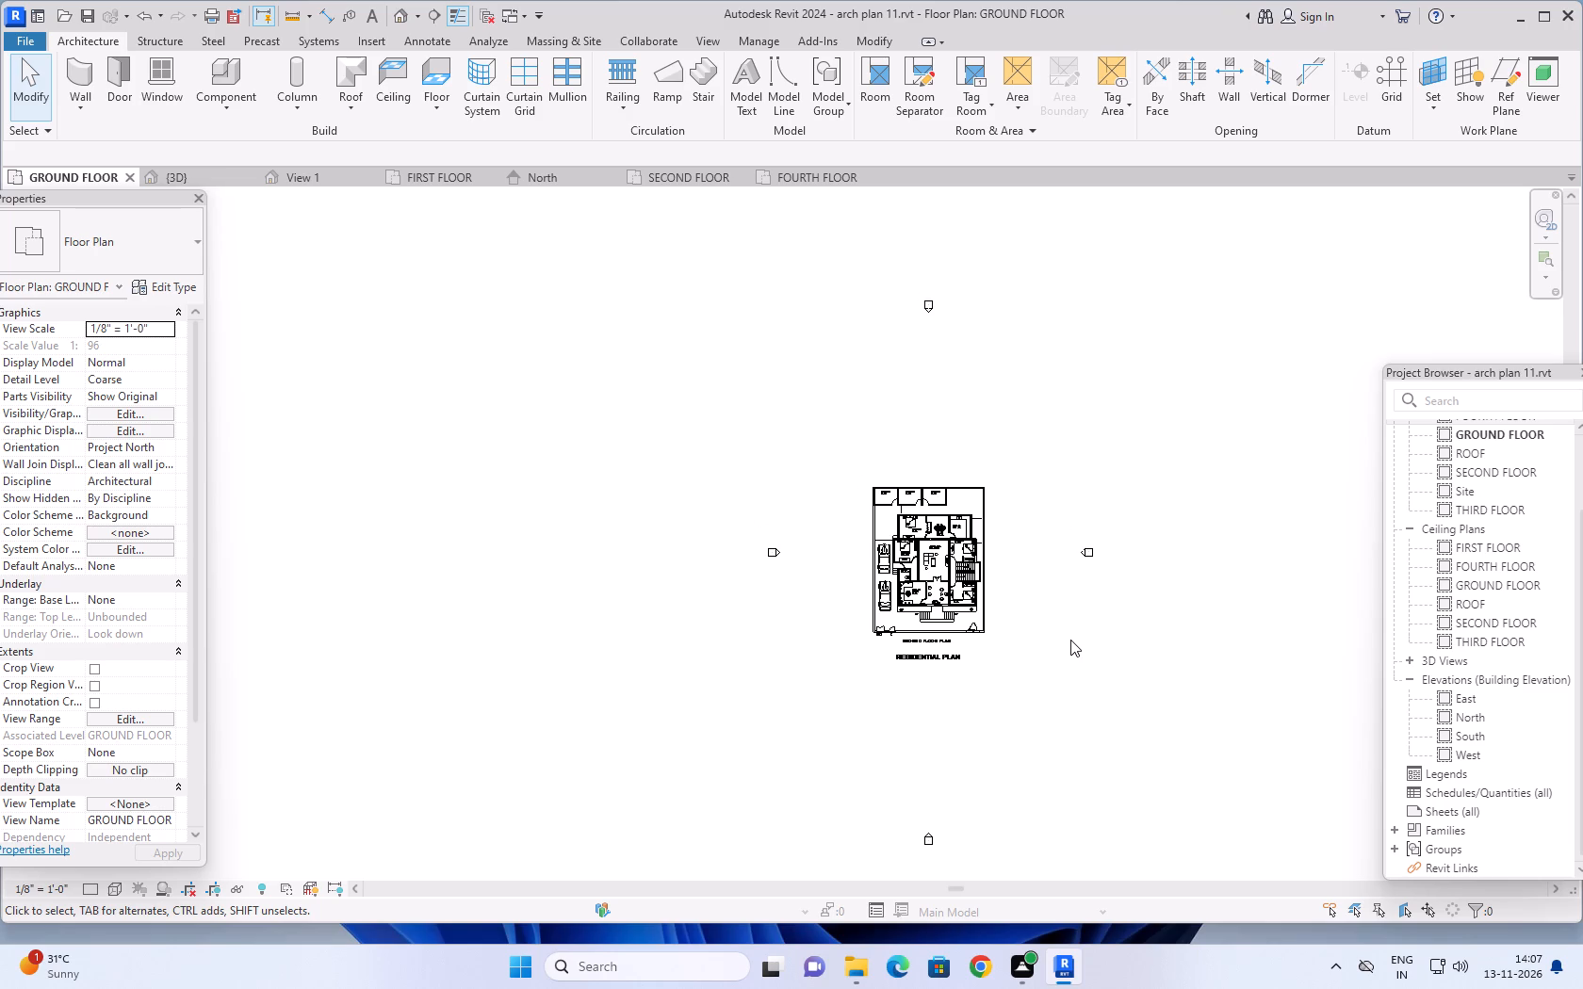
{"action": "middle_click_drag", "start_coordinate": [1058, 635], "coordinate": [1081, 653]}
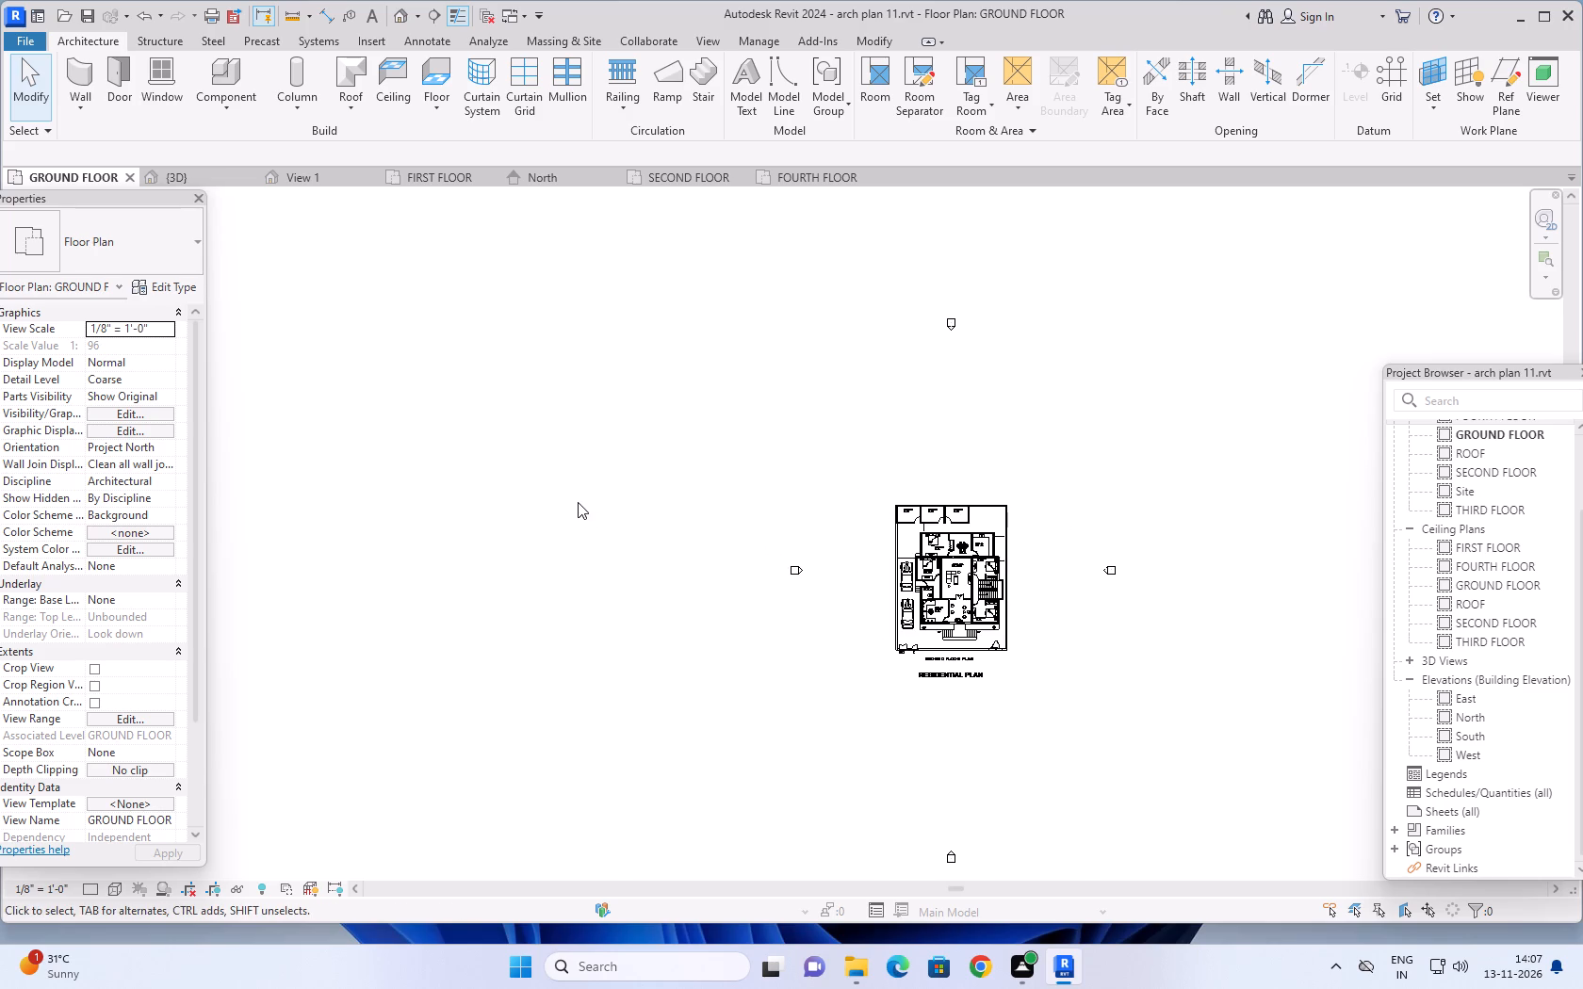
Open the {3D} view and examine the building's left and front facades, terrace railing, pergola and roof from several angles.
{"action": "left_click", "coordinate": [196, 170]}
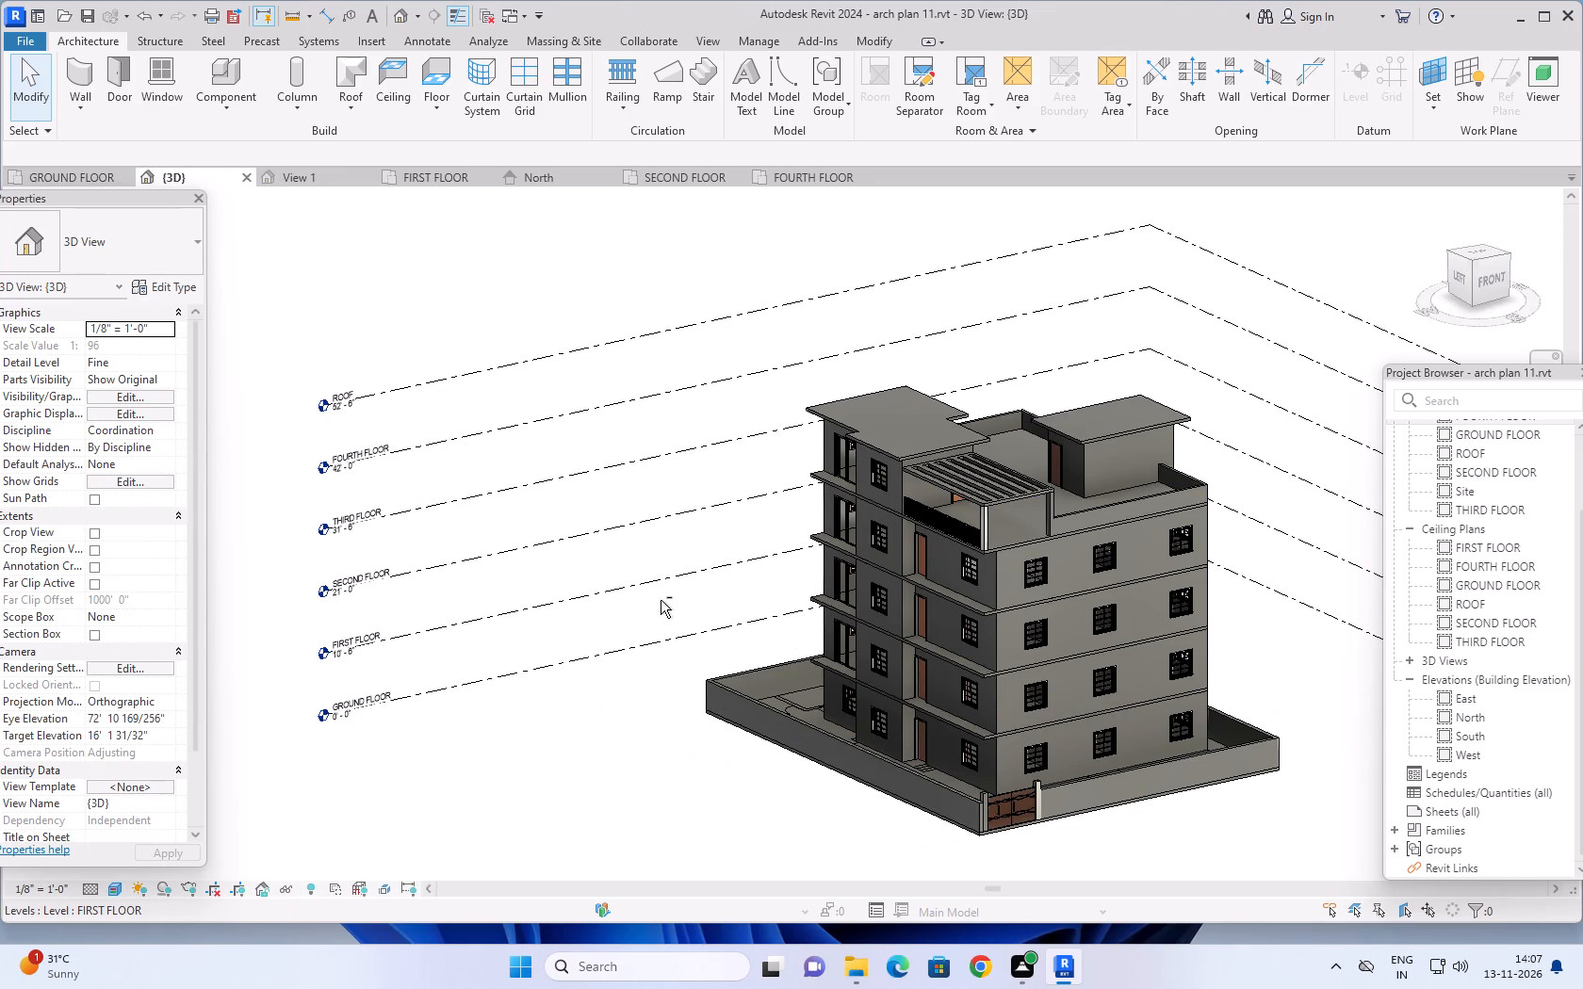
{"action": "middle_click_drag", "start_coordinate": [661, 601], "coordinate": [869, 533], "text": "shift"}
{"action": "scroll", "coordinate": [676, 606], "scroll_direction": "down", "scroll_amount": 1, "text": "shift"}
{"action": "middle_click", "coordinate": [863, 511], "text": "shift"}
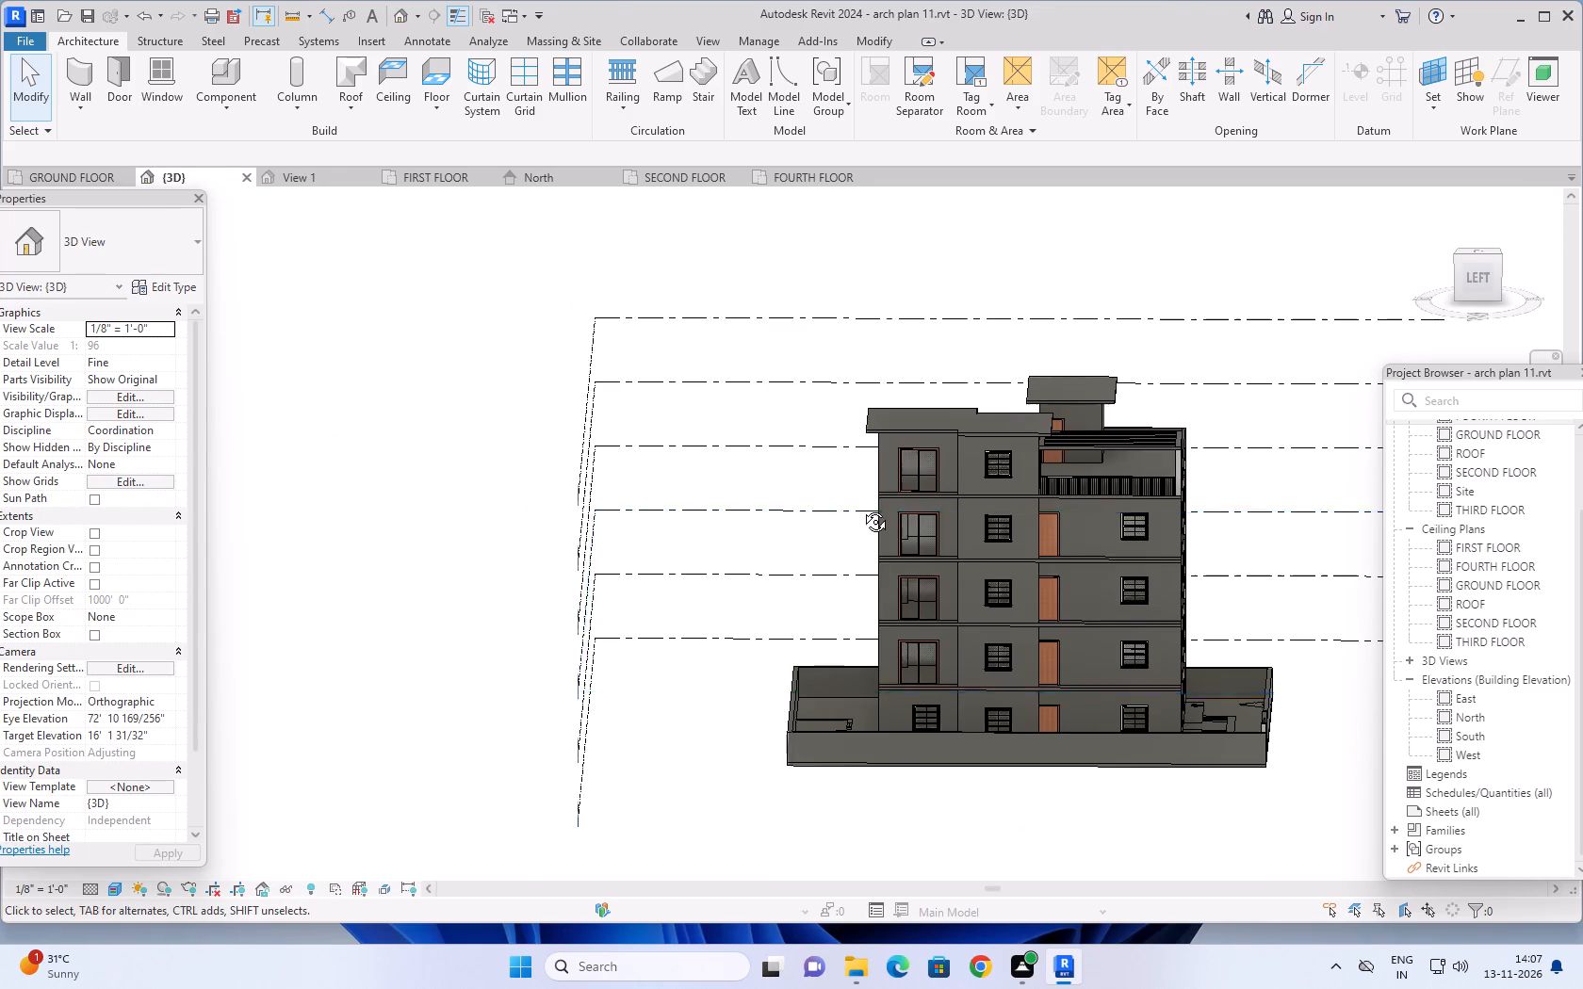
{"action": "scroll", "coordinate": [823, 585], "scroll_direction": "up", "scroll_amount": 3}
{"action": "scroll", "coordinate": [815, 553], "scroll_direction": "down", "scroll_amount": 1}
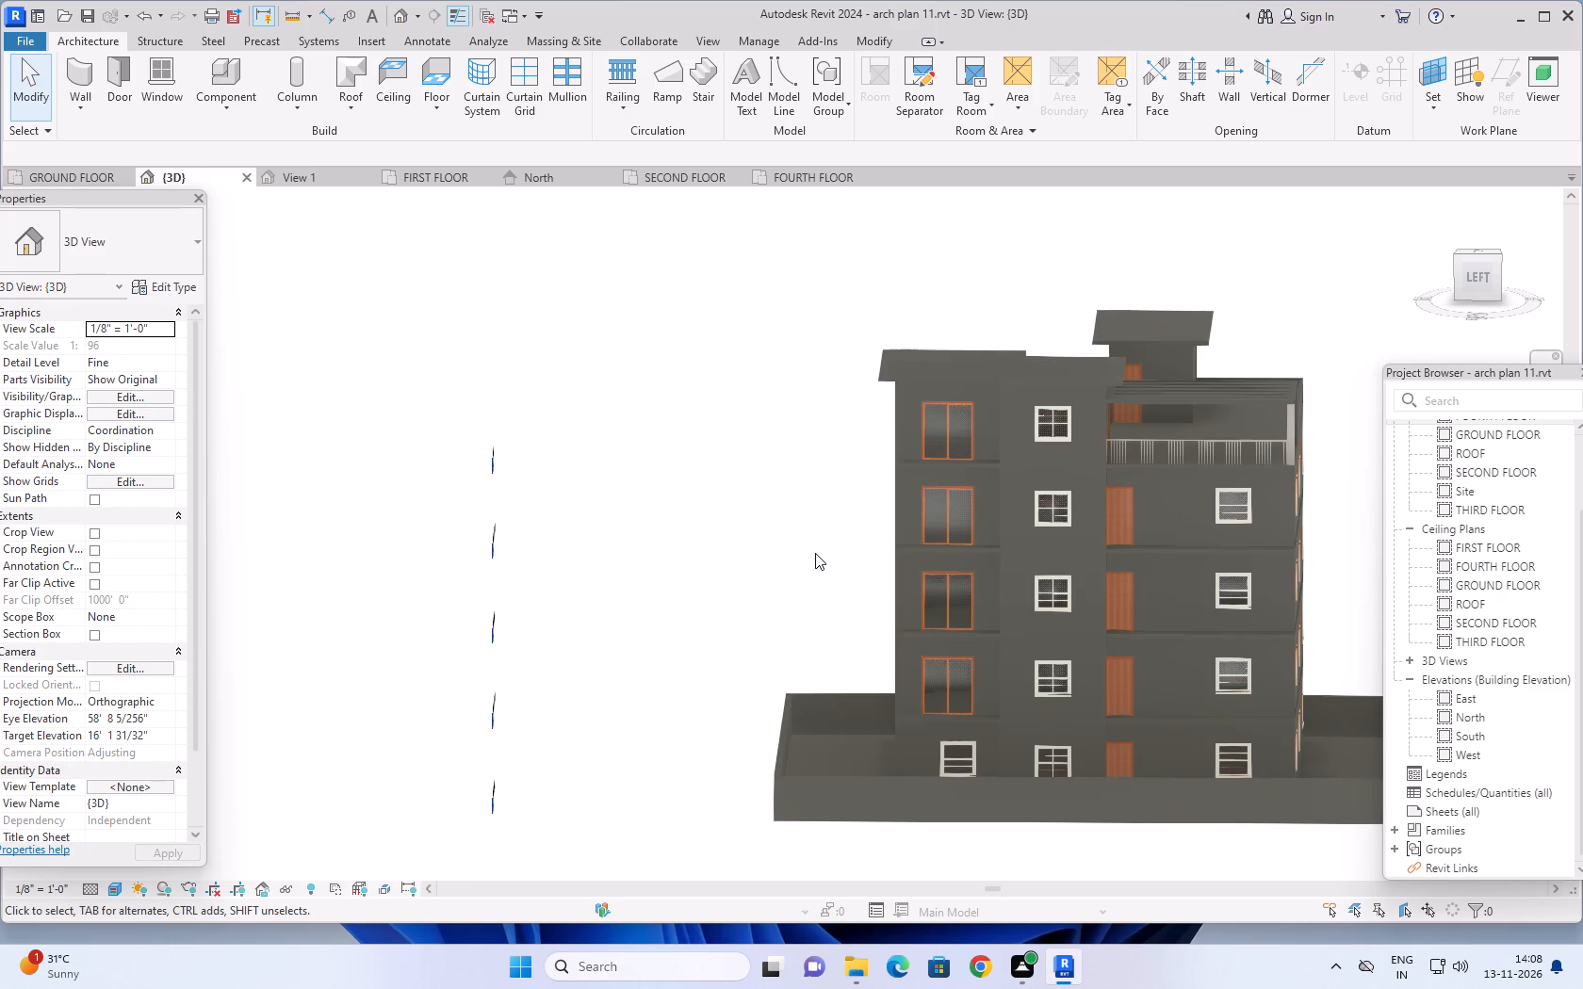
{"action": "middle_click_drag", "start_coordinate": [756, 546], "coordinate": [746, 554]}
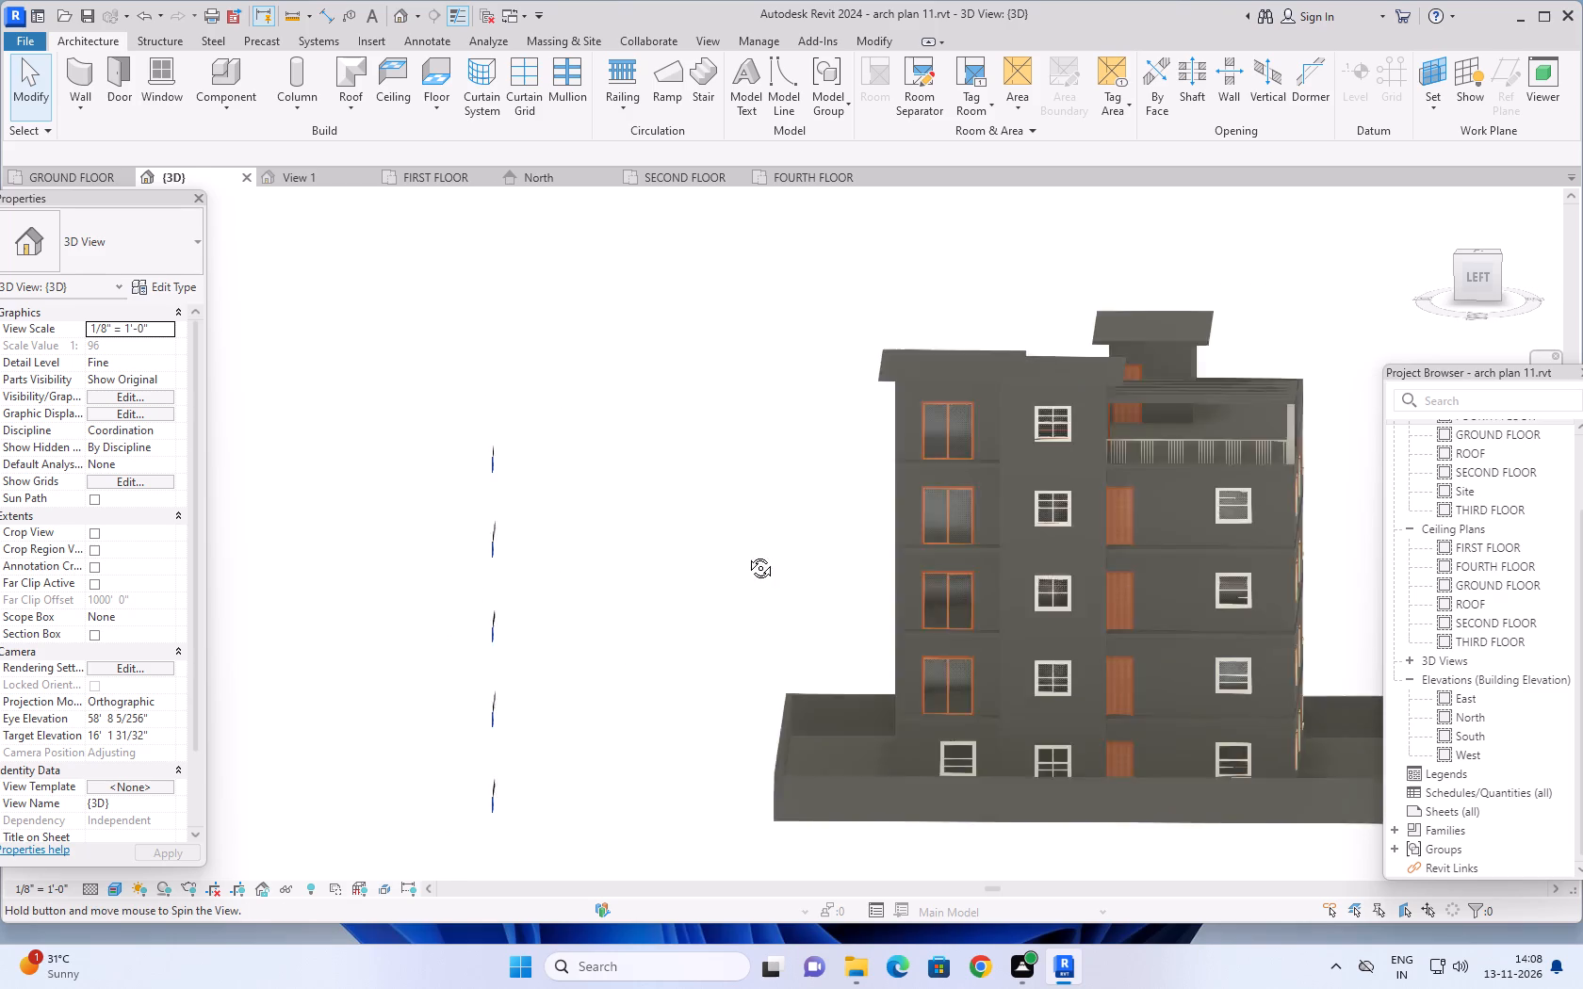
{"action": "middle_click_drag", "start_coordinate": [746, 554], "coordinate": [603, 644]}
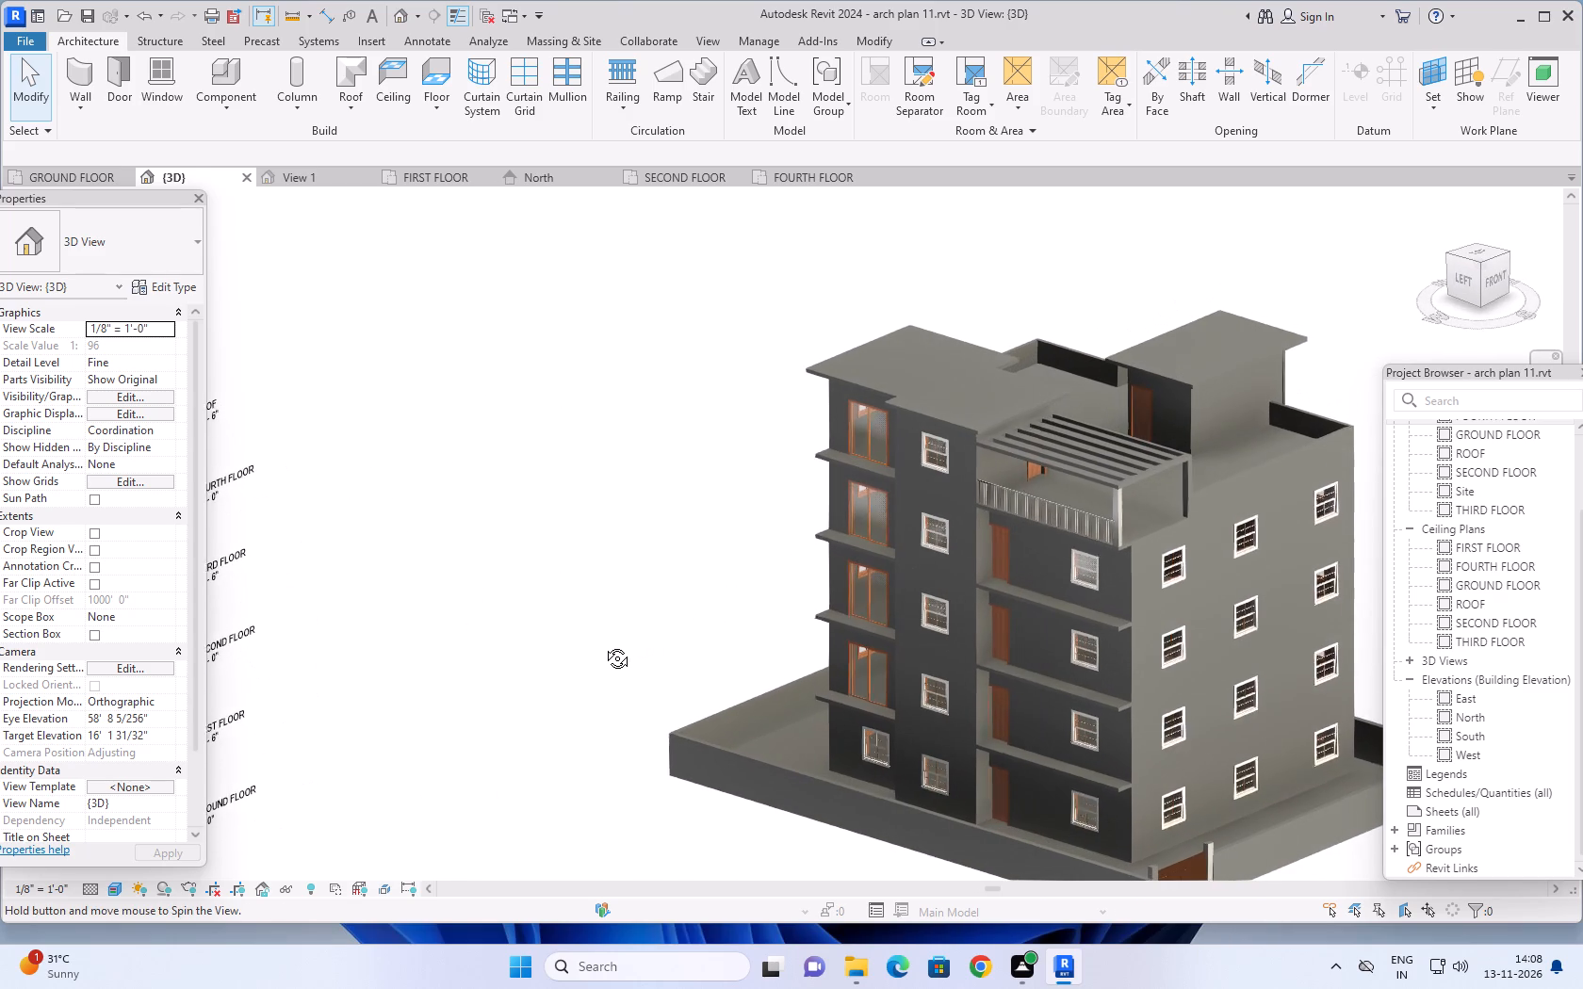
{"action": "middle_click_drag", "start_coordinate": [603, 644], "coordinate": [604, 647]}
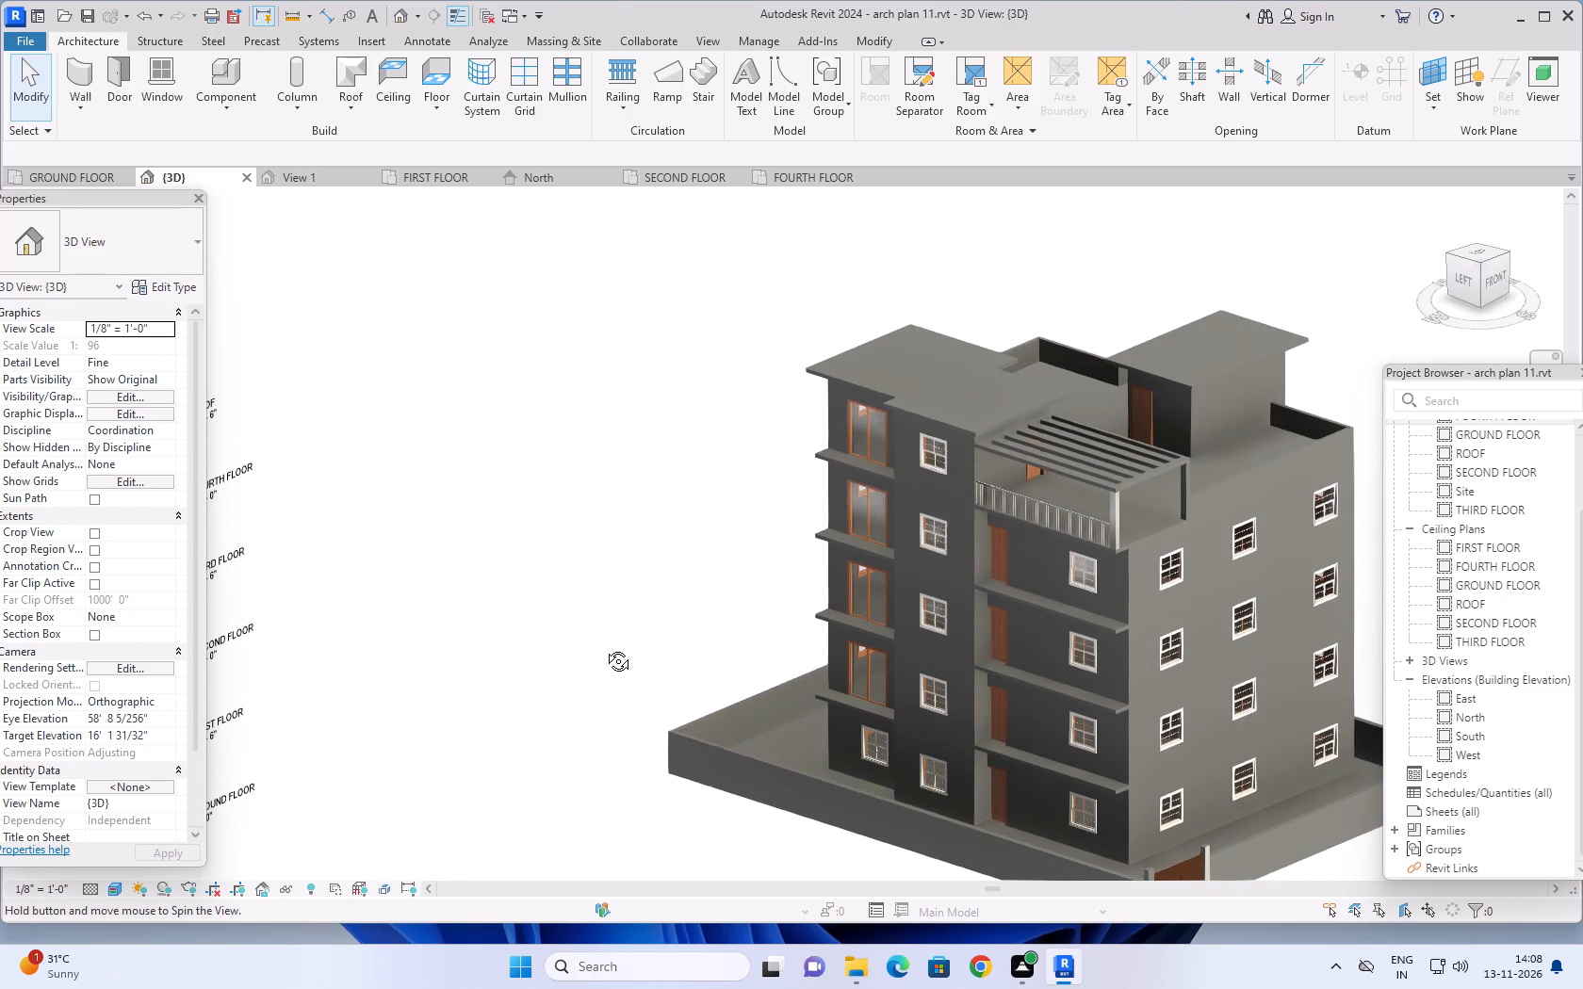
{"action": "middle_click_drag", "start_coordinate": [604, 647], "coordinate": [615, 662]}
{"action": "middle_click_drag", "start_coordinate": [627, 636], "coordinate": [649, 546]}
{"action": "middle_click_drag", "start_coordinate": [650, 551], "coordinate": [621, 696], "text": "shift"}
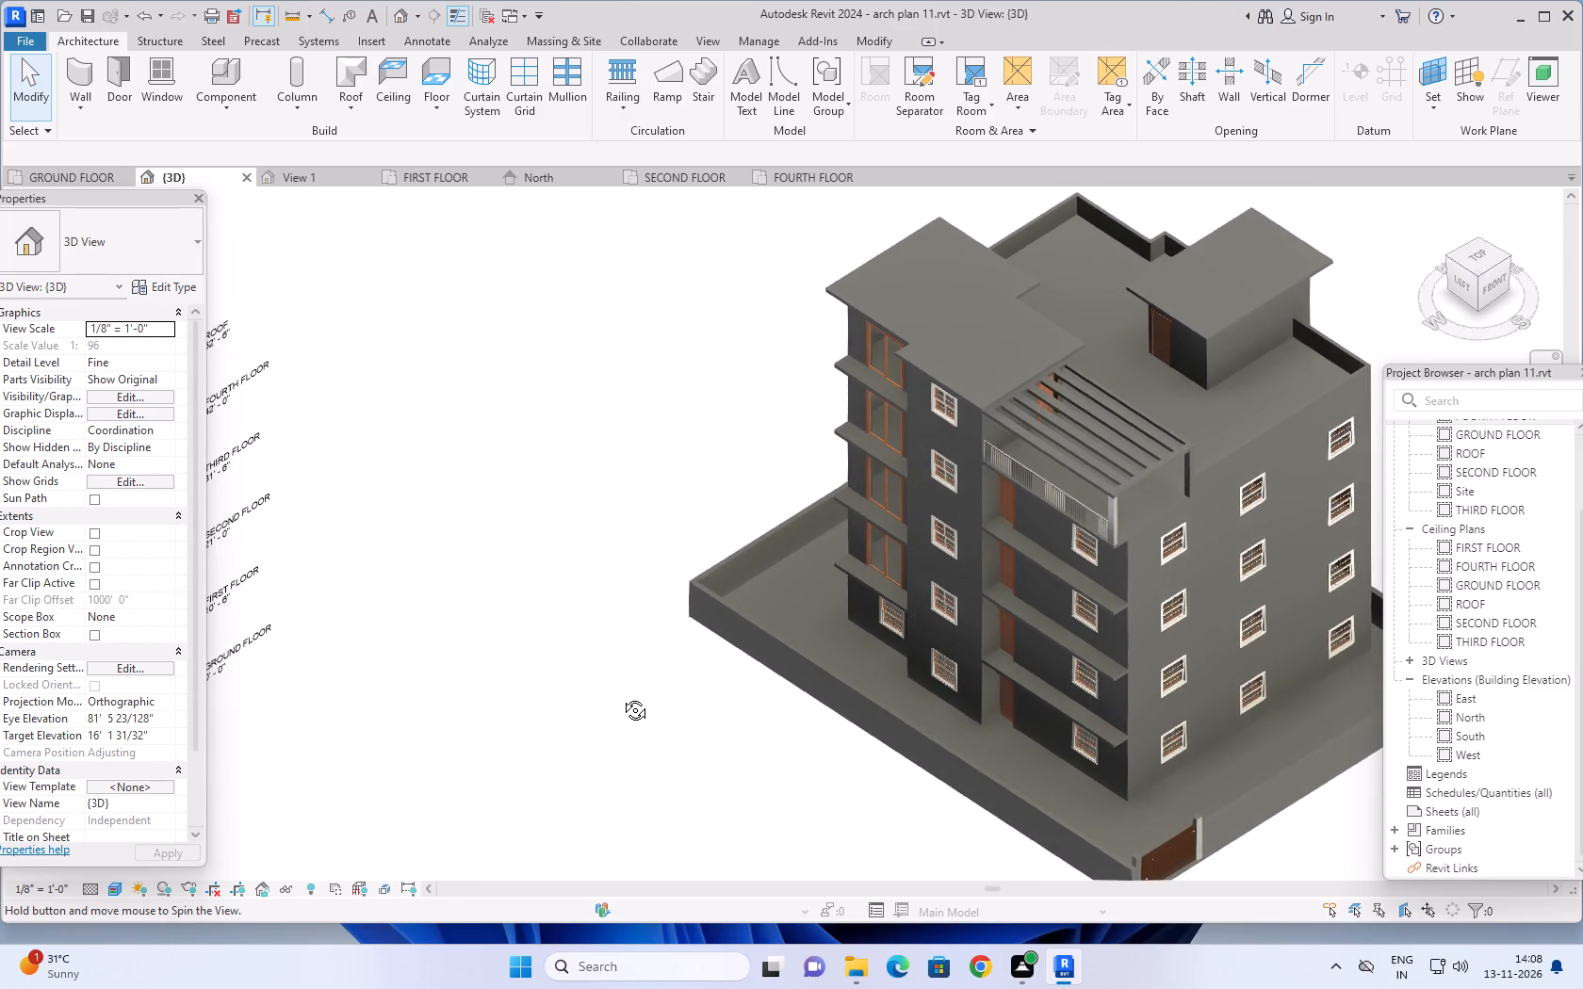
{"action": "middle_click_drag", "start_coordinate": [621, 696], "coordinate": [784, 721], "text": "shift"}
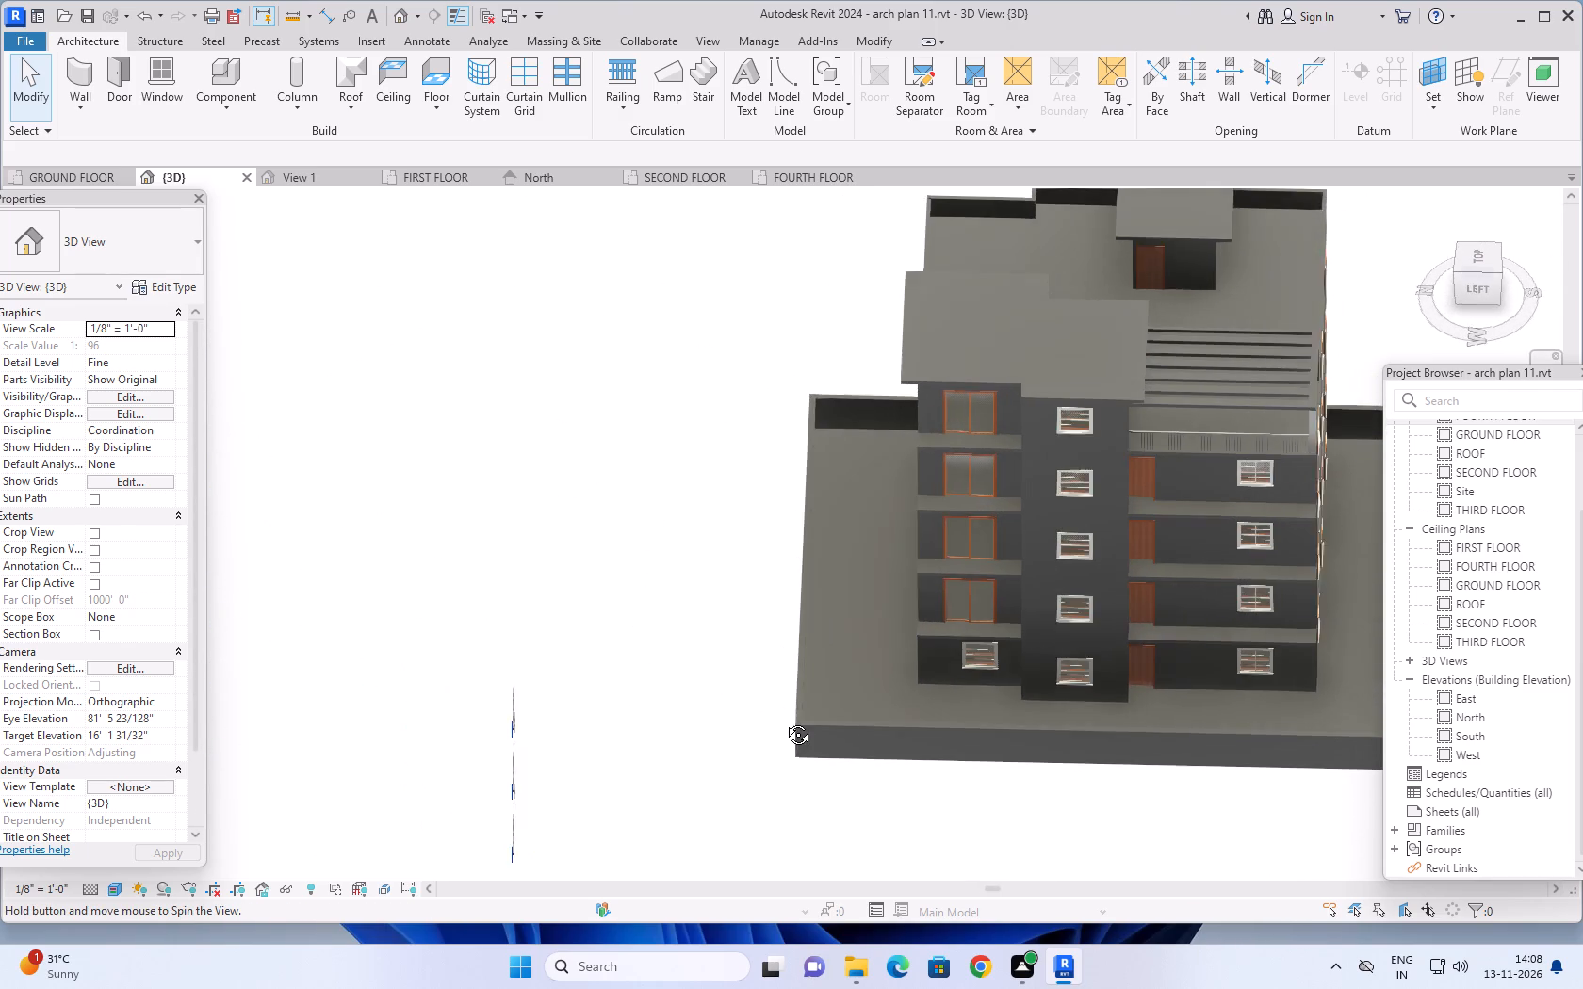
{"action": "middle_click_drag", "start_coordinate": [784, 721], "coordinate": [667, 681], "text": "shift"}
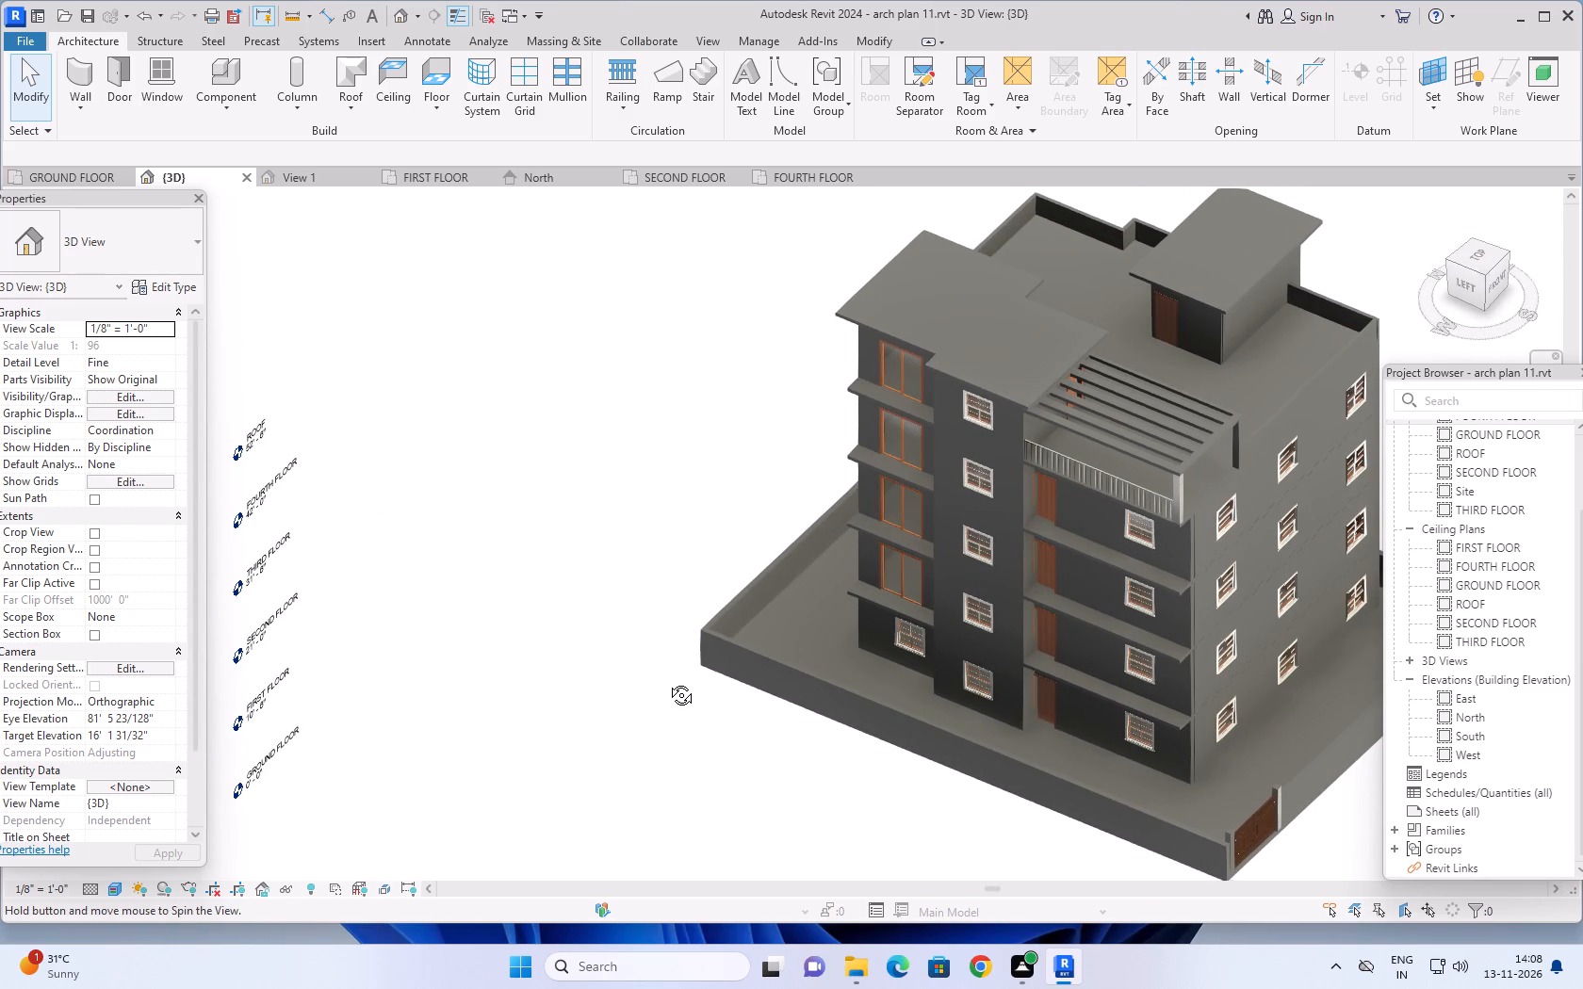
{"action": "middle_click_drag", "start_coordinate": [667, 681], "coordinate": [718, 695], "text": "shift"}
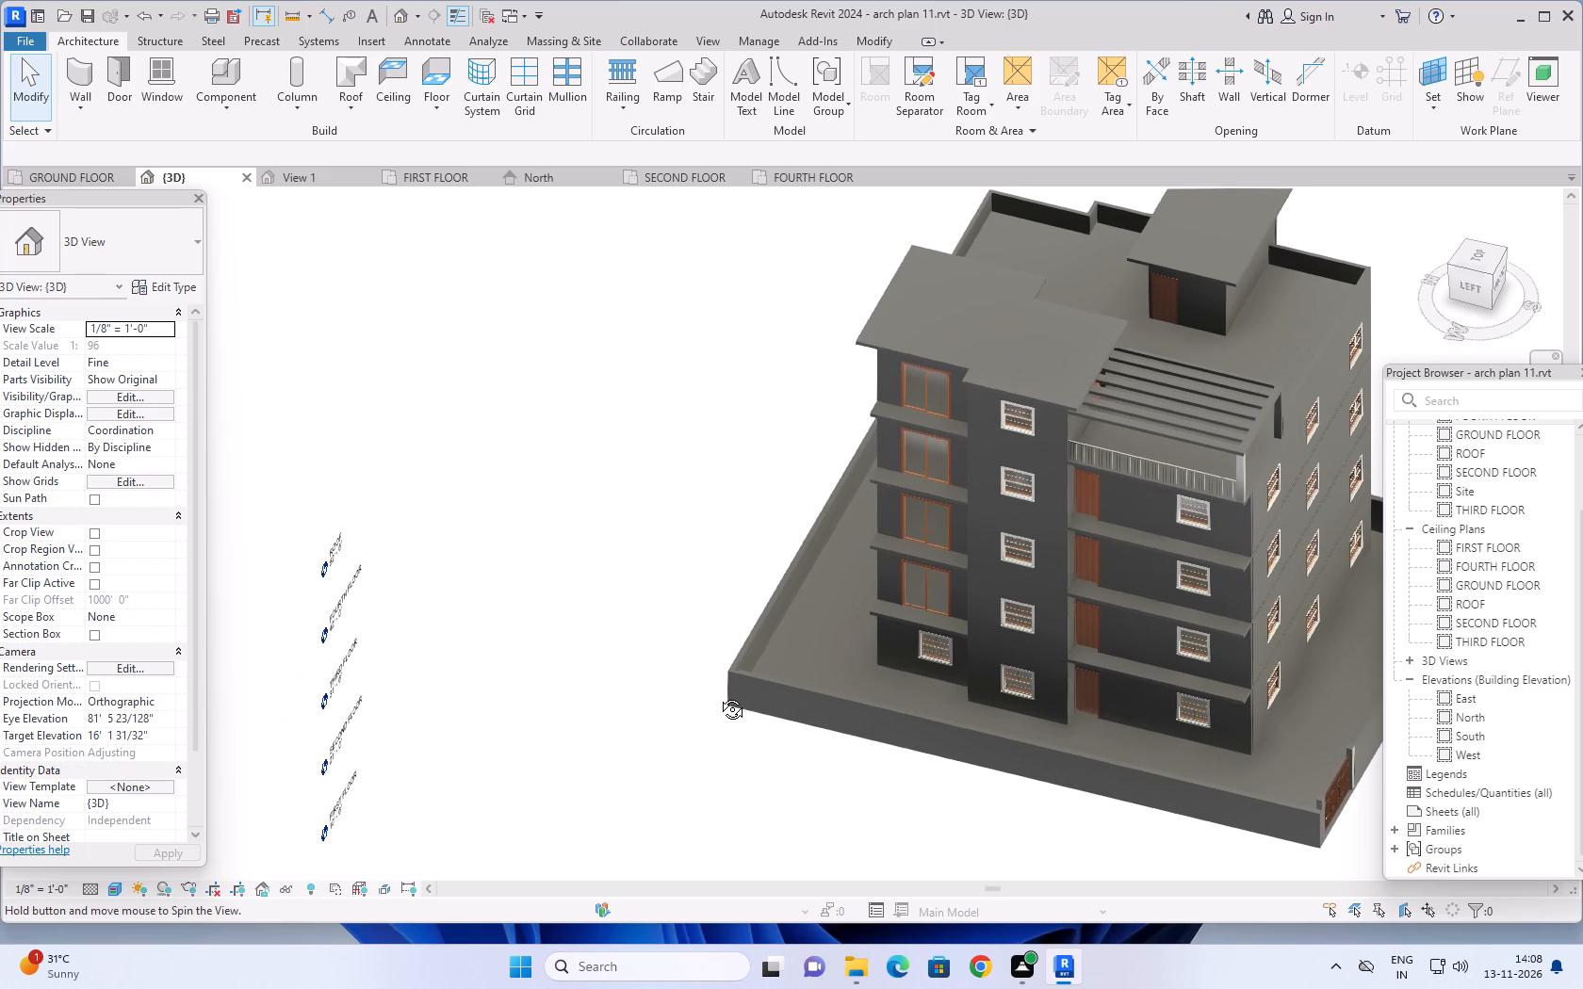
{"action": "middle_click_drag", "start_coordinate": [718, 695], "coordinate": [720, 695], "text": "shift"}
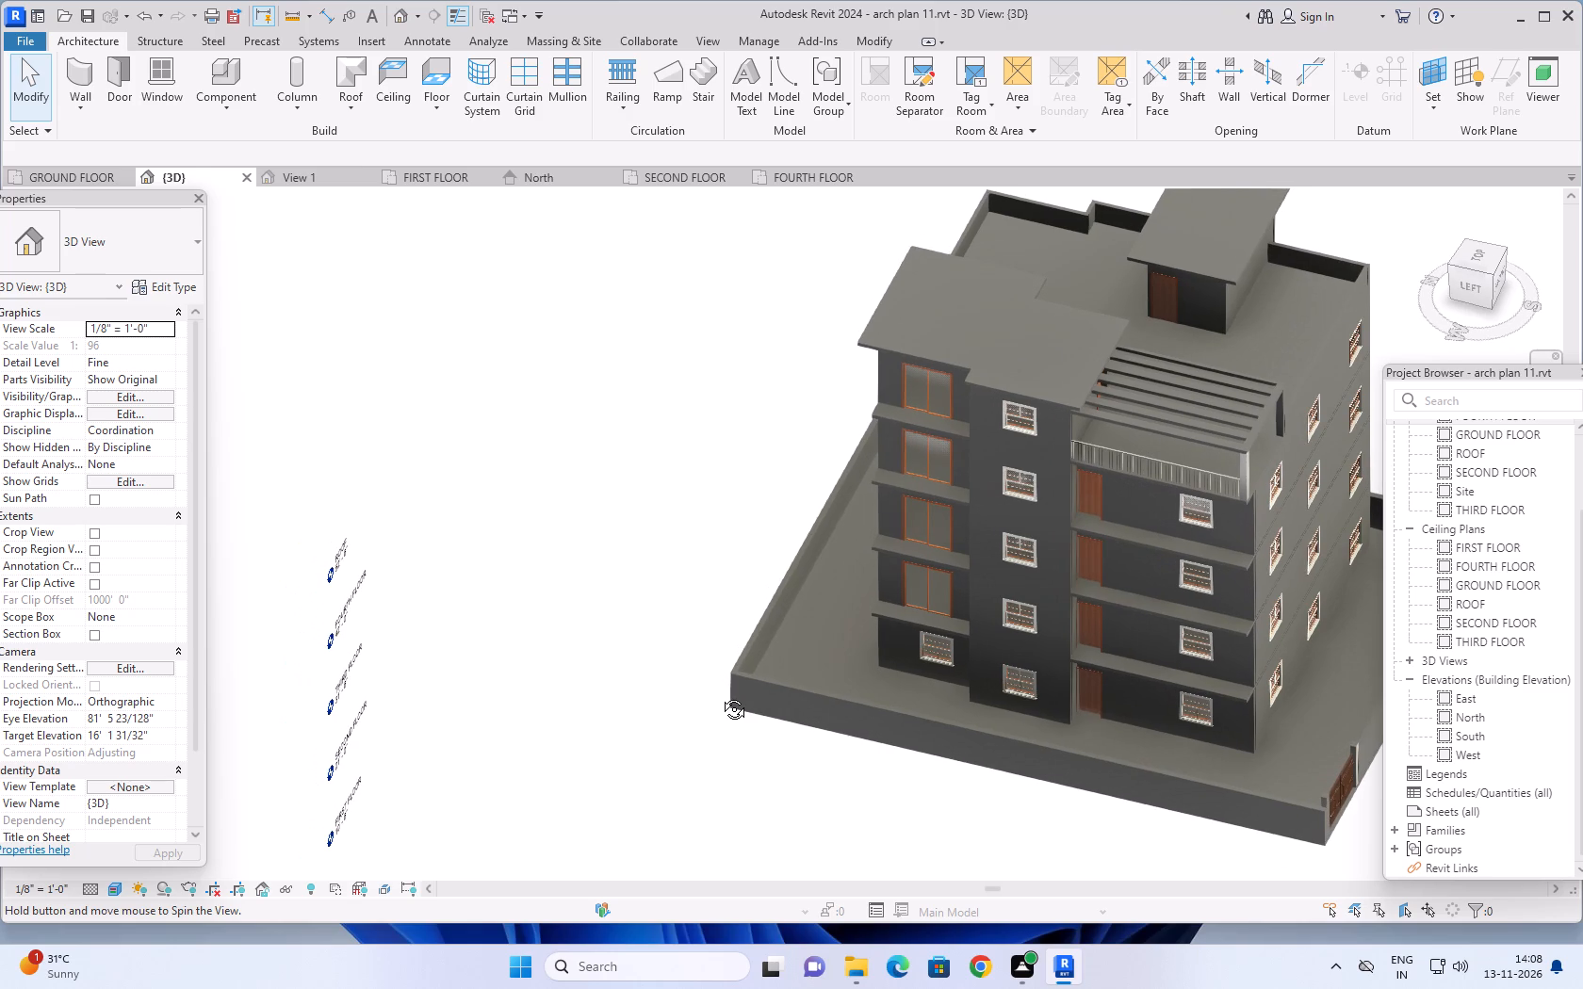
Examine the building's left facade in the 3D view from above and from a nearly level angle.
{"action": "middle_click_drag", "start_coordinate": [720, 695], "coordinate": [786, 695], "text": "shift"}
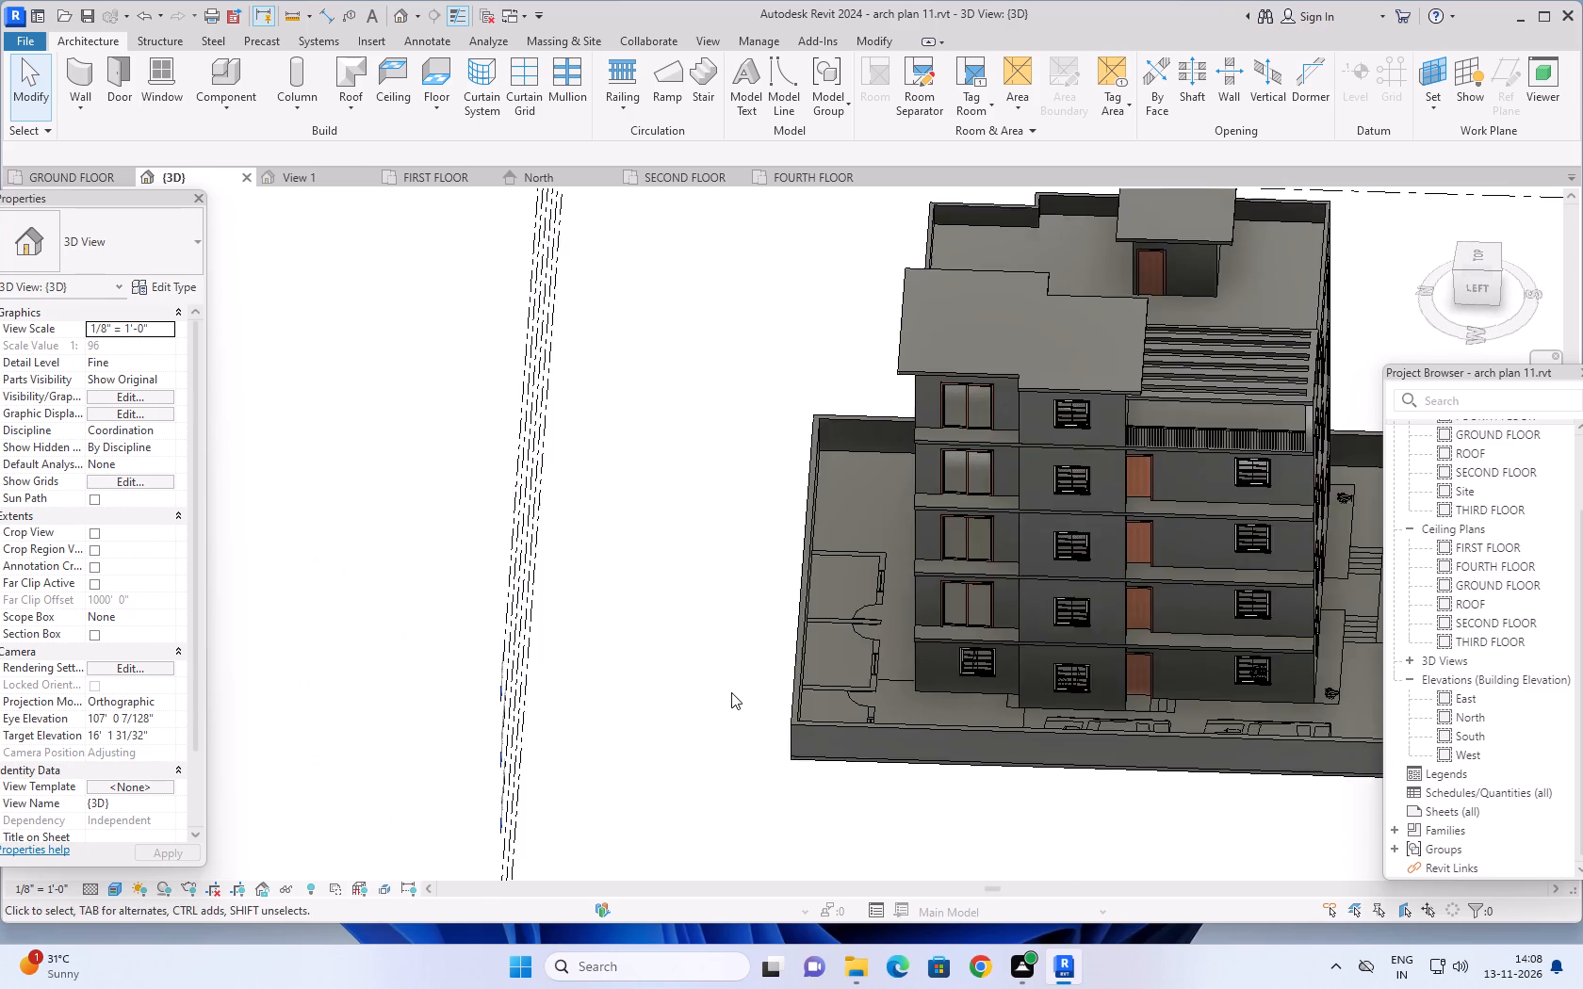
{"action": "middle_click_drag", "start_coordinate": [726, 692], "coordinate": [744, 497]}
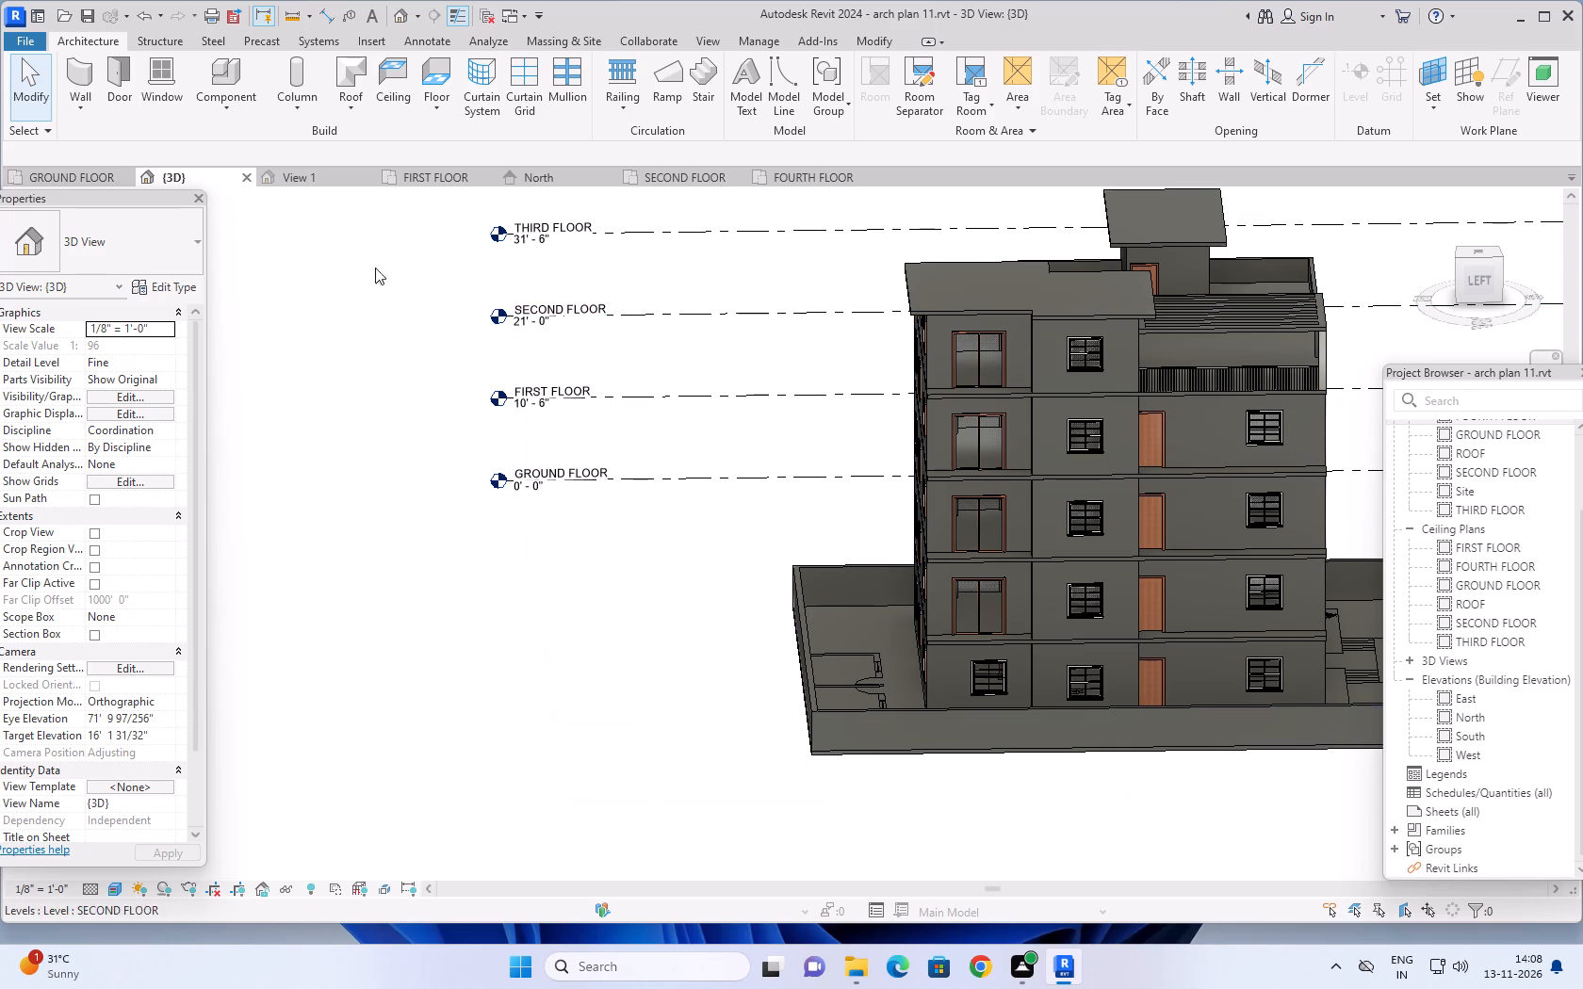
Open the GROUND FLOOR plan and review the overall site layout within the compound boundary.
{"action": "left_click", "coordinate": [67, 174]}
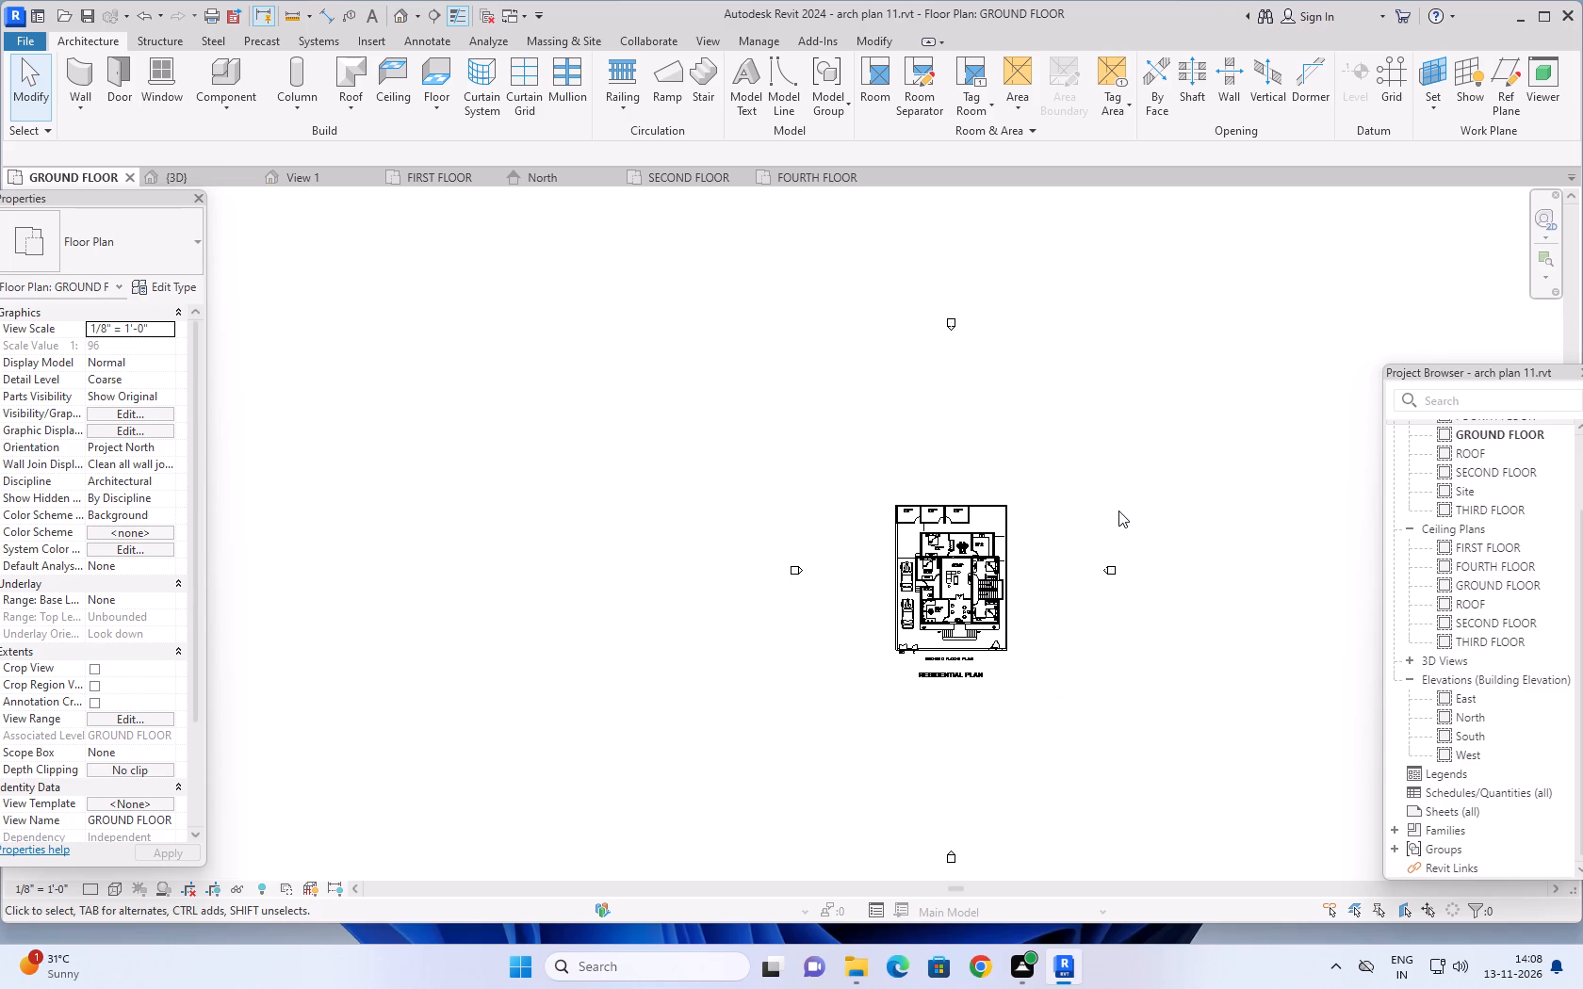
{"action": "scroll", "coordinate": [1113, 479], "scroll_direction": "down", "scroll_amount": 1}
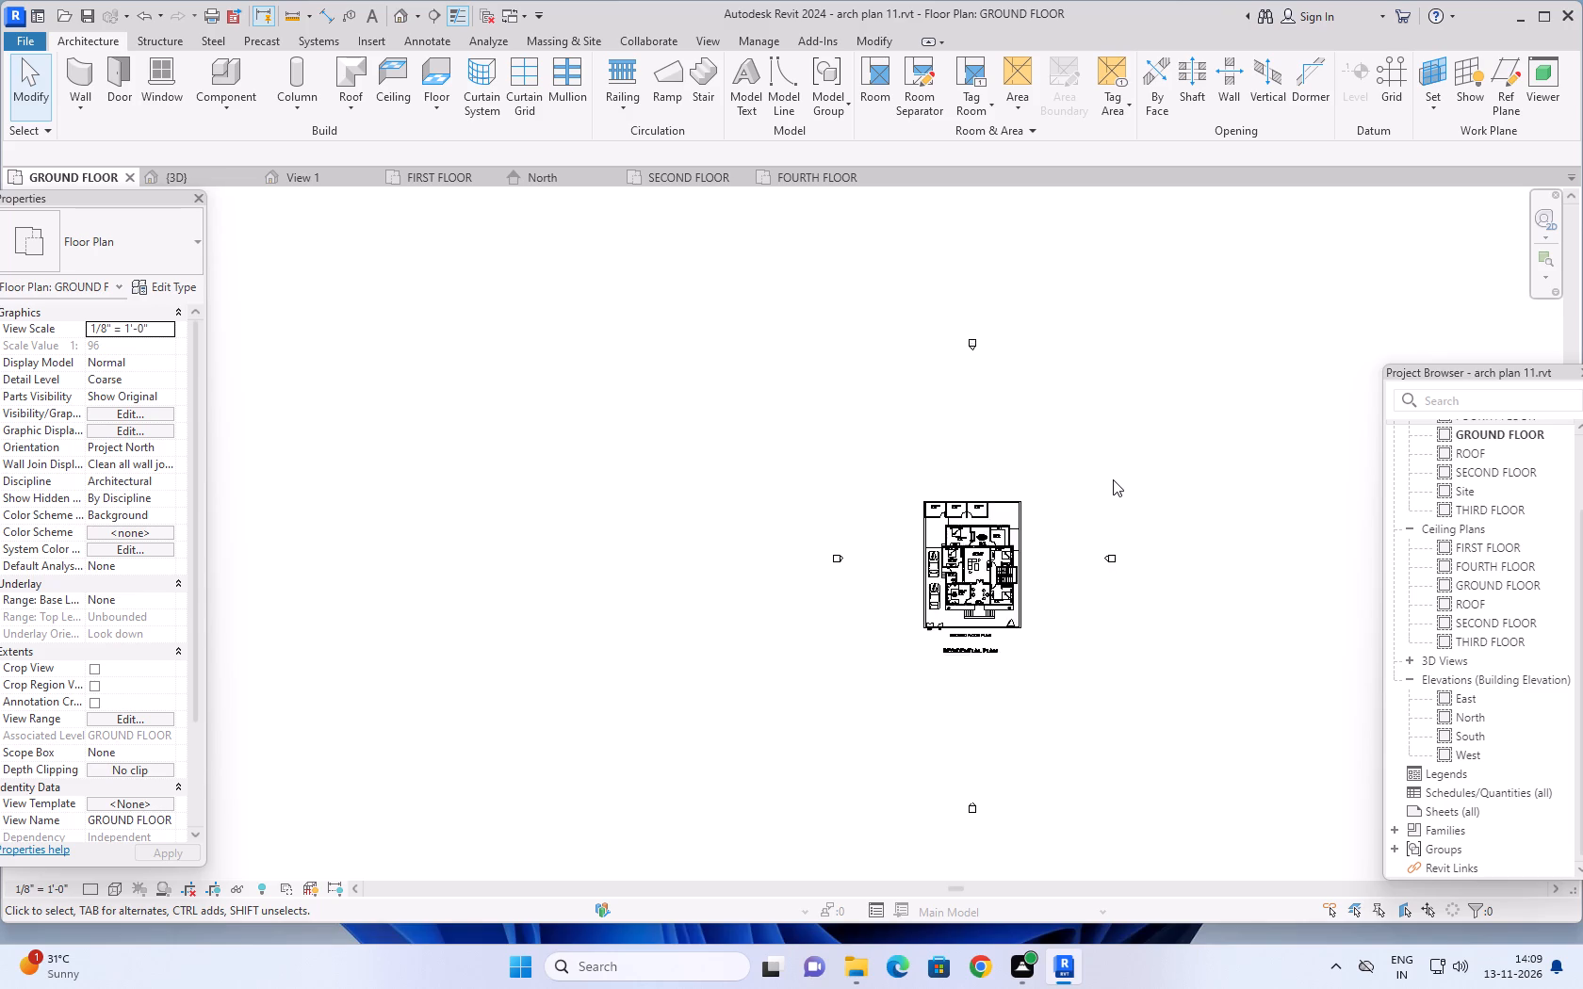
{"action": "scroll", "coordinate": [1113, 479], "scroll_direction": "down", "scroll_amount": 1}
{"action": "middle_click_drag", "start_coordinate": [1125, 456], "coordinate": [1097, 477]}
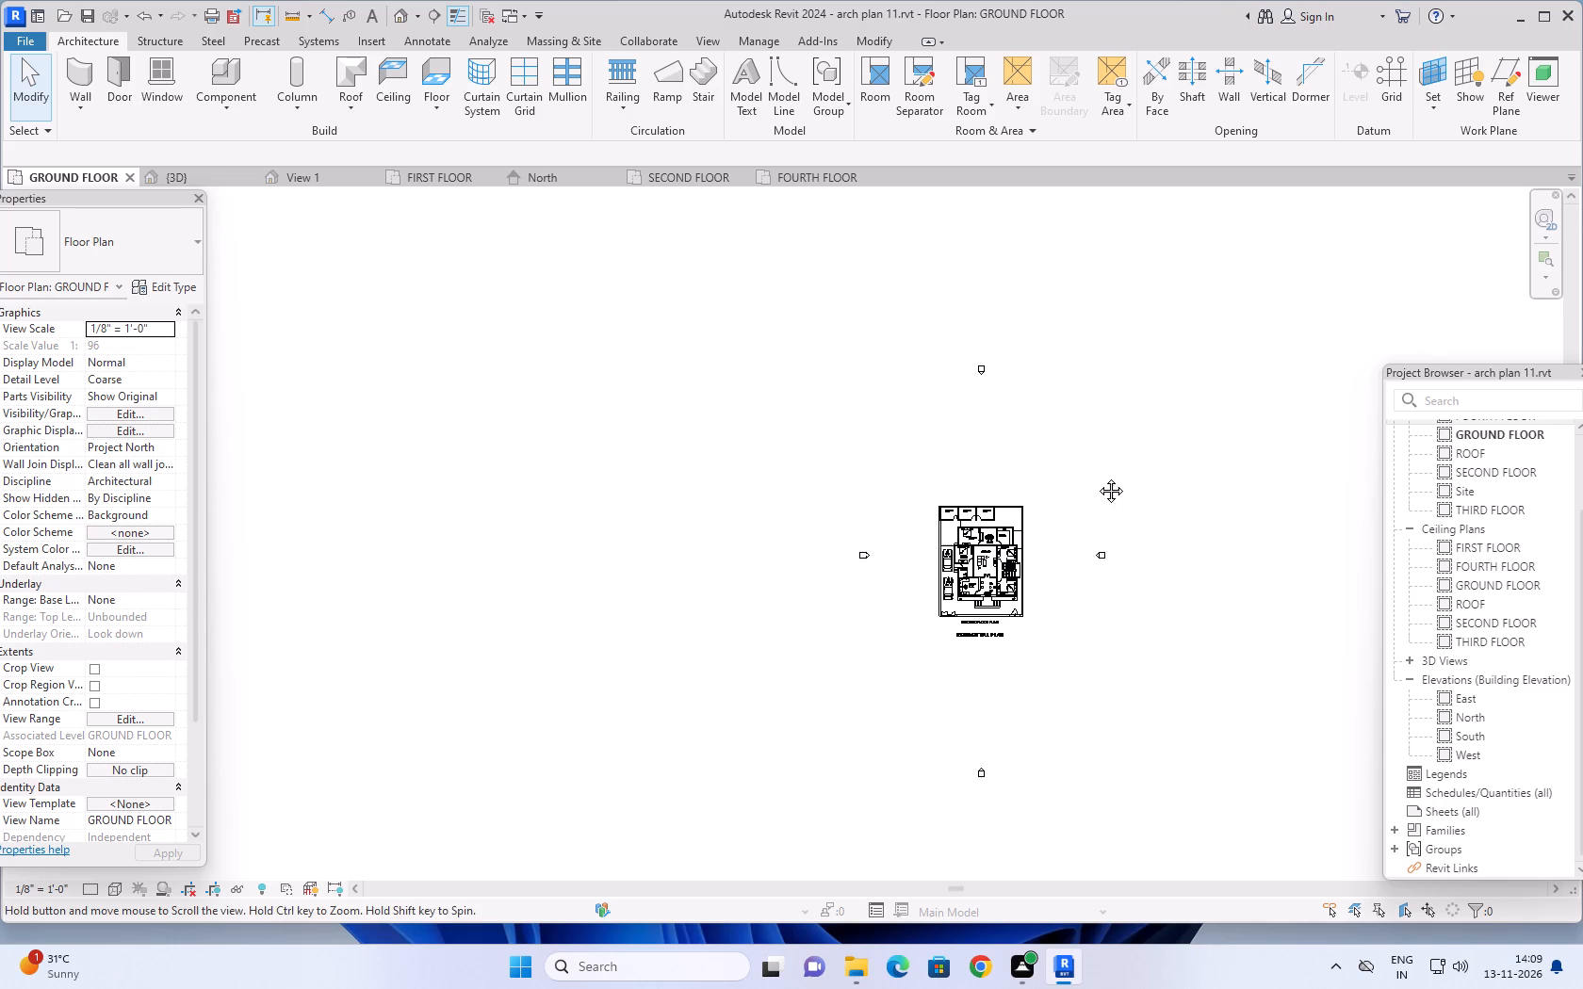
{"action": "middle_click_drag", "start_coordinate": [1097, 477], "coordinate": [1089, 482]}
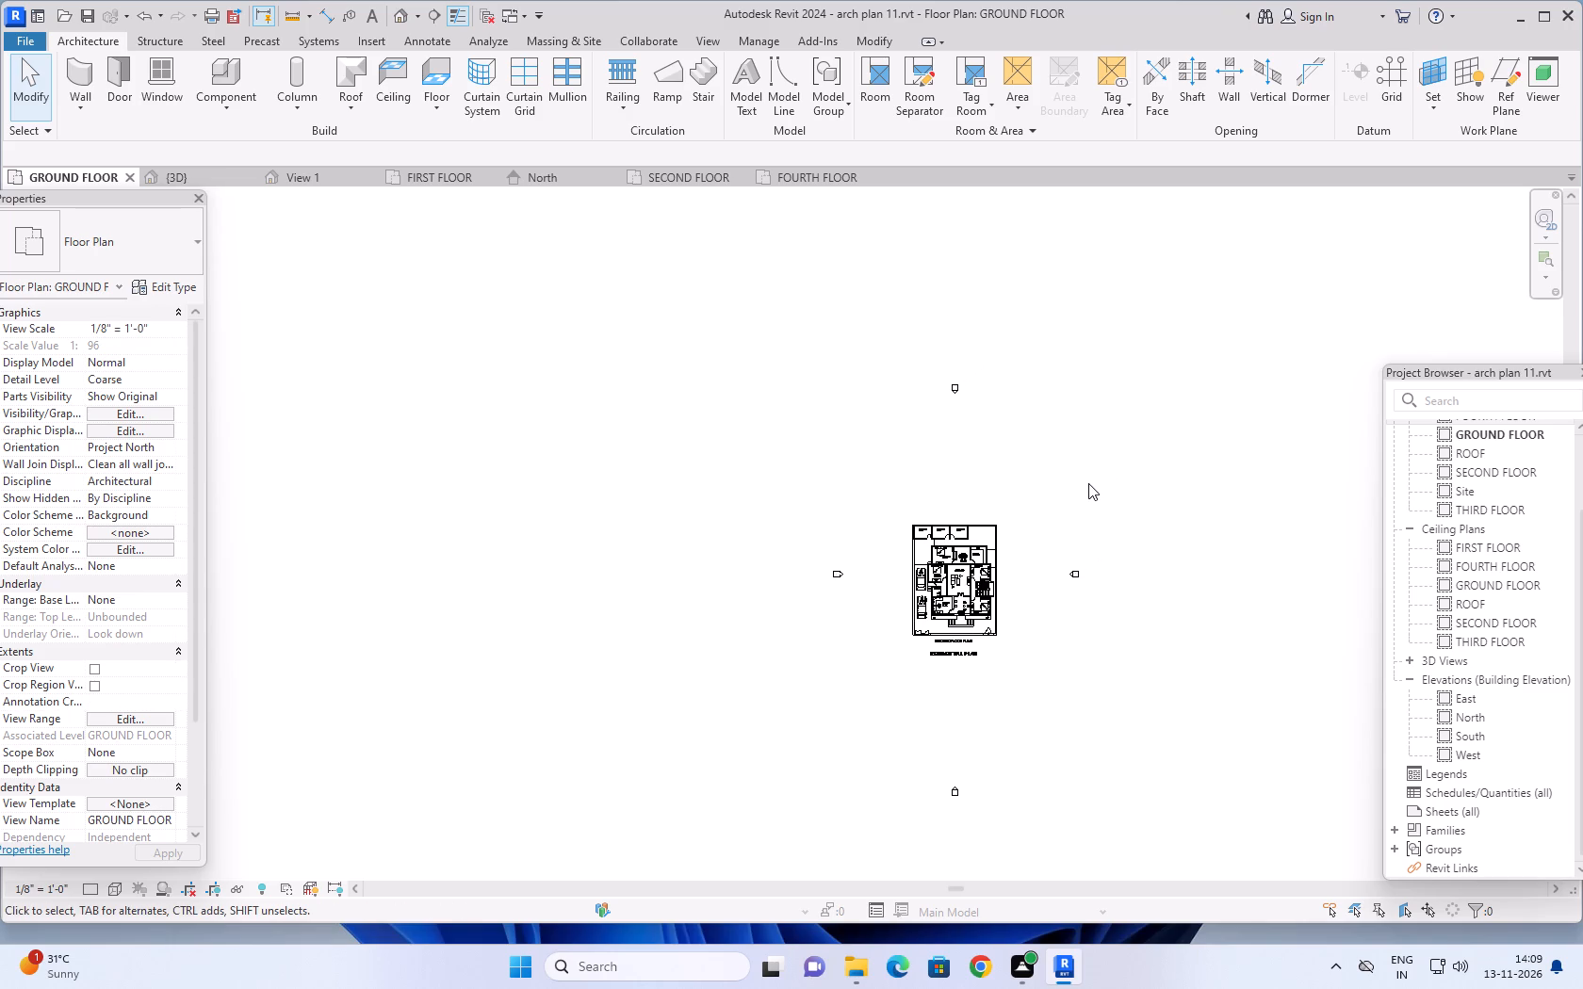
{"action": "middle_click_drag", "start_coordinate": [1078, 481], "coordinate": [1019, 487]}
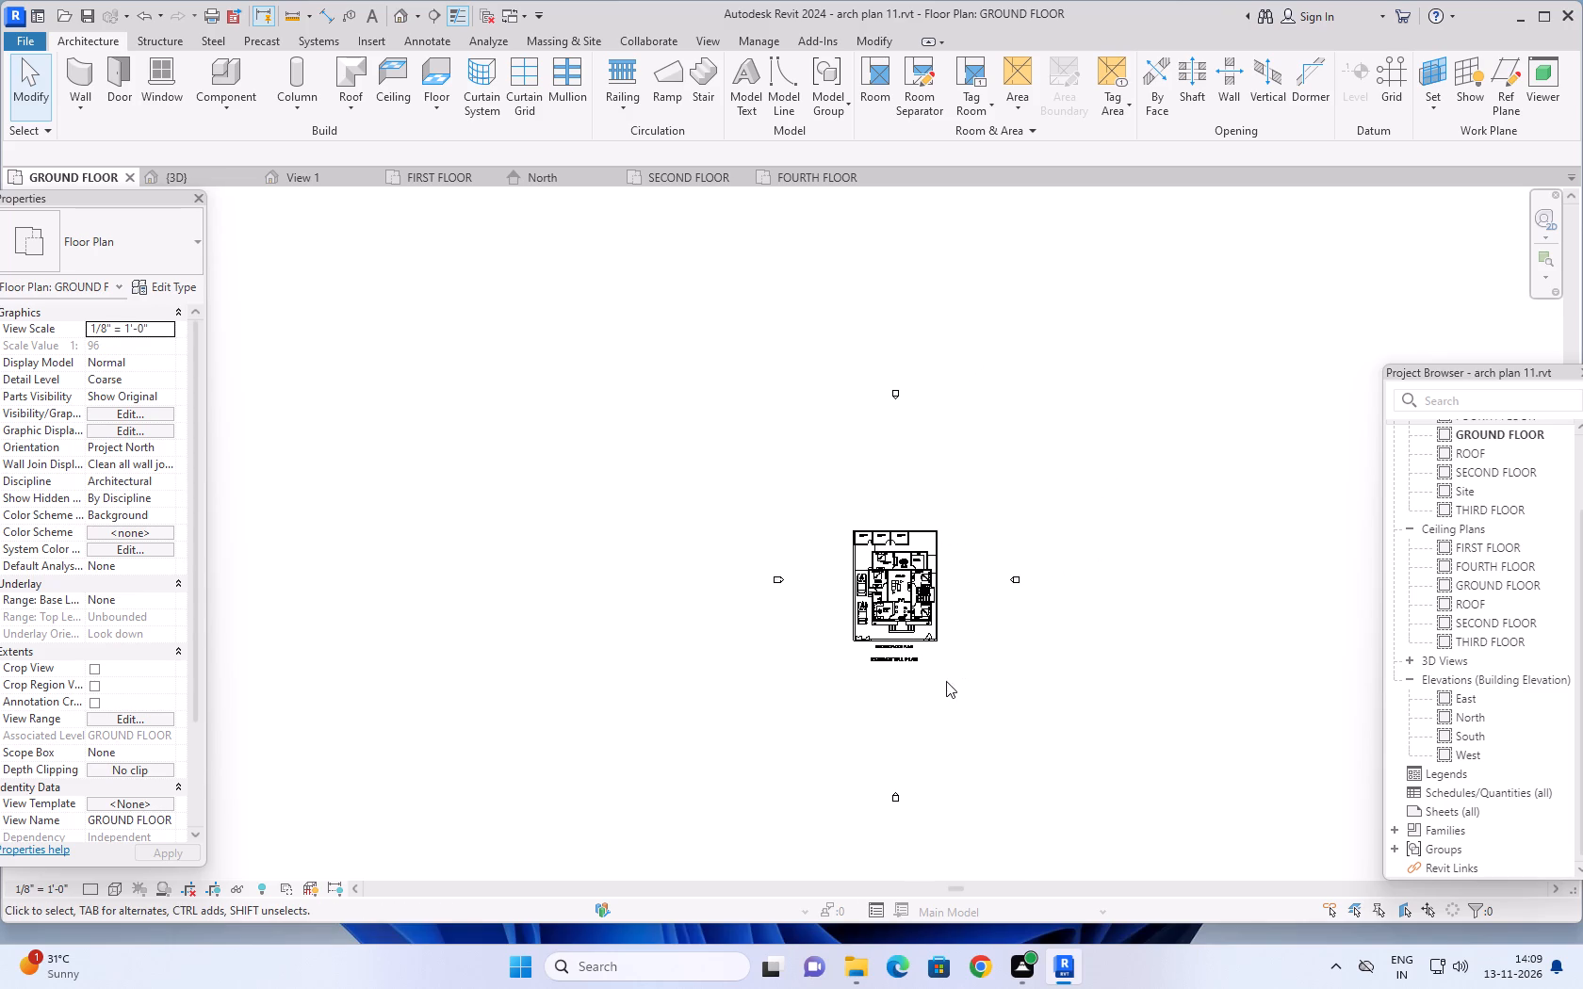
{"action": "scroll", "coordinate": [946, 681], "scroll_direction": "up", "scroll_amount": 3}
{"action": "middle_click_drag", "start_coordinate": [987, 597], "coordinate": [1026, 629]}
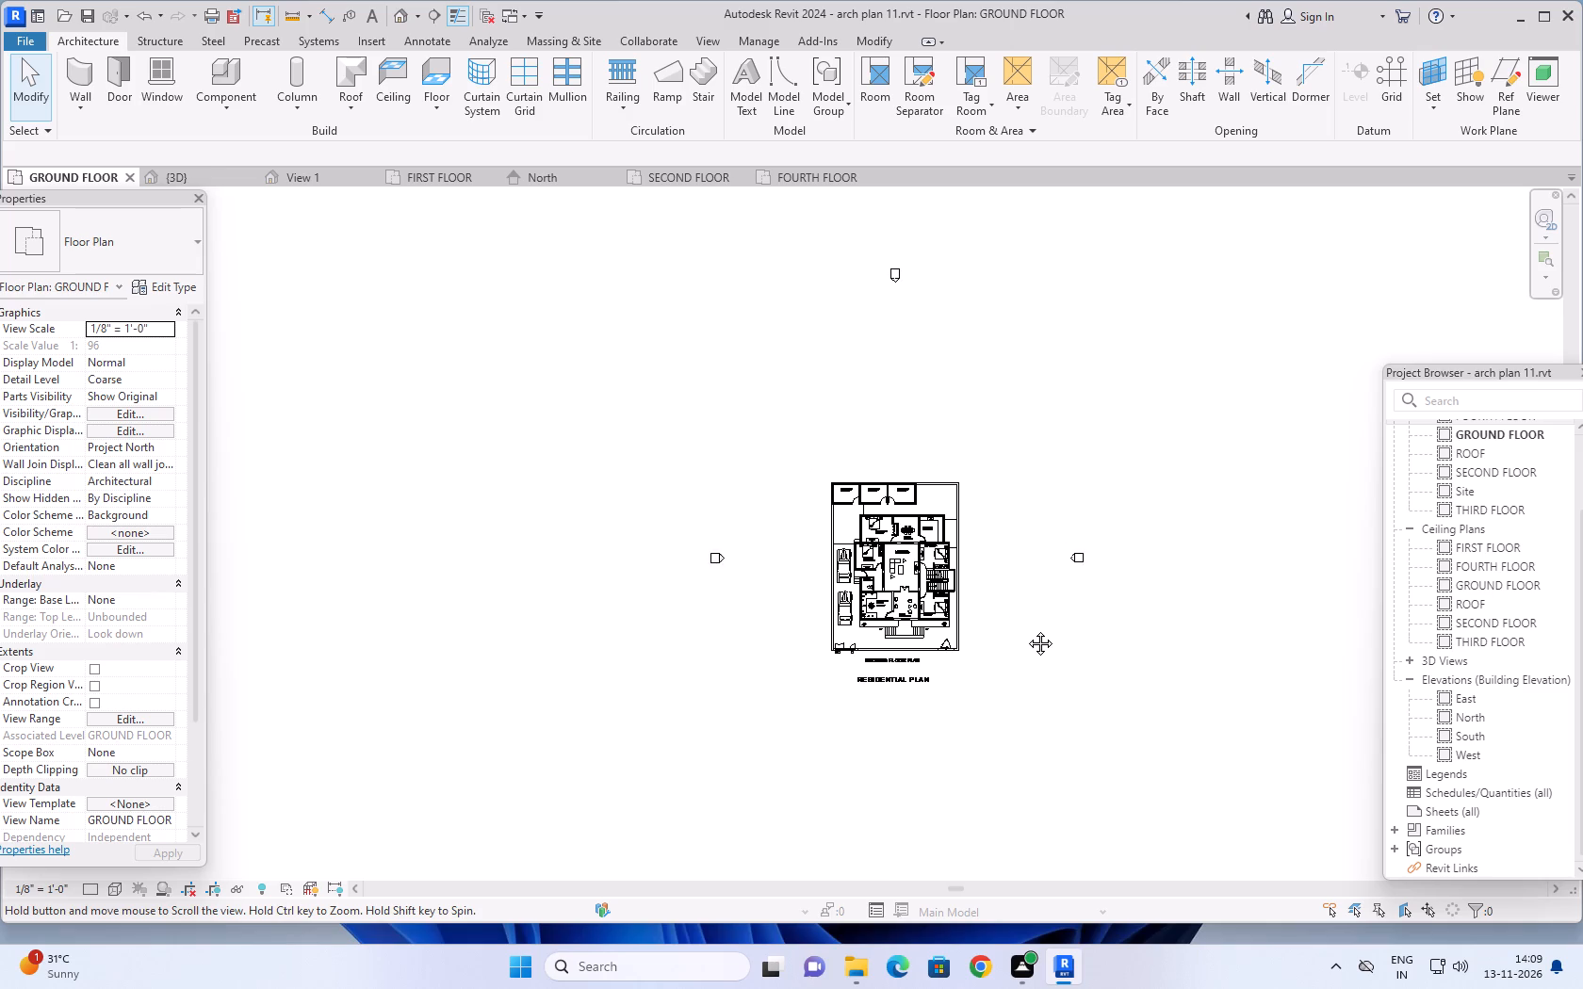
{"action": "middle_click_drag", "start_coordinate": [1026, 629], "coordinate": [1042, 640]}
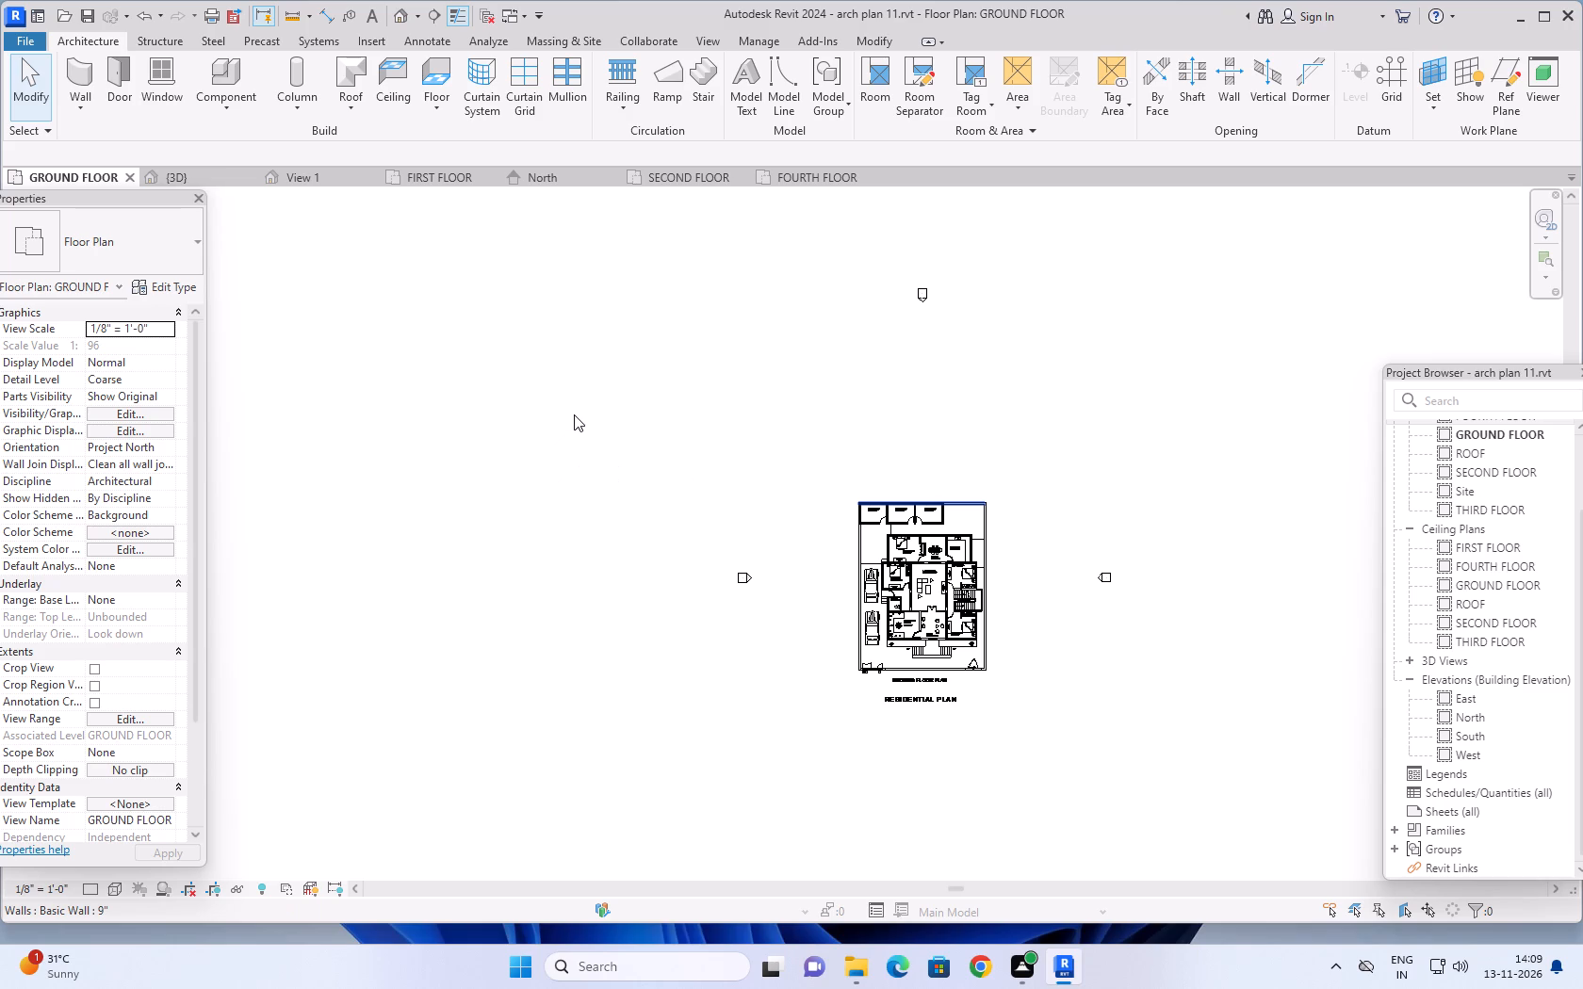
Return to the {3D} view and examine the whole building from the front-left corner, including its roof, pergola and compound wall.
{"action": "left_click", "coordinate": [192, 179]}
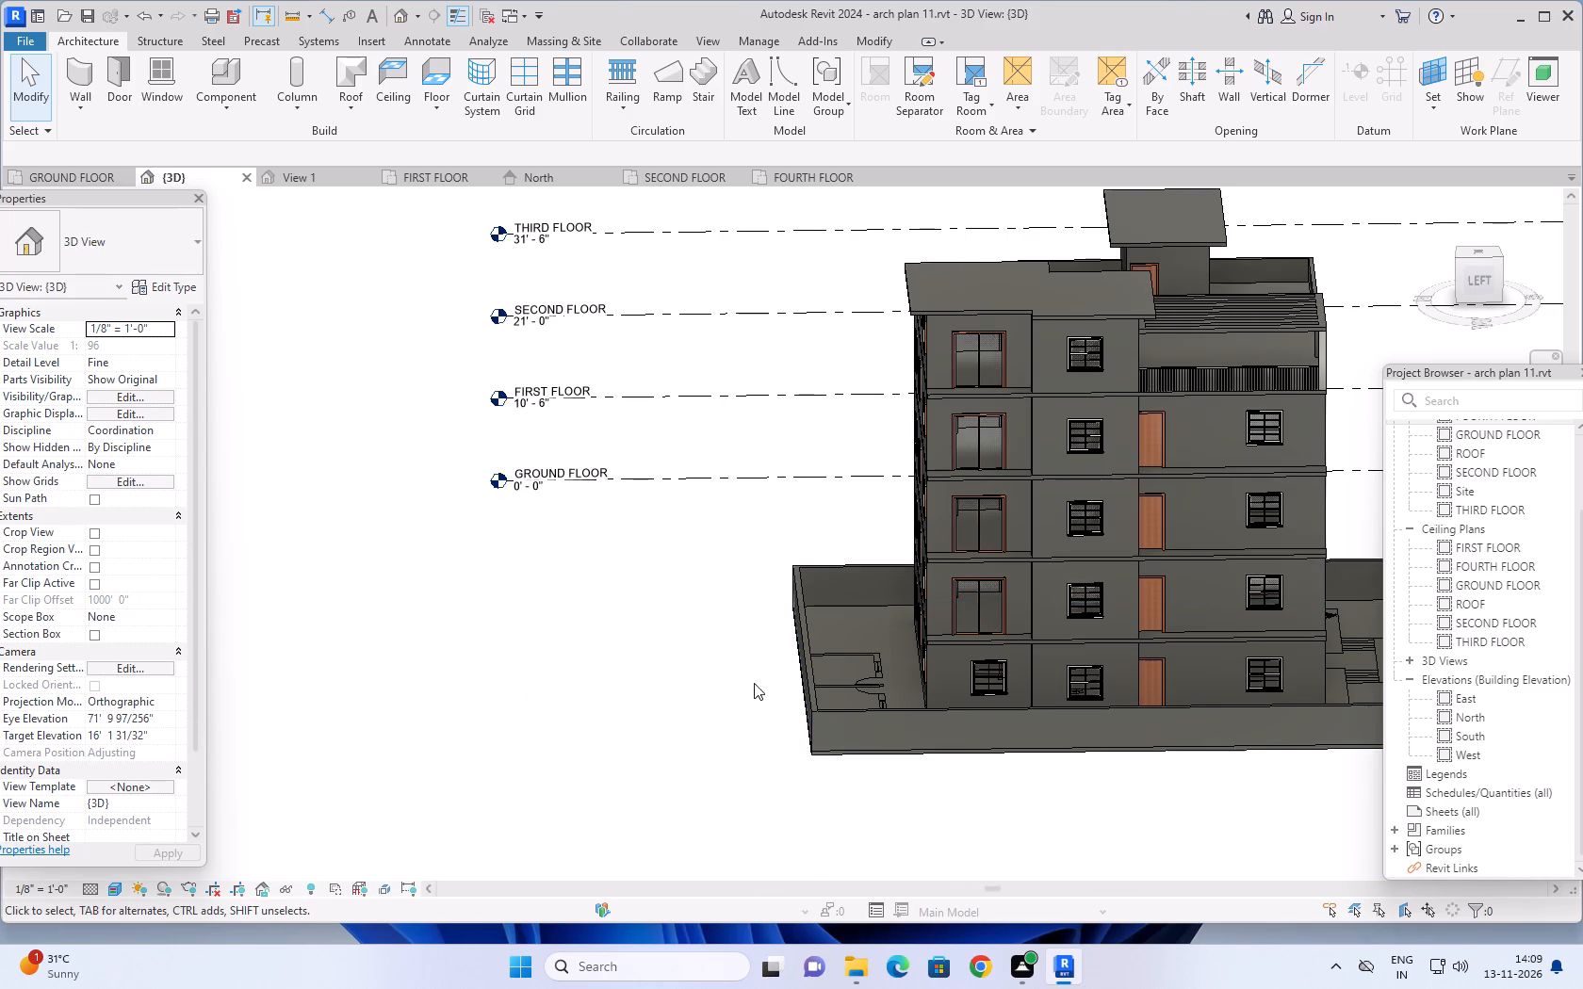
{"action": "middle_click_drag", "start_coordinate": [710, 696], "coordinate": [554, 737], "text": "shift"}
{"action": "scroll", "coordinate": [562, 689], "scroll_direction": "down", "scroll_amount": 1, "text": "shift"}
{"action": "middle_click", "coordinate": [554, 737], "text": "shift"}
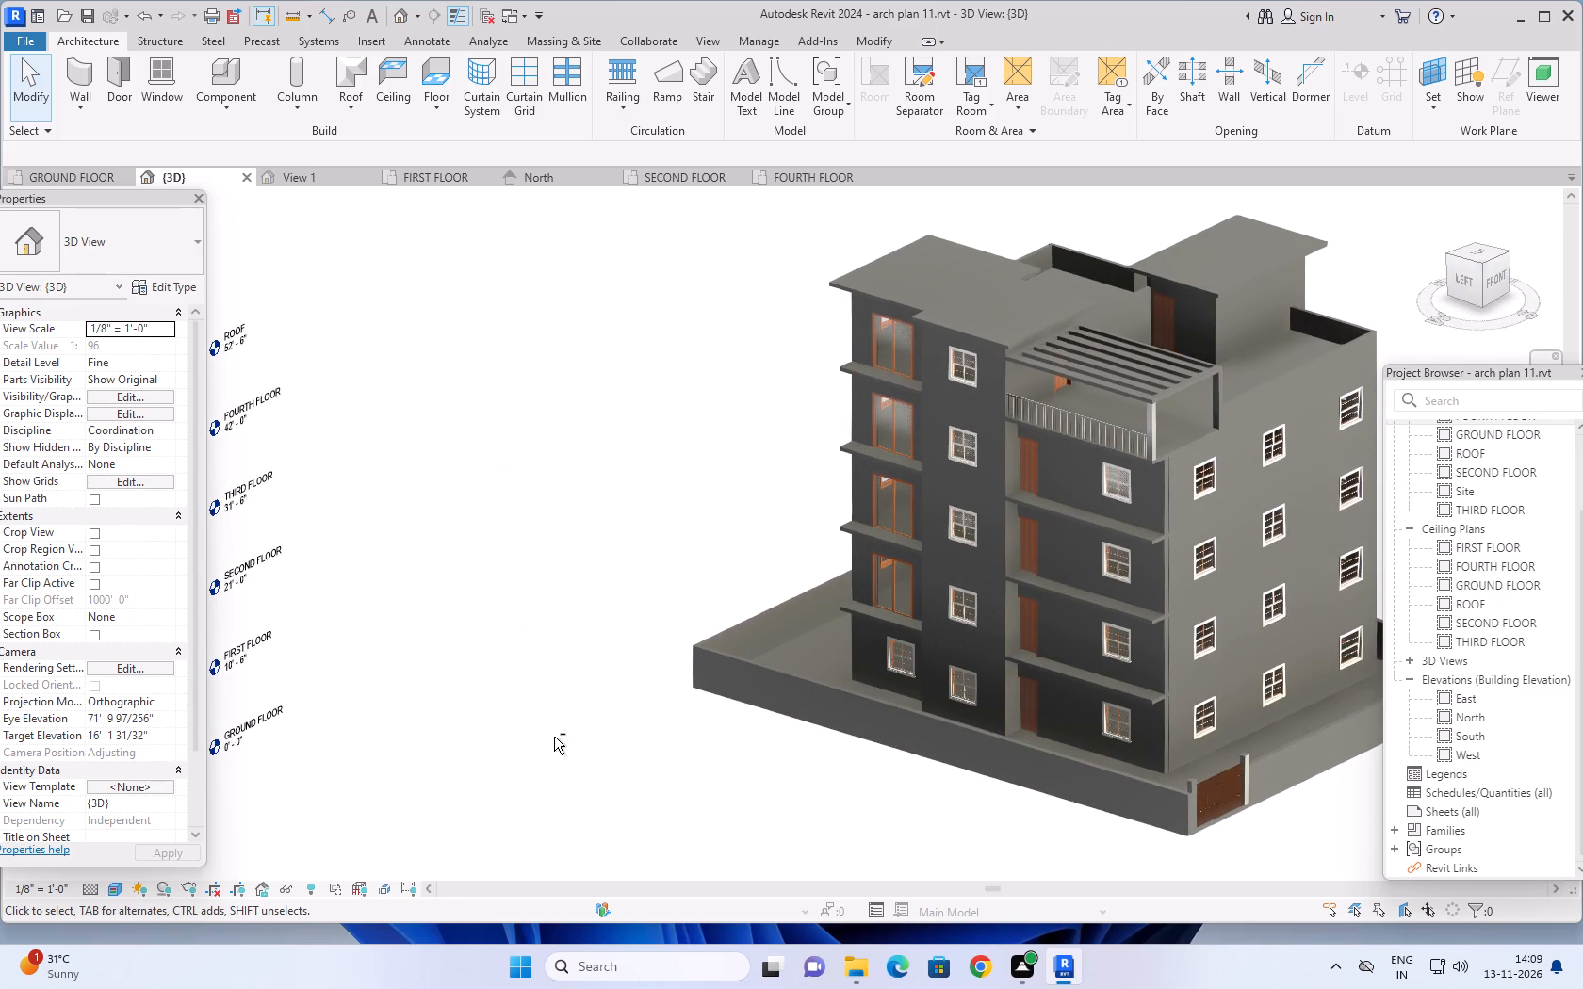
{"action": "middle_click", "coordinate": [554, 737], "text": "shift"}
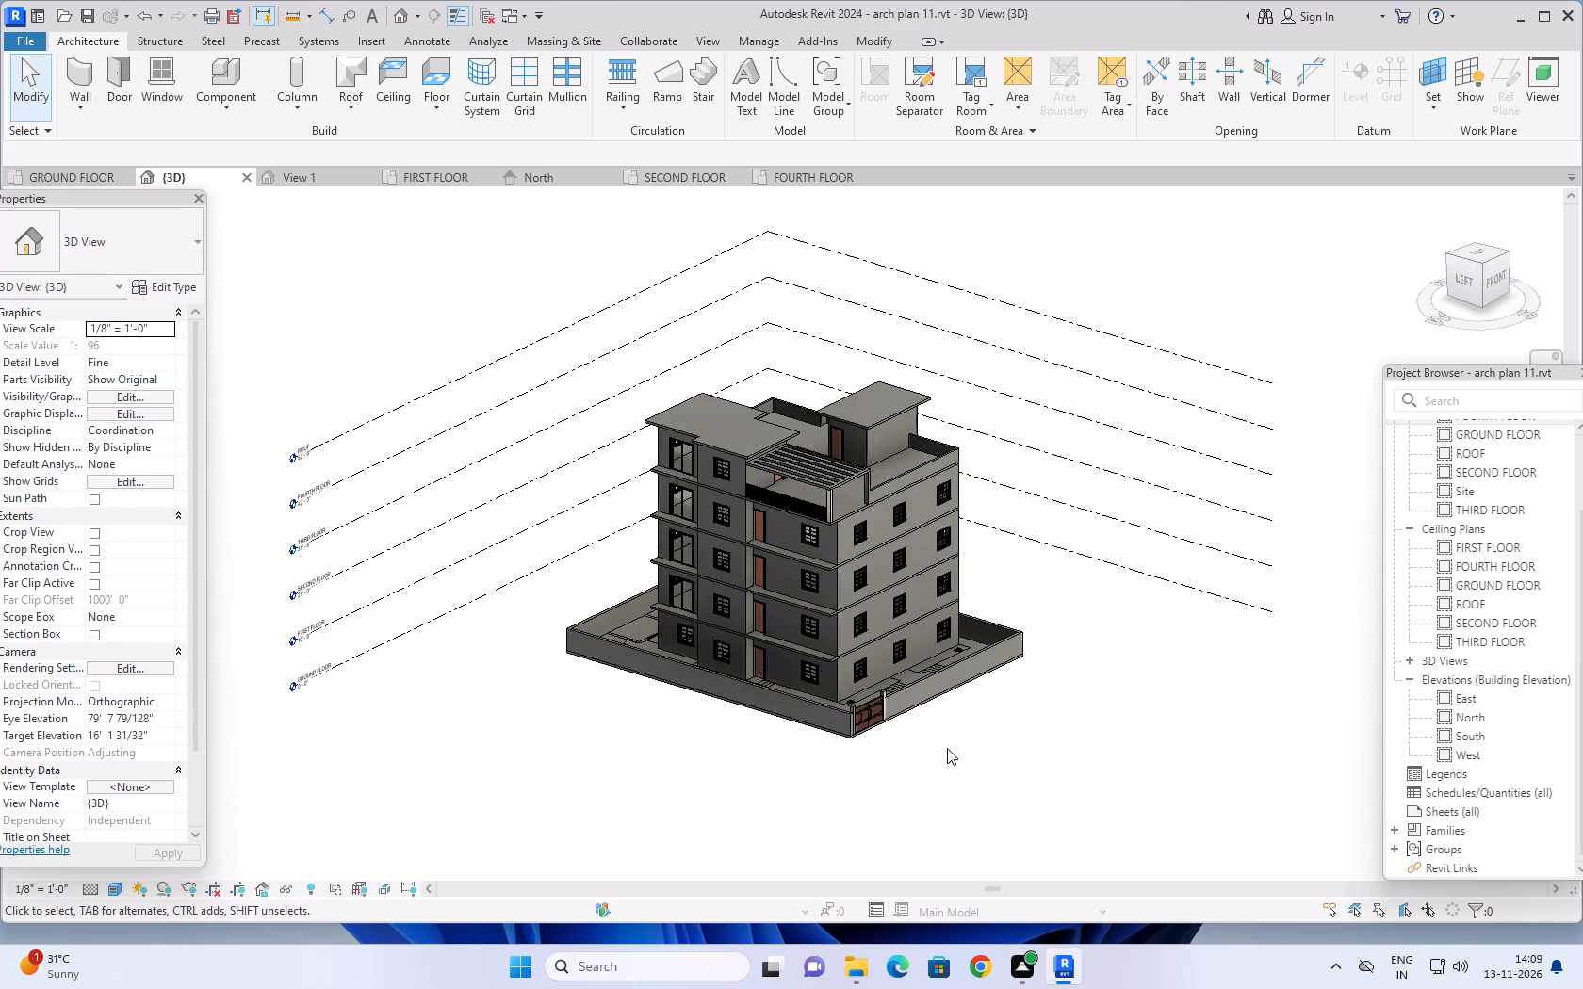
{"action": "middle_click_drag", "start_coordinate": [1032, 691], "coordinate": [1114, 695]}
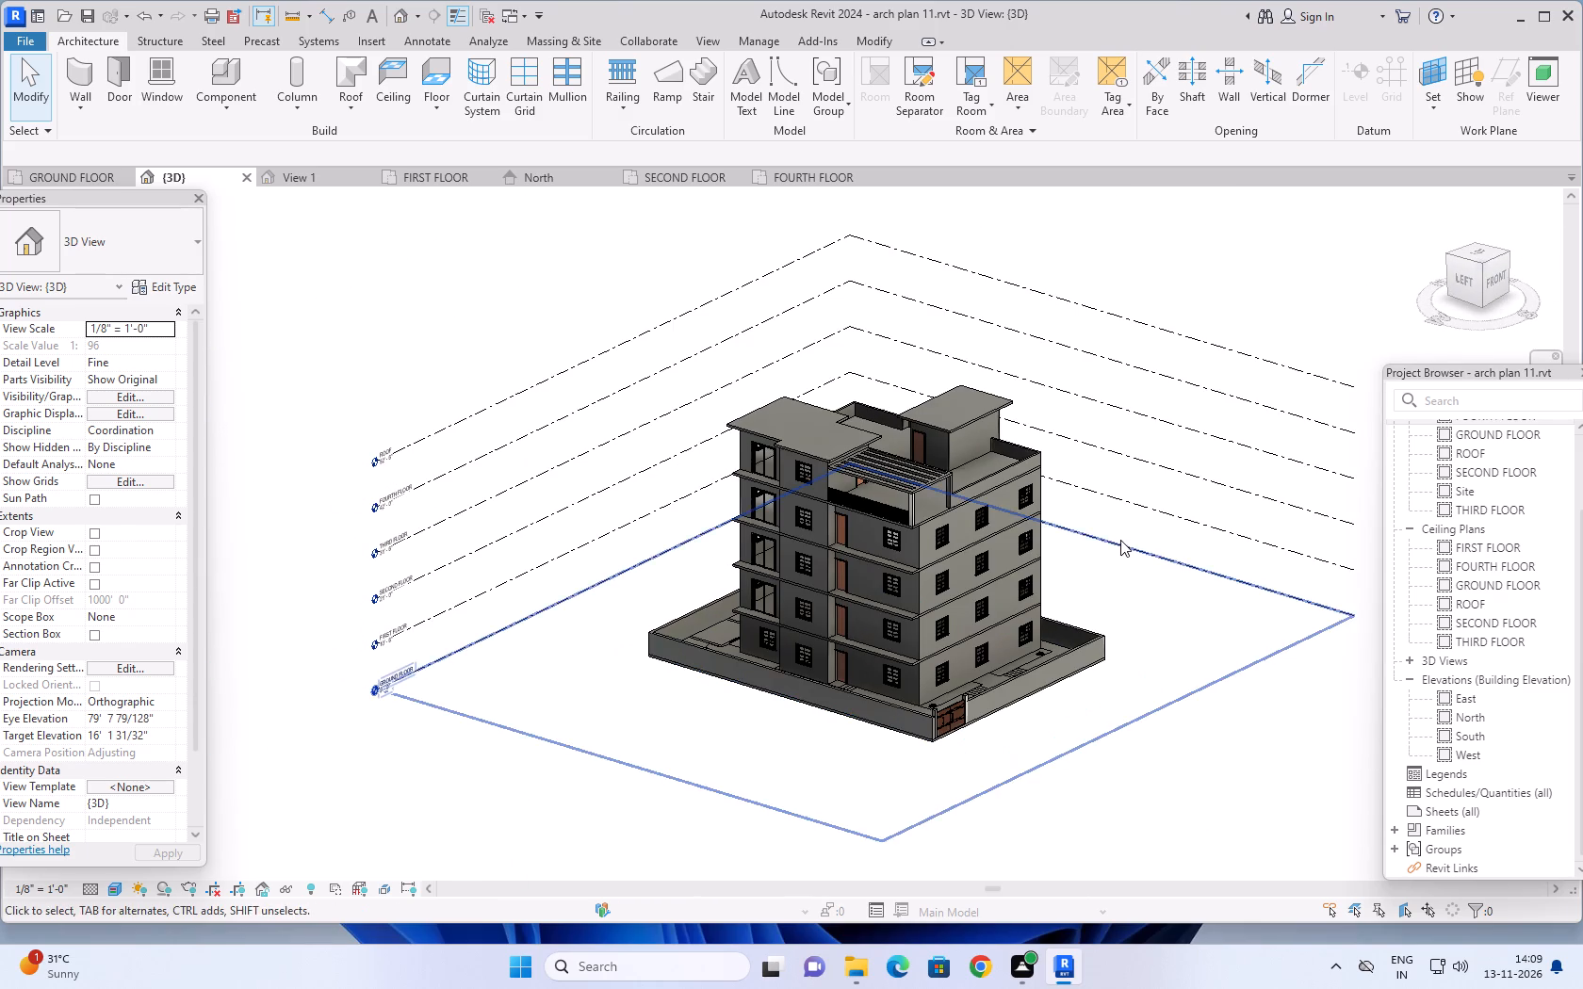
{"action": "middle_click_drag", "start_coordinate": [1107, 581], "coordinate": [1115, 725], "text": "shift"}
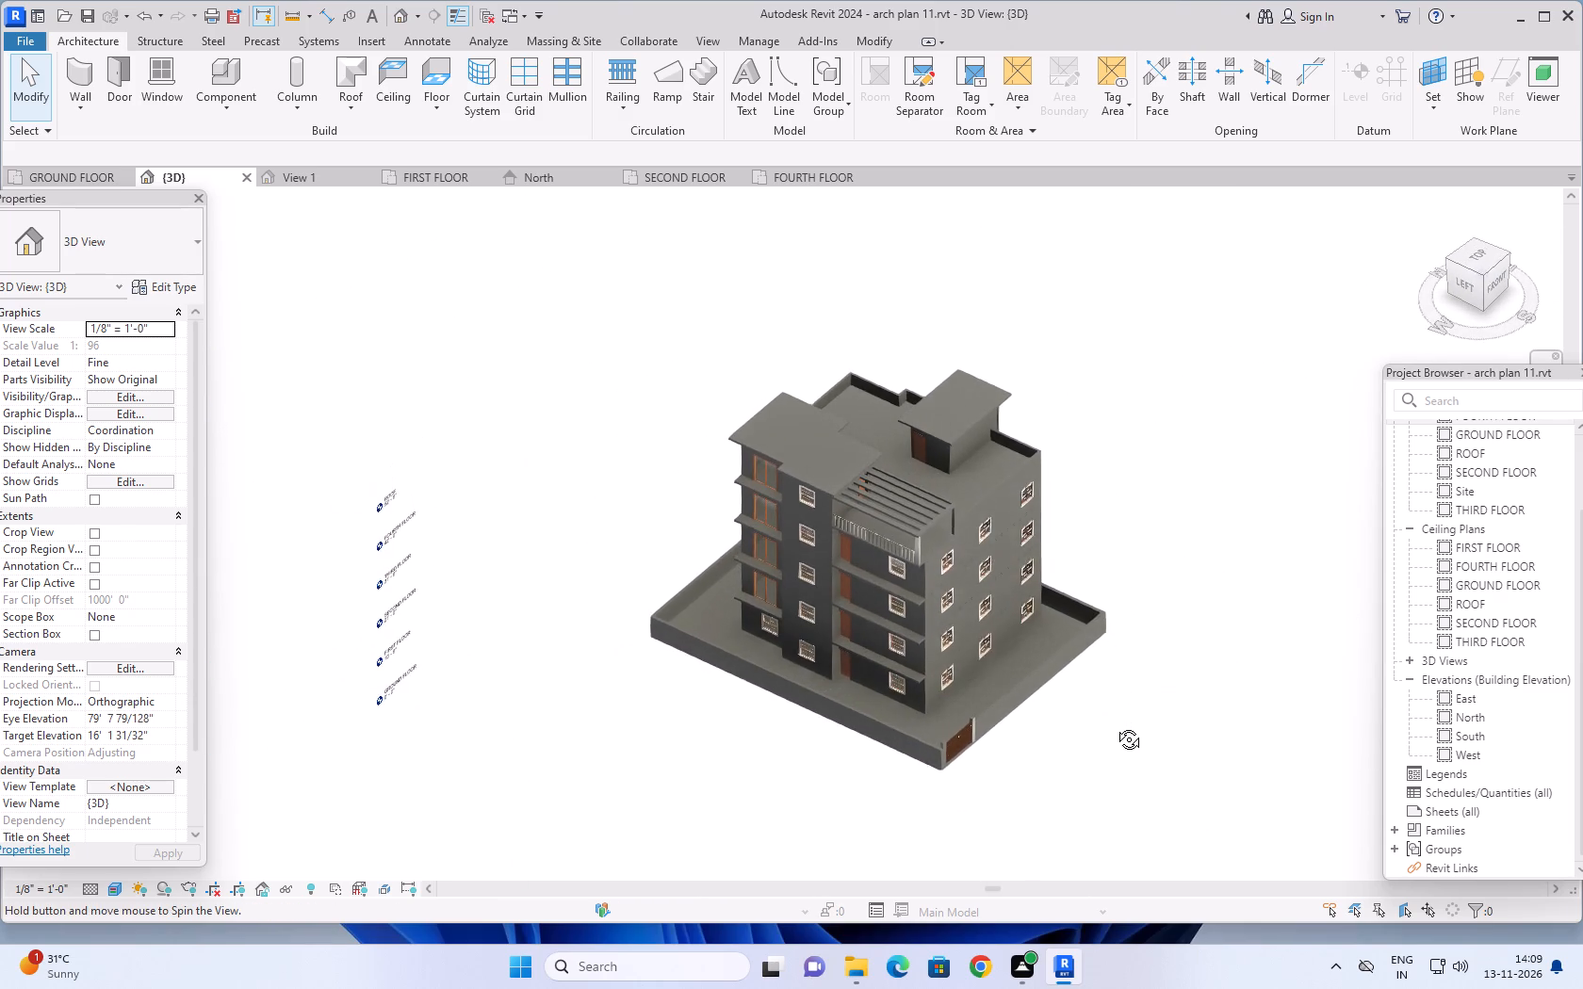
{"action": "middle_click_drag", "start_coordinate": [1115, 725], "coordinate": [1112, 749], "text": "shift"}
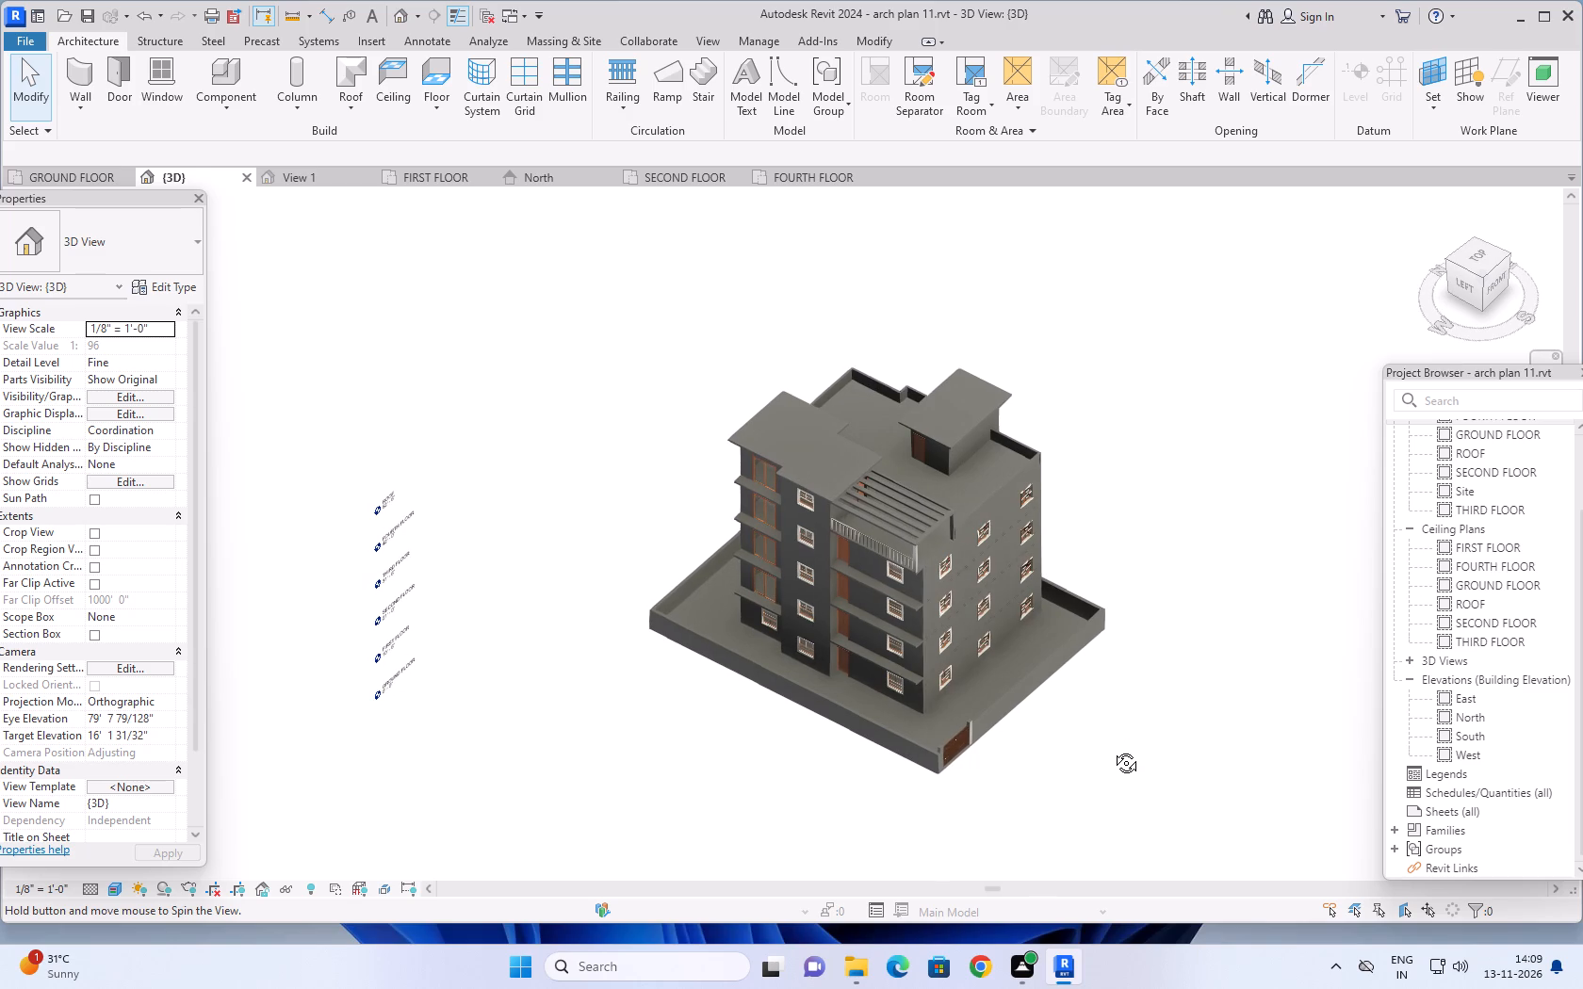
{"action": "middle_click_drag", "start_coordinate": [1112, 749], "coordinate": [1112, 754], "text": "shift"}
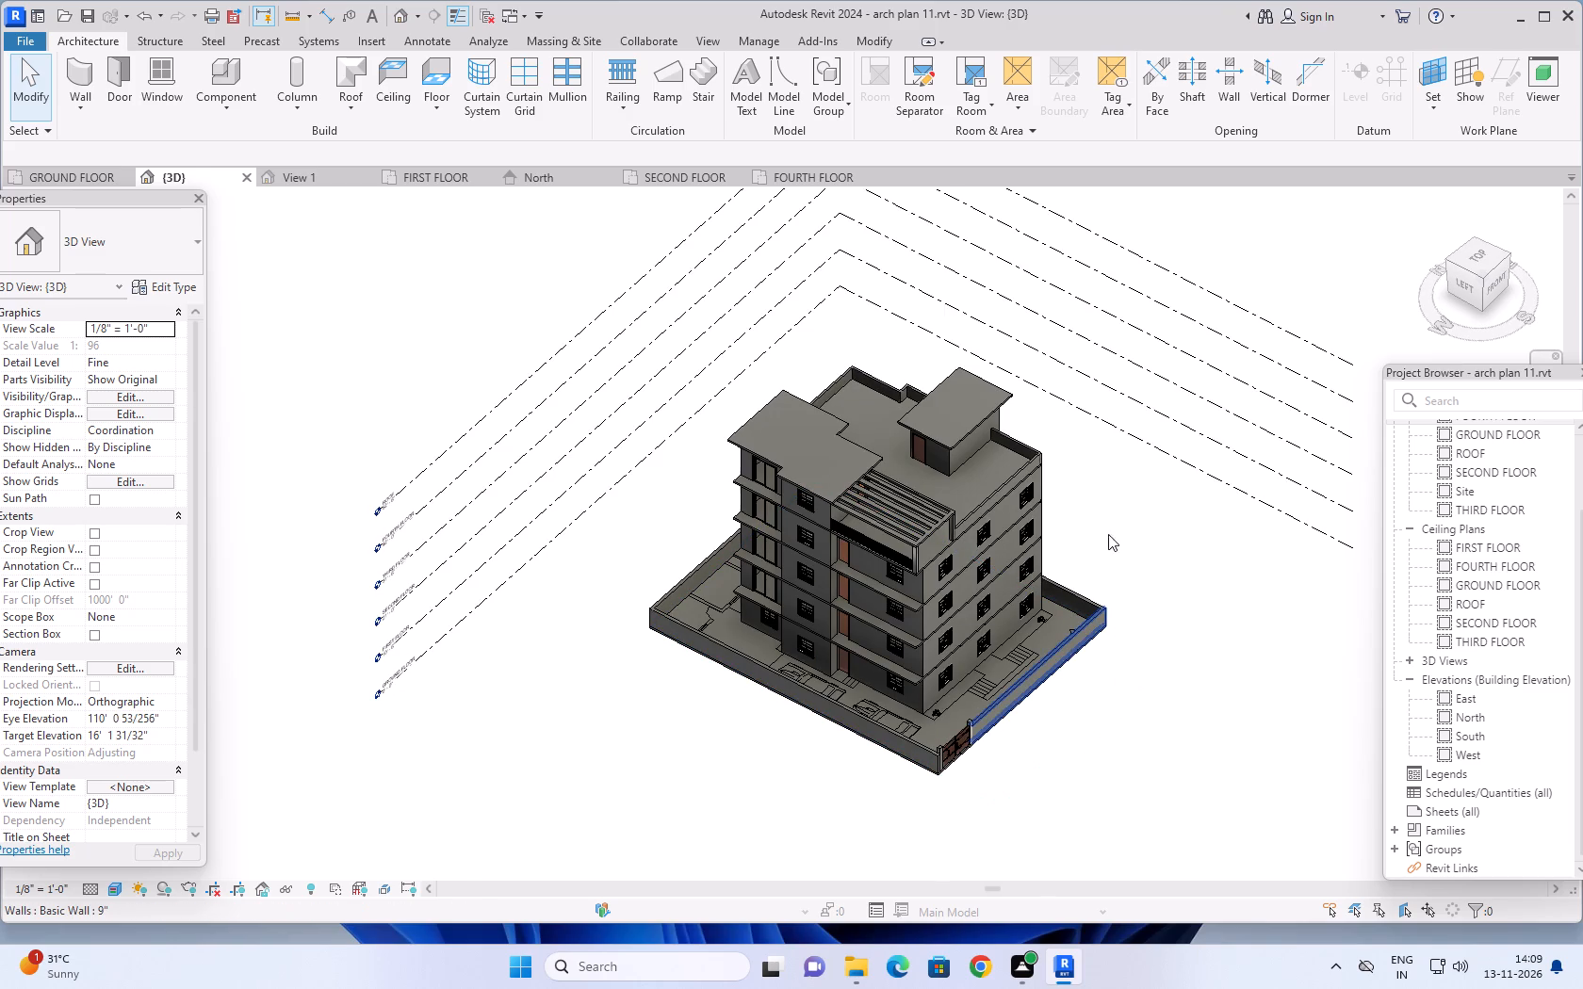
{"action": "middle_click_drag", "start_coordinate": [1102, 483], "coordinate": [1130, 541]}
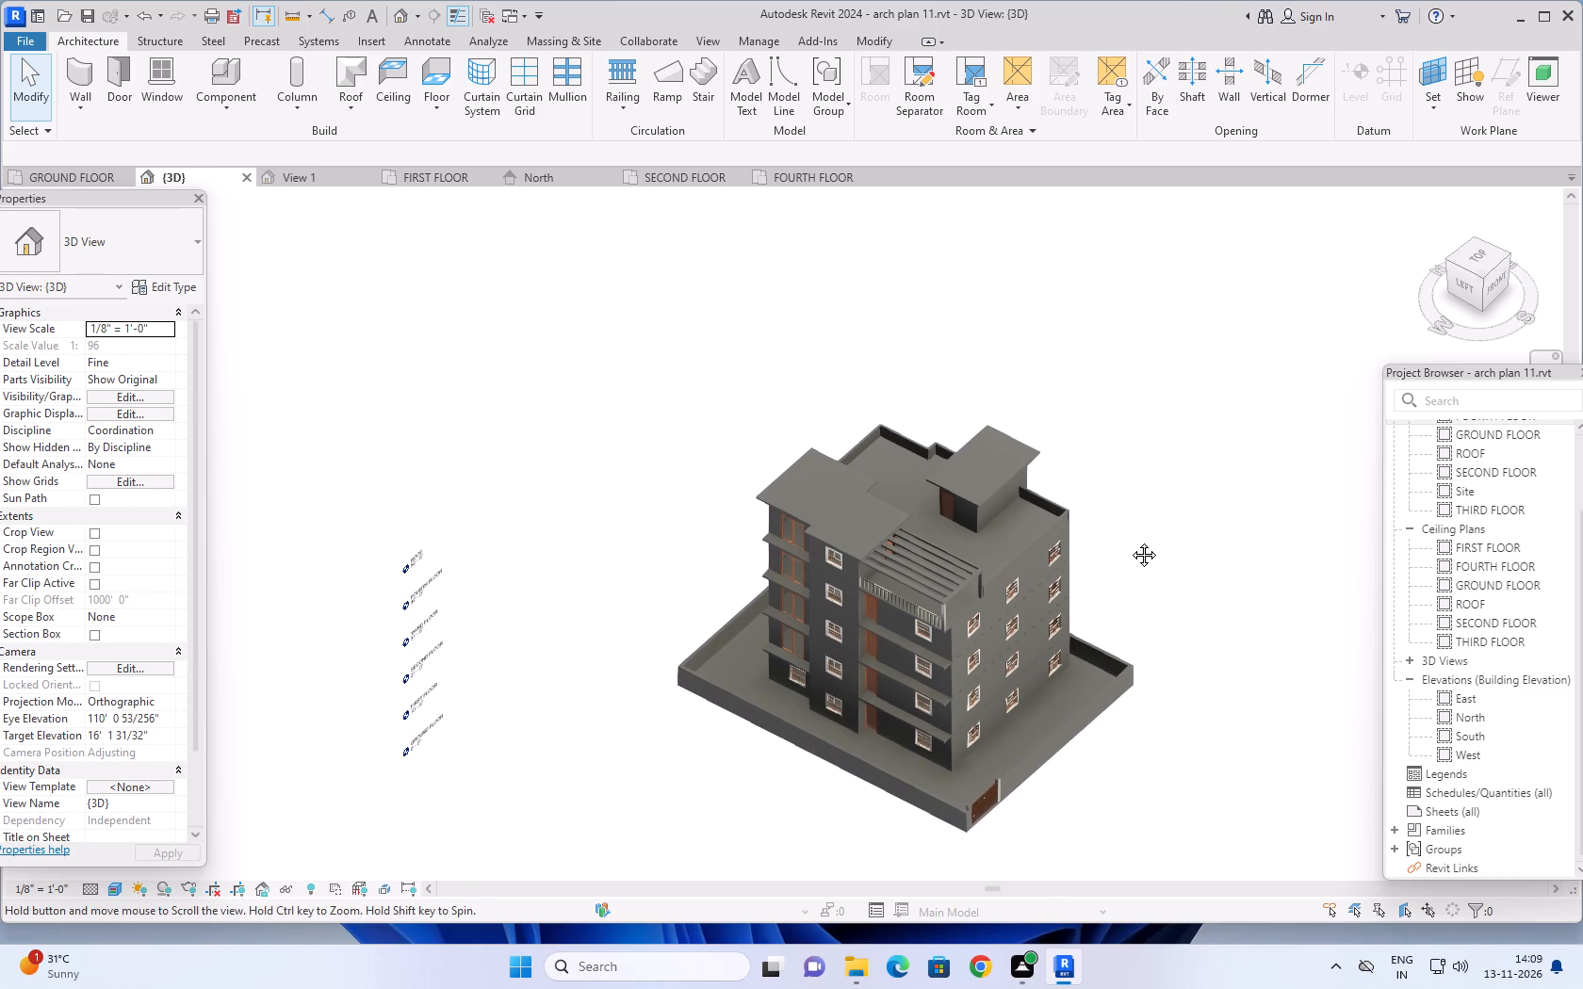
{"action": "middle_click_drag", "start_coordinate": [1130, 541], "coordinate": [1132, 542]}
{"action": "middle_click", "coordinate": [1132, 542]}
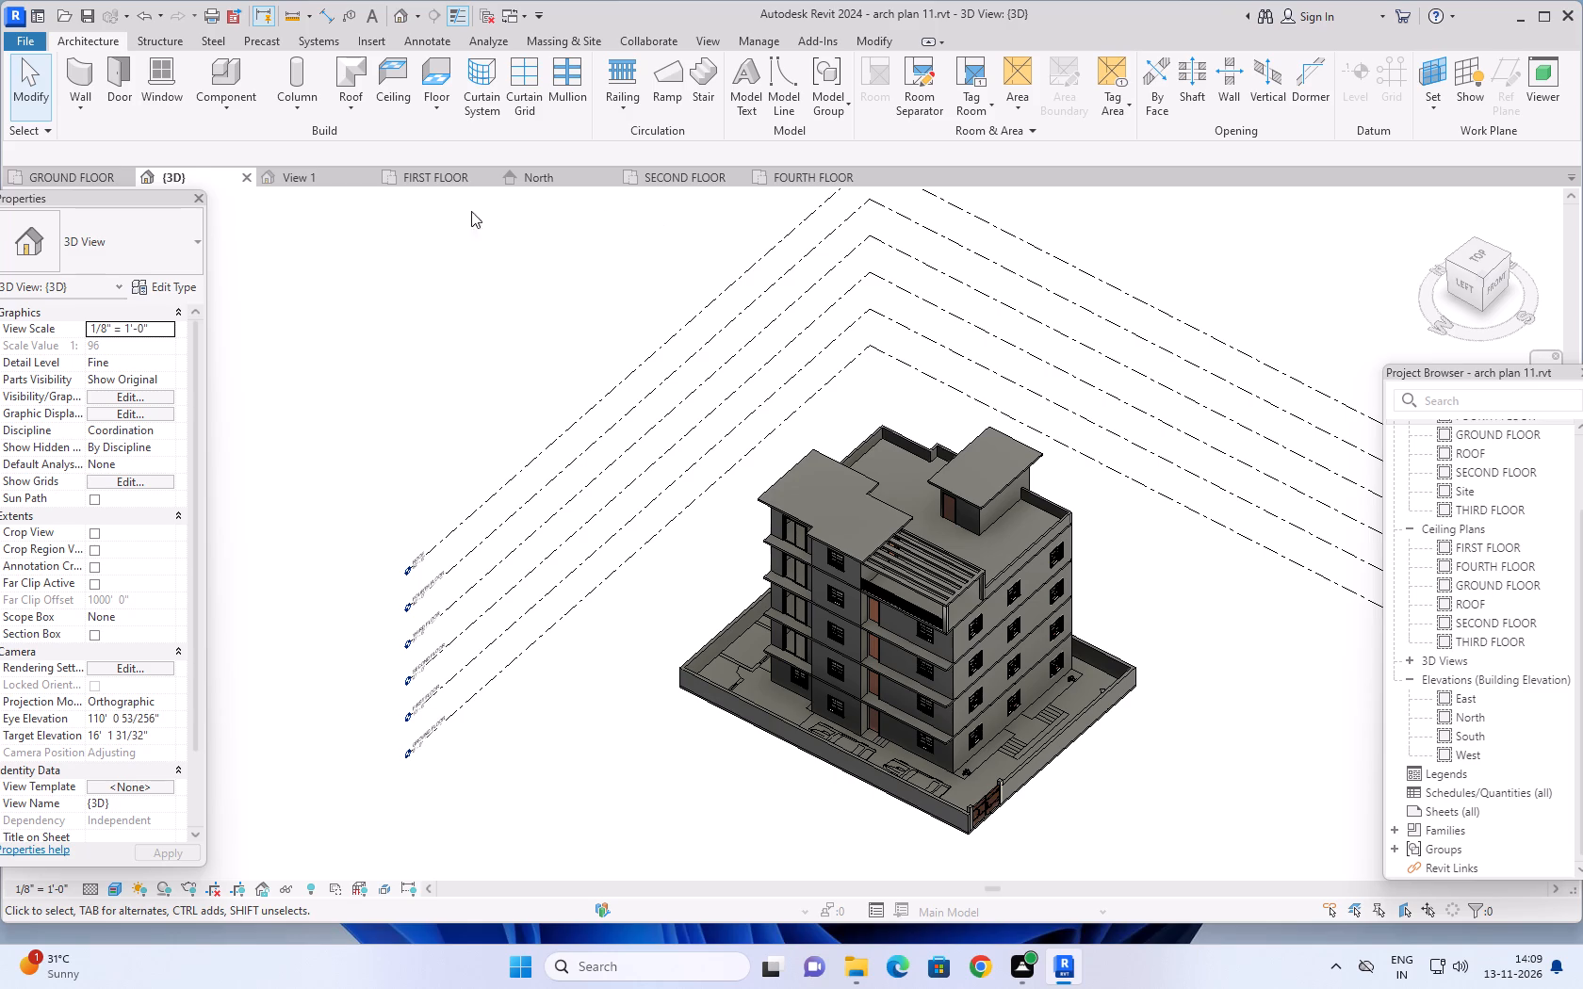
Open the FIRST FLOOR plan and examine its room layout, staircase and the floor edge beside the parked cars.
{"action": "left_click", "coordinate": [422, 176]}
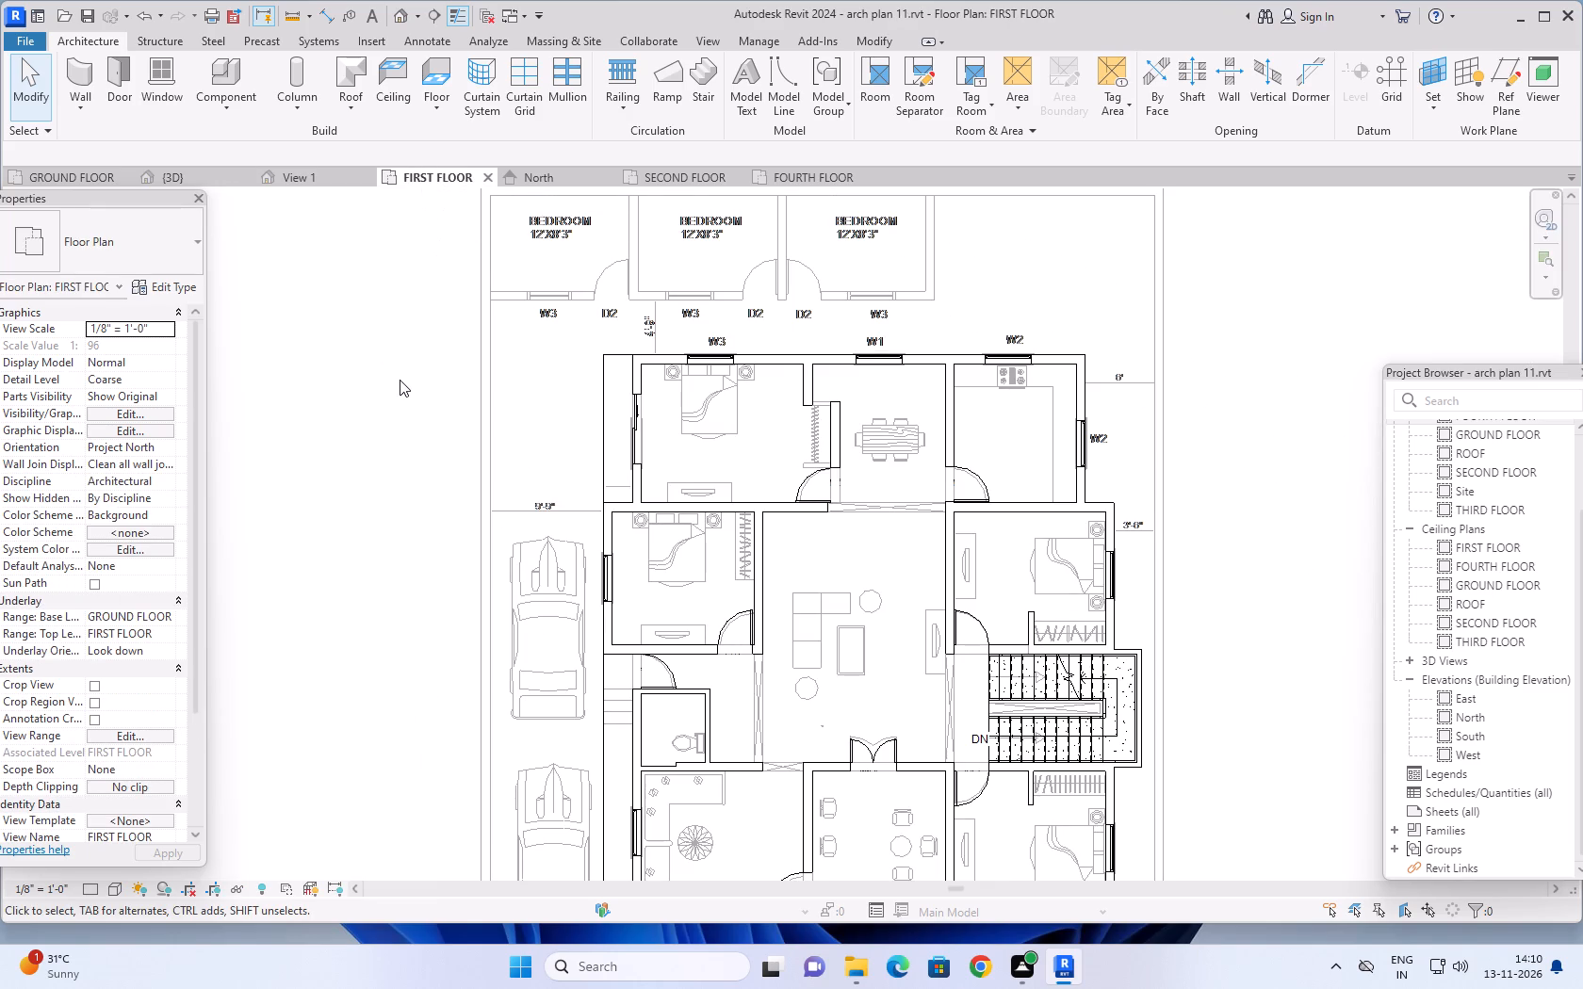
{"action": "scroll", "coordinate": [579, 403], "scroll_direction": "down", "scroll_amount": 3}
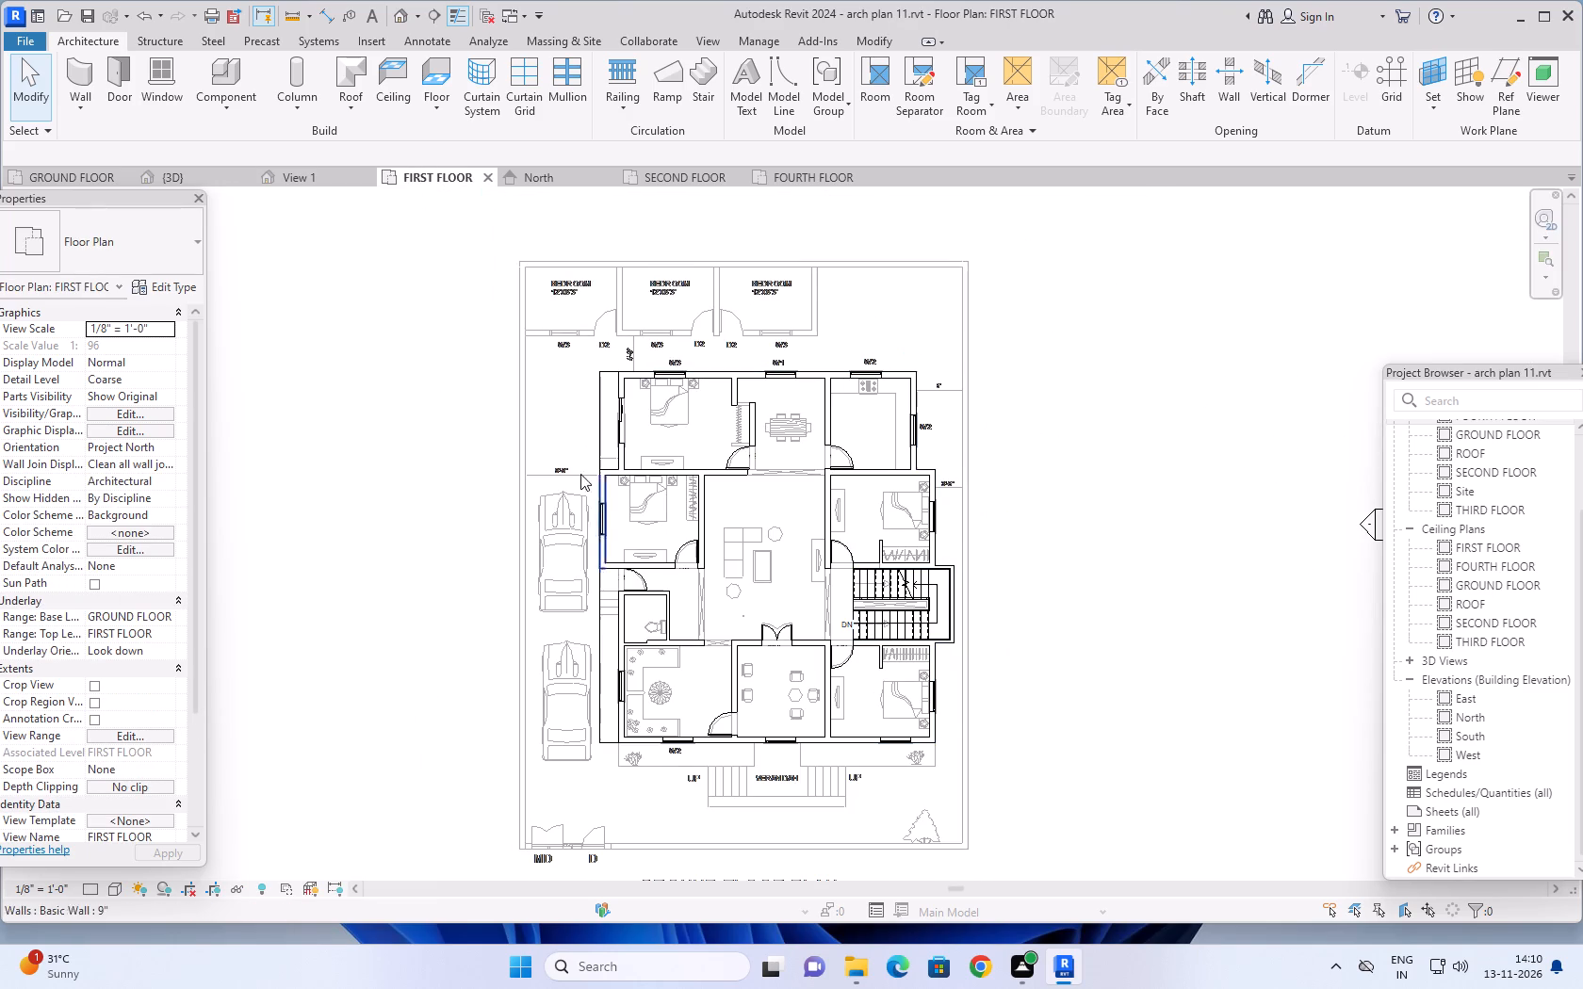
{"action": "middle_click_drag", "start_coordinate": [448, 533], "coordinate": [513, 434]}
{"action": "scroll", "coordinate": [640, 538], "scroll_direction": "up", "scroll_amount": 2}
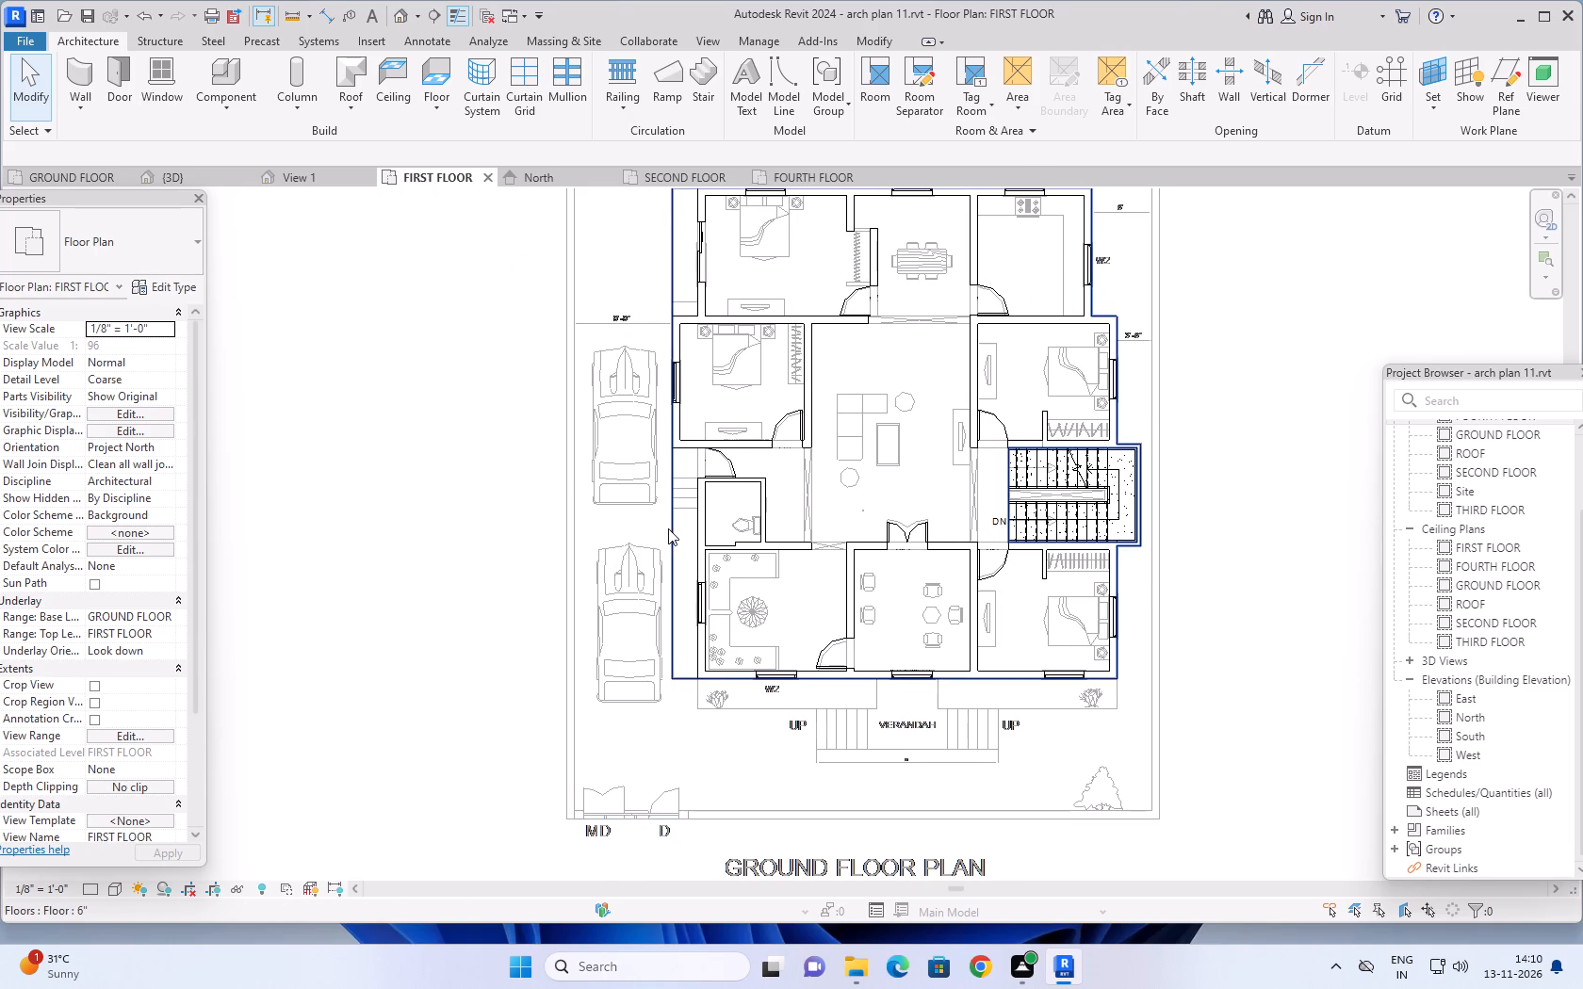
{"action": "scroll", "coordinate": [669, 528], "scroll_direction": "up", "scroll_amount": 2}
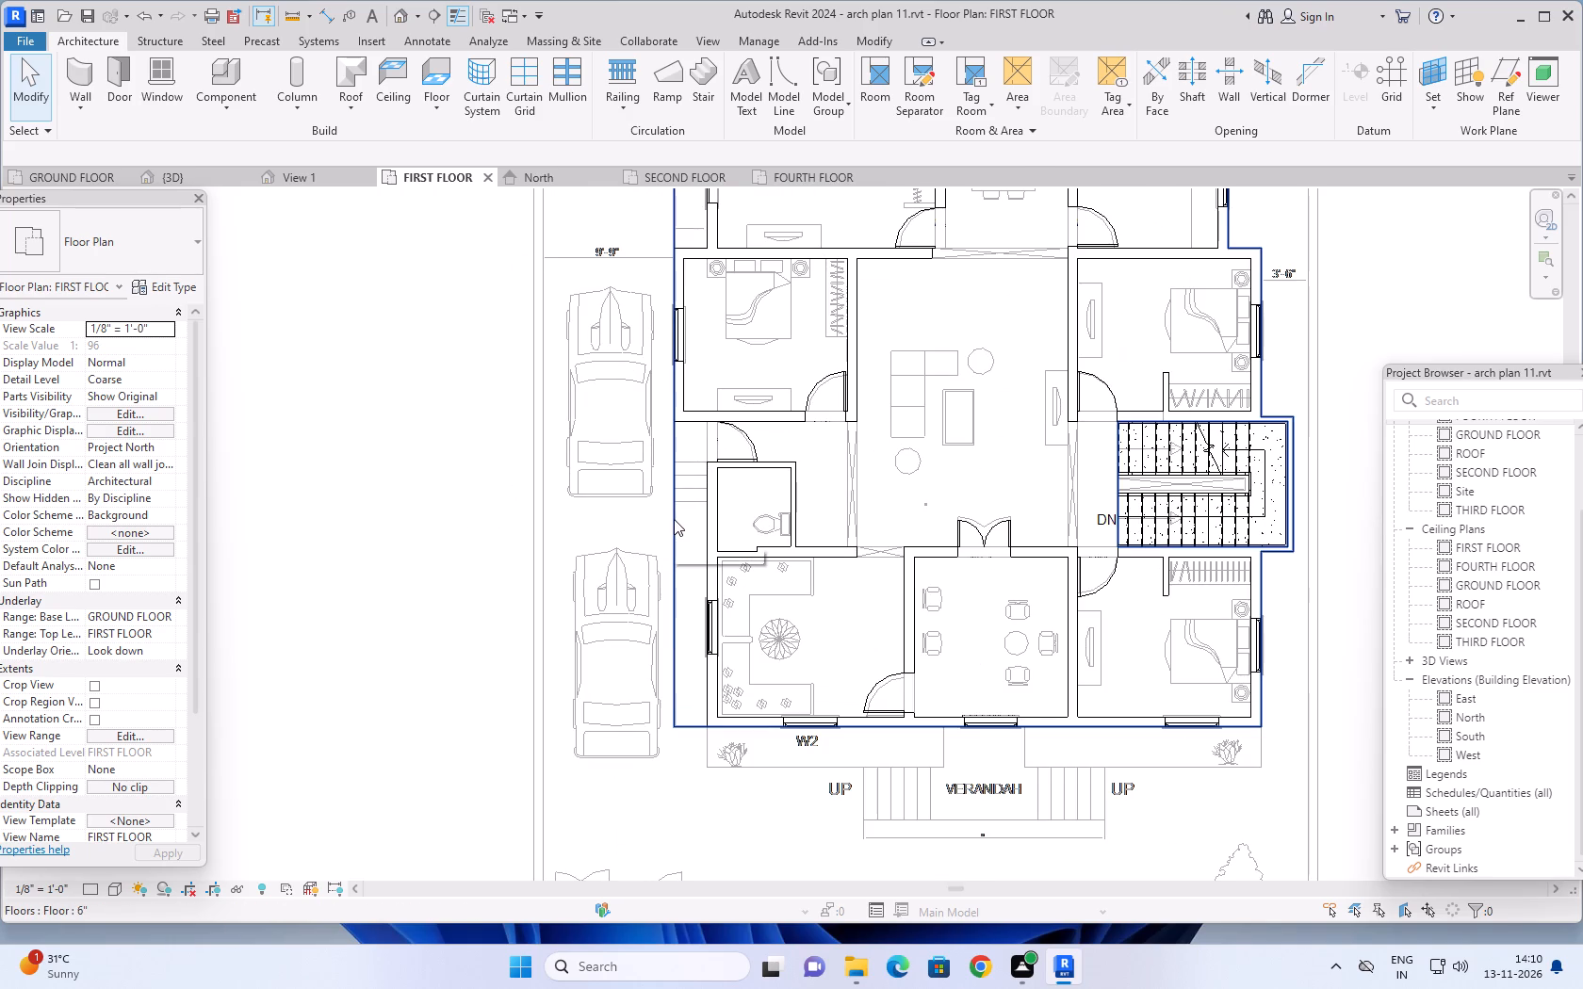
{"action": "scroll", "coordinate": [674, 519], "scroll_direction": "down", "scroll_amount": 2}
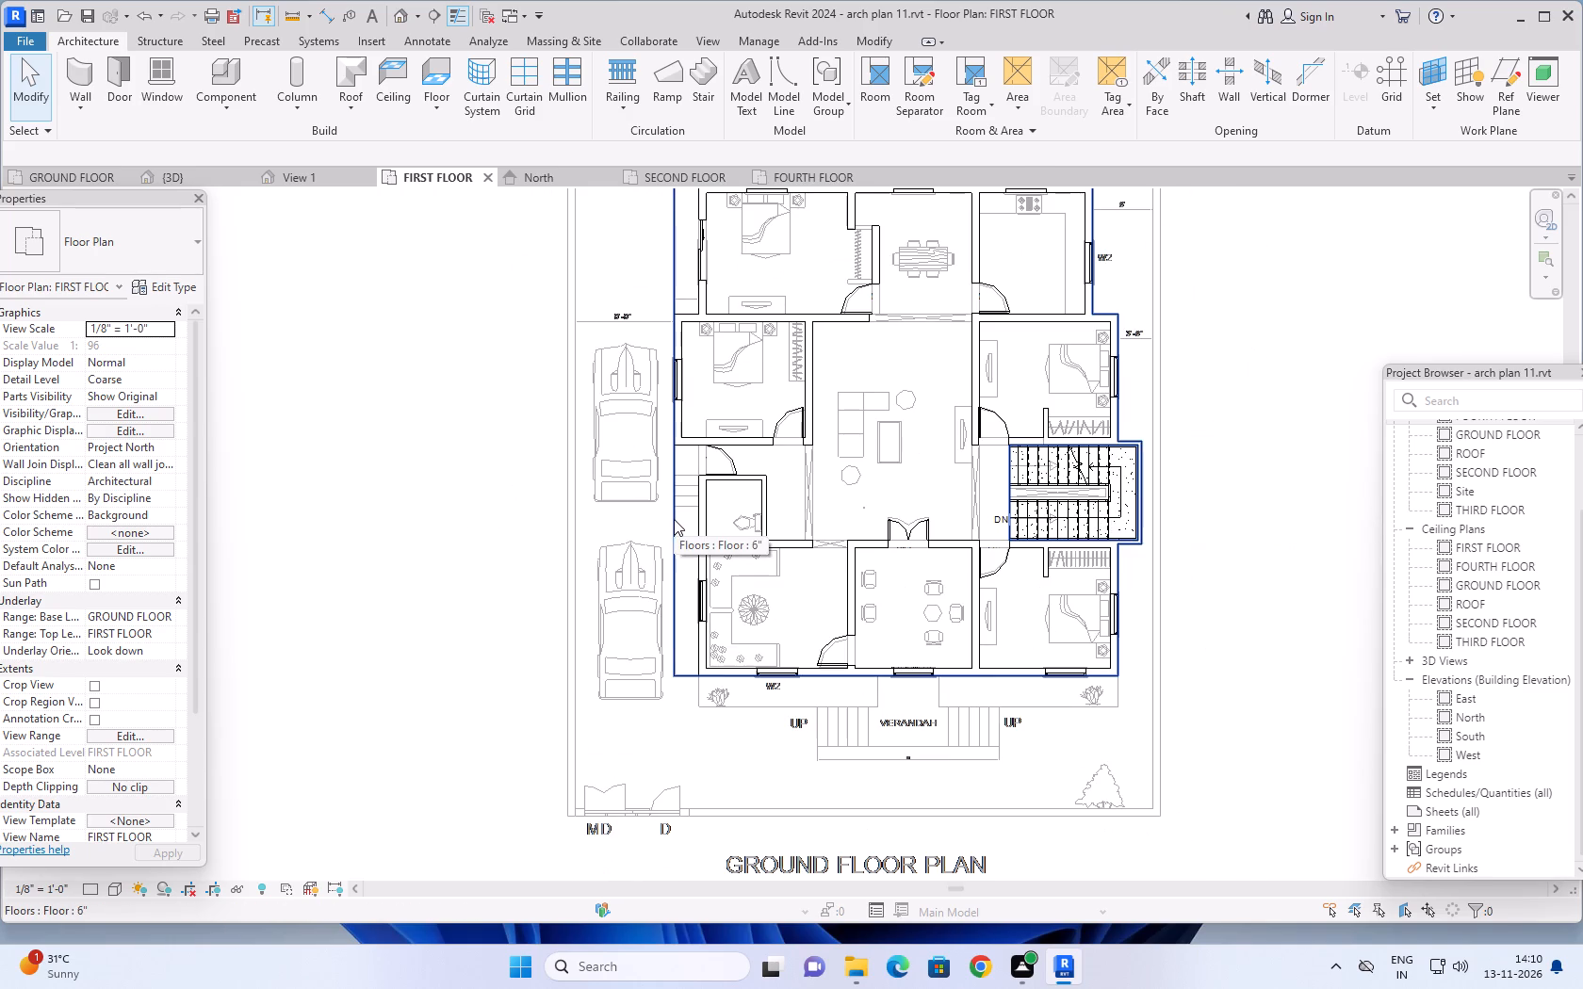
{"action": "scroll", "coordinate": [674, 519], "scroll_direction": "down", "scroll_amount": 1}
{"action": "middle_click_drag", "start_coordinate": [518, 381], "coordinate": [519, 481]}
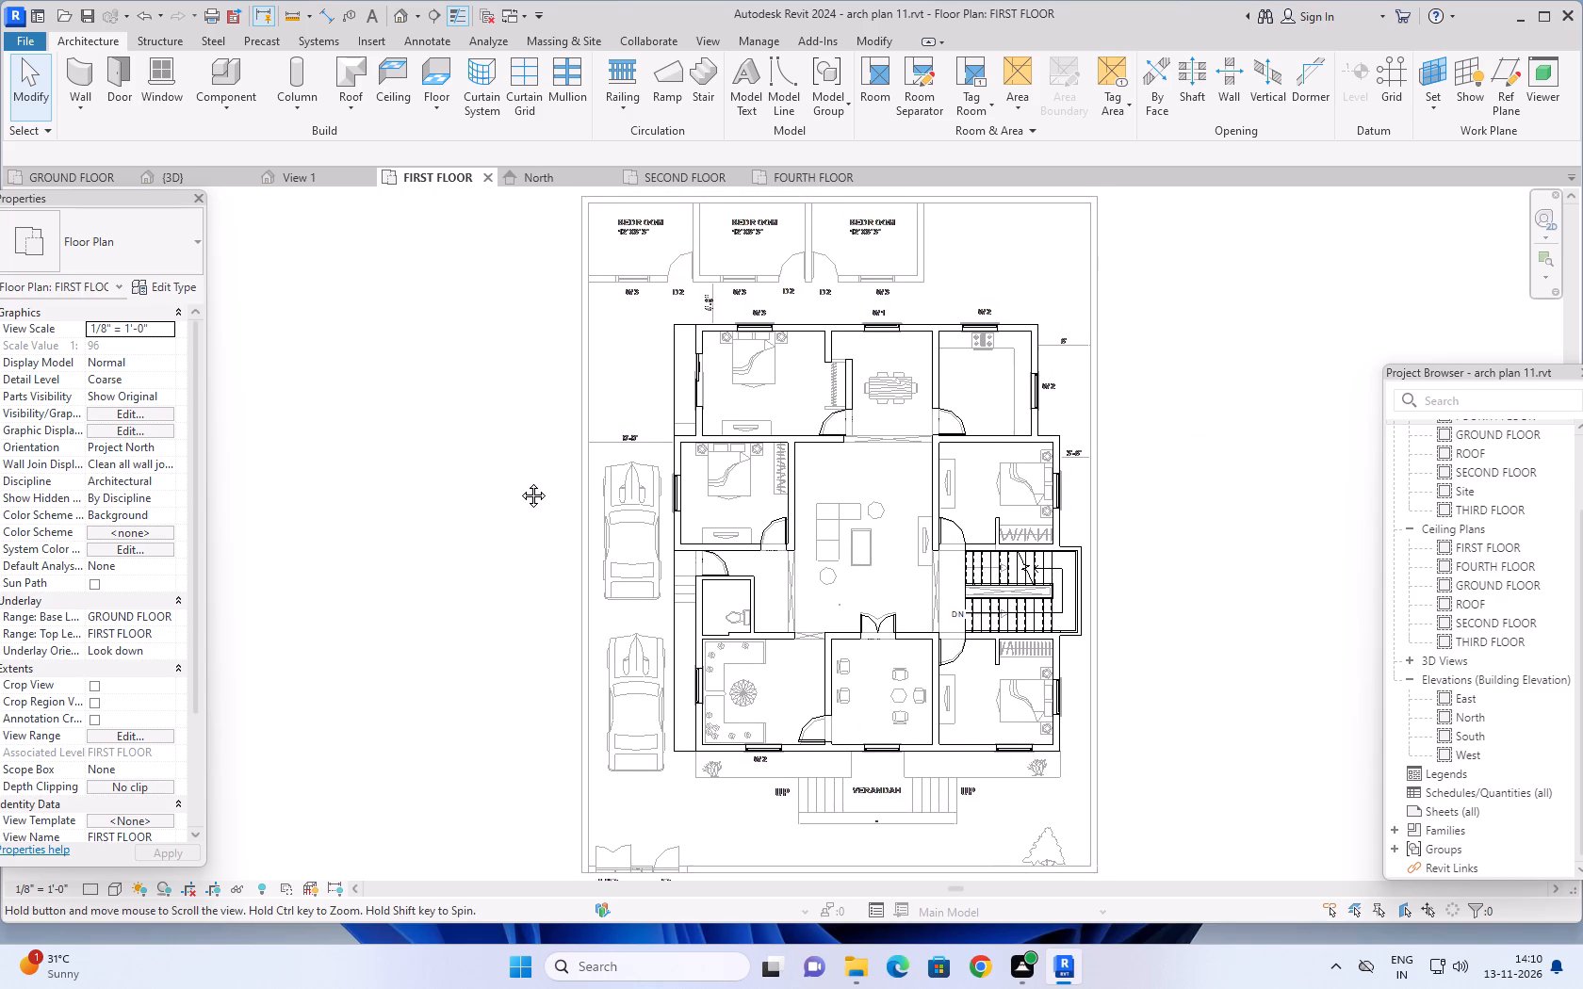
{"action": "middle_click_drag", "start_coordinate": [519, 481], "coordinate": [530, 491]}
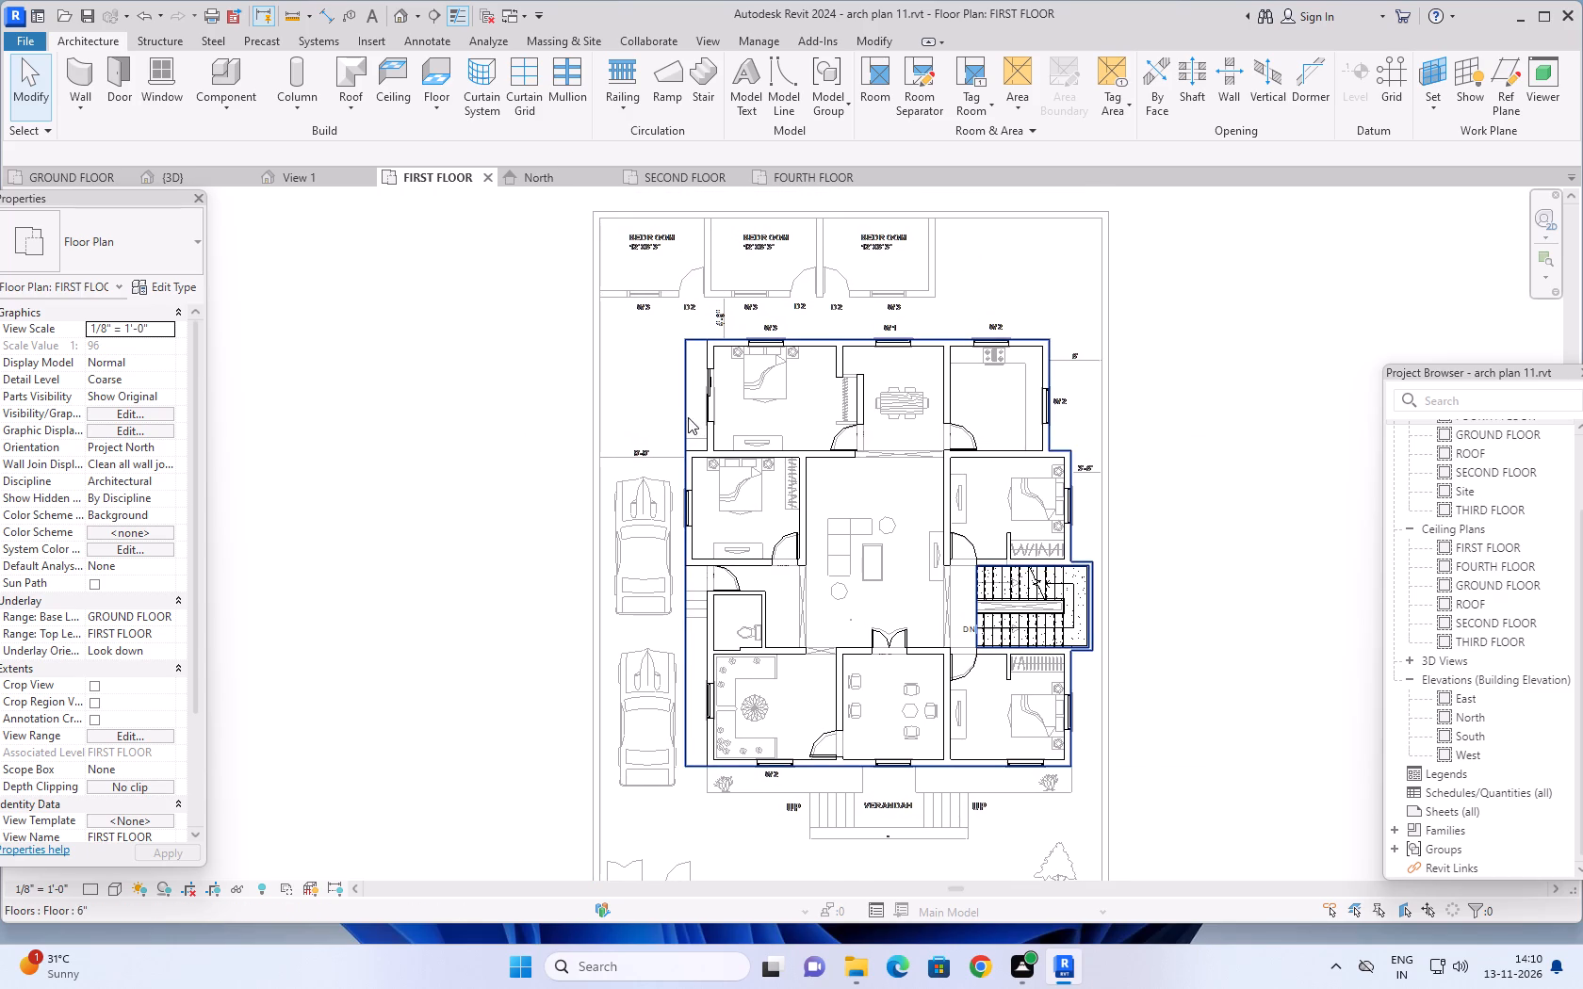
Inspect the first-floor bedrooms and balcony strip on the parking side, along with the overall plan layout.
{"action": "scroll", "coordinate": [687, 417], "scroll_direction": "up", "scroll_amount": 6}
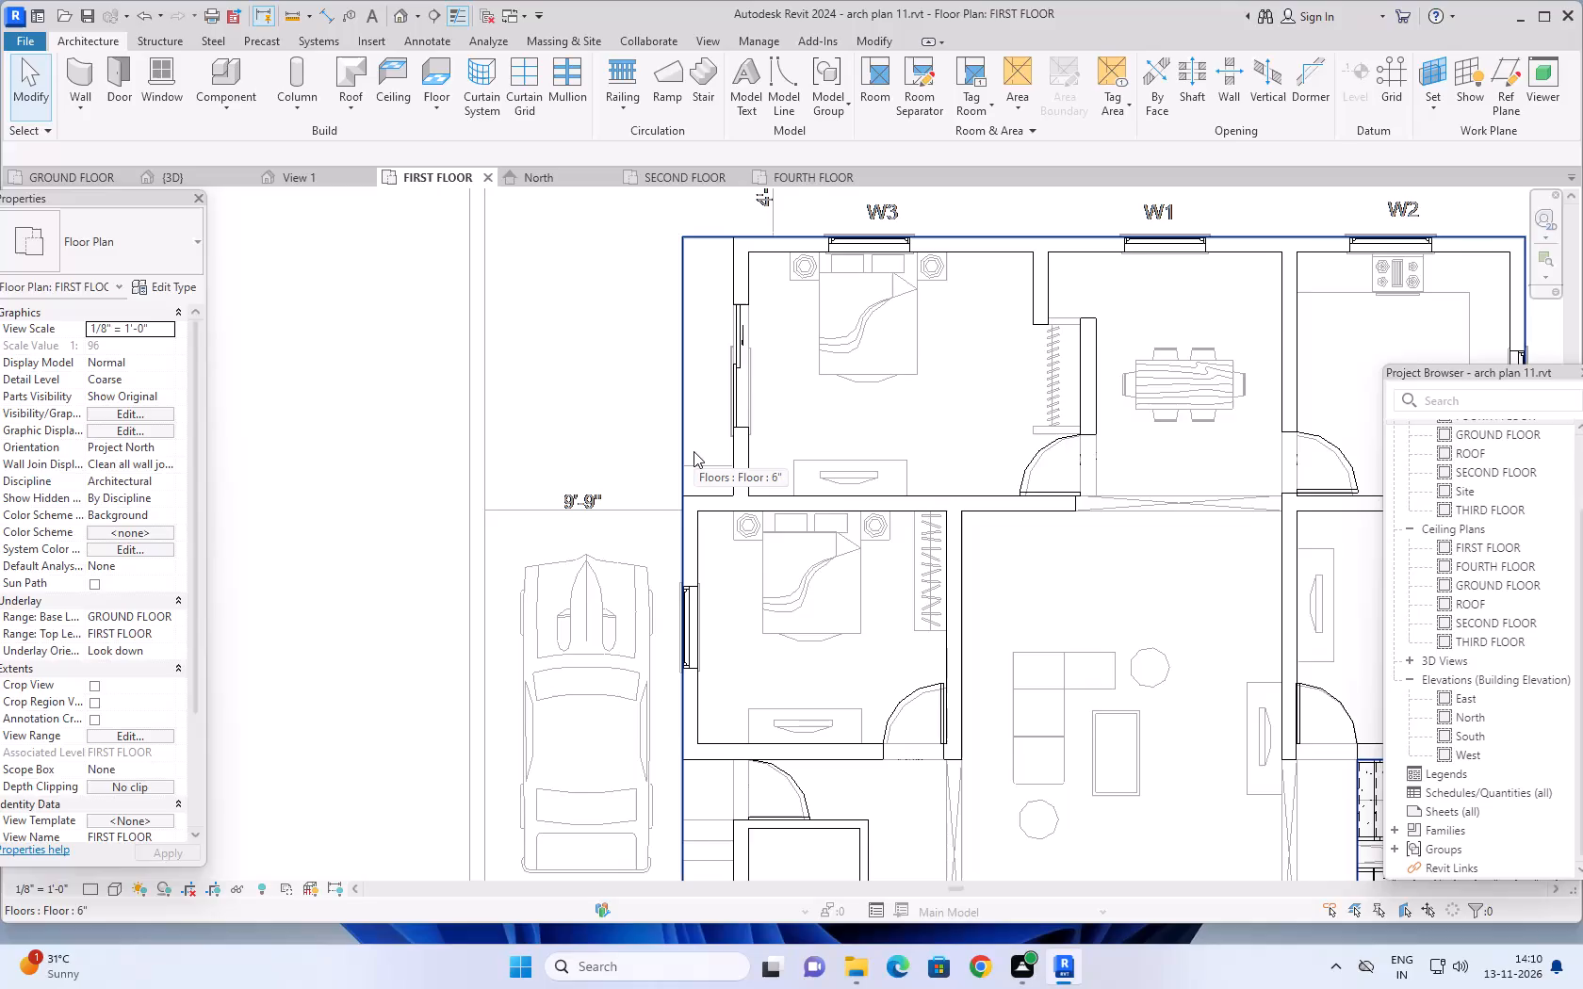
{"action": "scroll", "coordinate": [694, 451], "scroll_direction": "down", "scroll_amount": 2}
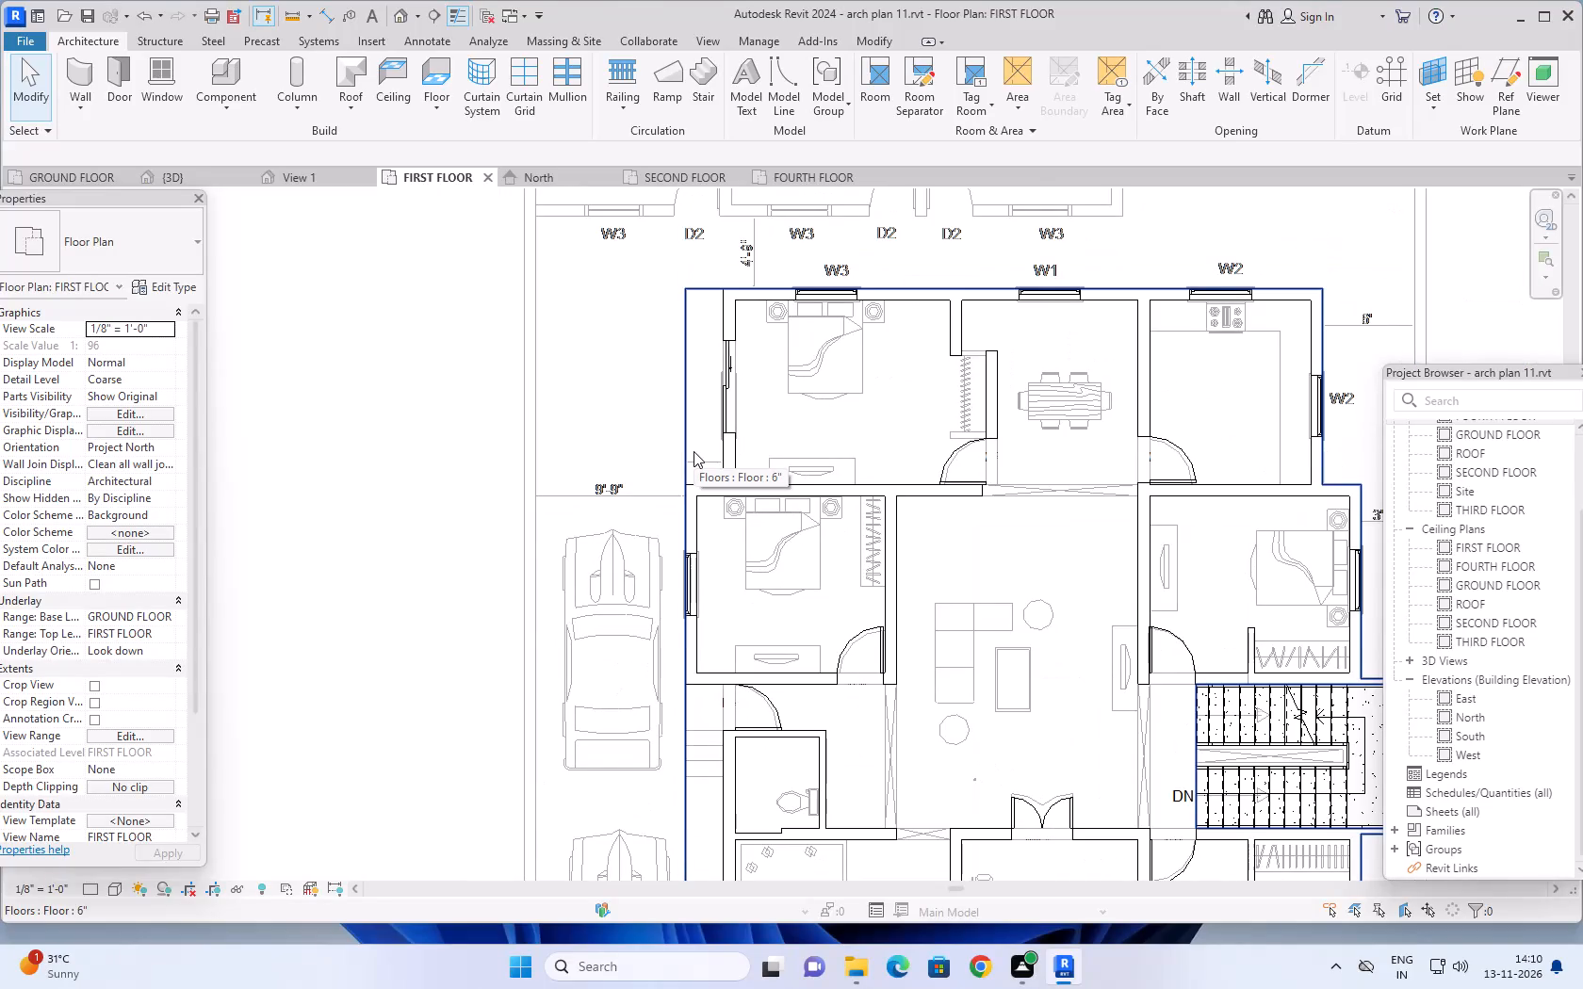
{"action": "middle_click_drag", "start_coordinate": [474, 511], "coordinate": [457, 396]}
{"action": "scroll", "coordinate": [457, 410], "scroll_direction": "down", "scroll_amount": 2}
{"action": "middle_click_drag", "start_coordinate": [452, 453], "coordinate": [479, 394]}
{"action": "scroll", "coordinate": [467, 417], "scroll_direction": "down", "scroll_amount": 2}
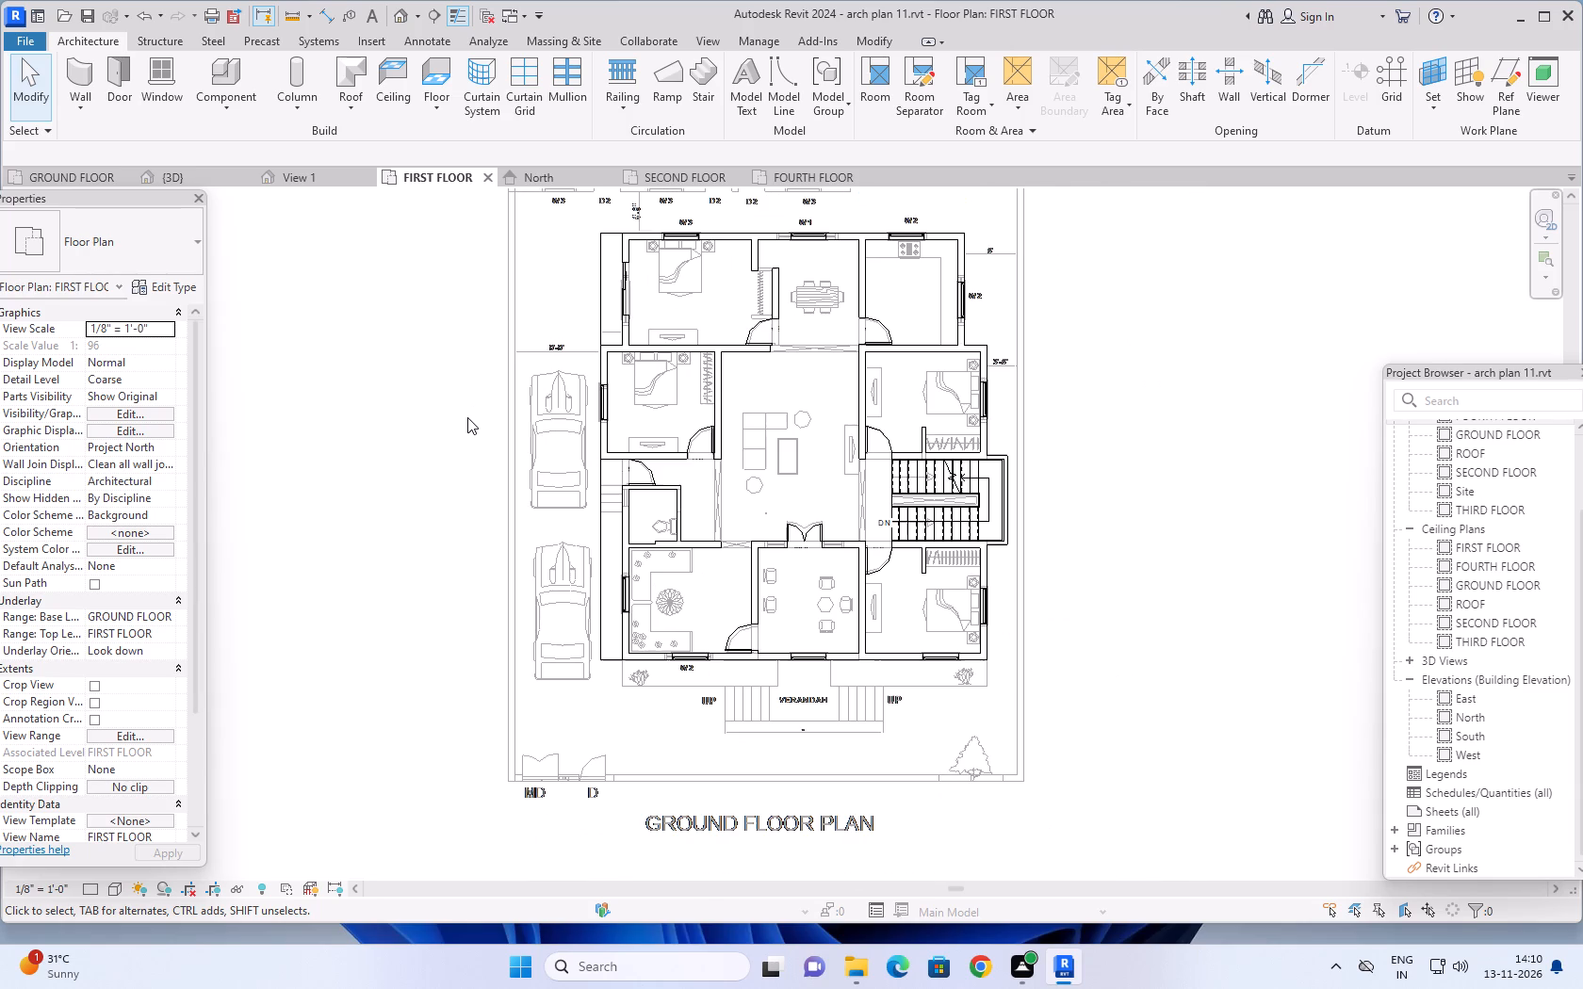
{"action": "middle_click_drag", "start_coordinate": [462, 397], "coordinate": [471, 460]}
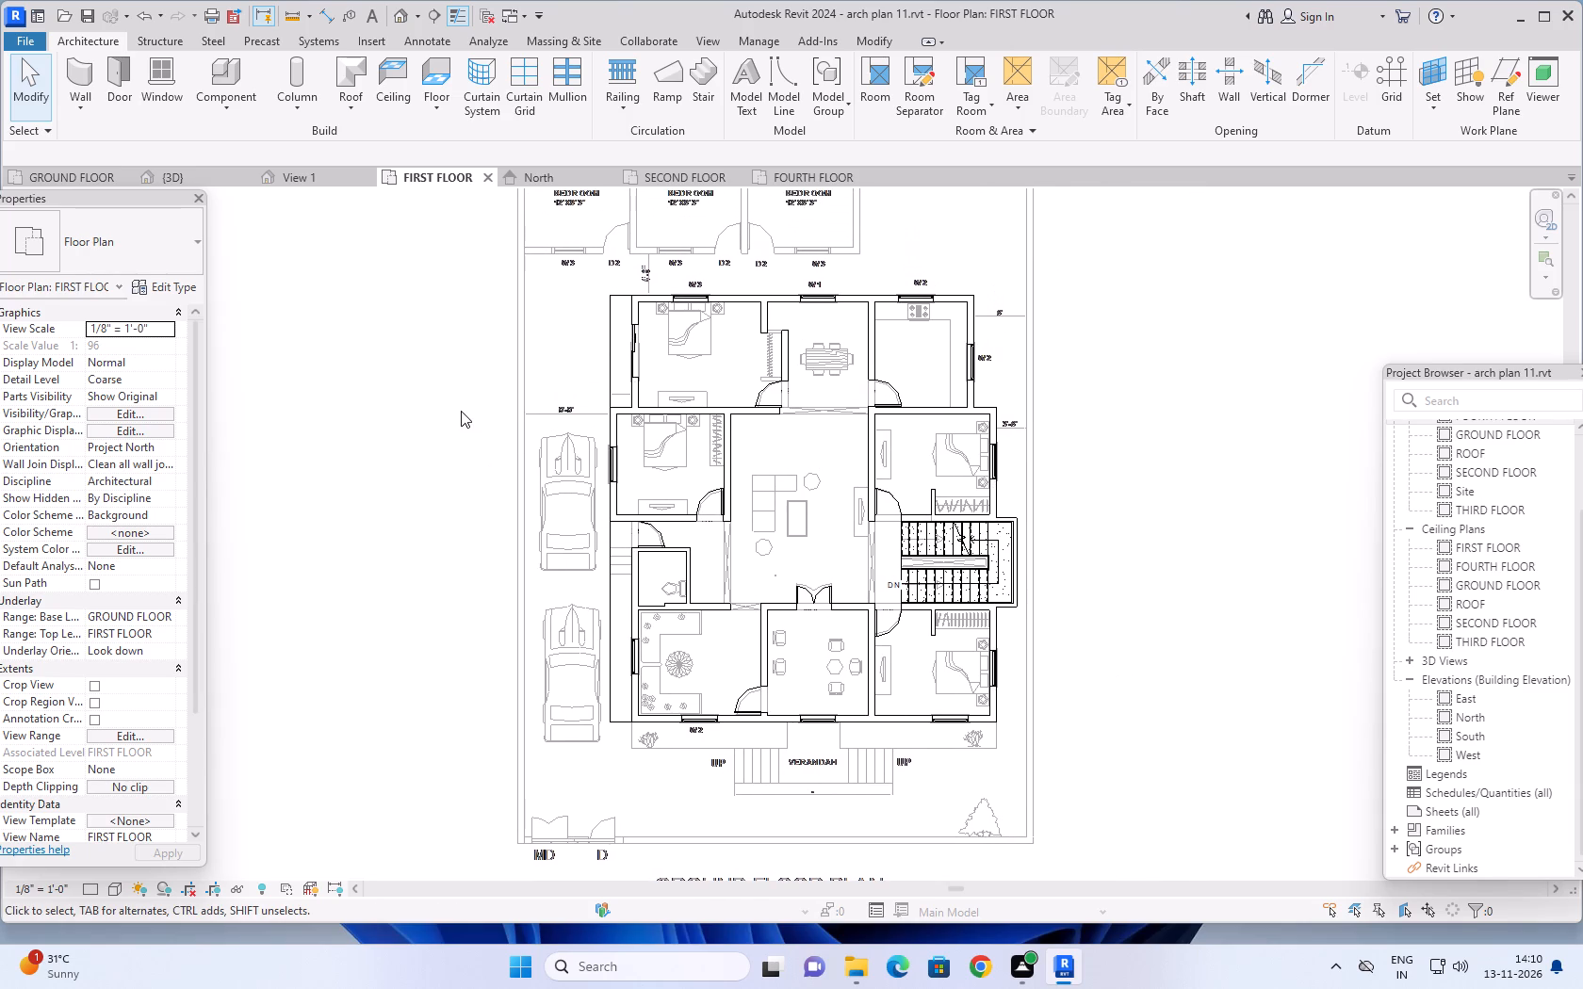
{"action": "scroll", "coordinate": [461, 411], "scroll_direction": "down", "scroll_amount": 2}
{"action": "middle_click_drag", "start_coordinate": [454, 389], "coordinate": [512, 415]}
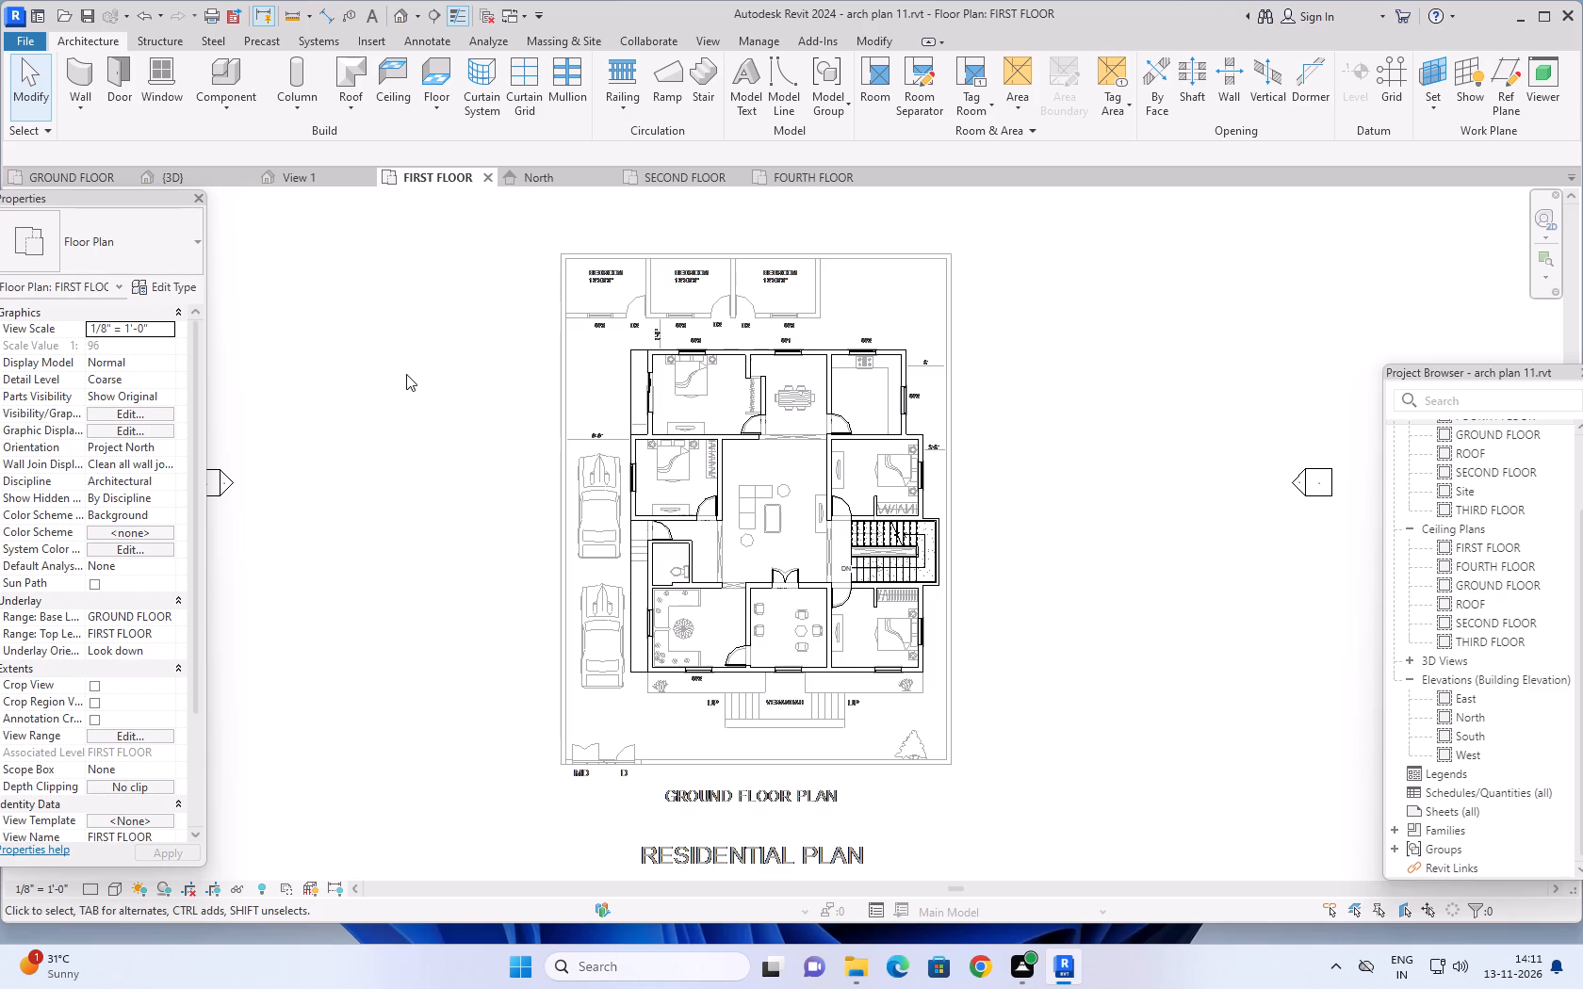
{"action": "middle_click_drag", "start_coordinate": [405, 365], "coordinate": [456, 372]}
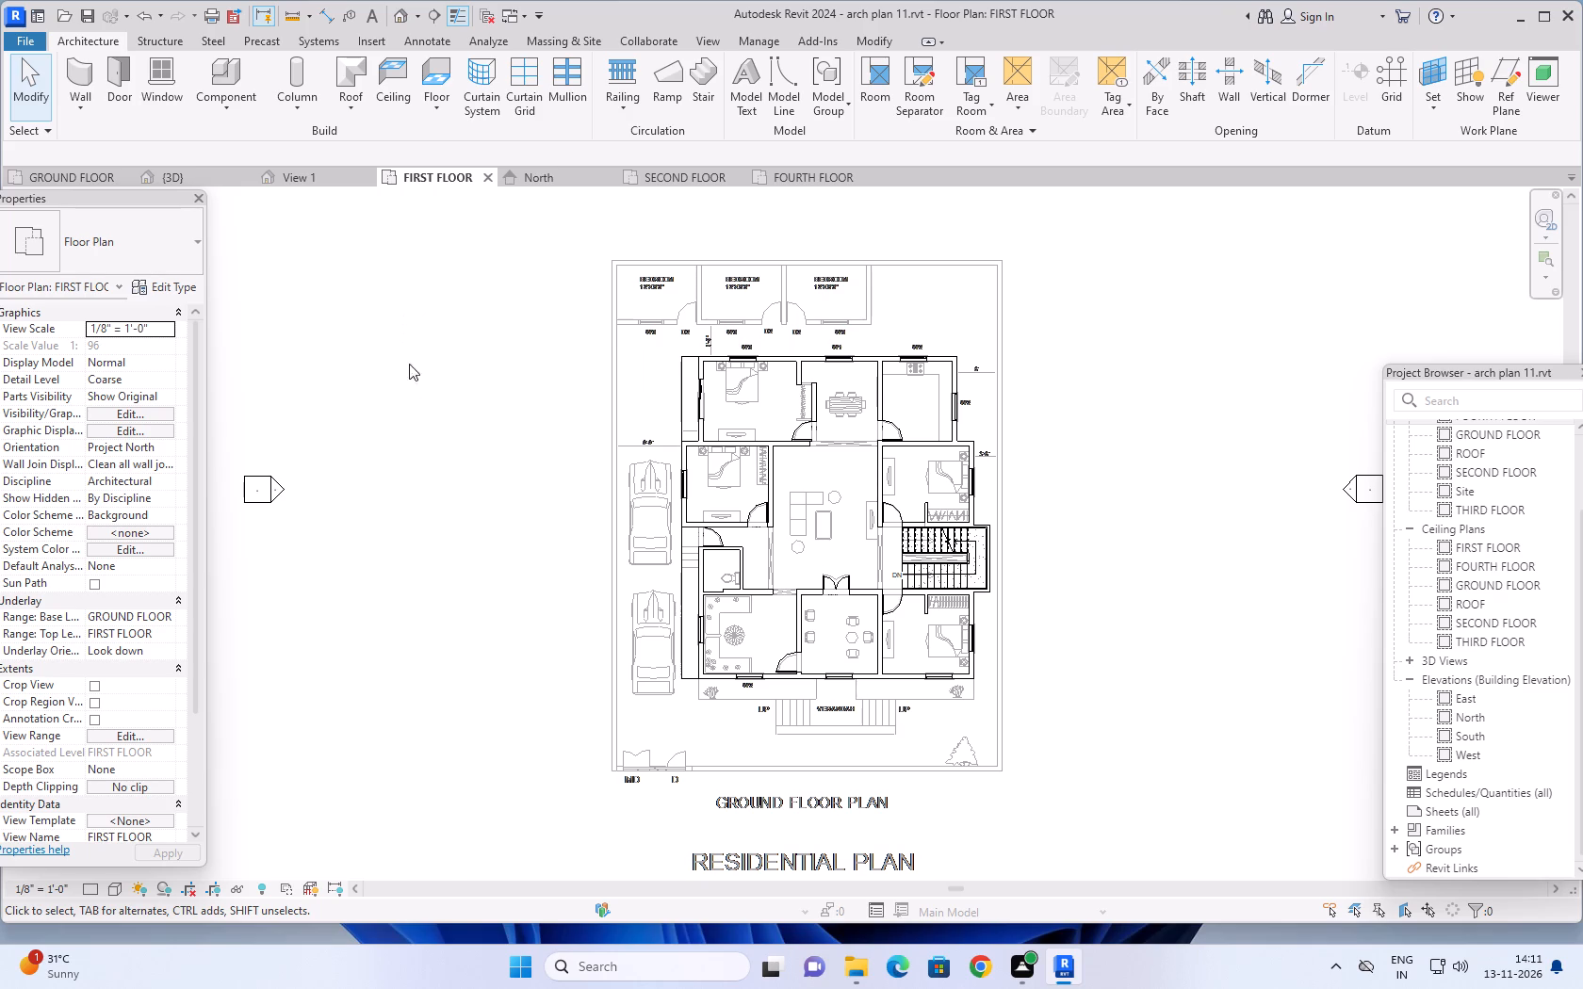
{"action": "scroll", "coordinate": [662, 573], "scroll_direction": "up", "scroll_amount": 6}
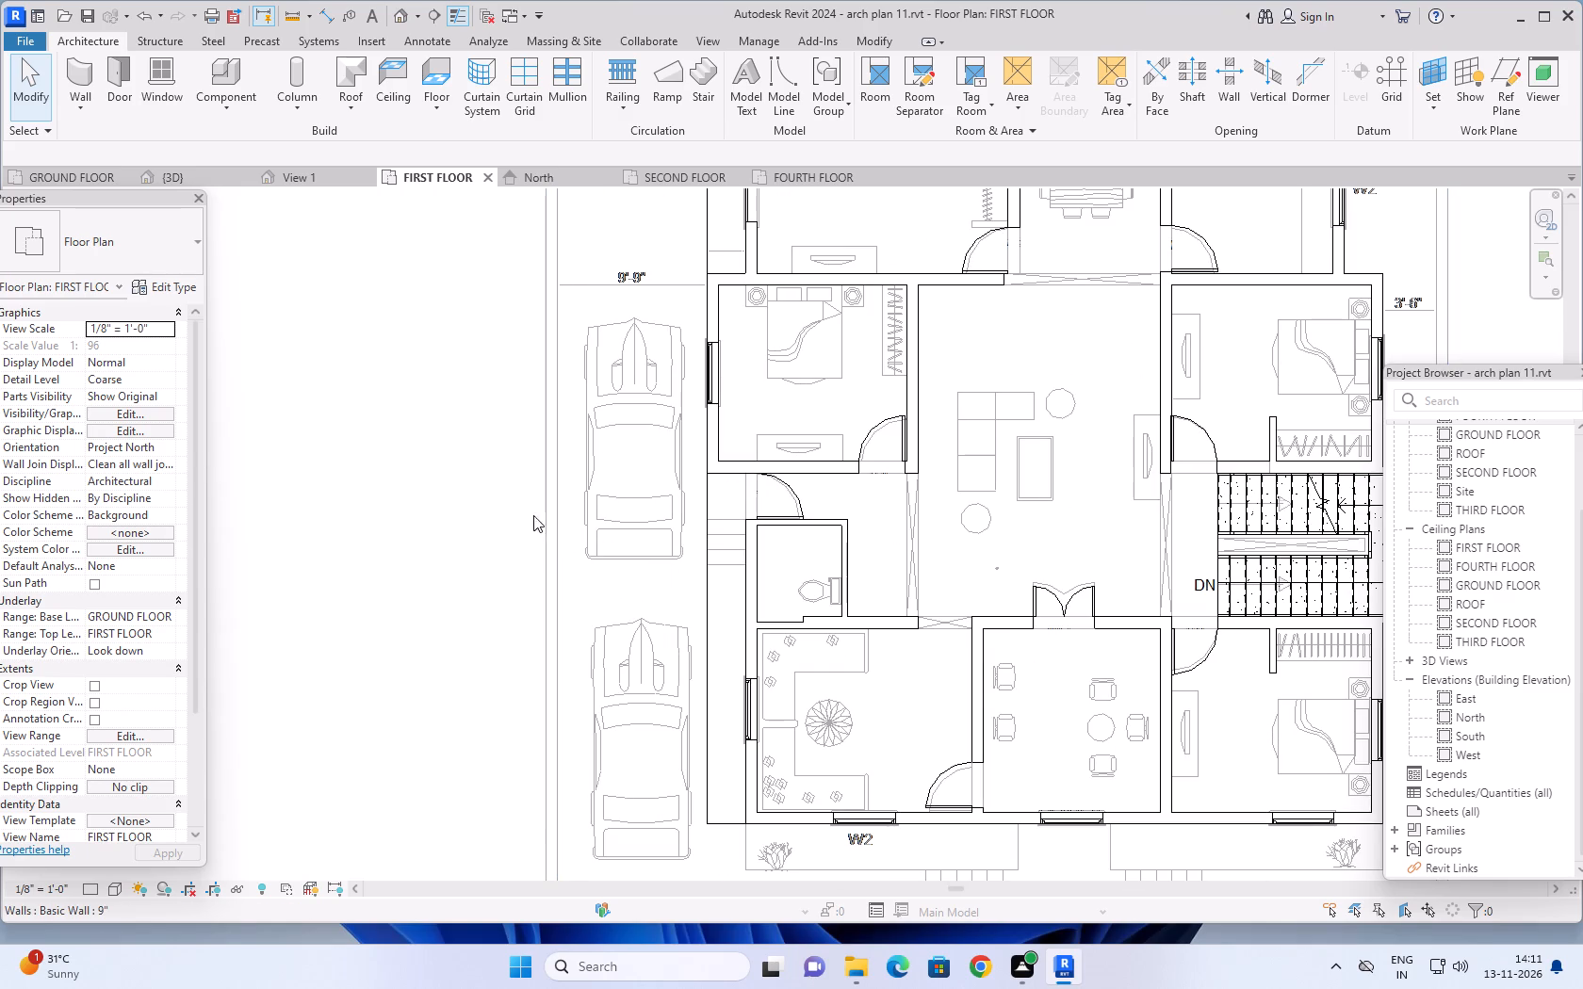
Review the building in the {3D} view and GROUND FLOOR plan, and examine the upper bedroom's balcony strip in the FIRST FLOOR plan.
{"action": "left_click", "coordinate": [198, 178]}
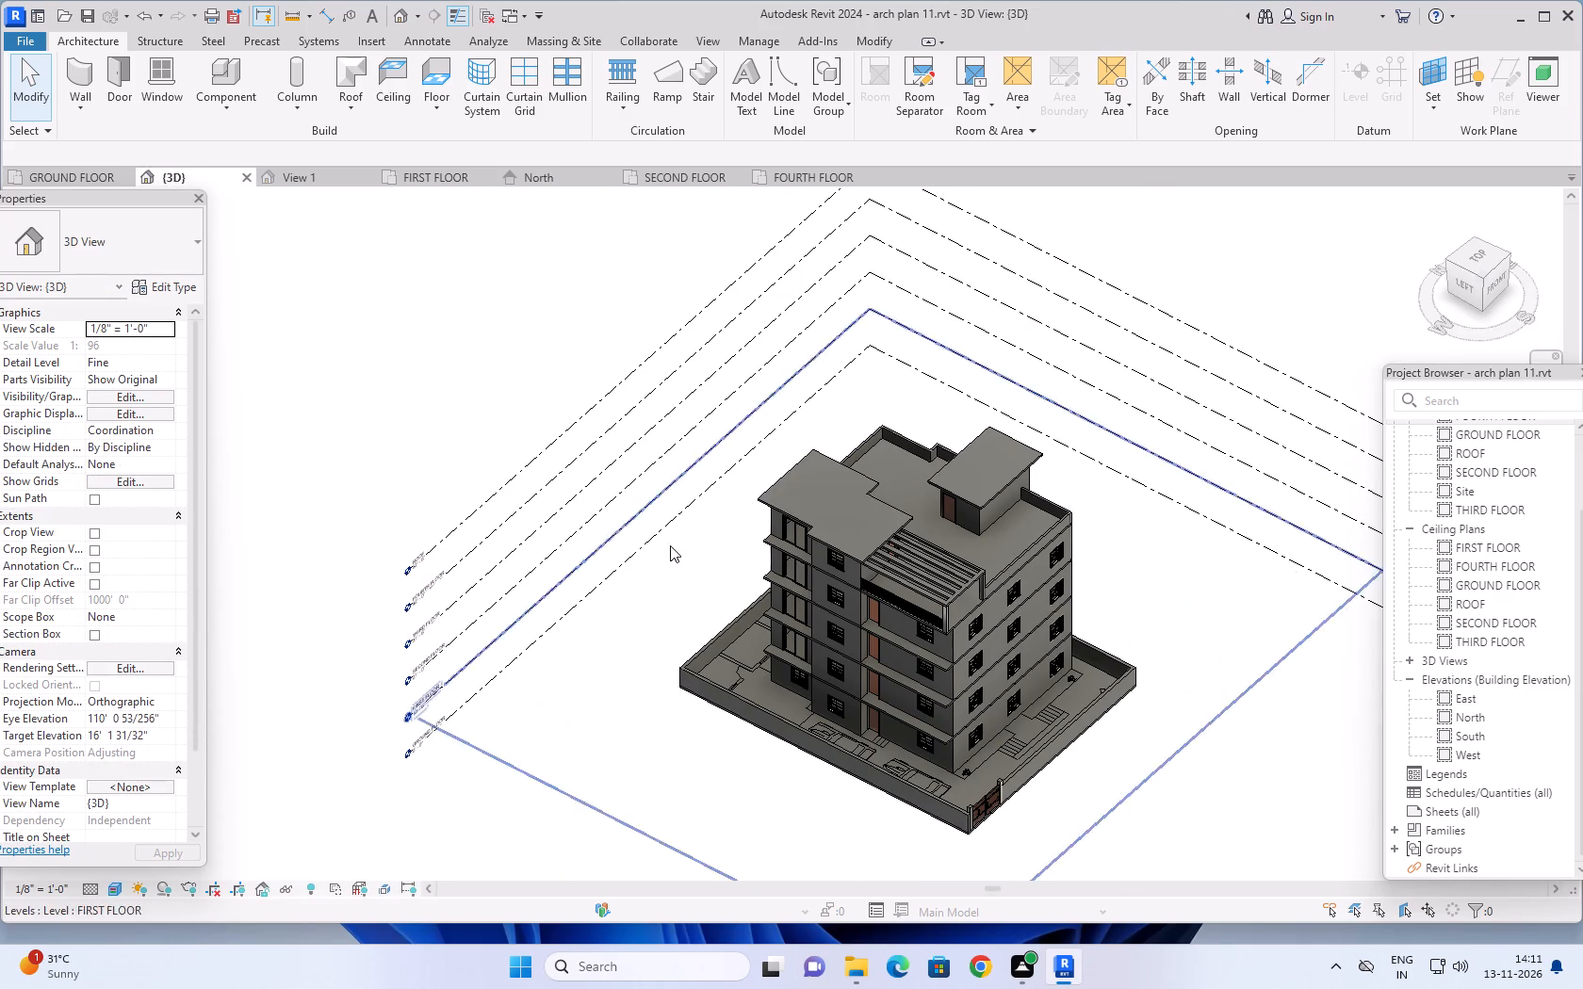
{"action": "scroll", "coordinate": [902, 707], "scroll_direction": "up", "scroll_amount": 5}
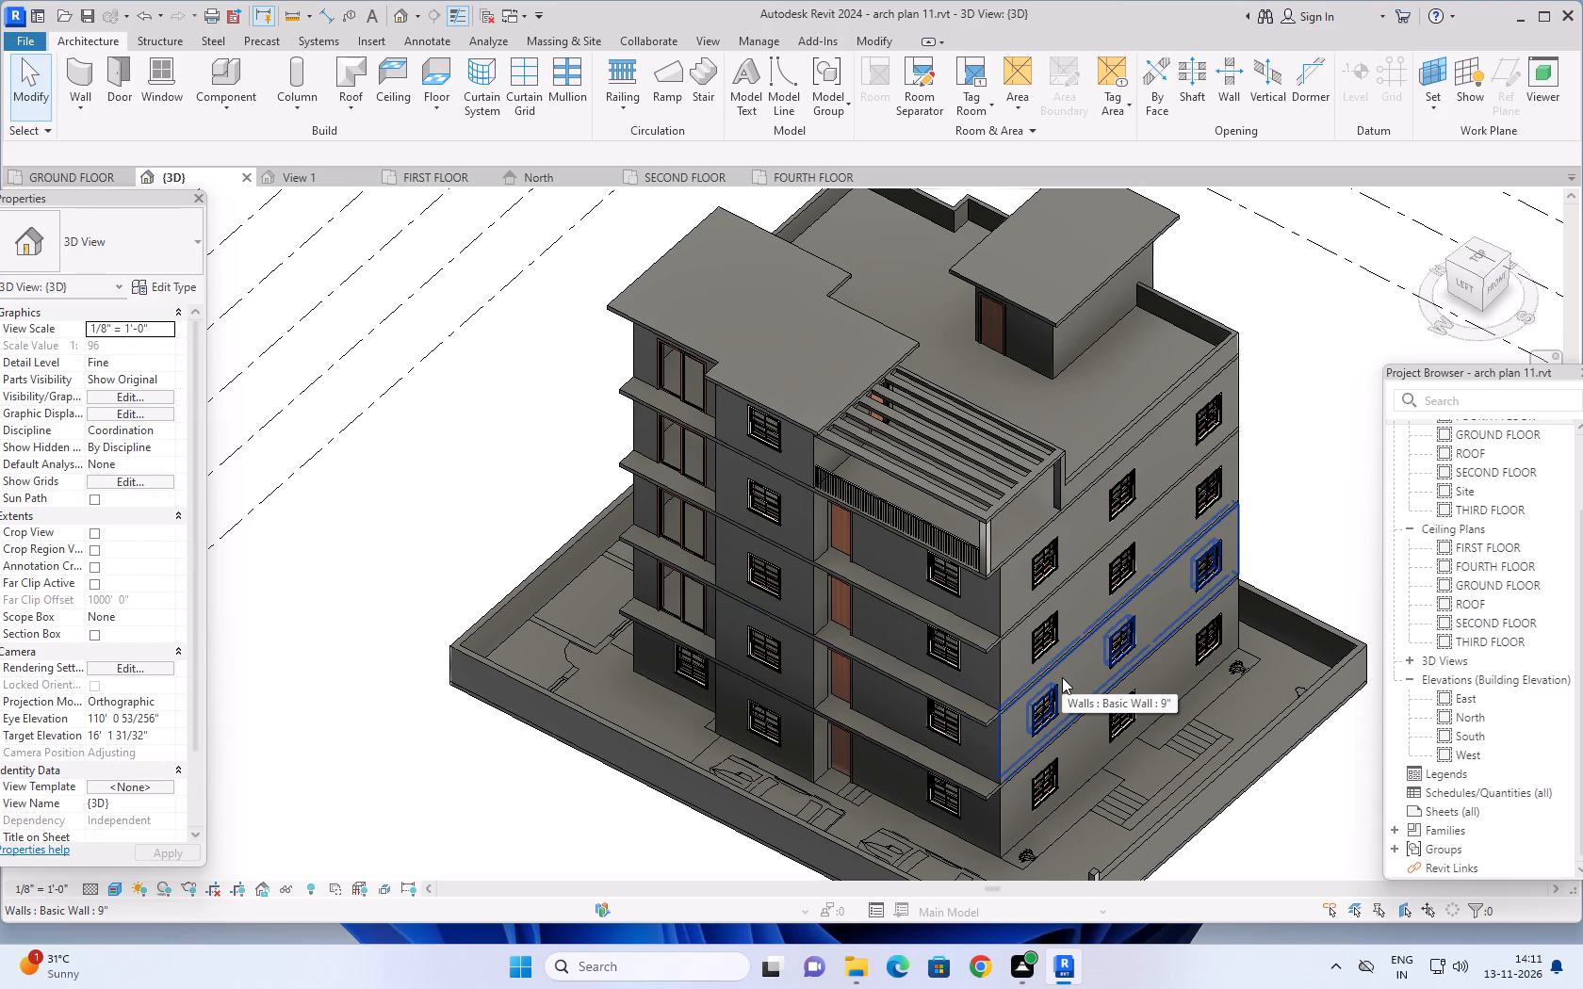
{"action": "scroll", "coordinate": [1036, 690], "scroll_direction": "down", "scroll_amount": 1}
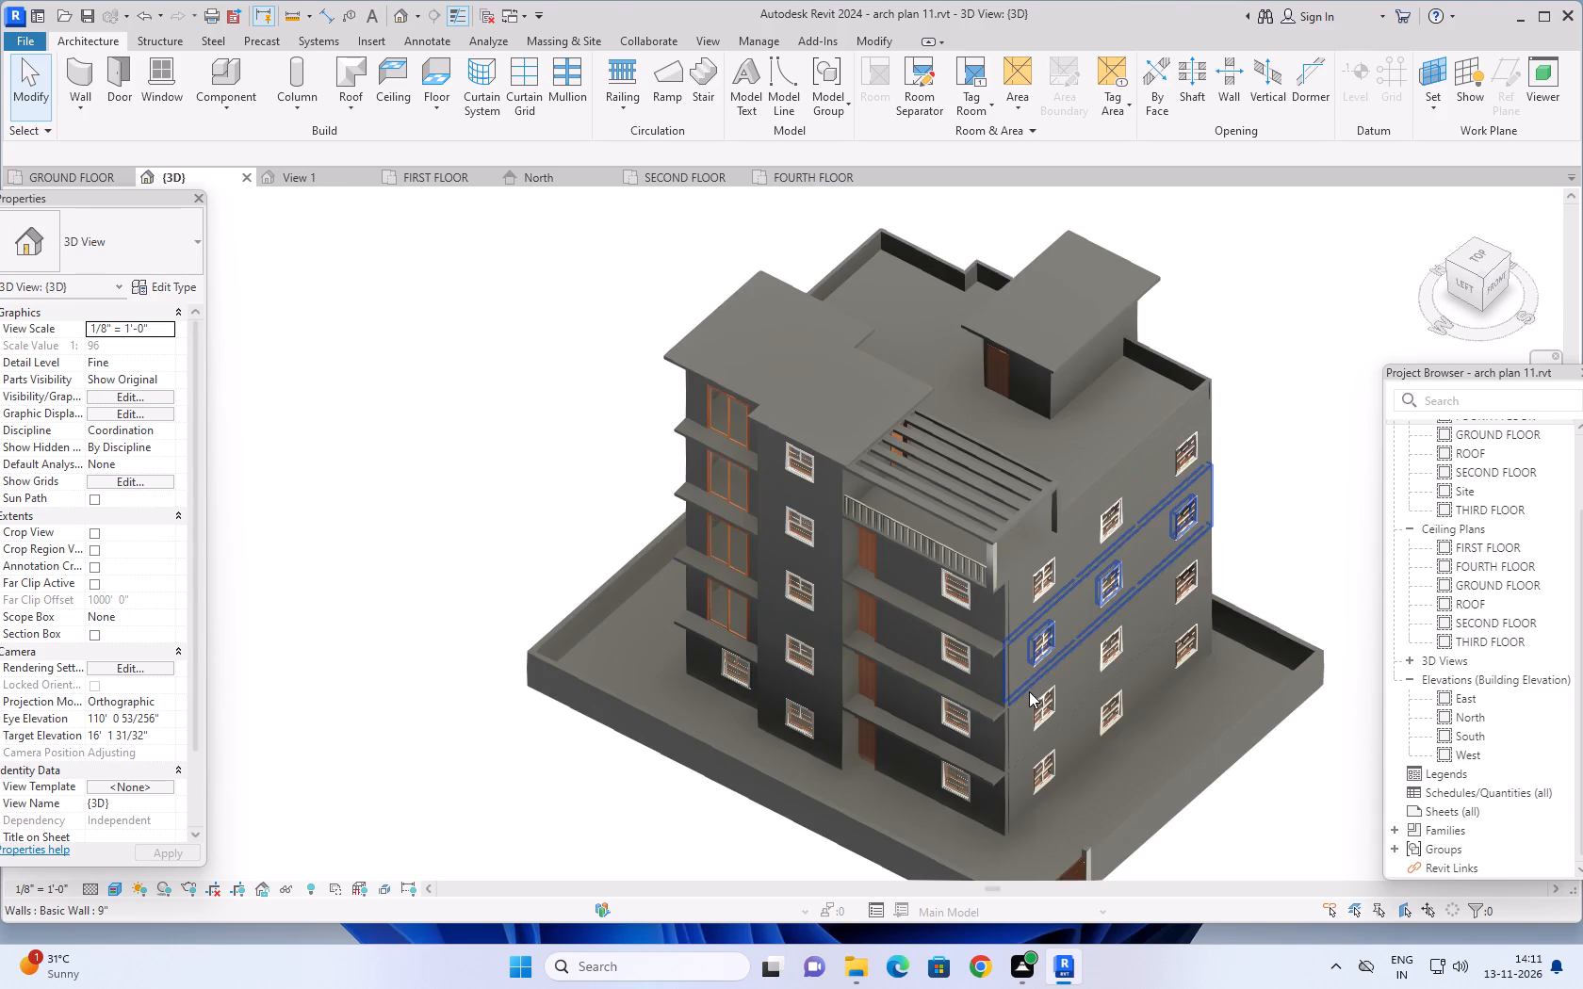
{"action": "scroll", "coordinate": [1017, 699], "scroll_direction": "down", "scroll_amount": 1}
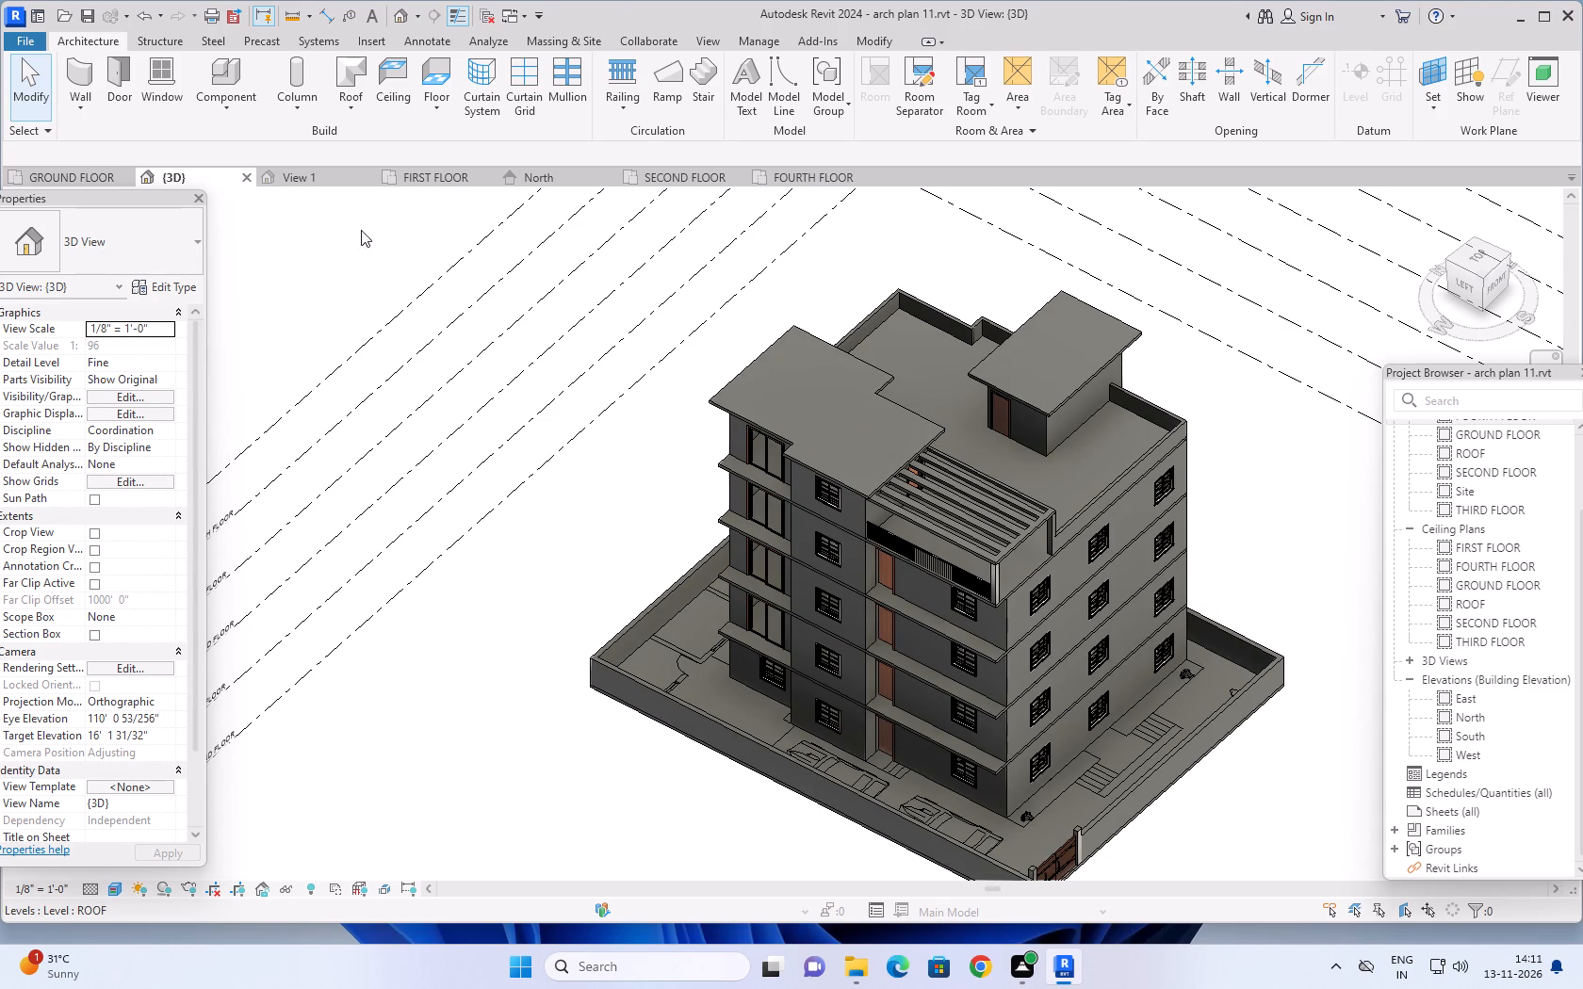
{"action": "left_click", "coordinate": [90, 174]}
{"action": "scroll", "coordinate": [853, 546], "scroll_direction": "up", "scroll_amount": 5}
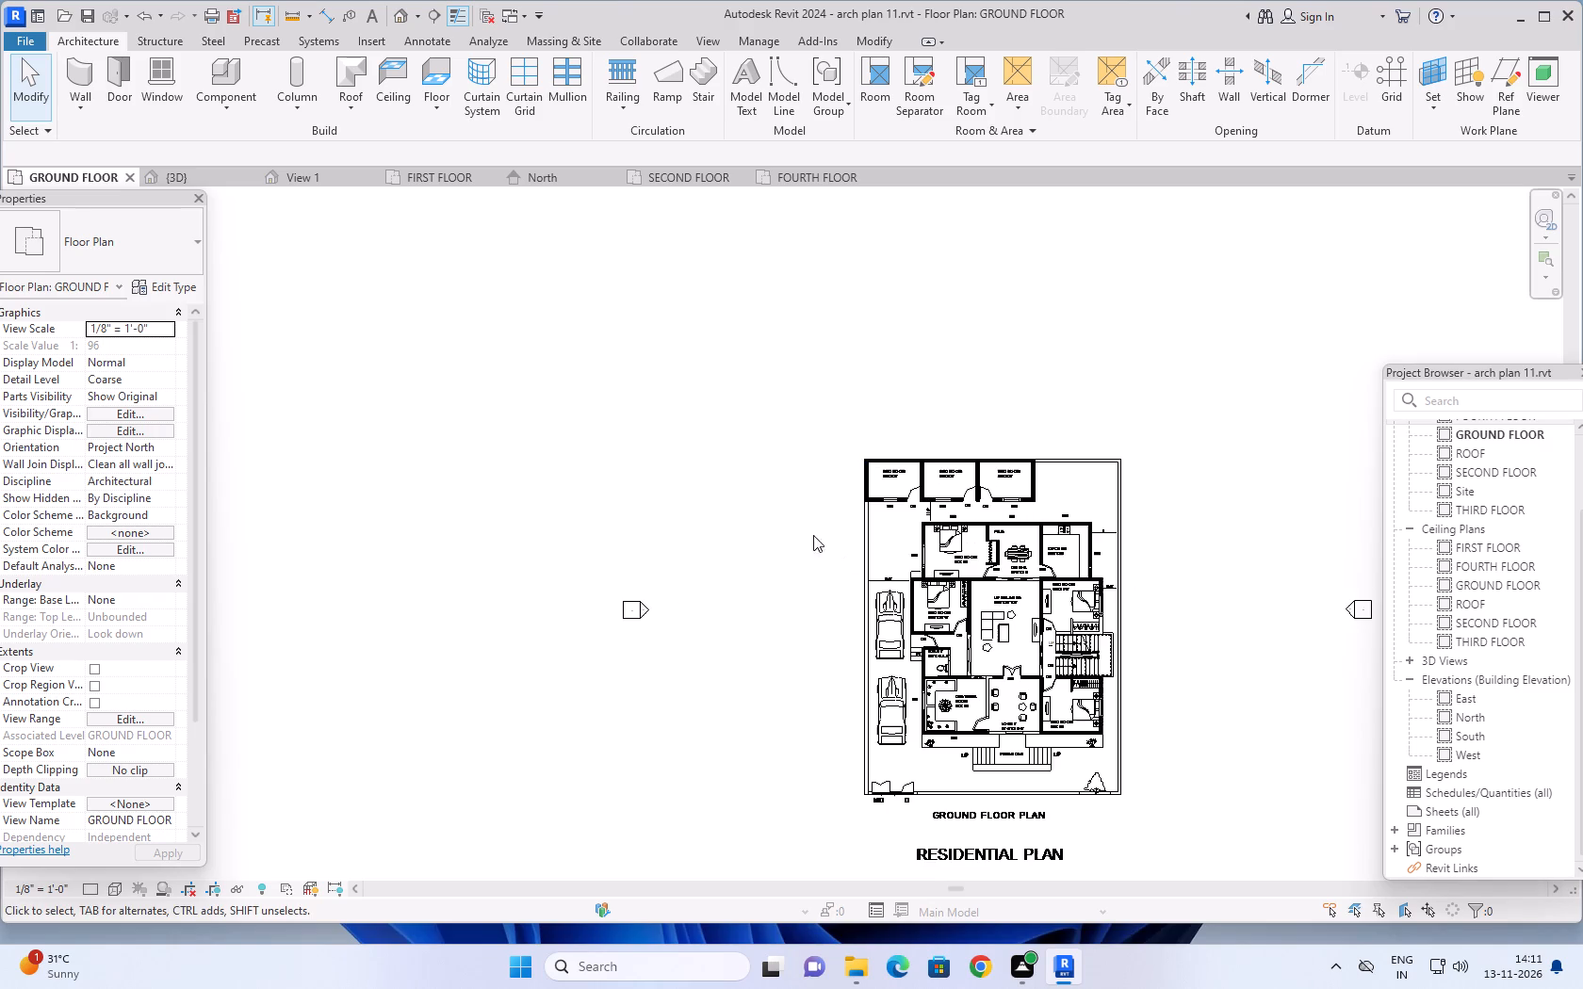
{"action": "middle_click_drag", "start_coordinate": [741, 499], "coordinate": [555, 432]}
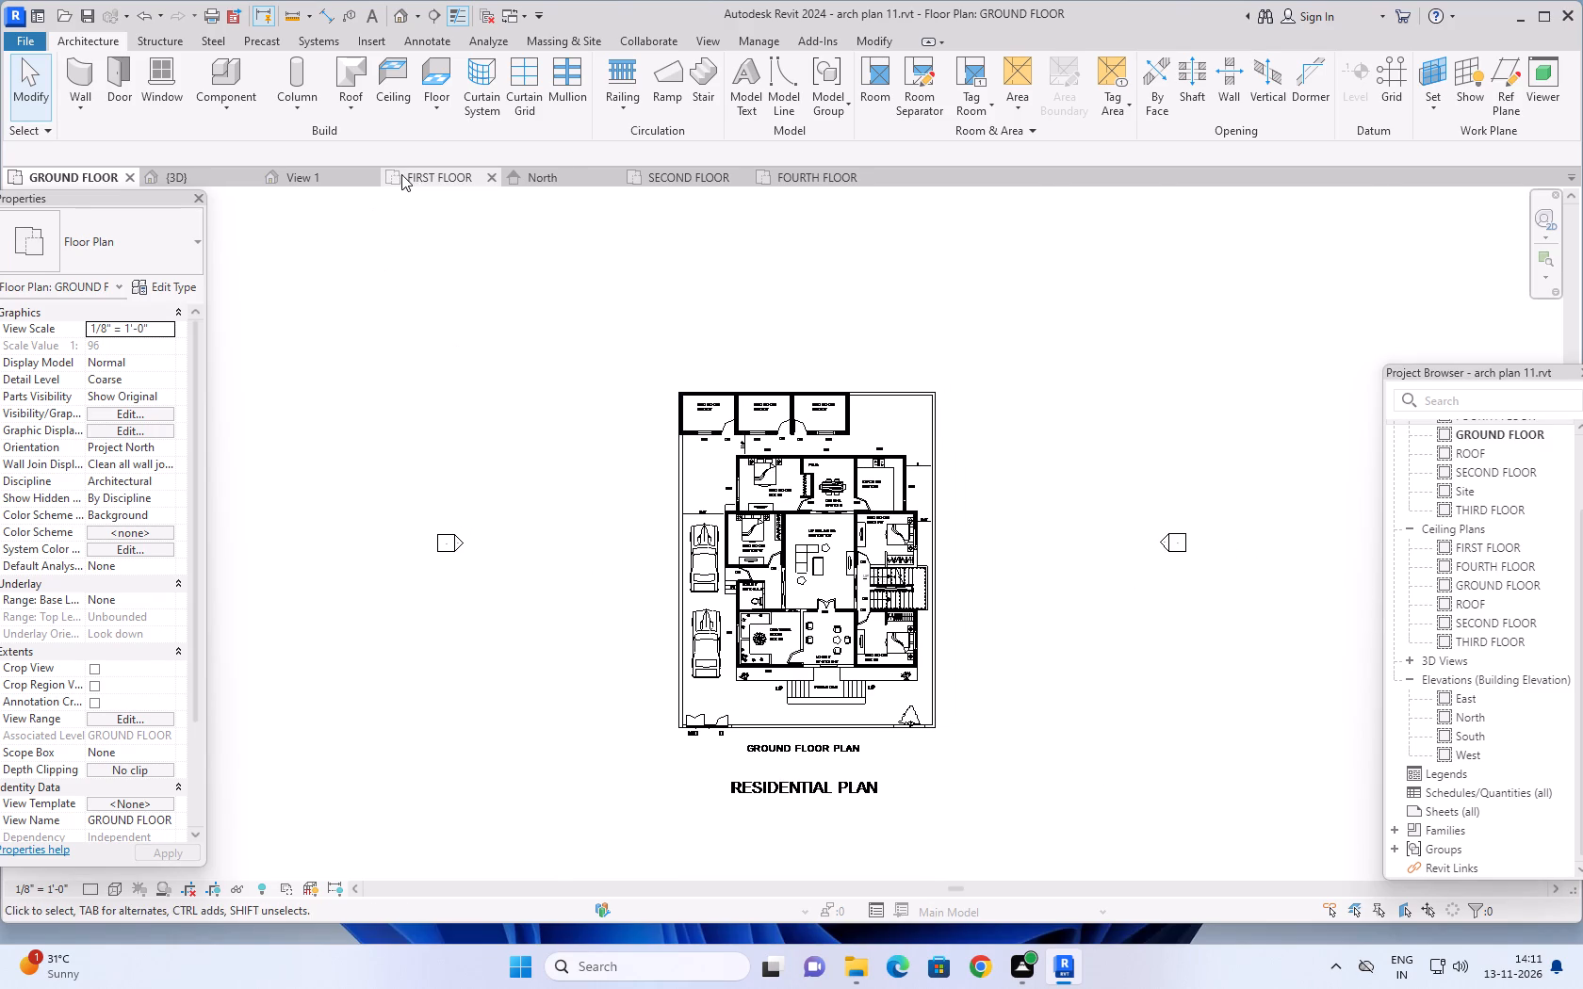
{"action": "left_click", "coordinate": [401, 174]}
{"action": "scroll", "coordinate": [622, 484], "scroll_direction": "down", "scroll_amount": 5}
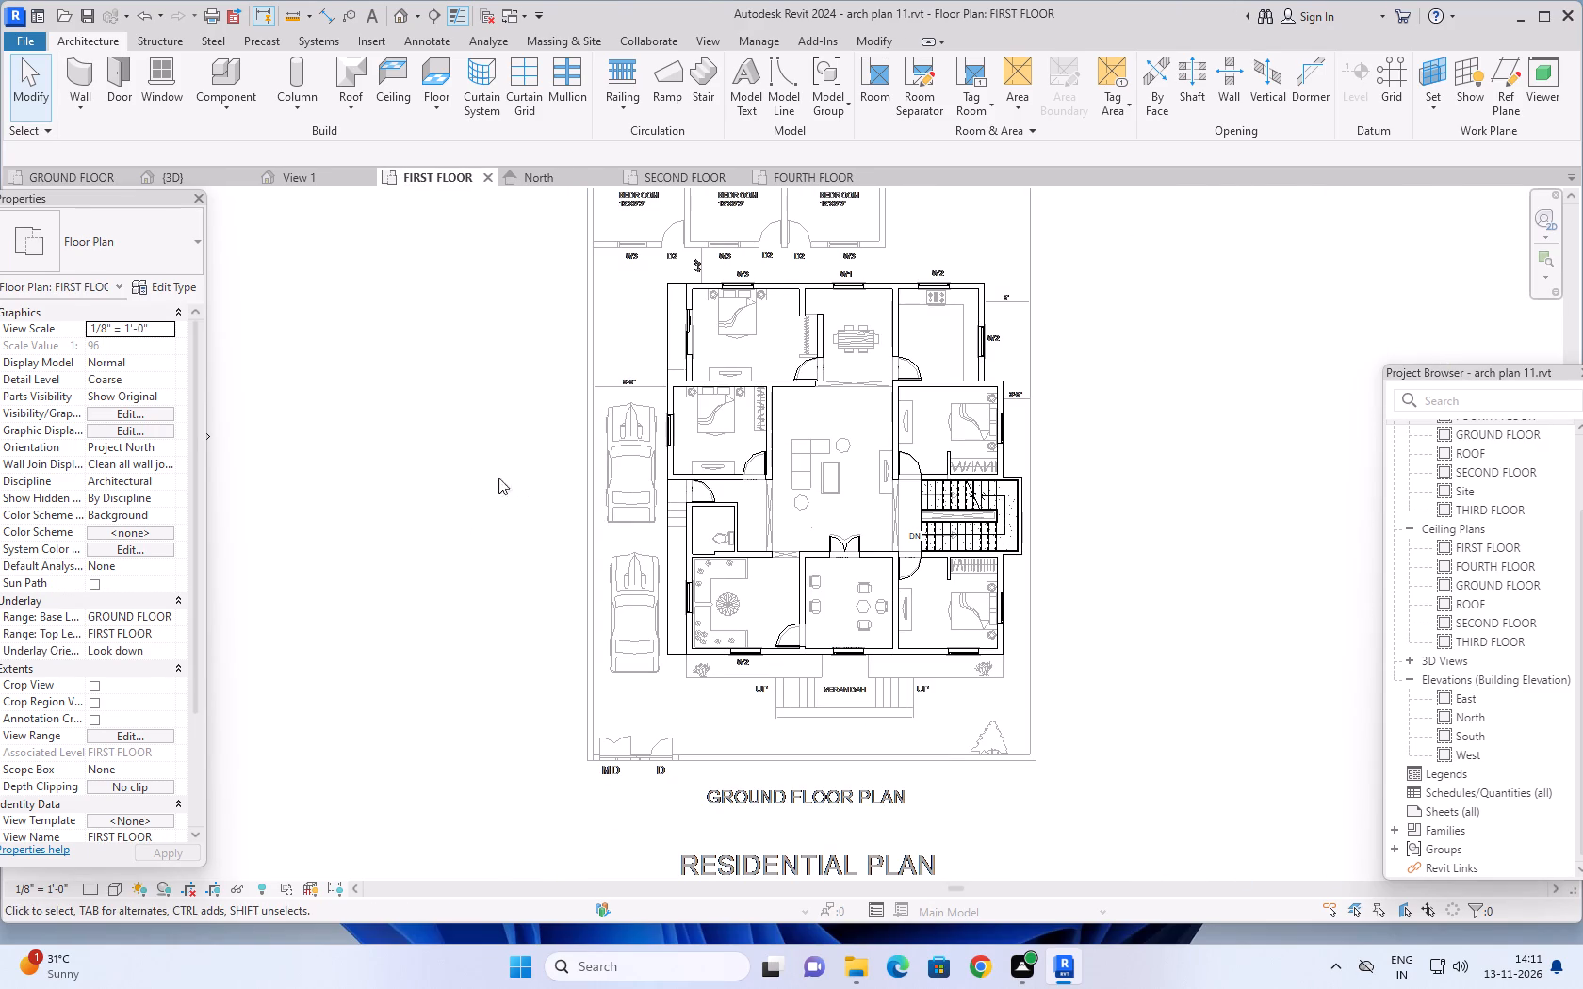
{"action": "middle_click_drag", "start_coordinate": [489, 439], "coordinate": [493, 605]}
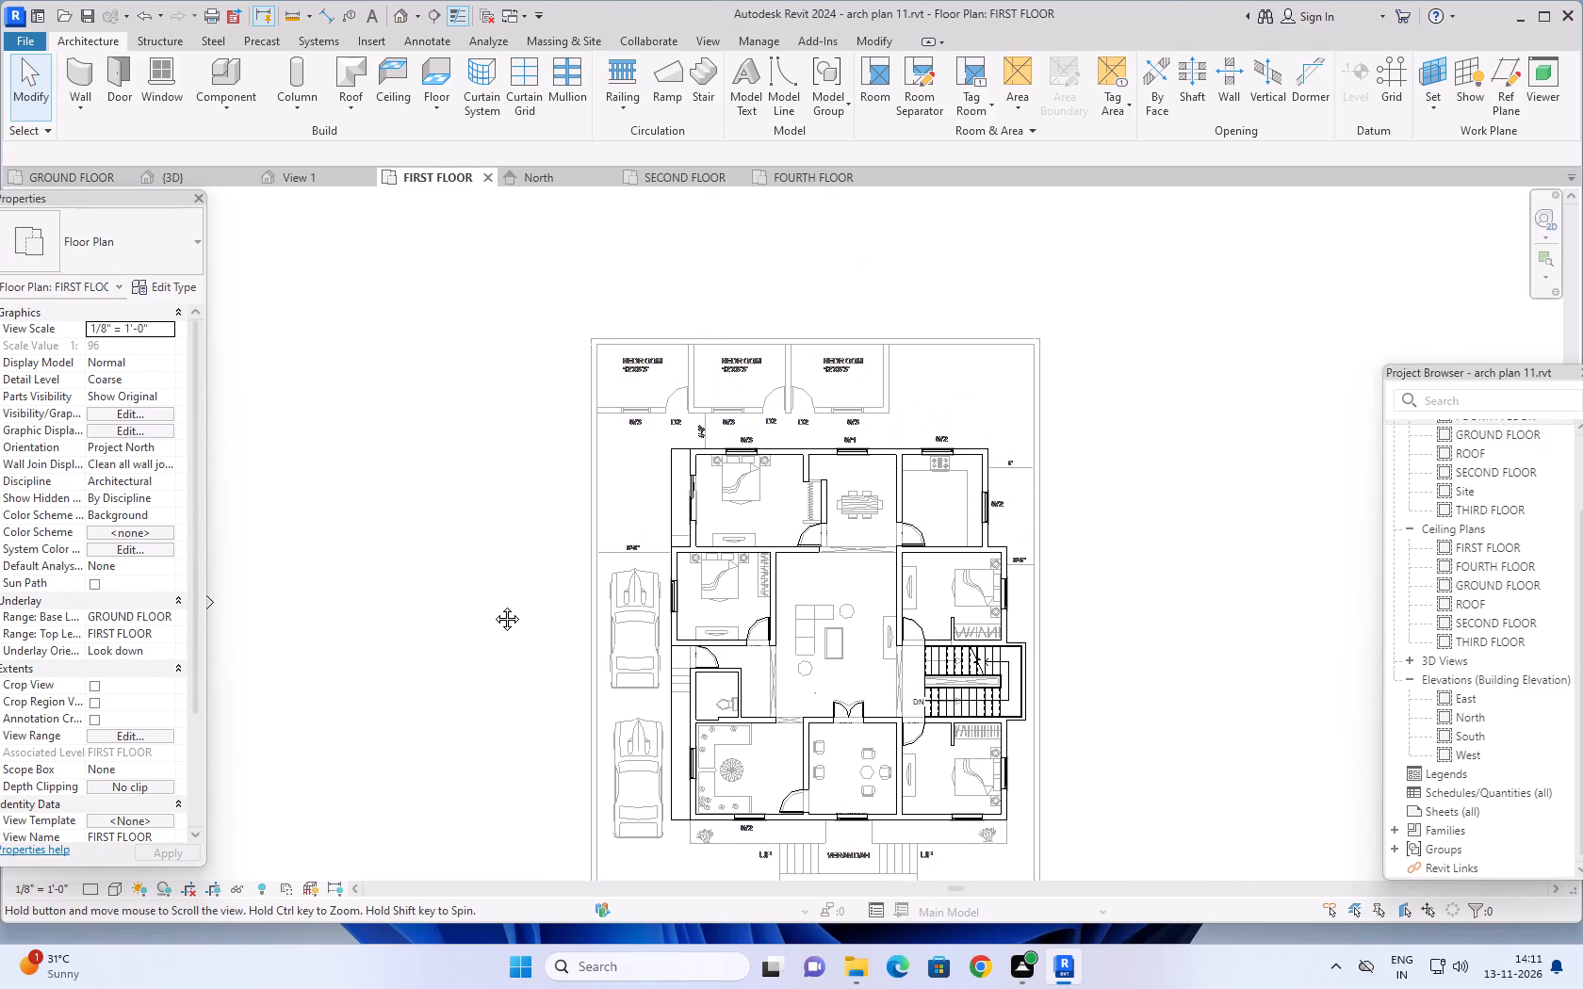
{"action": "middle_click_drag", "start_coordinate": [493, 605], "coordinate": [495, 625]}
{"action": "scroll", "coordinate": [677, 472], "scroll_direction": "up", "scroll_amount": 4}
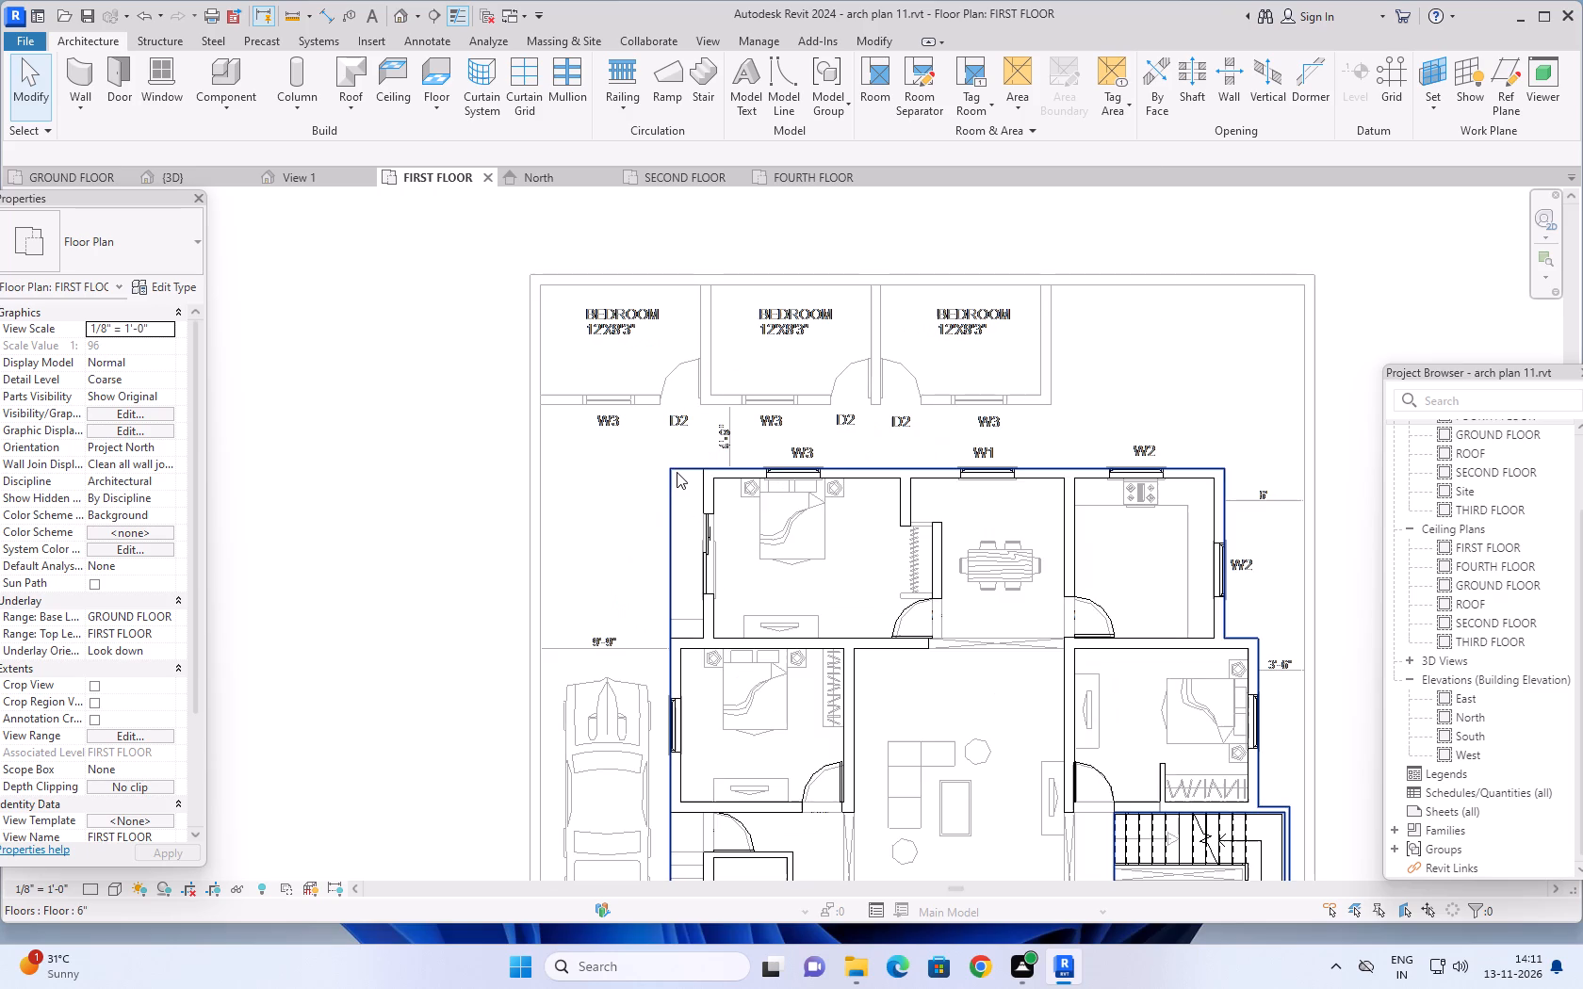
{"action": "scroll", "coordinate": [677, 472], "scroll_direction": "up", "scroll_amount": 1}
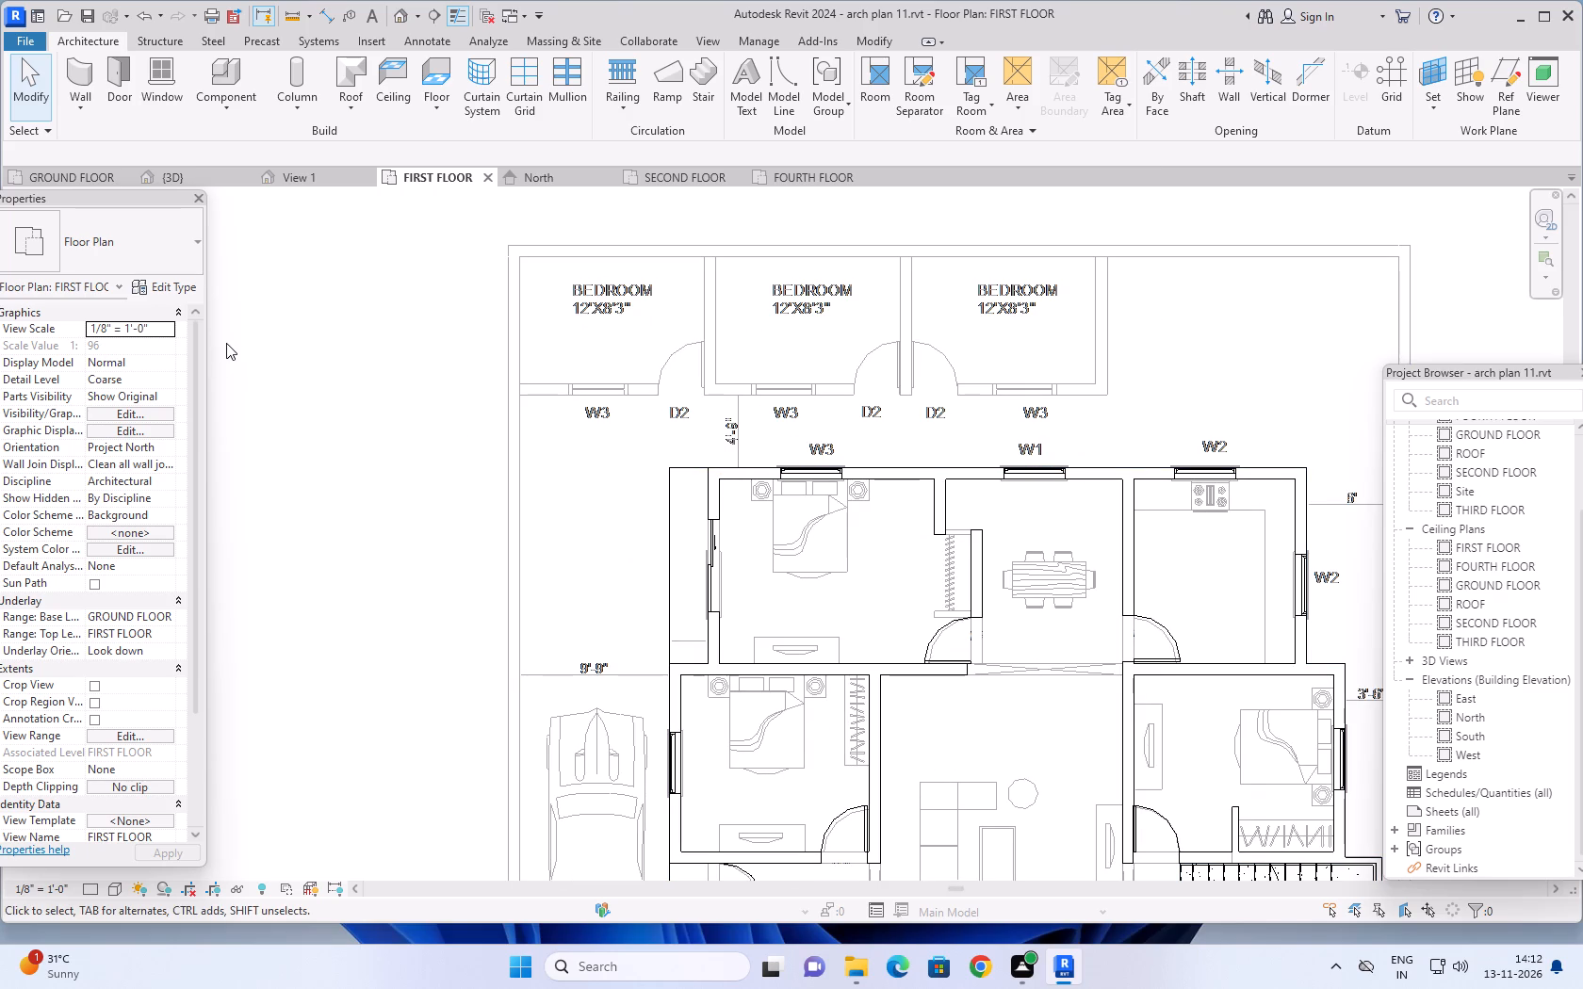
Draw a 6" Basic Wall, 1' high, inside the floor edge around the upper bedroom's balcony: a 2'-6" return, continuing to the next bedroom's wall.
{"action": "left_click", "coordinate": [90, 71]}
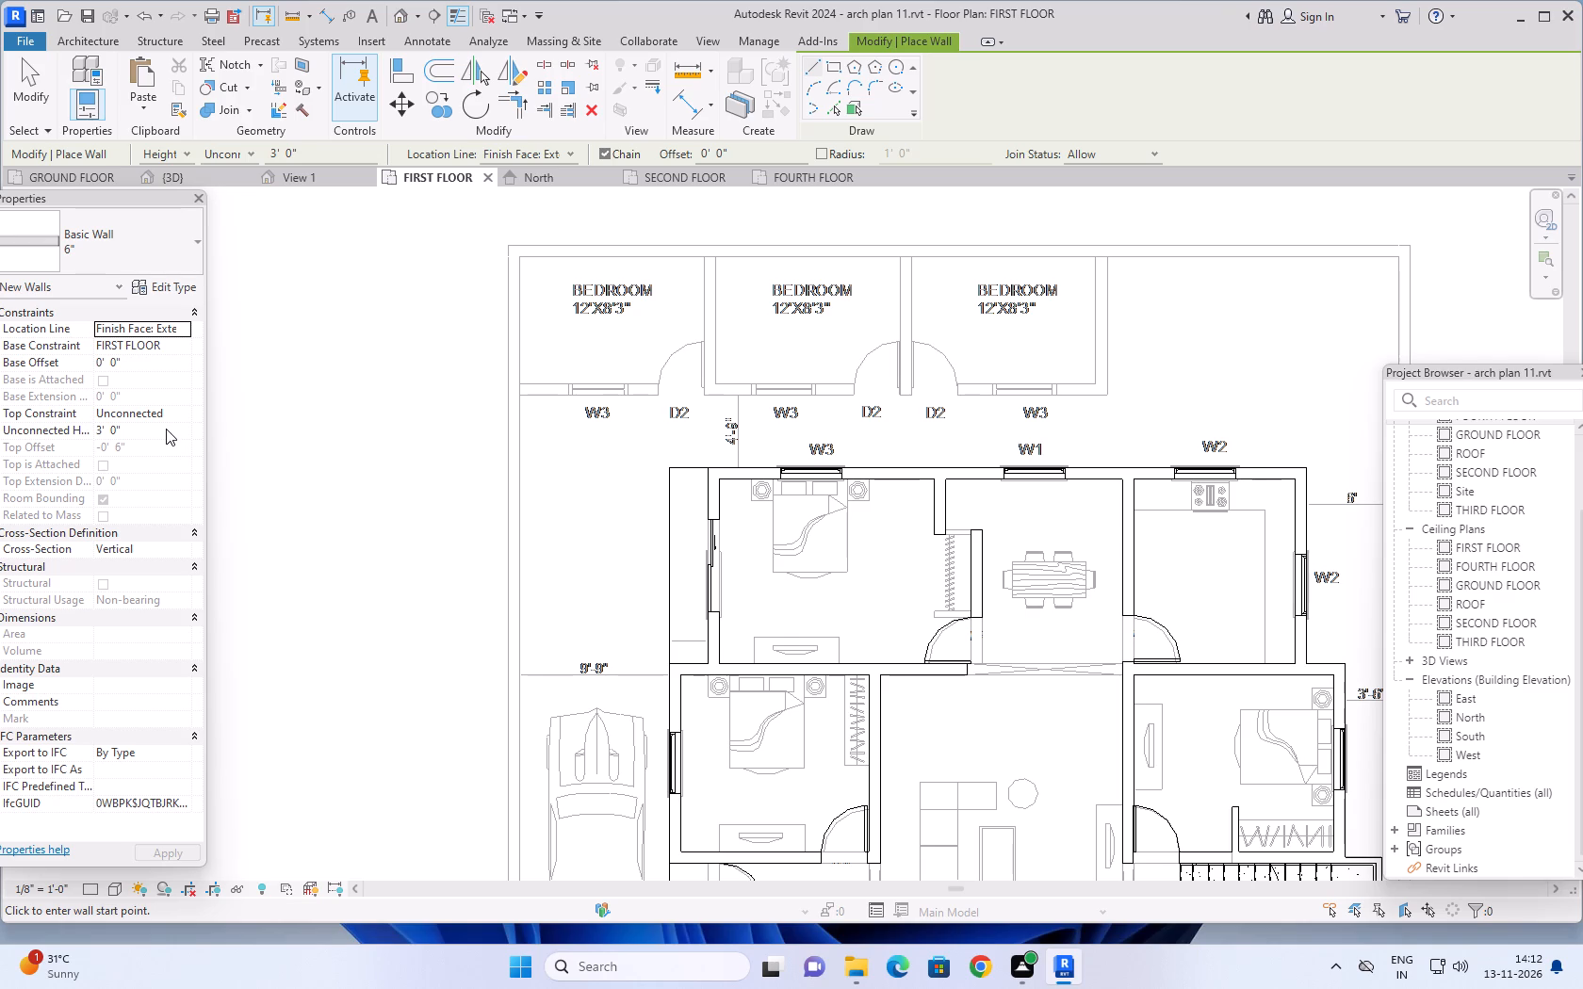
{"action": "left_click", "coordinate": [145, 429]}
{"action": "type", "text": "1'"}
{"action": "key", "text": "Return"}
{"action": "scroll", "coordinate": [668, 475], "scroll_direction": "up", "scroll_amount": 6}
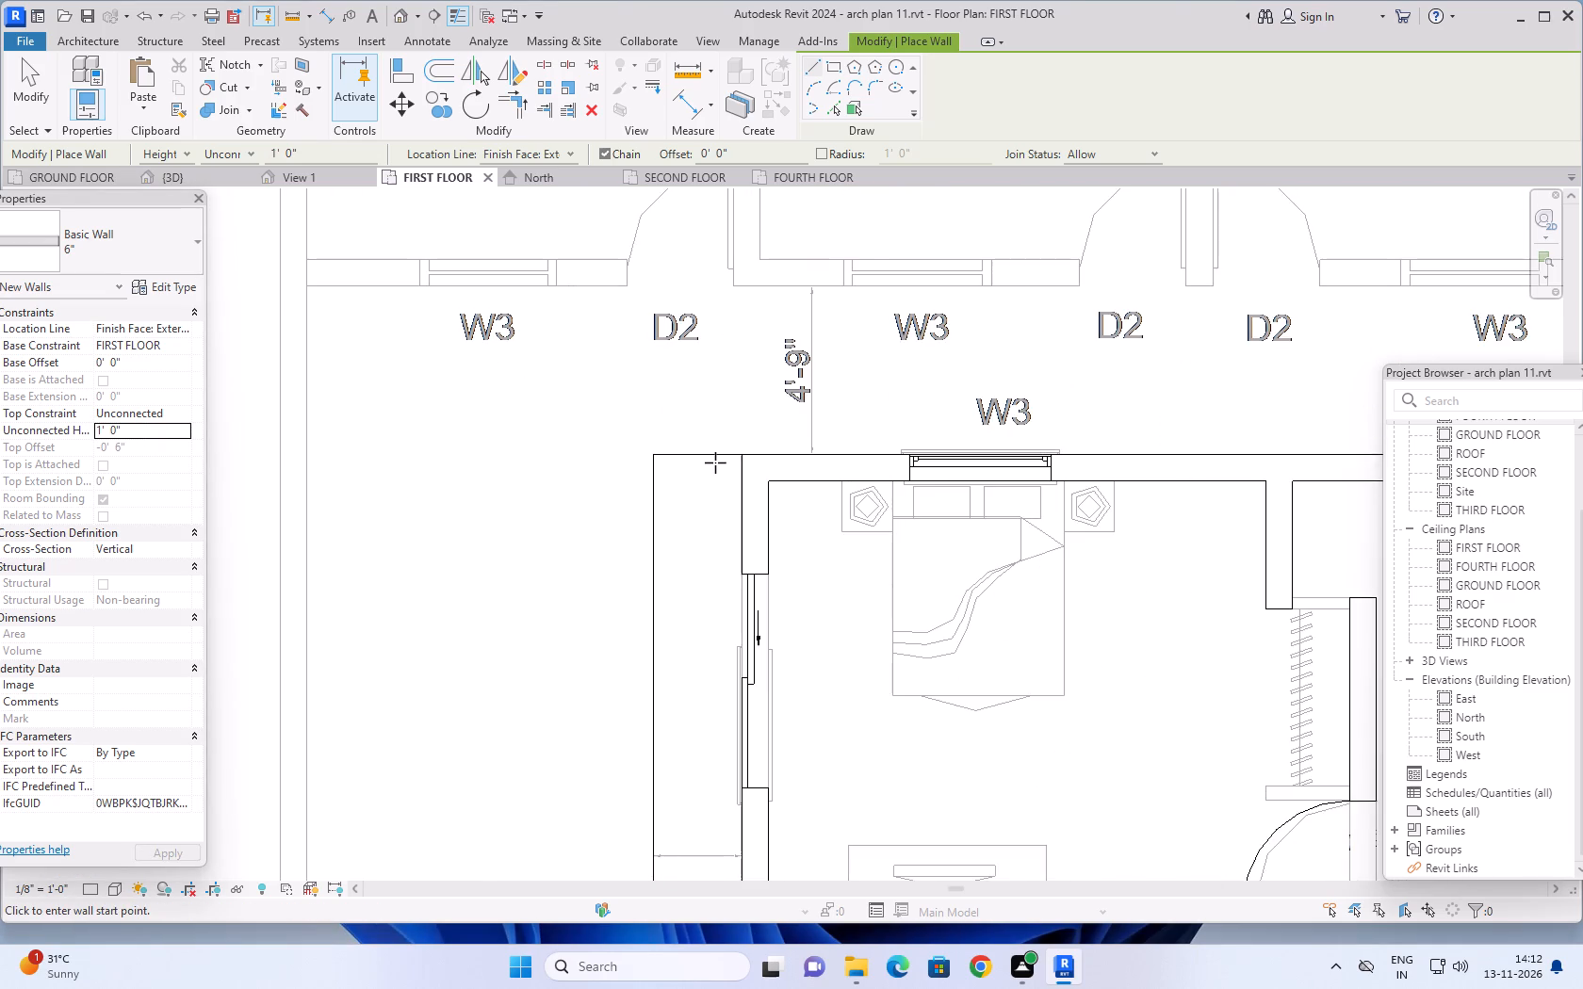
{"action": "scroll", "coordinate": [723, 462], "scroll_direction": "up", "scroll_amount": 5}
{"action": "left_click", "coordinate": [766, 448]}
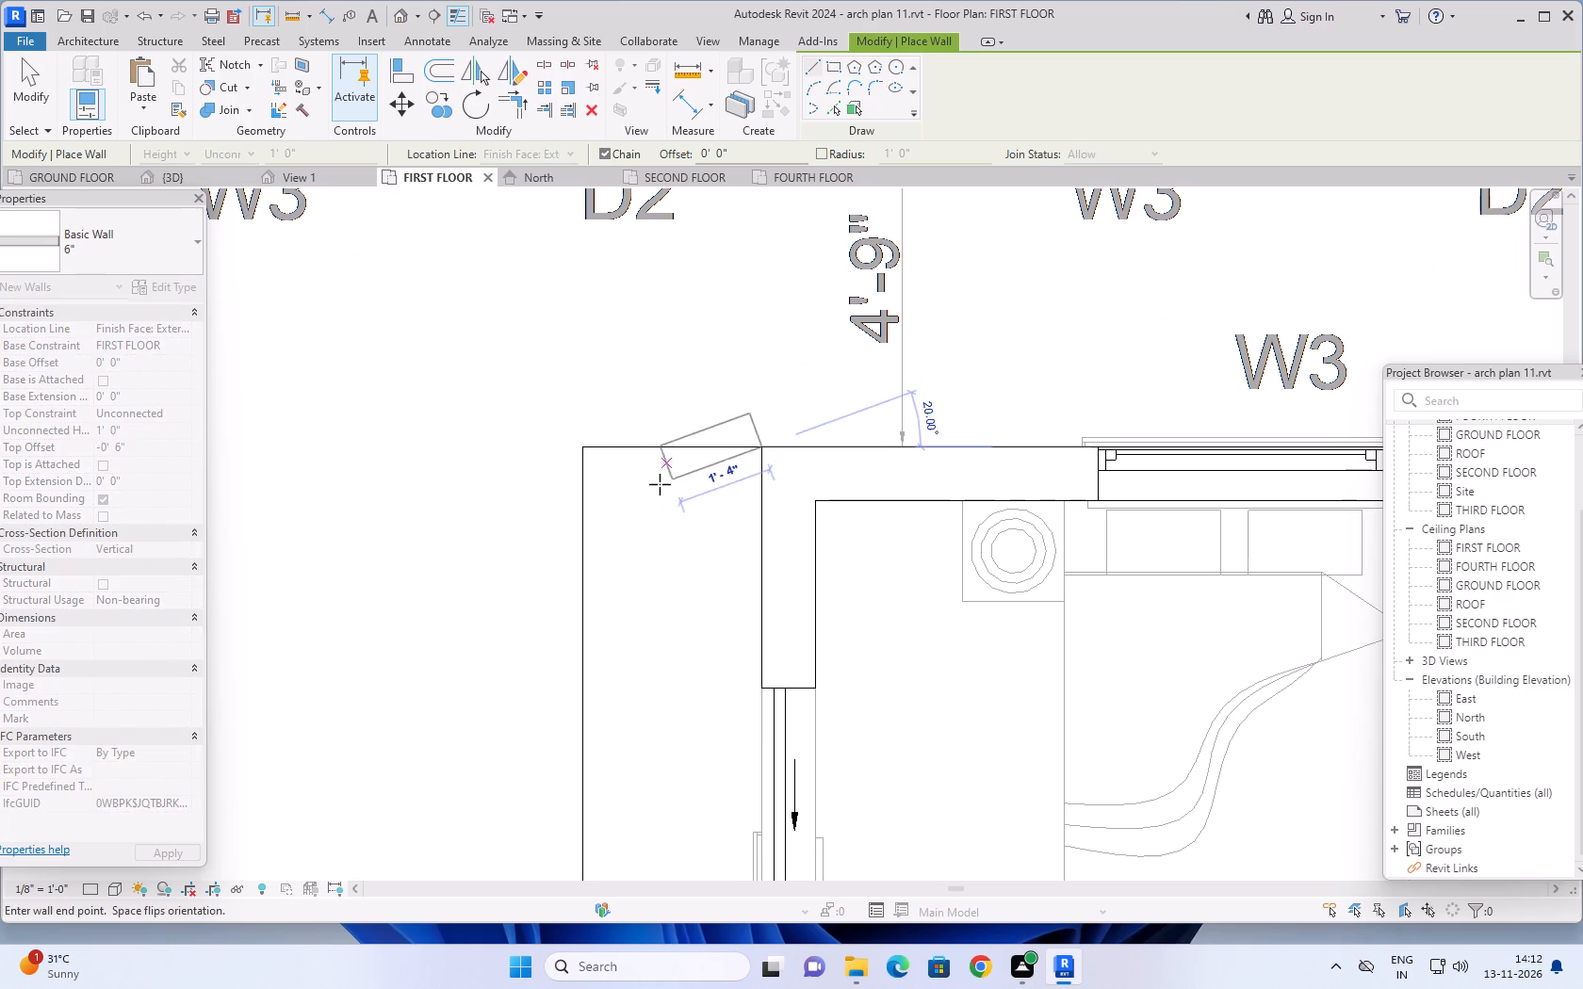
{"action": "key", "text": "space"}
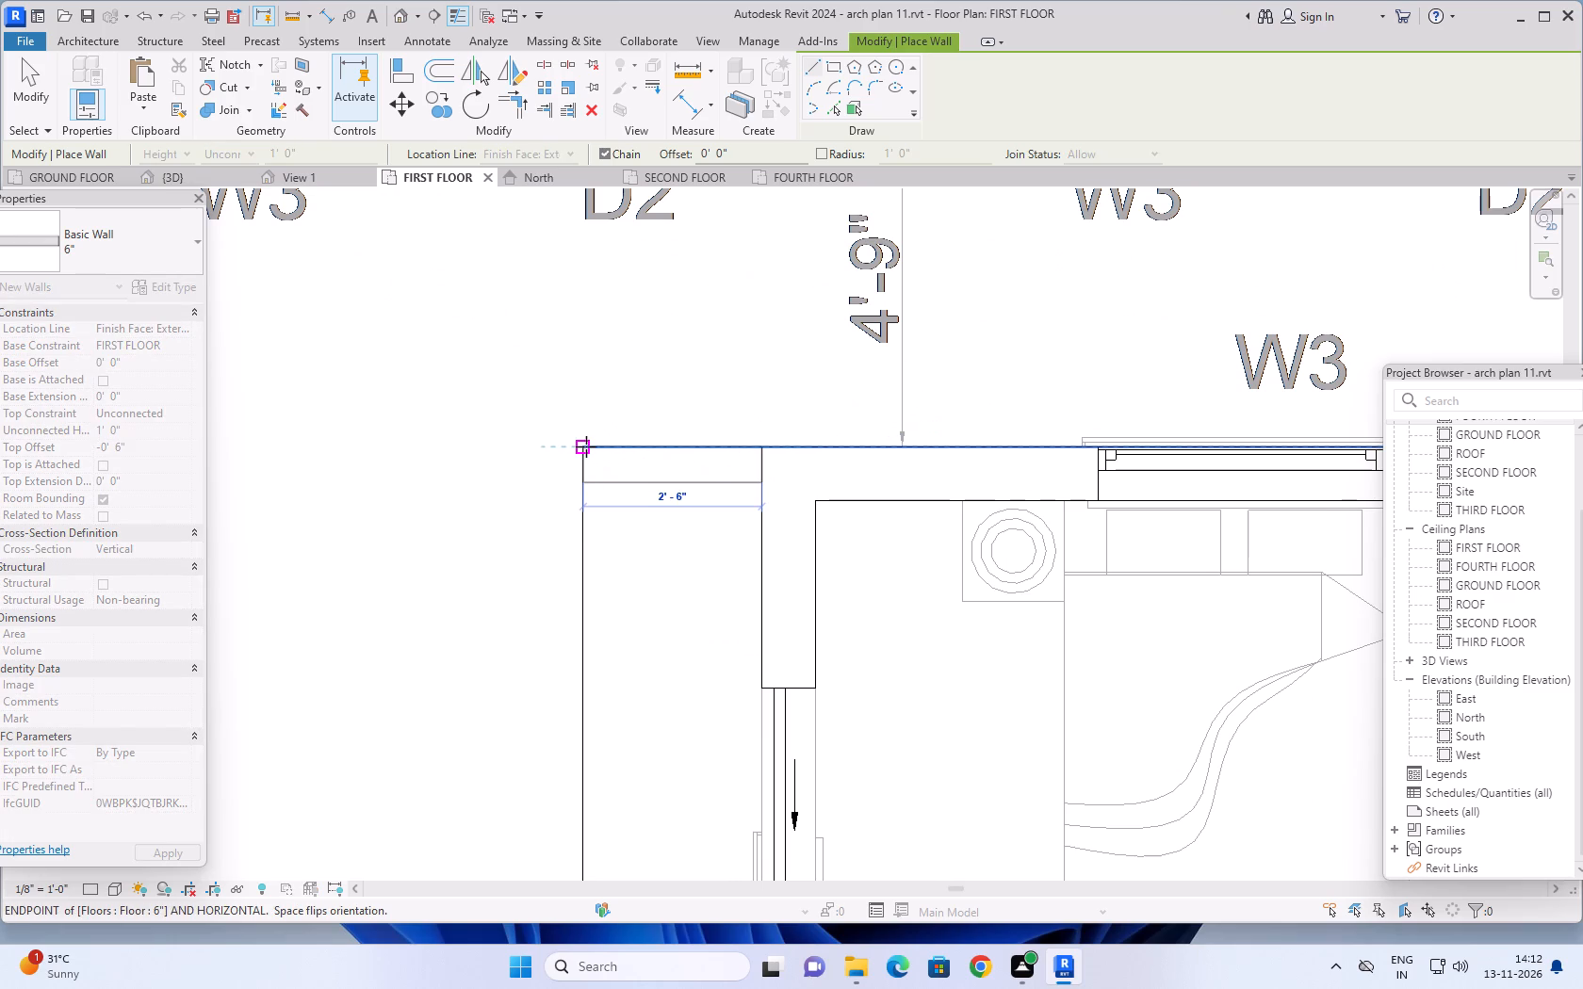
{"action": "left_click", "coordinate": [585, 446]}
{"action": "scroll", "coordinate": [601, 680], "scroll_direction": "down", "scroll_amount": 4}
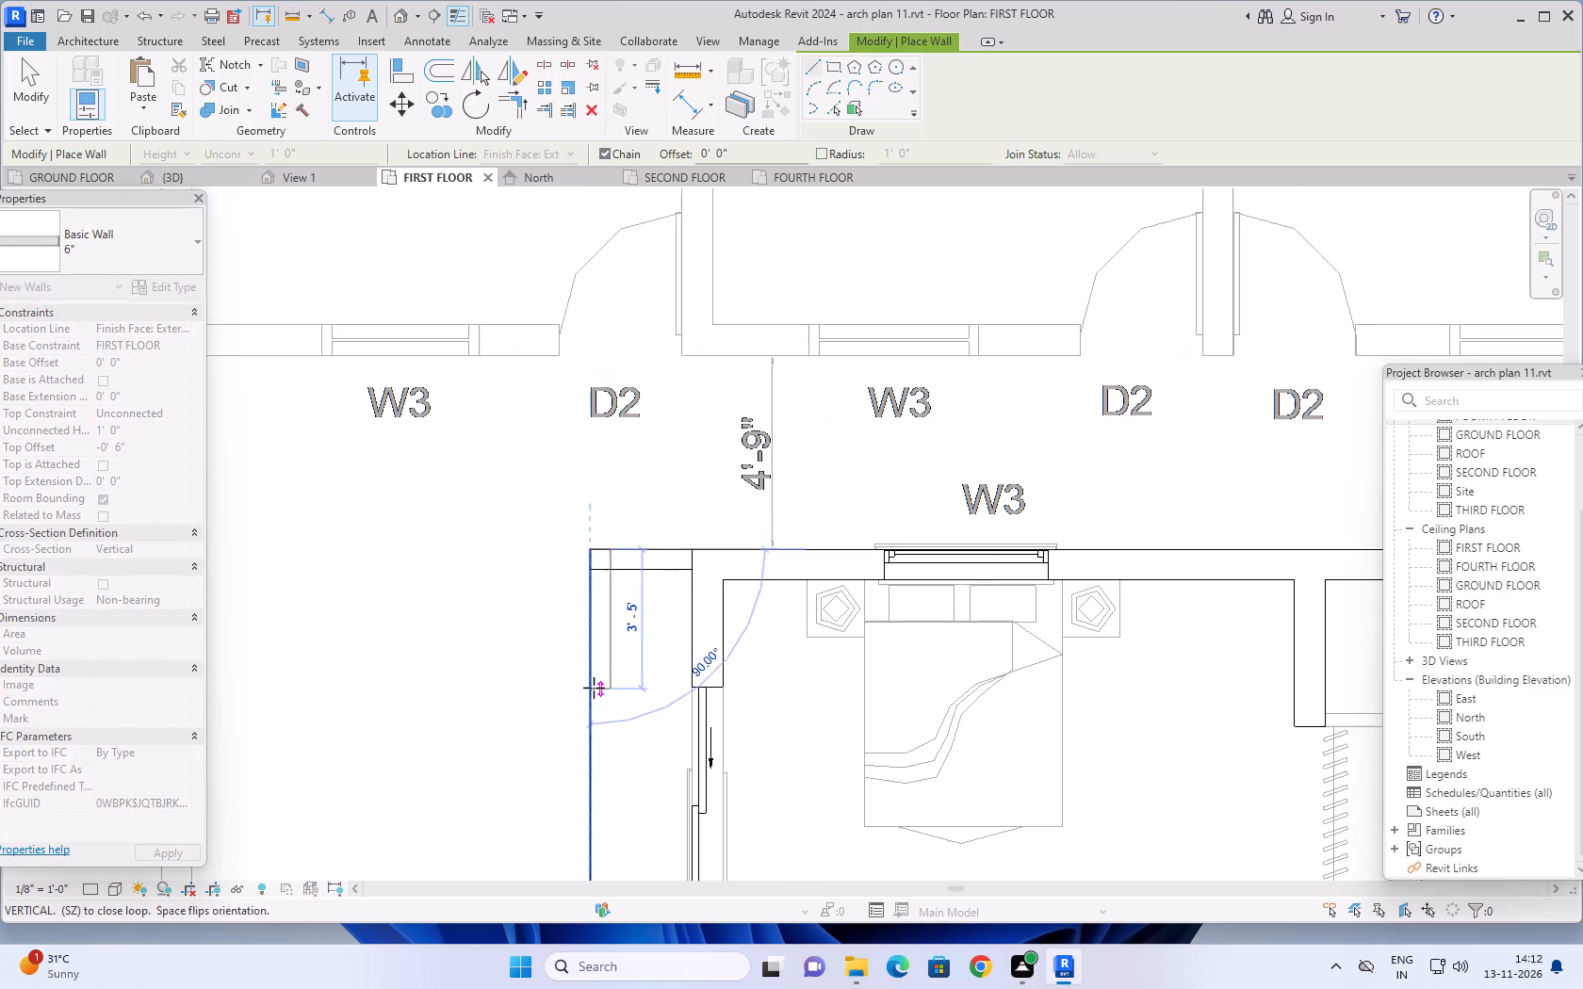
{"action": "scroll", "coordinate": [594, 688], "scroll_direction": "down", "scroll_amount": 1}
{"action": "middle_click_drag", "start_coordinate": [589, 685], "coordinate": [564, 366]}
{"action": "scroll", "coordinate": [563, 585], "scroll_direction": "down", "scroll_amount": 1}
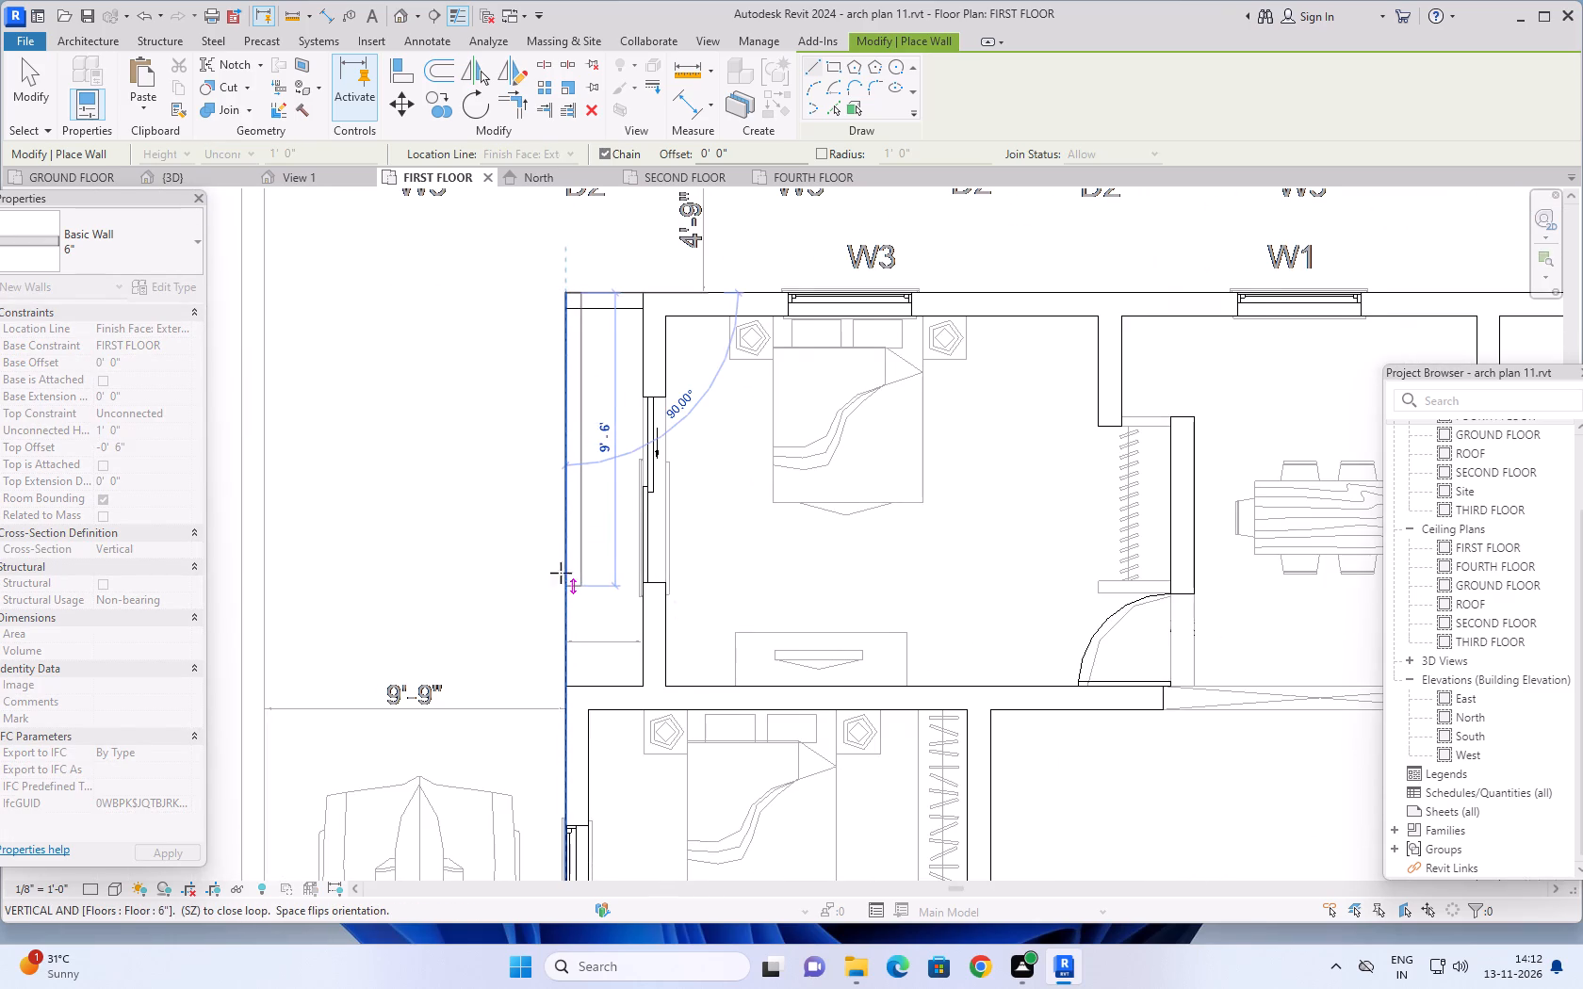
{"action": "middle_click_drag", "start_coordinate": [561, 570], "coordinate": [548, 467]}
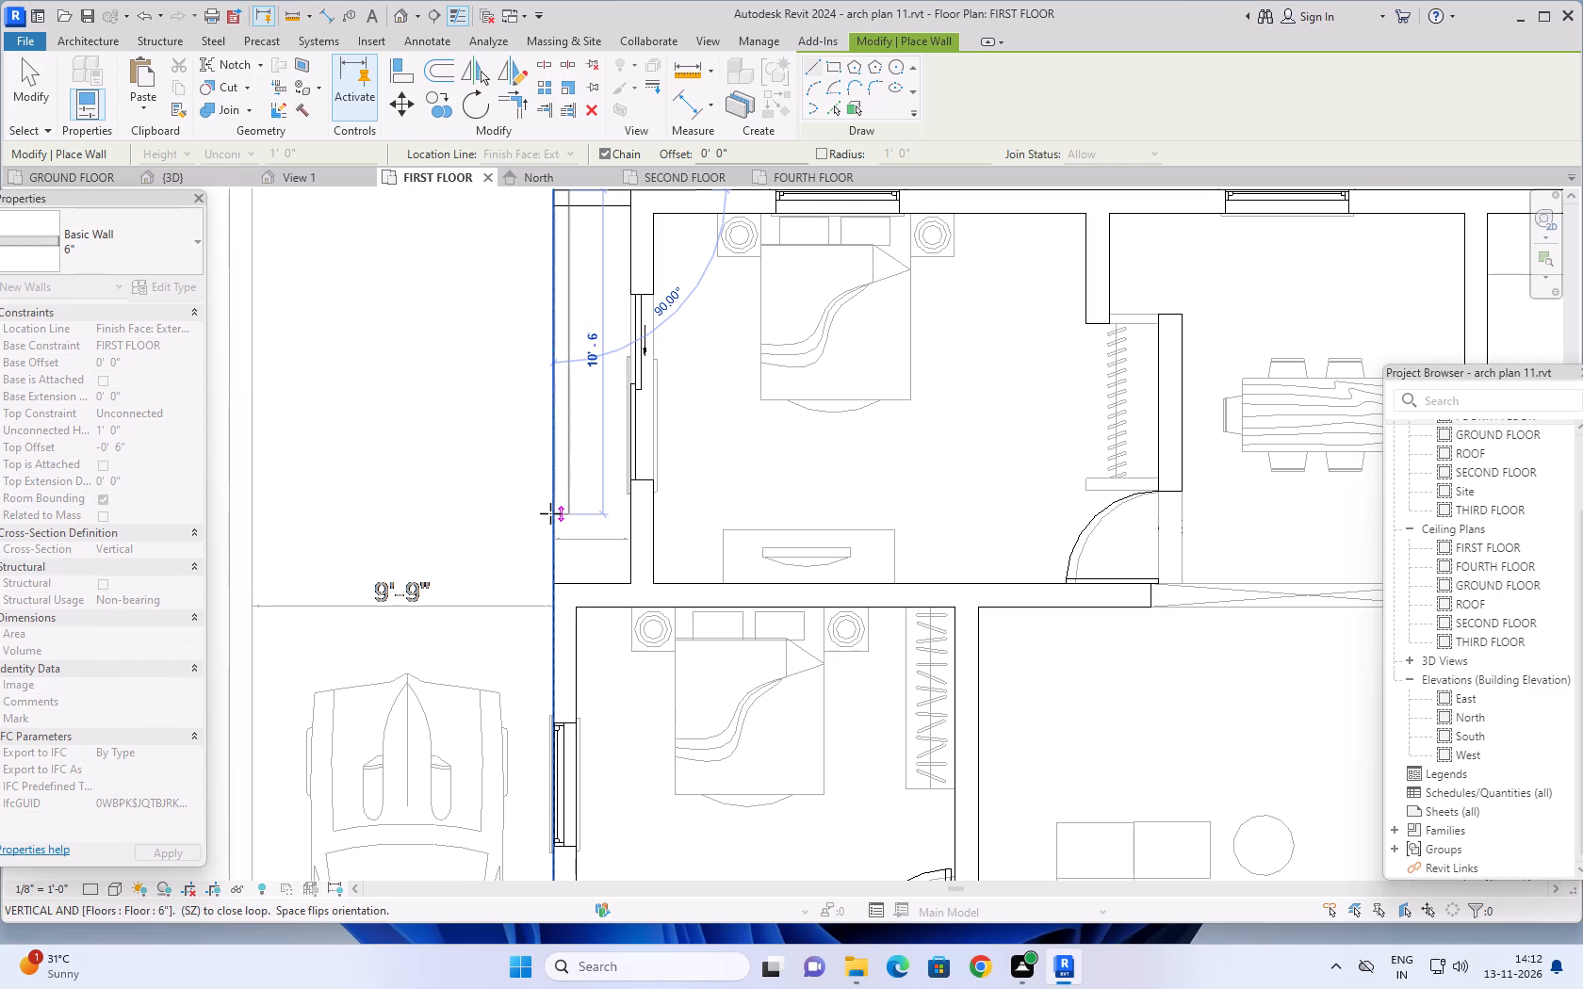
{"action": "left_click", "coordinate": [554, 584]}
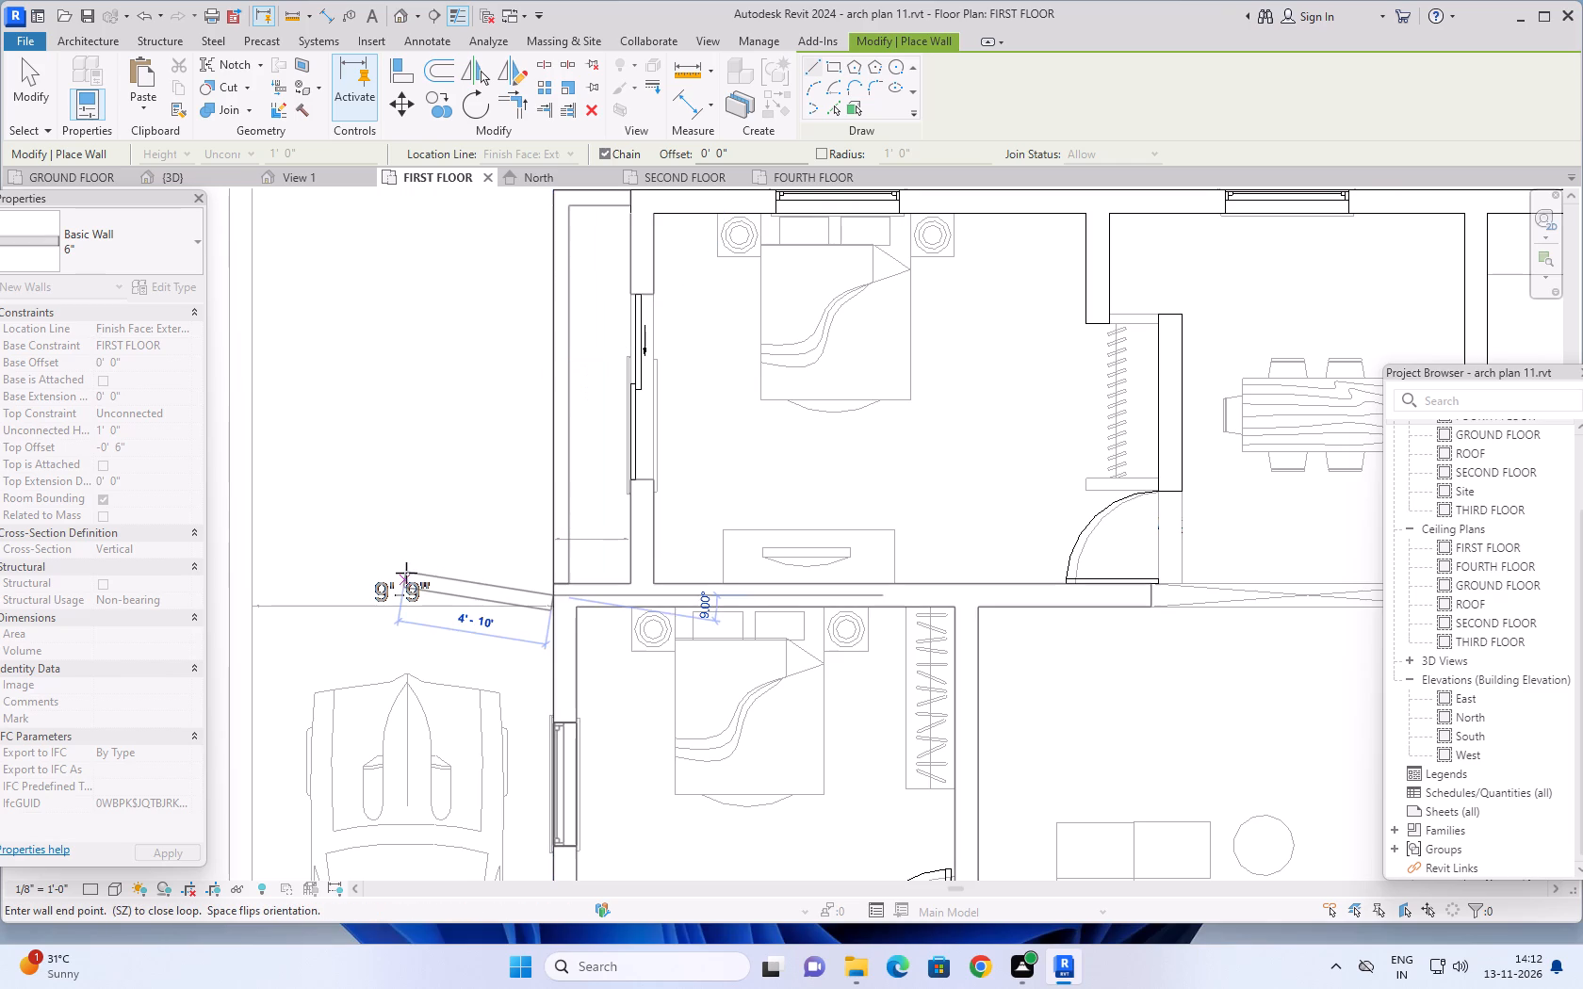
{"action": "scroll", "coordinate": [449, 551], "scroll_direction": "down", "scroll_amount": 3}
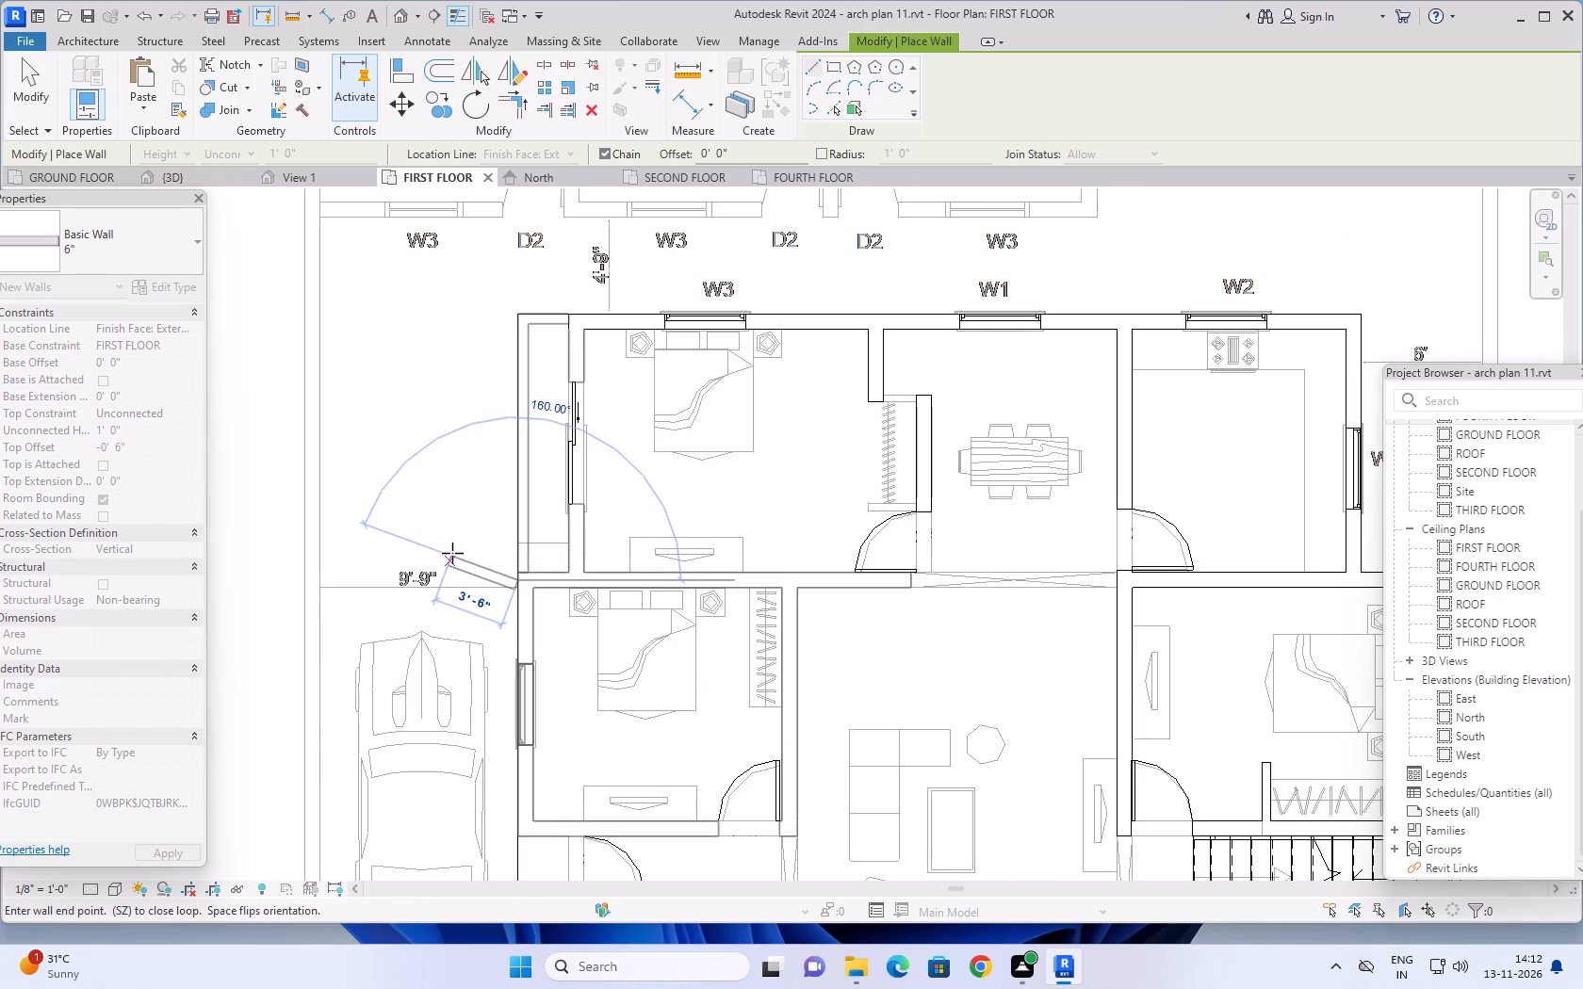
{"action": "key", "text": "Escape"}
Draw the same 1' high wall along the balcony edge past the toilet and sitting room, 22'-10 1/2" long with a 2'-6" return to the building.
{"action": "scroll", "coordinate": [457, 546], "scroll_direction": "down", "scroll_amount": 4}
{"action": "middle_click_drag", "start_coordinate": [446, 550], "coordinate": [404, 378]}
{"action": "middle_click_drag", "start_coordinate": [436, 599], "coordinate": [399, 423]}
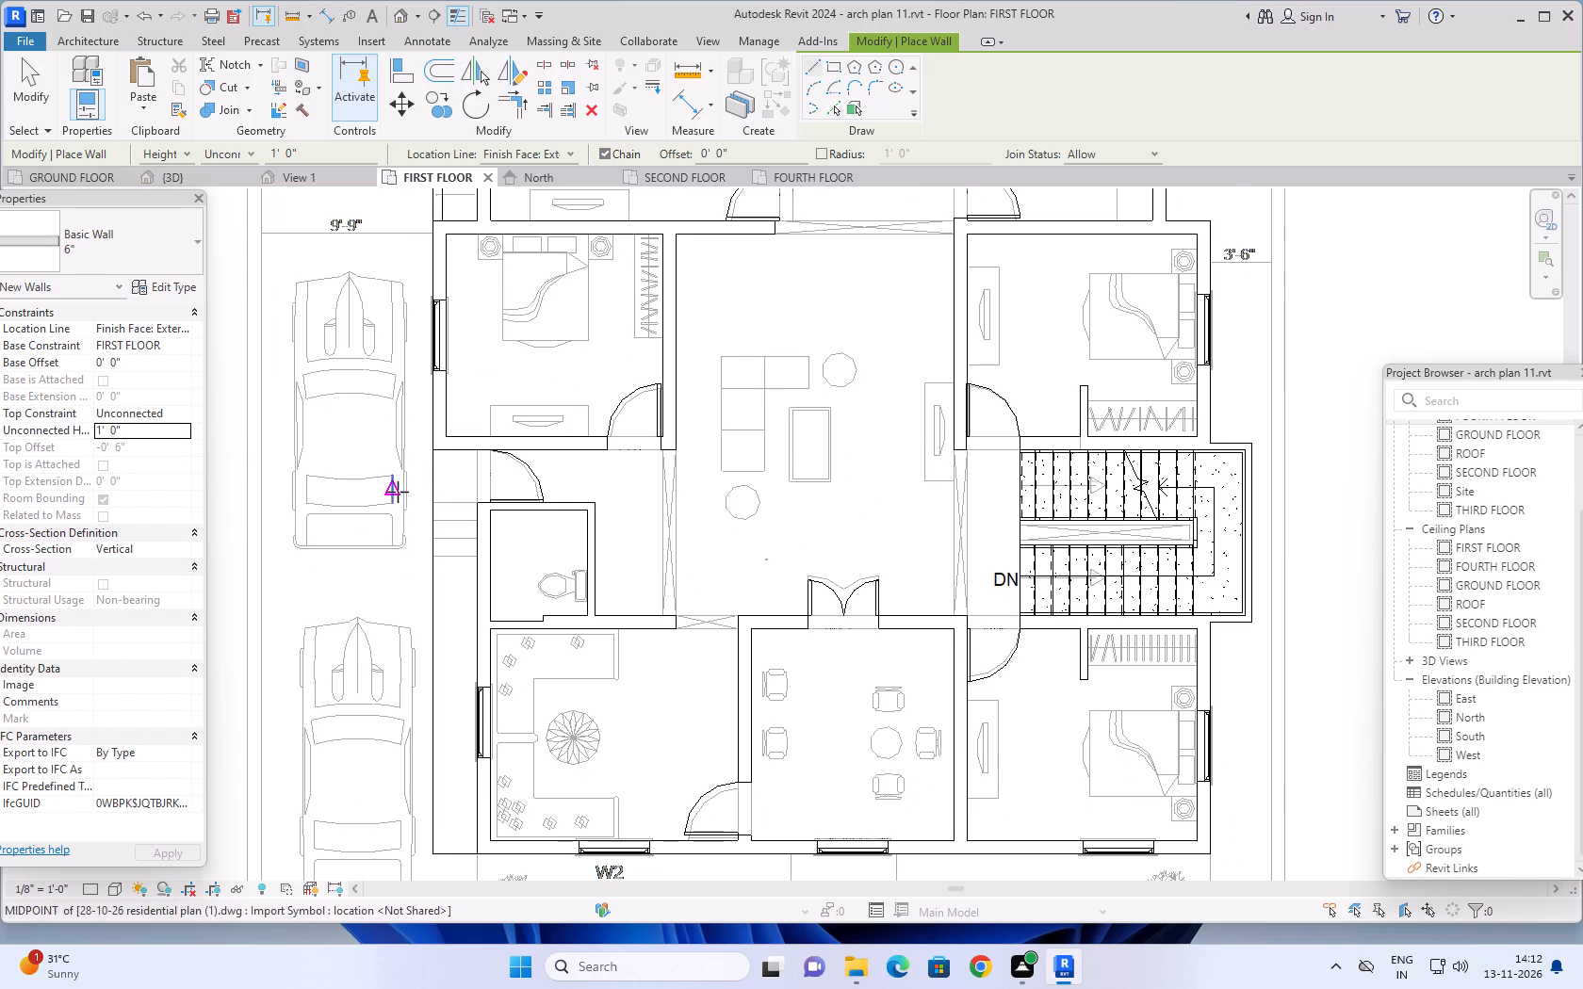
{"action": "left_click", "coordinate": [432, 455]}
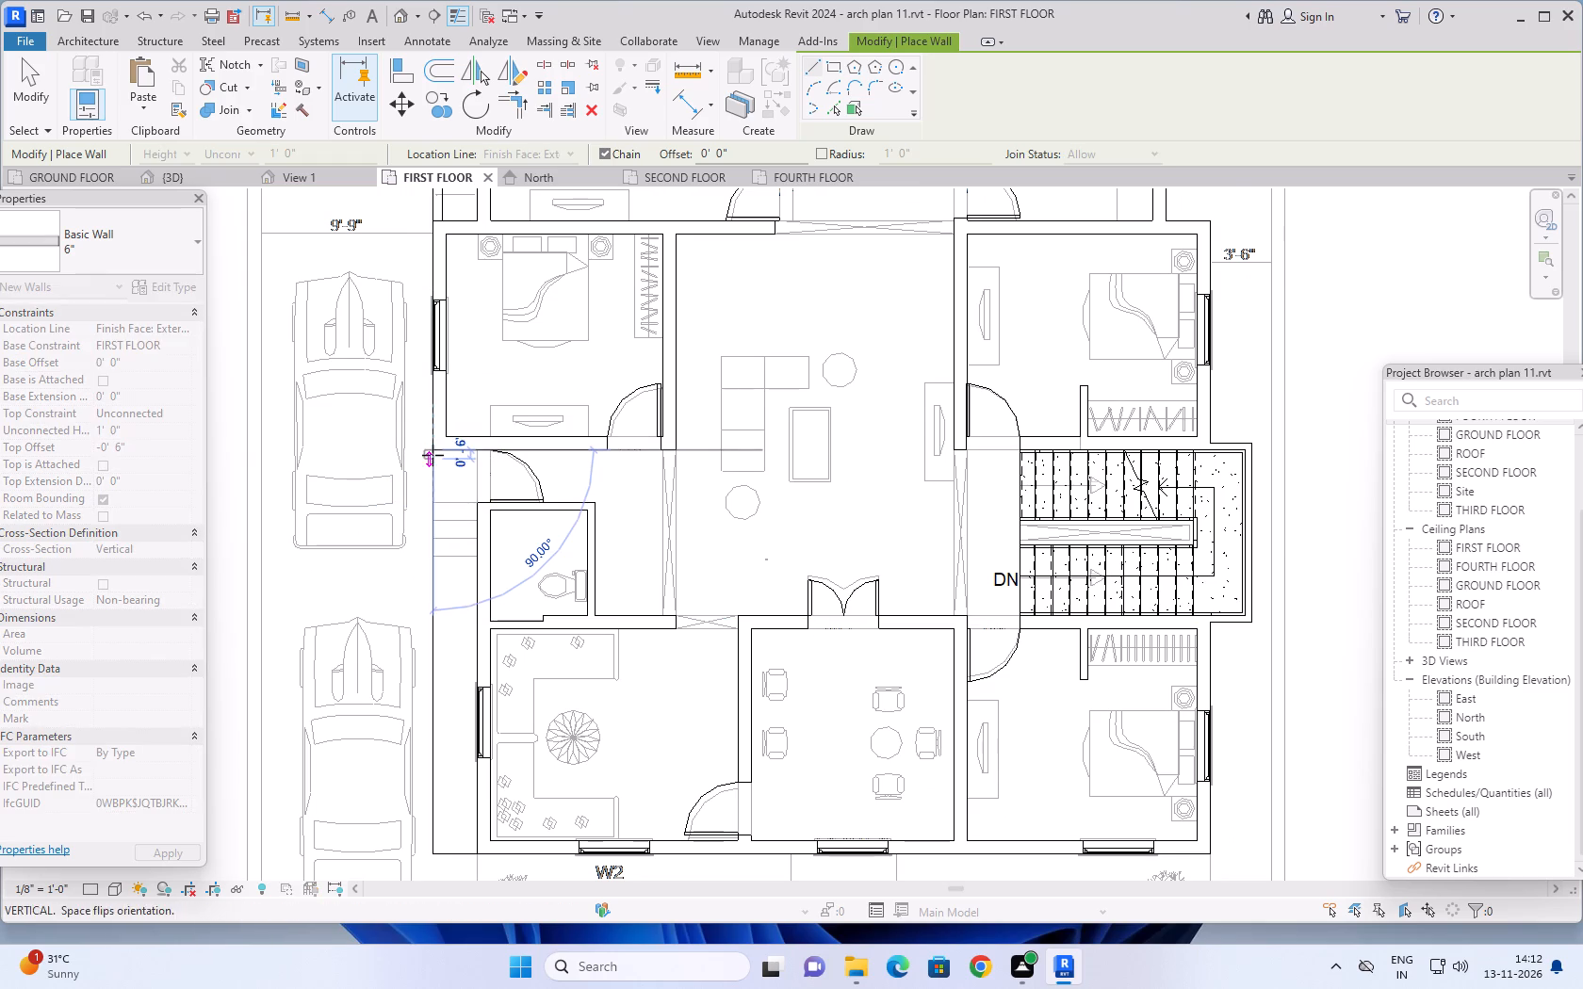
{"action": "key", "text": "space"}
{"action": "scroll", "coordinate": [436, 687], "scroll_direction": "down", "scroll_amount": 2}
{"action": "middle_click_drag", "start_coordinate": [436, 691], "coordinate": [420, 584]}
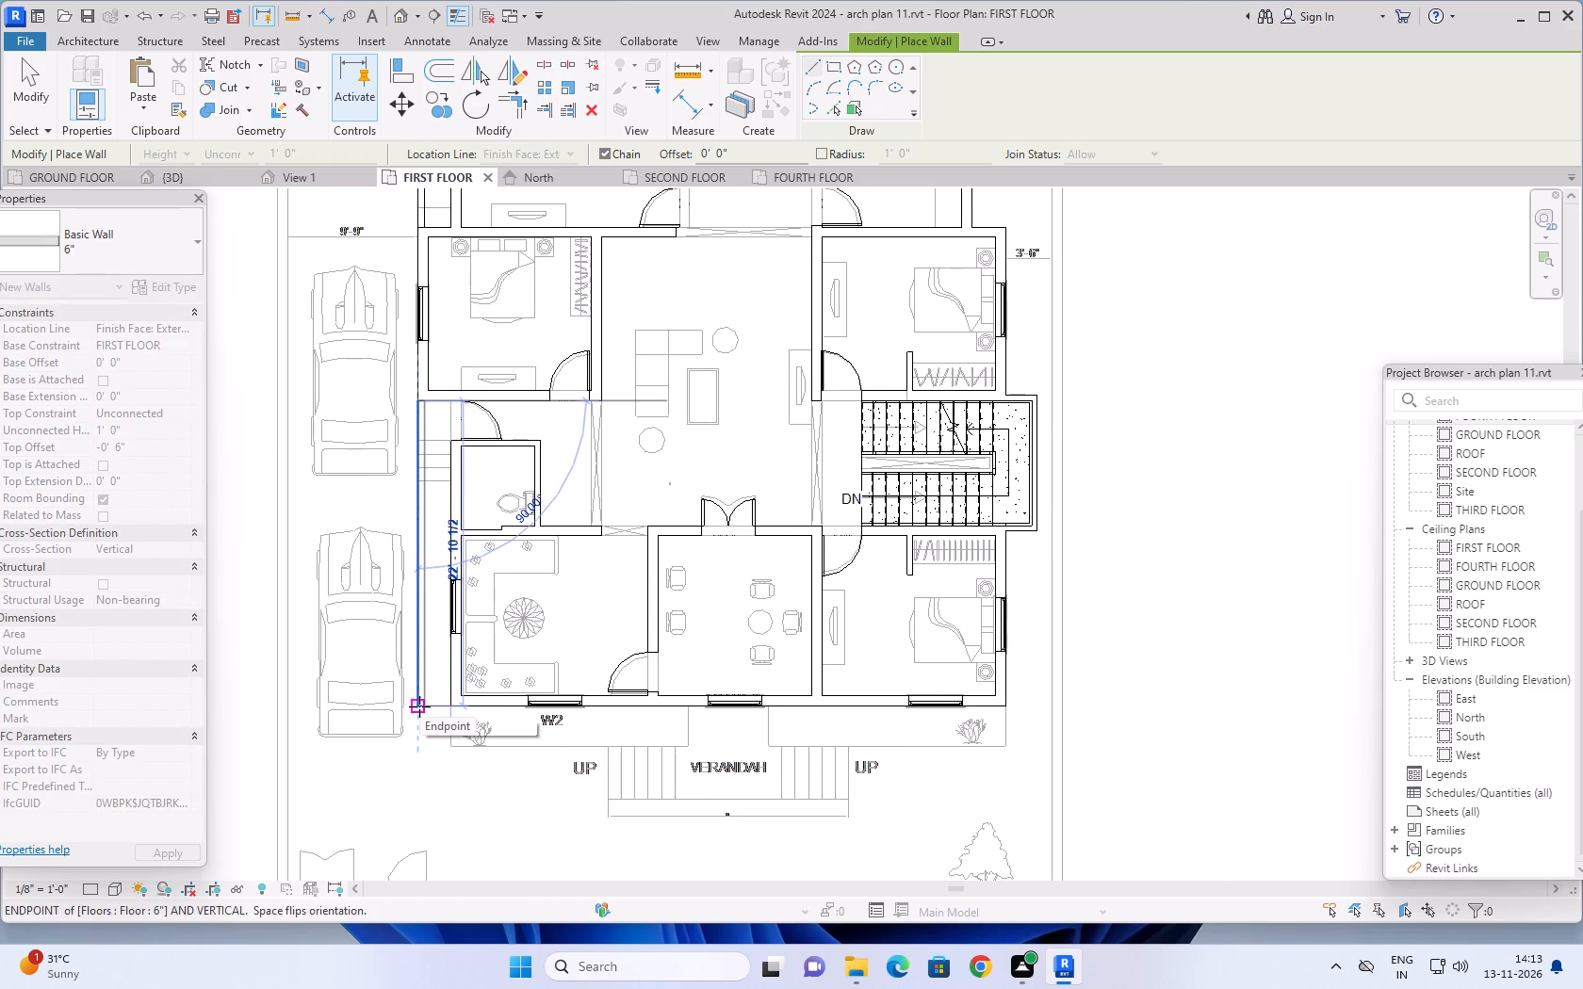
{"action": "left_click", "coordinate": [419, 706]}
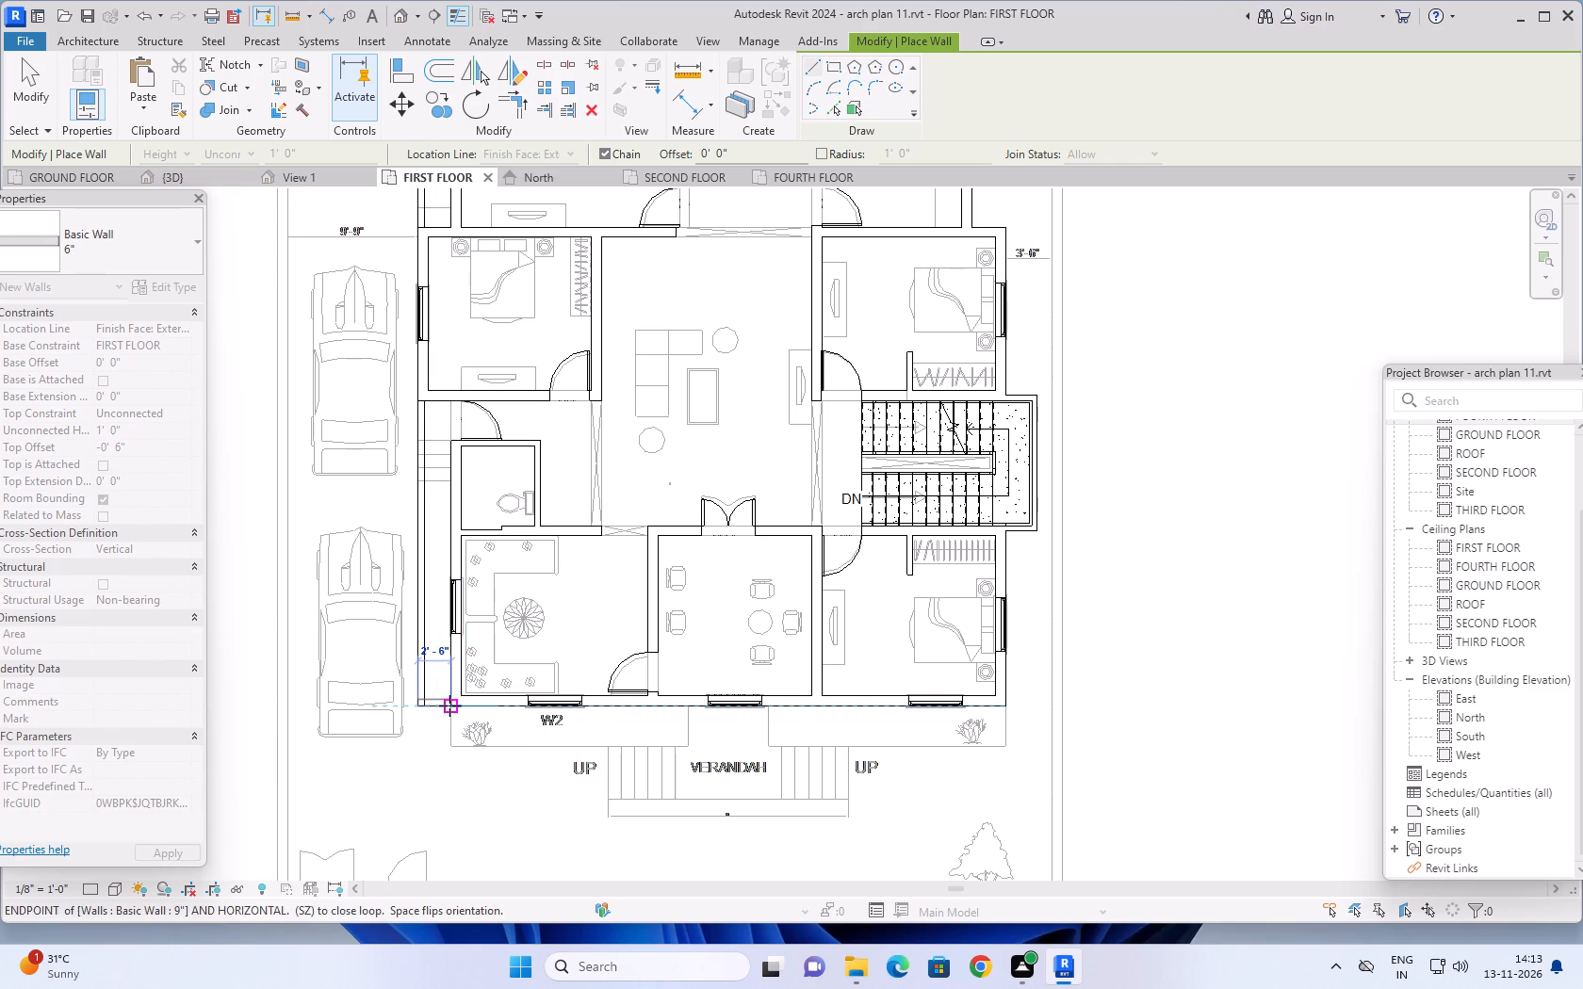
{"action": "left_click", "coordinate": [451, 705]}
{"action": "key", "text": "Escape"}
Start a sketched railing of type Glass Panel - Bottom Fill on FIRST FLOOR with a base offset of 1'.
{"action": "scroll", "coordinate": [416, 738], "scroll_direction": "down", "scroll_amount": 4}
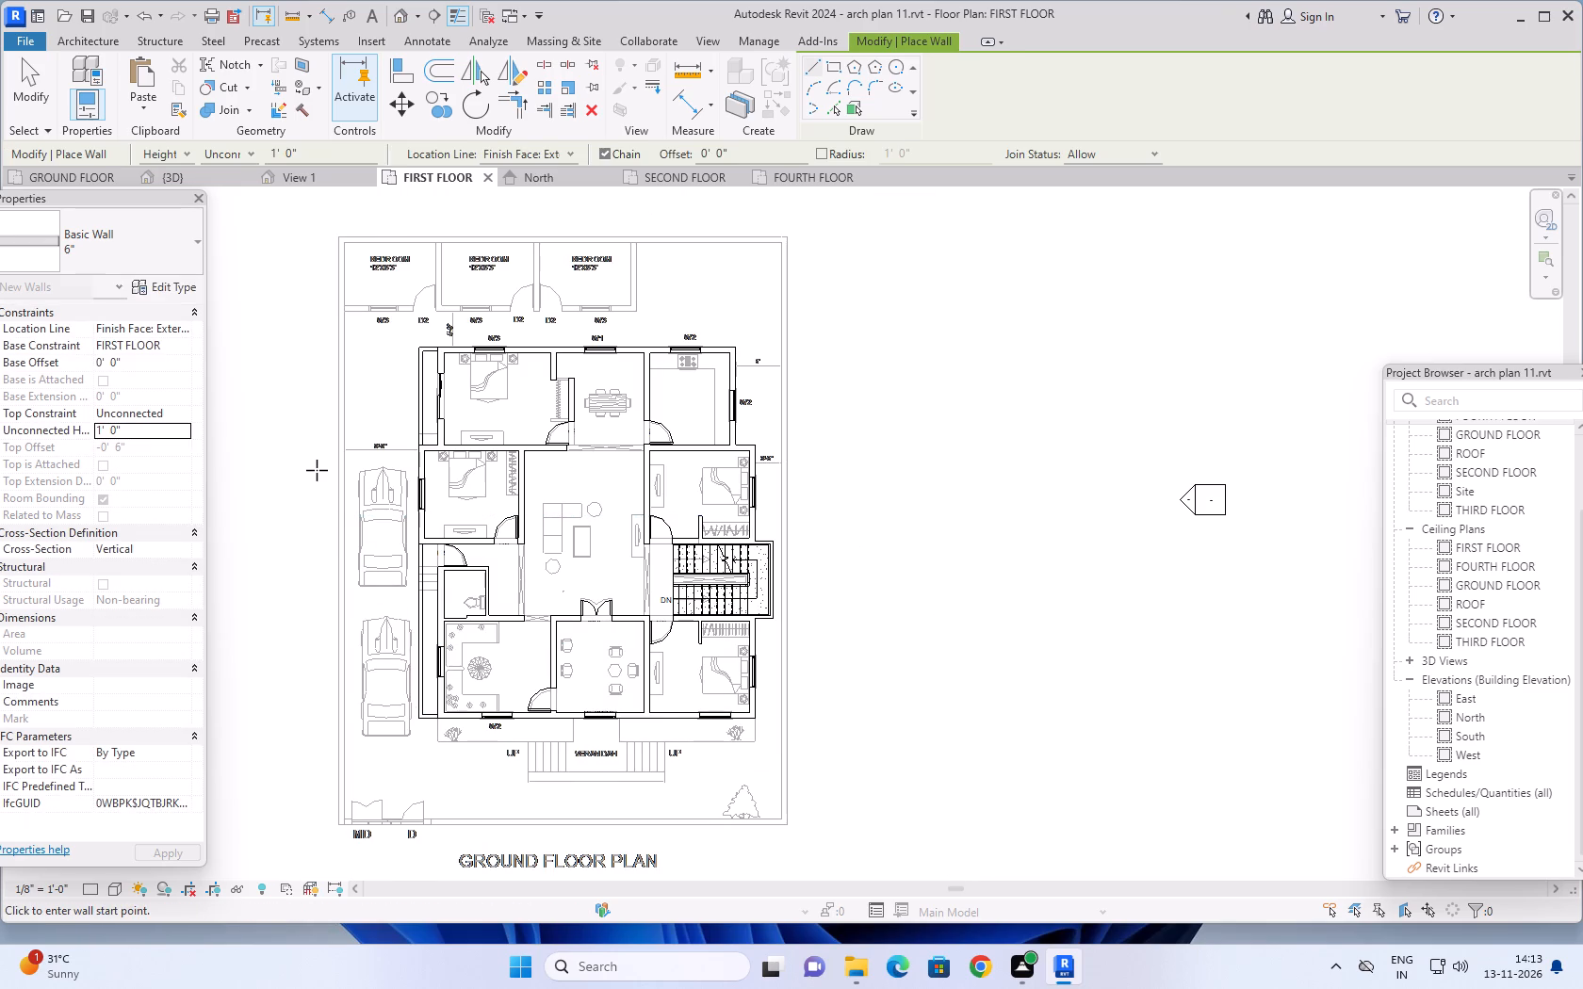
{"action": "middle_click_drag", "start_coordinate": [317, 470], "coordinate": [318, 671]}
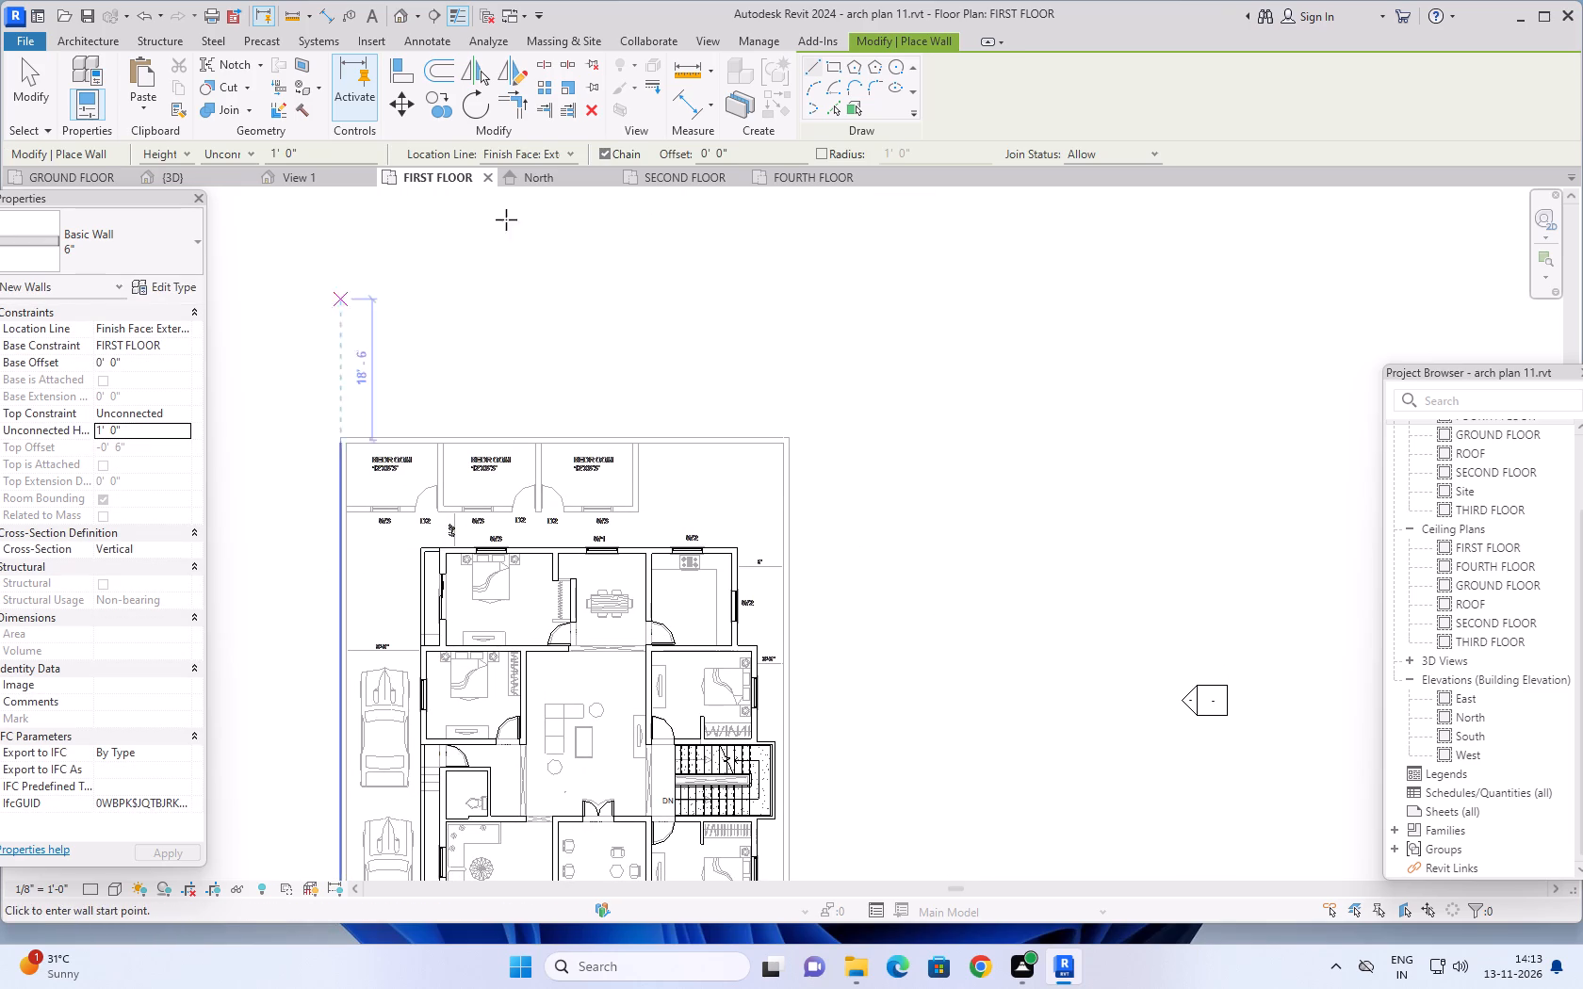
{"action": "left_click", "coordinate": [108, 40]}
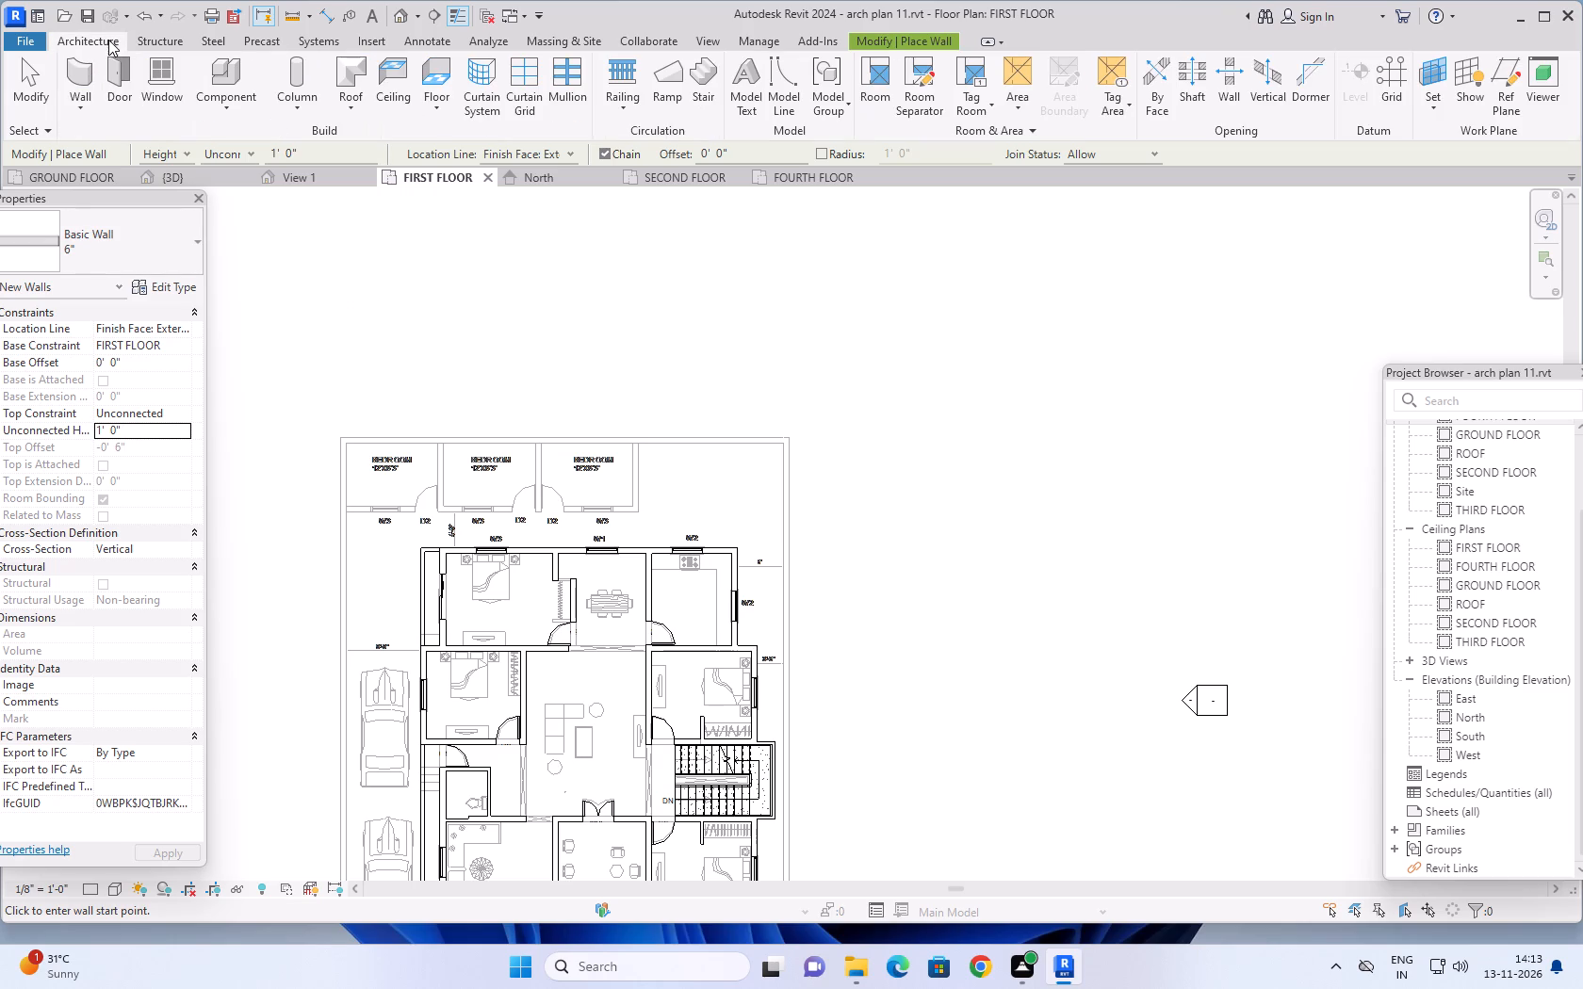
{"action": "left_click", "coordinate": [624, 69]}
{"action": "left_click", "coordinate": [176, 245]}
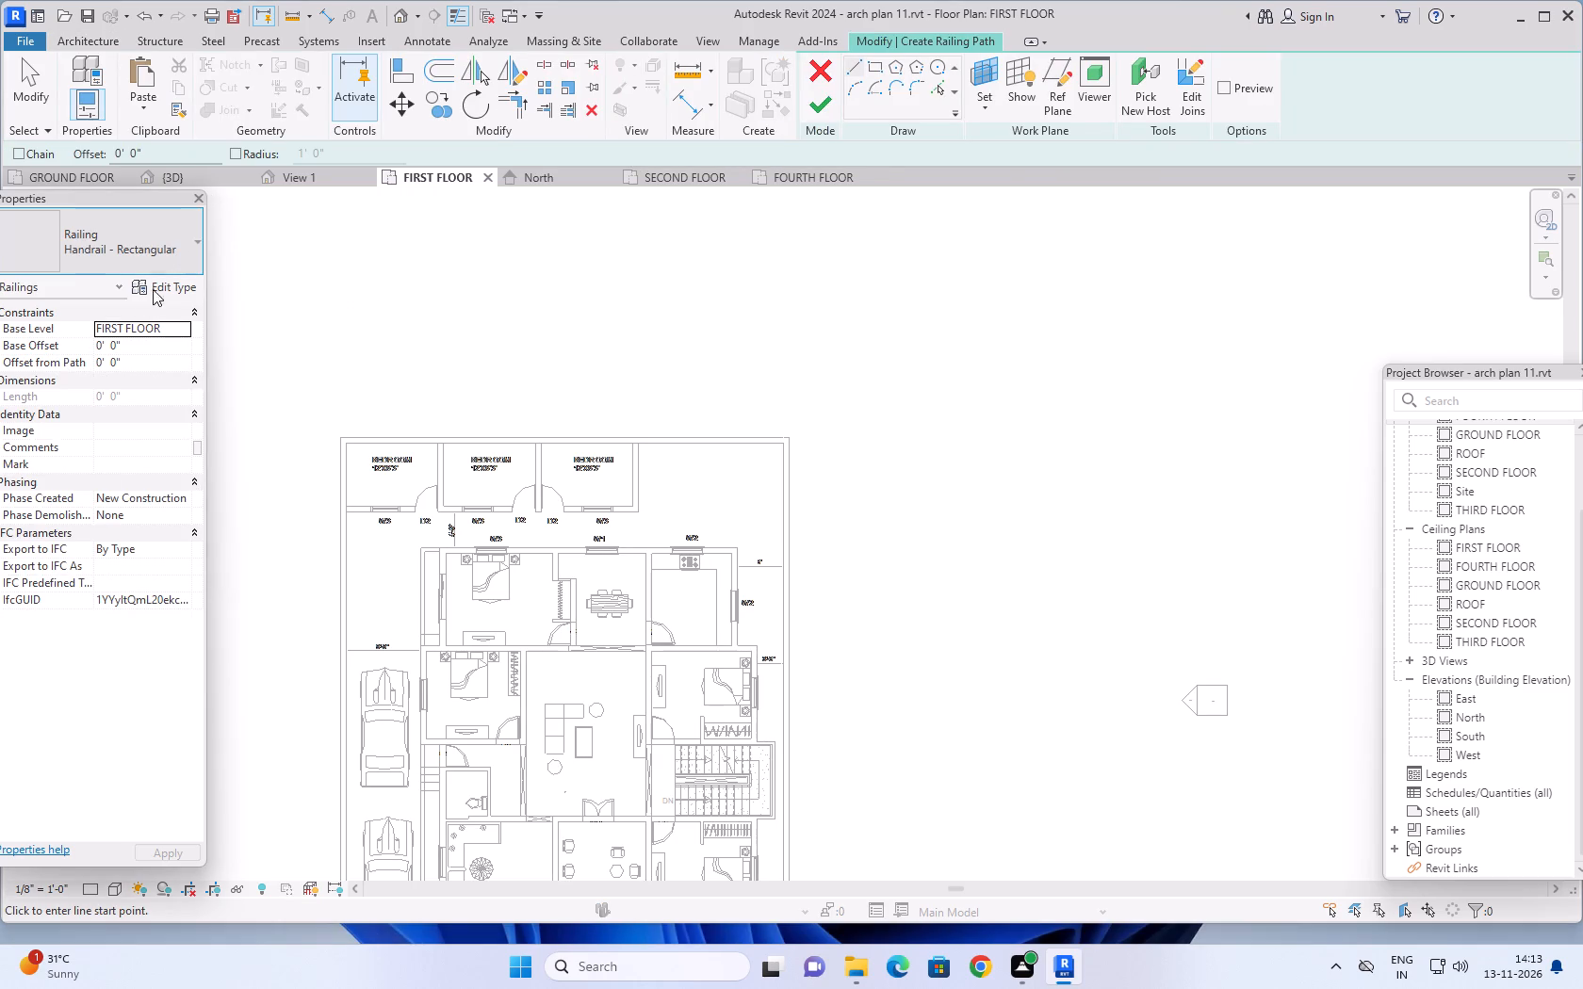
{"action": "left_click", "coordinate": [101, 336]}
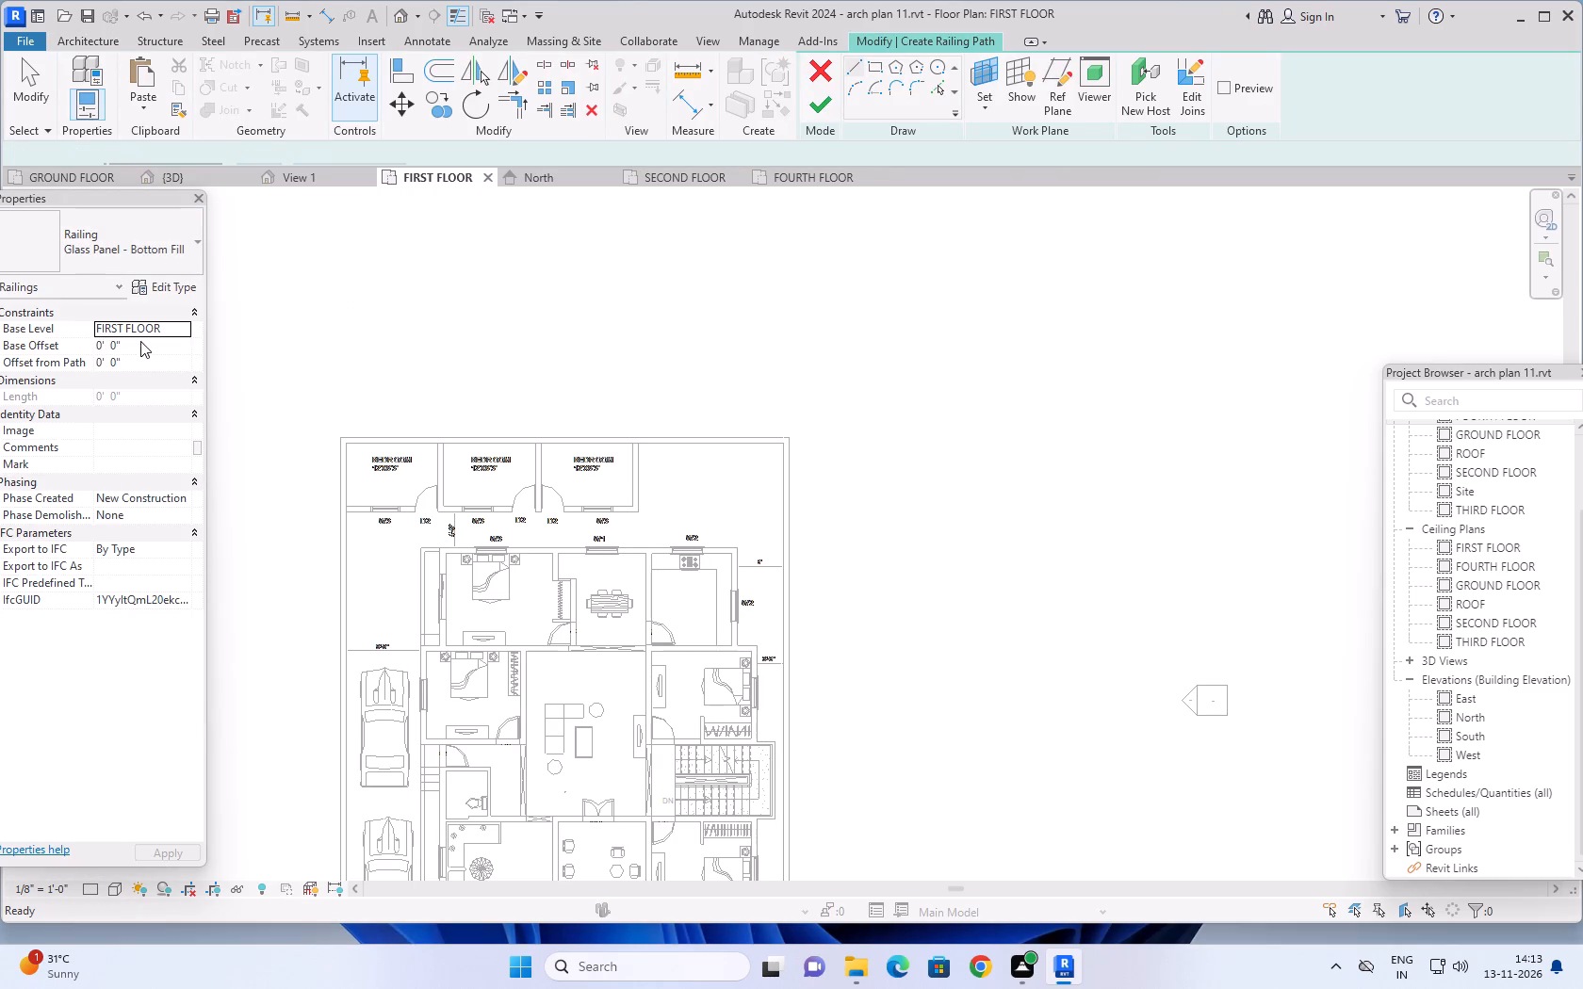
{"action": "left_click", "coordinate": [146, 350]}
{"action": "type", "text": "1'"}
{"action": "key", "text": "Return"}
Sketch the railing path along the centre of the upper bedroom's balcony parapet: a 2'-3" return and a 12'-6" run to the next bedroom's wall.
{"action": "scroll", "coordinate": [400, 566], "scroll_direction": "up", "scroll_amount": 5}
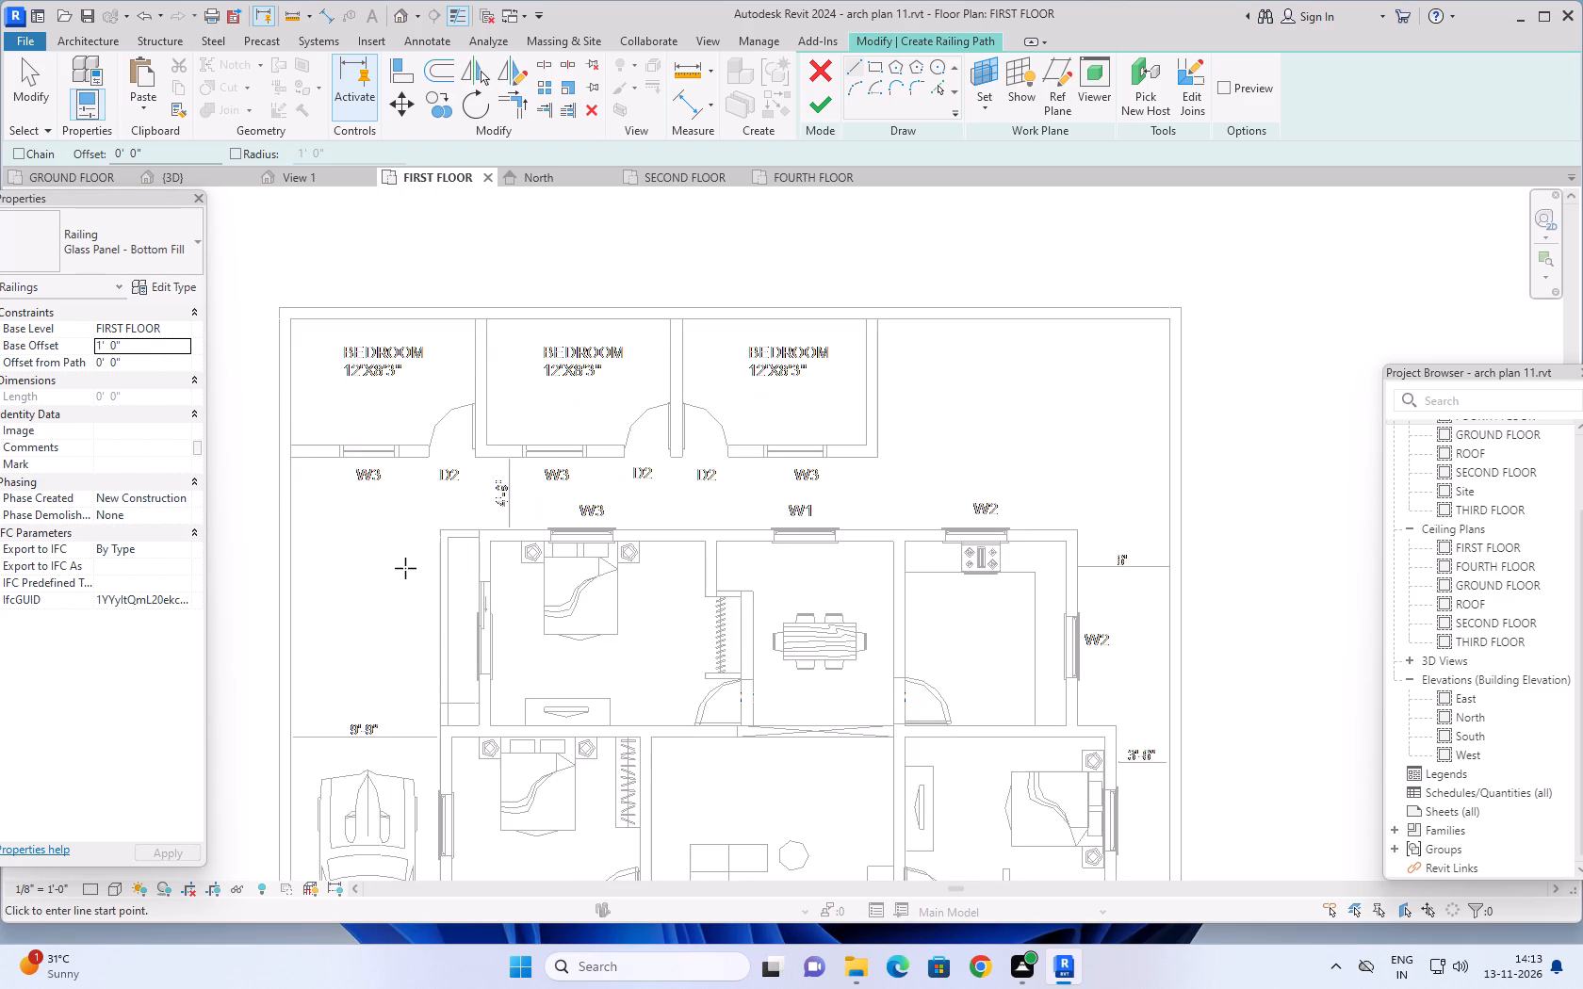
{"action": "middle_click_drag", "start_coordinate": [408, 562], "coordinate": [450, 460]}
{"action": "scroll", "coordinate": [449, 460], "scroll_direction": "up", "scroll_amount": 8}
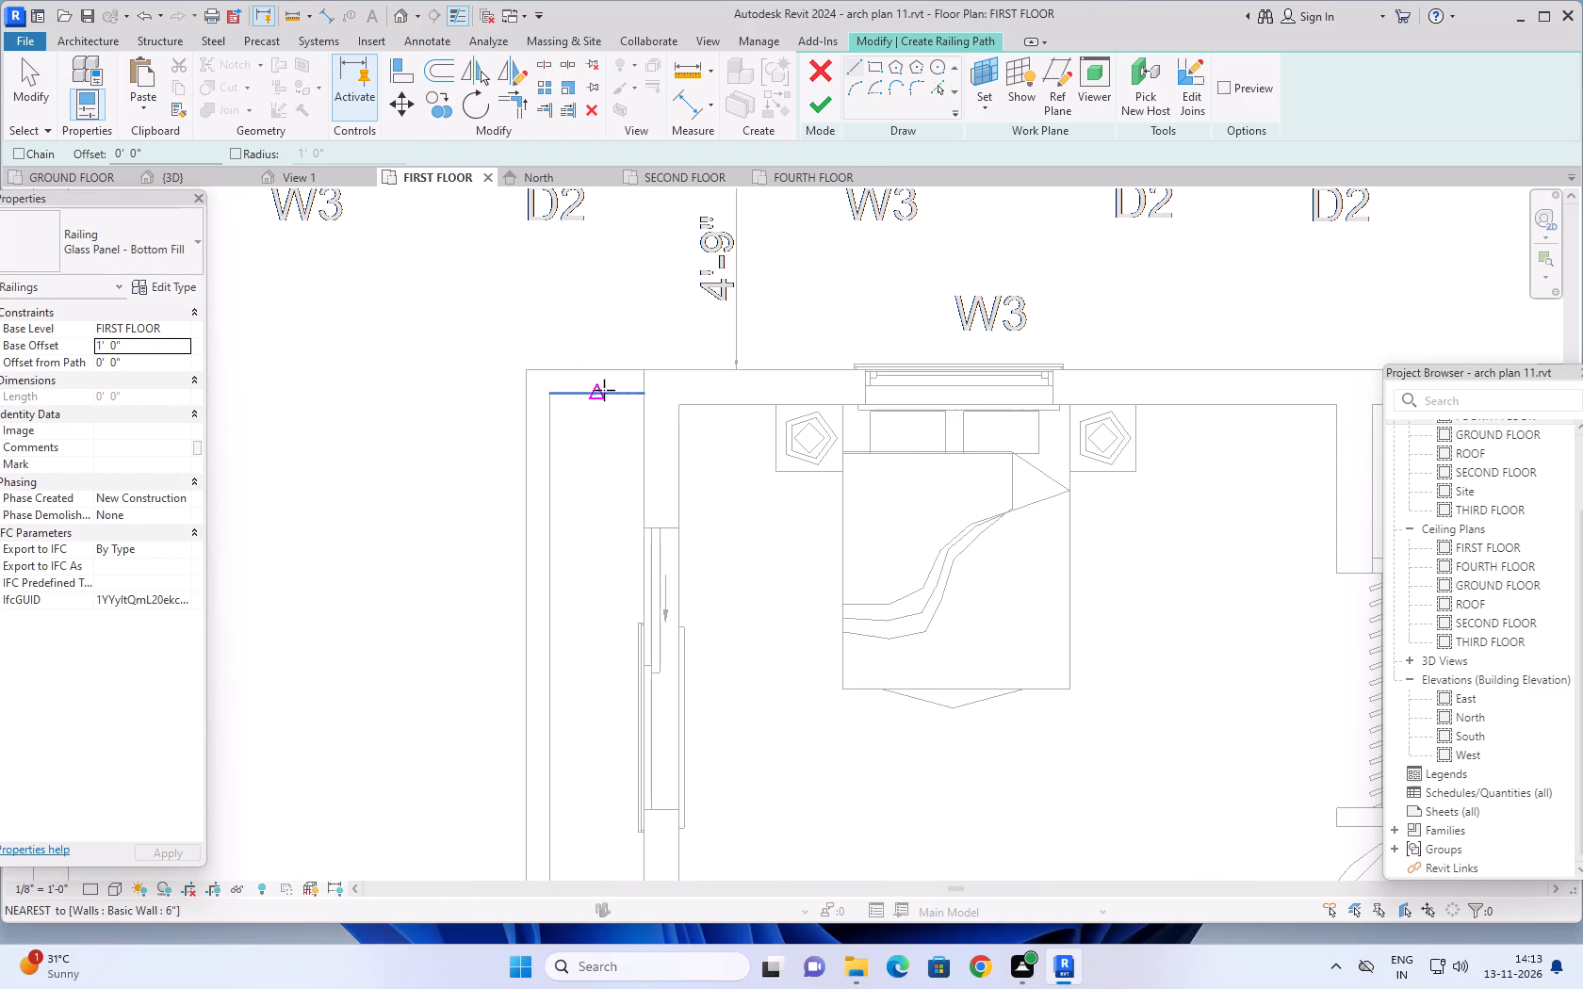
{"action": "left_click", "coordinate": [645, 381]}
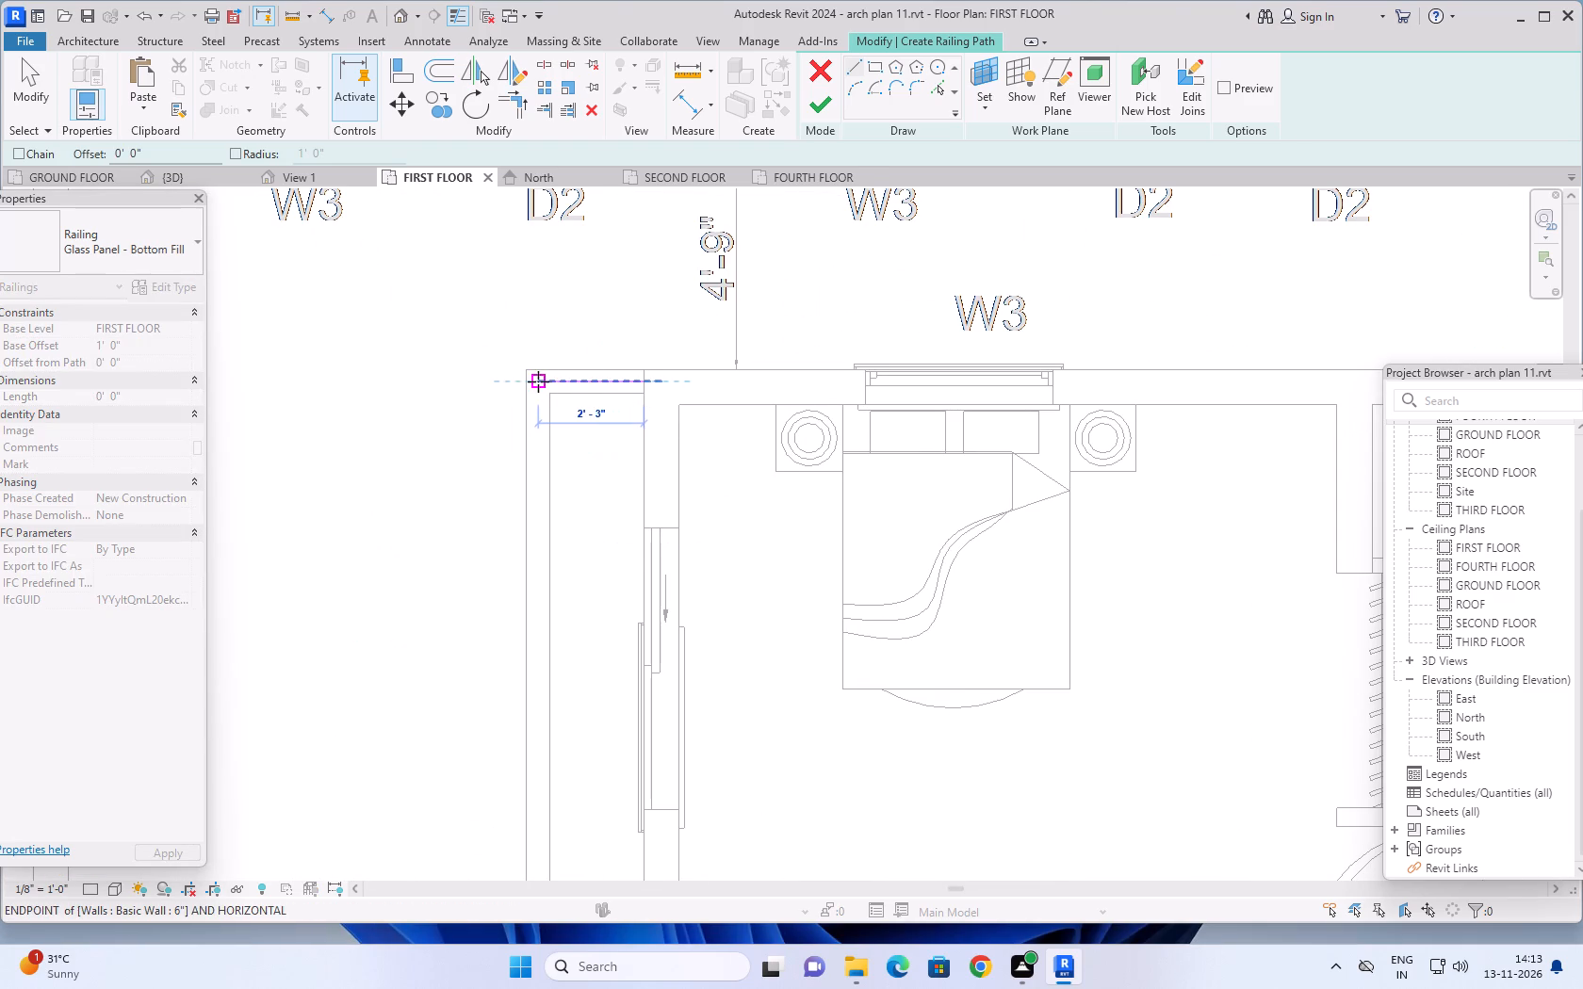
{"action": "left_click", "coordinate": [538, 381]}
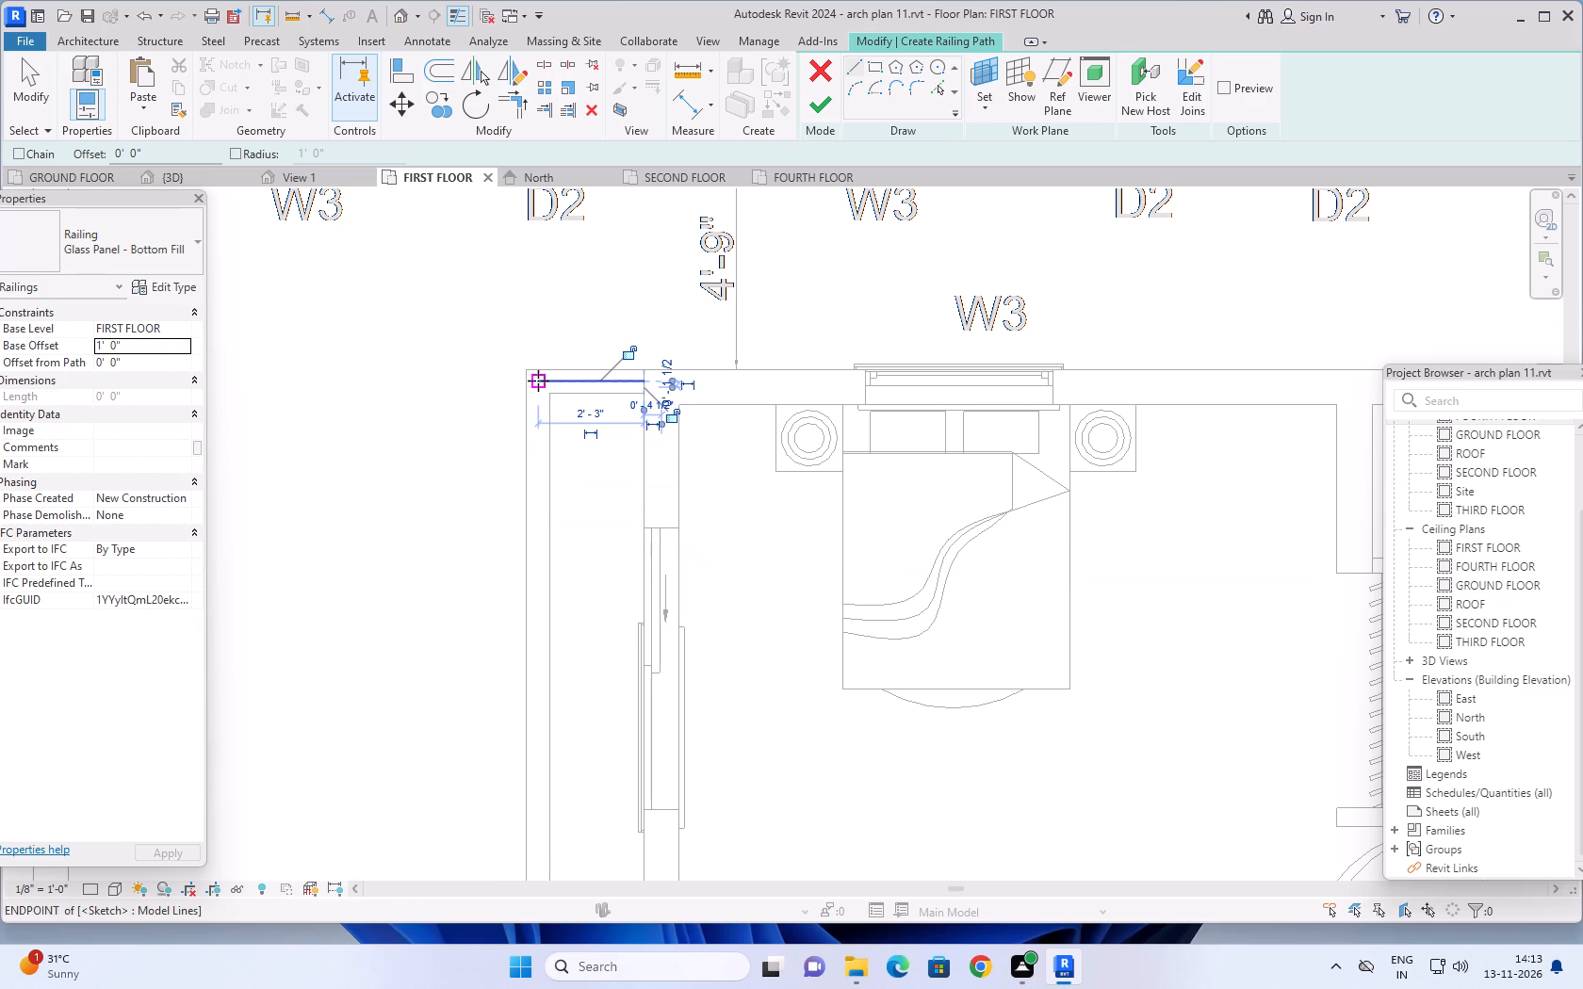
{"action": "left_click", "coordinate": [538, 381]}
{"action": "scroll", "coordinate": [541, 565], "scroll_direction": "down", "scroll_amount": 4}
{"action": "middle_click_drag", "start_coordinate": [540, 572], "coordinate": [535, 379]}
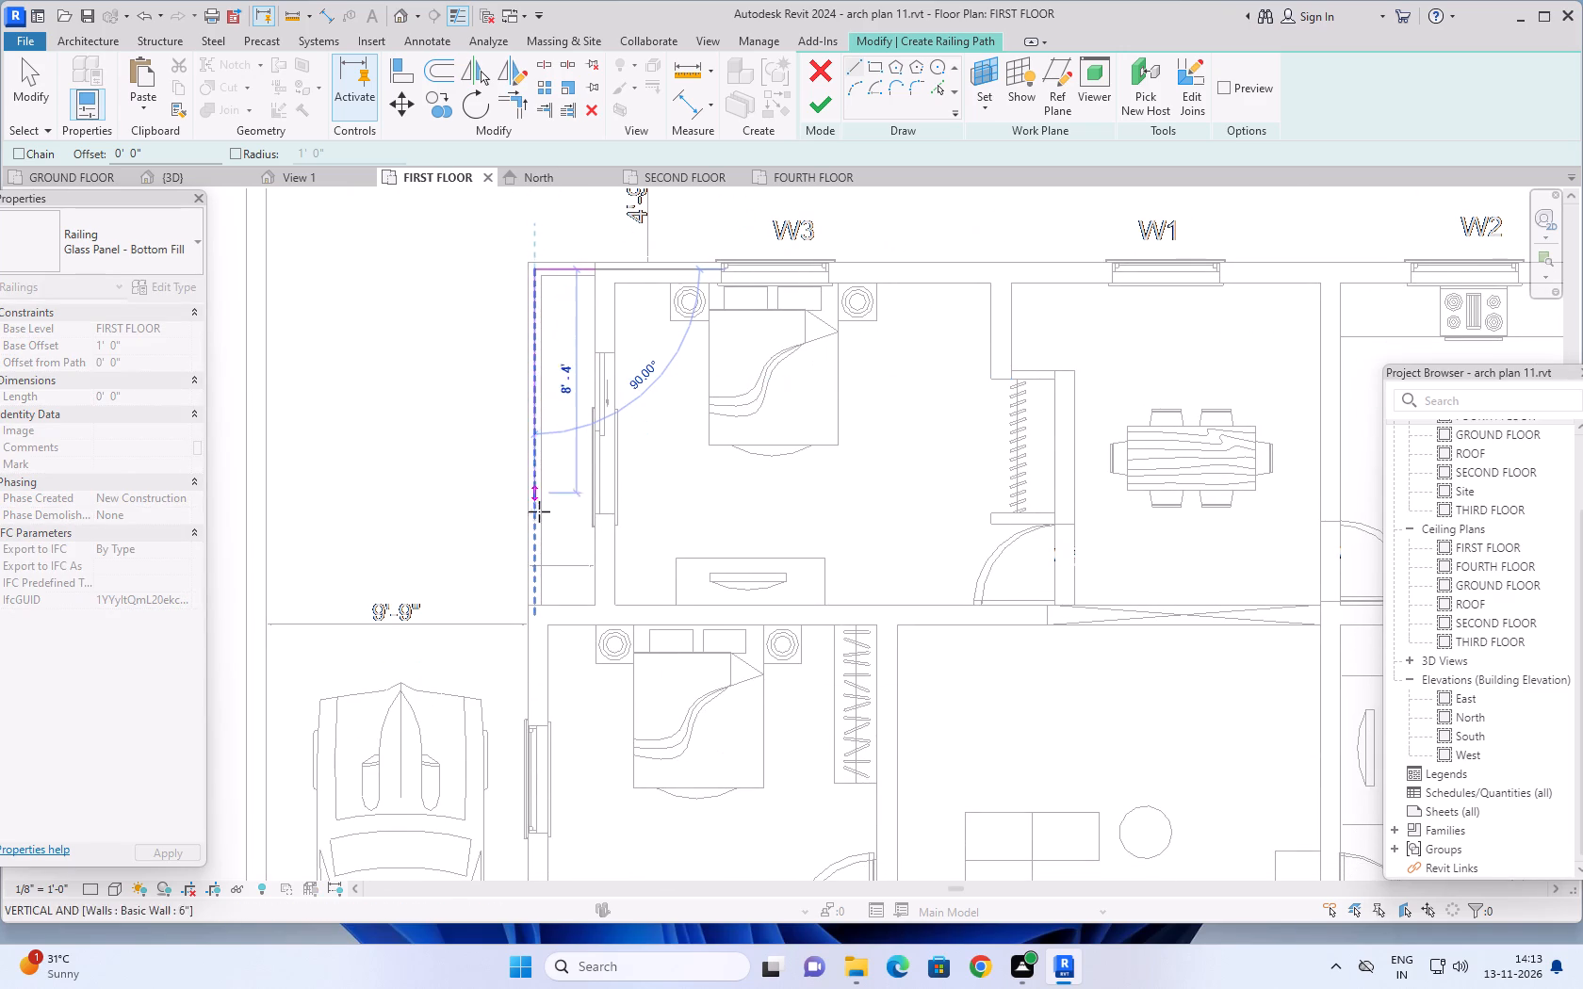
{"action": "scroll", "coordinate": [533, 577], "scroll_direction": "up", "scroll_amount": 5}
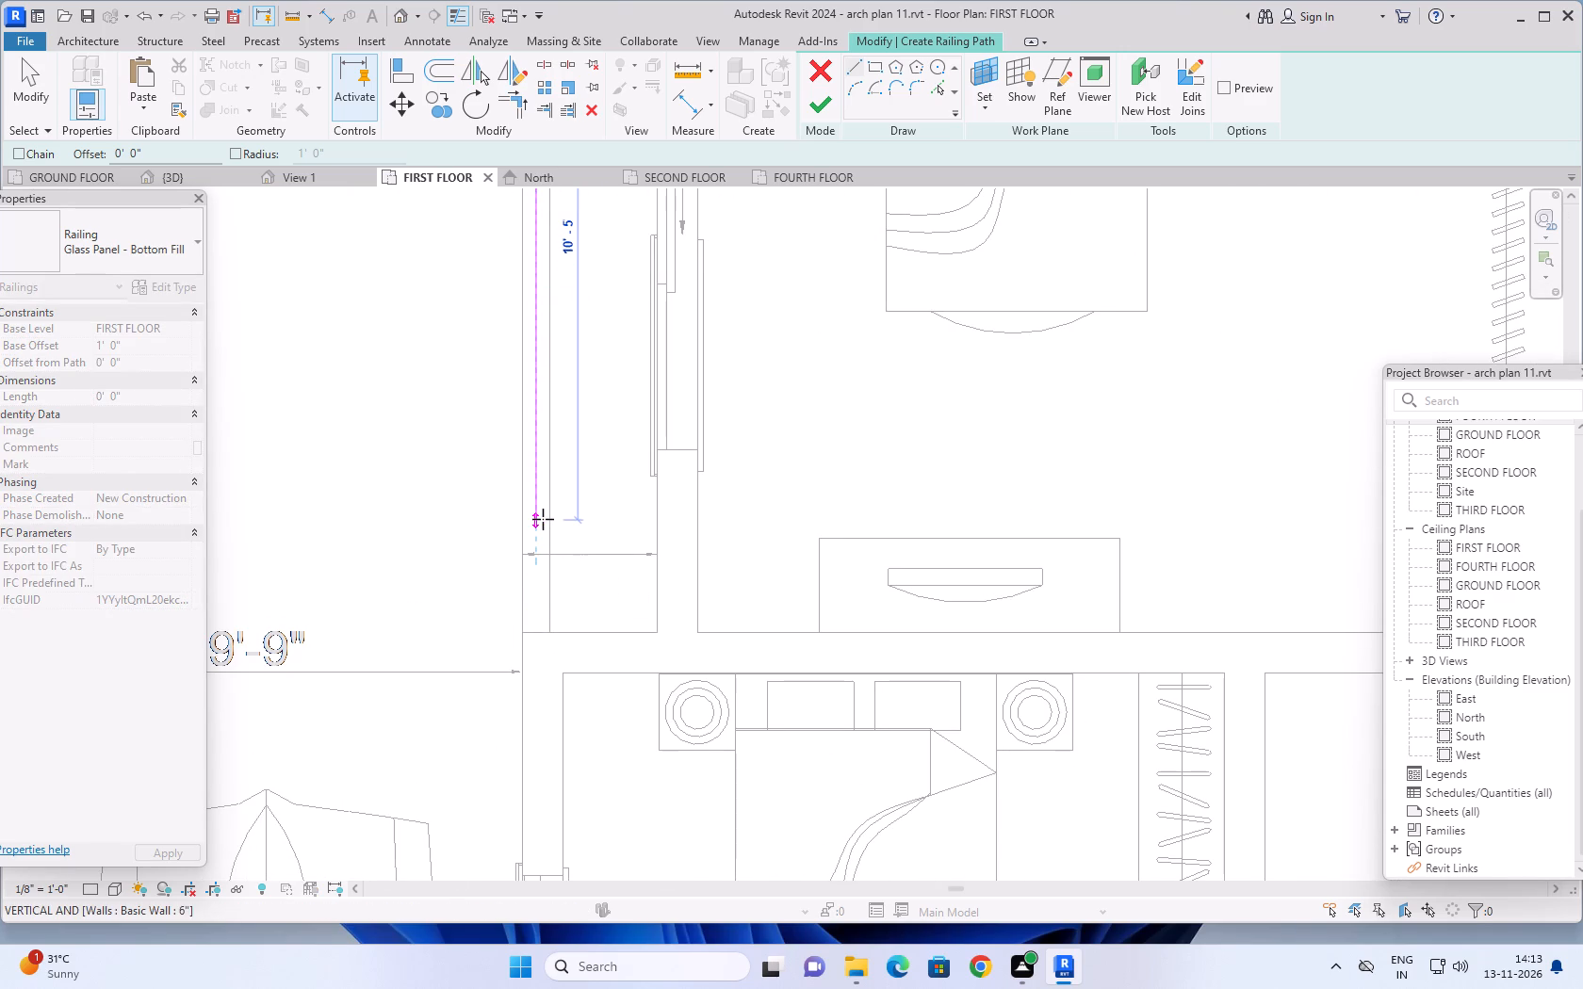
{"action": "scroll", "coordinate": [543, 522], "scroll_direction": "down", "scroll_amount": 2}
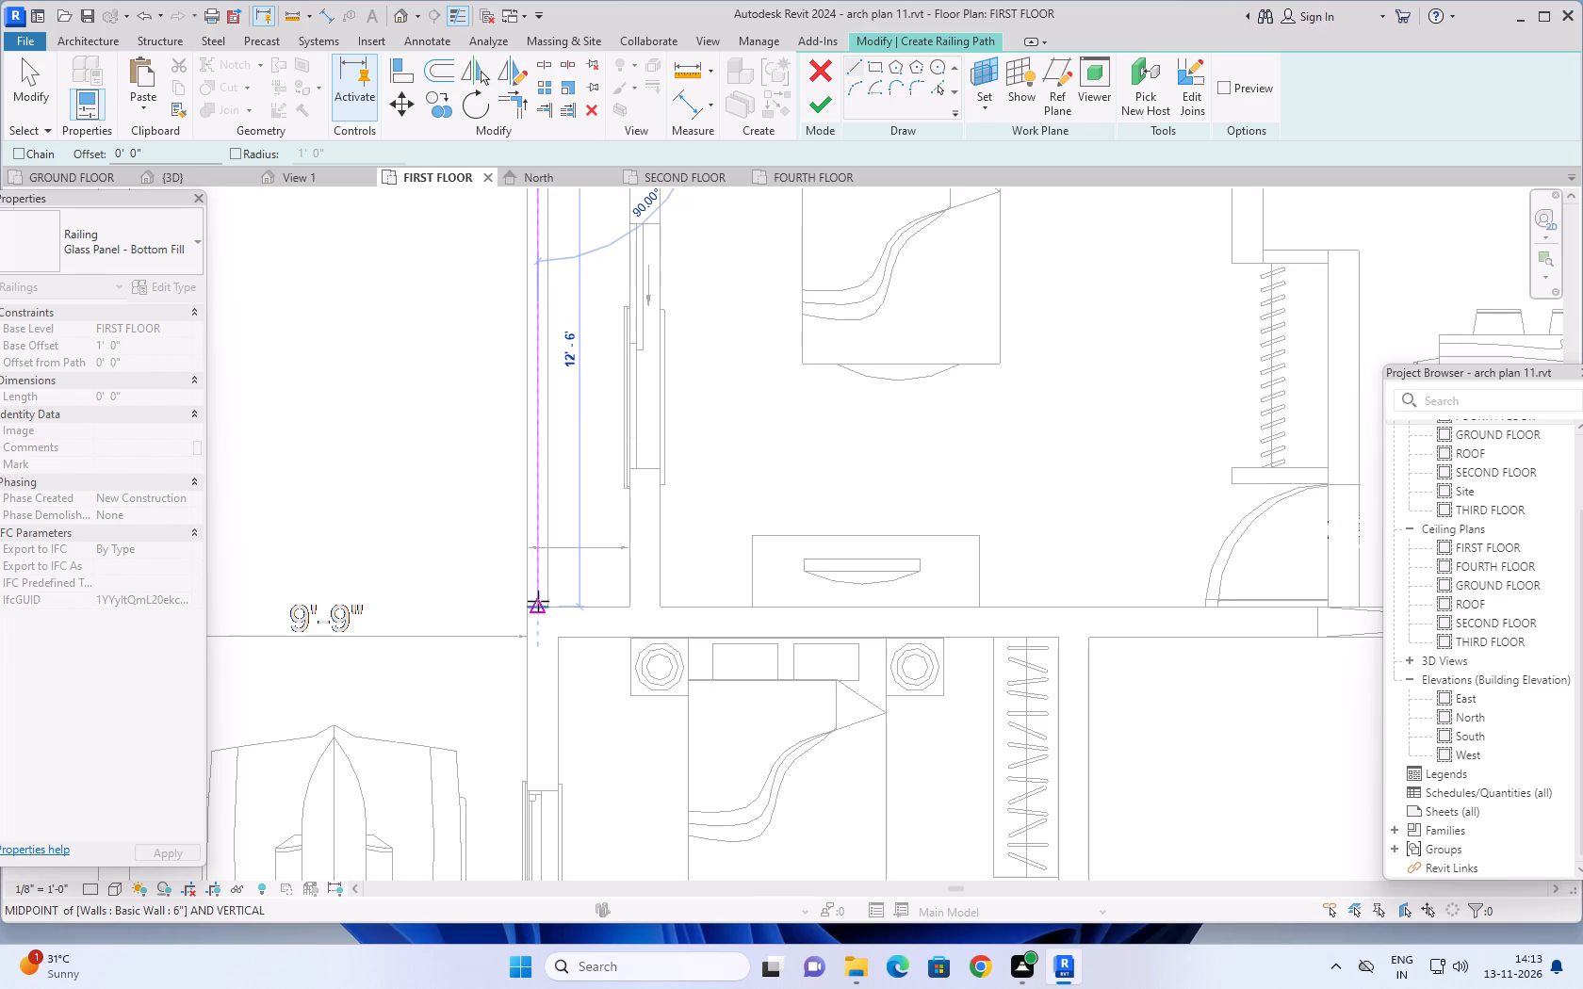
{"action": "left_click", "coordinate": [540, 608]}
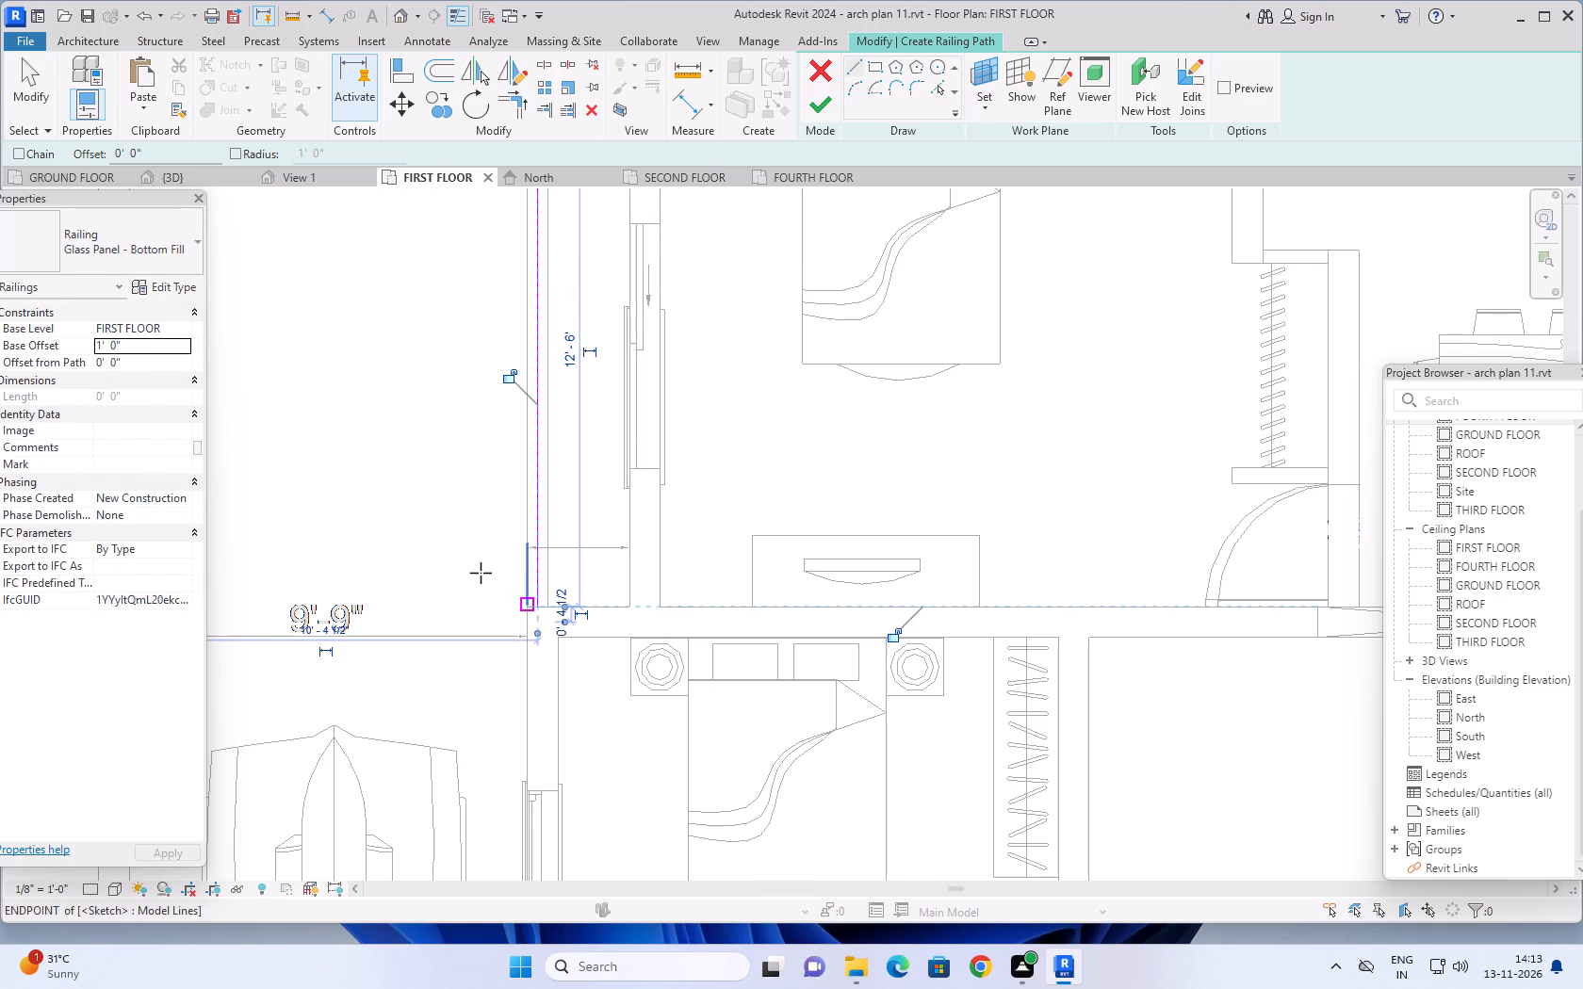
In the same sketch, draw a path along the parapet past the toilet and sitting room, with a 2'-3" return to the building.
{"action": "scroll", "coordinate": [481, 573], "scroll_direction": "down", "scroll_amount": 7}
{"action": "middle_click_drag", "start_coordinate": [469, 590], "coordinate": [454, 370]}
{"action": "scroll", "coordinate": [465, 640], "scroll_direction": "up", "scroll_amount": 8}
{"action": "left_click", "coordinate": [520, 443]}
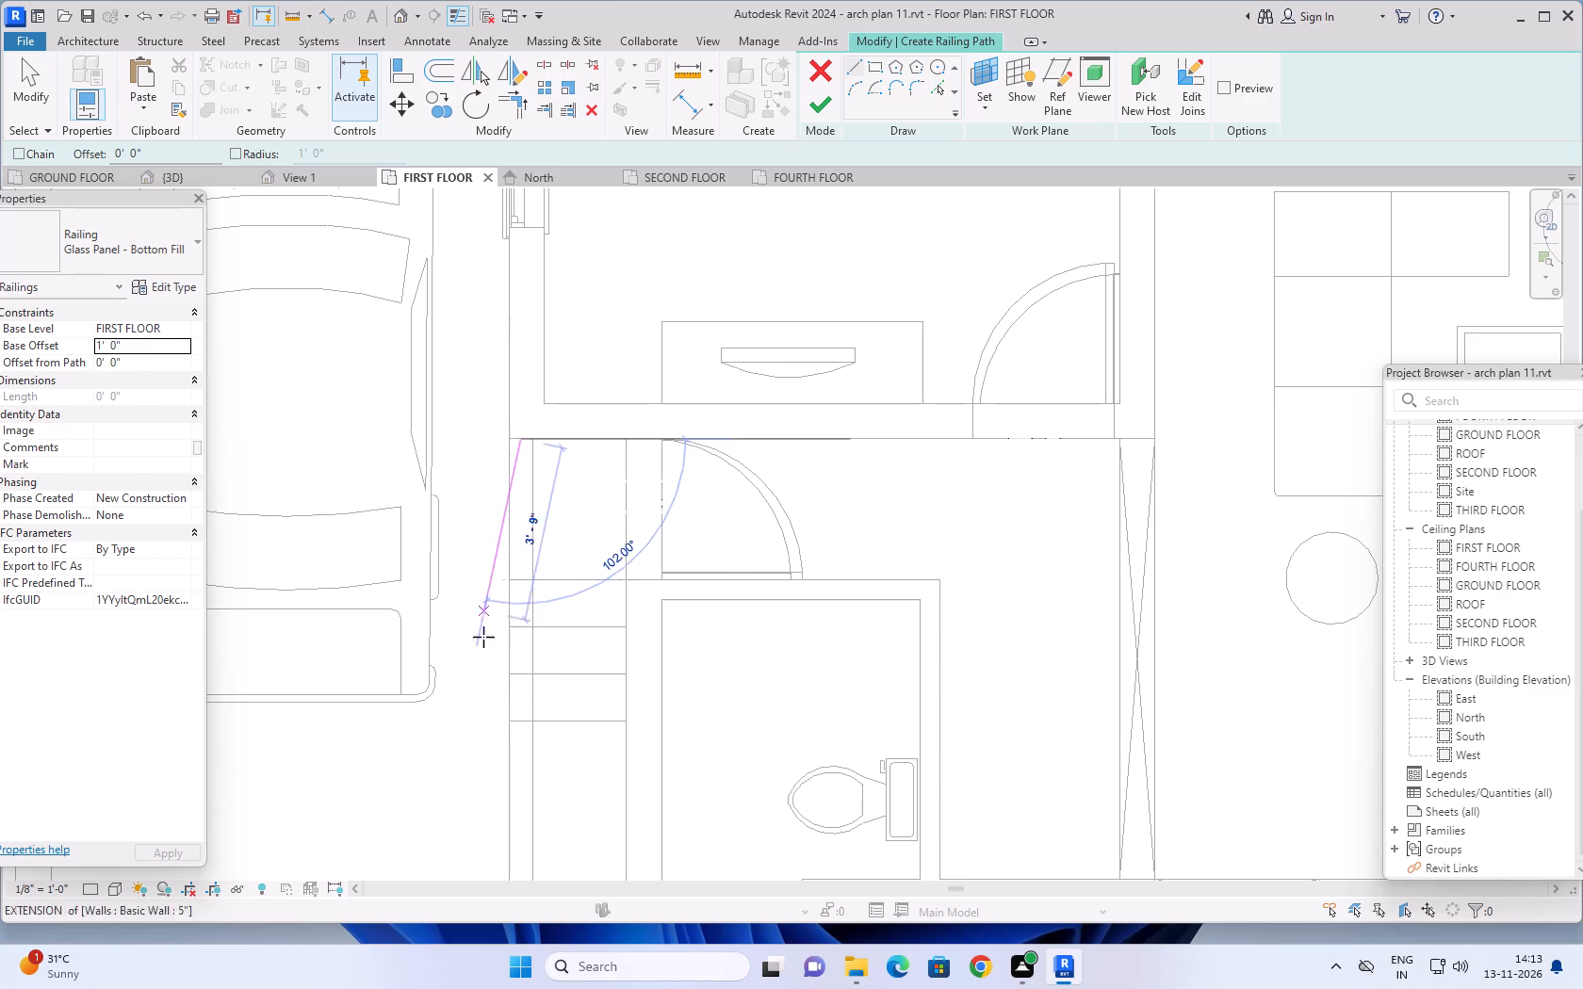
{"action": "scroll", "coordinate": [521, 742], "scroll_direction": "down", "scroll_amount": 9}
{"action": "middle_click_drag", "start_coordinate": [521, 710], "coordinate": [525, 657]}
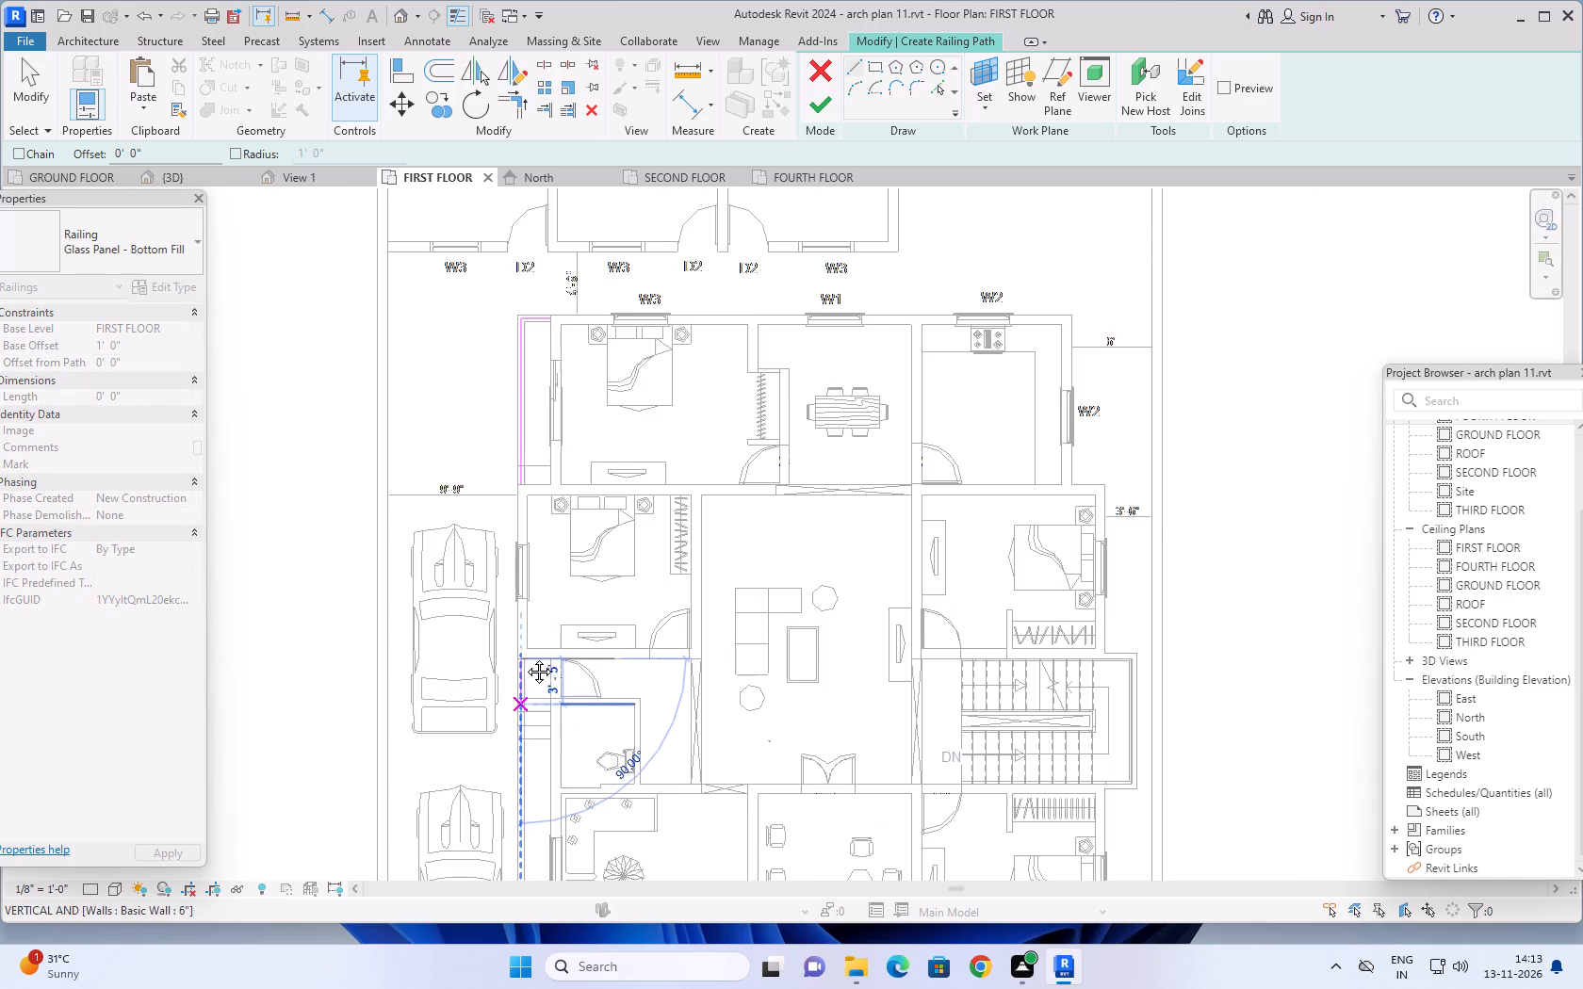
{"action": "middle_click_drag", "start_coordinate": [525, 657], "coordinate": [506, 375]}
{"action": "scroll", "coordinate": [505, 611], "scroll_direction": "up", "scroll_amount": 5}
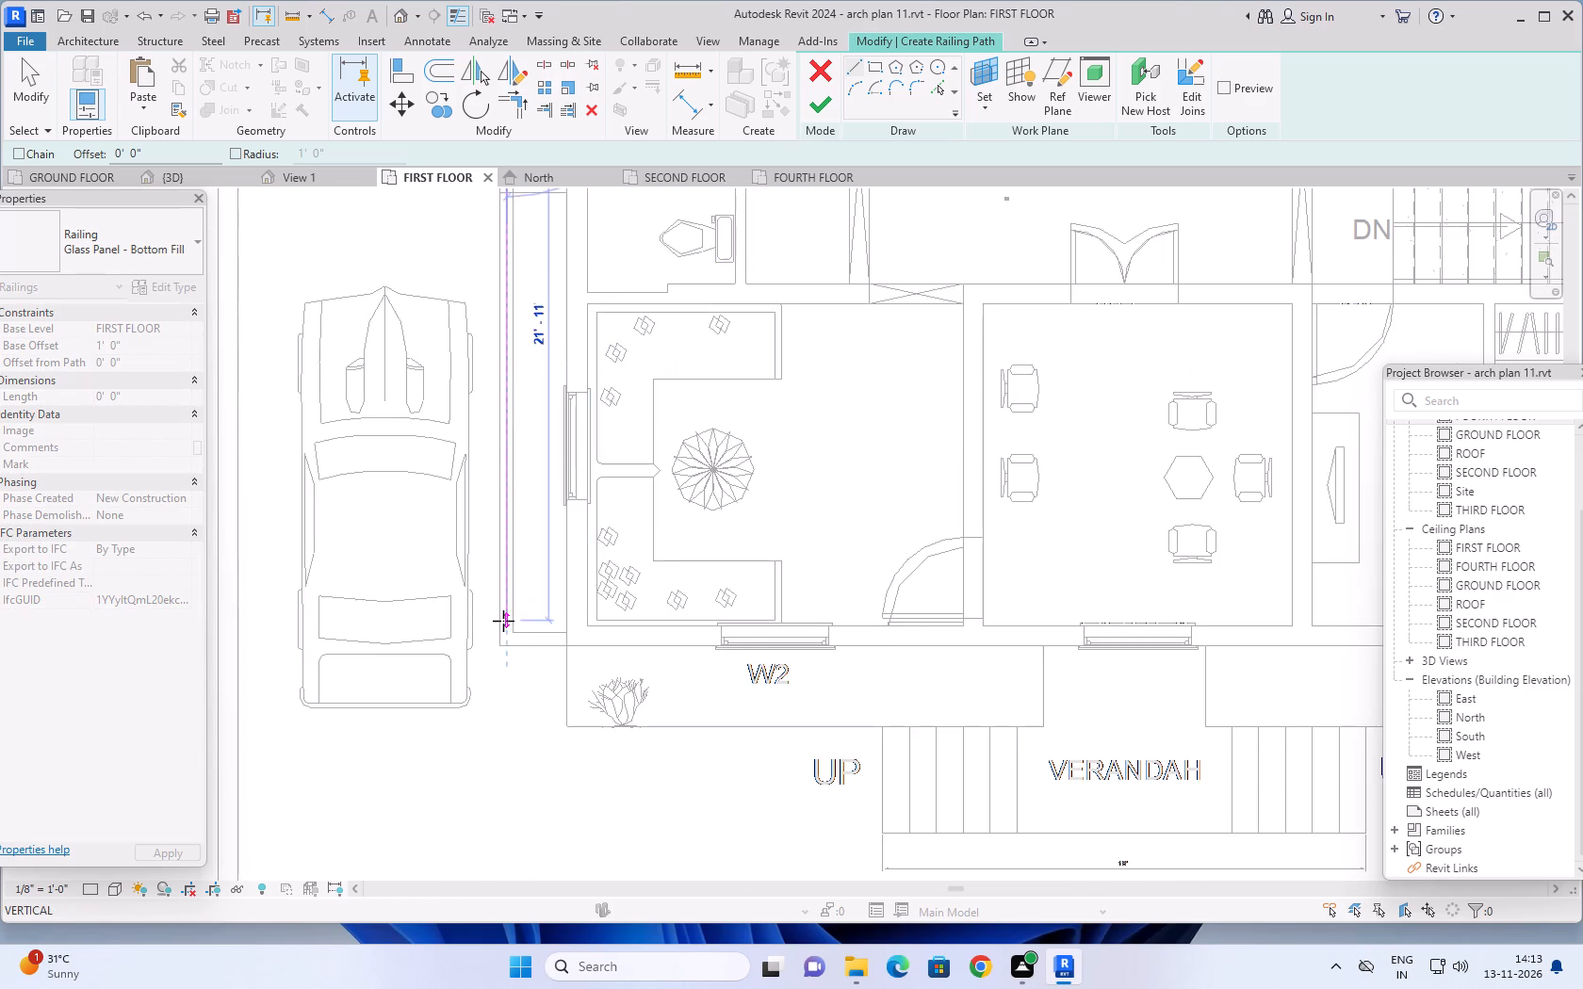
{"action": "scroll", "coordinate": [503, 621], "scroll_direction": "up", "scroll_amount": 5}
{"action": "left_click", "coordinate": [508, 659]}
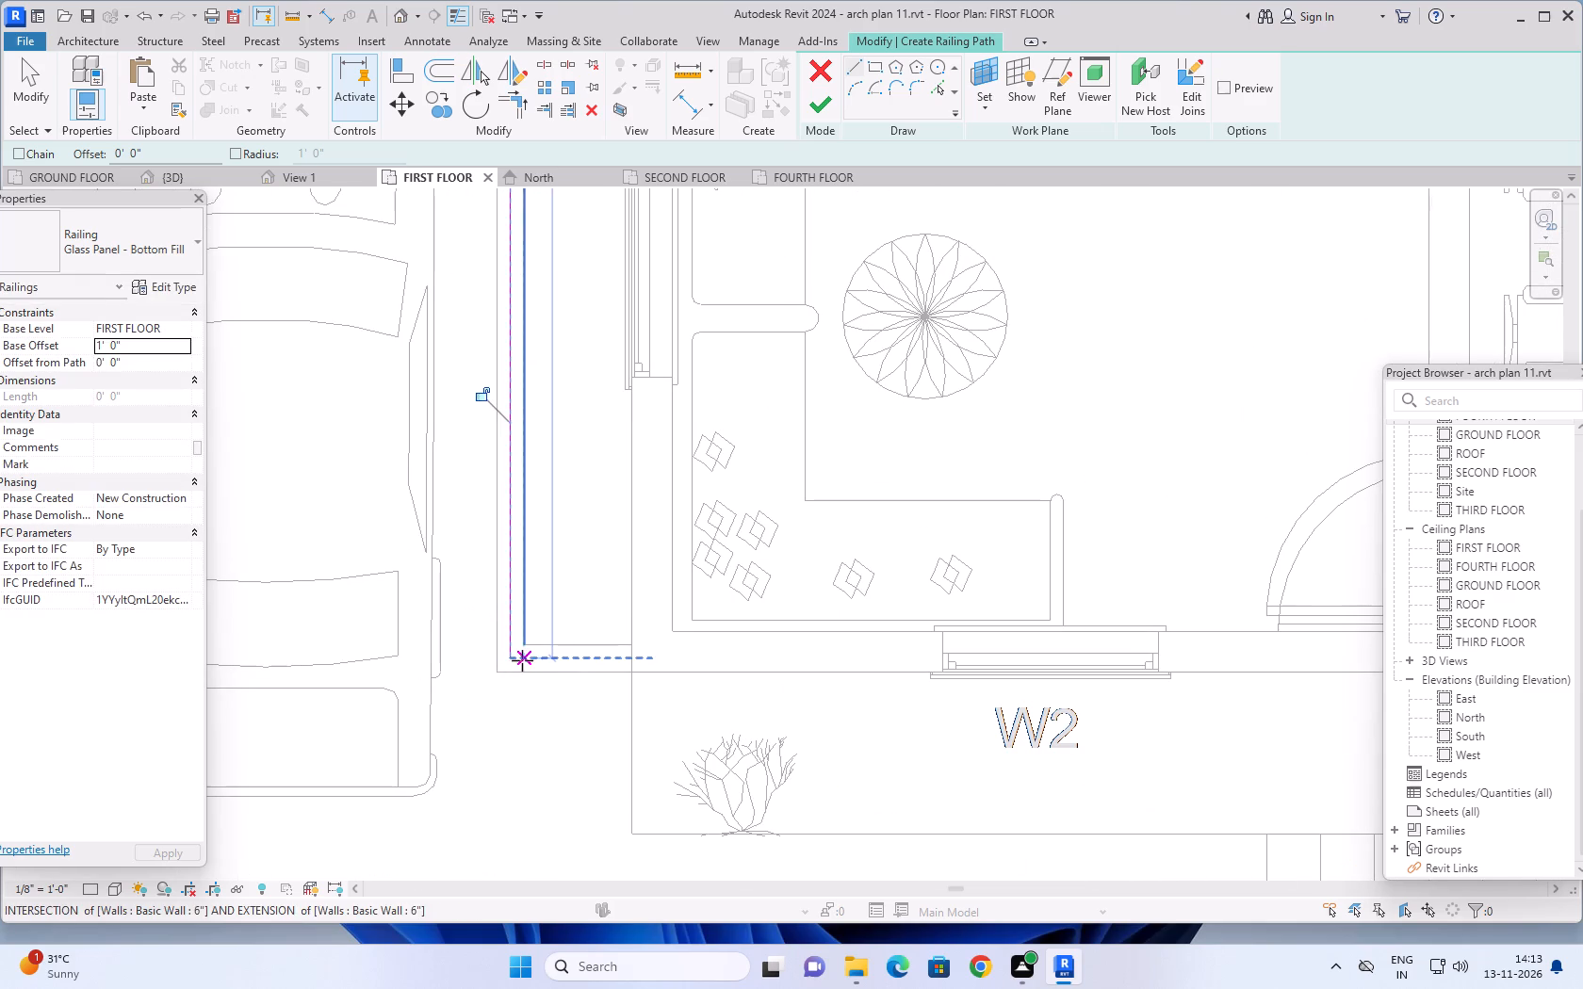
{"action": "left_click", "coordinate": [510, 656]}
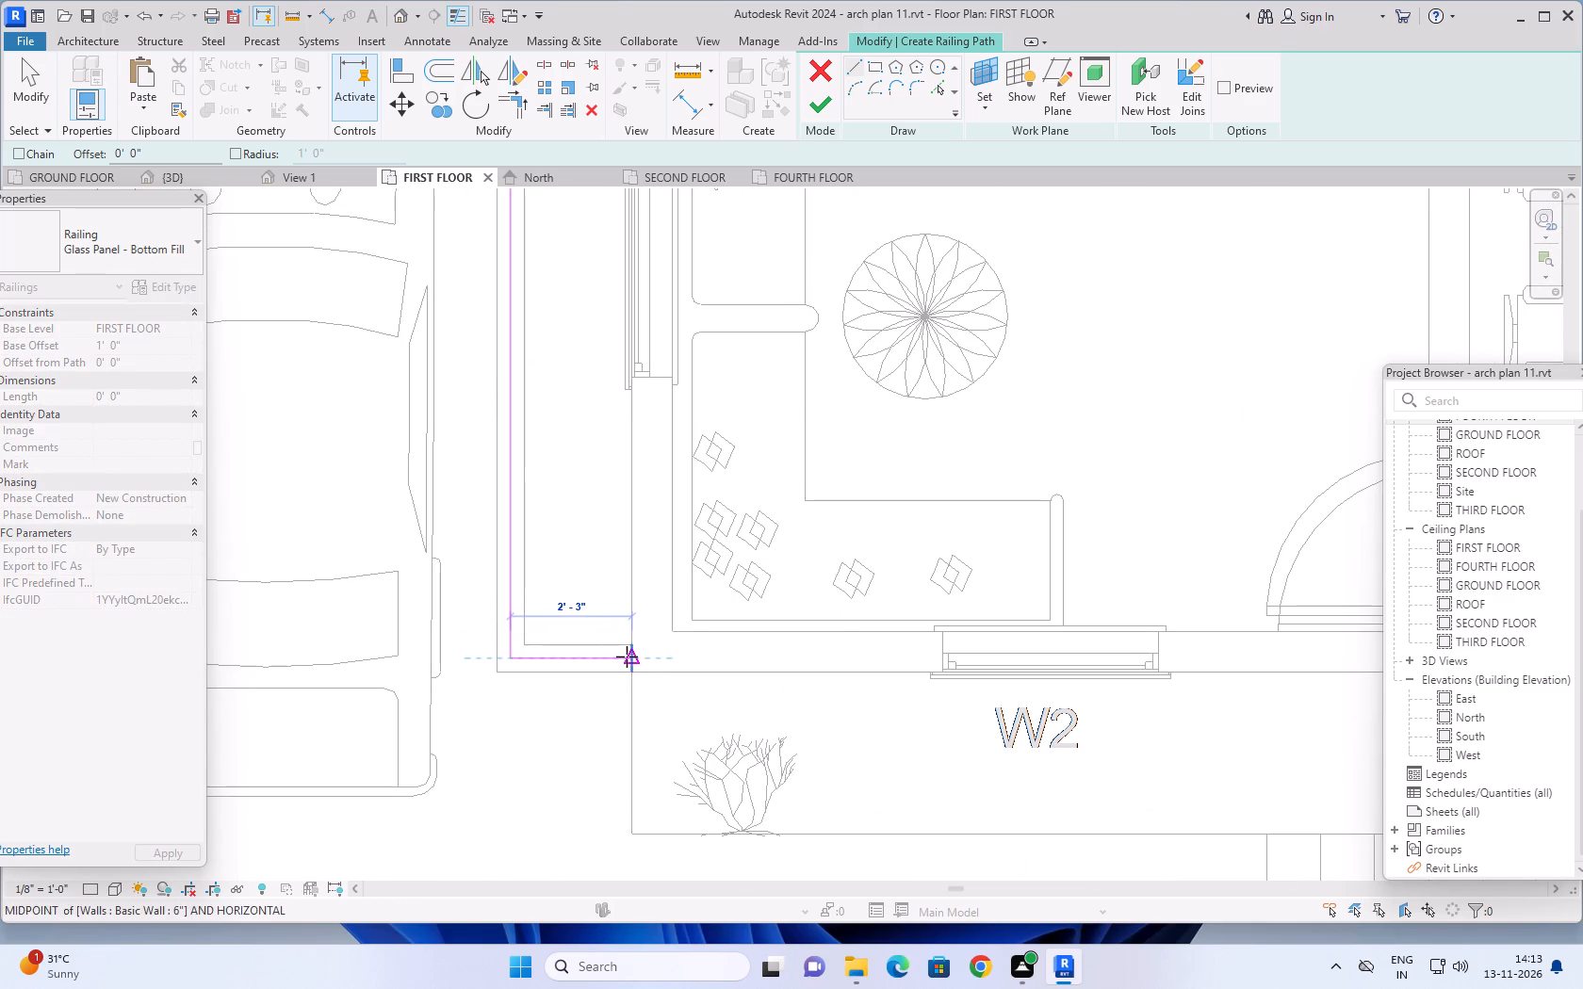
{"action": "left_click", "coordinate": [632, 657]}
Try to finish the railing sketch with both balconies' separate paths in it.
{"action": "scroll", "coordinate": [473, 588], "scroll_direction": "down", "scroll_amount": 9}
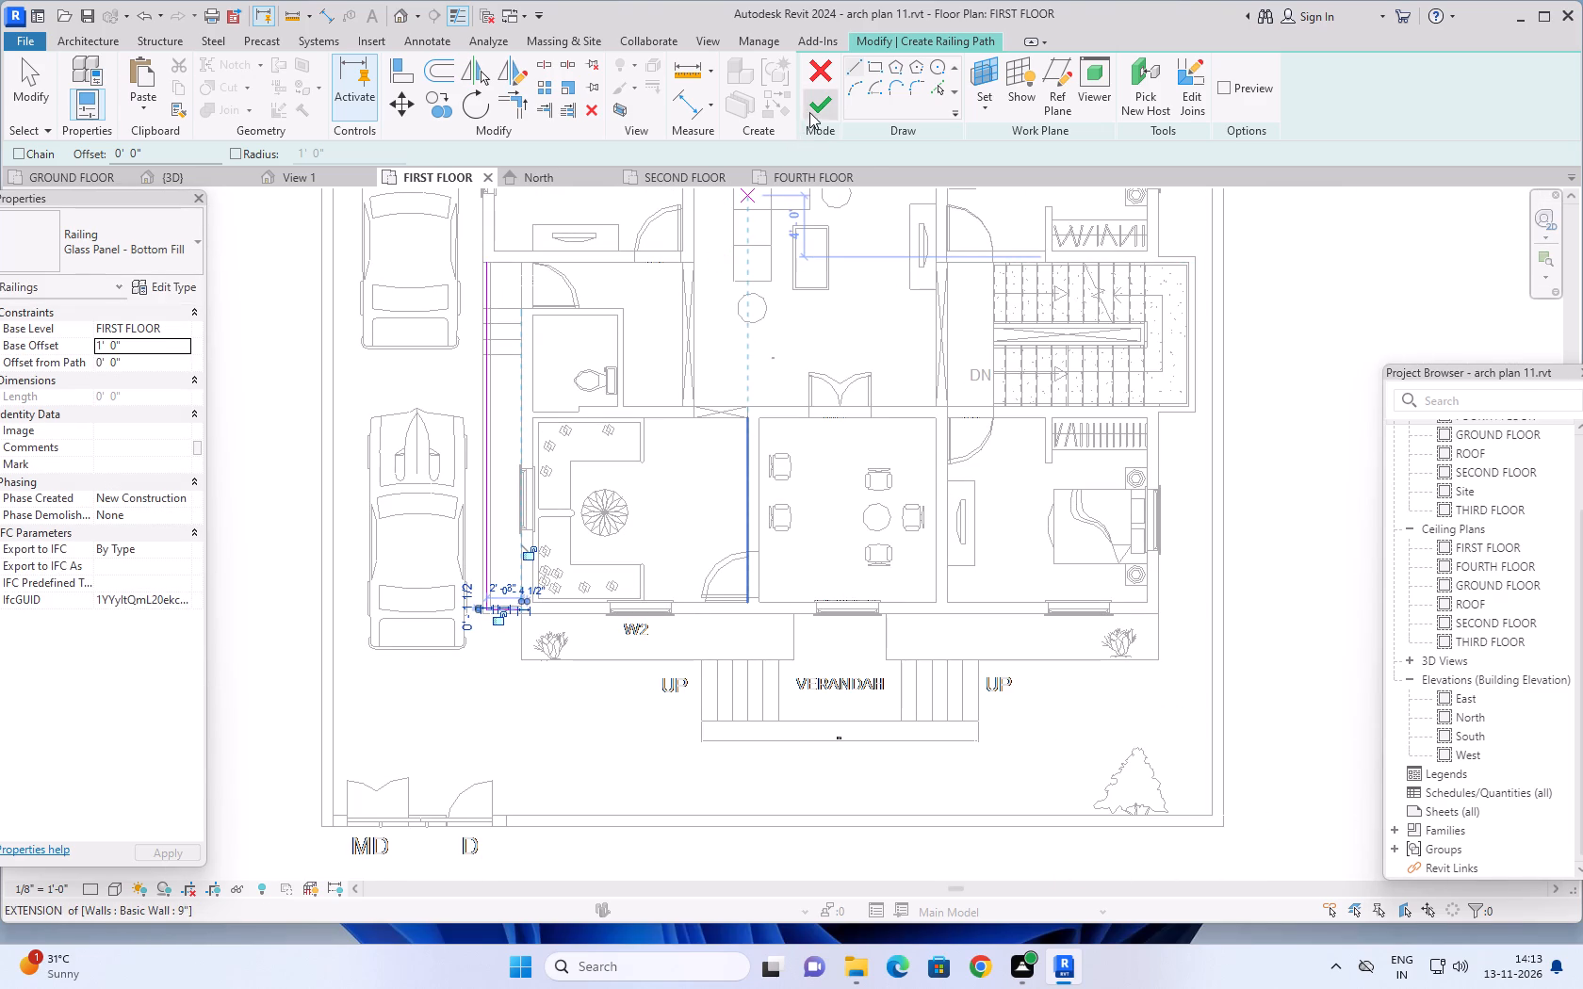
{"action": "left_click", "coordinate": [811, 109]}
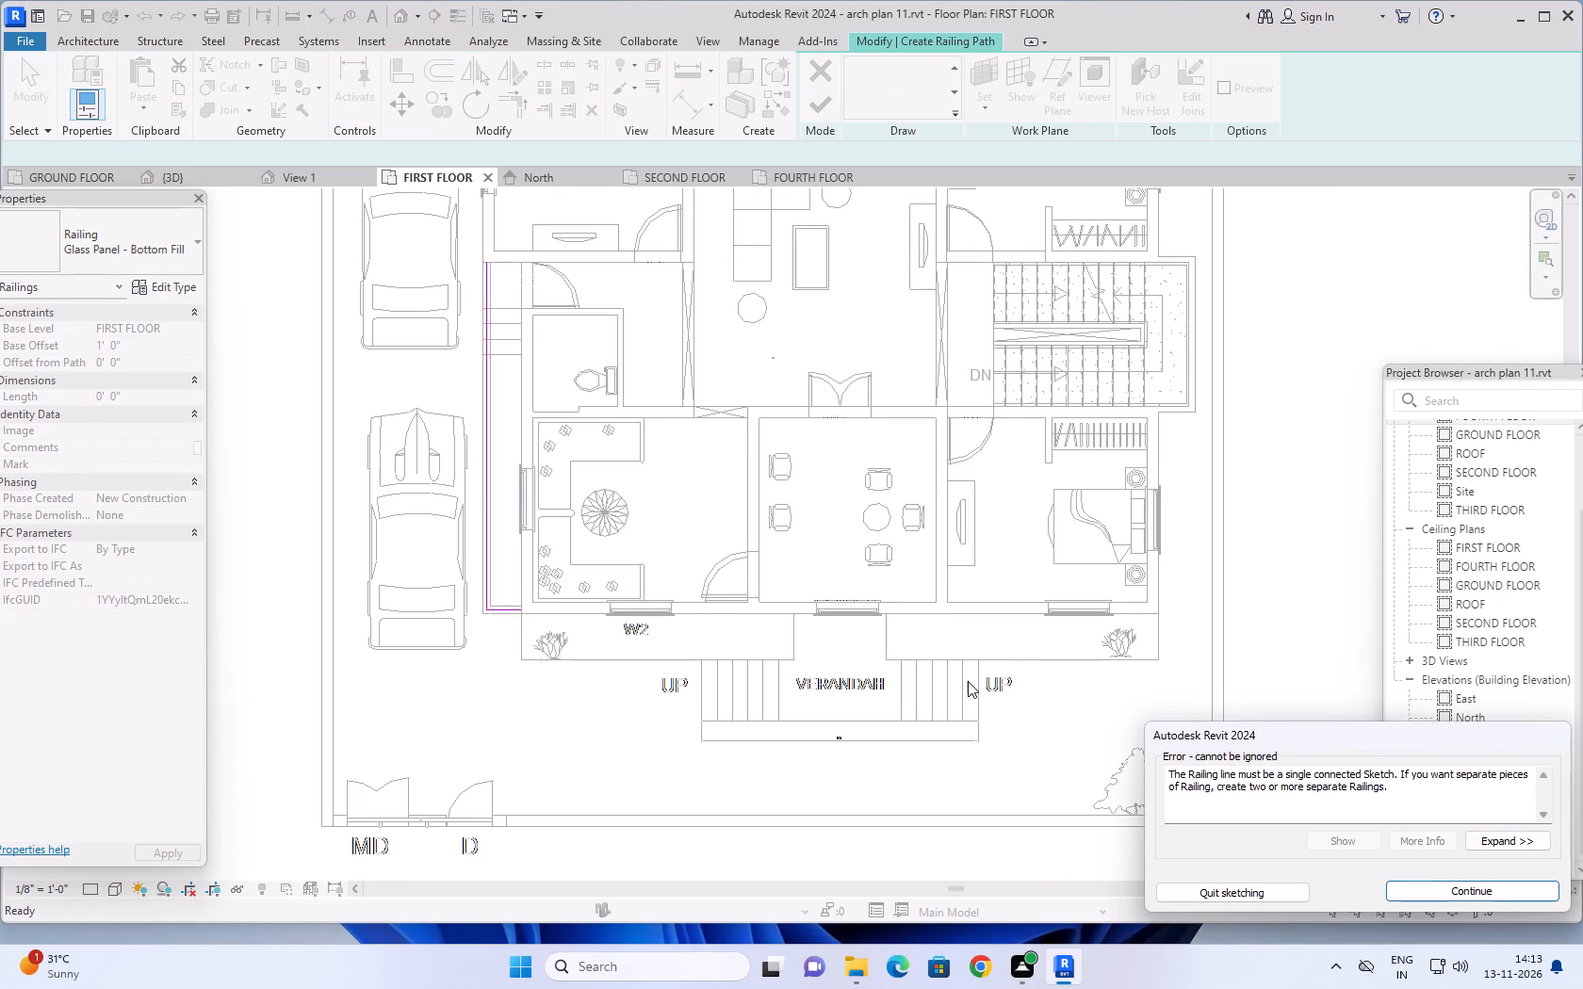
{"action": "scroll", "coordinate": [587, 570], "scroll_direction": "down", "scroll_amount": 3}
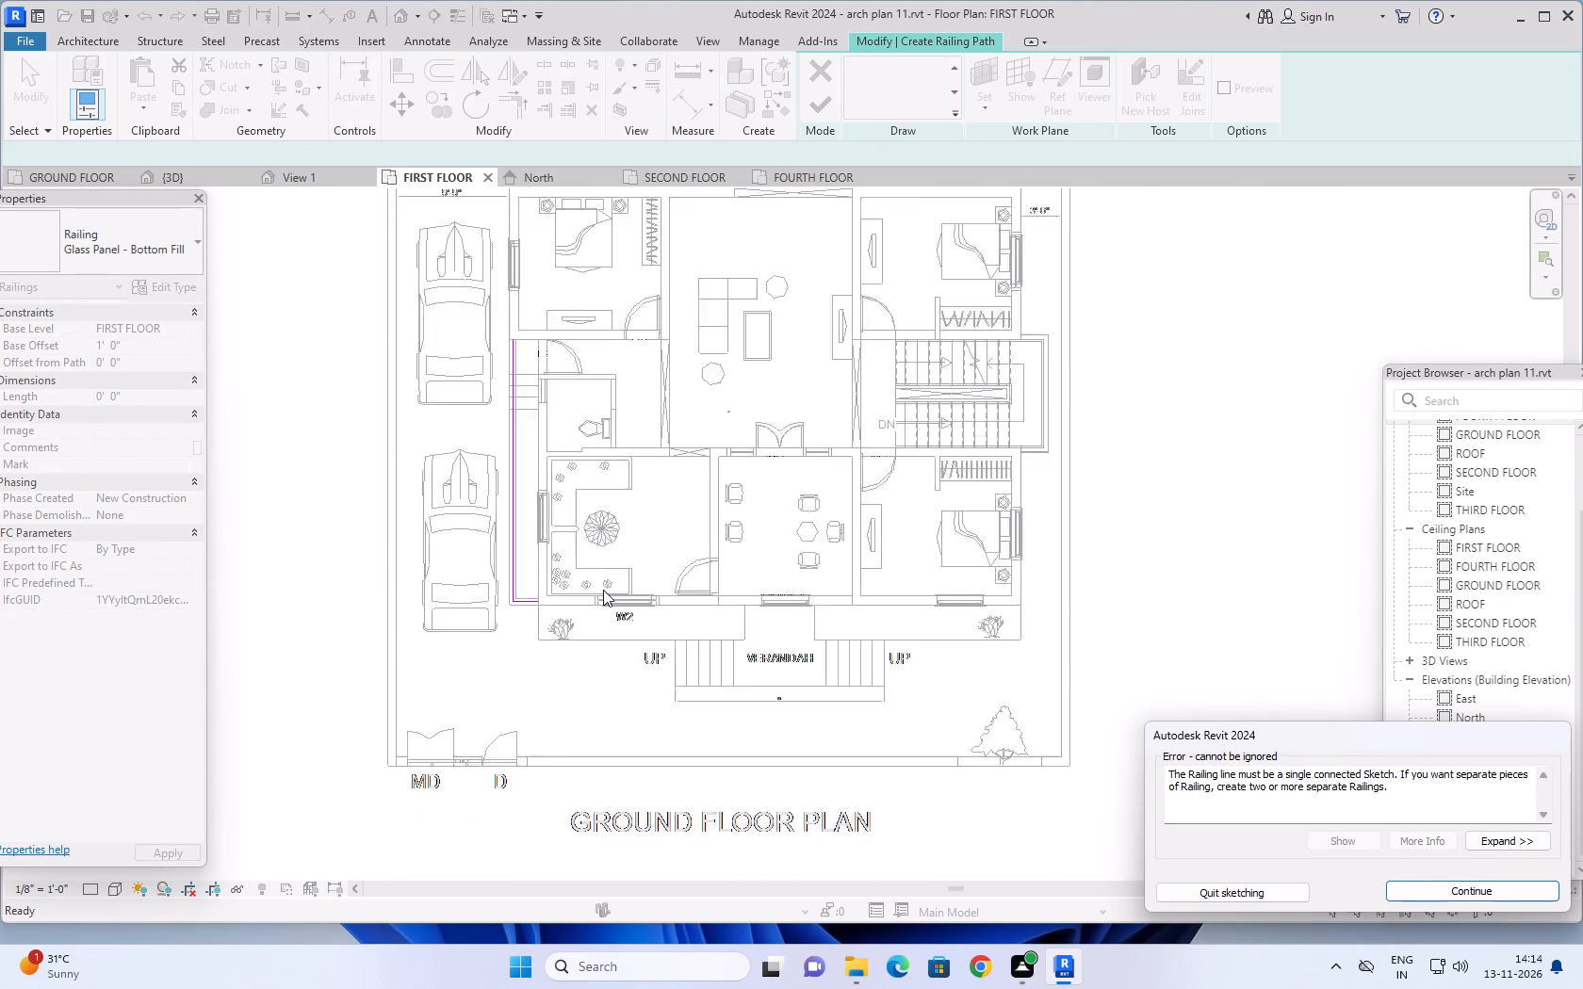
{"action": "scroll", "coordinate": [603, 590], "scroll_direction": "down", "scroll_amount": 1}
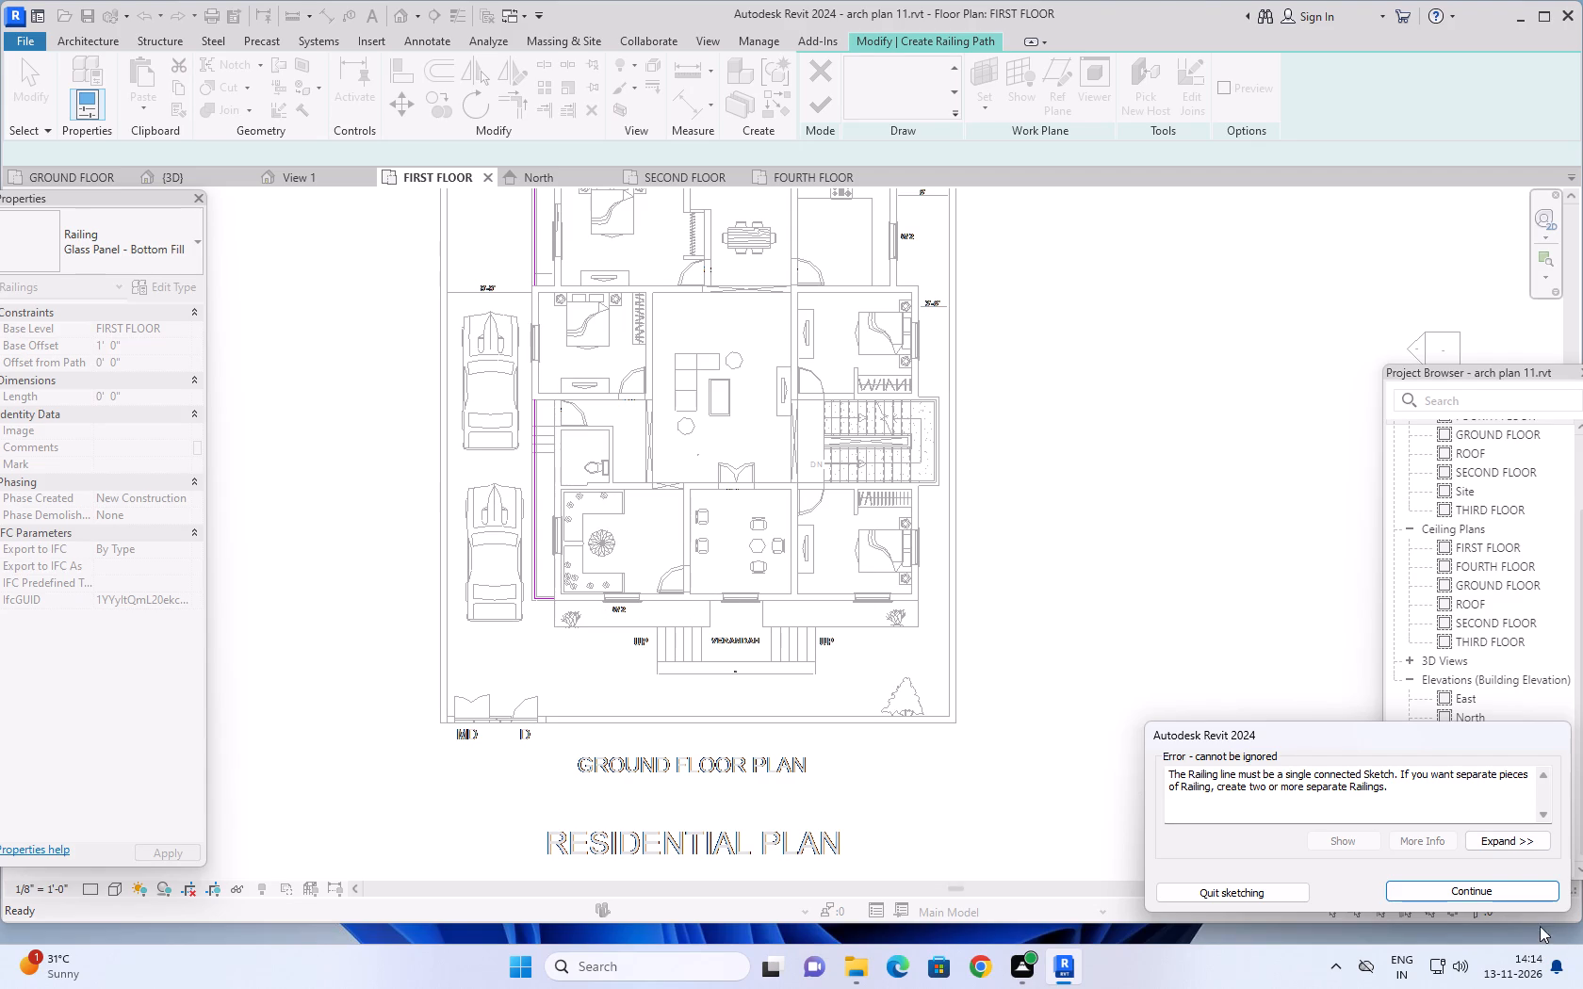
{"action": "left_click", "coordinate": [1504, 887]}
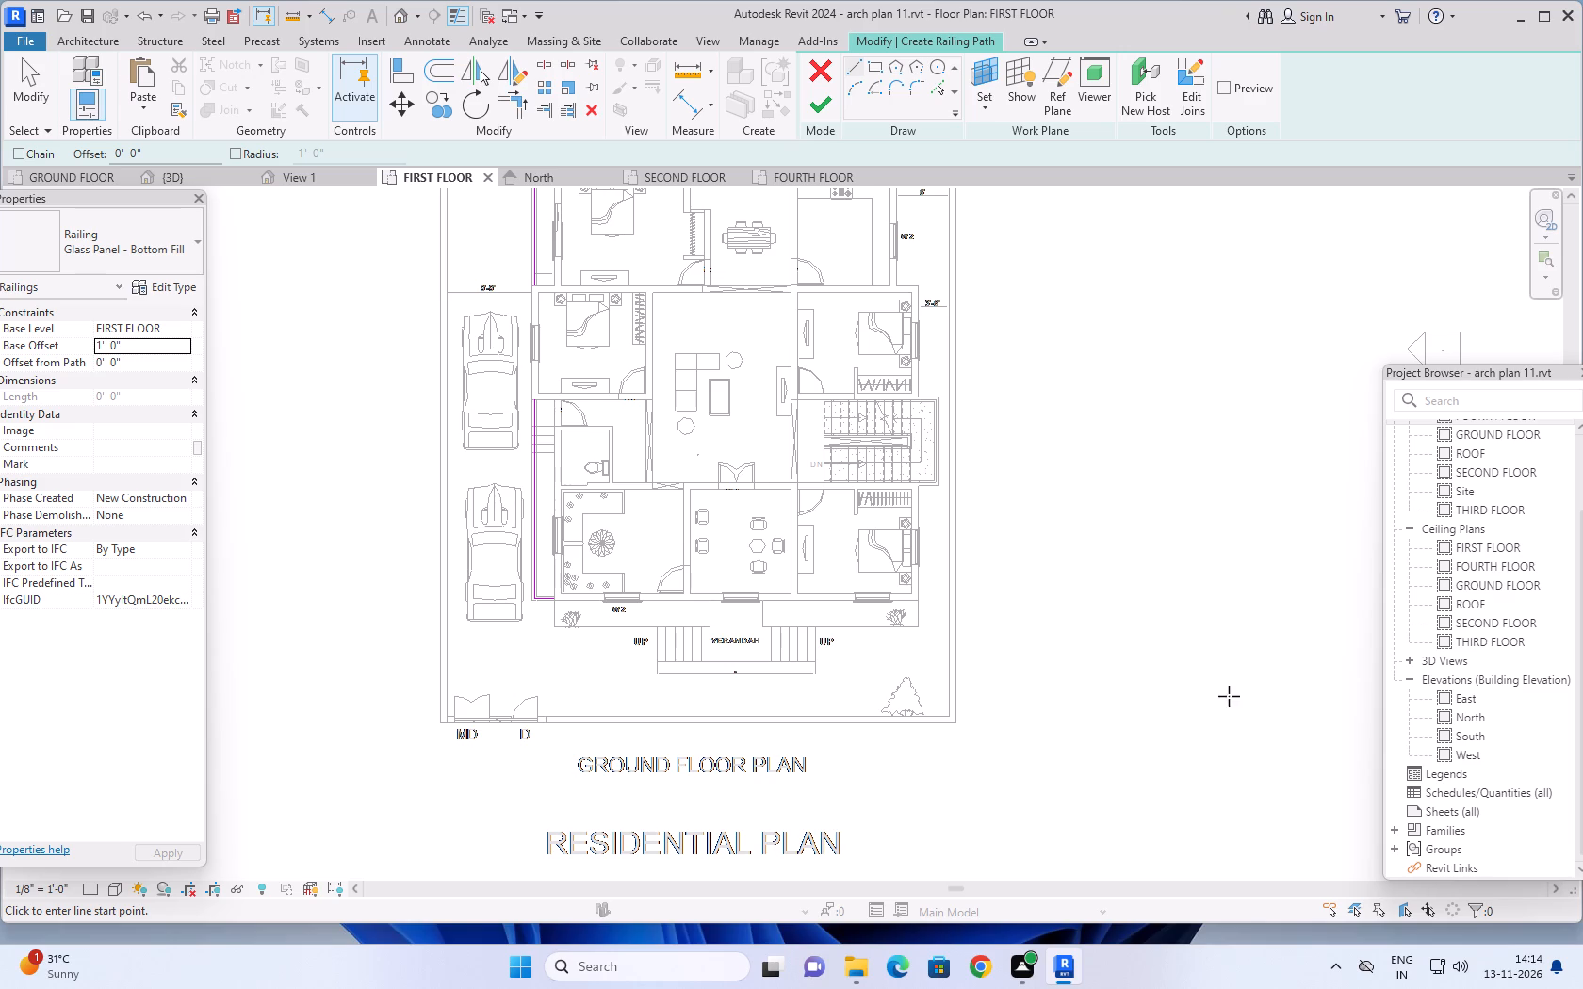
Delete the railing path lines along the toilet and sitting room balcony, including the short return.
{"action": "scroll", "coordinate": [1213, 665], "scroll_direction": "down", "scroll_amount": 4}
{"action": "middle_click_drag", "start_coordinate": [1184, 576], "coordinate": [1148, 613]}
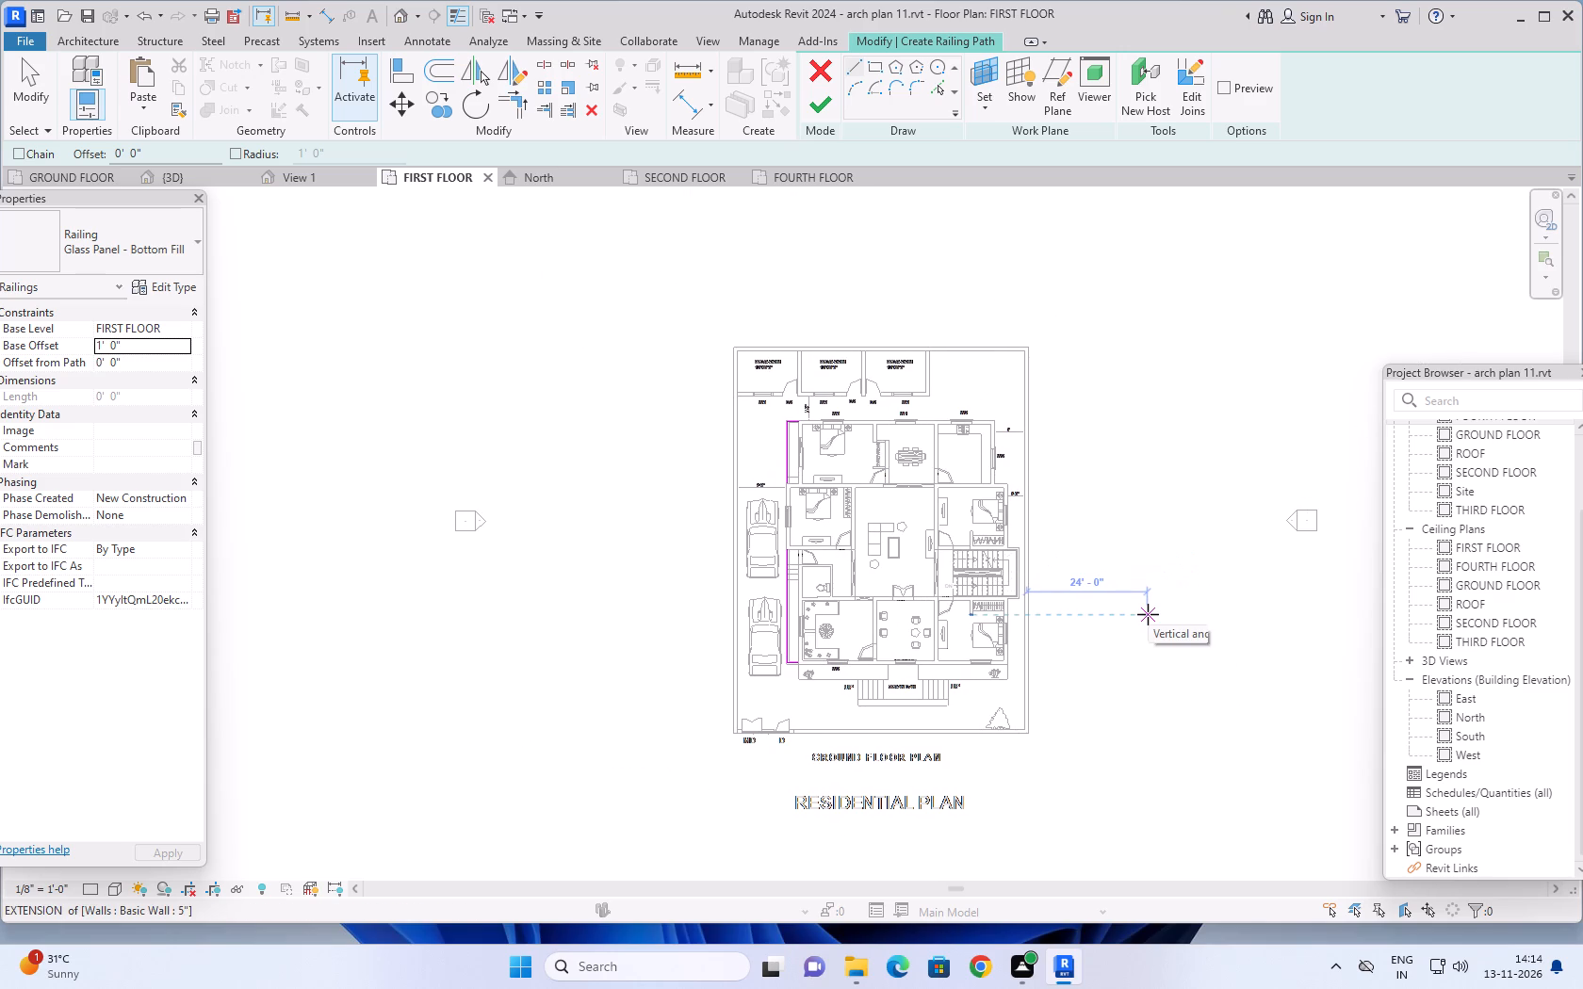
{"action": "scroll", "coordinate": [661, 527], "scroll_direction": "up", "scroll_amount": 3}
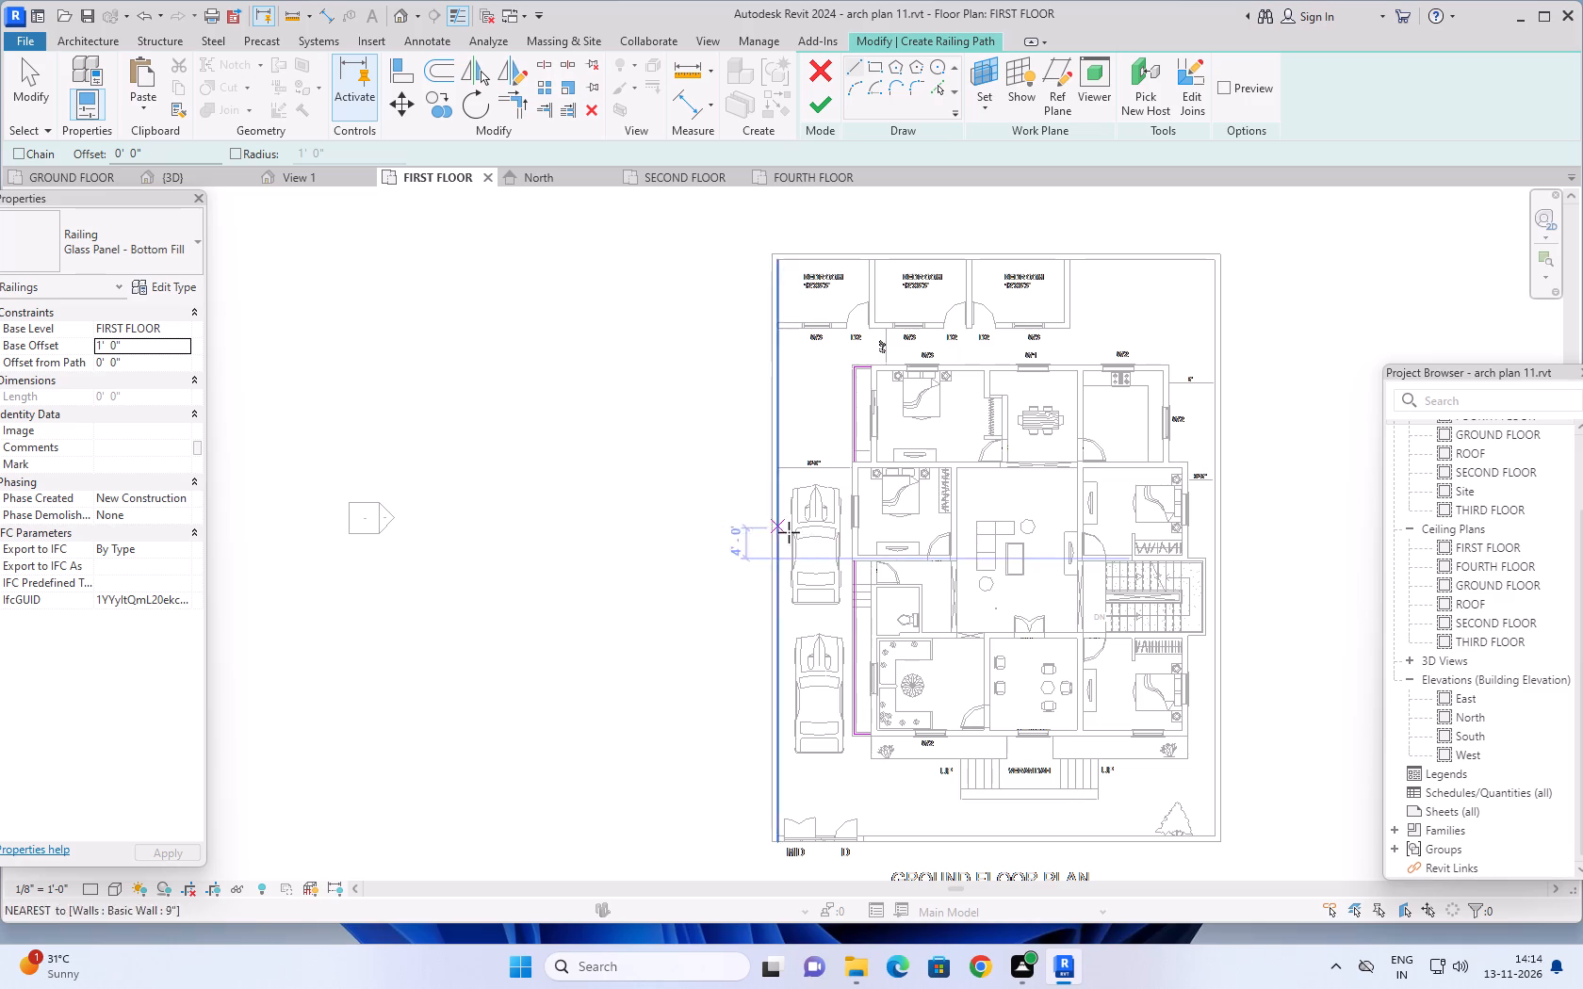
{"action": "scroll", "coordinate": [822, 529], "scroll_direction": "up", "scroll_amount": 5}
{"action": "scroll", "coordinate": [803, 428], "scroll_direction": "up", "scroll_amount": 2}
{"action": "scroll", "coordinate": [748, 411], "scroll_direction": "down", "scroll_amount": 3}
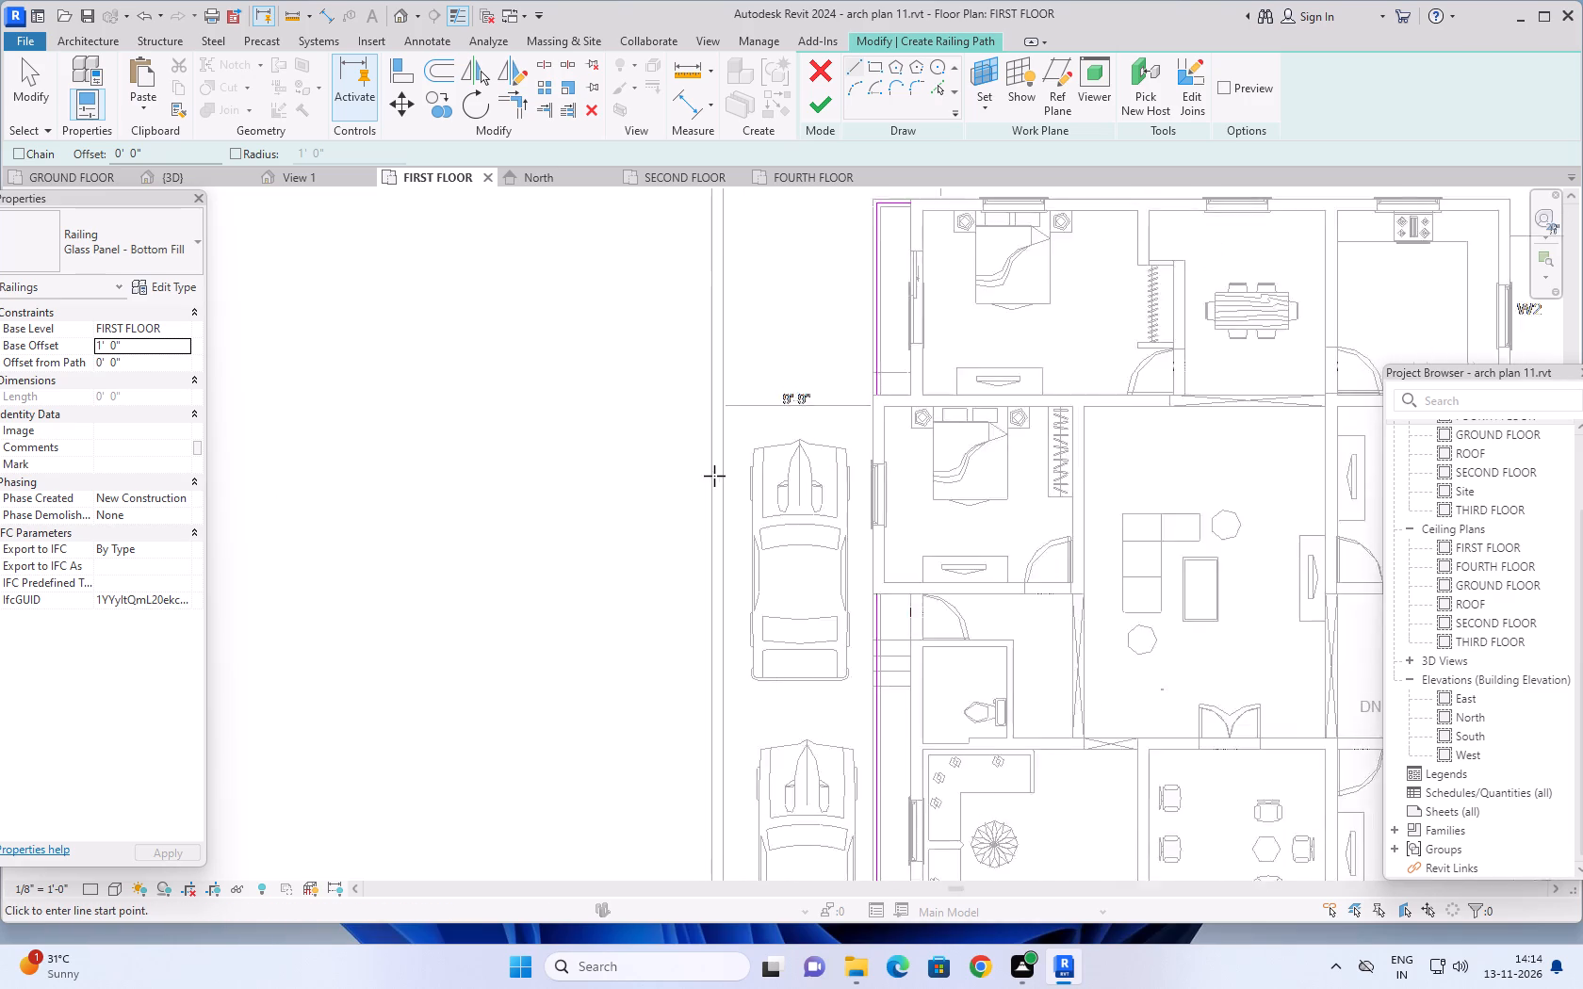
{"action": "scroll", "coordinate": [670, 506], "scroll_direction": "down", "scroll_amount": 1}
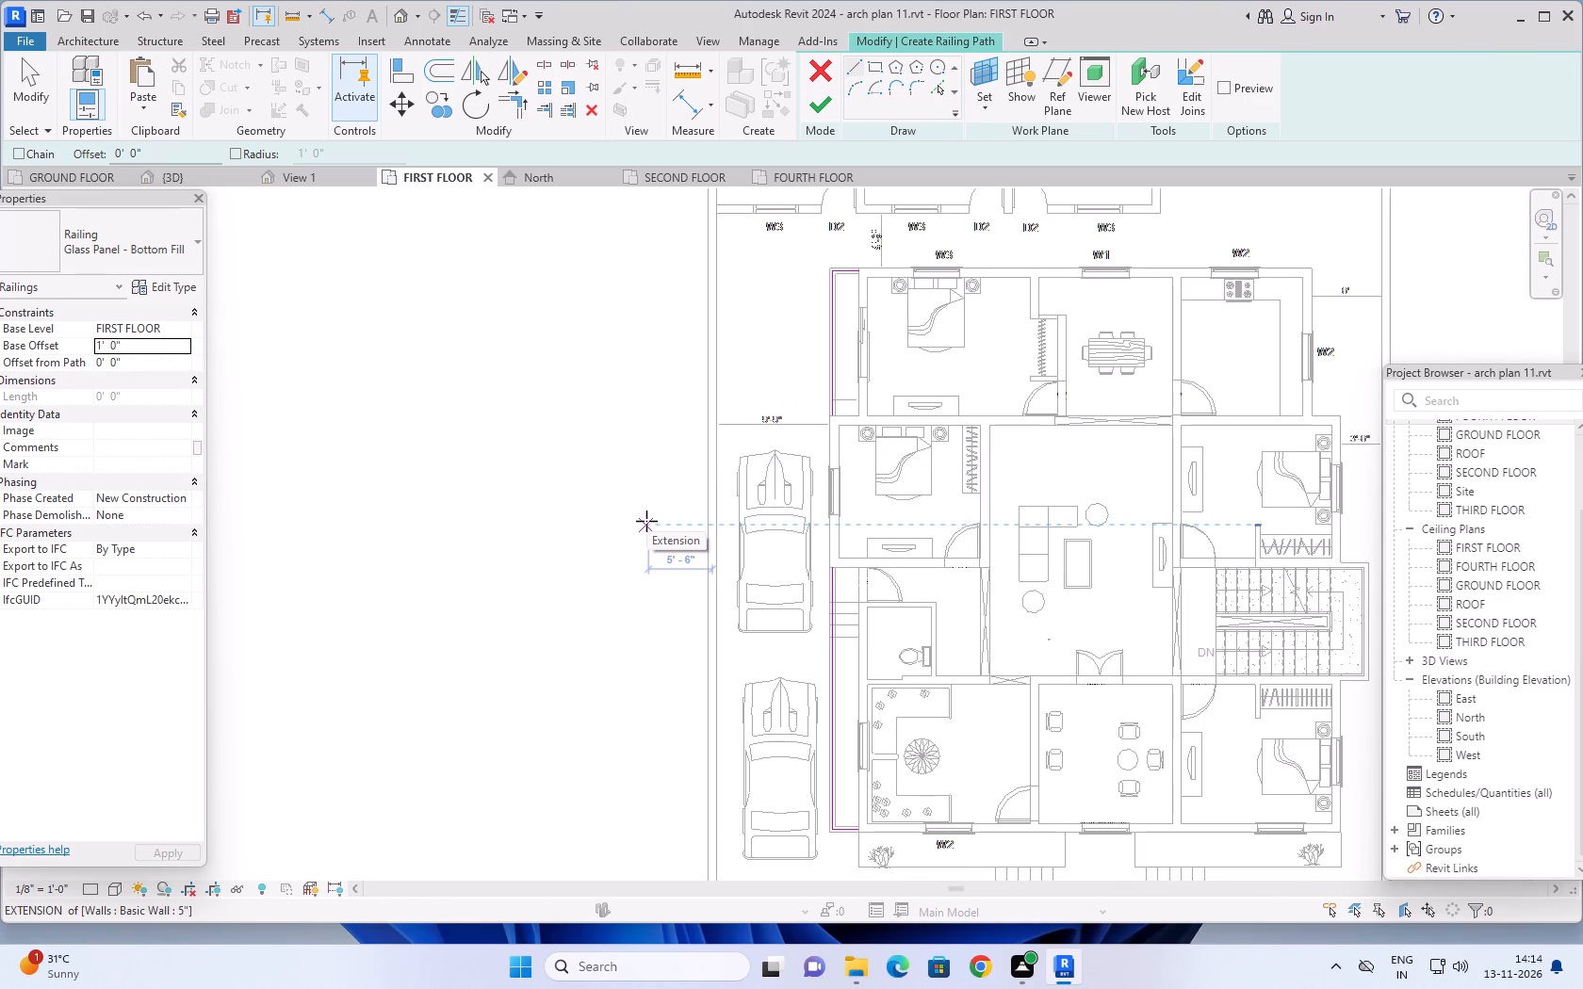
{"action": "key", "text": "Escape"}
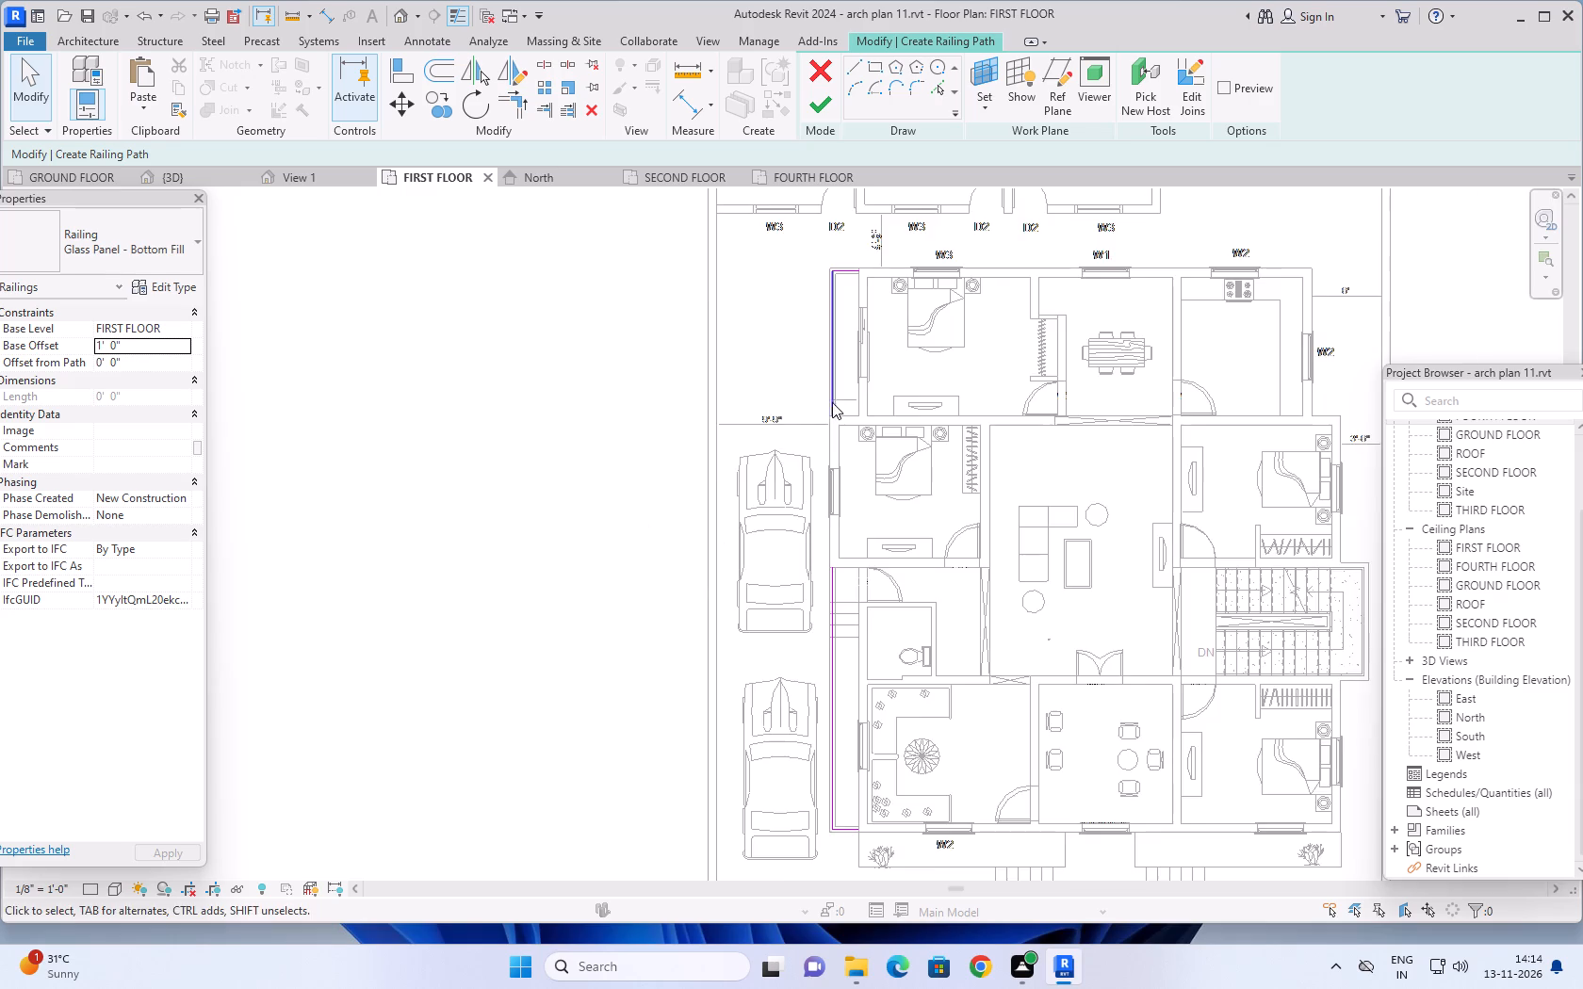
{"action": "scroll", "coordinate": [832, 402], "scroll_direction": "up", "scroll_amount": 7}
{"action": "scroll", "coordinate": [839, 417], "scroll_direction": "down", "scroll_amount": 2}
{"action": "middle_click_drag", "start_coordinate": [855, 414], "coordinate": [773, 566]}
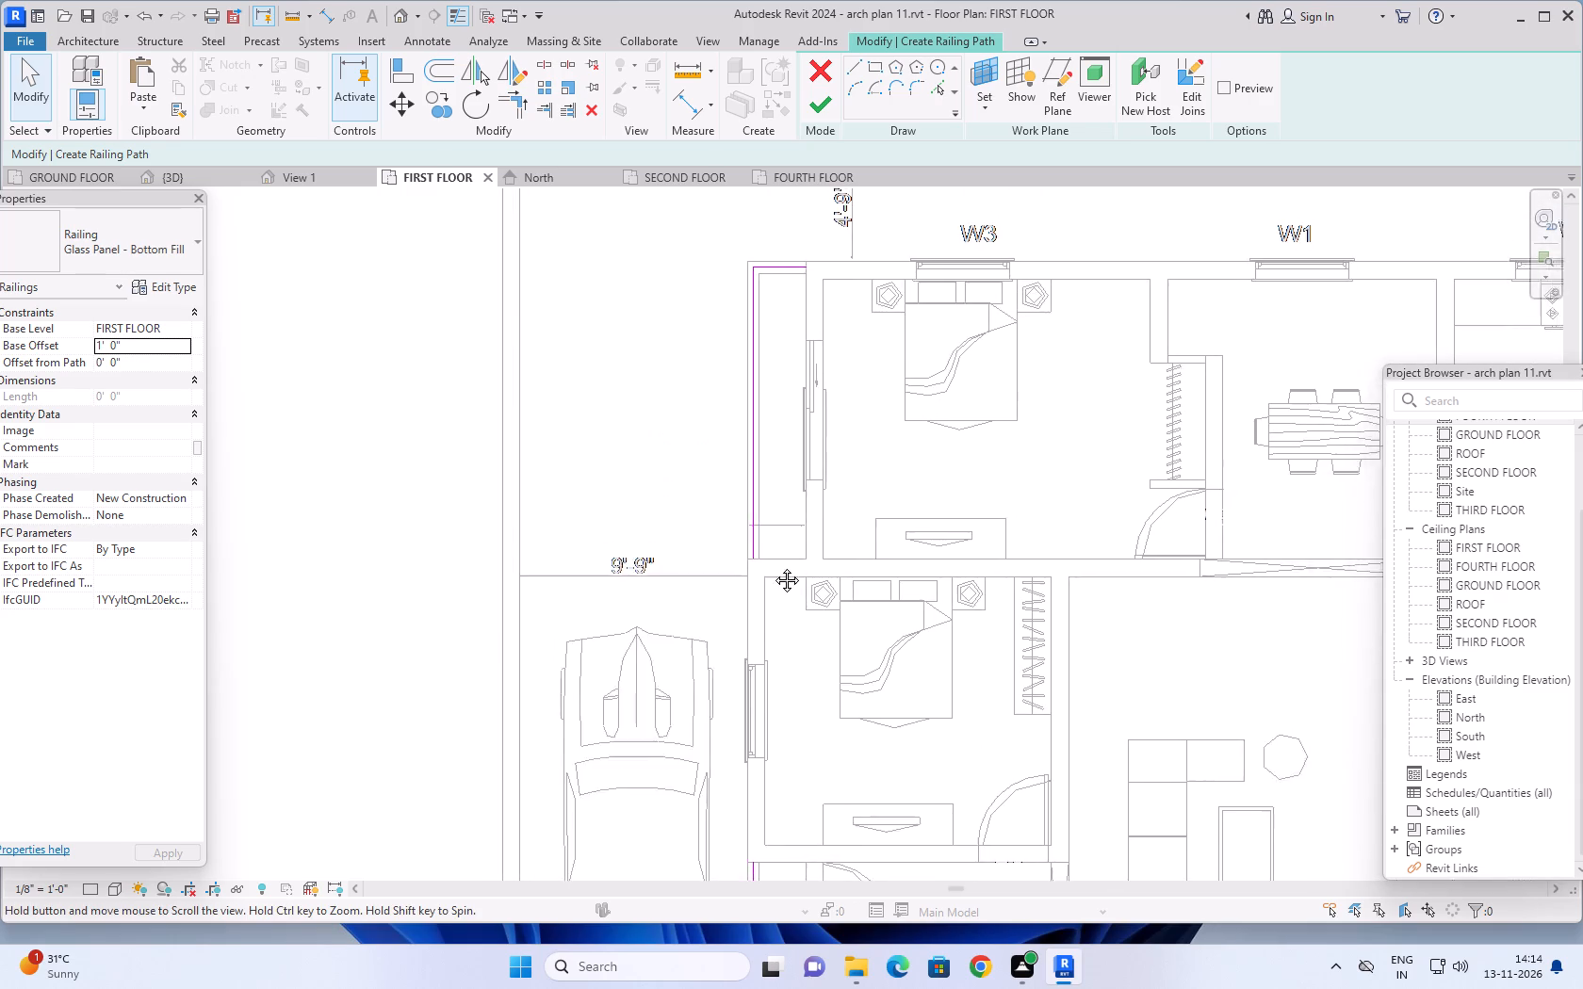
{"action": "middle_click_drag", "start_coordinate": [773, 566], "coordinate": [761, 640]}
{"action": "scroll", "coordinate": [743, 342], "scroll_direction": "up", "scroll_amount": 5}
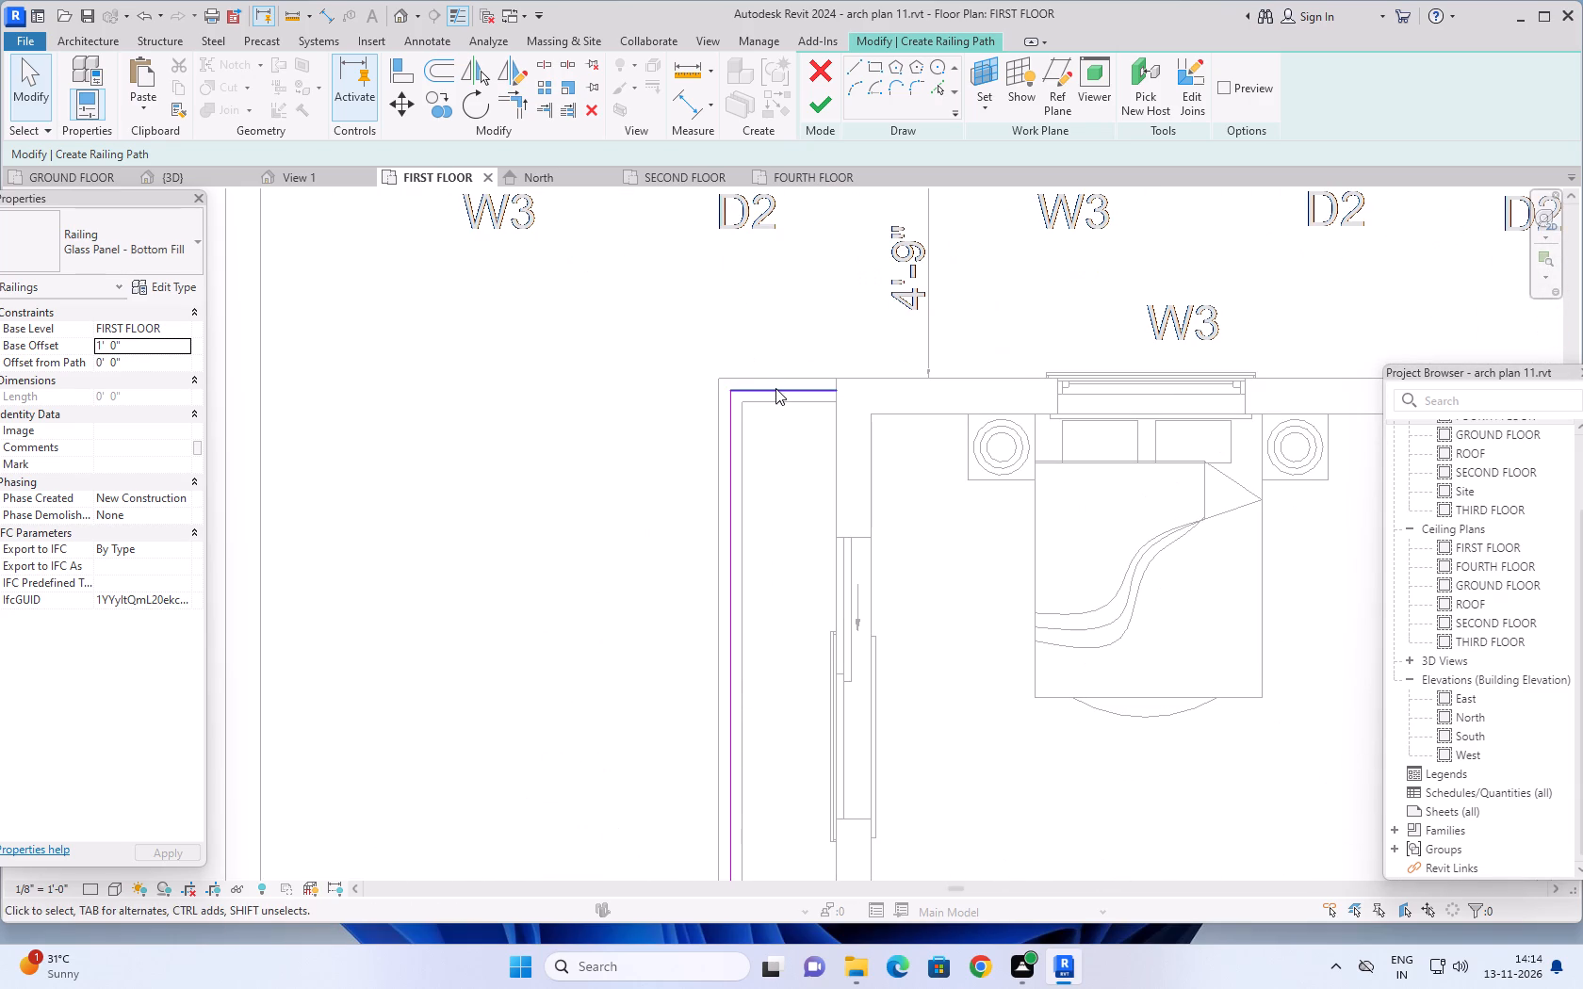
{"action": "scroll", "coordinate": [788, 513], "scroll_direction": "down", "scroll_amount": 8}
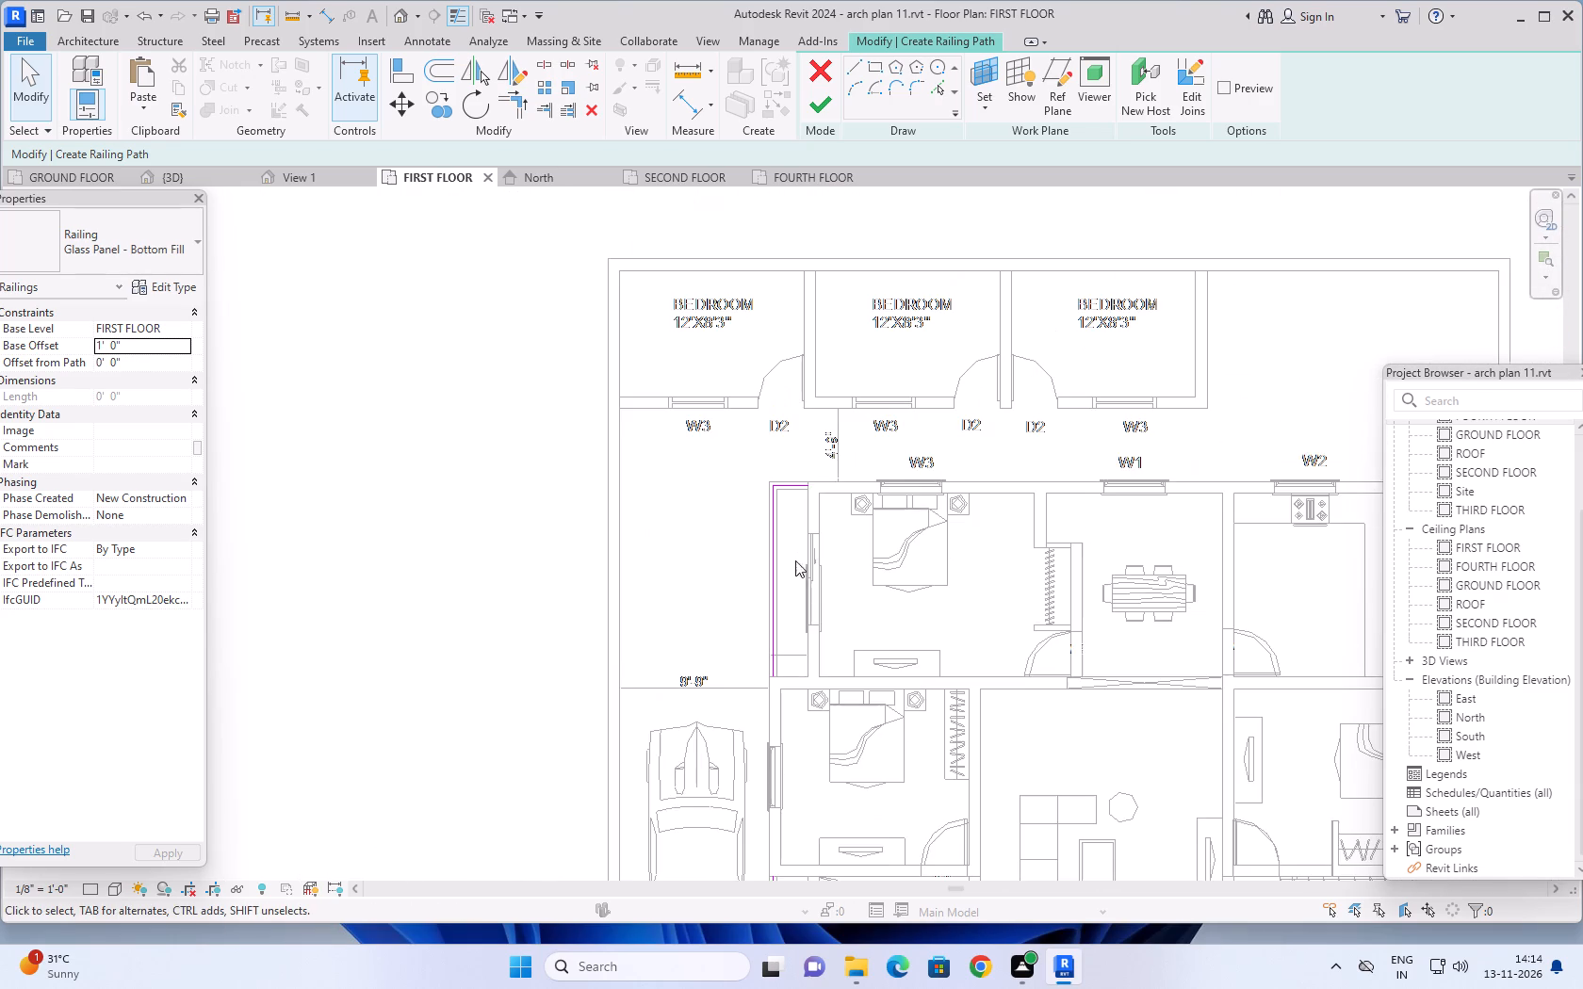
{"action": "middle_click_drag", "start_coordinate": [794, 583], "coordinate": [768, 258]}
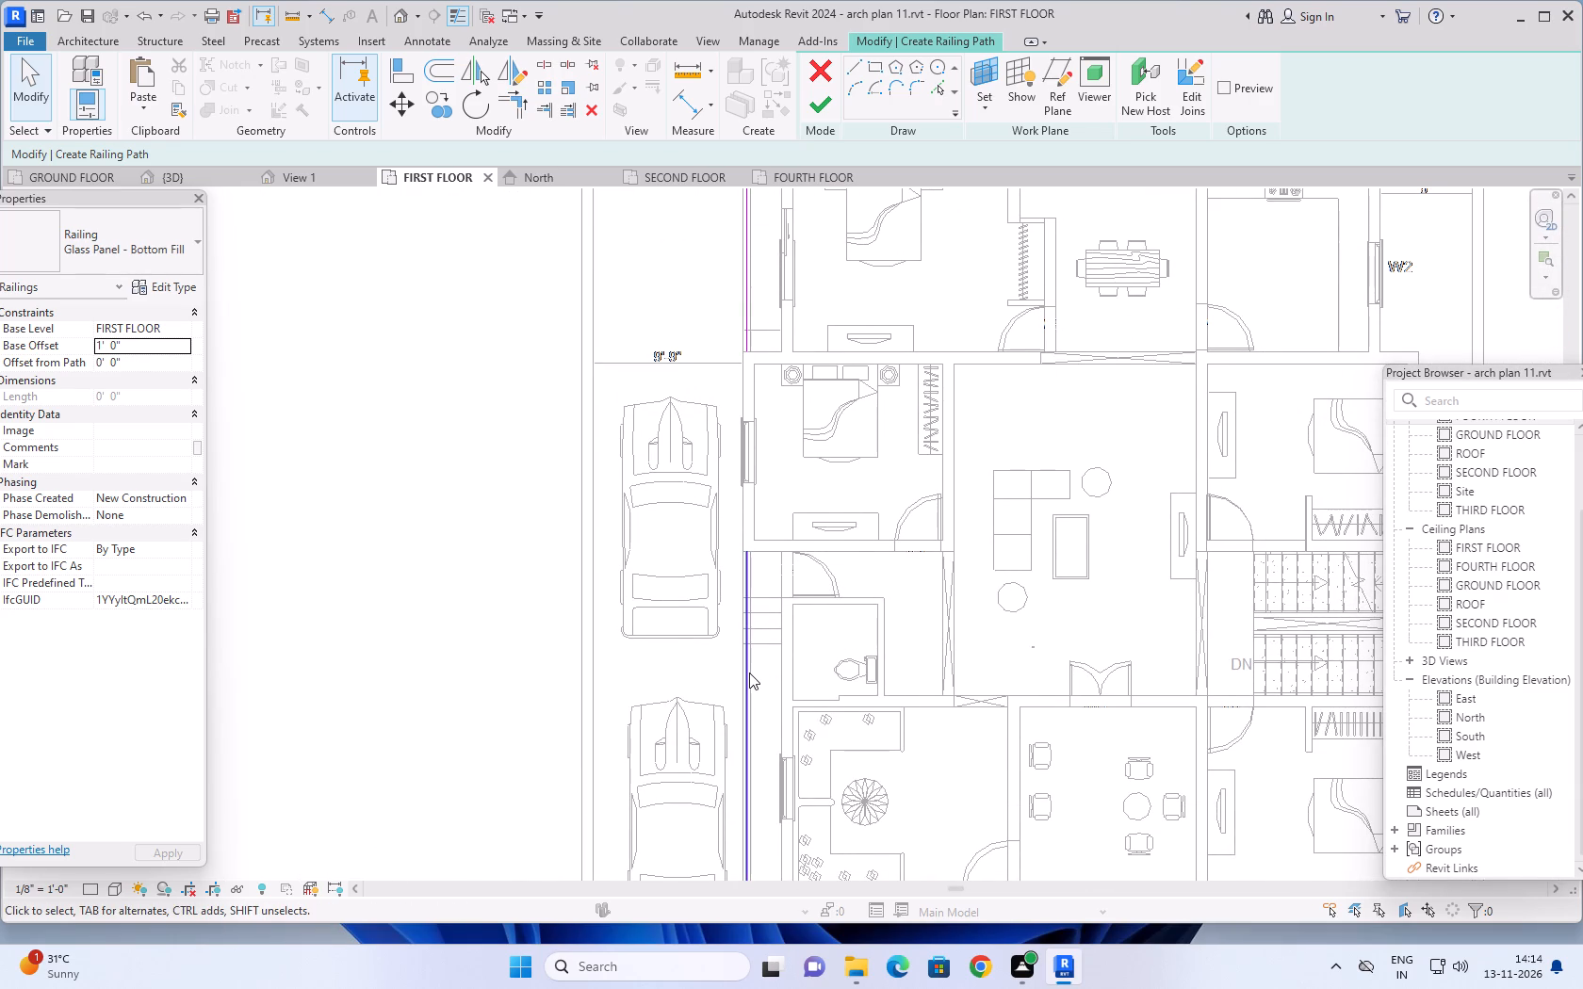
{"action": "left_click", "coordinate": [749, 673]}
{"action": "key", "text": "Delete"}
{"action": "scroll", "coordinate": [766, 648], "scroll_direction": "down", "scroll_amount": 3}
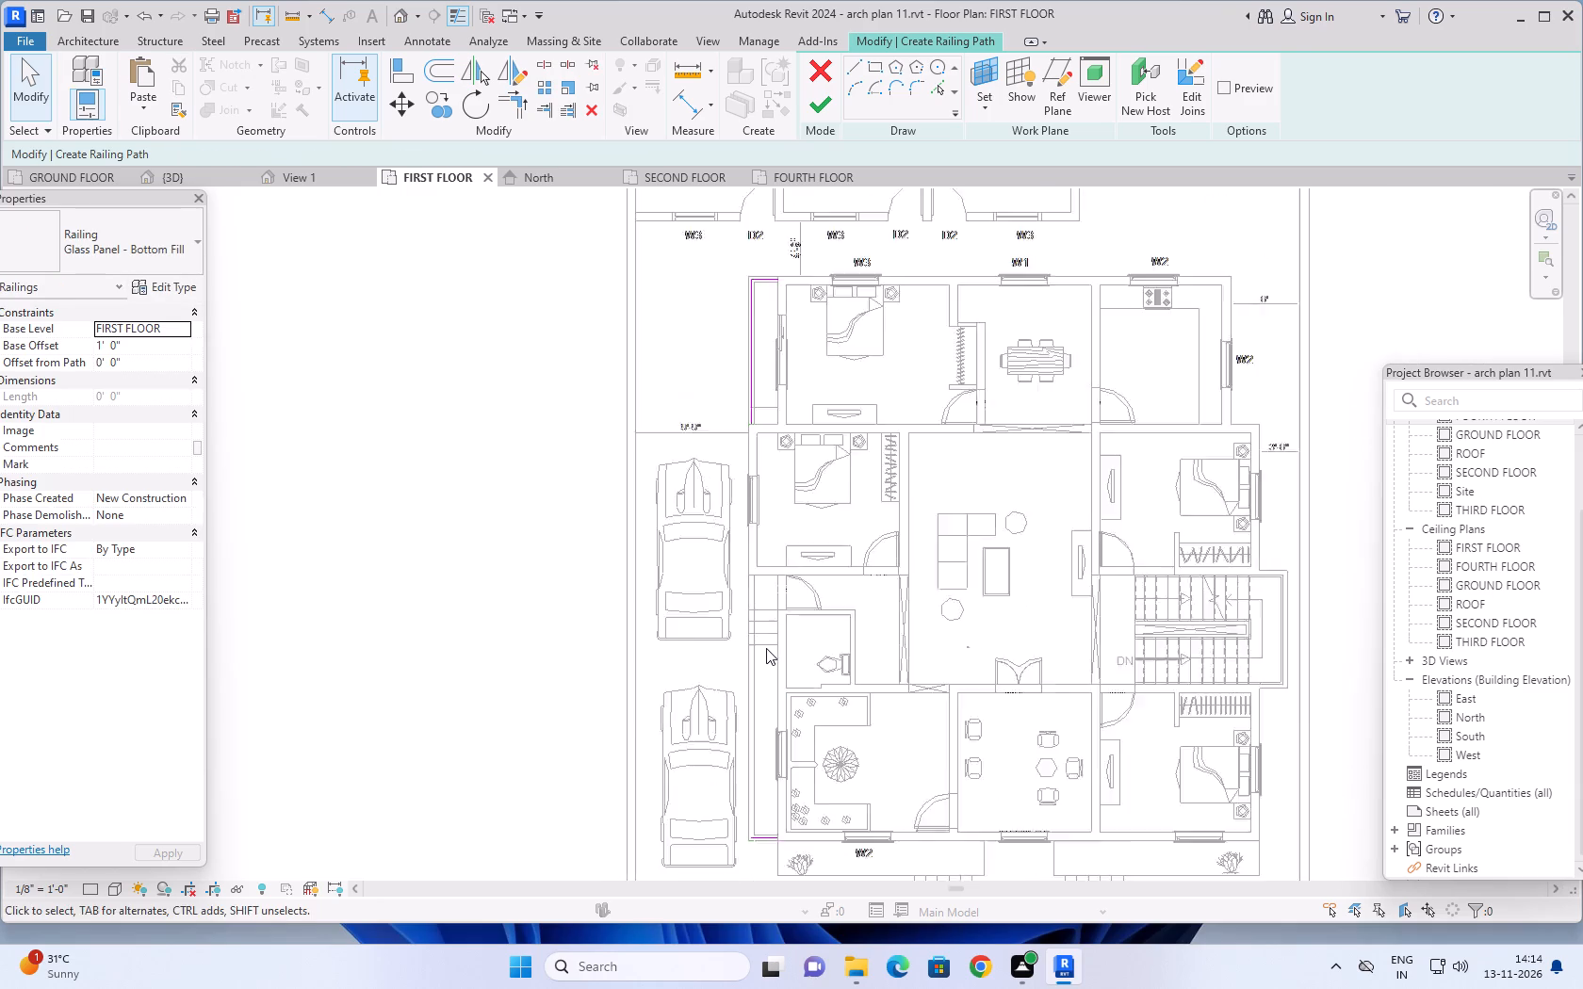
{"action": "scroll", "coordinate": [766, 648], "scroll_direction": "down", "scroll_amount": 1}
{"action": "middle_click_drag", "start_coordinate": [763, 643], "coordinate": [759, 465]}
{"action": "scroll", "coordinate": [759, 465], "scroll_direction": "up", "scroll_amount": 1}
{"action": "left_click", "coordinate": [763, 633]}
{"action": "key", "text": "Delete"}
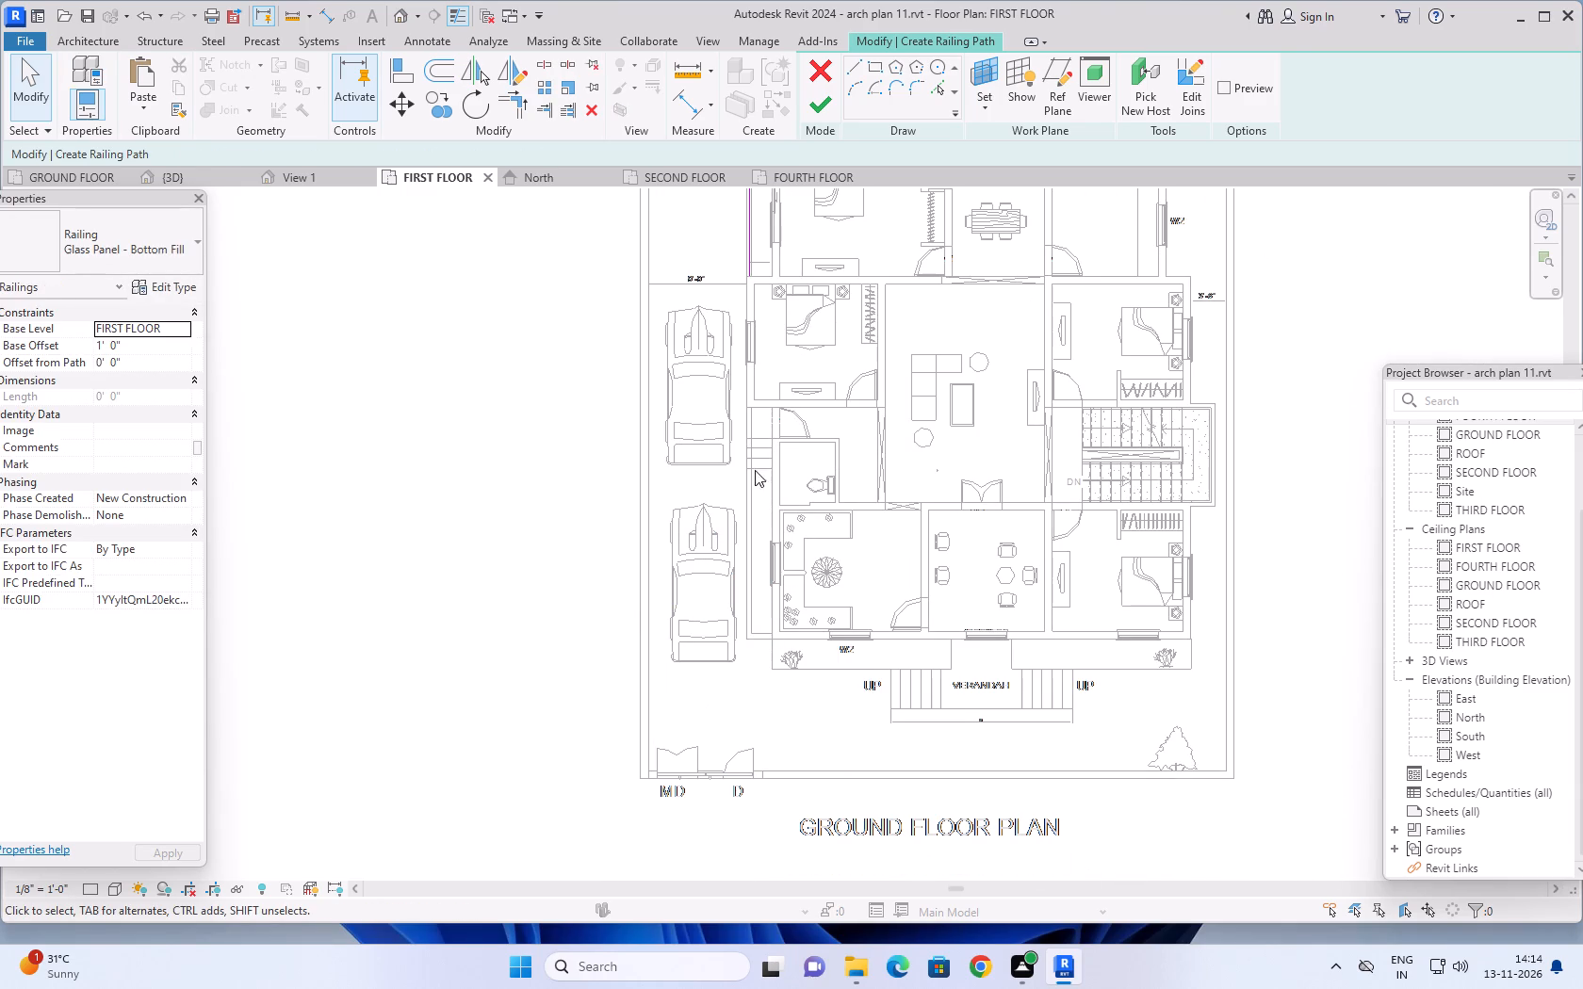
Finish the railing sketch containing only the upper bedroom balcony's path.
{"action": "left_click", "coordinate": [823, 113]}
{"action": "middle_click_drag", "start_coordinate": [563, 424], "coordinate": [542, 489]}
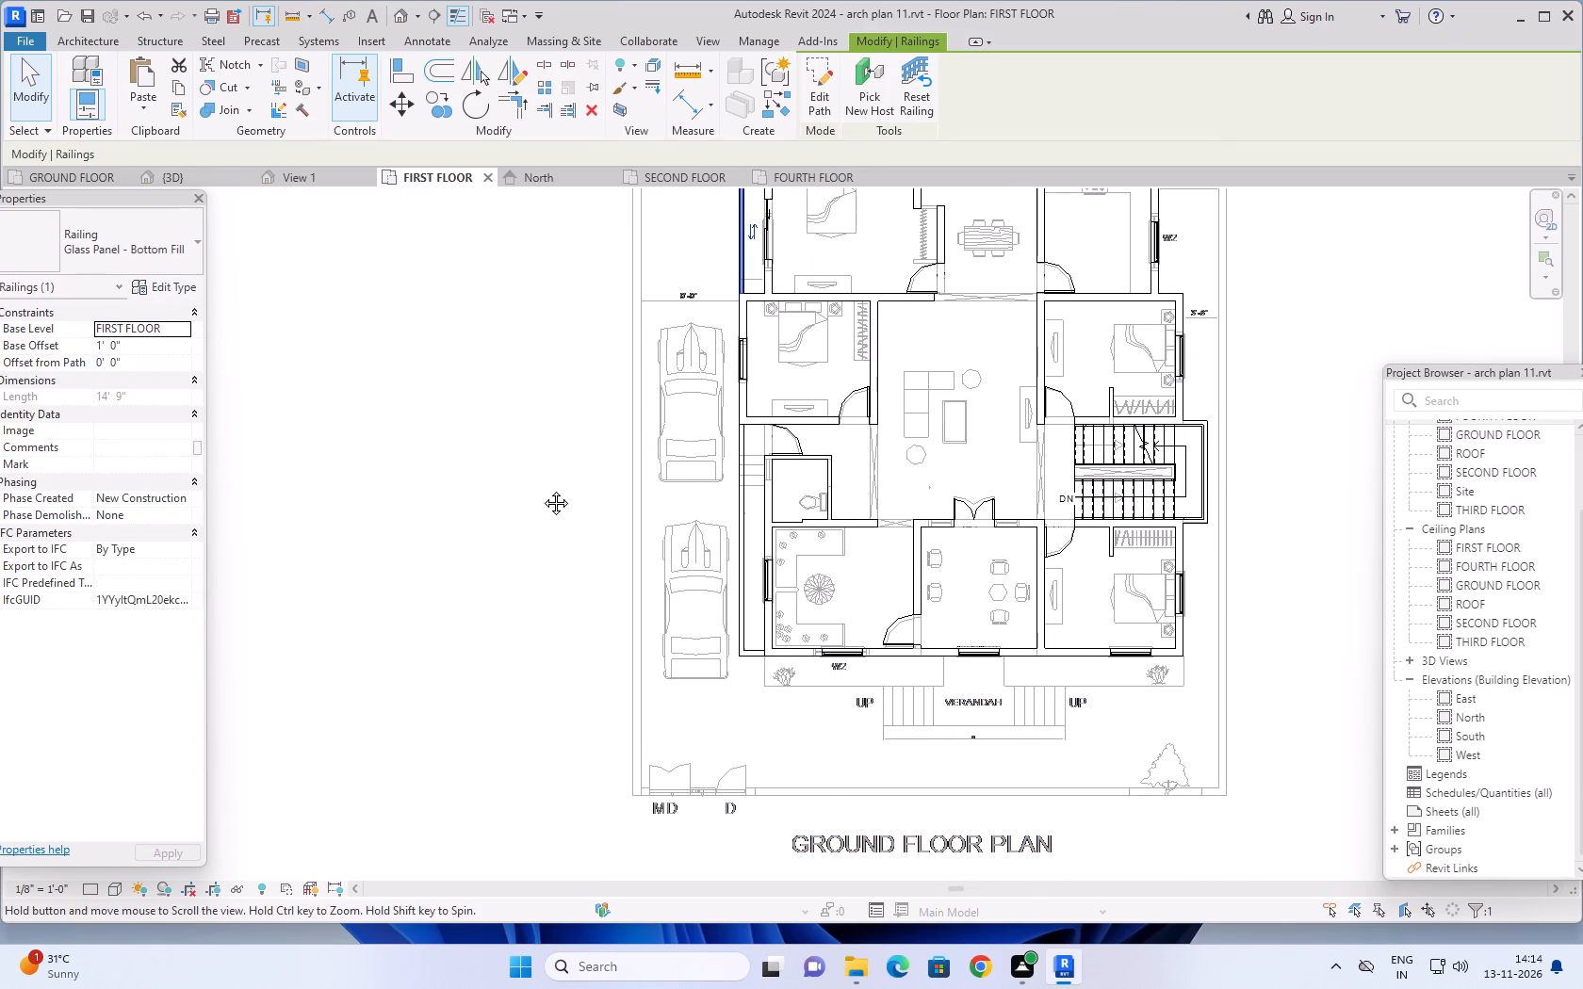
Start a separate railing sketch on the first floor and draw its path along the parapet centreline past the toilet and sitting room.
{"action": "middle_click_drag", "start_coordinate": [542, 489], "coordinate": [538, 511]}
{"action": "scroll", "coordinate": [672, 558], "scroll_direction": "up", "scroll_amount": 4}
{"action": "left_click", "coordinate": [83, 40]}
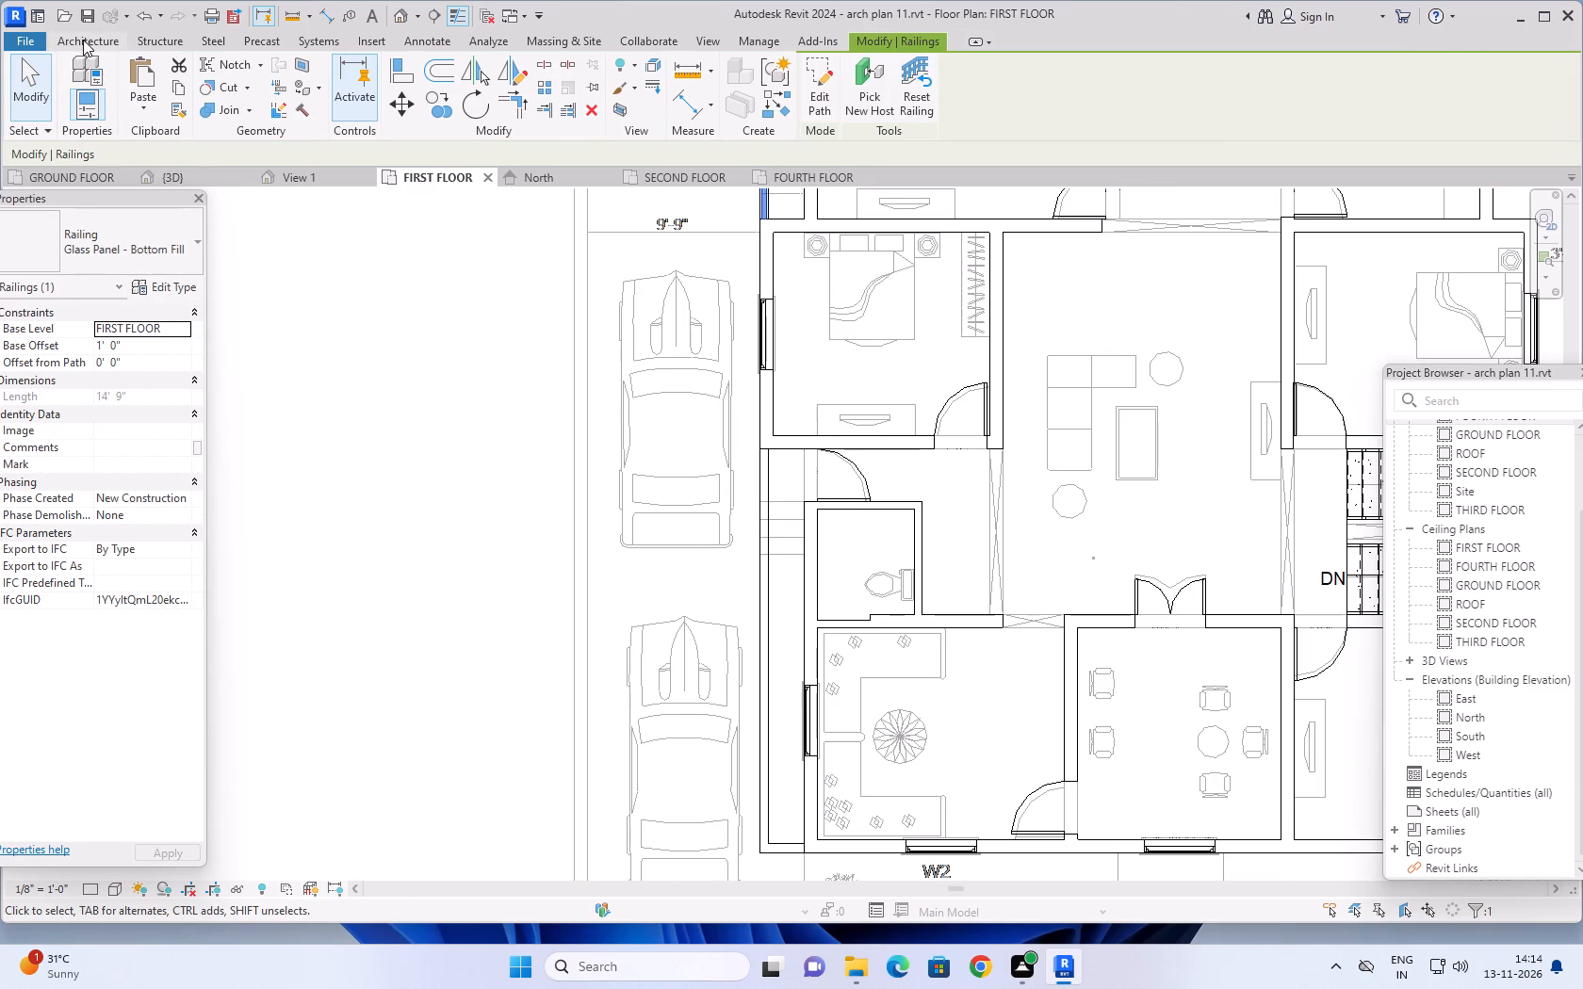
{"action": "left_click", "coordinate": [615, 68]}
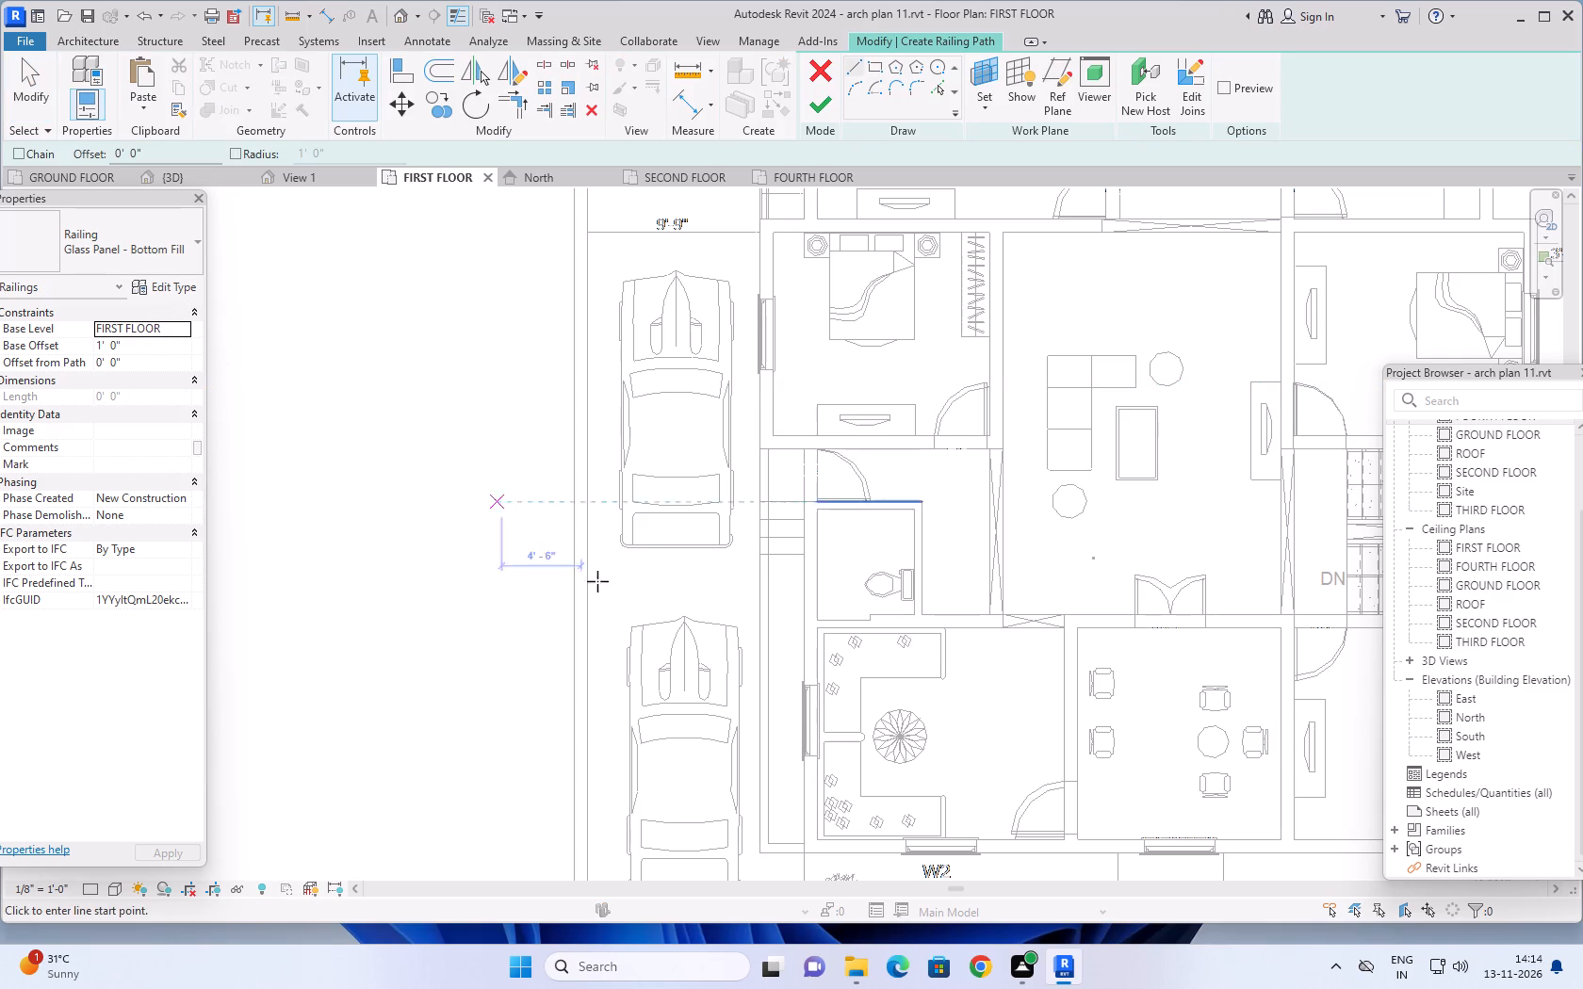
{"action": "scroll", "coordinate": [758, 652], "scroll_direction": "down", "scroll_amount": 4}
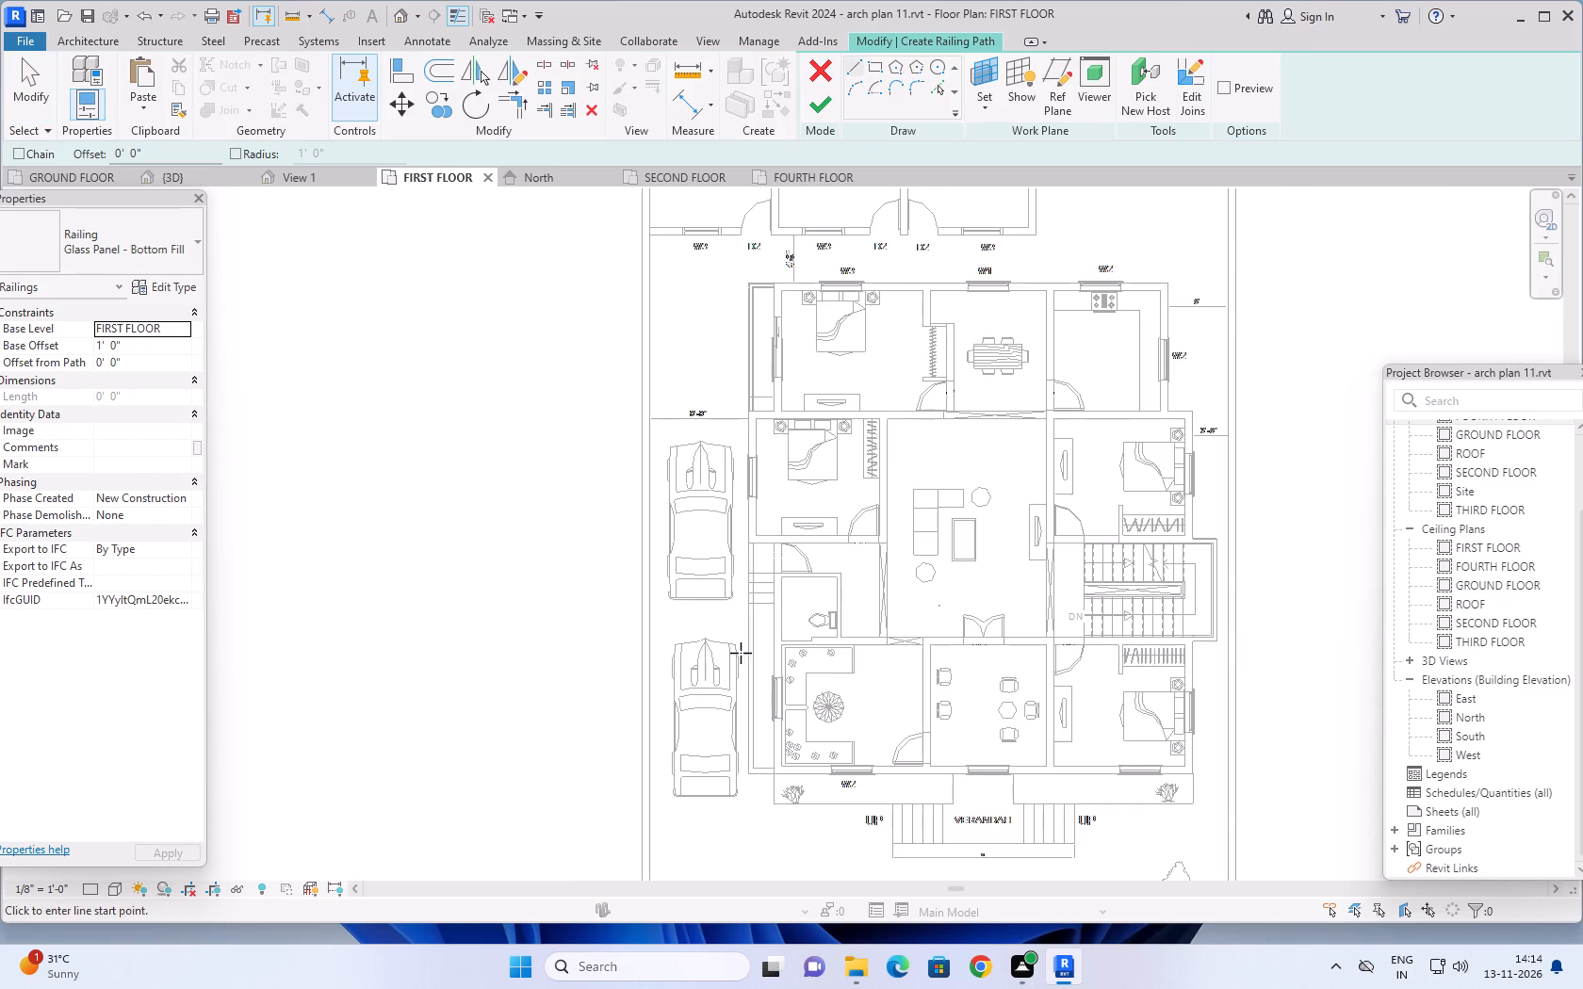
{"action": "scroll", "coordinate": [760, 612], "scroll_direction": "up", "scroll_amount": 10}
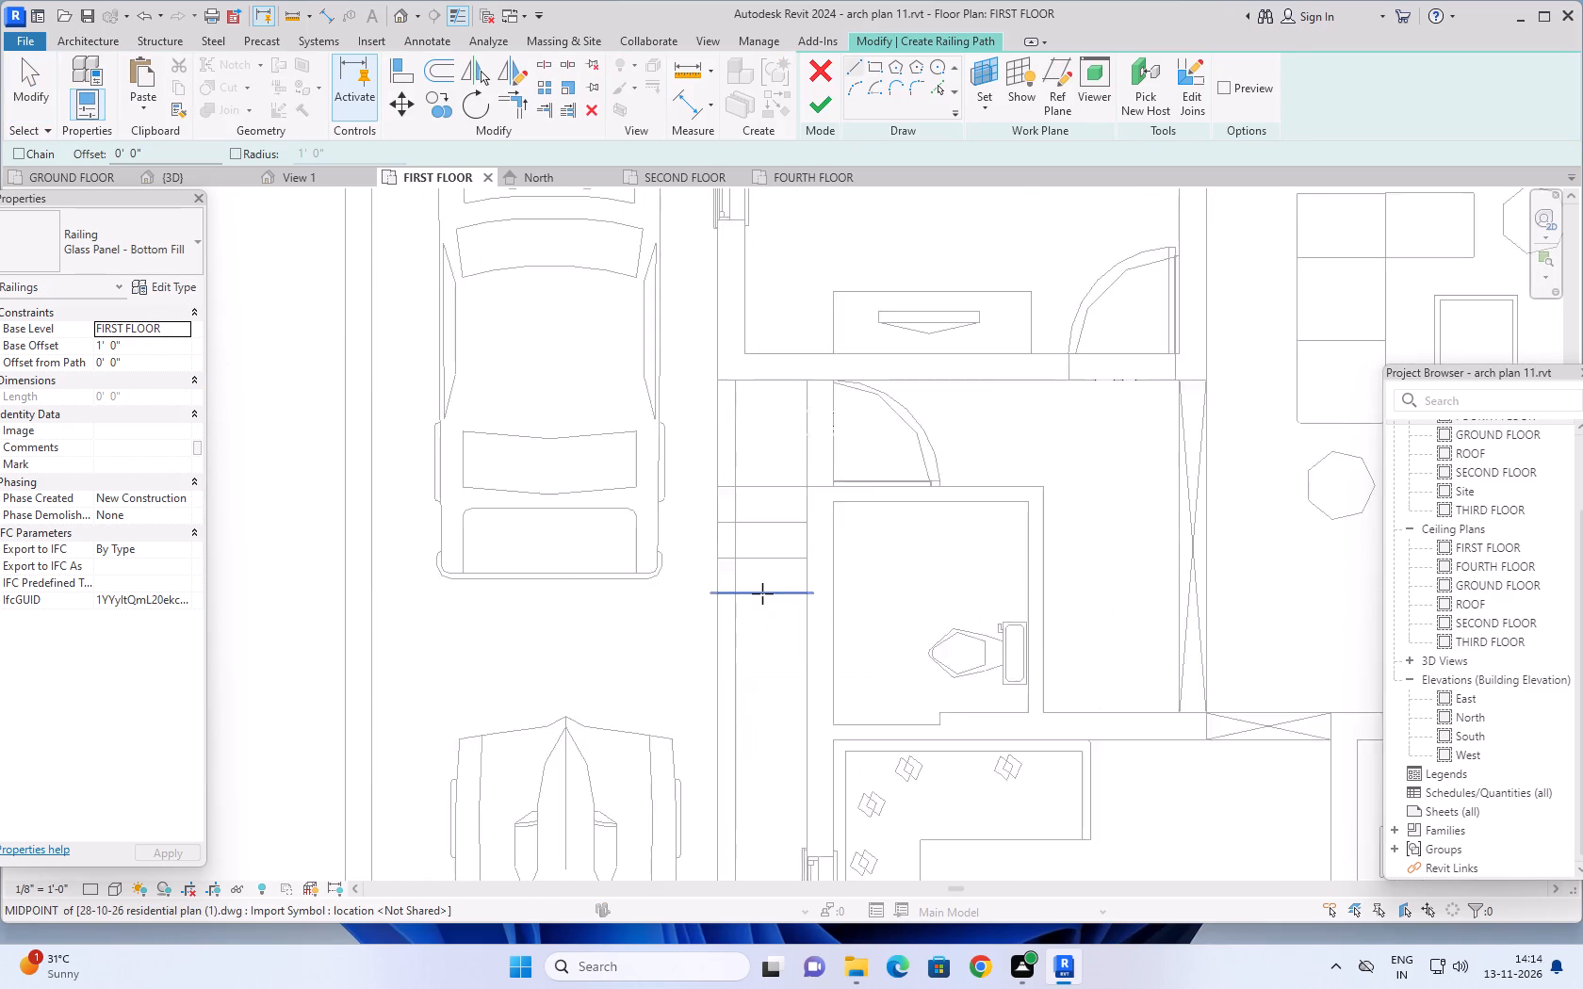
{"action": "scroll", "coordinate": [762, 593], "scroll_direction": "up", "scroll_amount": 1}
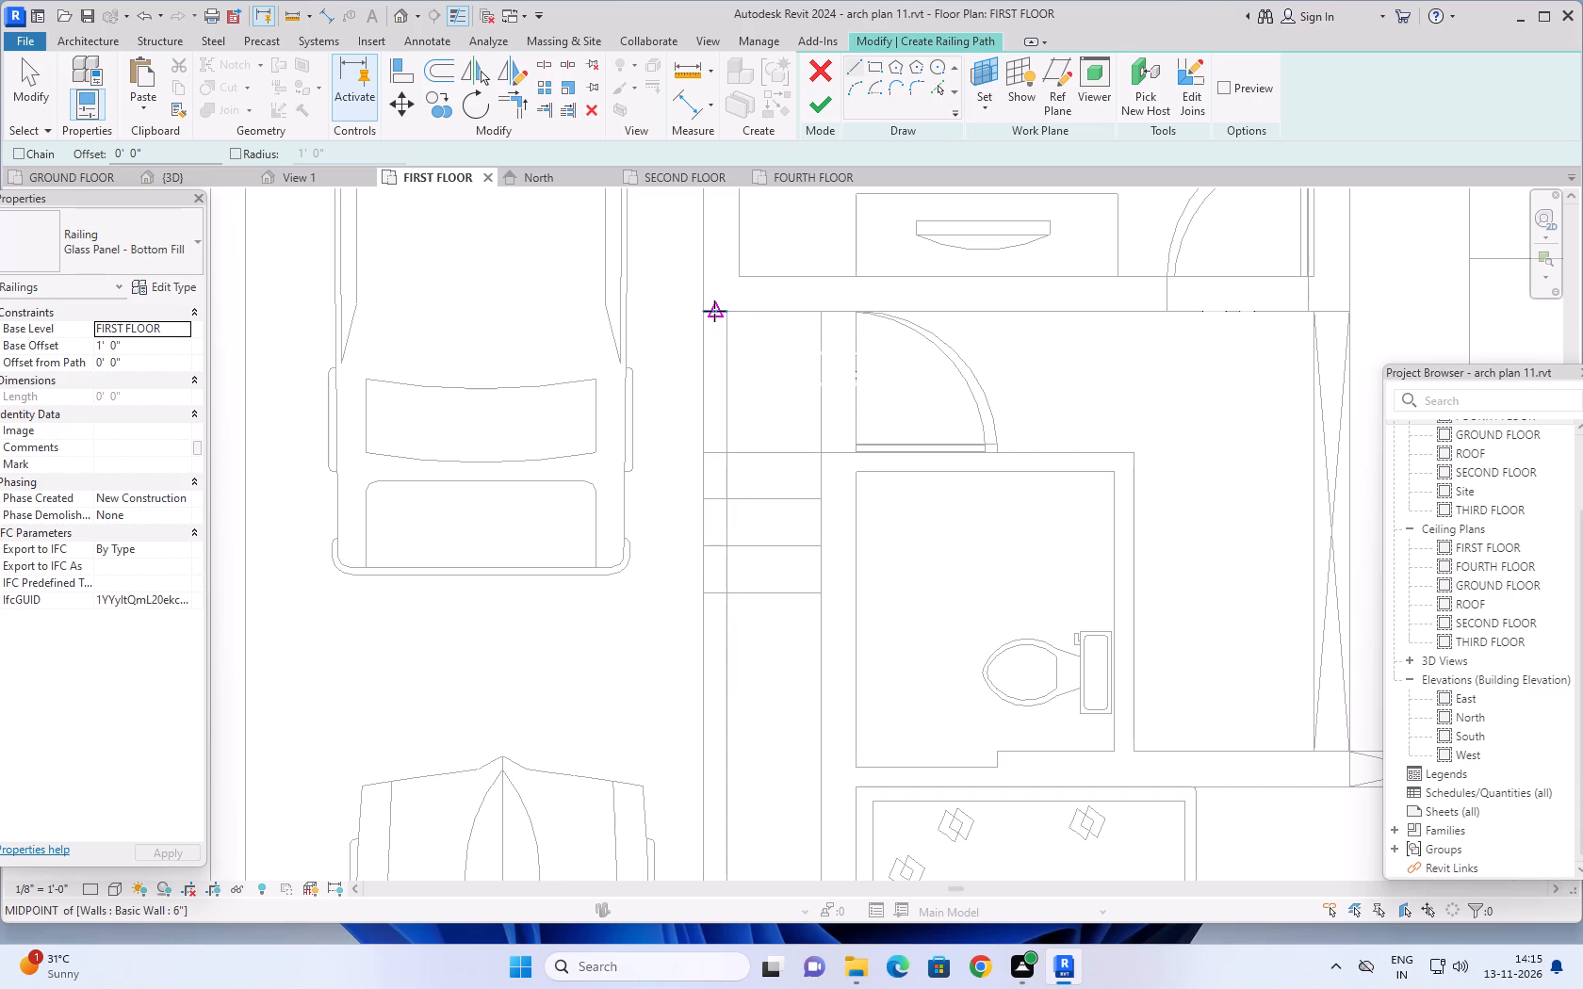
{"action": "left_click", "coordinate": [714, 311]}
{"action": "scroll", "coordinate": [714, 657], "scroll_direction": "down", "scroll_amount": 5}
{"action": "middle_click_drag", "start_coordinate": [714, 667], "coordinate": [703, 582]}
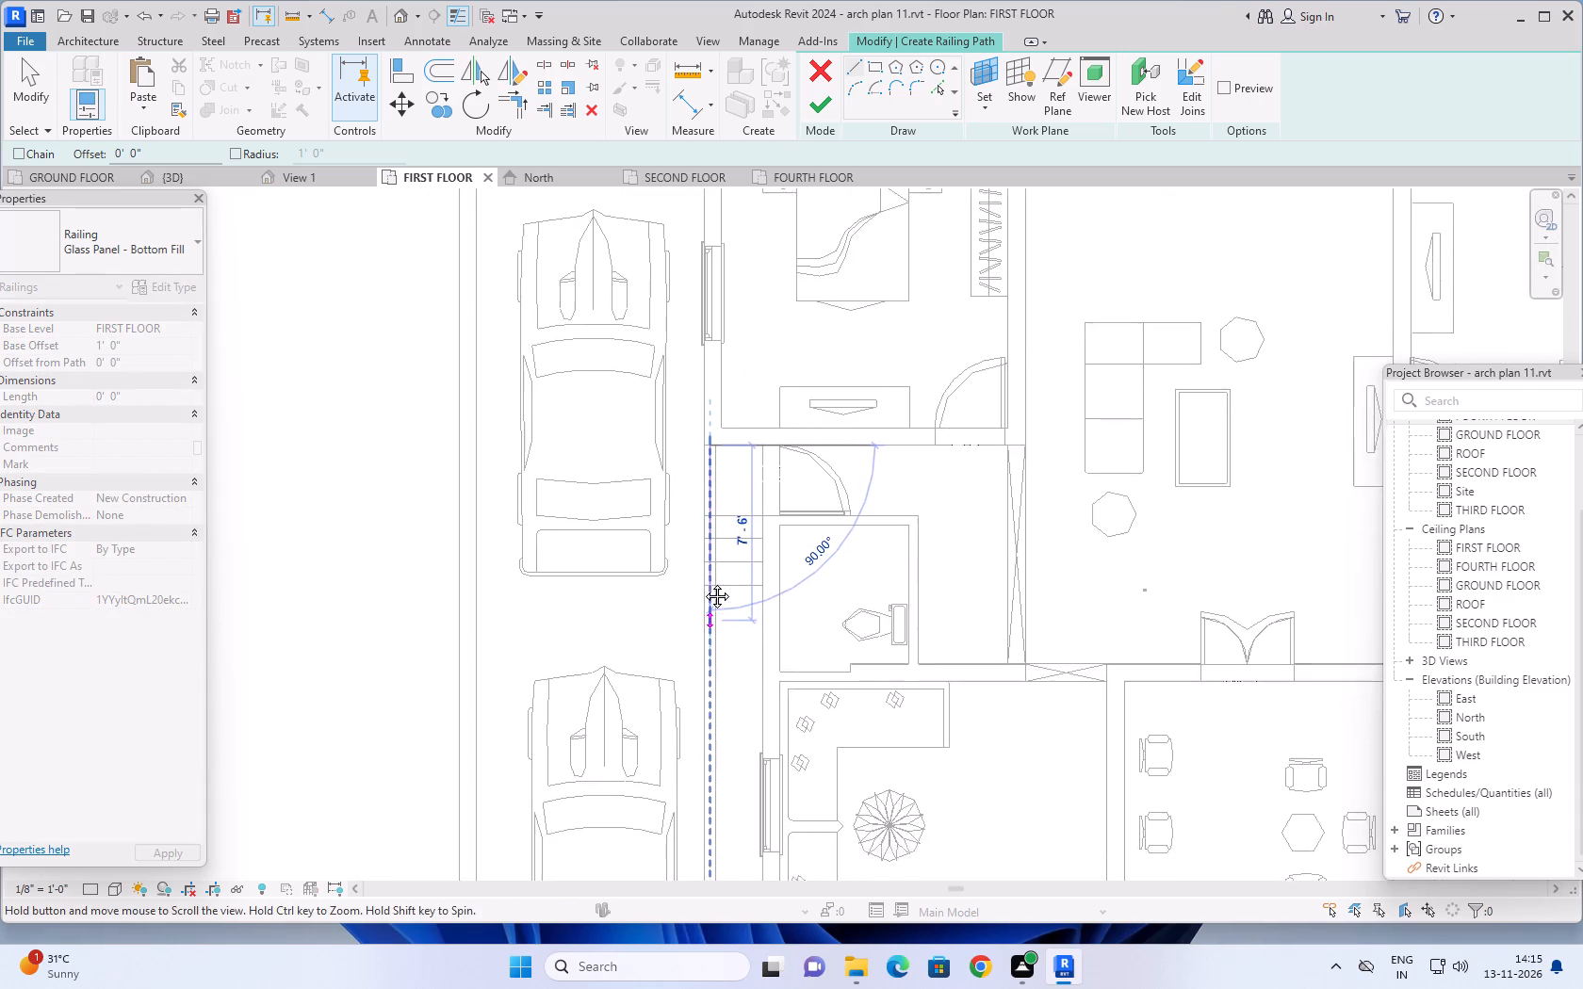
{"action": "middle_click_drag", "start_coordinate": [703, 582], "coordinate": [702, 333]}
{"action": "scroll", "coordinate": [695, 668], "scroll_direction": "up", "scroll_amount": 5}
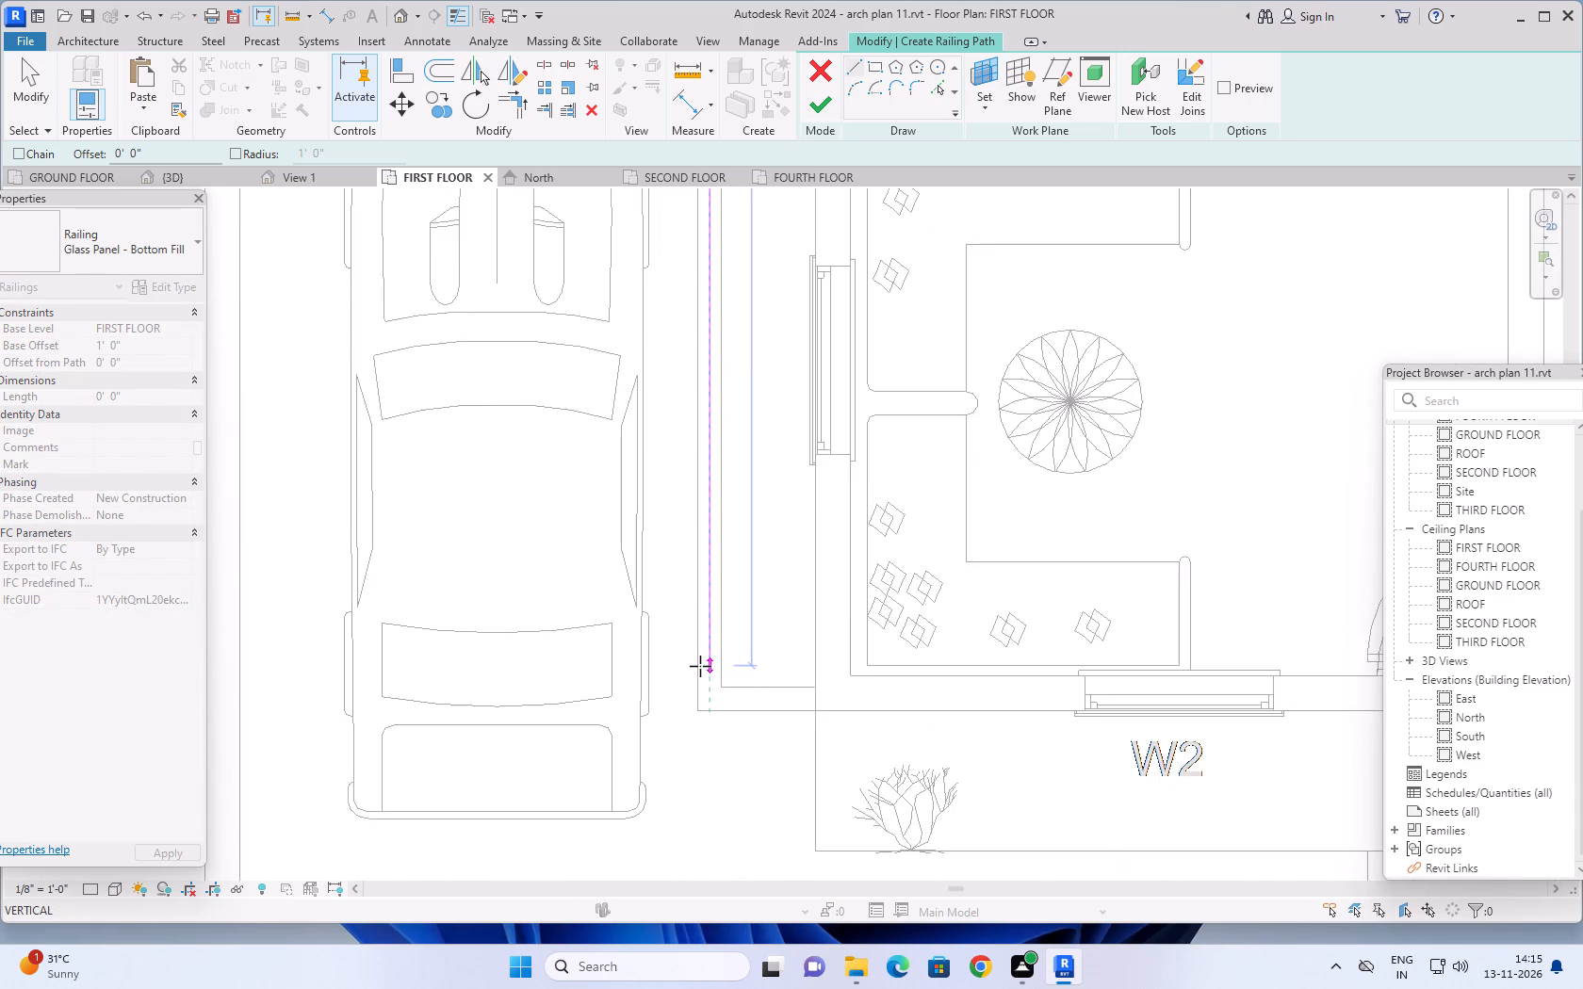
{"action": "scroll", "coordinate": [700, 666], "scroll_direction": "up", "scroll_amount": 3}
{"action": "left_click", "coordinate": [715, 720]}
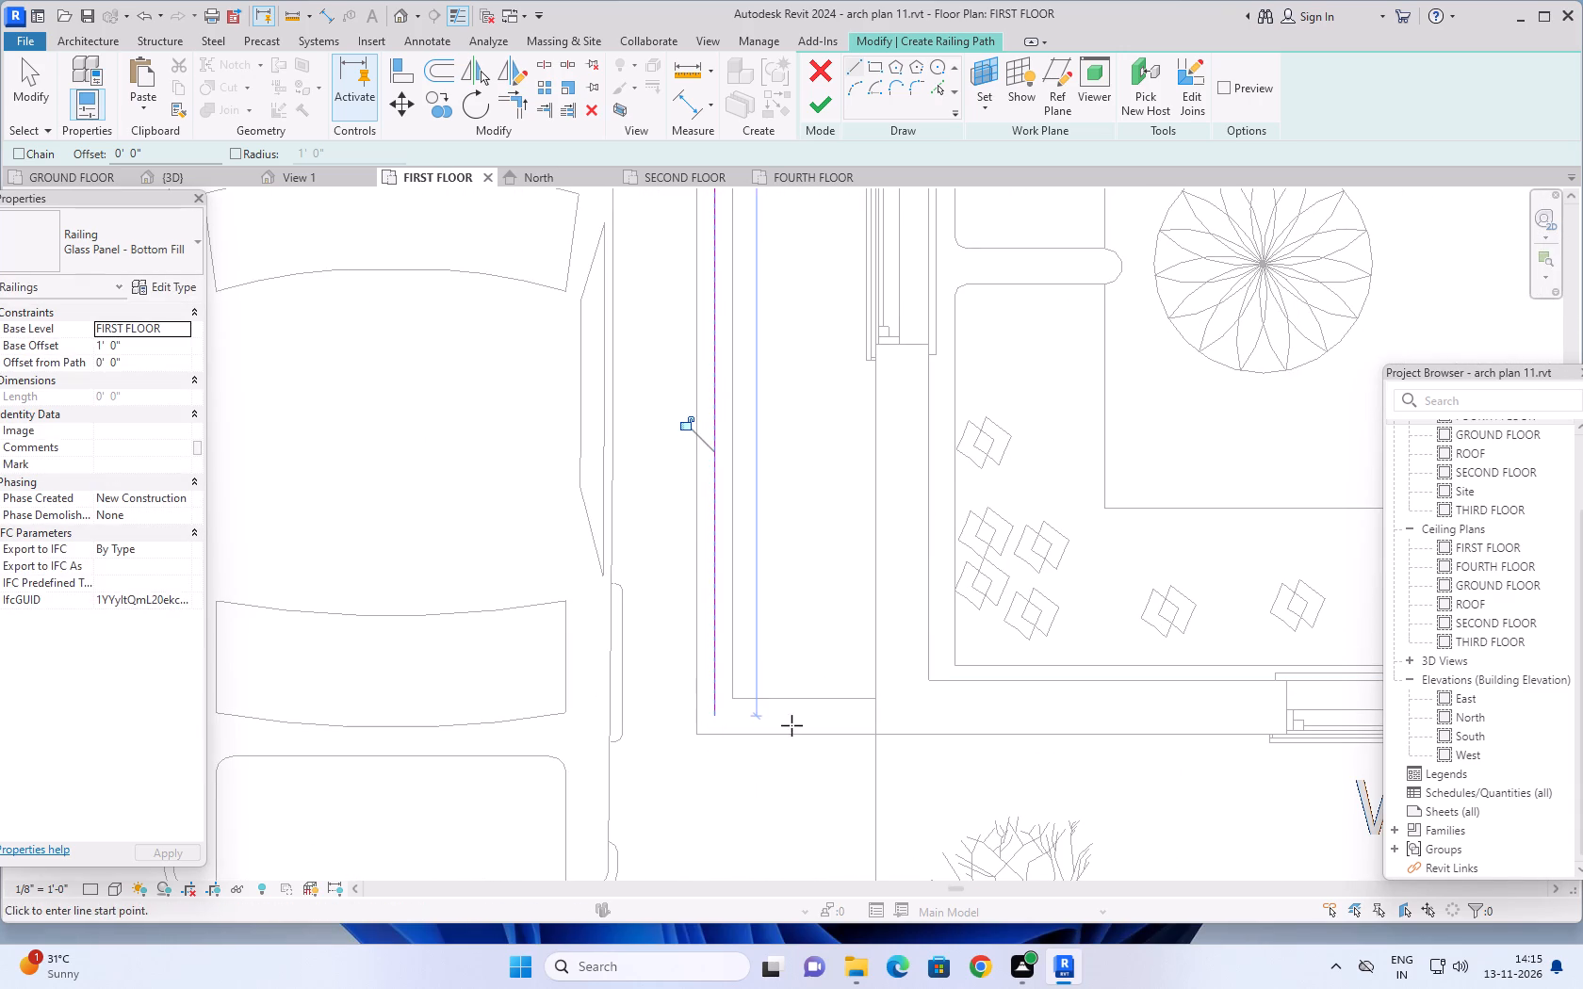
Draw a 2'-3" return line from the path's lower corner along the short parapet to the building.
{"action": "left_click", "coordinate": [713, 718]}
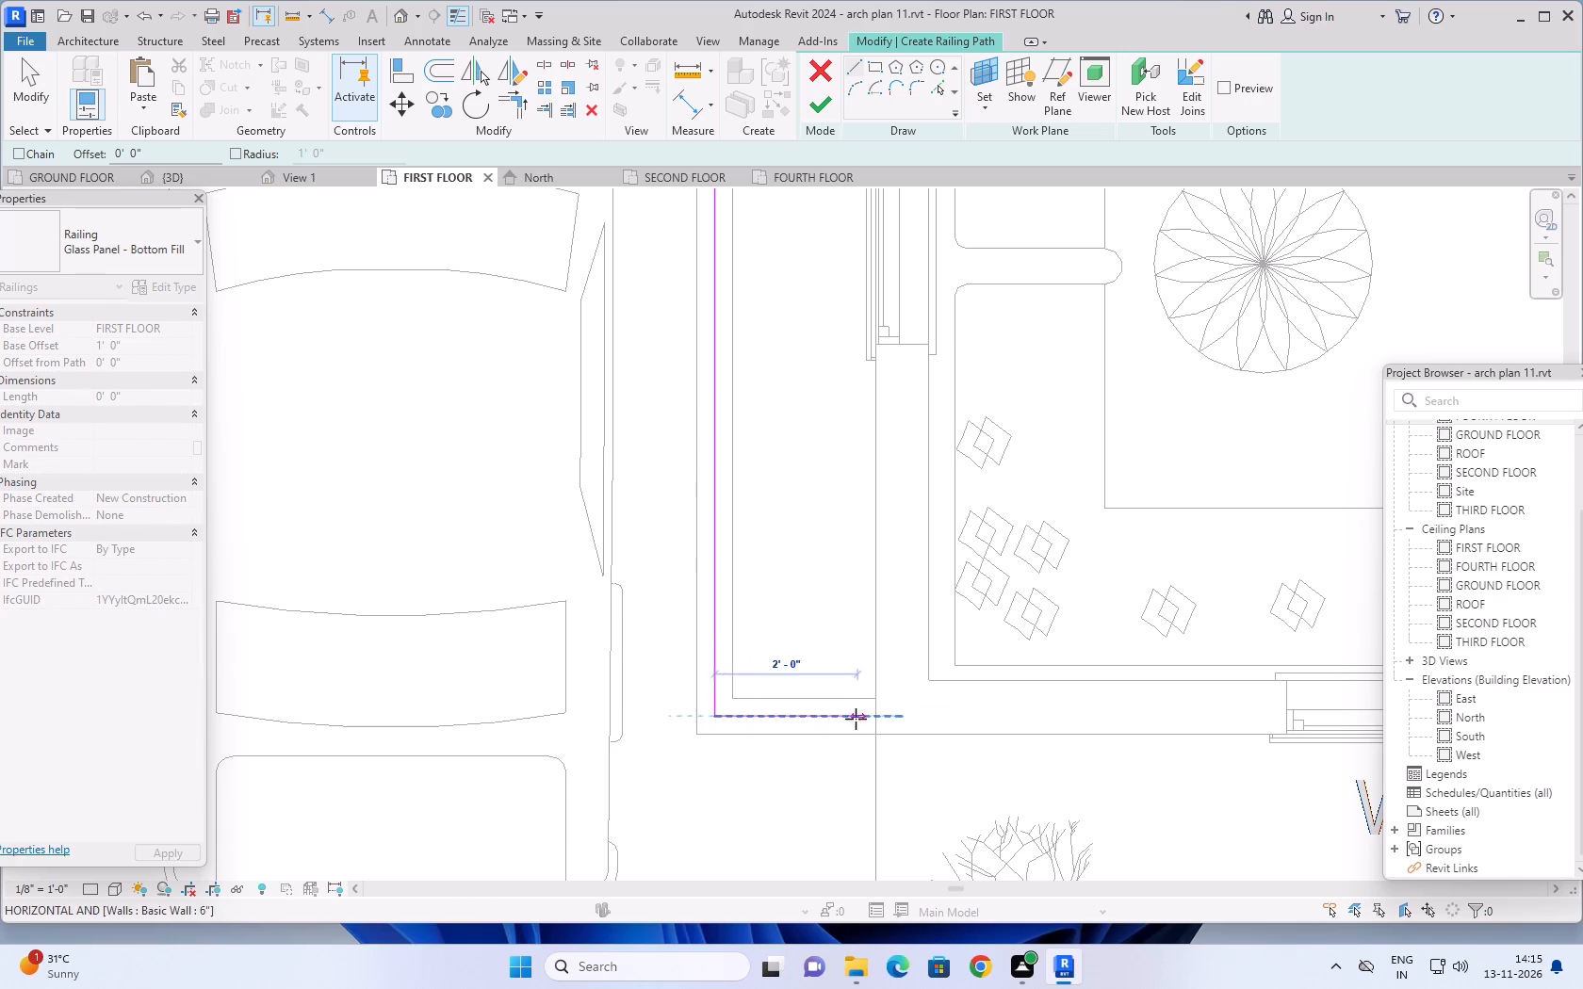
{"action": "left_click", "coordinate": [874, 716]}
{"action": "scroll", "coordinate": [687, 710], "scroll_direction": "down", "scroll_amount": 2}
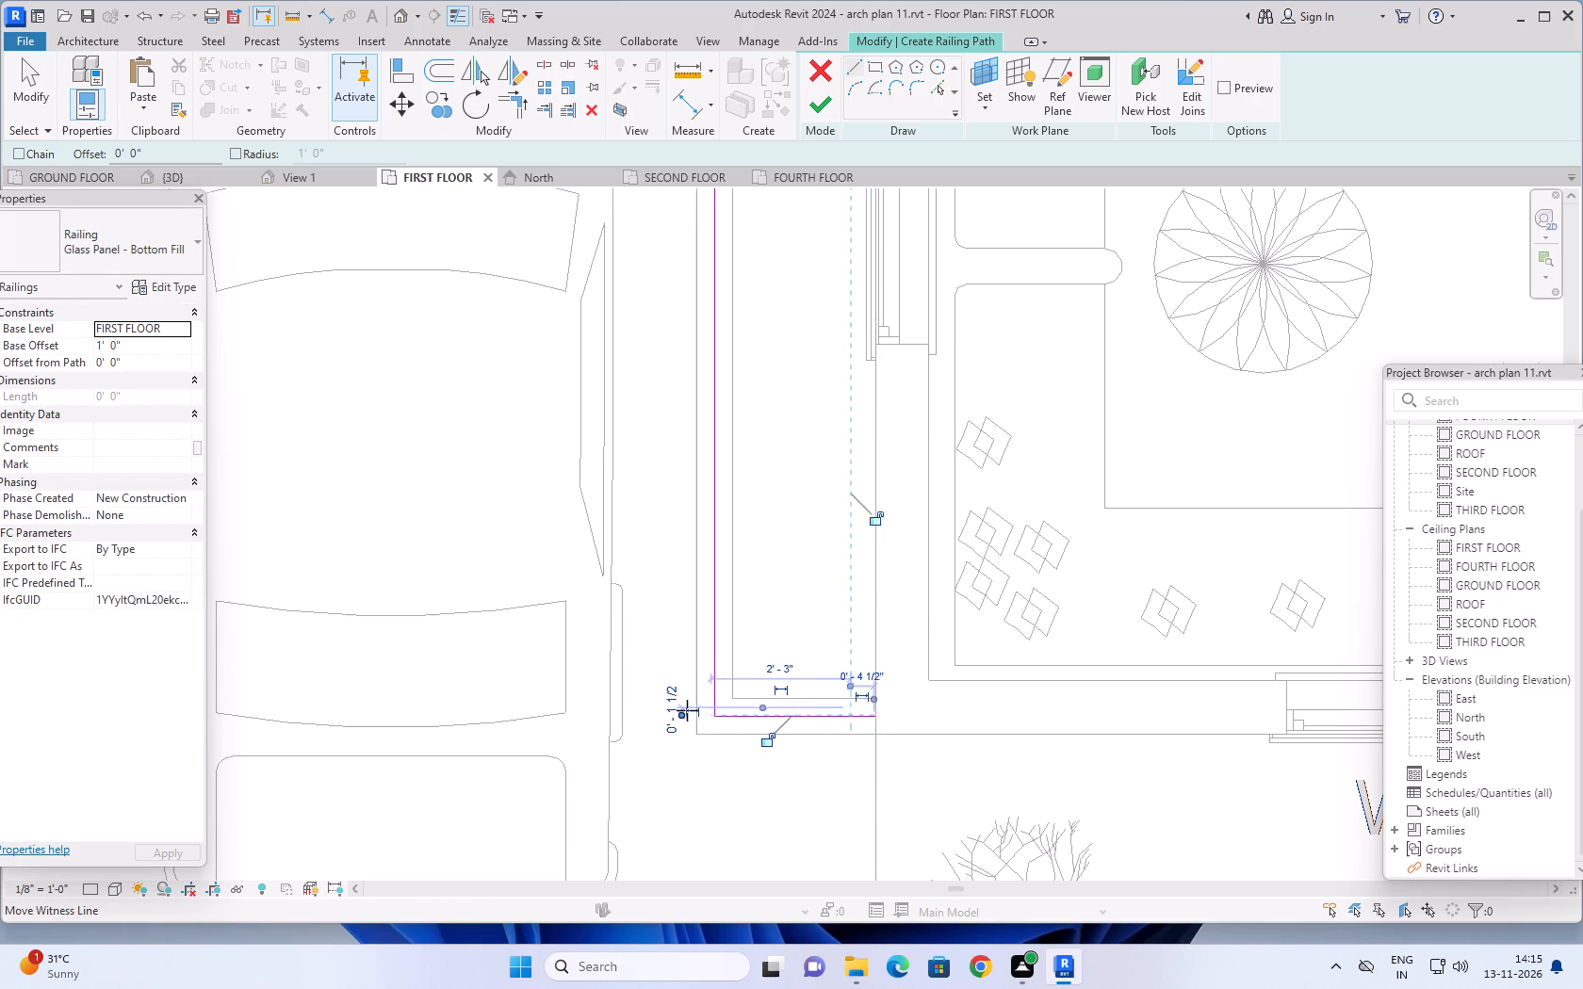
{"action": "scroll", "coordinate": [687, 710], "scroll_direction": "down", "scroll_amount": 10}
{"action": "scroll", "coordinate": [497, 651], "scroll_direction": "down", "scroll_amount": 3}
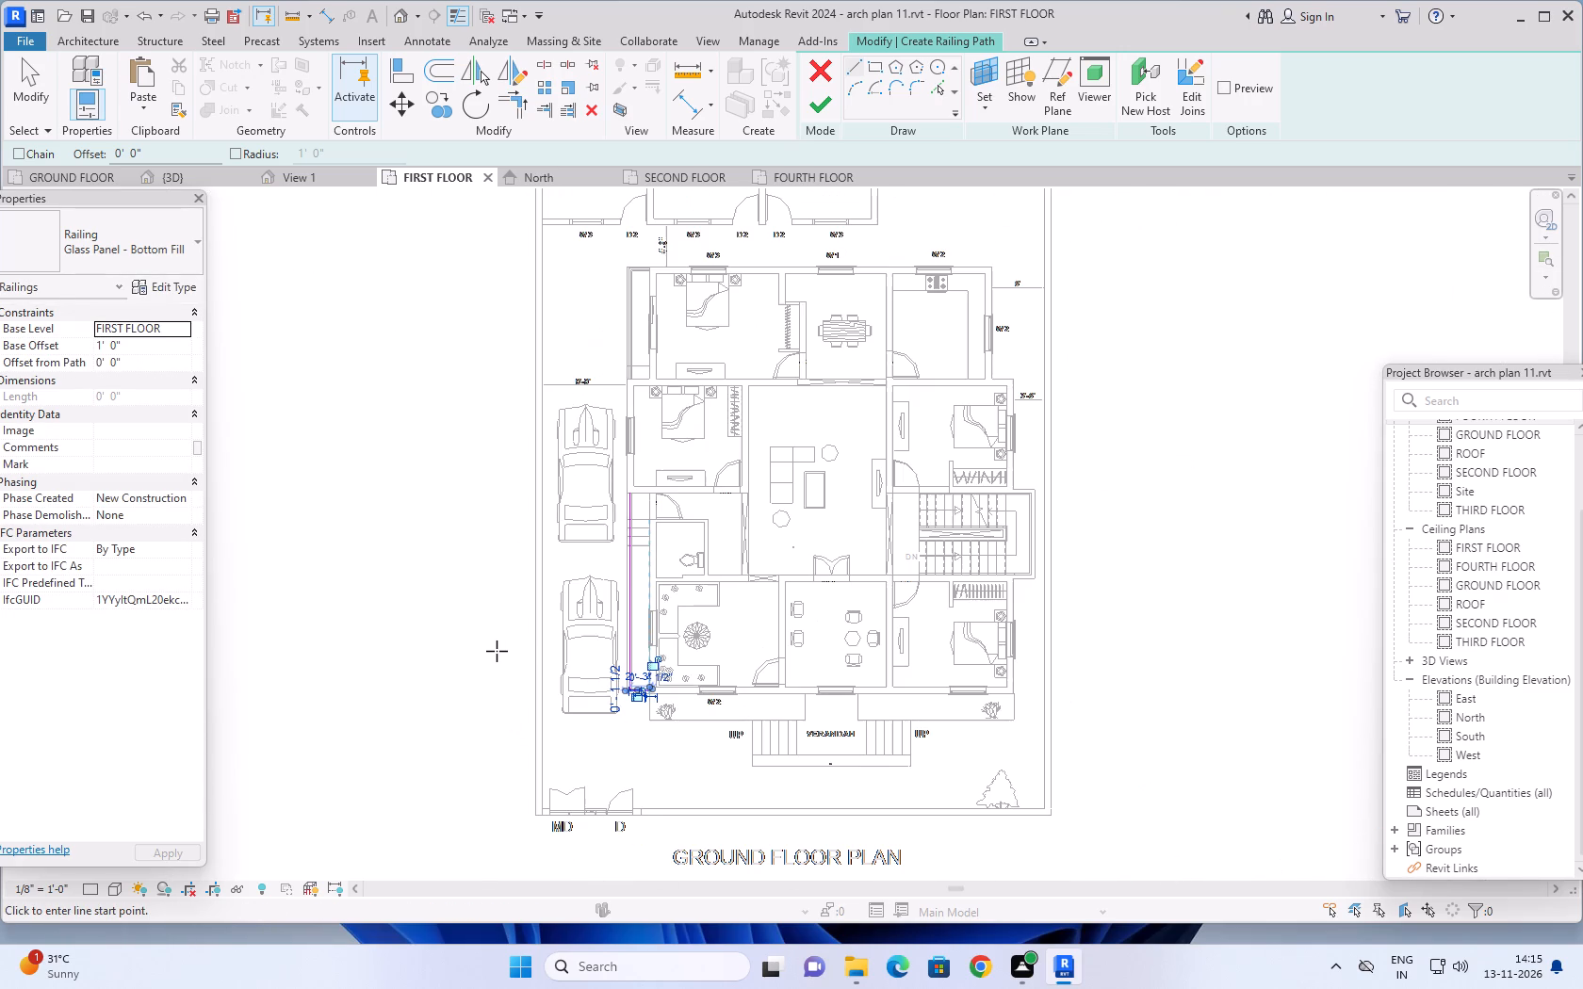
{"action": "key", "text": "Escape"}
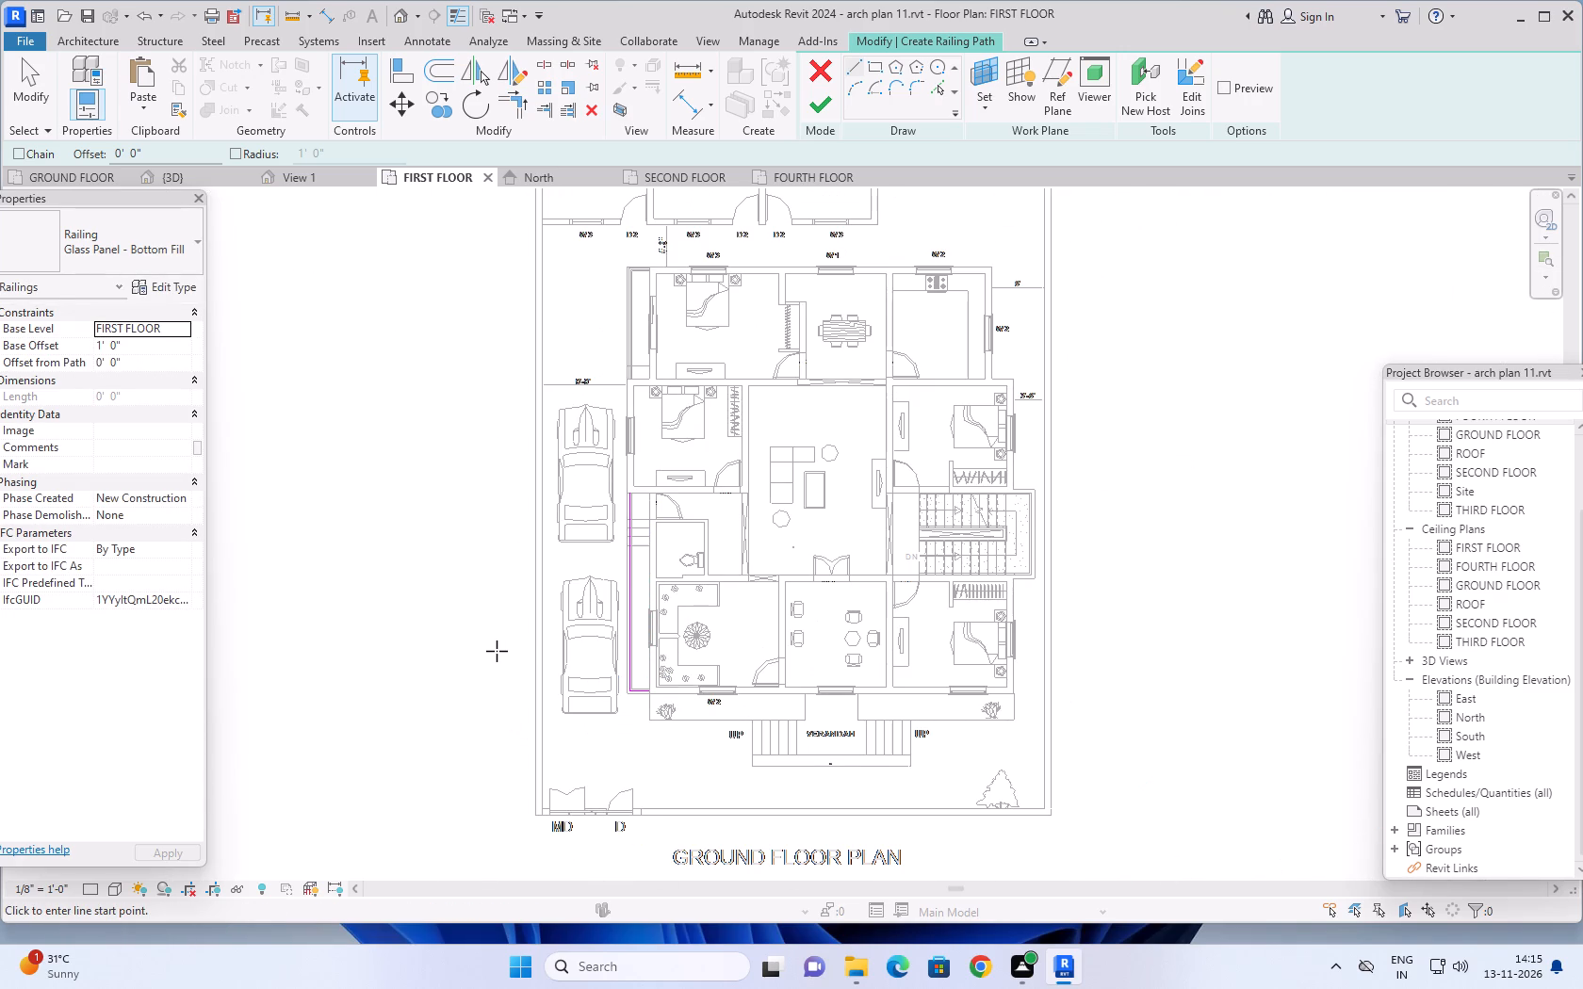
{"action": "key", "text": "Escape"}
Finish the railing sketch for the toilet and sitting room balcony and clear the selection.
{"action": "scroll", "coordinate": [497, 651], "scroll_direction": "down", "scroll_amount": 2}
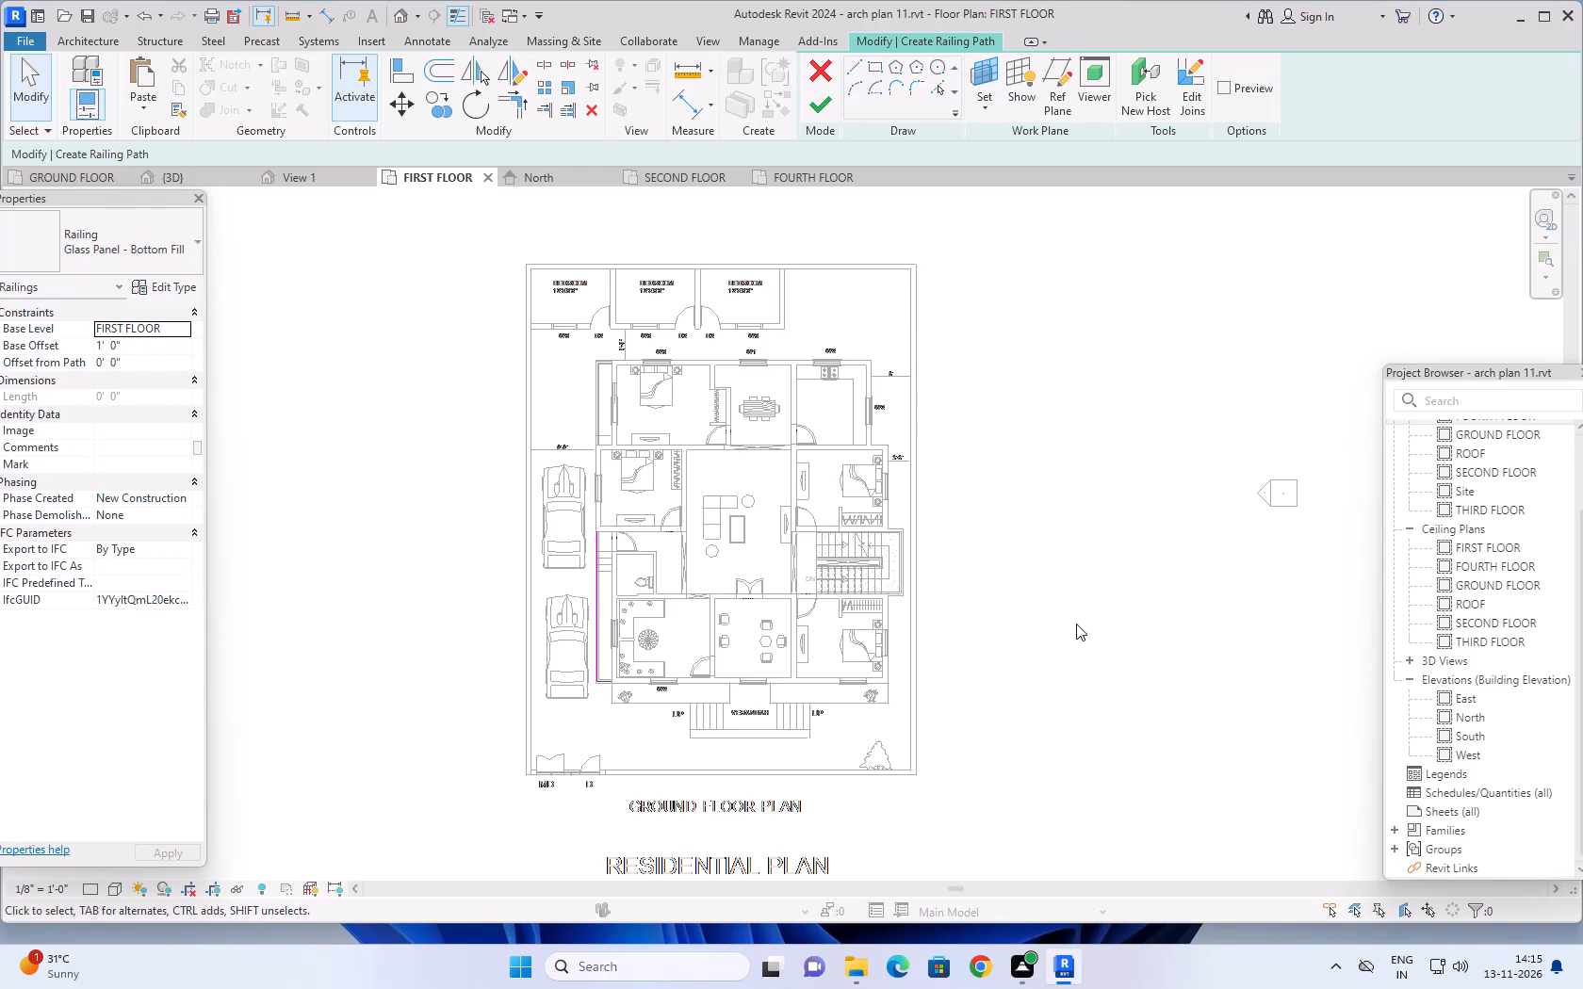
{"action": "left_click", "coordinate": [824, 106]}
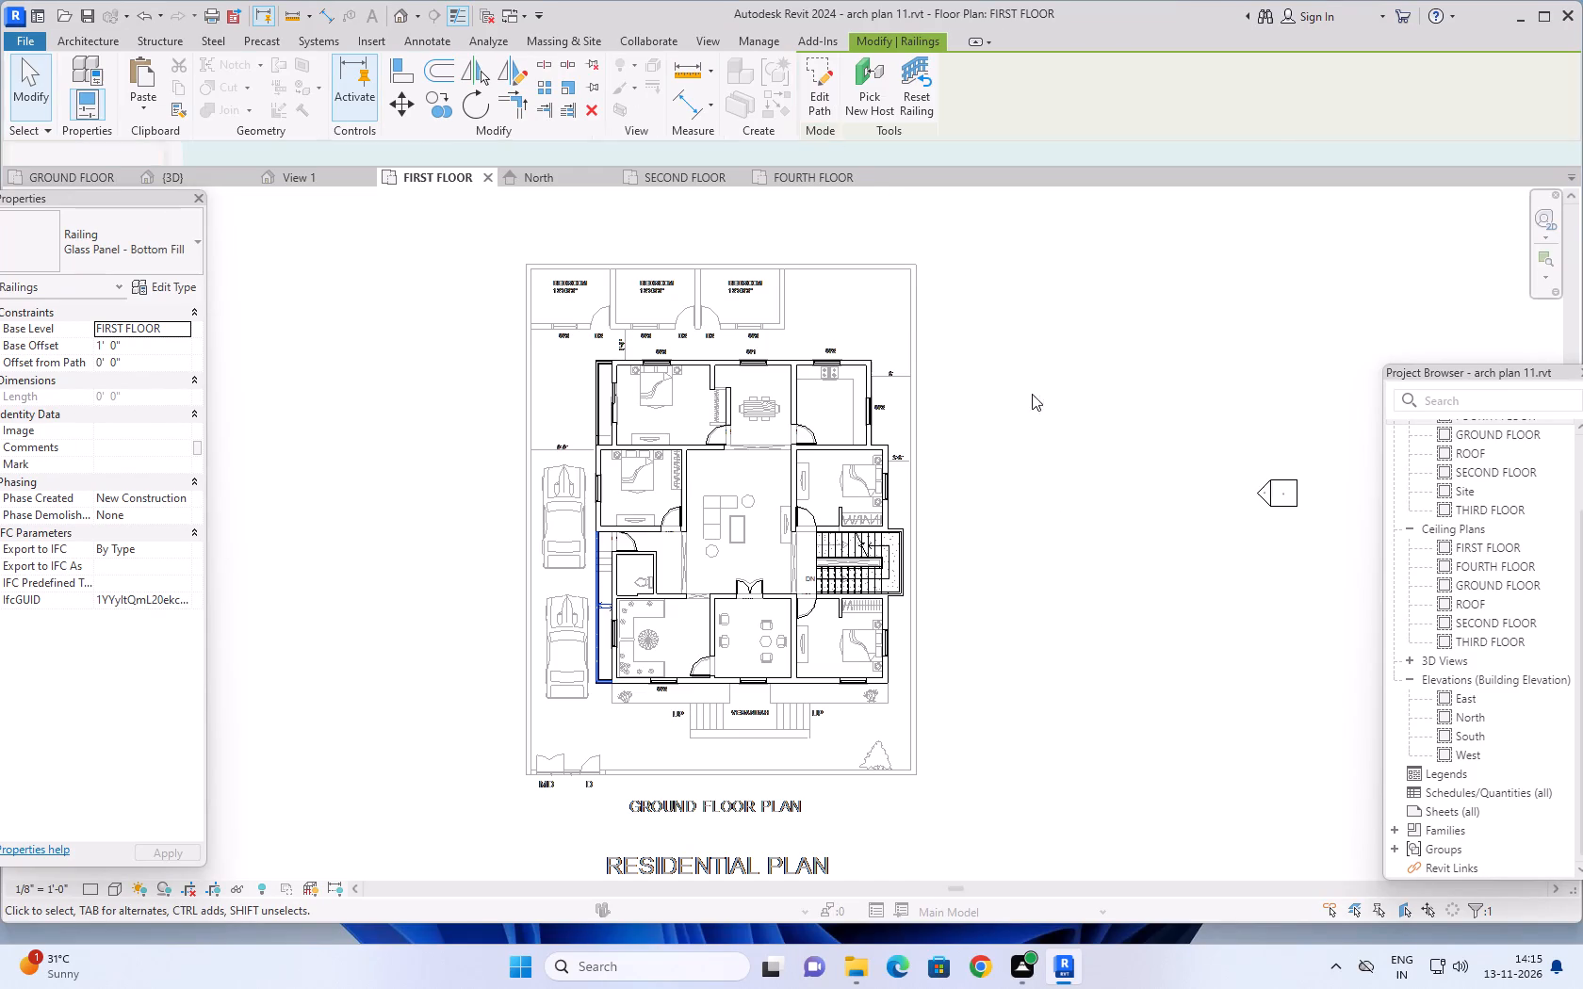
{"action": "key", "text": "Escape"}
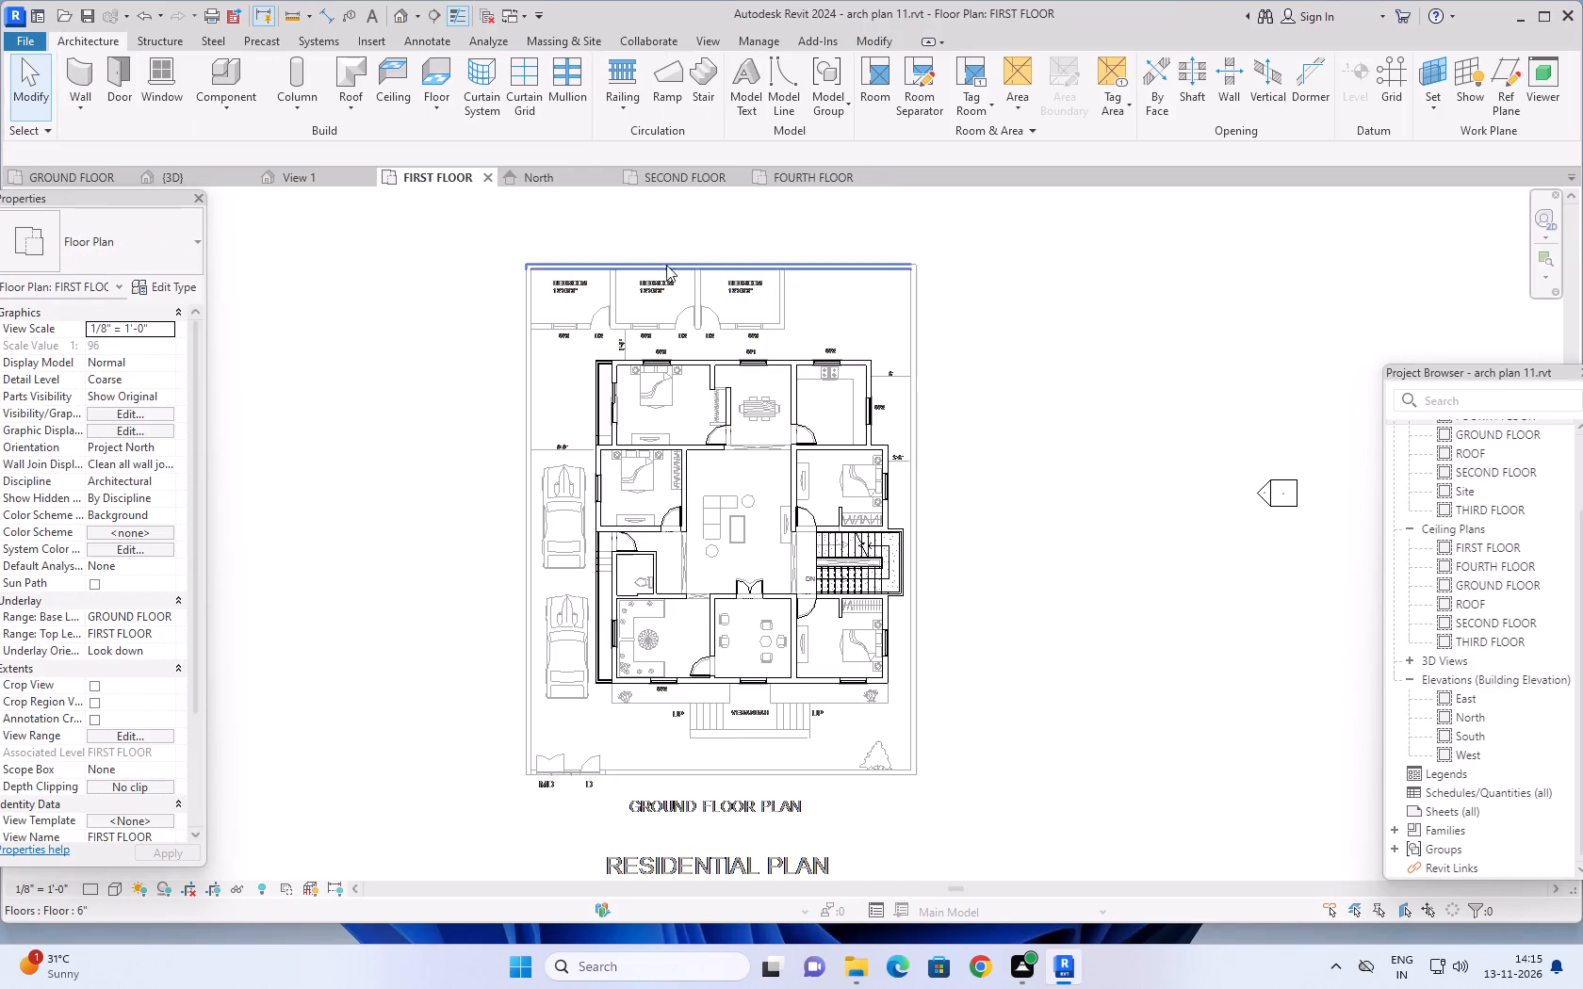
{"action": "key", "text": "Escape"}
{"action": "key", "text": "Escape"}
{"action": "key", "text": "Escape"}
{"action": "key", "text": "Escape"}
{"action": "key", "text": "Escape"}
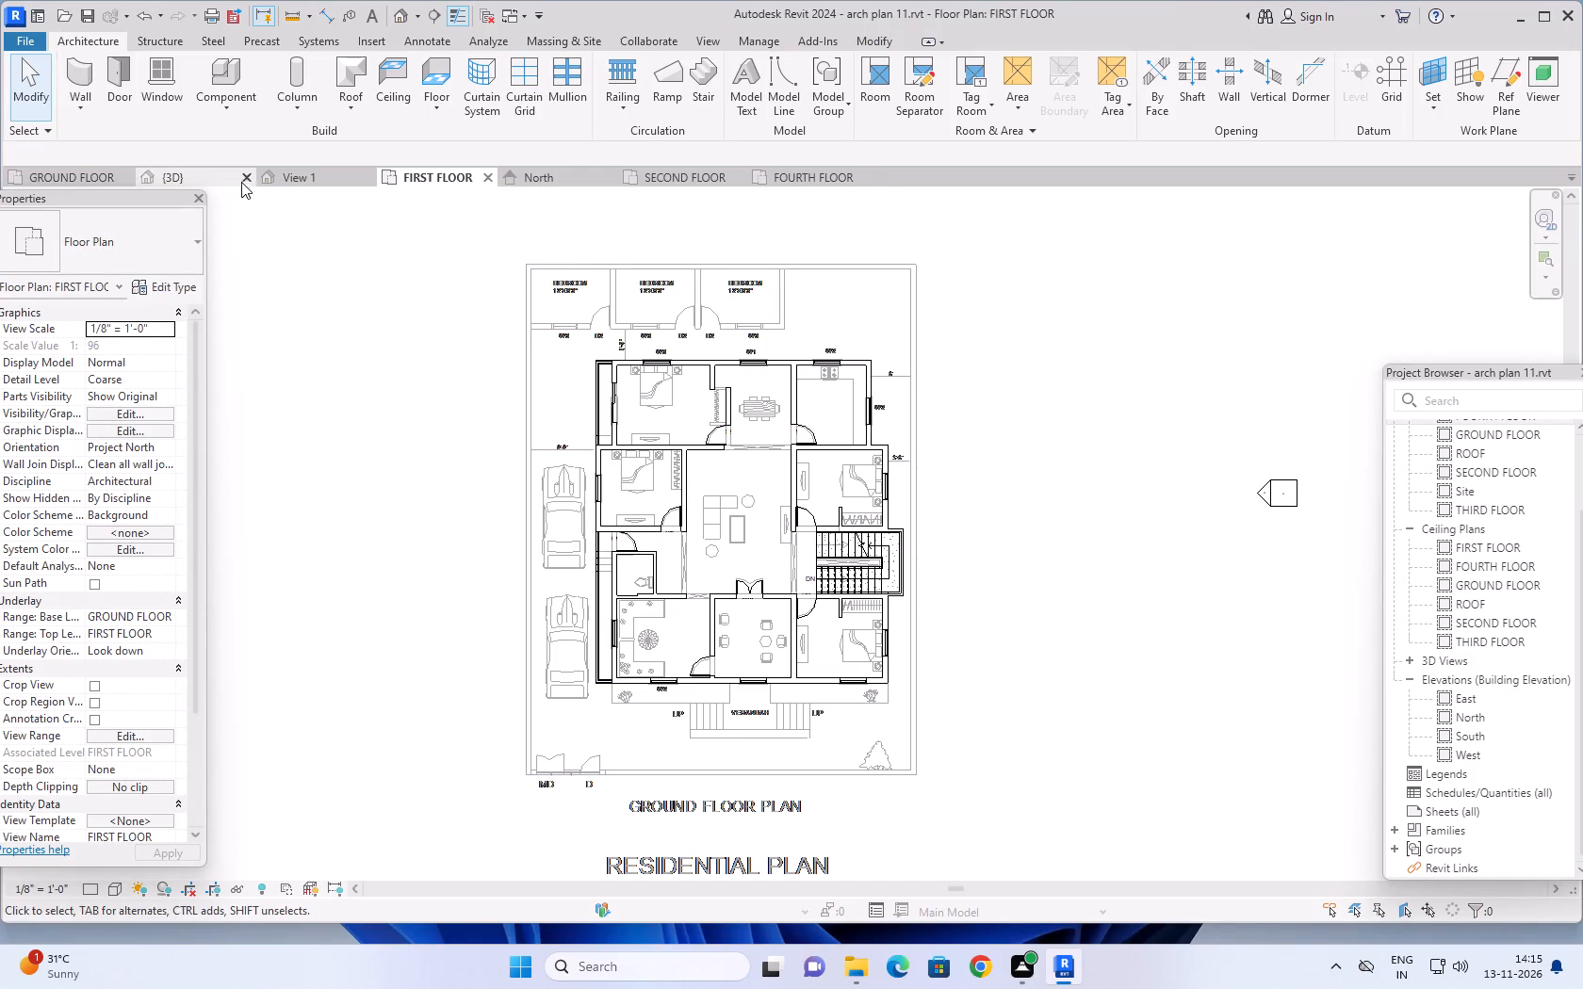
In the 3D view, copy both first-floor balconies' long parapet walls, short return walls and glass-panel railings to the clipboard.
{"action": "left_click", "coordinate": [198, 174]}
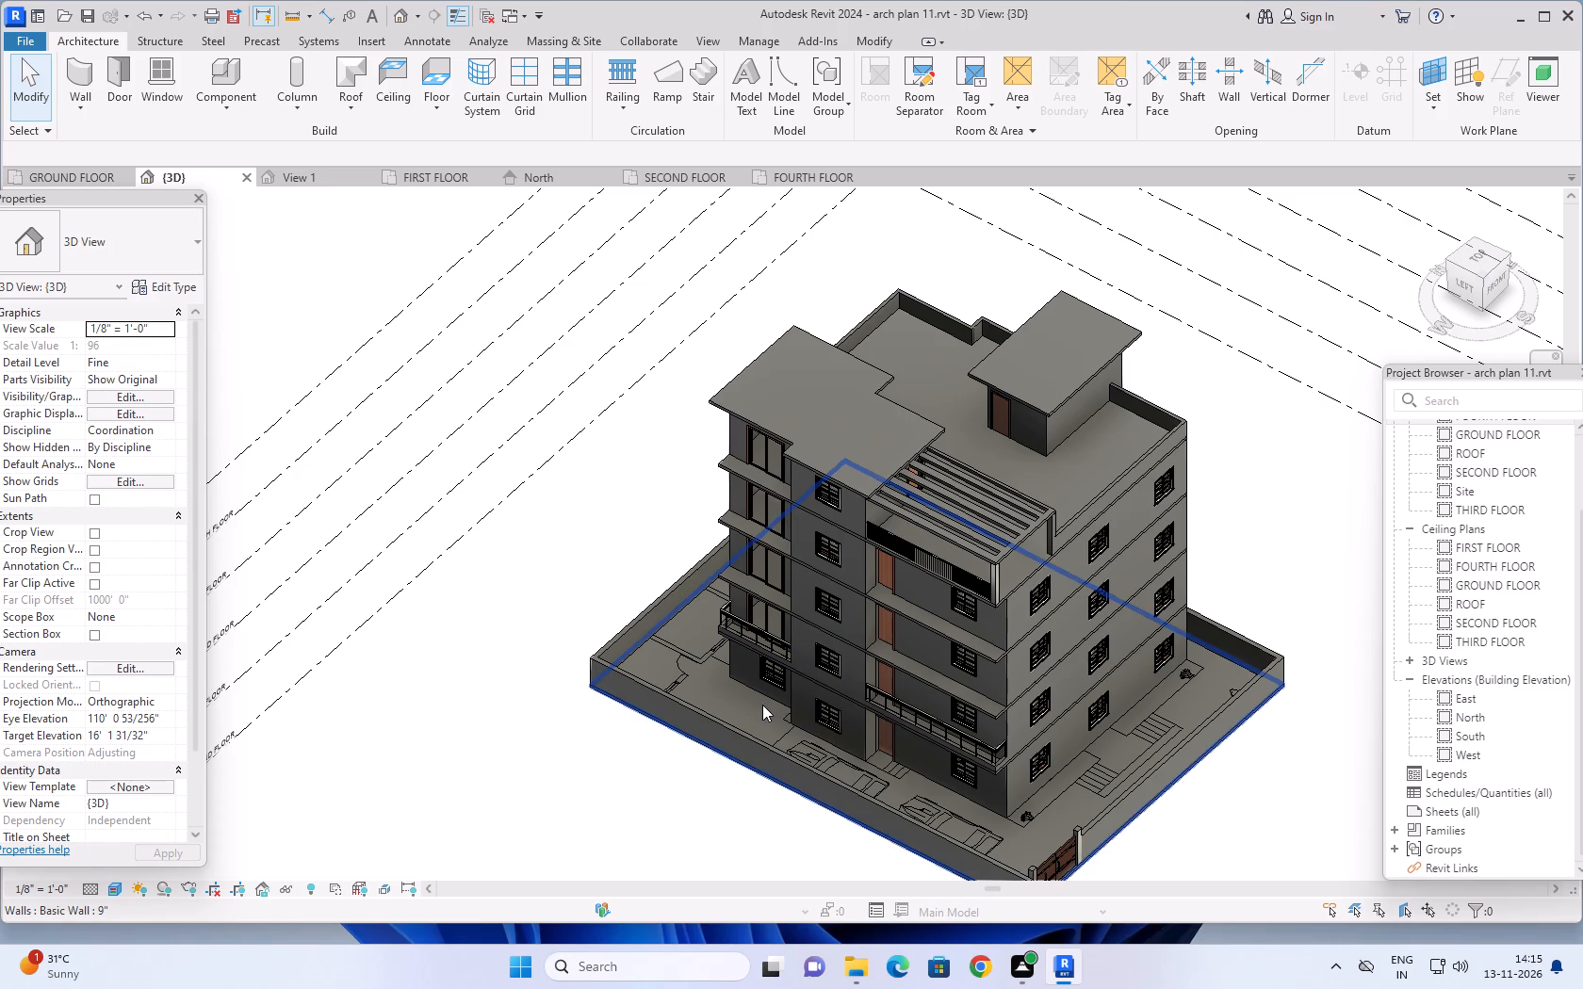
{"action": "middle_click_drag", "start_coordinate": [825, 730], "coordinate": [967, 492], "text": "shift"}
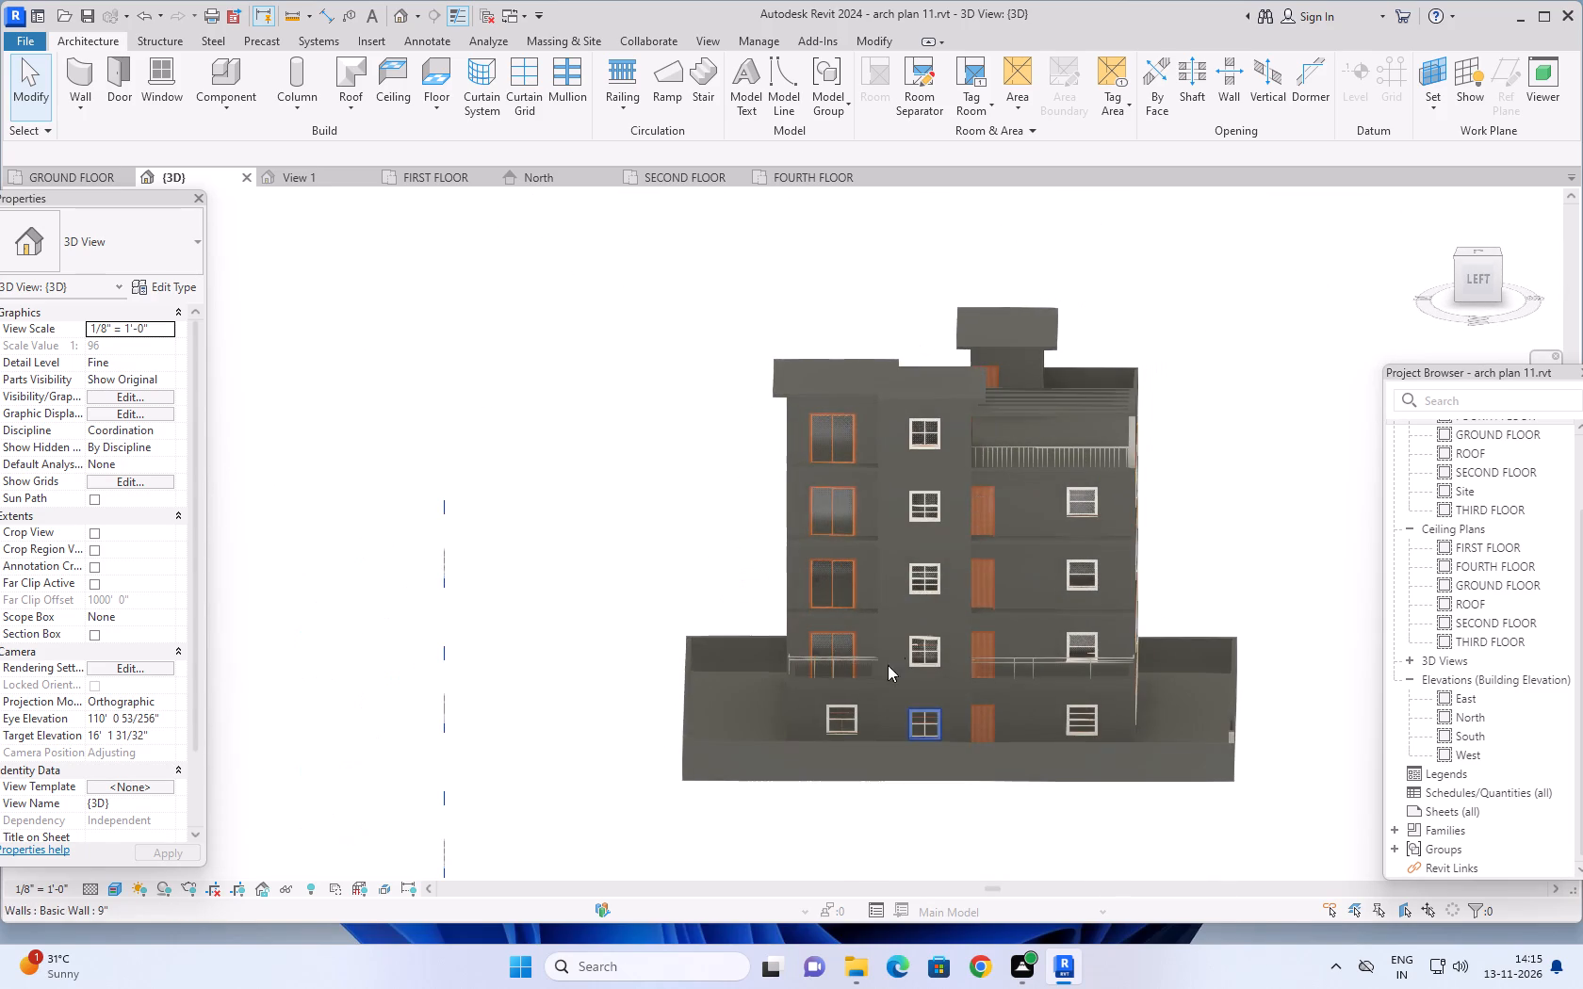
{"action": "scroll", "coordinate": [1020, 704], "scroll_direction": "up", "scroll_amount": 3}
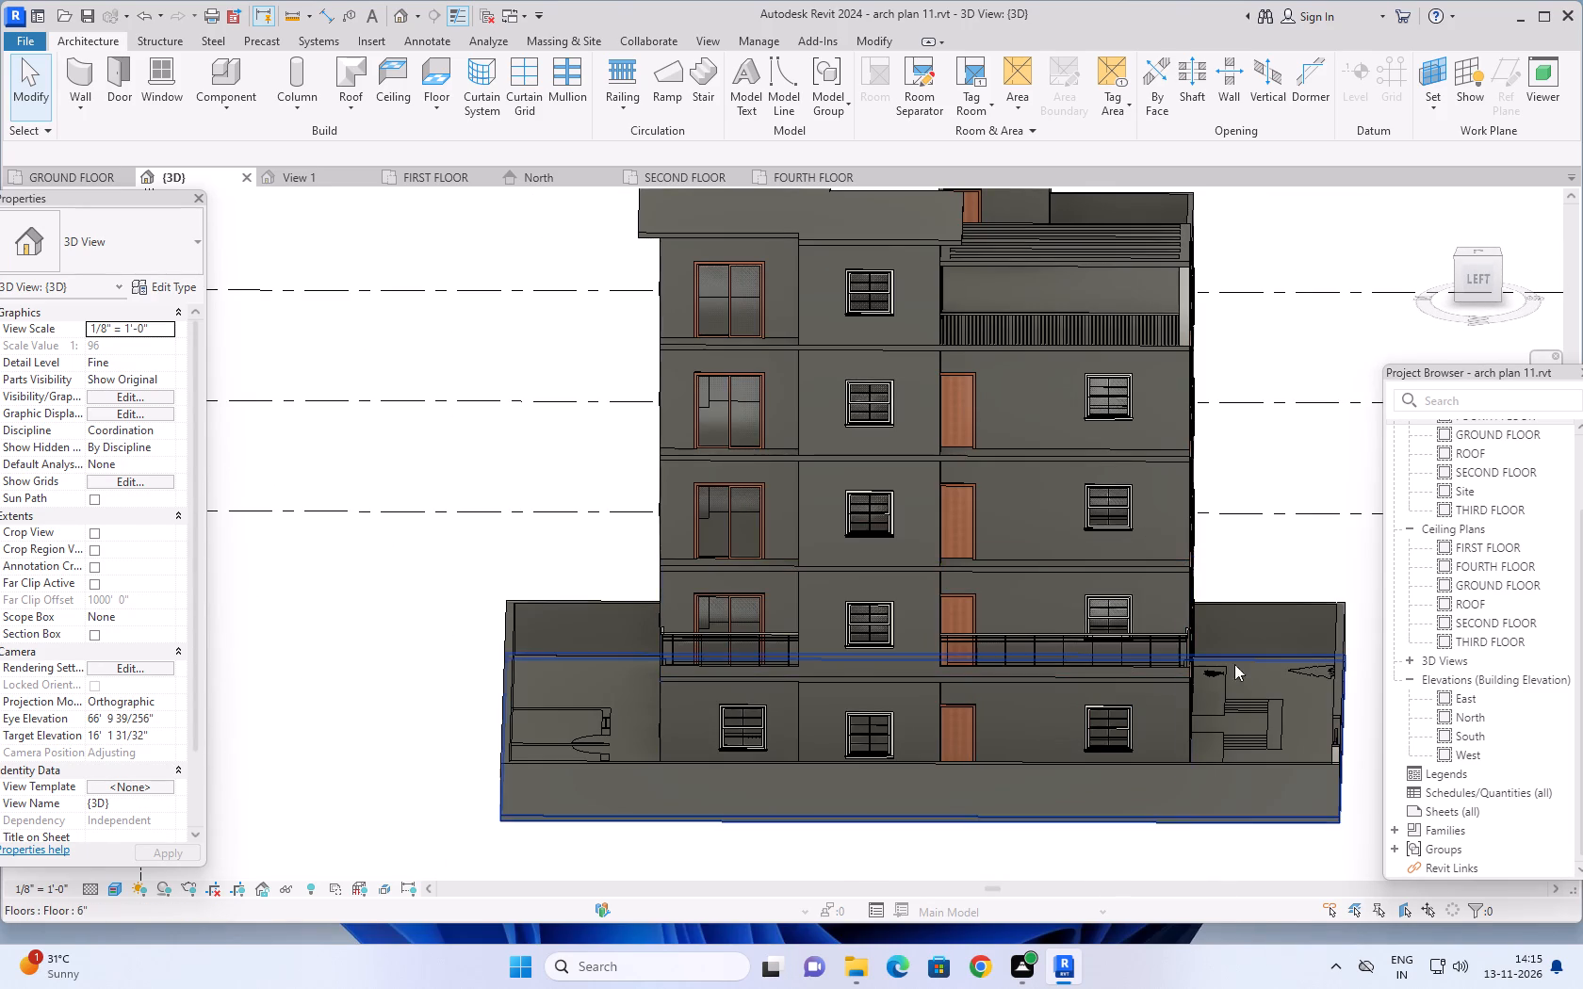
{"action": "middle_click", "coordinate": [1270, 669], "text": "shift"}
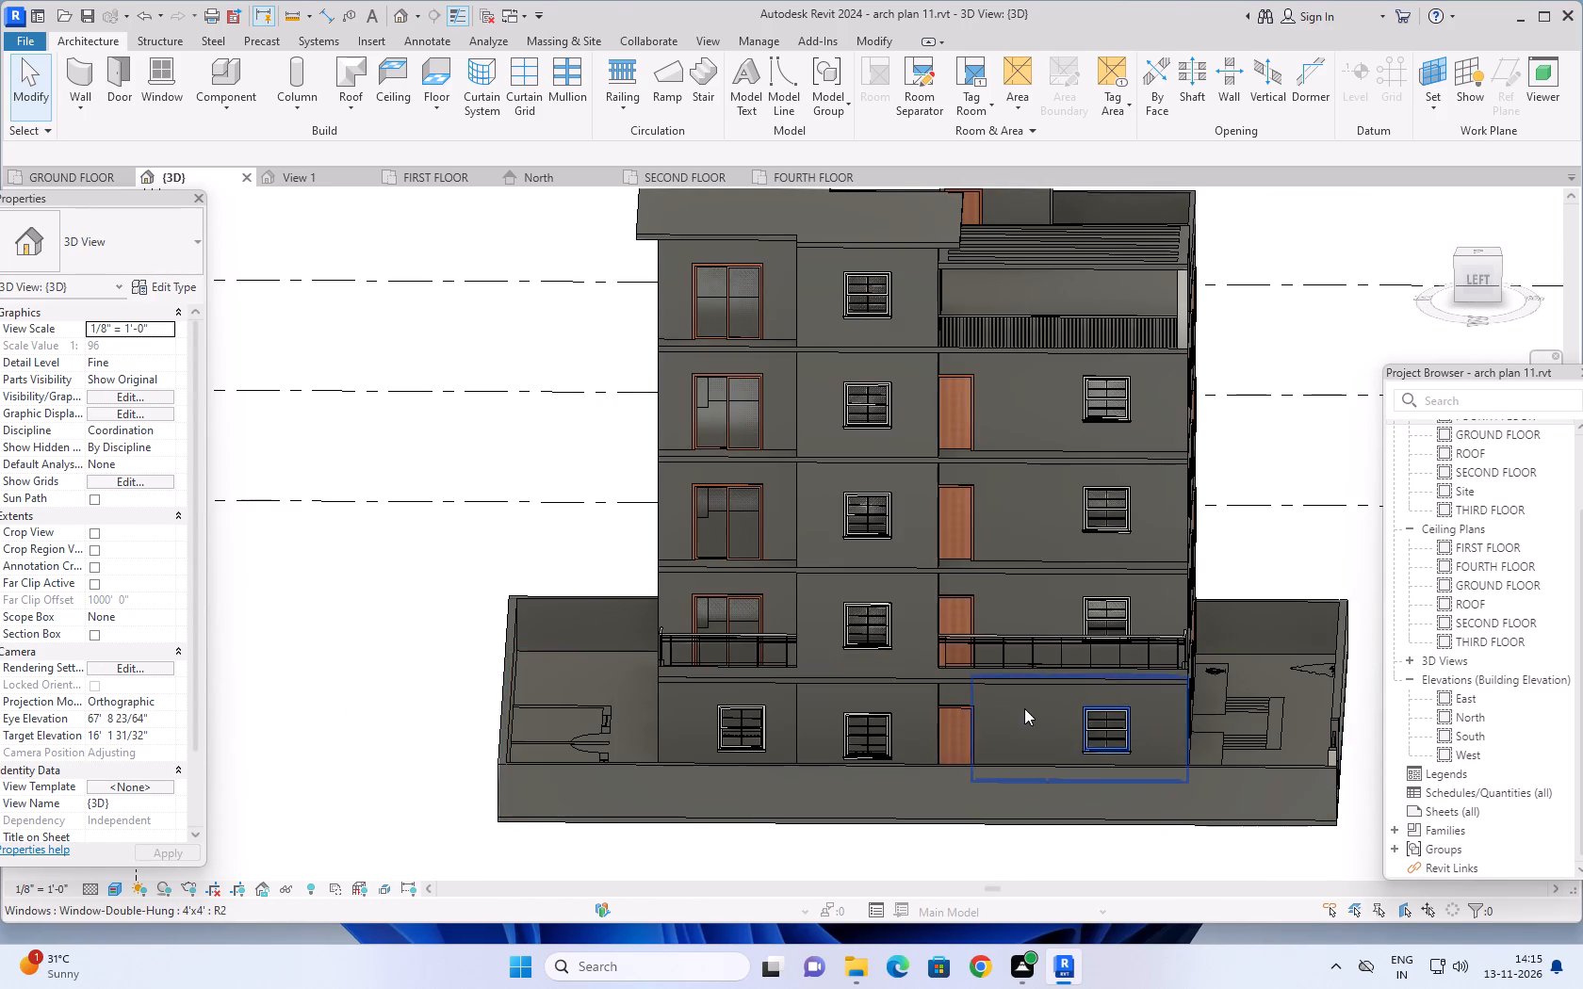
{"action": "scroll", "coordinate": [1010, 694], "scroll_direction": "up", "scroll_amount": 5}
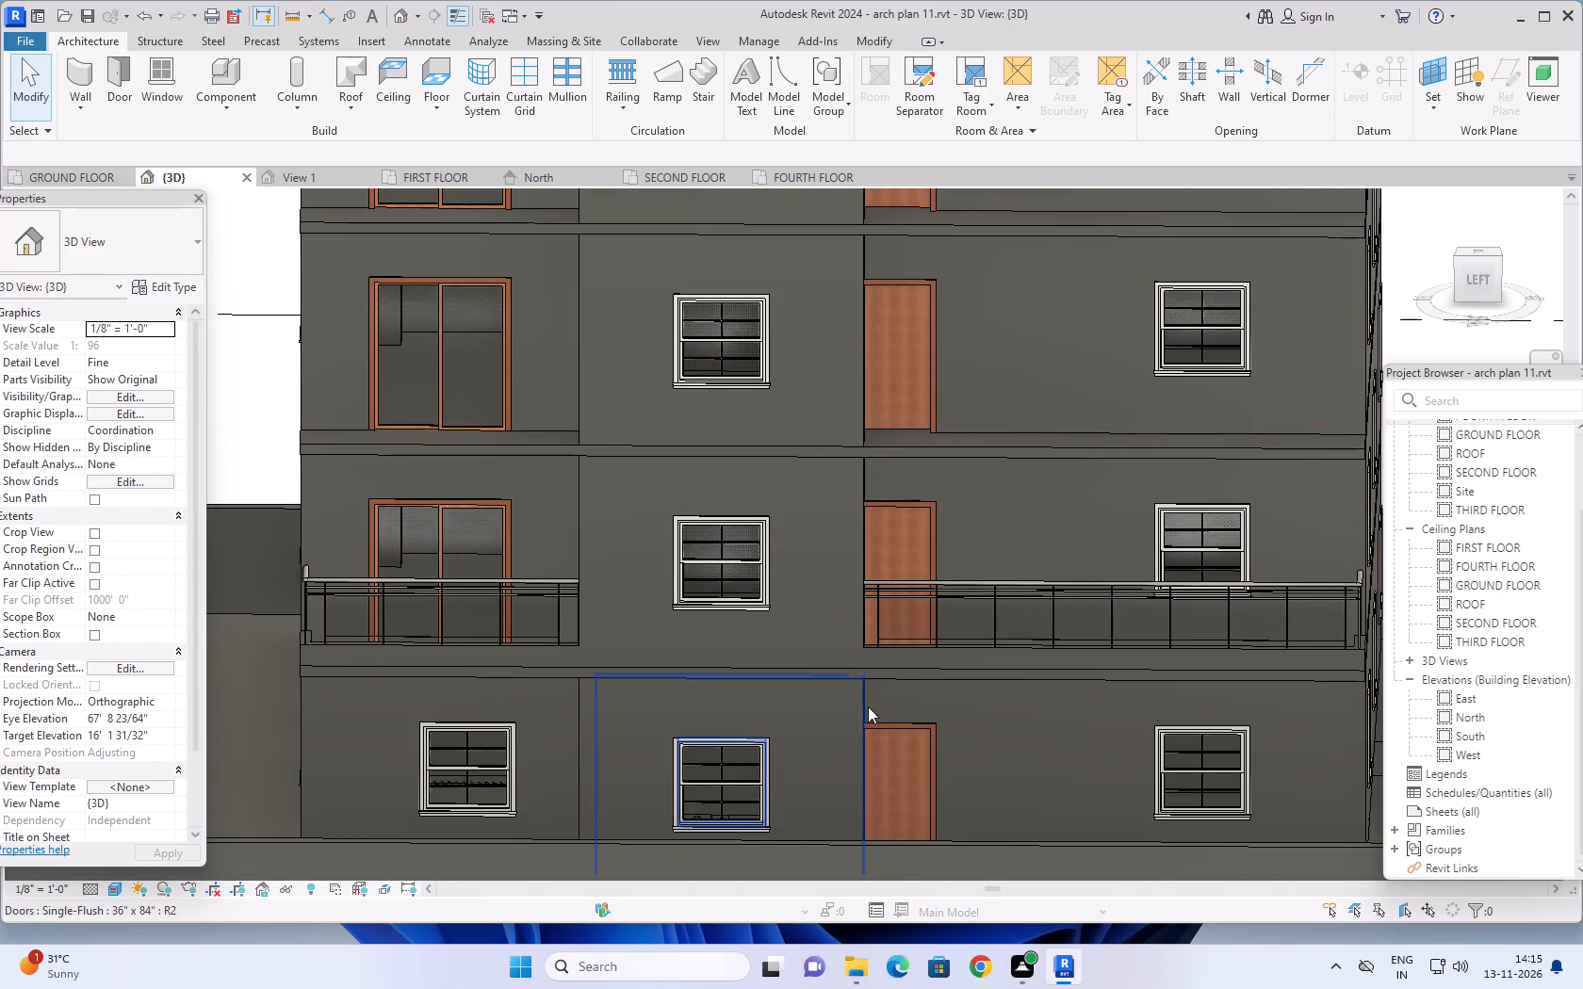
{"action": "left_click", "coordinate": [933, 647]}
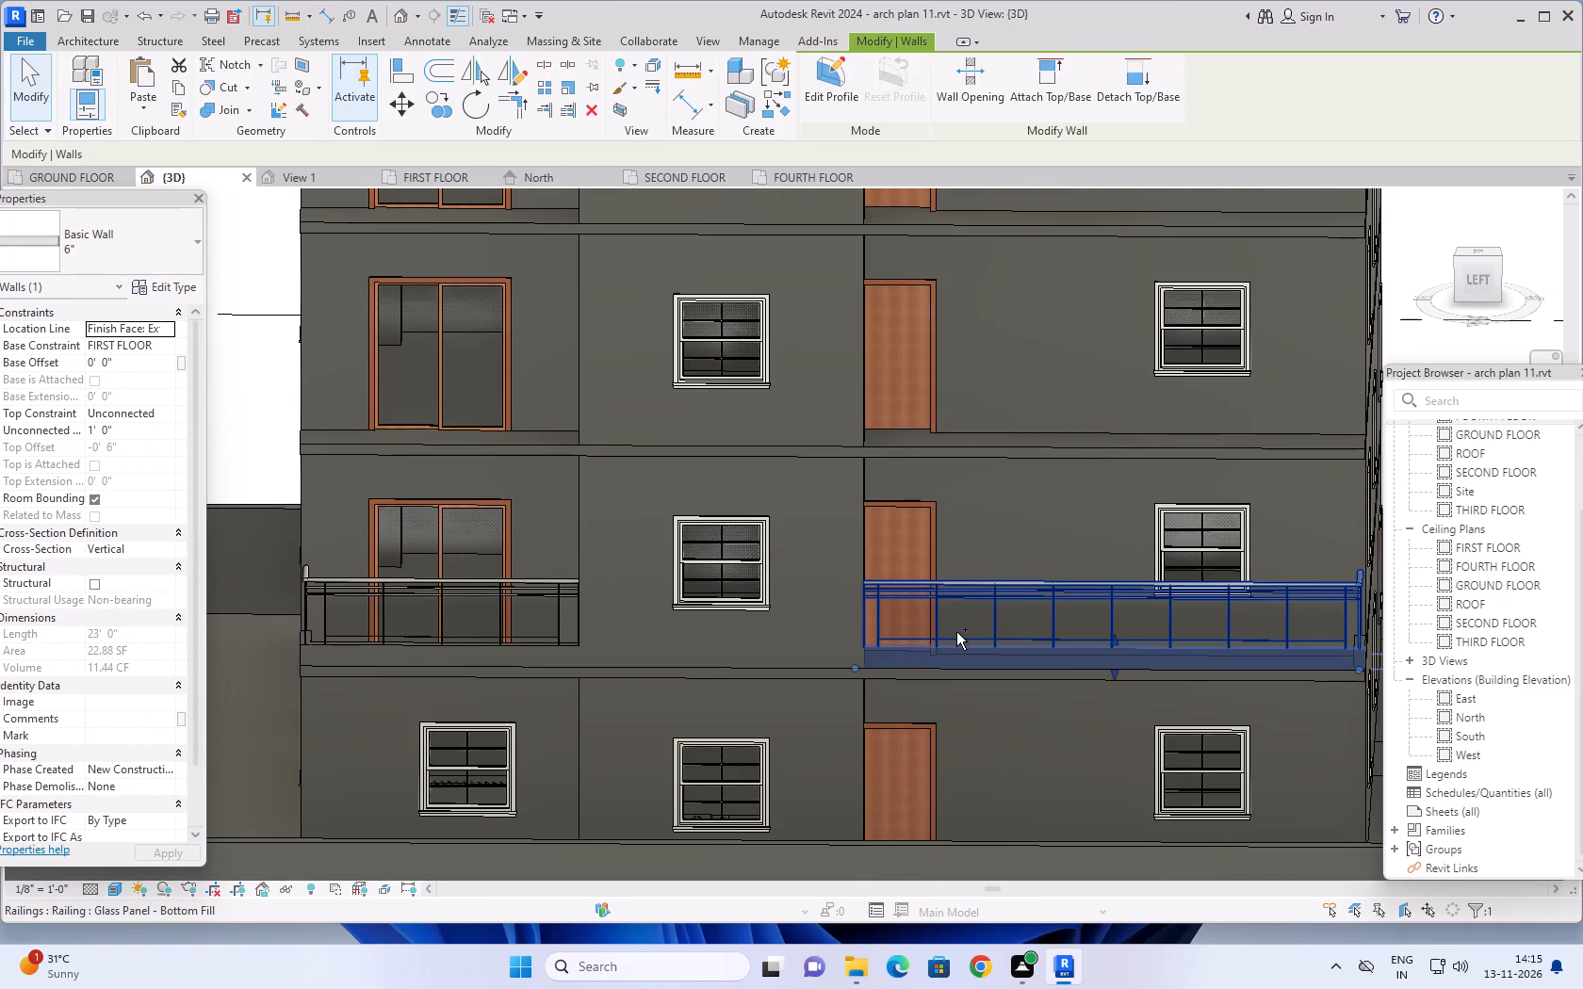
{"action": "left_click", "coordinate": [956, 632], "text": "ctrl"}
{"action": "left_click", "coordinate": [435, 650], "text": "ctrl"}
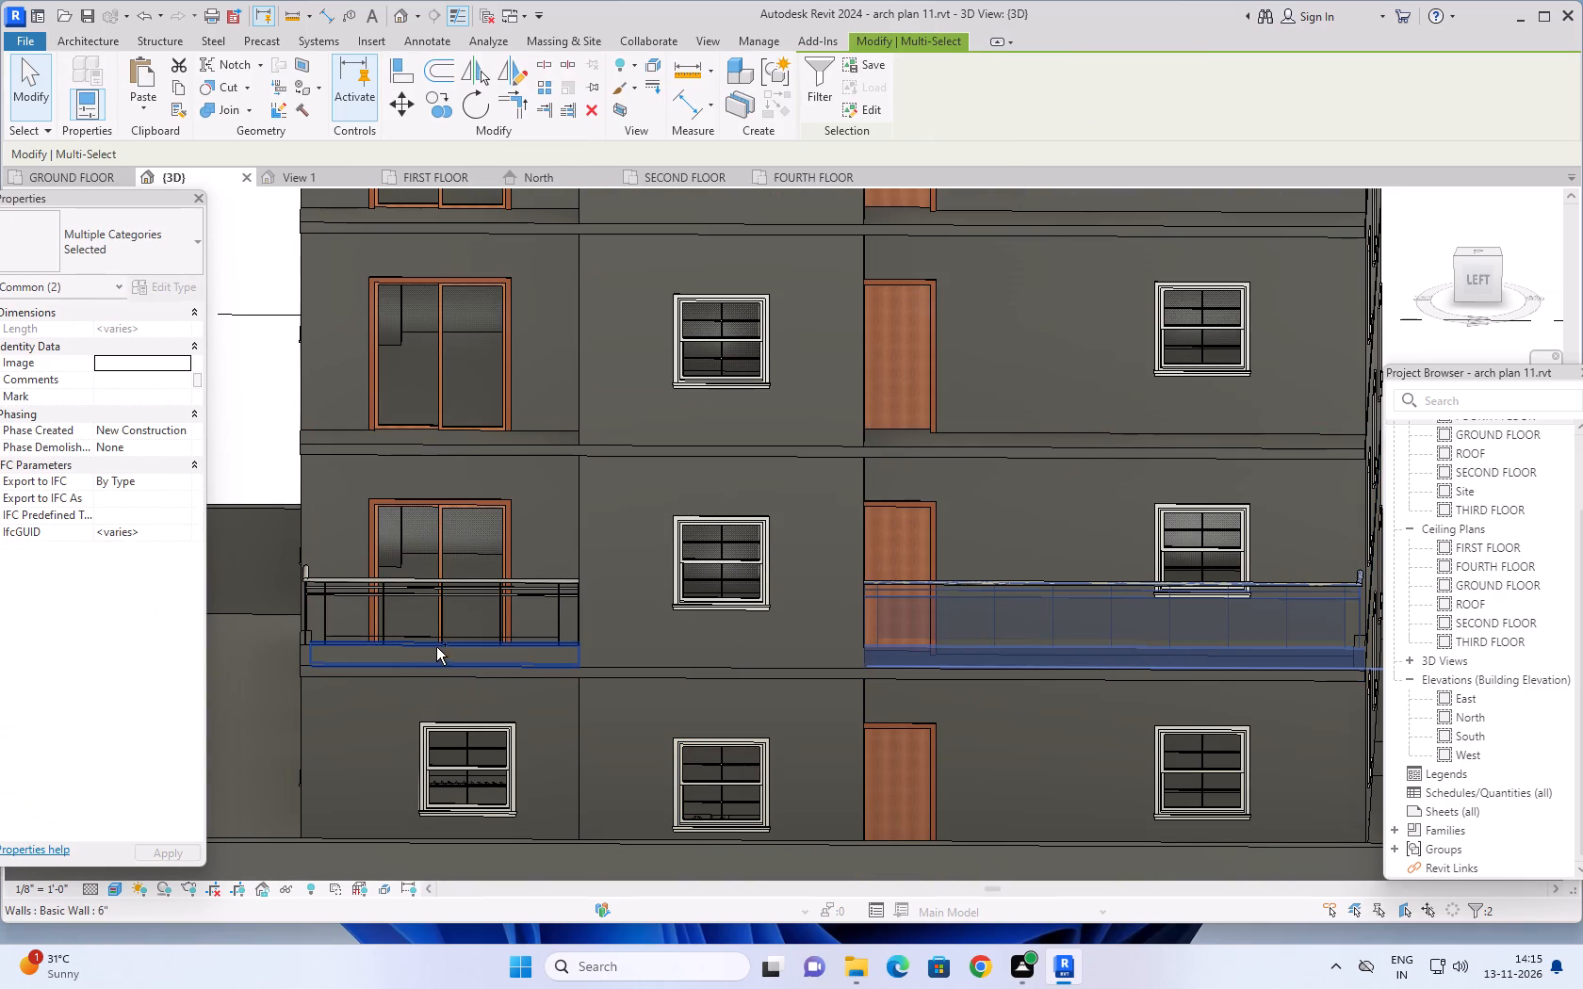
{"action": "left_click", "coordinate": [448, 615], "text": "ctrl"}
{"action": "scroll", "coordinate": [1043, 667], "scroll_direction": "down", "scroll_amount": 3}
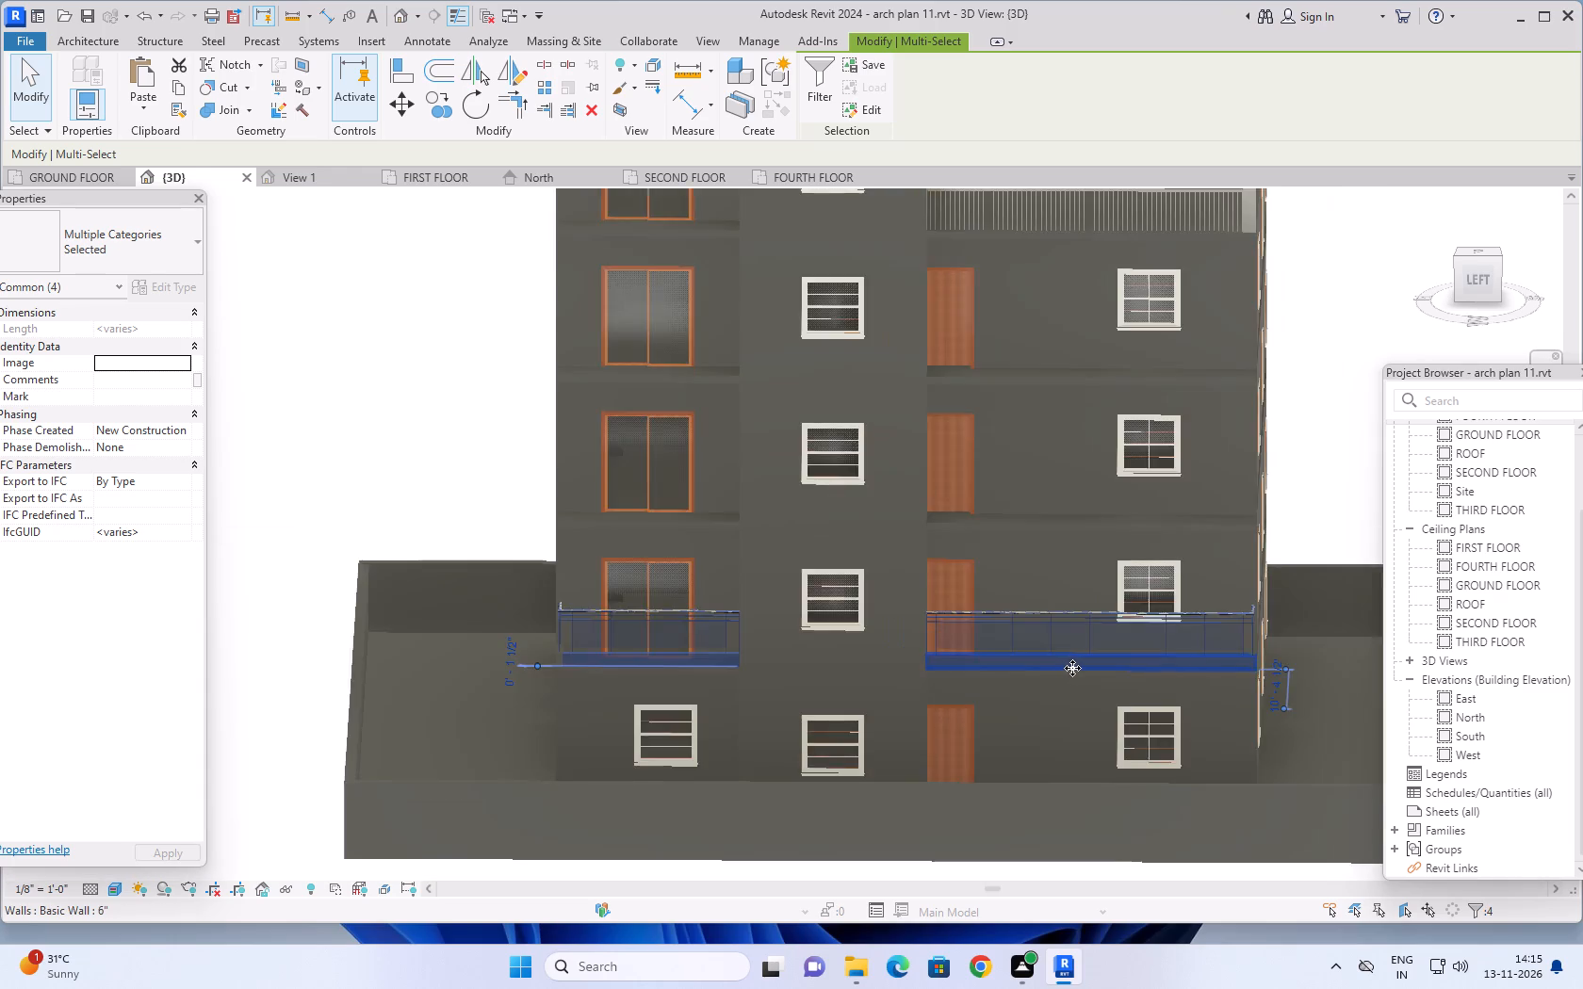
{"action": "scroll", "coordinate": [1074, 668], "scroll_direction": "down", "scroll_amount": 2}
{"action": "middle_click_drag", "start_coordinate": [1075, 669], "coordinate": [937, 692], "text": "shift"}
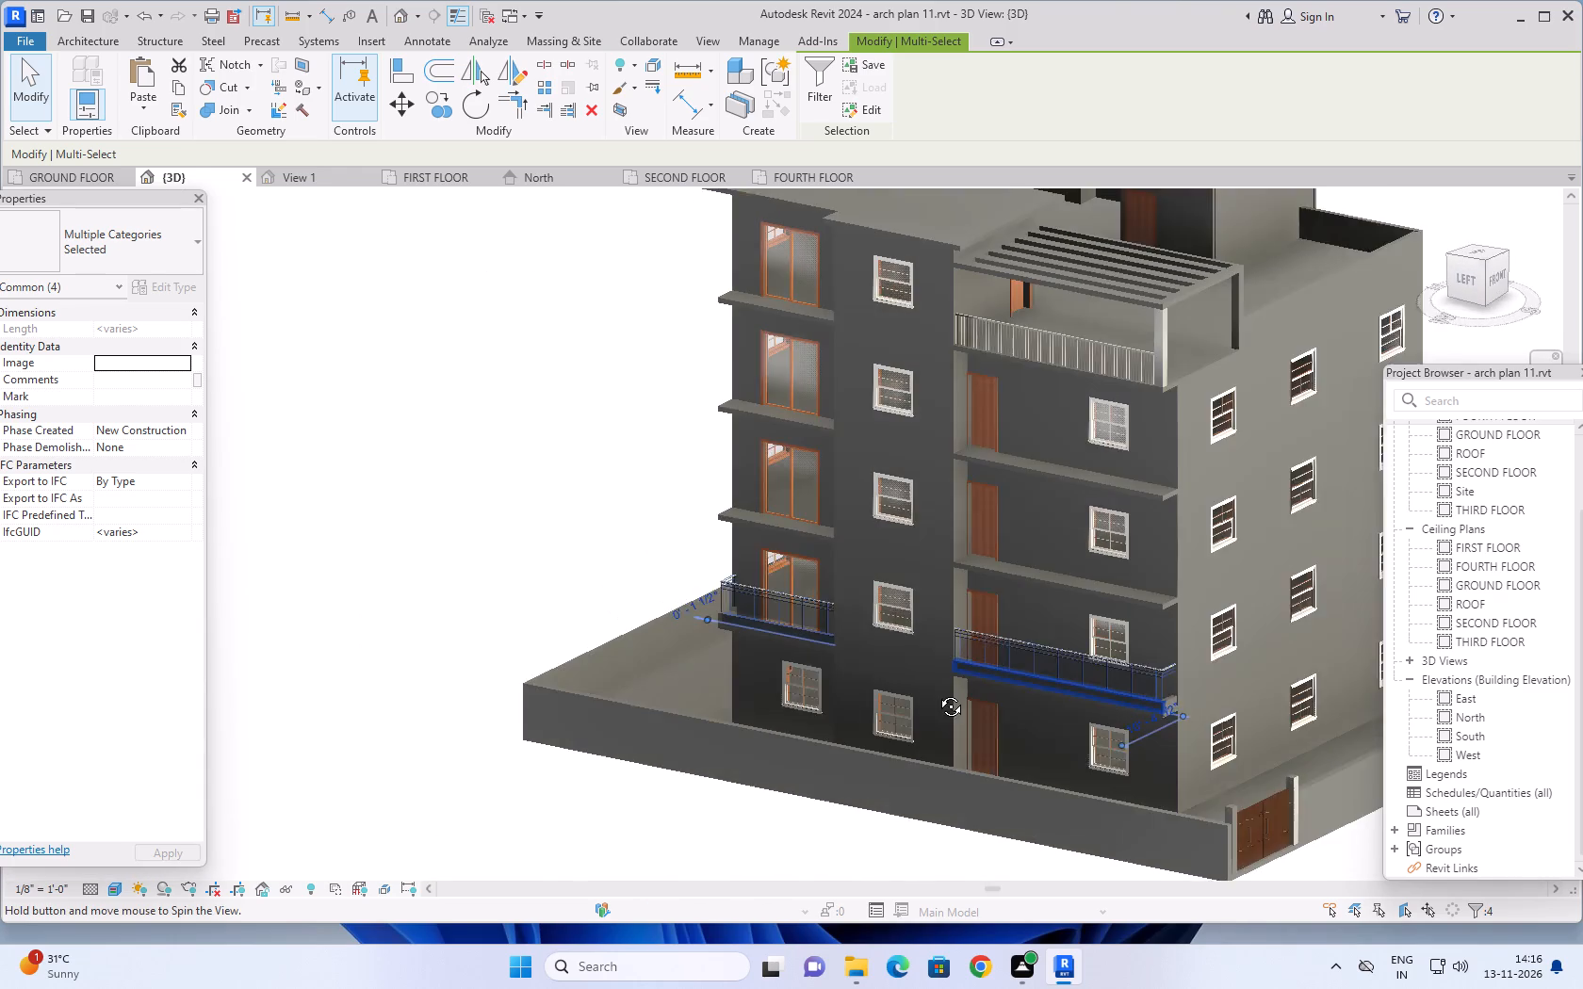
{"action": "middle_click_drag", "start_coordinate": [937, 692], "coordinate": [922, 689], "text": "shift"}
{"action": "middle_click_drag", "start_coordinate": [920, 689], "coordinate": [908, 687], "text": "shift"}
{"action": "scroll", "coordinate": [1127, 723], "scroll_direction": "up", "scroll_amount": 5}
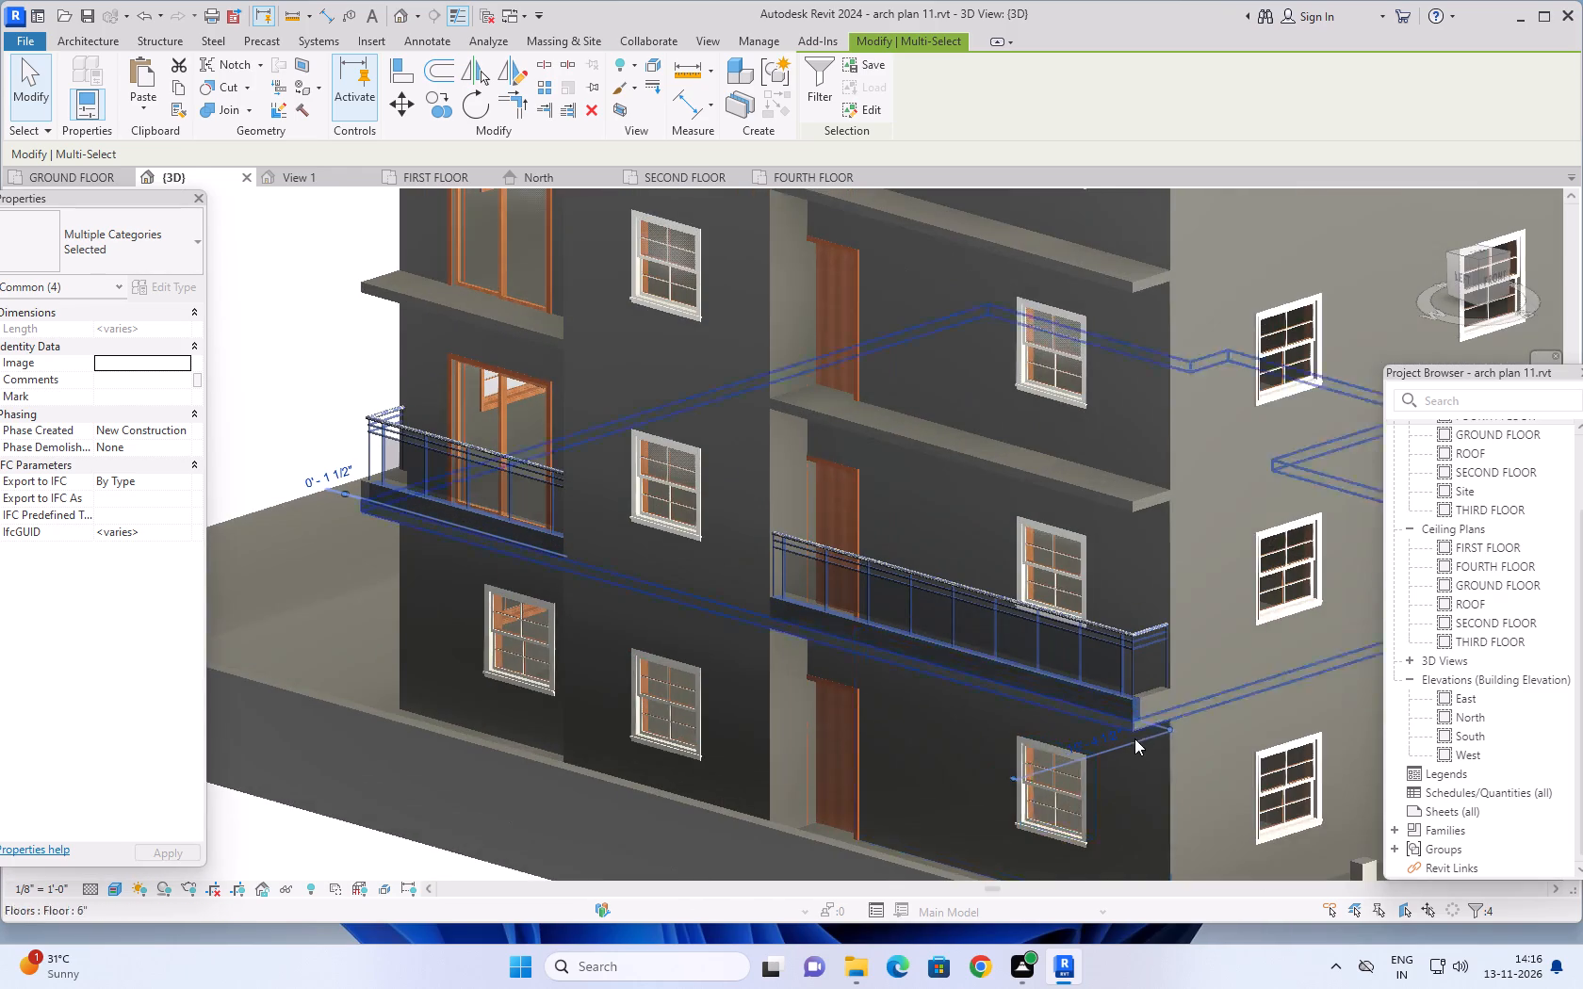
{"action": "left_click", "coordinate": [1154, 704], "text": "ctrl"}
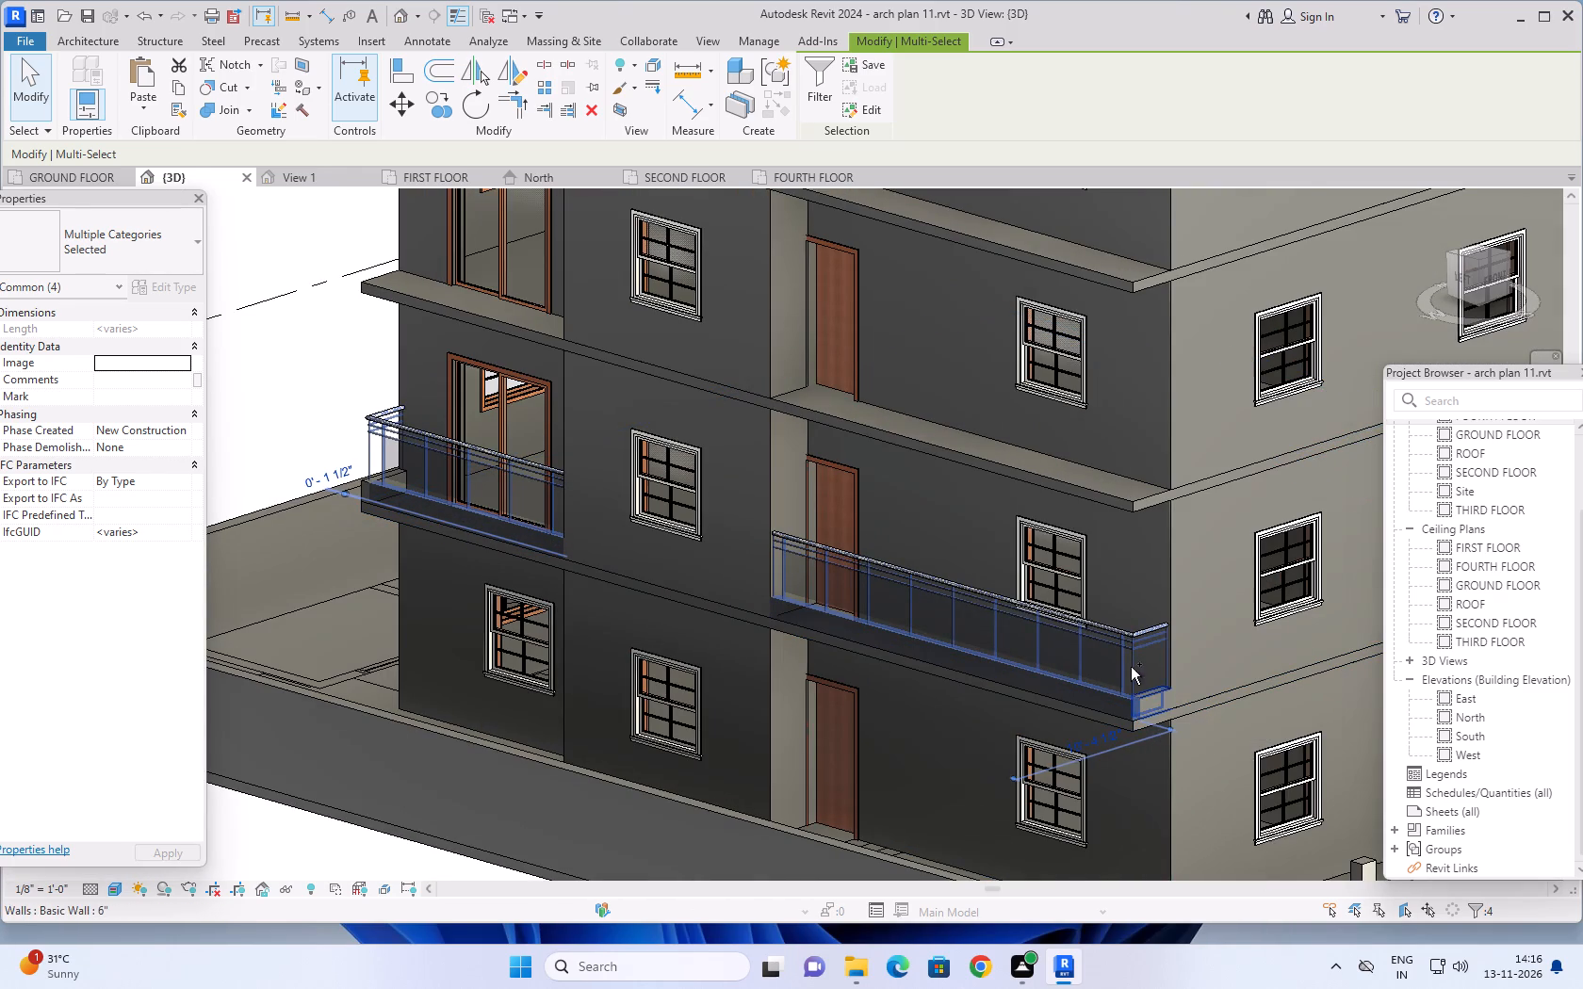
{"action": "scroll", "coordinate": [828, 707], "scroll_direction": "down", "scroll_amount": 6}
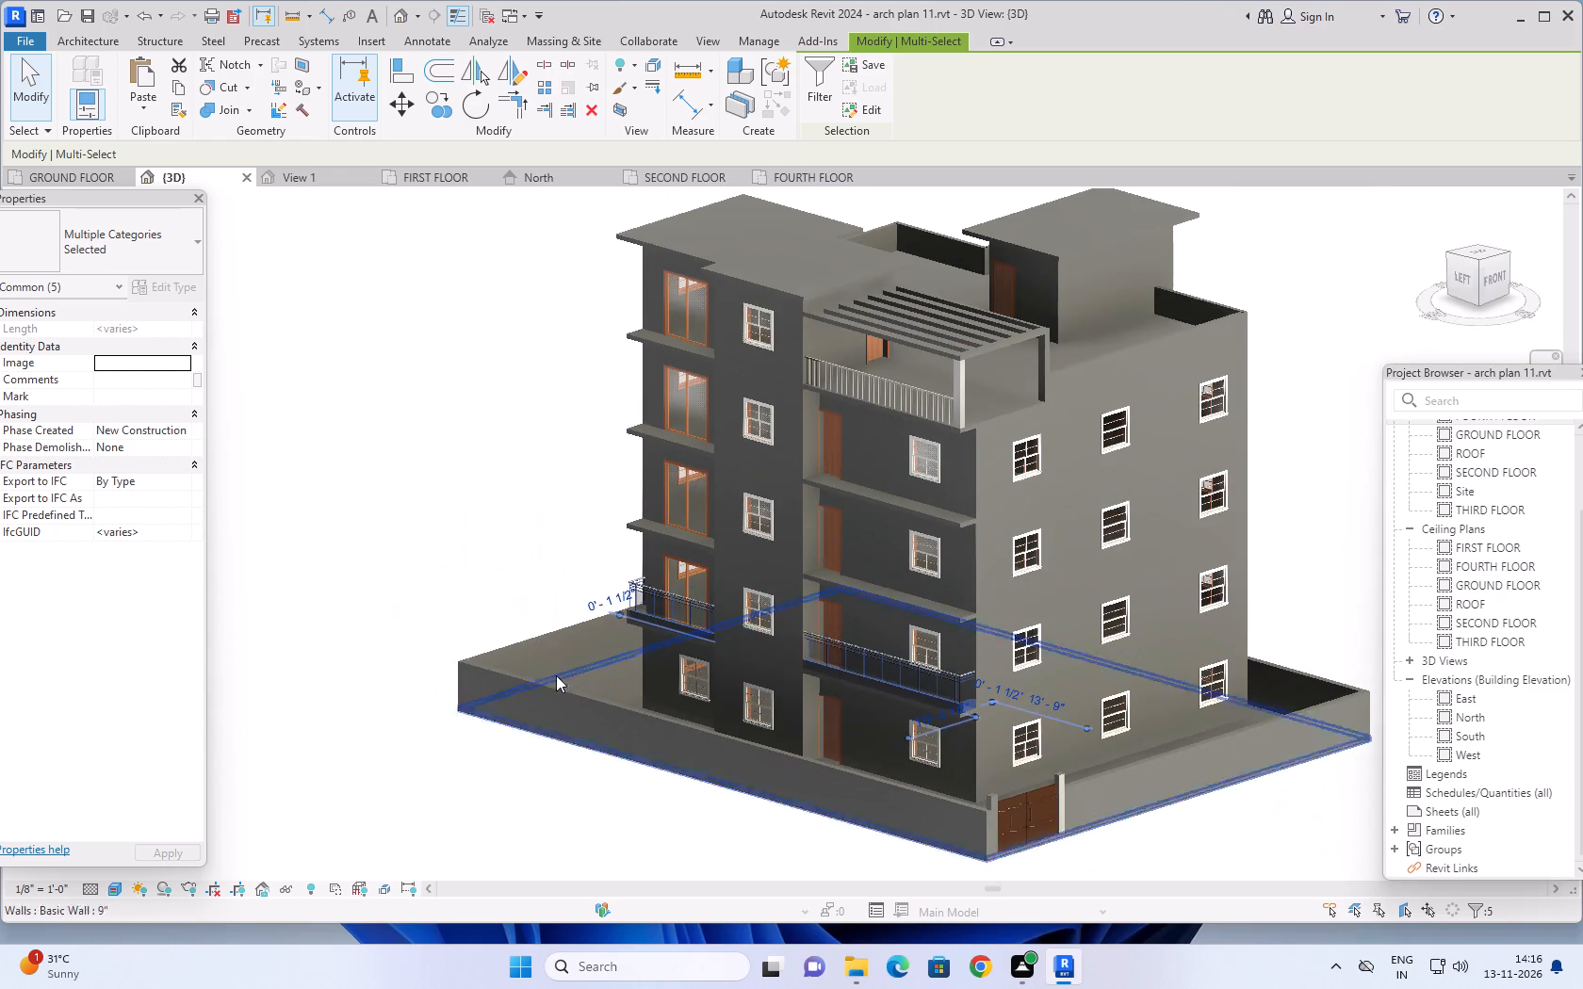
{"action": "middle_click_drag", "start_coordinate": [491, 559], "coordinate": [929, 592]}
{"action": "scroll", "coordinate": [764, 749], "scroll_direction": "up", "scroll_amount": 9}
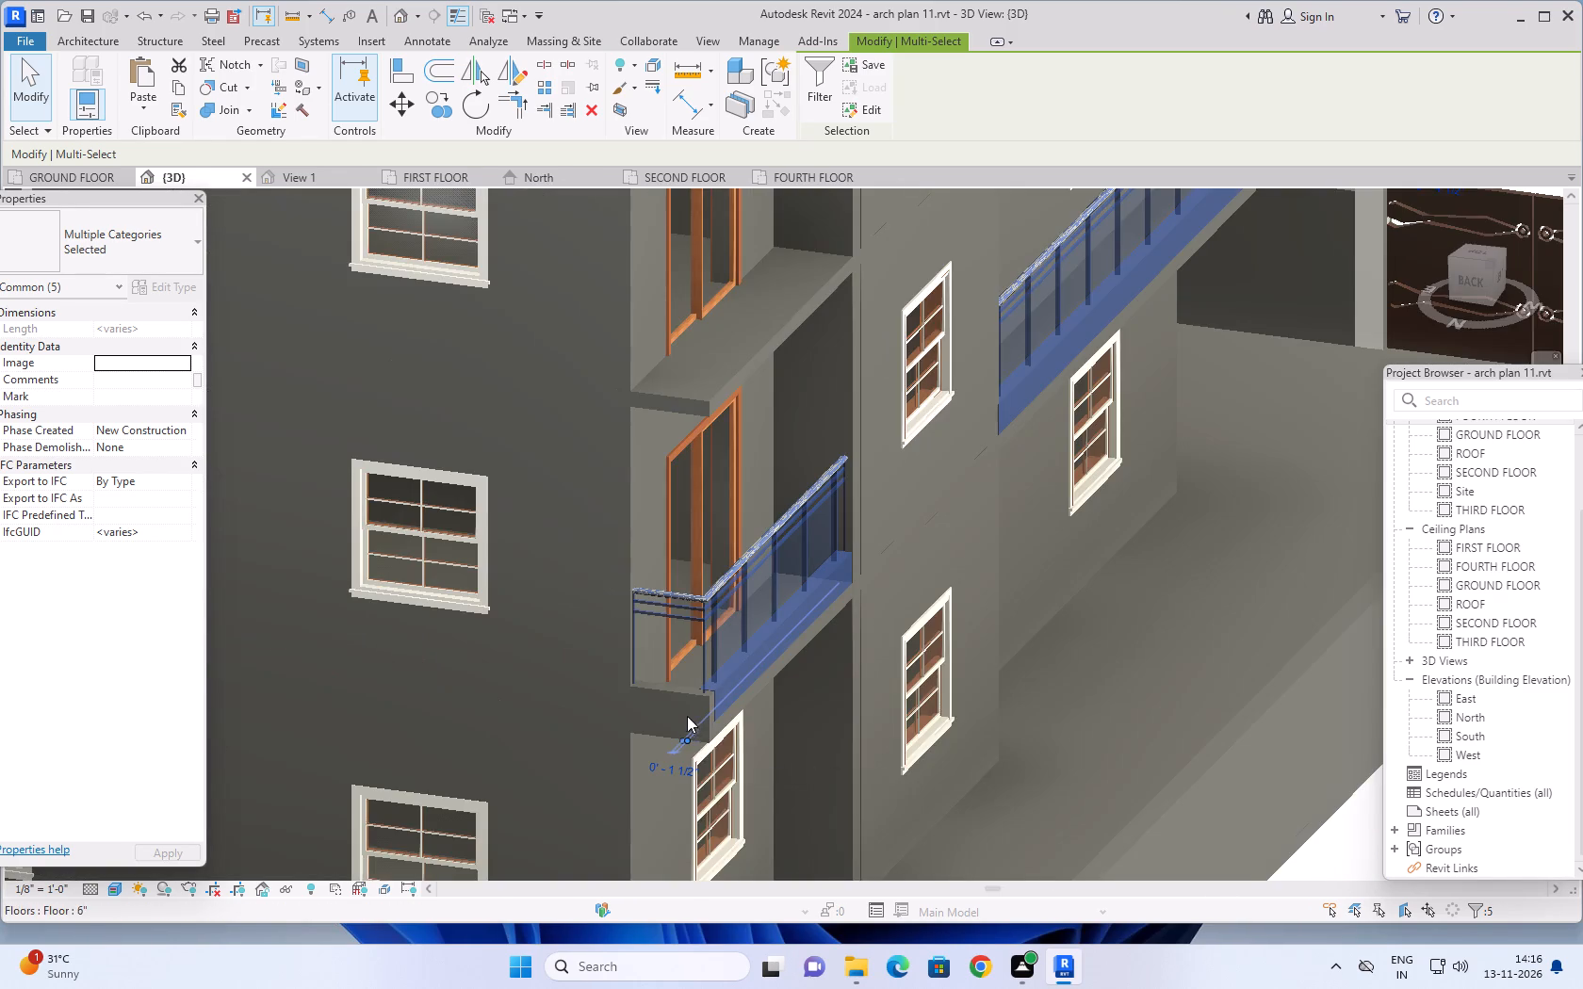
{"action": "left_click", "coordinate": [684, 703], "text": "ctrl"}
{"action": "scroll", "coordinate": [877, 745], "scroll_direction": "down", "scroll_amount": 5}
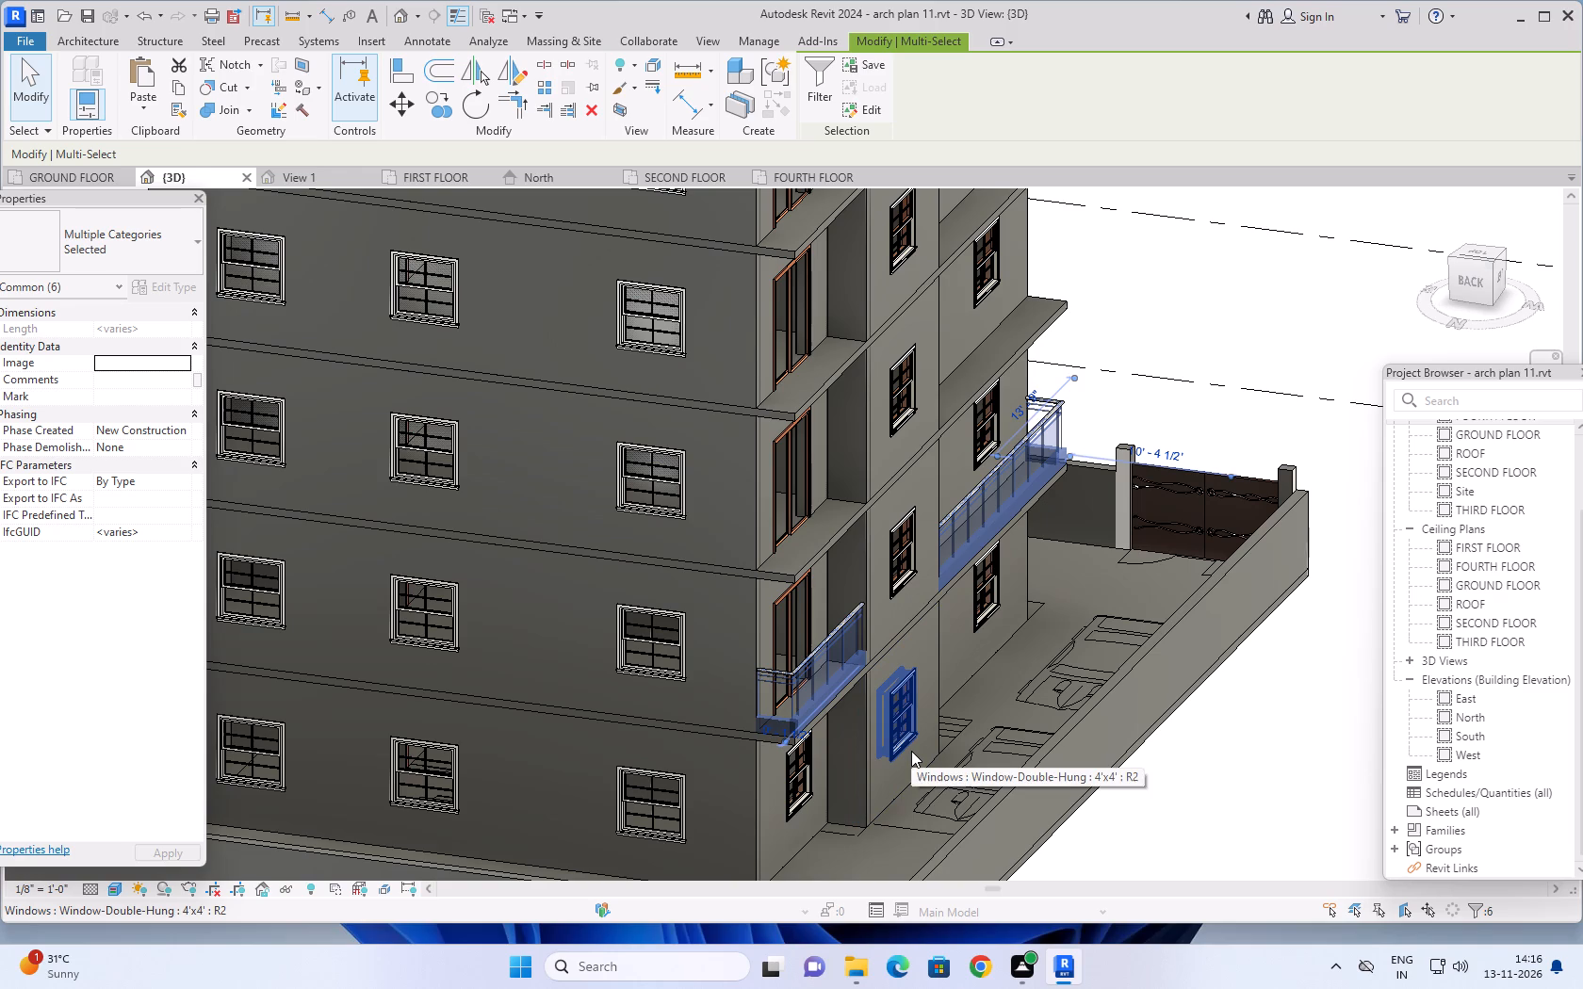
{"action": "scroll", "coordinate": [901, 754], "scroll_direction": "down", "scroll_amount": 2}
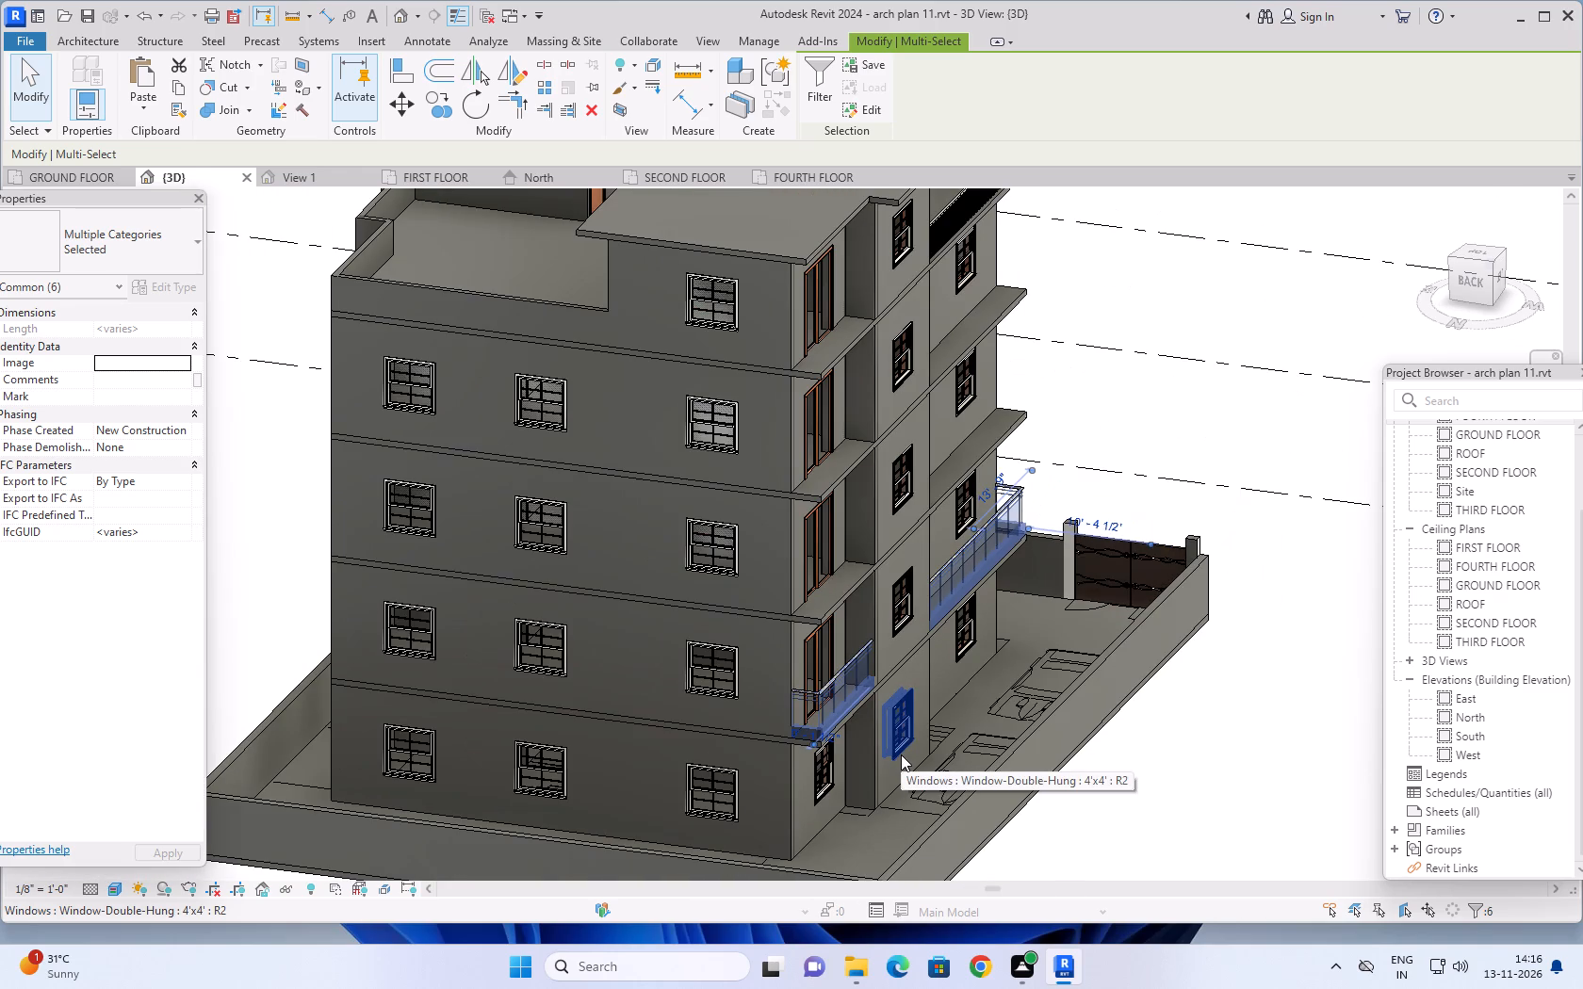
{"action": "left_click", "coordinate": [174, 78]}
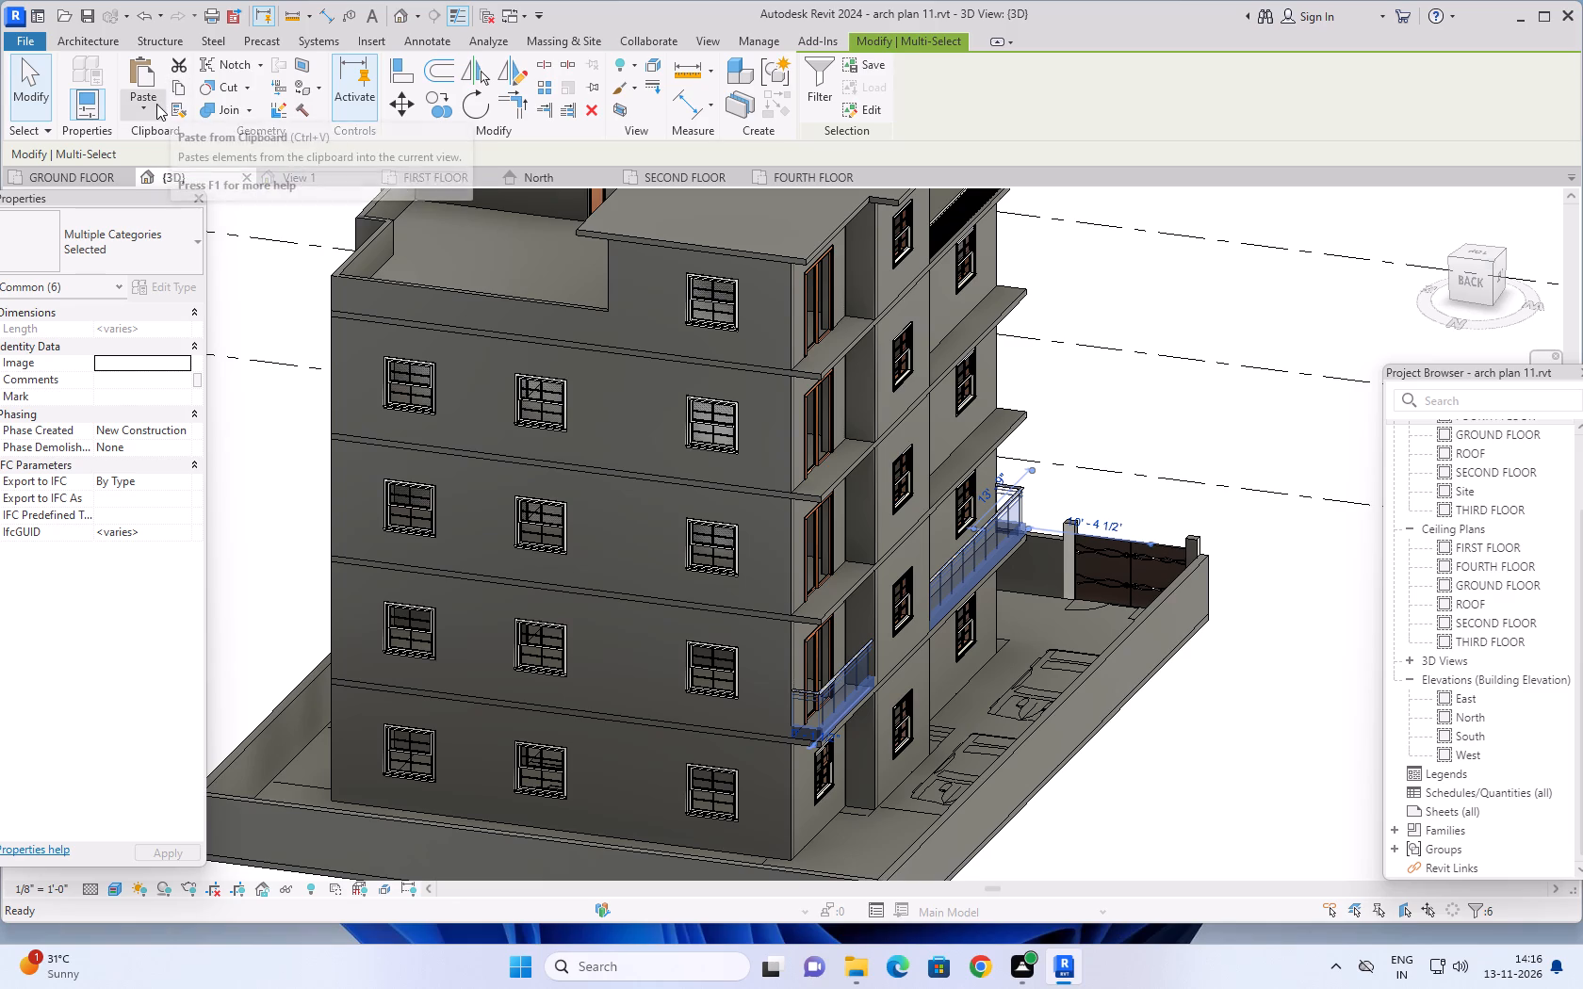
Paste the copied parapet walls and railings aligned to the SECOND FLOOR and THIRD FLOOR levels.
{"action": "left_click", "coordinate": [156, 104]}
{"action": "left_click", "coordinate": [249, 181]}
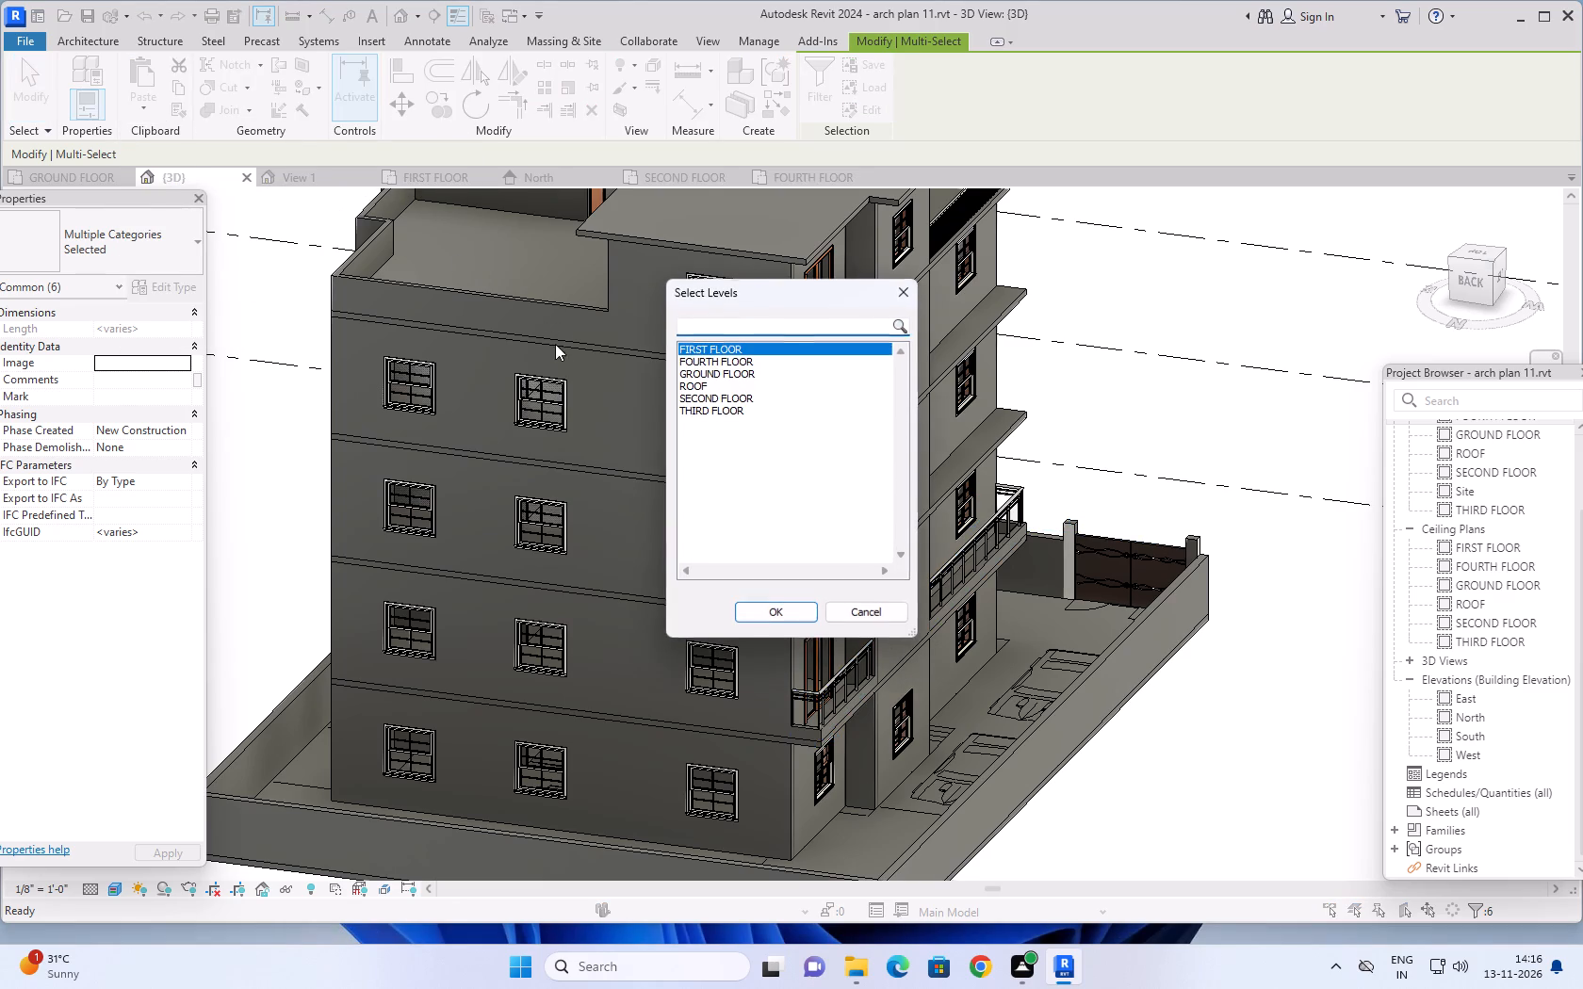
{"action": "left_click", "coordinate": [691, 394]}
{"action": "left_click", "coordinate": [692, 404]}
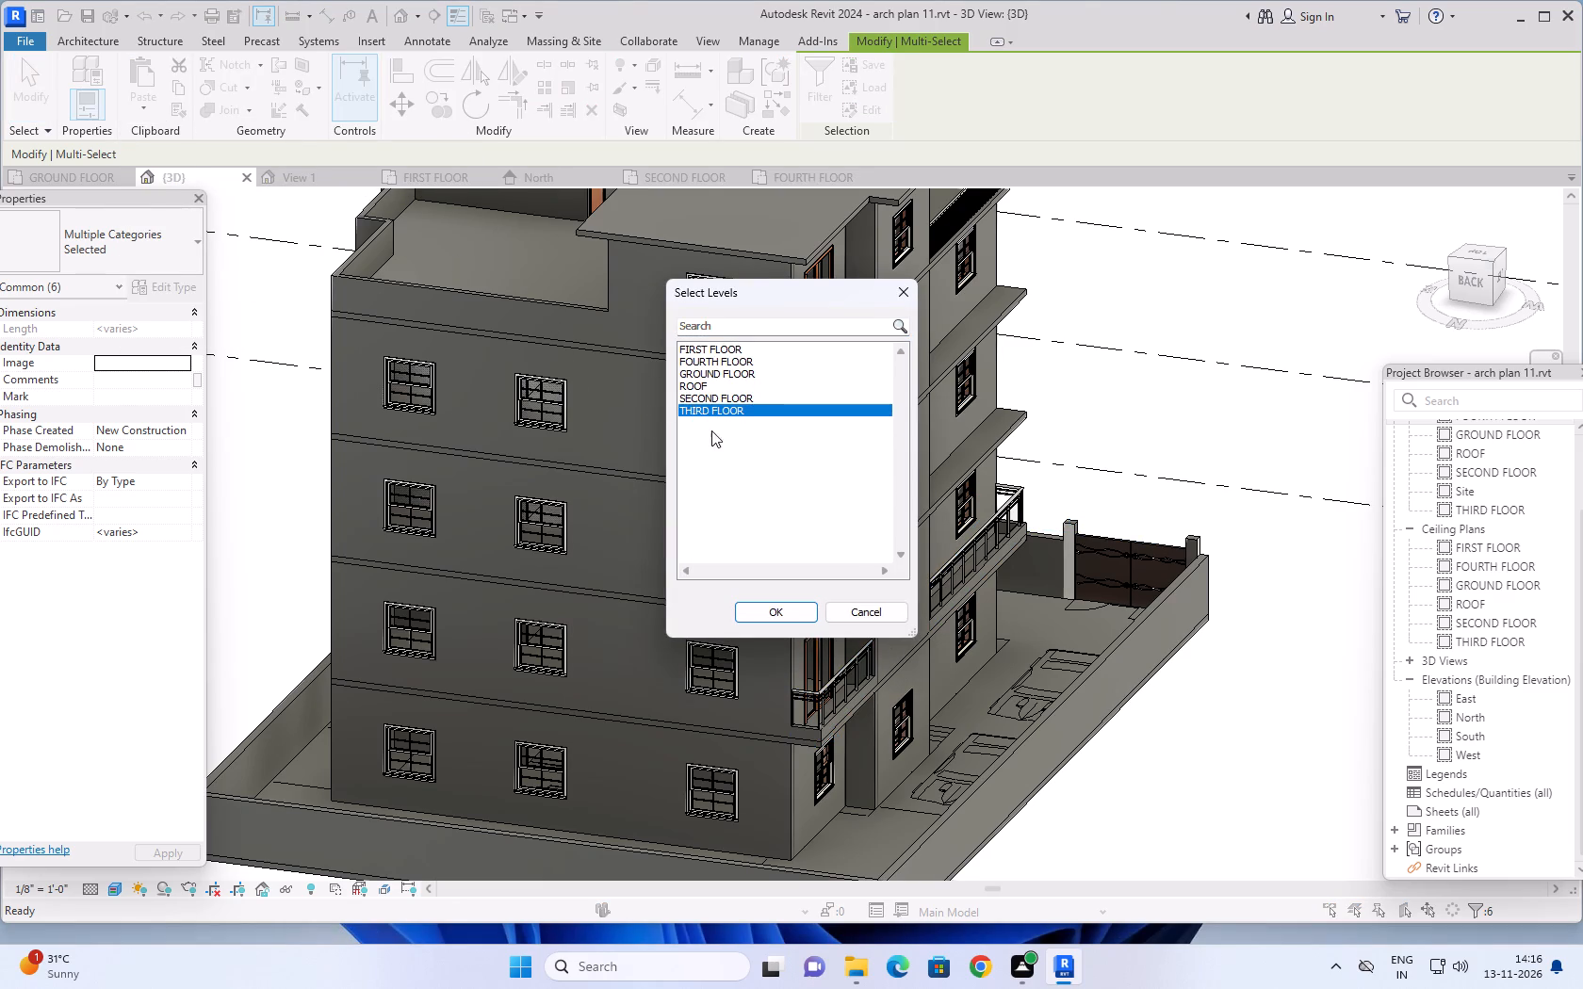
{"action": "left_click", "coordinate": [710, 399], "text": "ctrl"}
{"action": "left_click", "coordinate": [798, 608], "text": "ctrl"}
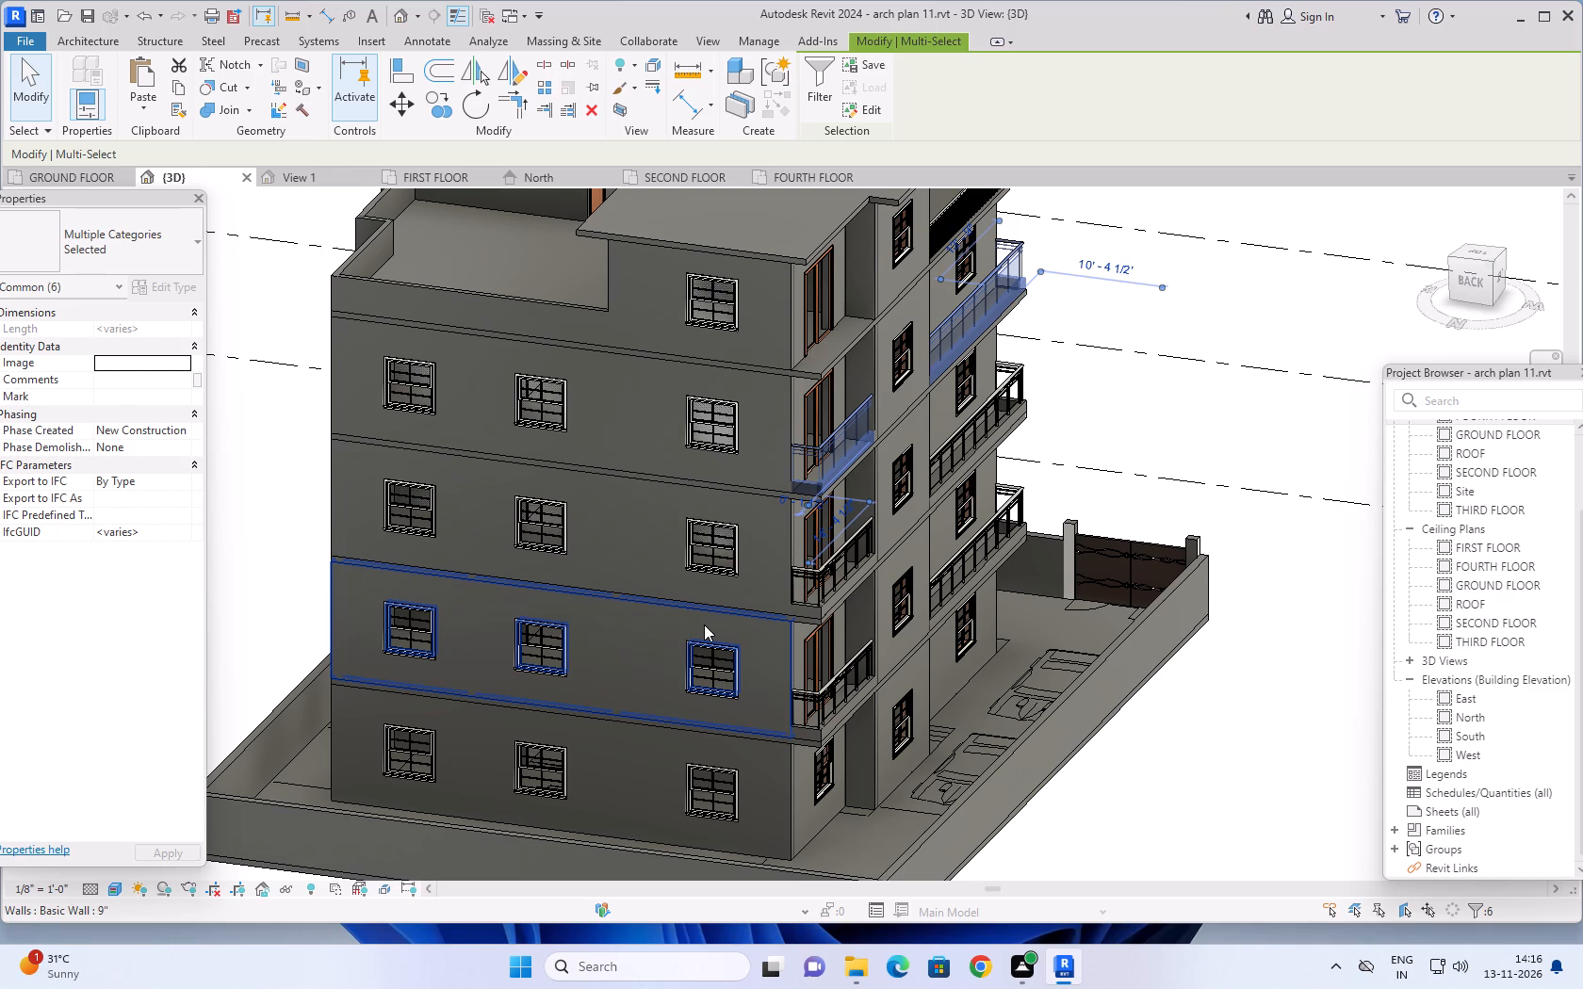
Copy the third-floor short balcony's long parapet wall, short return wall and glass-panel railing to the clipboard.
{"action": "key", "text": "Escape"}
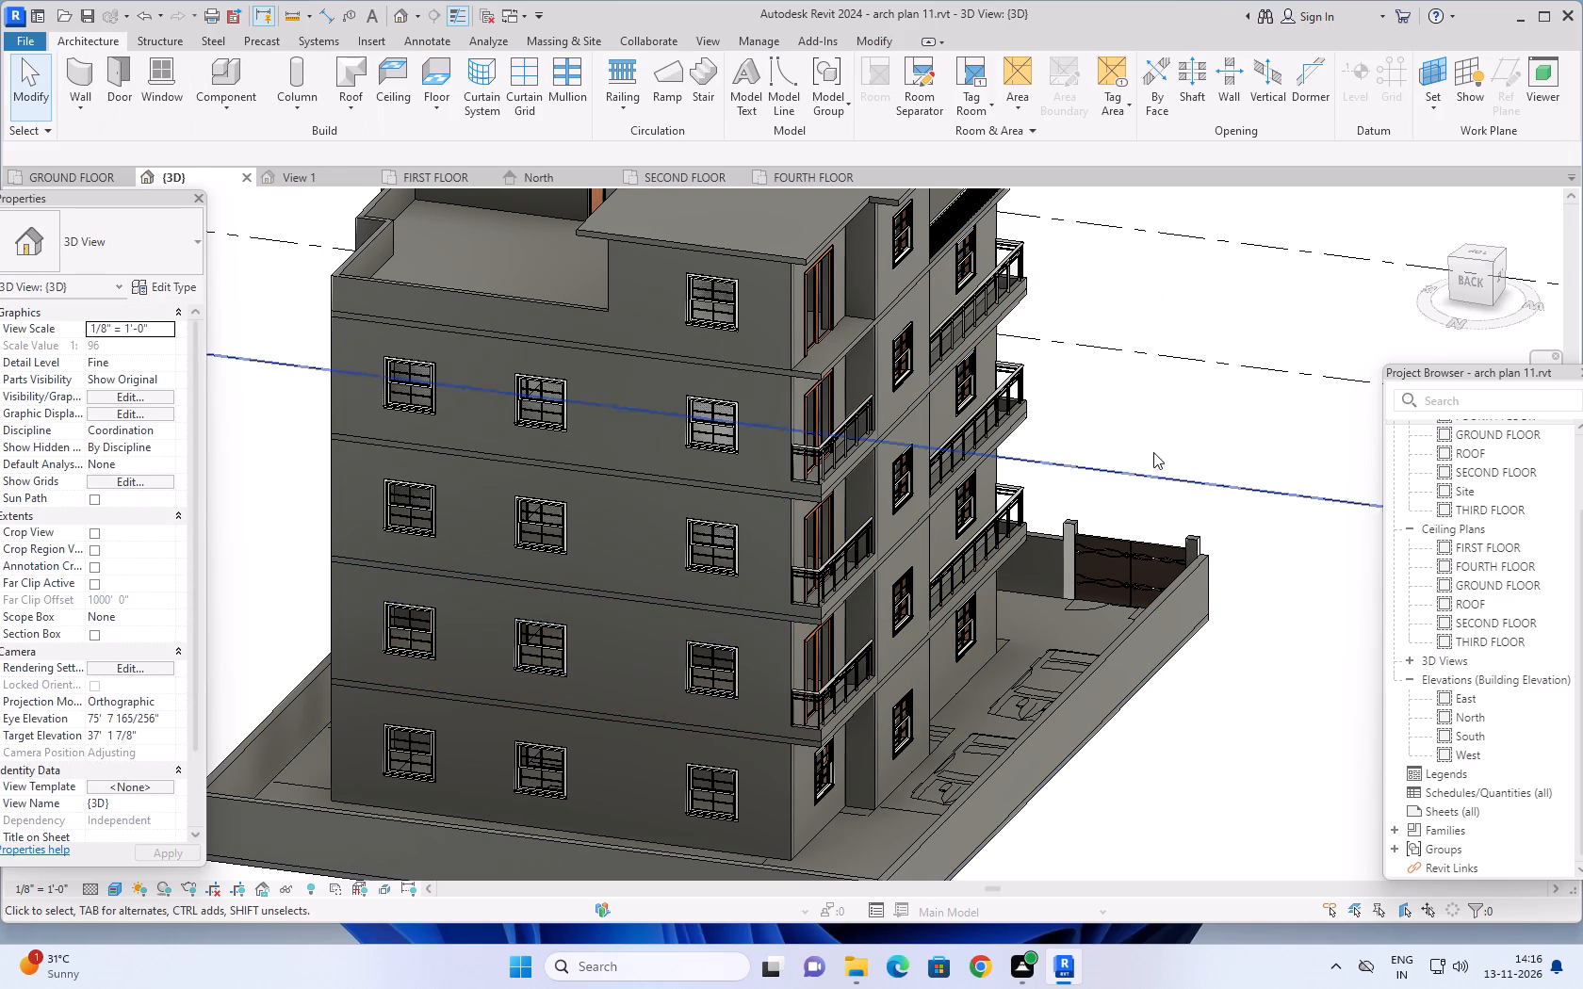
{"action": "middle_click_drag", "start_coordinate": [1173, 400], "coordinate": [1203, 527]}
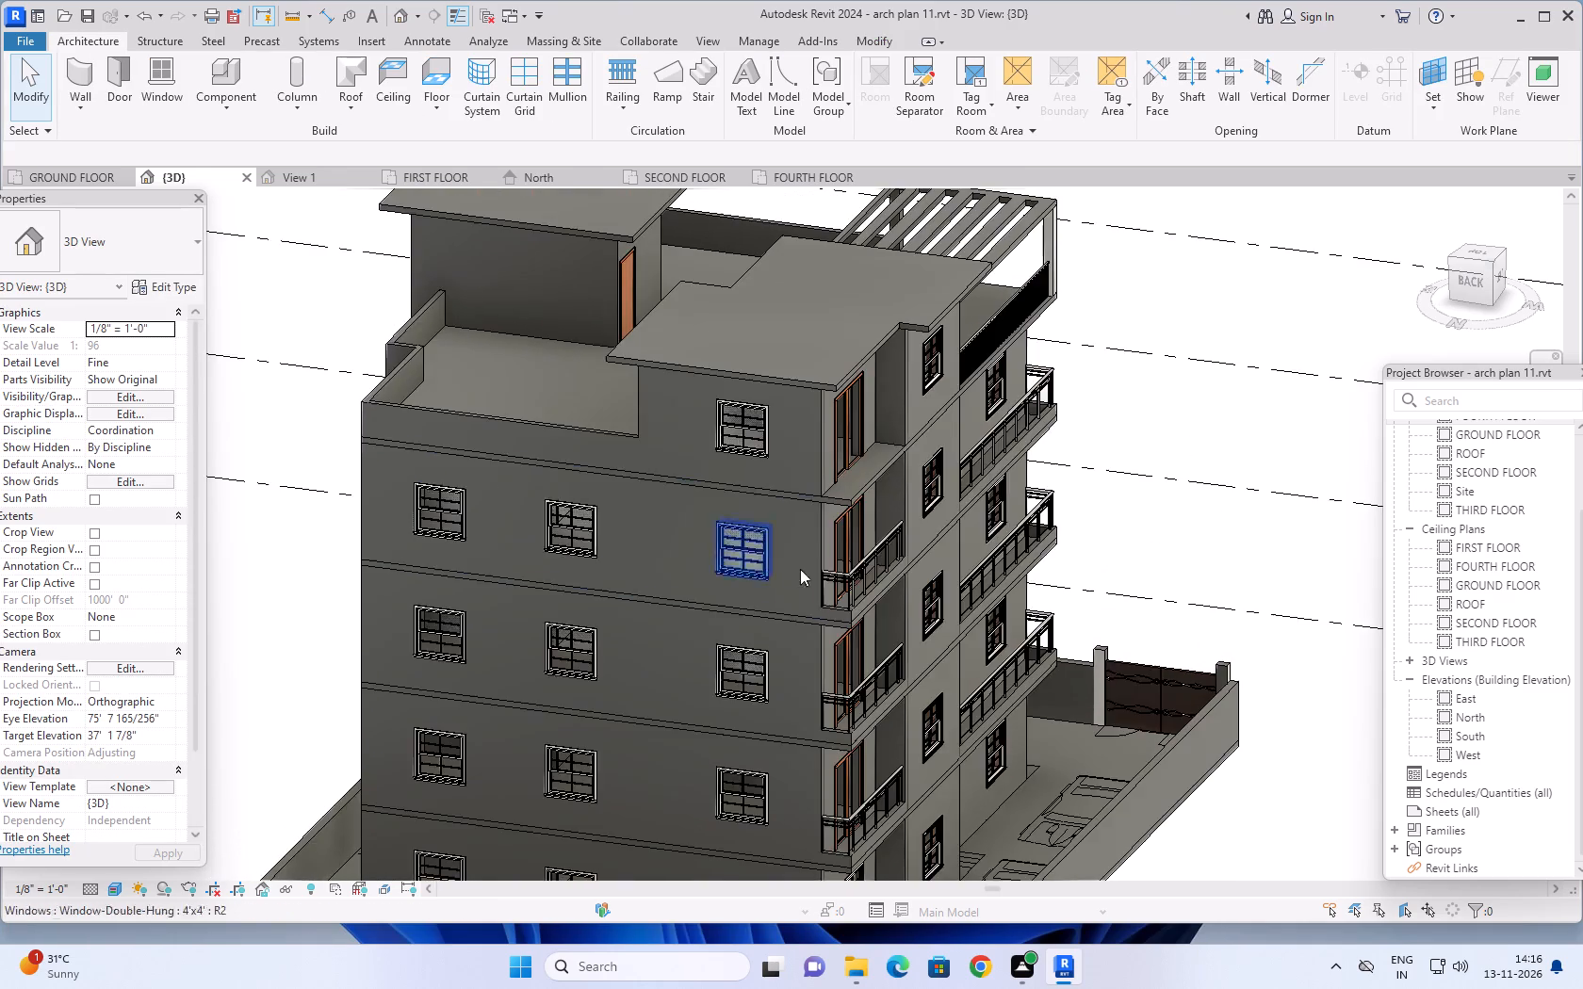
{"action": "scroll", "coordinate": [818, 568], "scroll_direction": "up", "scroll_amount": 4}
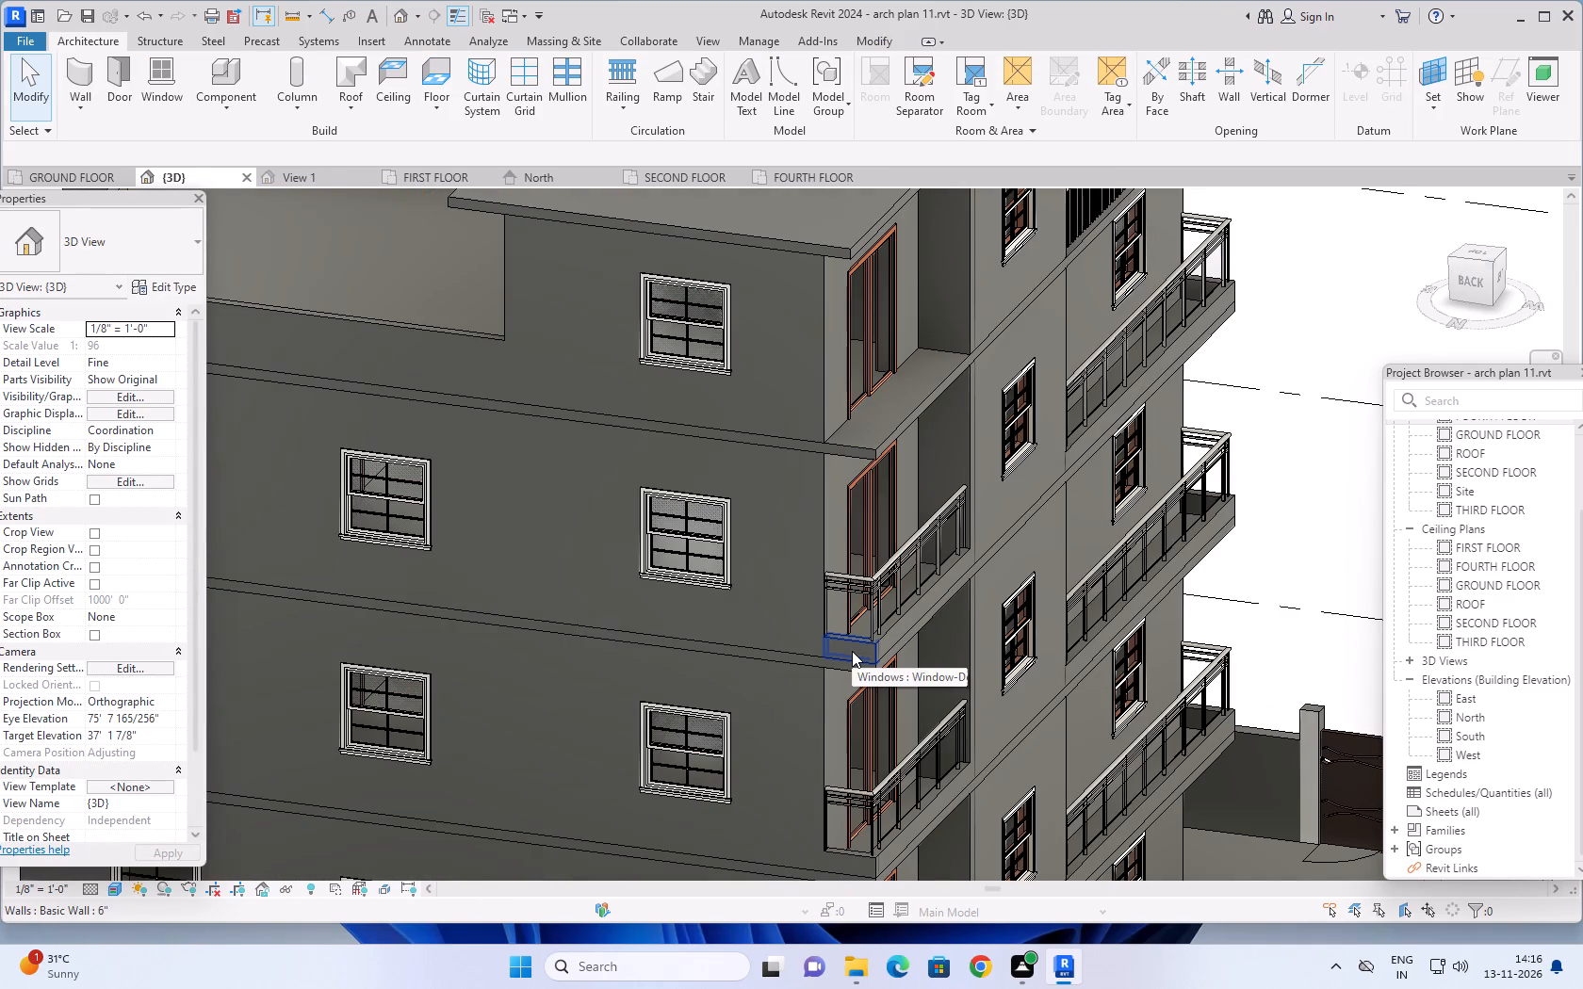
{"action": "left_click", "coordinate": [852, 651]}
{"action": "left_click", "coordinate": [891, 634], "text": "ctrl"}
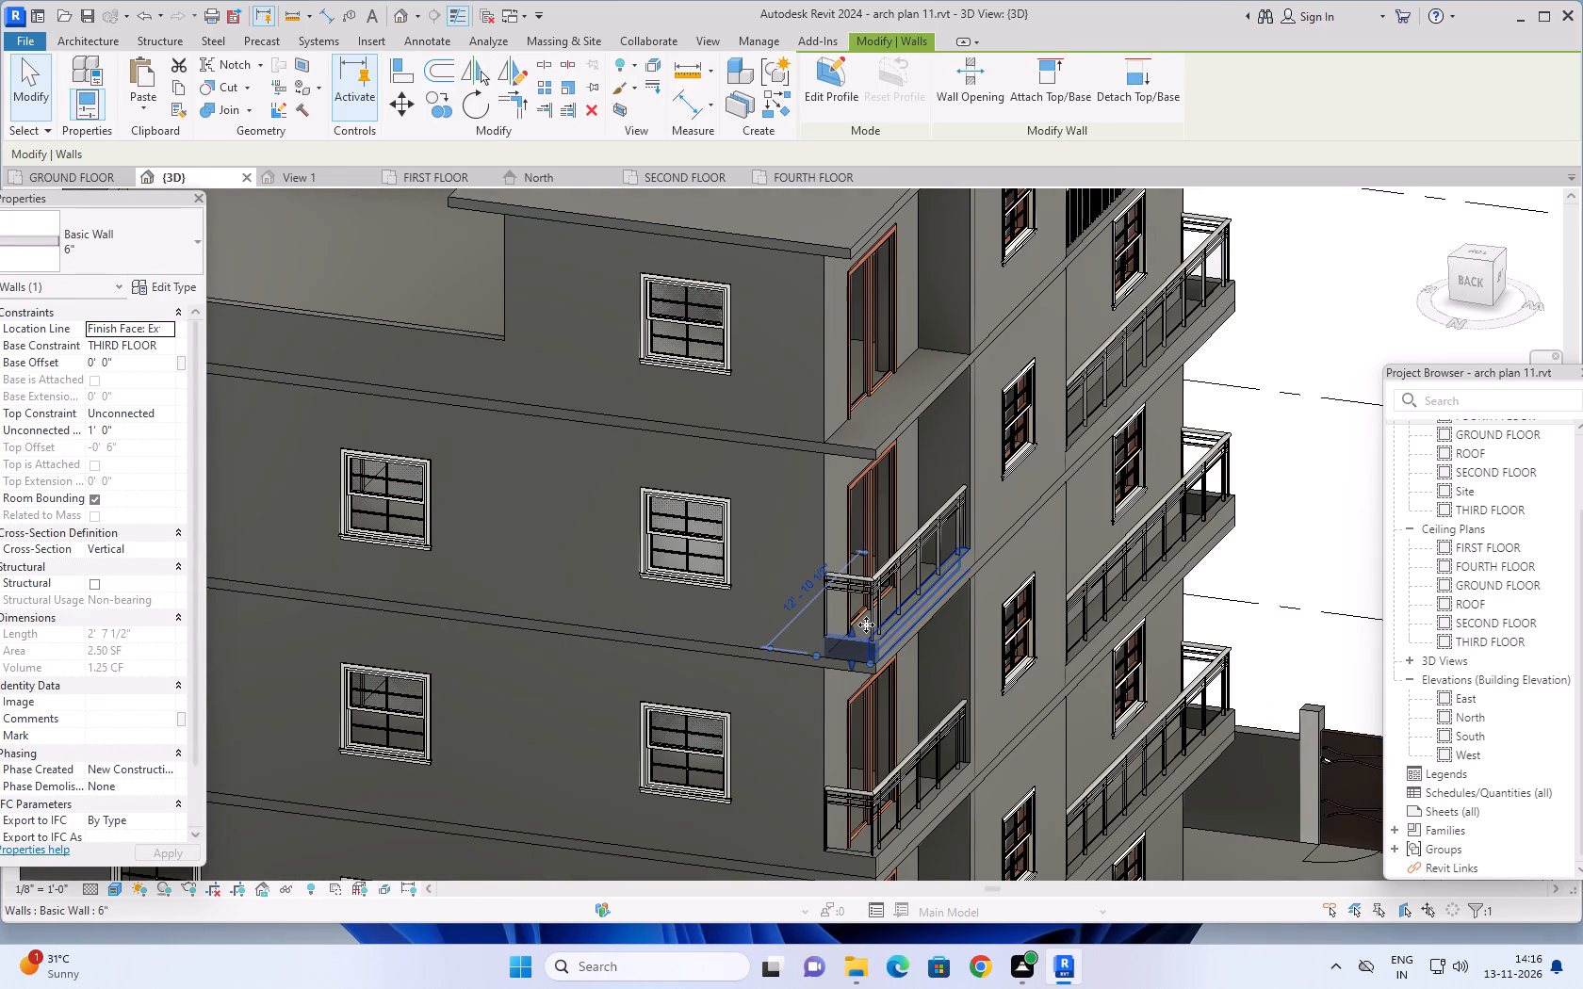
{"action": "left_click", "coordinate": [869, 592], "text": "ctrl"}
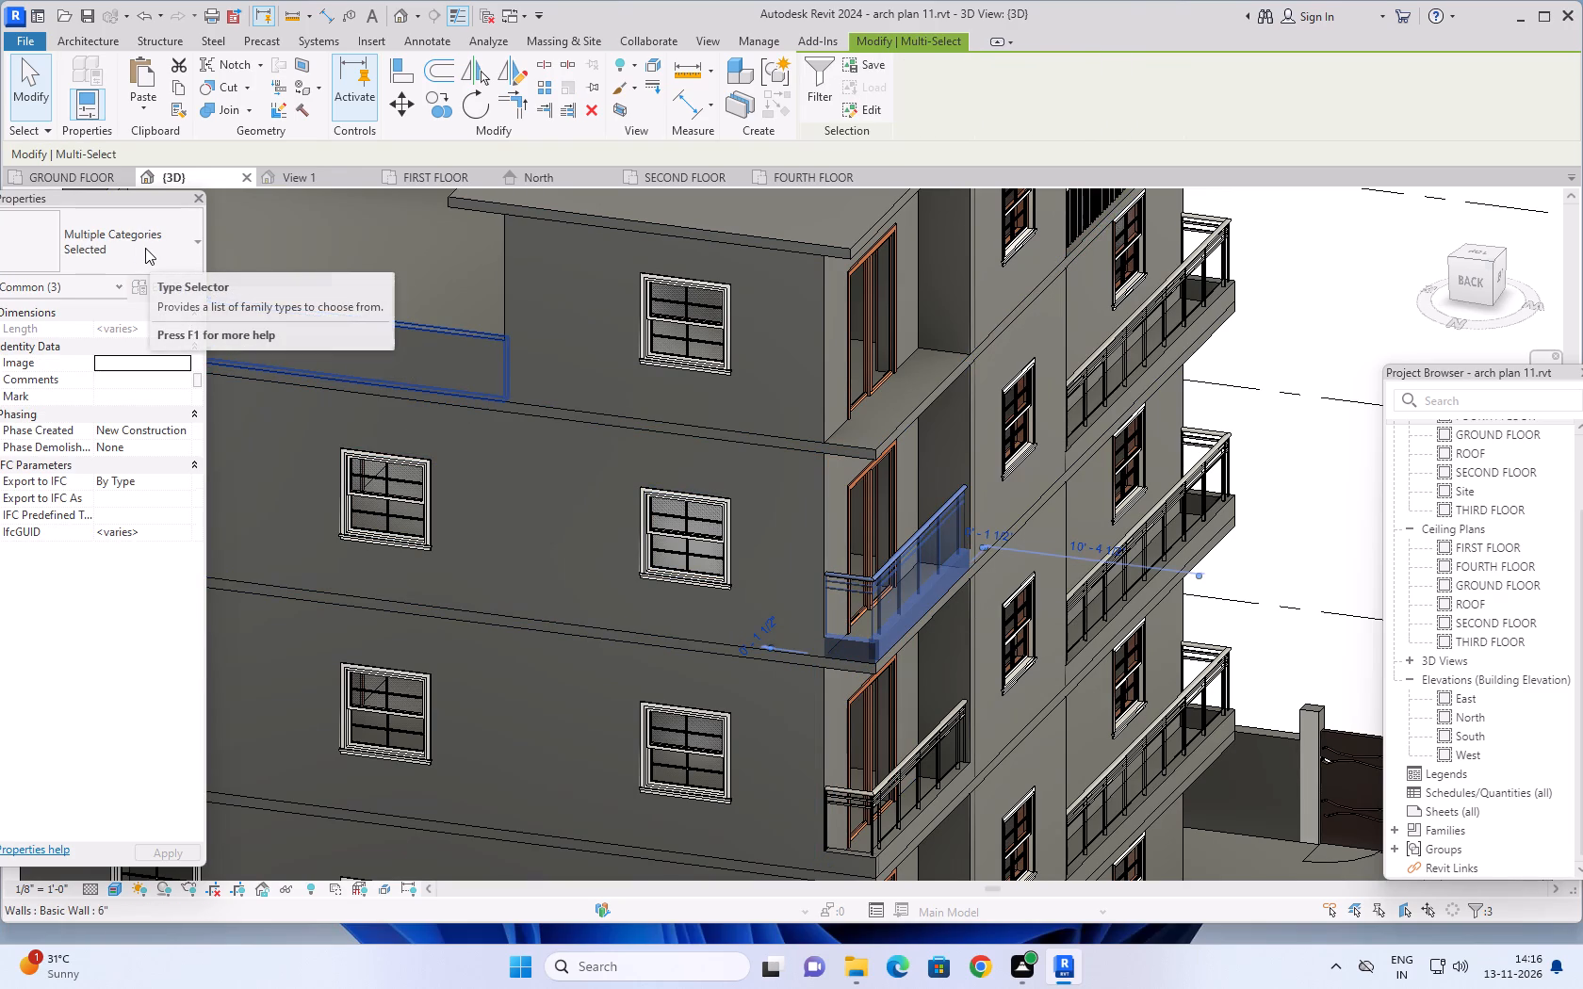
{"action": "left_click", "coordinate": [177, 89]}
Paste the copied parapet walls and railing aligned to the FOURTH FLOOR level and clear the selection.
{"action": "left_click", "coordinate": [139, 111]}
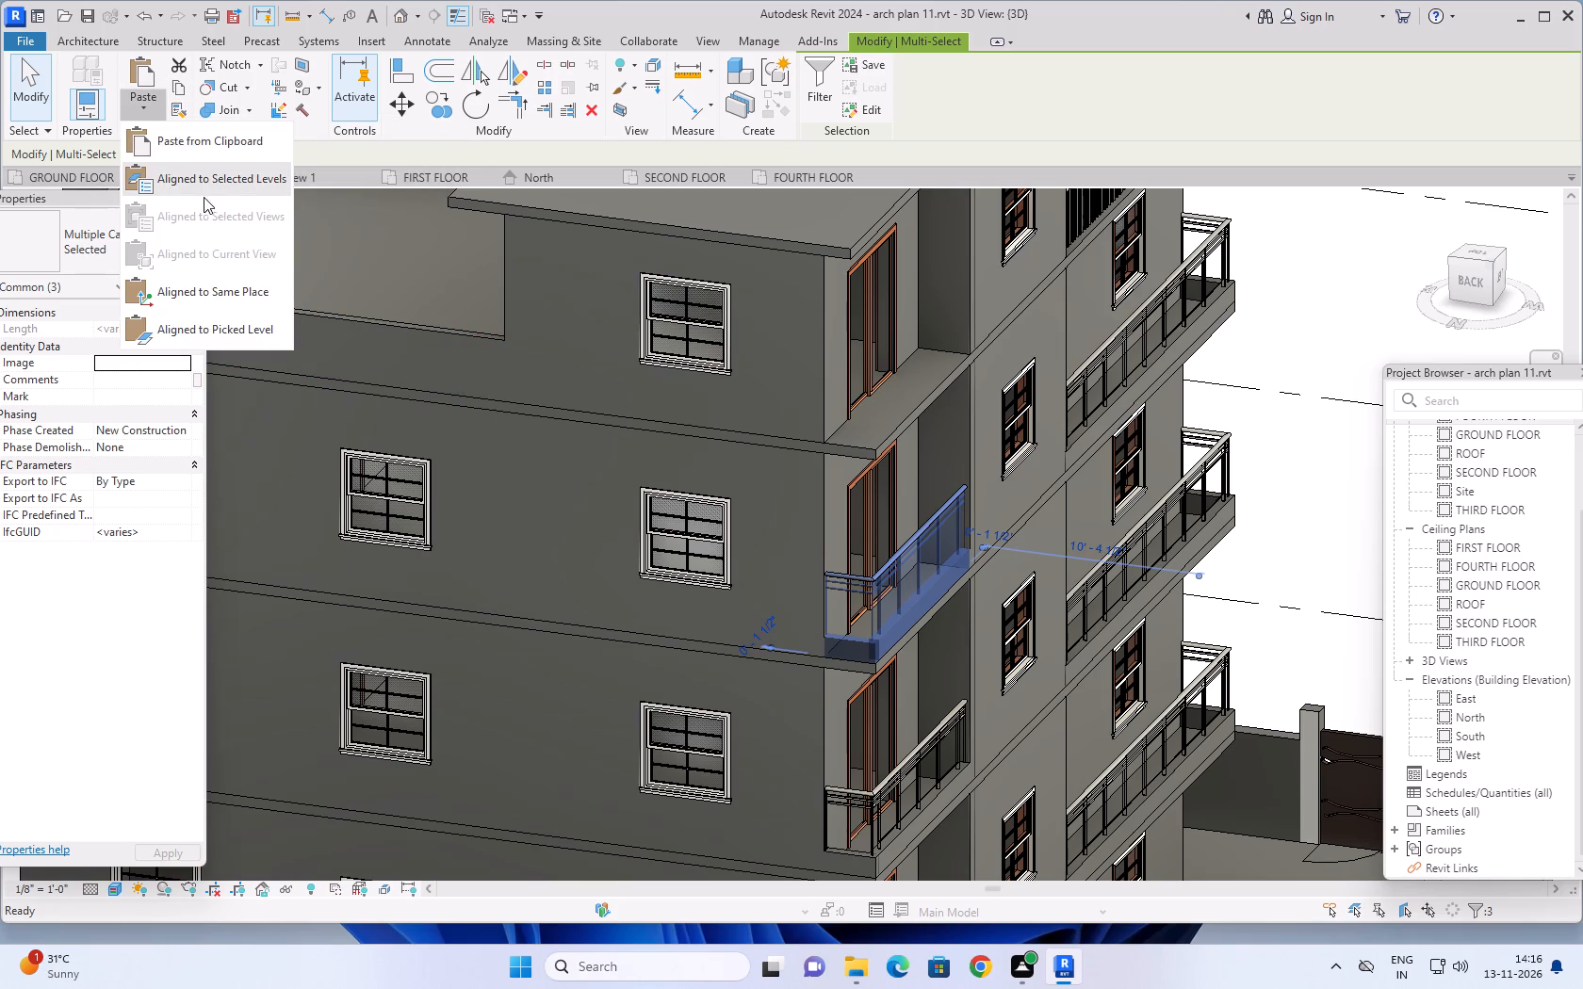
{"action": "left_click", "coordinate": [212, 182]}
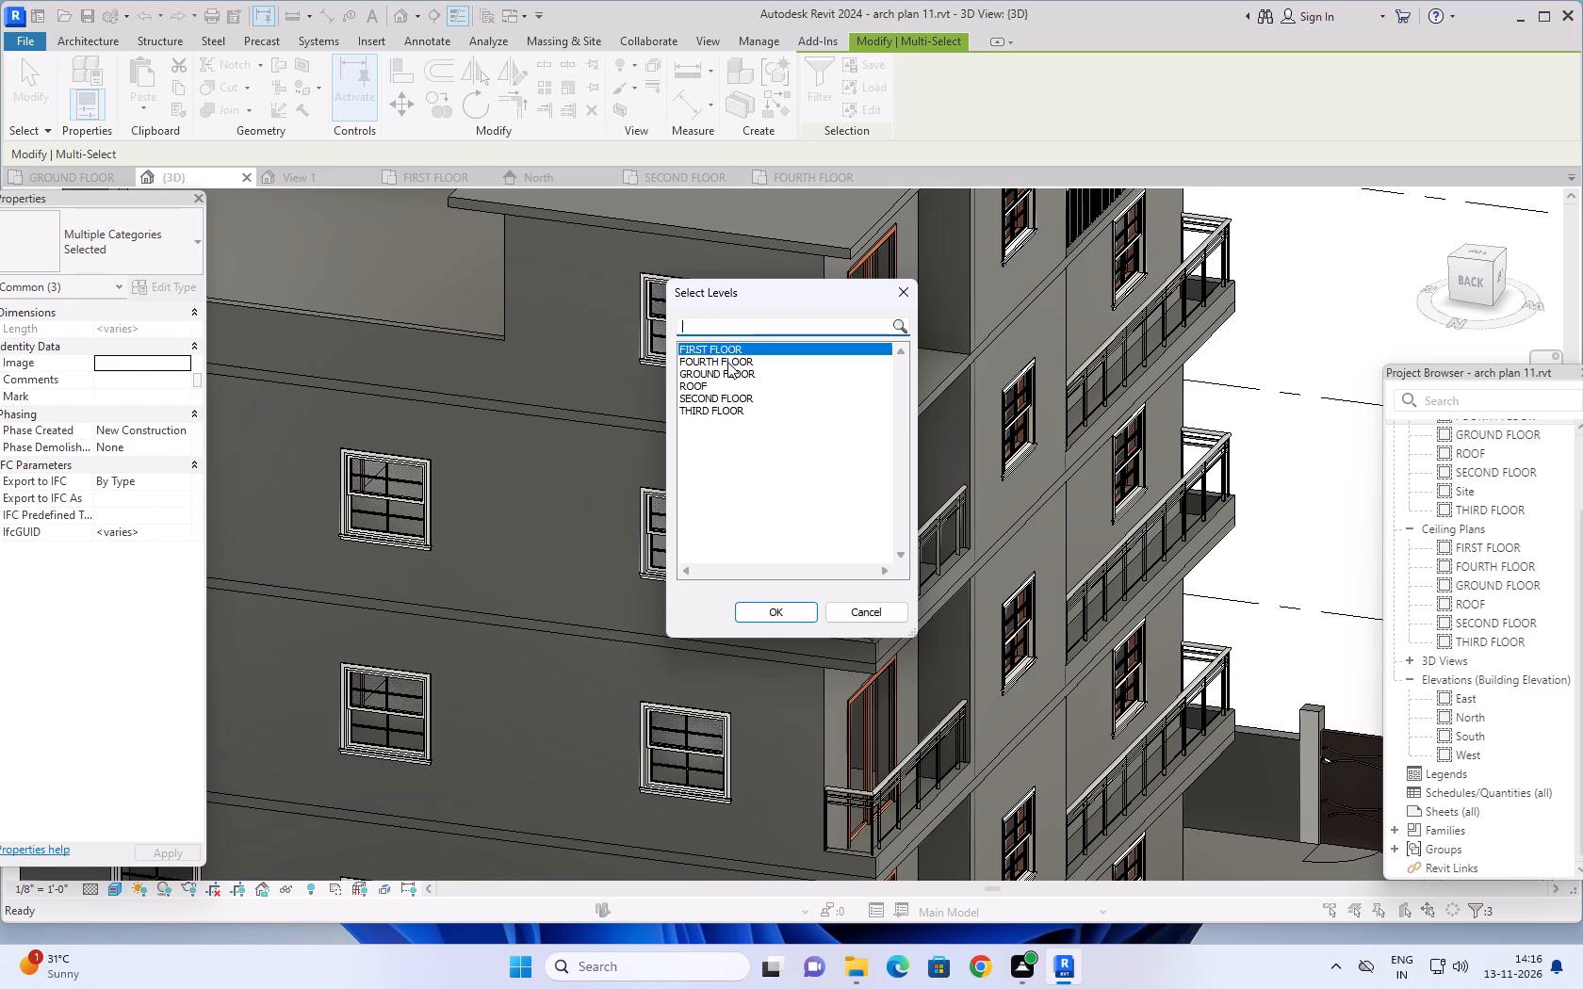
{"action": "left_click", "coordinate": [727, 362]}
{"action": "left_click", "coordinate": [798, 611]}
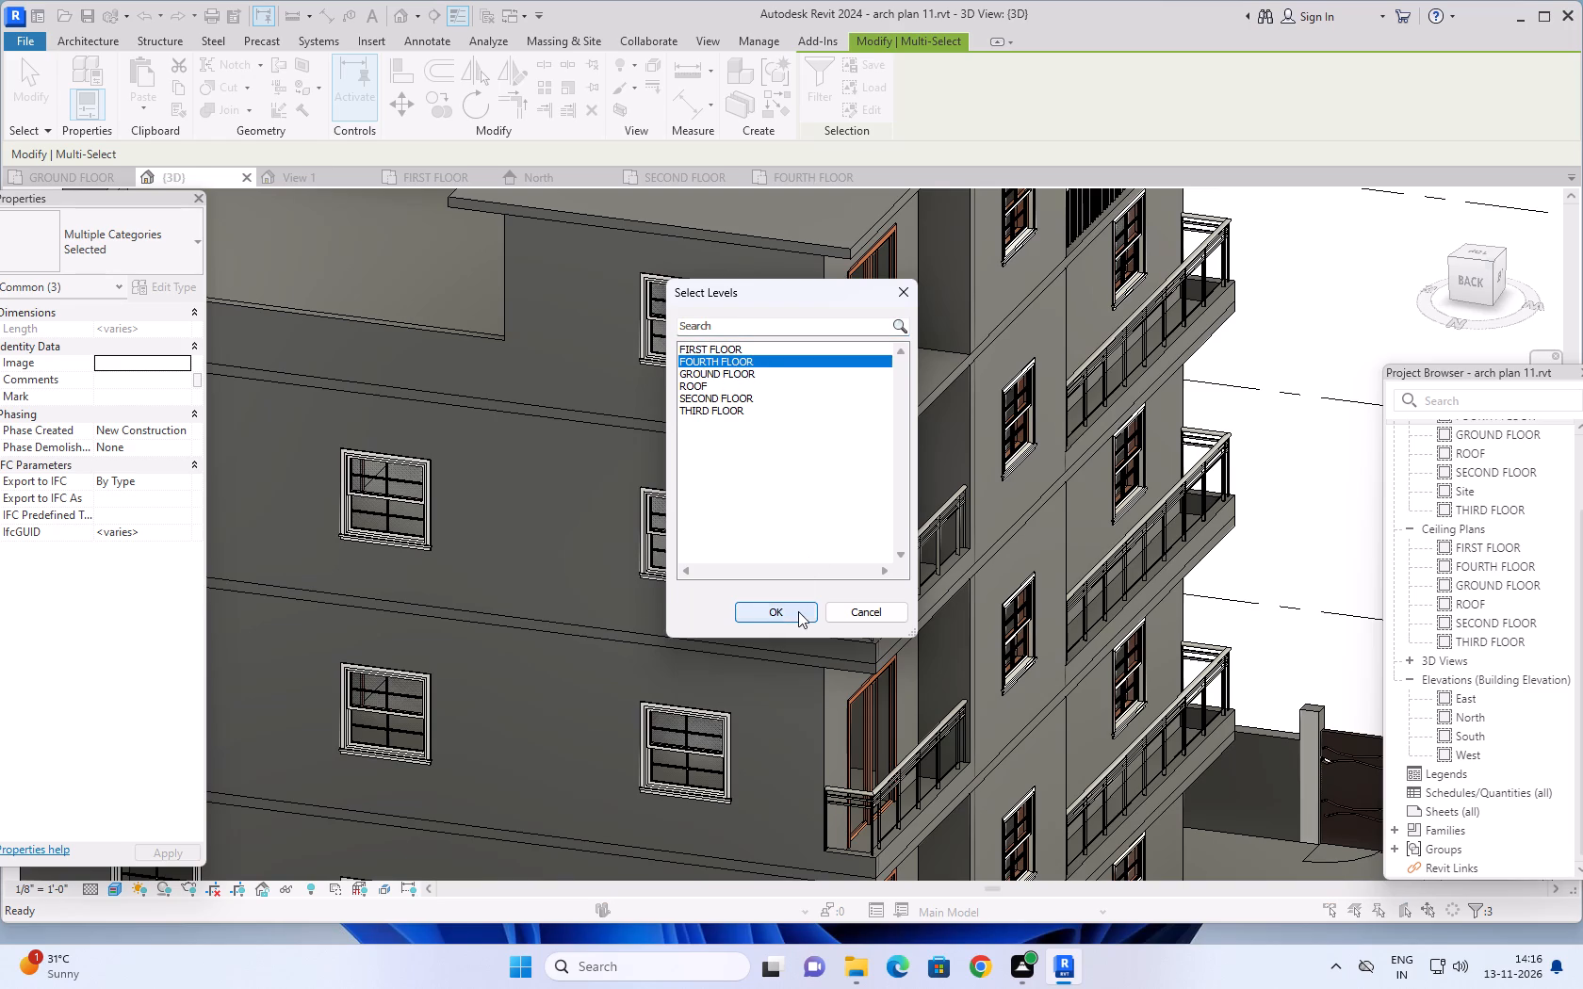
{"action": "scroll", "coordinate": [725, 591], "scroll_direction": "down", "scroll_amount": 2}
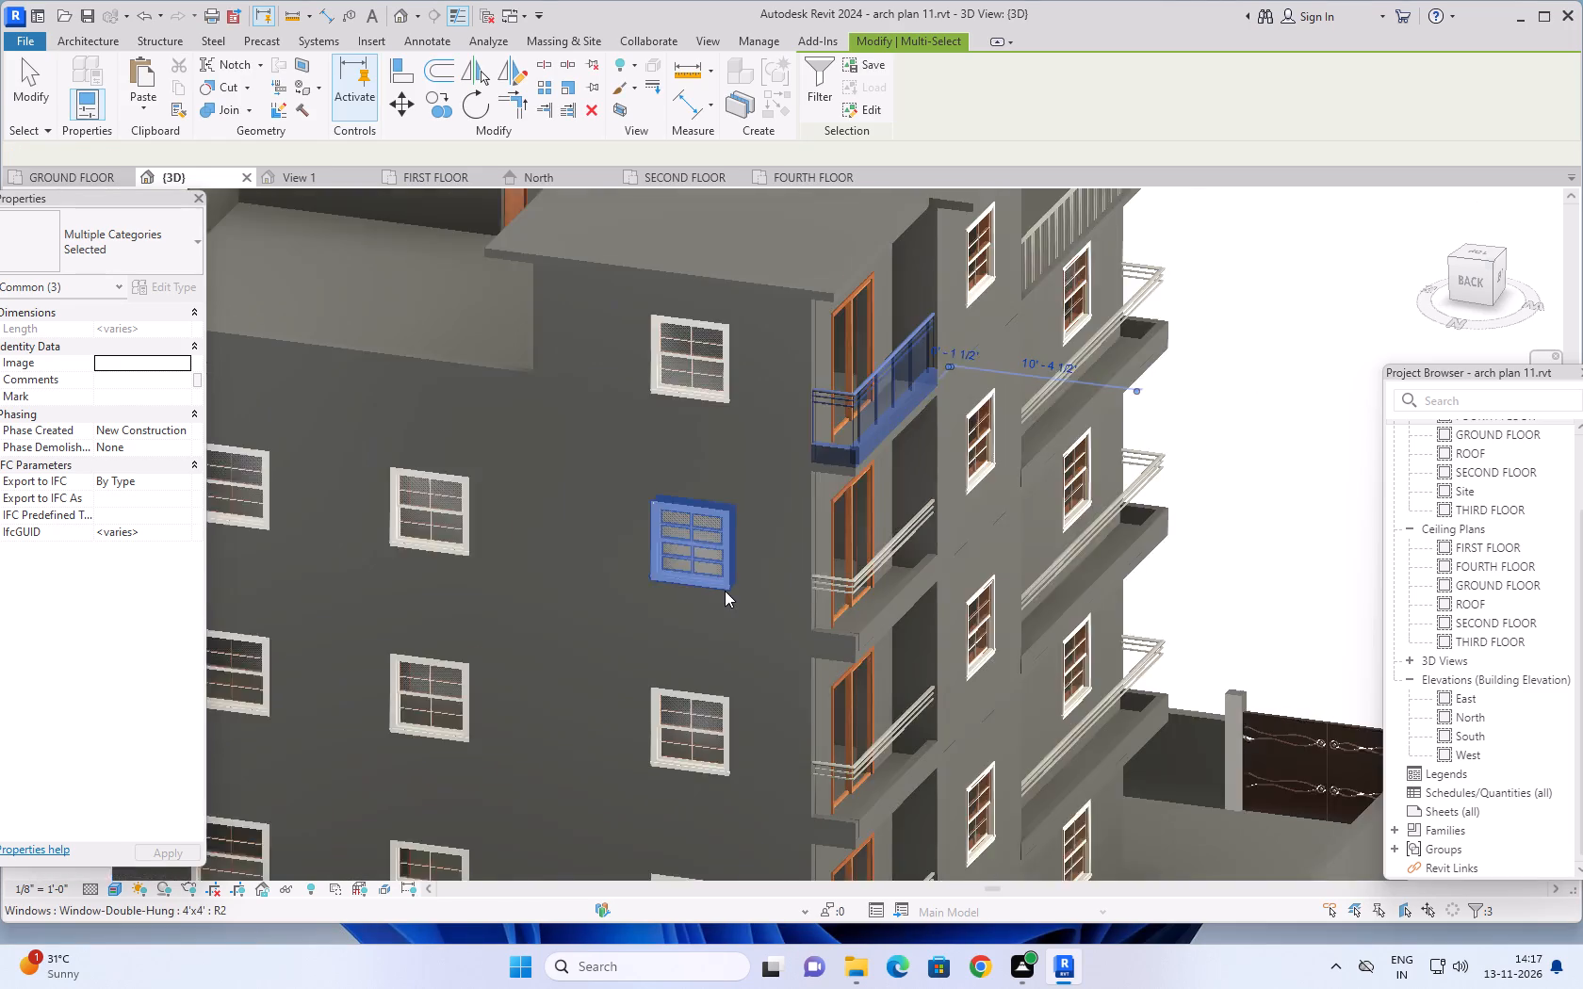
{"action": "scroll", "coordinate": [725, 591], "scroll_direction": "down", "scroll_amount": 1}
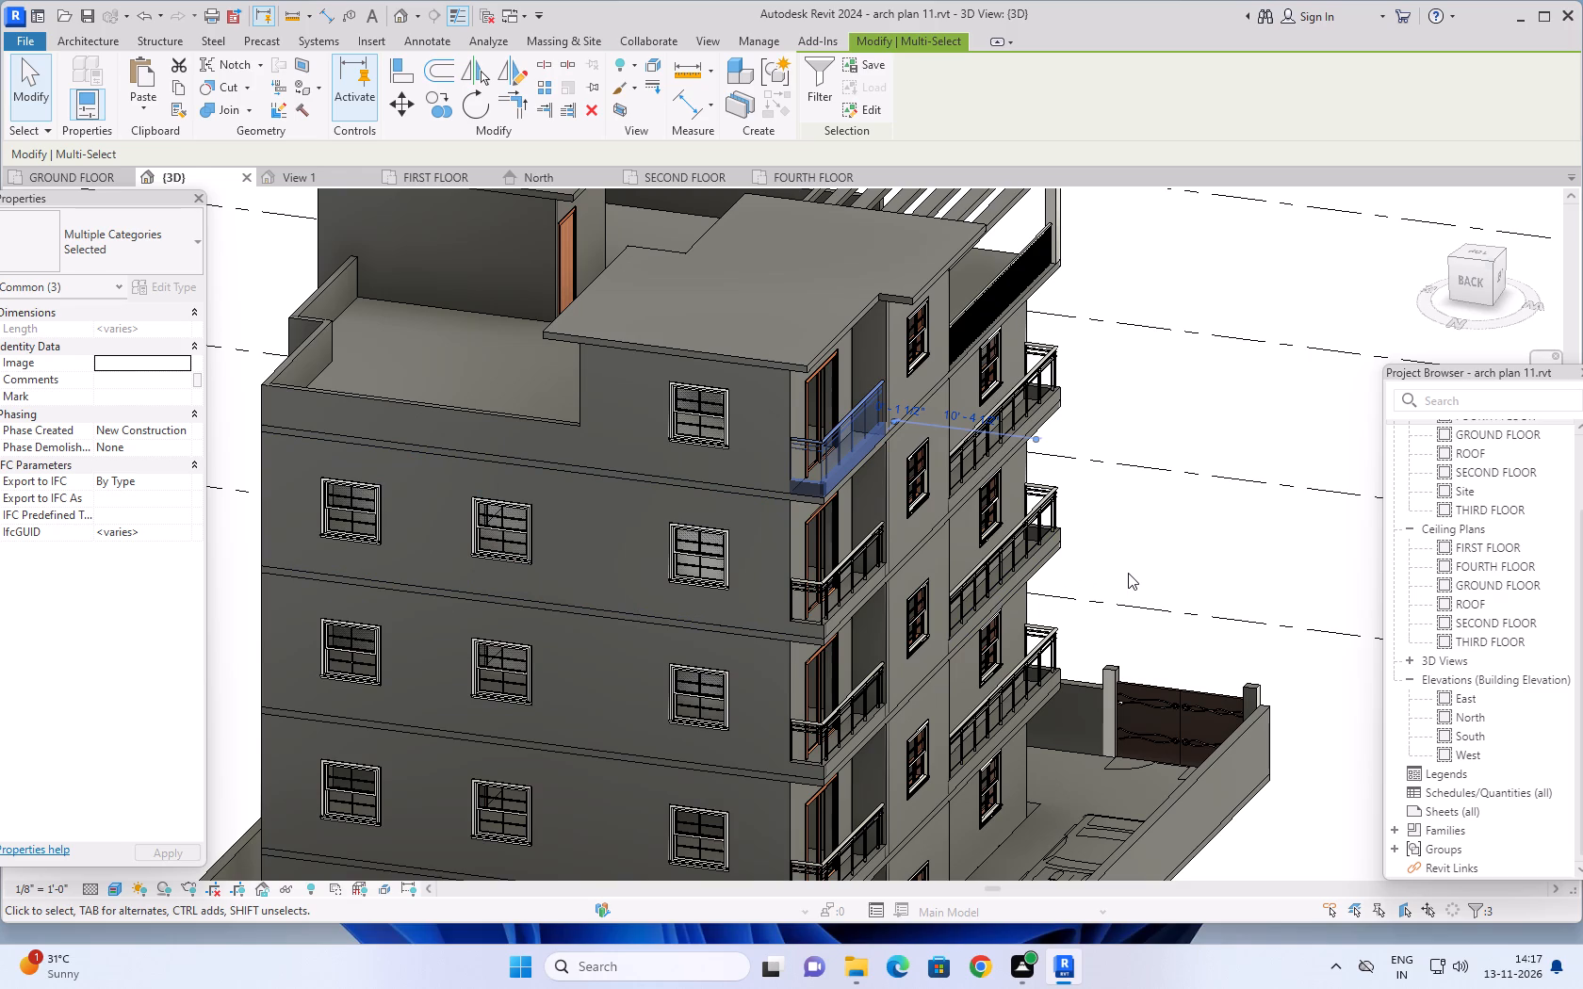
{"action": "key", "text": "Escape"}
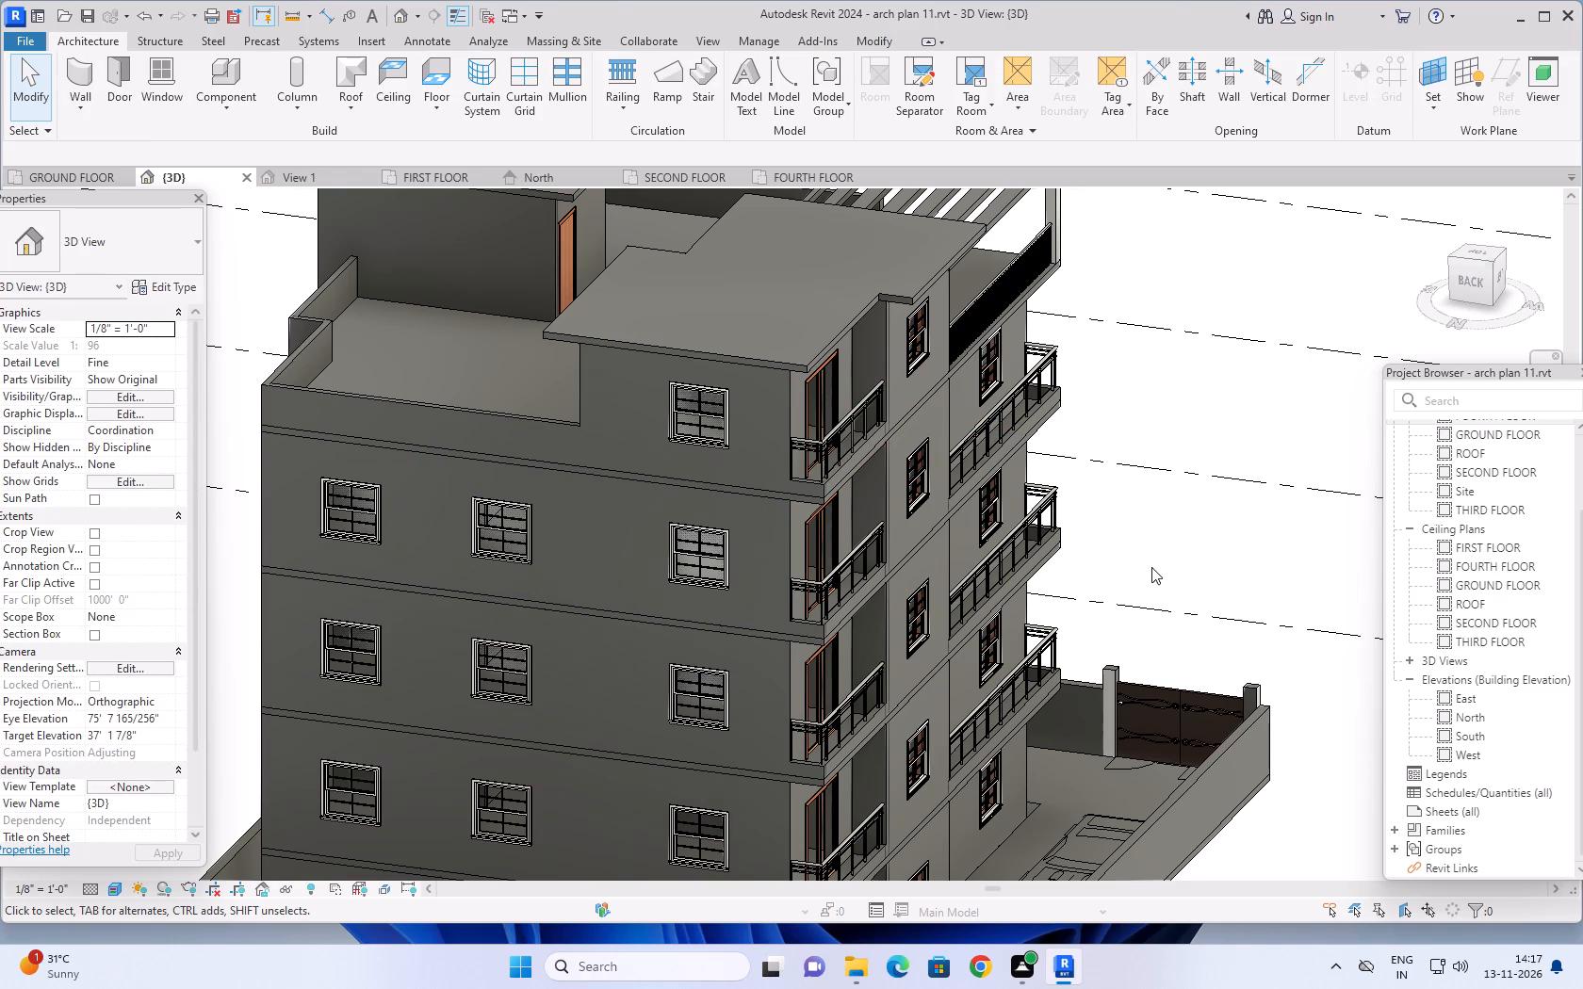
Examine the balcony railings and the fourth-floor pergola terrace from several sides of the building in 3D.
{"action": "middle_click_drag", "start_coordinate": [1151, 567], "coordinate": [820, 549]}
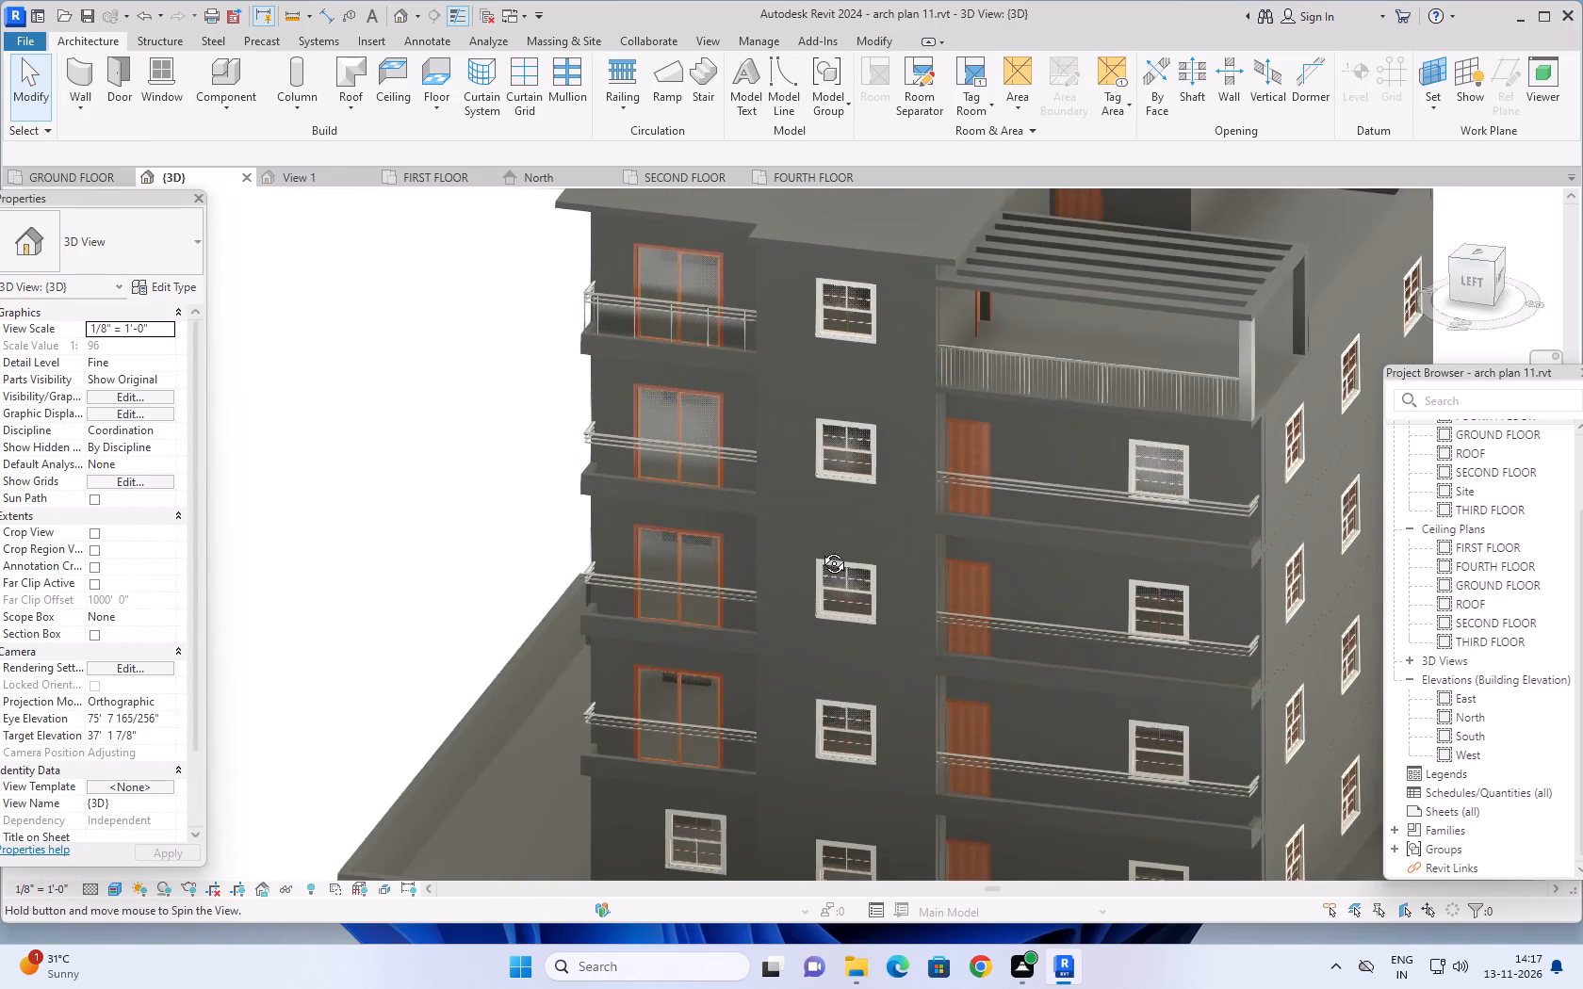
{"action": "middle_click_drag", "start_coordinate": [820, 549], "coordinate": [821, 539]}
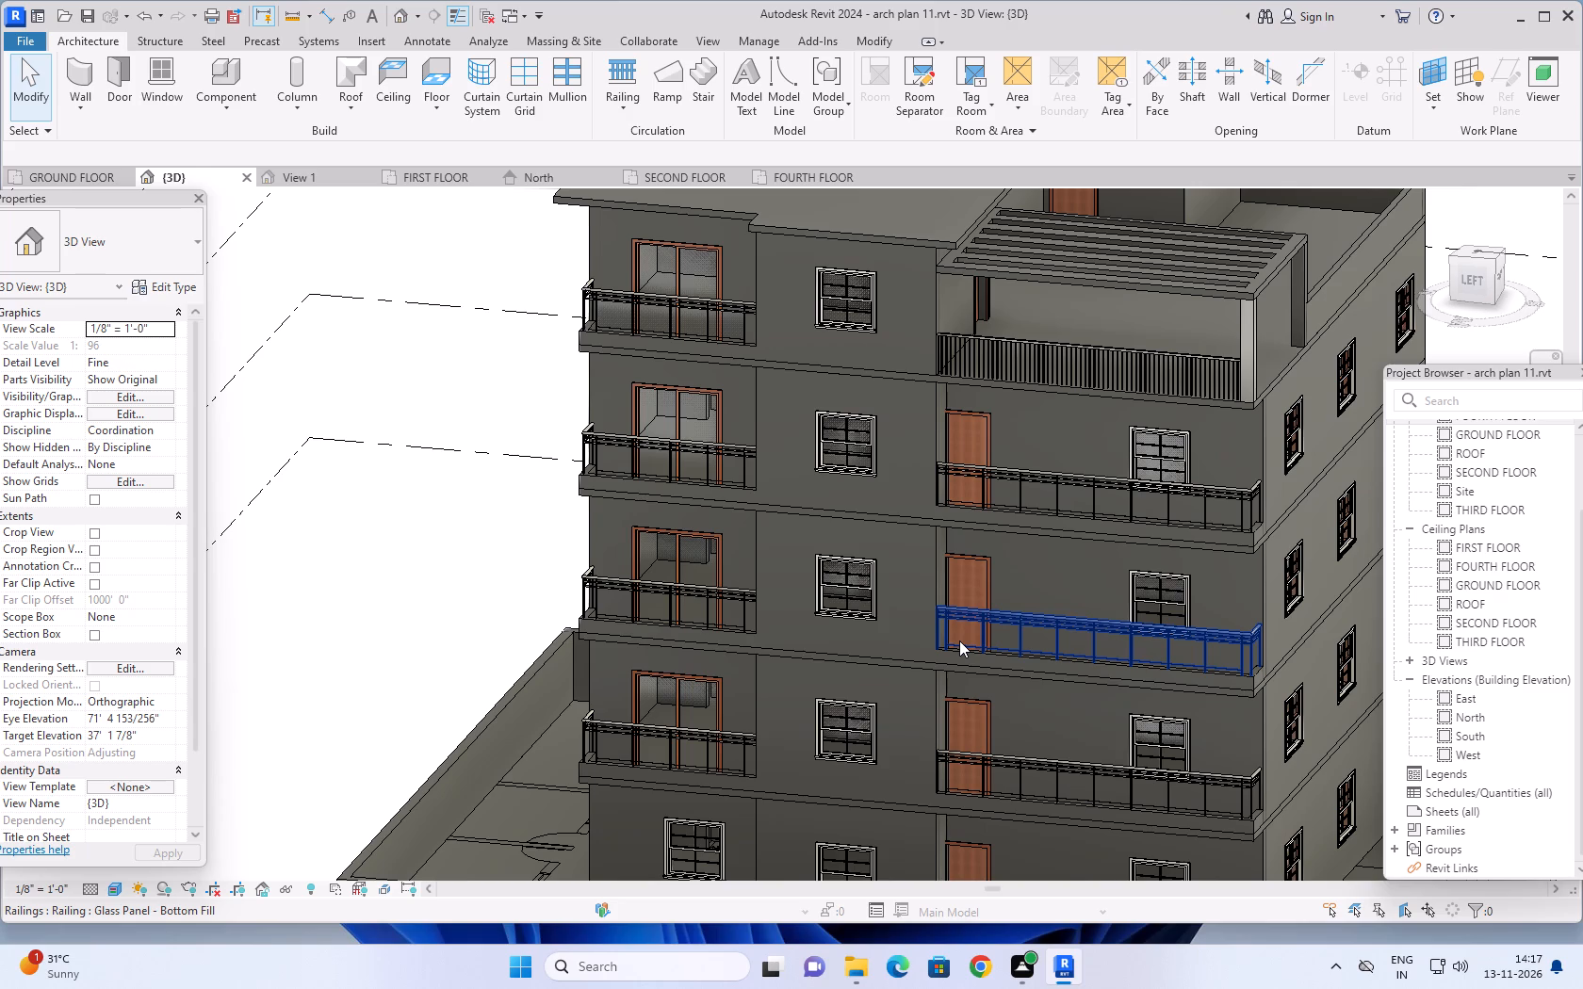
{"action": "scroll", "coordinate": [882, 622], "scroll_direction": "down", "scroll_amount": 5}
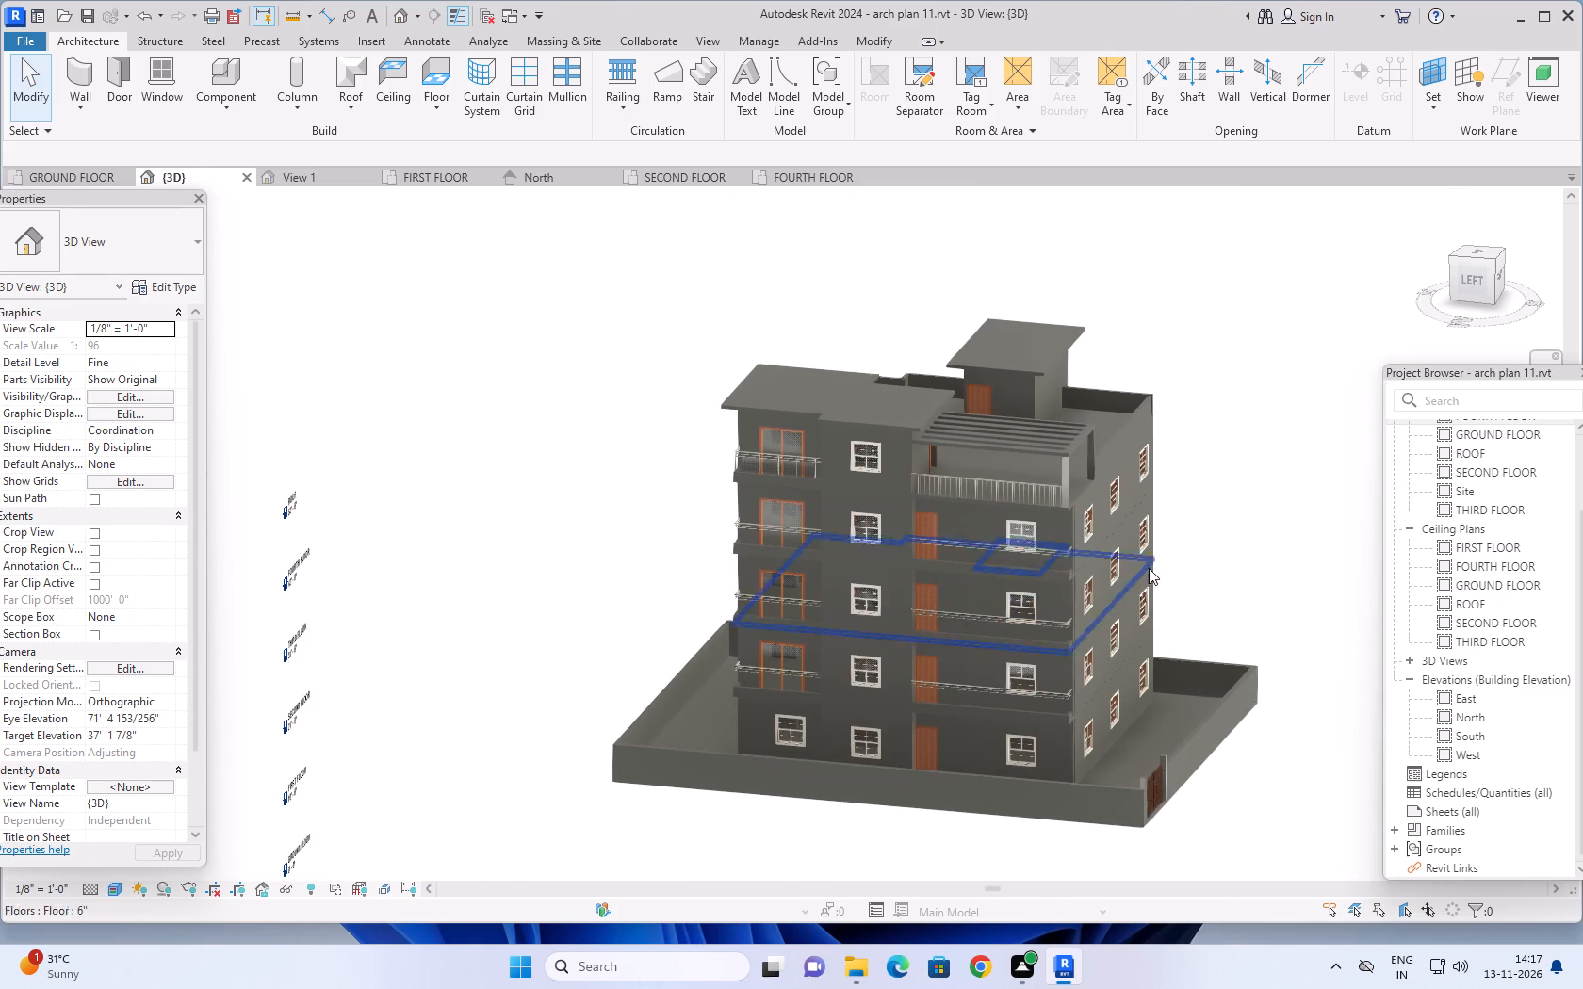
{"action": "middle_click_drag", "start_coordinate": [1300, 551], "coordinate": [1261, 581], "text": "shift"}
{"action": "middle_click", "coordinate": [1259, 582], "text": "shift"}
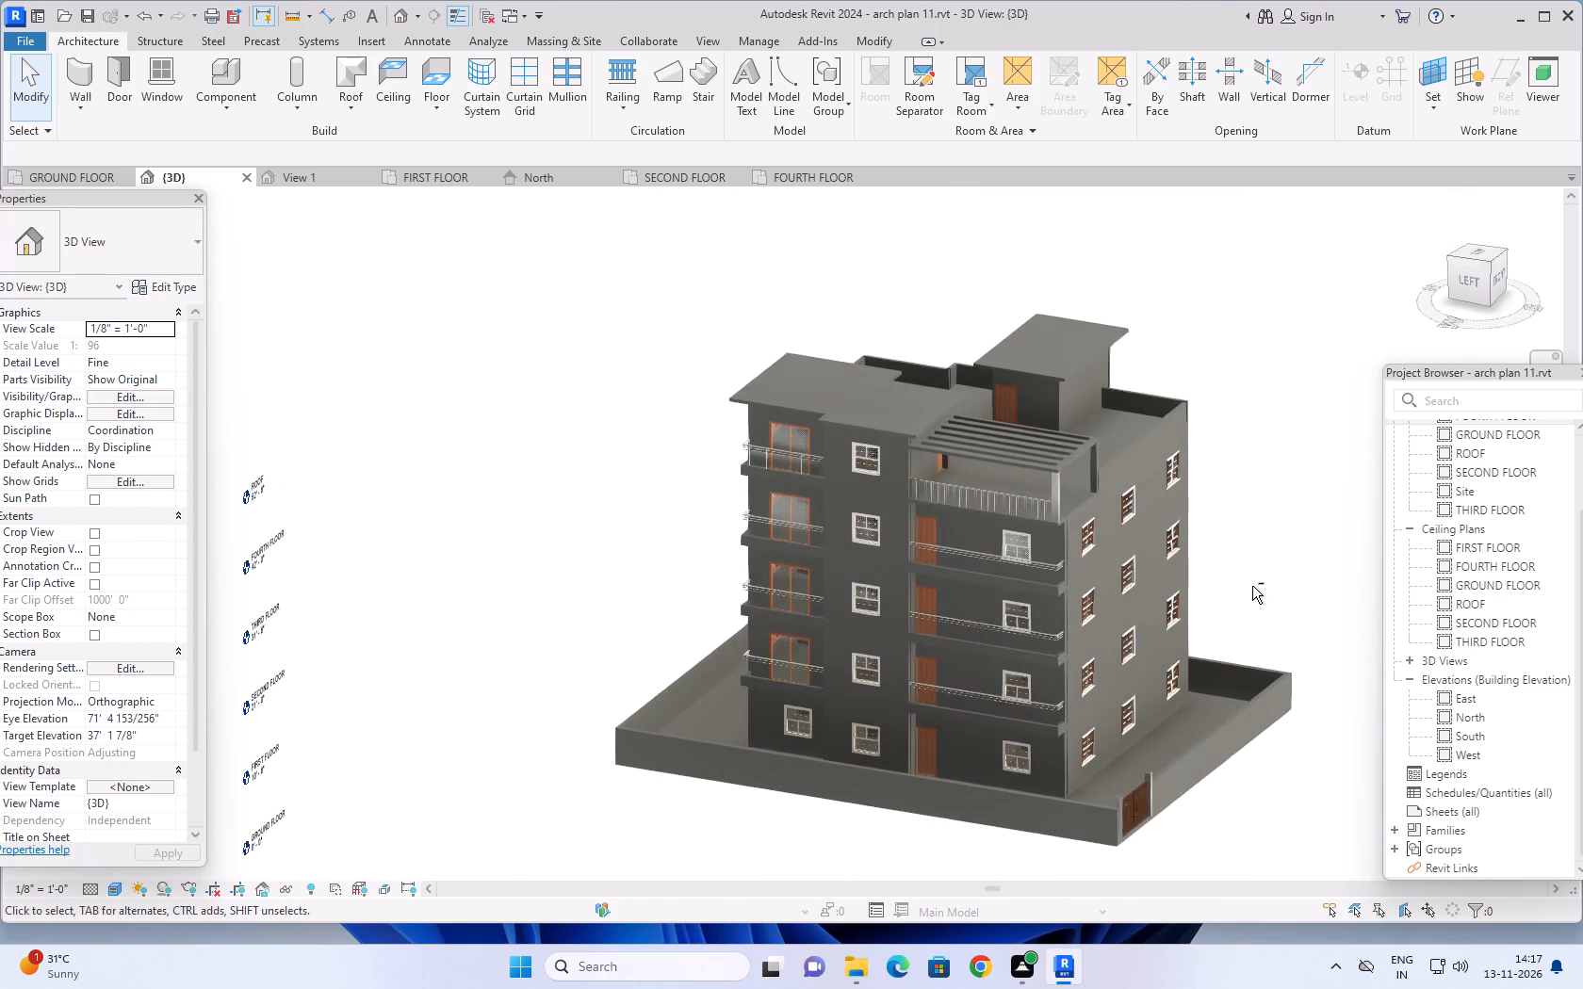
{"action": "middle_click_drag", "start_coordinate": [1252, 586], "coordinate": [1323, 497], "text": "shift"}
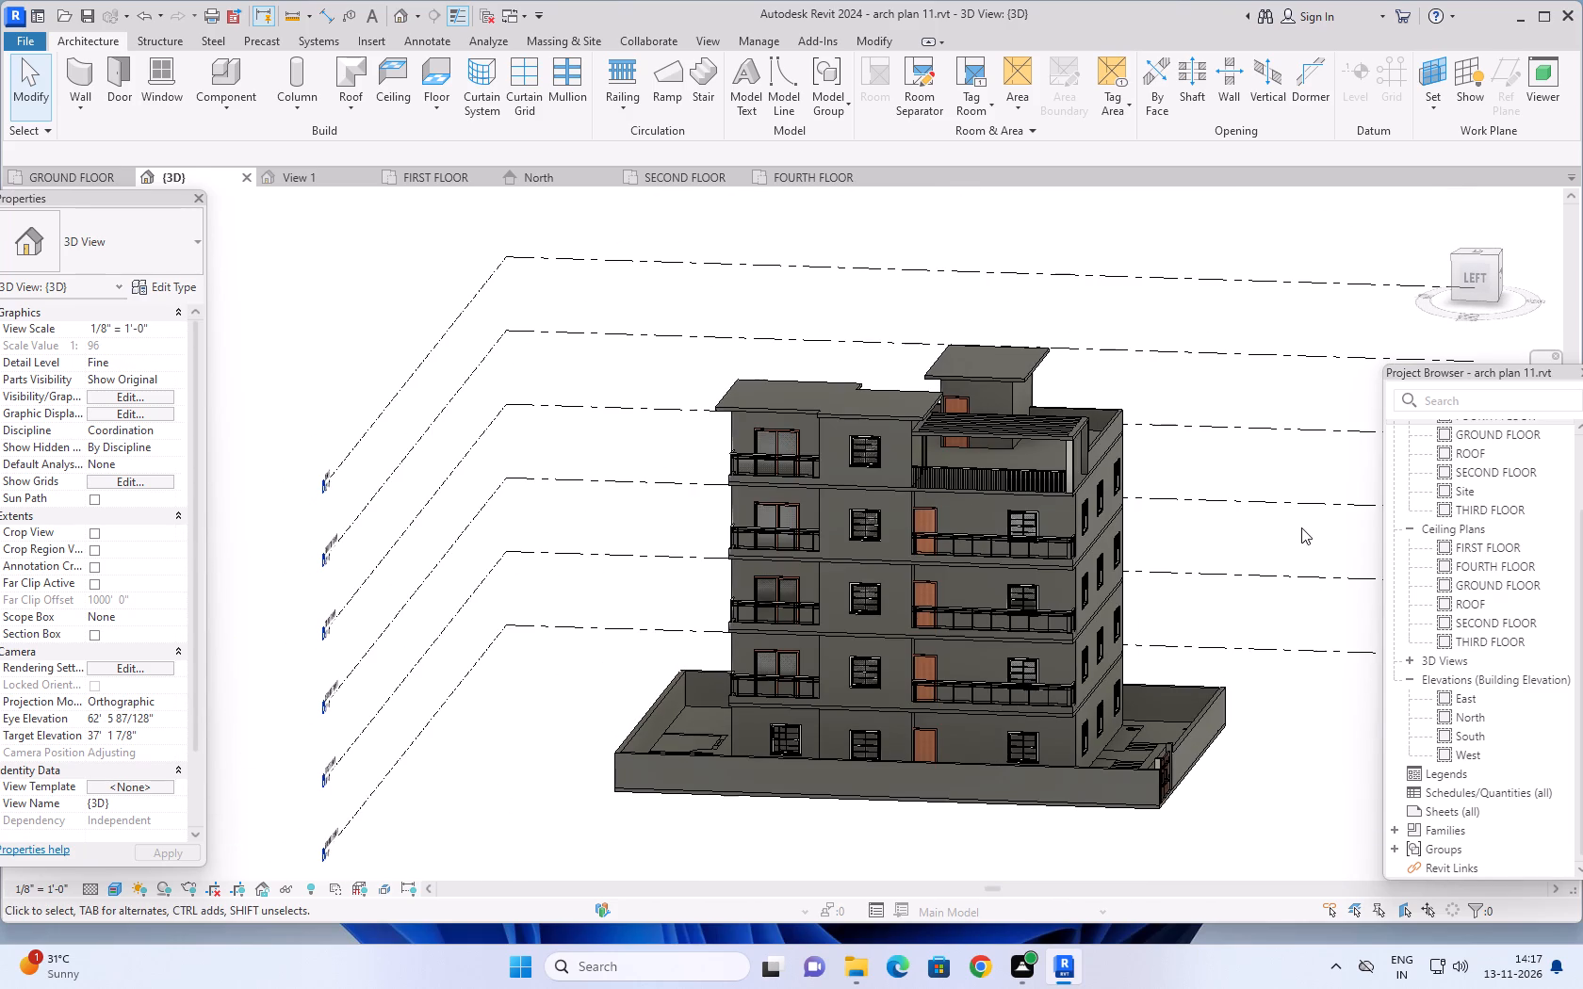
{"action": "middle_click_drag", "start_coordinate": [559, 589], "coordinate": [668, 593]}
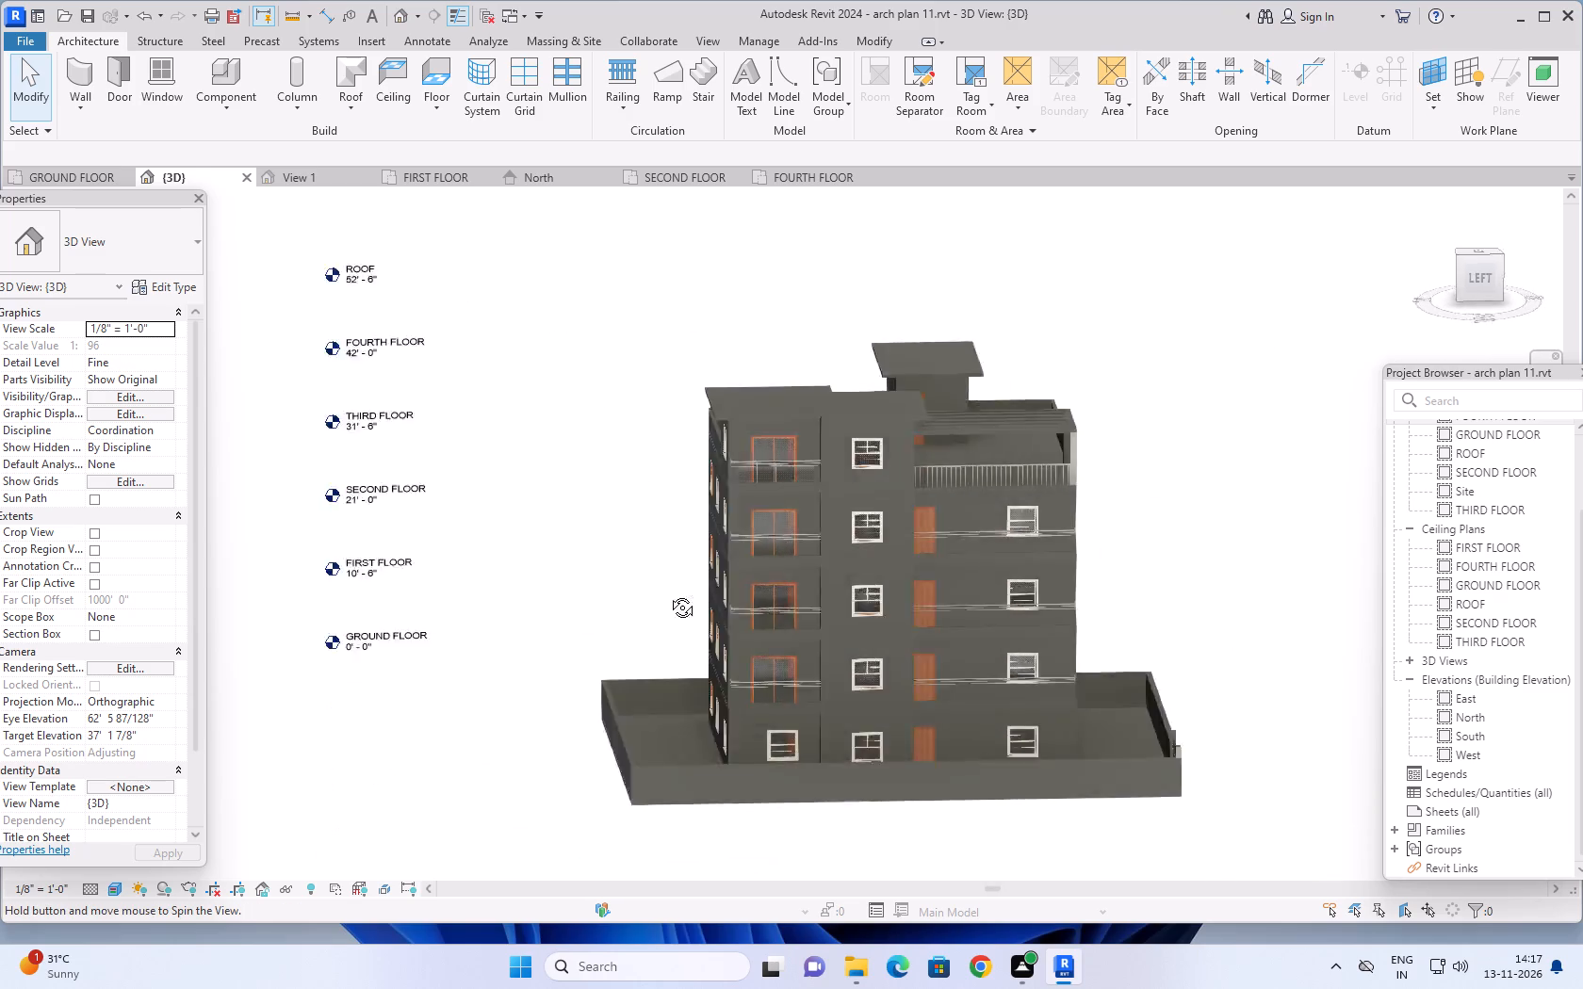
{"action": "middle_click_drag", "start_coordinate": [668, 593], "coordinate": [596, 587]}
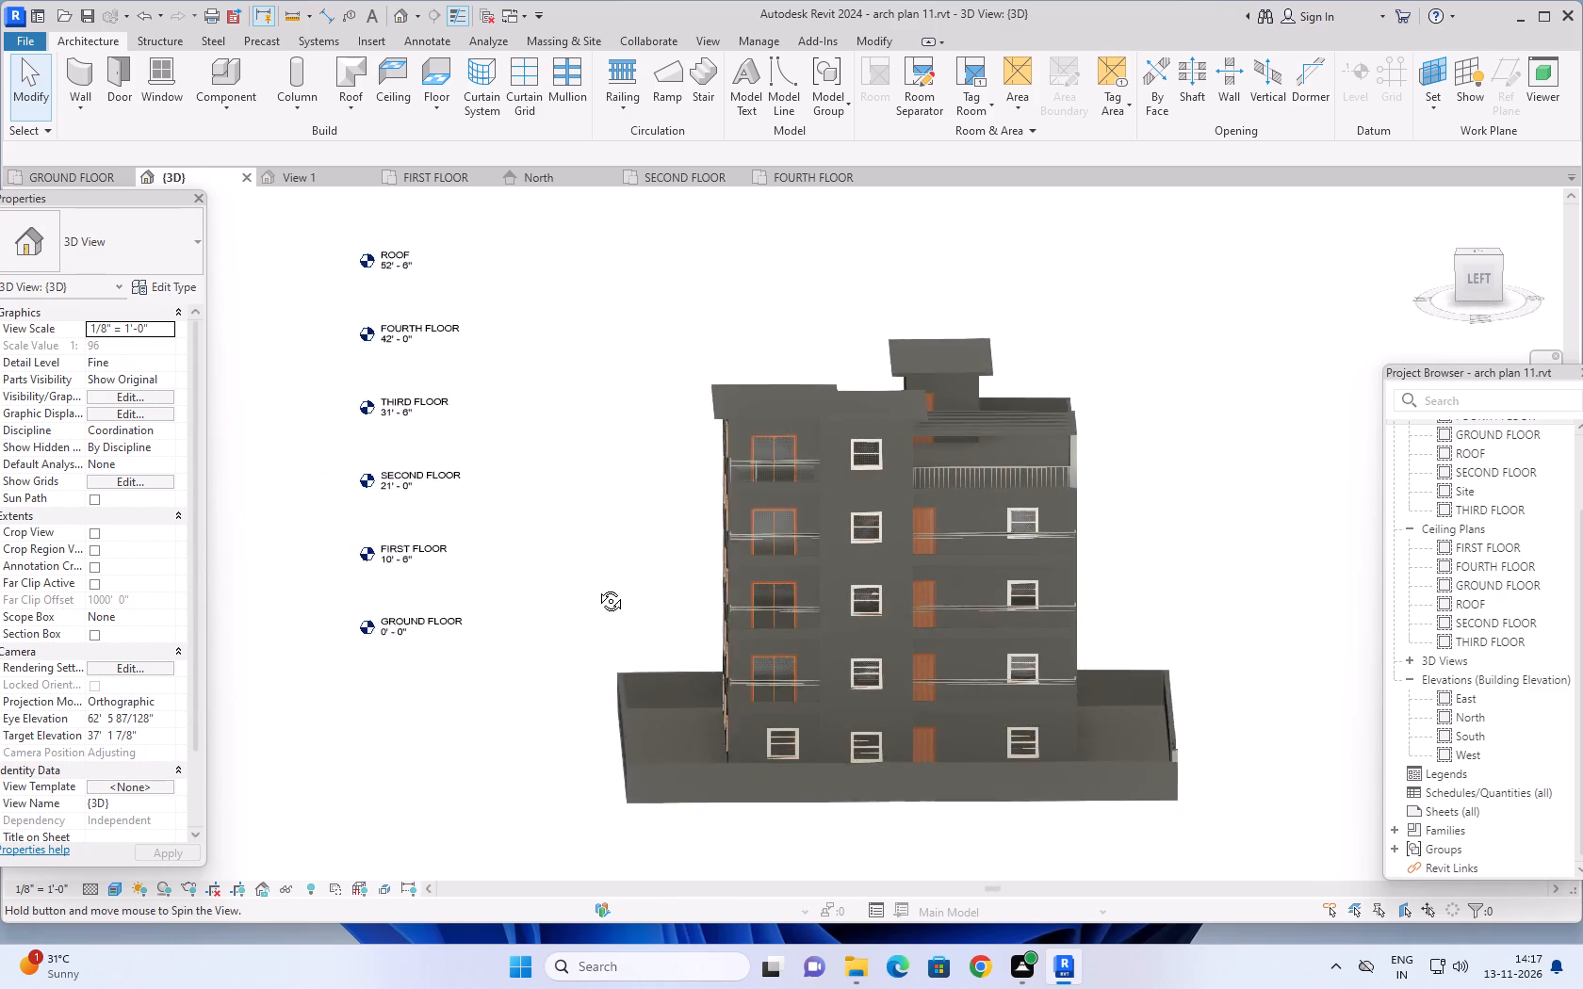
{"action": "middle_click_drag", "start_coordinate": [596, 587], "coordinate": [585, 516]}
{"action": "middle_click_drag", "start_coordinate": [582, 520], "coordinate": [569, 592], "text": "shift"}
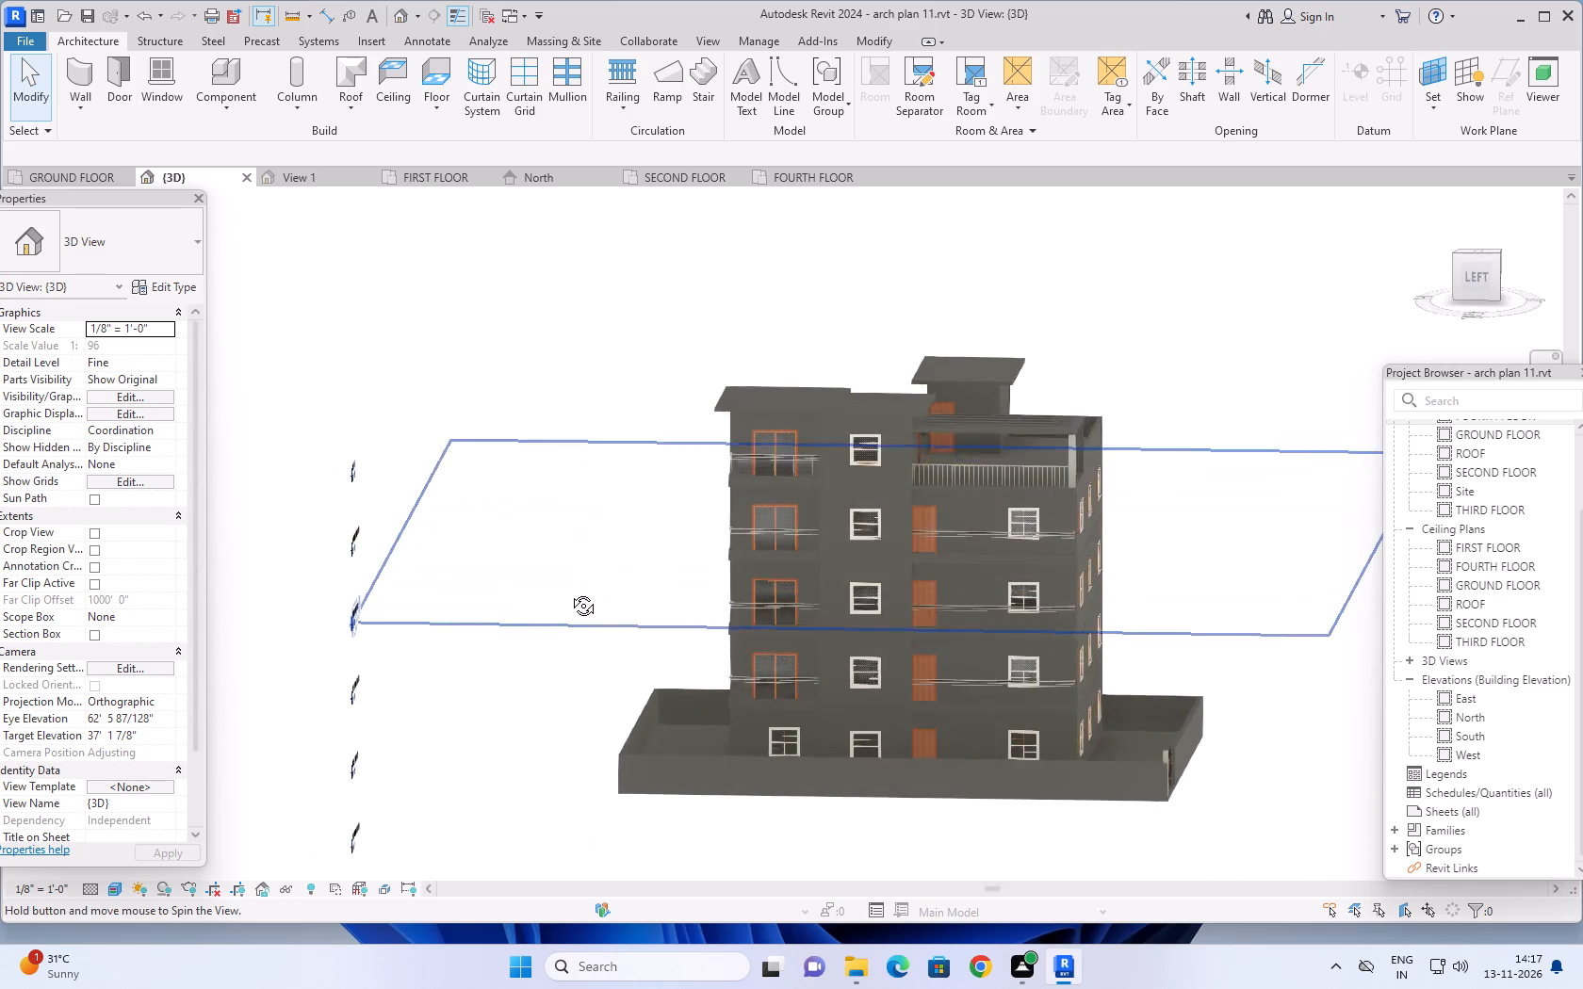
{"action": "middle_click_drag", "start_coordinate": [569, 592], "coordinate": [565, 615], "text": "shift"}
{"action": "middle_click_drag", "start_coordinate": [1268, 586], "coordinate": [1077, 699]}
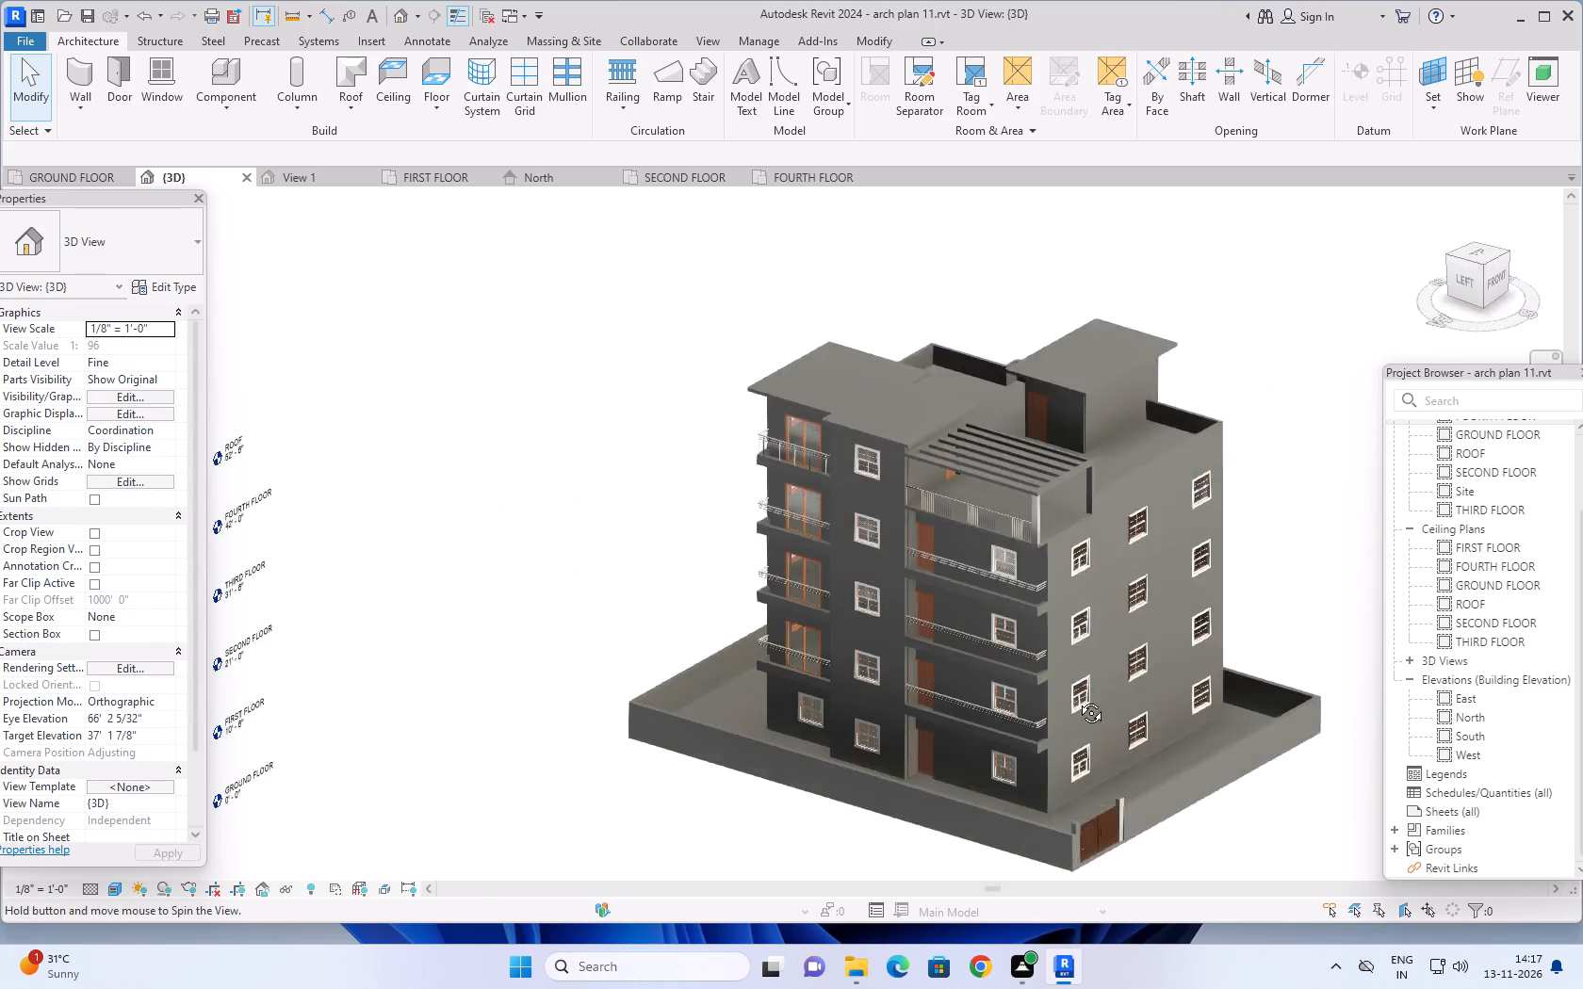
{"action": "middle_click_drag", "start_coordinate": [1077, 699], "coordinate": [900, 783]}
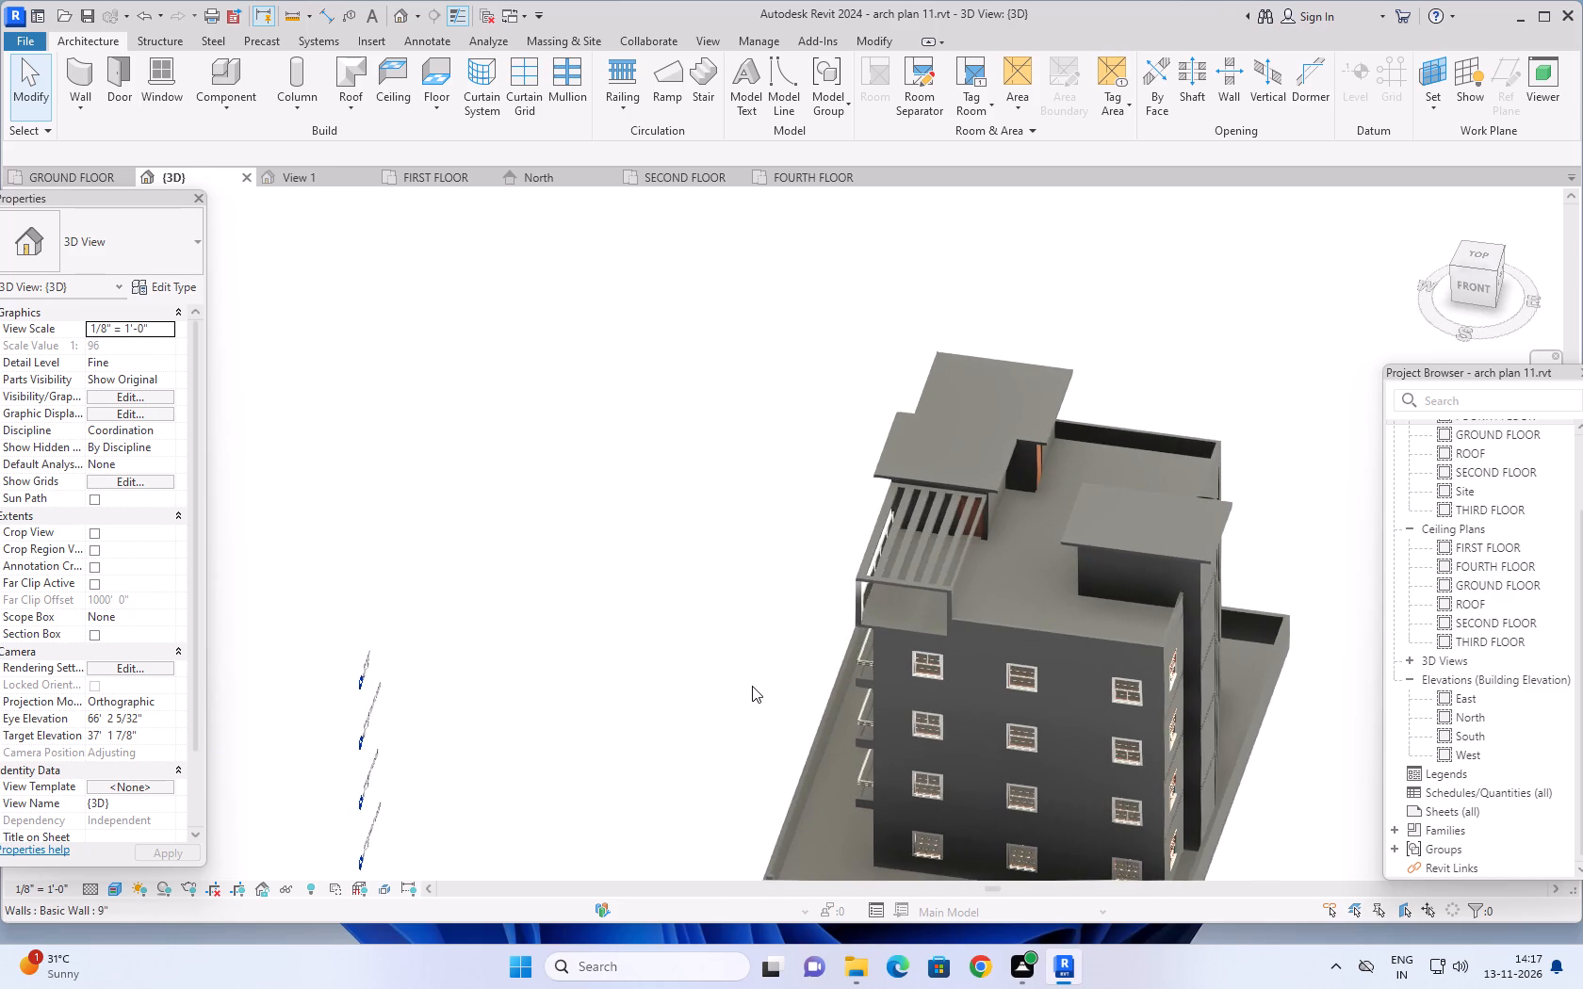
On the FOURTH FLOOR plan, create a Guardrail - Rectangular railing with 0' base offset, about 12'-3" long, between the two columns on the pergola terrace's front edge.
{"action": "left_click", "coordinate": [802, 179]}
{"action": "middle_click_drag", "start_coordinate": [737, 596], "coordinate": [737, 566]}
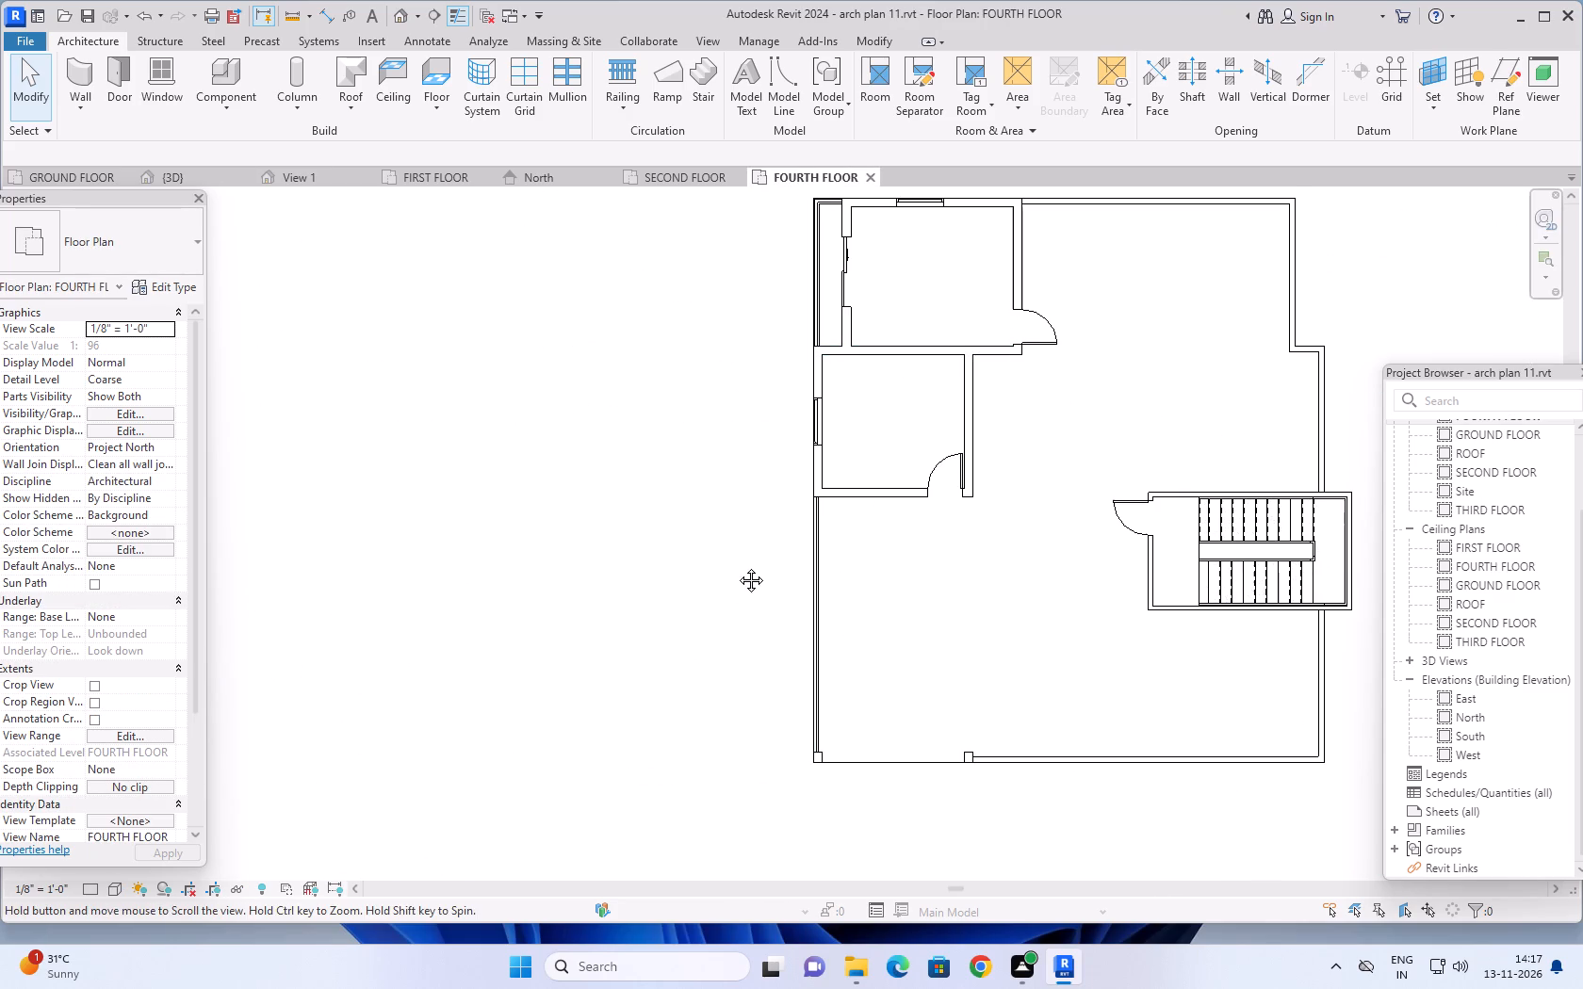
{"action": "middle_click_drag", "start_coordinate": [737, 566], "coordinate": [731, 511]}
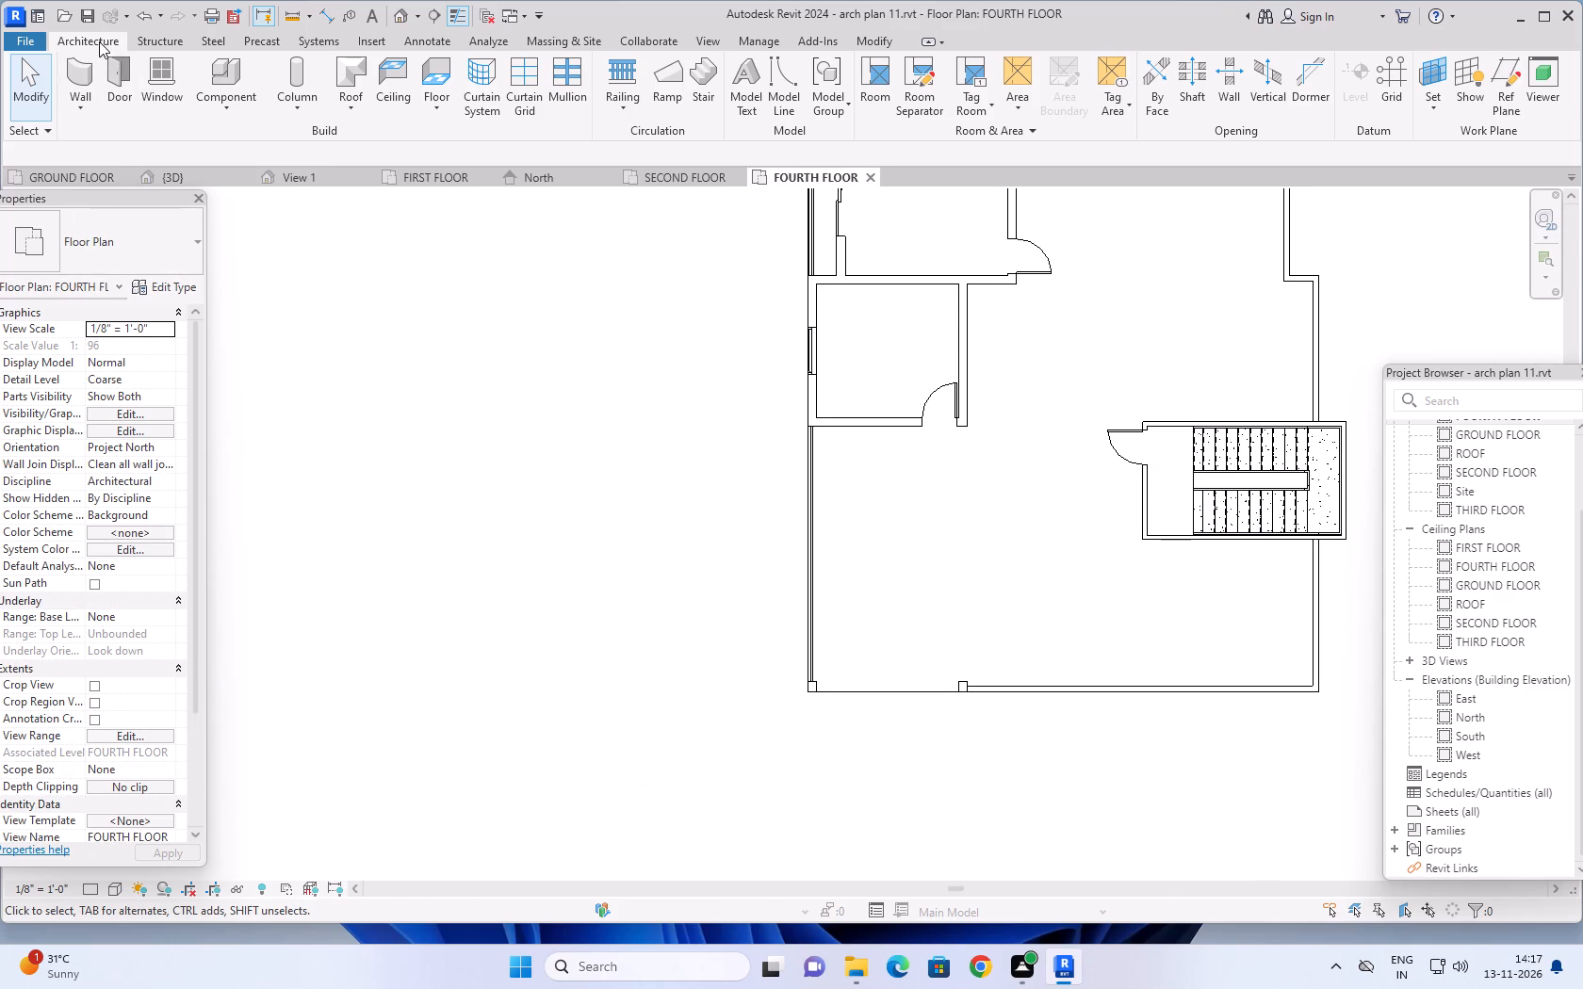
{"action": "left_click", "coordinate": [613, 77]}
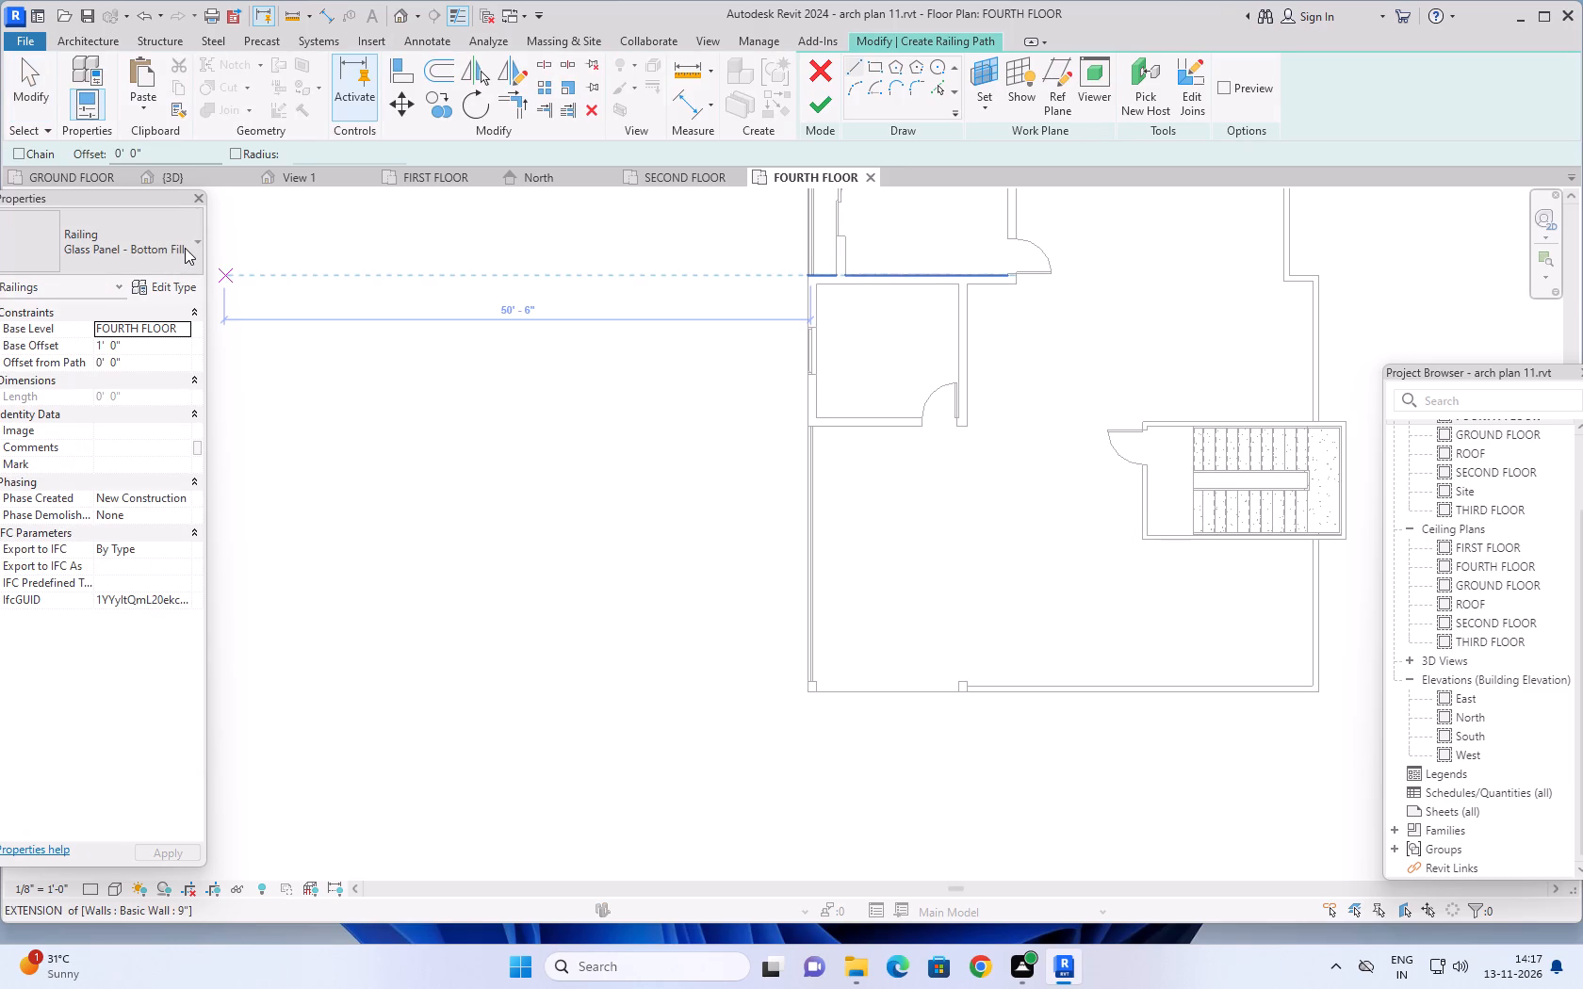
{"action": "left_click", "coordinate": [190, 231]}
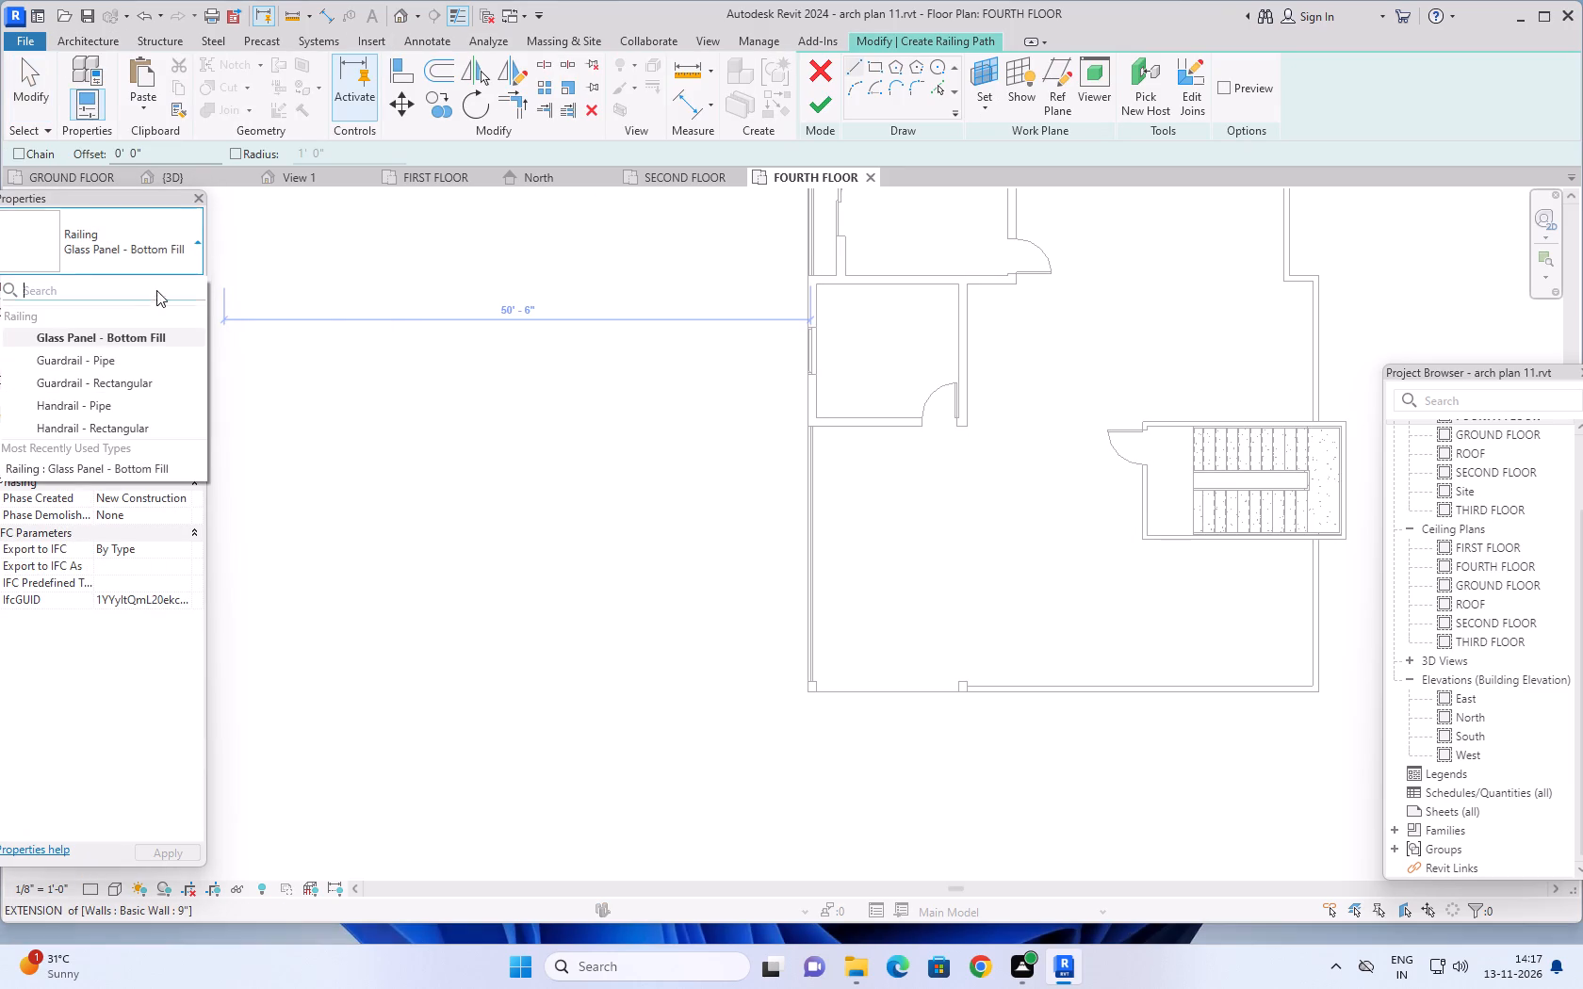
{"action": "scroll", "coordinate": [120, 352], "scroll_direction": "up", "scroll_amount": 4}
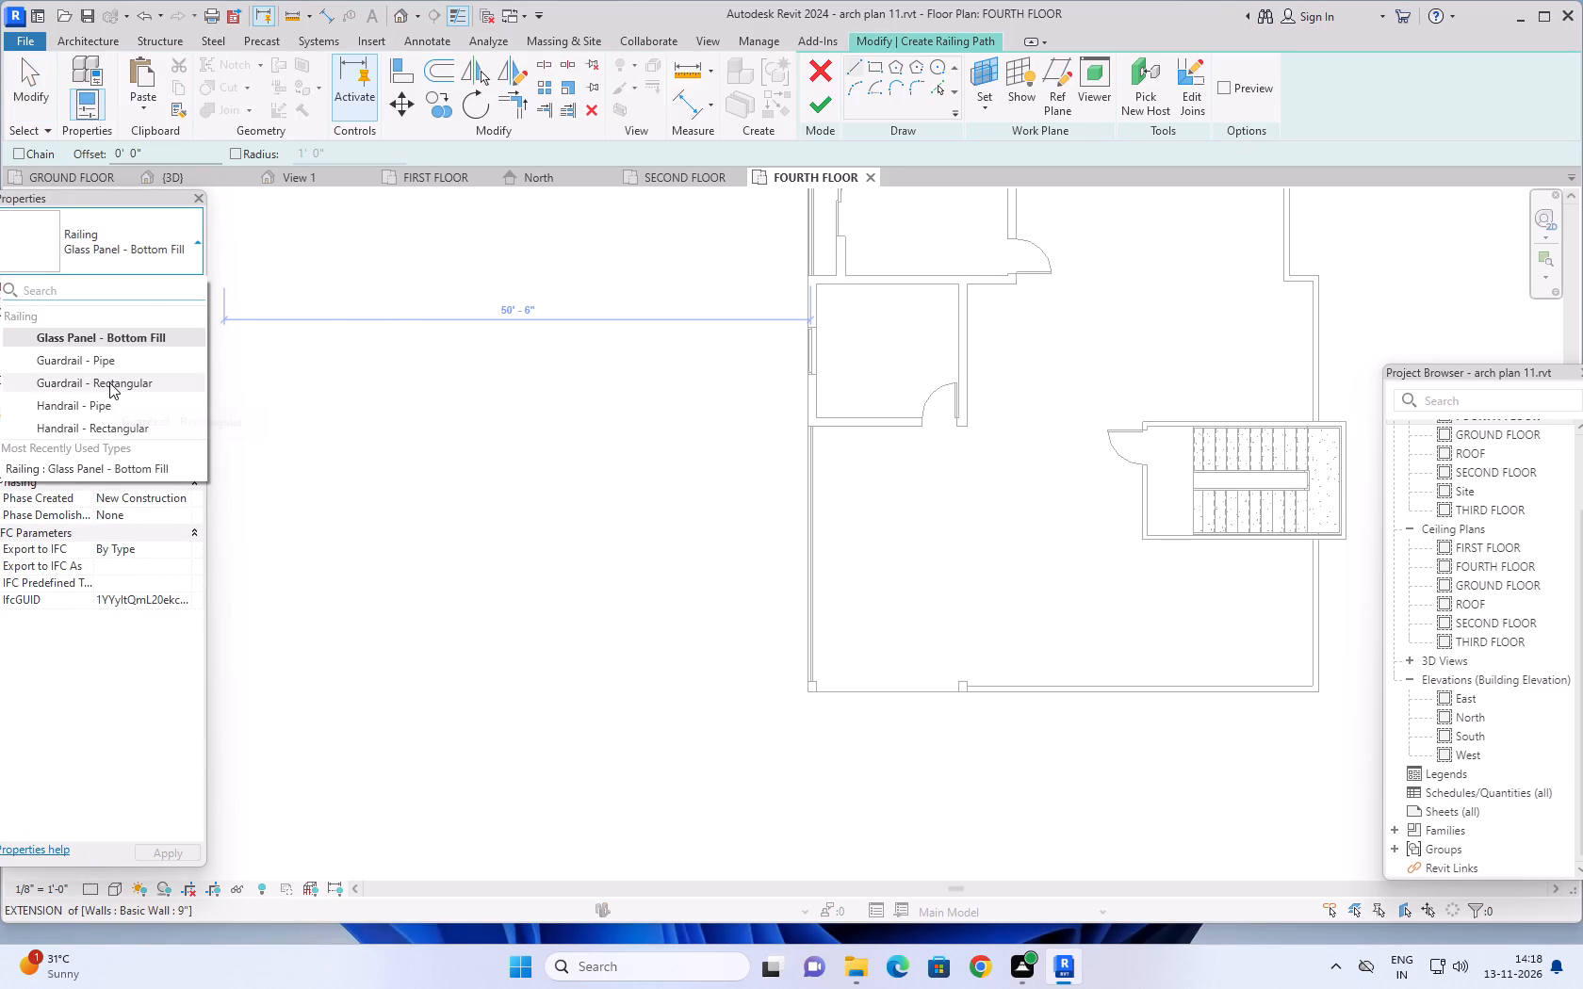
{"action": "left_click", "coordinate": [109, 382]}
{"action": "left_click", "coordinate": [134, 345]}
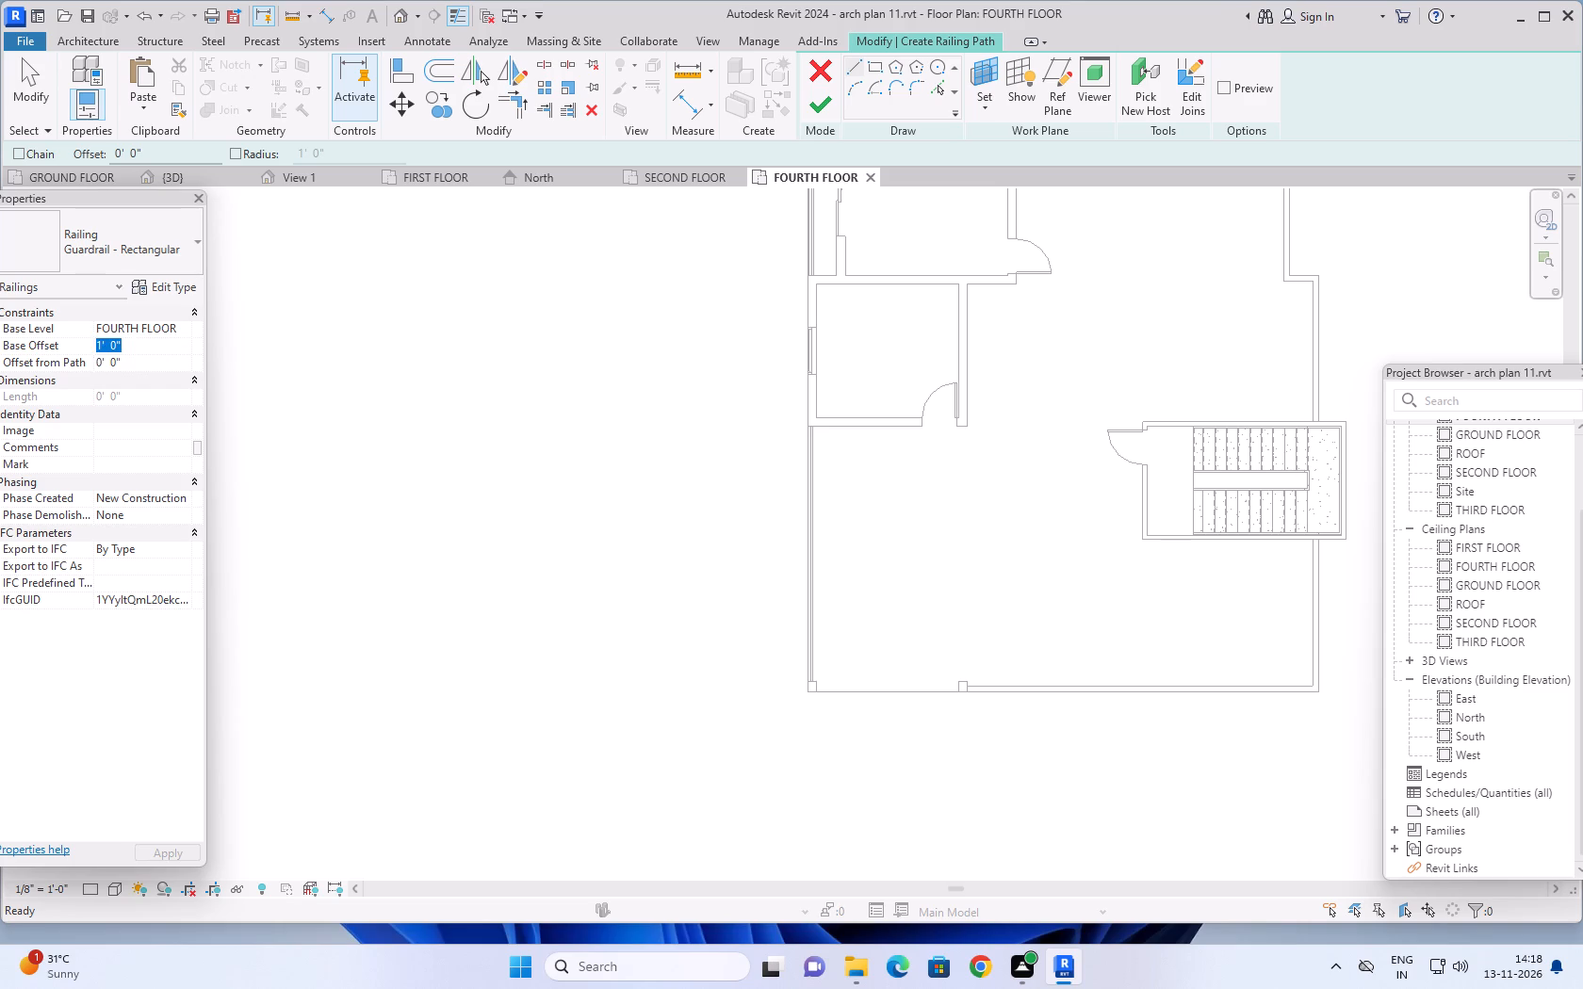
{"action": "key", "text": "0"}
{"action": "key", "text": "Return"}
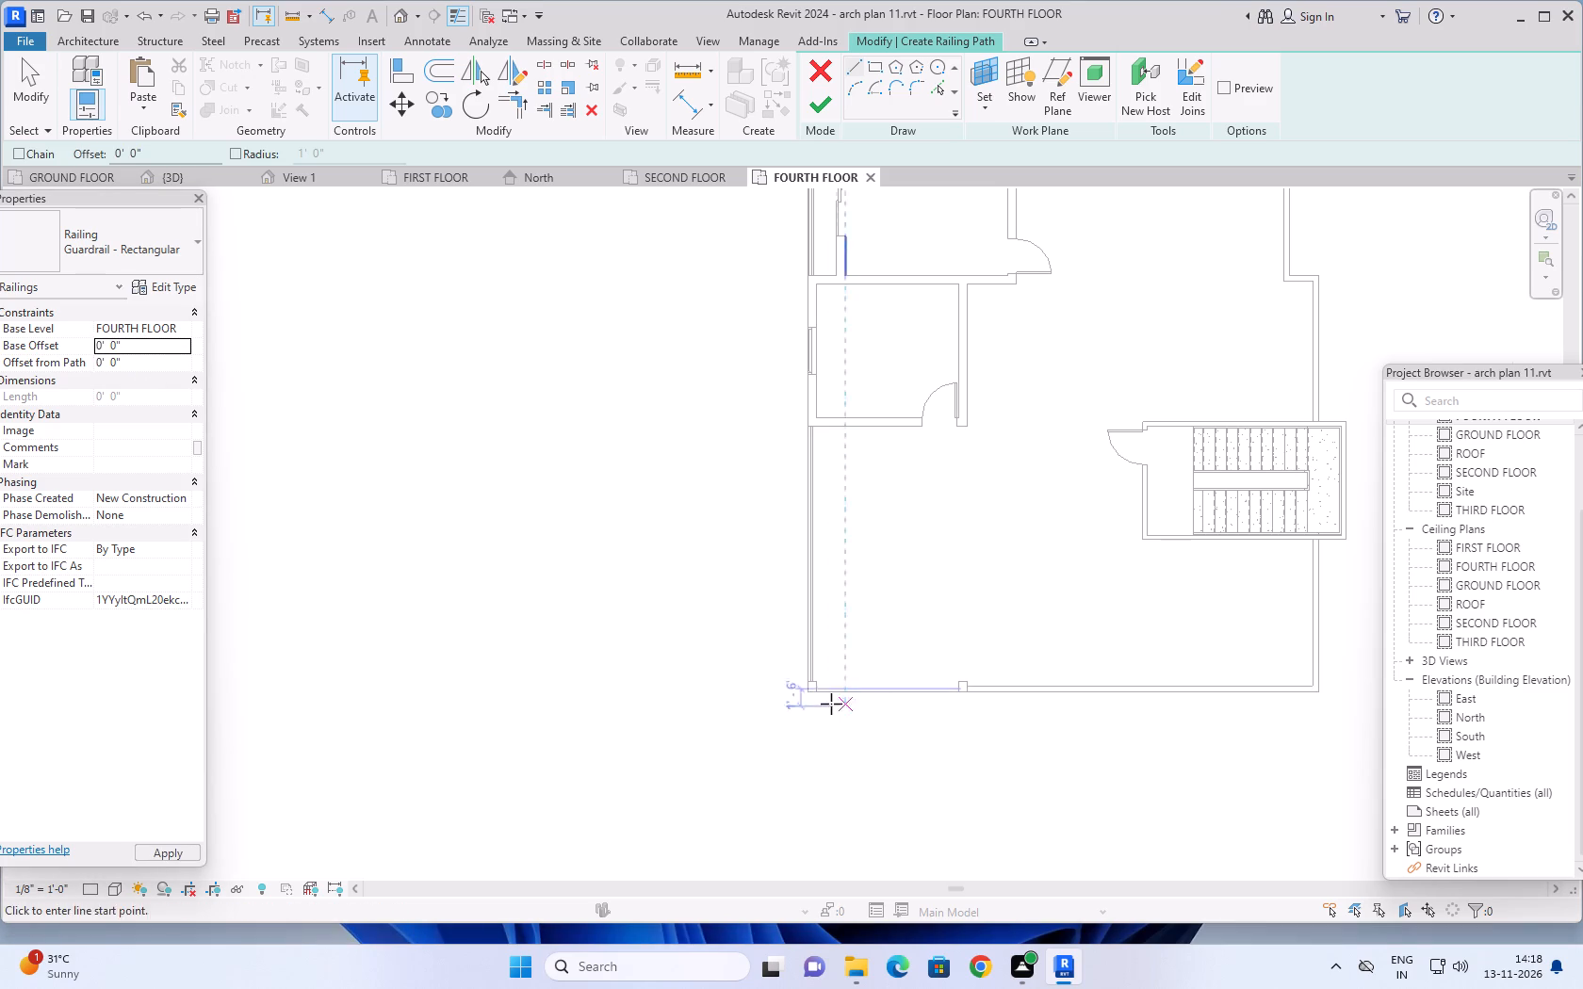
{"action": "scroll", "coordinate": [830, 704], "scroll_direction": "up", "scroll_amount": 11}
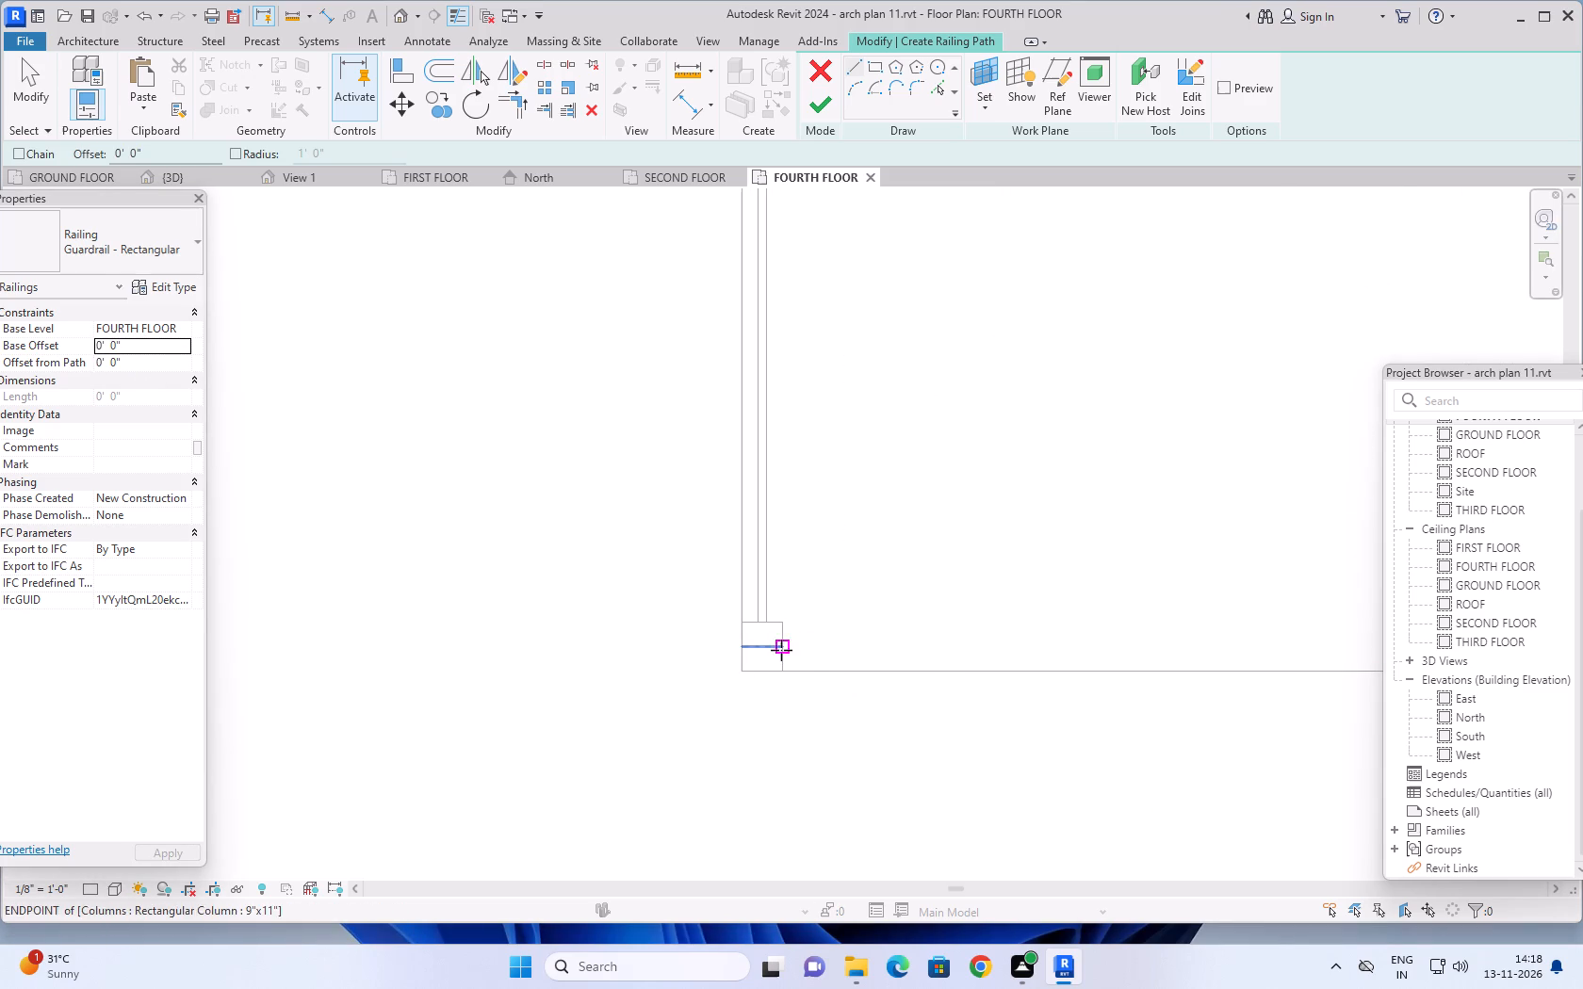
{"action": "left_click", "coordinate": [781, 650]}
{"action": "scroll", "coordinate": [1013, 639], "scroll_direction": "down", "scroll_amount": 5}
{"action": "middle_click_drag", "start_coordinate": [1044, 643], "coordinate": [661, 592]}
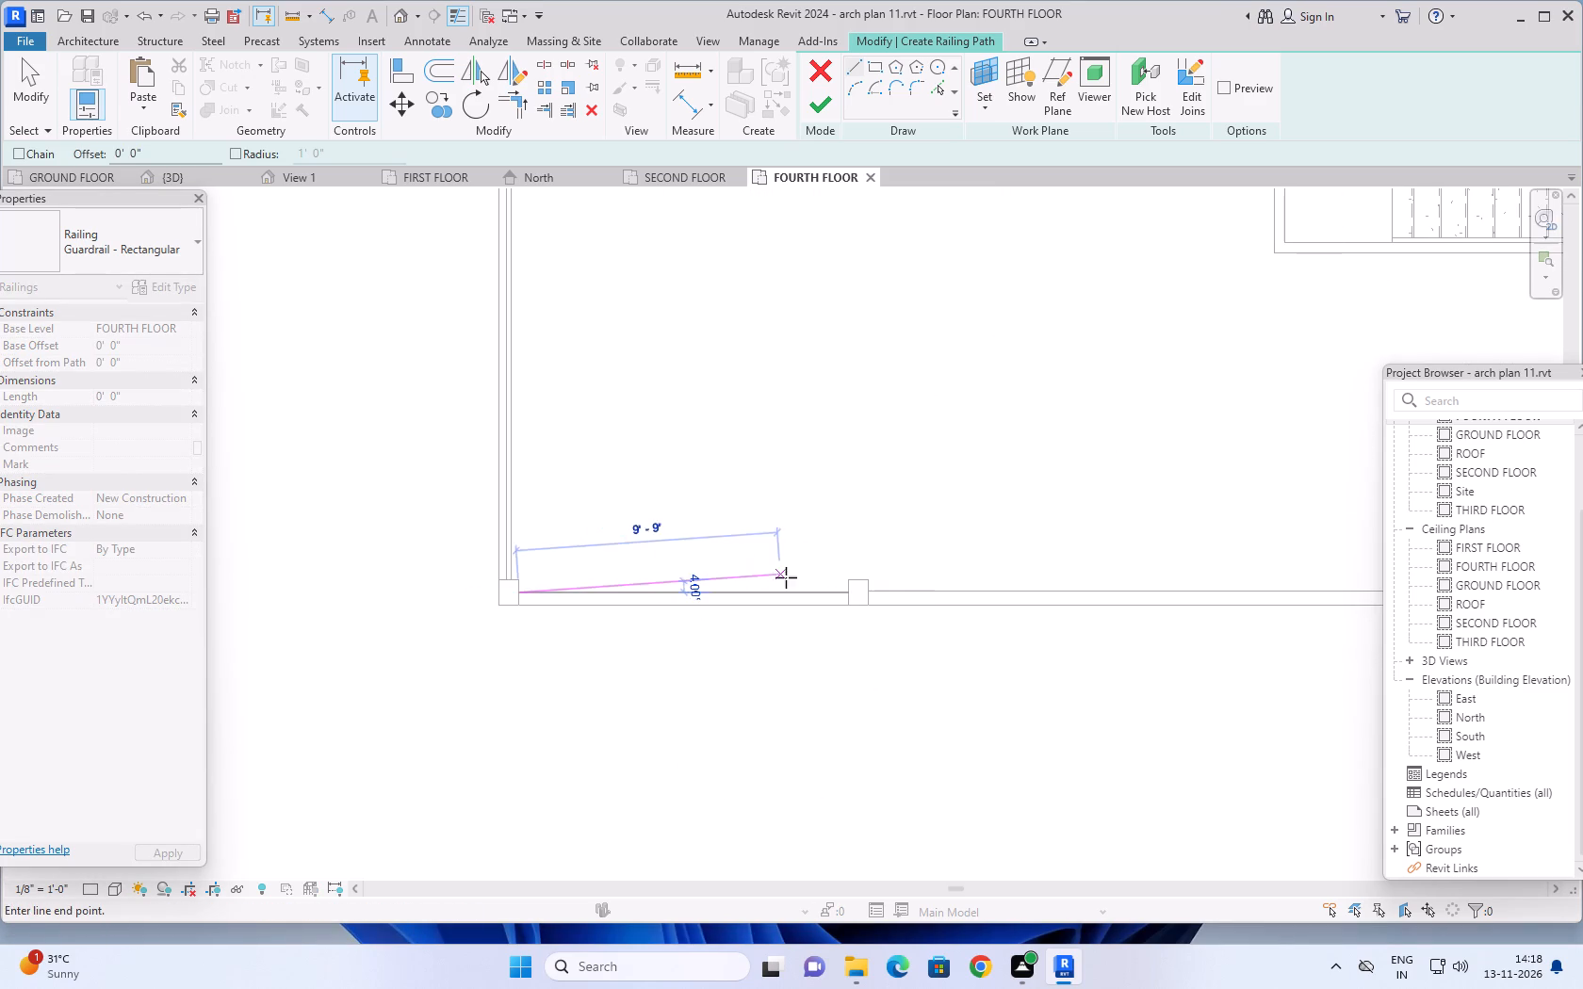
{"action": "left_click", "coordinate": [846, 595]}
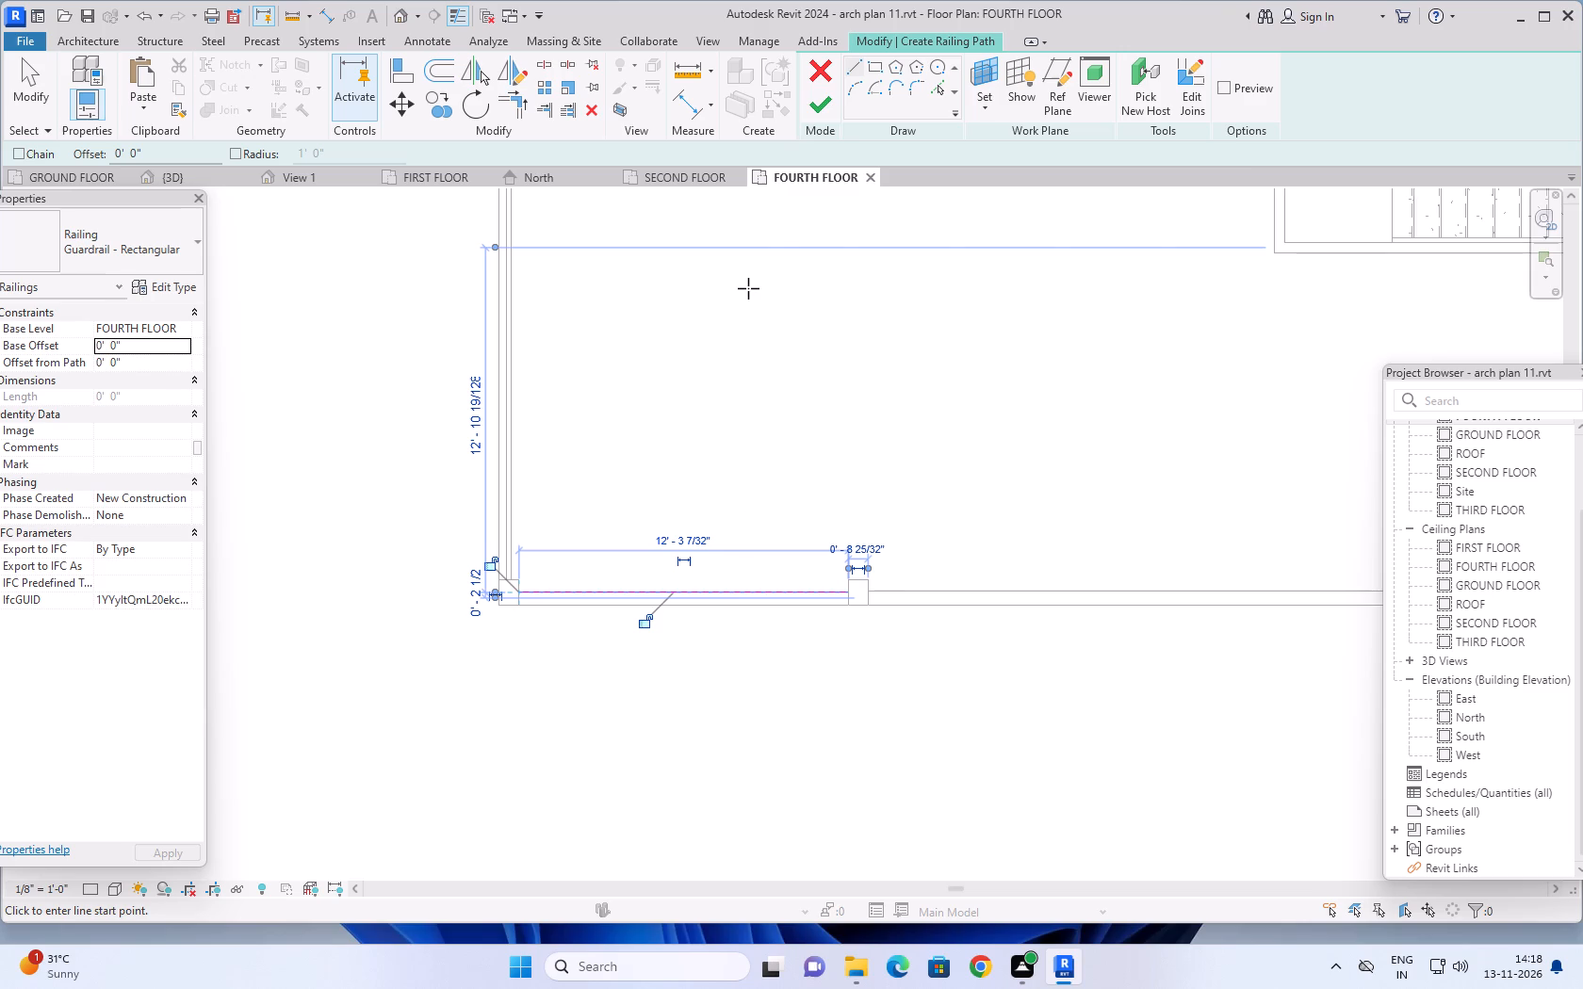
{"action": "left_click", "coordinate": [828, 99]}
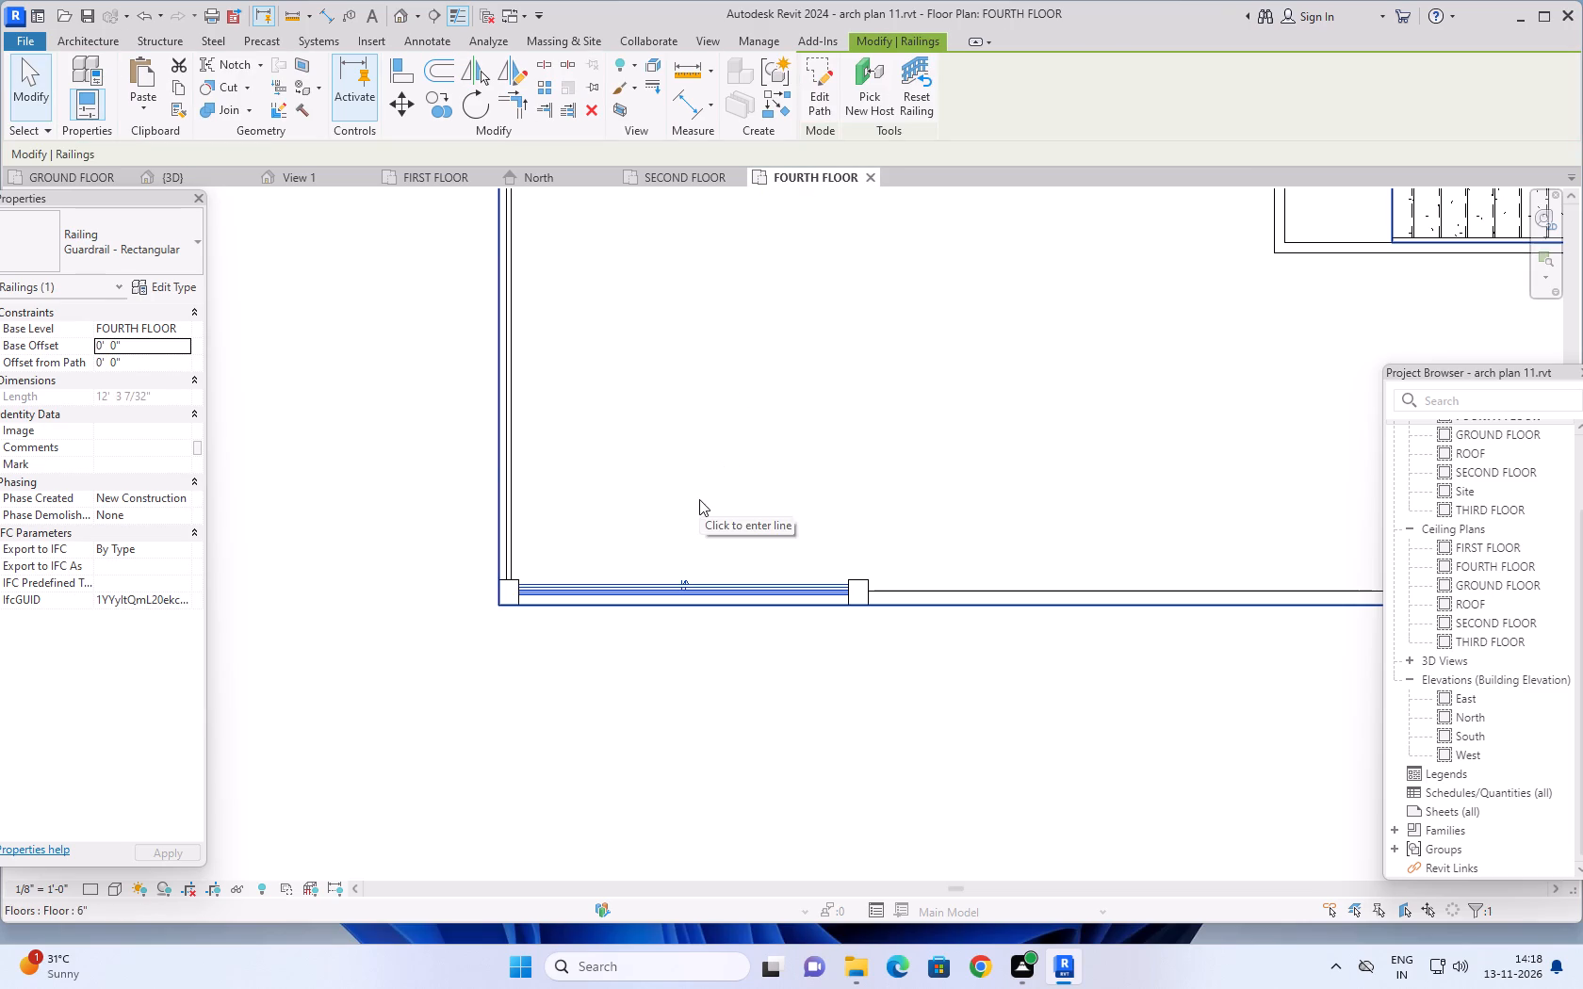
{"action": "scroll", "coordinate": [676, 474], "scroll_direction": "down", "scroll_amount": 3}
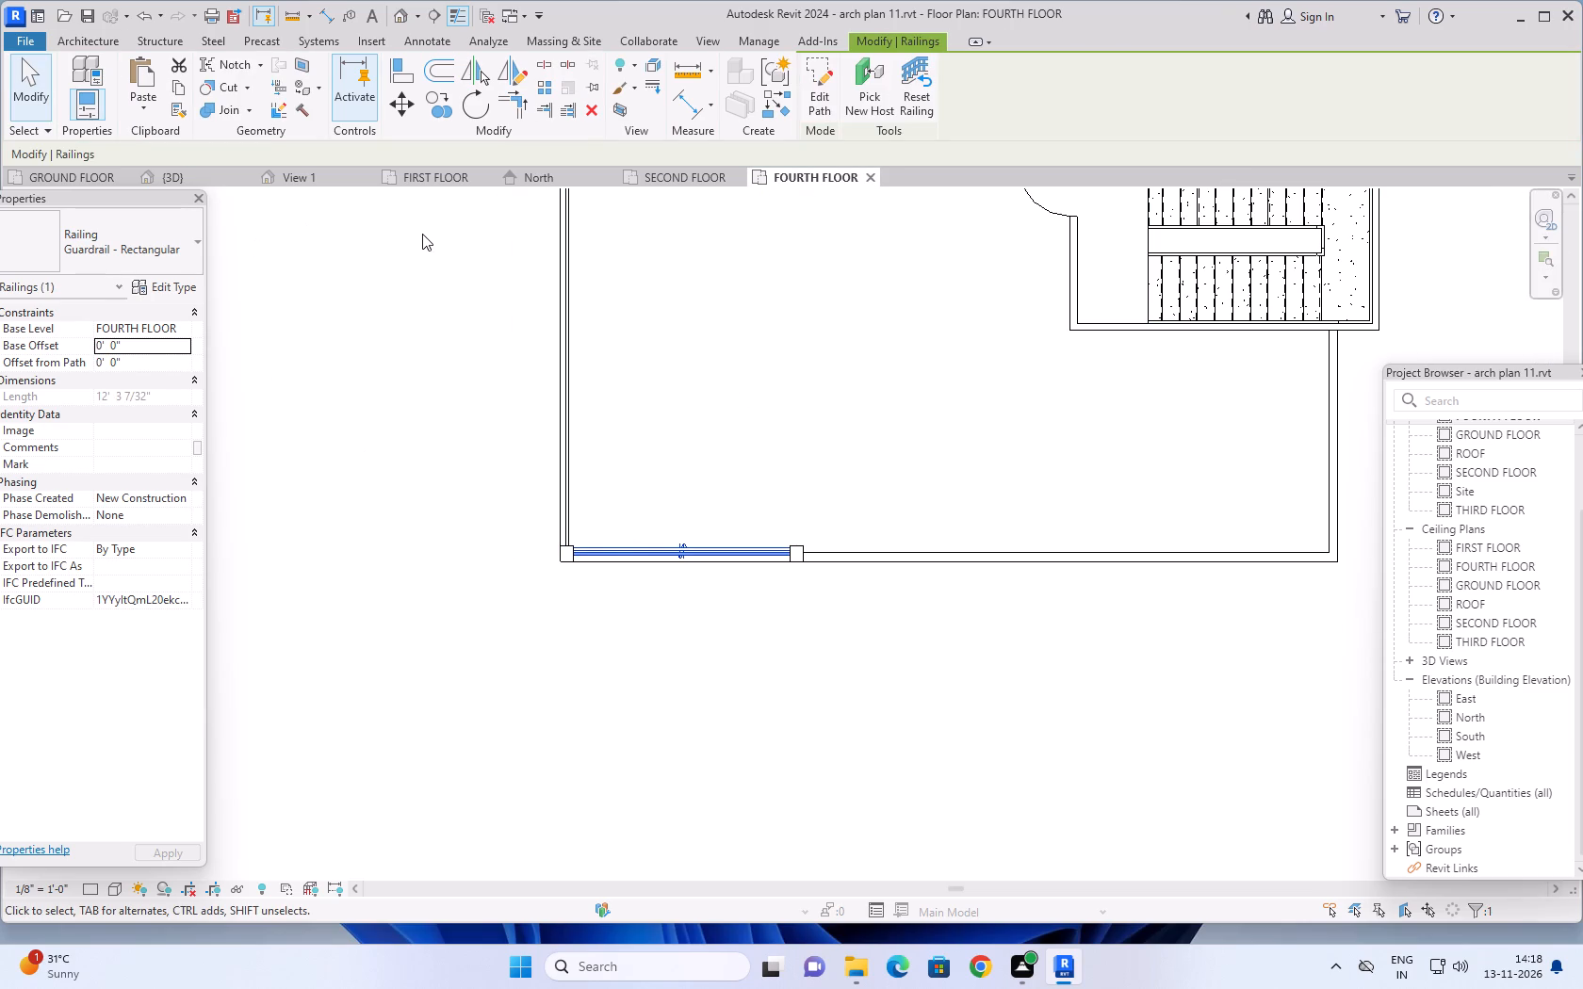
Examine the new terrace guardrail and the balcony railings on all floors in the 3D view.
{"action": "left_click", "coordinate": [212, 174]}
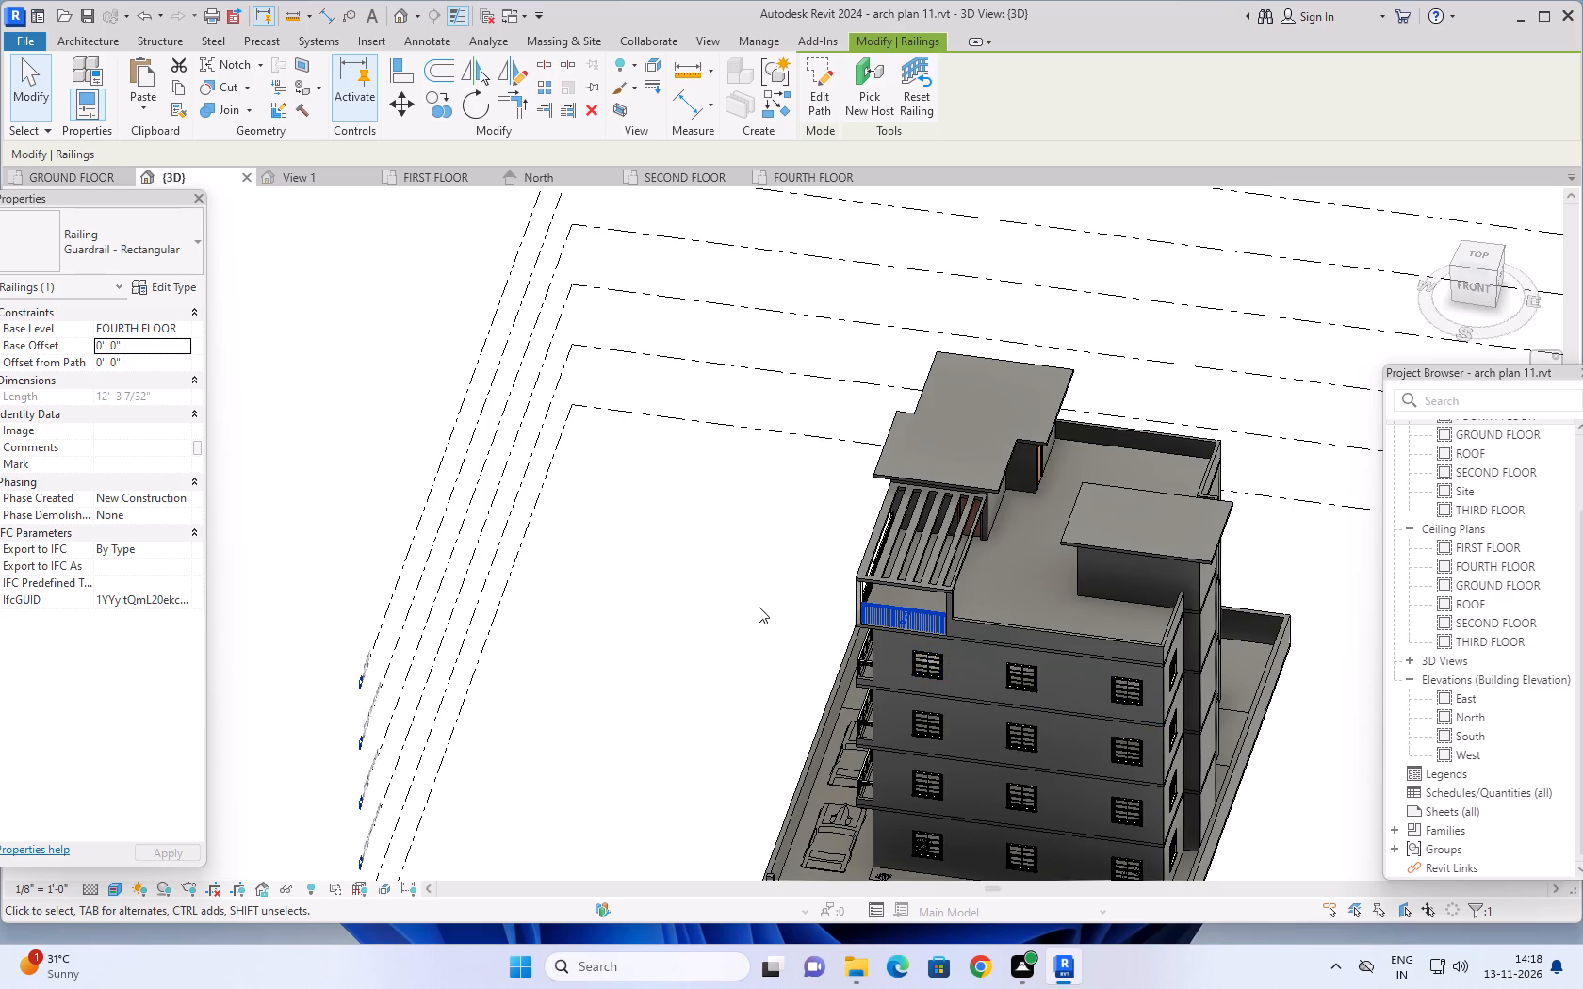
{"action": "middle_click_drag", "start_coordinate": [759, 607], "coordinate": [1056, 485], "text": "shift"}
{"action": "key", "text": "Escape"}
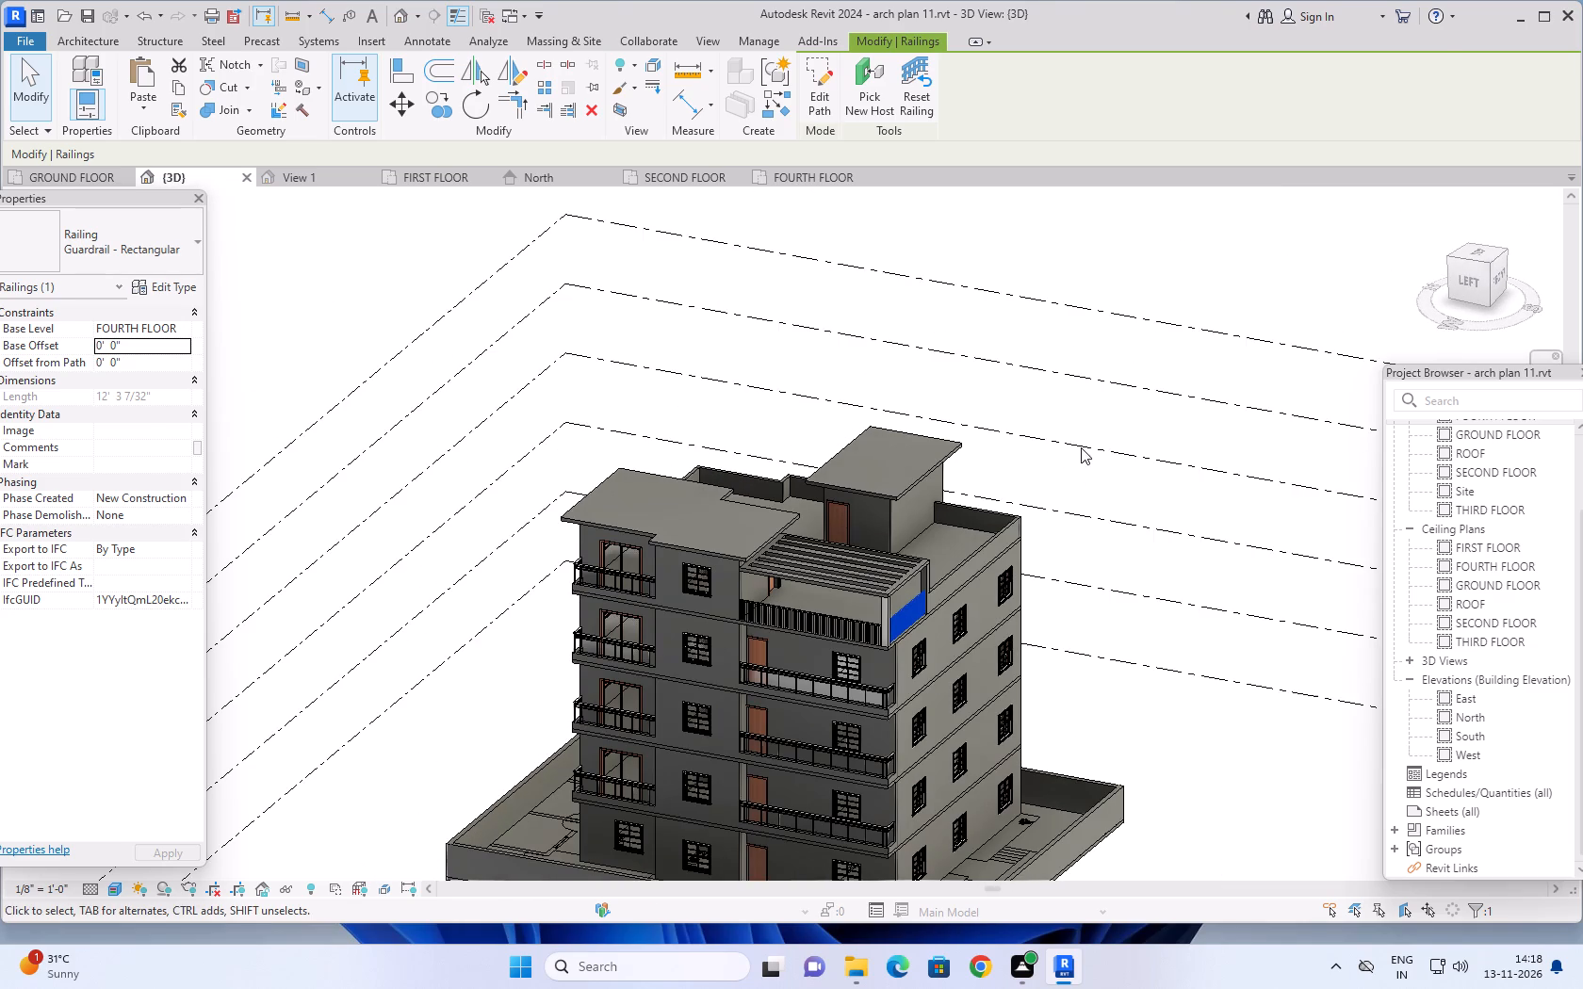
{"action": "scroll", "coordinate": [896, 653], "scroll_direction": "up", "scroll_amount": 6}
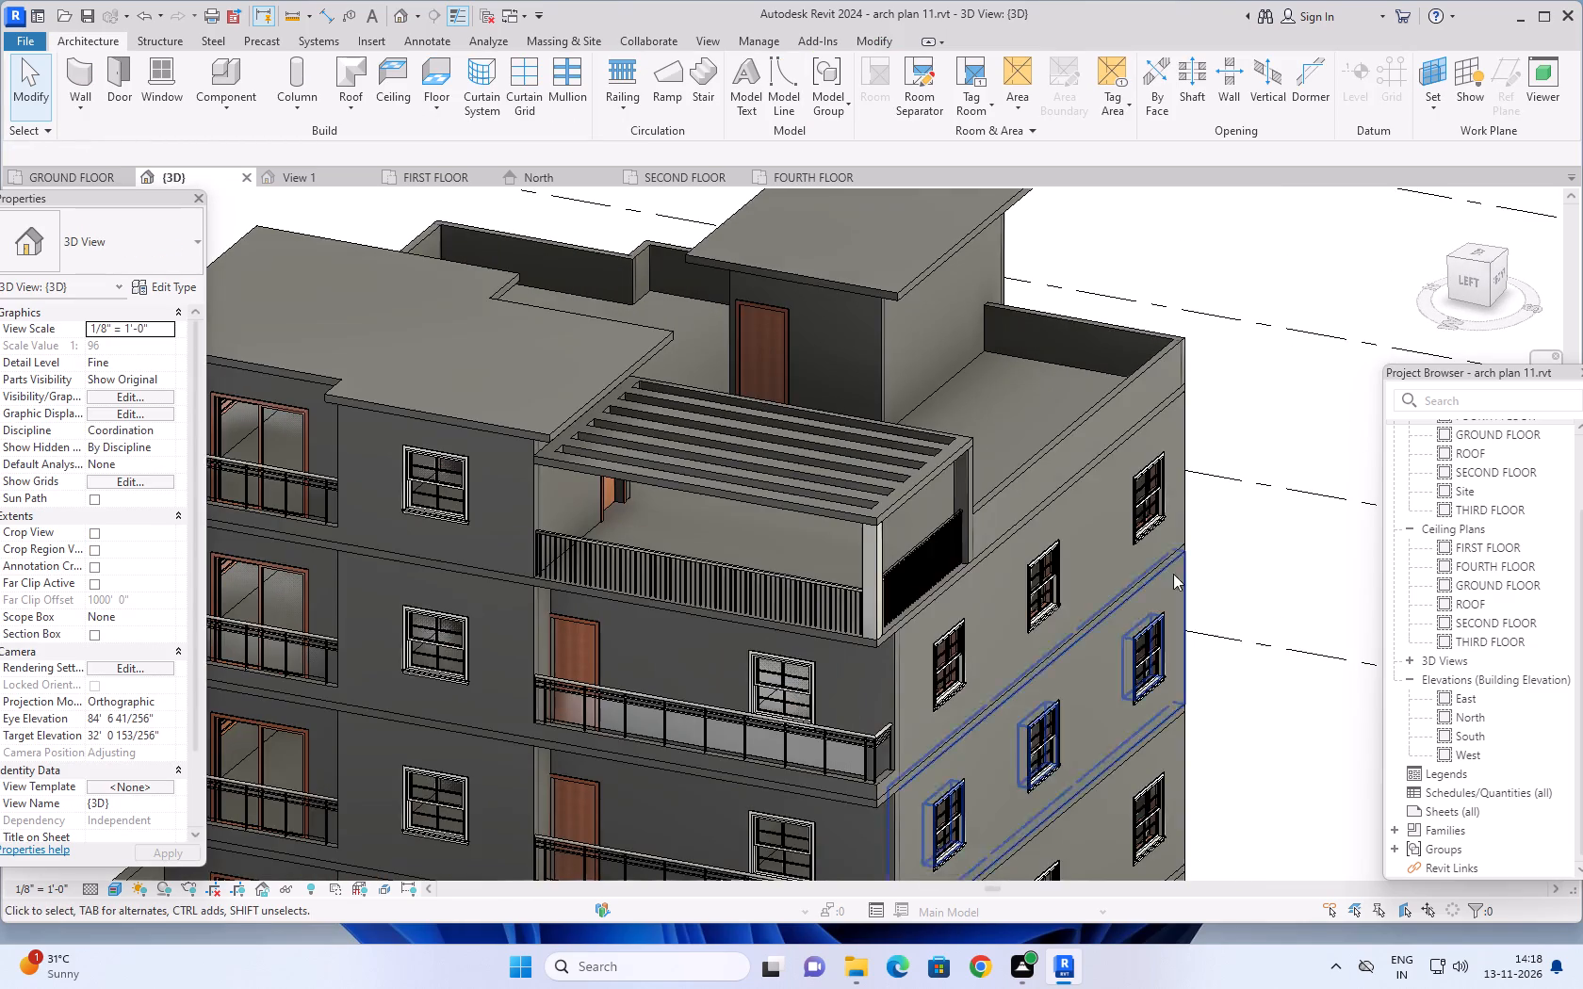
{"action": "scroll", "coordinate": [1170, 564], "scroll_direction": "down", "scroll_amount": 3}
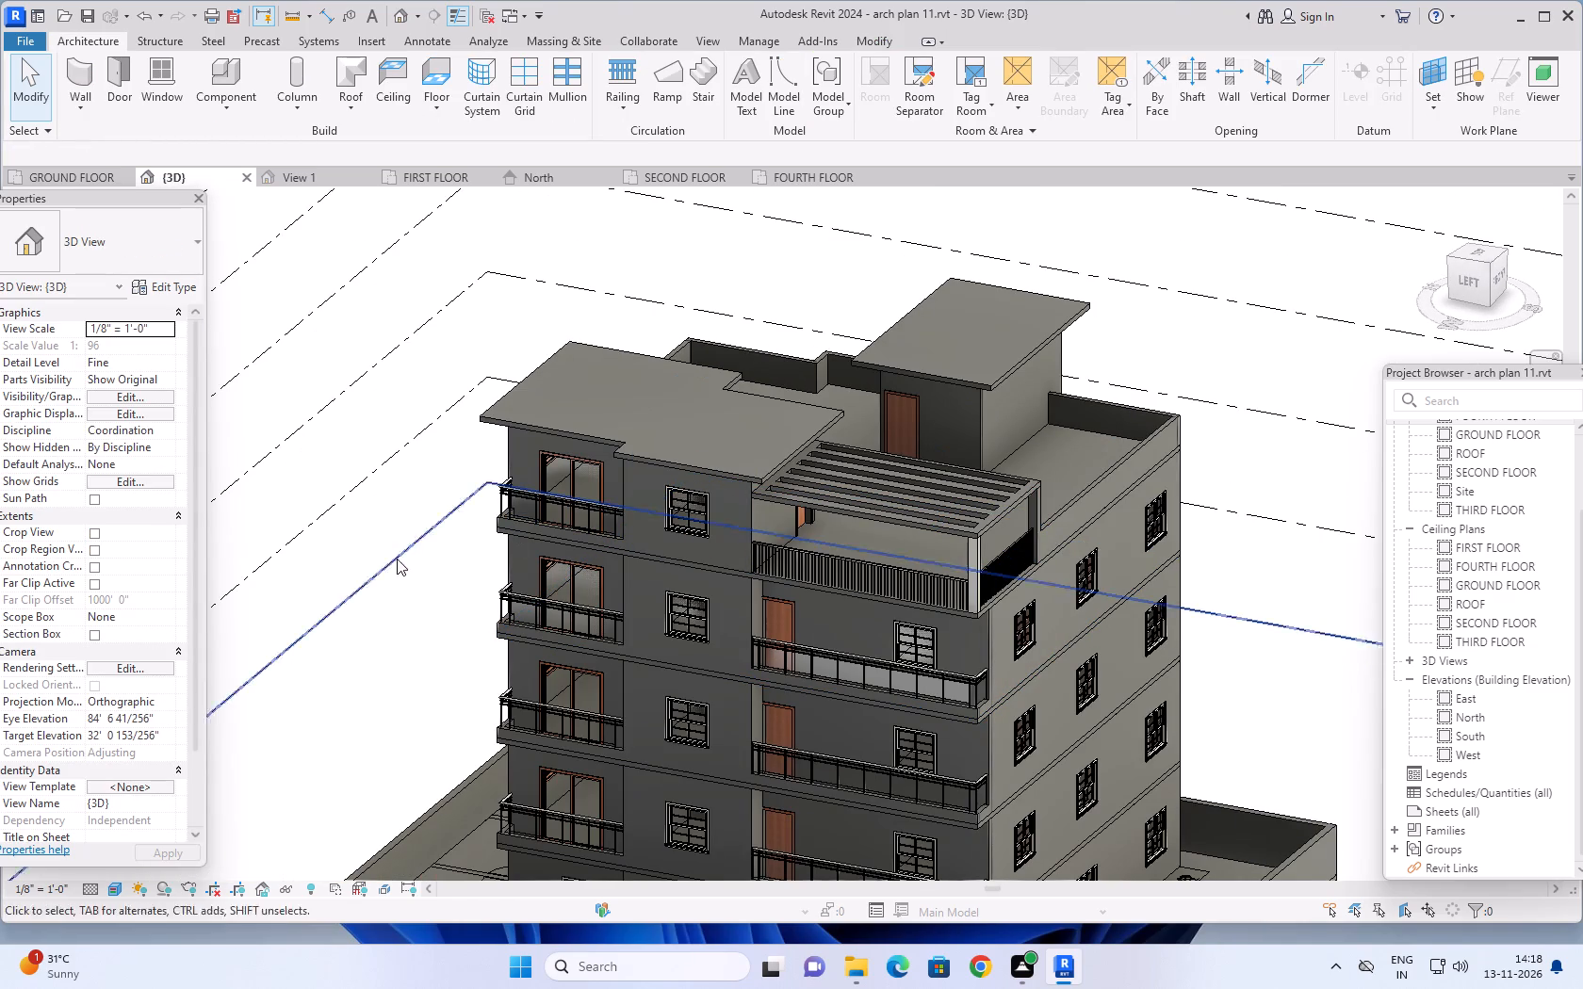
{"action": "middle_click_drag", "start_coordinate": [407, 658], "coordinate": [498, 495], "text": "shift"}
{"action": "scroll", "coordinate": [1256, 652], "scroll_direction": "down", "scroll_amount": 2}
{"action": "middle_click_drag", "start_coordinate": [1225, 657], "coordinate": [1252, 647]}
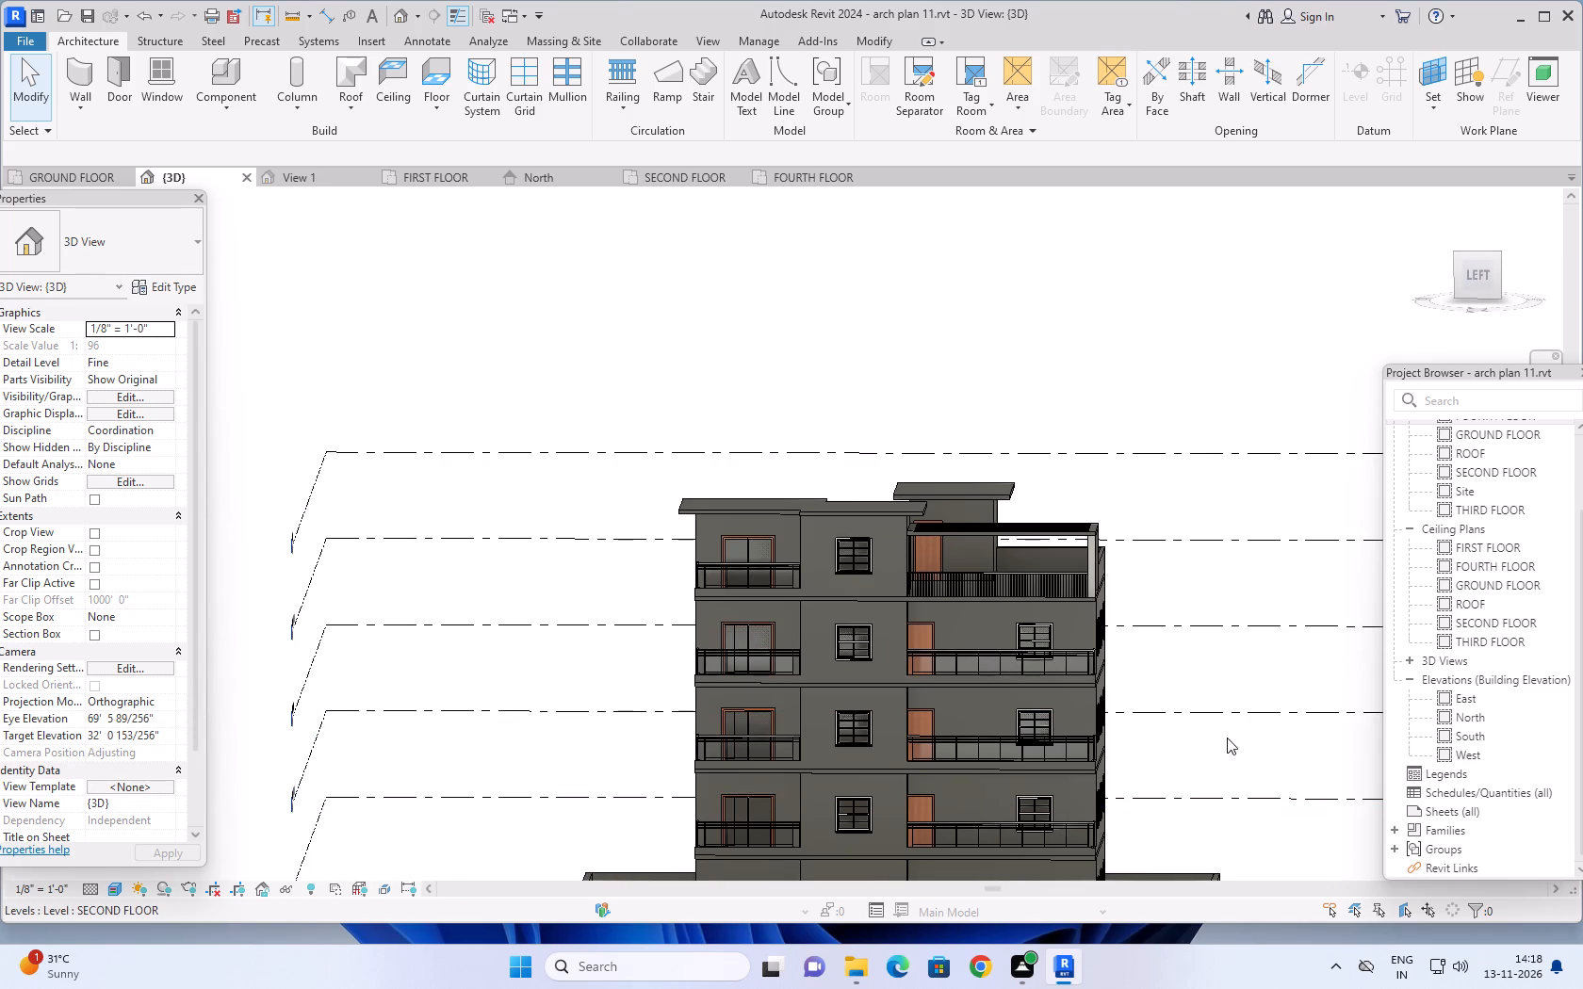
{"action": "middle_click_drag", "start_coordinate": [1223, 740], "coordinate": [1318, 688]}
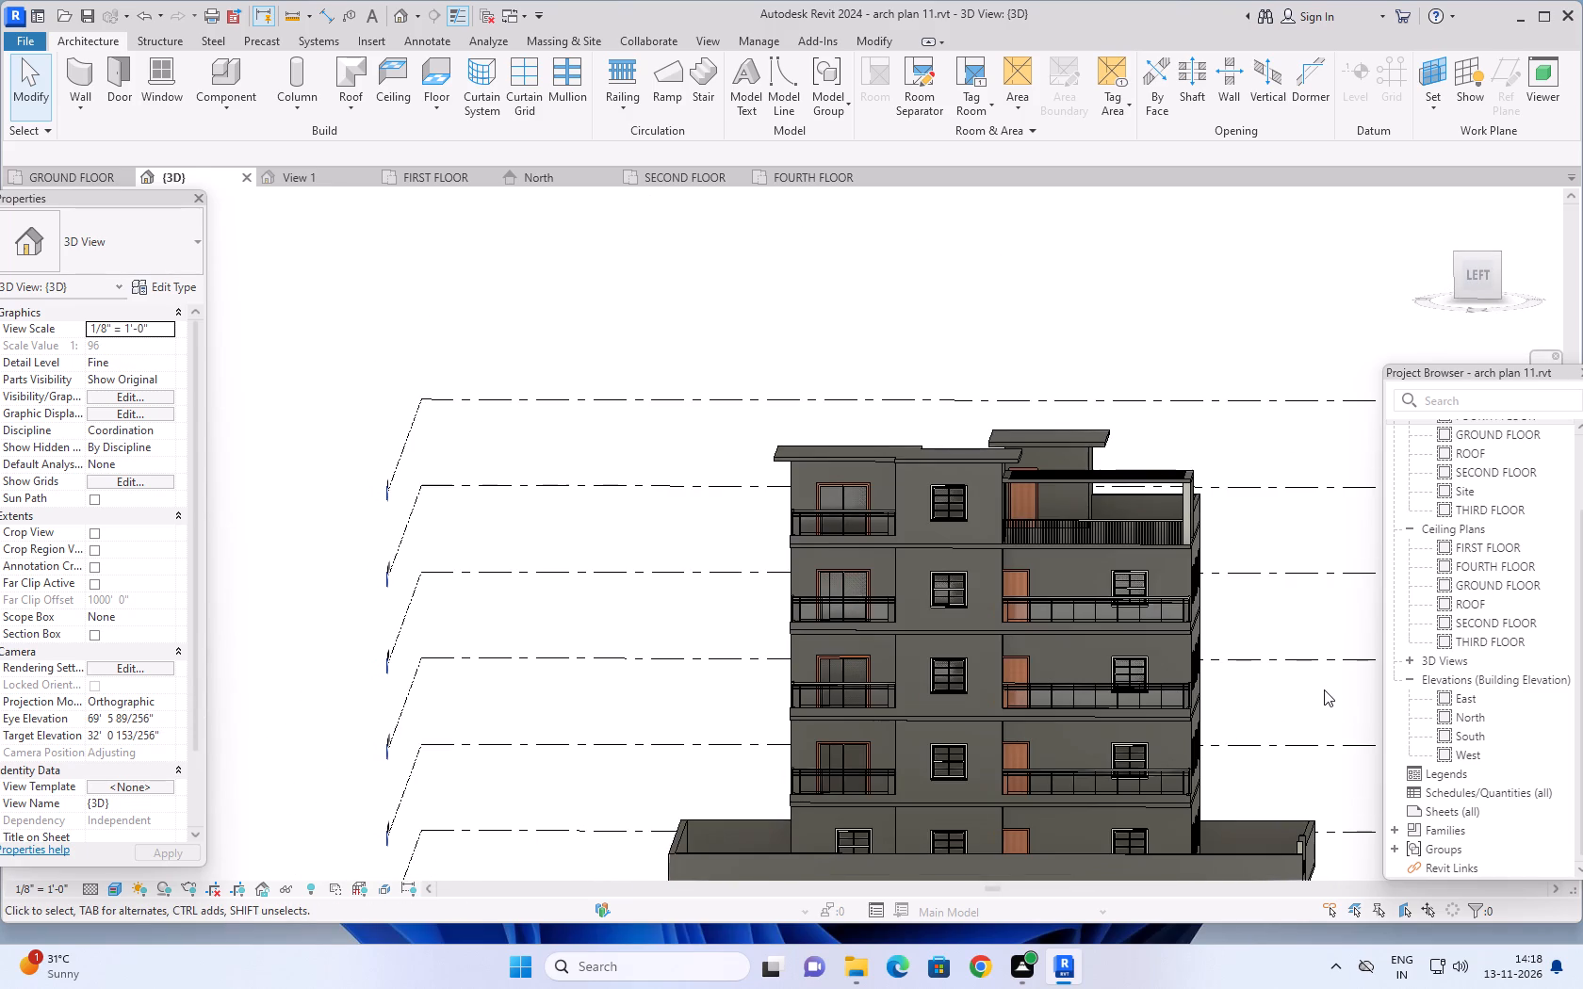
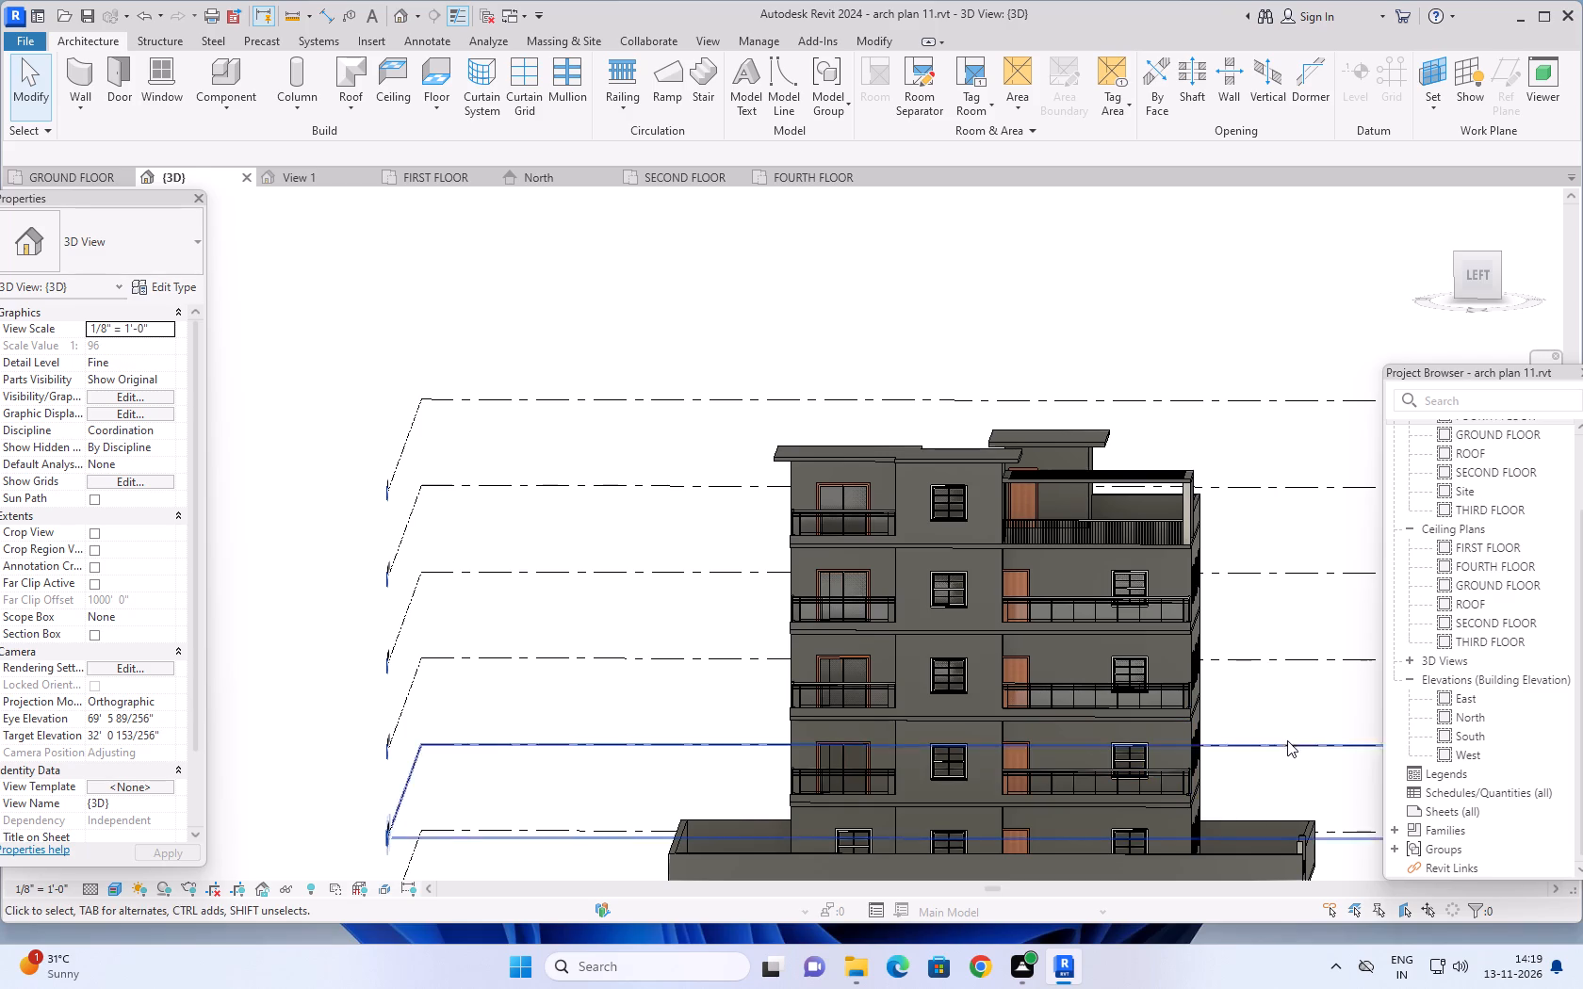
Examine the balcony railings and the fourth-floor terrace guardrail from the building's left and front sides in 3D.
{"action": "middle_click_drag", "start_coordinate": [1282, 716], "coordinate": [1285, 707], "text": "shift"}
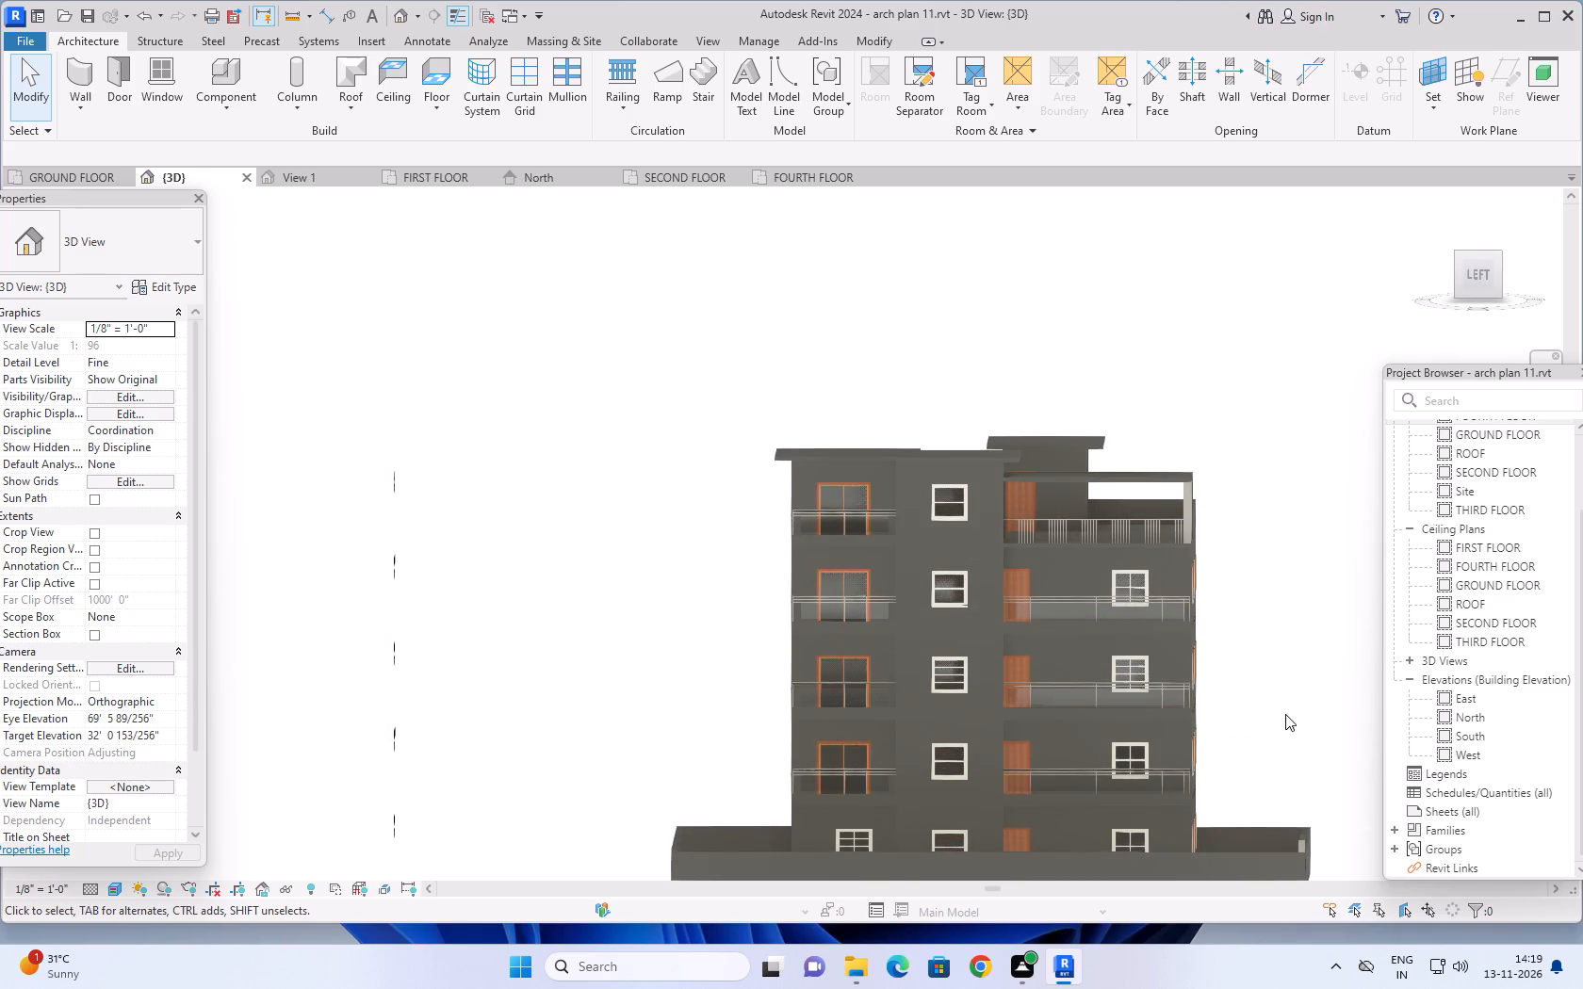
{"action": "scroll", "coordinate": [1285, 718], "scroll_direction": "down", "scroll_amount": 2}
{"action": "middle_click_drag", "start_coordinate": [1284, 715], "coordinate": [1284, 704]}
{"action": "middle_click_drag", "start_coordinate": [1284, 705], "coordinate": [1157, 796]}
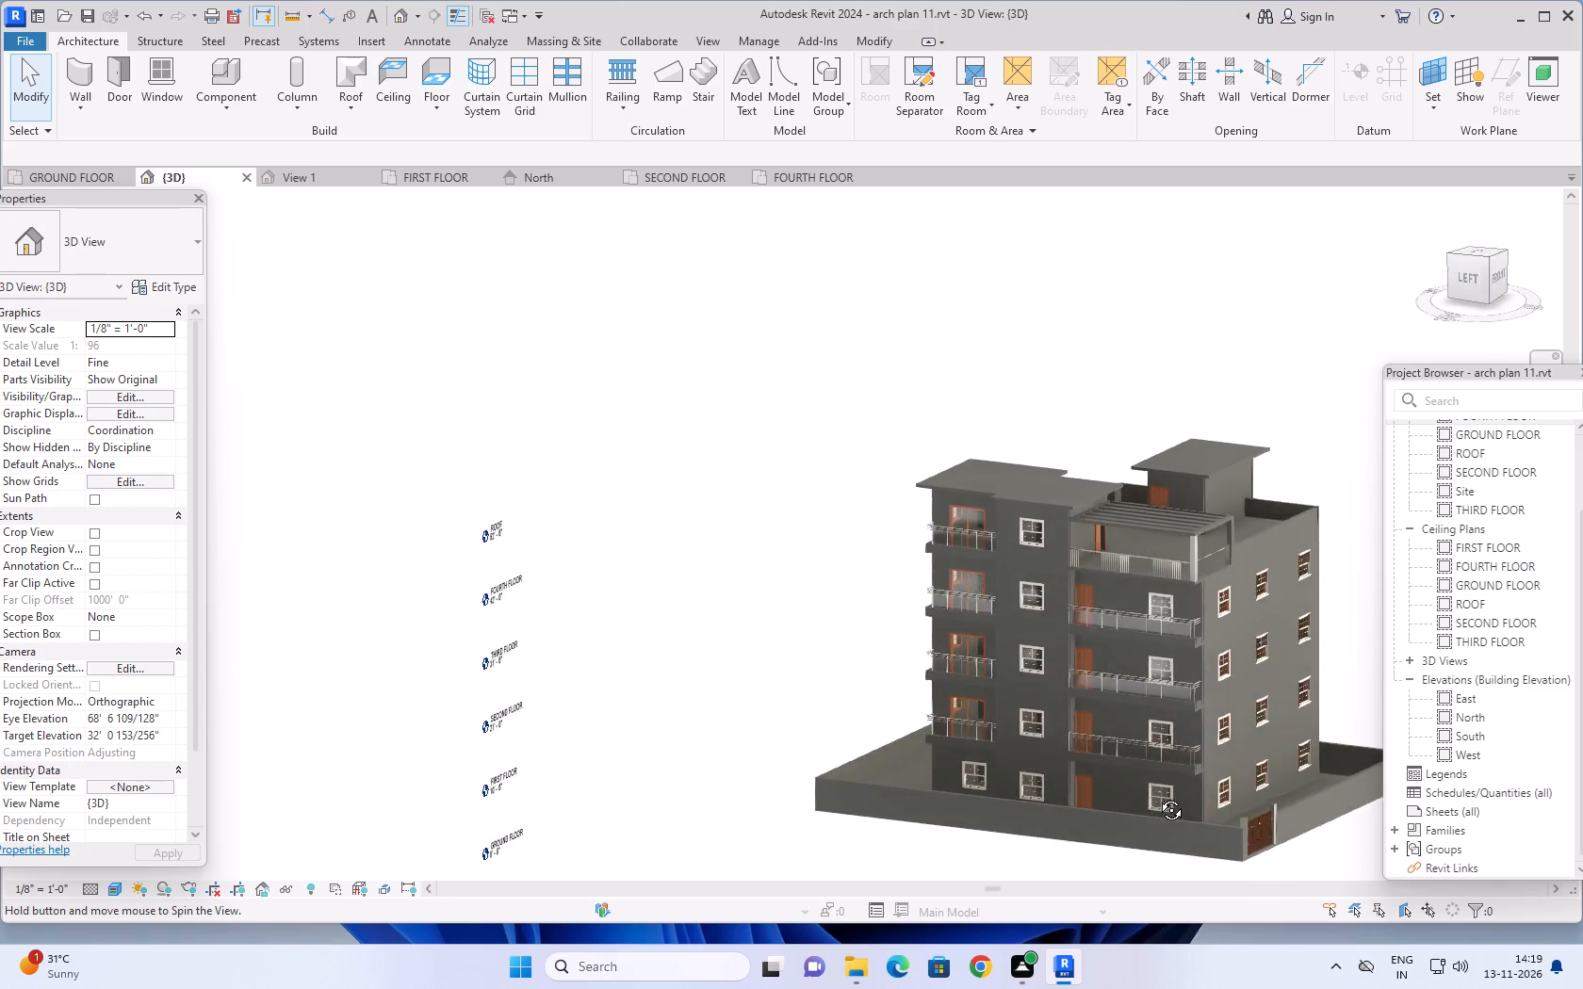
{"action": "middle_click_drag", "start_coordinate": [1157, 796], "coordinate": [1053, 753]}
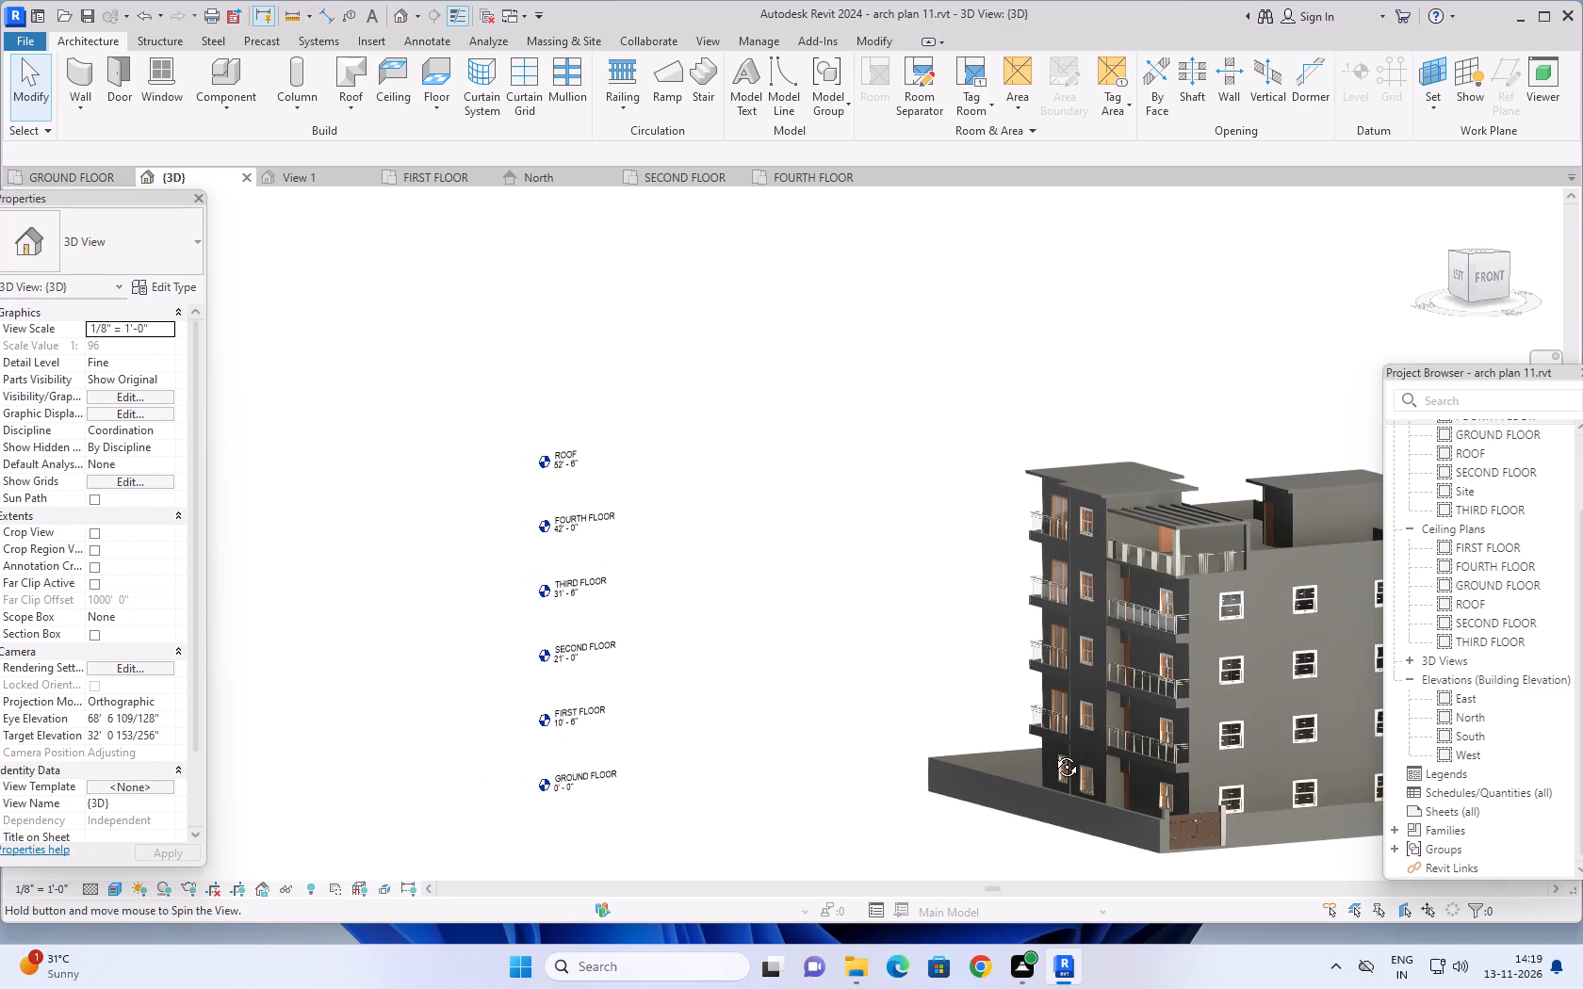
{"action": "middle_click_drag", "start_coordinate": [1053, 753], "coordinate": [1279, 794]}
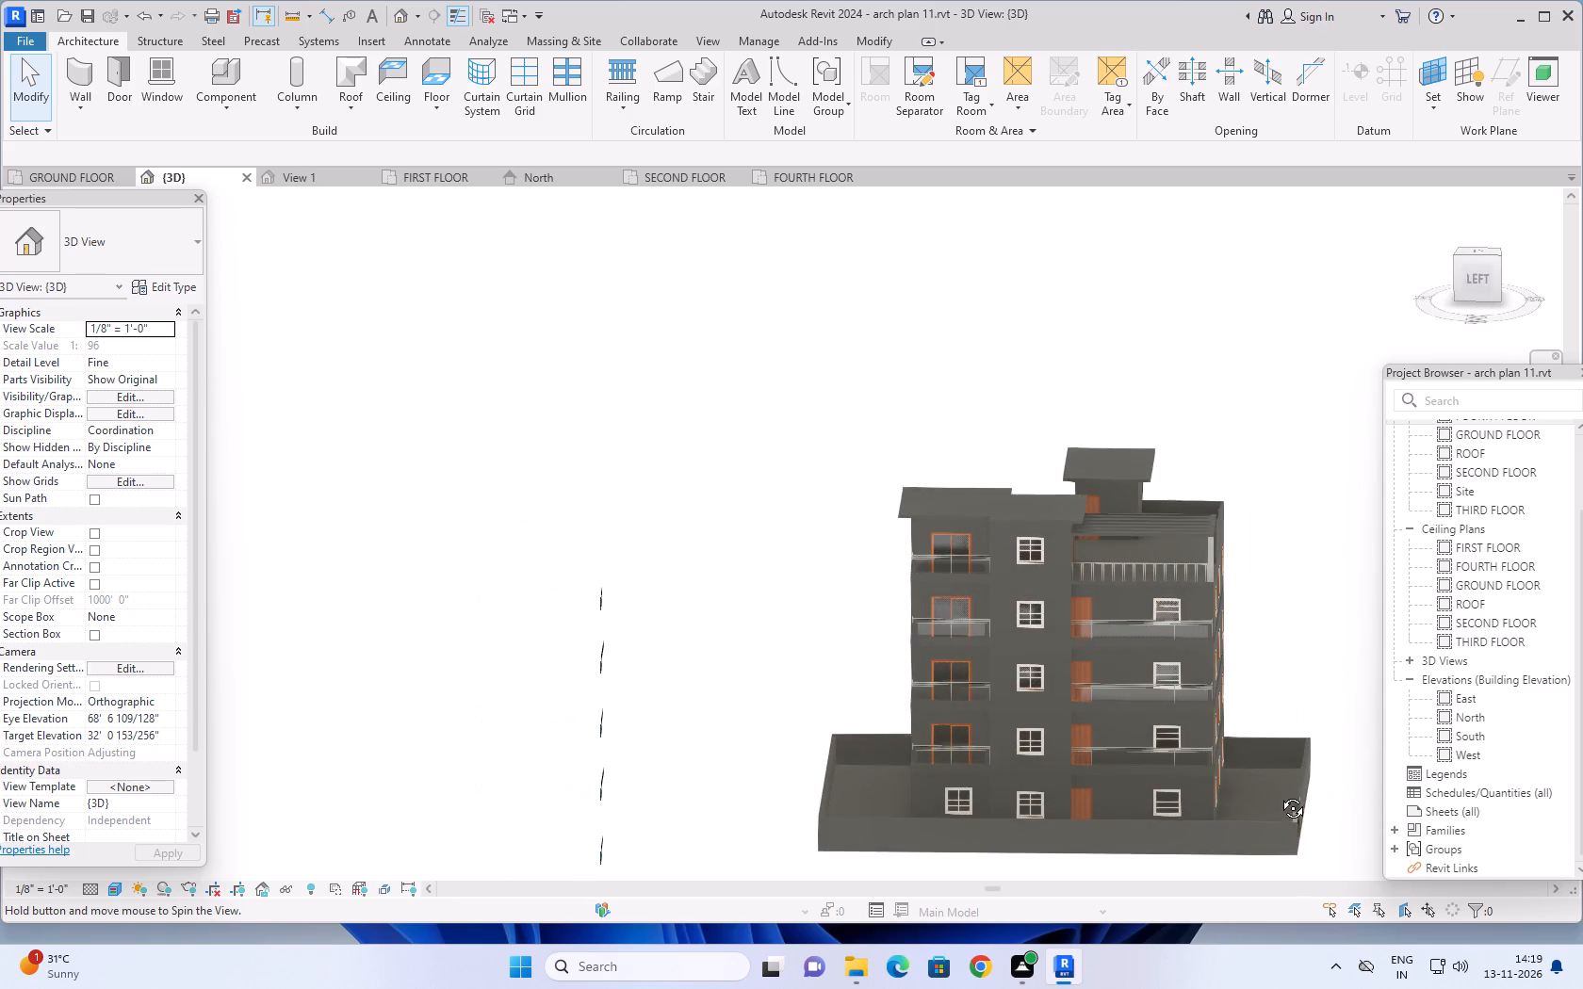
{"action": "middle_click_drag", "start_coordinate": [1279, 794], "coordinate": [1277, 747]}
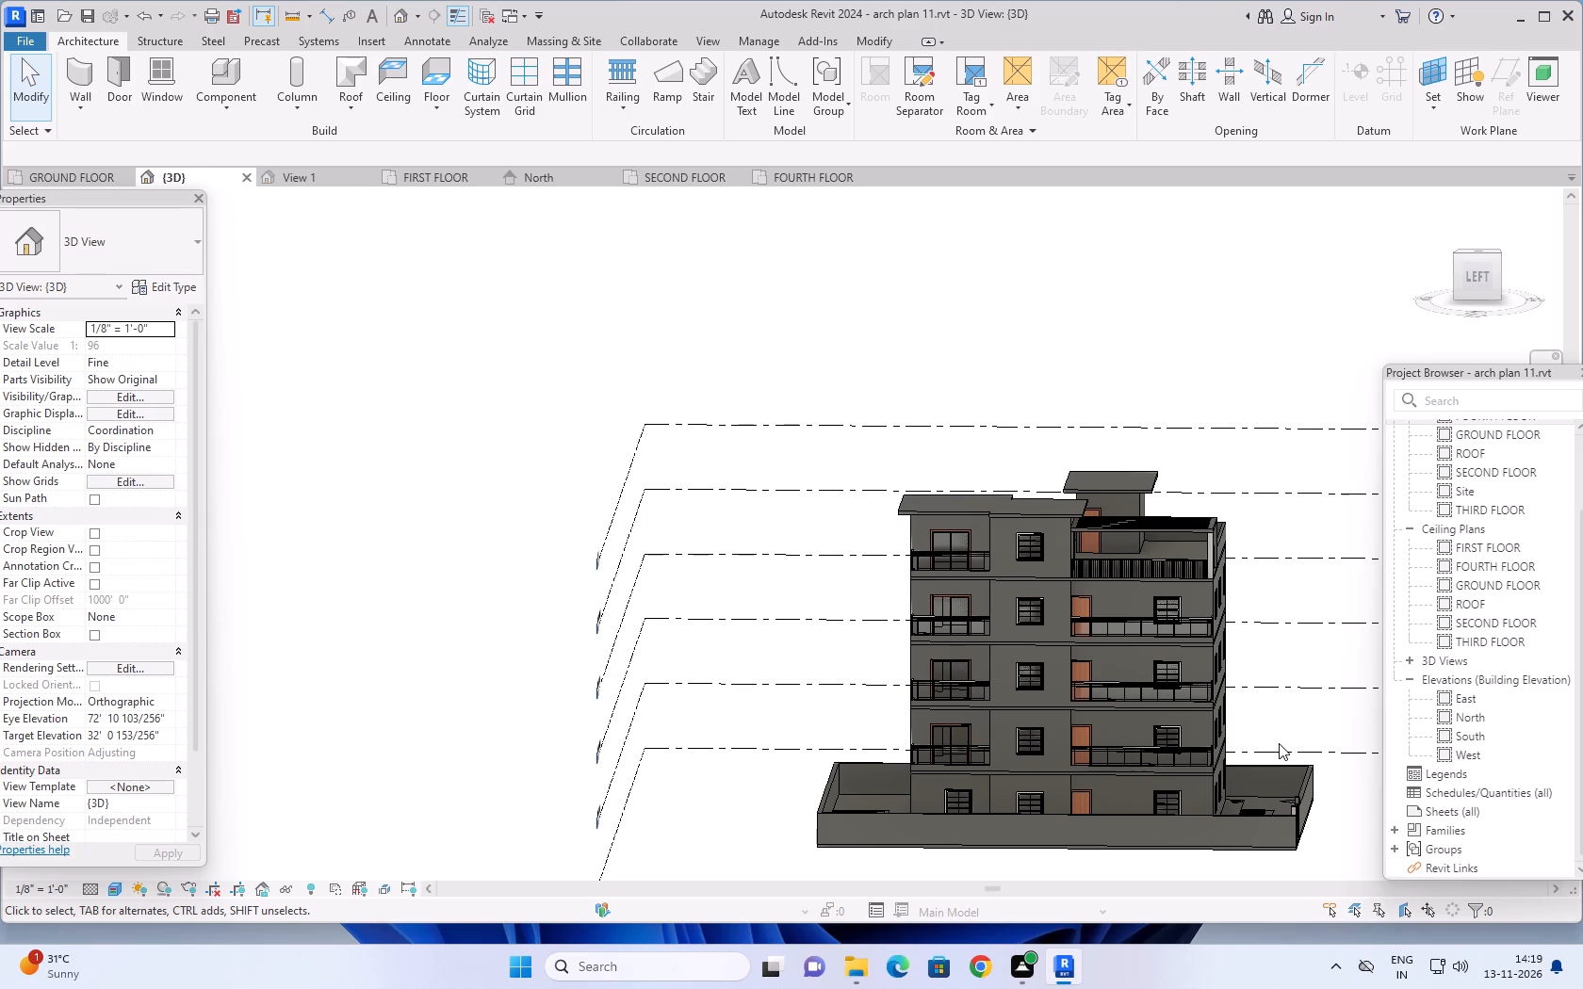
{"action": "middle_click_drag", "start_coordinate": [1271, 876], "coordinate": [1276, 861]}
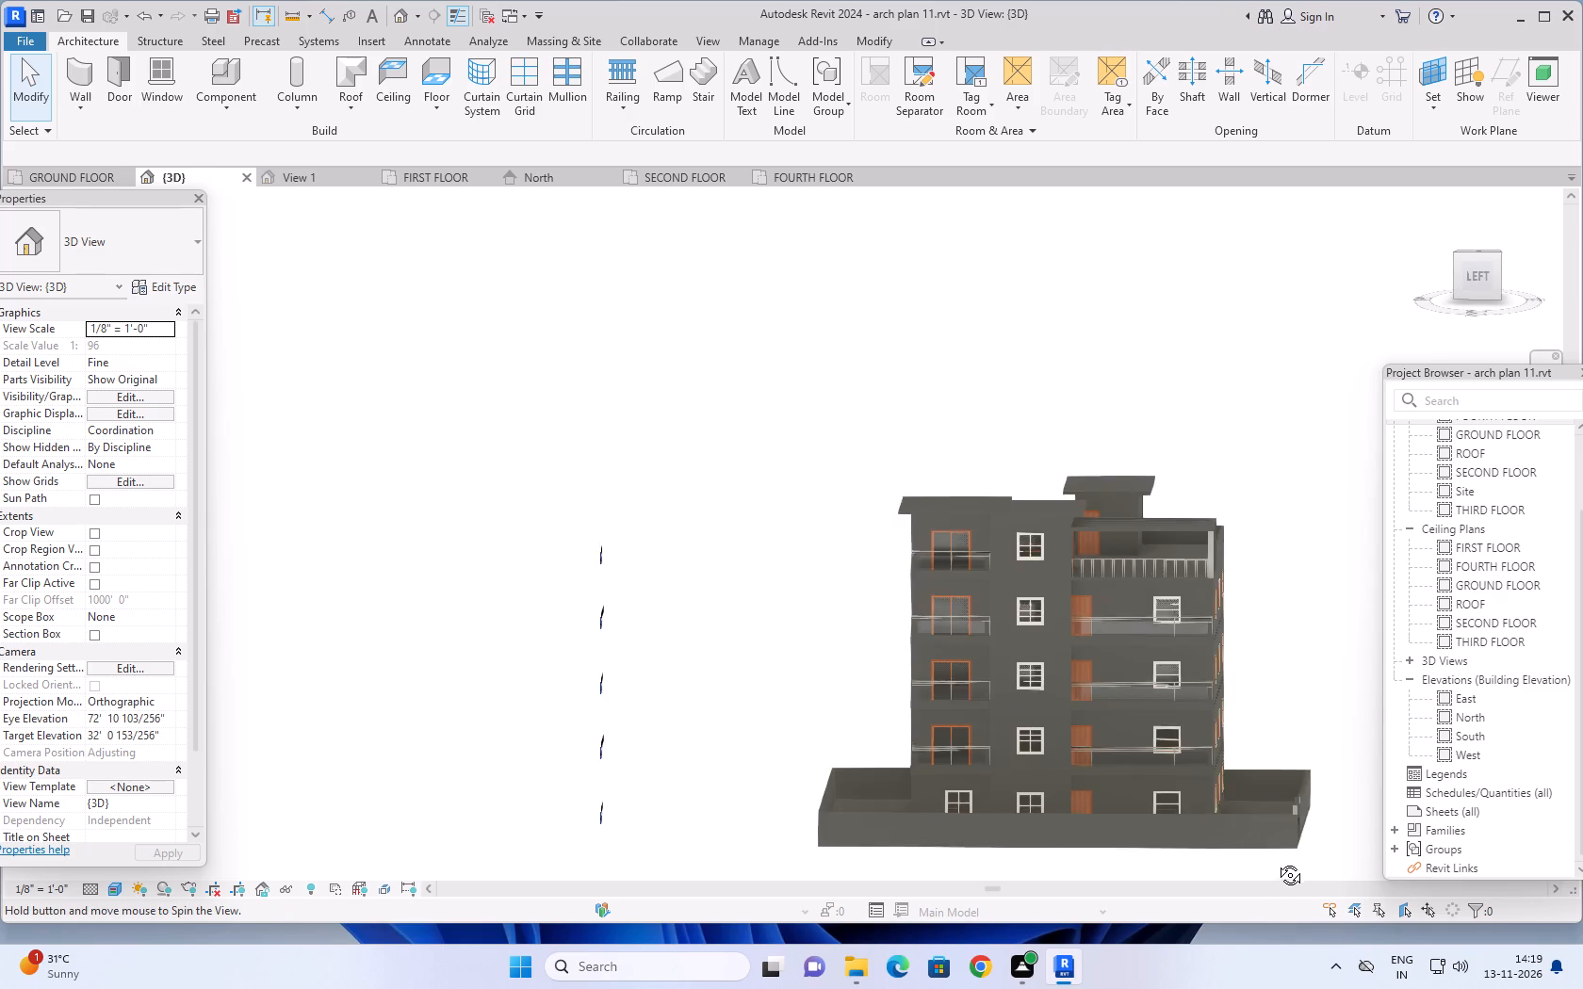
{"action": "middle_click_drag", "start_coordinate": [1276, 861], "coordinate": [1049, 829]}
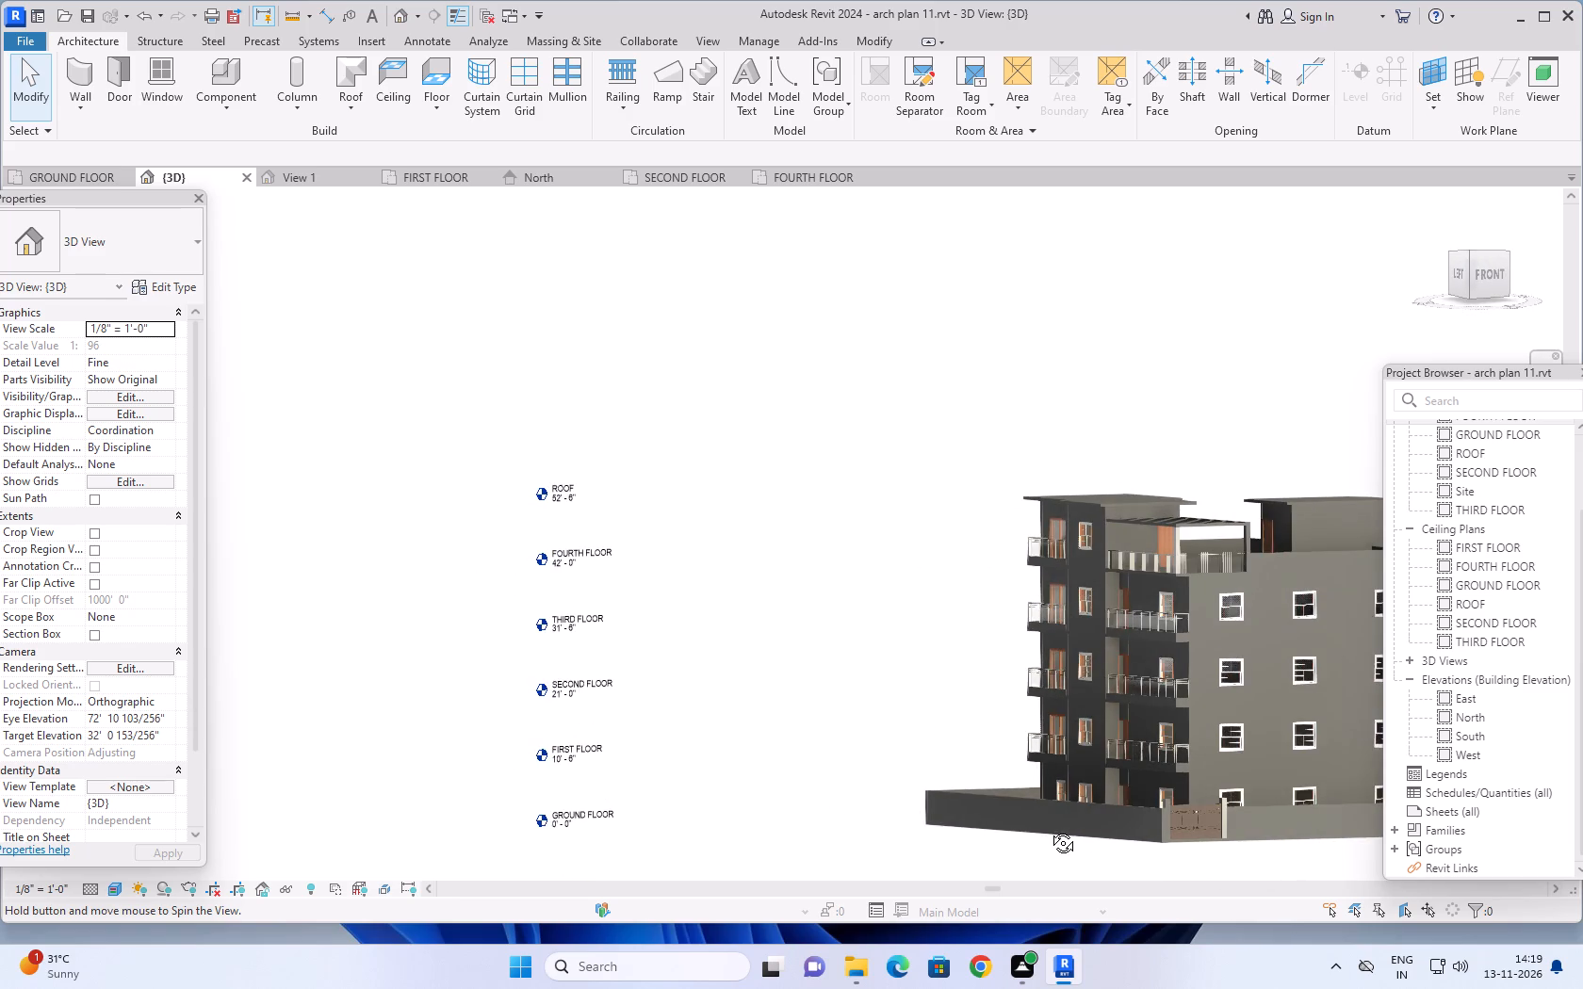
{"action": "middle_click_drag", "start_coordinate": [1049, 829], "coordinate": [1046, 822]}
{"action": "middle_click_drag", "start_coordinate": [862, 847], "coordinate": [1087, 804], "text": "shift"}
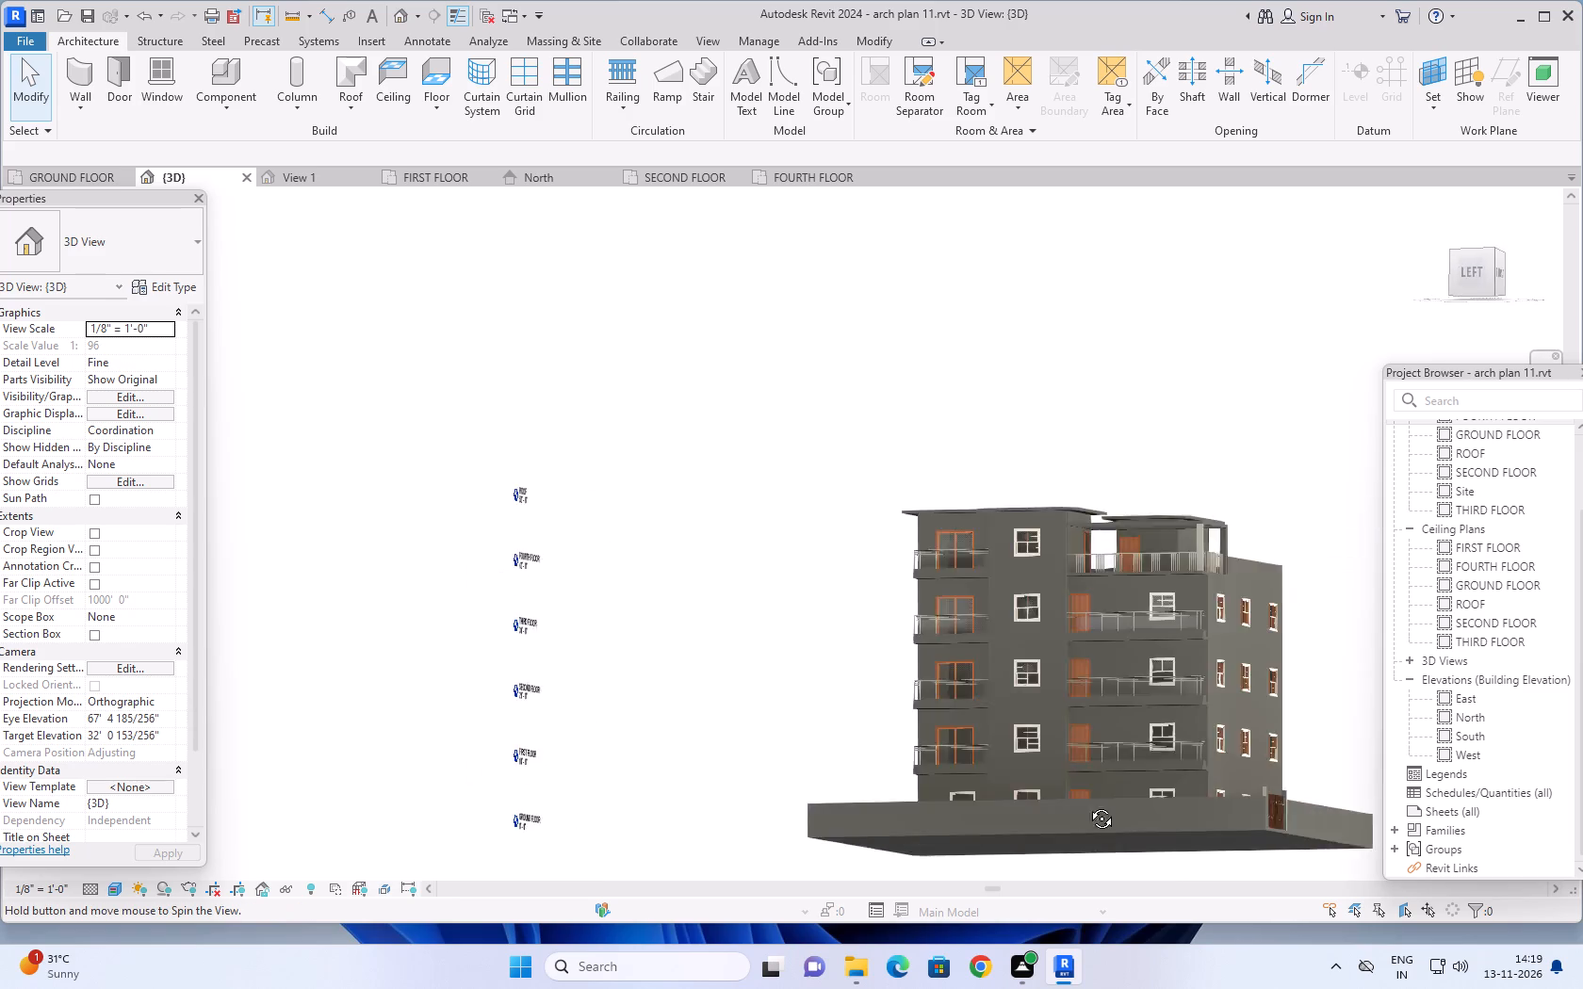
{"action": "middle_click_drag", "start_coordinate": [1087, 804], "coordinate": [1099, 871], "text": "shift"}
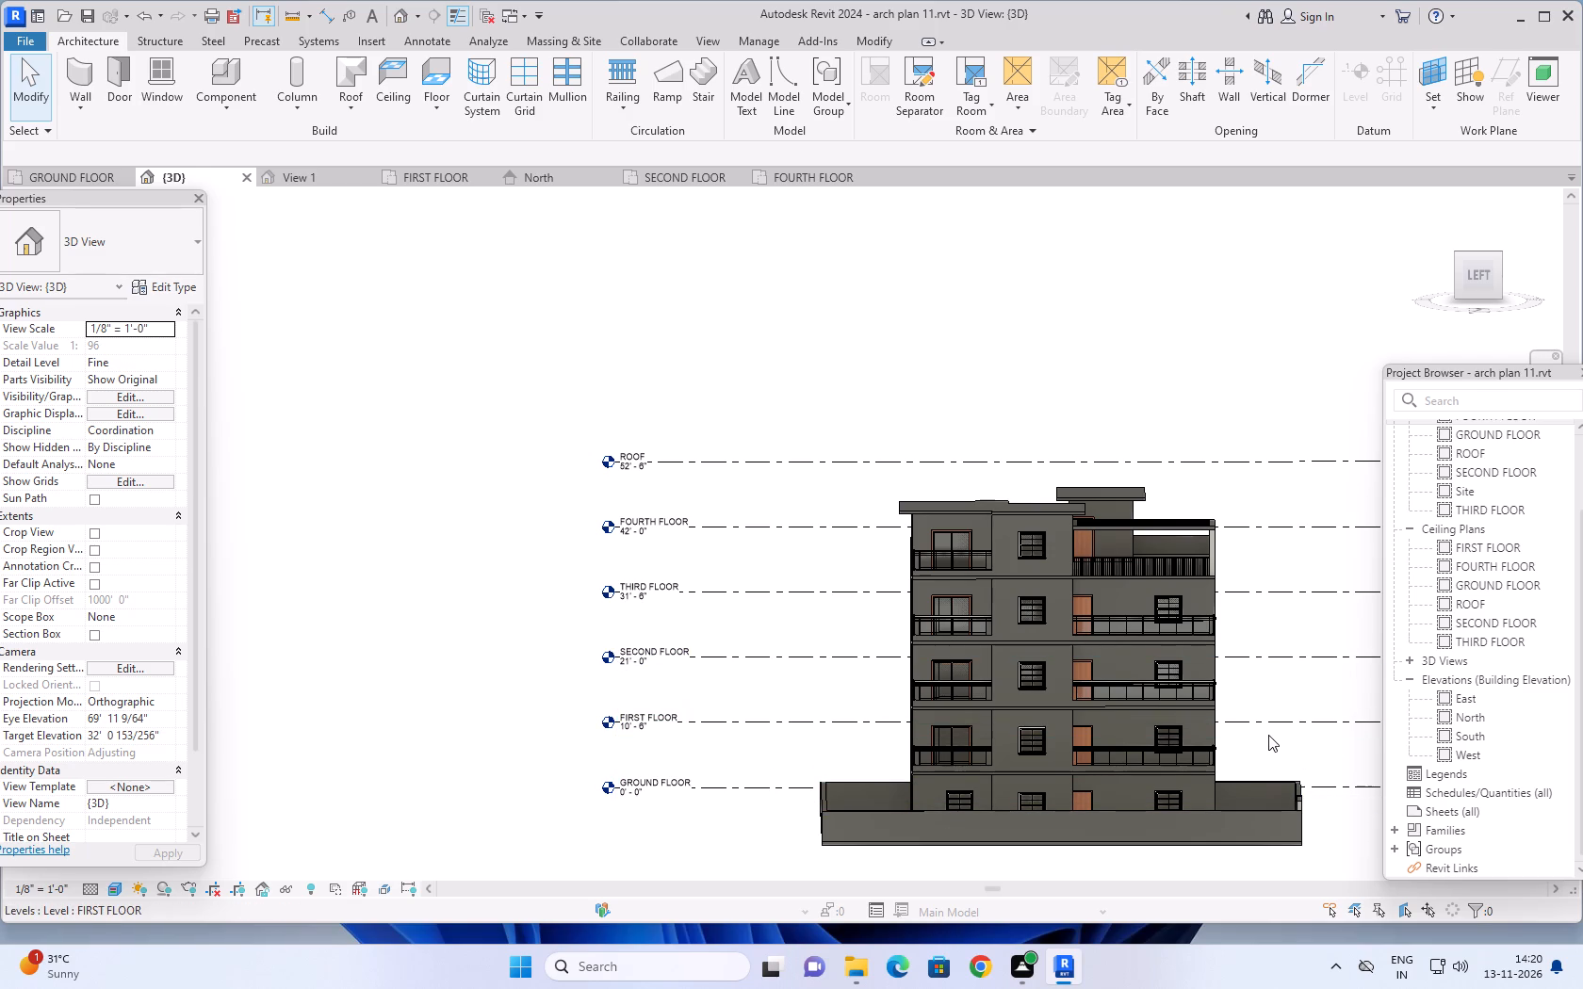
{"action": "key", "text": "Escape"}
{"action": "key", "text": "Escape"}
Examine the whole building and its compound wall from the front, back and left sides in 3D.
{"action": "middle_click_drag", "start_coordinate": [1280, 744], "coordinate": [1232, 650]}
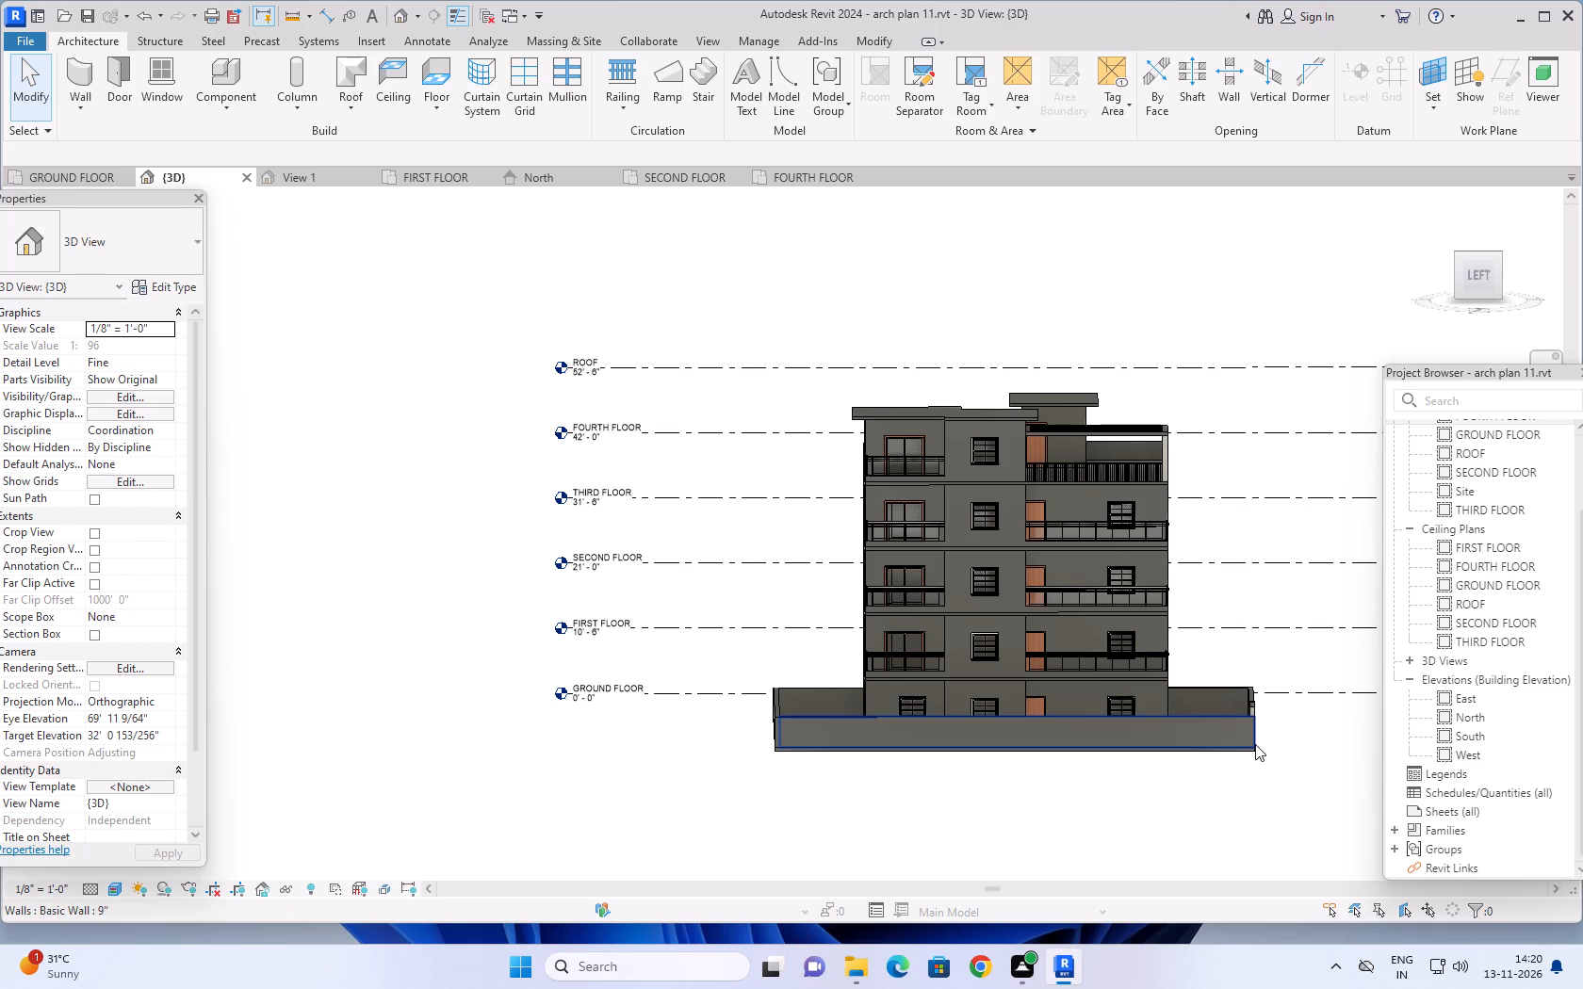
{"action": "scroll", "coordinate": [1188, 779], "scroll_direction": "down", "scroll_amount": 1}
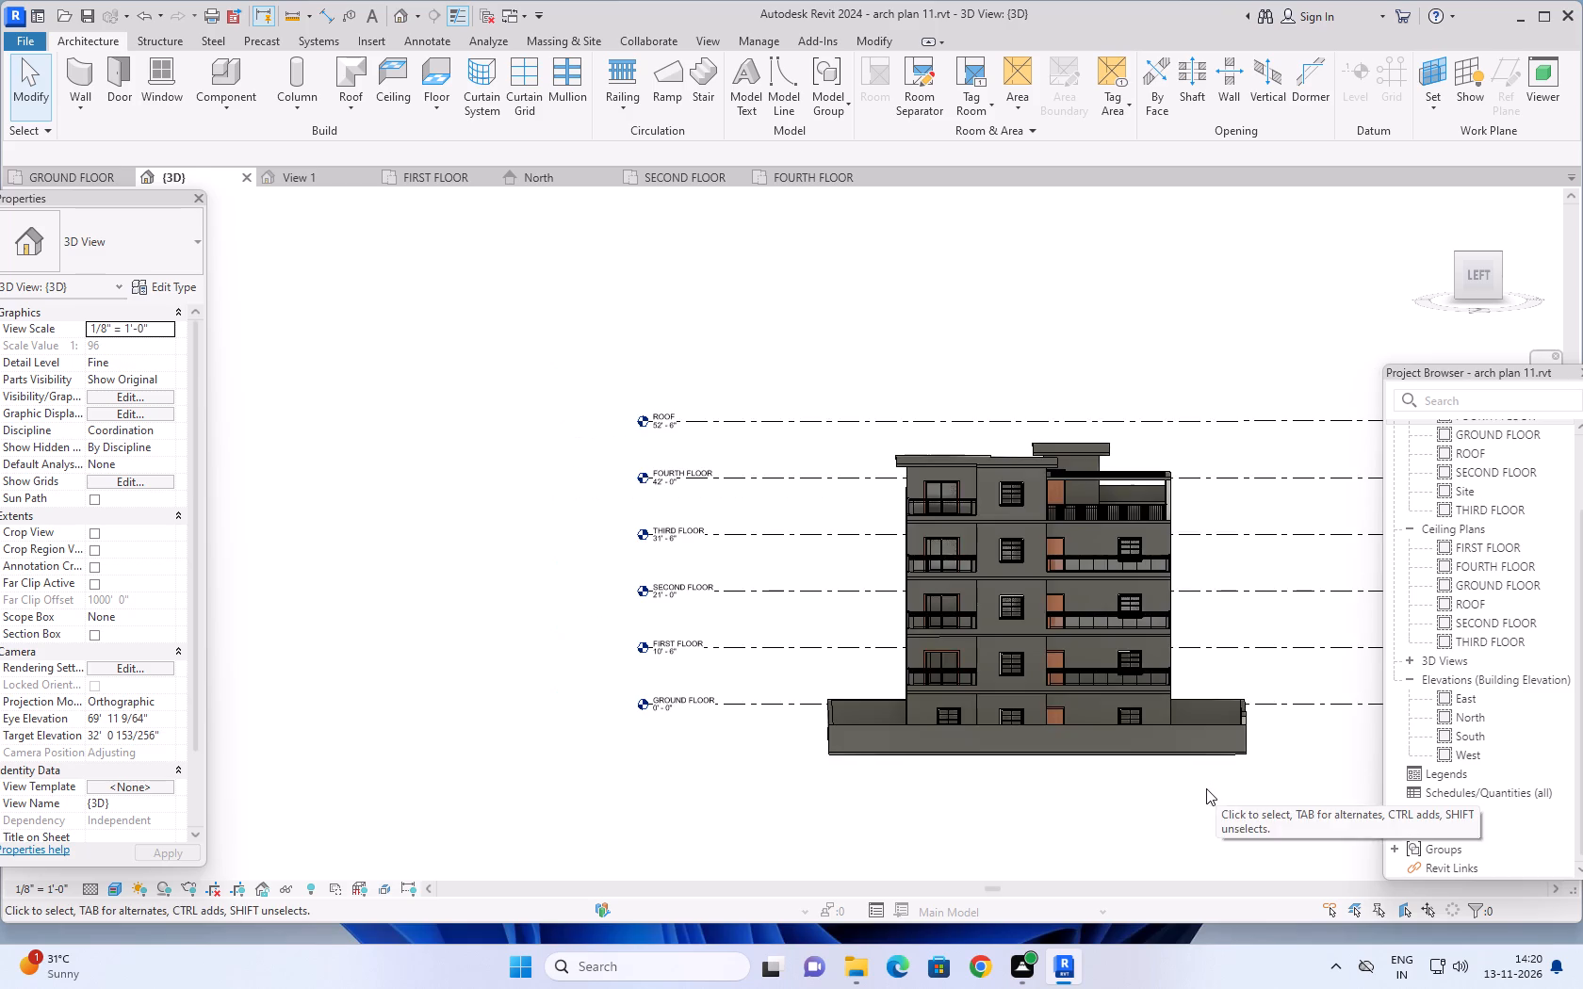
{"action": "middle_click_drag", "start_coordinate": [1200, 787], "coordinate": [1097, 780]}
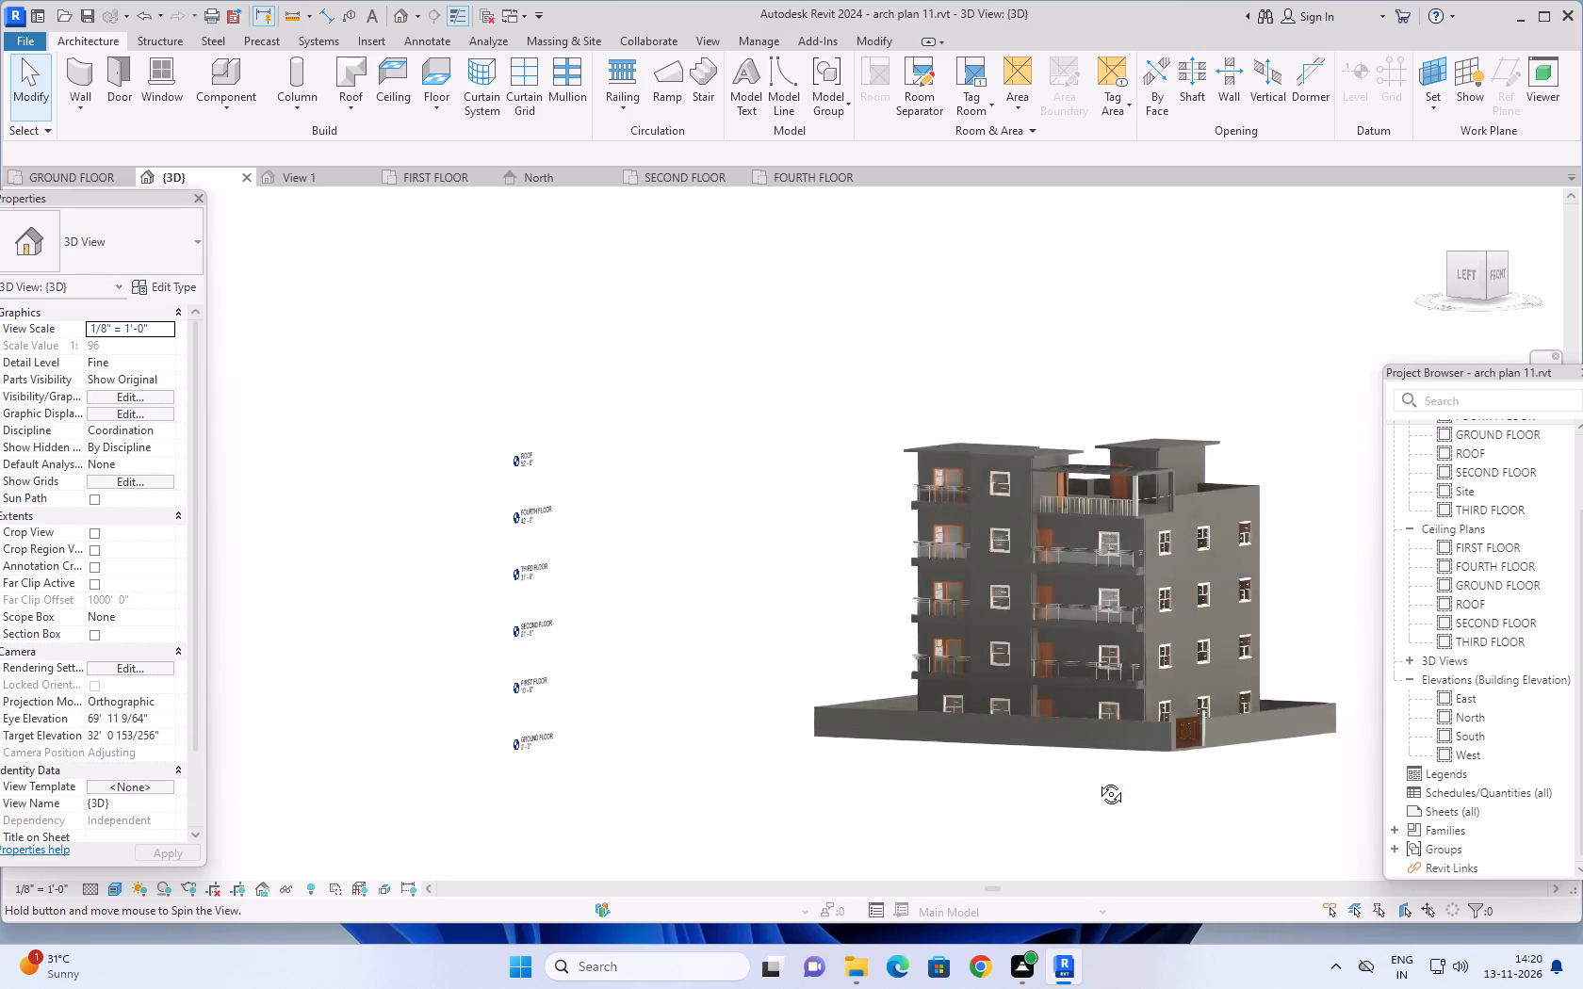
{"action": "middle_click_drag", "start_coordinate": [1097, 780], "coordinate": [1292, 760]}
{"action": "middle_click_drag", "start_coordinate": [916, 792], "coordinate": [1281, 803], "text": "shift"}
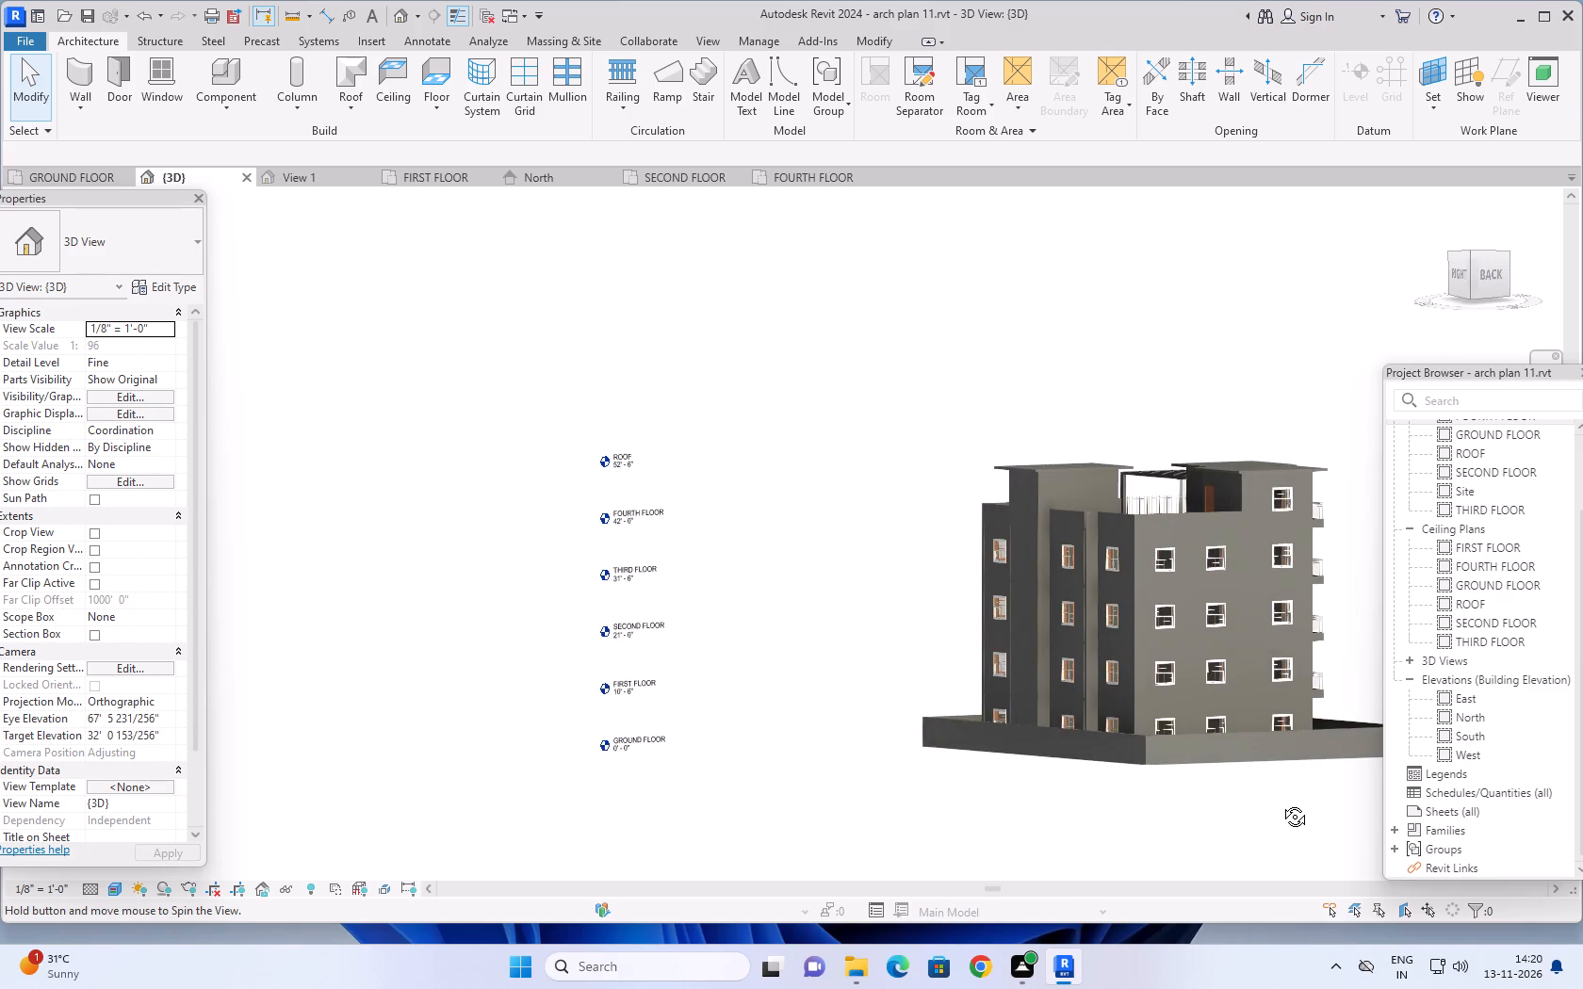
{"action": "middle_click_drag", "start_coordinate": [1281, 803], "coordinate": [849, 809], "text": "shift"}
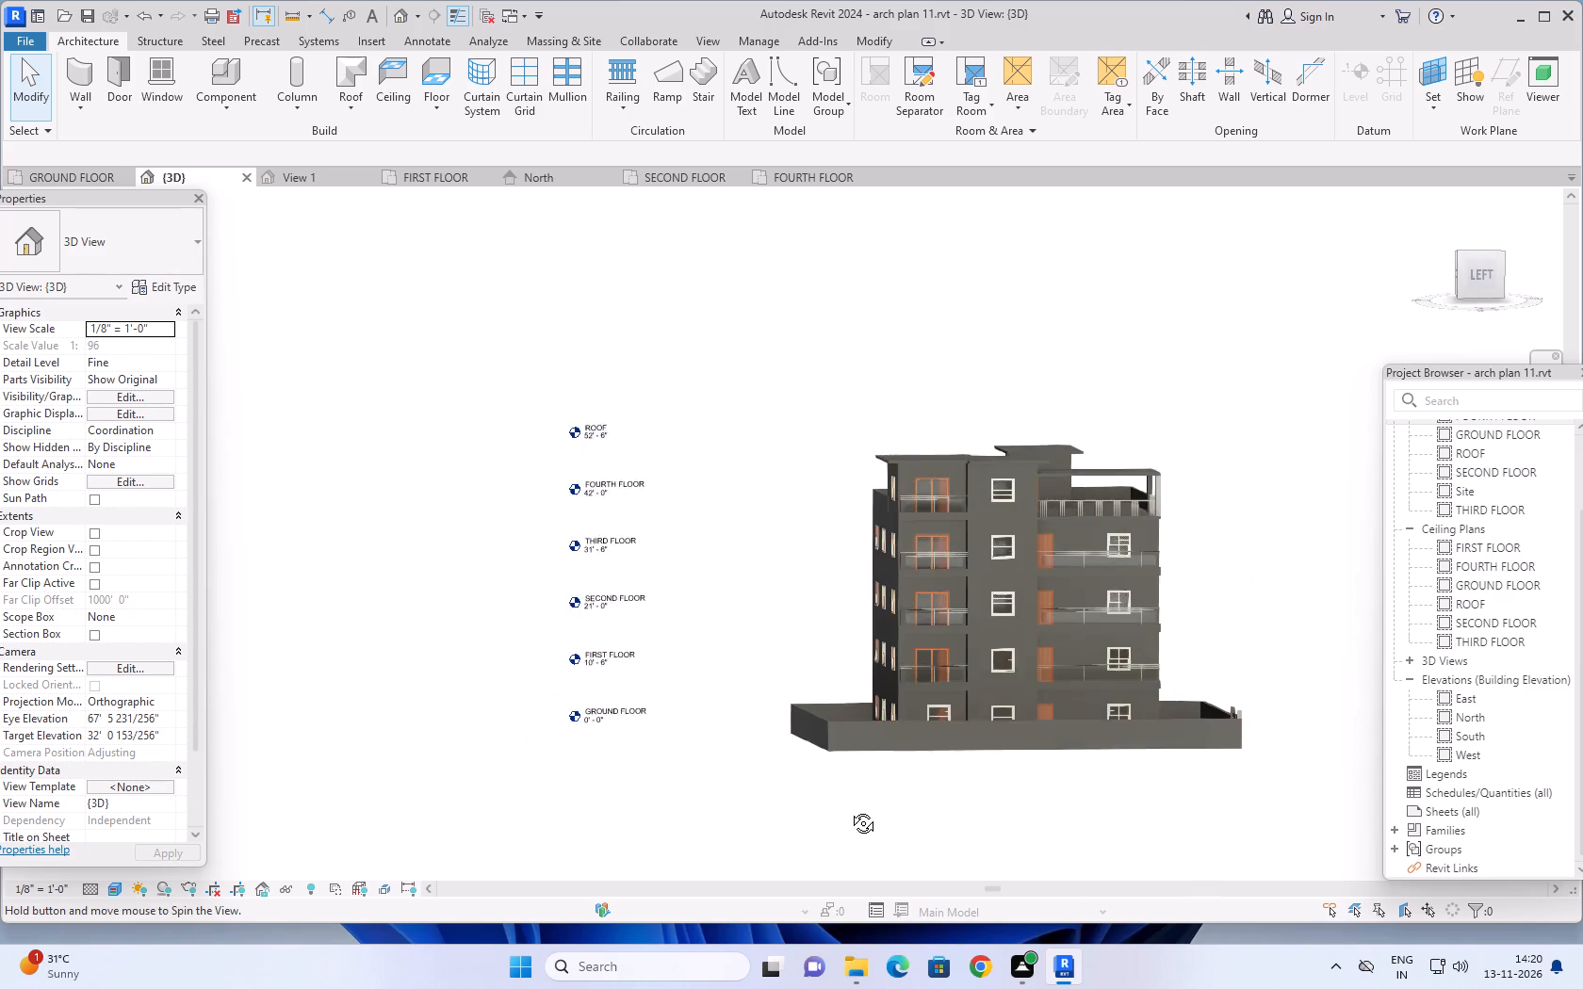
{"action": "middle_click_drag", "start_coordinate": [849, 809], "coordinate": [821, 817], "text": "shift"}
{"action": "scroll", "coordinate": [1143, 803], "scroll_direction": "down", "scroll_amount": 2}
{"action": "middle_click_drag", "start_coordinate": [1125, 805], "coordinate": [1102, 798]}
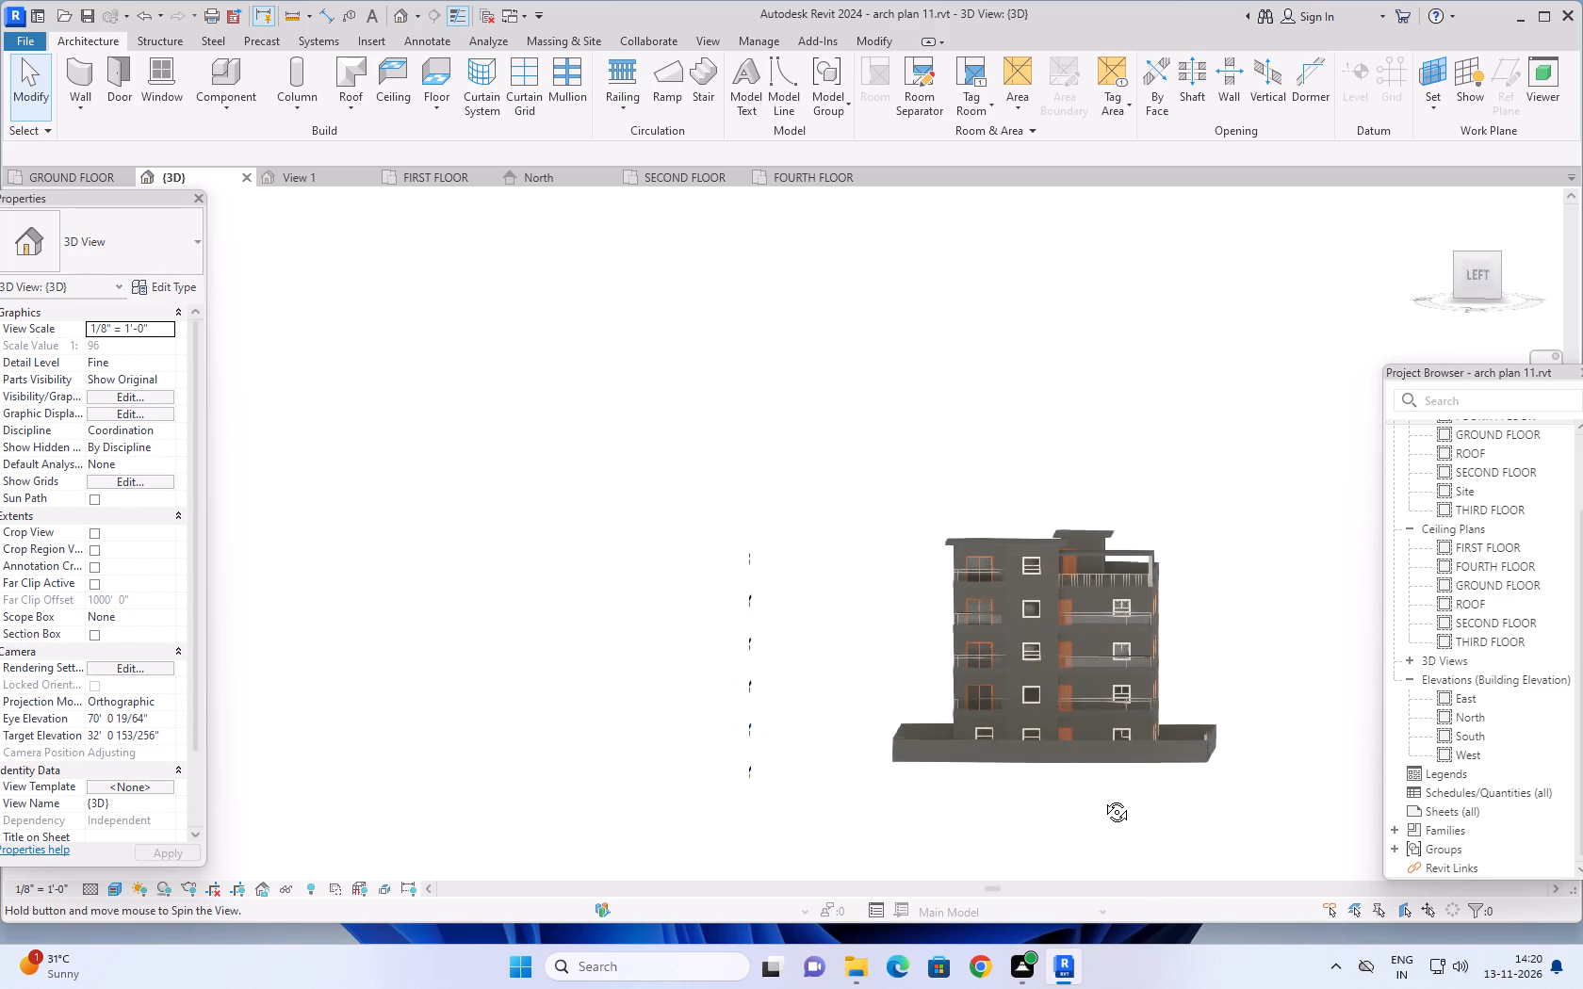
{"action": "middle_click_drag", "start_coordinate": [1102, 798], "coordinate": [1102, 797]}
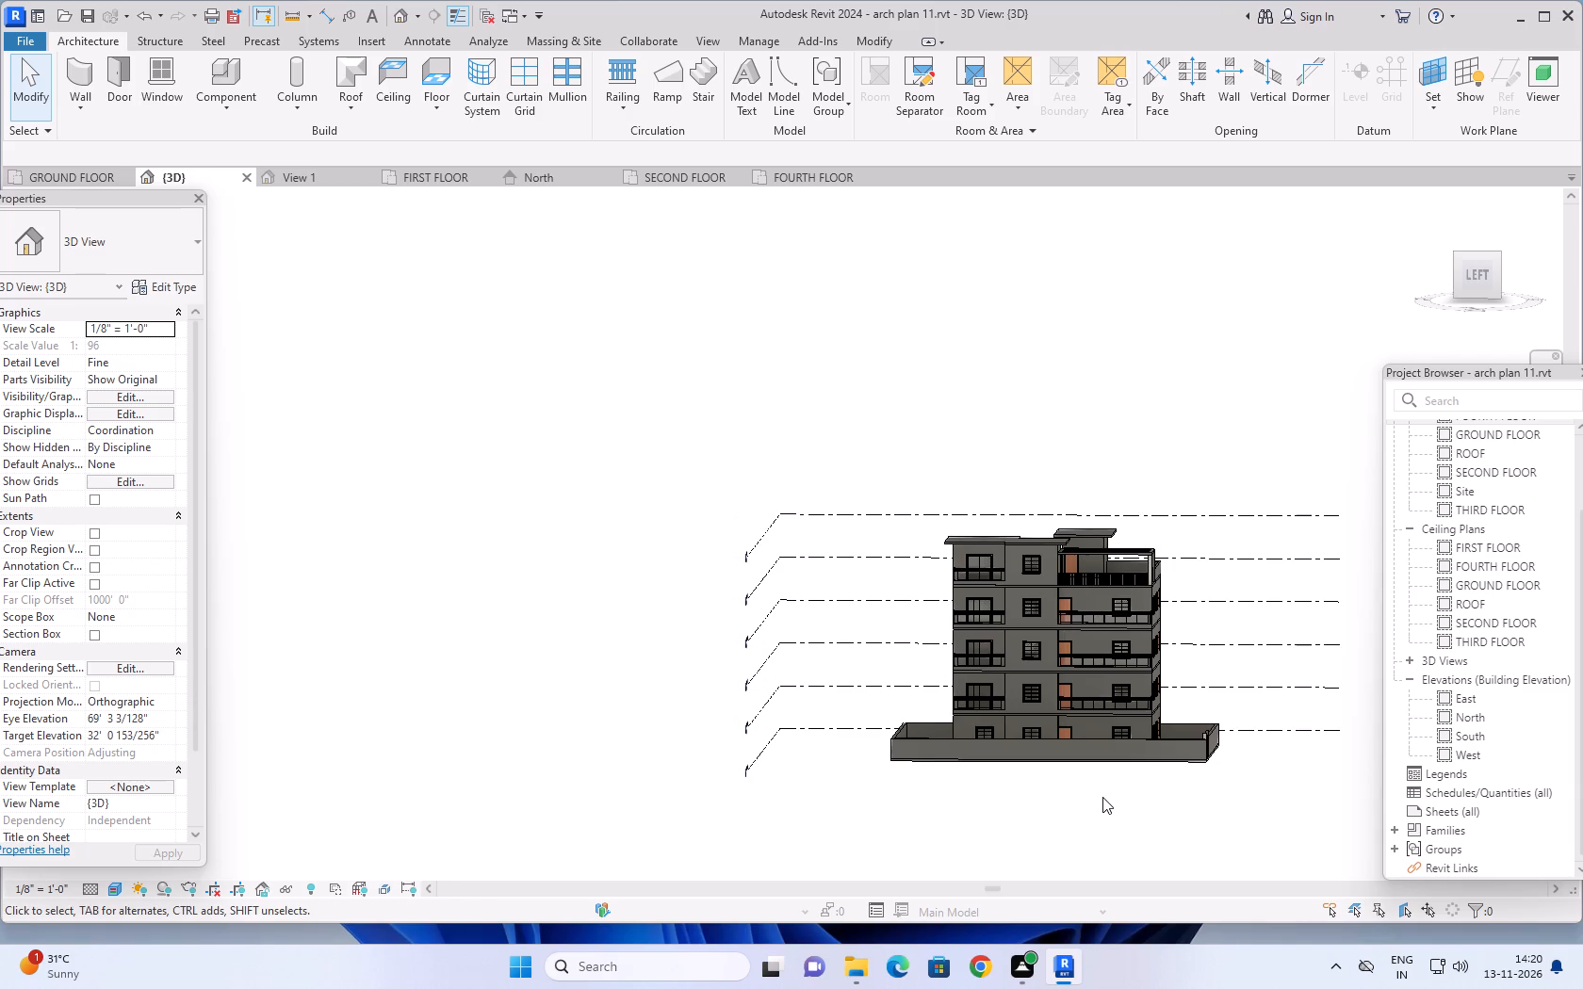
{"action": "scroll", "coordinate": [1105, 797], "scroll_direction": "up", "scroll_amount": 1}
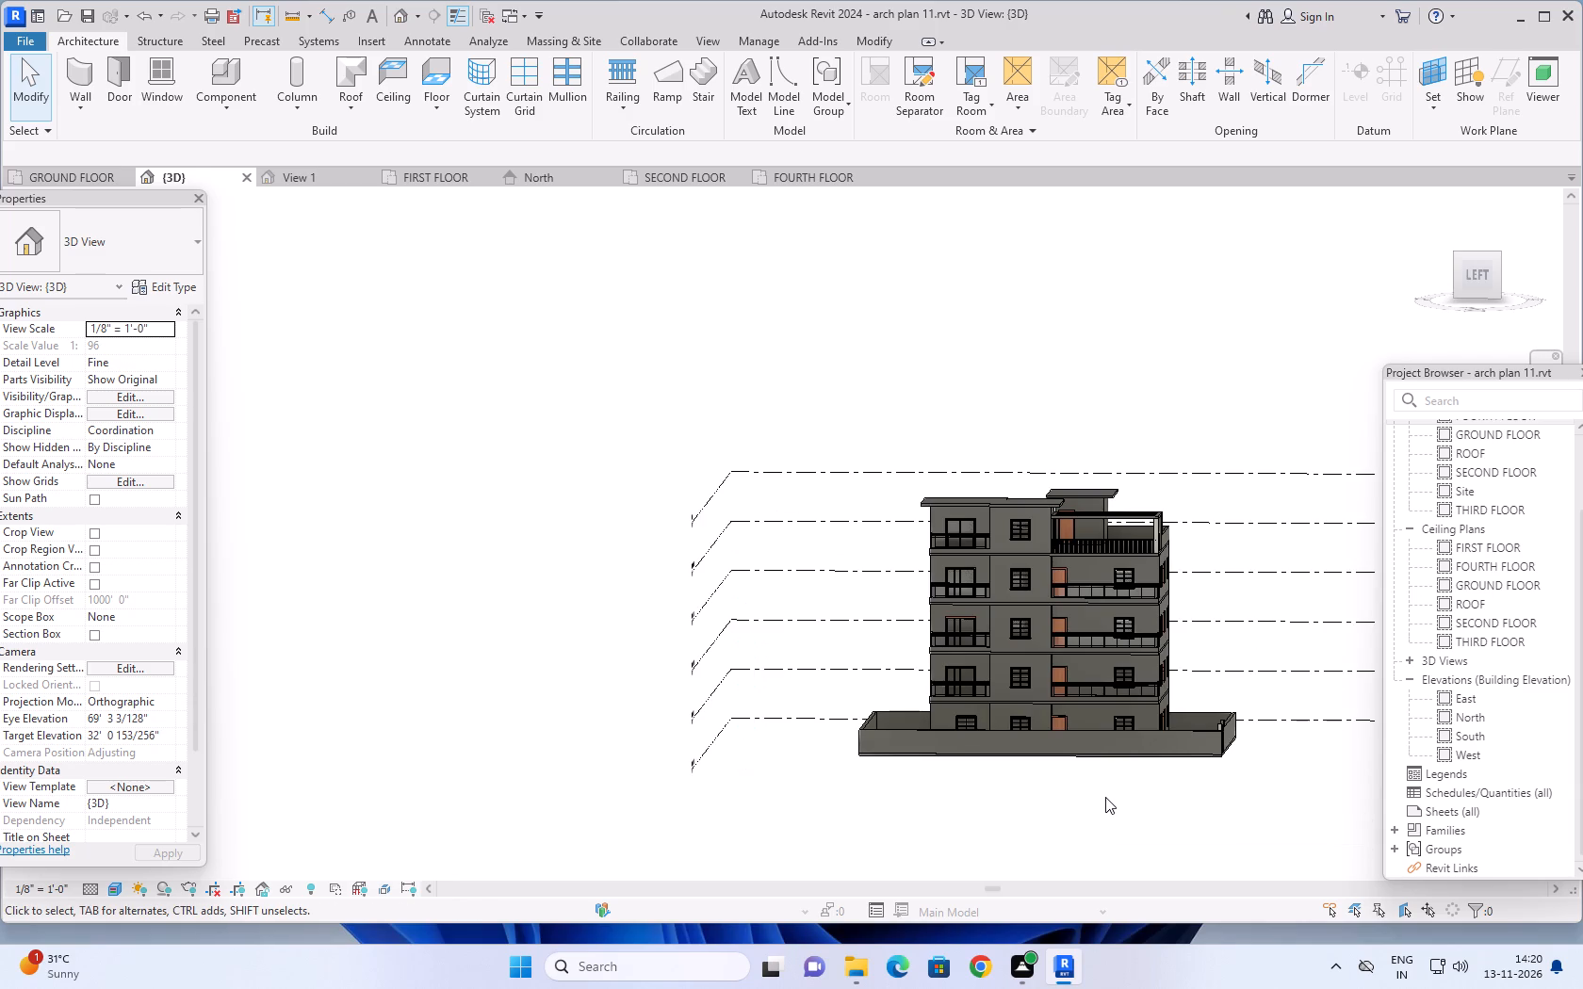
{"action": "scroll", "coordinate": [1105, 797], "scroll_direction": "up", "scroll_amount": 4}
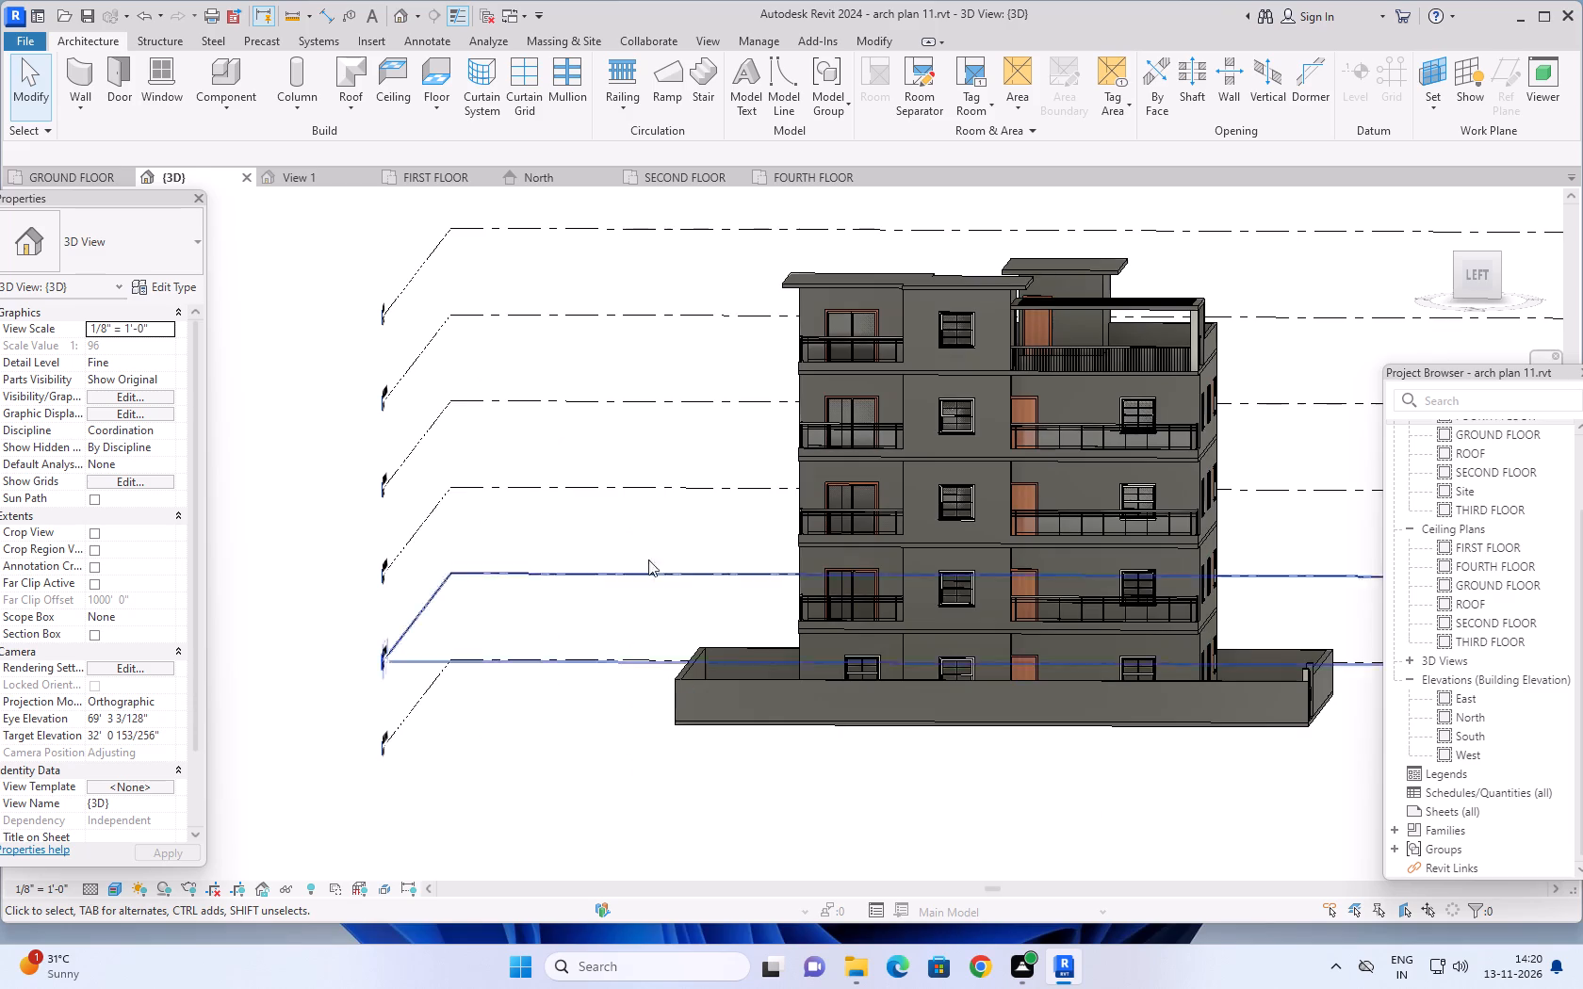
Examine the roof, the terrace pergola and the rear facade from above, and the left-side balconies.
{"action": "middle_click_drag", "start_coordinate": [661, 530], "coordinate": [956, 708], "text": "shift"}
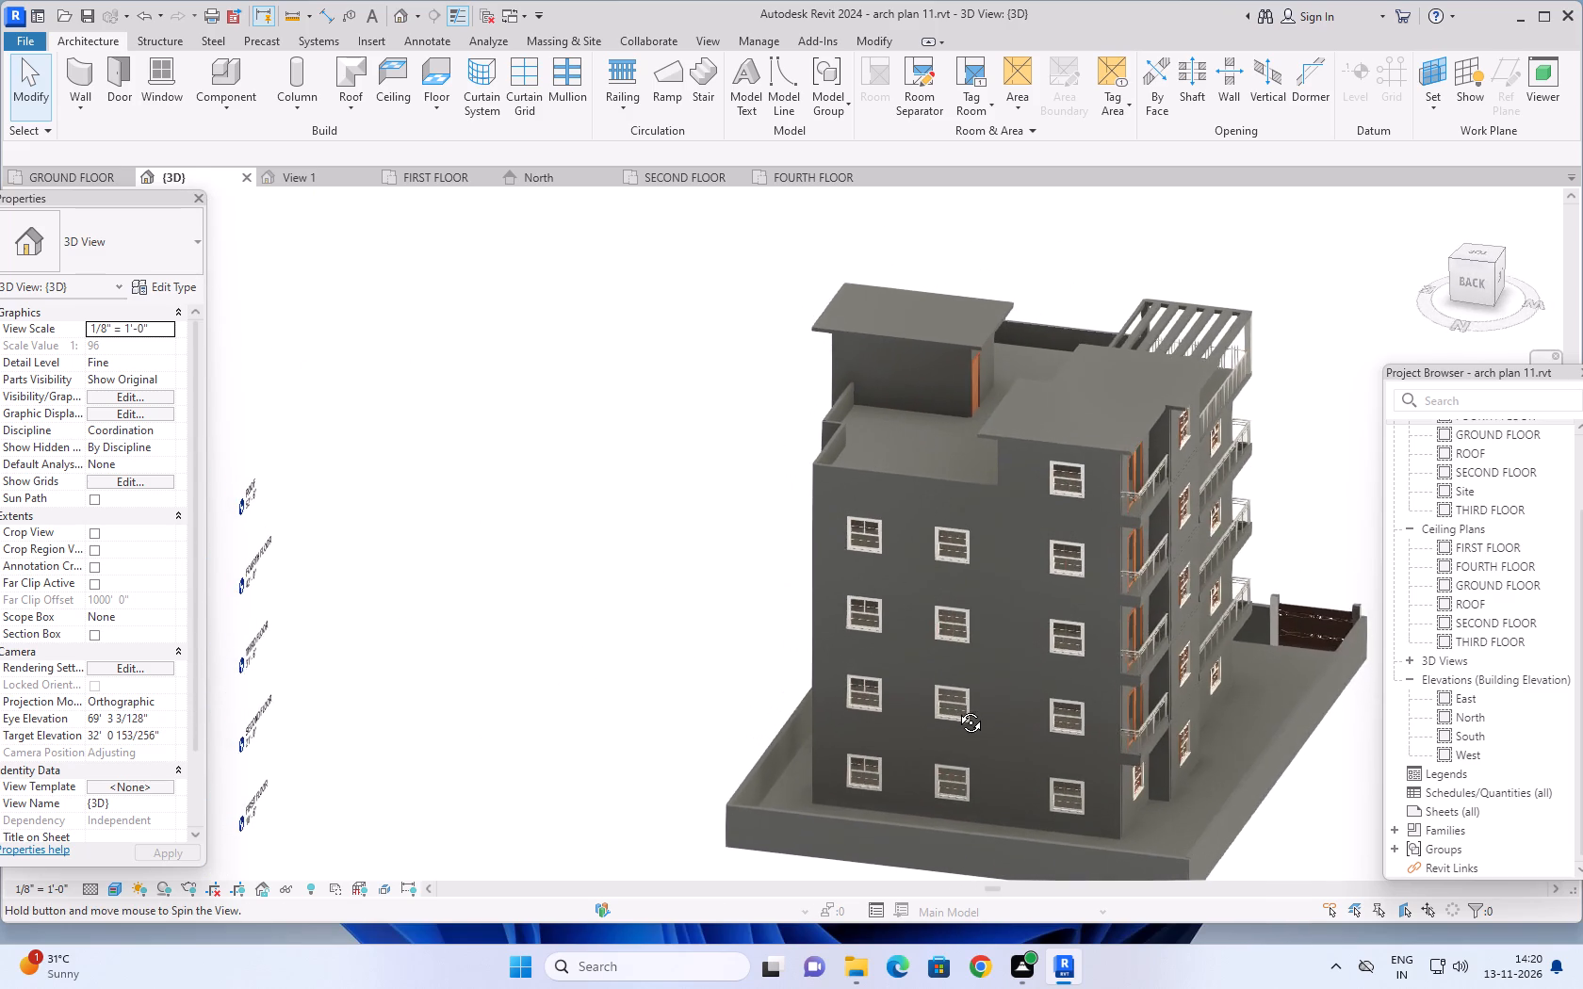
{"action": "middle_click_drag", "start_coordinate": [956, 708], "coordinate": [955, 720], "text": "shift"}
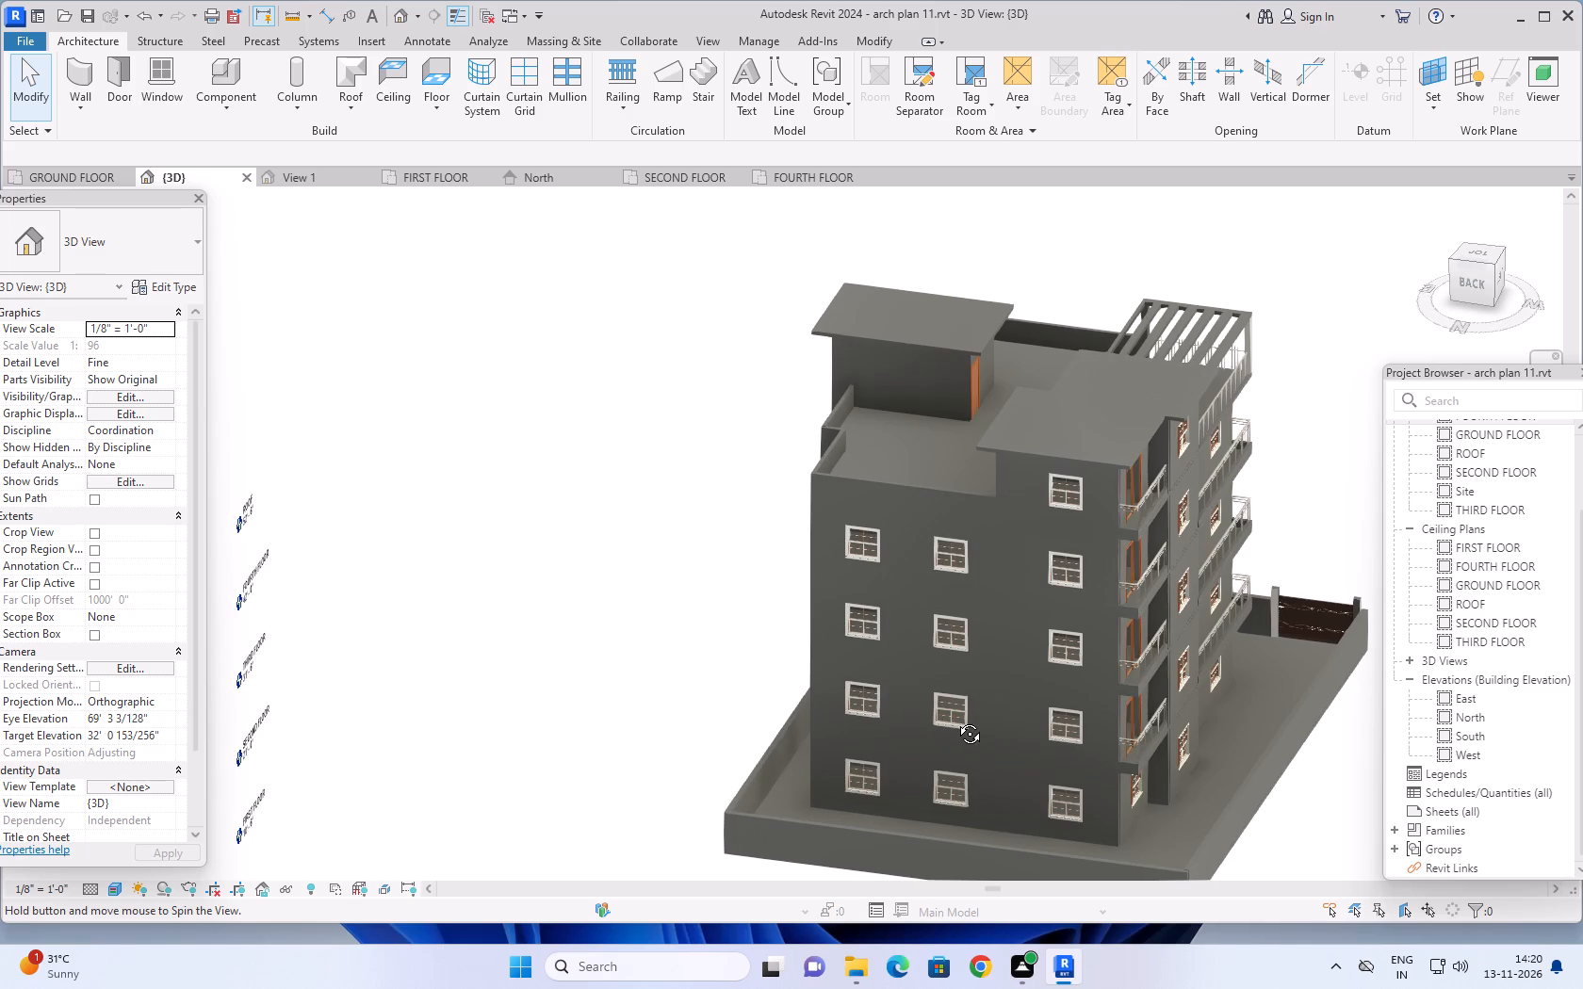
{"action": "middle_click_drag", "start_coordinate": [955, 720], "coordinate": [688, 509], "text": "shift"}
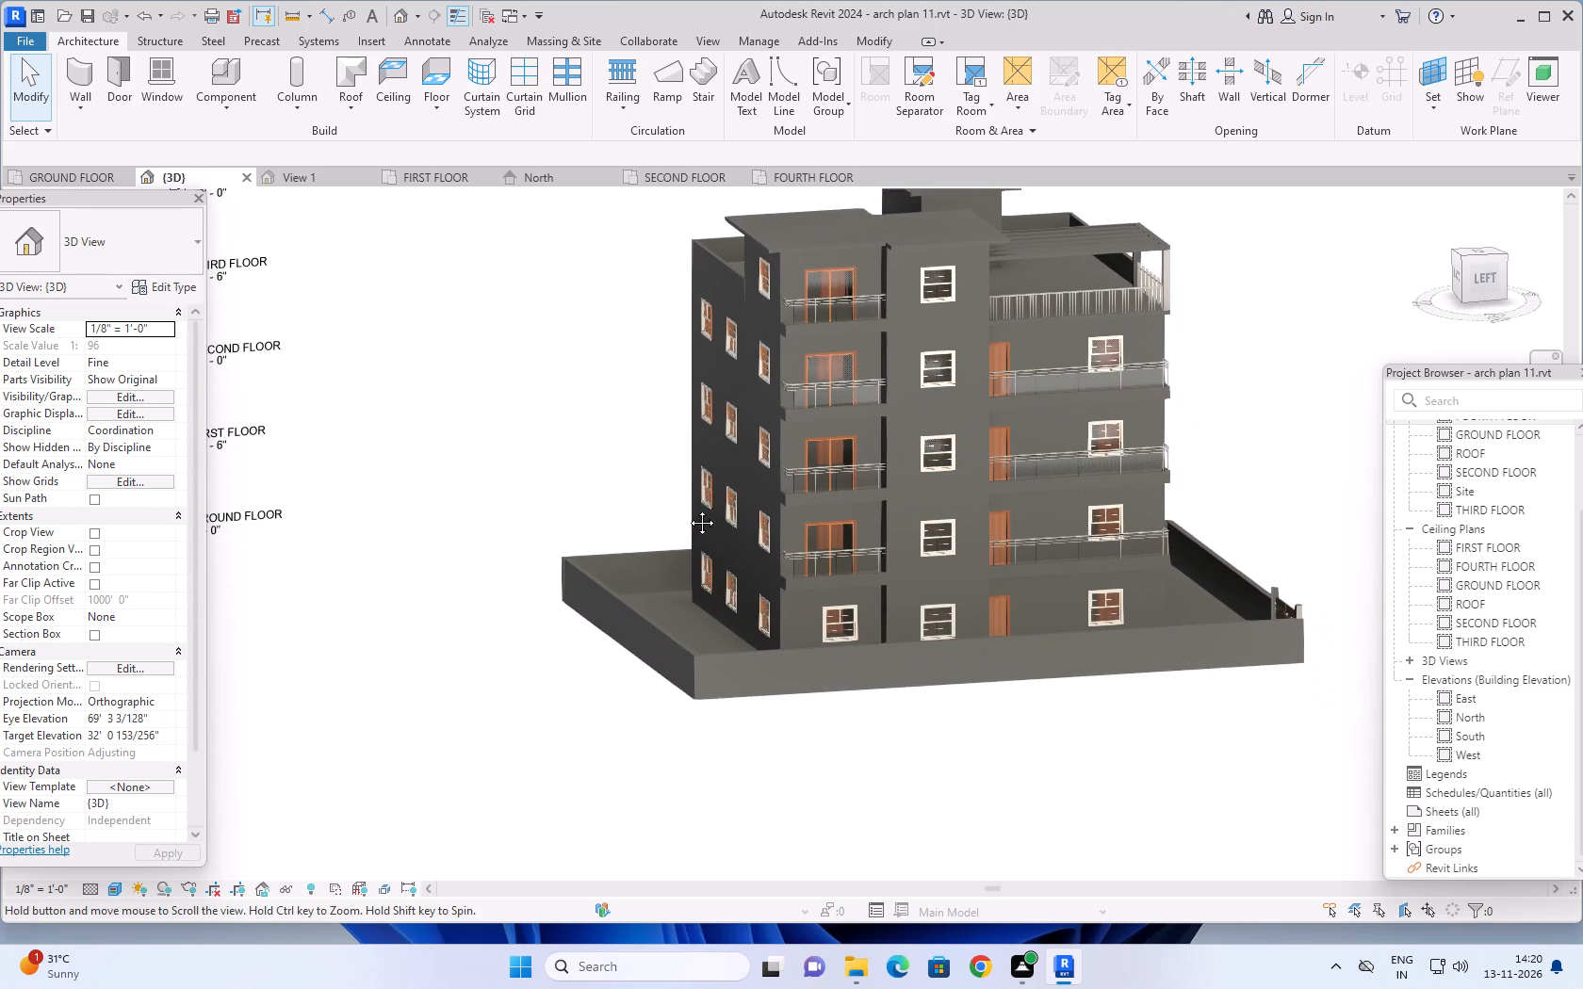
{"action": "middle_click_drag", "start_coordinate": [688, 509], "coordinate": [688, 500], "text": "shift"}
{"action": "middle_click_drag", "start_coordinate": [1254, 474], "coordinate": [1274, 546]}
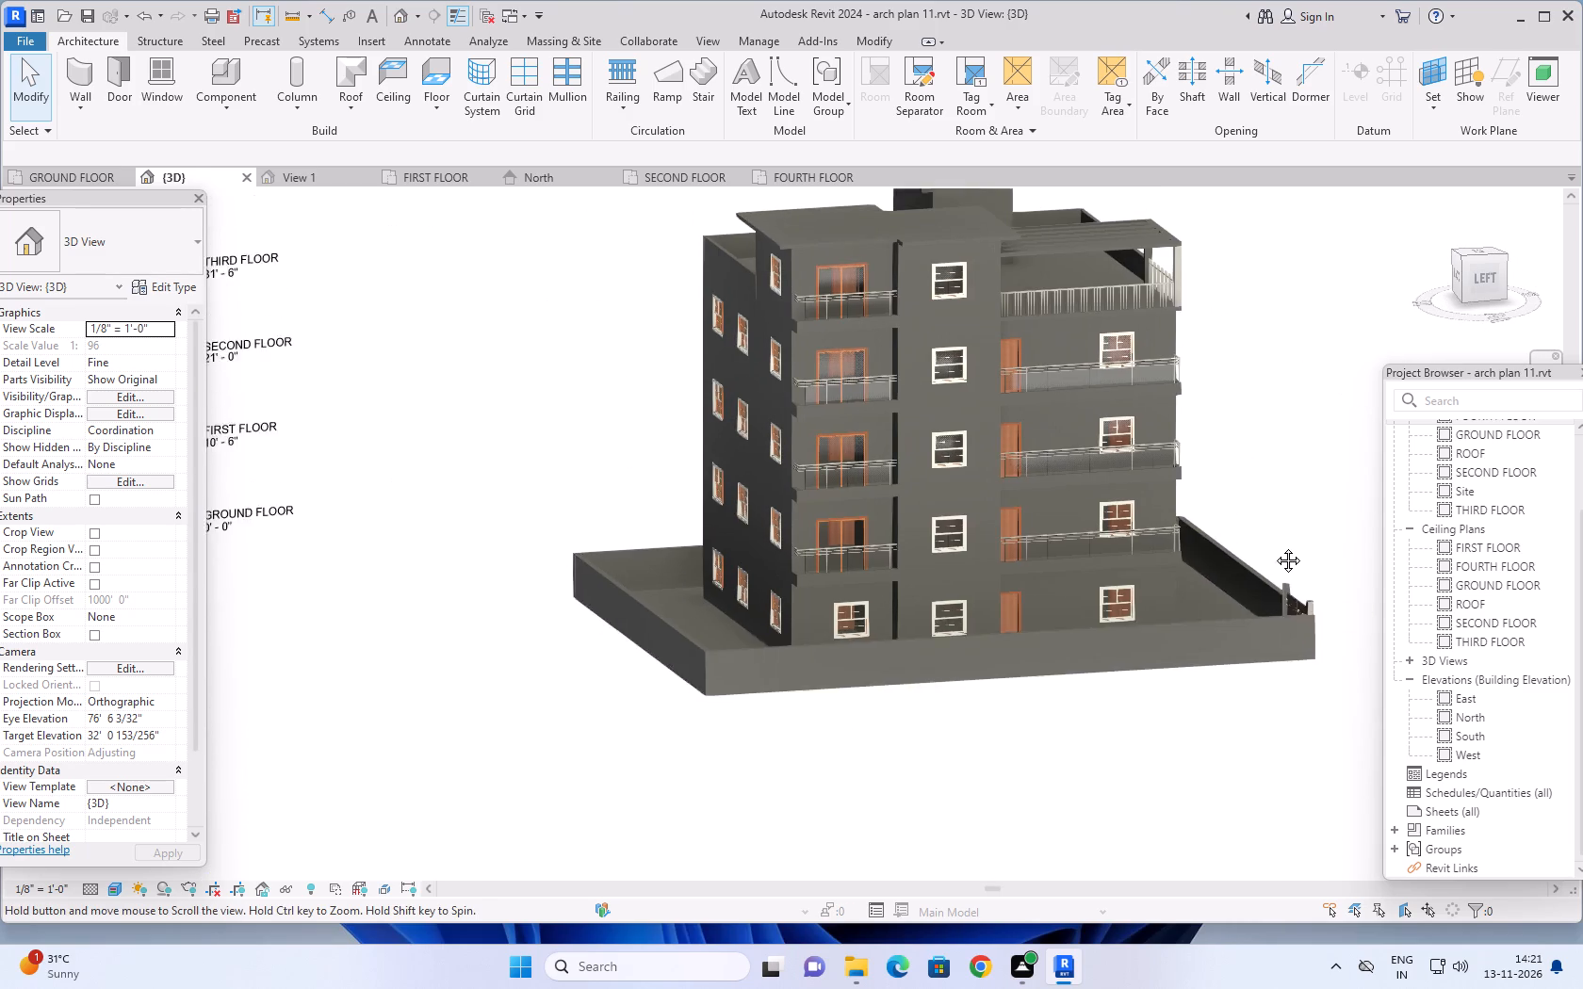
{"action": "middle_click_drag", "start_coordinate": [1274, 546], "coordinate": [1260, 647]}
{"action": "middle_click_drag", "start_coordinate": [1253, 650], "coordinate": [1174, 640], "text": "shift"}
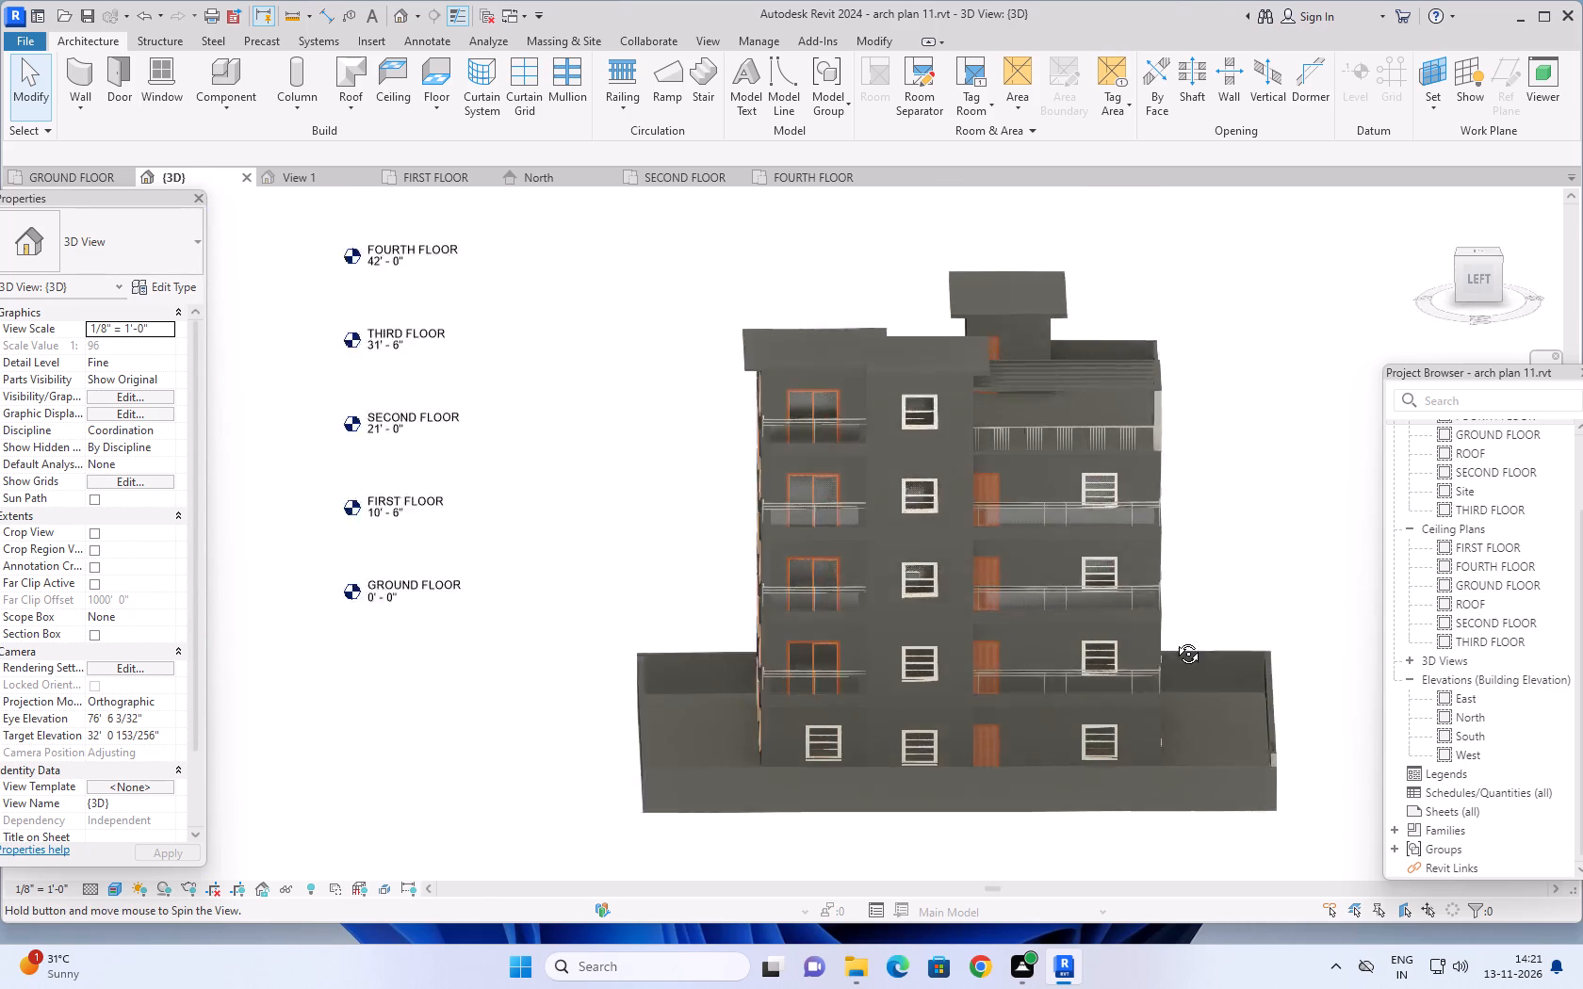
{"action": "middle_click_drag", "start_coordinate": [1174, 640], "coordinate": [1179, 570], "text": "shift"}
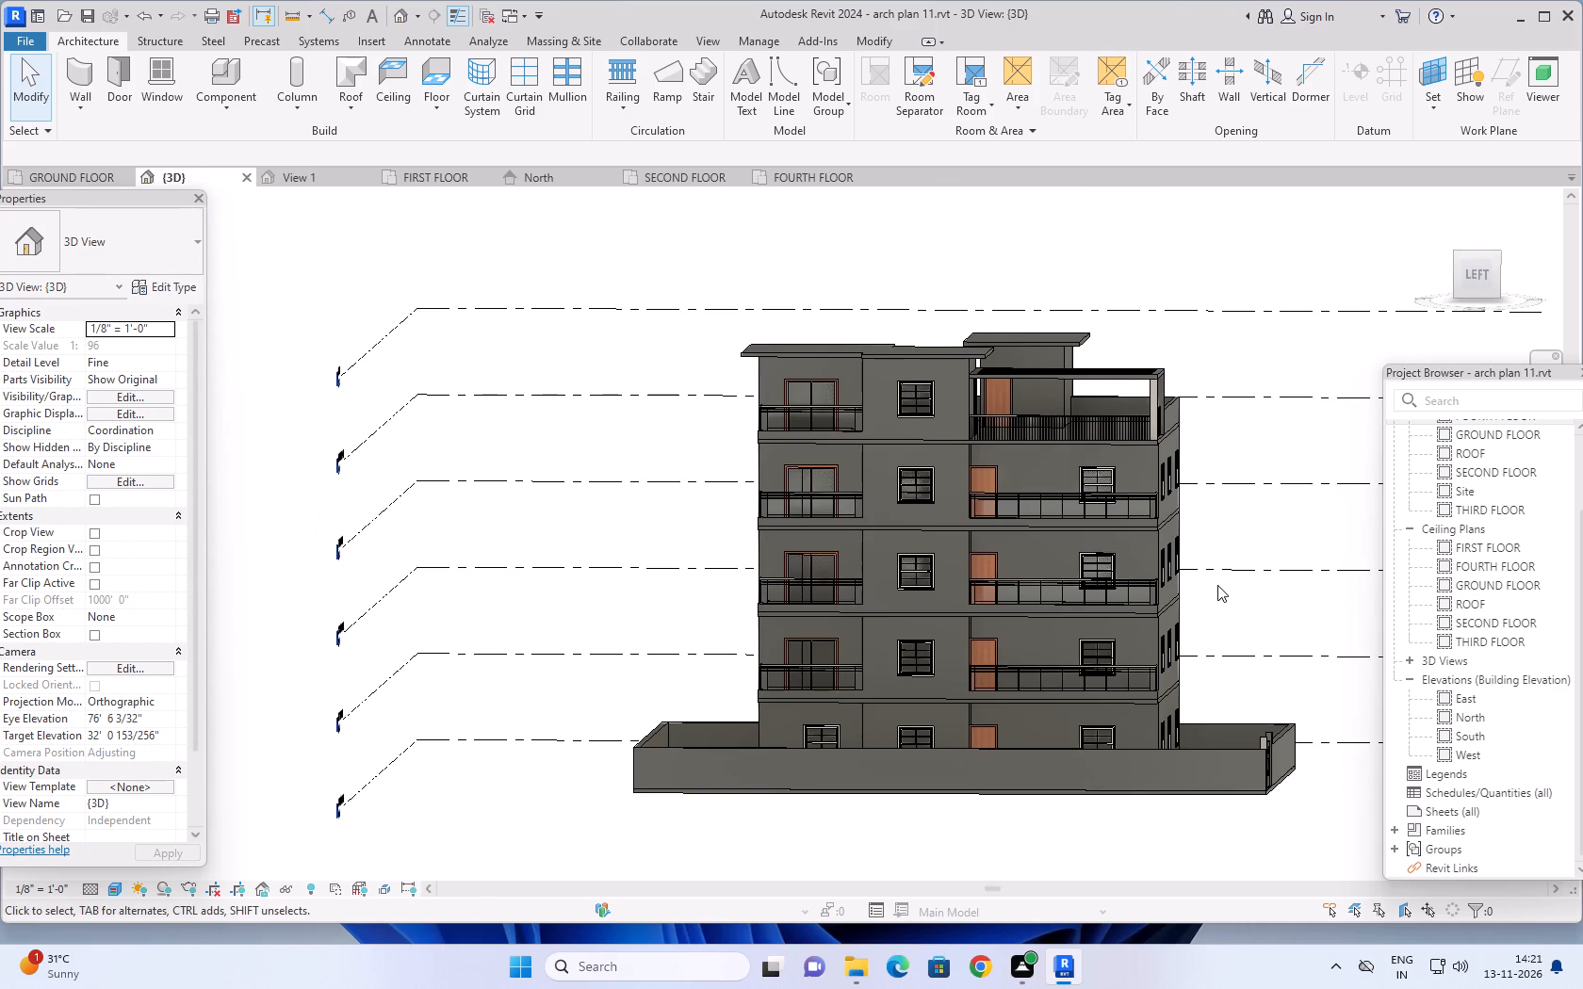
Review the complete building exterior in 3D, comparing the balcony facade with the right and rear sides.
{"action": "scroll", "coordinate": [1217, 585], "scroll_direction": "up", "scroll_amount": 1}
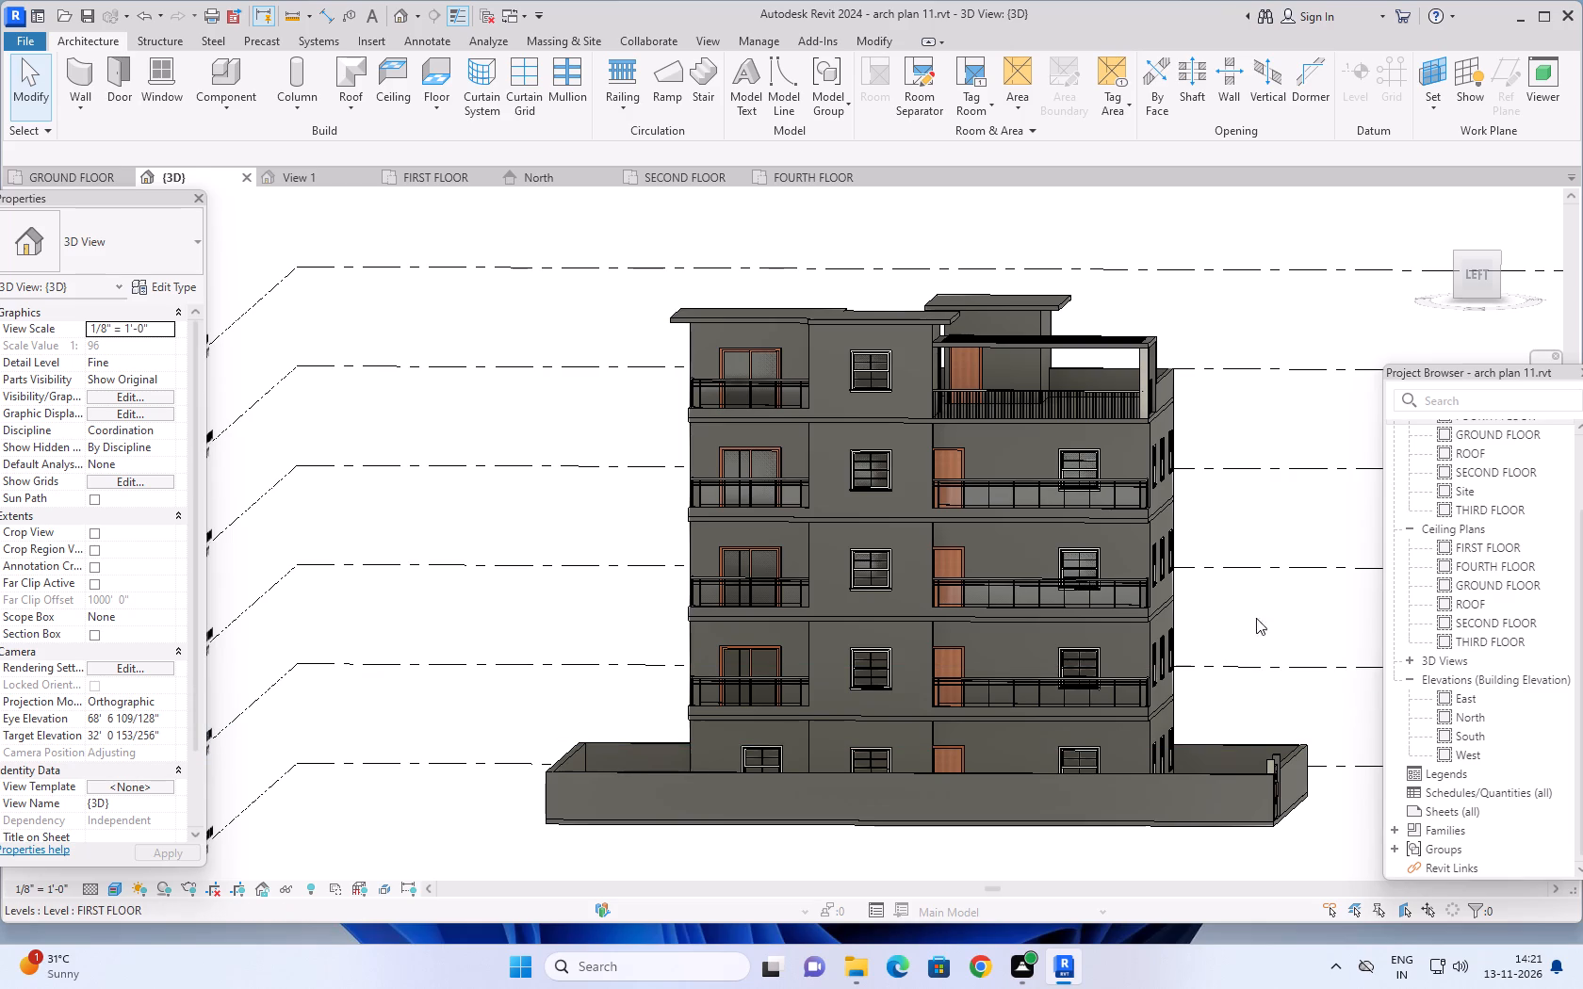
{"action": "scroll", "coordinate": [1266, 596], "scroll_direction": "down", "scroll_amount": 1}
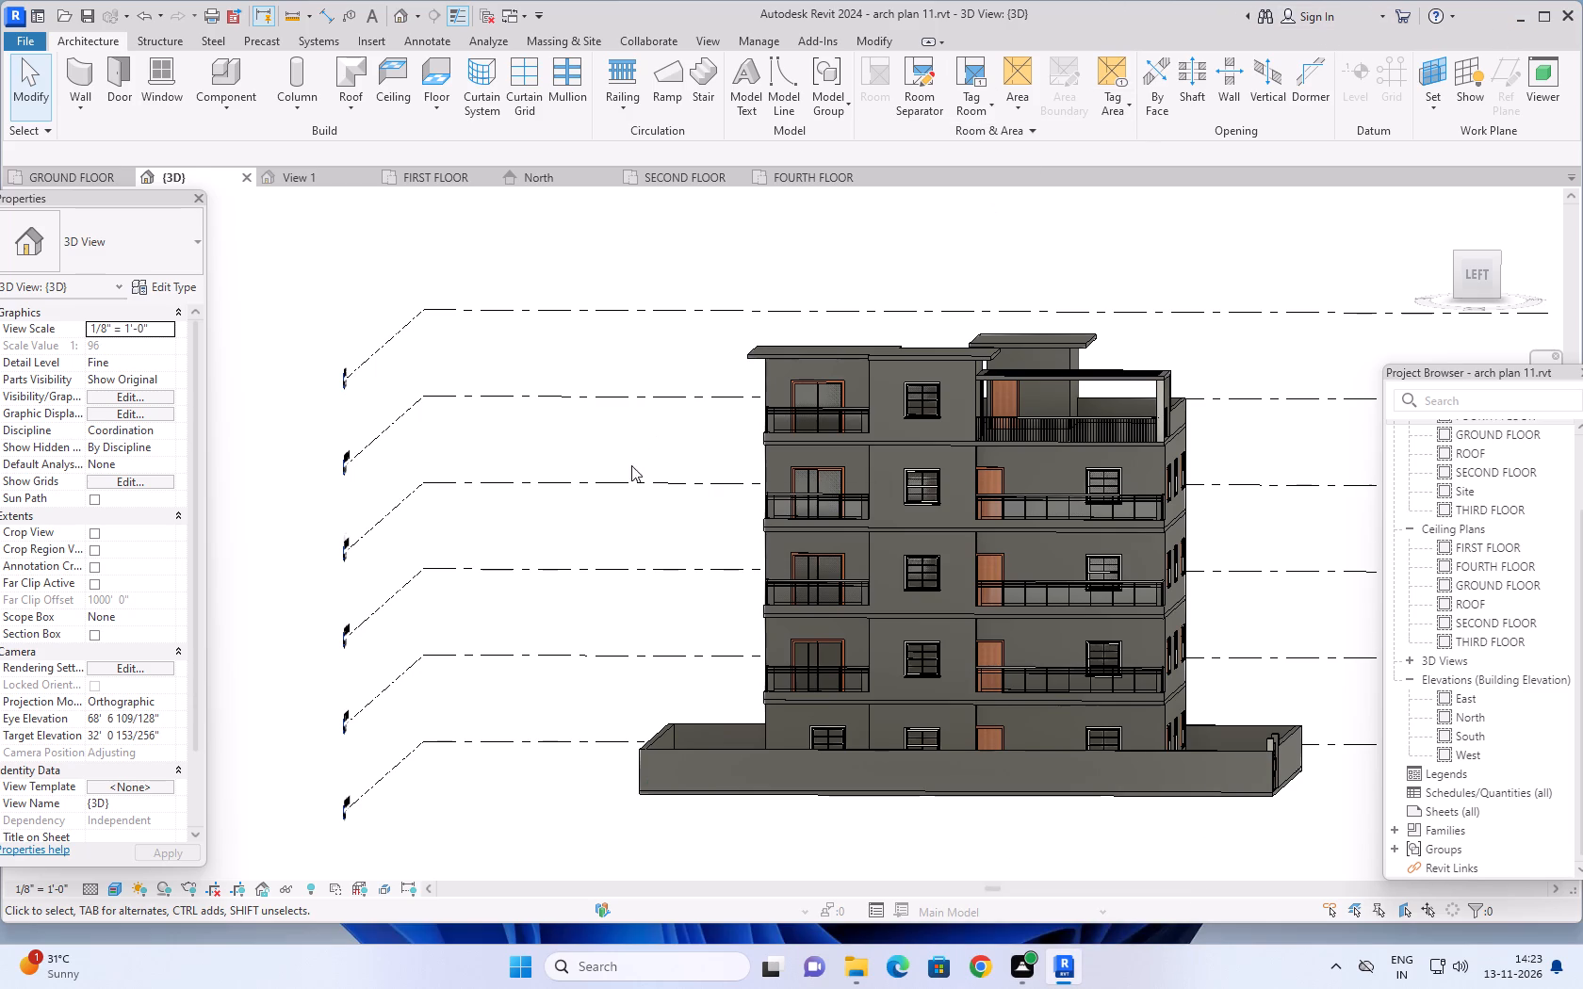
{"action": "middle_click_drag", "start_coordinate": [691, 583], "coordinate": [714, 565]}
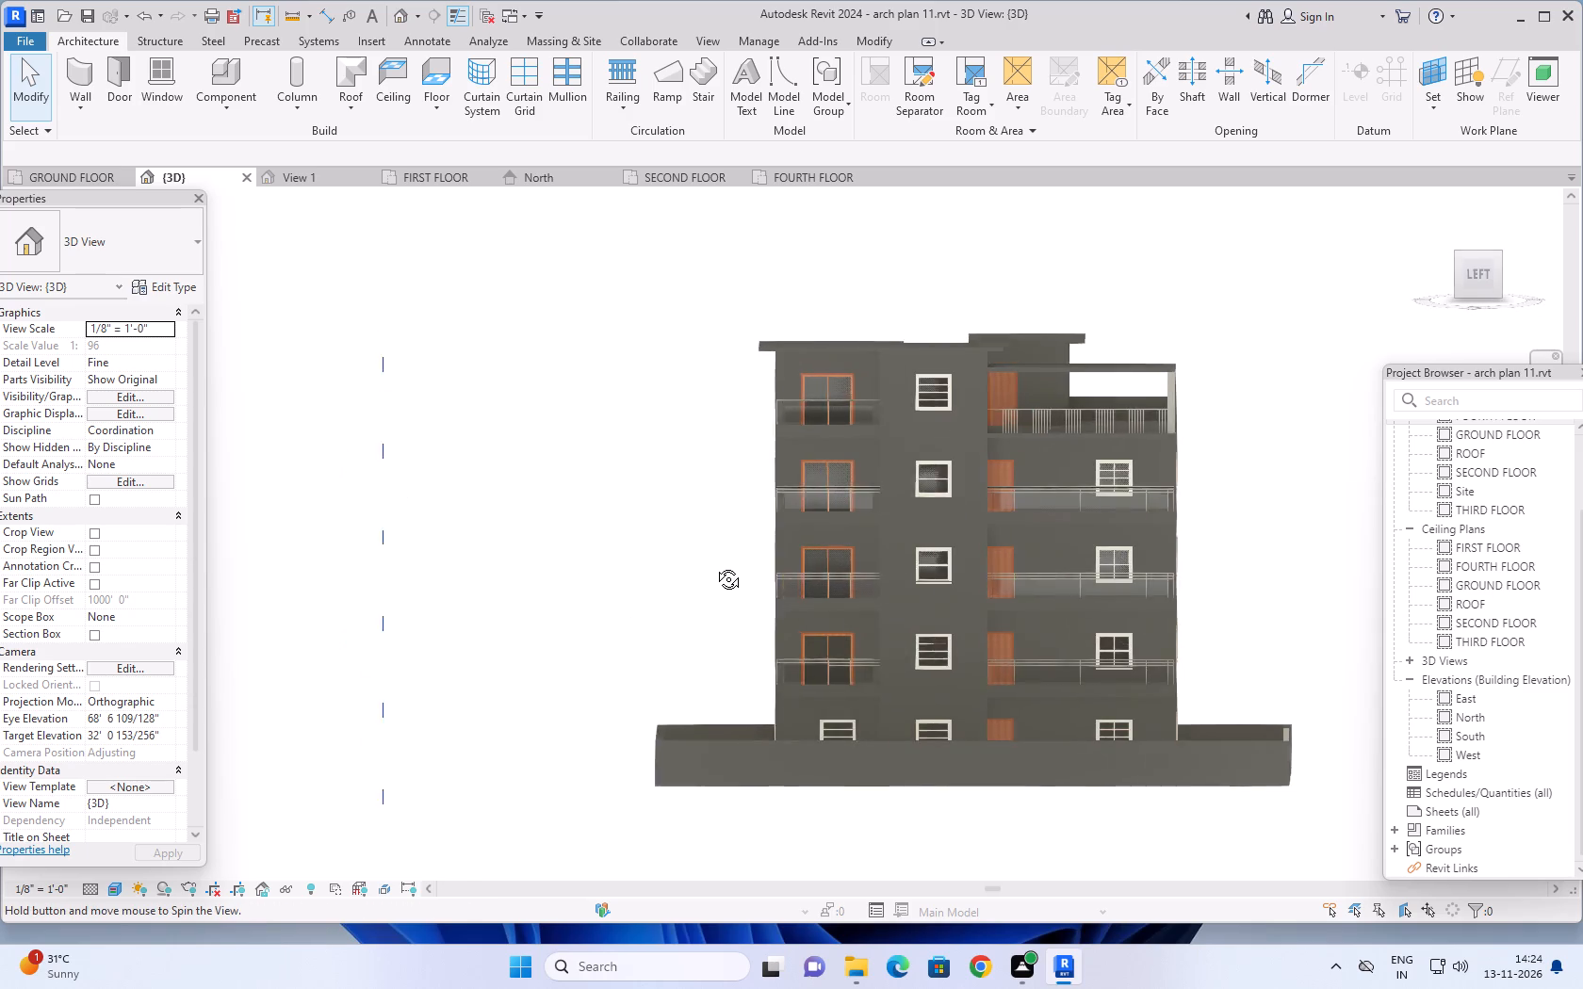
{"action": "middle_click_drag", "start_coordinate": [714, 565], "coordinate": [706, 565]}
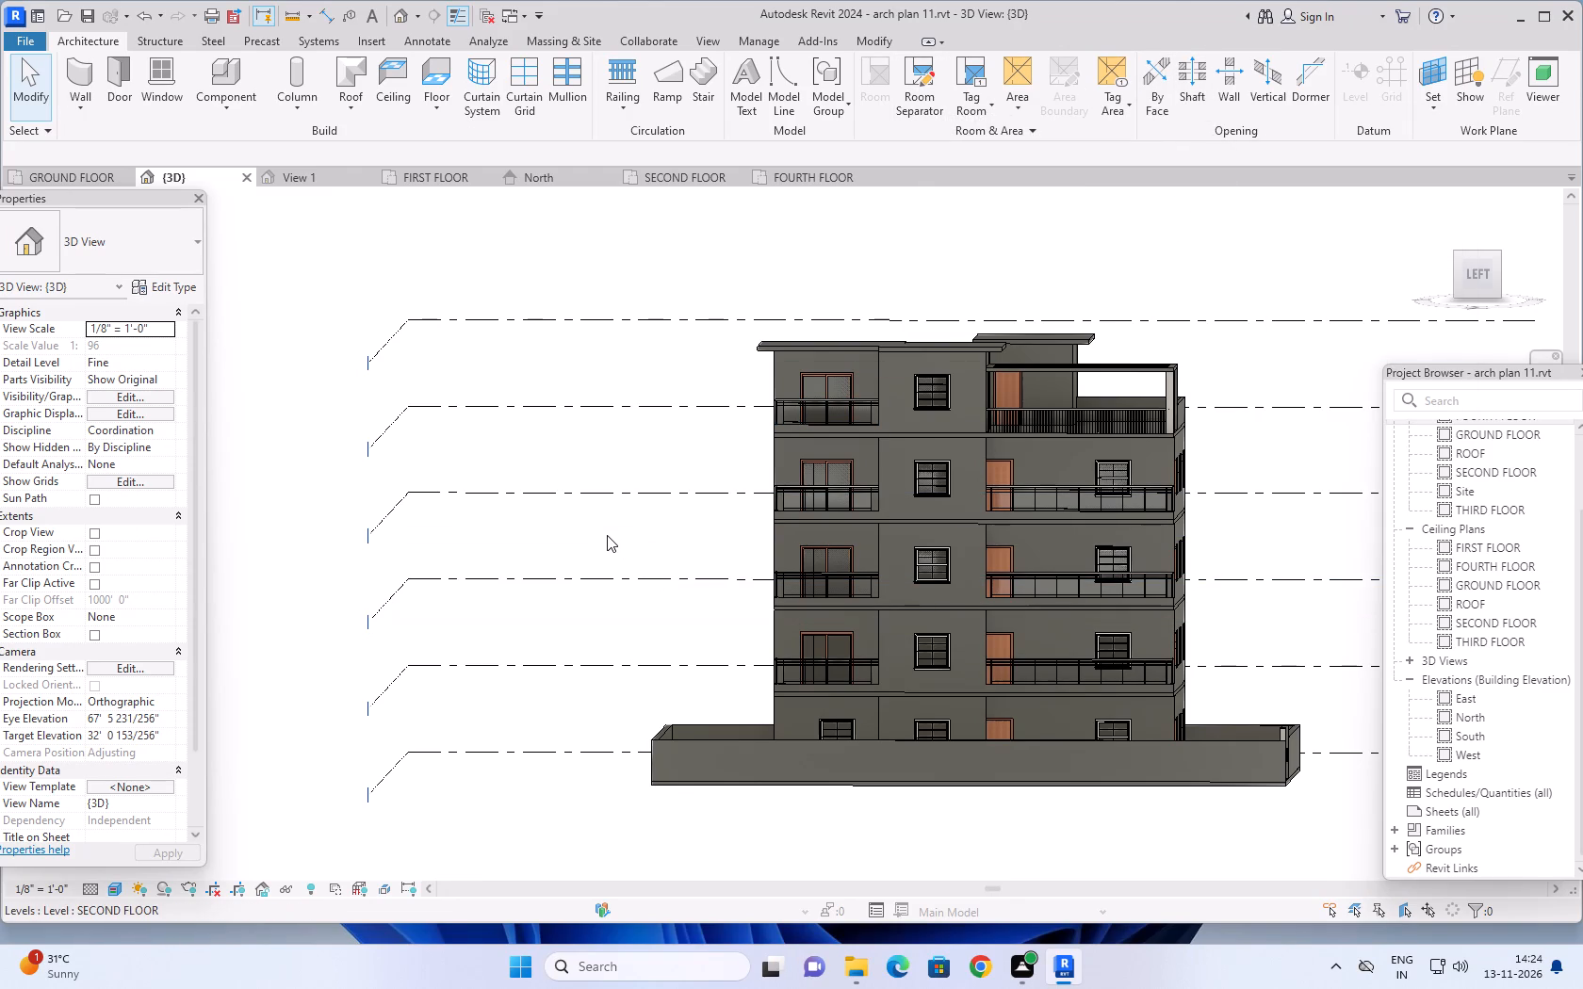
{"action": "middle_click_drag", "start_coordinate": [610, 533], "coordinate": [1281, 566]}
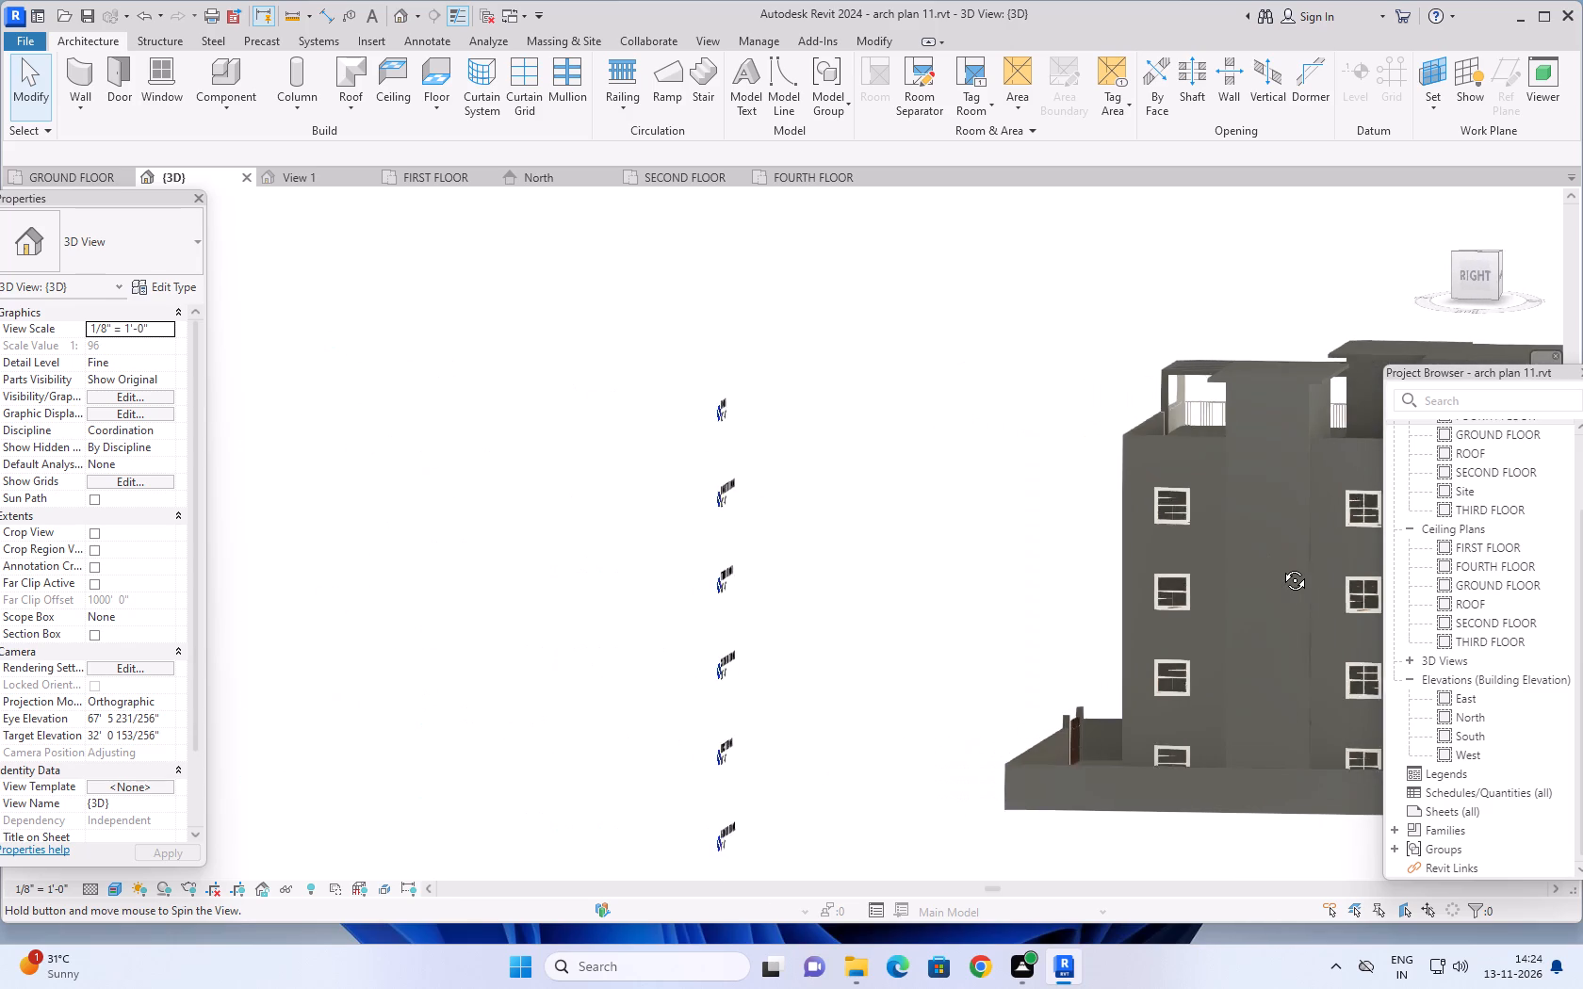
{"action": "middle_click_drag", "start_coordinate": [1281, 566], "coordinate": [654, 581]}
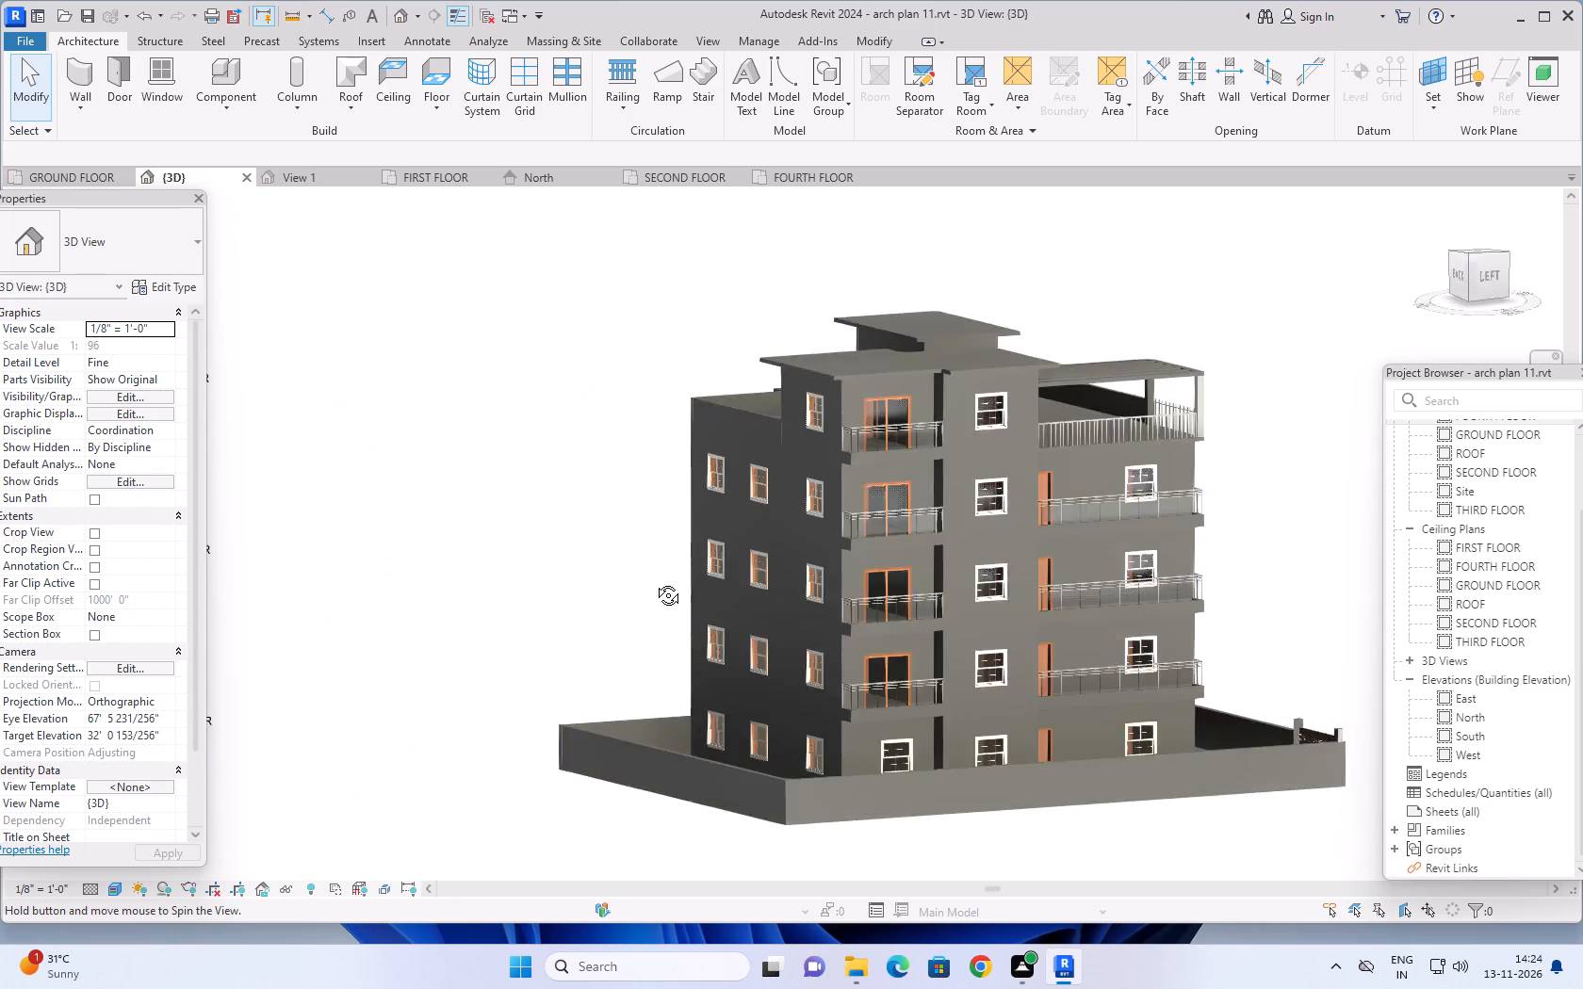
{"action": "middle_click_drag", "start_coordinate": [654, 581], "coordinate": [539, 577]}
{"action": "scroll", "coordinate": [1144, 509], "scroll_direction": "down", "scroll_amount": 1}
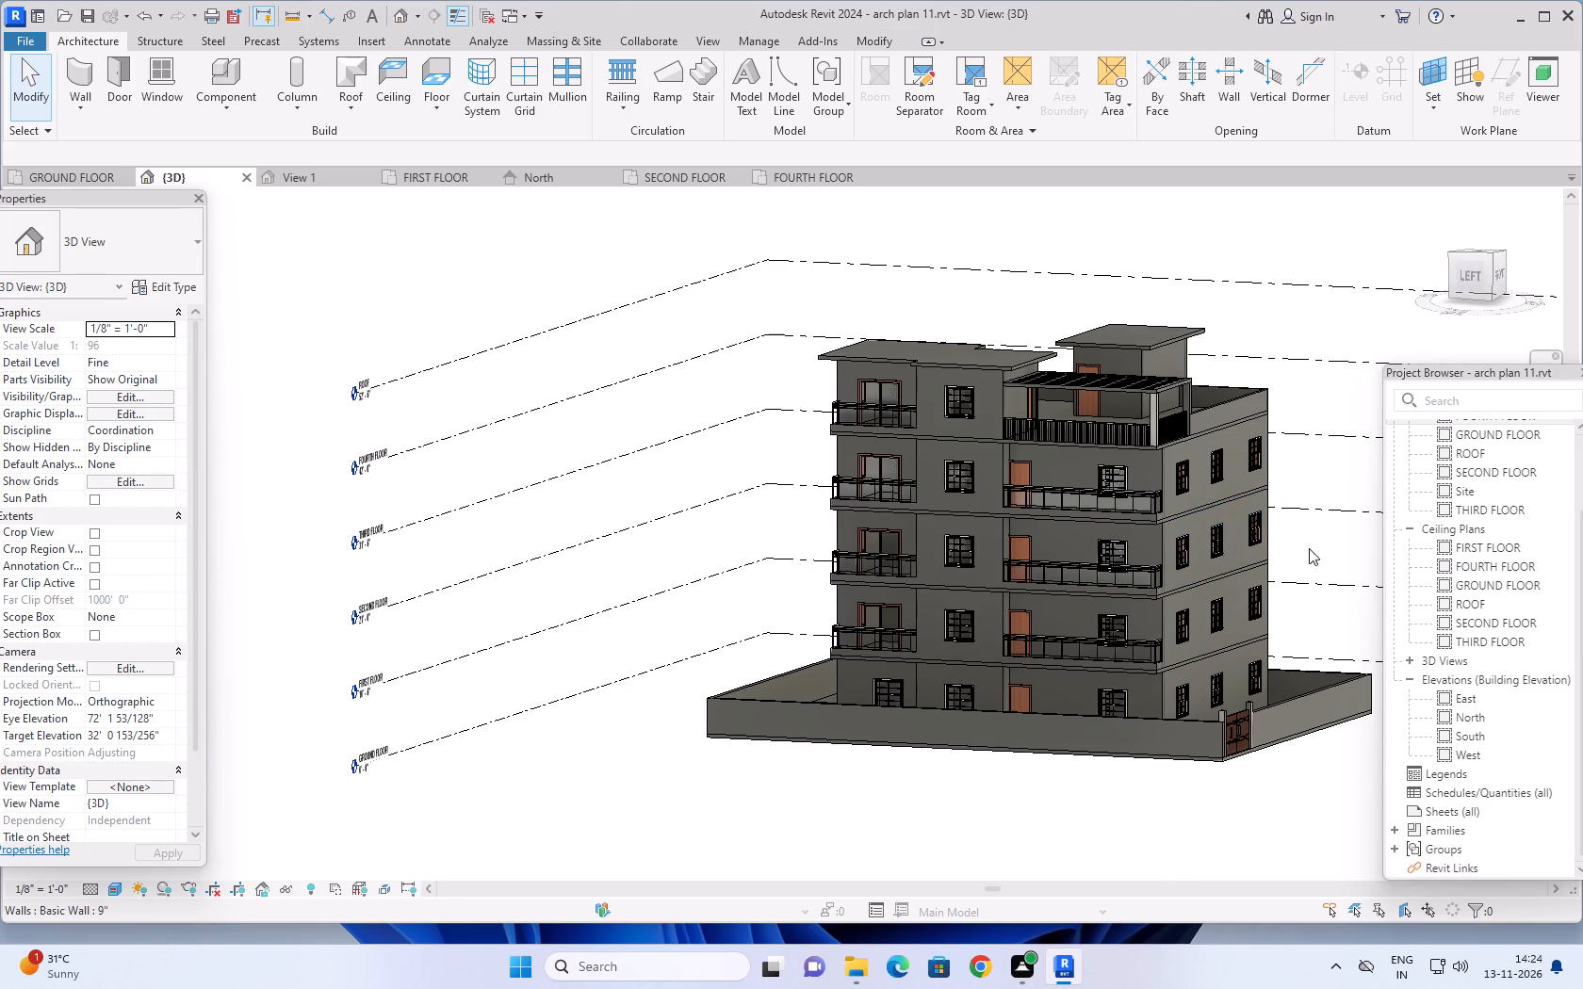
{"action": "middle_click_drag", "start_coordinate": [1309, 548], "coordinate": [797, 521], "text": "shift"}
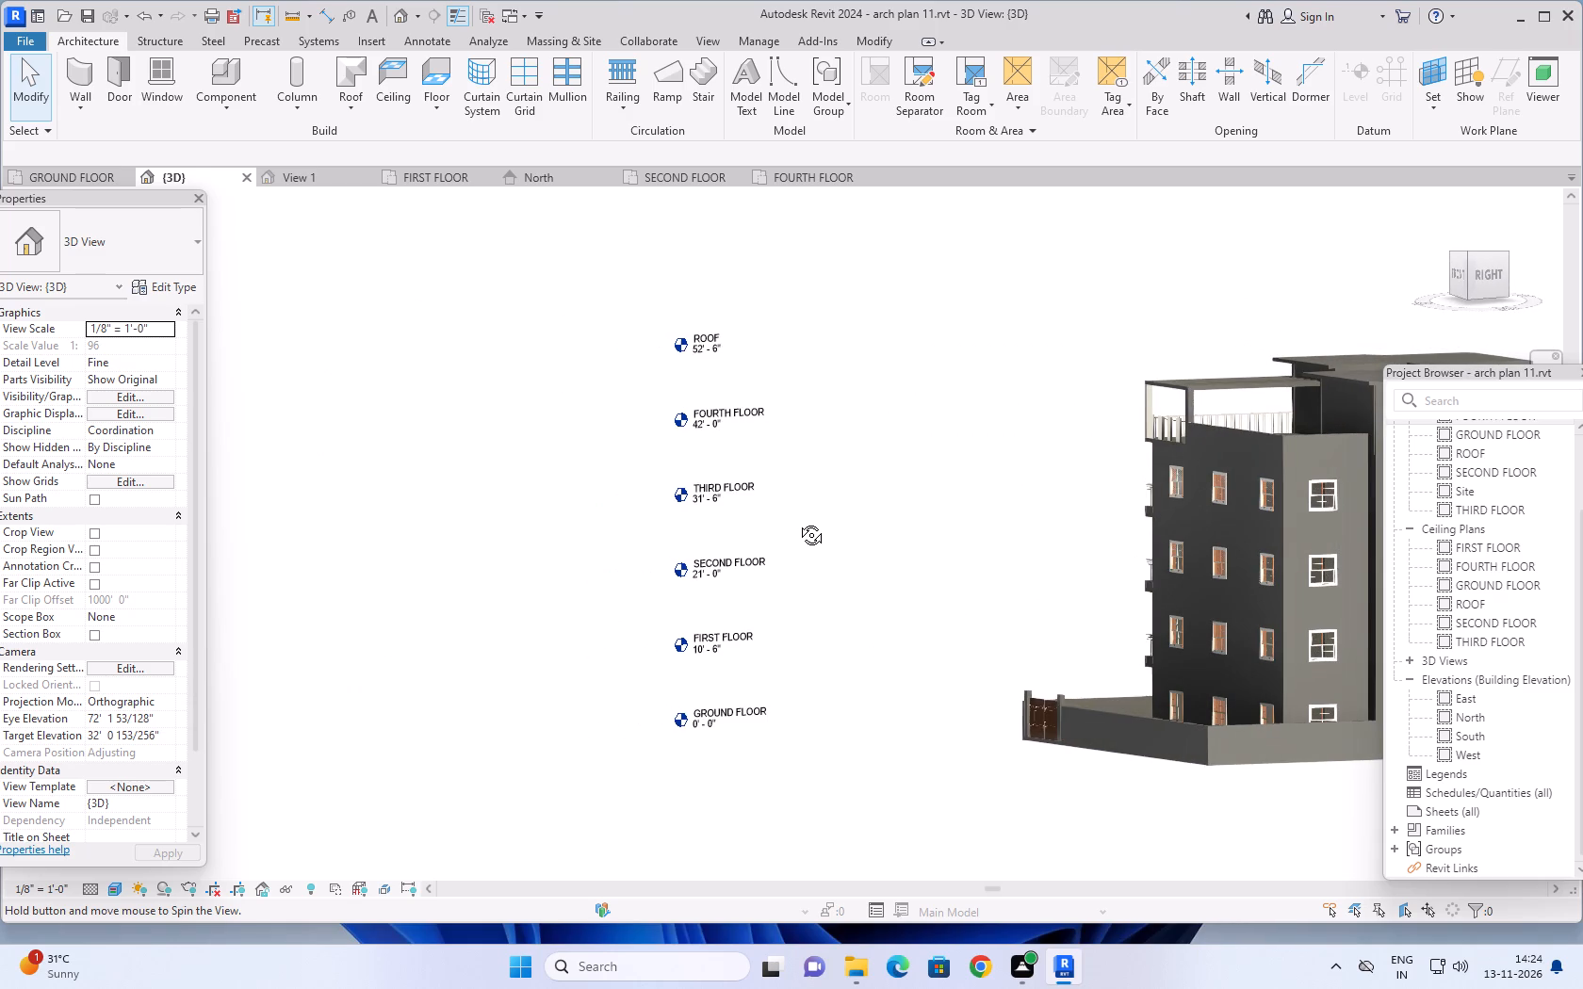
{"action": "middle_click_drag", "start_coordinate": [797, 521], "coordinate": [1320, 554], "text": "shift"}
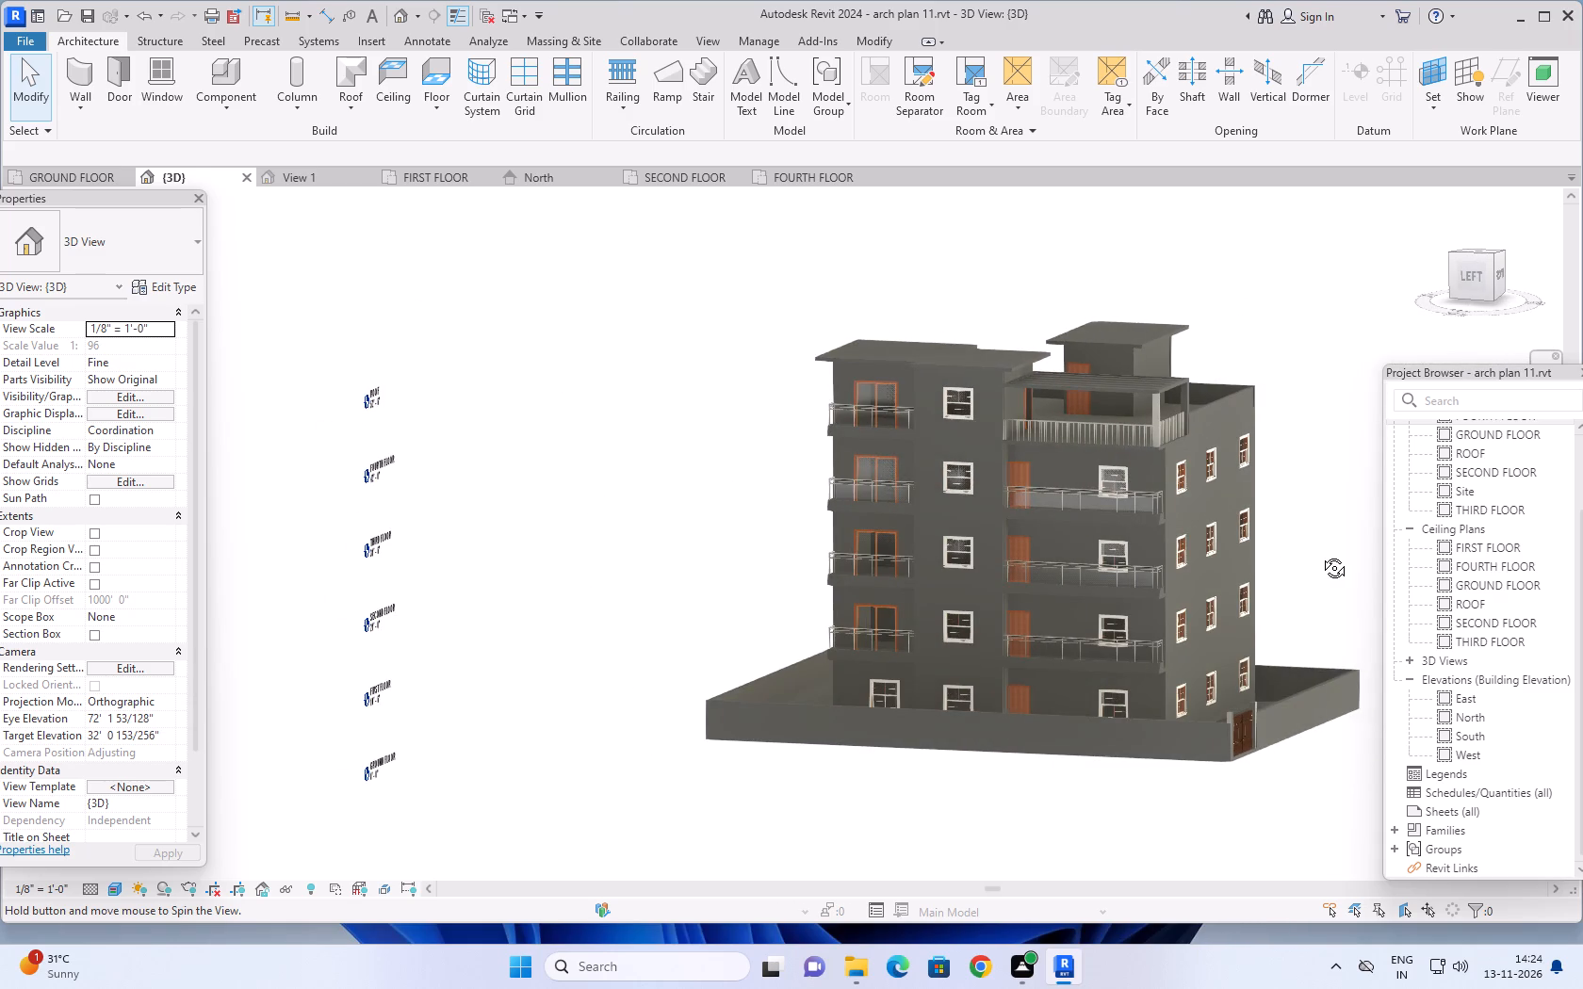
{"action": "middle_click_drag", "start_coordinate": [1320, 554], "coordinate": [1349, 529], "text": "shift"}
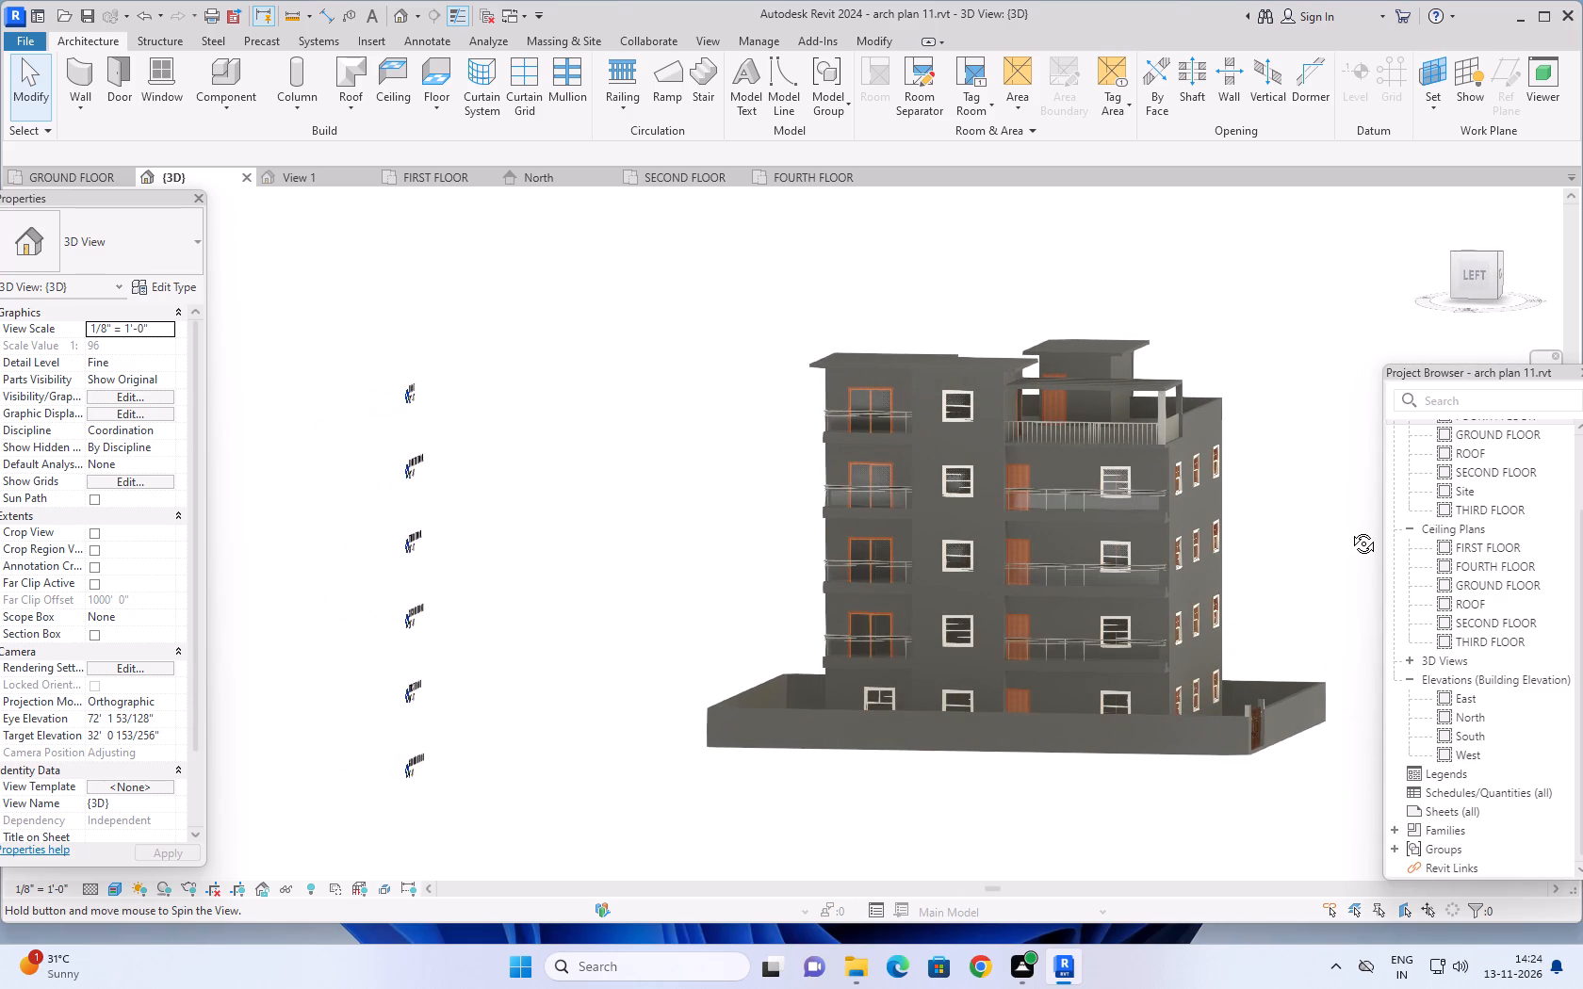
{"action": "middle_click_drag", "start_coordinate": [1349, 529], "coordinate": [1354, 536], "text": "shift"}
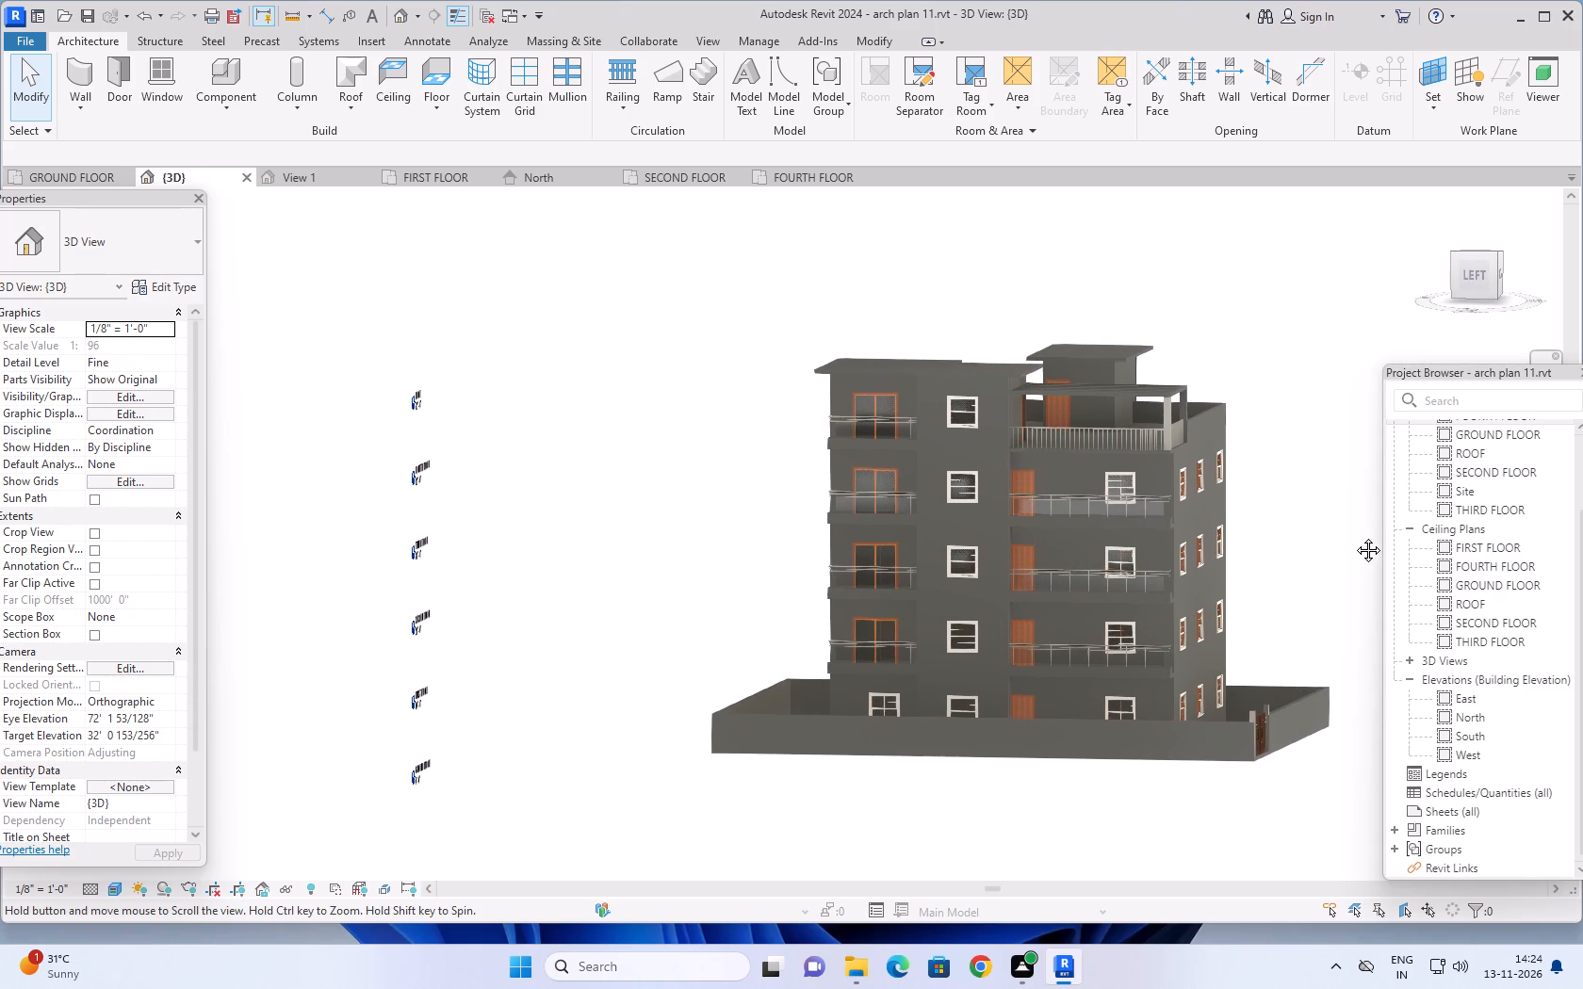
Examine the balcony facade and fourth-floor terrace of the building from its left side in 3D.
{"action": "middle_click_drag", "start_coordinate": [1354, 536], "coordinate": [1361, 568], "text": "shift"}
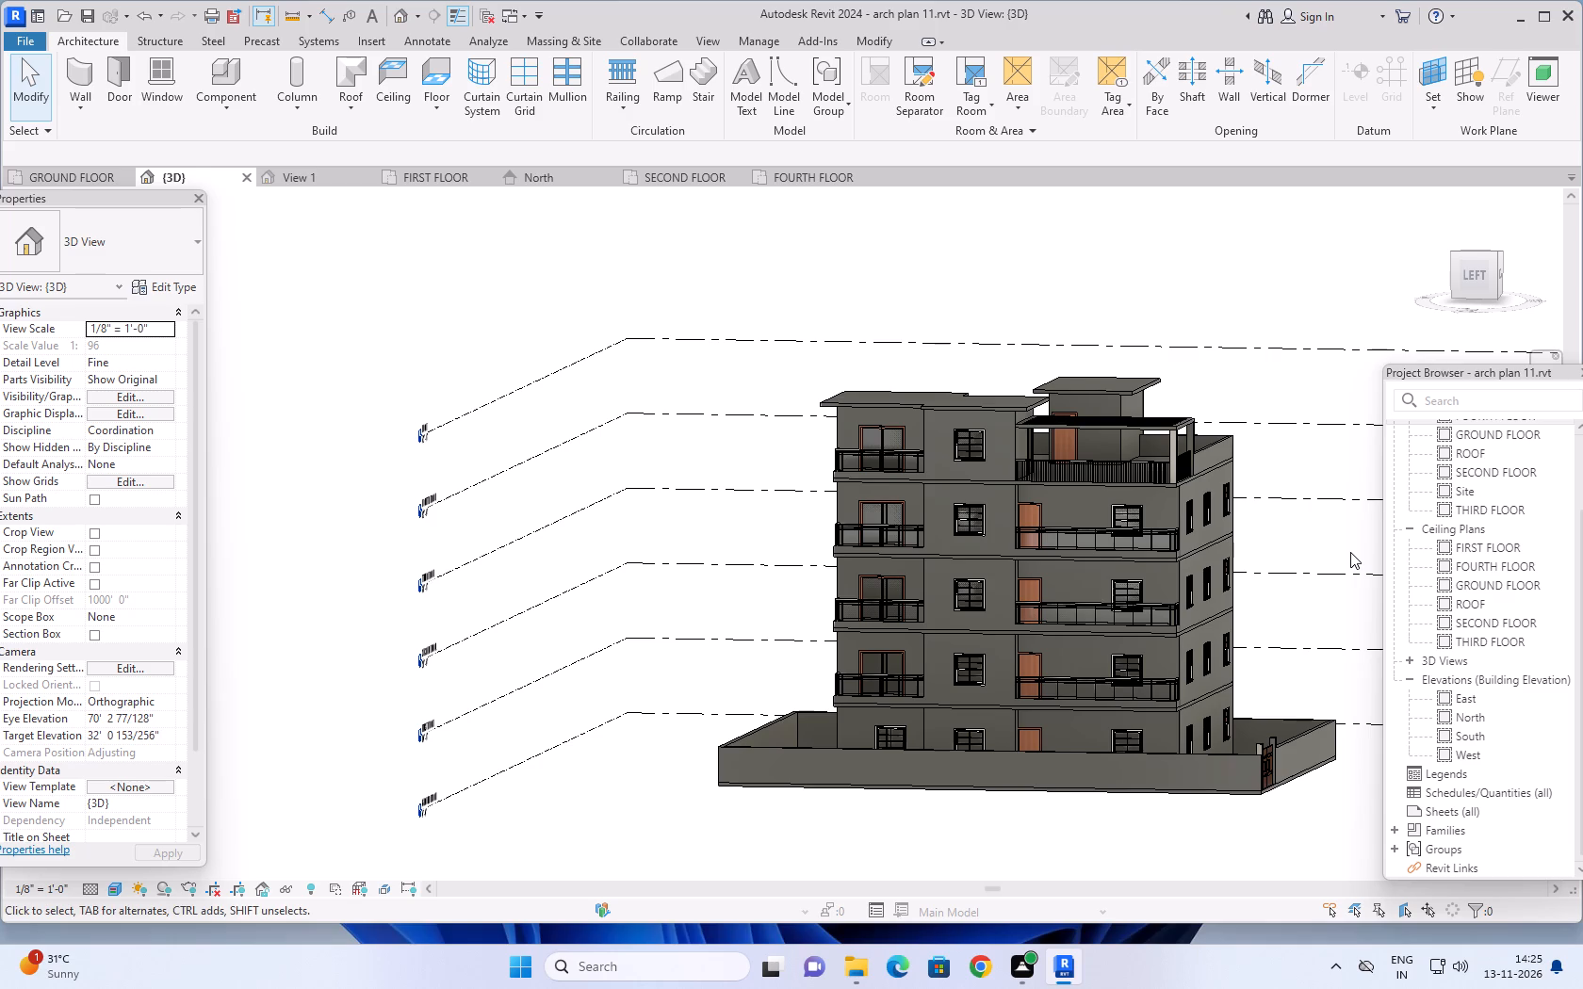
{"action": "middle_click_drag", "start_coordinate": [822, 836], "coordinate": [841, 814]}
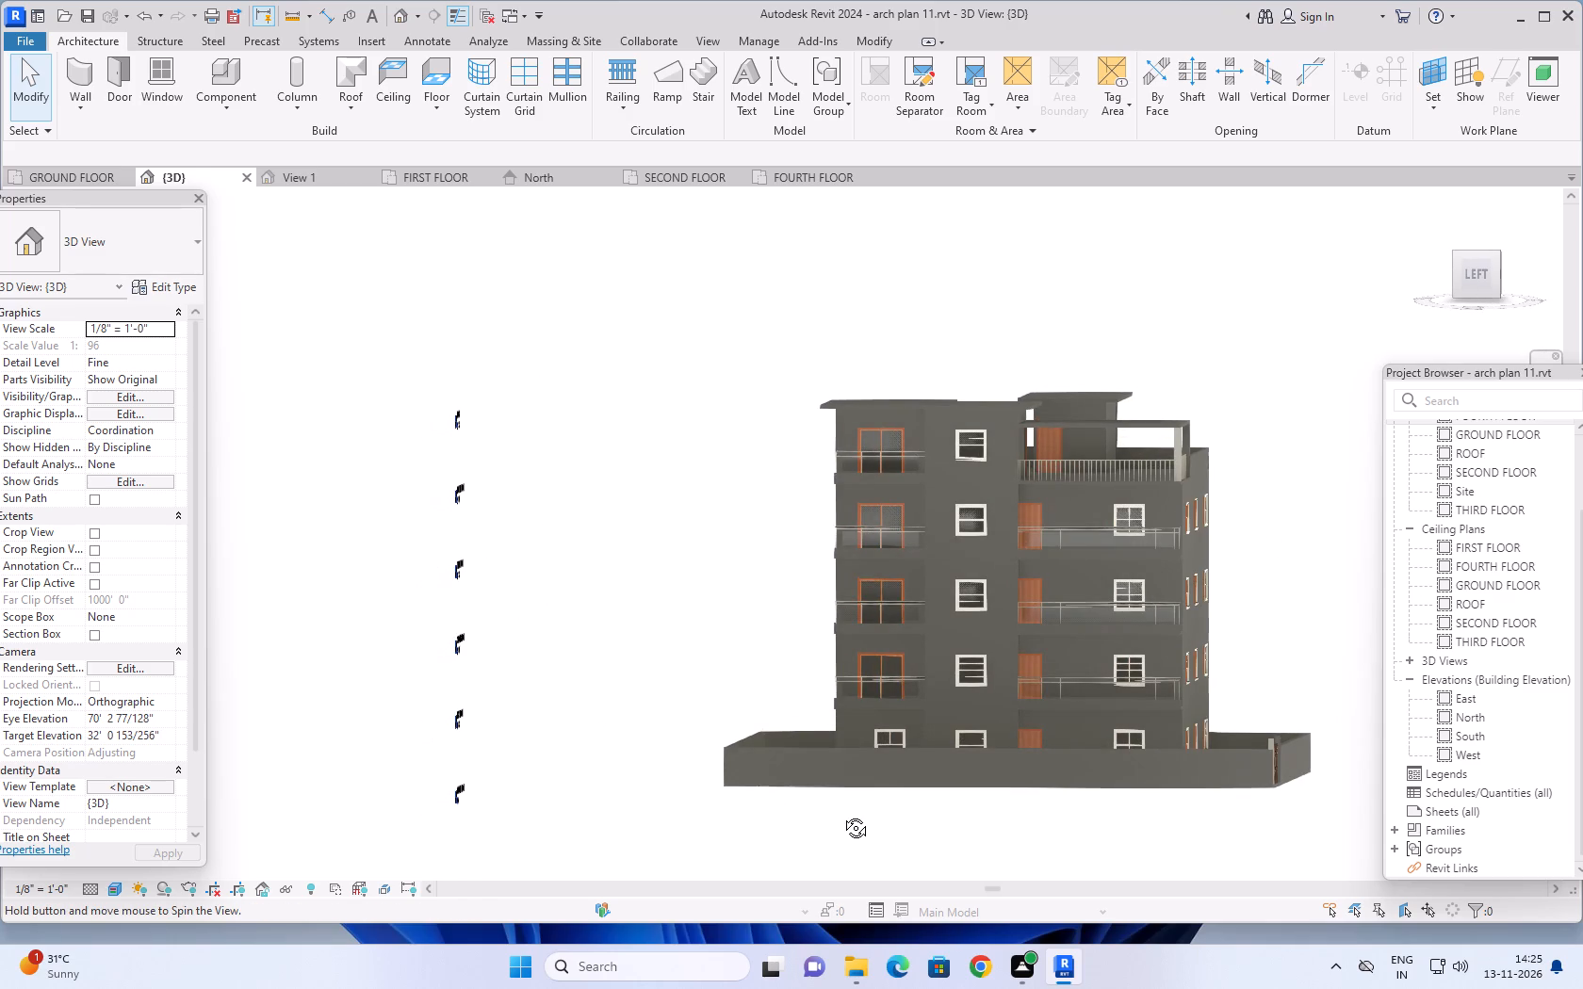
{"action": "middle_click_drag", "start_coordinate": [841, 814], "coordinate": [843, 818]}
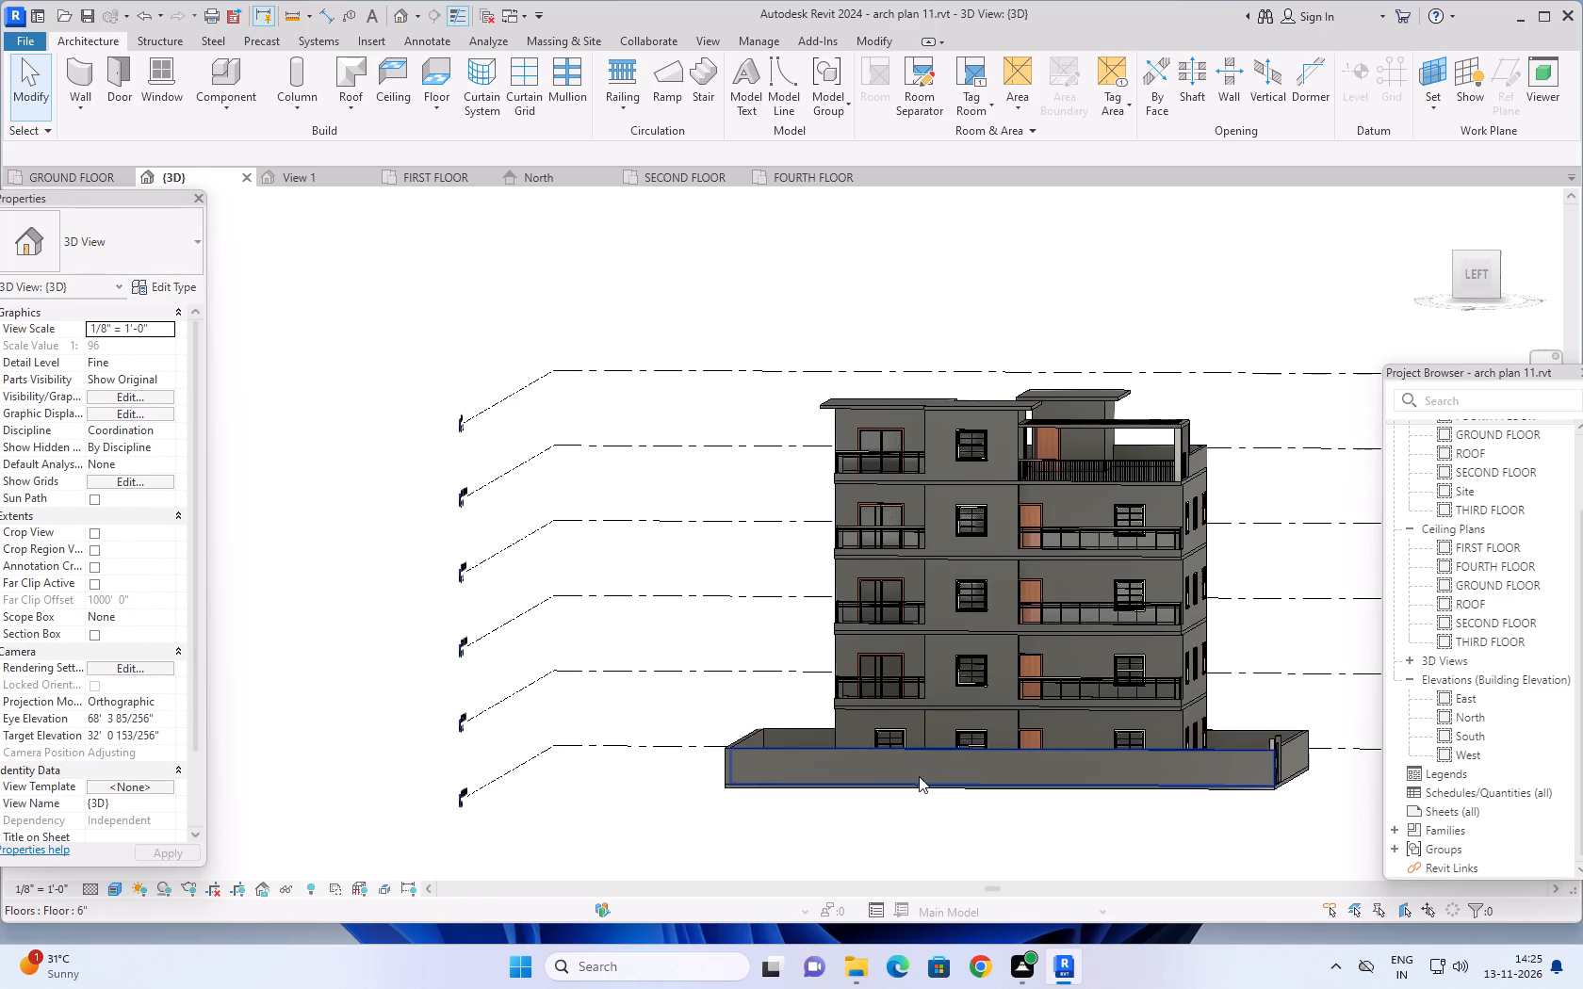
{"action": "middle_click_drag", "start_coordinate": [768, 641], "coordinate": [768, 659]}
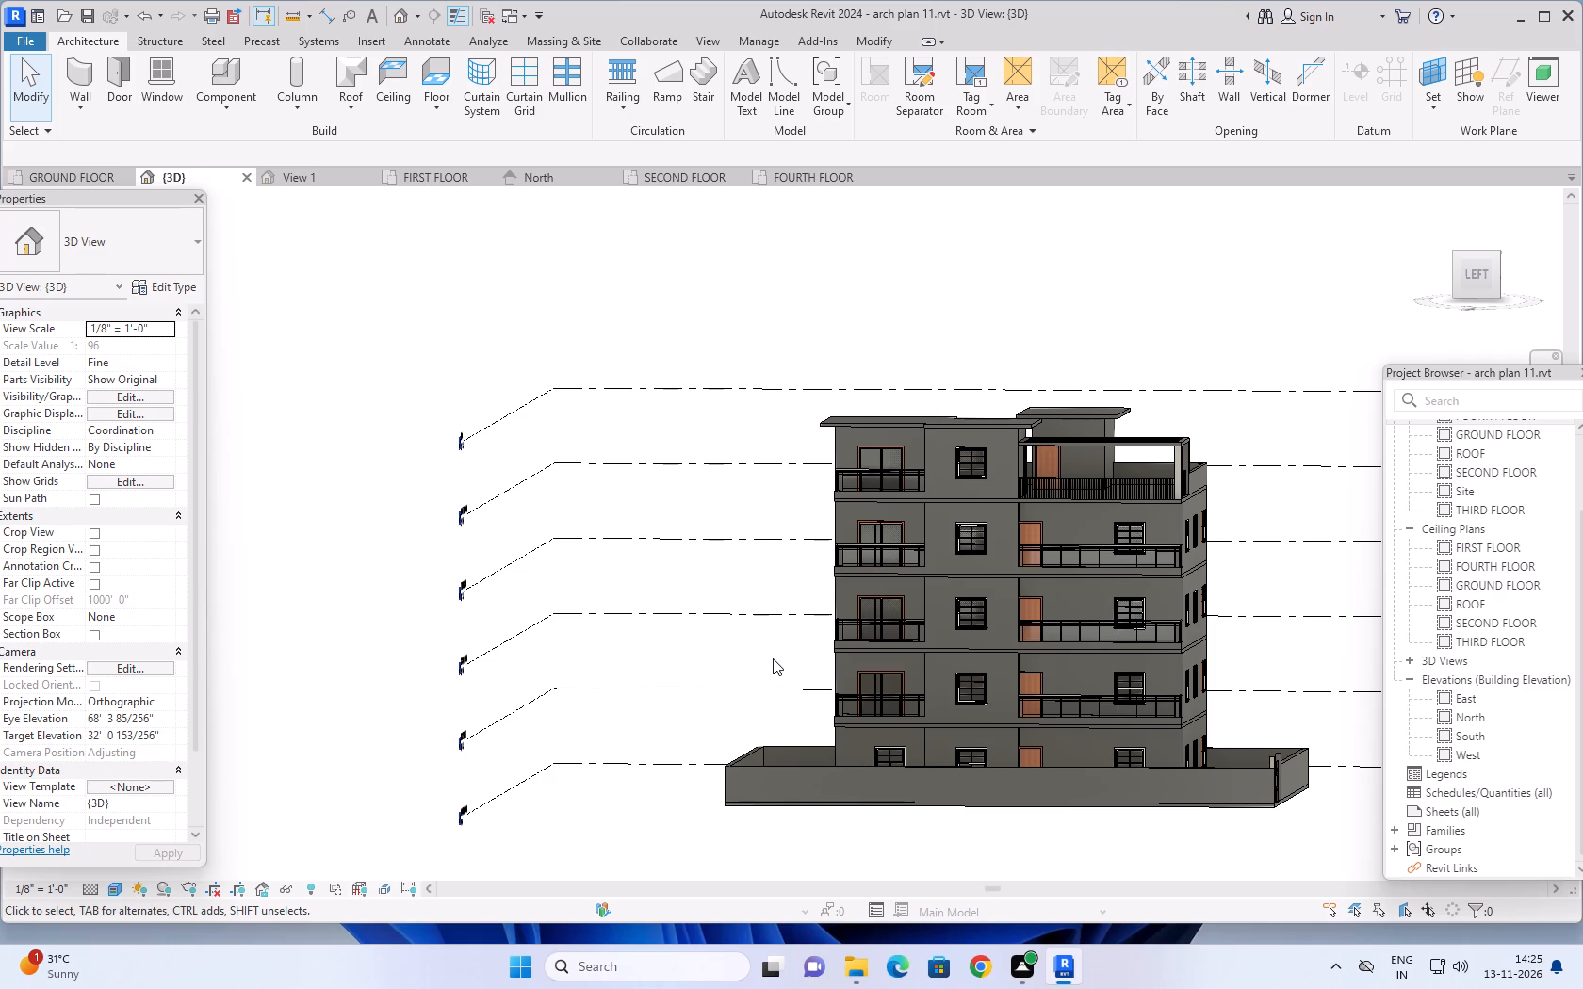
{"action": "scroll", "coordinate": [777, 657], "scroll_direction": "up", "scroll_amount": 1}
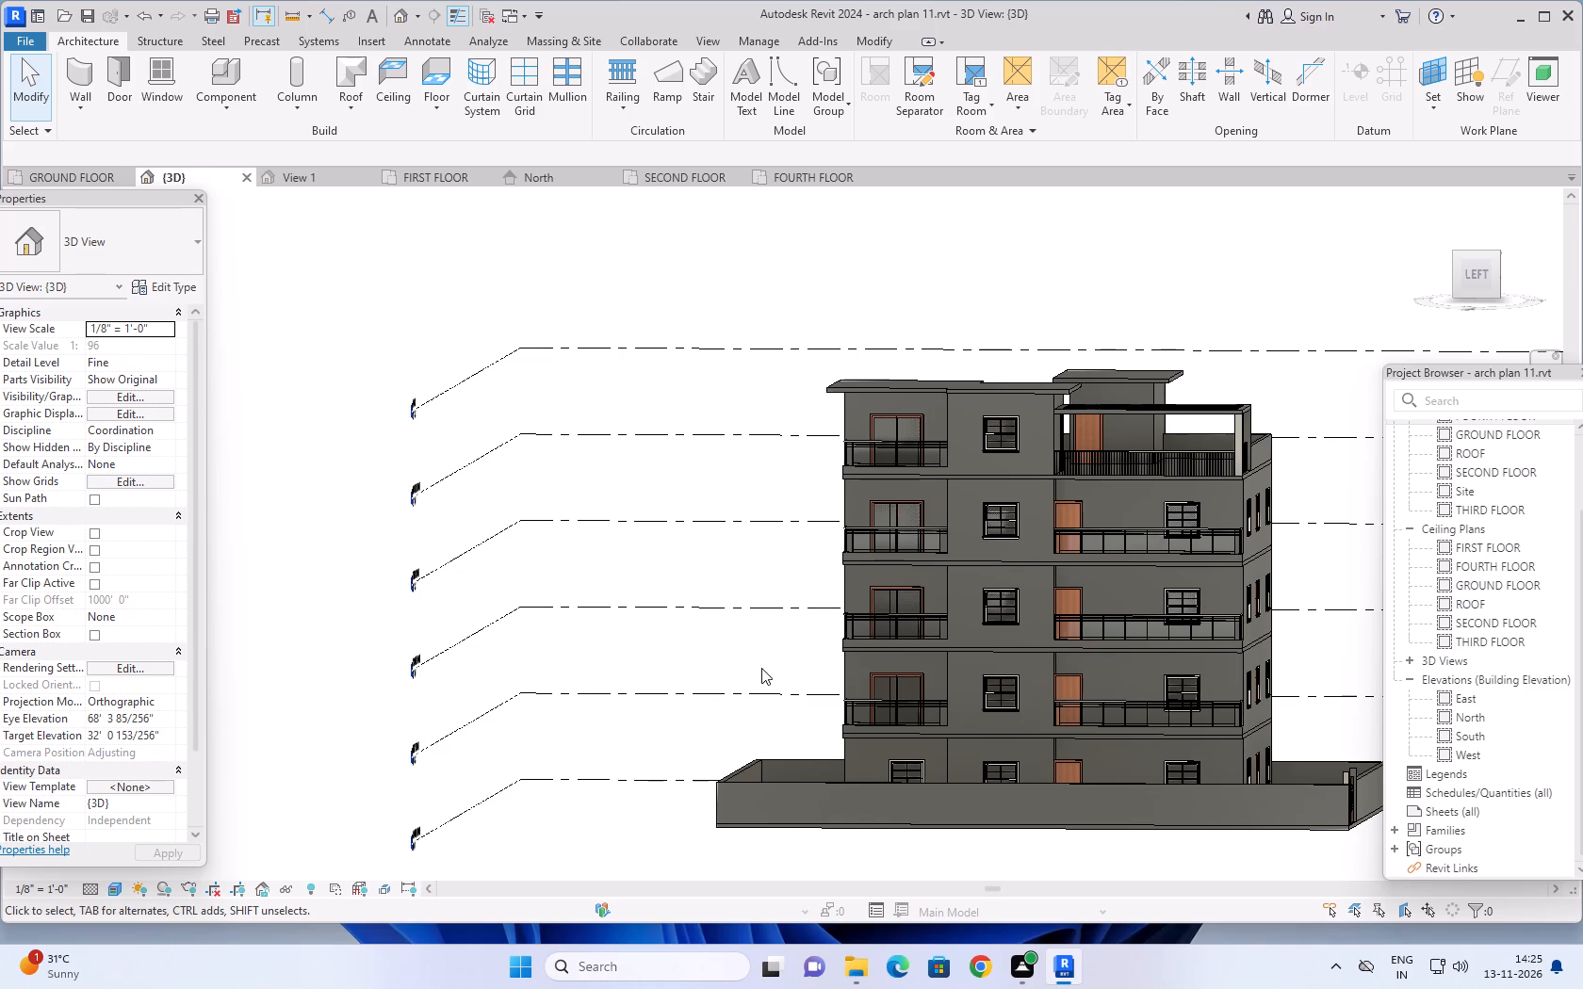
{"action": "middle_click", "coordinate": [789, 650], "text": "shift"}
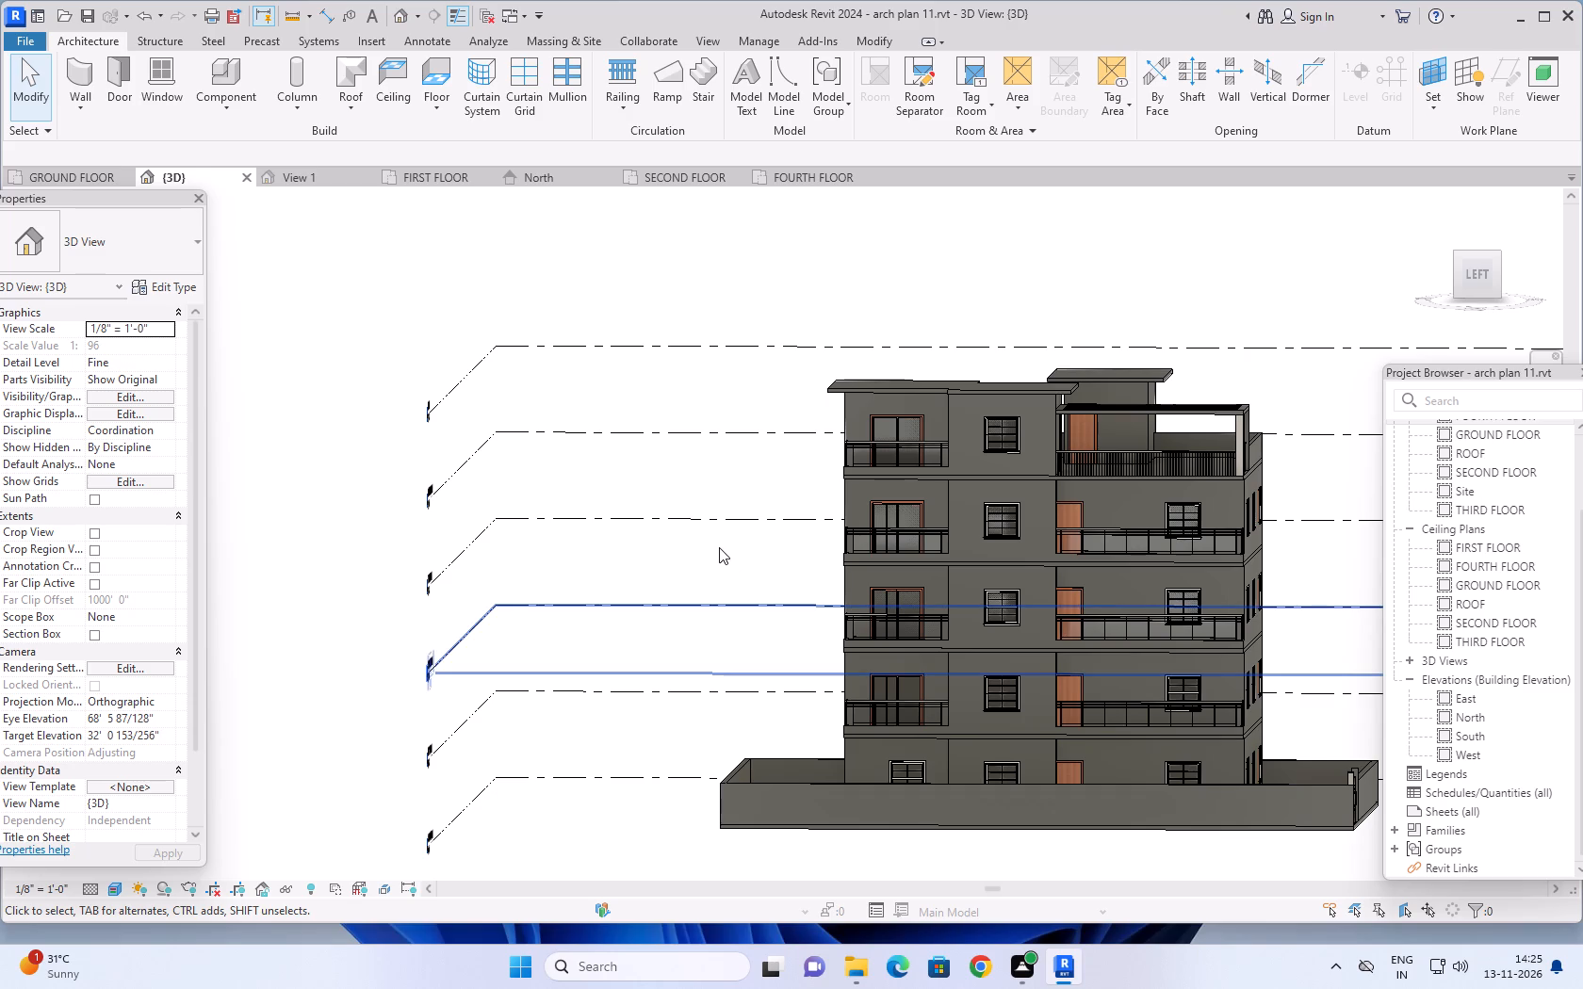
{"action": "scroll", "coordinate": [719, 547], "scroll_direction": "up", "scroll_amount": 2}
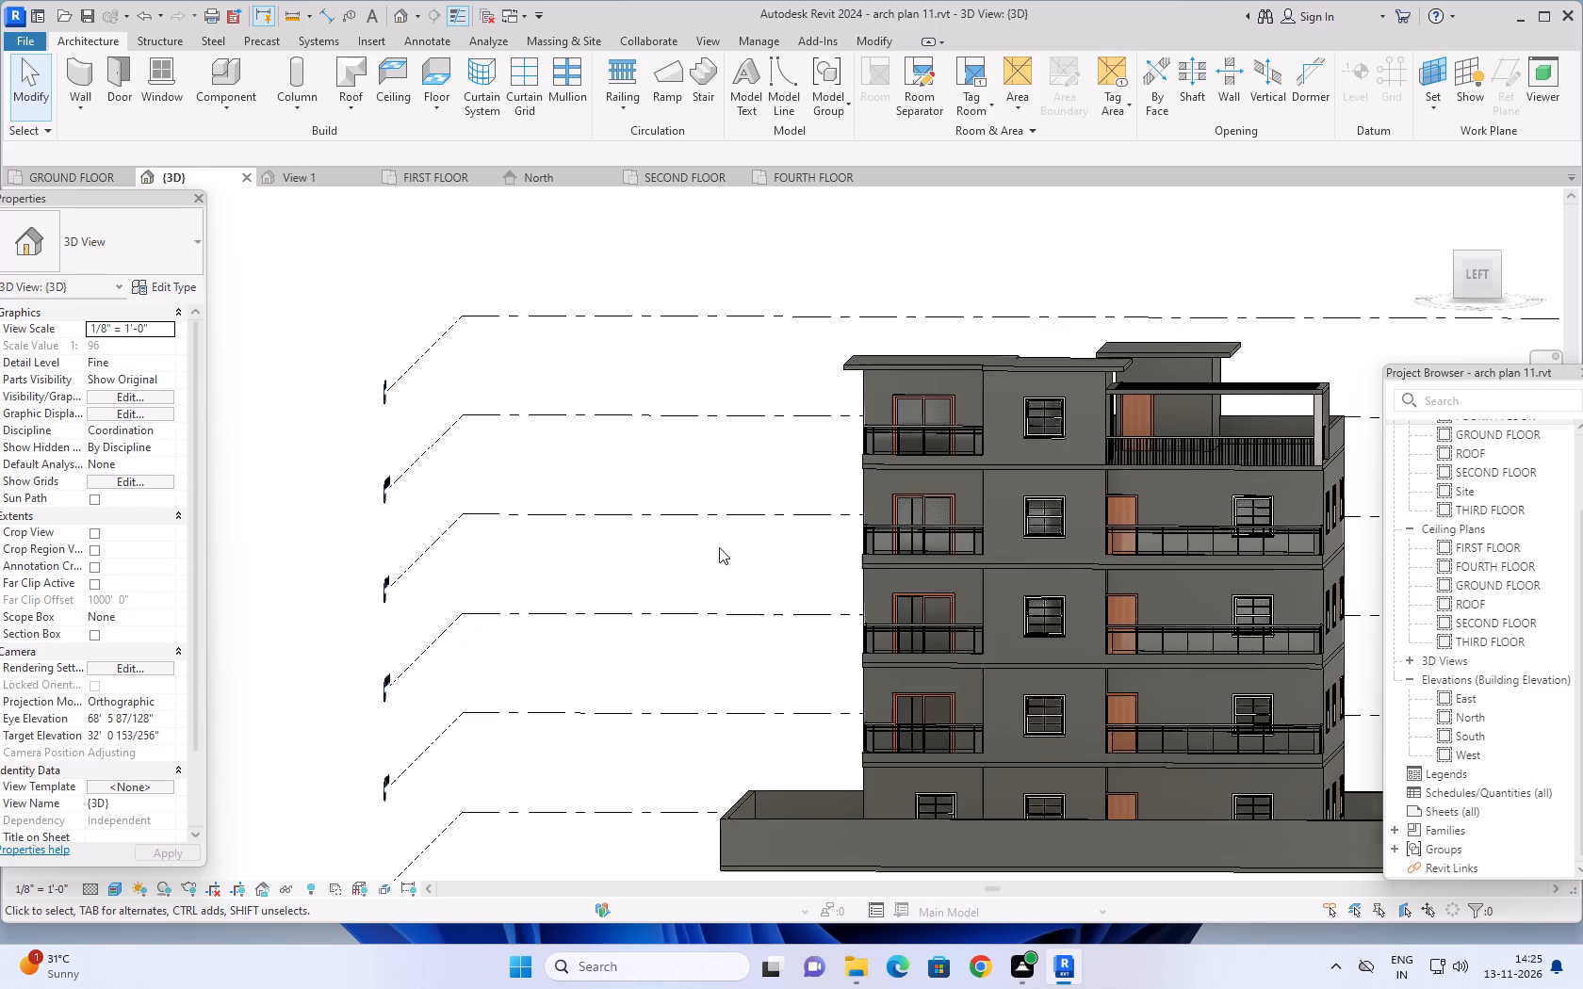
{"action": "scroll", "coordinate": [719, 547], "scroll_direction": "up", "scroll_amount": 1}
{"action": "scroll", "coordinate": [719, 547], "scroll_direction": "down", "scroll_amount": 4}
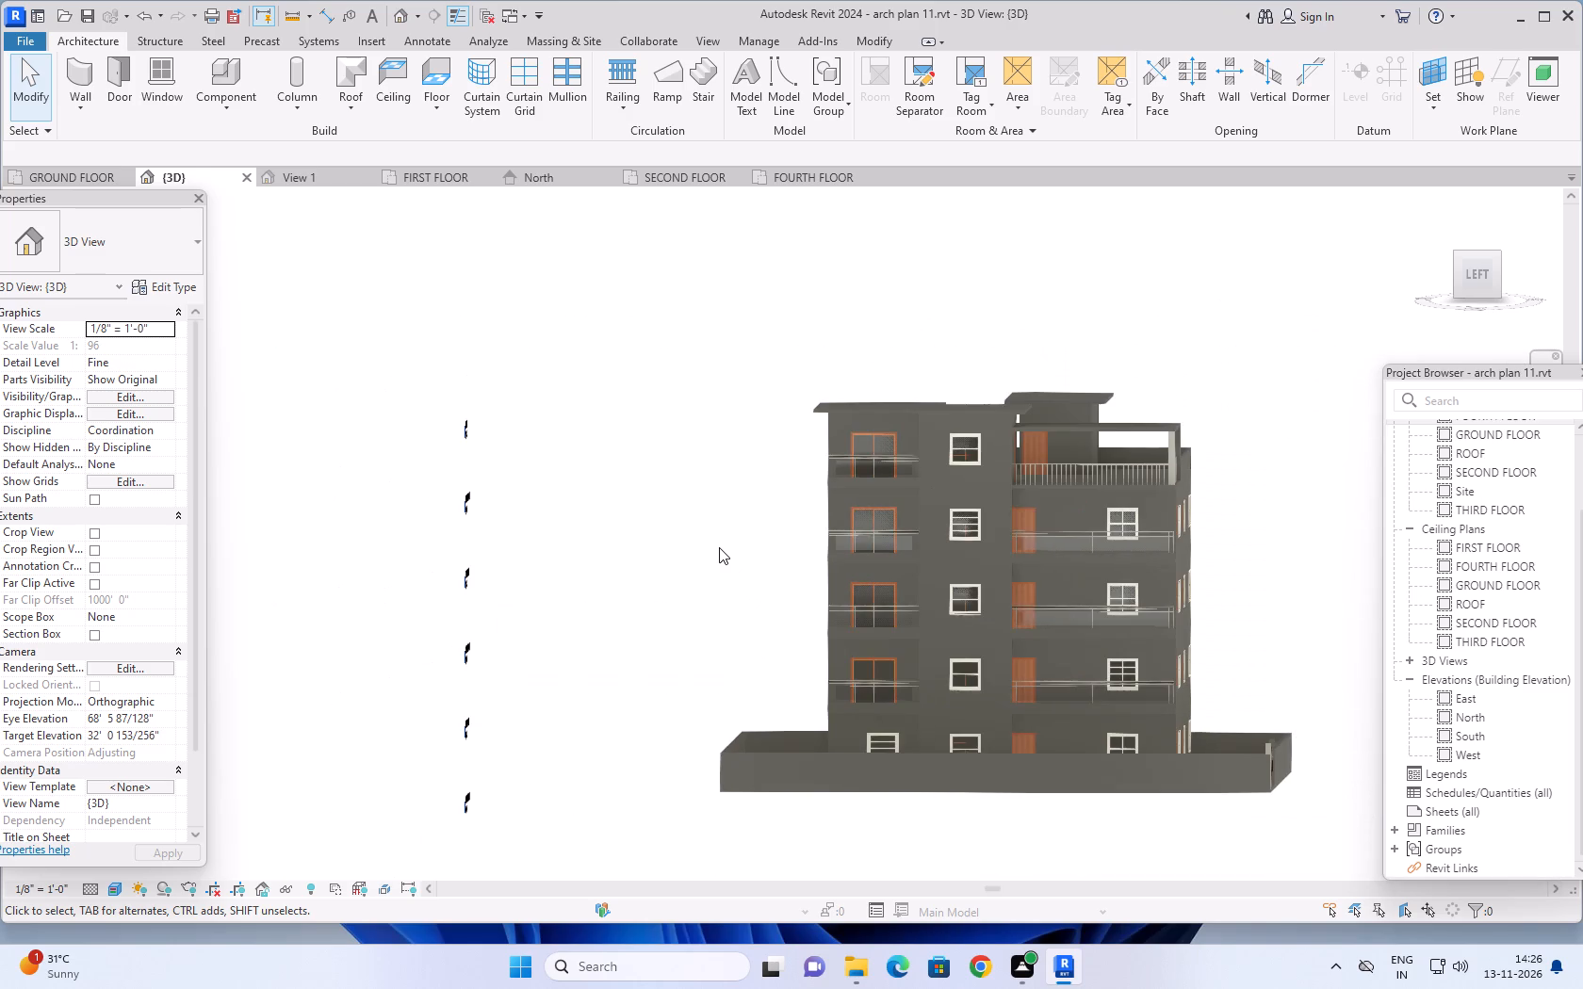
Inspect the building all around in 3D, covering the rear facade, the roofs, the terrace pergola and the left-side balconies.
{"action": "middle_click_drag", "start_coordinate": [719, 547], "coordinate": [875, 671], "text": "shift"}
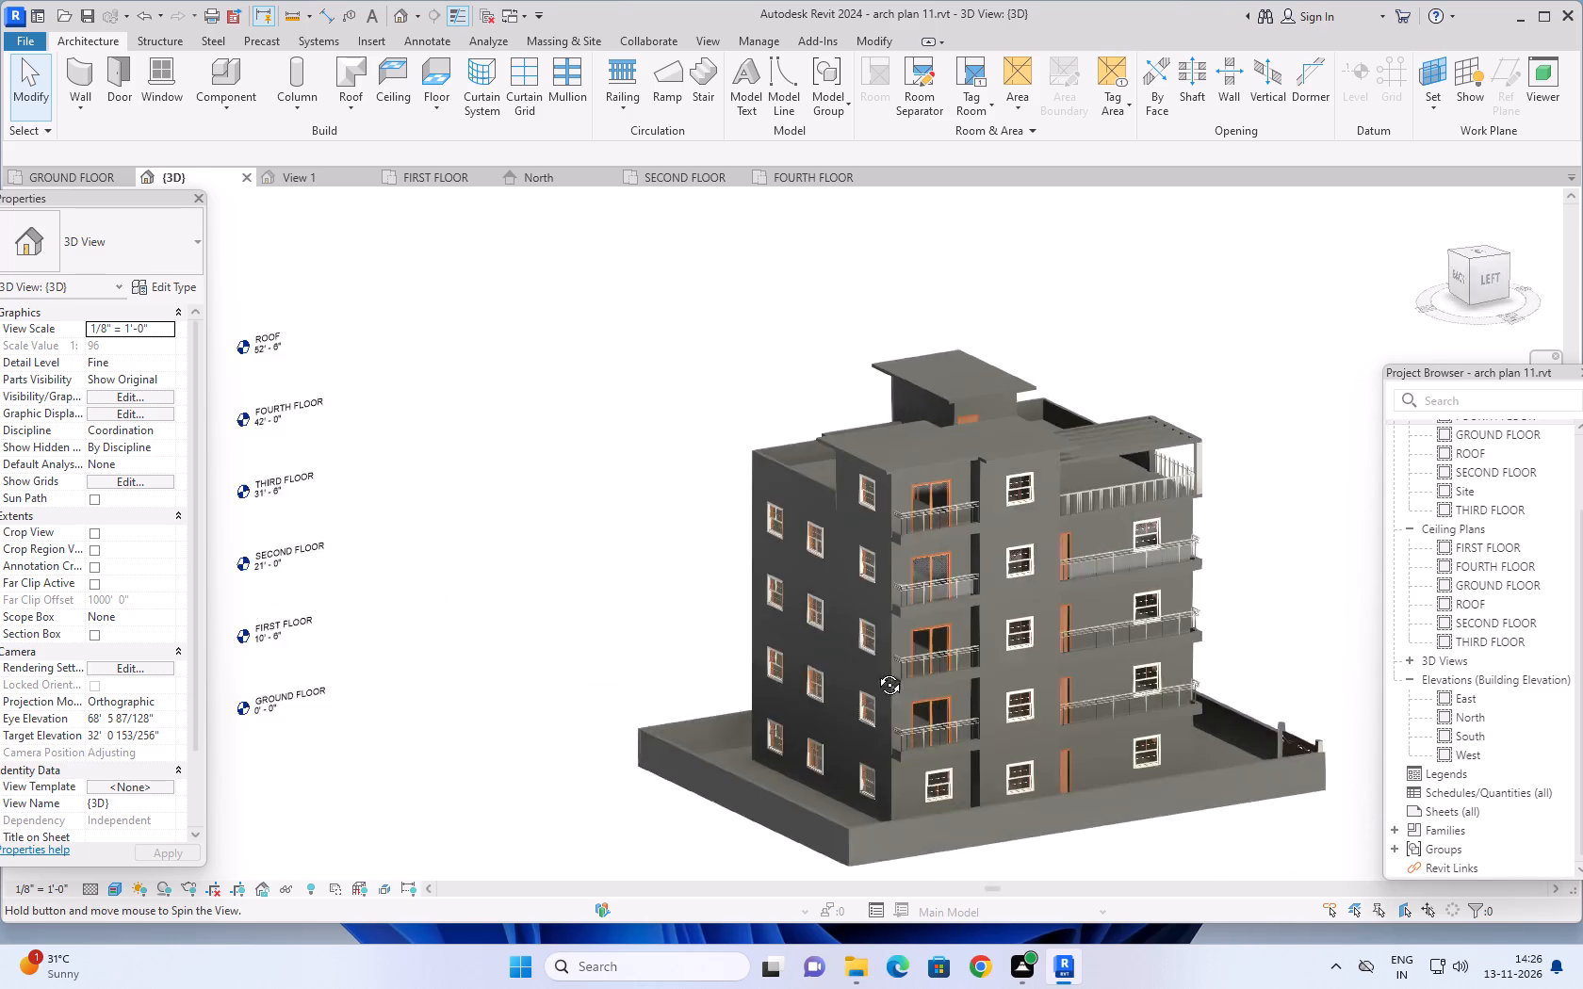
{"action": "middle_click_drag", "start_coordinate": [875, 671], "coordinate": [1238, 685], "text": "shift"}
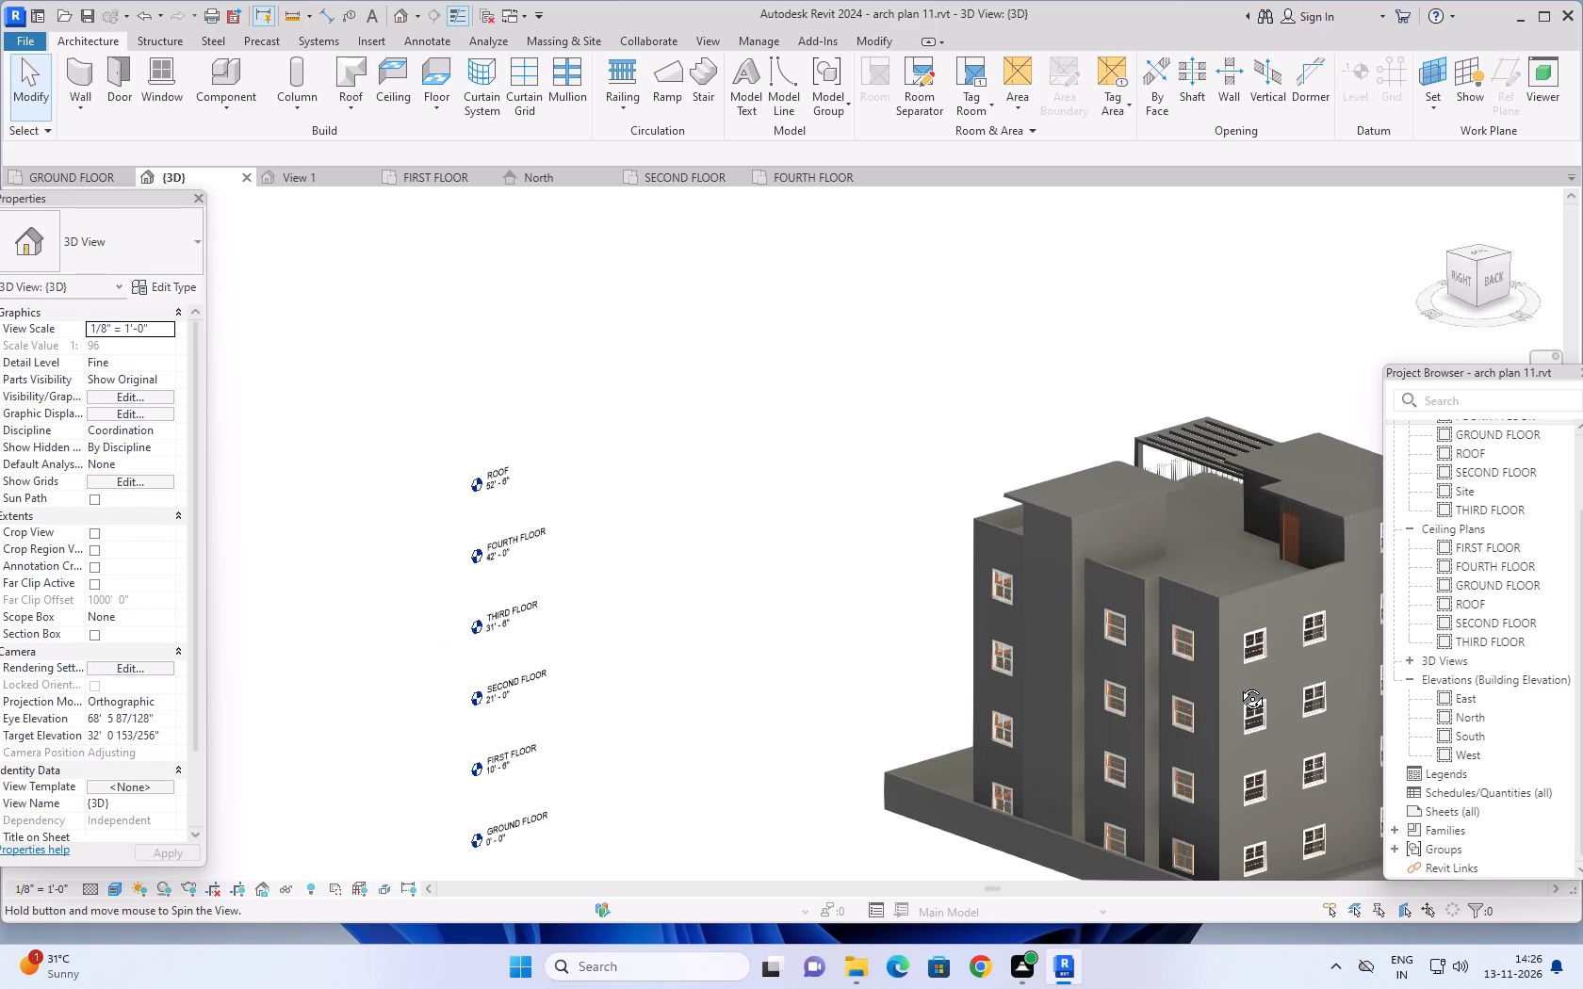
{"action": "middle_click_drag", "start_coordinate": [1238, 685], "coordinate": [1071, 724], "text": "shift"}
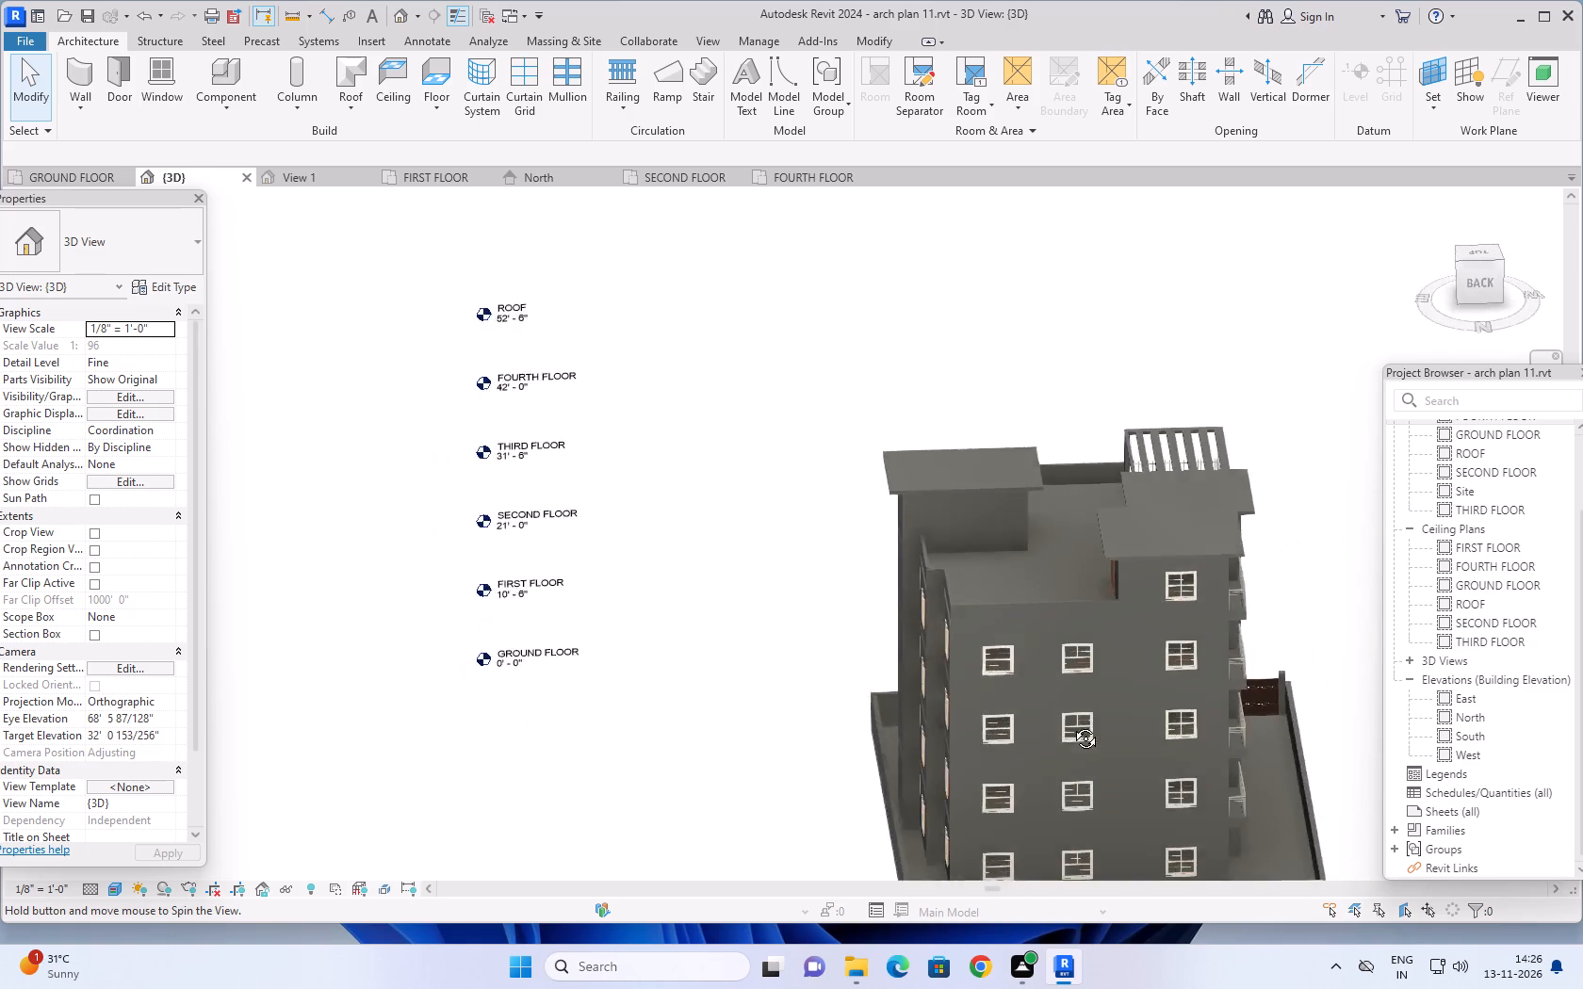
{"action": "middle_click_drag", "start_coordinate": [1071, 724], "coordinate": [756, 748], "text": "shift"}
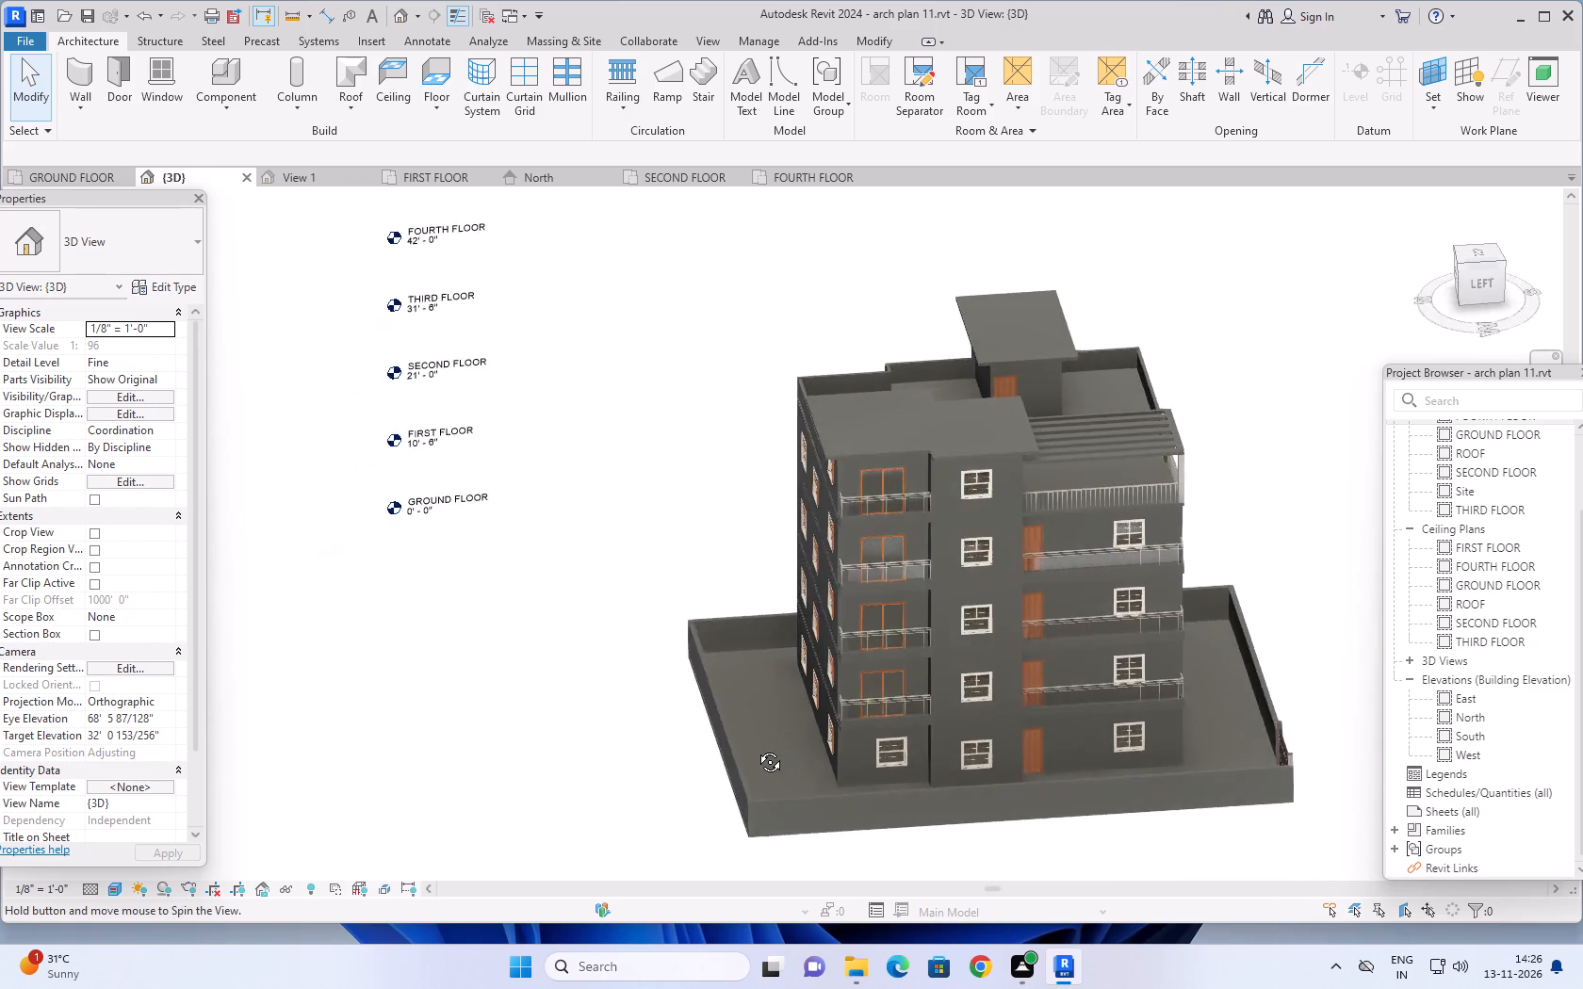
{"action": "middle_click_drag", "start_coordinate": [756, 748], "coordinate": [676, 765], "text": "shift"}
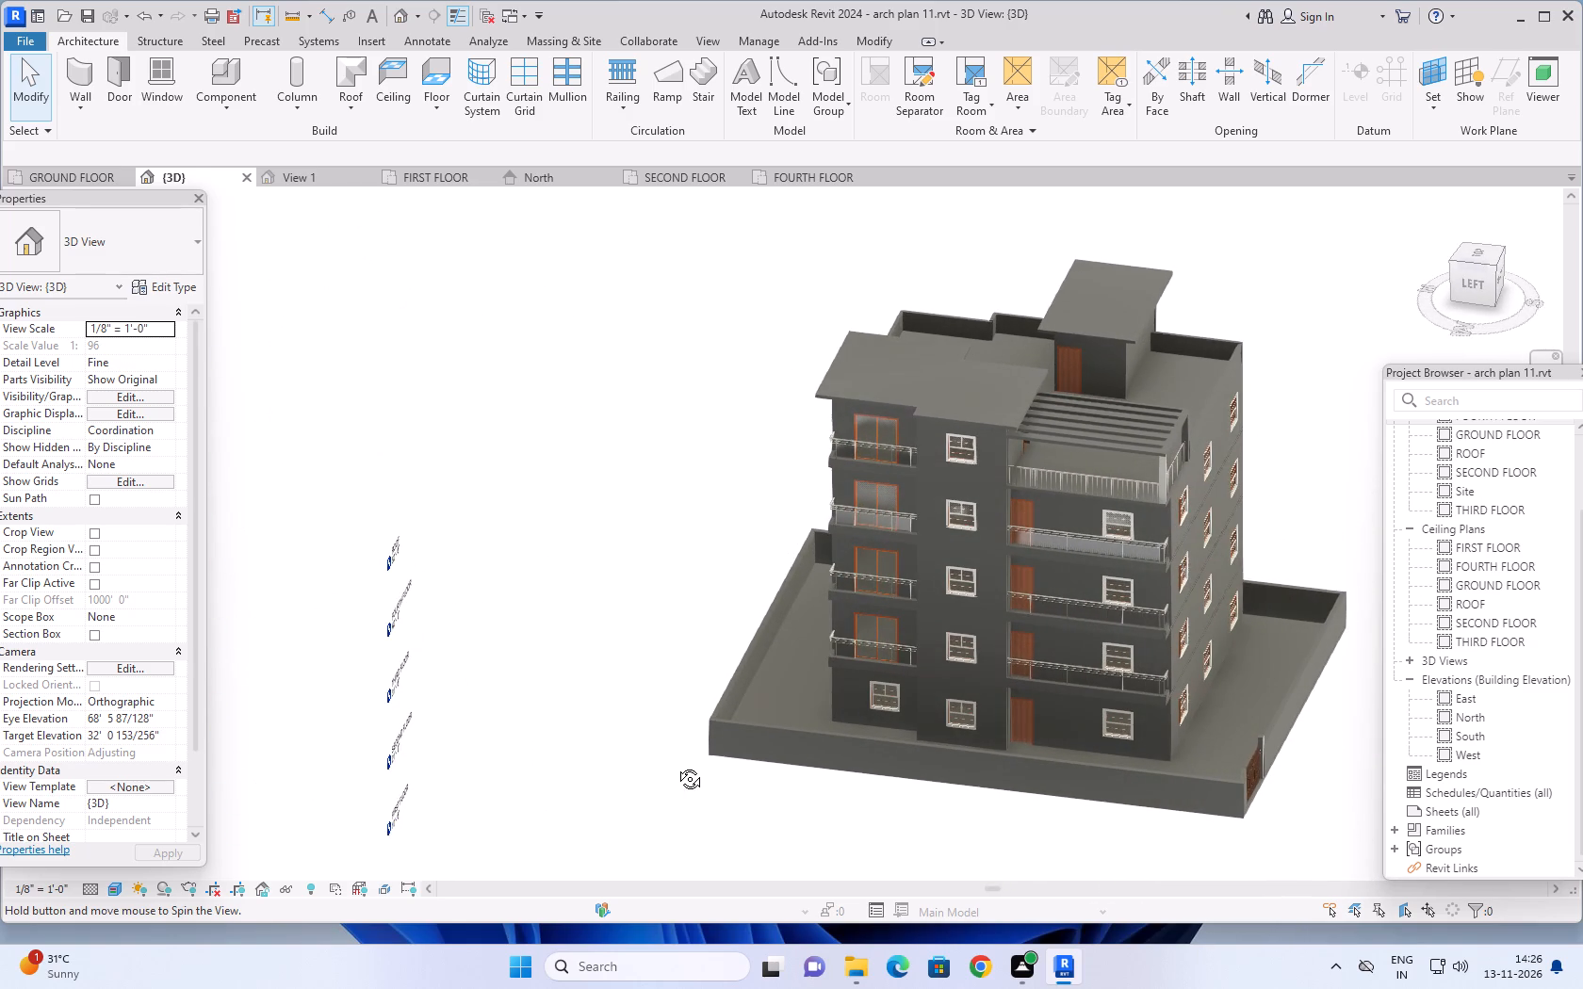
{"action": "middle_click_drag", "start_coordinate": [676, 765], "coordinate": [796, 648], "text": "shift"}
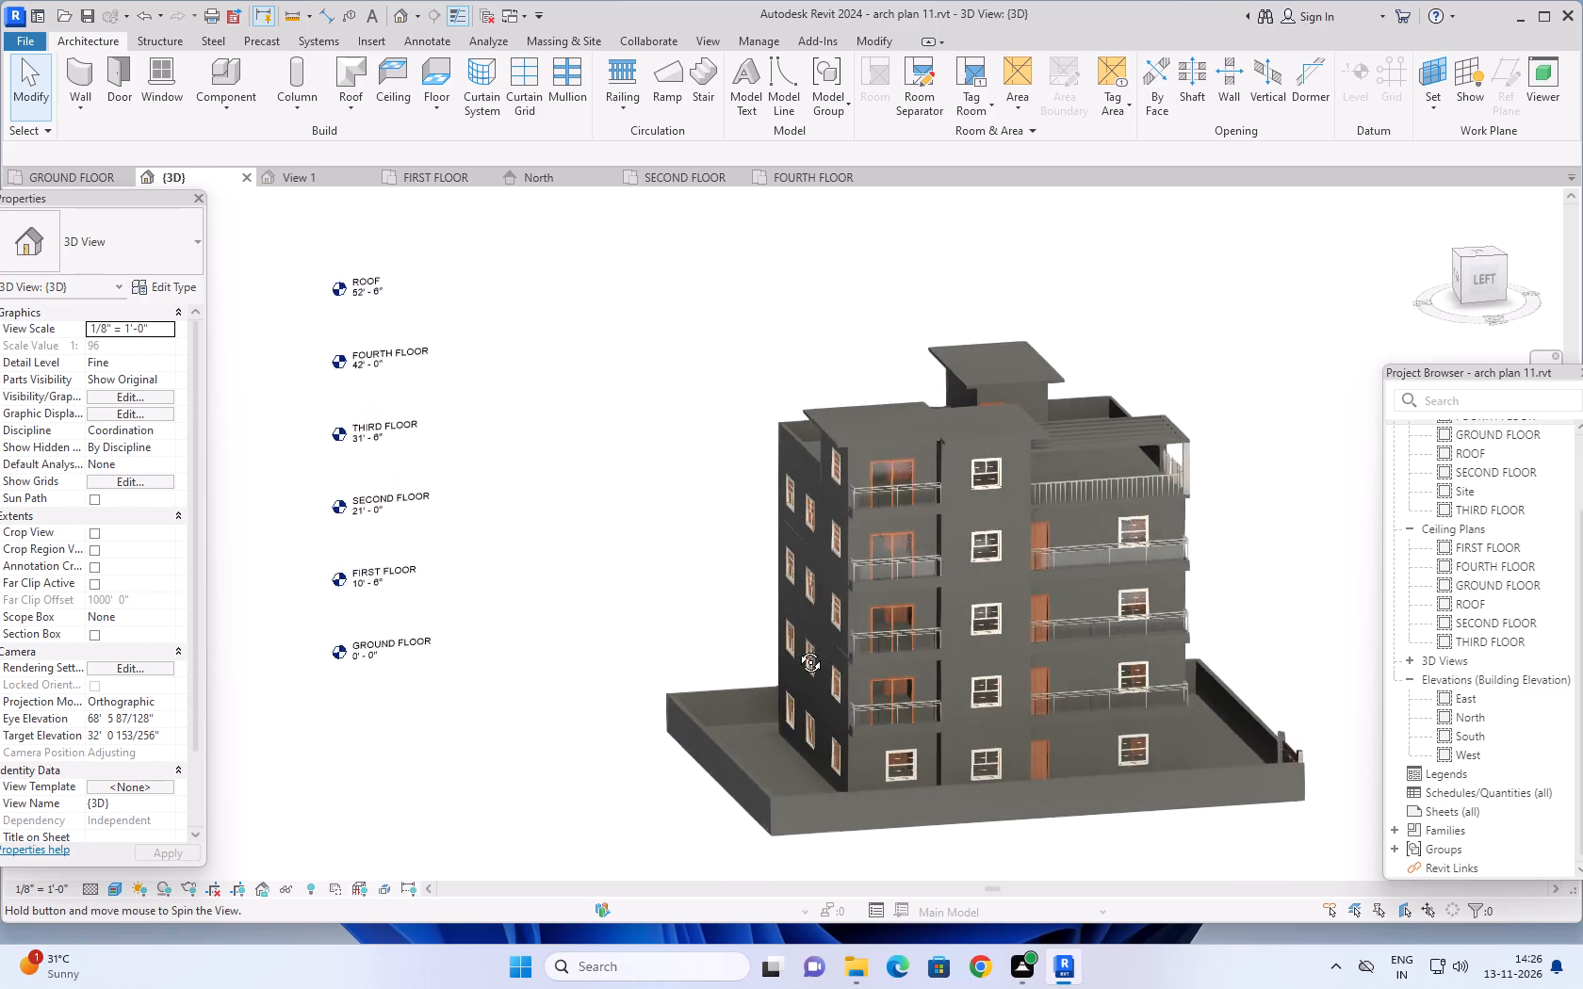
{"action": "middle_click_drag", "start_coordinate": [796, 648], "coordinate": [824, 662], "text": "shift"}
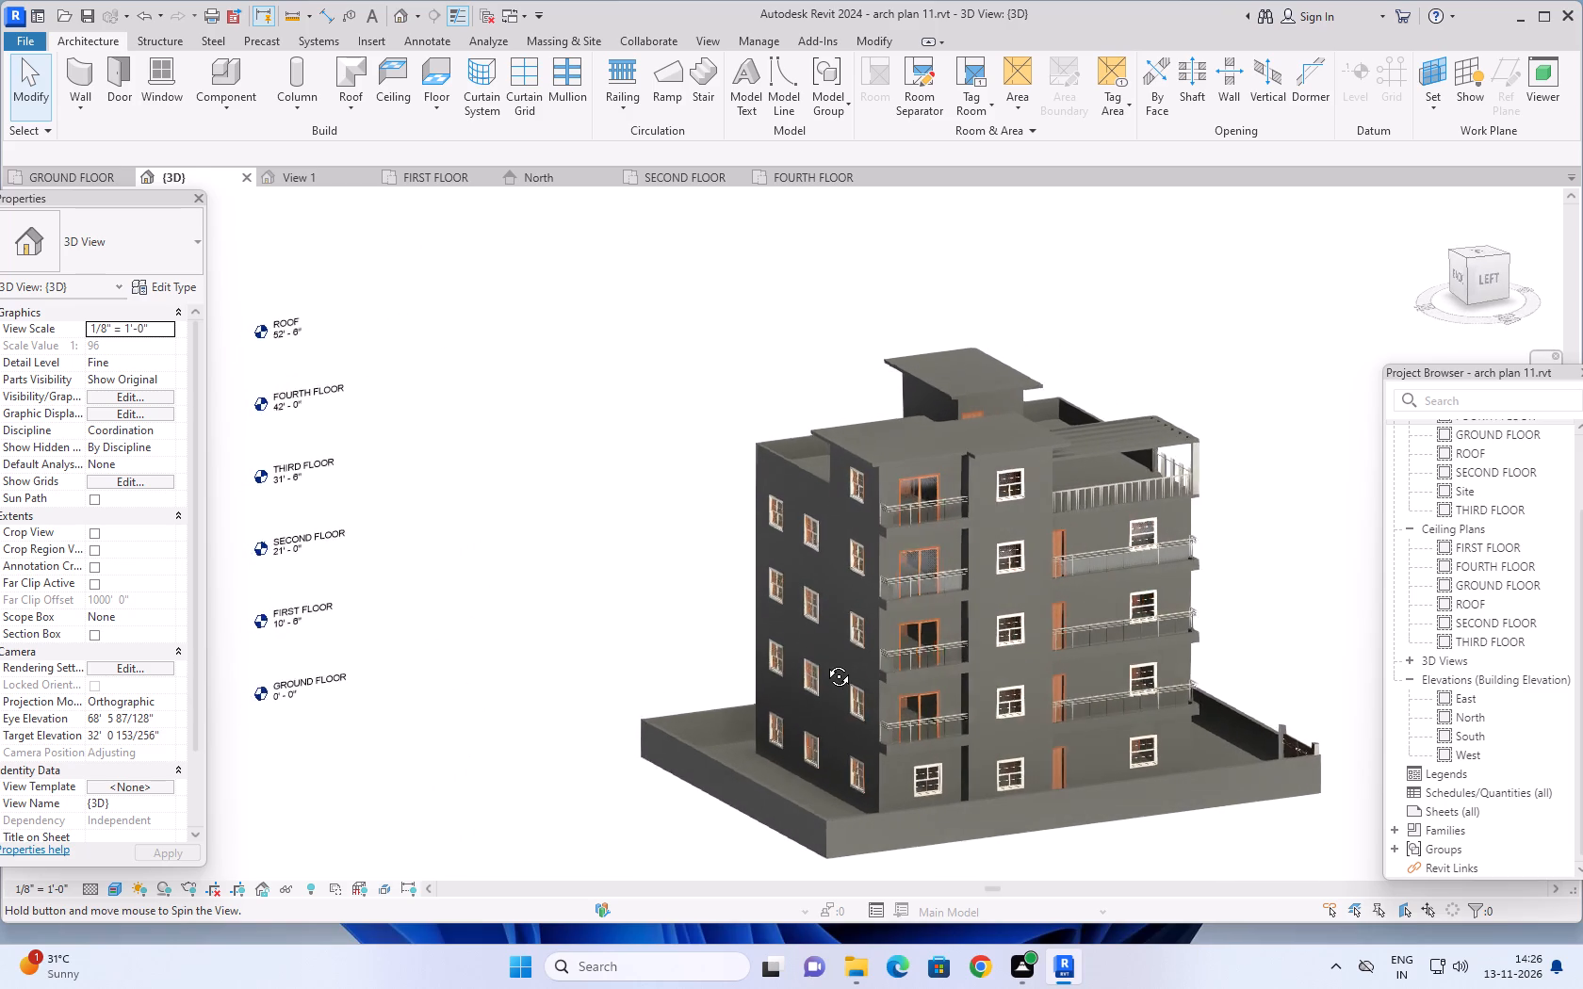
{"action": "middle_click_drag", "start_coordinate": [824, 662], "coordinate": [824, 607], "text": "shift"}
Examine the upper-floor balcony railings, the terrace guardrail and the pergola up close from the back-left corner.
{"action": "scroll", "coordinate": [1243, 567], "scroll_direction": "up", "scroll_amount": 1}
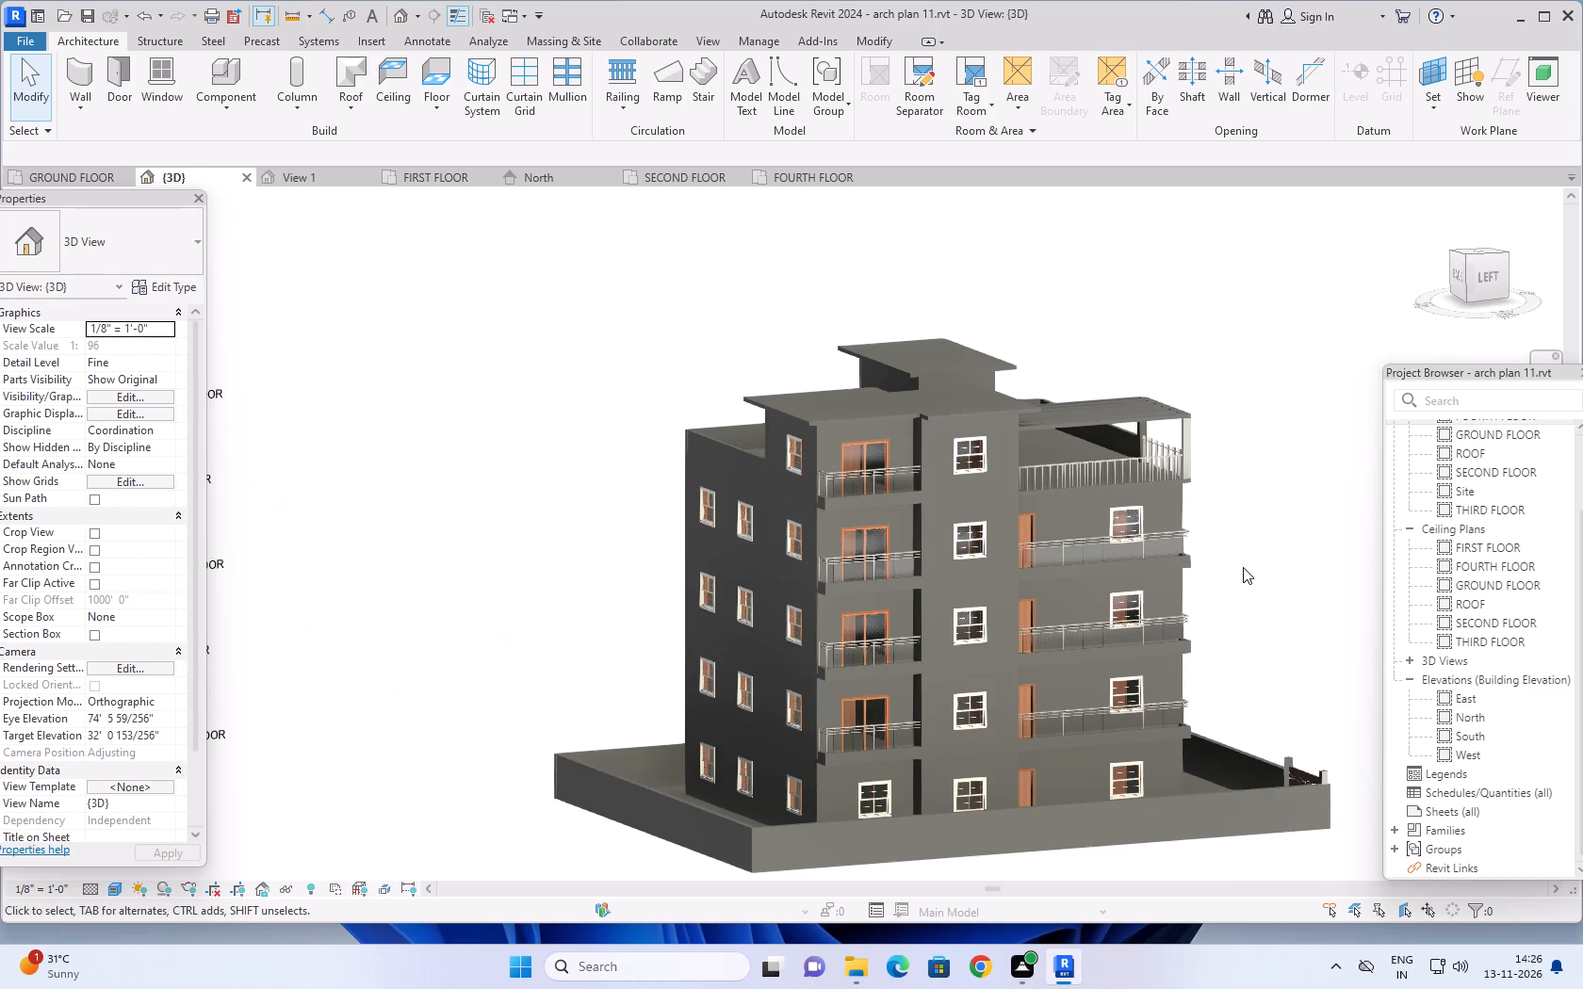
{"action": "middle_click_drag", "start_coordinate": [1243, 567], "coordinate": [1280, 616]}
{"action": "middle_click", "coordinate": [1280, 616]}
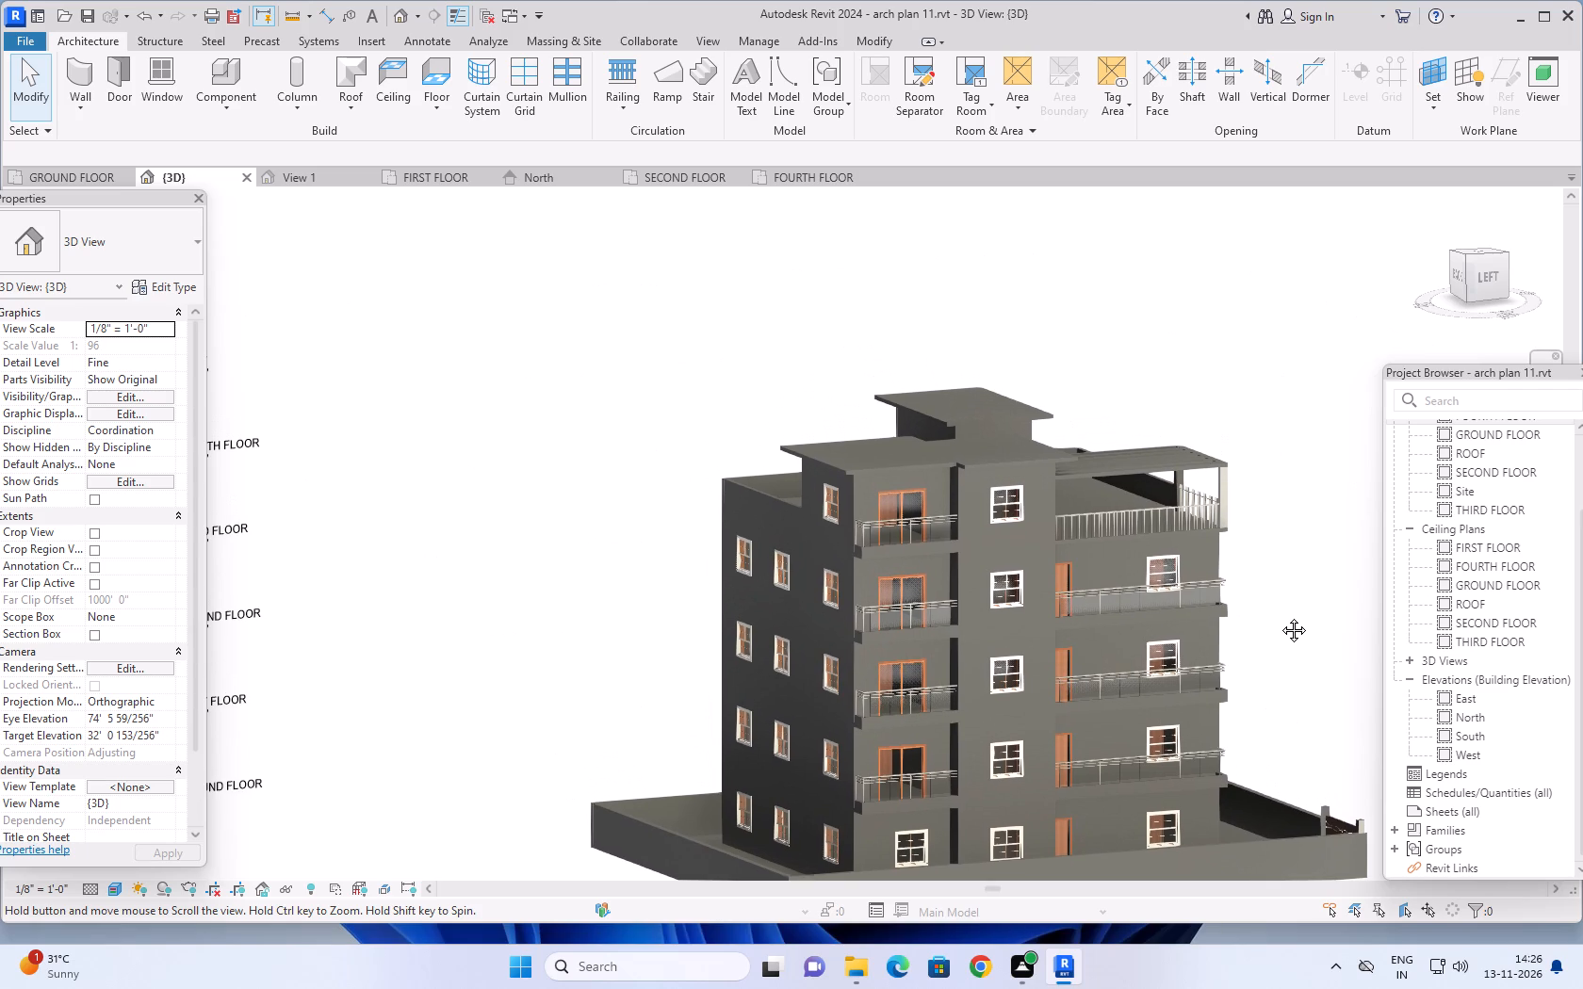
{"action": "scroll", "coordinate": [1280, 616], "scroll_direction": "up", "scroll_amount": 1}
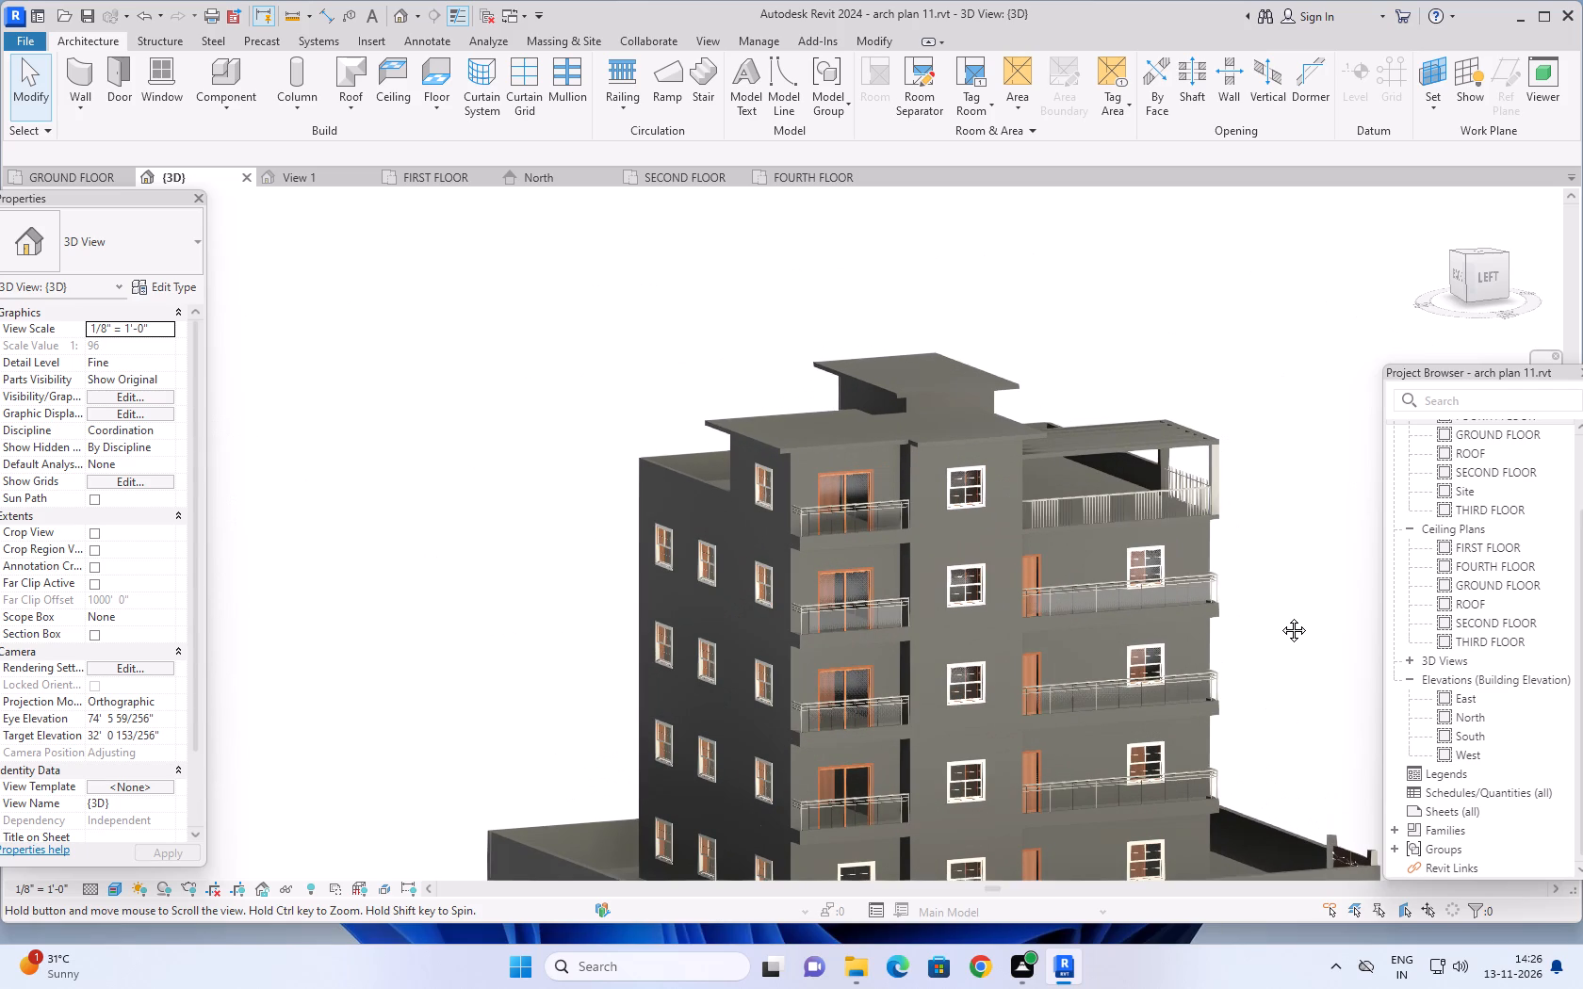
{"action": "scroll", "coordinate": [1280, 616], "scroll_direction": "up", "scroll_amount": 1}
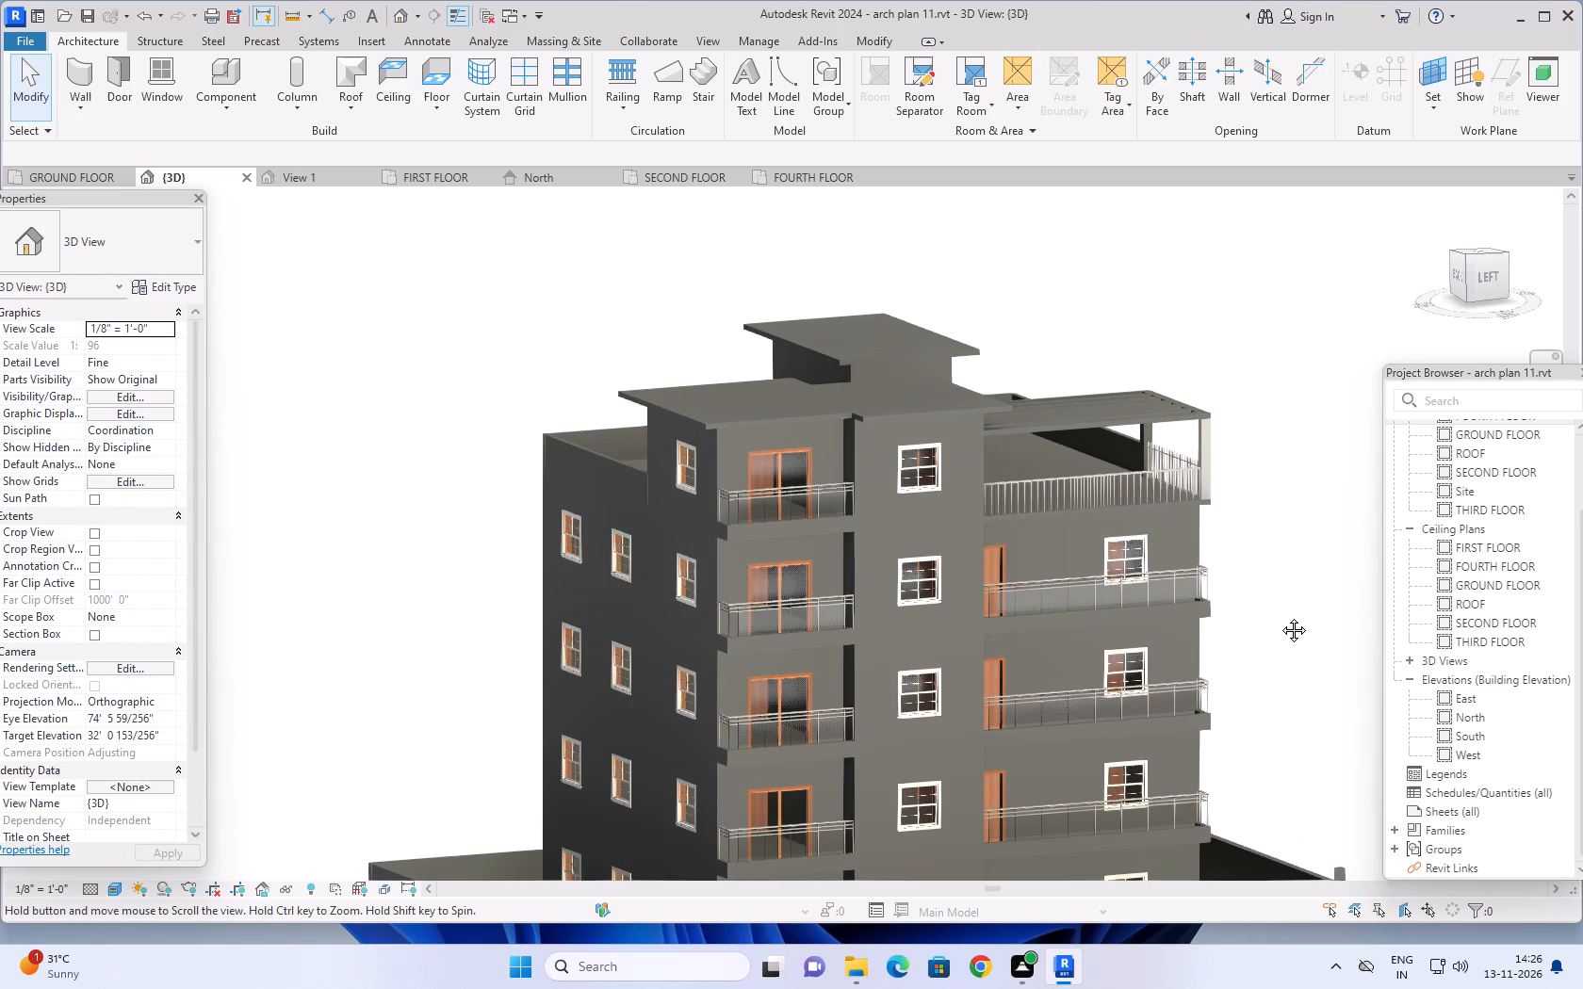
{"action": "middle_click", "coordinate": [1280, 616]}
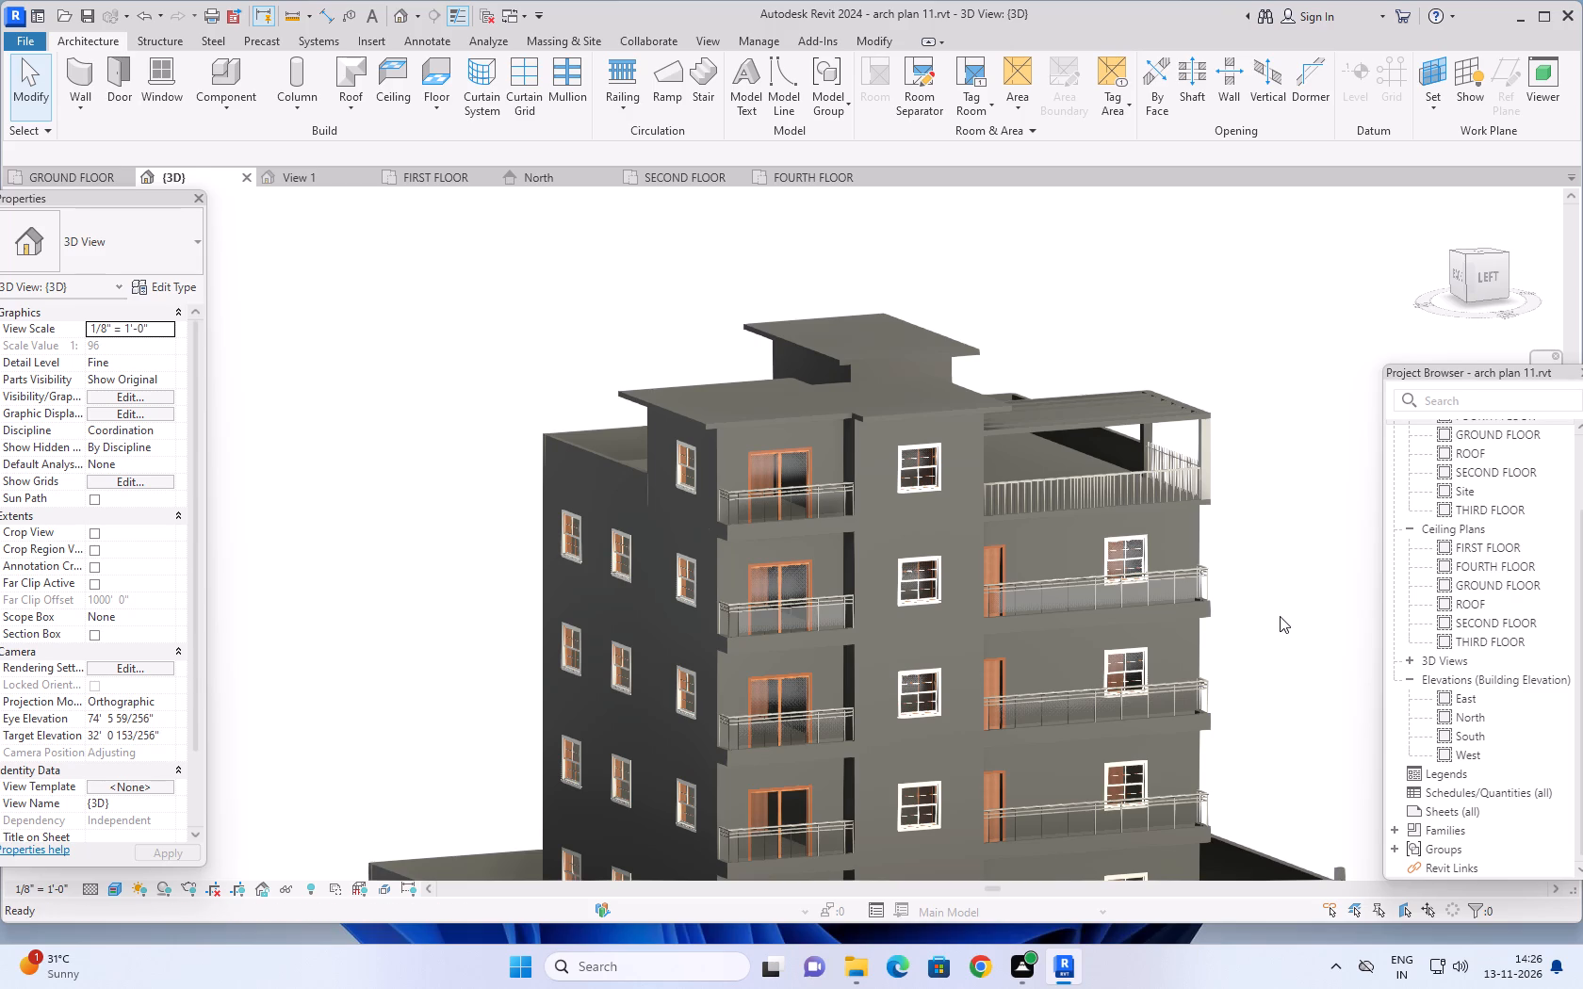
{"action": "middle_click", "coordinate": [1280, 616]}
{"action": "middle_click", "coordinate": [1280, 616]}
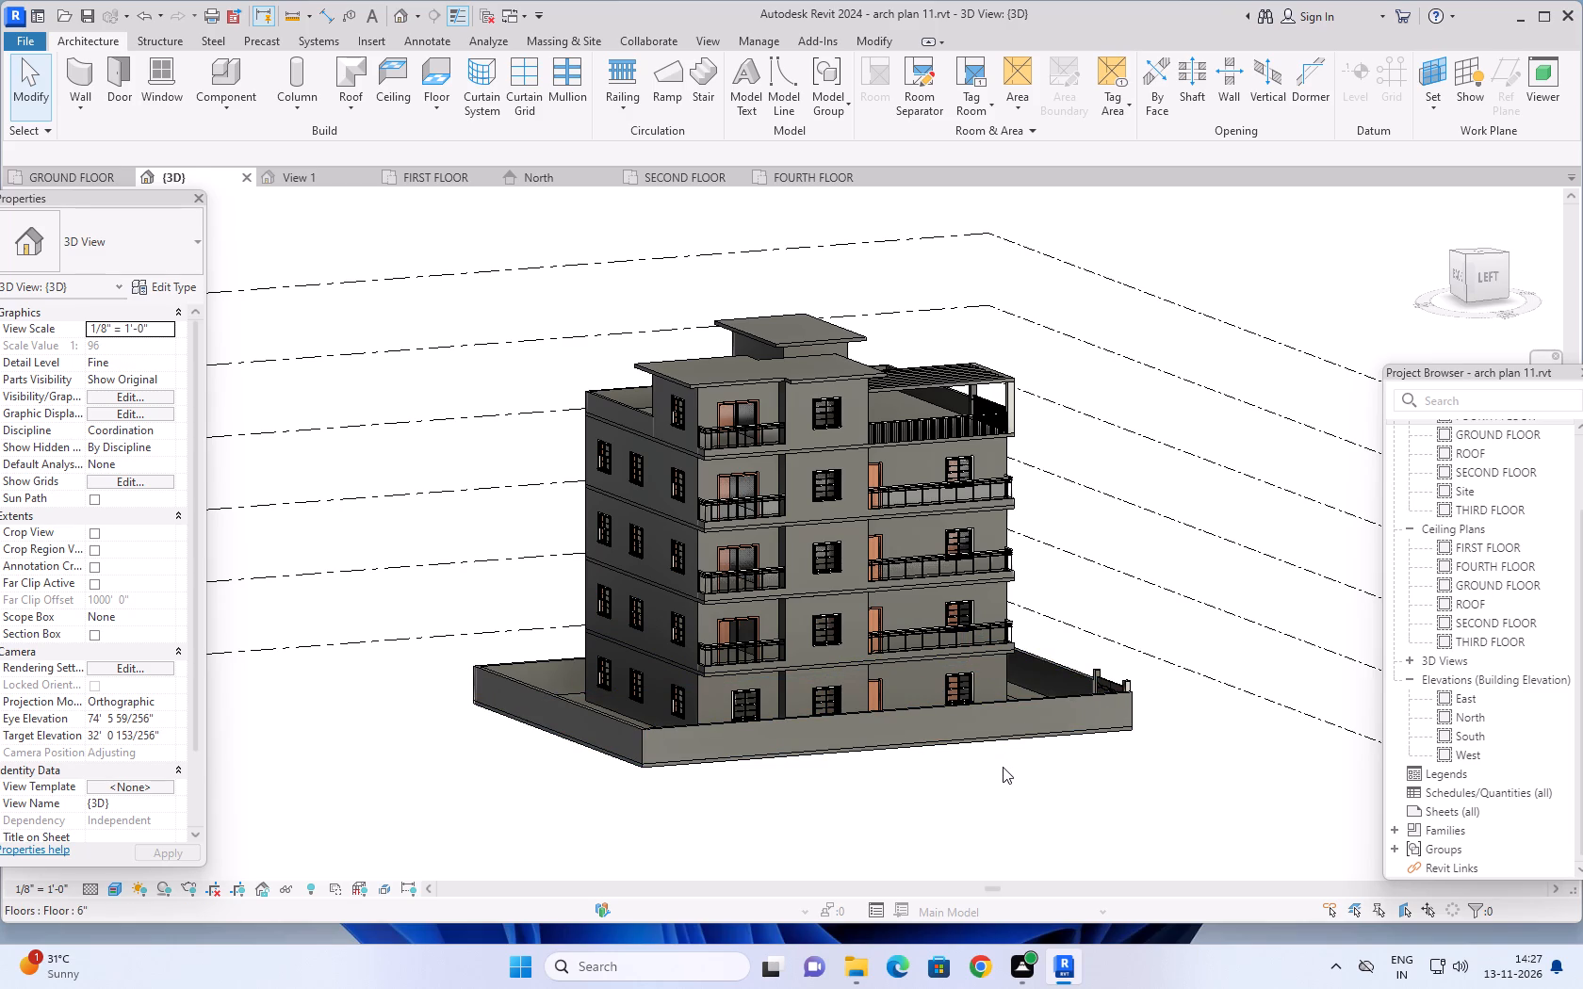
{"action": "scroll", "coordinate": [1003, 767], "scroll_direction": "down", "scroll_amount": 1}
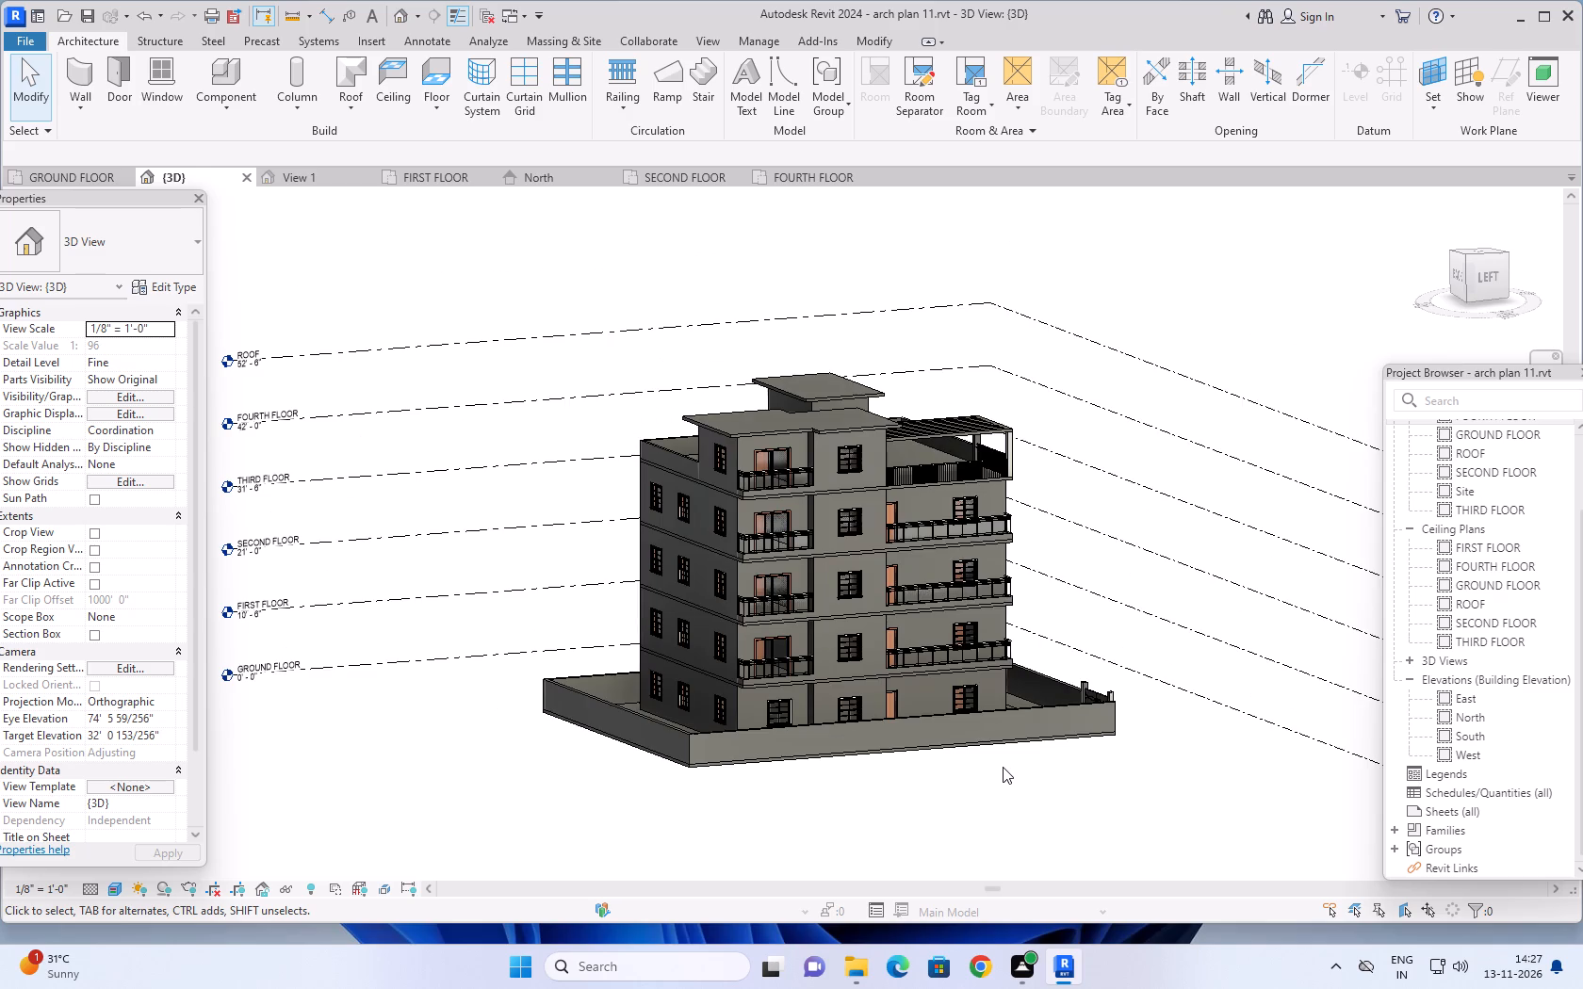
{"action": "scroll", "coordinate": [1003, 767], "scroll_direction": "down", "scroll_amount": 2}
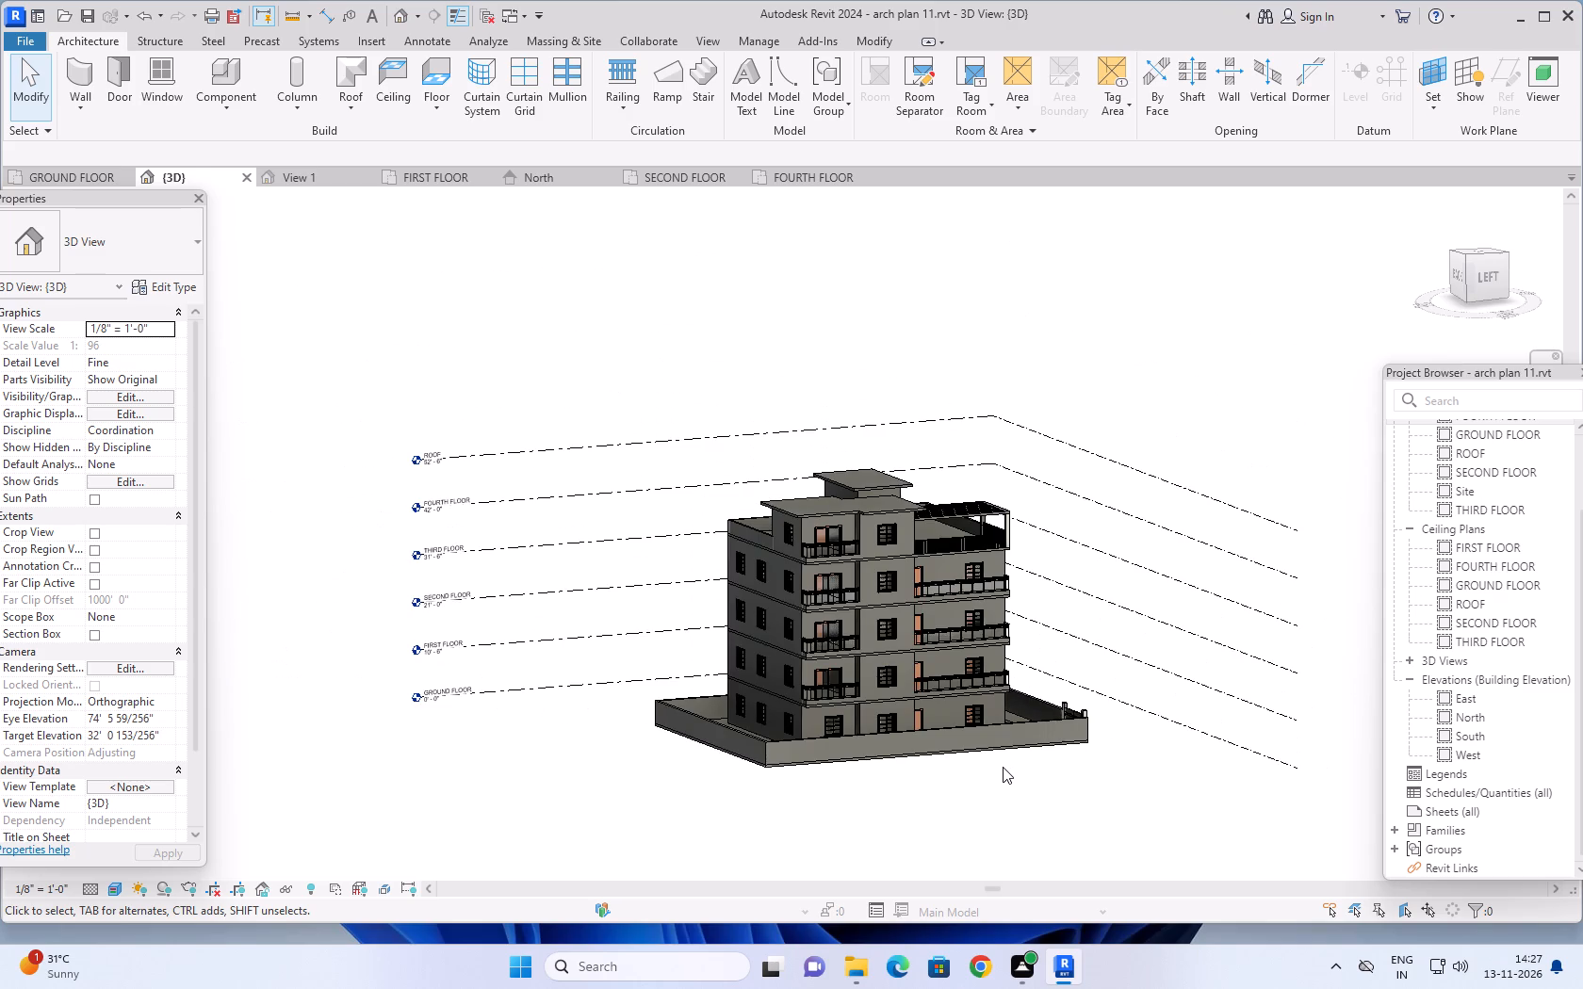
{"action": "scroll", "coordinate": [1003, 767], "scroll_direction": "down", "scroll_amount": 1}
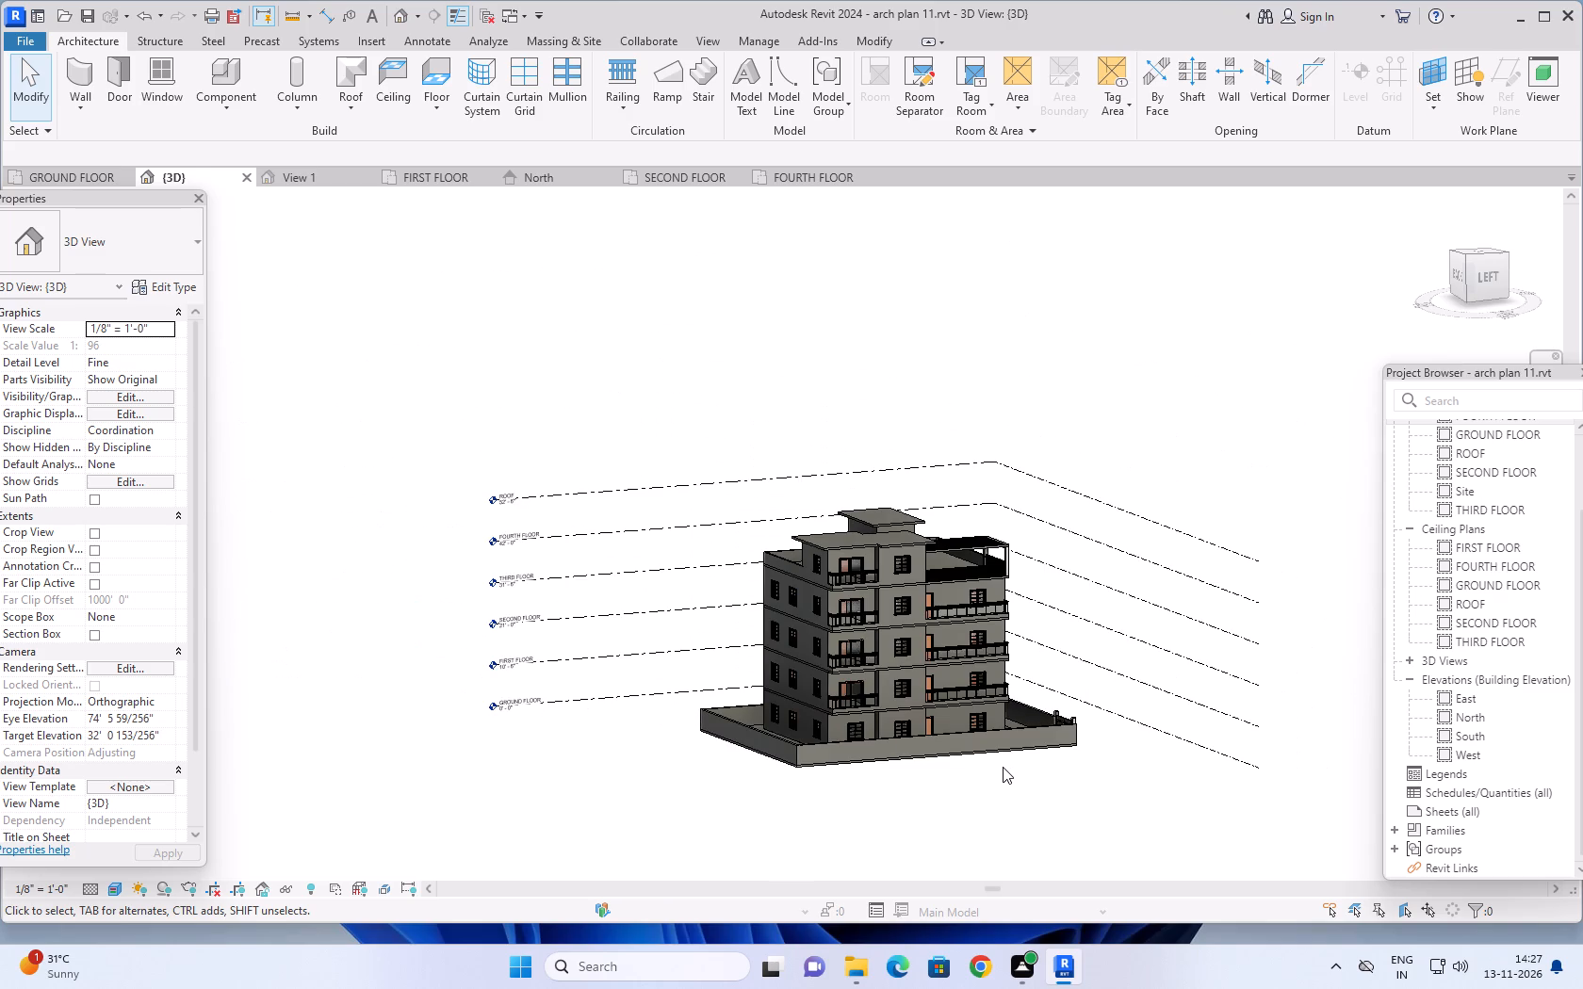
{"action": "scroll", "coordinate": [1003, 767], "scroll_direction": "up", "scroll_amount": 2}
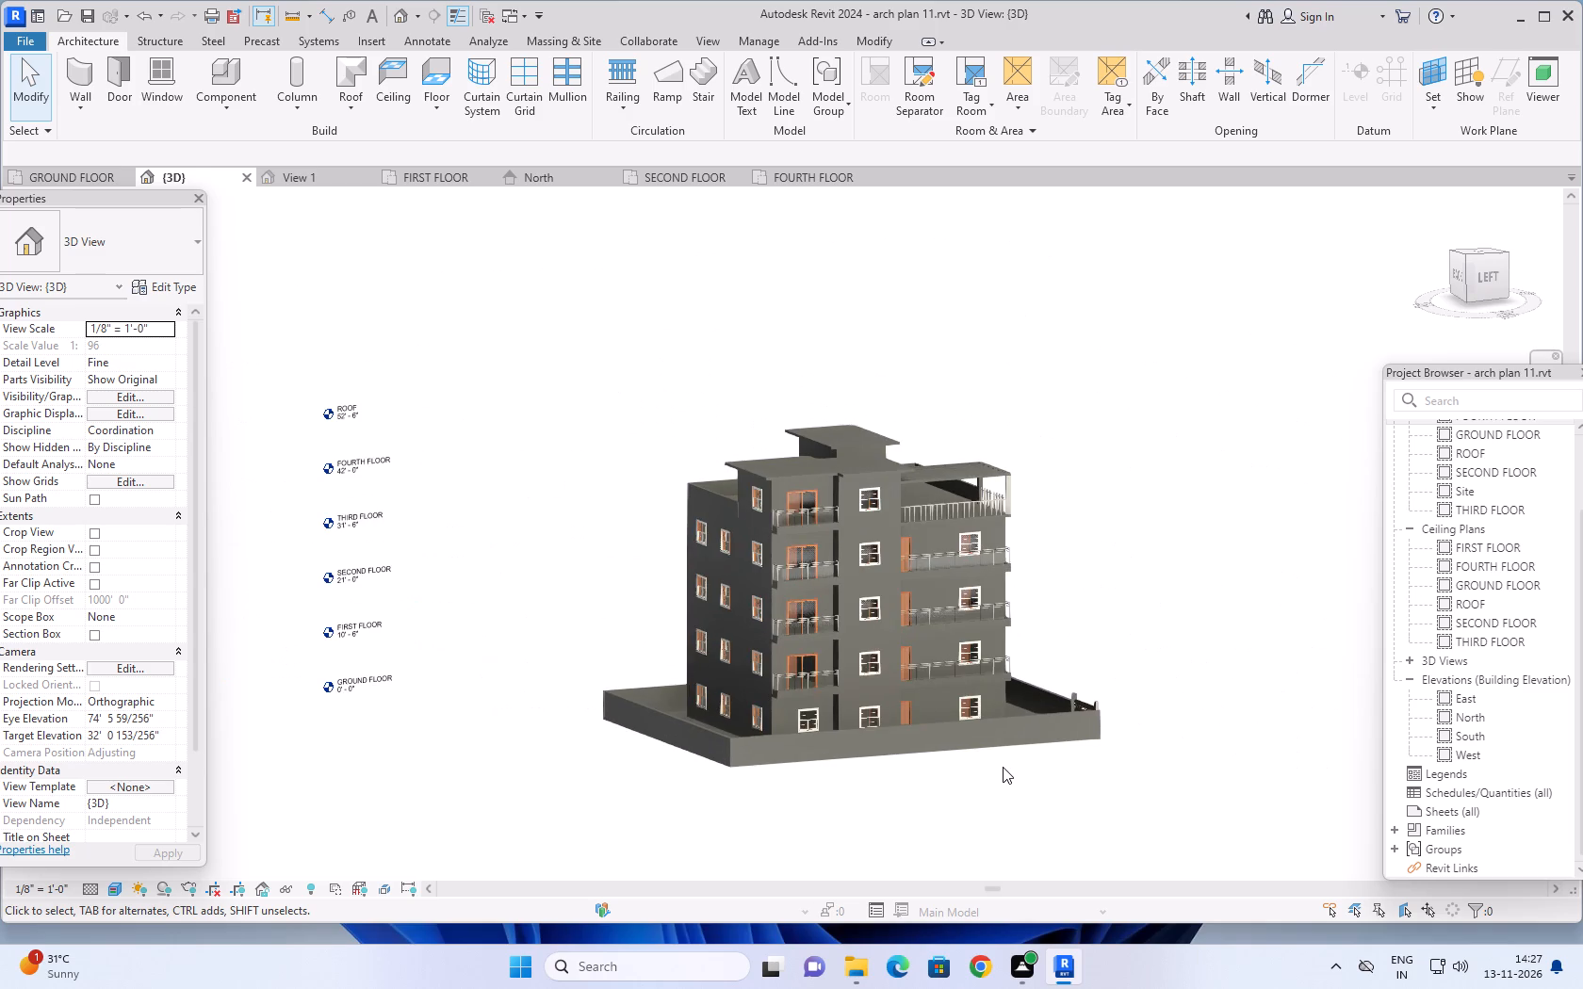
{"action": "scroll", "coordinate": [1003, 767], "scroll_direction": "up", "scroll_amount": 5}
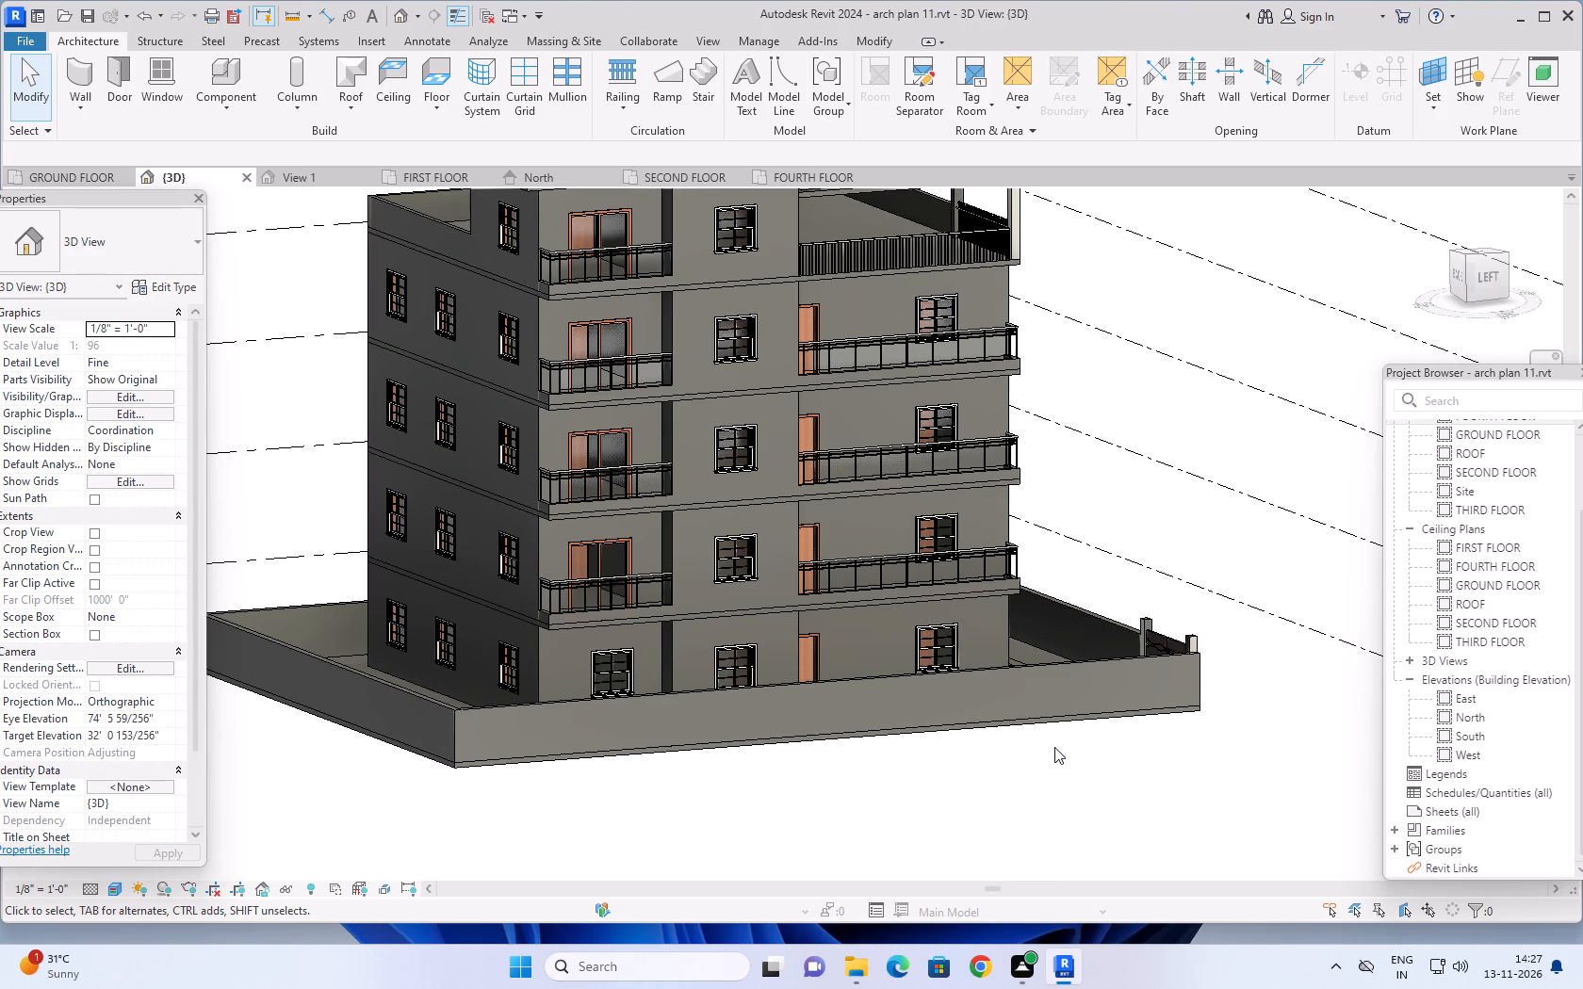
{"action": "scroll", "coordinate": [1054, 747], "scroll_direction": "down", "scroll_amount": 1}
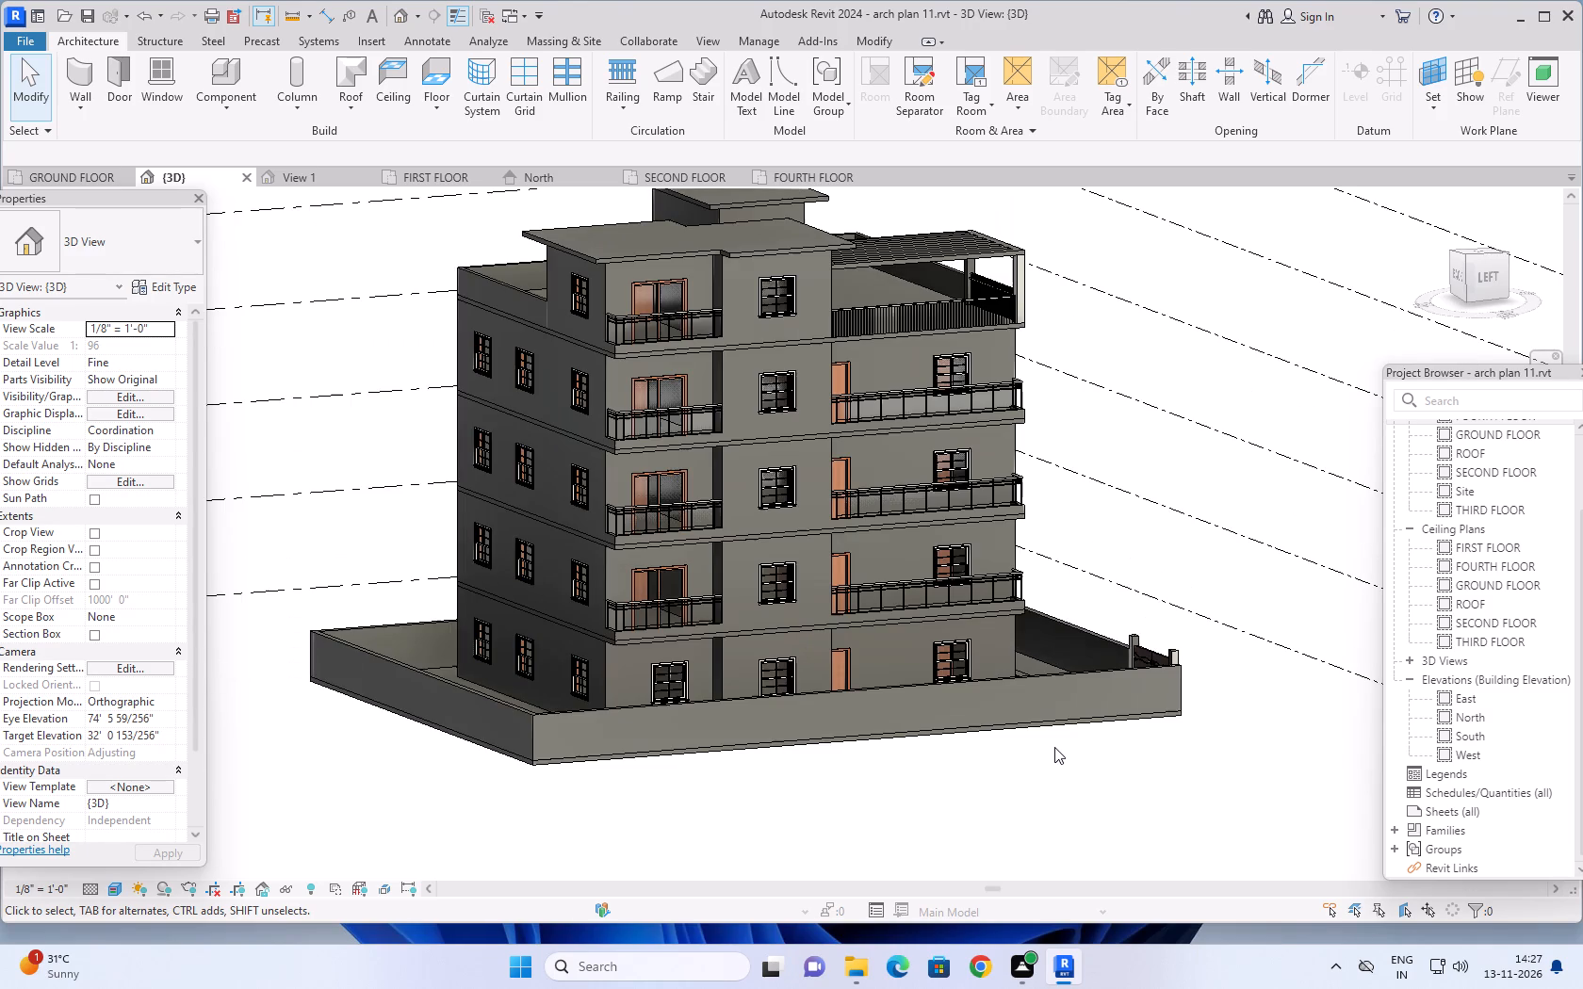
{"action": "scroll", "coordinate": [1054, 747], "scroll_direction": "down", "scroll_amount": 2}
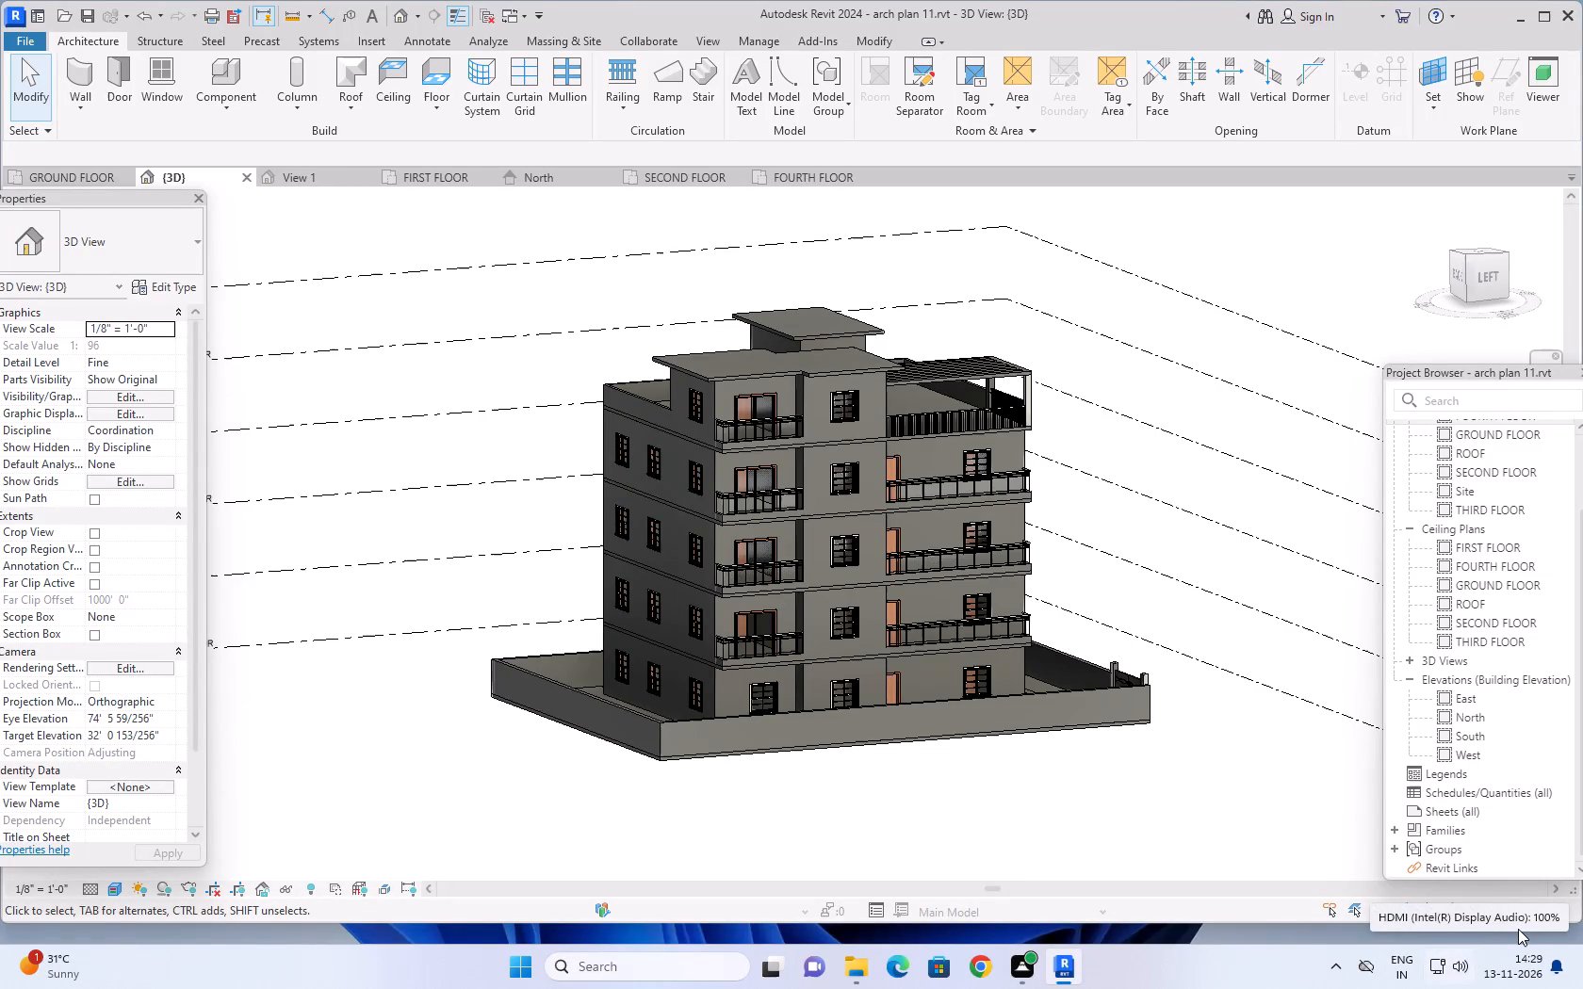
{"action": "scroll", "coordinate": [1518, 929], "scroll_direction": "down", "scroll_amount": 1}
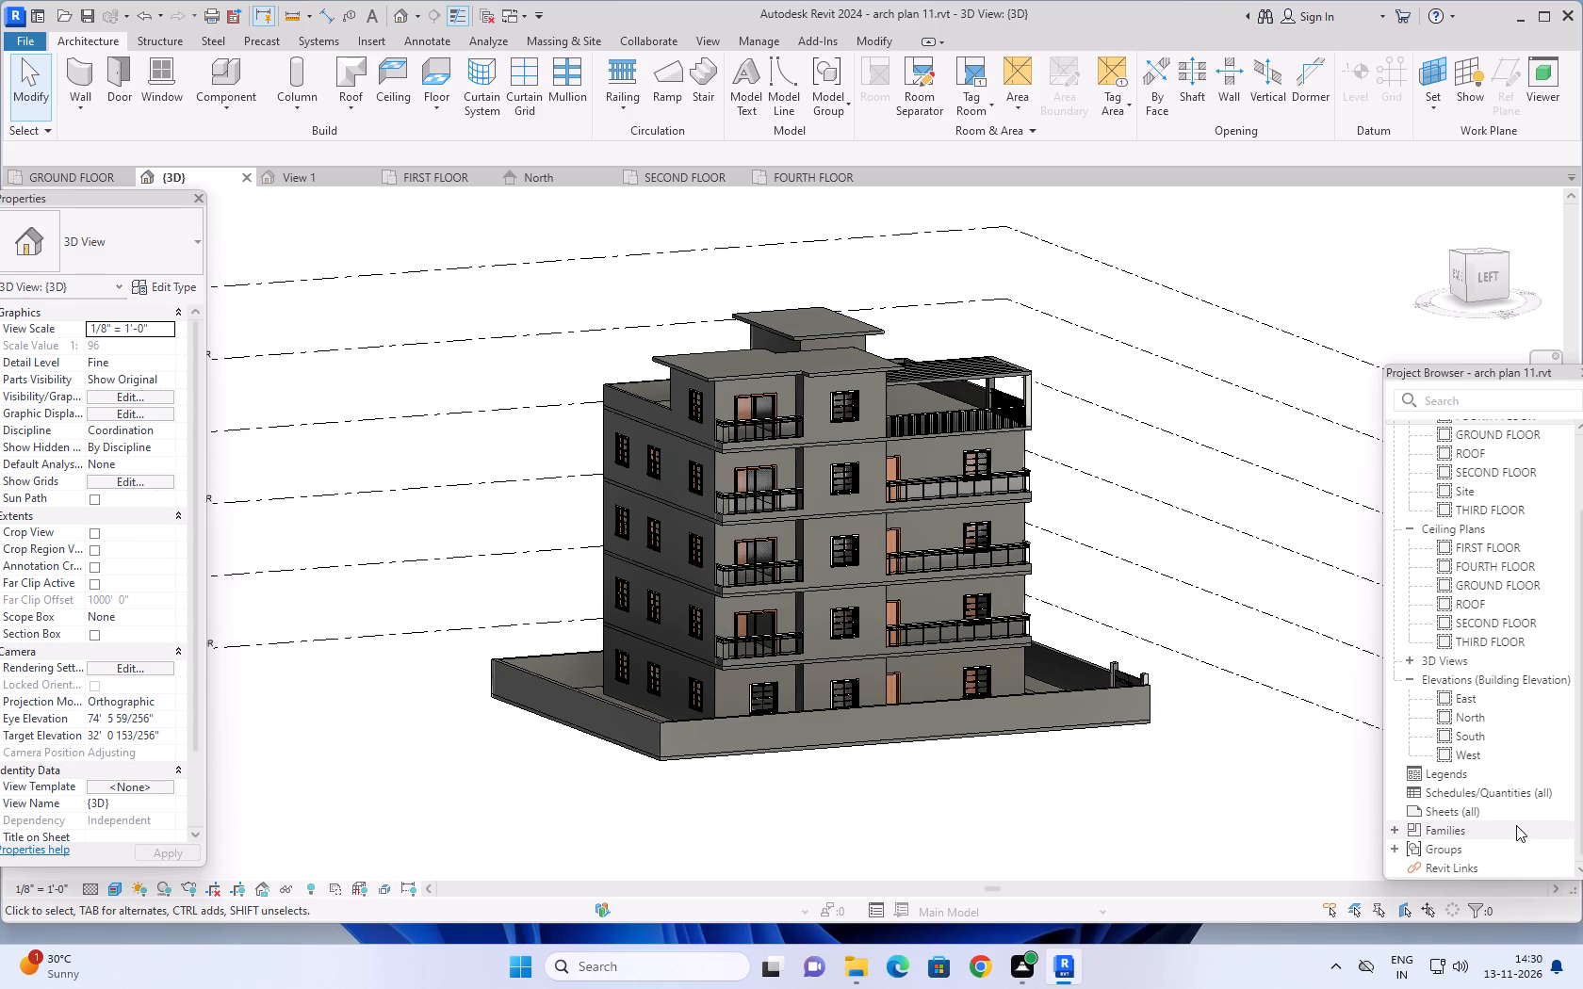
Examine the lower-floor balconies, the ground-floor openings and the compound wall near the gate up close in 3D.
{"action": "scroll", "coordinate": [1248, 830], "scroll_direction": "up", "scroll_amount": 2}
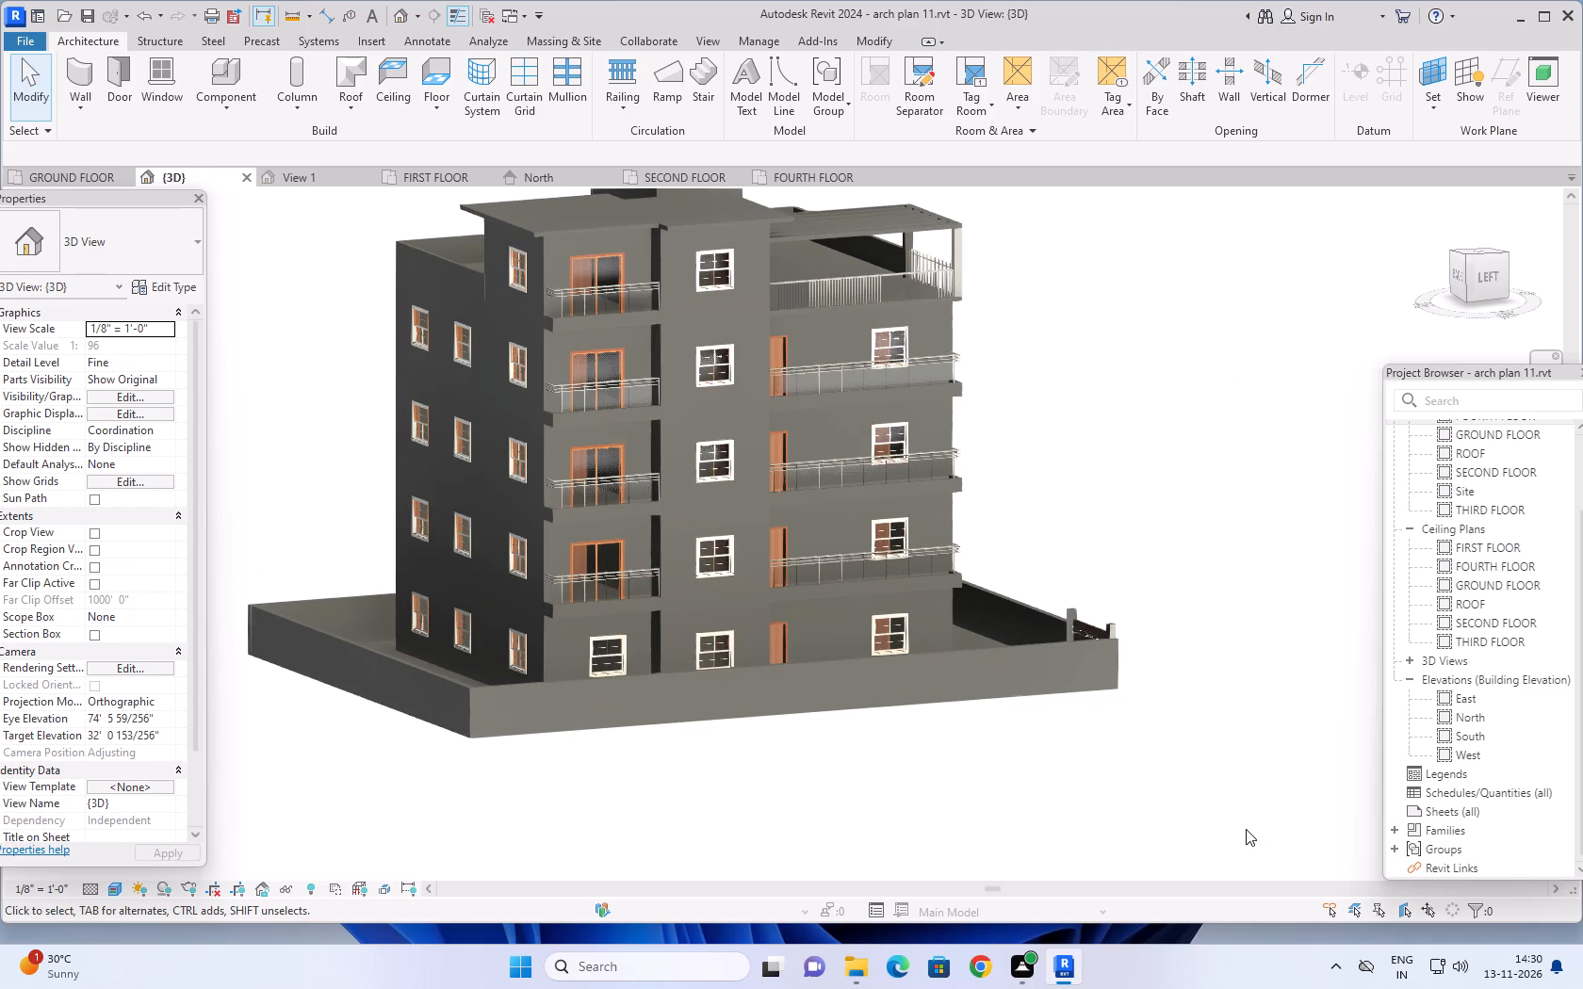
{"action": "scroll", "coordinate": [1248, 790], "scroll_direction": "up", "scroll_amount": 1}
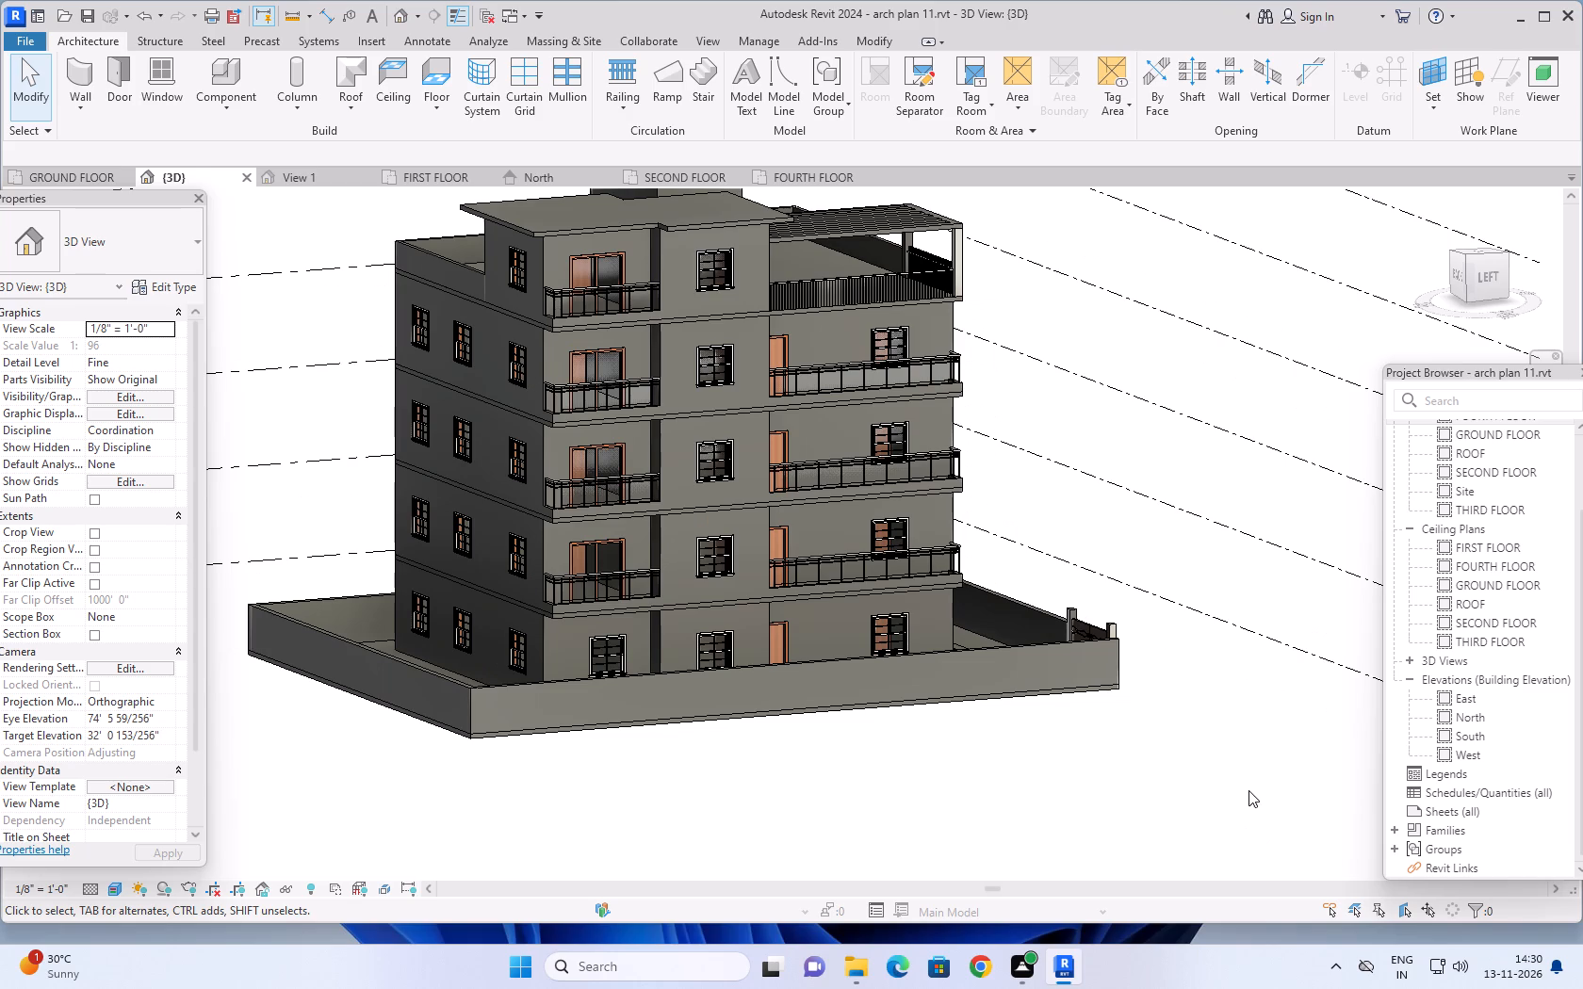
{"action": "scroll", "coordinate": [1248, 790], "scroll_direction": "up", "scroll_amount": 3}
{"action": "middle_click_drag", "start_coordinate": [1210, 657], "coordinate": [1228, 664]}
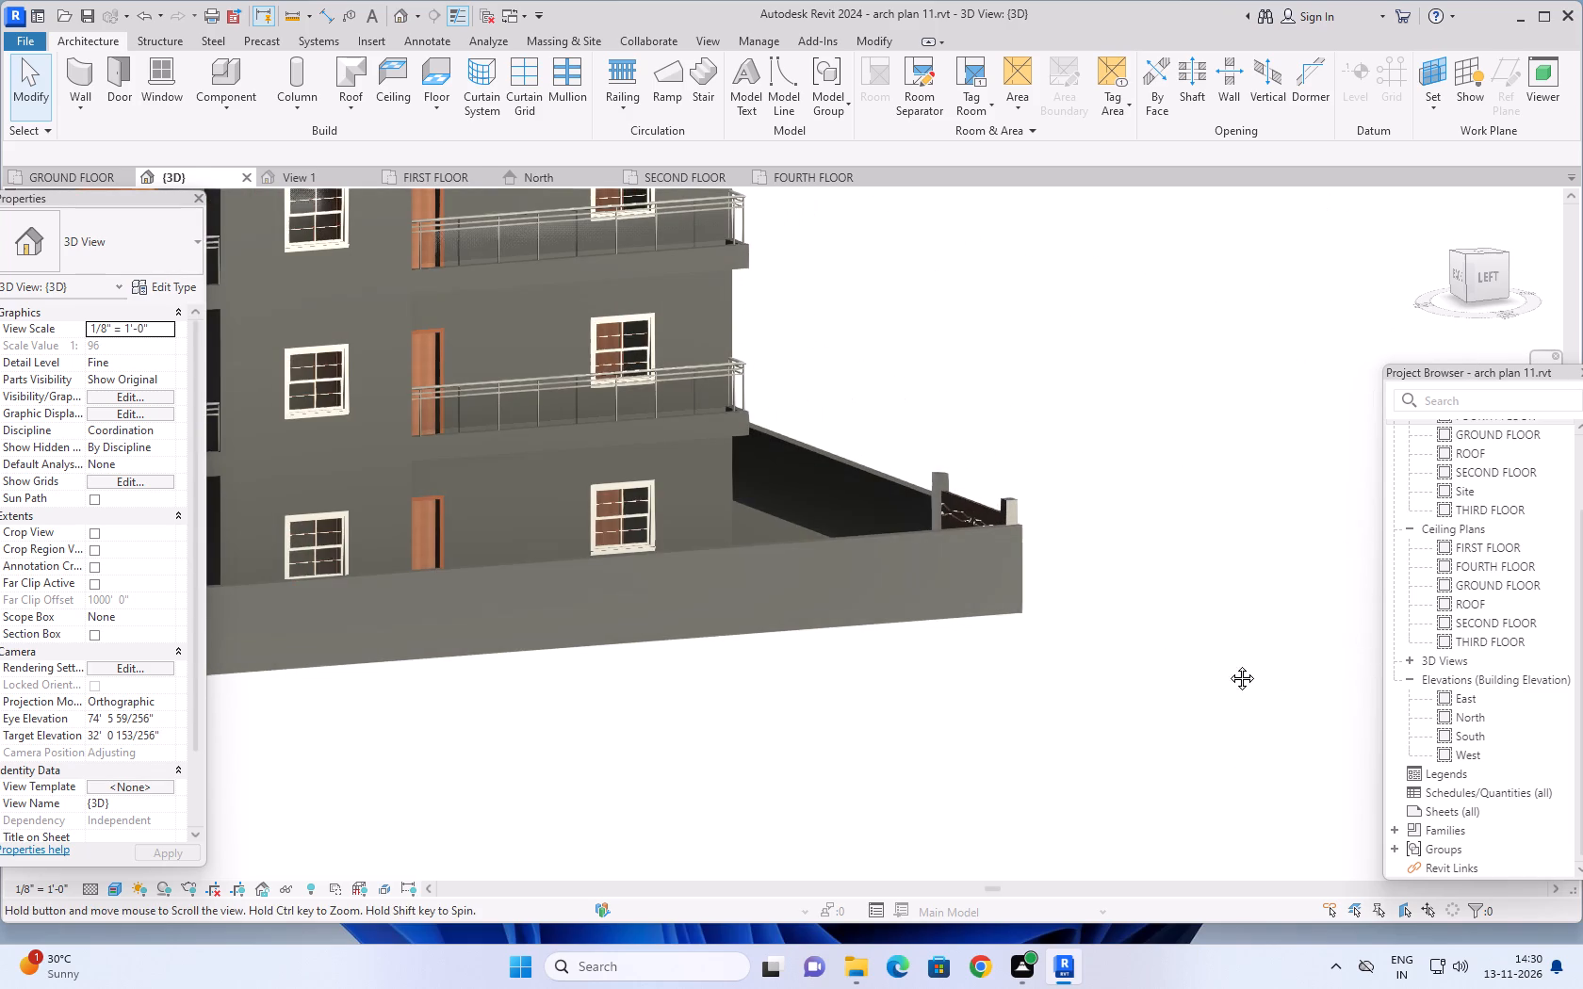
{"action": "middle_click_drag", "start_coordinate": [1228, 664], "coordinate": [1354, 677]}
{"action": "scroll", "coordinate": [1224, 663], "scroll_direction": "down", "scroll_amount": 1}
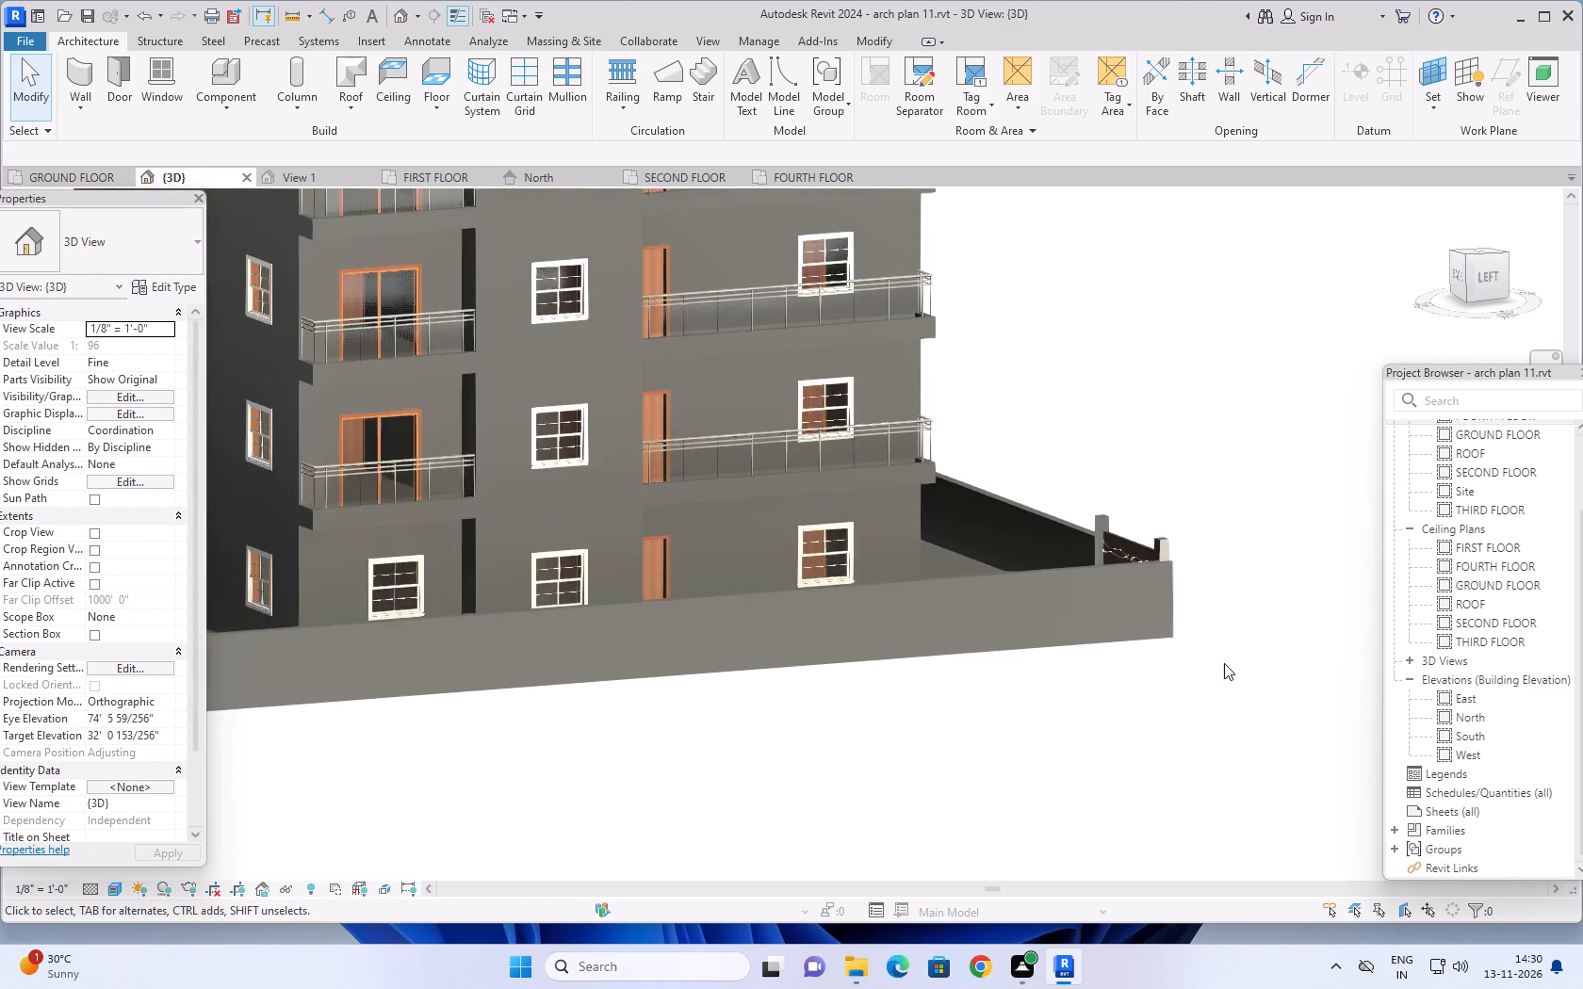
{"action": "scroll", "coordinate": [1224, 663], "scroll_direction": "down", "scroll_amount": 1}
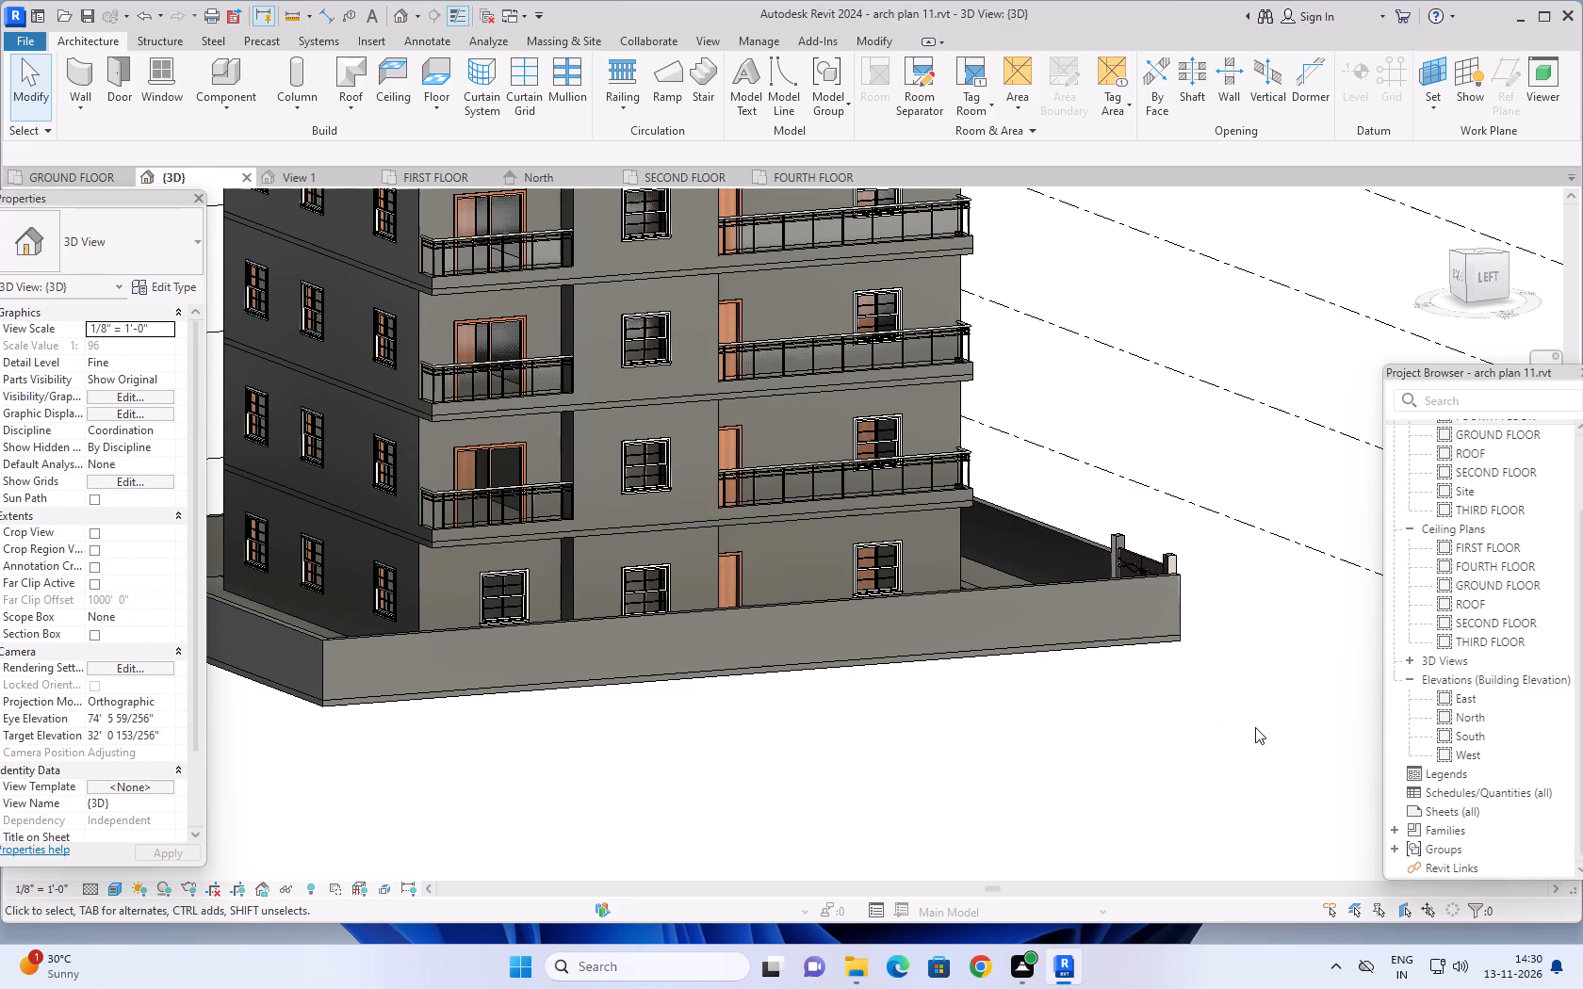
{"action": "scroll", "coordinate": [1255, 727], "scroll_direction": "up", "scroll_amount": 1}
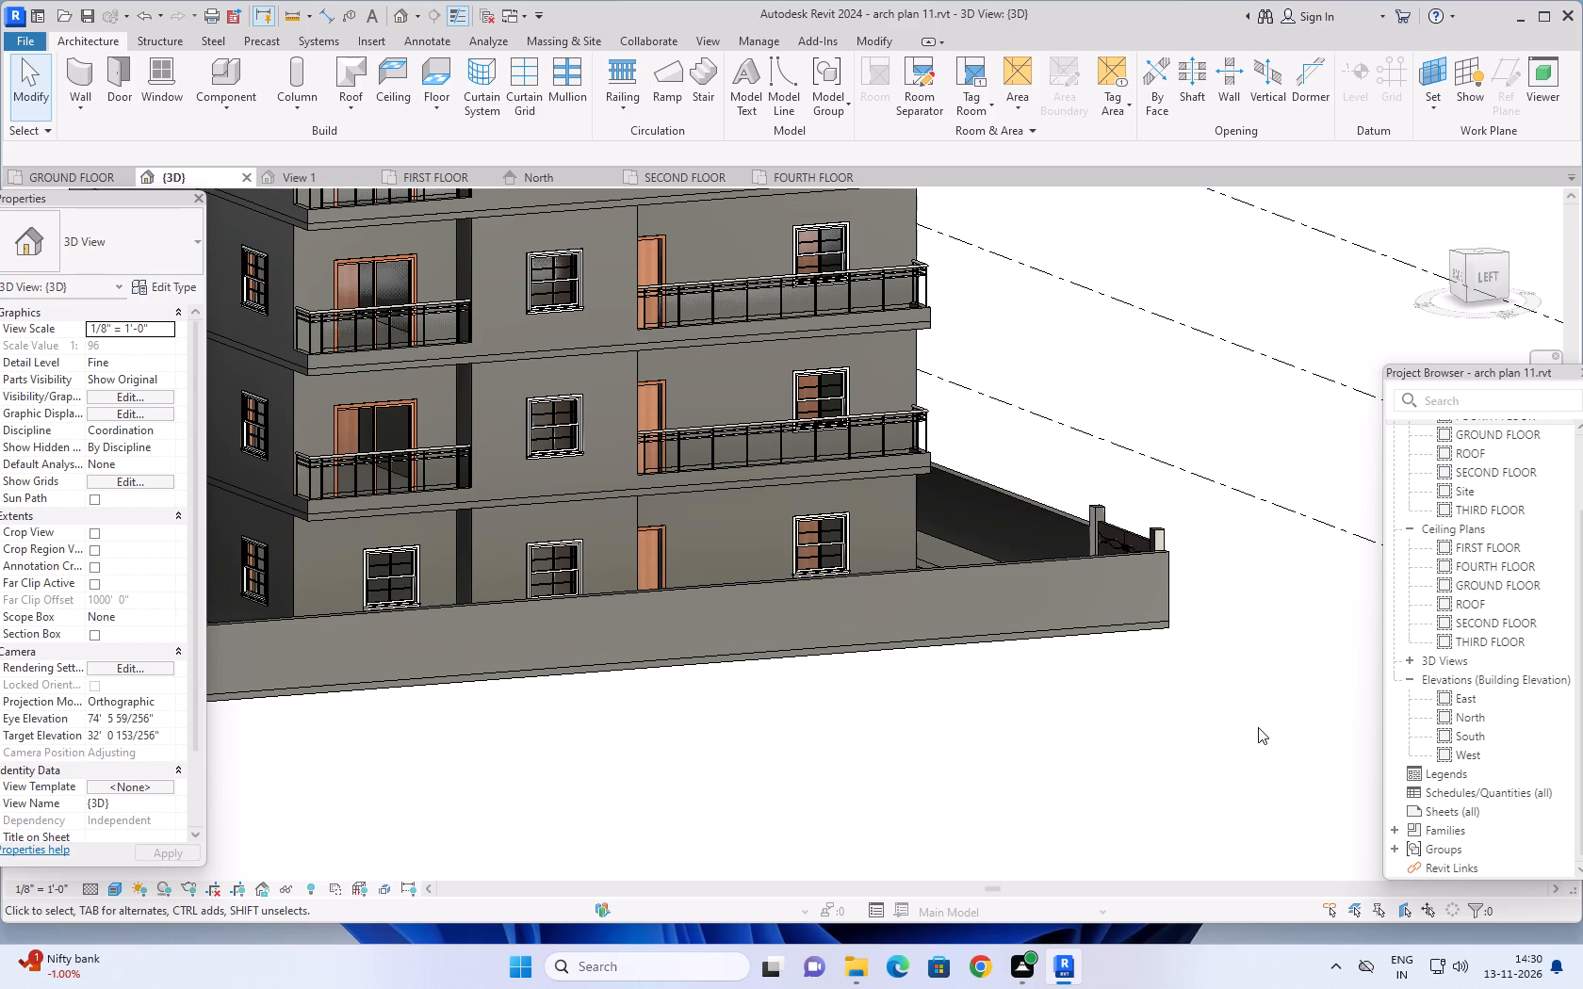
Examine the compound wall corner near the gate up close, and the whole building from its left side in 3D.
{"action": "scroll", "coordinate": [1258, 727], "scroll_direction": "up", "scroll_amount": 3}
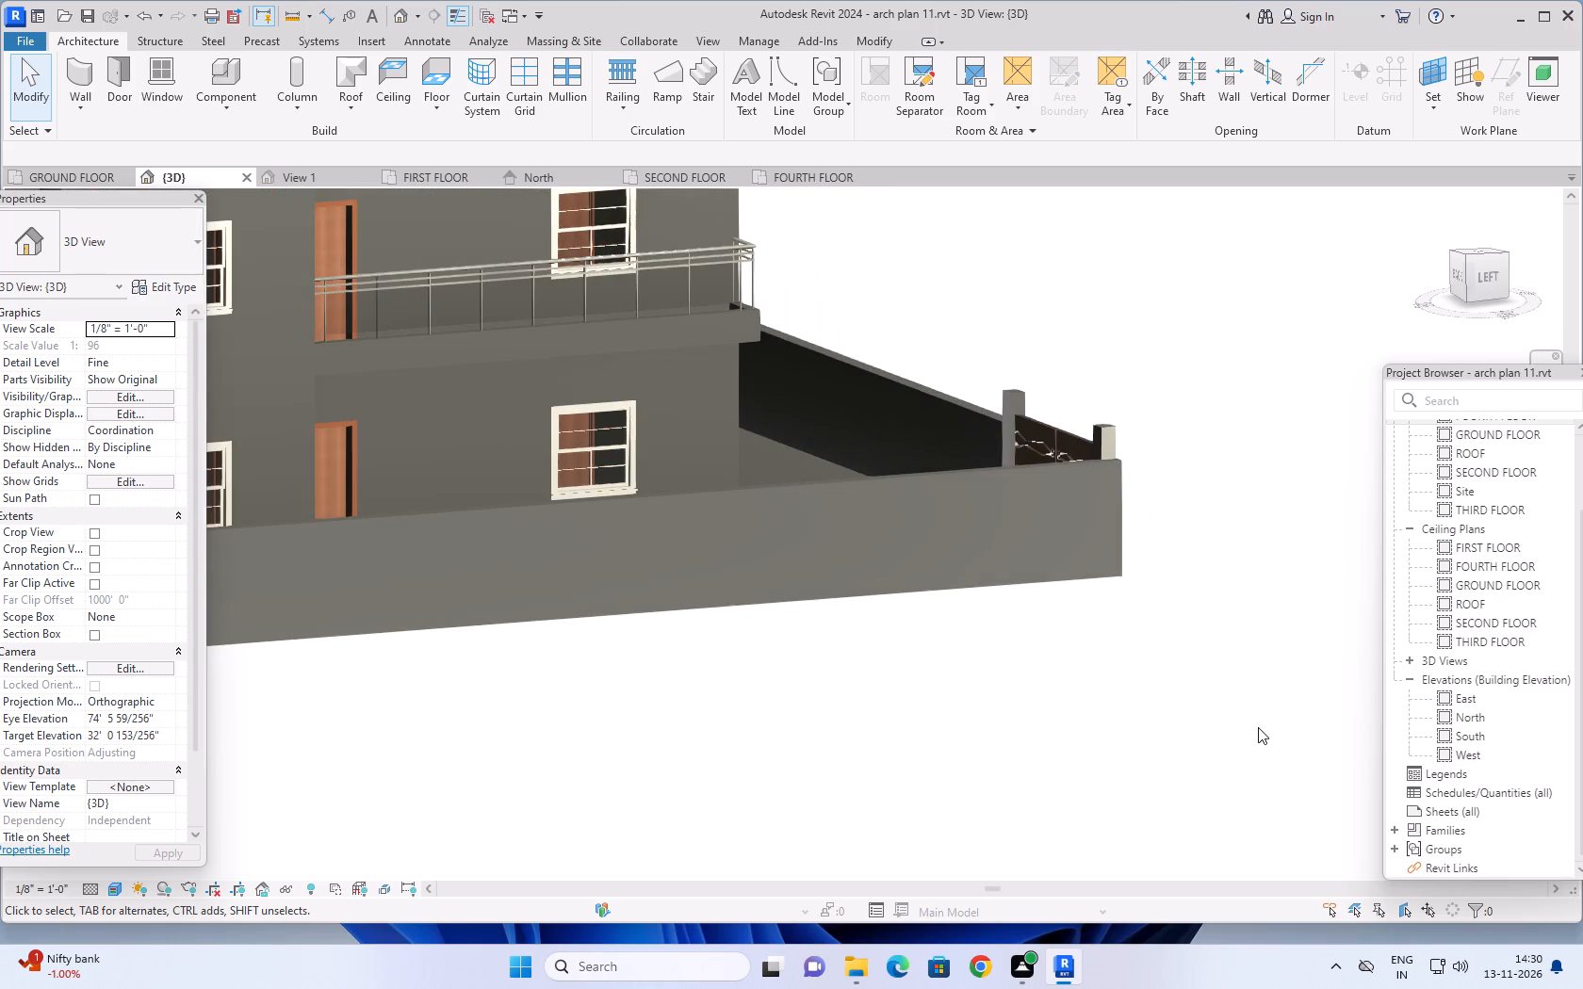
{"action": "scroll", "coordinate": [1258, 727], "scroll_direction": "up", "scroll_amount": 1}
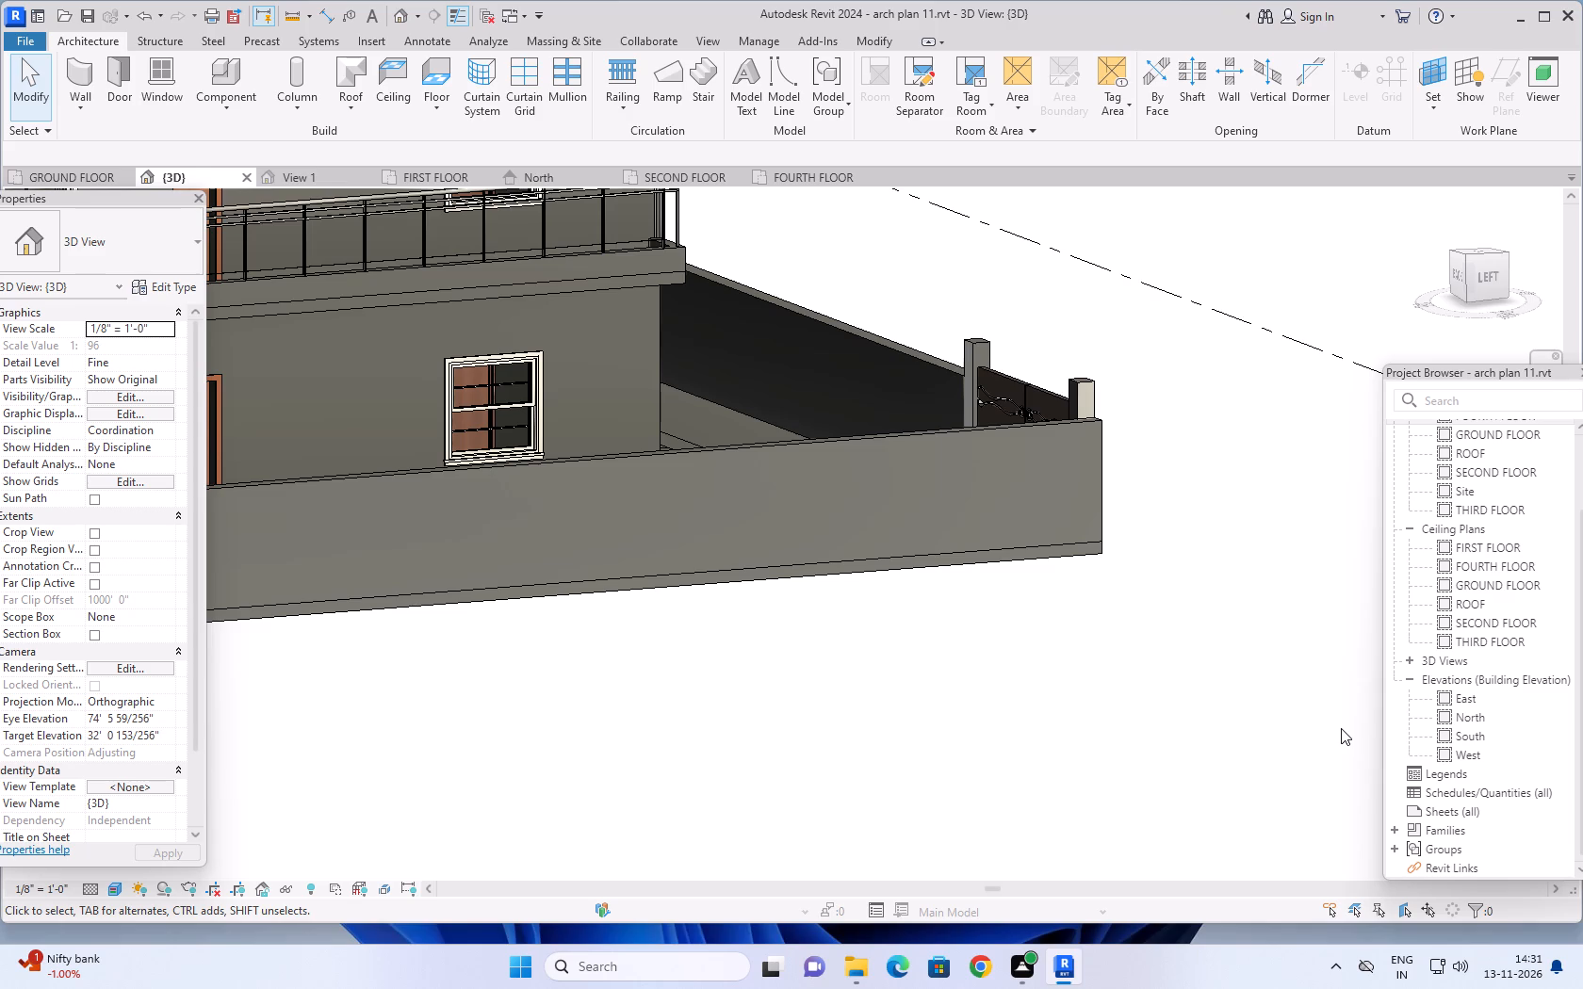
{"action": "scroll", "coordinate": [1472, 722], "scroll_direction": "up", "scroll_amount": 1}
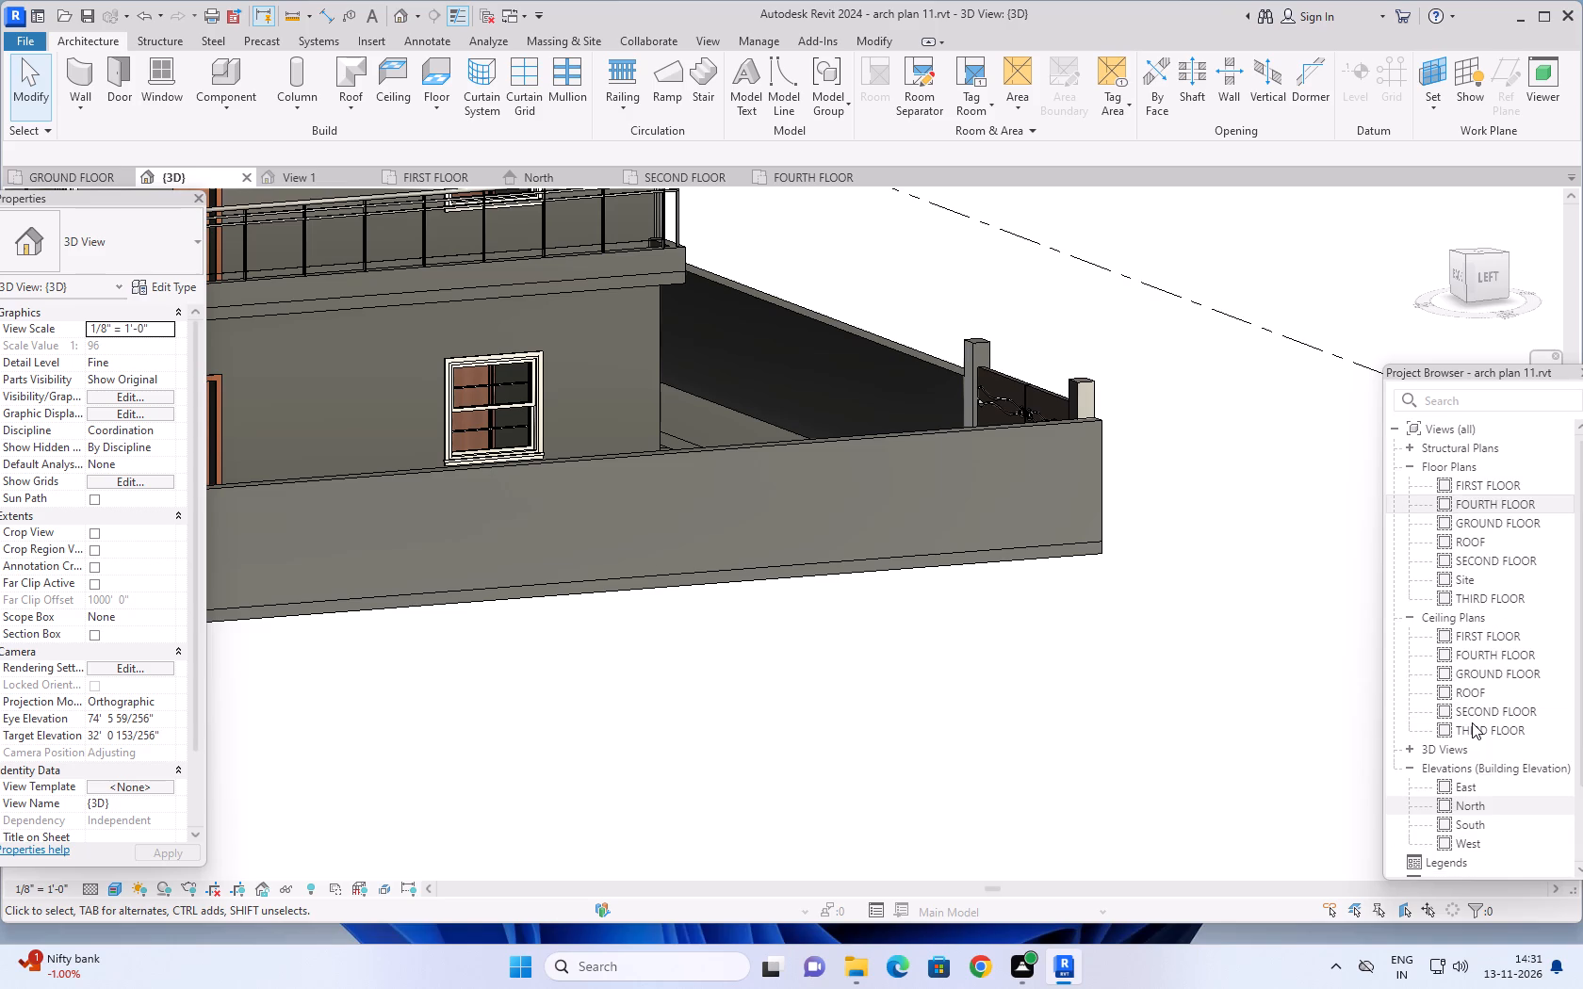
{"action": "scroll", "coordinate": [1472, 722], "scroll_direction": "up", "scroll_amount": 1}
{"action": "scroll", "coordinate": [1052, 694], "scroll_direction": "down", "scroll_amount": 3}
{"action": "middle_click_drag", "start_coordinate": [1024, 672], "coordinate": [1165, 736]}
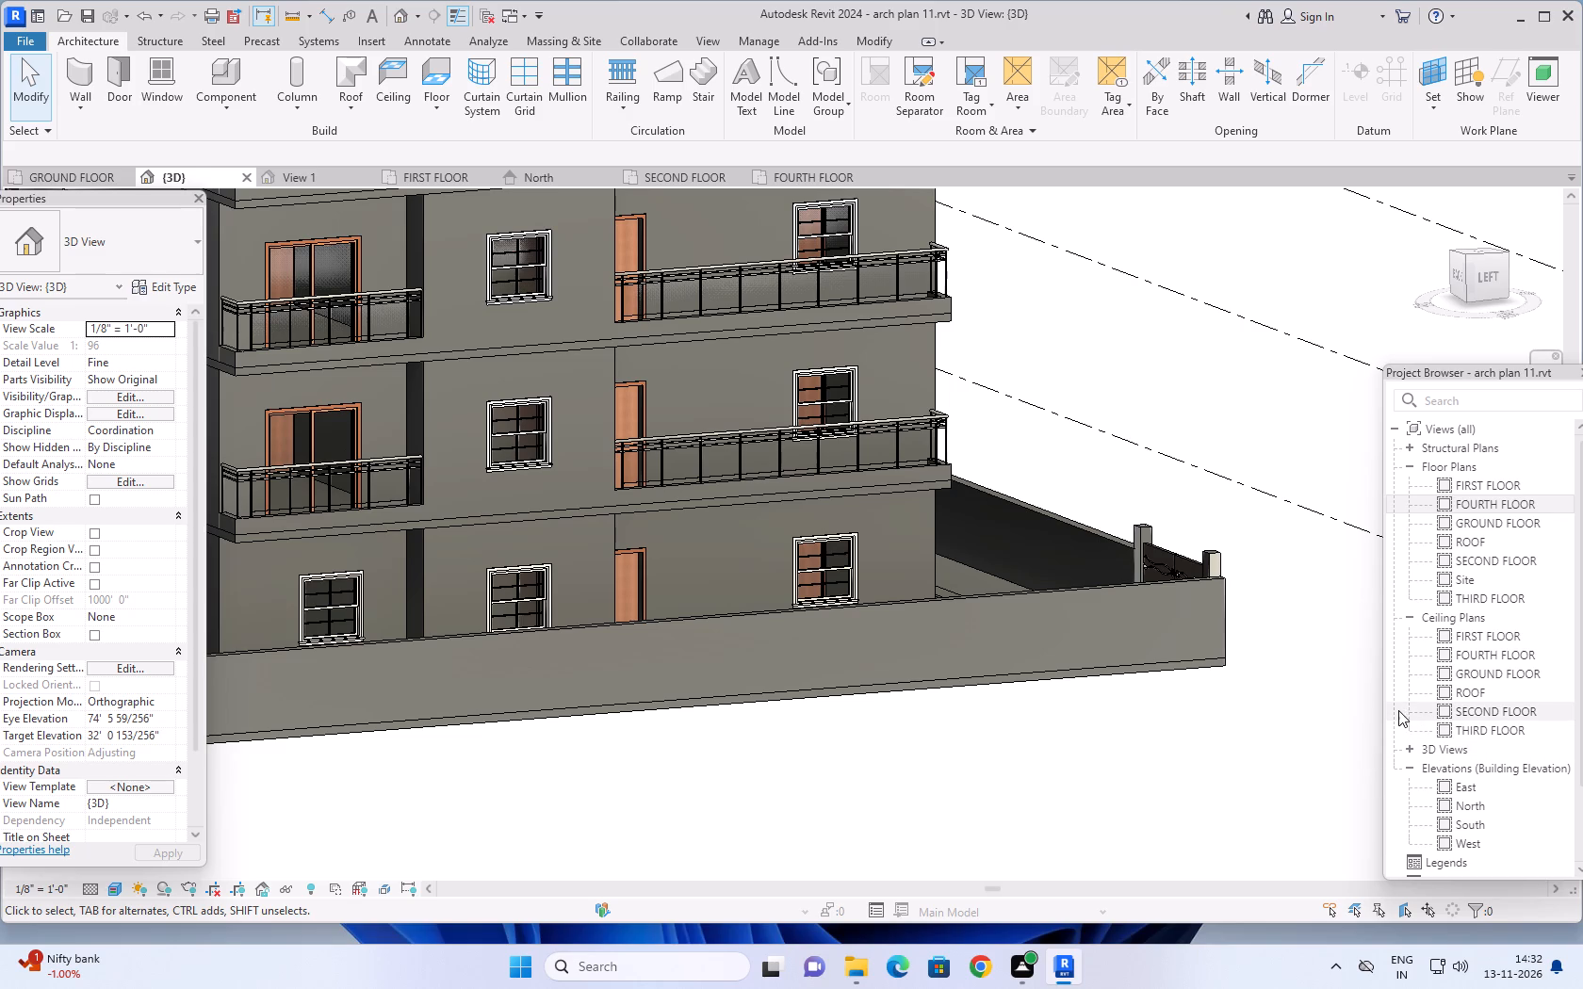
{"action": "scroll", "coordinate": [1254, 722], "scroll_direction": "down", "scroll_amount": 6}
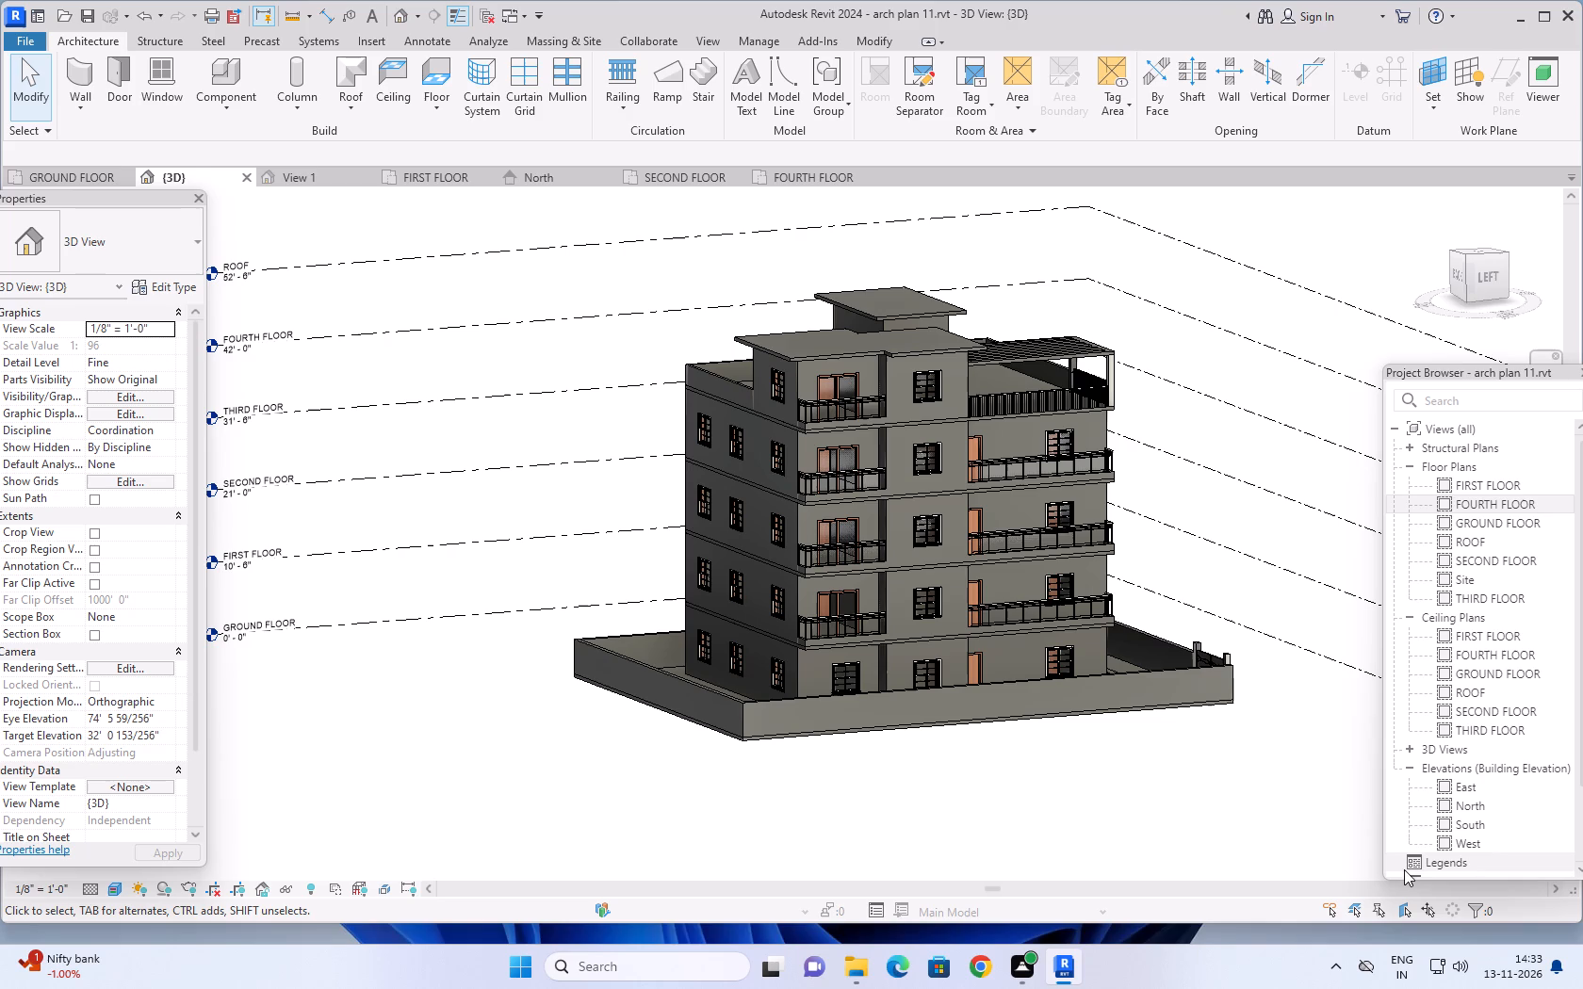
{"action": "scroll", "coordinate": [1231, 585], "scroll_direction": "down", "scroll_amount": 2}
{"action": "middle_click_drag", "start_coordinate": [1258, 683], "coordinate": [1148, 752]}
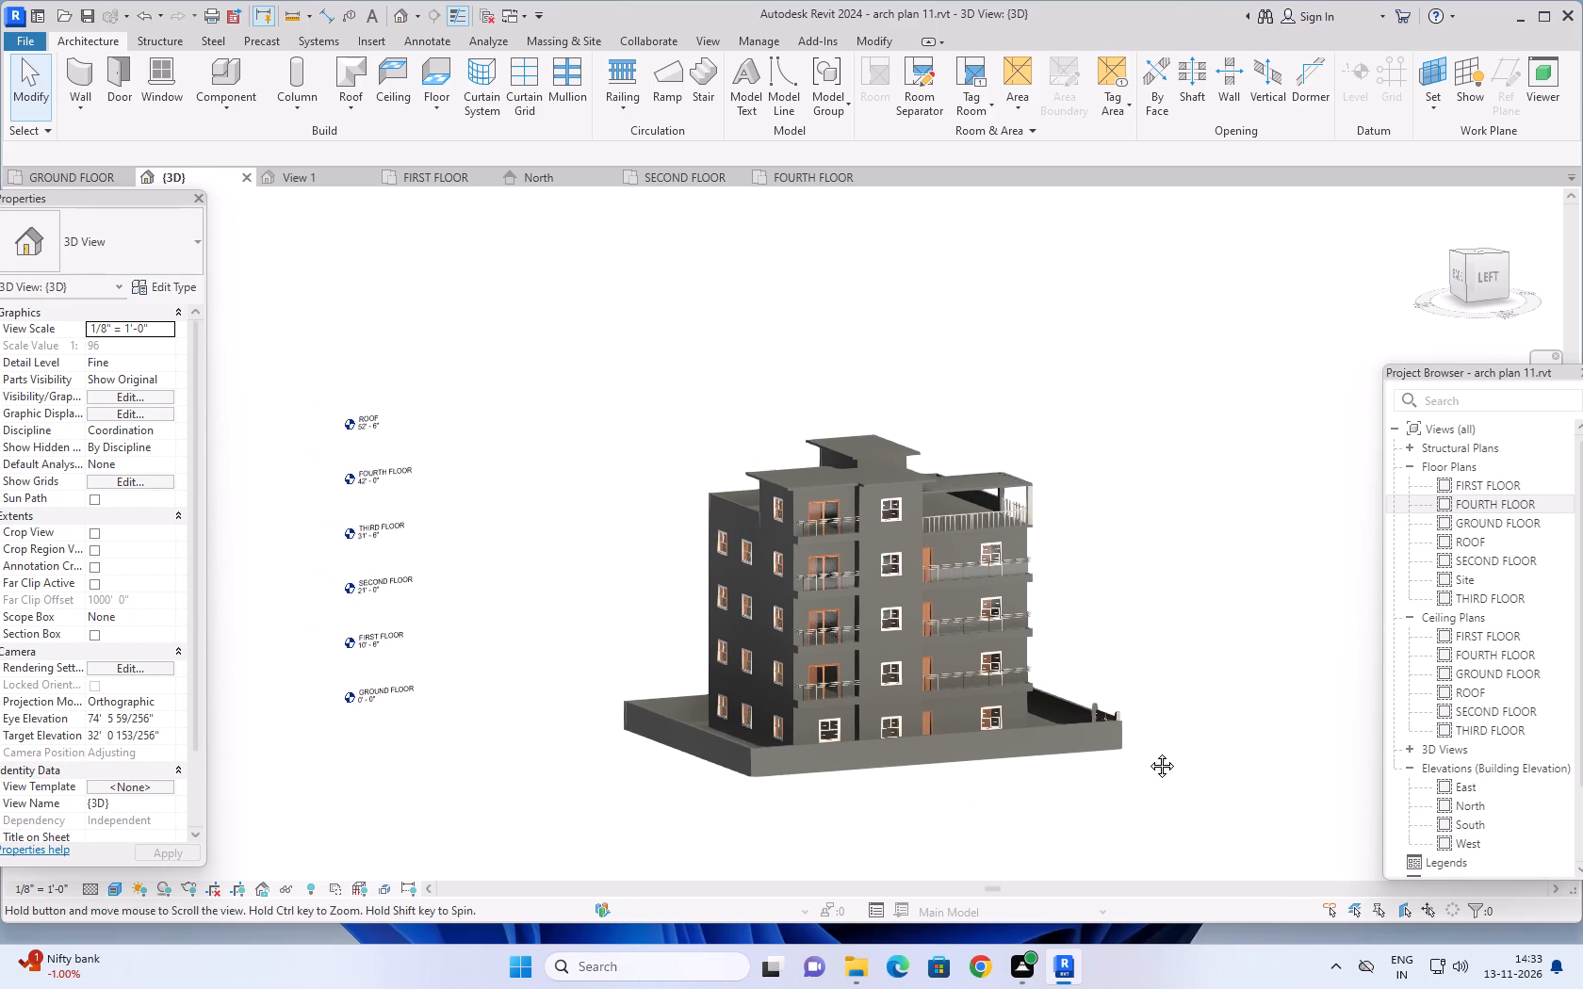
{"action": "middle_click_drag", "start_coordinate": [1148, 752], "coordinate": [1150, 752]}
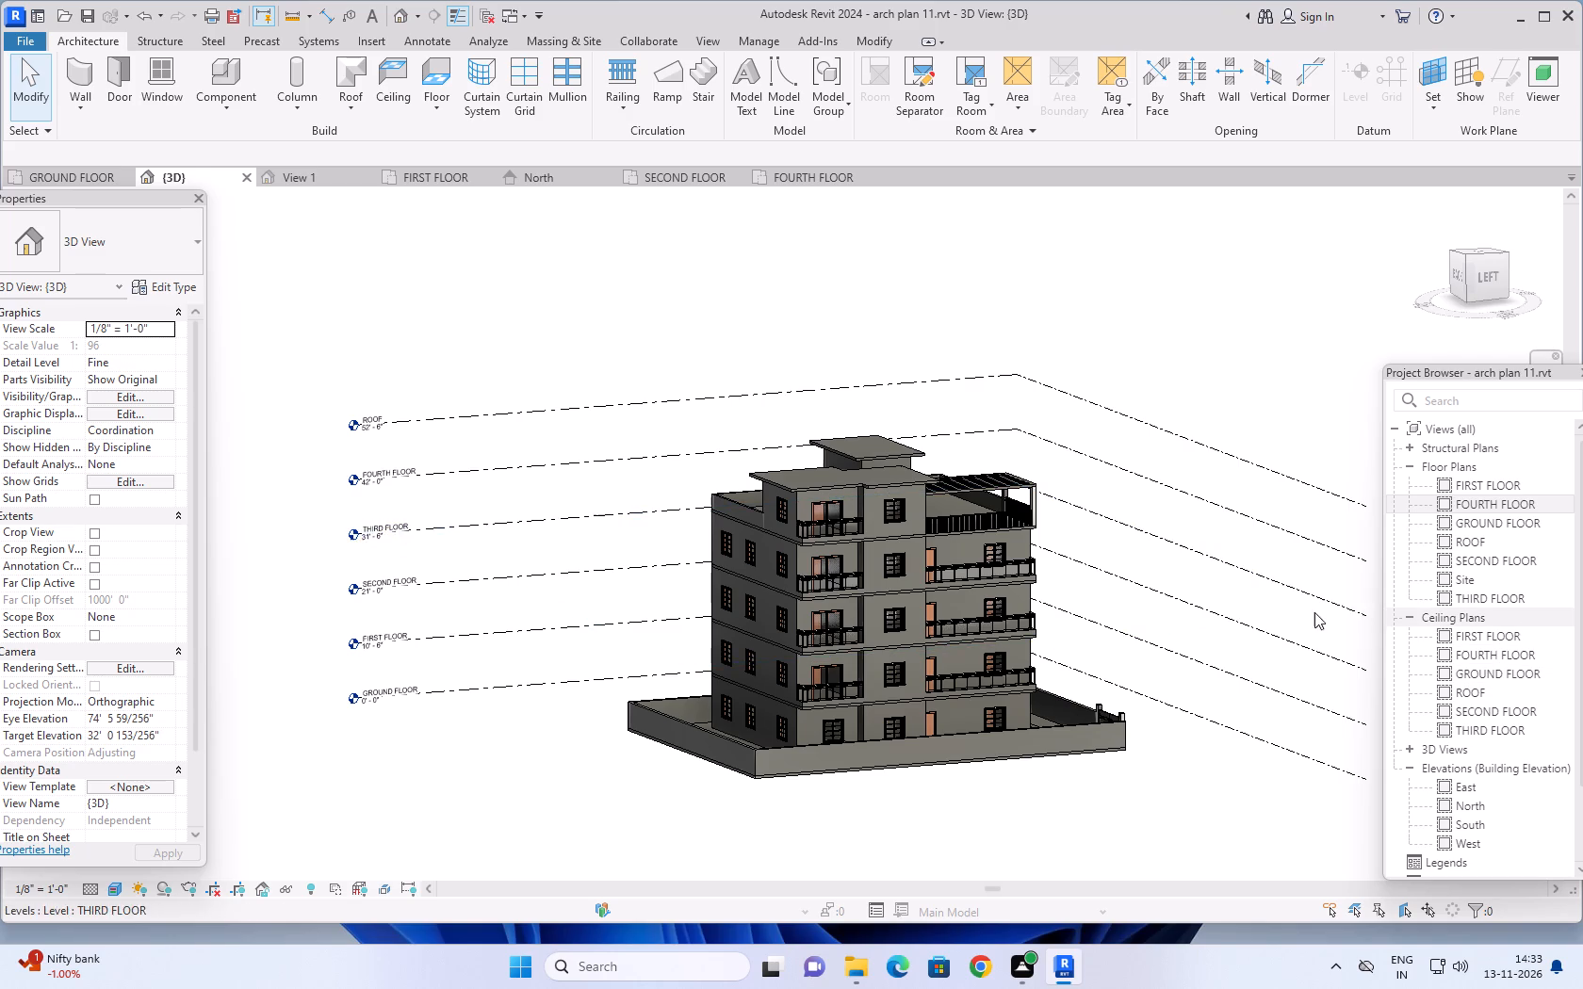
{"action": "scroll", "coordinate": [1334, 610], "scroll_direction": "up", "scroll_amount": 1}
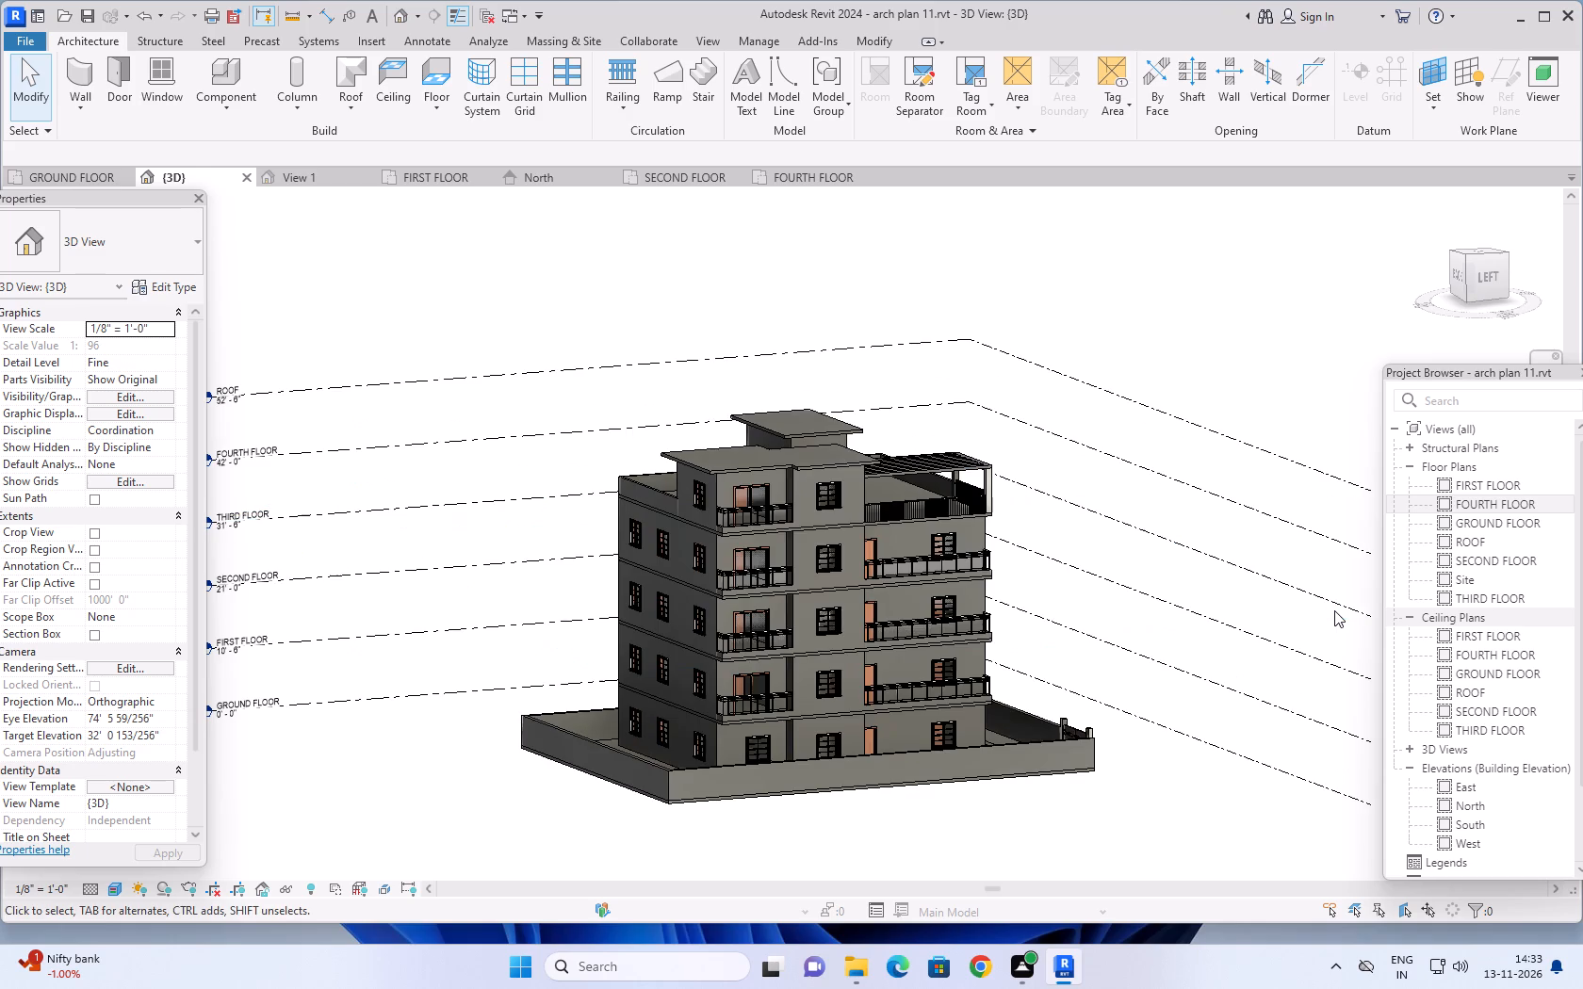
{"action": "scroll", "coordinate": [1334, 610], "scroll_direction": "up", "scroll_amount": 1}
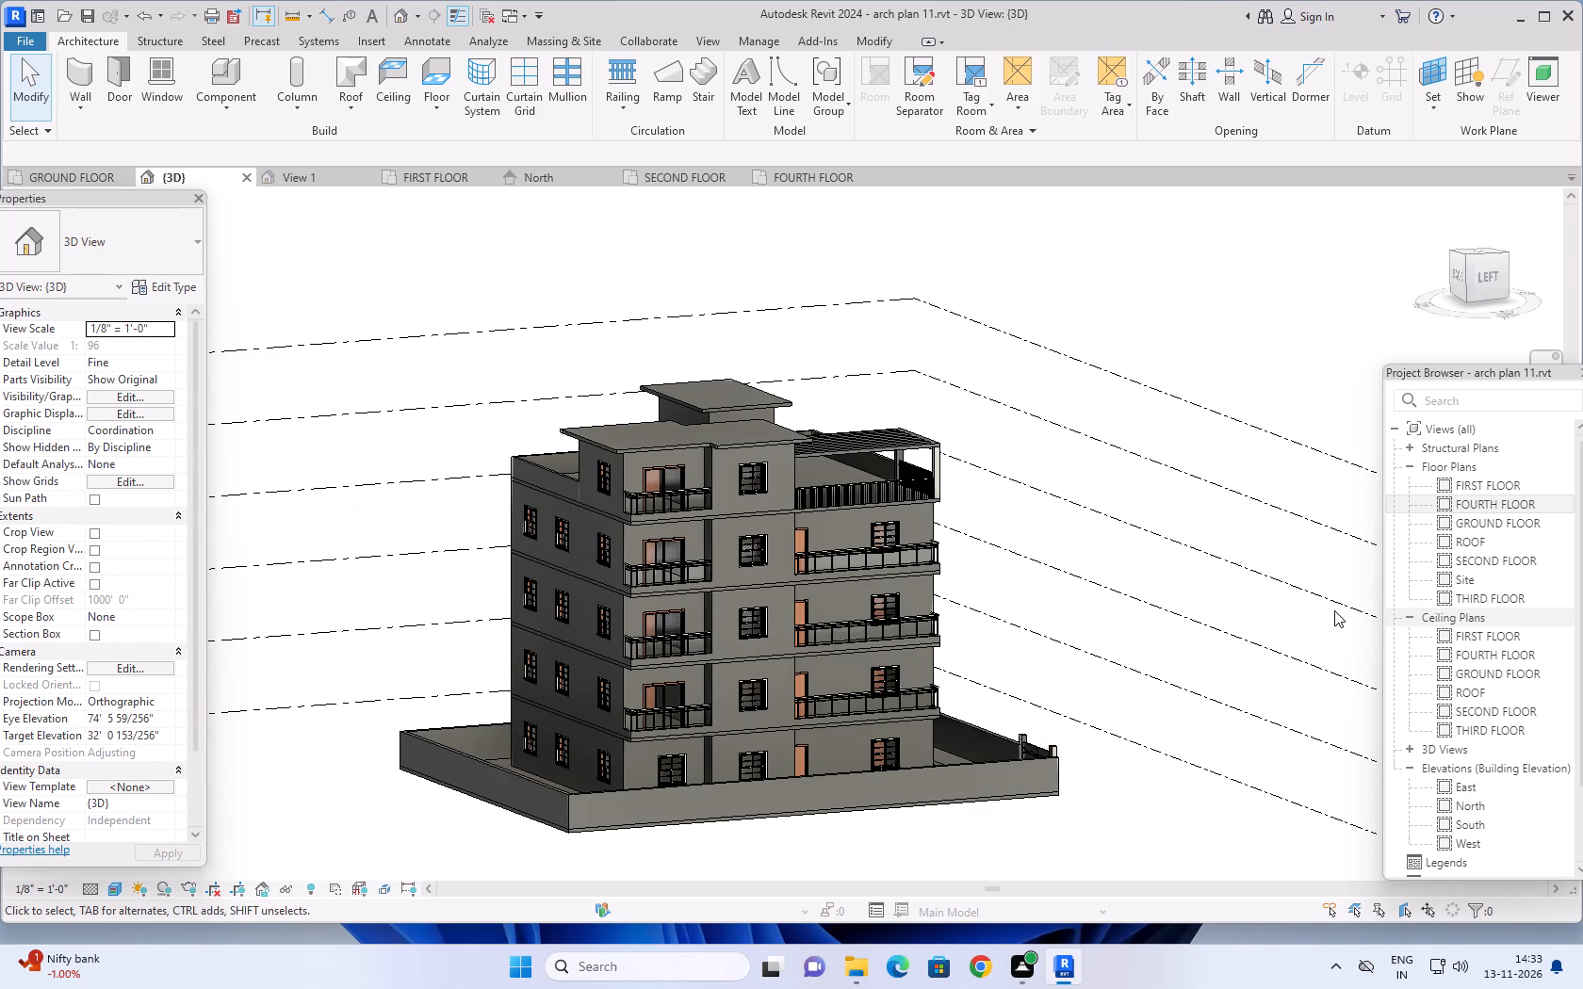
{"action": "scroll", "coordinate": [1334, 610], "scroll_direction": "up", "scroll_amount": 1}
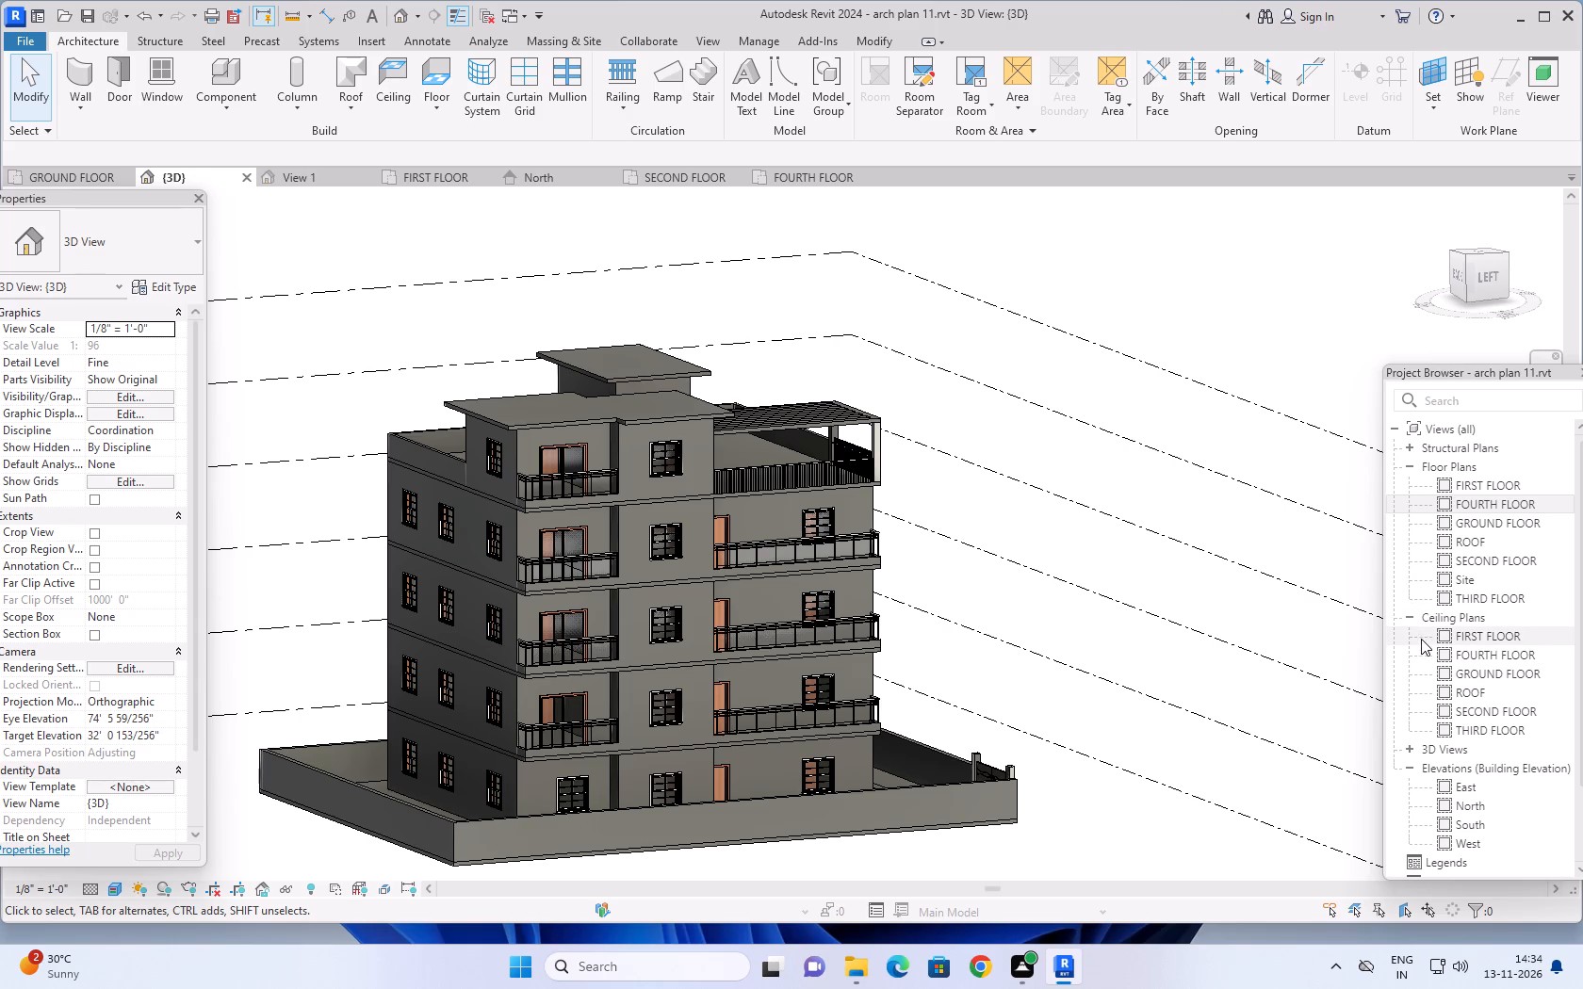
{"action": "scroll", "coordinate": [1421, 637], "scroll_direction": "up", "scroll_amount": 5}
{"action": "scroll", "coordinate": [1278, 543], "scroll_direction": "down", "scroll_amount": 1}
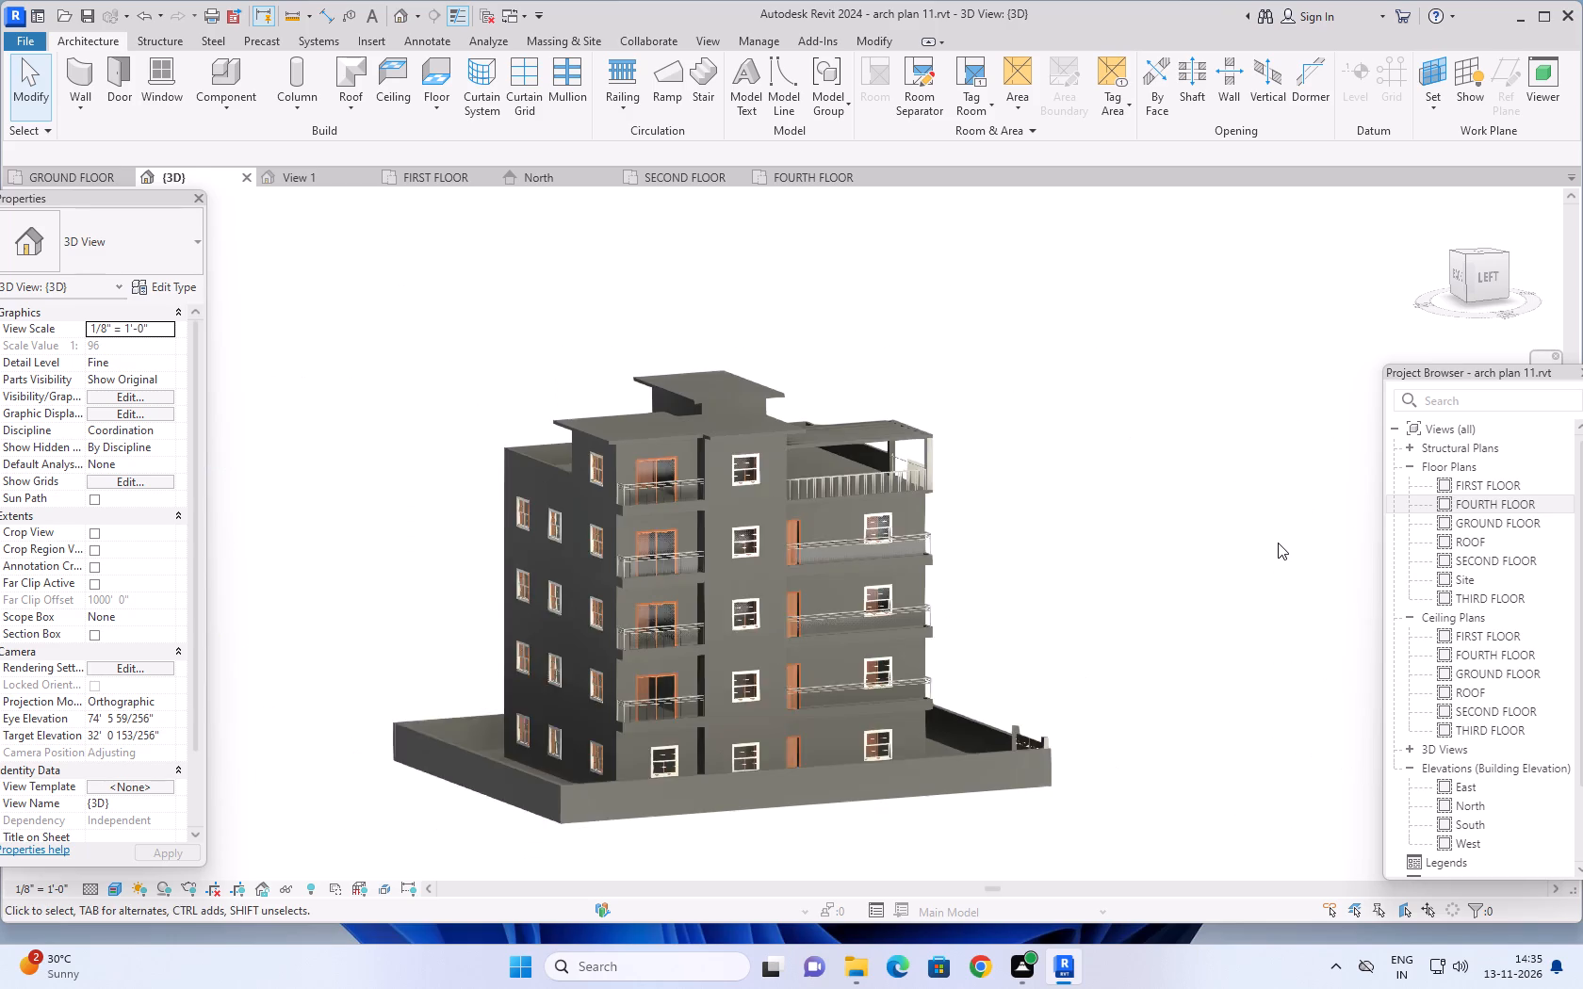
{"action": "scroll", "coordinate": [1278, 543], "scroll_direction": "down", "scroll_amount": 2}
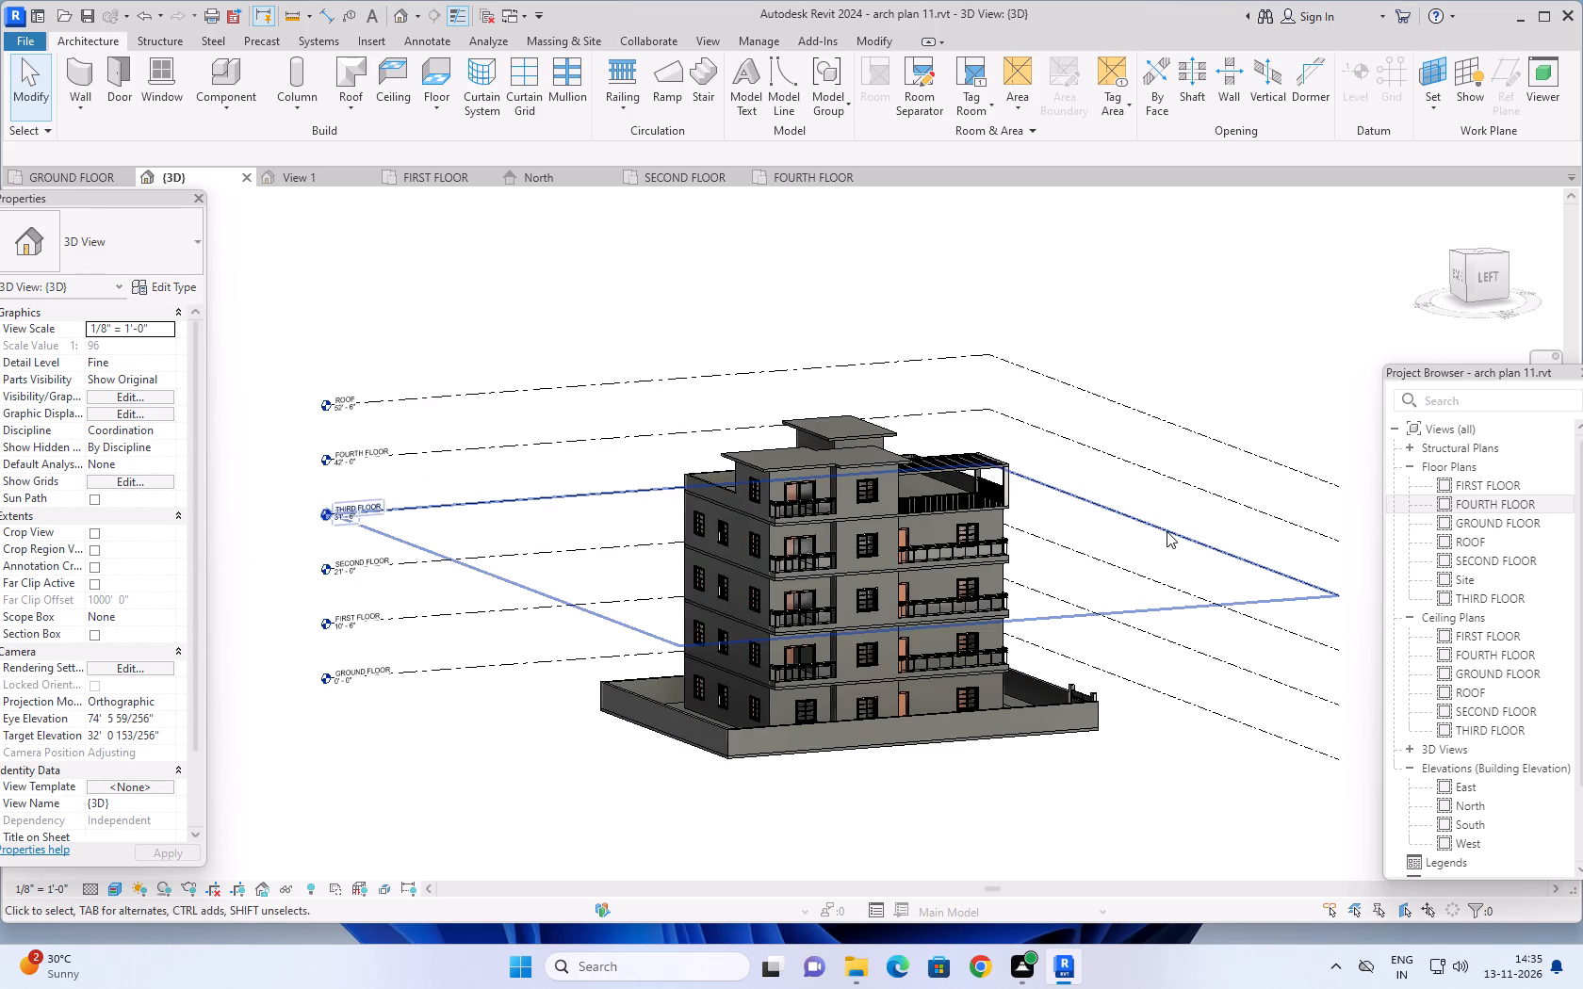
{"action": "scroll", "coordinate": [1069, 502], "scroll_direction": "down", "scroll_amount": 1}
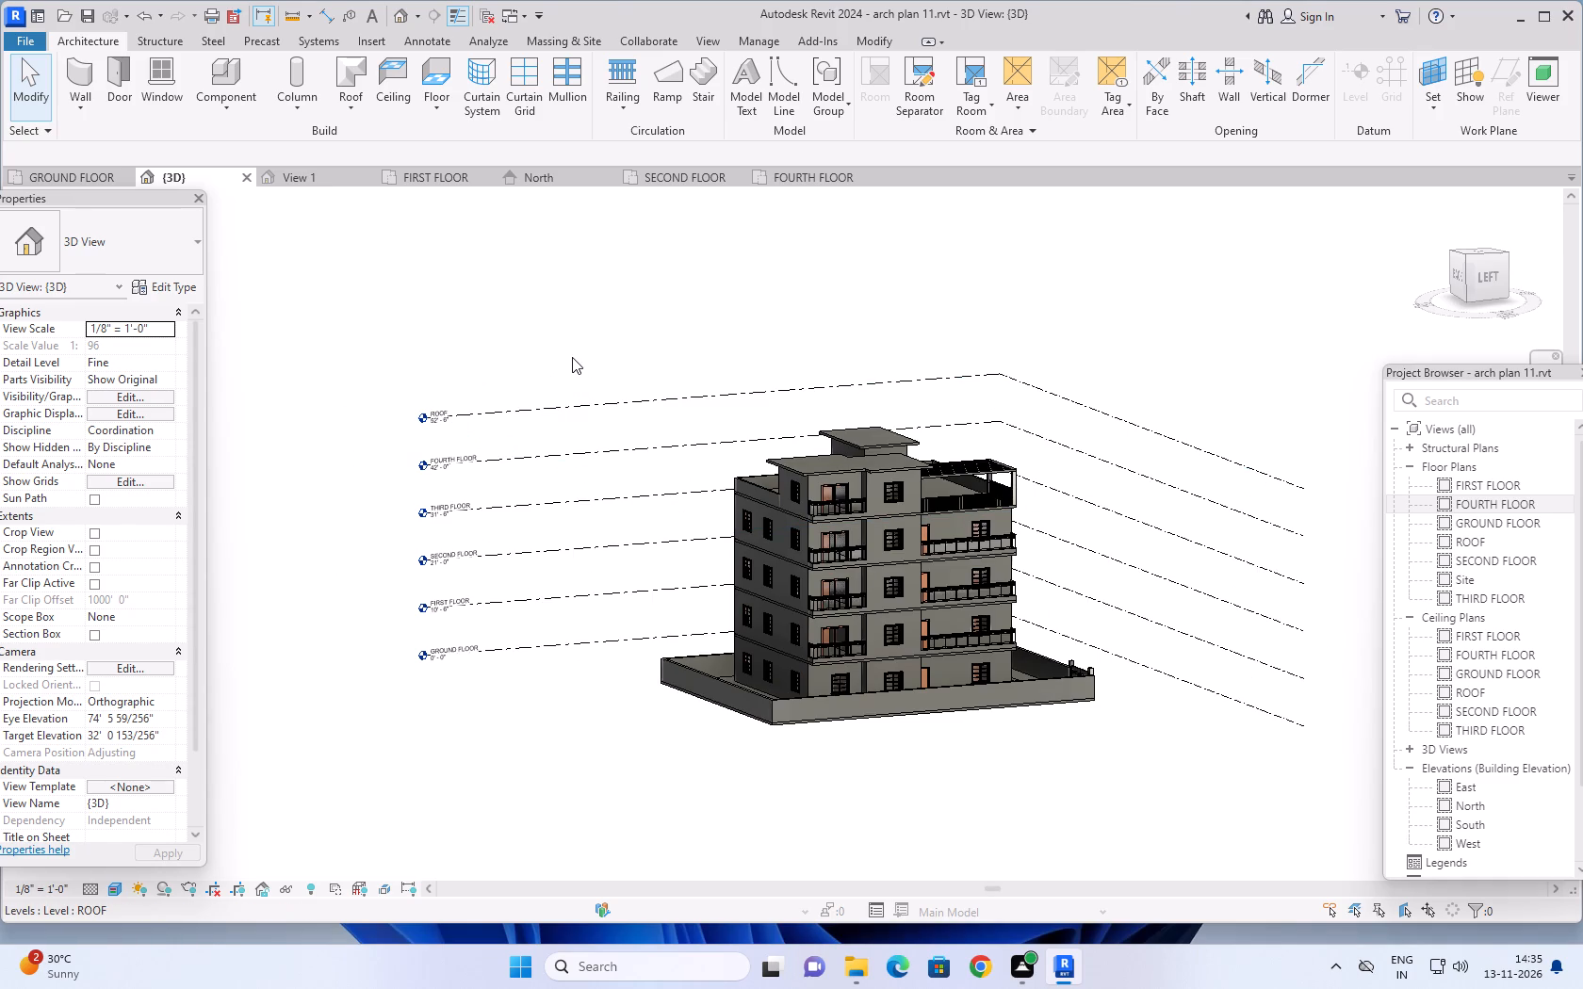
Inspect the roof slabs, the open terrace and the pergola from above and from the back-left corner in 3D.
{"action": "middle_click_drag", "start_coordinate": [570, 354], "coordinate": [810, 704]}
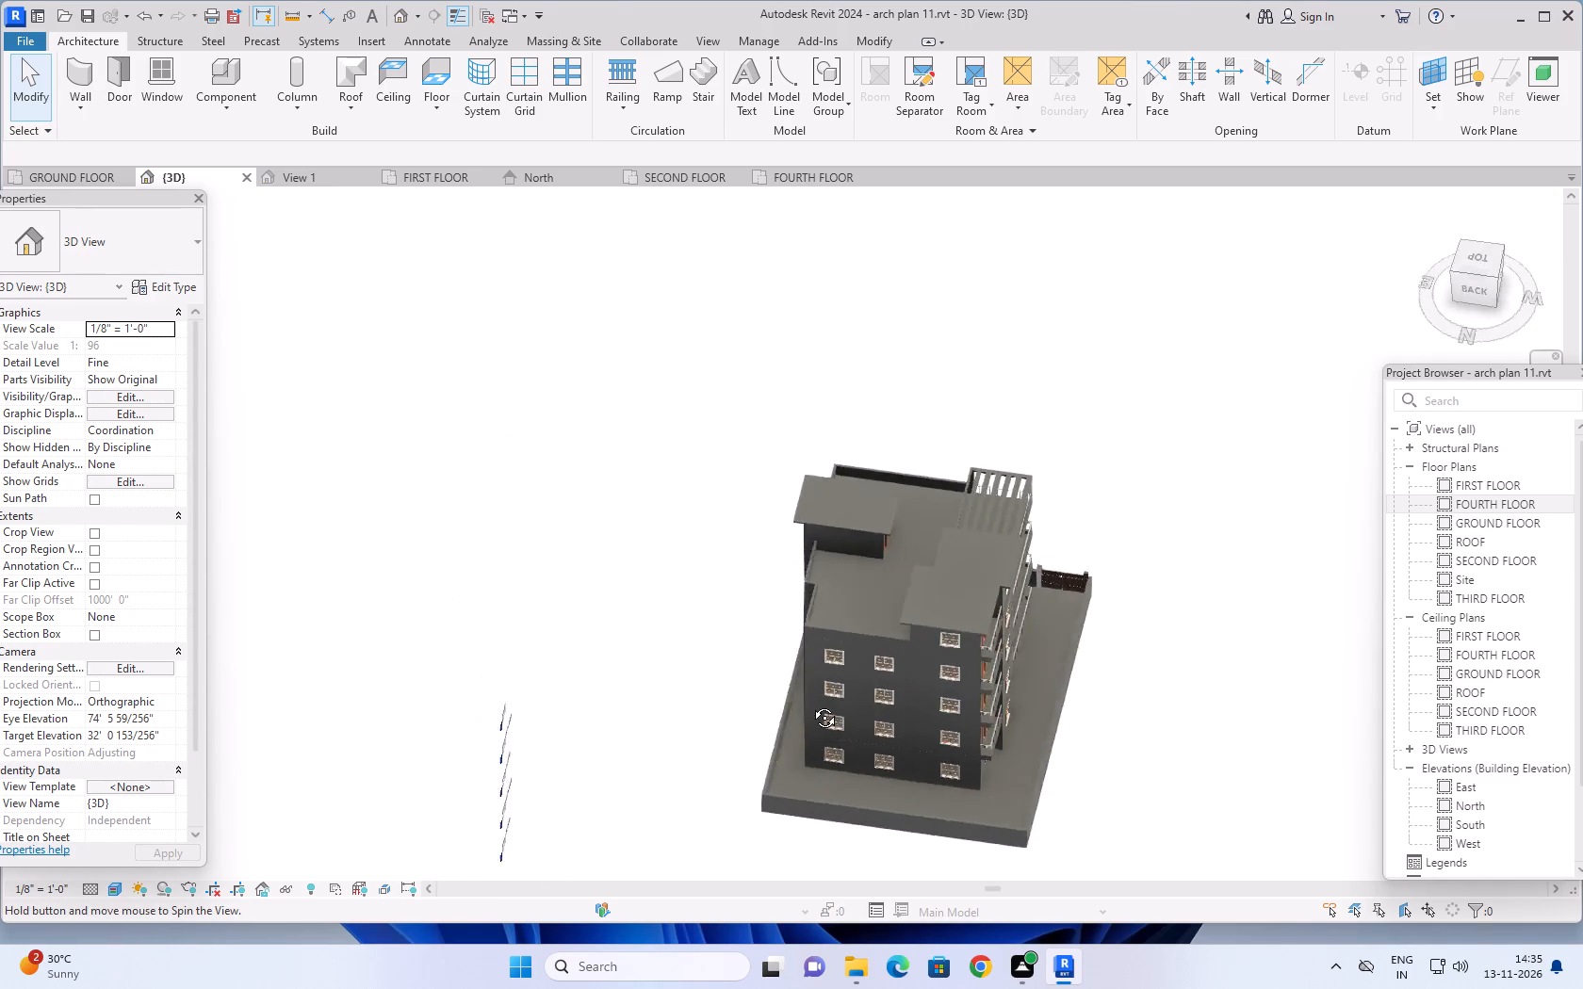
{"action": "middle_click_drag", "start_coordinate": [810, 704], "coordinate": [855, 737]}
{"action": "middle_click_drag", "start_coordinate": [1091, 464], "coordinate": [1084, 503], "text": "shift"}
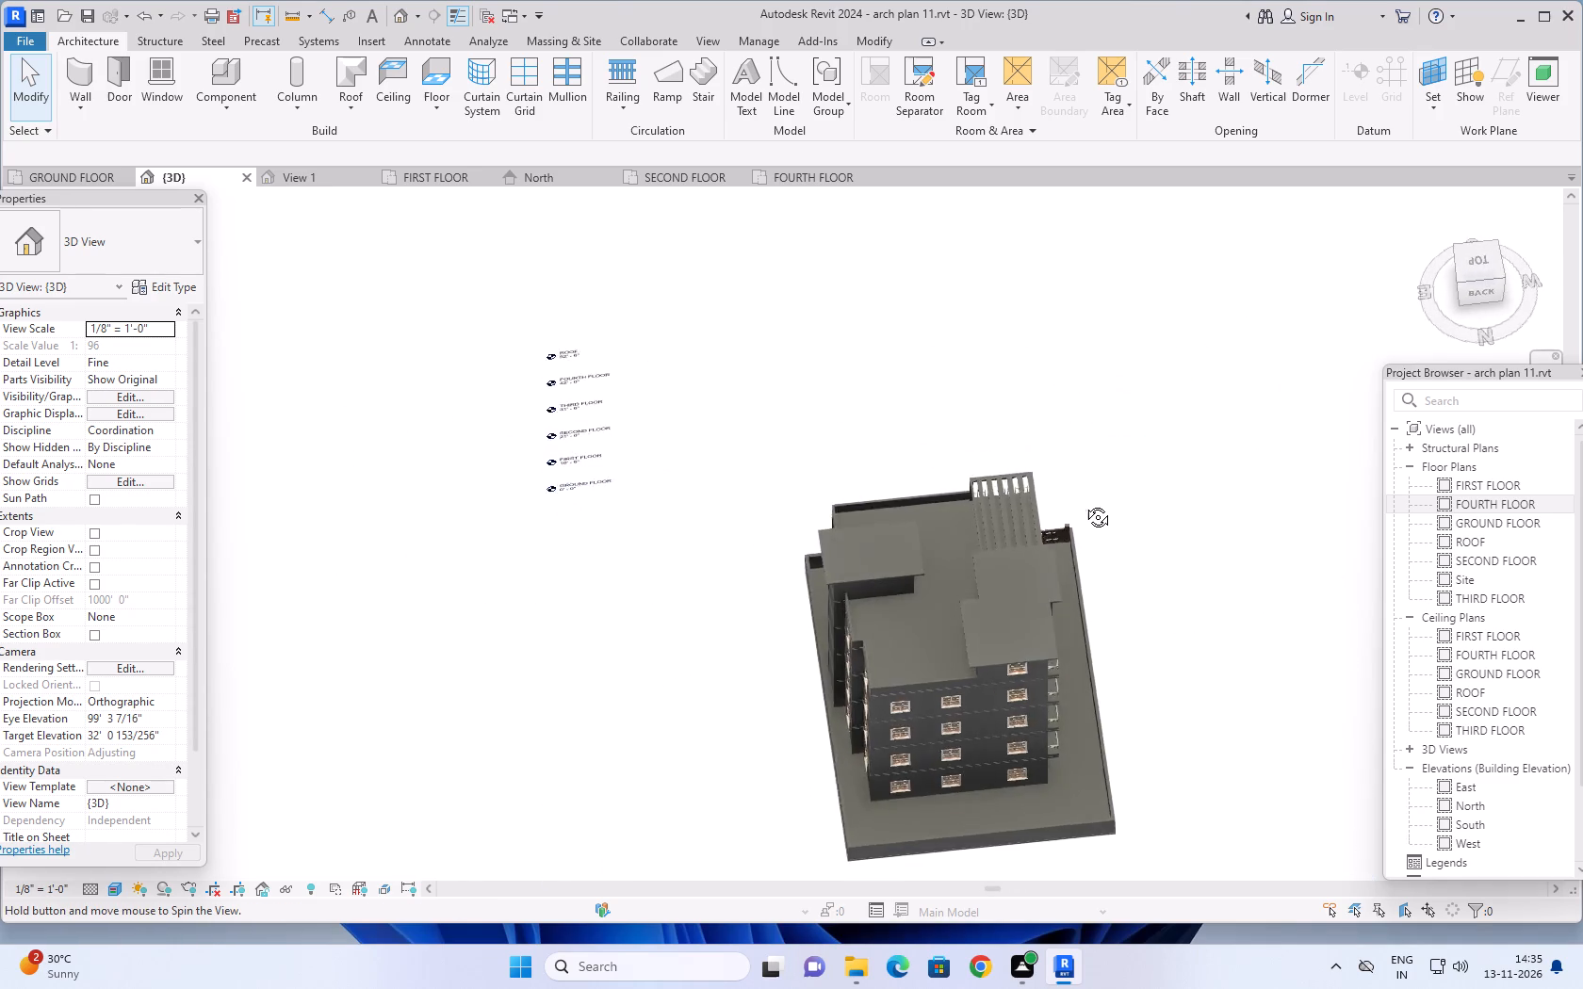
{"action": "middle_click_drag", "start_coordinate": [1084, 503], "coordinate": [1063, 616], "text": "shift"}
{"action": "middle_click_drag", "start_coordinate": [1132, 643], "coordinate": [1129, 641]}
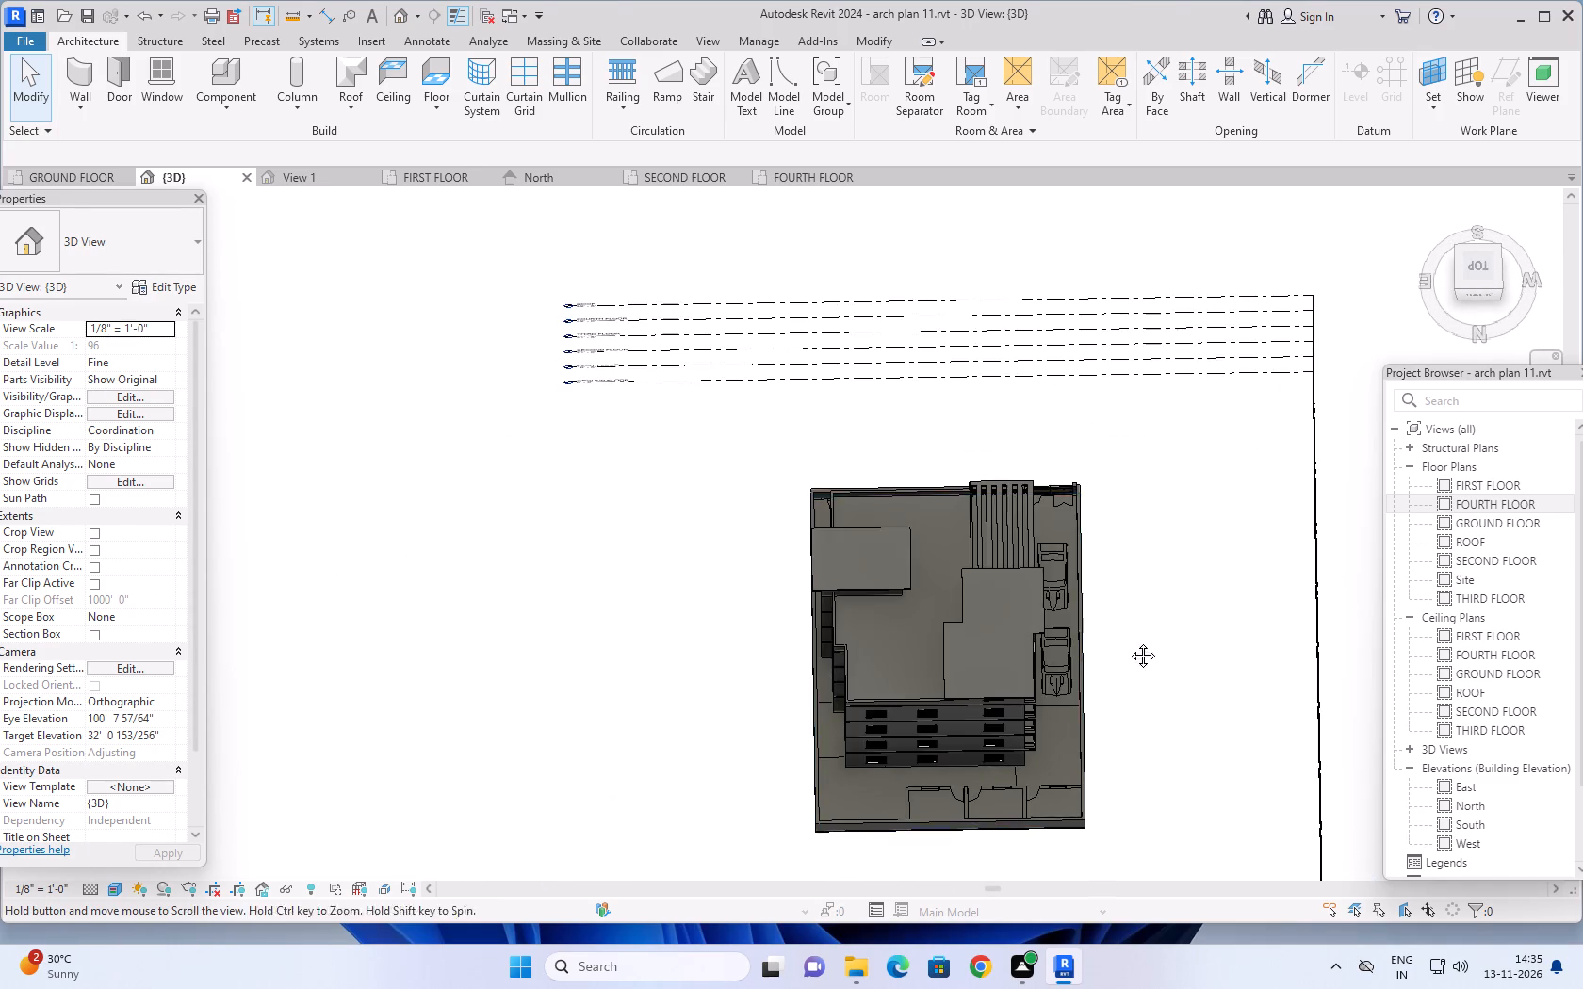
{"action": "middle_click_drag", "start_coordinate": [1129, 641], "coordinate": [1116, 697]}
{"action": "scroll", "coordinate": [966, 683], "scroll_direction": "up", "scroll_amount": 1}
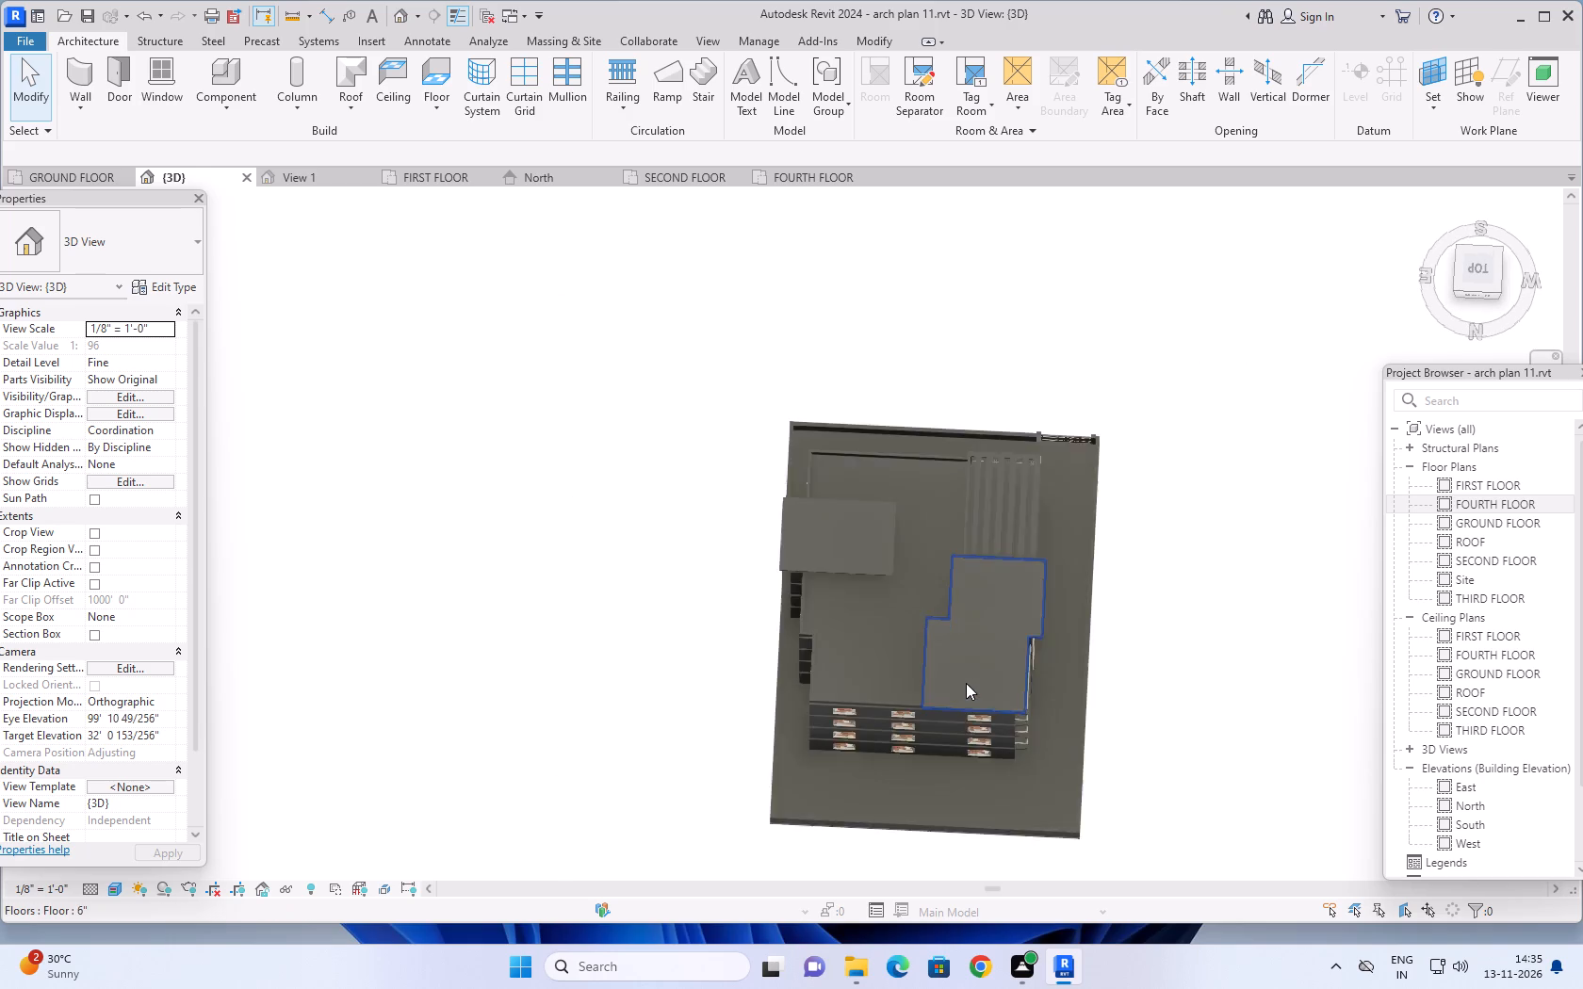
{"action": "scroll", "coordinate": [966, 683], "scroll_direction": "up", "scroll_amount": 4}
{"action": "middle_click_drag", "start_coordinate": [1005, 680], "coordinate": [730, 291], "text": "shift"}
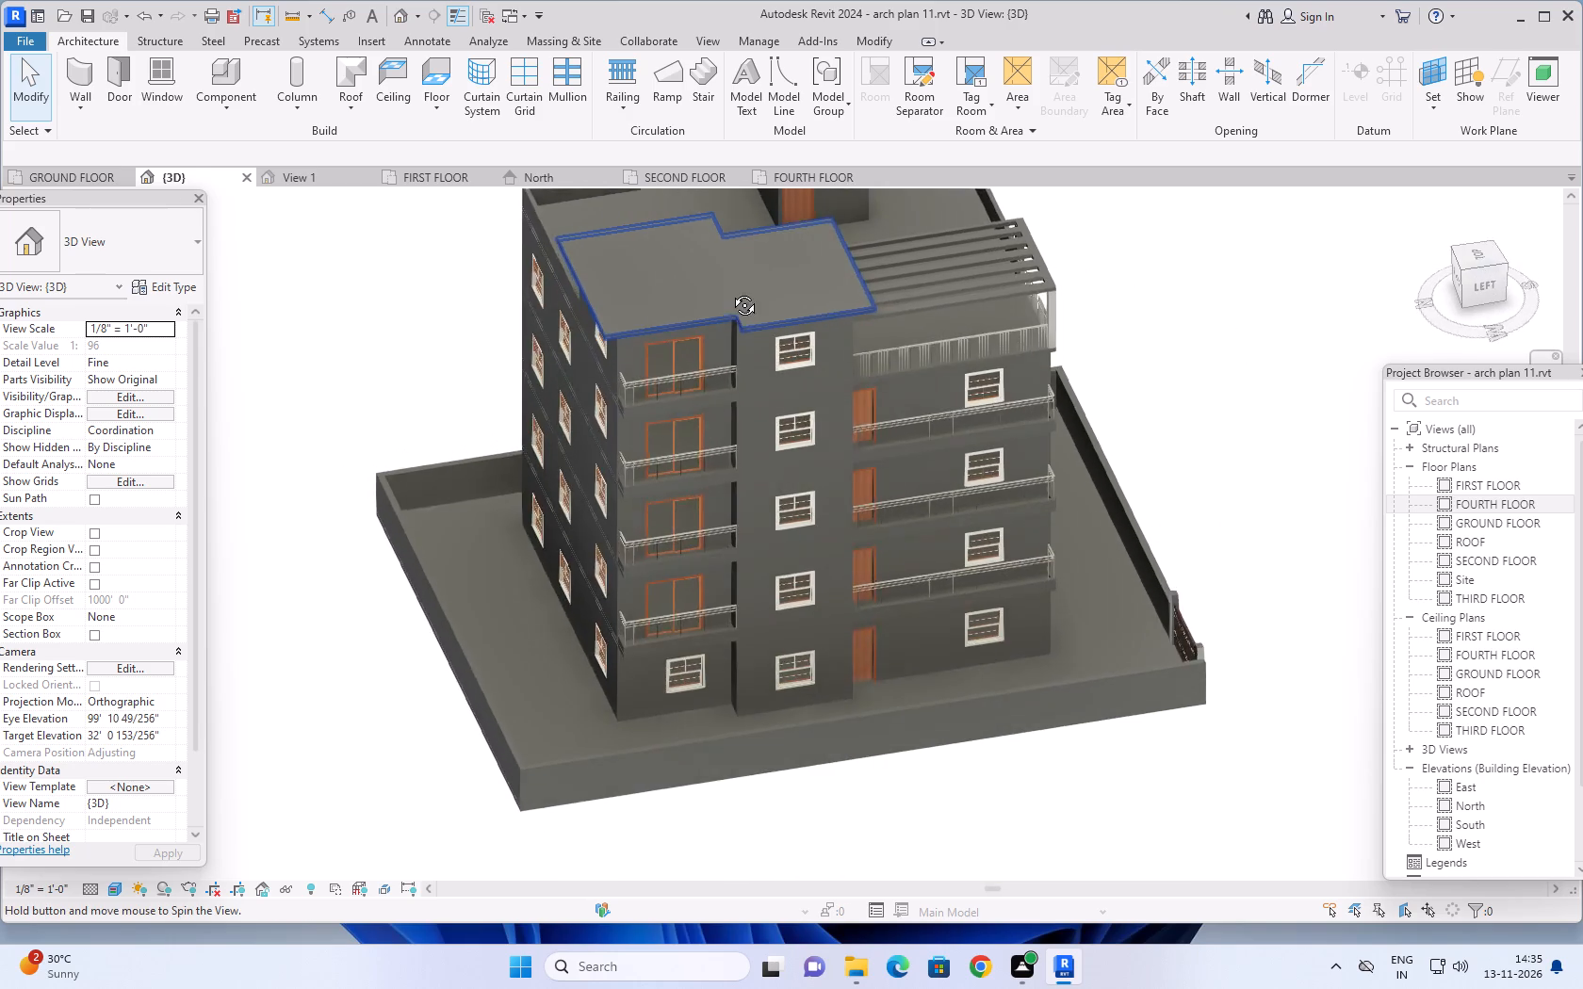
{"action": "middle_click_drag", "start_coordinate": [730, 291], "coordinate": [826, 243], "text": "shift"}
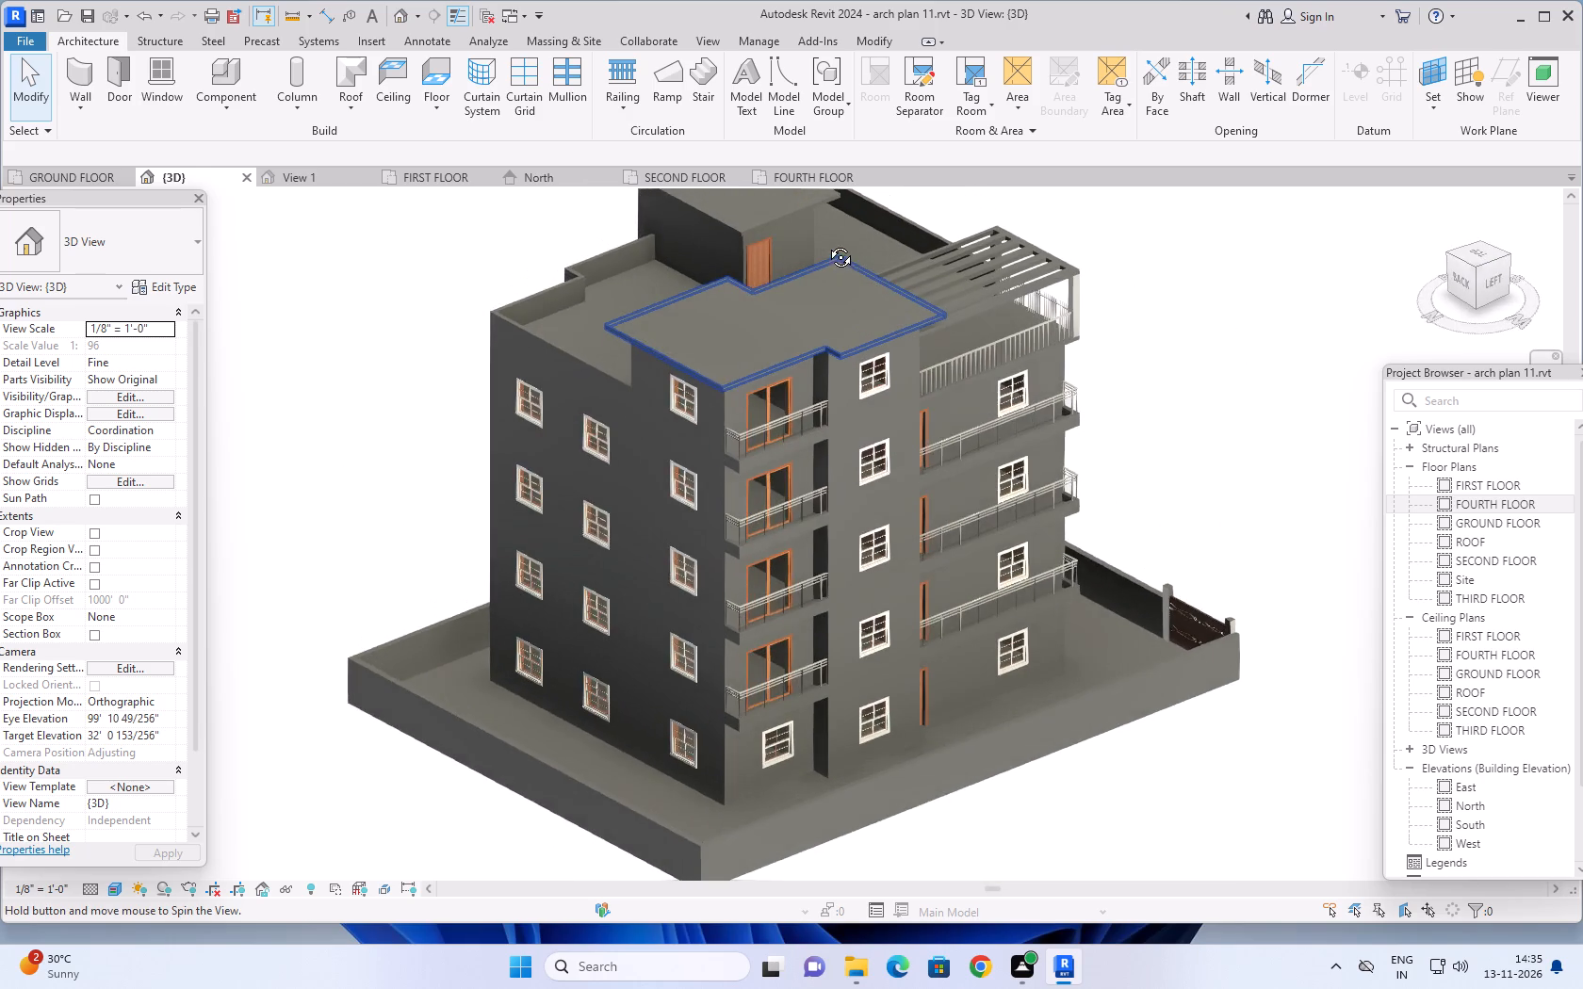
{"action": "middle_click_drag", "start_coordinate": [826, 243], "coordinate": [963, 366], "text": "shift"}
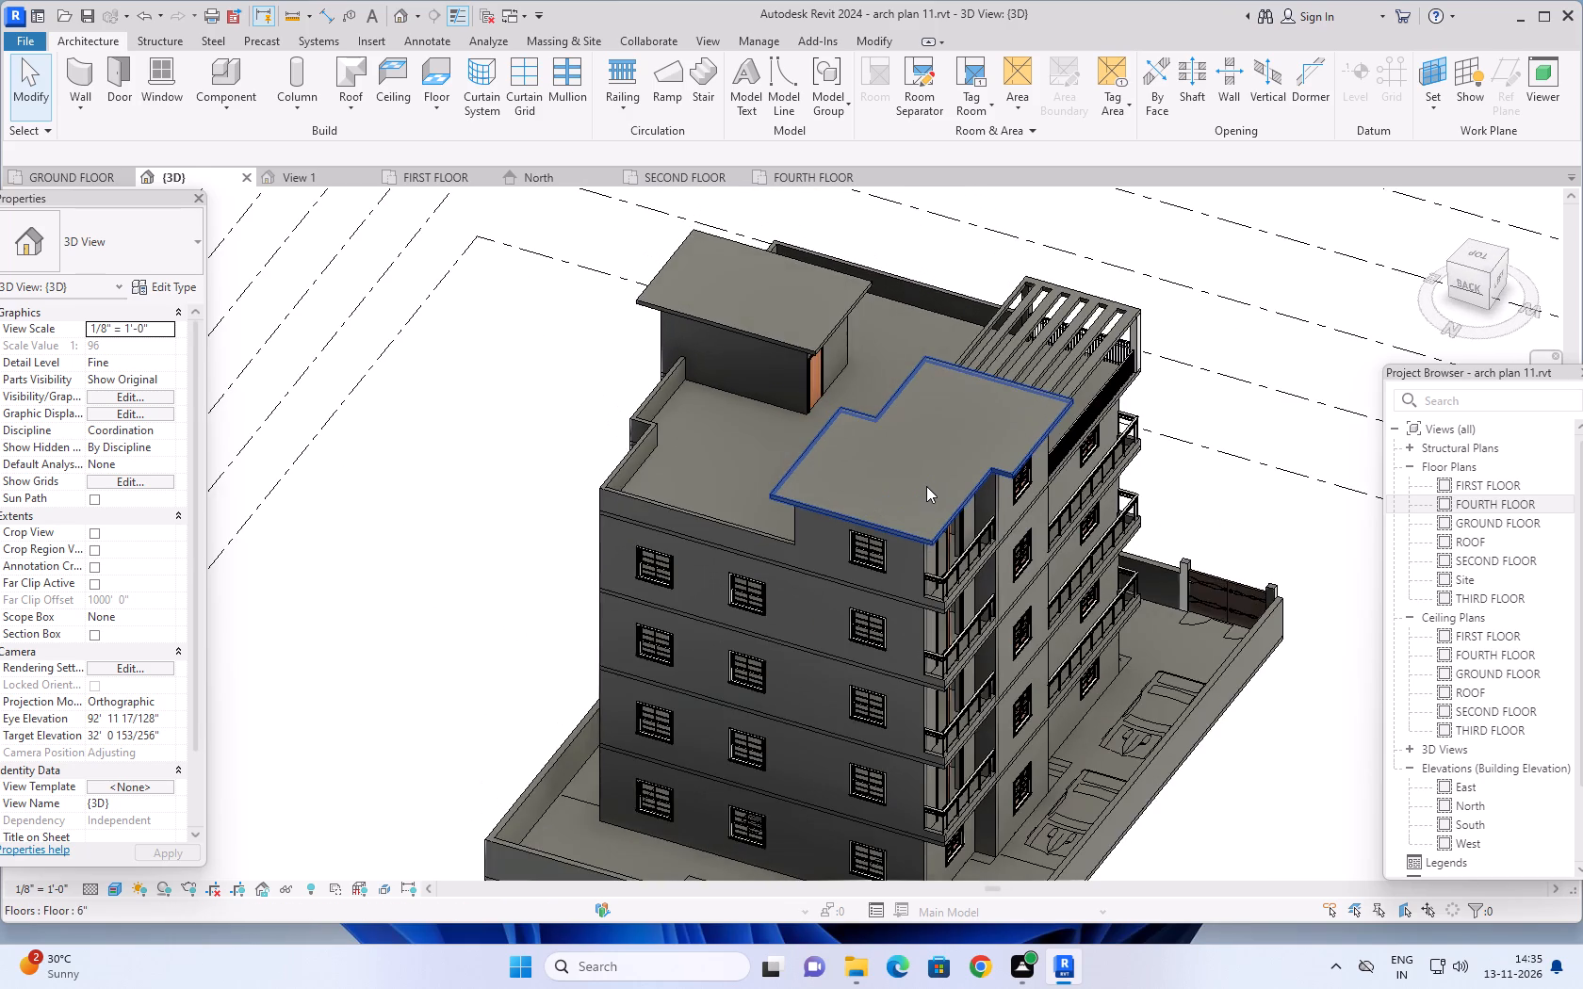
{"action": "scroll", "coordinate": [925, 483], "scroll_direction": "up", "scroll_amount": 1}
{"action": "middle_click_drag", "start_coordinate": [905, 439], "coordinate": [998, 657], "text": "shift"}
{"action": "middle_click_drag", "start_coordinate": [1019, 638], "coordinate": [968, 575]}
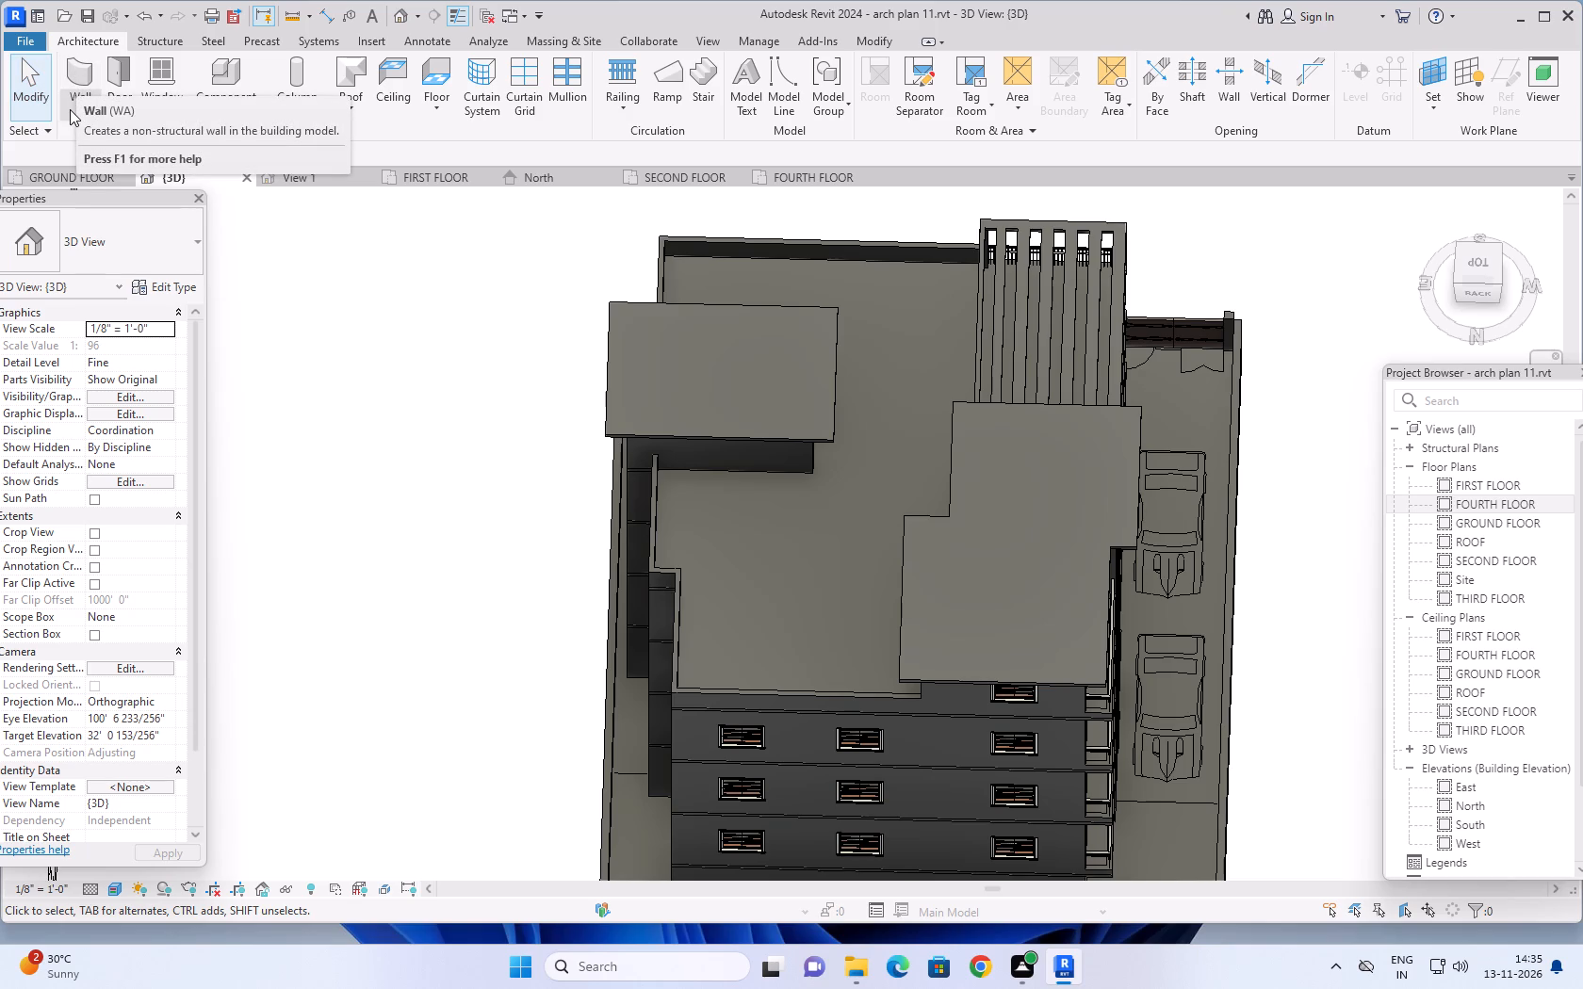
Create a new in-place model in the Generic Models category, keeping the suggested name.
{"action": "left_click", "coordinate": [91, 37]}
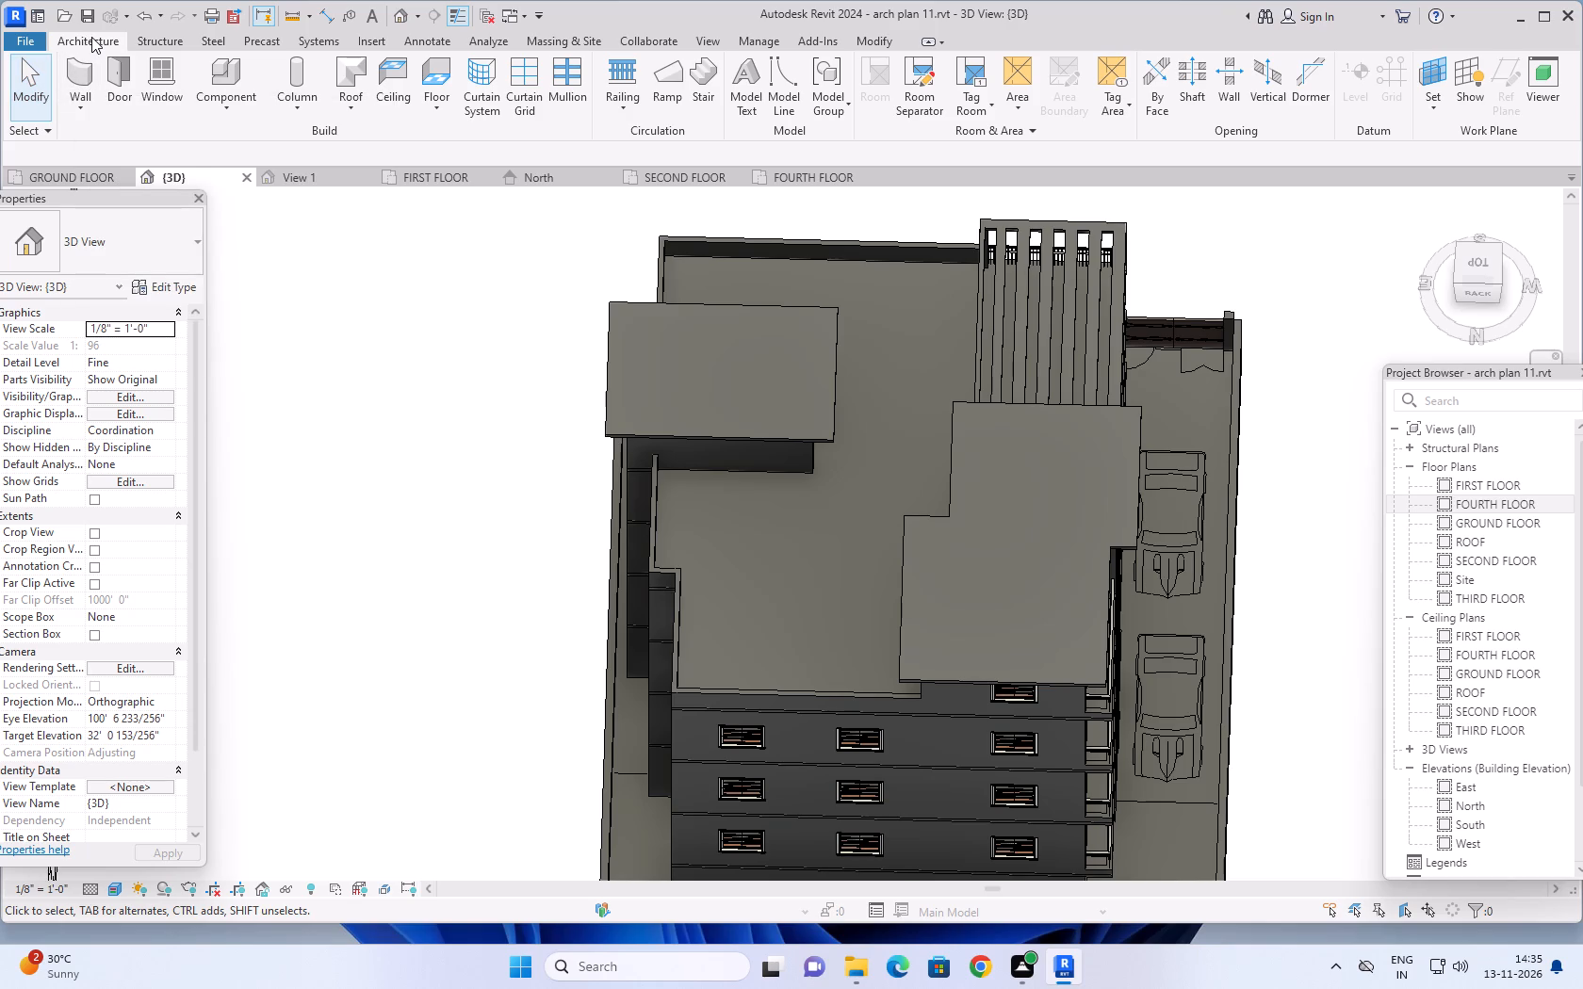
{"action": "left_click", "coordinate": [243, 114]}
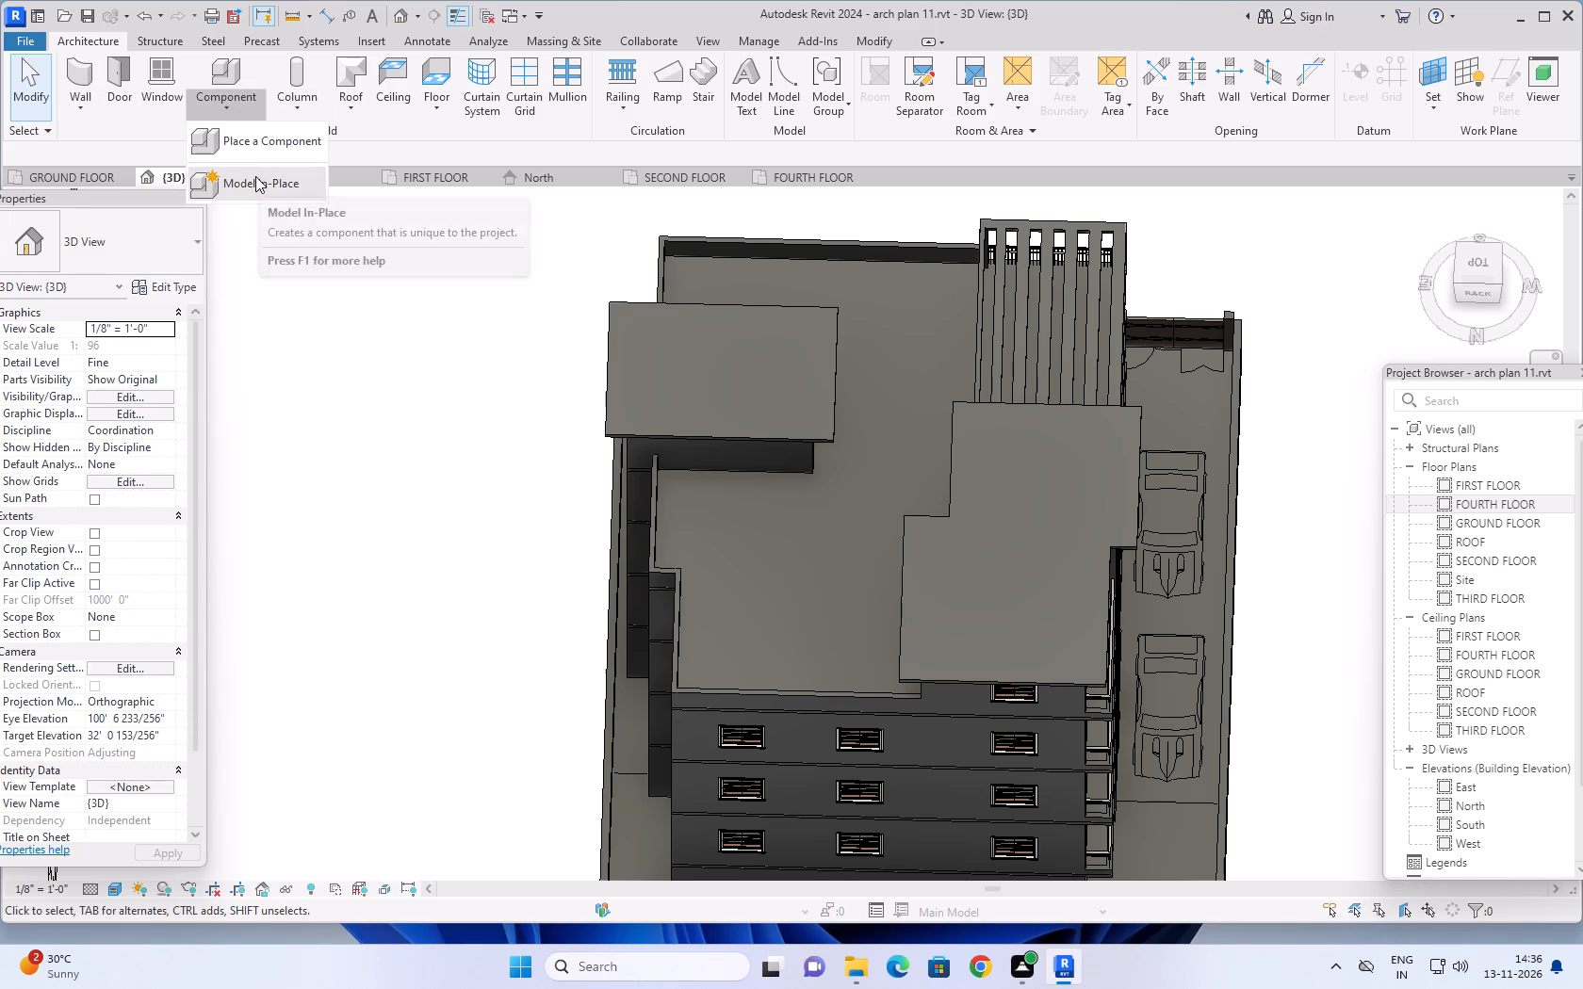
{"action": "left_click", "coordinate": [255, 176]}
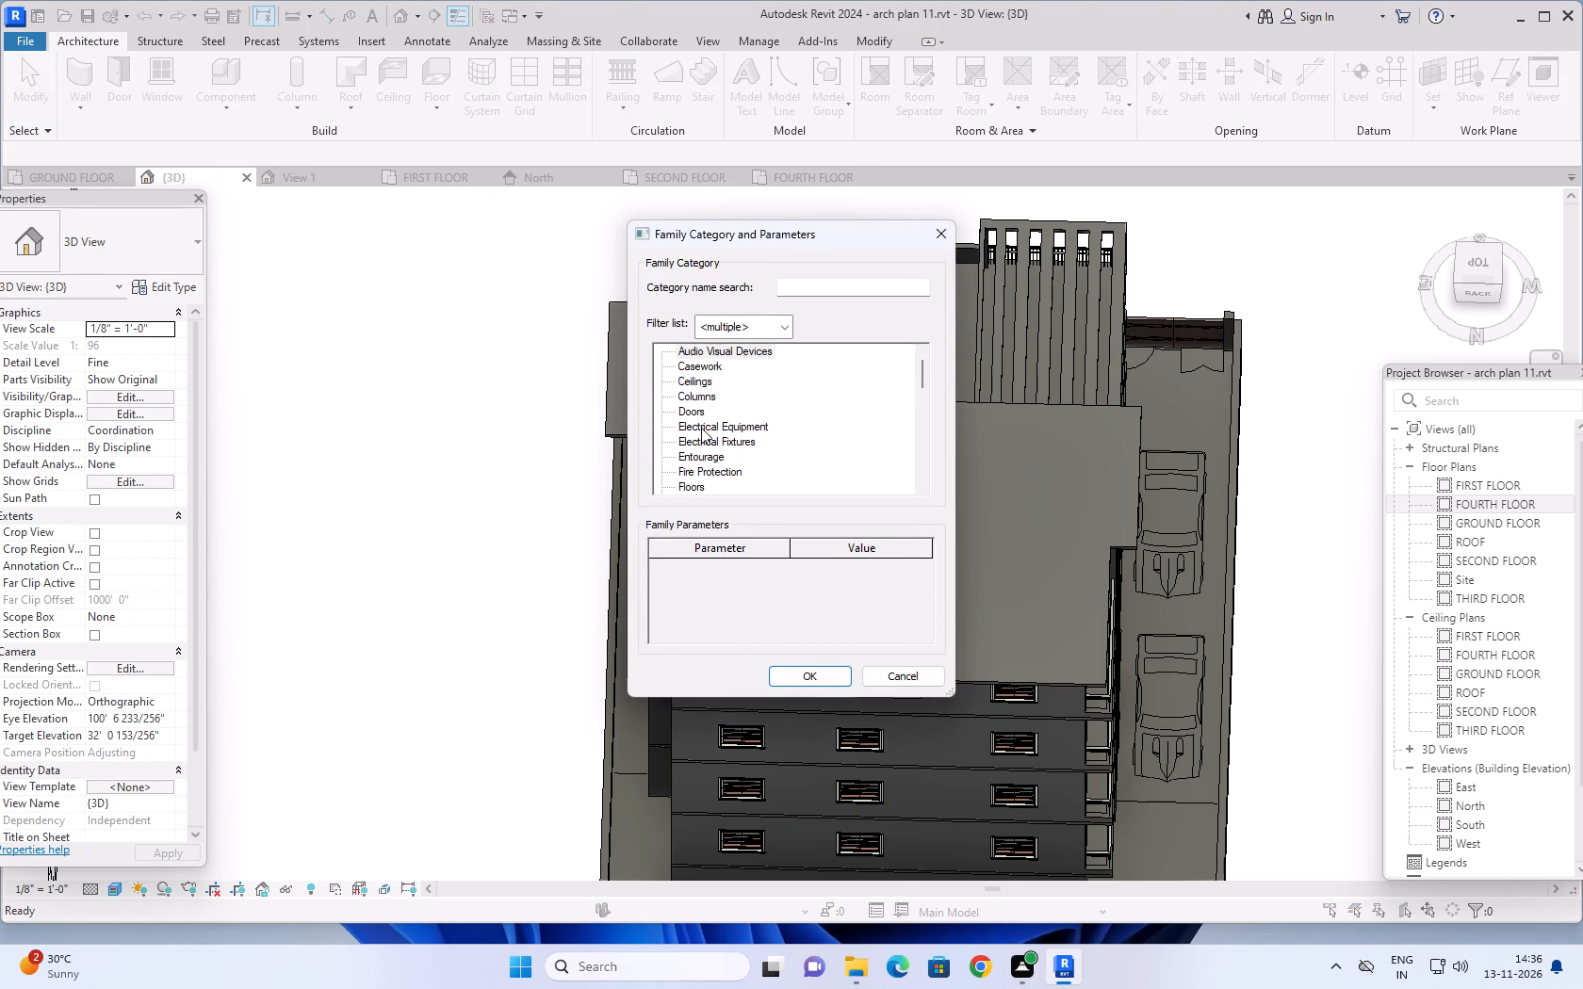
{"action": "scroll", "coordinate": [701, 428], "scroll_direction": "down", "scroll_amount": 4}
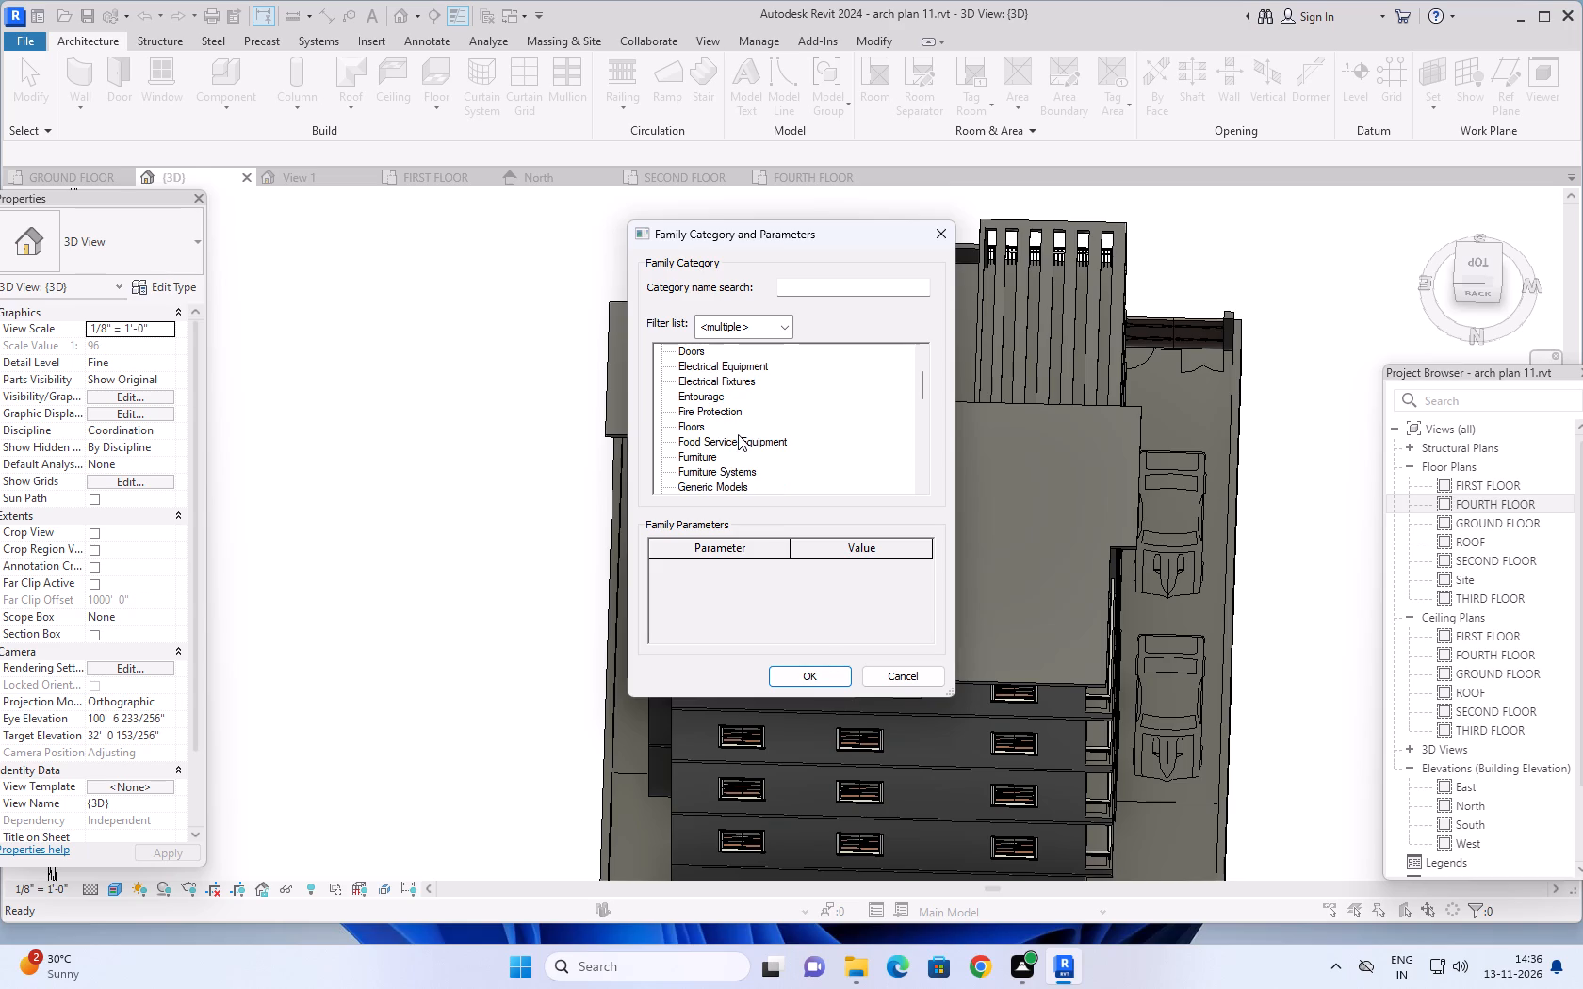
{"action": "scroll", "coordinate": [709, 454], "scroll_direction": "down", "scroll_amount": 2}
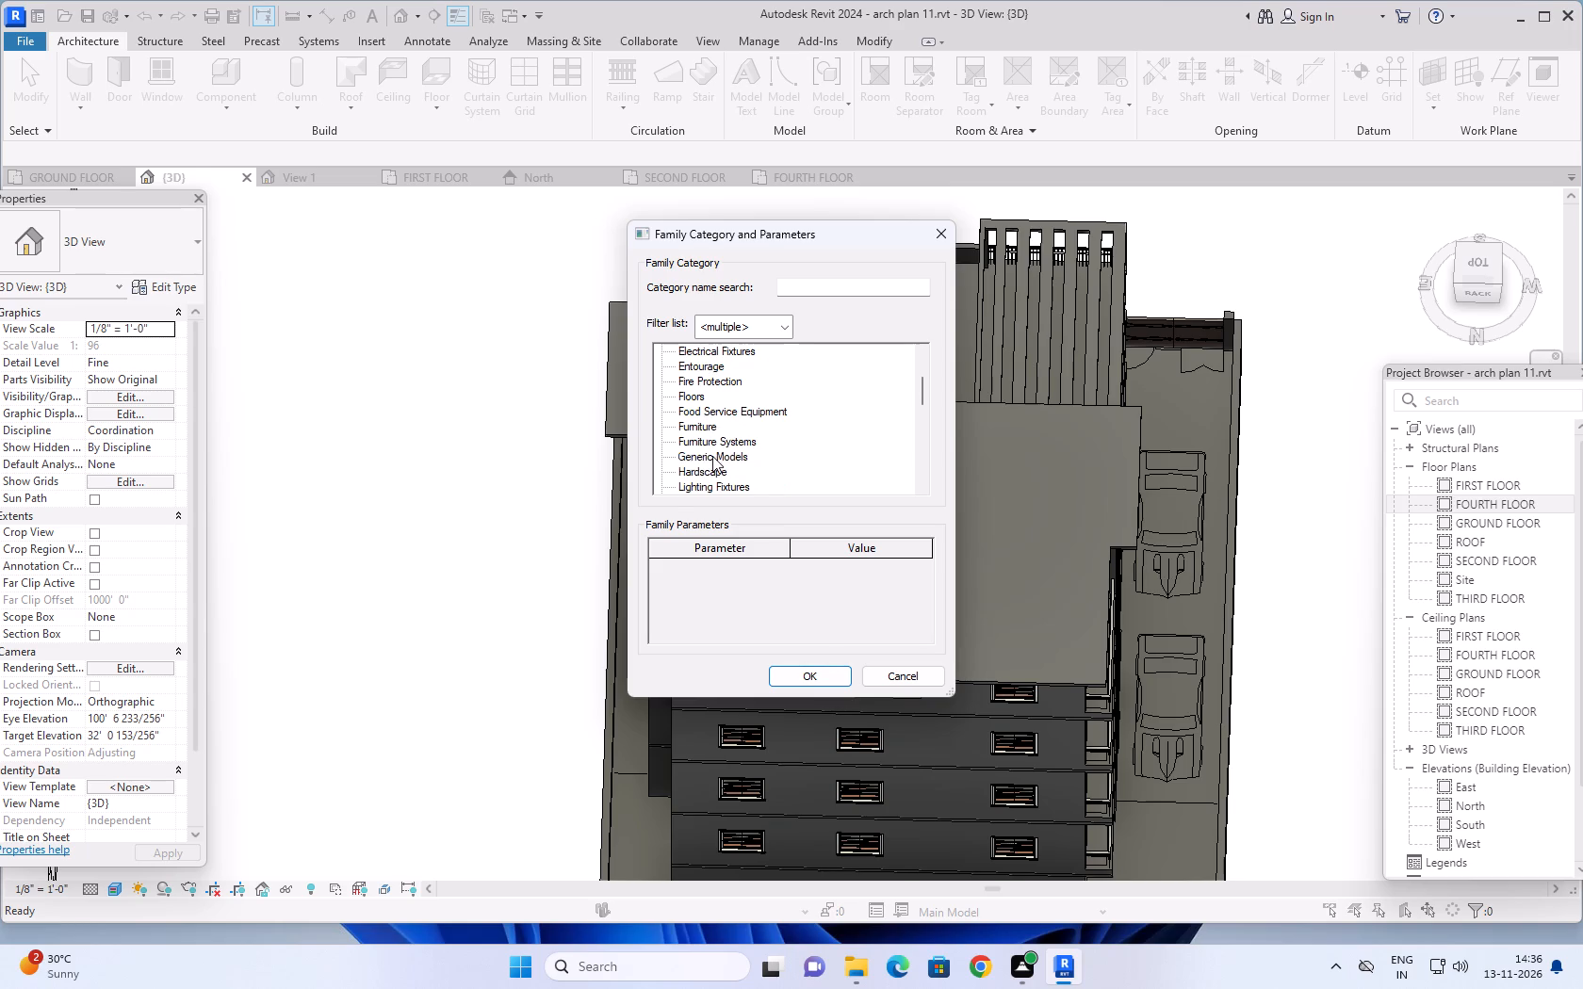
{"action": "left_click", "coordinate": [712, 456]}
{"action": "left_click", "coordinate": [808, 673]}
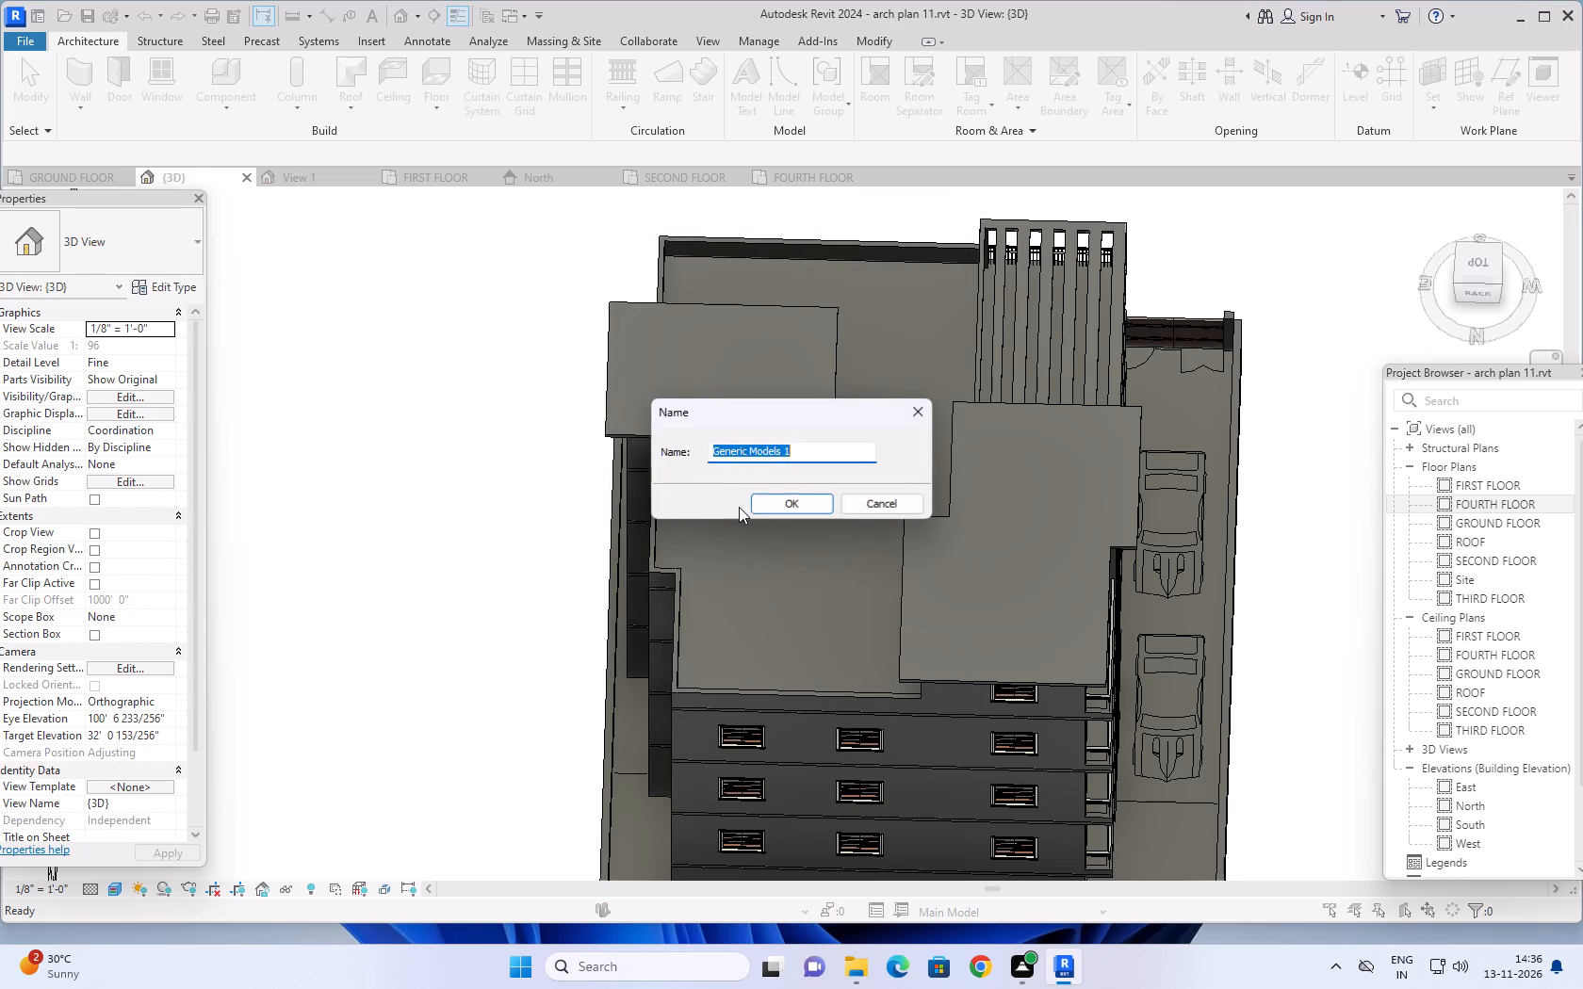
{"action": "left_click", "coordinate": [772, 507]}
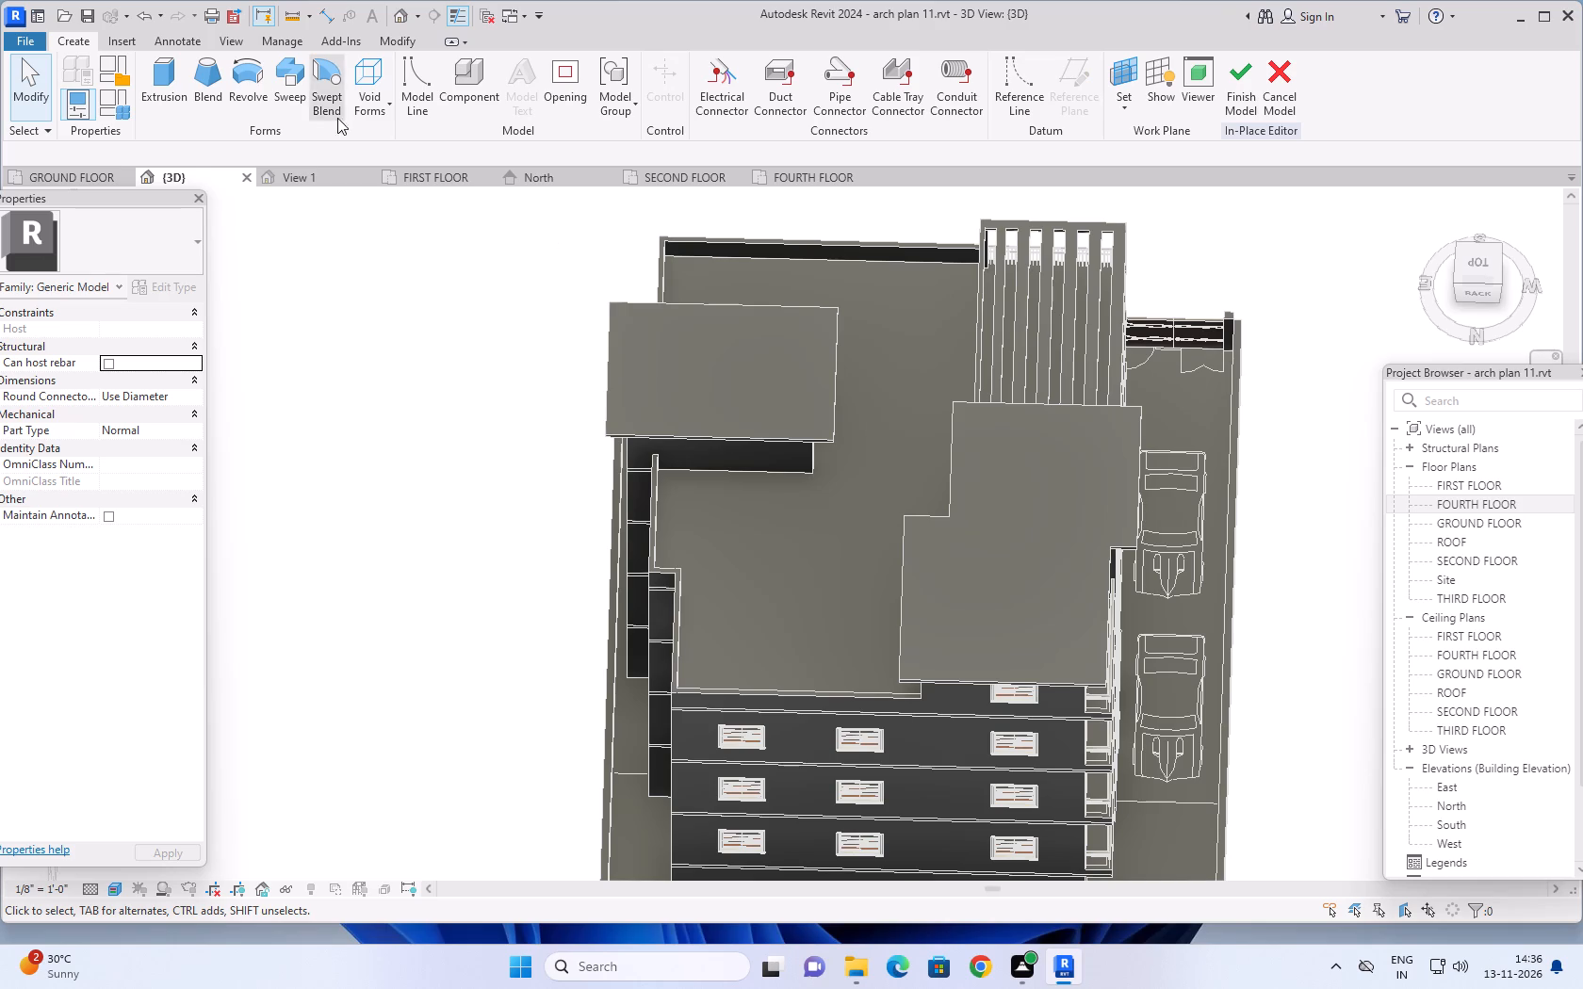
Start a Sweep with a picked path and select the lower back edge of the stepped roof slab above the fourth-floor window.
{"action": "left_click", "coordinate": [287, 75]}
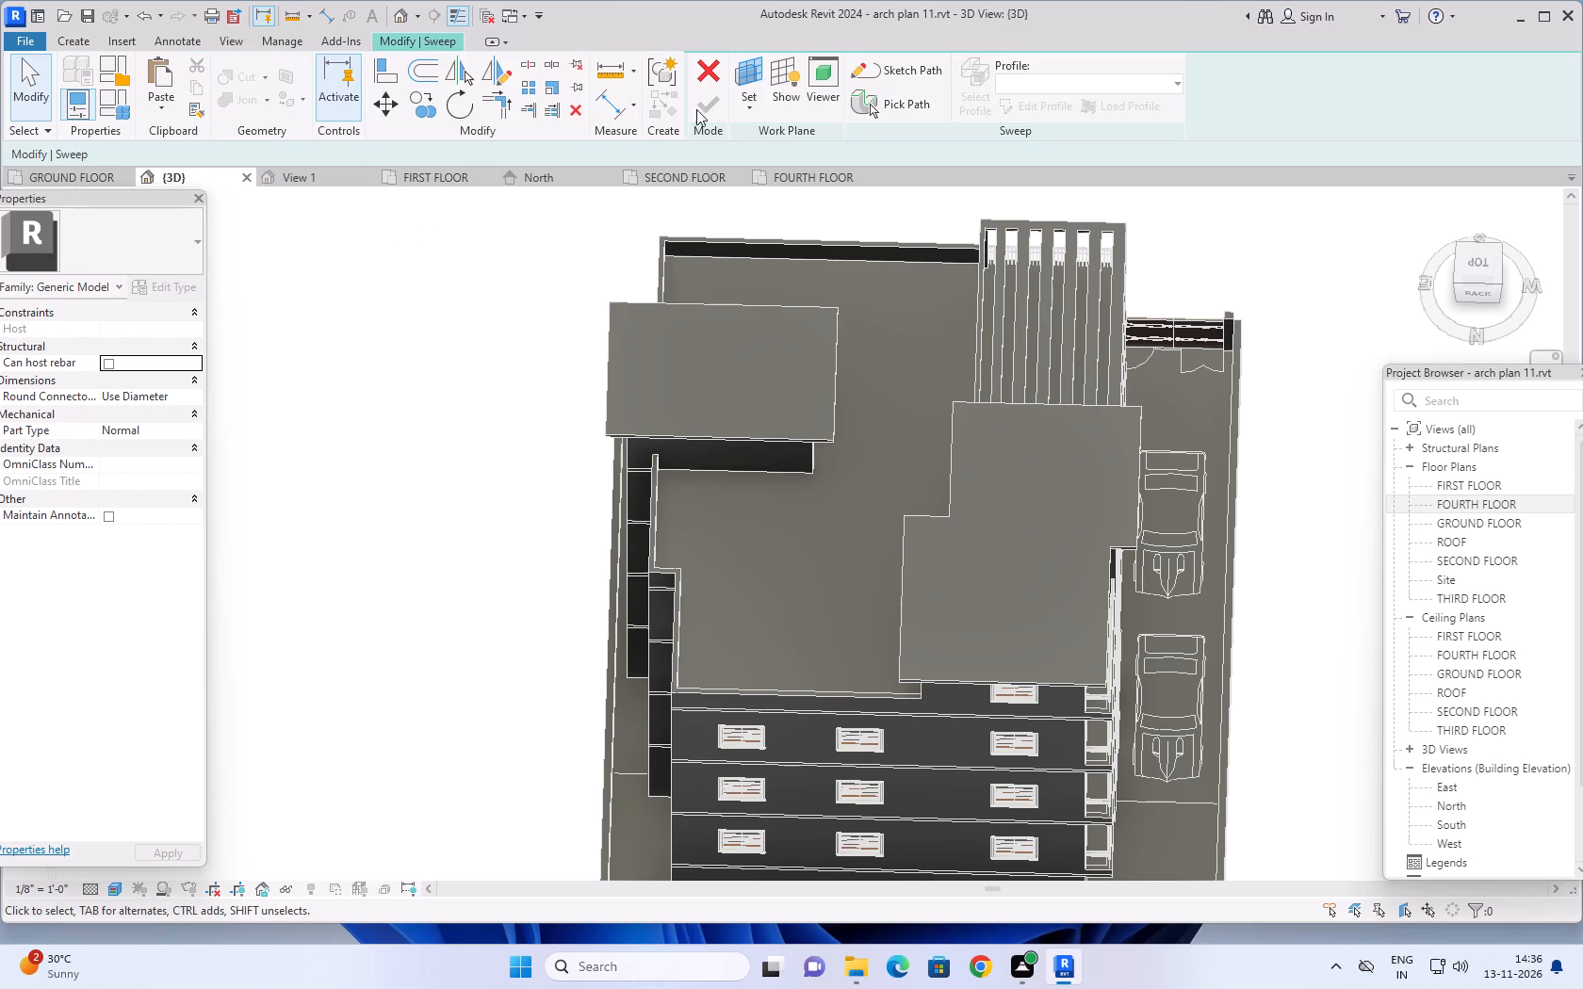
{"action": "left_click", "coordinate": [856, 102]}
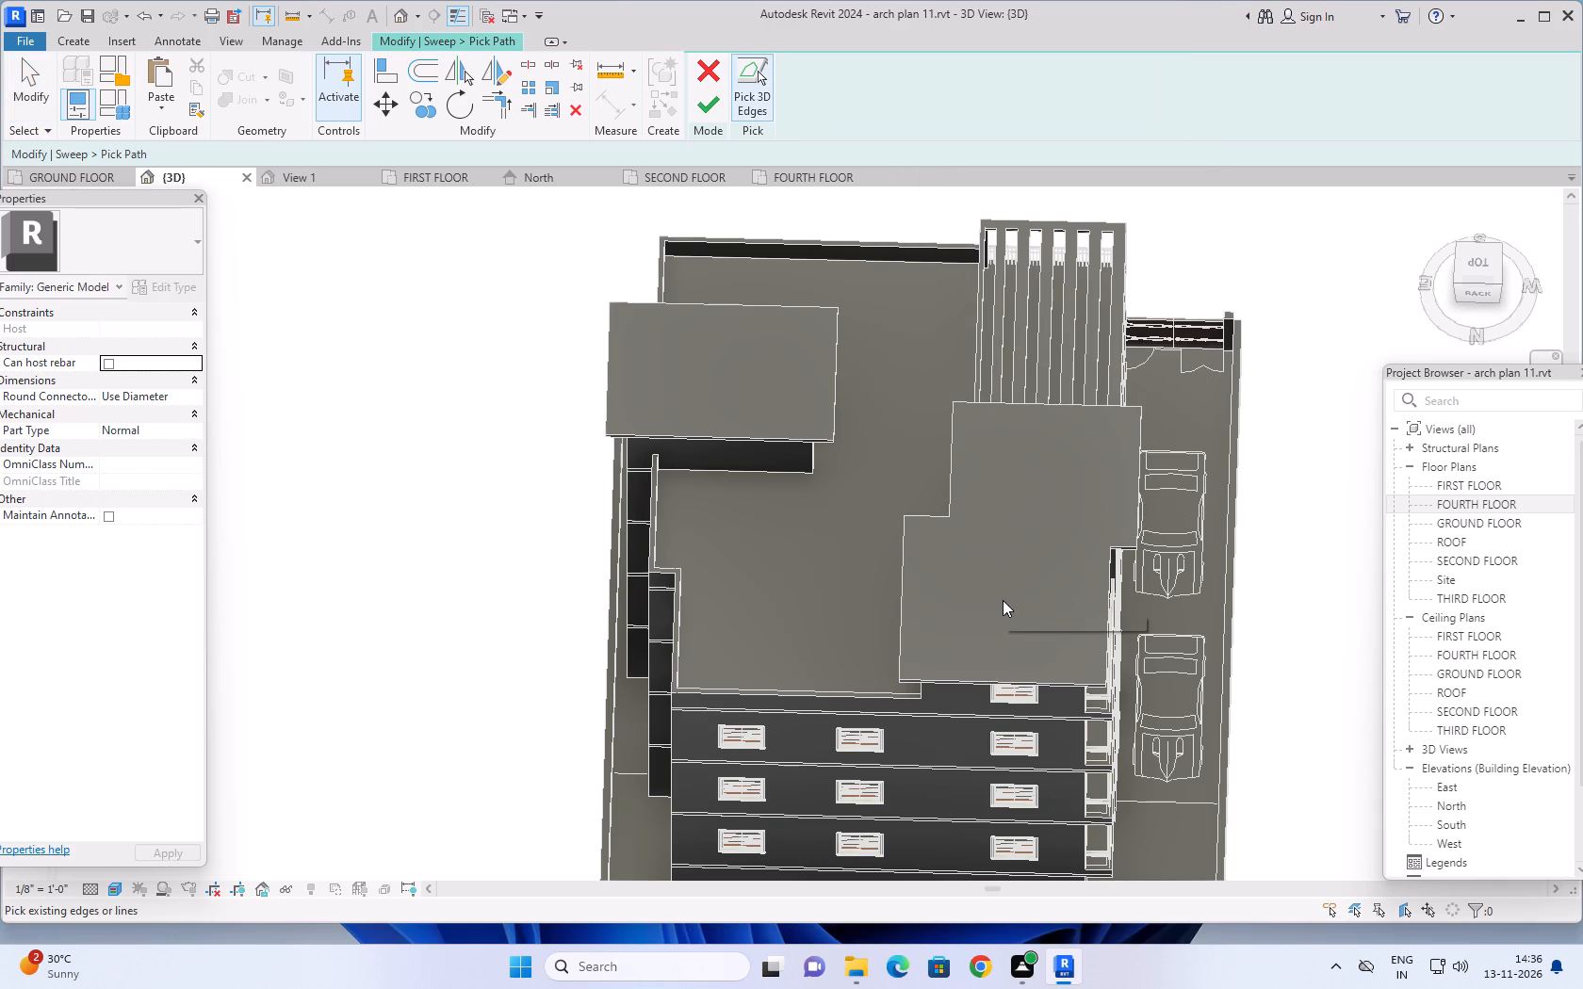
{"action": "middle_click_drag", "start_coordinate": [1001, 591], "coordinate": [981, 246], "text": "shift"}
{"action": "middle_click_drag", "start_coordinate": [981, 246], "coordinate": [951, 275], "text": "shift"}
{"action": "scroll", "coordinate": [924, 349], "scroll_direction": "up", "scroll_amount": 5}
{"action": "middle_click_drag", "start_coordinate": [906, 403], "coordinate": [917, 453], "text": "shift"}
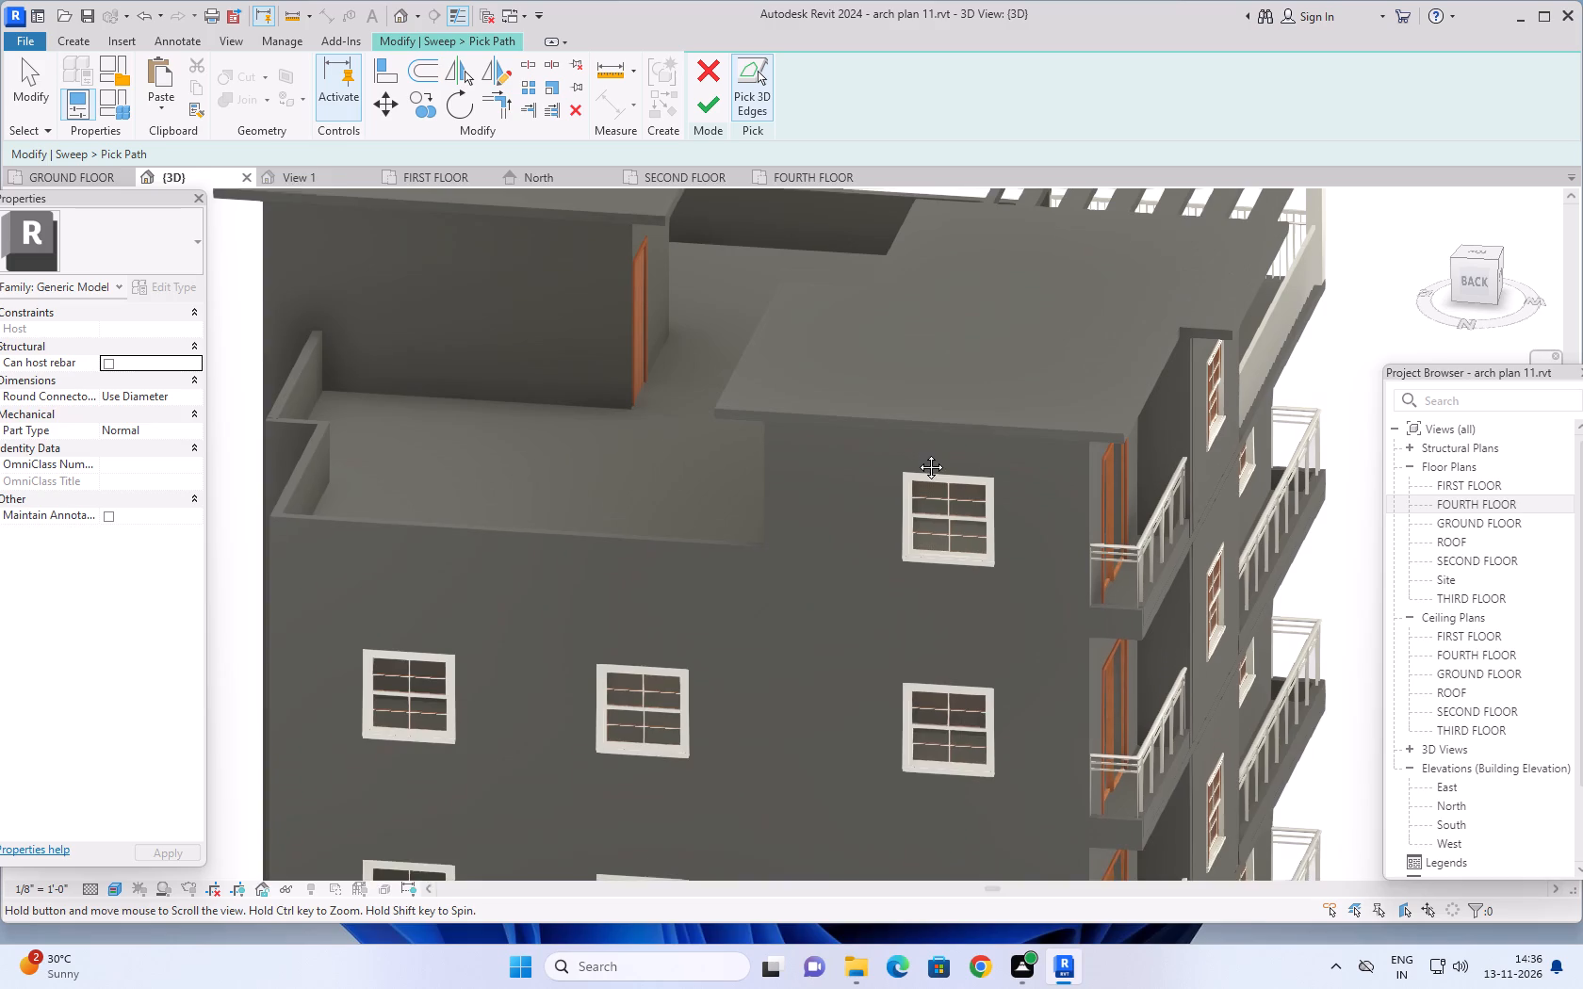
{"action": "middle_click_drag", "start_coordinate": [917, 453], "coordinate": [957, 461], "text": "shift"}
{"action": "middle_click_drag", "start_coordinate": [957, 461], "coordinate": [942, 489]}
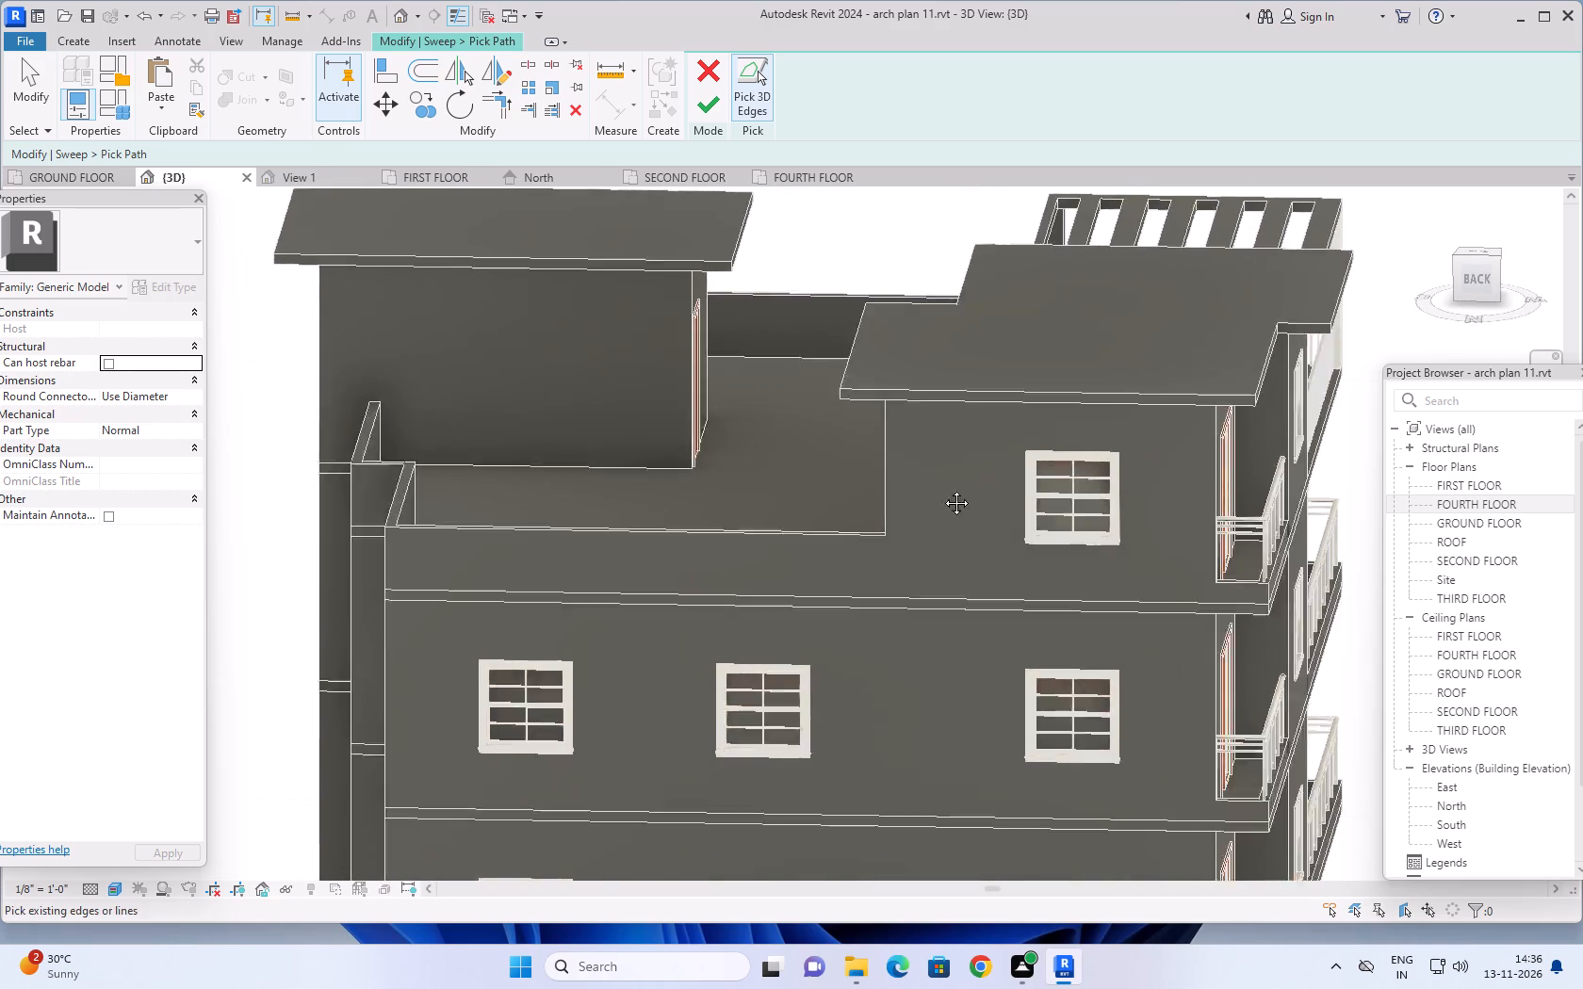
{"action": "middle_click_drag", "start_coordinate": [942, 489], "coordinate": [899, 556]}
{"action": "scroll", "coordinate": [891, 592], "scroll_direction": "up", "scroll_amount": 1}
{"action": "scroll", "coordinate": [1151, 453], "scroll_direction": "up", "scroll_amount": 3}
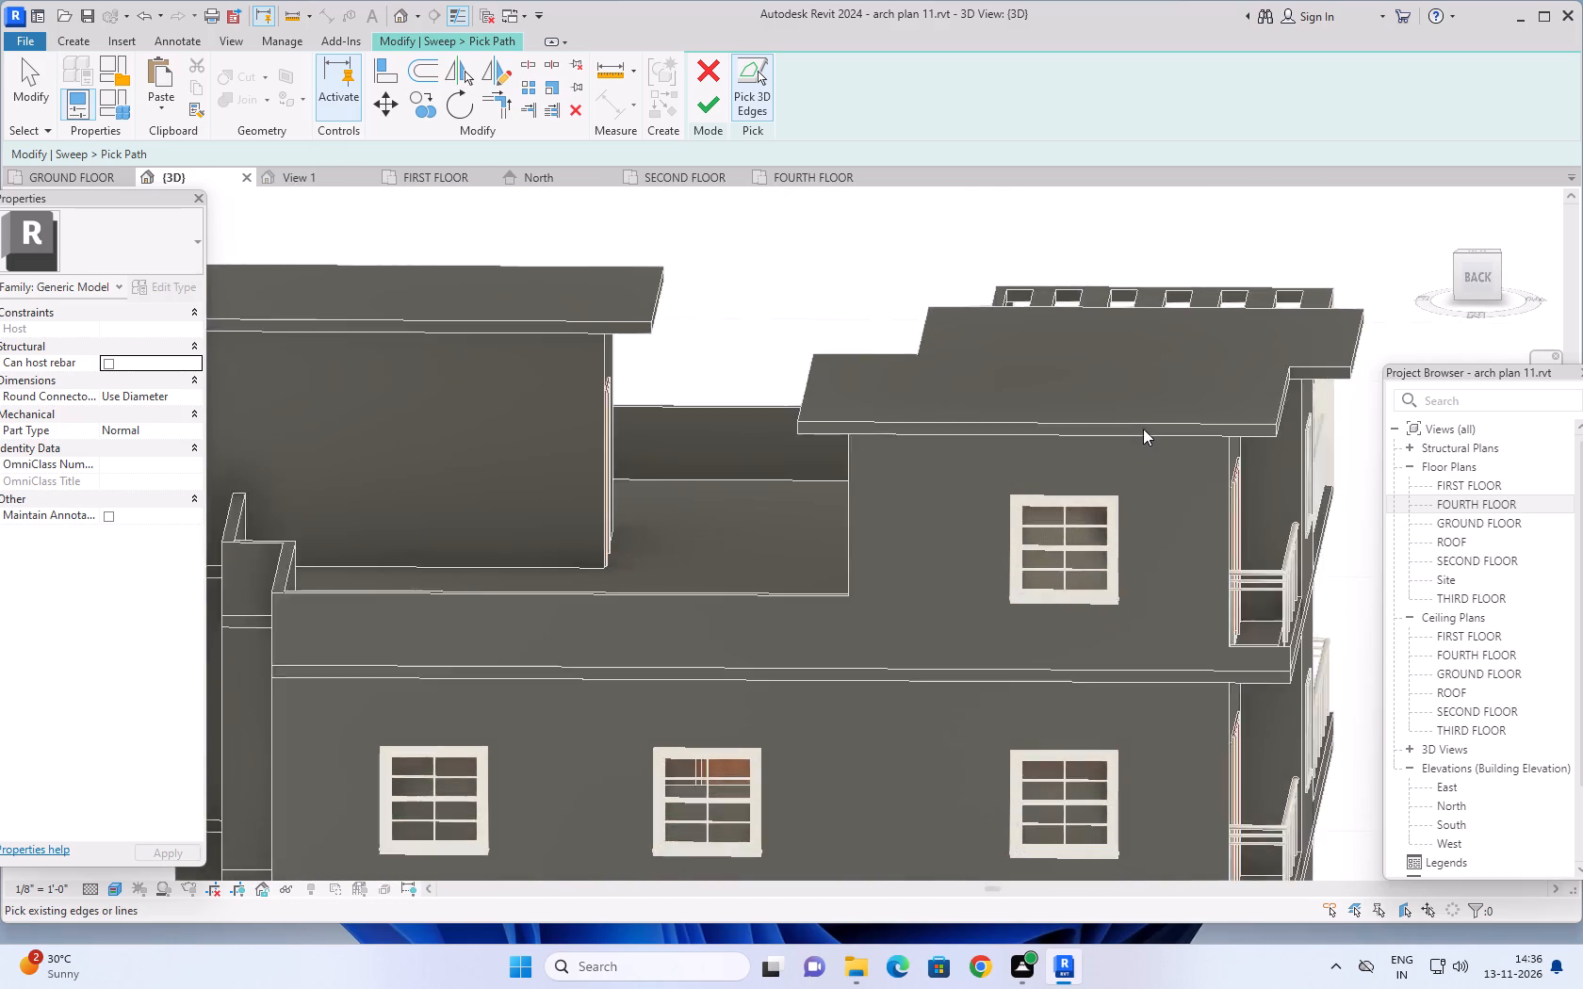
{"action": "scroll", "coordinate": [1143, 429], "scroll_direction": "up", "scroll_amount": 3}
{"action": "left_click", "coordinate": [1111, 436]}
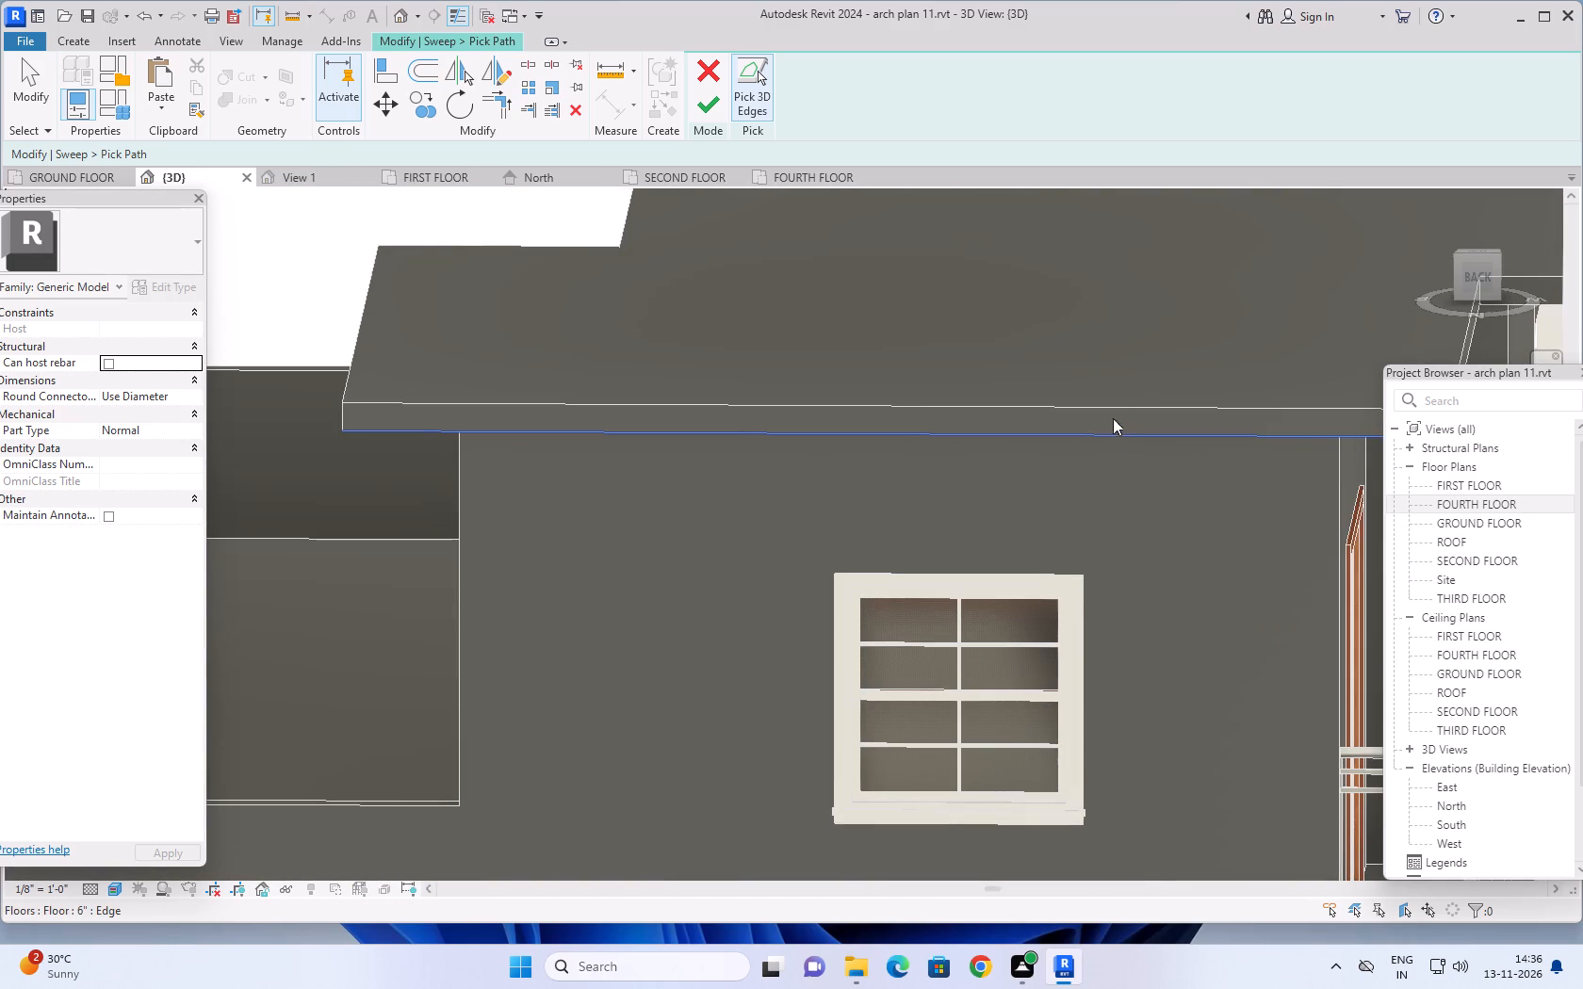
Extend the sweep path along the same slab's balcony side: the lower edge above the sliding door, the short return and the window-side edge.
{"action": "scroll", "coordinate": [1129, 350], "scroll_direction": "down", "scroll_amount": 2}
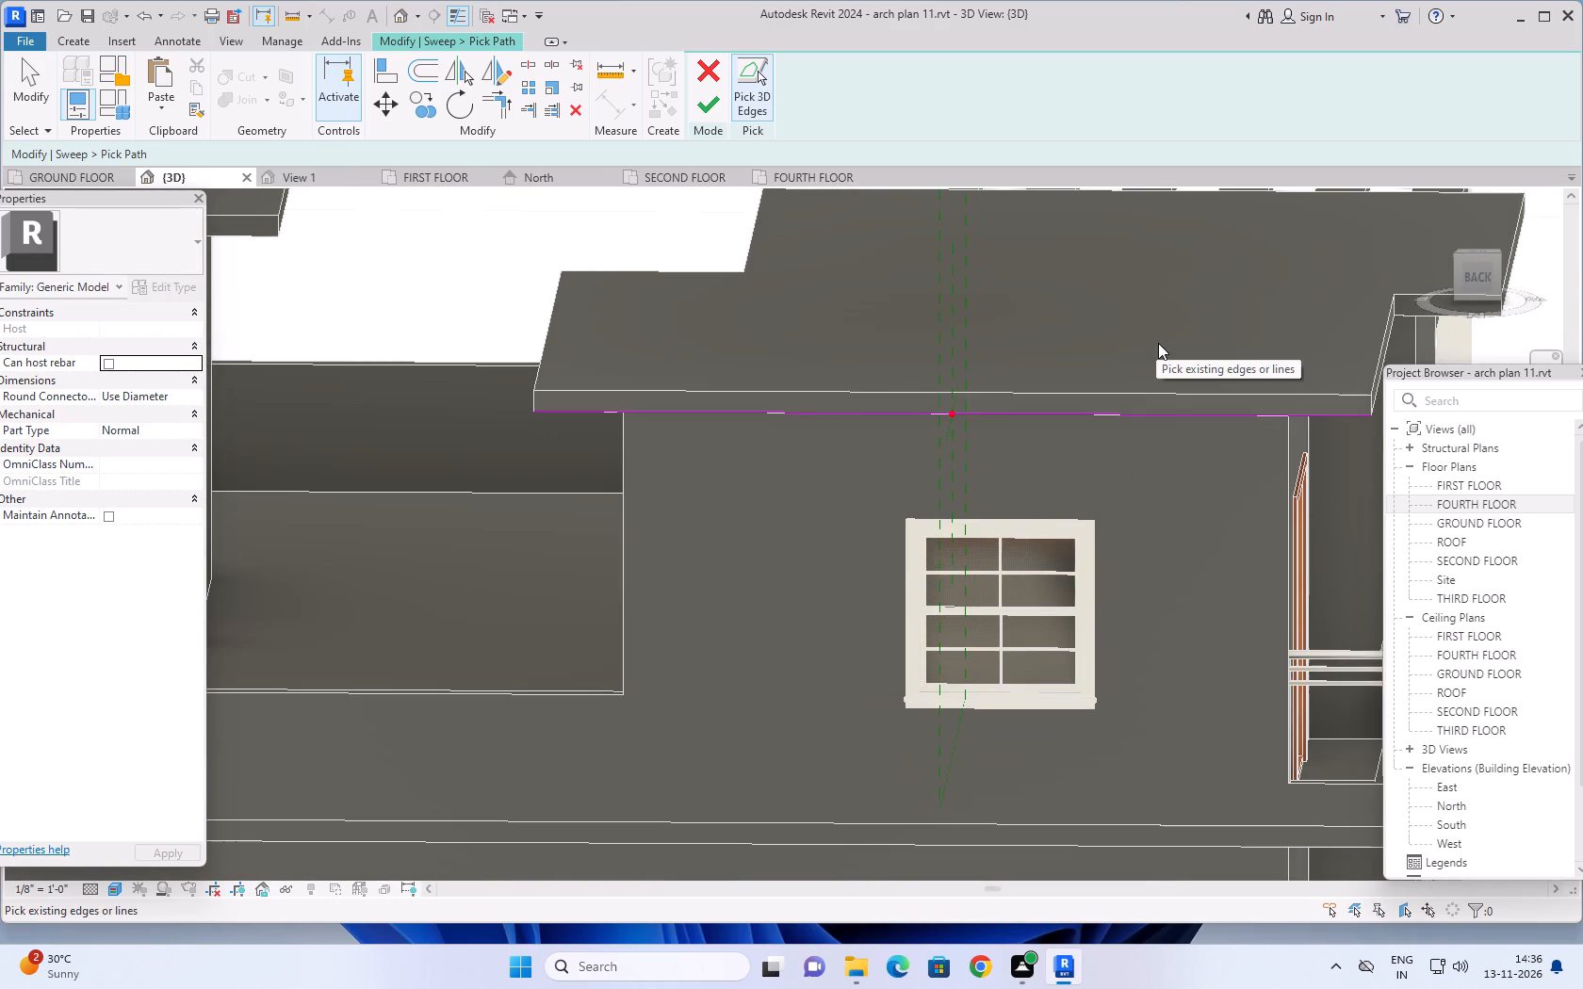
{"action": "middle_click_drag", "start_coordinate": [1158, 343], "coordinate": [975, 381], "text": "shift"}
{"action": "scroll", "coordinate": [946, 345], "scroll_direction": "down", "scroll_amount": 4}
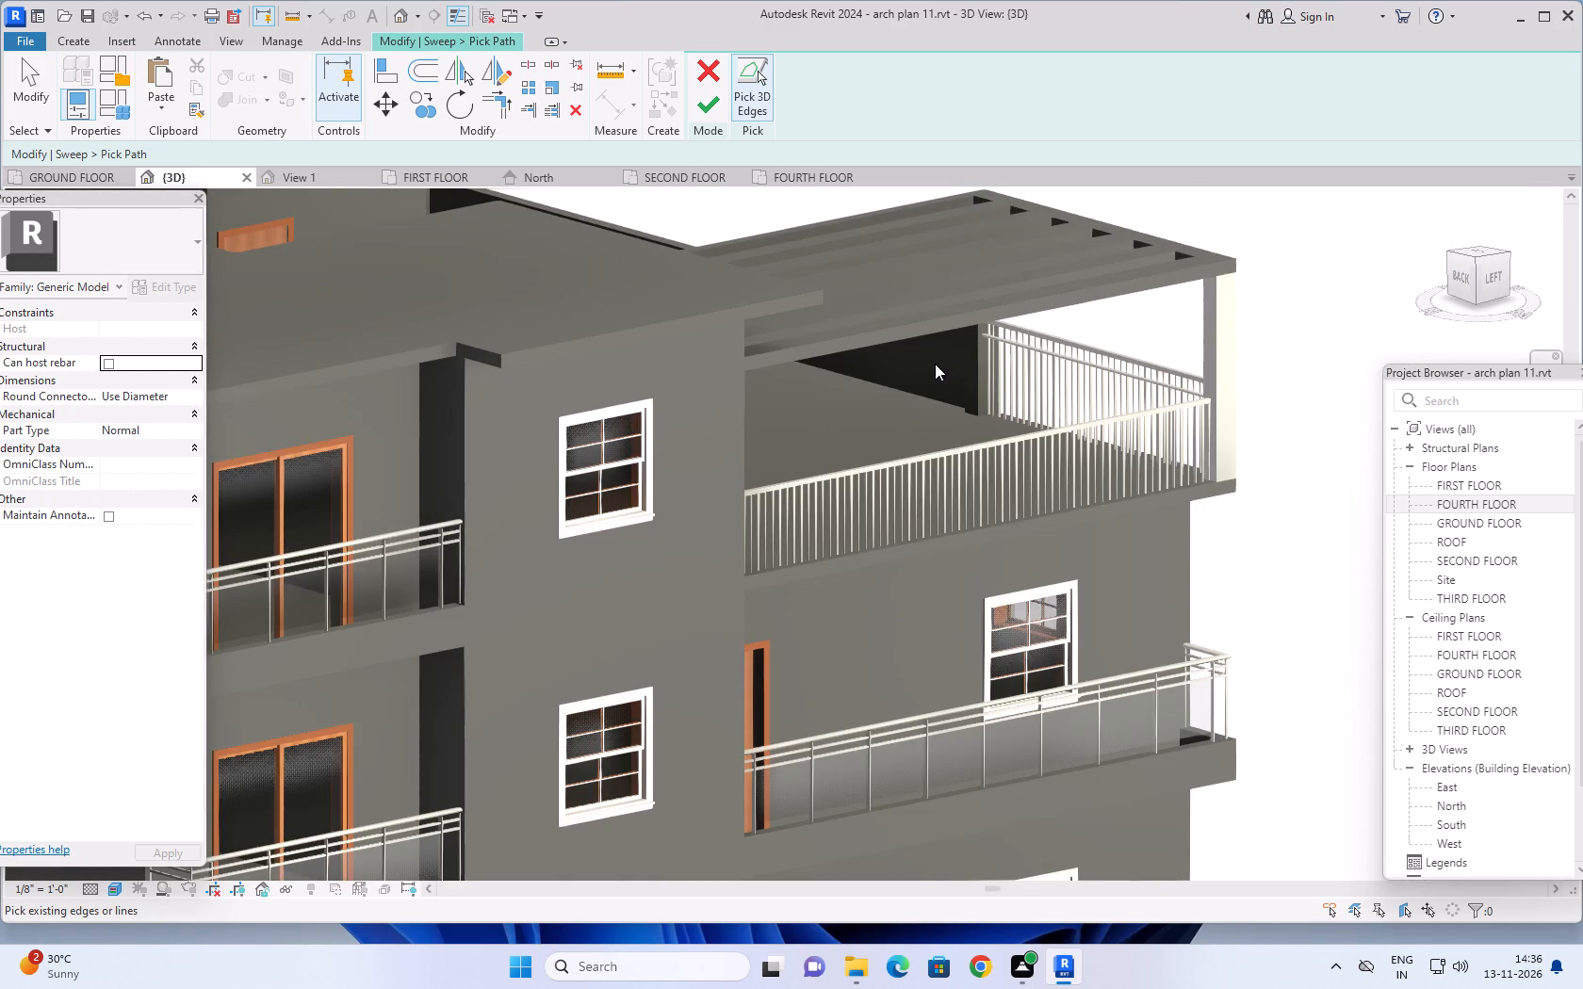
{"action": "scroll", "coordinate": [541, 301], "scroll_direction": "down", "scroll_amount": 1}
{"action": "middle_click_drag", "start_coordinate": [541, 301], "coordinate": [786, 452]}
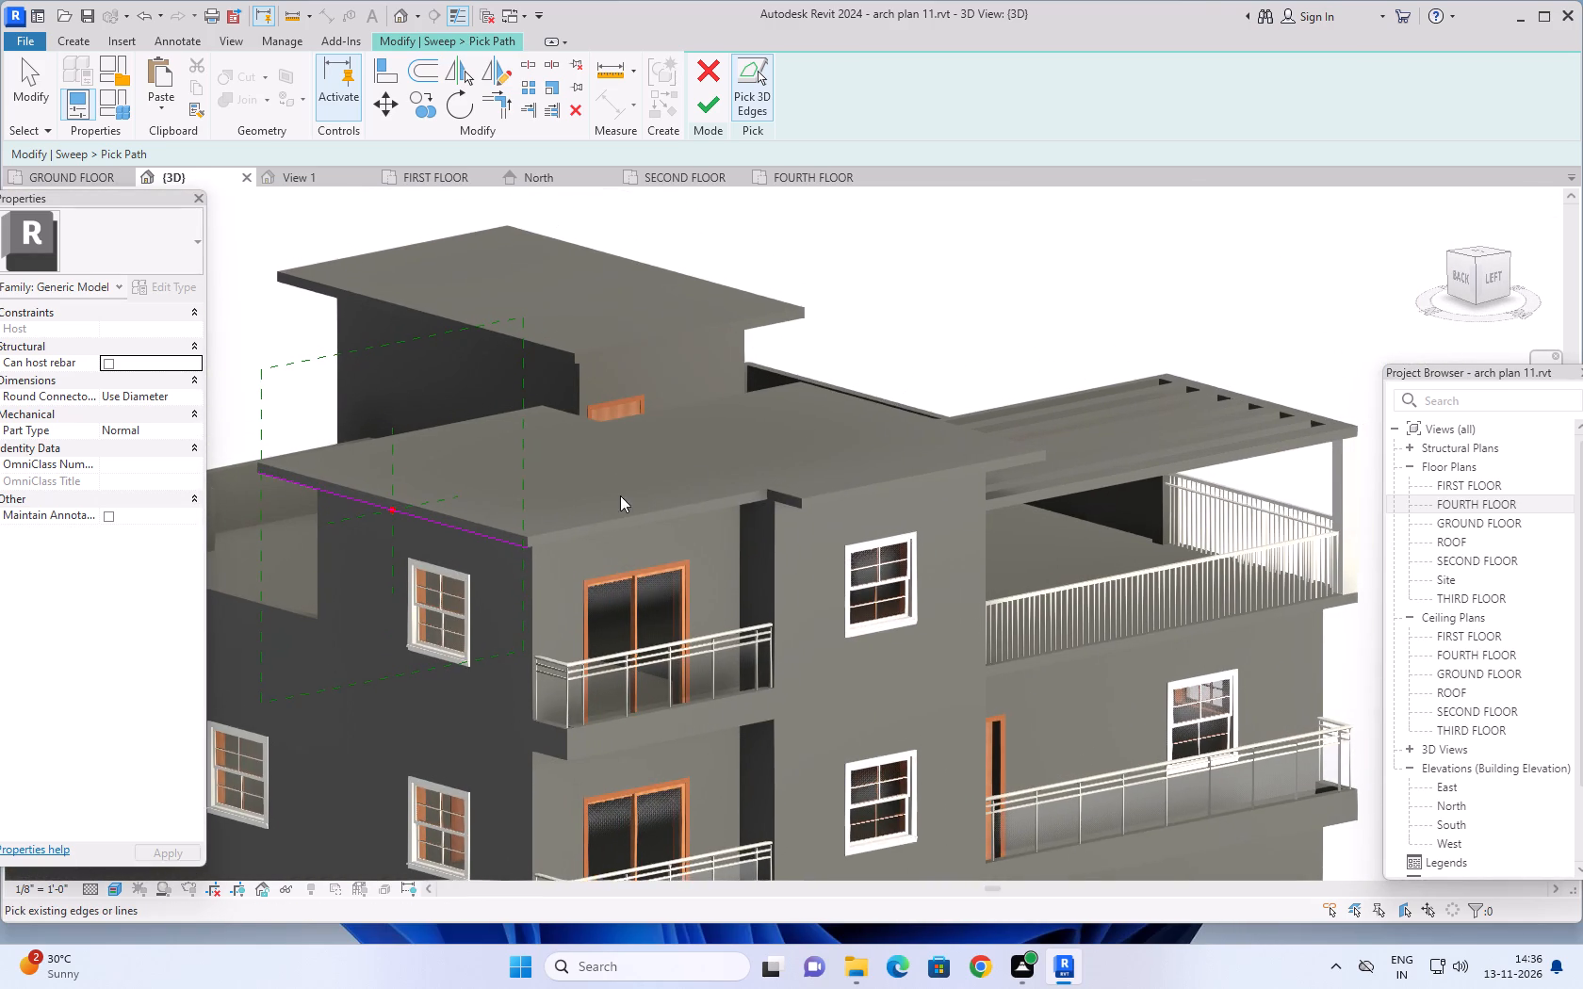
{"action": "scroll", "coordinate": [559, 500], "scroll_direction": "up", "scroll_amount": 5}
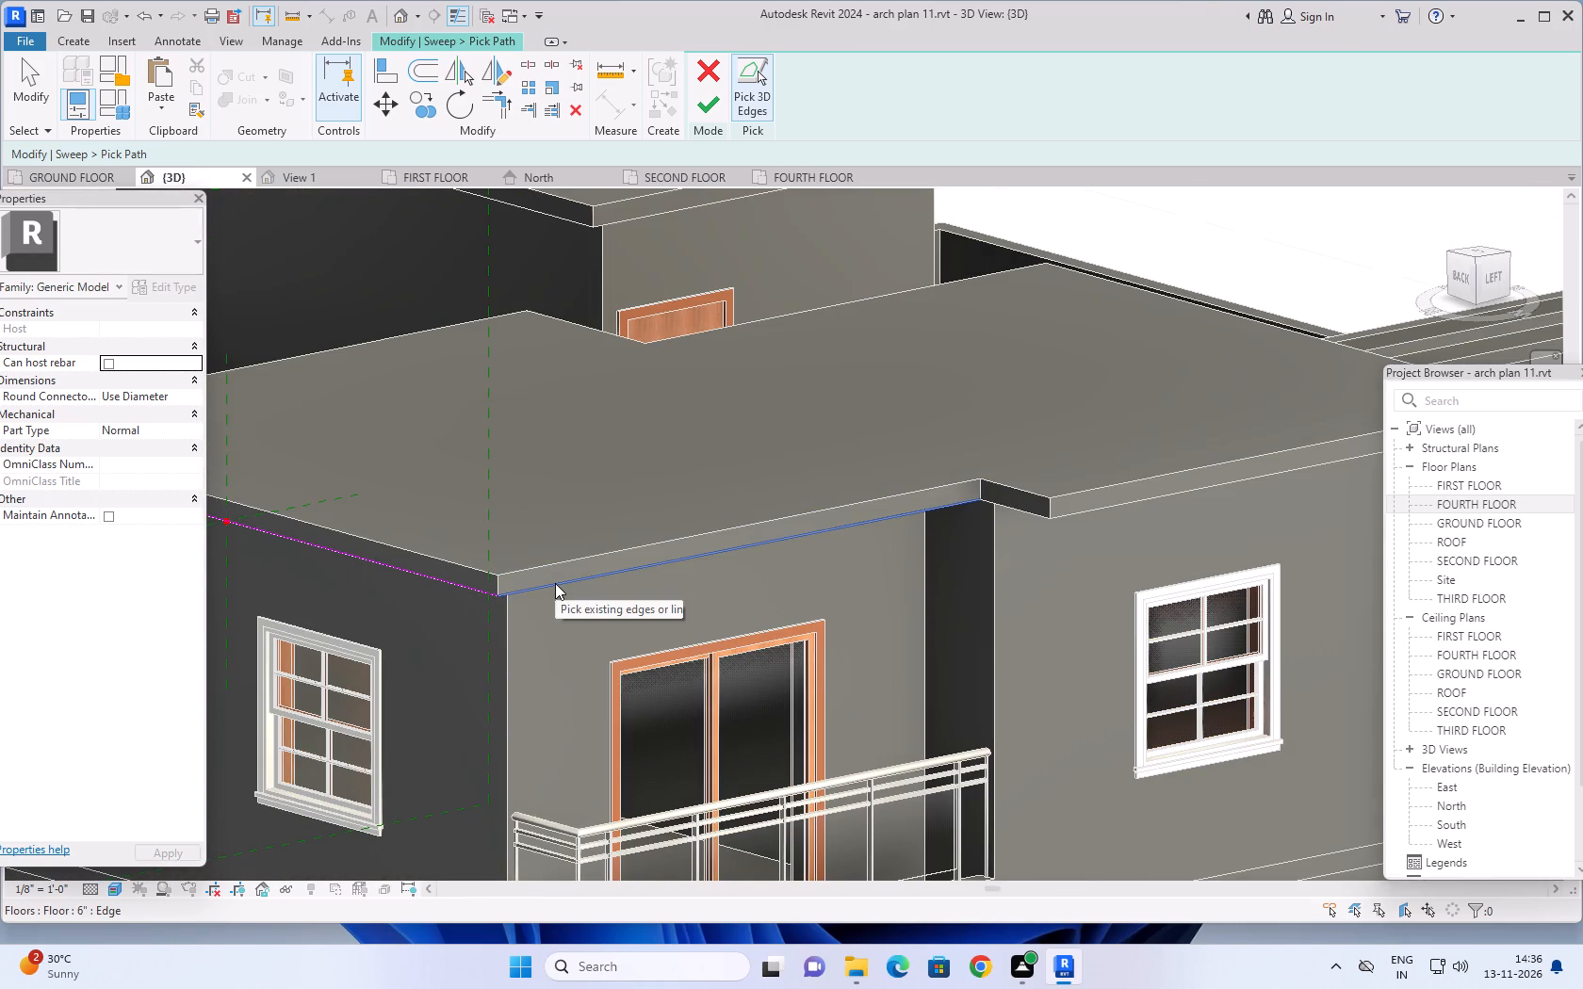
{"action": "left_click", "coordinate": [555, 583]}
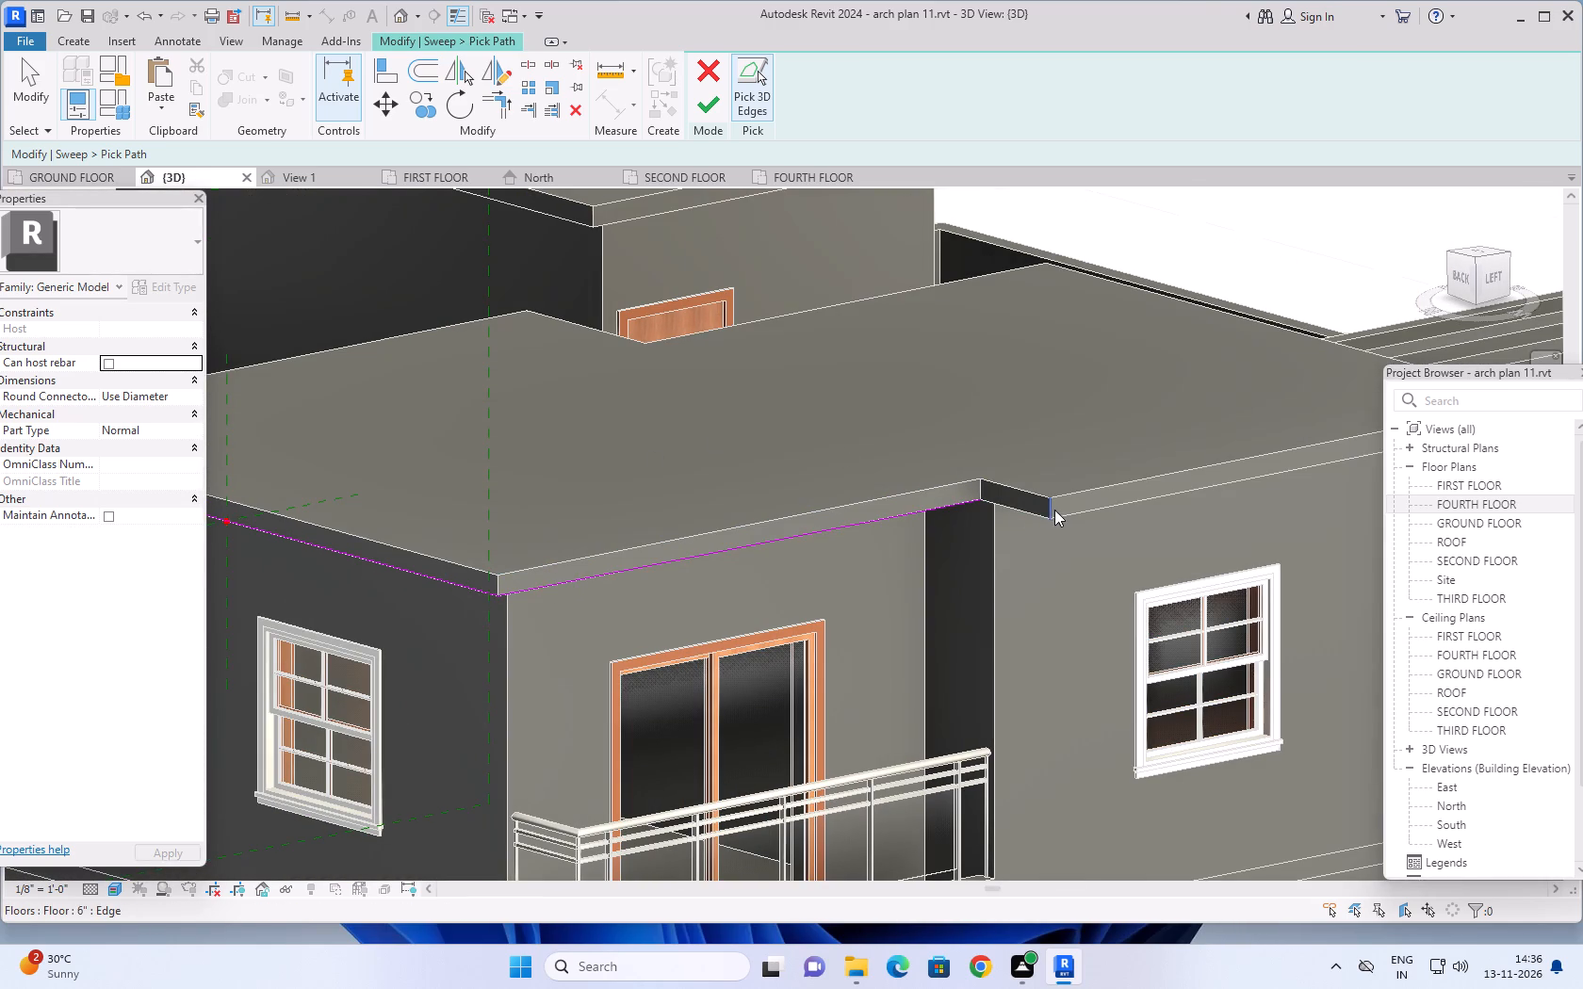
{"action": "left_click", "coordinate": [1004, 509]}
{"action": "left_click", "coordinate": [1090, 513]}
Add the slab's lower front edge facing the pergola to the sweep path.
{"action": "scroll", "coordinate": [1072, 428], "scroll_direction": "down", "scroll_amount": 1}
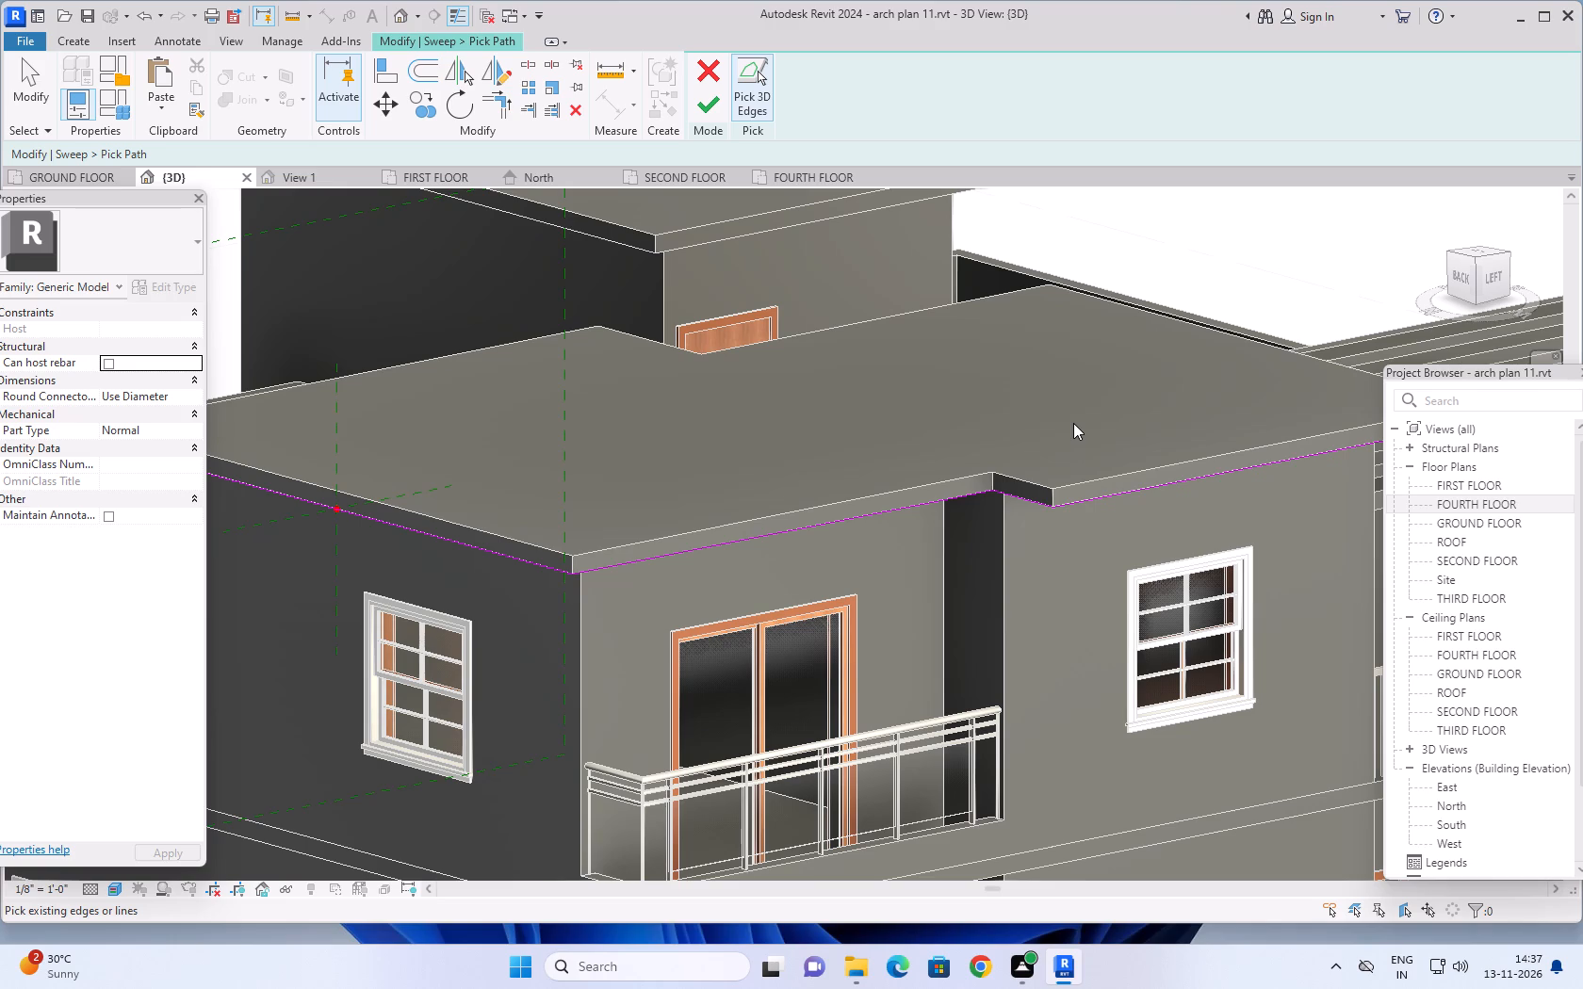
{"action": "middle_click_drag", "start_coordinate": [1269, 293], "coordinate": [1070, 459], "text": "shift"}
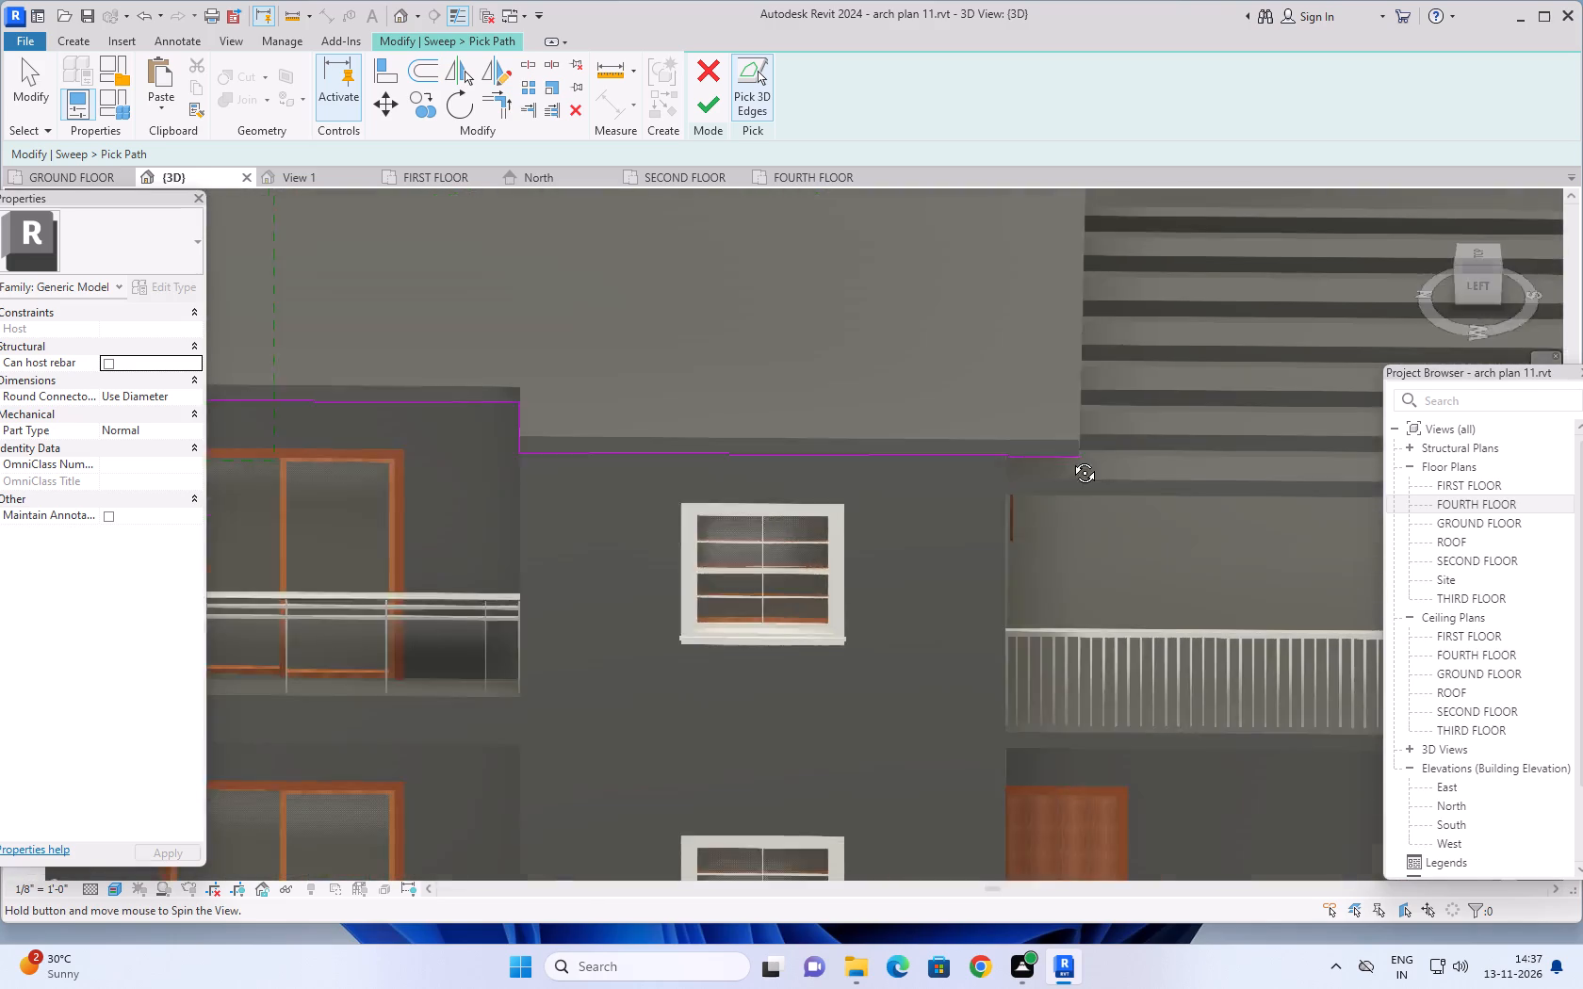
{"action": "middle_click_drag", "start_coordinate": [1070, 459], "coordinate": [951, 447], "text": "shift"}
{"action": "middle_click", "coordinate": [948, 446], "text": "shift"}
{"action": "middle_click", "coordinate": [948, 446], "text": "shift"}
{"action": "scroll", "coordinate": [1129, 365], "scroll_direction": "down", "scroll_amount": 3}
{"action": "middle_click_drag", "start_coordinate": [1181, 360], "coordinate": [1130, 438]}
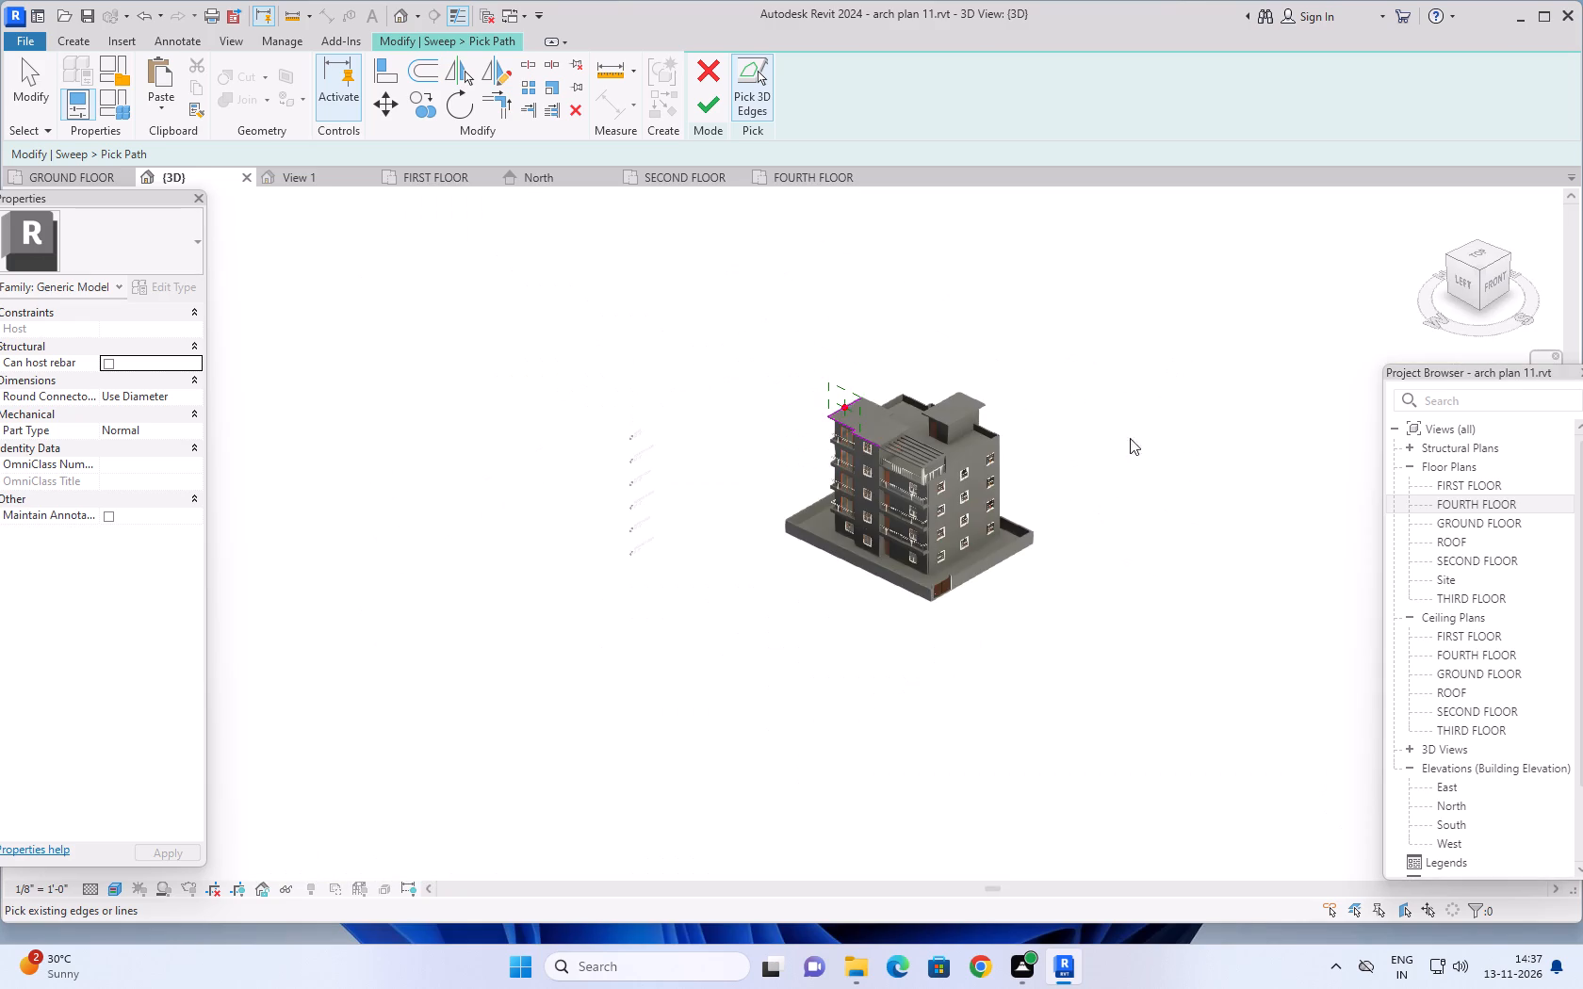
{"action": "middle_click_drag", "start_coordinate": [1130, 438], "coordinate": [1087, 591]}
{"action": "scroll", "coordinate": [793, 670], "scroll_direction": "up", "scroll_amount": 18}
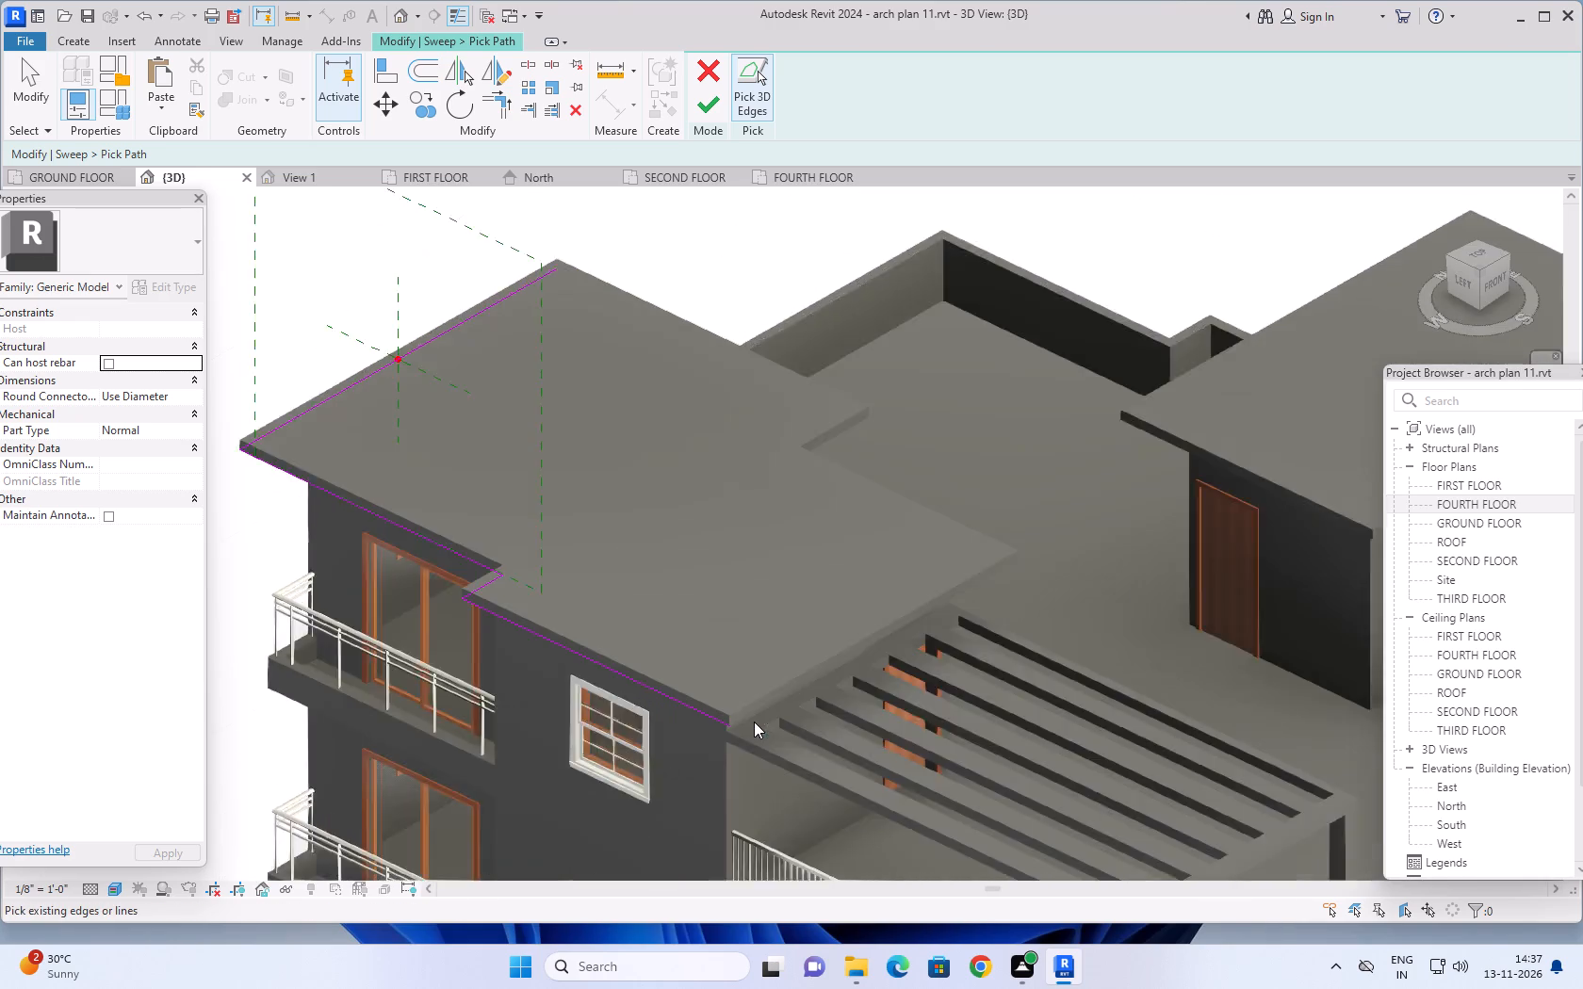
{"action": "scroll", "coordinate": [754, 721], "scroll_direction": "up", "scroll_amount": 2}
{"action": "left_click", "coordinate": [733, 707]}
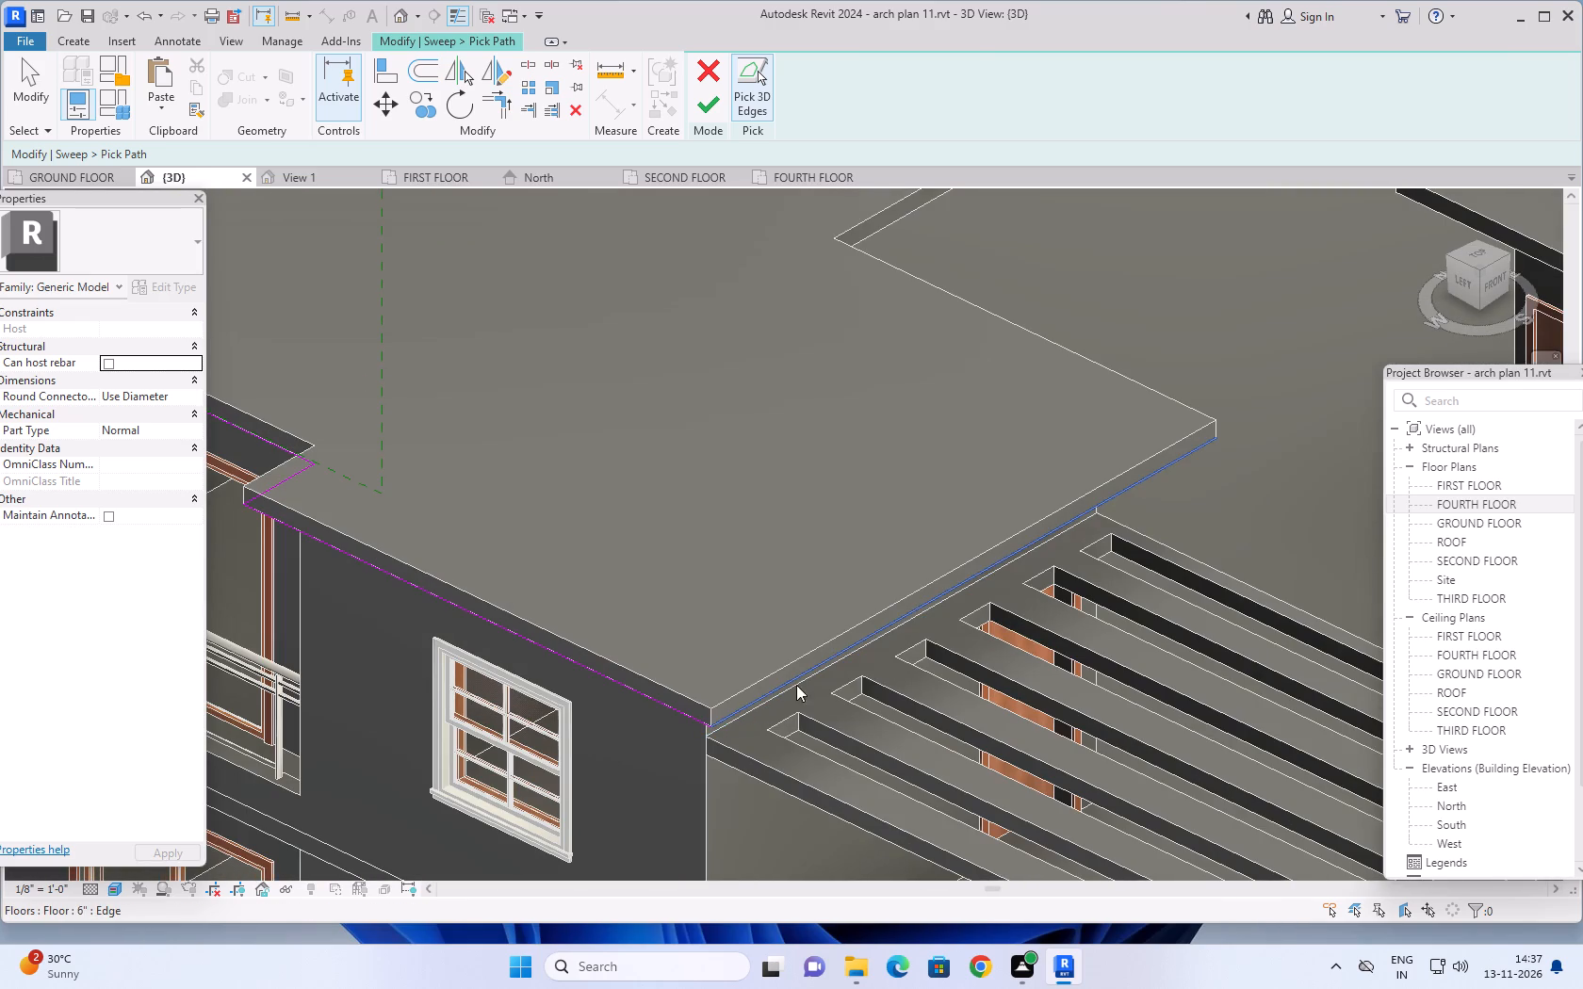
Complete the sweep path with the slab's three lower terrace-side edges: the front run, the short return and the run above the door.
{"action": "scroll", "coordinate": [1241, 440], "scroll_direction": "down", "scroll_amount": 1}
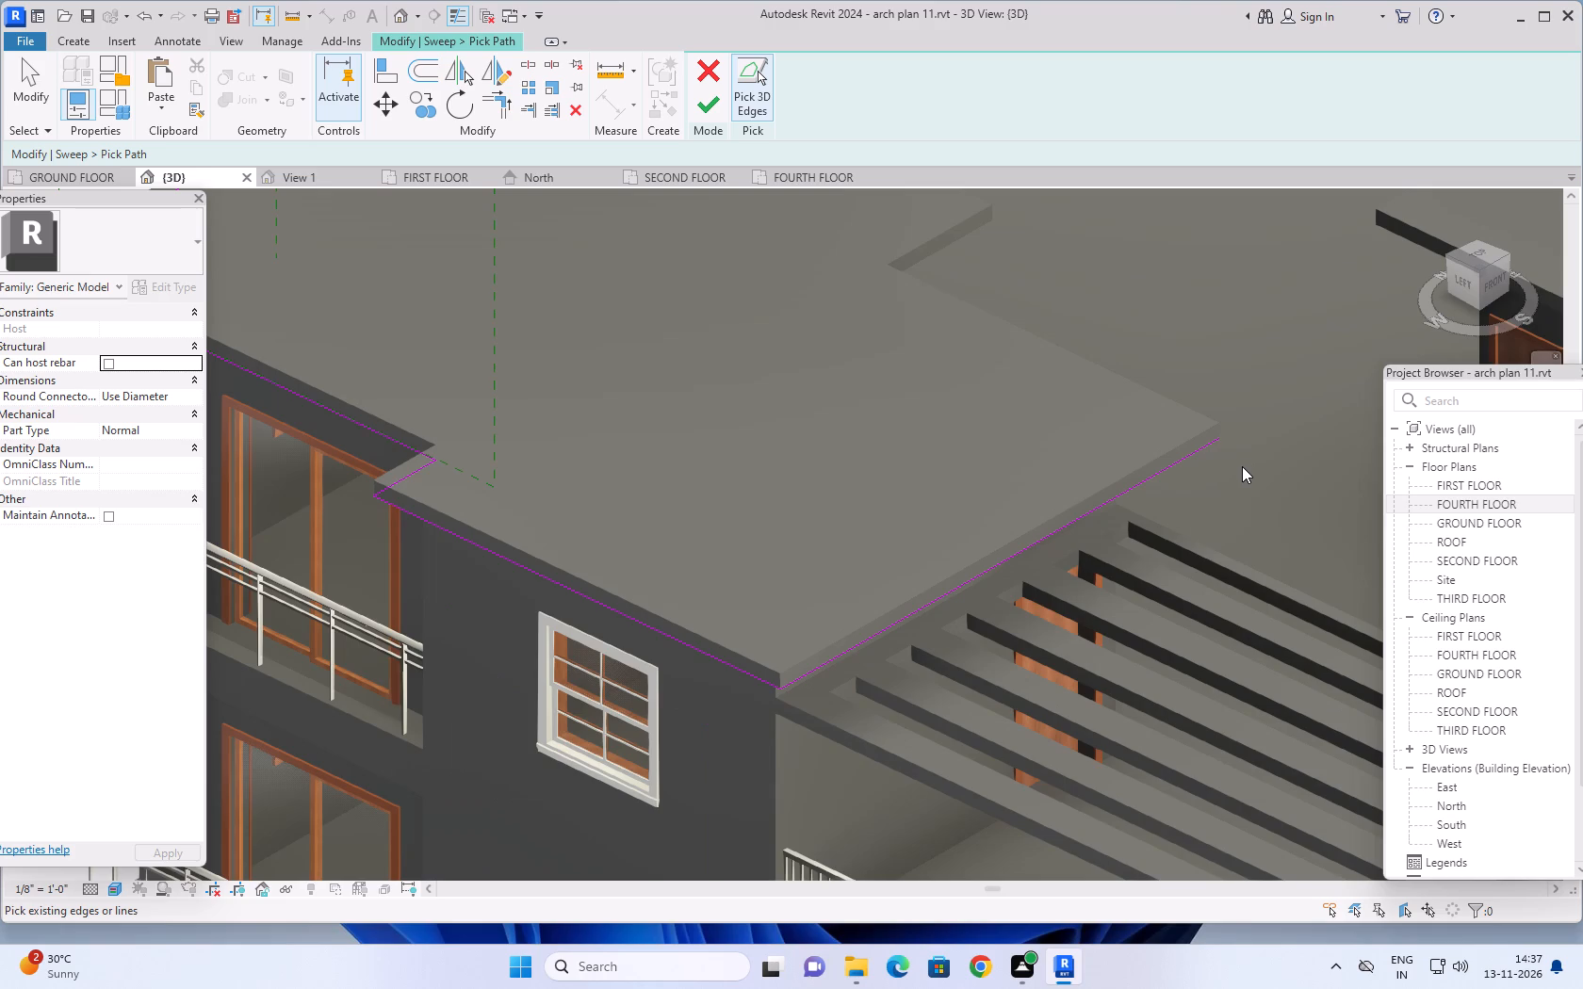
{"action": "middle_click_drag", "start_coordinate": [1239, 472], "coordinate": [1013, 562], "text": "shift"}
{"action": "scroll", "coordinate": [1031, 541], "scroll_direction": "down", "scroll_amount": 4}
{"action": "middle_click_drag", "start_coordinate": [1085, 548], "coordinate": [985, 543]}
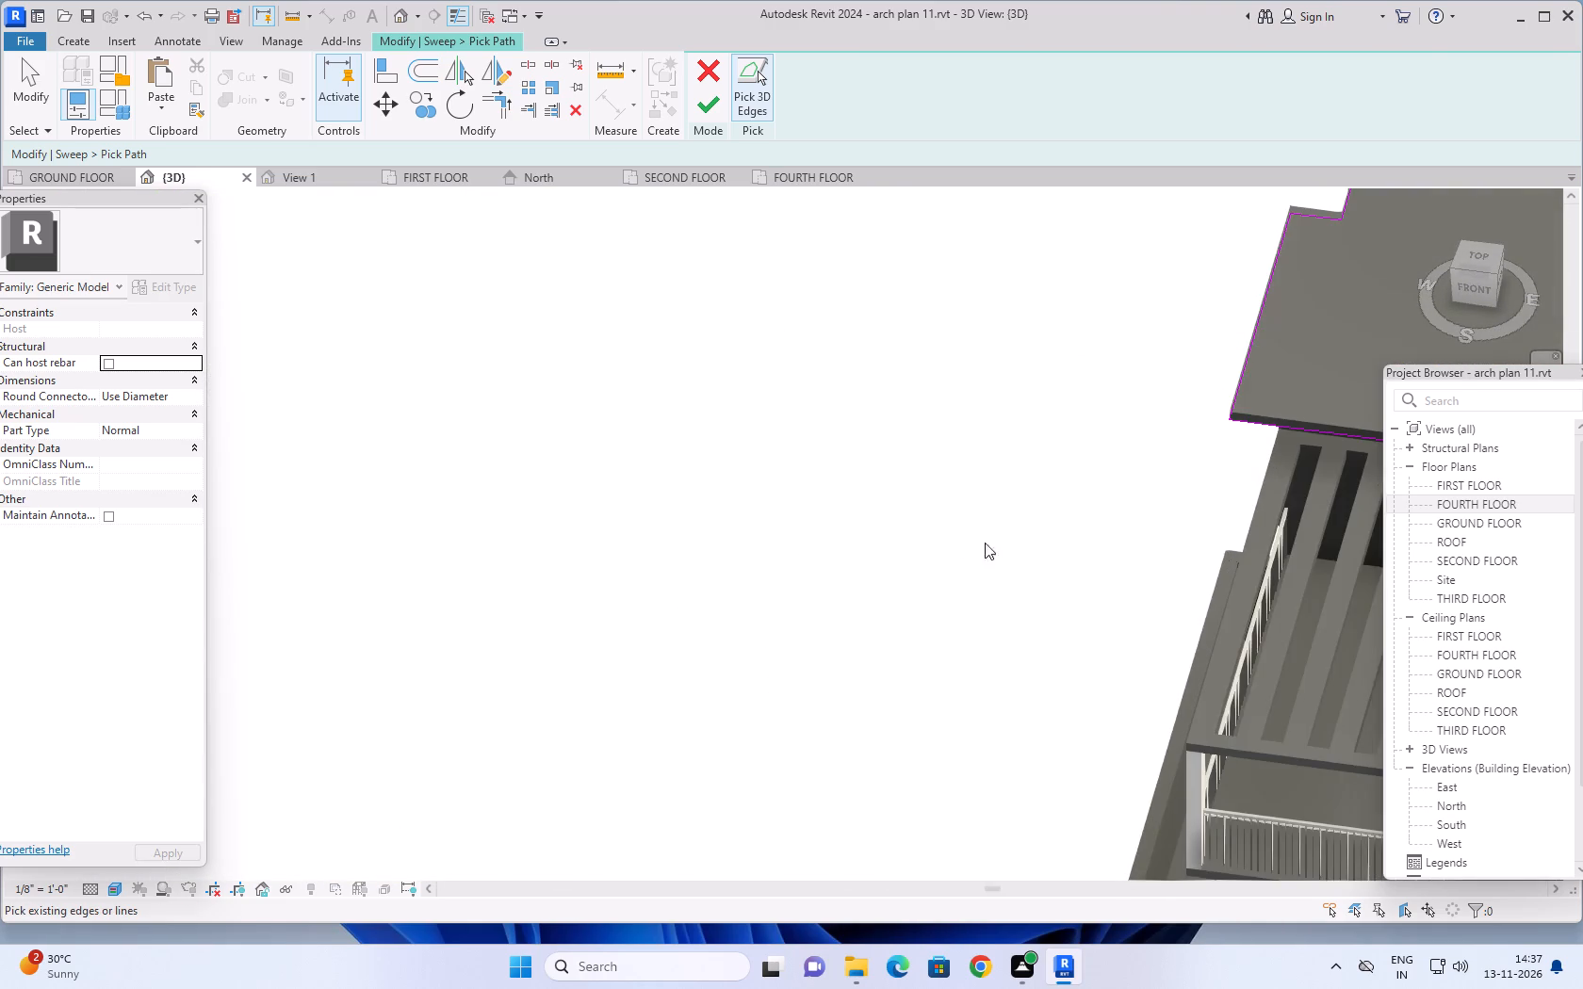
{"action": "middle_click_drag", "start_coordinate": [985, 543], "coordinate": [601, 429]}
{"action": "middle_click_drag", "start_coordinate": [991, 464], "coordinate": [899, 377]}
{"action": "middle_click_drag", "start_coordinate": [899, 375], "coordinate": [894, 355], "text": "shift"}
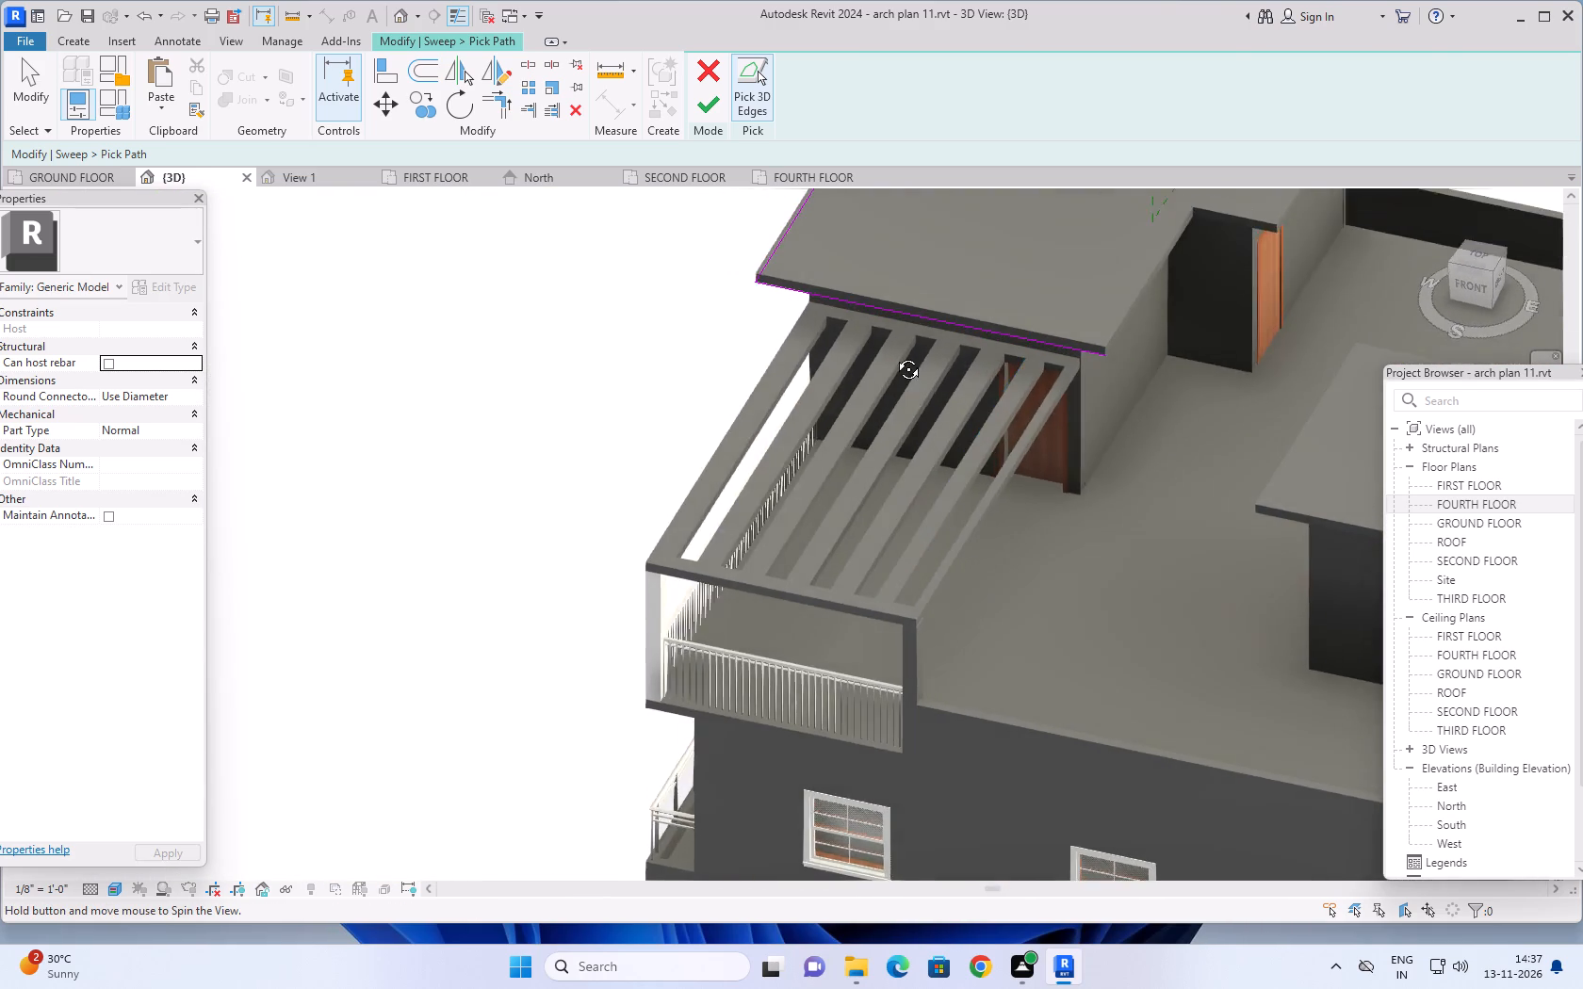
{"action": "middle_click_drag", "start_coordinate": [894, 355], "coordinate": [734, 254], "text": "shift"}
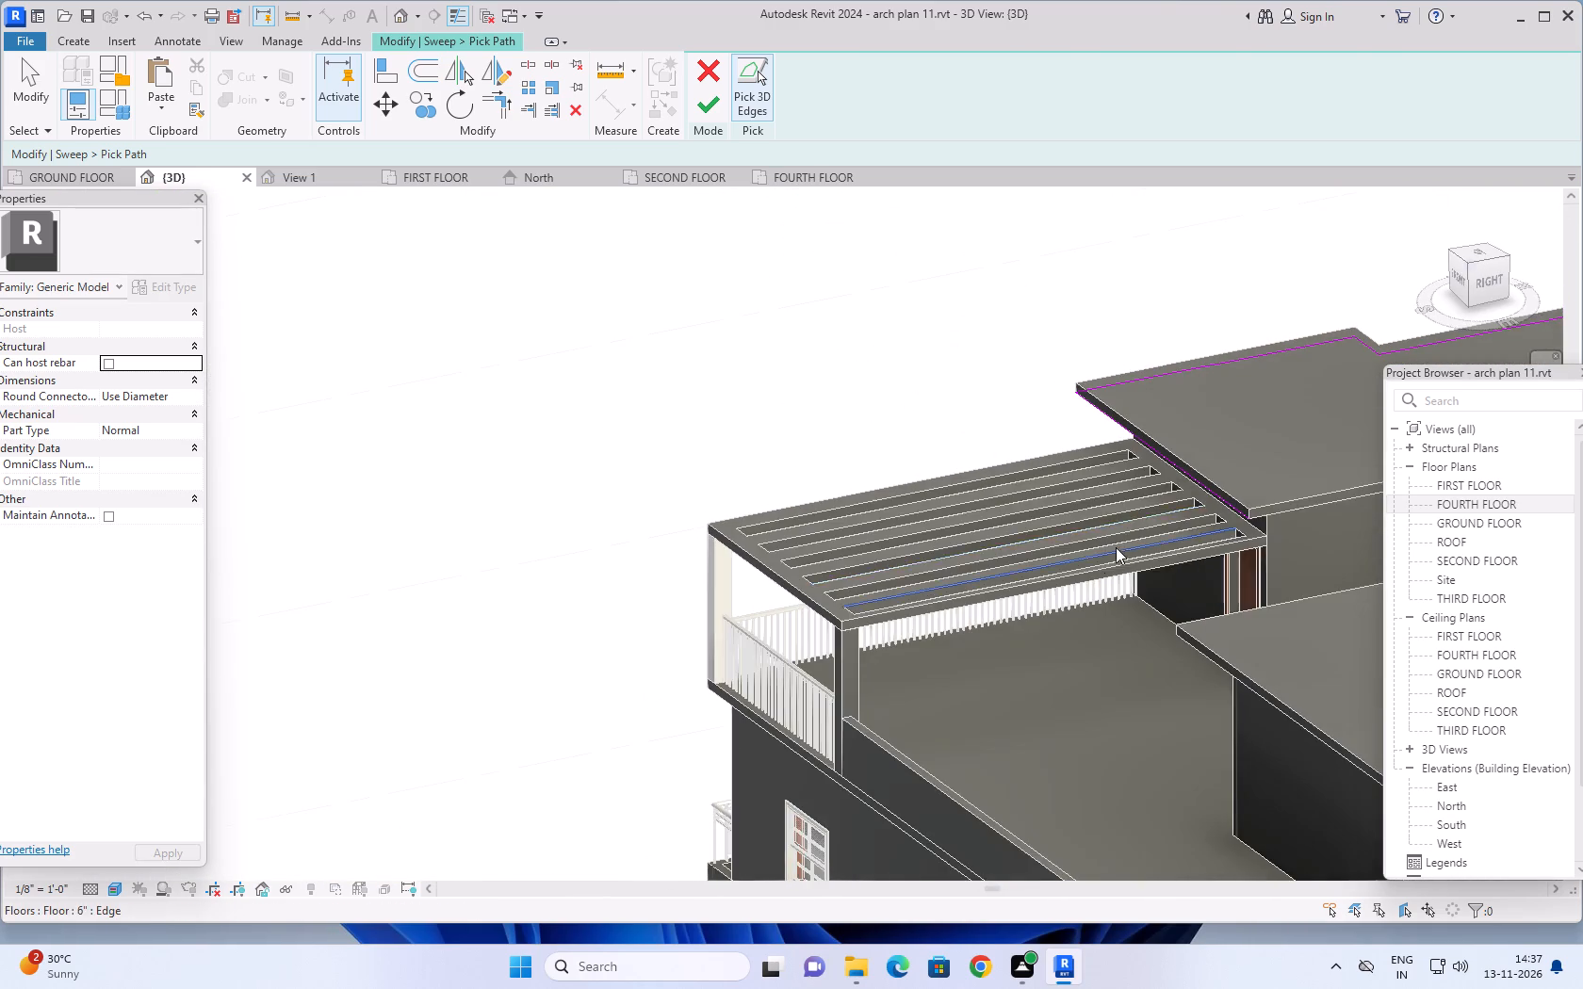
{"action": "middle_click_drag", "start_coordinate": [1110, 547], "coordinate": [677, 541]}
{"action": "scroll", "coordinate": [906, 537], "scroll_direction": "up", "scroll_amount": 2}
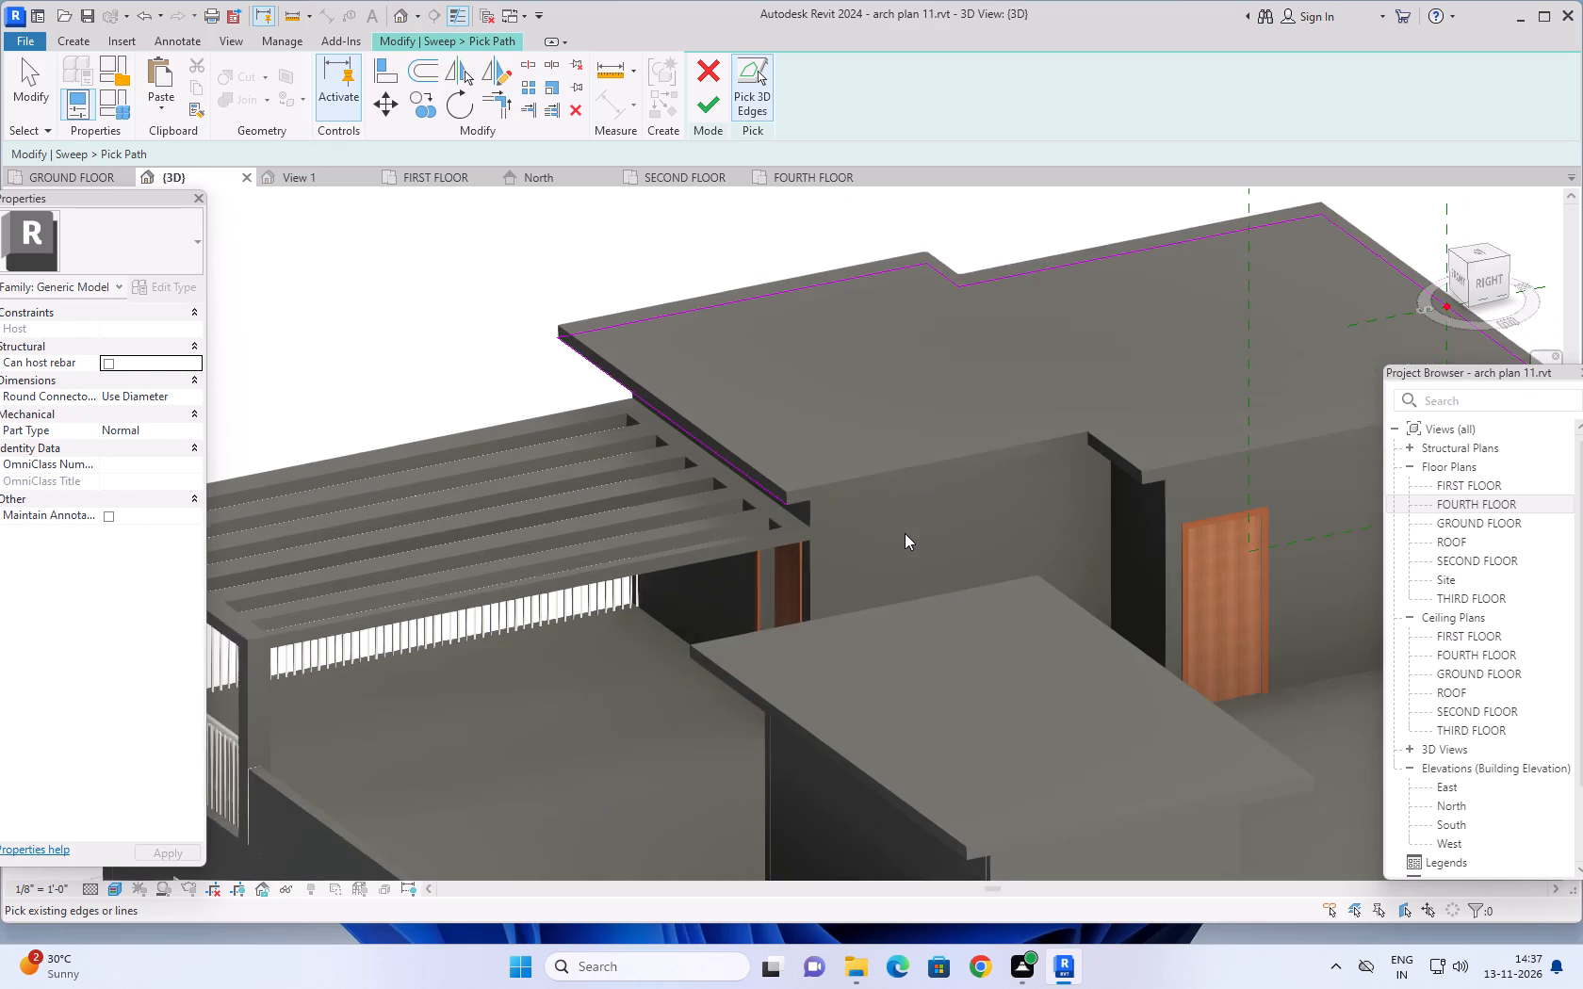
{"action": "scroll", "coordinate": [905, 533], "scroll_direction": "up", "scroll_amount": 1}
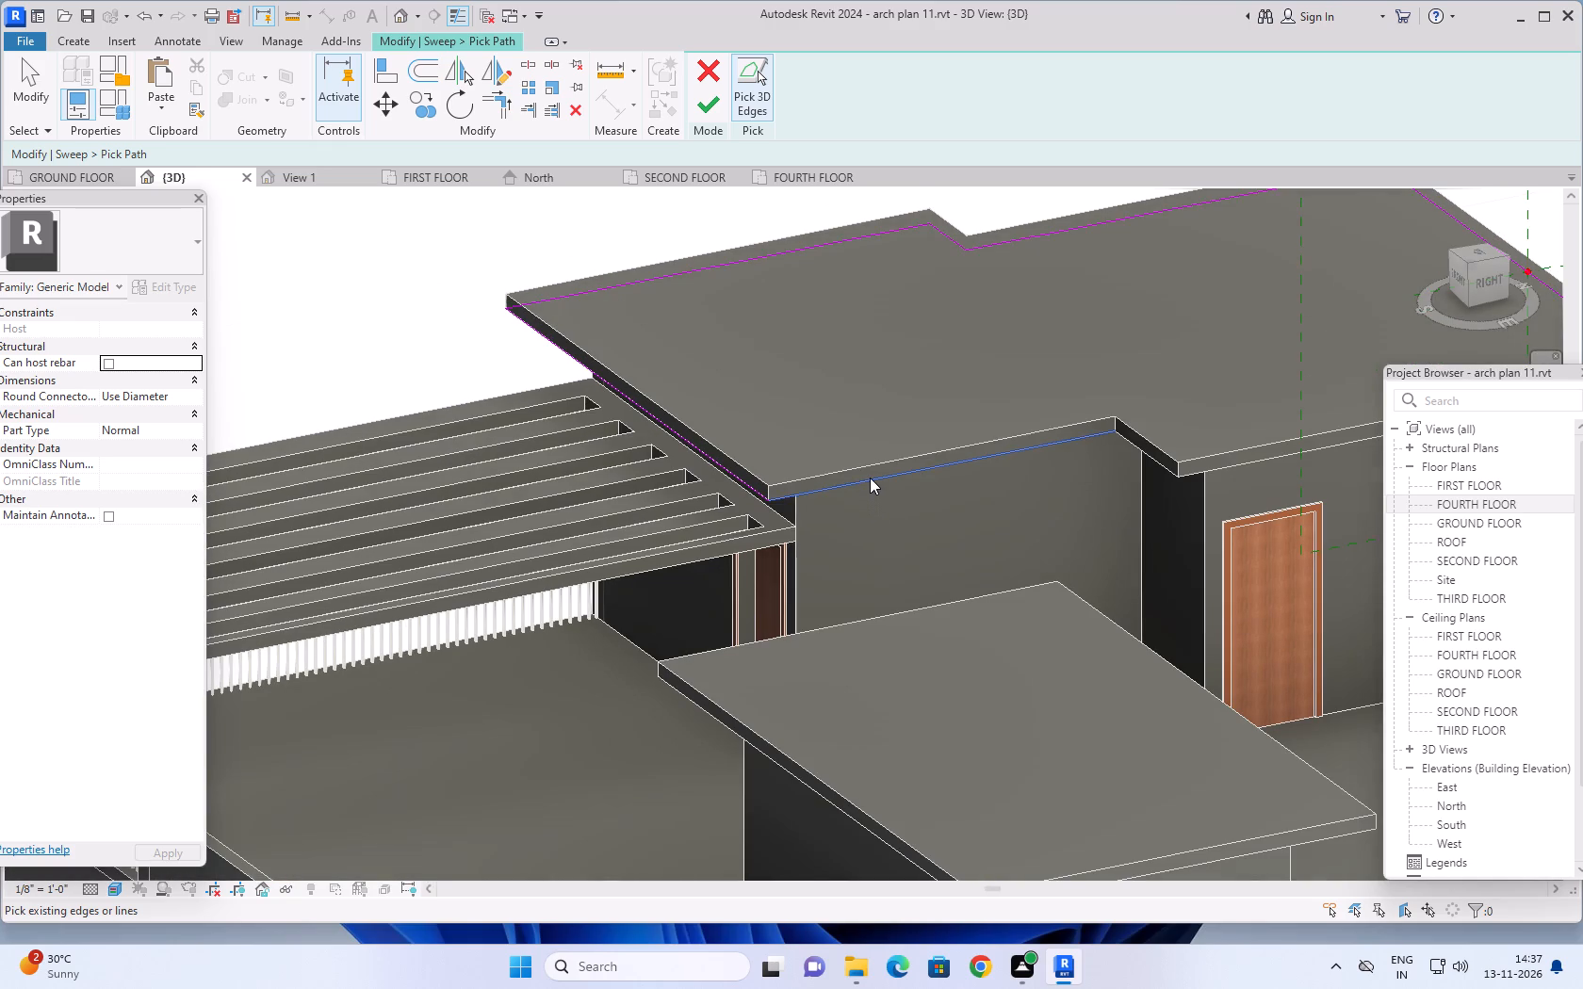
{"action": "left_click", "coordinate": [870, 478]}
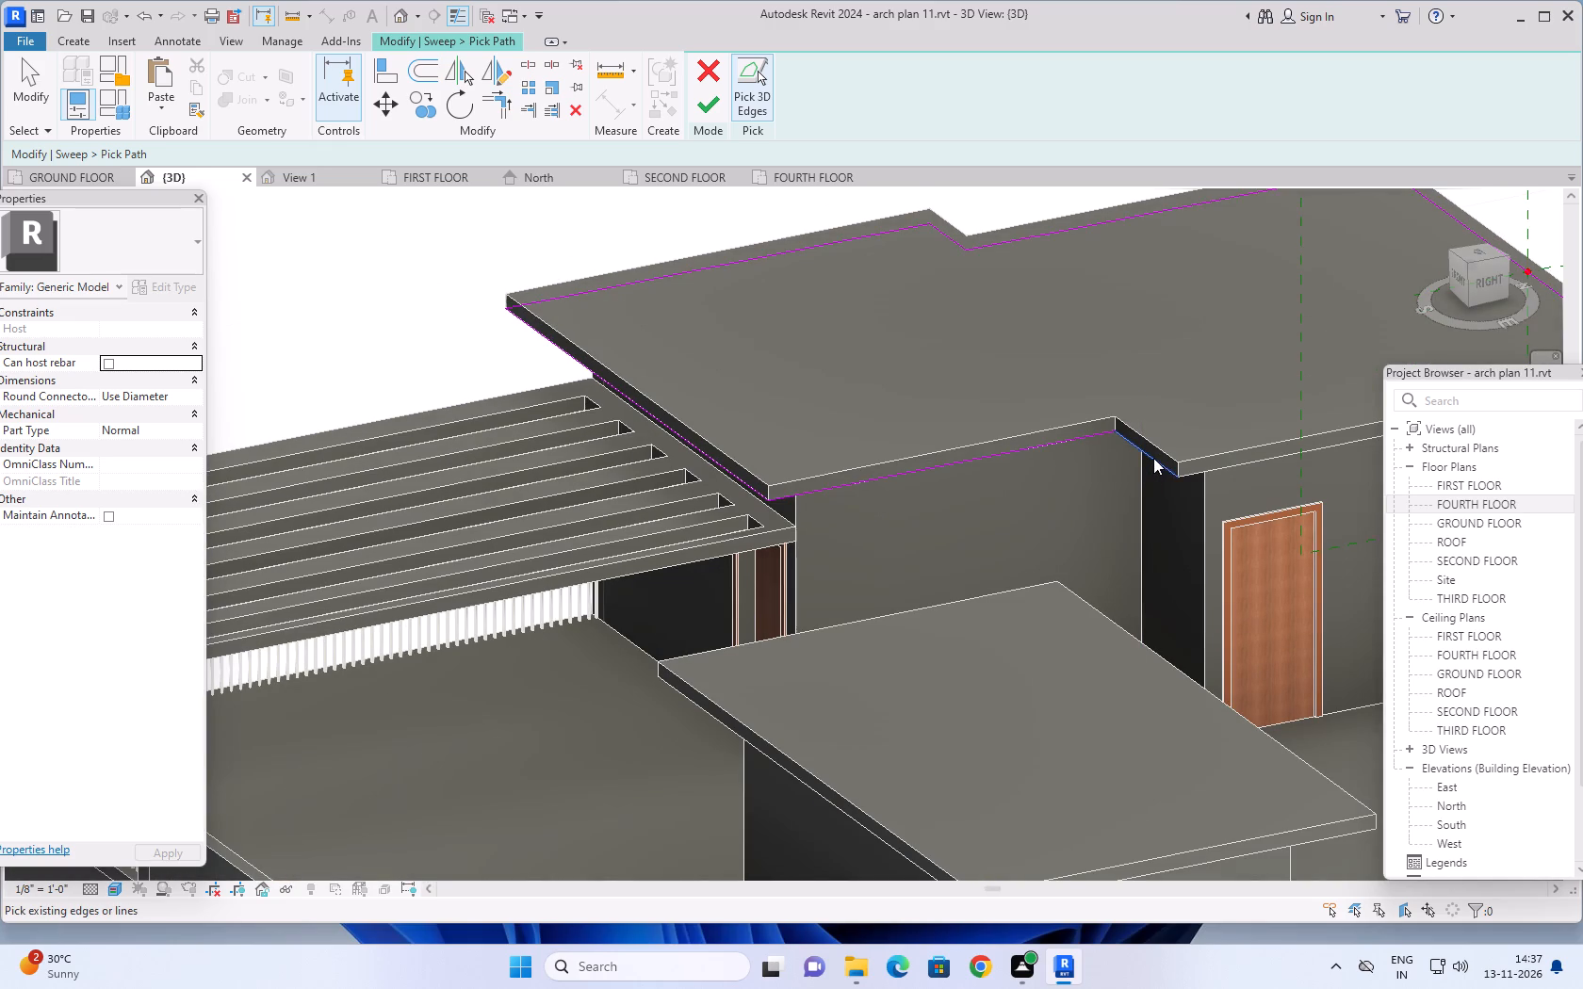
{"action": "left_click", "coordinate": [1153, 458]}
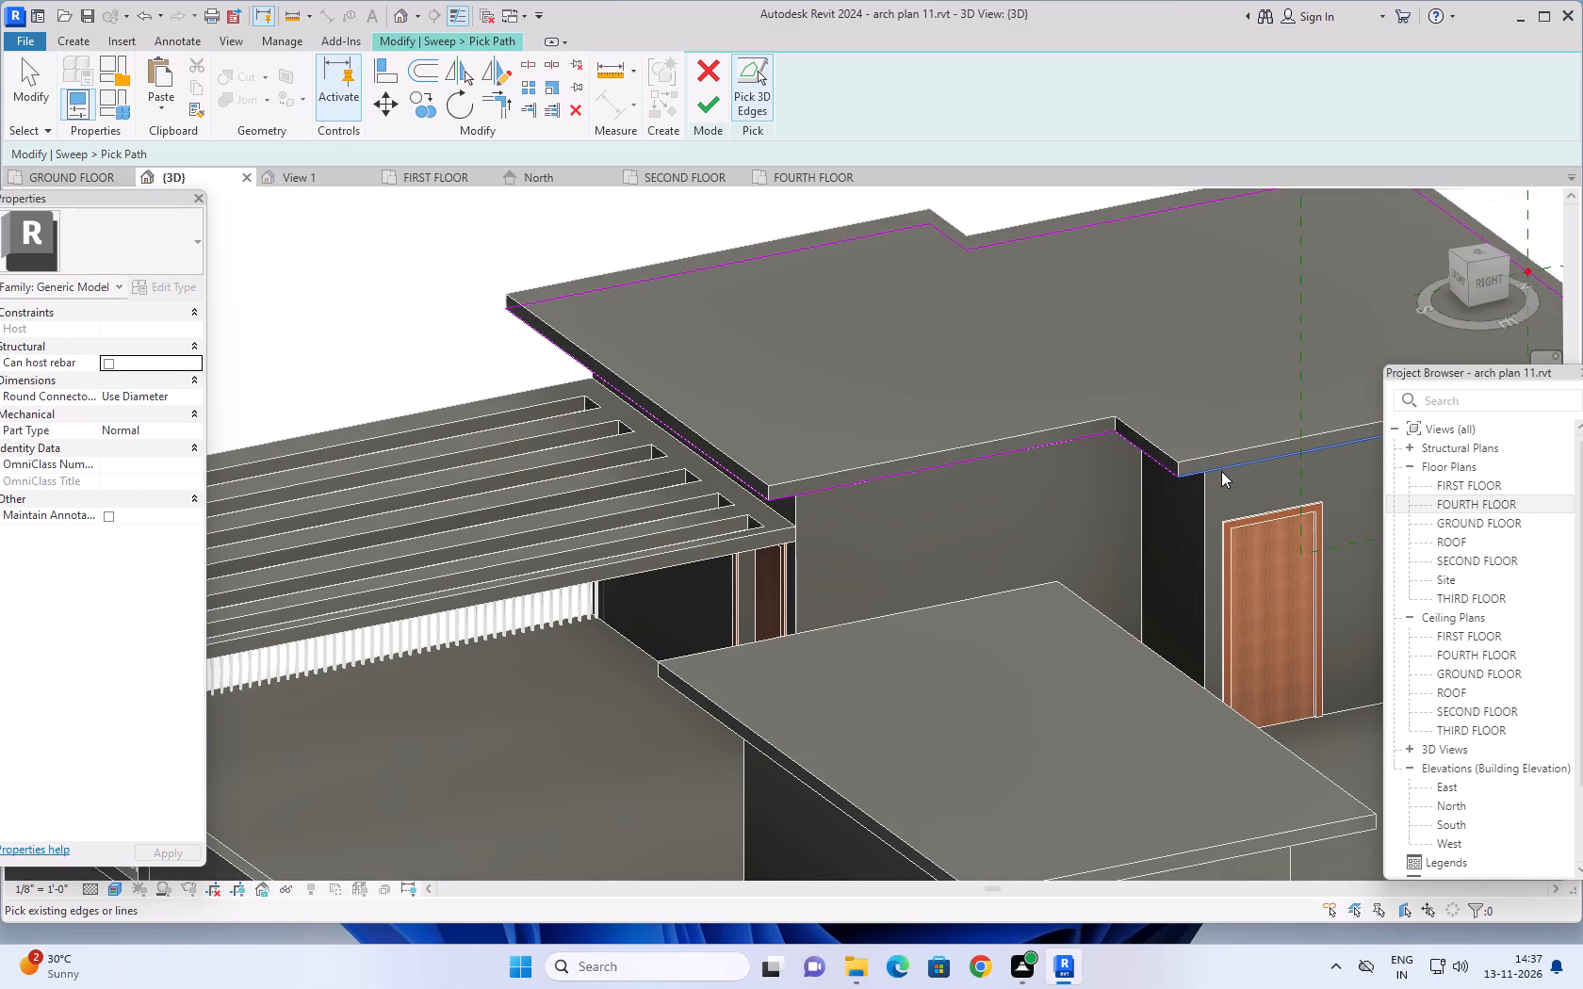
{"action": "left_click", "coordinate": [1221, 471]}
Inspect the picked sweep path and its profile plane around the roof slab from the front, back and right sides.
{"action": "scroll", "coordinate": [1064, 547], "scroll_direction": "down", "scroll_amount": 6}
{"action": "middle_click_drag", "start_coordinate": [1174, 564], "coordinate": [1086, 564]}
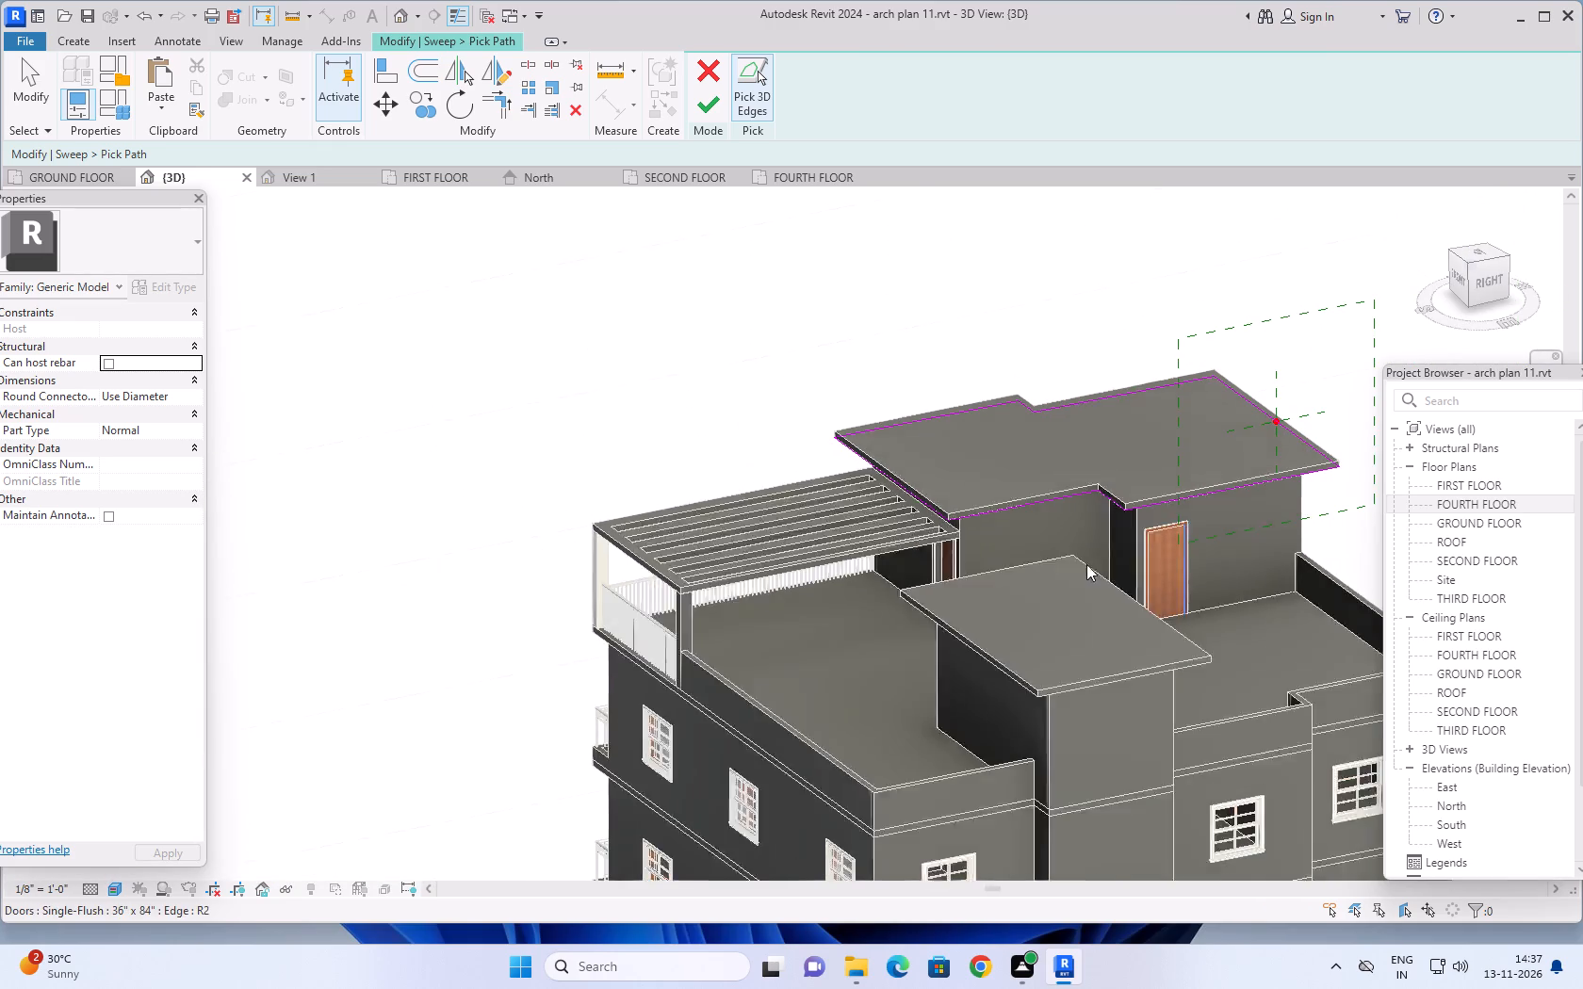
{"action": "middle_click_drag", "start_coordinate": [1086, 564], "coordinate": [1058, 560]}
{"action": "middle_click", "coordinate": [1058, 560]}
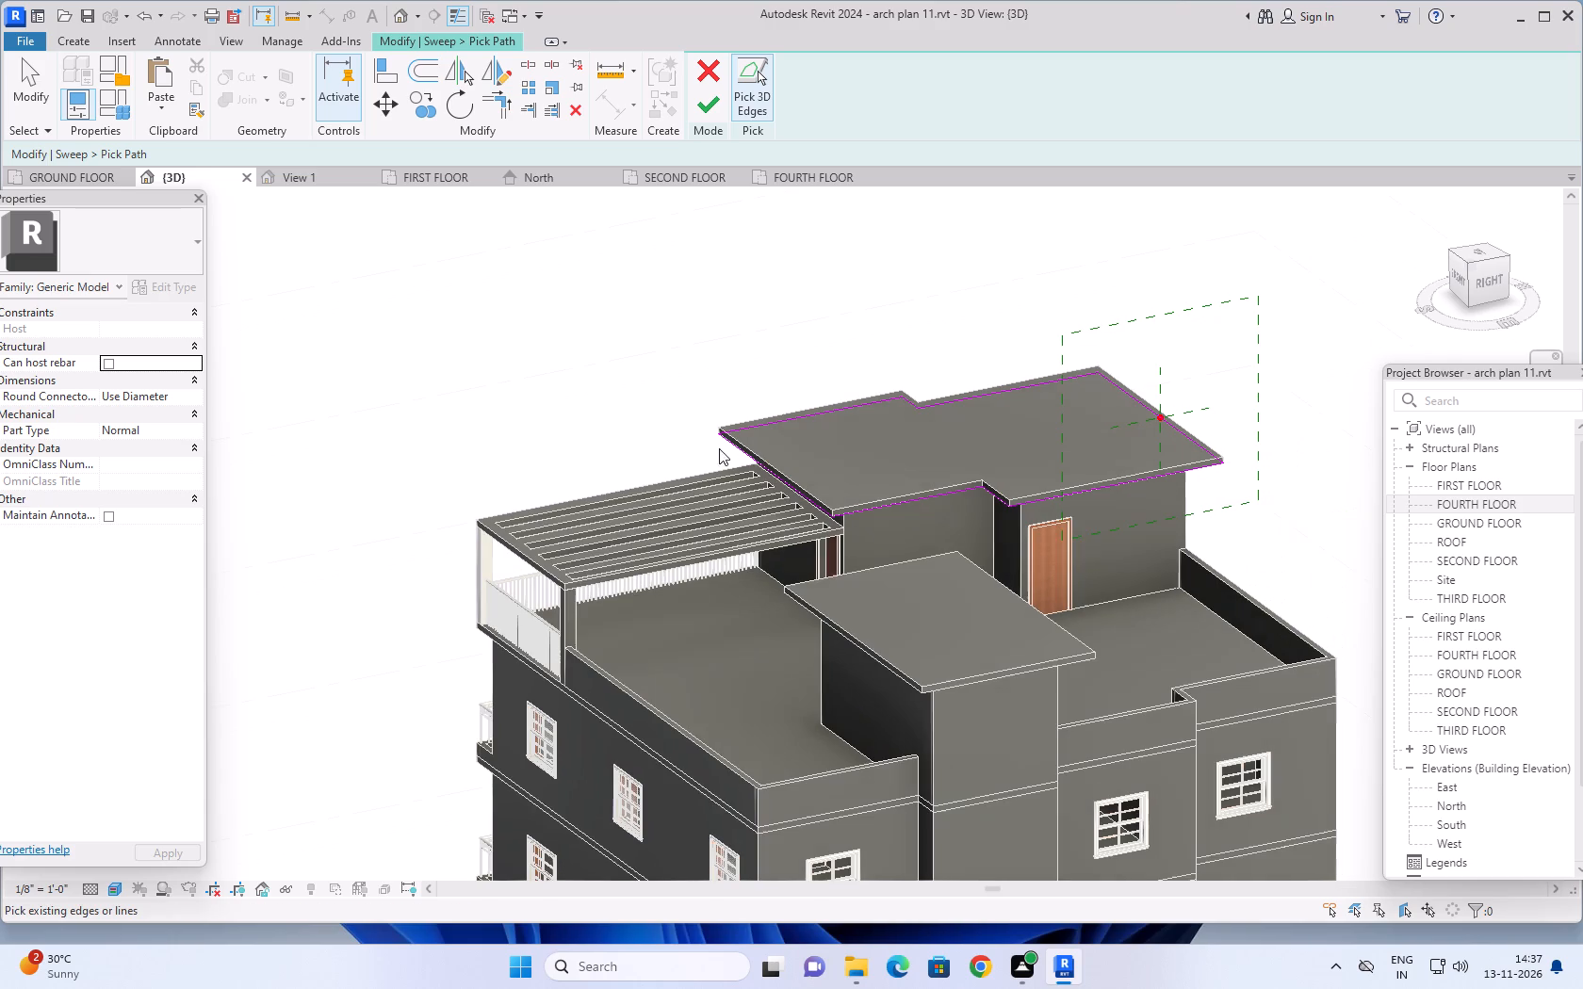
{"action": "middle_click_drag", "start_coordinate": [598, 439], "coordinate": [721, 506], "text": "shift"}
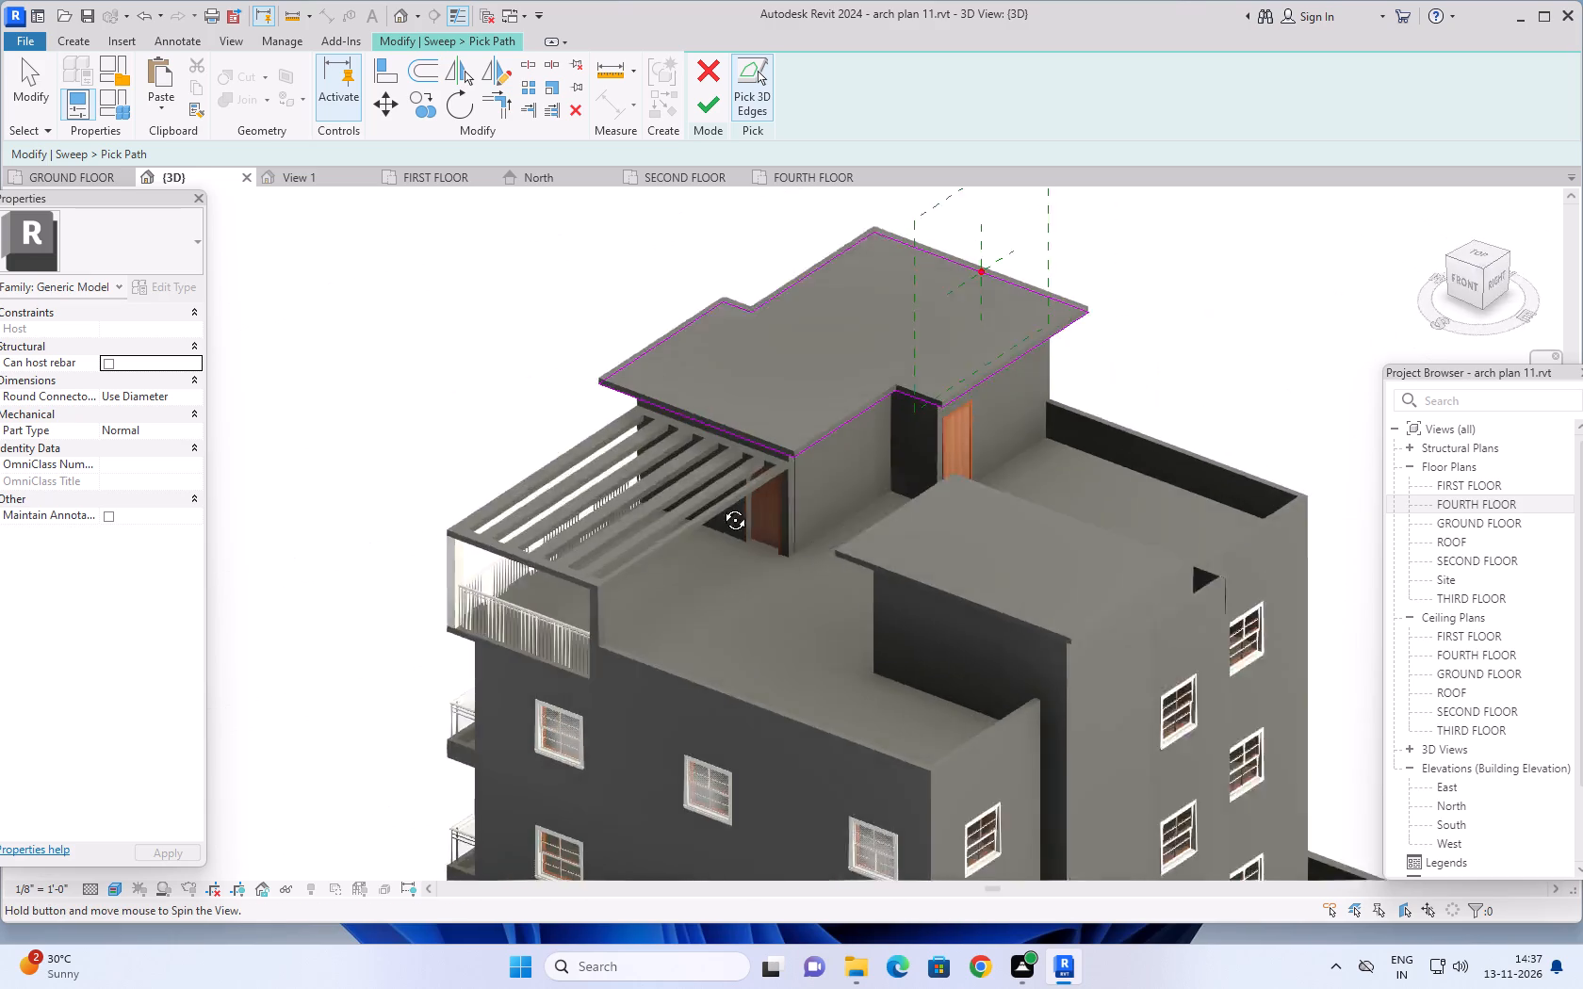
{"action": "middle_click_drag", "start_coordinate": [721, 506], "coordinate": [952, 422], "text": "shift"}
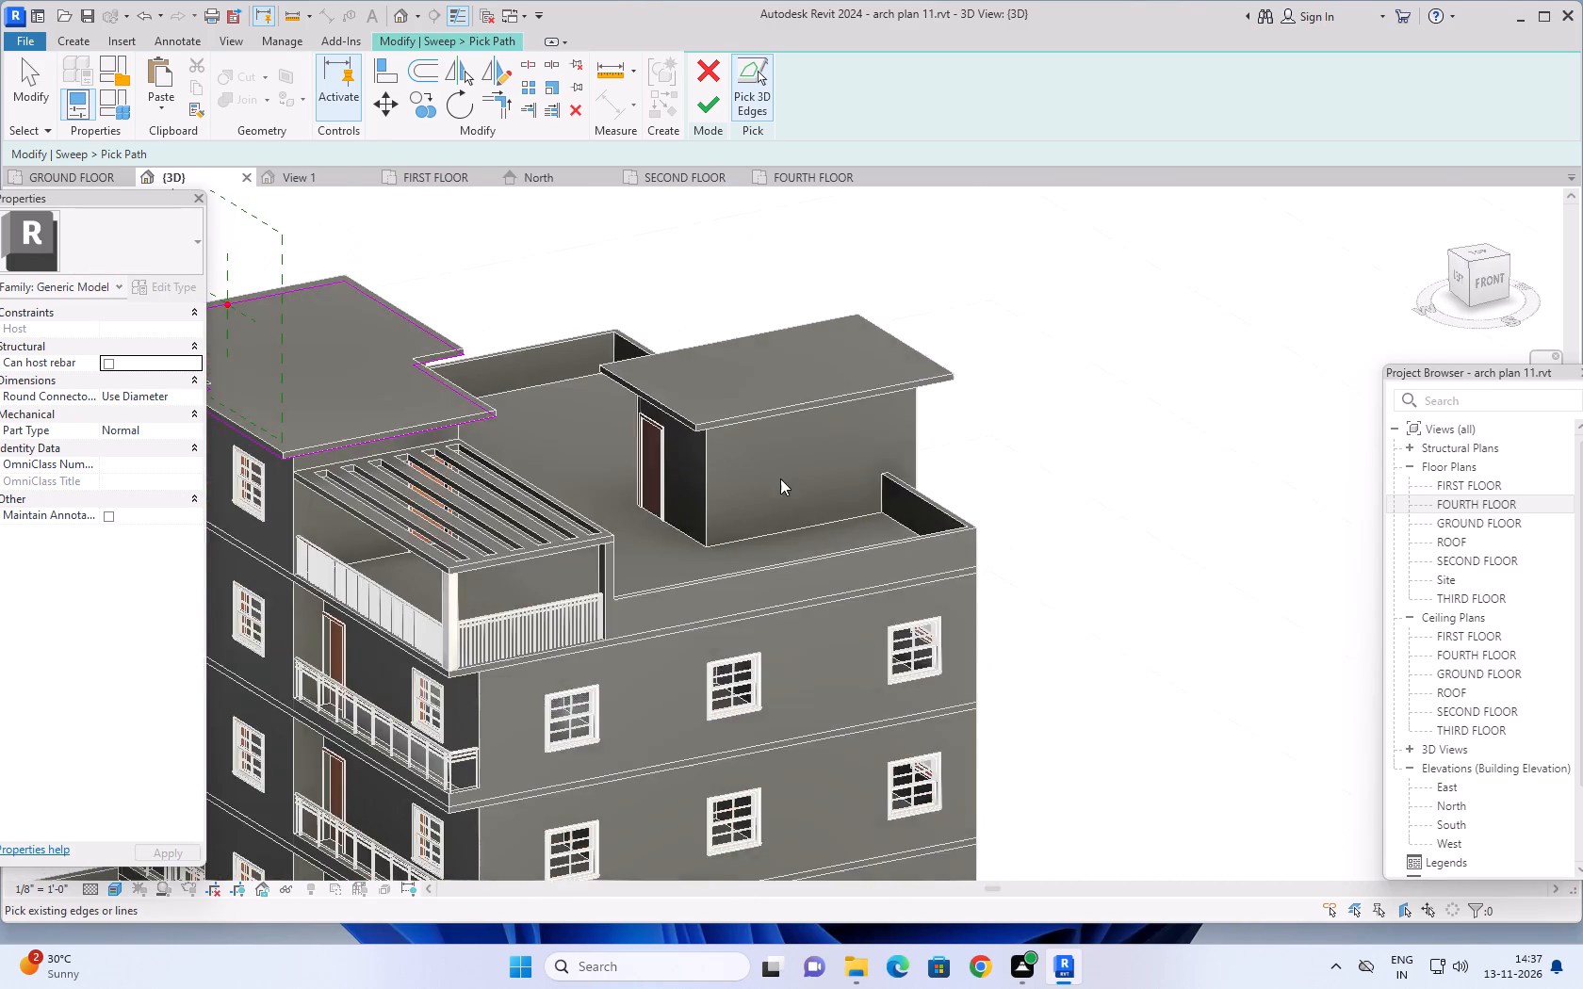
{"action": "scroll", "coordinate": [779, 480], "scroll_direction": "down", "scroll_amount": 4}
{"action": "middle_click_drag", "start_coordinate": [412, 511], "coordinate": [824, 489], "text": "shift"}
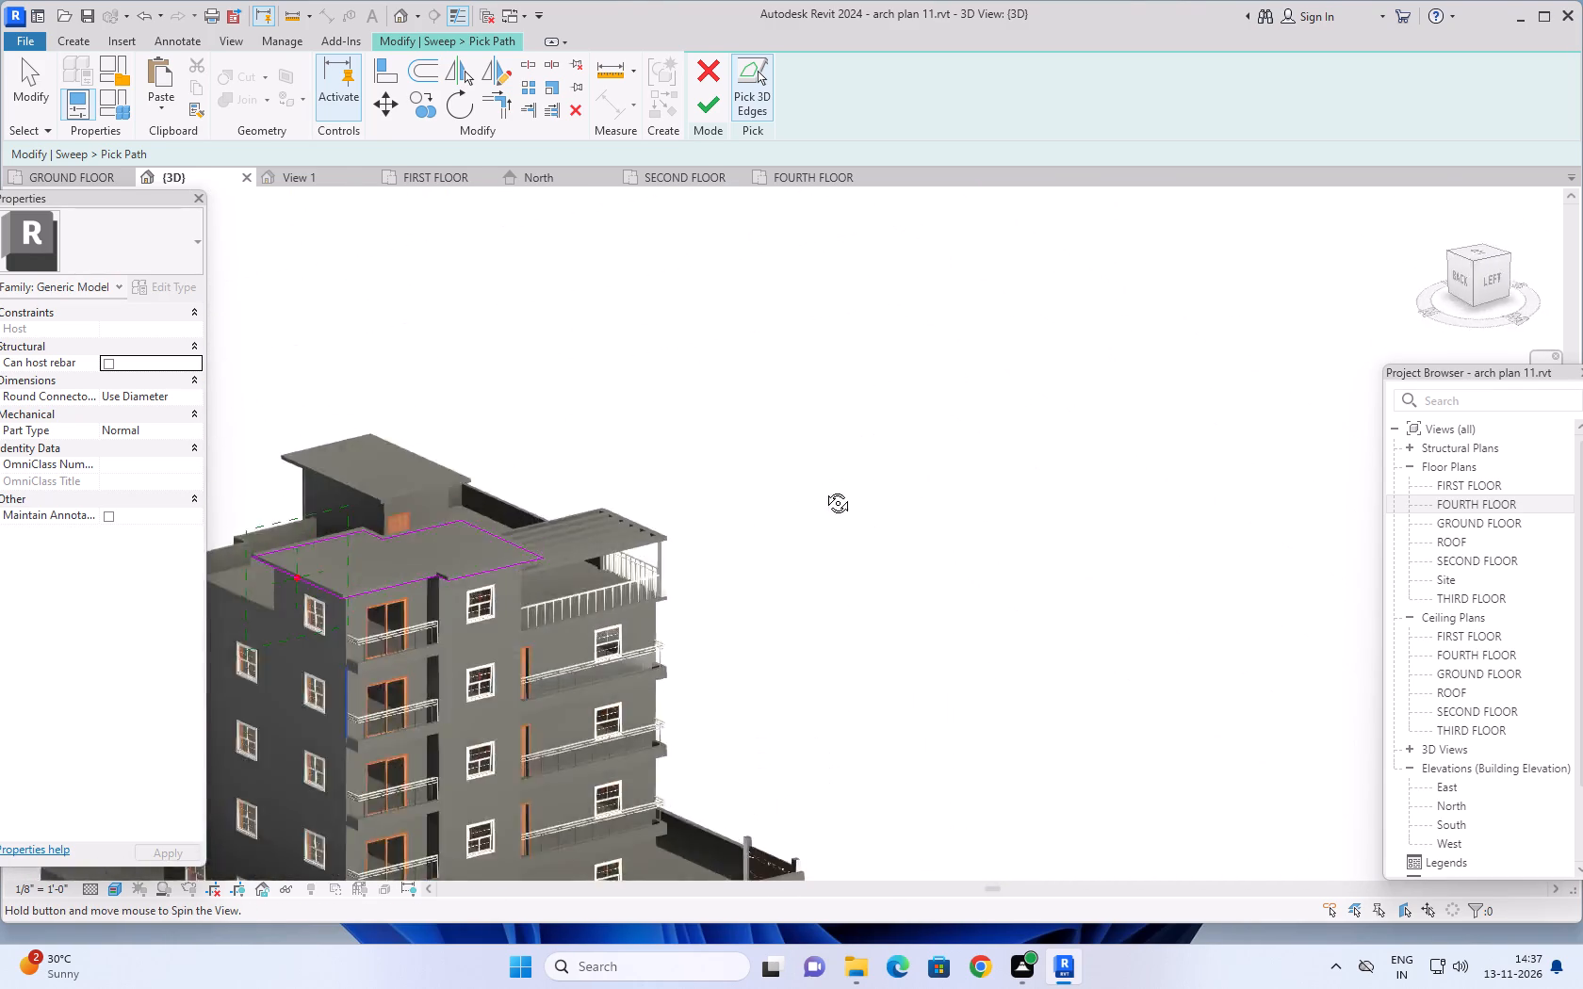
{"action": "middle_click_drag", "start_coordinate": [824, 489], "coordinate": [994, 466], "text": "shift"}
{"action": "scroll", "coordinate": [577, 607], "scroll_direction": "up", "scroll_amount": 5}
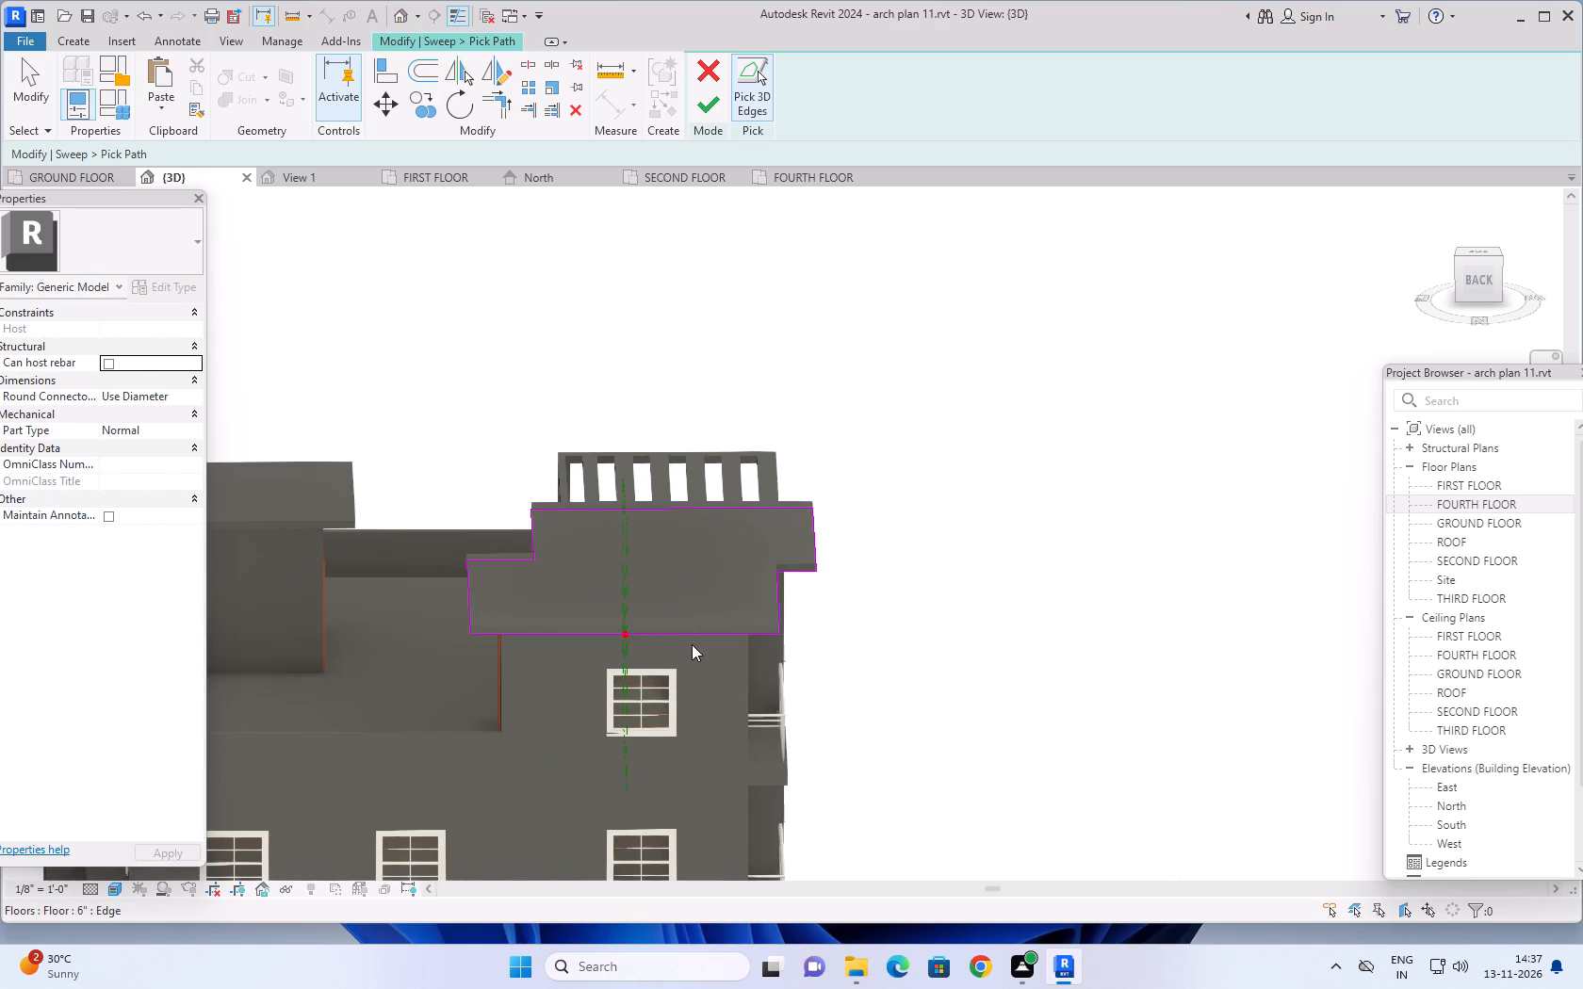
{"action": "middle_click_drag", "start_coordinate": [704, 640], "coordinate": [977, 596]}
{"action": "middle_click_drag", "start_coordinate": [987, 576], "coordinate": [683, 565]}
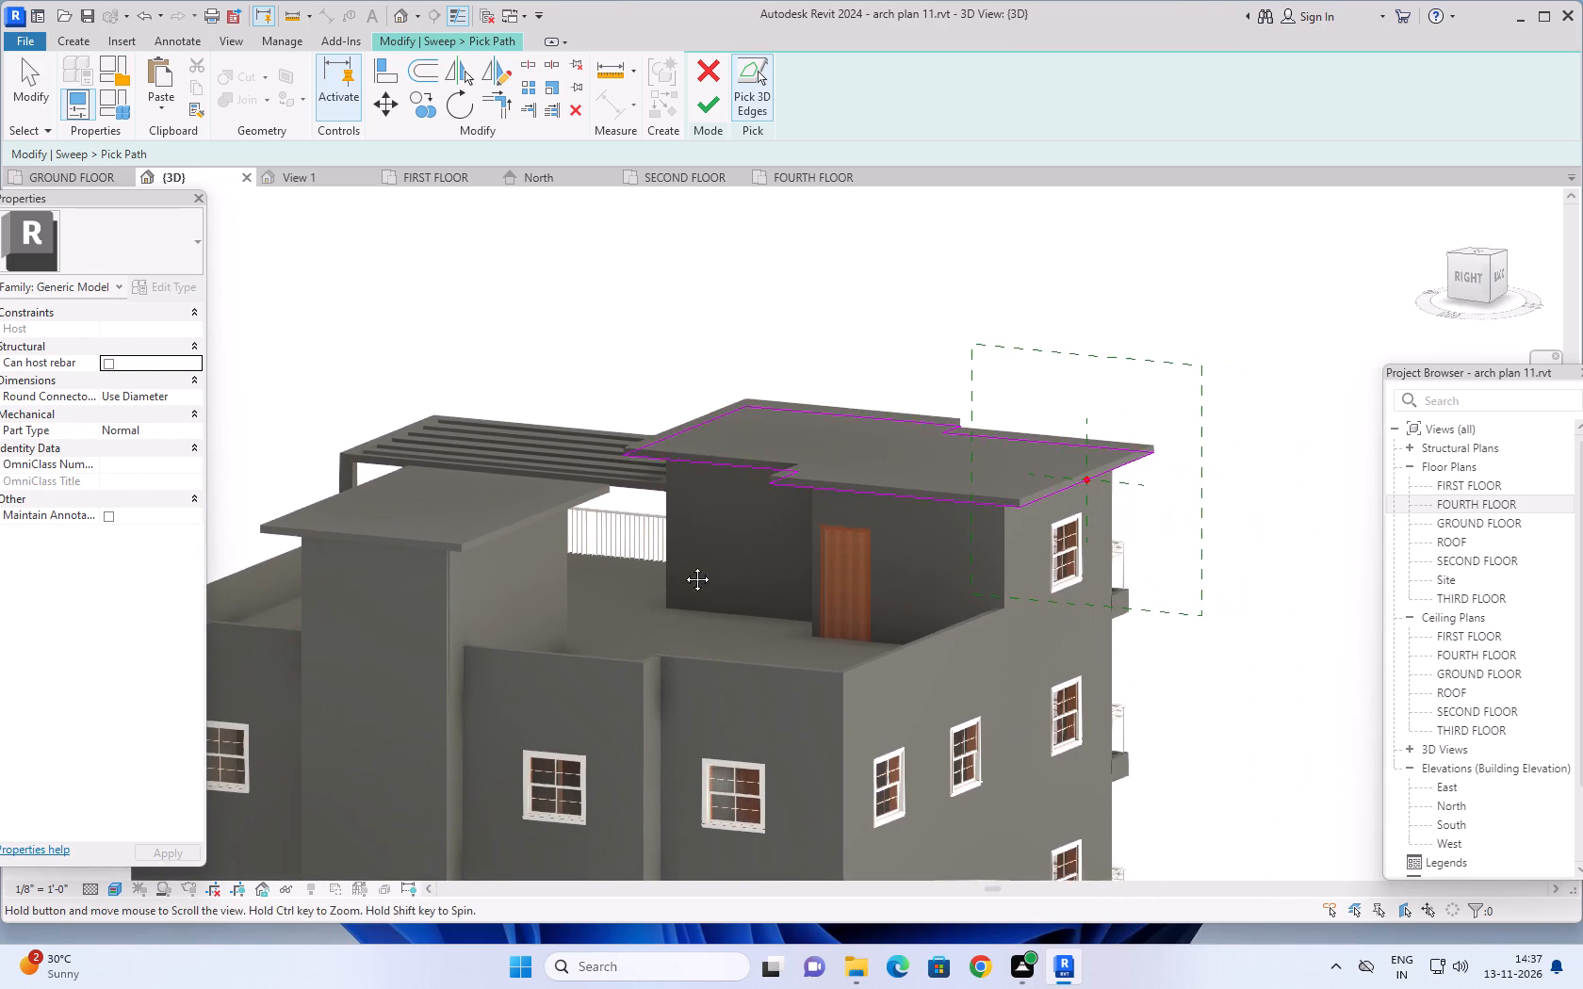
{"action": "middle_click_drag", "start_coordinate": [842, 562], "coordinate": [940, 481], "text": "shift"}
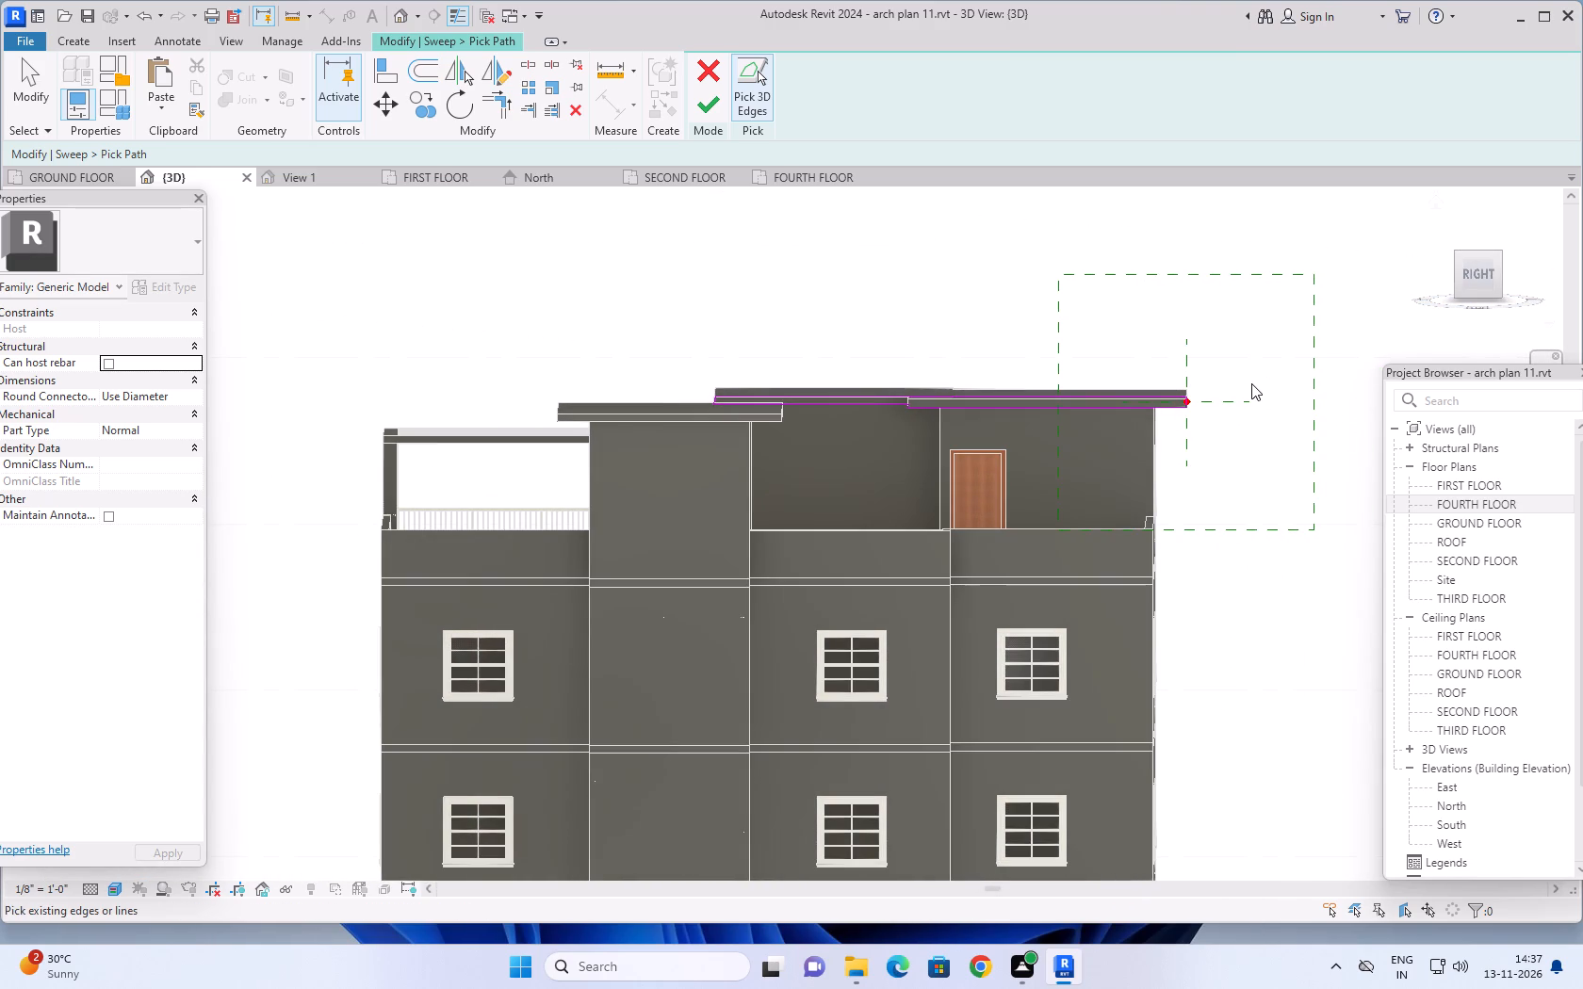
{"action": "middle_click_drag", "start_coordinate": [1255, 436], "coordinate": [1239, 444]}
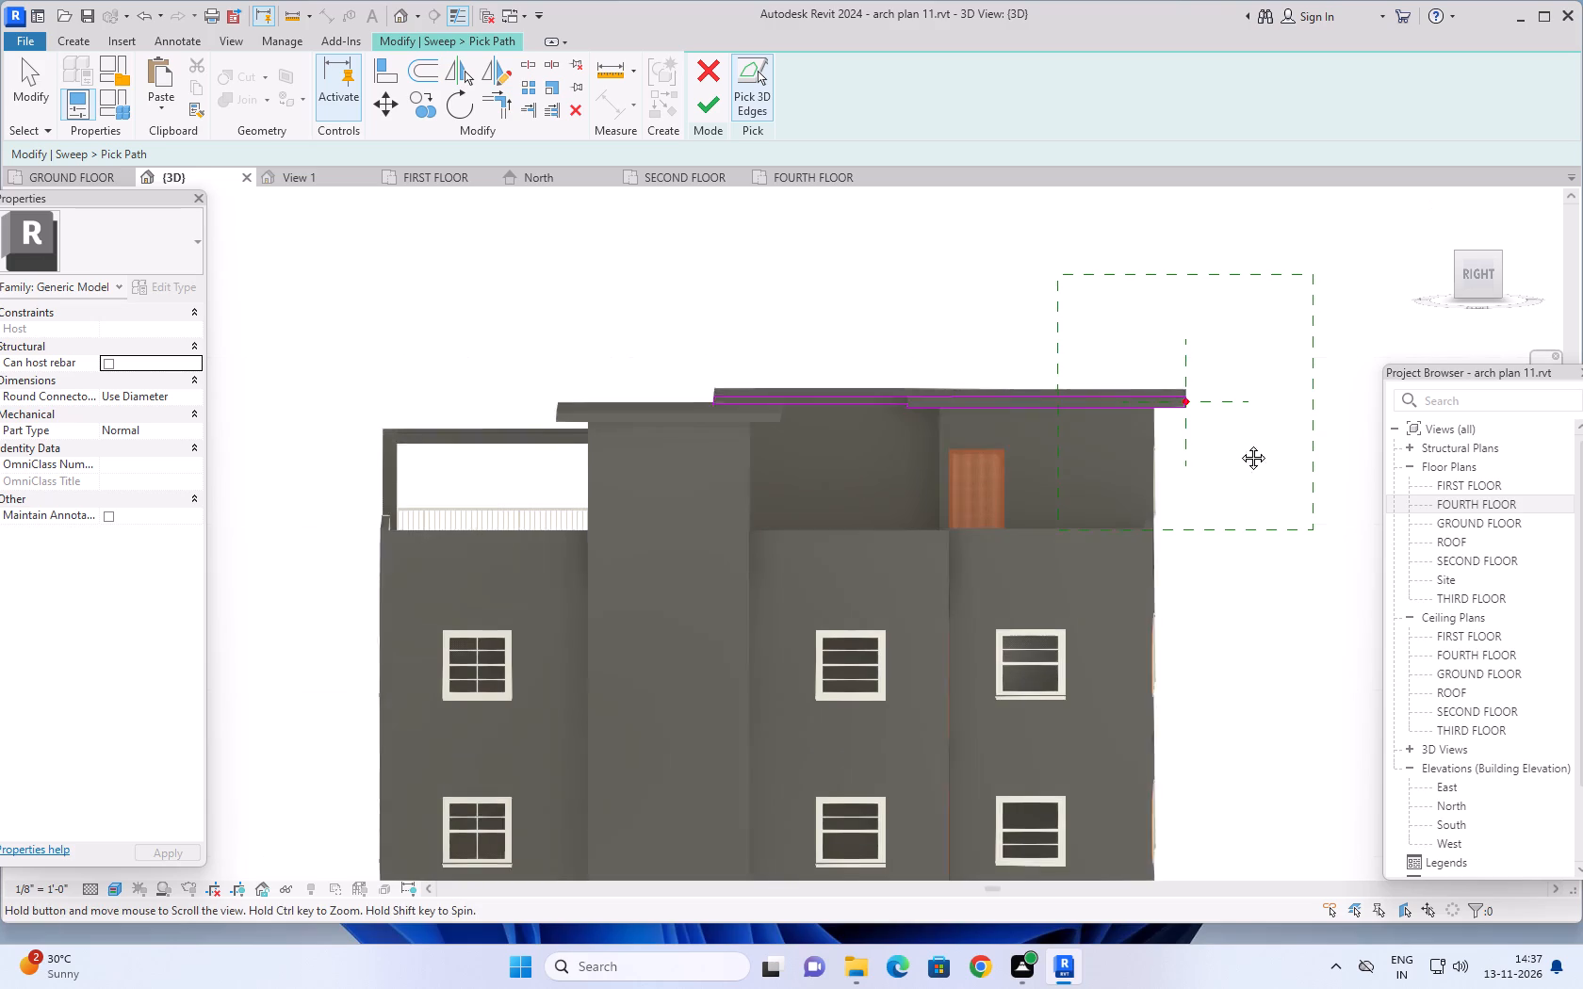
{"action": "middle_click_drag", "start_coordinate": [1239, 444], "coordinate": [1127, 505]}
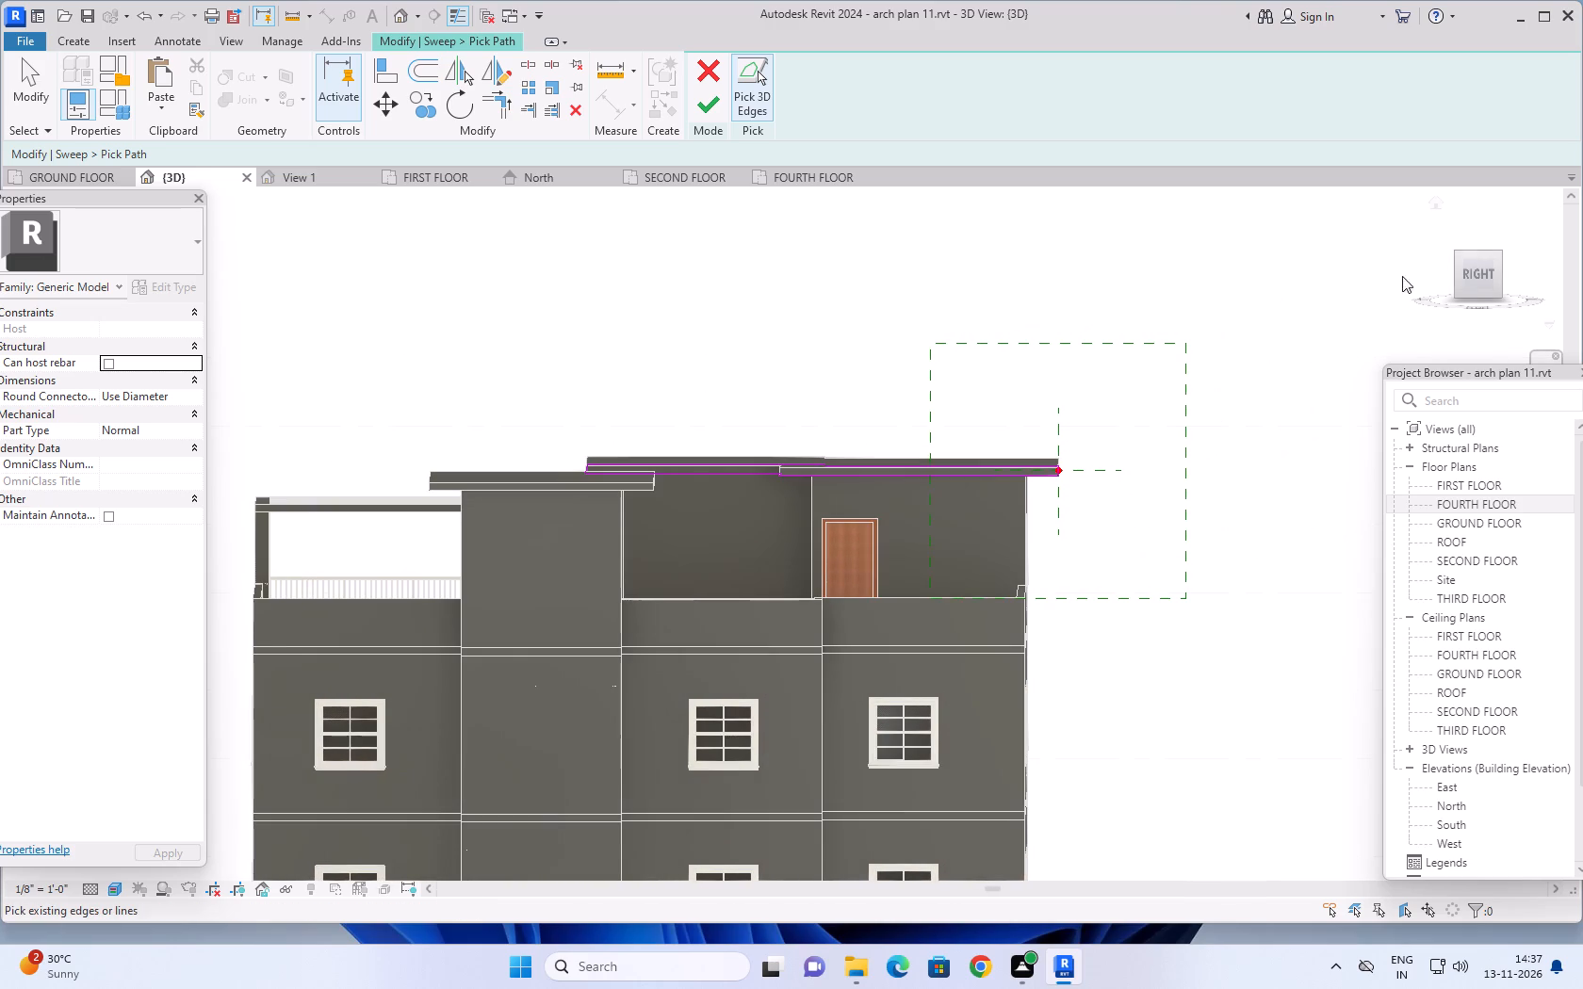
Finish the picked sweep path along the roof slab's lower edges.
{"action": "left_click", "coordinate": [1473, 278]}
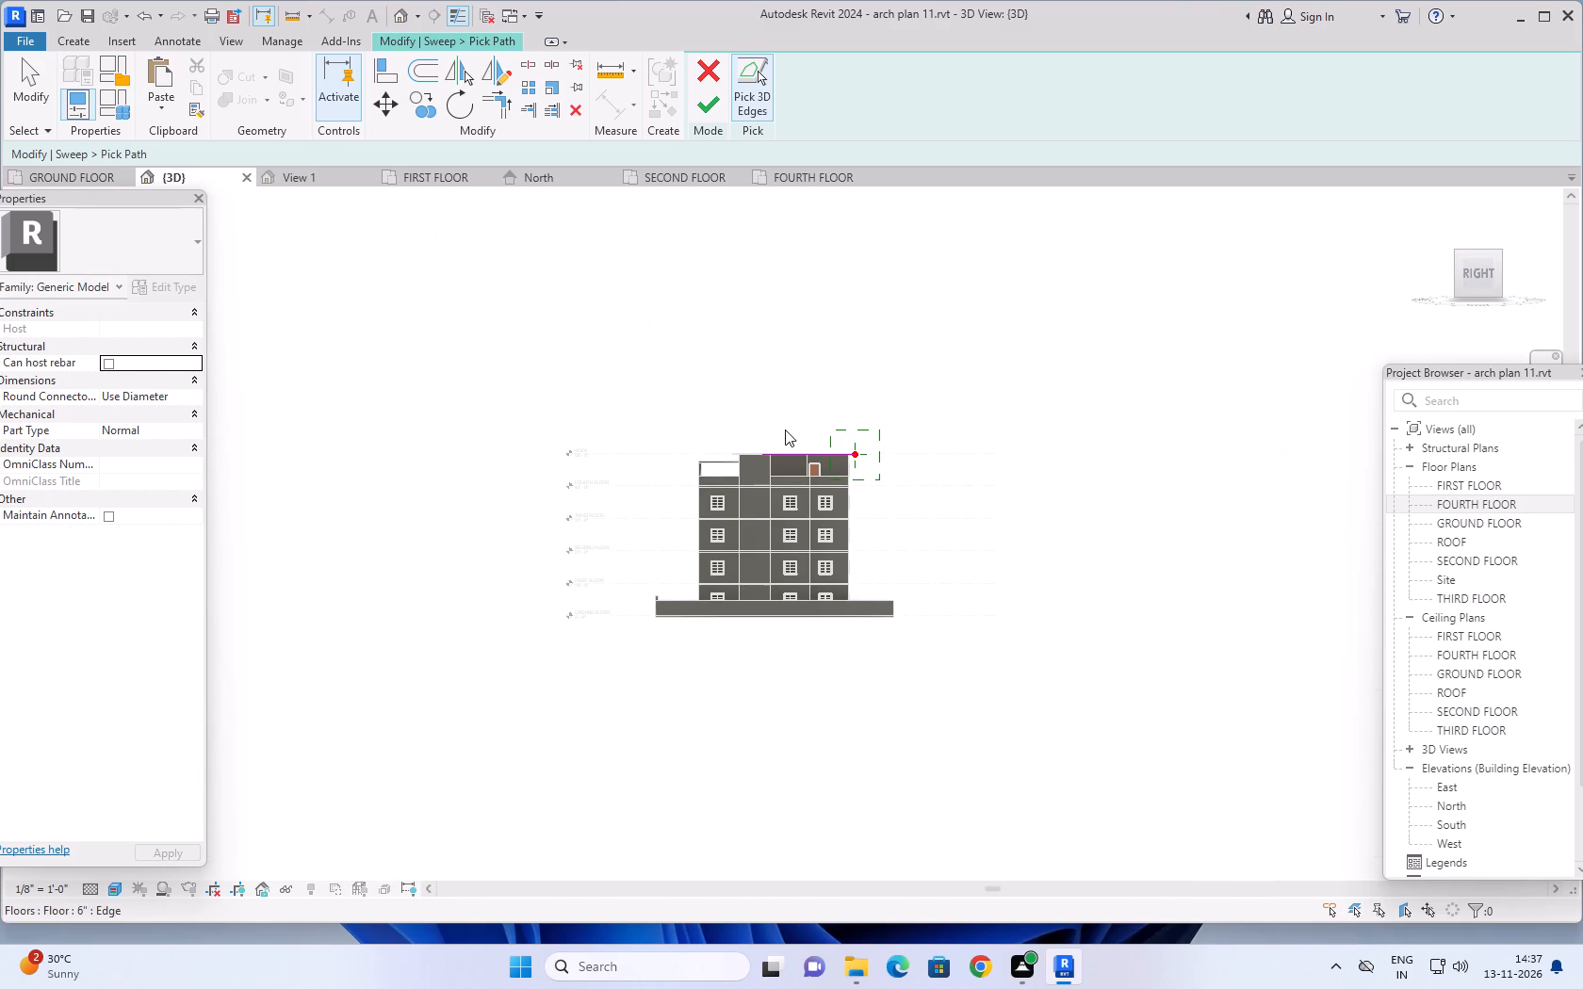
{"action": "scroll", "coordinate": [877, 432], "scroll_direction": "up", "scroll_amount": 4}
{"action": "scroll", "coordinate": [791, 462], "scroll_direction": "up", "scroll_amount": 11}
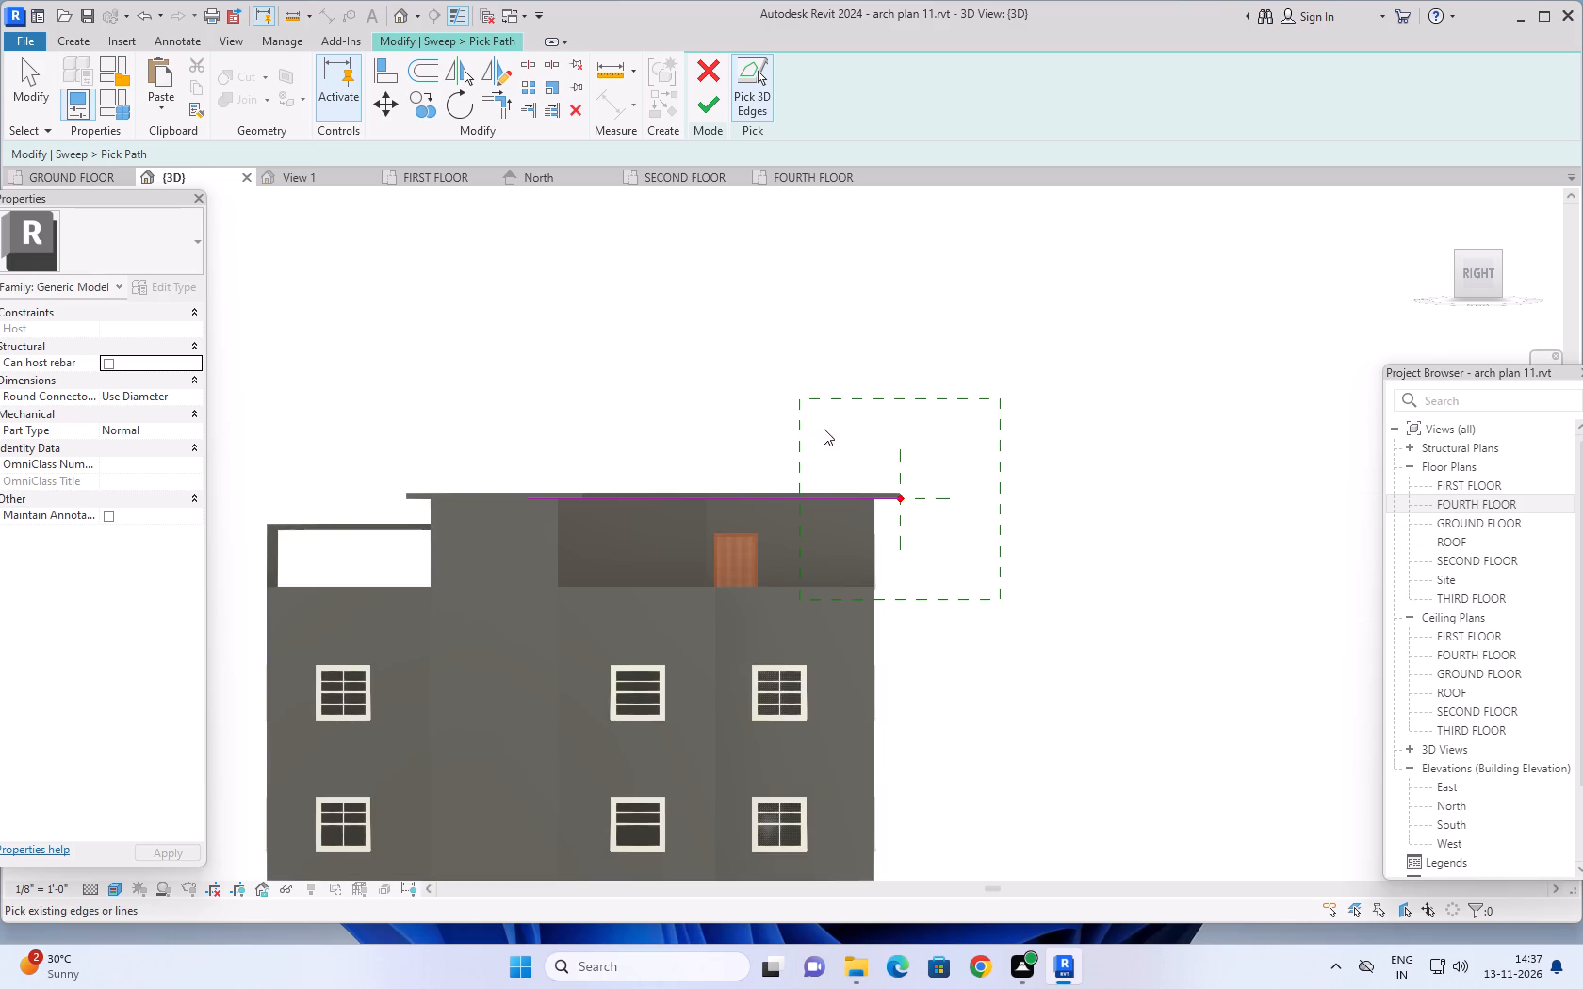
{"action": "scroll", "coordinate": [907, 435], "scroll_direction": "up", "scroll_amount": 5}
{"action": "middle_click_drag", "start_coordinate": [1095, 495], "coordinate": [1057, 499]}
{"action": "left_click", "coordinate": [712, 115]}
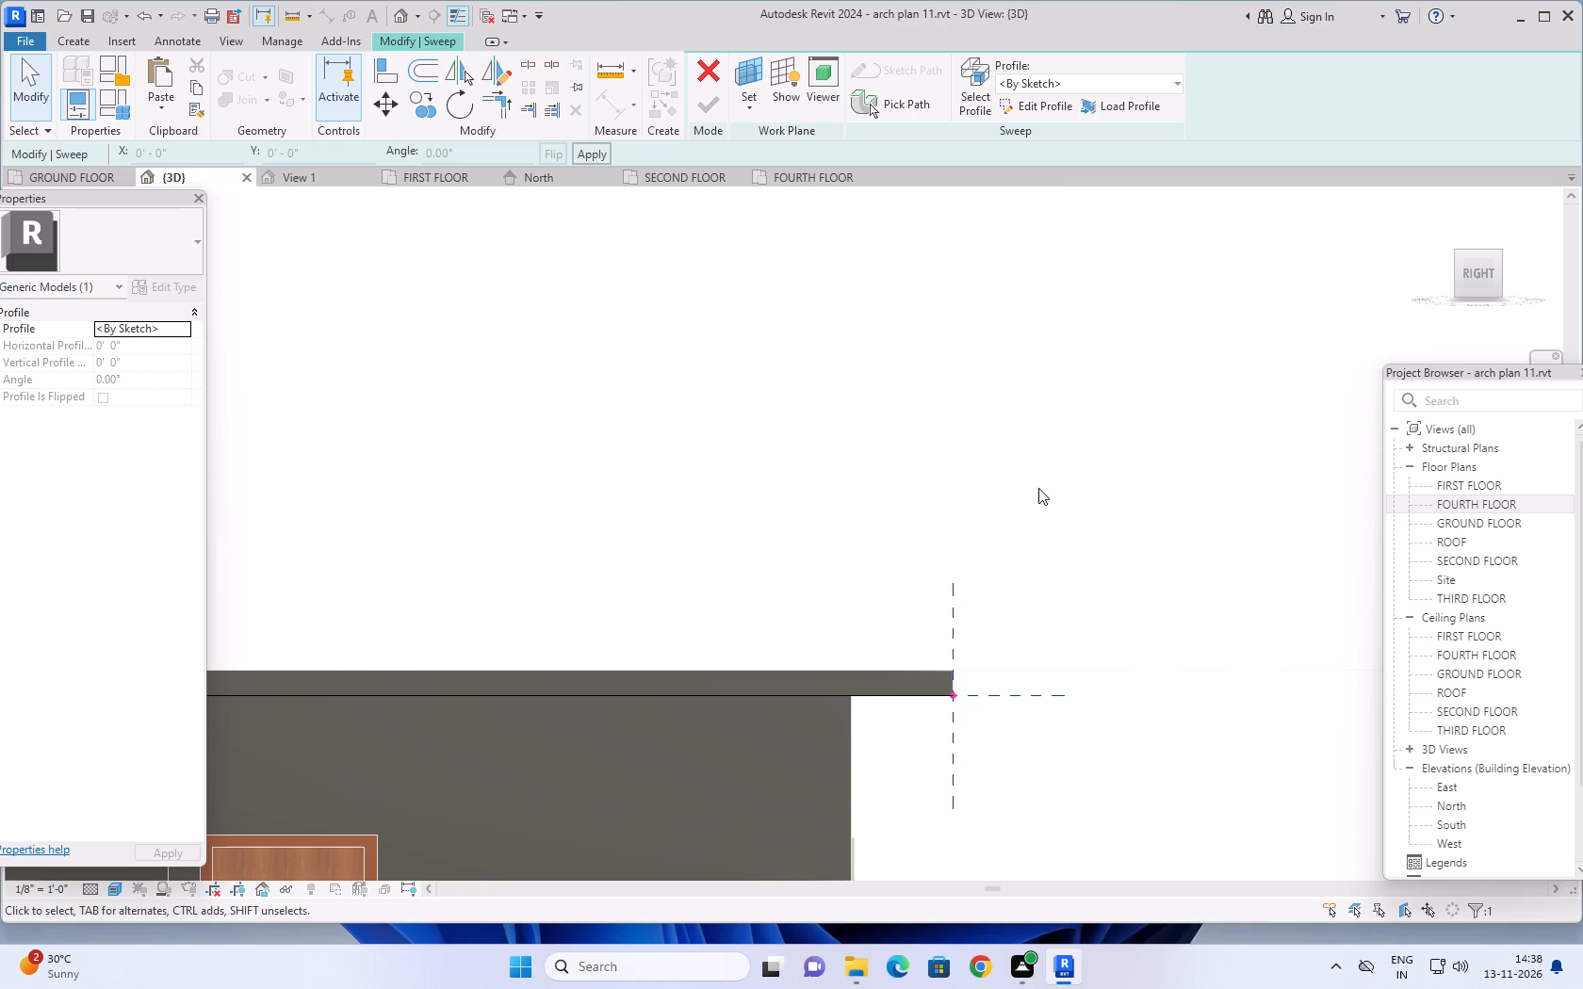
Begin the sweep's profile sketch with a short horizontal line running outward from the roof slab's lower corner.
{"action": "left_click", "coordinate": [1002, 97]}
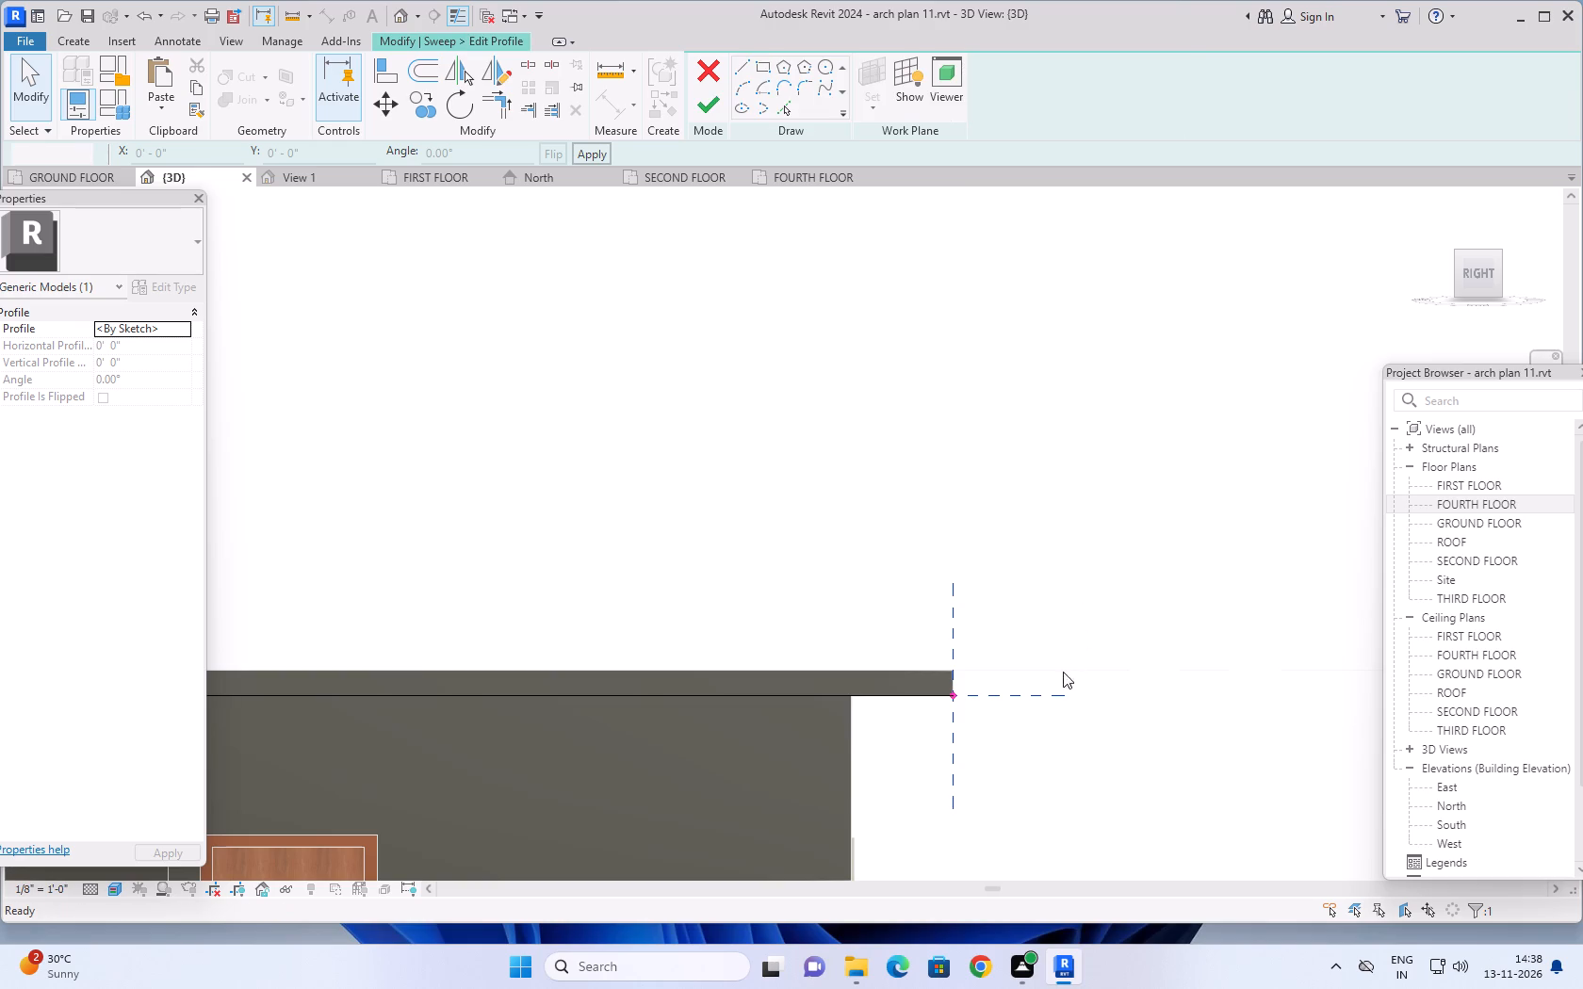
{"action": "scroll", "coordinate": [959, 697], "scroll_direction": "up", "scroll_amount": 5}
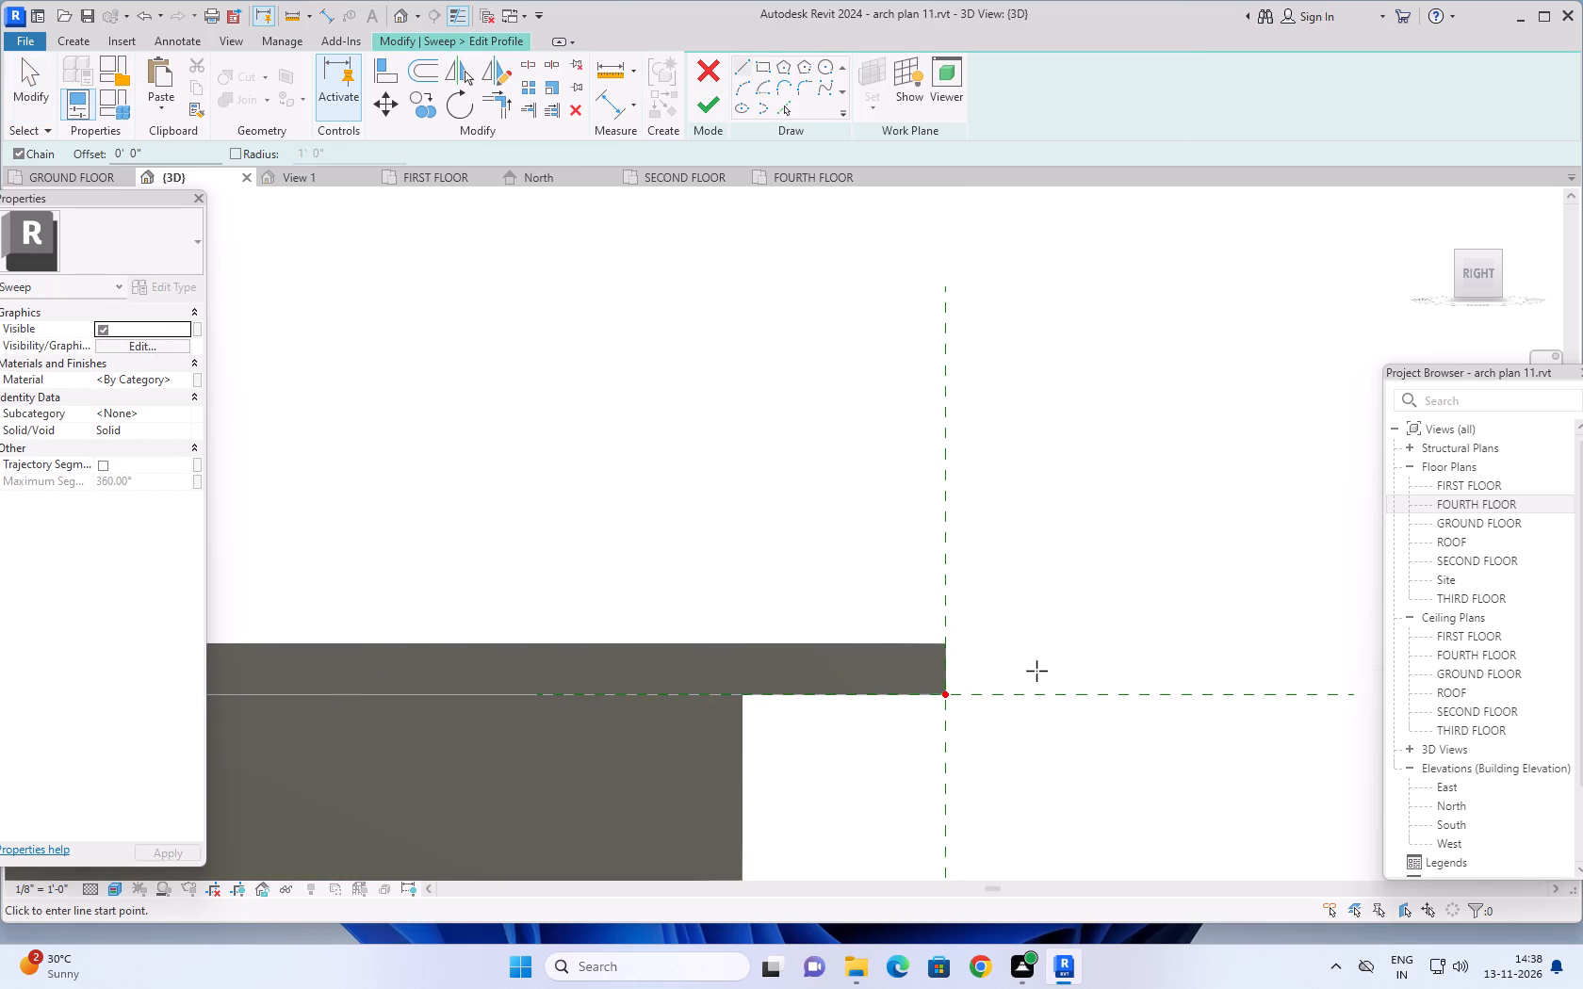
{"action": "left_click", "coordinate": [945, 696]}
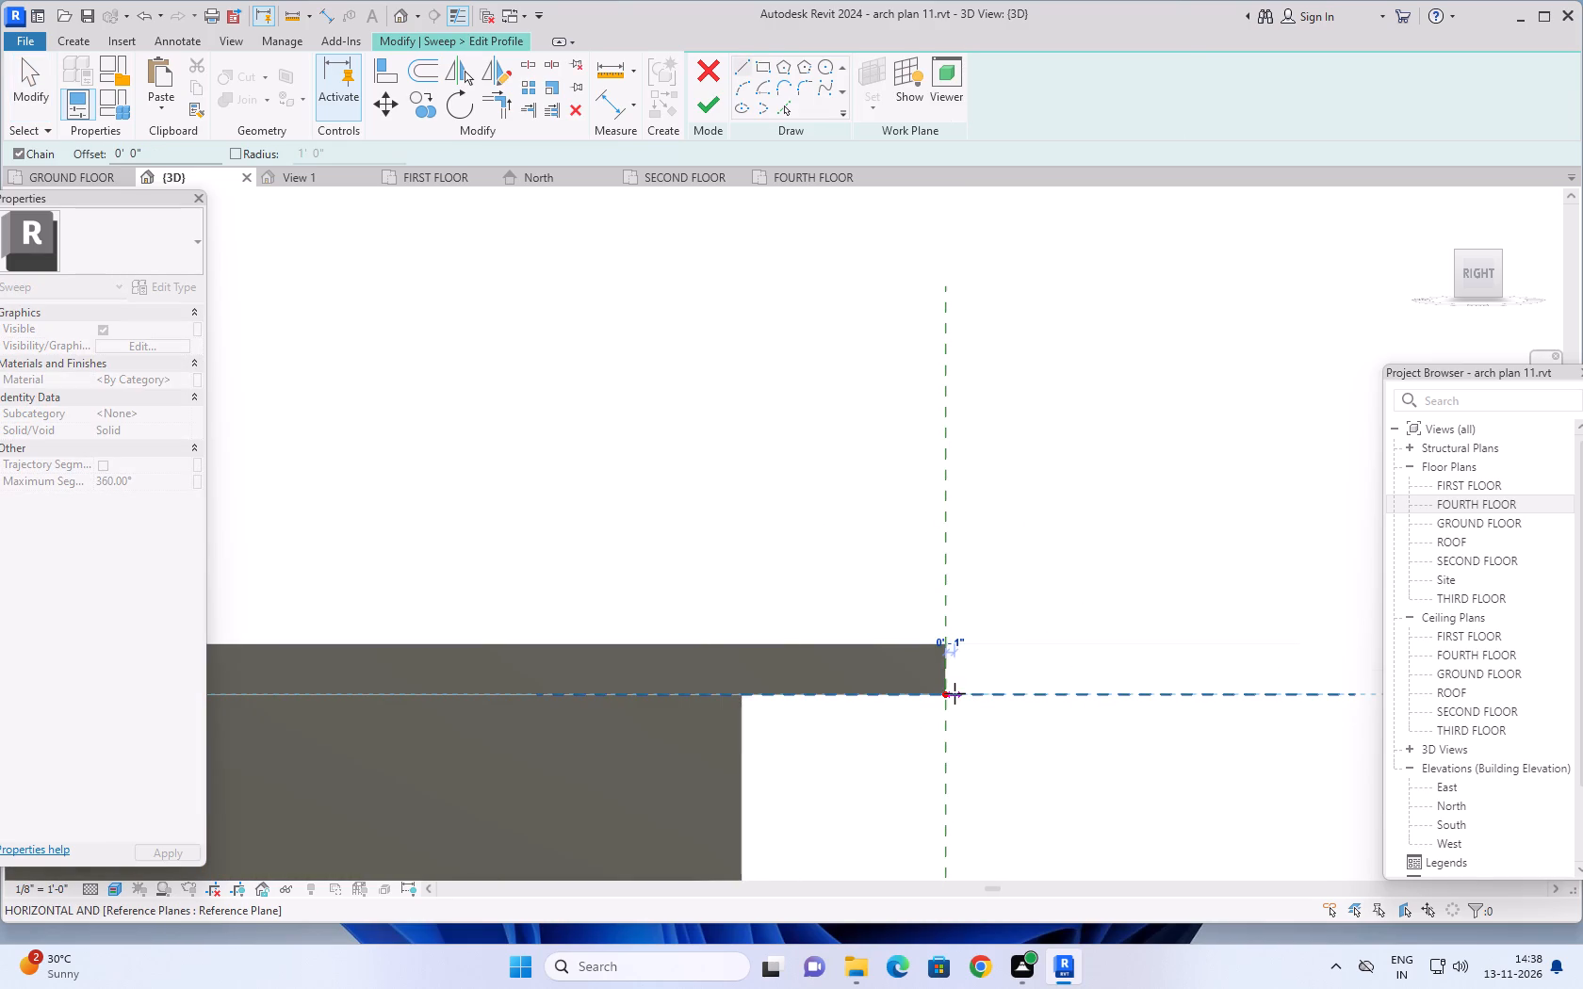
{"action": "left_click", "coordinate": [963, 693]}
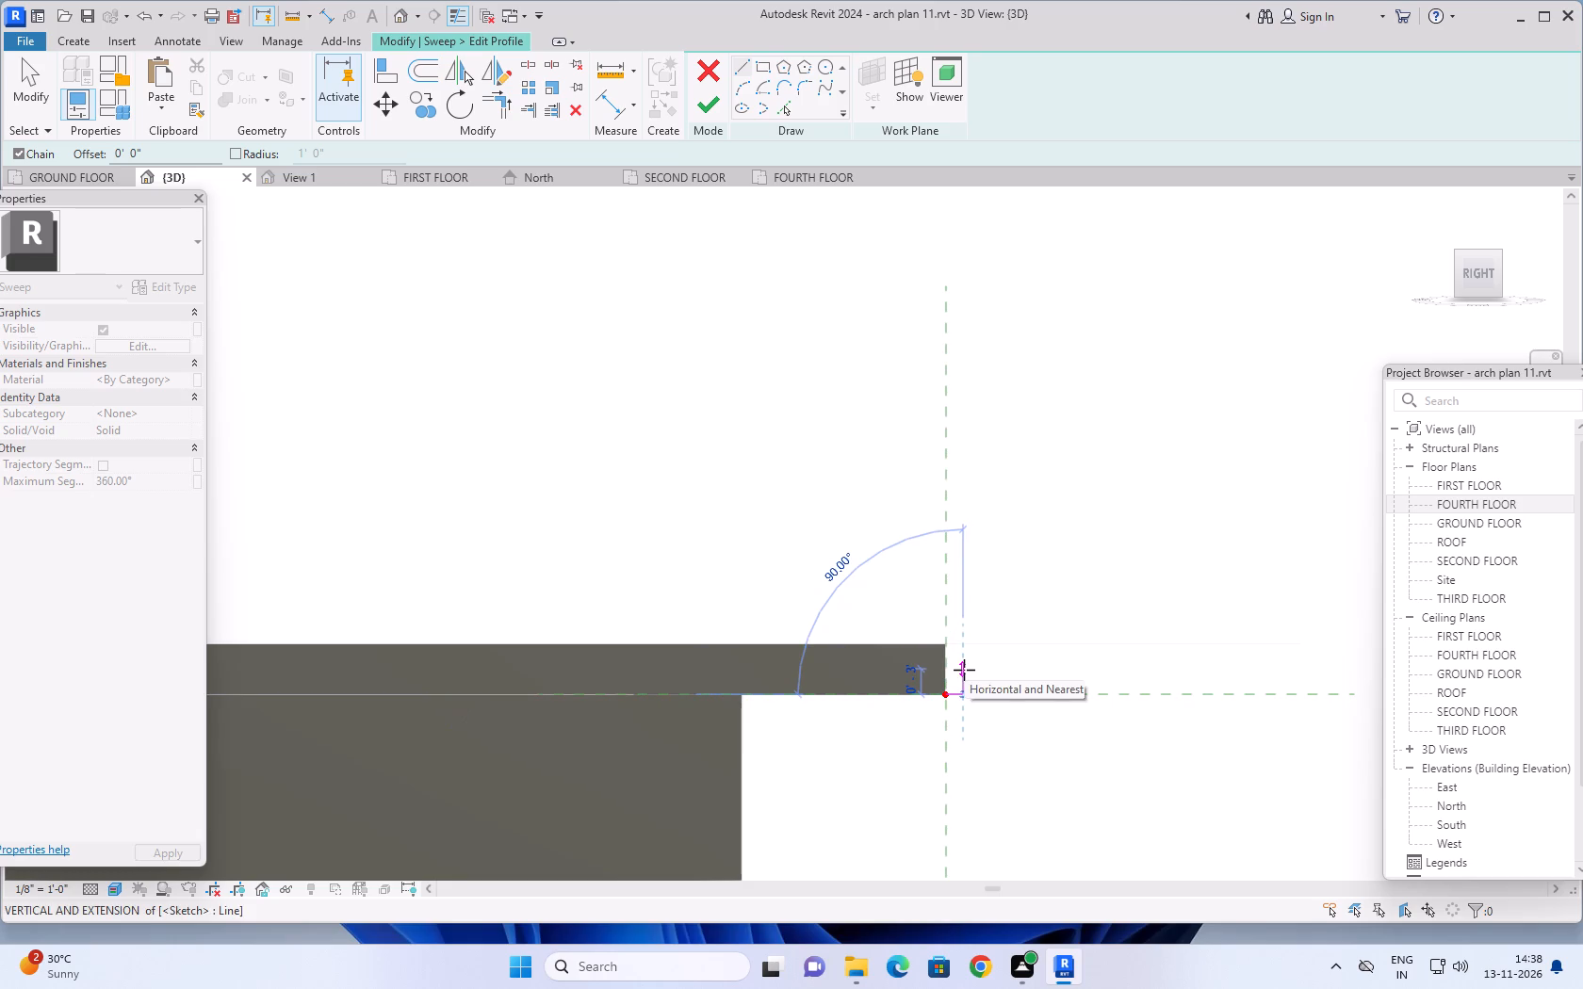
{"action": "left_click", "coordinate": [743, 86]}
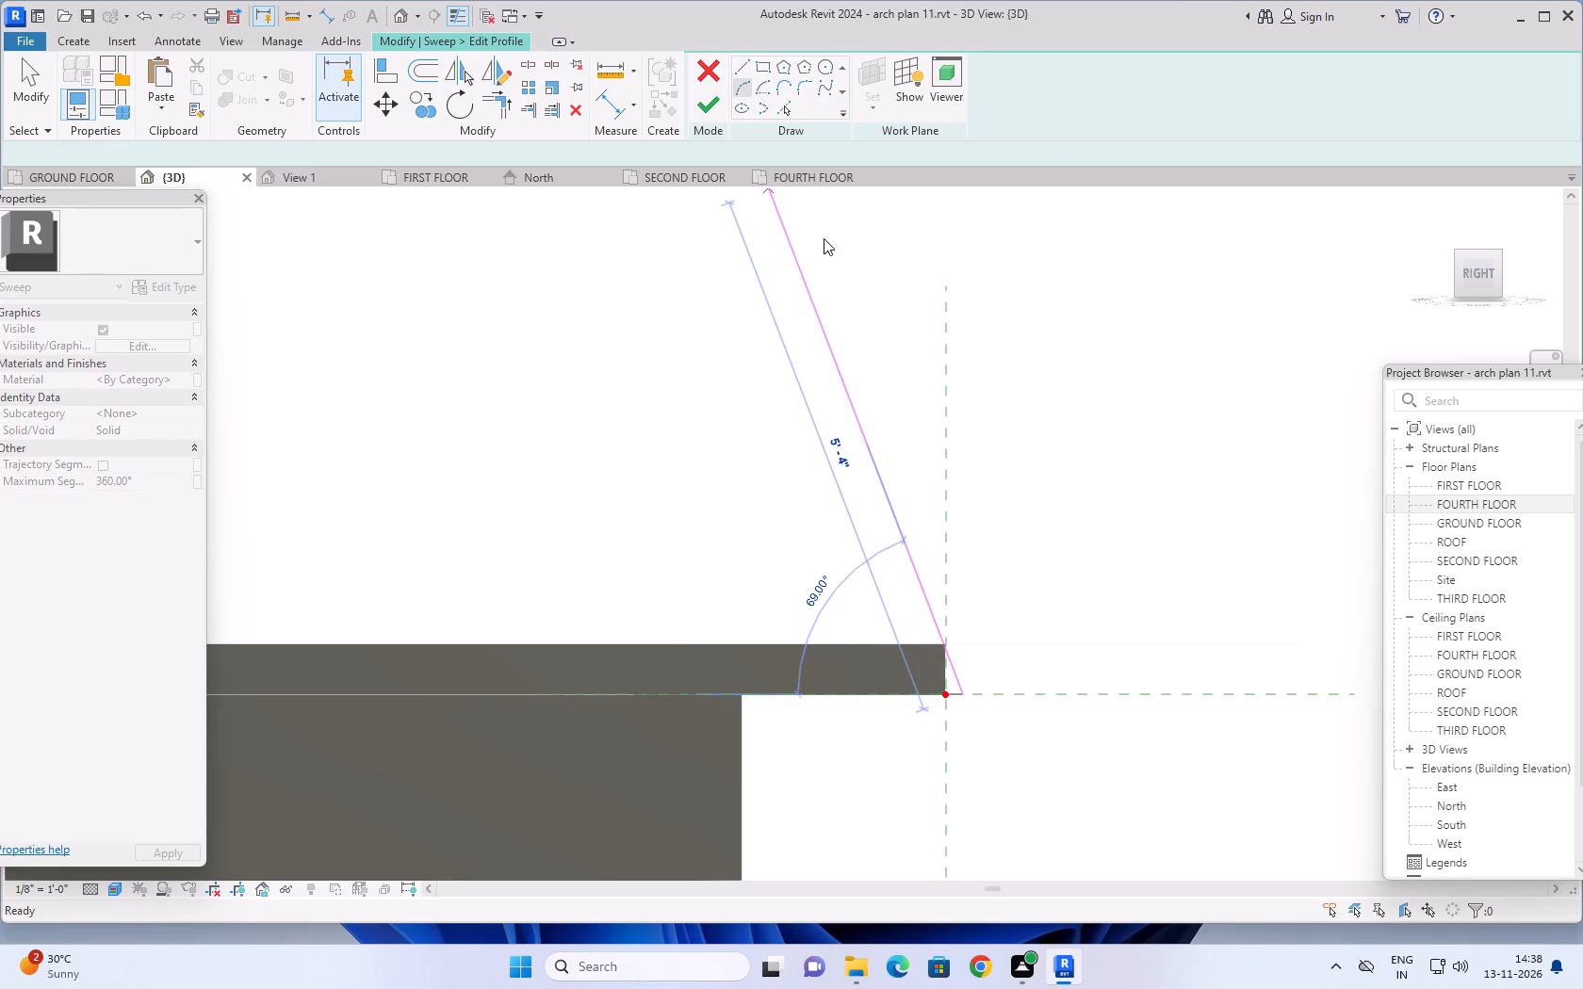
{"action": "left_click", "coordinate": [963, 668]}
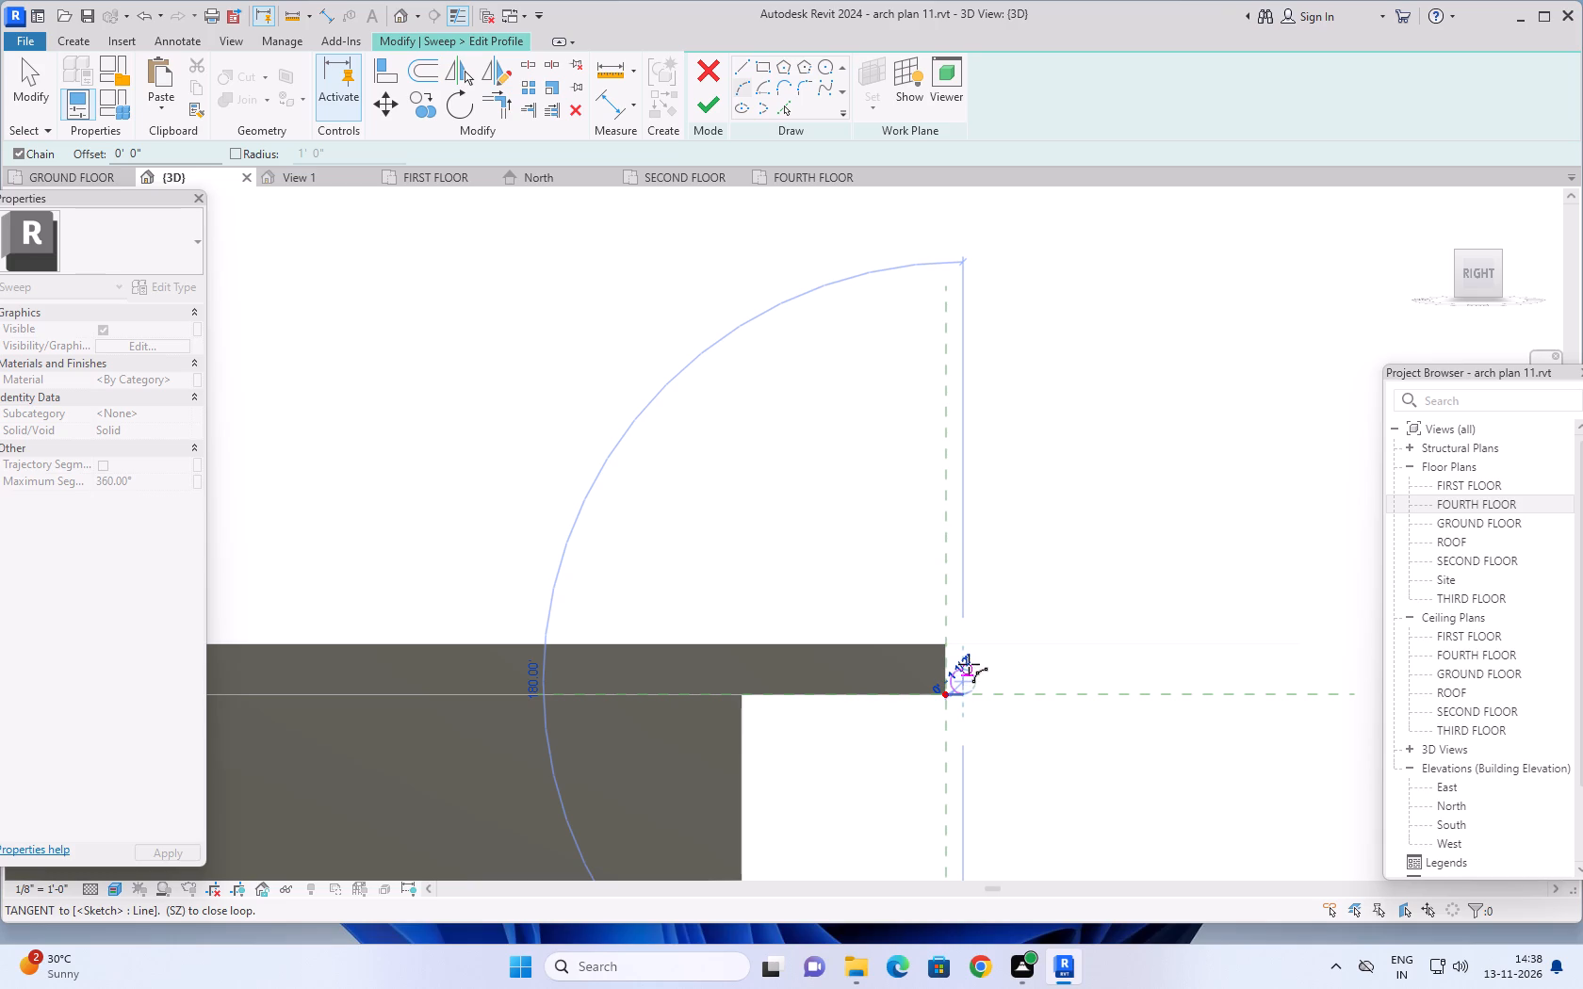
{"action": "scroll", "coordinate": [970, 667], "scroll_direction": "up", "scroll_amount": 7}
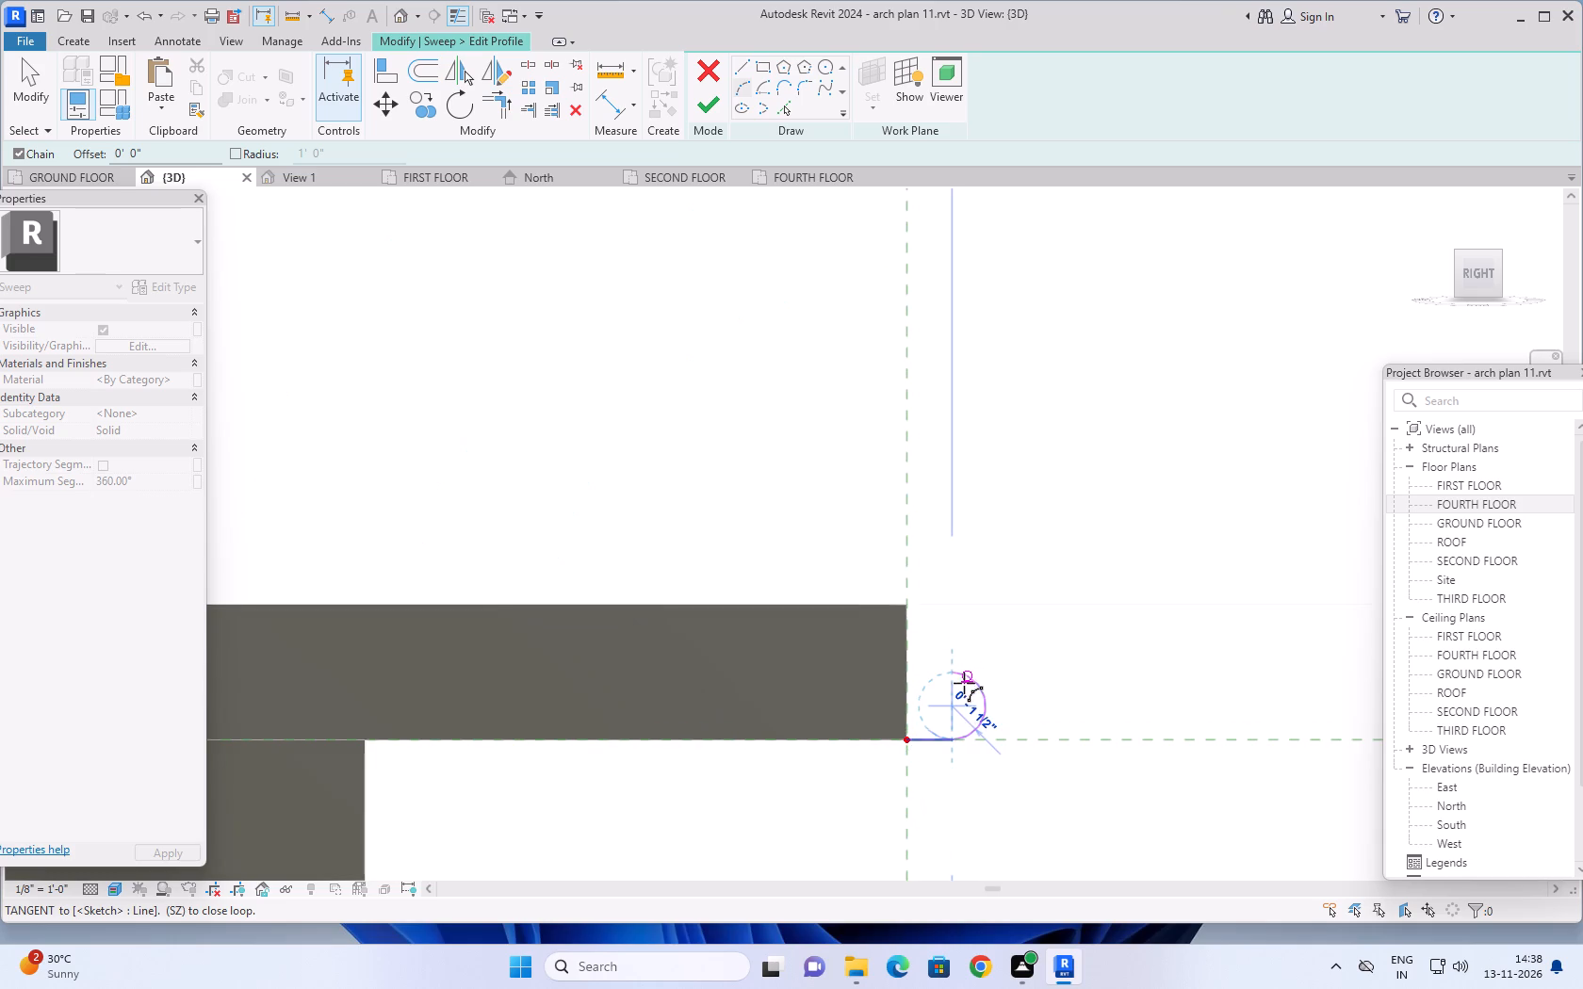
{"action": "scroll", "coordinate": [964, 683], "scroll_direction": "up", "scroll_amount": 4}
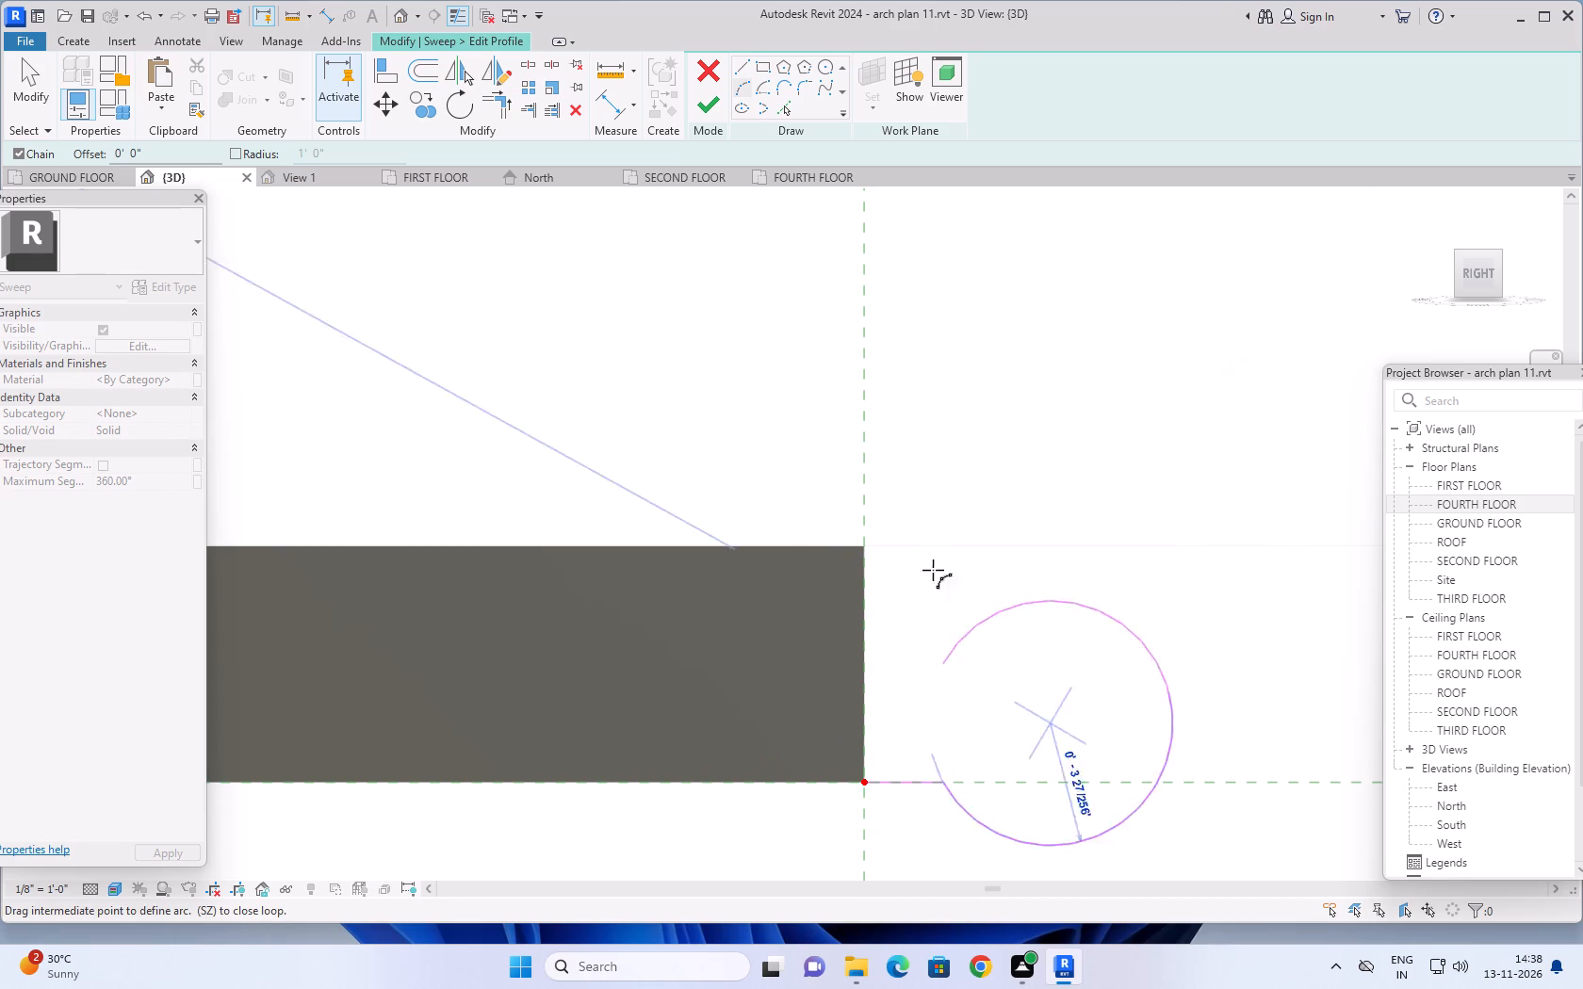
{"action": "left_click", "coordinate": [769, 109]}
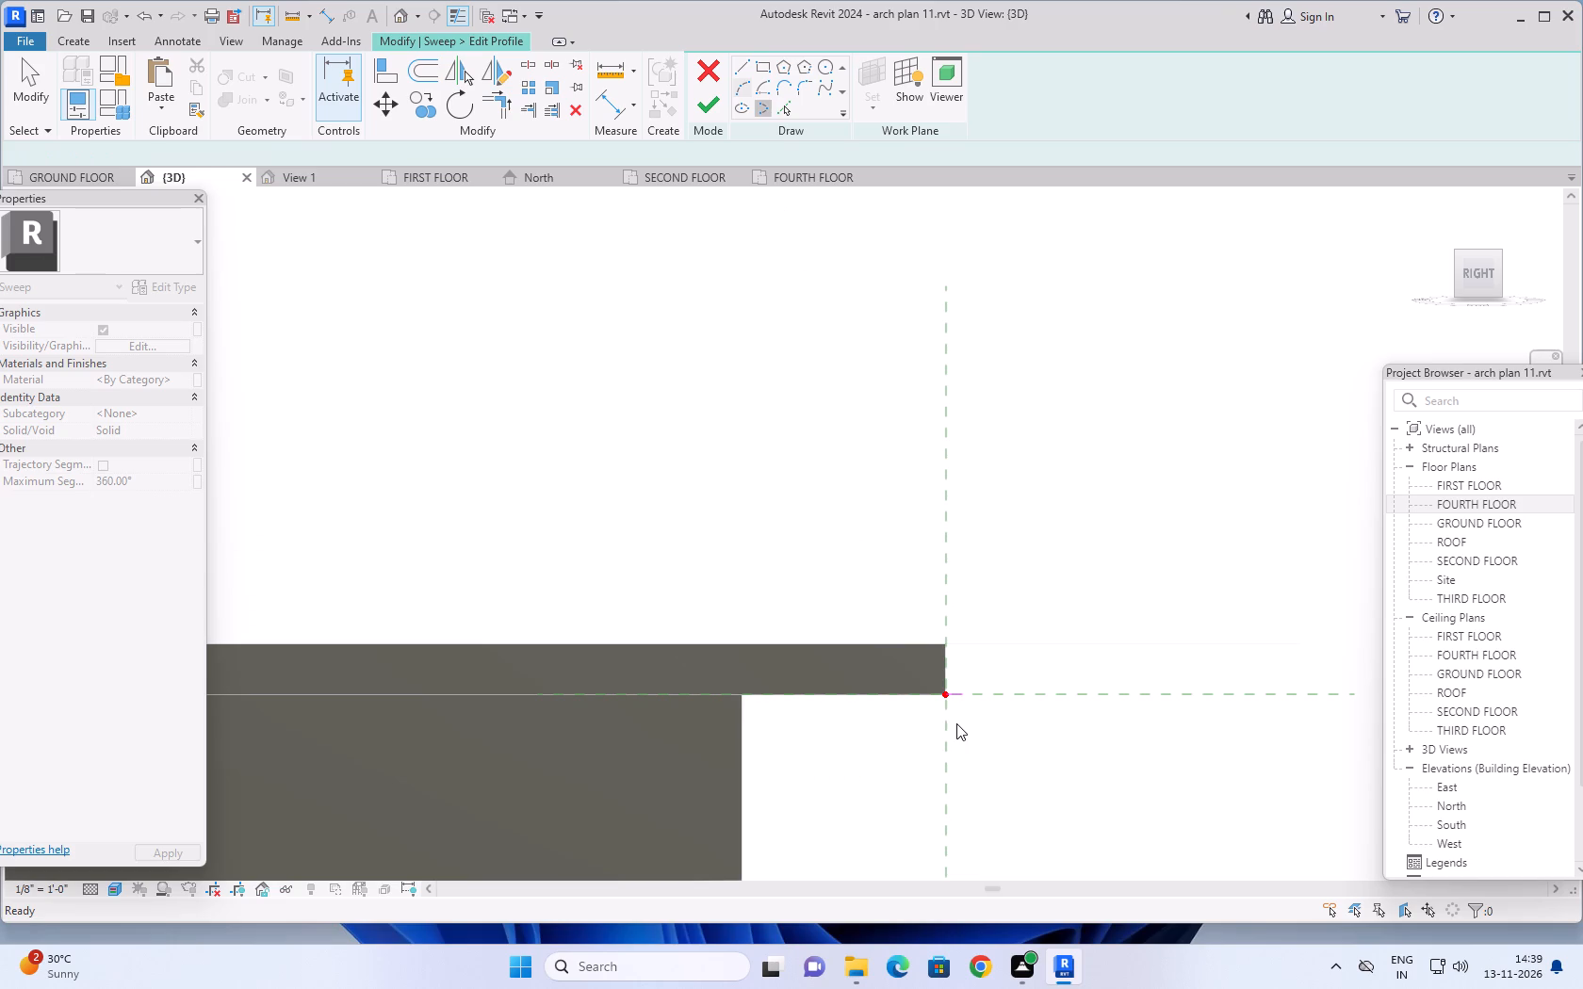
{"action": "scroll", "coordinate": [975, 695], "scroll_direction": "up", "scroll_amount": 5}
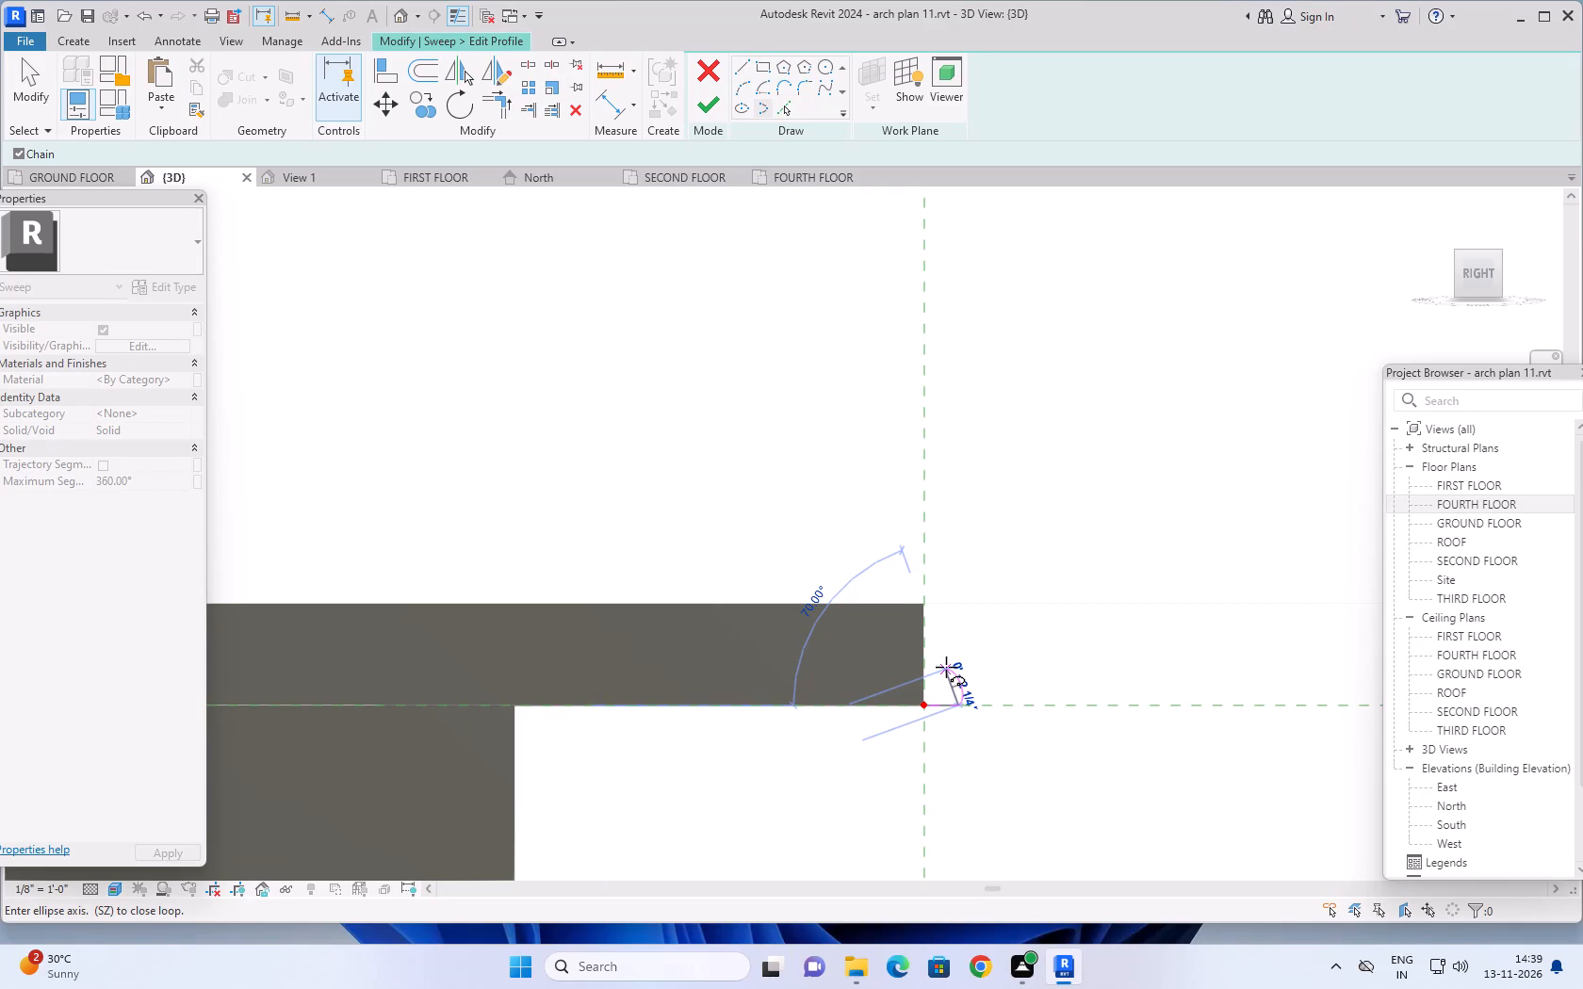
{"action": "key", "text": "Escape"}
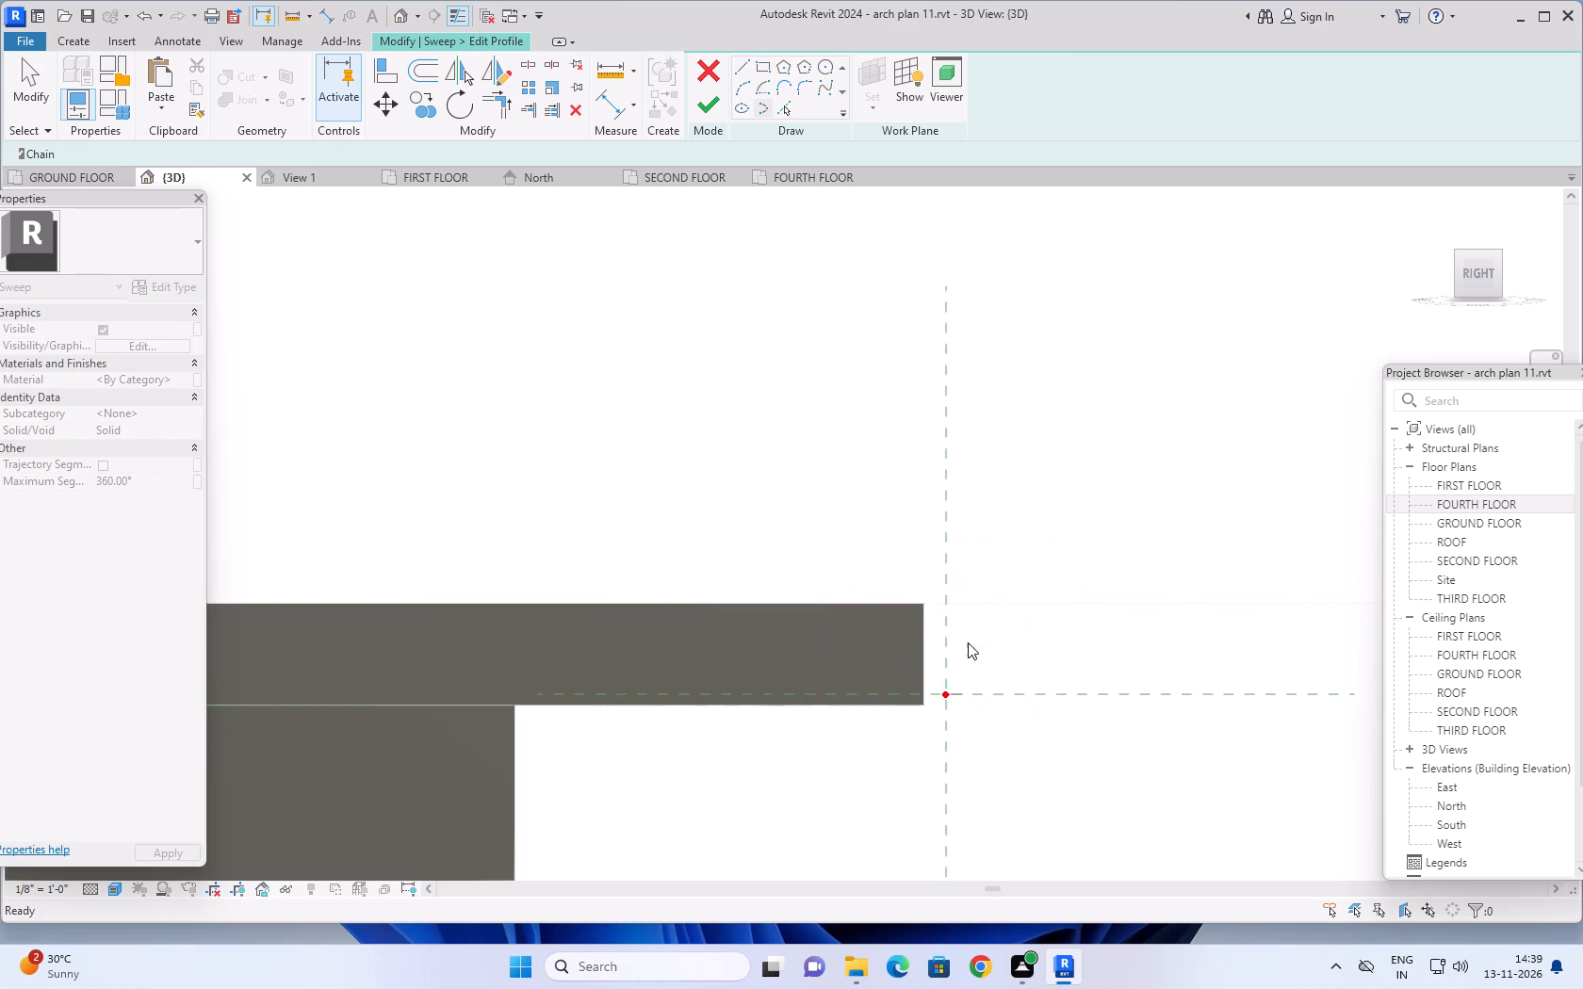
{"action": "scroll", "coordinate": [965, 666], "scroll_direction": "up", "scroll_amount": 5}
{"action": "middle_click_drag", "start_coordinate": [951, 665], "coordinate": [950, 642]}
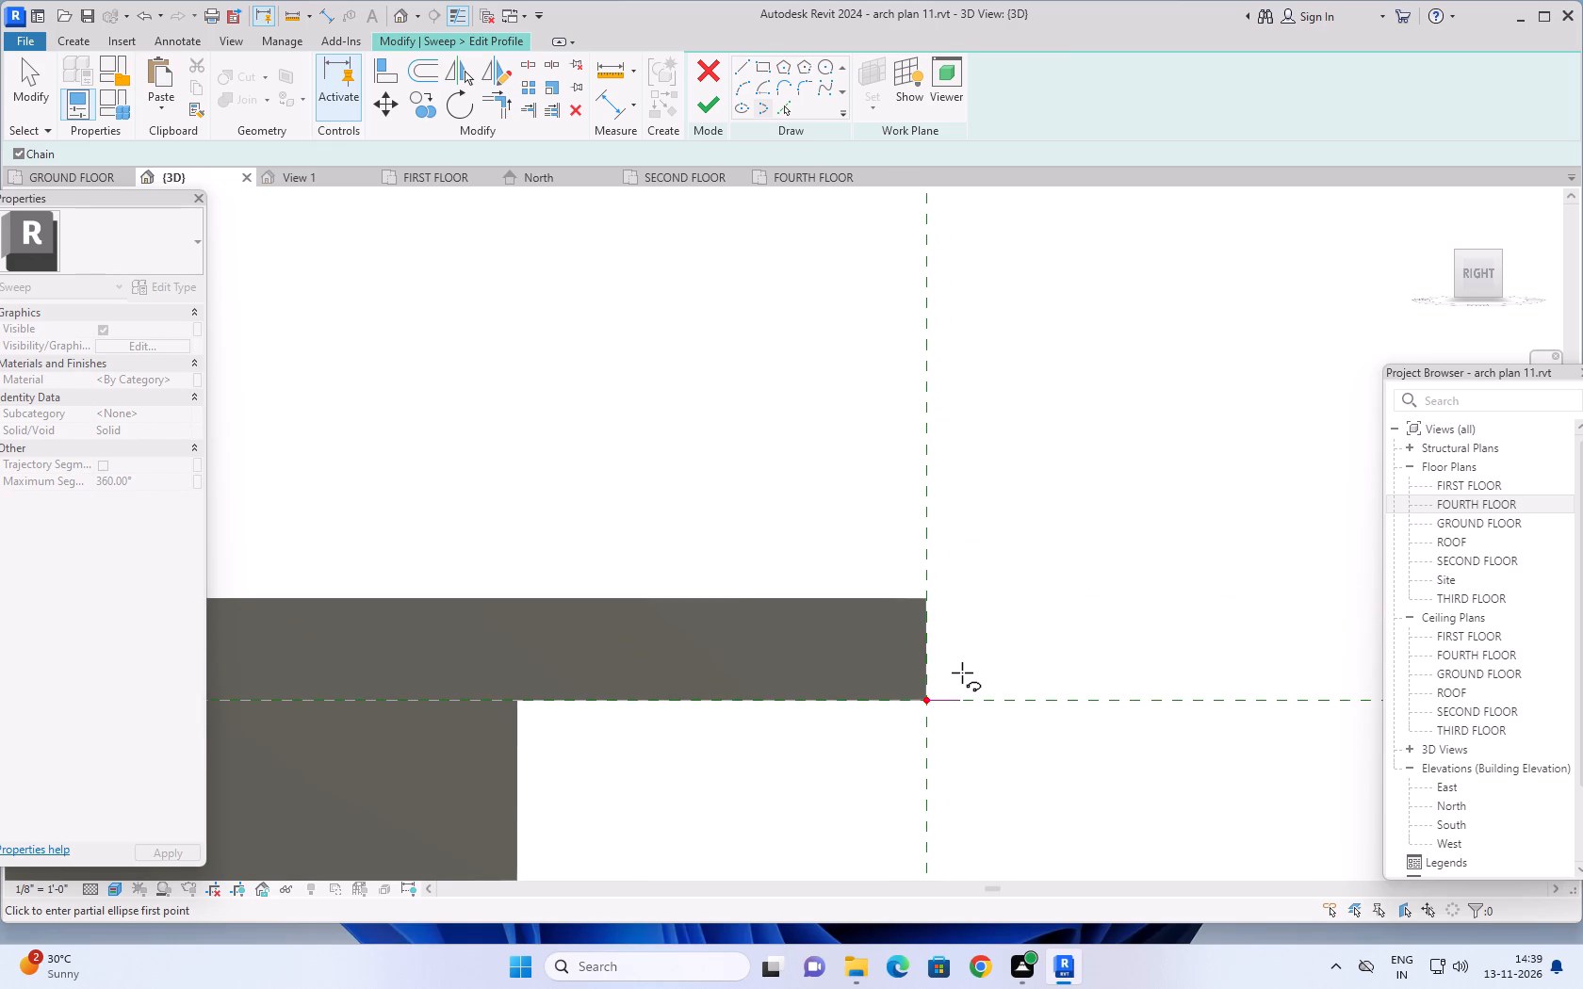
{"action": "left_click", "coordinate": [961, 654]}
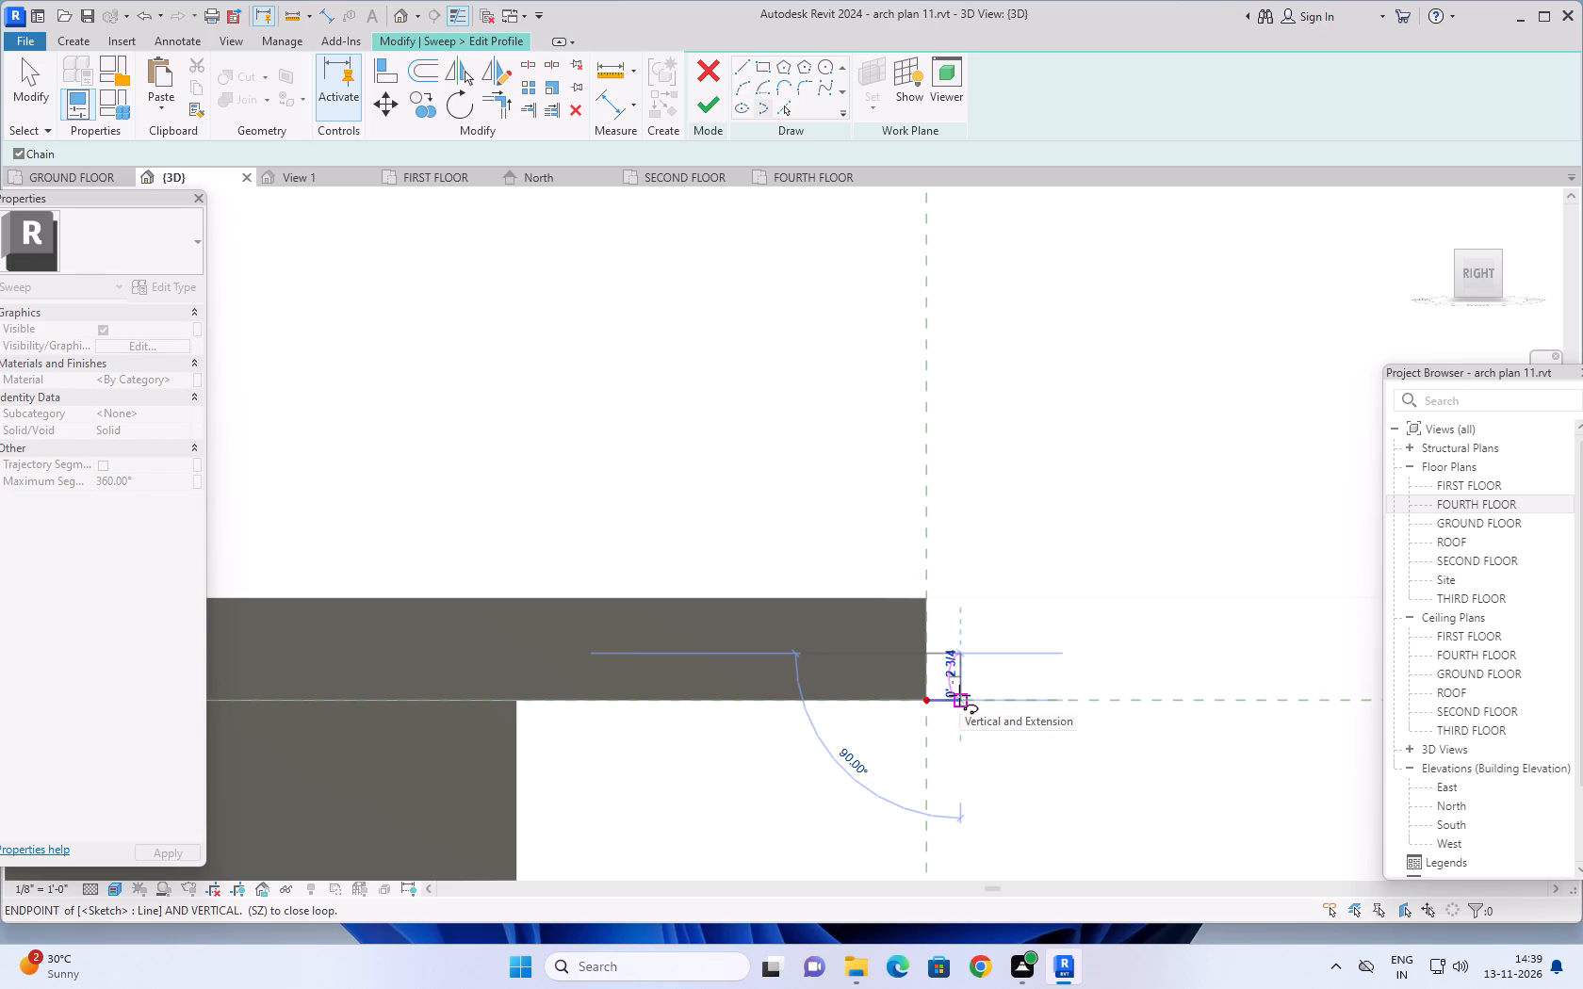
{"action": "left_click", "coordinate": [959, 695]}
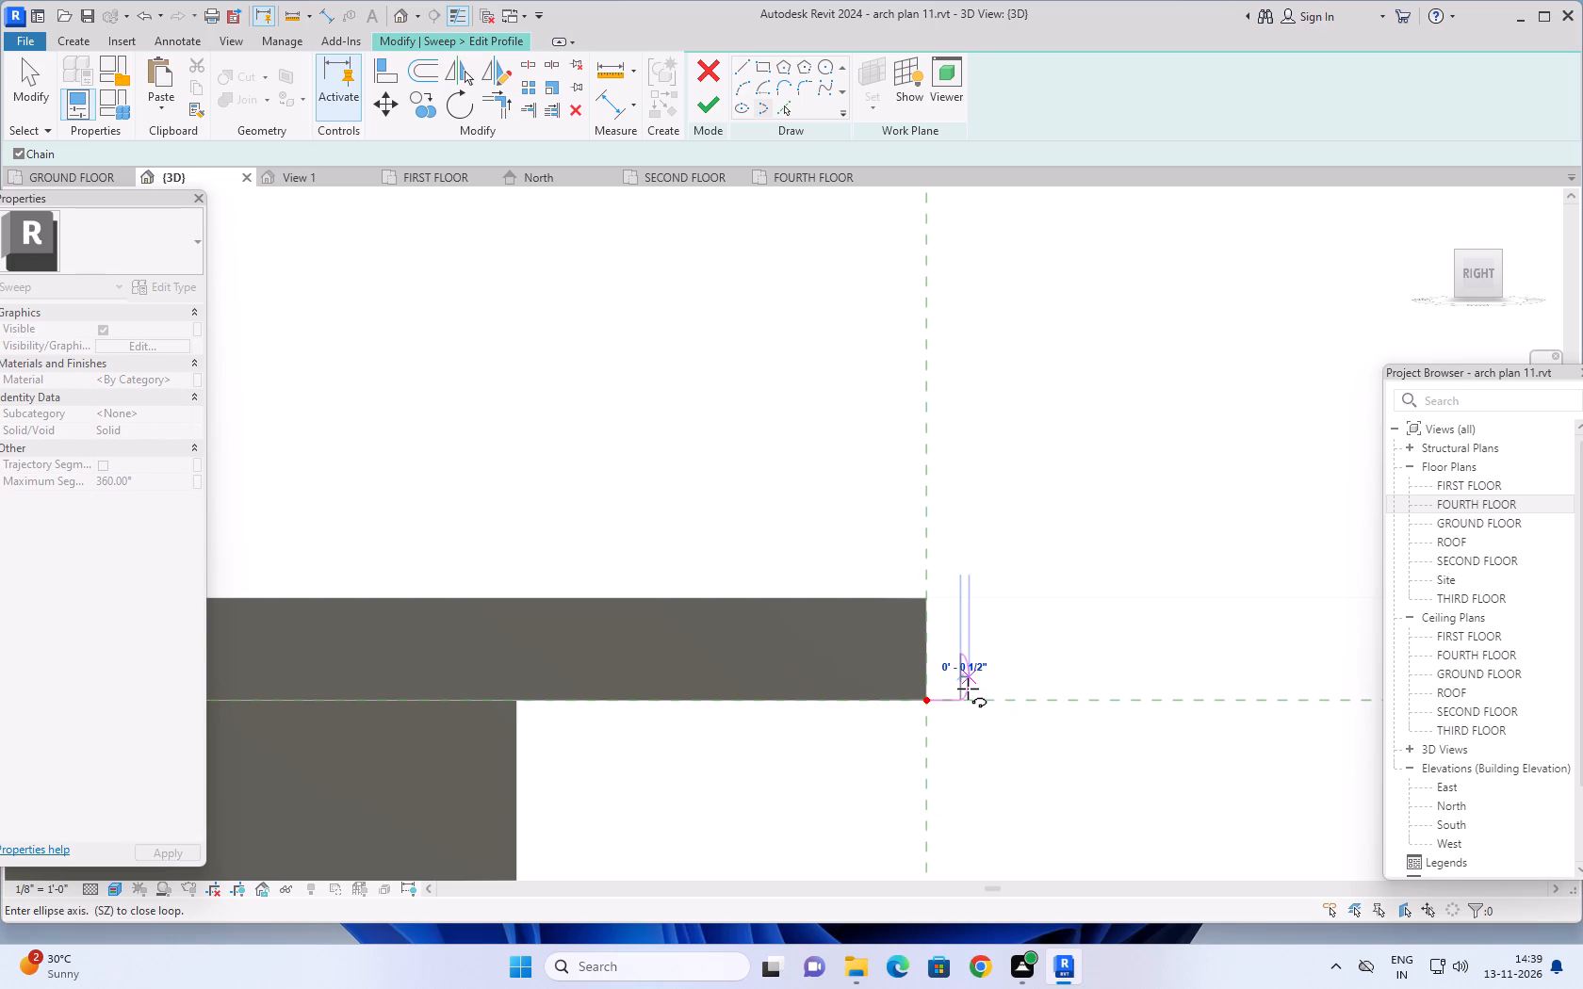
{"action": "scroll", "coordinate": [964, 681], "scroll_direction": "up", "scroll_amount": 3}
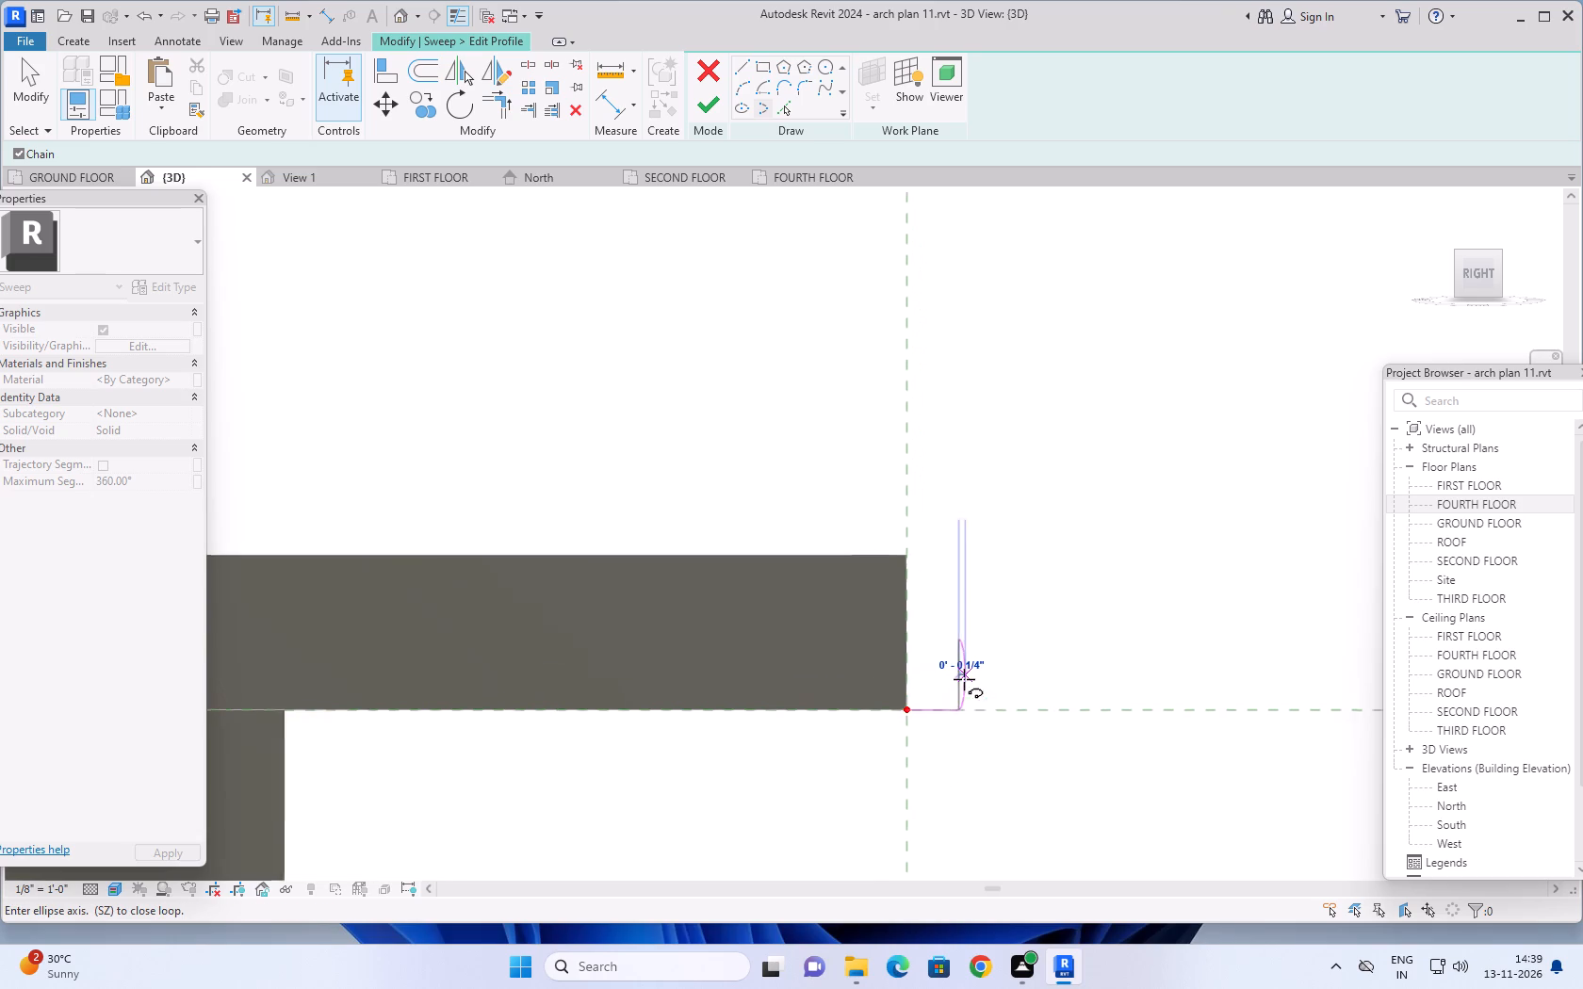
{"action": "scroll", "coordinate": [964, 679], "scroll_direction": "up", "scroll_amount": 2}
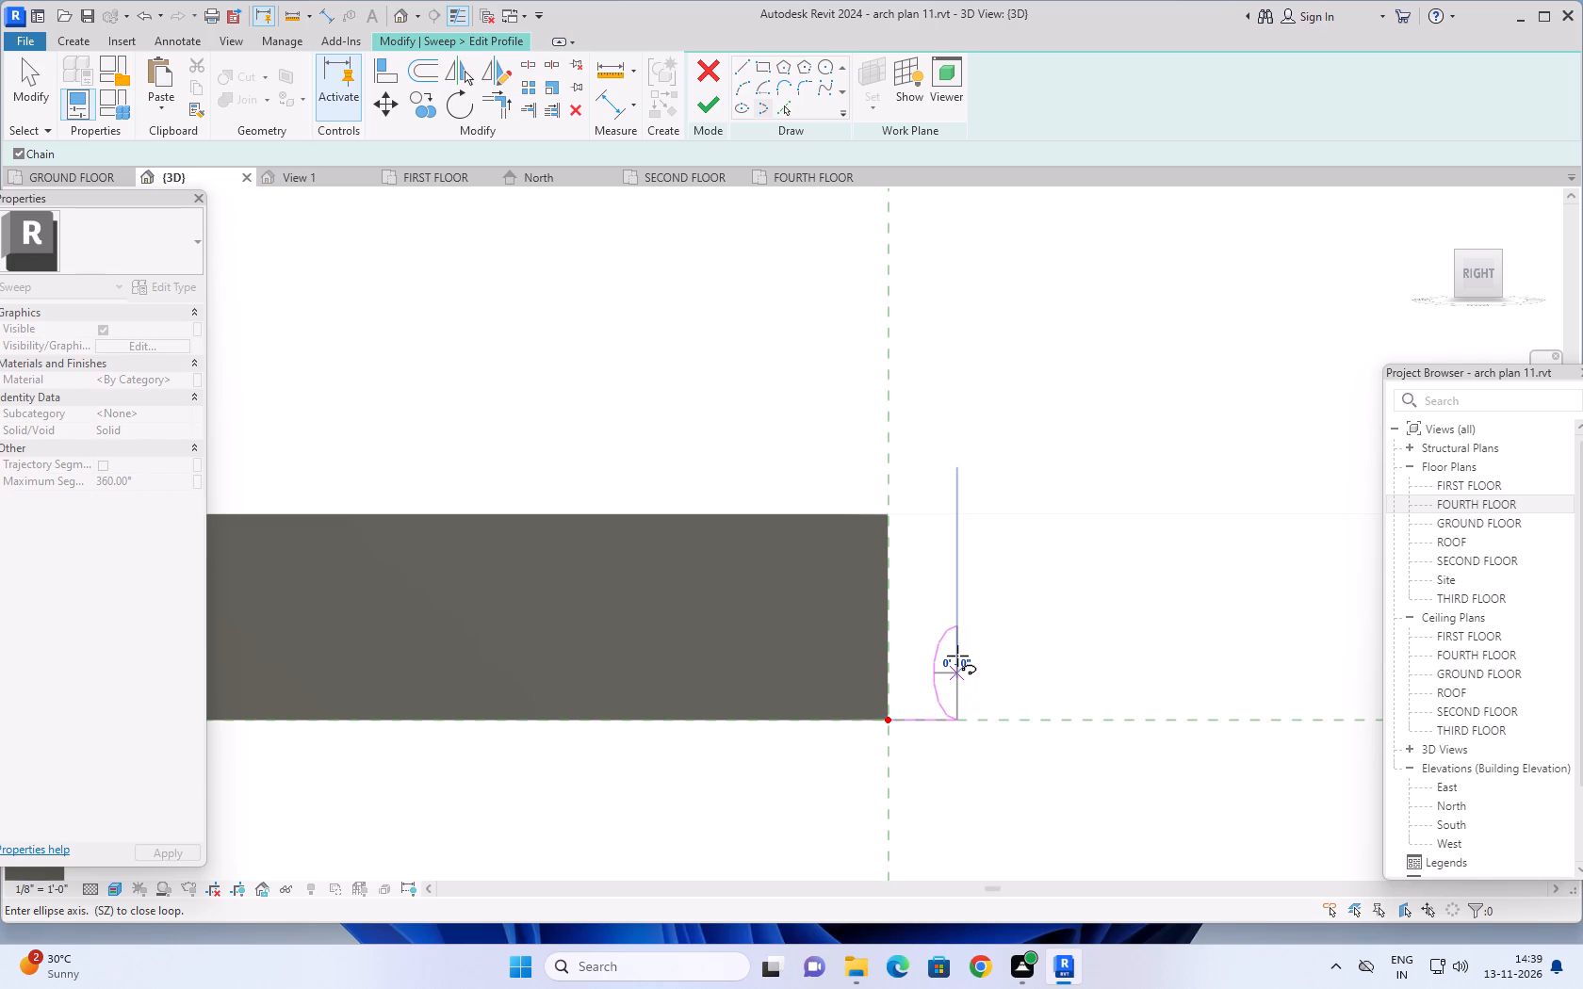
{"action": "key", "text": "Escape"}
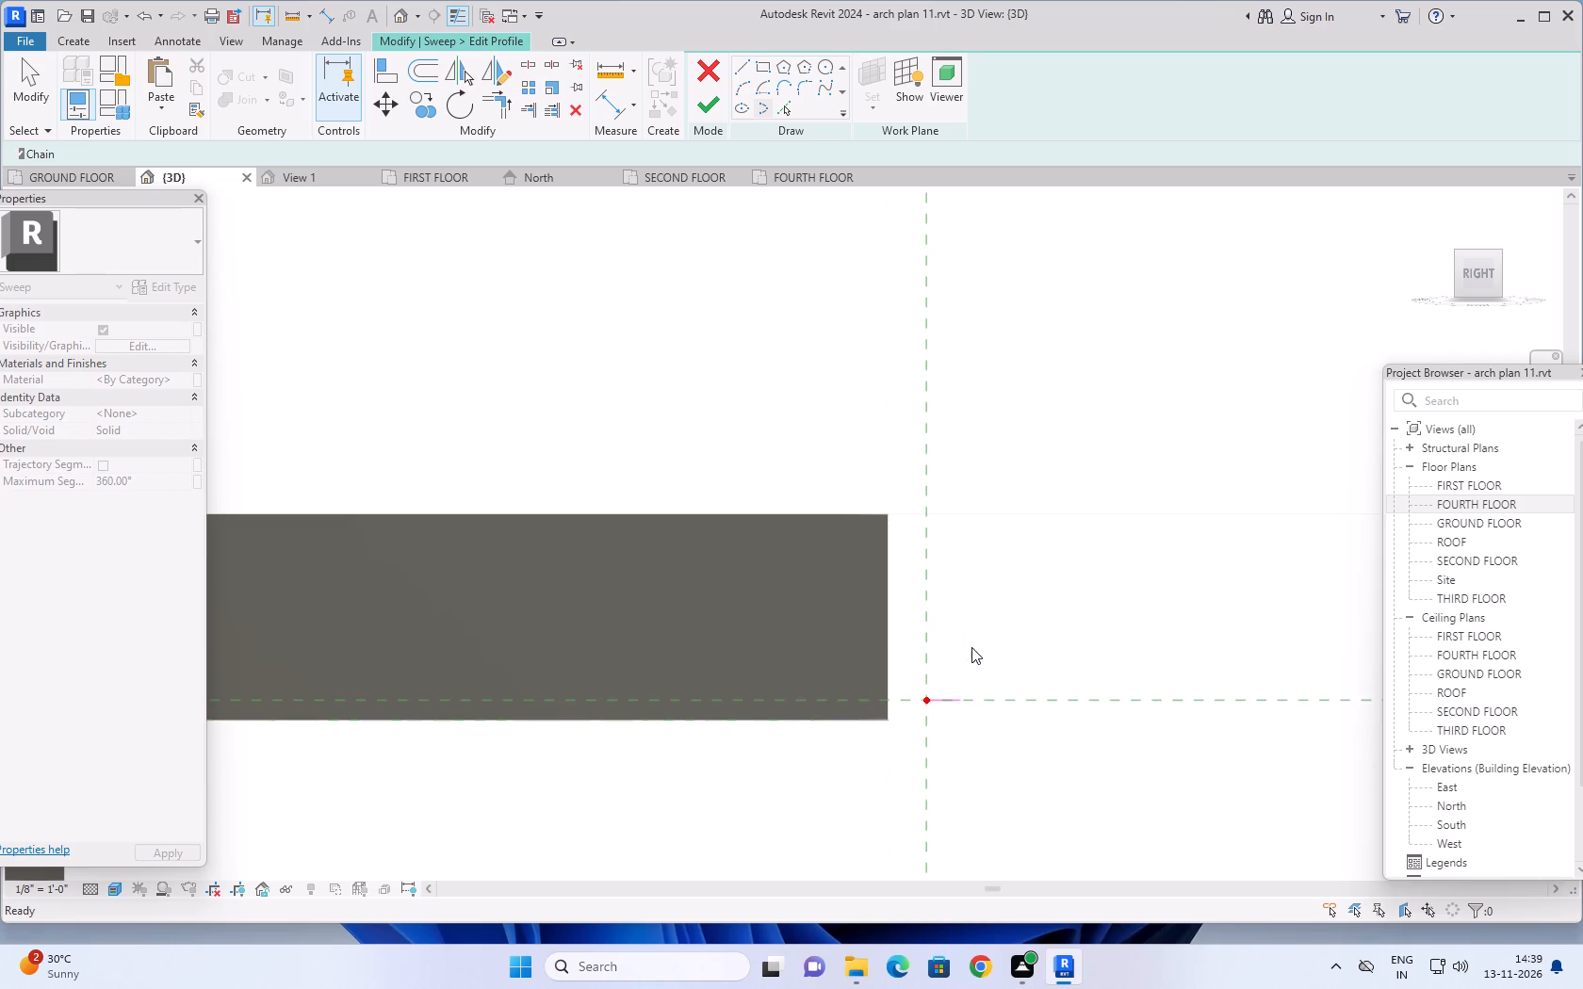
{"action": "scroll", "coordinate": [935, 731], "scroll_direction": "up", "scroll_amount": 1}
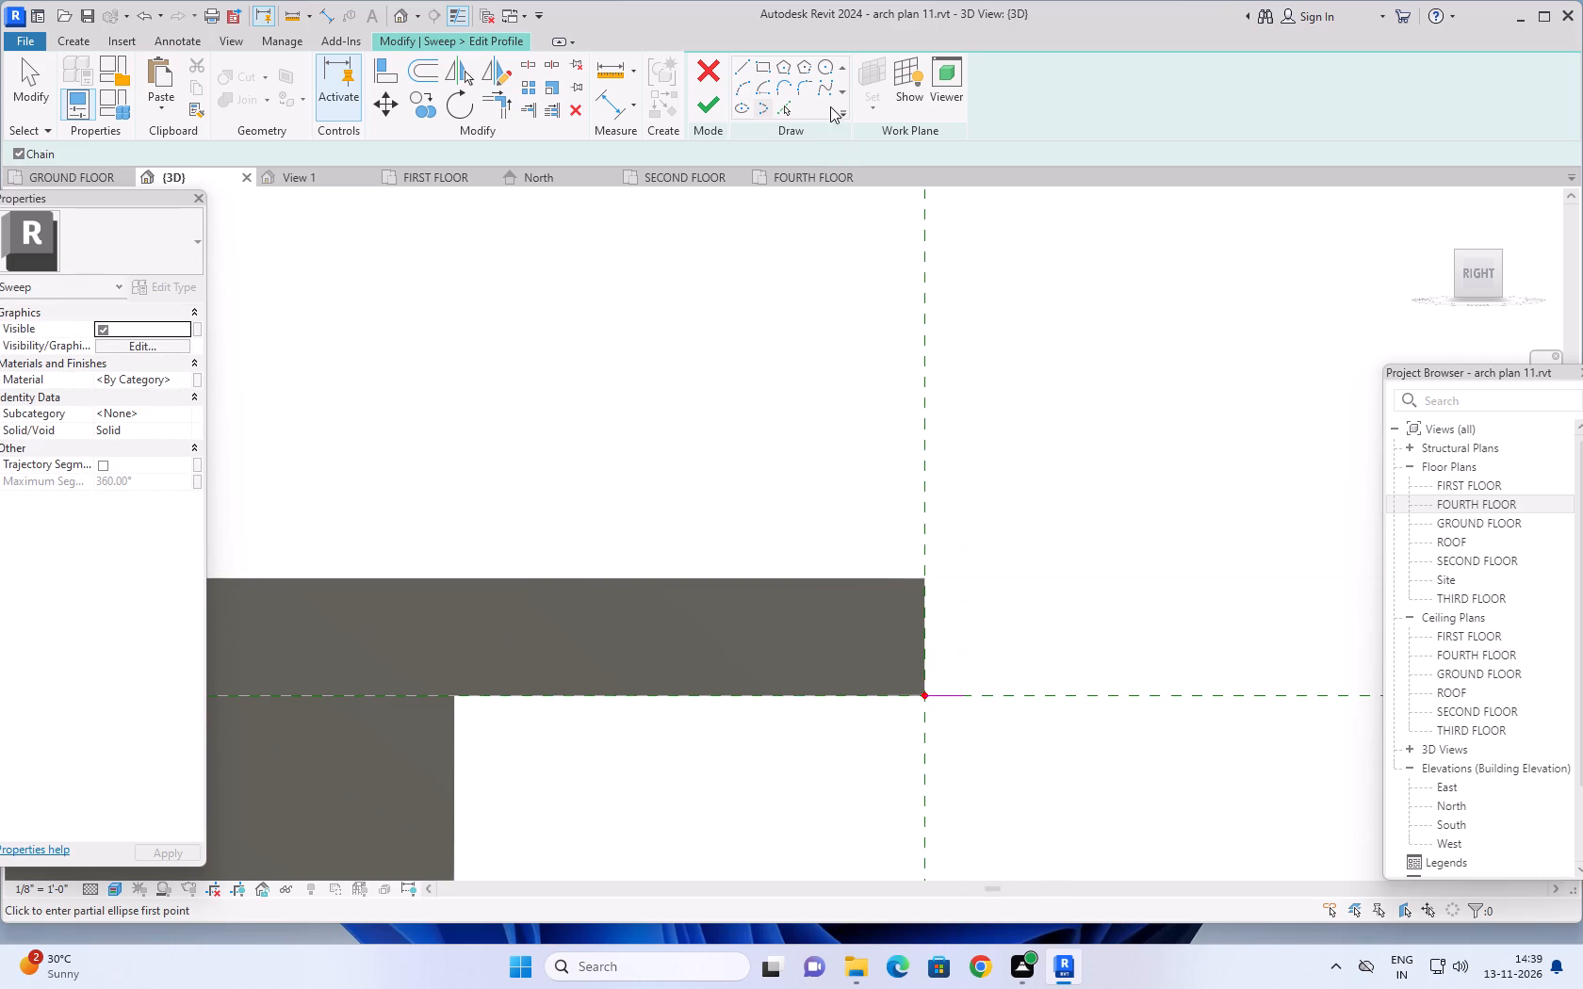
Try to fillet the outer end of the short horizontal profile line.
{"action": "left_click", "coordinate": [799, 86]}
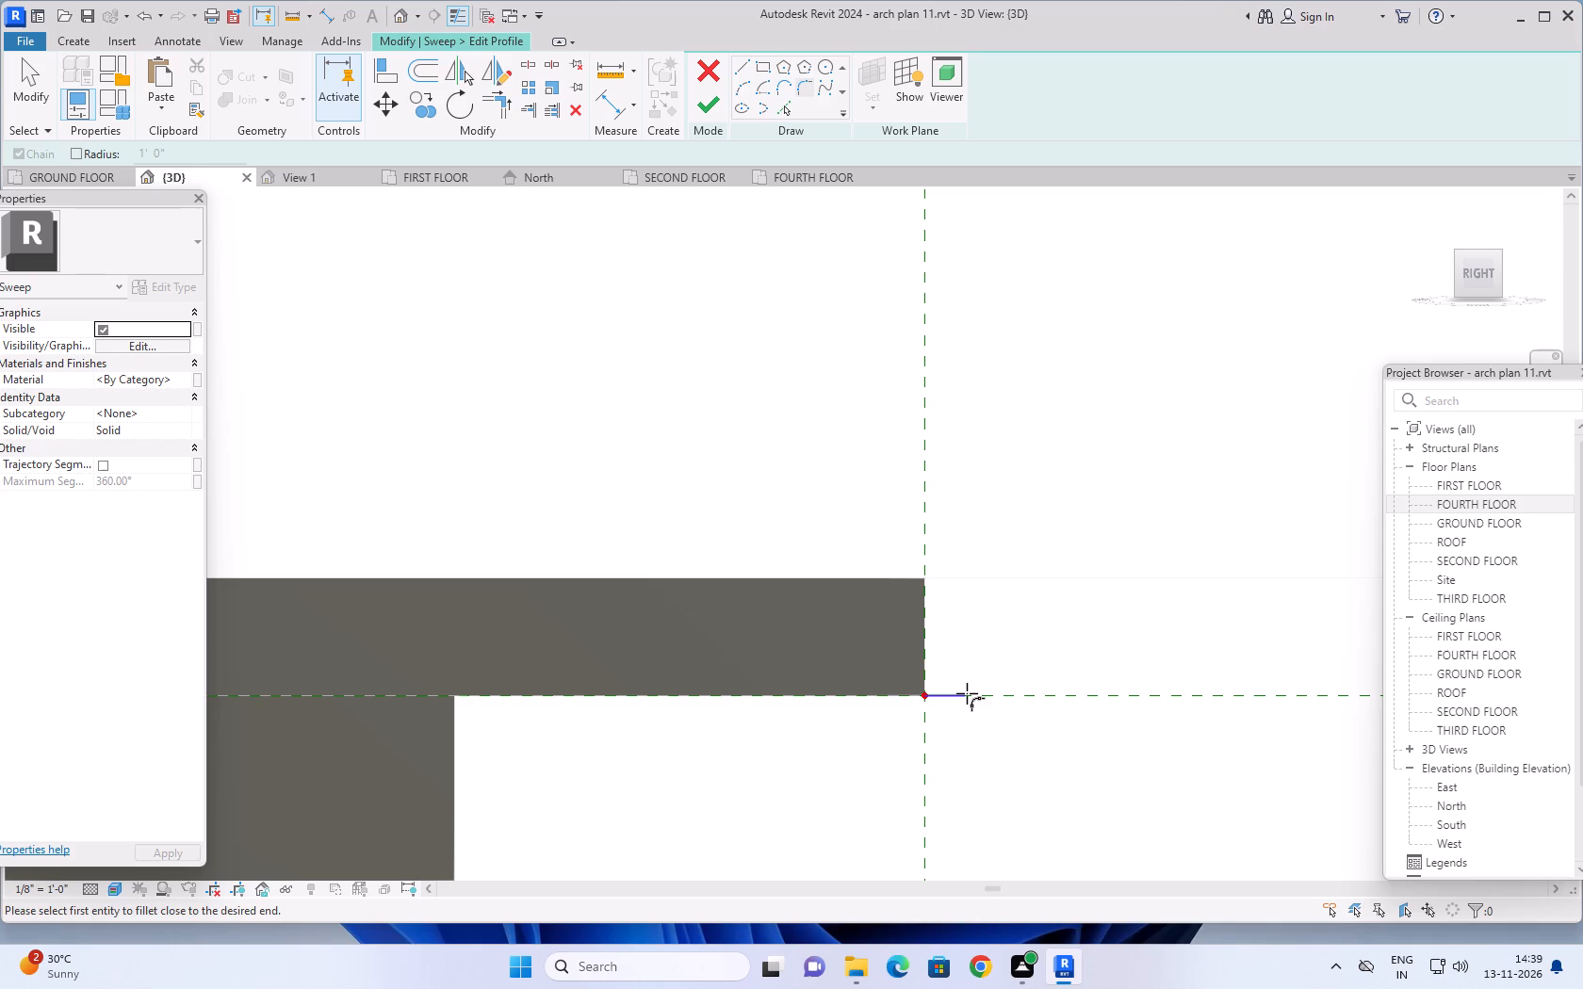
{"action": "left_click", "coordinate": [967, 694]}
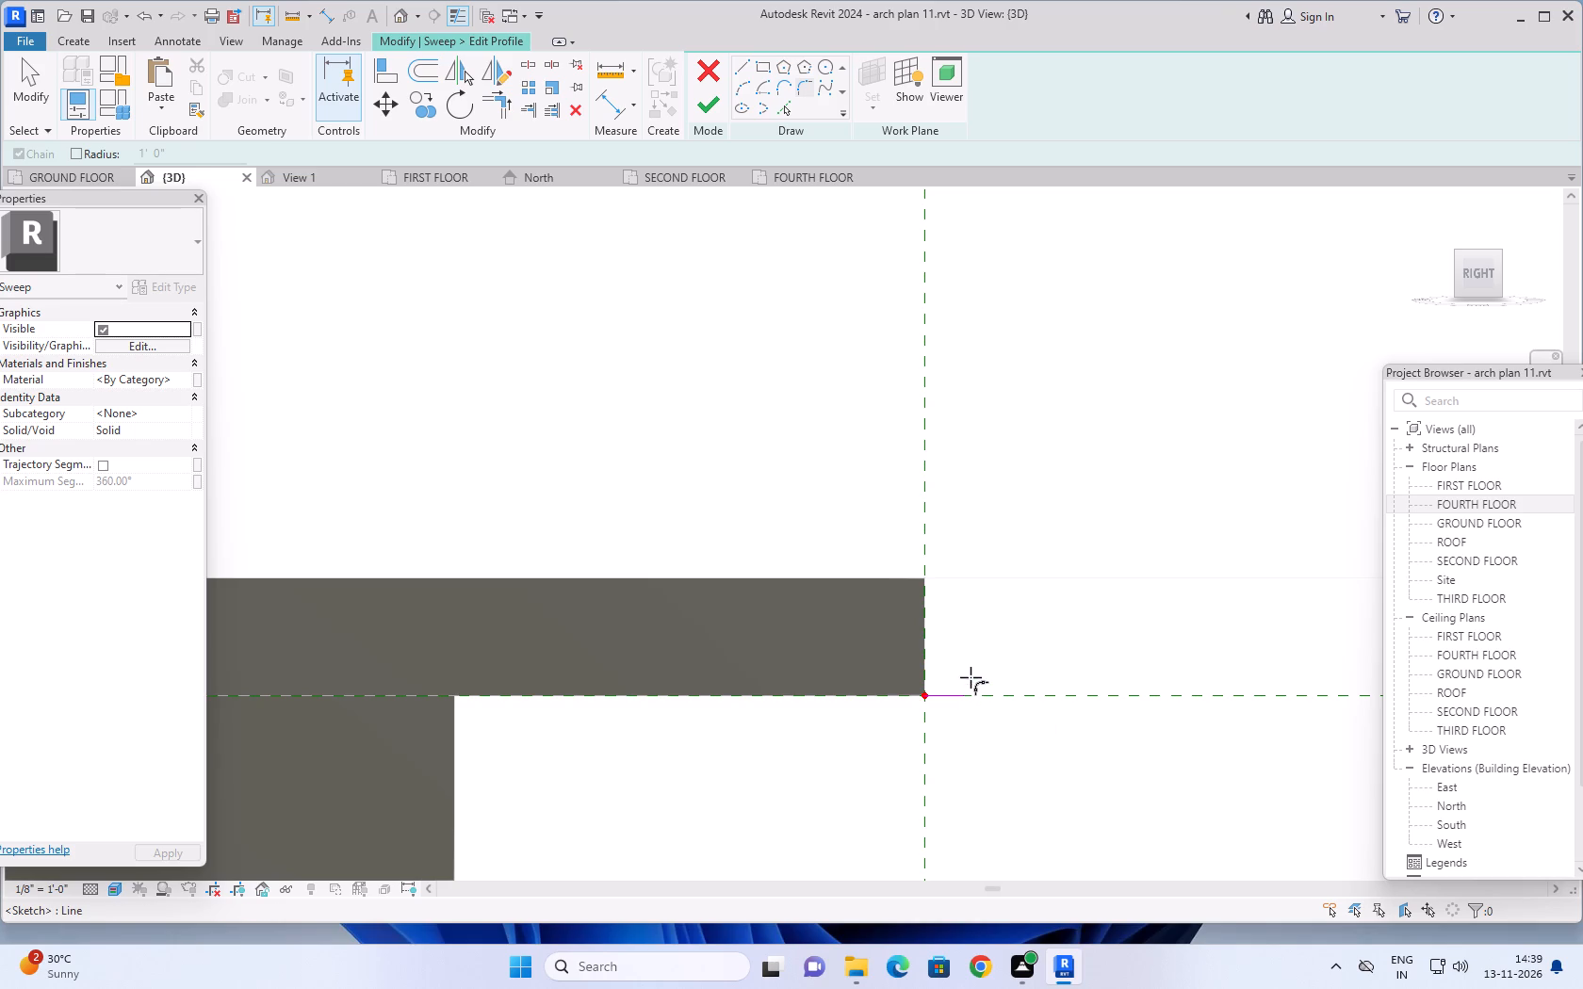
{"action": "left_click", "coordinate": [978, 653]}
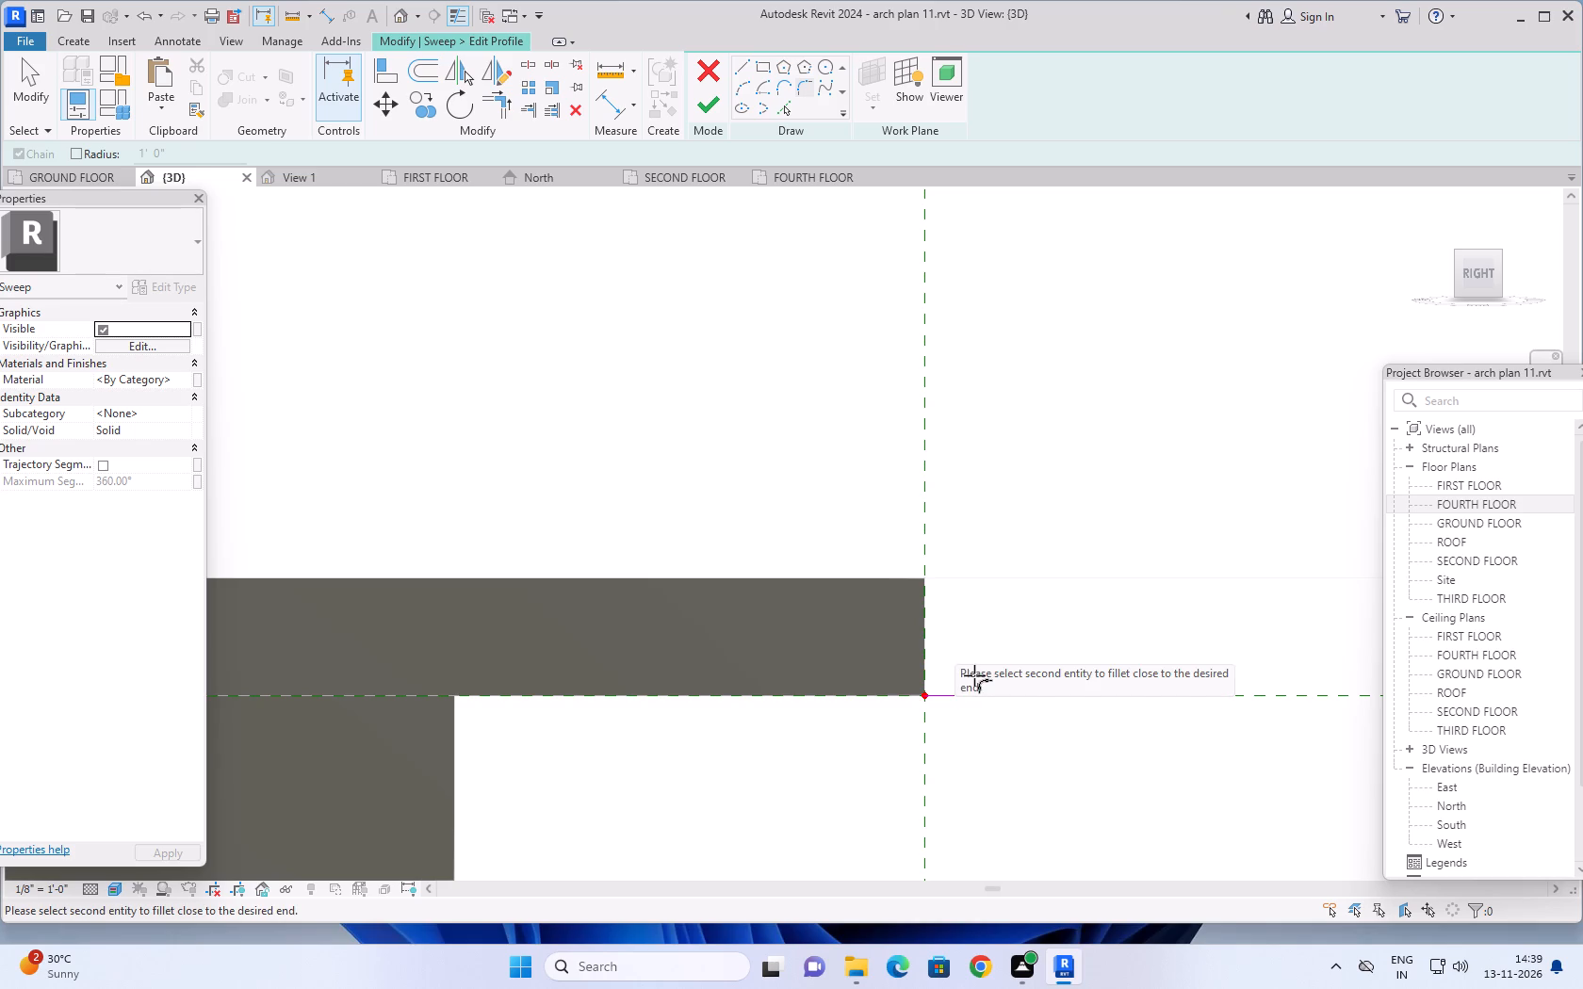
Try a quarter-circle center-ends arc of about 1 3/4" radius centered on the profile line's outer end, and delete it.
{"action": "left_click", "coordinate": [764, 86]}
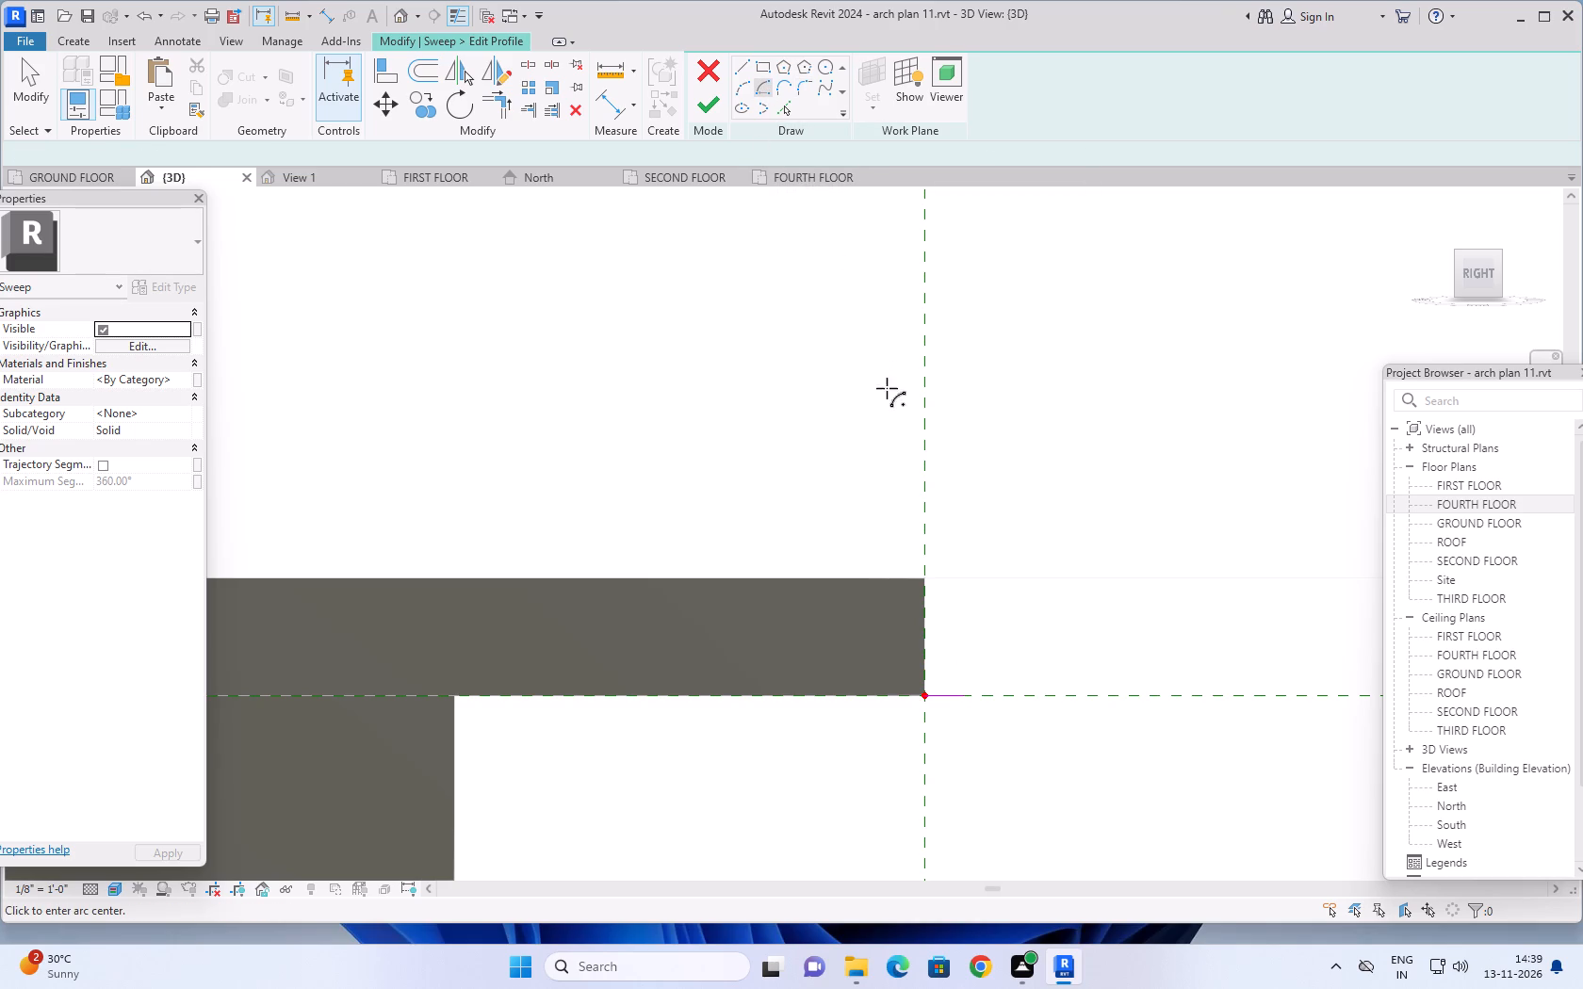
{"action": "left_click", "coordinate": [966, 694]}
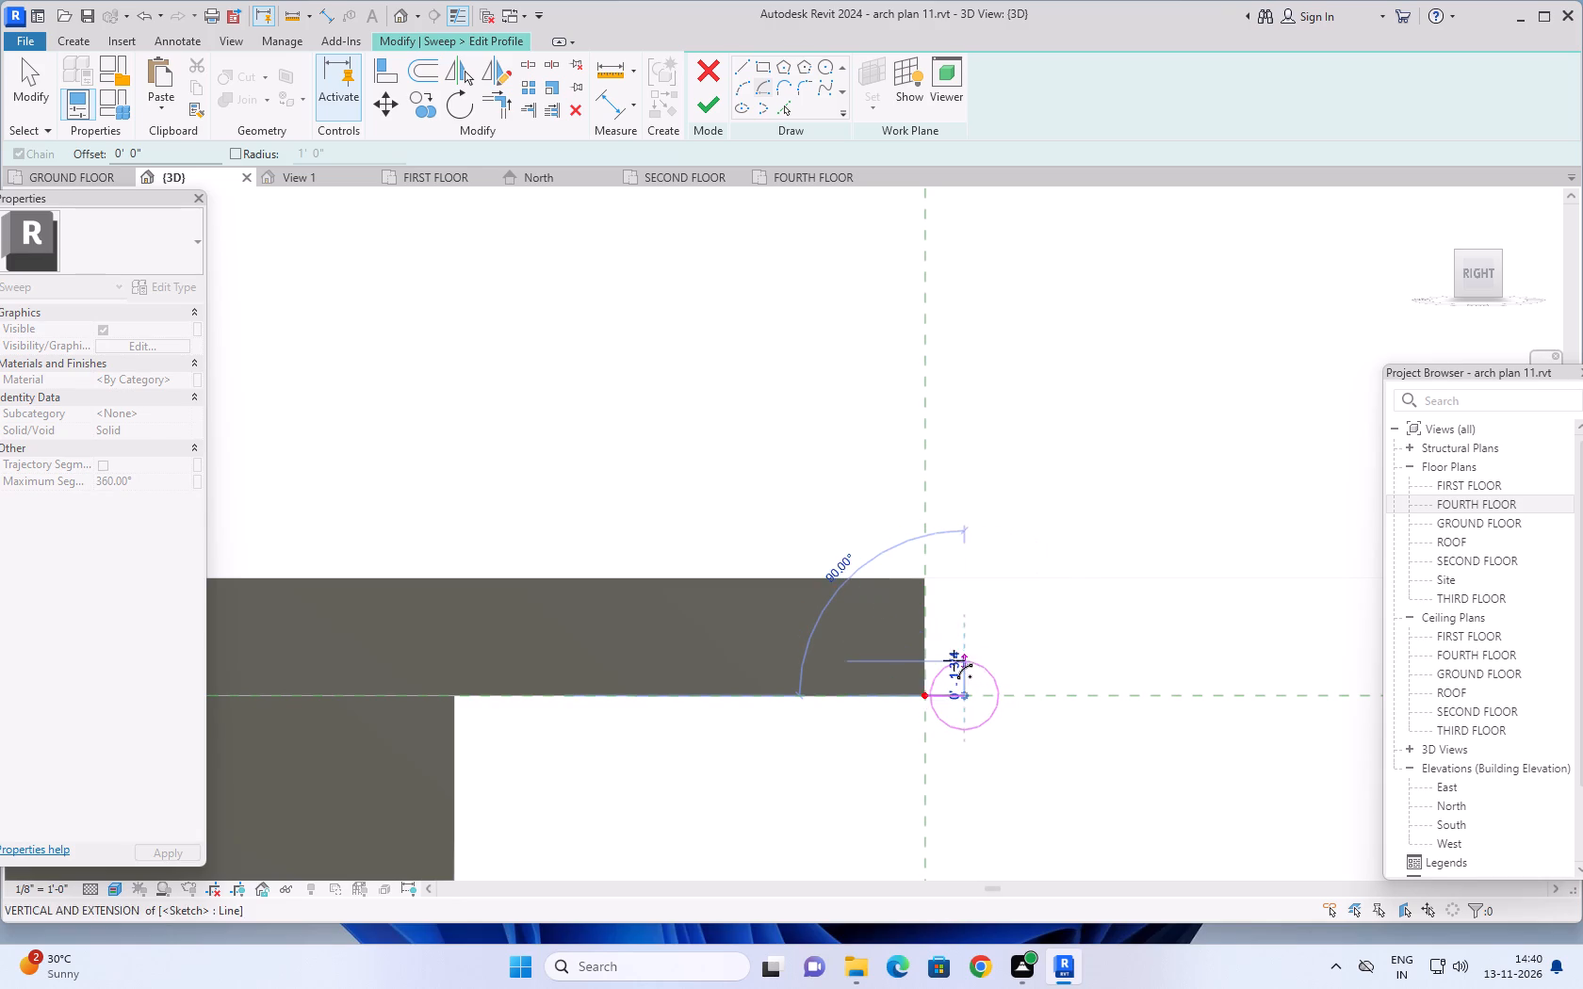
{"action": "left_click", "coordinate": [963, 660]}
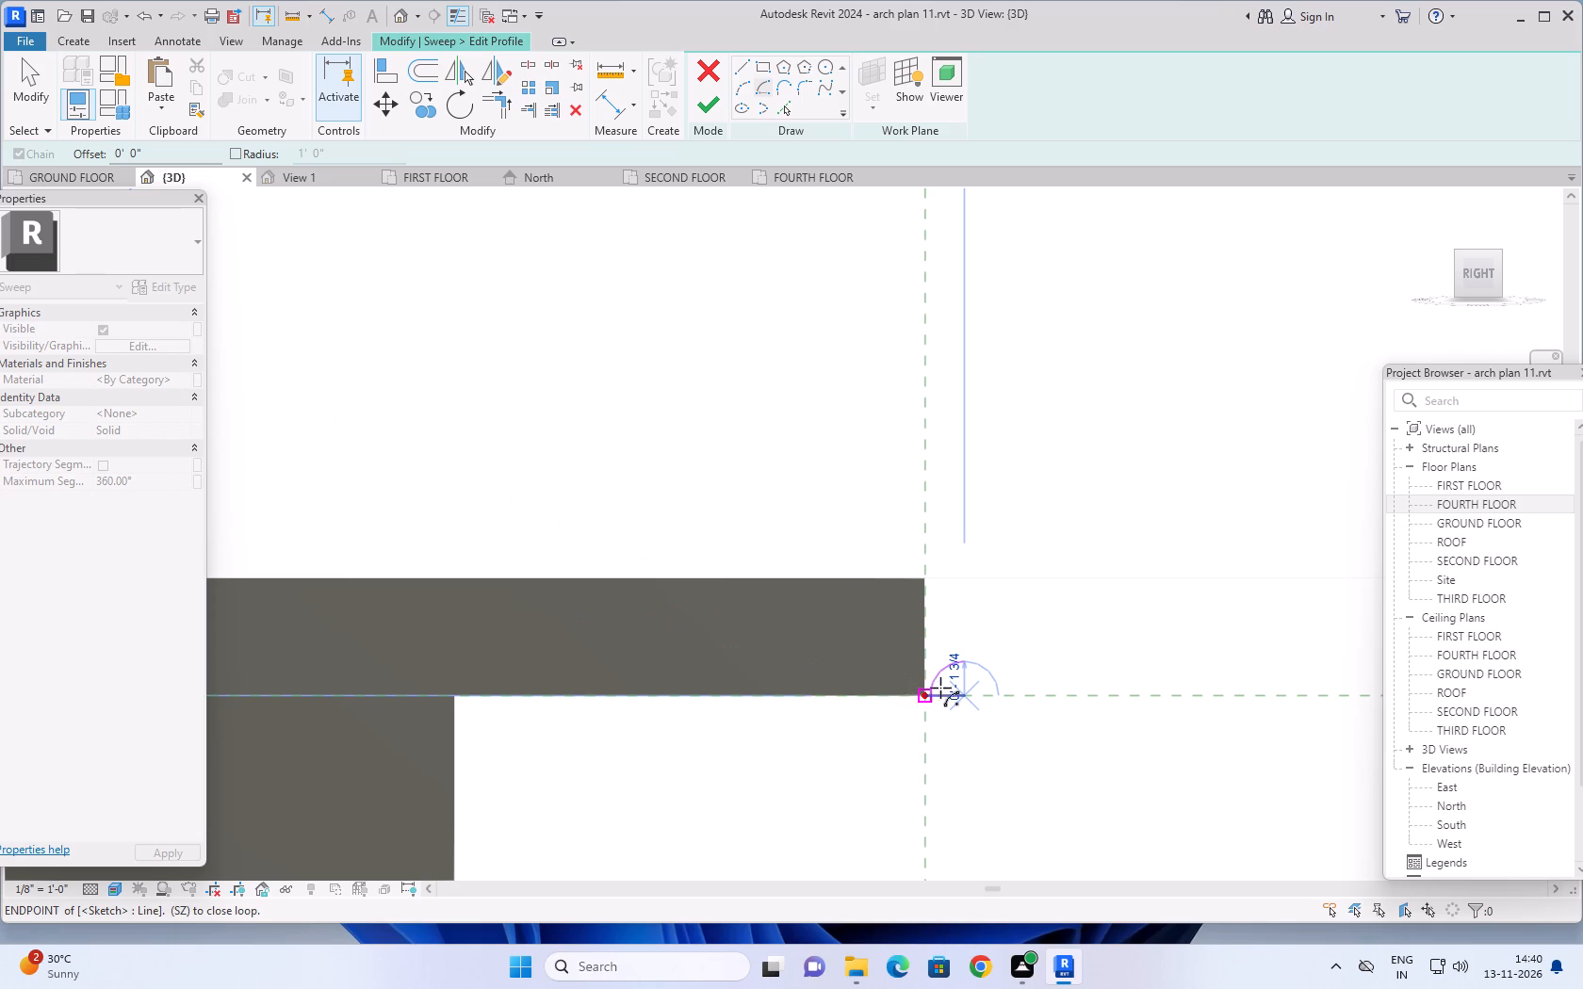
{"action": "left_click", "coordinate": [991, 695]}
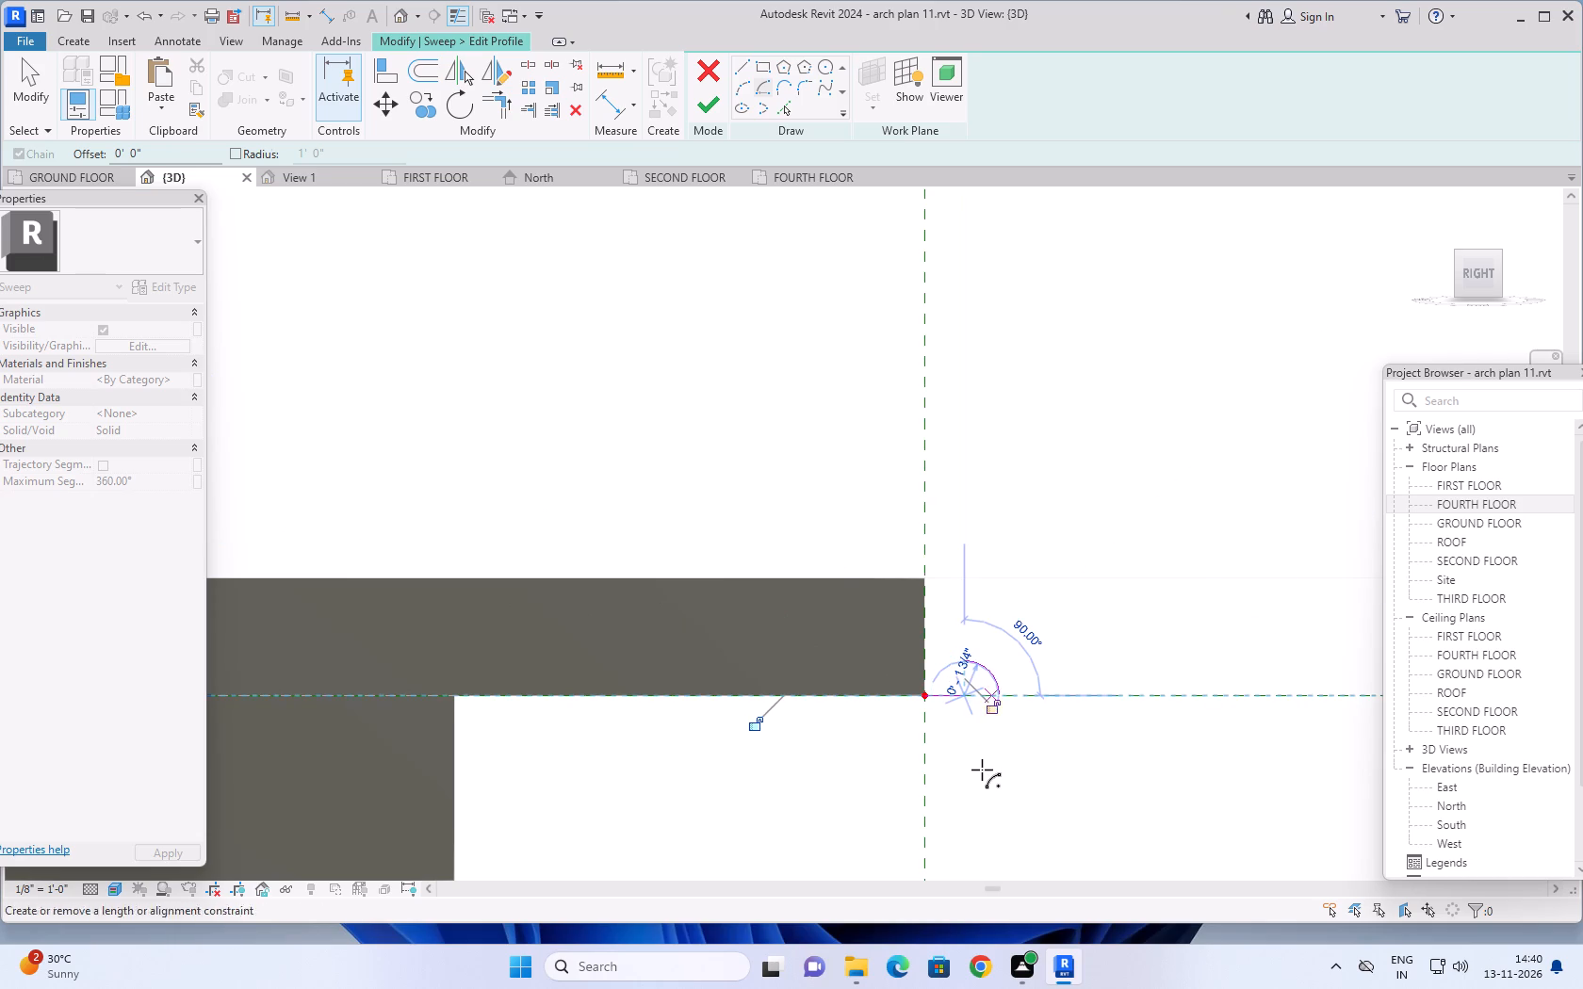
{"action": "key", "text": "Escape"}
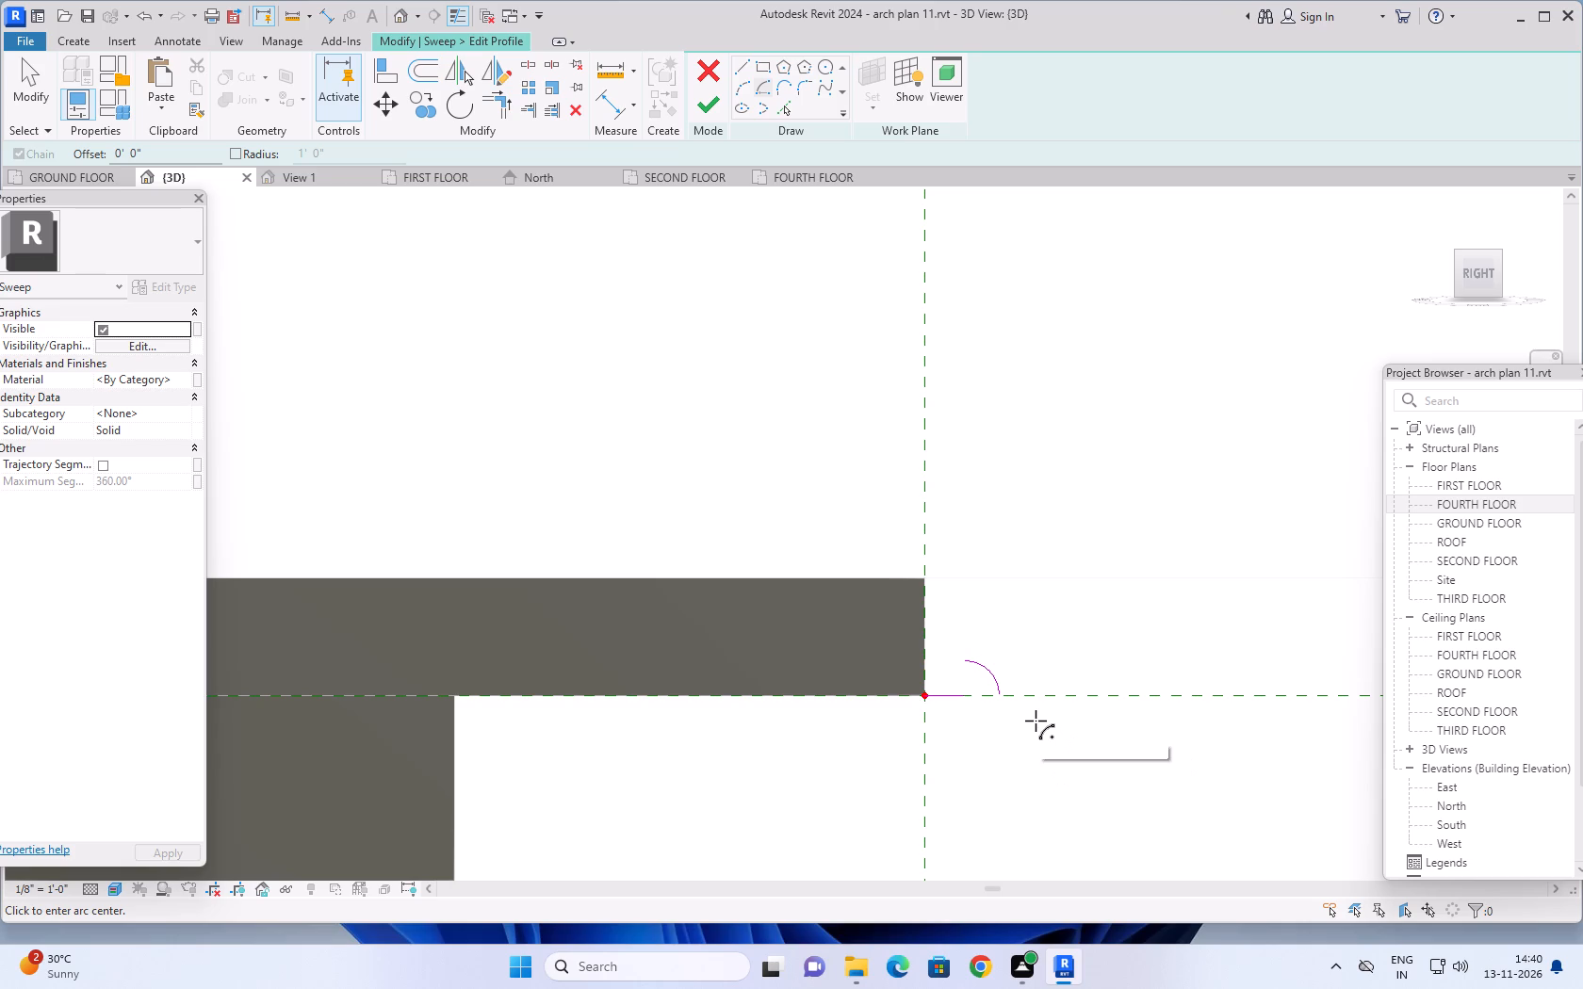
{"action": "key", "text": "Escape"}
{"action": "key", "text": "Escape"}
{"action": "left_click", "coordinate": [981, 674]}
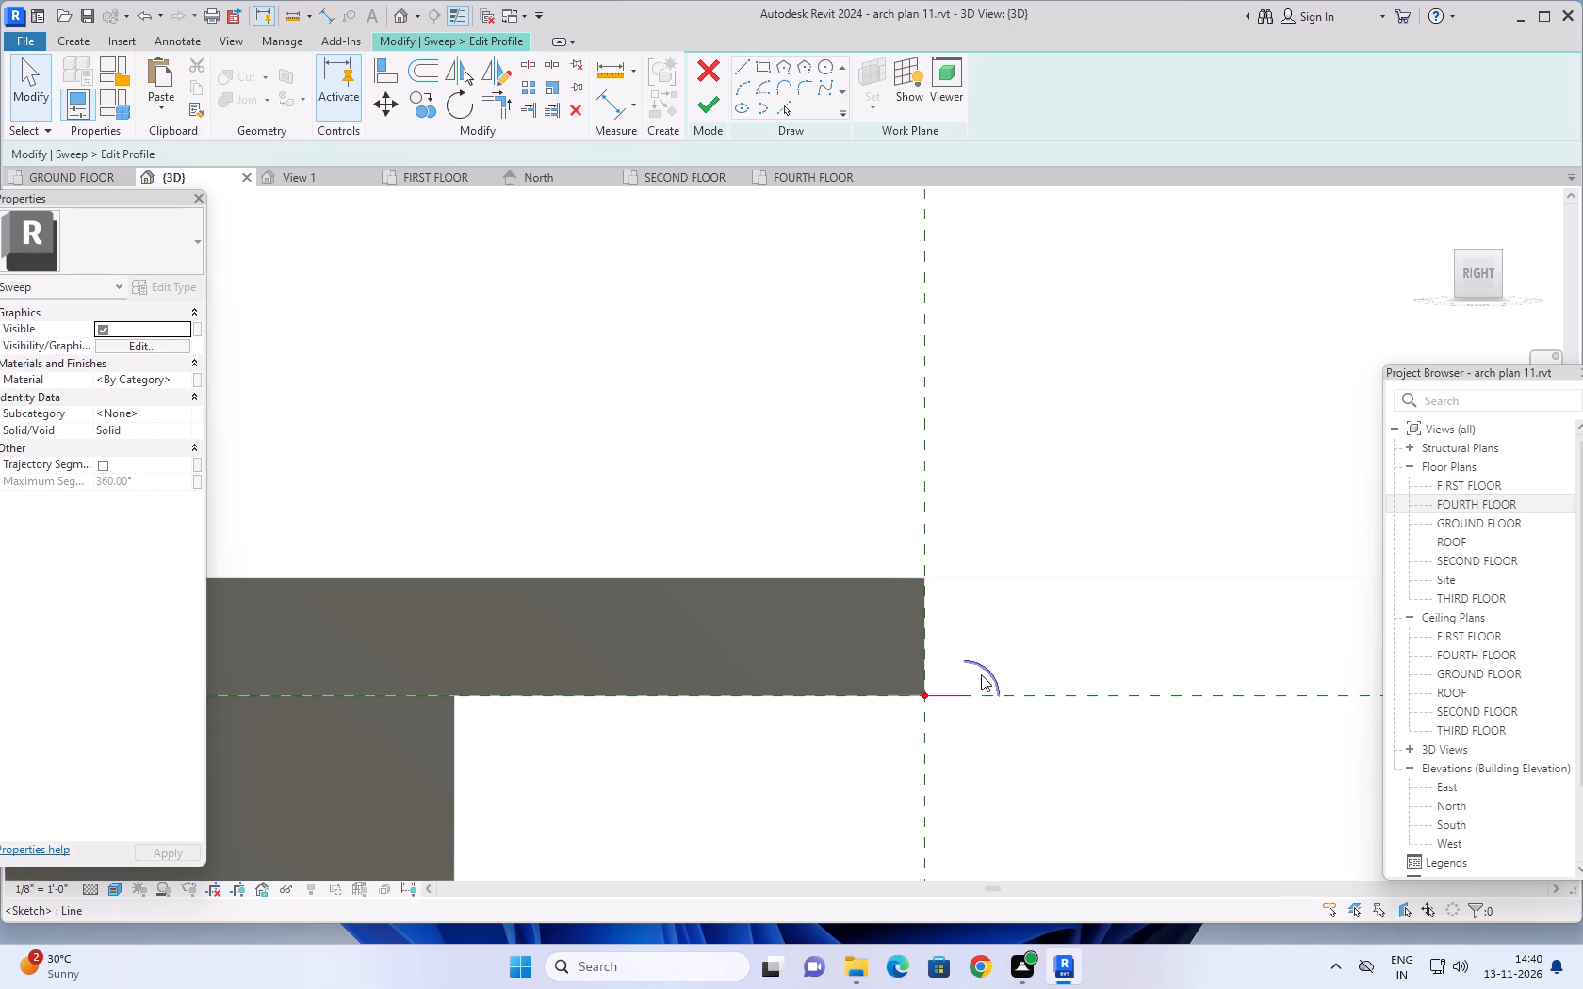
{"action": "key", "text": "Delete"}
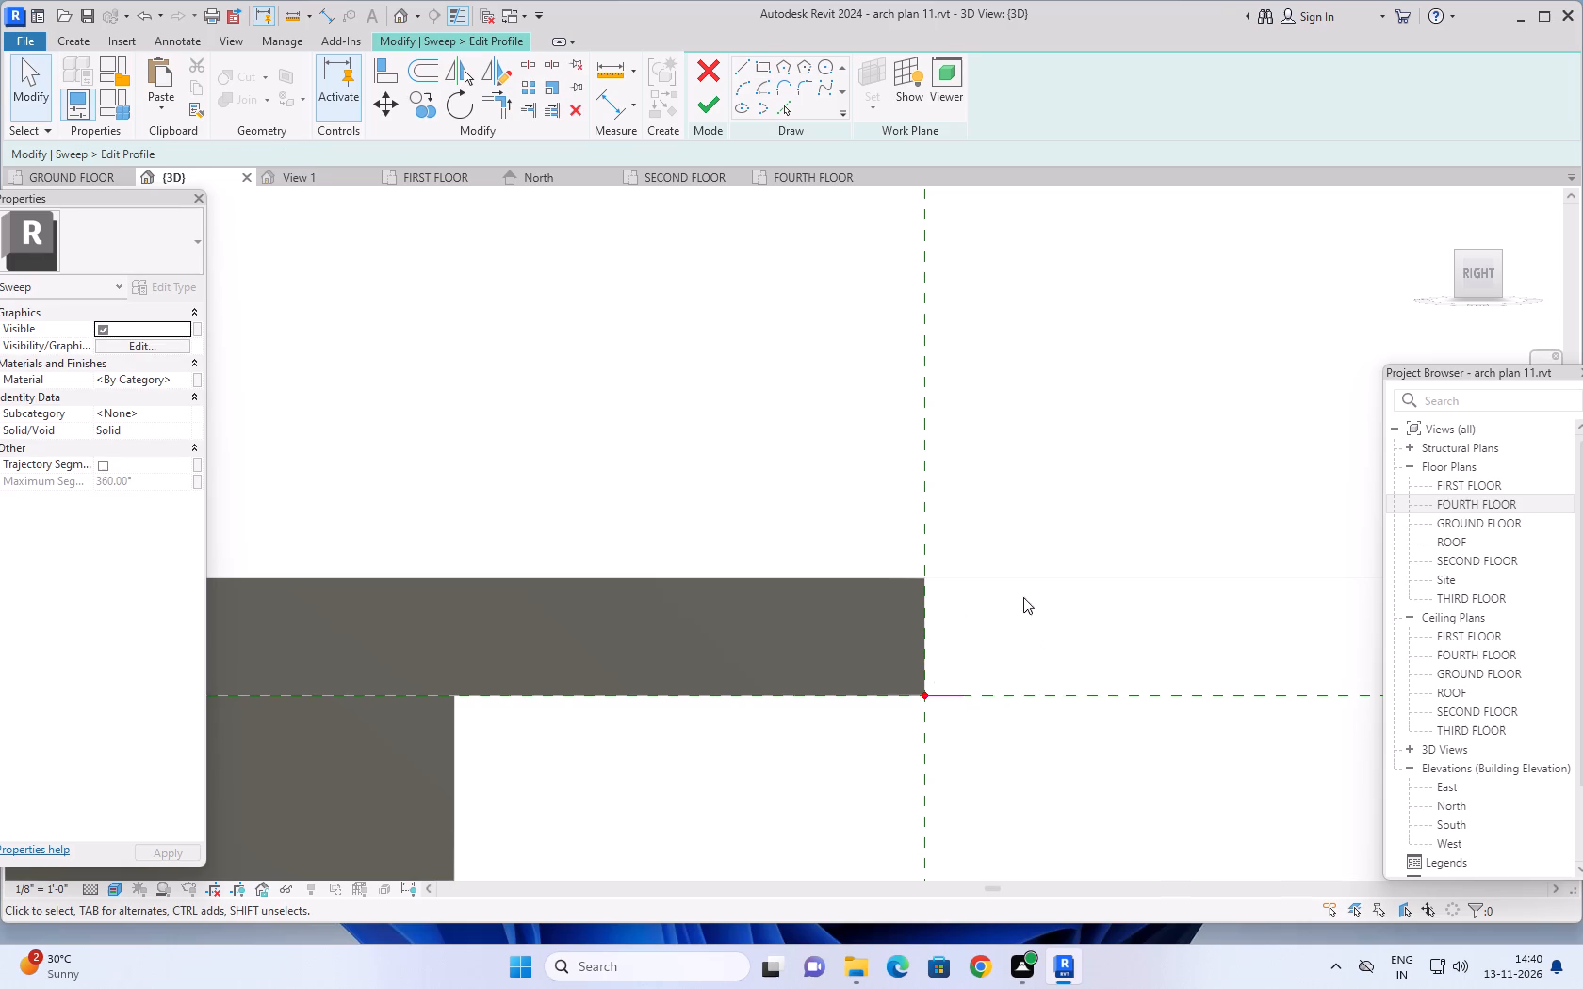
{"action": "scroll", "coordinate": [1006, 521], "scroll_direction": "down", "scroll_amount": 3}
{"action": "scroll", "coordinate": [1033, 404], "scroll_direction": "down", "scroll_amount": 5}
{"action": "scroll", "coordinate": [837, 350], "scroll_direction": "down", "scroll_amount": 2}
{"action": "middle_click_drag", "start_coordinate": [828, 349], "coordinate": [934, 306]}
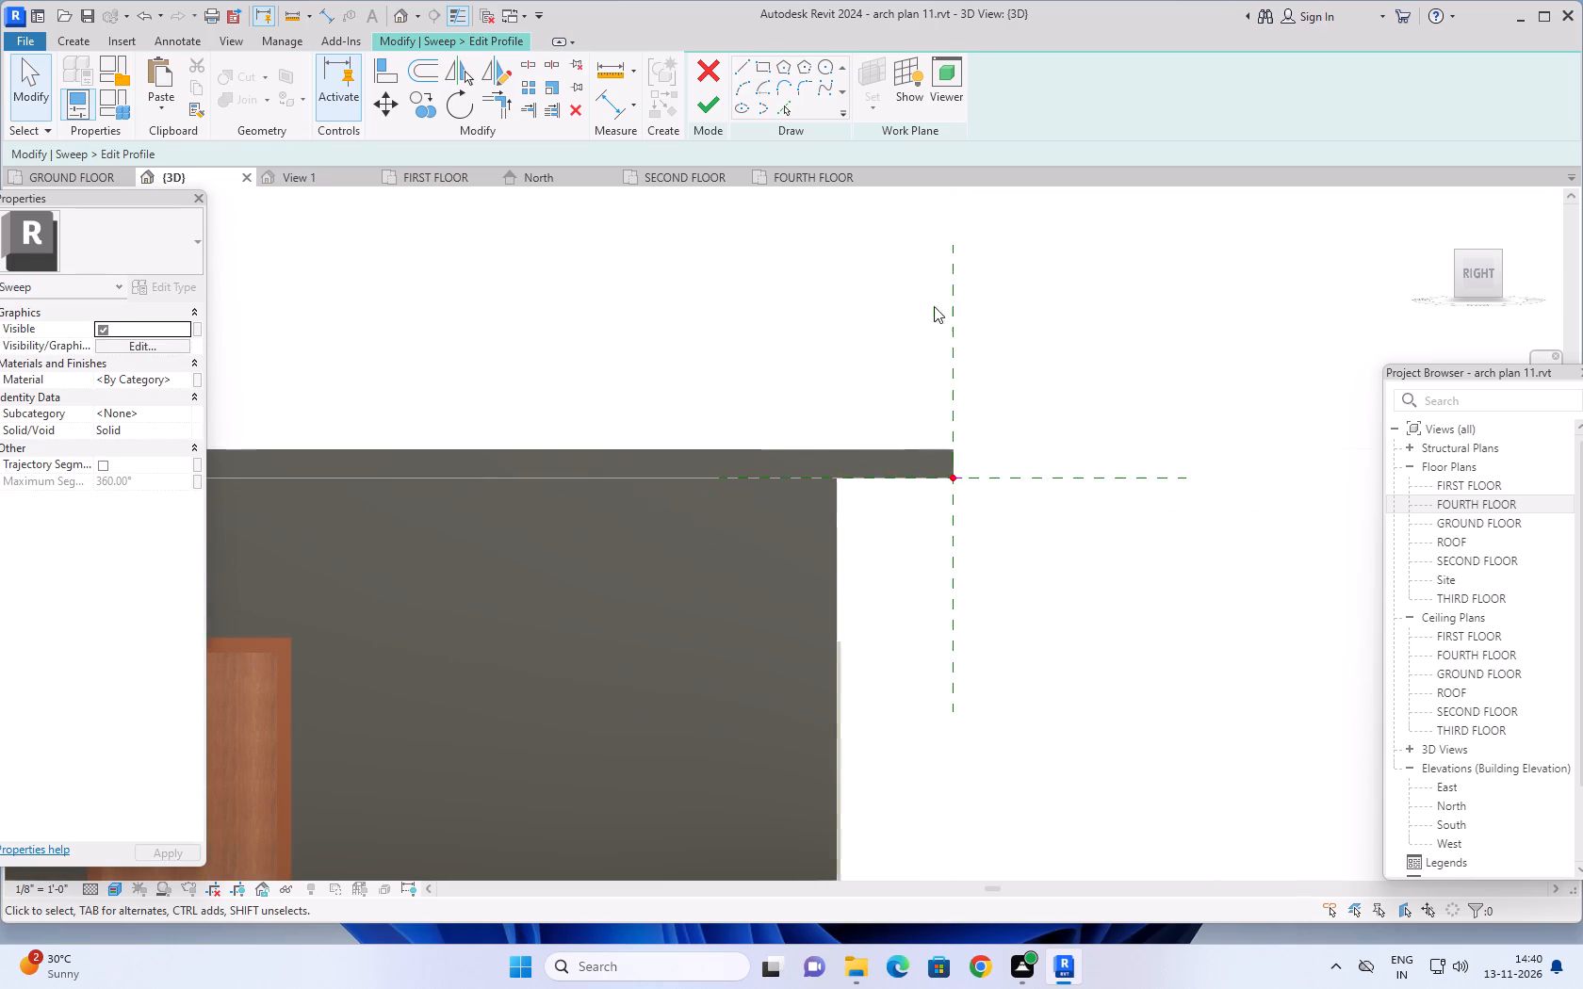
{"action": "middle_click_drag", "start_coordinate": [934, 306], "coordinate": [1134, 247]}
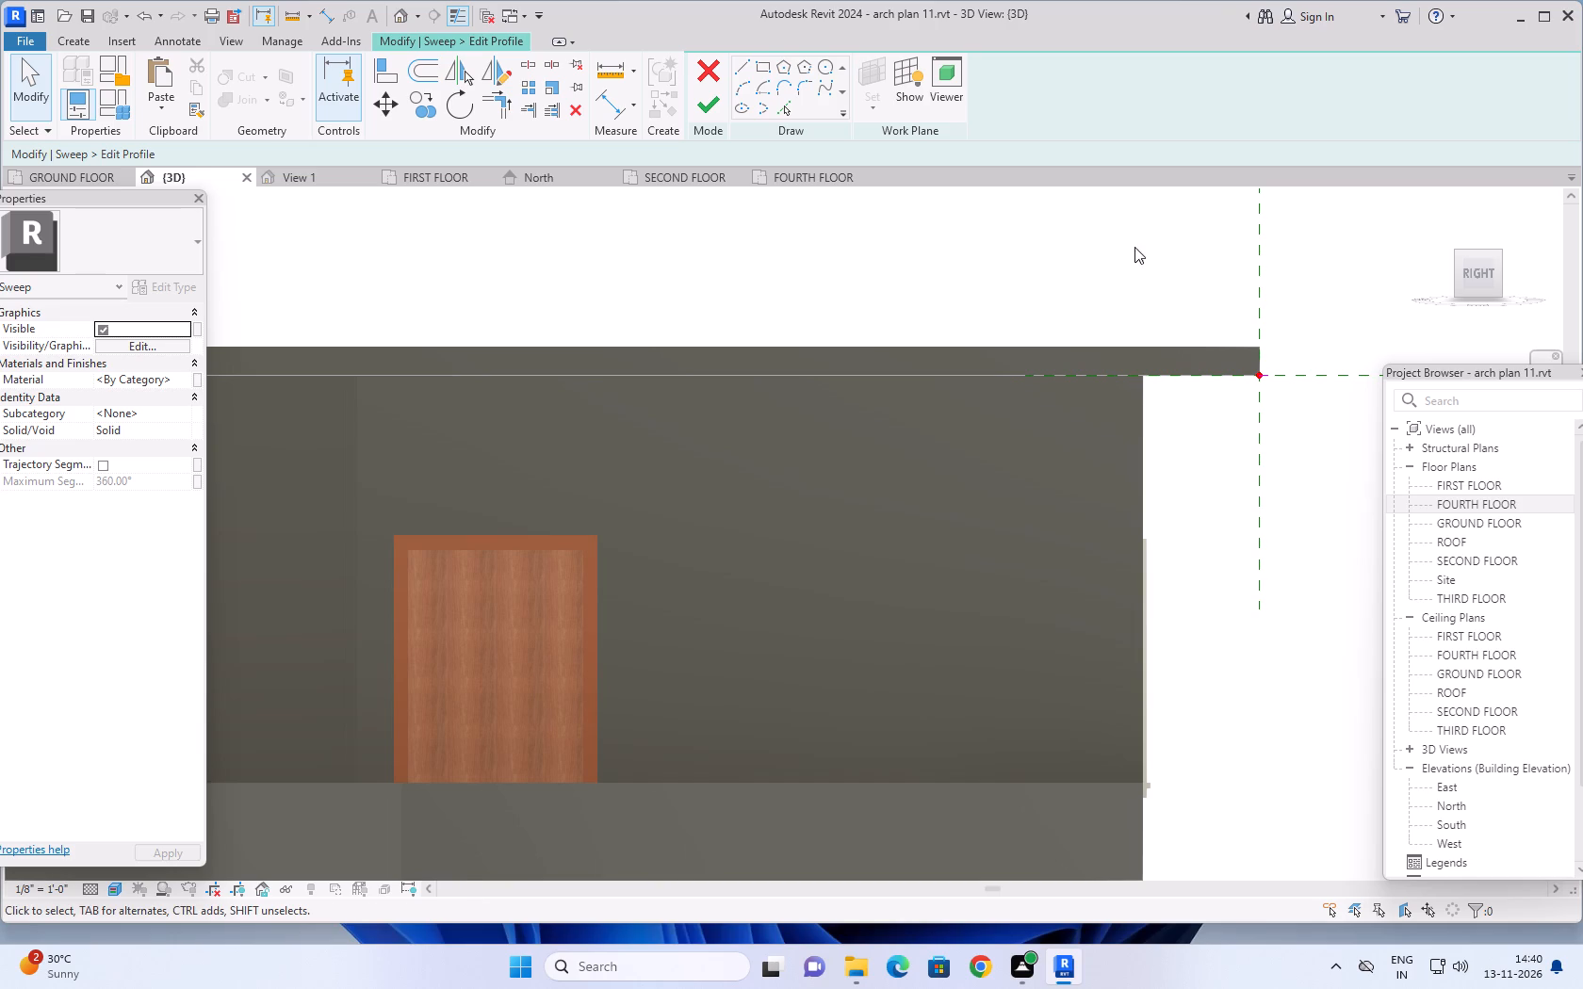
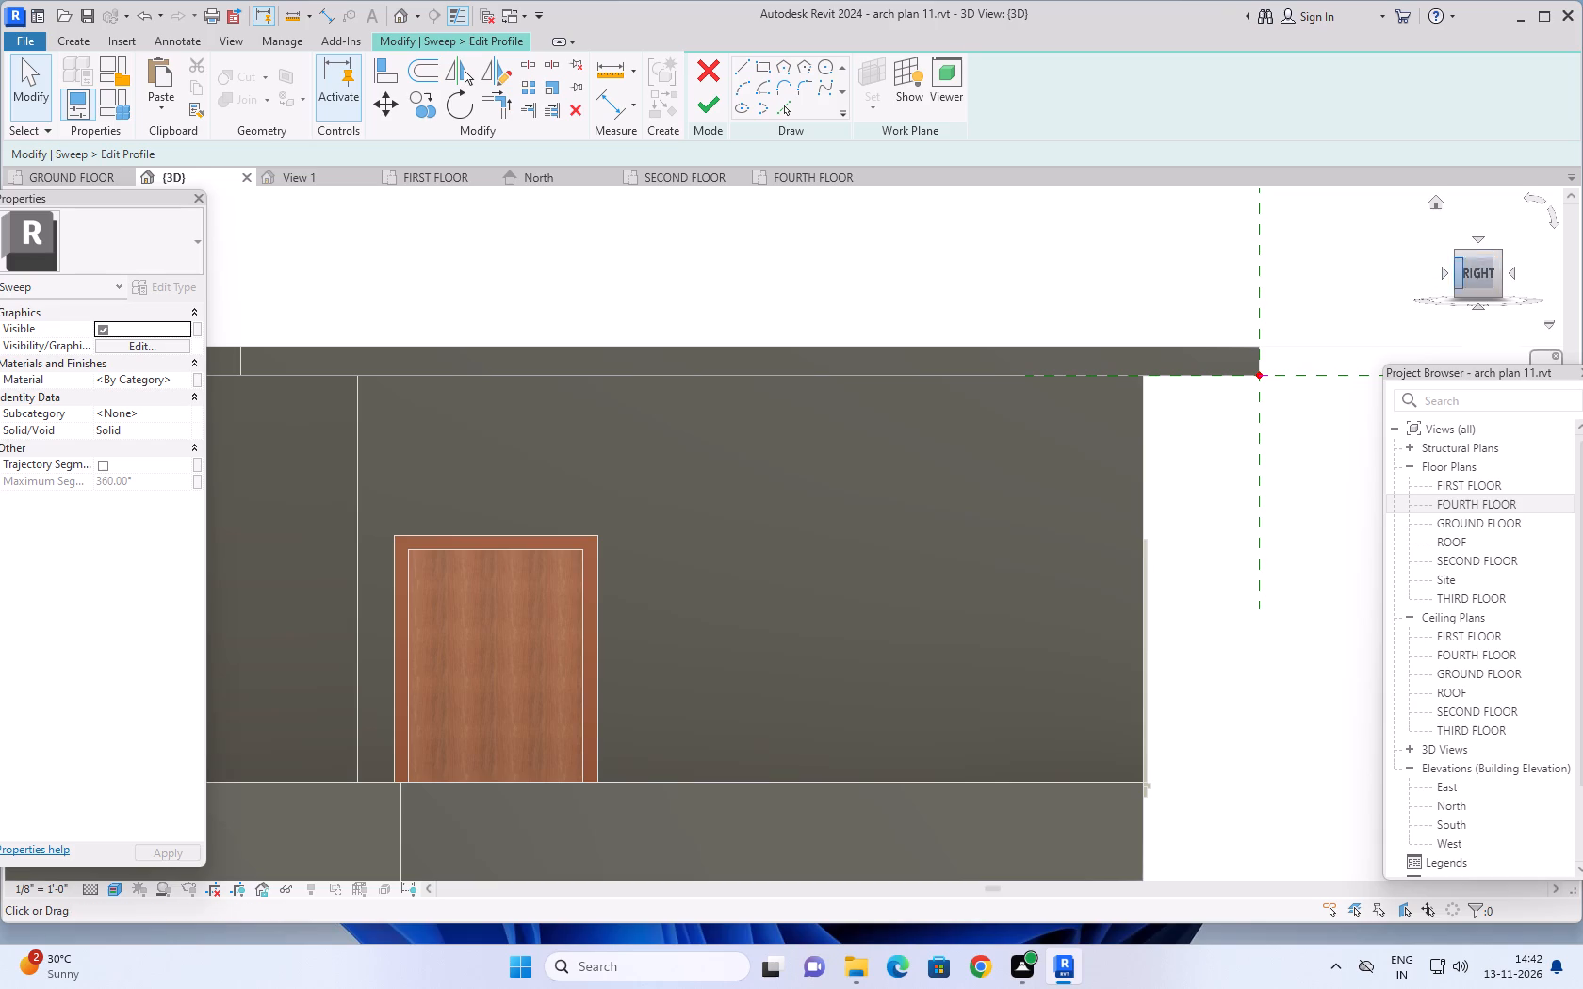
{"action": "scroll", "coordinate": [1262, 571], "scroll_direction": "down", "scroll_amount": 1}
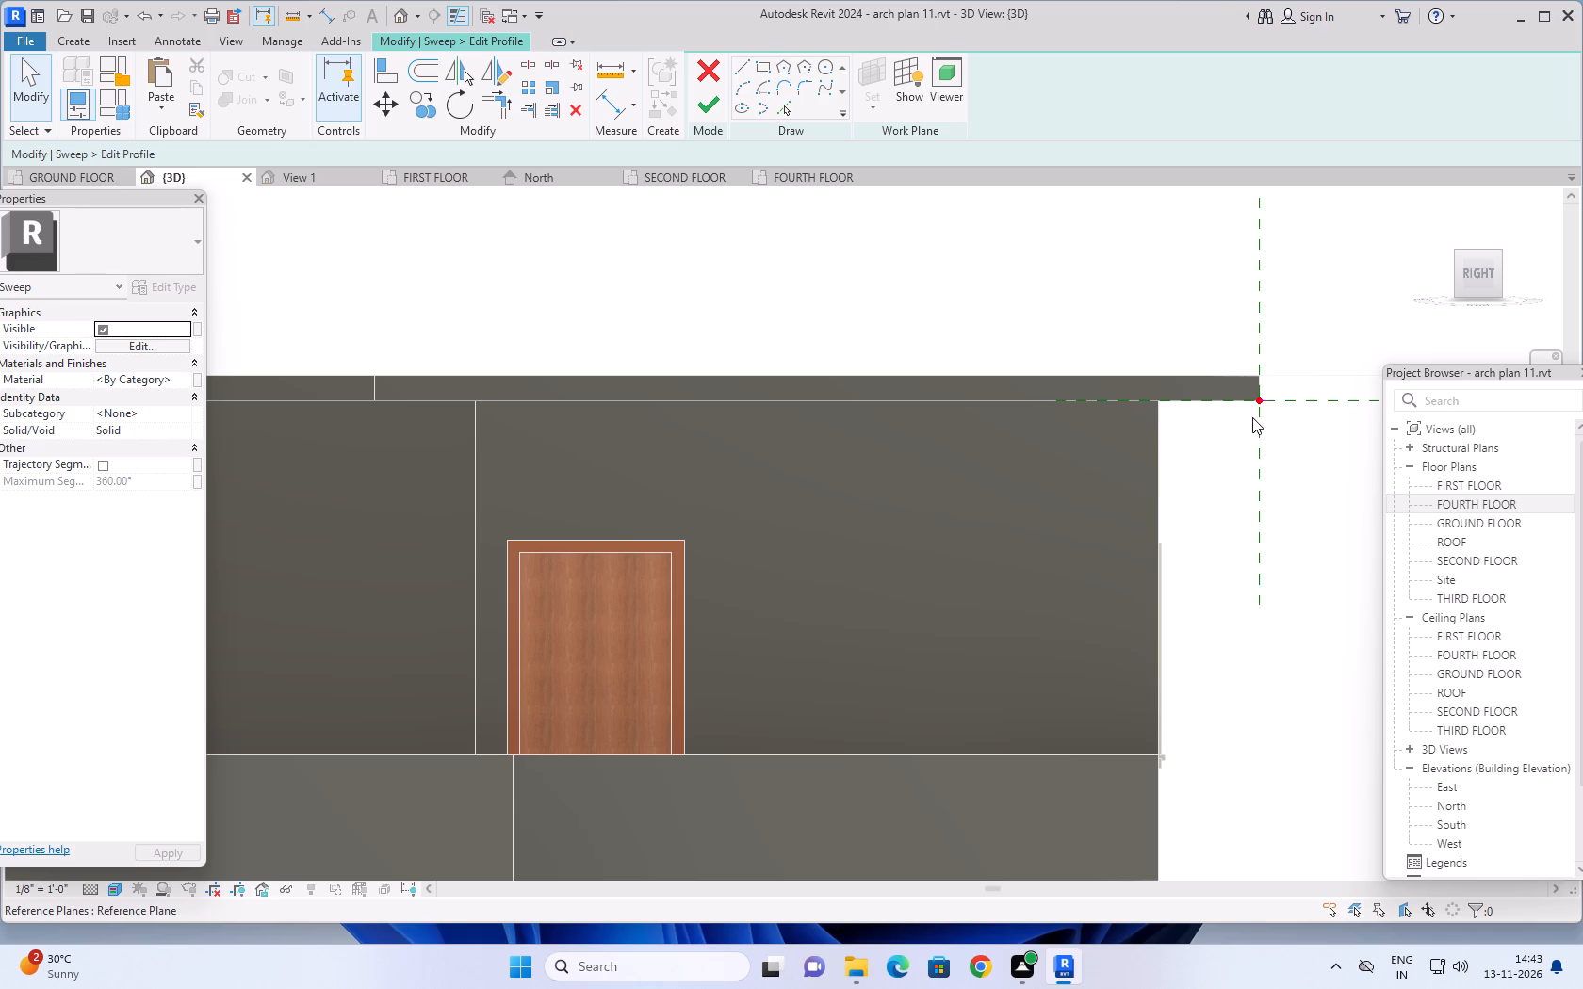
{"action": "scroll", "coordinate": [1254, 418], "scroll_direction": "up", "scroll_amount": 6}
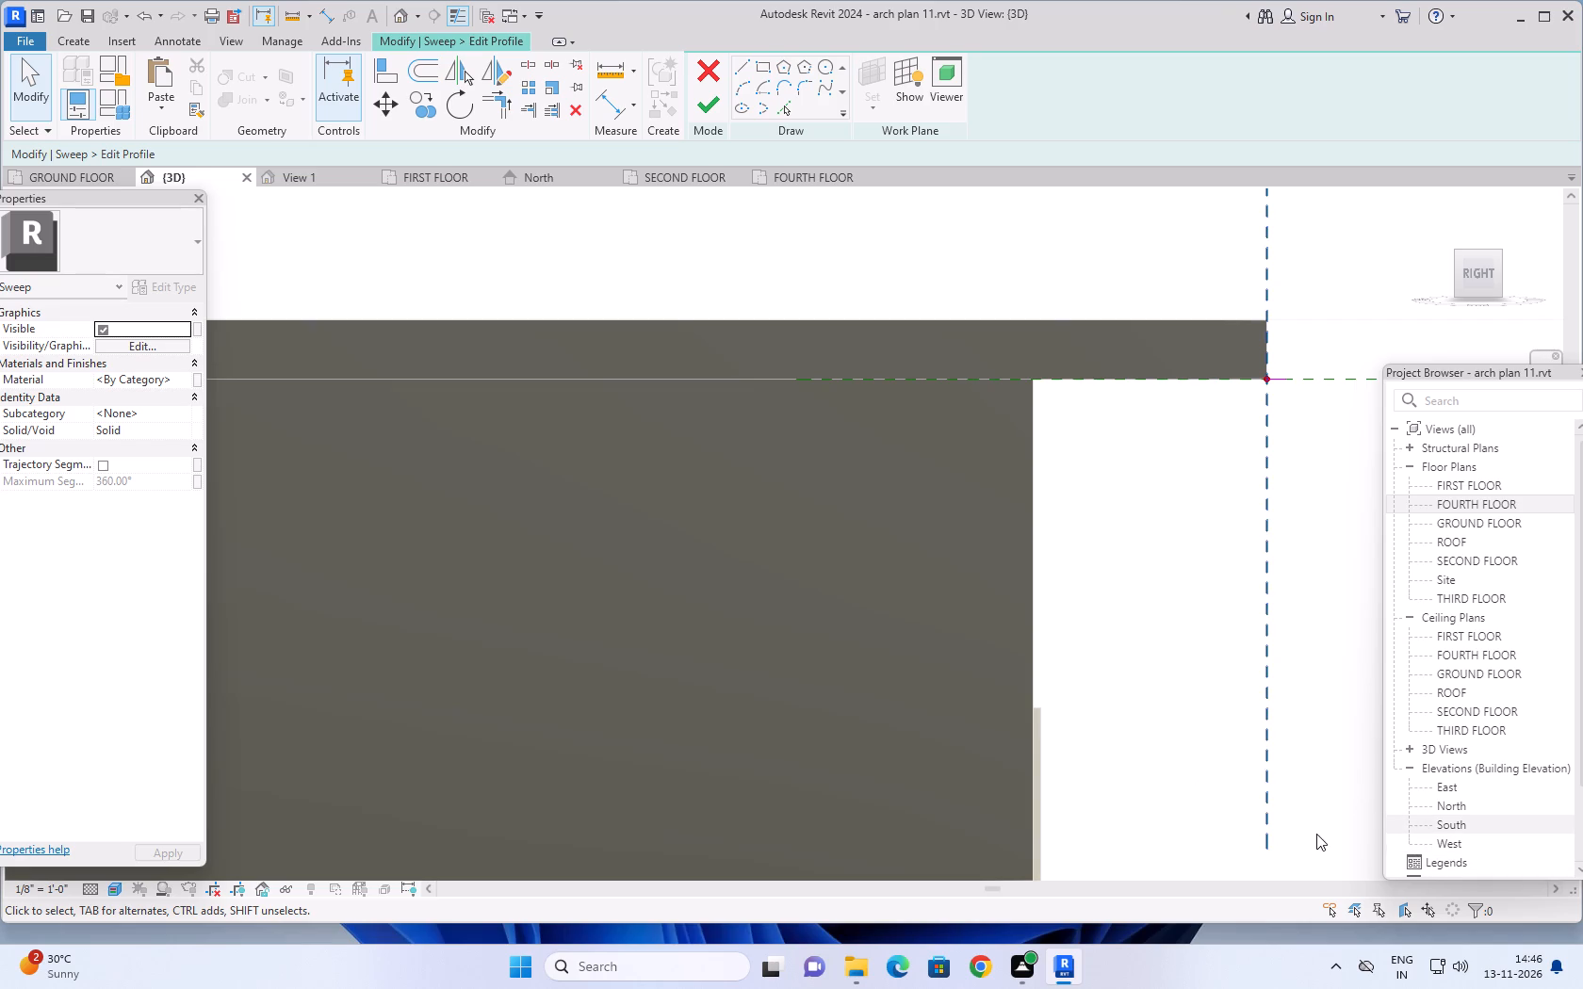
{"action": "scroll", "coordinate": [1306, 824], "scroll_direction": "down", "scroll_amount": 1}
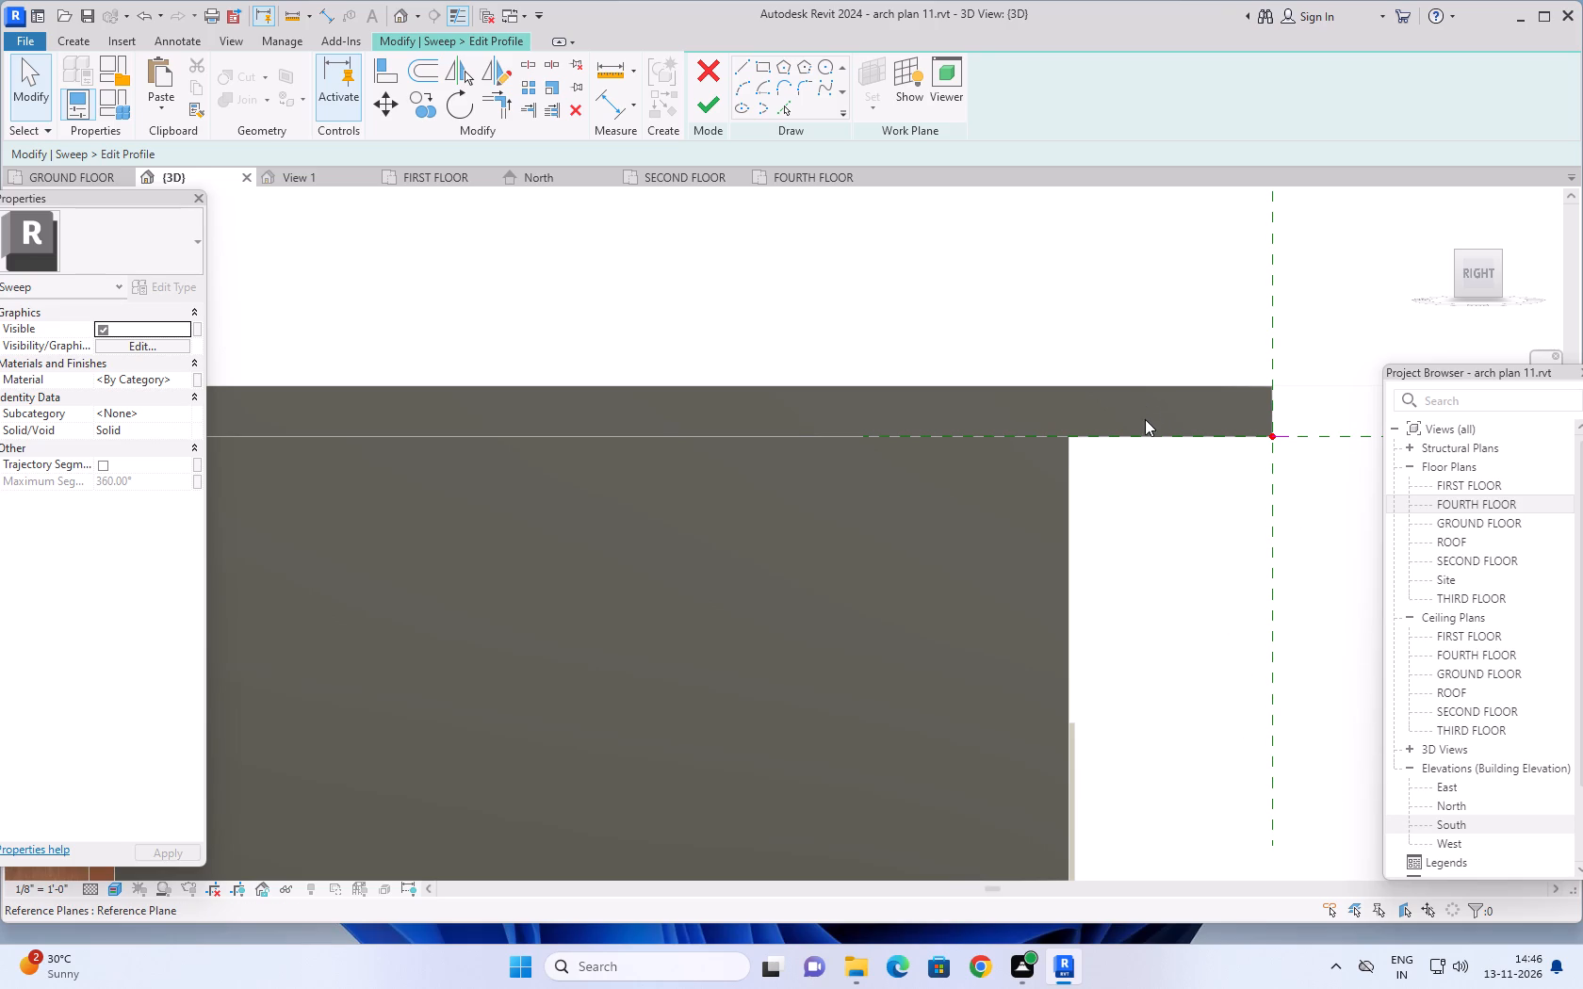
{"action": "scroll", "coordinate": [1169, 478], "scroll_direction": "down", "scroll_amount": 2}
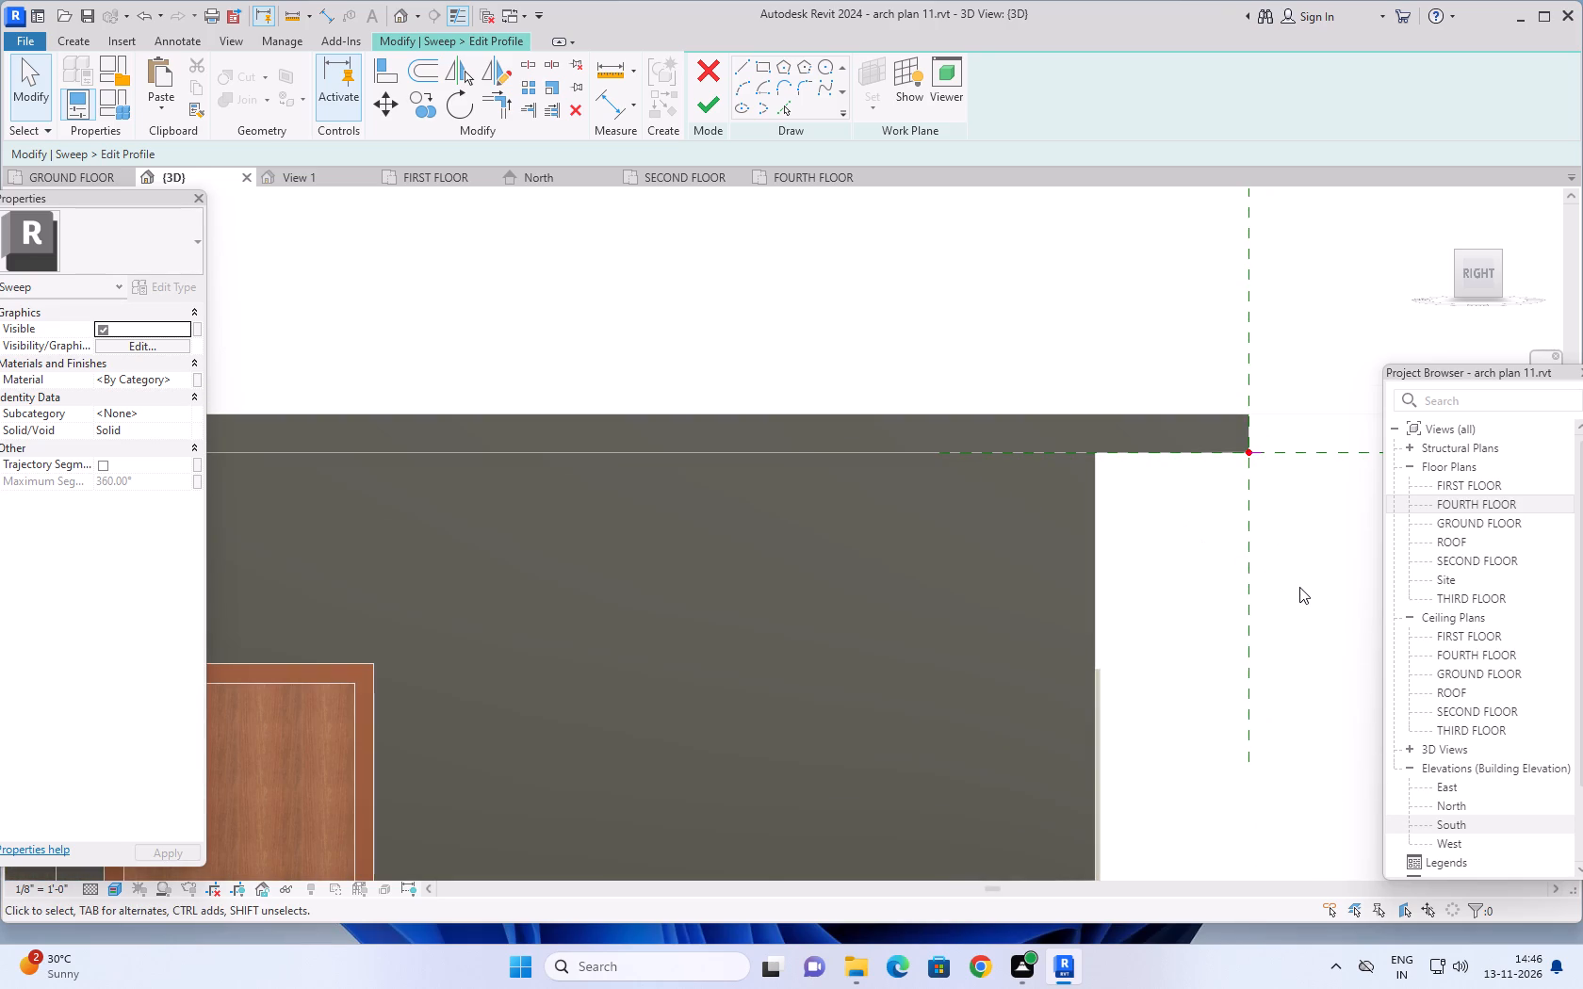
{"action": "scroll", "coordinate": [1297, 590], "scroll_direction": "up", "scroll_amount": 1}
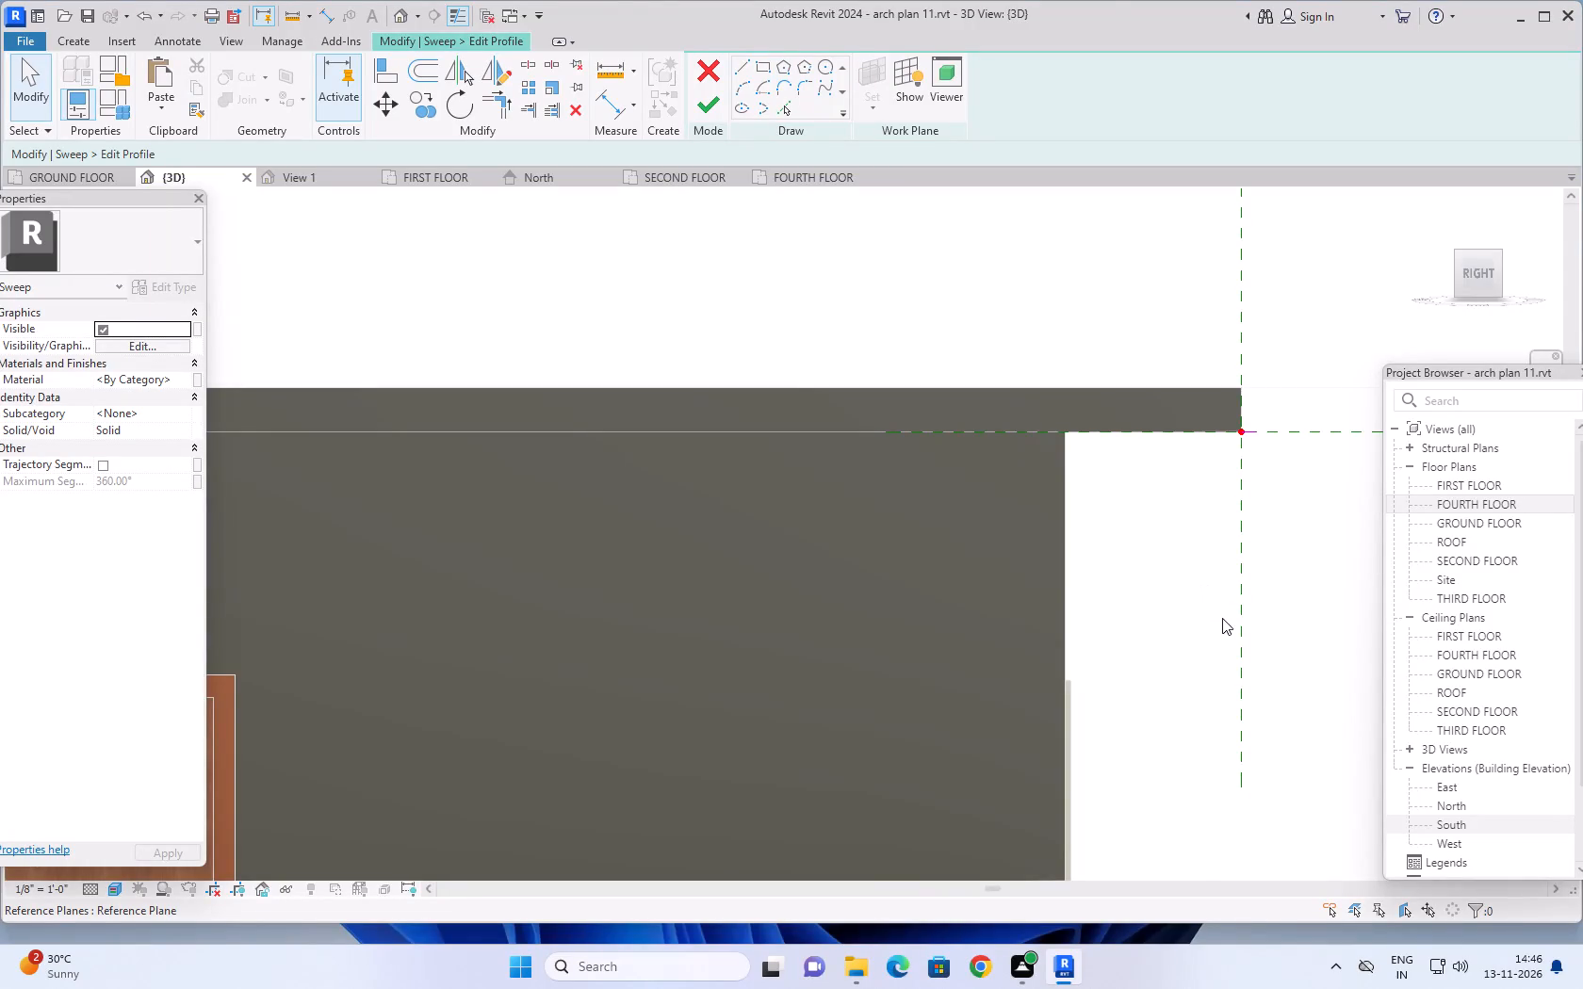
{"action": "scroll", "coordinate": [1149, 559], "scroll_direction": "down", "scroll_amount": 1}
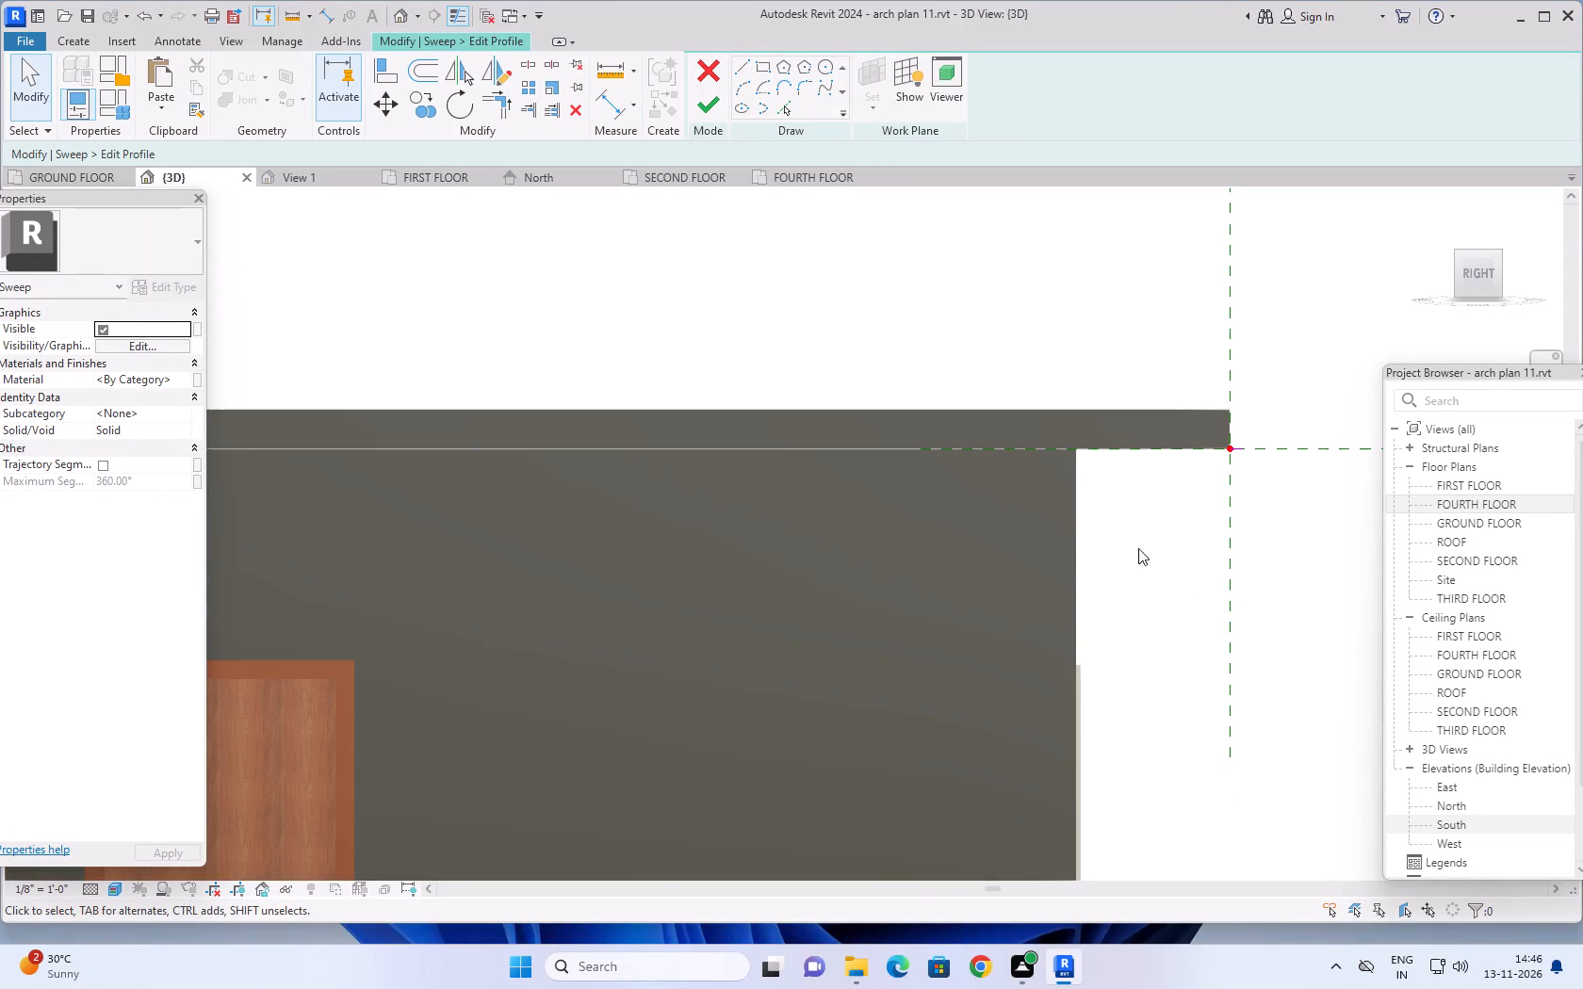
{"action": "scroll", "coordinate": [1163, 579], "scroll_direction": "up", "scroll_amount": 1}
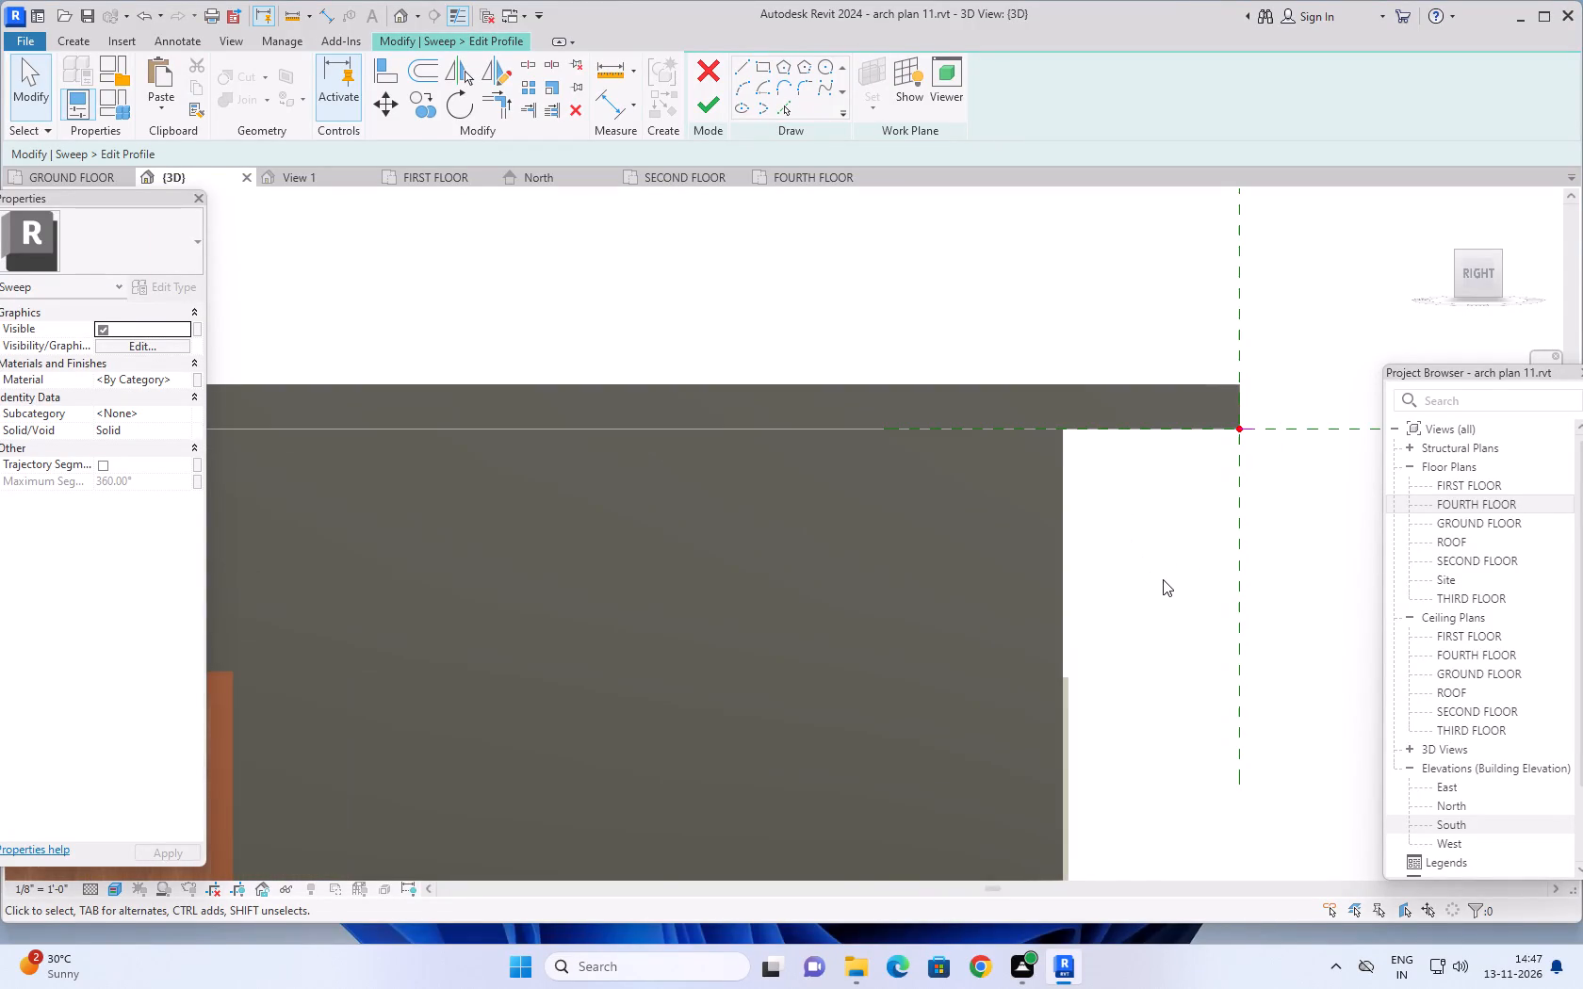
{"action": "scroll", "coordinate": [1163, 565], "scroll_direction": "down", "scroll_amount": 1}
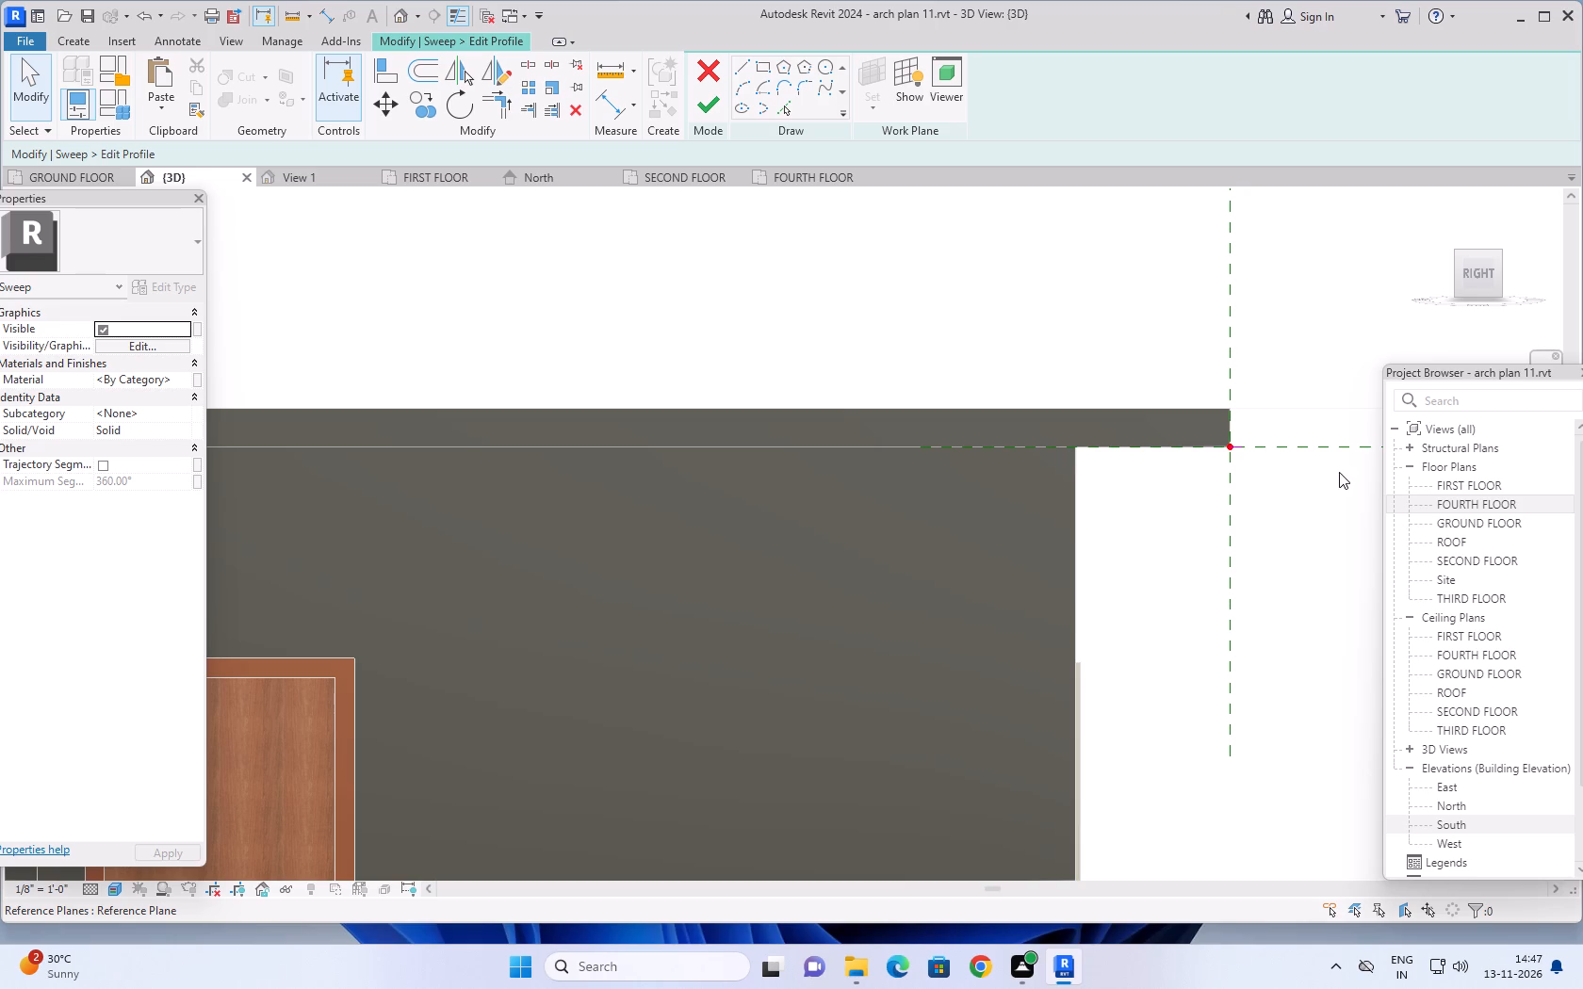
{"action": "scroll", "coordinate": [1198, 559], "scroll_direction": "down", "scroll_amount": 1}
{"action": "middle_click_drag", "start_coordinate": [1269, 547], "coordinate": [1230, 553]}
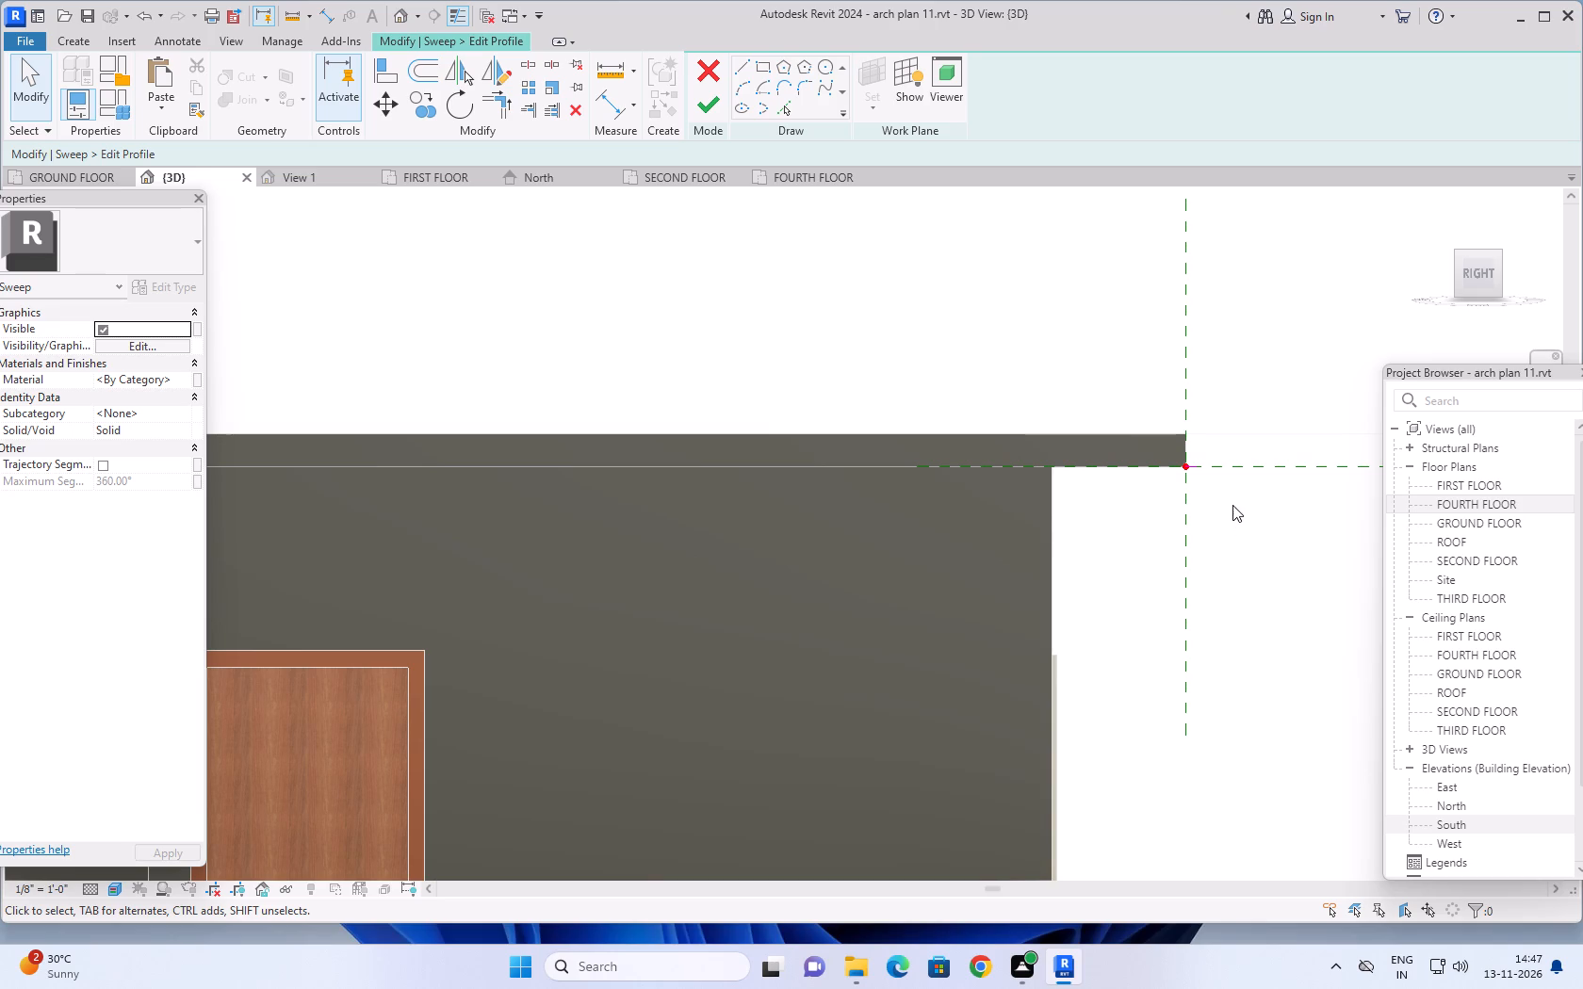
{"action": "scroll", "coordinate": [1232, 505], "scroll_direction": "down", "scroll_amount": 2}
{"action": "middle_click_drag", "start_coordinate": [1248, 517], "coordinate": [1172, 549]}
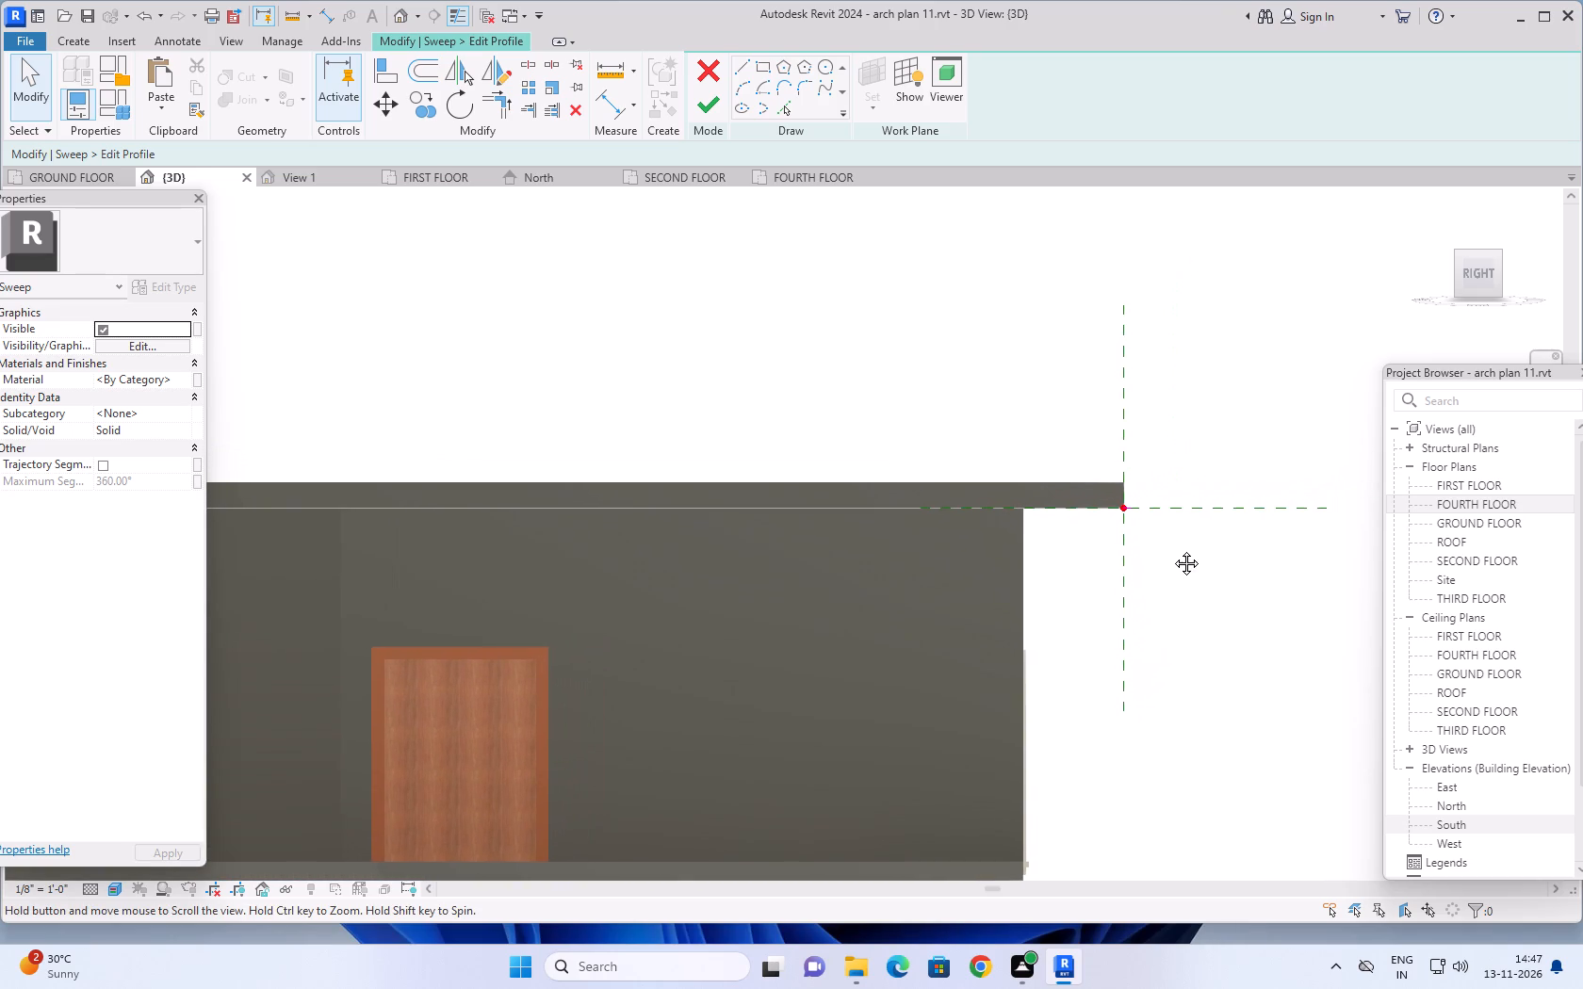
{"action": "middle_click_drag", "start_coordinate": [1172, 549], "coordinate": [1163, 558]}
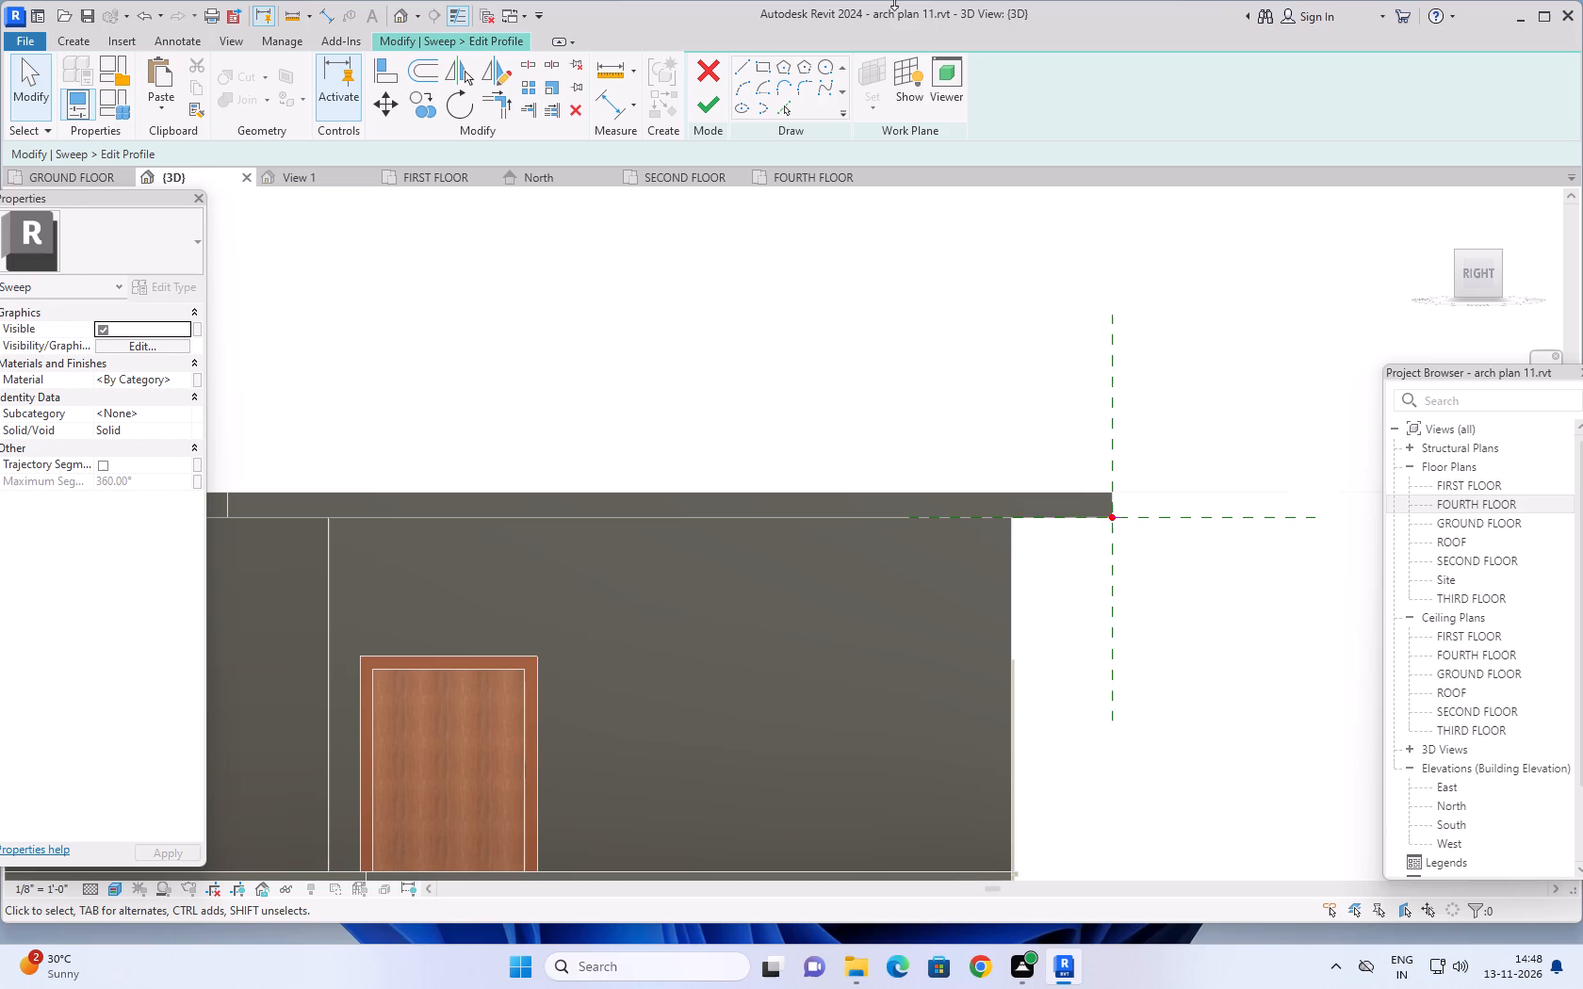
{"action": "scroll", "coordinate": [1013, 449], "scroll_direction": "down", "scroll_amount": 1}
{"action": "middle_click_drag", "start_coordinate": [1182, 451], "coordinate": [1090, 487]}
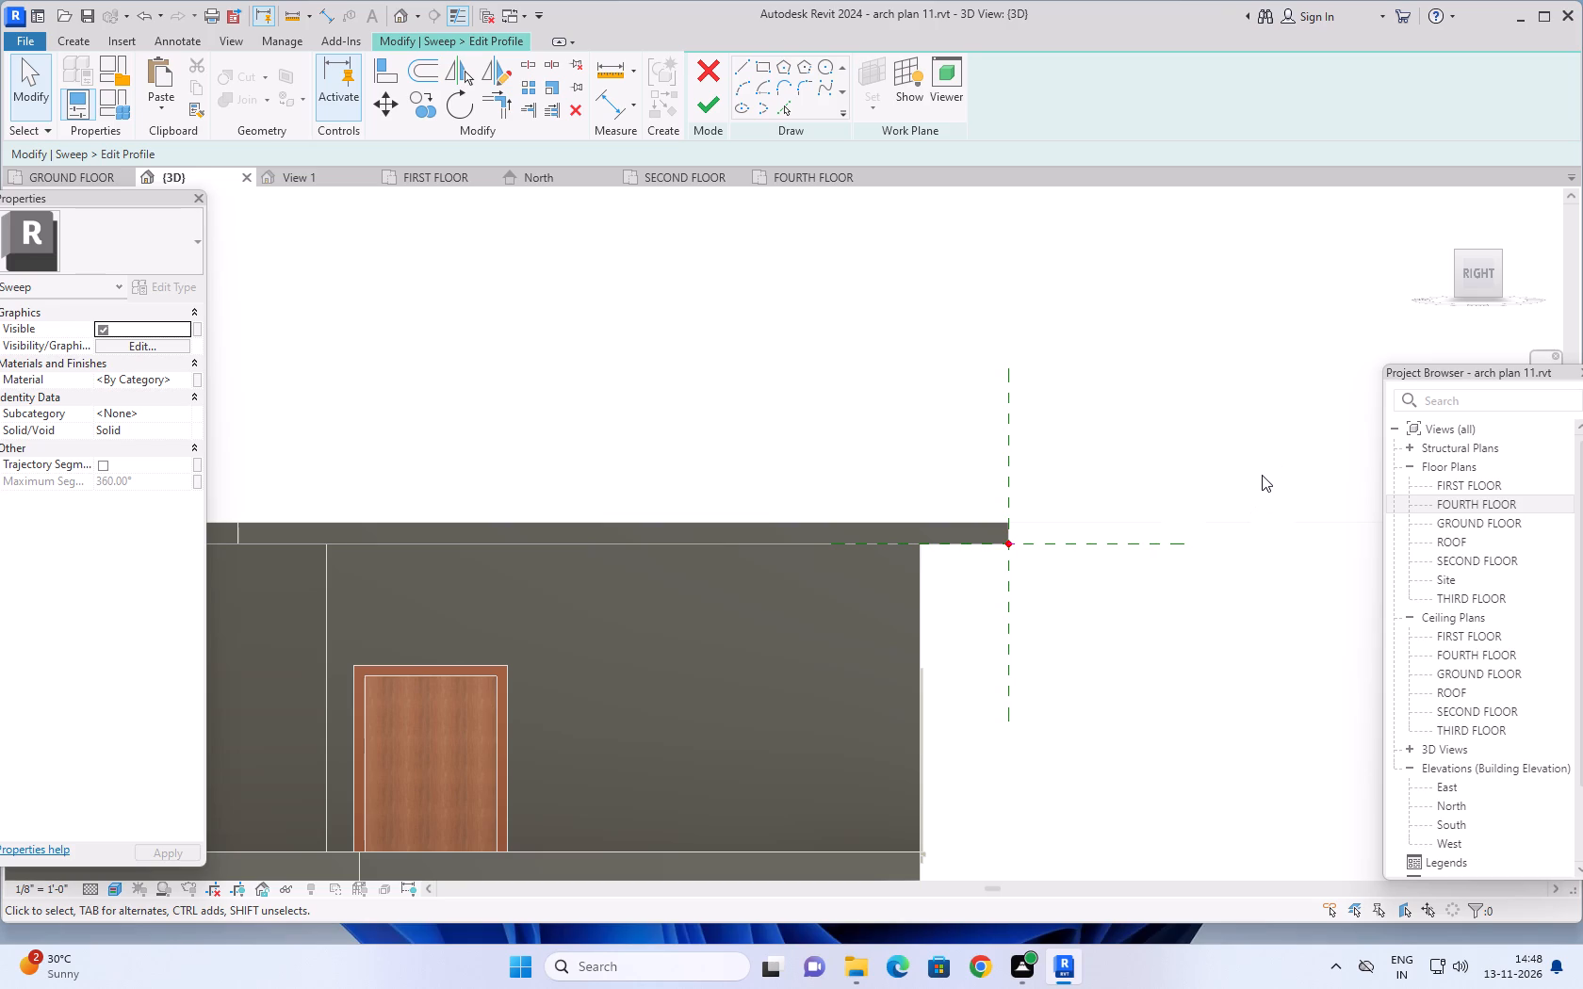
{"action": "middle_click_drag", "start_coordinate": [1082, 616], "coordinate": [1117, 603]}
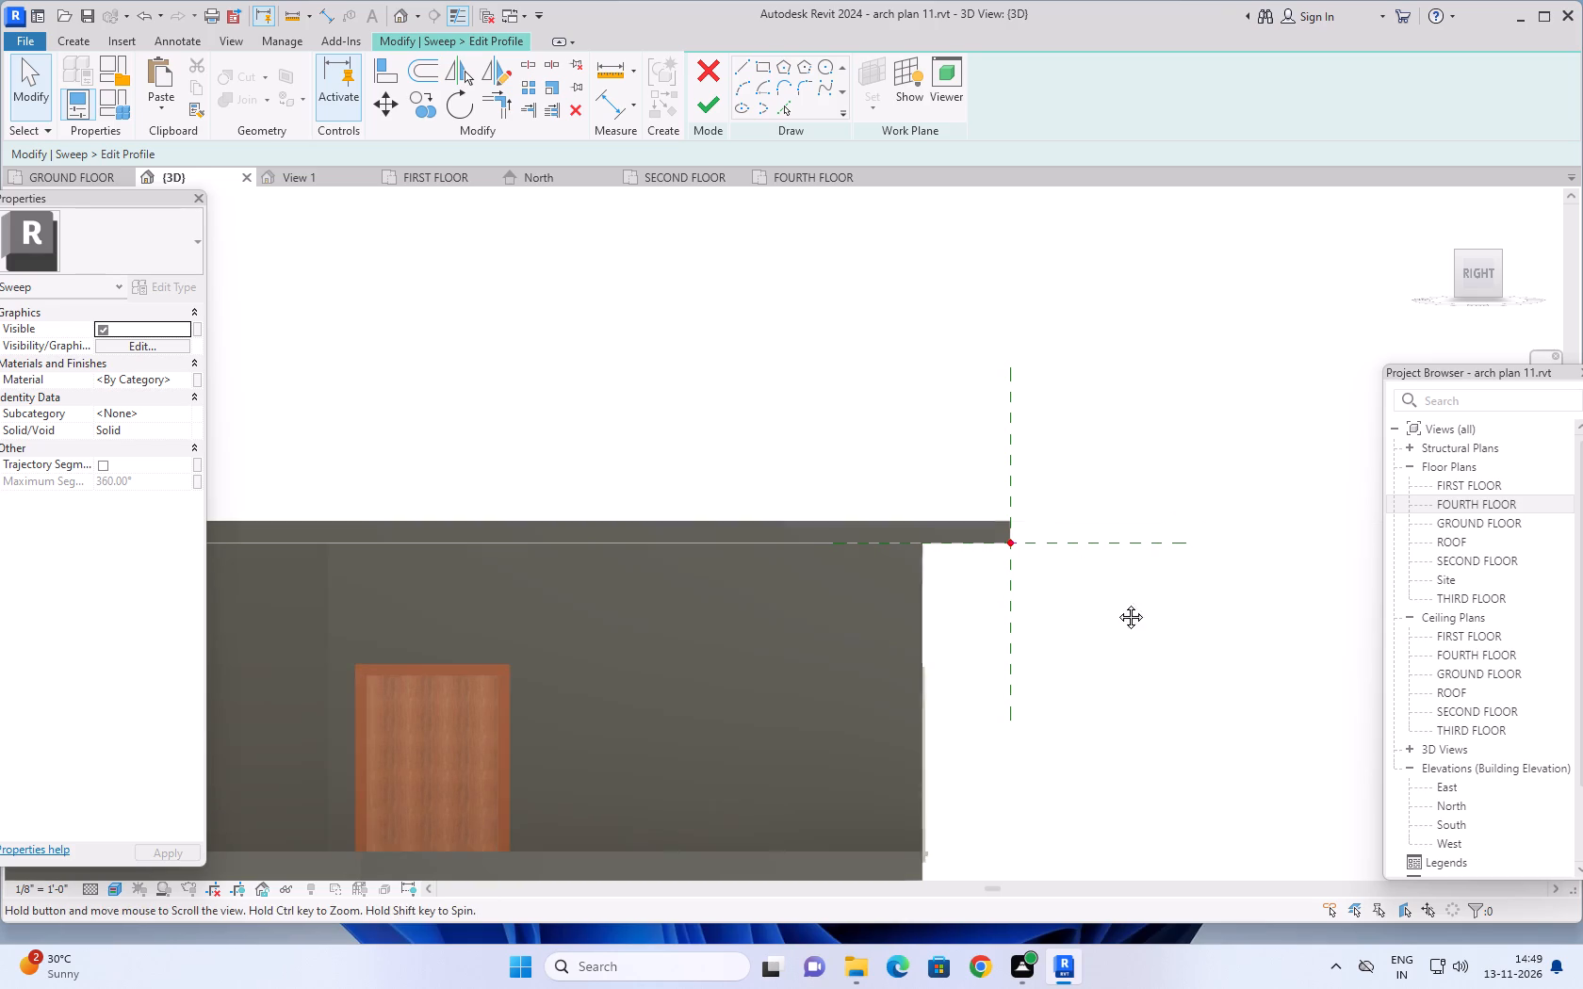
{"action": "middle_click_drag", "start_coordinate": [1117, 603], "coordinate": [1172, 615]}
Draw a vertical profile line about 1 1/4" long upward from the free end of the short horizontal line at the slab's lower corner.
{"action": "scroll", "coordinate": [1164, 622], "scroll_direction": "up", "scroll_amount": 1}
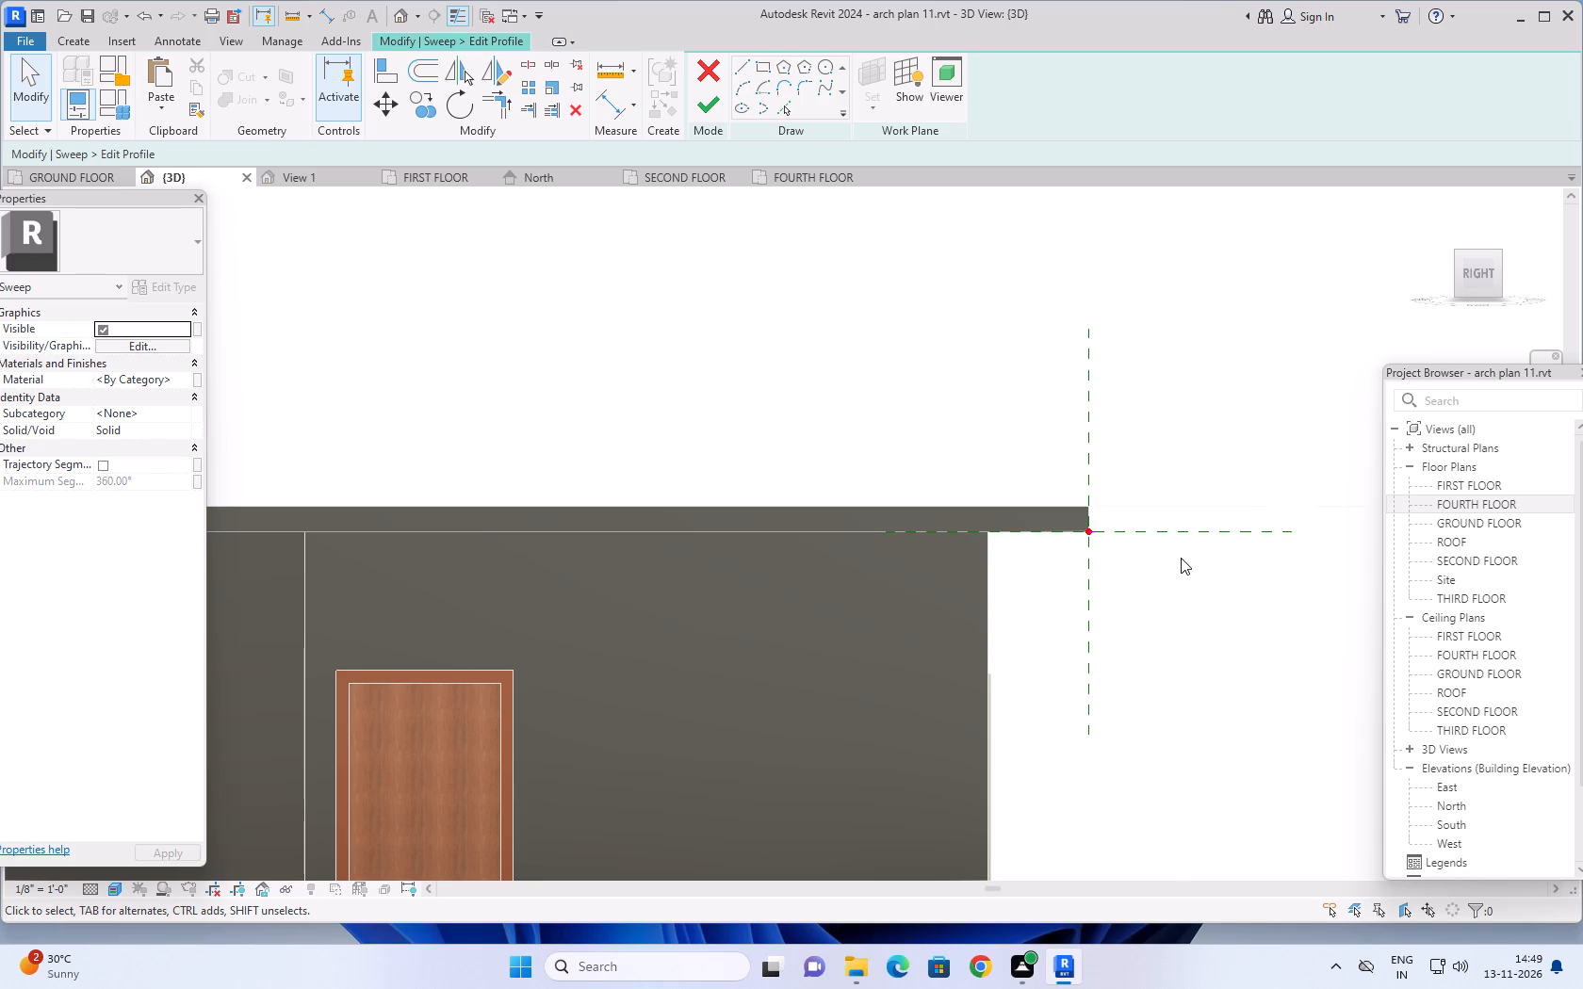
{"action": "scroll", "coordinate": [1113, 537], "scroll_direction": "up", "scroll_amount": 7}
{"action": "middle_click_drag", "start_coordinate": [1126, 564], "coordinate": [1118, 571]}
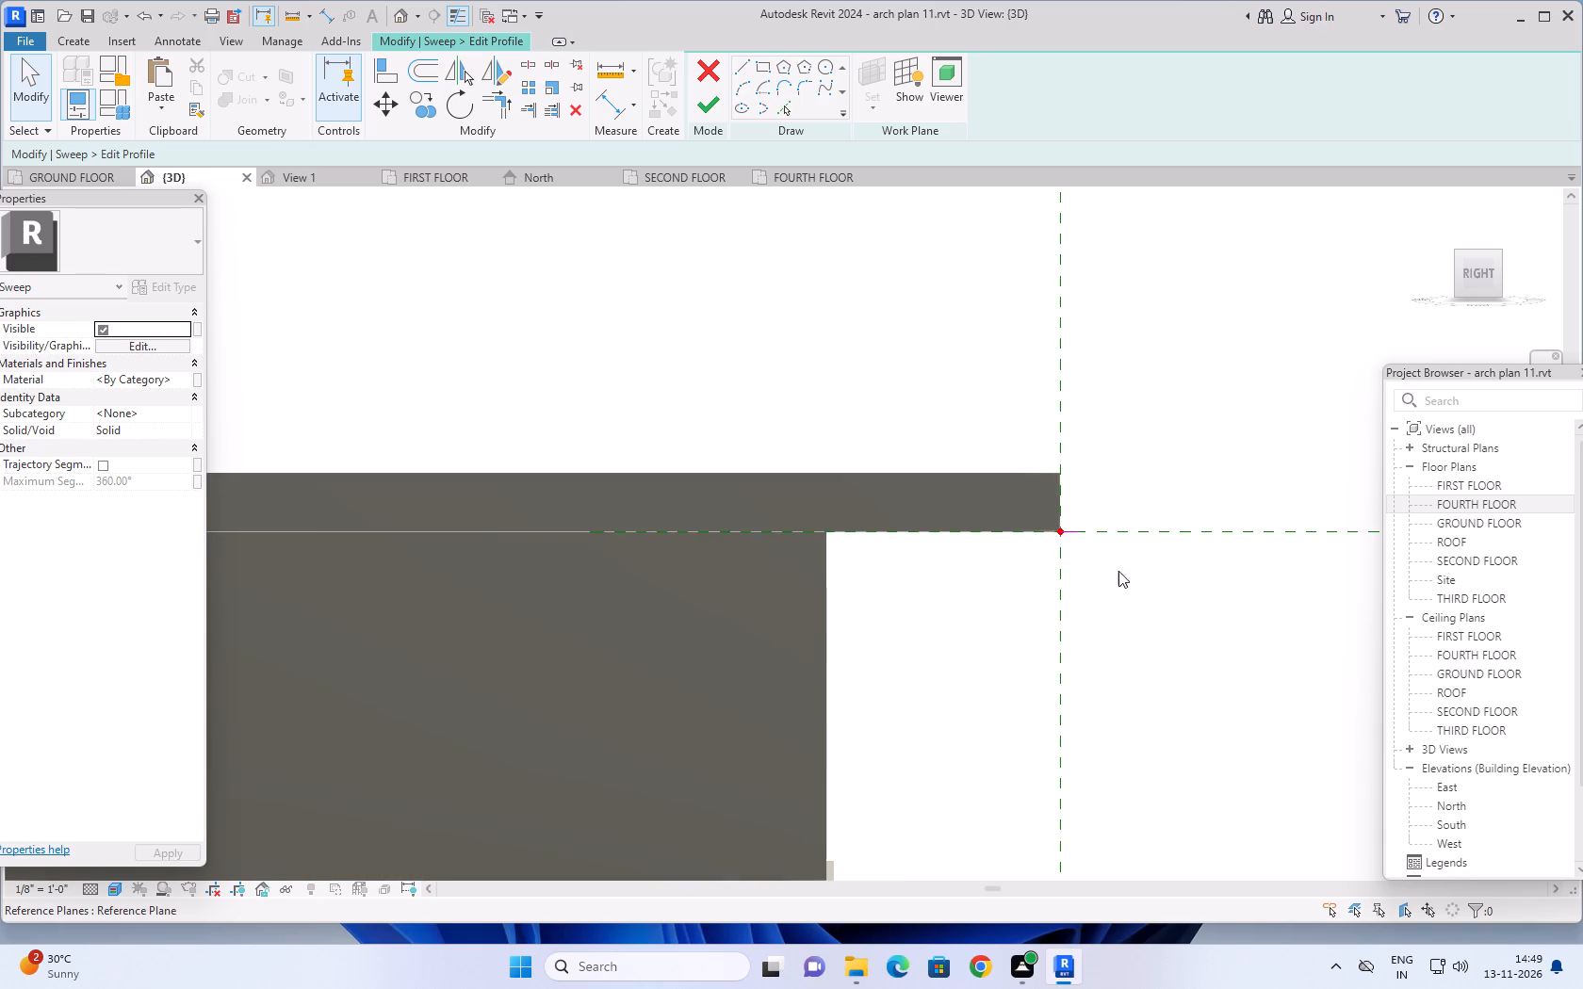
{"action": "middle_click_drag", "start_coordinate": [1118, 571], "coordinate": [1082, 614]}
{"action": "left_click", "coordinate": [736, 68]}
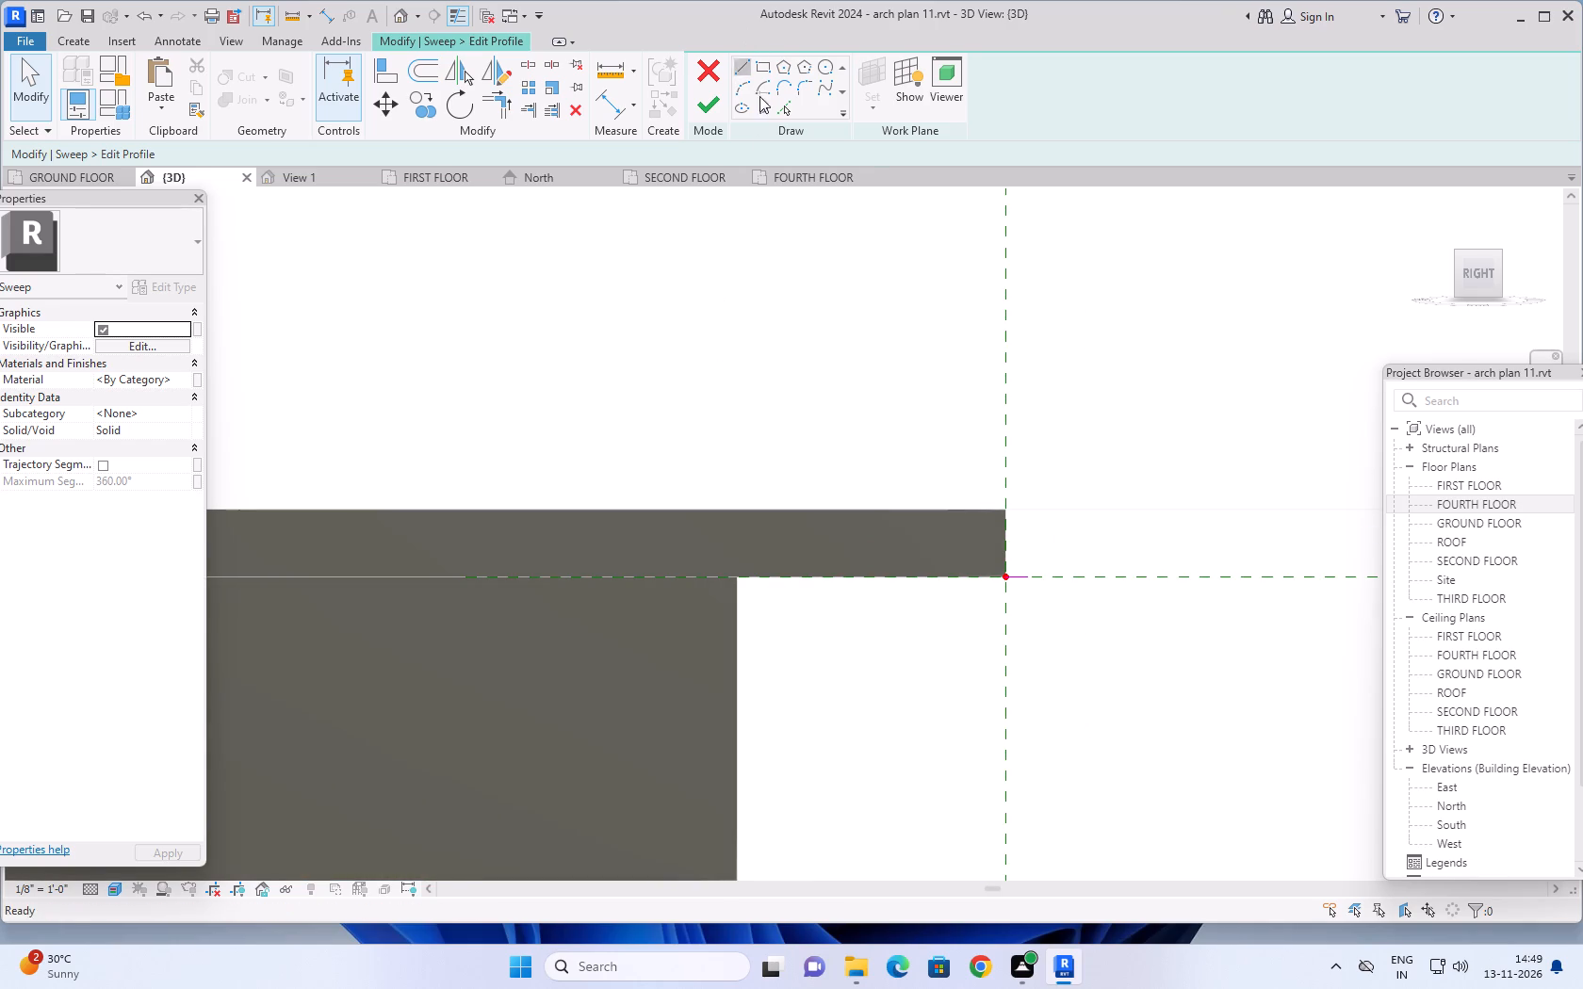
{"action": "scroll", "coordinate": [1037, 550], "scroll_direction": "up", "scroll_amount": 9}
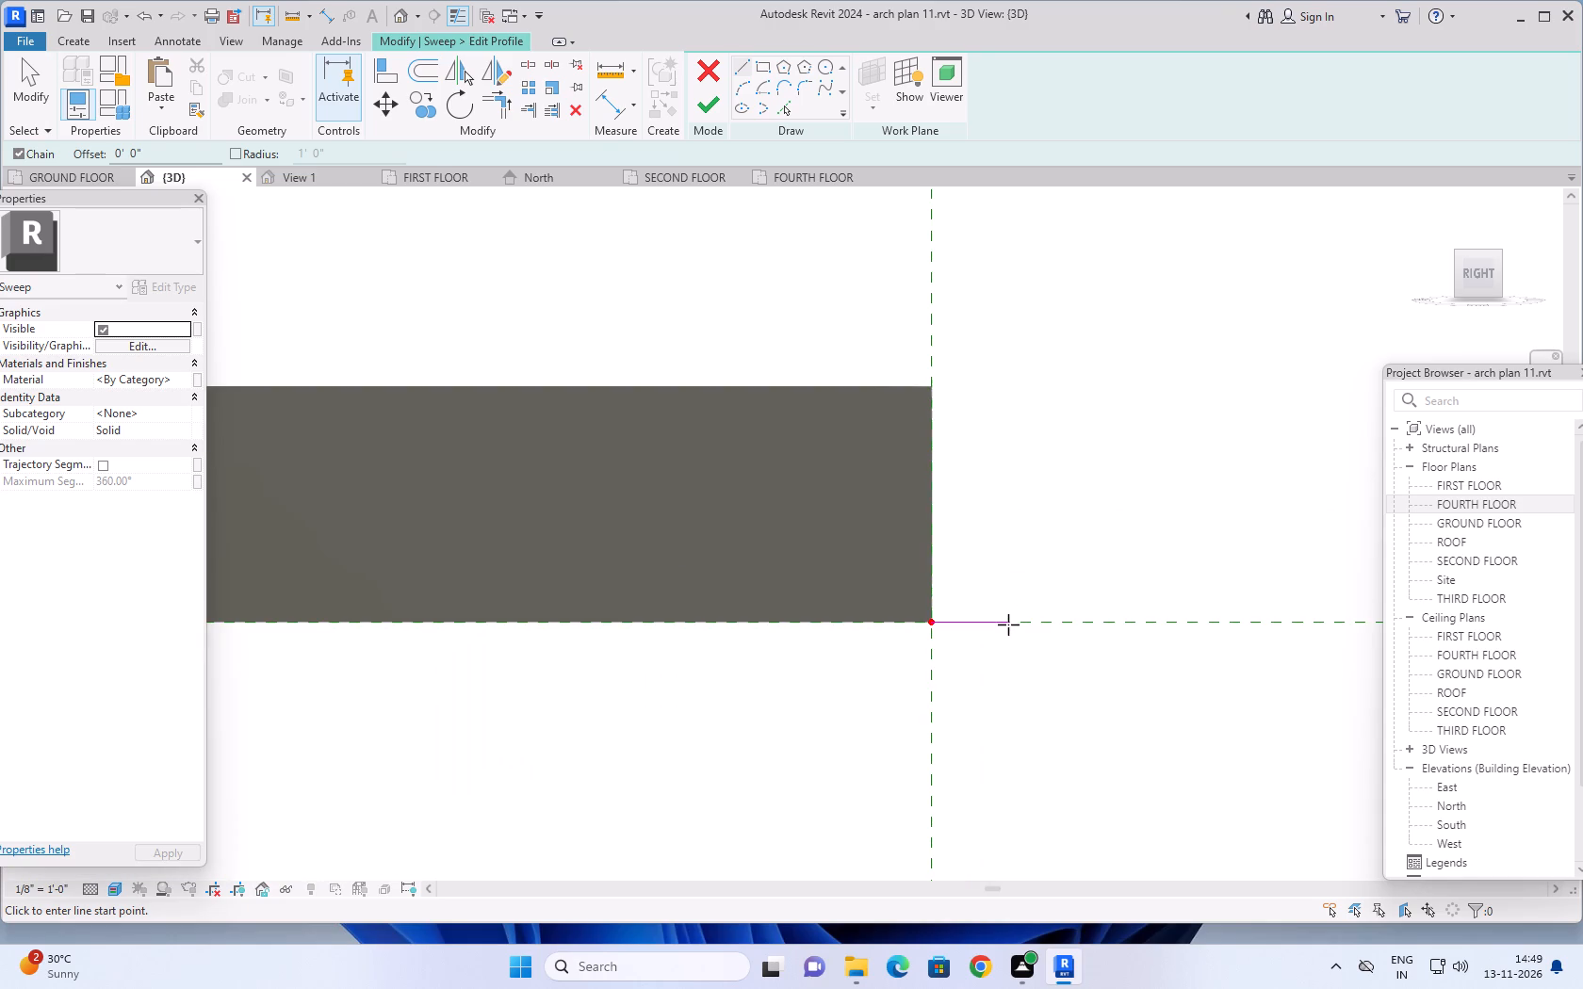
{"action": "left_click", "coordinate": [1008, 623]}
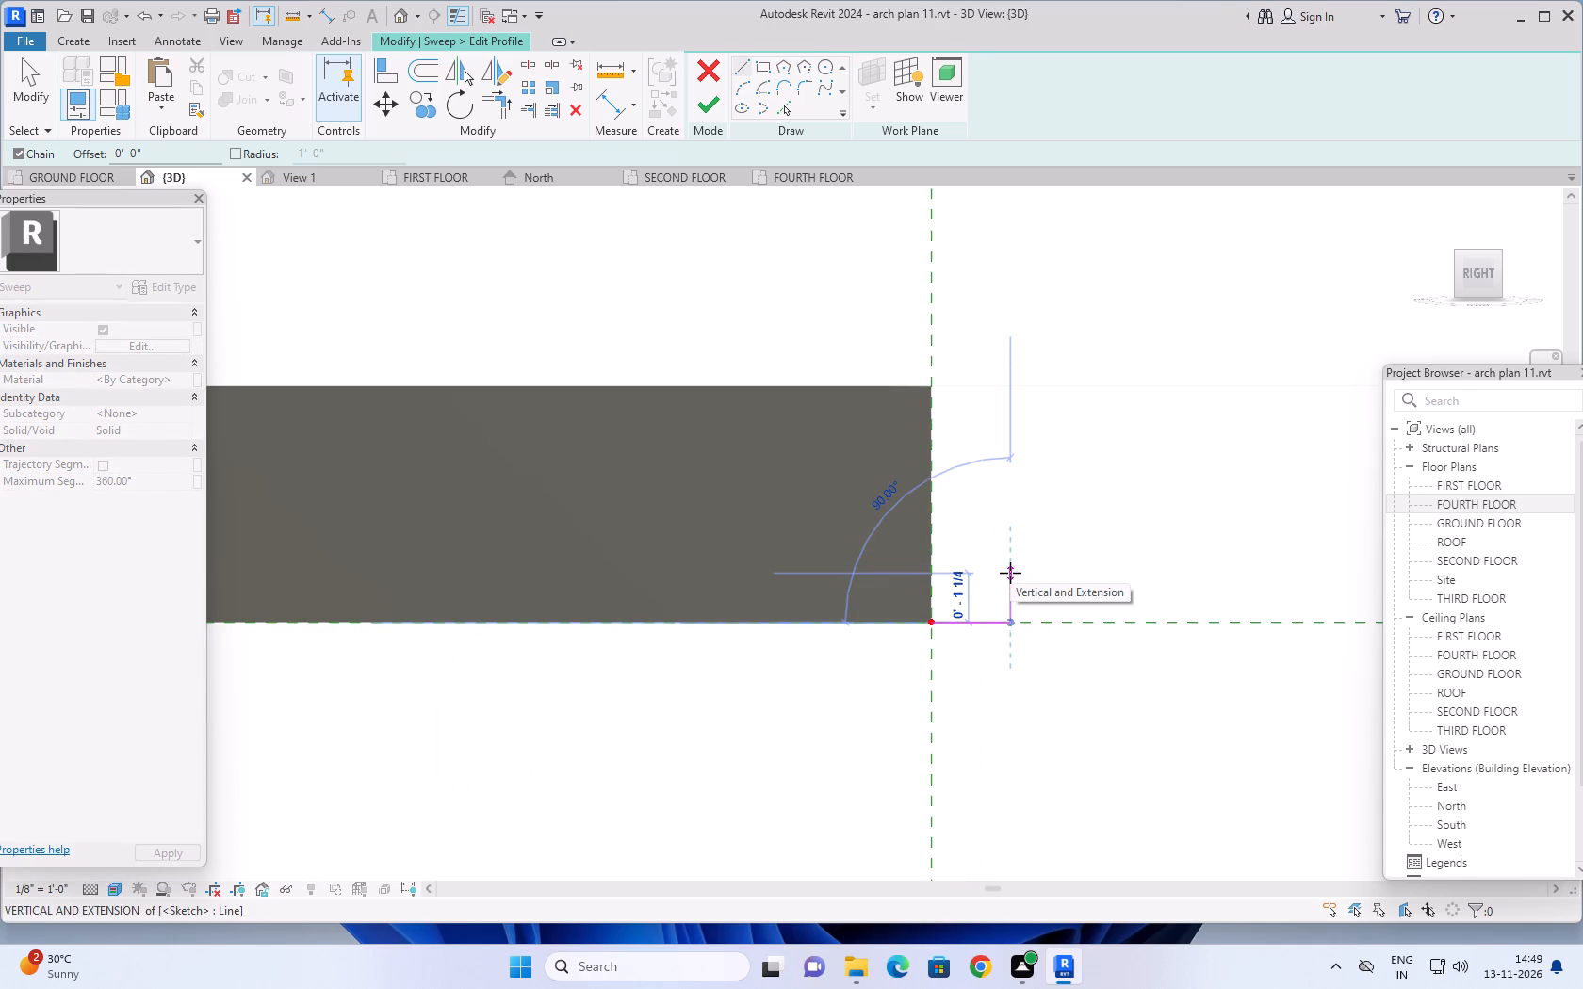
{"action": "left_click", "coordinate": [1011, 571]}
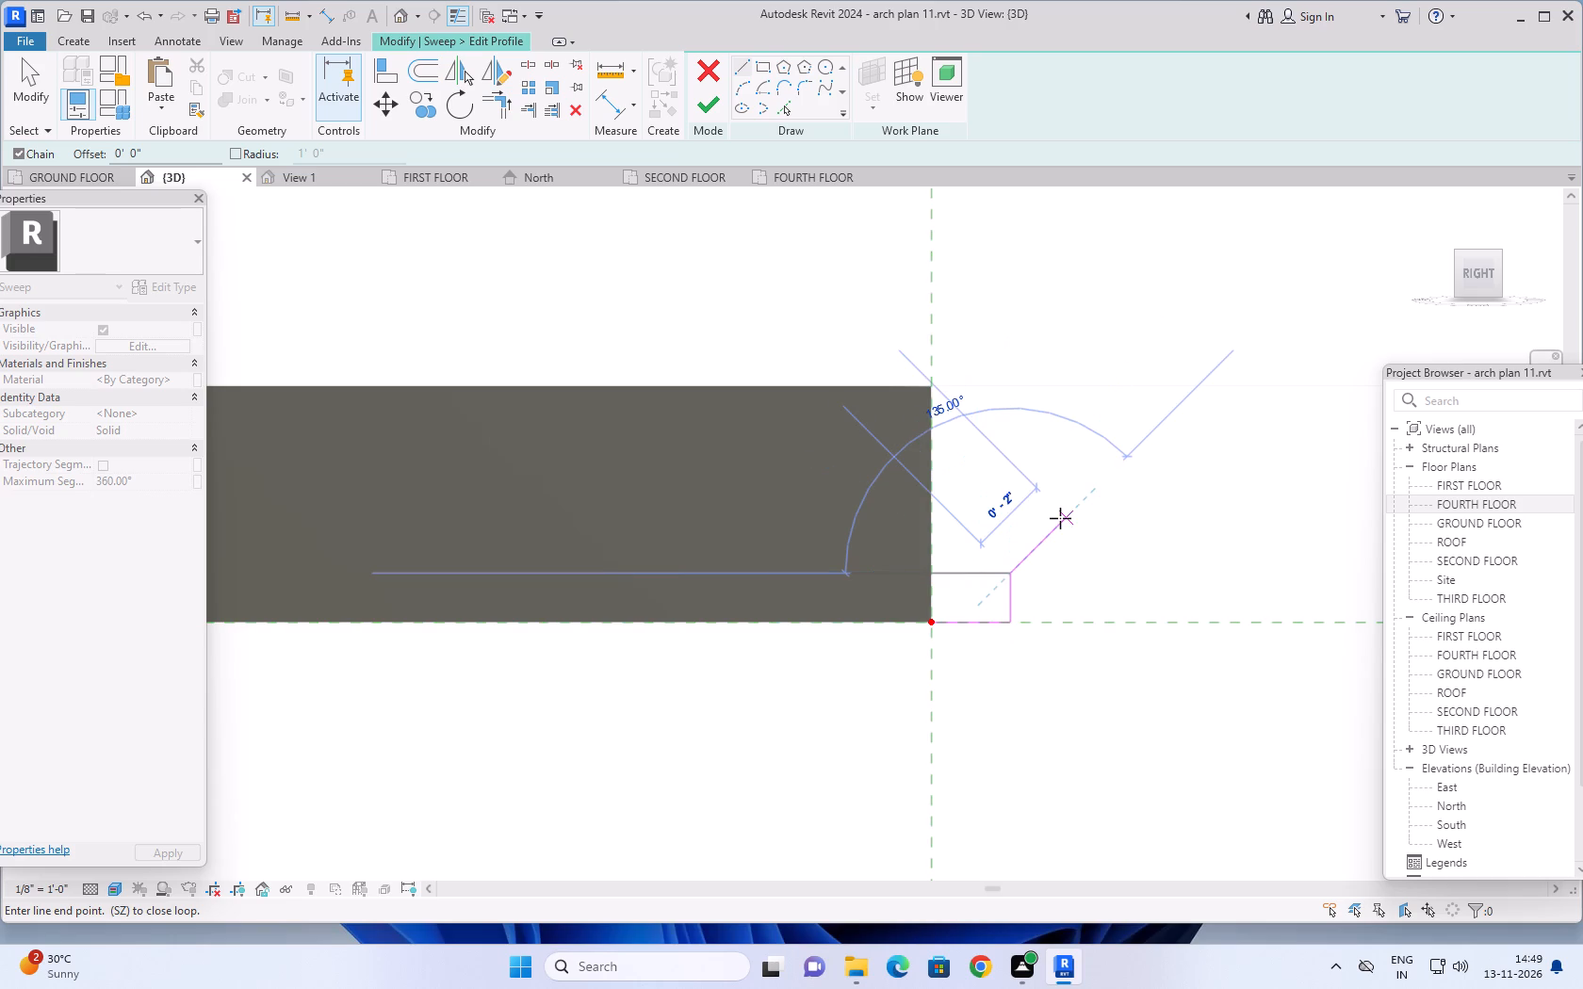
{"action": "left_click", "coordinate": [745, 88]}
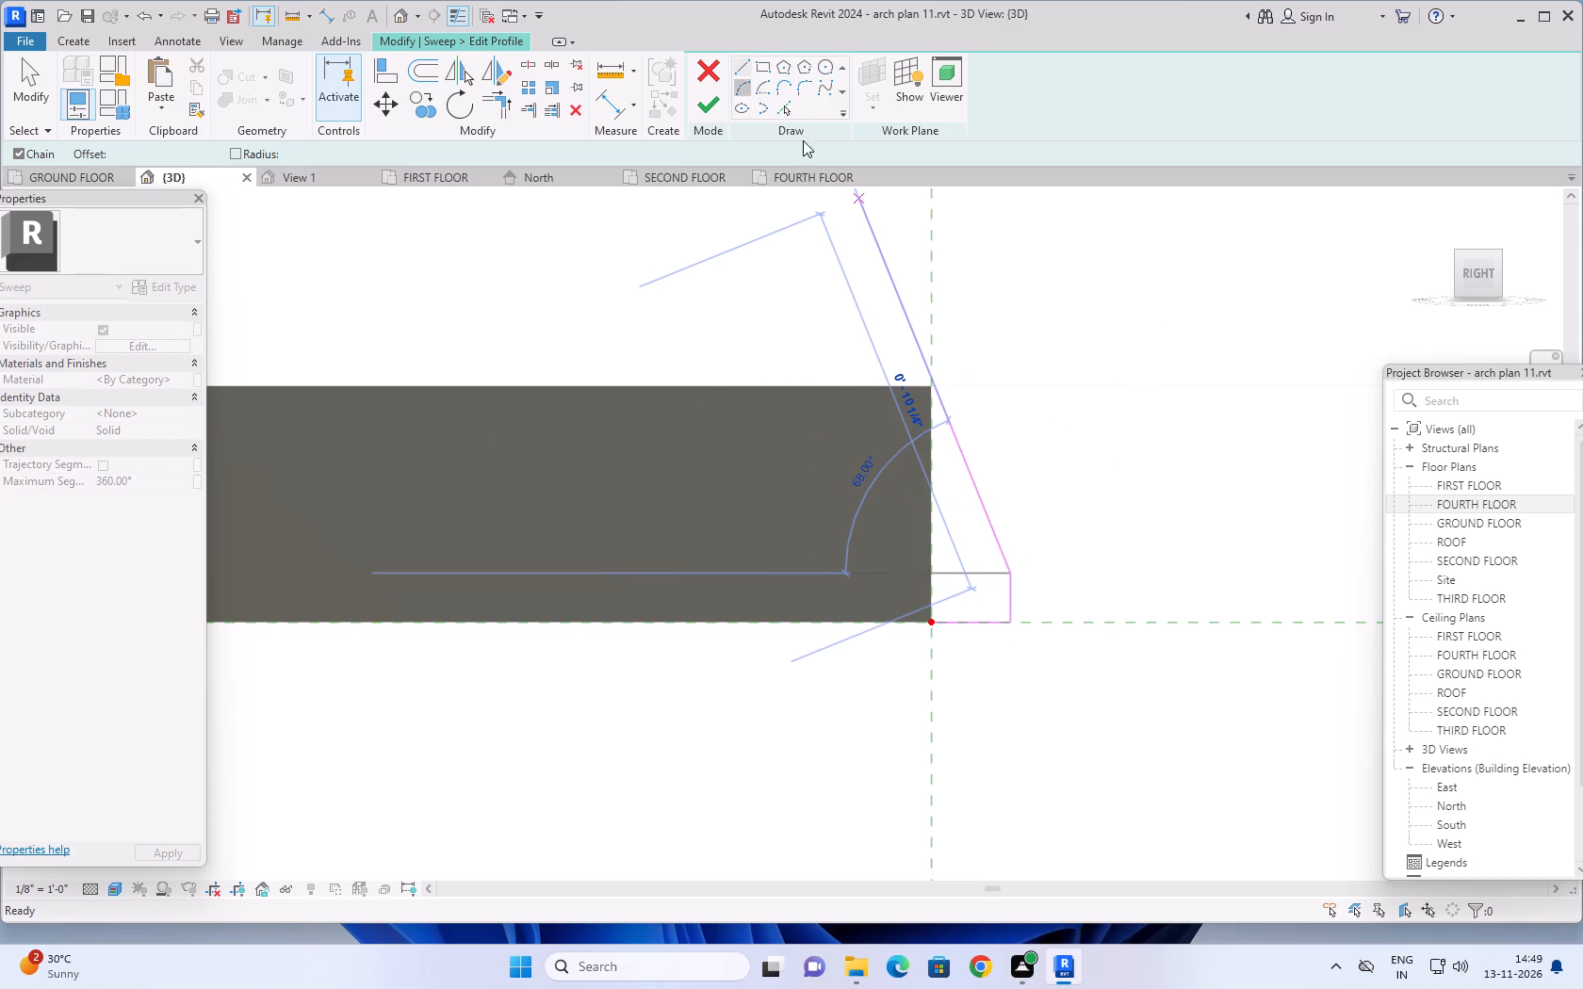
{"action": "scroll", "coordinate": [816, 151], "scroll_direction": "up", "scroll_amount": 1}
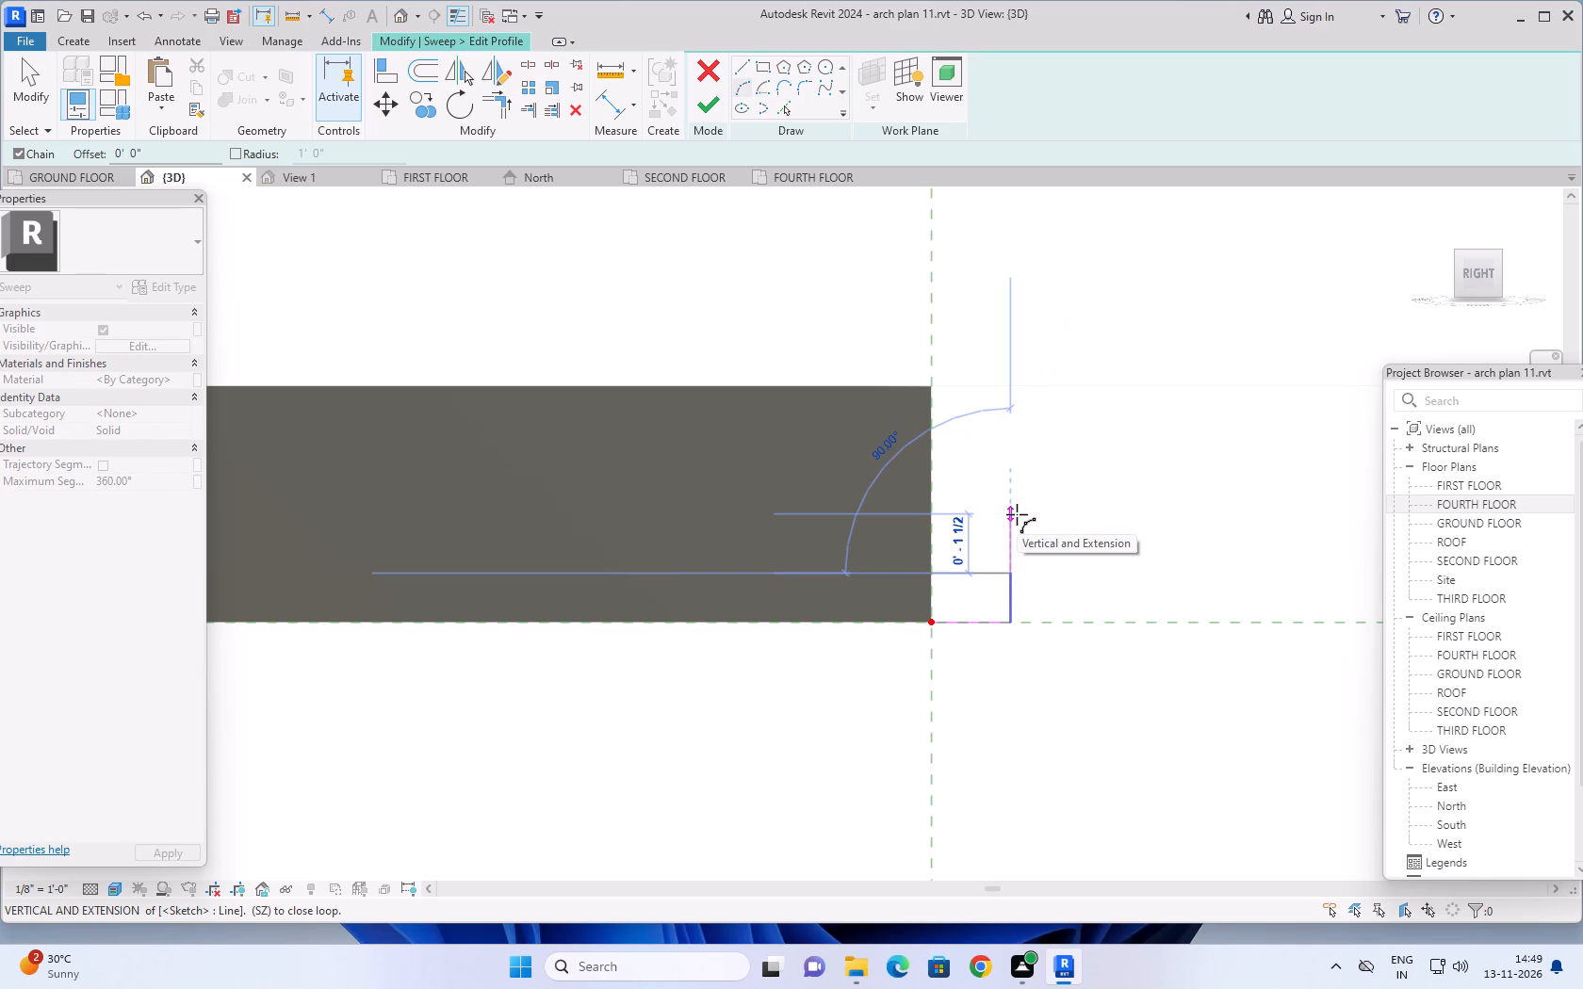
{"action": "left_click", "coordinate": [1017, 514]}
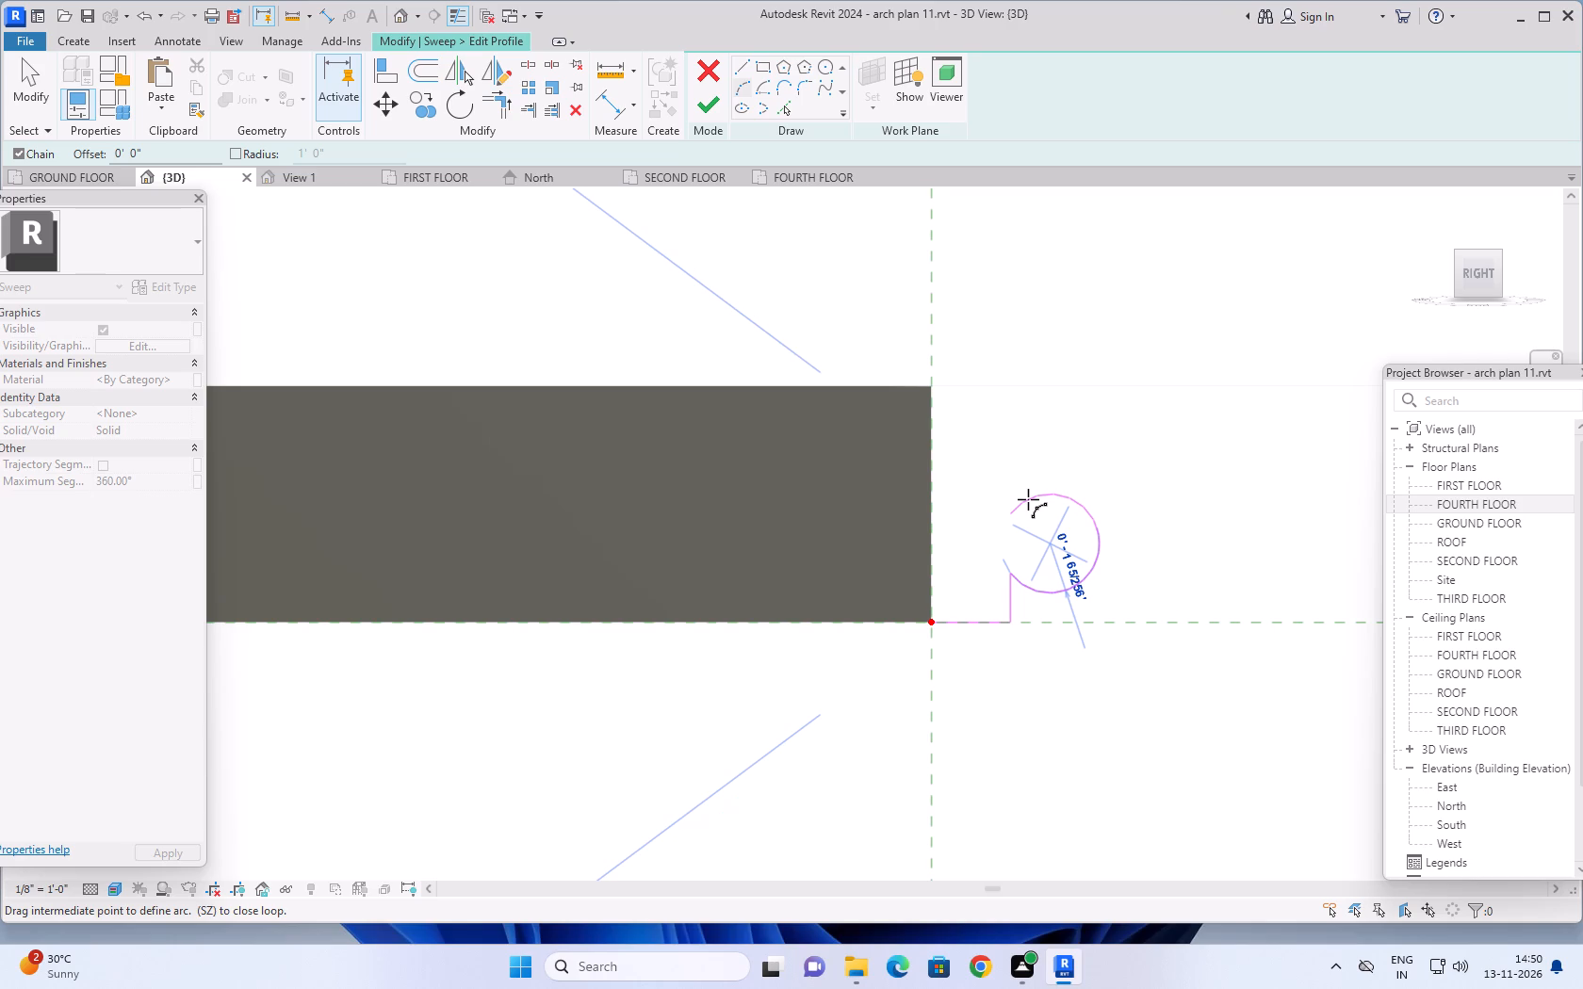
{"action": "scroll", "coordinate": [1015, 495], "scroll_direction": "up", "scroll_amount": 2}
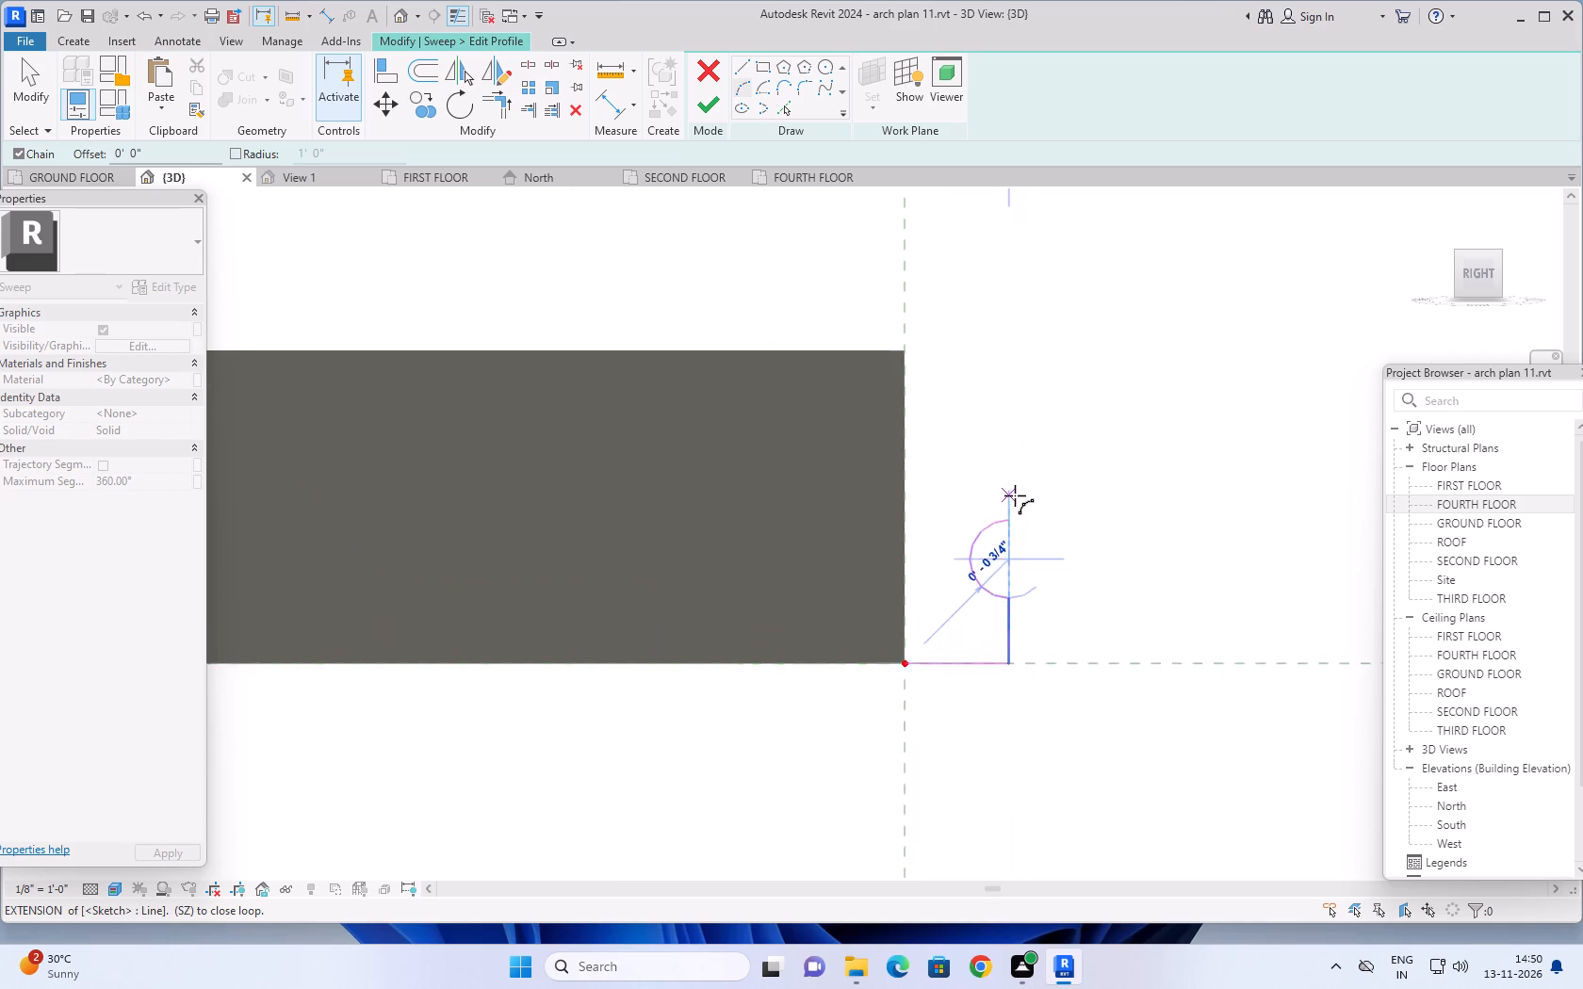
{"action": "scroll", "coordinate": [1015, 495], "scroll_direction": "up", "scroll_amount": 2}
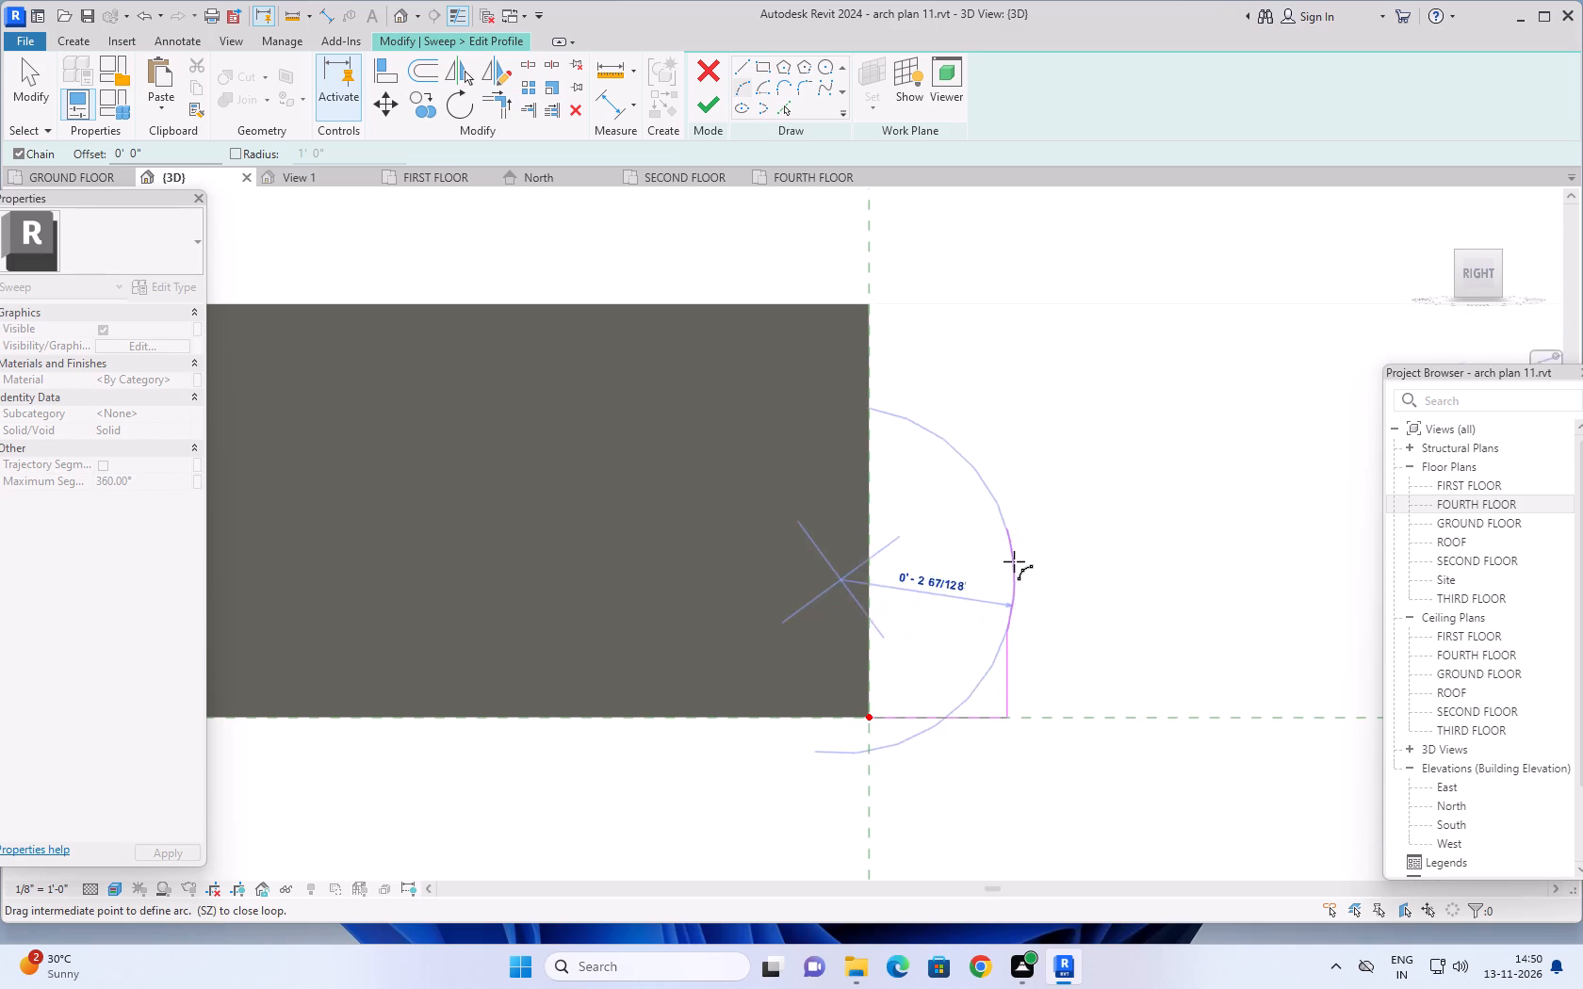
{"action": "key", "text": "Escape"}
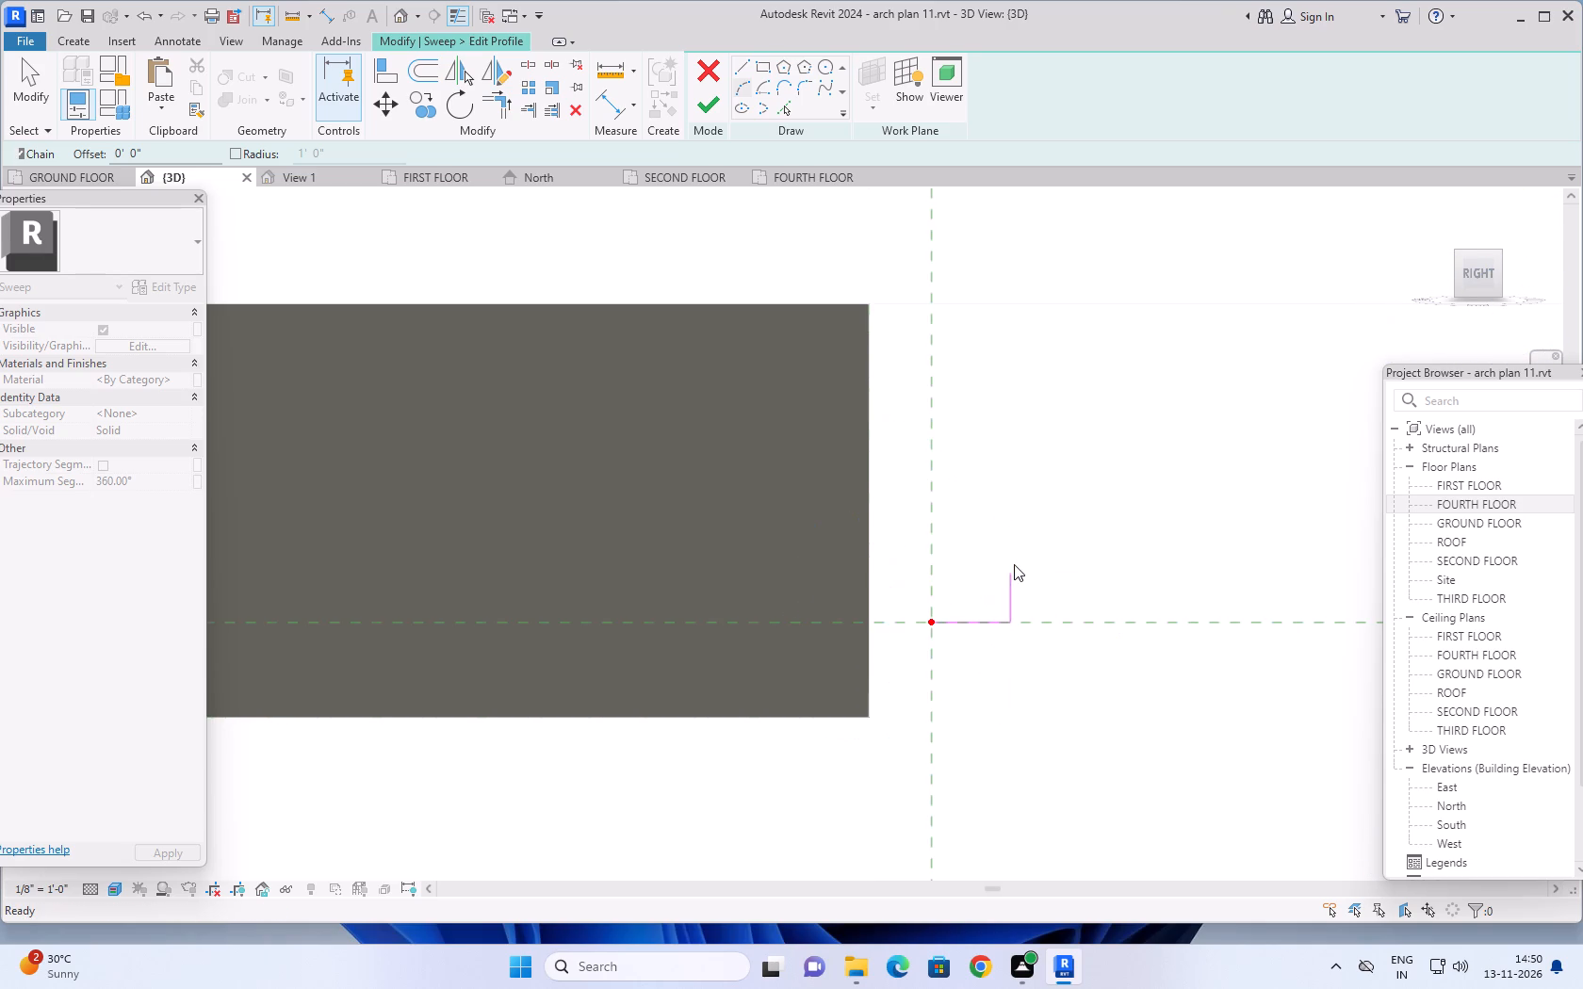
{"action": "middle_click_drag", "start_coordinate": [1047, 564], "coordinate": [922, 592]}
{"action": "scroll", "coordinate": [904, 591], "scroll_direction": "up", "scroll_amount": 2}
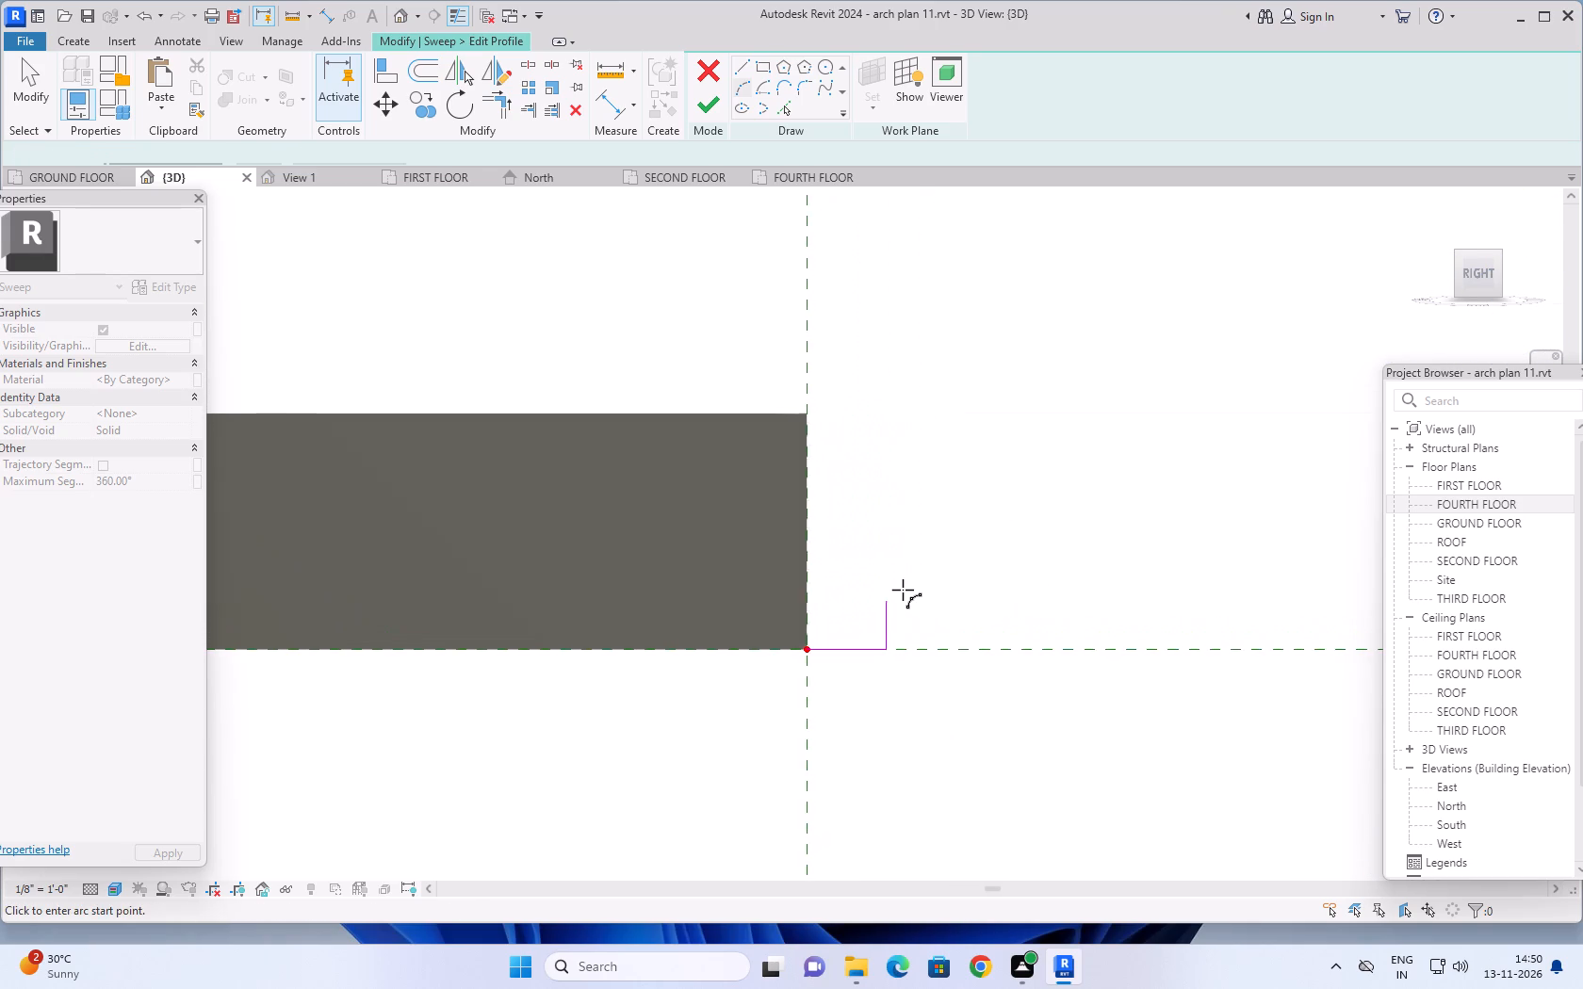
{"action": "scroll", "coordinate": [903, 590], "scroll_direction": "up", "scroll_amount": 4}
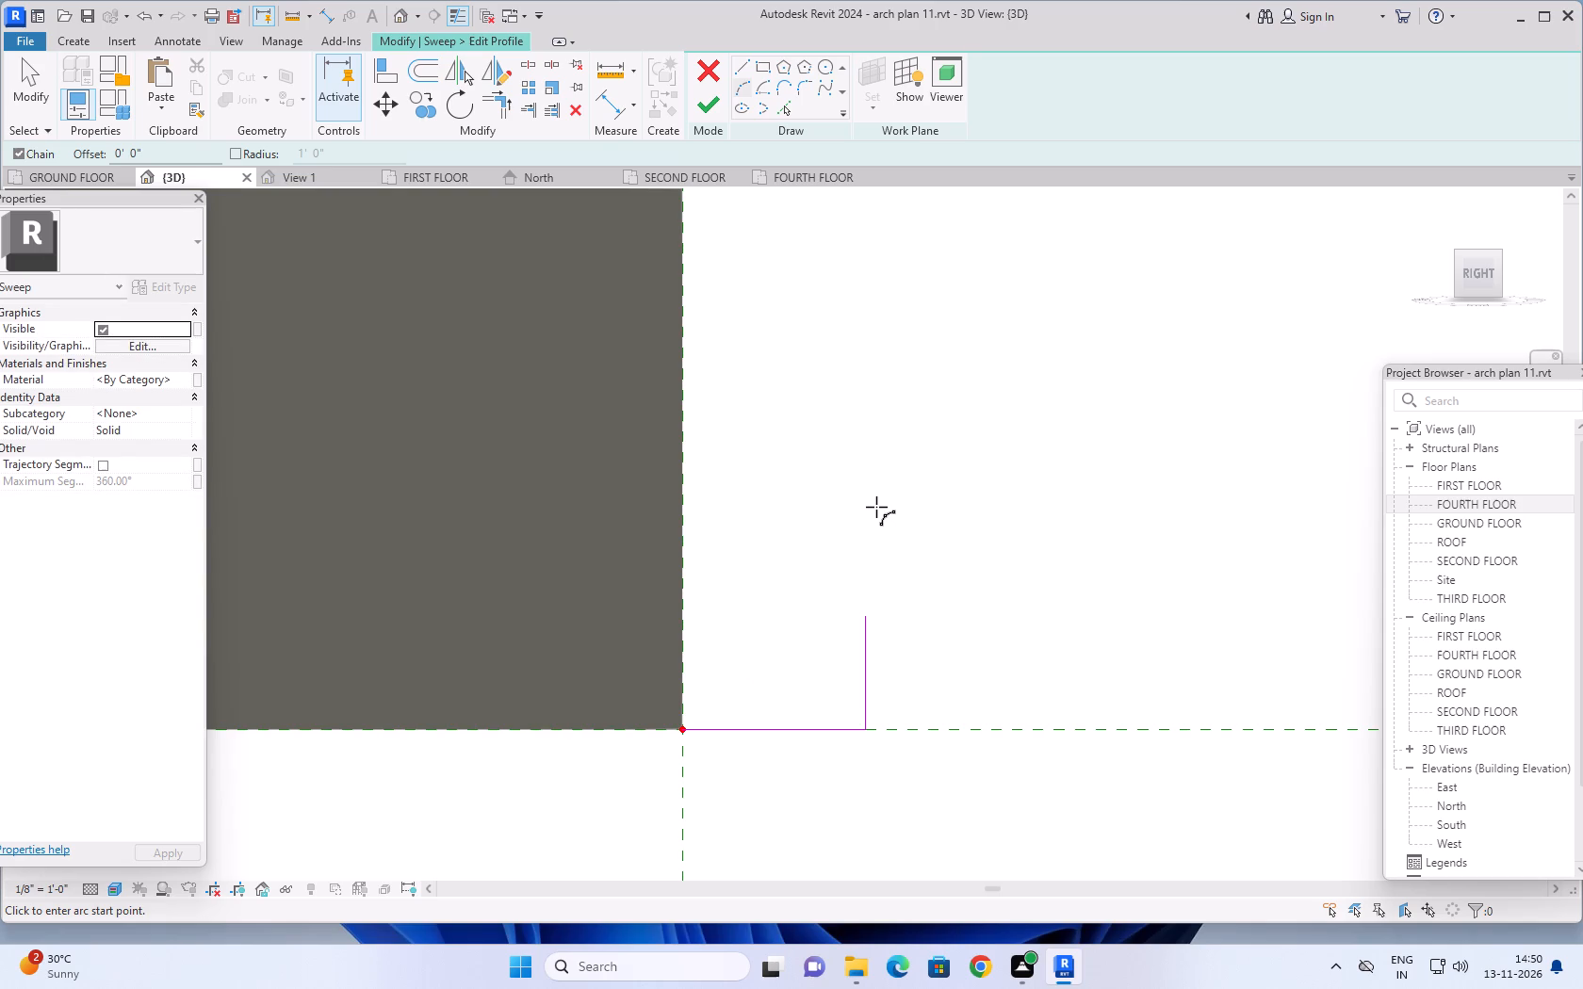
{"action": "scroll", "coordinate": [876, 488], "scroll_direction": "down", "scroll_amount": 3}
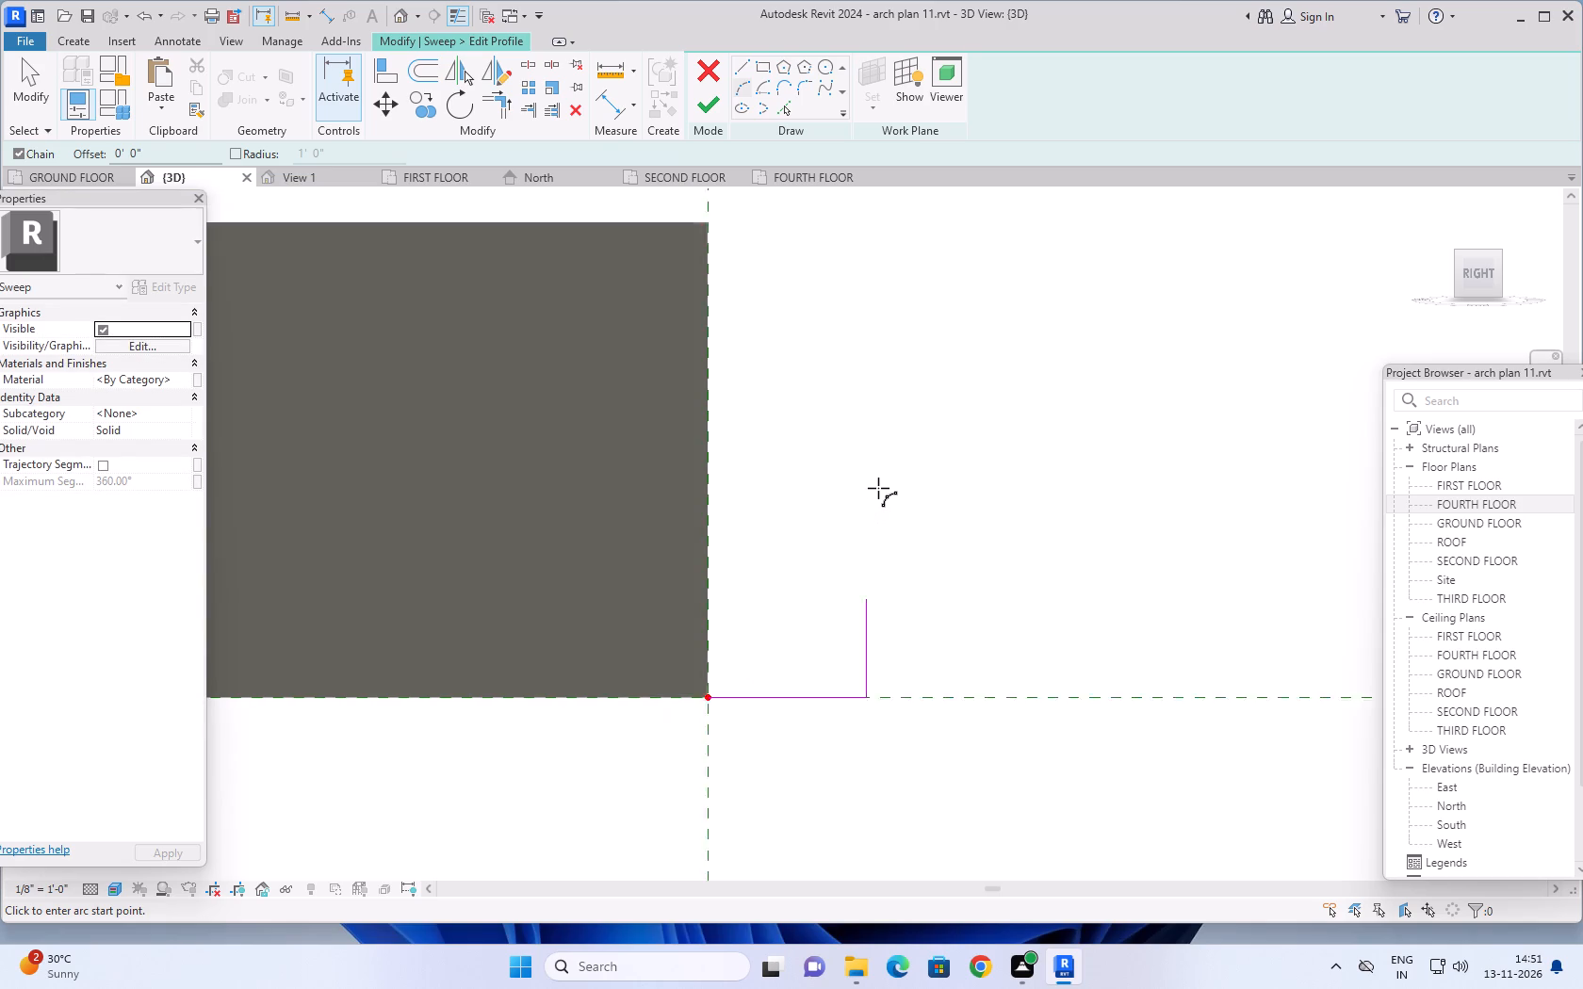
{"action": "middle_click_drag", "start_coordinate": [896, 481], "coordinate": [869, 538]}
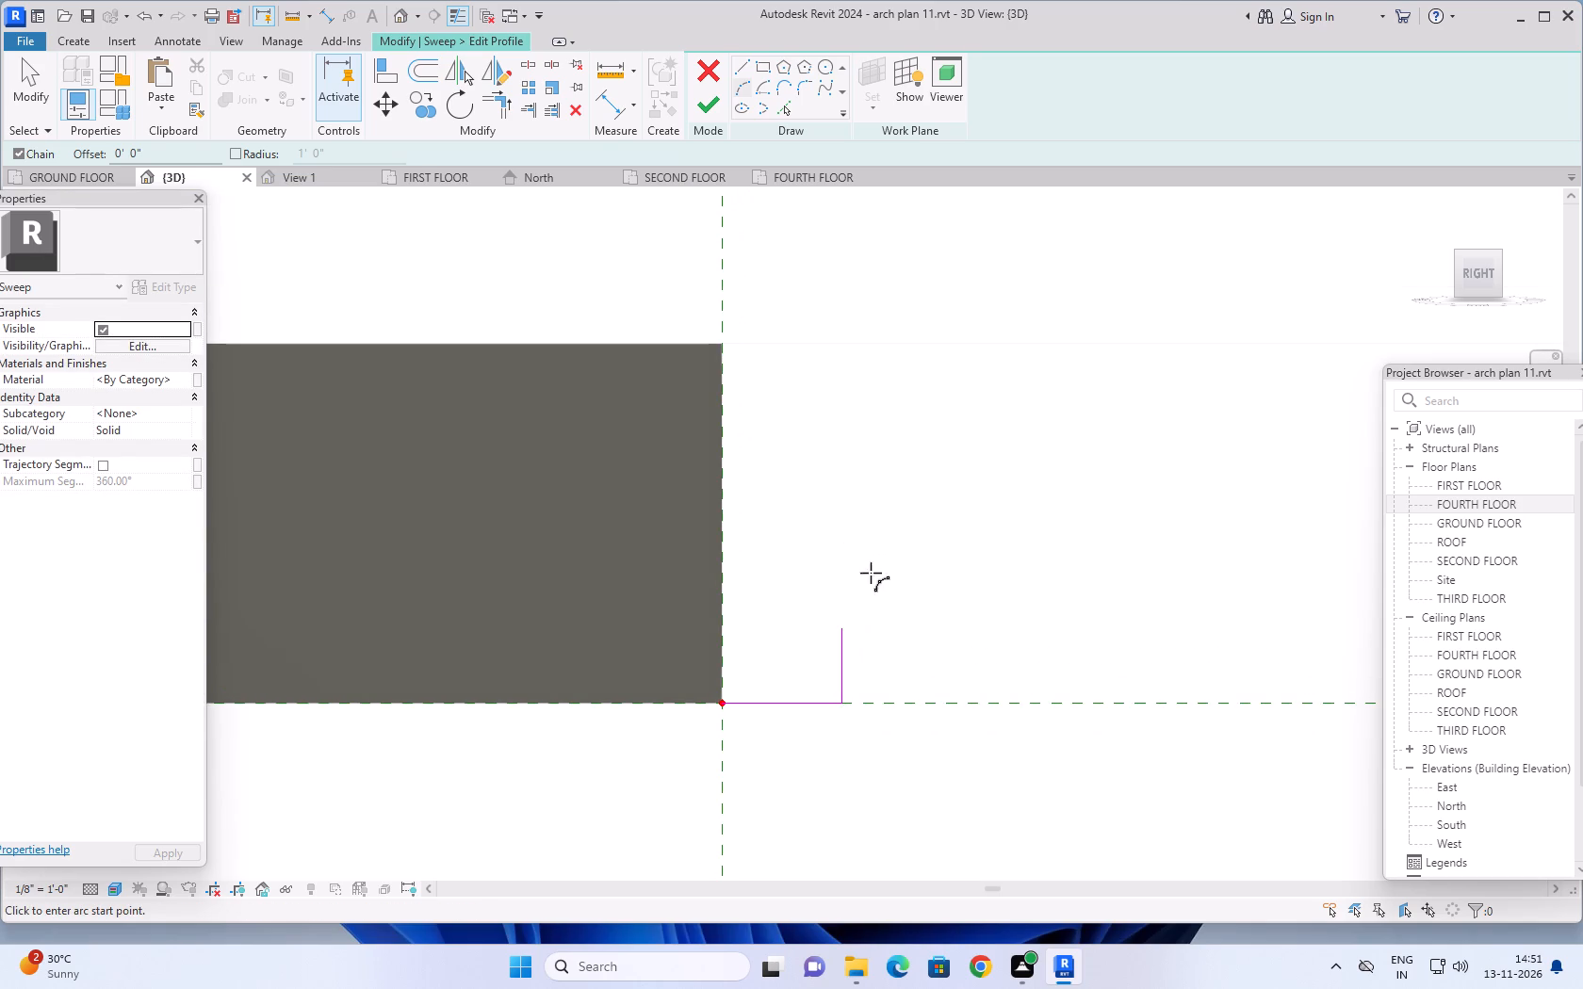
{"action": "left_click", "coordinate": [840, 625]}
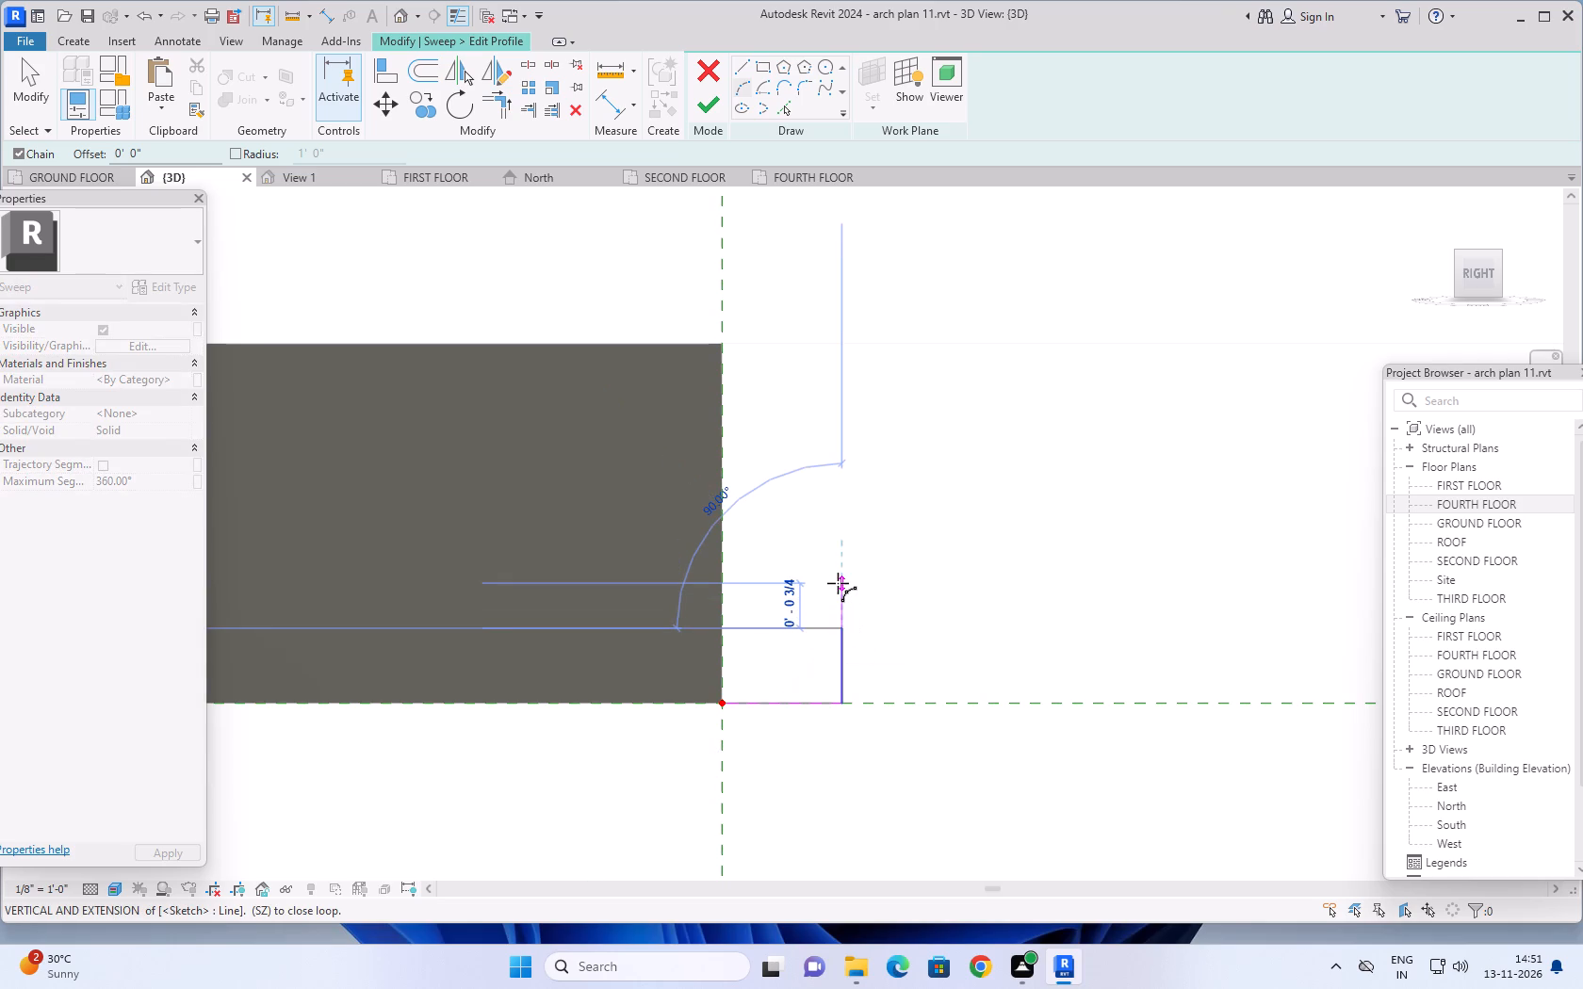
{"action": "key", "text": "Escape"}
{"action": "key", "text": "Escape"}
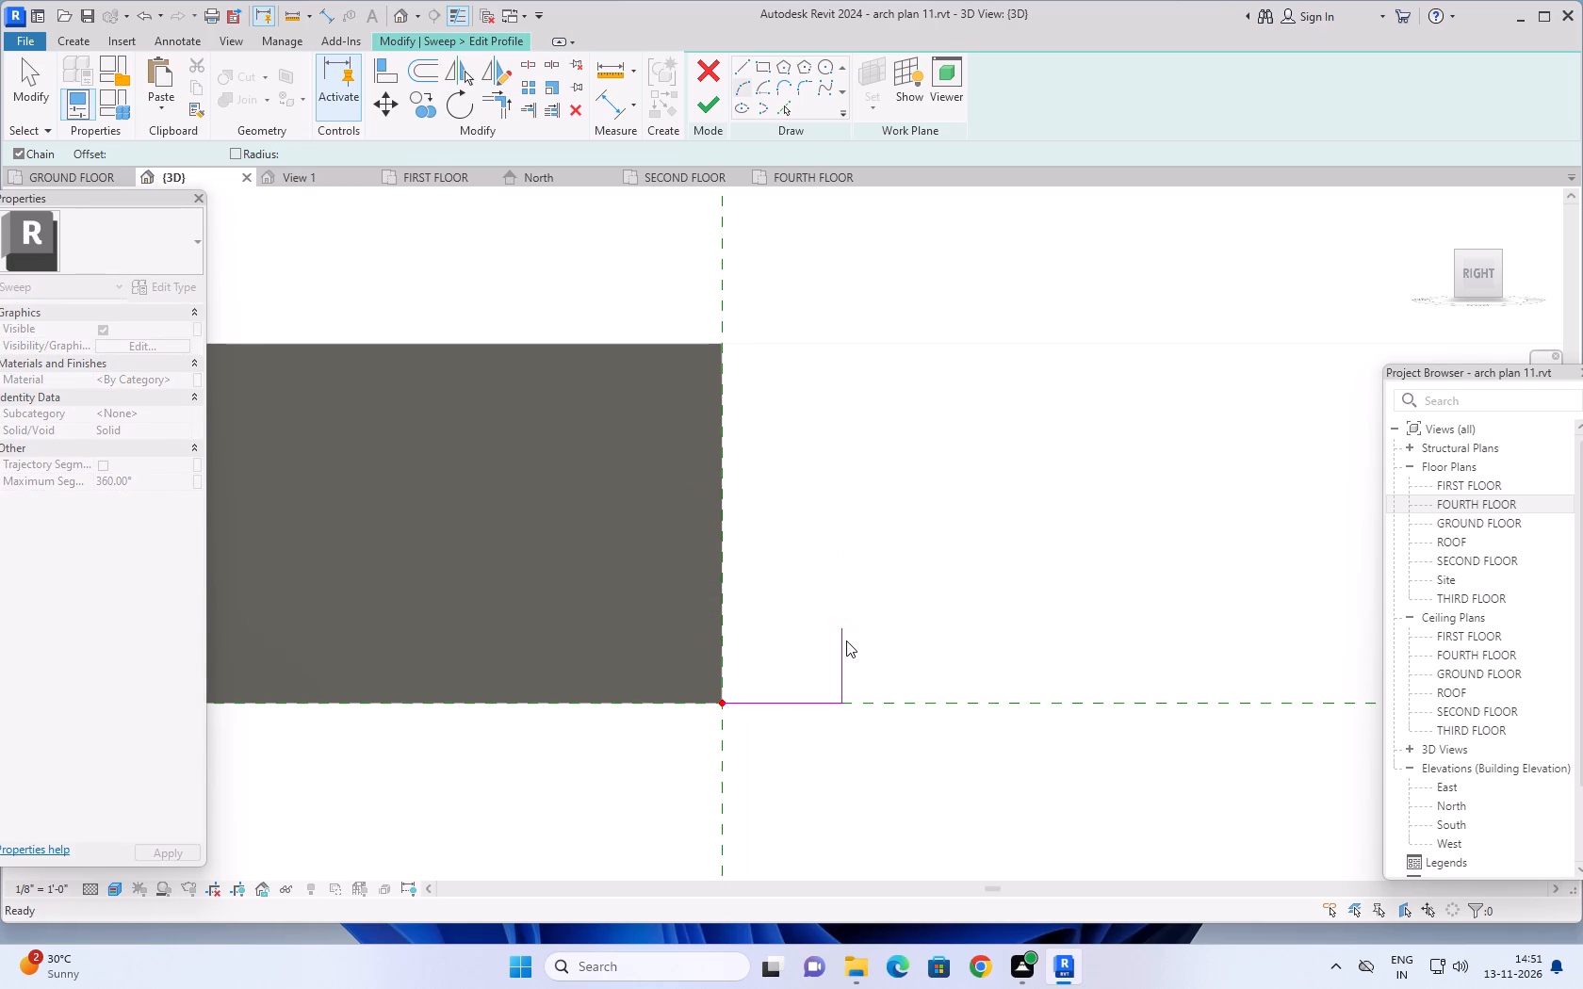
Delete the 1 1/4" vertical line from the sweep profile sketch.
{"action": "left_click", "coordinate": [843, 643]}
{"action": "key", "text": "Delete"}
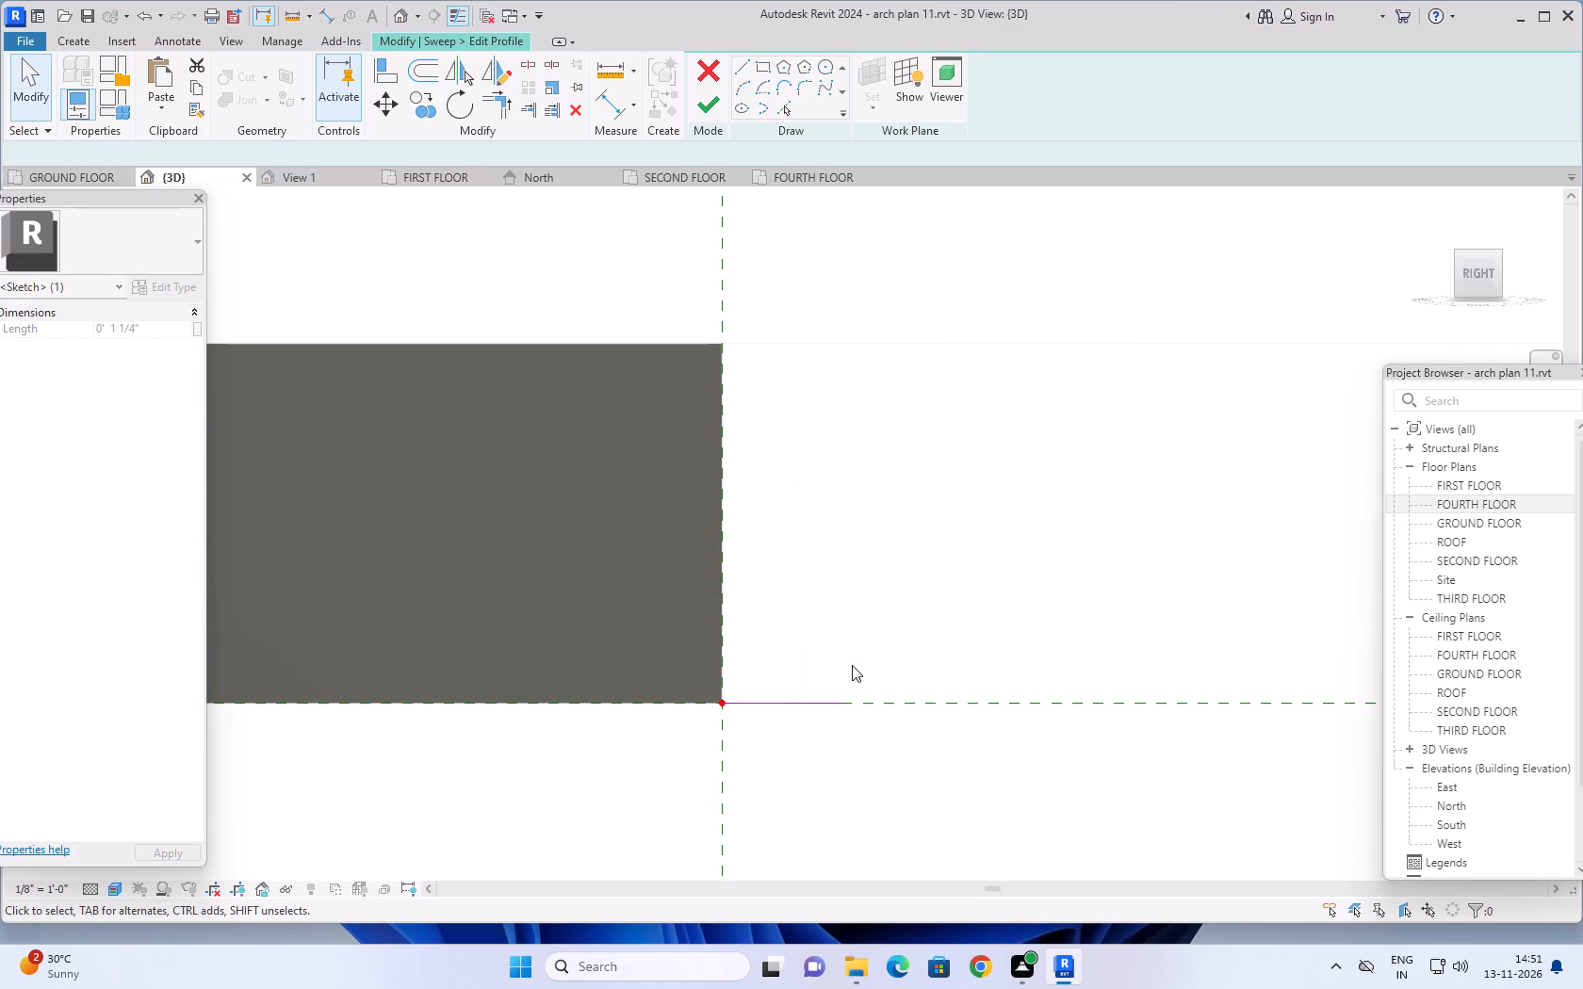
Draw a vertical profile line upward from the horizontal line's free end, longer than the deleted one and still below the slab's top.
{"action": "left_click", "coordinate": [735, 62]}
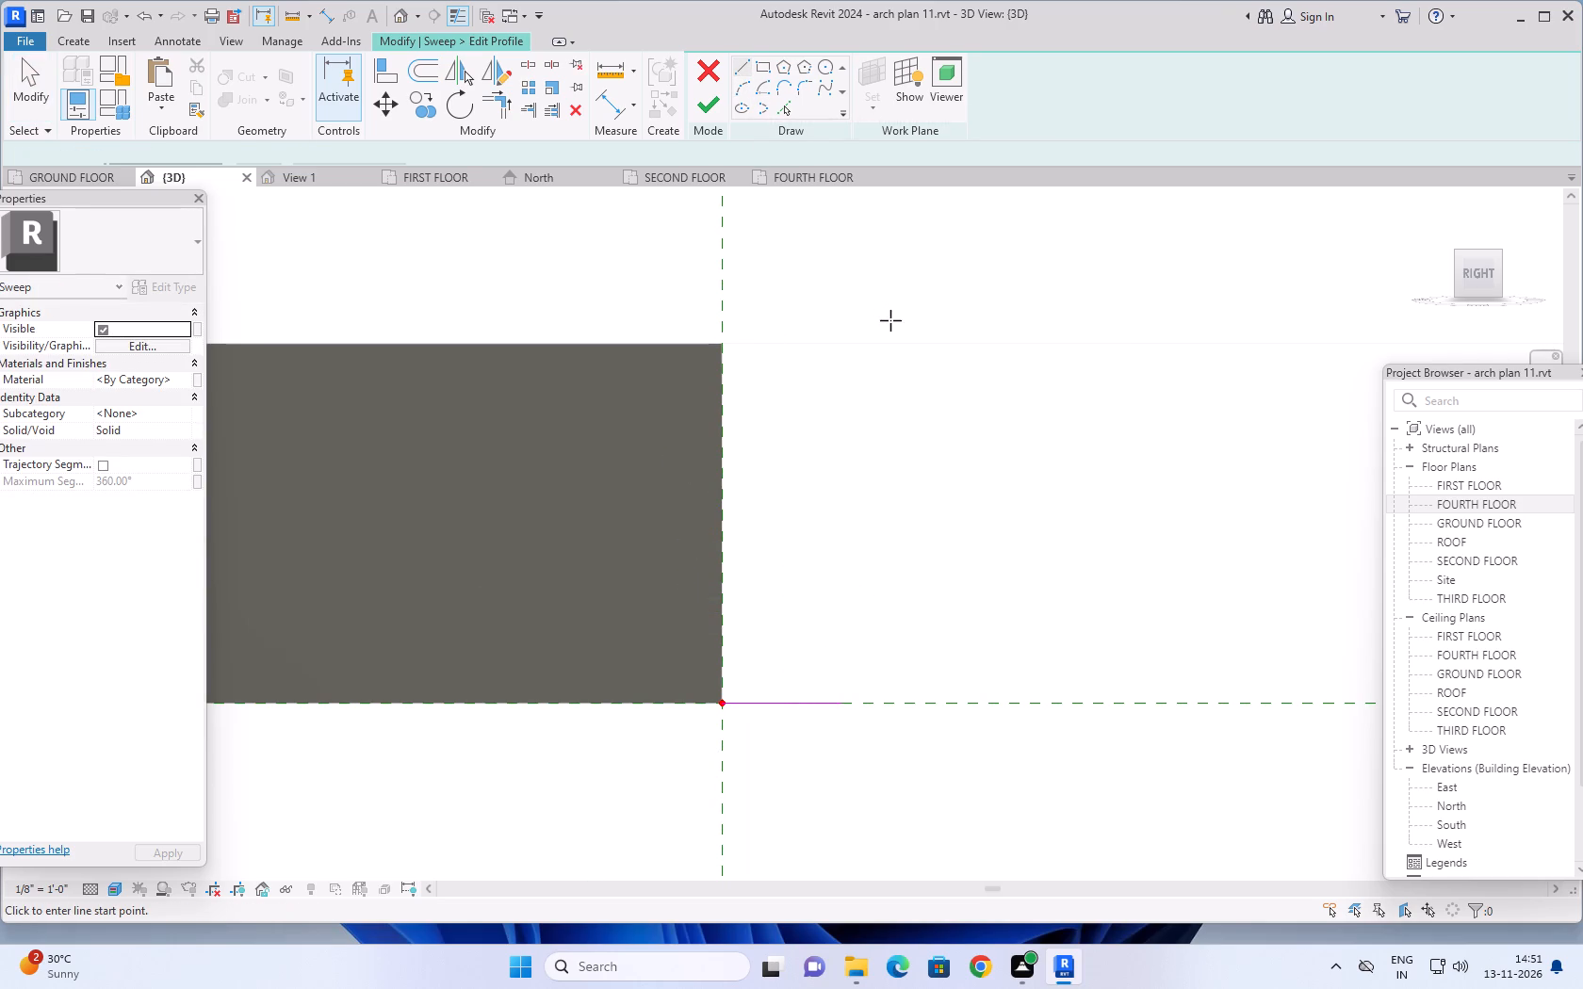
{"action": "left_click", "coordinate": [843, 705]}
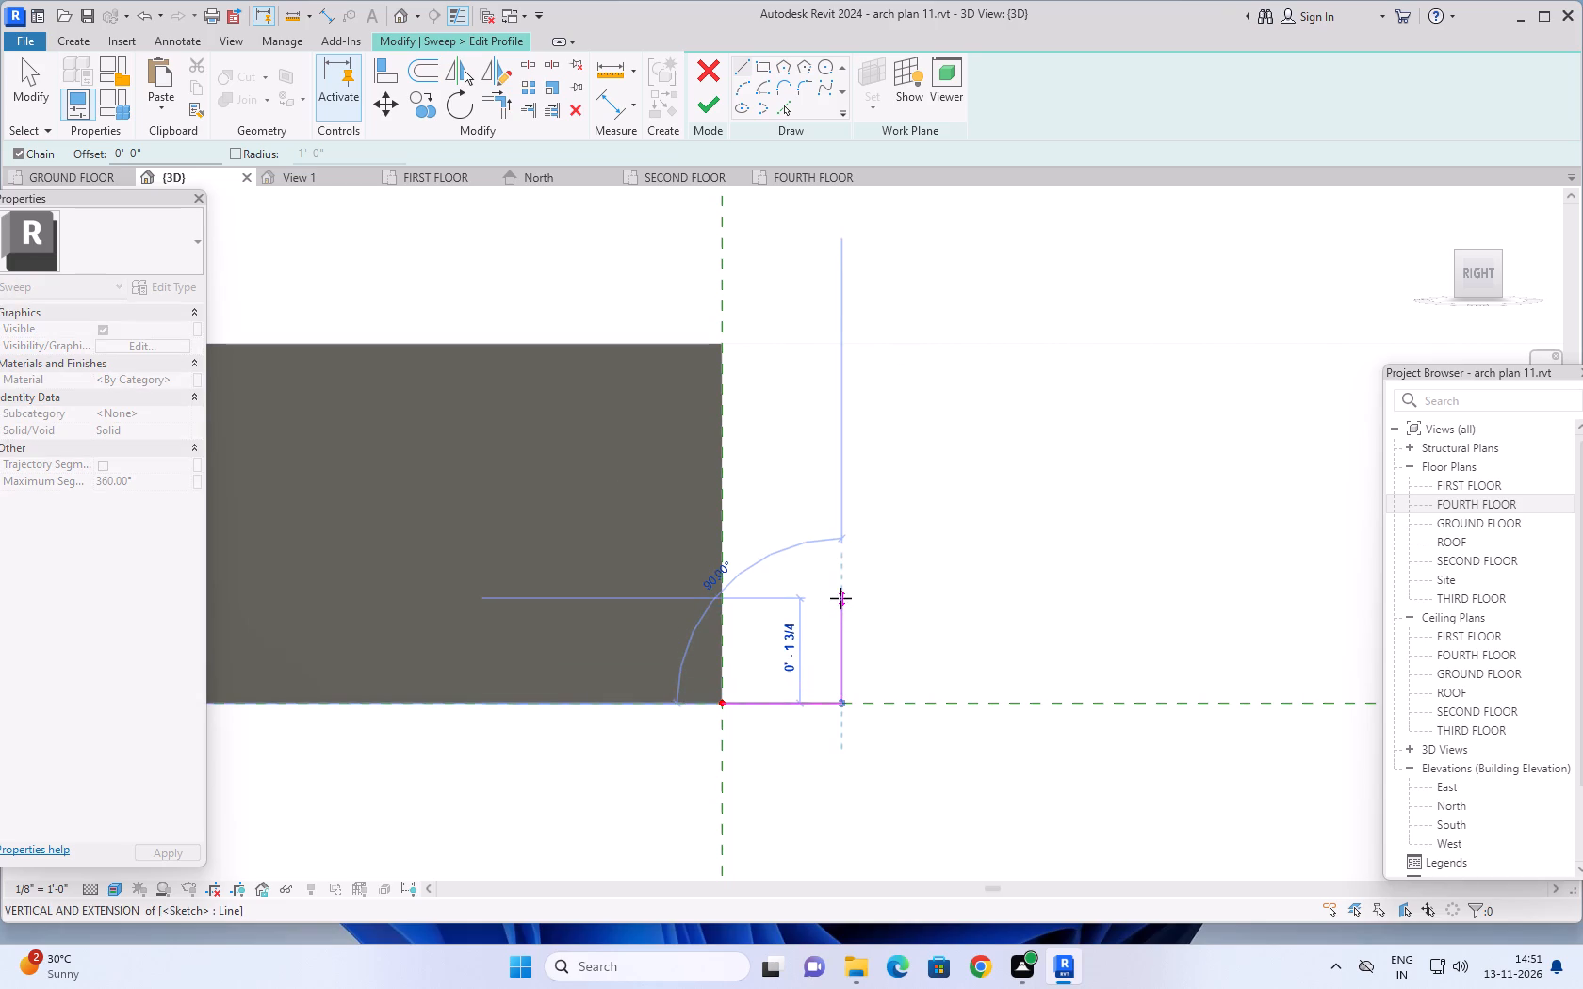
{"action": "left_click", "coordinate": [839, 584]}
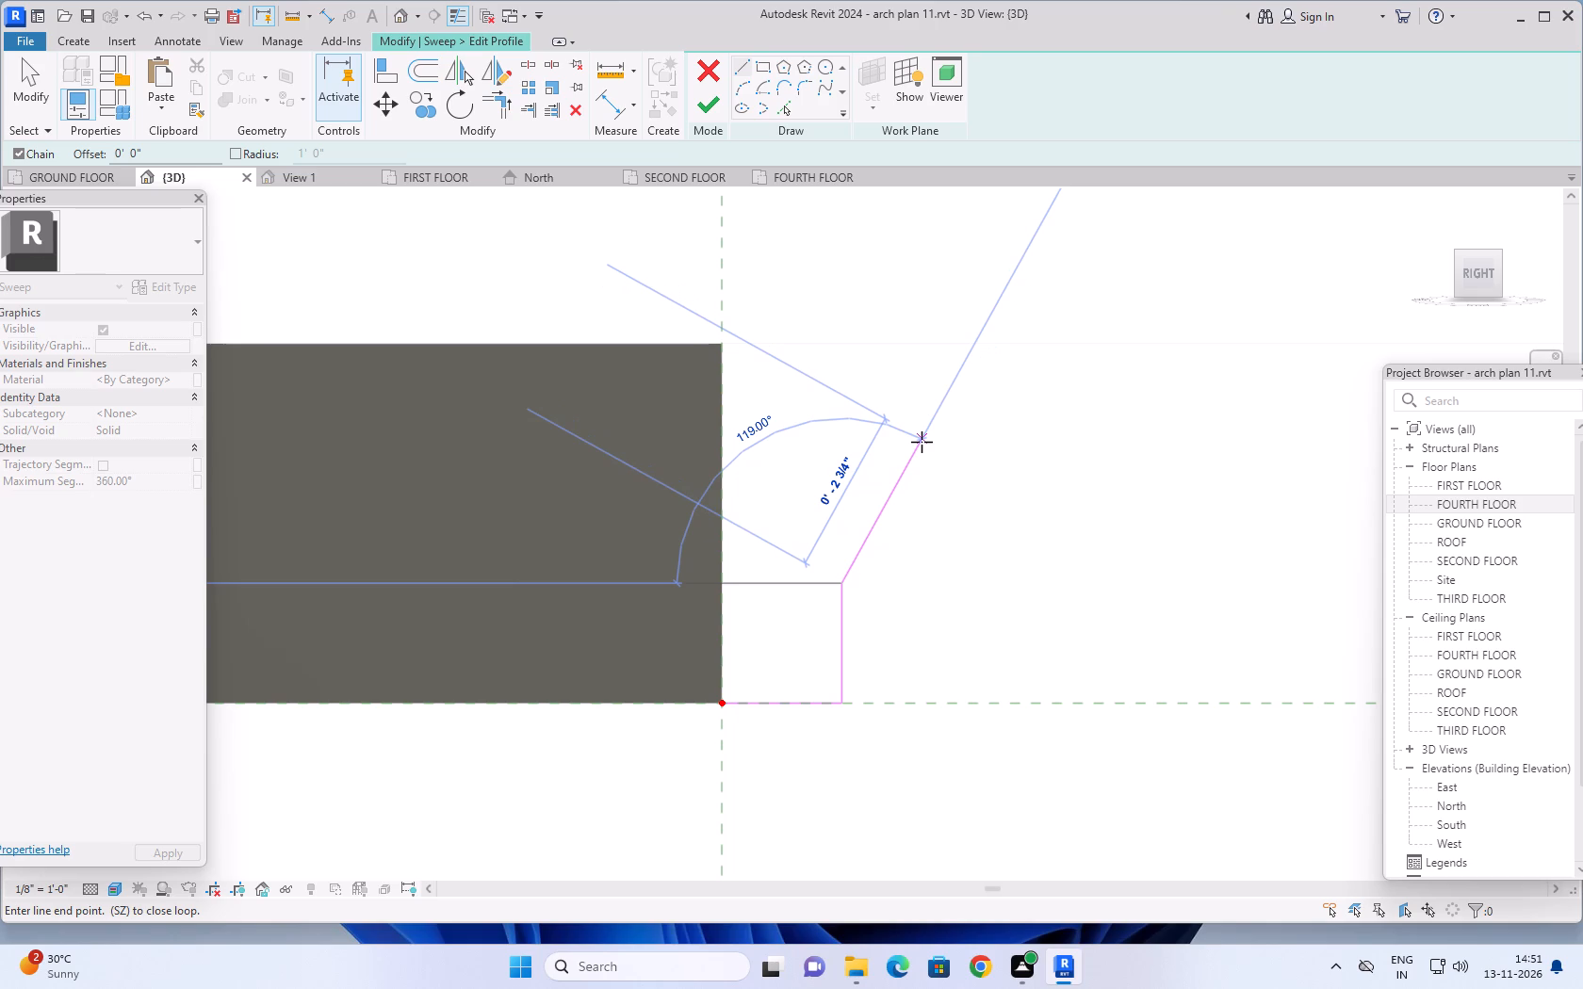
Draw a tangent arc of about 2 1/2" radius curving up and outward from the top of the vertical profile line.
{"action": "left_click", "coordinate": [746, 89]}
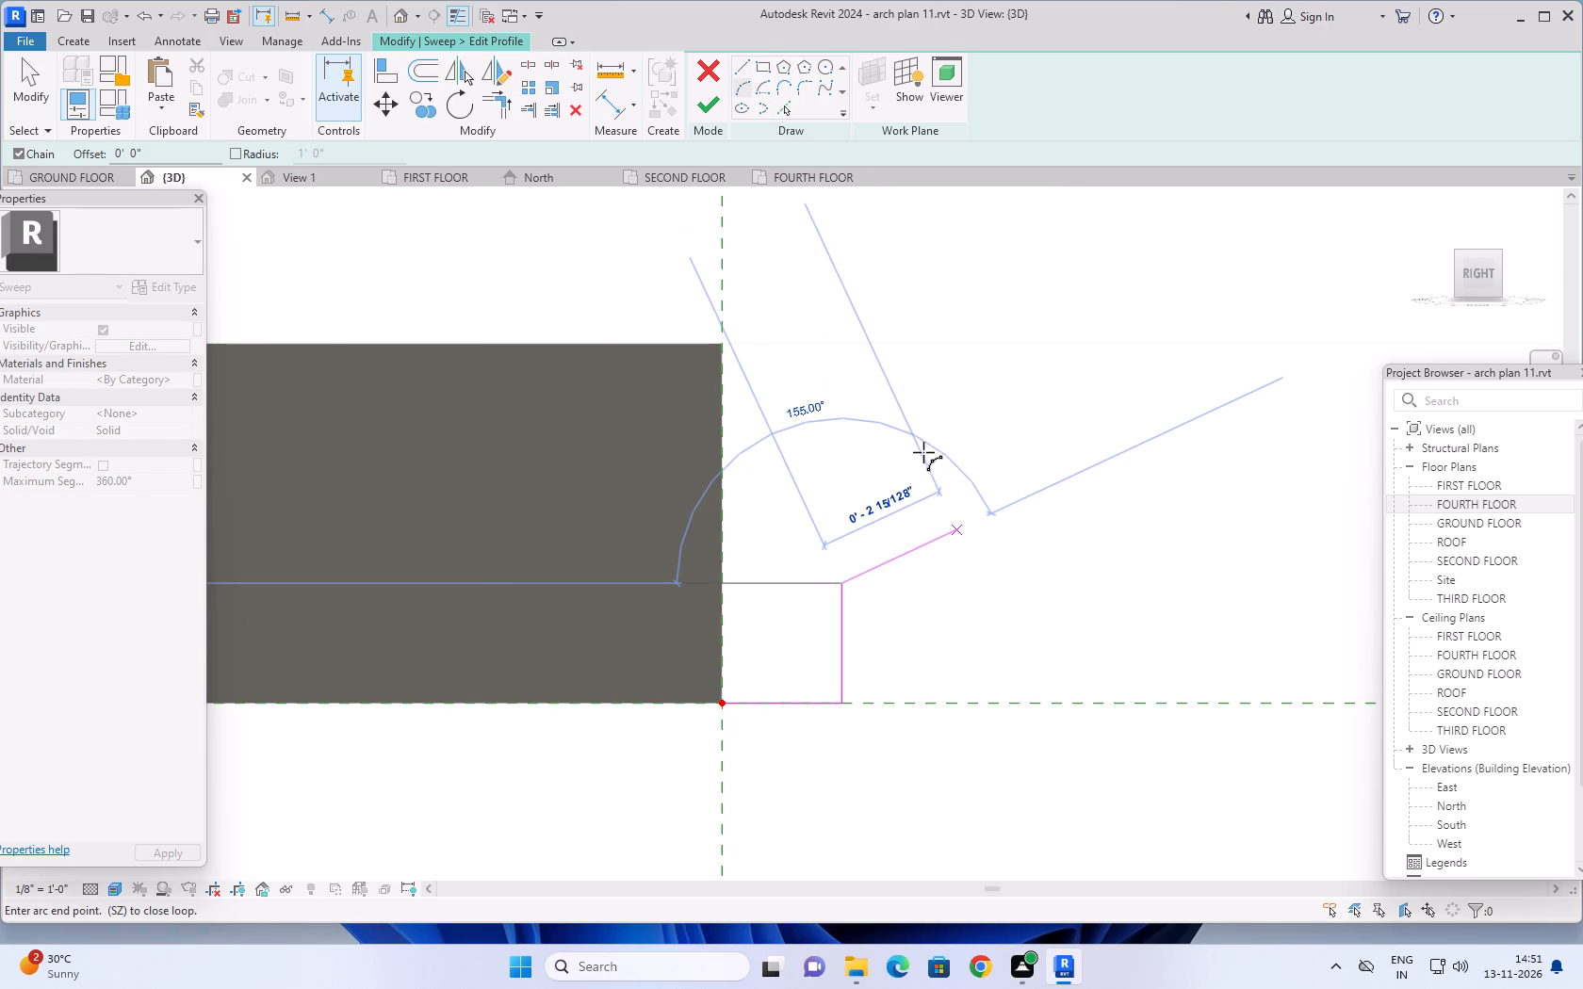
{"action": "left_click", "coordinate": [921, 449]}
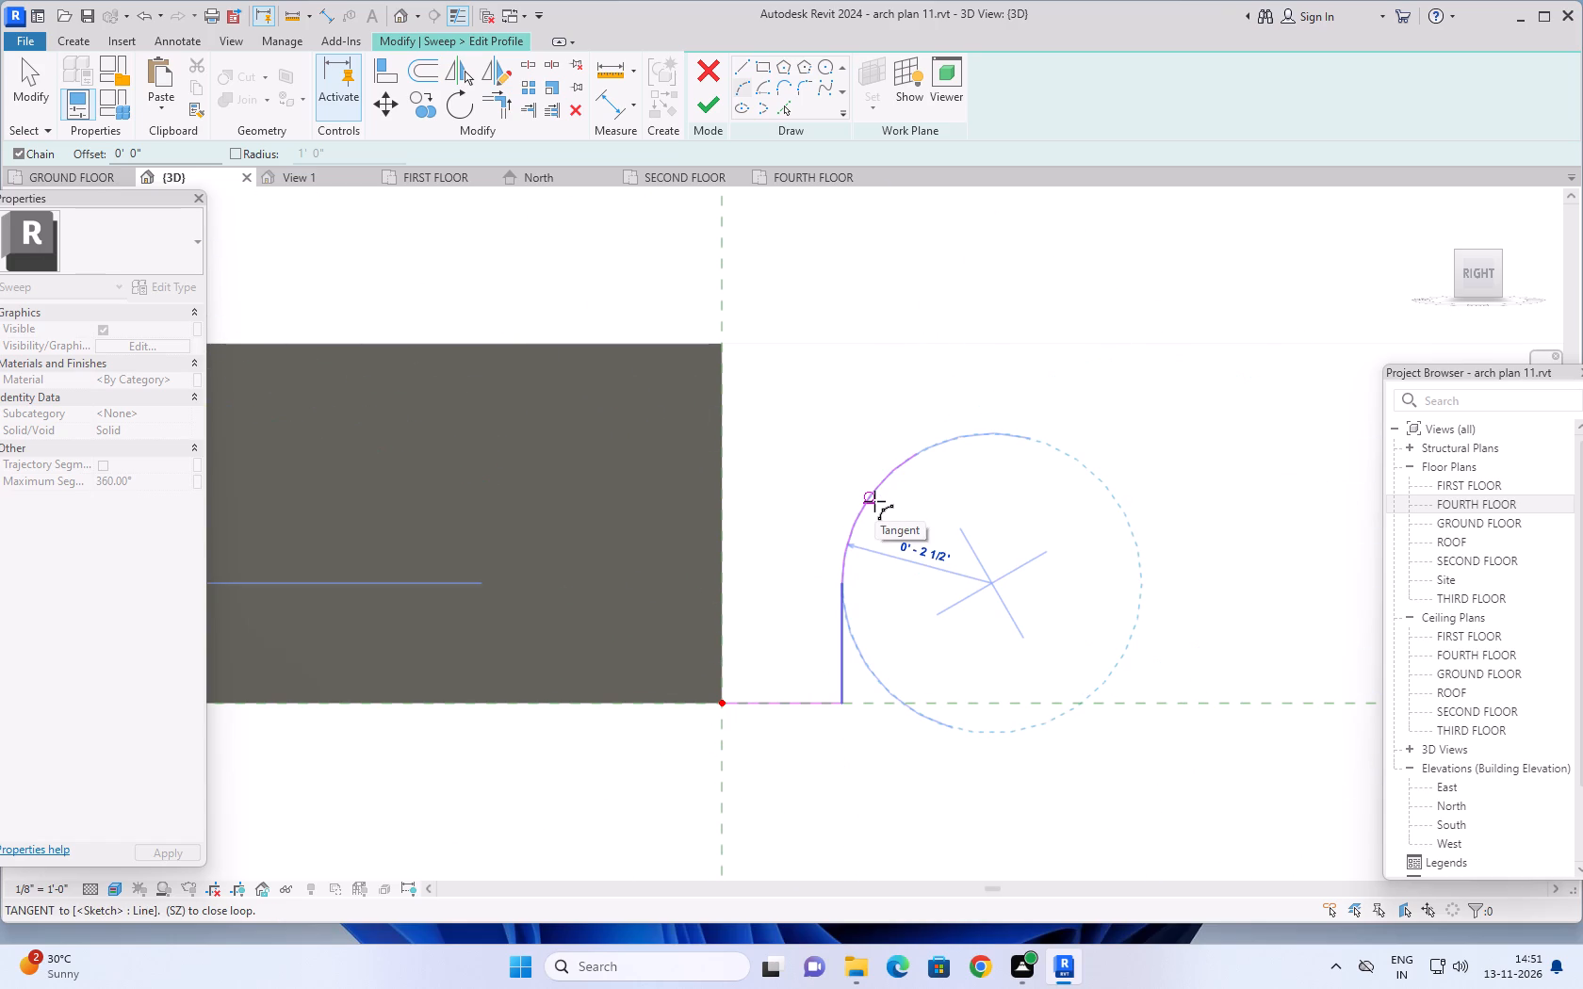
{"action": "left_click", "coordinate": [875, 499]}
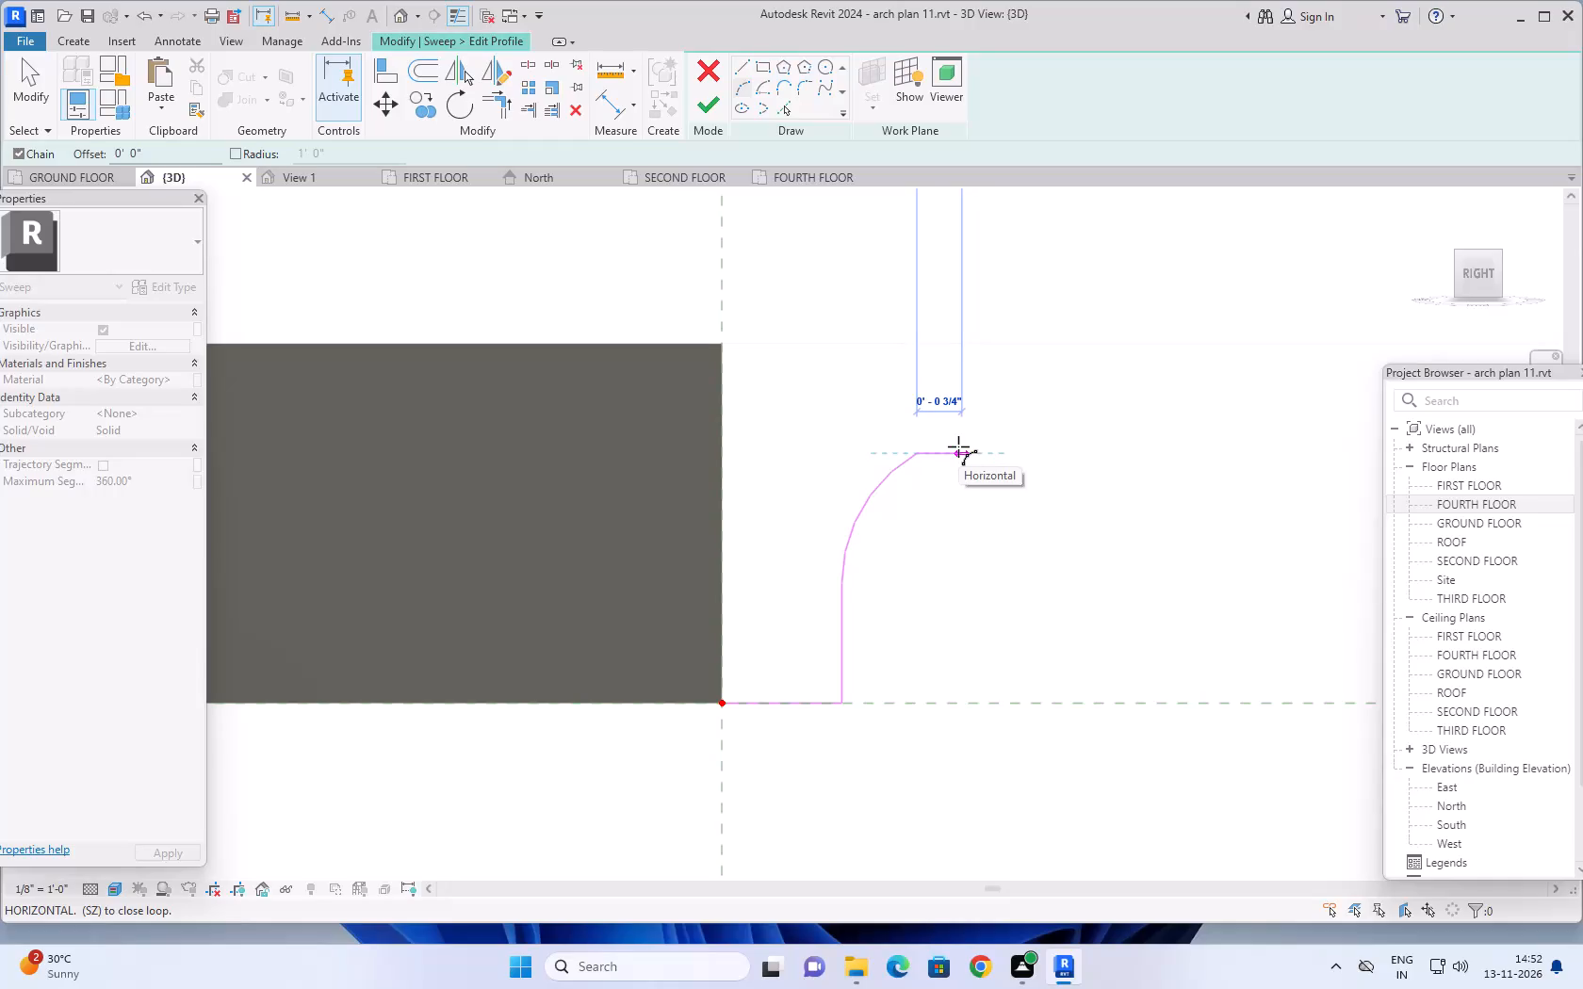
{"action": "left_click", "coordinate": [958, 446]}
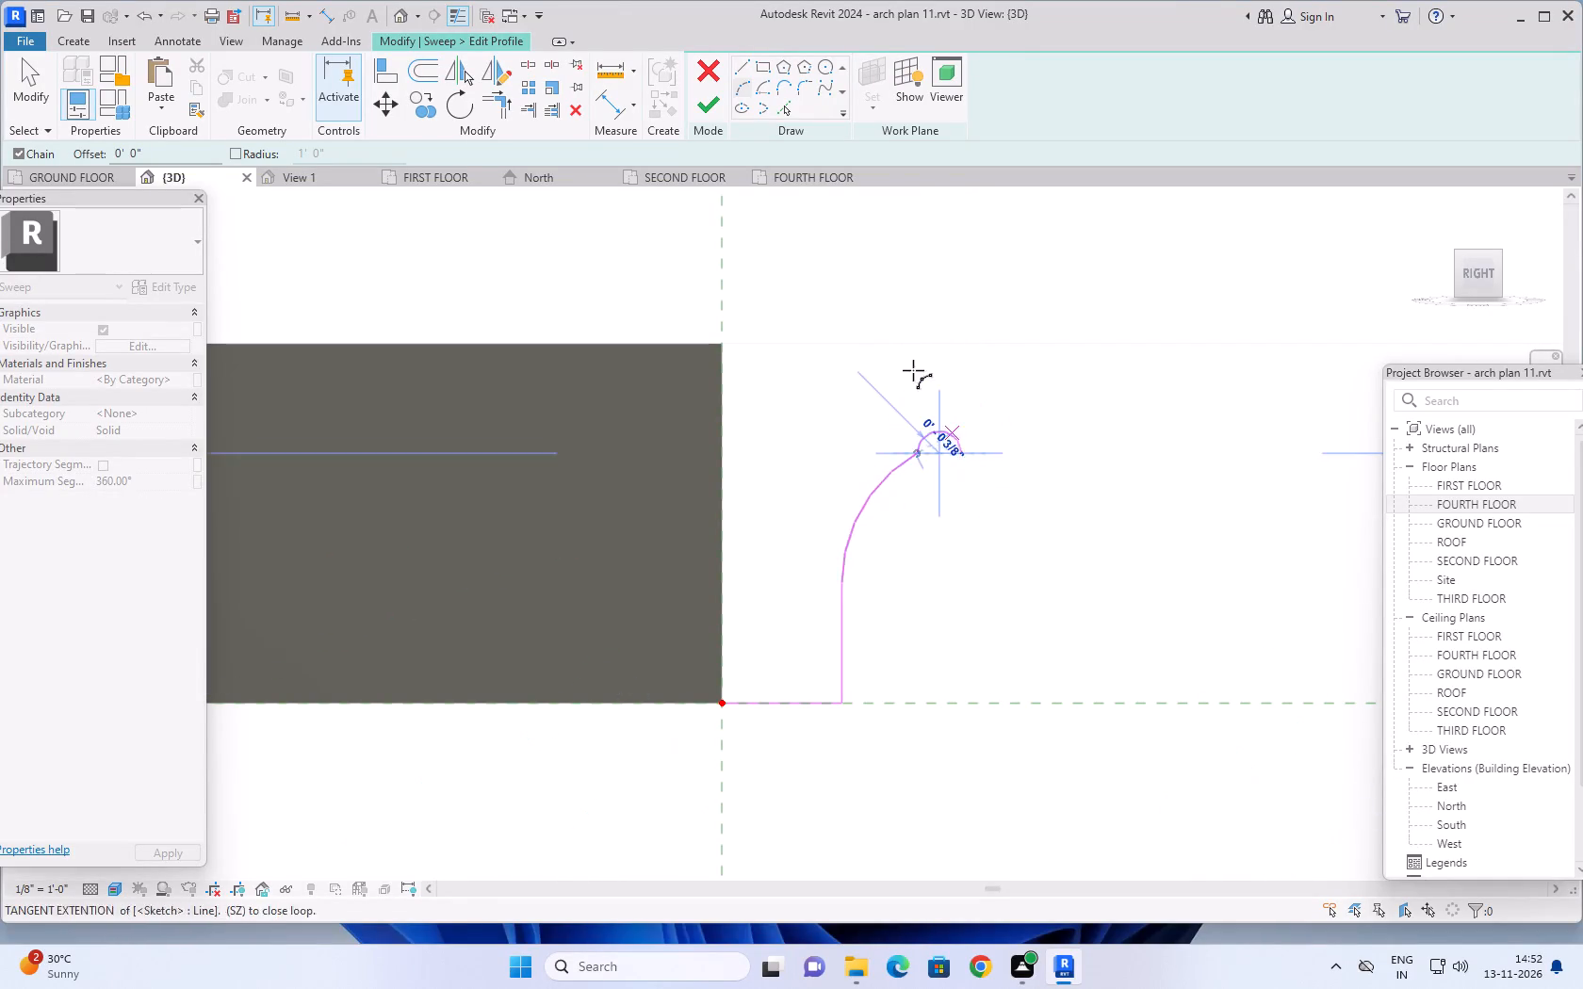
Draw a stepped chain of lines from the arc's upper end: 1" horizontally outward, 3/4" up and 1" outward.
{"action": "left_click", "coordinate": [745, 65]}
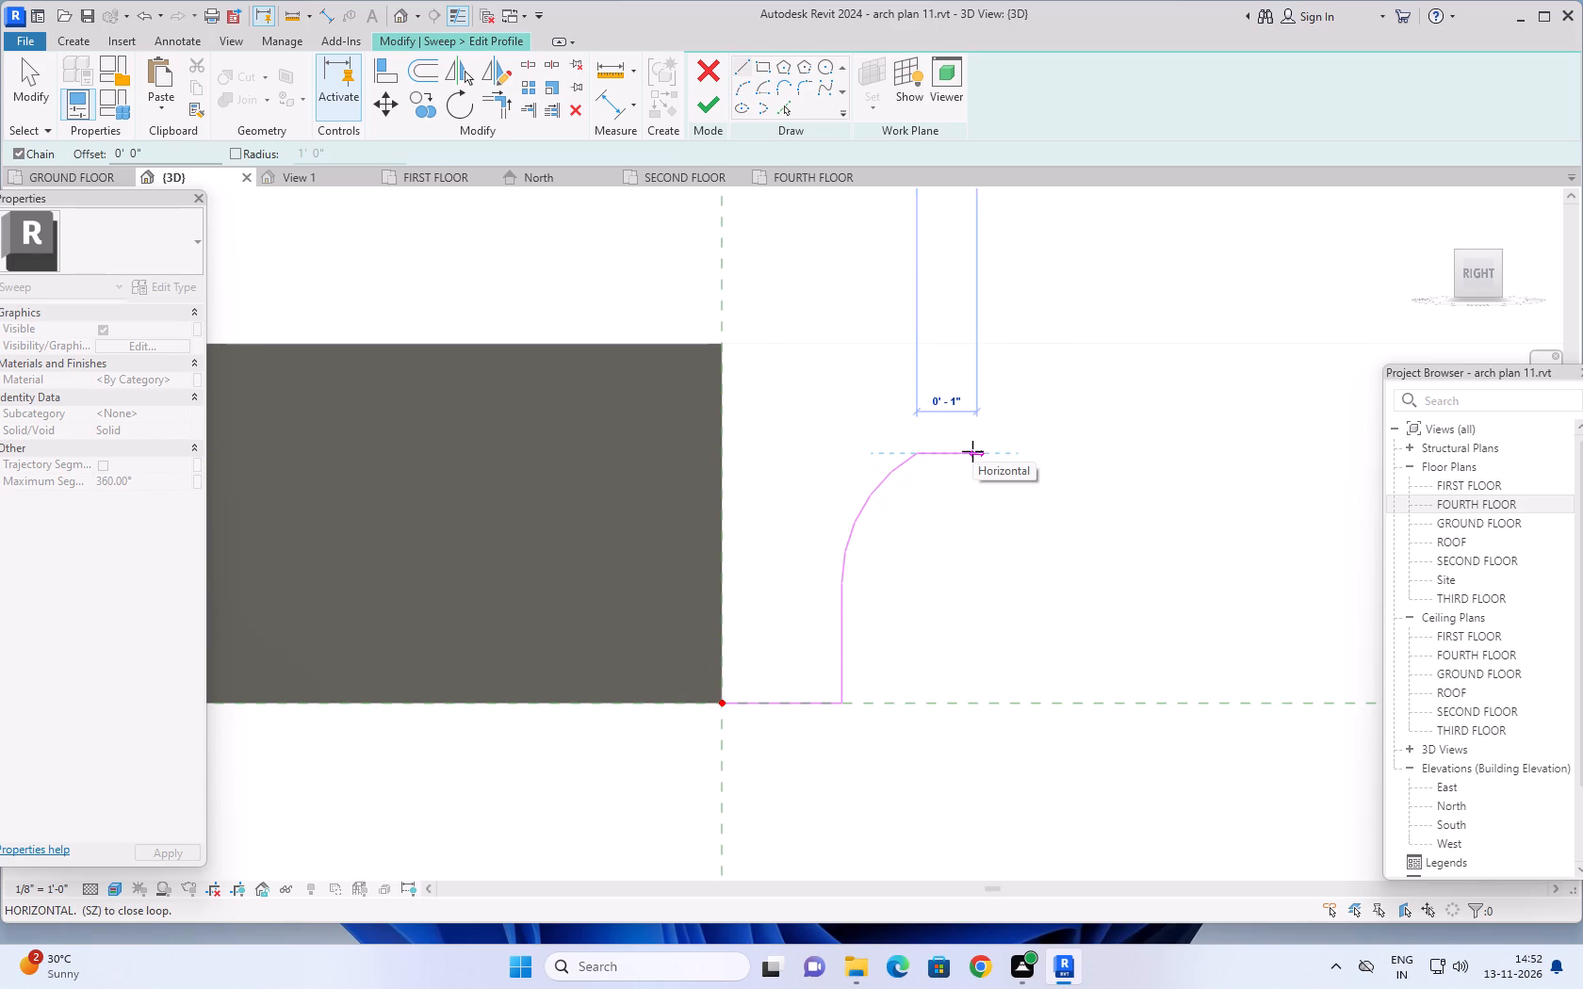
{"action": "left_click", "coordinate": [972, 451]}
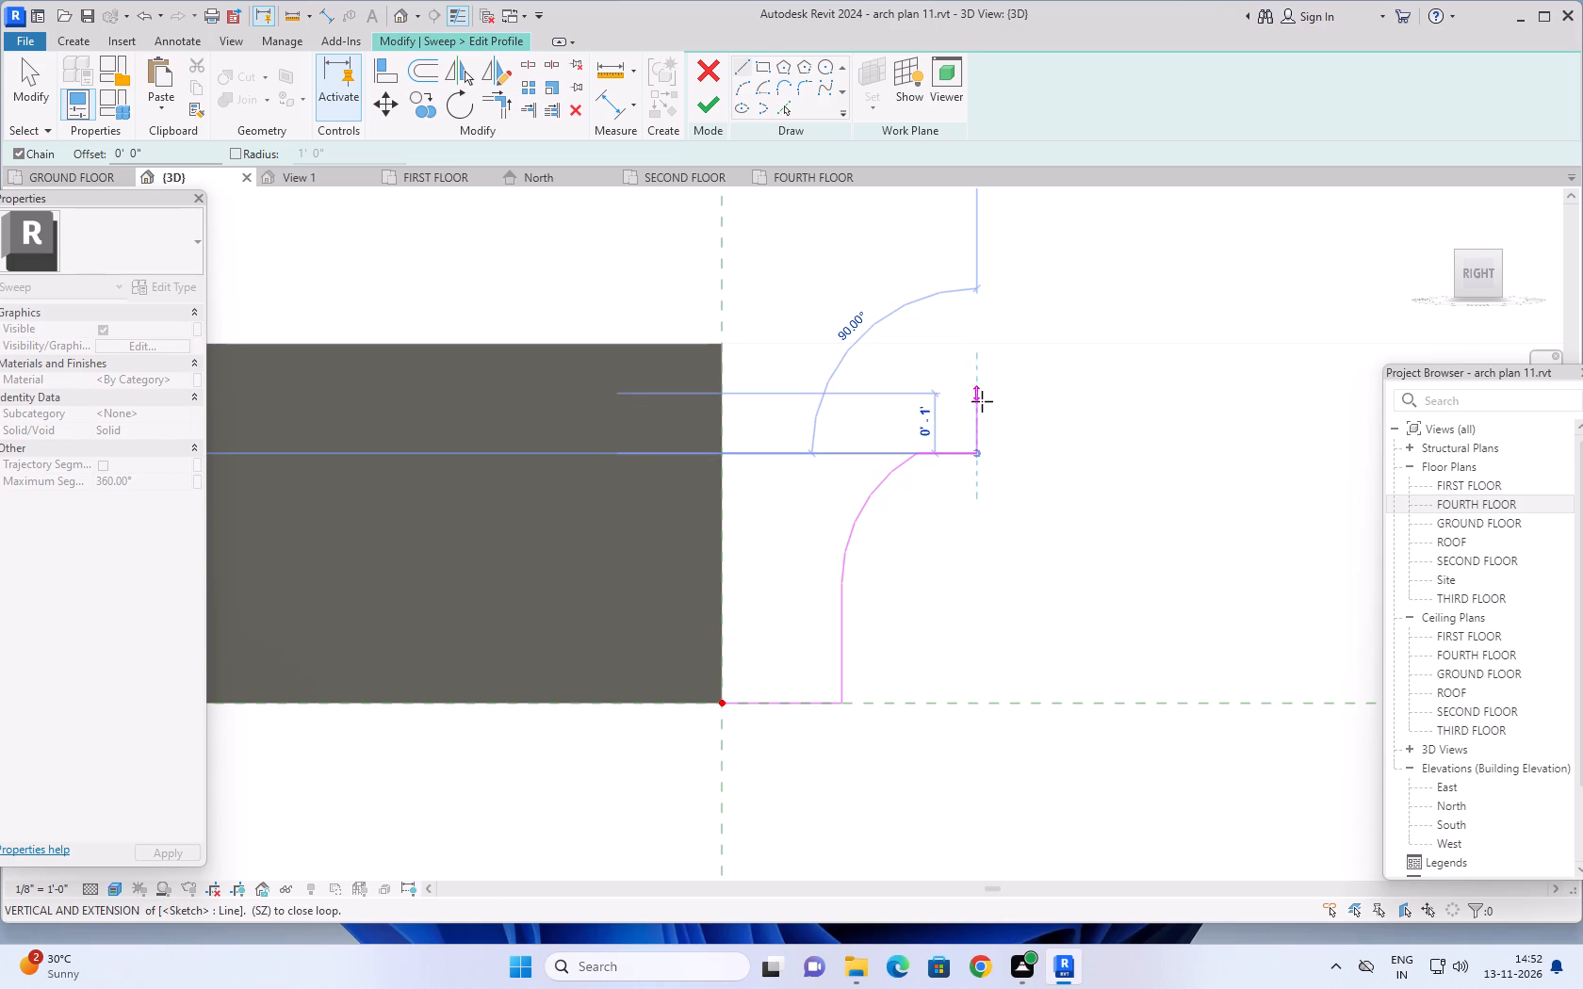
{"action": "scroll", "coordinate": [980, 400], "scroll_direction": "up", "scroll_amount": 1}
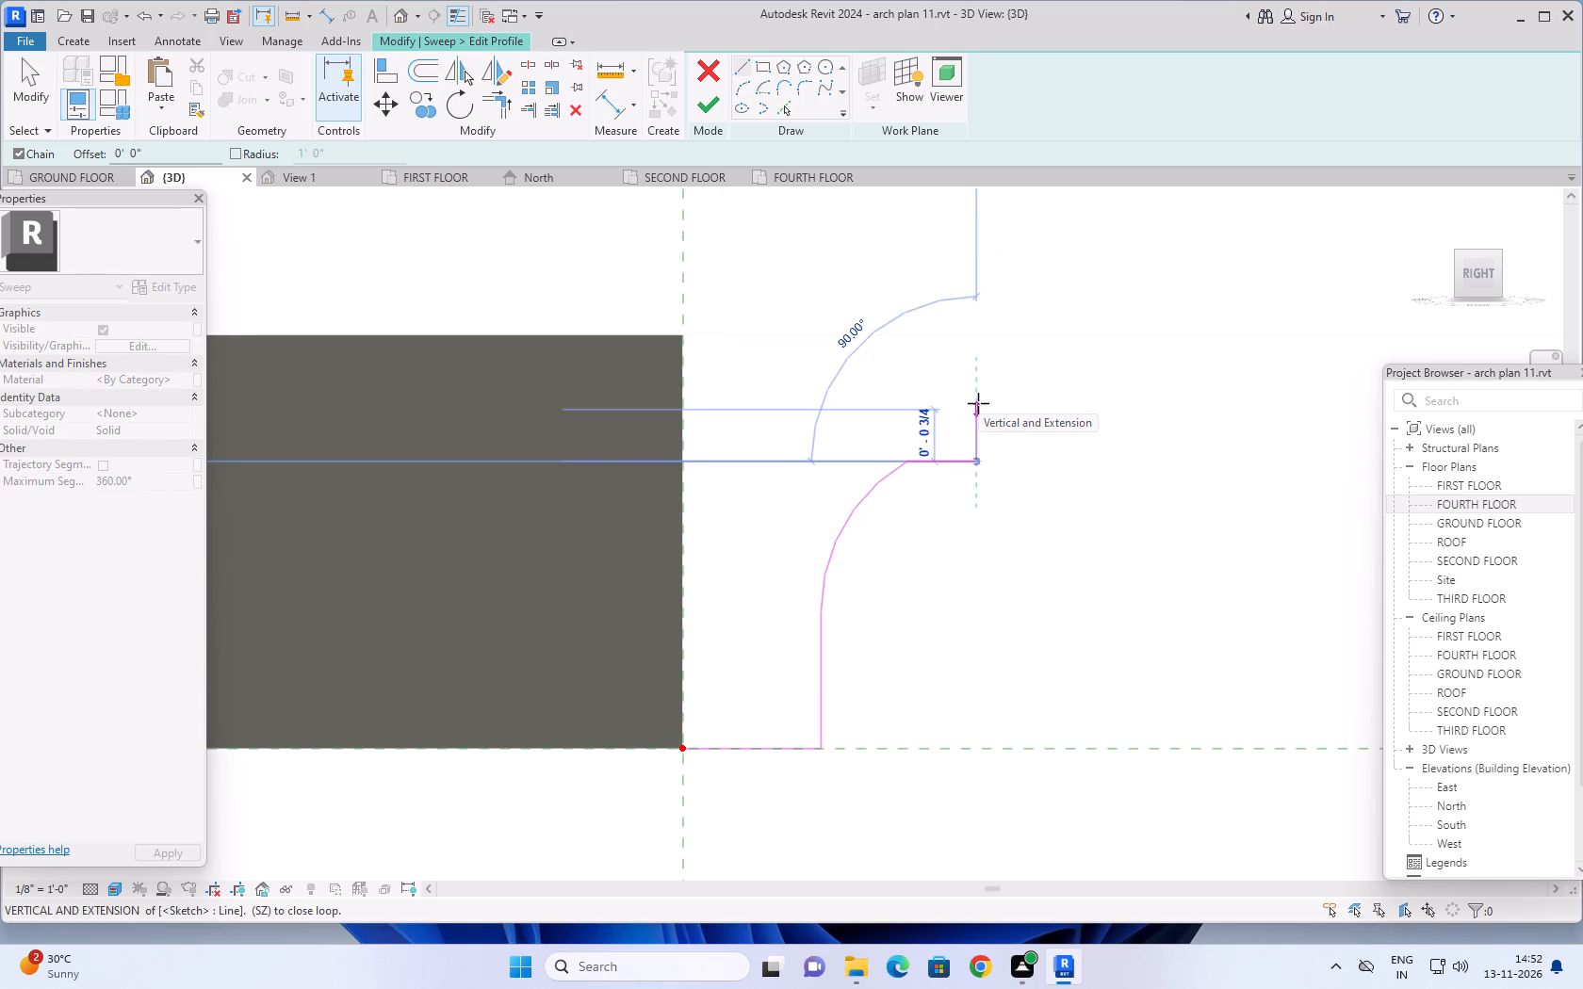
{"action": "left_click", "coordinate": [978, 403]}
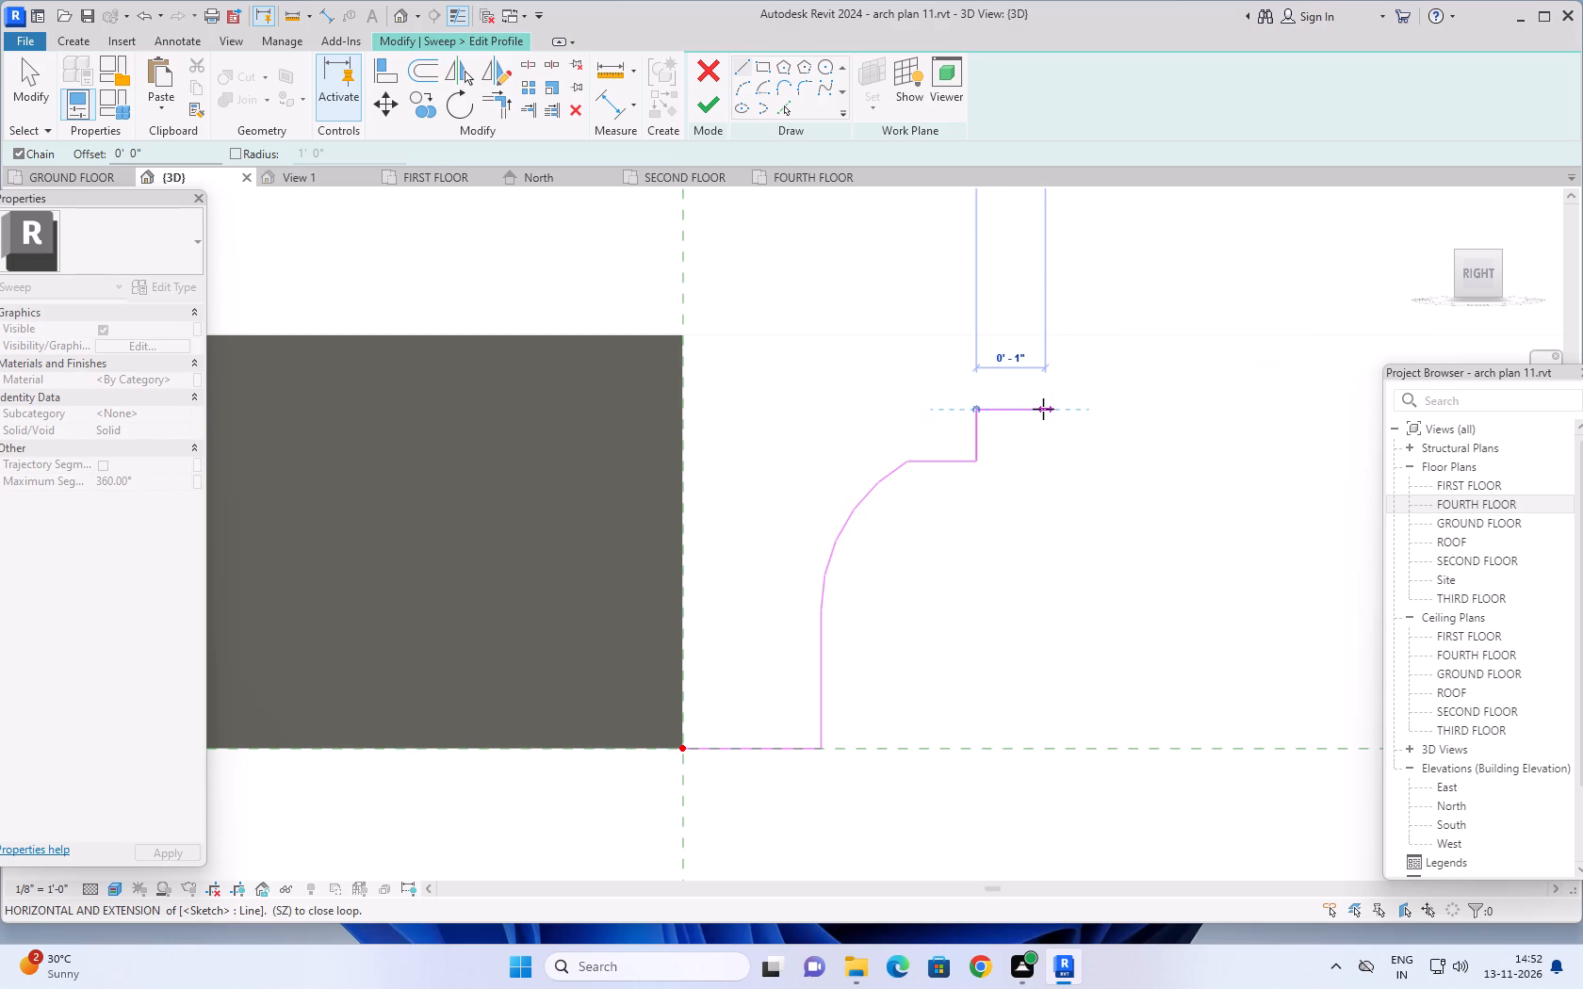
{"action": "left_click", "coordinate": [1042, 410]}
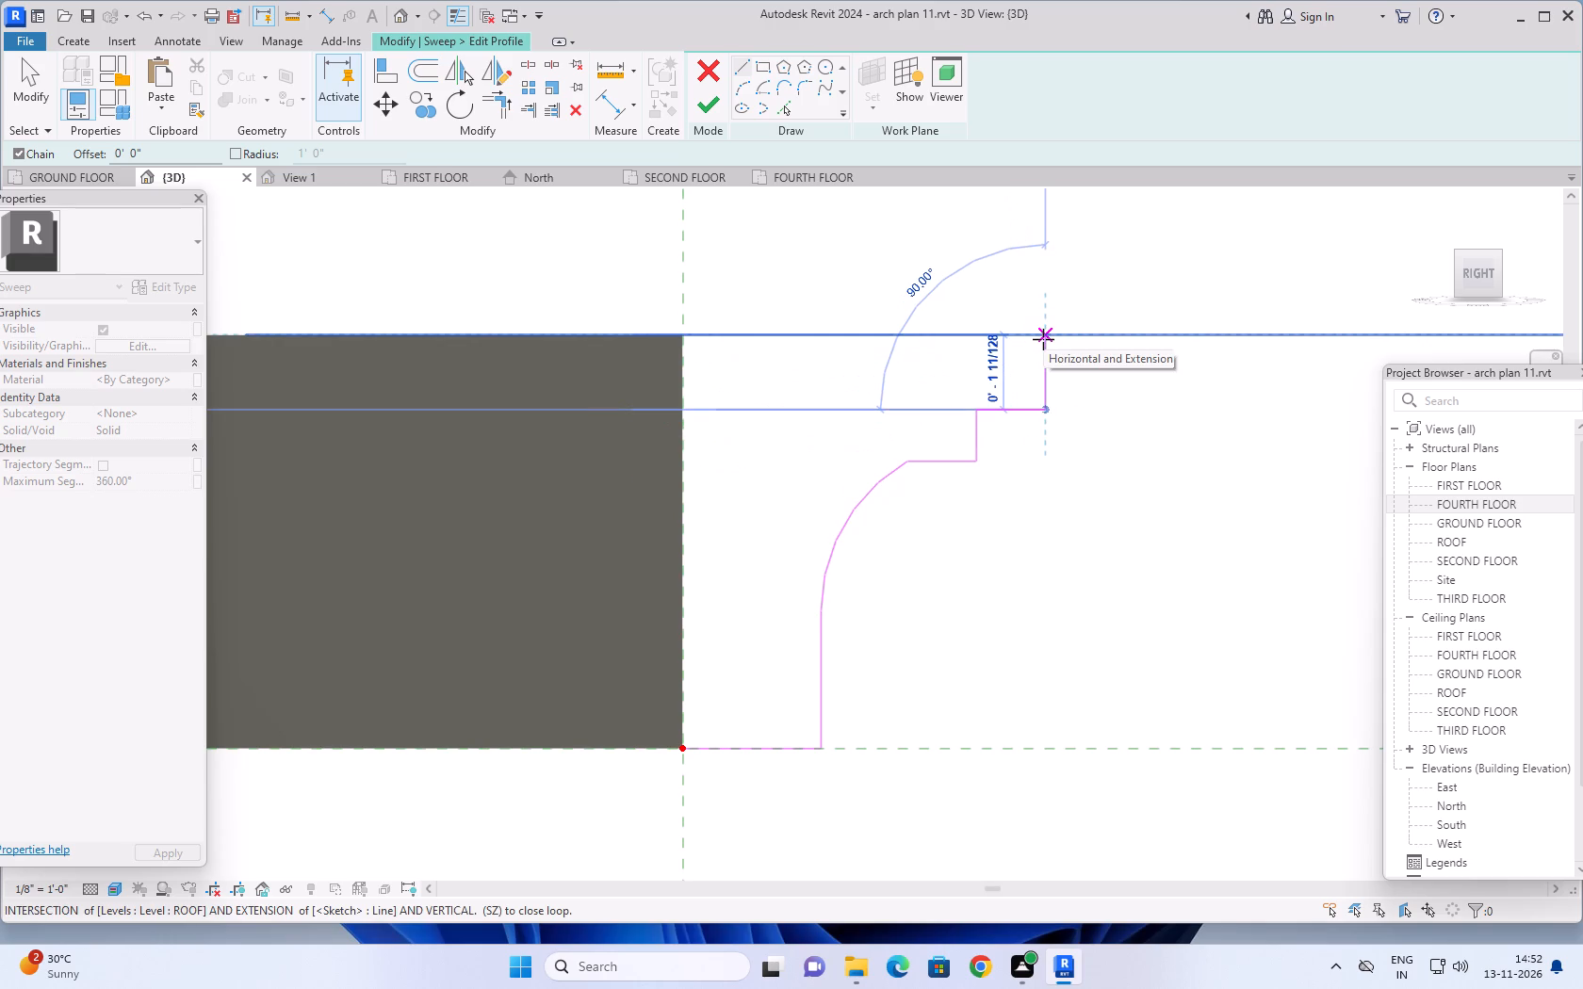
Close the profile with lines up to the ROOF level, back to the slab's top edge and down to its lower corner.
{"action": "left_click", "coordinate": [1043, 339]}
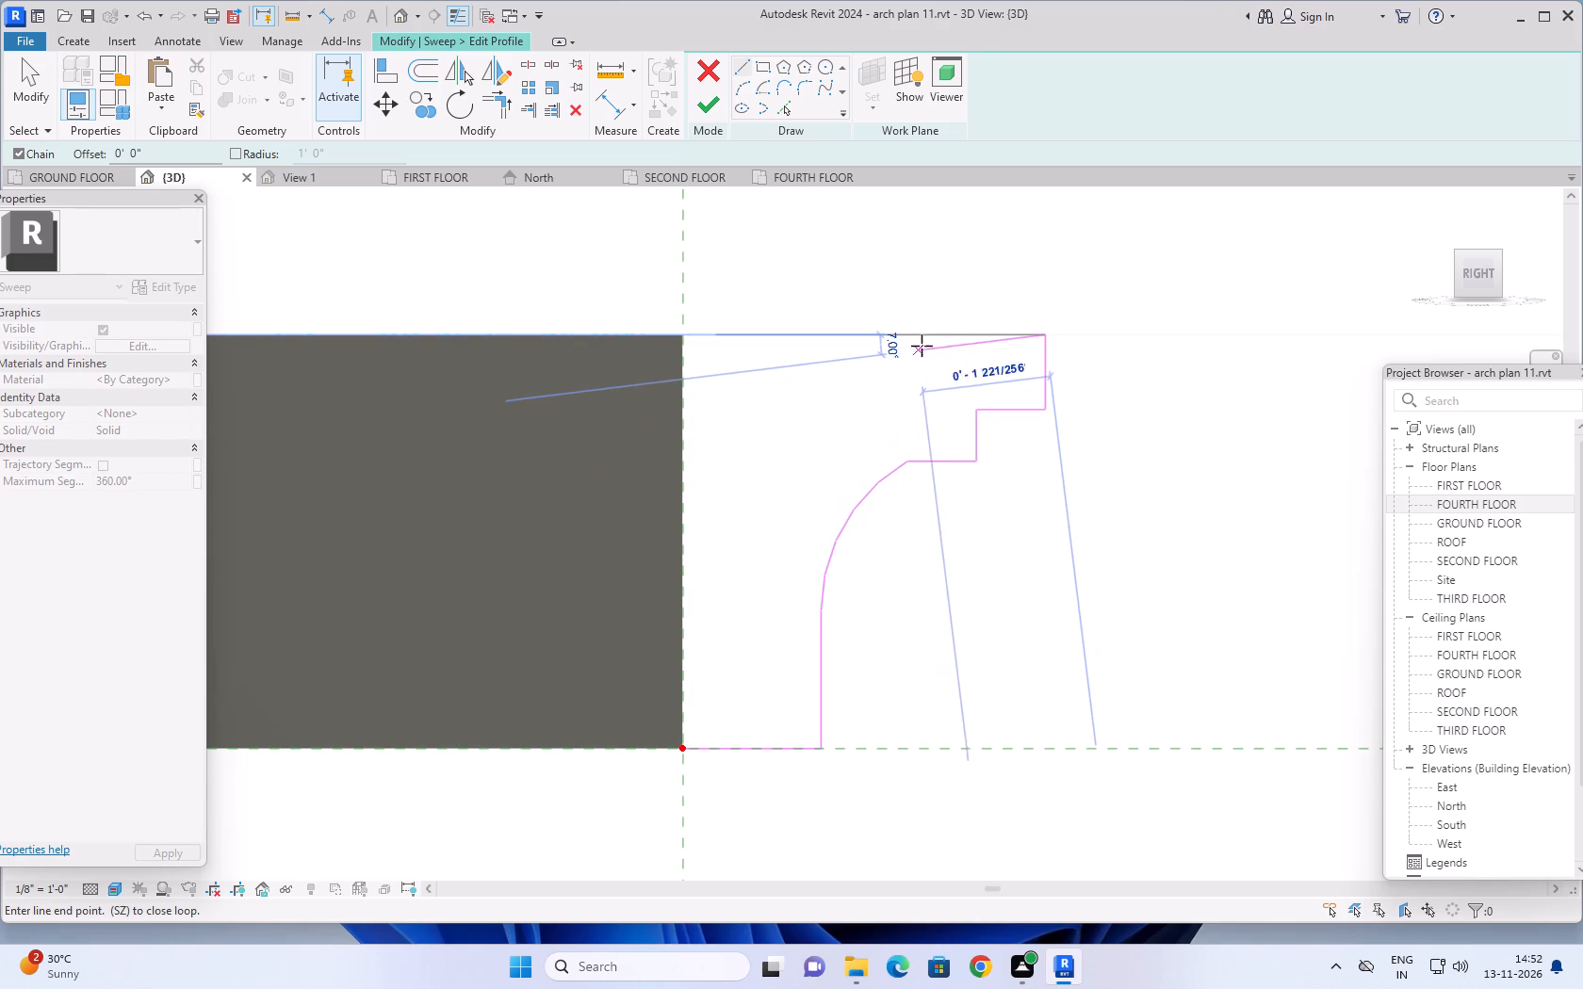
{"action": "left_click", "coordinate": [685, 335]}
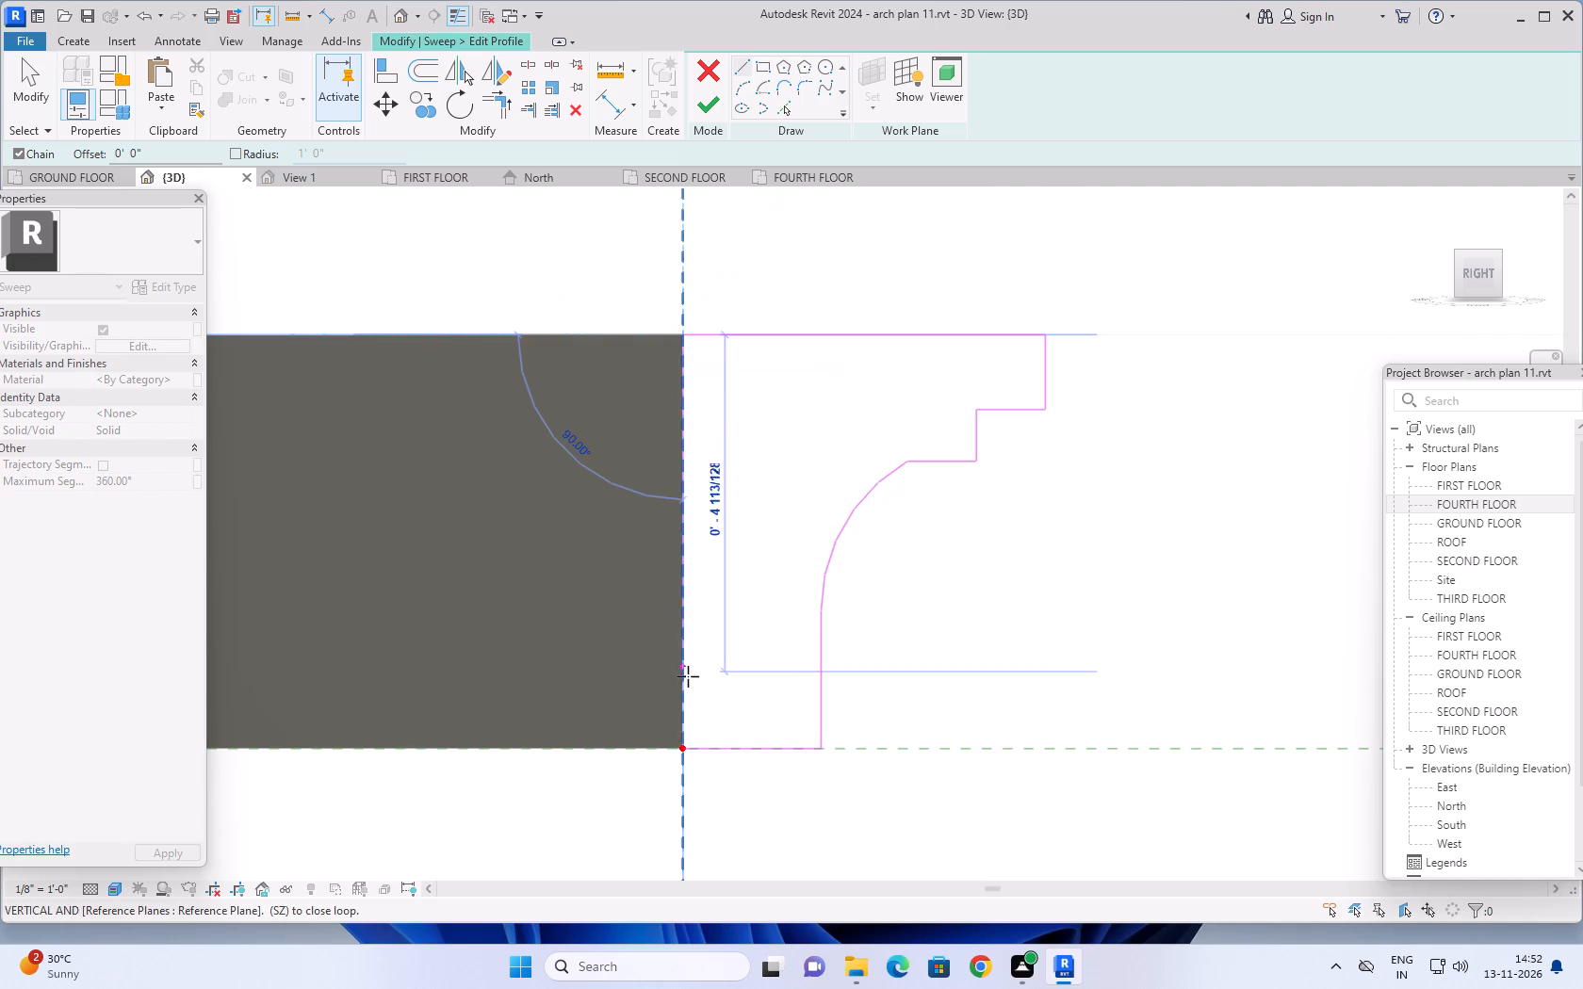
{"action": "left_click", "coordinate": [680, 747]}
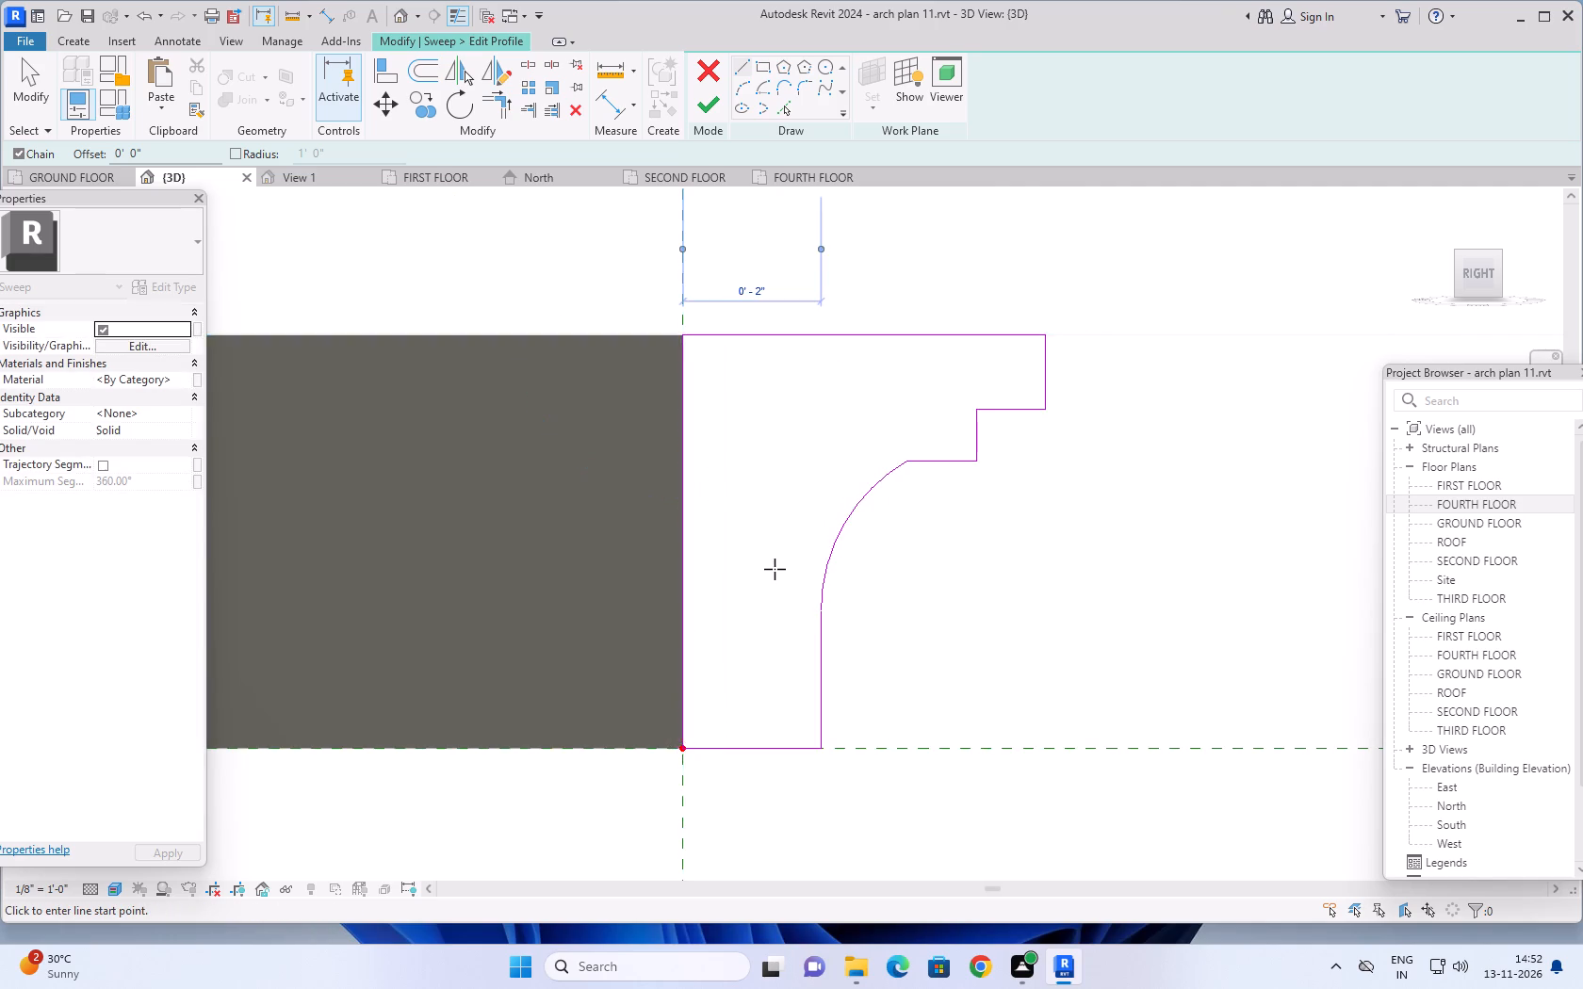
Finish the profile sketch and complete the sweep along the slab's edge.
{"action": "scroll", "coordinate": [775, 569], "scroll_direction": "down", "scroll_amount": 3}
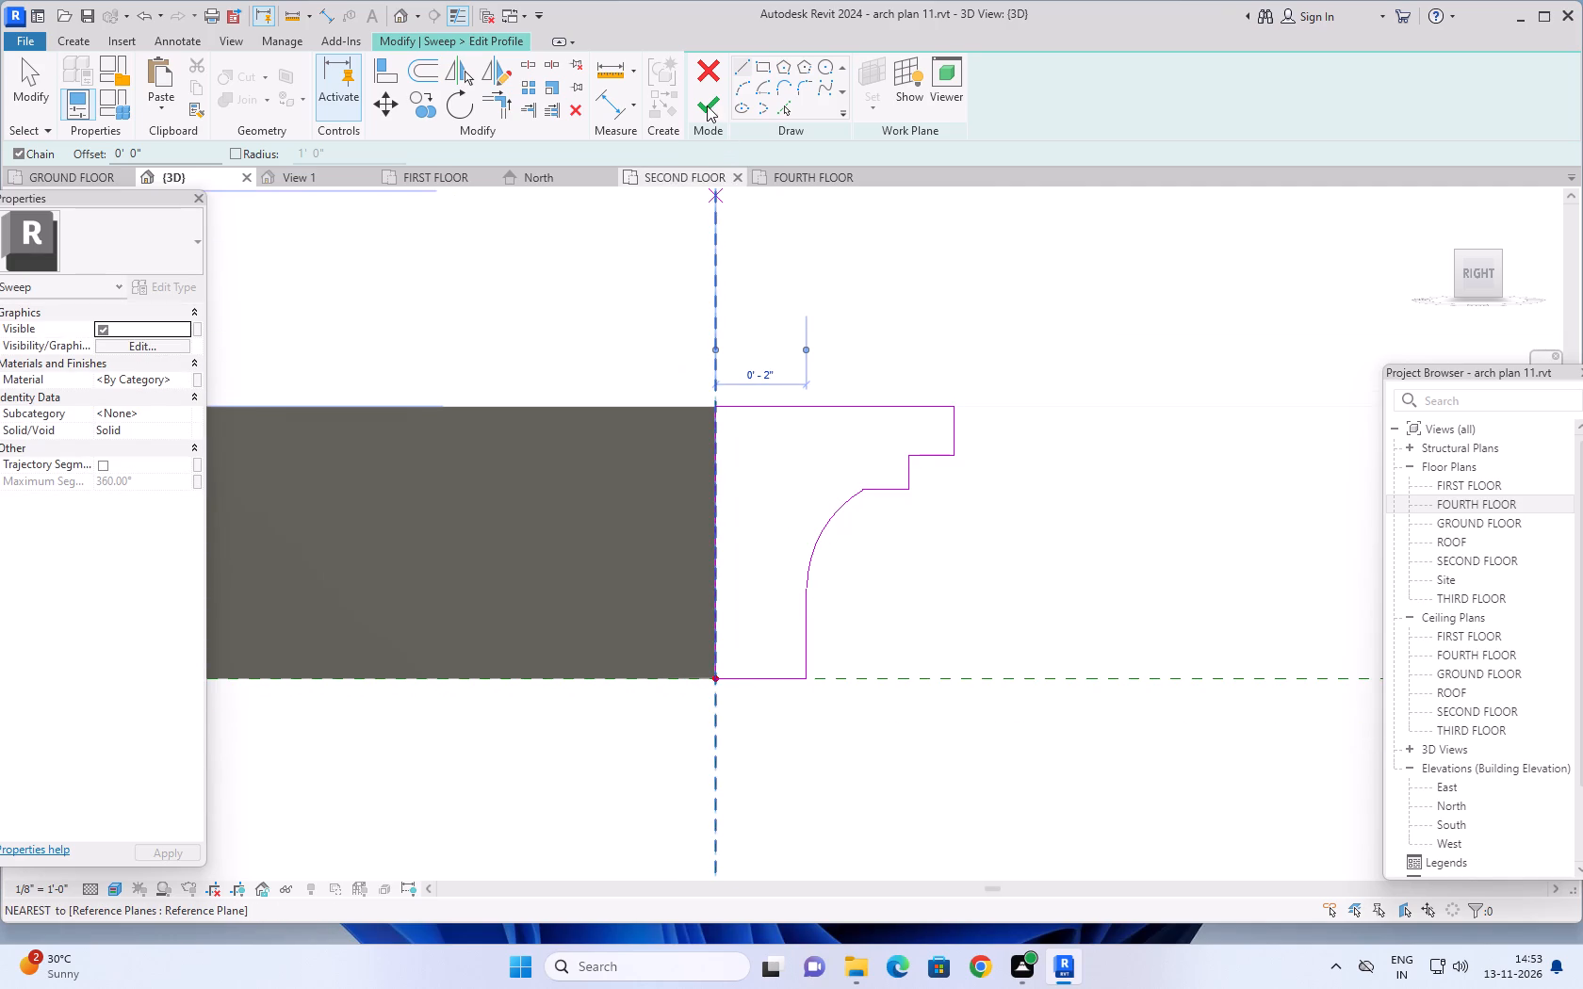
{"action": "left_click", "coordinate": [707, 105]}
{"action": "scroll", "coordinate": [1004, 602], "scroll_direction": "down", "scroll_amount": 6}
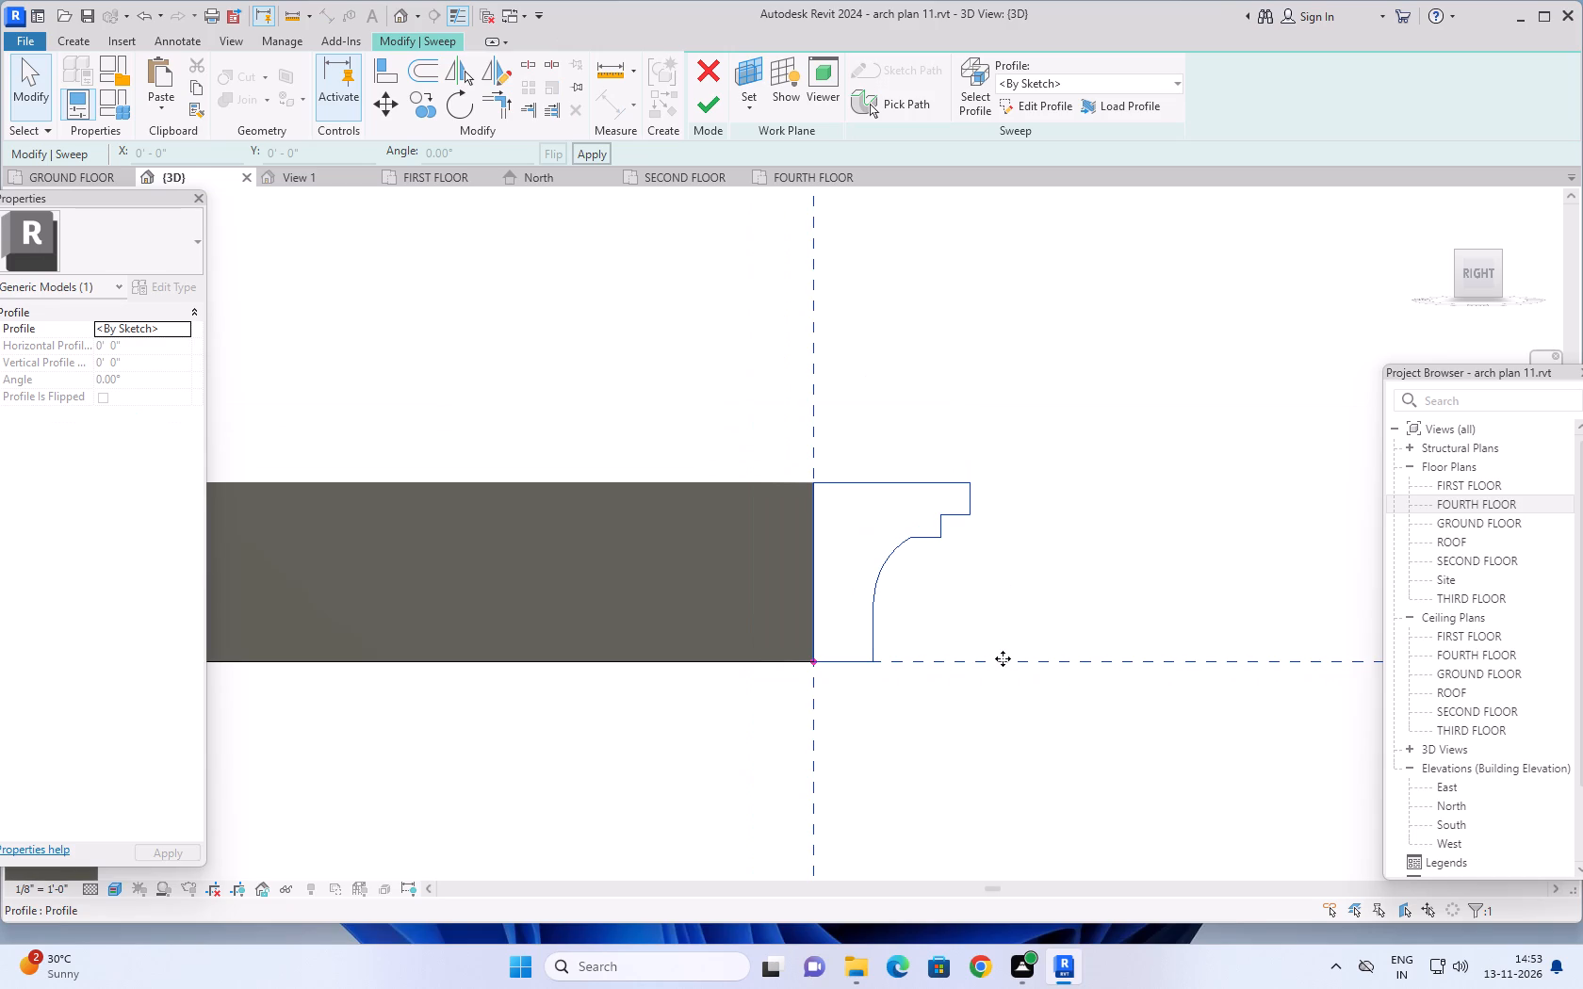
{"action": "scroll", "coordinate": [1003, 658], "scroll_direction": "down", "scroll_amount": 2}
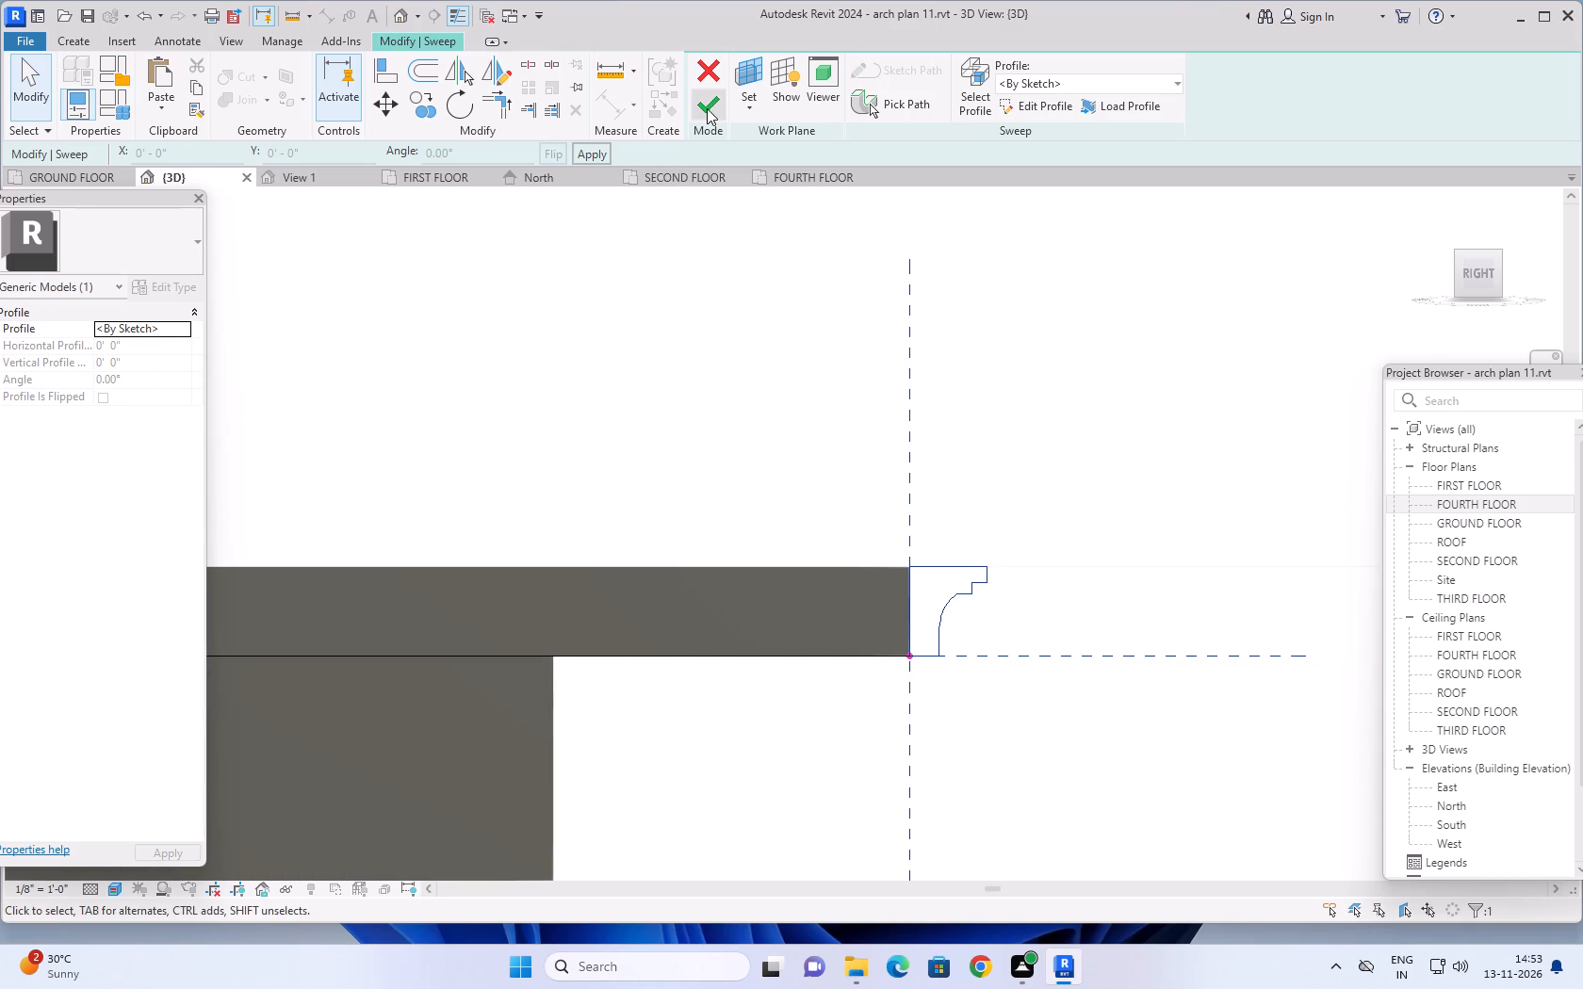
{"action": "left_click", "coordinate": [708, 105]}
Examine the swept moulding along the roof slab from the building's right and back sides.
{"action": "scroll", "coordinate": [858, 511], "scroll_direction": "down", "scroll_amount": 3}
{"action": "scroll", "coordinate": [945, 635], "scroll_direction": "down", "scroll_amount": 4}
{"action": "key", "text": "Escape"}
{"action": "scroll", "coordinate": [974, 697], "scroll_direction": "down", "scroll_amount": 9}
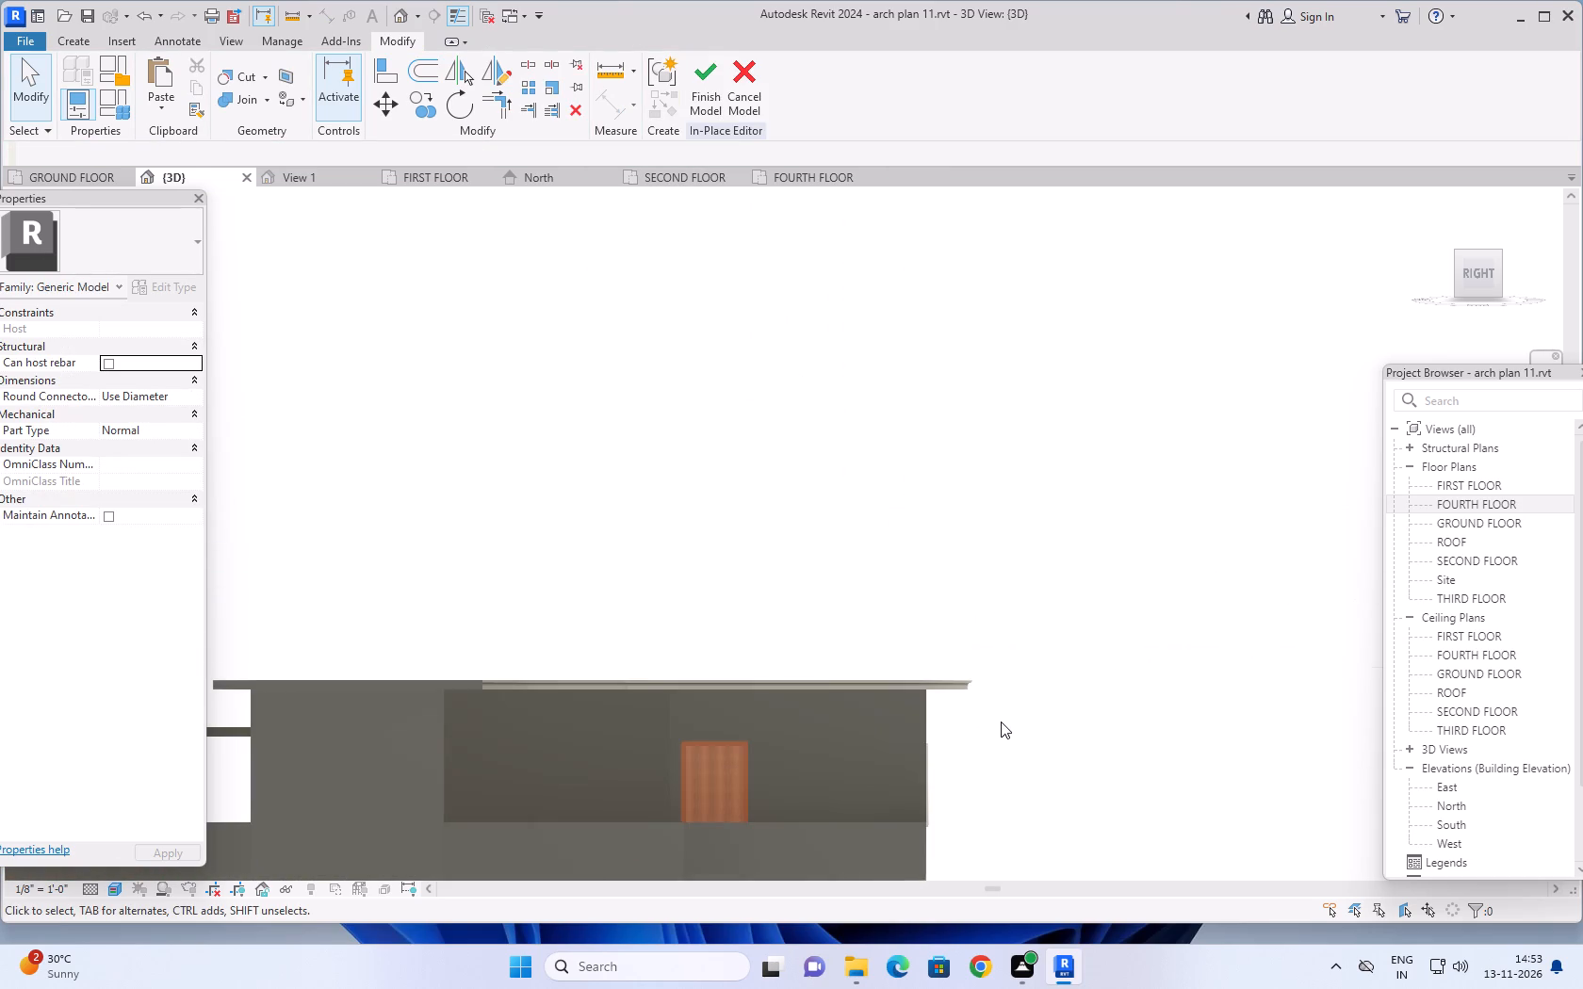
{"action": "middle_click_drag", "start_coordinate": [1015, 738], "coordinate": [868, 757], "text": "shift"}
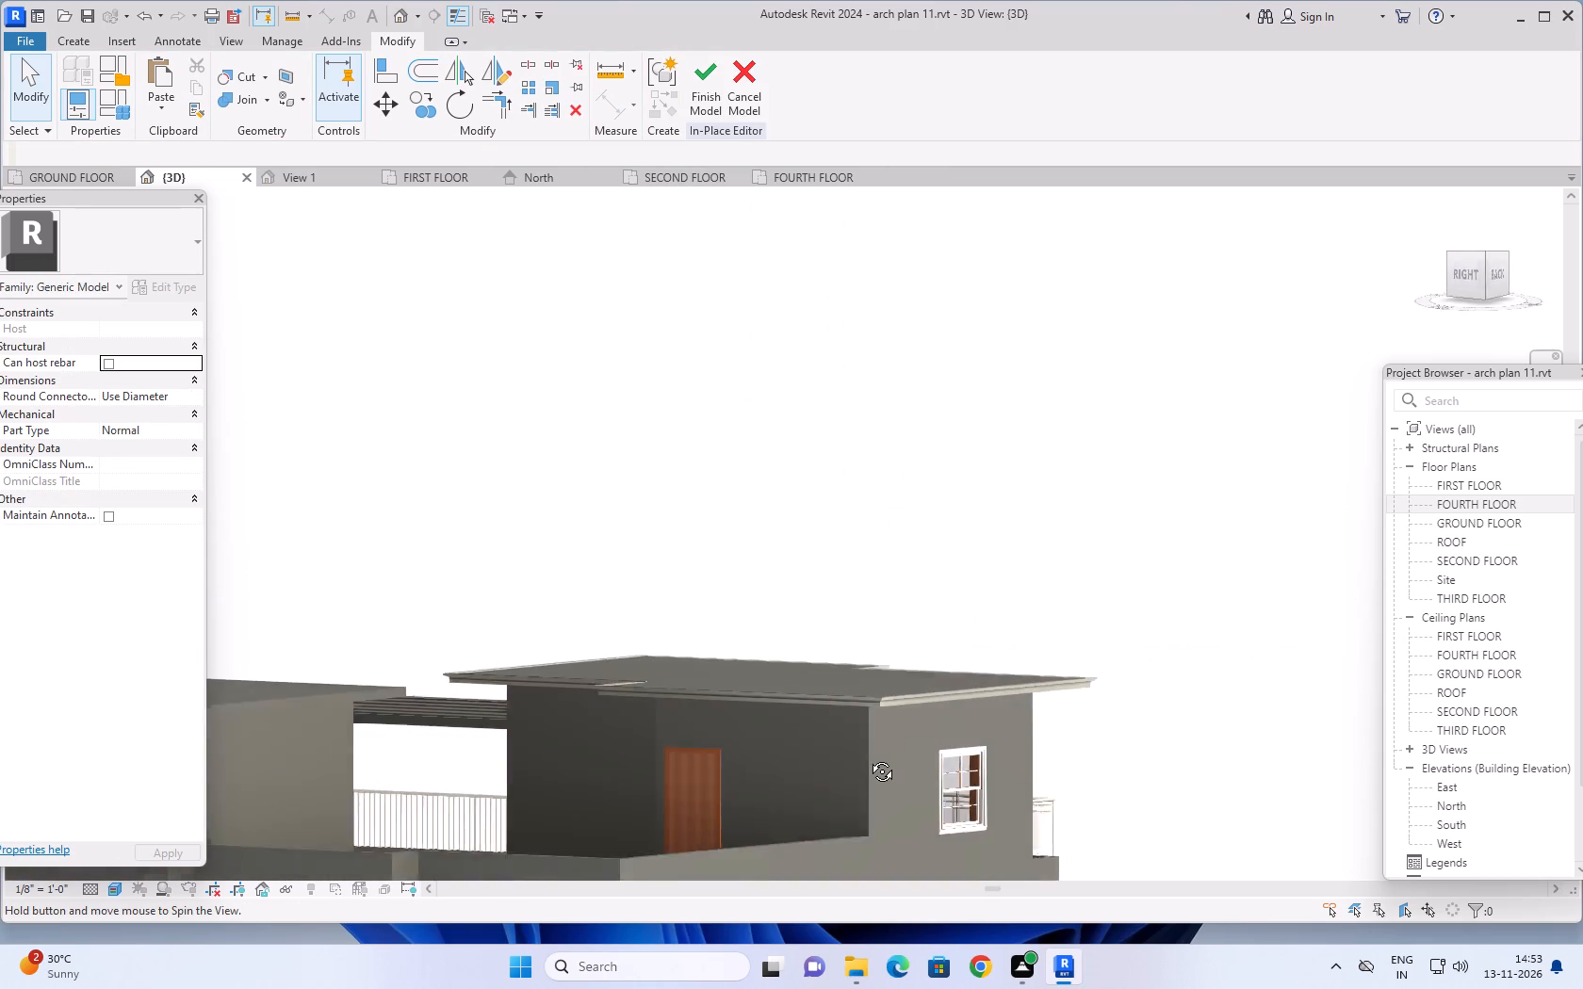
{"action": "middle_click_drag", "start_coordinate": [868, 757], "coordinate": [856, 759], "text": "shift"}
{"action": "scroll", "coordinate": [1029, 729], "scroll_direction": "down", "scroll_amount": 3}
{"action": "key", "text": "Escape"}
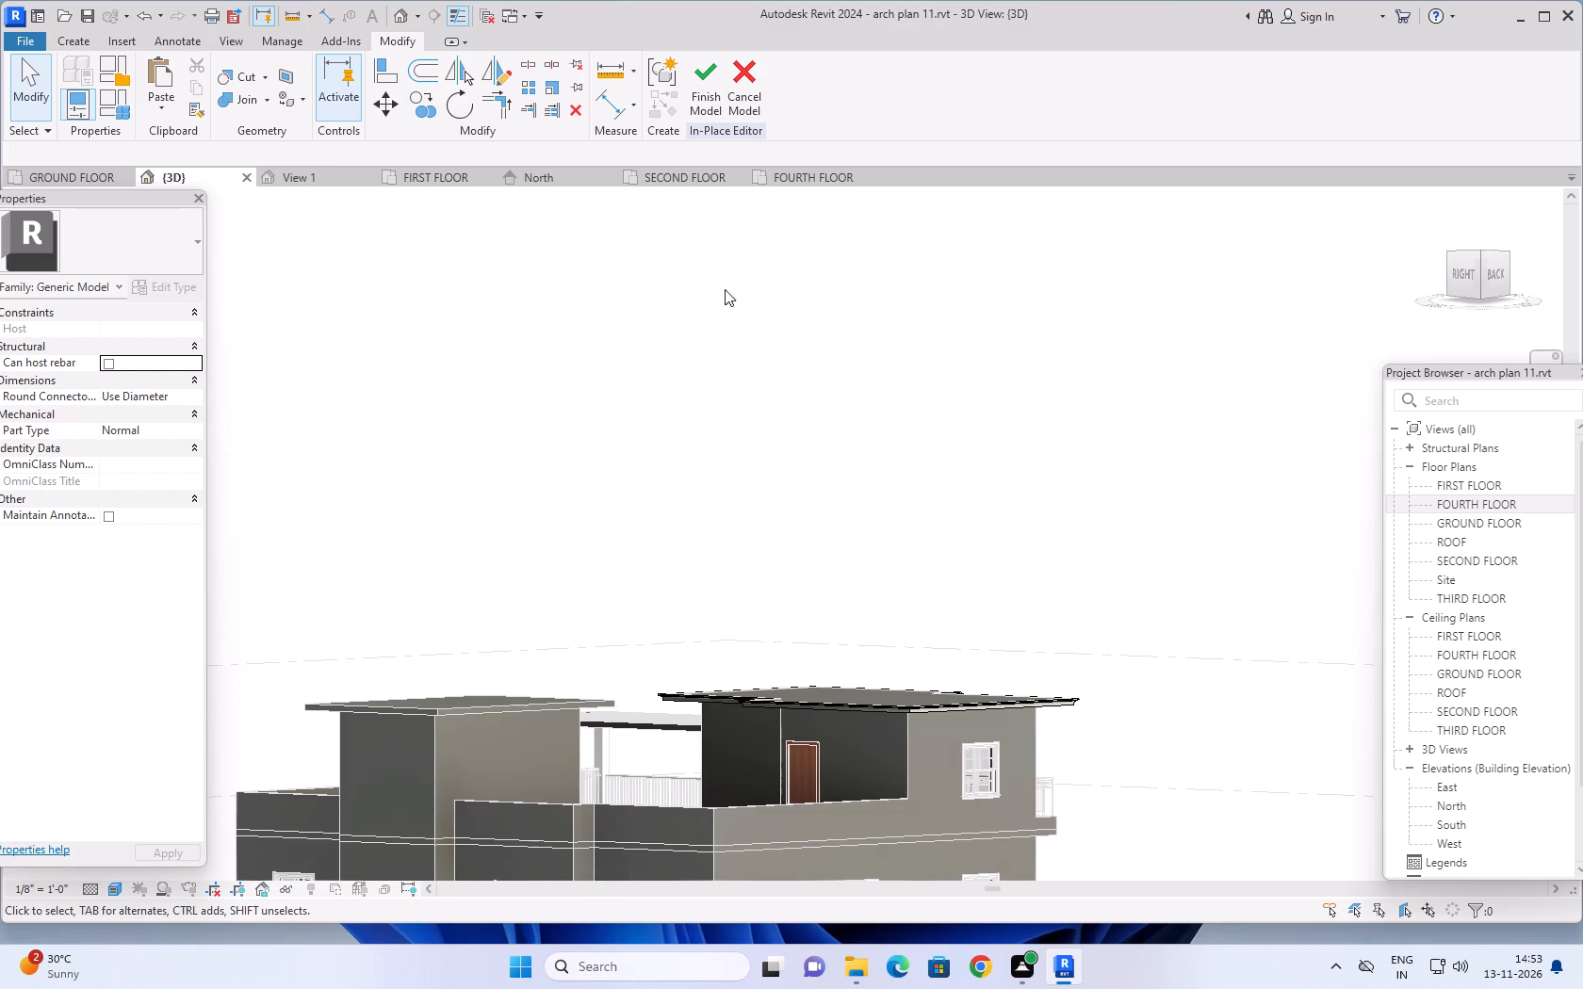
Finish the in-place moulding model and save the project.
{"action": "left_click", "coordinate": [709, 80]}
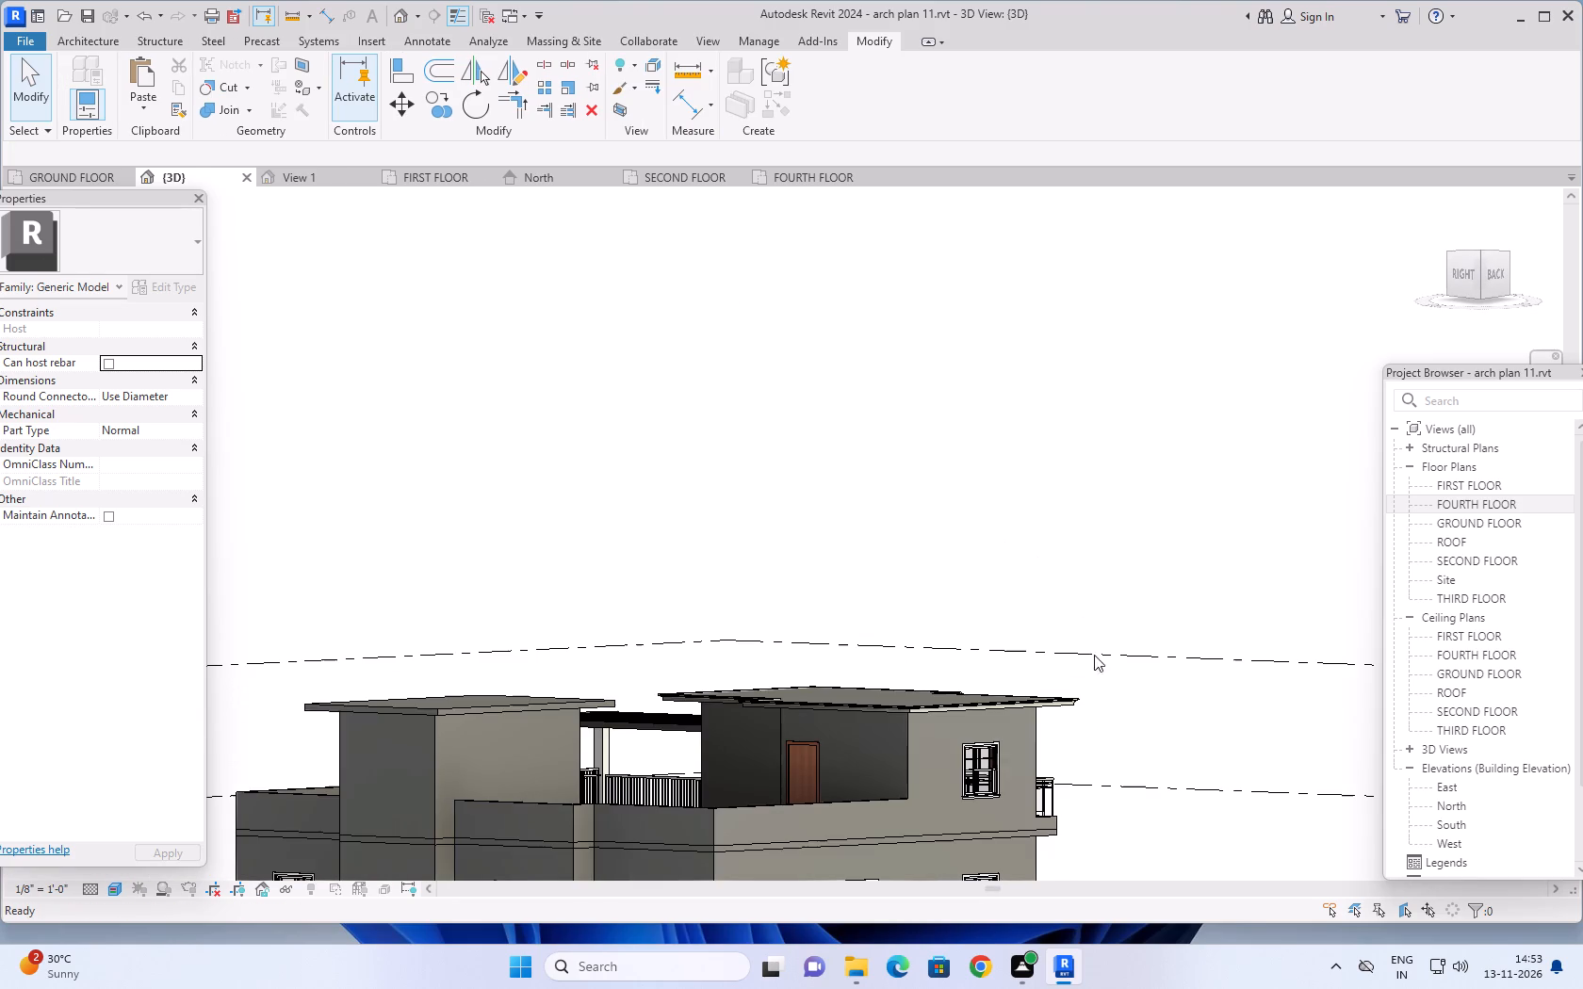
{"action": "left_click", "coordinate": [944, 318]}
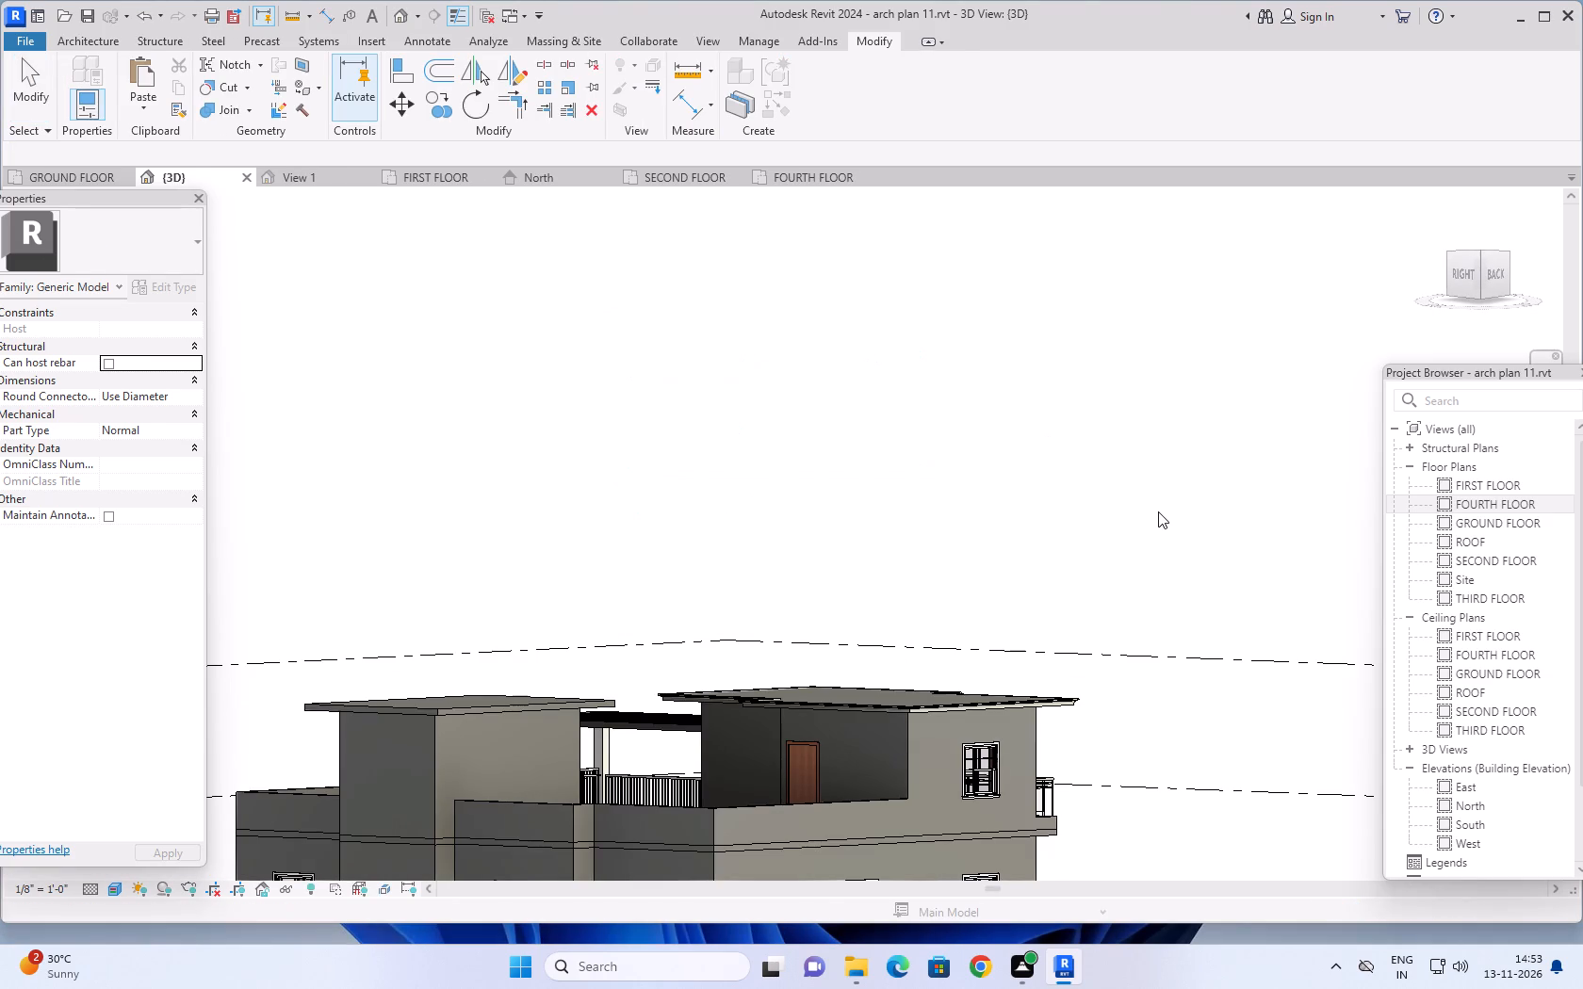
{"action": "key", "text": "ctrl+s"}
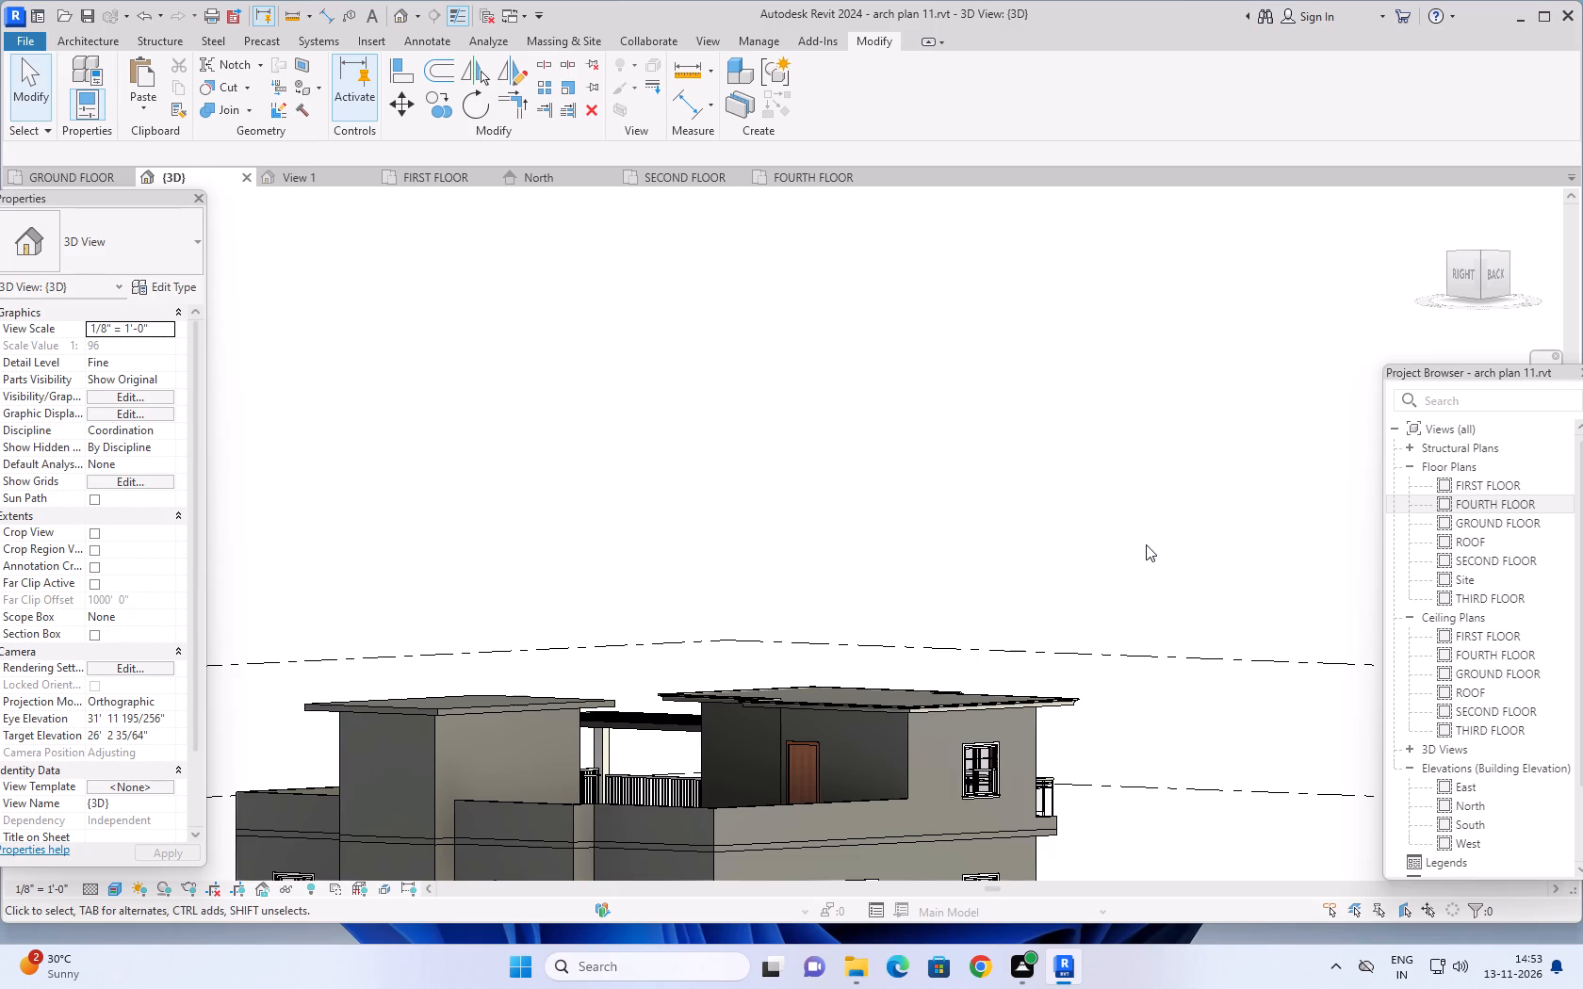
Inspect the roof moulding's profile, corners and edges up close from the building's left and back sides.
{"action": "scroll", "coordinate": [1162, 505], "scroll_direction": "down", "scroll_amount": 4}
{"action": "scroll", "coordinate": [1182, 643], "scroll_direction": "down", "scroll_amount": 1}
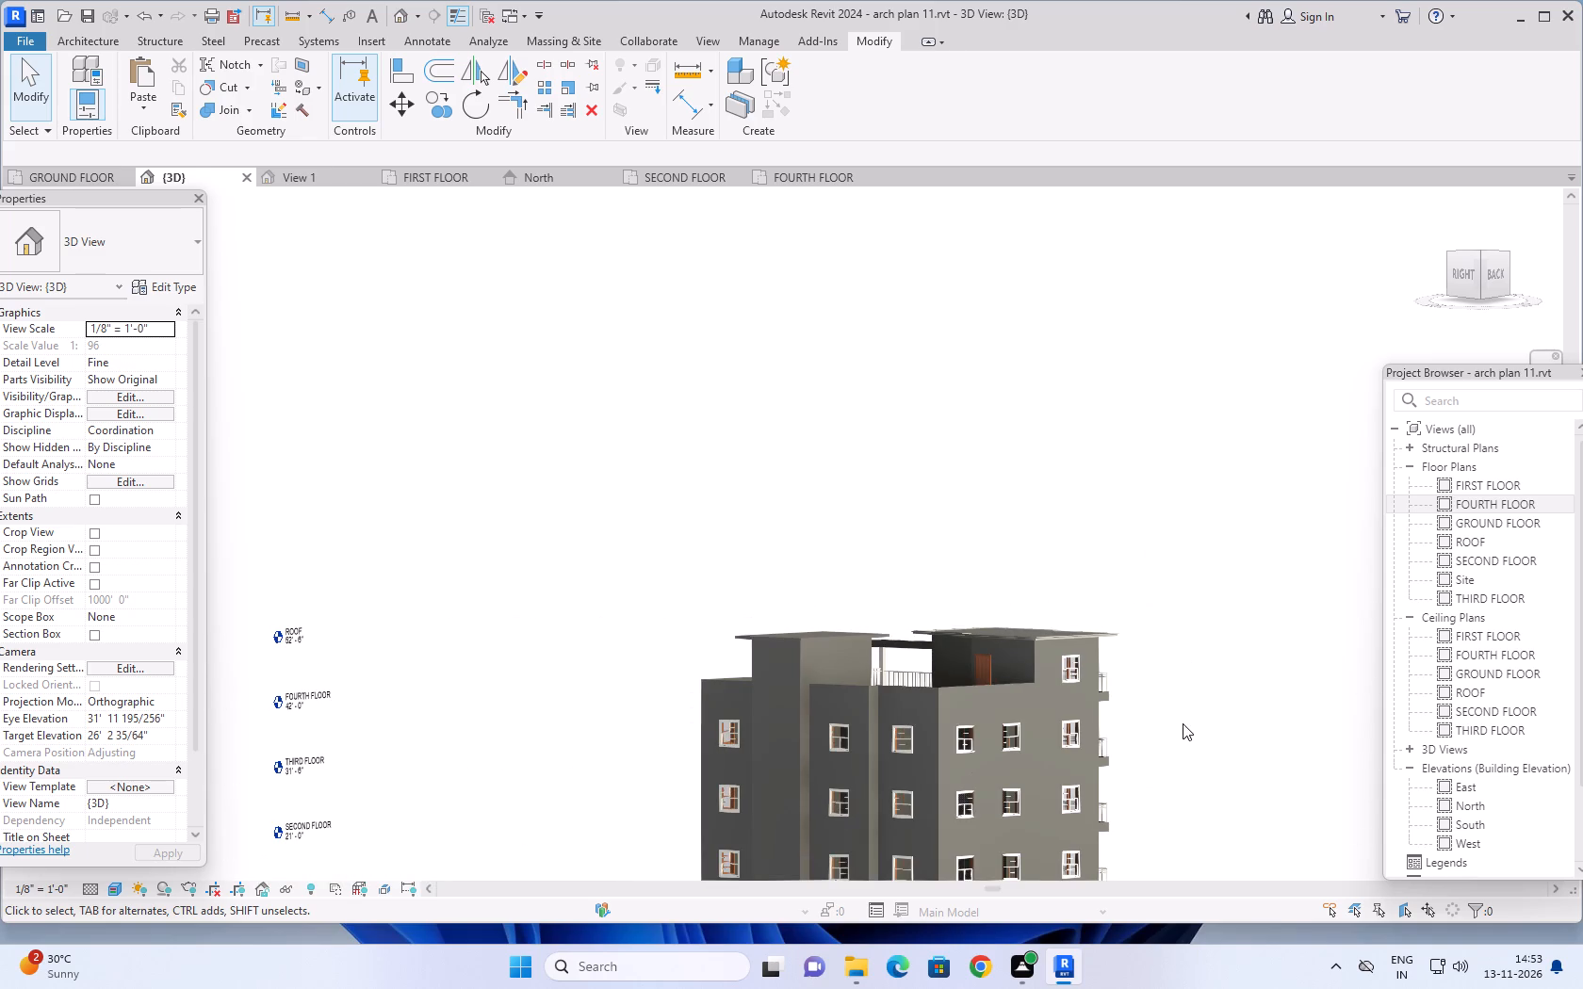
{"action": "middle_click_drag", "start_coordinate": [1183, 737], "coordinate": [685, 726], "text": "shift"}
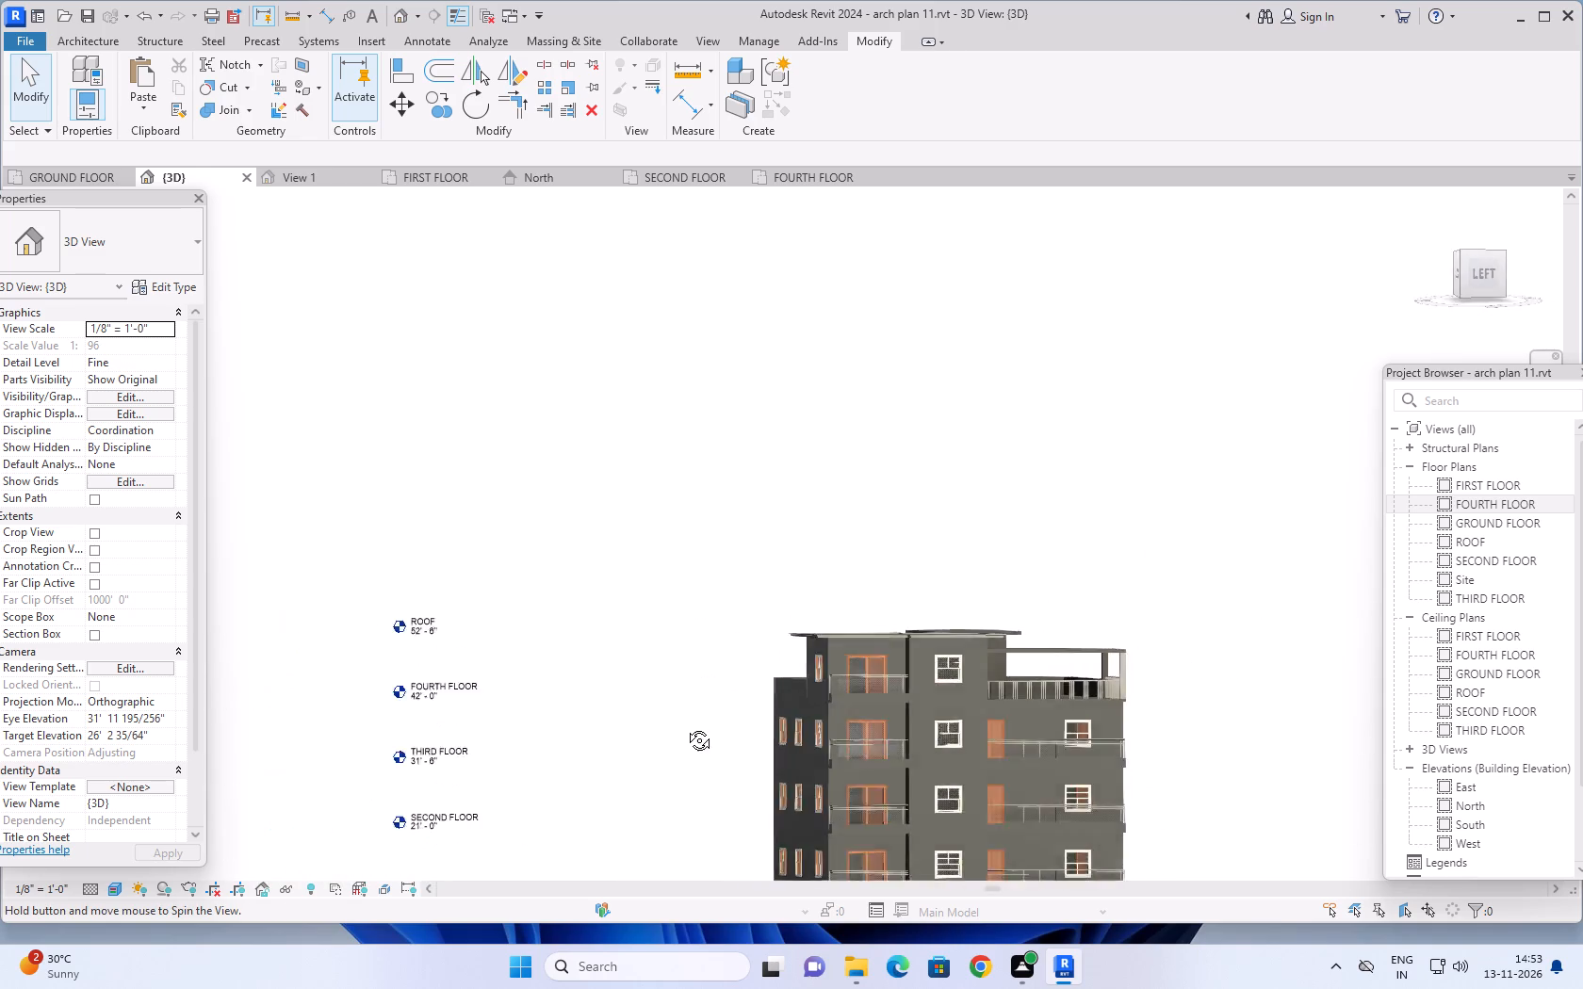
{"action": "middle_click_drag", "start_coordinate": [685, 726], "coordinate": [677, 703], "text": "shift"}
{"action": "scroll", "coordinate": [841, 623], "scroll_direction": "up", "scroll_amount": 5}
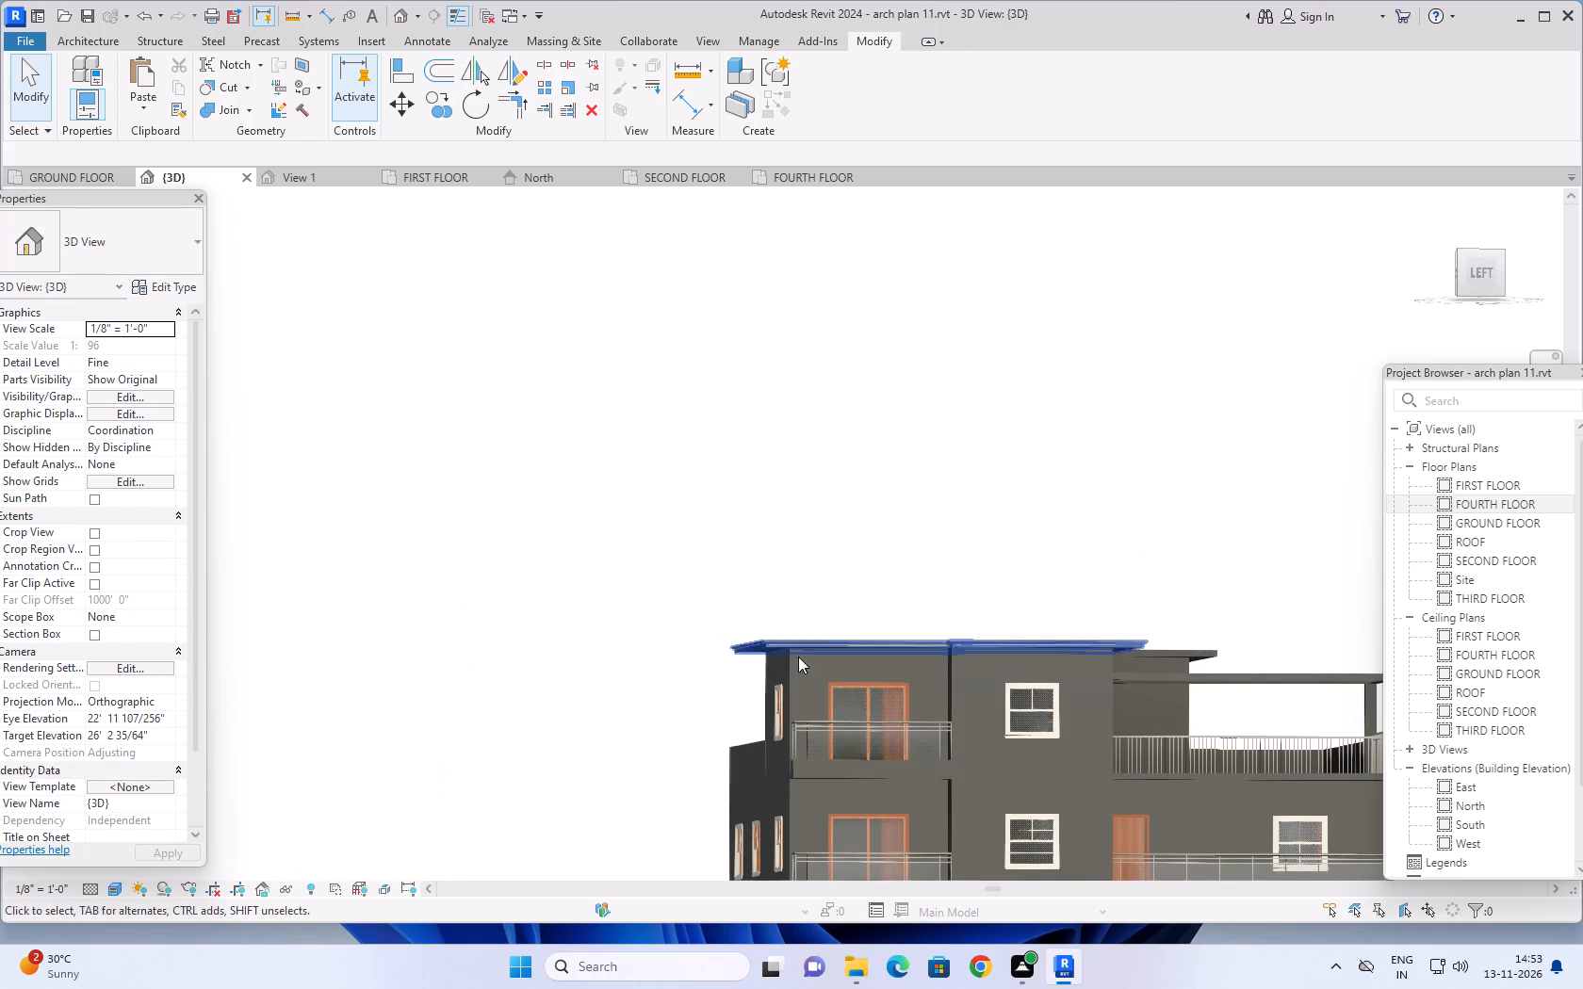
{"action": "scroll", "coordinate": [777, 665], "scroll_direction": "up", "scroll_amount": 6}
{"action": "middle_click_drag", "start_coordinate": [753, 678], "coordinate": [694, 719], "text": "shift"}
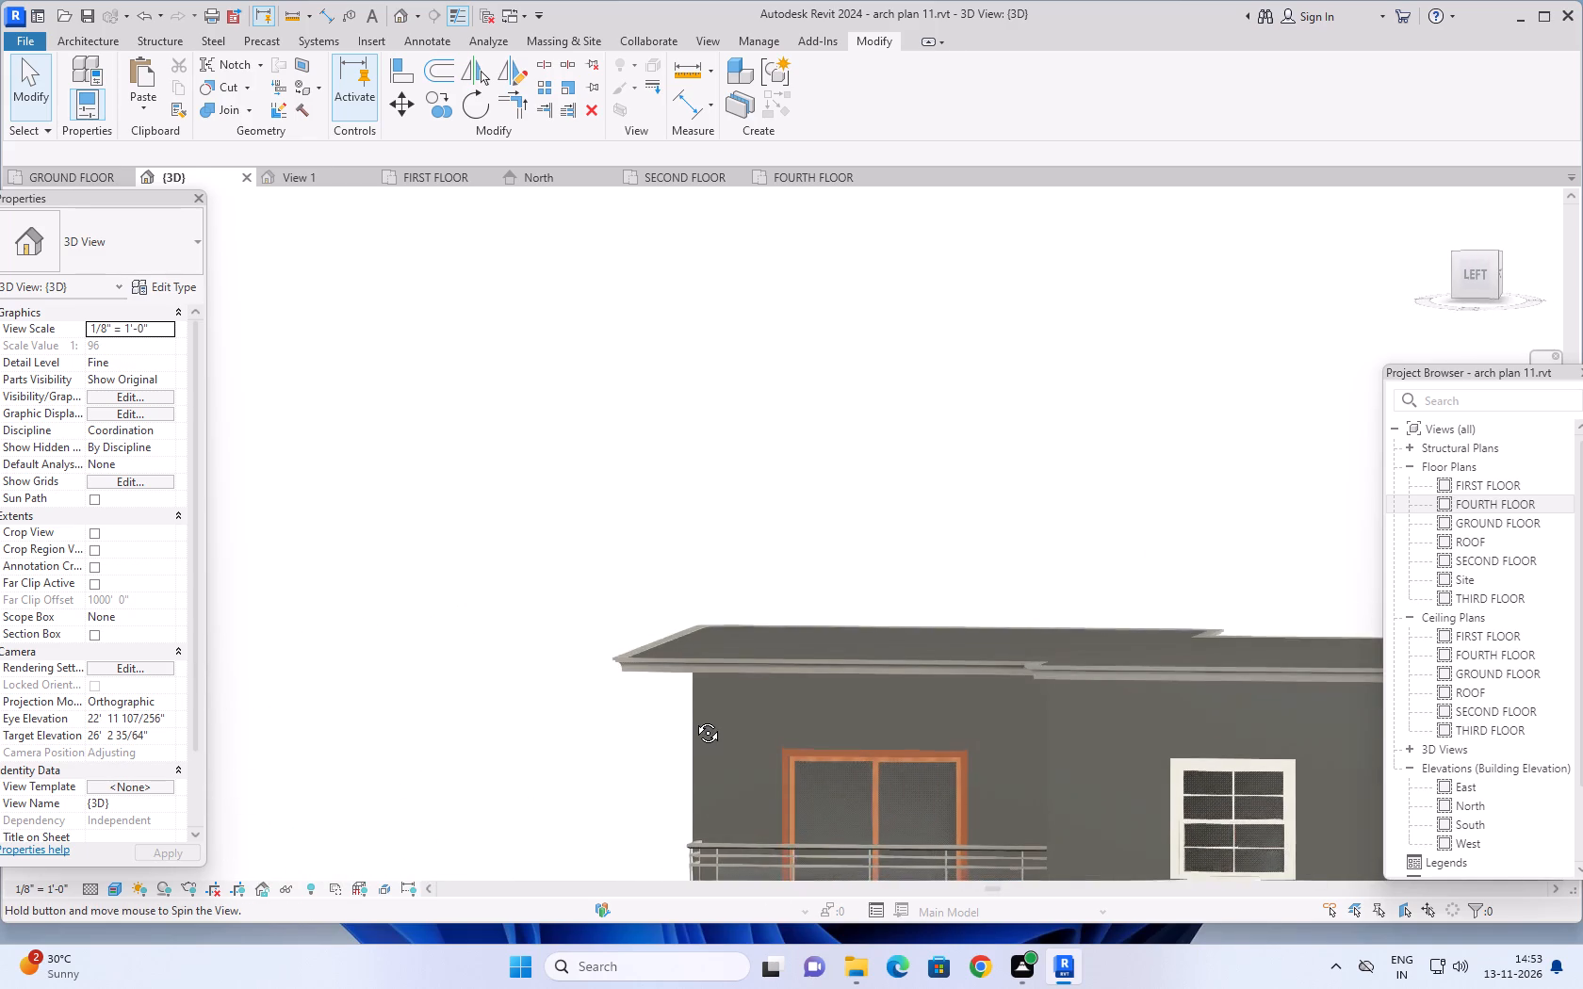
{"action": "middle_click_drag", "start_coordinate": [694, 719], "coordinate": [702, 716], "text": "shift"}
{"action": "scroll", "coordinate": [637, 669], "scroll_direction": "up", "scroll_amount": 5}
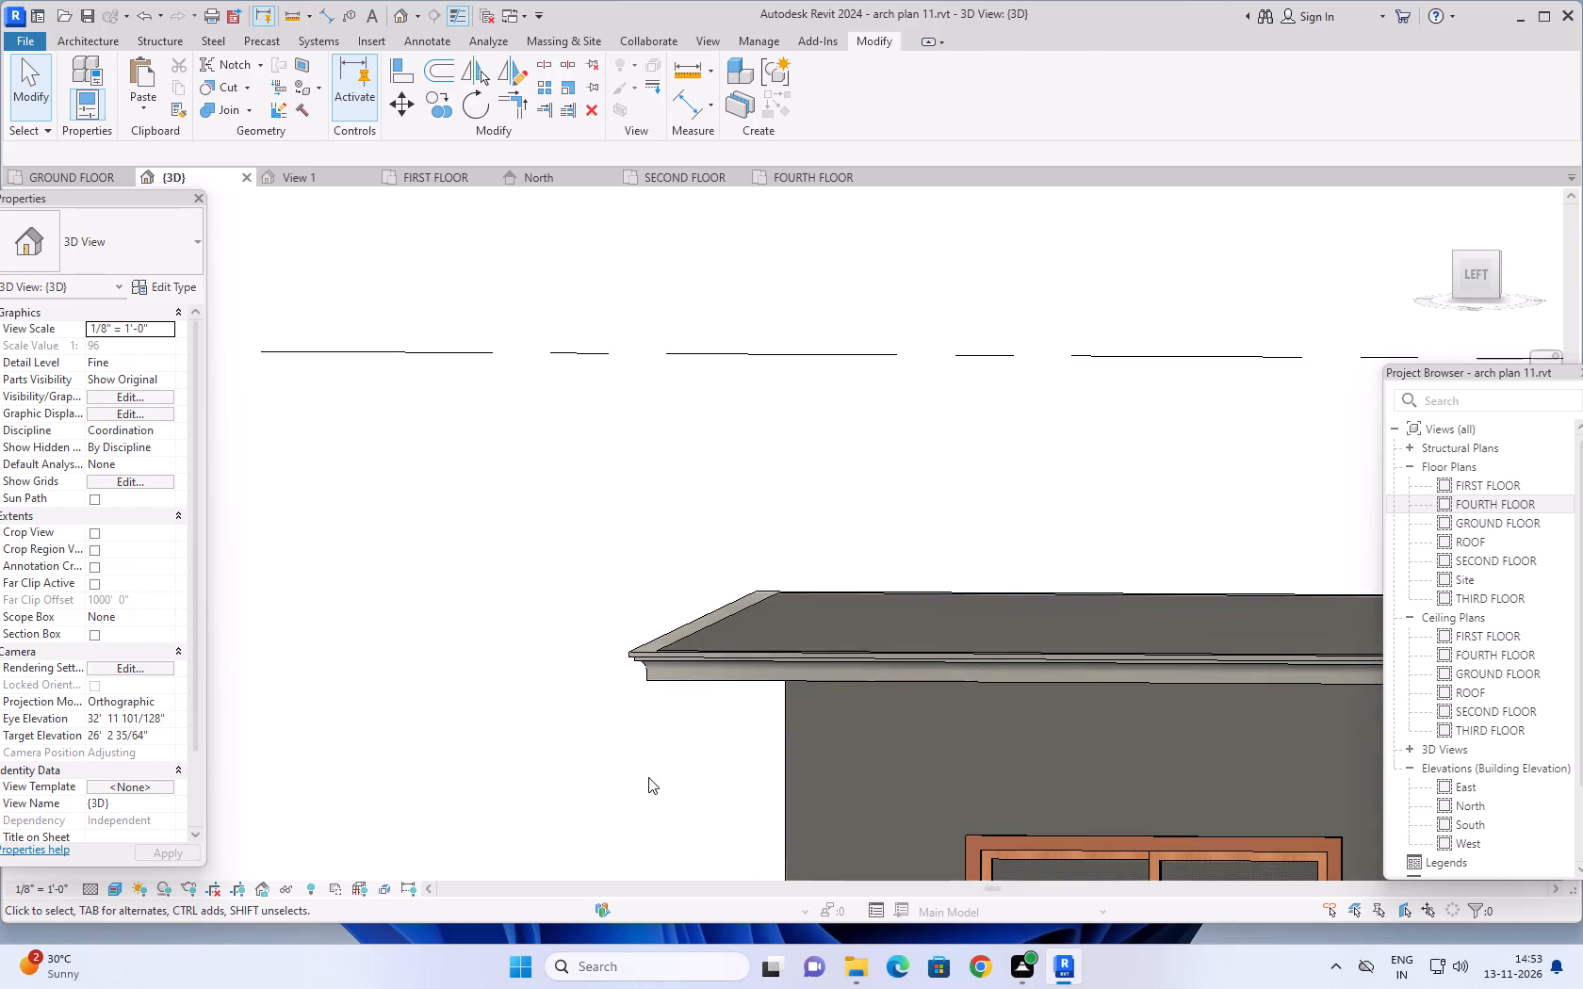
{"action": "scroll", "coordinate": [663, 742], "scroll_direction": "up", "scroll_amount": 1, "text": "shift"}
{"action": "middle_click_drag", "start_coordinate": [663, 742], "coordinate": [668, 727], "text": "shift"}
{"action": "scroll", "coordinate": [645, 639], "scroll_direction": "up", "scroll_amount": 5}
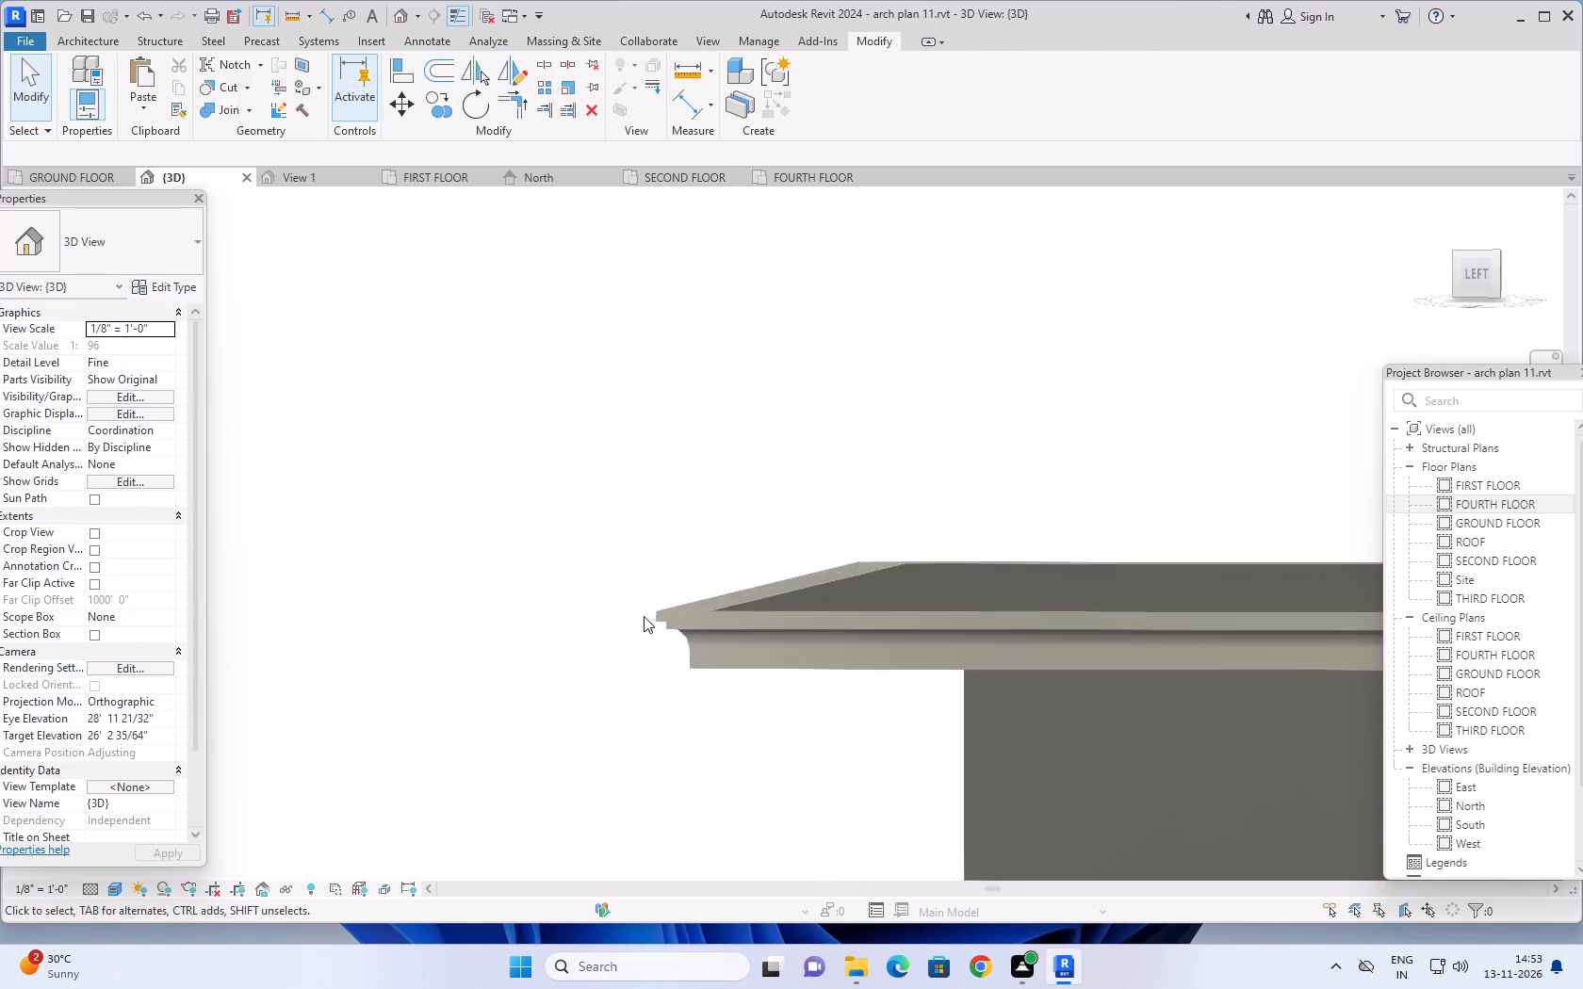
{"action": "middle_click_drag", "start_coordinate": [673, 673], "coordinate": [678, 661], "text": "shift"}
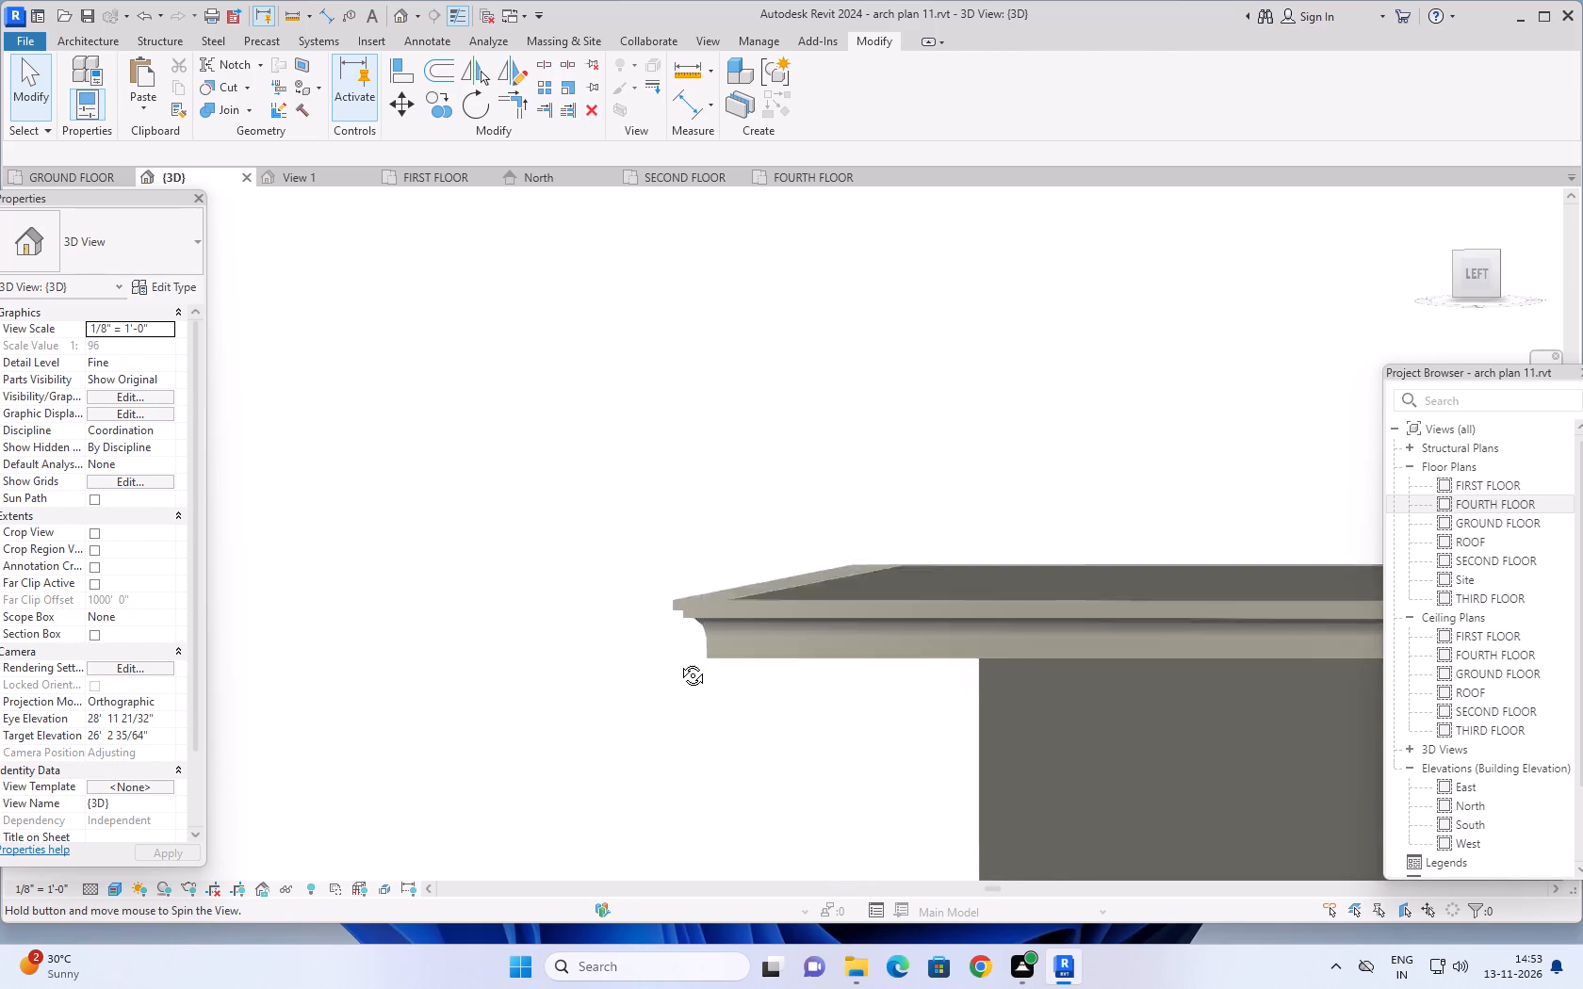
{"action": "middle_click_drag", "start_coordinate": [678, 661], "coordinate": [691, 655], "text": "shift"}
{"action": "scroll", "coordinate": [838, 568], "scroll_direction": "up", "scroll_amount": 5}
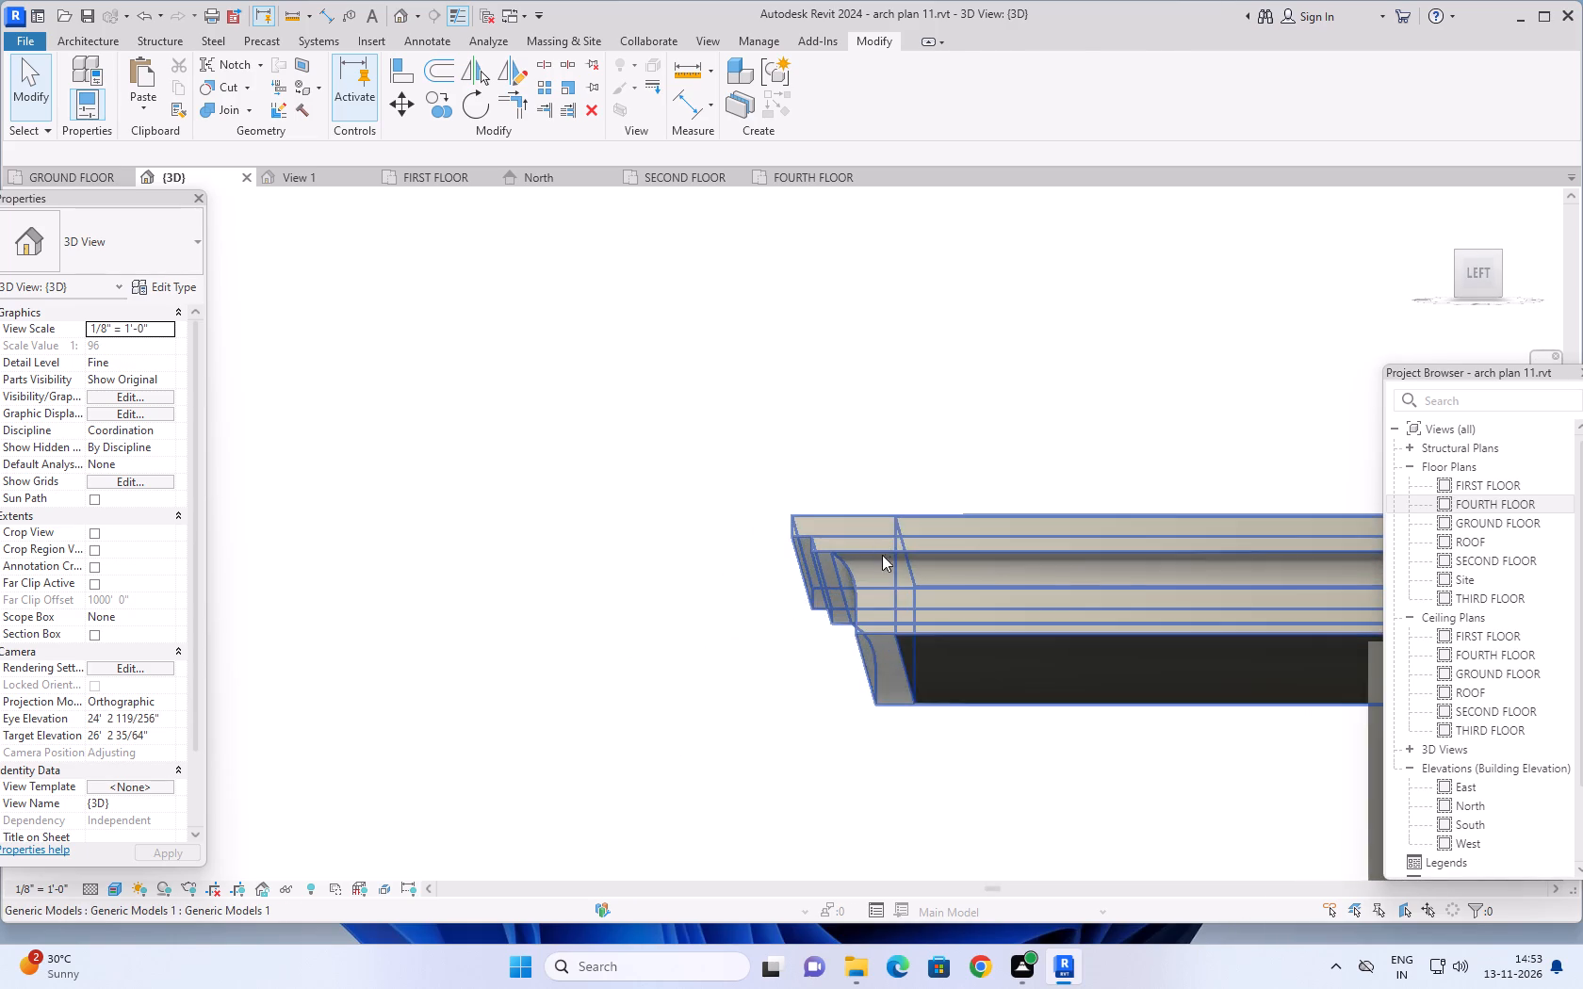
{"action": "scroll", "coordinate": [882, 567], "scroll_direction": "up", "scroll_amount": 3}
{"action": "middle_click_drag", "start_coordinate": [681, 673], "coordinate": [759, 694]}
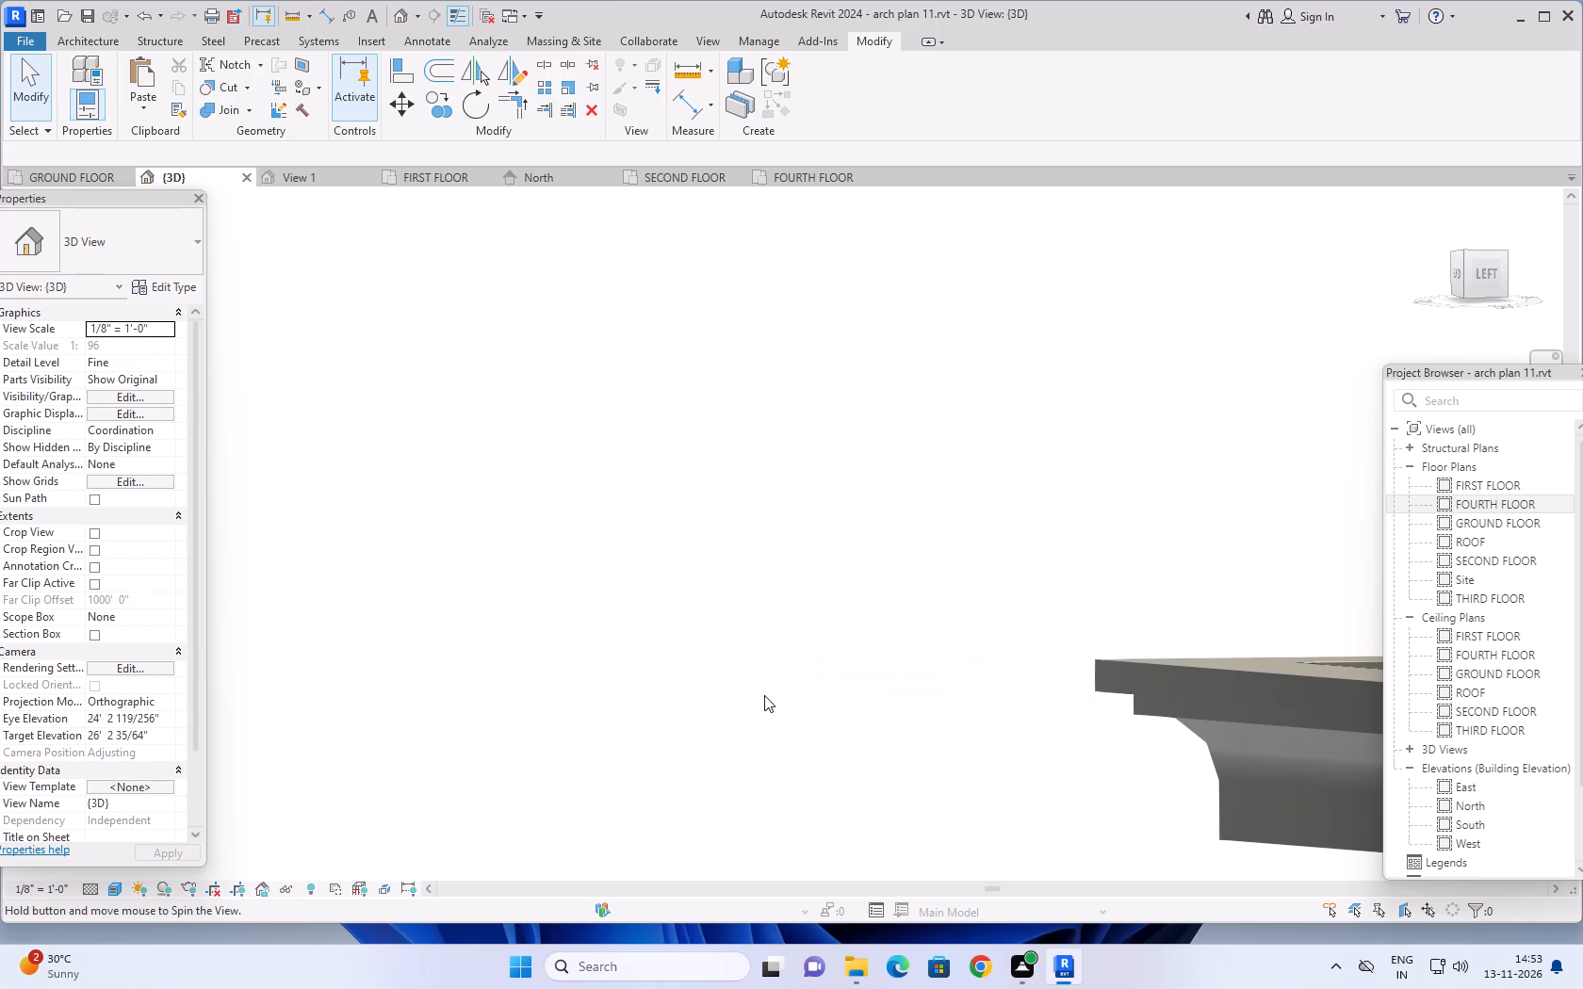
{"action": "scroll", "coordinate": [840, 711], "scroll_direction": "down", "scroll_amount": 3}
{"action": "middle_click_drag", "start_coordinate": [883, 716], "coordinate": [644, 614]}
{"action": "scroll", "coordinate": [674, 656], "scroll_direction": "down", "scroll_amount": 4}
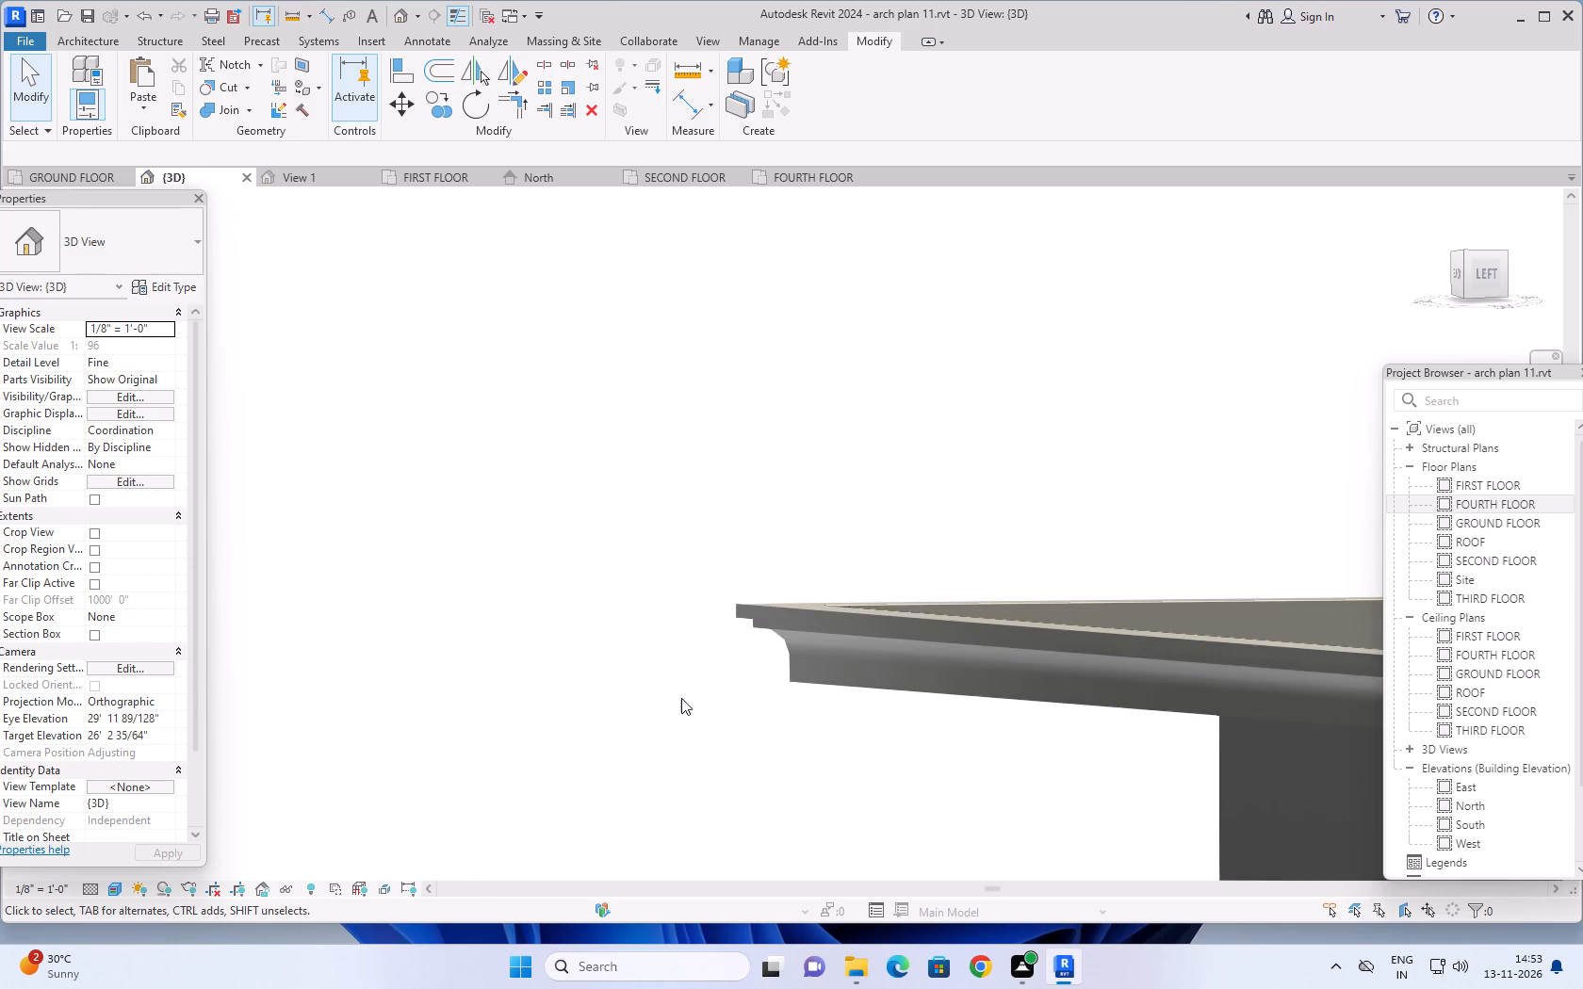
{"action": "scroll", "coordinate": [686, 695], "scroll_direction": "down", "scroll_amount": 2}
{"action": "middle_click_drag", "start_coordinate": [702, 703], "coordinate": [578, 666]}
{"action": "middle_click_drag", "start_coordinate": [620, 682], "coordinate": [653, 677]}
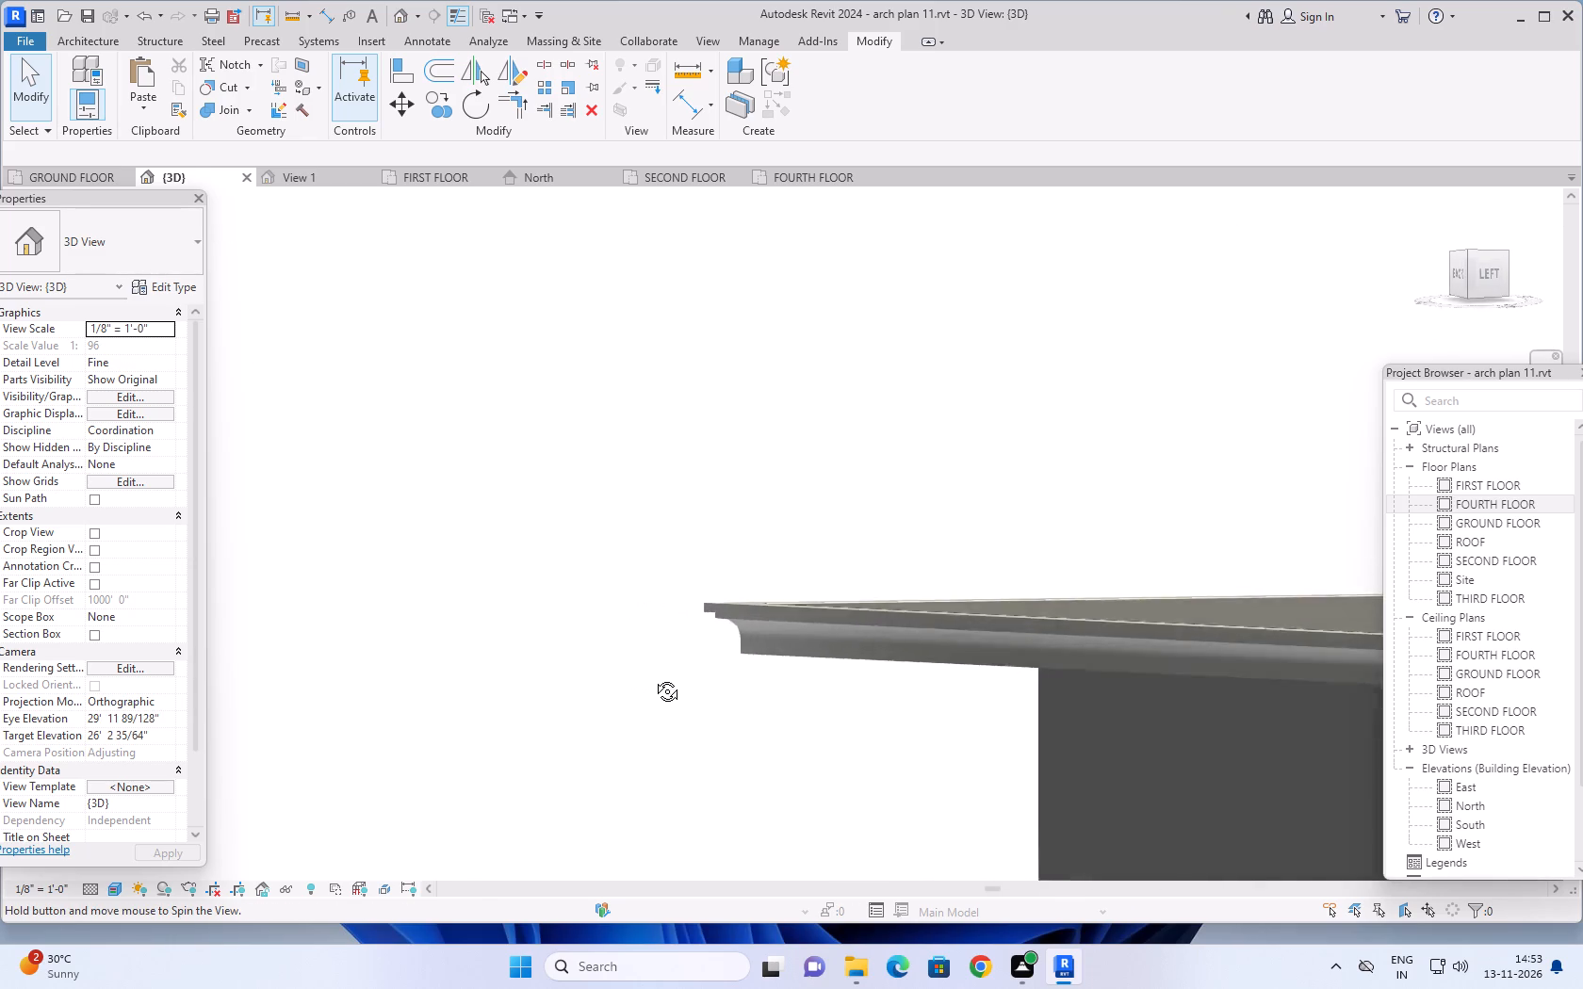
{"action": "middle_click_drag", "start_coordinate": [653, 677], "coordinate": [708, 670]}
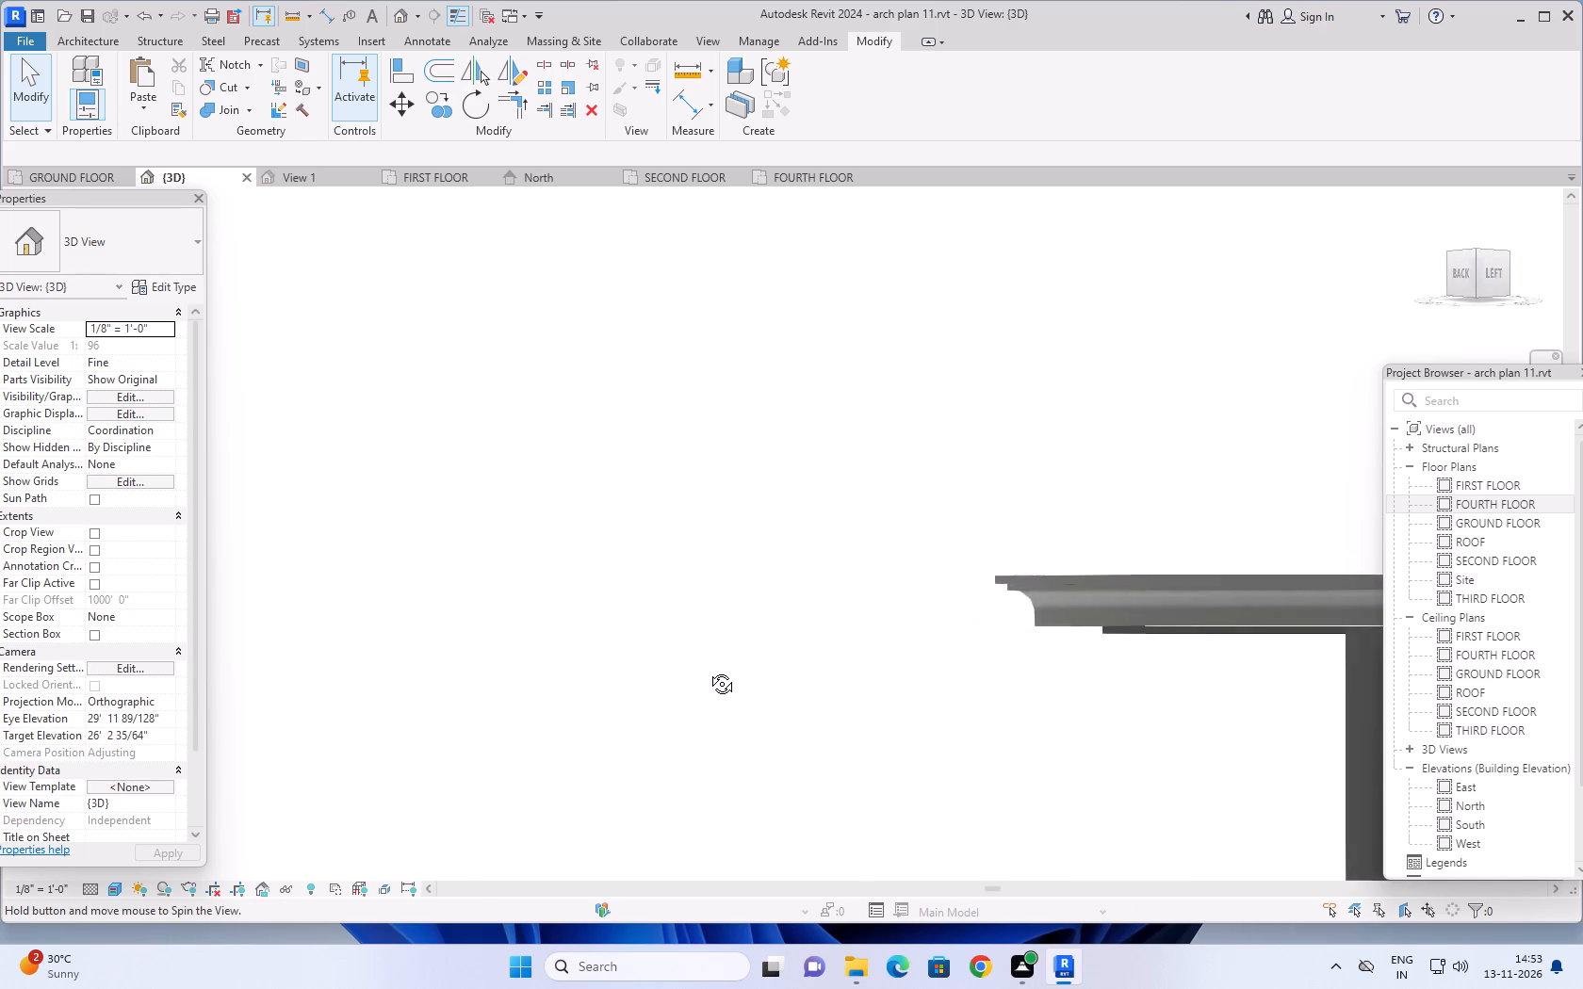
{"action": "middle_click_drag", "start_coordinate": [708, 670], "coordinate": [726, 673]}
{"action": "middle_click_drag", "start_coordinate": [894, 702], "coordinate": [466, 675]}
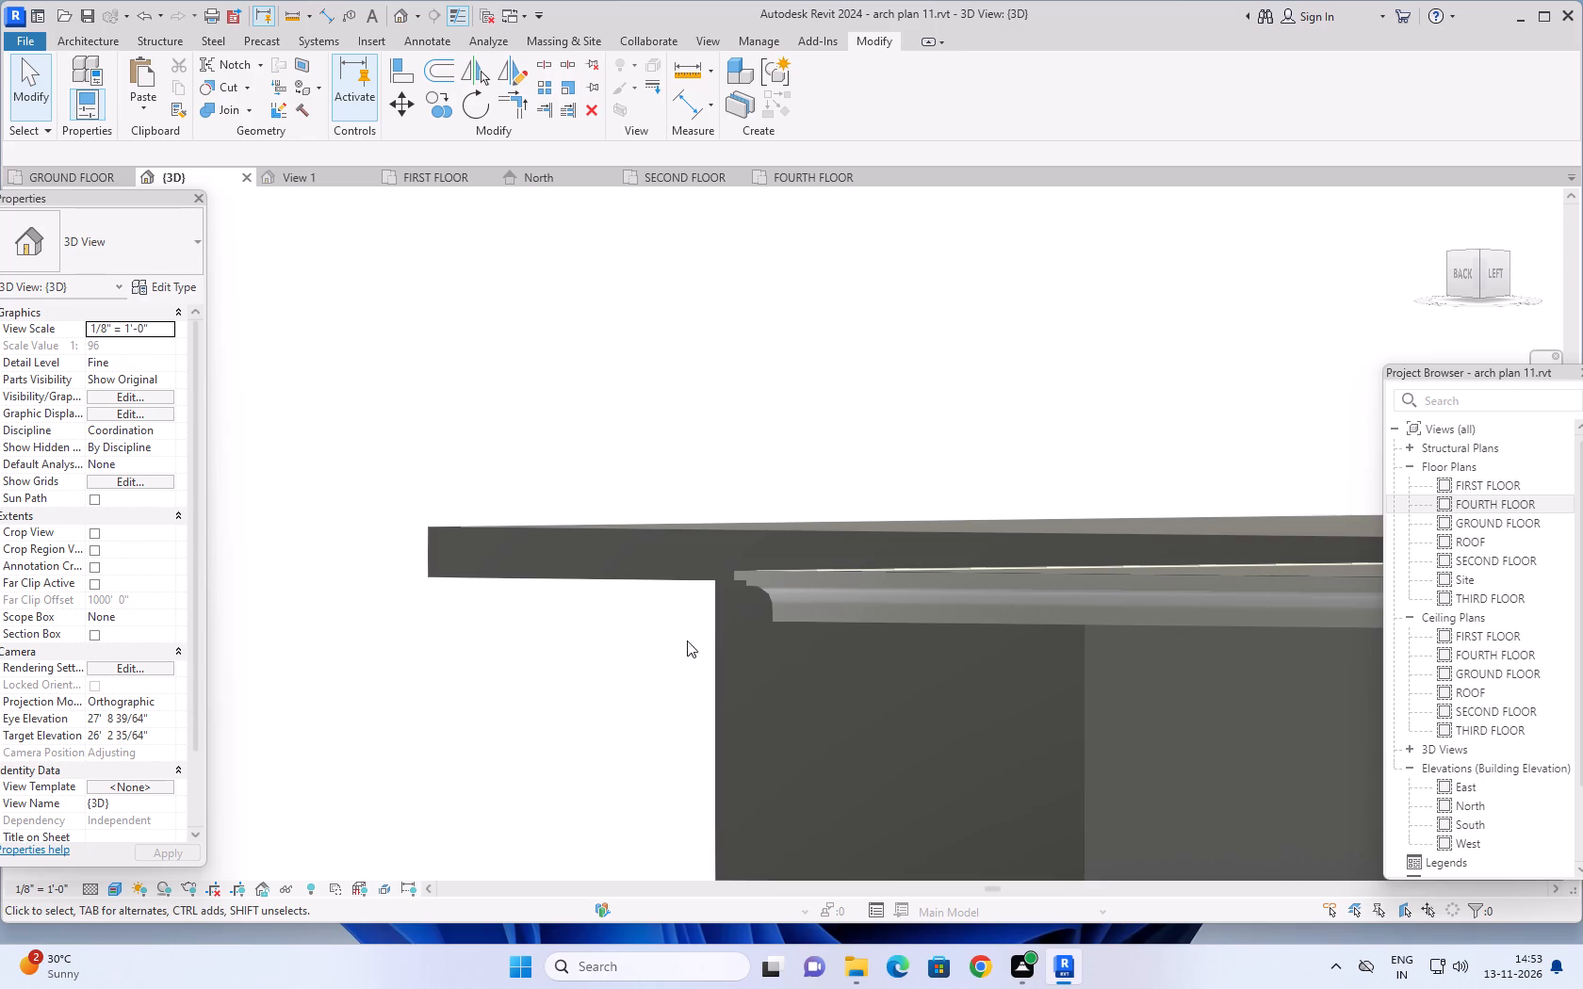
{"action": "scroll", "coordinate": [775, 594], "scroll_direction": "up", "scroll_amount": 5}
{"action": "scroll", "coordinate": [838, 549], "scroll_direction": "up", "scroll_amount": 6}
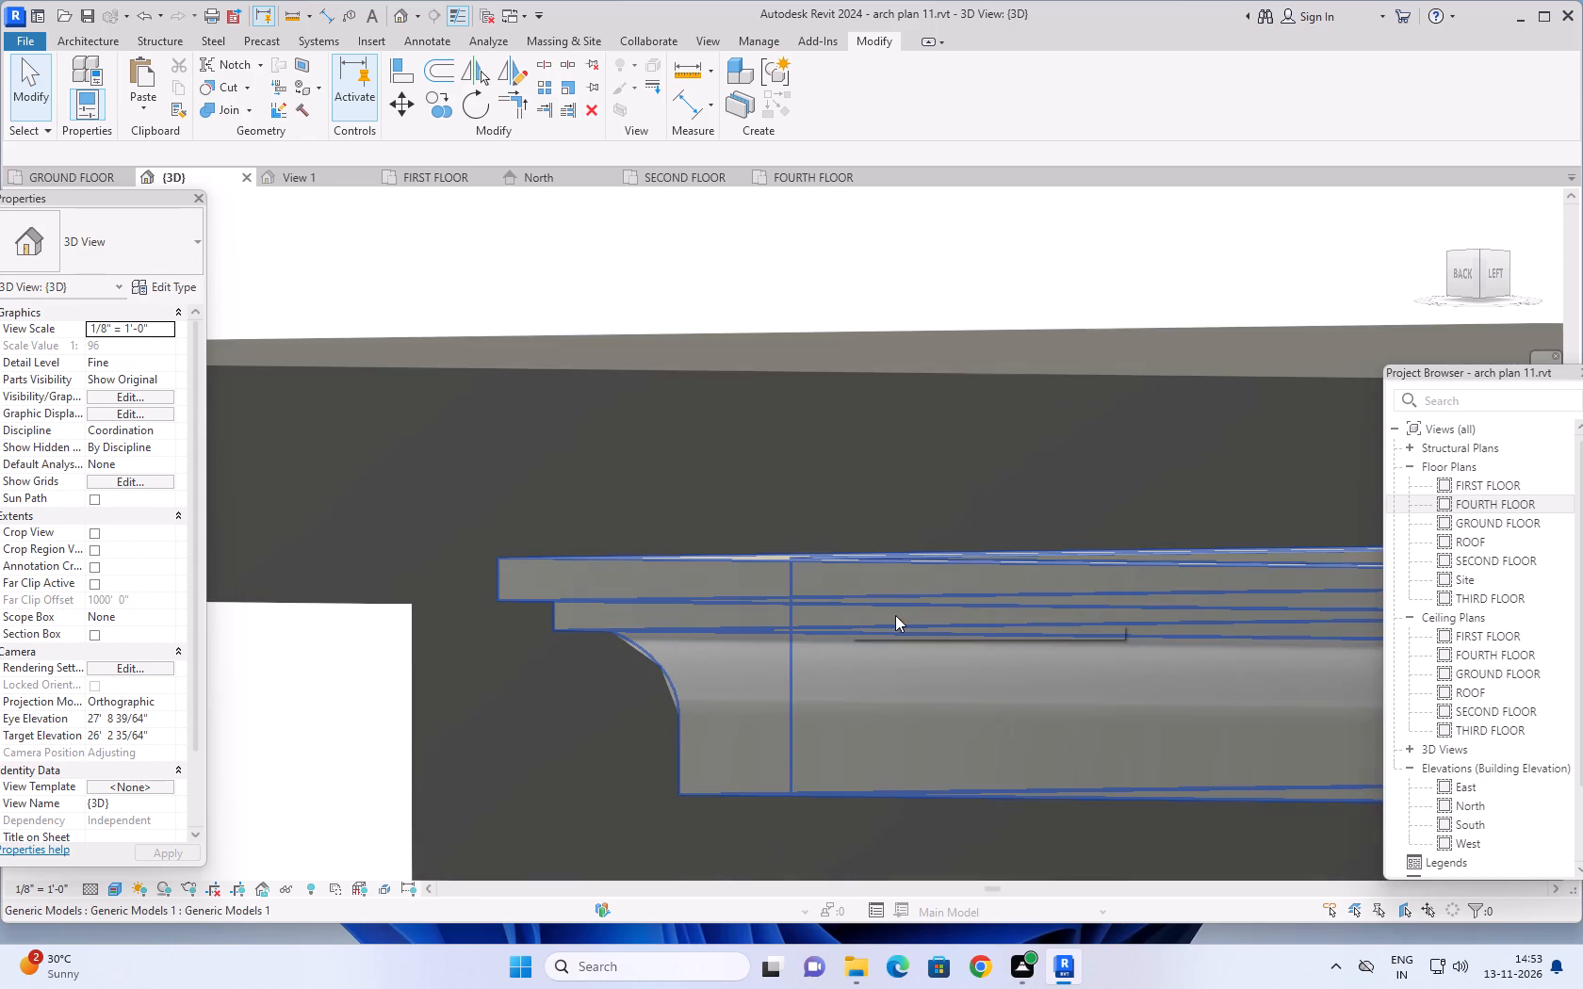
Review the roof moulding in the context of the whole building from its back and left sides.
{"action": "scroll", "coordinate": [918, 613], "scroll_direction": "down", "scroll_amount": 8}
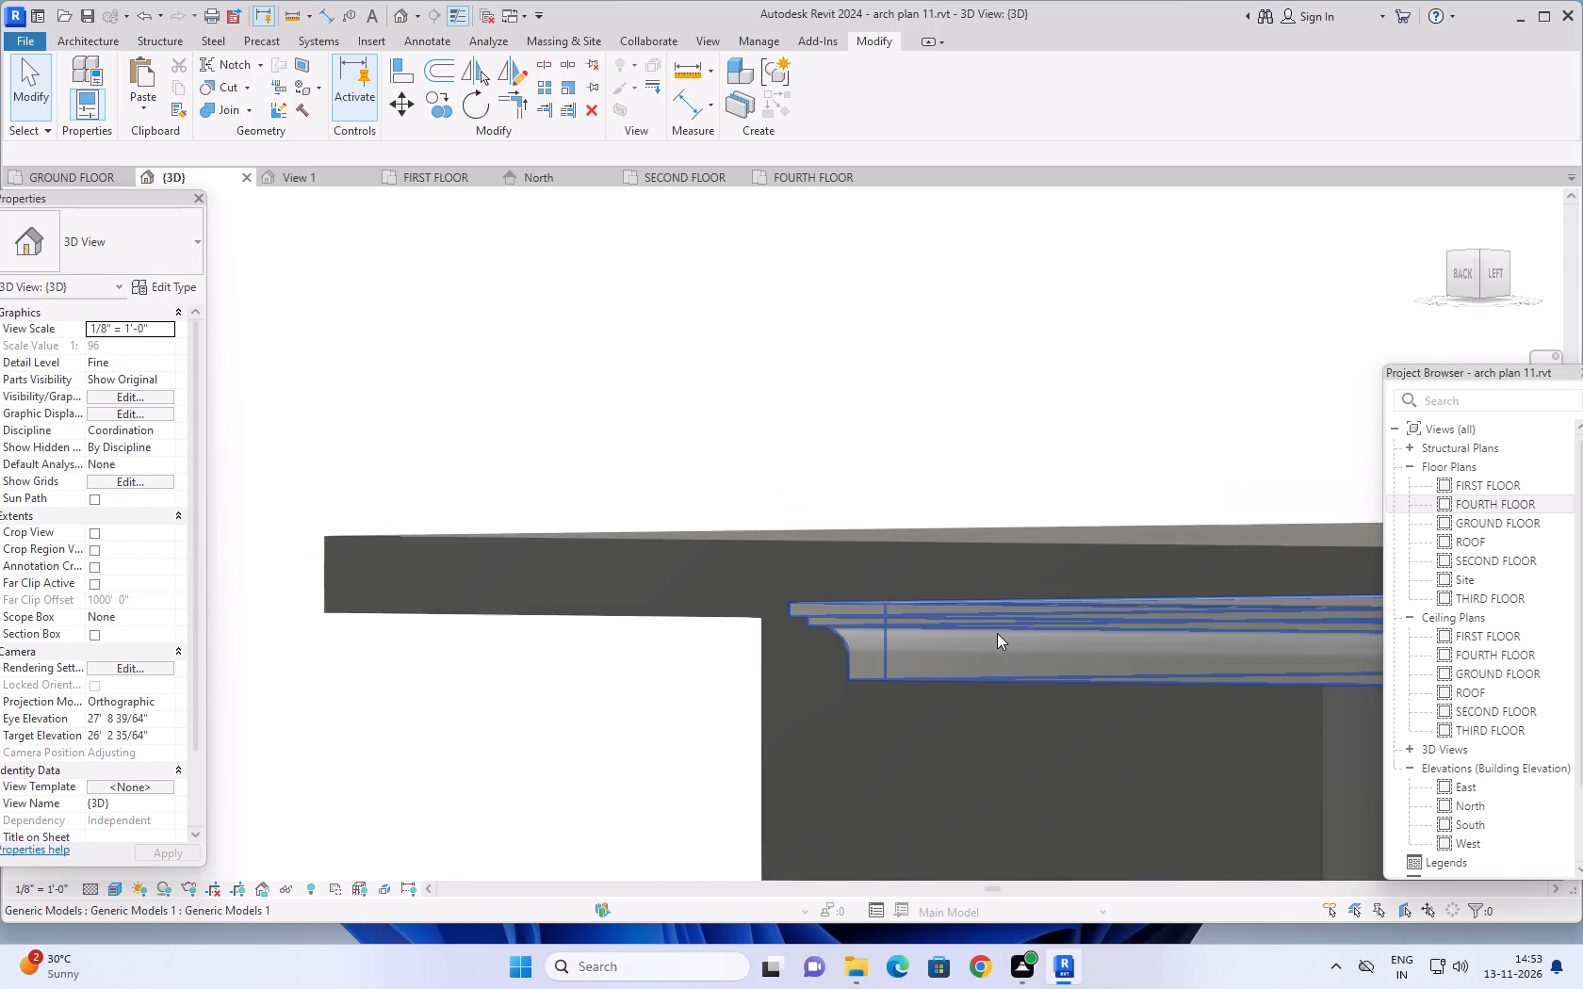
{"action": "scroll", "coordinate": [998, 633], "scroll_direction": "down", "scroll_amount": 4}
{"action": "middle_click_drag", "start_coordinate": [1058, 632], "coordinate": [651, 590]}
{"action": "scroll", "coordinate": [822, 624], "scroll_direction": "down", "scroll_amount": 8}
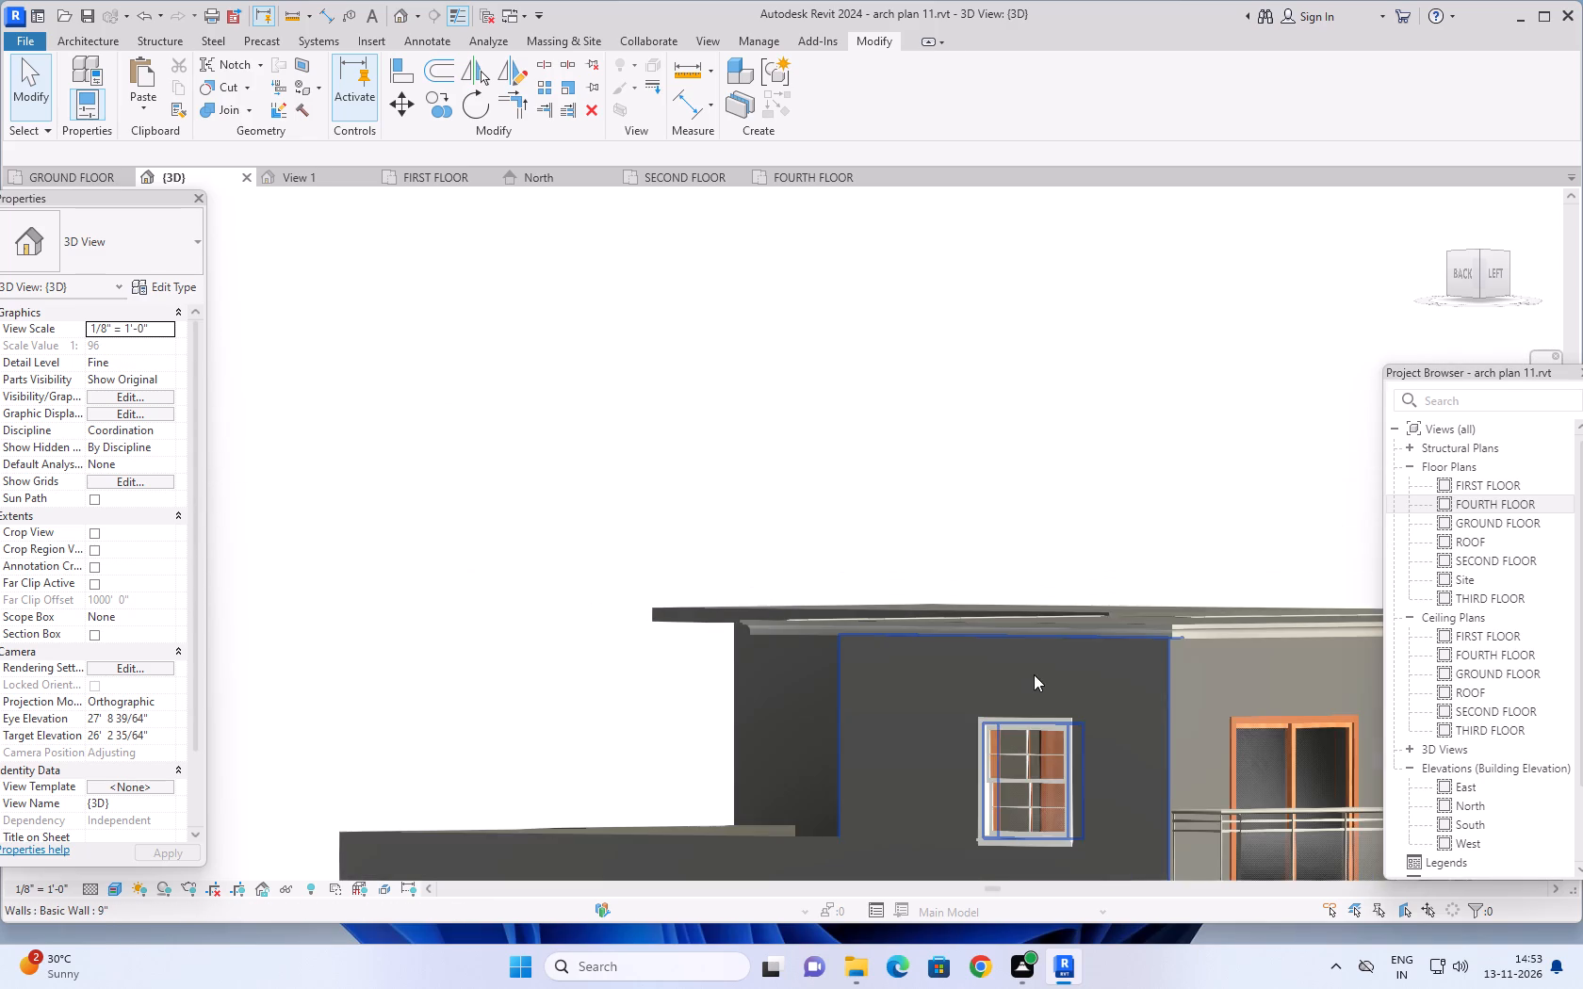
{"action": "middle_click_drag", "start_coordinate": [1026, 675], "coordinate": [673, 655]}
{"action": "scroll", "coordinate": [807, 637], "scroll_direction": "down", "scroll_amount": 3}
{"action": "scroll", "coordinate": [881, 657], "scroll_direction": "down", "scroll_amount": 4}
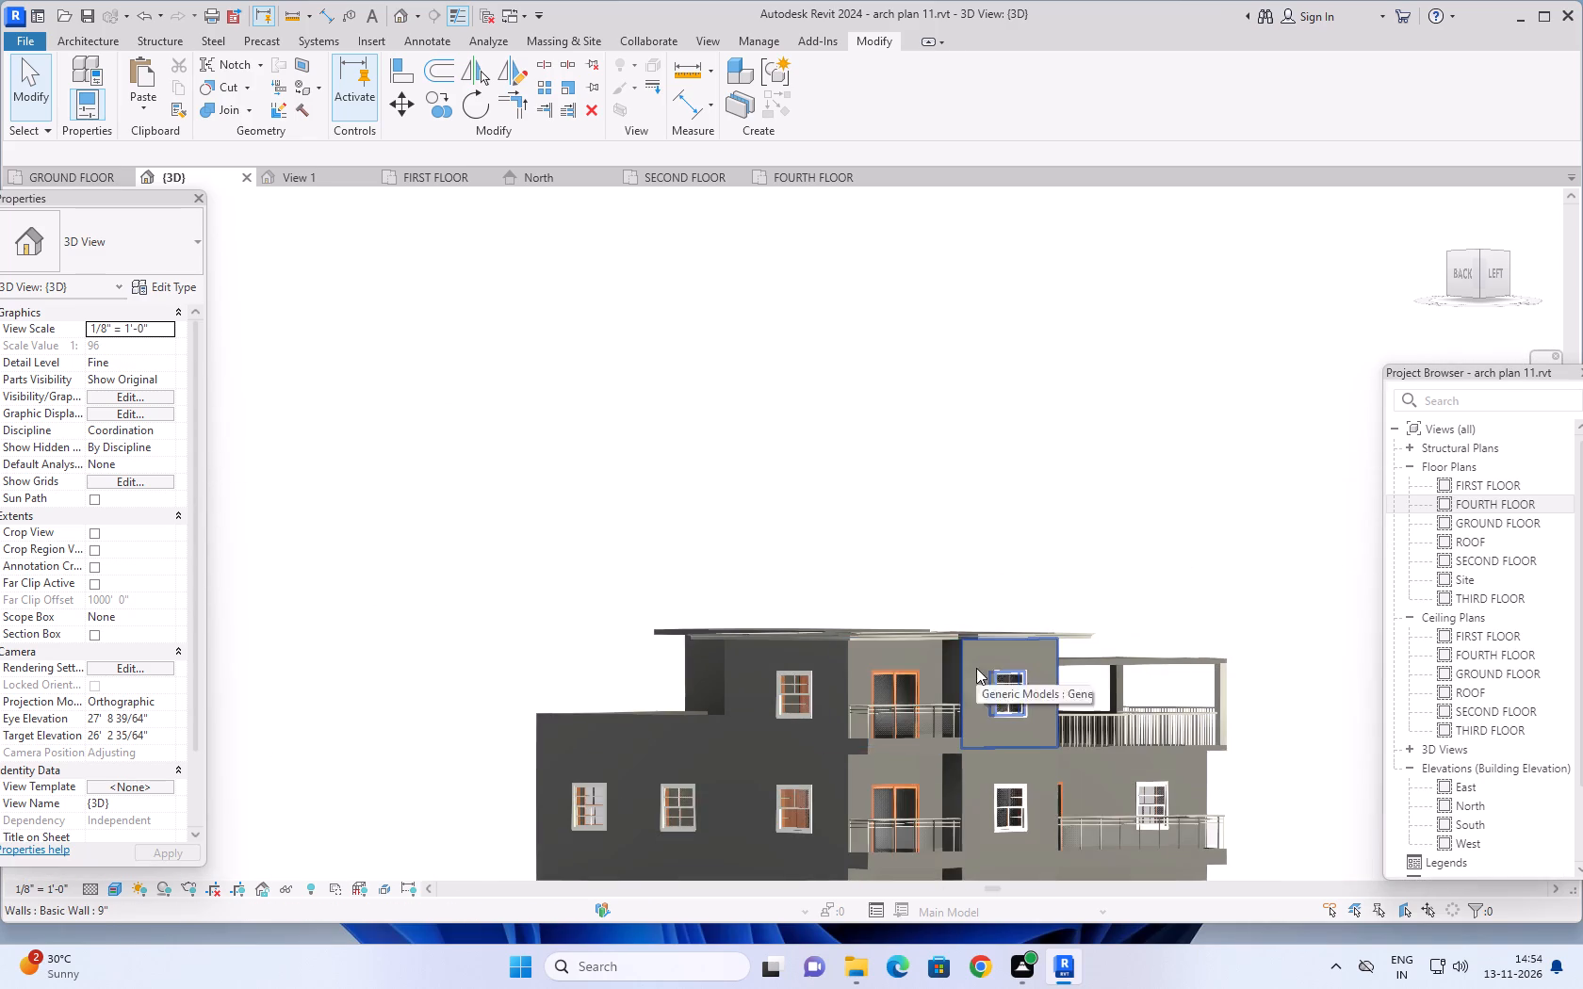
{"action": "middle_click_drag", "start_coordinate": [976, 672], "coordinate": [780, 719], "text": "shift"}
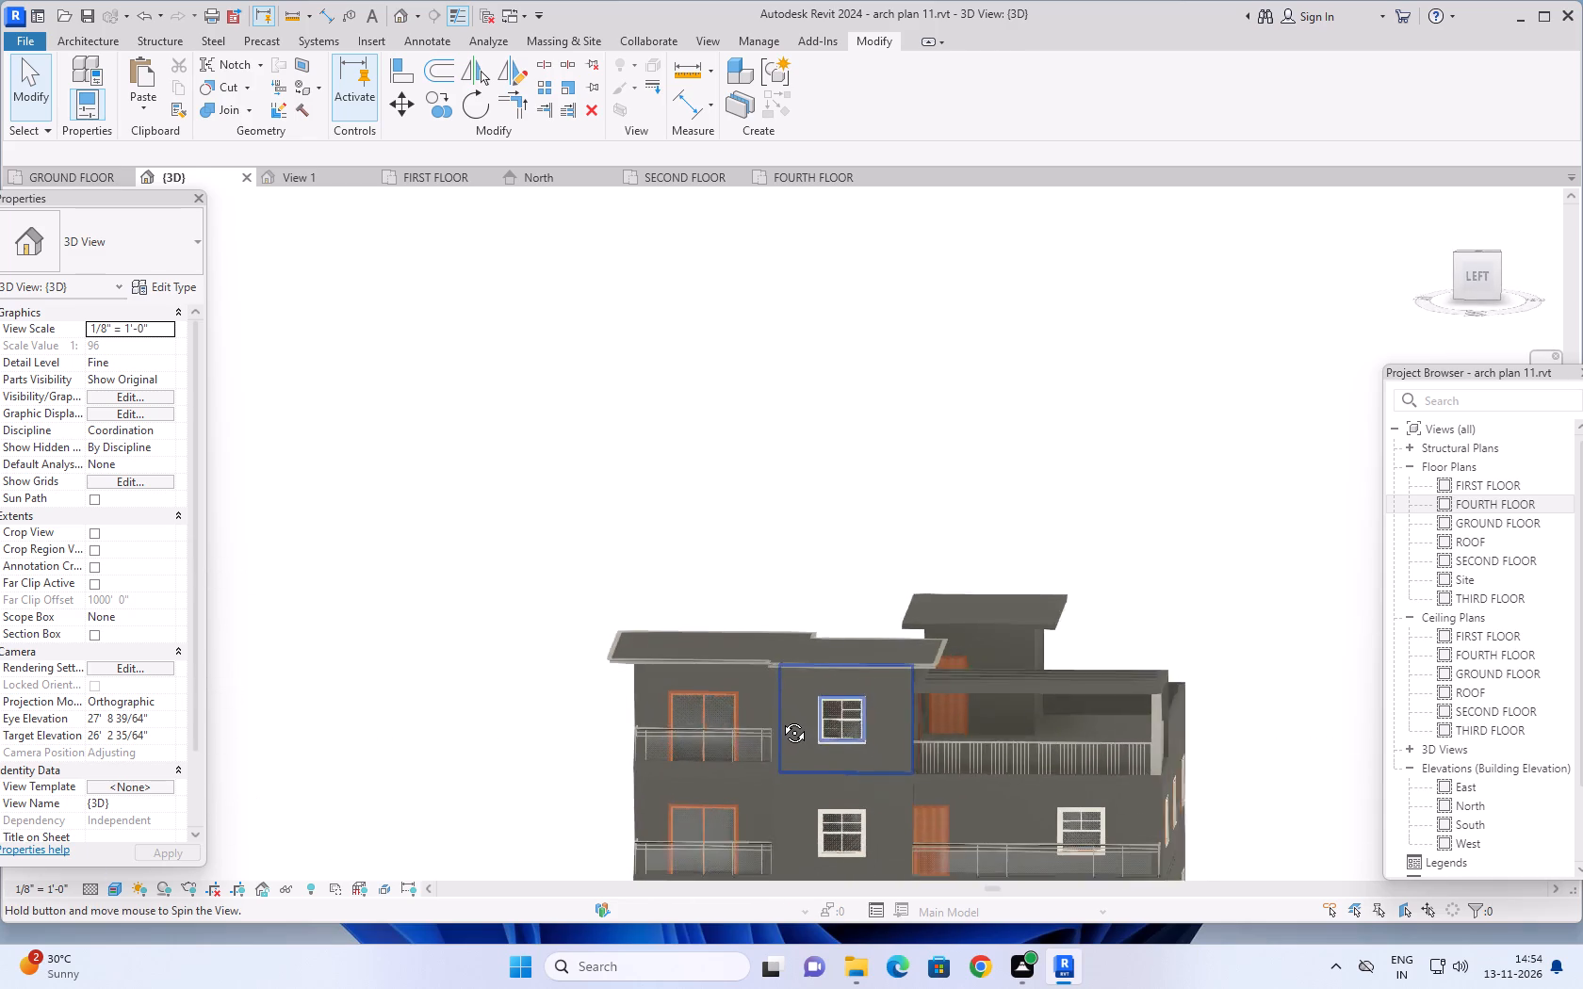
{"action": "middle_click_drag", "start_coordinate": [780, 719], "coordinate": [778, 707], "text": "shift"}
{"action": "scroll", "coordinate": [784, 705], "scroll_direction": "down", "scroll_amount": 5}
{"action": "middle_click_drag", "start_coordinate": [614, 741], "coordinate": [629, 705], "text": "shift"}
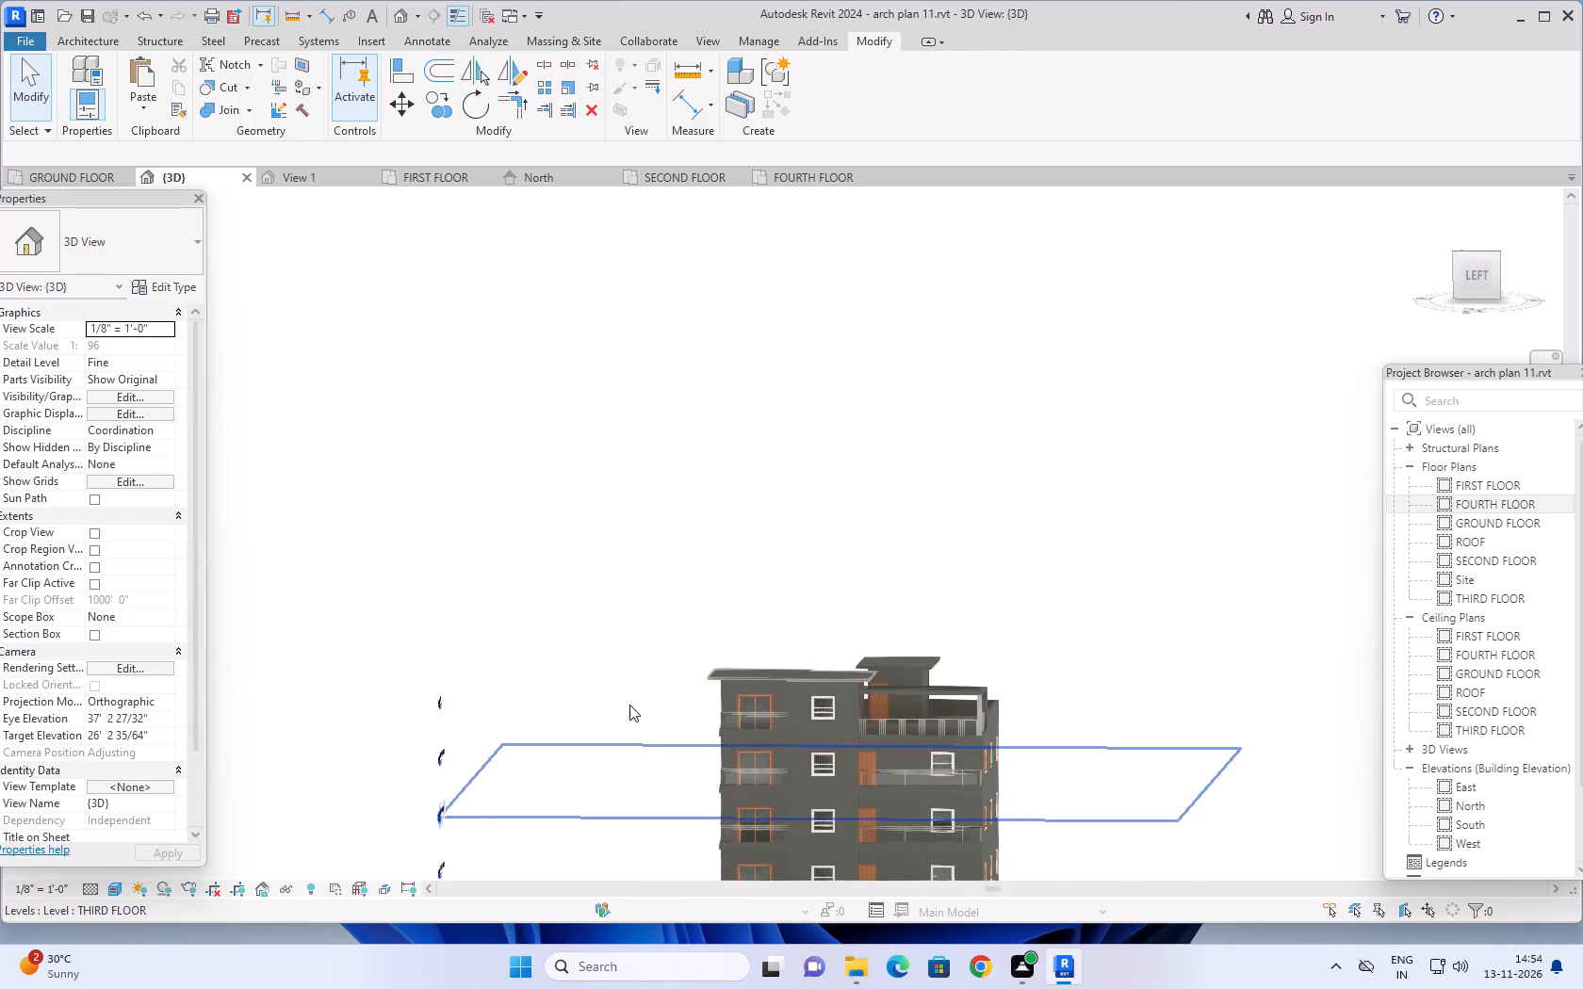
{"action": "middle_click_drag", "start_coordinate": [629, 705], "coordinate": [629, 690], "text": "shift"}
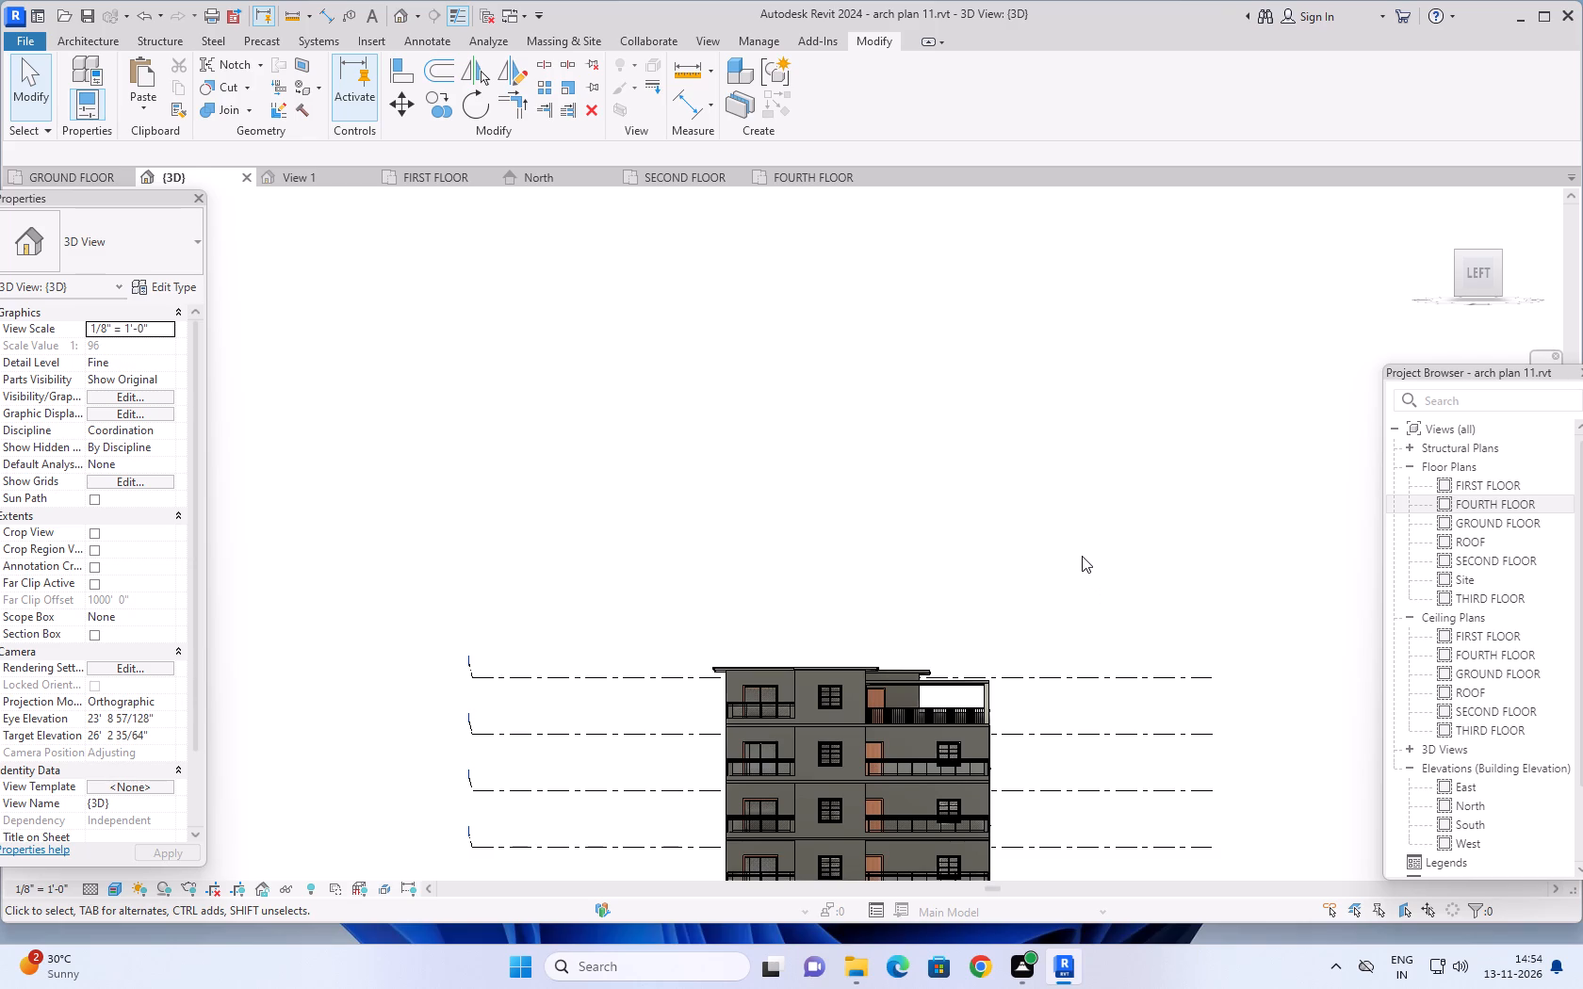
Examine the moulding and roof overhang around the building's back-left corner, selecting the moulding briefly to check its extent.
{"action": "scroll", "coordinate": [654, 692], "scroll_direction": "up", "scroll_amount": 6}
{"action": "scroll", "coordinate": [774, 655], "scroll_direction": "up", "scroll_amount": 6}
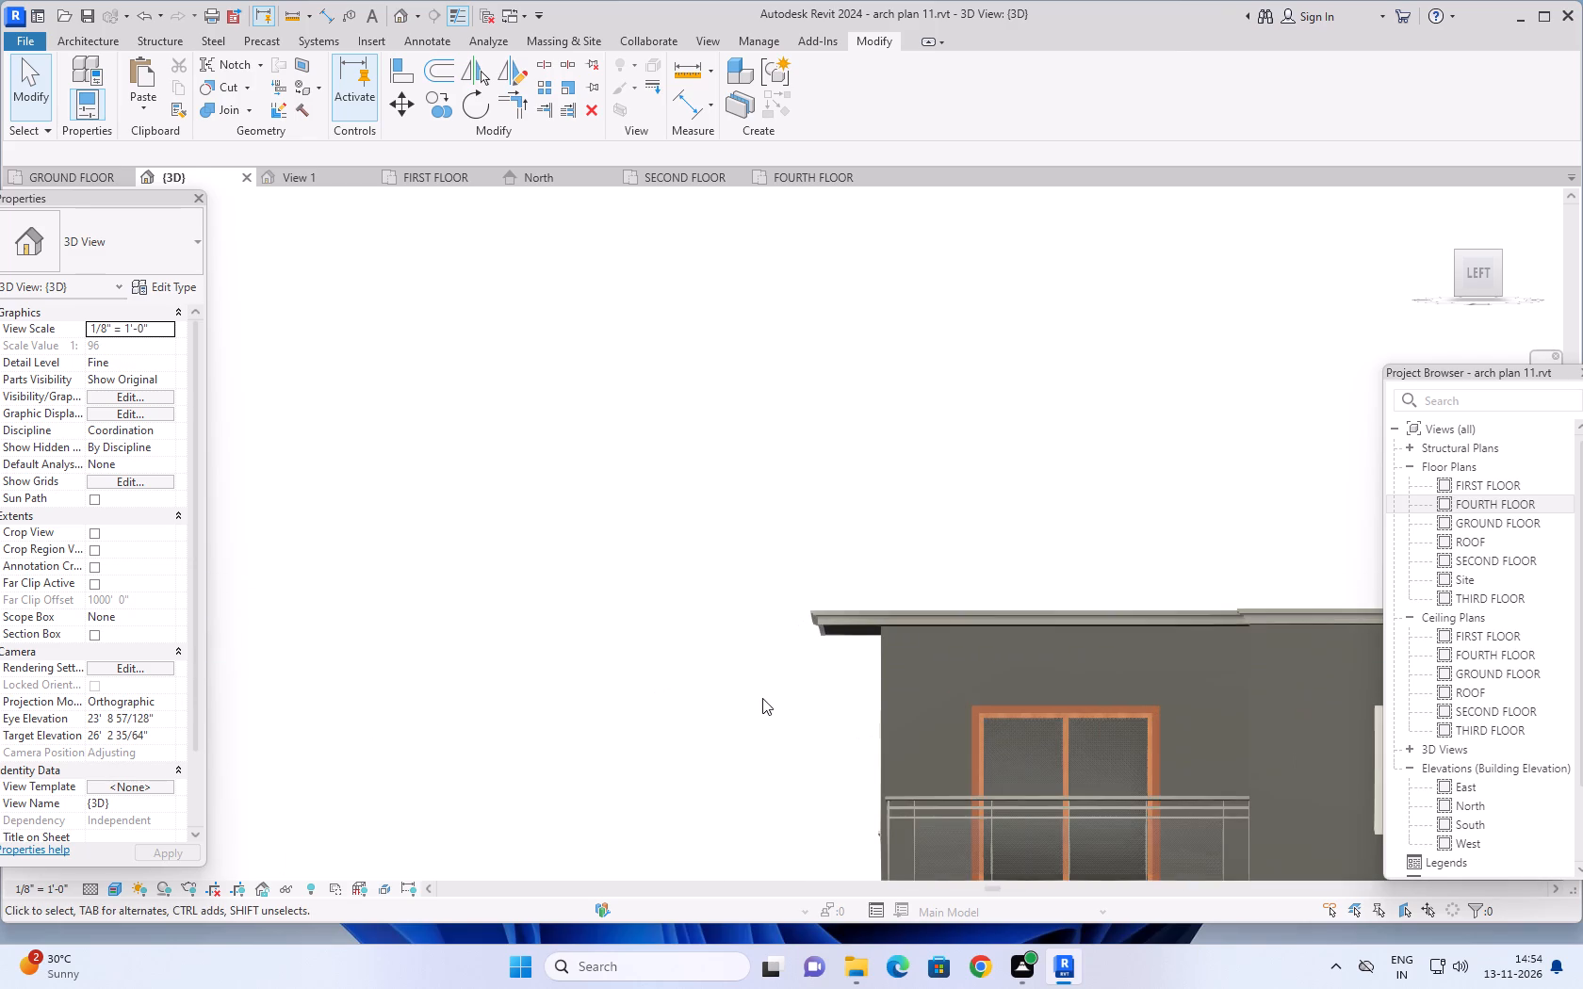
{"action": "middle_click_drag", "start_coordinate": [771, 686], "coordinate": [836, 657]}
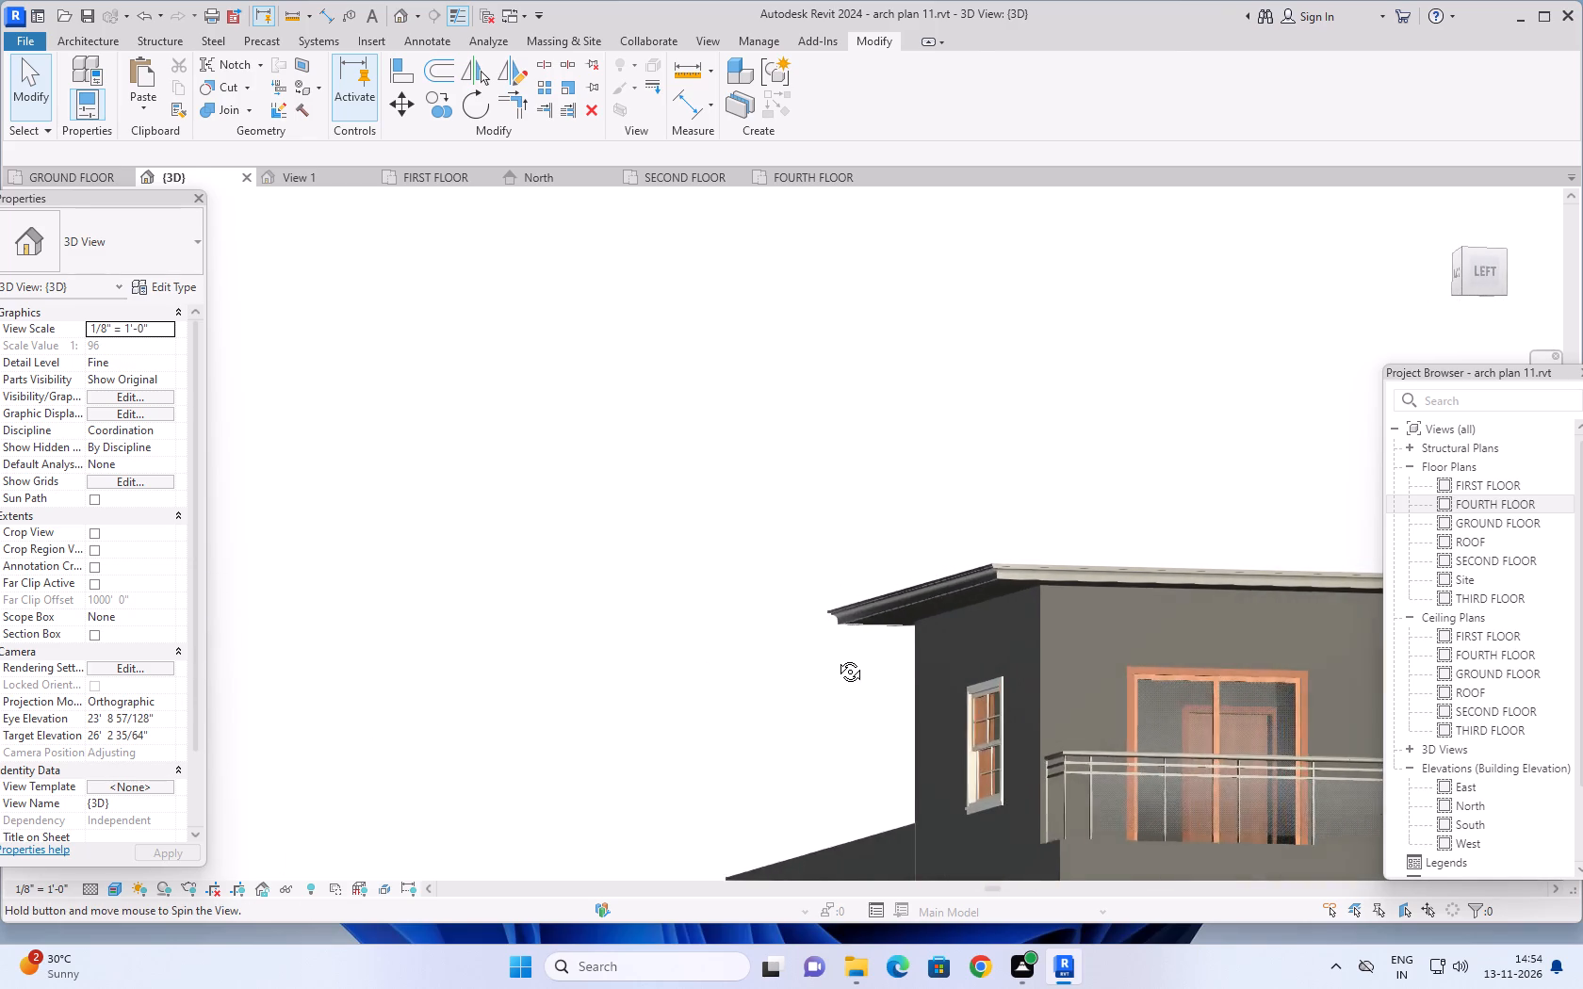
{"action": "middle_click_drag", "start_coordinate": [836, 657], "coordinate": [853, 682]}
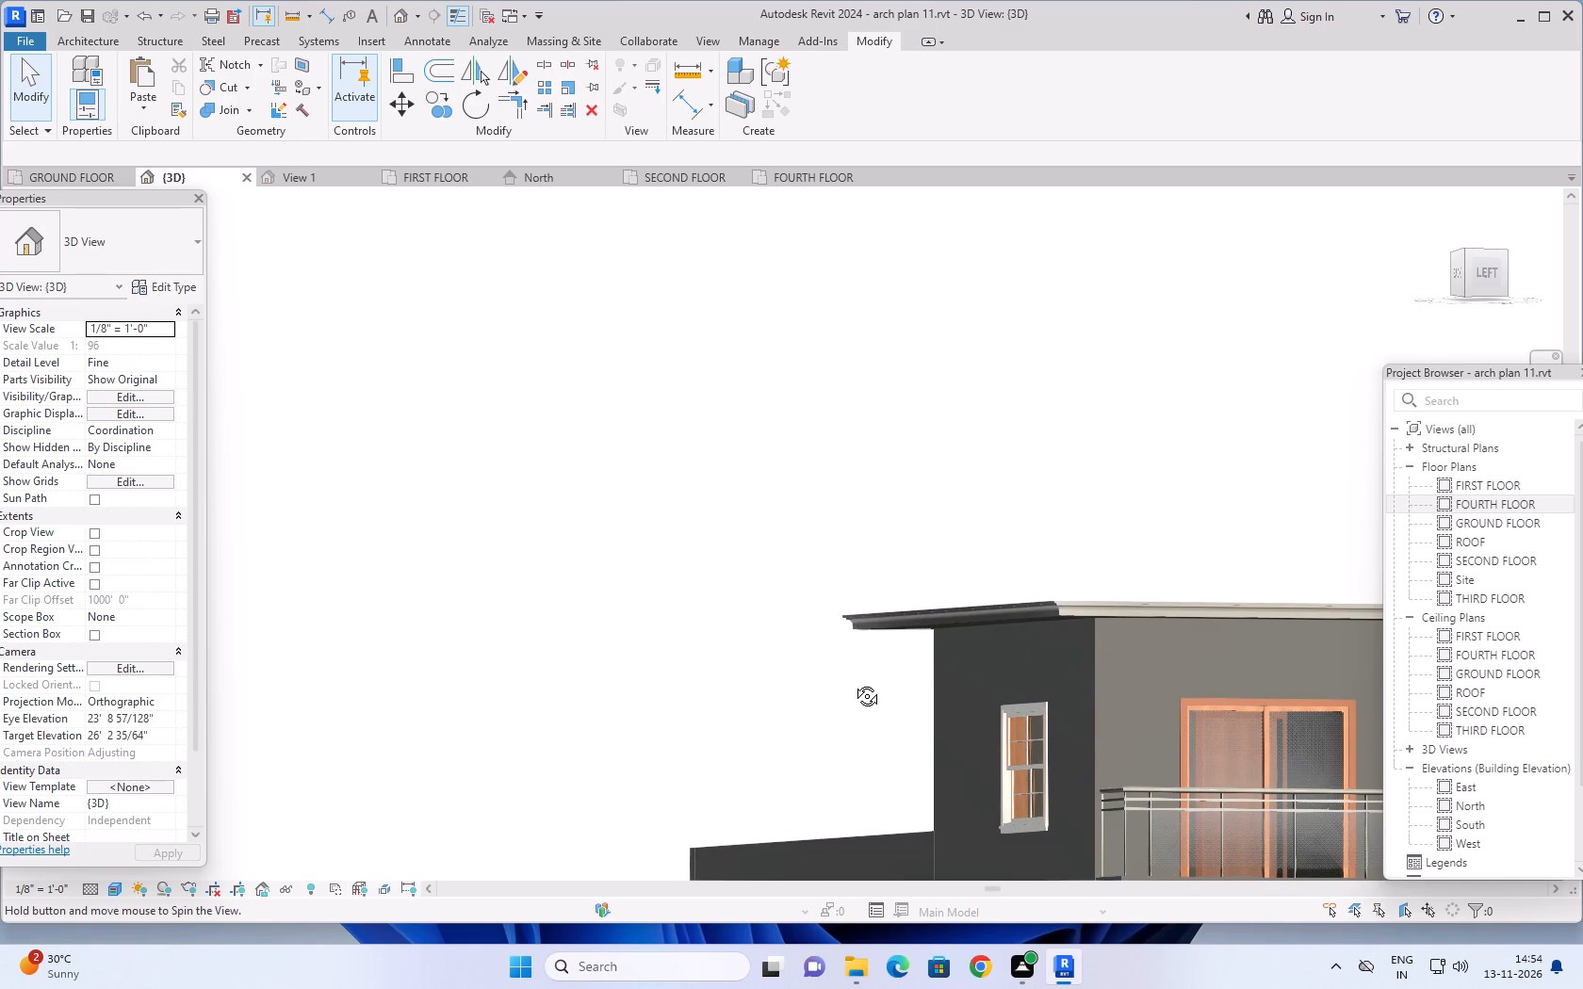
{"action": "middle_click_drag", "start_coordinate": [853, 682], "coordinate": [847, 688]}
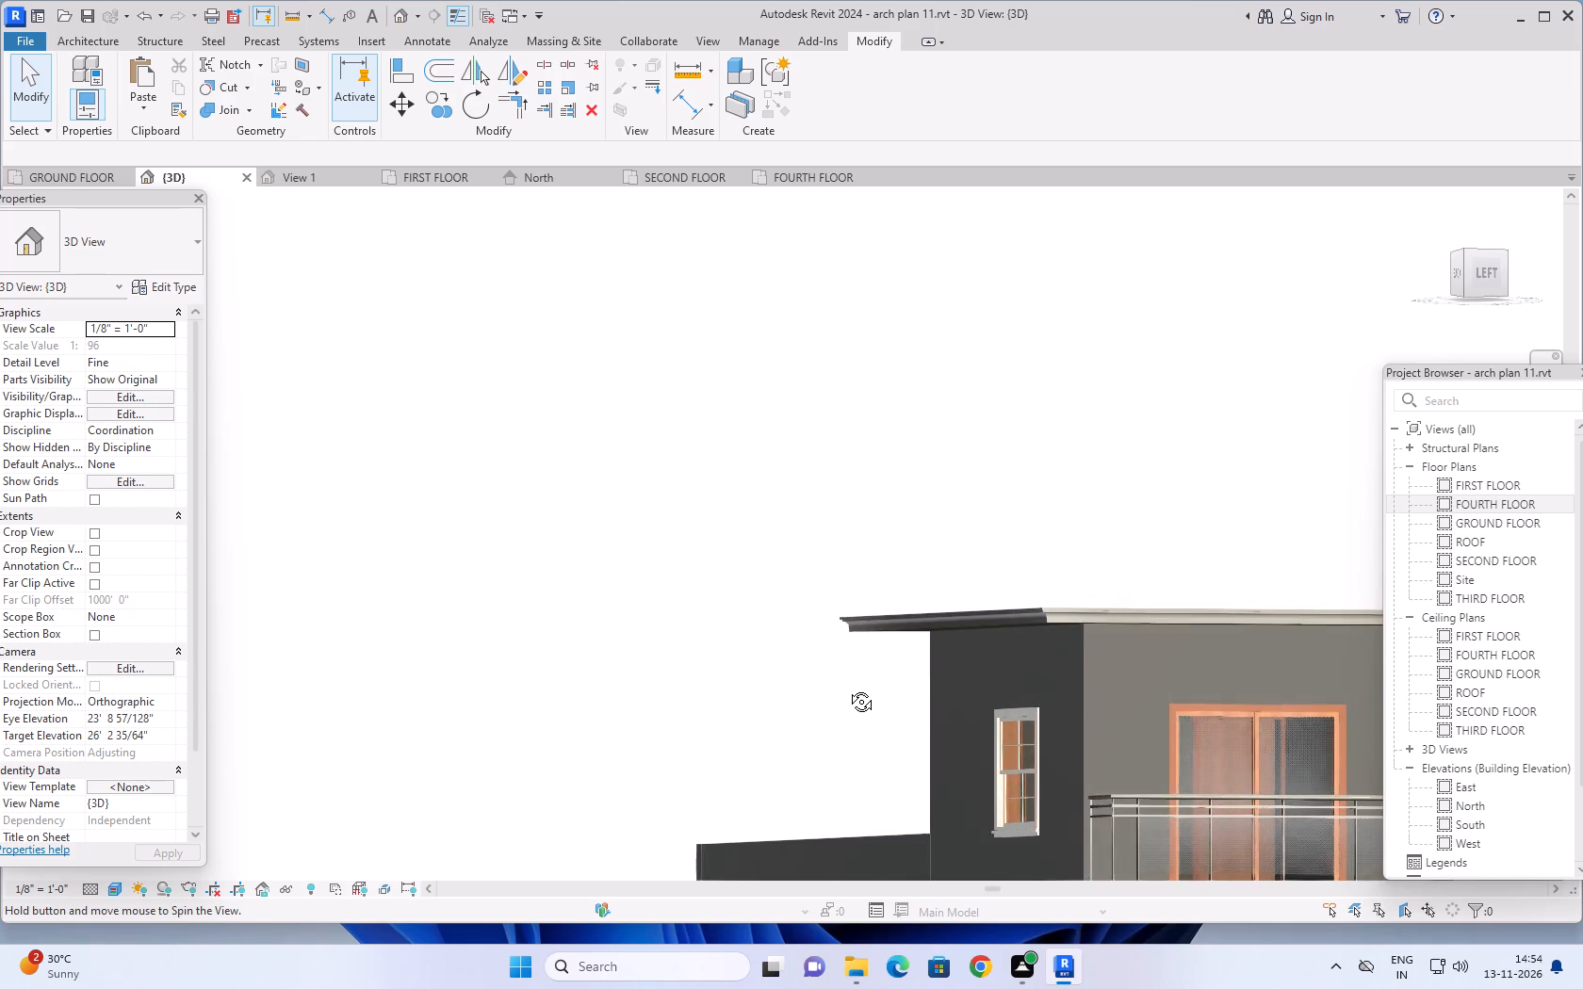
{"action": "middle_click_drag", "start_coordinate": [847, 688], "coordinate": [955, 673]}
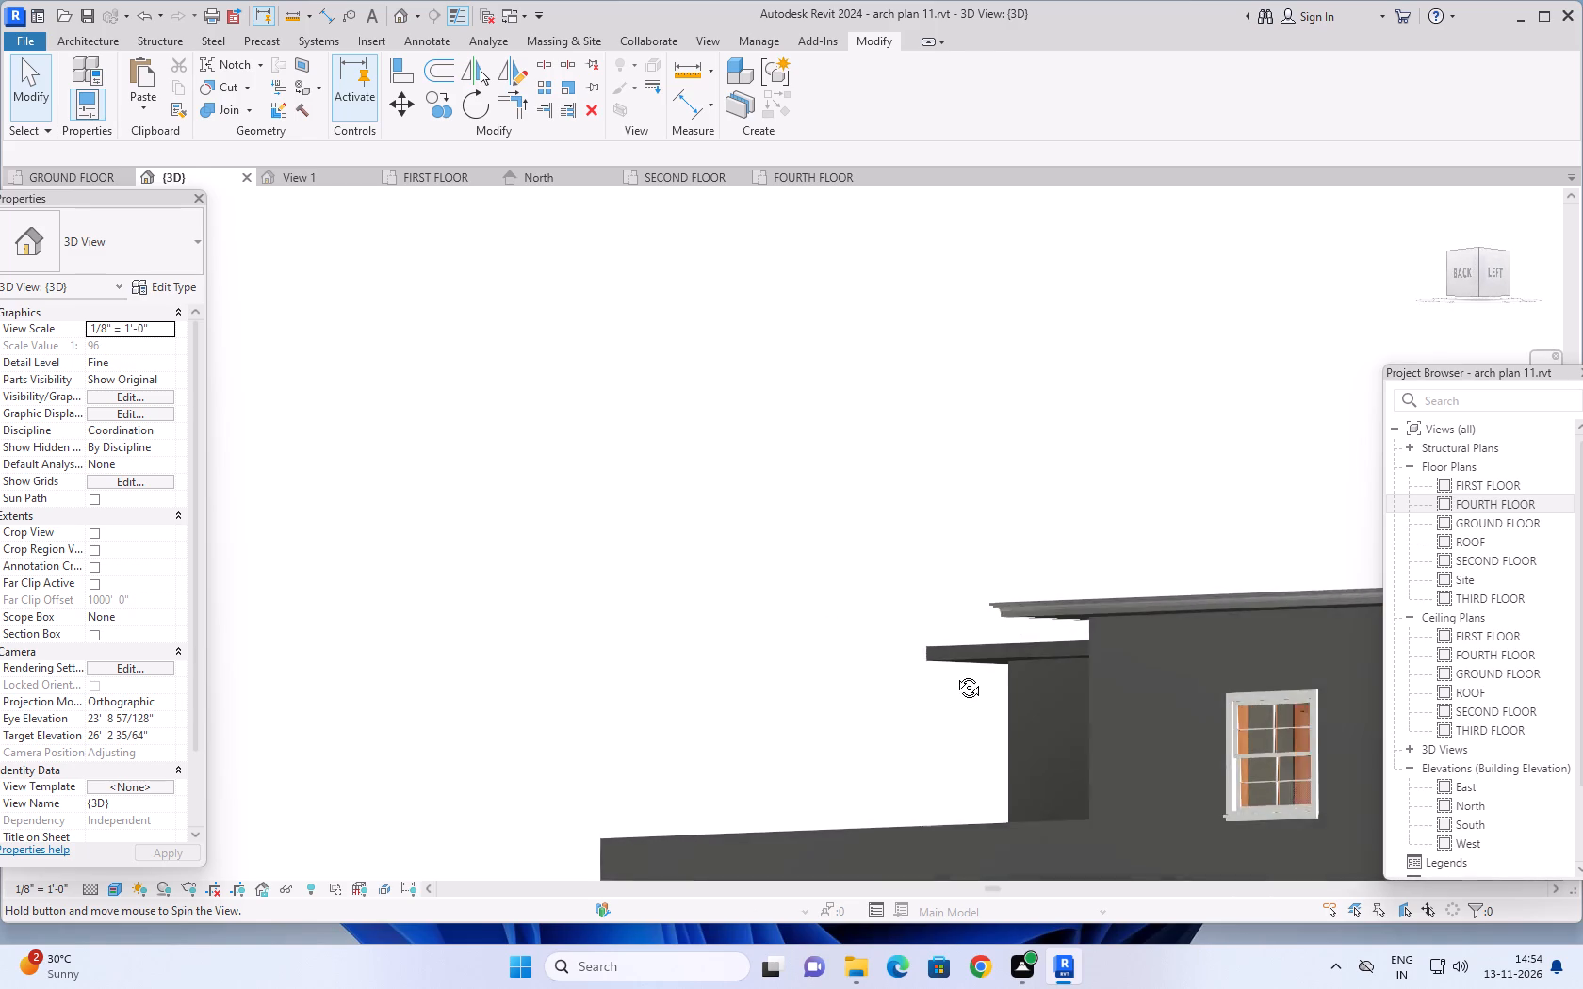
{"action": "middle_click_drag", "start_coordinate": [955, 673], "coordinate": [808, 623]}
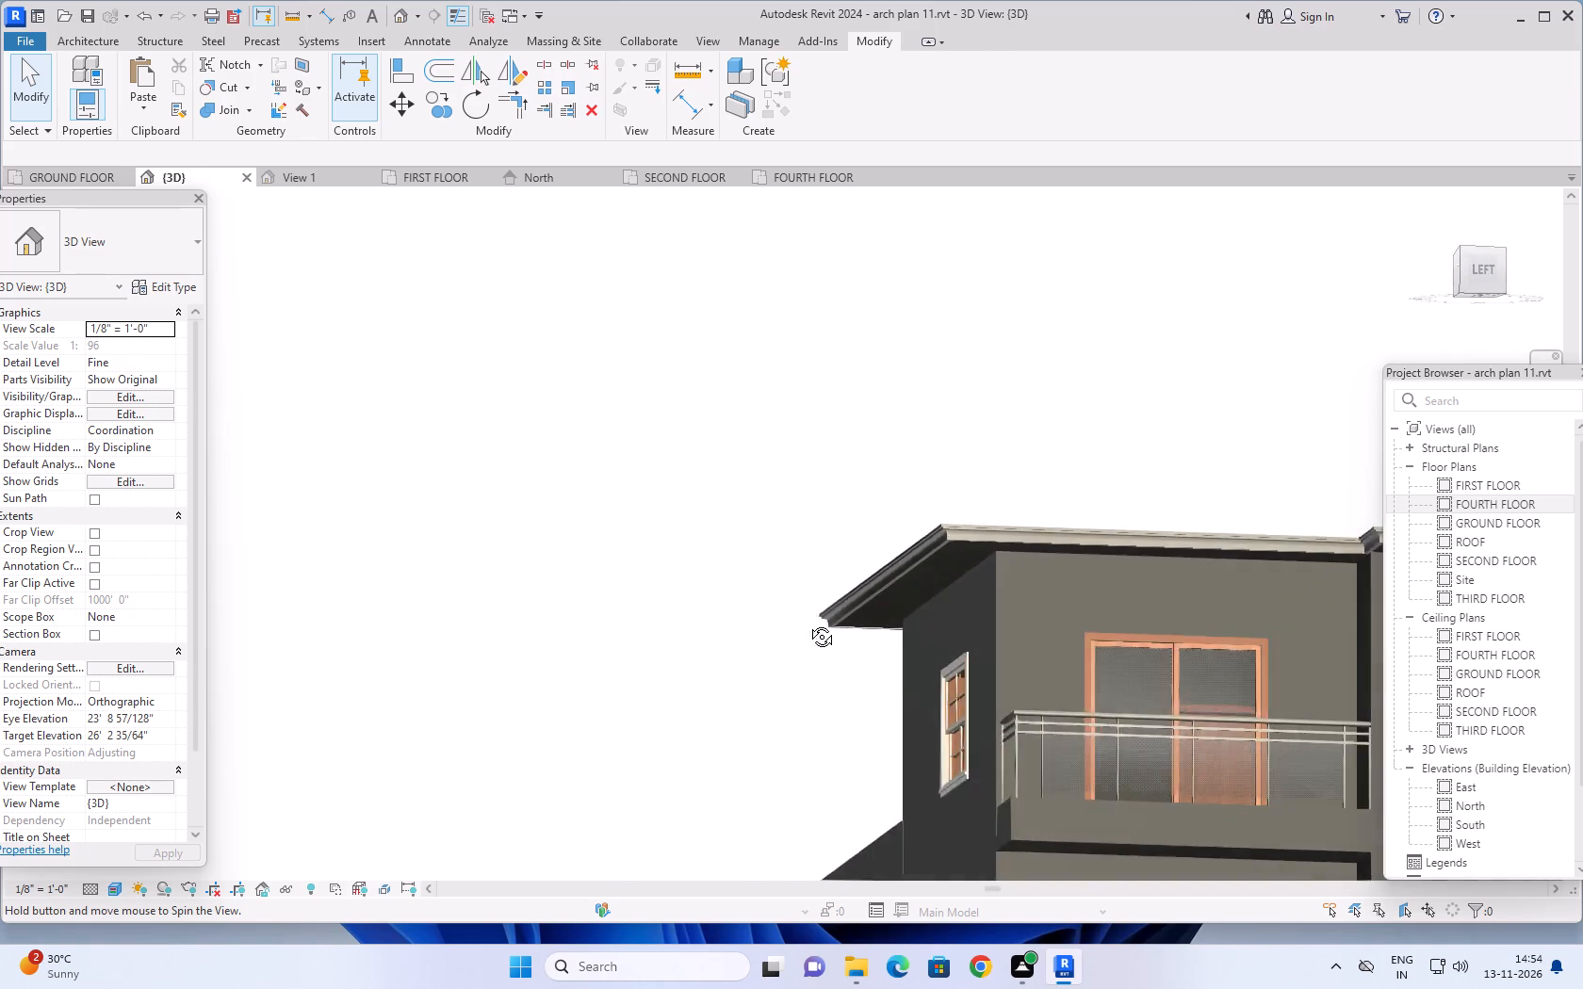
{"action": "middle_click_drag", "start_coordinate": [808, 623], "coordinate": [720, 694]}
{"action": "left_click", "coordinate": [728, 627]}
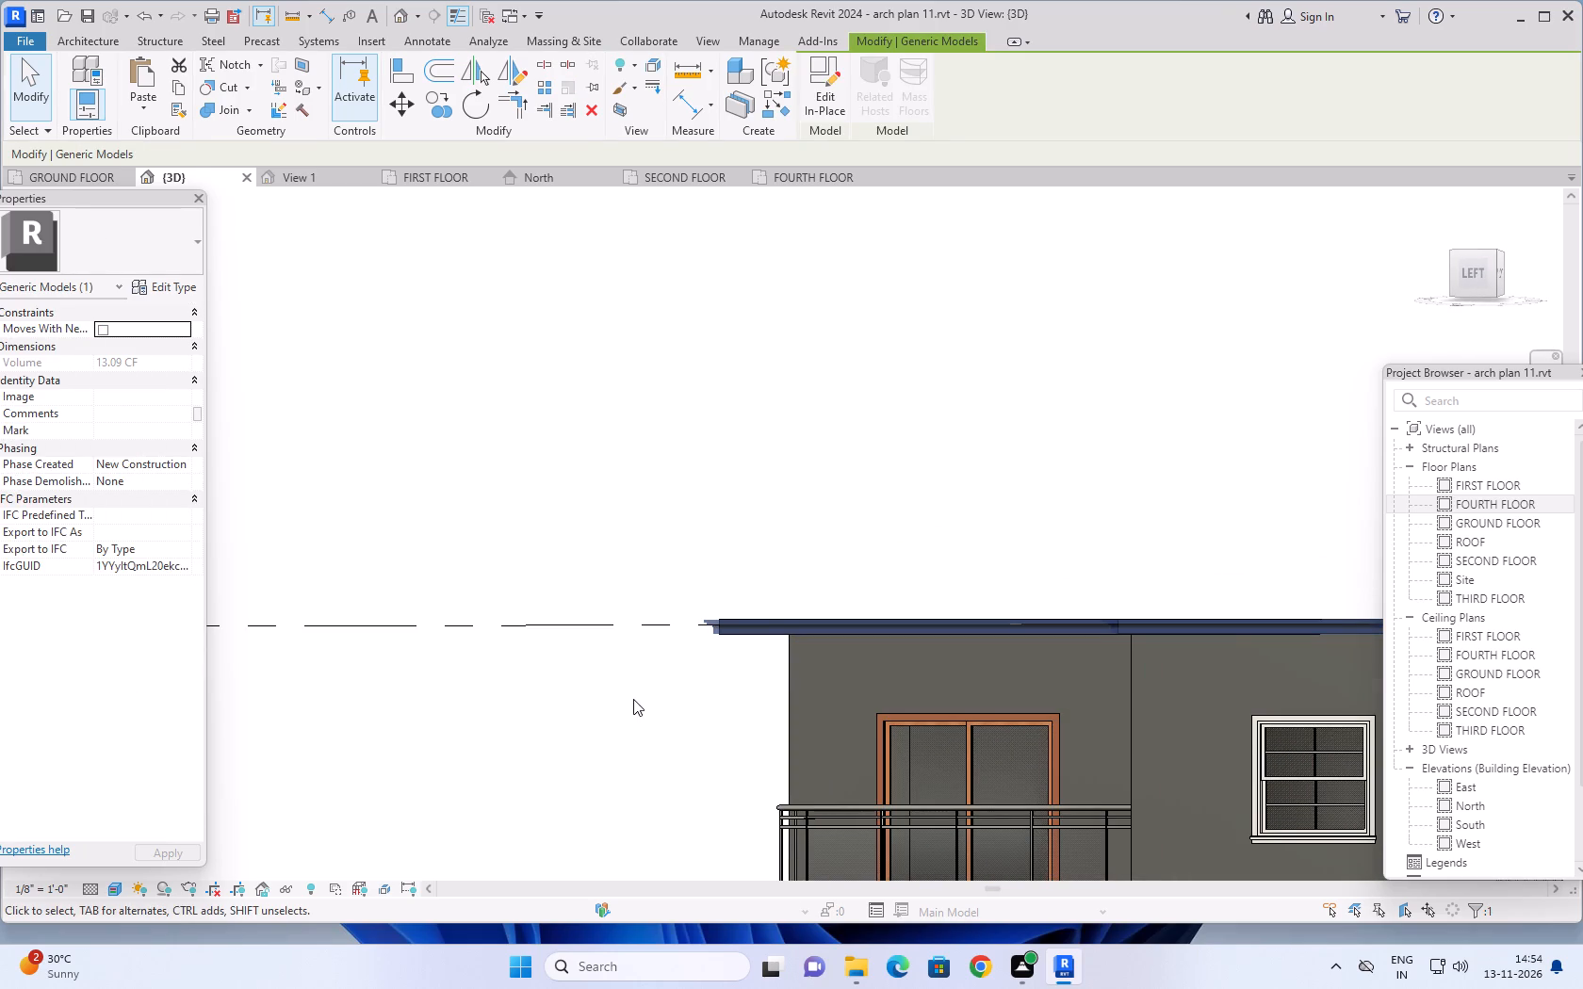
{"action": "key", "text": "Escape"}
{"action": "scroll", "coordinate": [633, 699], "scroll_direction": "down", "scroll_amount": 3}
{"action": "middle_click_drag", "start_coordinate": [633, 699], "coordinate": [582, 680]}
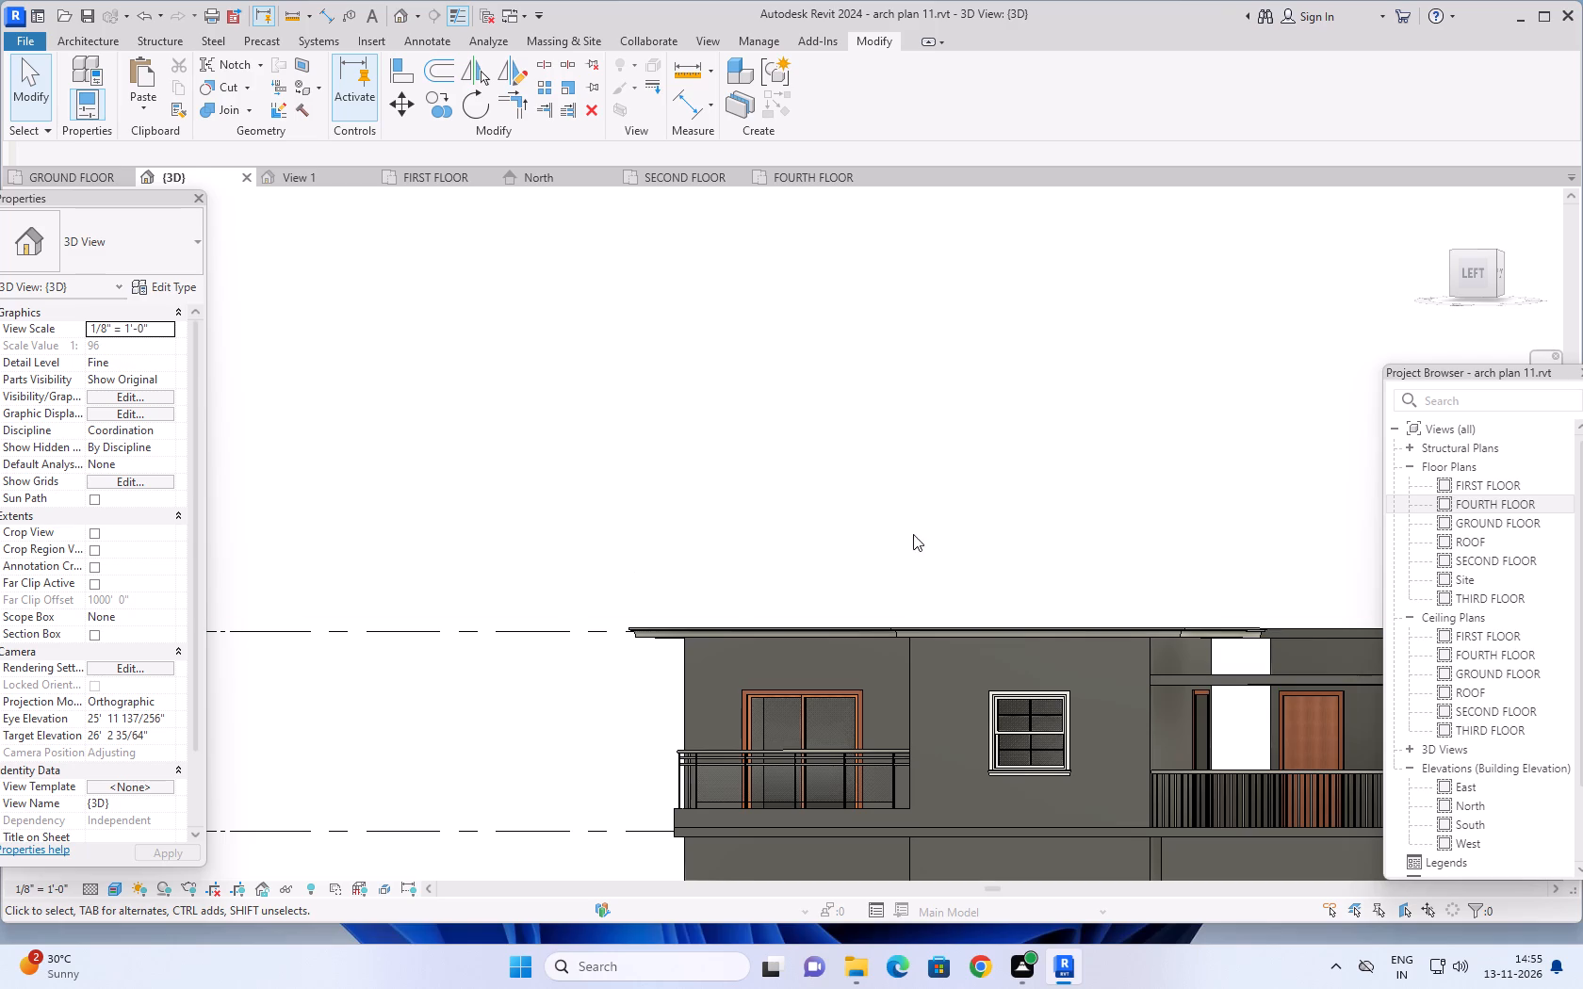
Check how the moulding sits along the roof edge above the upper floors on the building's left side.
{"action": "scroll", "coordinate": [927, 538], "scroll_direction": "down", "scroll_amount": 6}
{"action": "middle_click_drag", "start_coordinate": [972, 499], "coordinate": [838, 481]}
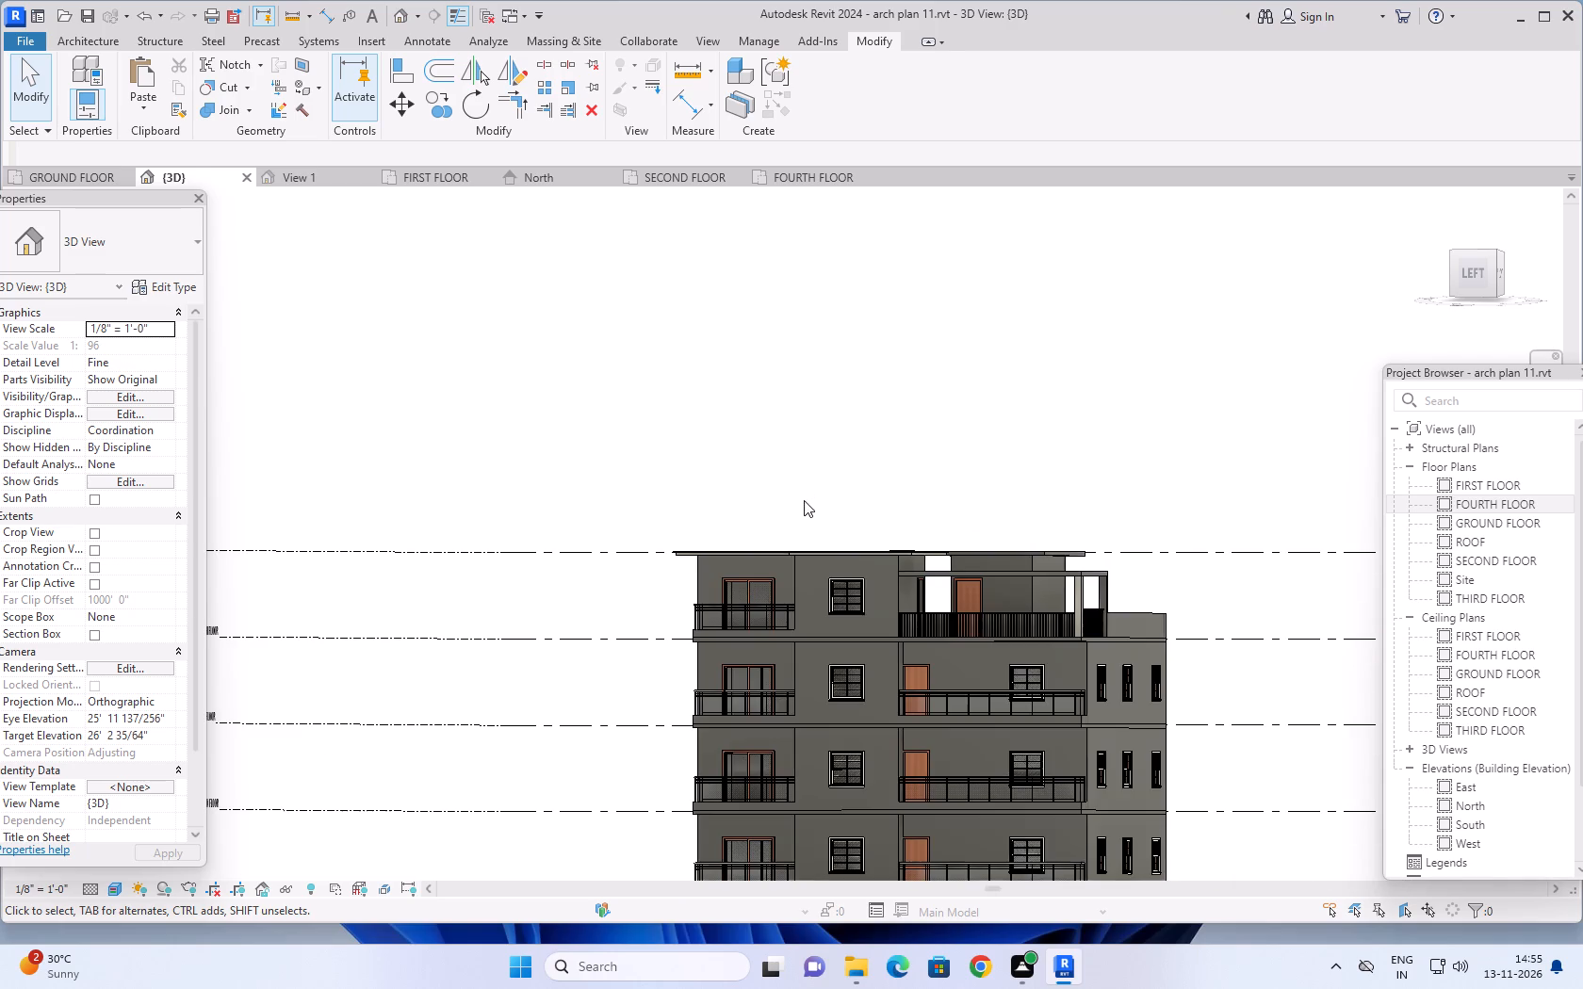
{"action": "middle_click_drag", "start_coordinate": [784, 489], "coordinate": [873, 547]}
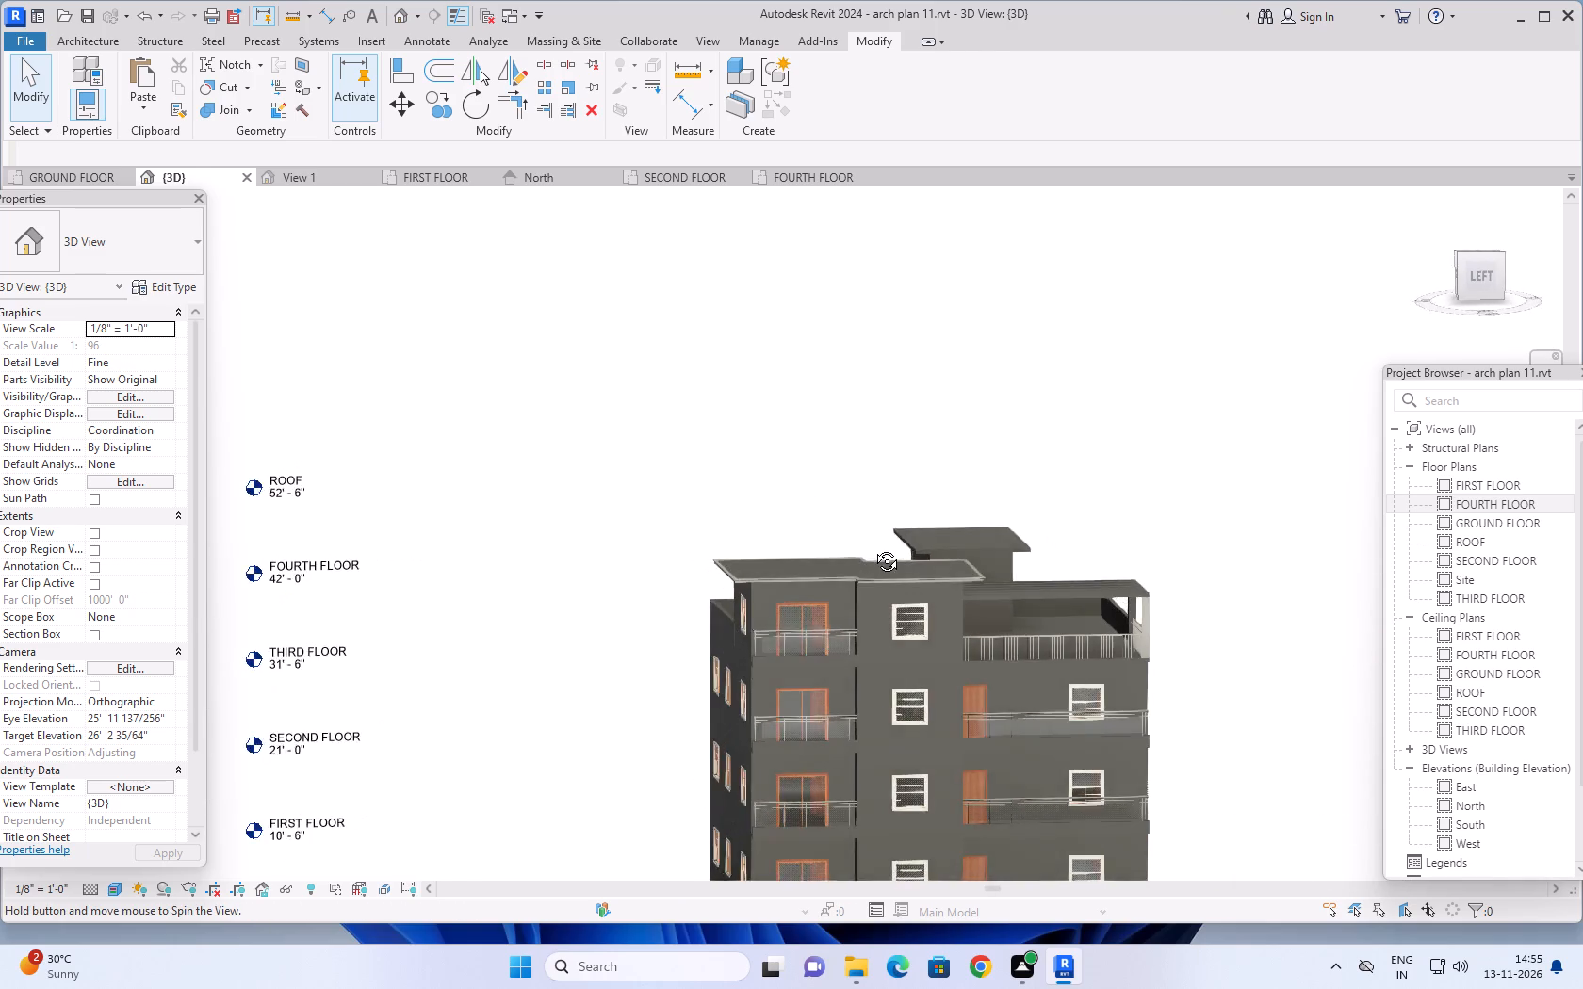
{"action": "middle_click_drag", "start_coordinate": [873, 547], "coordinate": [842, 483]}
{"action": "scroll", "coordinate": [671, 539], "scroll_direction": "up", "scroll_amount": 4}
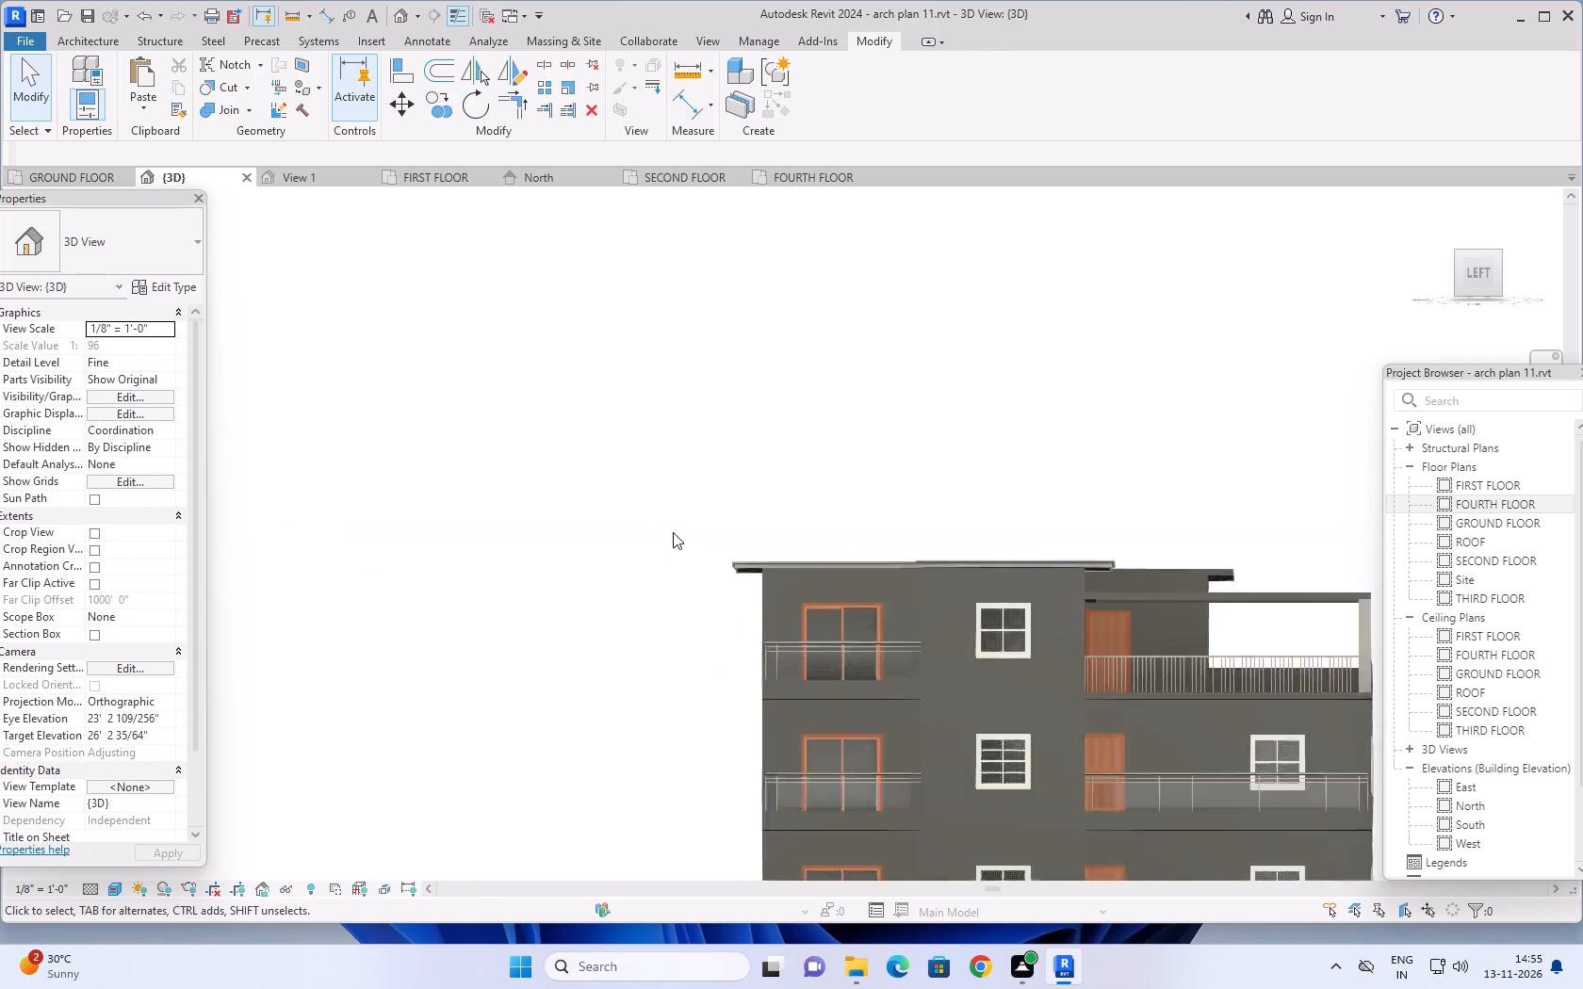
{"action": "scroll", "coordinate": [673, 532], "scroll_direction": "up", "scroll_amount": 2}
{"action": "middle_click_drag", "start_coordinate": [718, 645], "coordinate": [702, 619]}
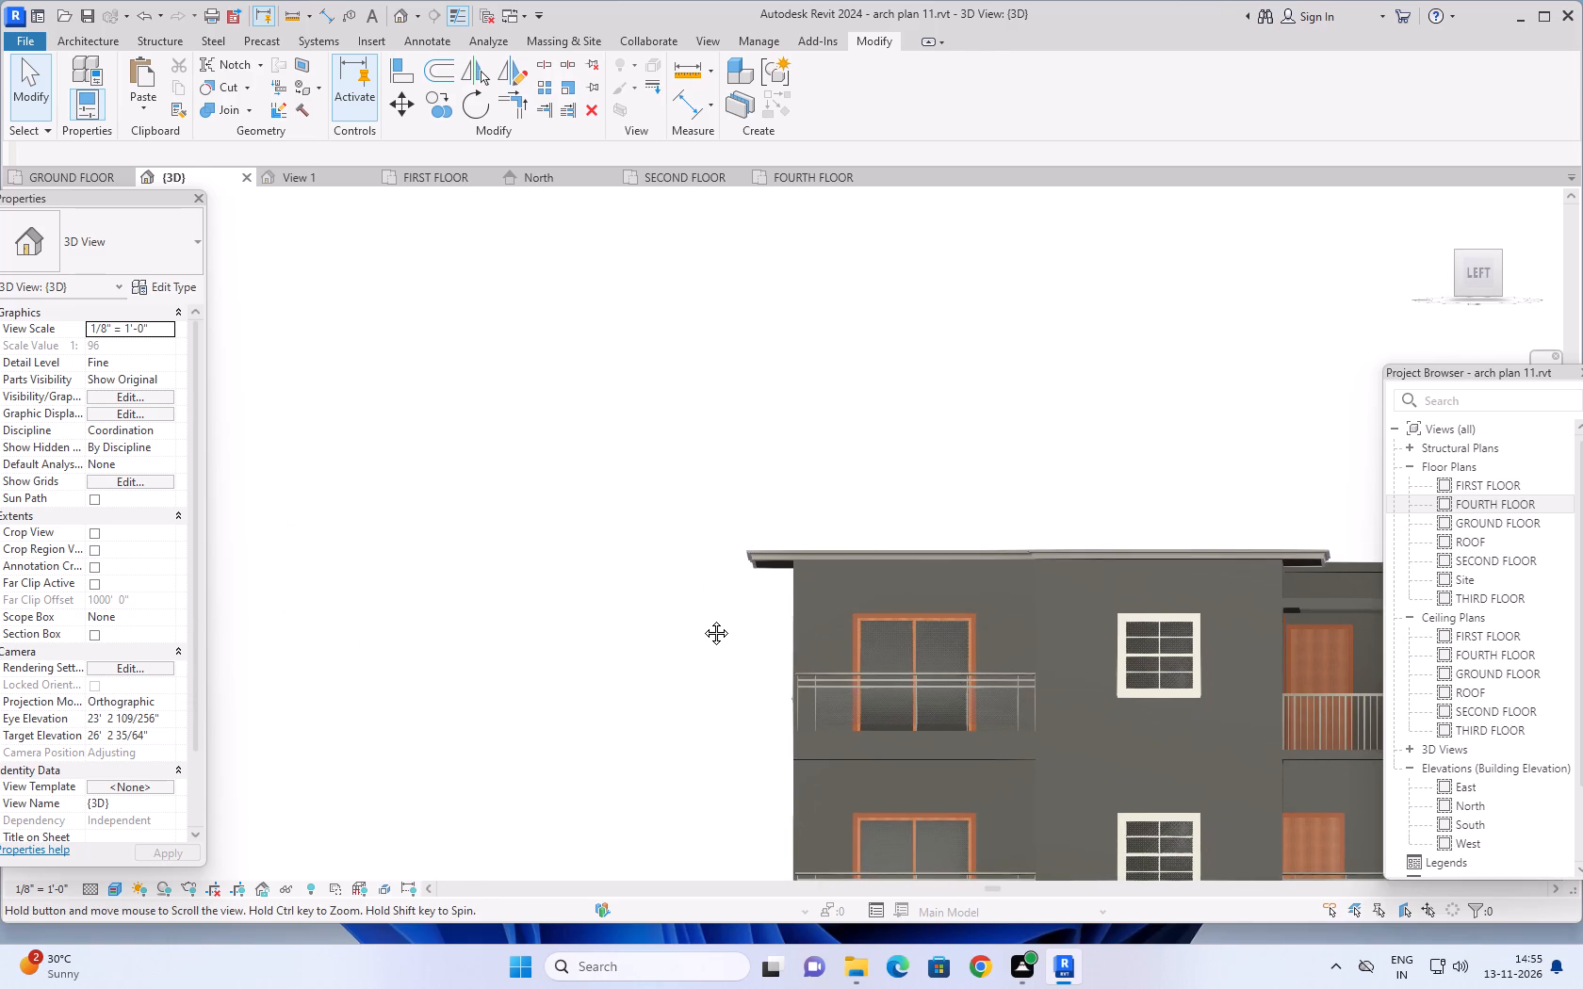
{"action": "middle_click_drag", "start_coordinate": [702, 619], "coordinate": [702, 622]}
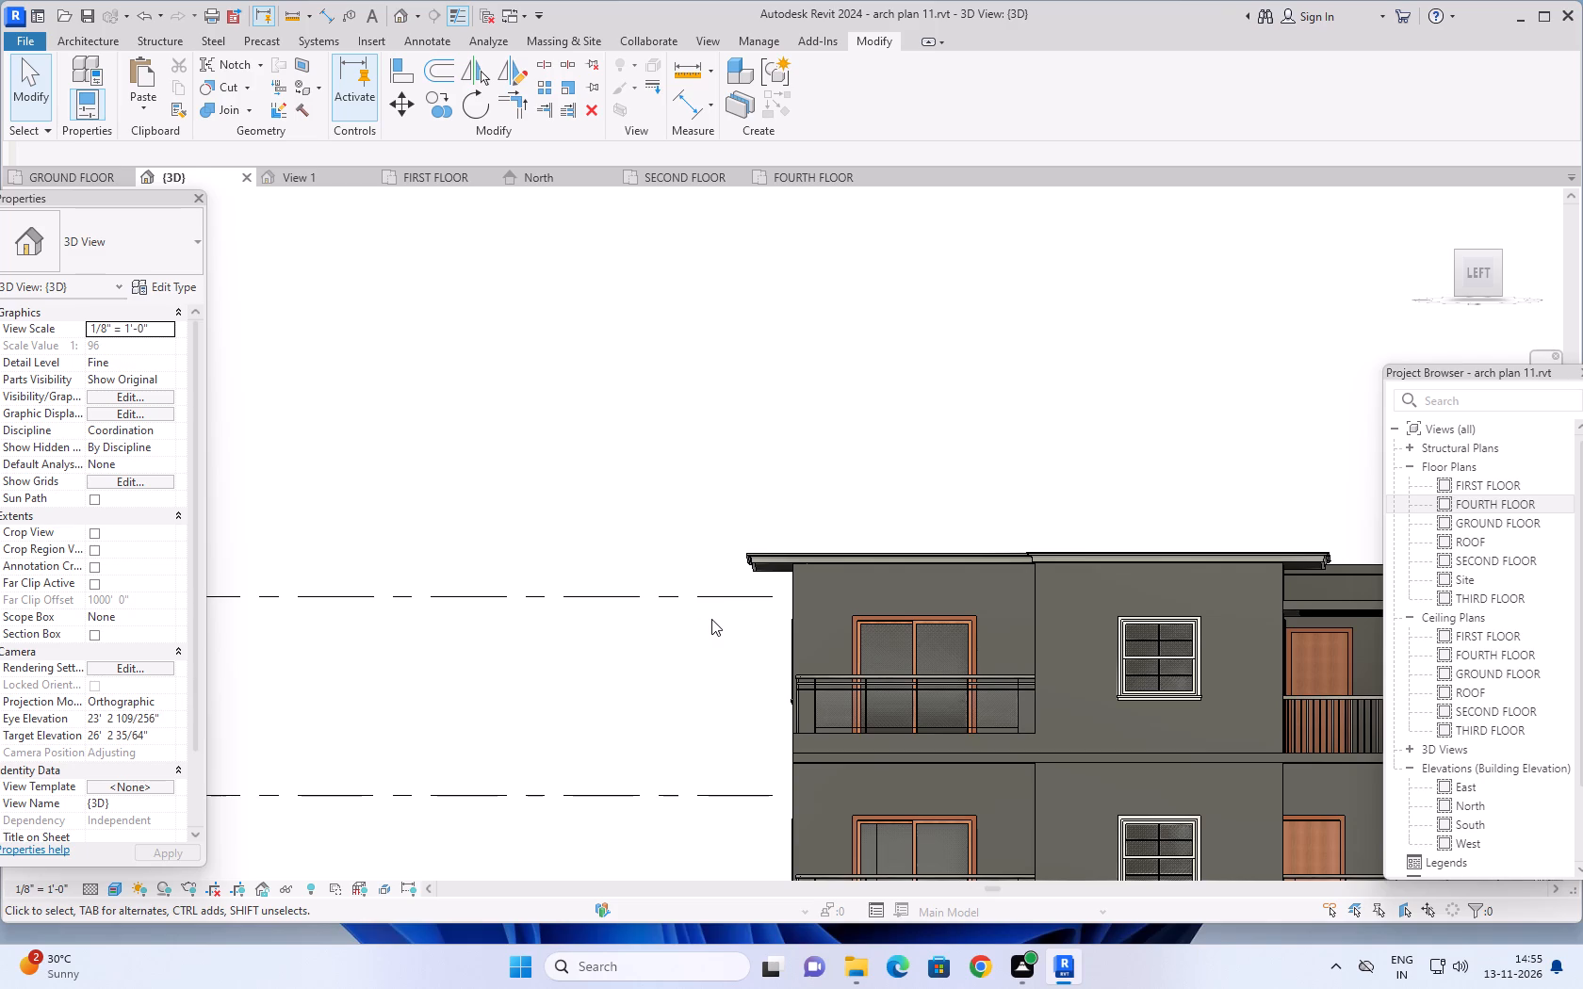
{"action": "middle_click_drag", "start_coordinate": [726, 629], "coordinate": [732, 653], "text": "shift"}
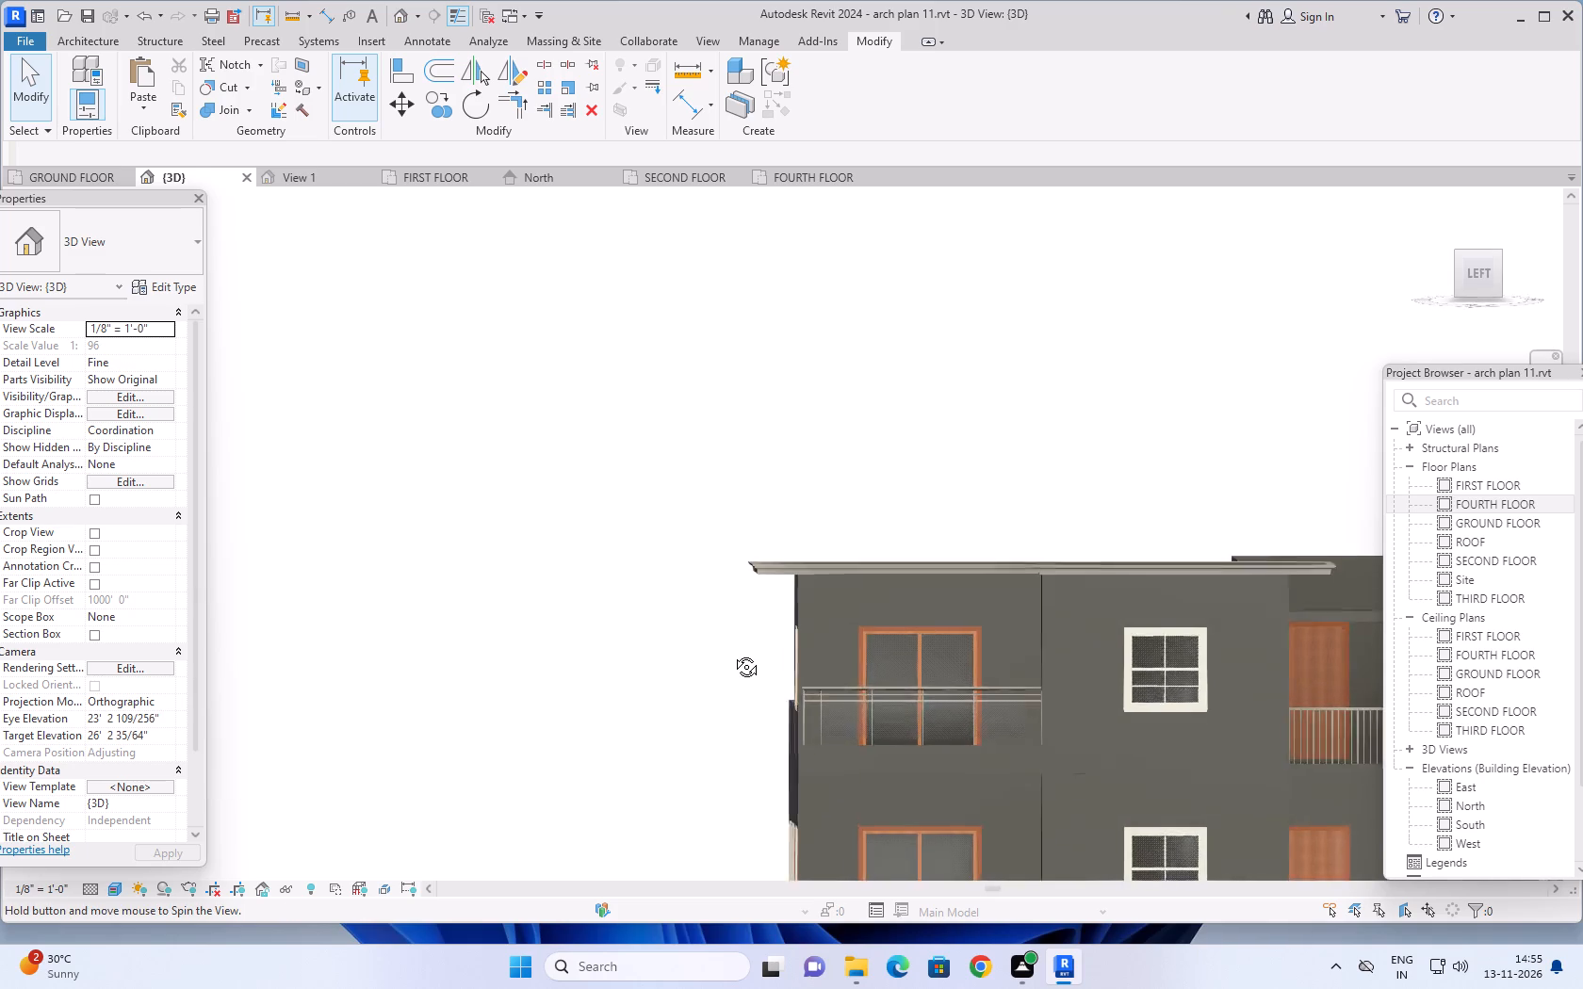
{"action": "middle_click_drag", "start_coordinate": [732, 653], "coordinate": [742, 668], "text": "shift"}
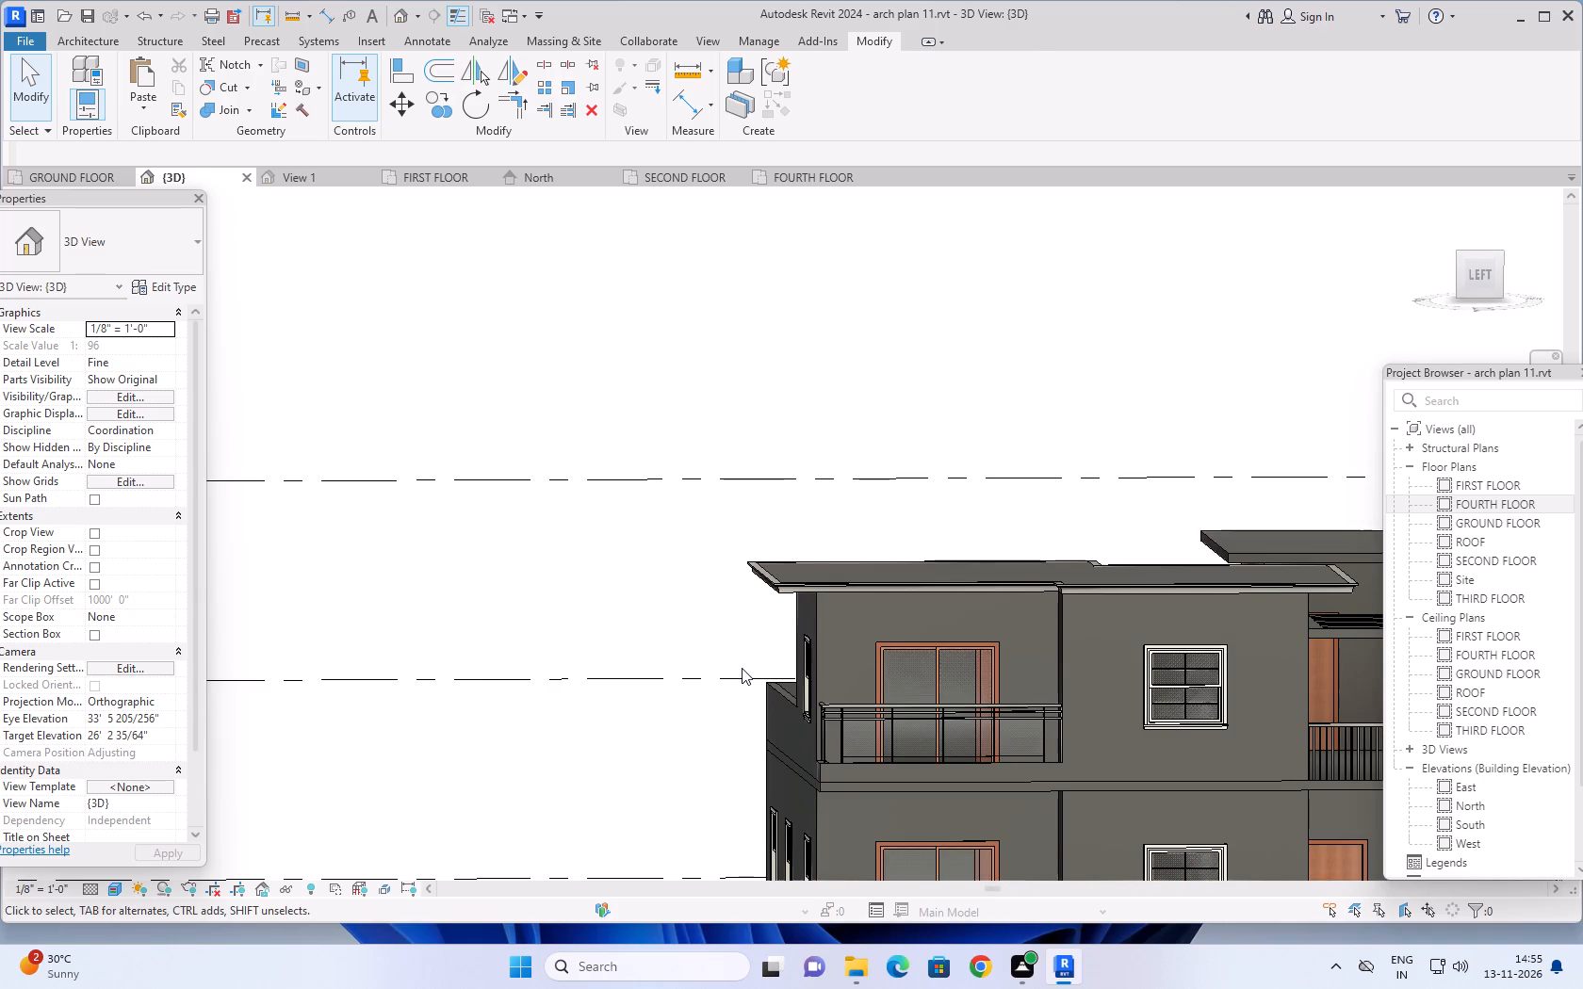
Inspect the moulding's back-left corner joint and stepped, curved profile up close, from above and below the roof slab.
{"action": "scroll", "coordinate": [764, 581], "scroll_direction": "up", "scroll_amount": 11}
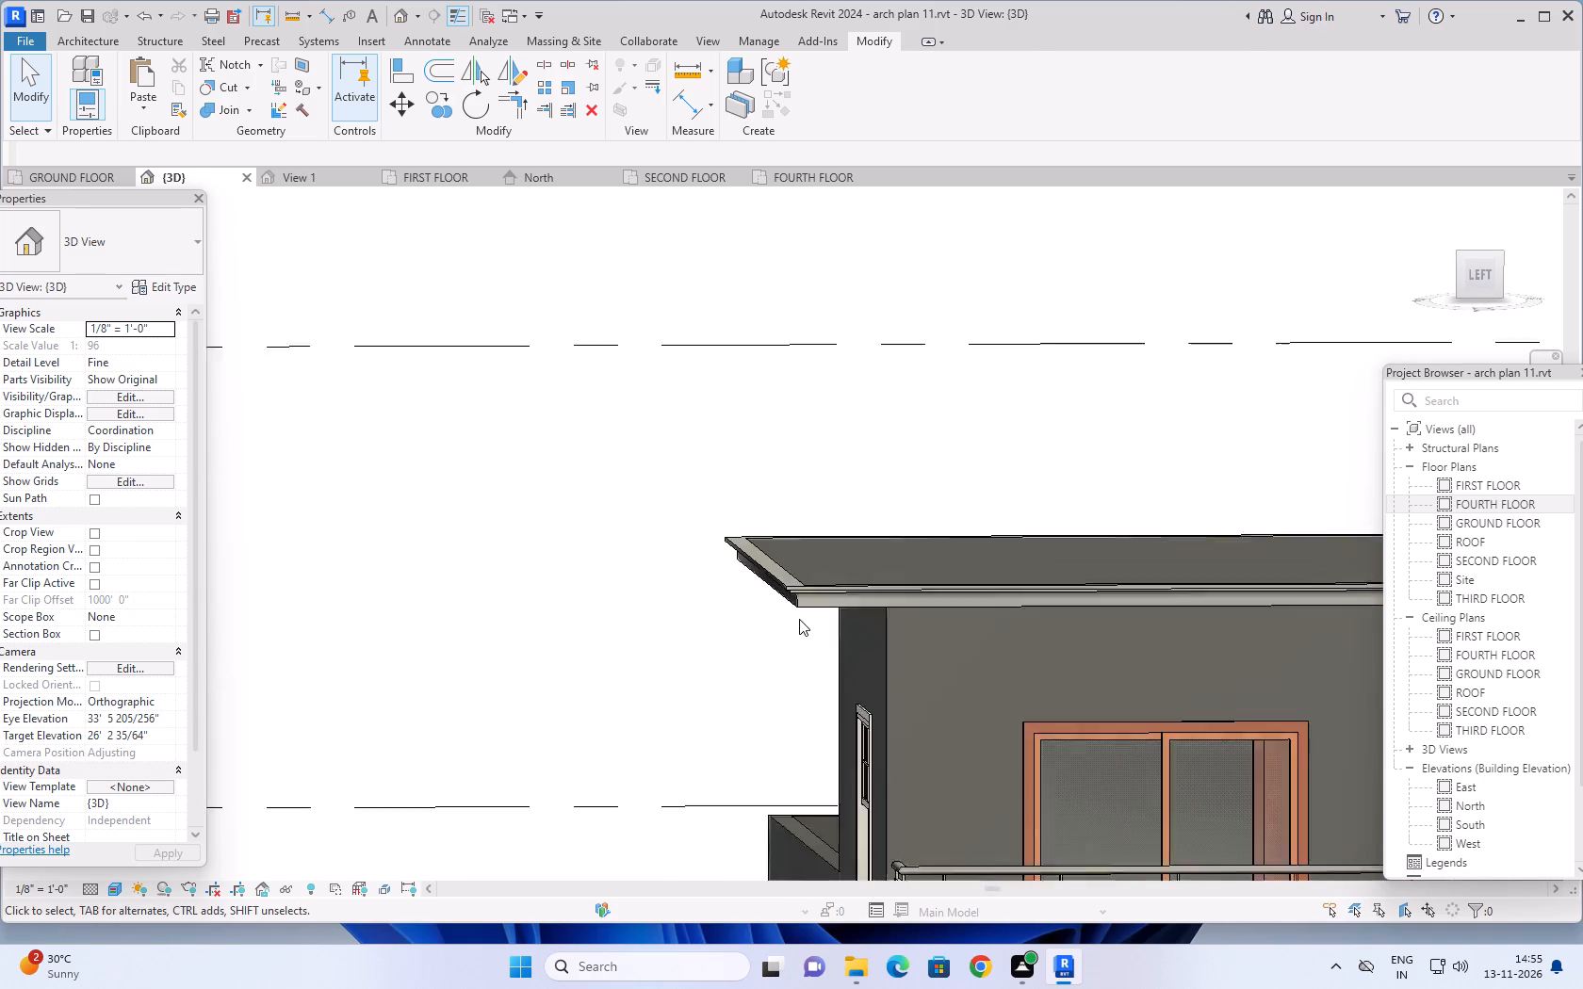
{"action": "middle_click_drag", "start_coordinate": [797, 618], "coordinate": [772, 716], "text": "shift"}
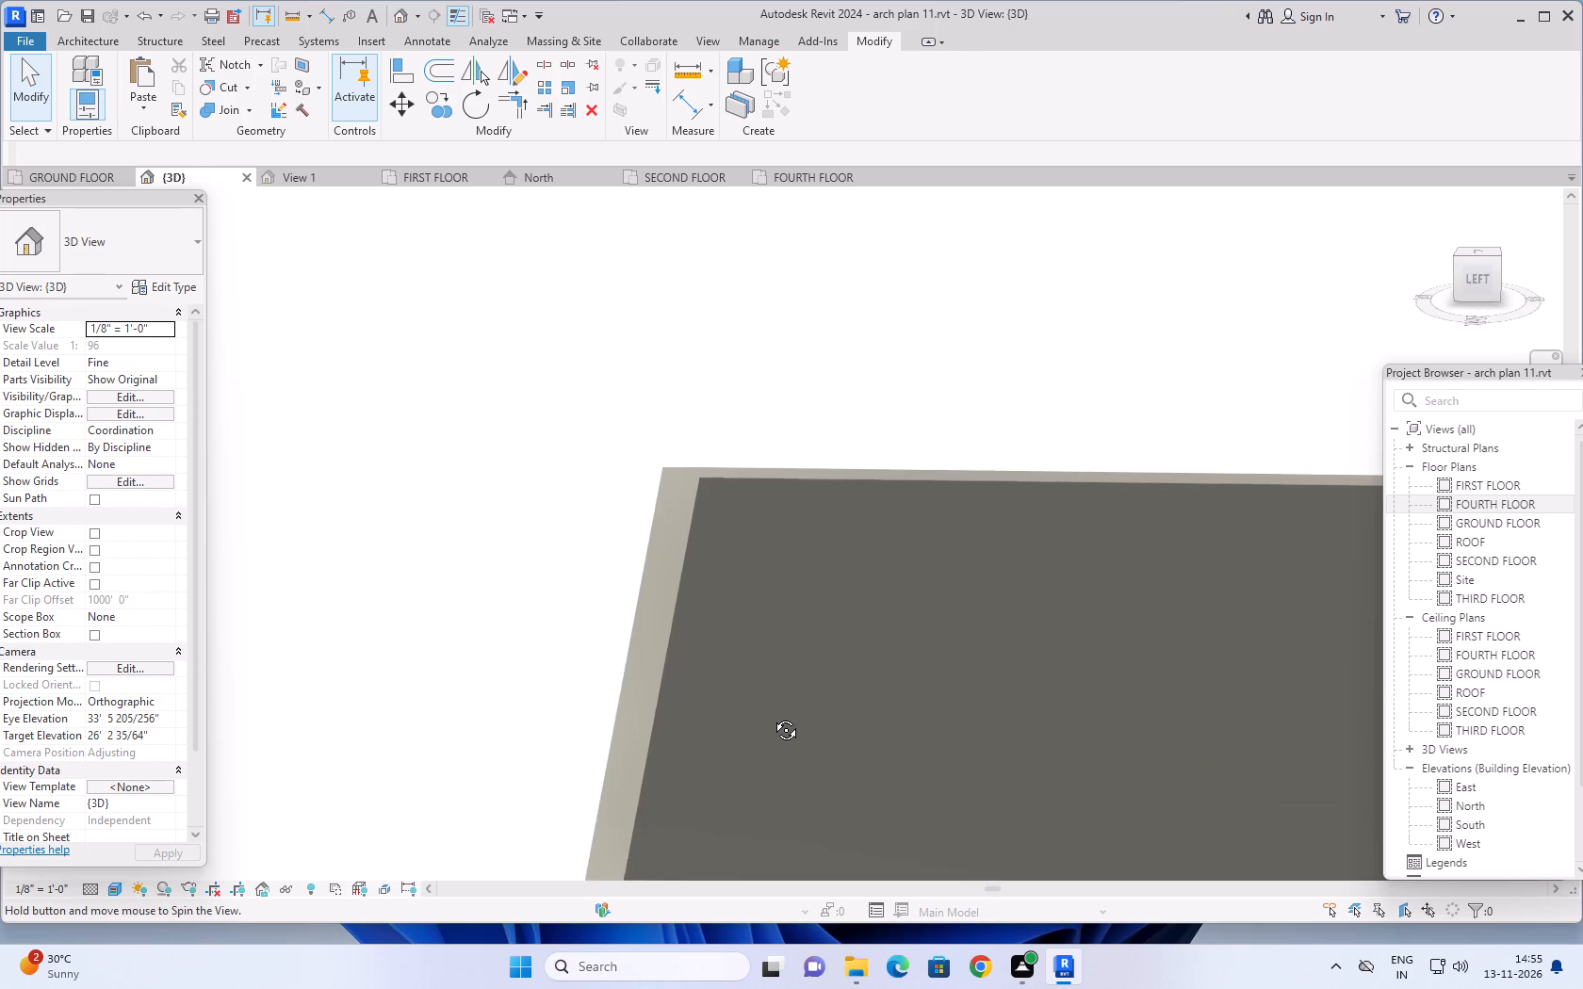
{"action": "middle_click_drag", "start_coordinate": [772, 716], "coordinate": [836, 567], "text": "shift"}
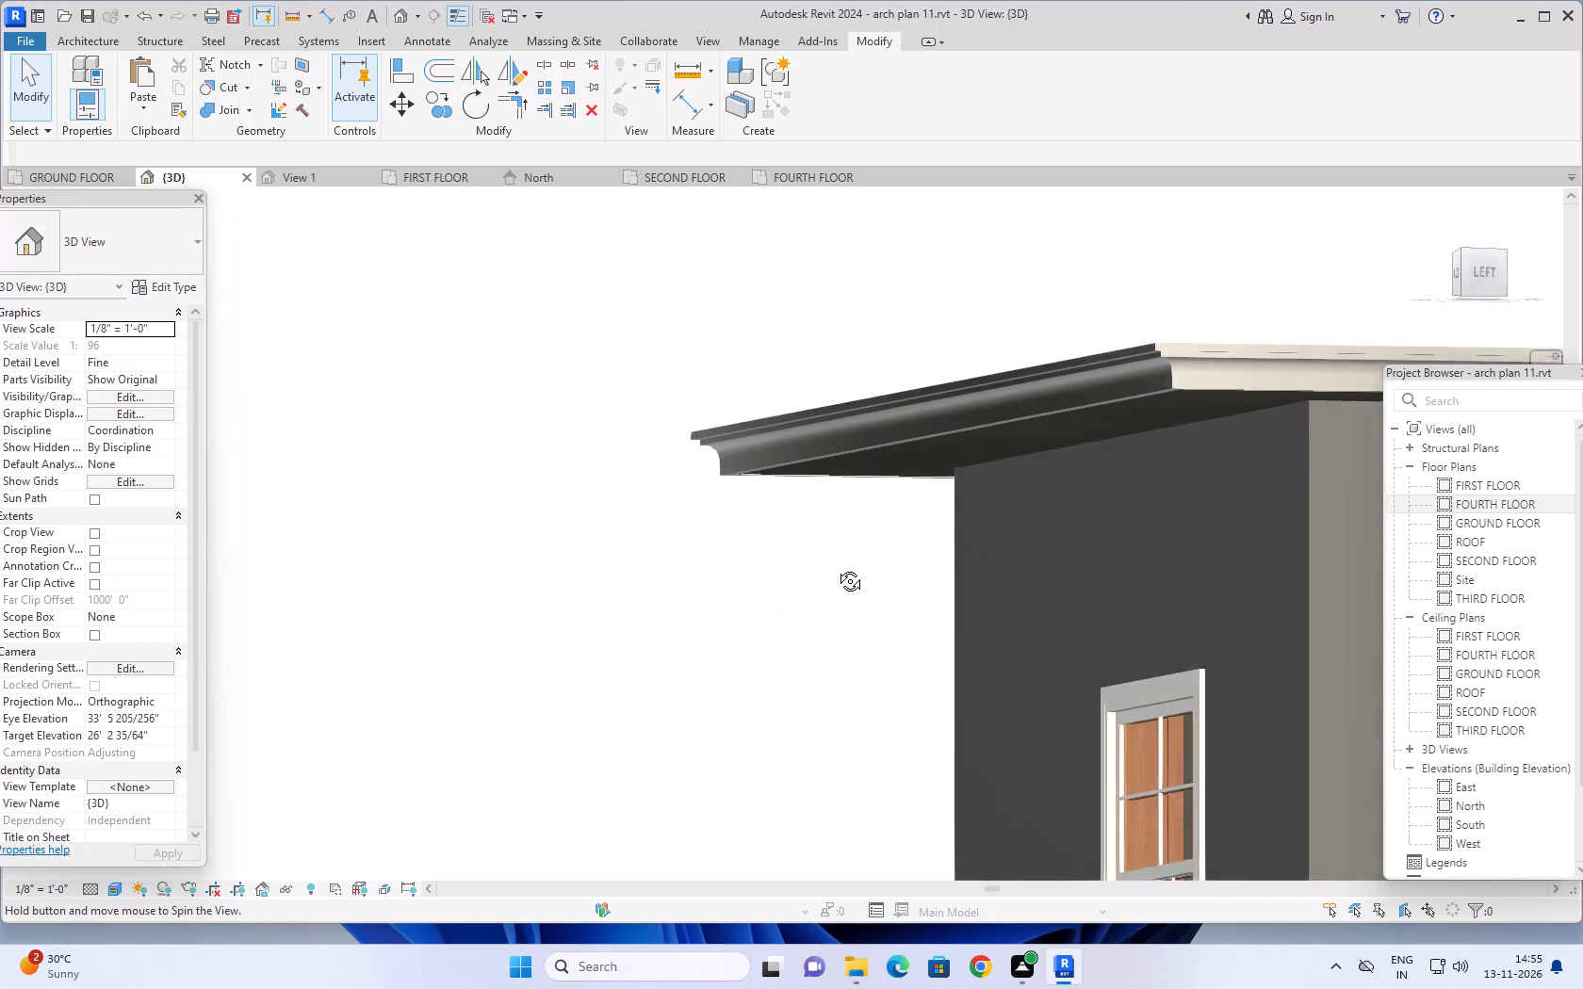
{"action": "middle_click_drag", "start_coordinate": [836, 567], "coordinate": [796, 595], "text": "shift"}
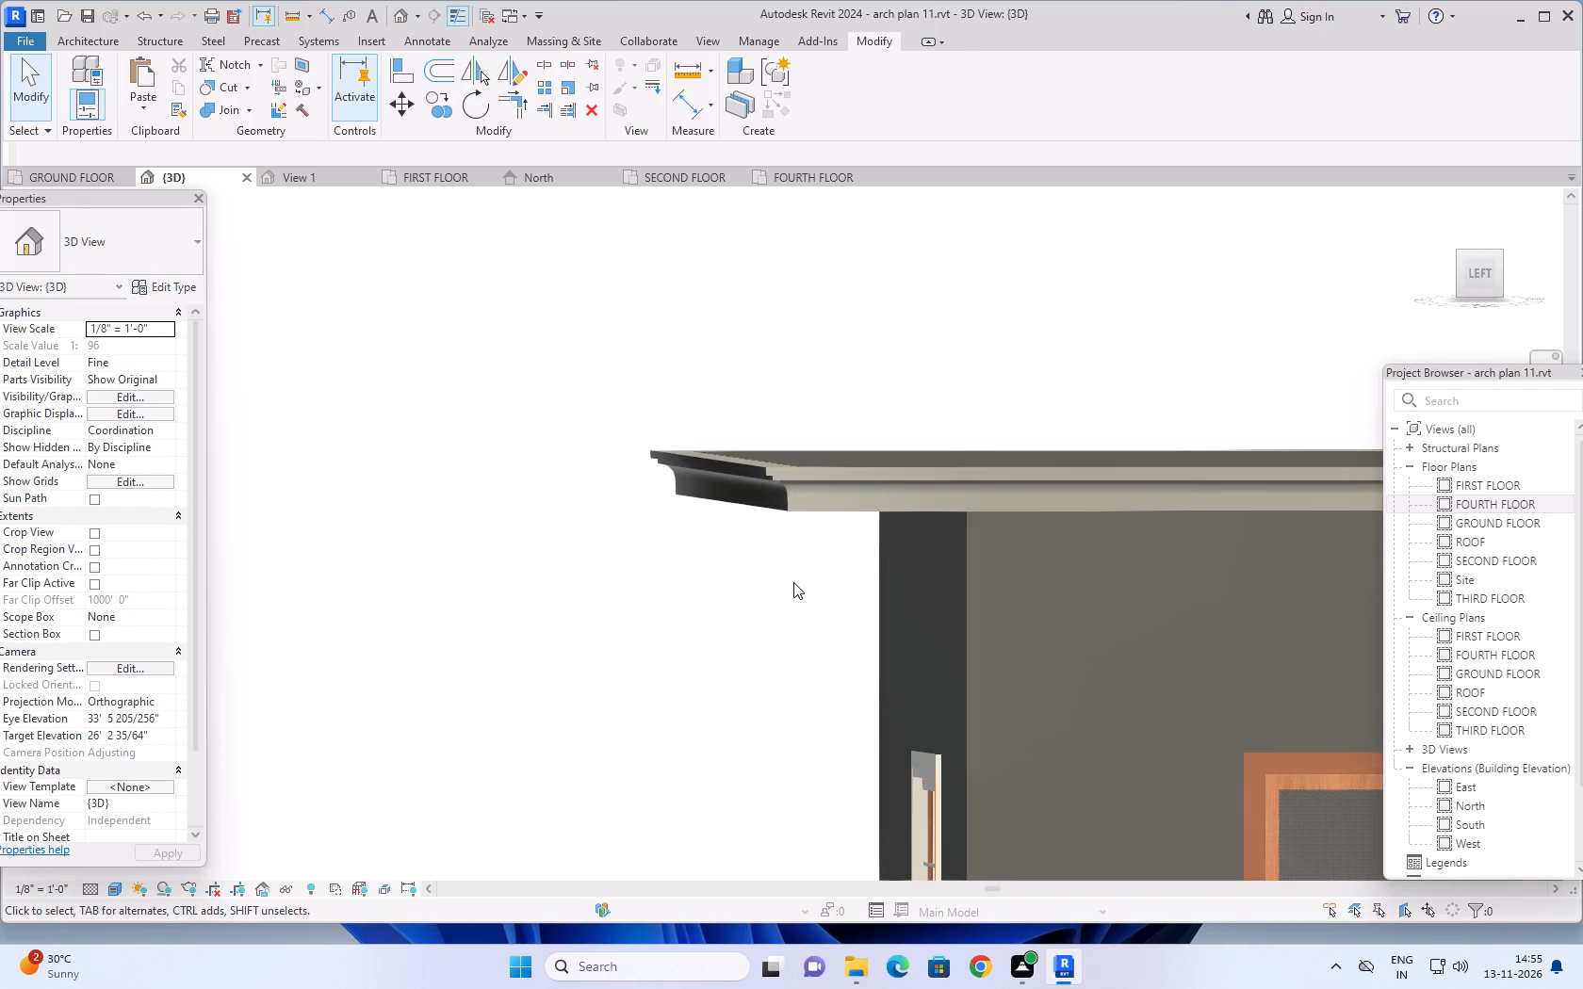
{"action": "scroll", "coordinate": [754, 473], "scroll_direction": "up", "scroll_amount": 11}
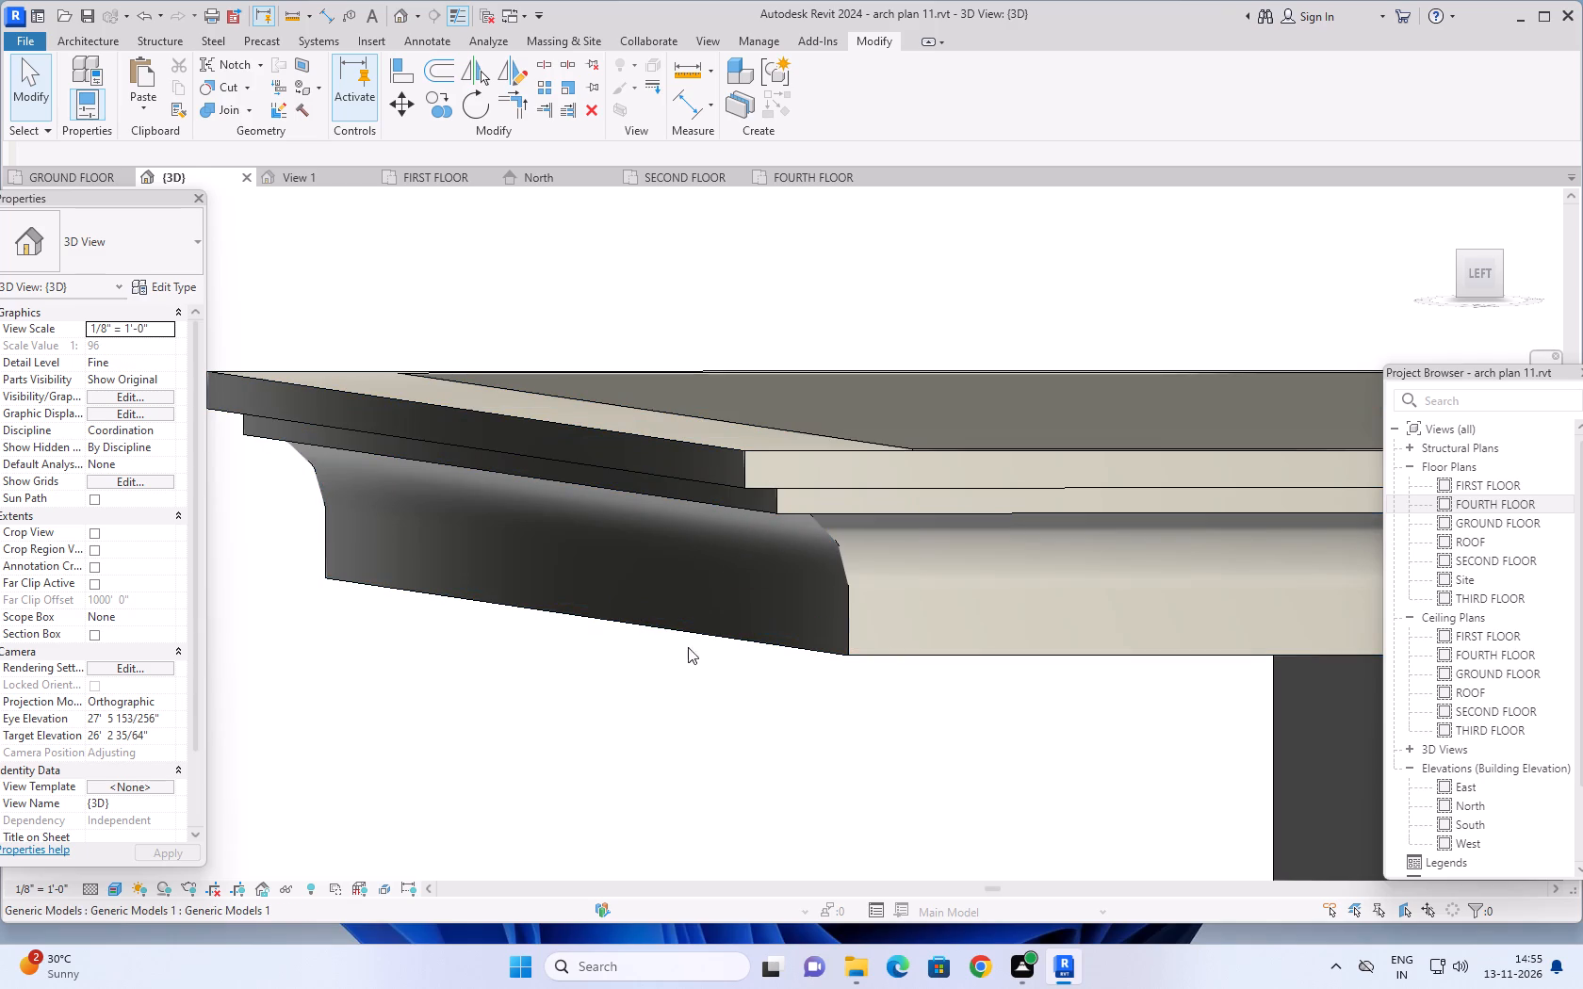
{"action": "scroll", "coordinate": [737, 498], "scroll_direction": "up", "scroll_amount": 5}
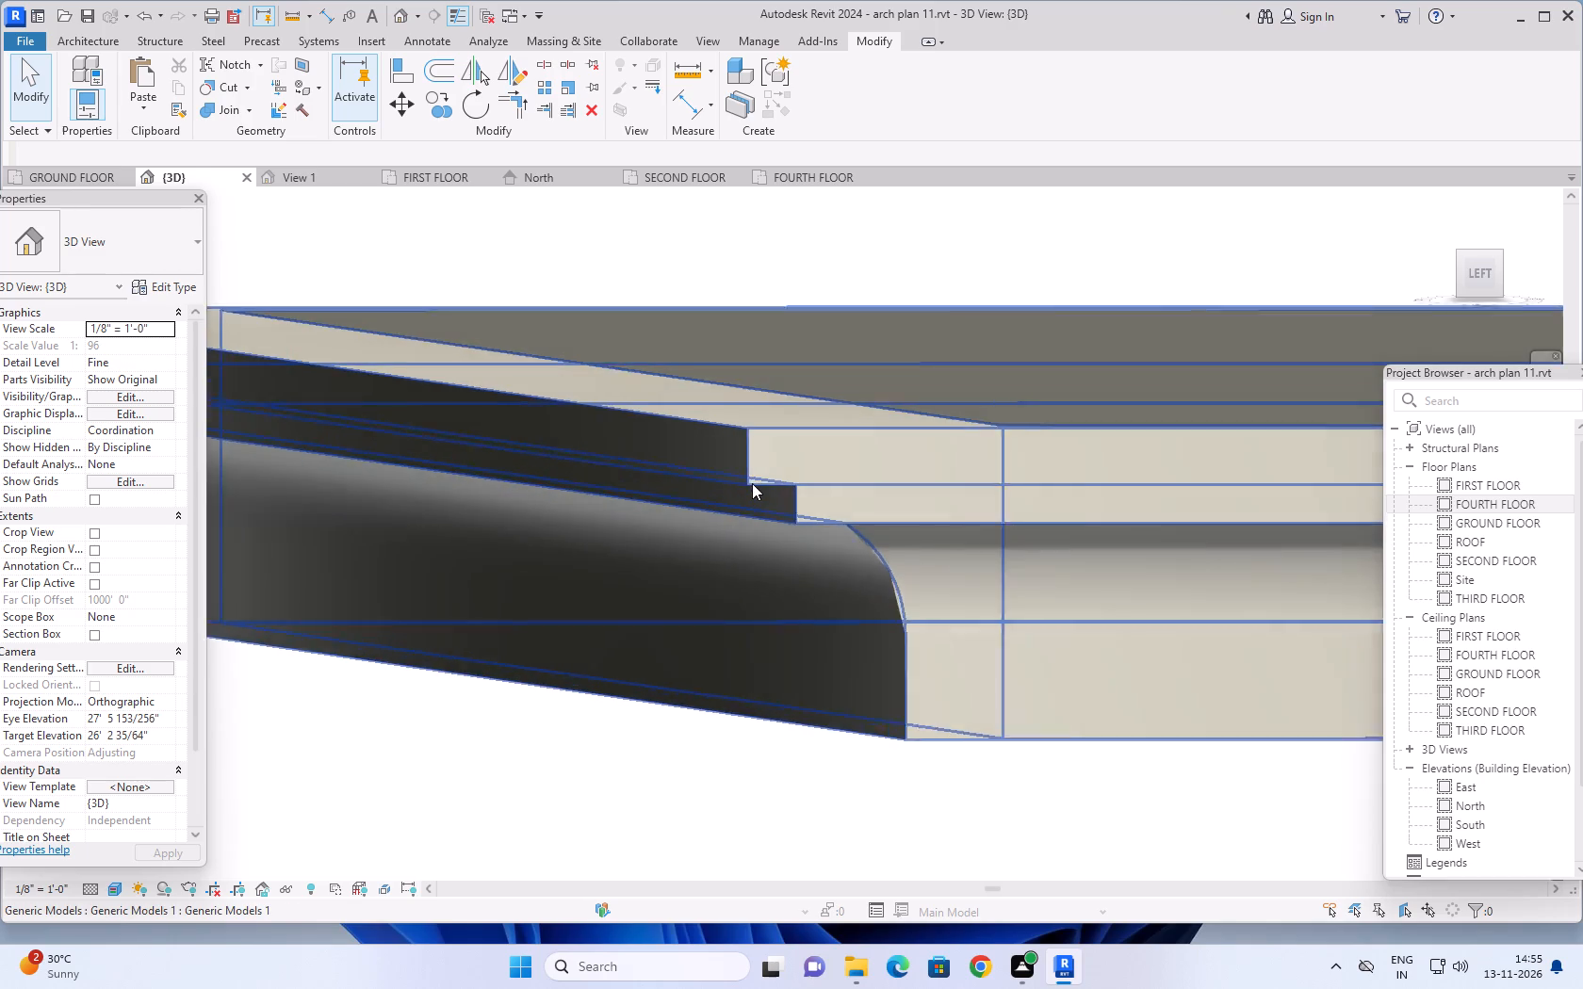
{"action": "scroll", "coordinate": [752, 483], "scroll_direction": "up", "scroll_amount": 2}
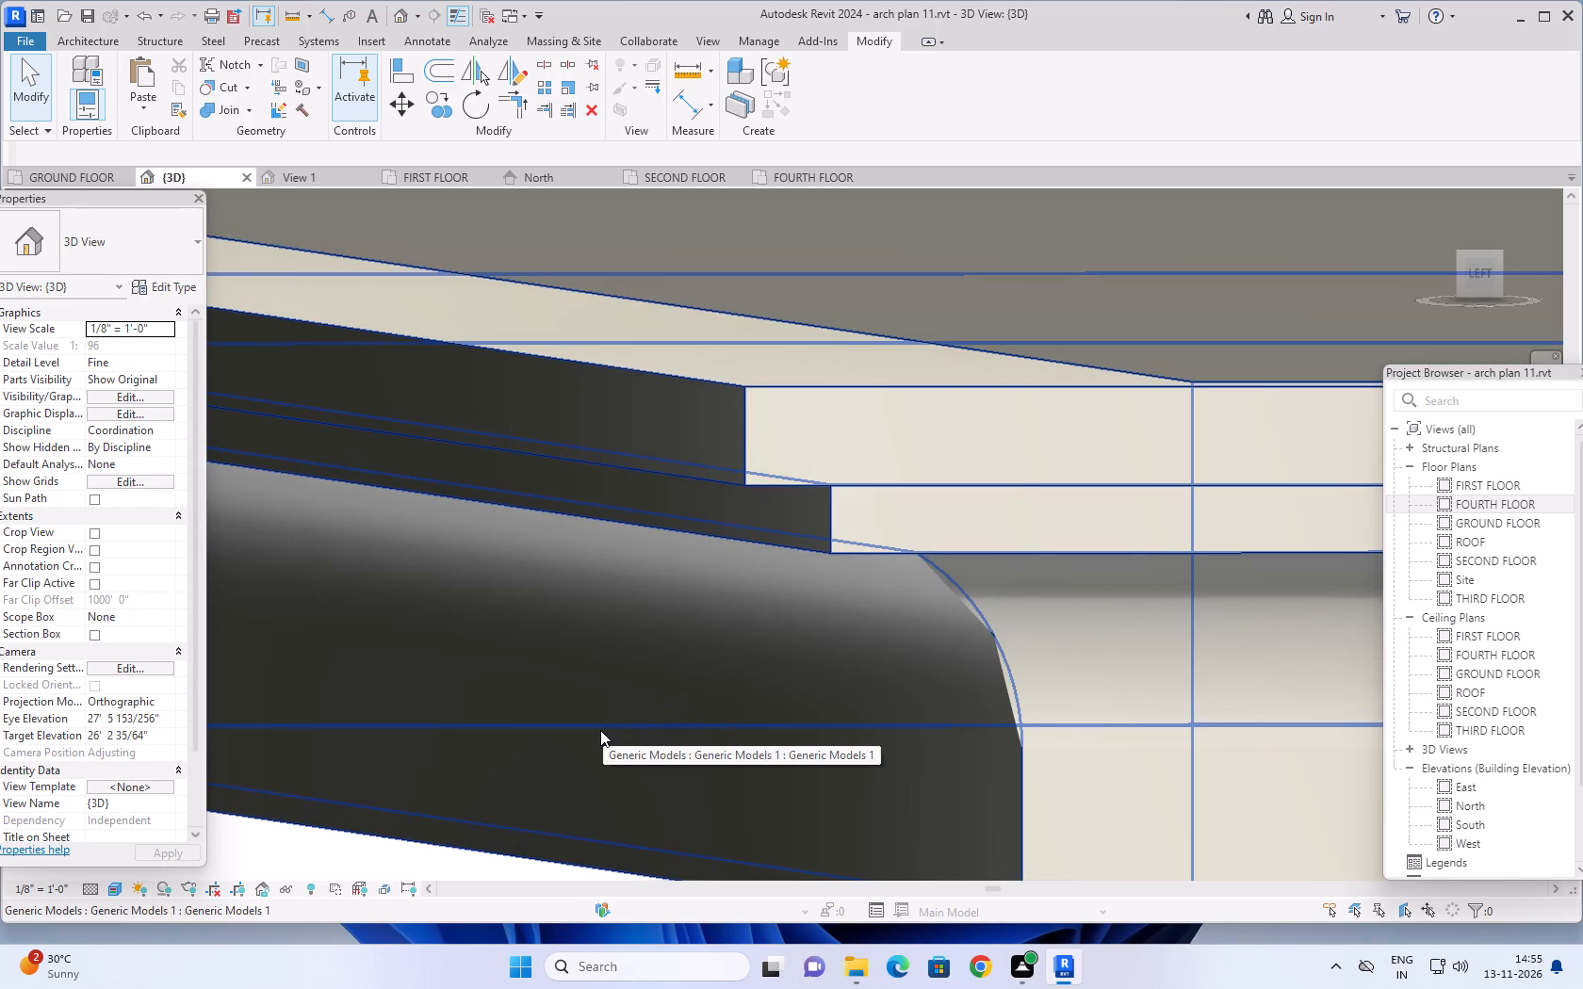
{"action": "scroll", "coordinate": [754, 576], "scroll_direction": "down", "scroll_amount": 5}
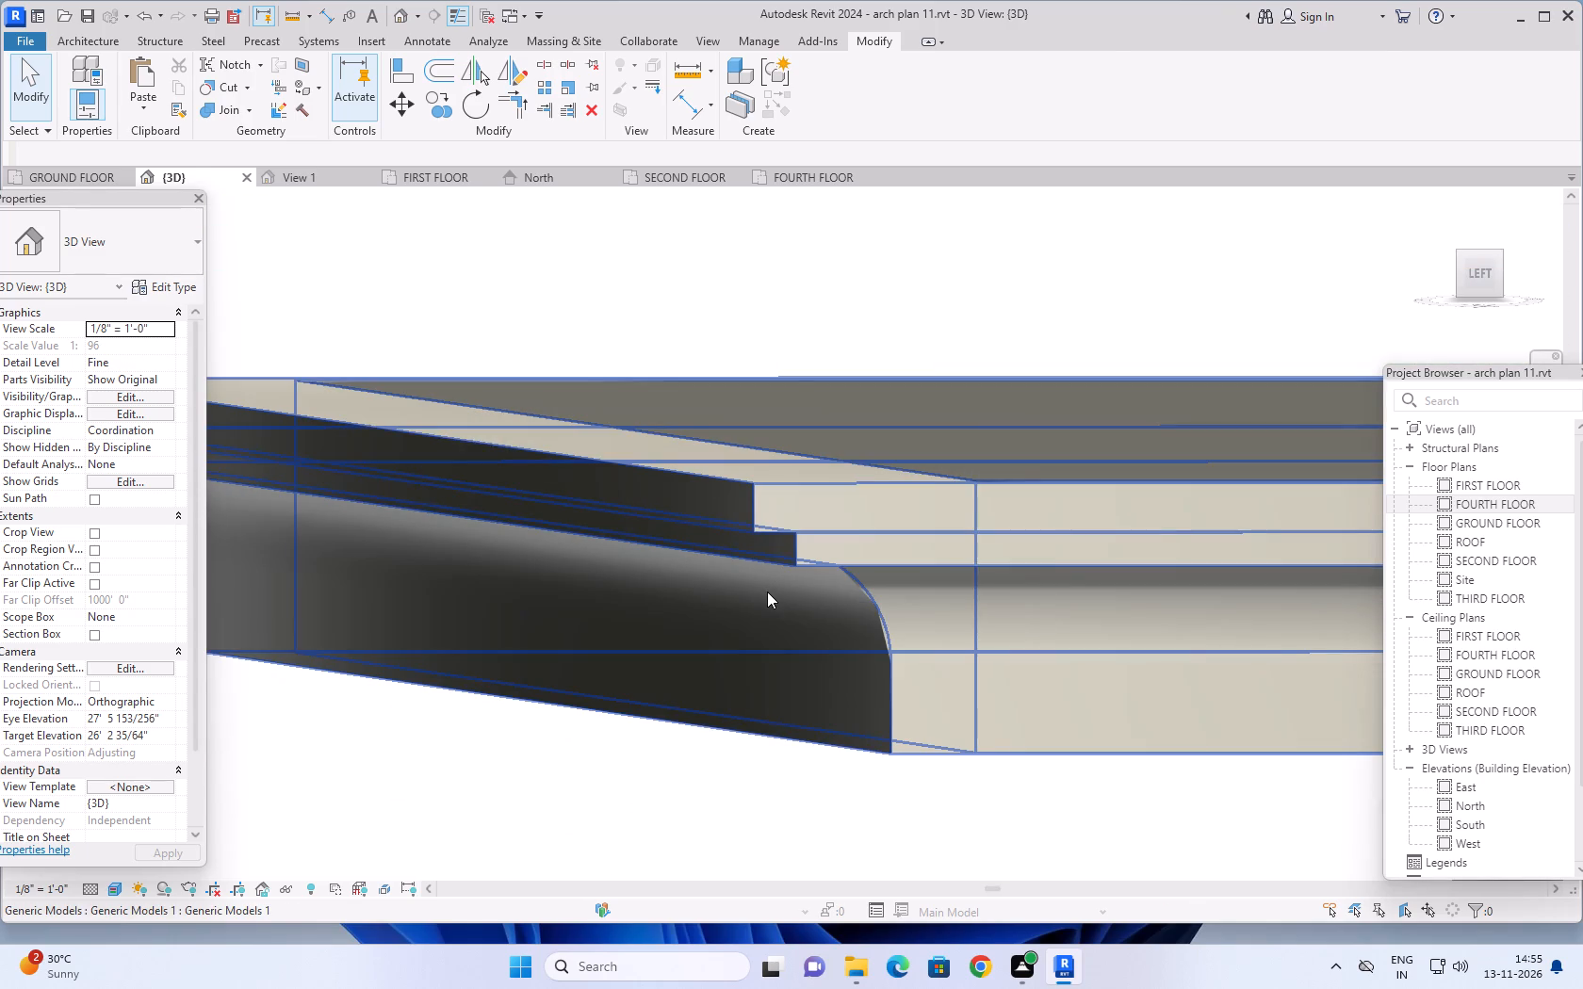
{"action": "scroll", "coordinate": [763, 588], "scroll_direction": "down", "scroll_amount": 7}
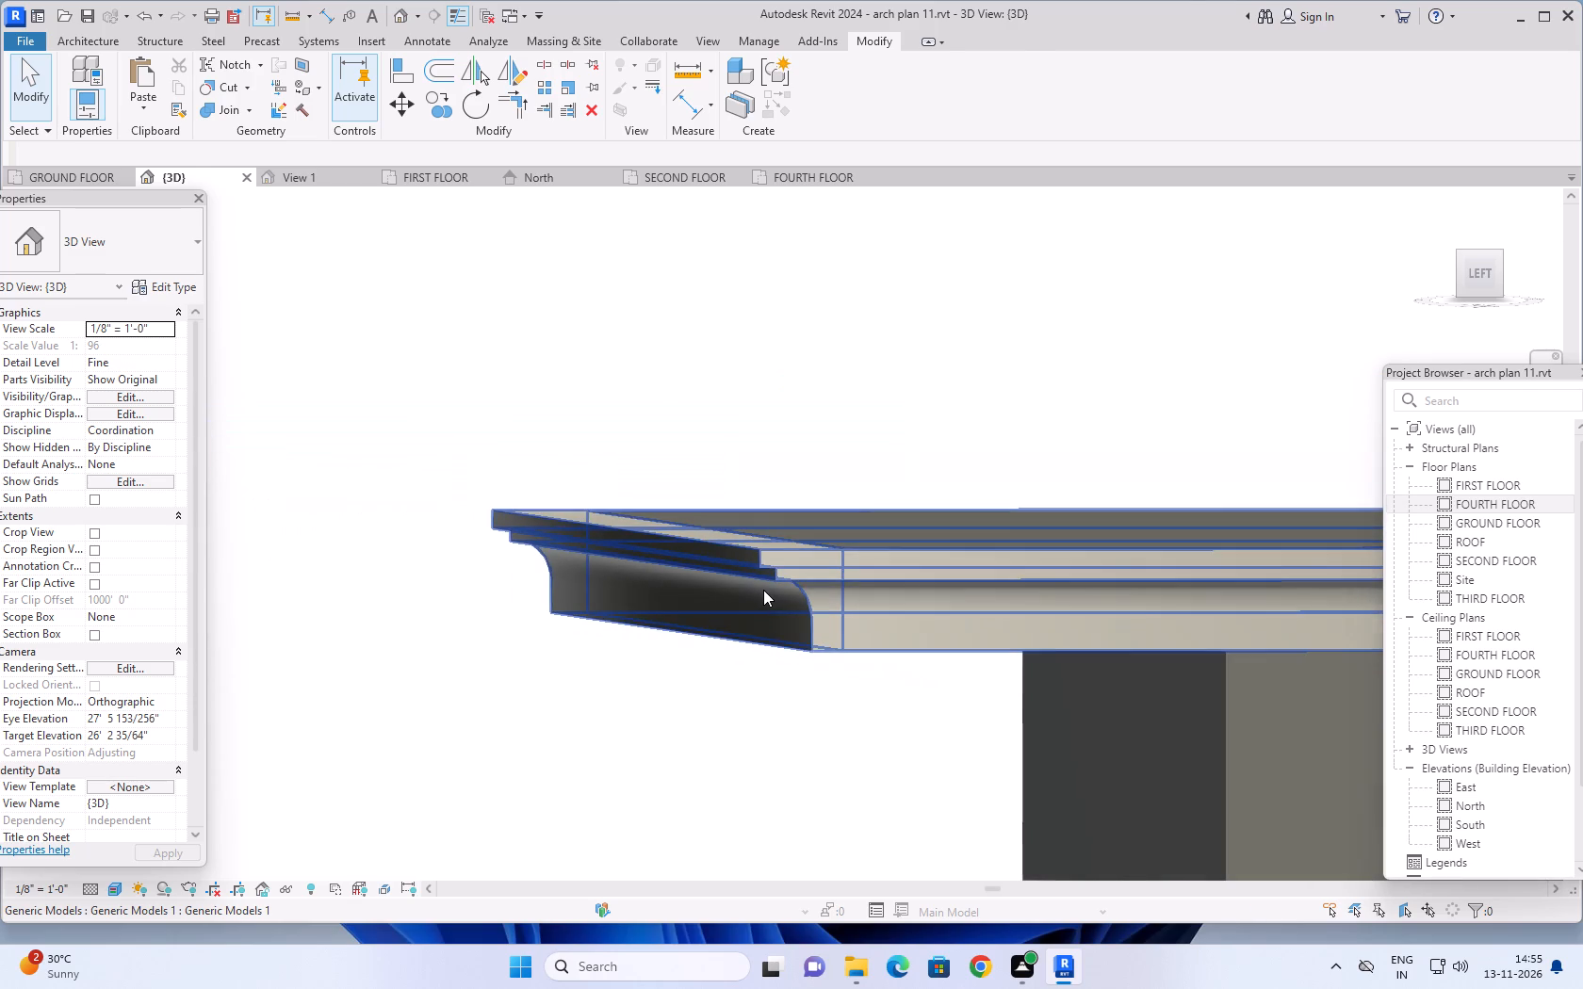
Review the roof moulding and overhang in the context of the whole building from its left, right and front sides.
{"action": "scroll", "coordinate": [765, 586], "scroll_direction": "down", "scroll_amount": 5}
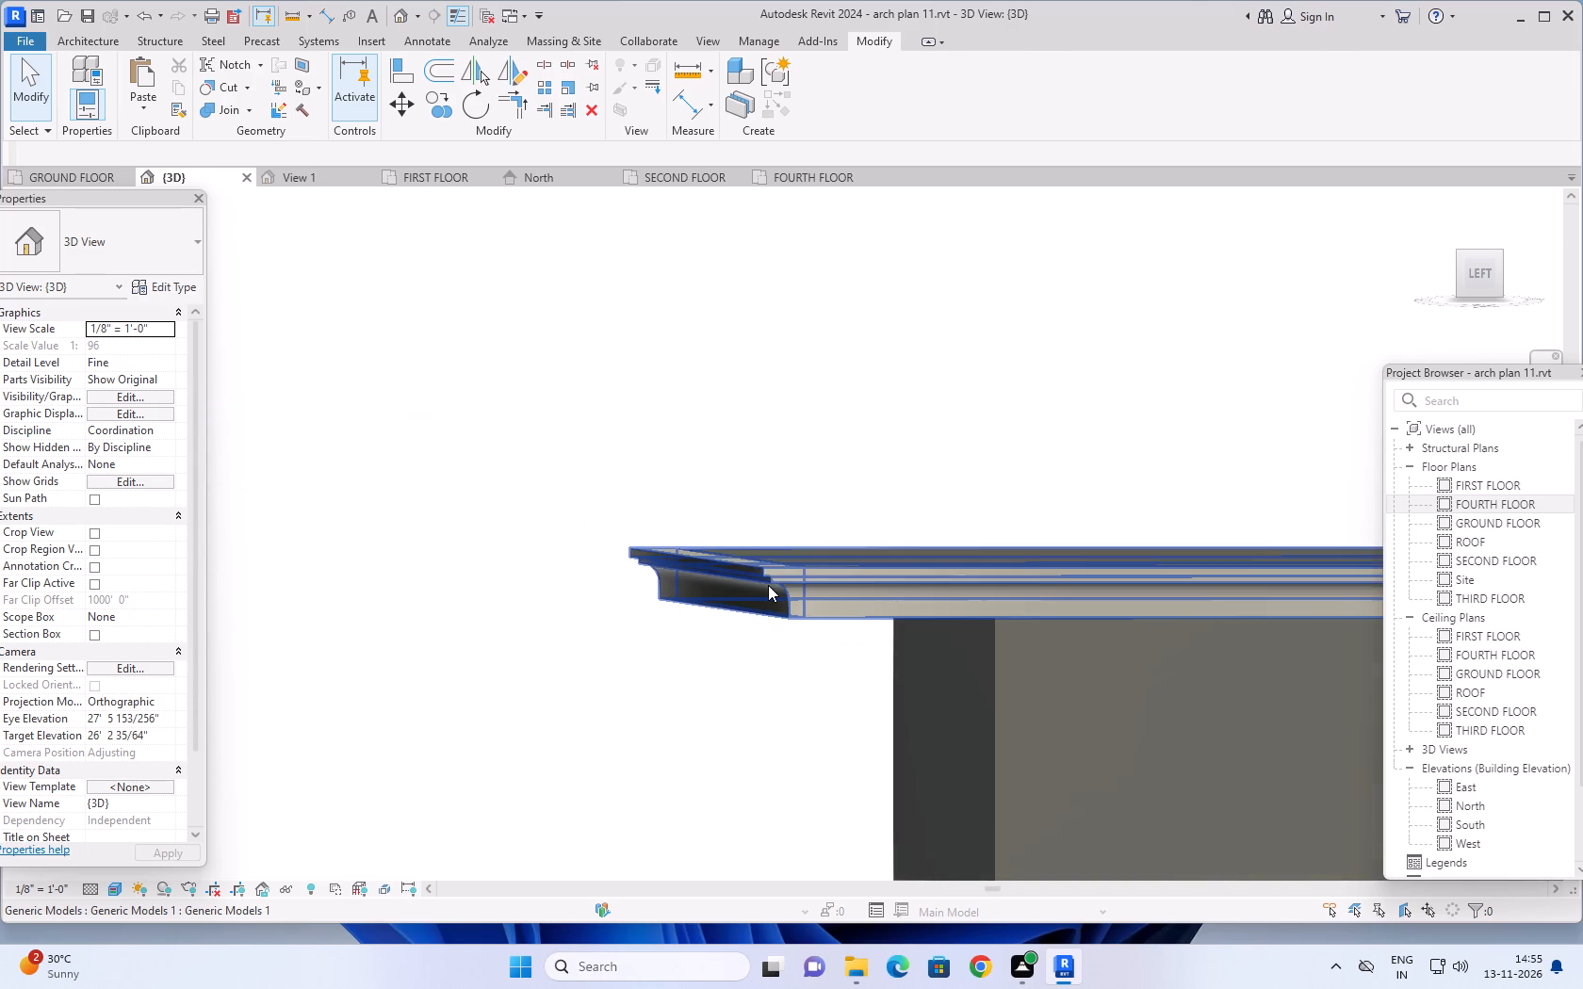
{"action": "scroll", "coordinate": [768, 585], "scroll_direction": "down", "scroll_amount": 9}
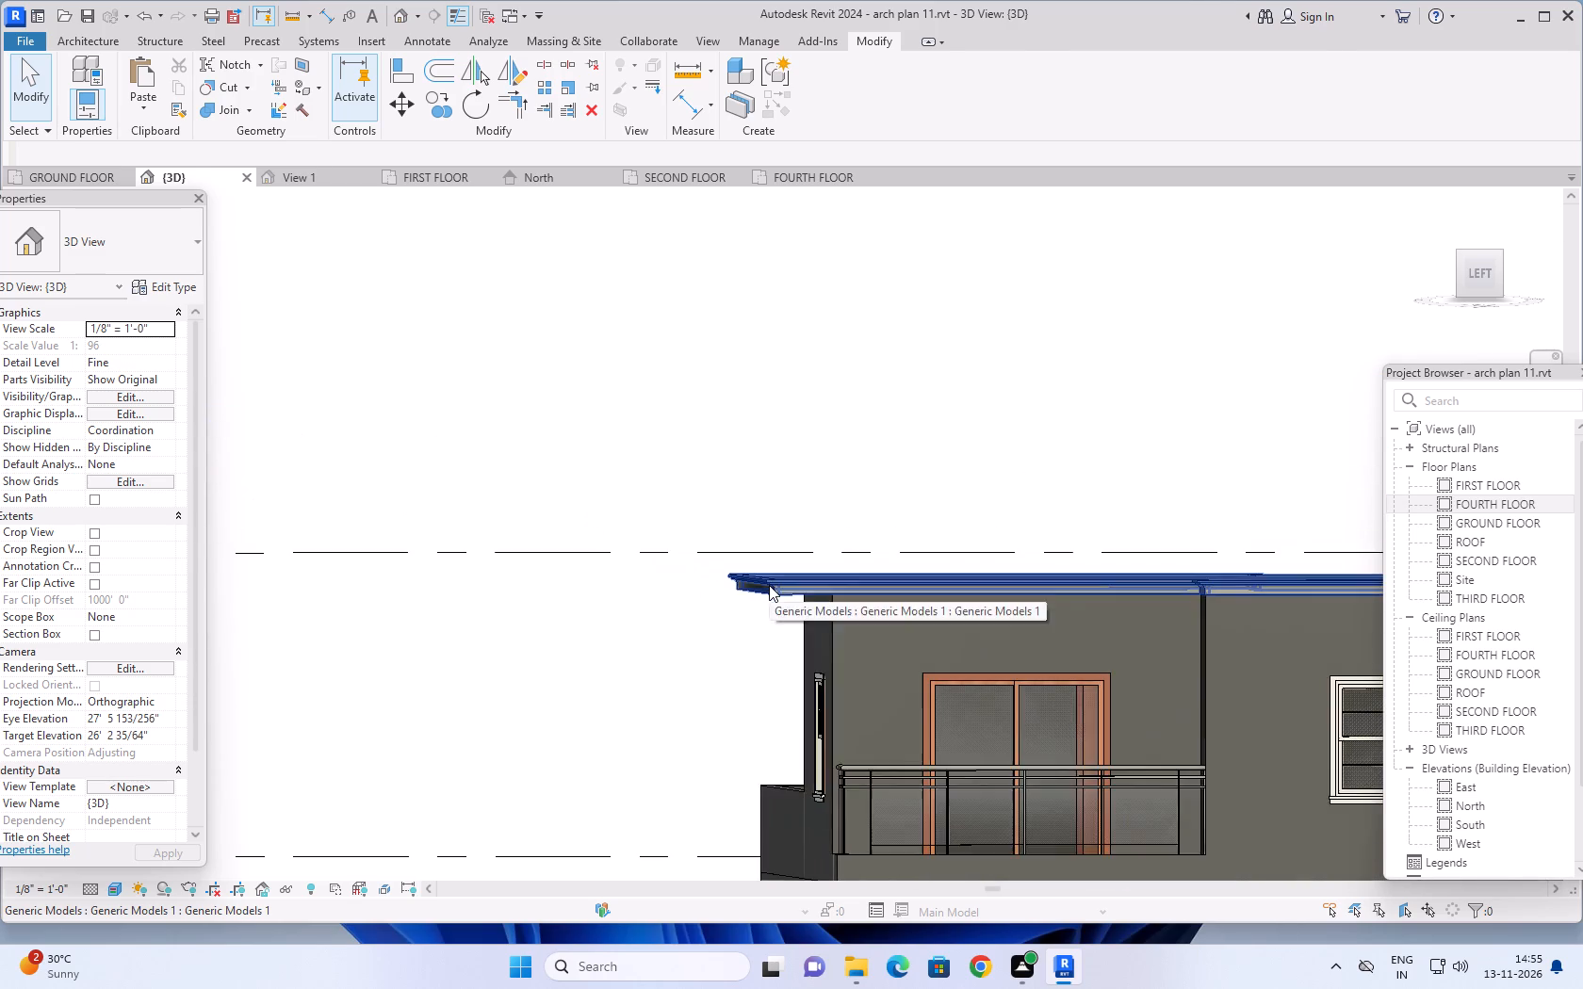
{"action": "scroll", "coordinate": [769, 585], "scroll_direction": "down", "scroll_amount": 4}
{"action": "scroll", "coordinate": [859, 567], "scroll_direction": "down", "scroll_amount": 4}
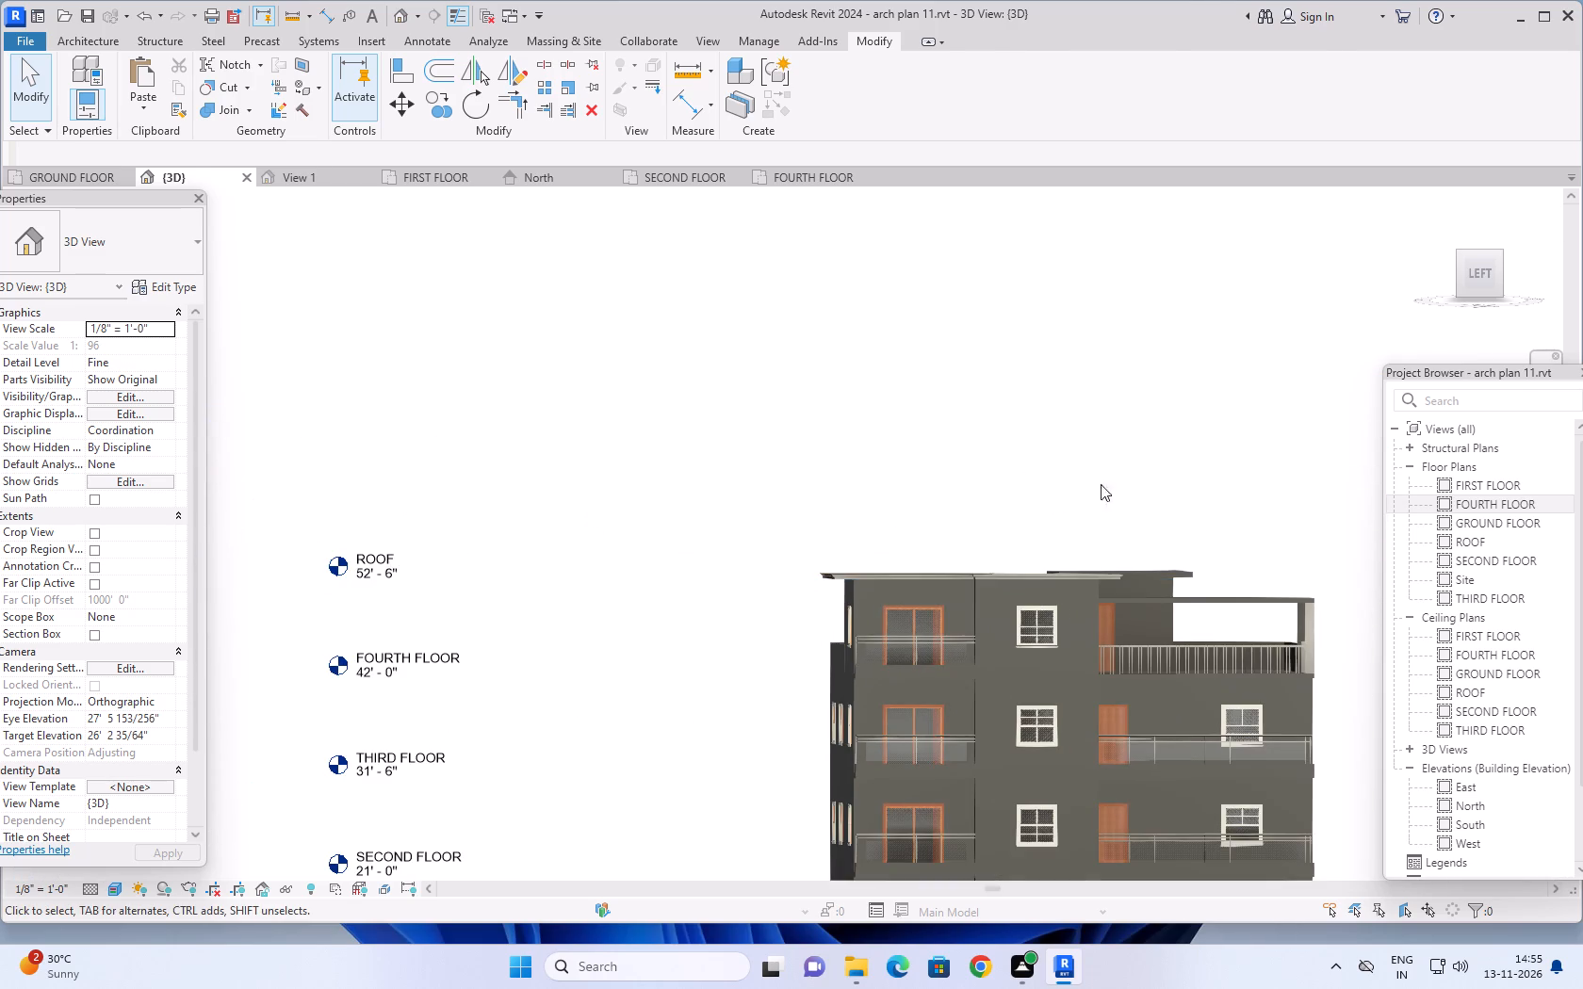
{"action": "scroll", "coordinate": [1175, 497], "scroll_direction": "down", "scroll_amount": 1}
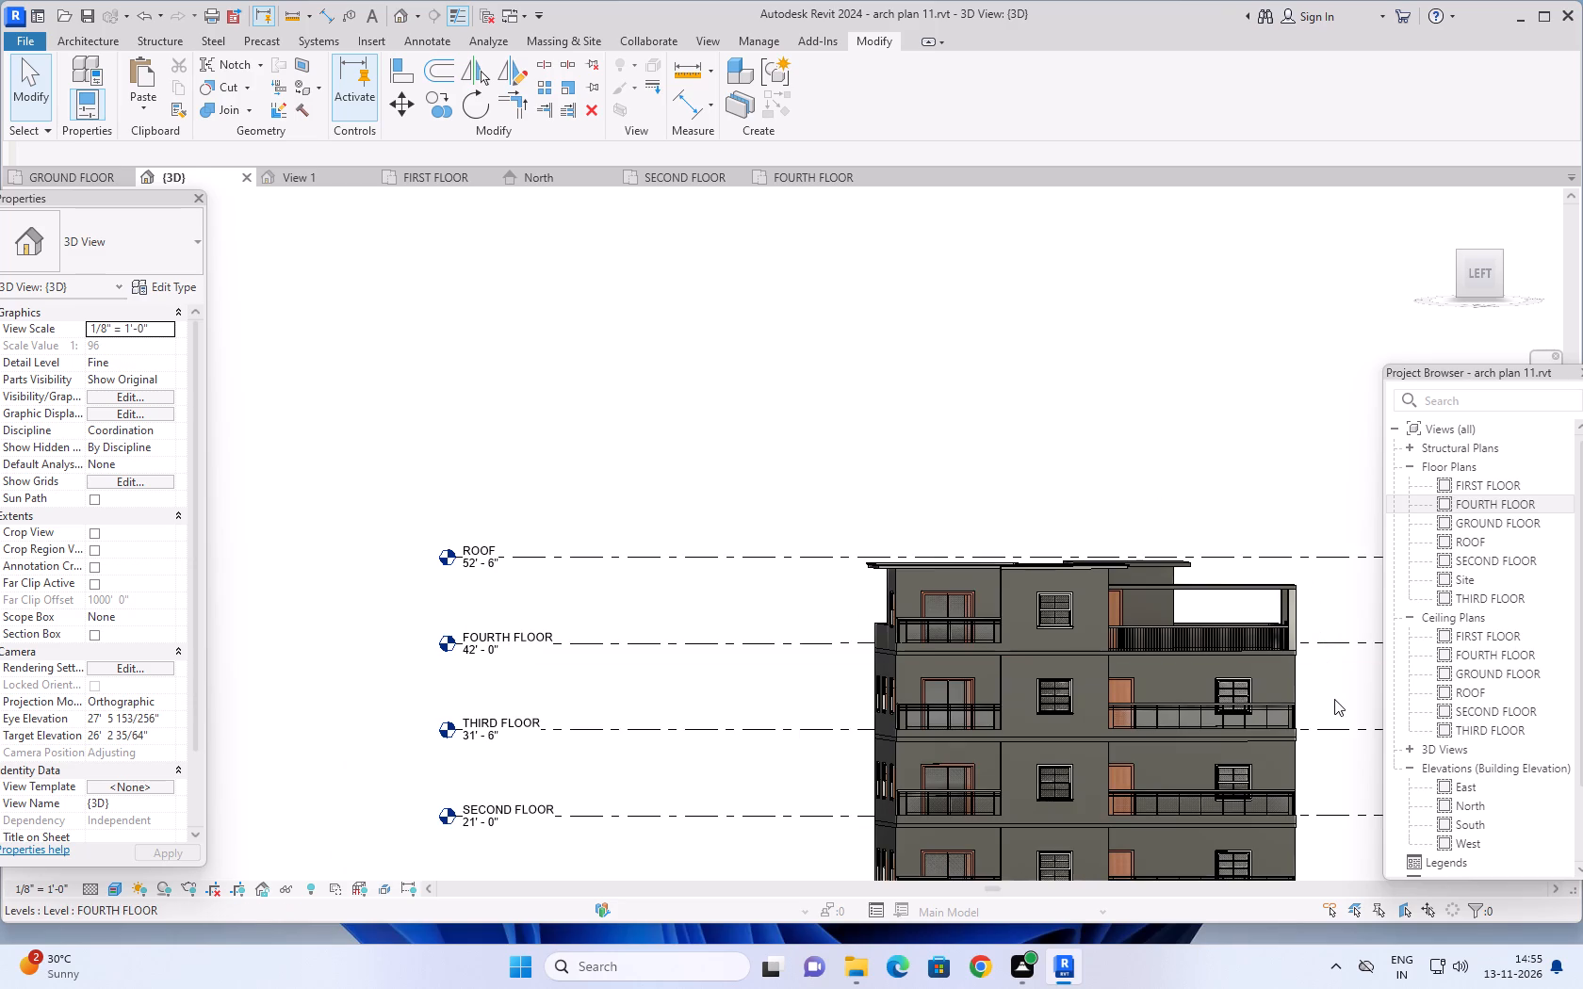
{"action": "middle_click_drag", "start_coordinate": [1327, 696], "coordinate": [1283, 718], "text": "shift"}
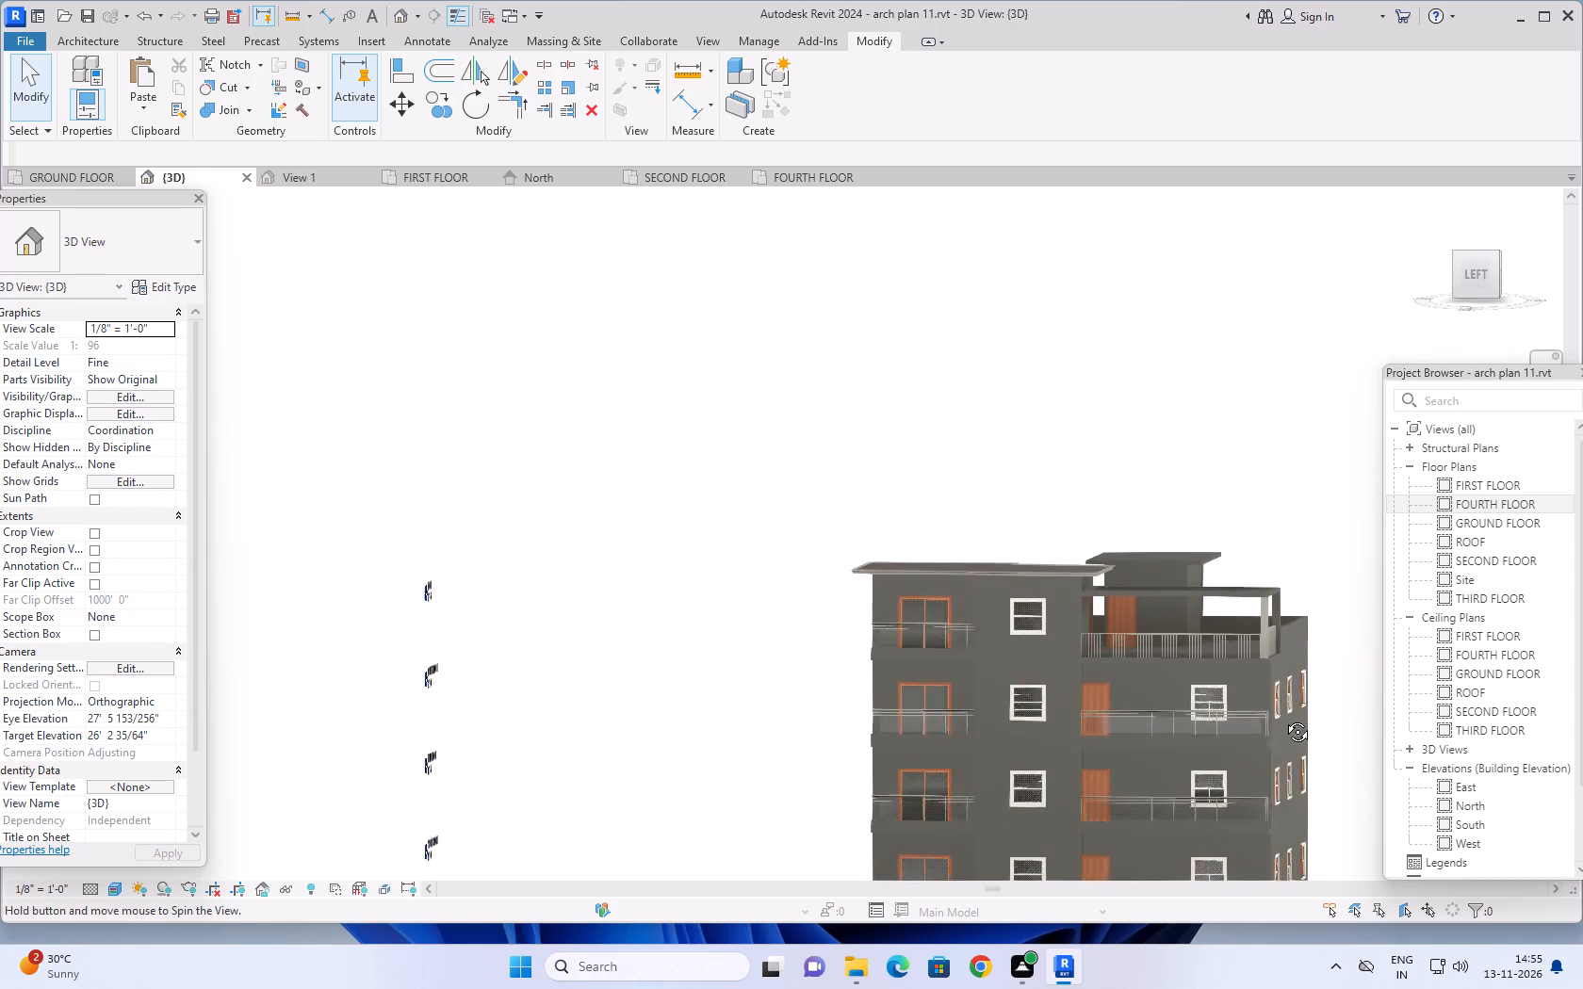
{"action": "middle_click_drag", "start_coordinate": [1283, 718], "coordinate": [726, 682], "text": "shift"}
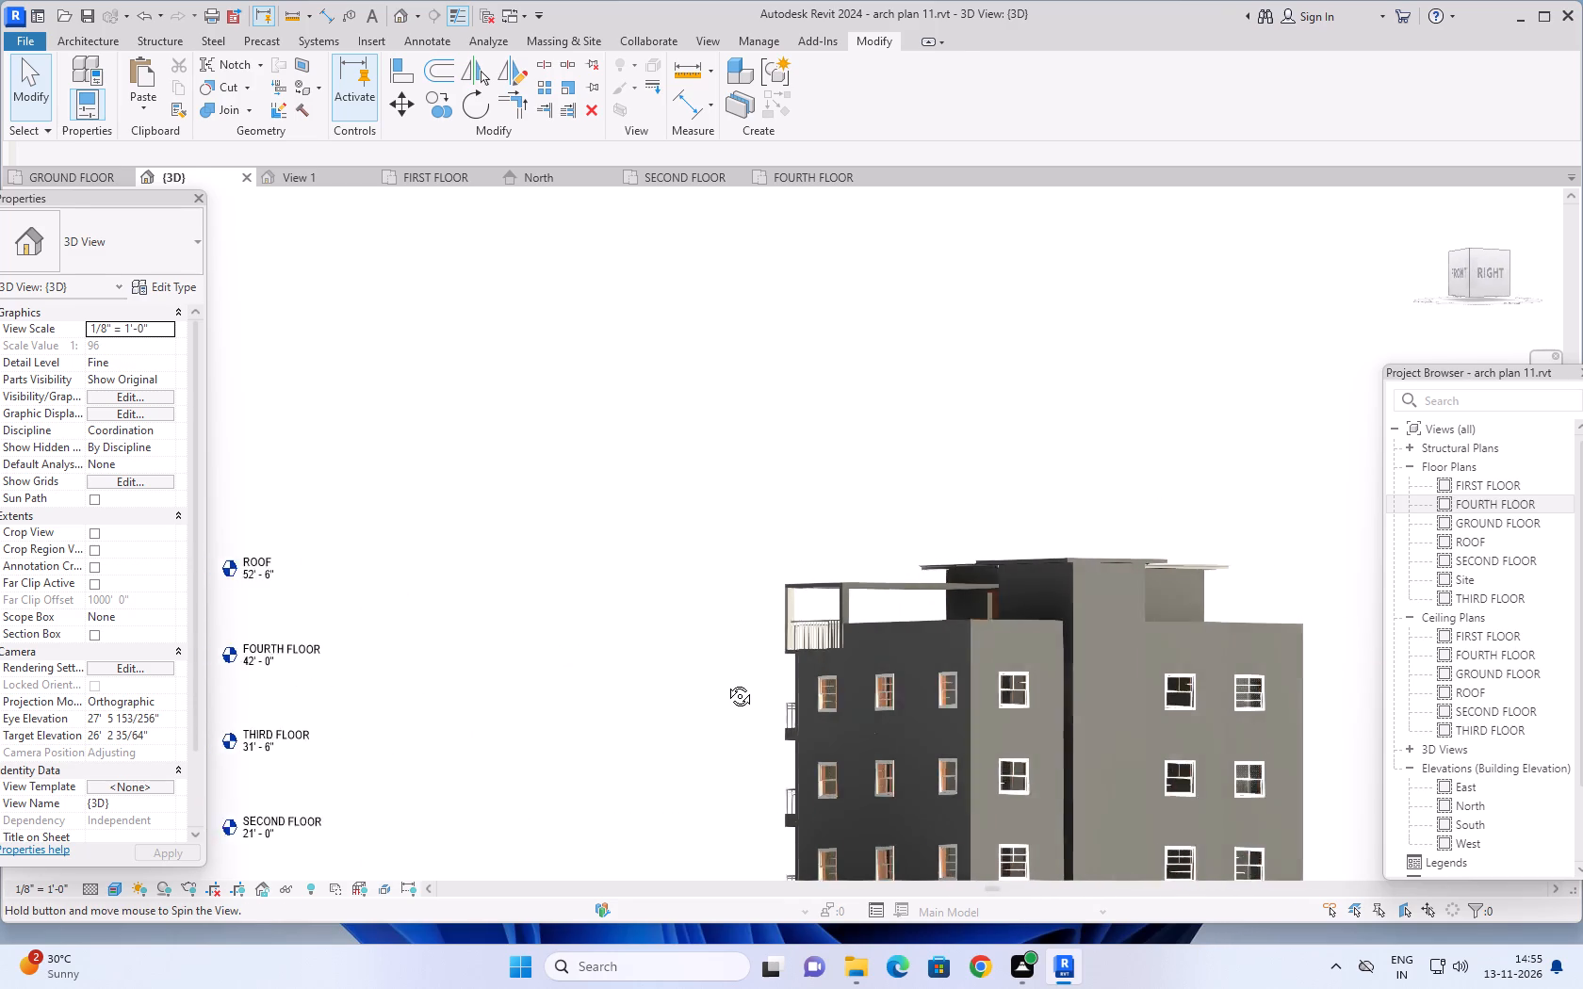
{"action": "middle_click_drag", "start_coordinate": [726, 682], "coordinate": [724, 682], "text": "shift"}
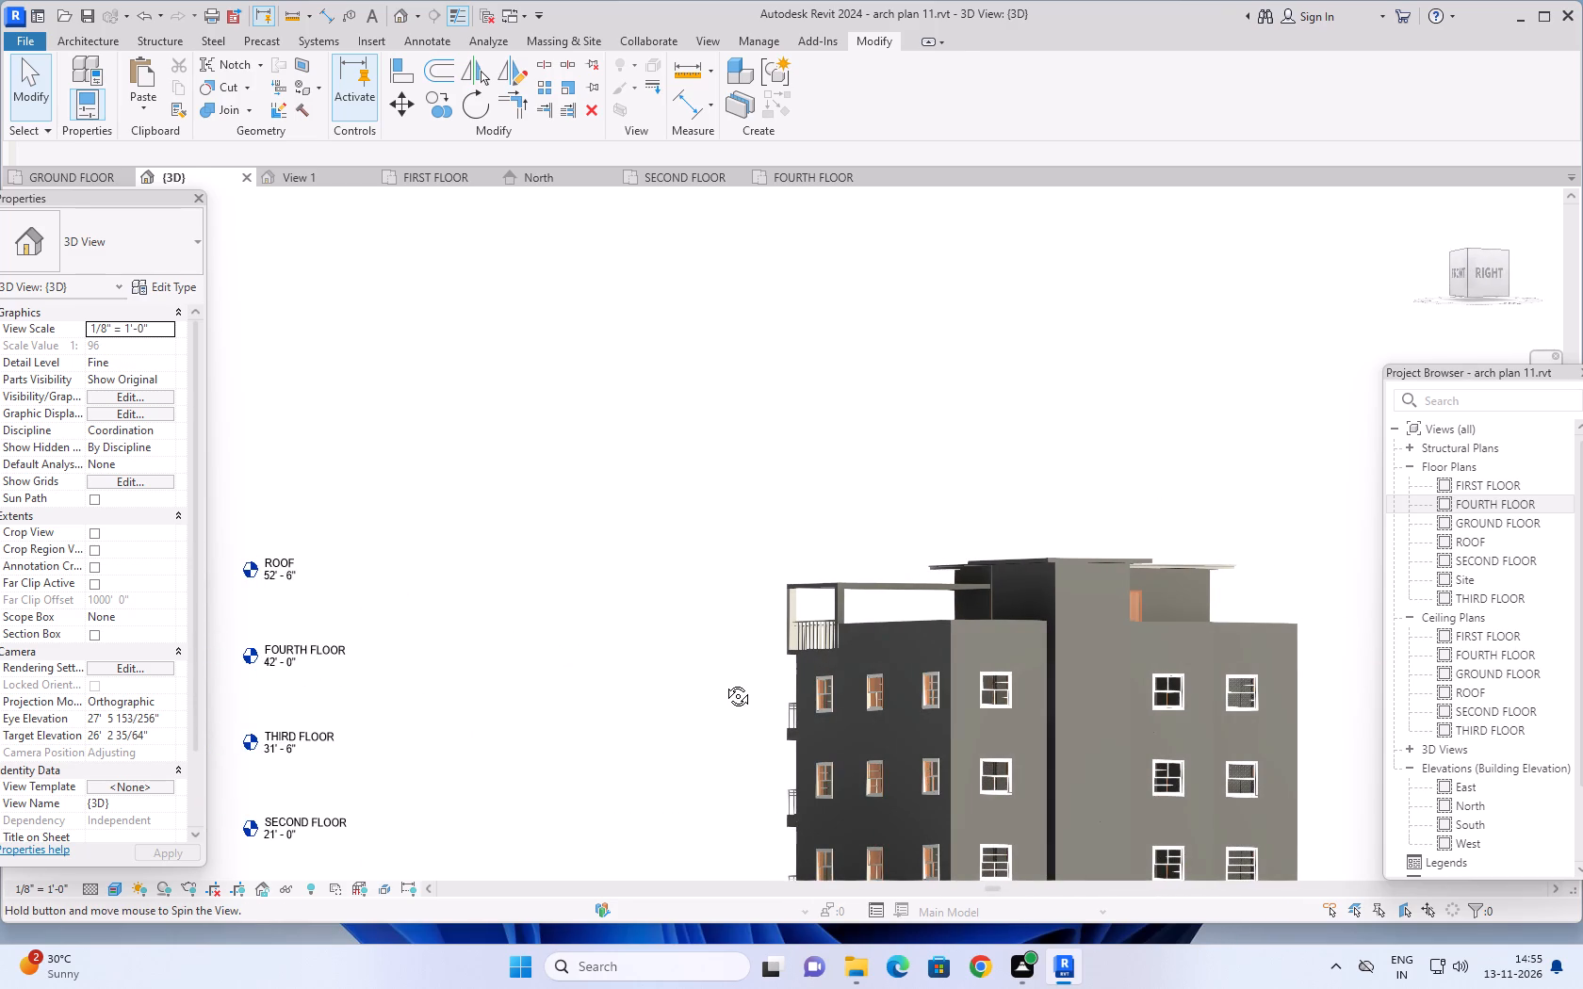
{"action": "middle_click_drag", "start_coordinate": [724, 682], "coordinate": [935, 567], "text": "shift"}
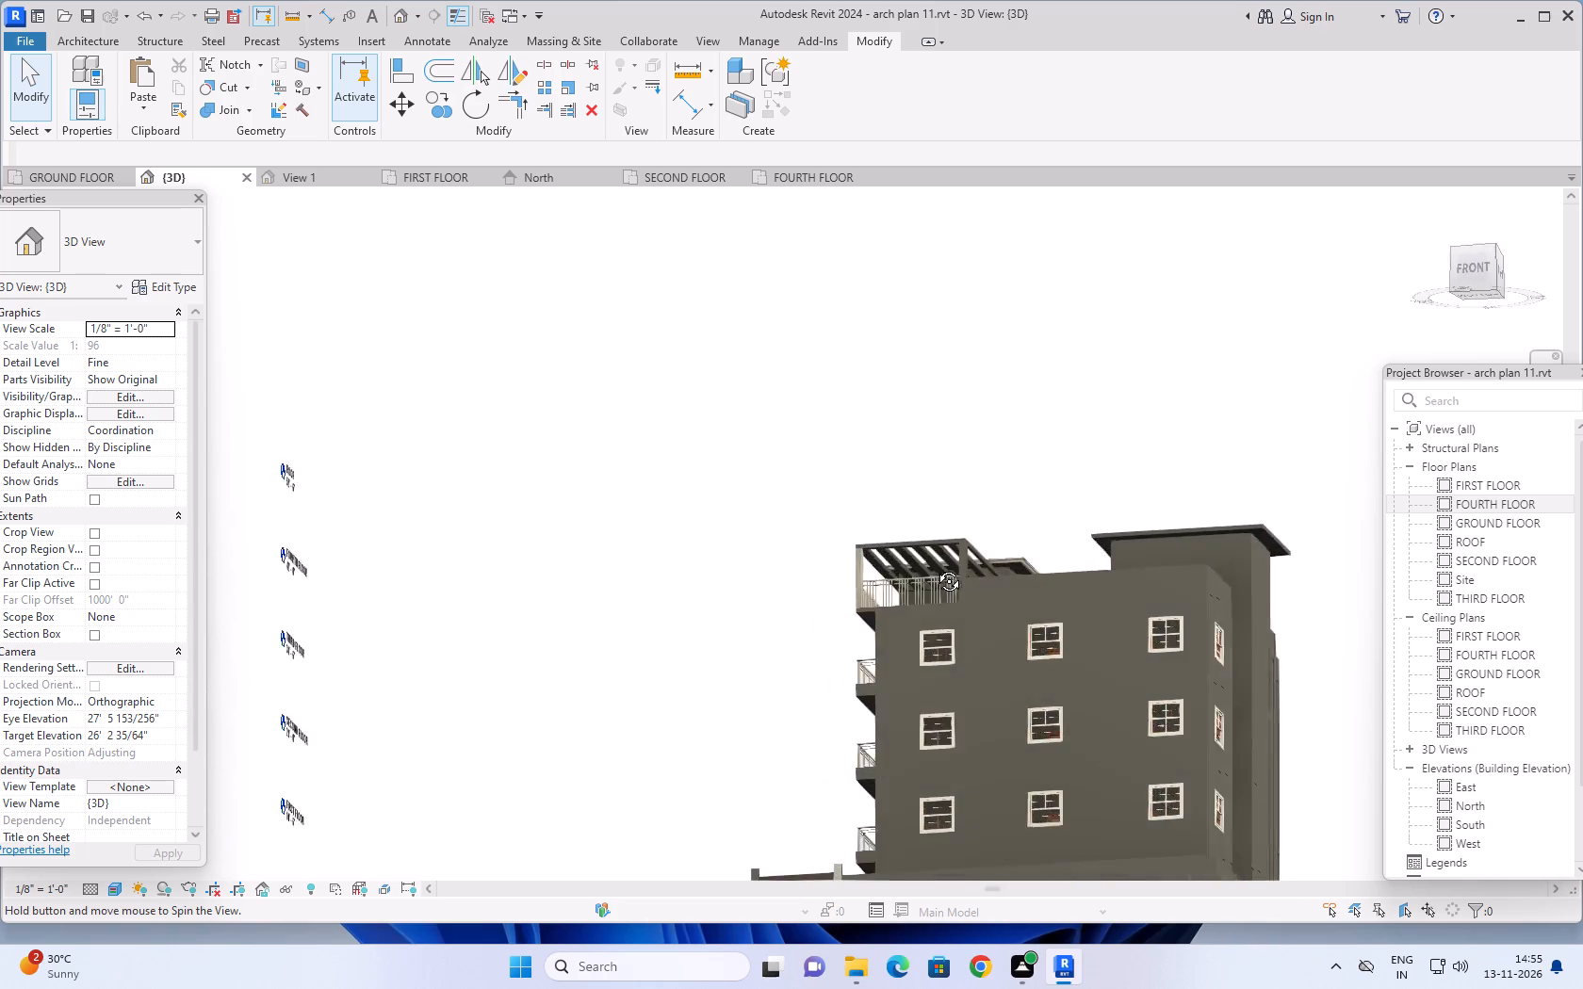
{"action": "middle_click_drag", "start_coordinate": [935, 567], "coordinate": [962, 637], "text": "shift"}
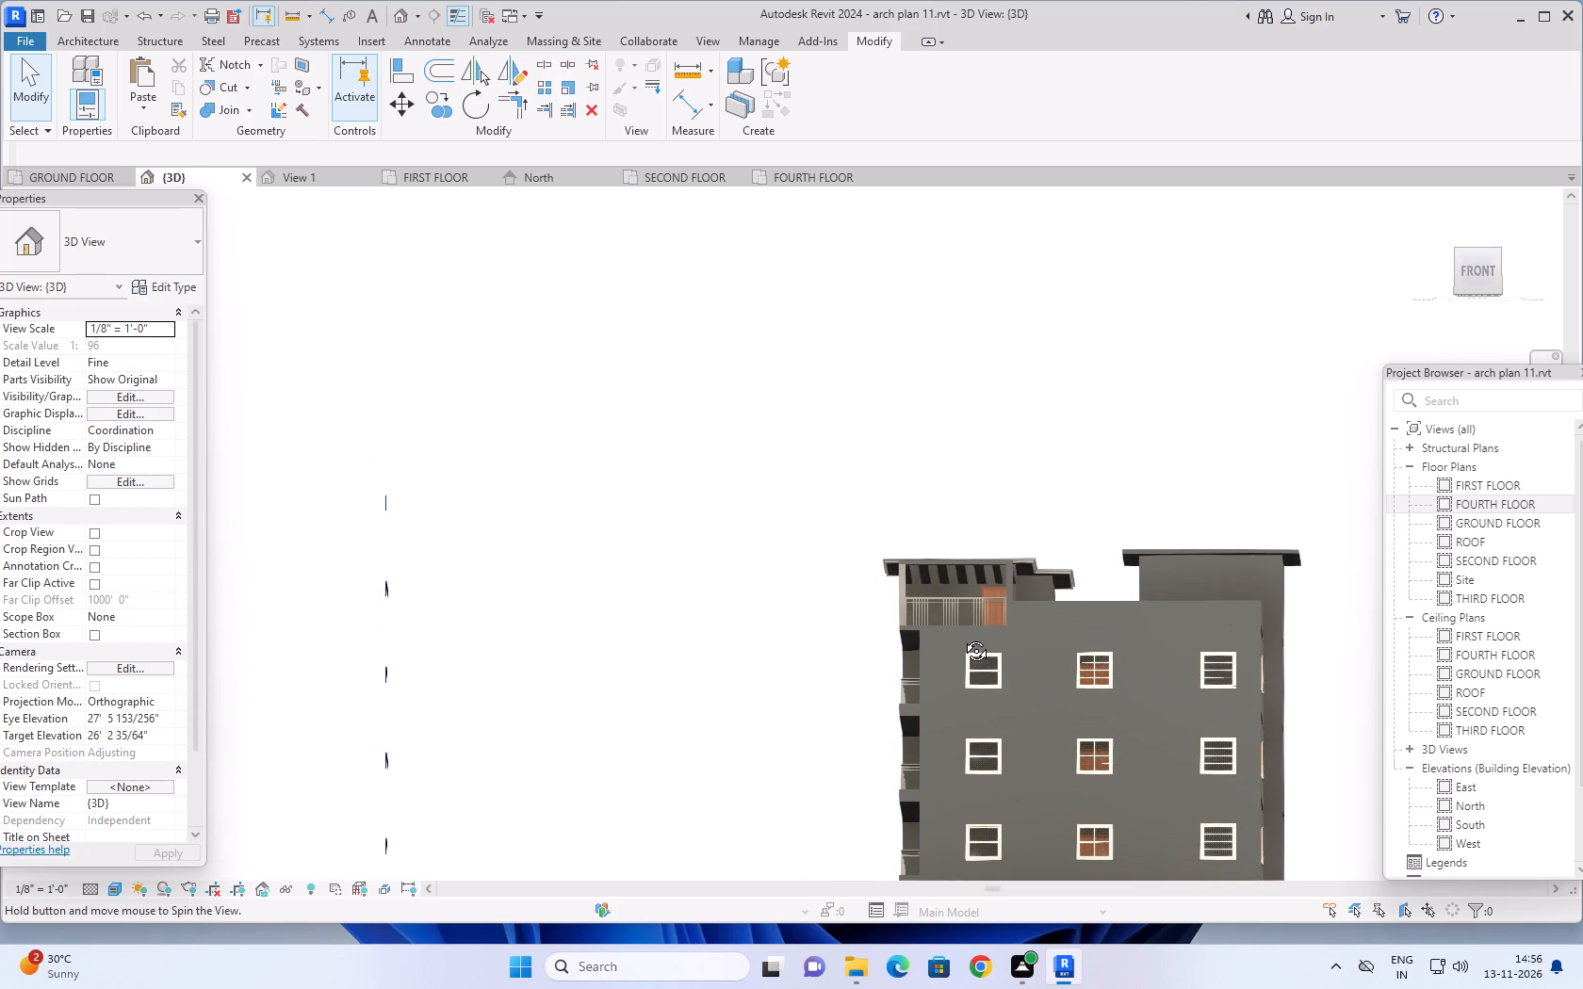
{"action": "middle_click_drag", "start_coordinate": [962, 637], "coordinate": [1106, 684], "text": "shift"}
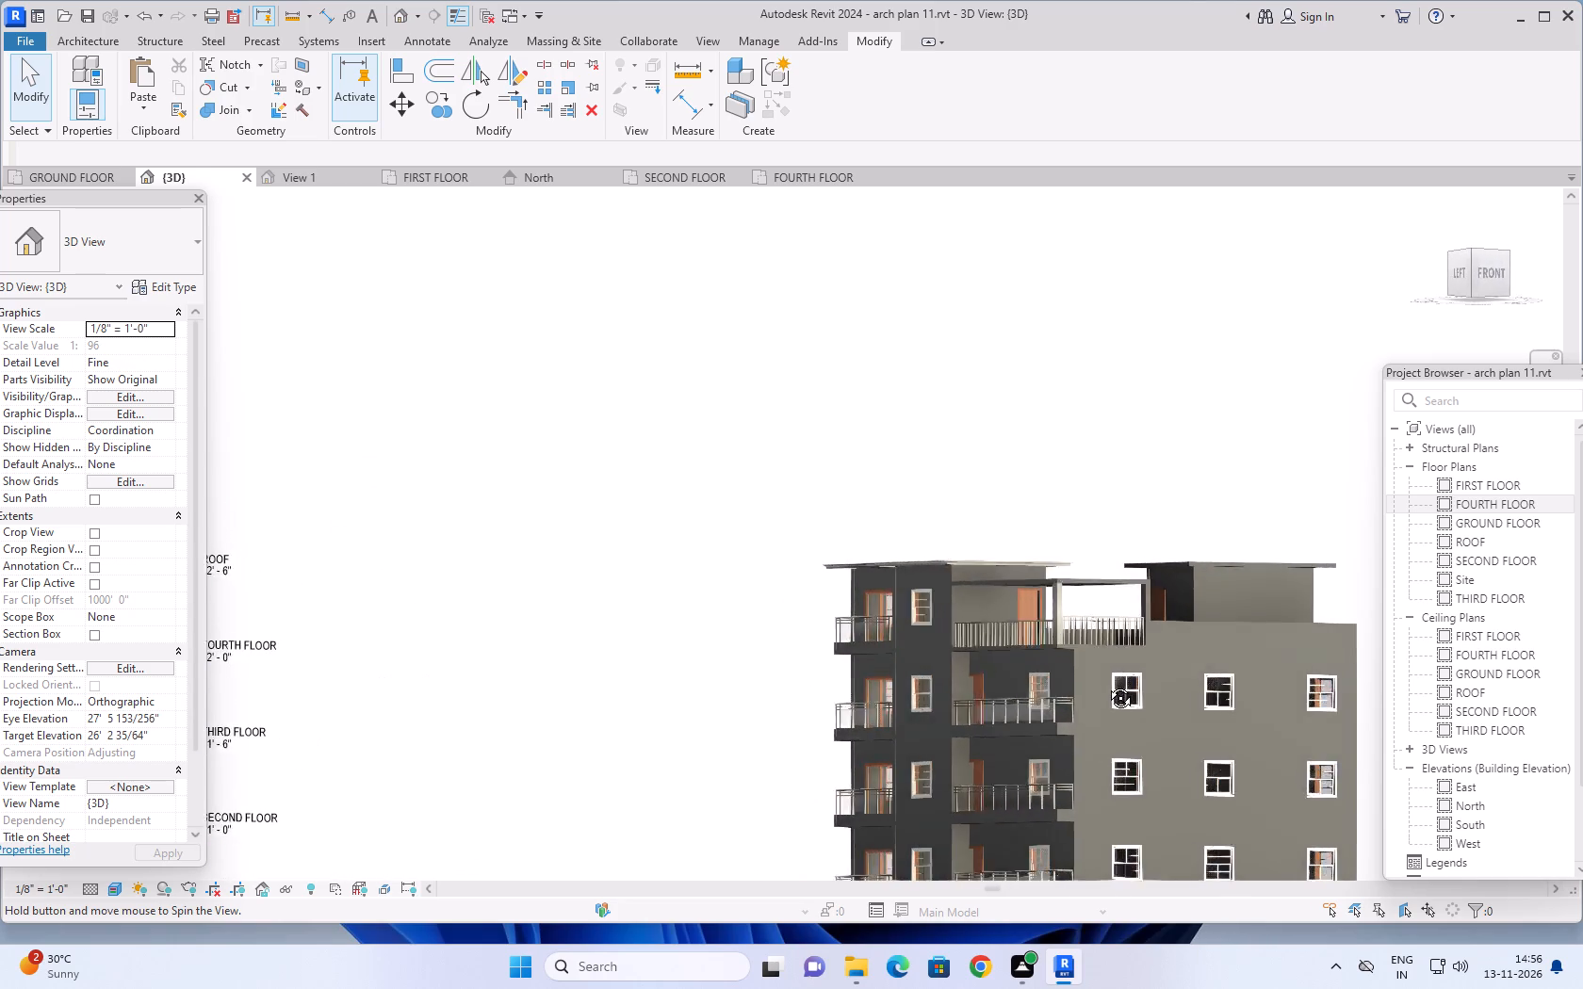
{"action": "middle_click_drag", "start_coordinate": [1106, 684], "coordinate": [1197, 703], "text": "shift"}
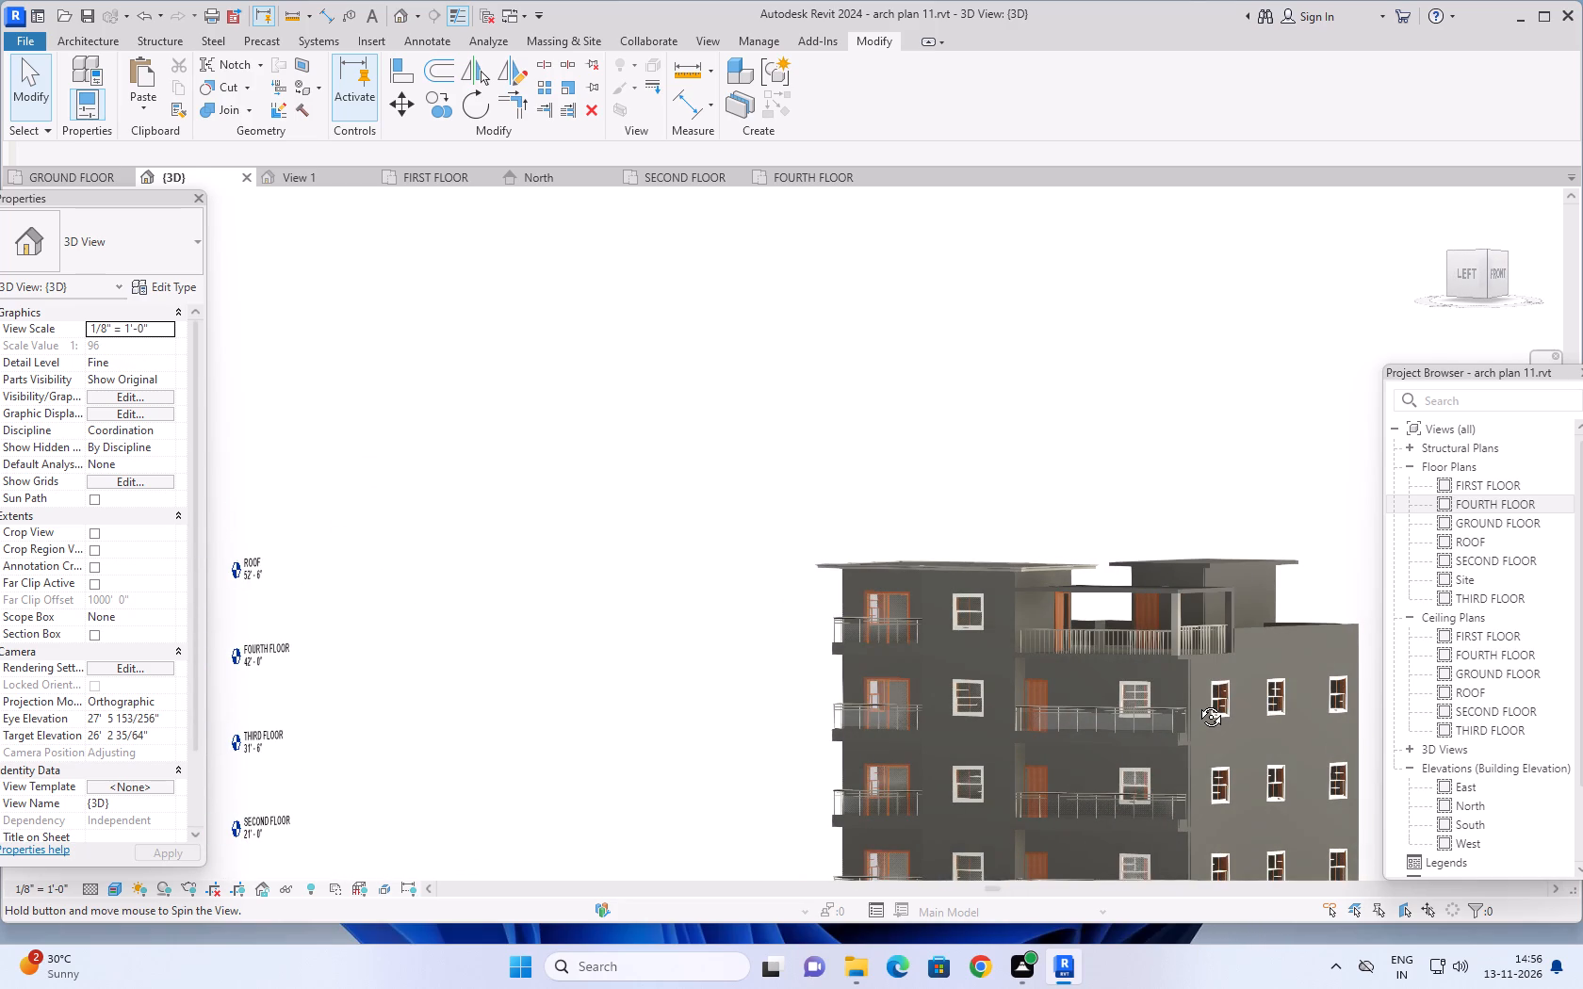
{"action": "middle_click_drag", "start_coordinate": [1197, 703], "coordinate": [1287, 716], "text": "shift"}
{"action": "scroll", "coordinate": [1294, 715], "scroll_direction": "down", "scroll_amount": 3}
{"action": "middle_click_drag", "start_coordinate": [1291, 711], "coordinate": [1079, 639]}
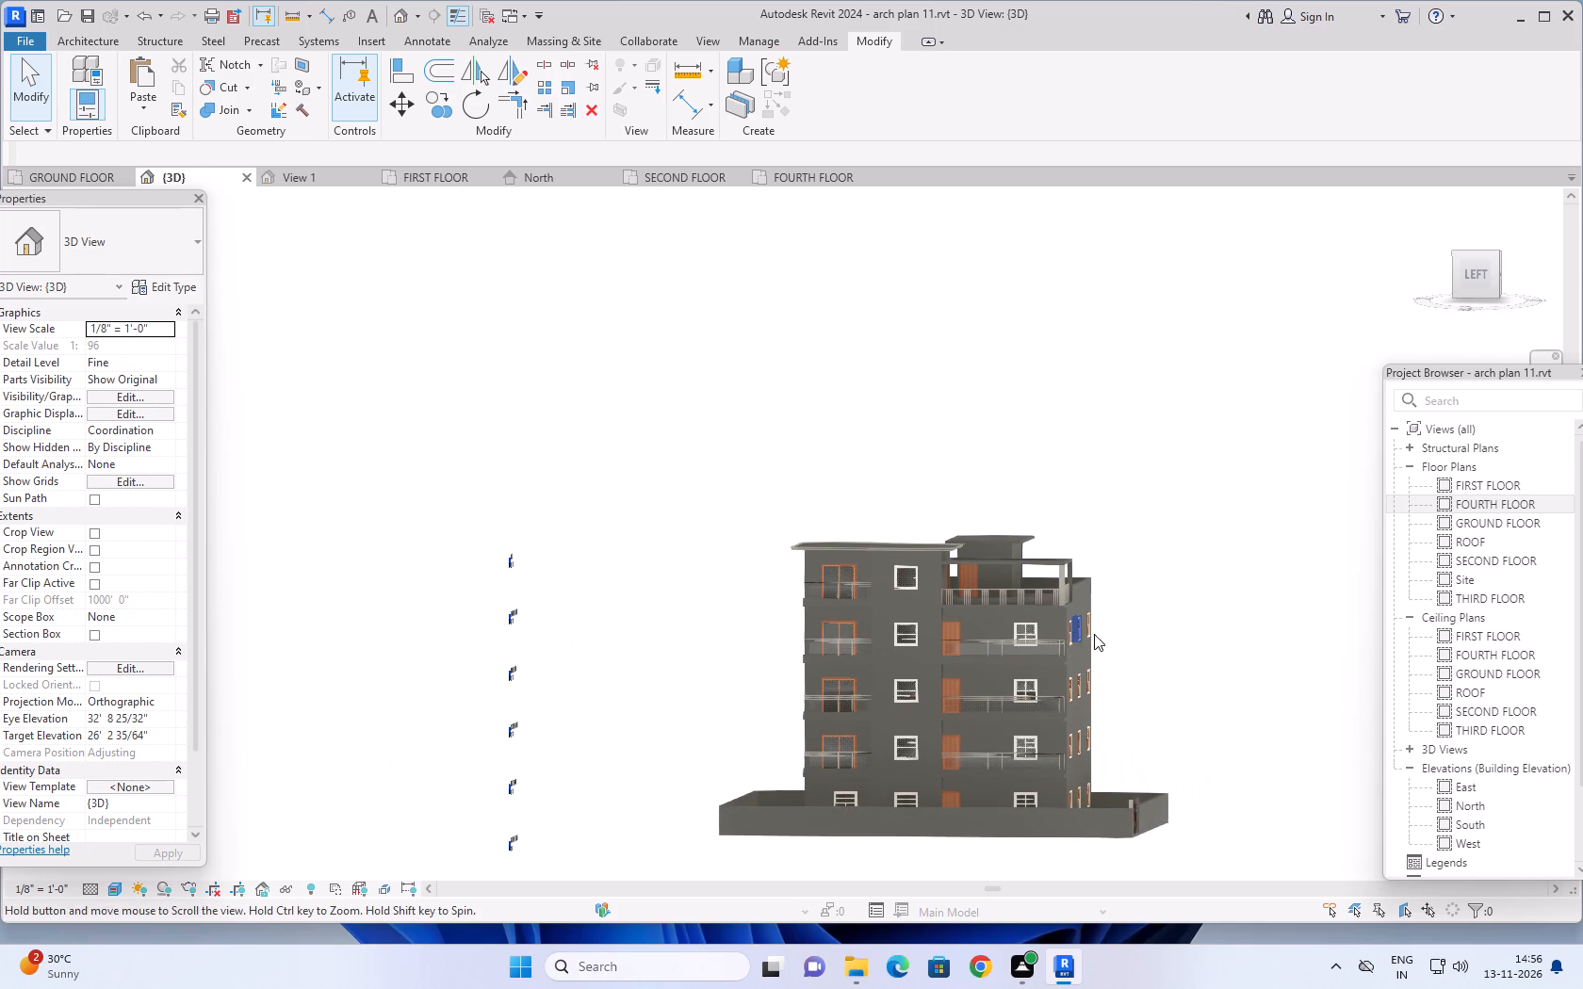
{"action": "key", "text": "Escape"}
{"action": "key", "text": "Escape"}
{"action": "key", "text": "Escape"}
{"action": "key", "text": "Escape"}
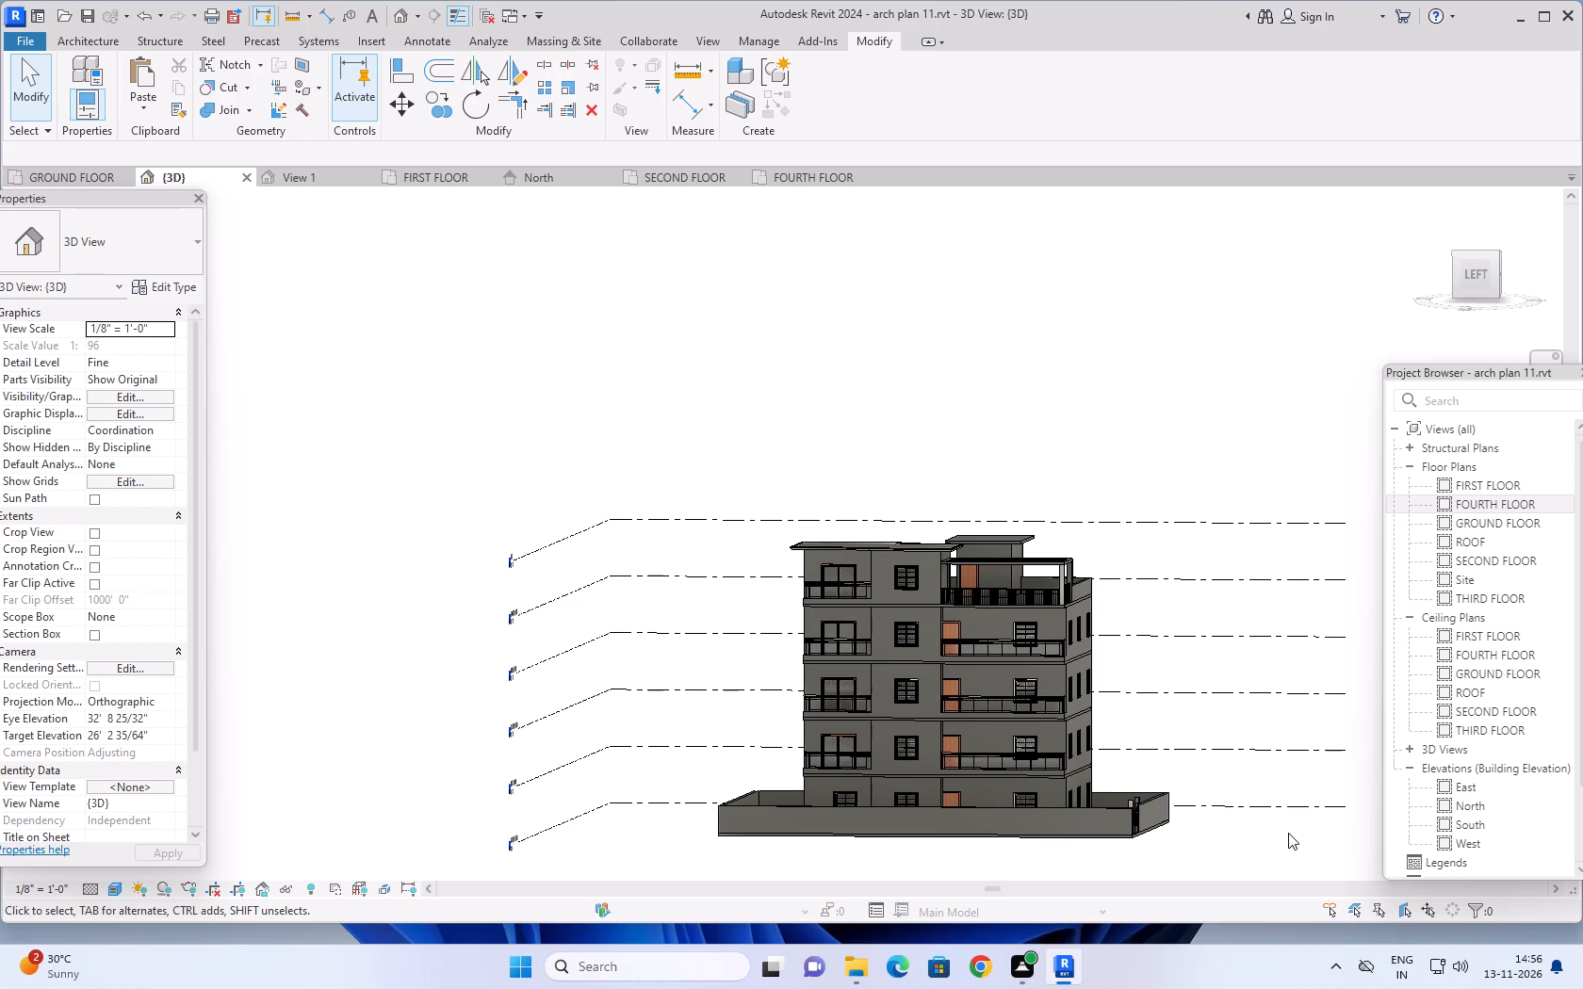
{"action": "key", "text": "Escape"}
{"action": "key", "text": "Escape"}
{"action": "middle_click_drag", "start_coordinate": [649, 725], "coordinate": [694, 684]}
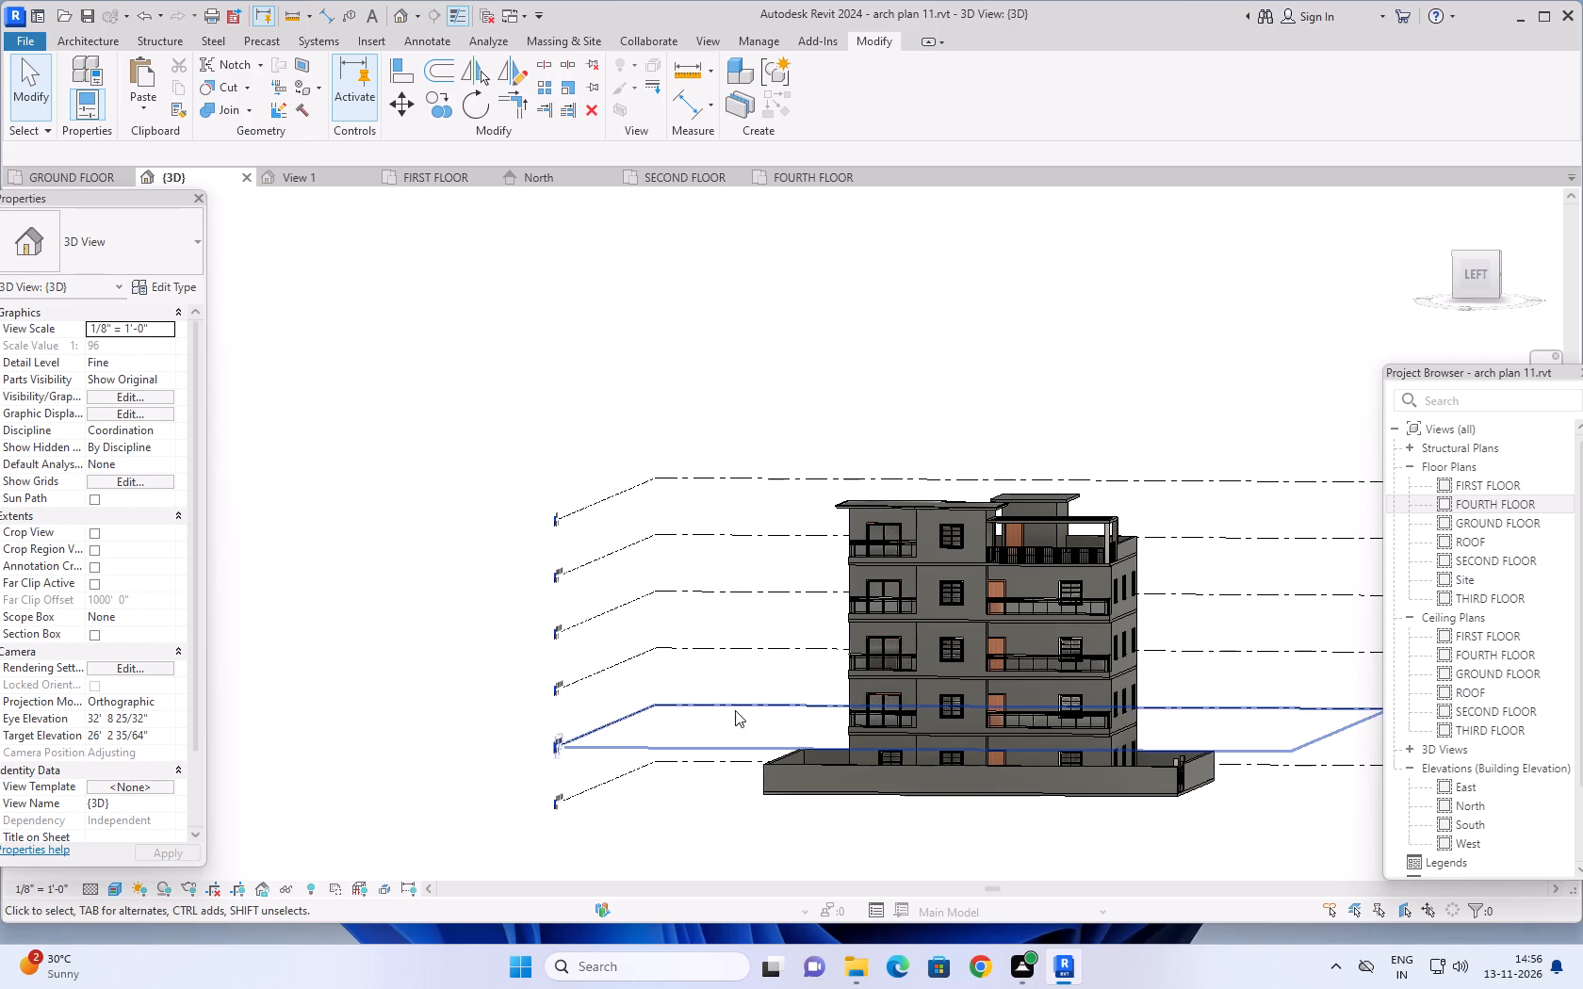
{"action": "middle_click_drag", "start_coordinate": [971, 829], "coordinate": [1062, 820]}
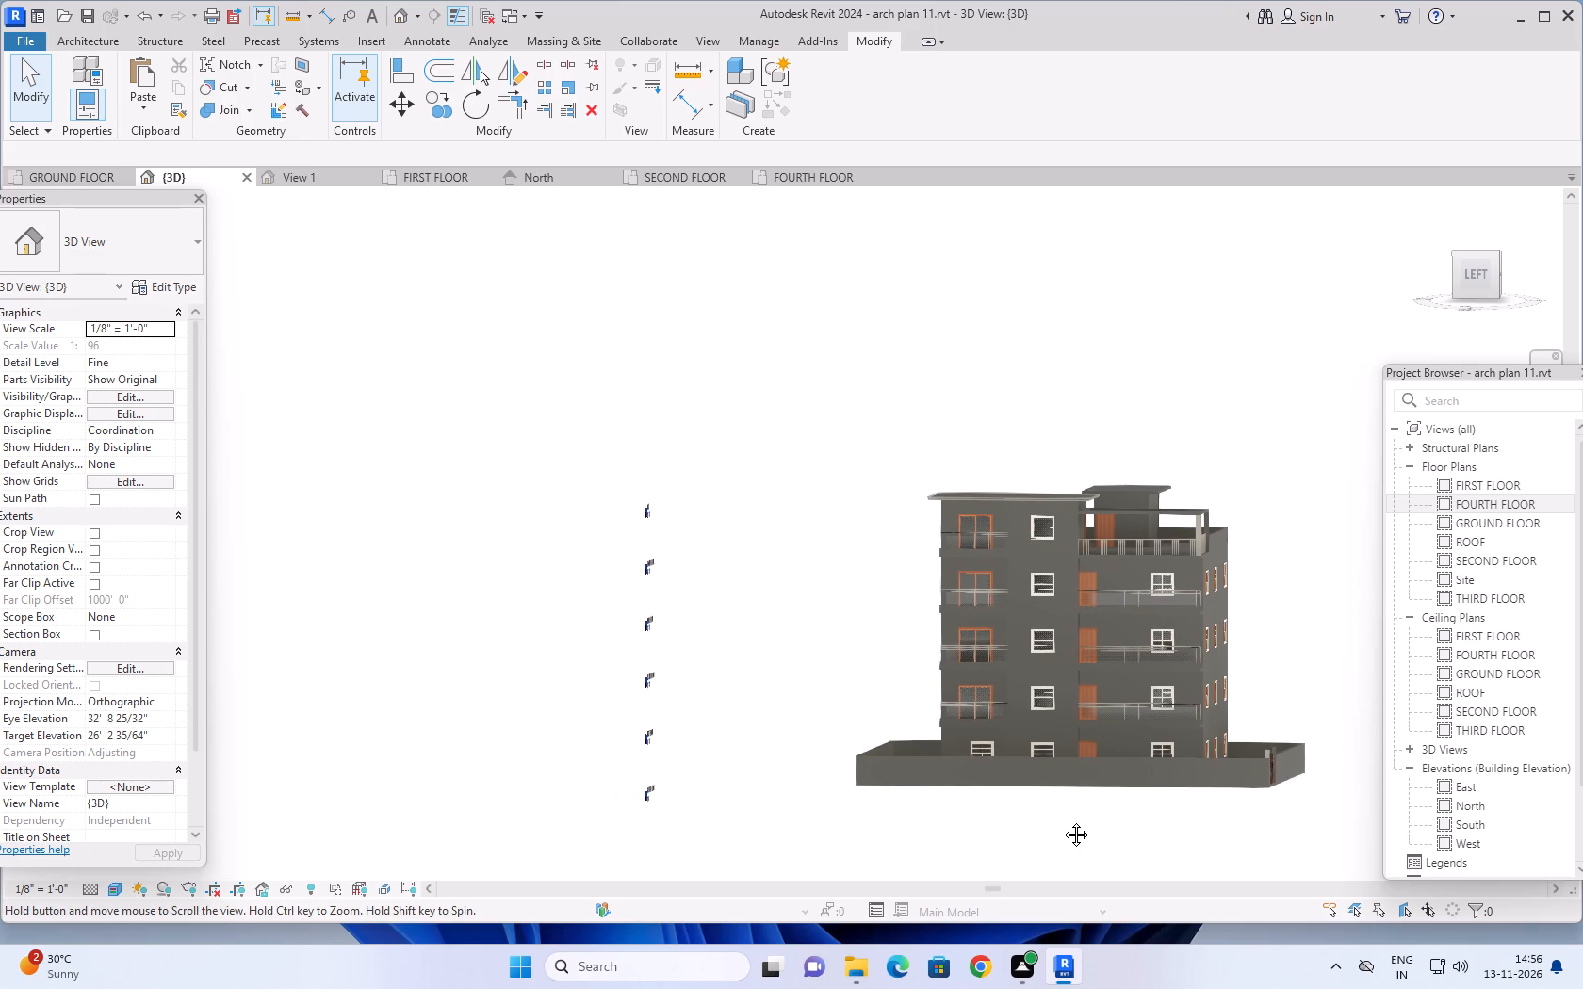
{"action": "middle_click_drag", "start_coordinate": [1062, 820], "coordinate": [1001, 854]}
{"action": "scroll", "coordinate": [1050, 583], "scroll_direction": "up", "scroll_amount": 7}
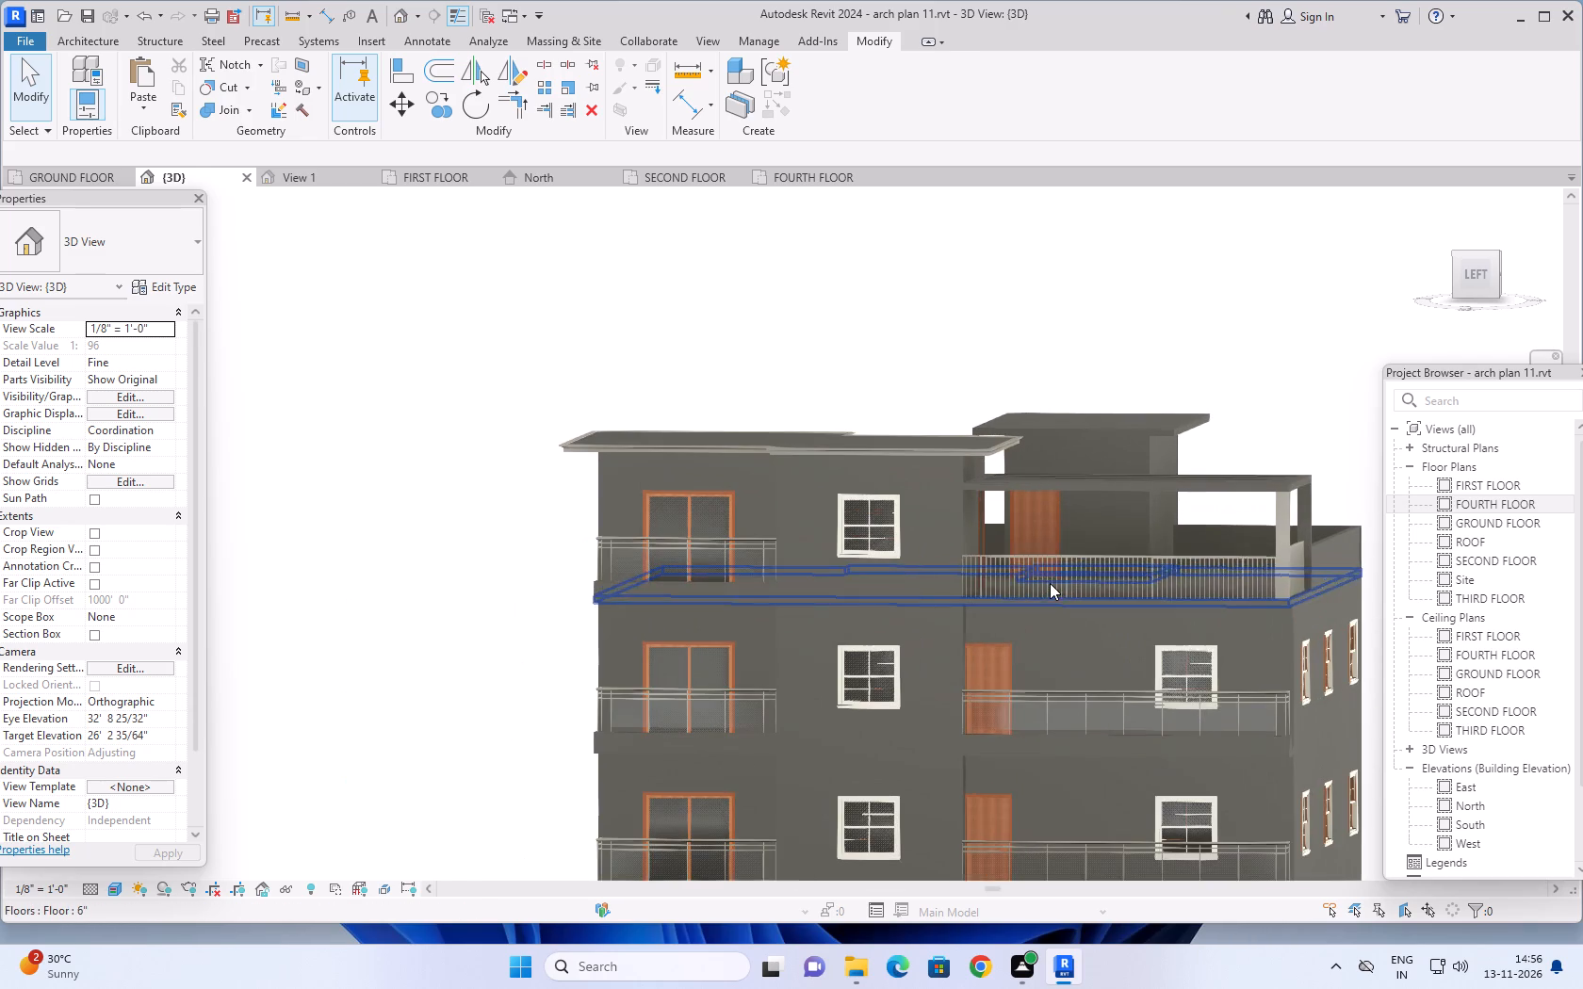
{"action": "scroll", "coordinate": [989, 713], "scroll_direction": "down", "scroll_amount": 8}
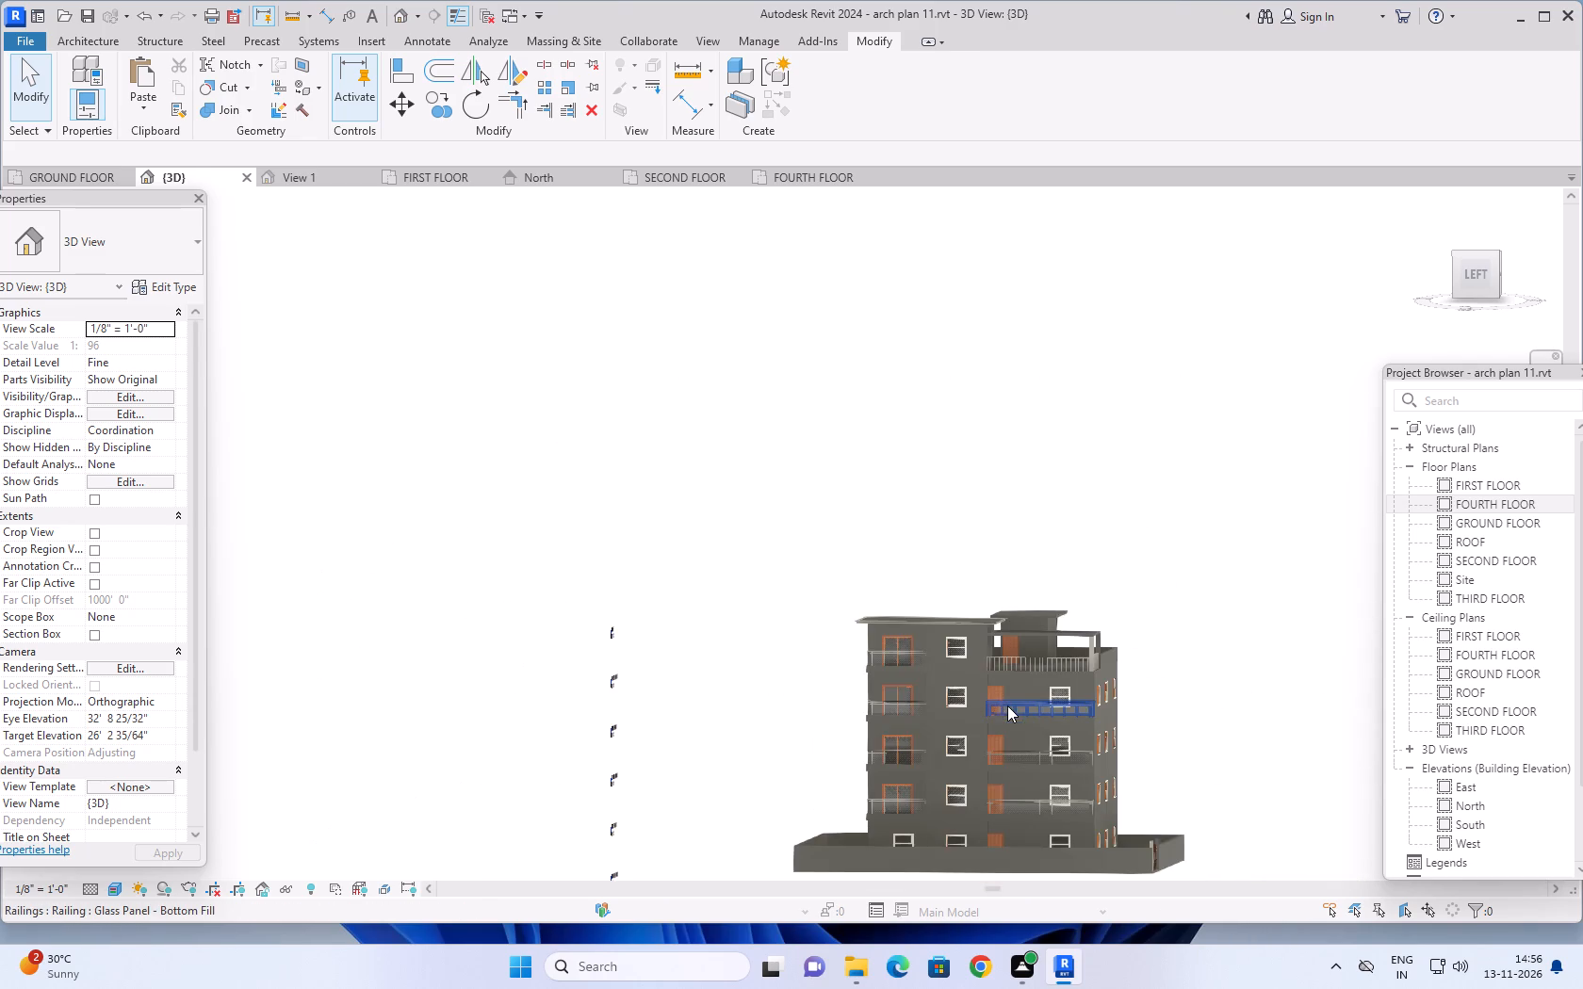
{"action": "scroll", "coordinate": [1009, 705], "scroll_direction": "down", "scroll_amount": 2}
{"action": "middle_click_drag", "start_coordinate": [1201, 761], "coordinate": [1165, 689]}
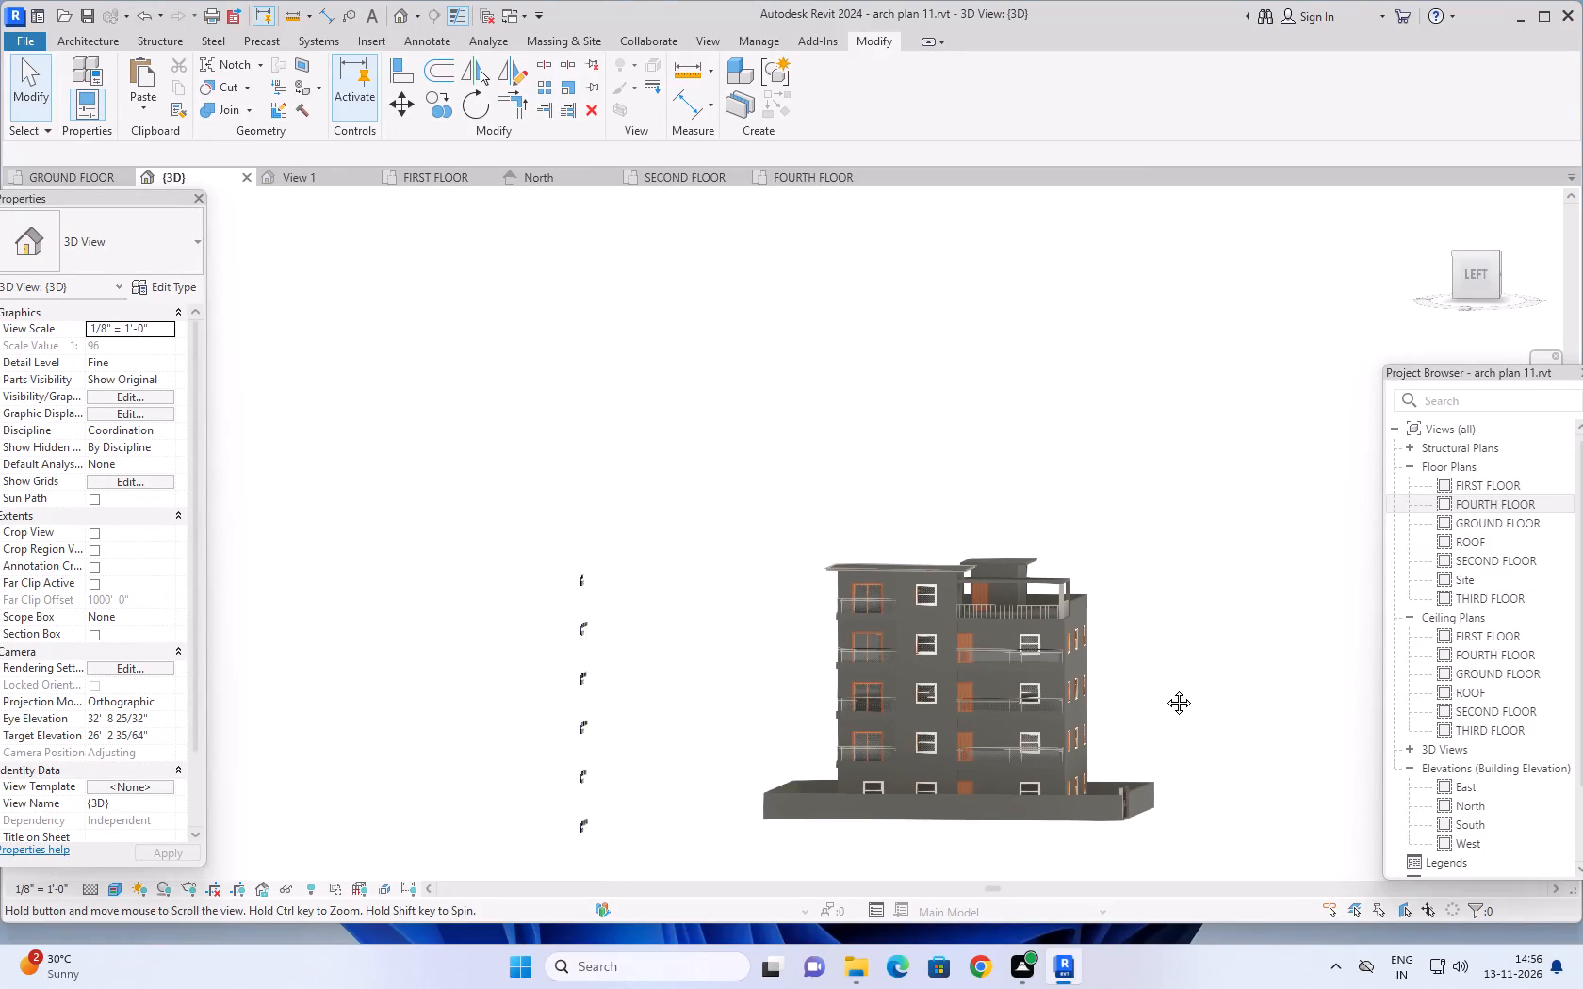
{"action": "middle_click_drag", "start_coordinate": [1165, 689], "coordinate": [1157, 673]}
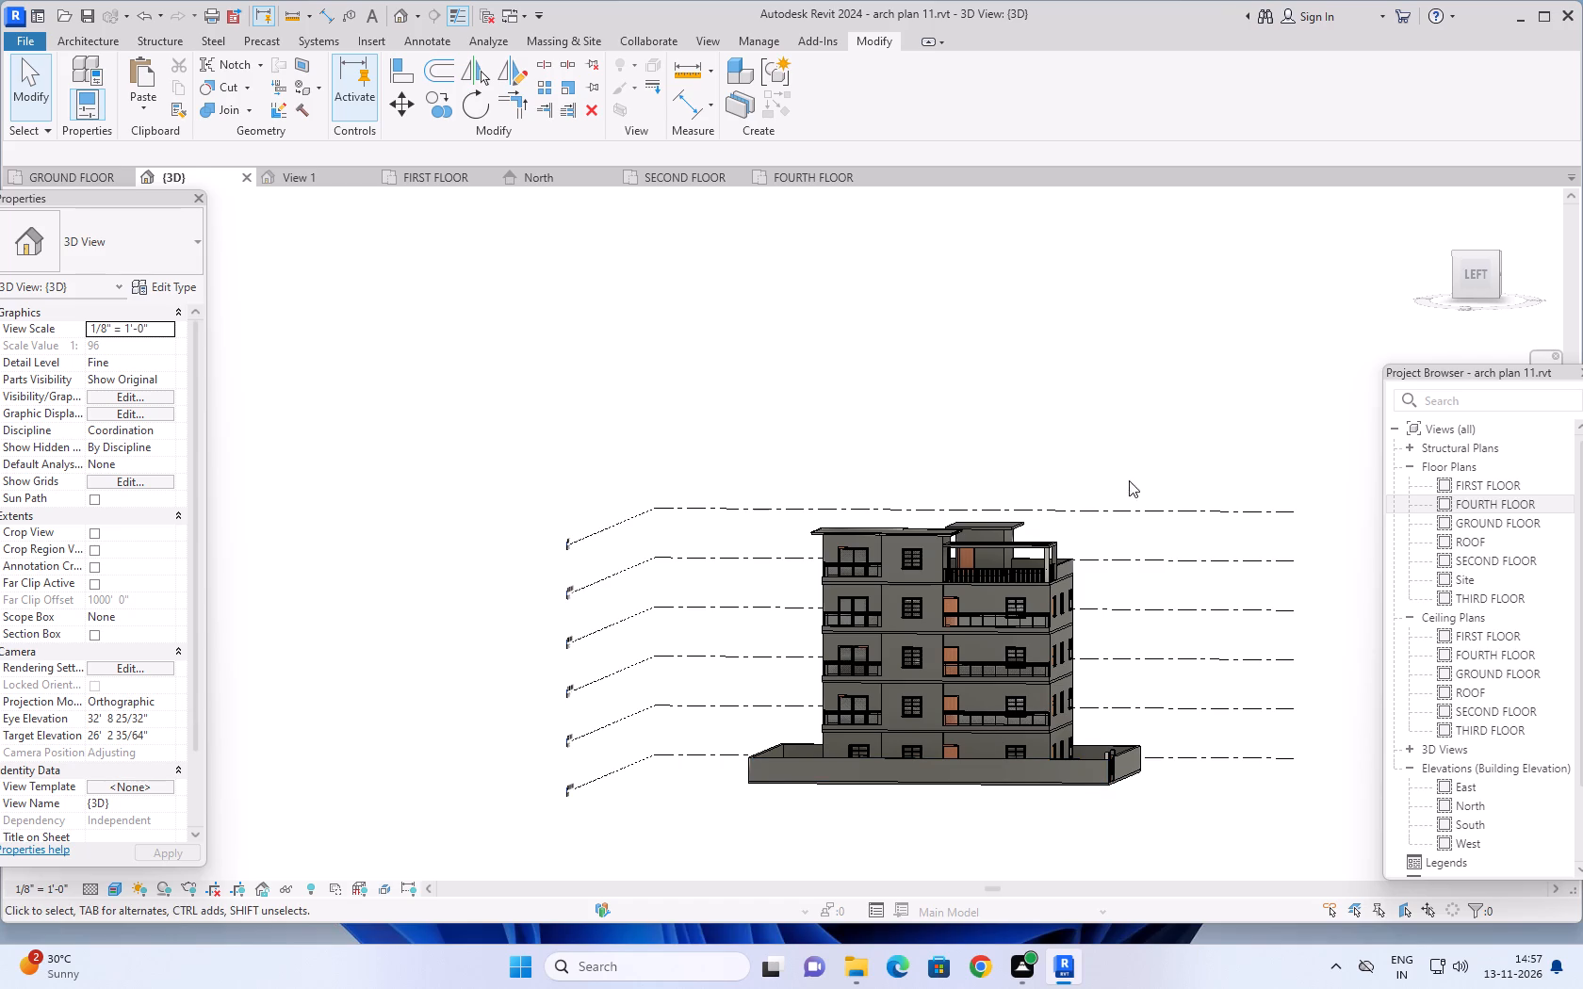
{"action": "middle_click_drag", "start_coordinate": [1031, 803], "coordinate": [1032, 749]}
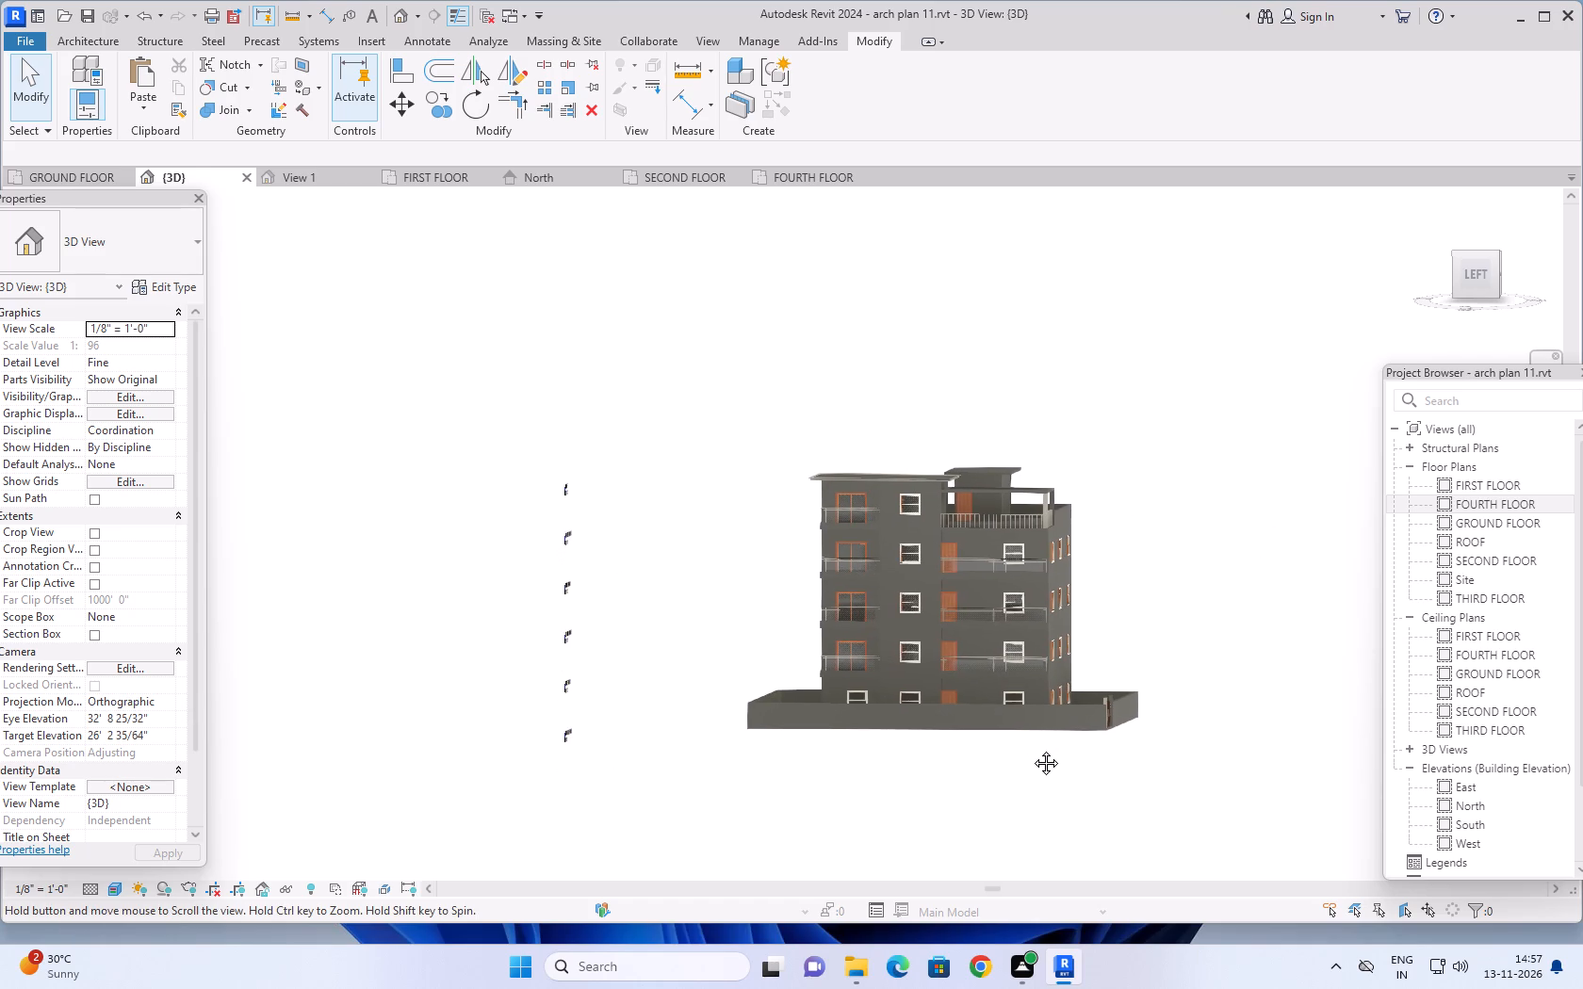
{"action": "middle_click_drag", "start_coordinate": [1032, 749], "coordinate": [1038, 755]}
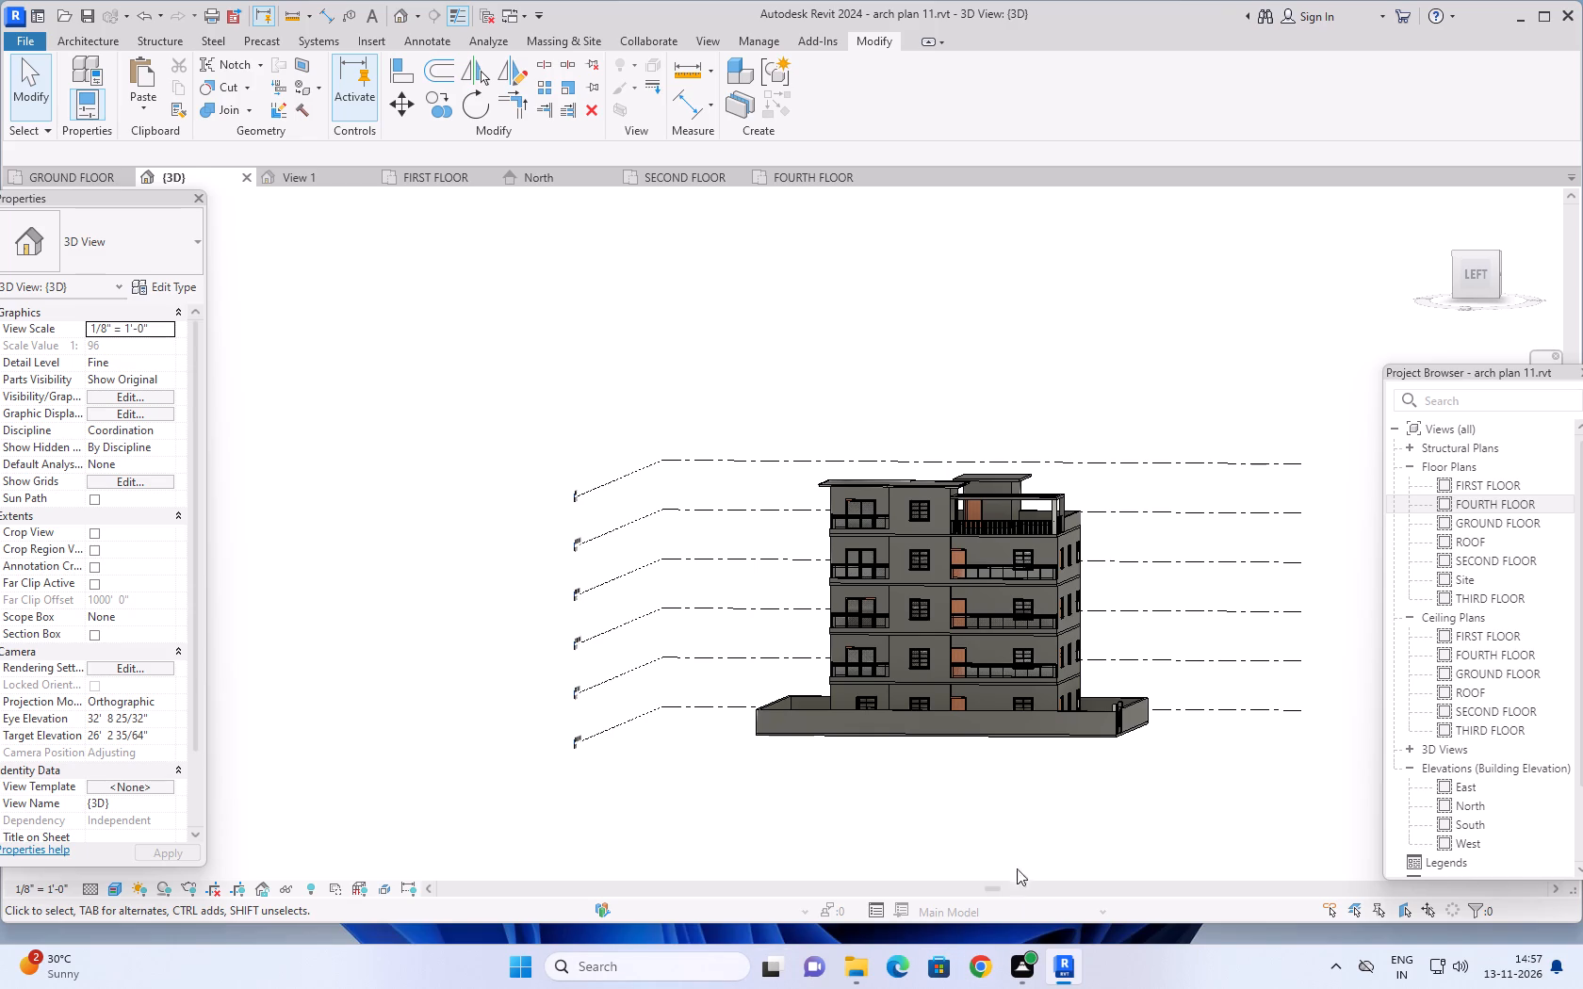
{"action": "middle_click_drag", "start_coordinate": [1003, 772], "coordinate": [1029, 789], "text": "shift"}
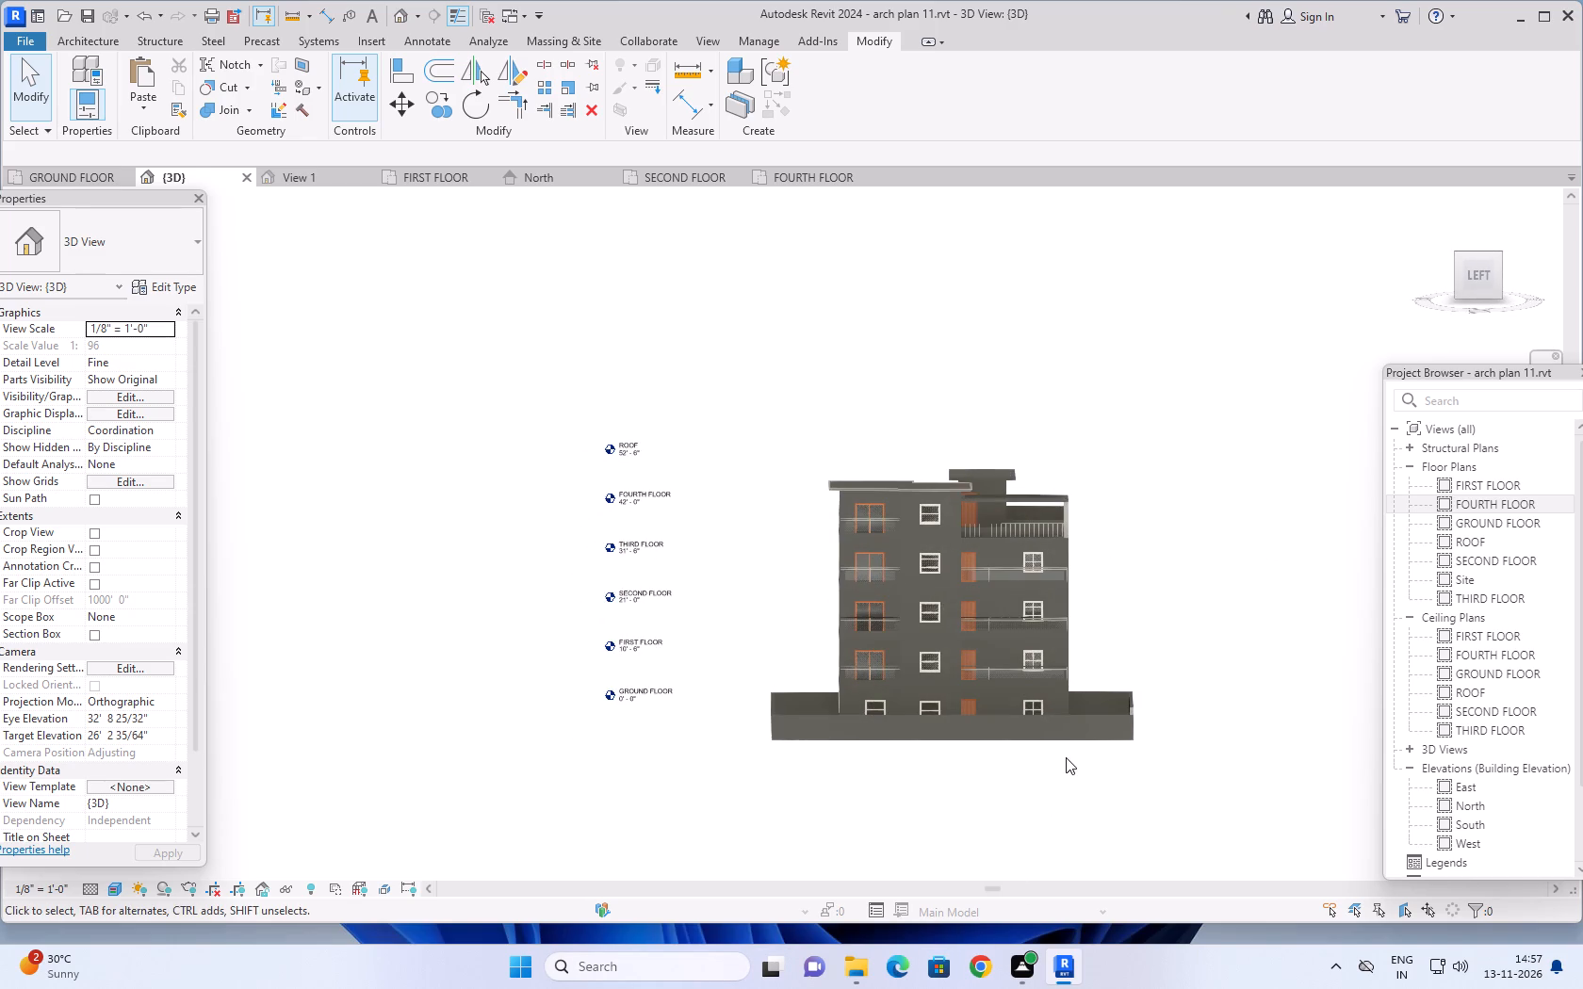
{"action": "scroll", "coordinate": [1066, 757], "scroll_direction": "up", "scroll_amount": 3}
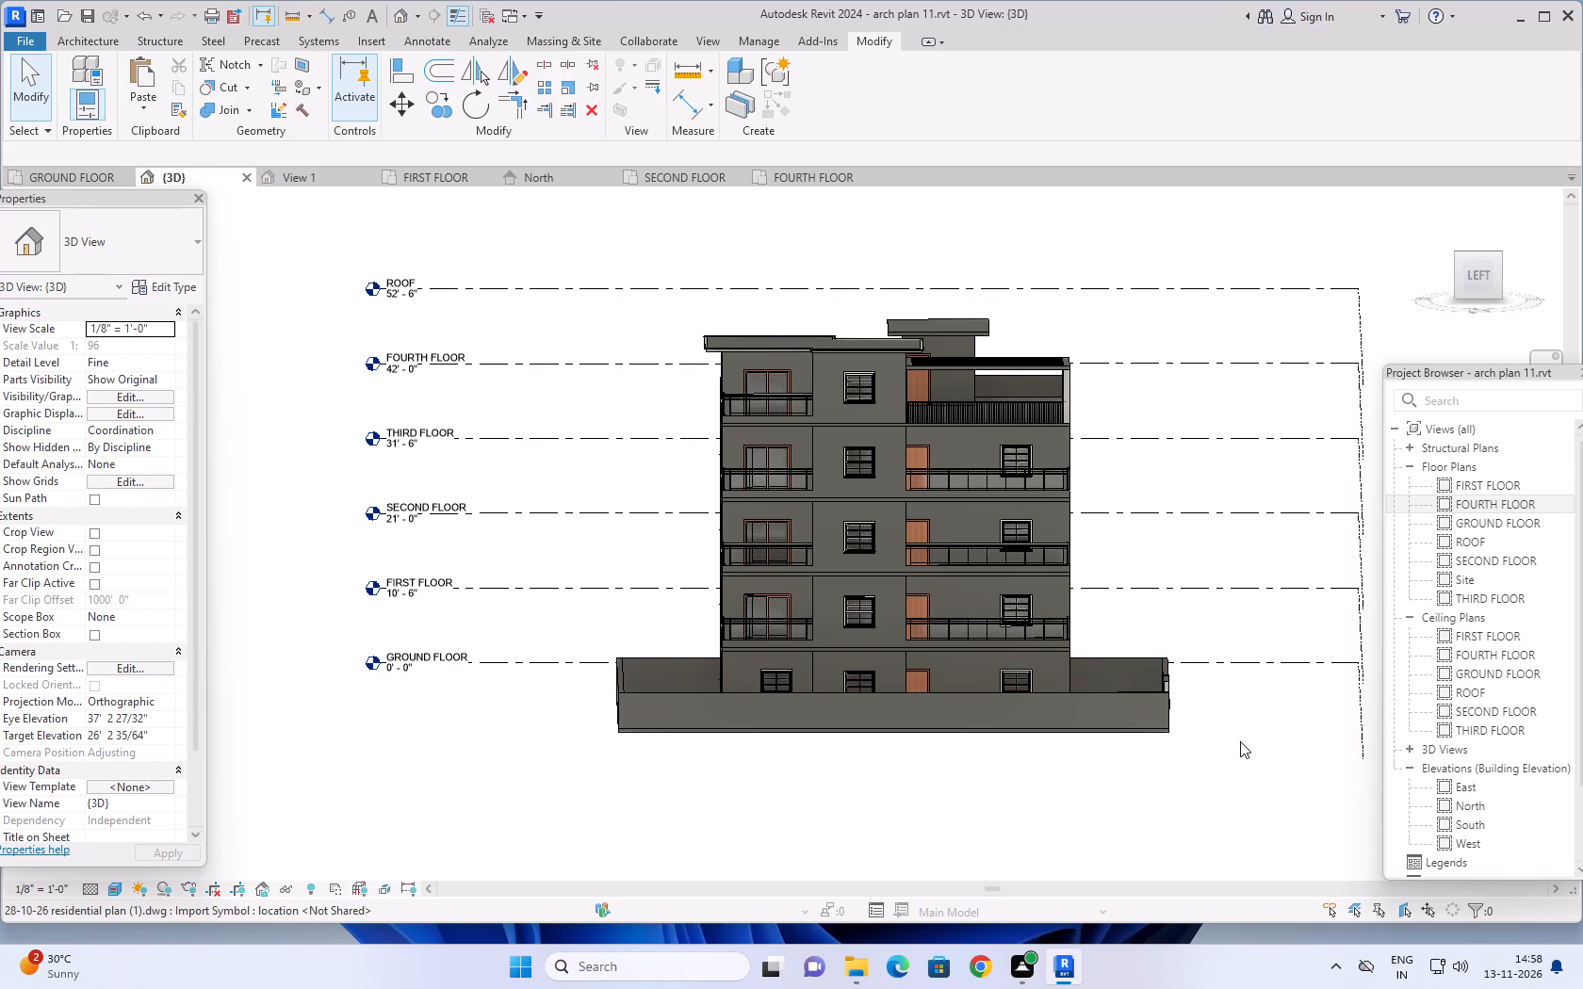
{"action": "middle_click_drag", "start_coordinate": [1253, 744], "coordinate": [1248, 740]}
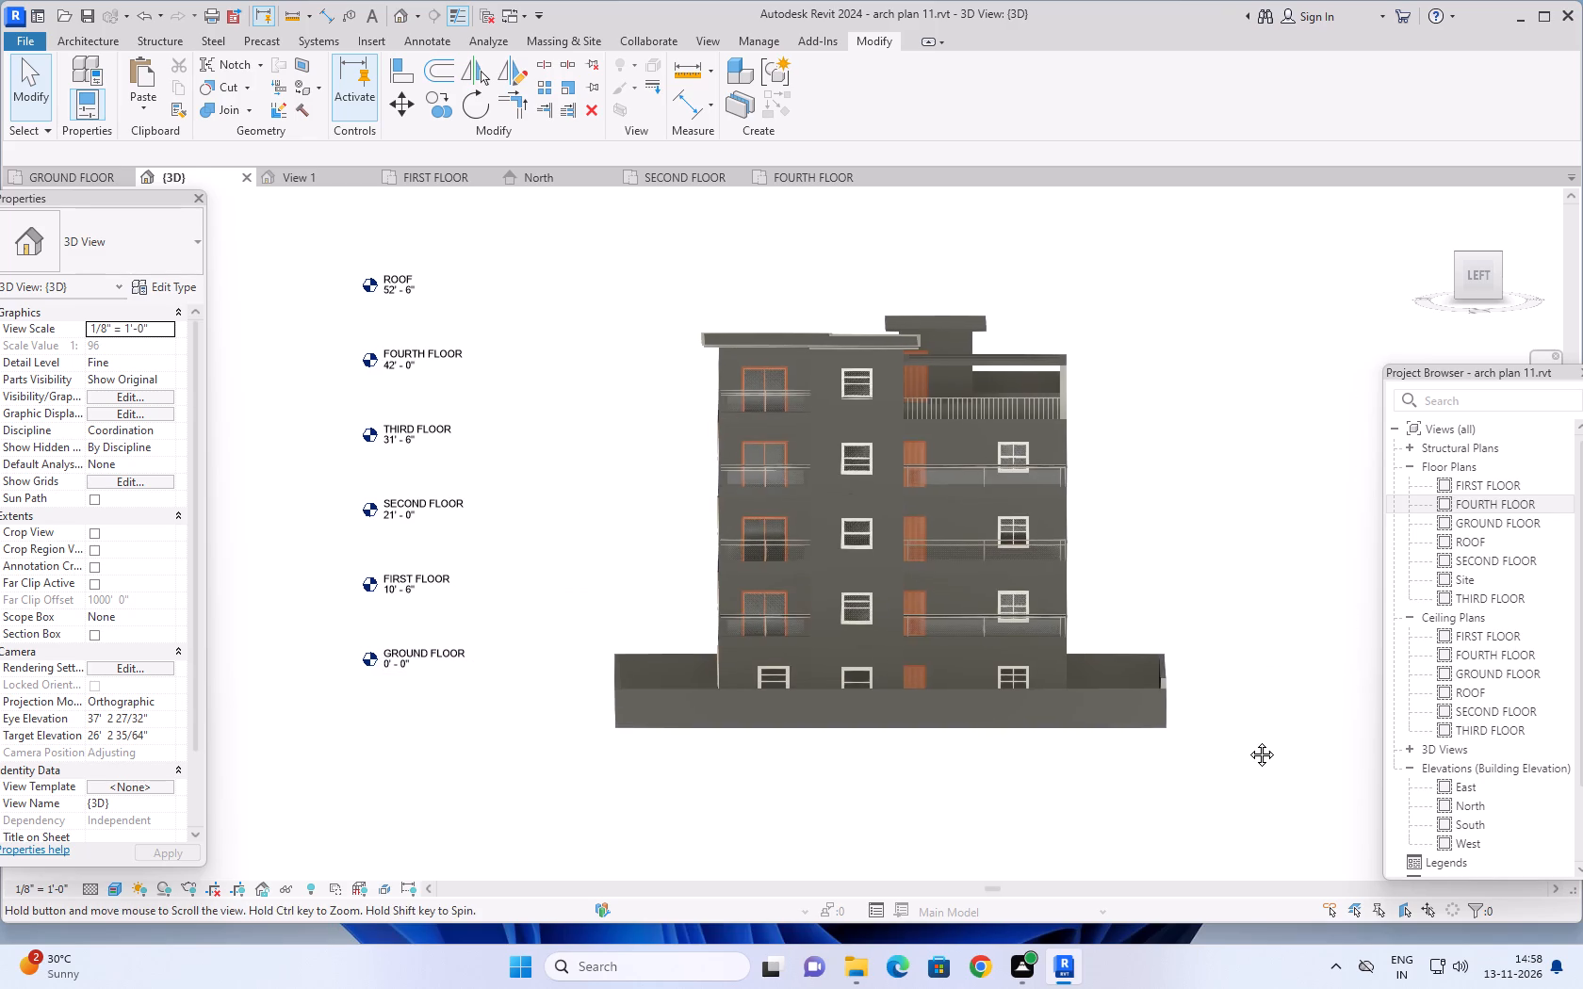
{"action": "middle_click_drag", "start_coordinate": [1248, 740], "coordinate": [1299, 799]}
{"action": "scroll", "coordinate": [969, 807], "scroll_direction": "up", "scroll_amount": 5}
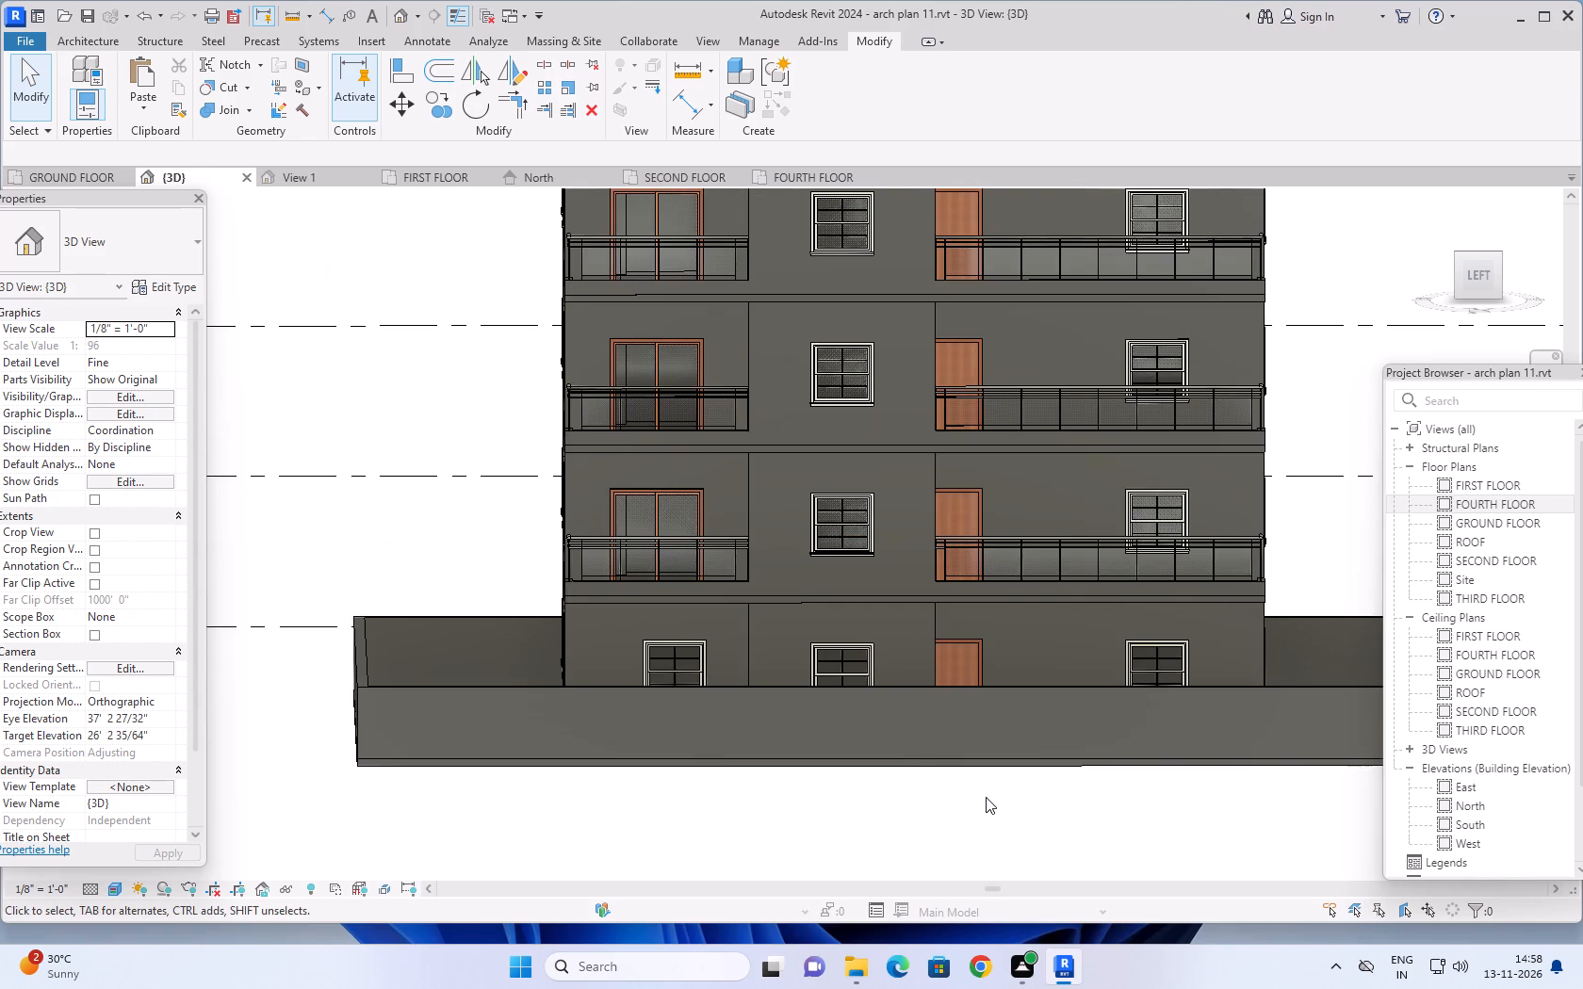
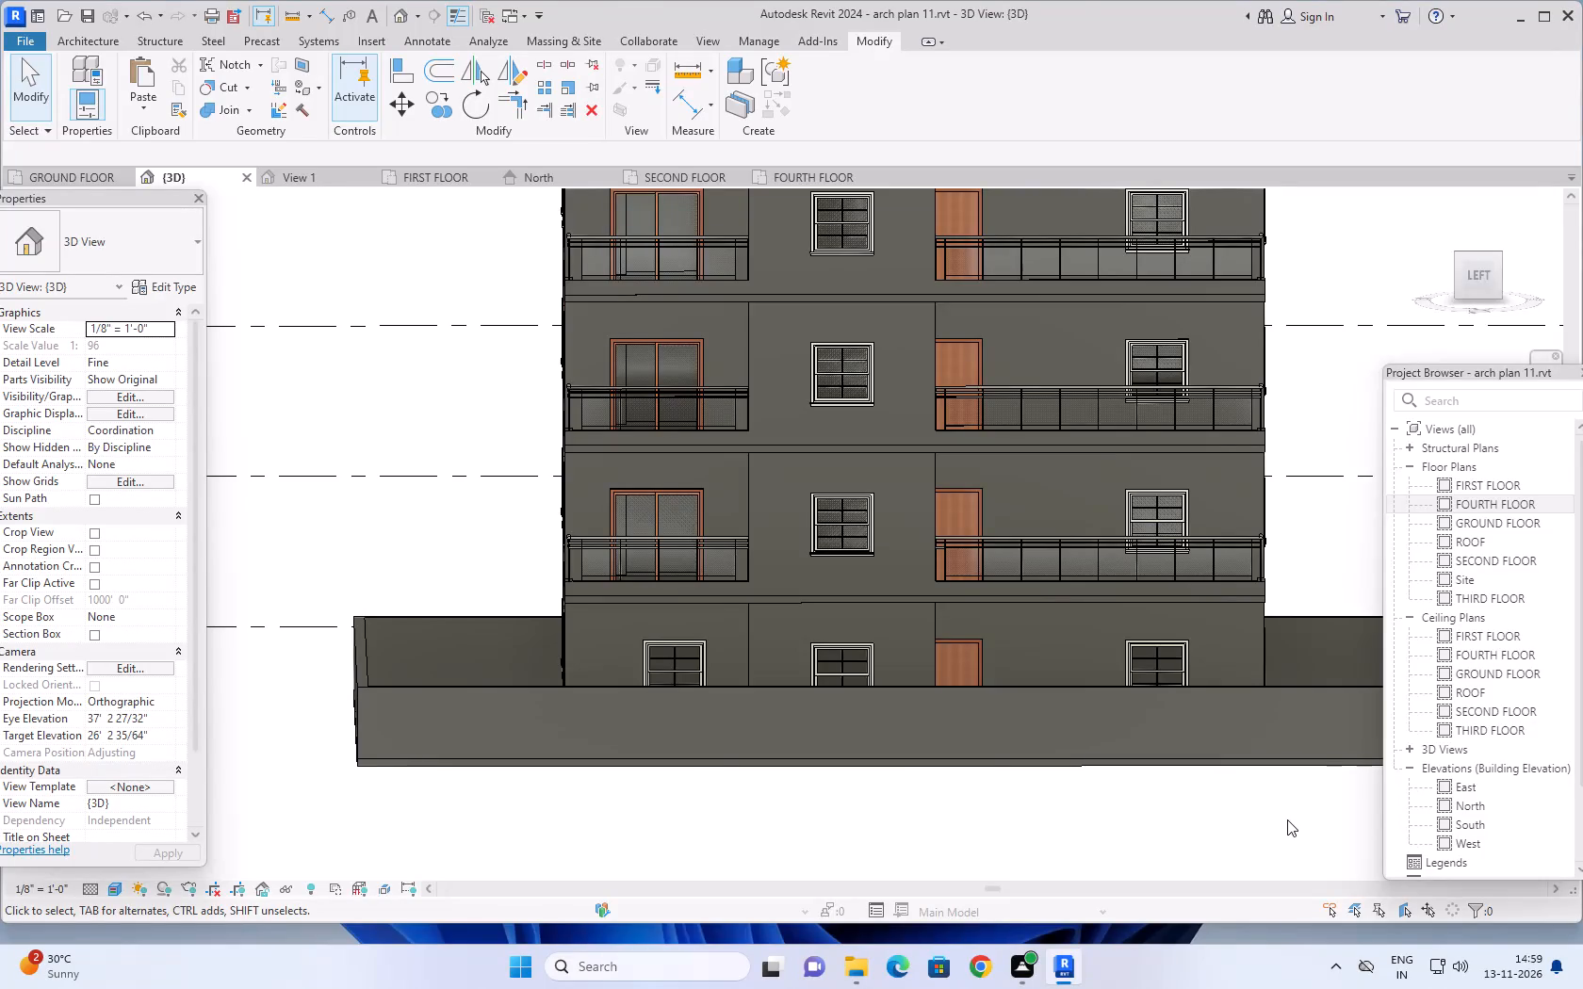
Review the building's whole left side, from the boundary wall up to the roof moulding, against the floor levels.
{"action": "scroll", "coordinate": [1286, 819], "scroll_direction": "down", "scroll_amount": 2}
{"action": "middle_click_drag", "start_coordinate": [1286, 819], "coordinate": [1270, 813]}
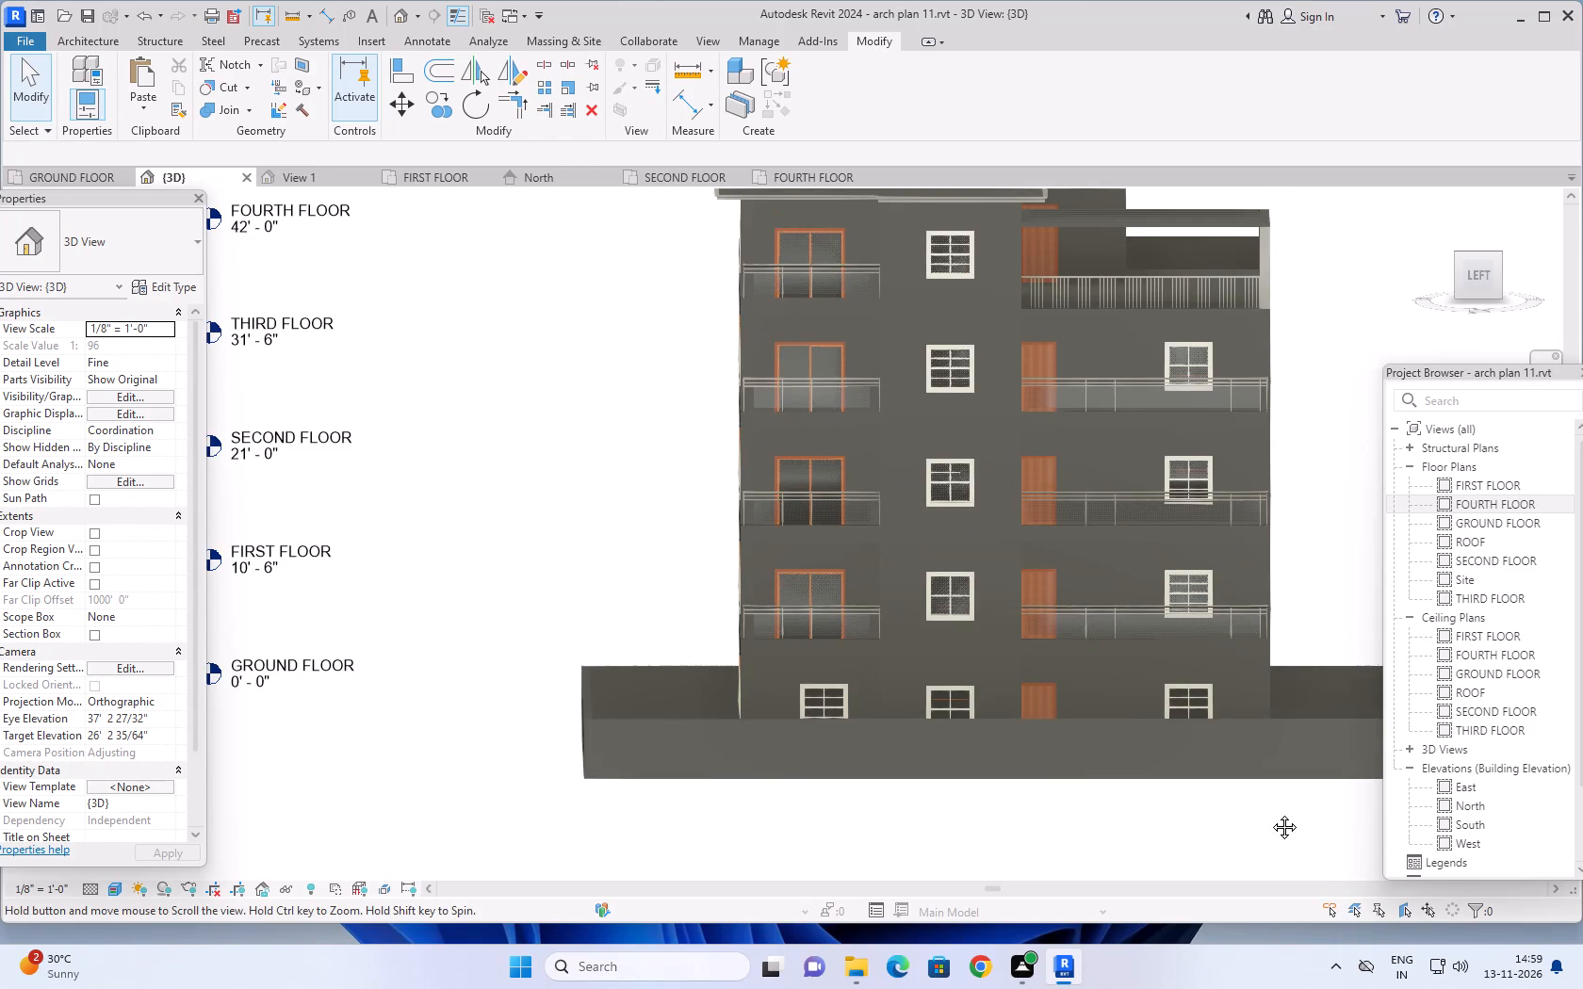
{"action": "middle_click_drag", "start_coordinate": [1270, 813], "coordinate": [1059, 752]}
{"action": "scroll", "coordinate": [1182, 532], "scroll_direction": "down", "scroll_amount": 2}
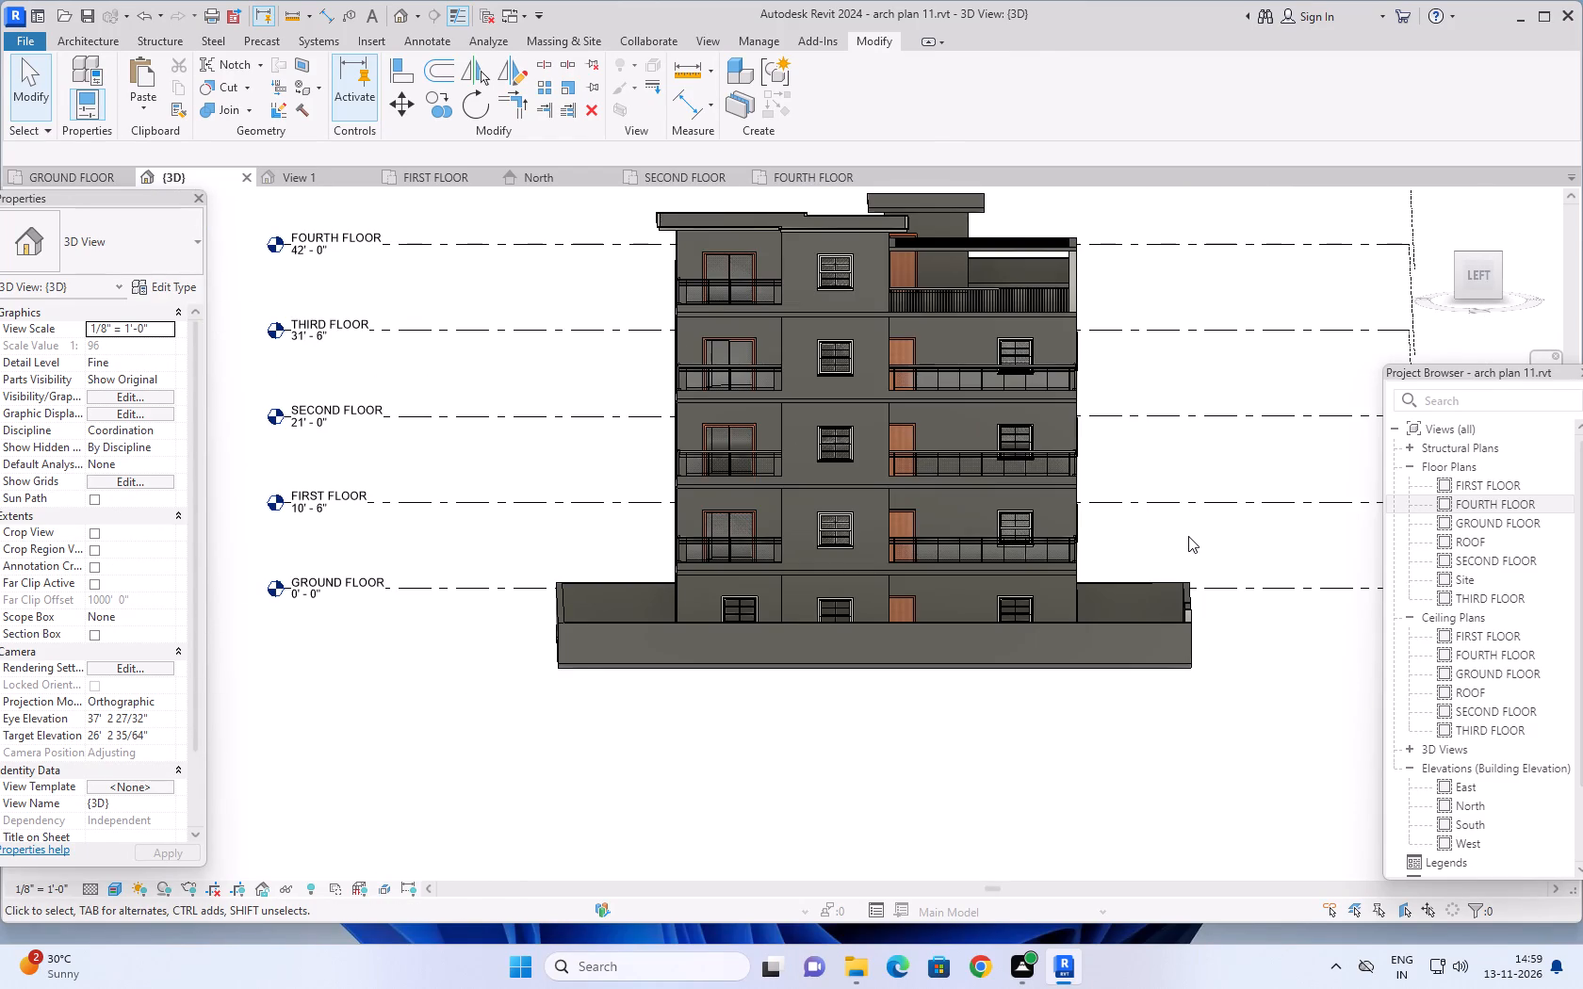
{"action": "scroll", "coordinate": [1188, 536], "scroll_direction": "down", "scroll_amount": 1}
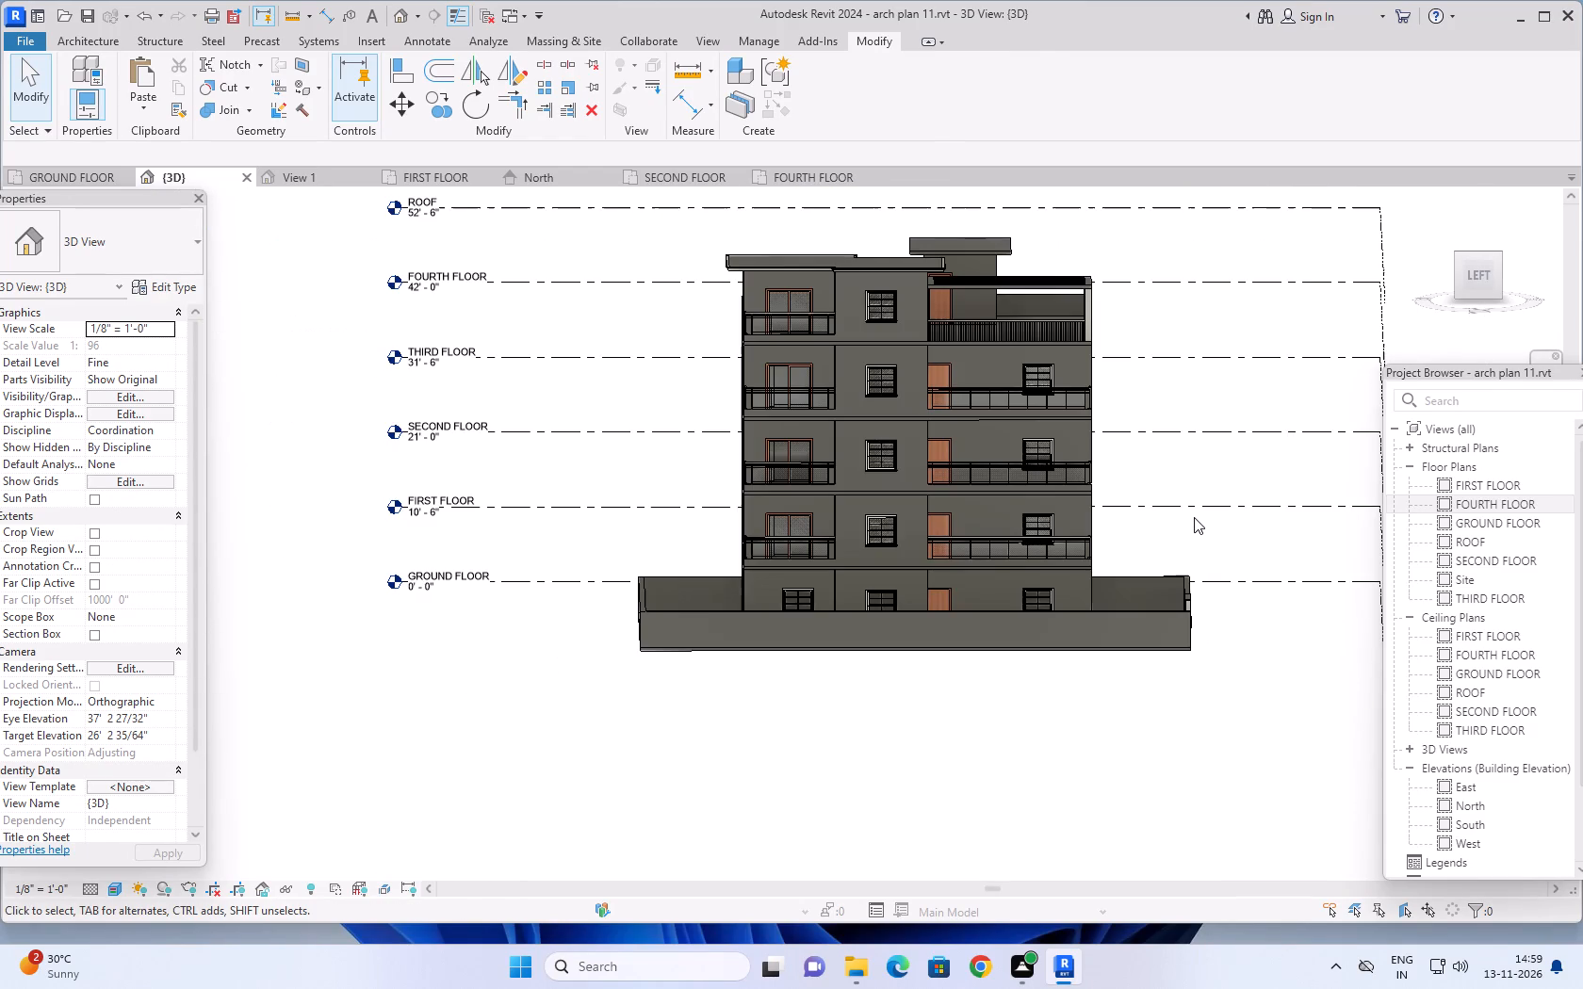
{"action": "middle_click_drag", "start_coordinate": [1208, 532], "coordinate": [1164, 517]}
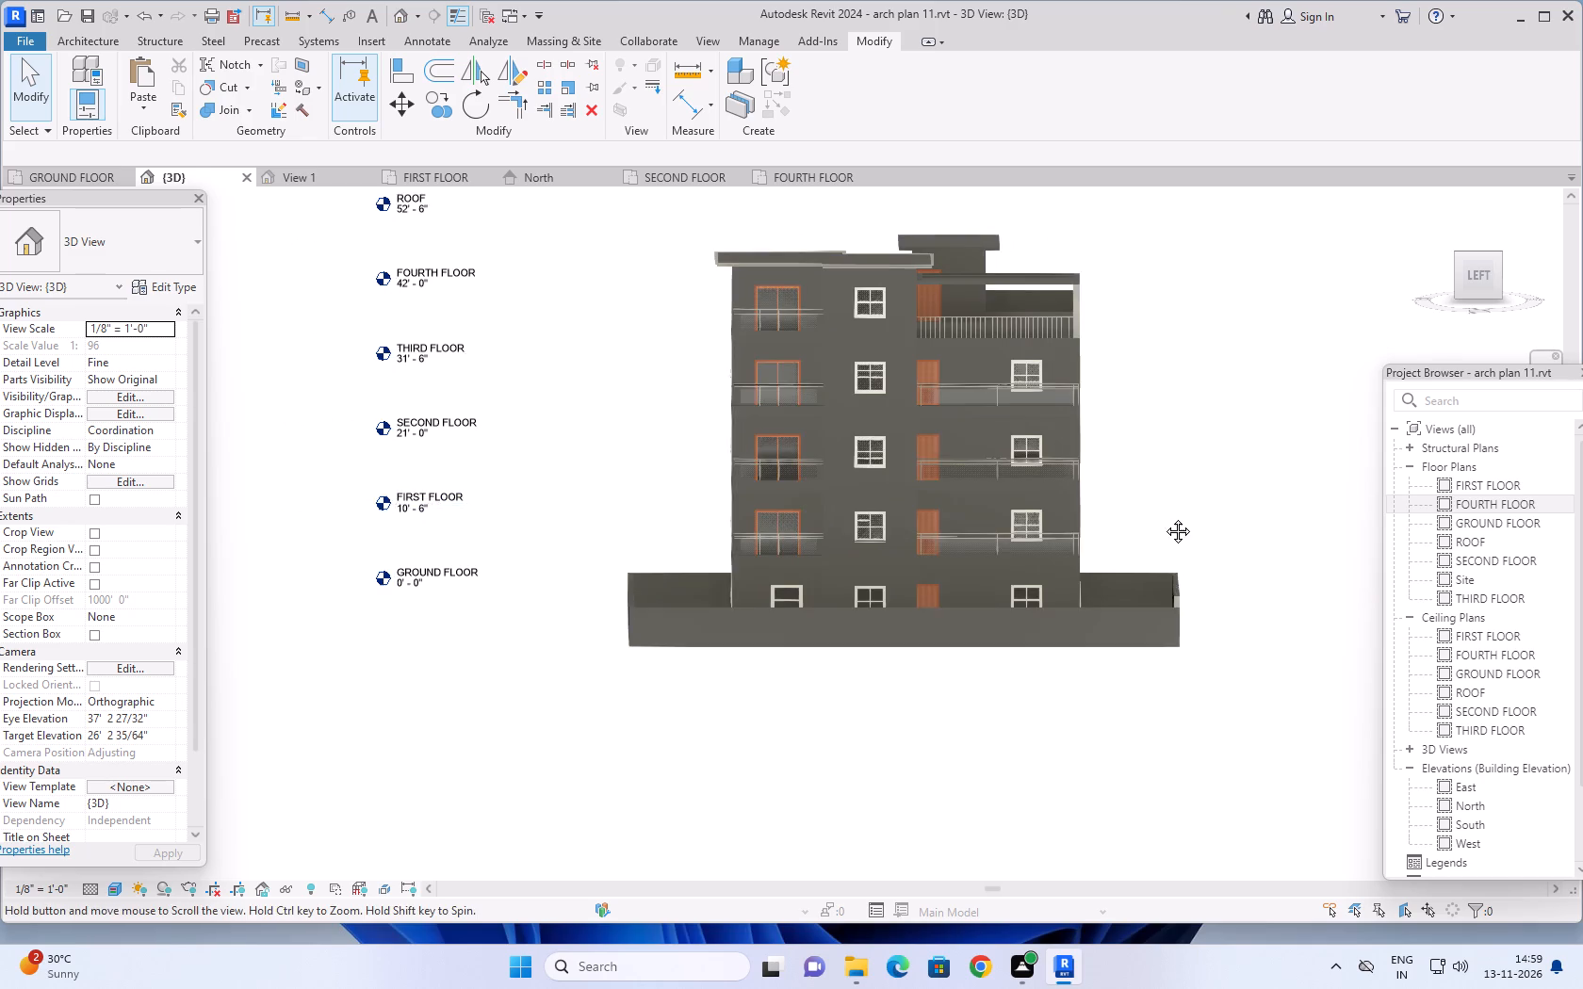
{"action": "middle_click_drag", "start_coordinate": [1164, 517], "coordinate": [1135, 510]}
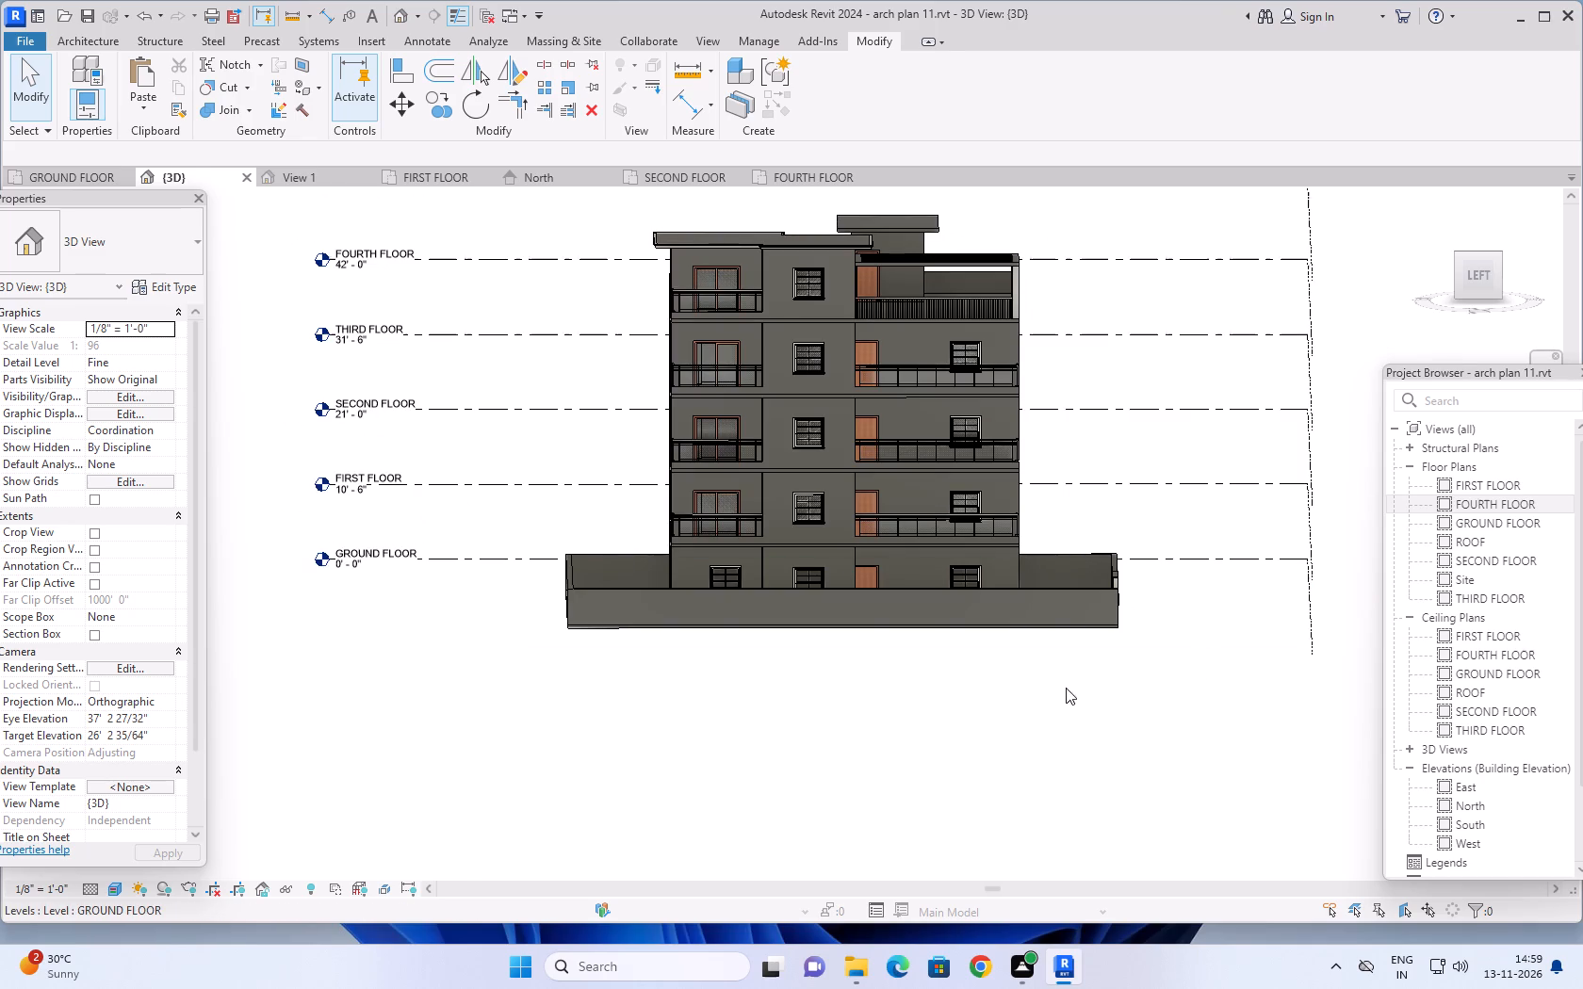
{"action": "middle_click_drag", "start_coordinate": [1056, 676], "coordinate": [1110, 727]}
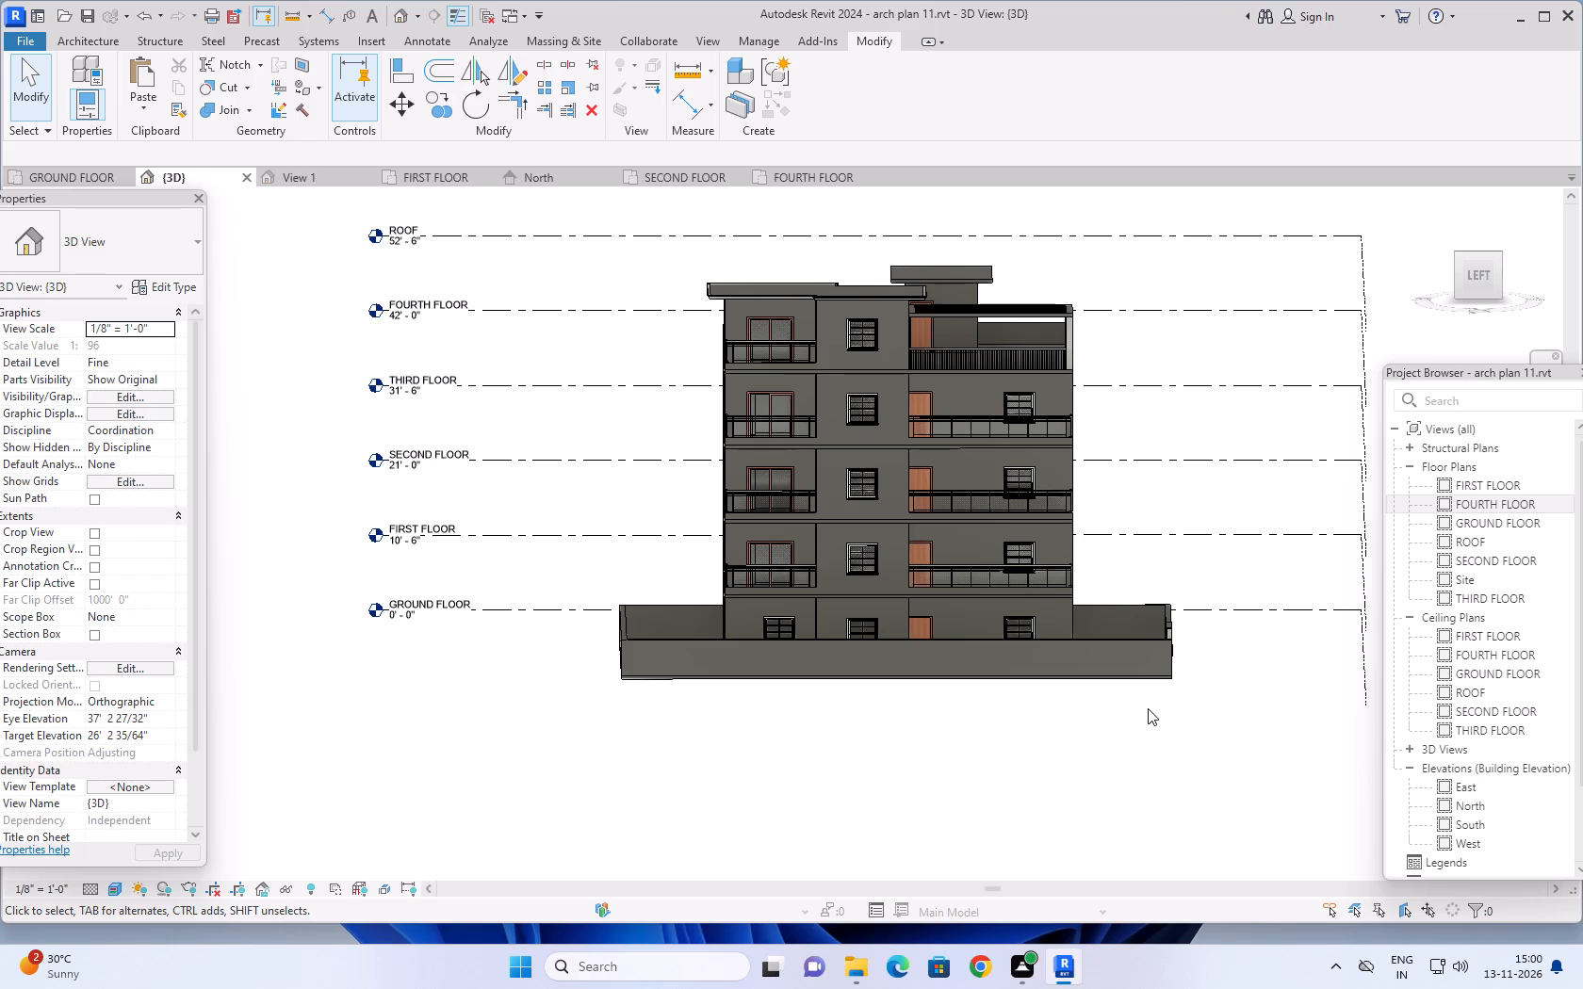
{"action": "scroll", "coordinate": [1148, 708], "scroll_direction": "down", "scroll_amount": 1}
{"action": "middle_click_drag", "start_coordinate": [1115, 722], "coordinate": [1134, 704]}
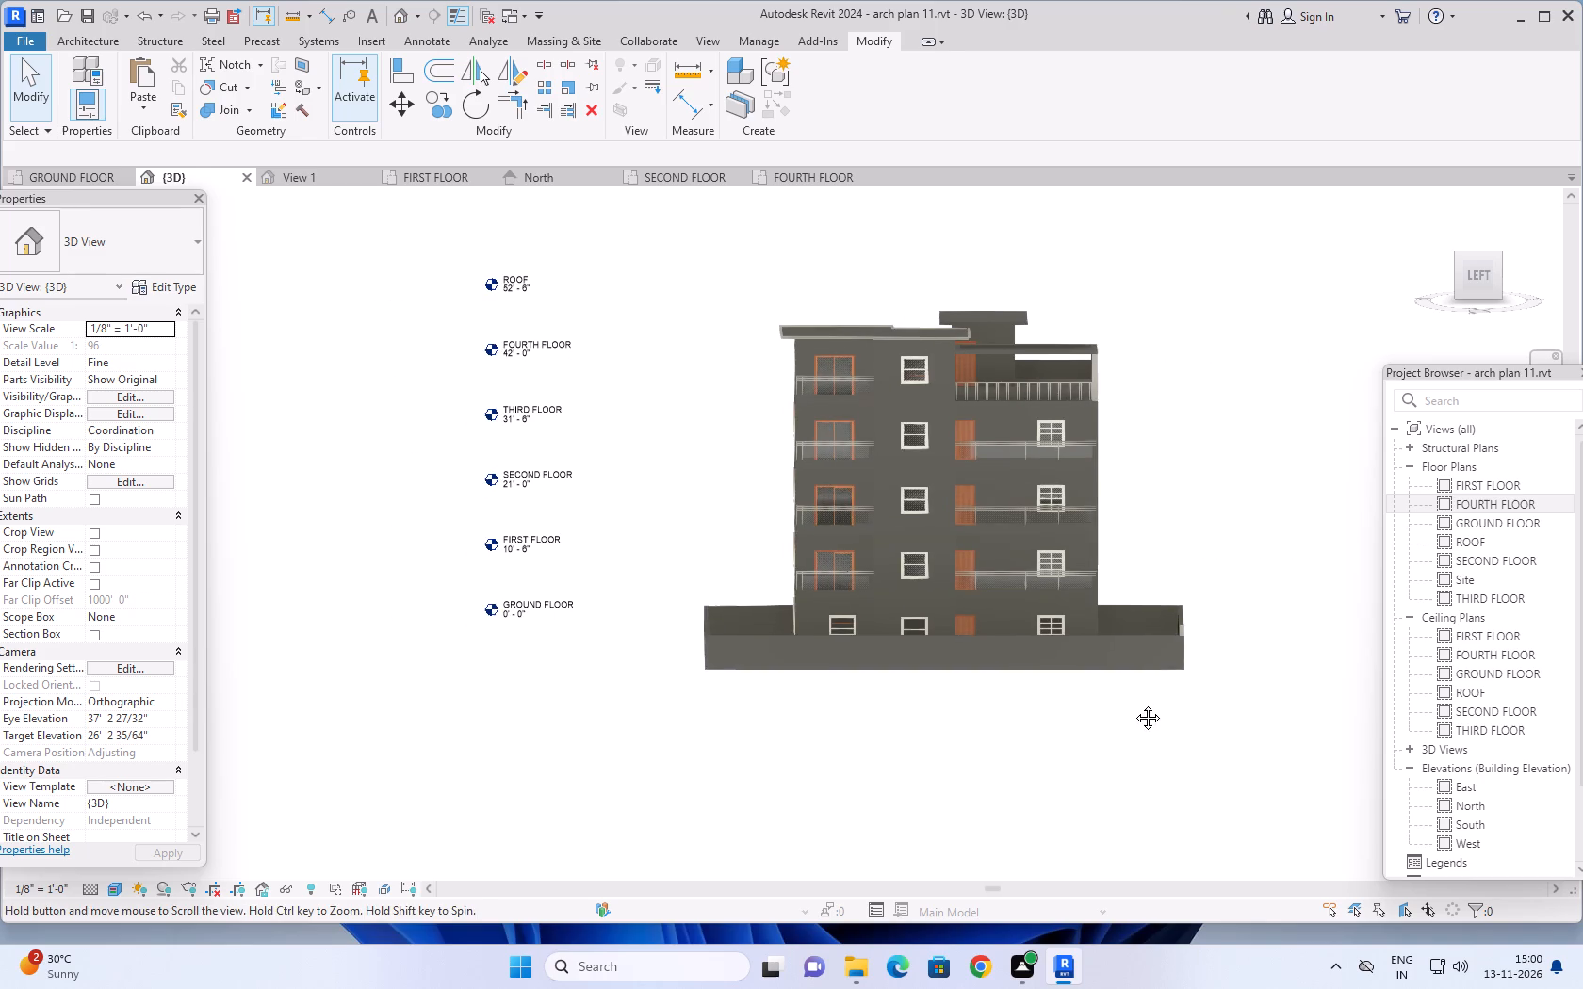
{"action": "middle_click_drag", "start_coordinate": [1134, 704], "coordinate": [1134, 703]}
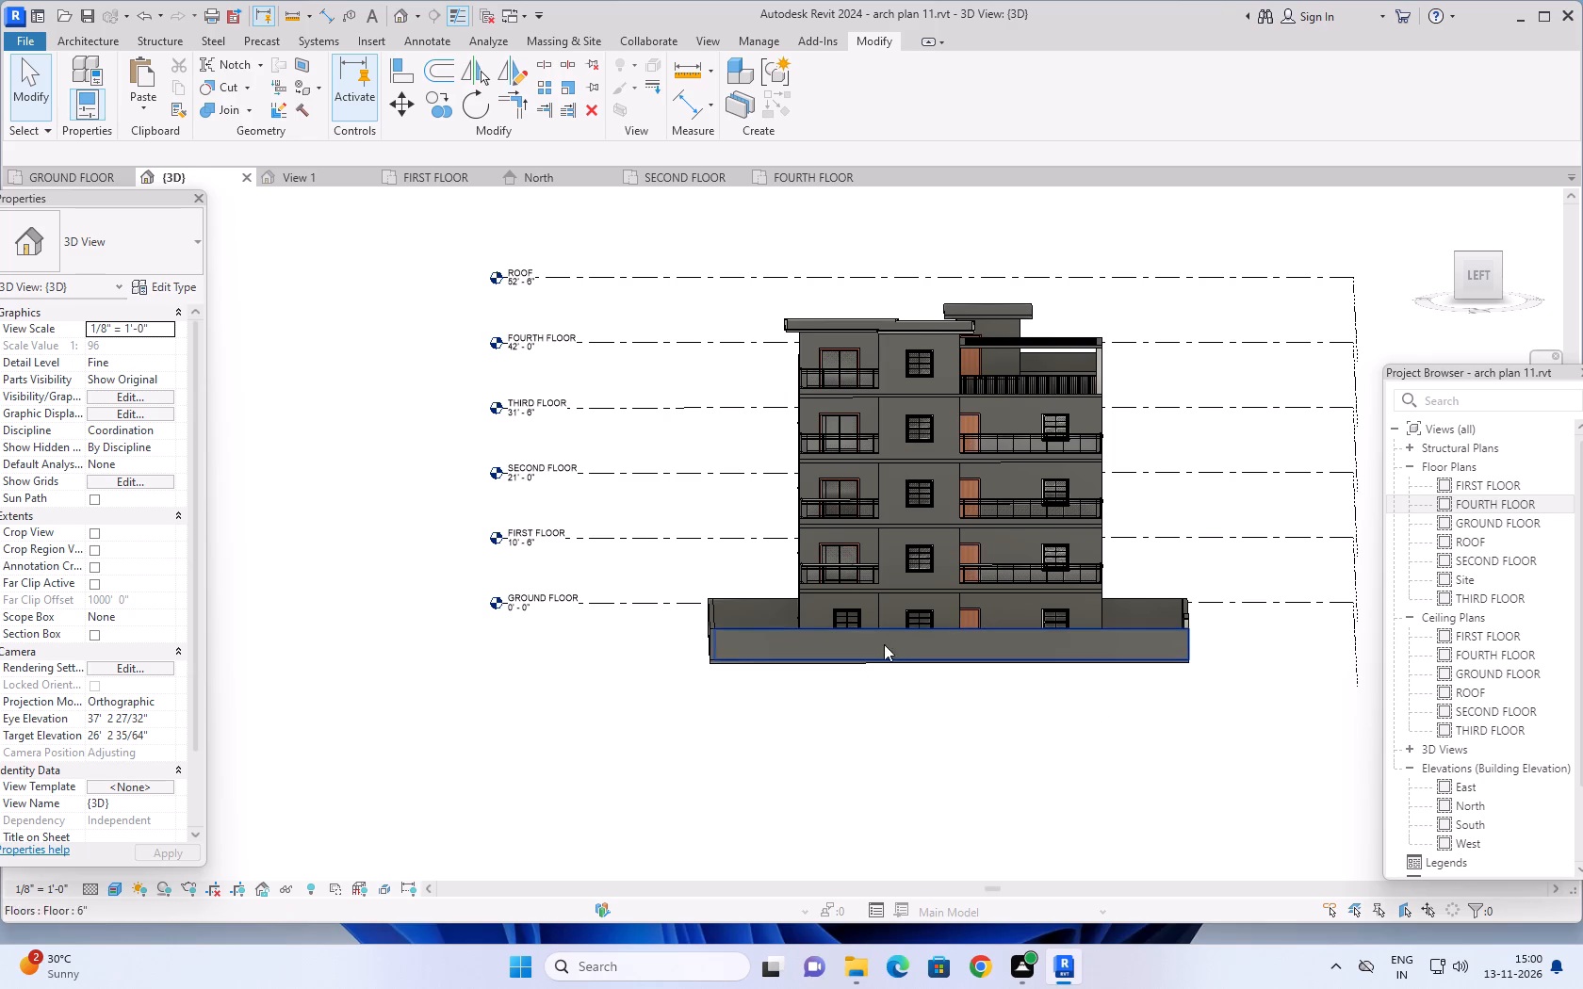
{"action": "scroll", "coordinate": [1118, 728], "scroll_direction": "down", "scroll_amount": 1}
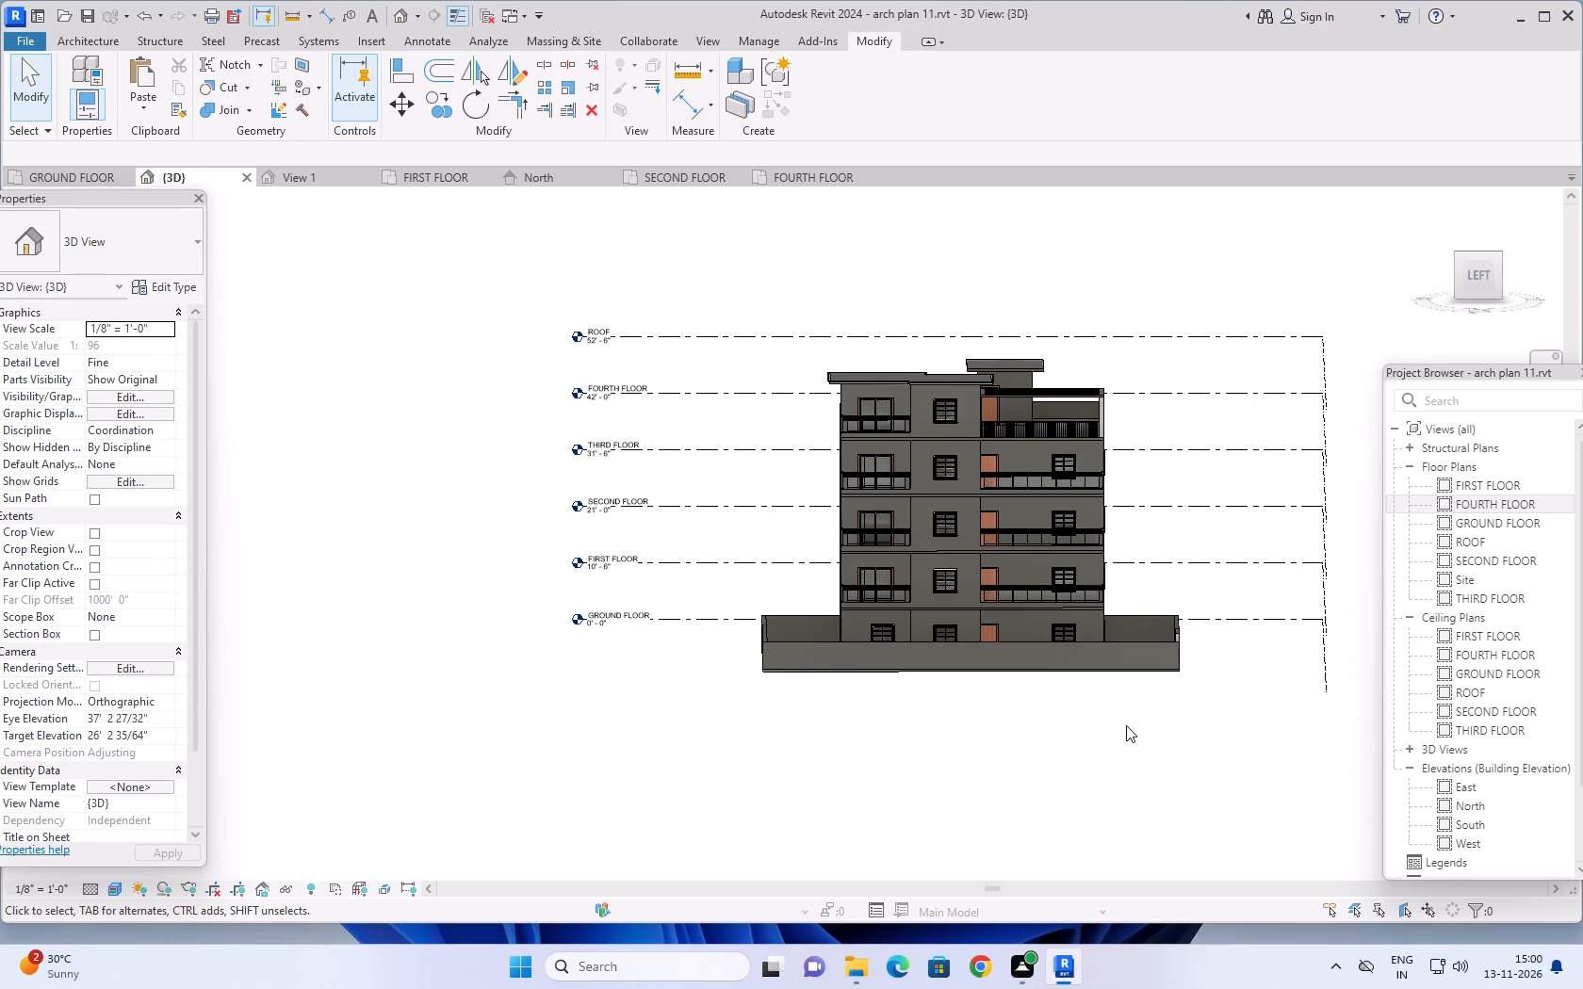
{"action": "scroll", "coordinate": [1119, 720], "scroll_direction": "down", "scroll_amount": 2}
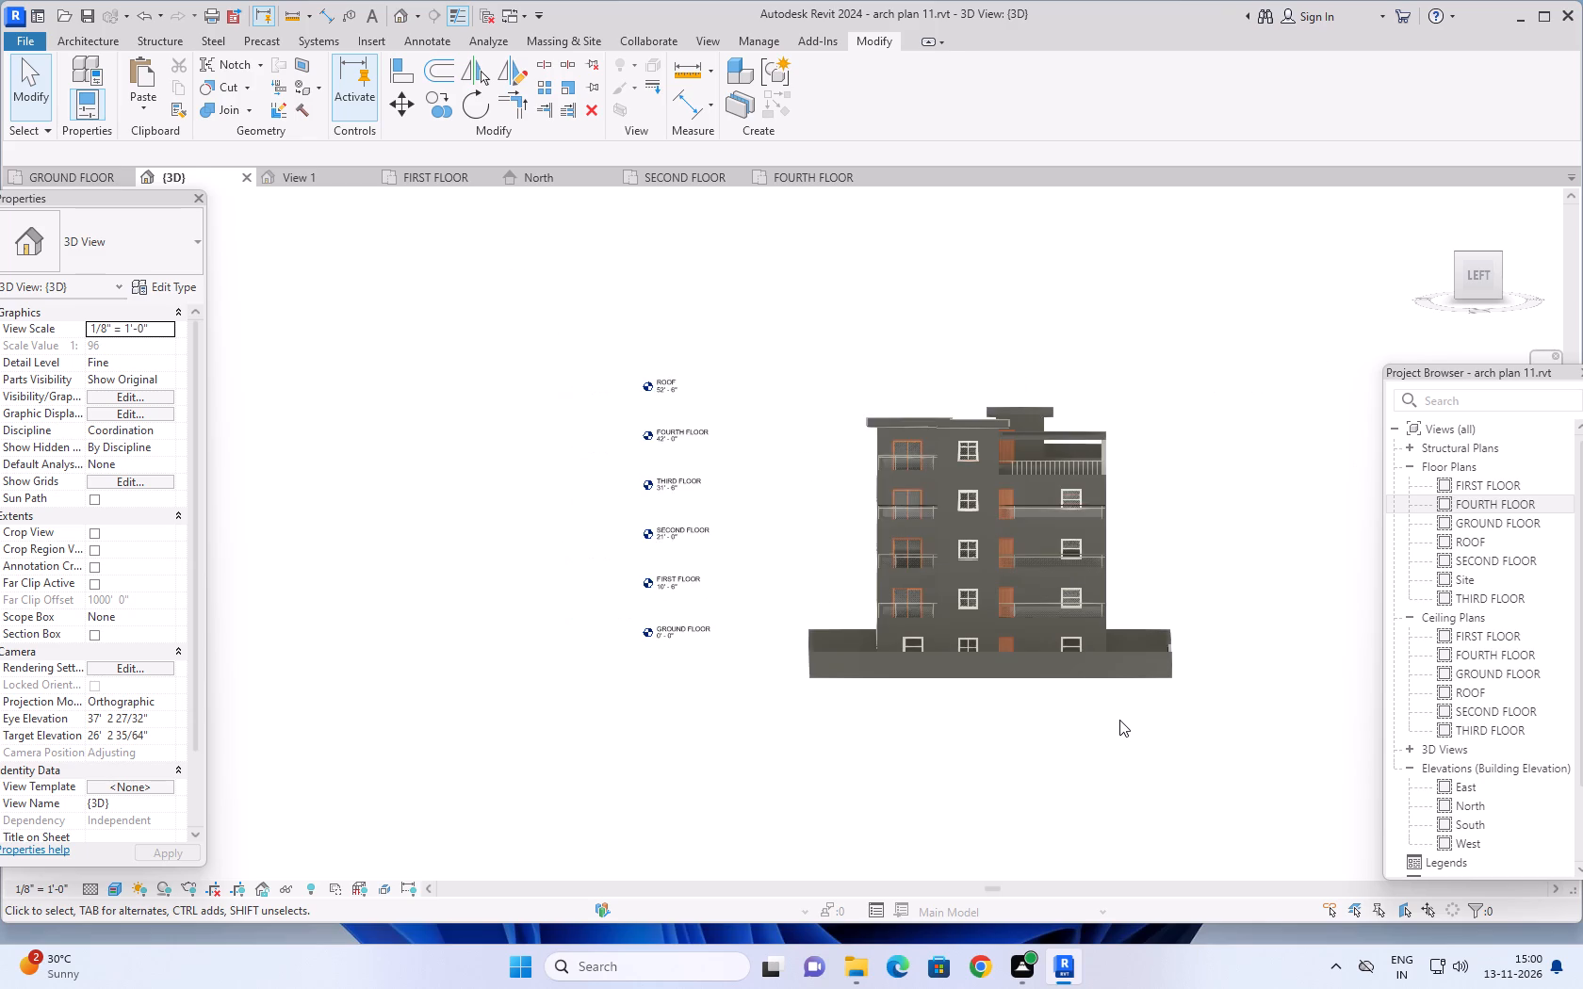
{"action": "scroll", "coordinate": [595, 534], "scroll_direction": "up", "scroll_amount": 4}
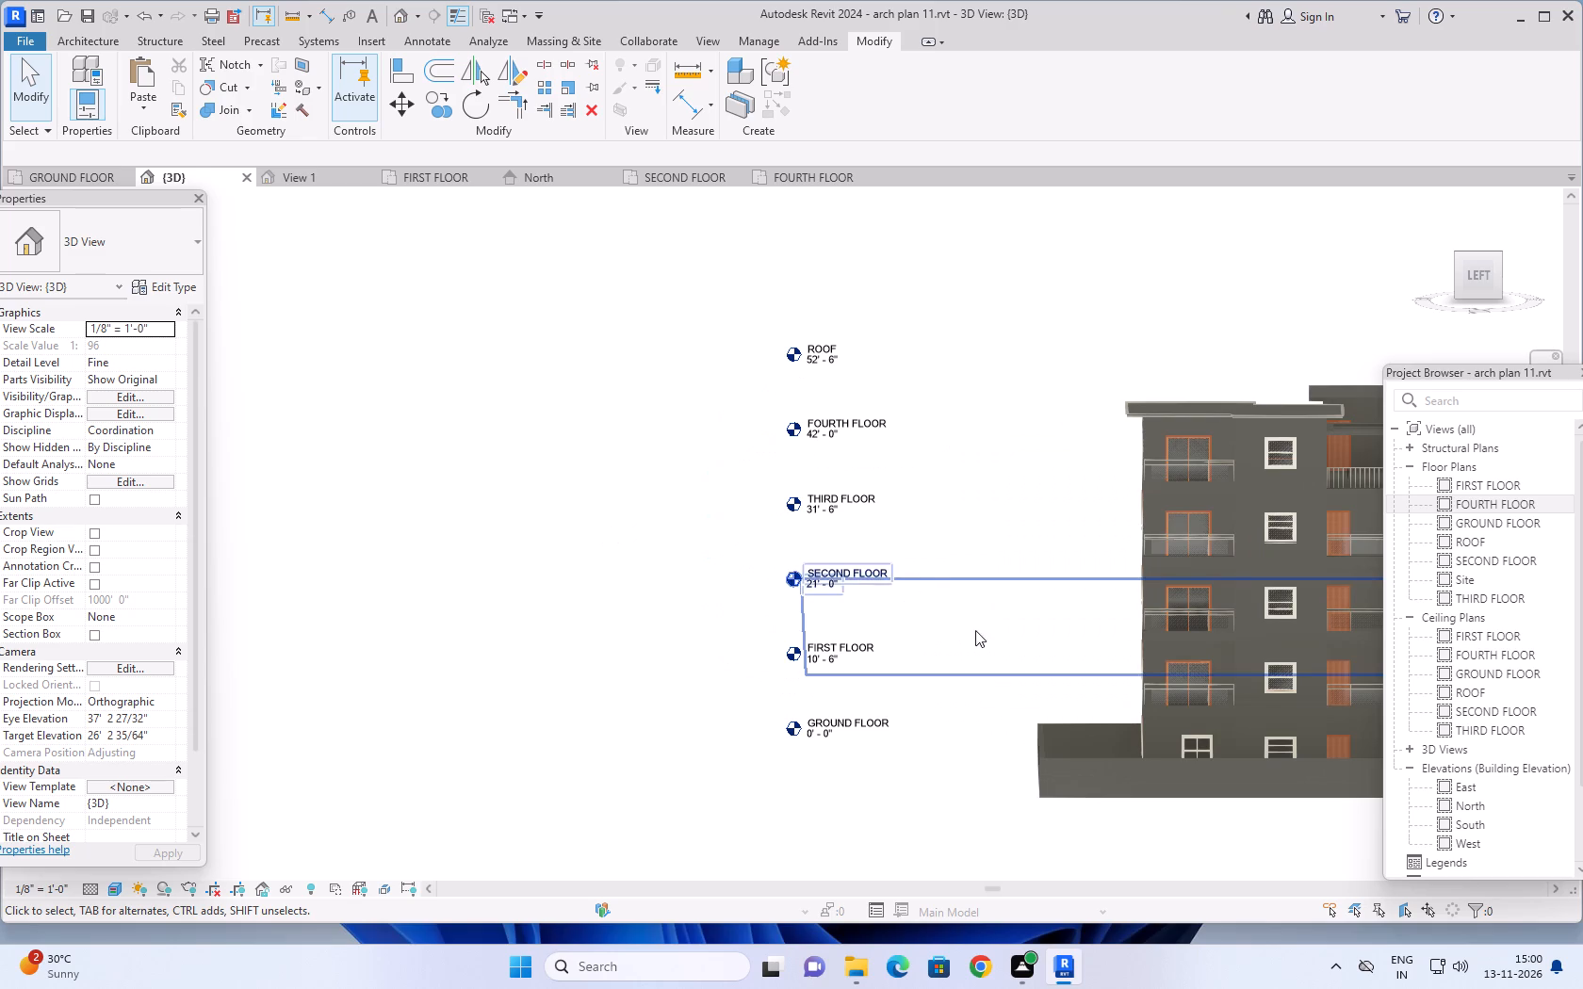
{"action": "scroll", "coordinate": [982, 622], "scroll_direction": "up", "scroll_amount": 1}
{"action": "scroll", "coordinate": [982, 622], "scroll_direction": "down", "scroll_amount": 4}
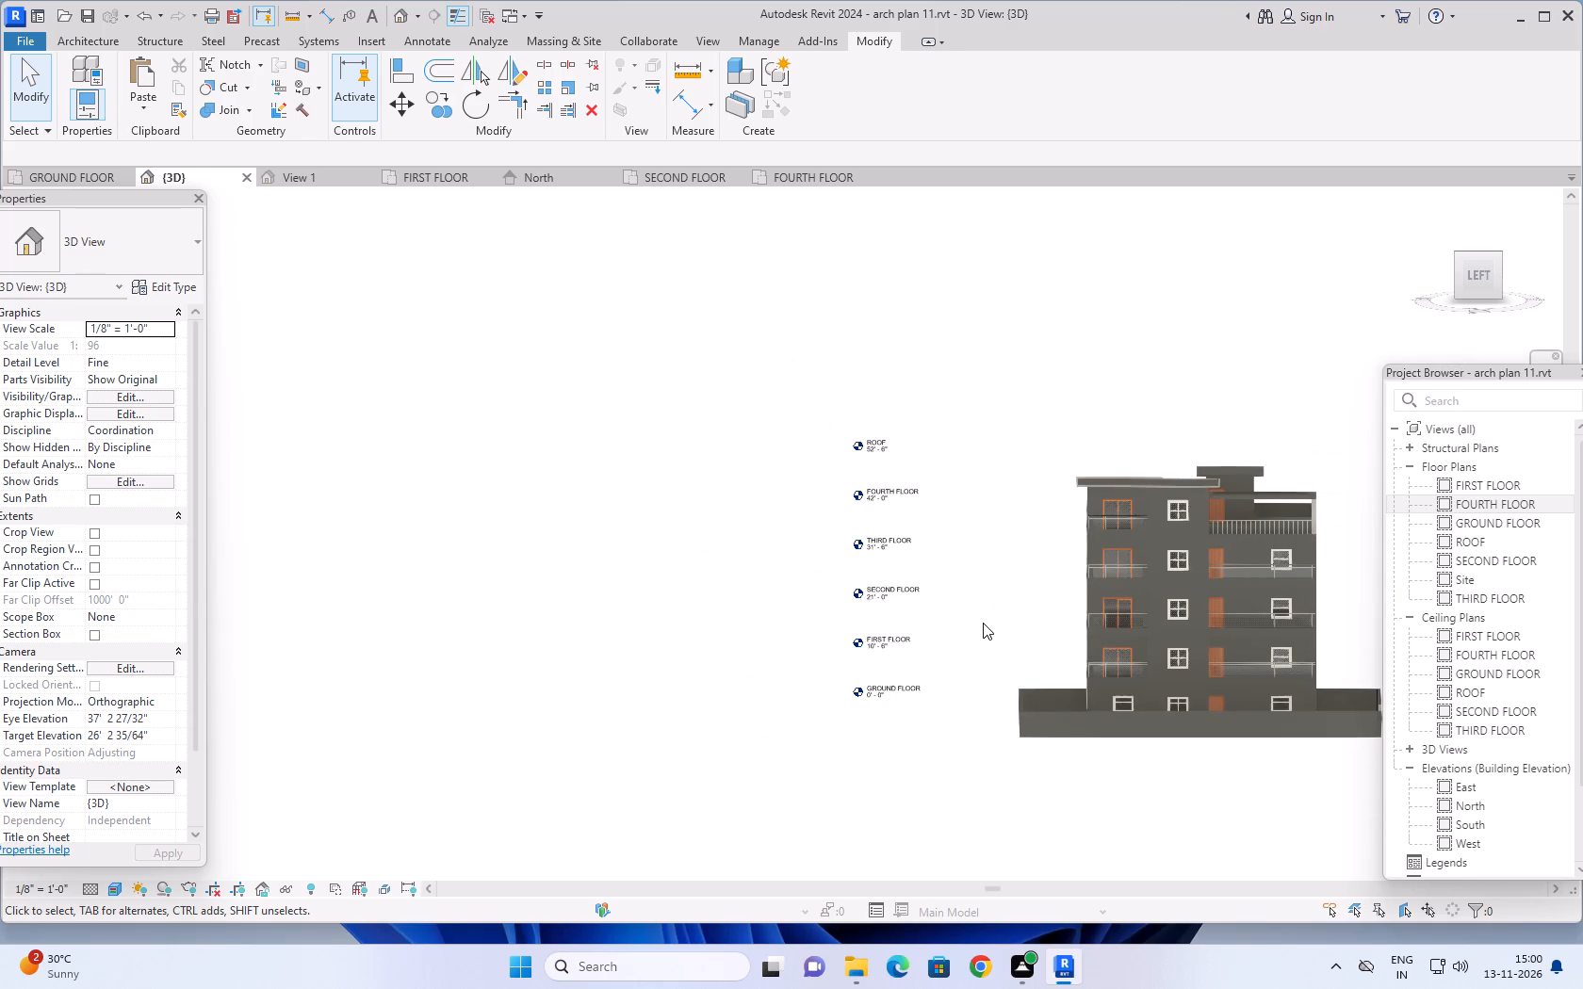
{"action": "middle_click_drag", "start_coordinate": [1124, 802], "coordinate": [1022, 784]}
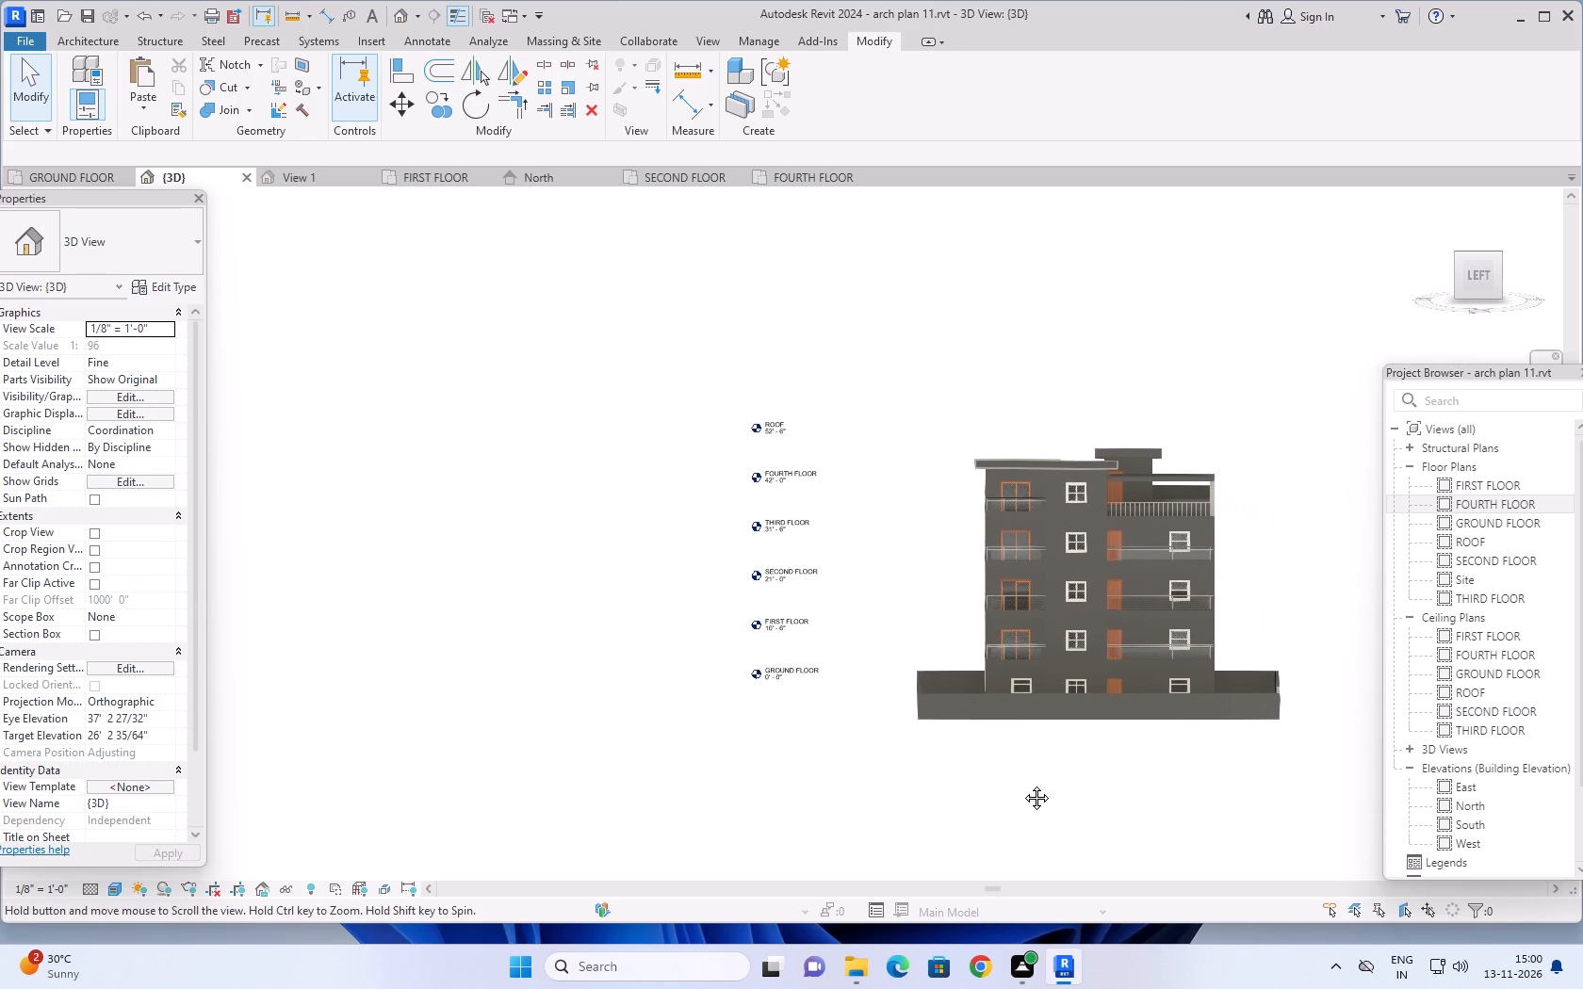
{"action": "middle_click_drag", "start_coordinate": [1022, 784], "coordinate": [1011, 783]}
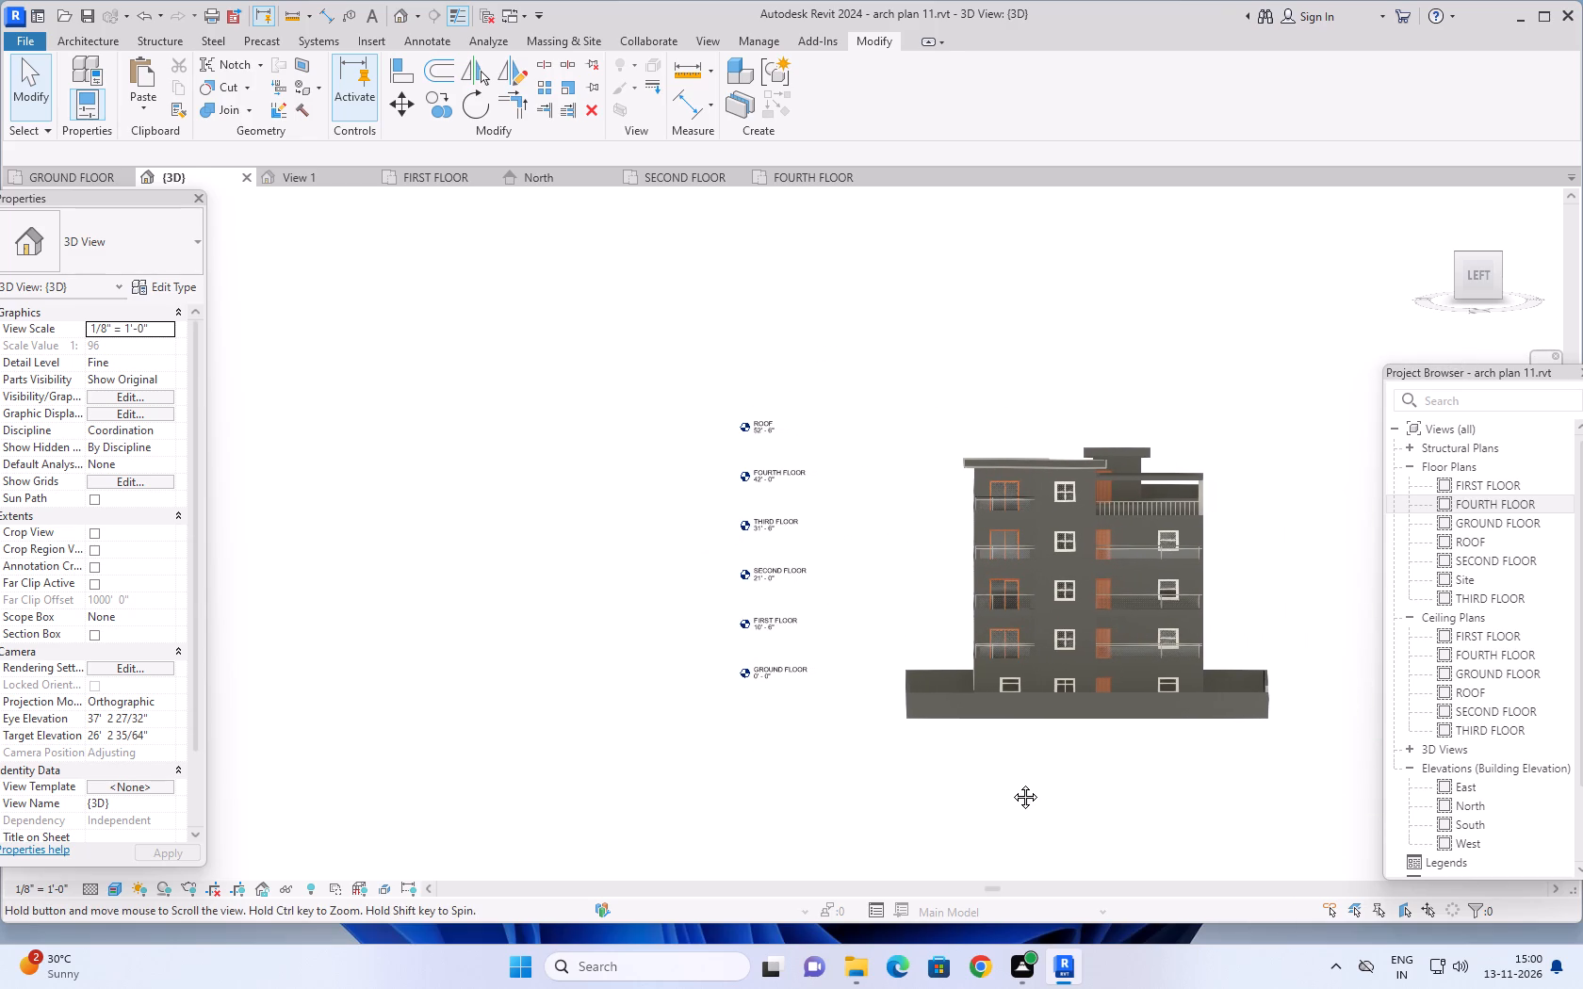
{"action": "middle_click_drag", "start_coordinate": [1011, 783], "coordinate": [987, 803]}
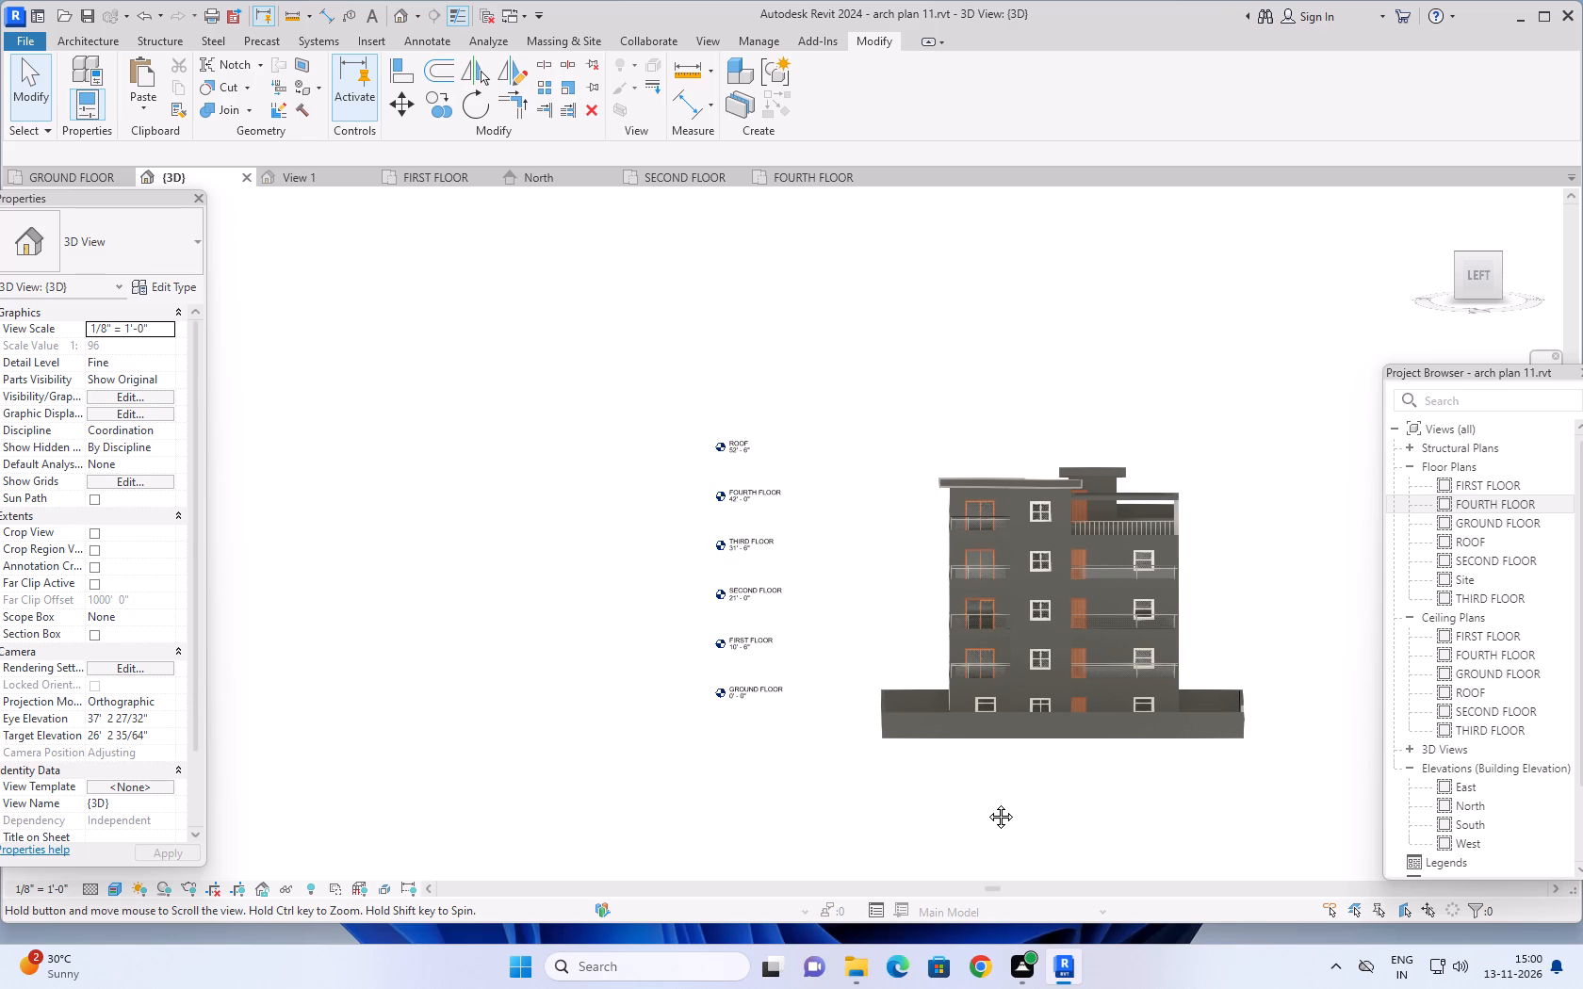
{"action": "middle_click_drag", "start_coordinate": [987, 803], "coordinate": [985, 795]}
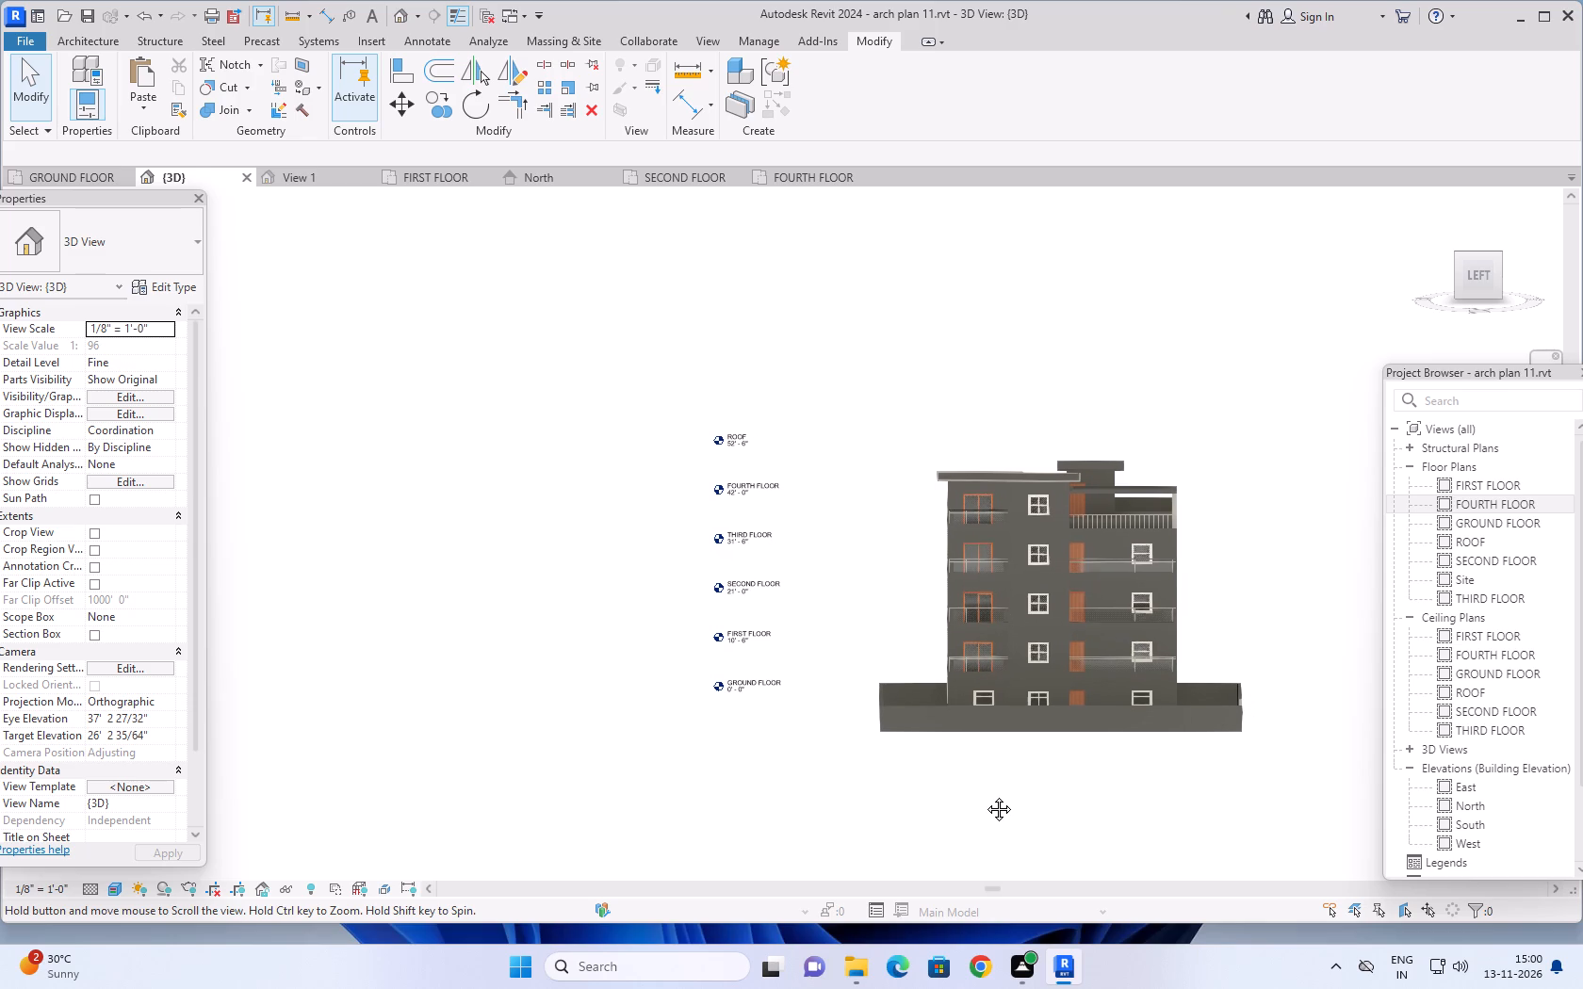
{"action": "middle_click_drag", "start_coordinate": [985, 795], "coordinate": [974, 806]}
{"action": "scroll", "coordinate": [1013, 691], "scroll_direction": "up", "scroll_amount": 6}
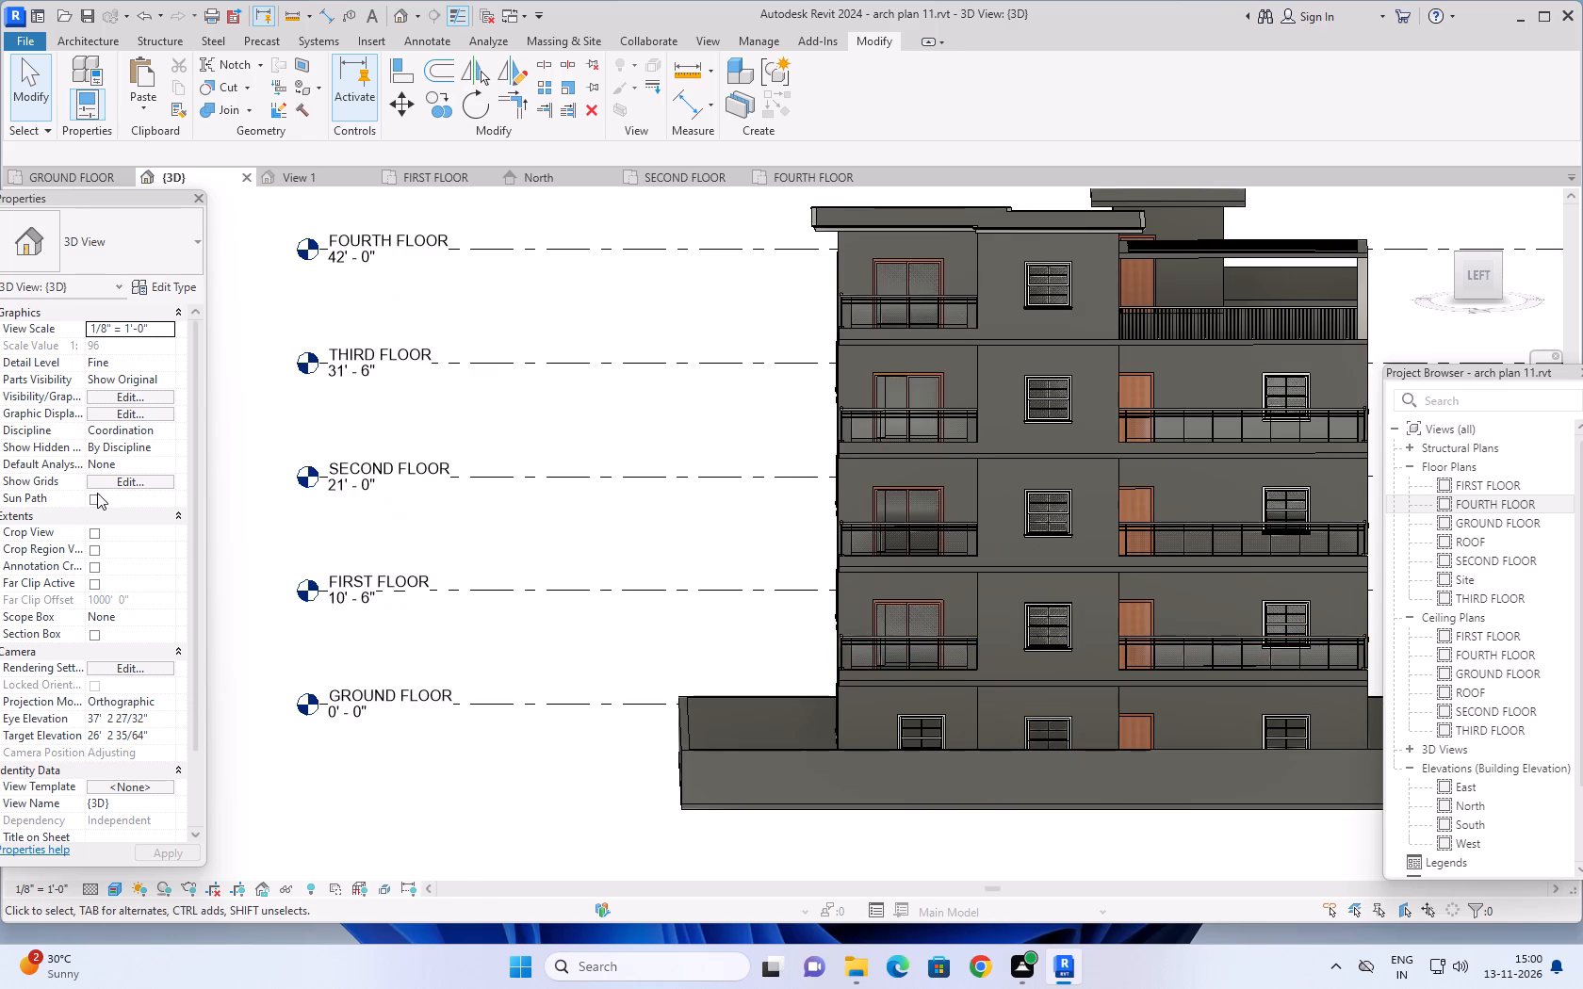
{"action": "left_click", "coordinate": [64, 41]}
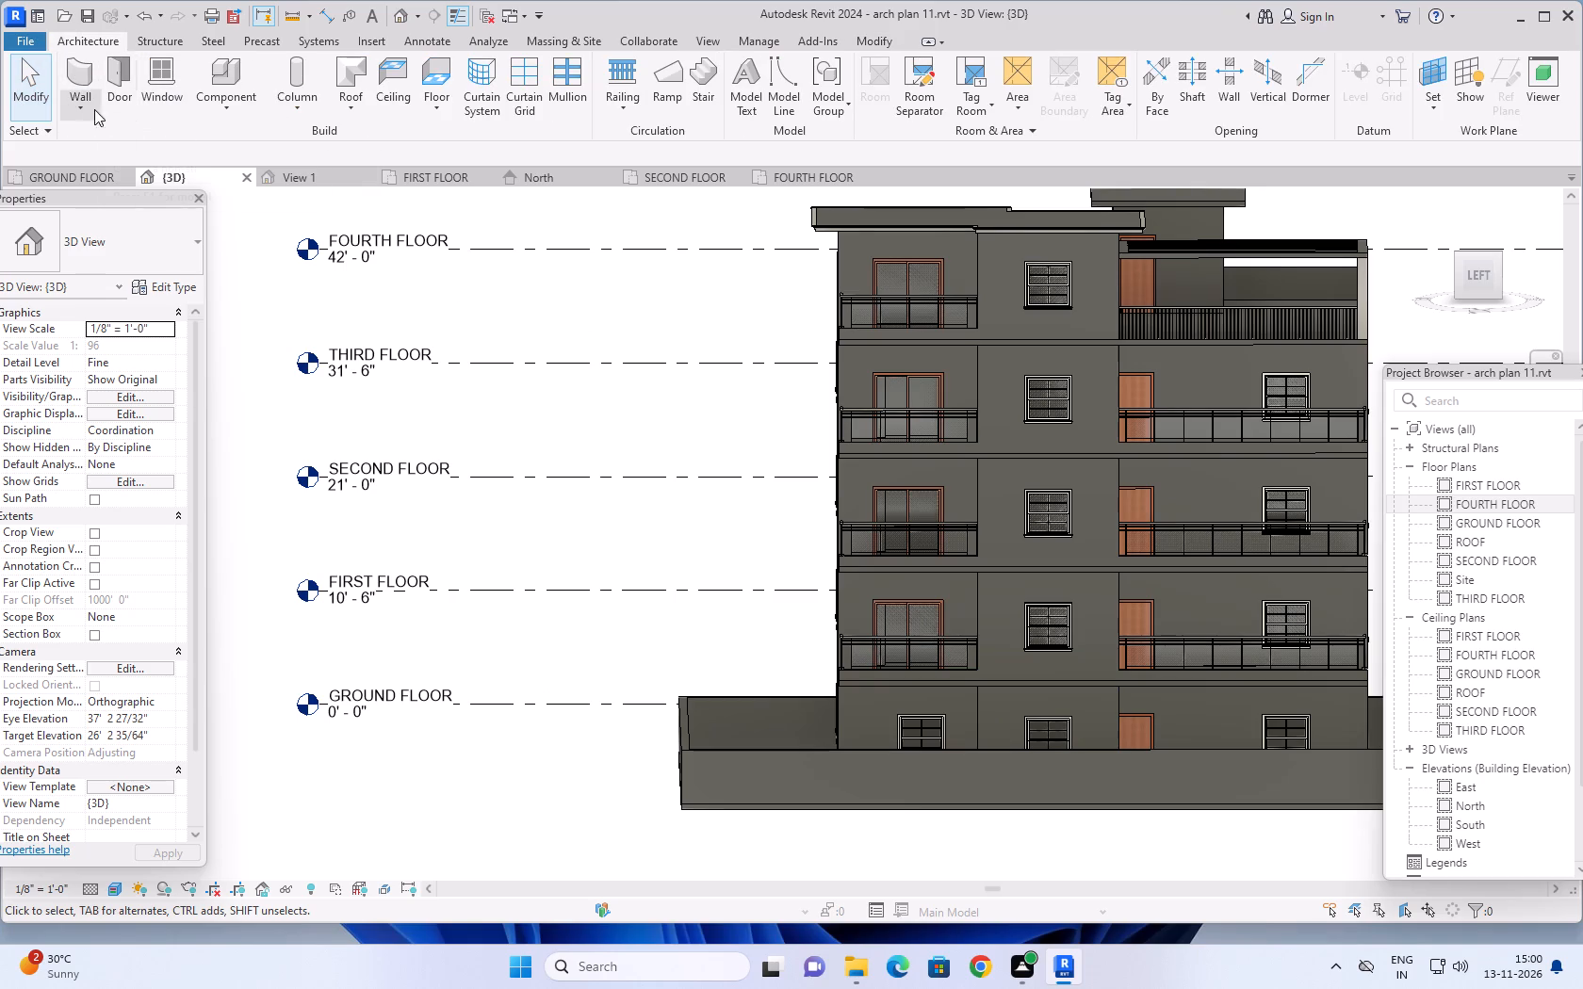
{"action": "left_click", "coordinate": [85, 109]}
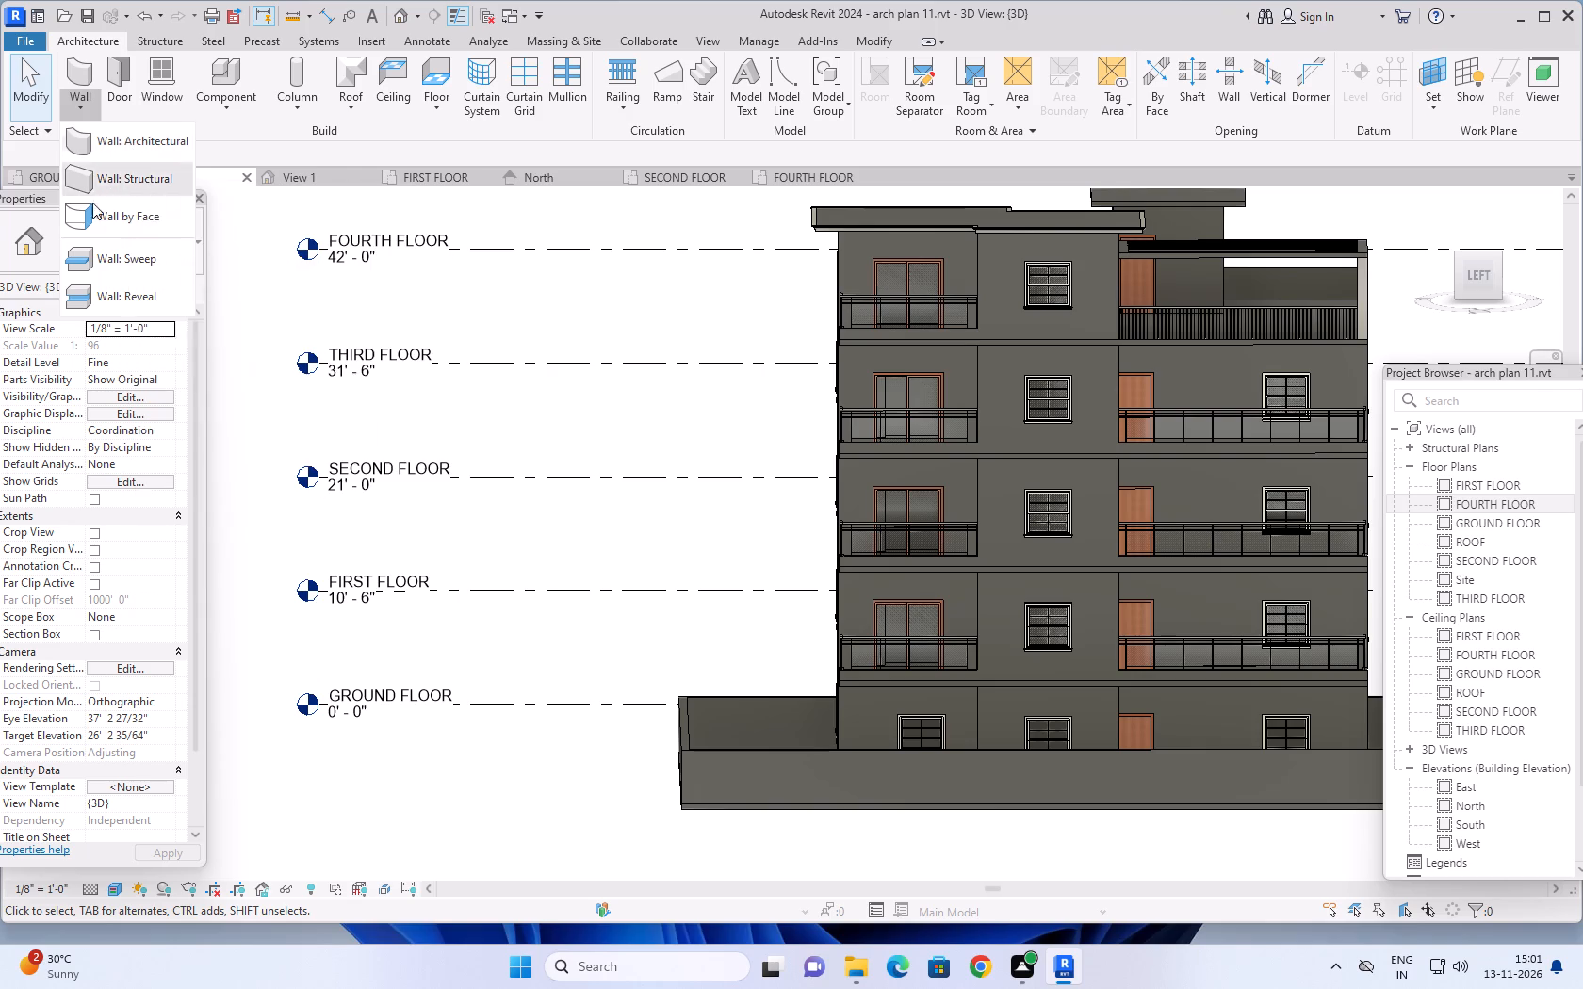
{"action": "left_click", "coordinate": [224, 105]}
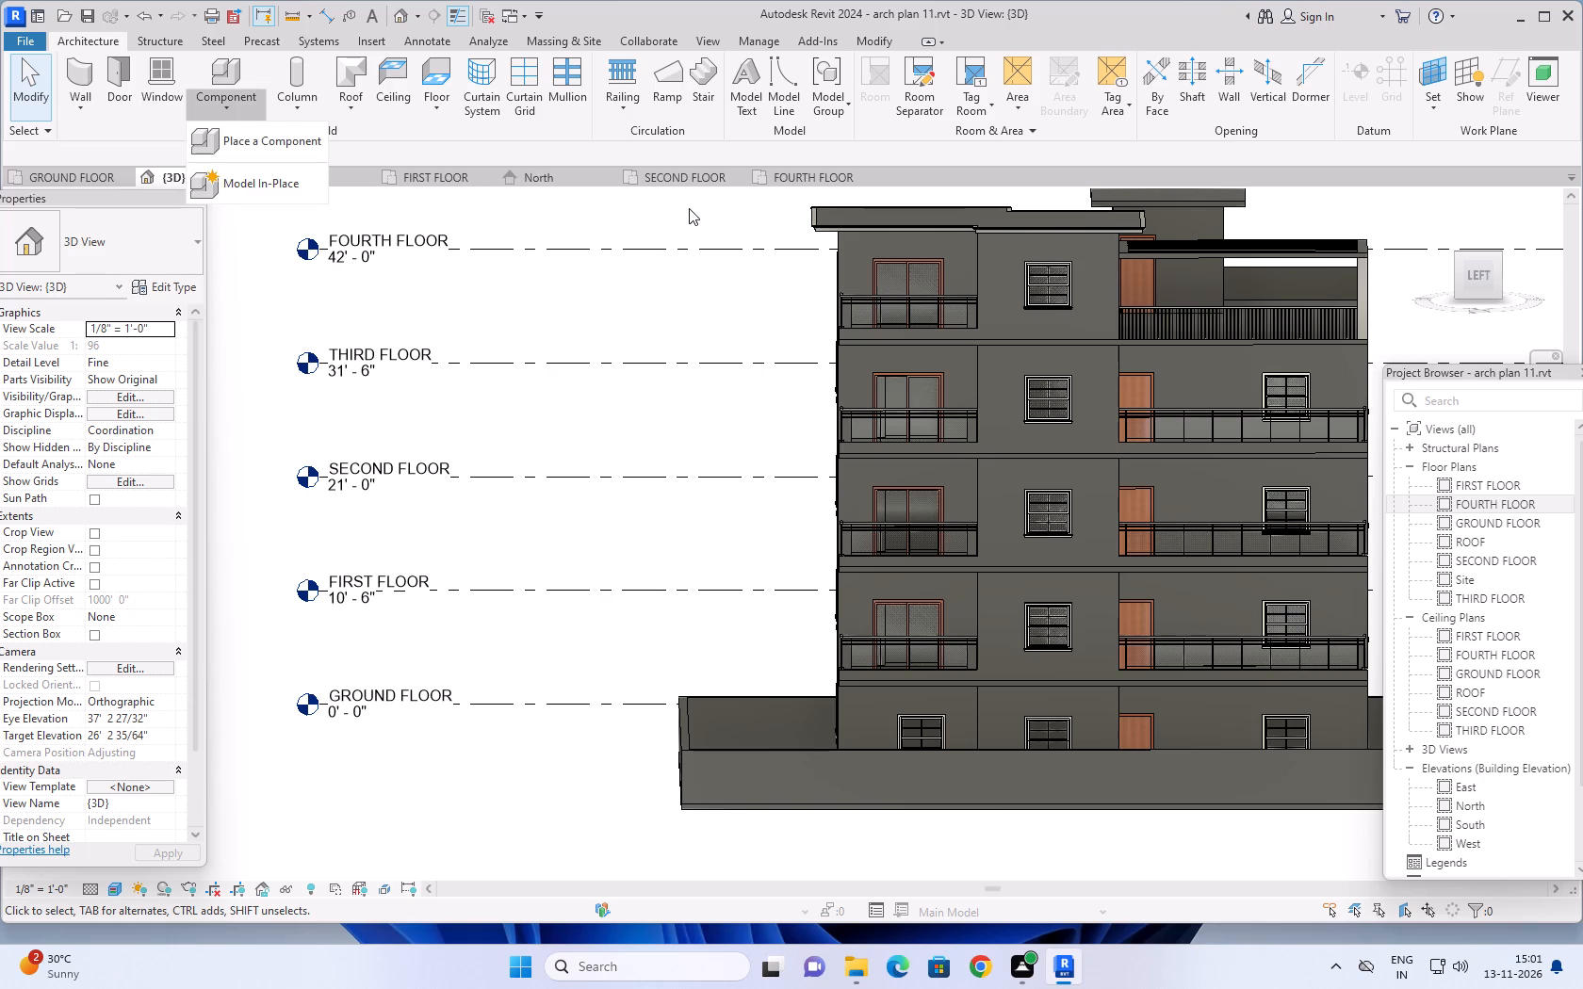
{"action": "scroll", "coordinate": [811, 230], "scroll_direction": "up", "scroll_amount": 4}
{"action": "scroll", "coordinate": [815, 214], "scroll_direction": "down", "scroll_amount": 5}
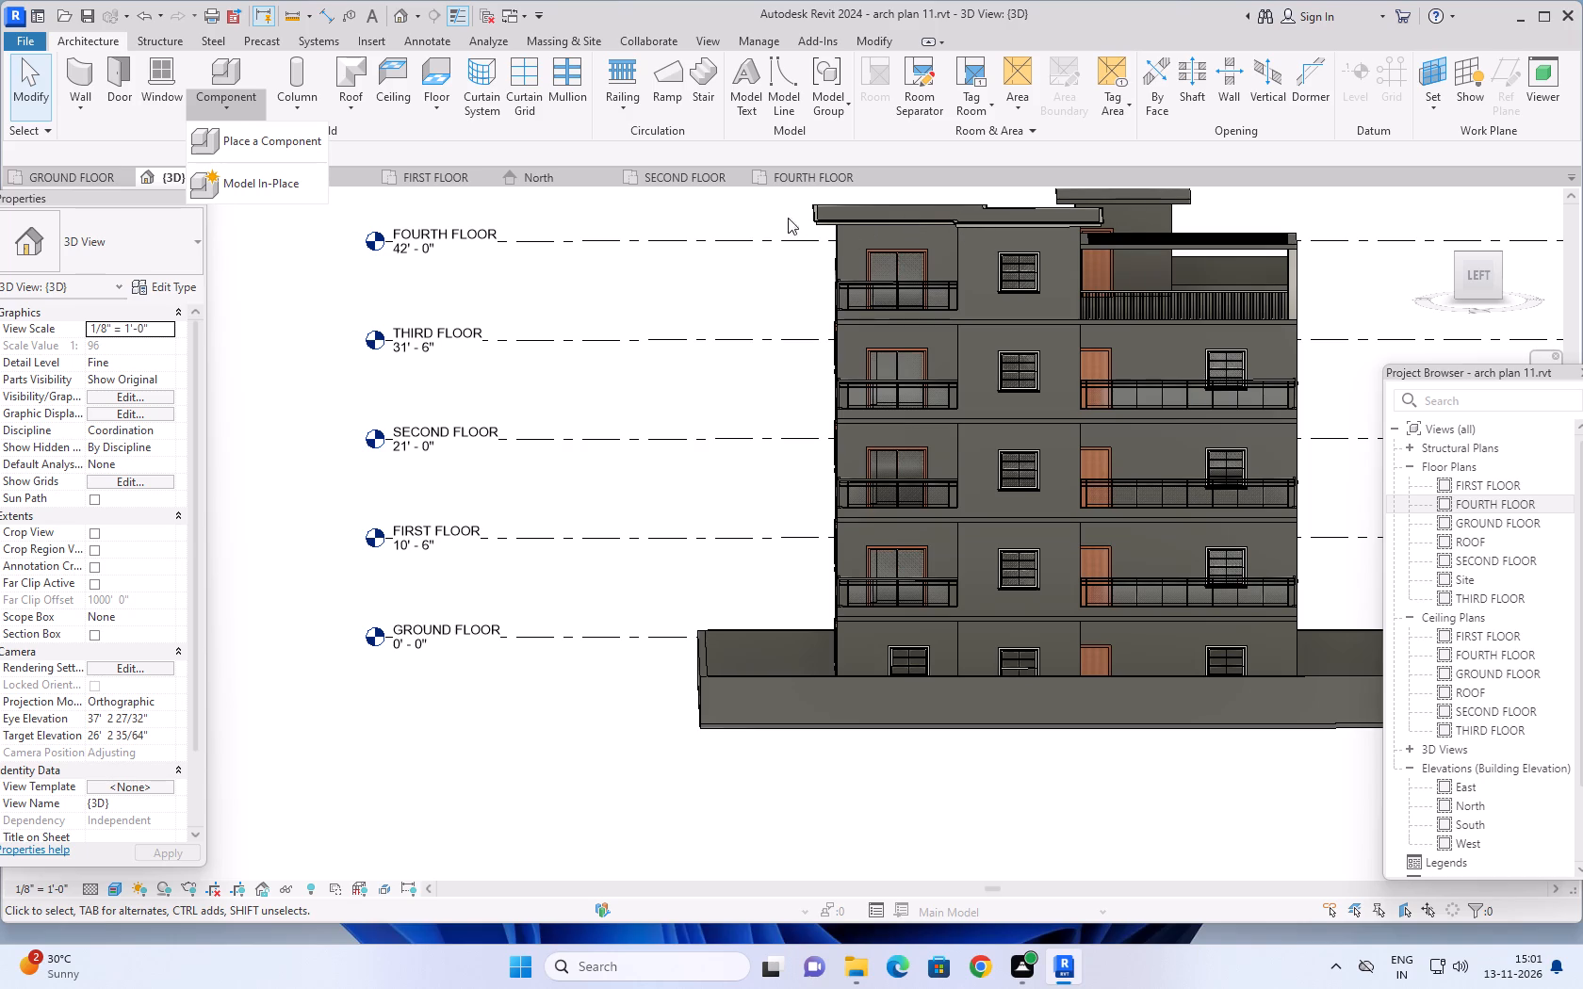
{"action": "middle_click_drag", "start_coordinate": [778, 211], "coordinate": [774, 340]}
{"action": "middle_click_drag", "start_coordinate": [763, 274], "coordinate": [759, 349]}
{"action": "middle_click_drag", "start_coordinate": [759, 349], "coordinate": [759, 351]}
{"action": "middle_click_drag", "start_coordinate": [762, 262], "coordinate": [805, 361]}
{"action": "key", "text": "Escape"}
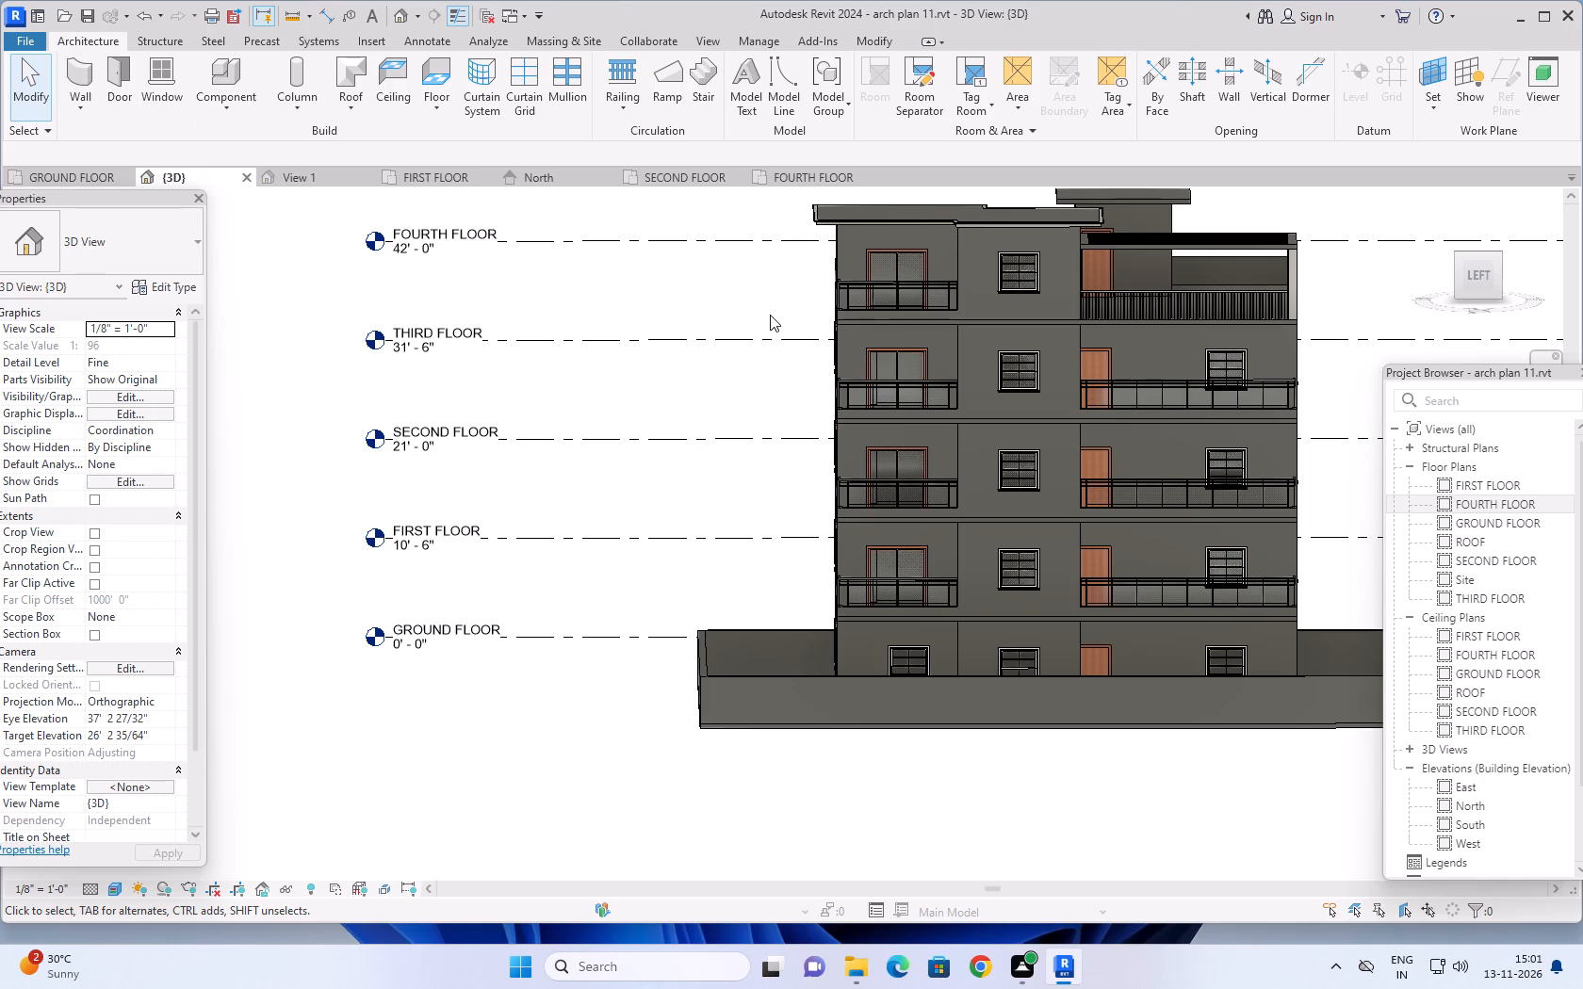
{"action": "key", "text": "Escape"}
Open the generic-model moulding around the roof slab for in-place editing.
{"action": "middle_click_drag", "start_coordinate": [780, 292], "coordinate": [744, 436]}
{"action": "scroll", "coordinate": [797, 372], "scroll_direction": "up", "scroll_amount": 6}
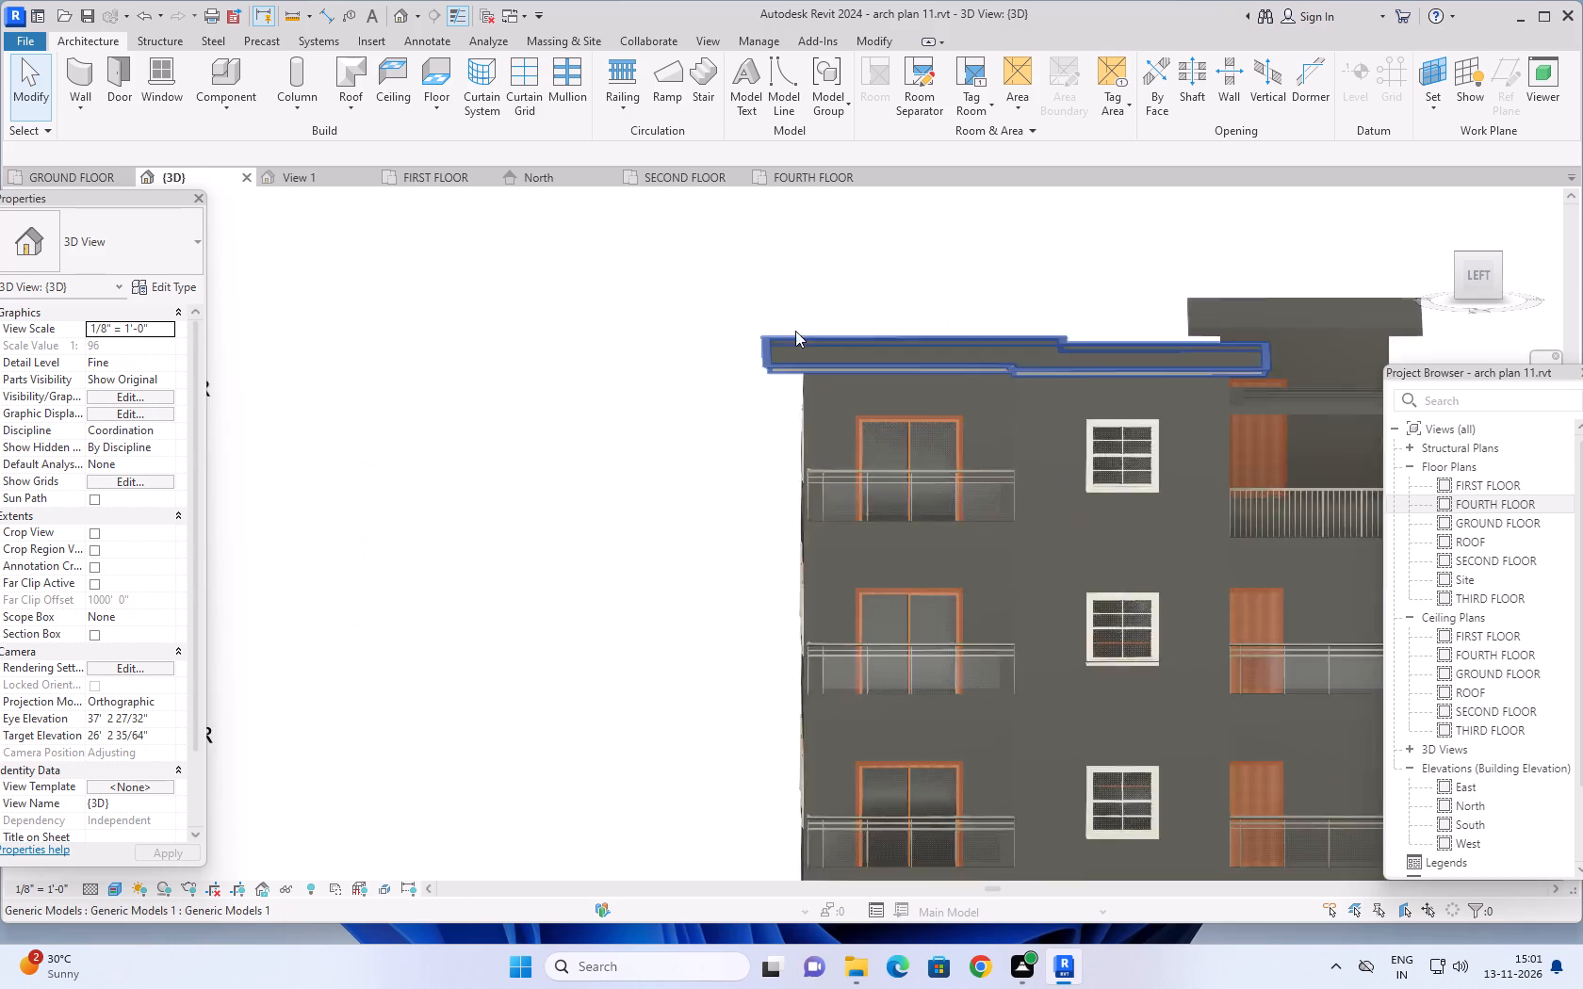
{"action": "left_click", "coordinate": [765, 380]}
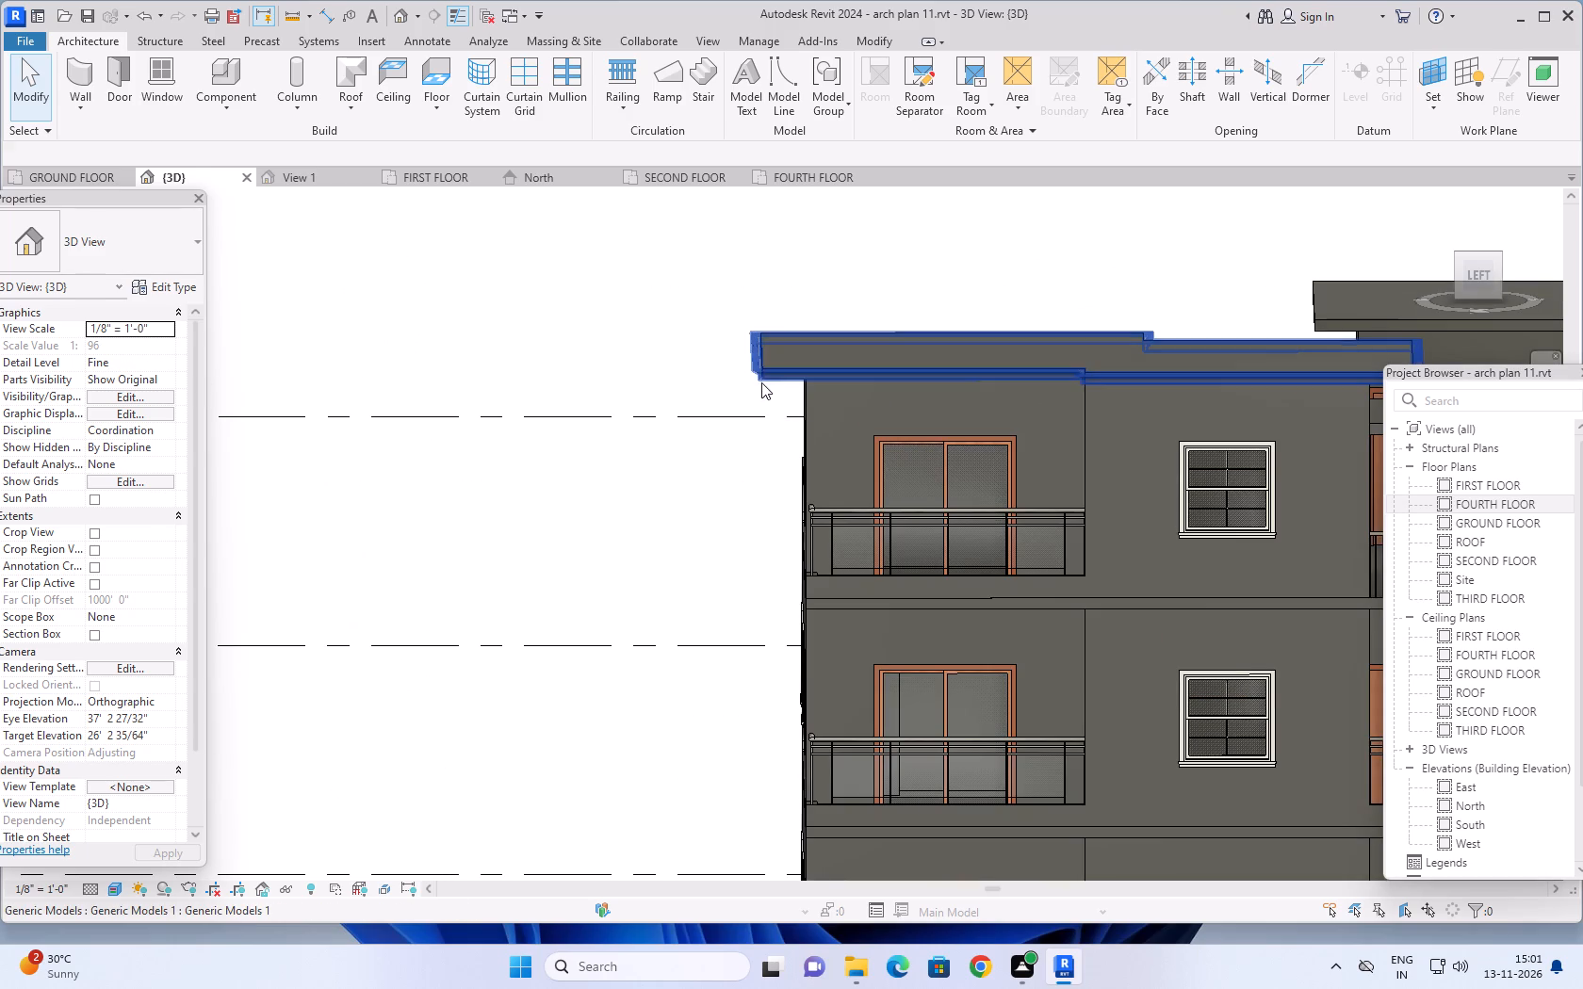
{"action": "scroll", "coordinate": [688, 411], "scroll_direction": "down", "scroll_amount": 3}
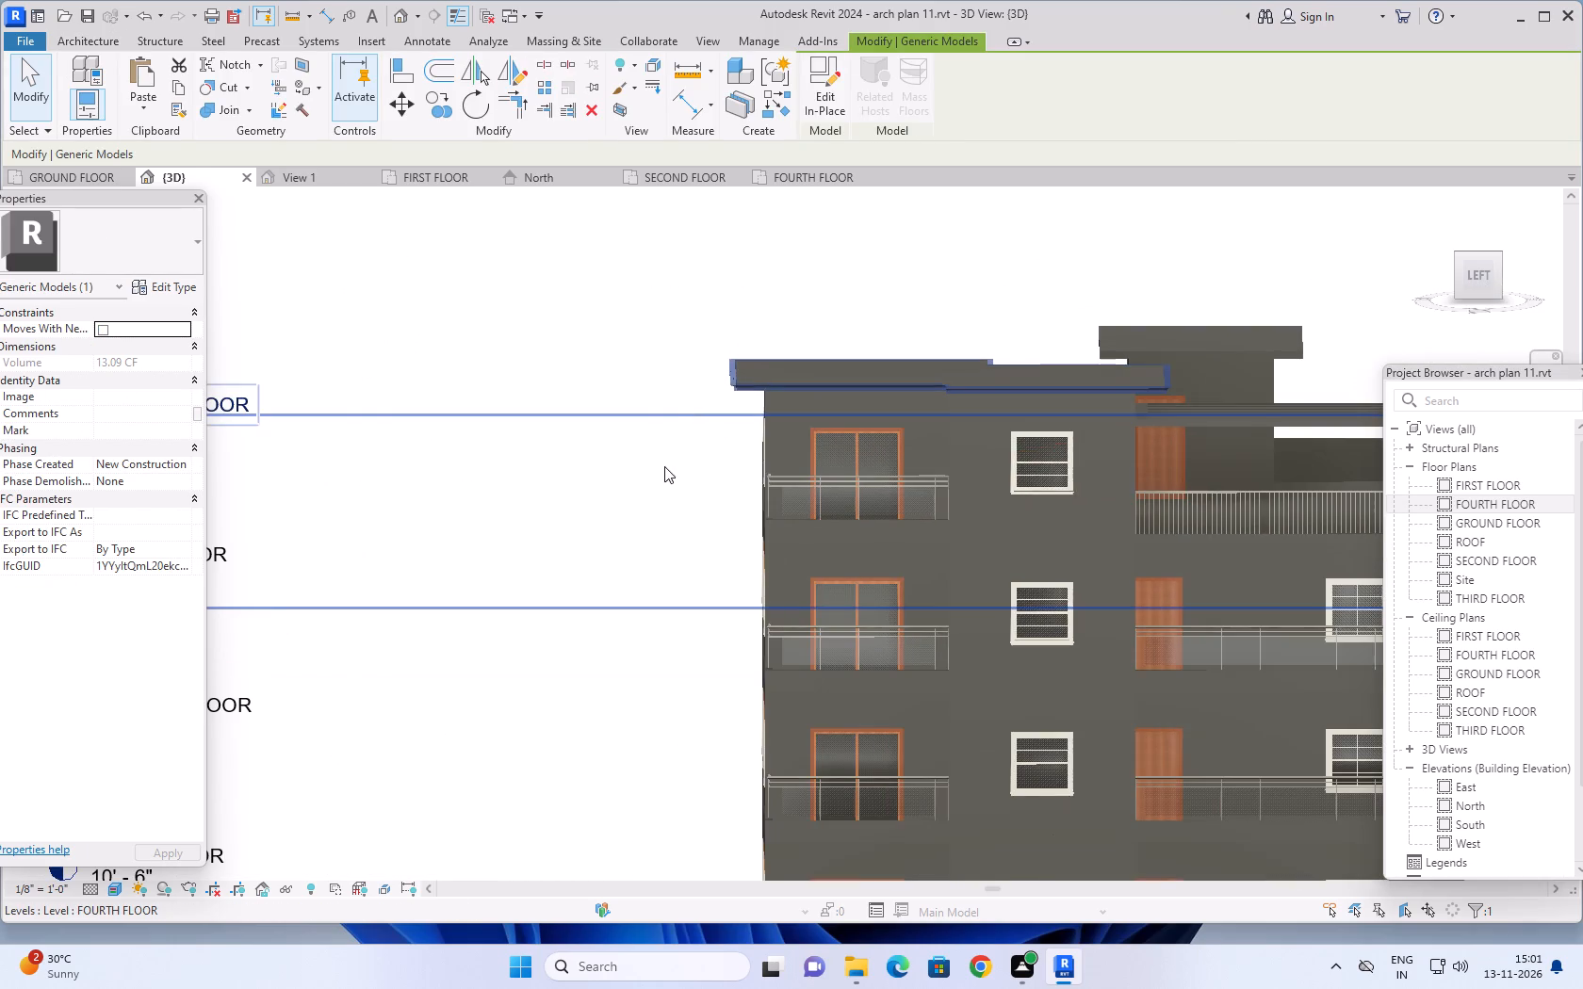
{"action": "middle_click_drag", "start_coordinate": [659, 463], "coordinate": [637, 409]}
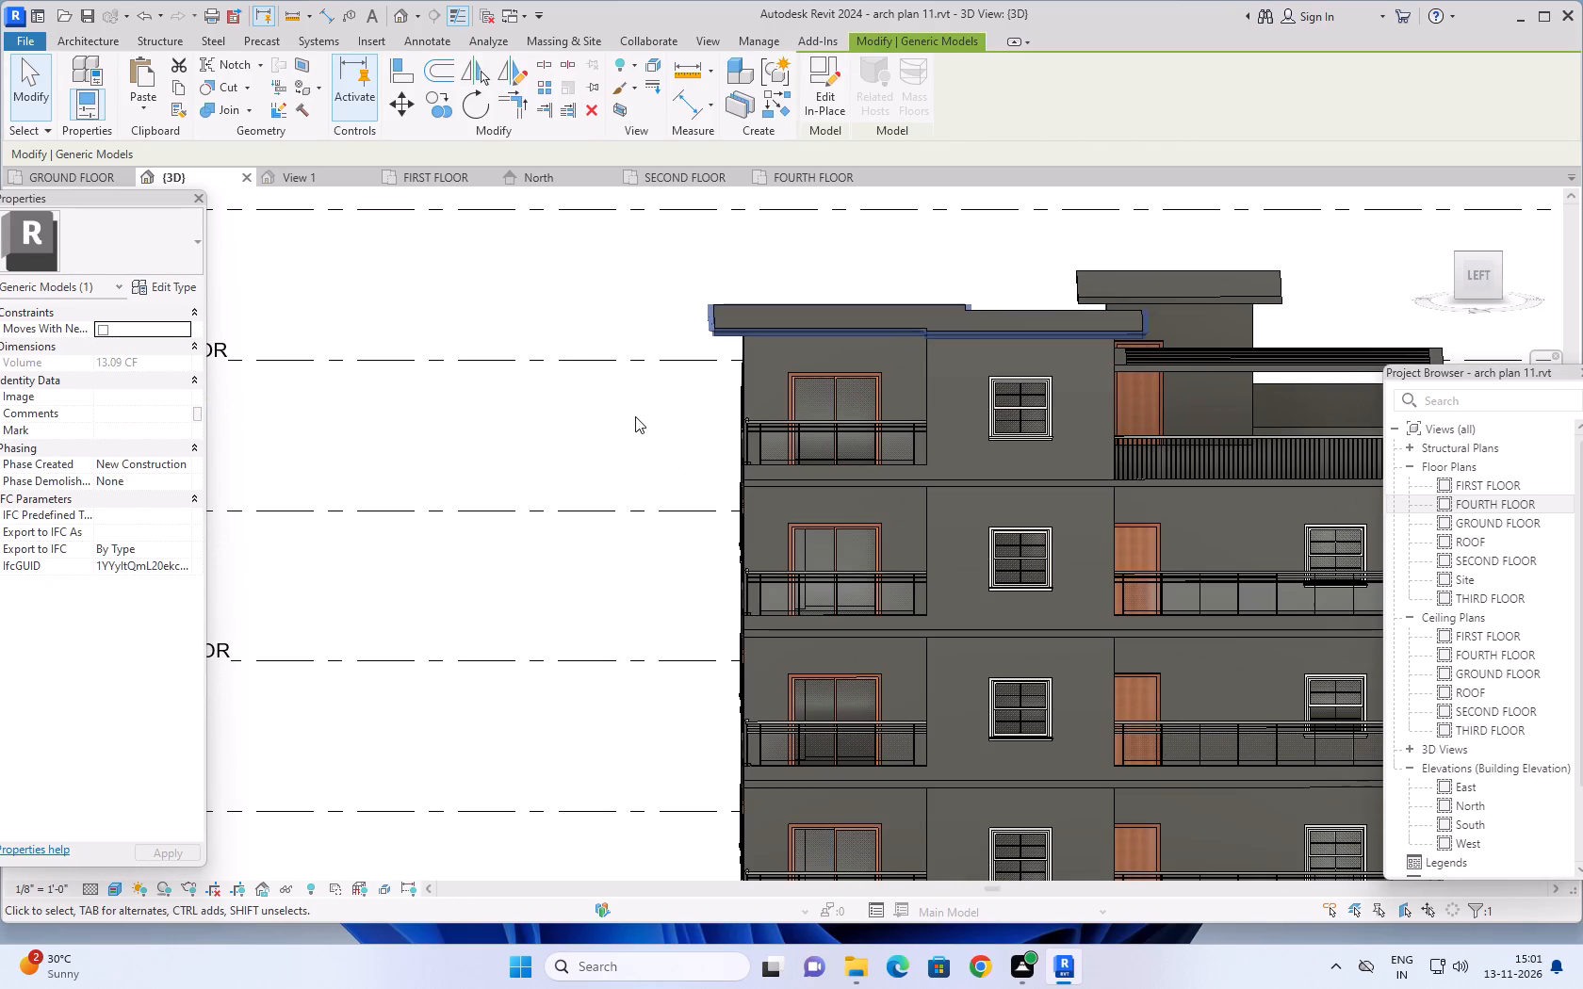
{"action": "left_click", "coordinate": [819, 61]}
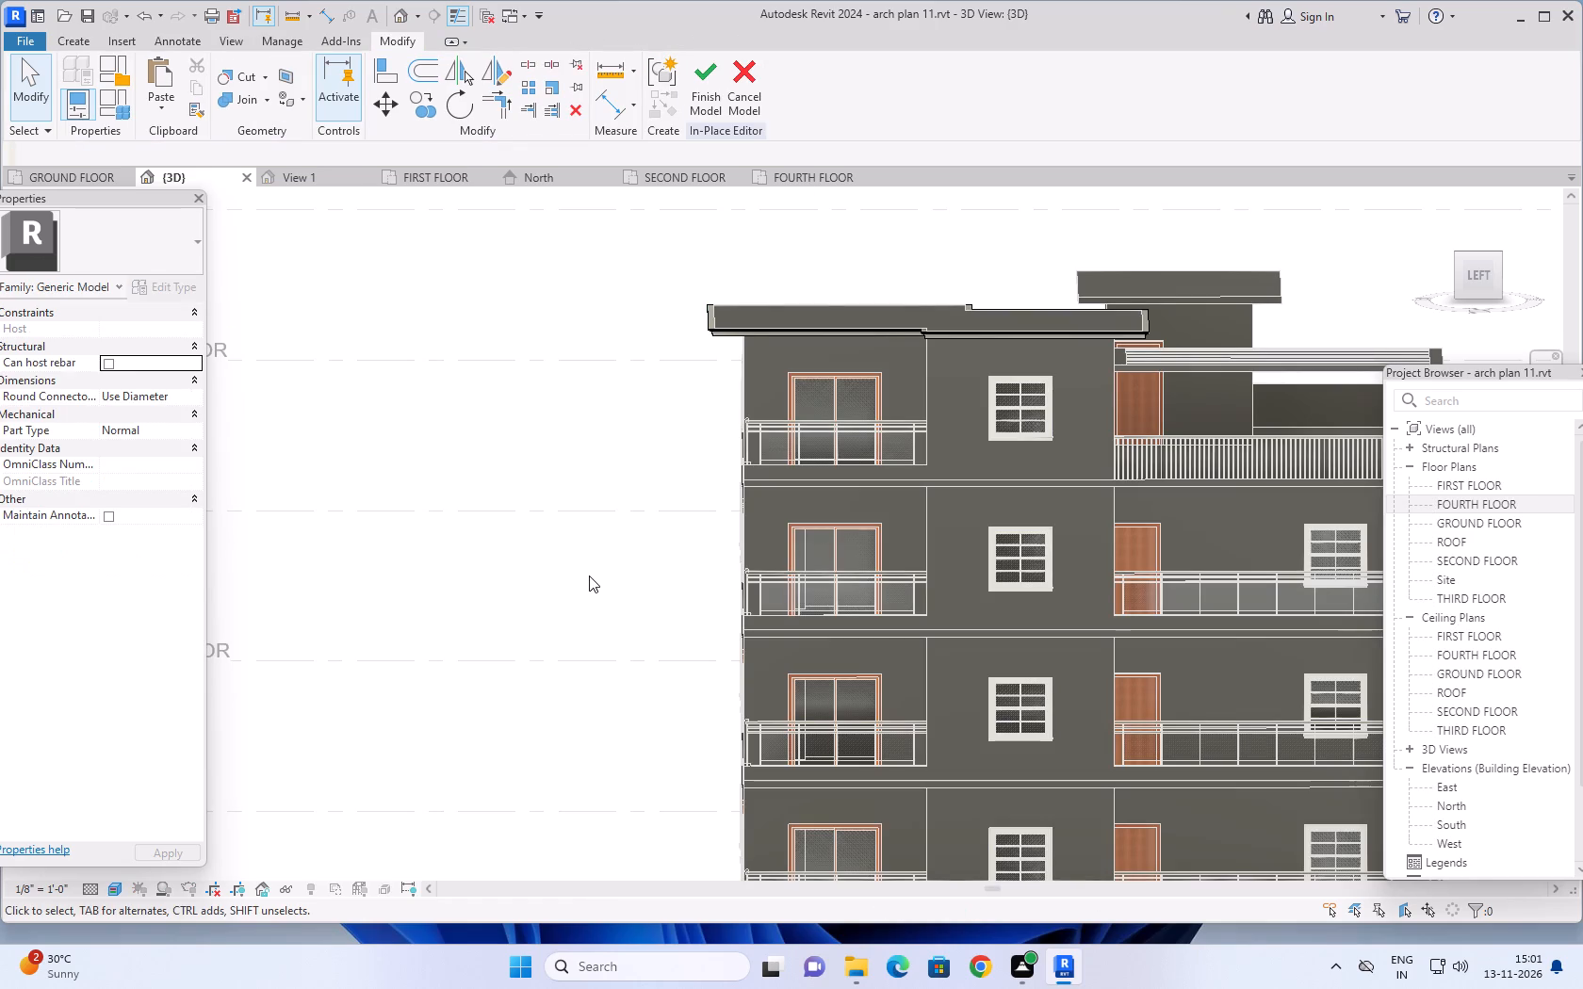
Examine the balconies, slab edges and windows on the building's left side, from the upper floors down to the ground floor.
{"action": "middle_click_drag", "start_coordinate": [586, 572], "coordinate": [478, 406]}
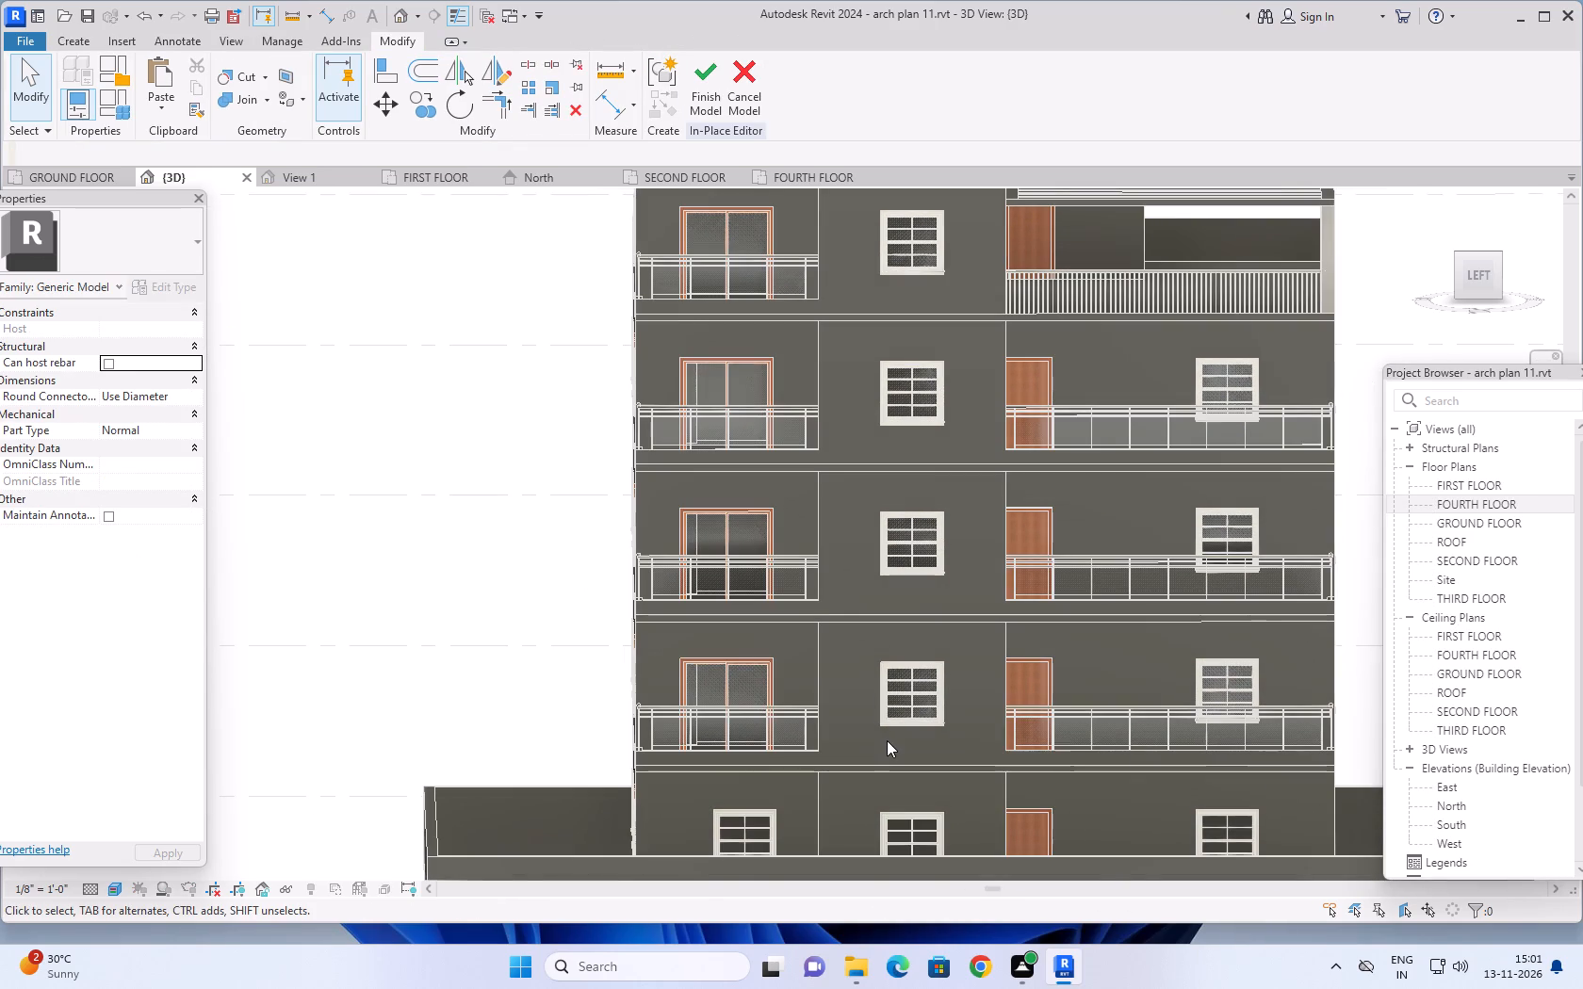
{"action": "middle_click_drag", "start_coordinate": [879, 736], "coordinate": [872, 705]}
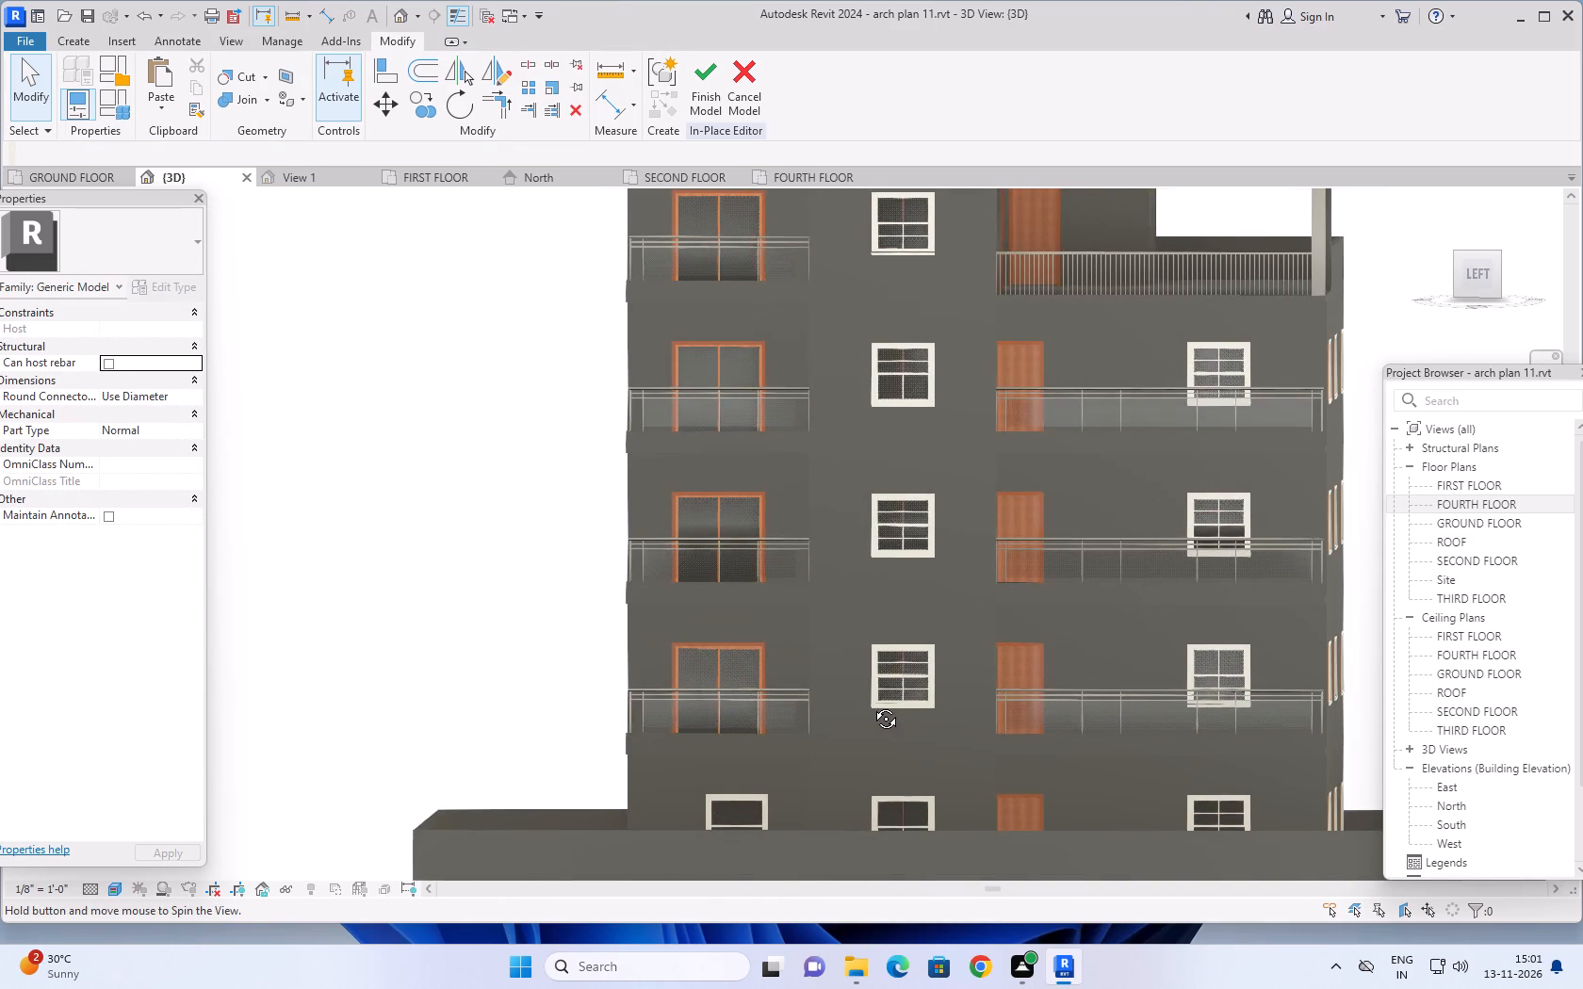
{"action": "middle_click_drag", "start_coordinate": [872, 705], "coordinate": [876, 712]}
{"action": "middle_click_drag", "start_coordinate": [879, 712], "coordinate": [851, 620]}
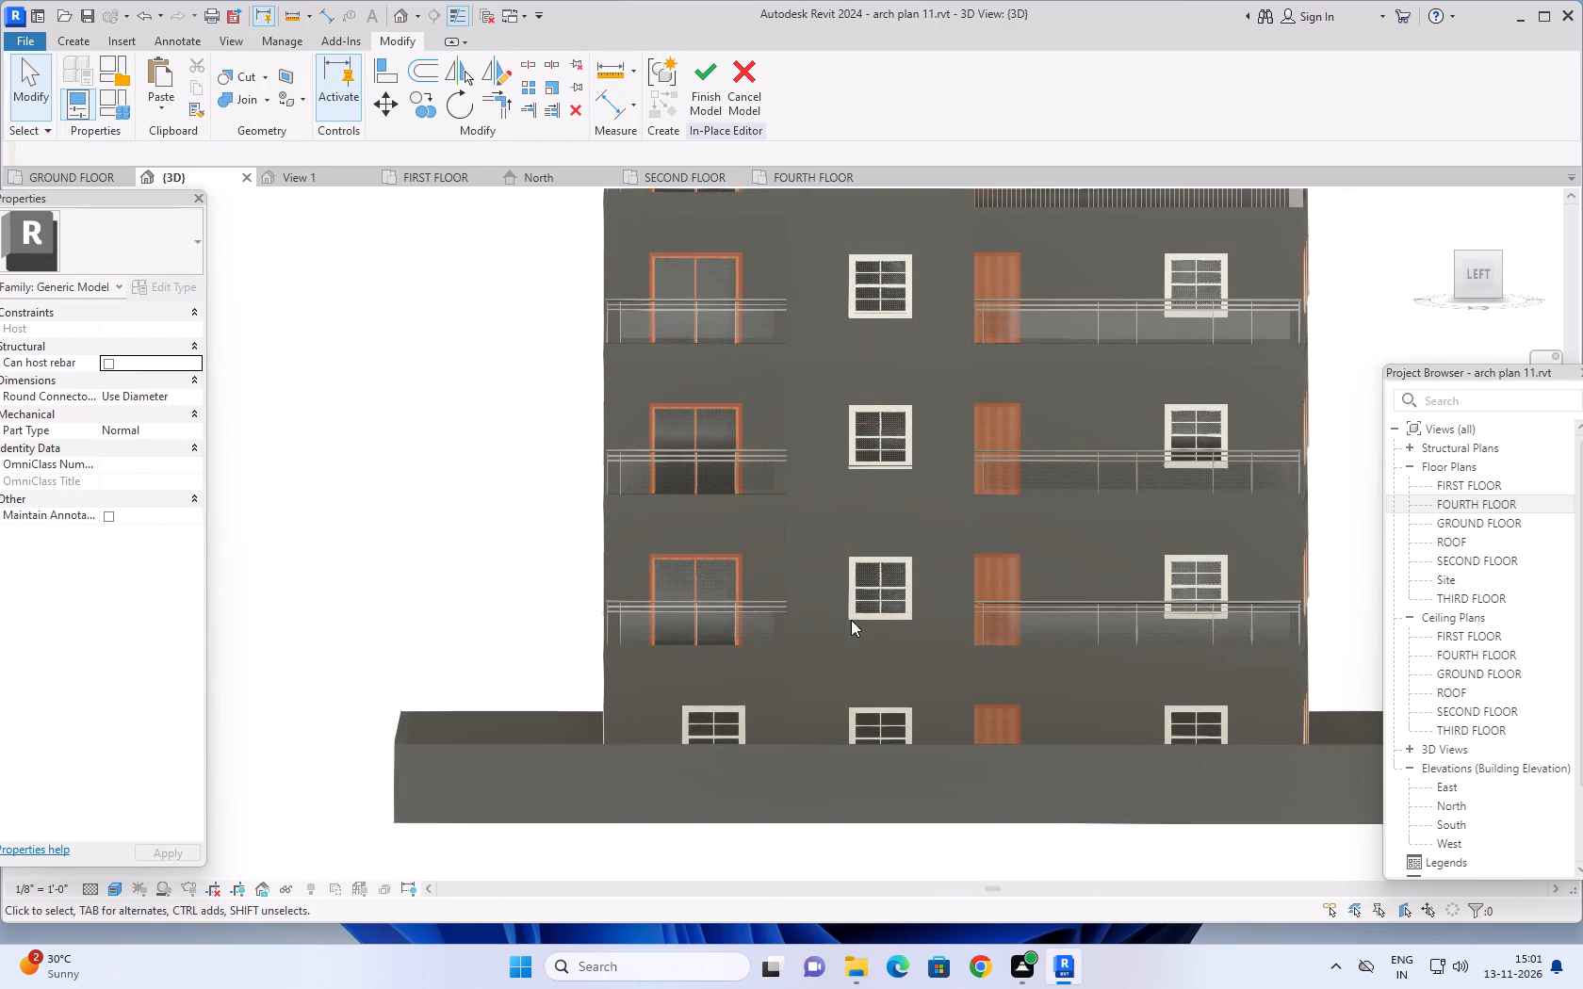
{"action": "scroll", "coordinate": [859, 695], "scroll_direction": "up", "scroll_amount": 4}
{"action": "scroll", "coordinate": [831, 534], "scroll_direction": "up", "scroll_amount": 3}
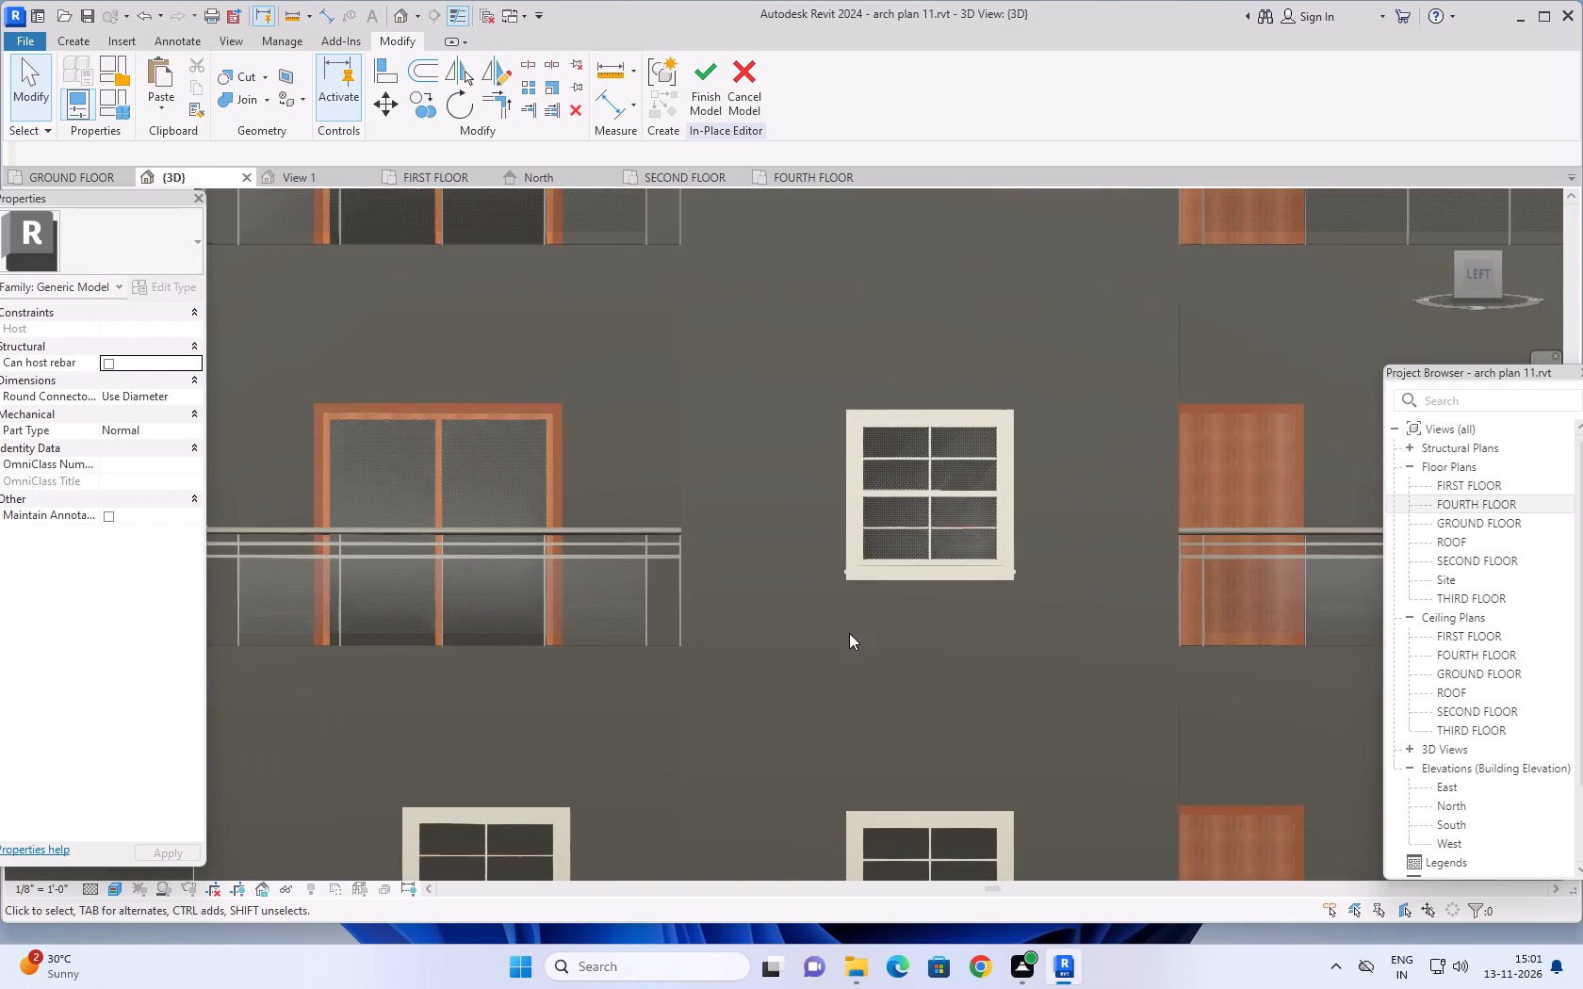
{"action": "middle_click_drag", "start_coordinate": [852, 646], "coordinate": [822, 559], "text": "shift"}
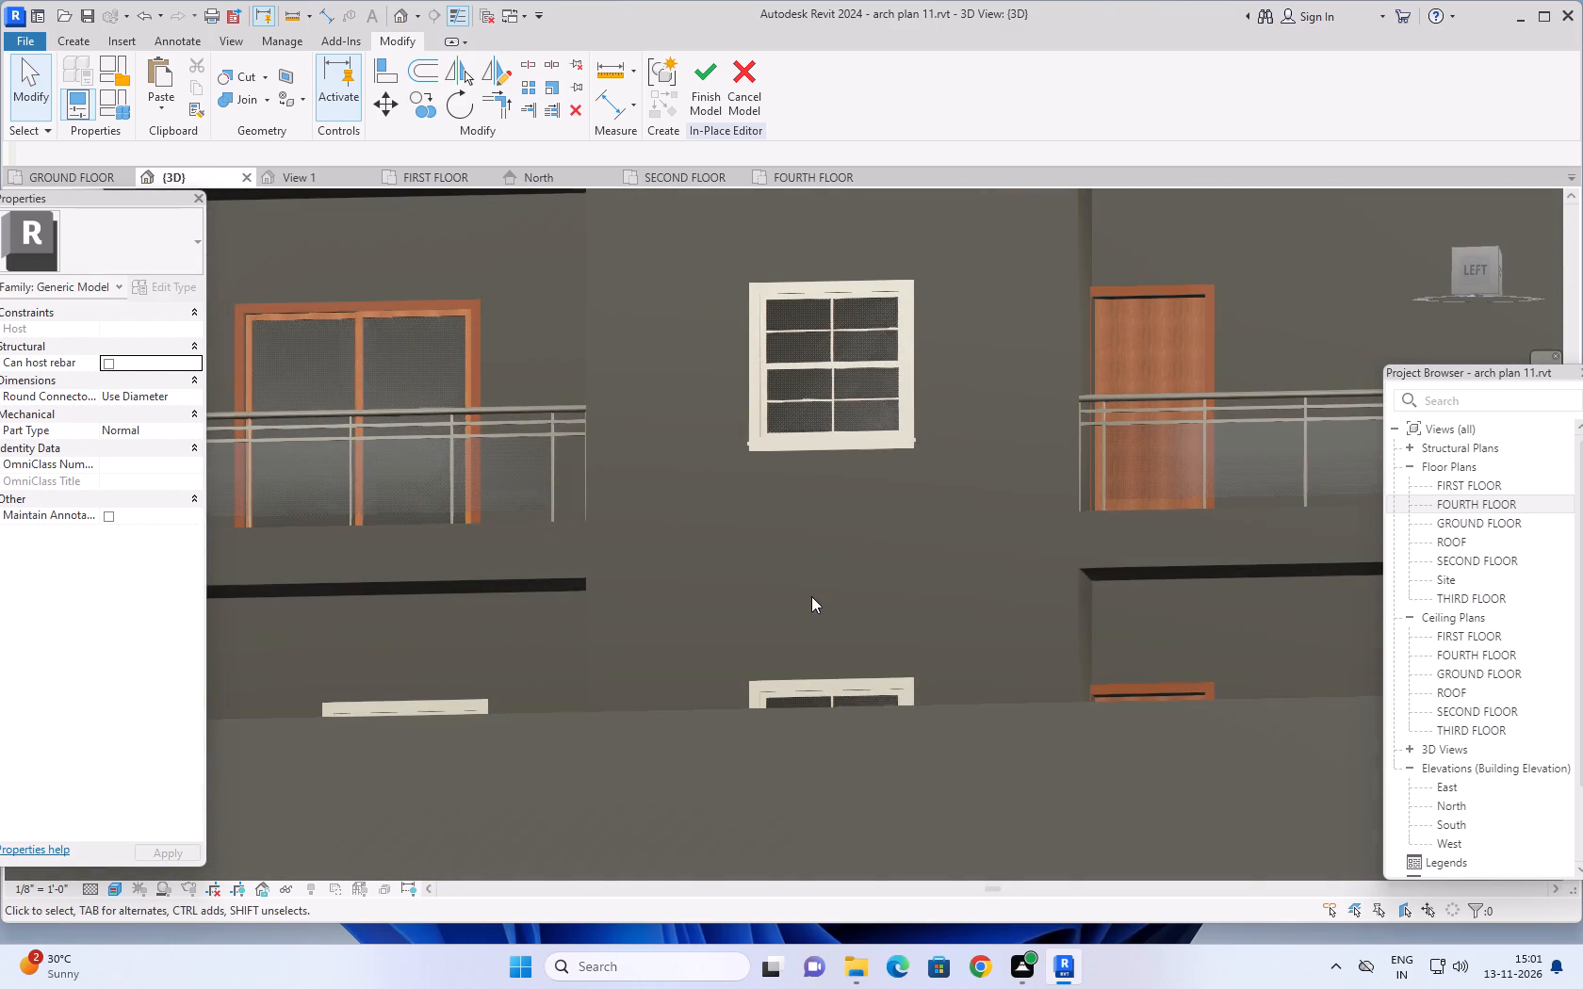
{"action": "scroll", "coordinate": [784, 680], "scroll_direction": "up", "scroll_amount": 5}
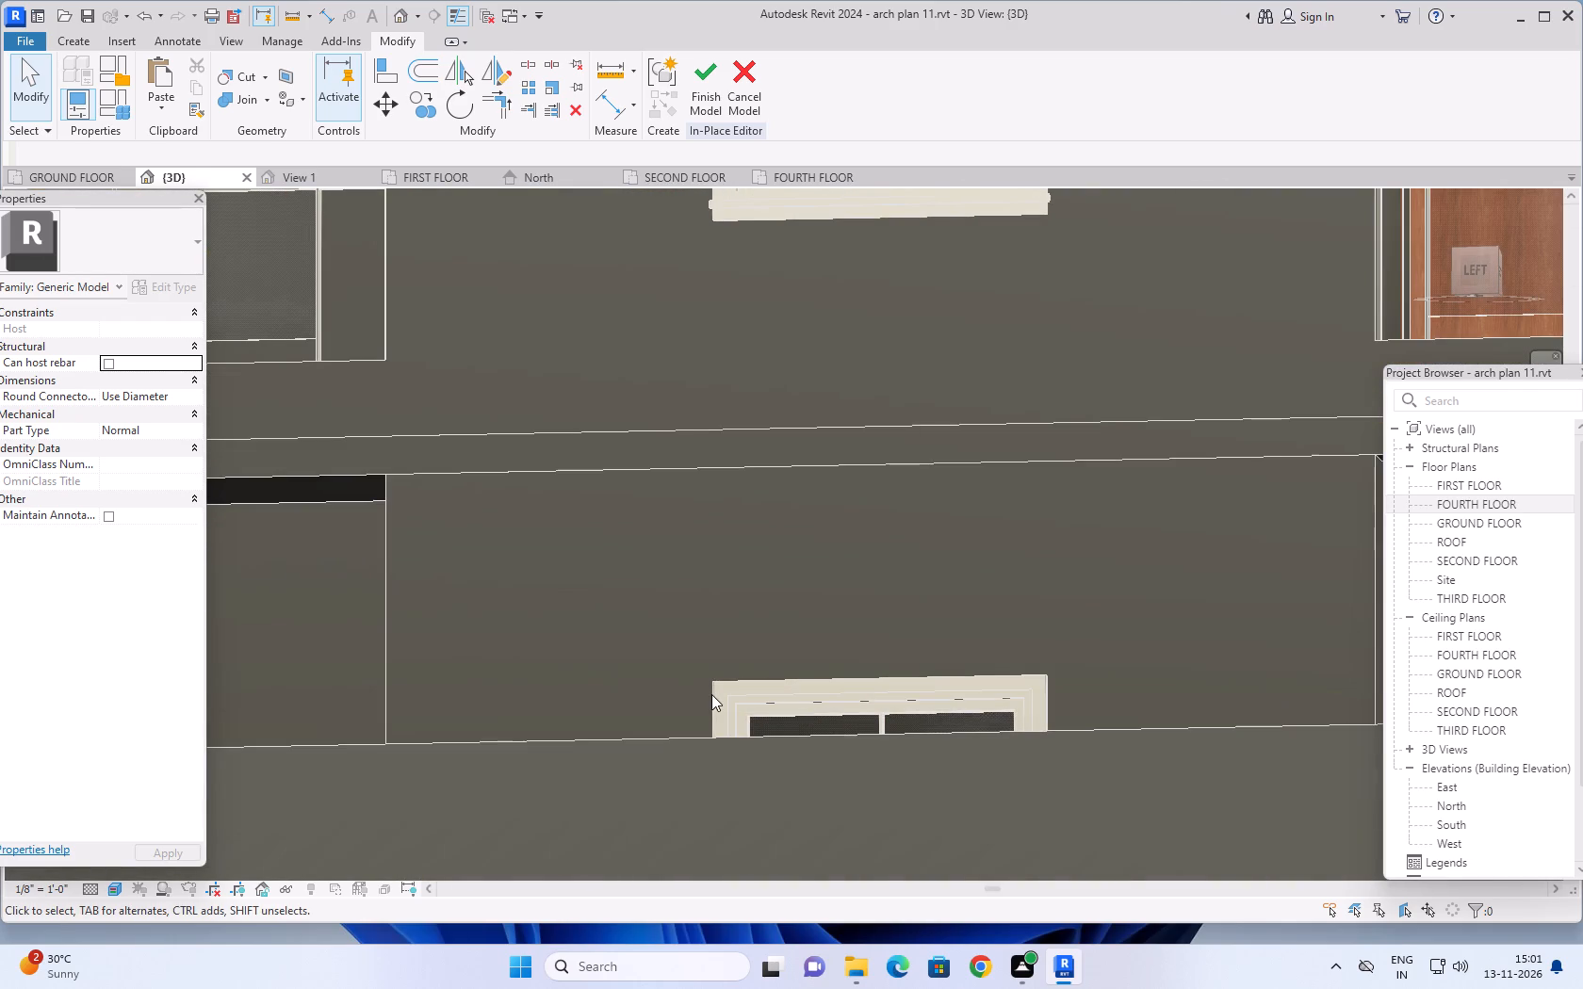
{"action": "middle_click_drag", "start_coordinate": [713, 690], "coordinate": [765, 697], "text": "shift"}
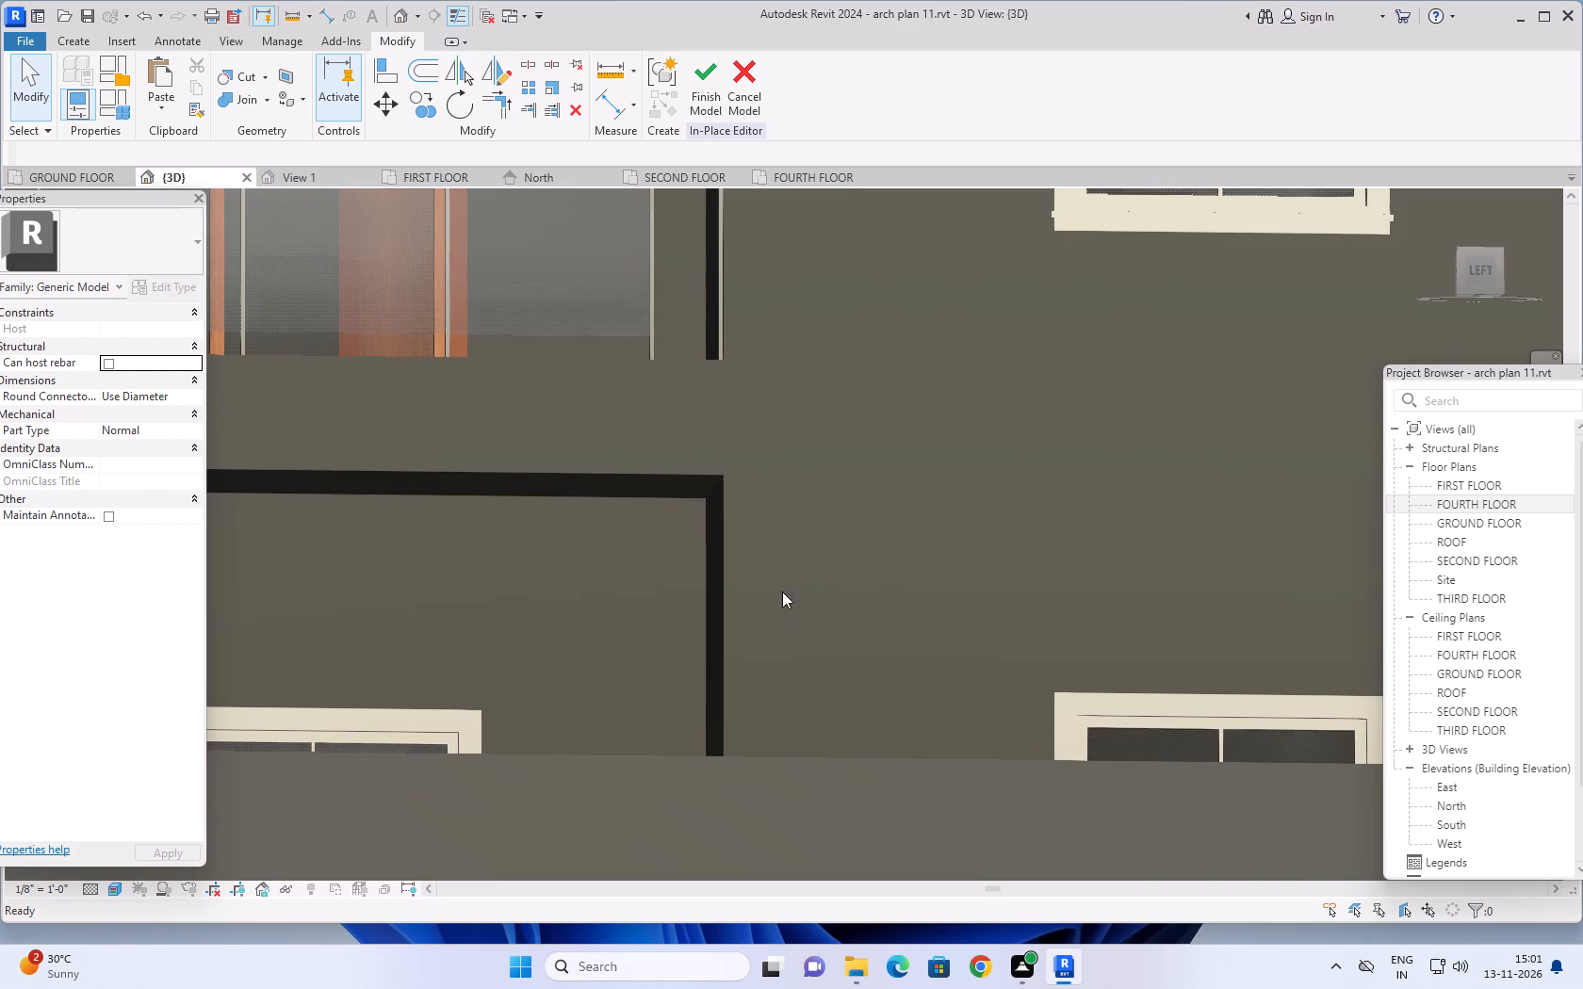
Finish the in-place editing of the roof slab moulding.
{"action": "scroll", "coordinate": [782, 555], "scroll_direction": "down", "scroll_amount": 3}
{"action": "left_click", "coordinate": [704, 81]}
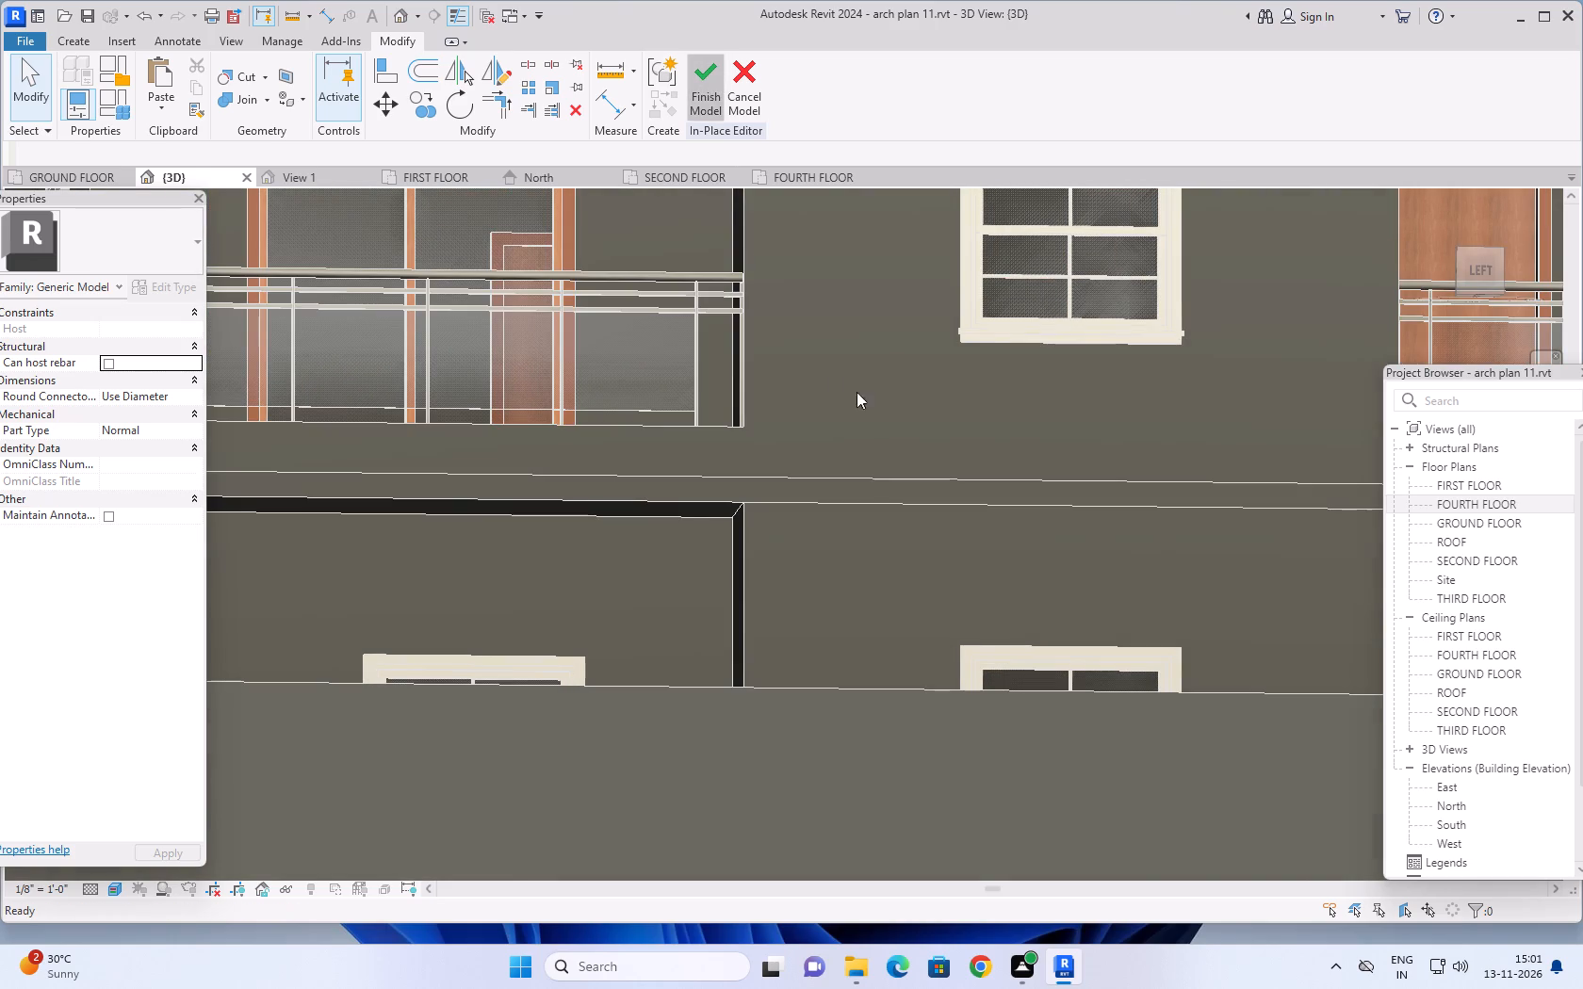
Review the building's left side from below and above, down to the boundary wall and ground-floor windows.
{"action": "scroll", "coordinate": [967, 397], "scroll_direction": "down", "scroll_amount": 9}
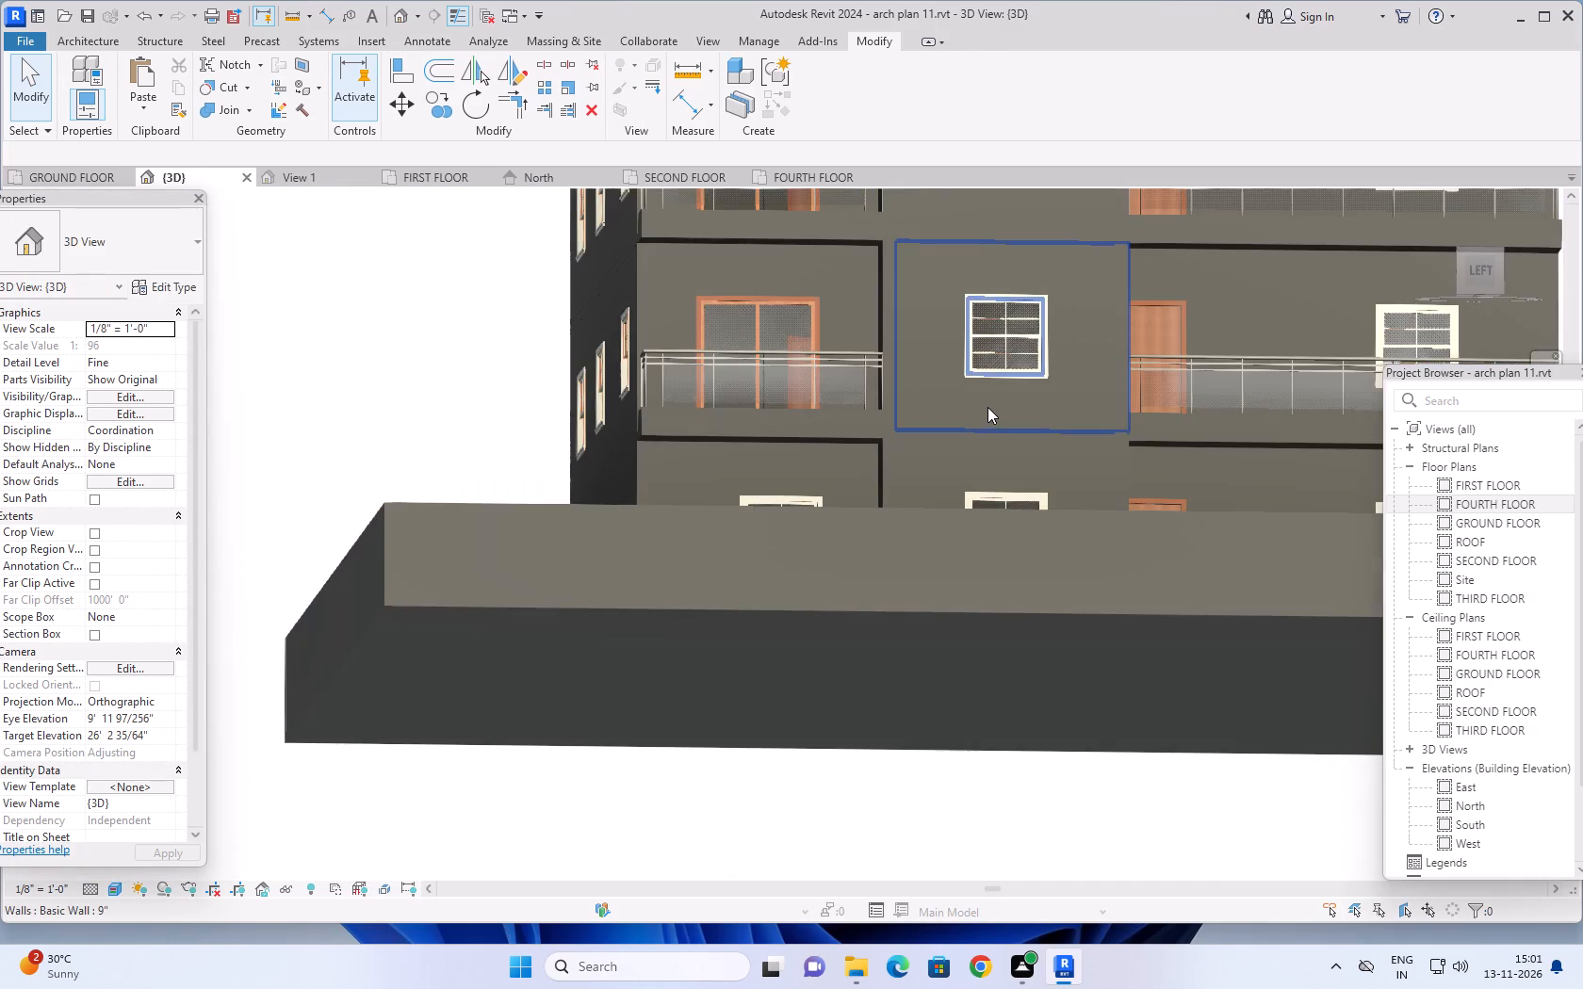
{"action": "scroll", "coordinate": [987, 407], "scroll_direction": "down", "scroll_amount": 2}
{"action": "middle_click_drag", "start_coordinate": [982, 408], "coordinate": [862, 464]}
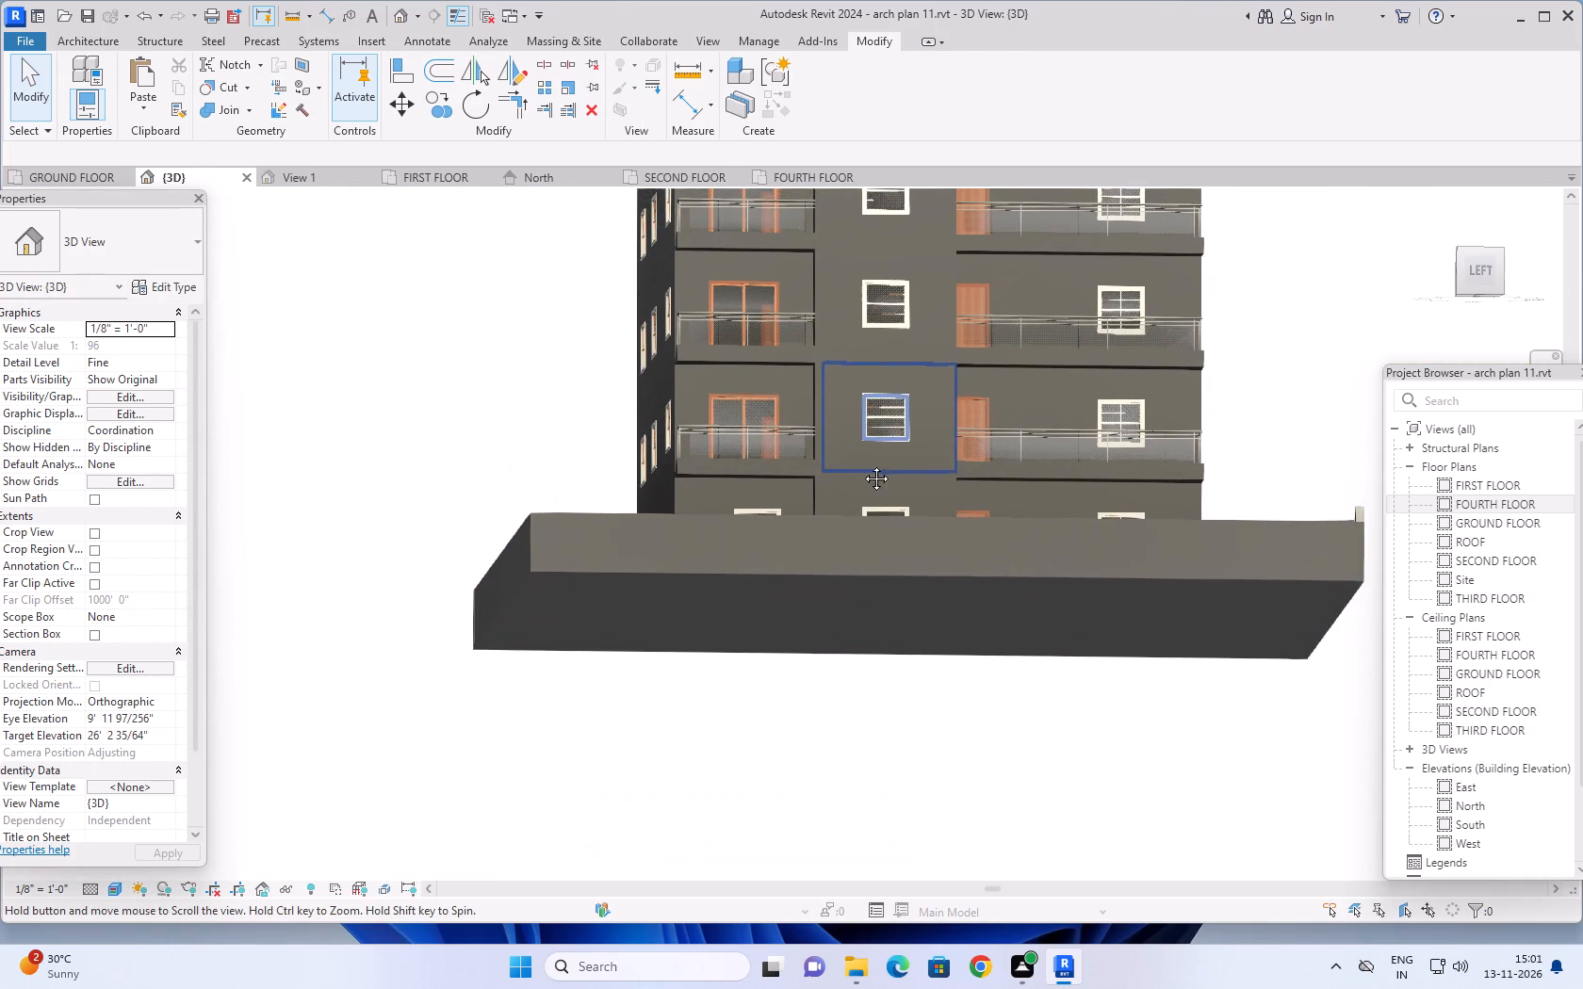
{"action": "middle_click_drag", "start_coordinate": [862, 464], "coordinate": [818, 516]}
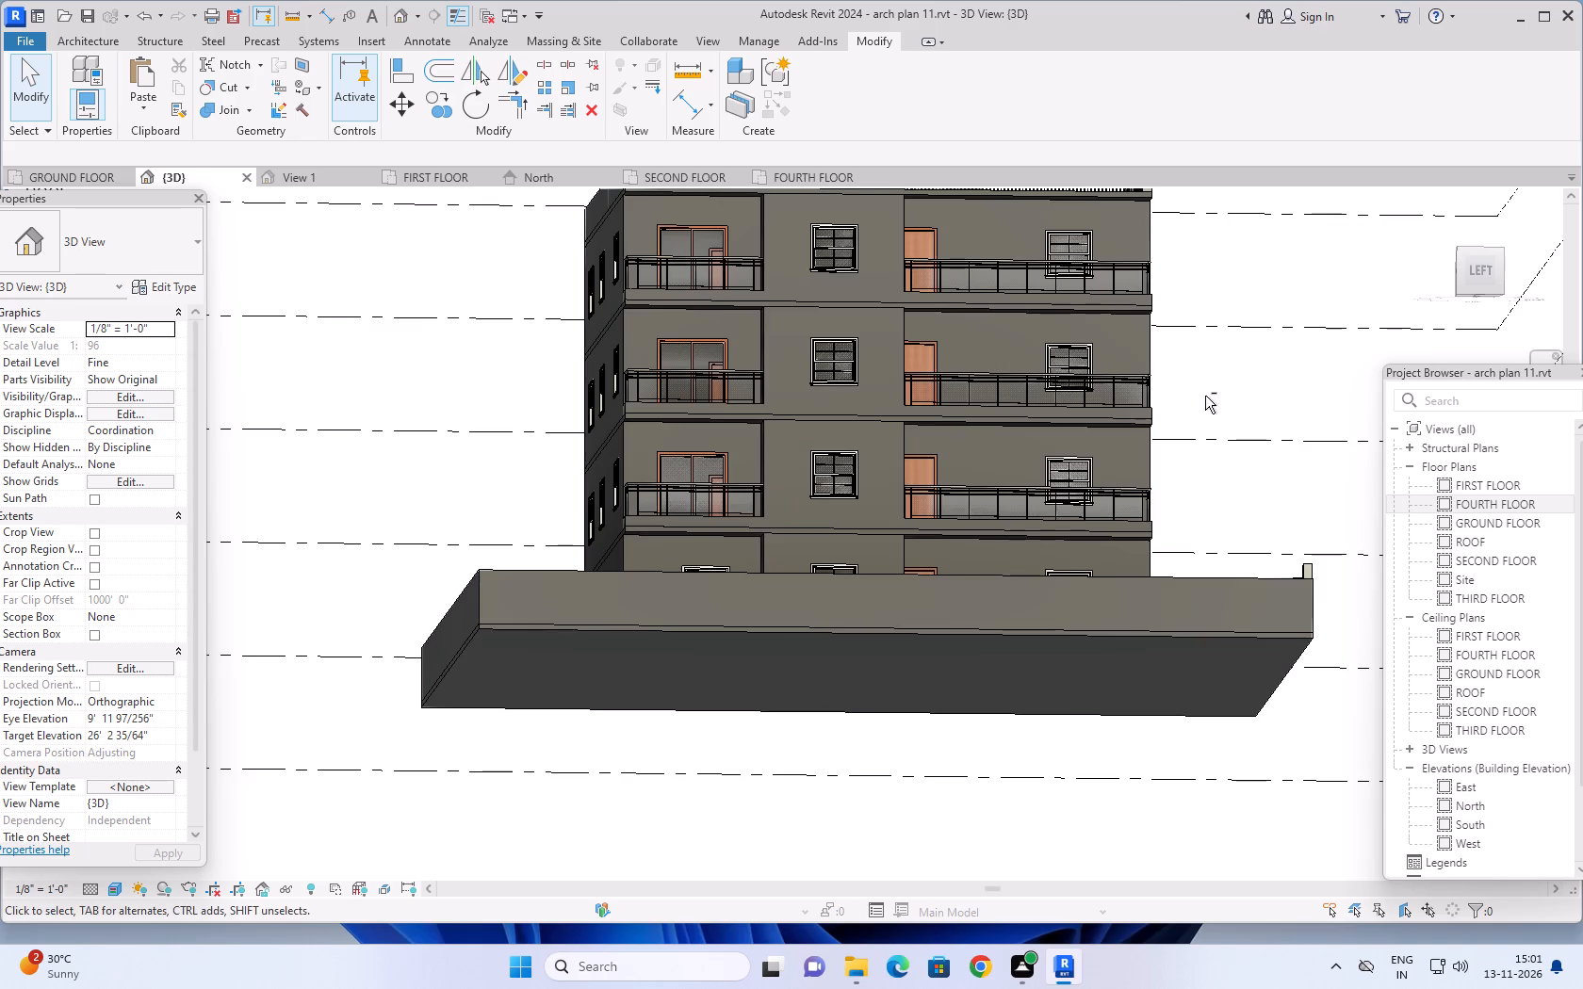
{"action": "middle_click_drag", "start_coordinate": [1202, 403], "coordinate": [1170, 549], "text": "shift"}
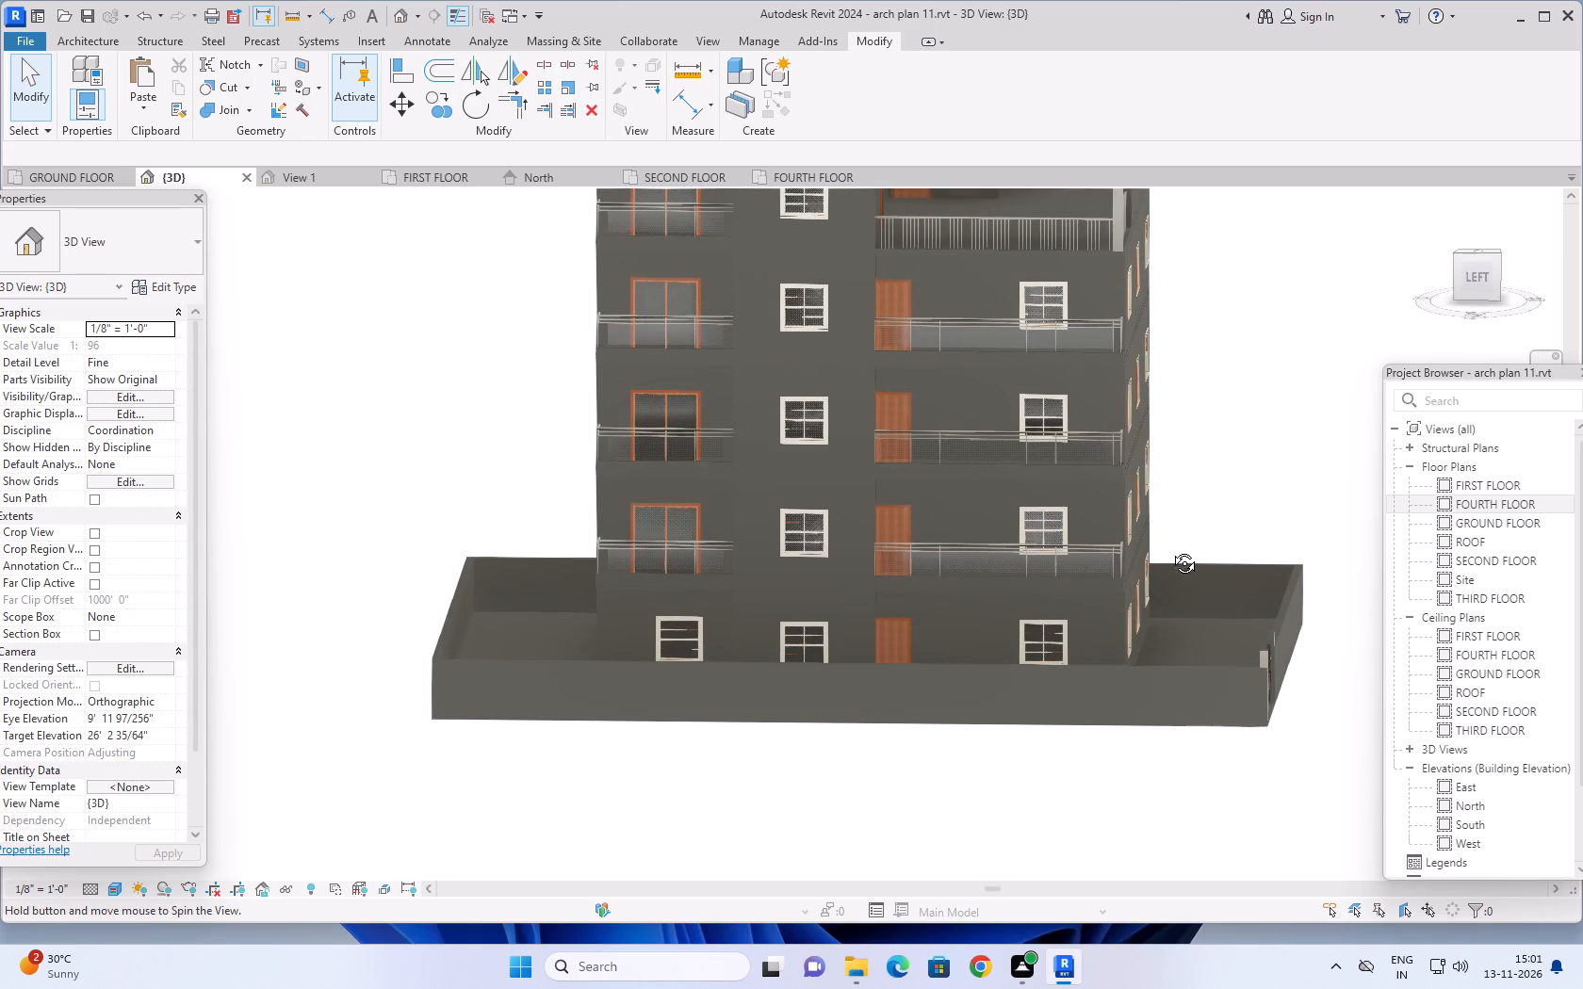
{"action": "middle_click_drag", "start_coordinate": [1170, 549], "coordinate": [1177, 581], "text": "shift"}
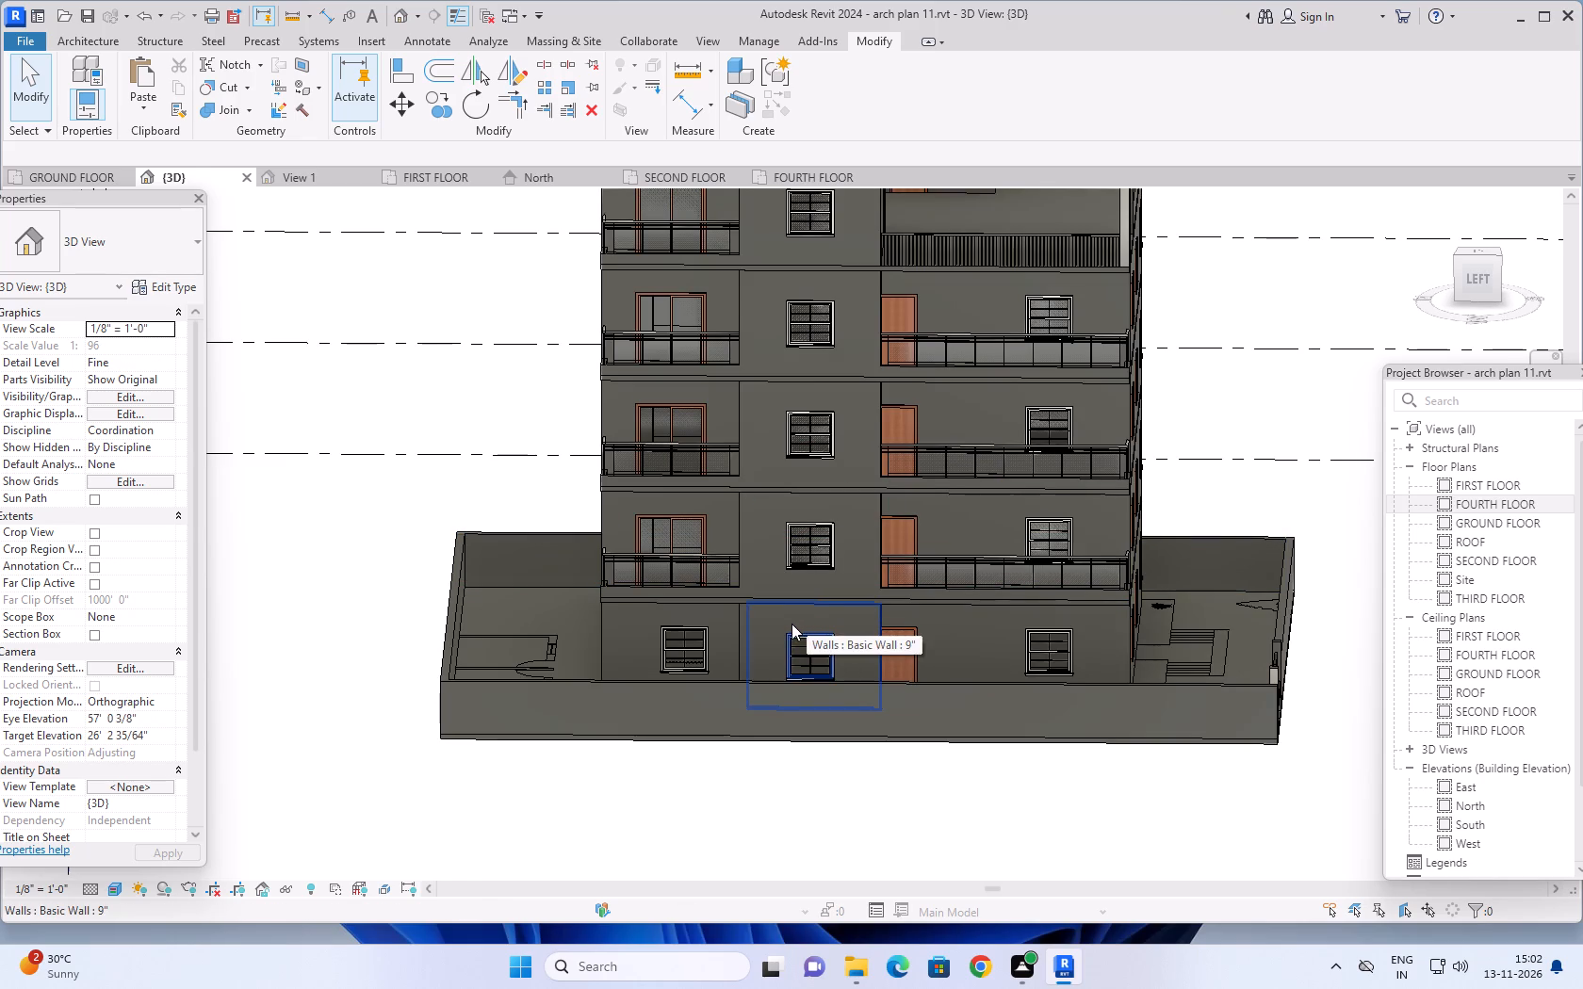
{"action": "middle_click_drag", "start_coordinate": [791, 624], "coordinate": [794, 610]}
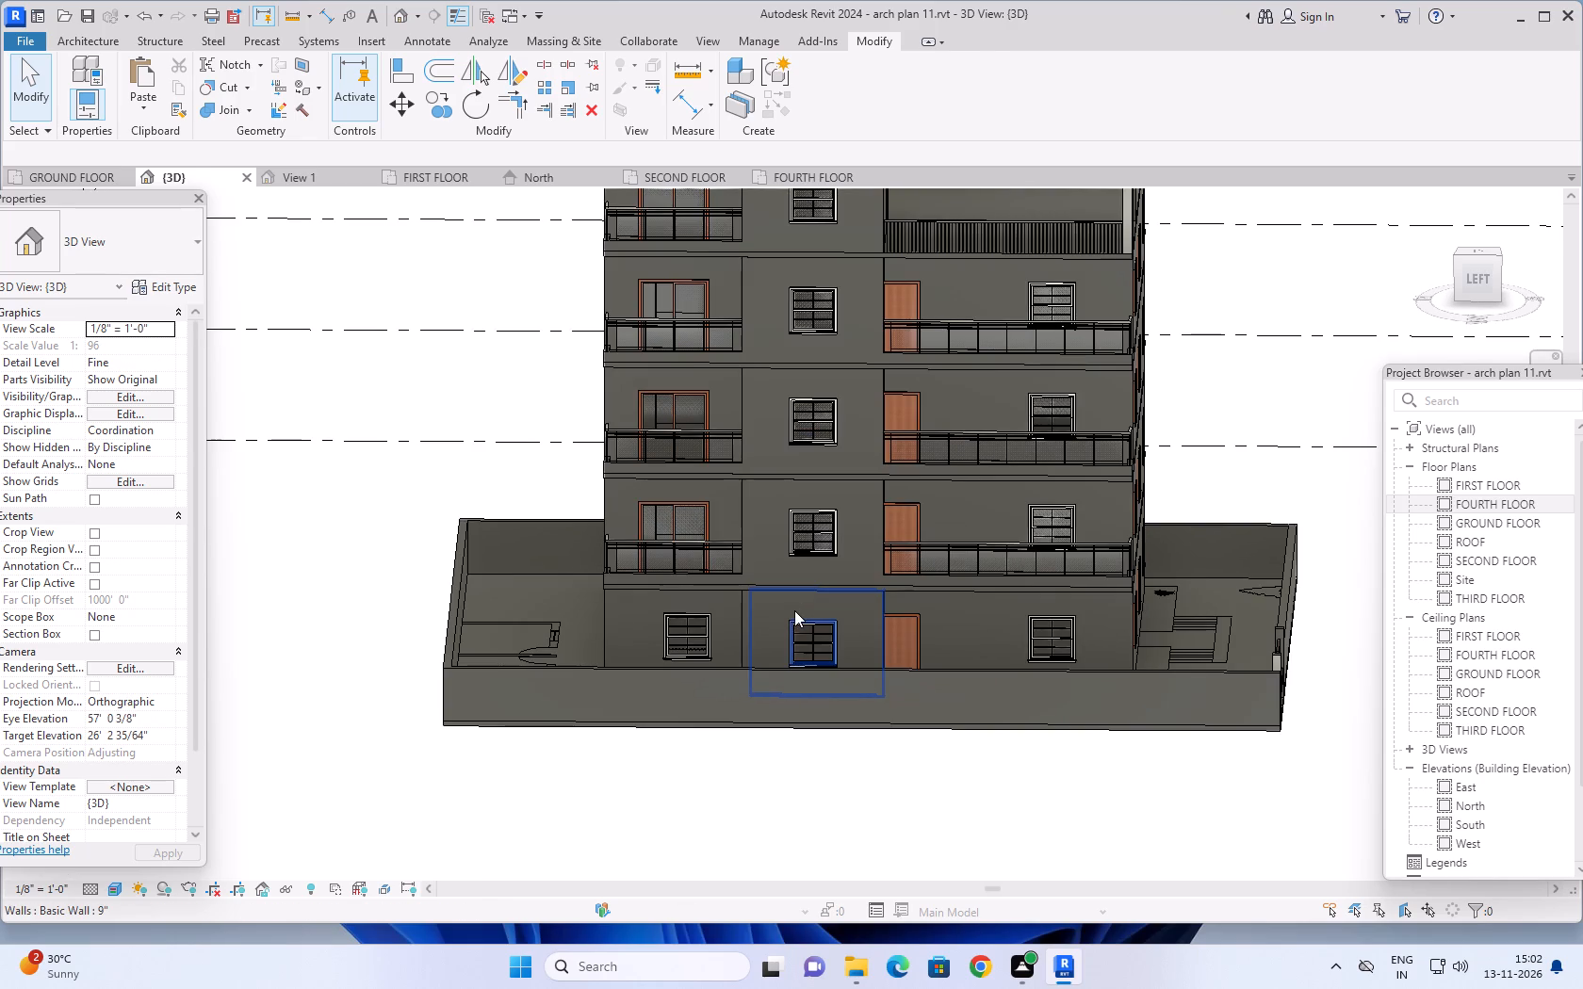
{"action": "key", "text": "Escape"}
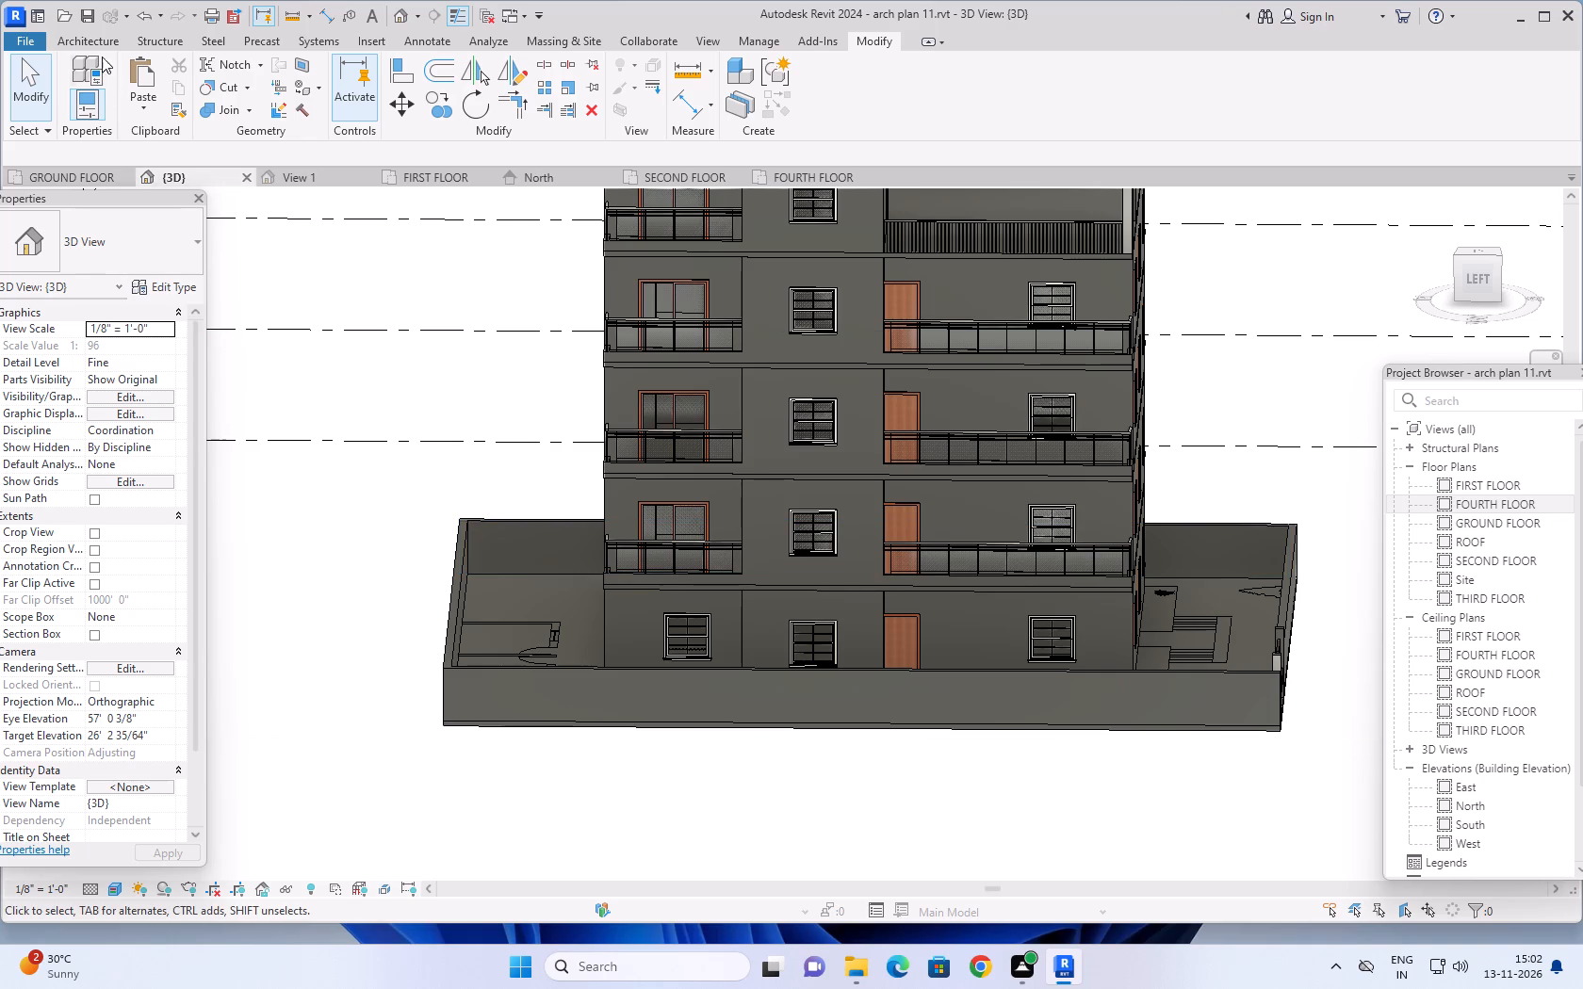
Create a new in-place component in the Generic Models category, keeping the suggested name.
{"action": "left_click", "coordinate": [77, 42]}
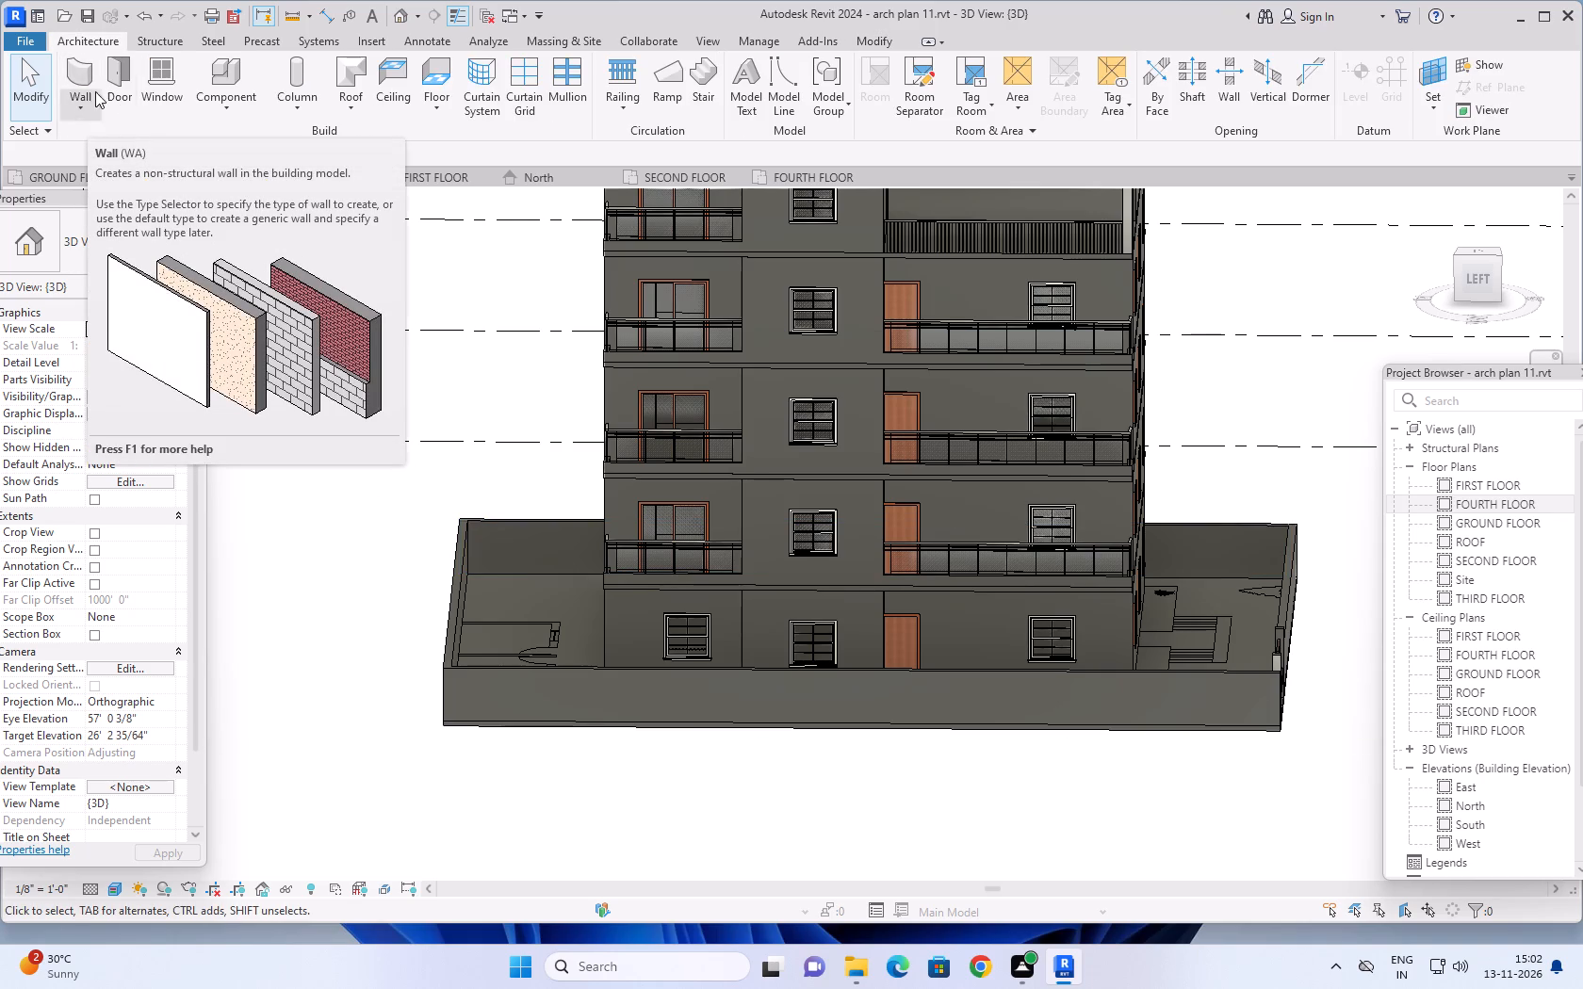
{"action": "left_click", "coordinate": [220, 104]}
{"action": "left_click", "coordinate": [235, 179]}
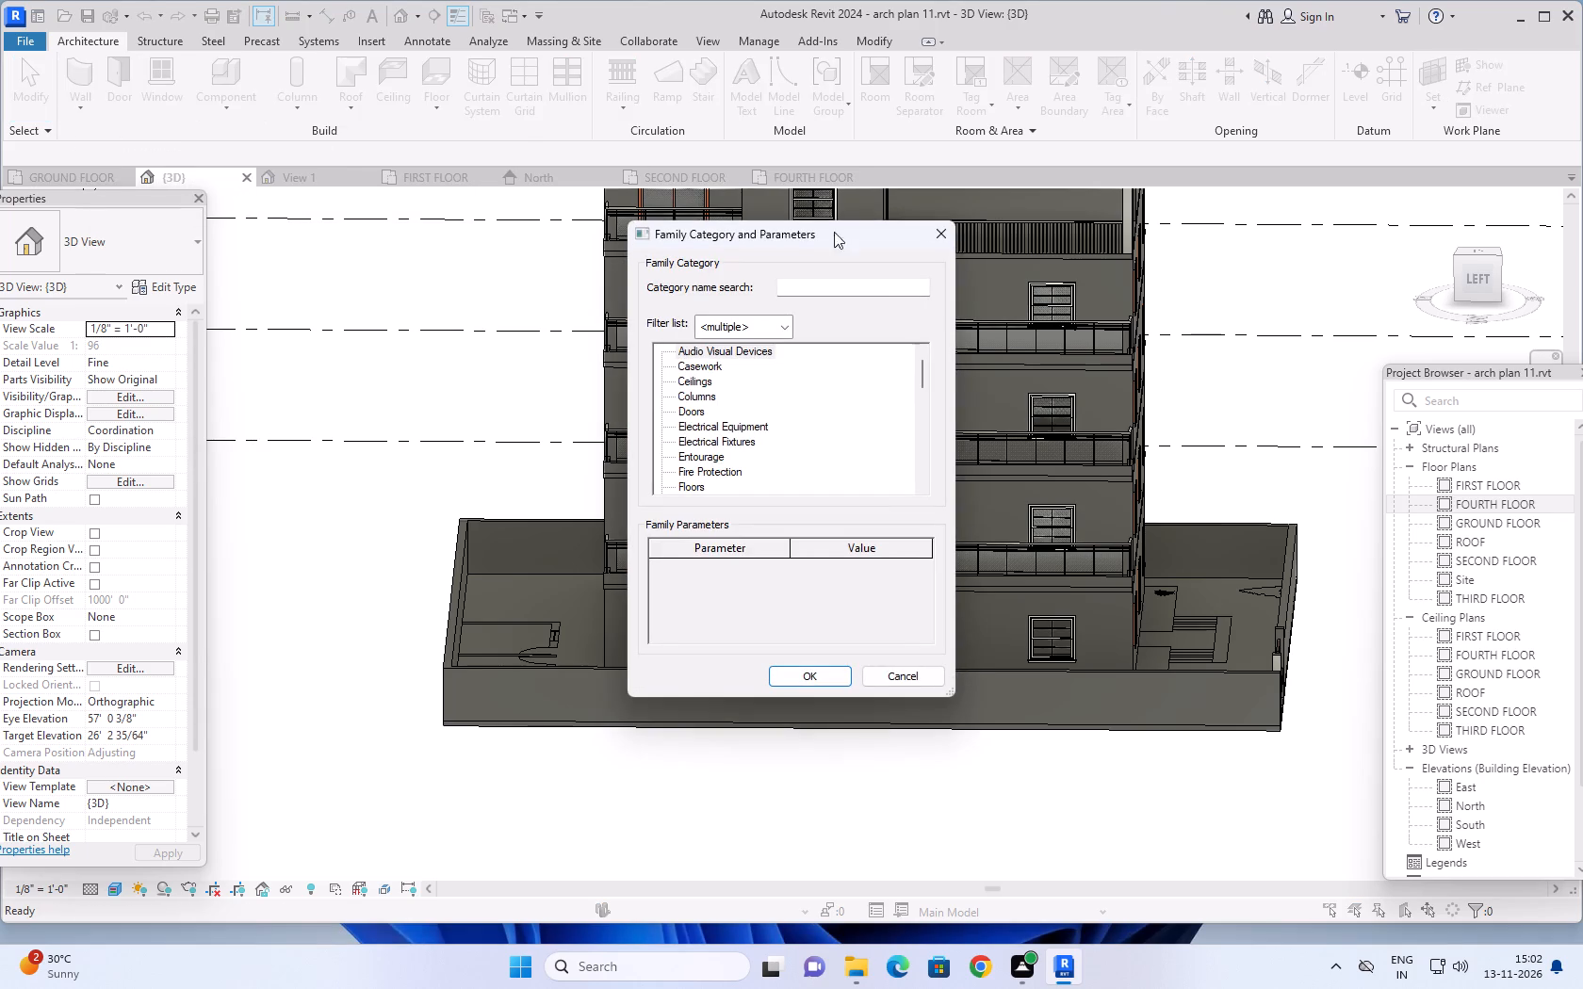
{"action": "left_click", "coordinate": [867, 277]}
{"action": "left_click", "coordinate": [861, 289]}
{"action": "type", "text": "GENER"}
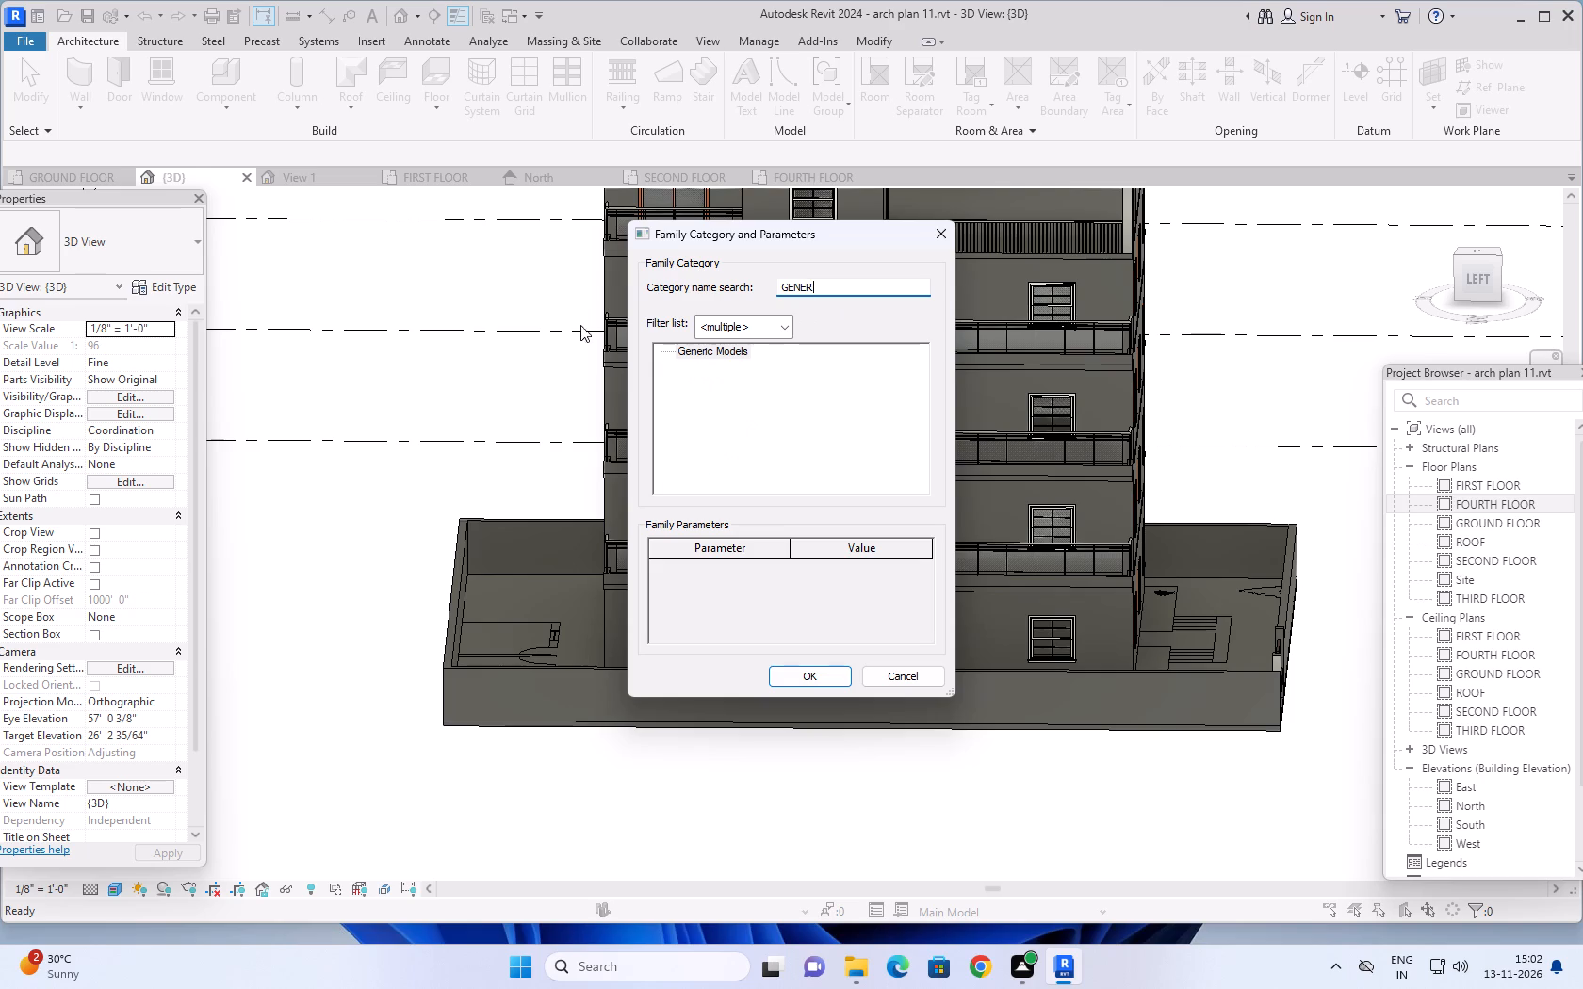
{"action": "left_click", "coordinate": [718, 349]}
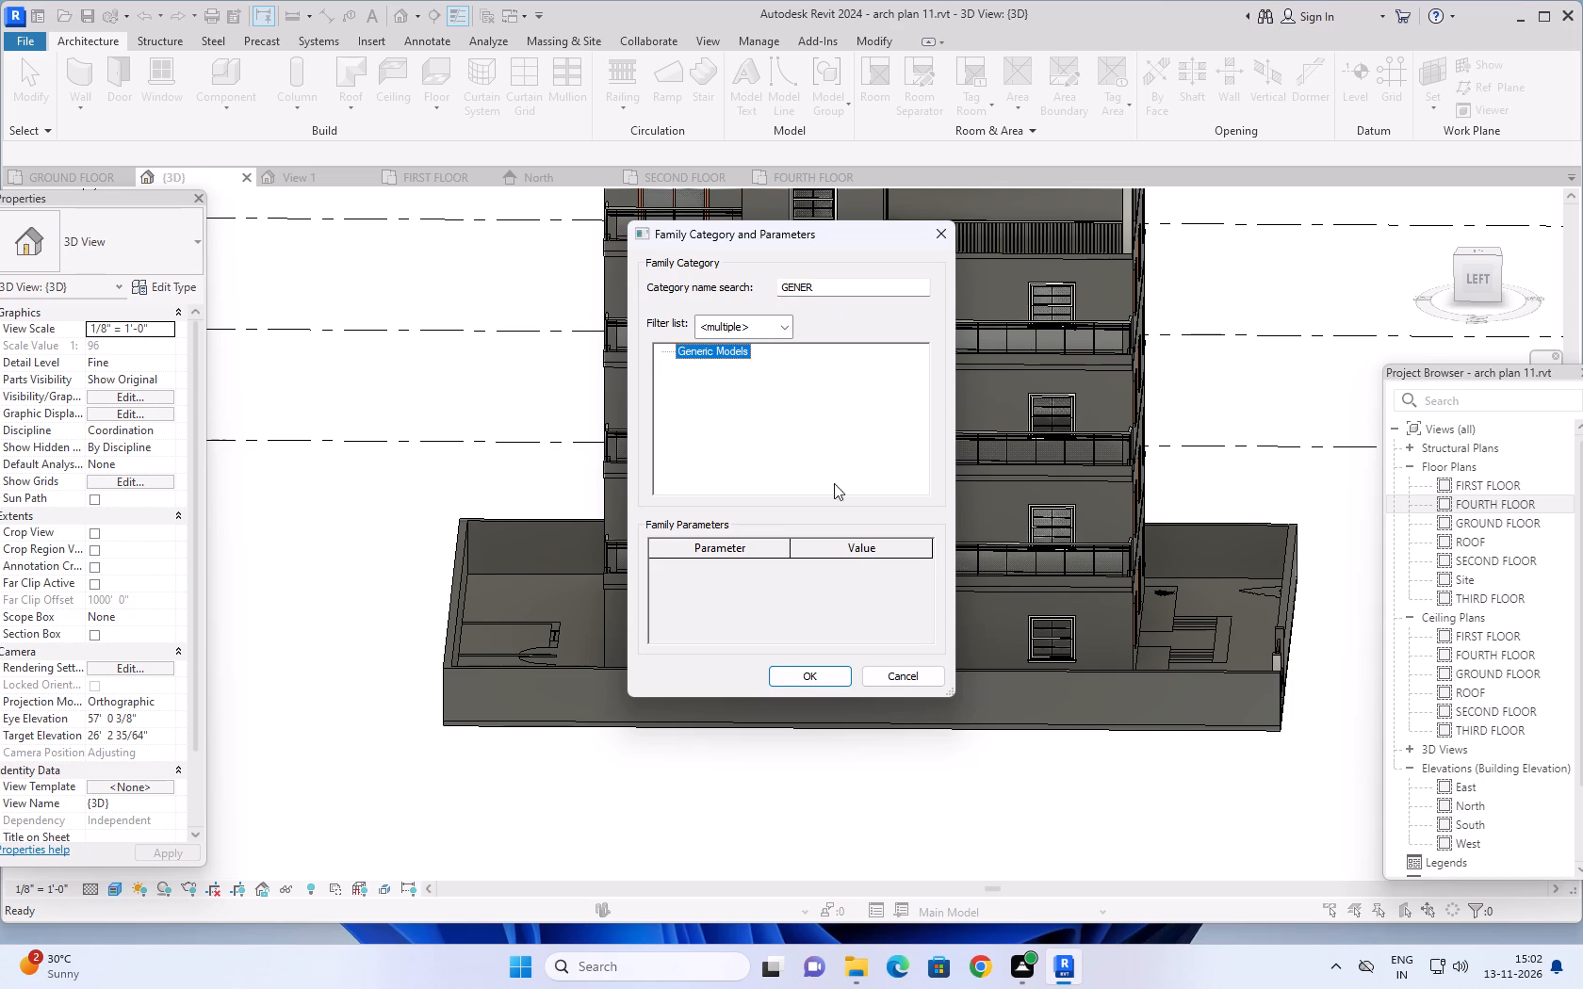
{"action": "left_click", "coordinate": [808, 674]}
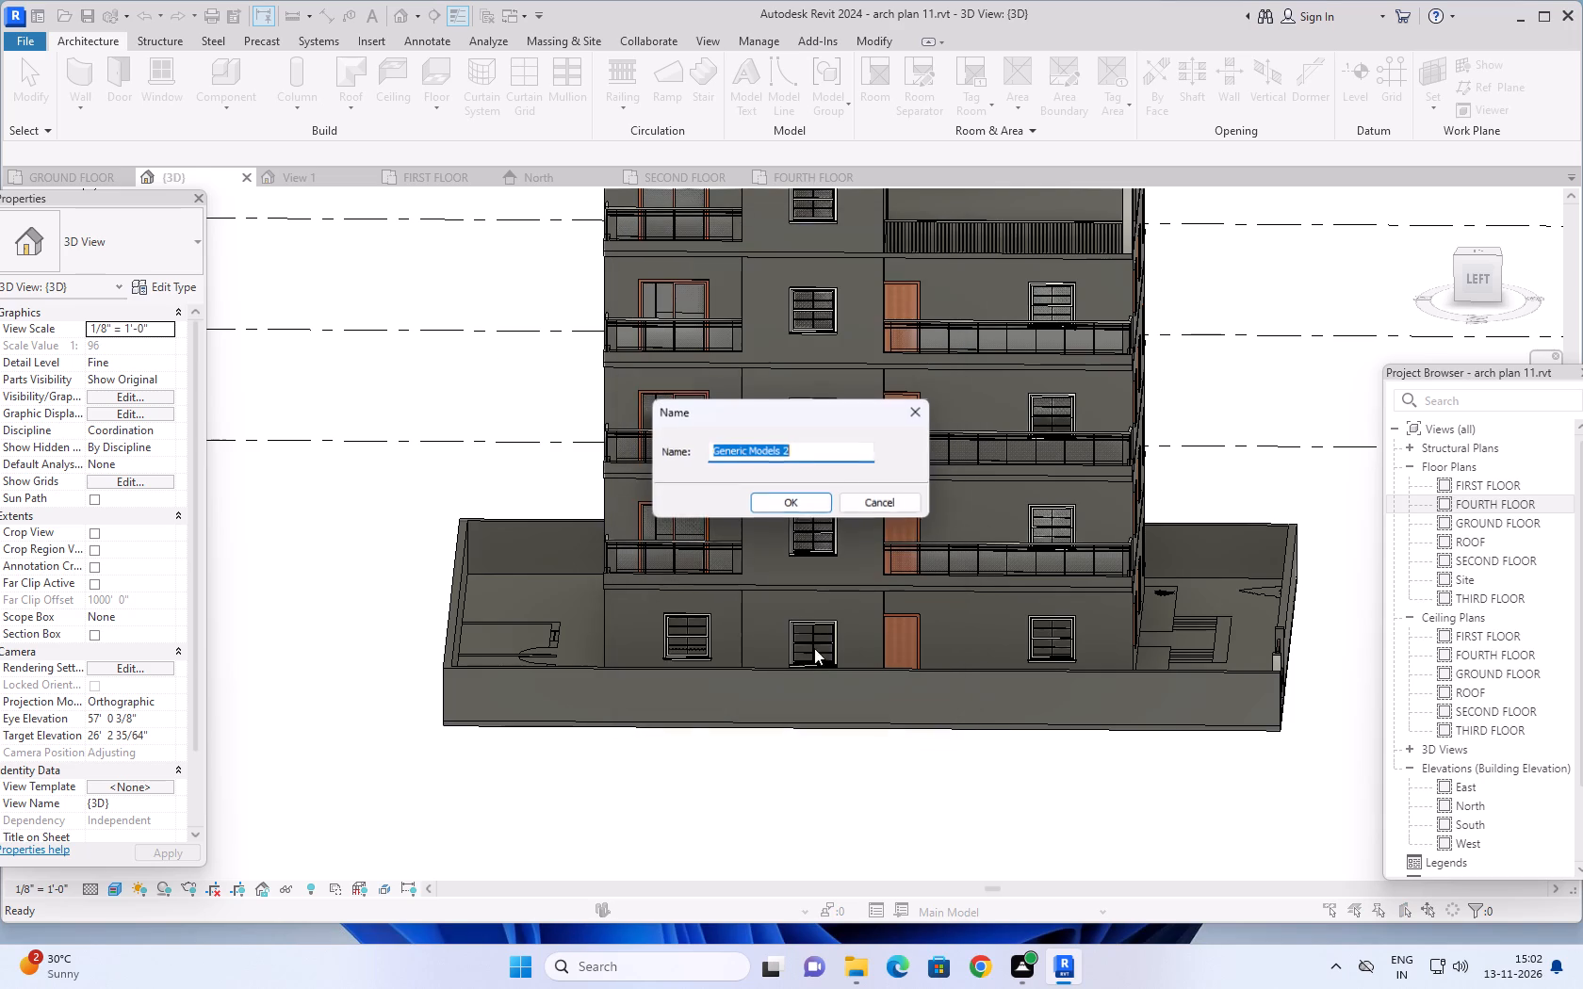
{"action": "left_click", "coordinate": [796, 503]}
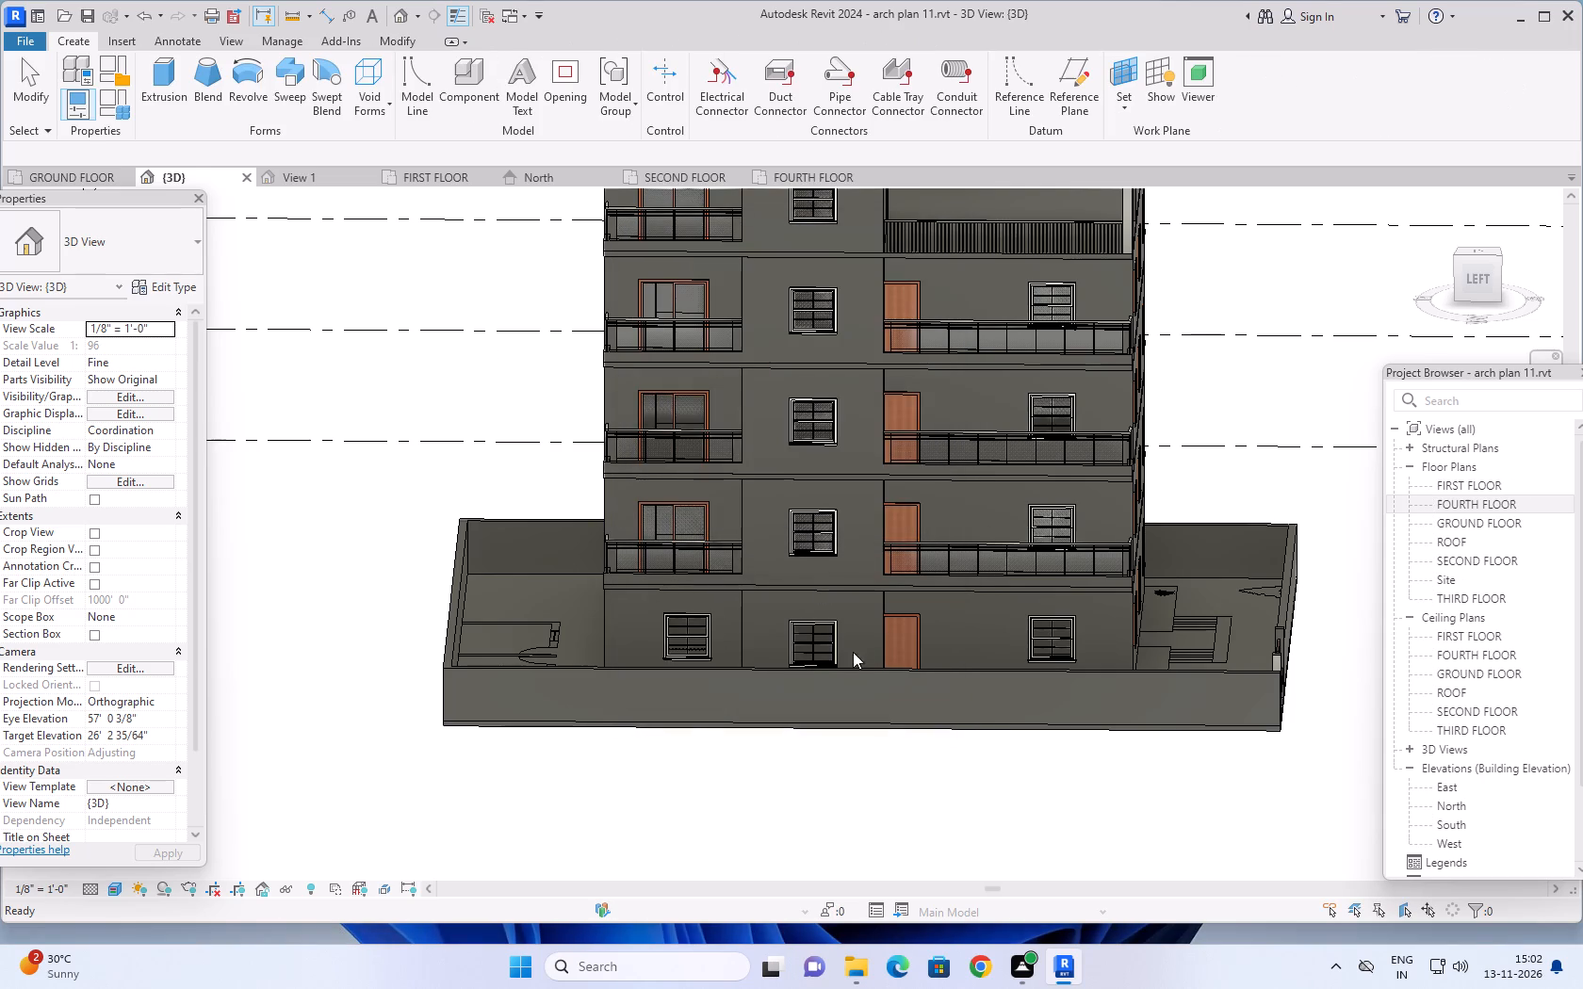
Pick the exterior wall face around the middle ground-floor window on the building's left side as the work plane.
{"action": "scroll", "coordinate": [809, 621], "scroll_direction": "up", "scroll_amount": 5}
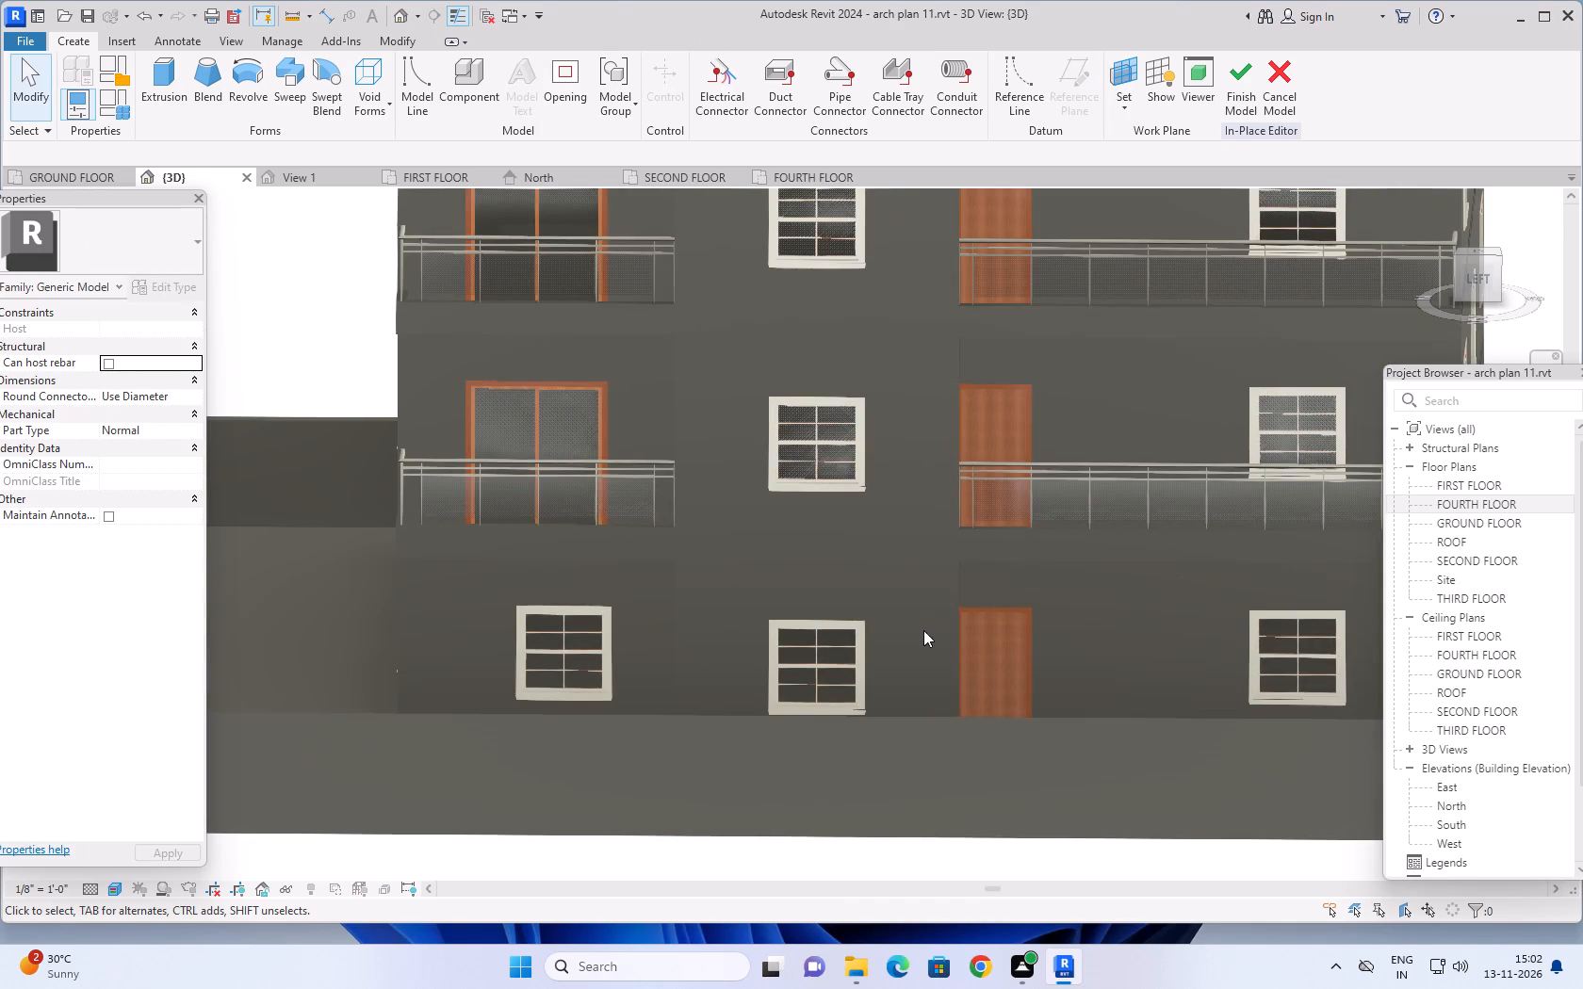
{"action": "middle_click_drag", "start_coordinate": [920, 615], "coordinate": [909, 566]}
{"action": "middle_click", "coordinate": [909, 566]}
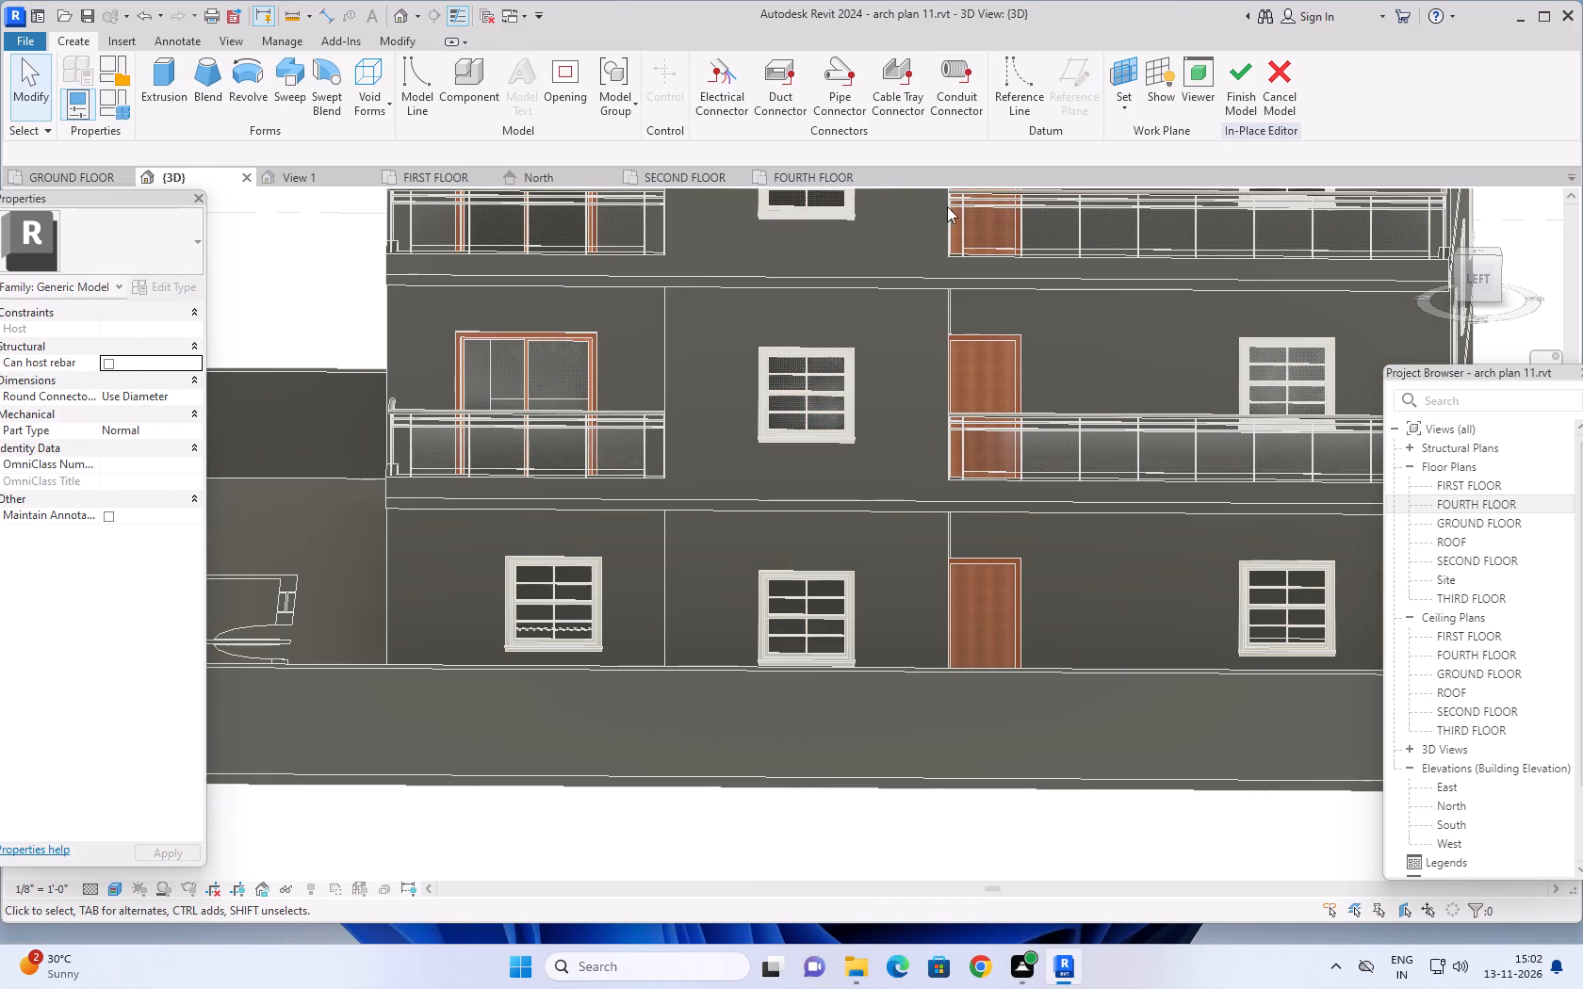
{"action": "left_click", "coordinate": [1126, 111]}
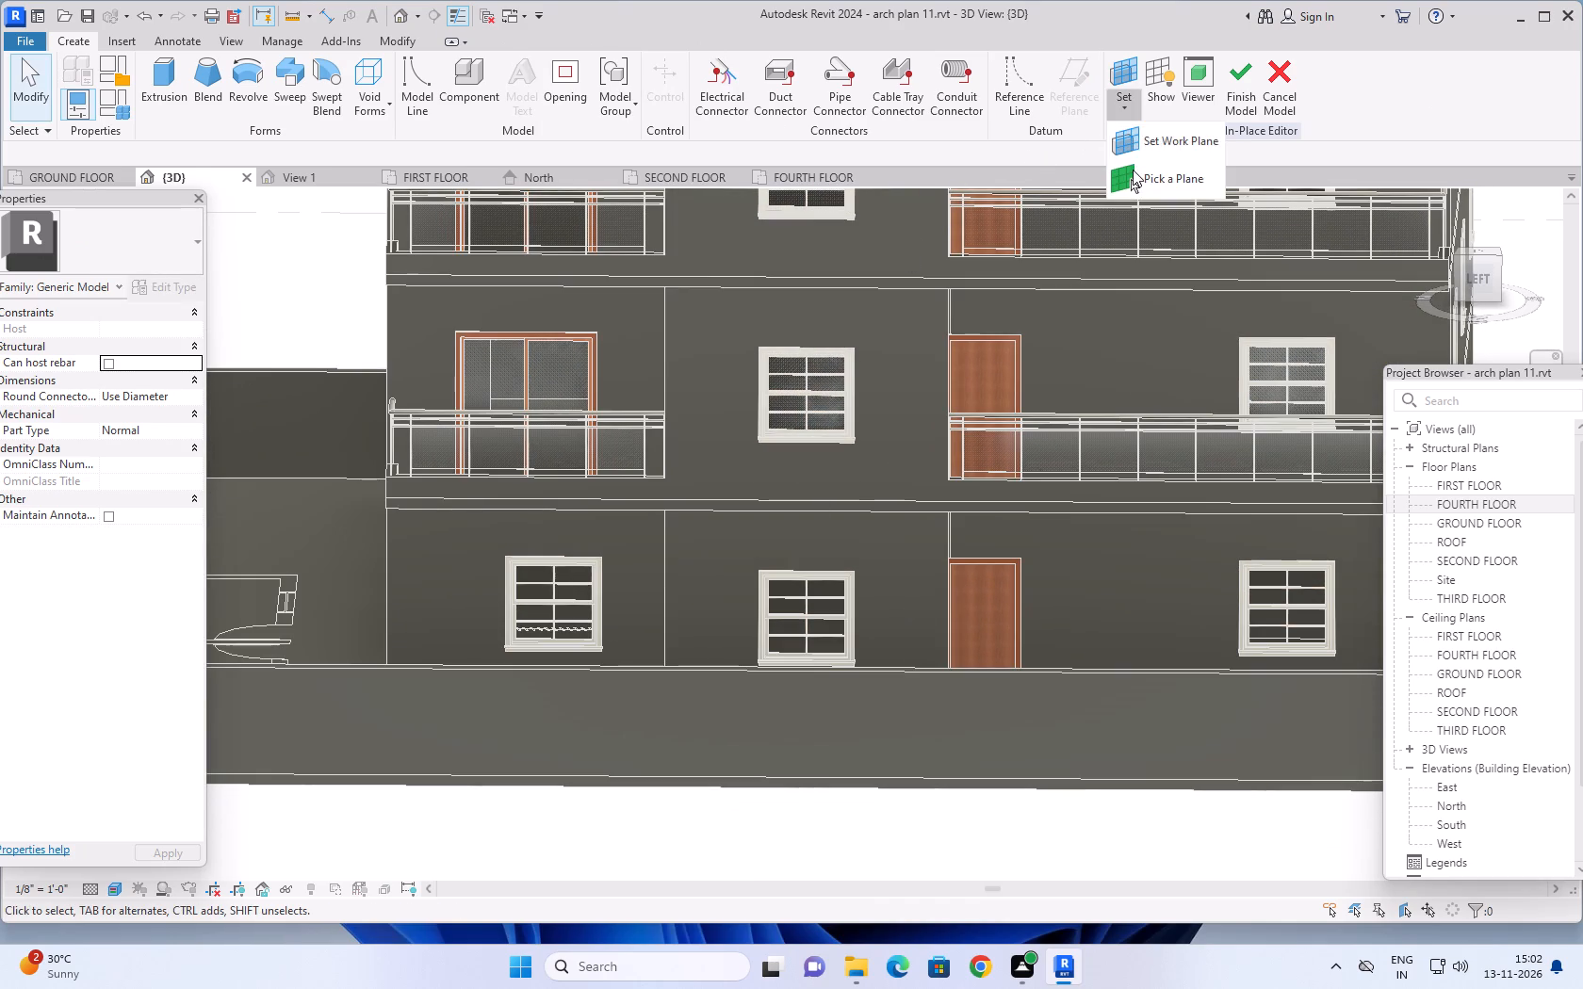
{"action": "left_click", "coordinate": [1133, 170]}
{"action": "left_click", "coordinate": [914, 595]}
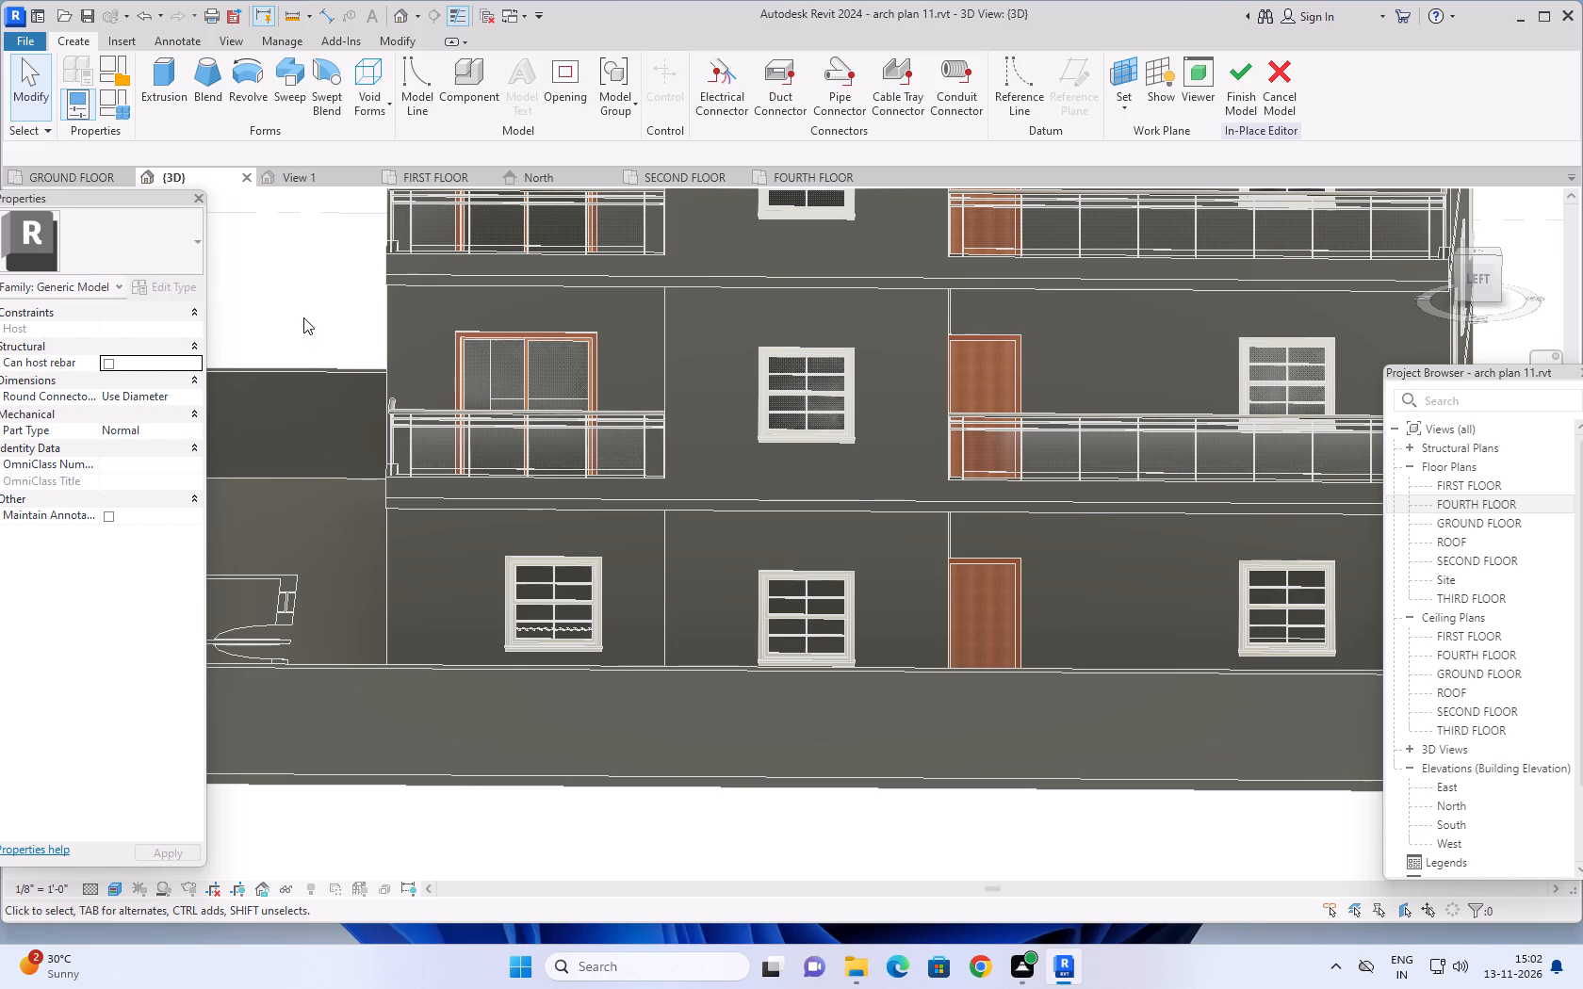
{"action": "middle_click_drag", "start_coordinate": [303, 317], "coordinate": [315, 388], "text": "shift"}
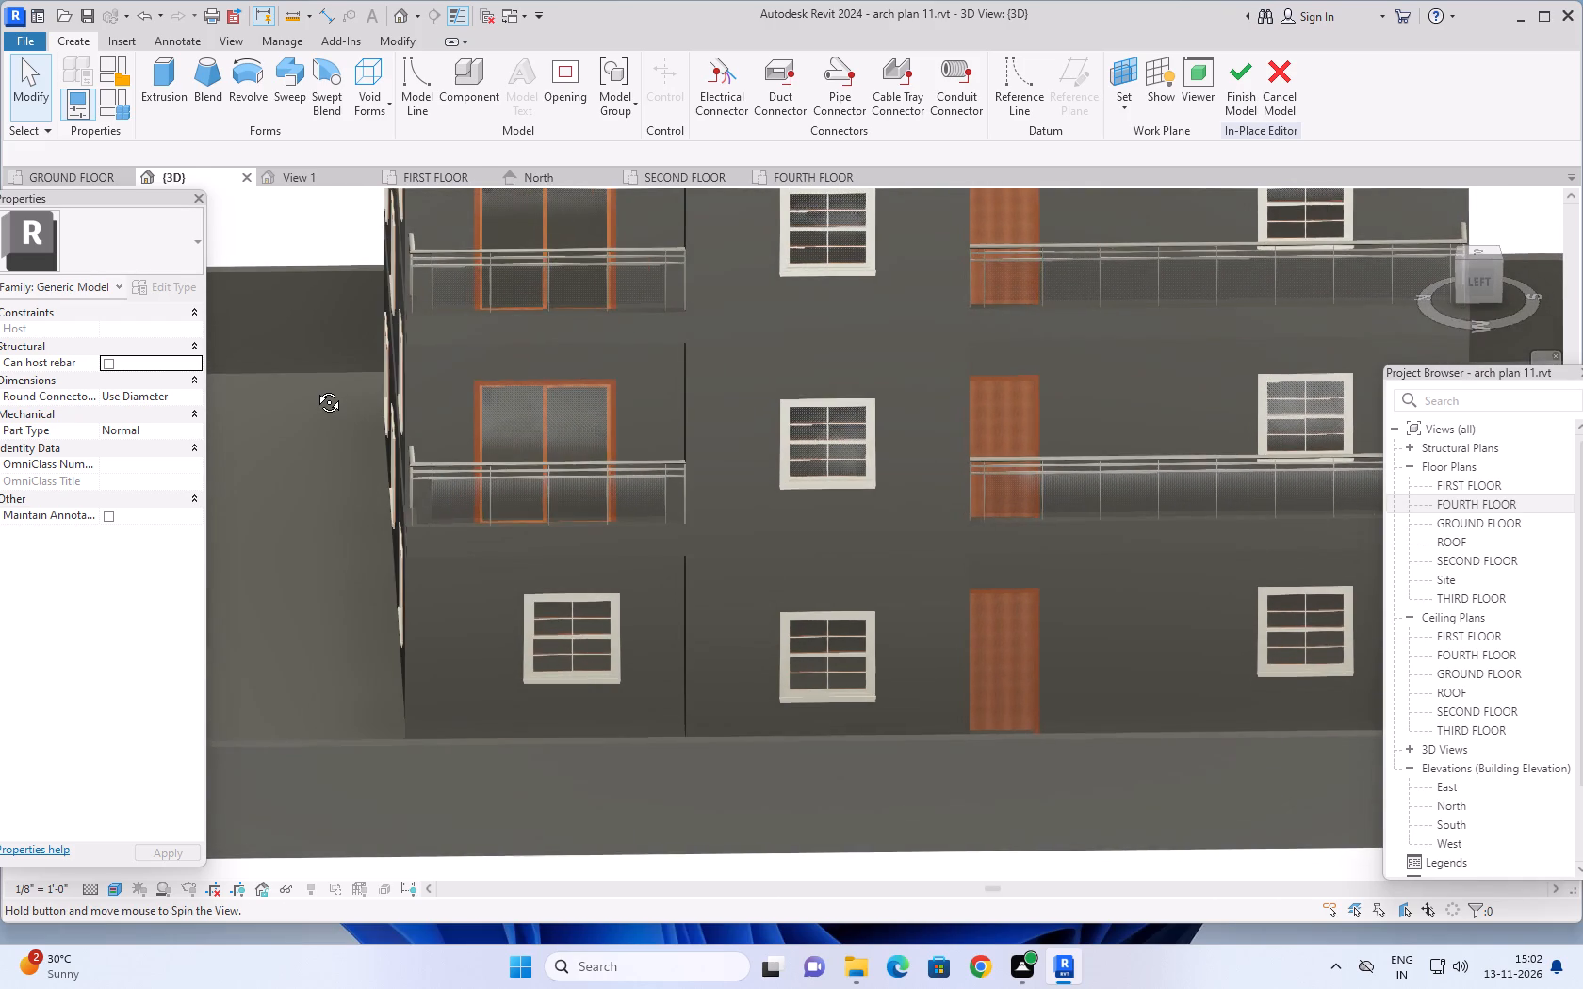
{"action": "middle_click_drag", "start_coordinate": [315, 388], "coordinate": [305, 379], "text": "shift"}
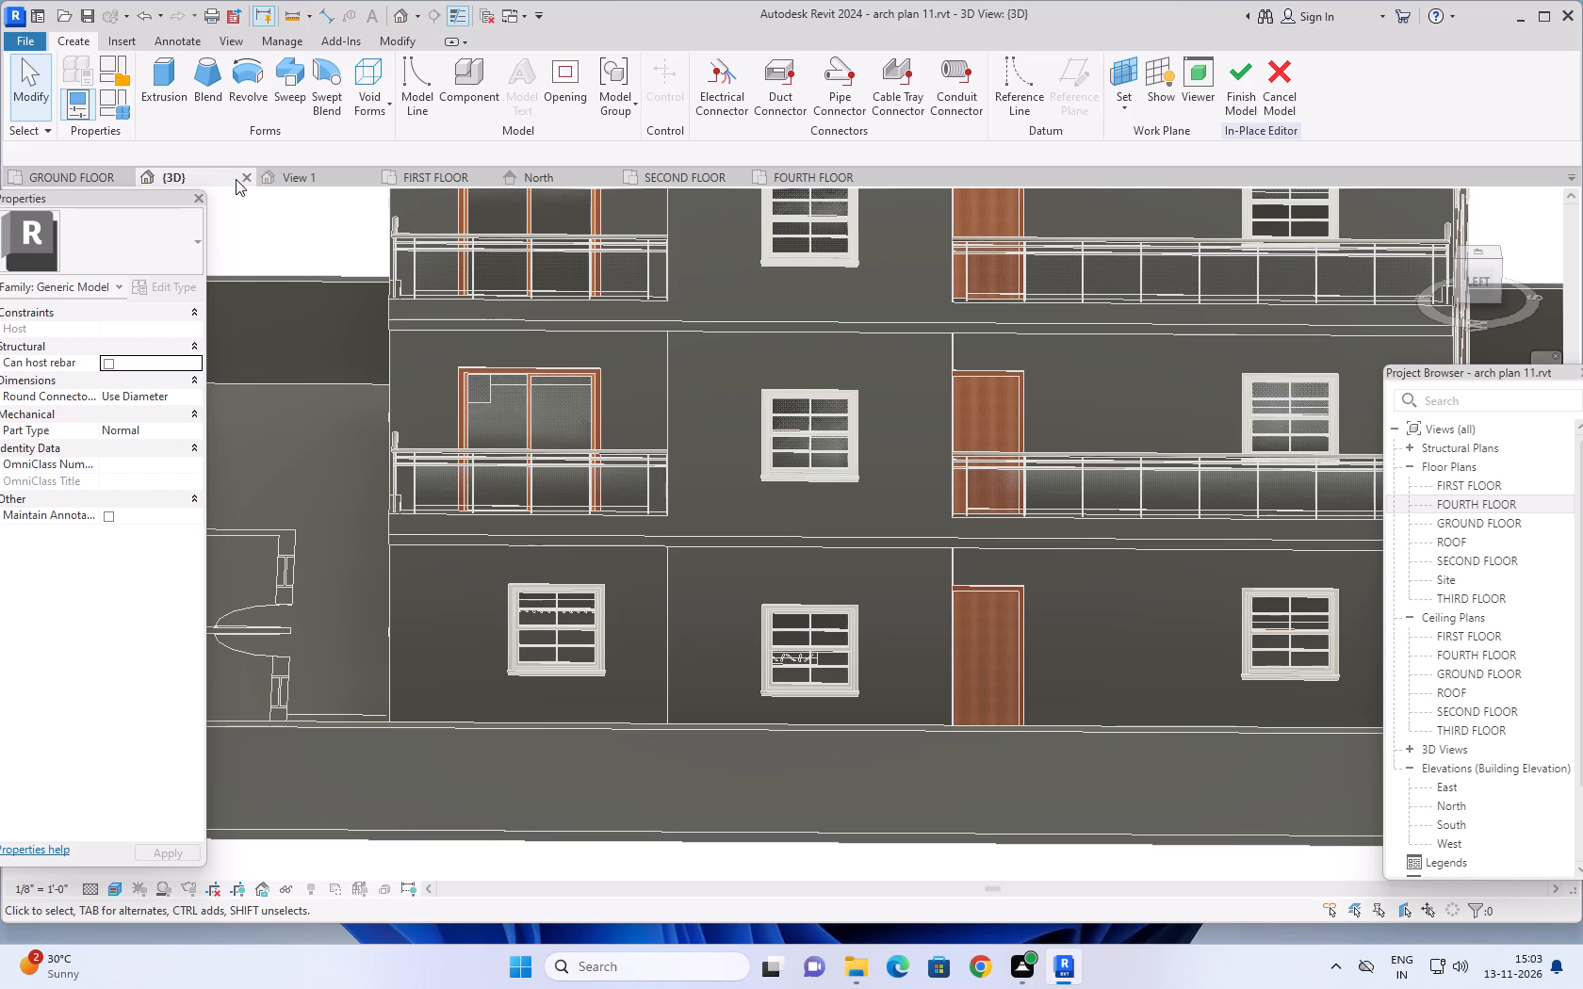
Start an Extrusion and pick the exterior wall face around the middle ground-floor window as its work plane.
{"action": "left_click", "coordinate": [166, 73]}
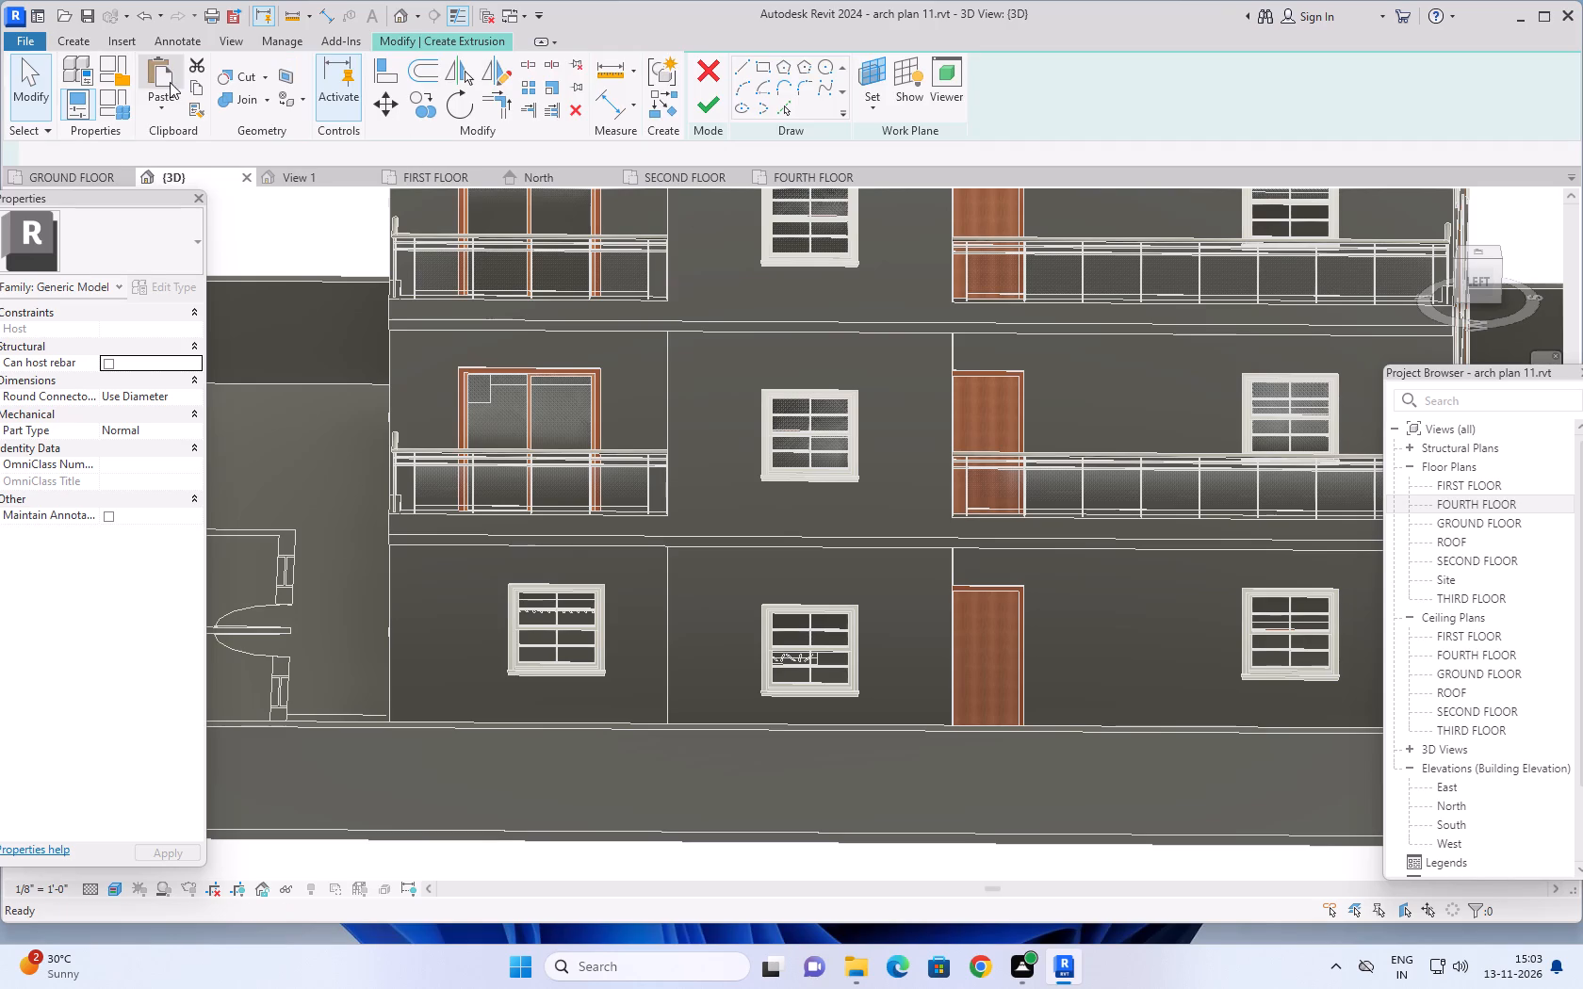
{"action": "left_click", "coordinate": [869, 107]}
{"action": "left_click", "coordinate": [889, 172]}
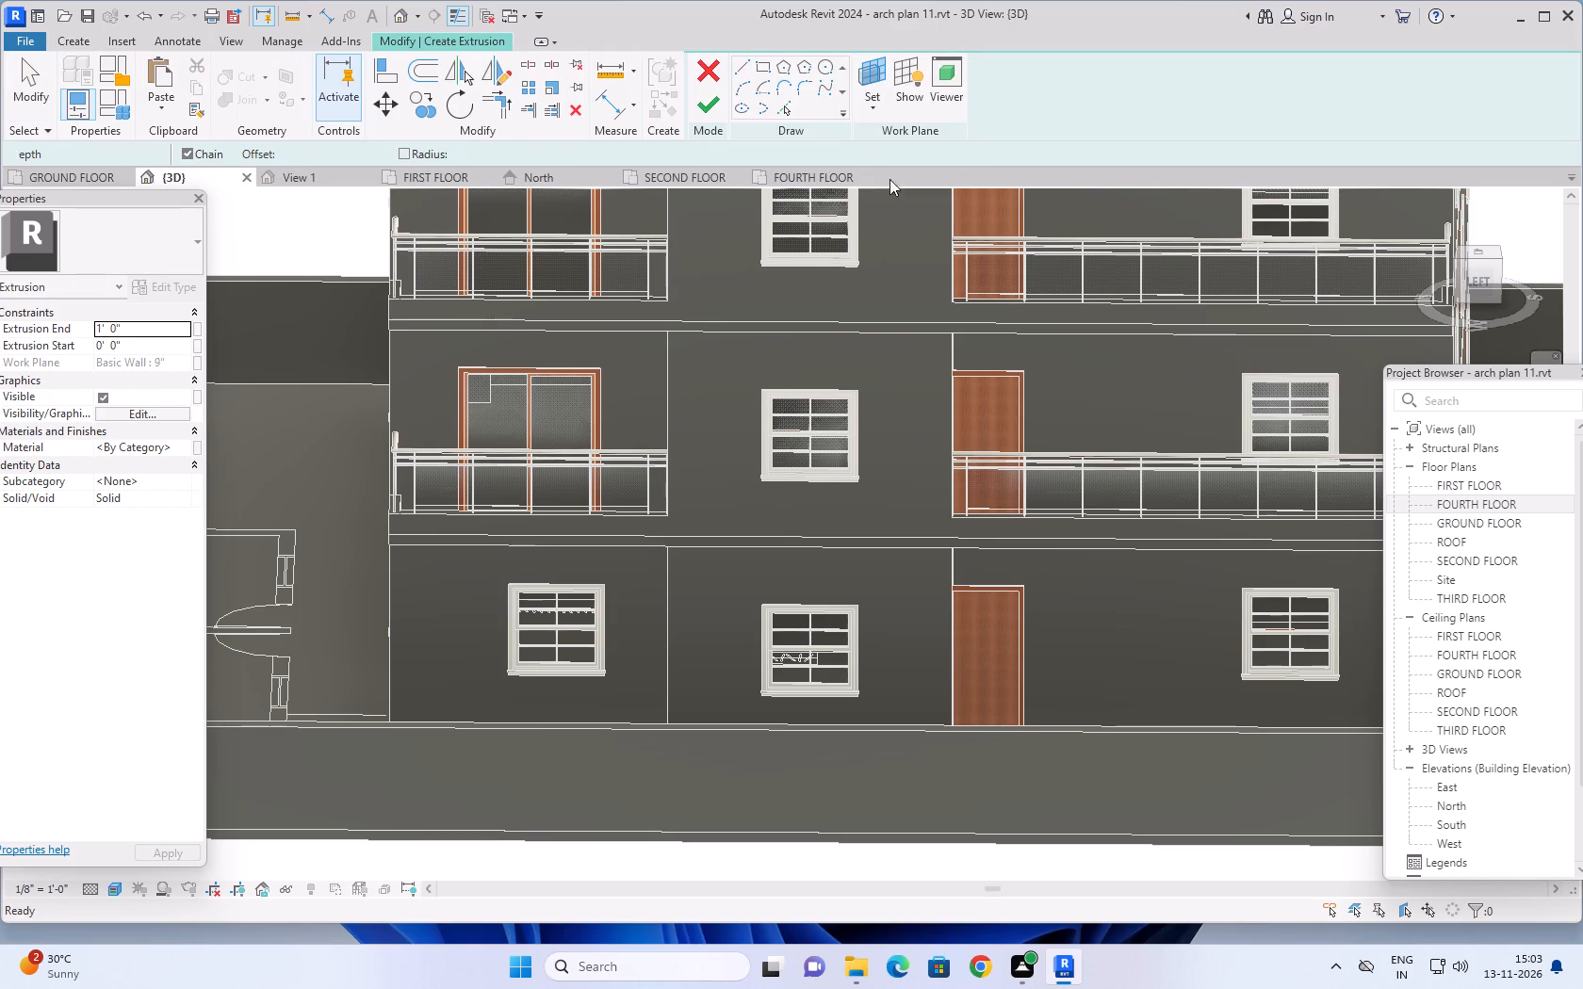
{"action": "left_click", "coordinate": [745, 605]}
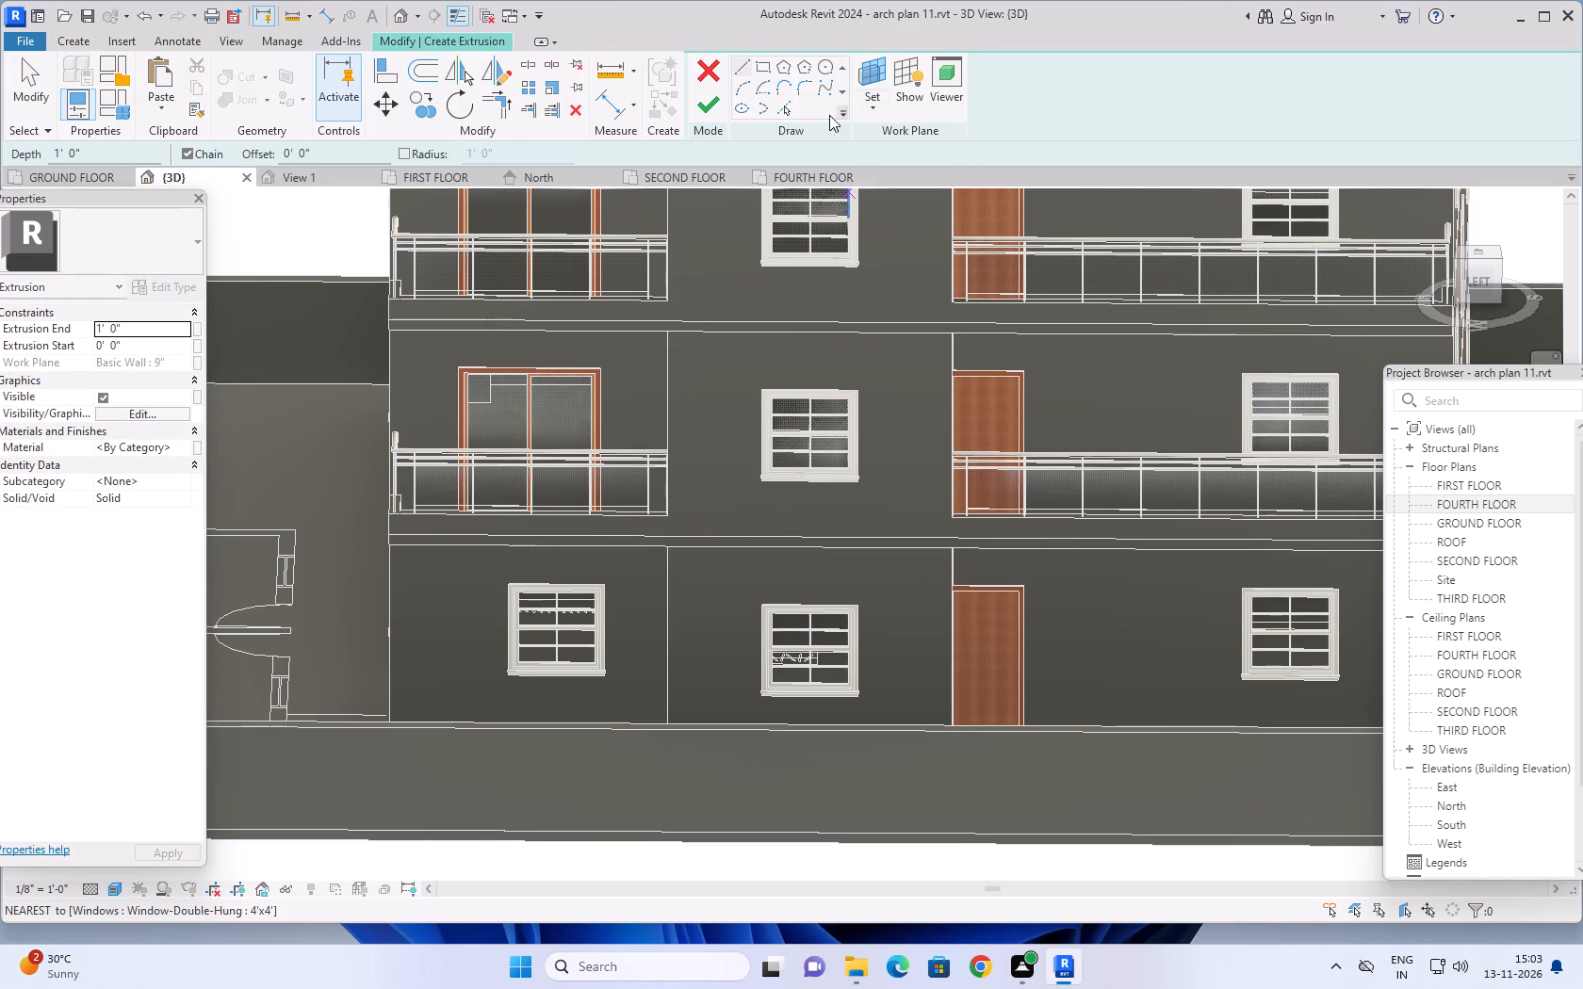
Sketch a rectangle offset 1' outward from the trim corners of the middle ground-floor window.
{"action": "left_click", "coordinate": [759, 63]}
{"action": "left_click_drag", "start_coordinate": [353, 153], "coordinate": [281, 149]}
{"action": "key", "text": "1"}
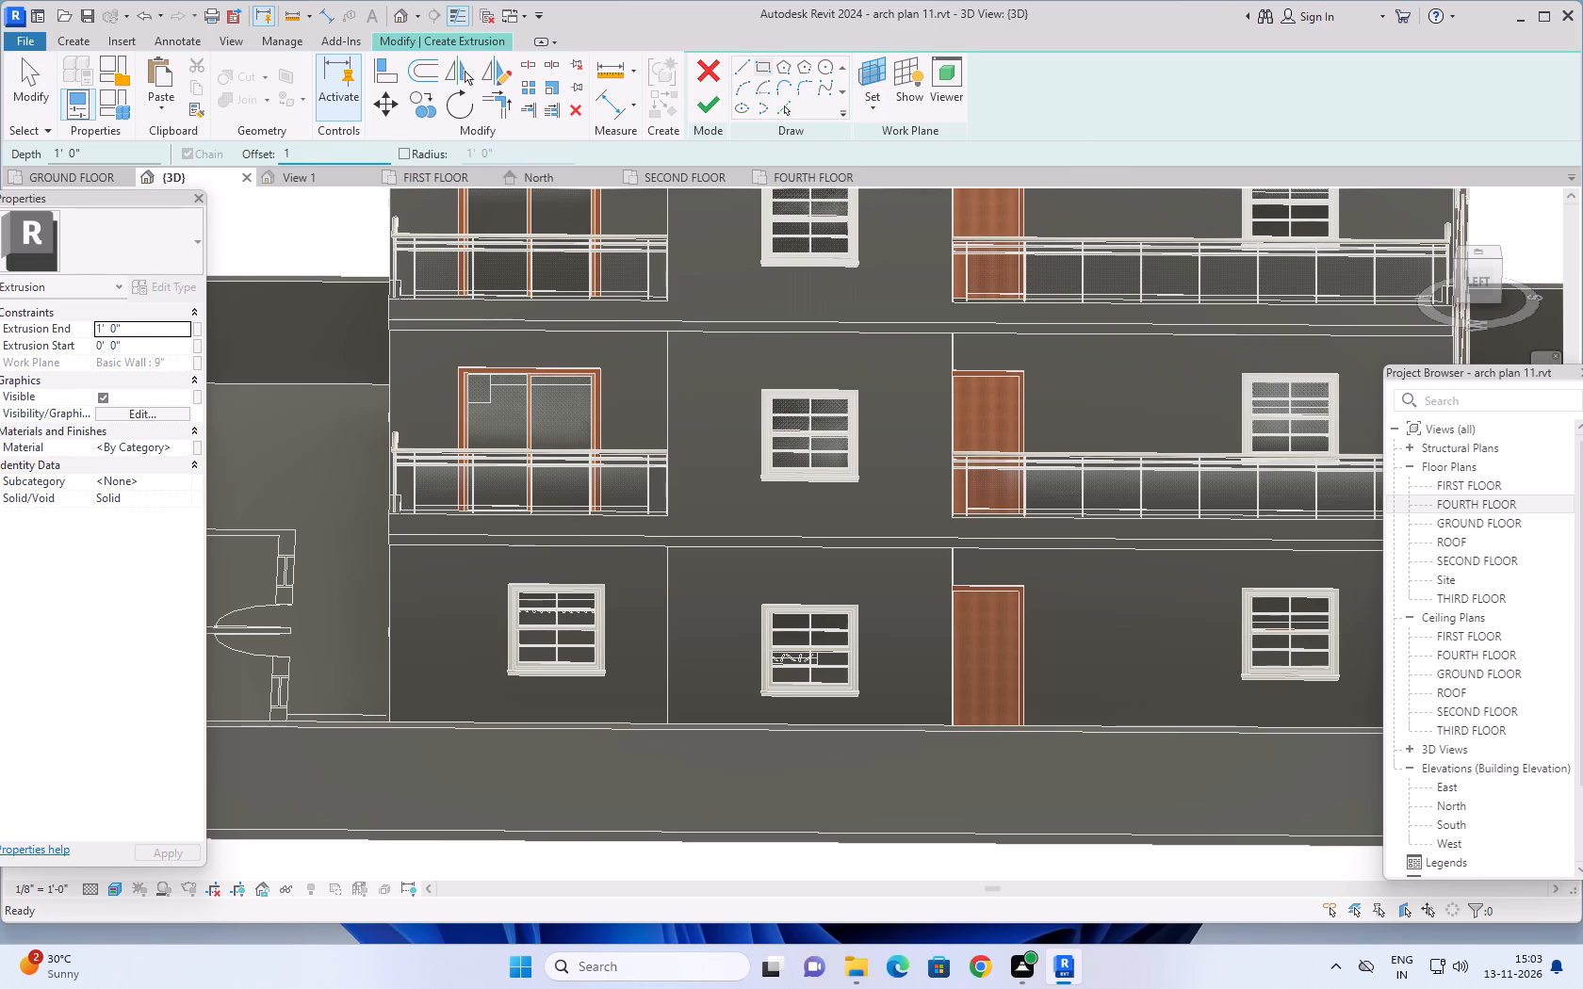
{"action": "key", "text": "apostrophe"}
{"action": "key", "text": "Return"}
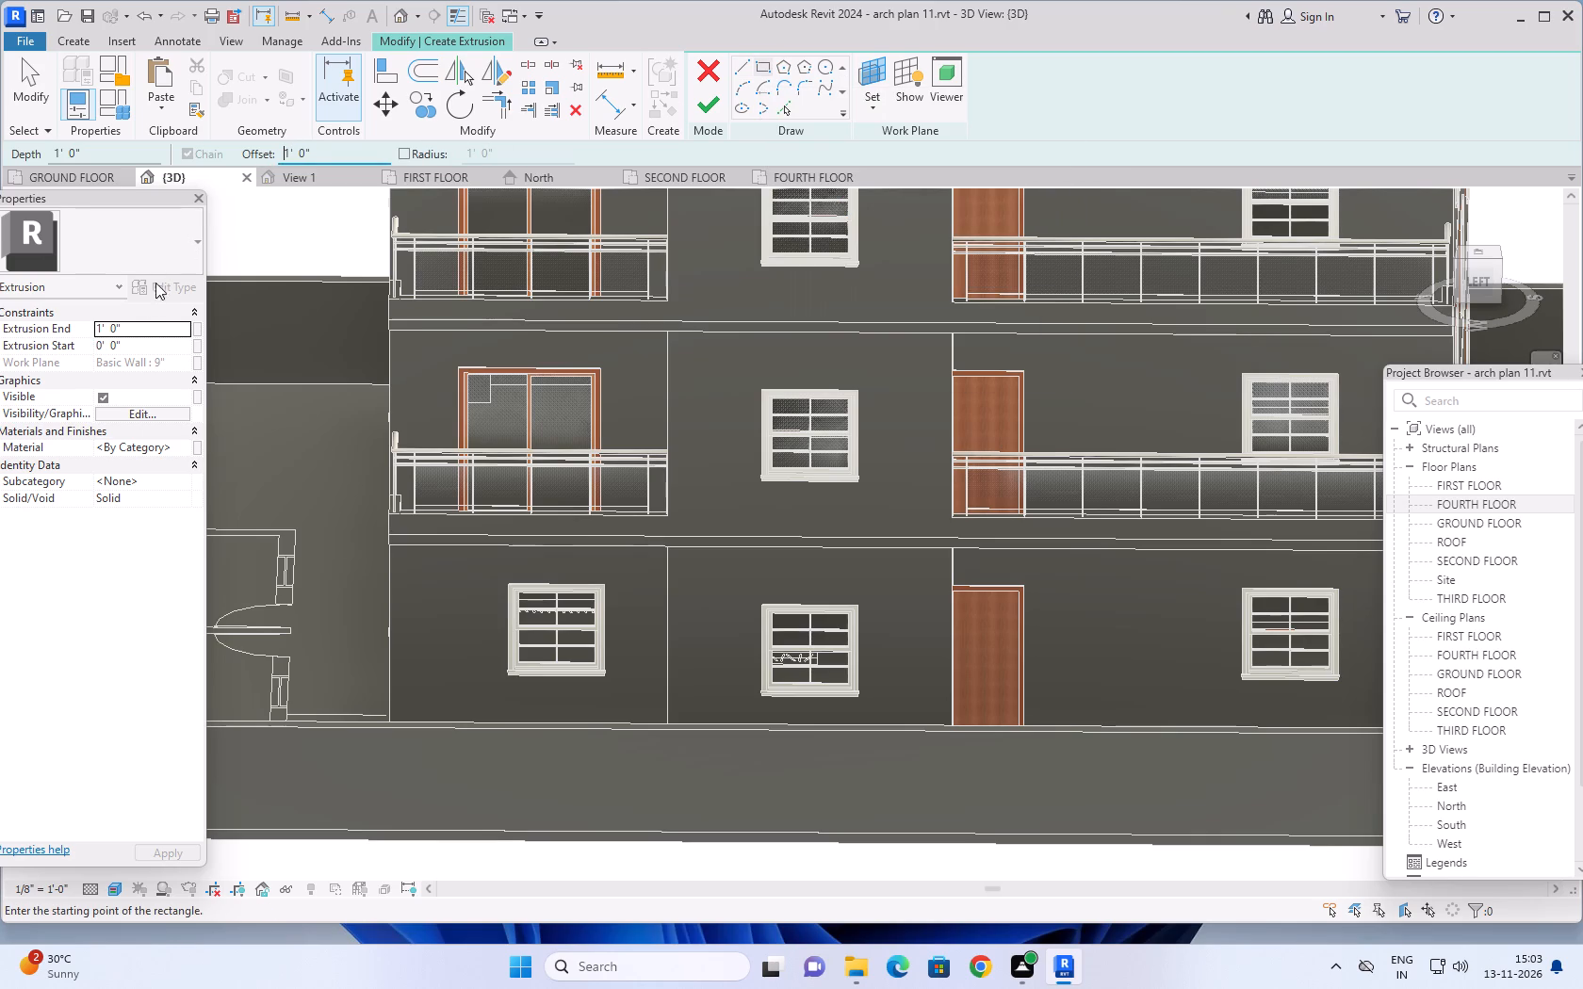
{"action": "left_click", "coordinate": [139, 328]}
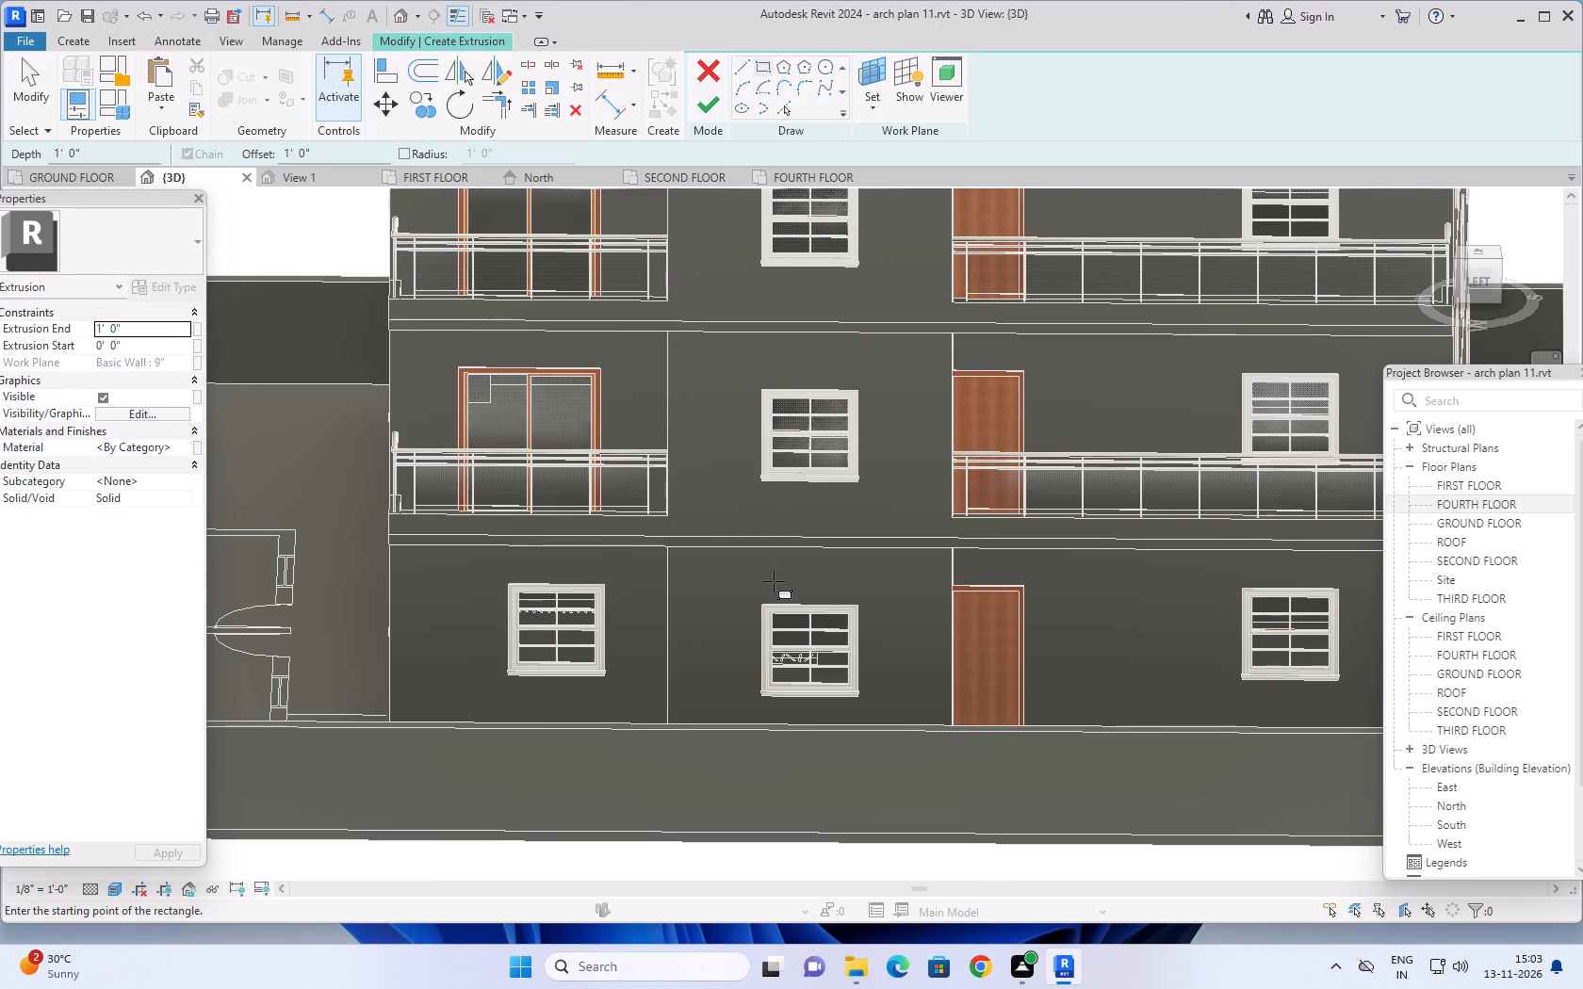
{"action": "scroll", "coordinate": [772, 626], "scroll_direction": "up", "scroll_amount": 11}
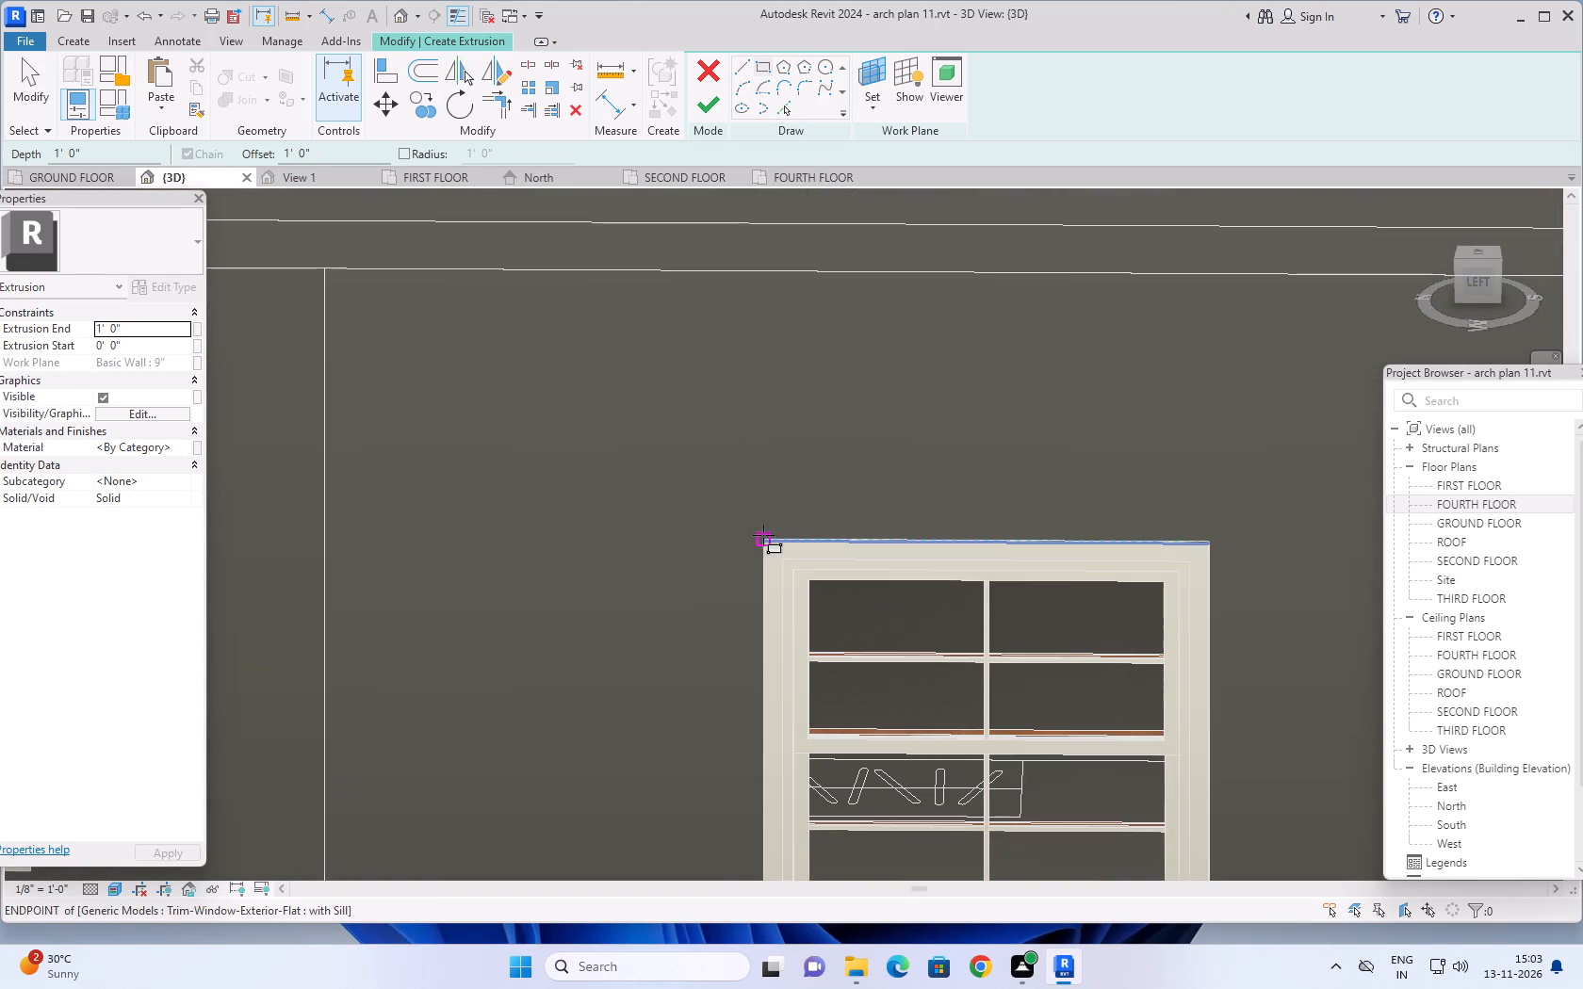
{"action": "left_click", "coordinate": [763, 543]}
{"action": "scroll", "coordinate": [1000, 668], "scroll_direction": "down", "scroll_amount": 3}
{"action": "middle_click_drag", "start_coordinate": [992, 669], "coordinate": [925, 515]}
{"action": "scroll", "coordinate": [1079, 718], "scroll_direction": "up", "scroll_amount": 4}
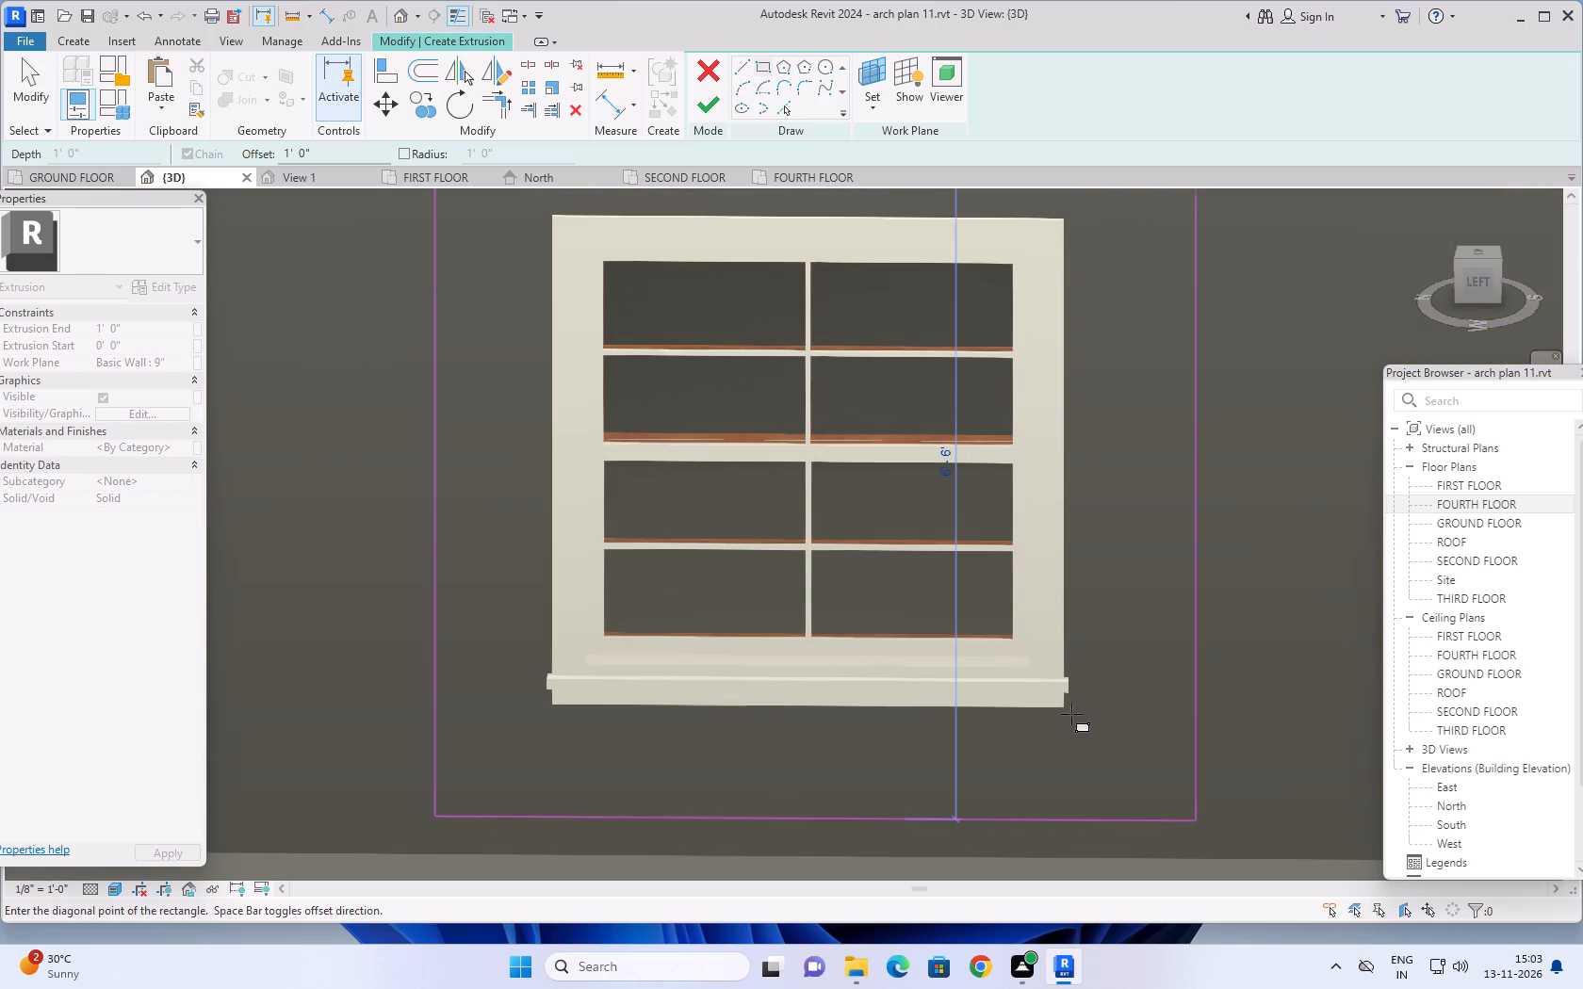
{"action": "left_click", "coordinate": [1064, 705]}
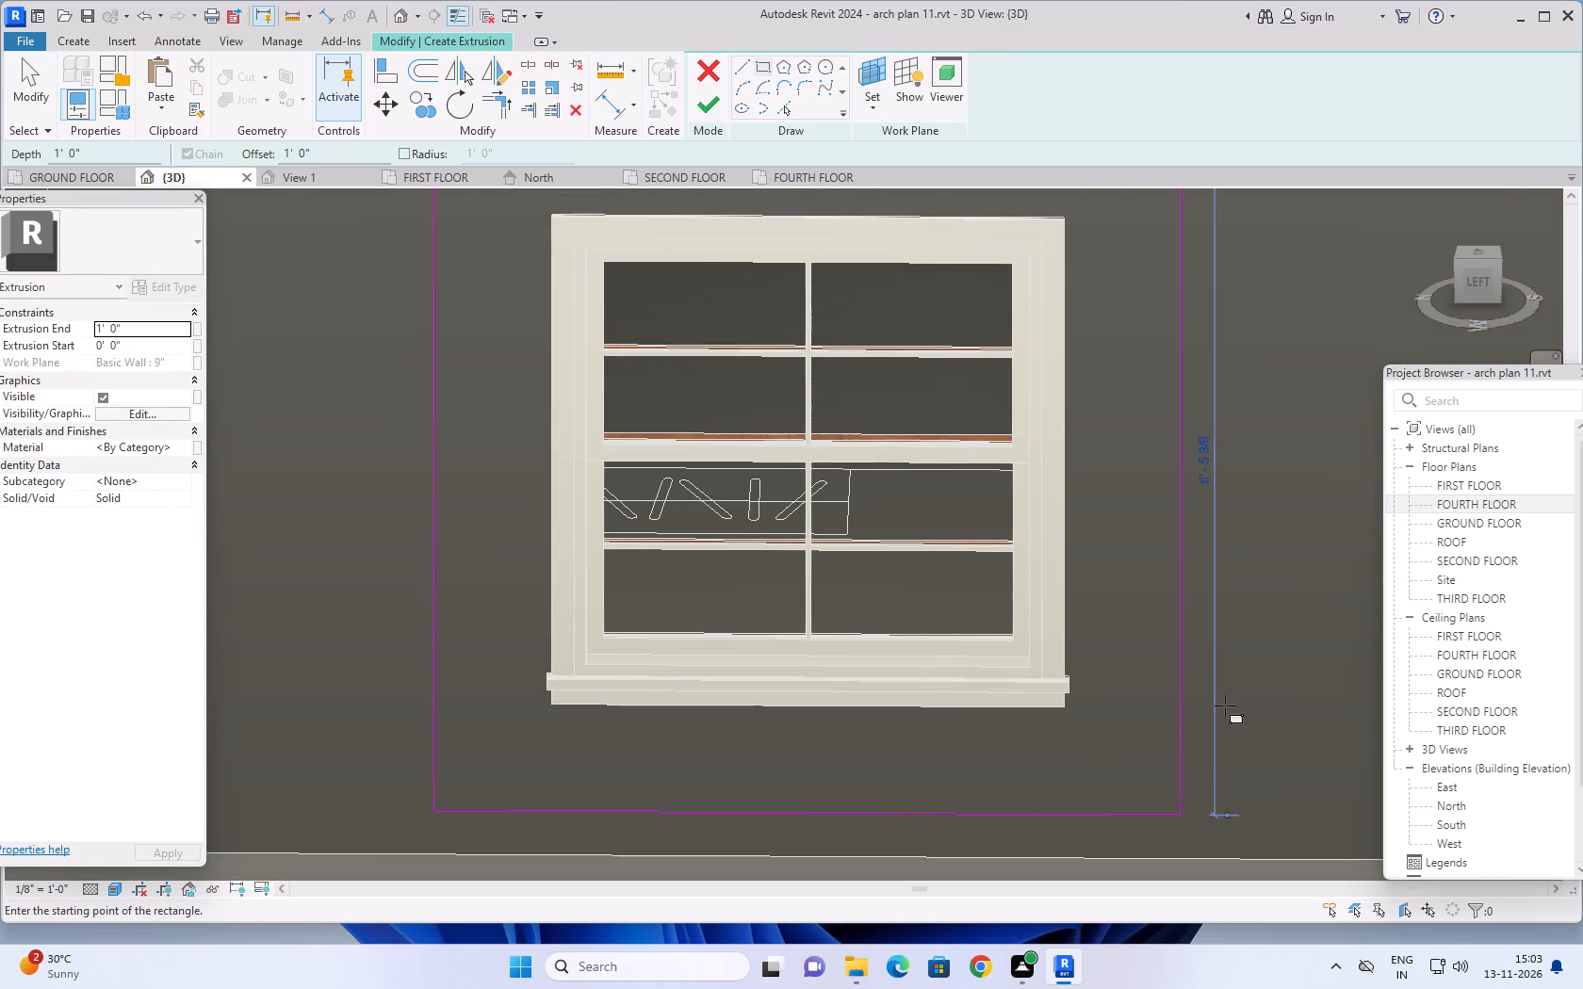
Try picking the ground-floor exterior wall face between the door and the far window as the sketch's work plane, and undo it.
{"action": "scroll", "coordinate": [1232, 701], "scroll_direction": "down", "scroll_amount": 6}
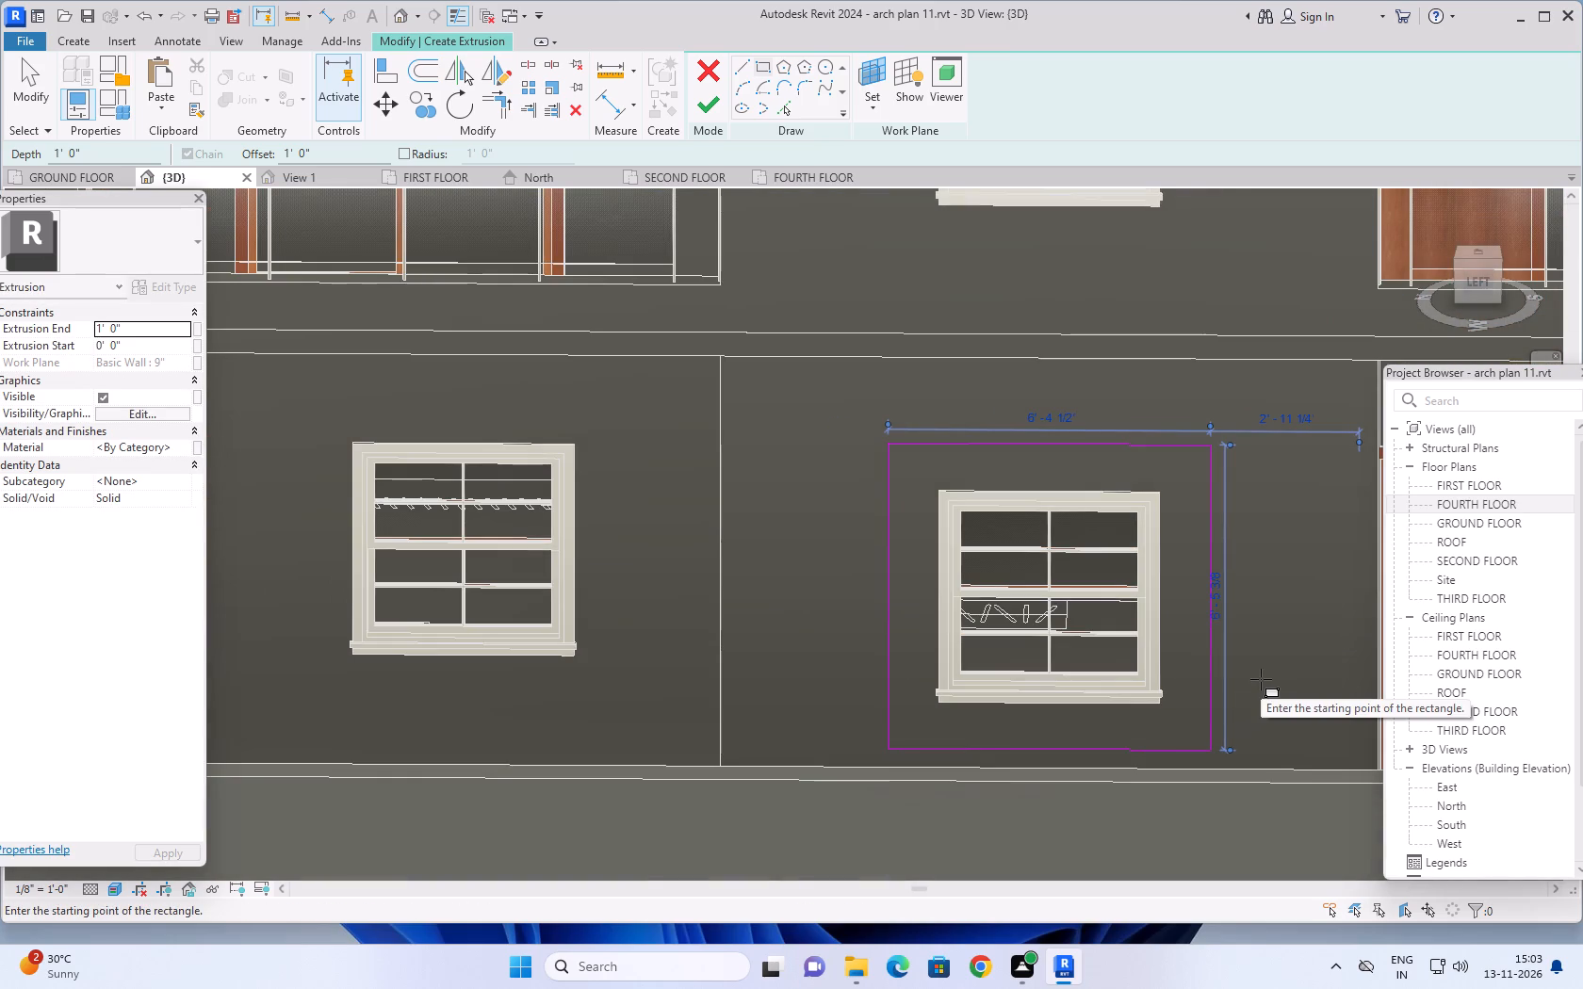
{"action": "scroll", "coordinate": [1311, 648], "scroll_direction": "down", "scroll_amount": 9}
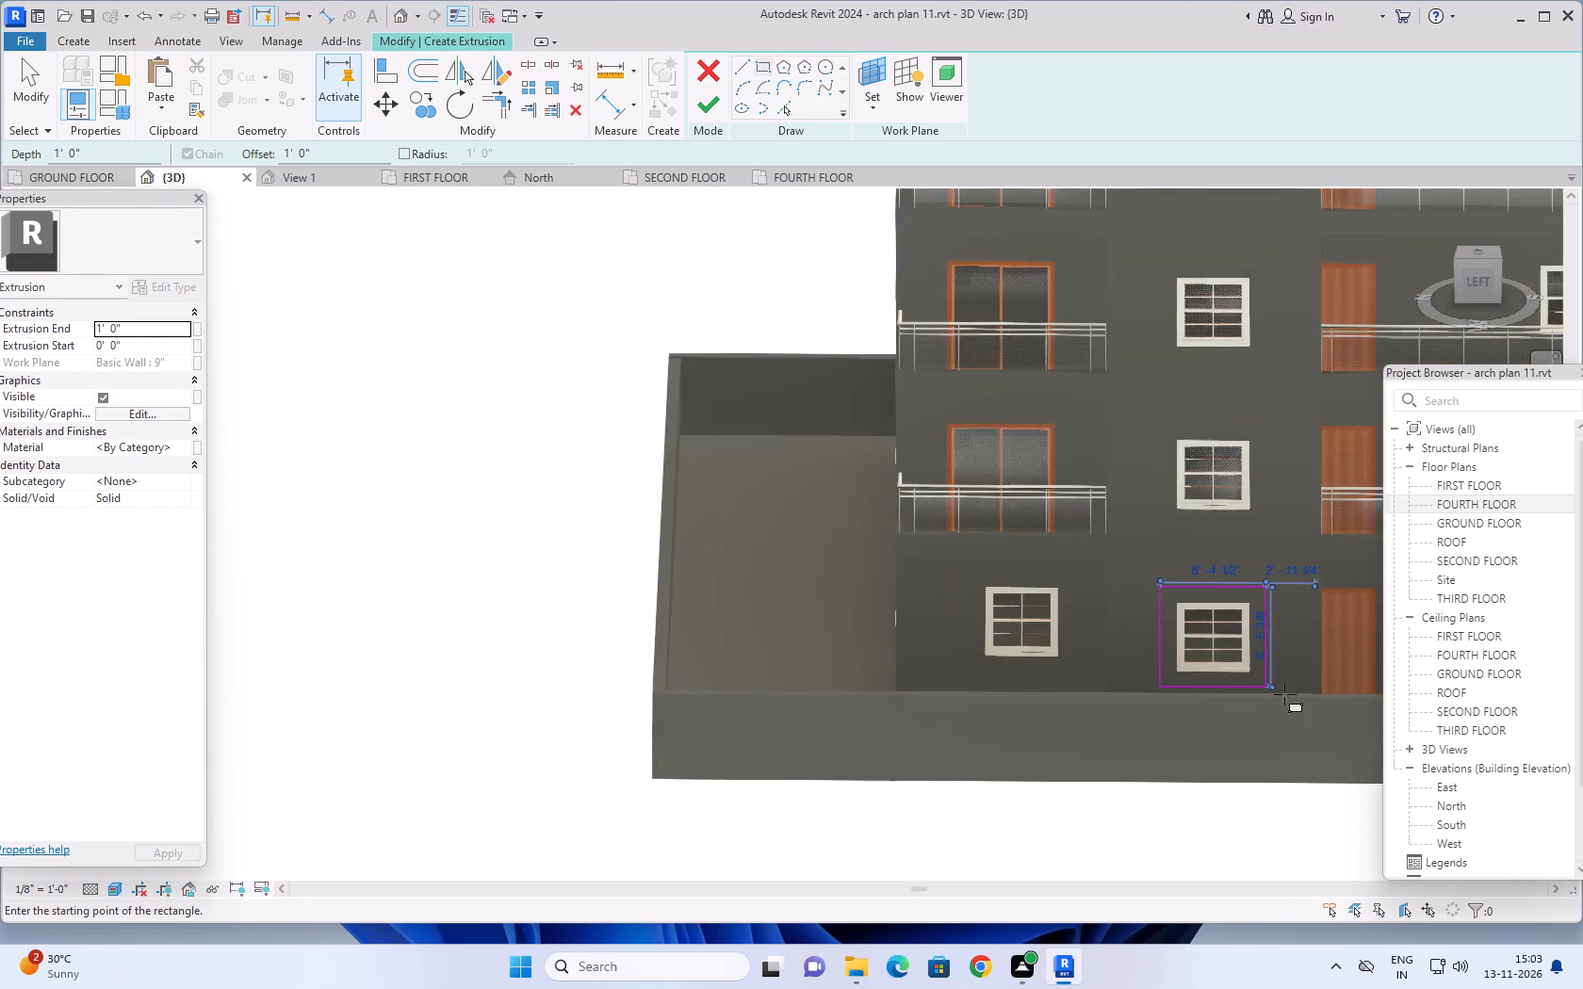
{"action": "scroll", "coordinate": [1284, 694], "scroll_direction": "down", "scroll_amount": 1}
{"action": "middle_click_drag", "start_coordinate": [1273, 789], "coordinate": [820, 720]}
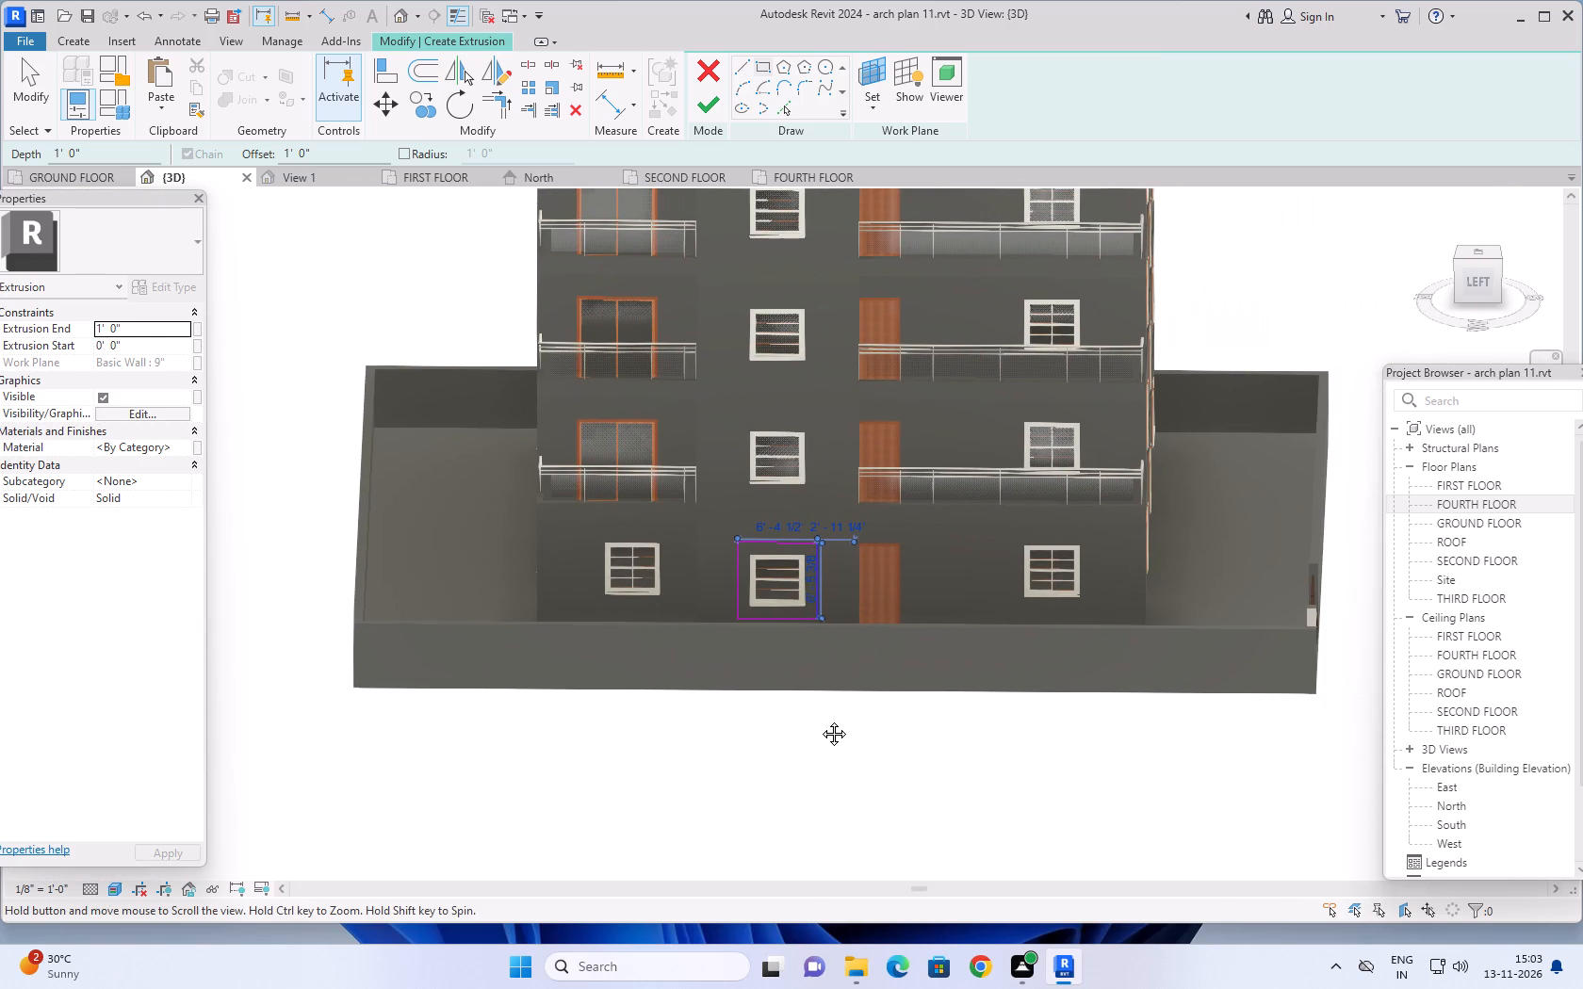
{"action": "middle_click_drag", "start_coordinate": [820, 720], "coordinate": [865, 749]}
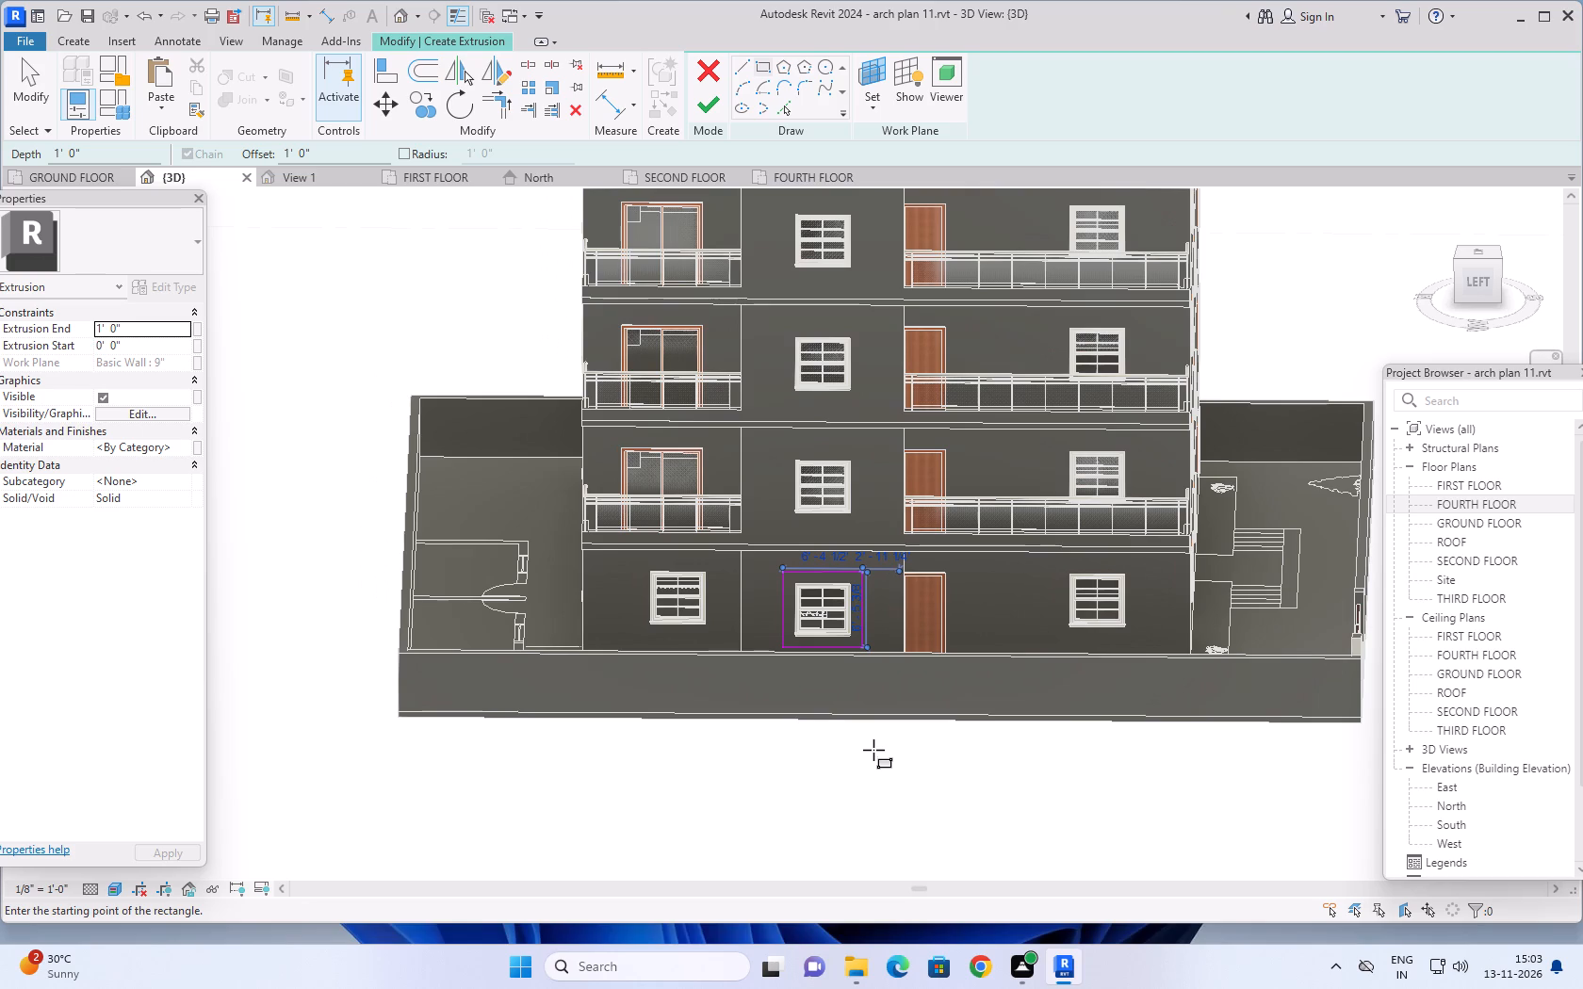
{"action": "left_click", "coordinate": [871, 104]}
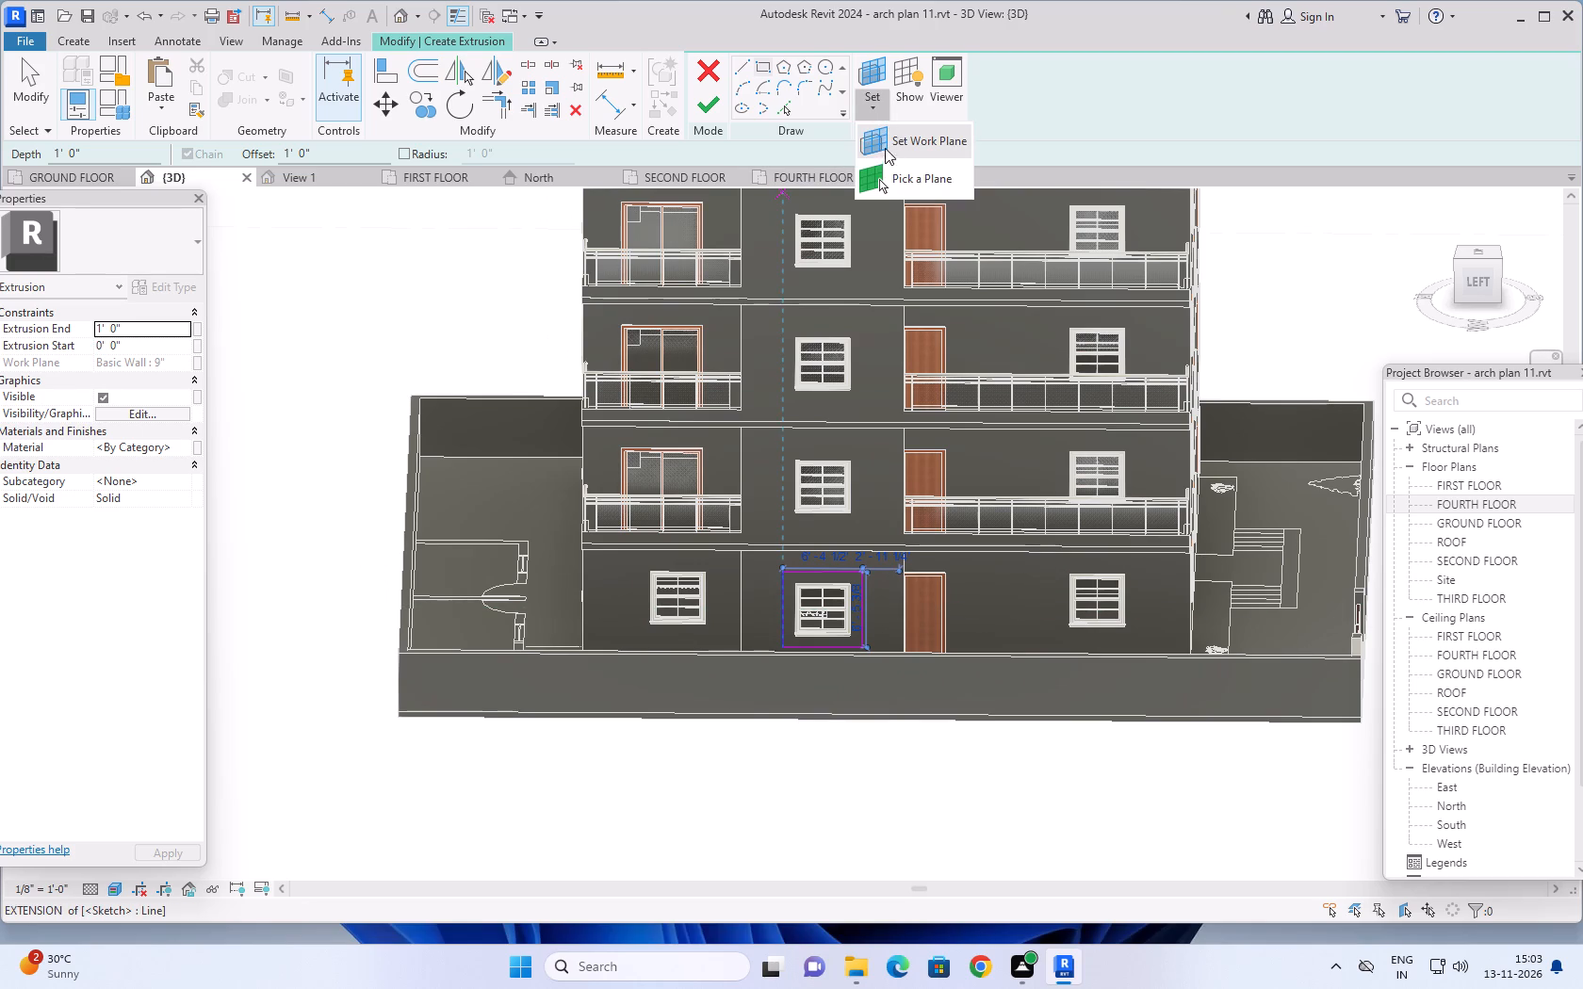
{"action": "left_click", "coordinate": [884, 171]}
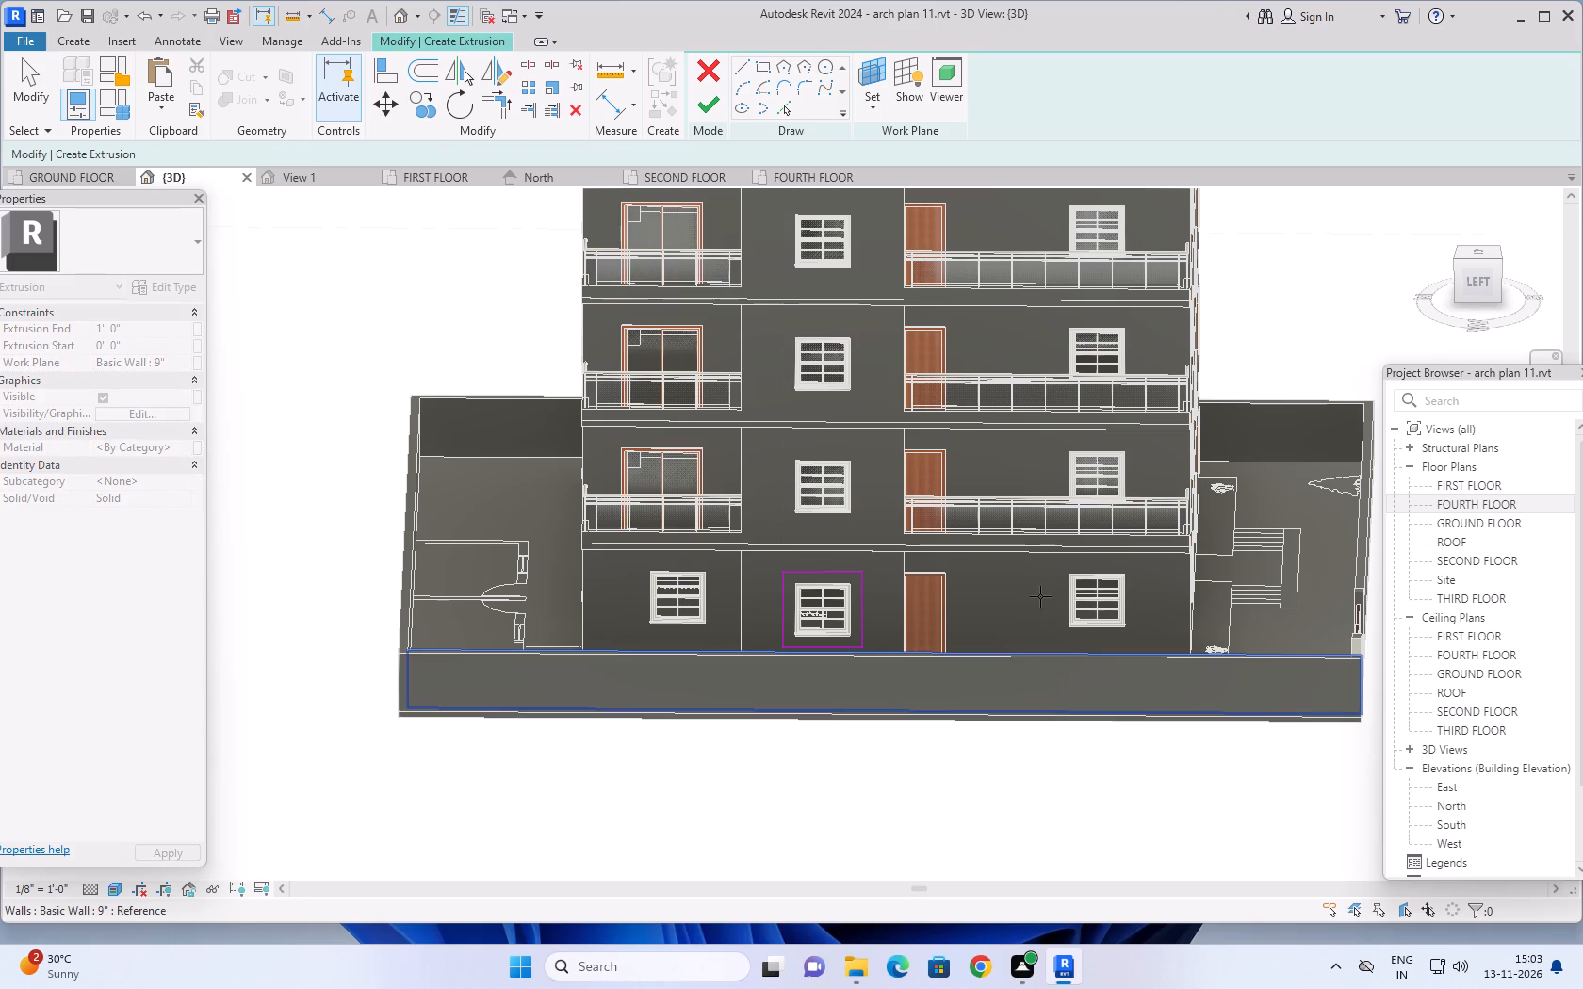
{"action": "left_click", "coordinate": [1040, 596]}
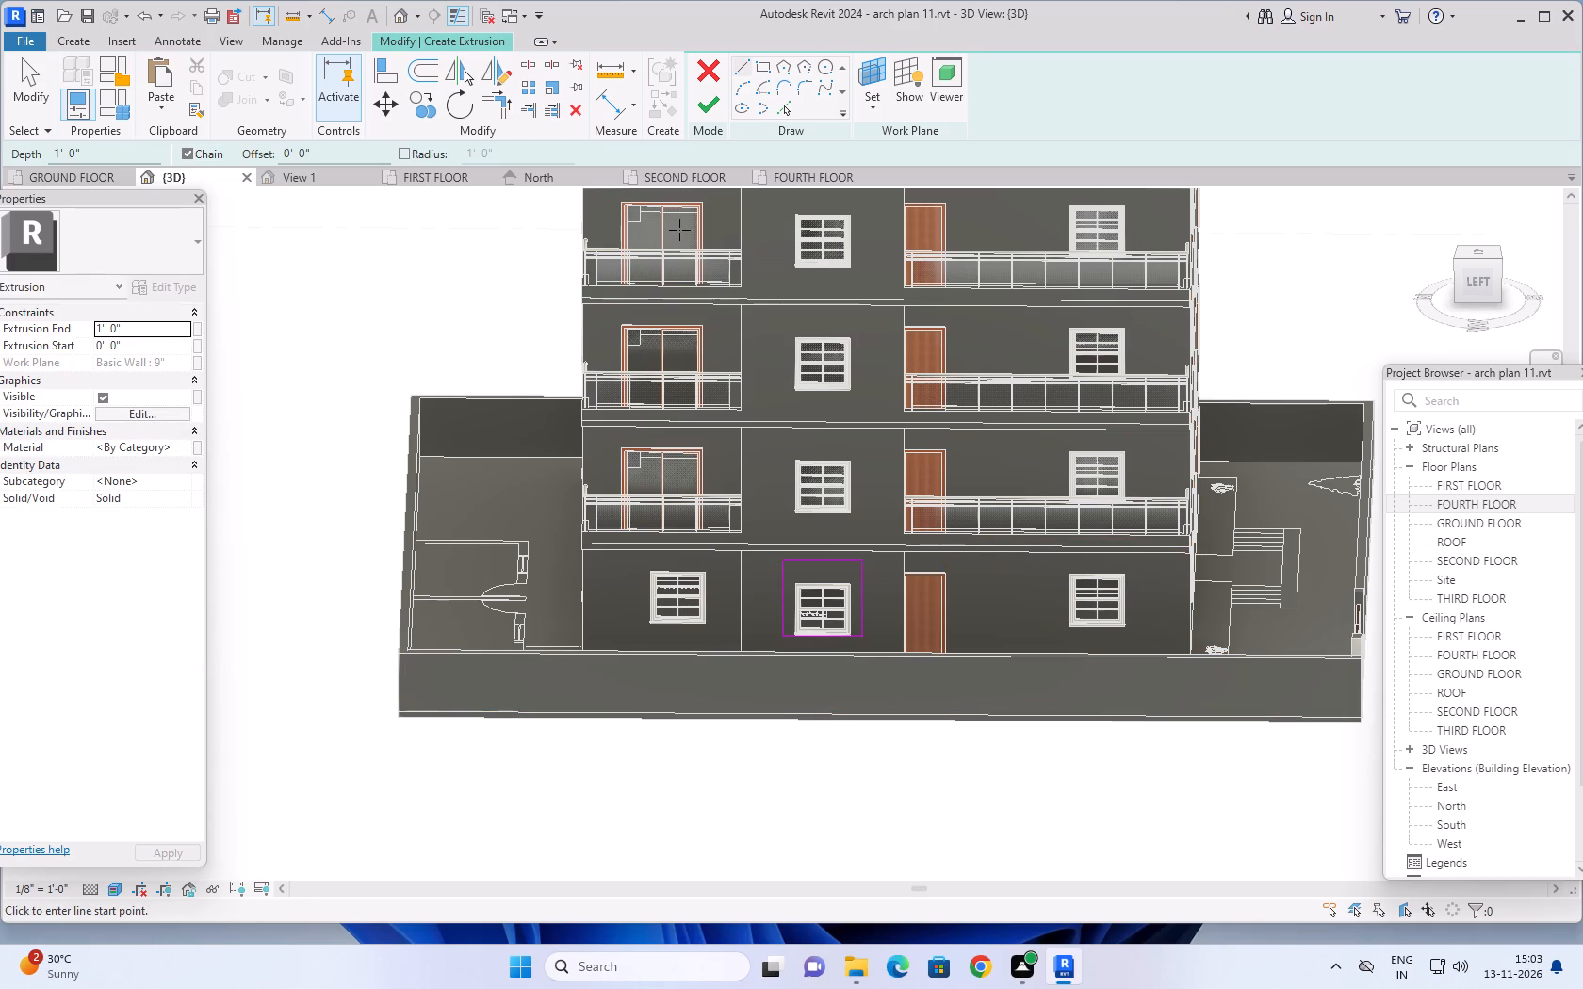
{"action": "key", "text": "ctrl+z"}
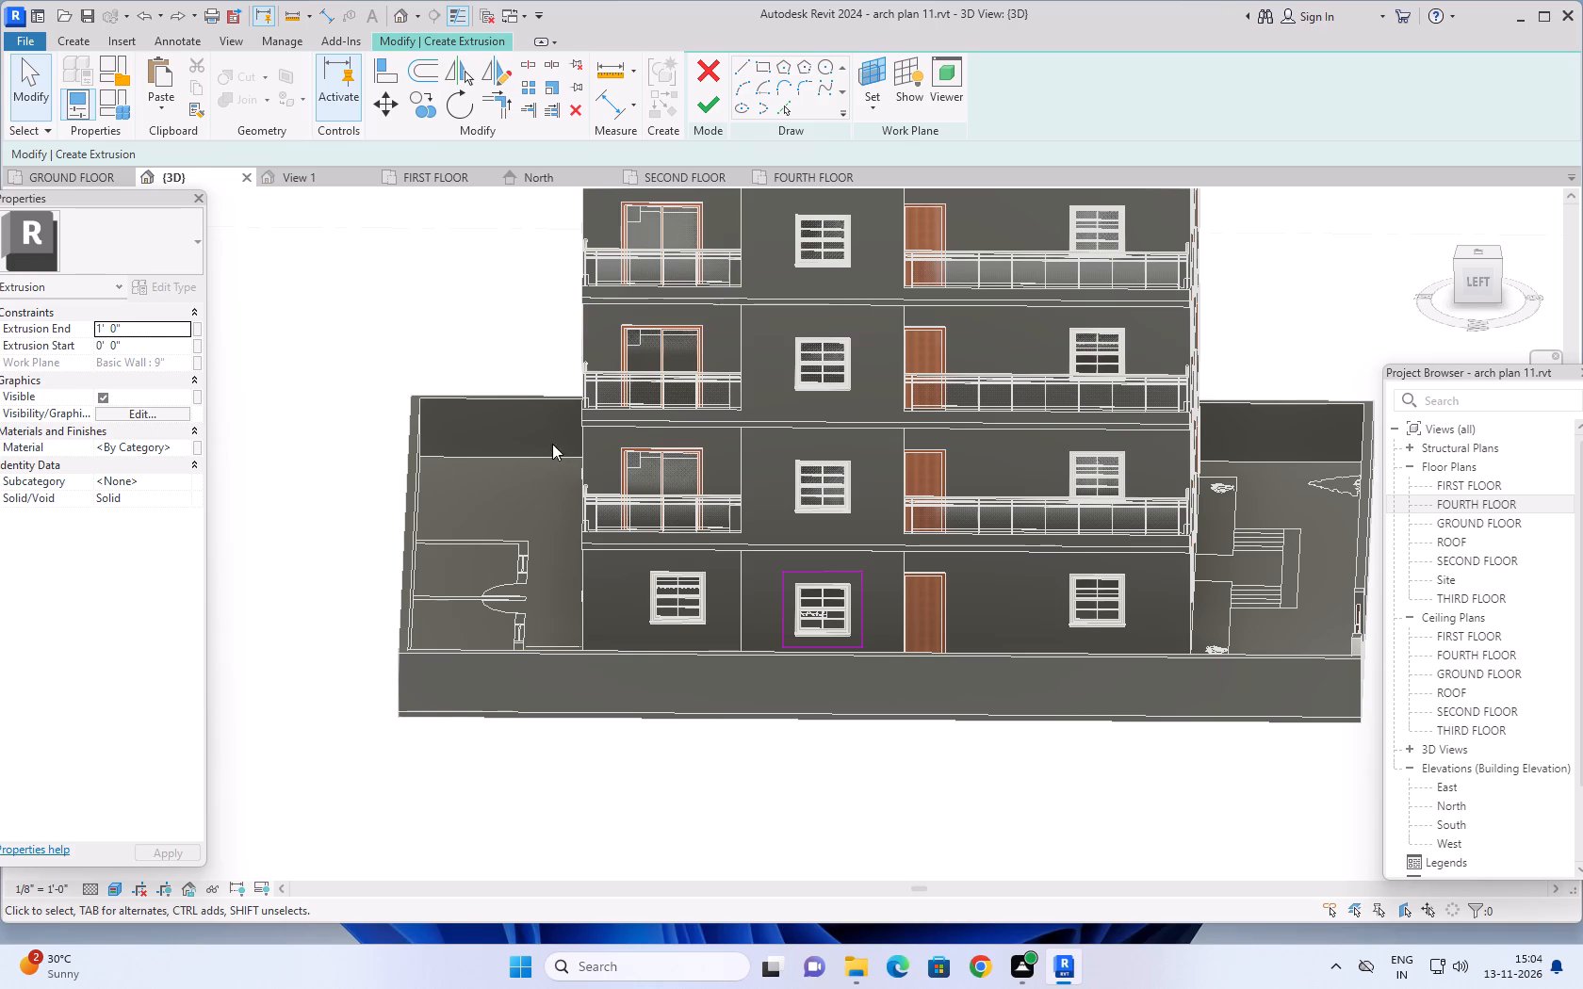
Finish the solid extrusion over the middle ground-floor window at 1' depth and deselect it.
{"action": "left_click", "coordinate": [705, 110]}
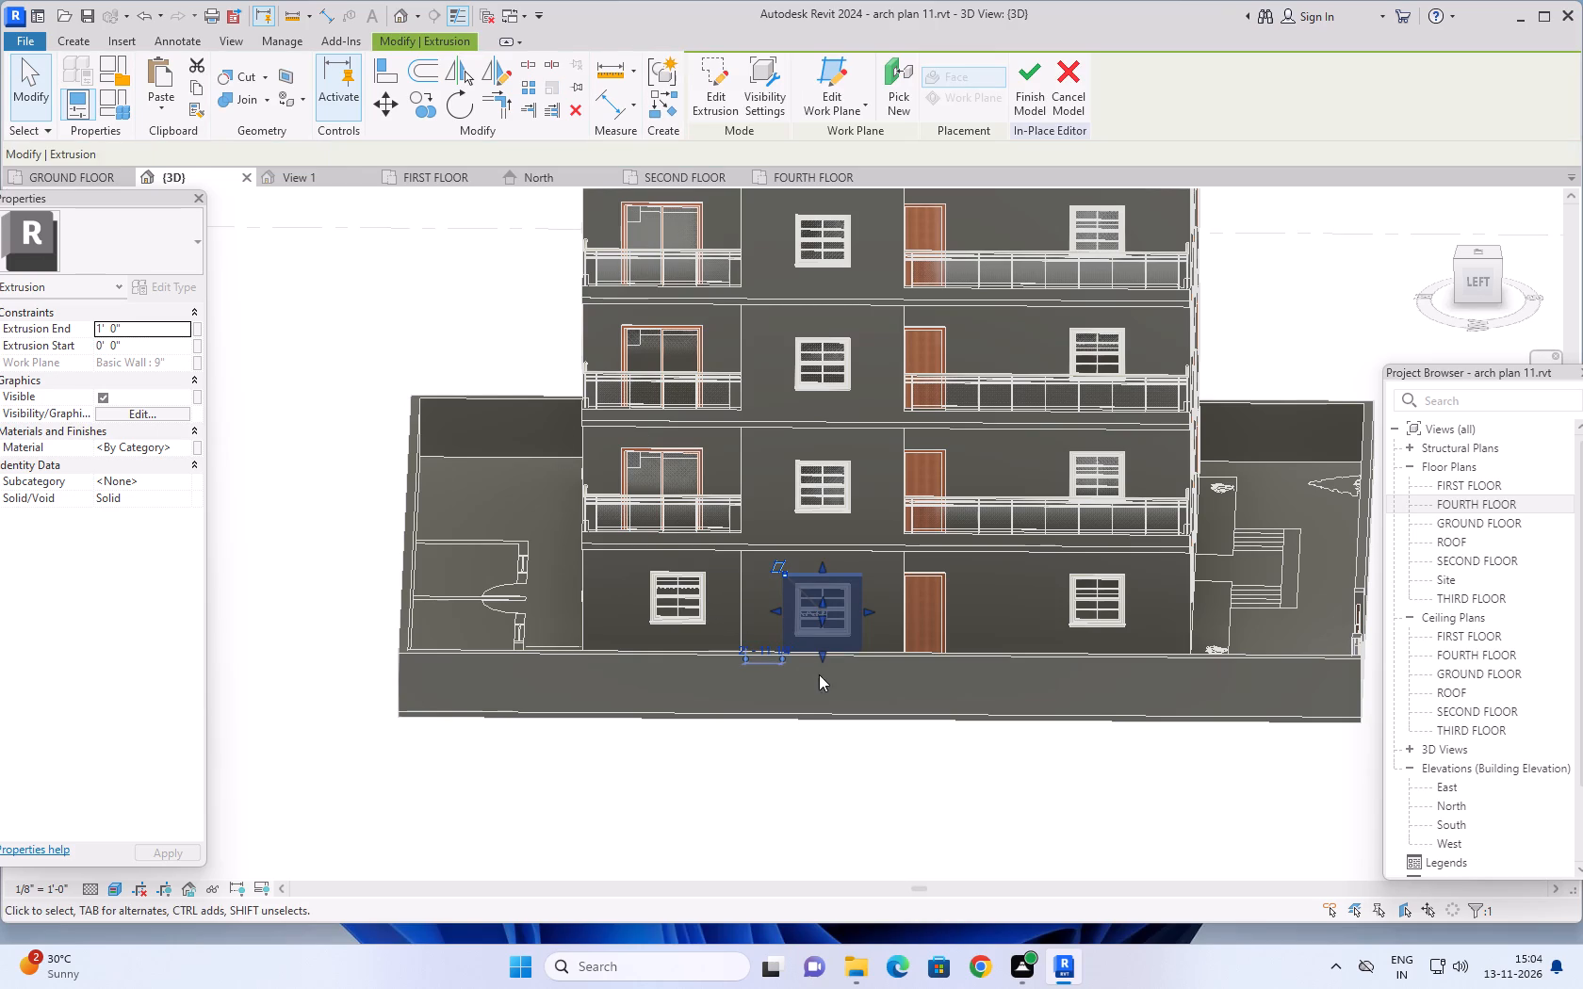
{"action": "scroll", "coordinate": [810, 760], "scroll_direction": "up", "scroll_amount": 3}
{"action": "middle_click_drag", "start_coordinate": [901, 760], "coordinate": [846, 797]}
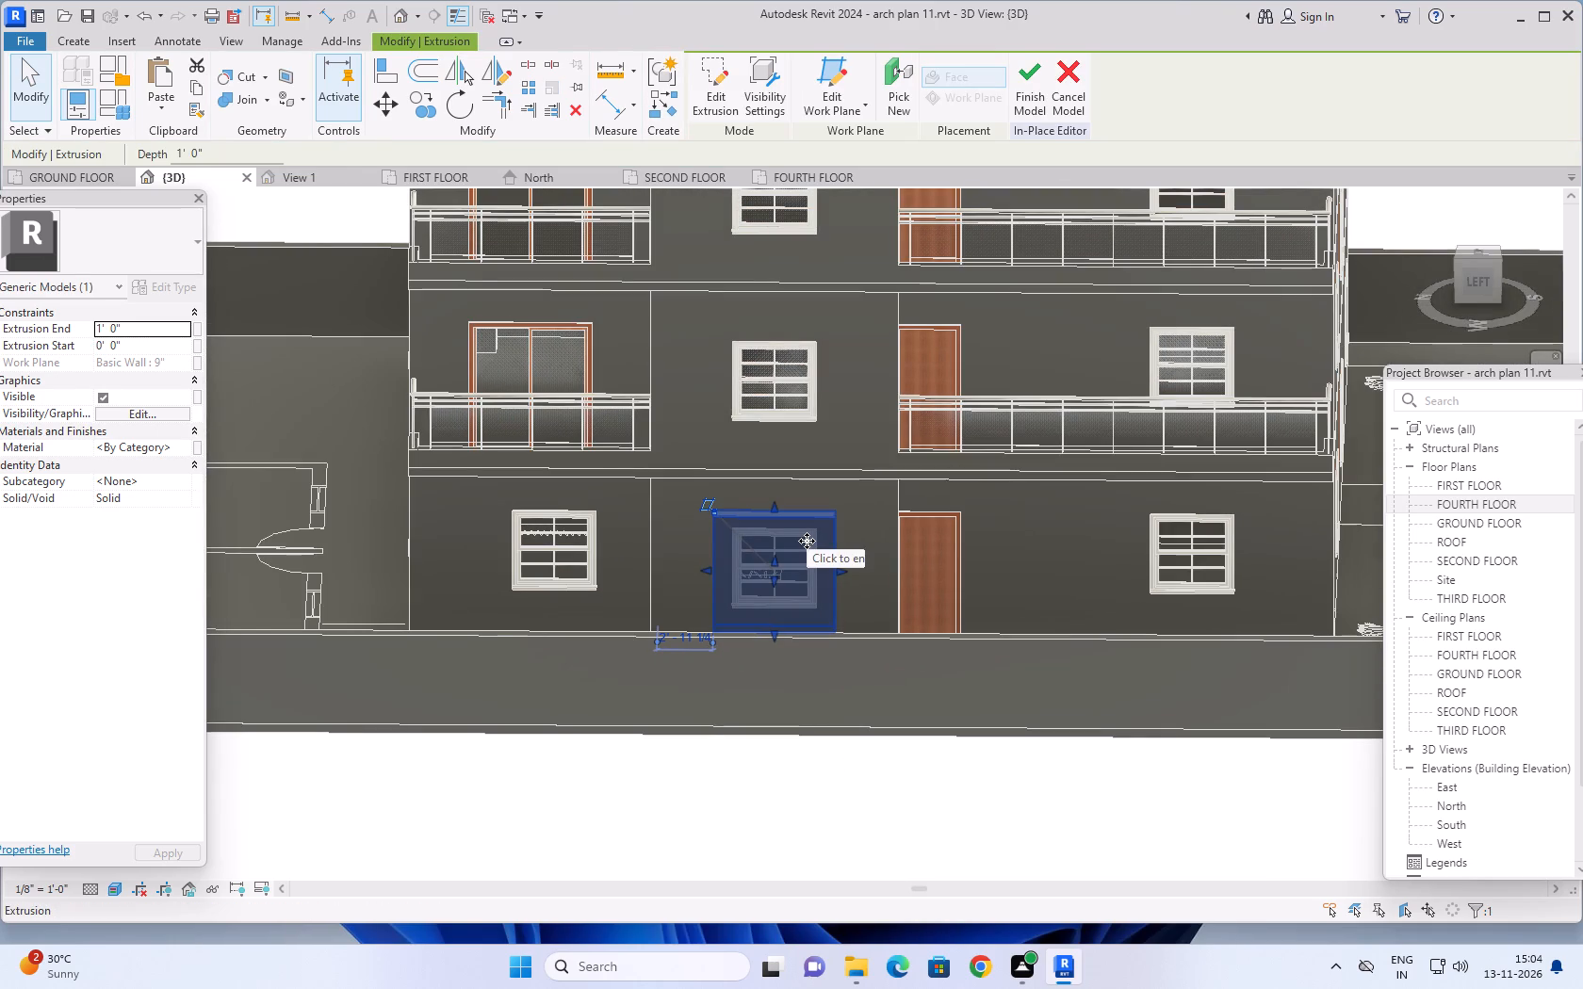
{"action": "left_click", "coordinate": [321, 222]}
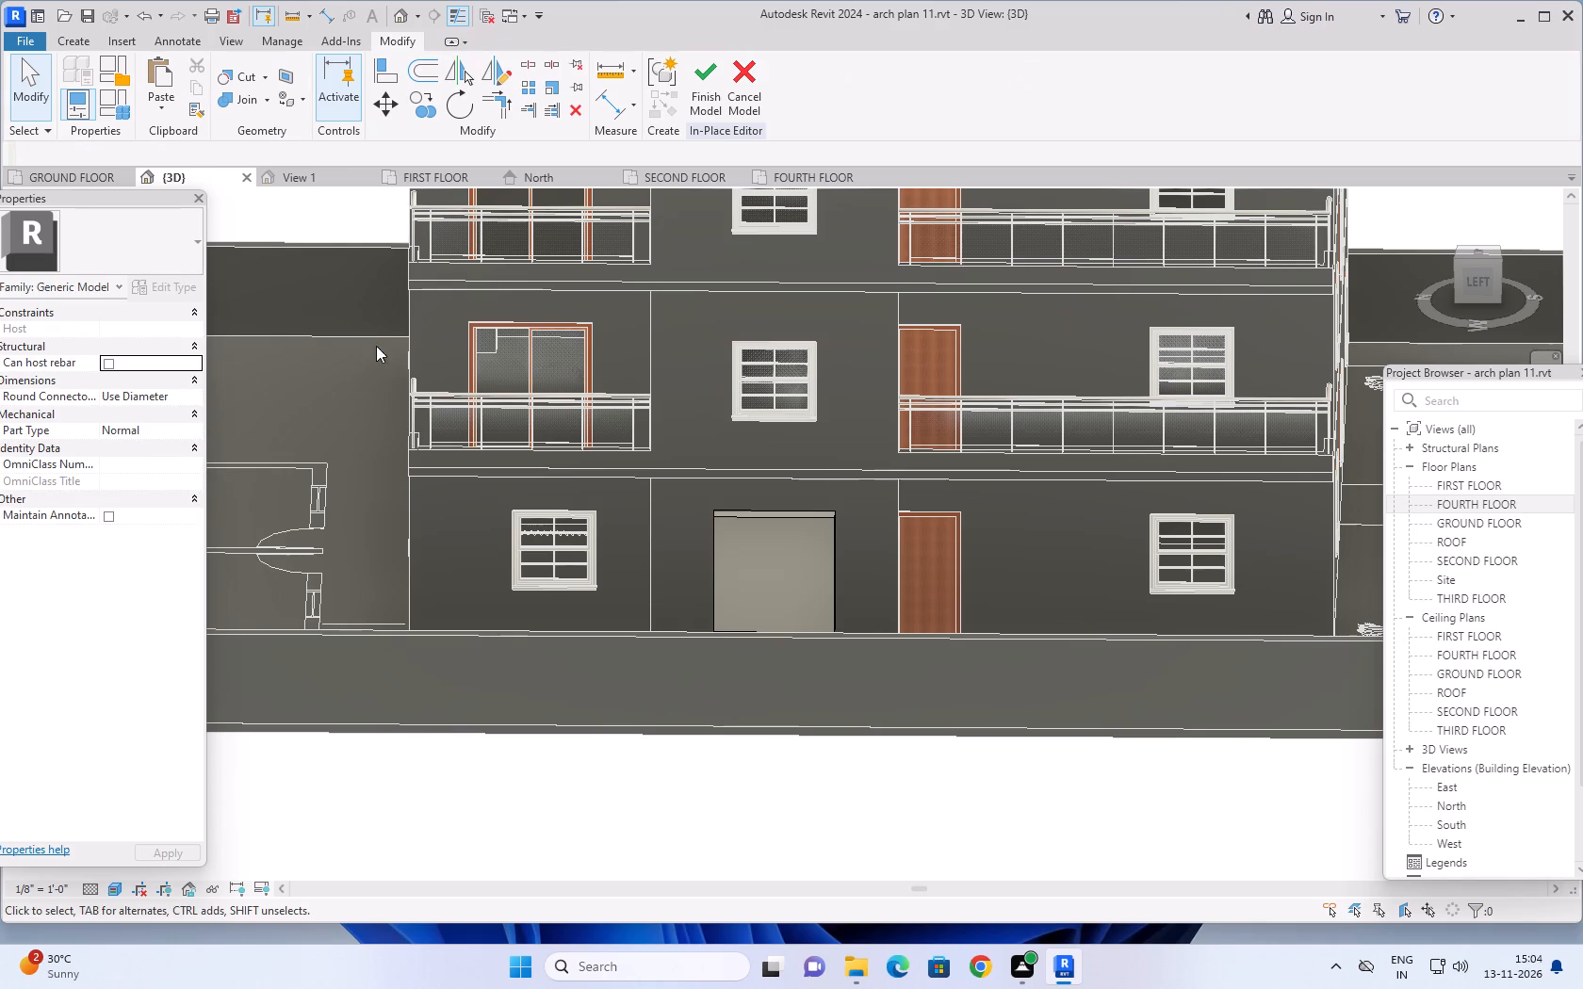
Start a Void Extrusion and pick the front face of the solid block over the window as its work plane.
{"action": "left_click", "coordinate": [70, 40]}
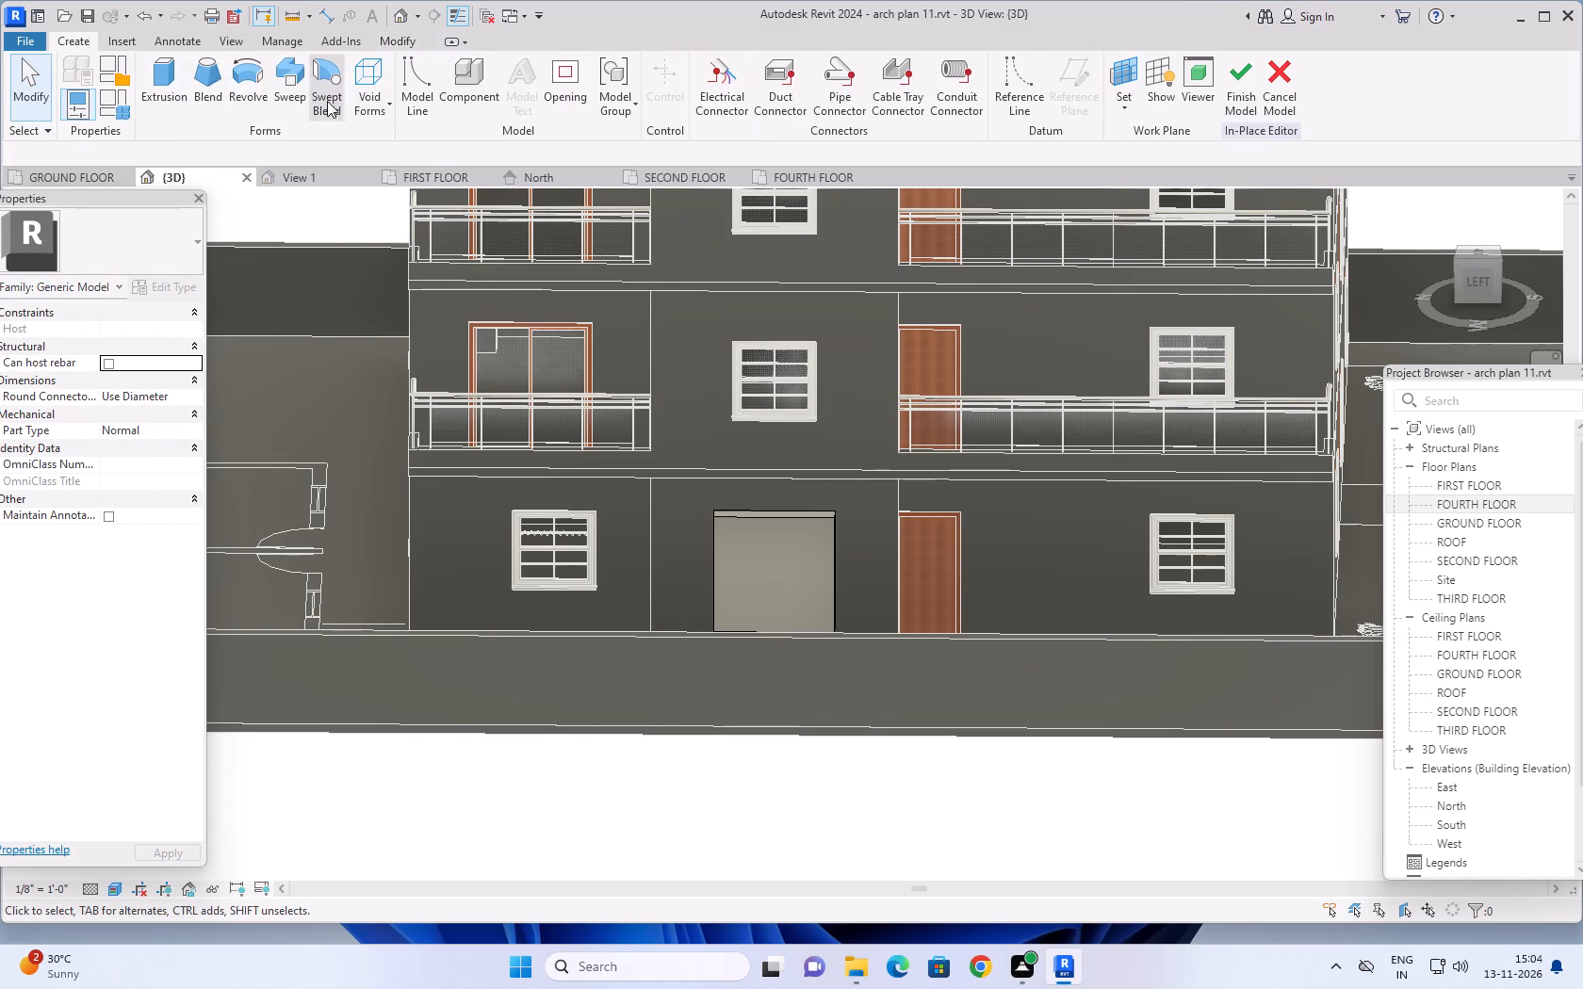
{"action": "left_click", "coordinate": [385, 101]}
{"action": "left_click", "coordinate": [382, 140]}
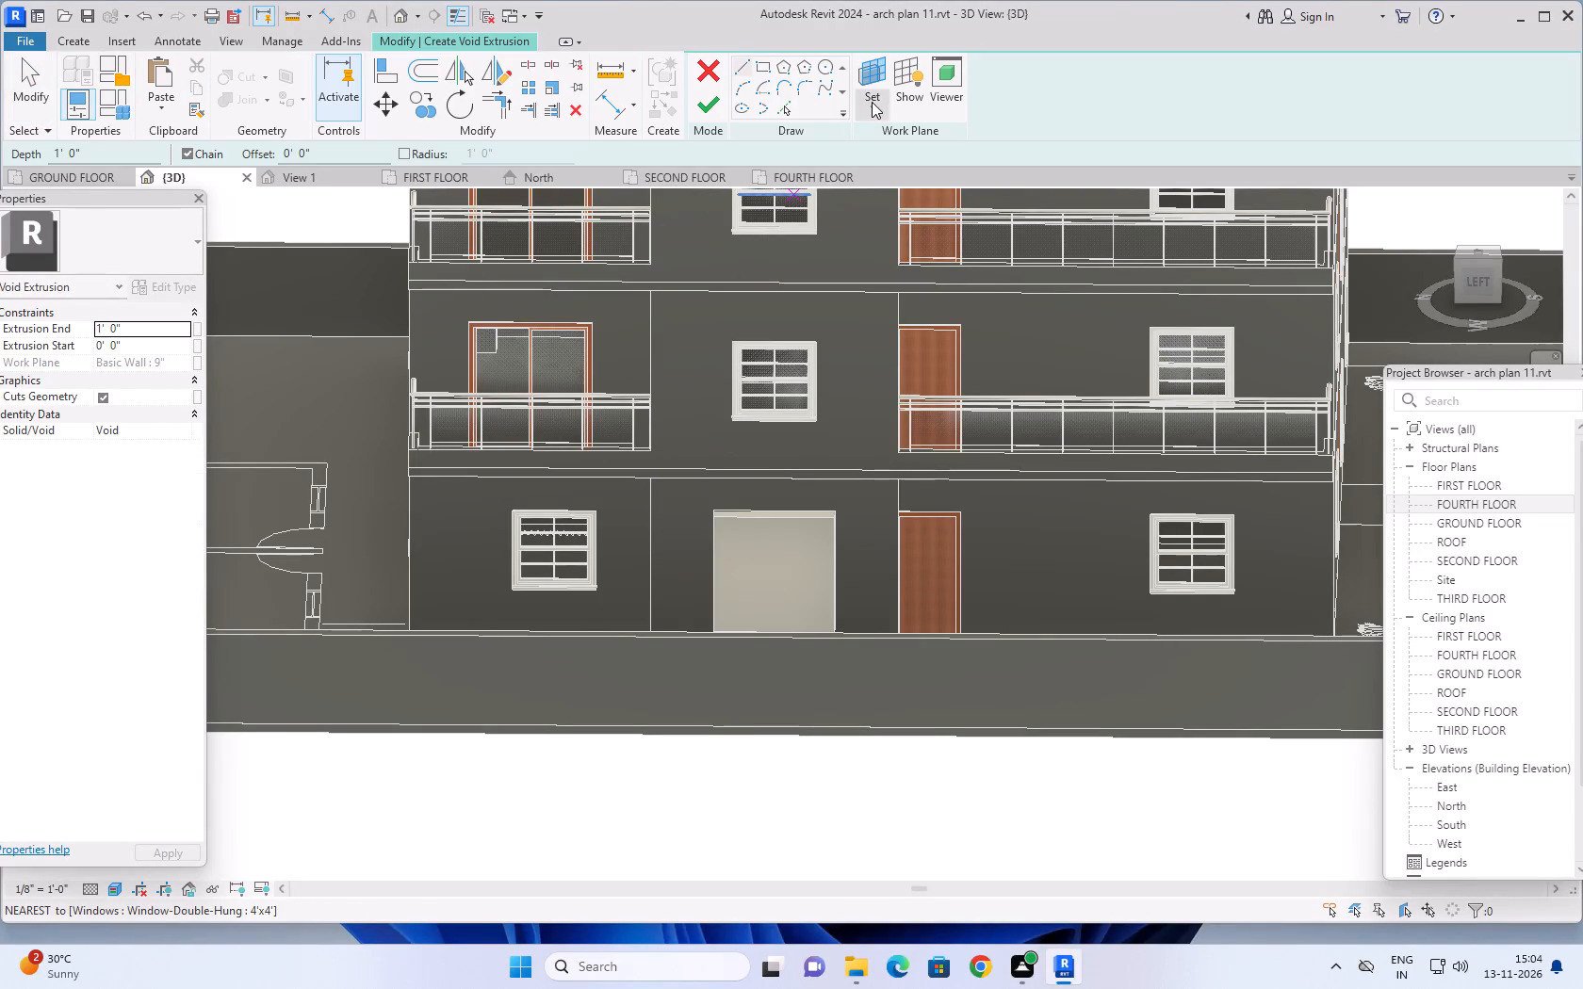
{"action": "left_click", "coordinate": [873, 102]}
{"action": "left_click", "coordinate": [877, 167]}
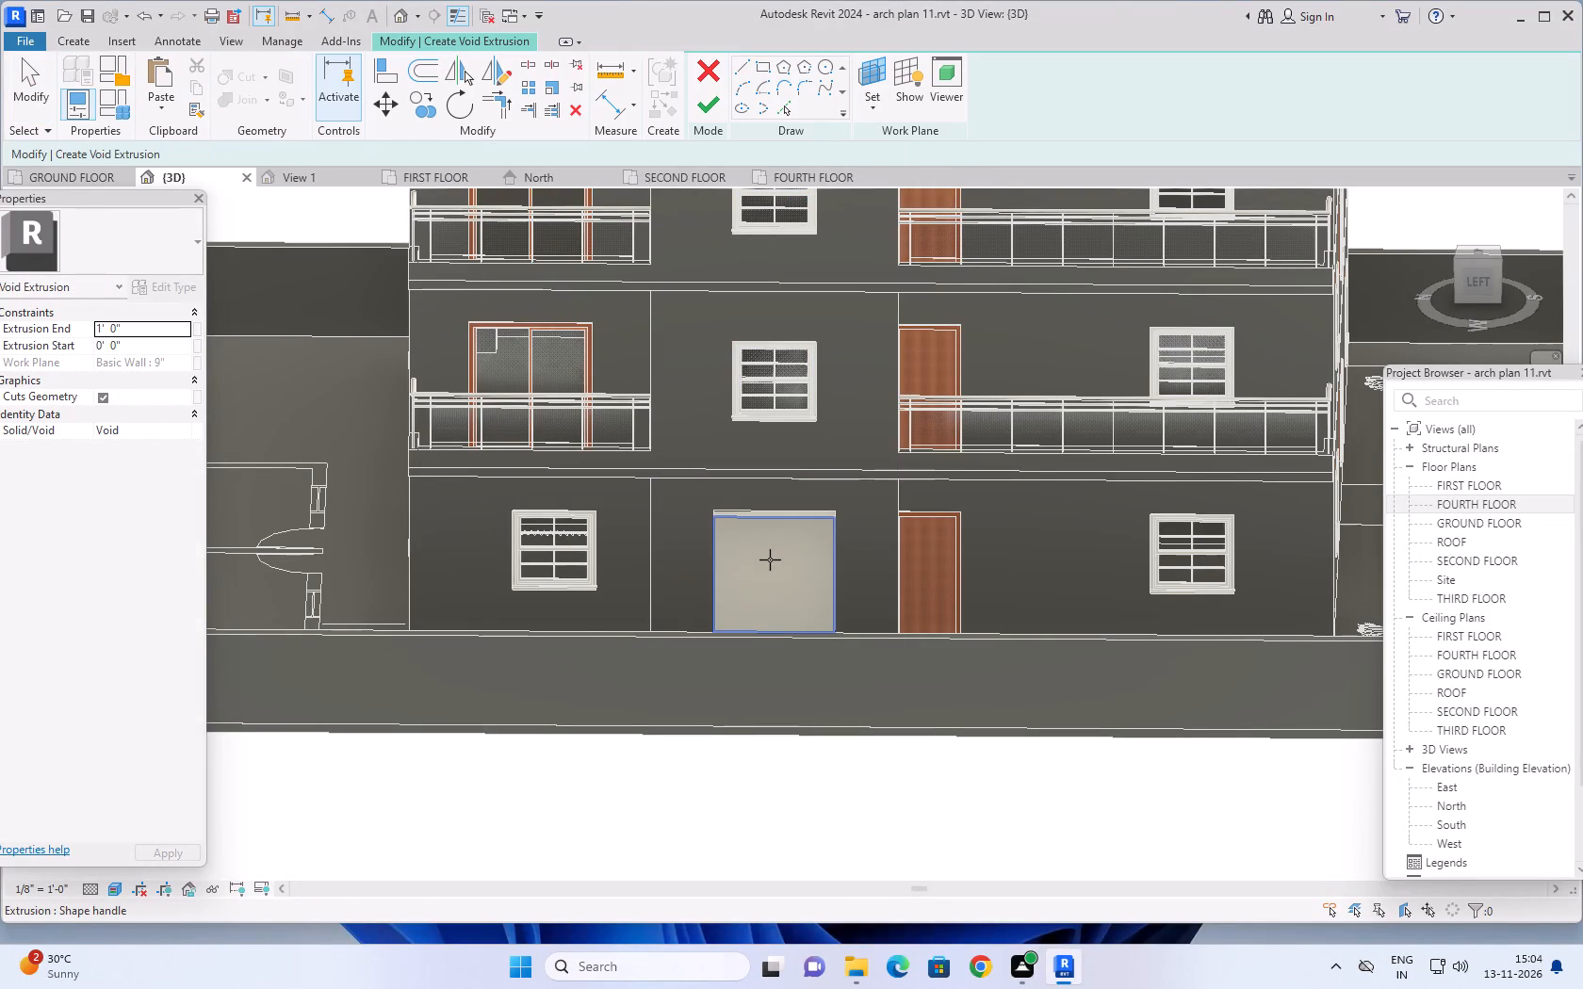
{"action": "left_click", "coordinate": [770, 559]}
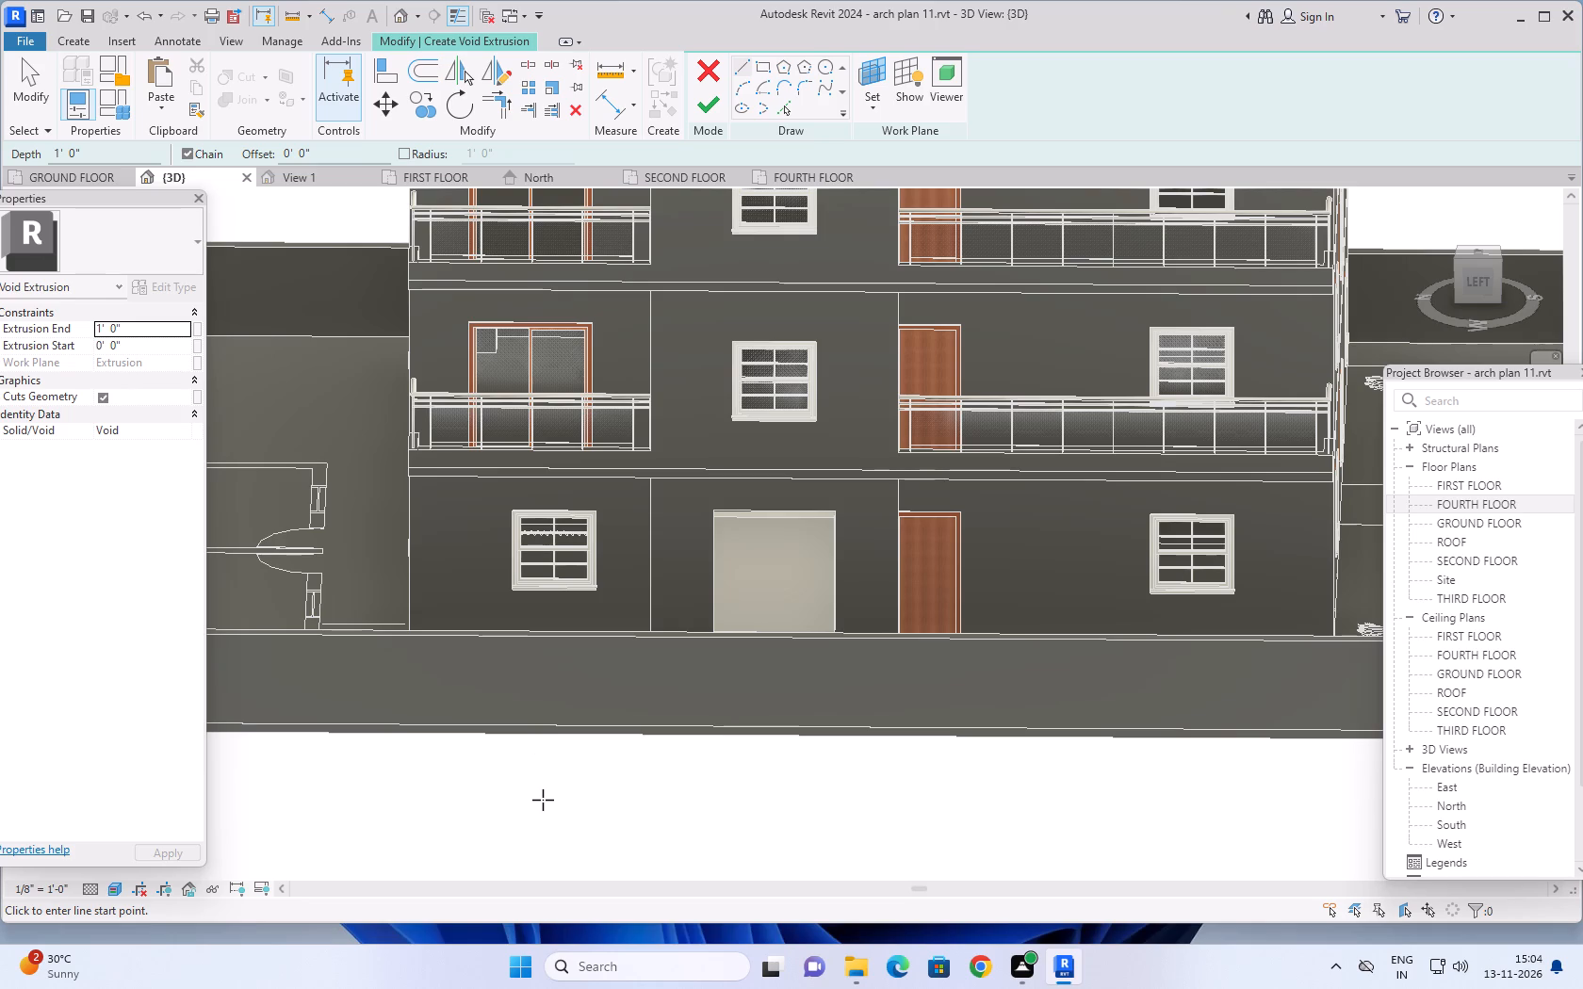
Sketch the void's rectangle offset 1' inward from the corners of the solid block's front face.
{"action": "middle_click_drag", "start_coordinate": [542, 799], "coordinate": [525, 753], "text": "shift"}
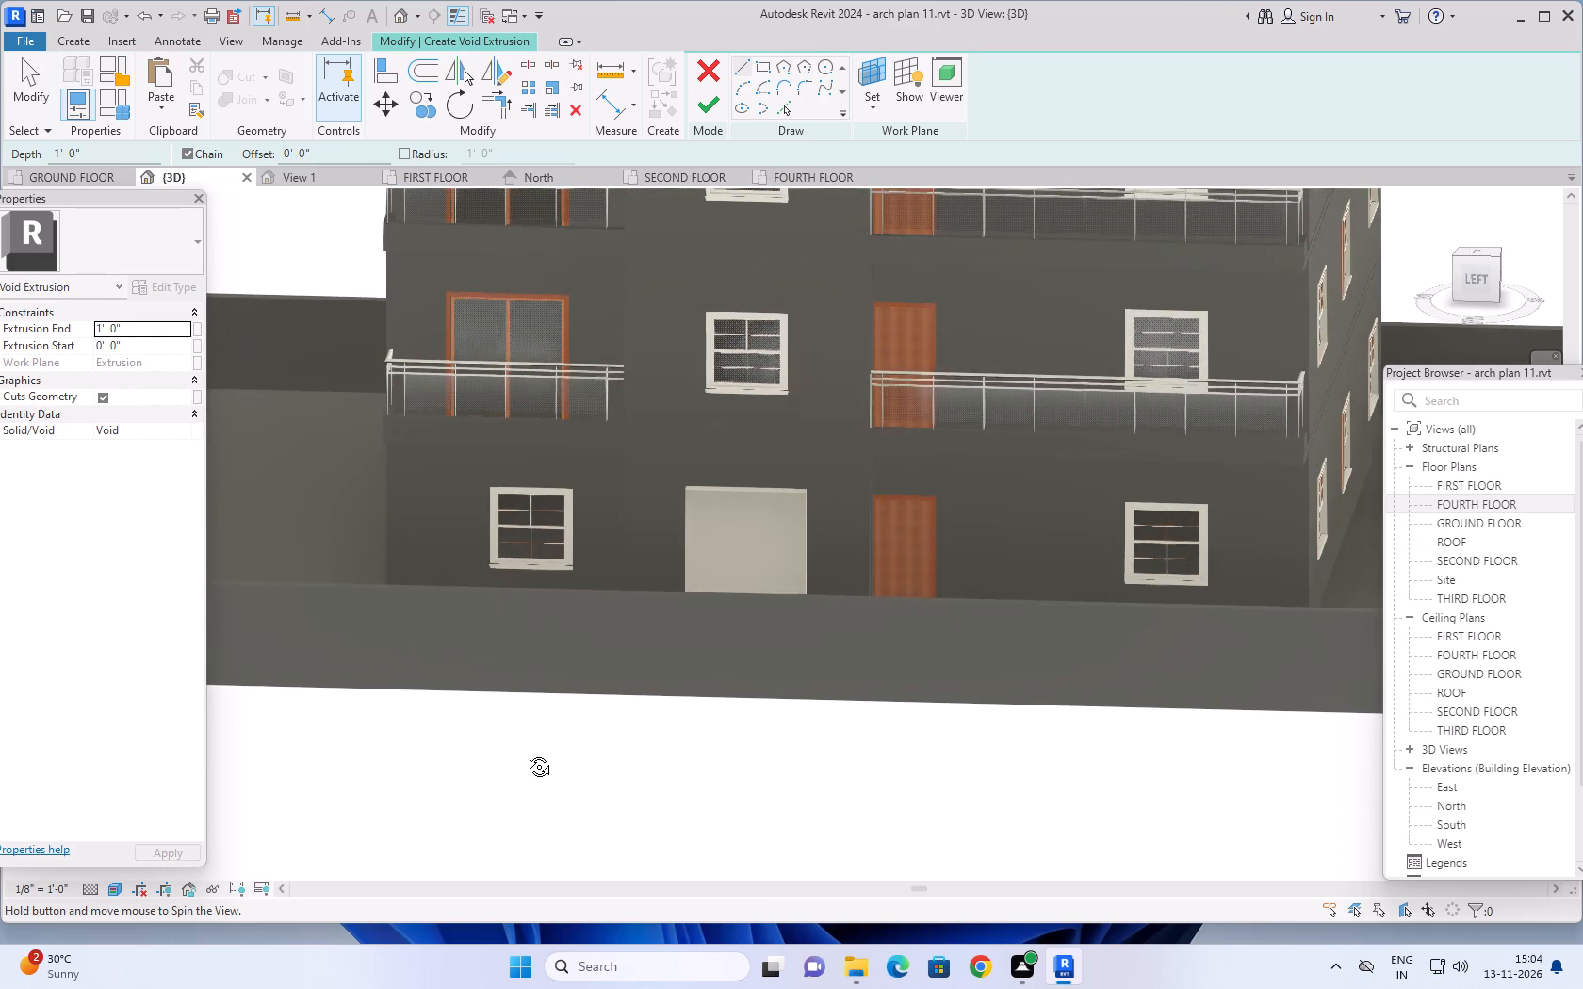
{"action": "middle_click_drag", "start_coordinate": [525, 753], "coordinate": [529, 760], "text": "shift"}
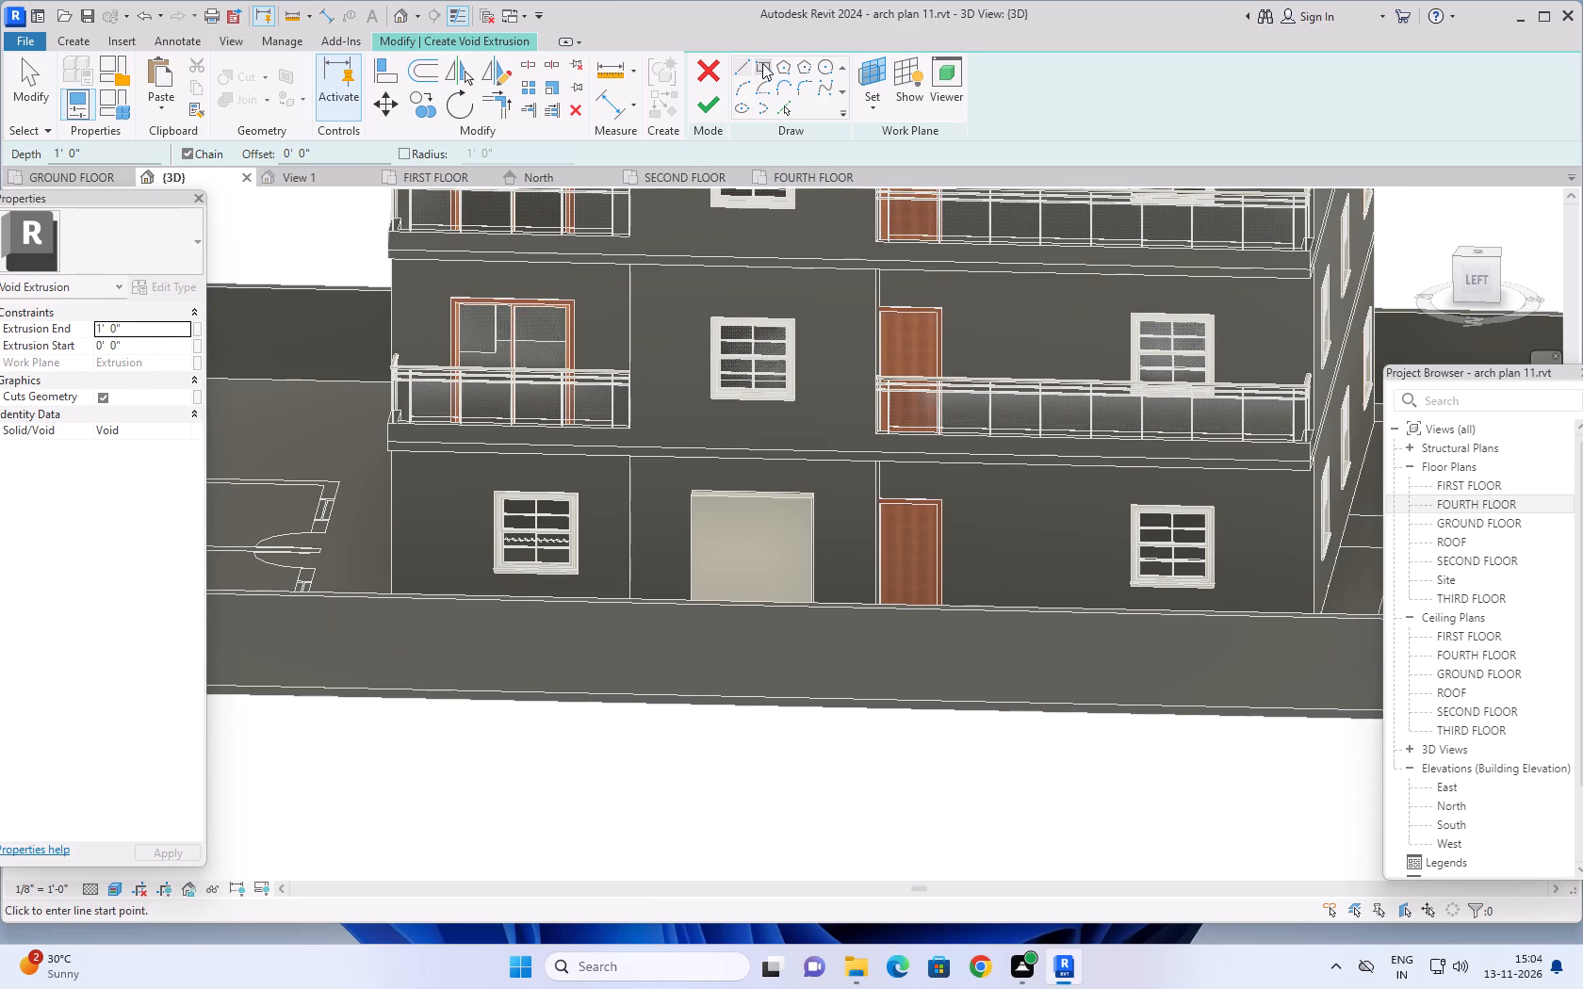
{"action": "left_click", "coordinate": [762, 63]}
{"action": "scroll", "coordinate": [678, 589], "scroll_direction": "up", "scroll_amount": 5}
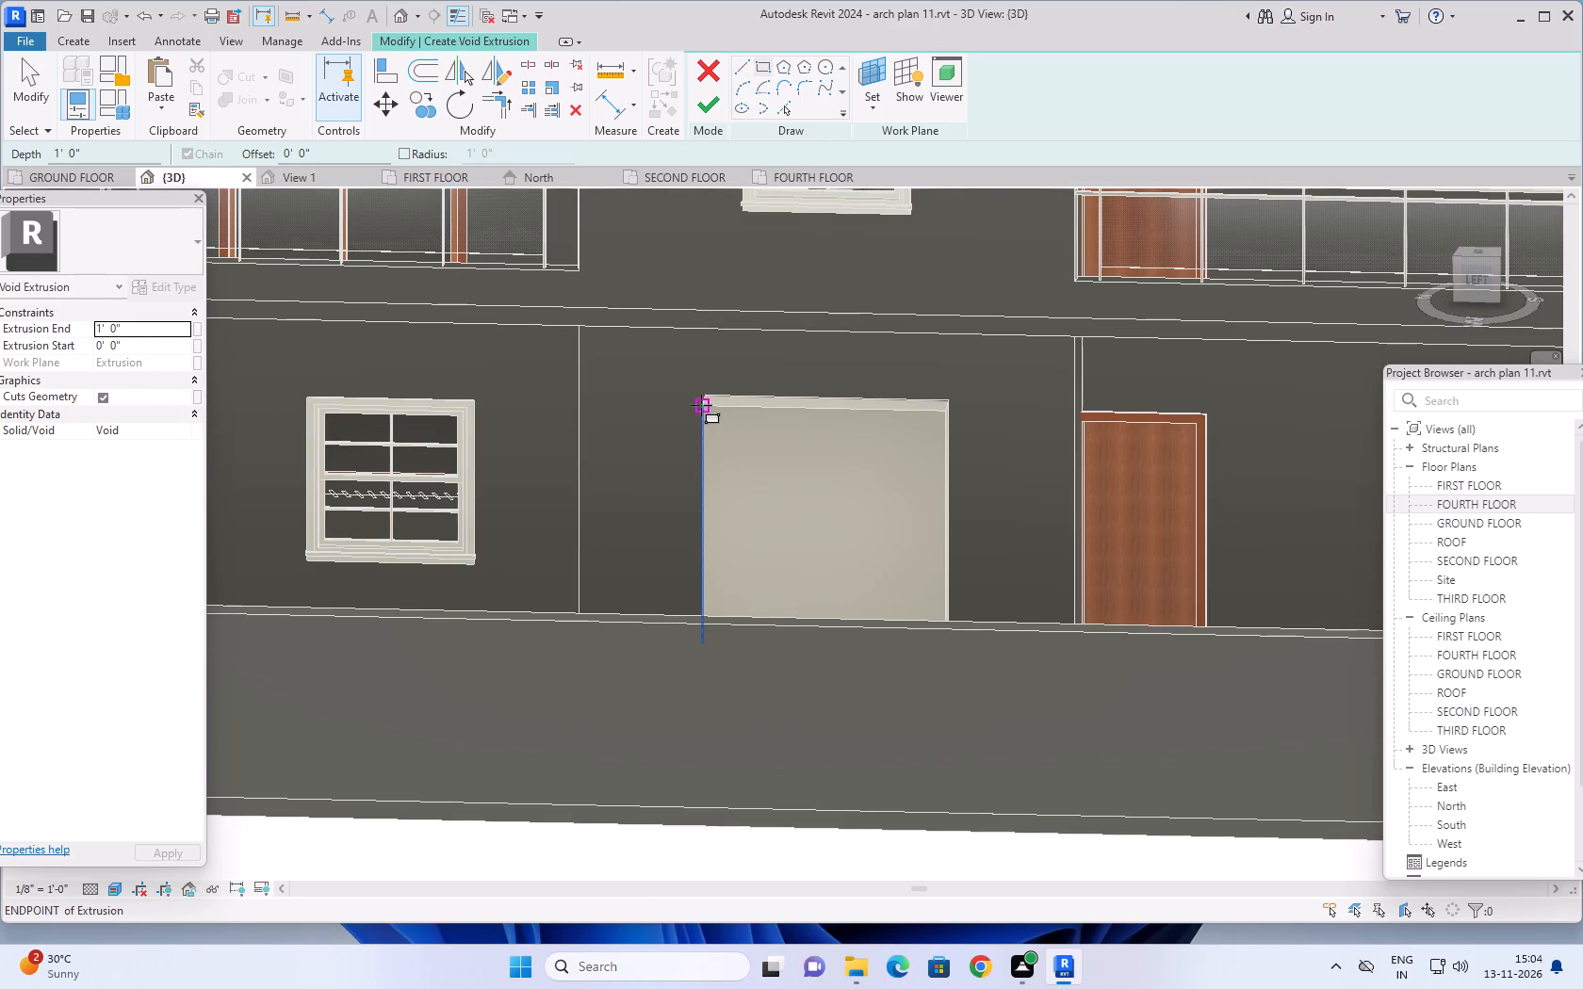
{"action": "left_click", "coordinate": [701, 404]}
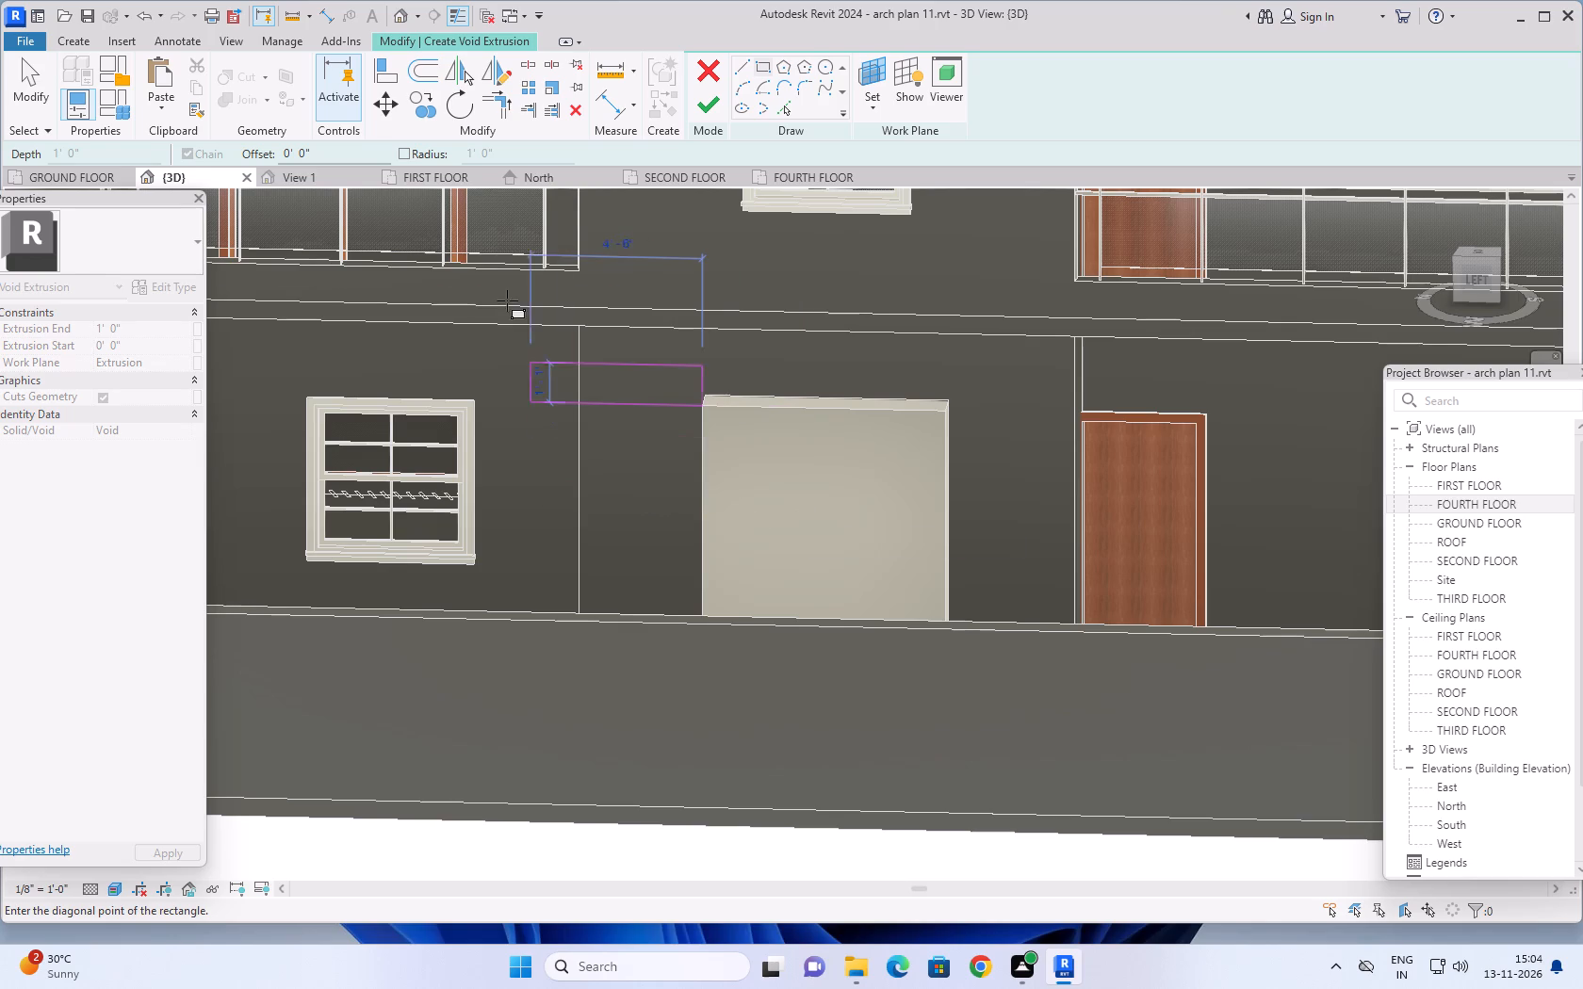
{"action": "left_click", "coordinate": [344, 149]}
{"action": "left_click_drag", "start_coordinate": [344, 149], "coordinate": [276, 158]}
{"action": "type", "text": "1'"}
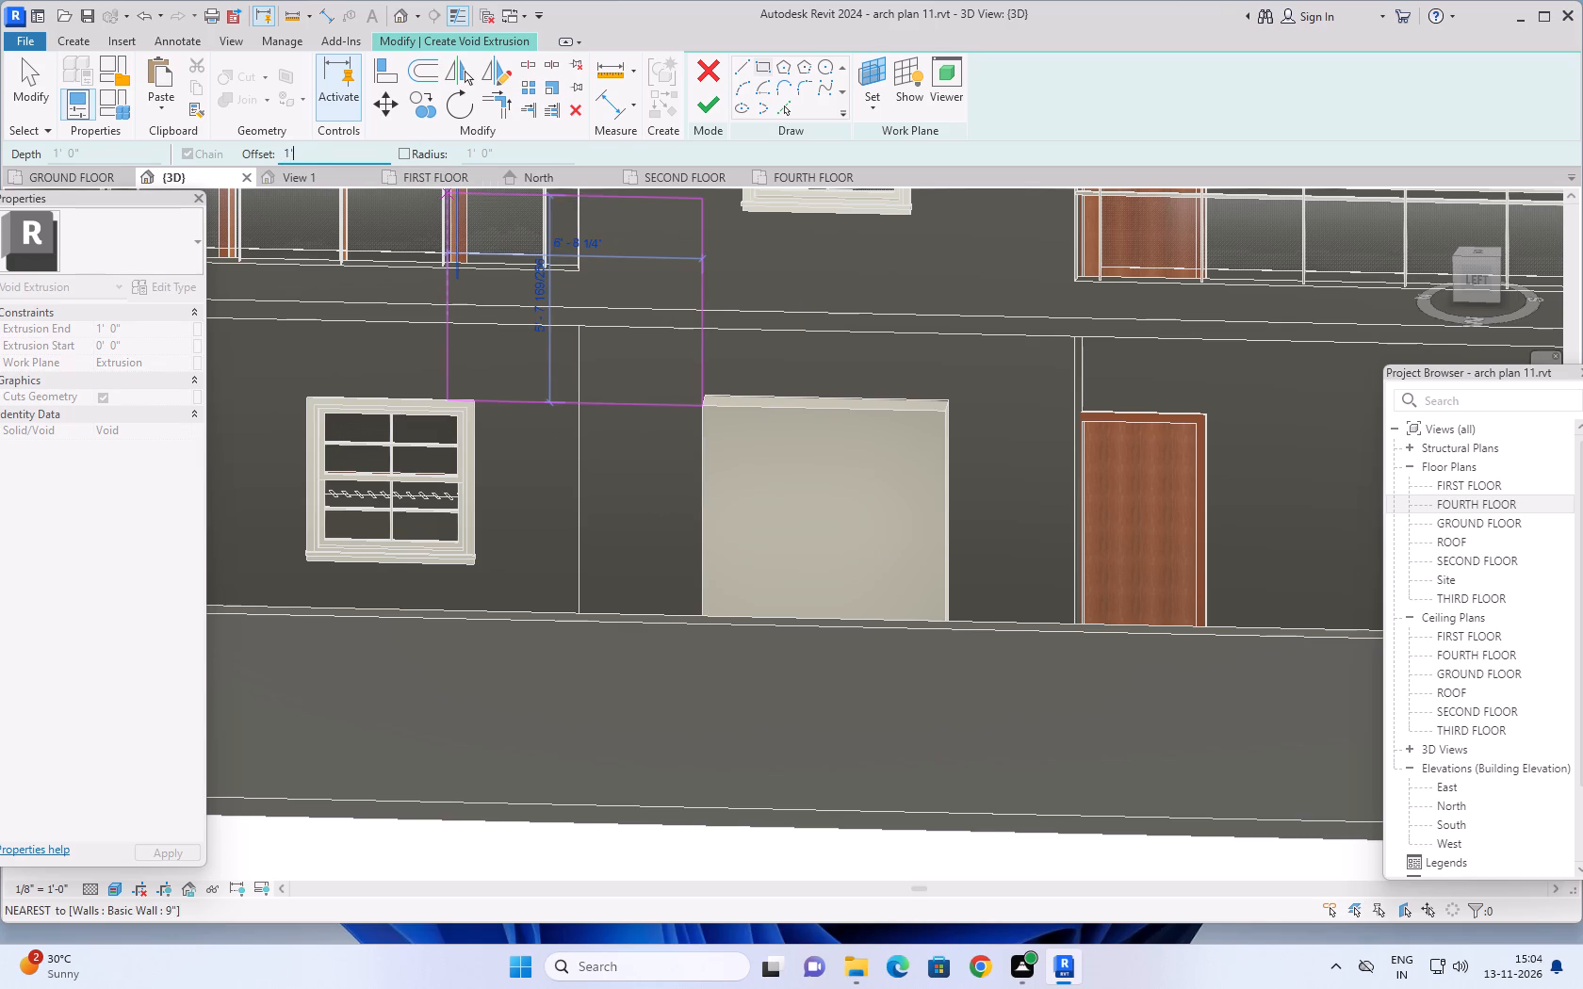
{"action": "key", "text": "Return"}
{"action": "key", "text": "space"}
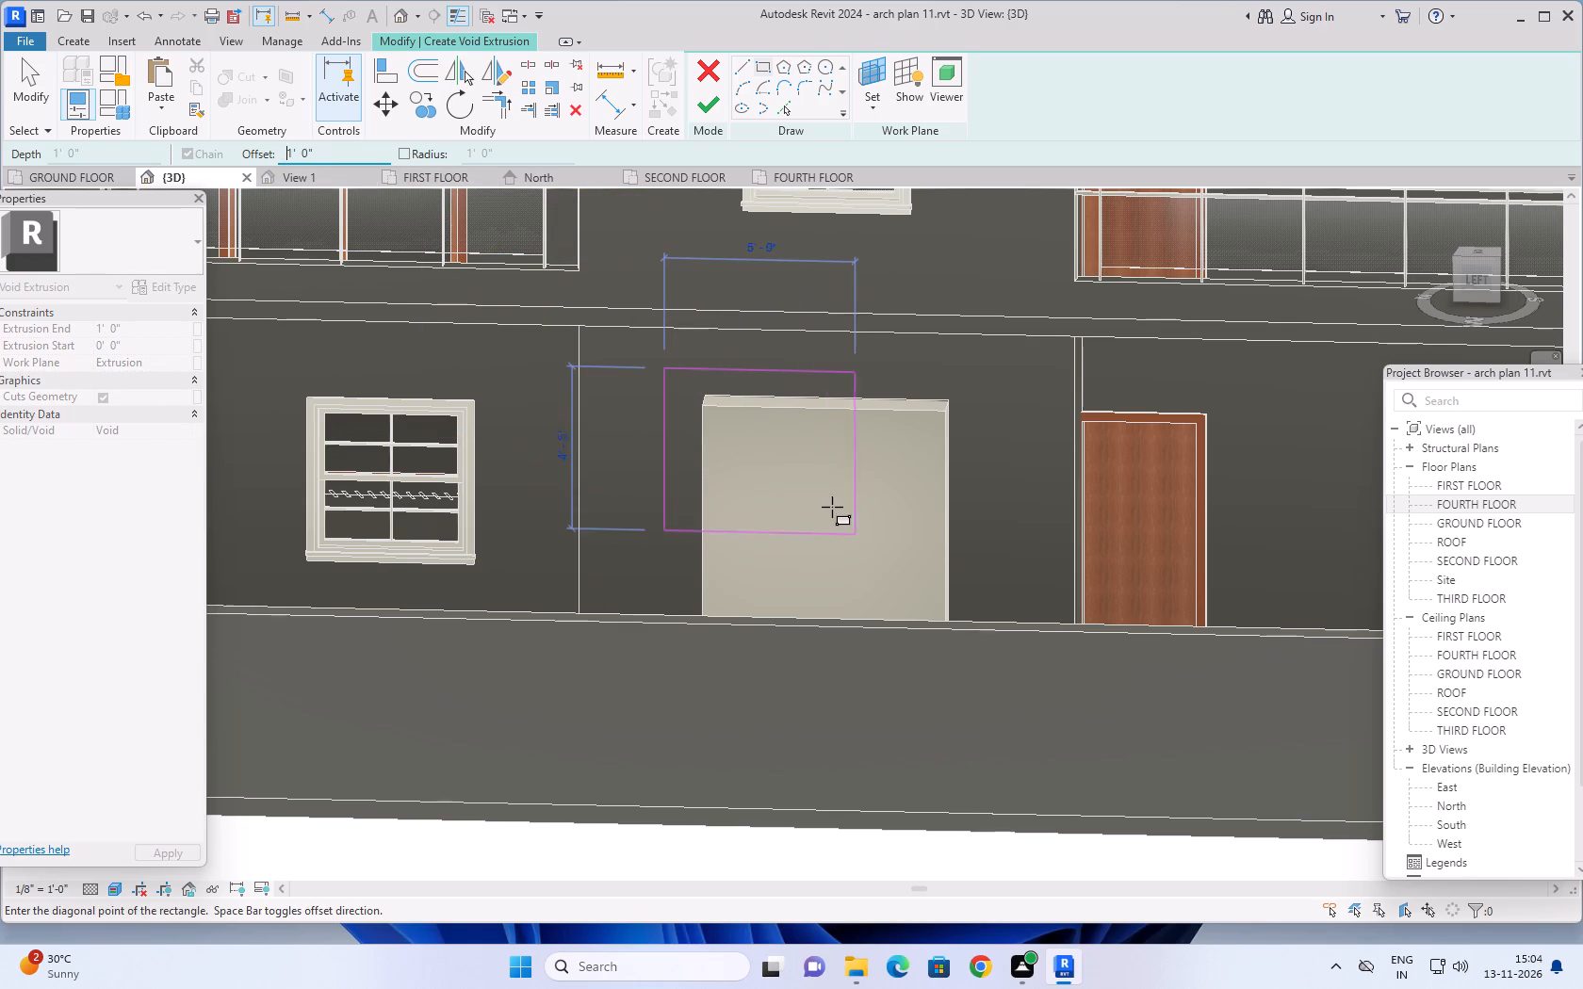
{"action": "key", "text": "space"}
{"action": "left_click", "coordinate": [759, 62]}
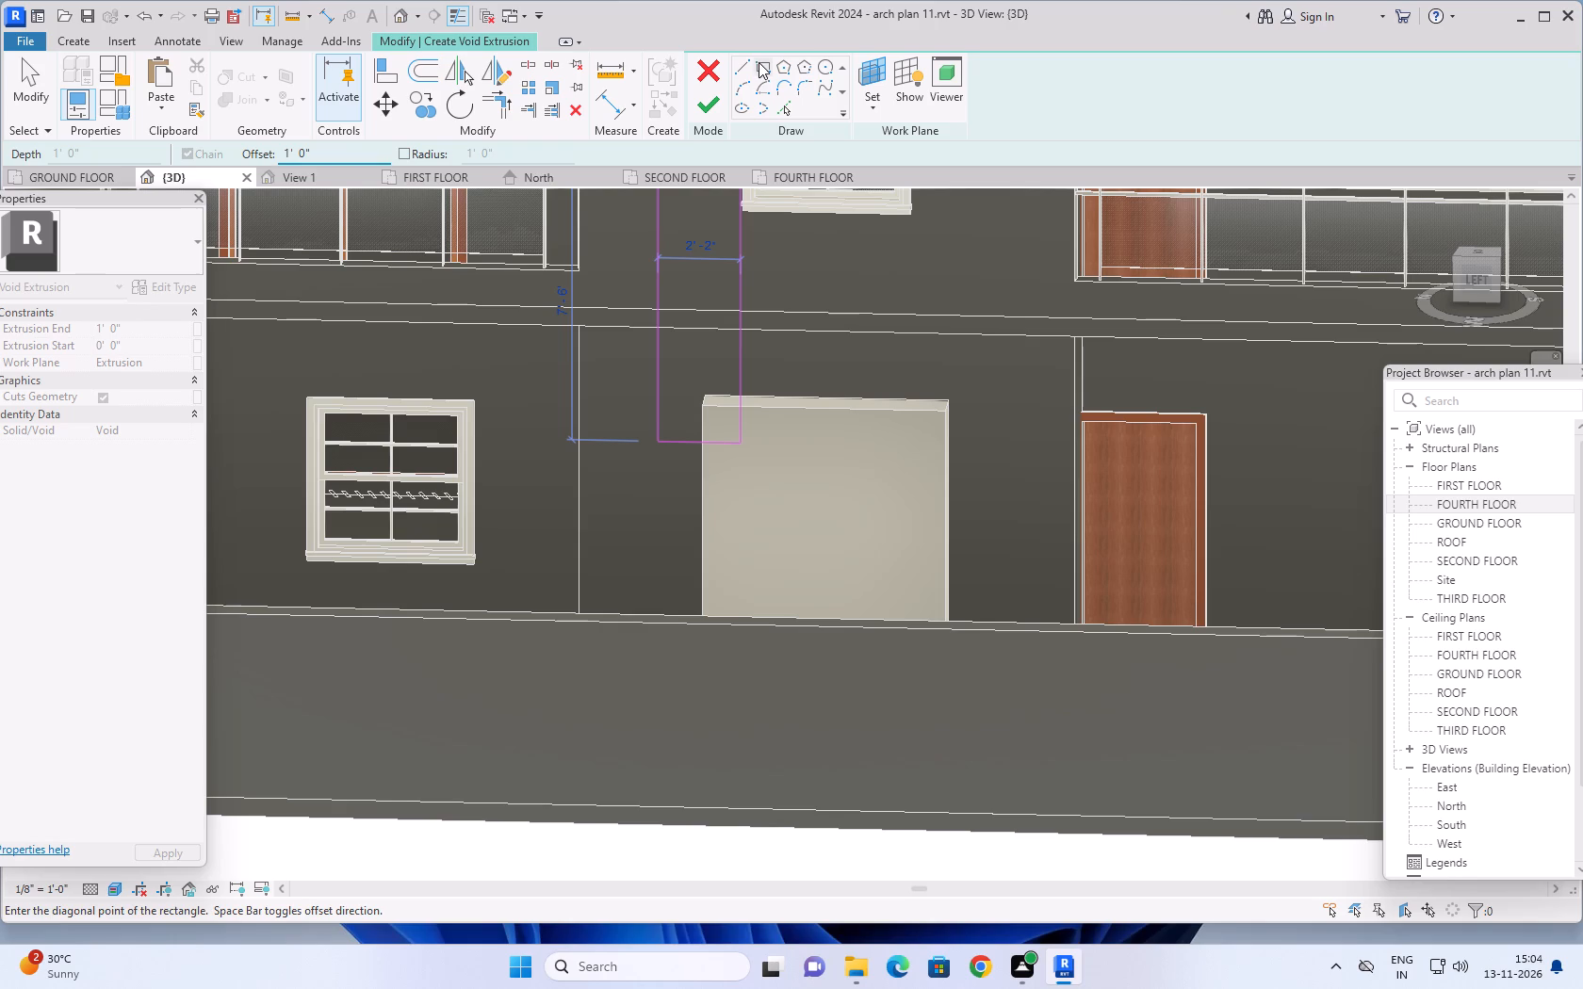
{"action": "left_click", "coordinate": [702, 412]}
{"action": "key", "text": "space"}
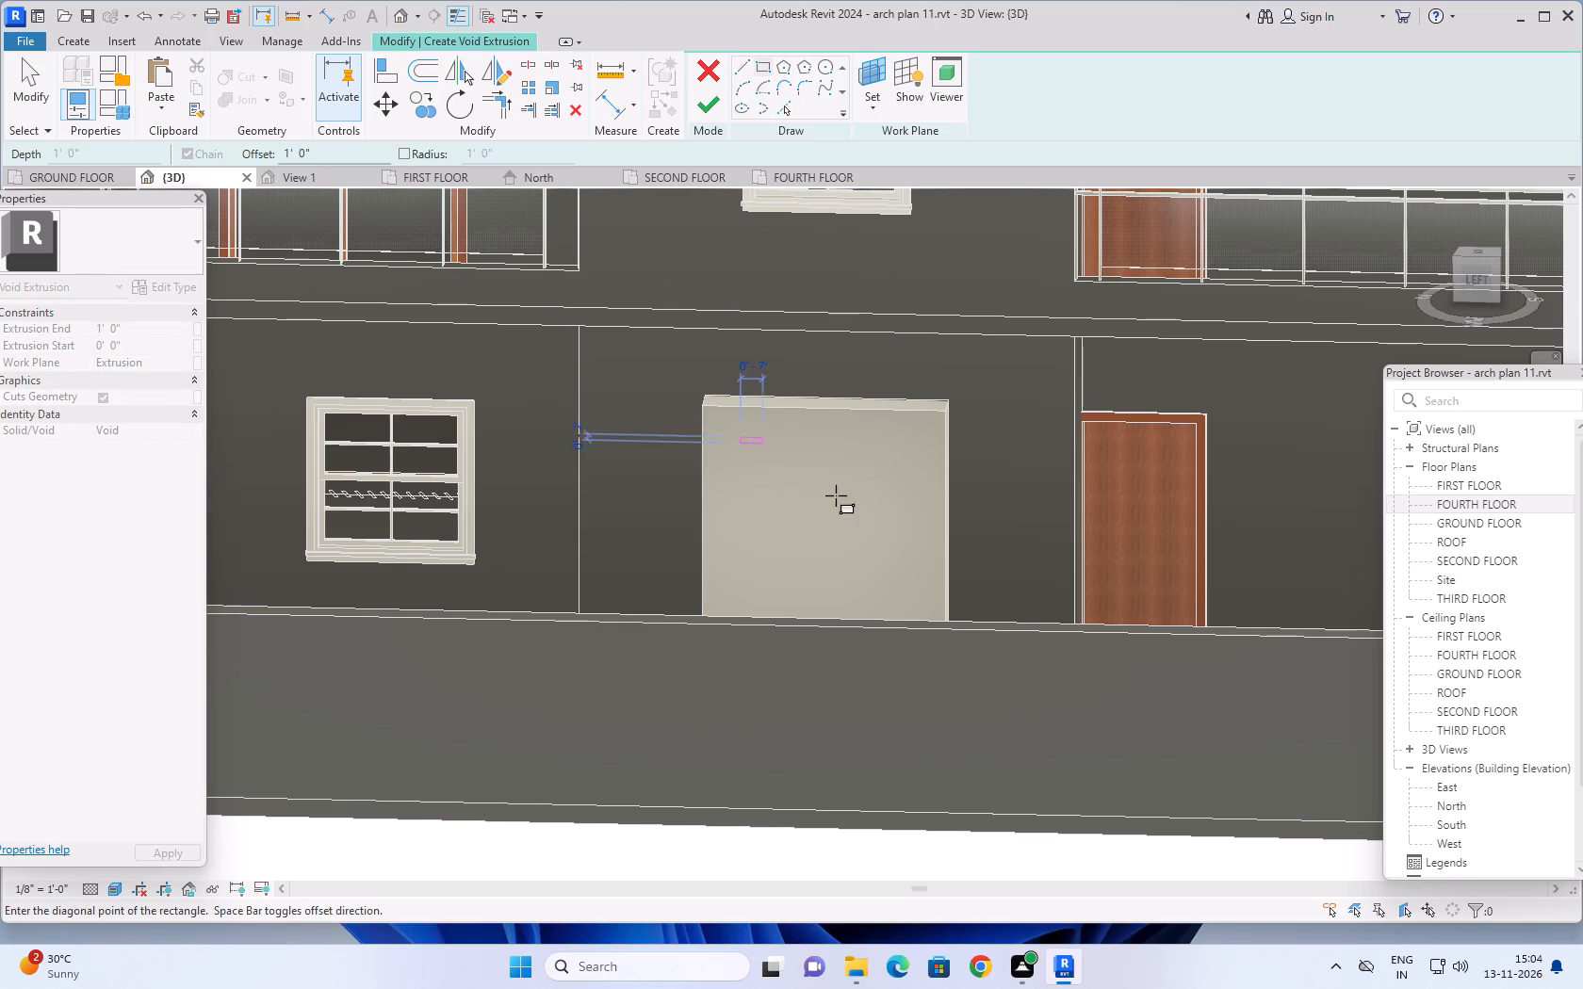
{"action": "scroll", "coordinate": [889, 548], "scroll_direction": "down", "scroll_amount": 2}
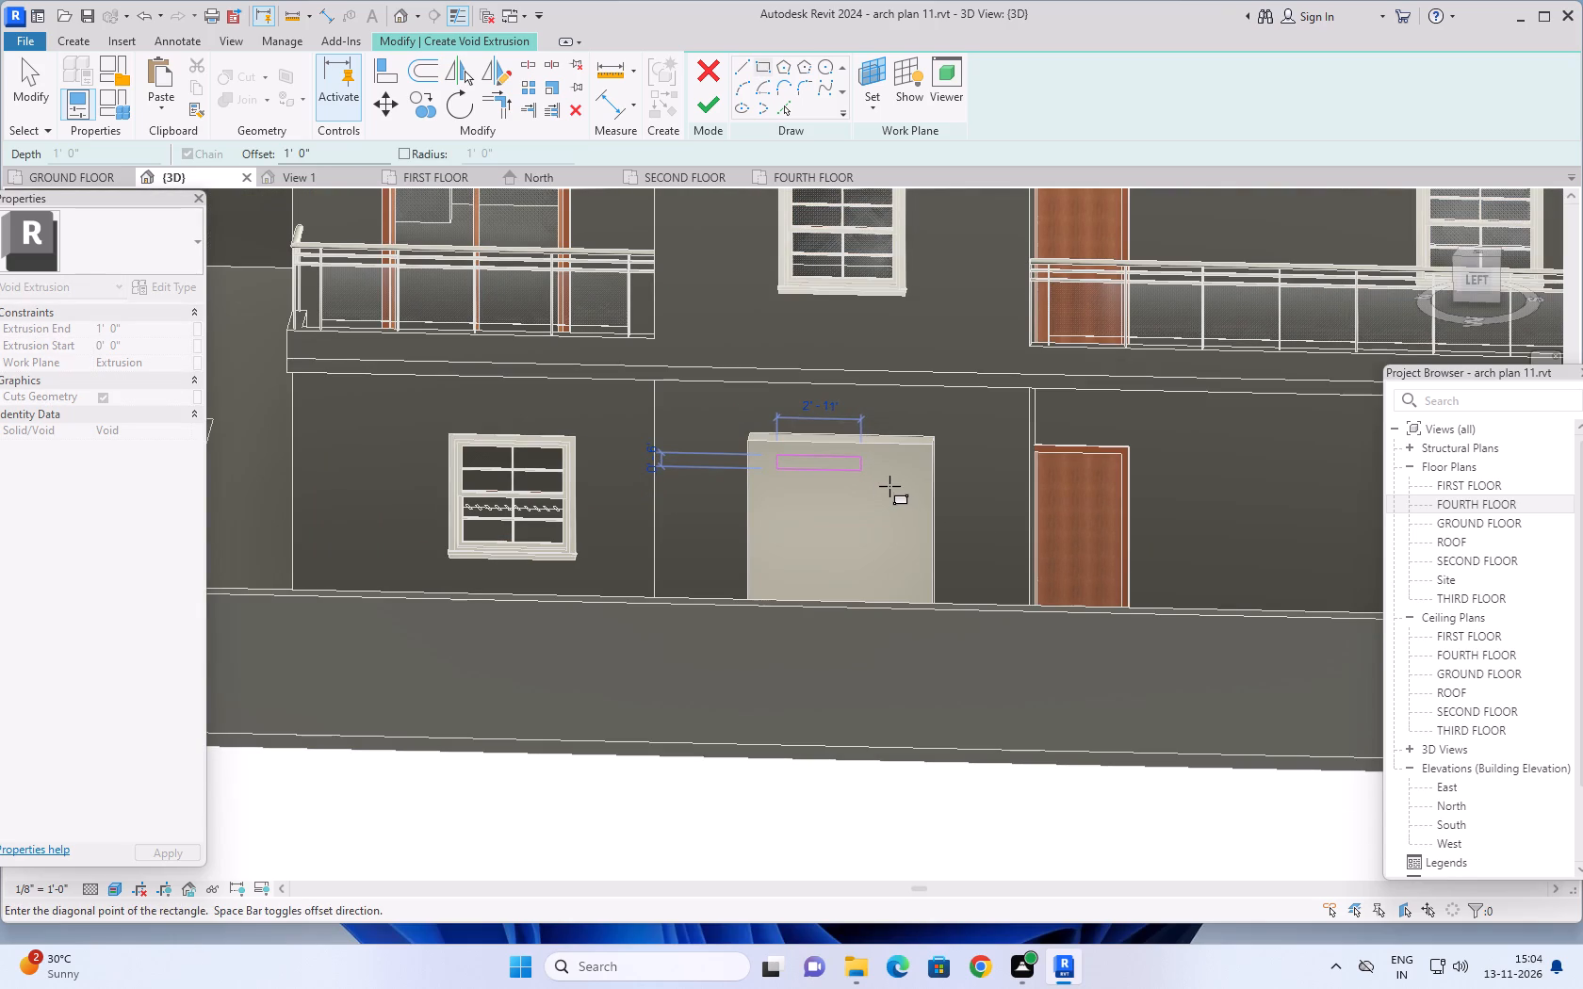
{"action": "middle_click_drag", "start_coordinate": [889, 486], "coordinate": [889, 509], "text": "shift"}
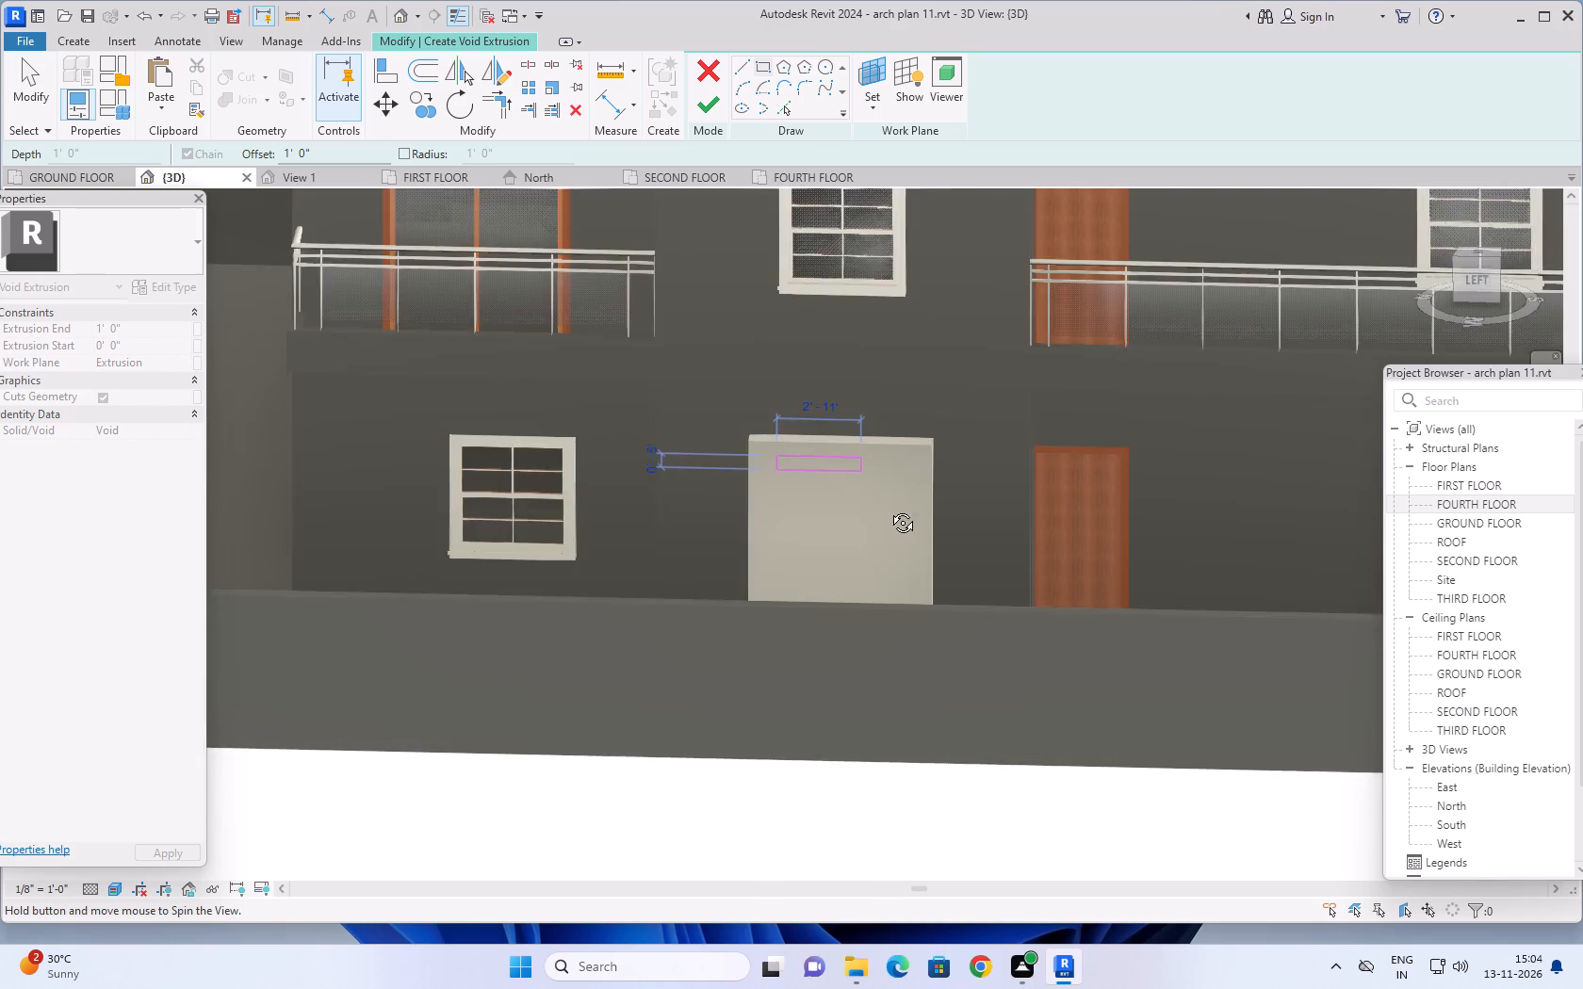
{"action": "middle_click_drag", "start_coordinate": [889, 509], "coordinate": [889, 577], "text": "shift"}
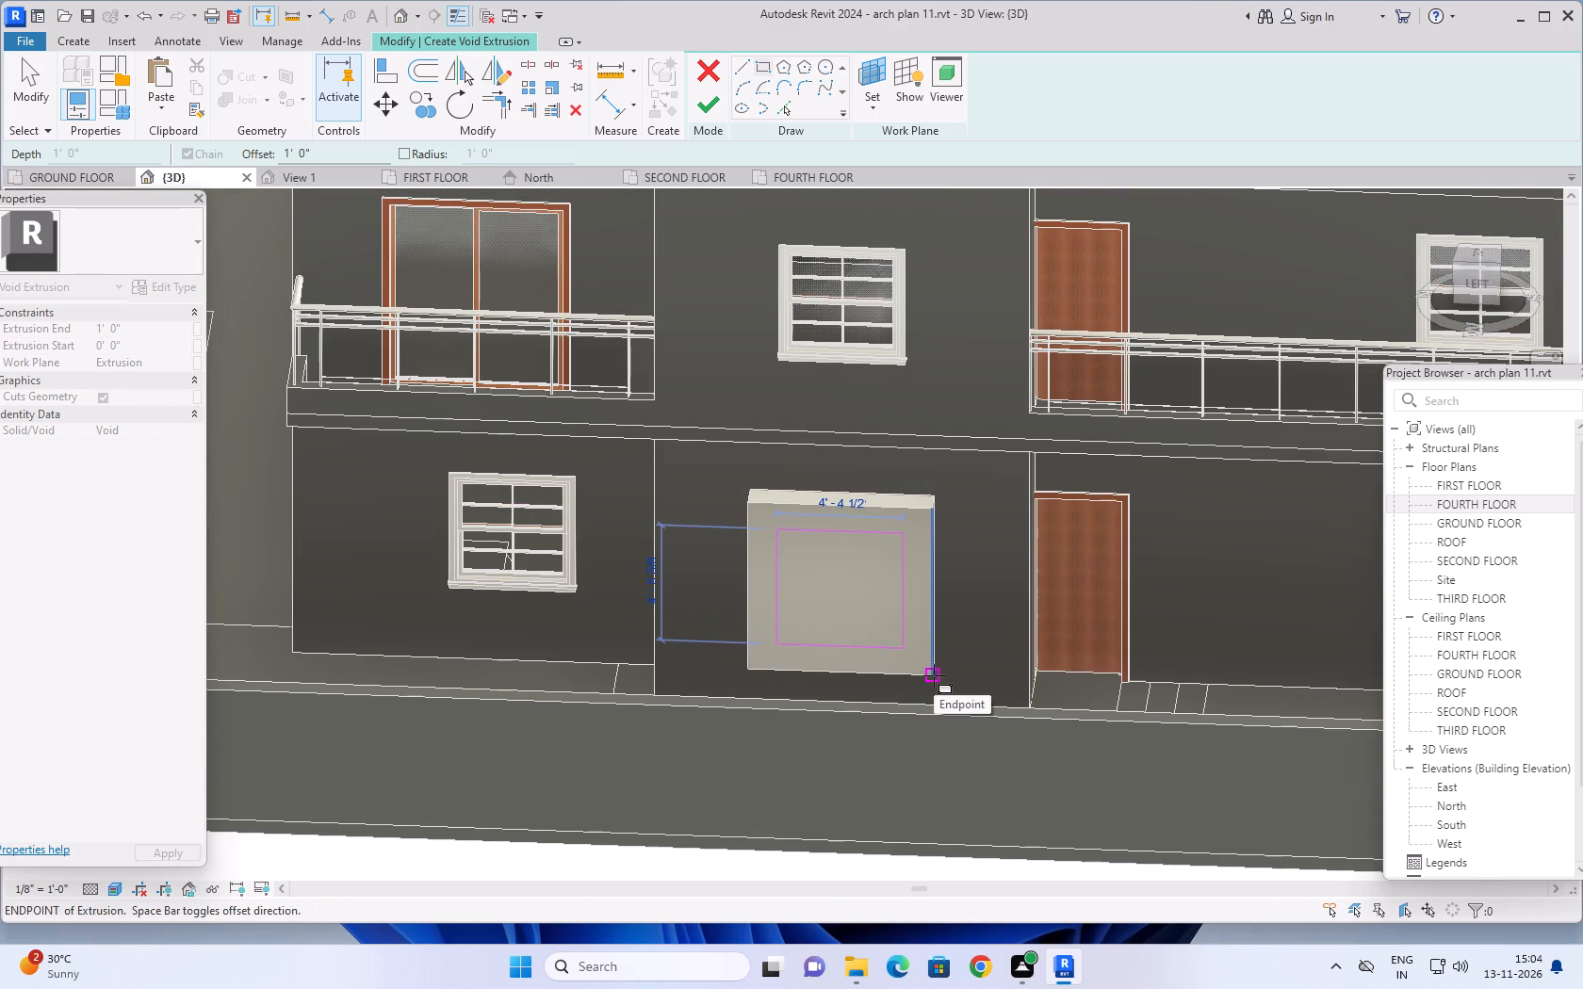
{"action": "left_click", "coordinate": [934, 675]}
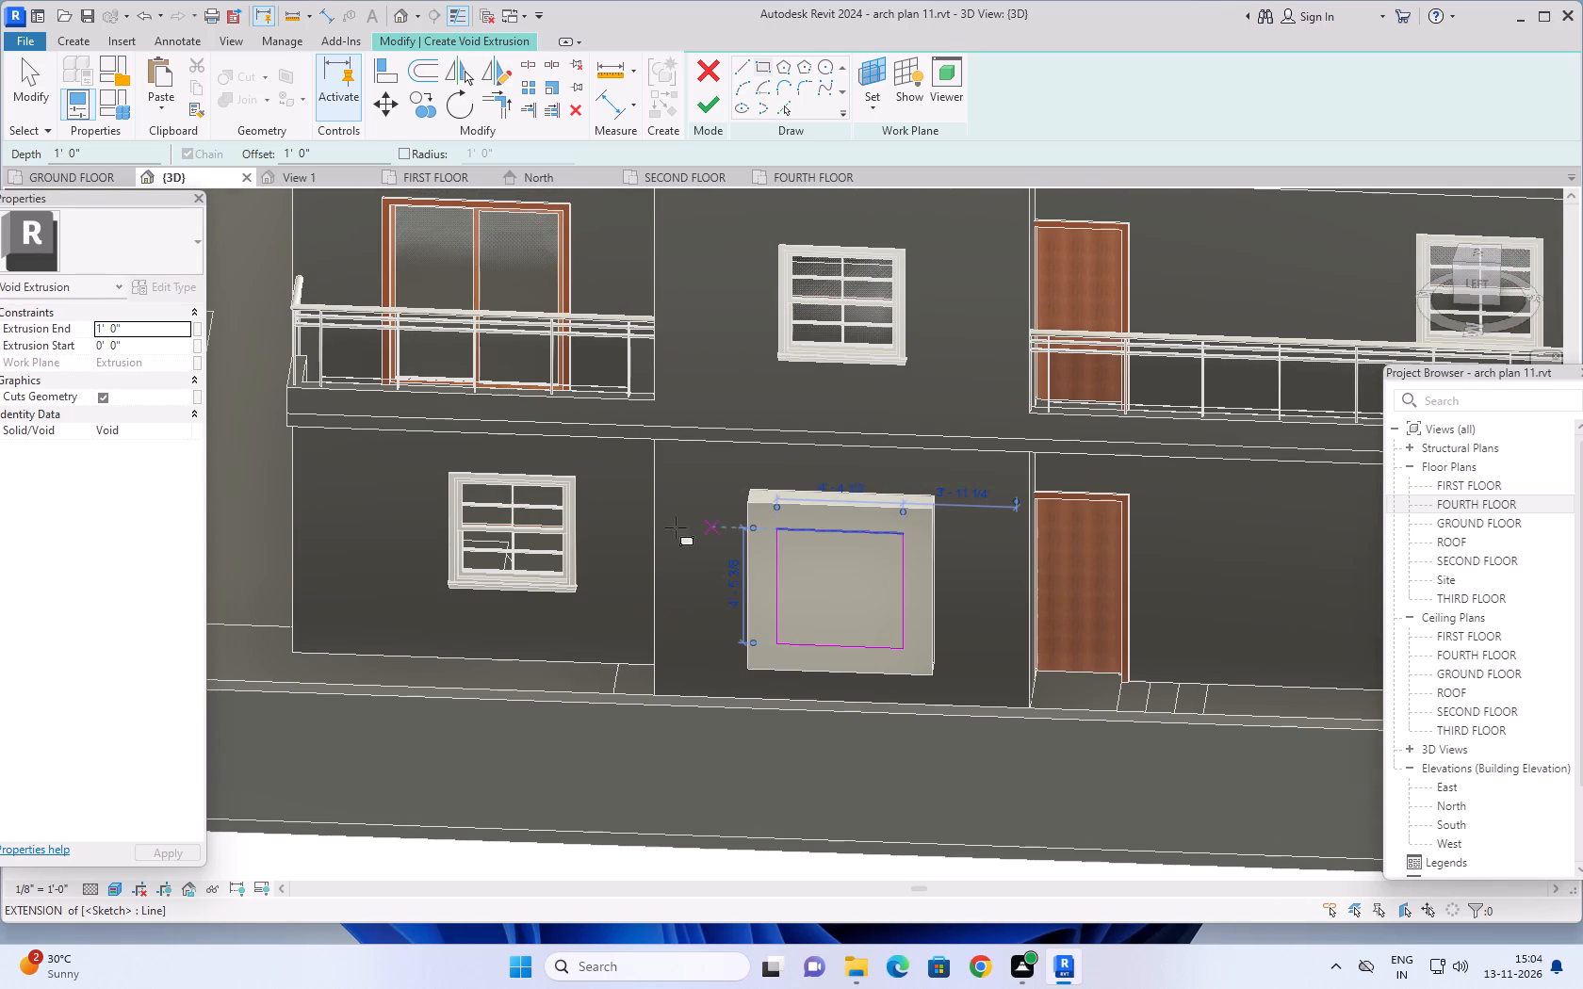
Finish the void extrusion at 1' depth and deselect it so it cuts the window opening through the block.
{"action": "left_click", "coordinate": [714, 108]}
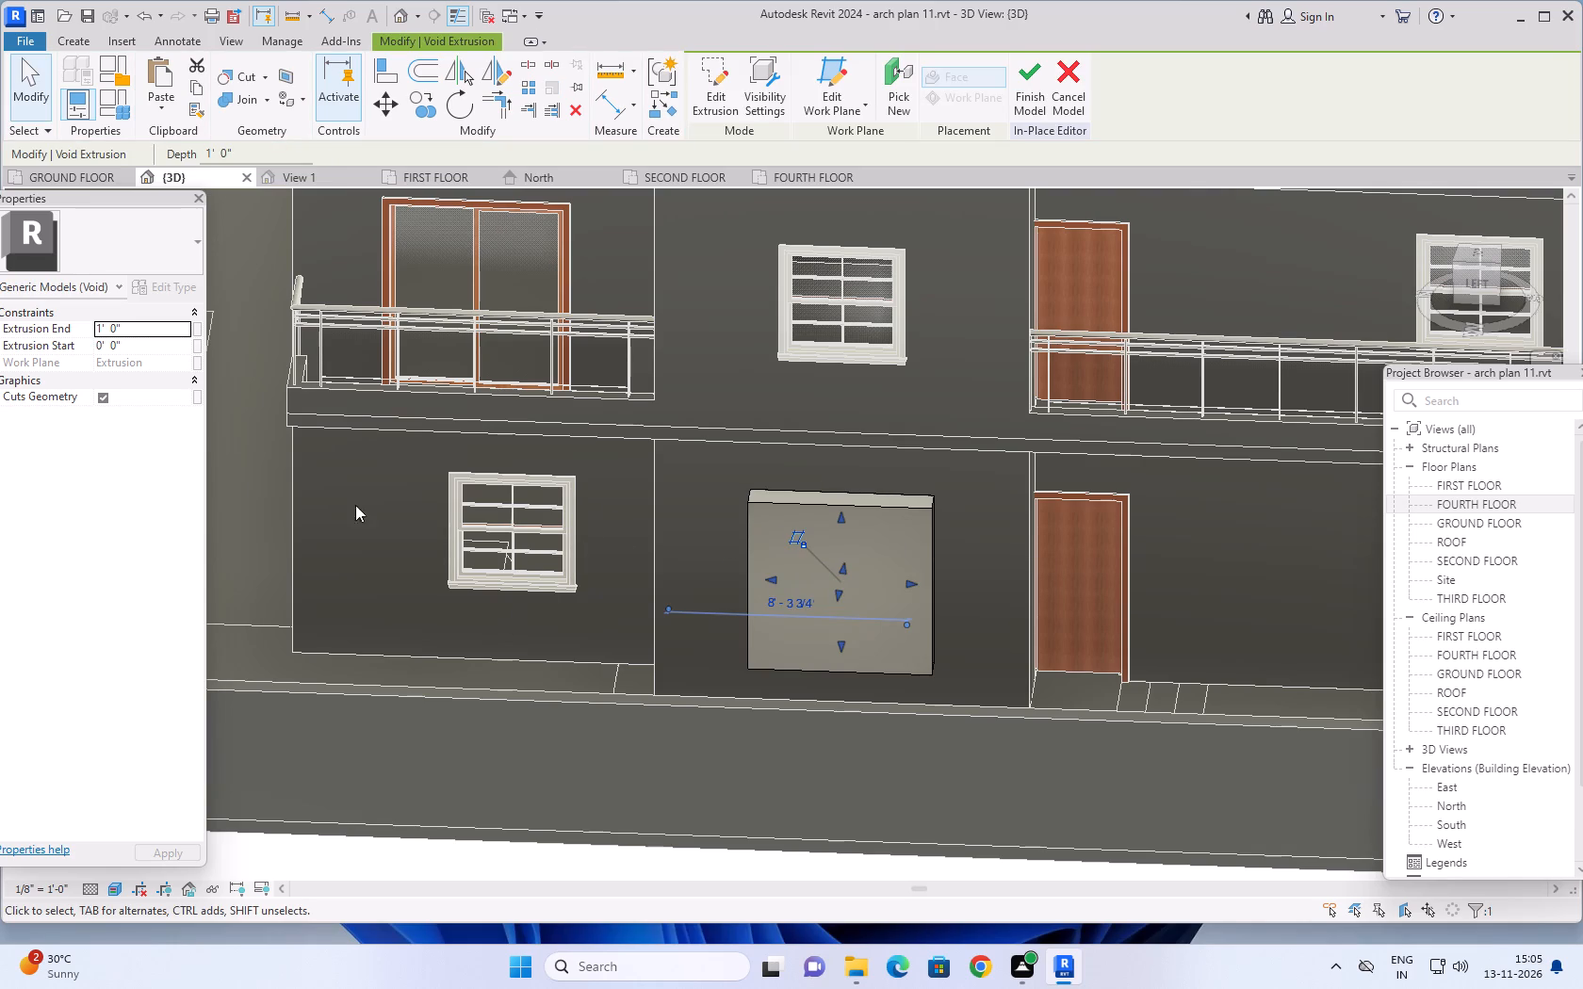
{"action": "left_click", "coordinate": [427, 765]}
{"action": "scroll", "coordinate": [459, 763], "scroll_direction": "down", "scroll_amount": 1}
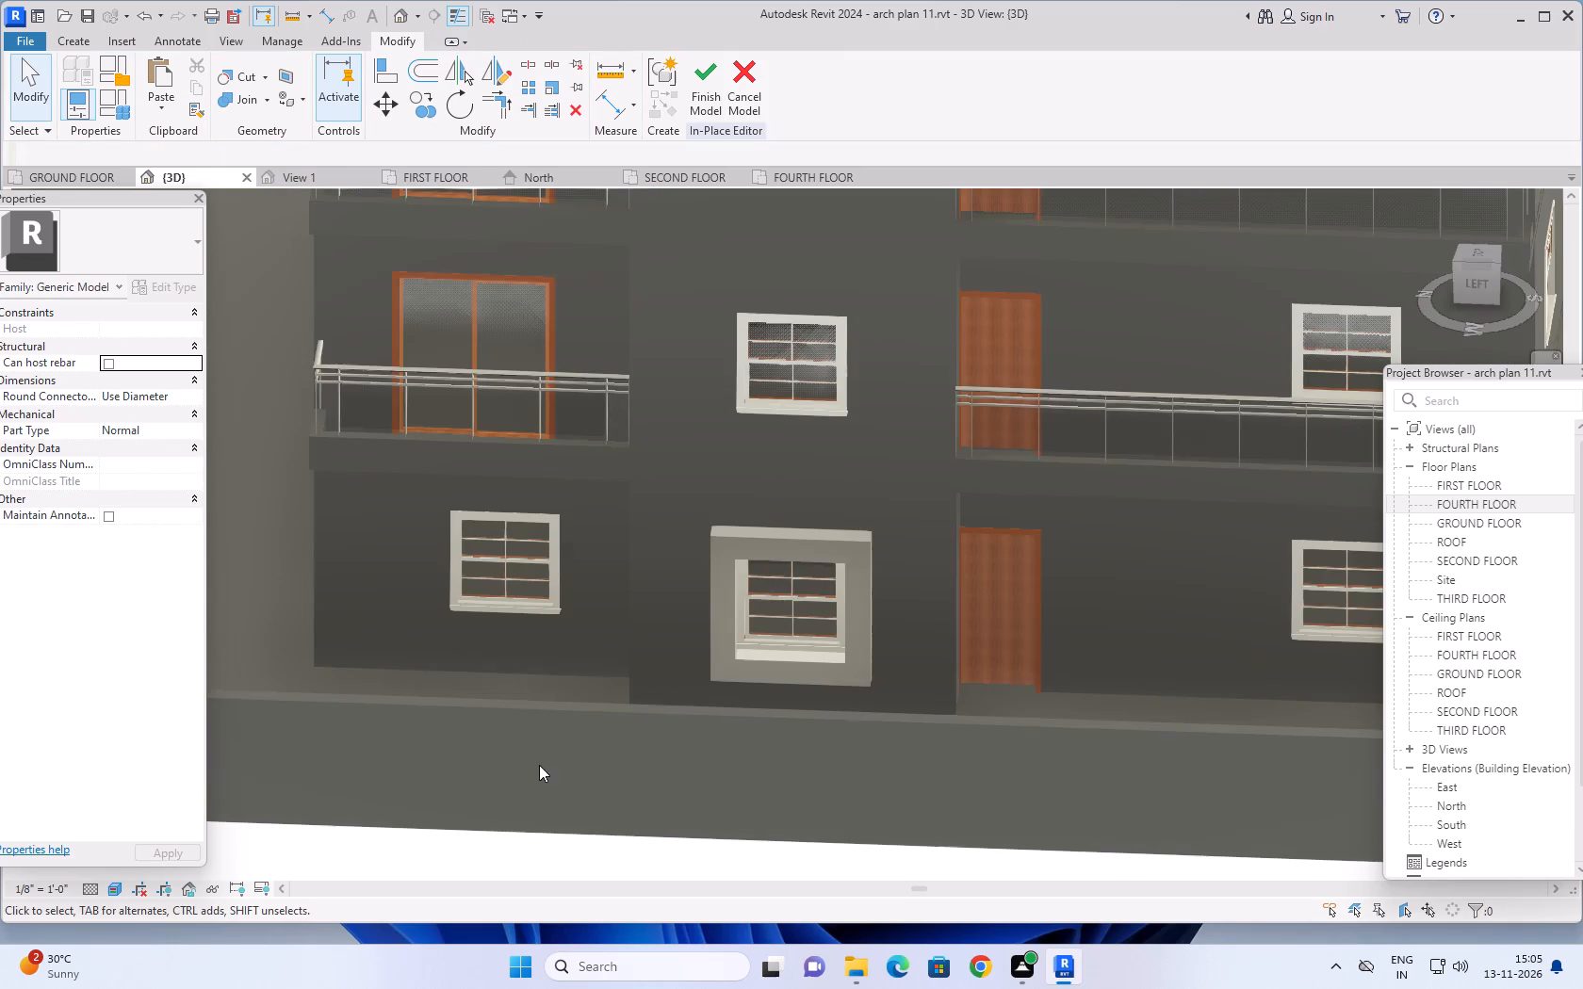
Finish the in-place model of the surround around the middle ground-floor window and leave it deselected.
{"action": "middle_click_drag", "start_coordinate": [569, 769], "coordinate": [598, 596], "text": "shift"}
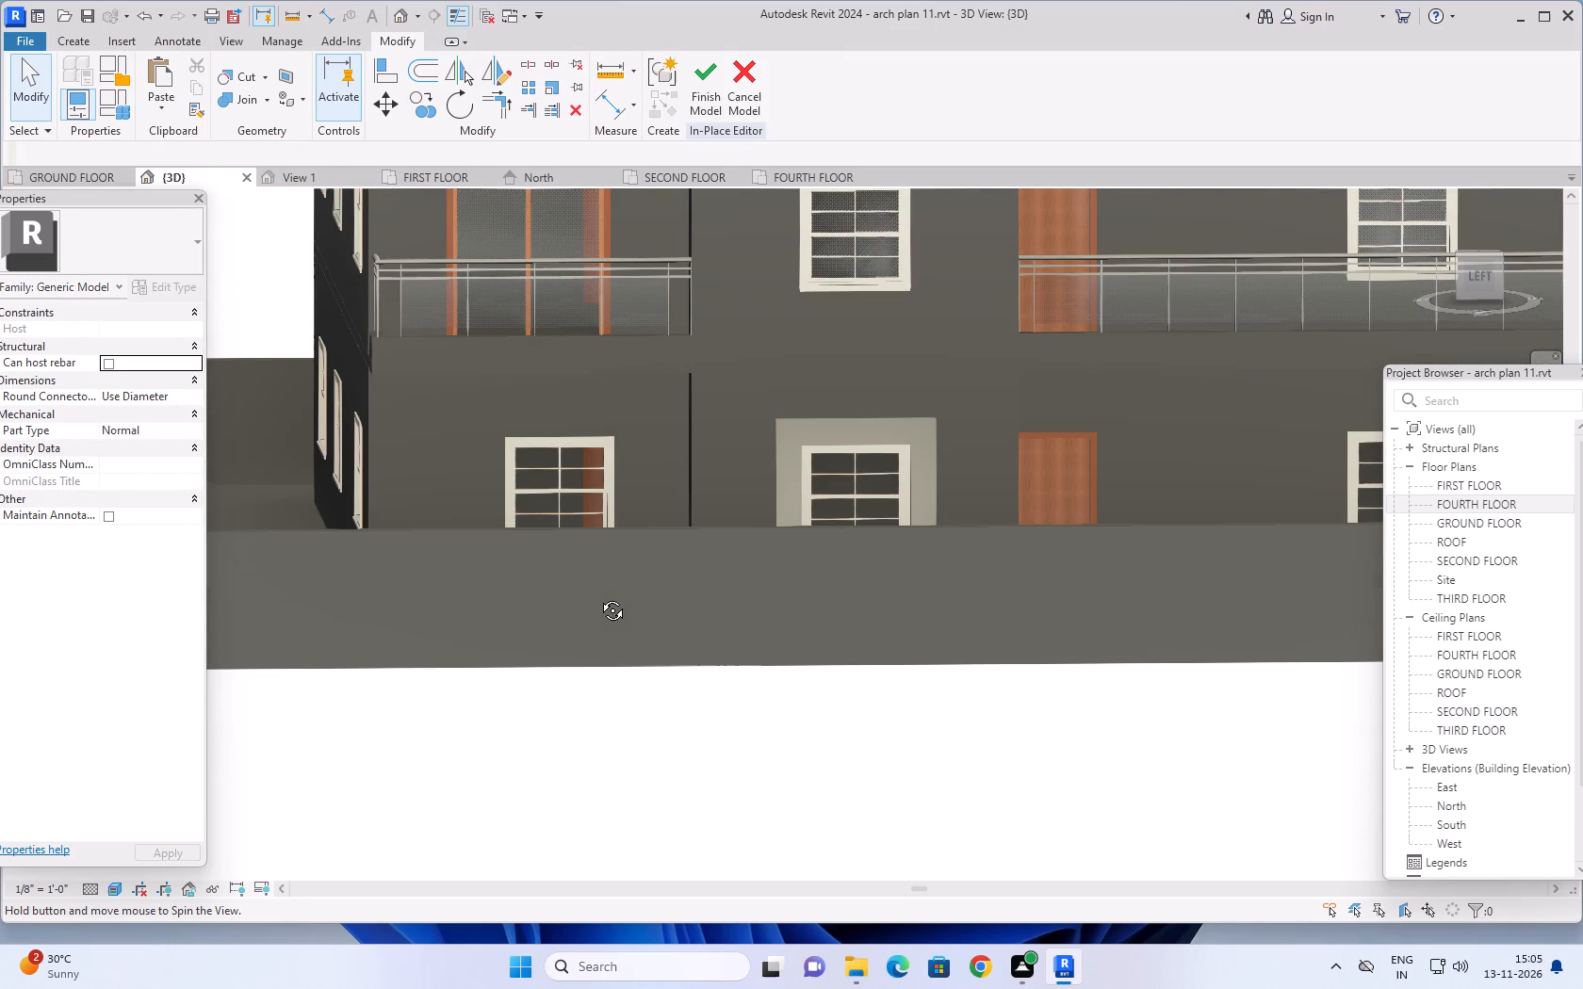
{"action": "middle_click_drag", "start_coordinate": [598, 596], "coordinate": [594, 618], "text": "shift"}
{"action": "scroll", "coordinate": [645, 680], "scroll_direction": "down", "scroll_amount": 3}
{"action": "middle_click_drag", "start_coordinate": [715, 719], "coordinate": [692, 729]}
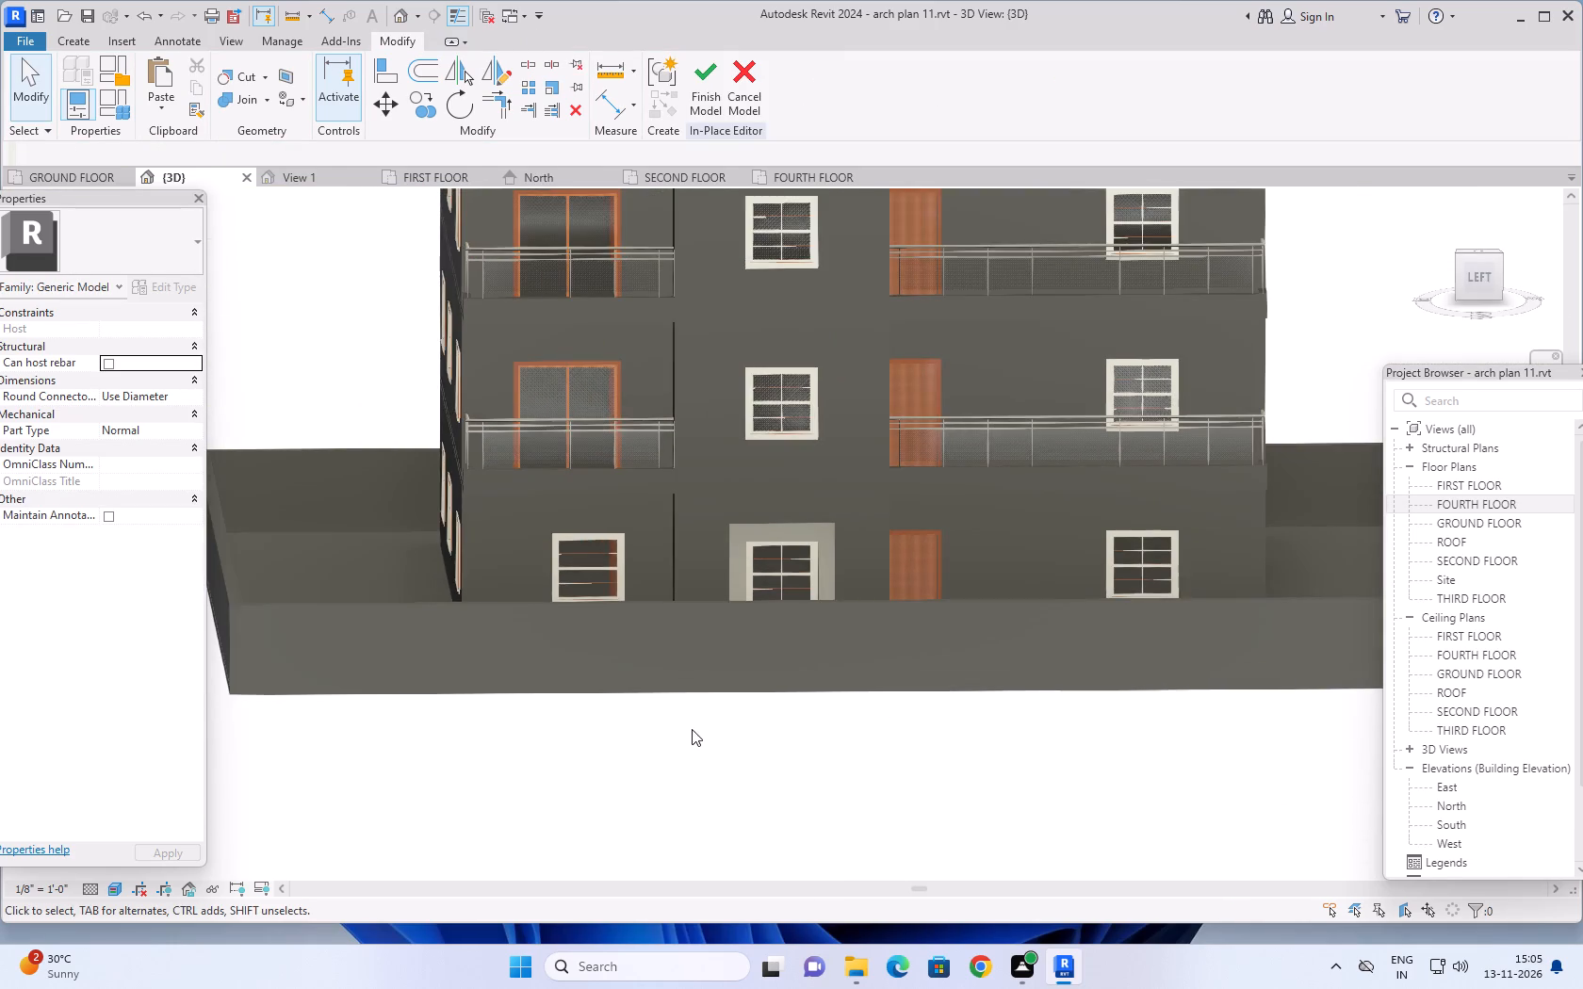
{"action": "middle_click_drag", "start_coordinate": [692, 729], "coordinate": [631, 765]}
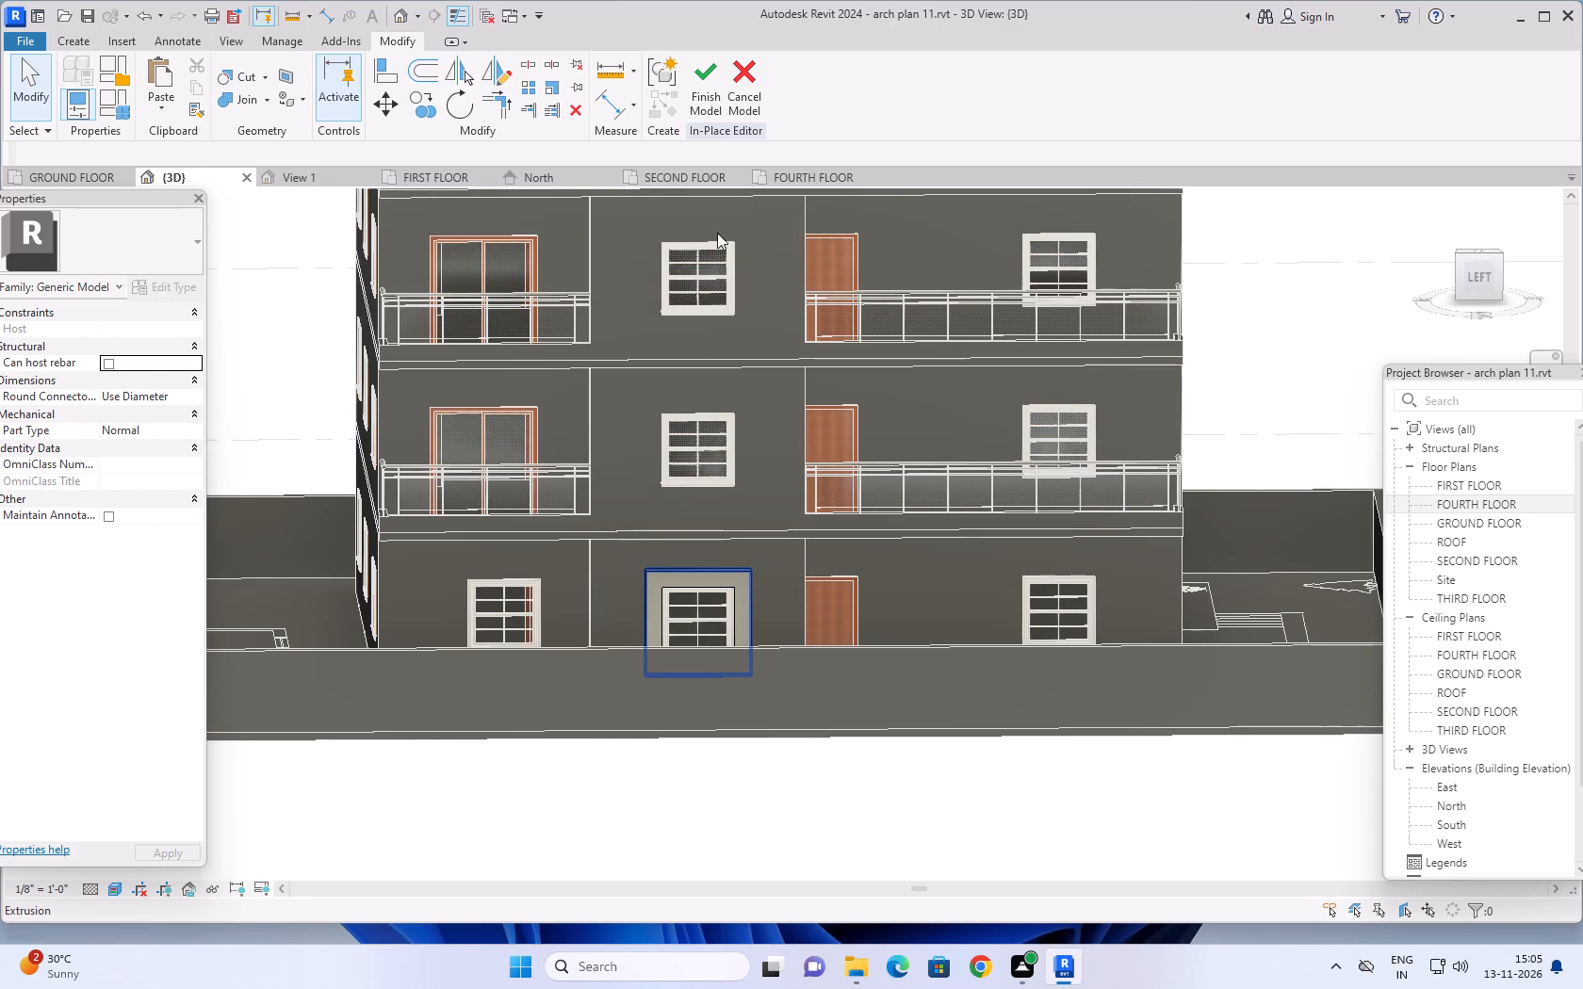
{"action": "left_click", "coordinate": [707, 93]}
{"action": "scroll", "coordinate": [660, 538], "scroll_direction": "down", "scroll_amount": 1}
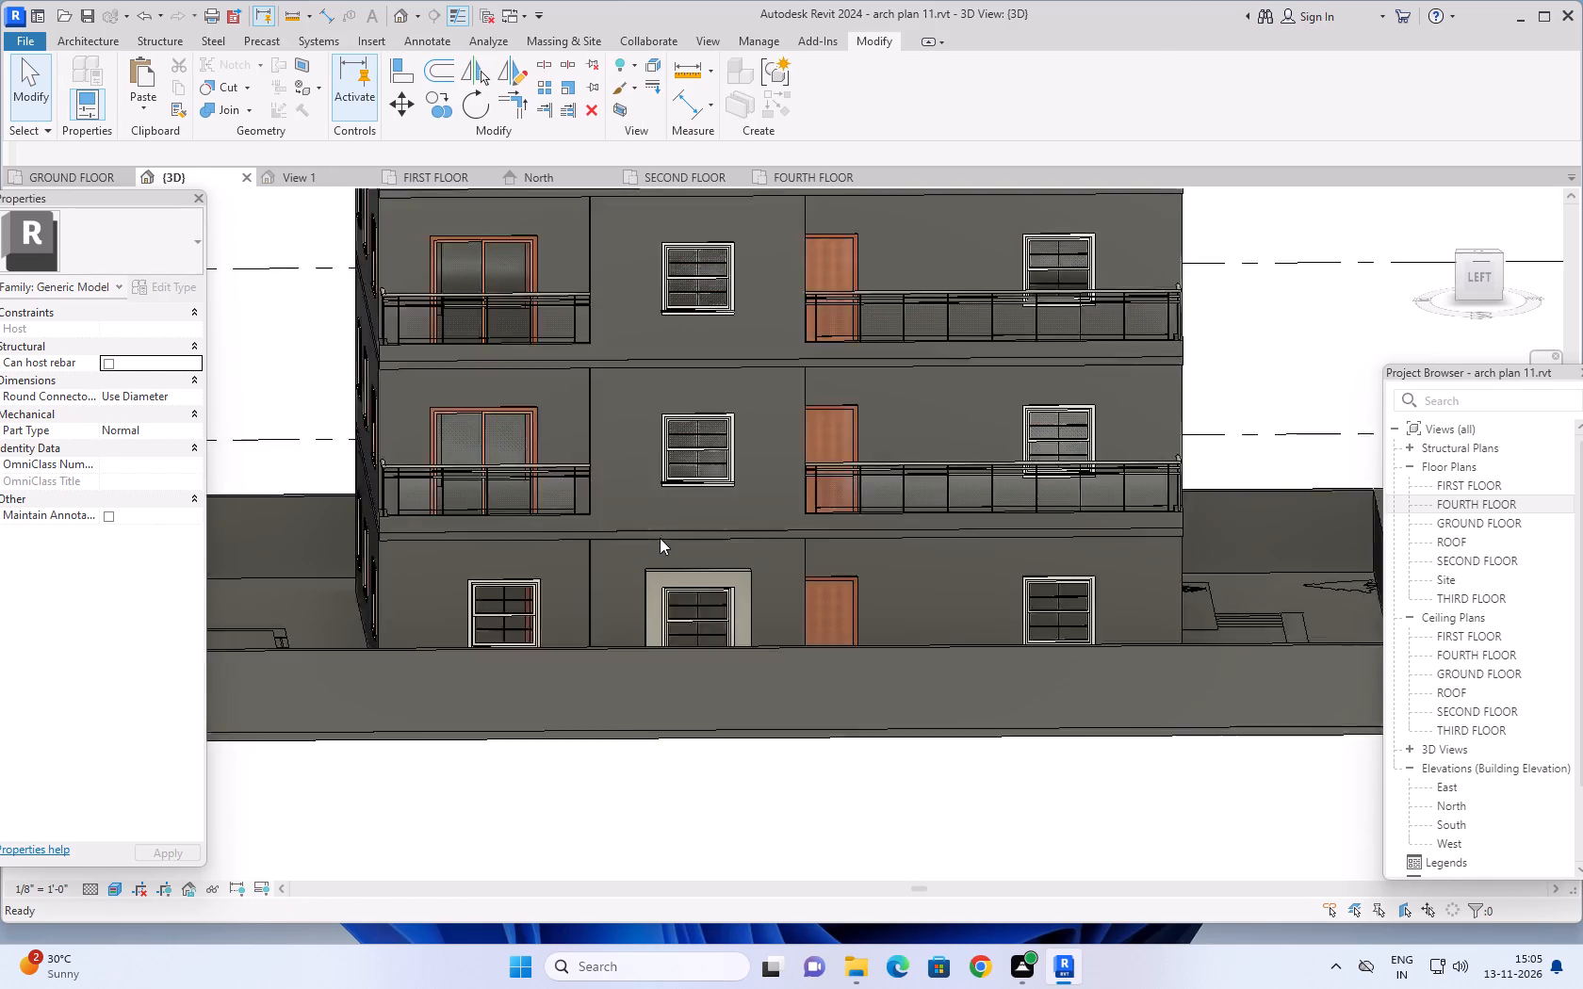
{"action": "scroll", "coordinate": [660, 538], "scroll_direction": "down", "scroll_amount": 1}
{"action": "middle_click_drag", "start_coordinate": [678, 768], "coordinate": [776, 774]}
{"action": "key", "text": "Escape"}
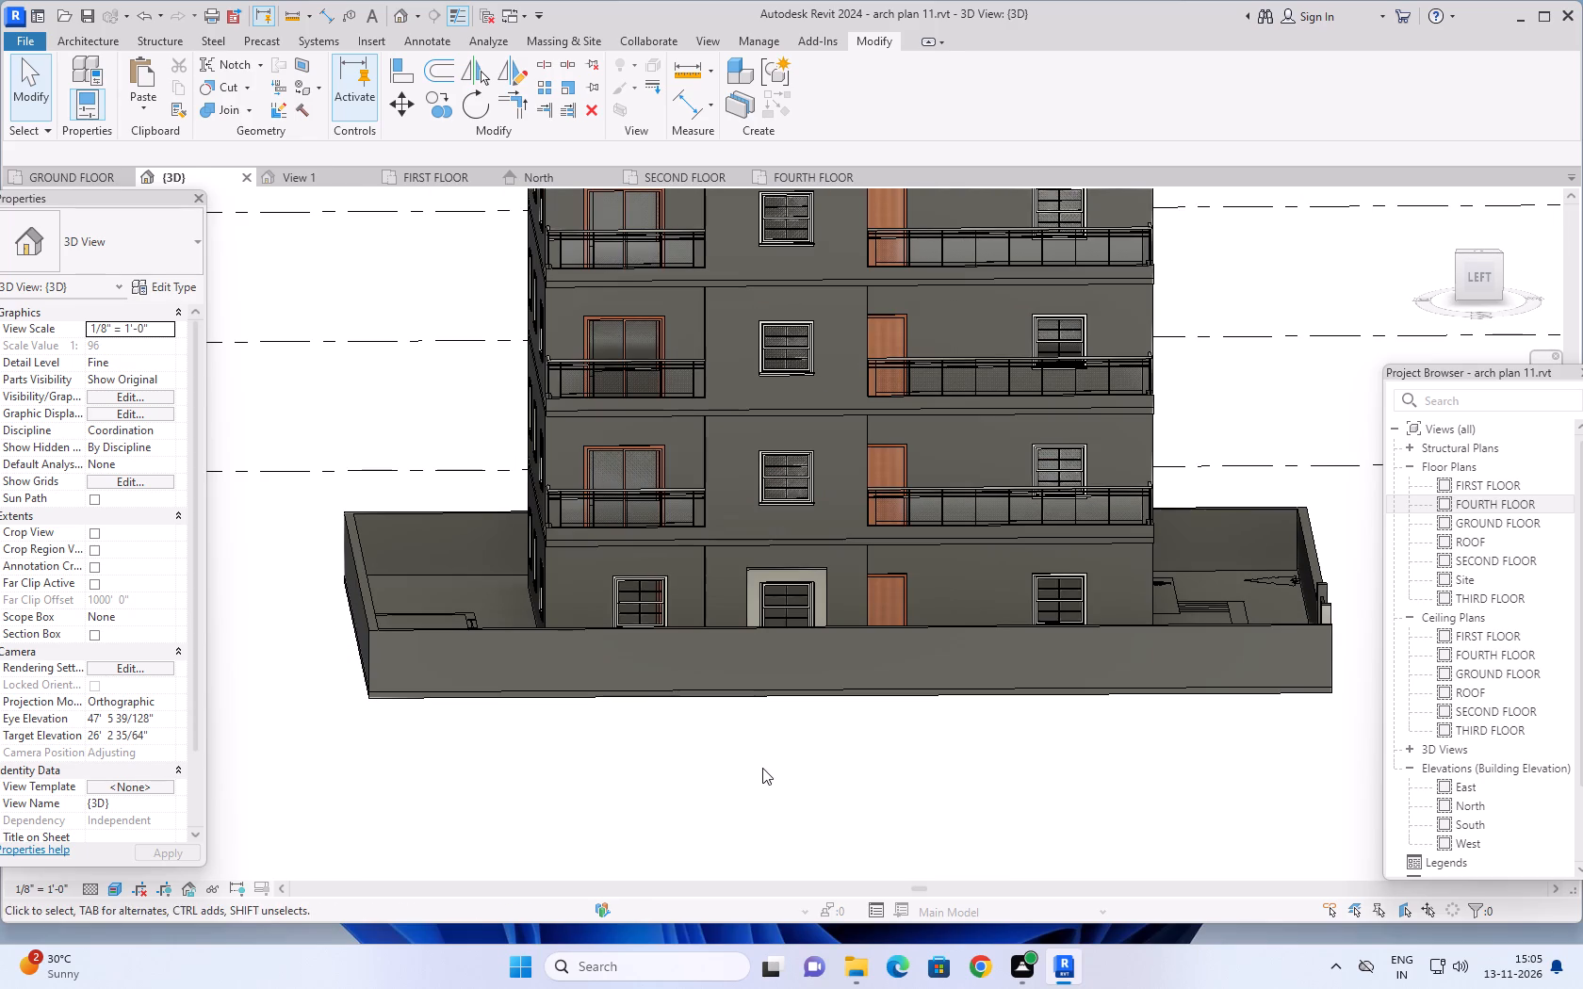
{"action": "key", "text": "Escape"}
Load the Window-Bay-Casement-Box-90_Degree_Angle family from the US library's Windows folder for window placement.
{"action": "left_click", "coordinate": [89, 42]}
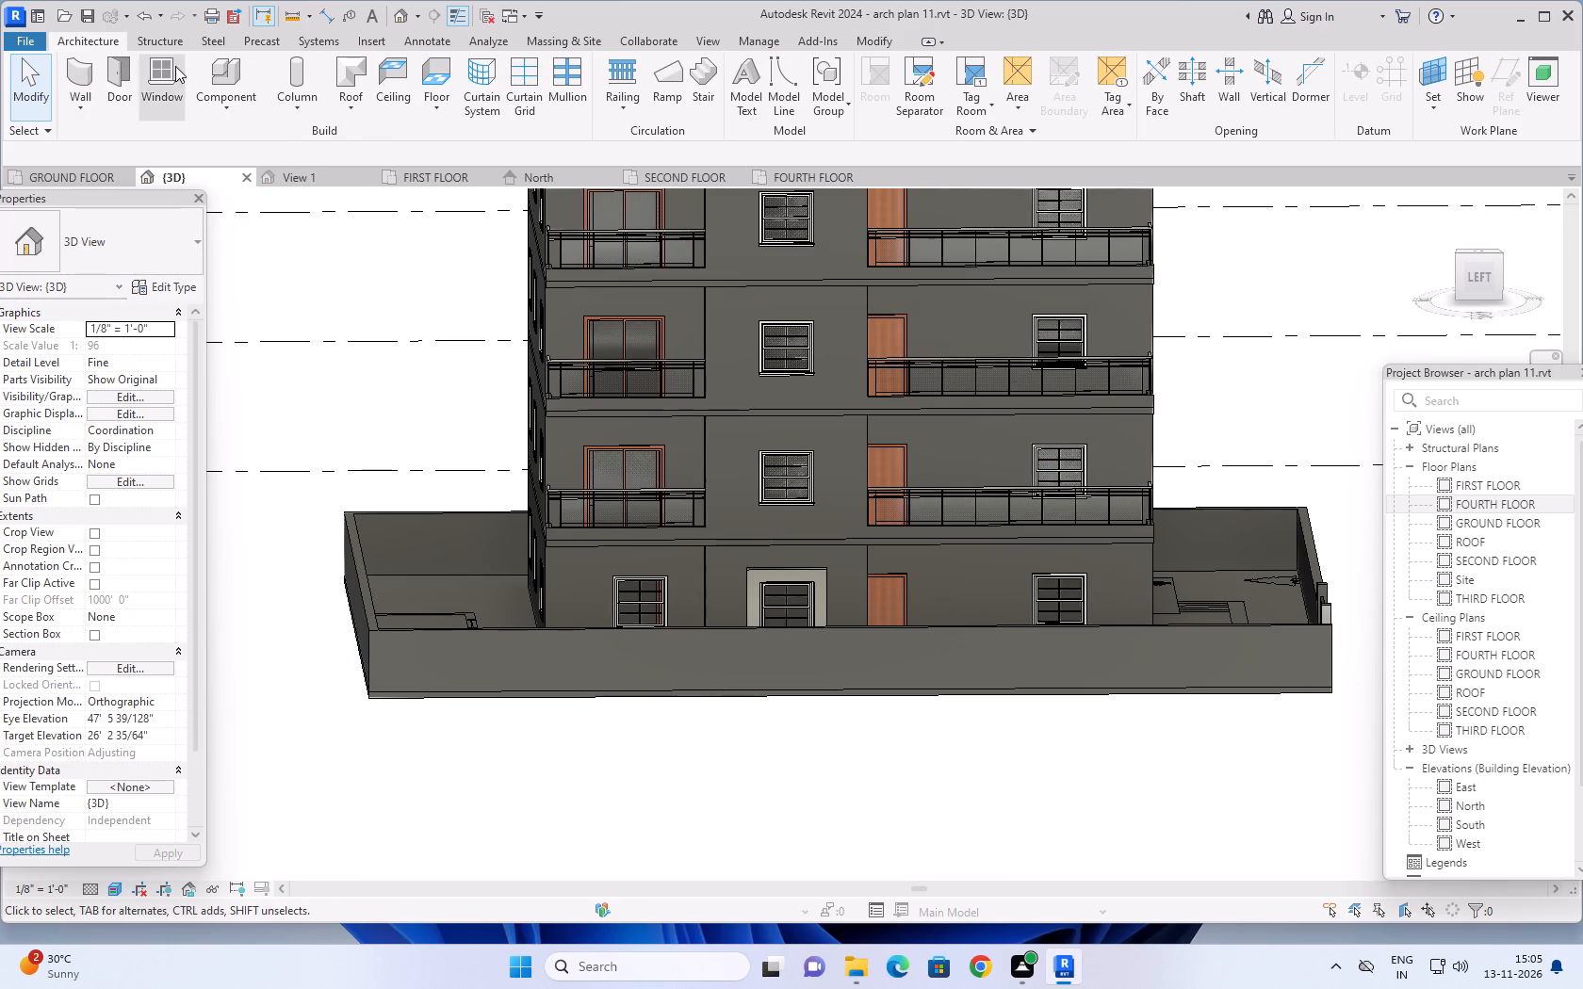
{"action": "left_click", "coordinate": [175, 66]}
{"action": "left_click", "coordinate": [160, 284]}
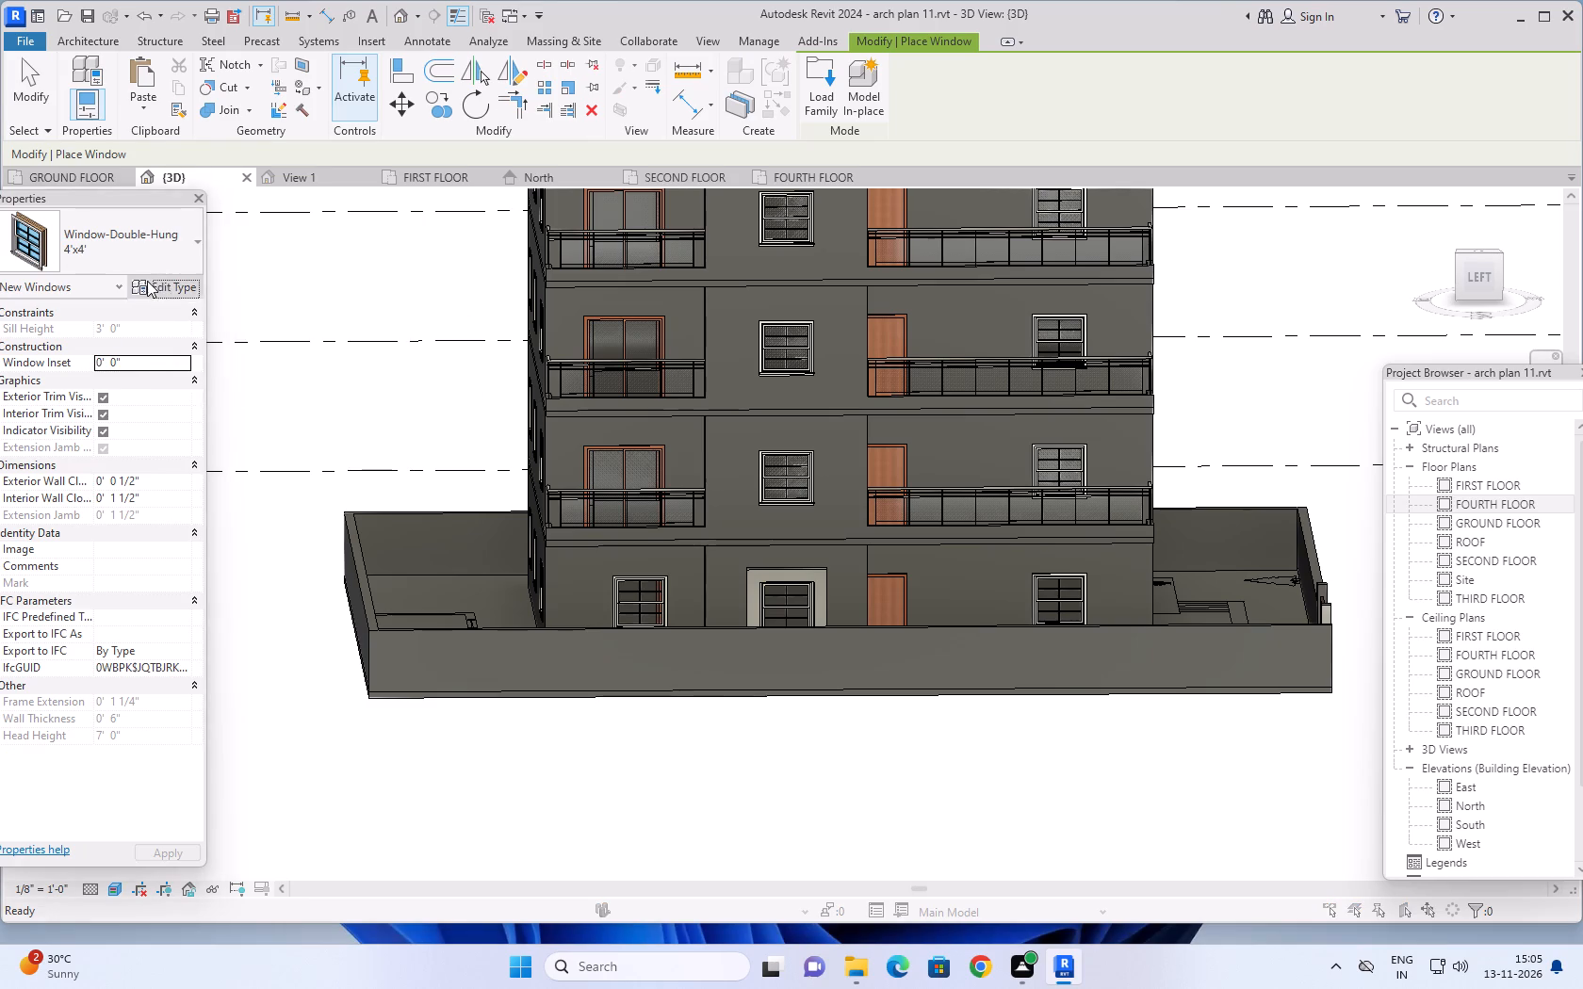
{"action": "left_click", "coordinate": [1359, 141]}
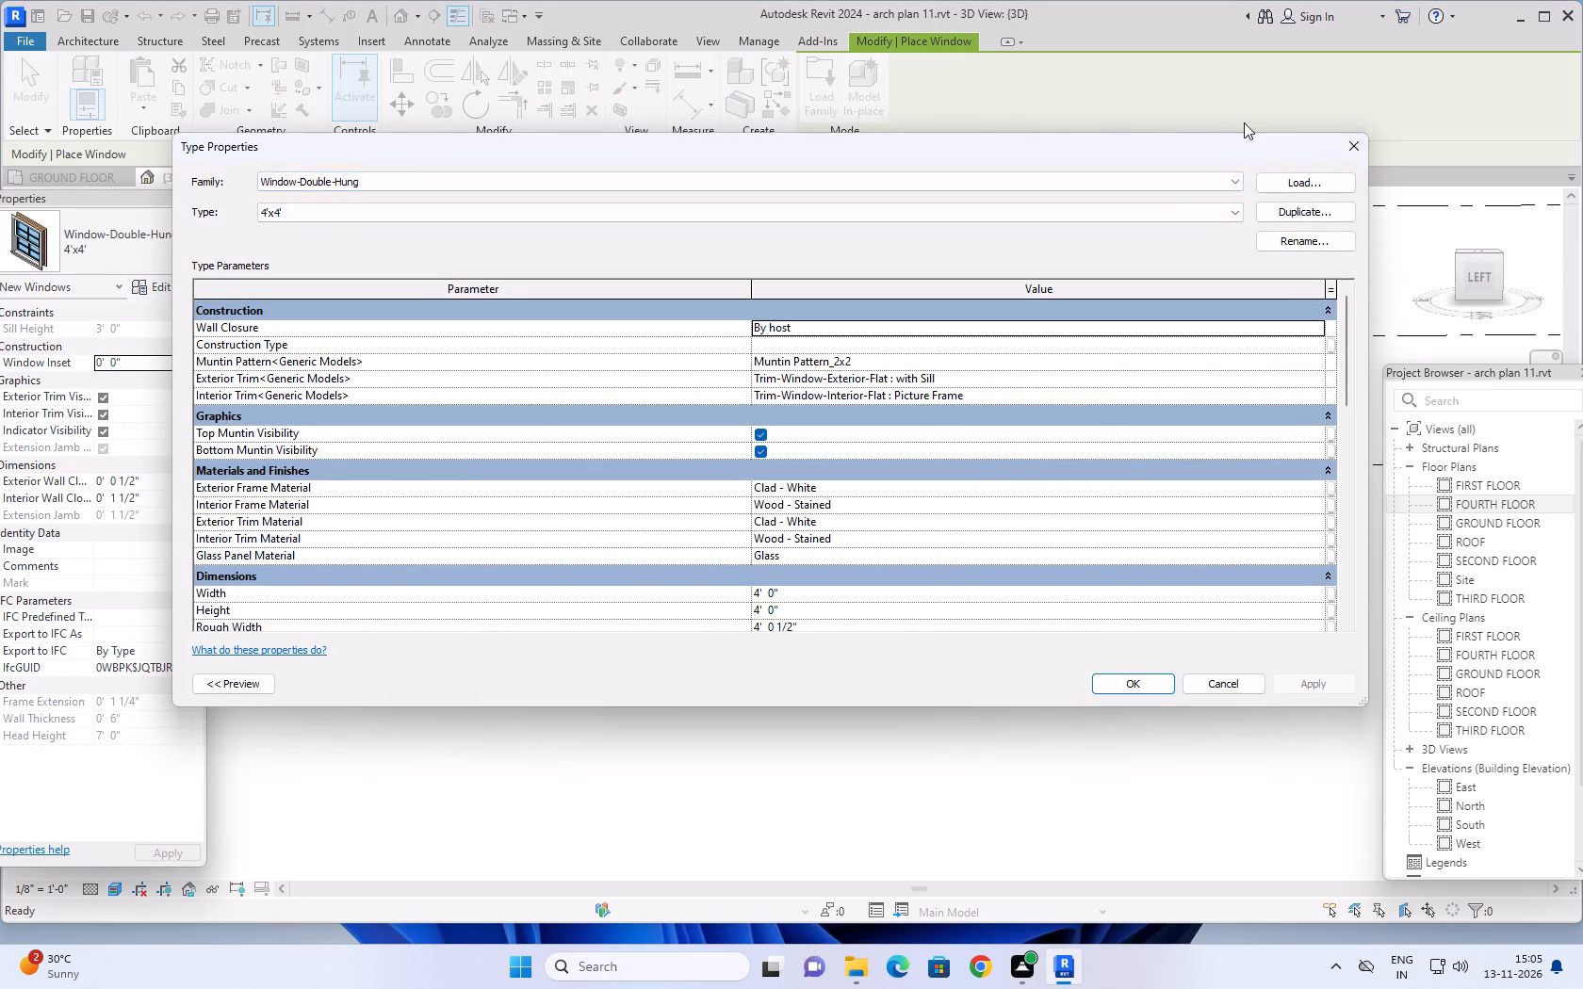
{"action": "left_click", "coordinate": [821, 69]}
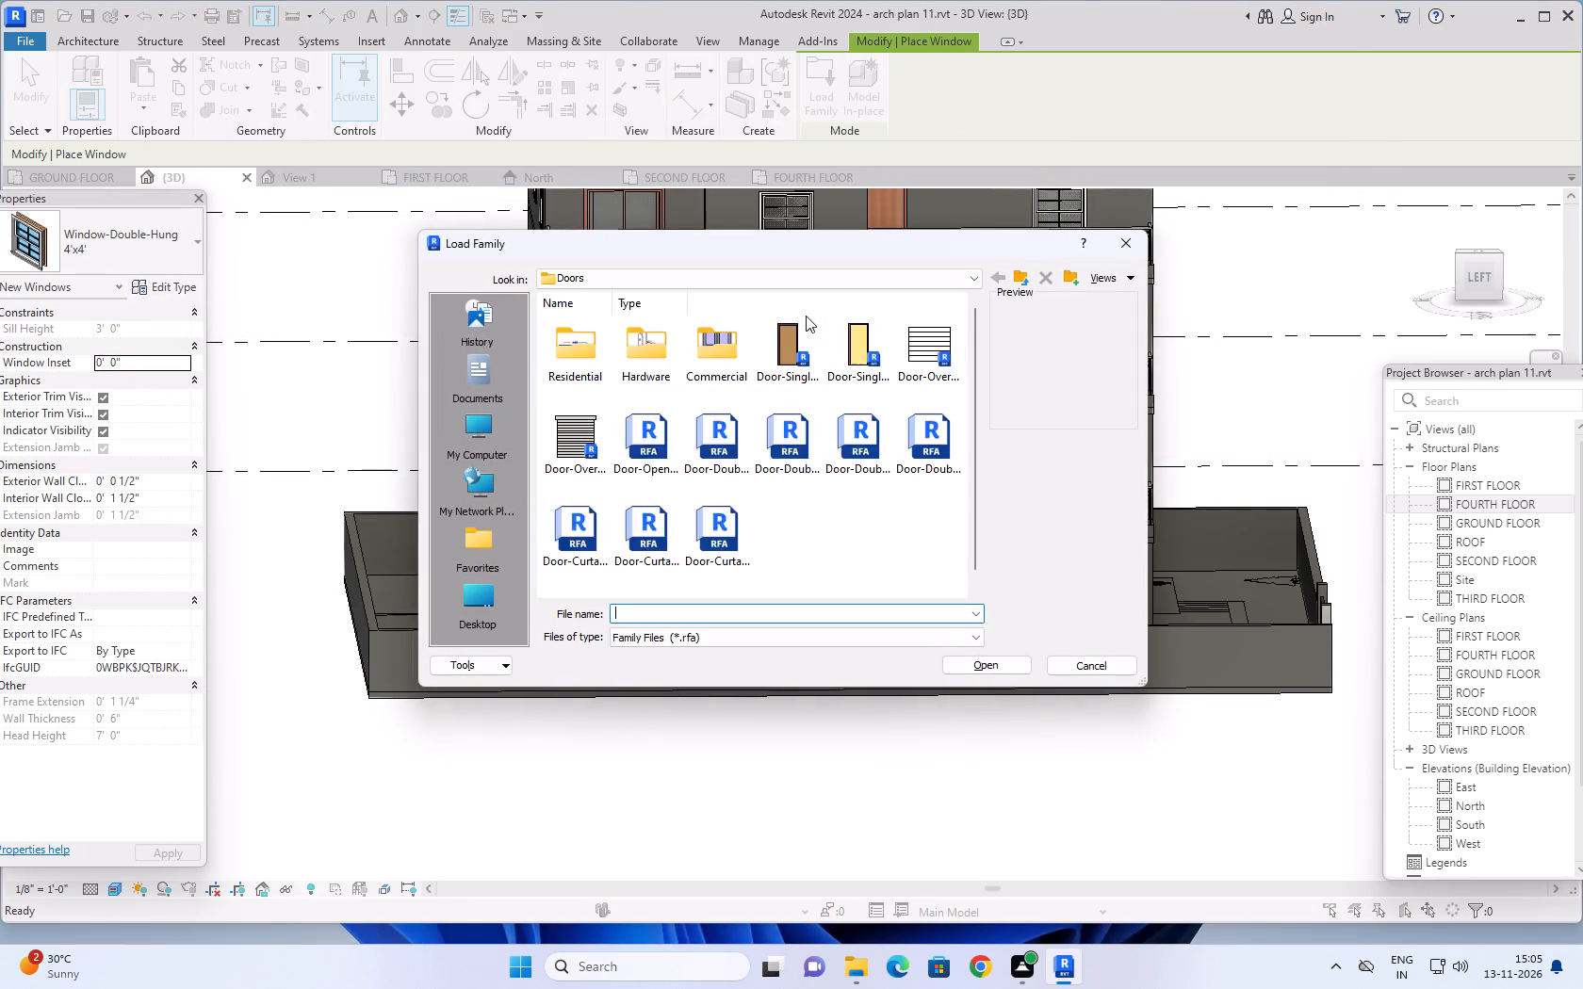
{"action": "left_click", "coordinate": [1028, 277]}
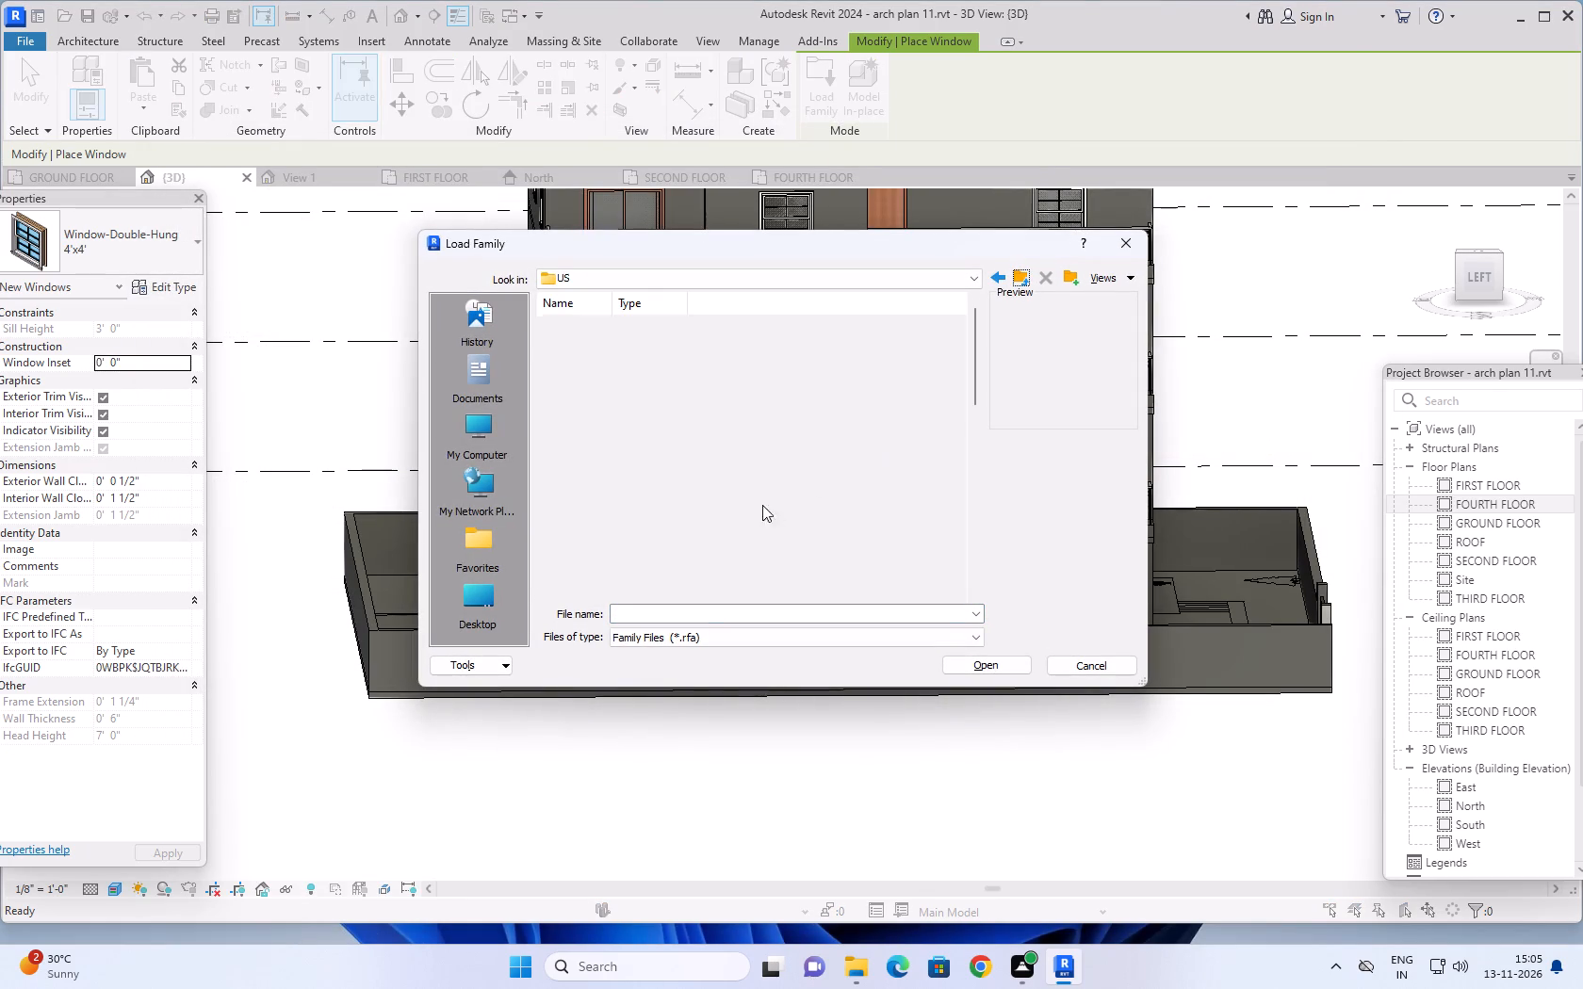
{"action": "scroll", "coordinate": [725, 455], "scroll_direction": "up", "scroll_amount": 6}
{"action": "double_click", "coordinate": [576, 364]}
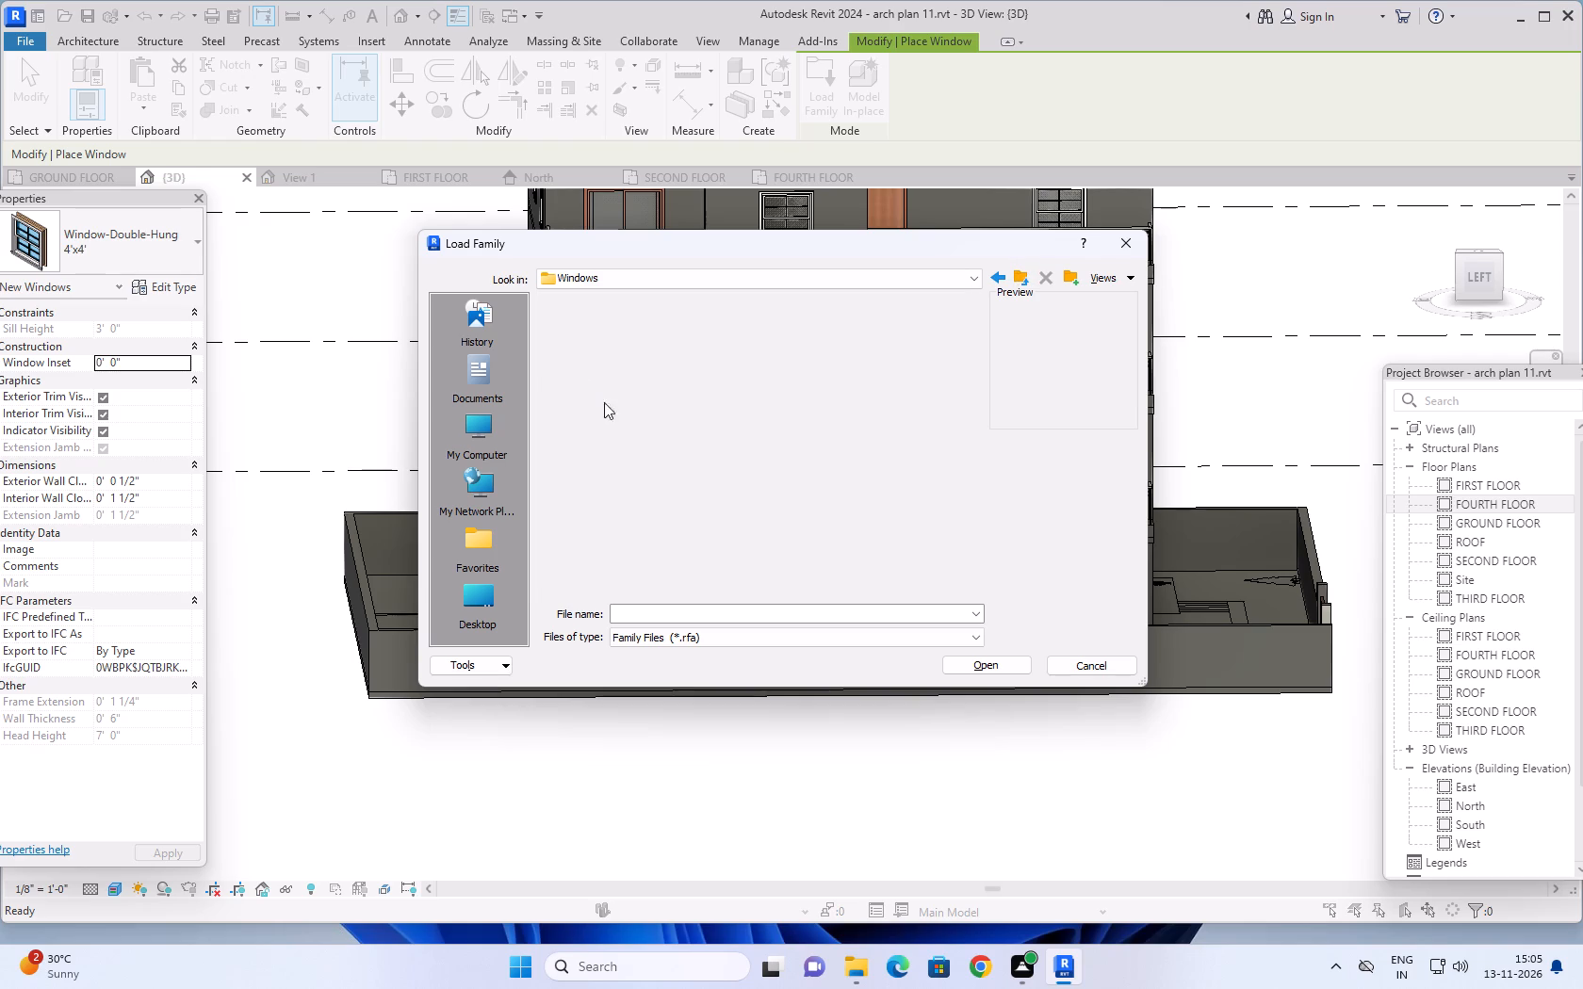
{"action": "scroll", "coordinate": [728, 426], "scroll_direction": "up", "scroll_amount": 5}
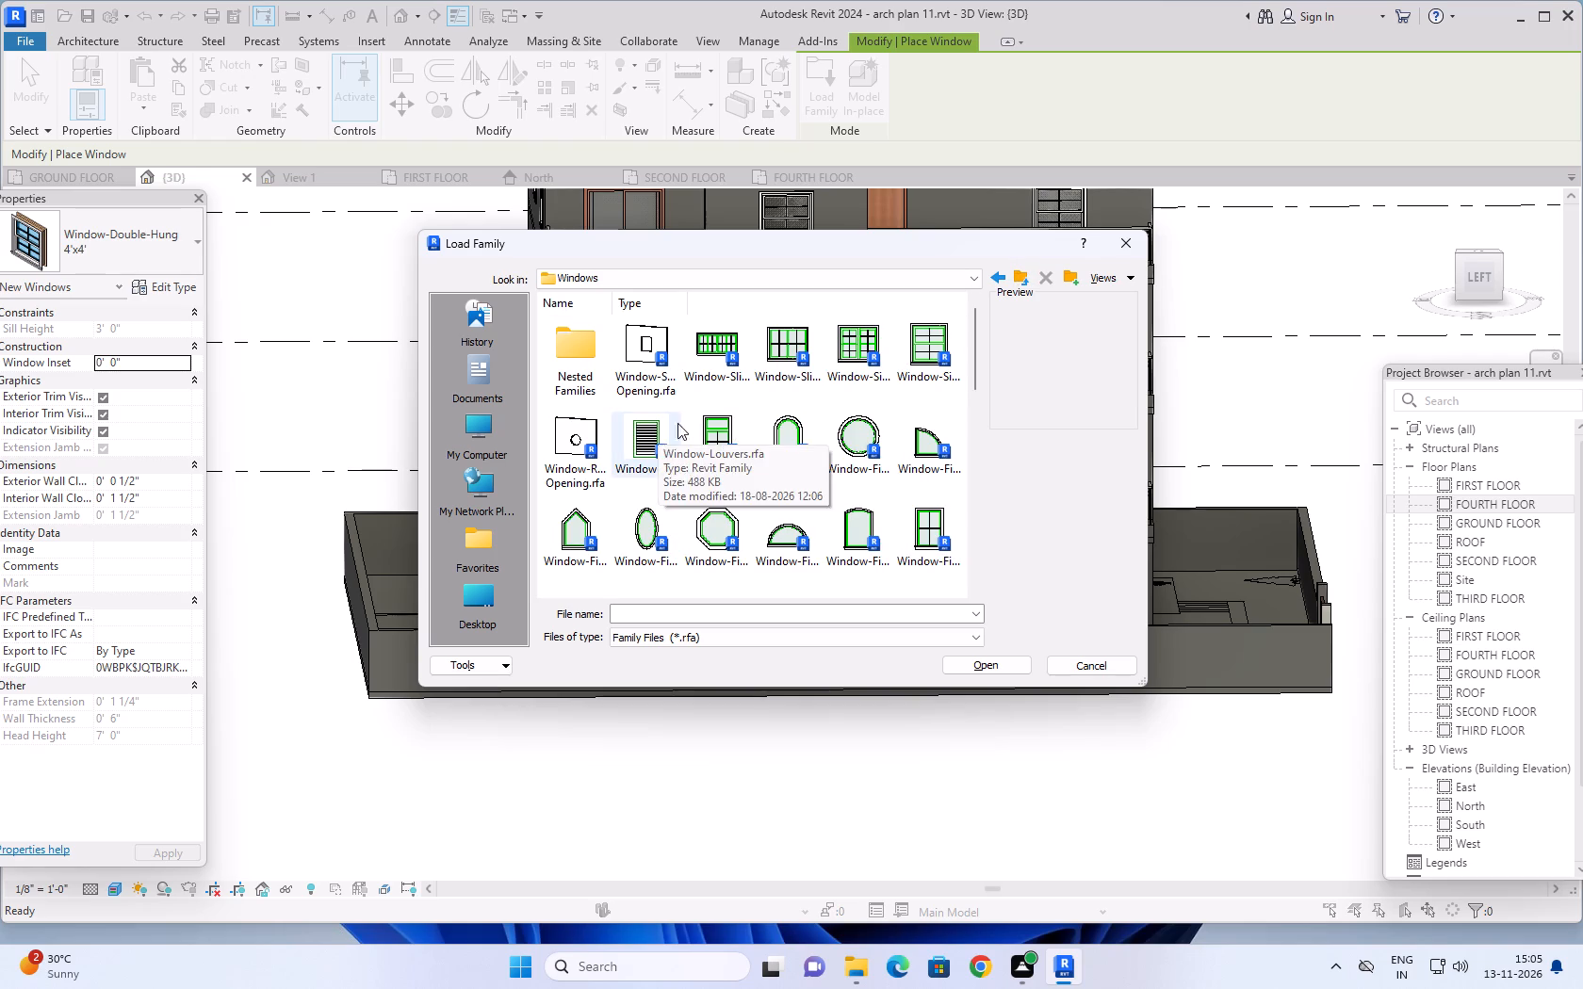
{"action": "left_click", "coordinate": [724, 423]}
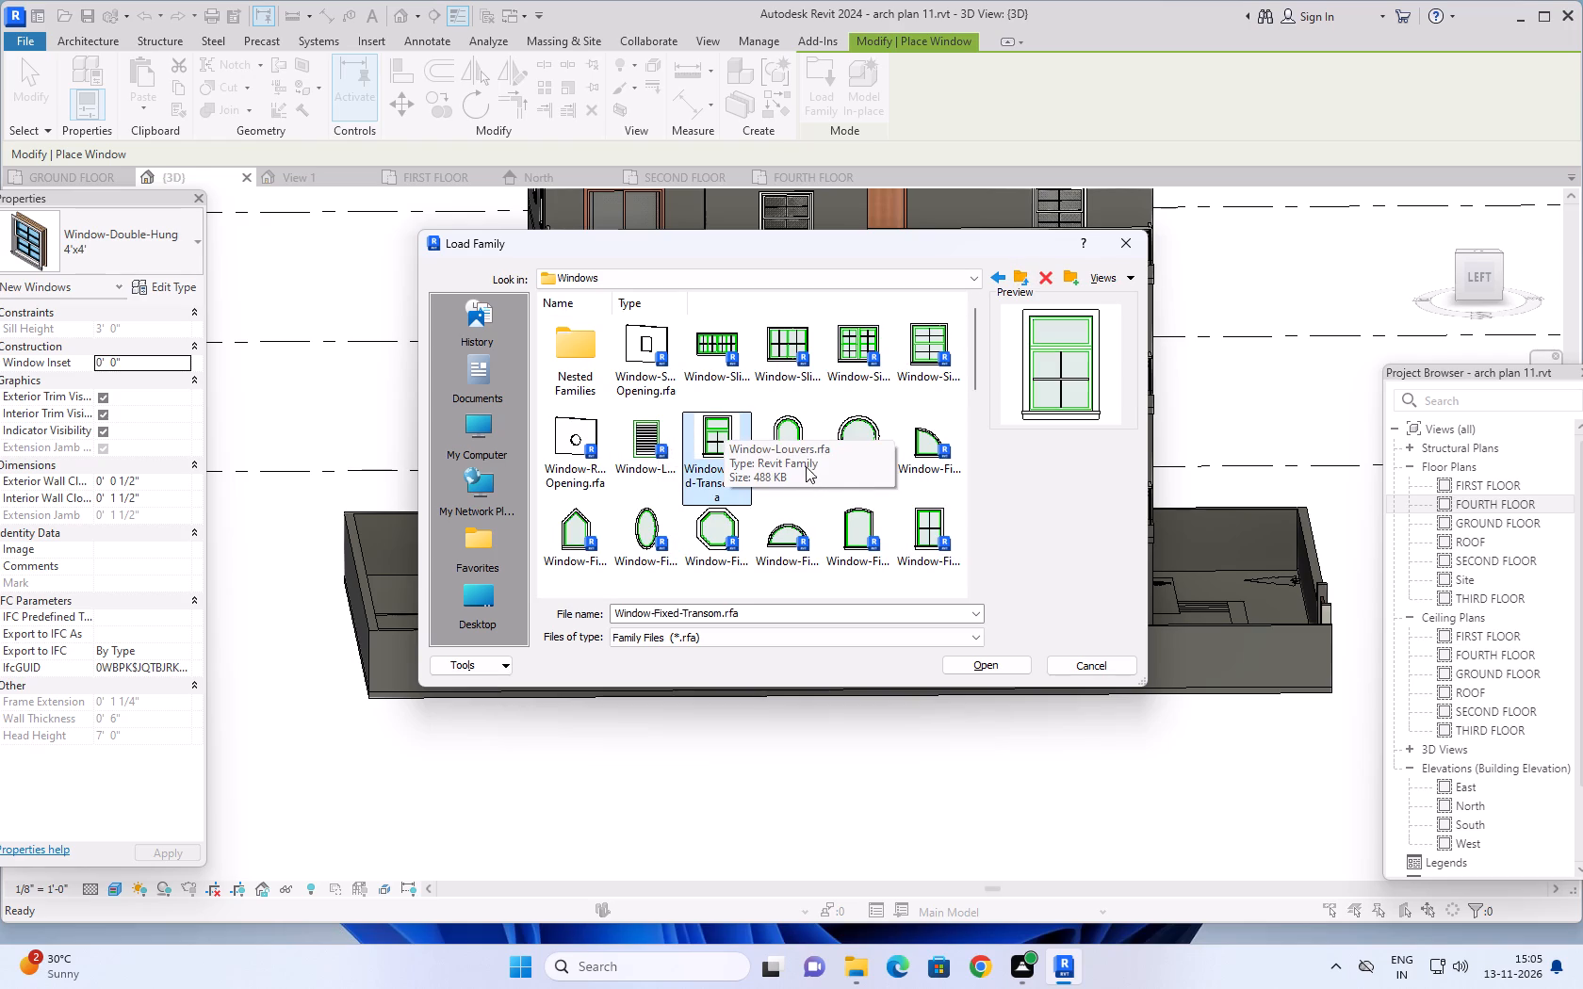
{"action": "scroll", "coordinate": [733, 512], "scroll_direction": "down", "scroll_amount": 2}
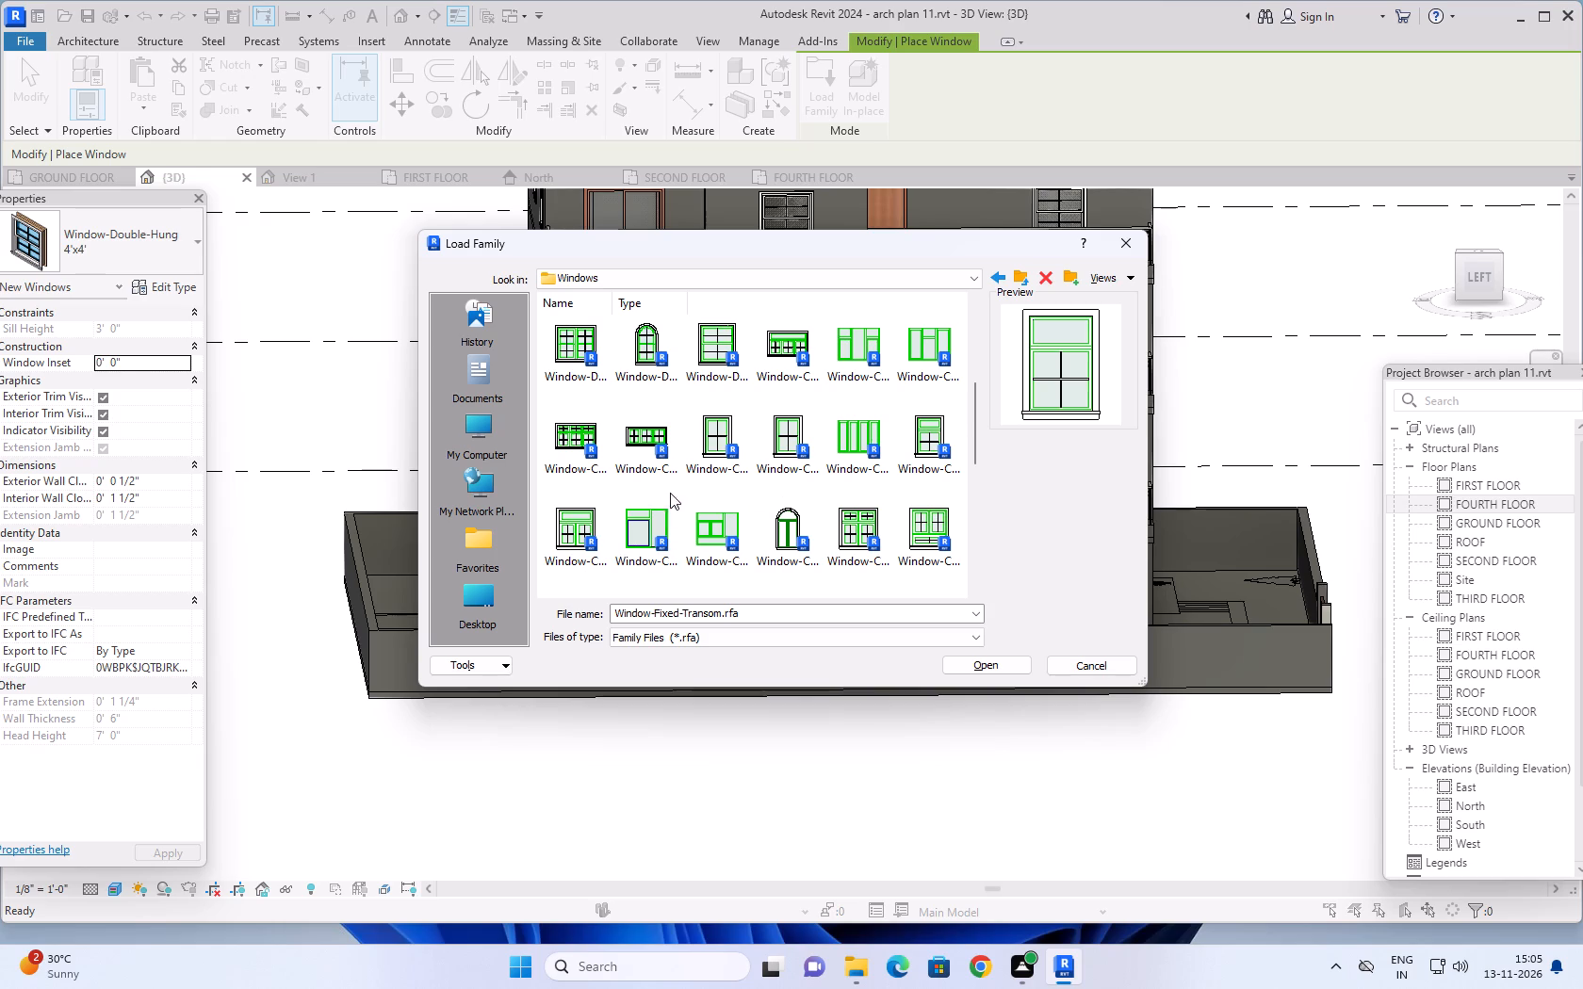
{"action": "scroll", "coordinate": [726, 466], "scroll_direction": "down", "scroll_amount": 1}
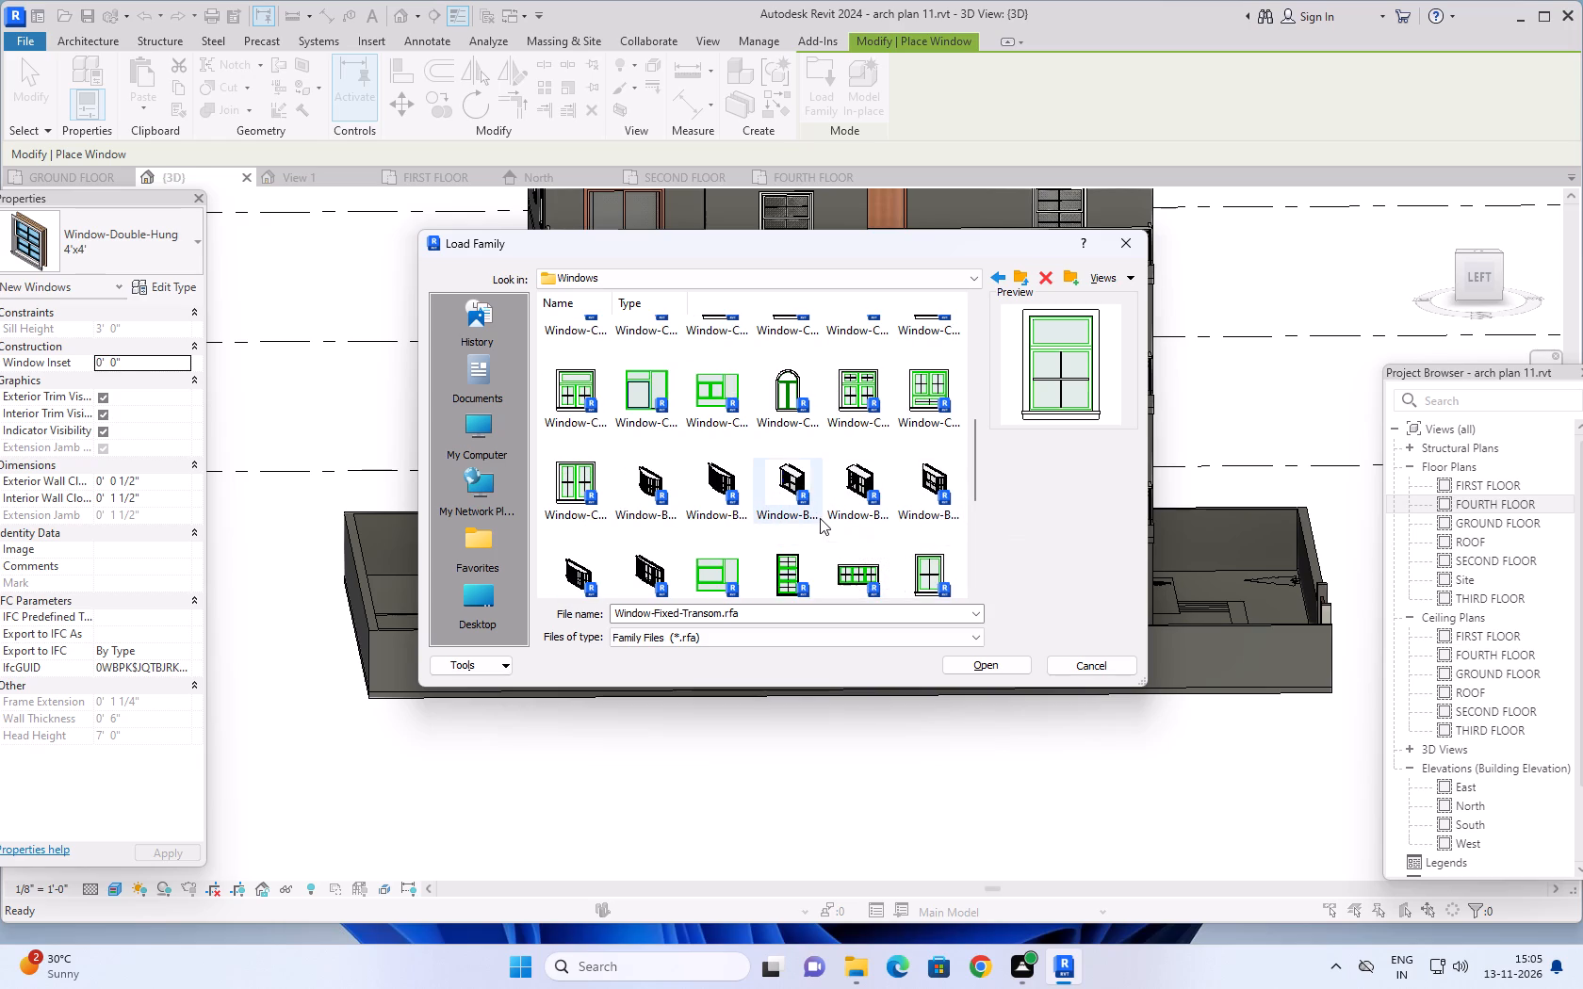
{"action": "left_click", "coordinate": [858, 478]}
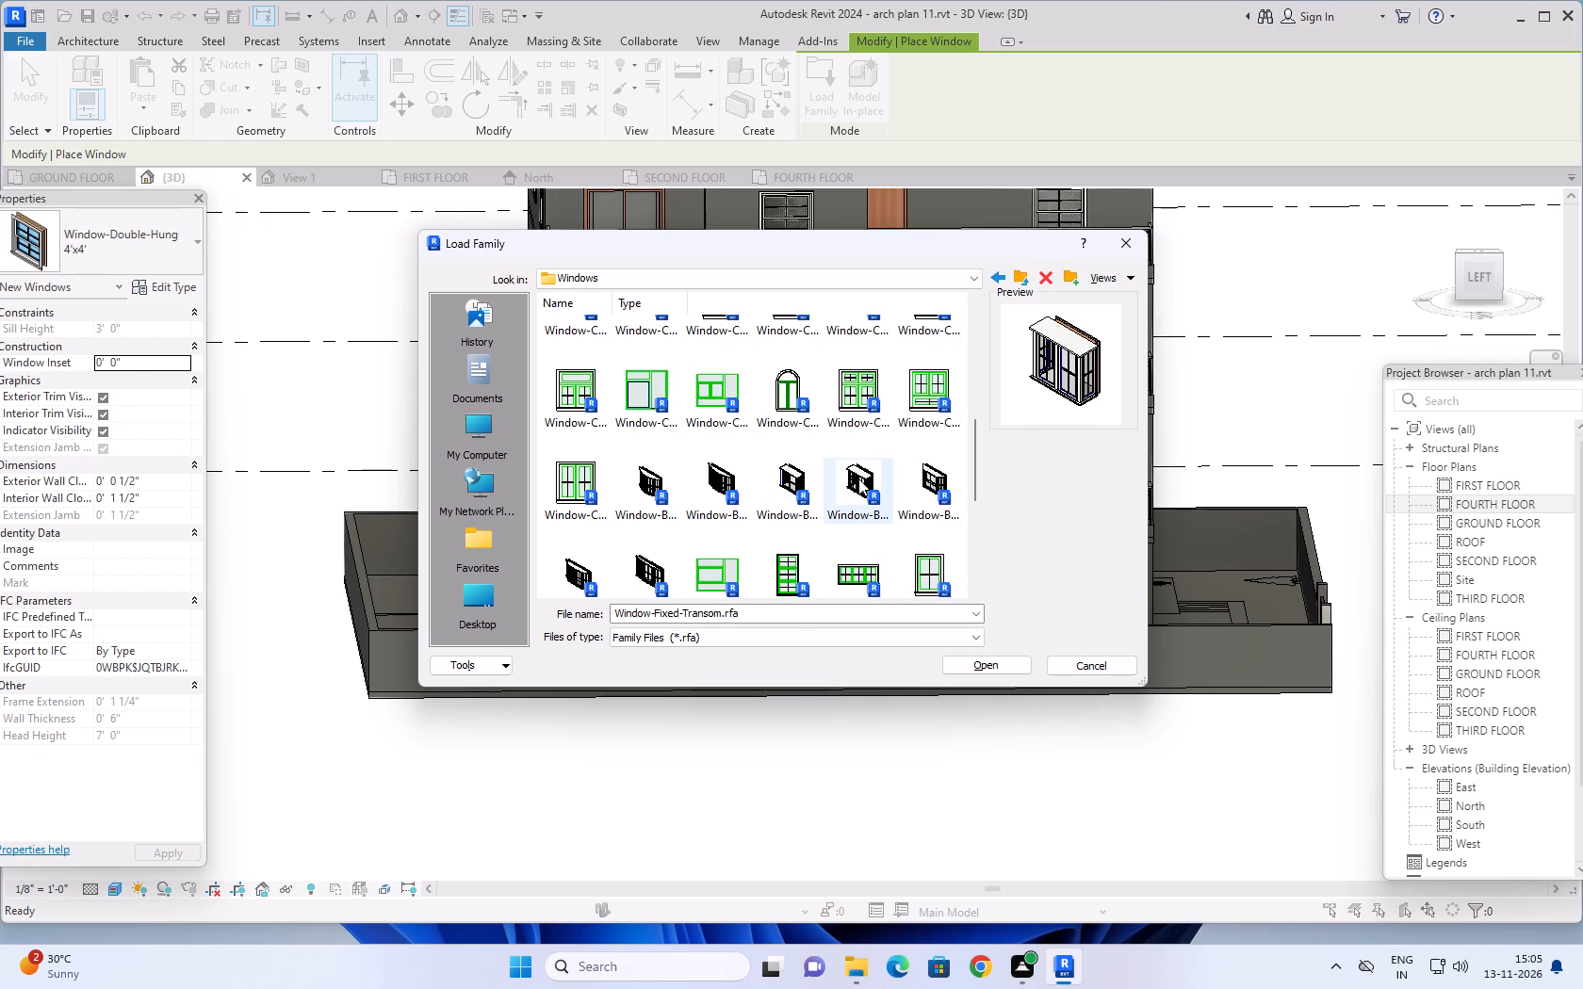
{"action": "scroll", "coordinate": [755, 480], "scroll_direction": "down", "scroll_amount": 2}
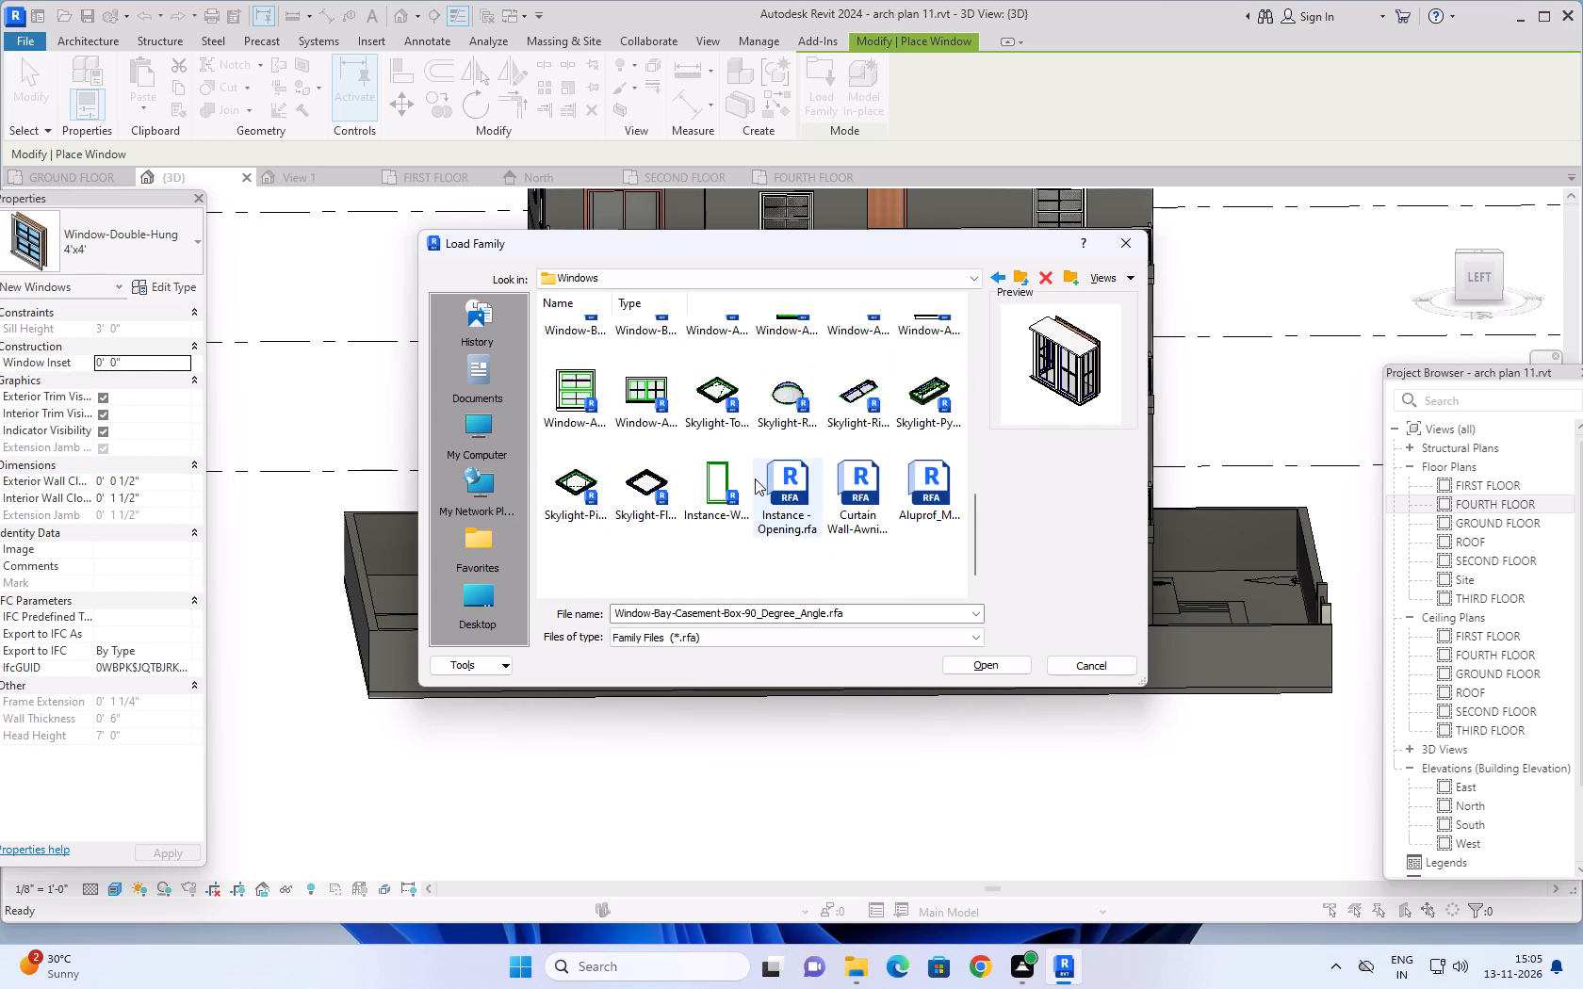
{"action": "scroll", "coordinate": [755, 476], "scroll_direction": "down", "scroll_amount": 4}
{"action": "scroll", "coordinate": [755, 476], "scroll_direction": "up", "scroll_amount": 2}
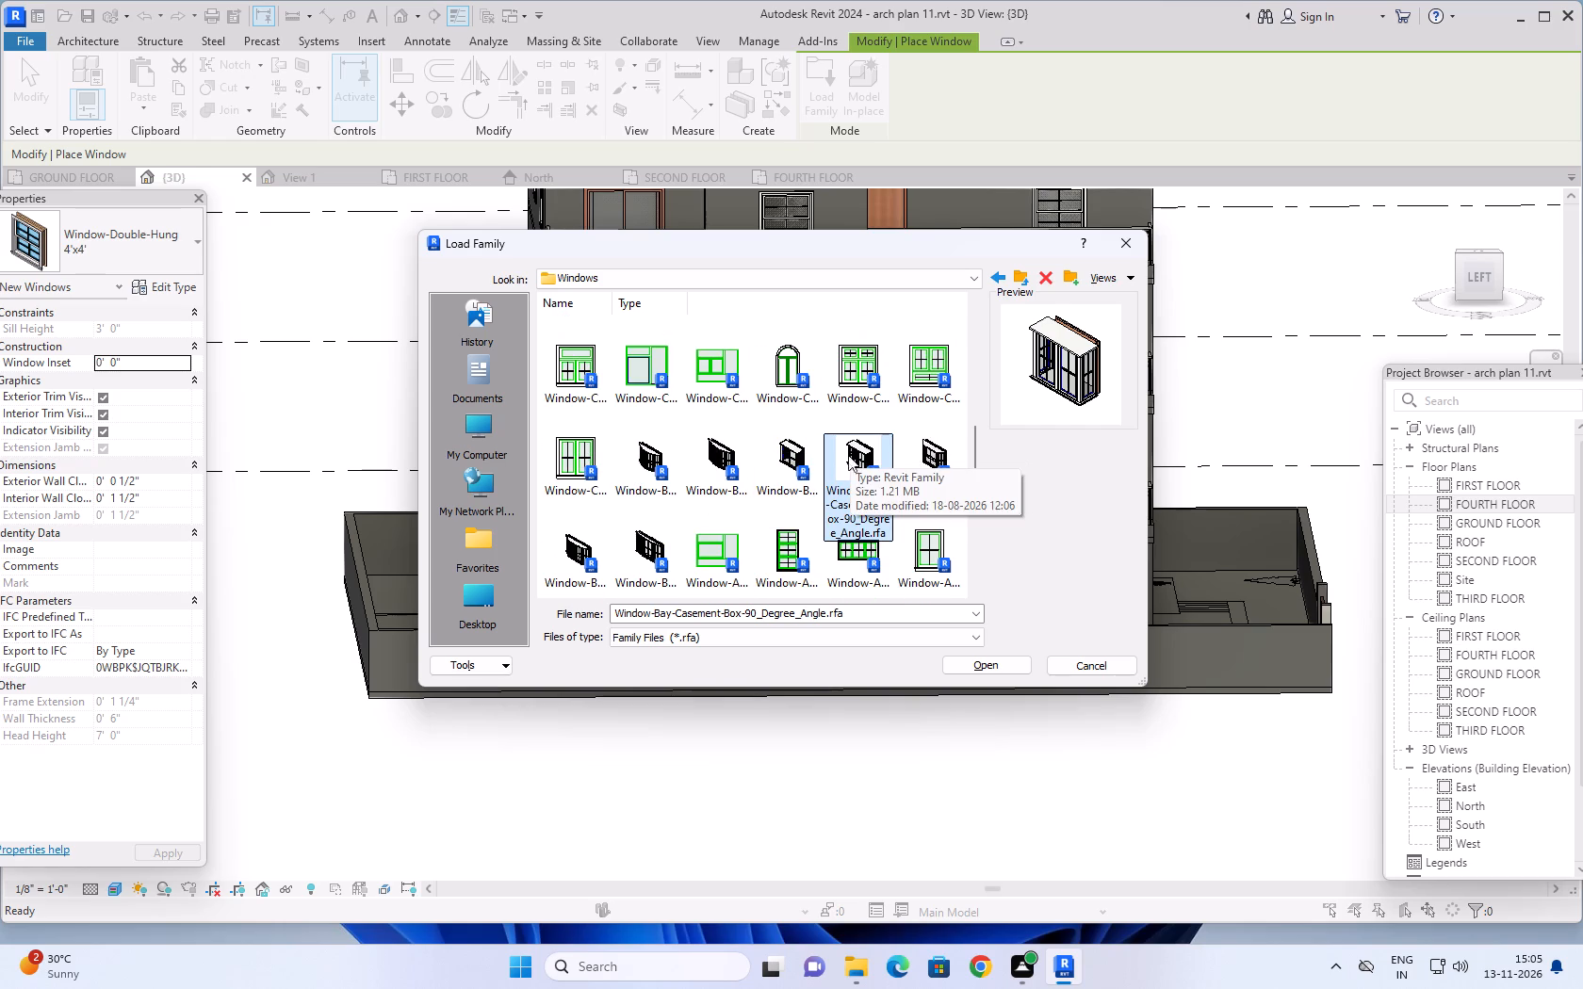
{"action": "left_click", "coordinate": [791, 468]}
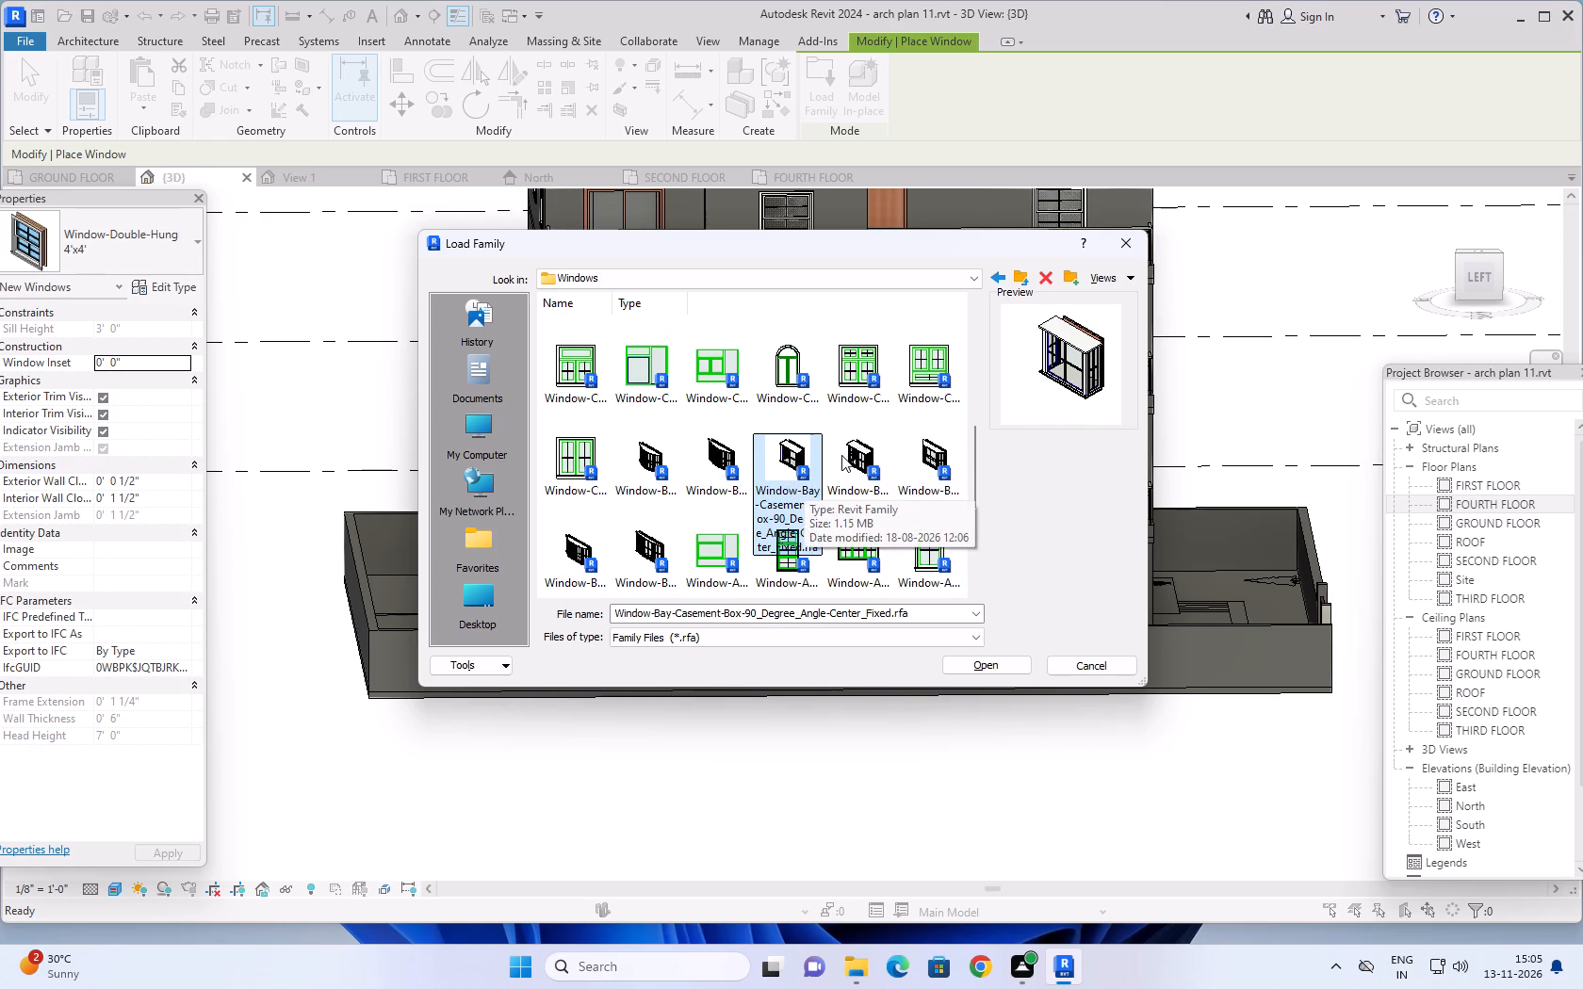
{"action": "left_click", "coordinate": [861, 452]}
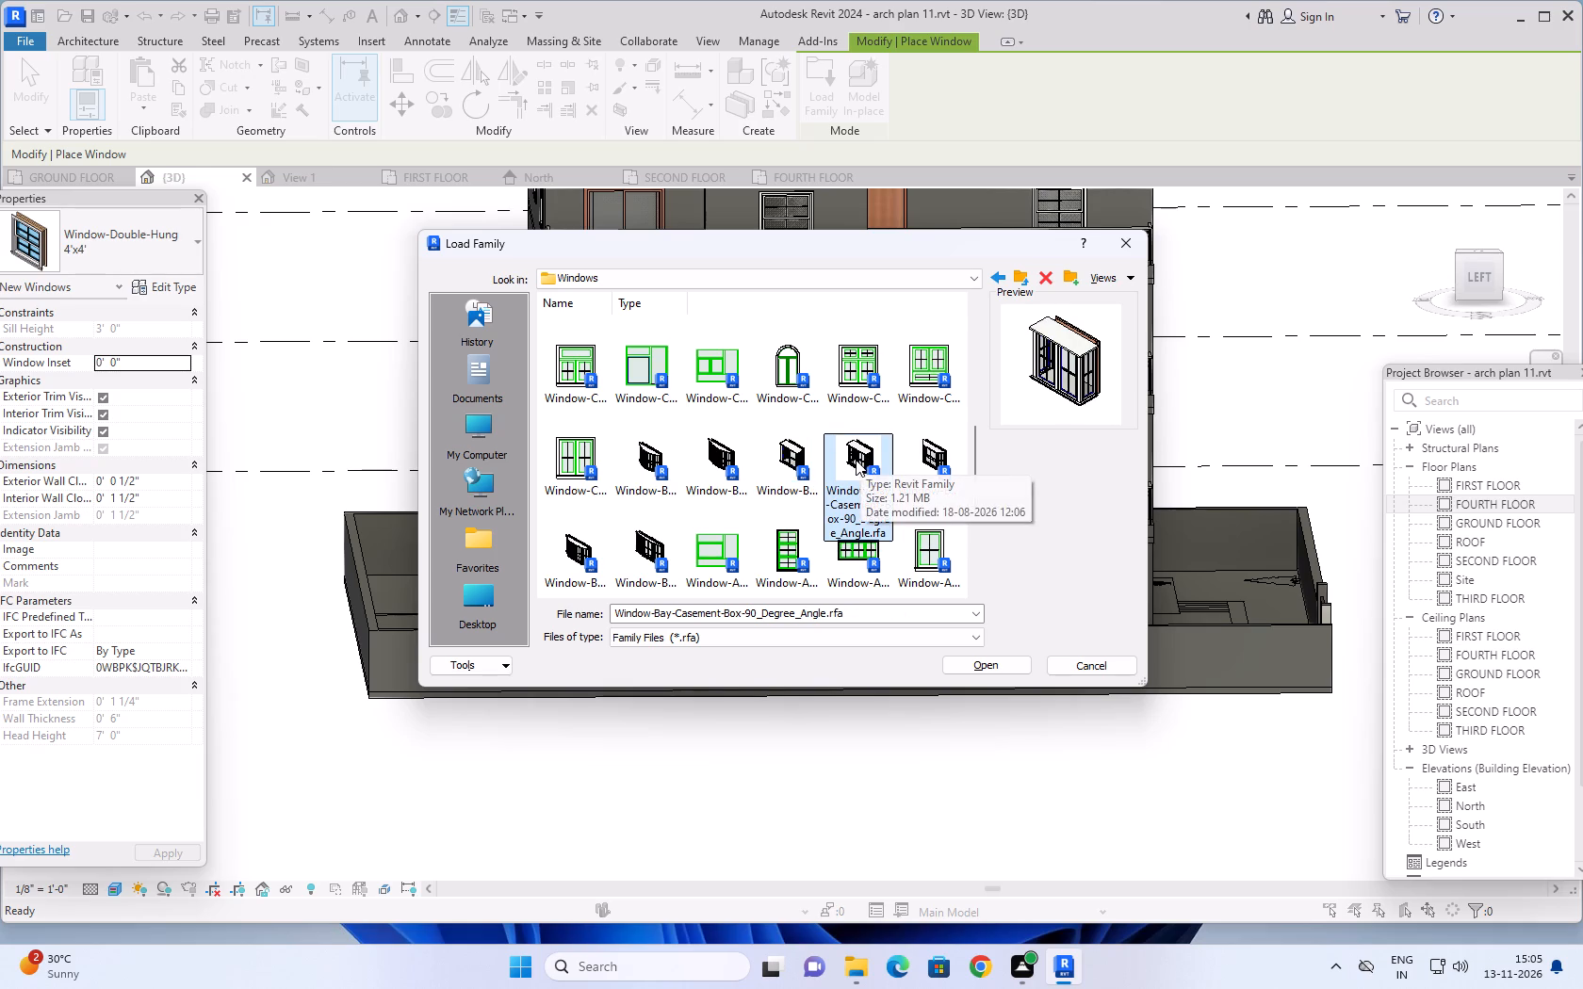
{"action": "left_click", "coordinate": [984, 661]}
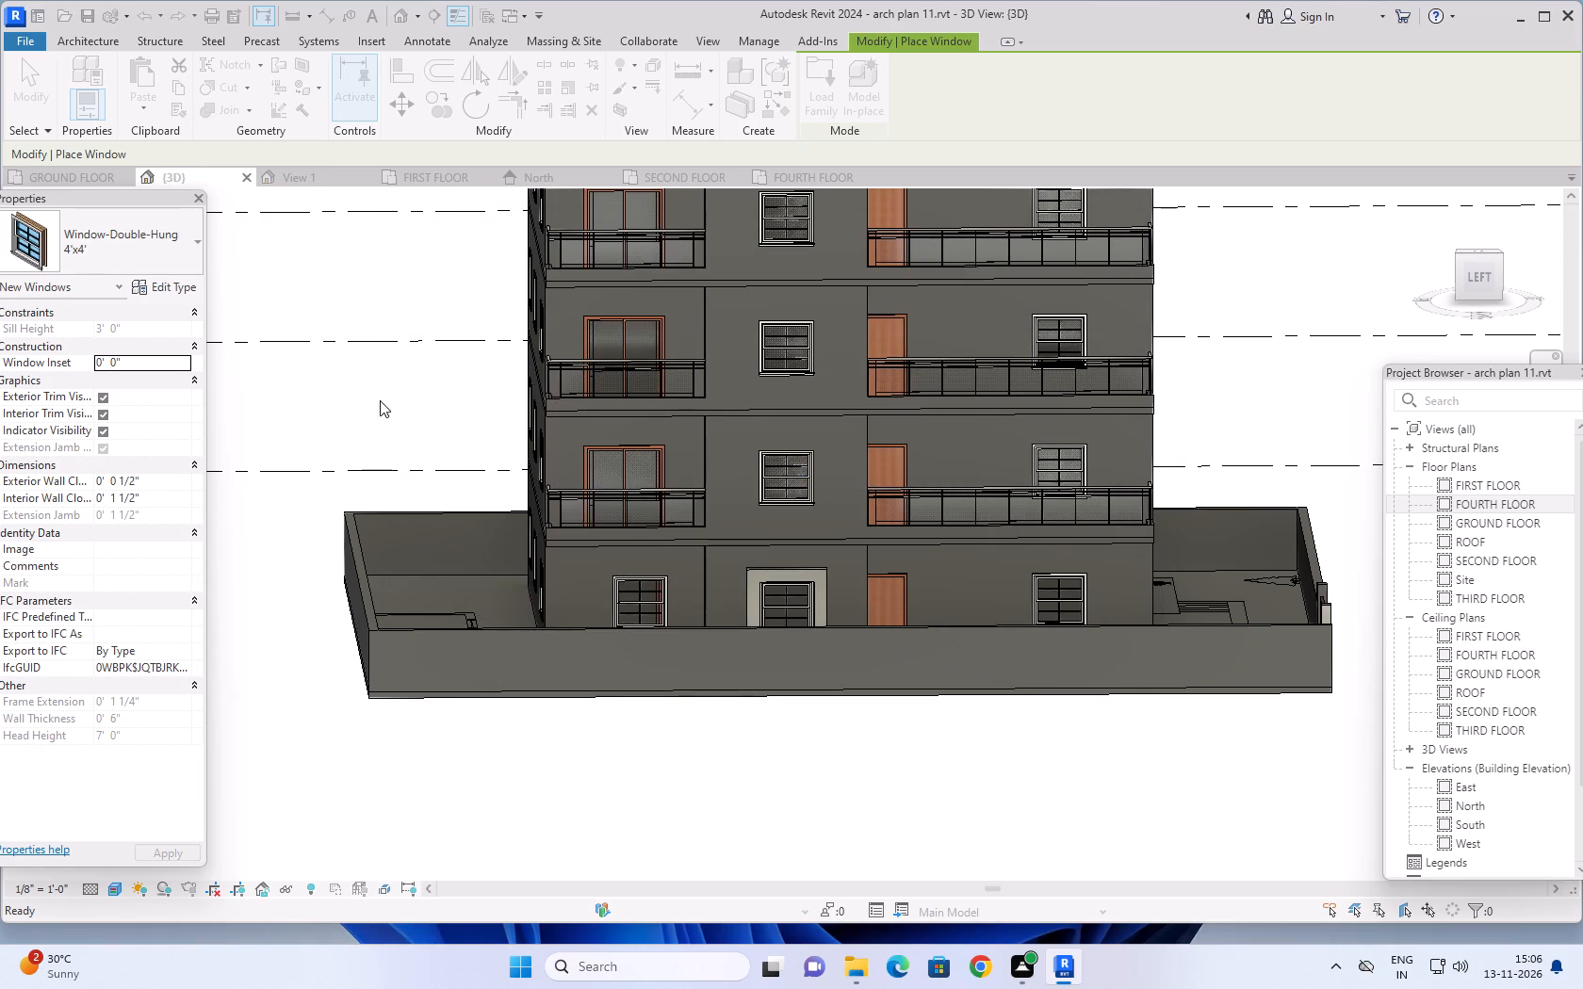
Duplicate the bay window's 60" x 60" x 24" type under the name 4'X4'X2'.
{"action": "left_click", "coordinate": [161, 284]}
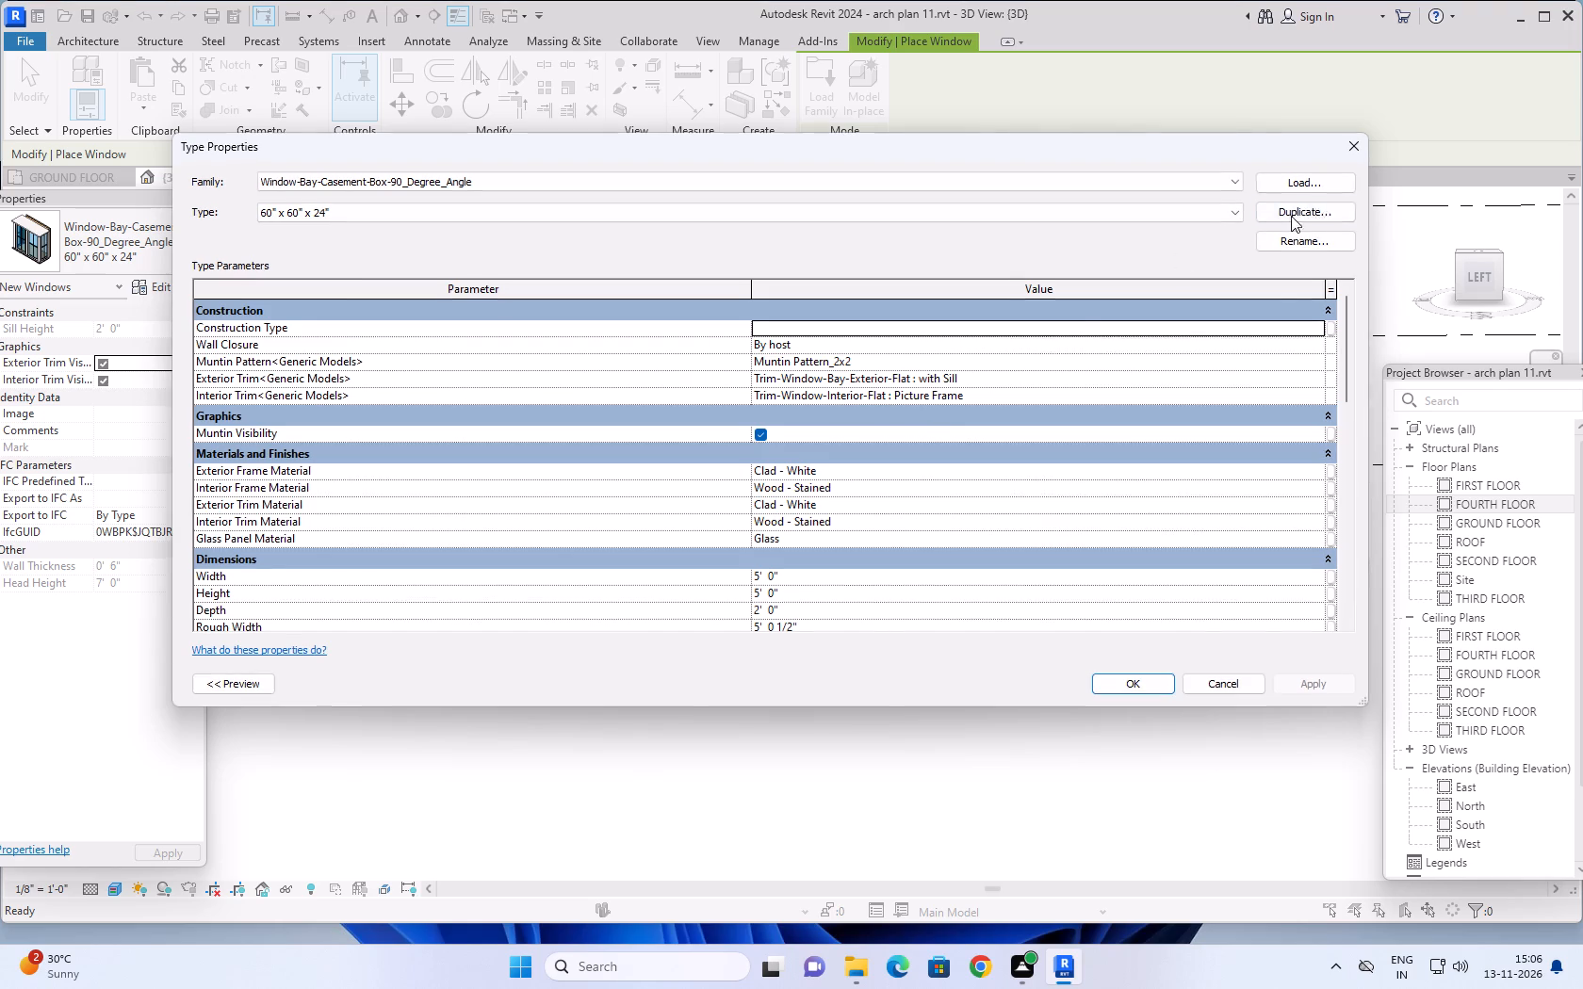
{"action": "left_click", "coordinate": [1322, 208]}
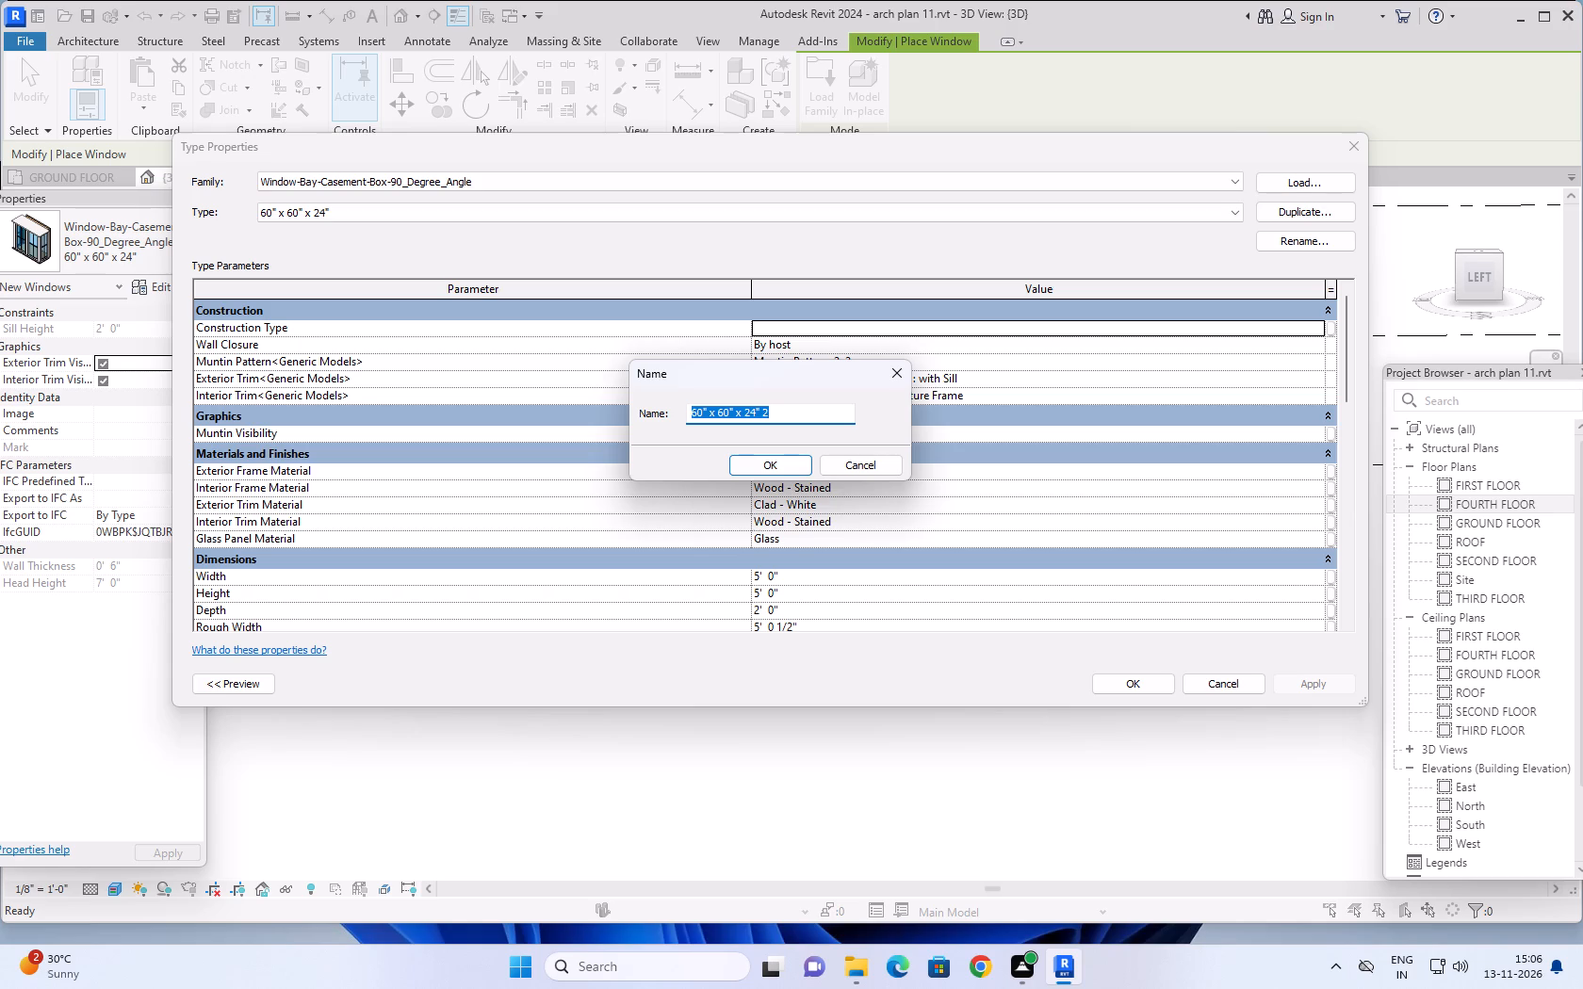
{"action": "type", "text": "4'"}
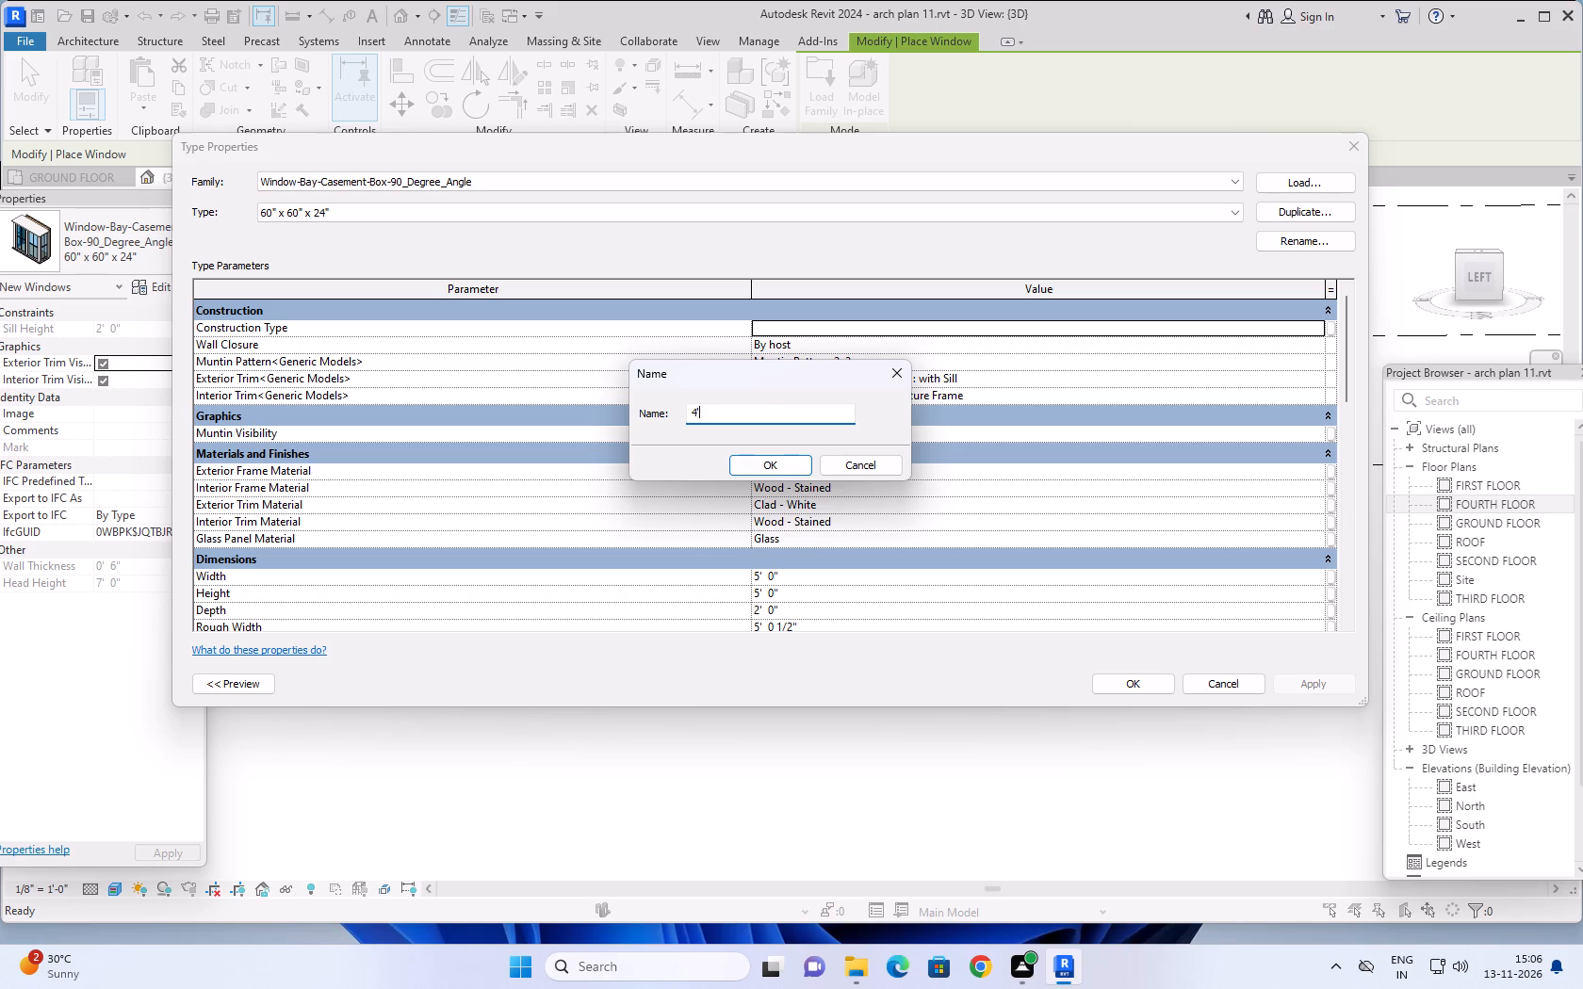
{"action": "key", "text": "x"}
{"action": "type", "text": "4'"}
{"action": "key", "text": "x"}
{"action": "type", "text": "2'"}
{"action": "key", "text": "Return"}
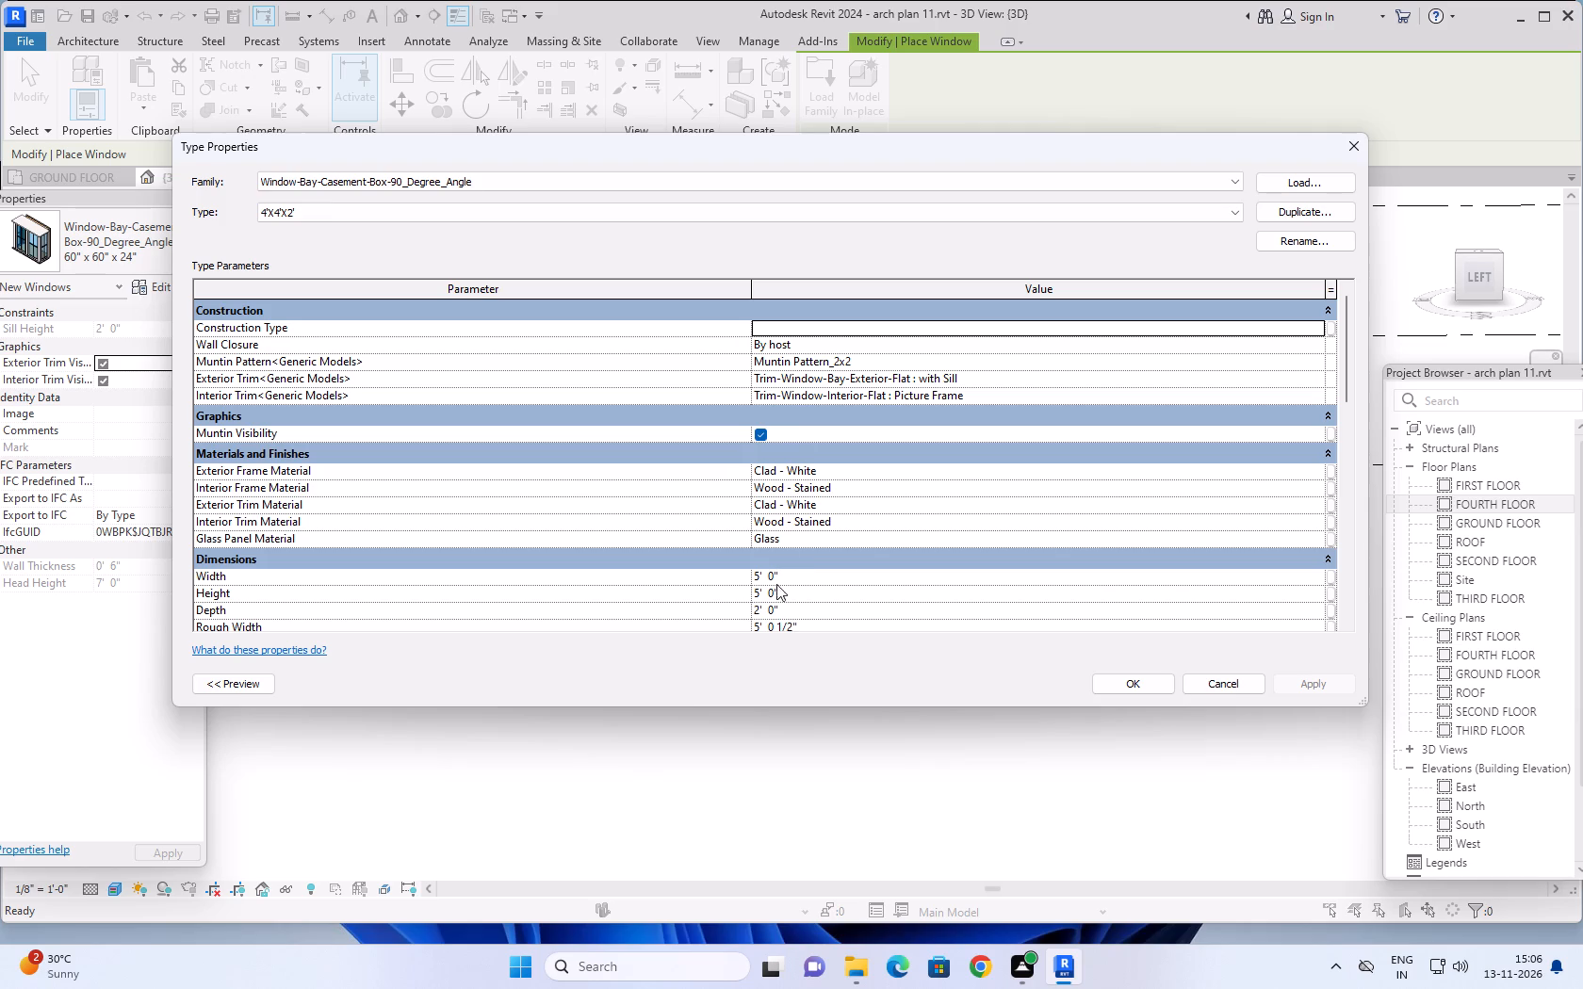
Set the 4'X4'X2' bay window type's width and height to 4', apply it, and exit window placement without placing one.
{"action": "left_click", "coordinate": [787, 576]}
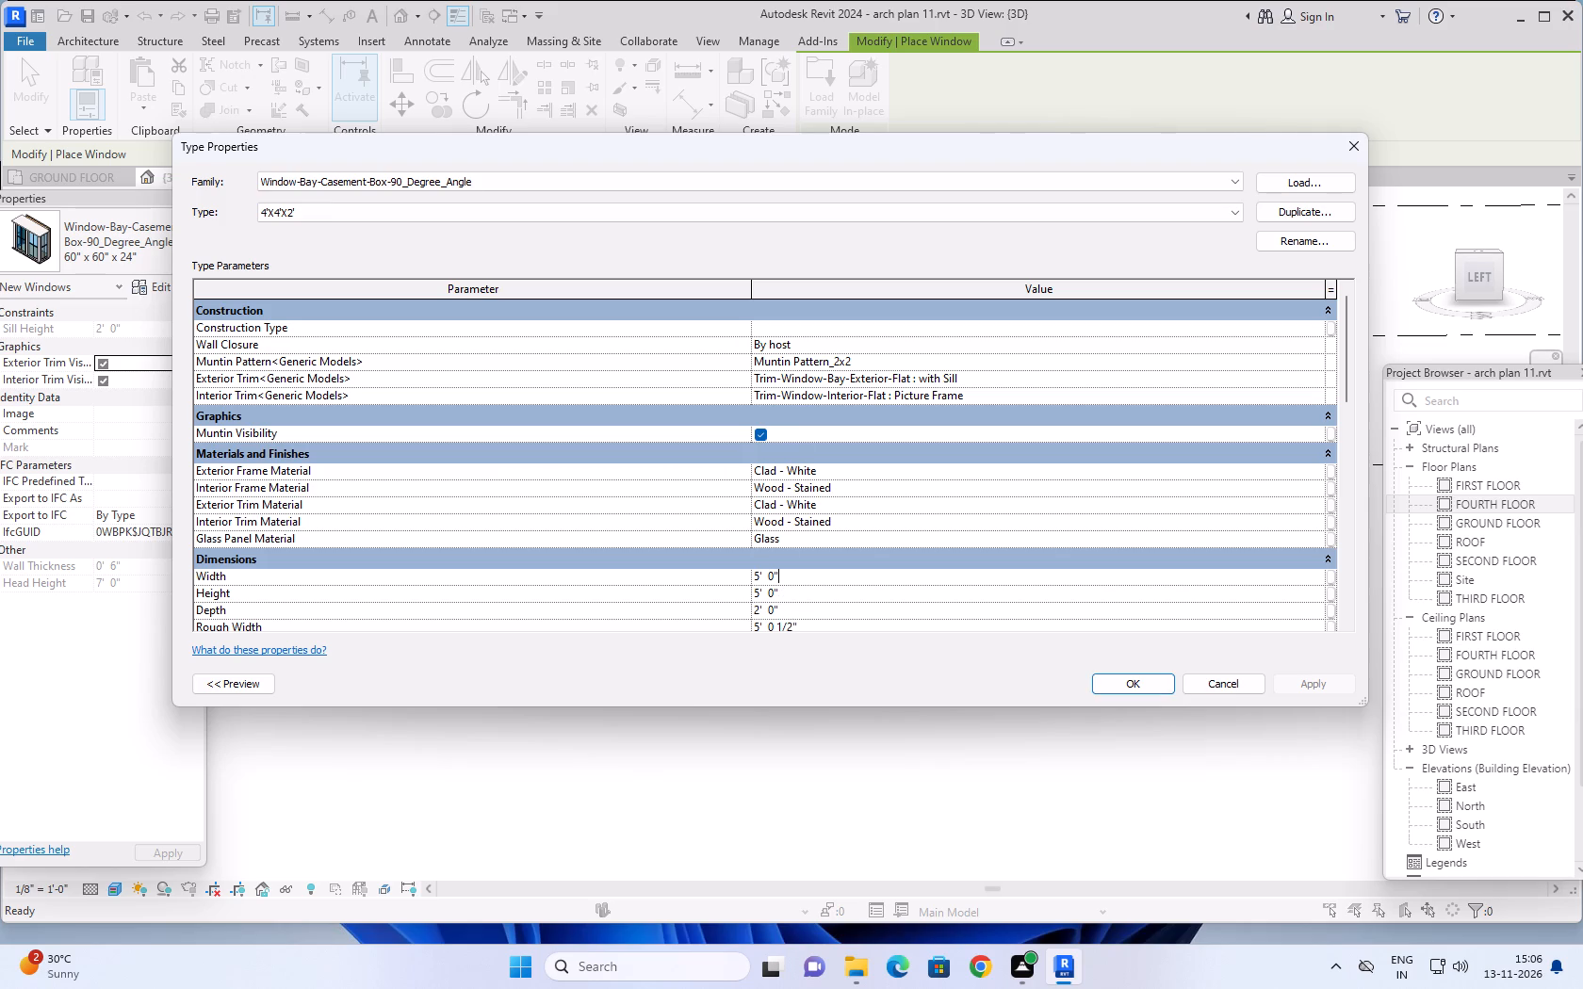
{"action": "left_click_drag", "start_coordinate": [784, 576], "coordinate": [747, 579]}
{"action": "type", "text": "4'"}
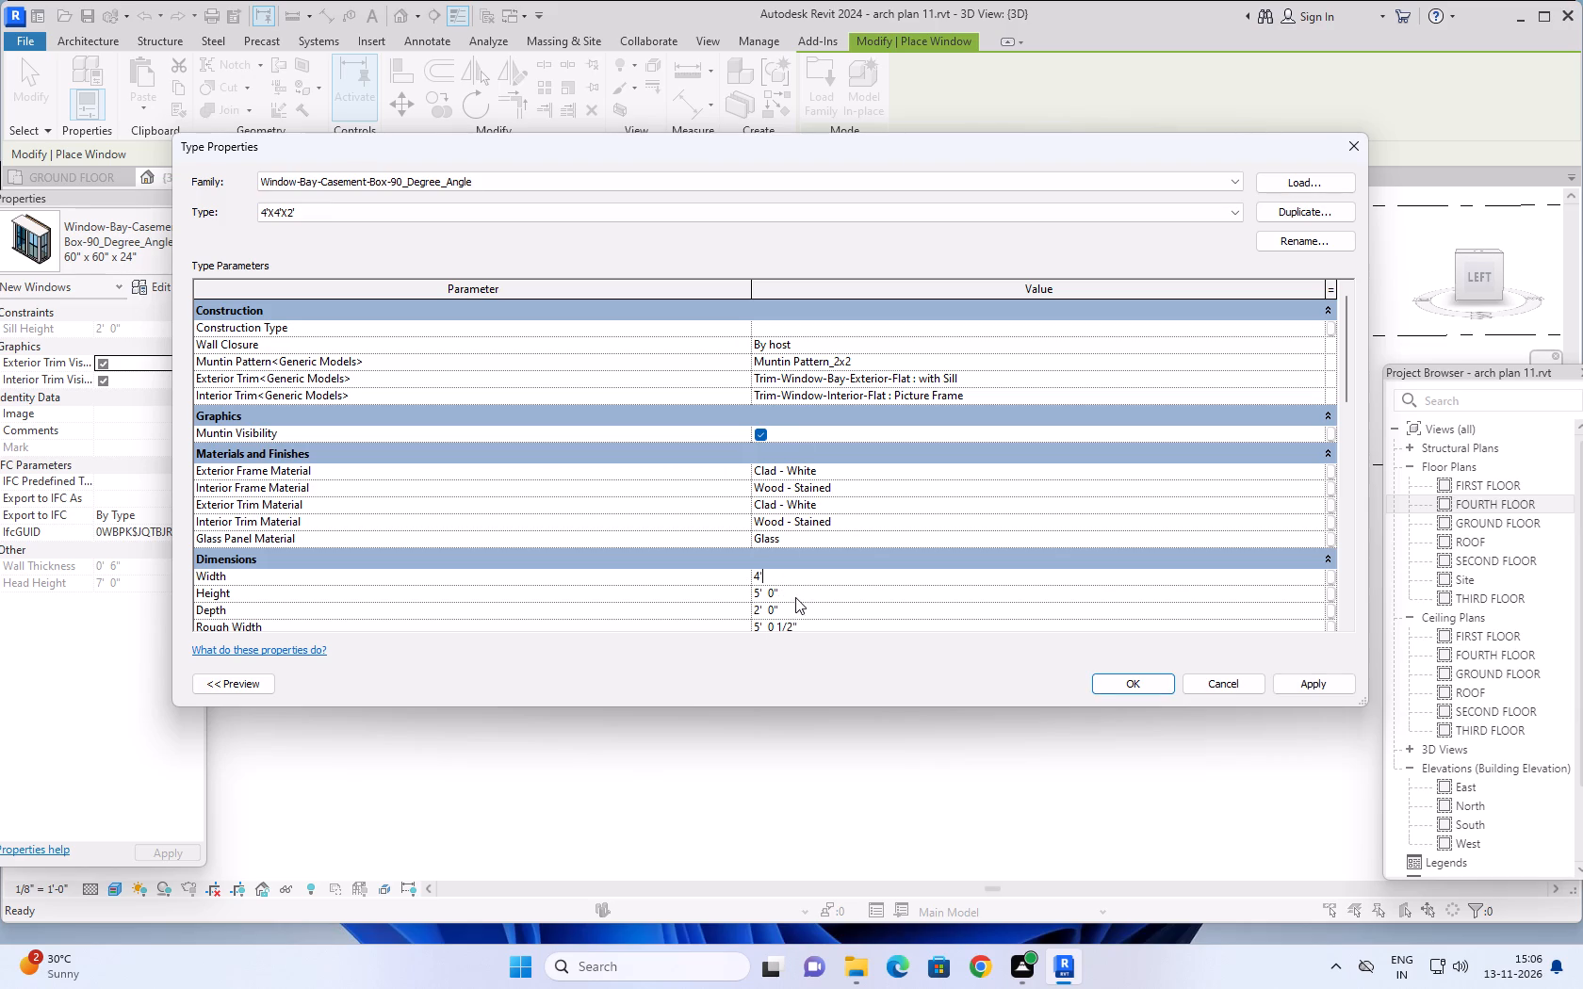
{"action": "left_click", "coordinate": [798, 592]}
{"action": "type", "text": "4'"}
{"action": "key", "text": "Return"}
{"action": "scroll", "coordinate": [810, 593], "scroll_direction": "down", "scroll_amount": 1}
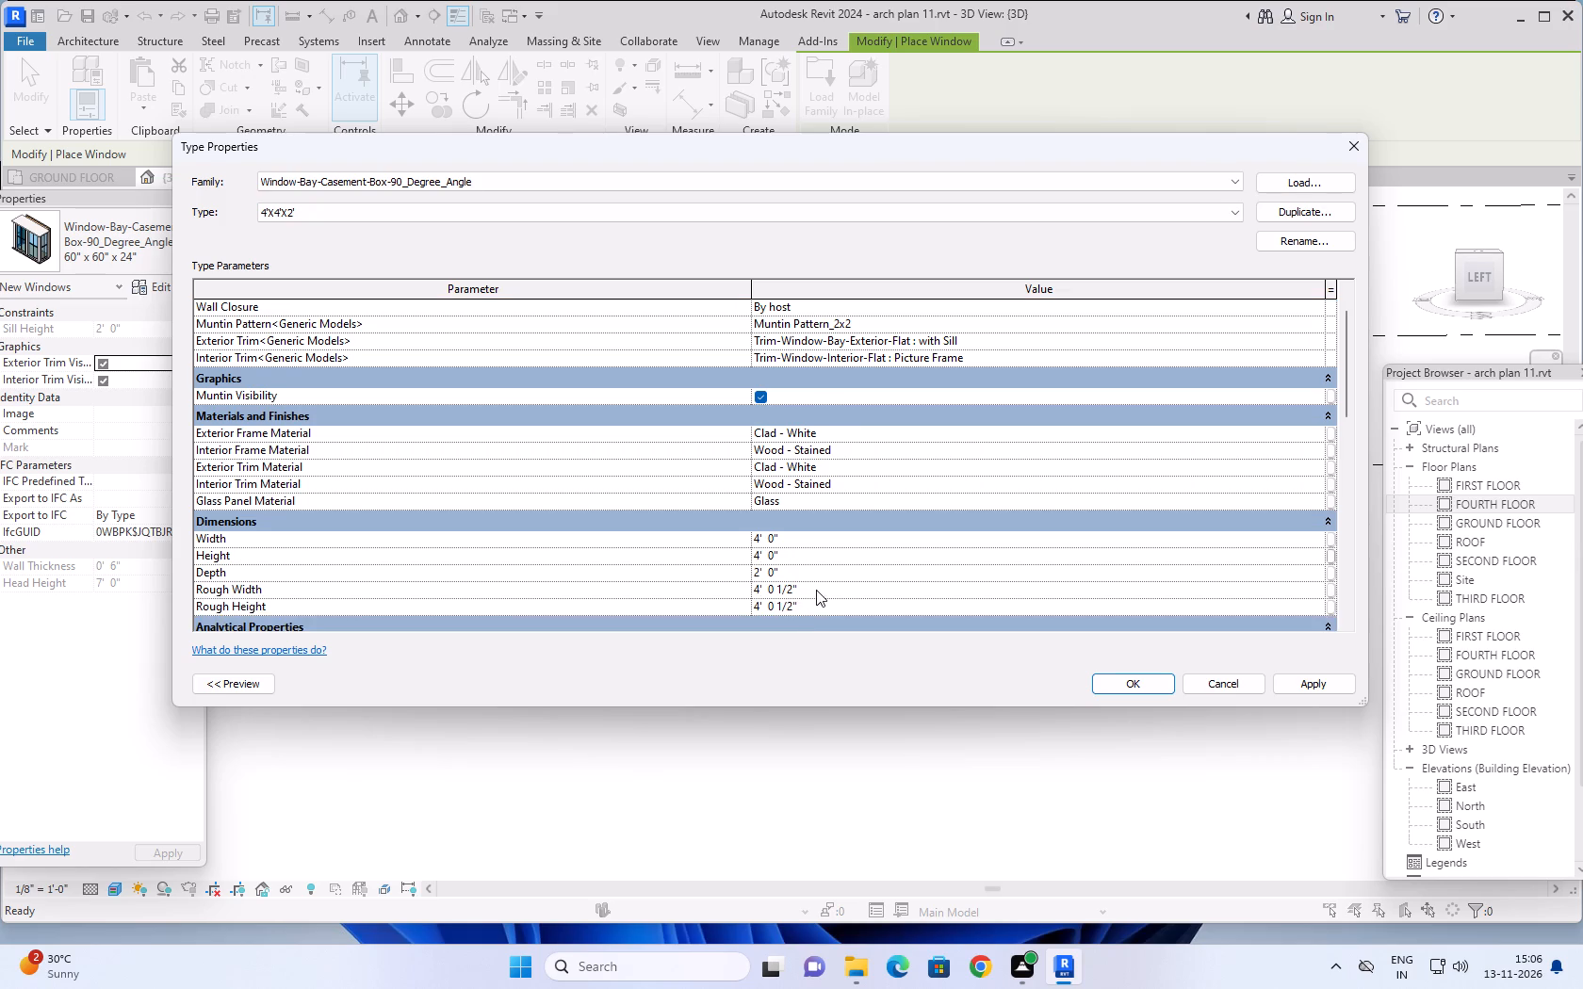
{"action": "scroll", "coordinate": [816, 588], "scroll_direction": "down", "scroll_amount": 6}
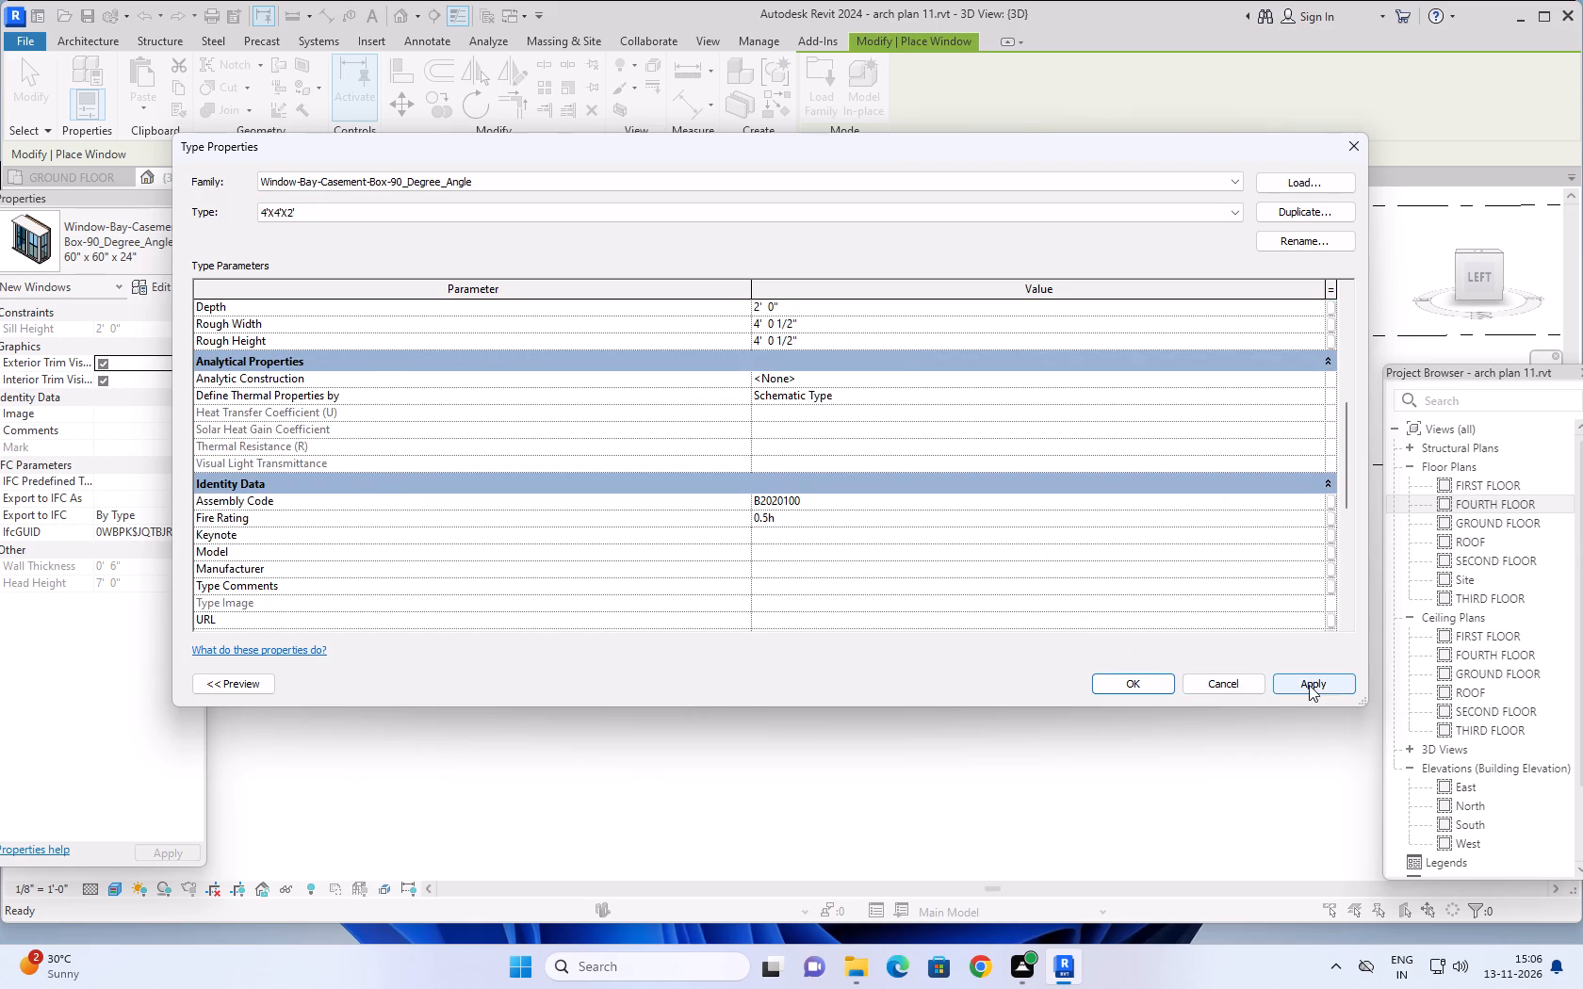
{"action": "left_click", "coordinate": [1309, 684]}
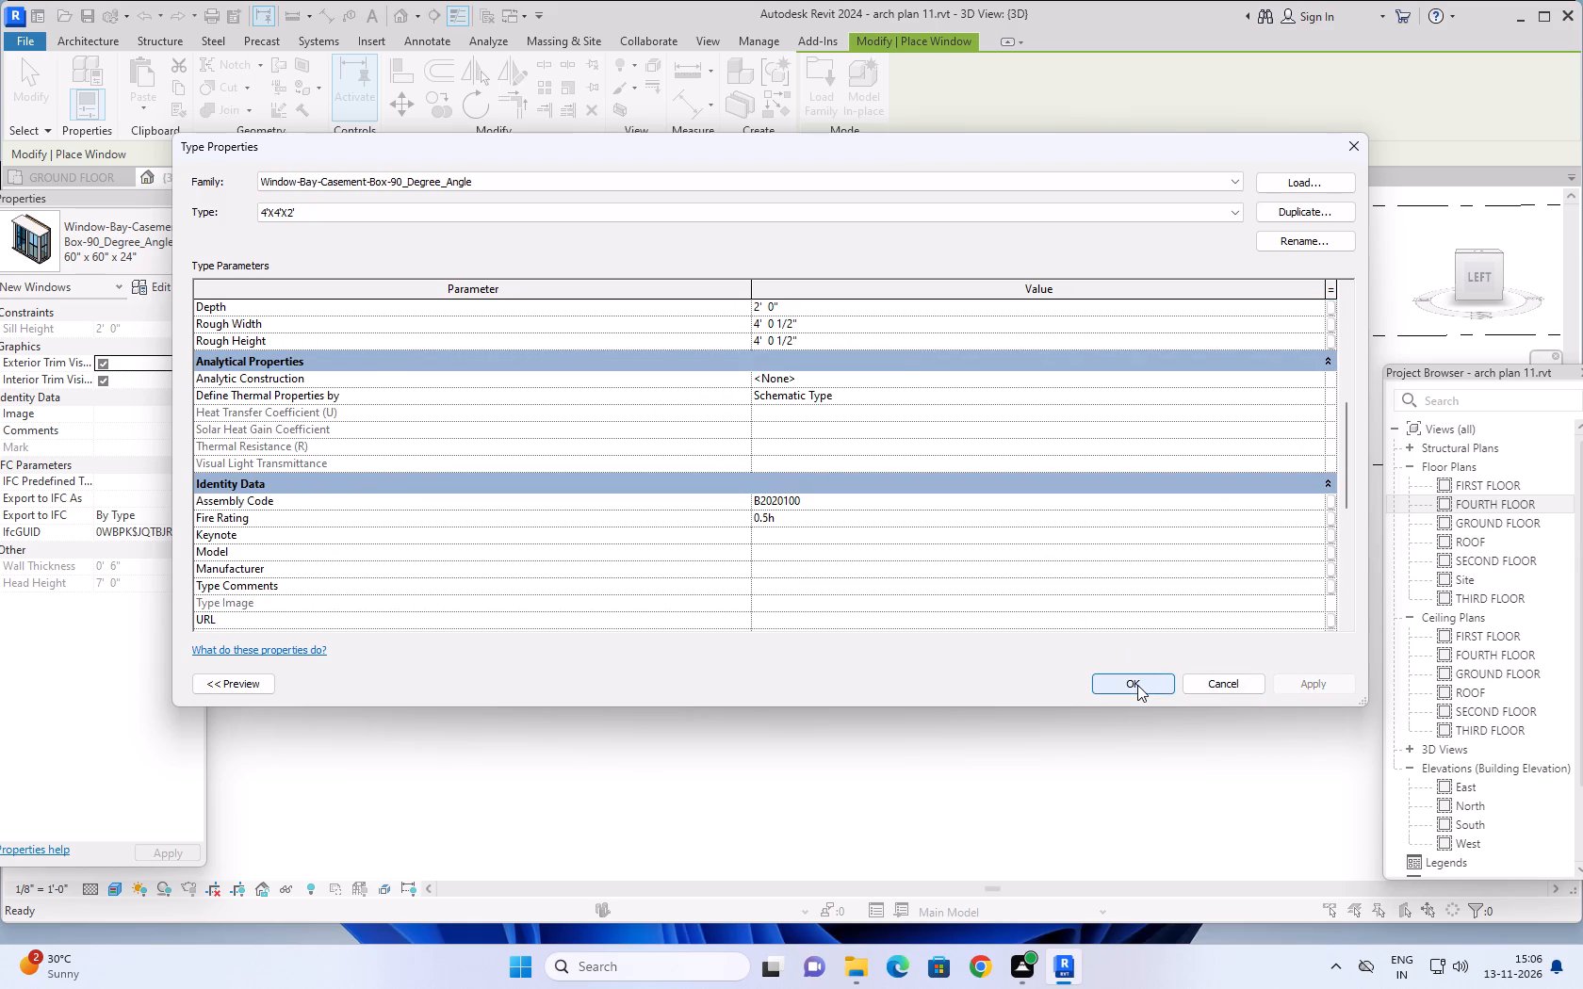
{"action": "left_click", "coordinate": [1137, 685]}
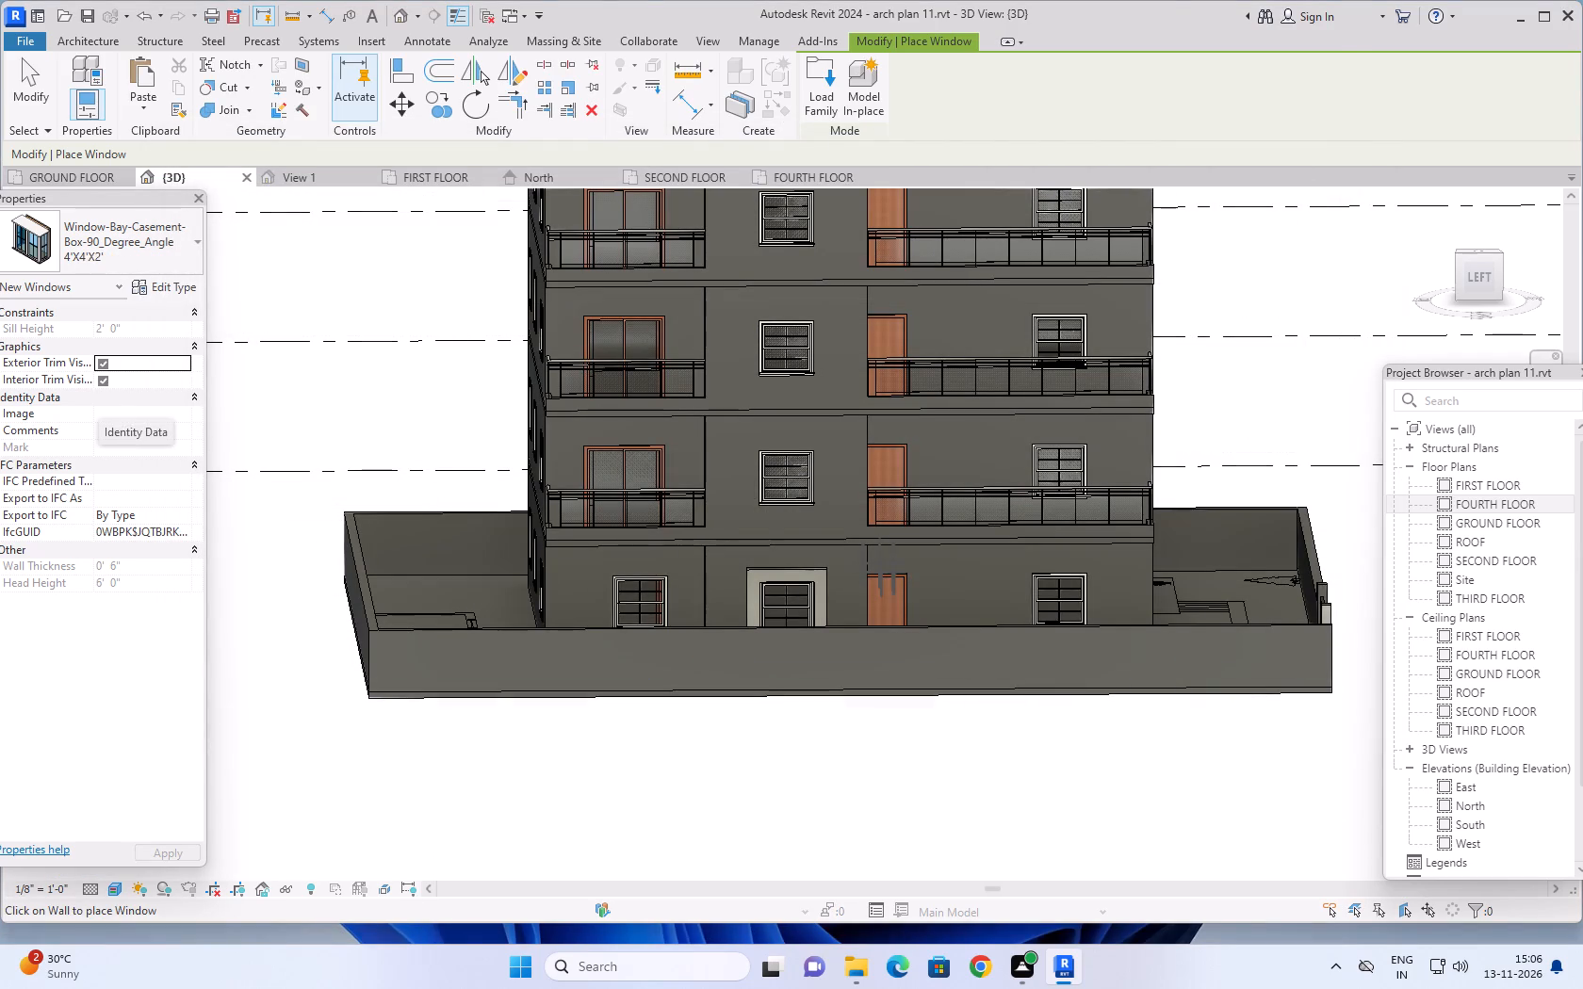
{"action": "key", "text": "Escape"}
{"action": "key", "text": "Escape"}
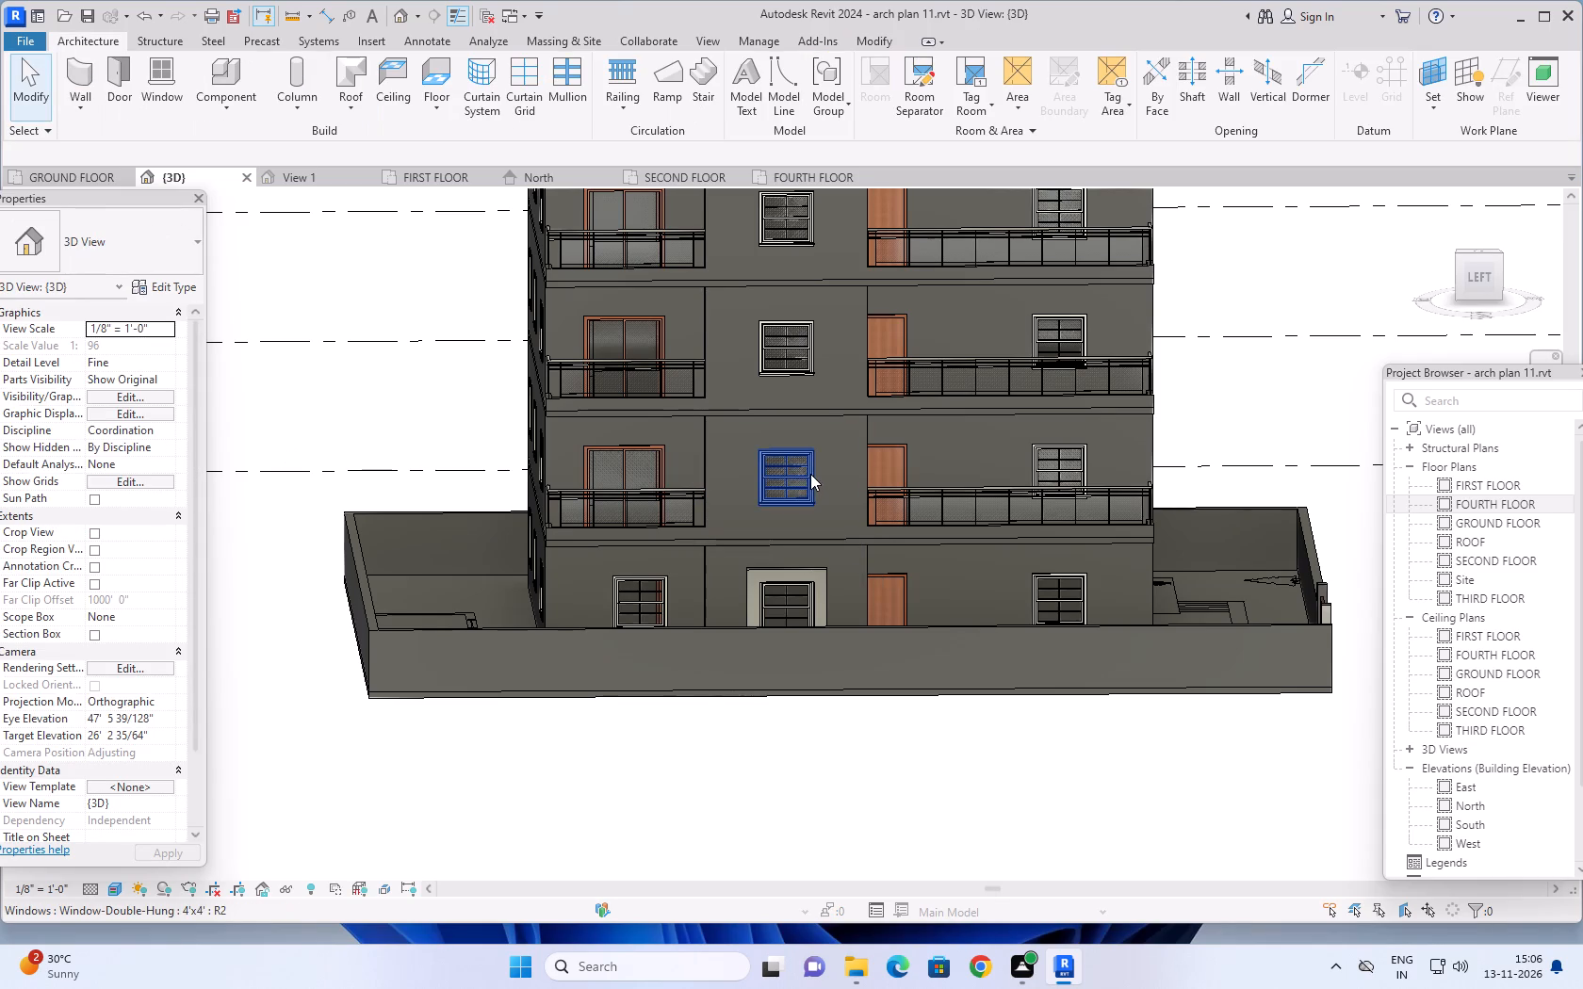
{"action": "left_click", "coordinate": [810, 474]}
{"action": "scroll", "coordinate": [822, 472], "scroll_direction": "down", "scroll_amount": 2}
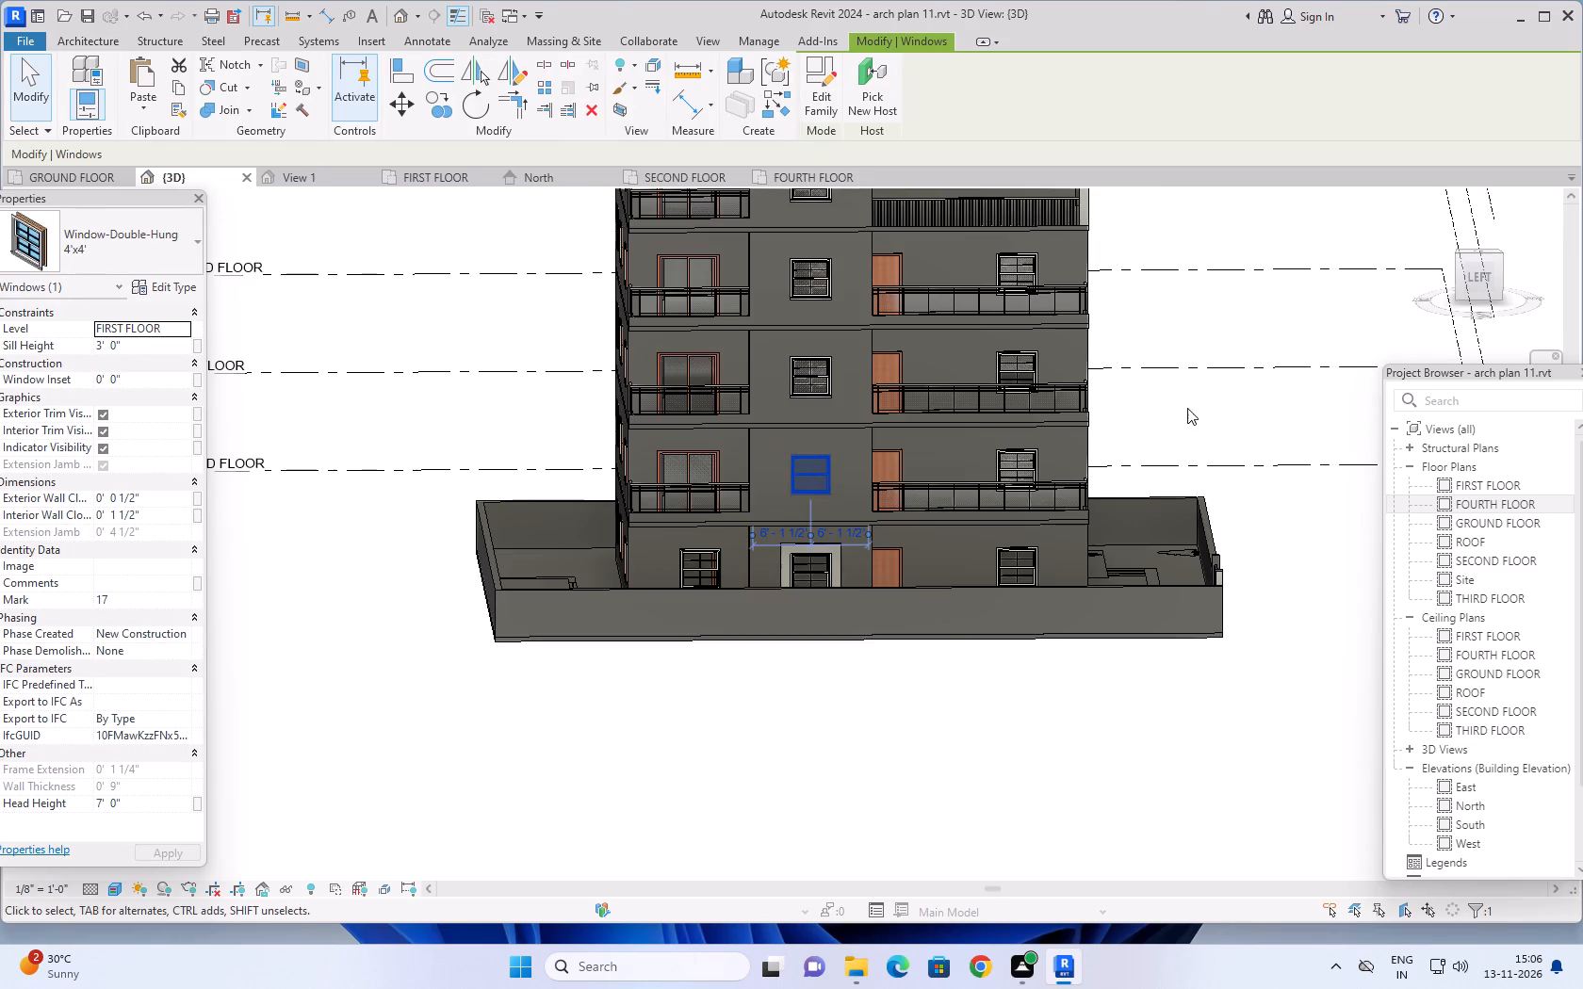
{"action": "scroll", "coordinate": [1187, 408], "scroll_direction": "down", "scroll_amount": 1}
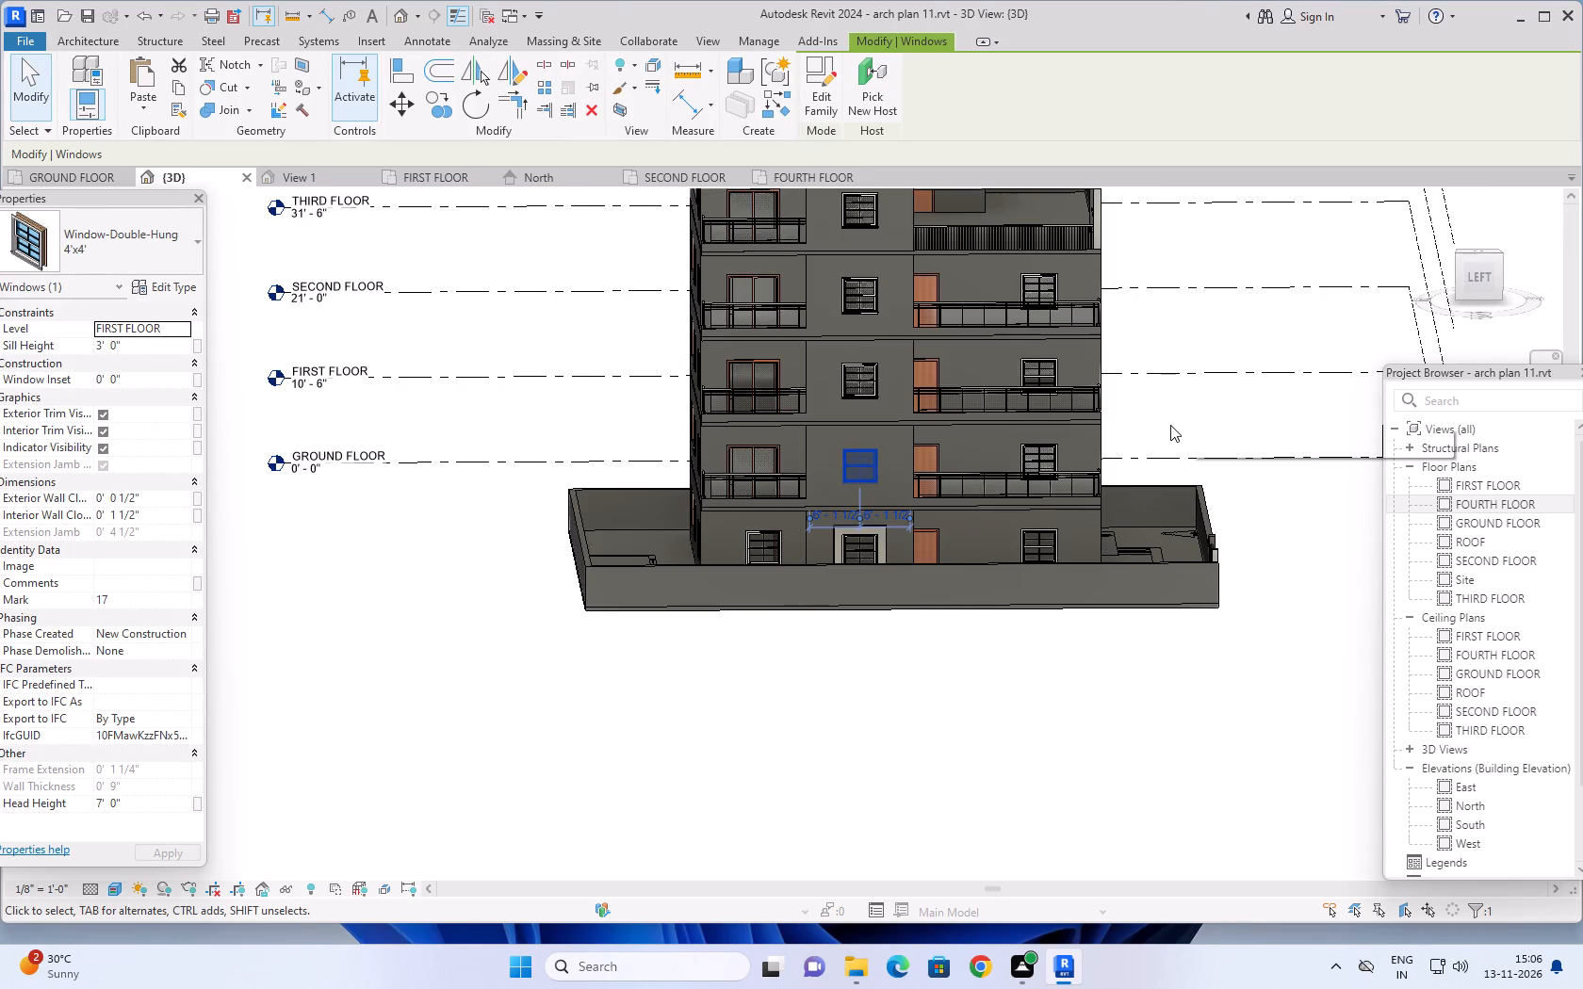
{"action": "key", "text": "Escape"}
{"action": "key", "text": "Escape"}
Delete the in-place generic model surround around the middle ground-floor window.
{"action": "scroll", "coordinate": [874, 544], "scroll_direction": "up", "scroll_amount": 4}
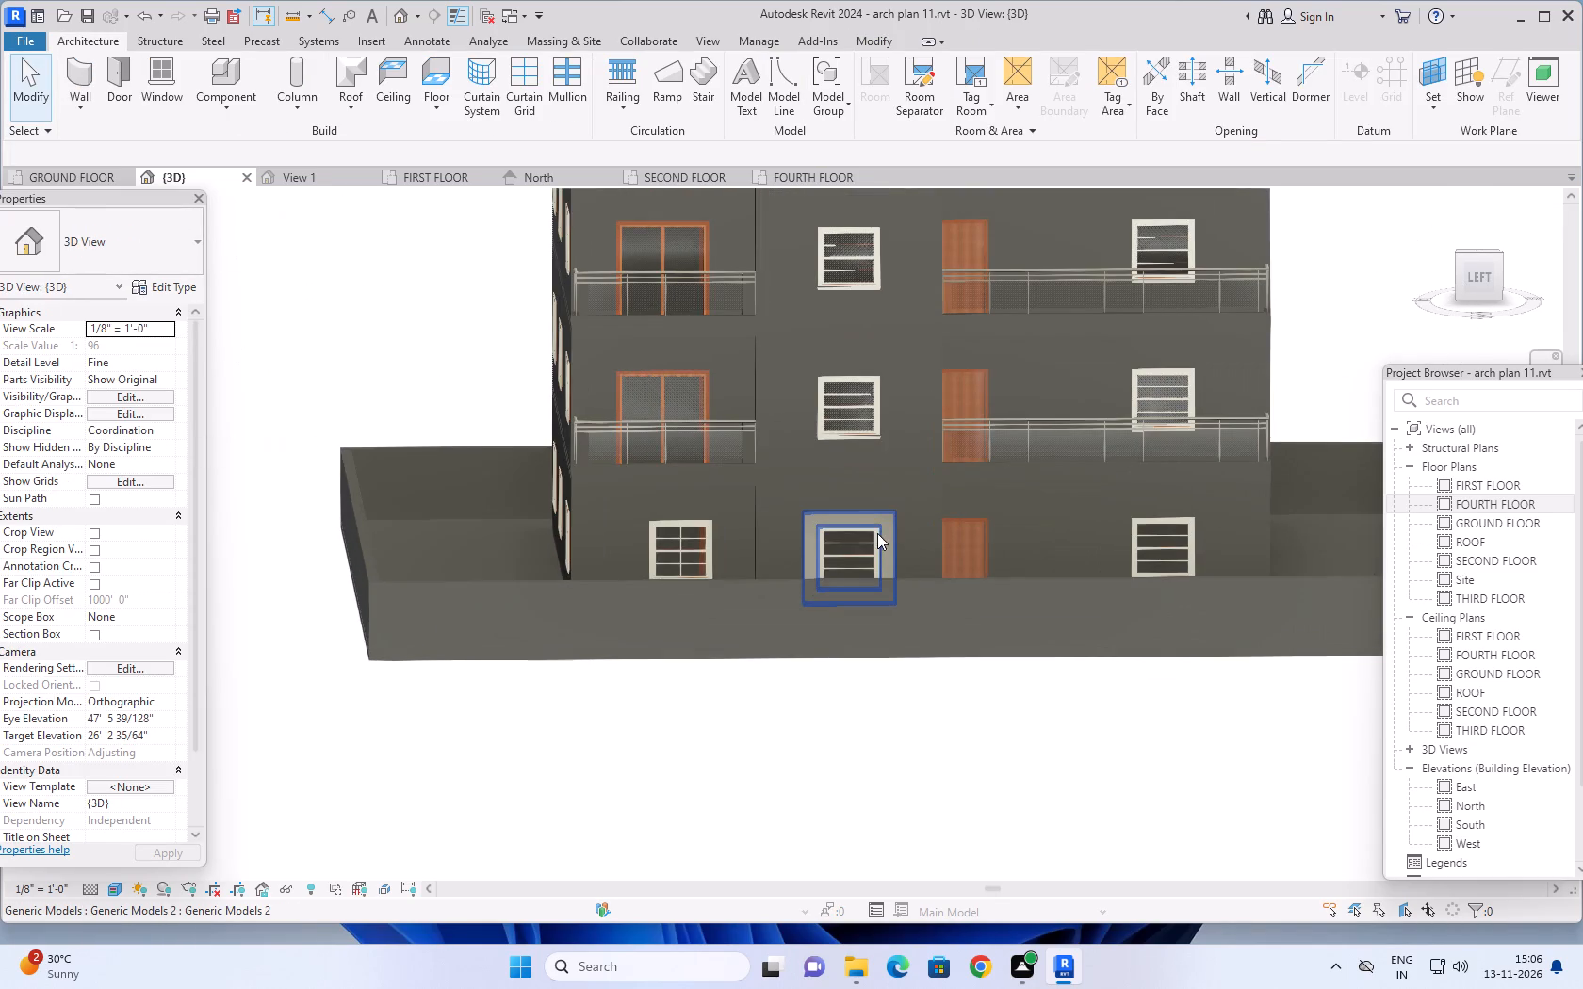
{"action": "left_click", "coordinate": [885, 529]}
{"action": "key", "text": "Delete"}
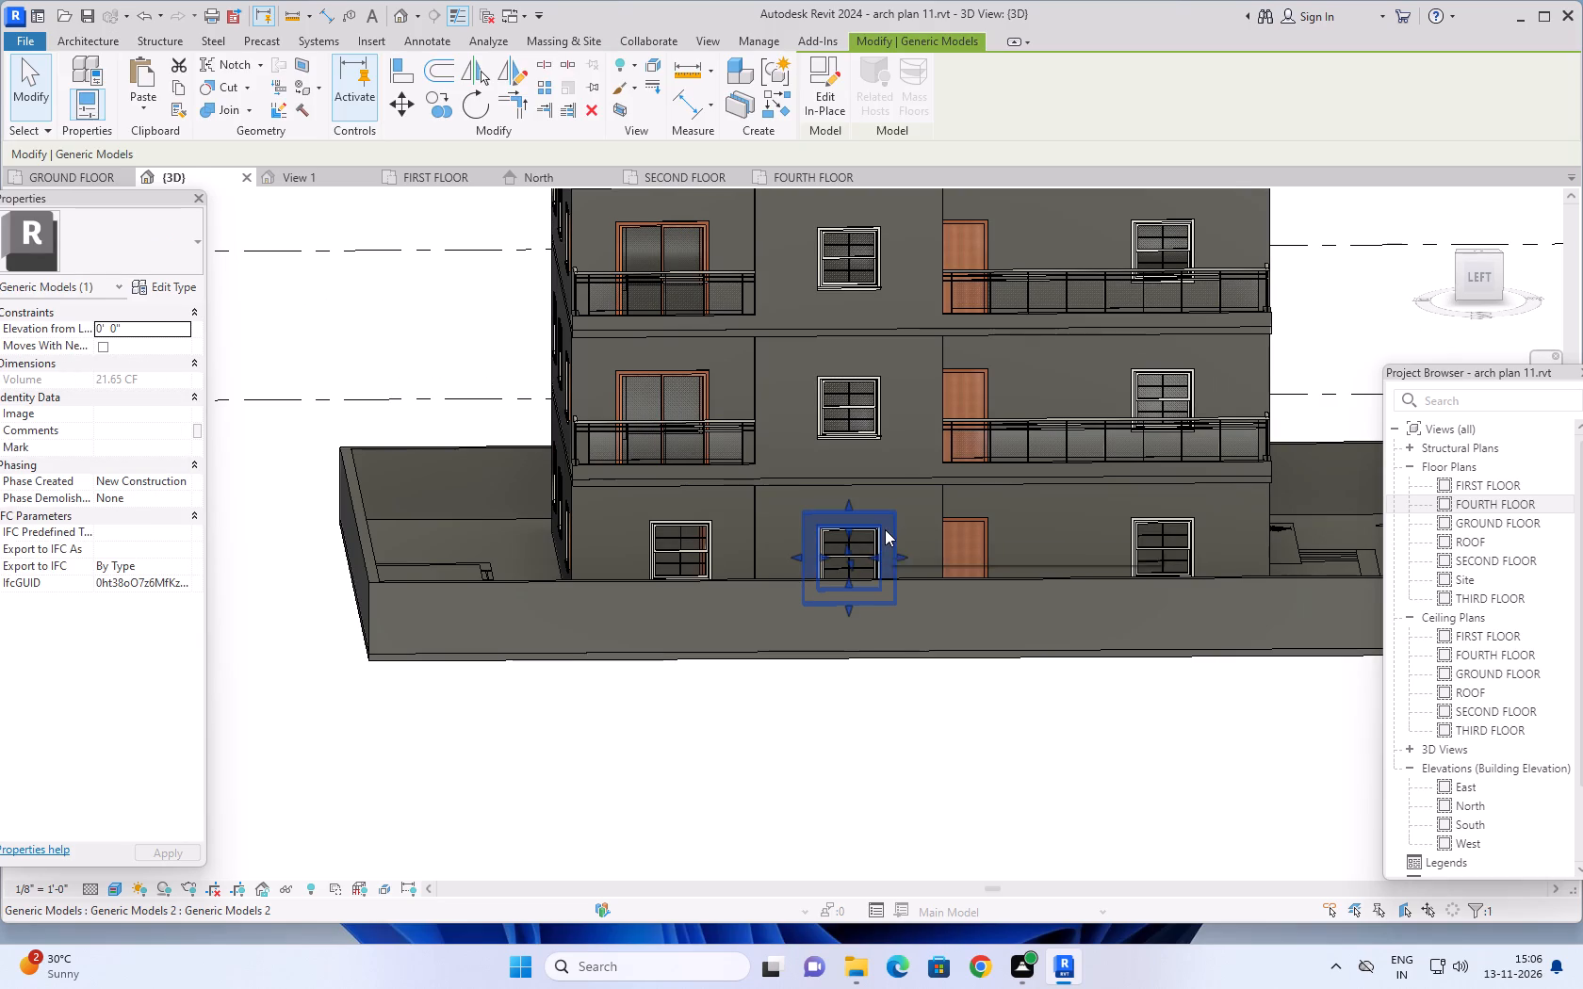
Select all 4'x4' double-hung windows visible in the view and change them to the Window-Bay-Casement-Box-90_Degree_Angle 4'X4'X2' type.
{"action": "scroll", "coordinate": [889, 530], "scroll_direction": "down", "scroll_amount": 3}
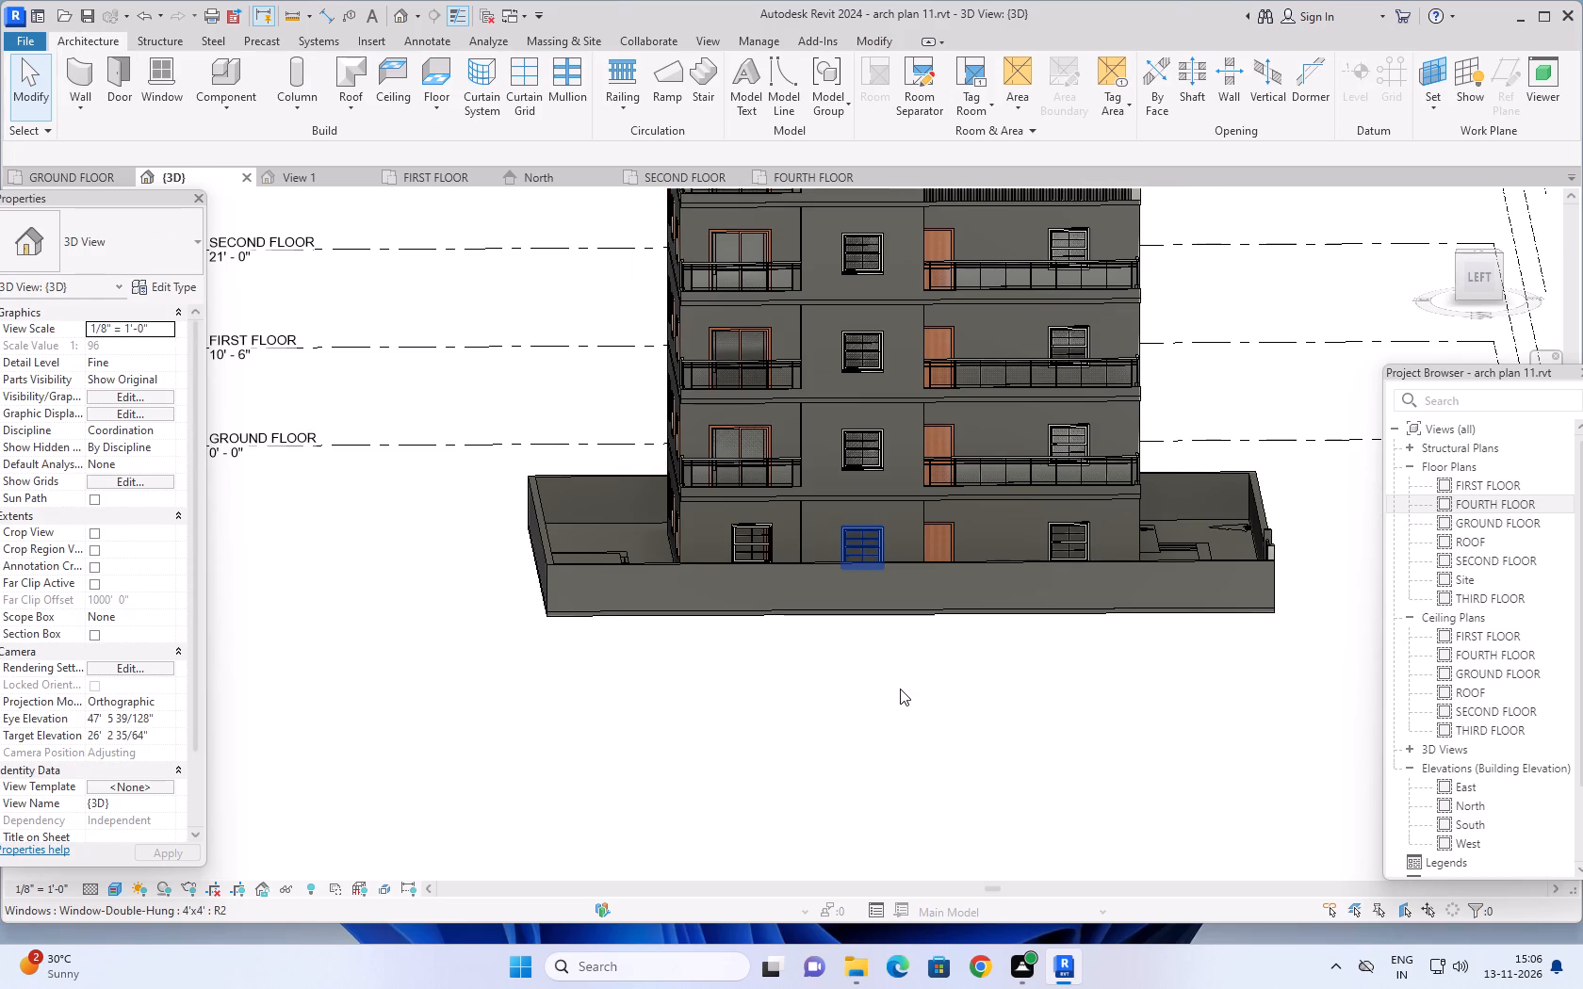
{"action": "middle_click_drag", "start_coordinate": [895, 692], "coordinate": [846, 779]}
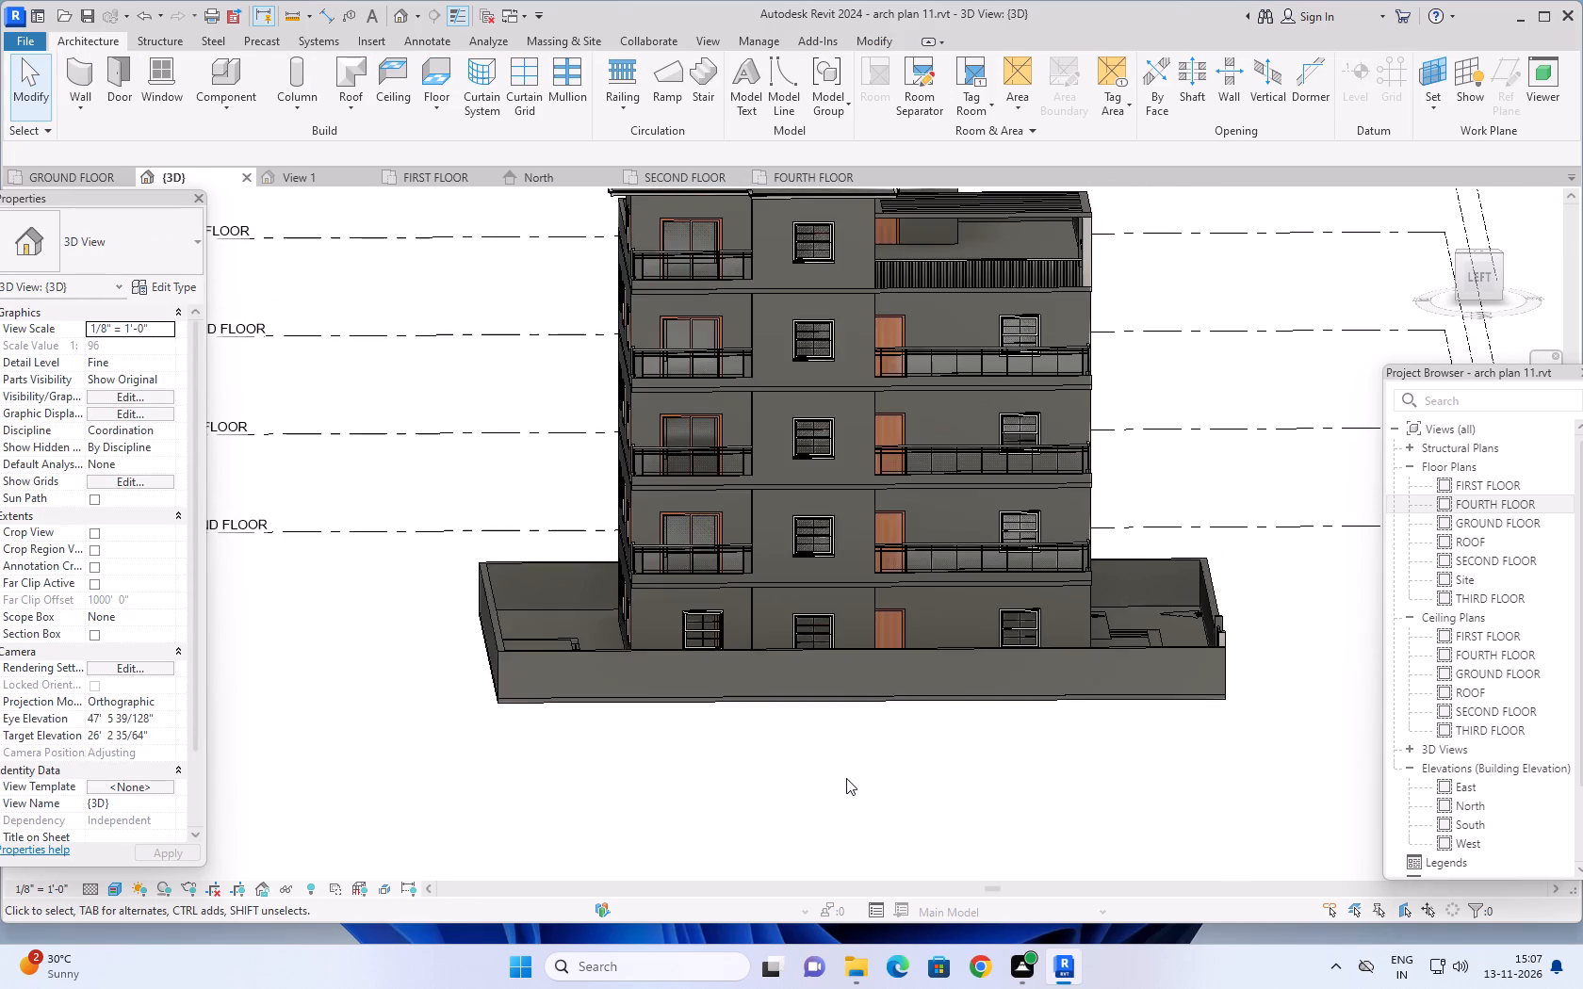
{"action": "scroll", "coordinate": [846, 778], "scroll_direction": "down", "scroll_amount": 1}
{"action": "left_click", "coordinate": [821, 647]}
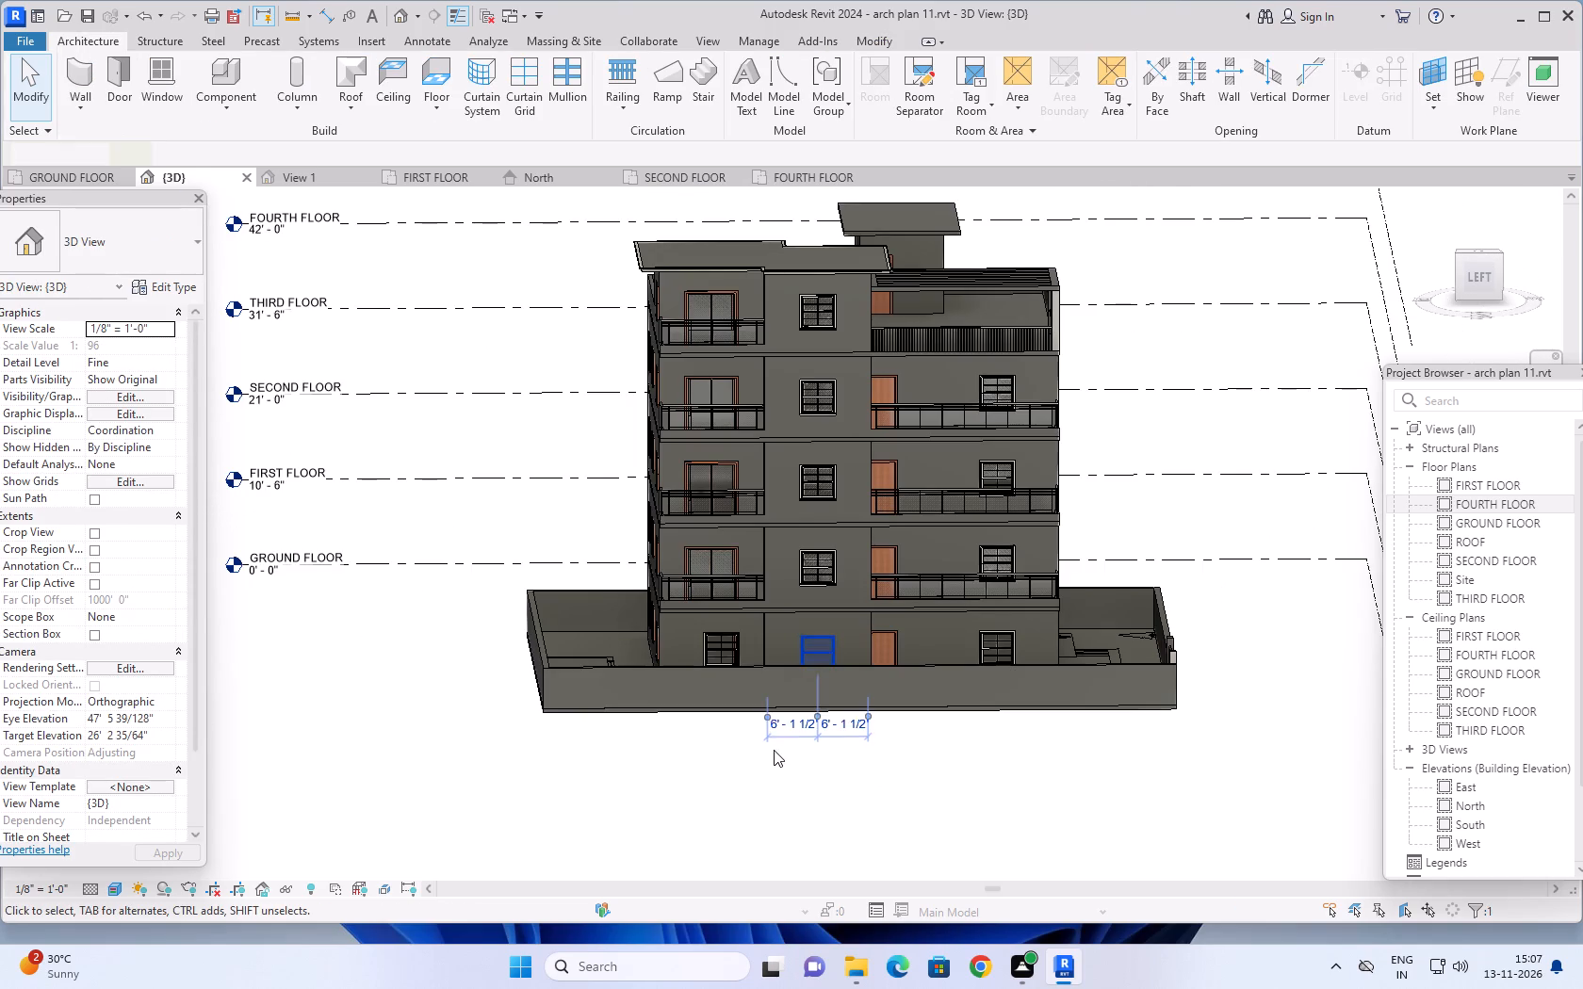
{"action": "right_click", "coordinate": [774, 750]}
{"action": "left_click", "coordinate": [860, 419]}
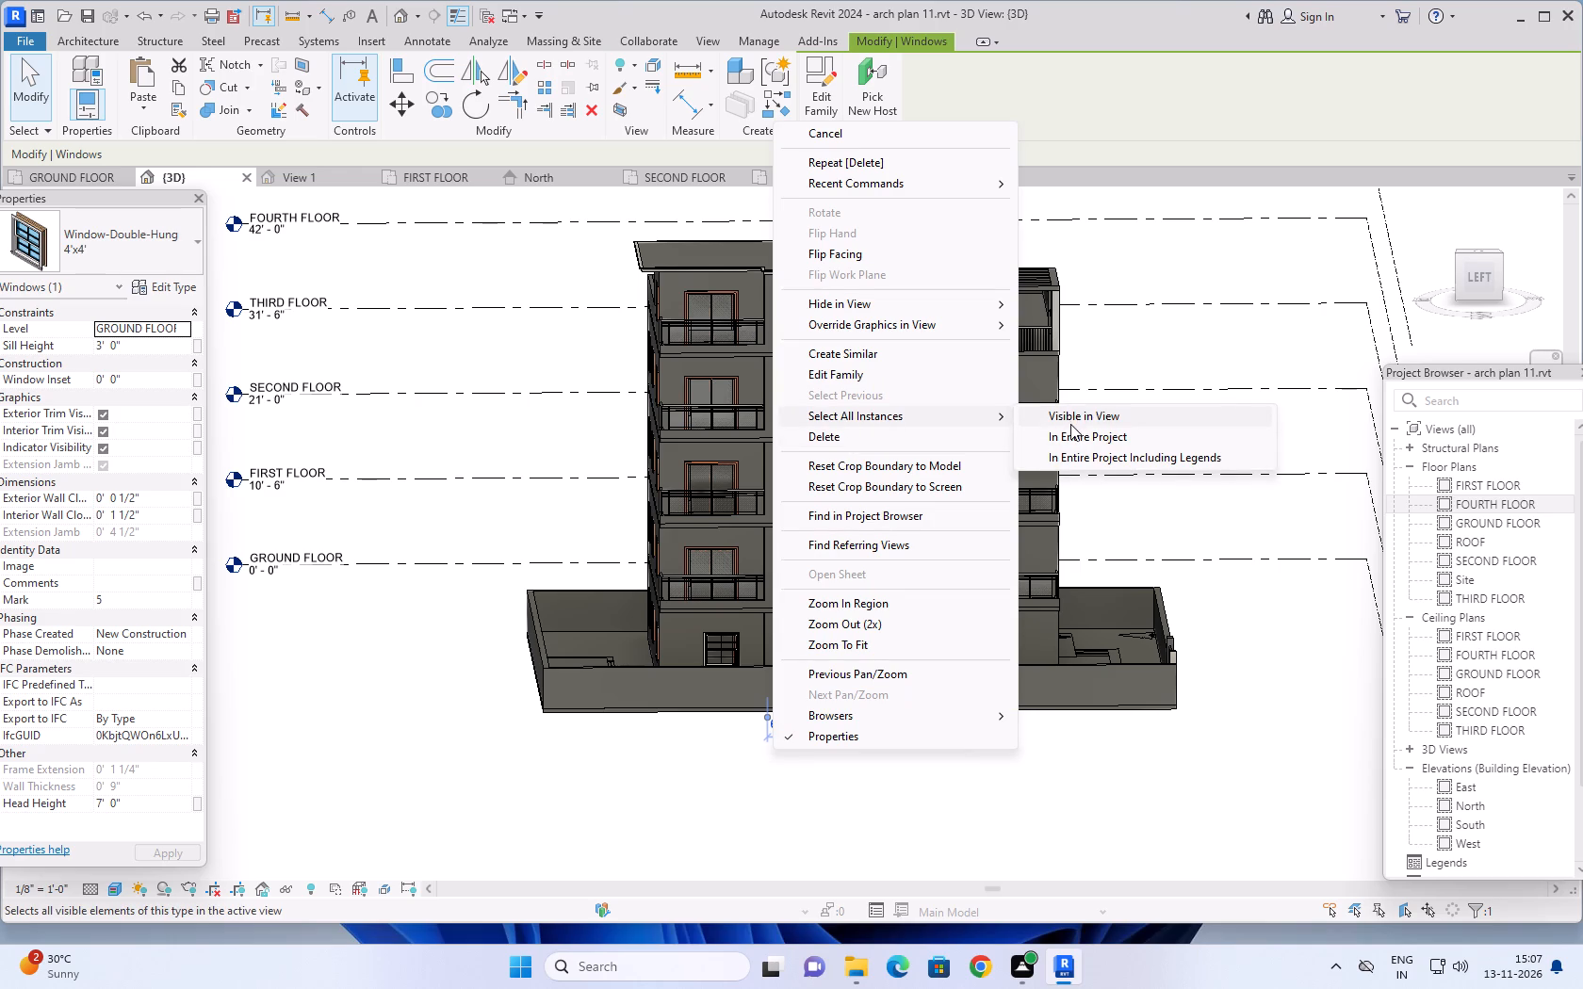
{"action": "left_click", "coordinate": [1076, 415]}
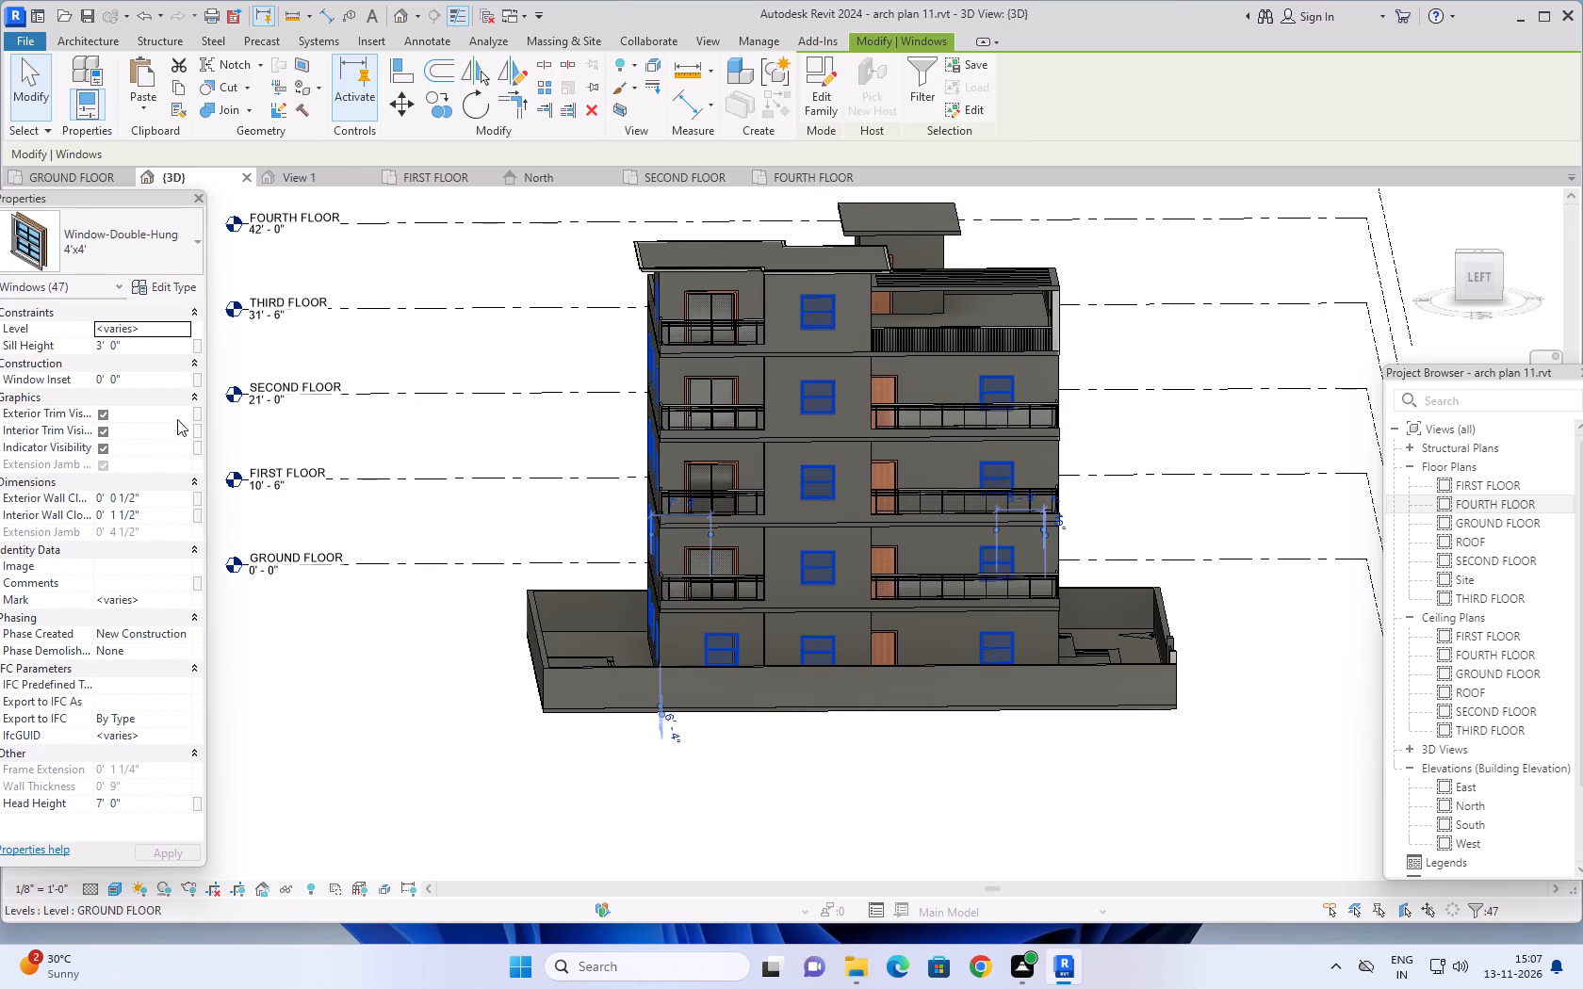
{"action": "left_click", "coordinate": [173, 251]}
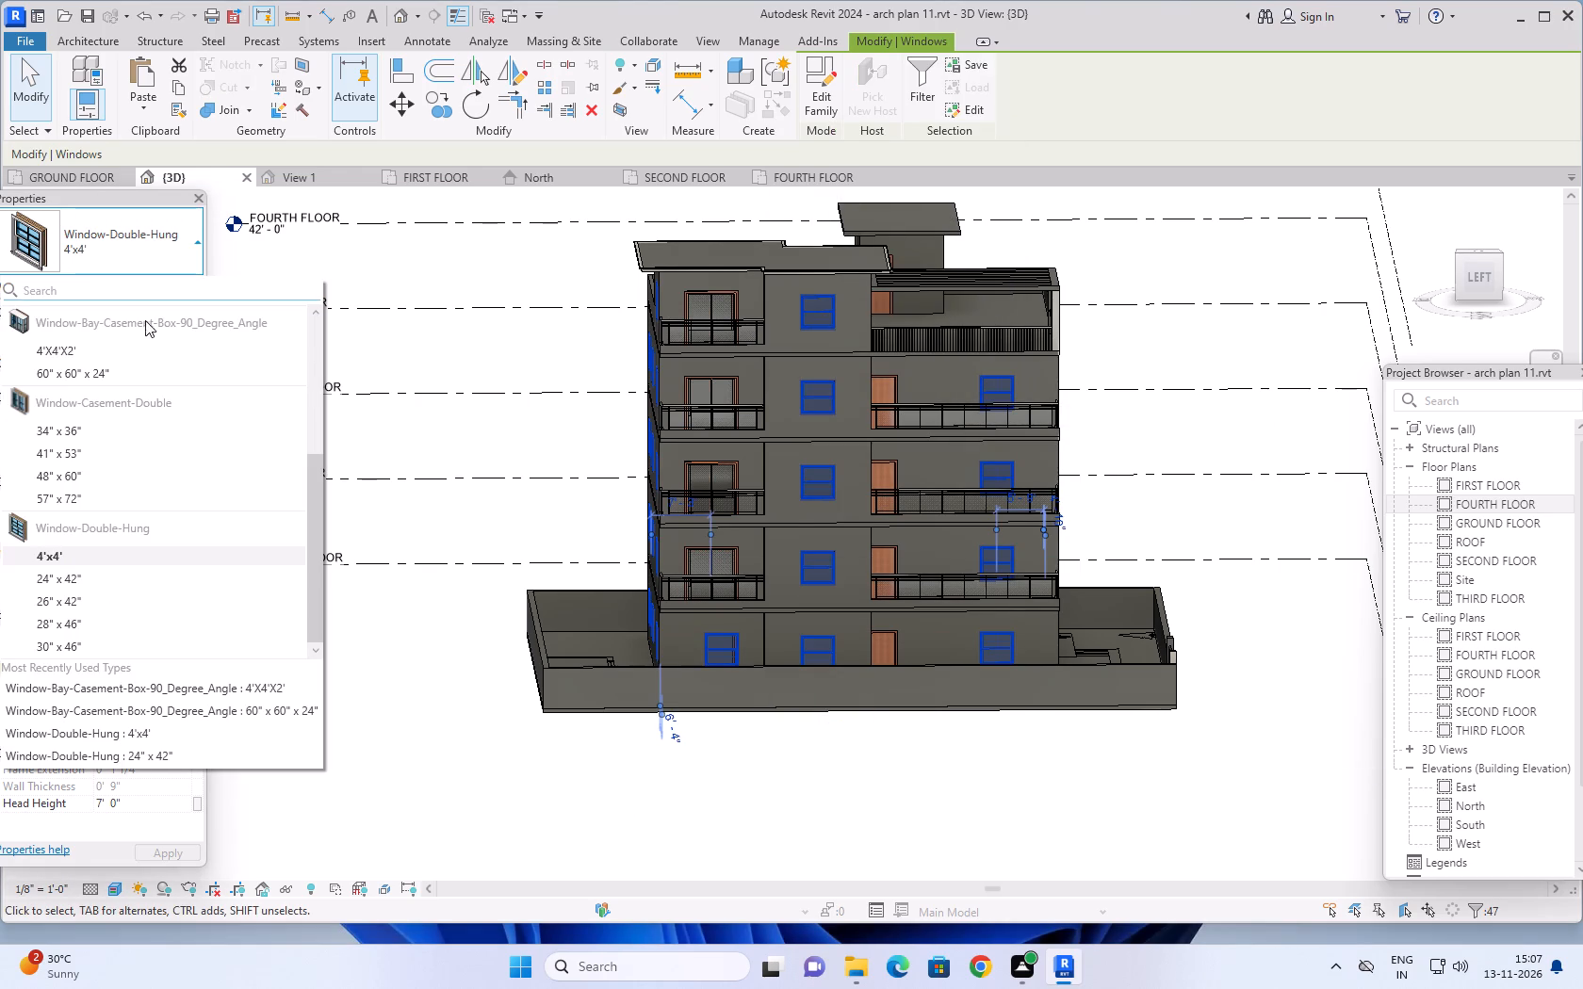
{"action": "left_click", "coordinate": [63, 353]}
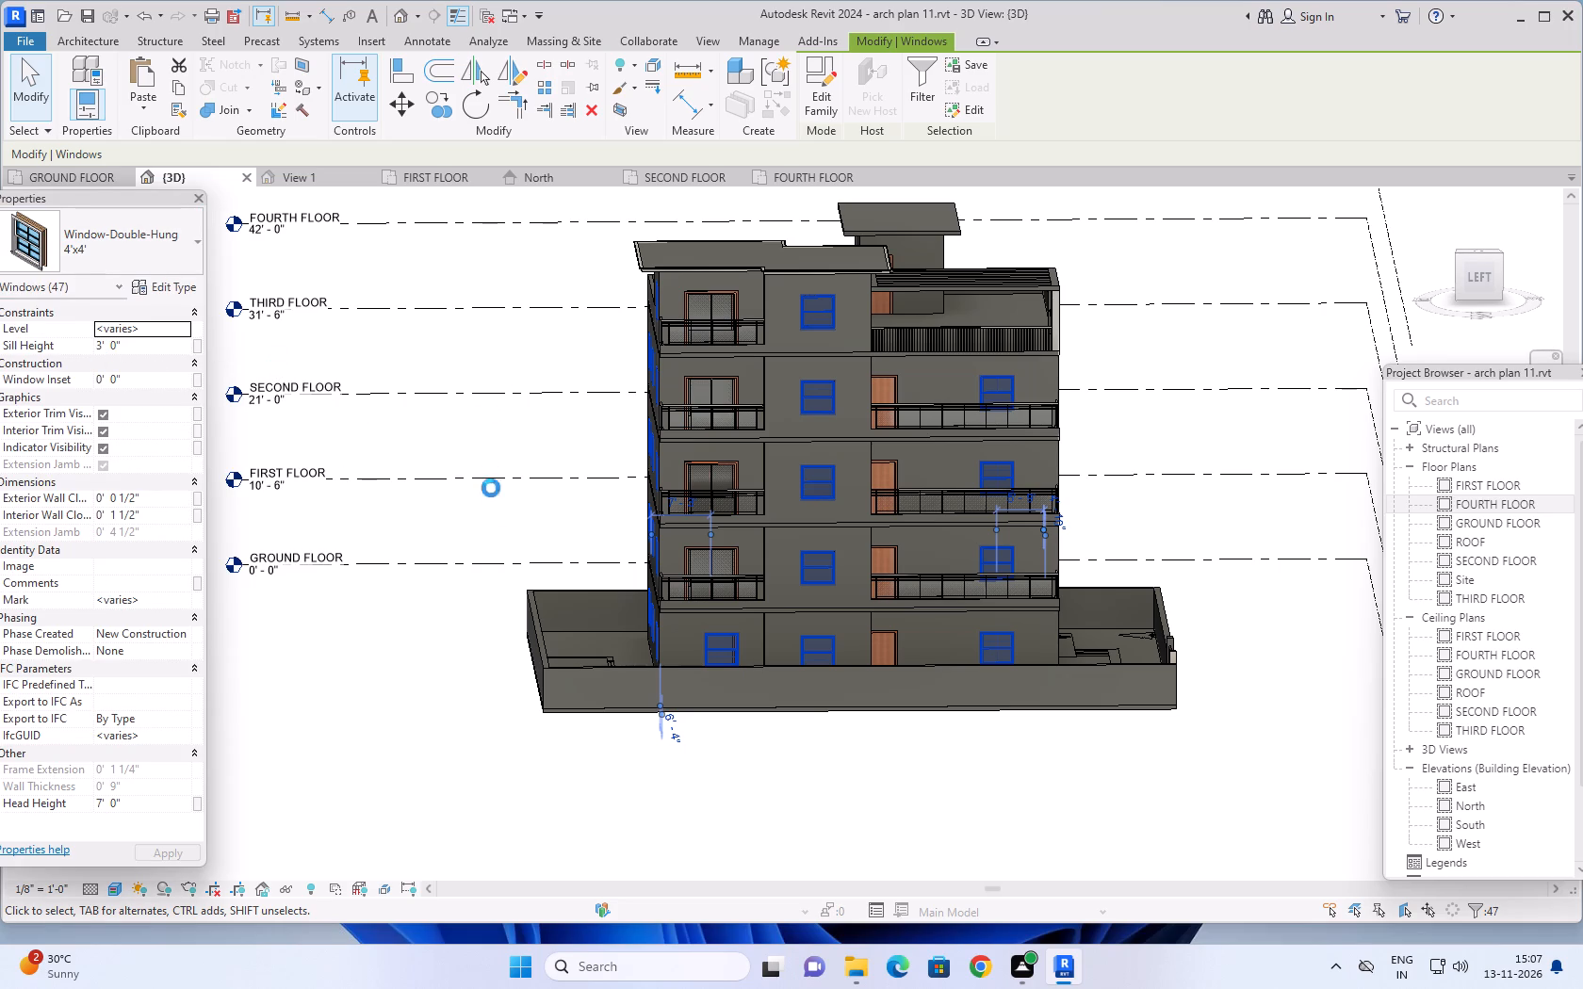
{"action": "left_click", "coordinate": [900, 762]}
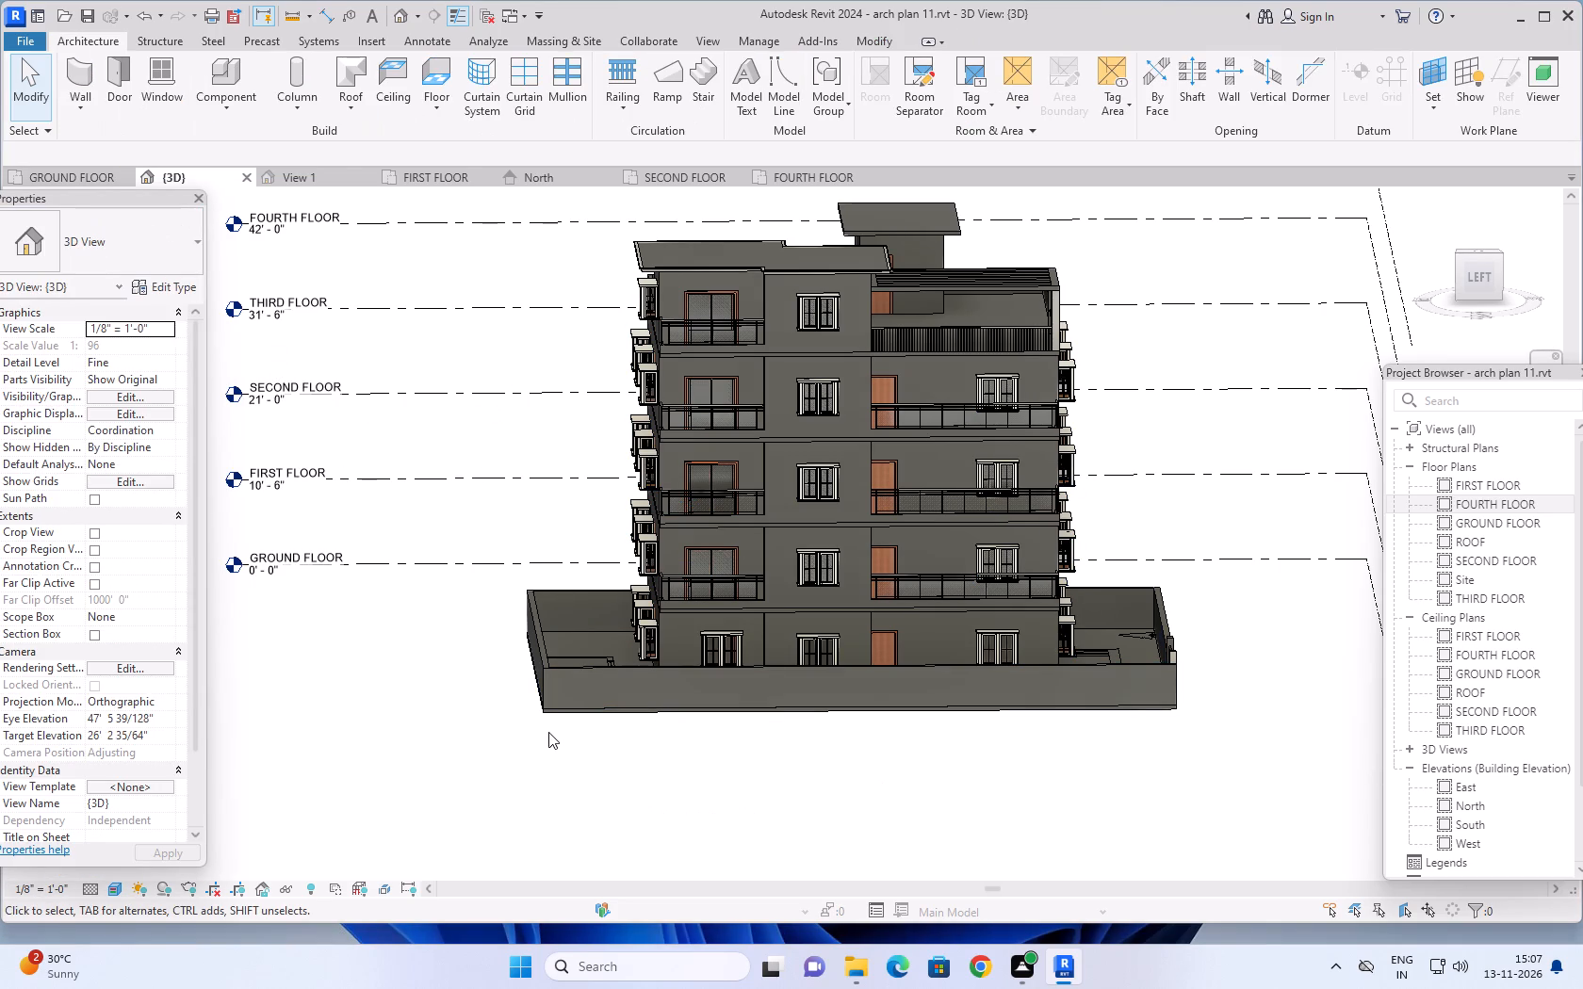
Examine the box bay windows on all sides of the building in 3D.
{"action": "middle_click_drag", "start_coordinate": [565, 737], "coordinate": [846, 763], "text": "shift"}
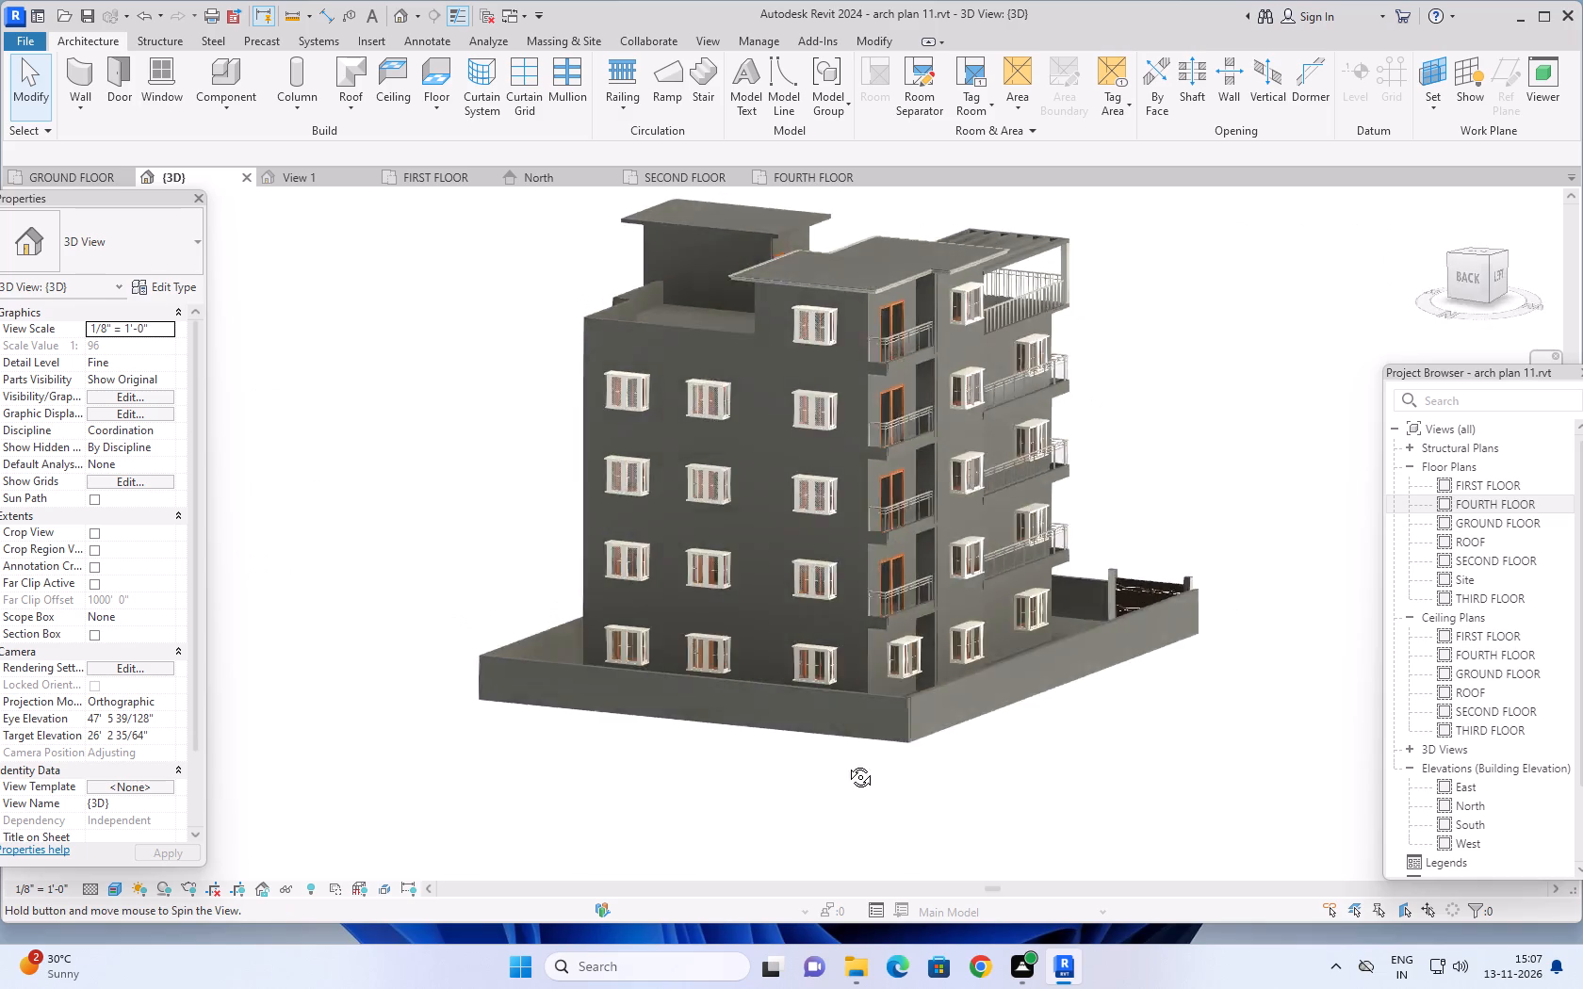
{"action": "middle_click_drag", "start_coordinate": [846, 763], "coordinate": [1093, 770], "text": "shift"}
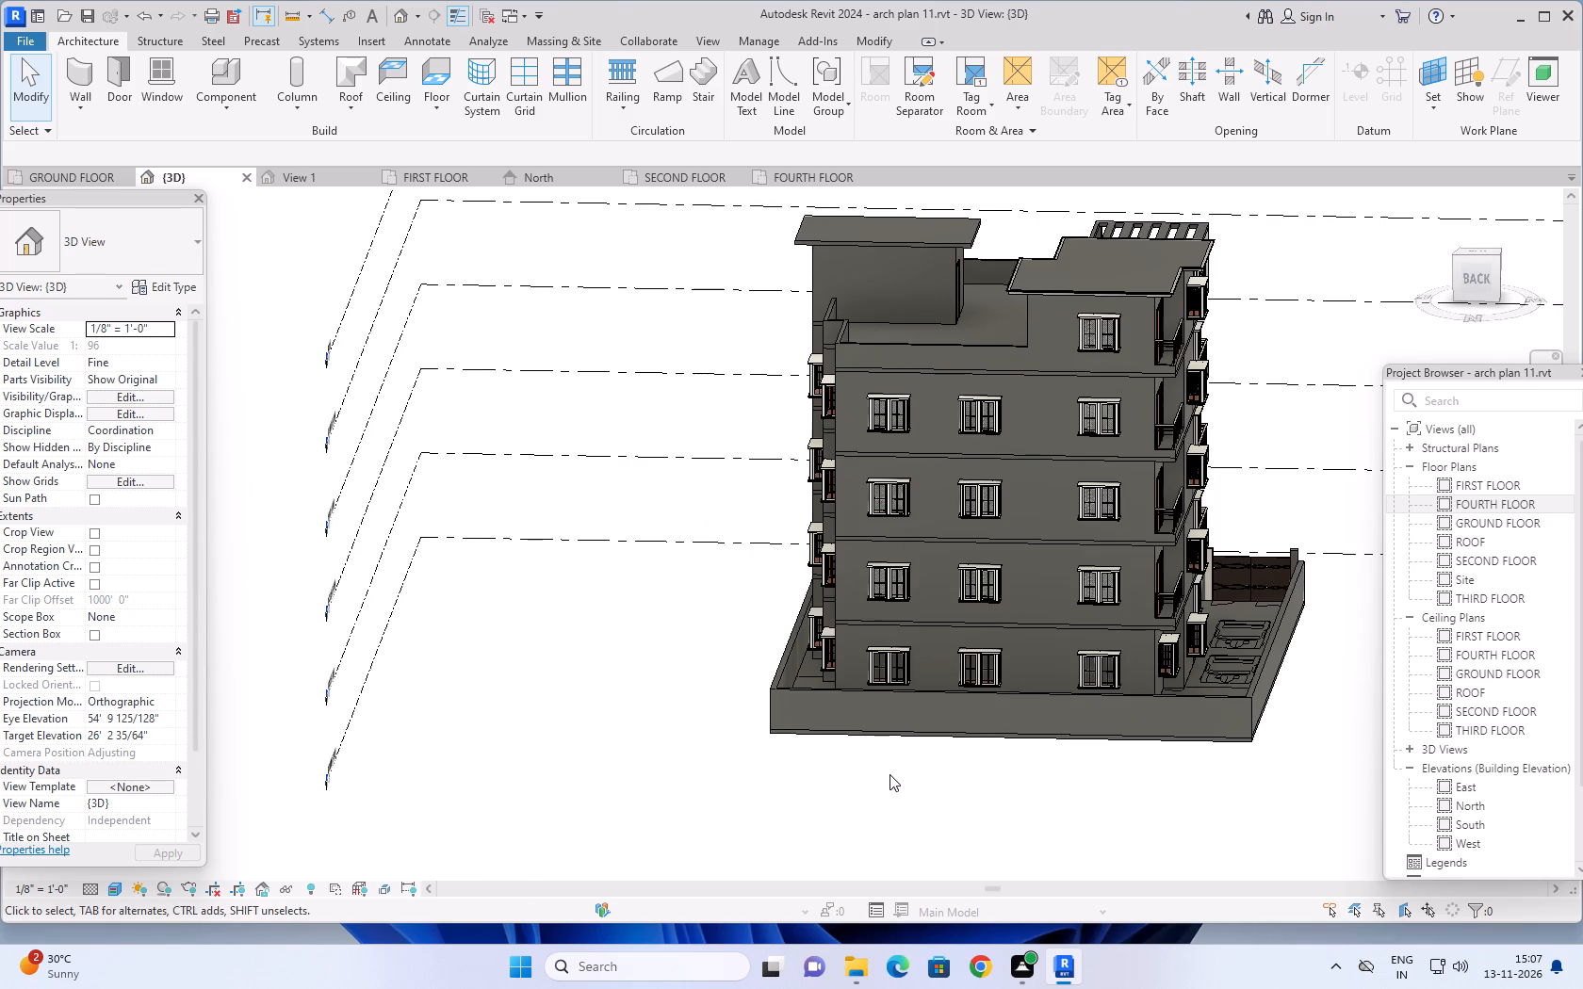
{"action": "middle_click_drag", "start_coordinate": [889, 774], "coordinate": [684, 742]}
{"action": "middle_click_drag", "start_coordinate": [726, 739], "coordinate": [1004, 710], "text": "shift"}
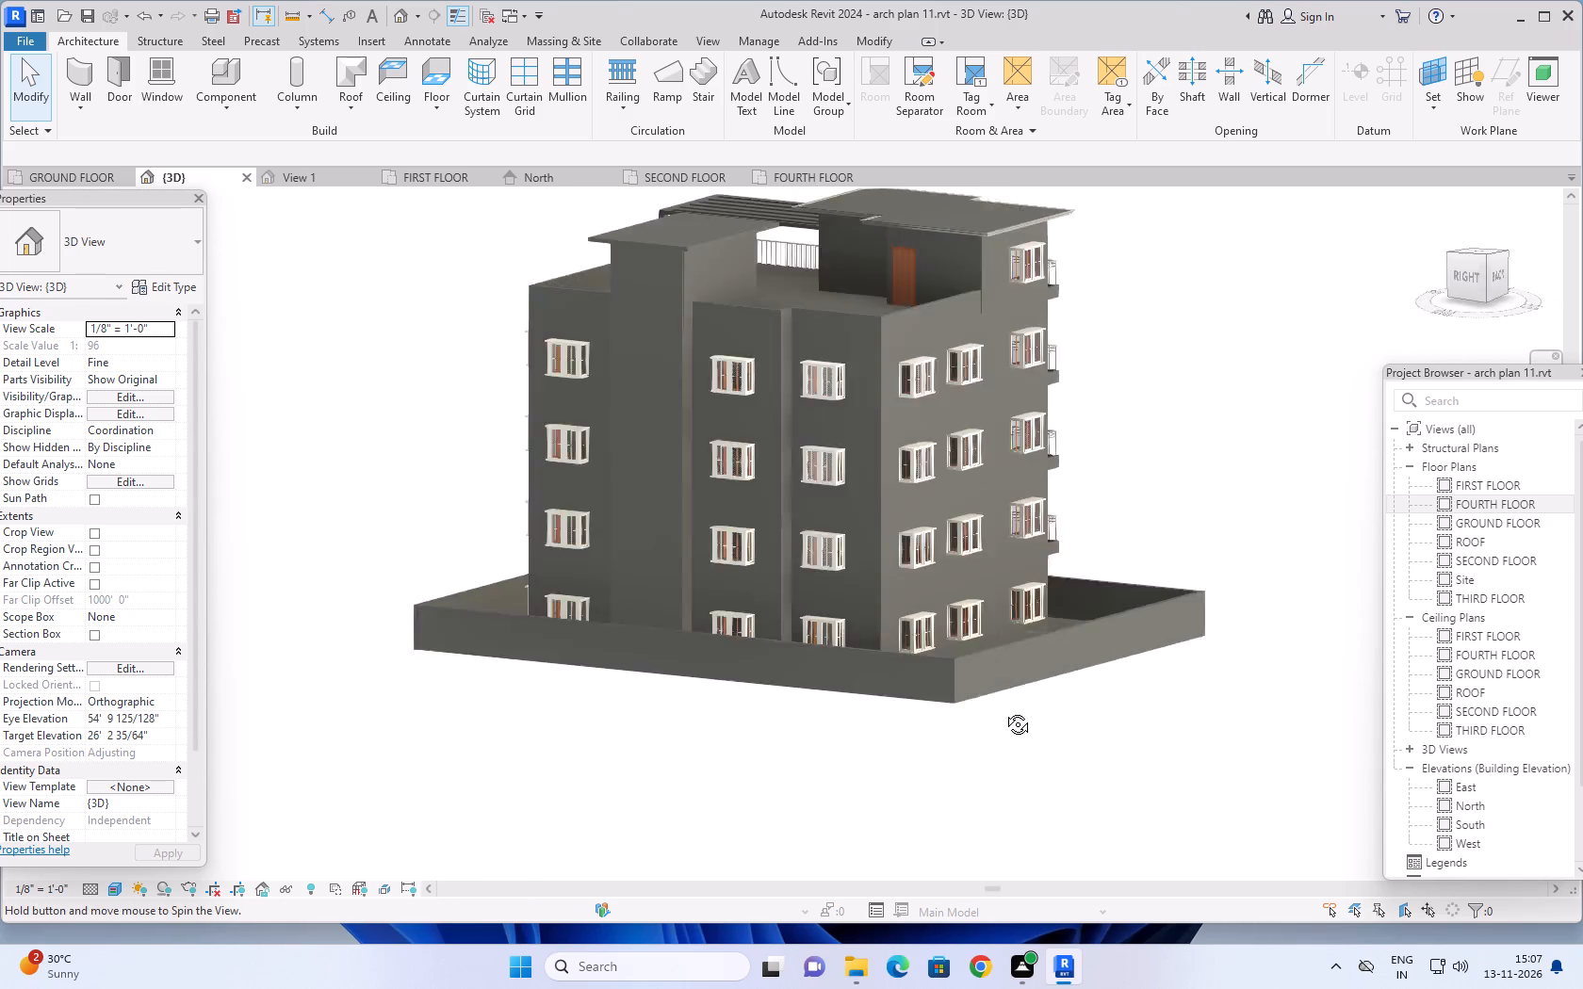
{"action": "middle_click_drag", "start_coordinate": [1004, 710], "coordinate": [1034, 714], "text": "shift"}
{"action": "scroll", "coordinate": [971, 741], "scroll_direction": "up", "scroll_amount": 1}
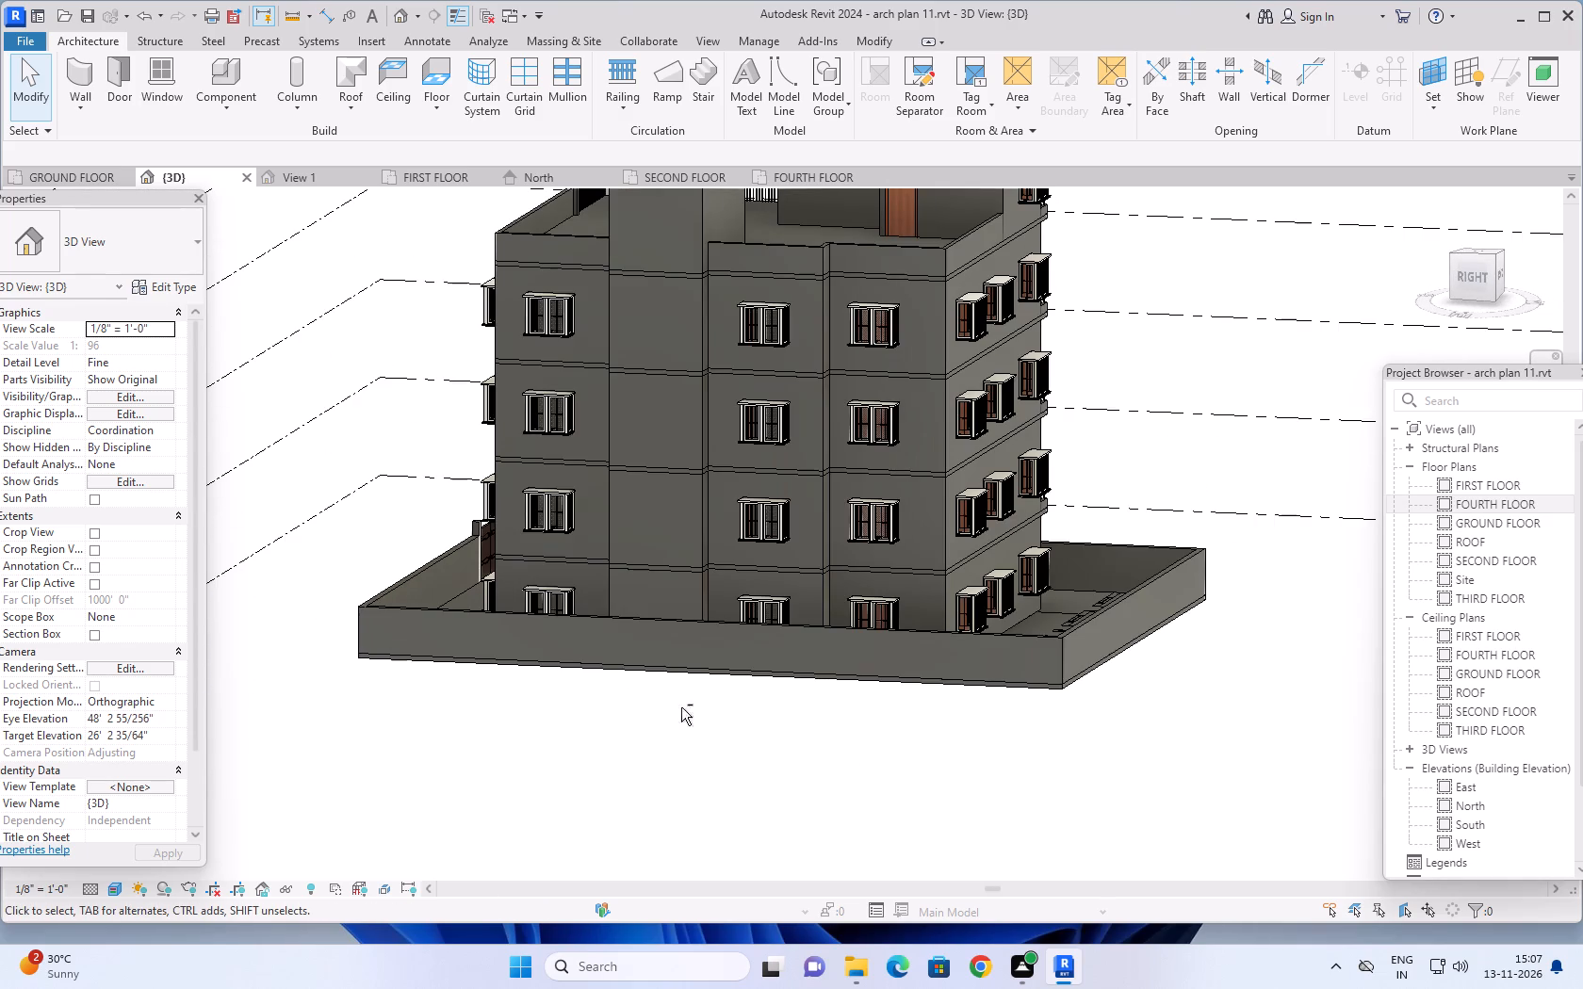
{"action": "middle_click_drag", "start_coordinate": [681, 707], "coordinate": [933, 731], "text": "shift"}
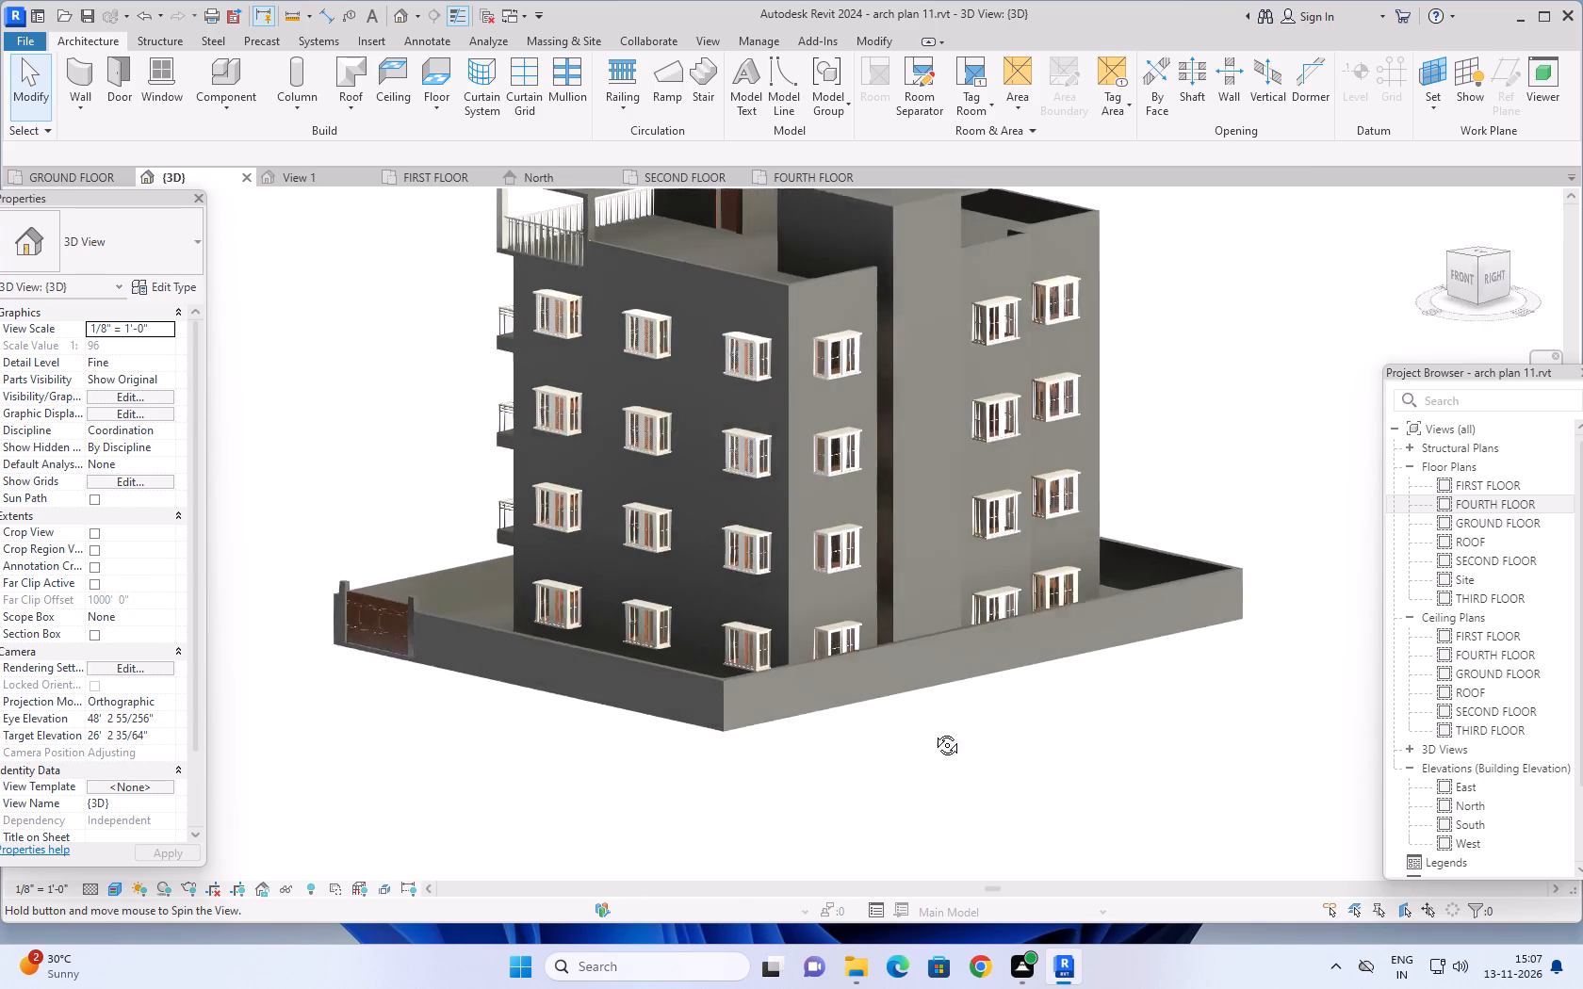
{"action": "middle_click_drag", "start_coordinate": [933, 731], "coordinate": [597, 701], "text": "shift"}
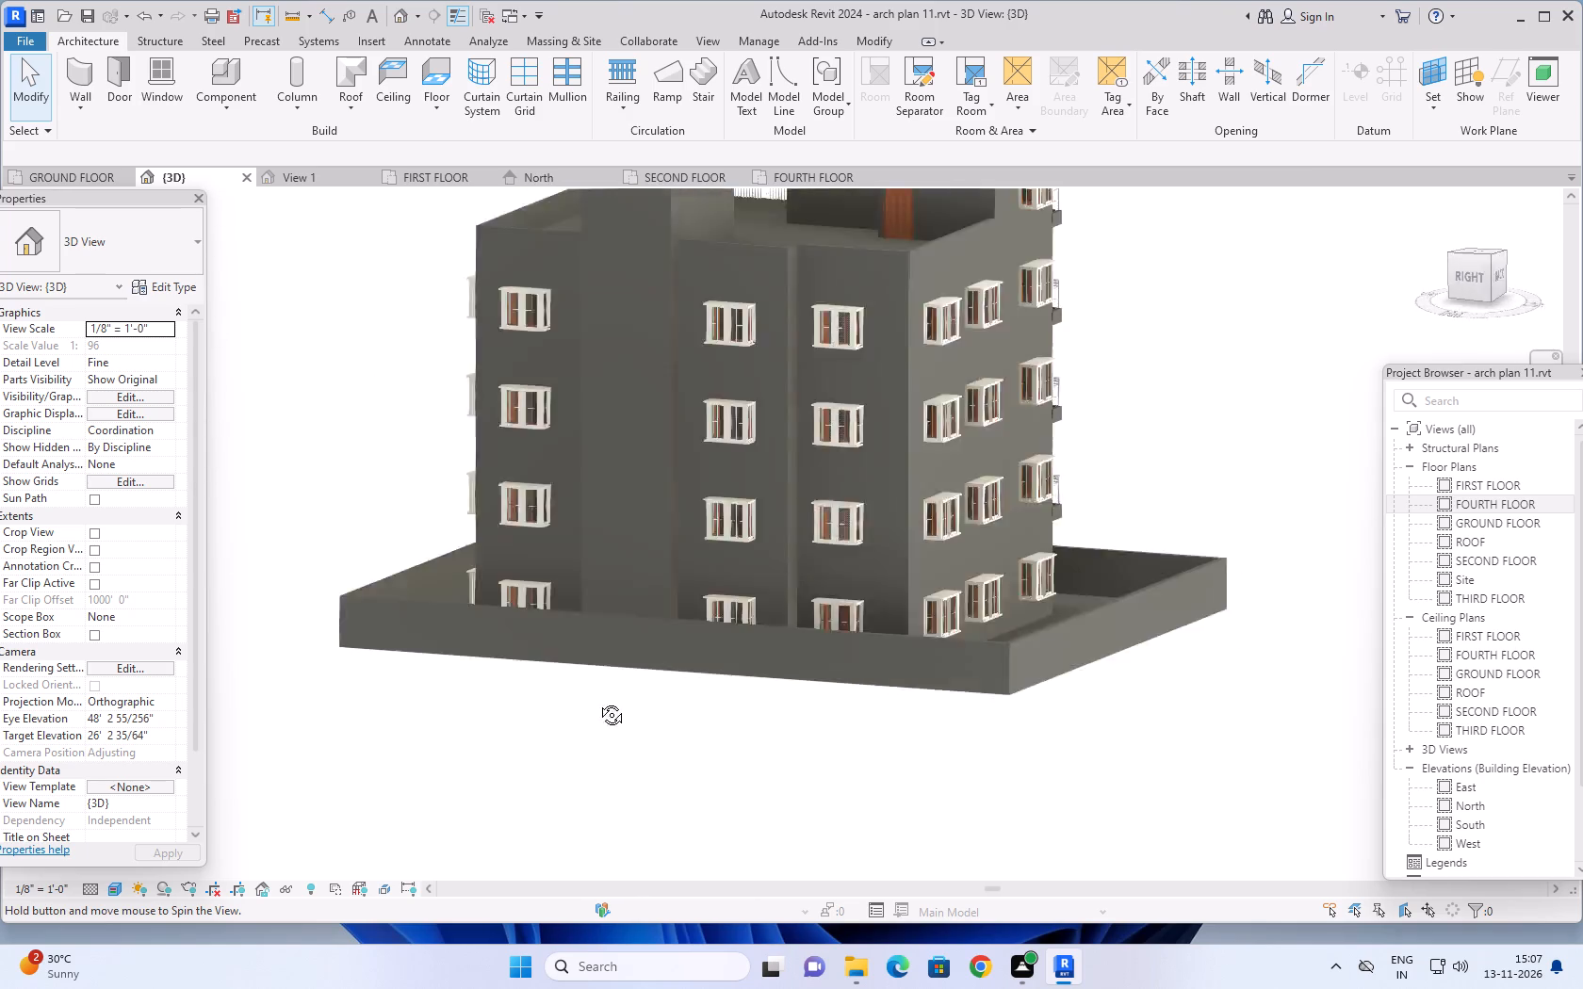
{"action": "middle_click_drag", "start_coordinate": [597, 701], "coordinate": [1143, 656], "text": "shift"}
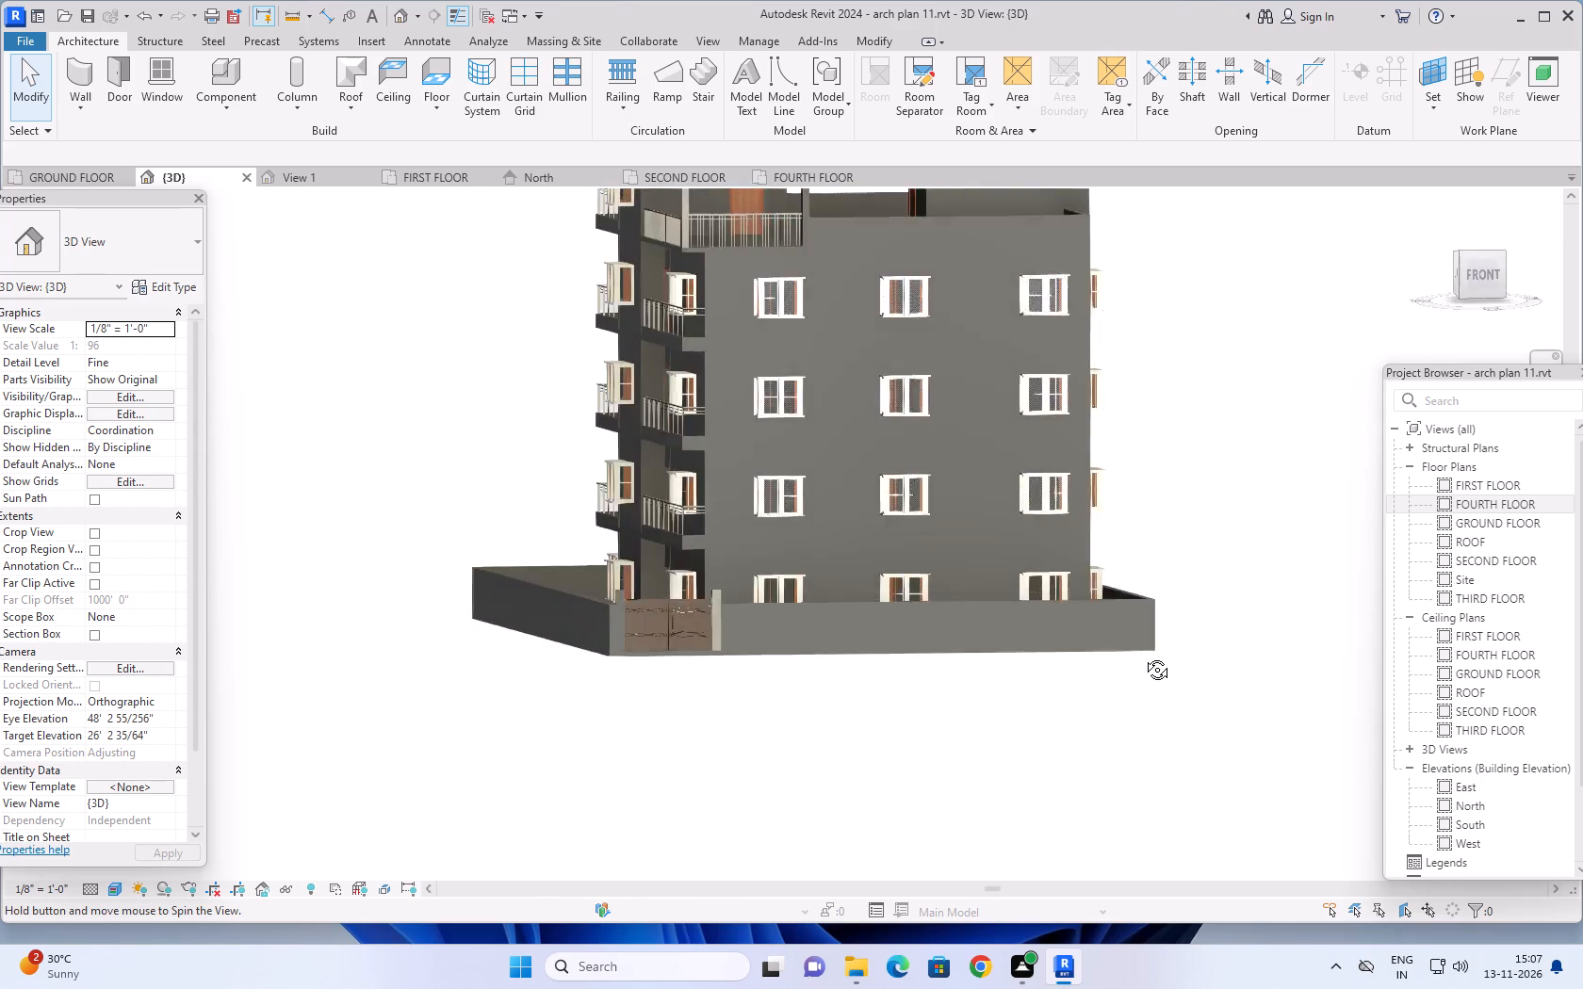
{"action": "middle_click_drag", "start_coordinate": [1143, 656], "coordinate": [1168, 673], "text": "shift"}
{"action": "middle_click_drag", "start_coordinate": [733, 754], "coordinate": [1080, 749]}
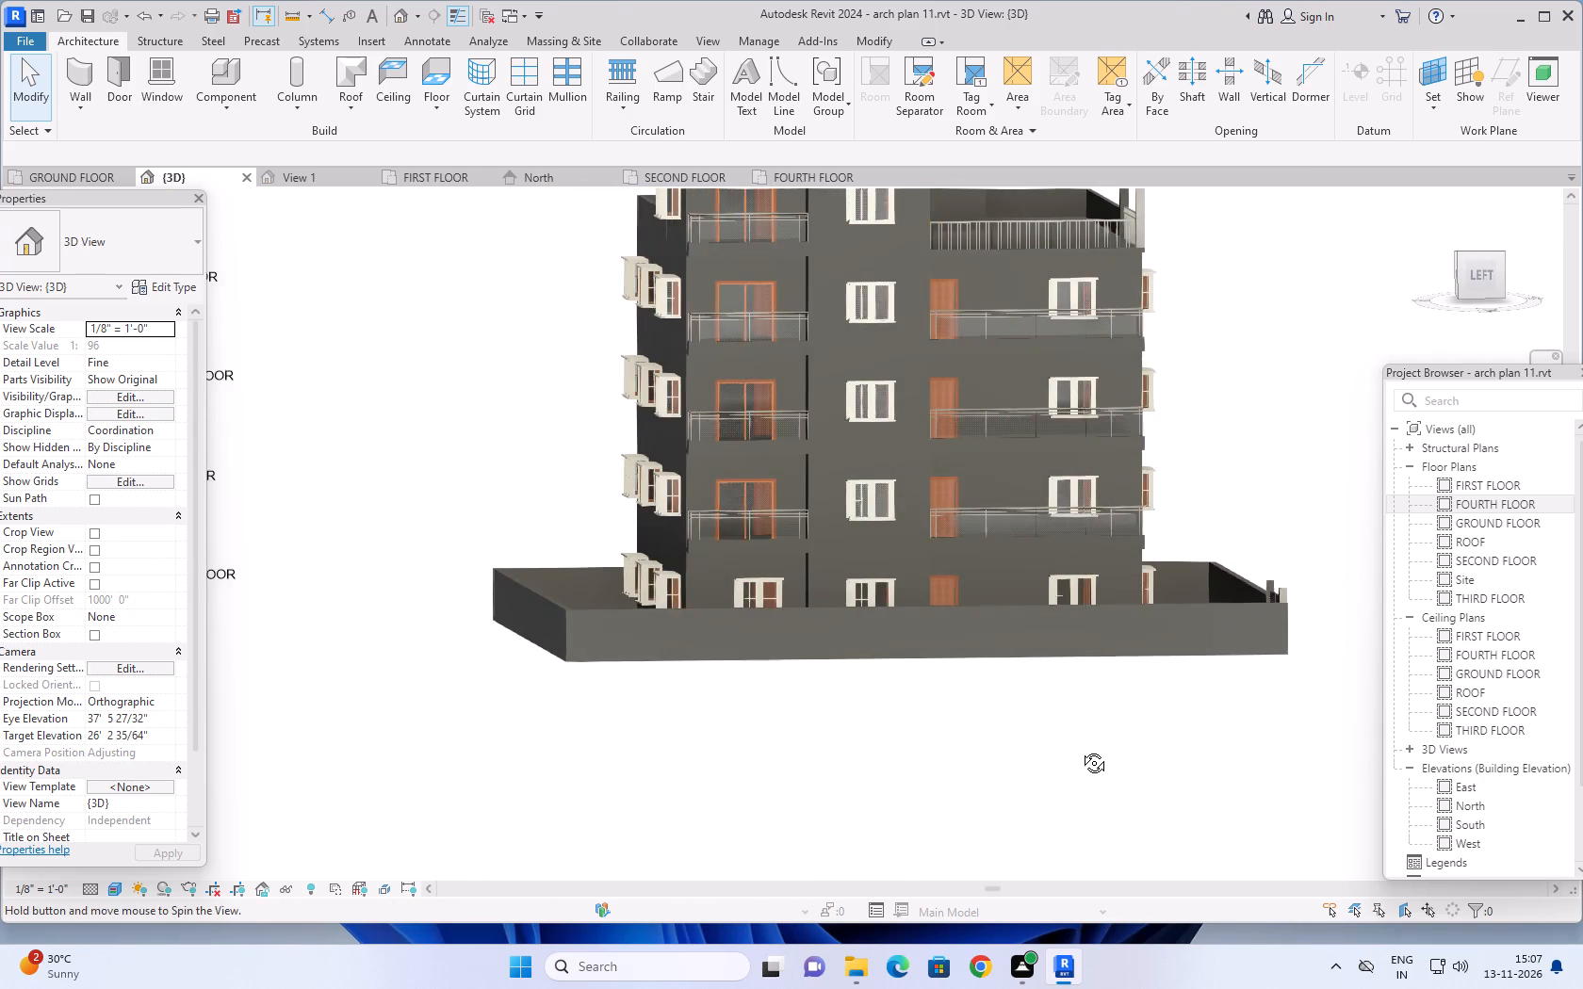
{"action": "middle_click_drag", "start_coordinate": [1080, 749], "coordinate": [1082, 749]}
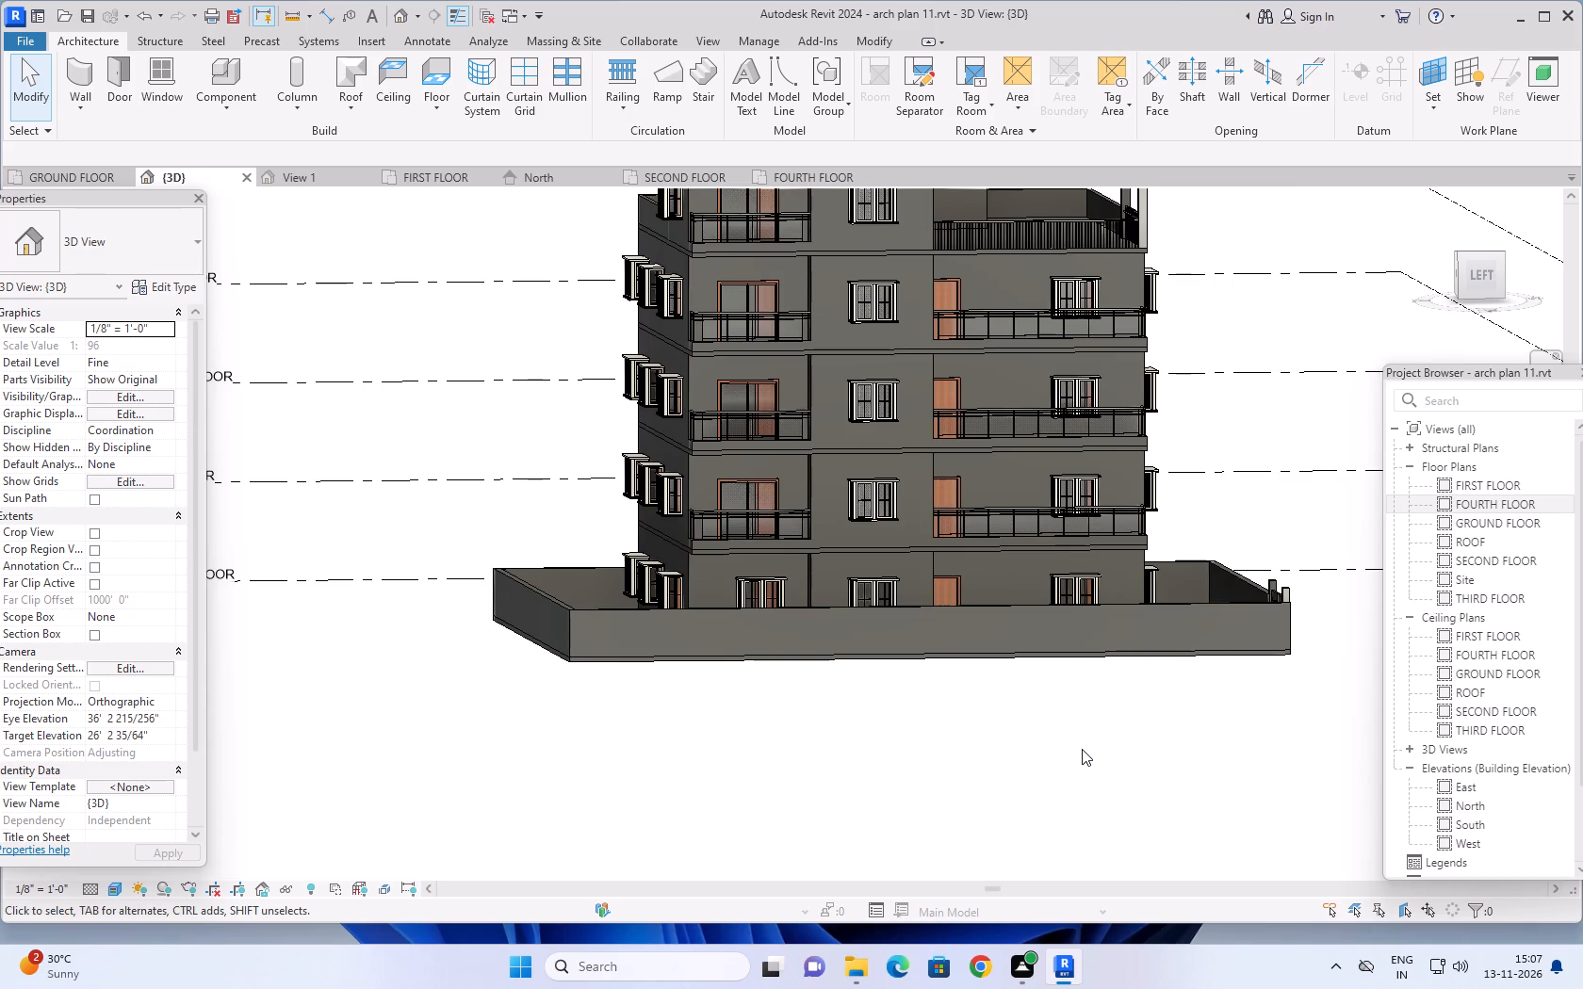